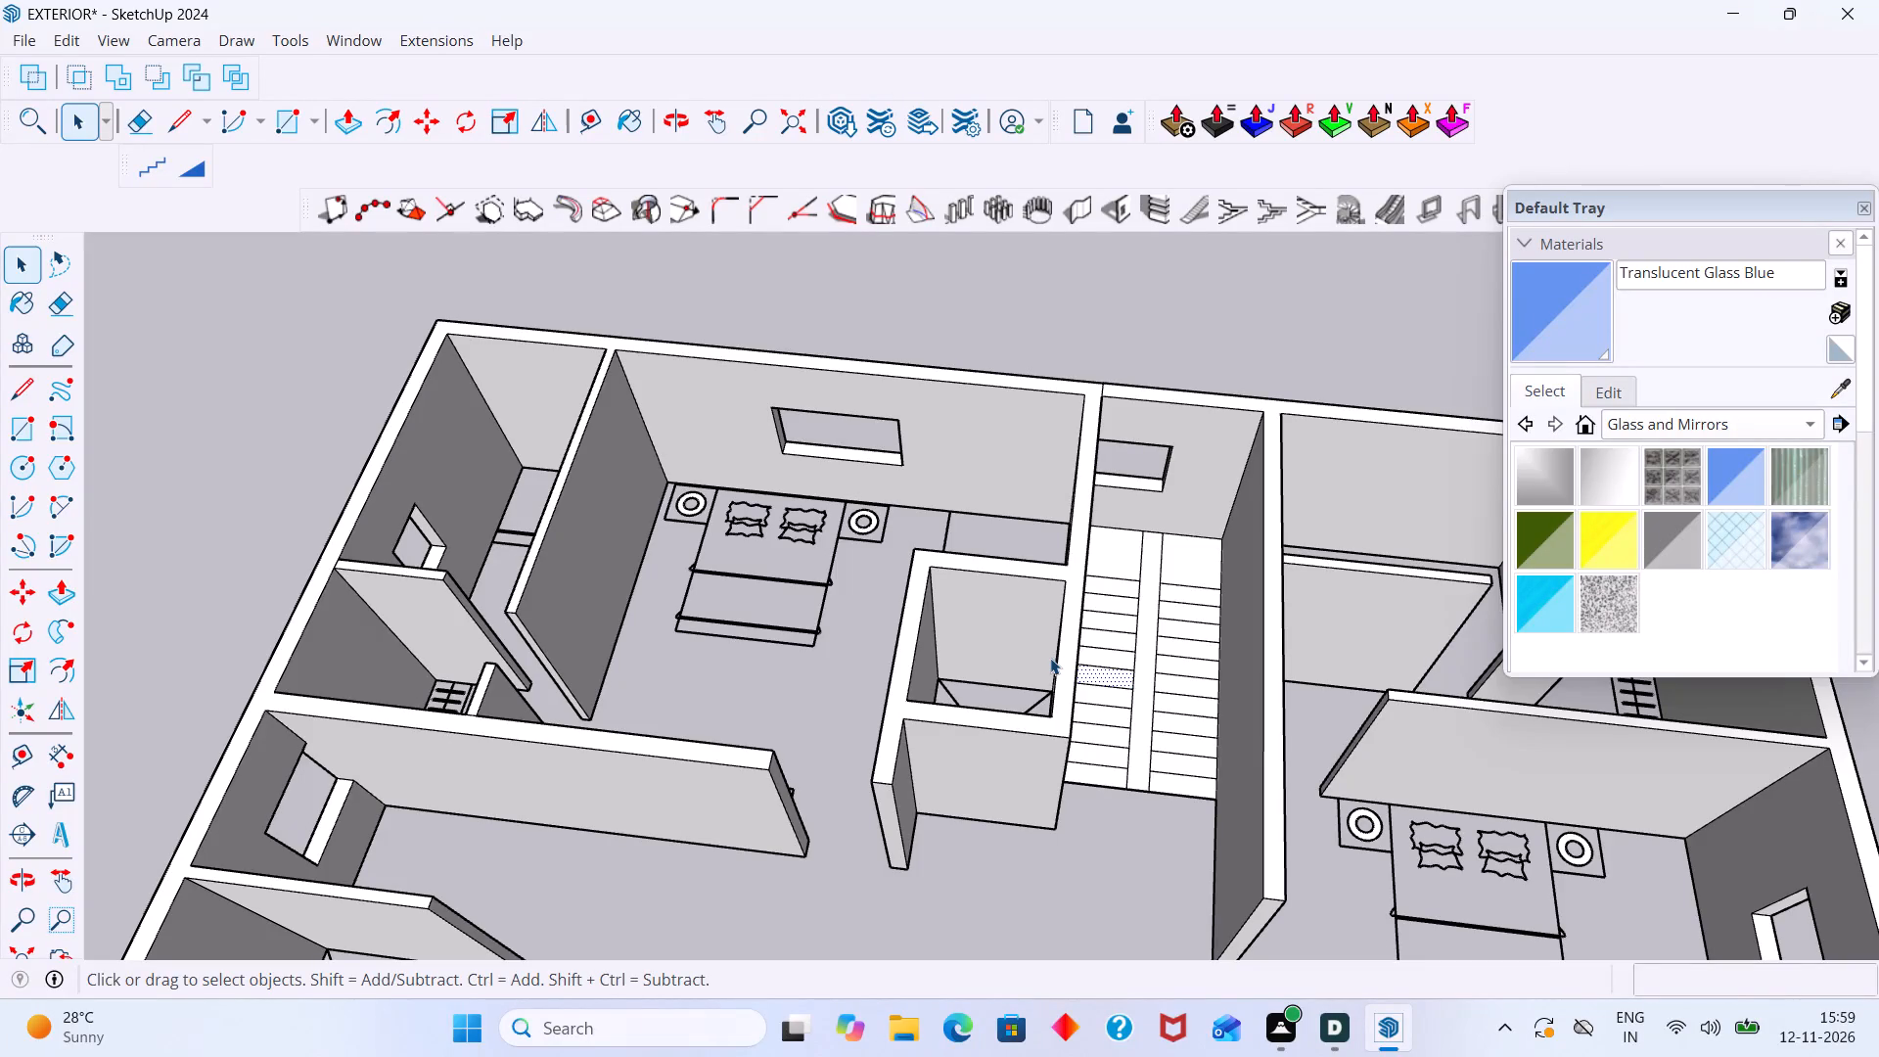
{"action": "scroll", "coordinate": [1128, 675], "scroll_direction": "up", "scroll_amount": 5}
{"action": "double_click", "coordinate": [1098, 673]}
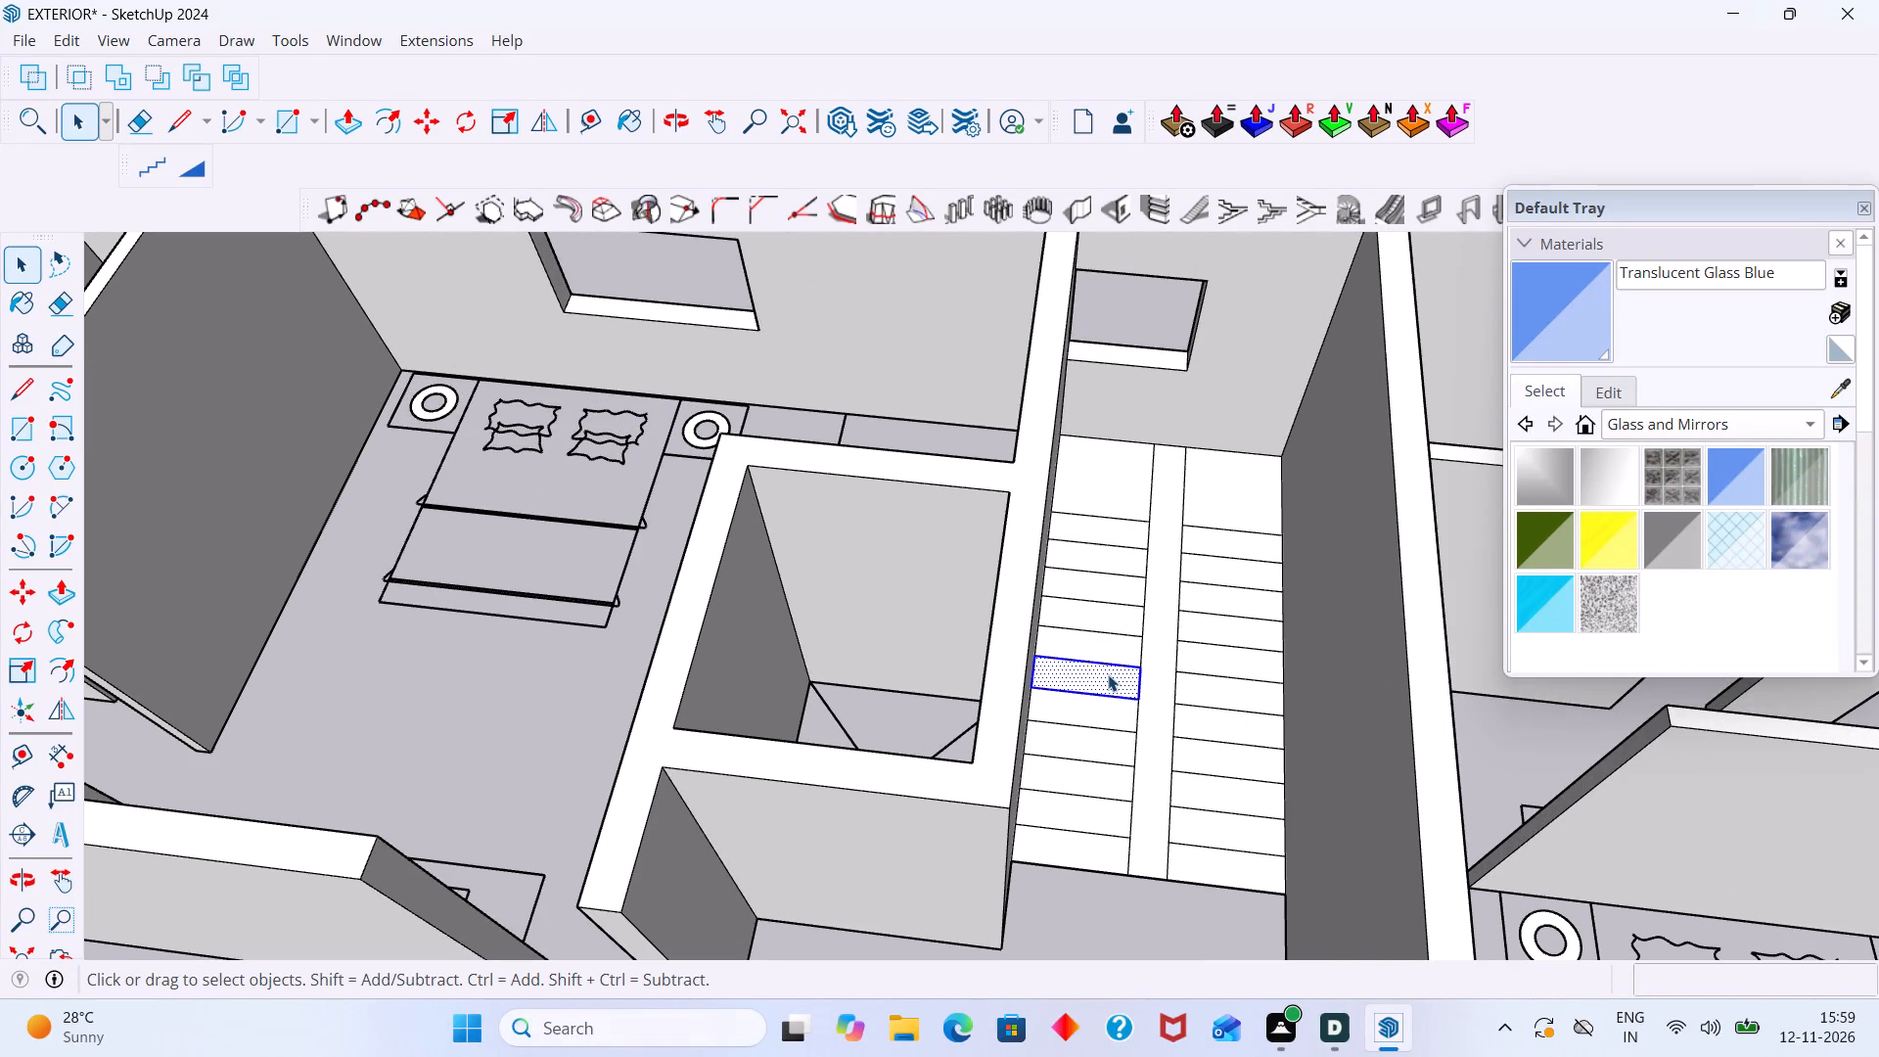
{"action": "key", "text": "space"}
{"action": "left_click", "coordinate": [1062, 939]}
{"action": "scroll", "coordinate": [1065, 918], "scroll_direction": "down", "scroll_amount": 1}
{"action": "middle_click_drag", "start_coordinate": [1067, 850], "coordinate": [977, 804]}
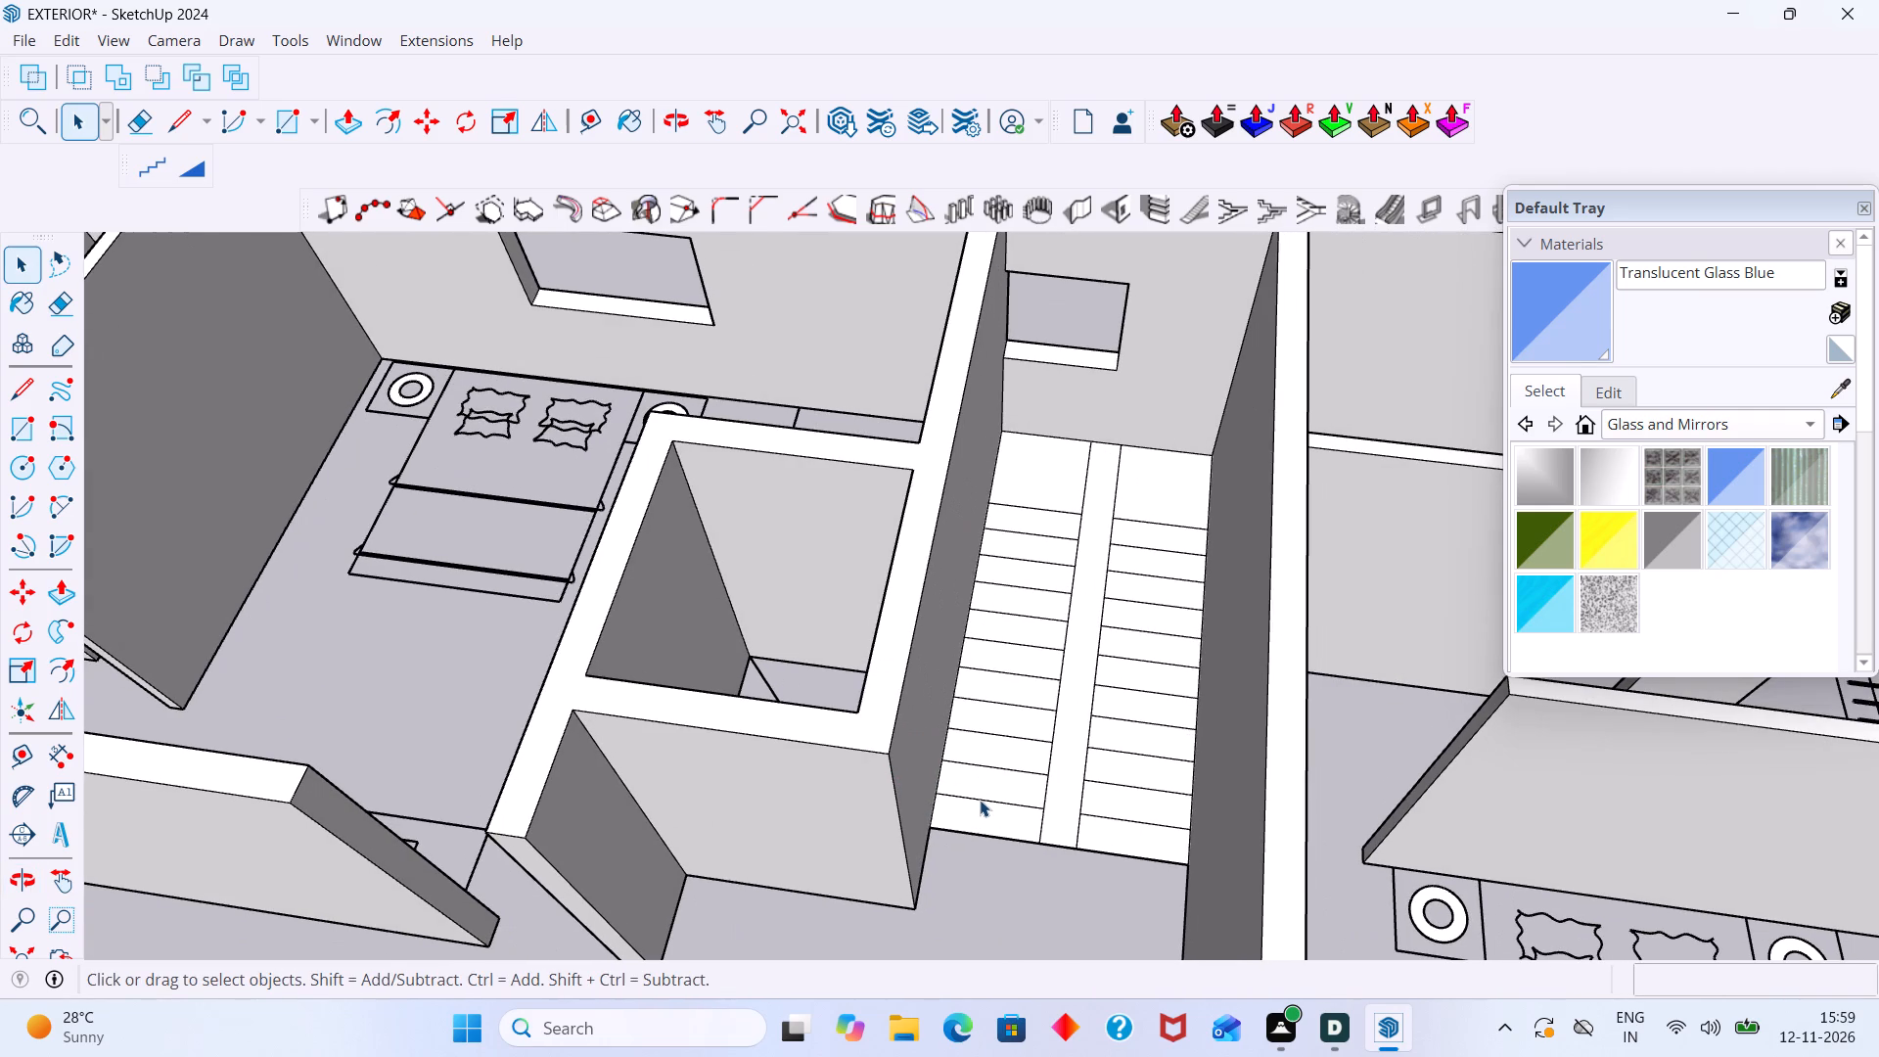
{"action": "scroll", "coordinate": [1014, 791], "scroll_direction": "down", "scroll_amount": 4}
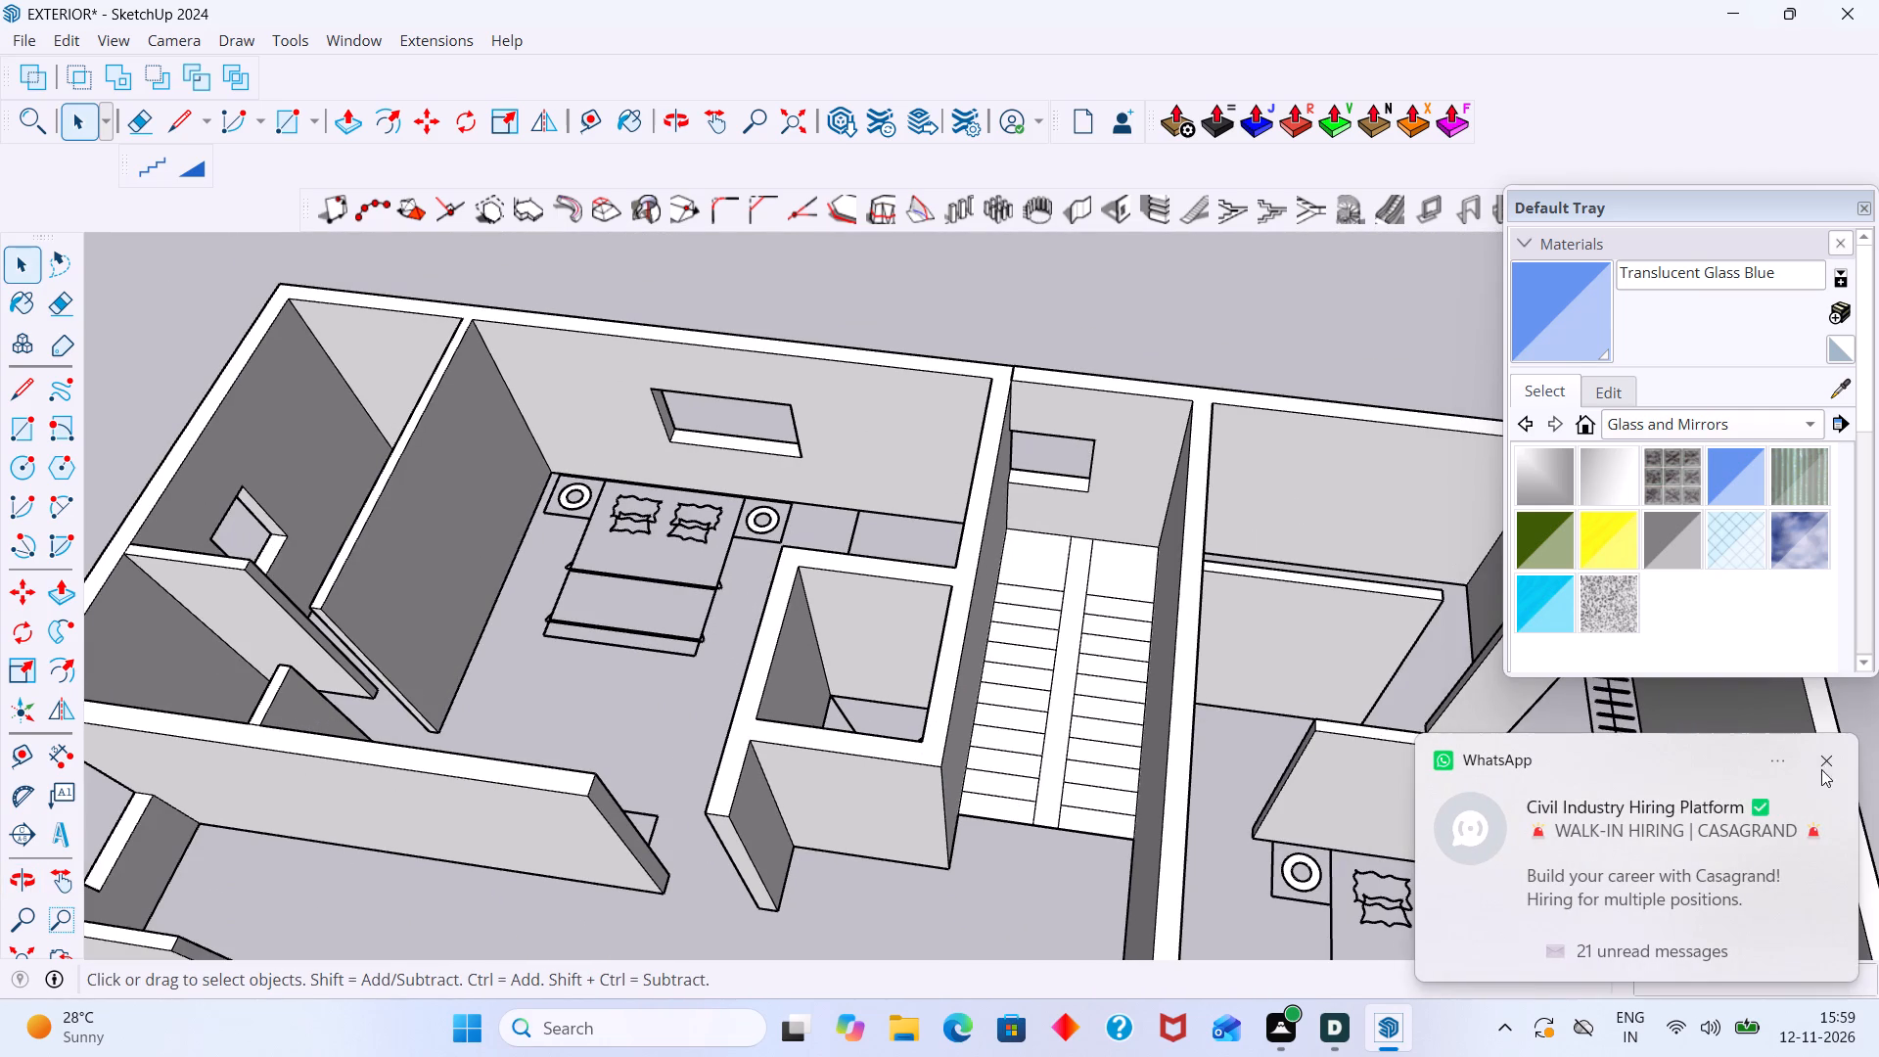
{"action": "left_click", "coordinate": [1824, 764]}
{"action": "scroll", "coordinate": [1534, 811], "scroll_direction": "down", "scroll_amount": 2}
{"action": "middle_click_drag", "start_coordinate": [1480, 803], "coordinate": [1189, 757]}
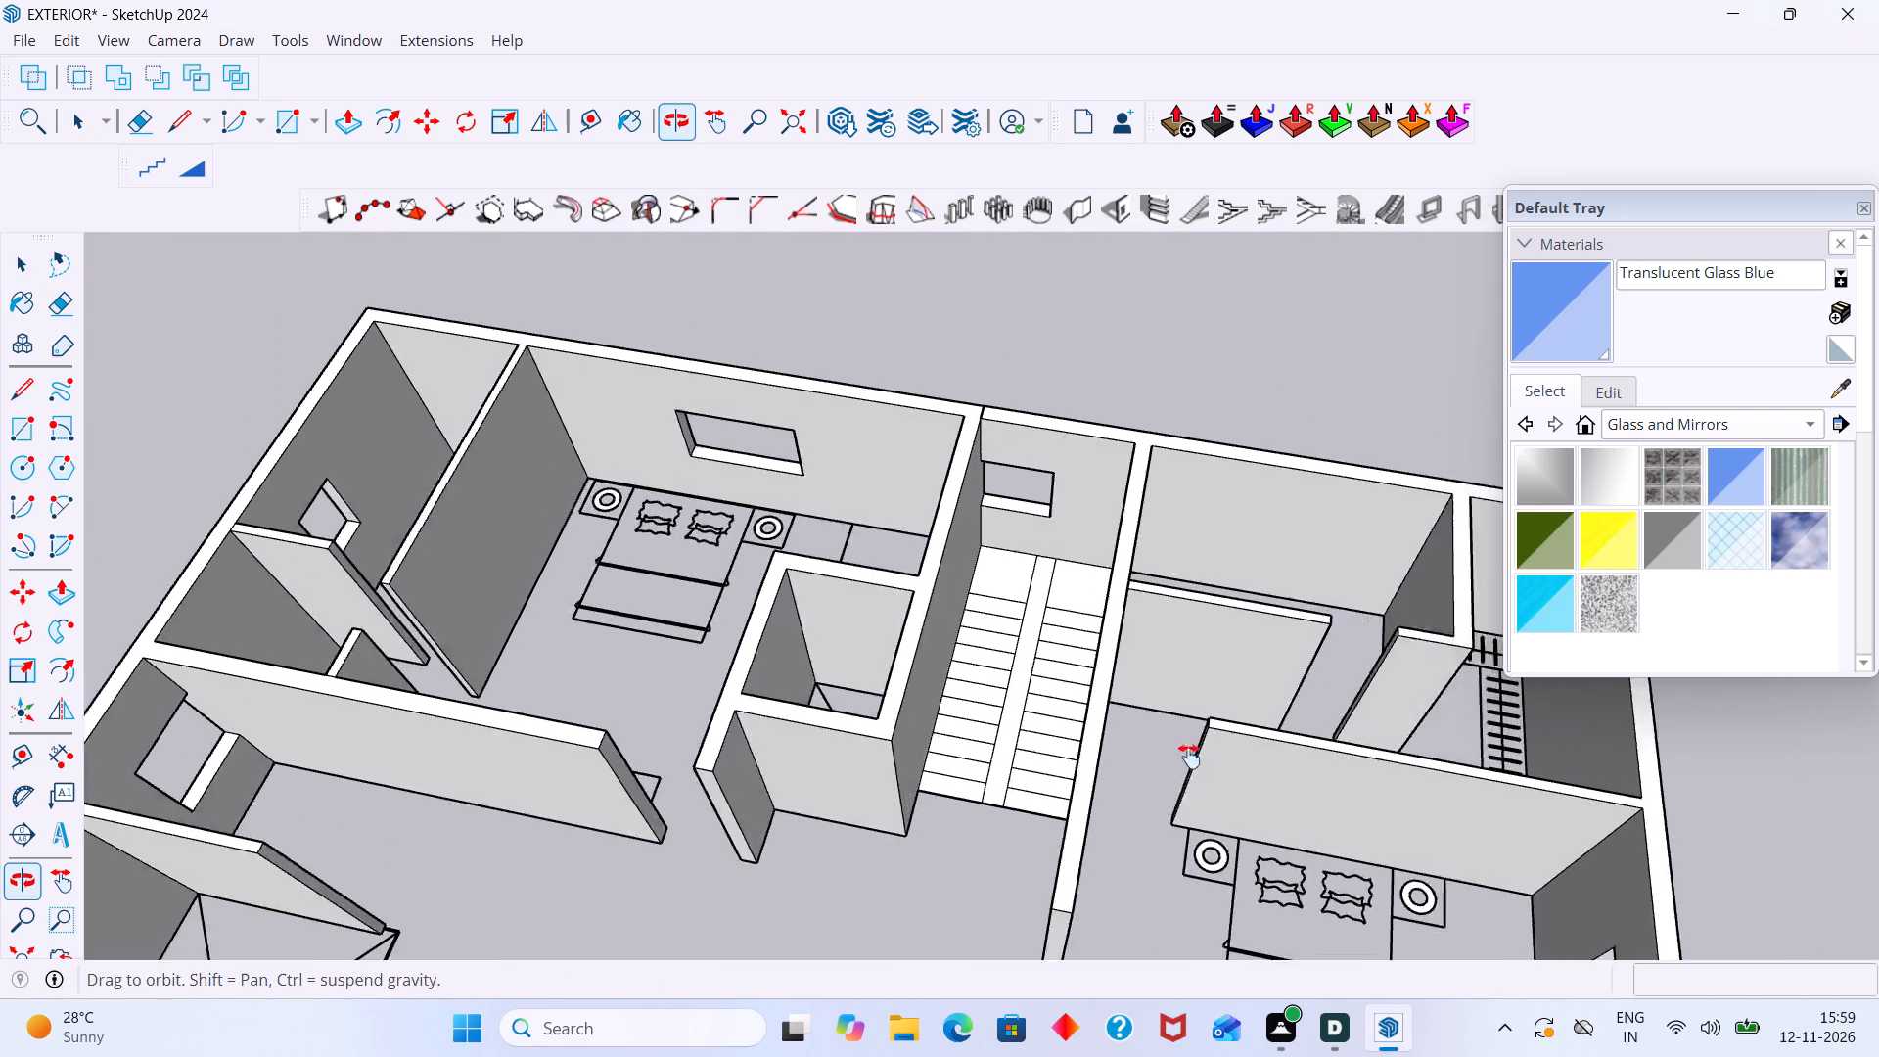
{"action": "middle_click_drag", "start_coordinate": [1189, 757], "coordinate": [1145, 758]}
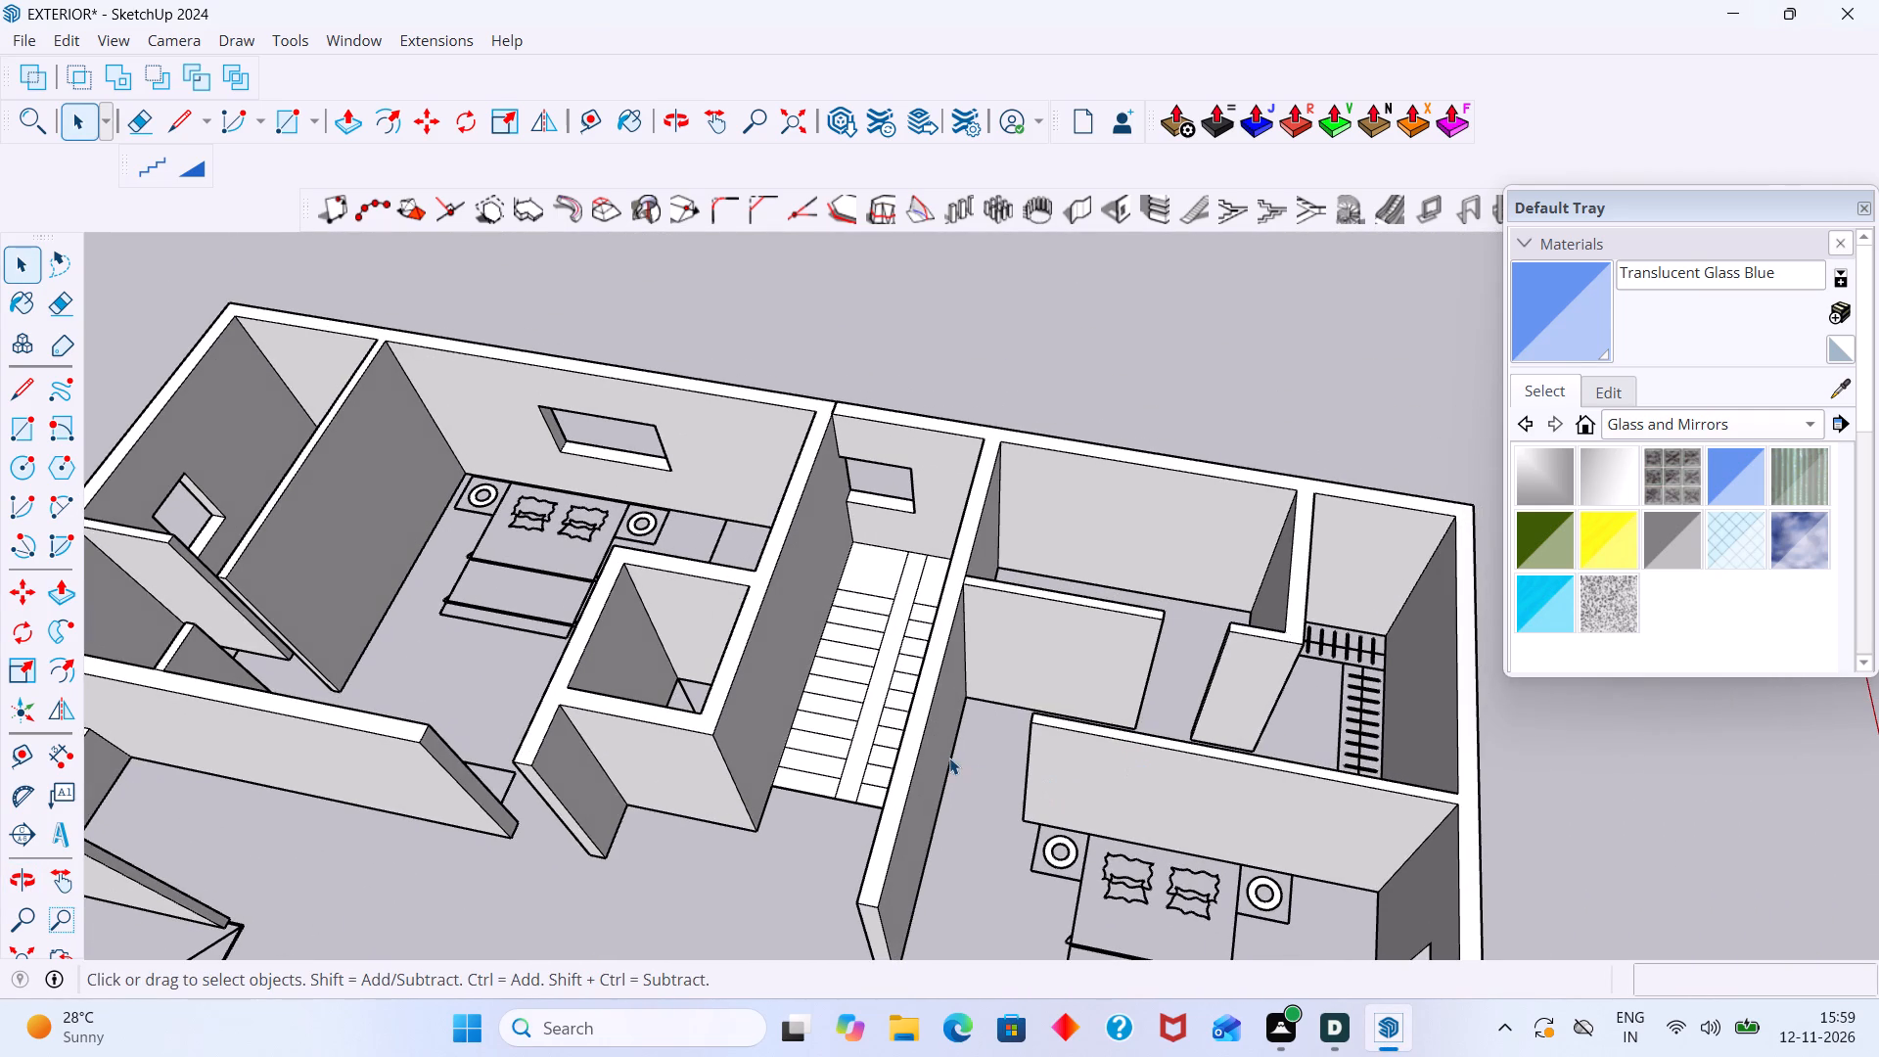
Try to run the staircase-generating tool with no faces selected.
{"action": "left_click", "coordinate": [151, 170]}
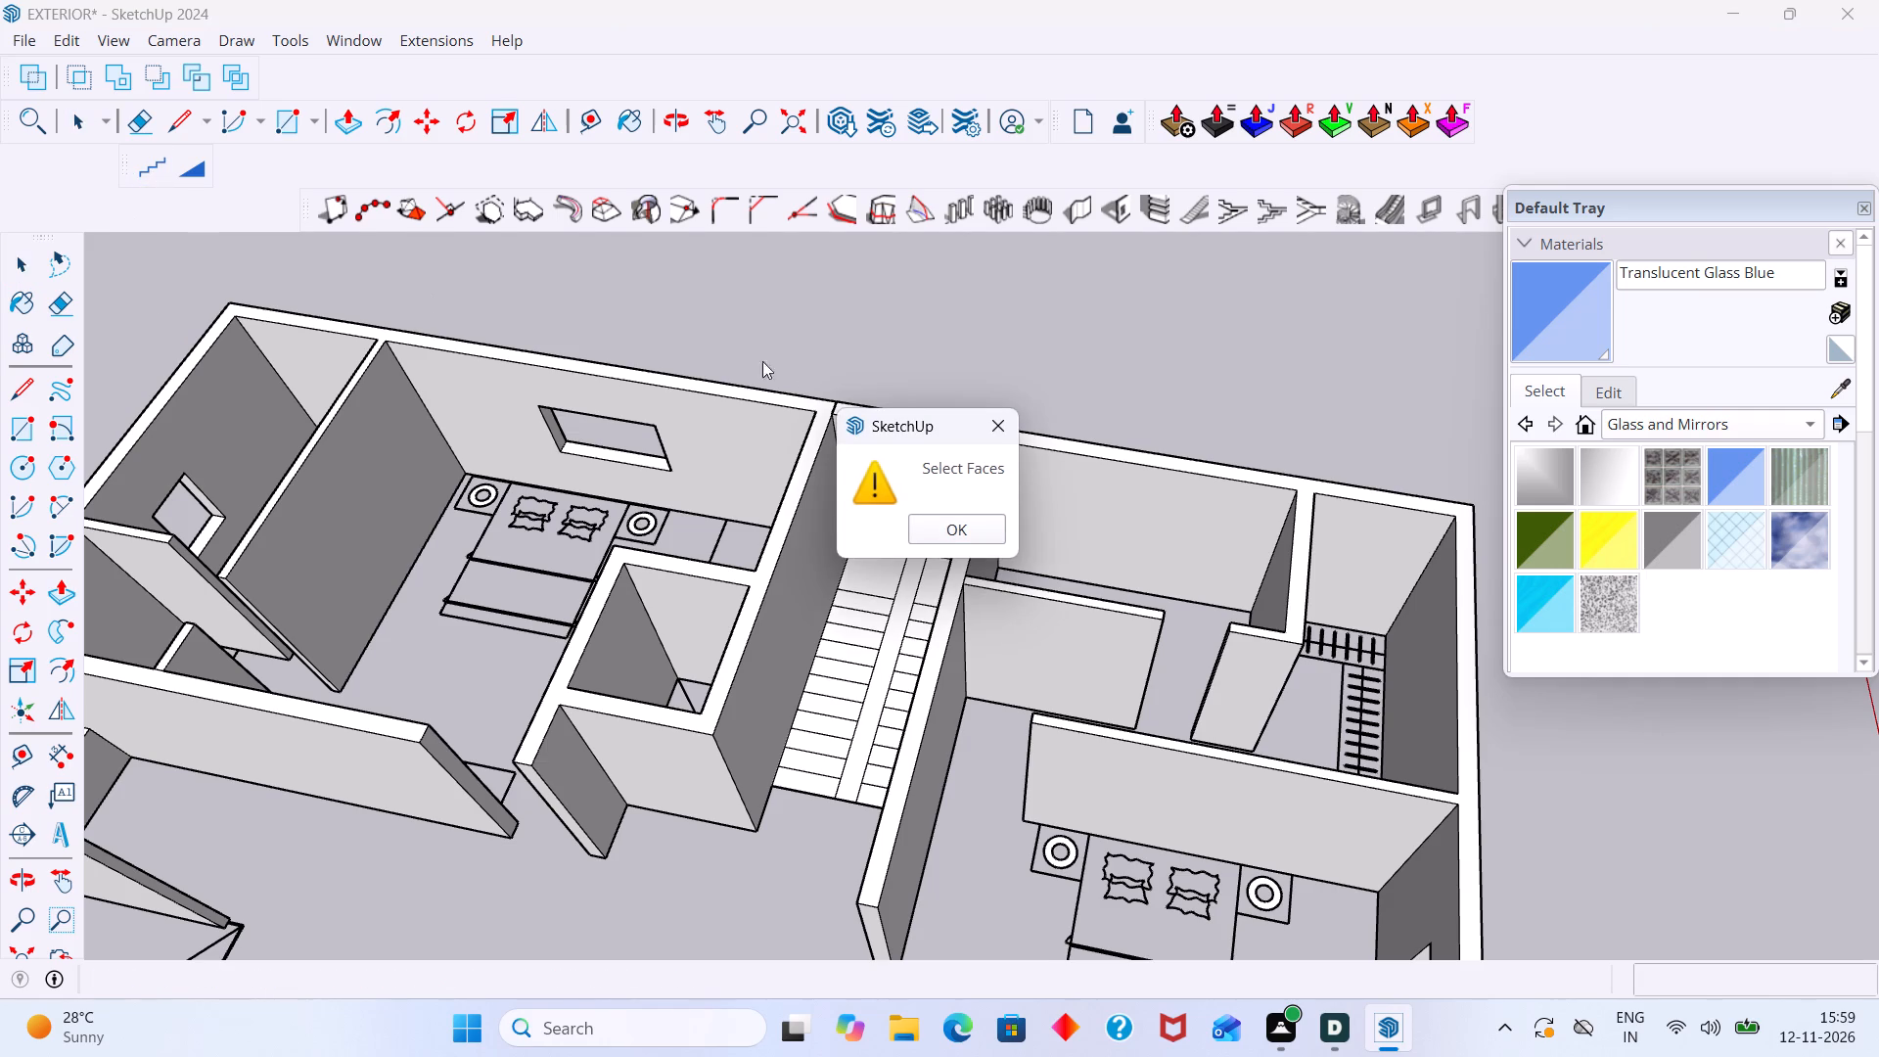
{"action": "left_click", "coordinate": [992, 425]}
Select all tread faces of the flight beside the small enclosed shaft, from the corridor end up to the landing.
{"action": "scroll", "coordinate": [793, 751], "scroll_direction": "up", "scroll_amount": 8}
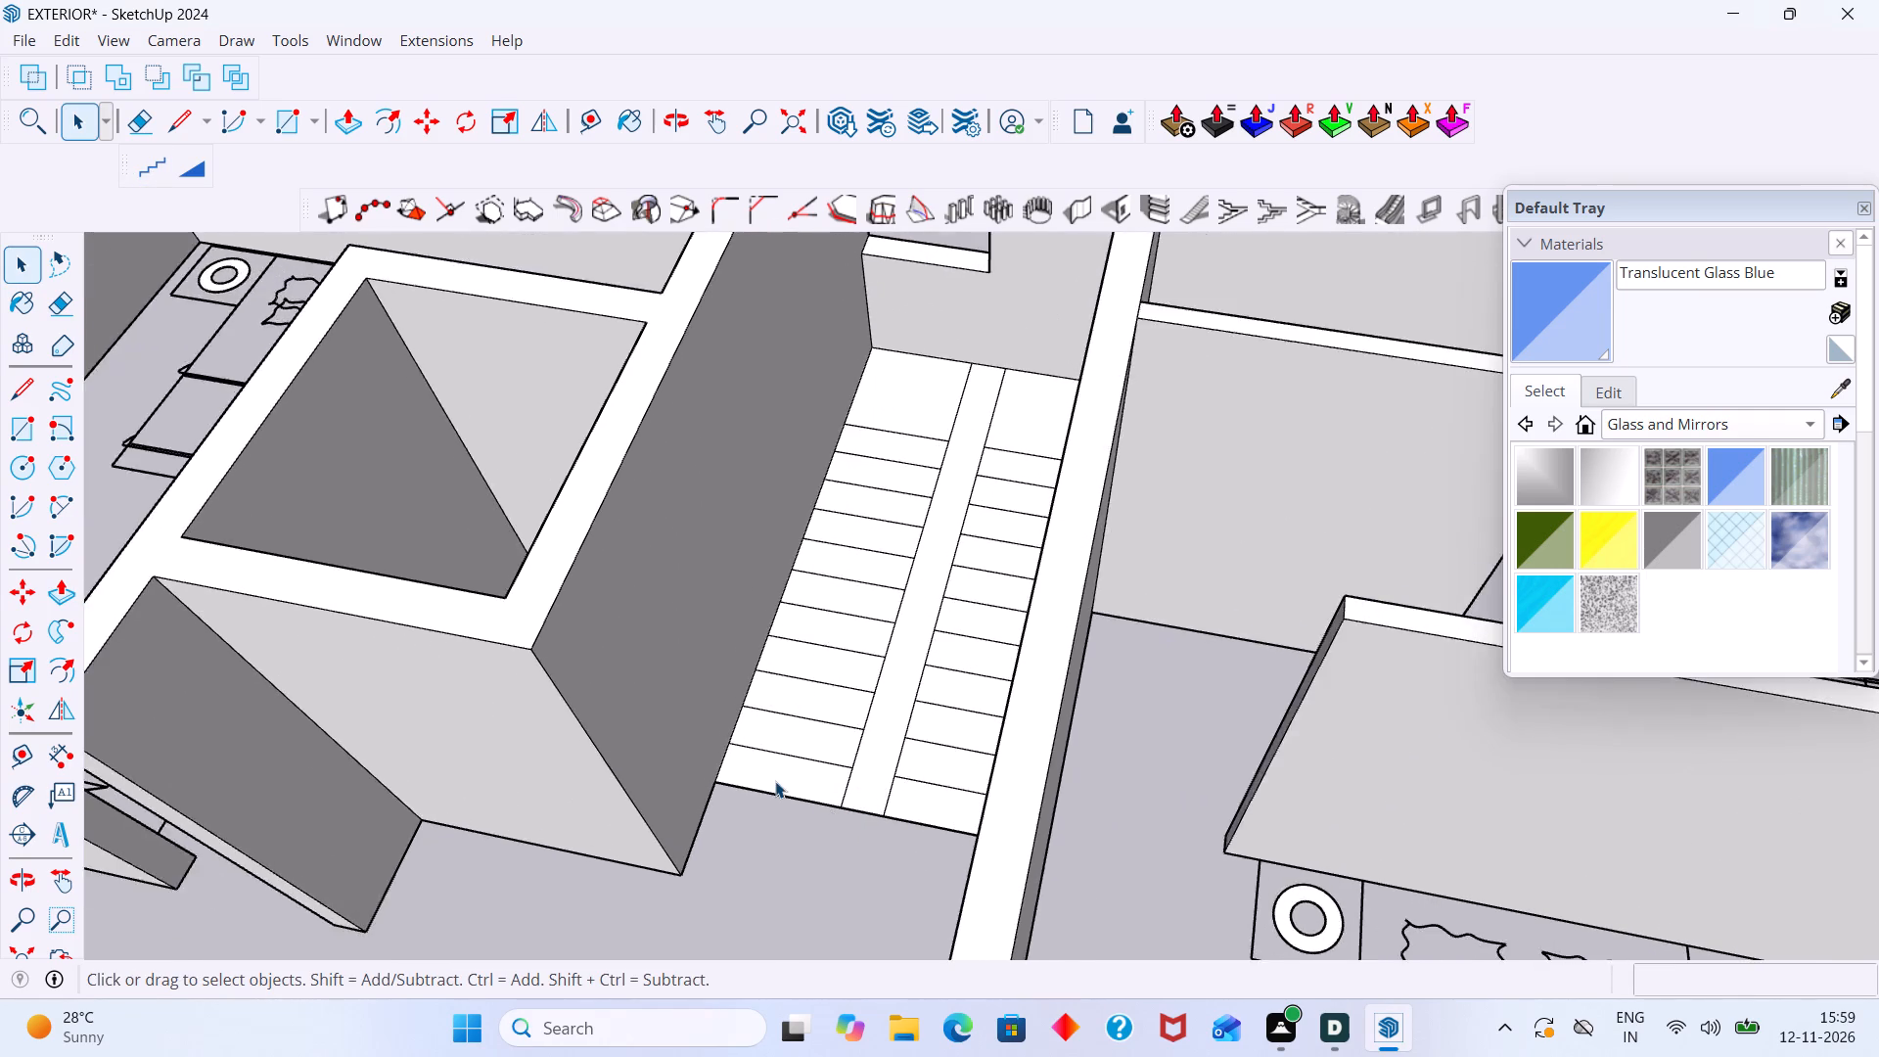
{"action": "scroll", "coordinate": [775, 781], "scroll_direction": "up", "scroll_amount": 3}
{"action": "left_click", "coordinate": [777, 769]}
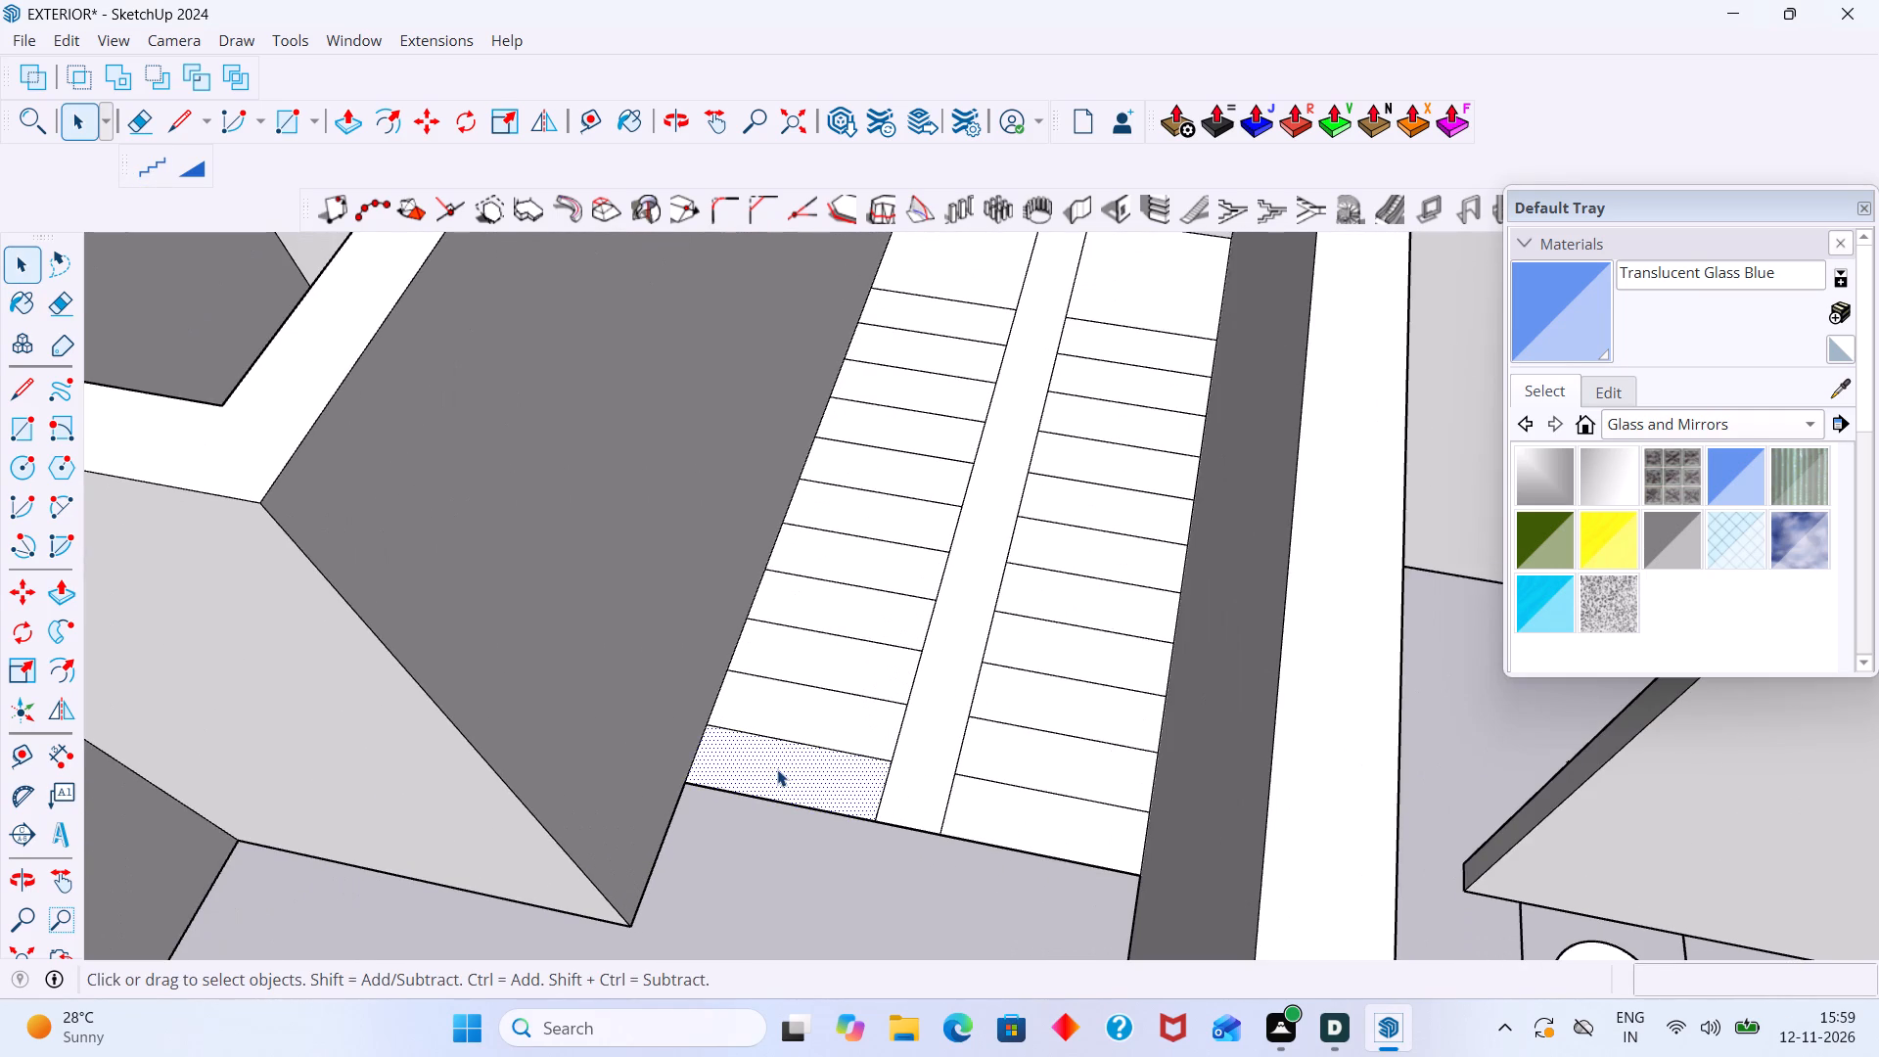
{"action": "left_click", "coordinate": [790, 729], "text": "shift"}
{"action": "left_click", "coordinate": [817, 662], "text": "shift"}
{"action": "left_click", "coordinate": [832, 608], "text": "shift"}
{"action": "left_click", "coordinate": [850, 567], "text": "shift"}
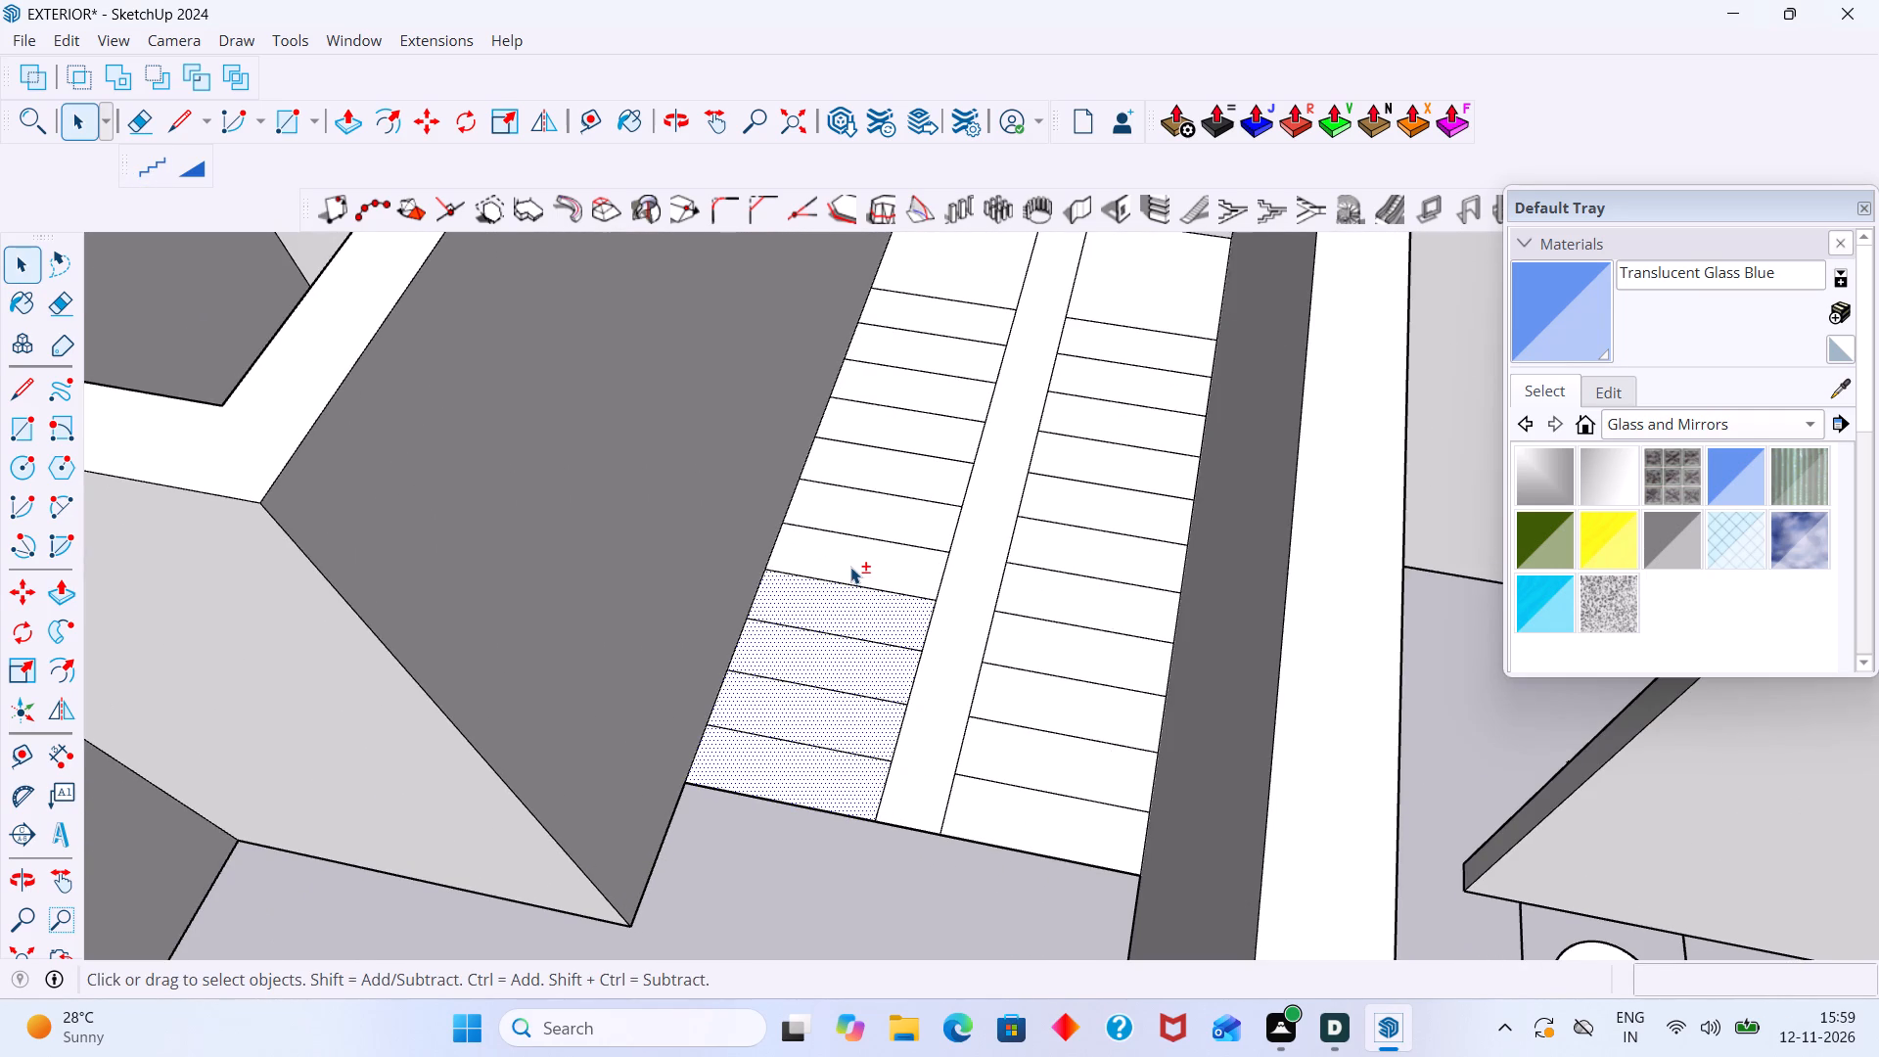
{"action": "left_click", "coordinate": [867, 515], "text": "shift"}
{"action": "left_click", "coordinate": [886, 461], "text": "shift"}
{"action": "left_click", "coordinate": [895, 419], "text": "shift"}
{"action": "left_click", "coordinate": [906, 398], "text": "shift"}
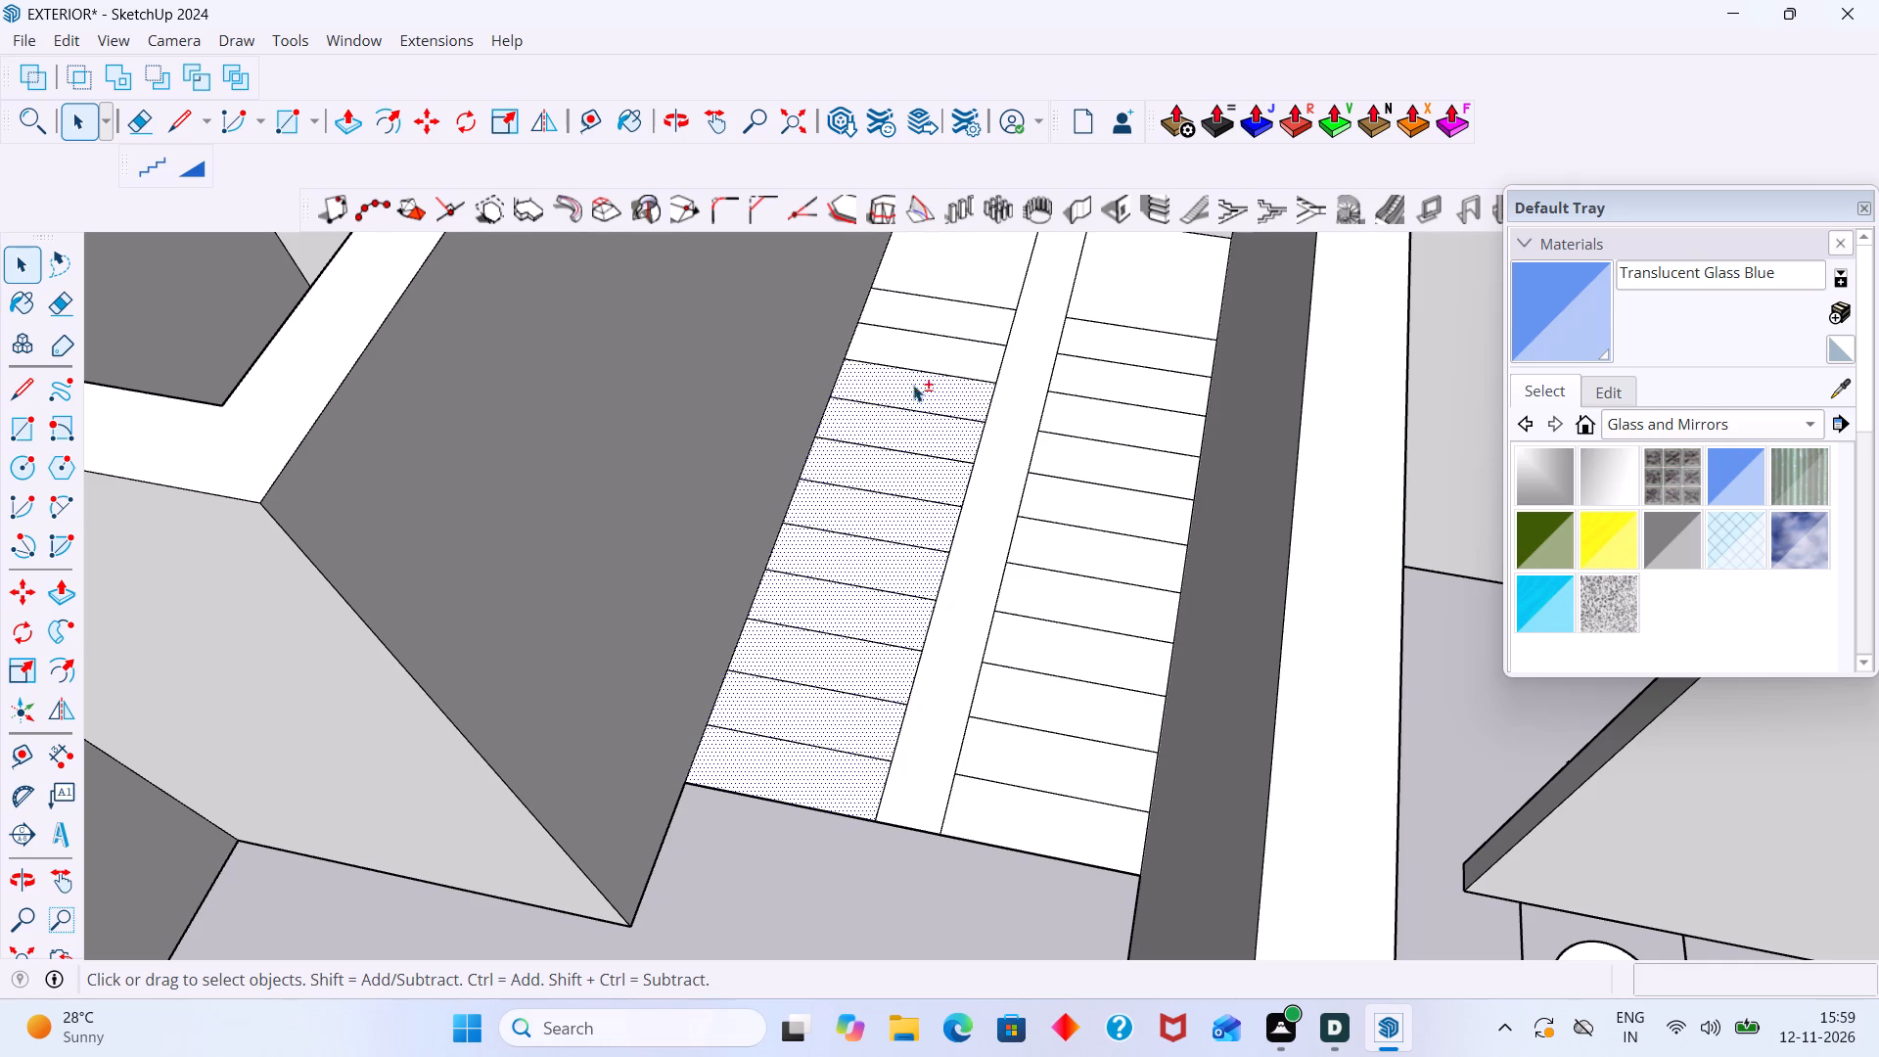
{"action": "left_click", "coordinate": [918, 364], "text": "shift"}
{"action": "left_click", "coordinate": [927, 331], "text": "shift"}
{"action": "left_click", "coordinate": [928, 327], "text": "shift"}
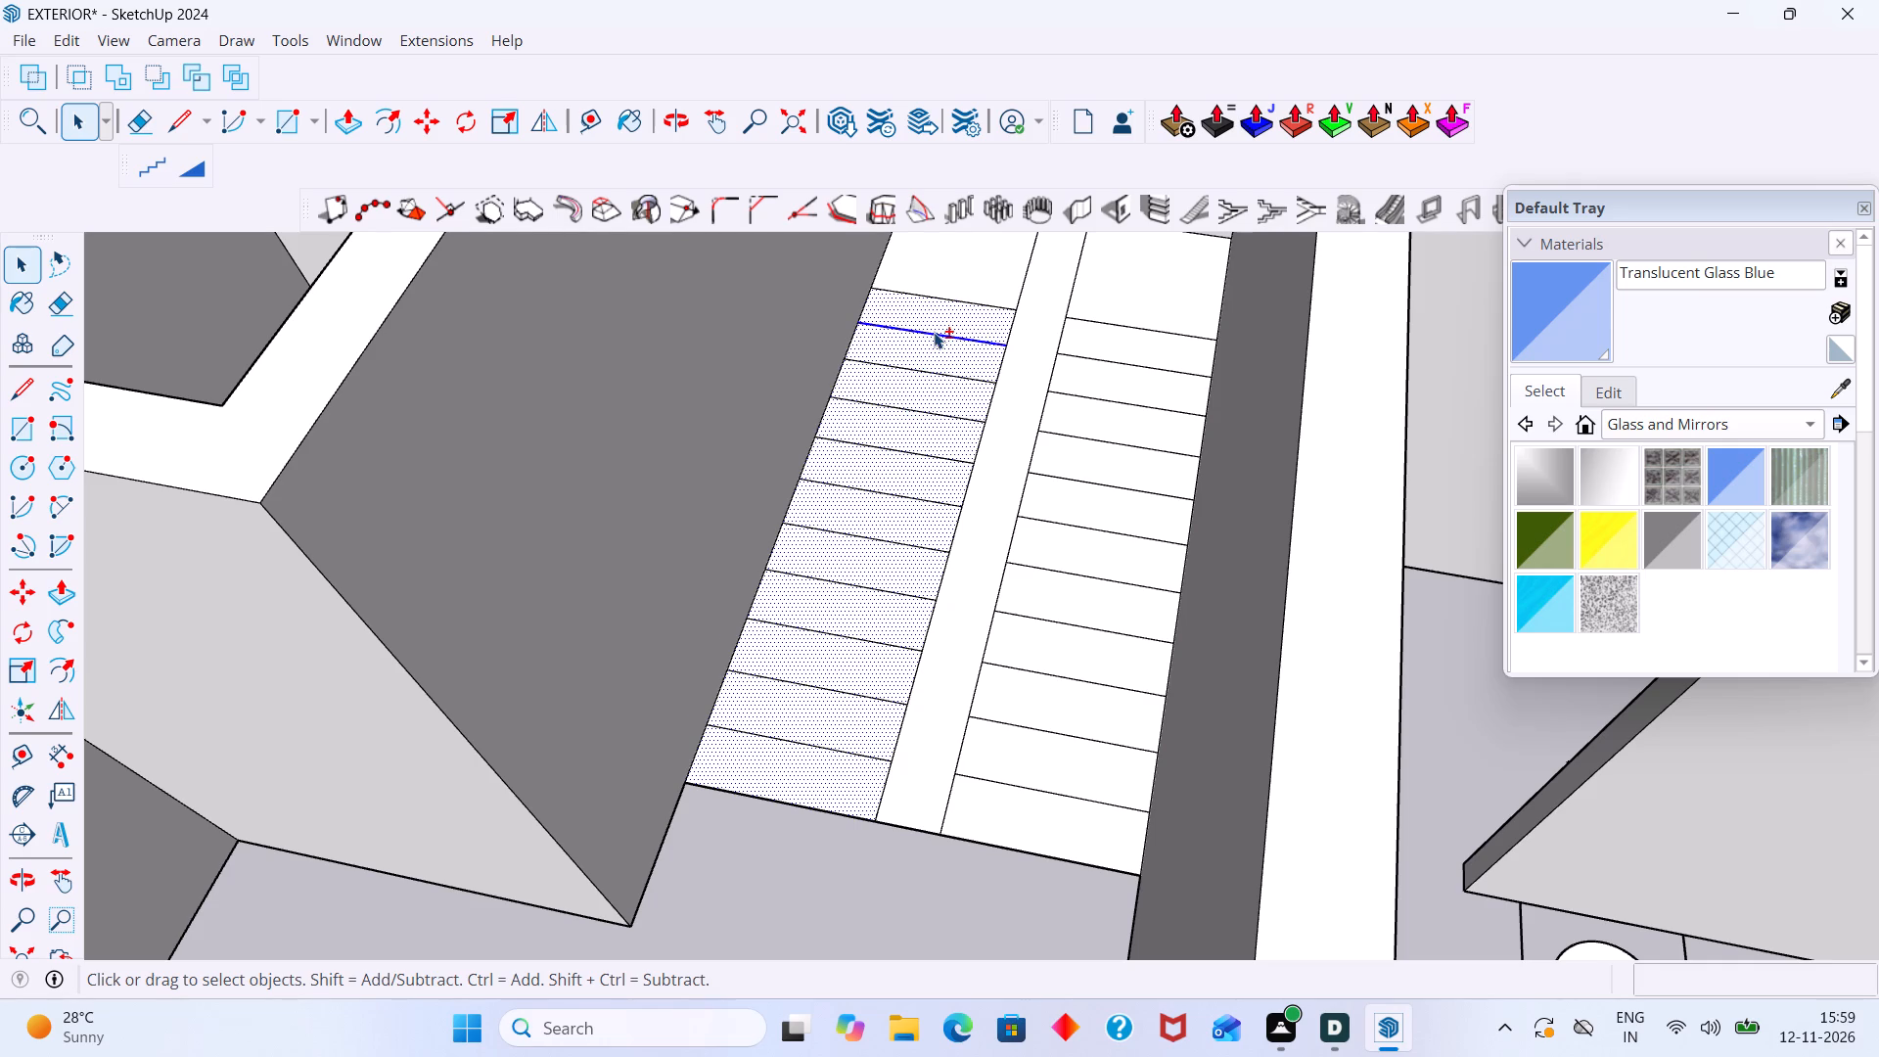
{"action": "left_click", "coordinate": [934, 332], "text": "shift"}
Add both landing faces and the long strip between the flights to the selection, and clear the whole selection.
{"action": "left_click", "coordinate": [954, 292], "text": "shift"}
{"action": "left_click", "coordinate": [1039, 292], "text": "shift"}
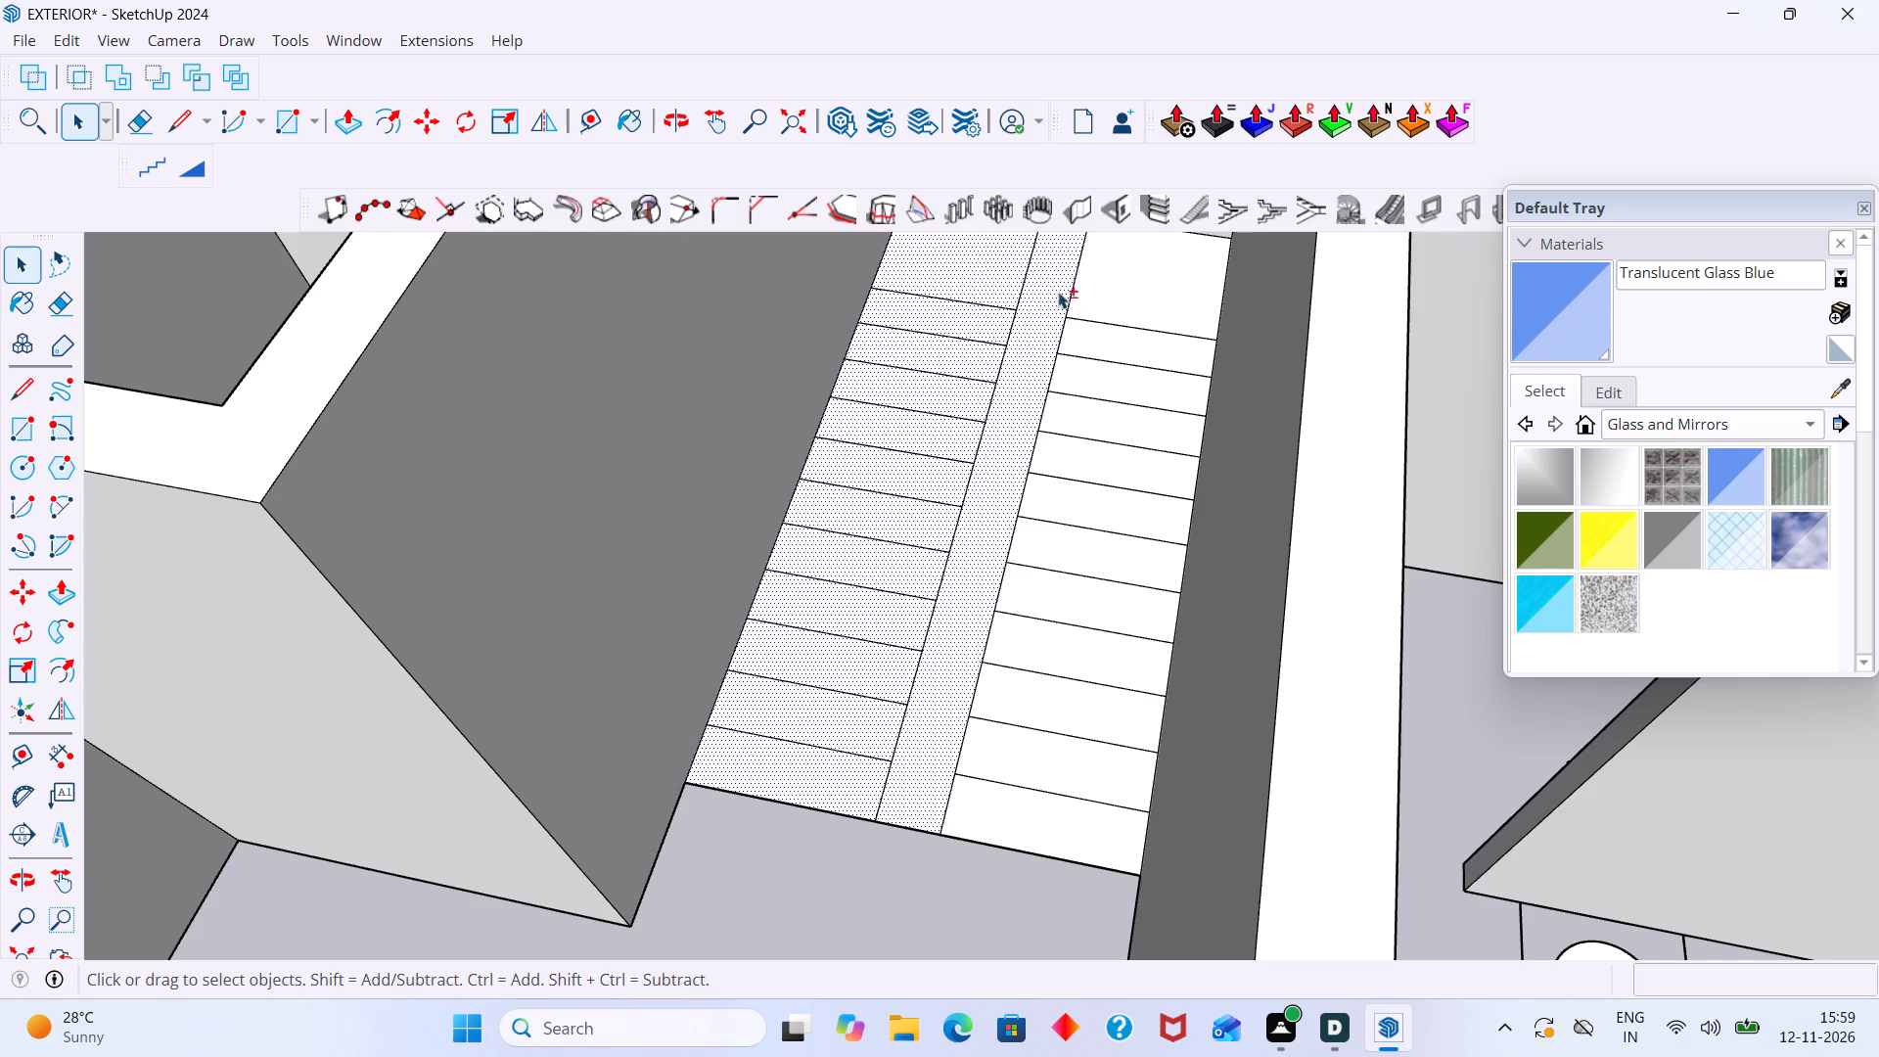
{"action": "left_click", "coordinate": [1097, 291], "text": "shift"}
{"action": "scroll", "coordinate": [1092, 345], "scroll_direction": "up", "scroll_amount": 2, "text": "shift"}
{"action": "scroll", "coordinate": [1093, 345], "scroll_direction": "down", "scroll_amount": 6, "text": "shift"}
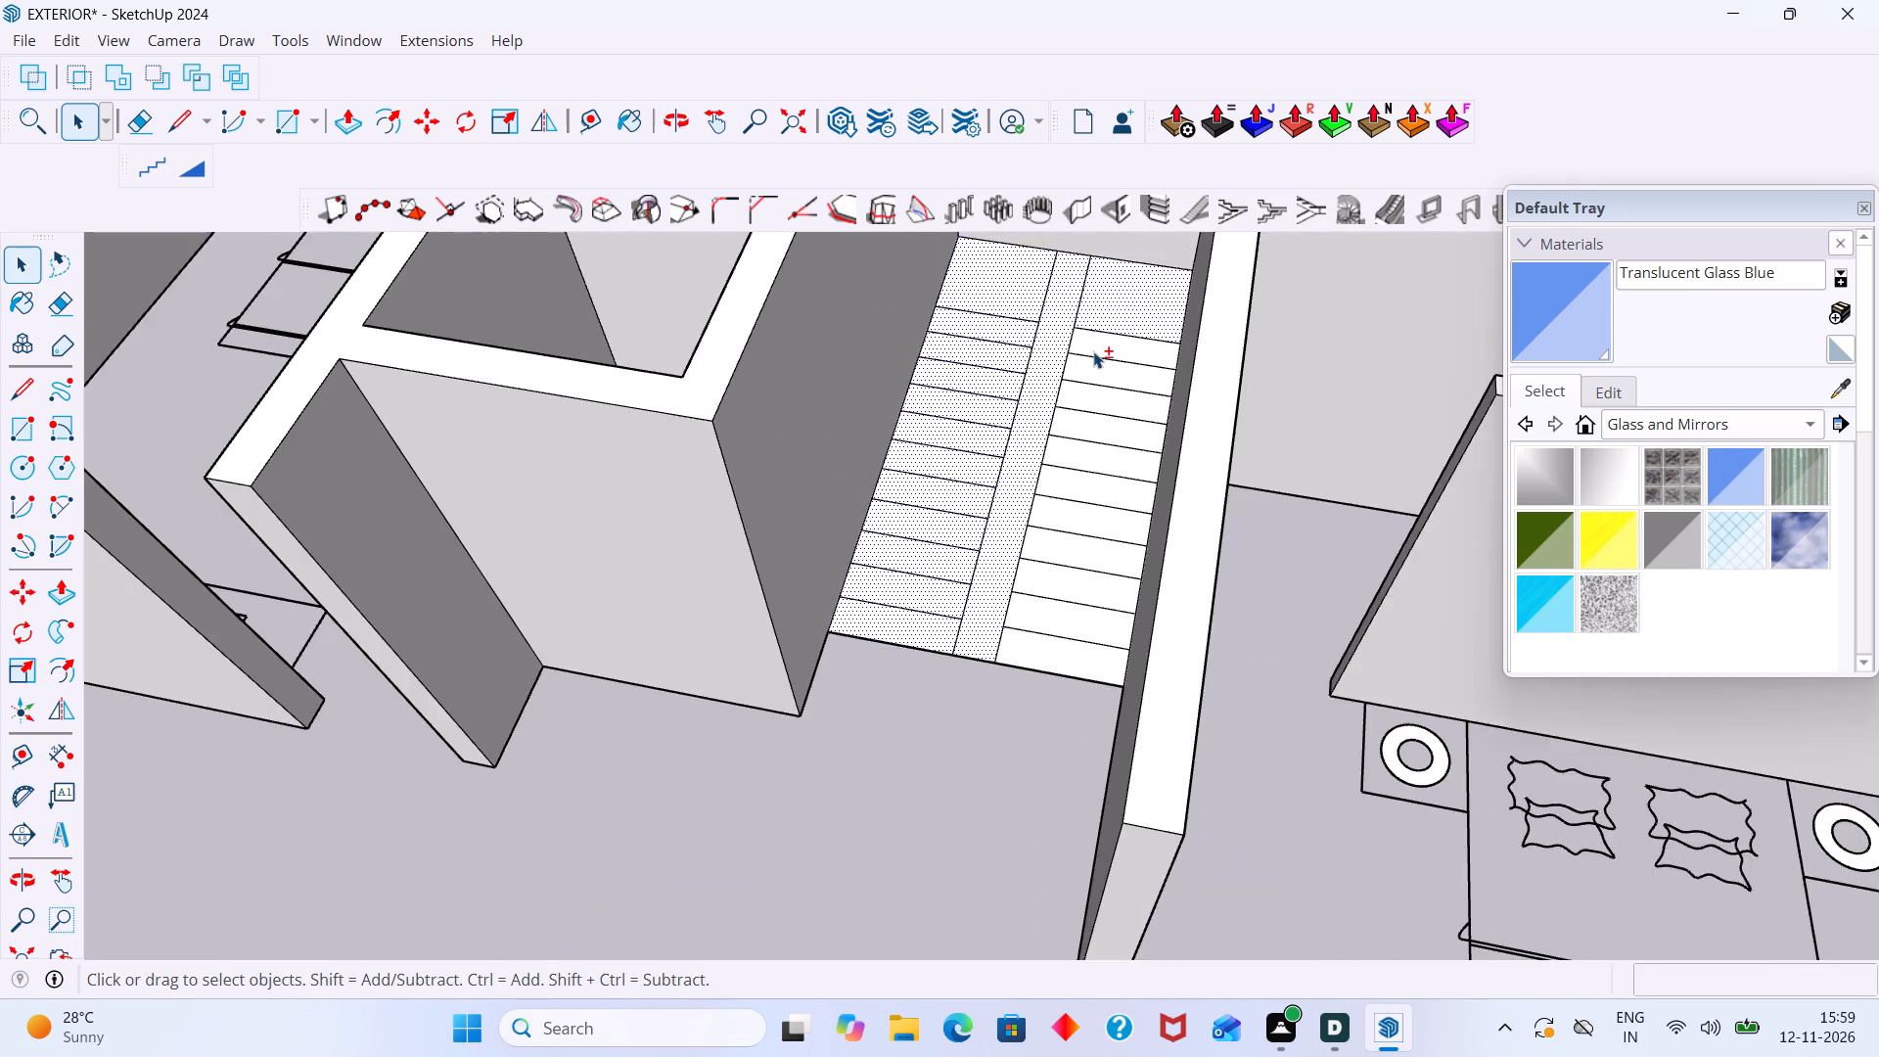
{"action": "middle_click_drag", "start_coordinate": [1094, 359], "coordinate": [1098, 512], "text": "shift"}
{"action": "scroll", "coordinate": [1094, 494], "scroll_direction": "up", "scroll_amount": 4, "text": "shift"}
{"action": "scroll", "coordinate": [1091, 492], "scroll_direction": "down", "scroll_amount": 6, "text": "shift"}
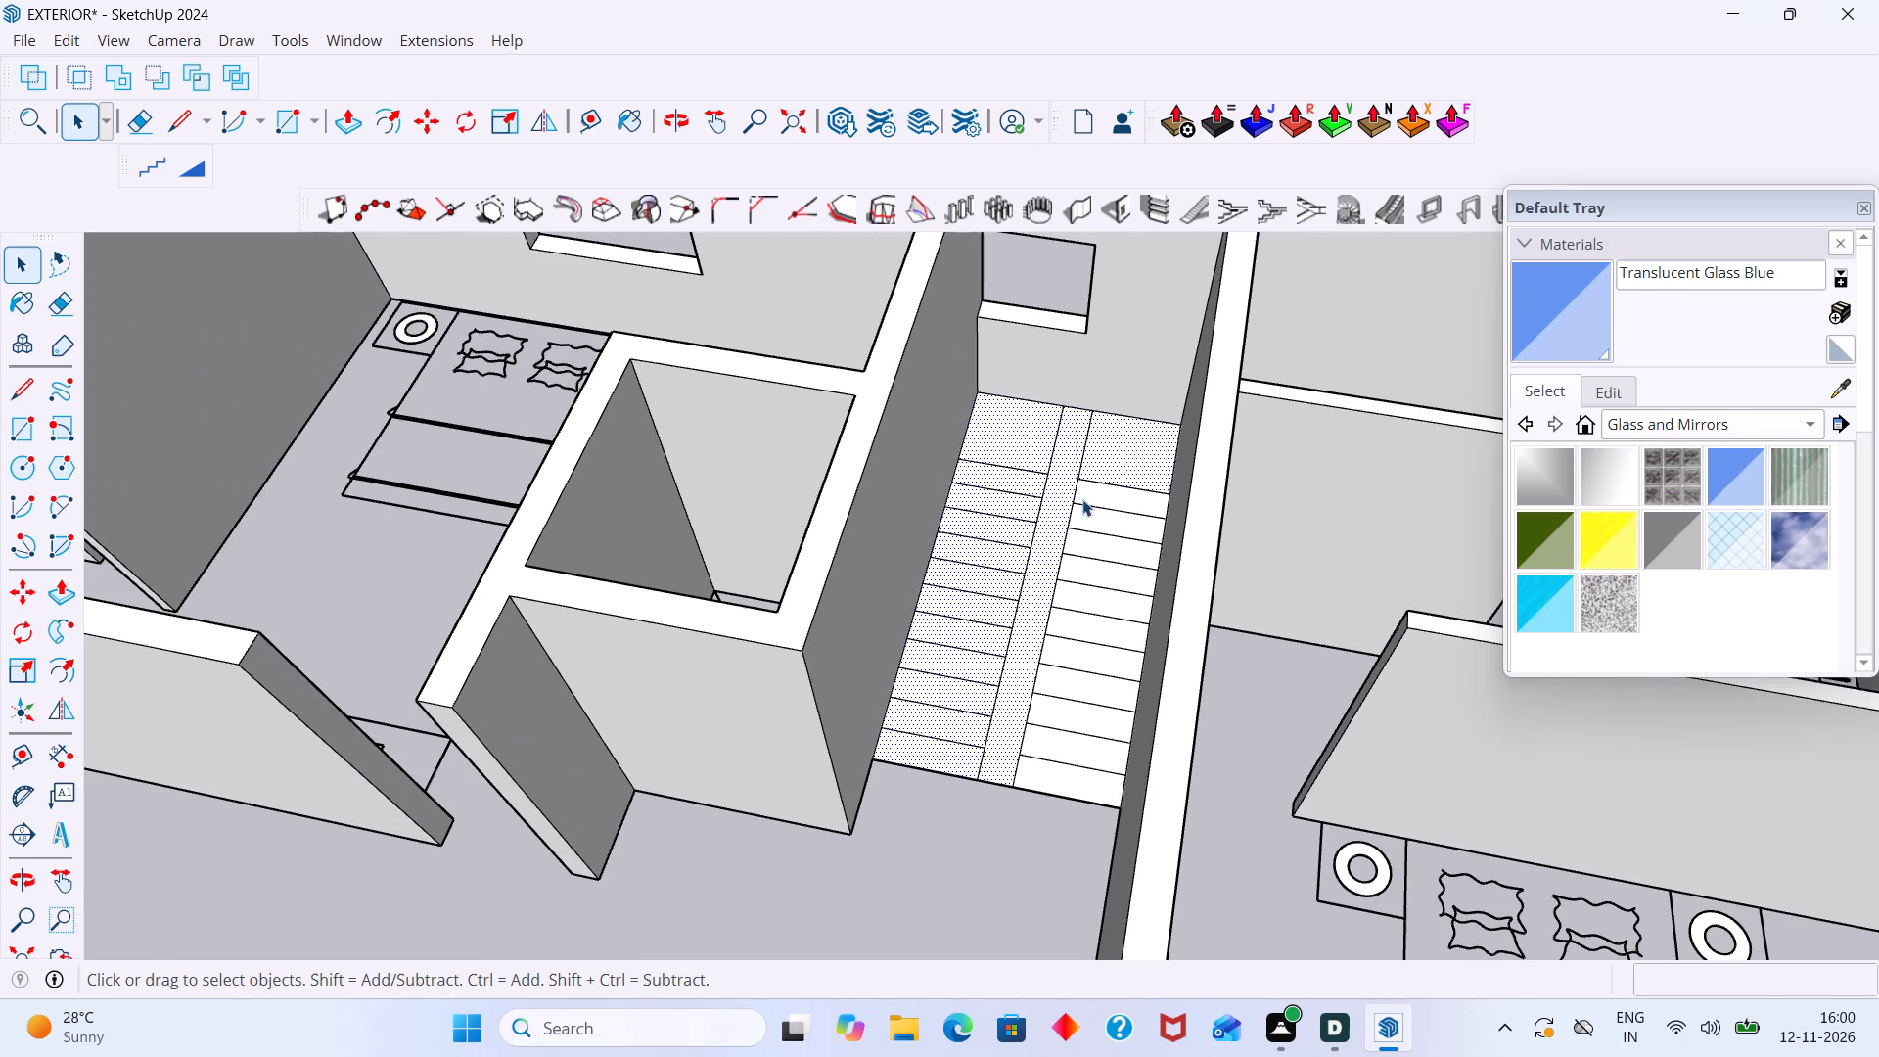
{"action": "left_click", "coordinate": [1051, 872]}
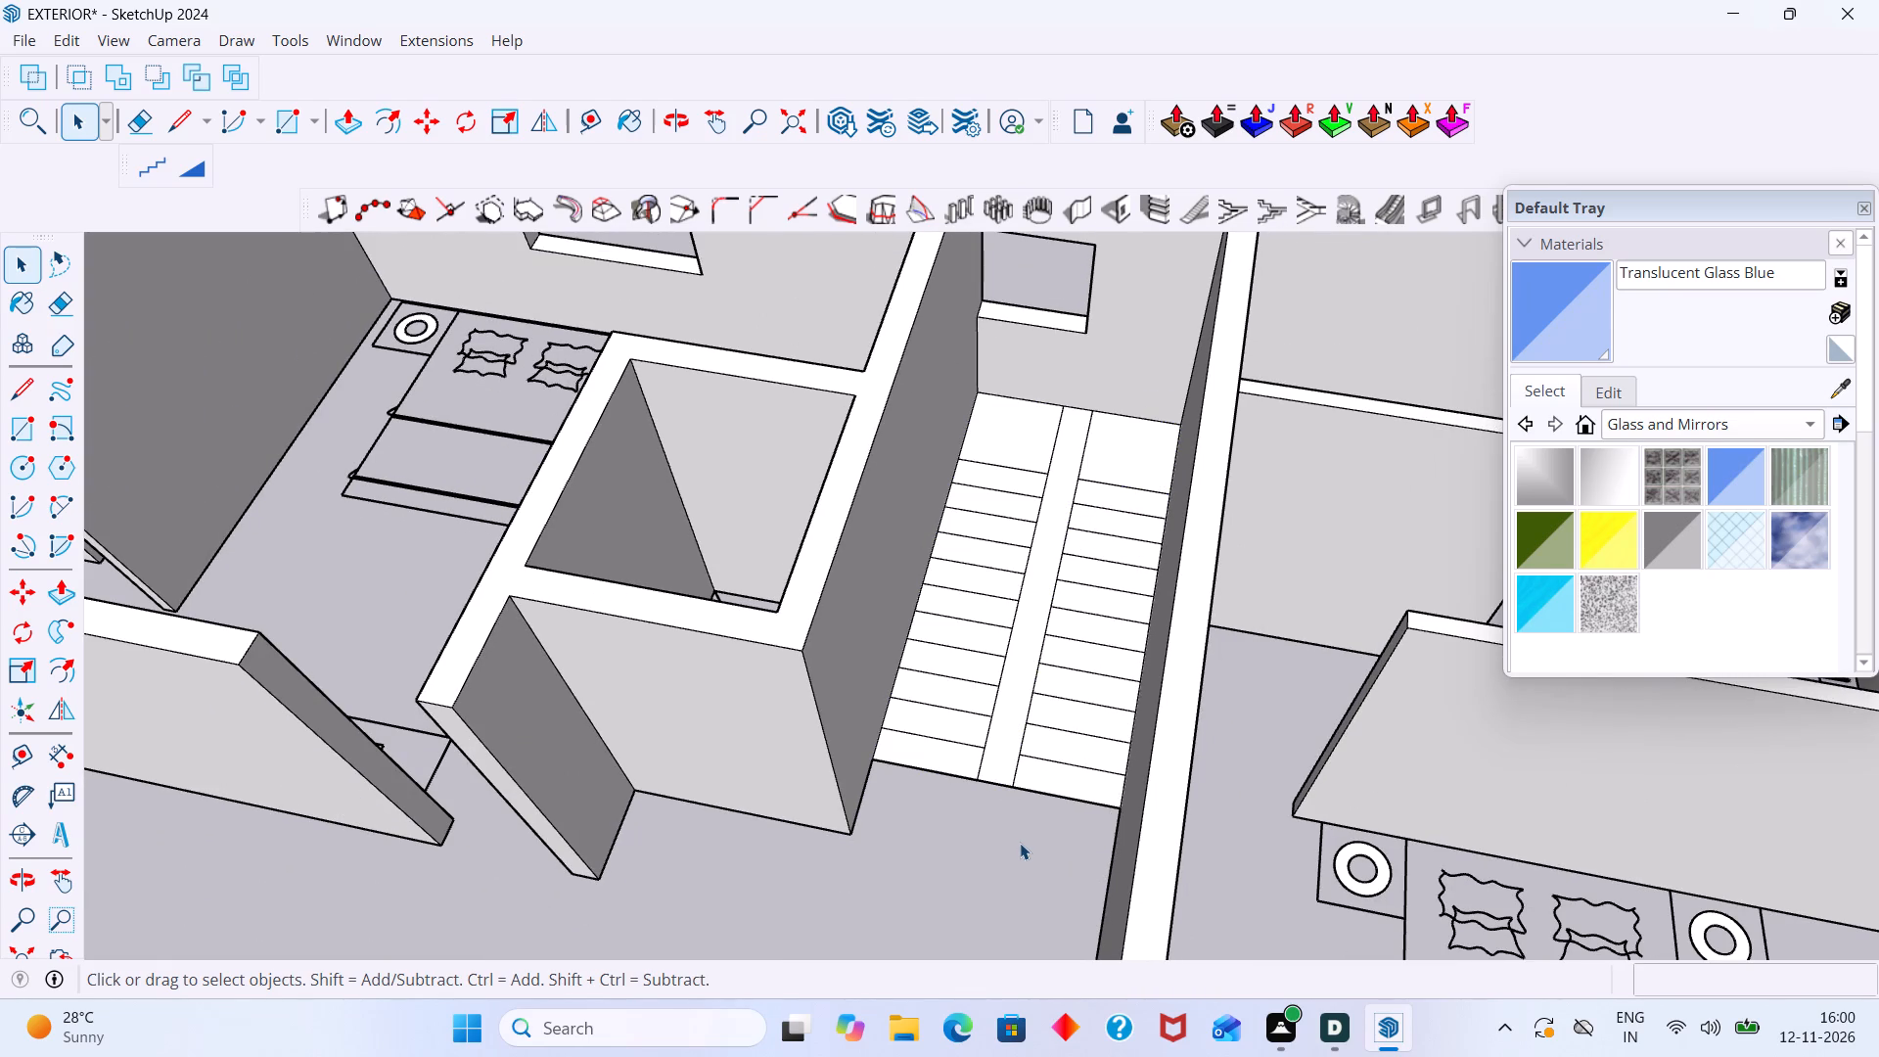
Draw four 1' lines across the strip between the flights, joining the facing tread edges nearest the corridor end.
{"action": "scroll", "coordinate": [1000, 788], "scroll_direction": "up", "scroll_amount": 9}
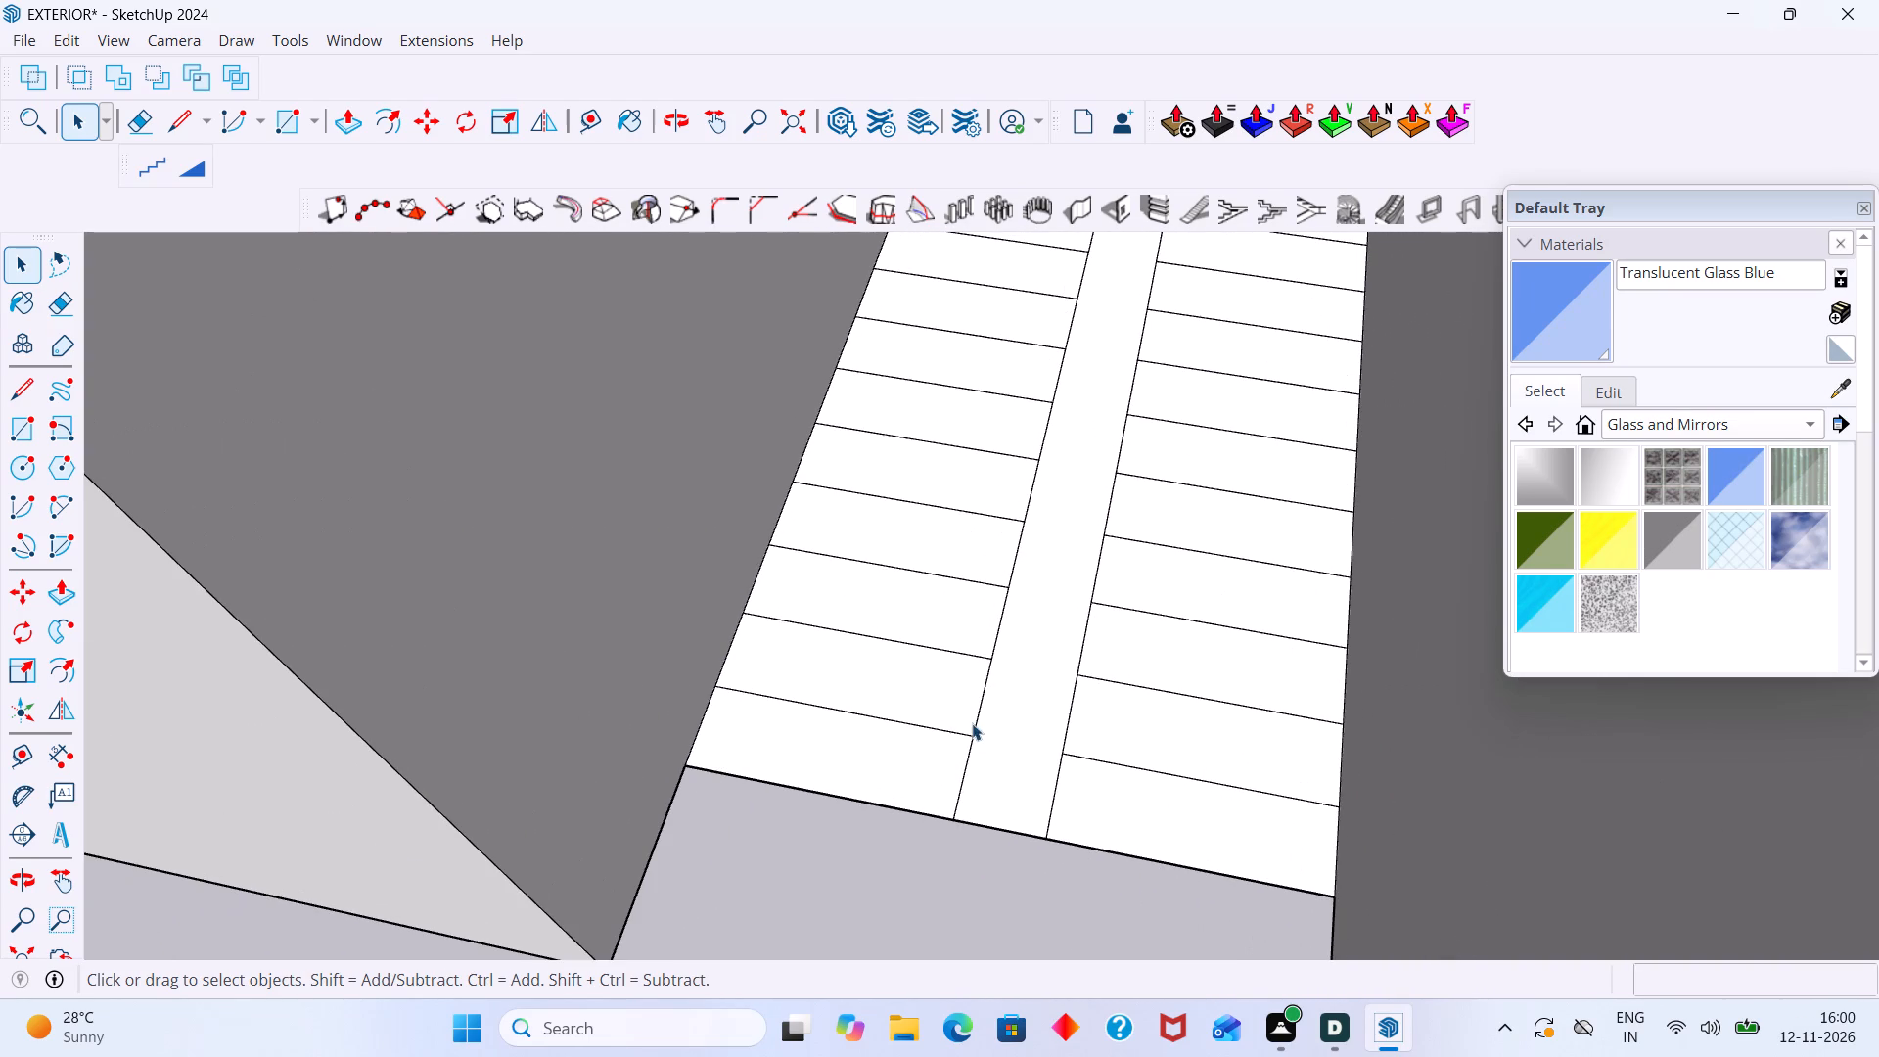
{"action": "scroll", "coordinate": [980, 716], "scroll_direction": "down", "scroll_amount": 1}
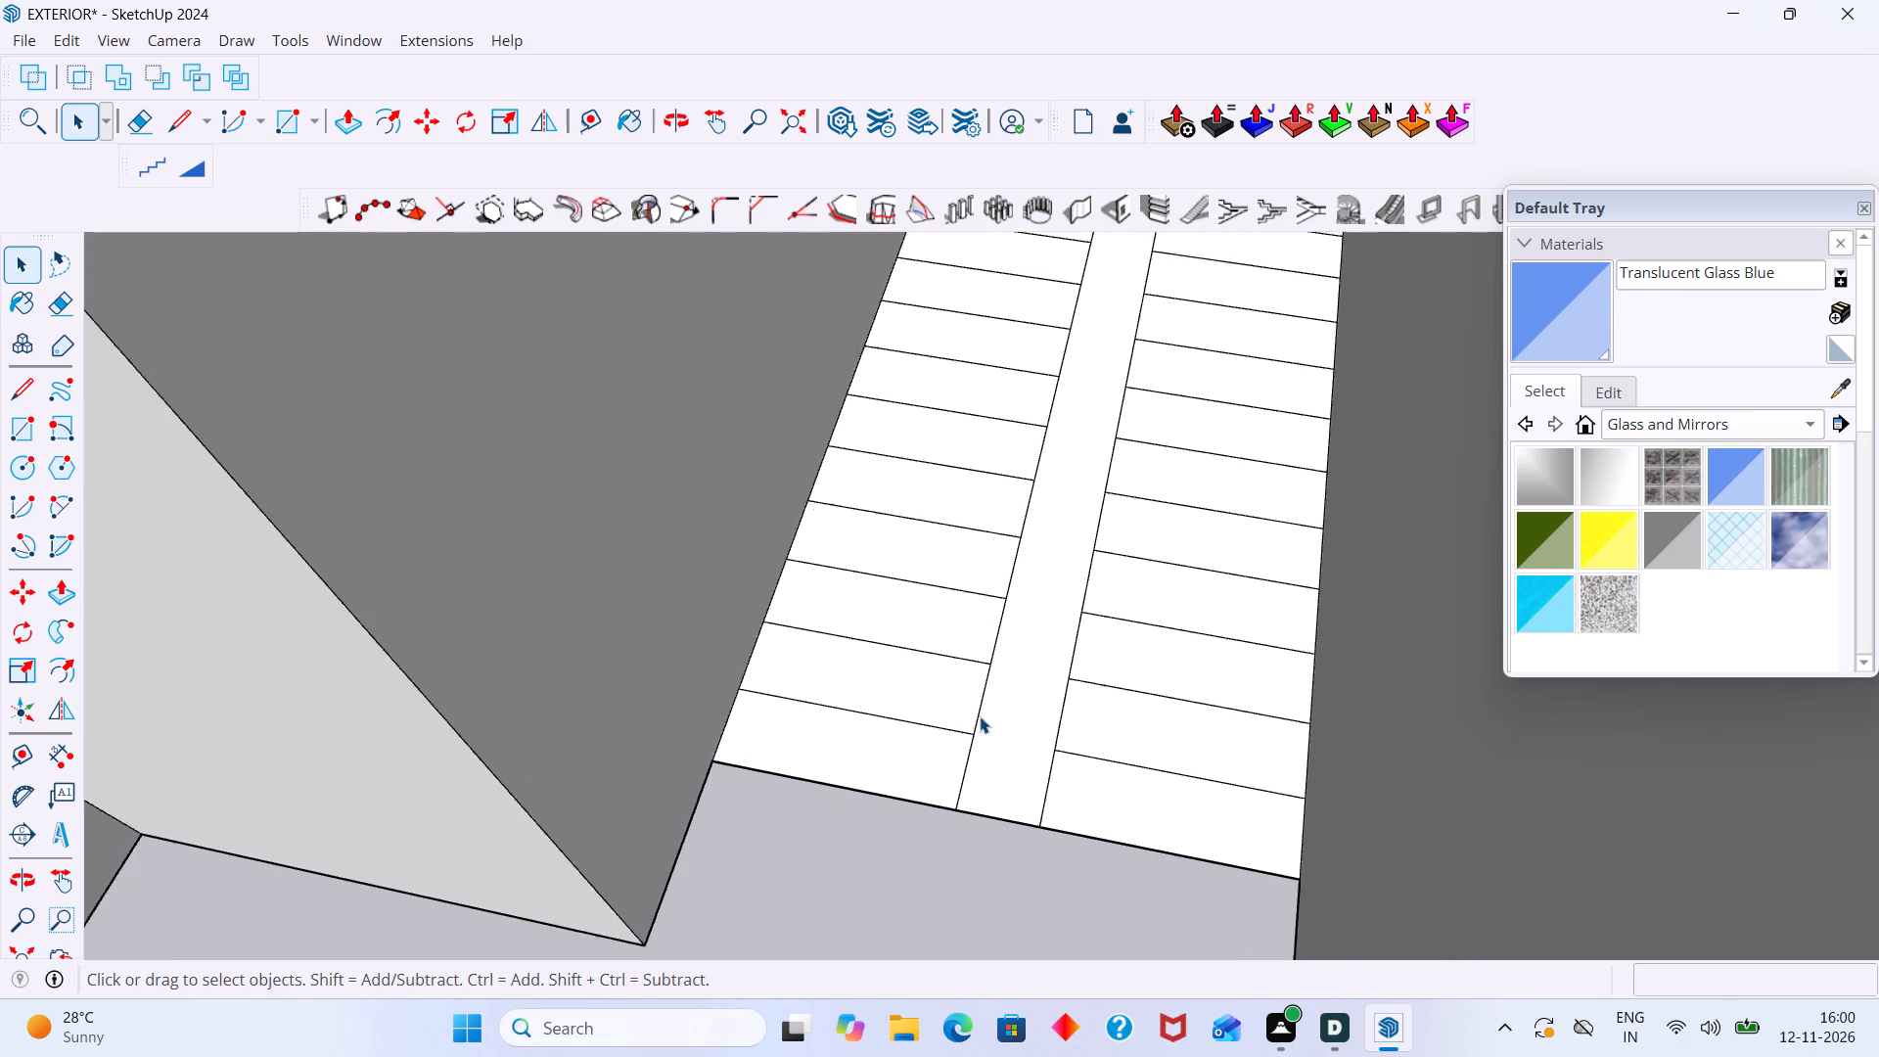
{"action": "scroll", "coordinate": [980, 716], "scroll_direction": "down", "scroll_amount": 4}
{"action": "key", "text": "l"}
{"action": "scroll", "coordinate": [971, 756], "scroll_direction": "up", "scroll_amount": 4}
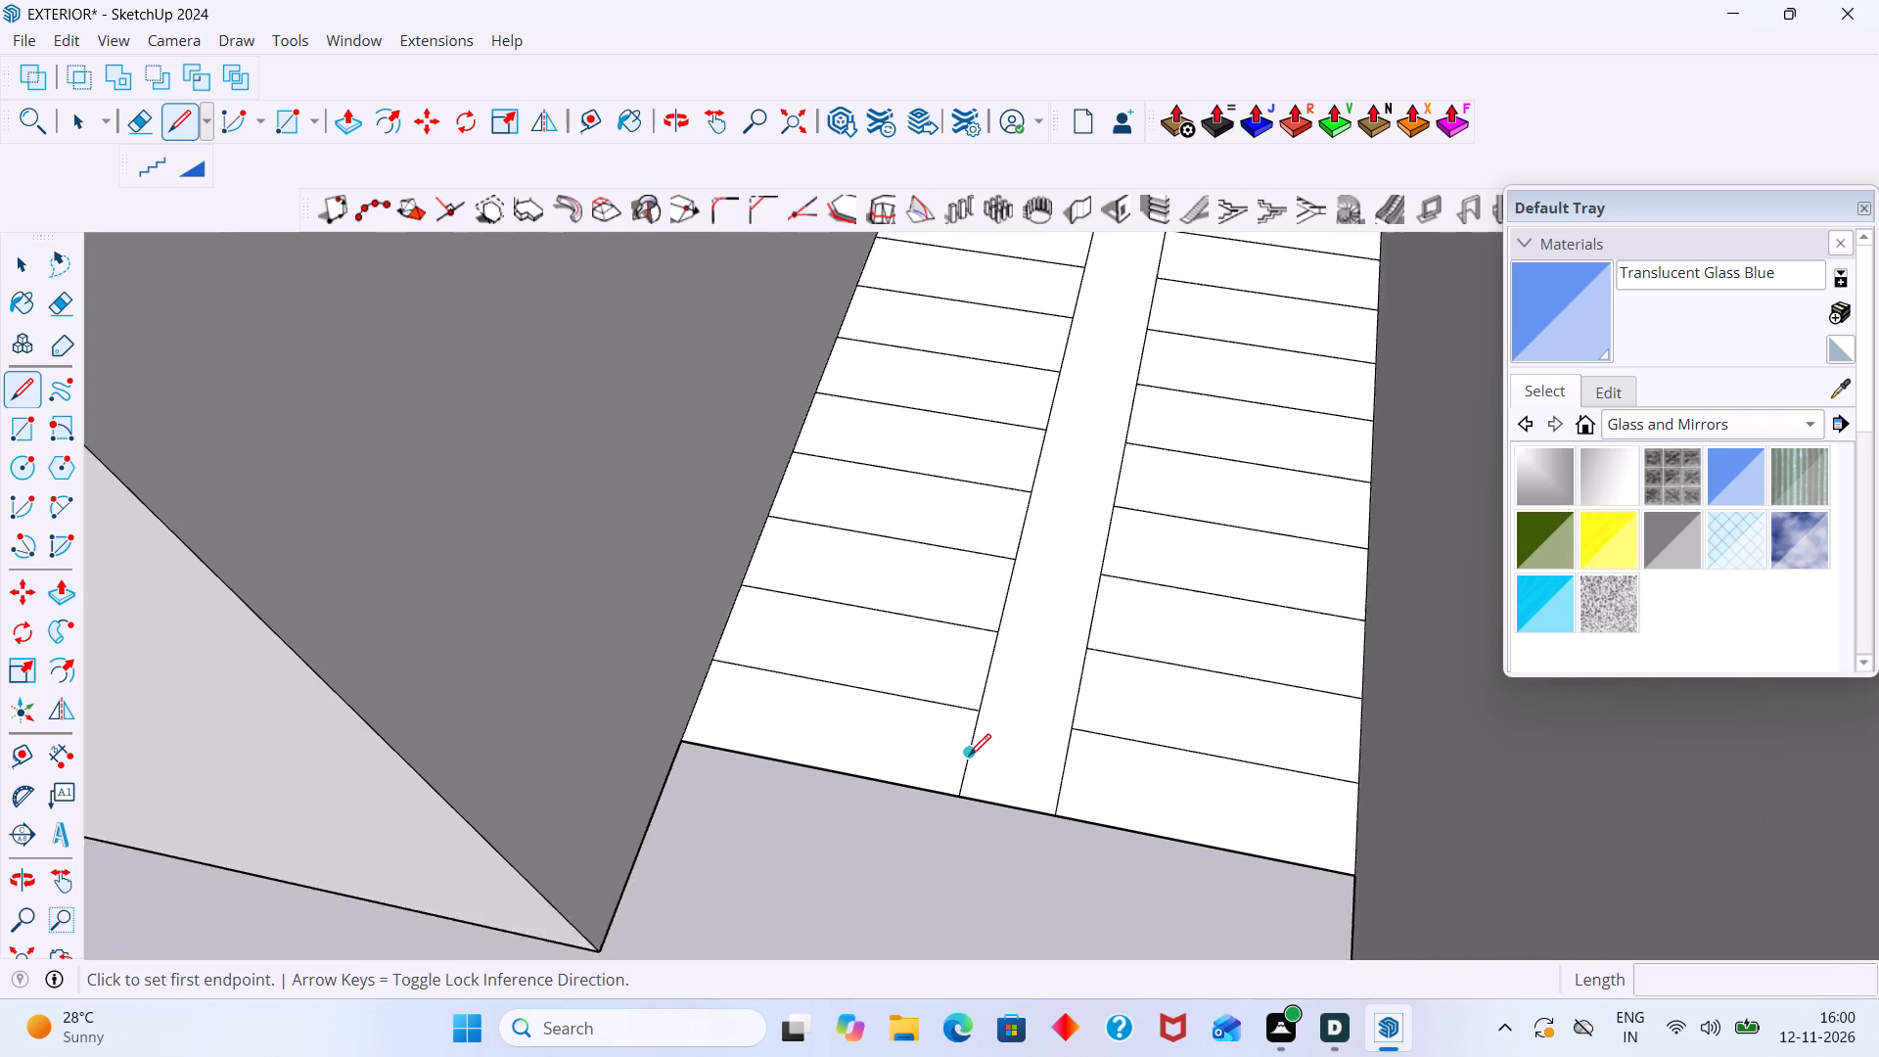
{"action": "scroll", "coordinate": [969, 756], "scroll_direction": "up", "scroll_amount": 2}
{"action": "left_click", "coordinate": [980, 710]}
{"action": "left_click", "coordinate": [1082, 720]}
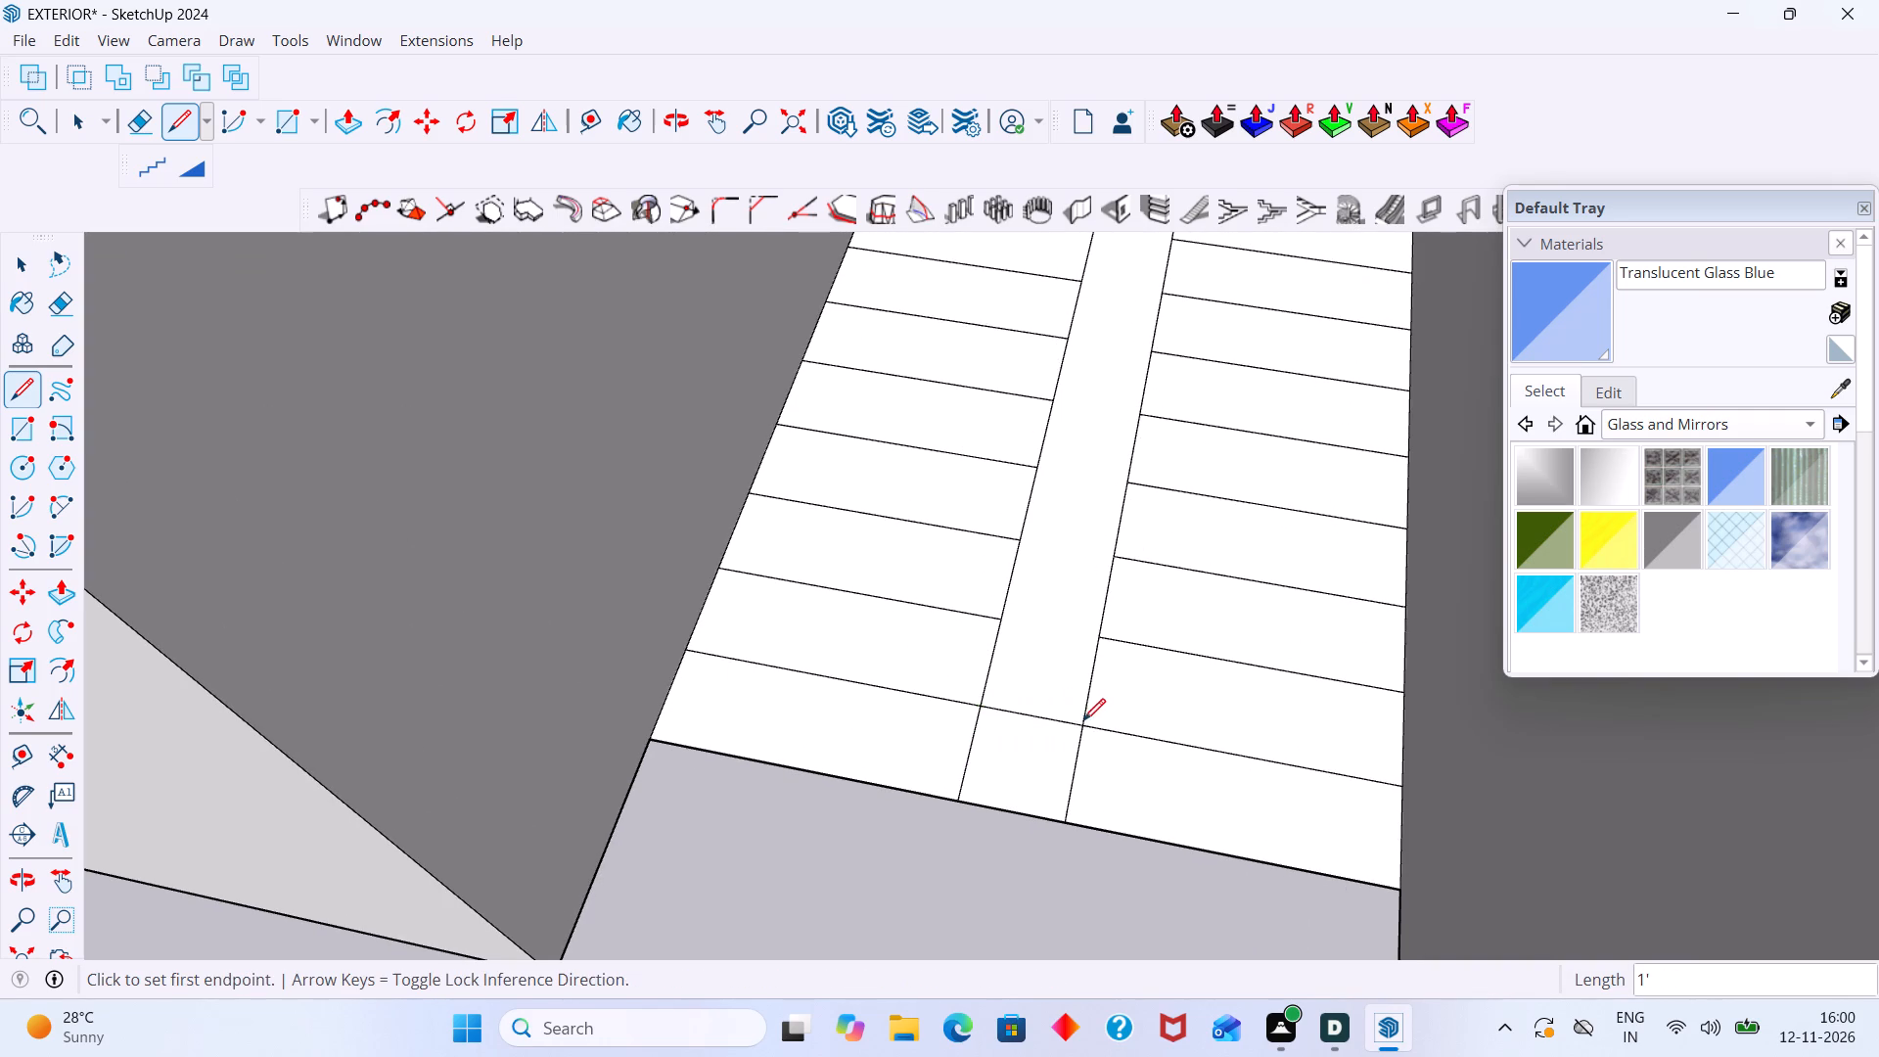
{"action": "left_click", "coordinate": [998, 619]}
{"action": "left_click", "coordinate": [1094, 642]}
{"action": "left_click", "coordinate": [1029, 536]}
{"action": "left_click", "coordinate": [1118, 556]}
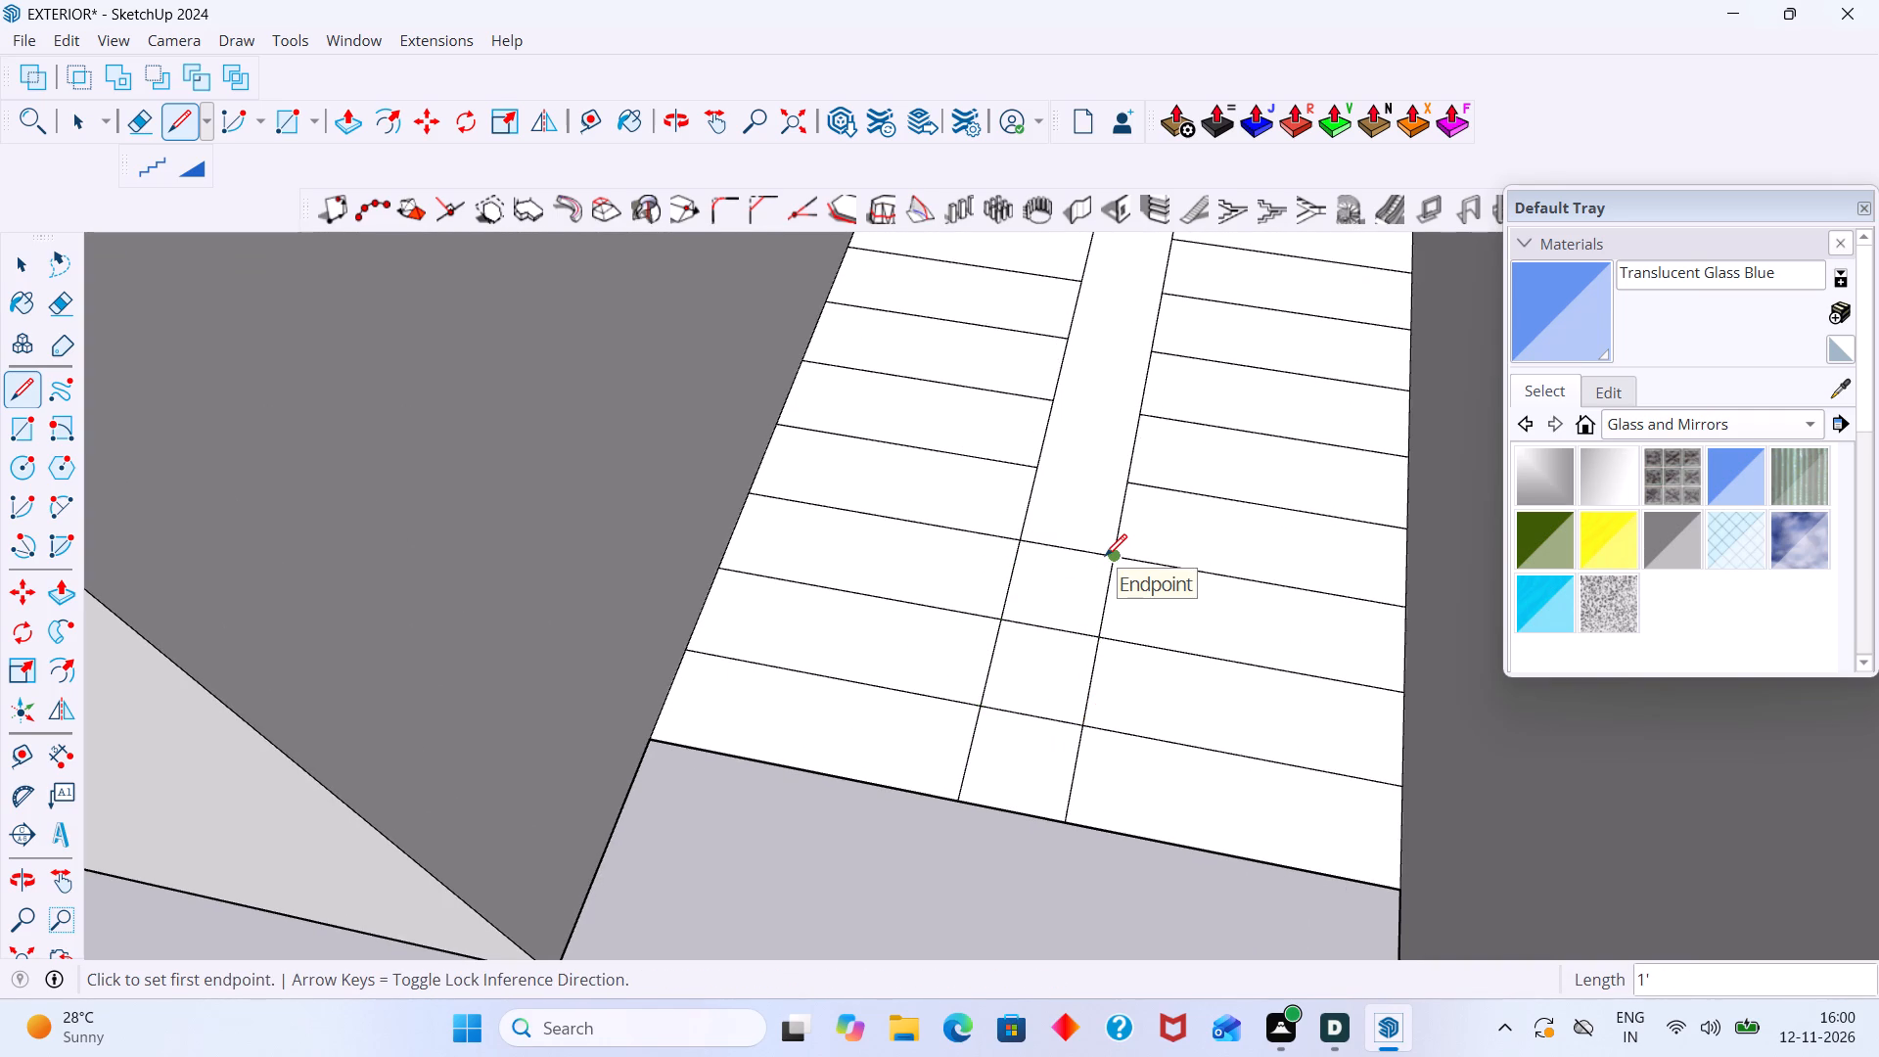
{"action": "left_click", "coordinate": [1040, 470]}
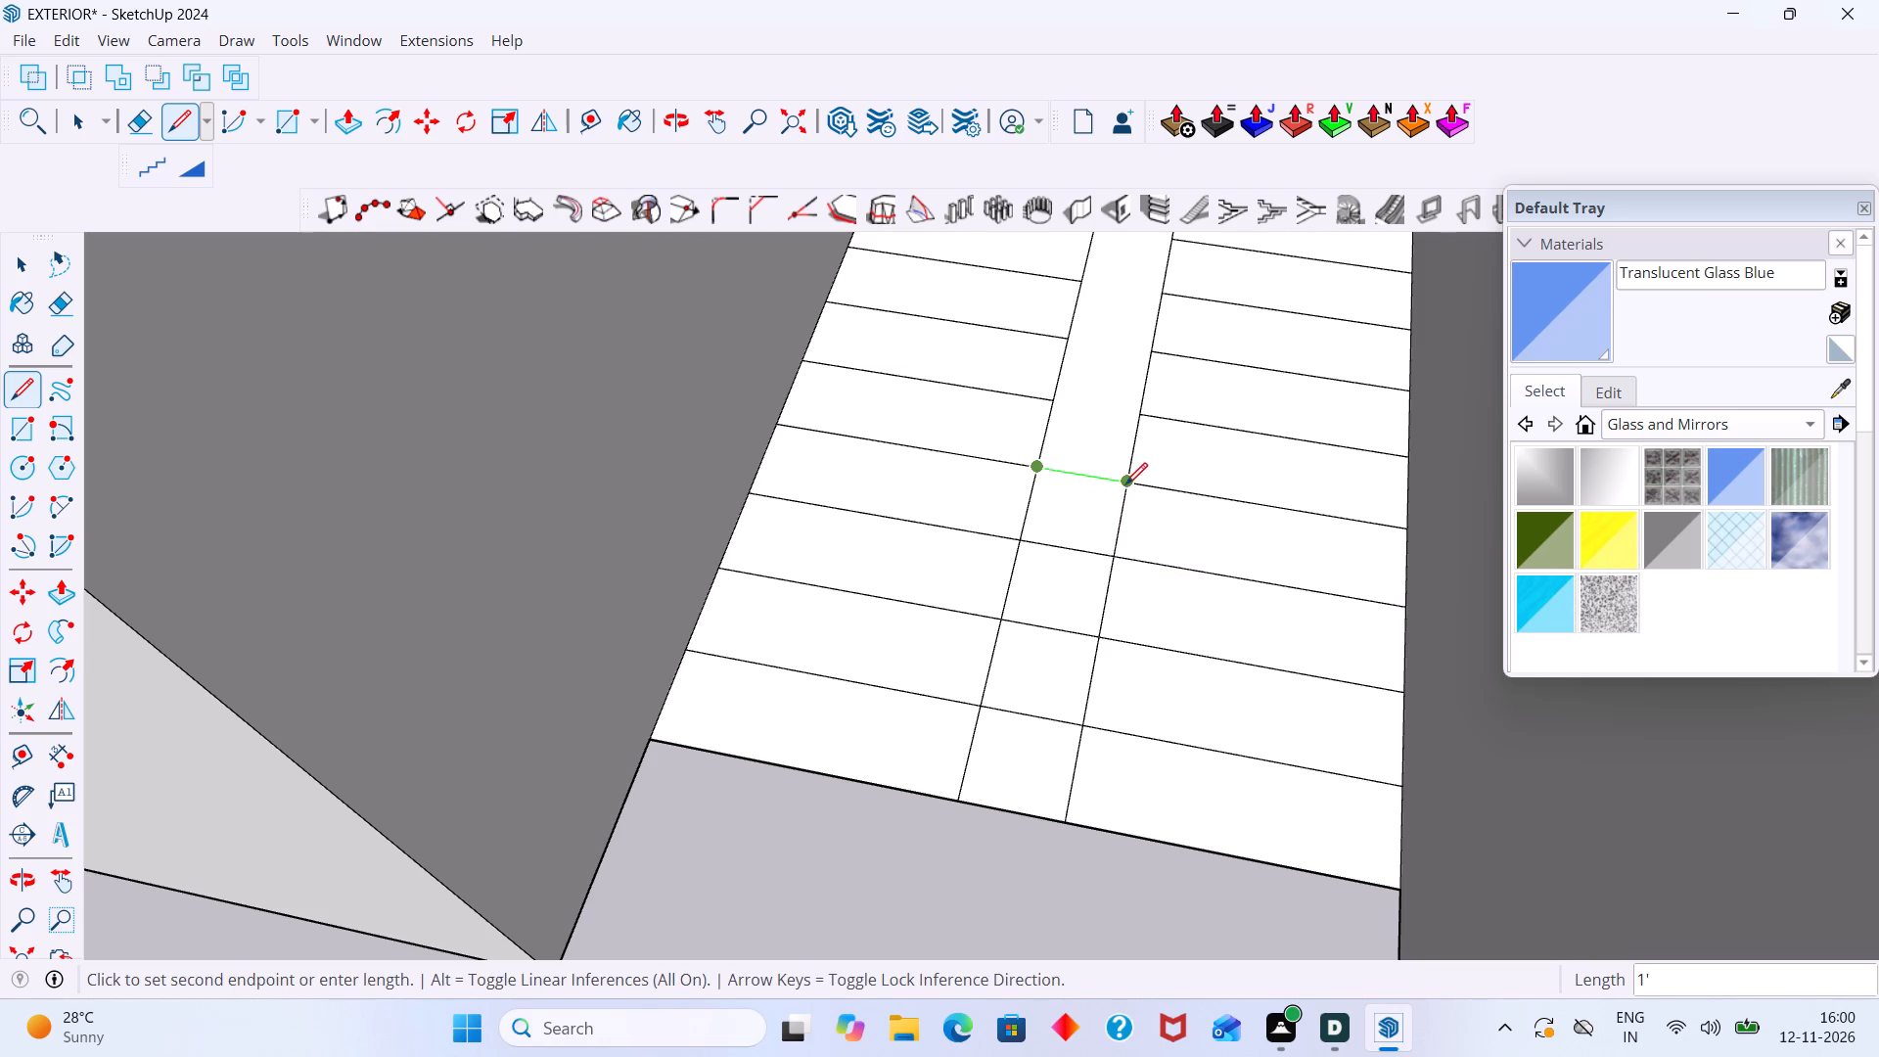
{"action": "left_click", "coordinate": [1124, 483]}
Draw two 1' lines across the strip between the flights, joining the second and third facing tread edges from the landing.
{"action": "scroll", "coordinate": [1124, 484], "scroll_direction": "down", "scroll_amount": 3}
{"action": "middle_click_drag", "start_coordinate": [1114, 483], "coordinate": [1112, 892], "text": "shift"}
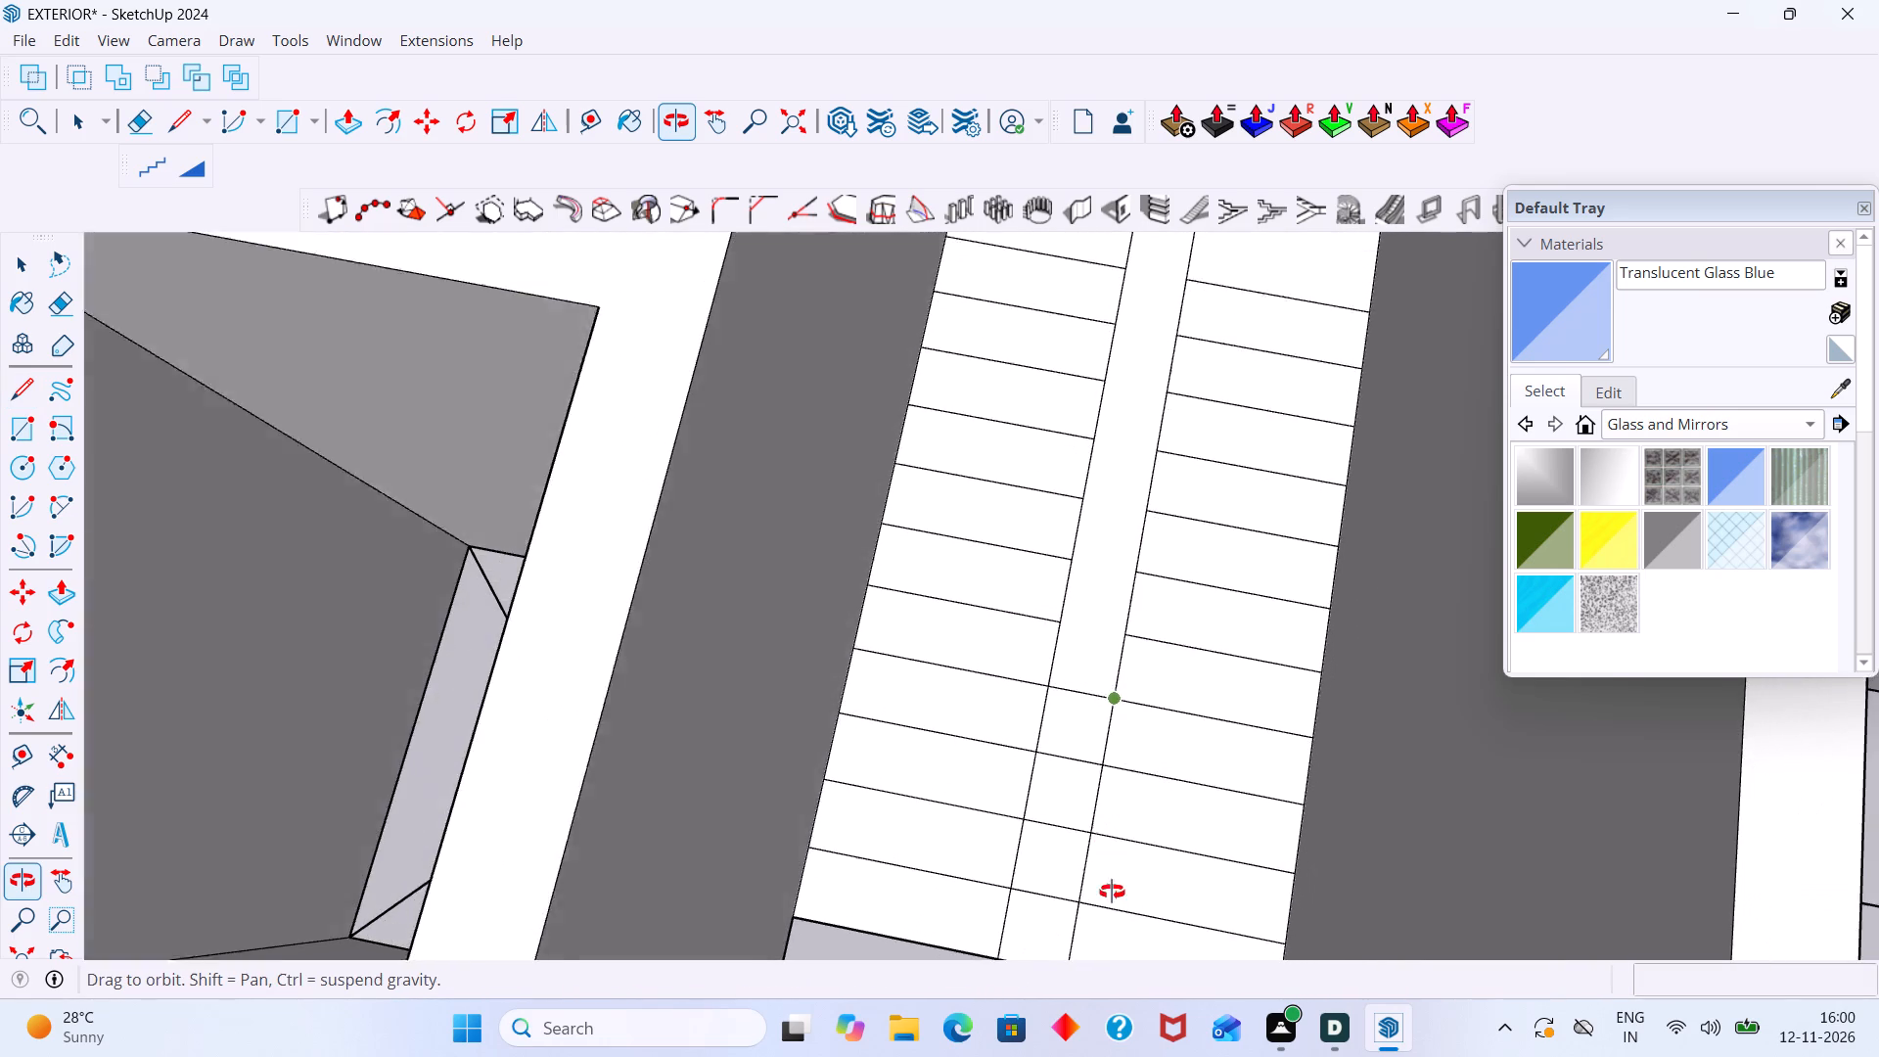
{"action": "middle_click_drag", "start_coordinate": [1112, 892], "coordinate": [1119, 893], "text": "shift"}
{"action": "scroll", "coordinate": [1112, 823], "scroll_direction": "down", "scroll_amount": 2}
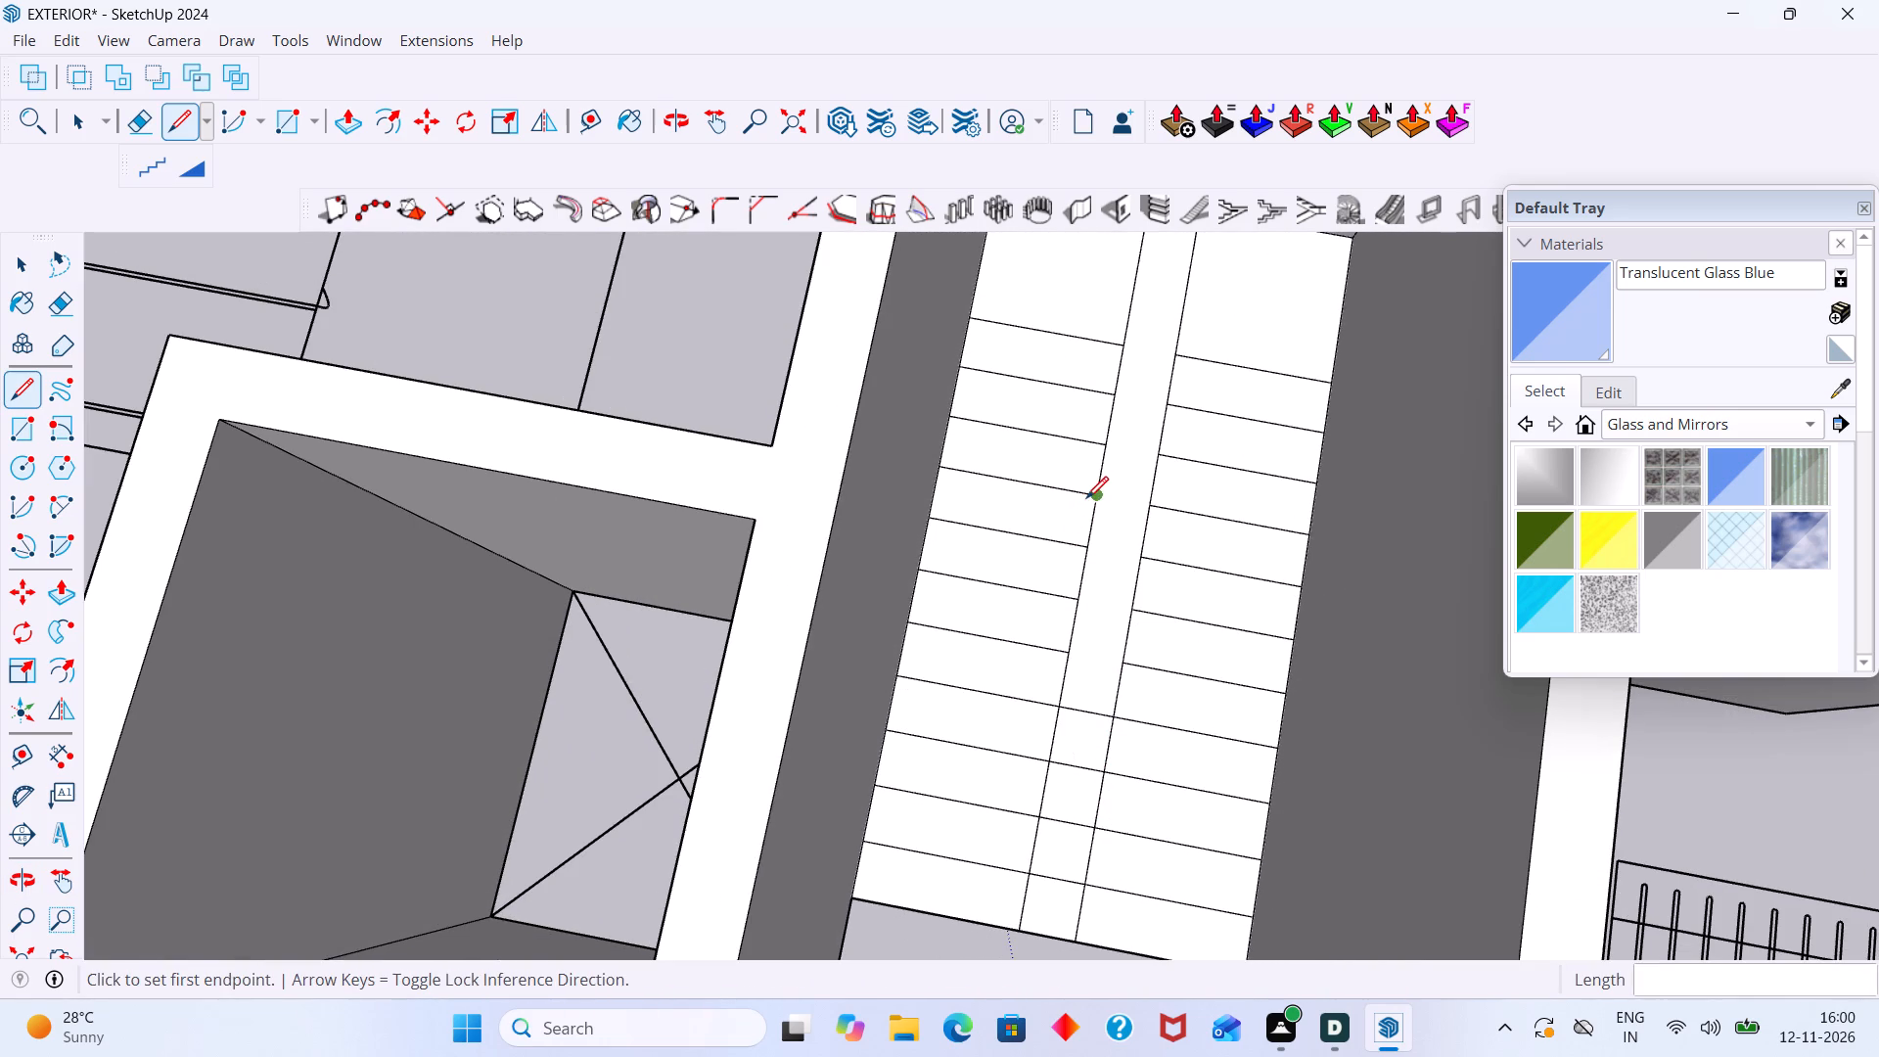
{"action": "scroll", "coordinate": [1117, 456], "scroll_direction": "up", "scroll_amount": 6}
{"action": "scroll", "coordinate": [1104, 364], "scroll_direction": "down", "scroll_amount": 3}
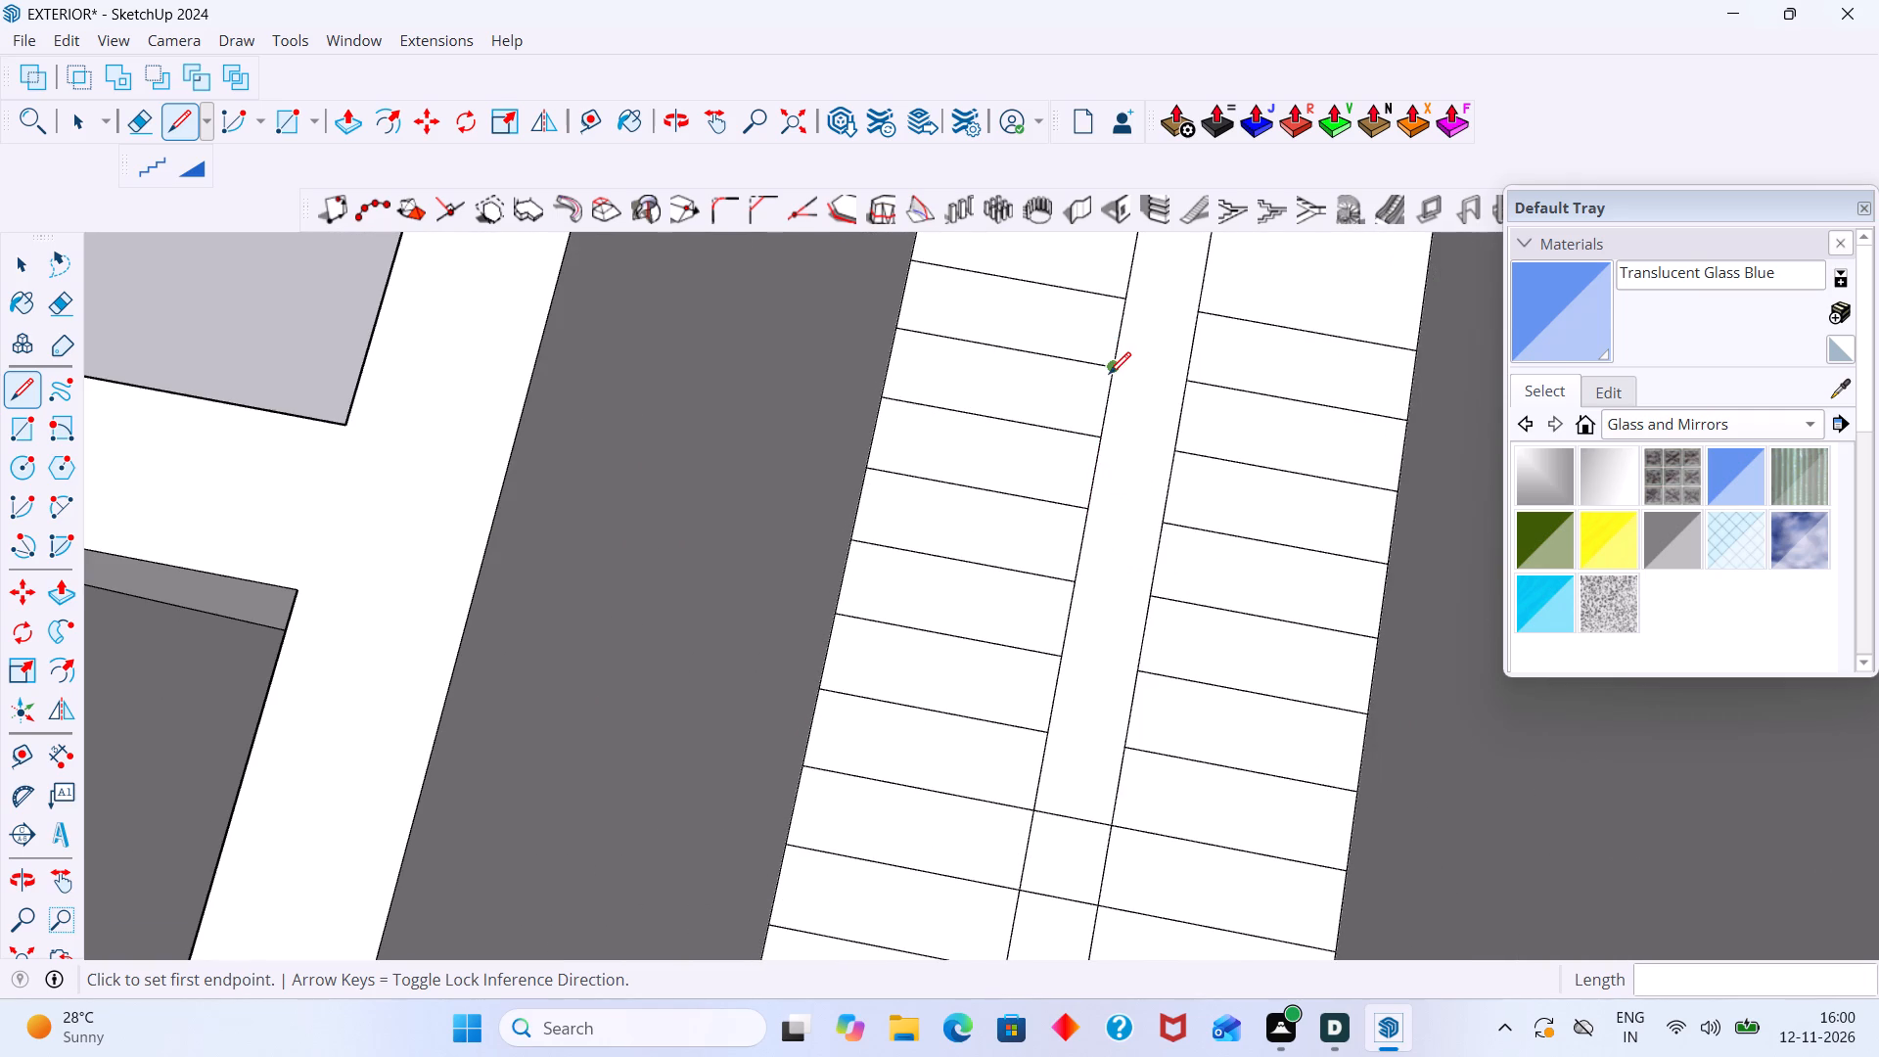
{"action": "left_click", "coordinate": [1117, 368]}
{"action": "left_click", "coordinate": [1189, 372]}
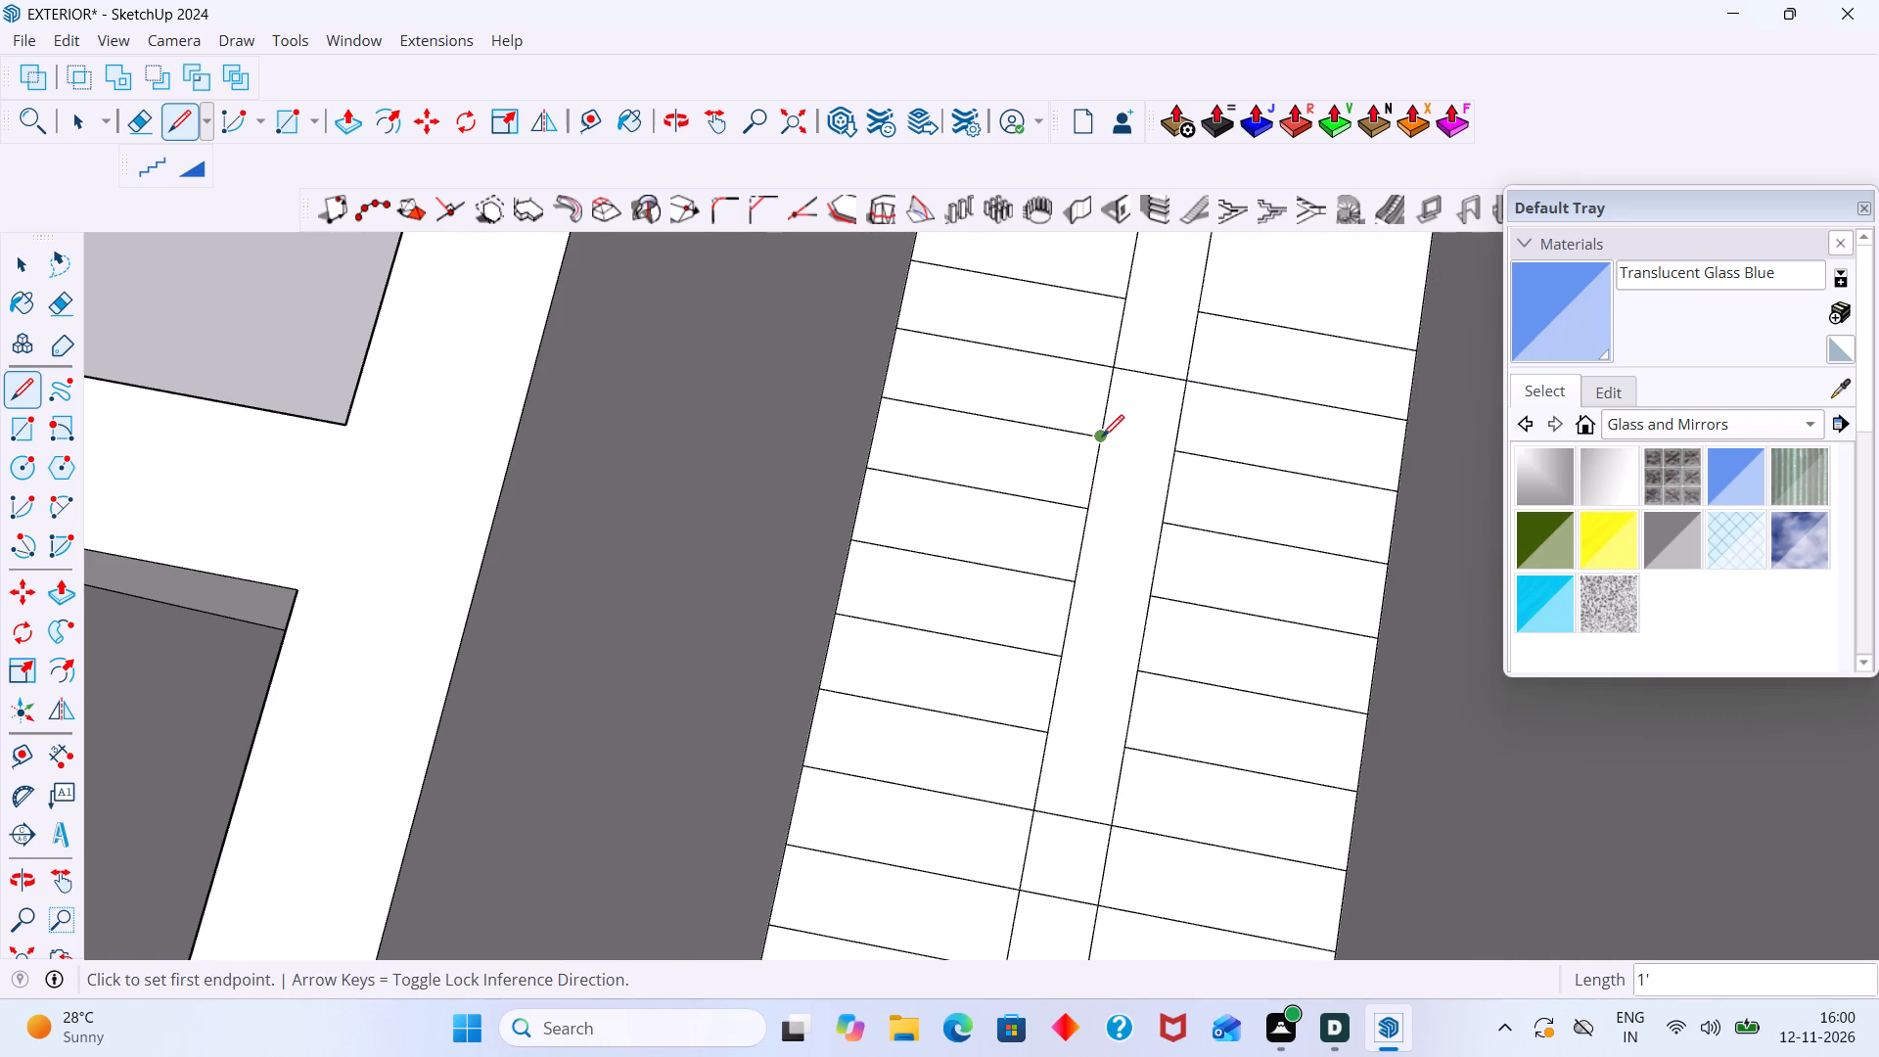
{"action": "left_click", "coordinate": [1102, 437]}
{"action": "left_click", "coordinate": [1175, 447]}
{"action": "scroll", "coordinate": [1107, 542], "scroll_direction": "down", "scroll_amount": 1}
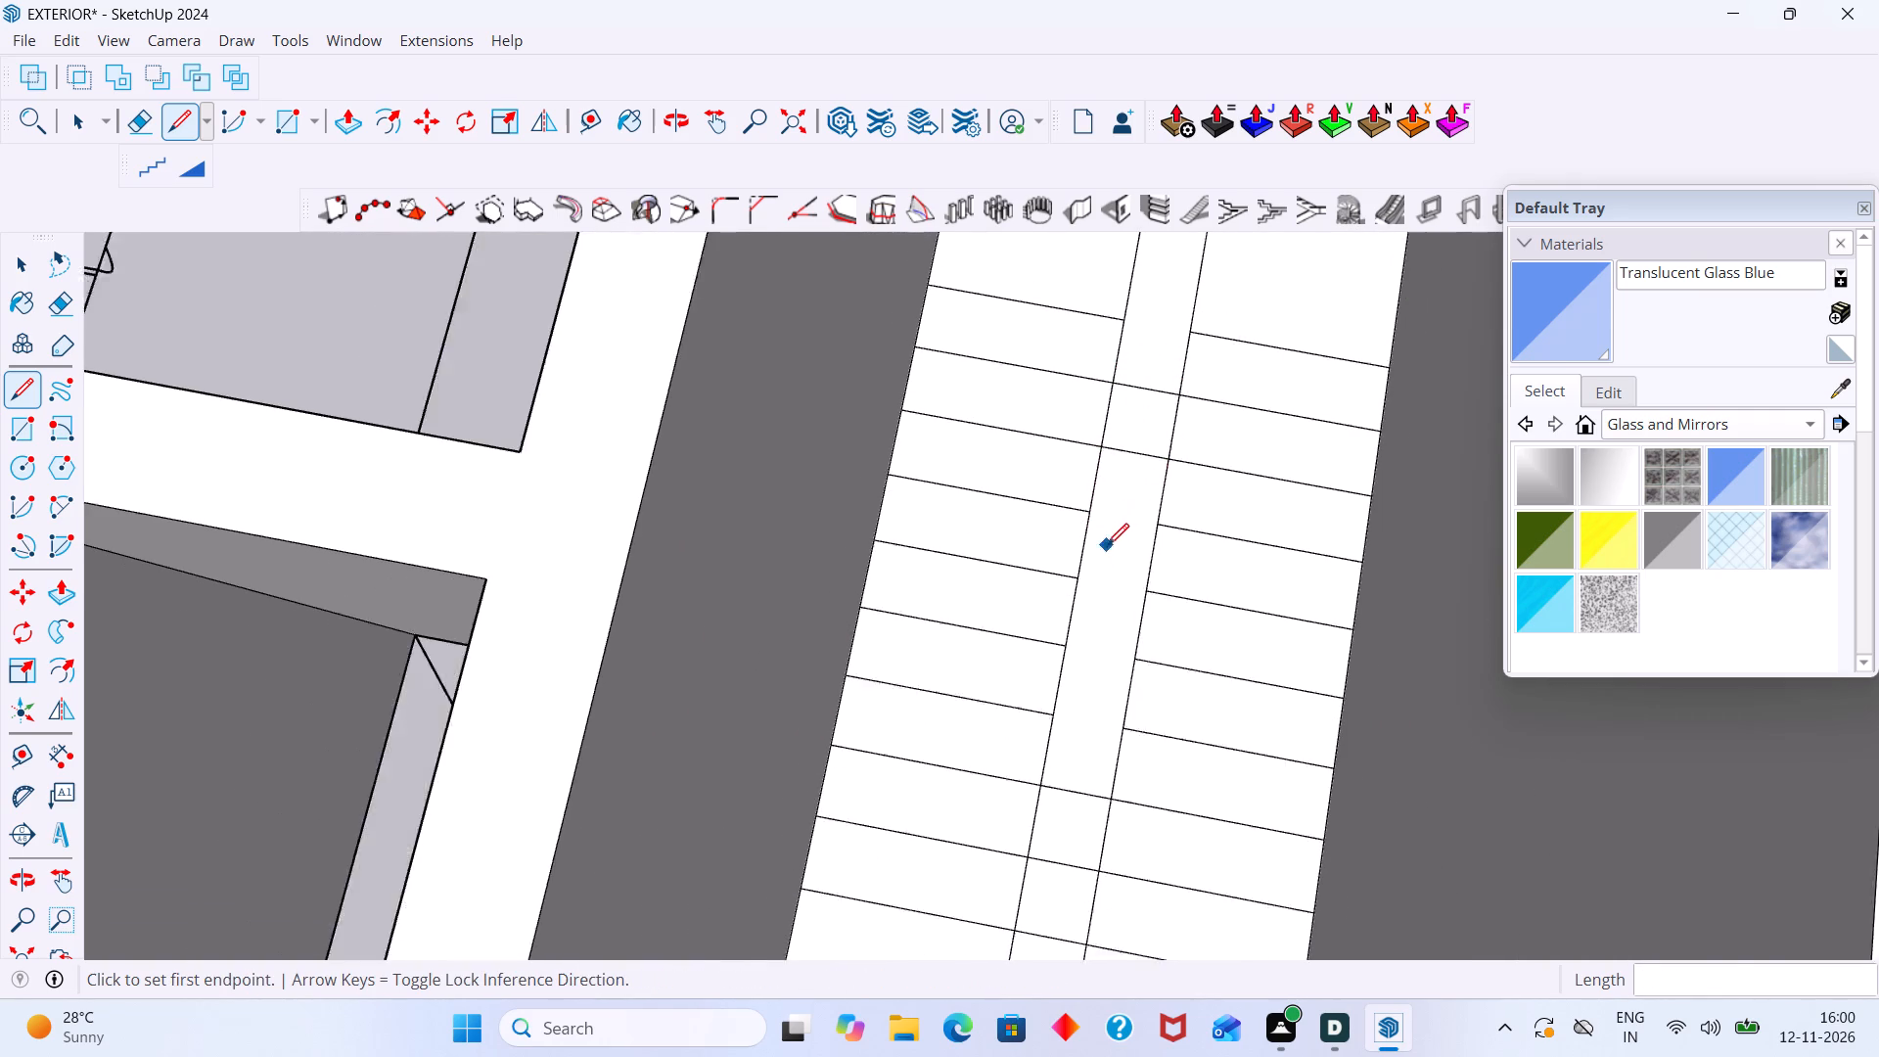
{"action": "scroll", "coordinate": [1107, 545], "scroll_direction": "down", "scroll_amount": 2}
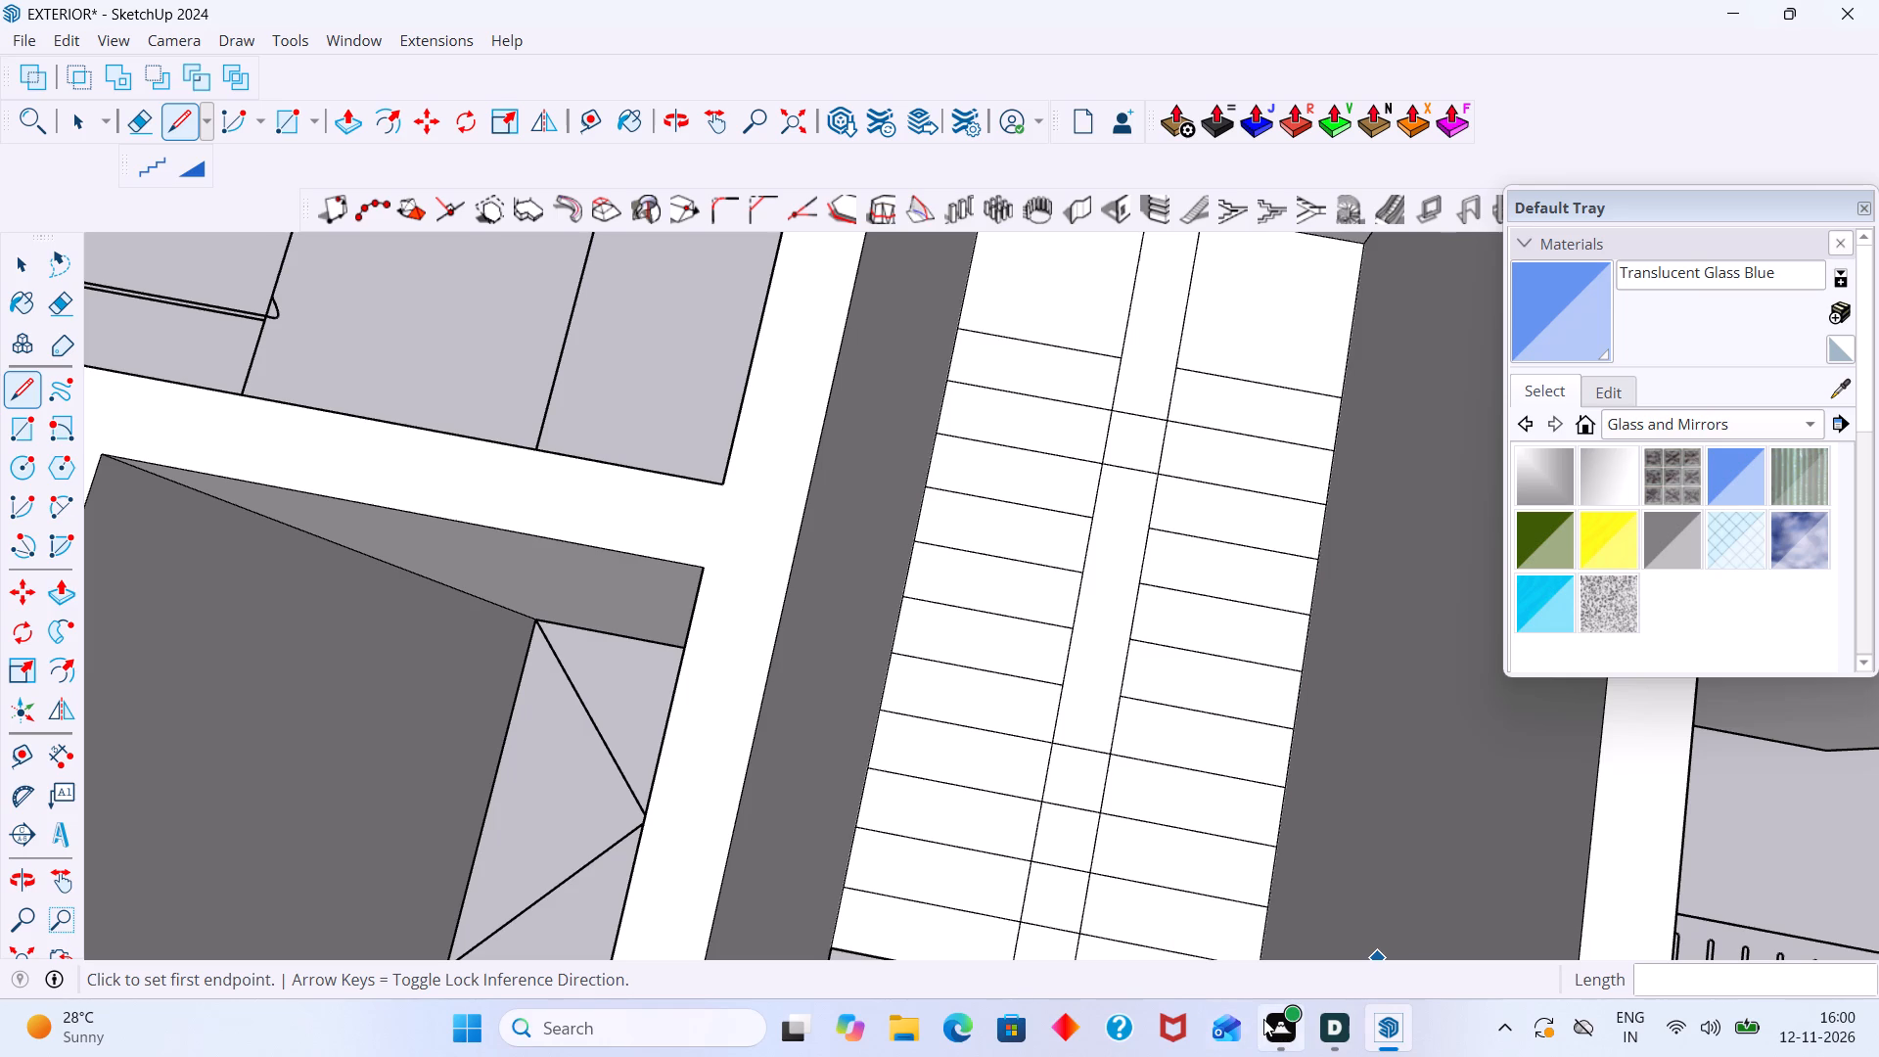
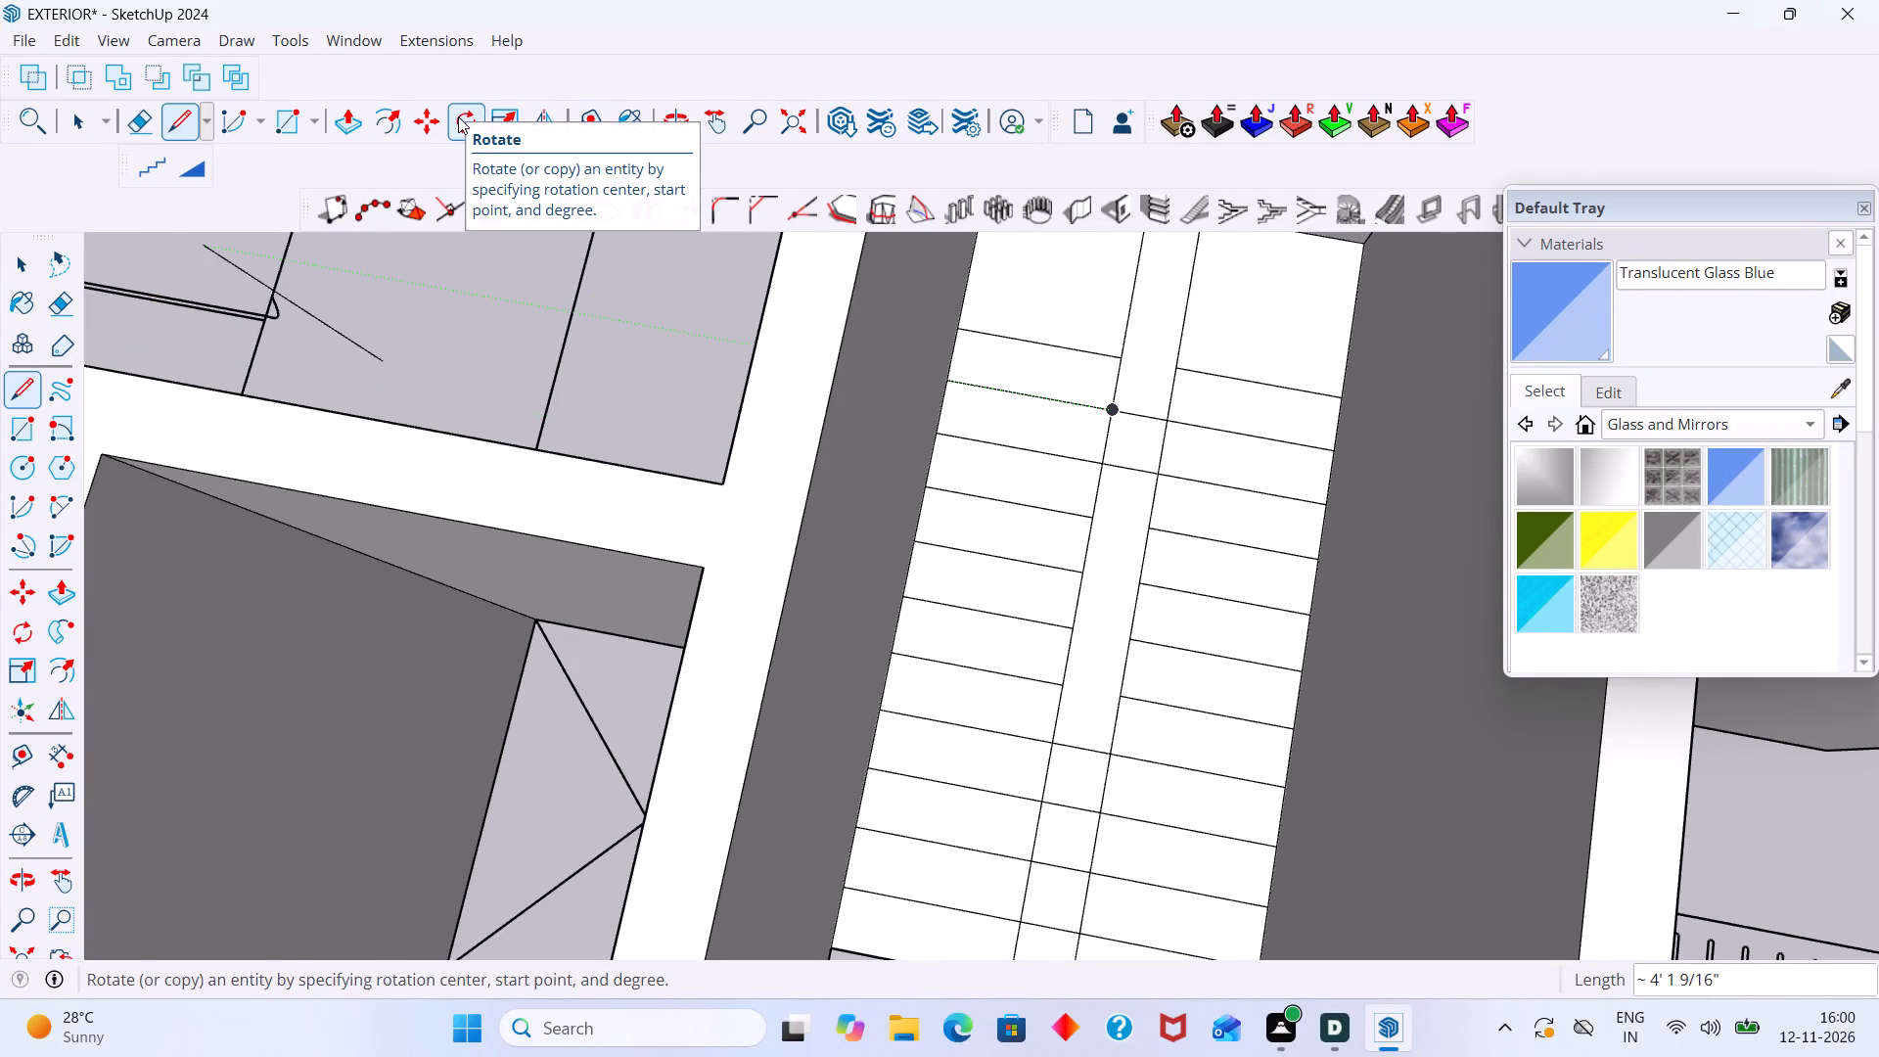
Draw four 1' lines across the strip between the flights, joining the fourth to seventh facing tread edges from the landing.
{"action": "key", "text": "space"}
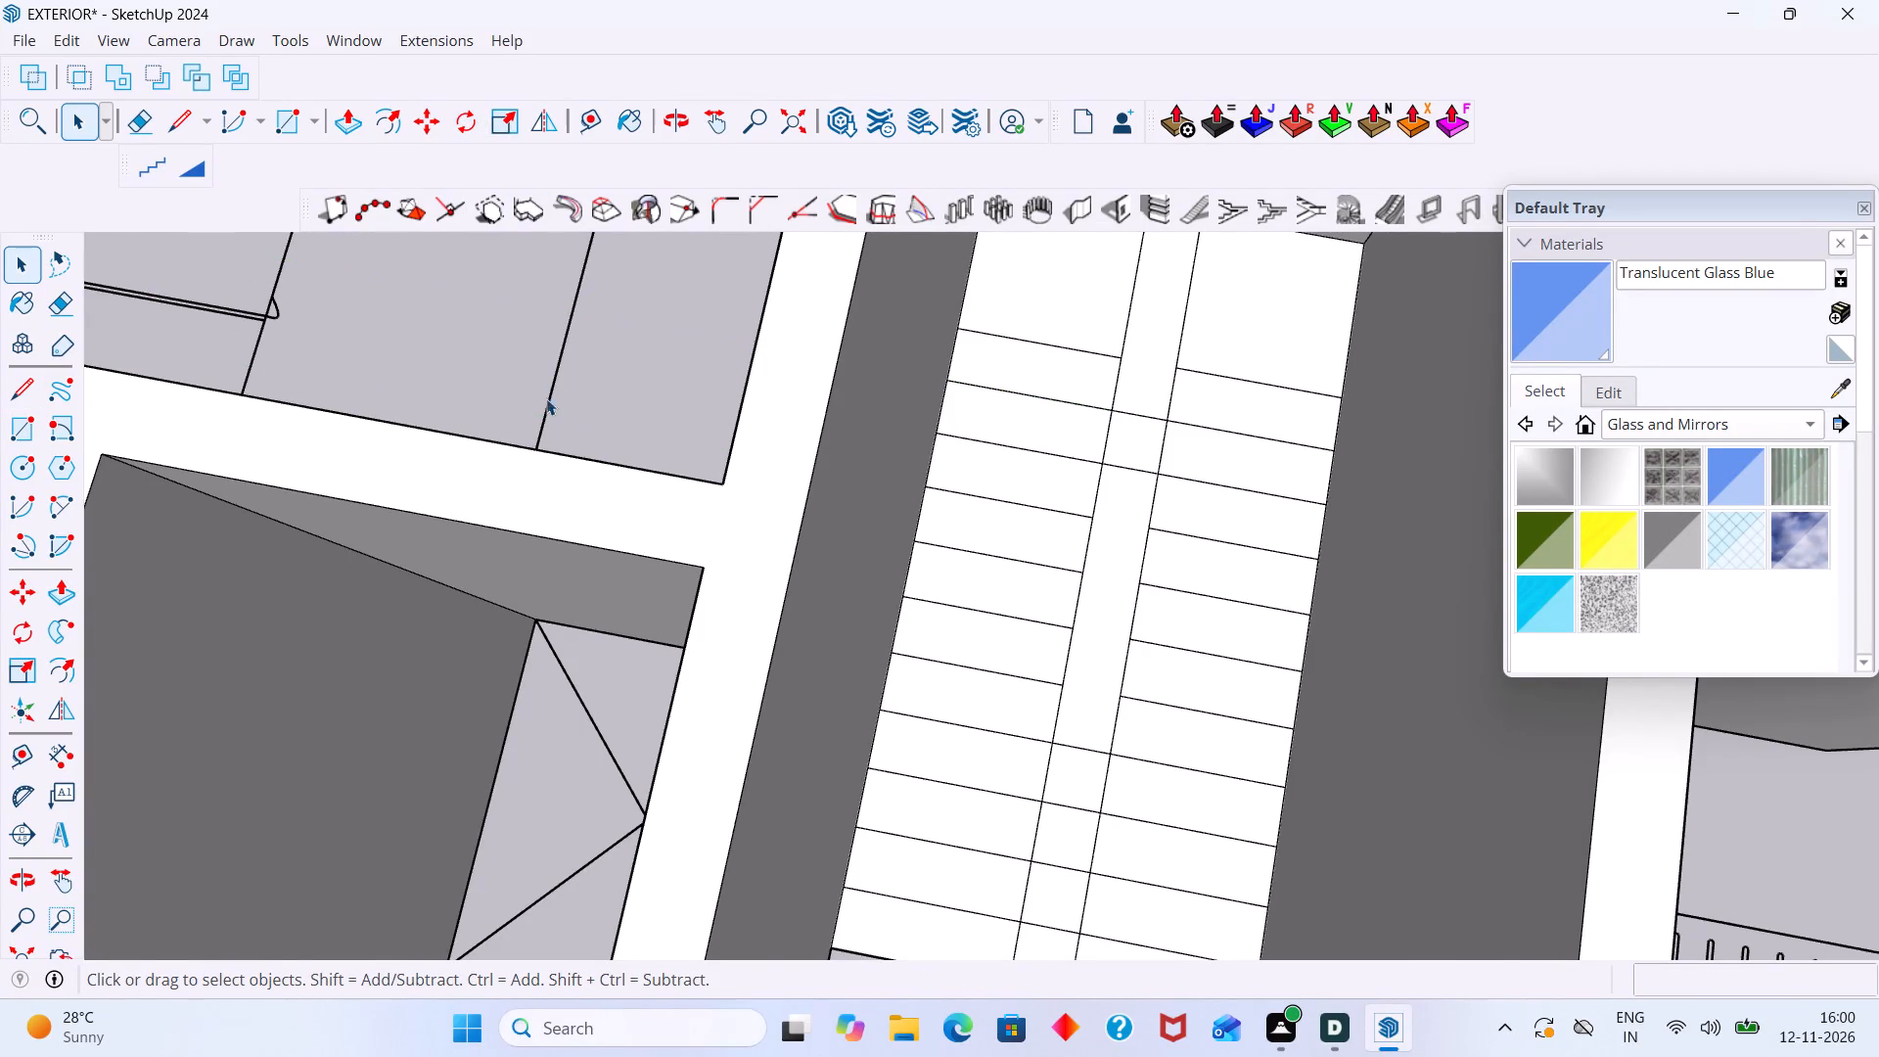
{"action": "scroll", "coordinate": [553, 428], "scroll_direction": "down", "scroll_amount": 6}
{"action": "middle_click_drag", "start_coordinate": [542, 438], "coordinate": [468, 554], "text": "shift"}
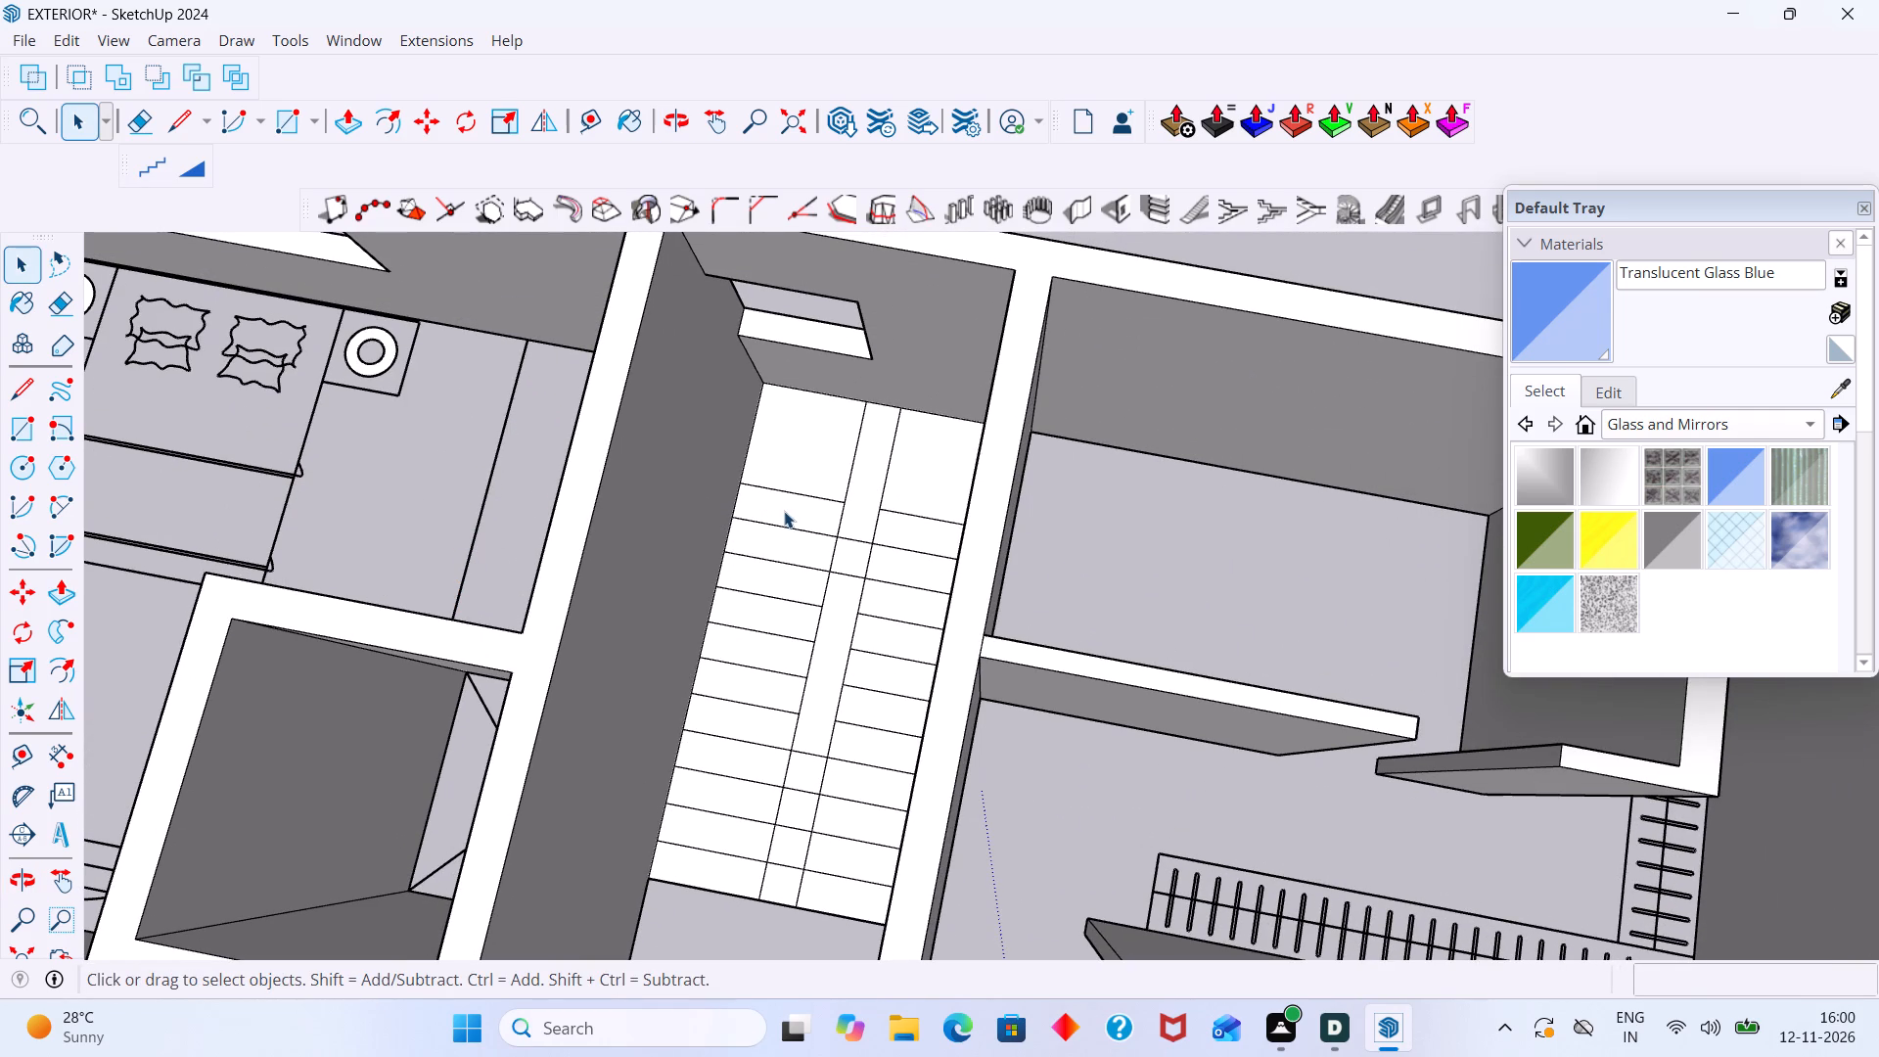
{"action": "scroll", "coordinate": [874, 574], "scroll_direction": "up", "scroll_amount": 4}
{"action": "middle_click_drag", "start_coordinate": [859, 581], "coordinate": [895, 587]}
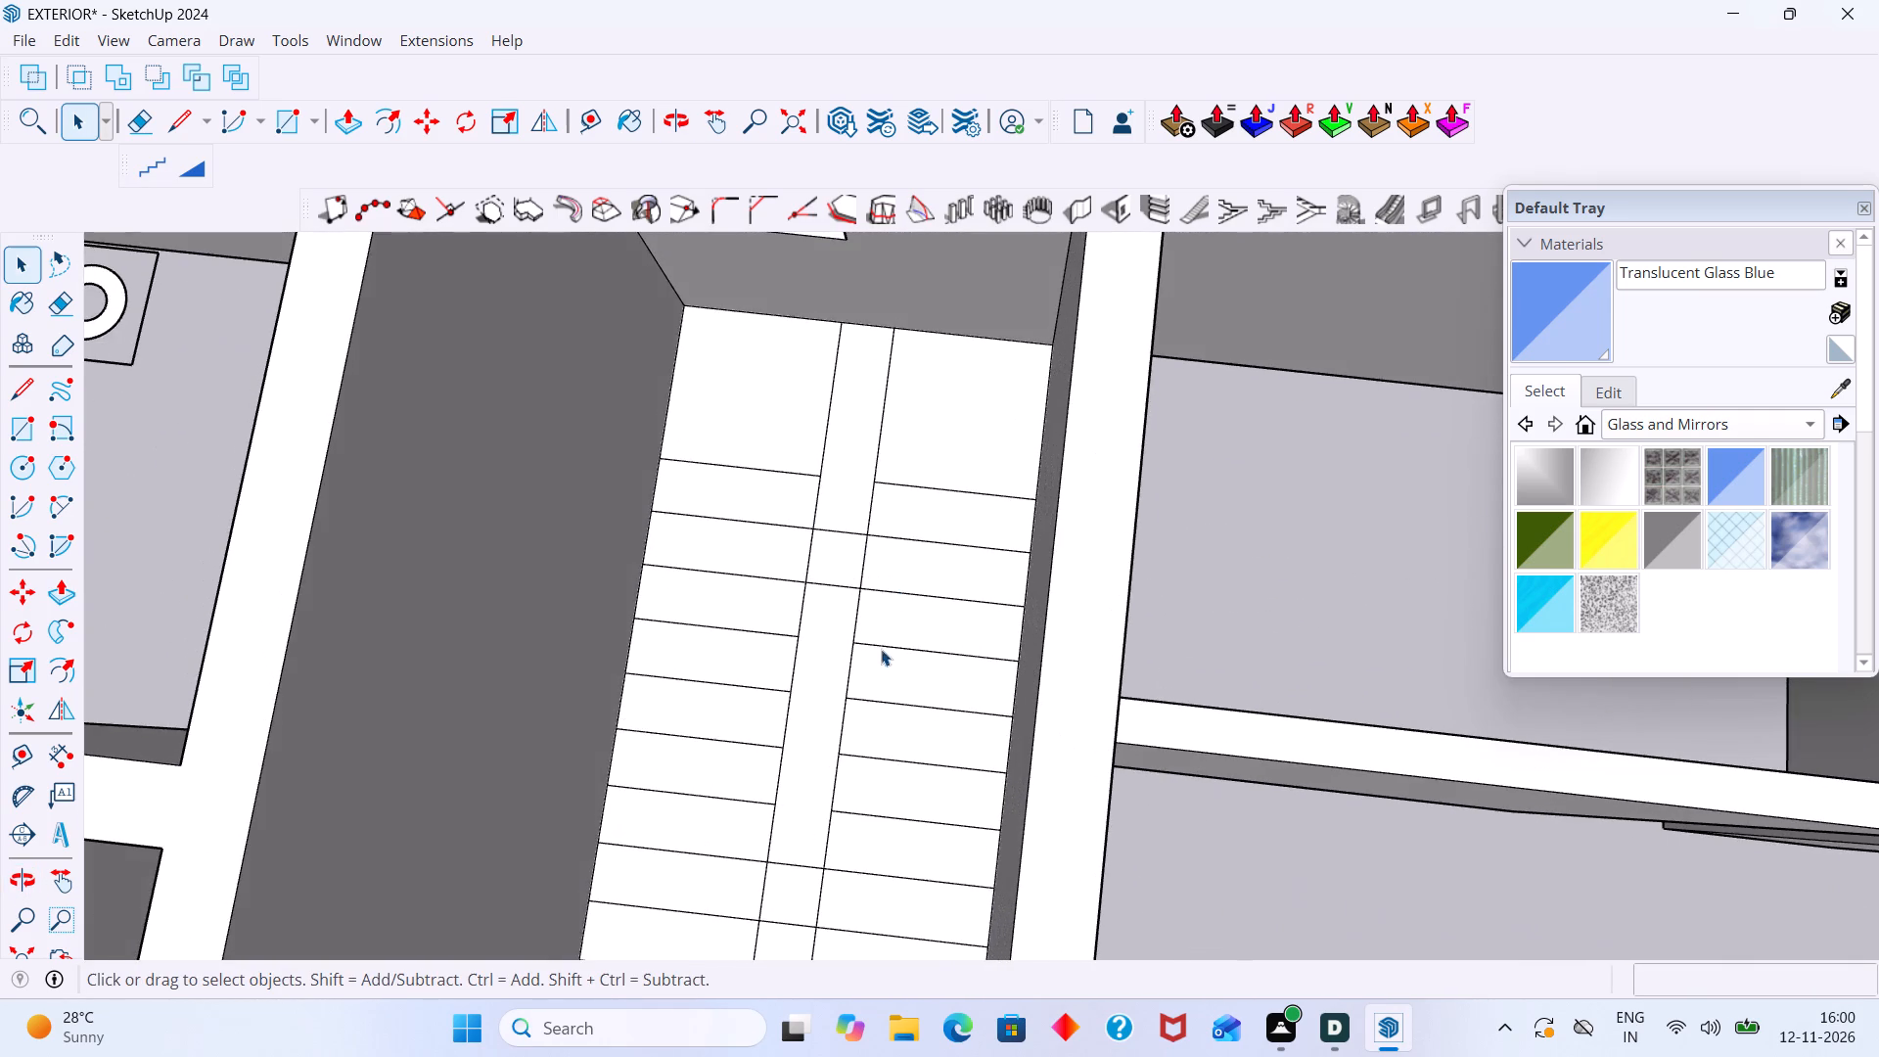
{"action": "scroll", "coordinate": [846, 677], "scroll_direction": "up", "scroll_amount": 1}
{"action": "scroll", "coordinate": [846, 677], "scroll_direction": "down", "scroll_amount": 4}
{"action": "key", "text": "l"}
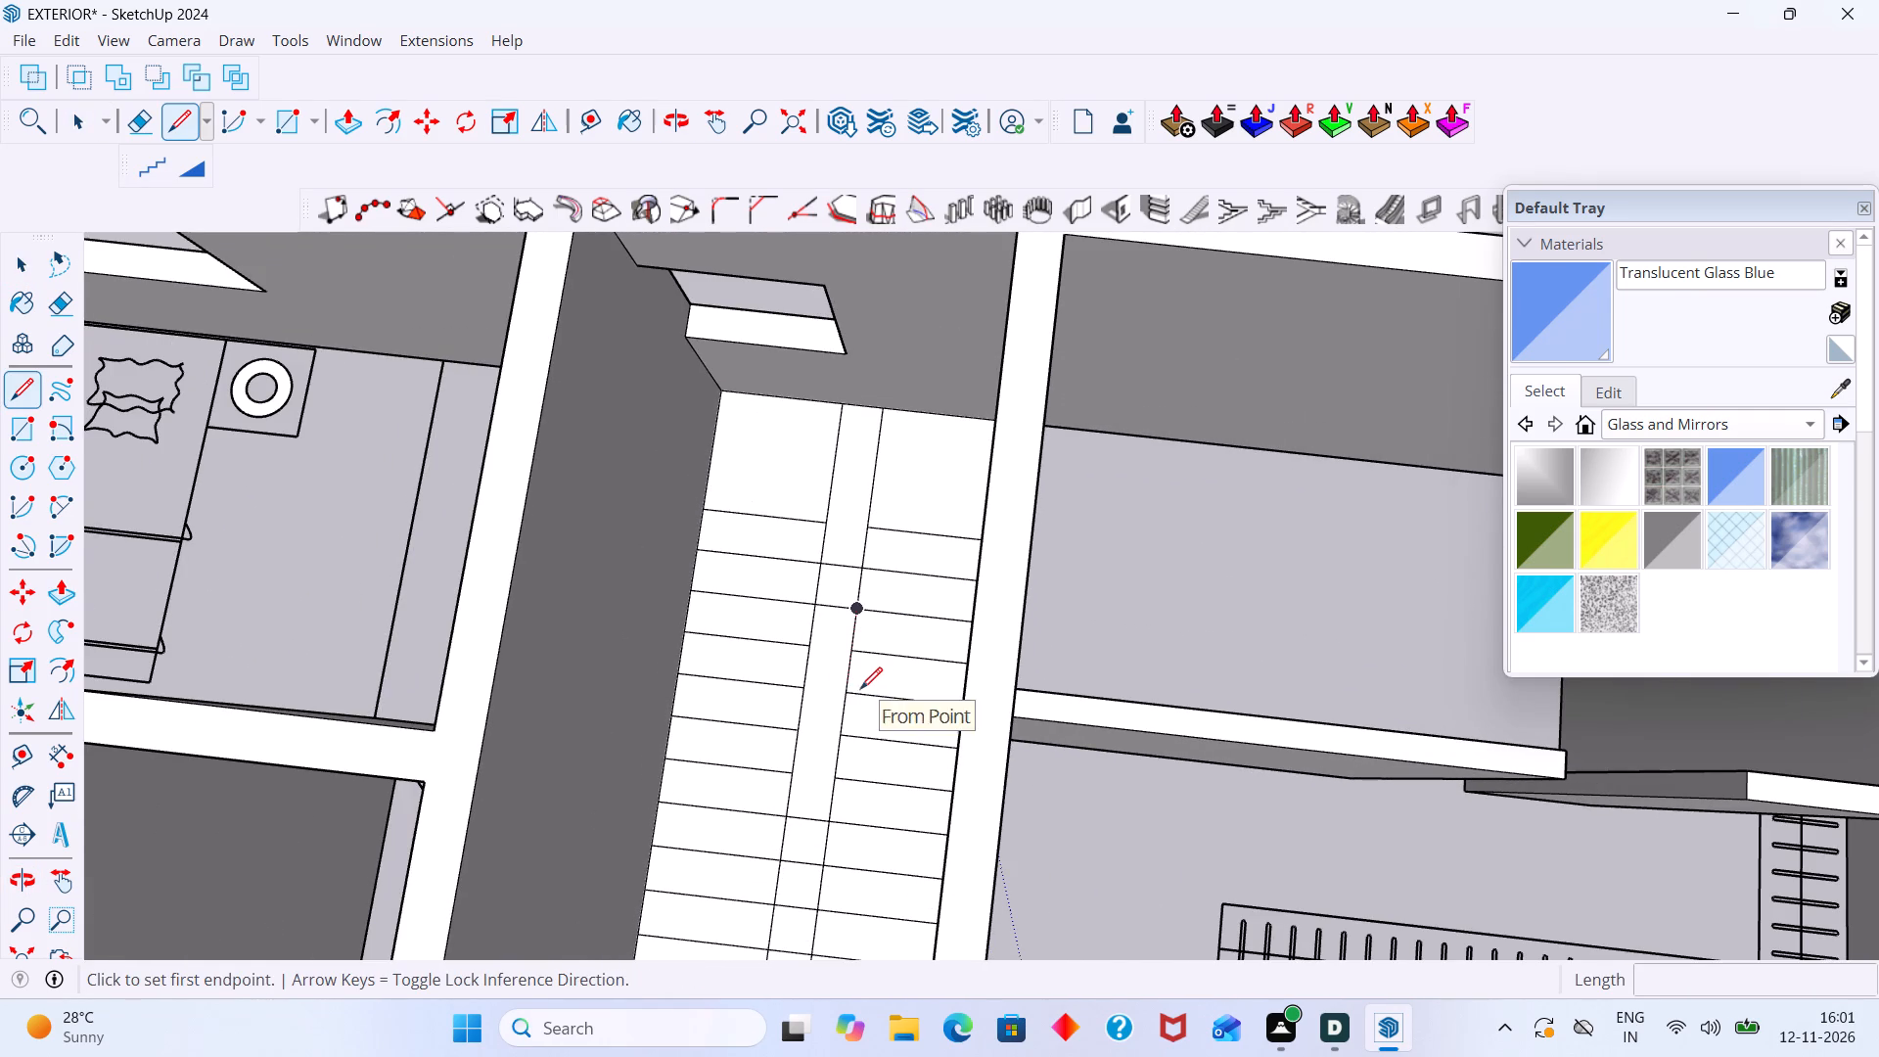
{"action": "scroll", "coordinate": [778, 742], "scroll_direction": "up", "scroll_amount": 6}
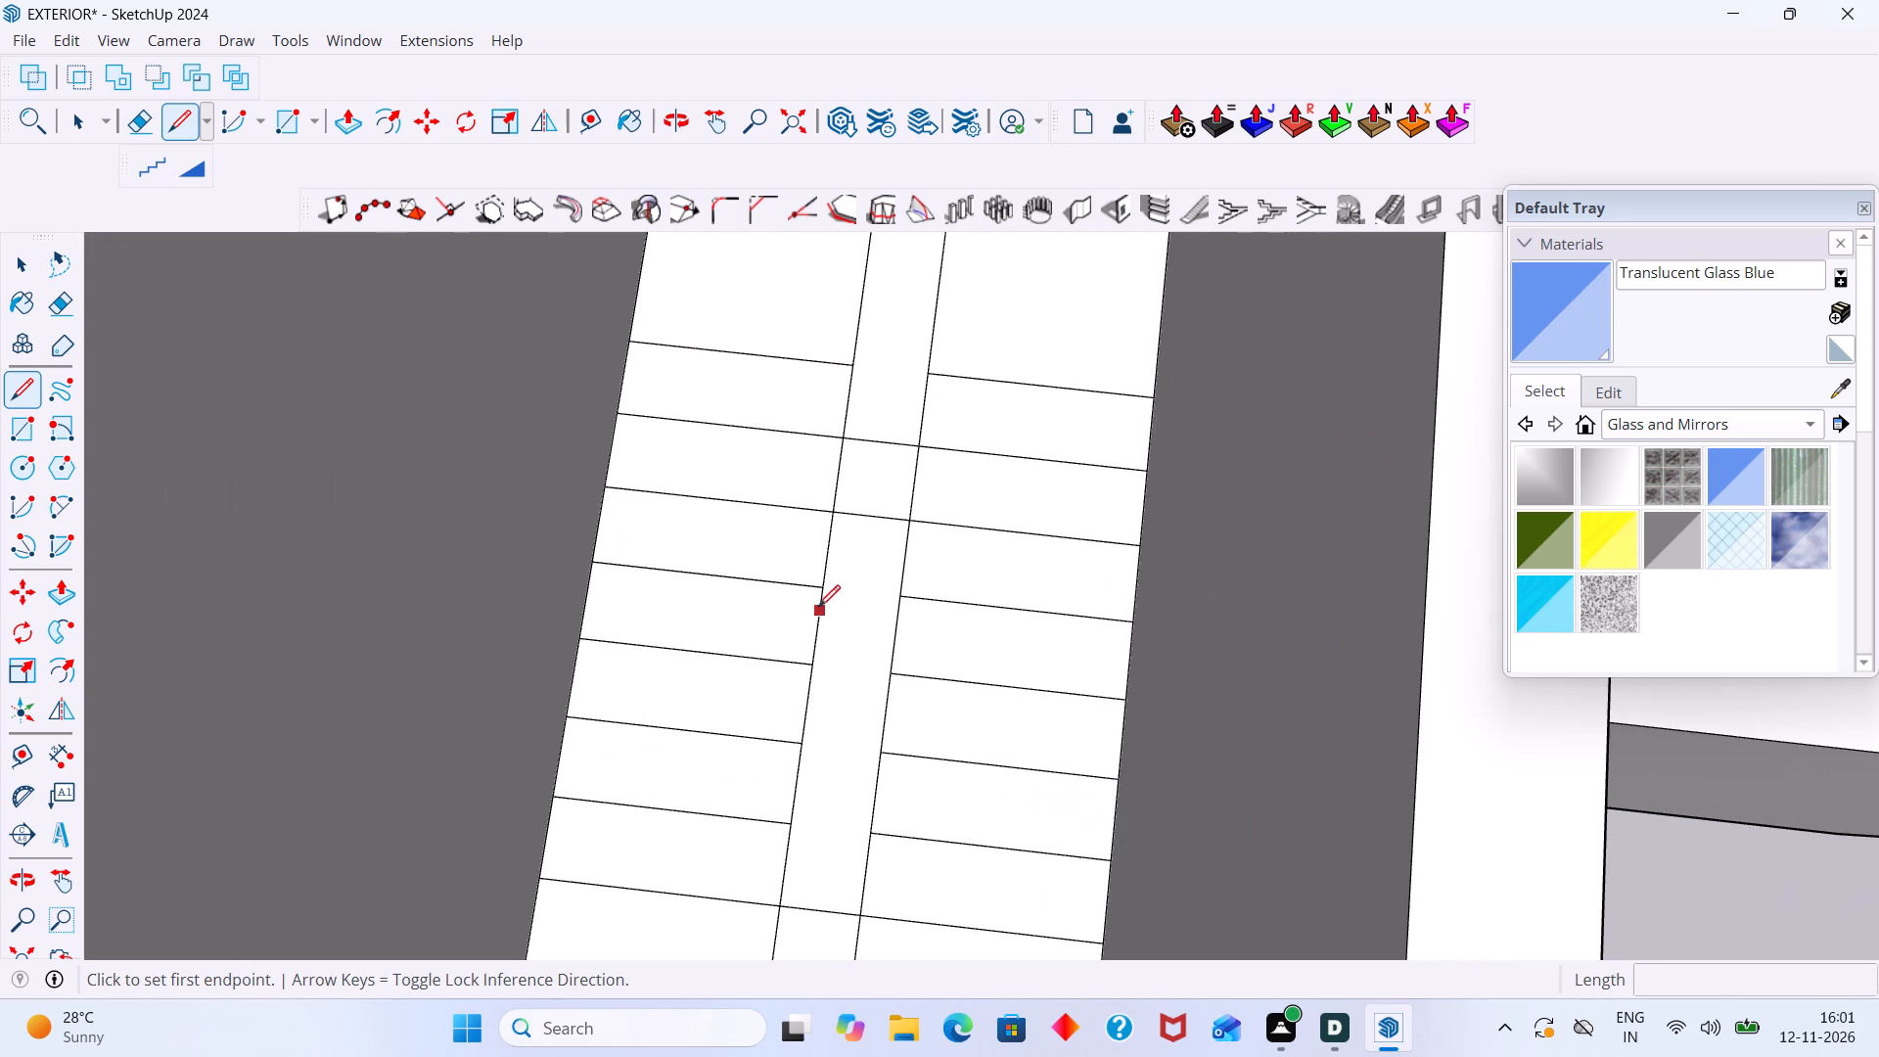
{"action": "left_click", "coordinate": [817, 586]}
{"action": "left_click", "coordinate": [904, 588]}
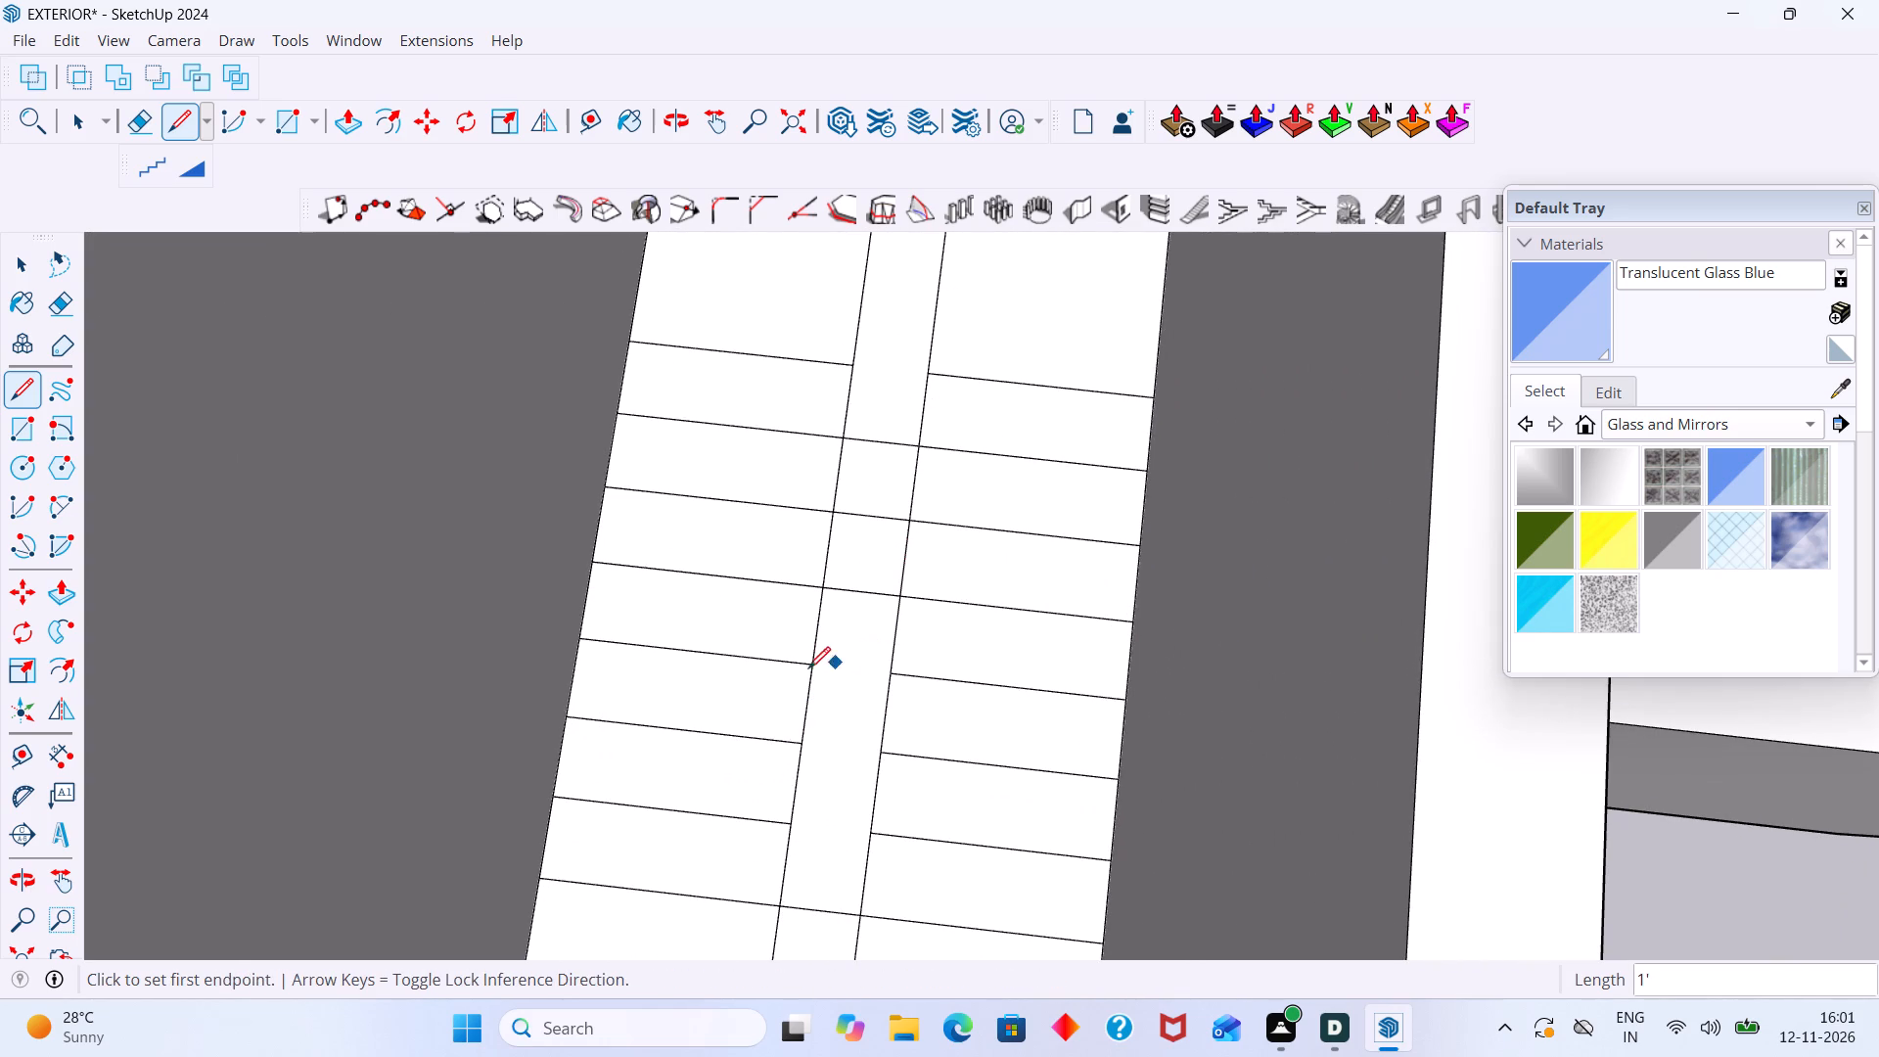
{"action": "left_click", "coordinate": [808, 666]}
{"action": "left_click", "coordinate": [891, 667]}
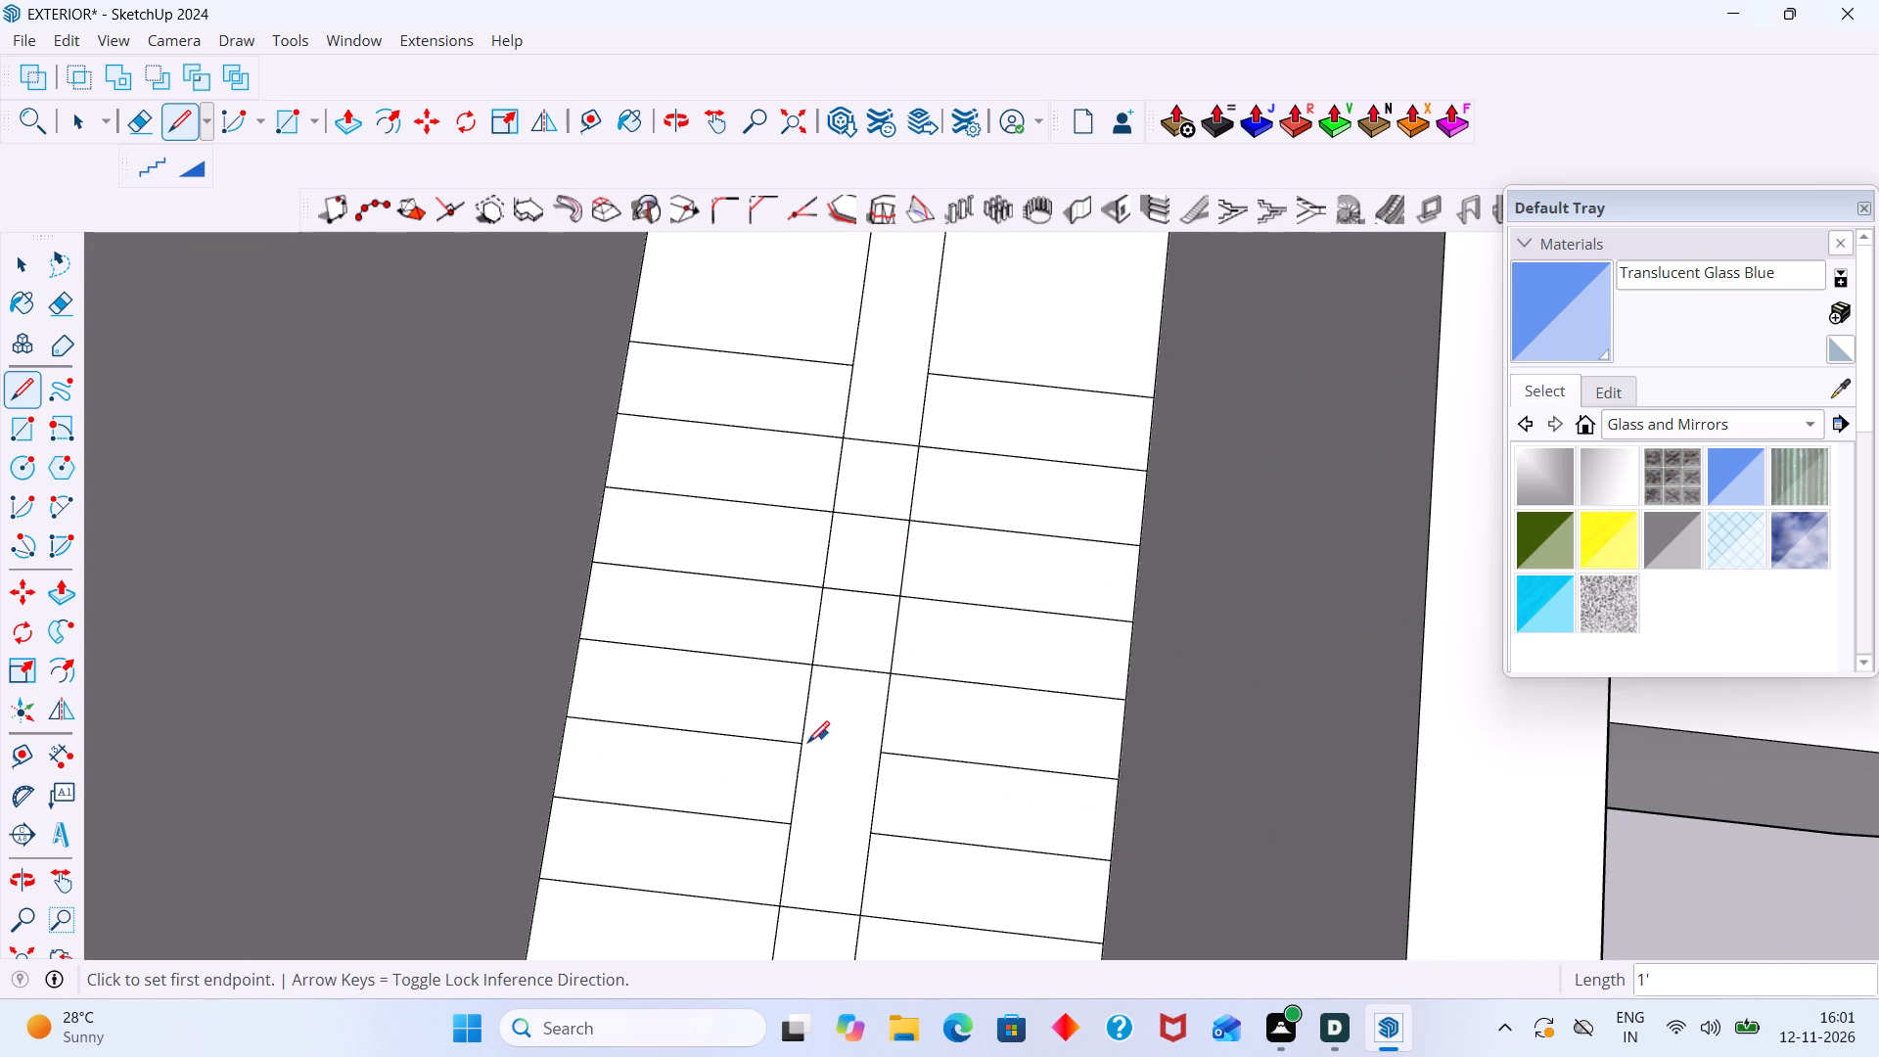
{"action": "left_click", "coordinate": [796, 749]}
{"action": "left_click", "coordinate": [890, 745]}
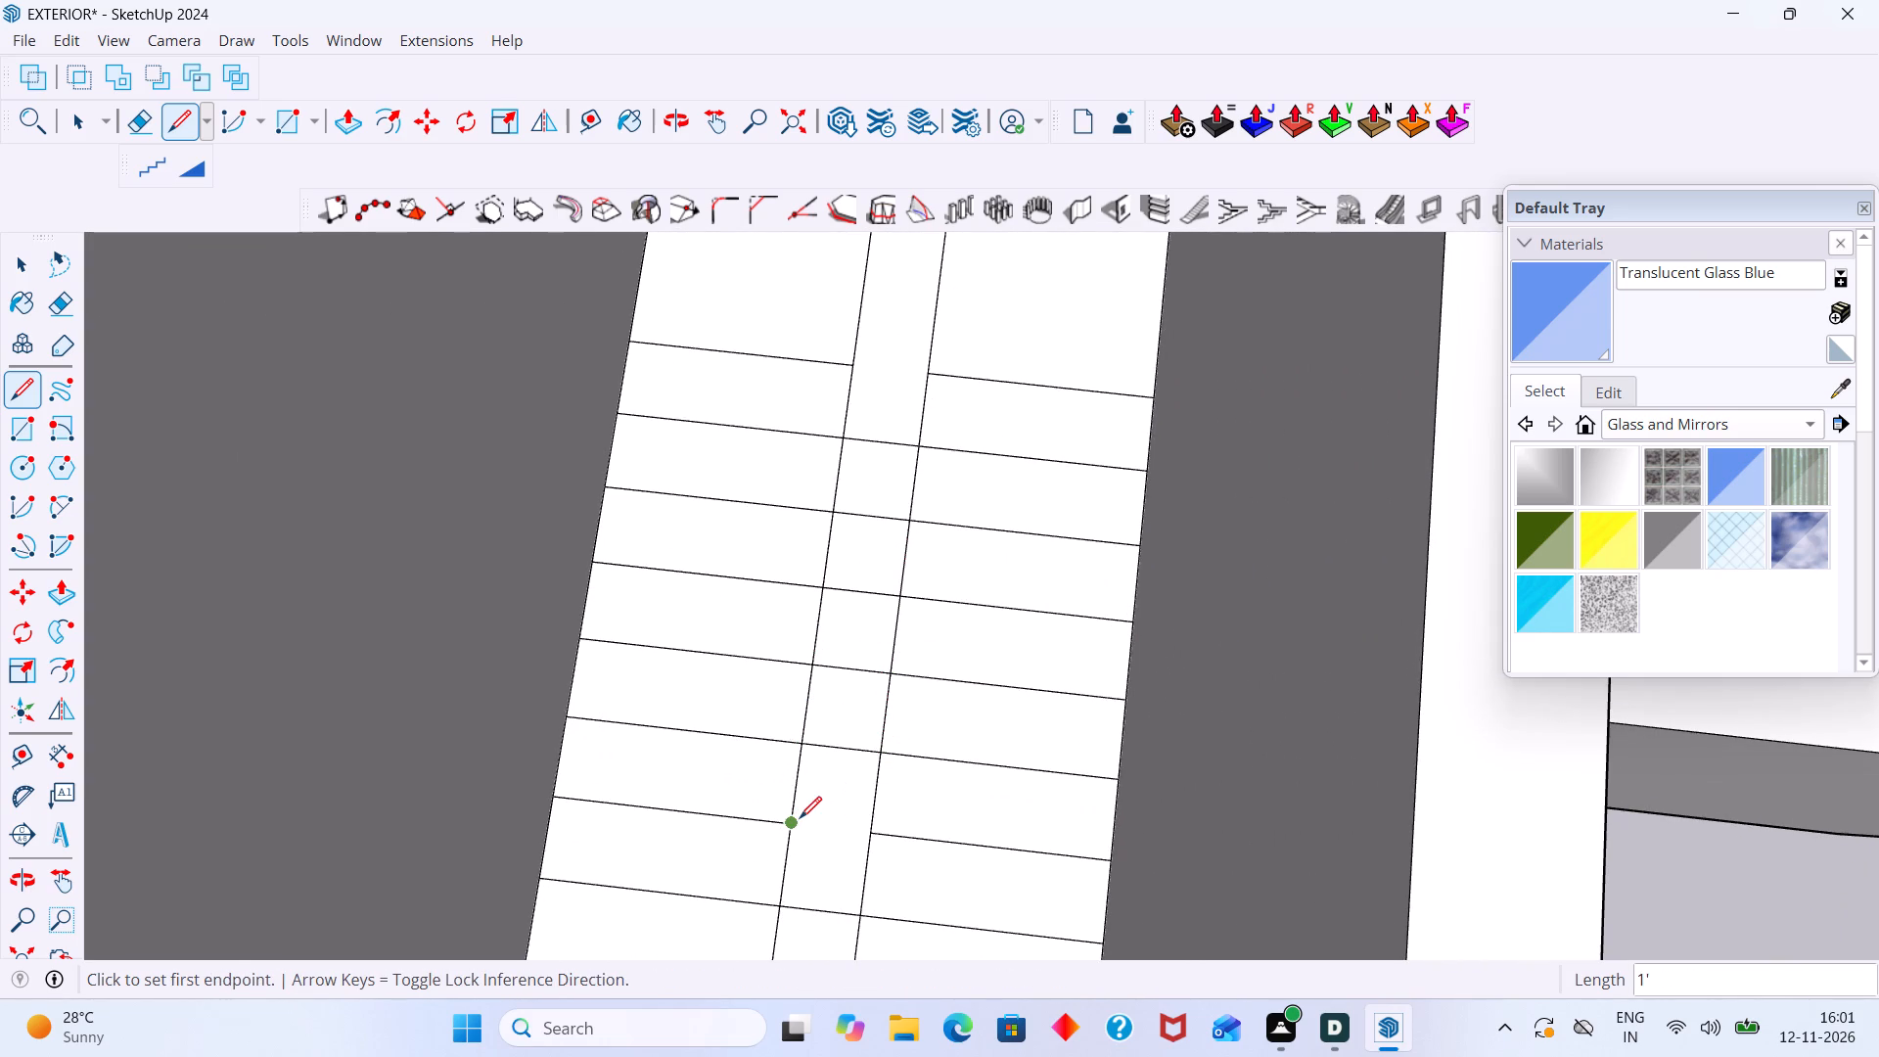
{"action": "left_click", "coordinate": [787, 826]}
{"action": "scroll", "coordinate": [800, 799], "scroll_direction": "down", "scroll_amount": 10}
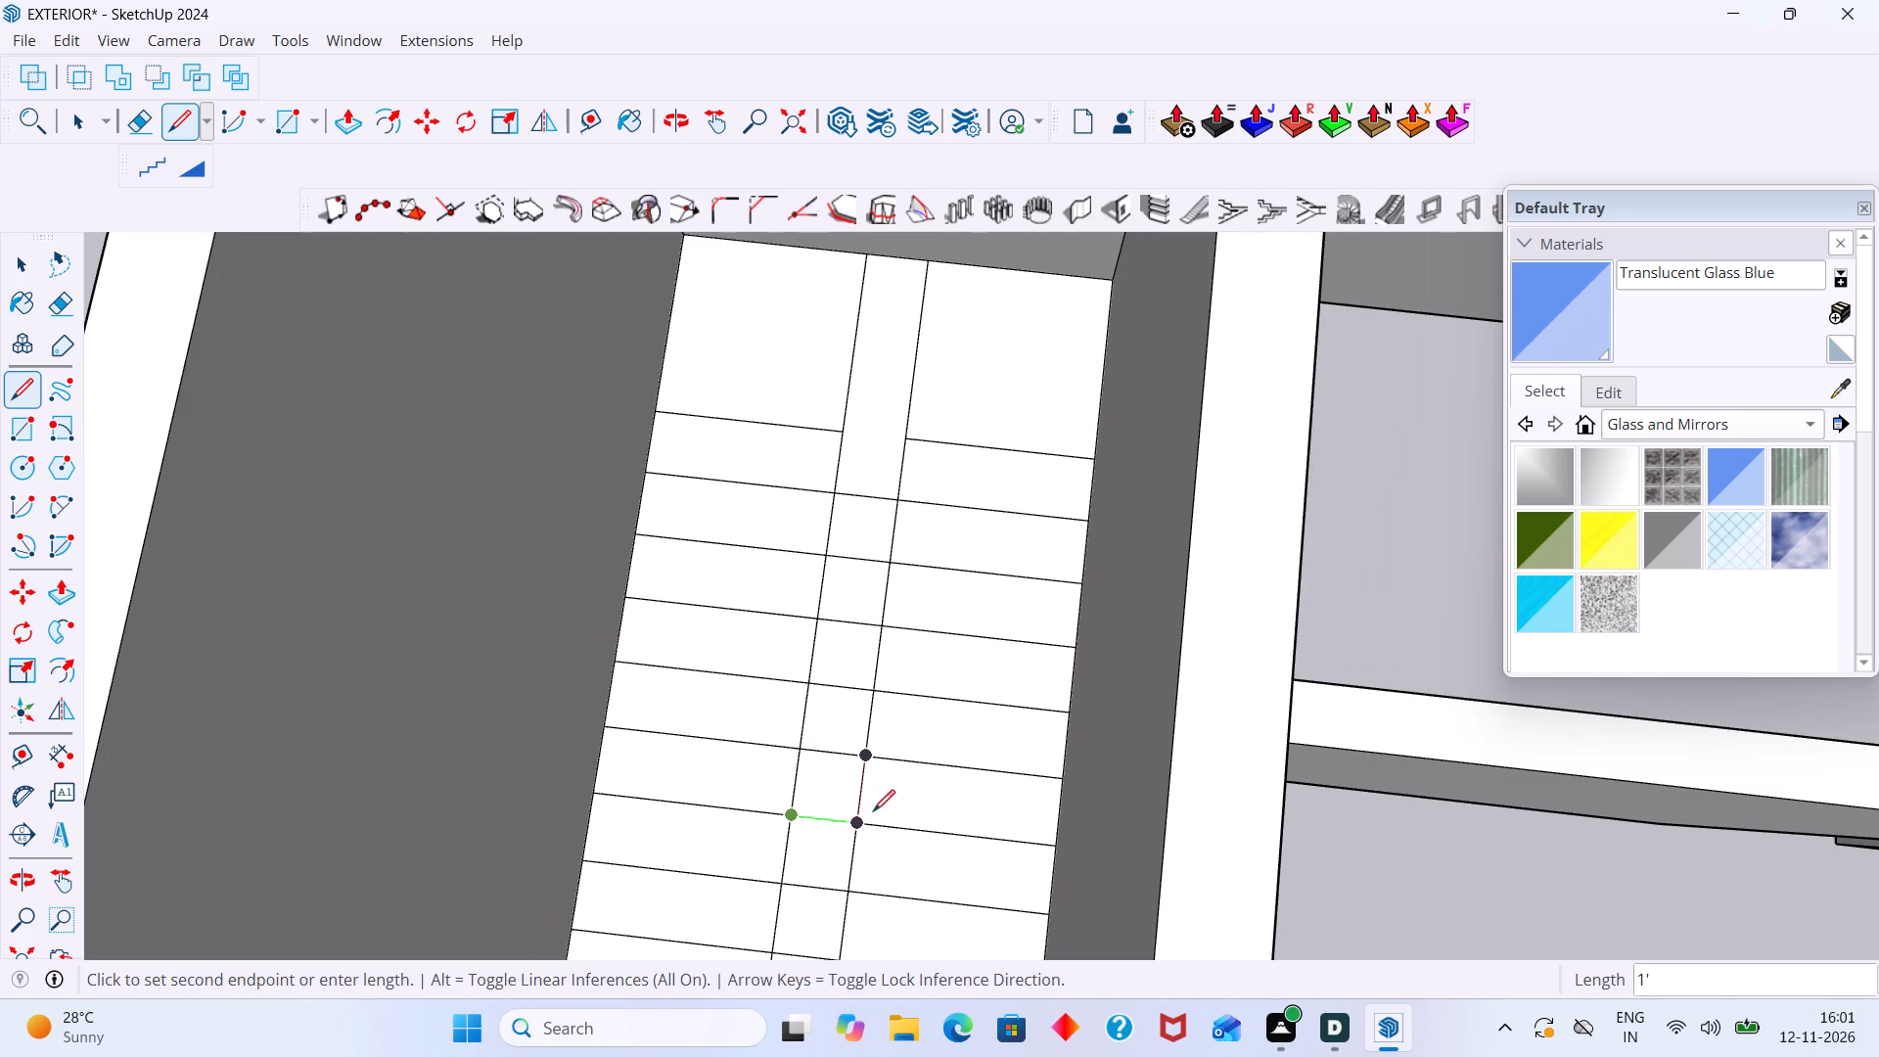
{"action": "left_click", "coordinate": [860, 817]}
Draw a 1' line across the strip between the flights, joining the two facing tread edges that border the landing.
{"action": "scroll", "coordinate": [810, 851], "scroll_direction": "down", "scroll_amount": 6}
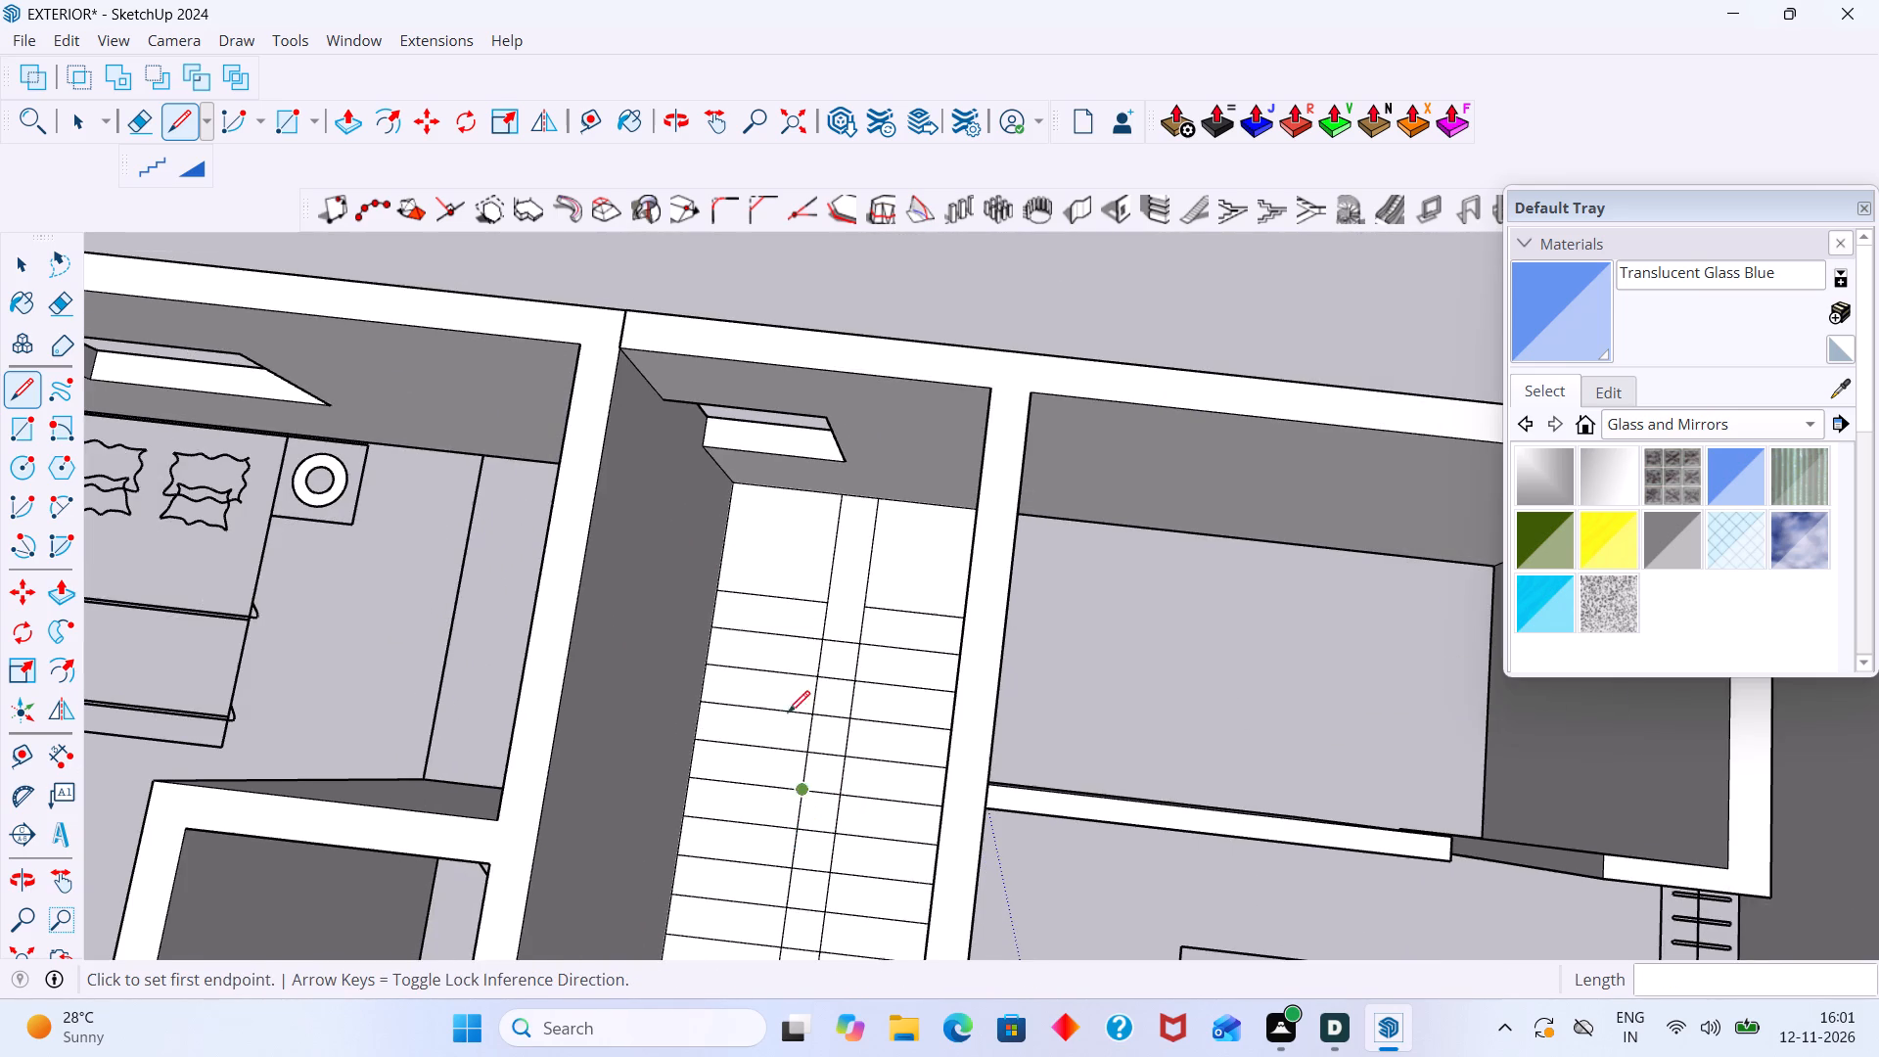
{"action": "scroll", "coordinate": [839, 591], "scroll_direction": "up", "scroll_amount": 5}
{"action": "left_click", "coordinate": [823, 607]}
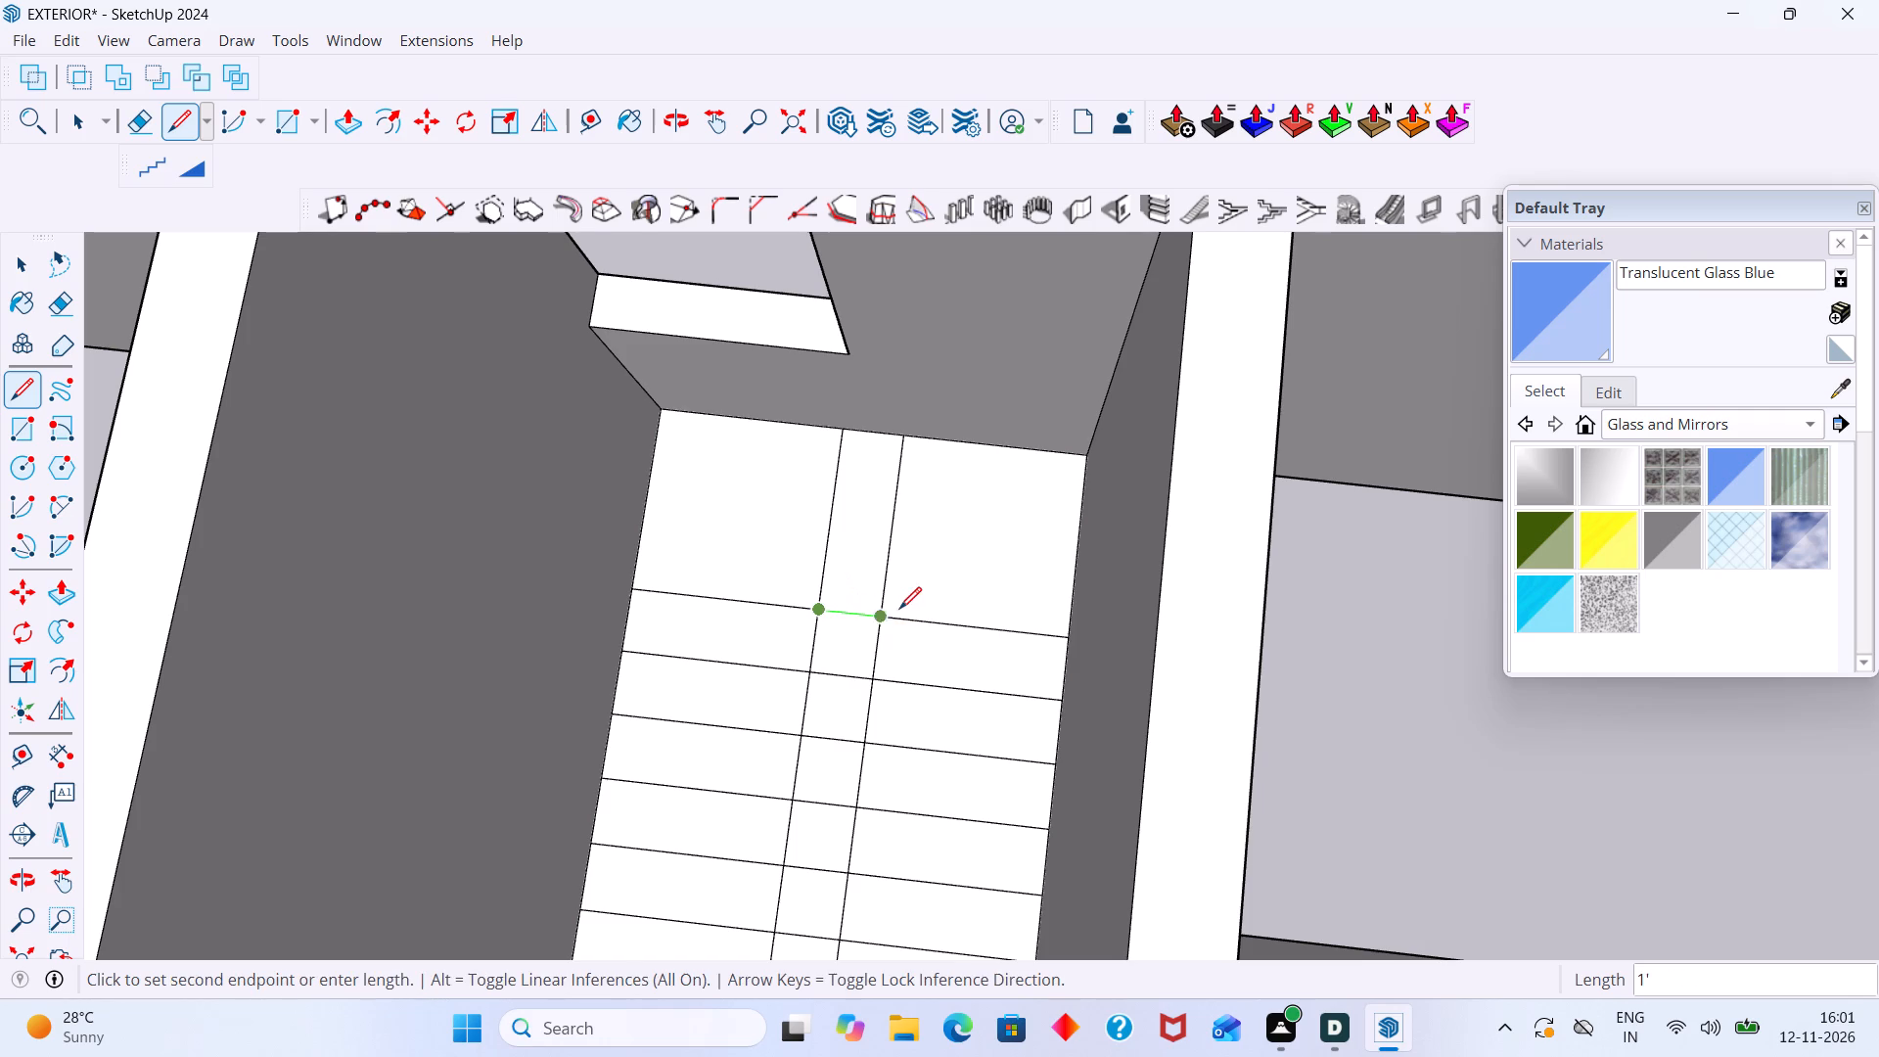
{"action": "left_click", "coordinate": [886, 613]}
{"action": "key", "text": "space"}
Erase the two strip edges that cross the landing, merging it into one full-width face.
{"action": "scroll", "coordinate": [832, 620], "scroll_direction": "down", "scroll_amount": 5}
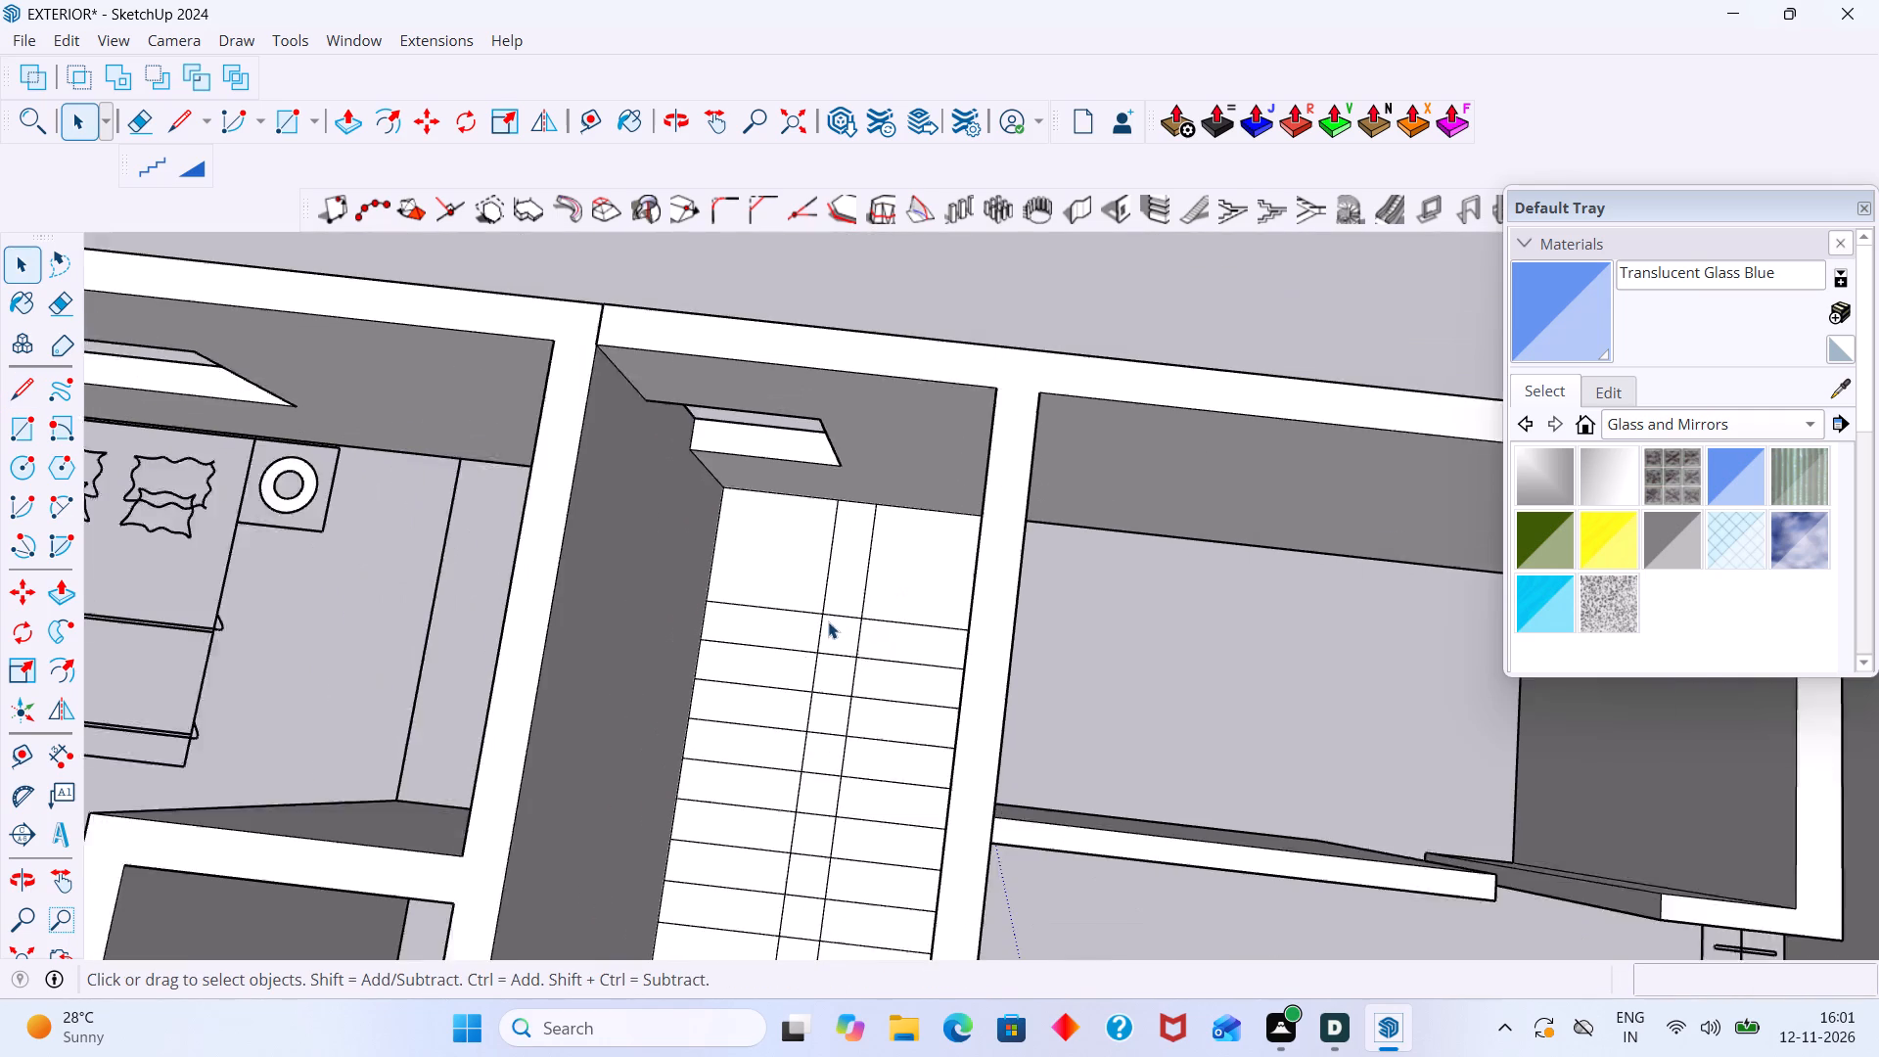
{"action": "scroll", "coordinate": [828, 621], "scroll_direction": "down", "scroll_amount": 4}
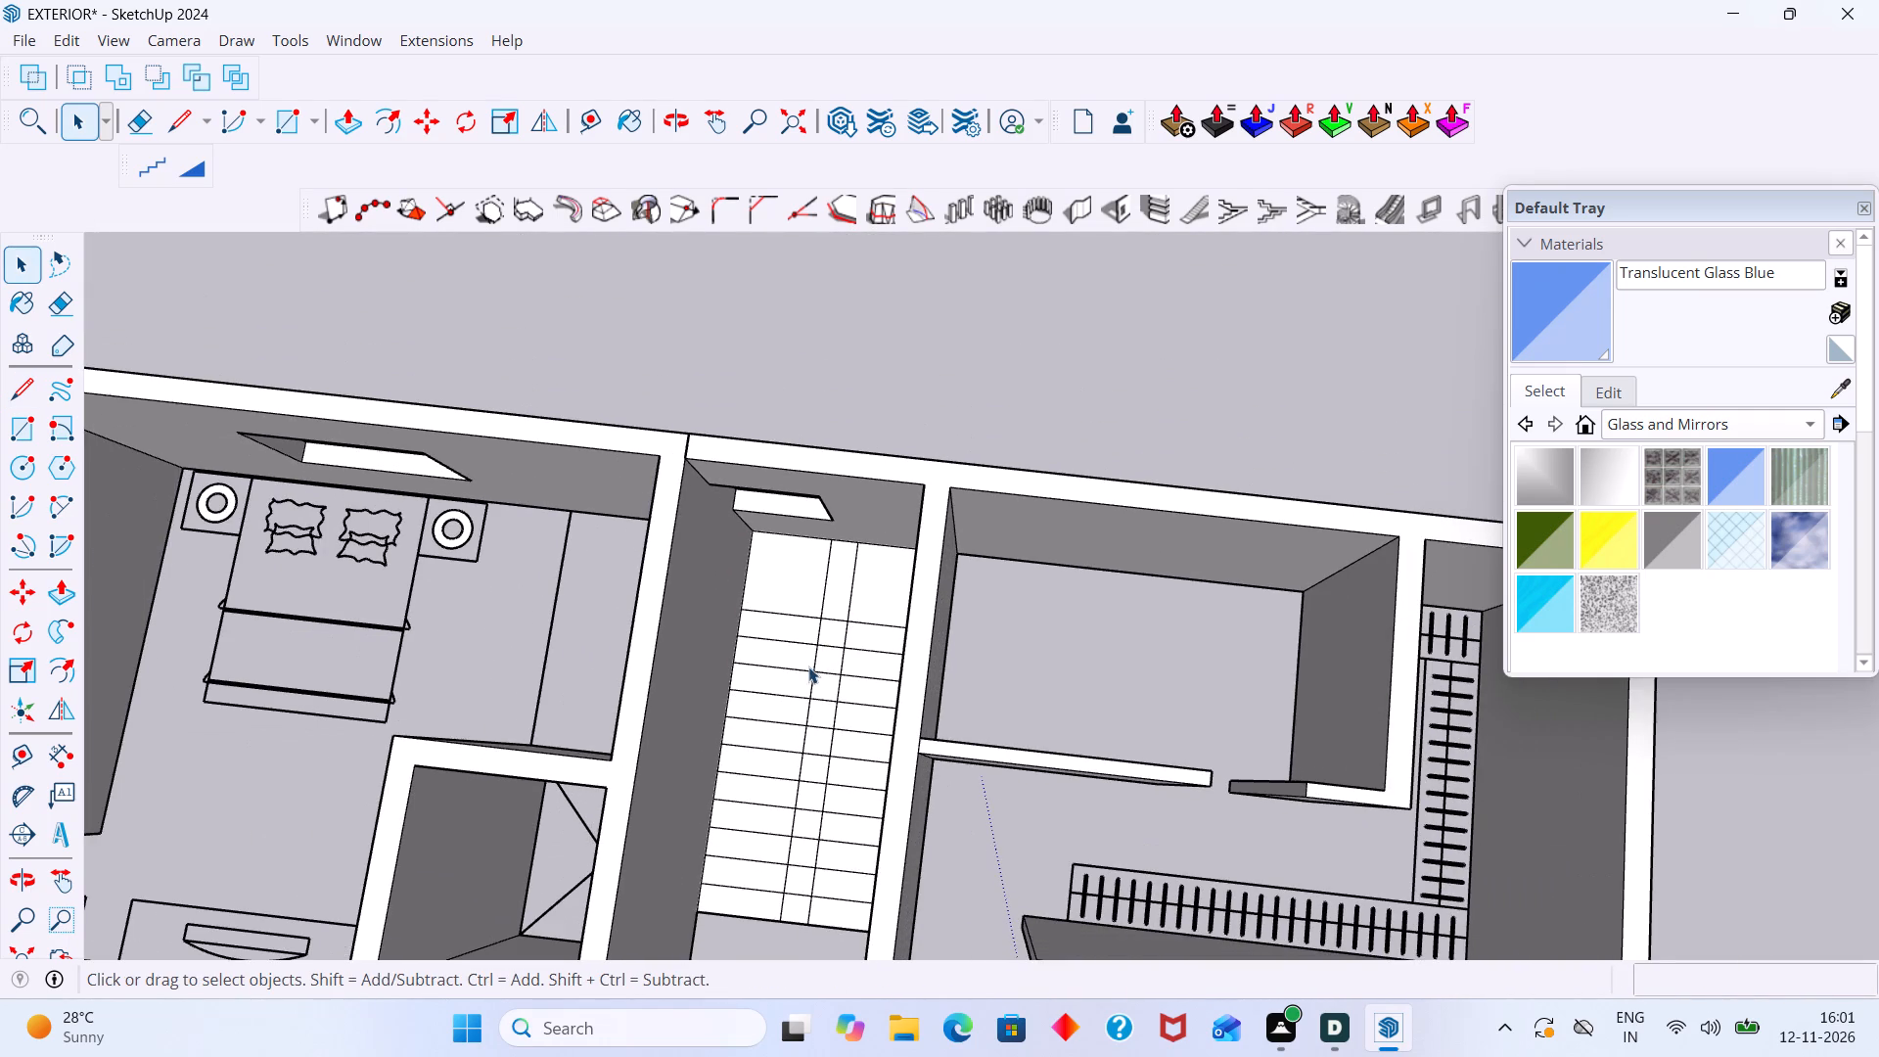
{"action": "middle_click_drag", "start_coordinate": [813, 657], "coordinate": [806, 530]}
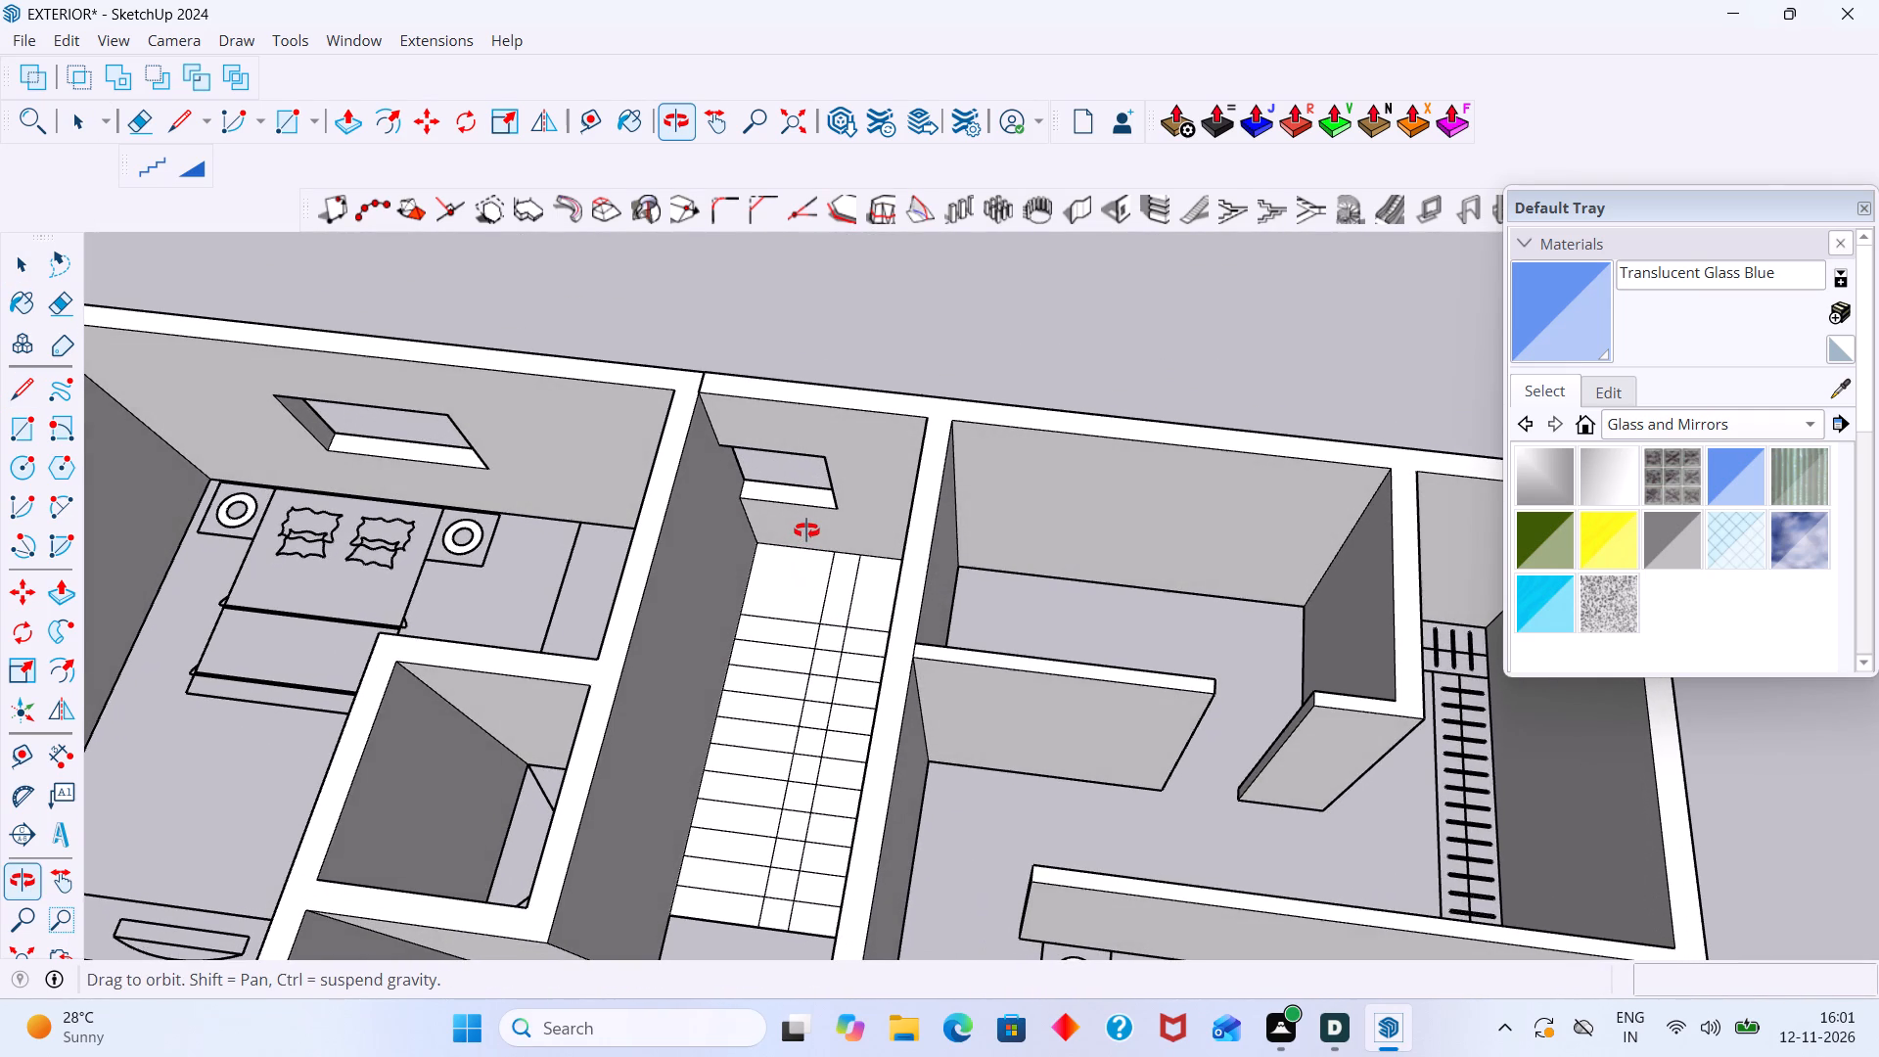
{"action": "middle_click_drag", "start_coordinate": [806, 530], "coordinate": [857, 561]}
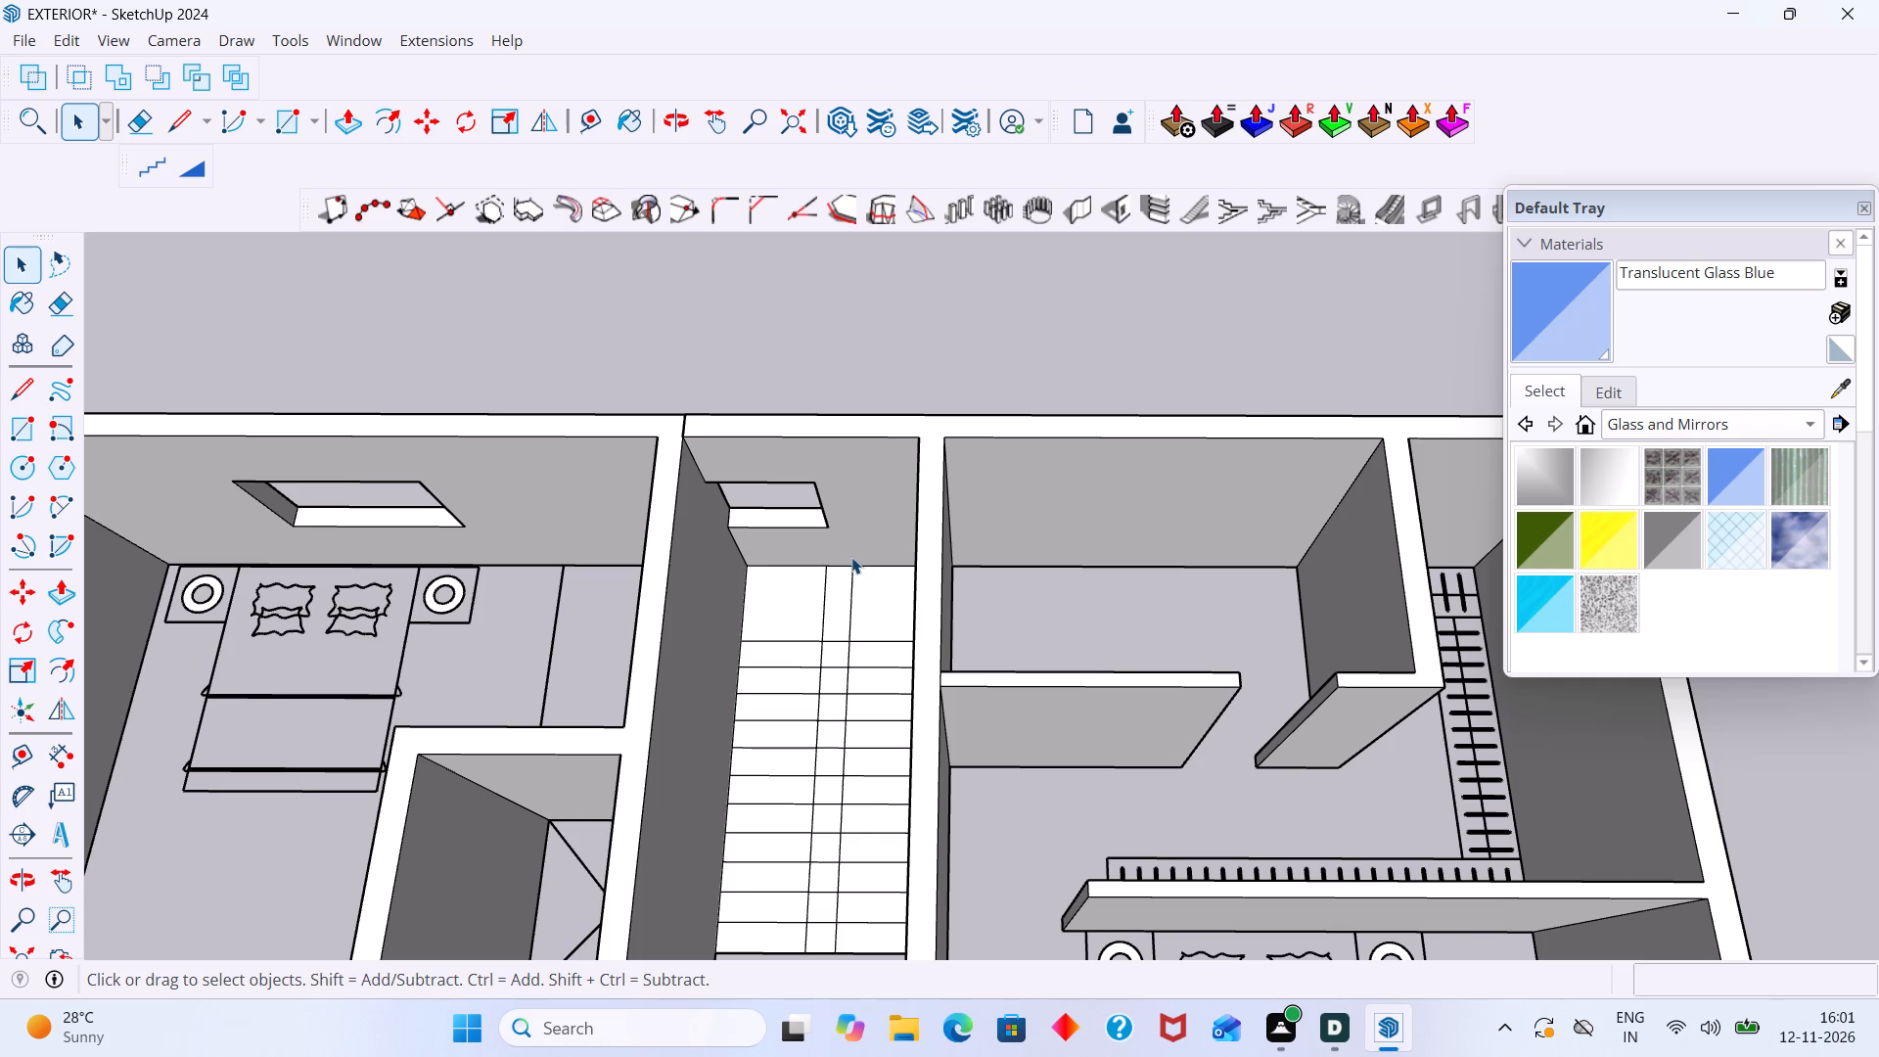
{"action": "scroll", "coordinate": [835, 659], "scroll_direction": "up", "scroll_amount": 3}
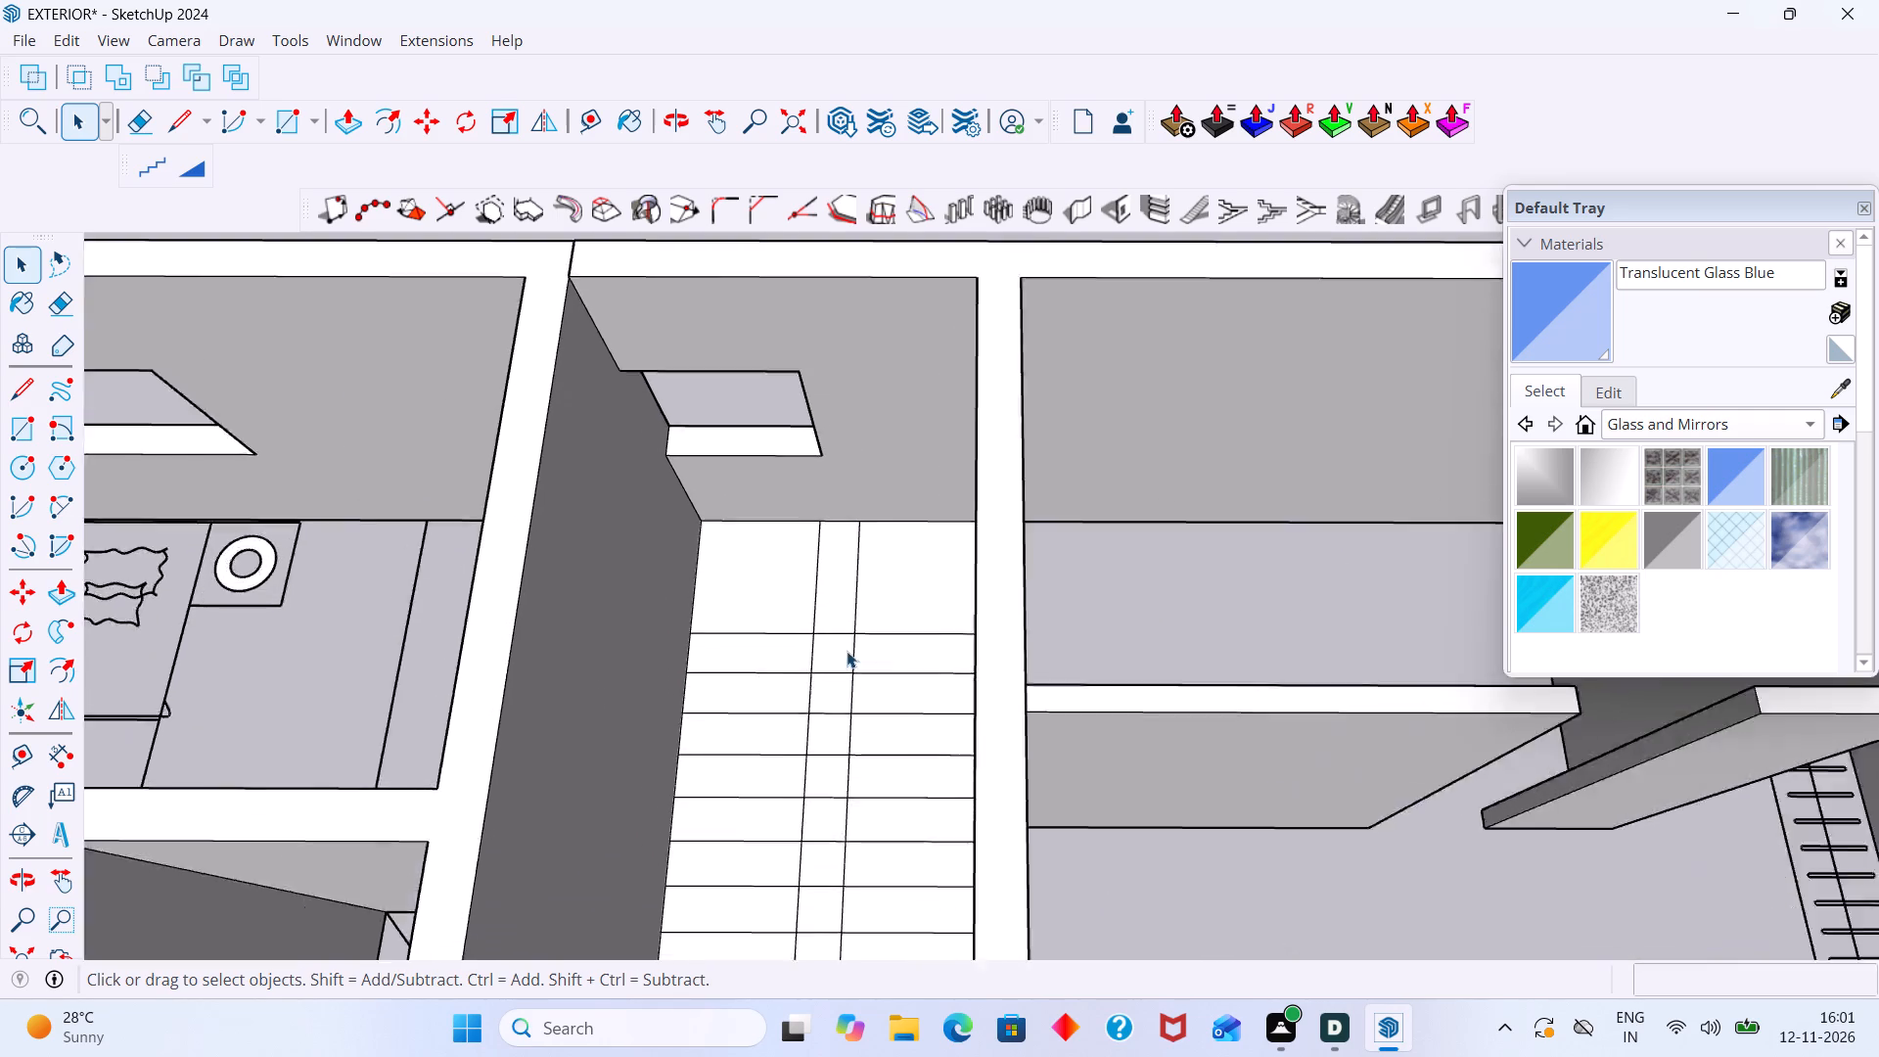
{"action": "scroll", "coordinate": [847, 651], "scroll_direction": "up", "scroll_amount": 7}
{"action": "left_click", "coordinate": [859, 580]}
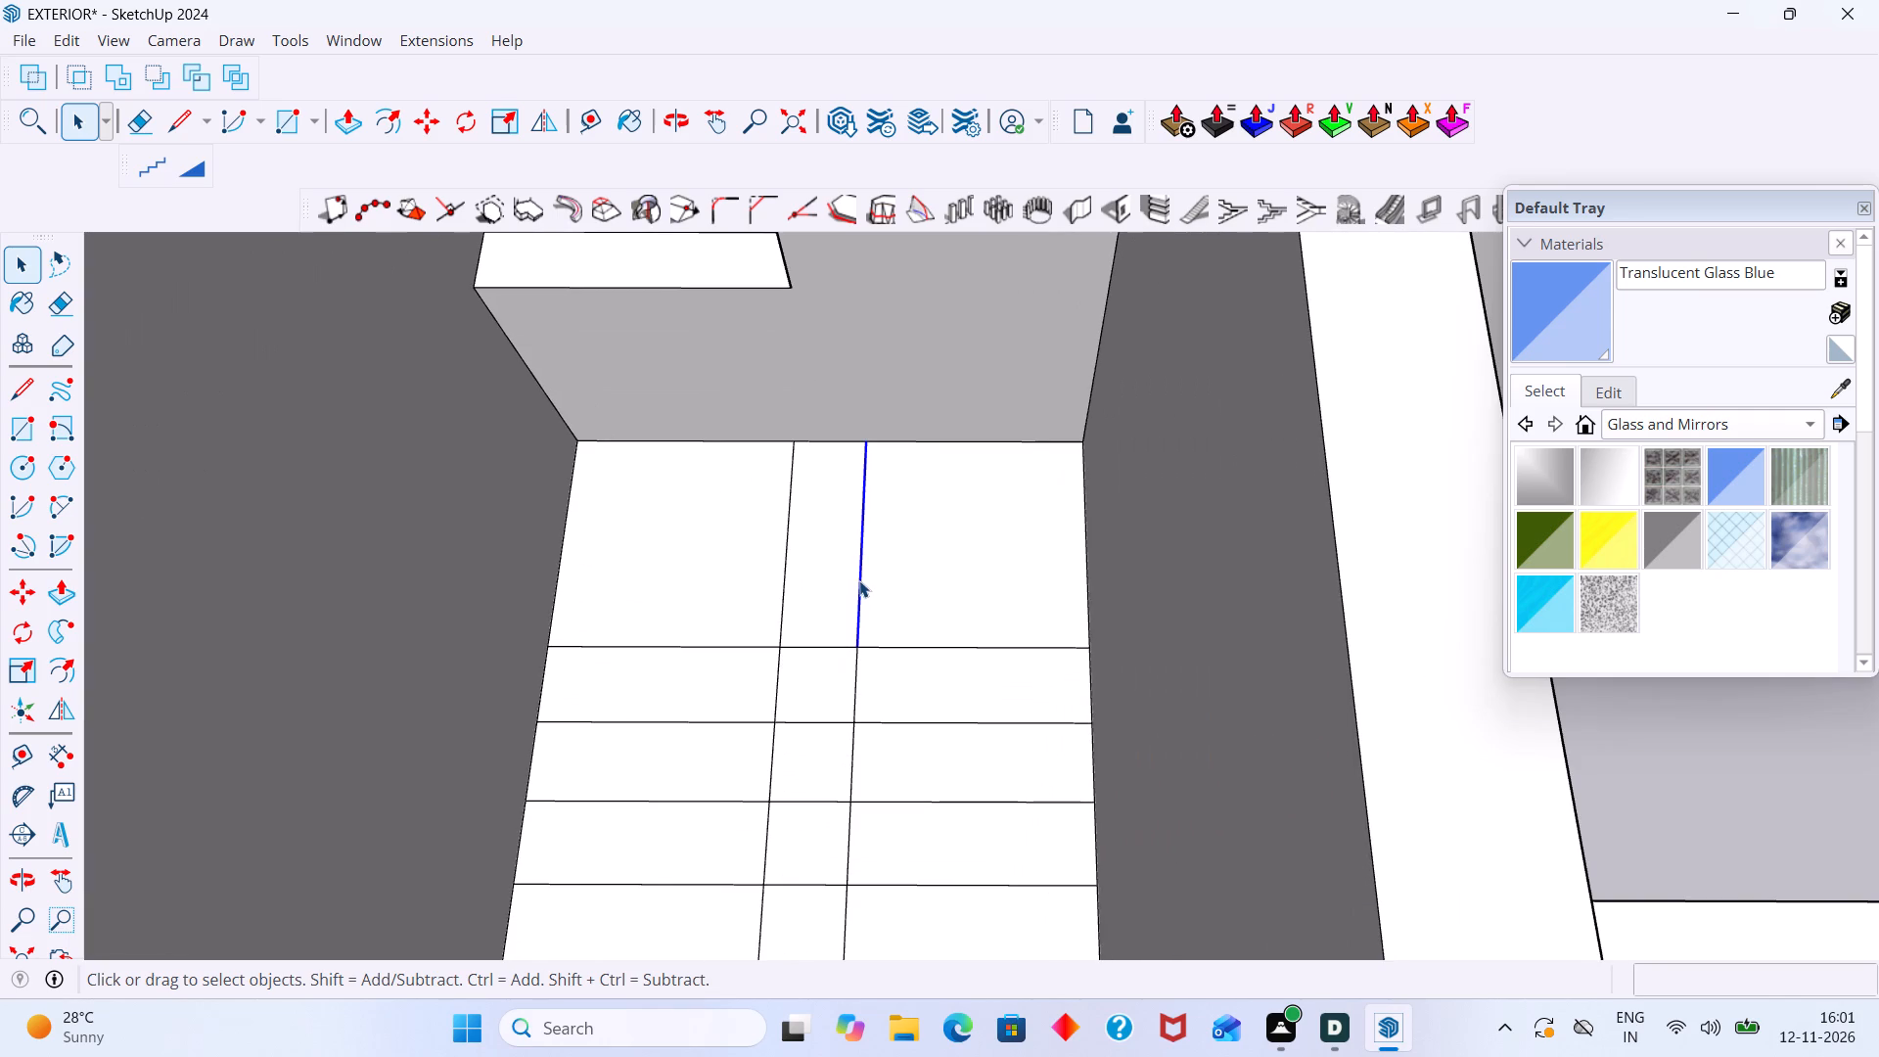
{"action": "key", "text": "Delete"}
{"action": "key", "text": "e"}
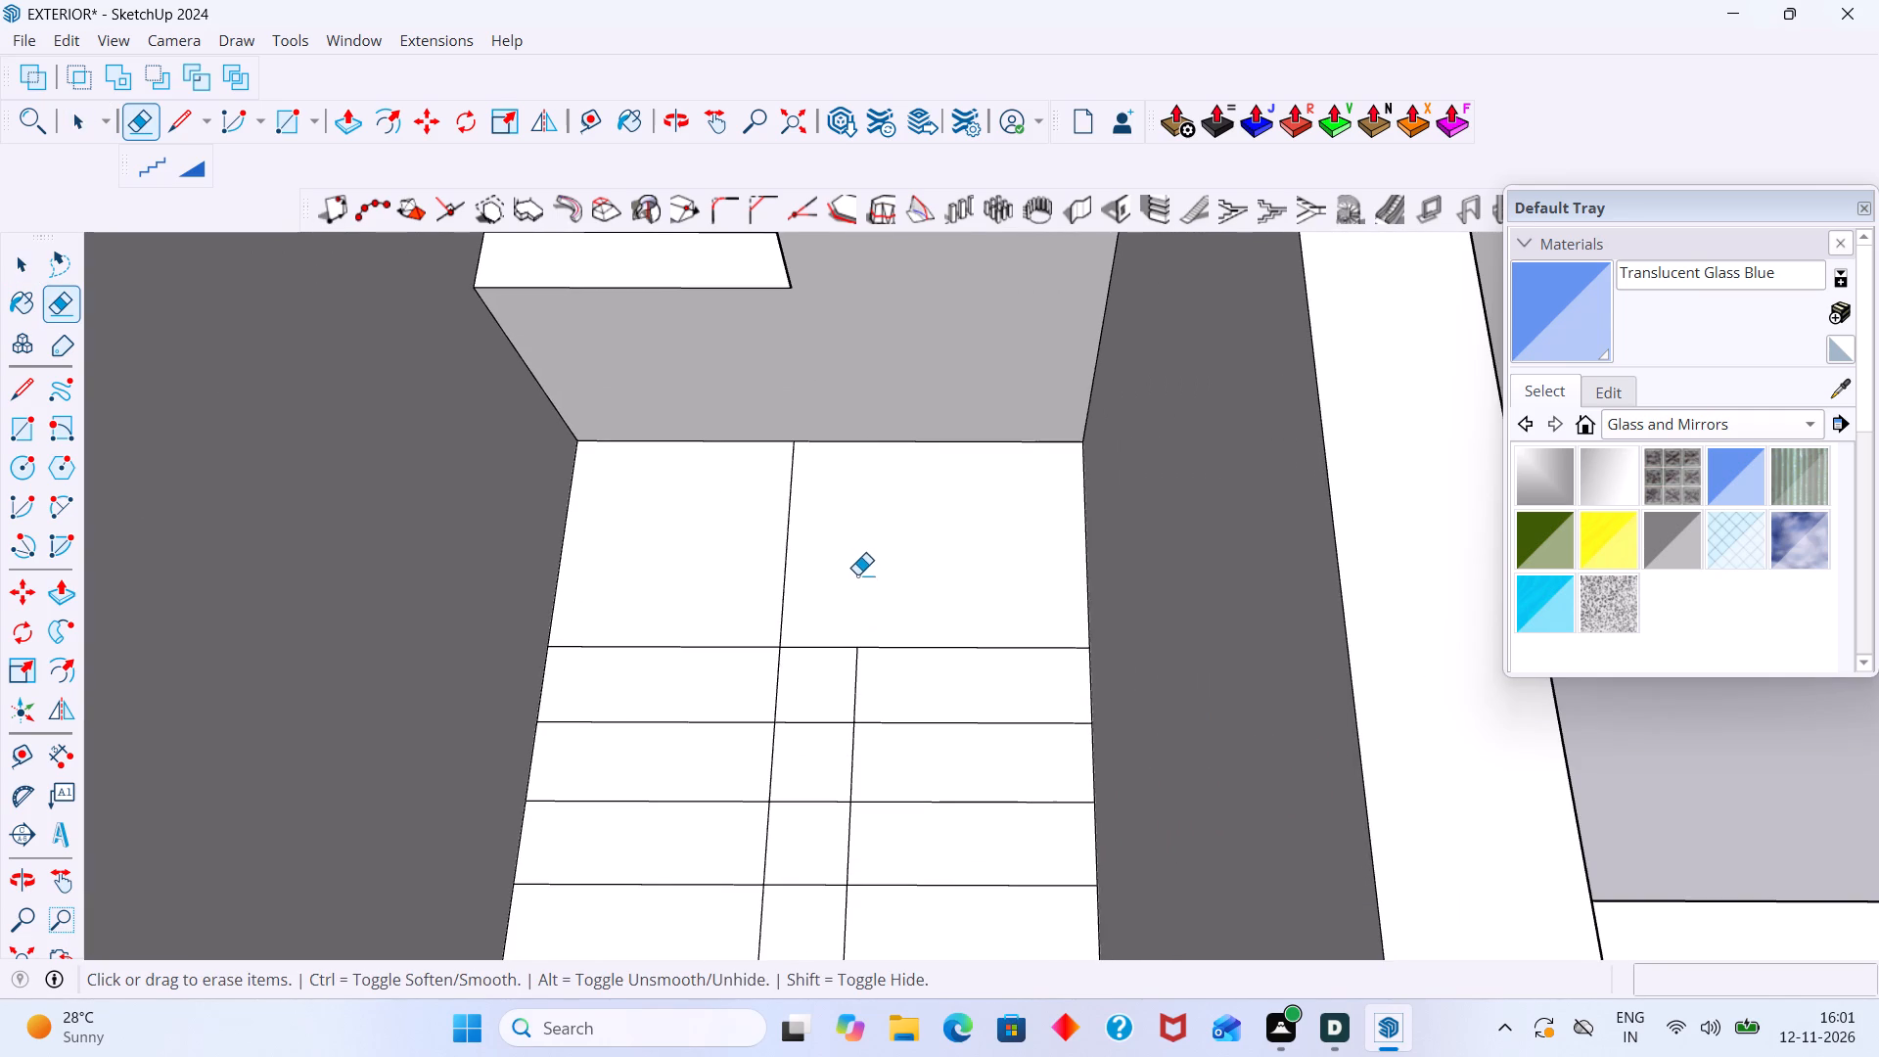
{"action": "left_click_drag", "start_coordinate": [857, 574], "coordinate": [770, 556]}
Erase both strip edges across the five tread rows nearest the landing, so each row becomes one full-width face.
{"action": "scroll", "coordinate": [867, 693], "scroll_direction": "up", "scroll_amount": 3}
{"action": "left_click_drag", "start_coordinate": [869, 680], "coordinate": [714, 685], "text": "shift"}
{"action": "left_click_drag", "start_coordinate": [906, 775], "coordinate": [659, 811], "text": "shift"}
{"action": "scroll", "coordinate": [880, 746], "scroll_direction": "down", "scroll_amount": 2, "text": "shift"}
{"action": "middle_click_drag", "start_coordinate": [870, 750], "coordinate": [971, 689], "text": "shift"}
{"action": "scroll", "coordinate": [948, 812], "scroll_direction": "up", "scroll_amount": 2, "text": "shift"}
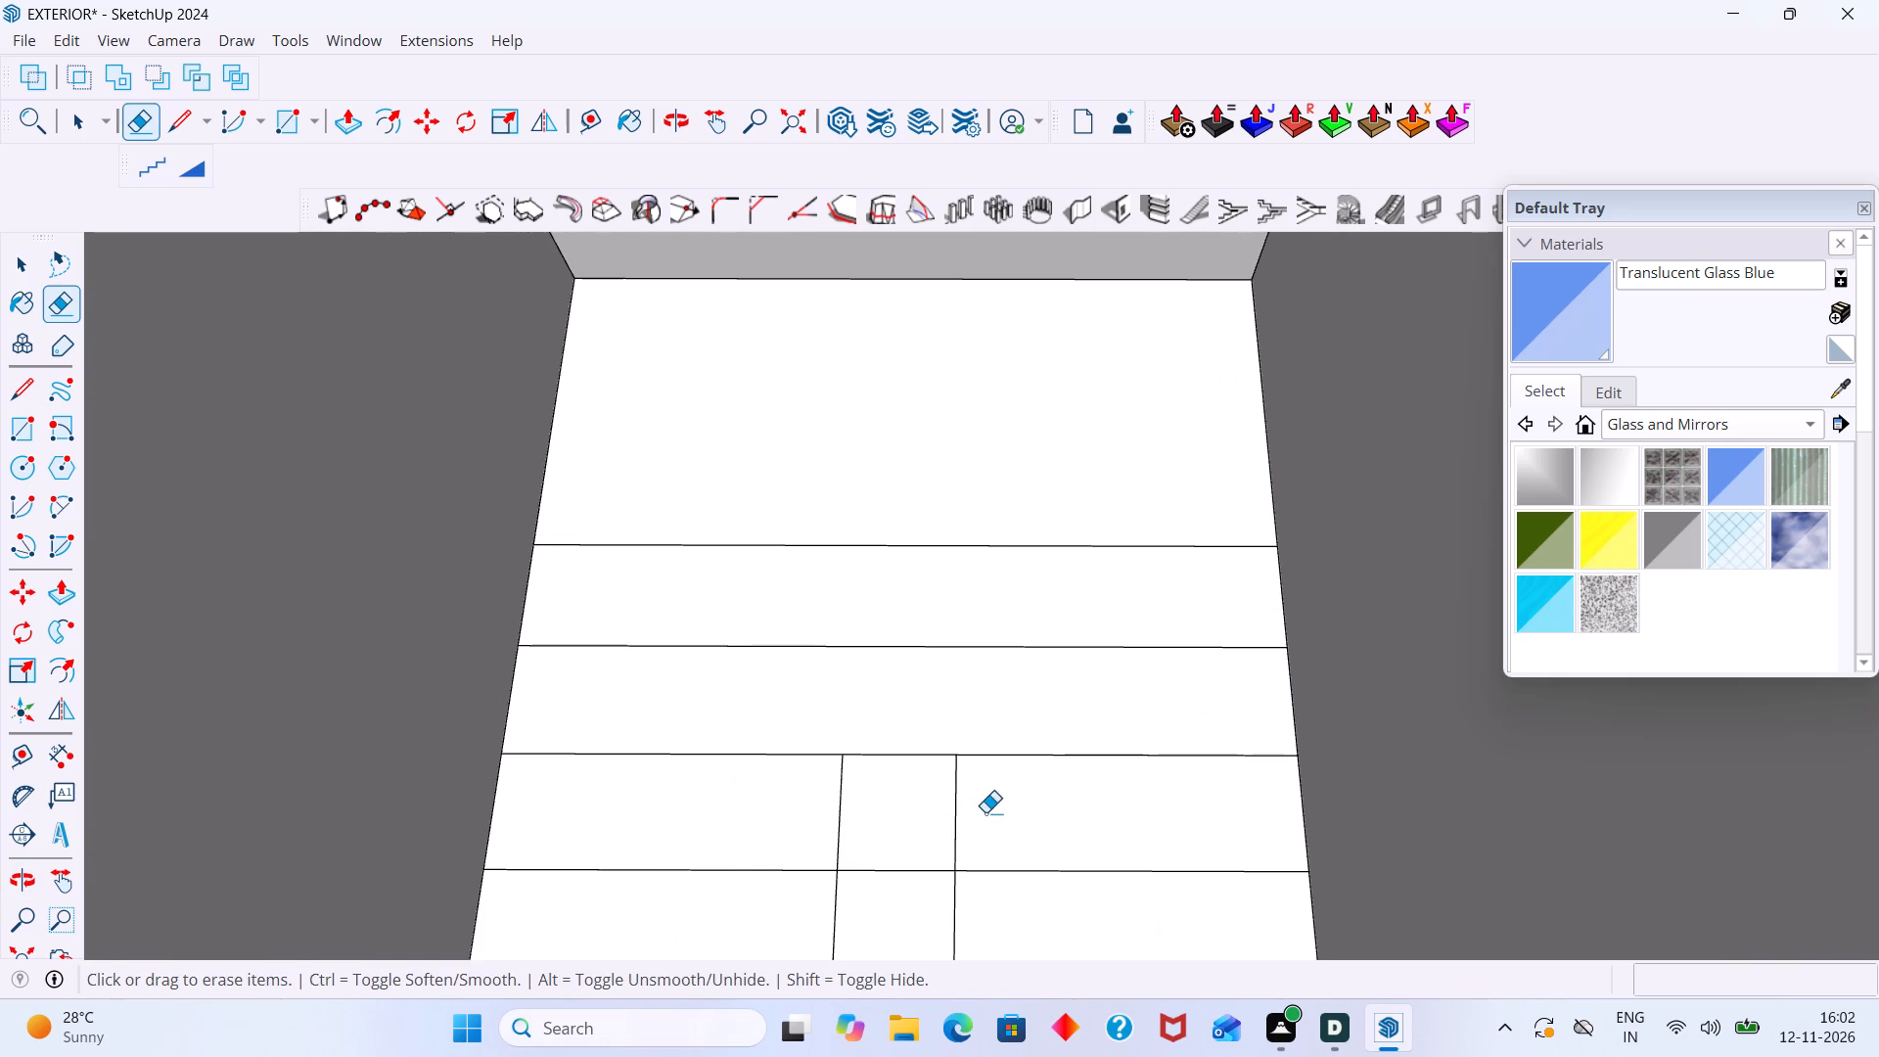
{"action": "left_click_drag", "start_coordinate": [985, 812], "coordinate": [821, 822], "text": "shift"}
{"action": "scroll", "coordinate": [822, 822], "scroll_direction": "down", "scroll_amount": 3, "text": "shift"}
{"action": "middle_click_drag", "start_coordinate": [823, 808], "coordinate": [845, 737], "text": "shift"}
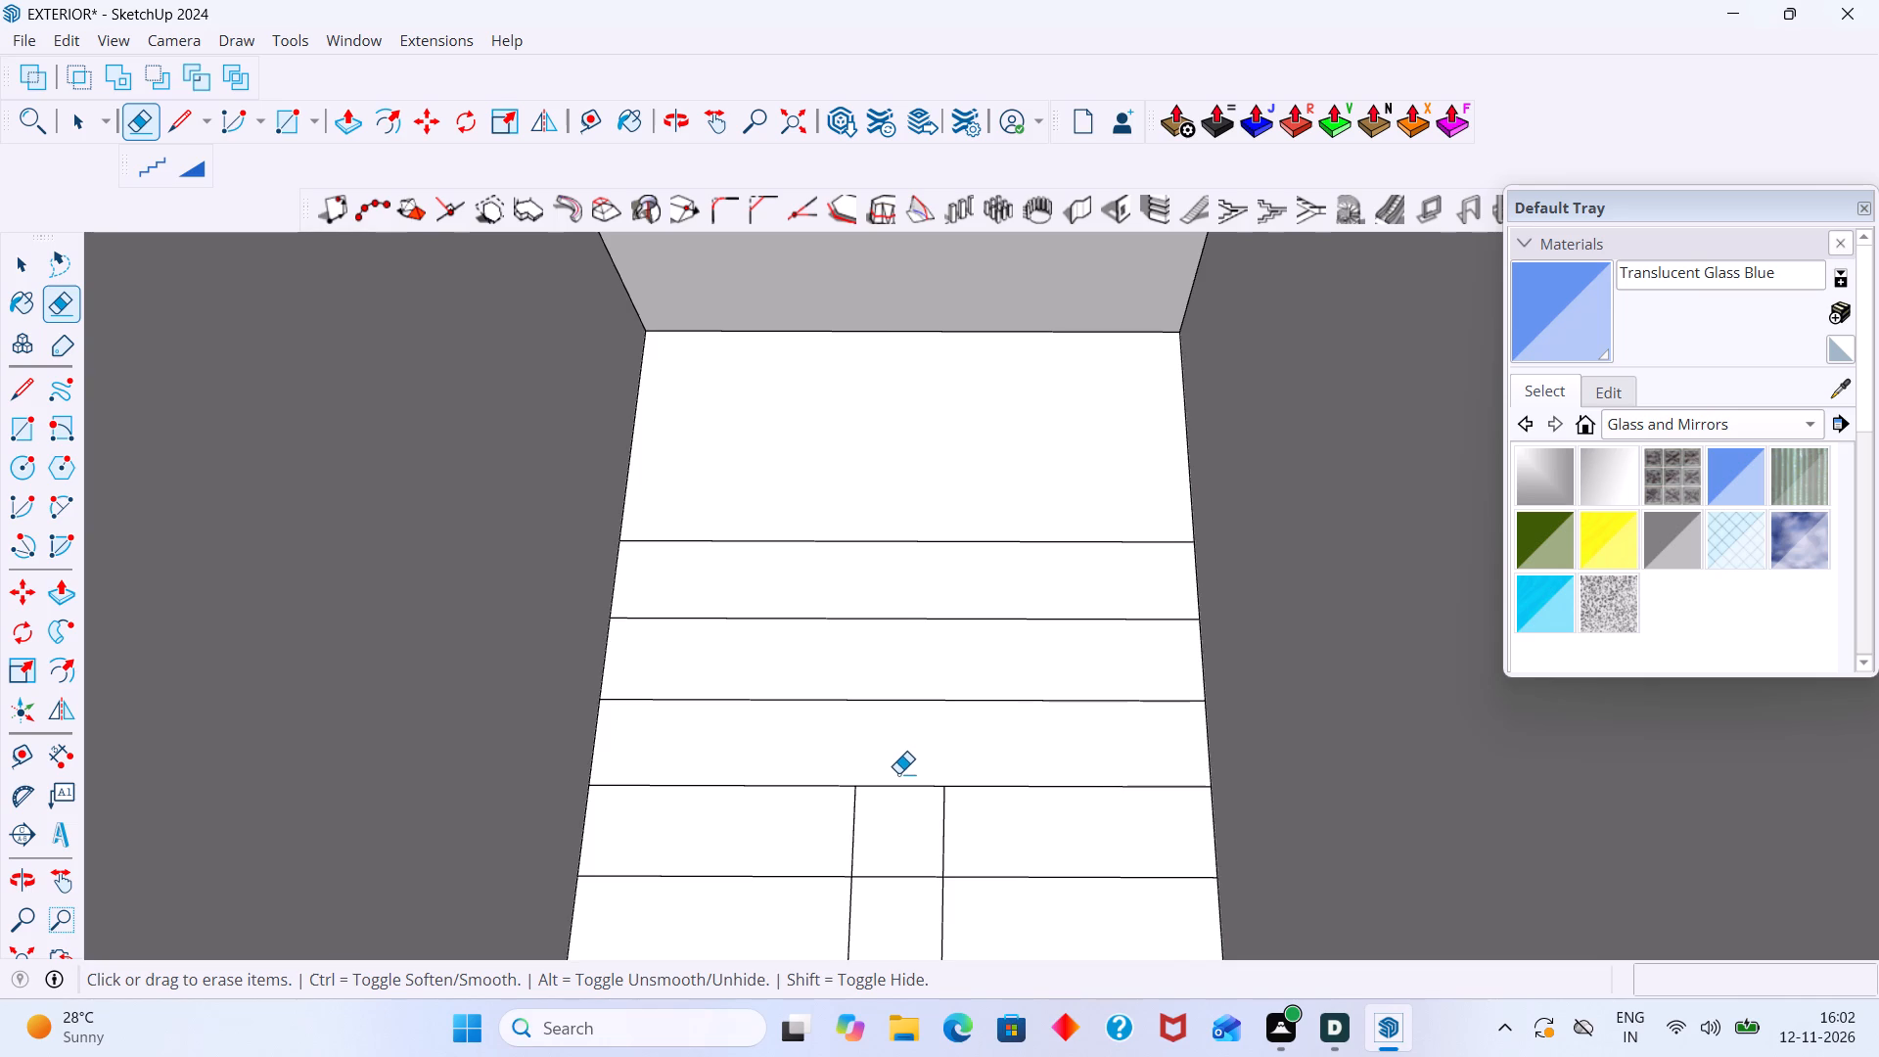
{"action": "scroll", "coordinate": [899, 773], "scroll_direction": "down", "scroll_amount": 5, "text": "shift"}
{"action": "middle_click_drag", "start_coordinate": [971, 790], "coordinate": [980, 707], "text": "shift"}
{"action": "scroll", "coordinate": [929, 752], "scroll_direction": "up", "scroll_amount": 5, "text": "shift"}
{"action": "left_click_drag", "start_coordinate": [964, 717], "coordinate": [848, 708], "text": "shift"}
{"action": "left_click_drag", "start_coordinate": [952, 790], "coordinate": [737, 803], "text": "shift"}
Erase both strip edges across the sixth, seventh and eighth tread rows from the landing.
{"action": "scroll", "coordinate": [850, 800], "scroll_direction": "down", "scroll_amount": 2, "text": "shift"}
{"action": "middle_click_drag", "start_coordinate": [857, 811], "coordinate": [898, 719], "text": "shift"}
{"action": "scroll", "coordinate": [932, 775], "scroll_direction": "up", "scroll_amount": 3, "text": "shift"}
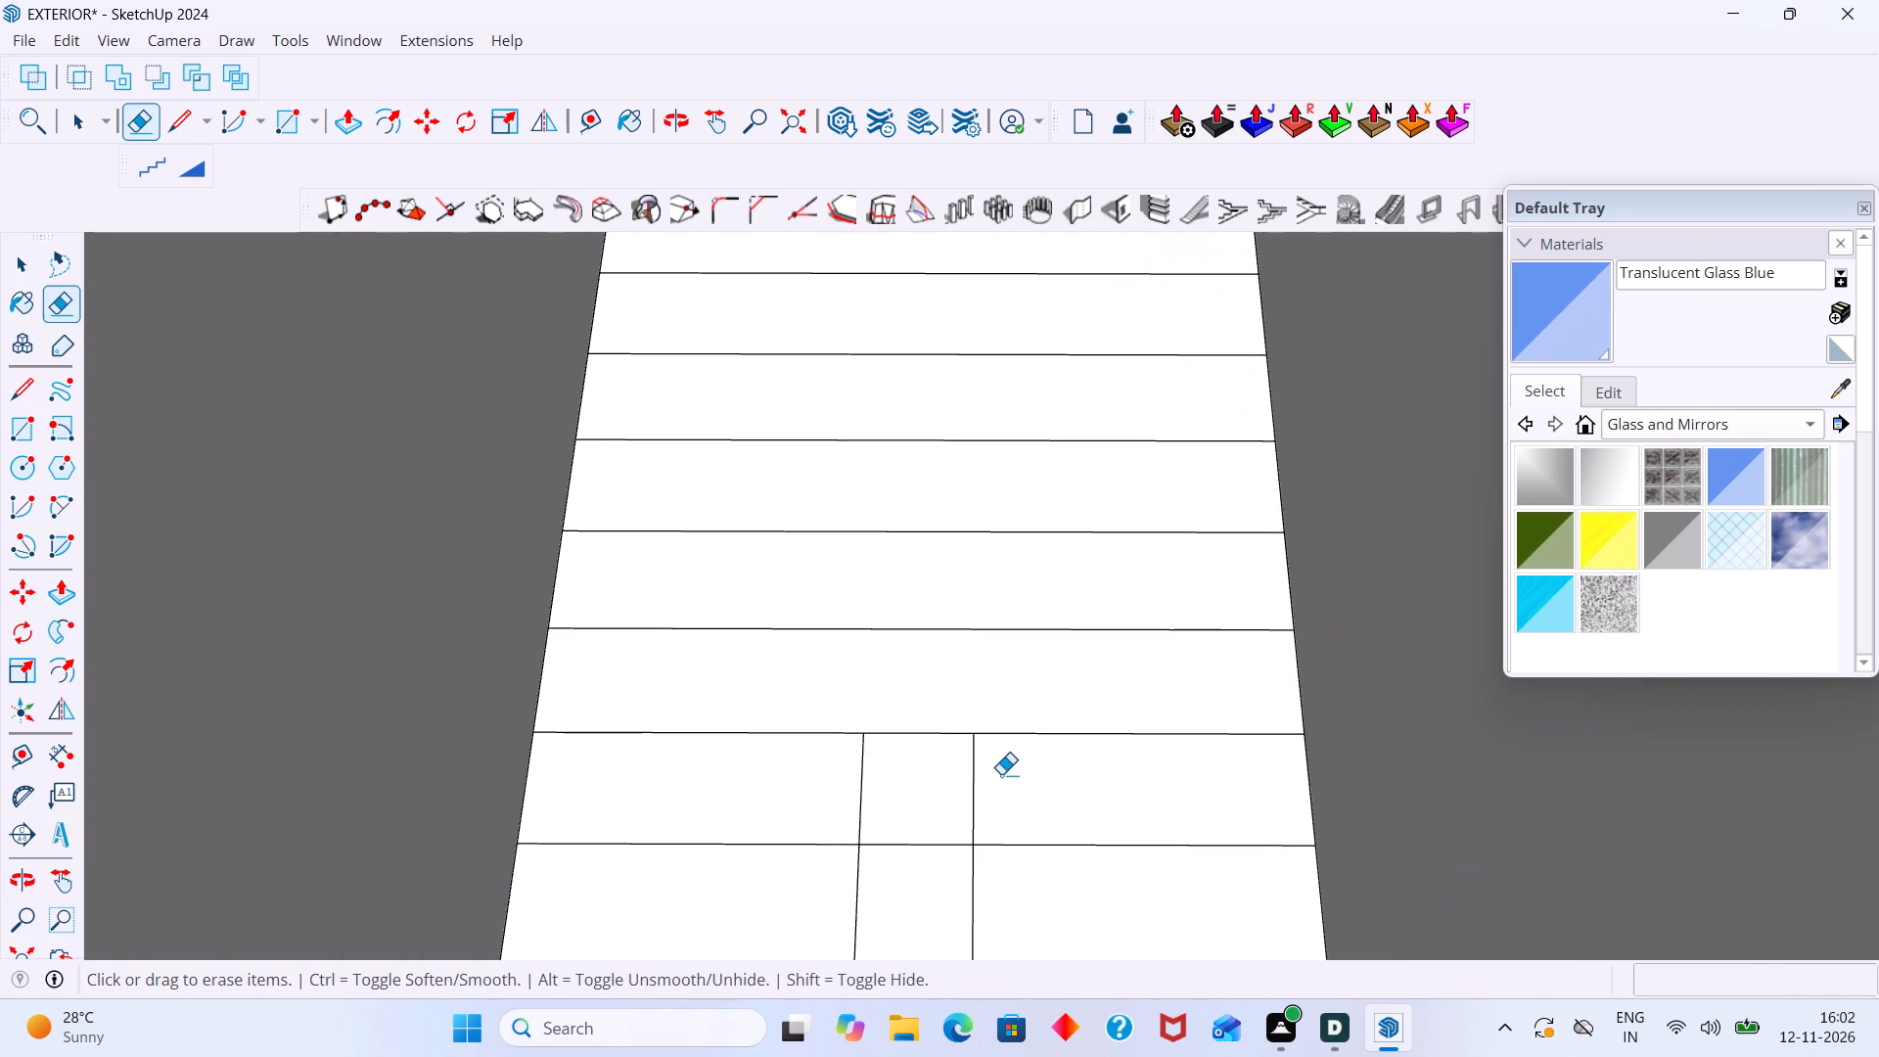
{"action": "left_click_drag", "start_coordinate": [1001, 774], "coordinate": [799, 790], "text": "shift"}
{"action": "scroll", "coordinate": [841, 768], "scroll_direction": "down", "scroll_amount": 3, "text": "shift"}
{"action": "middle_click_drag", "start_coordinate": [888, 776], "coordinate": [942, 702], "text": "shift"}
{"action": "scroll", "coordinate": [995, 791], "scroll_direction": "up", "scroll_amount": 3, "text": "shift"}
{"action": "left_click_drag", "start_coordinate": [1011, 792], "coordinate": [794, 796], "text": "shift"}
{"action": "scroll", "coordinate": [850, 790], "scroll_direction": "down", "scroll_amount": 4, "text": "shift"}
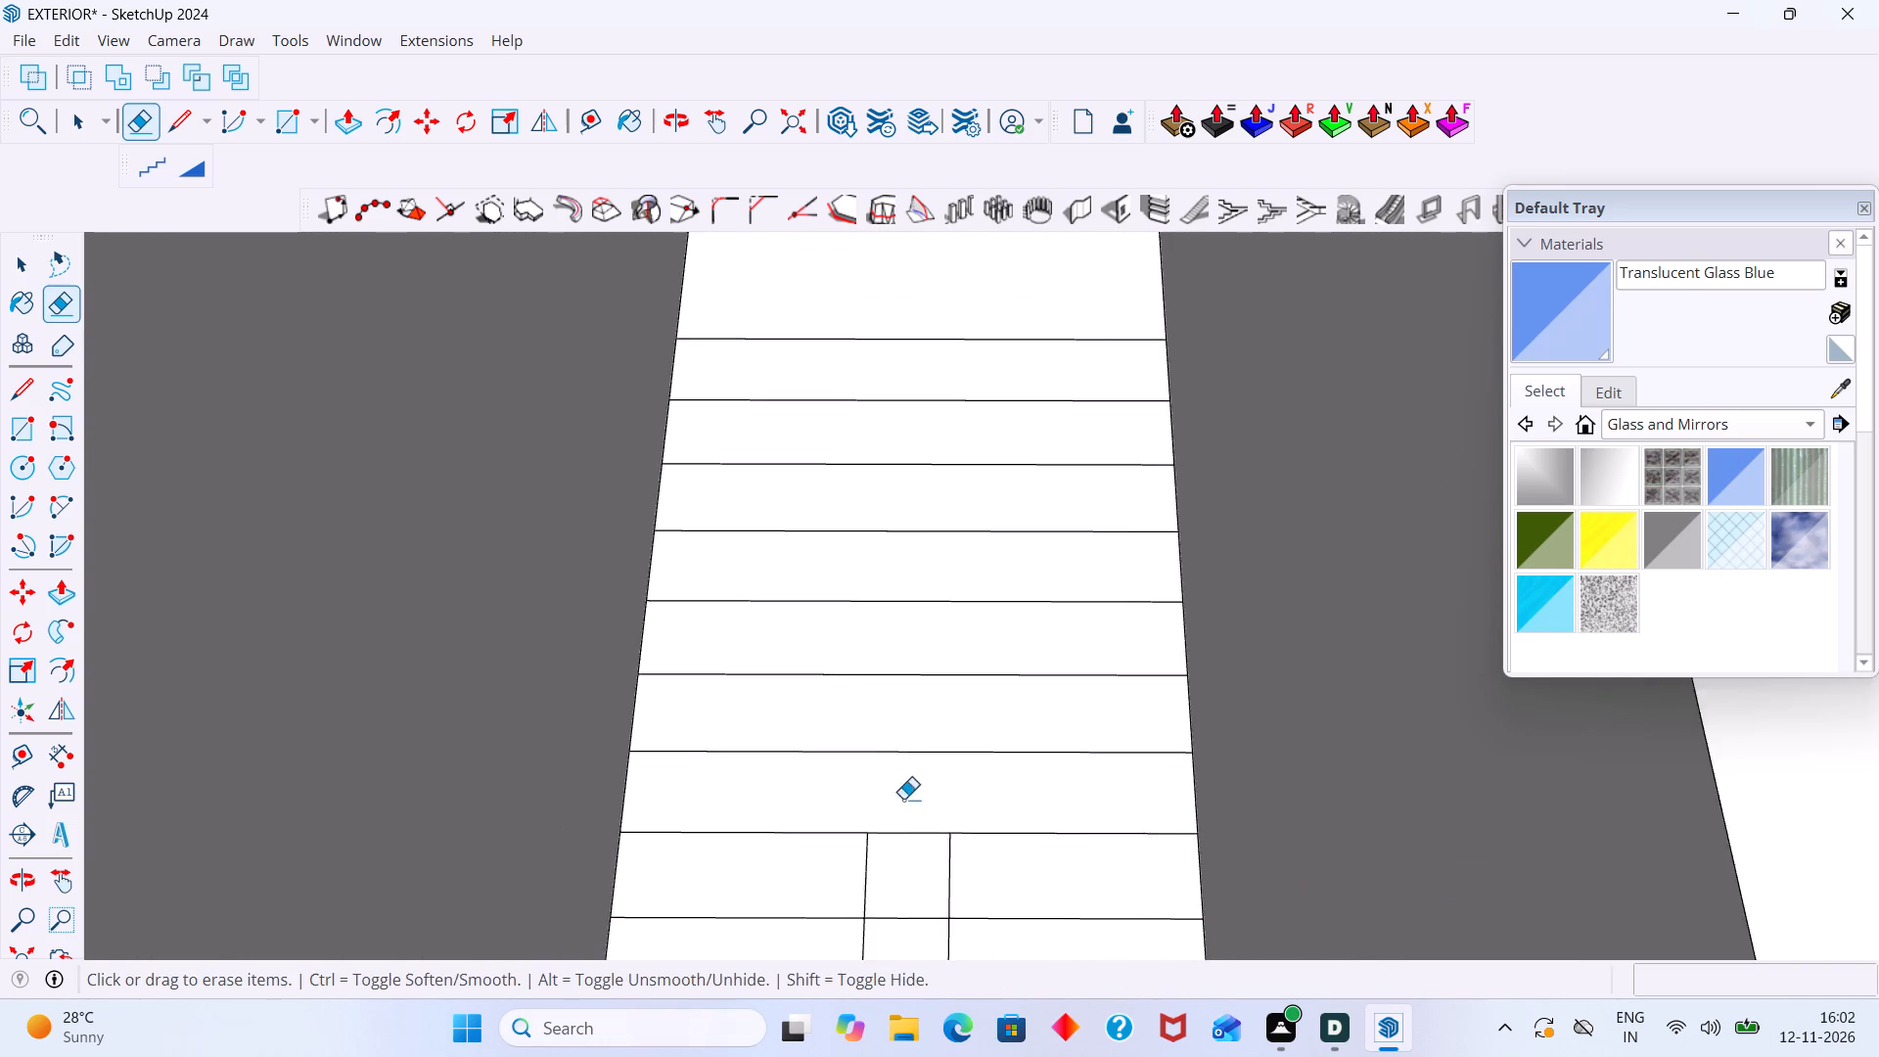
{"action": "middle_click_drag", "start_coordinate": [903, 799], "coordinate": [960, 733], "text": "shift"}
{"action": "scroll", "coordinate": [997, 804], "scroll_direction": "up", "scroll_amount": 3, "text": "shift"}
{"action": "left_click_drag", "start_coordinate": [1023, 805], "coordinate": [866, 812], "text": "shift"}
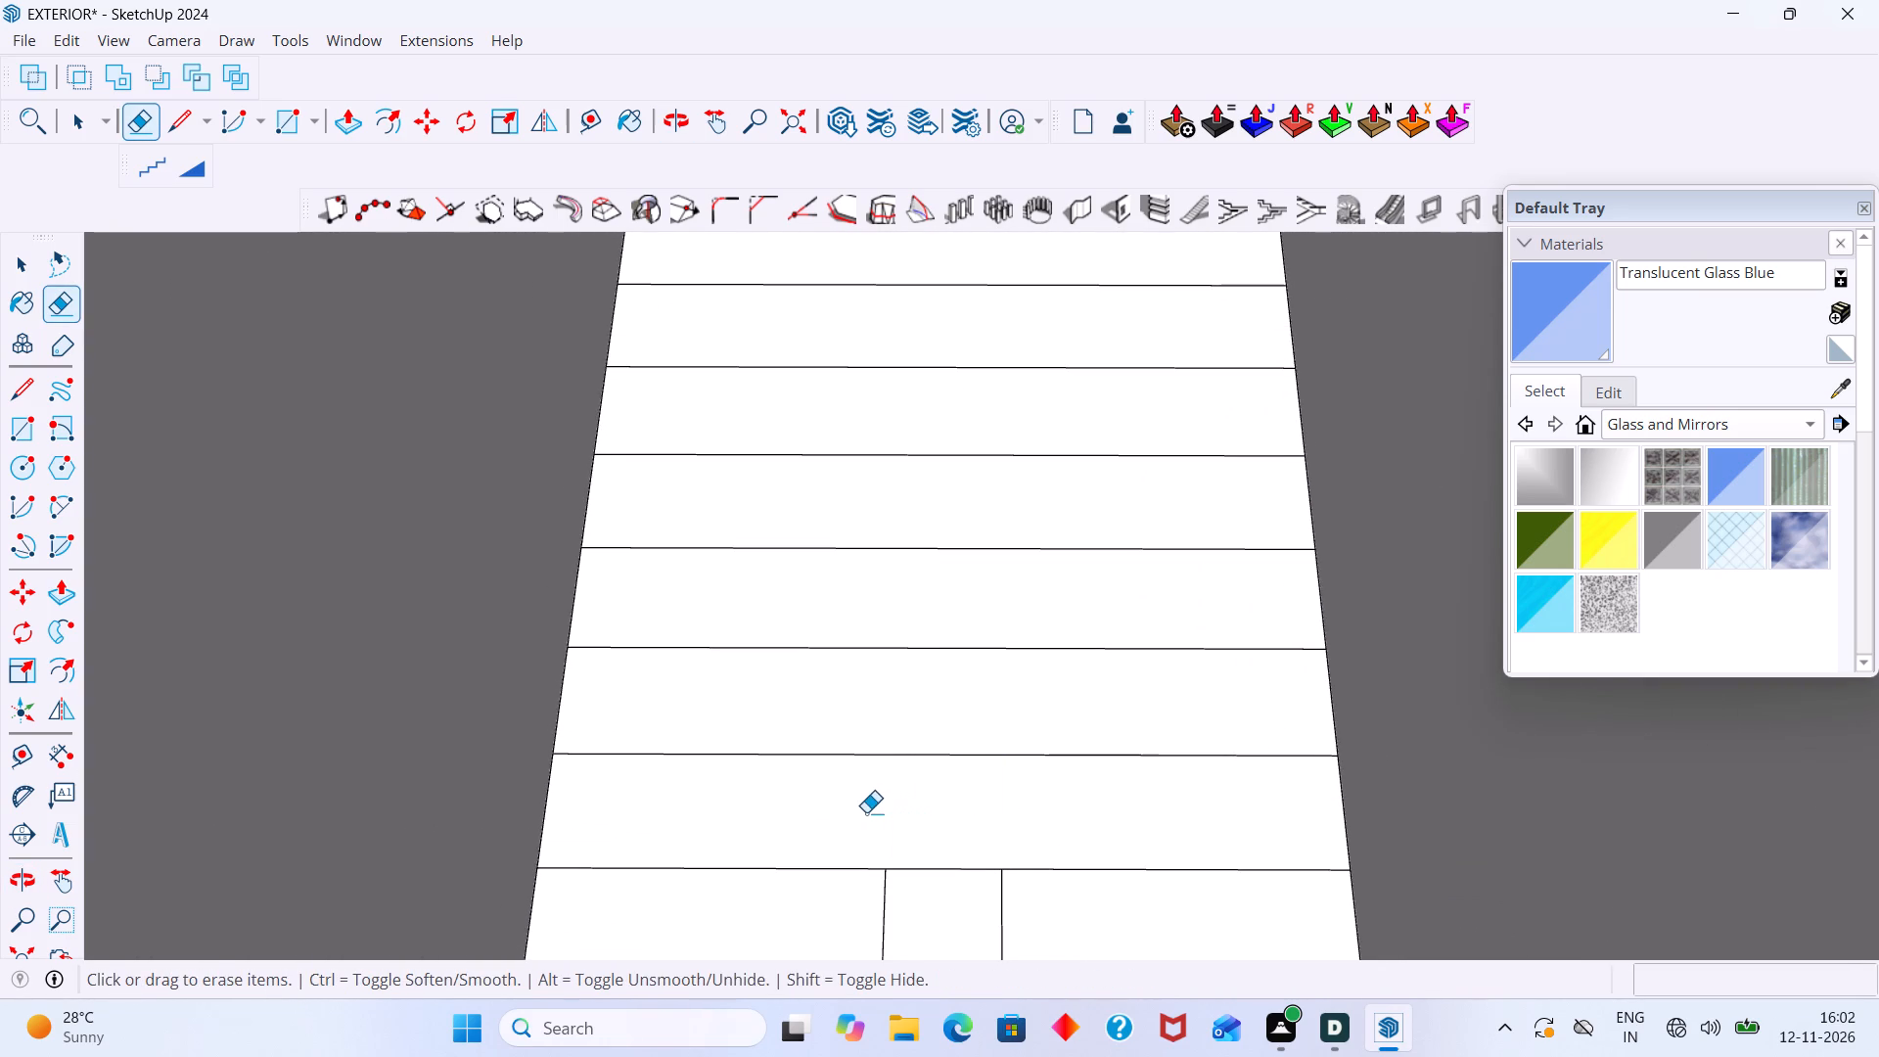
Erase both strip edges across the last three tread rows at the corridor end.
{"action": "scroll", "coordinate": [866, 812], "scroll_direction": "down", "scroll_amount": 10, "text": "shift"}
{"action": "middle_click_drag", "start_coordinate": [885, 818], "coordinate": [898, 727], "text": "shift"}
{"action": "scroll", "coordinate": [978, 777], "scroll_direction": "up", "scroll_amount": 2, "text": "shift"}
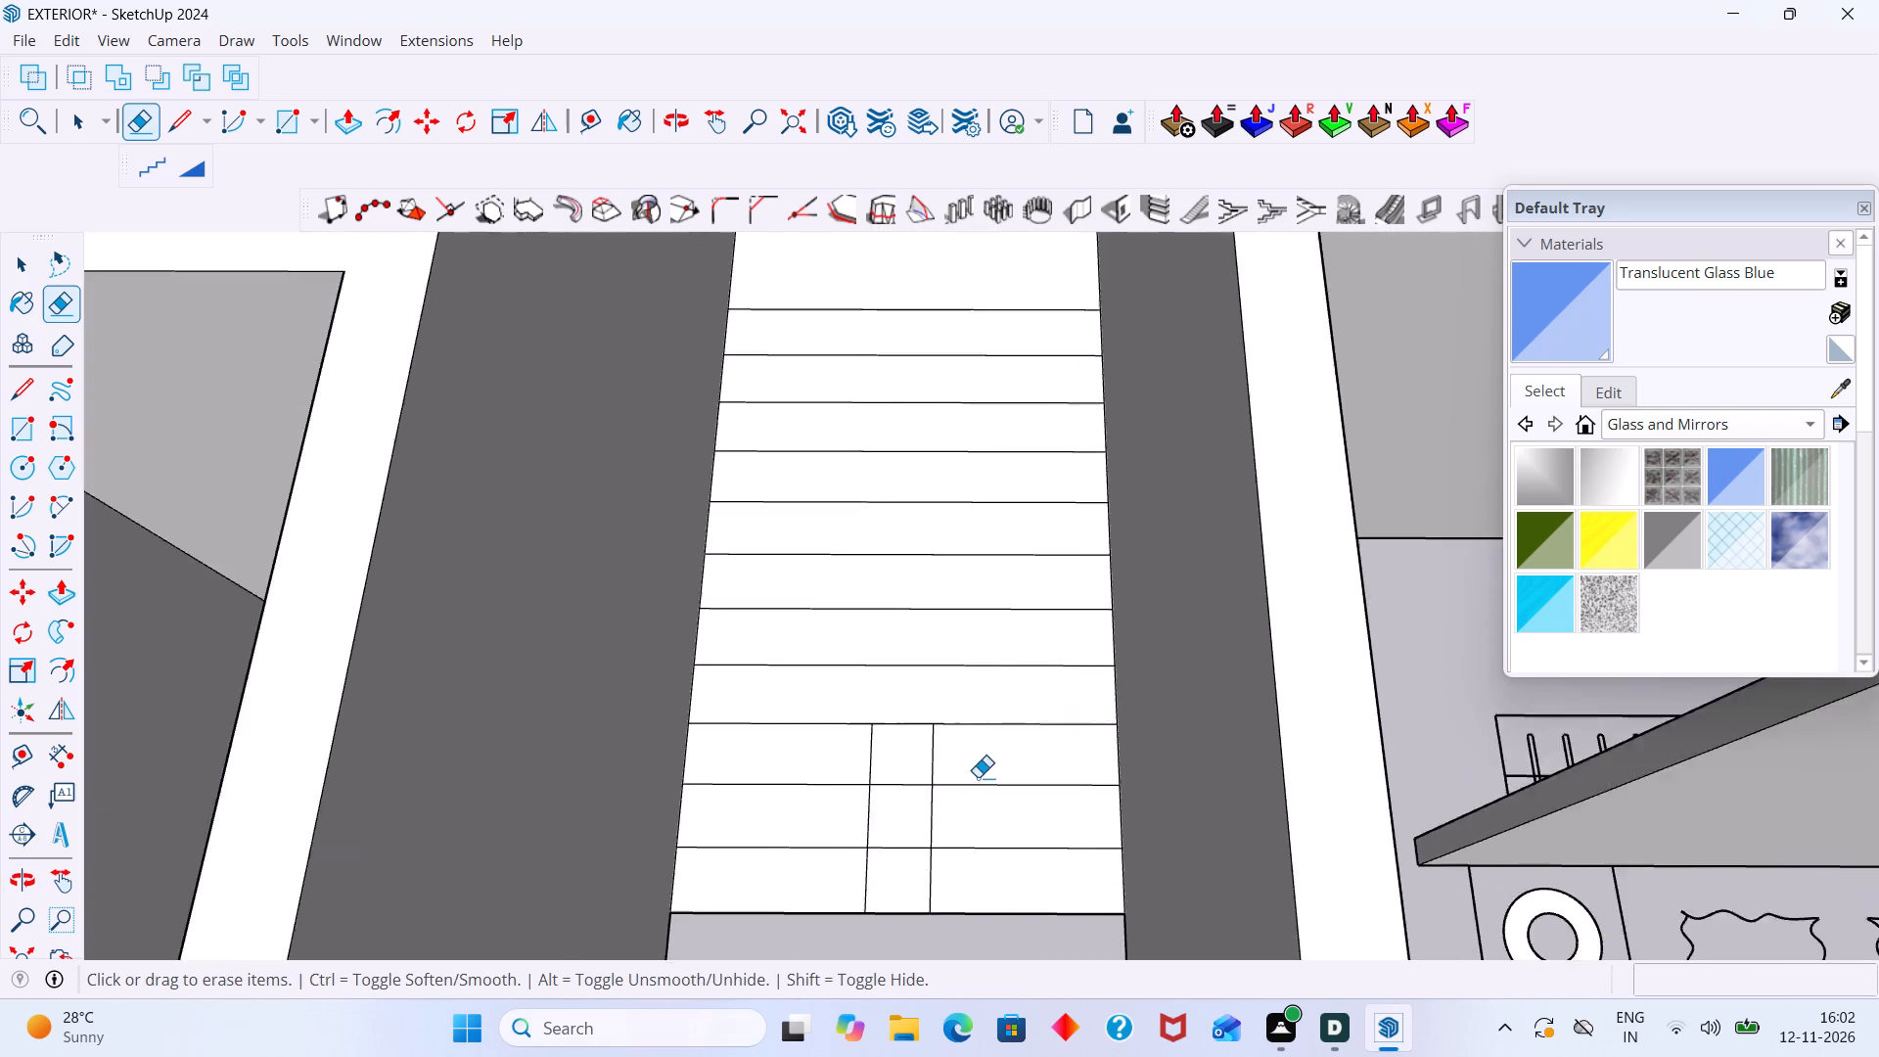
{"action": "scroll", "coordinate": [978, 777], "scroll_direction": "up", "scroll_amount": 4, "text": "shift"}
{"action": "left_click_drag", "start_coordinate": [949, 739], "coordinate": [818, 752], "text": "shift"}
{"action": "scroll", "coordinate": [849, 780], "scroll_direction": "down", "scroll_amount": 2, "text": "shift"}
{"action": "left_click_drag", "start_coordinate": [928, 826], "coordinate": [731, 838], "text": "shift"}
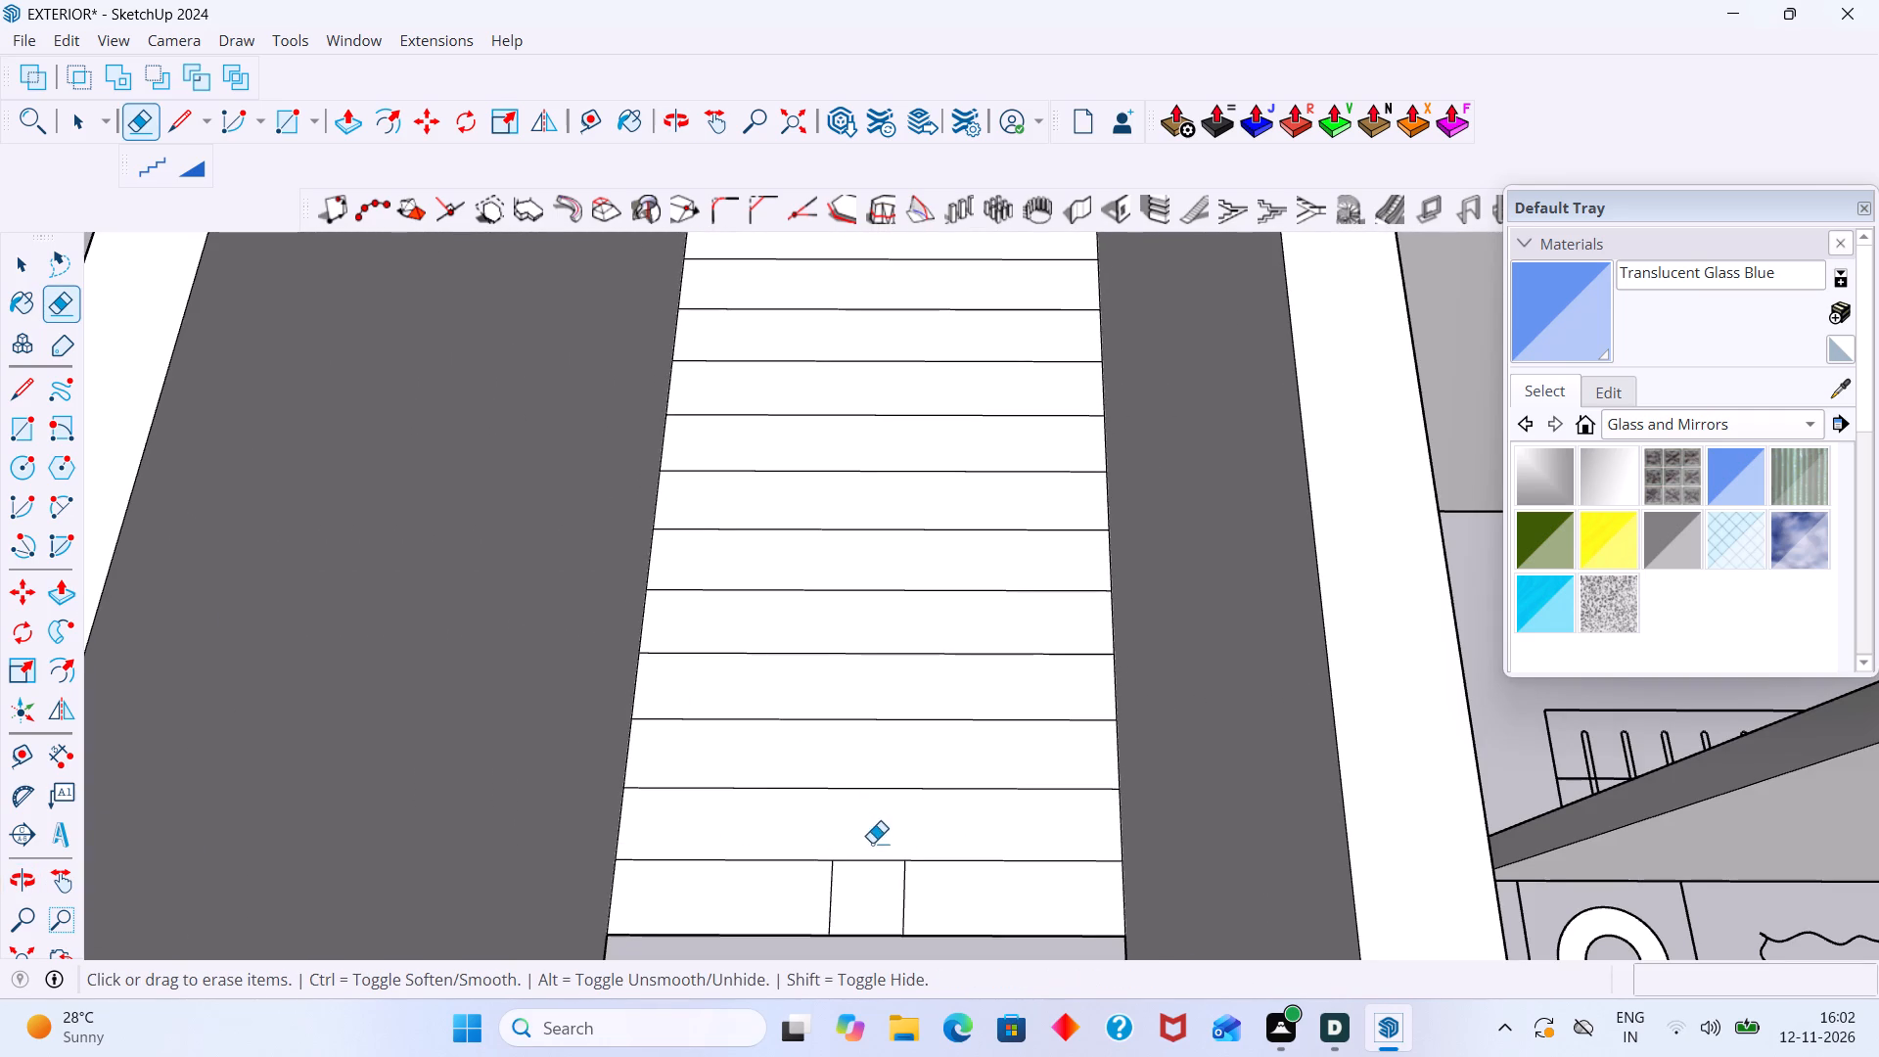
{"action": "left_click_drag", "start_coordinate": [904, 878], "coordinate": [769, 898], "text": "shift"}
{"action": "scroll", "coordinate": [852, 877], "scroll_direction": "down", "scroll_amount": 8, "text": "shift"}
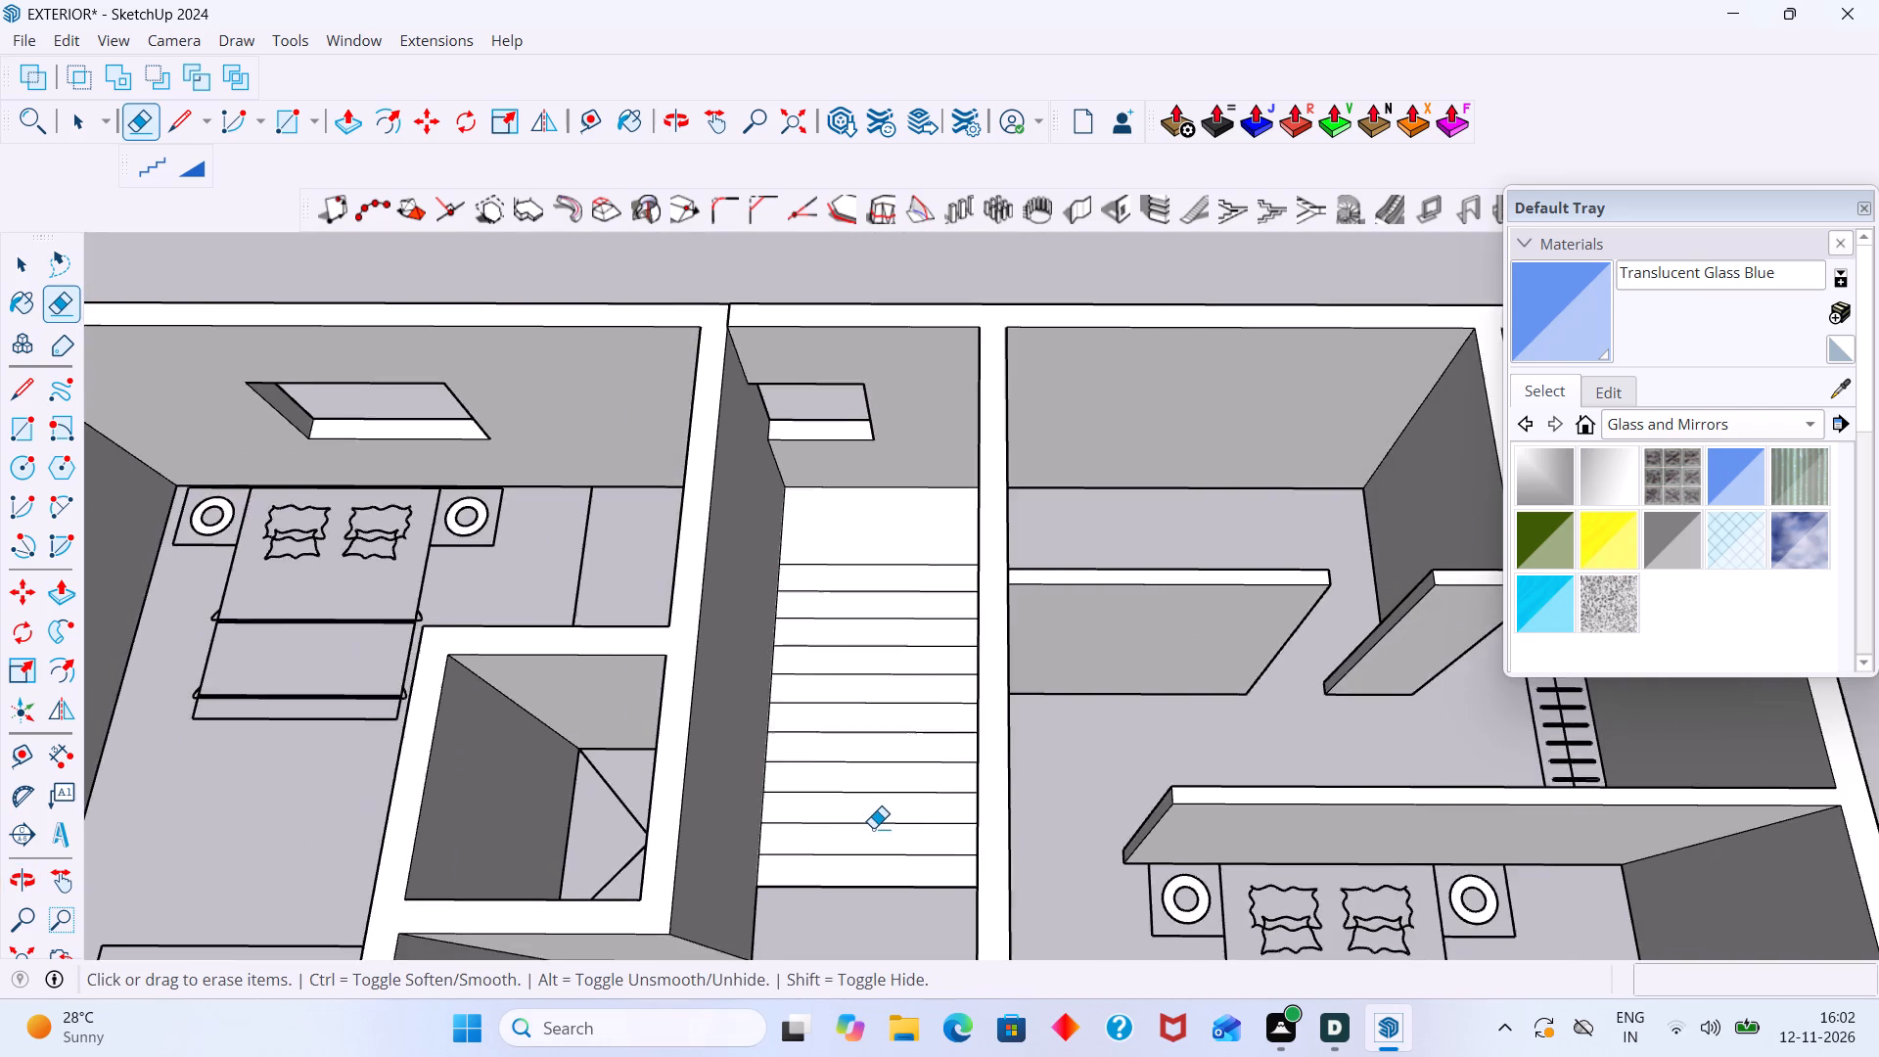
Draw a single dividing line along the stair from the midpoint of its corridor-end edge to the wall behind the landing.
{"action": "scroll", "coordinate": [873, 828], "scroll_direction": "down", "scroll_amount": 4, "text": "shift"}
{"action": "key", "text": "l"}
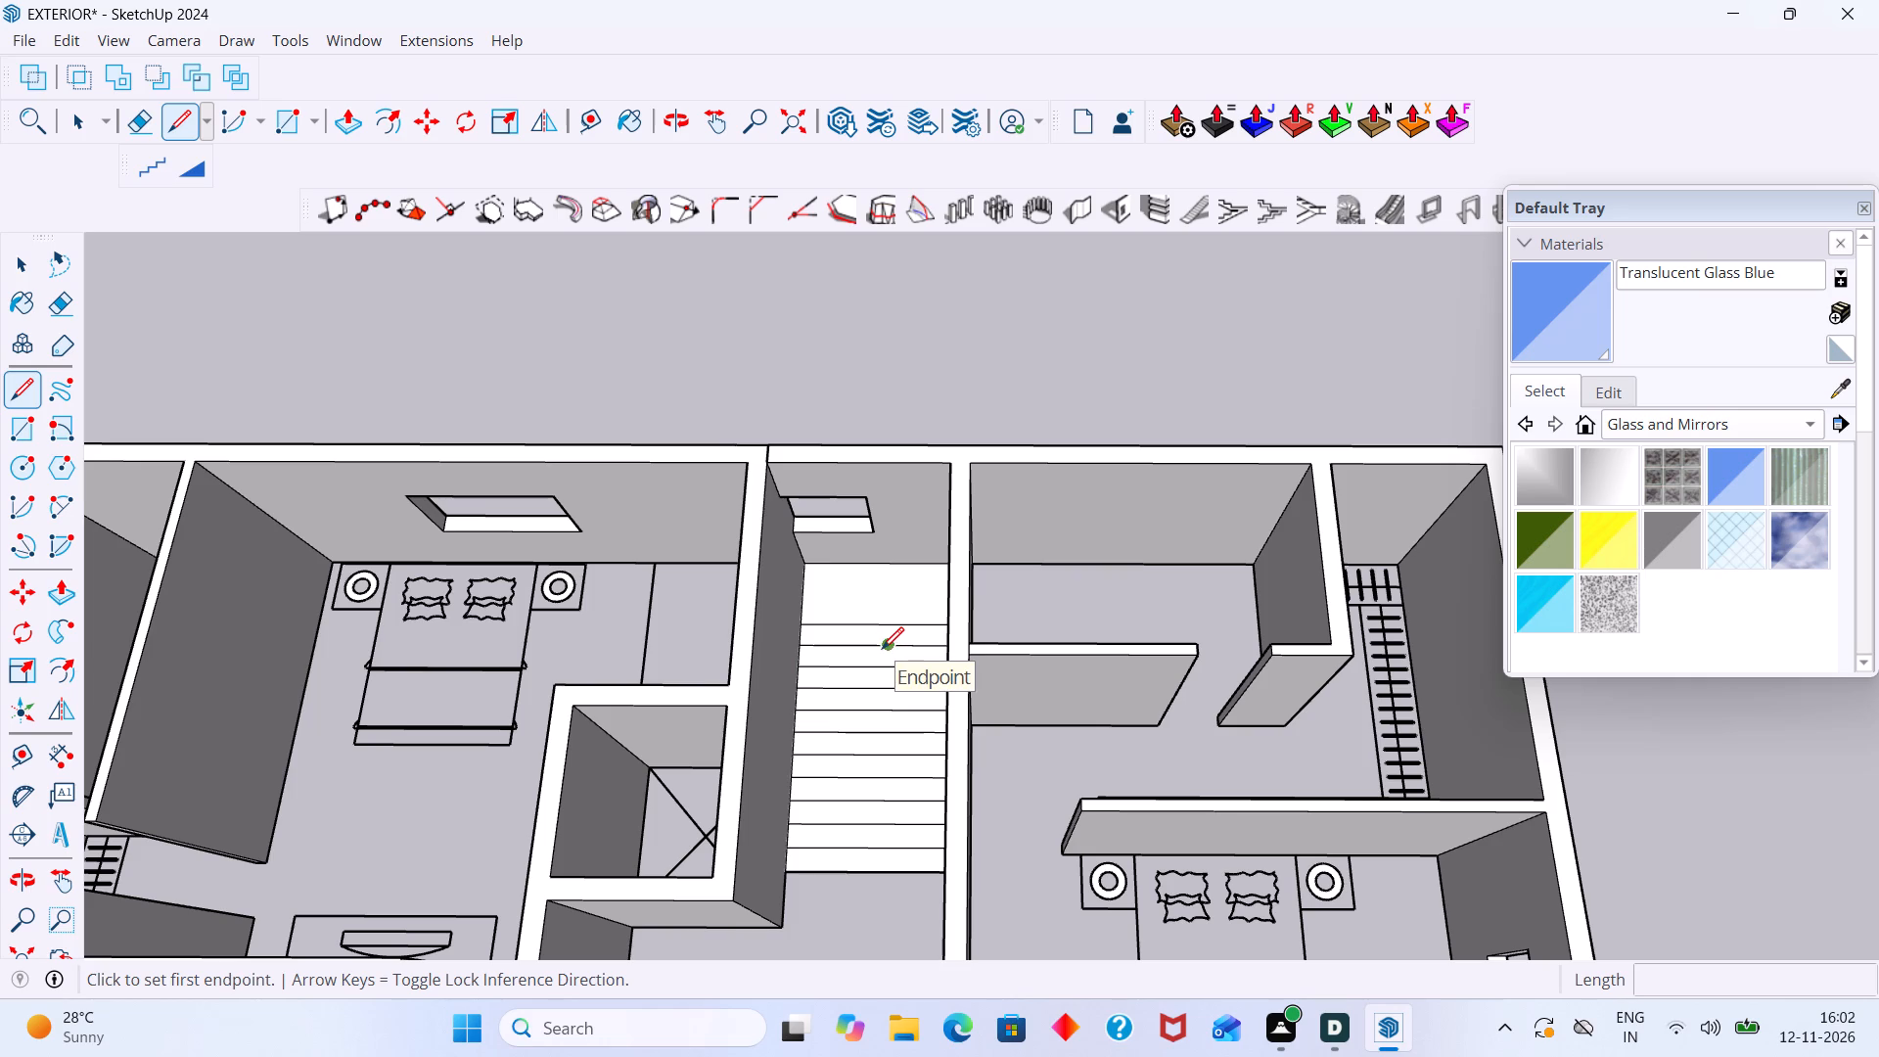
{"action": "left_click", "coordinate": [858, 858]}
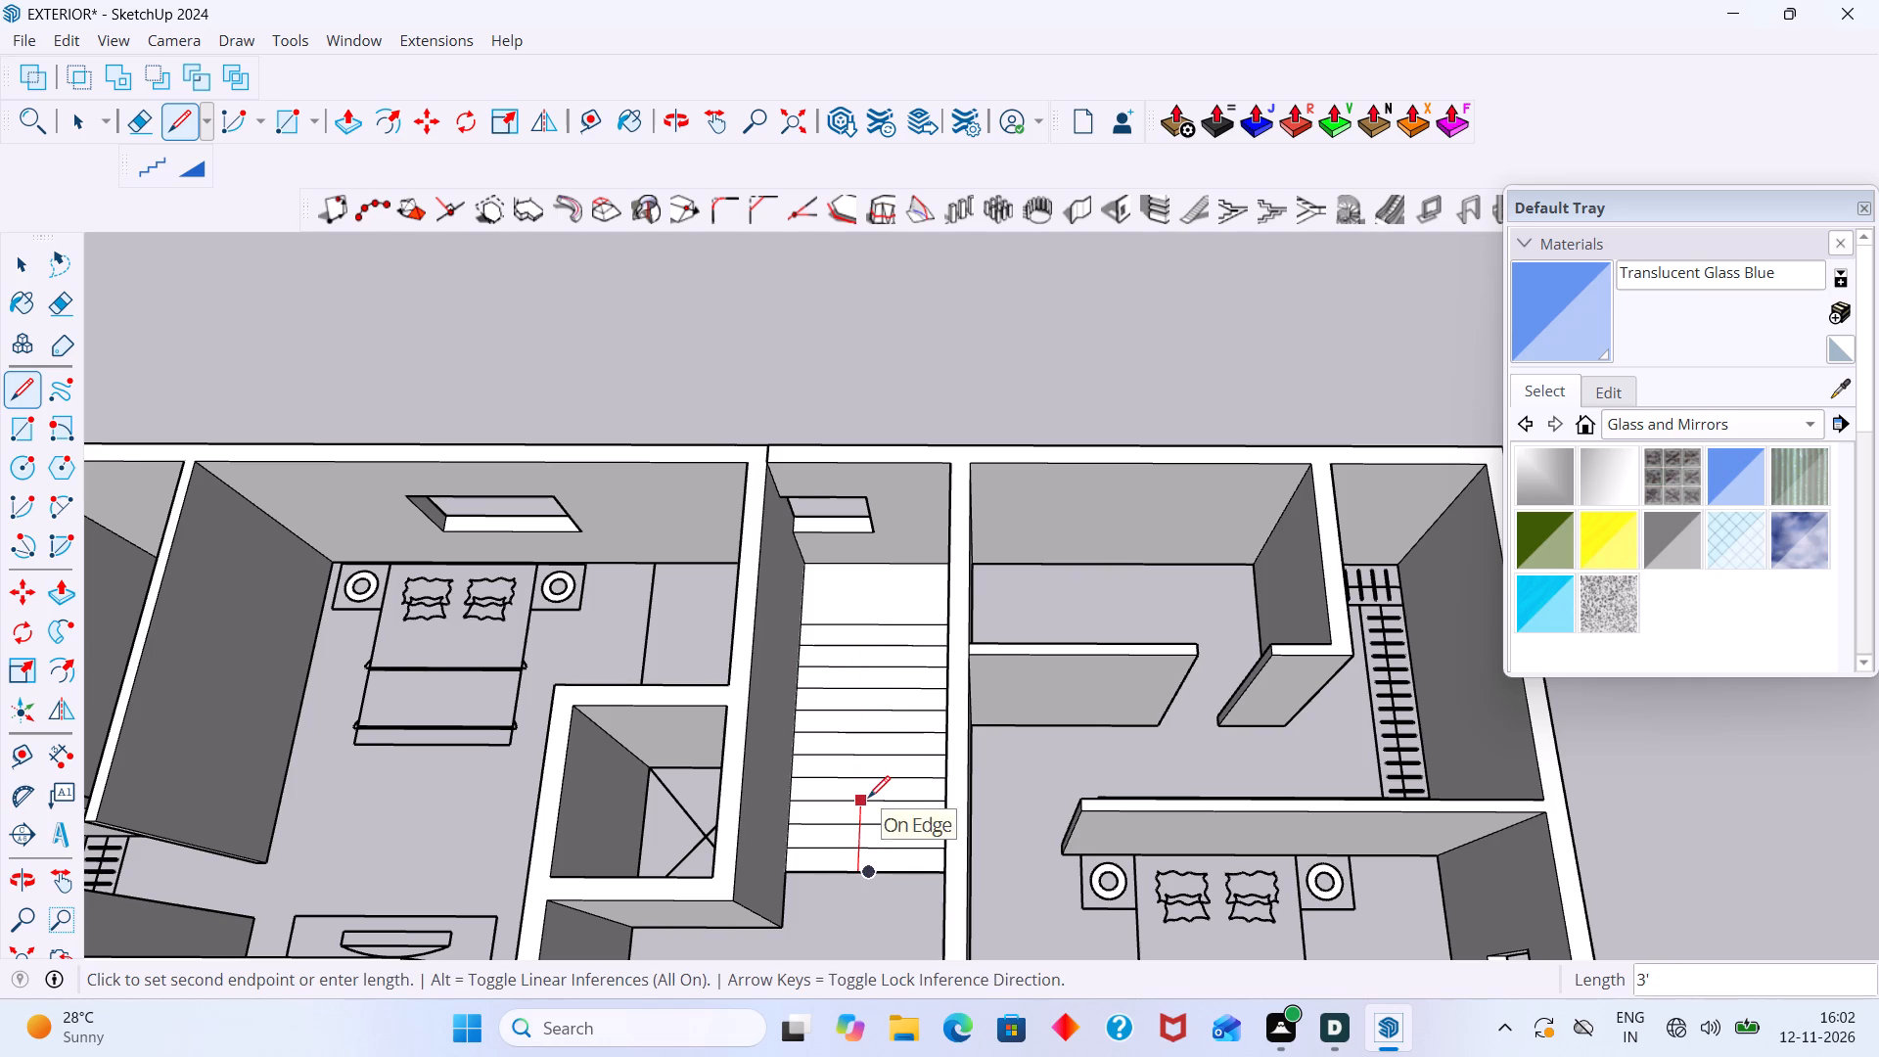
{"action": "key", "text": "Escape"}
{"action": "left_click", "coordinate": [877, 867]}
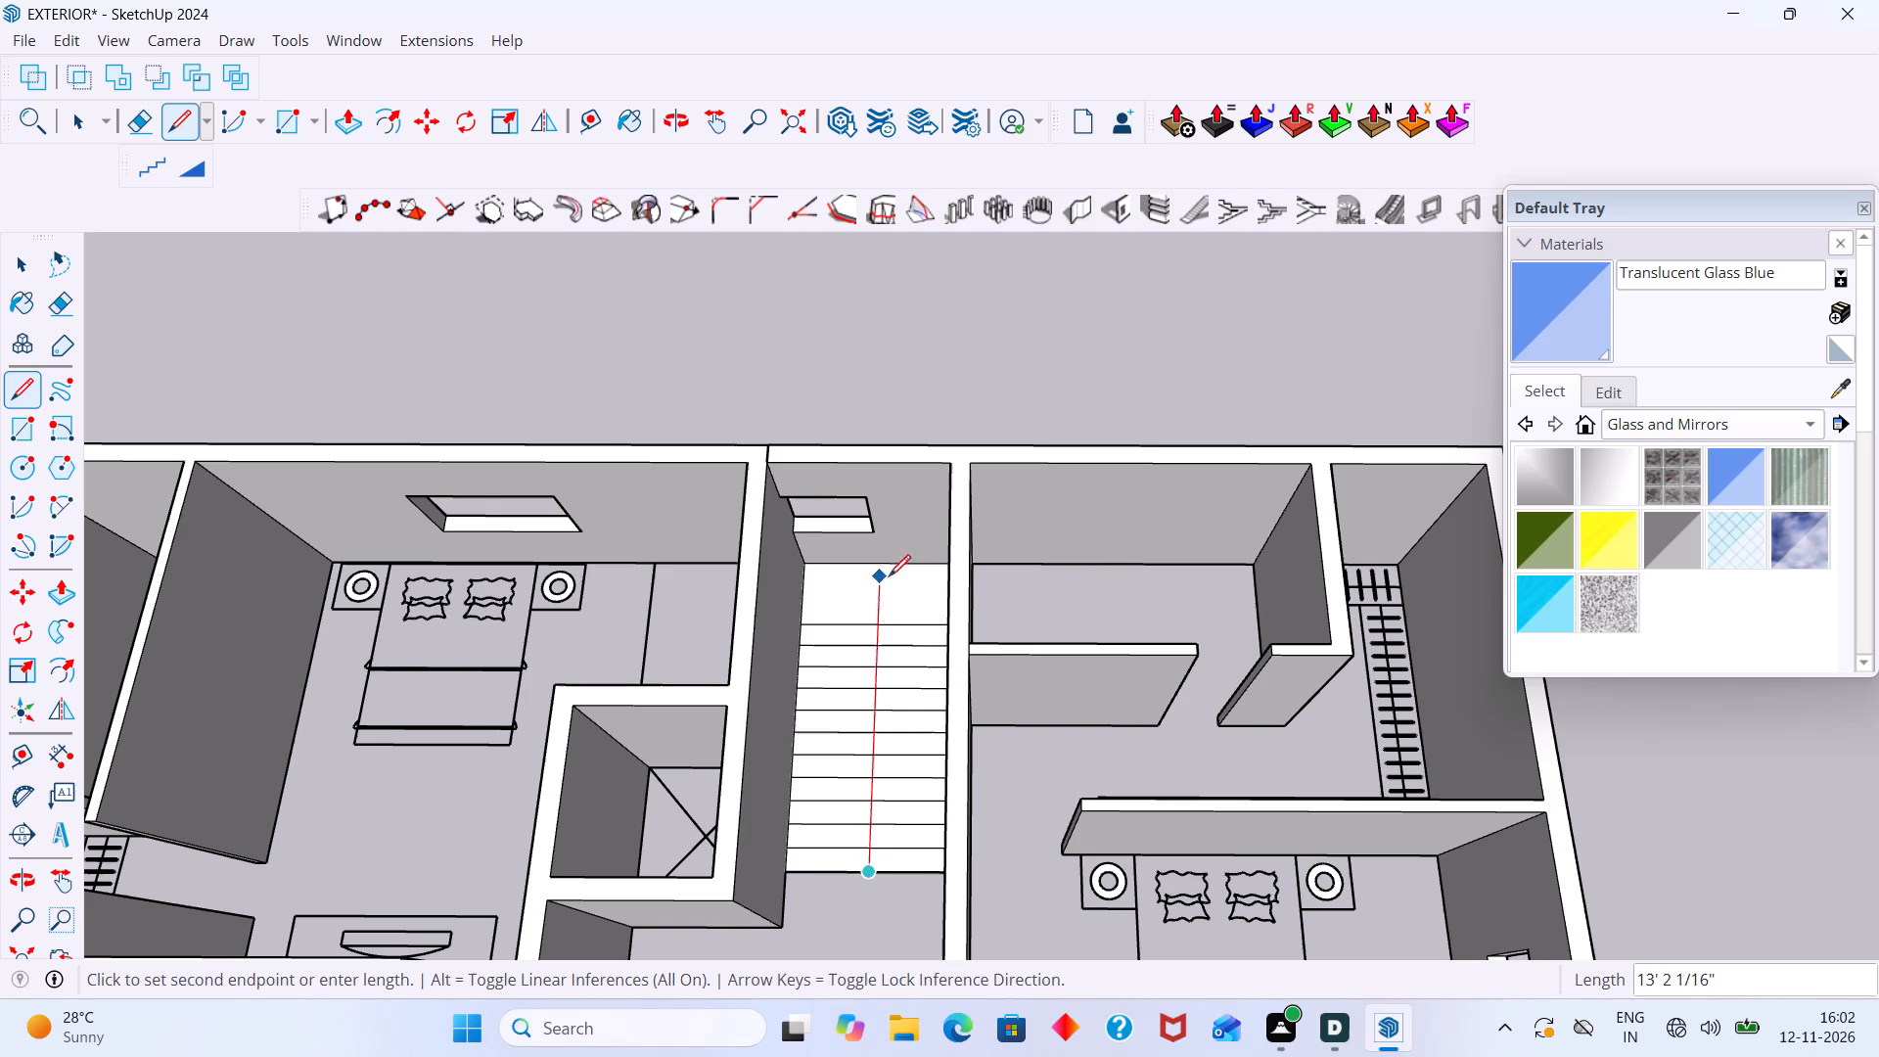
{"action": "left_click", "coordinate": [881, 566]}
{"action": "key", "text": "space"}
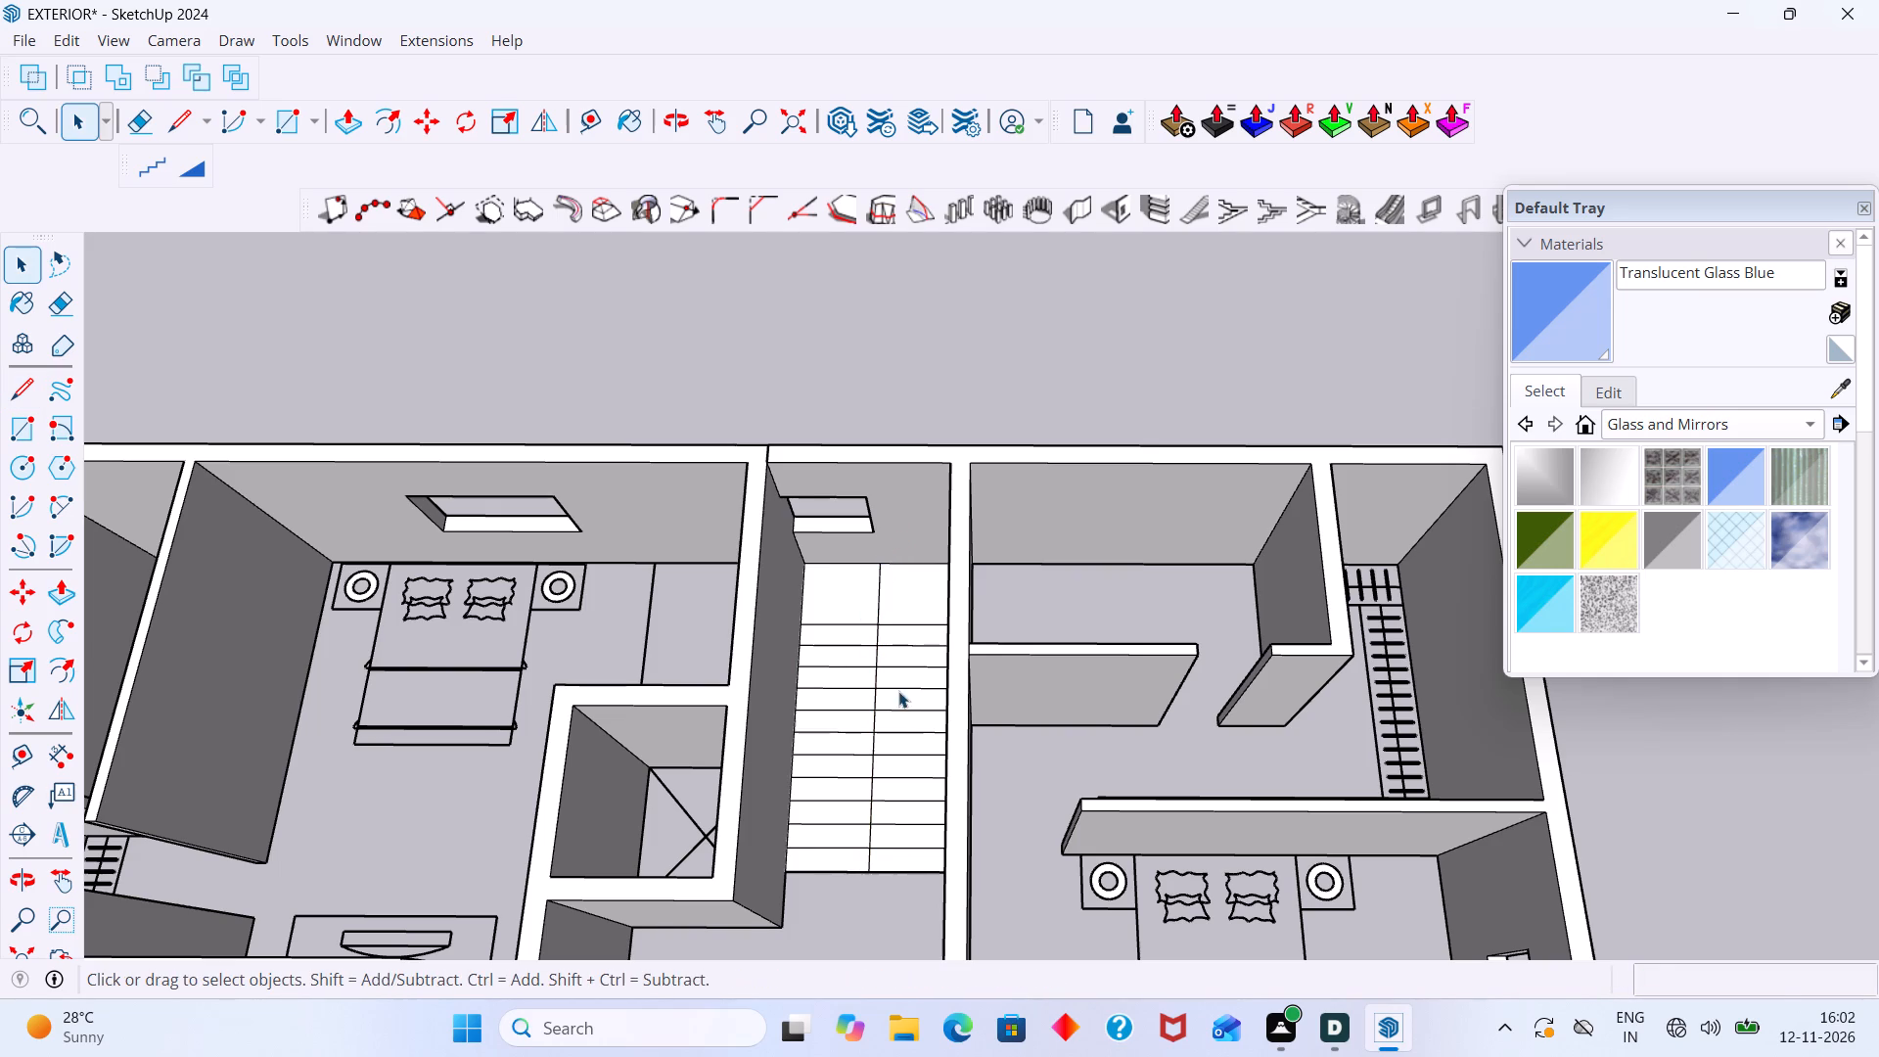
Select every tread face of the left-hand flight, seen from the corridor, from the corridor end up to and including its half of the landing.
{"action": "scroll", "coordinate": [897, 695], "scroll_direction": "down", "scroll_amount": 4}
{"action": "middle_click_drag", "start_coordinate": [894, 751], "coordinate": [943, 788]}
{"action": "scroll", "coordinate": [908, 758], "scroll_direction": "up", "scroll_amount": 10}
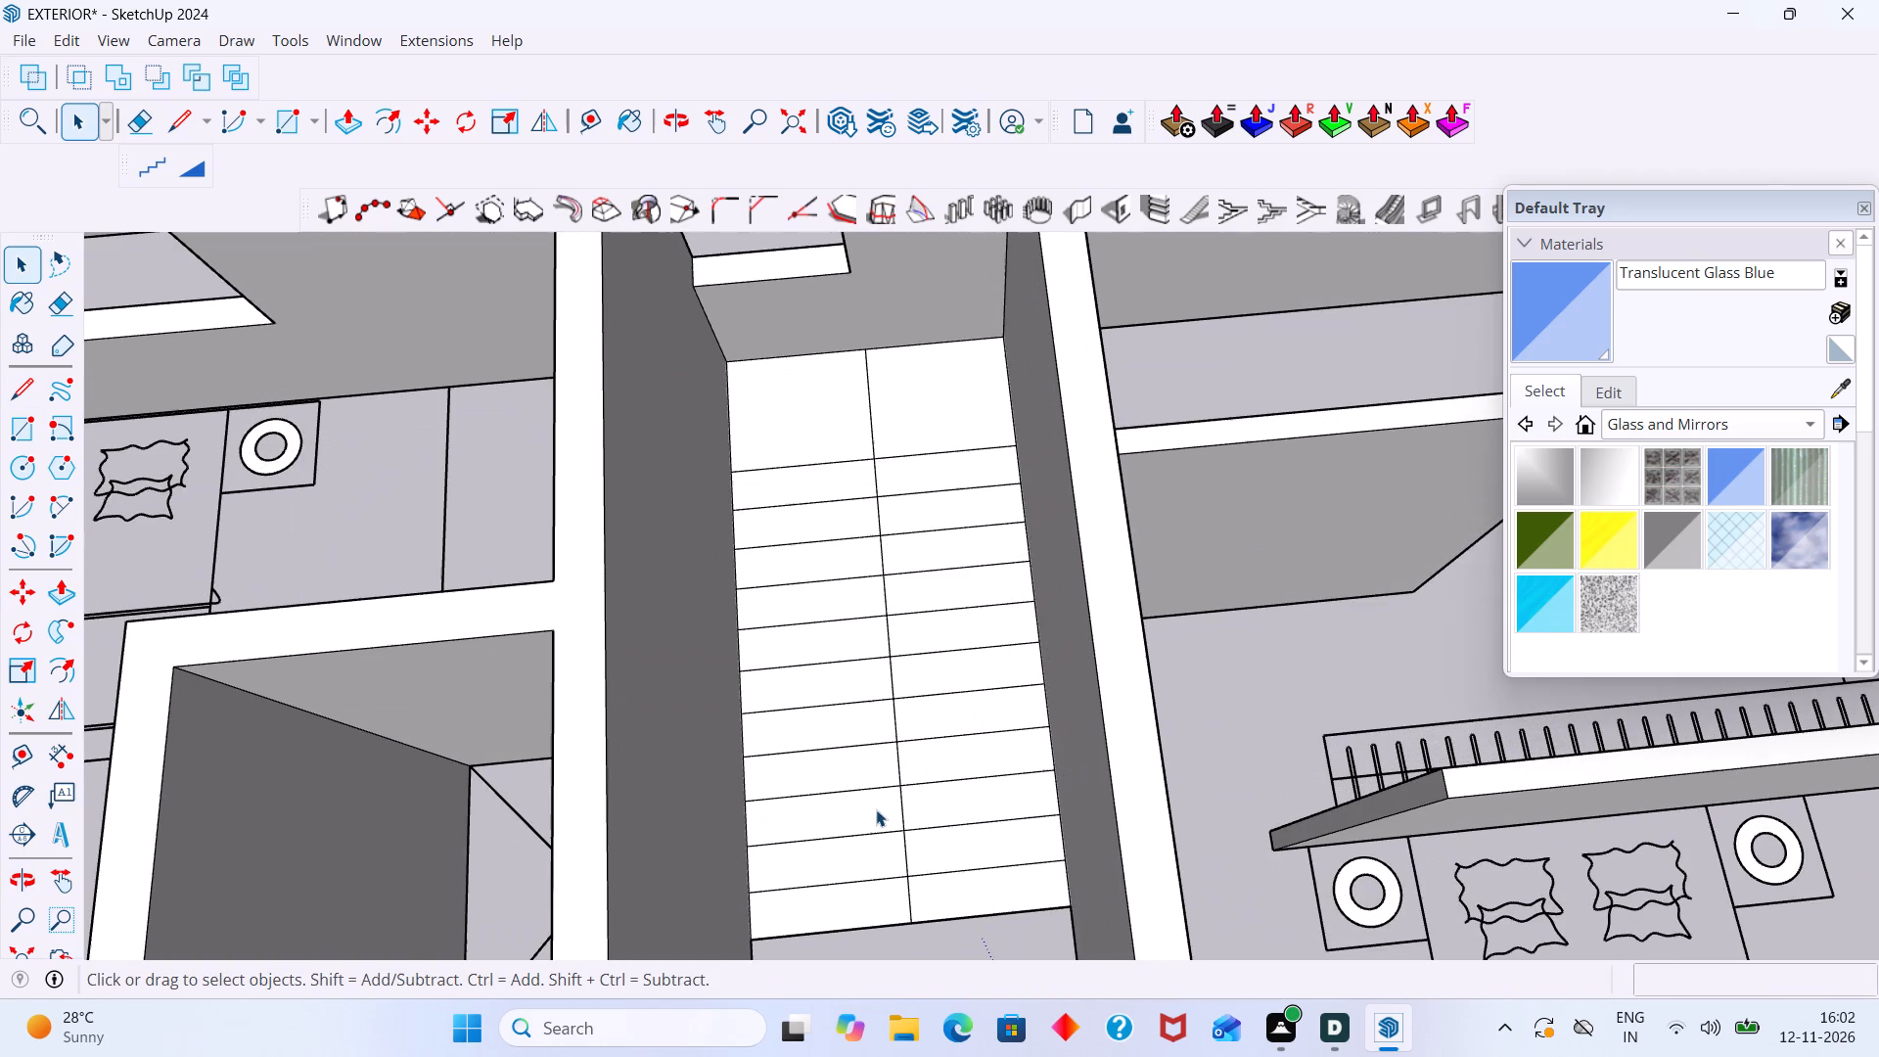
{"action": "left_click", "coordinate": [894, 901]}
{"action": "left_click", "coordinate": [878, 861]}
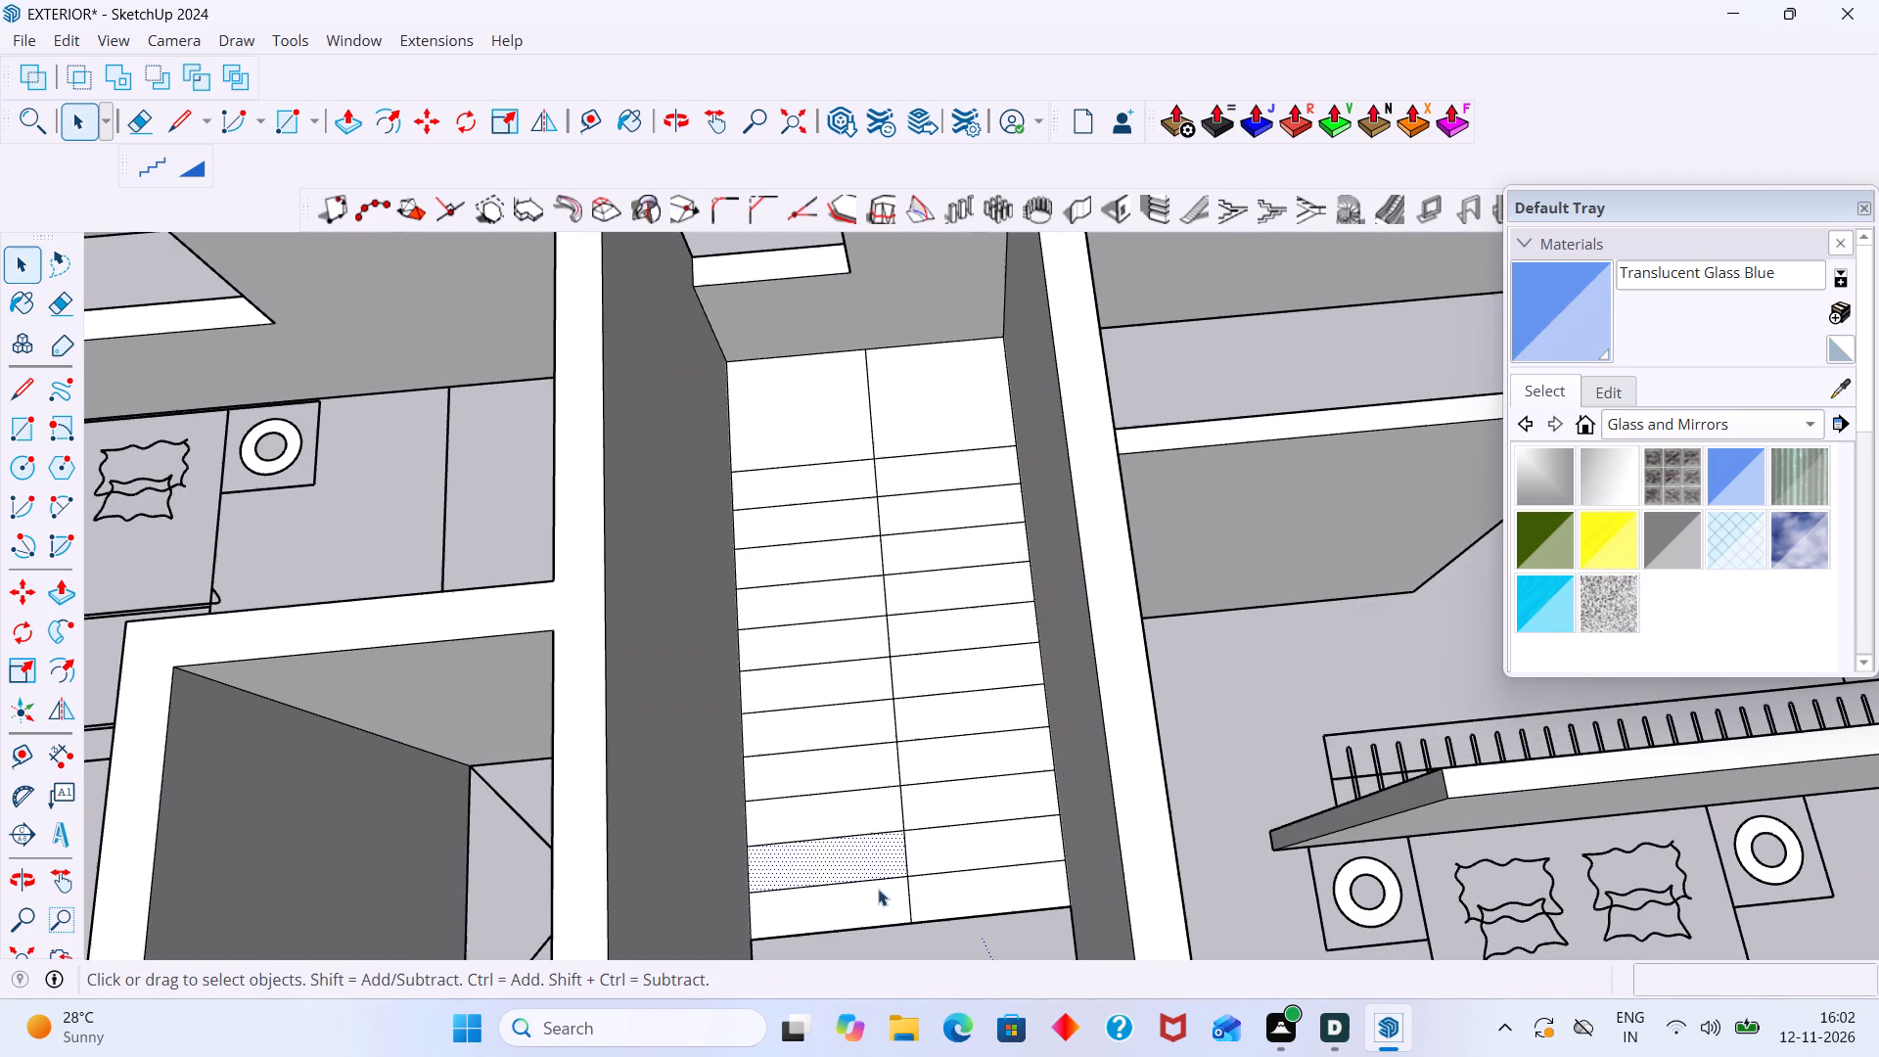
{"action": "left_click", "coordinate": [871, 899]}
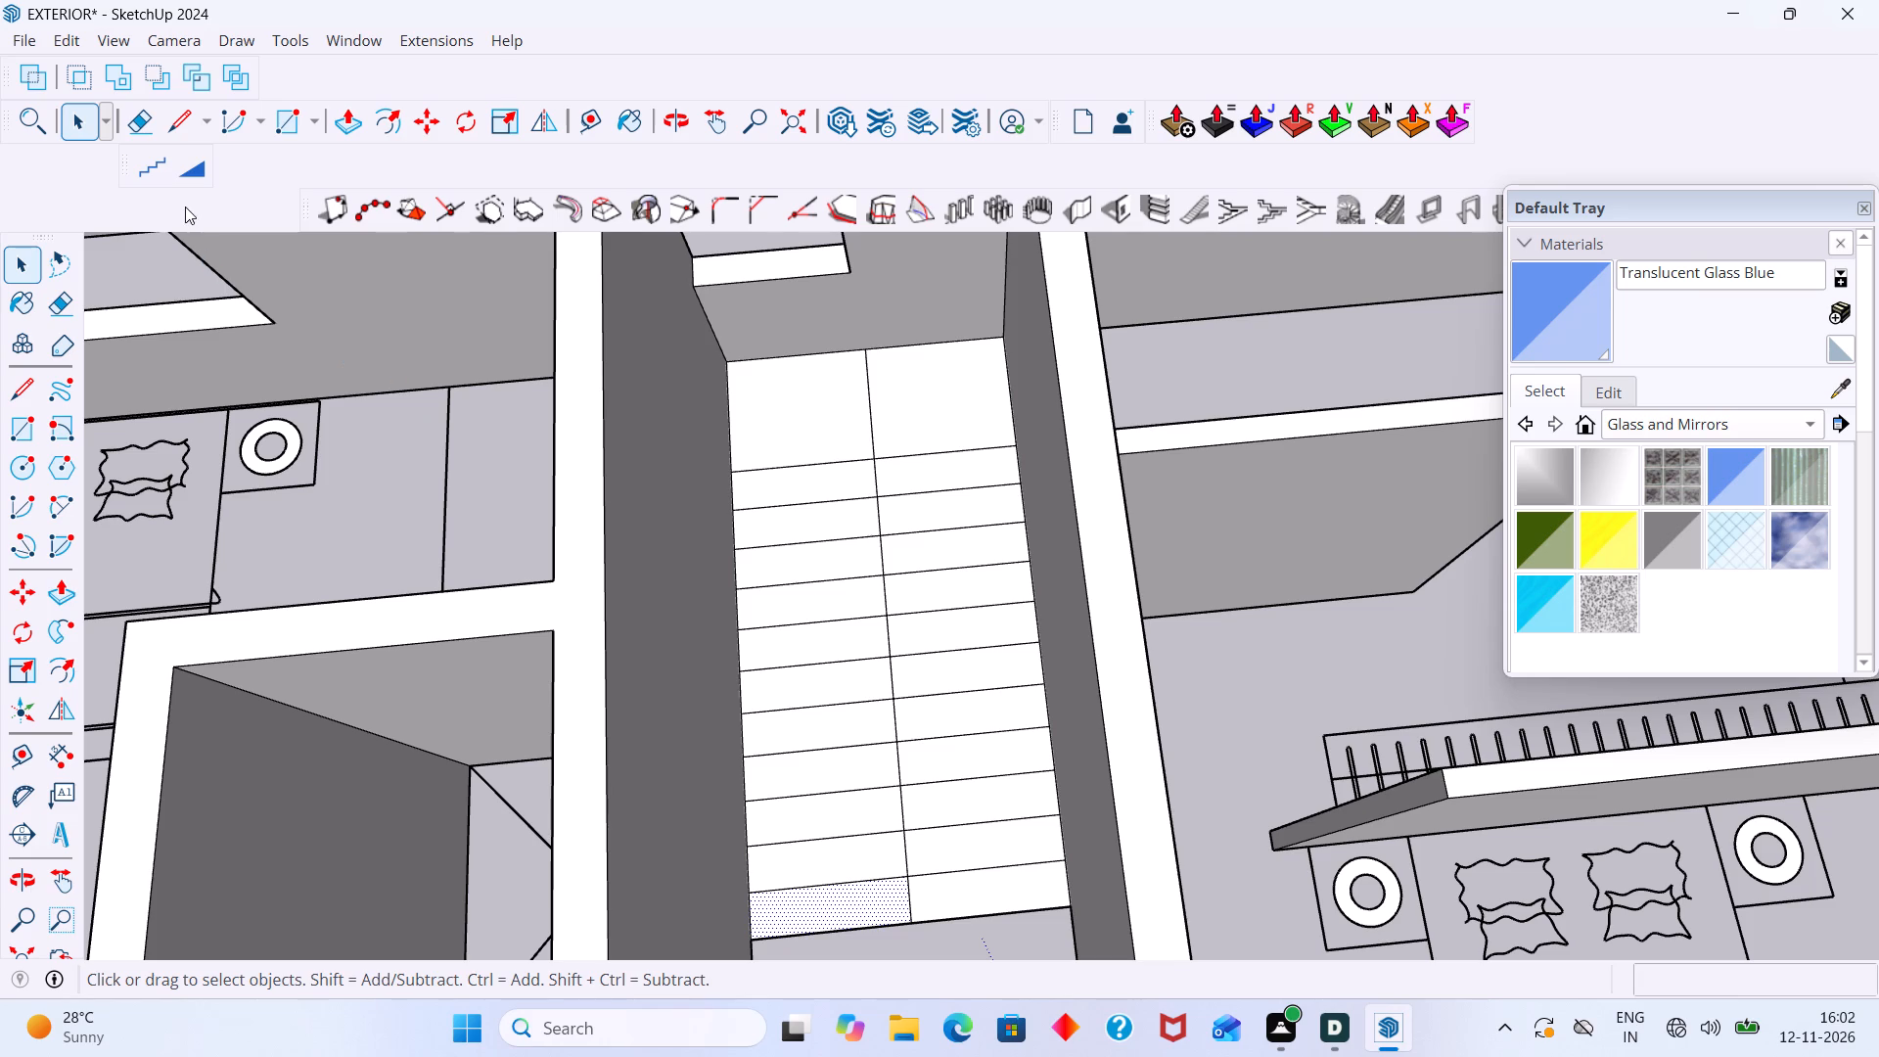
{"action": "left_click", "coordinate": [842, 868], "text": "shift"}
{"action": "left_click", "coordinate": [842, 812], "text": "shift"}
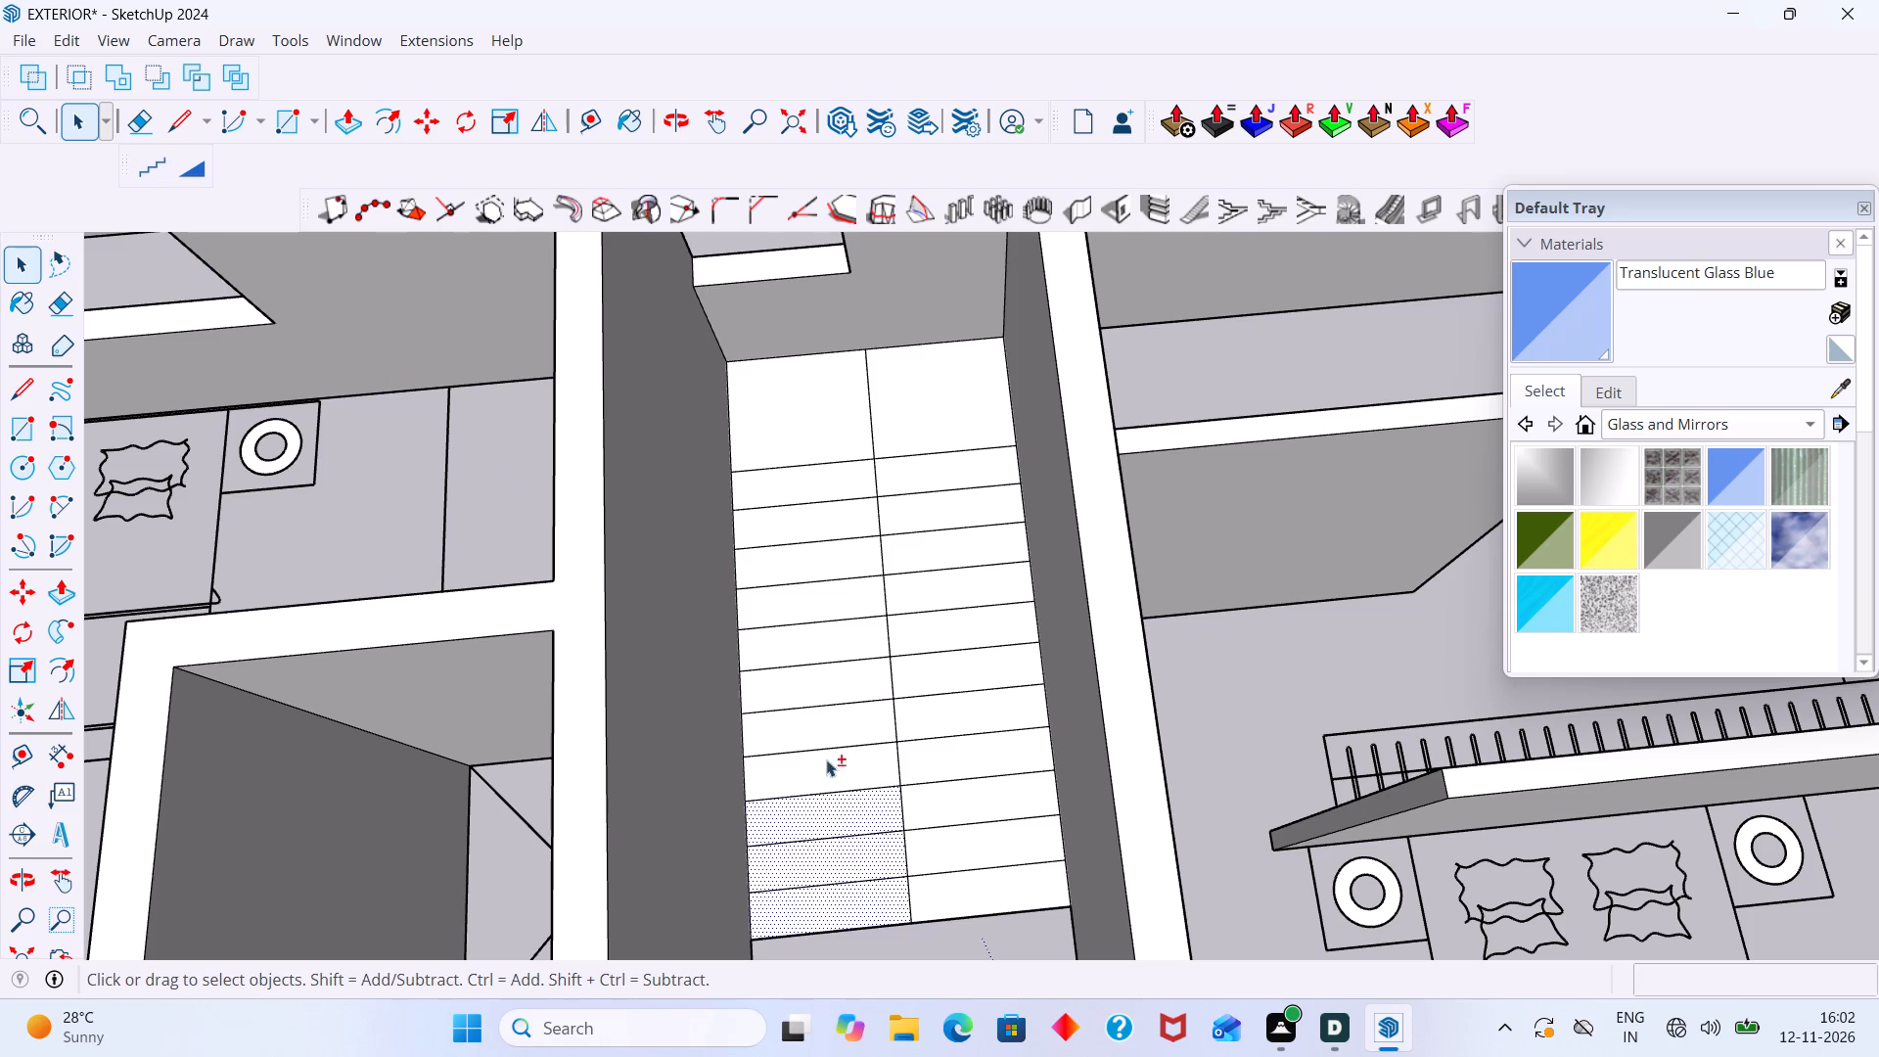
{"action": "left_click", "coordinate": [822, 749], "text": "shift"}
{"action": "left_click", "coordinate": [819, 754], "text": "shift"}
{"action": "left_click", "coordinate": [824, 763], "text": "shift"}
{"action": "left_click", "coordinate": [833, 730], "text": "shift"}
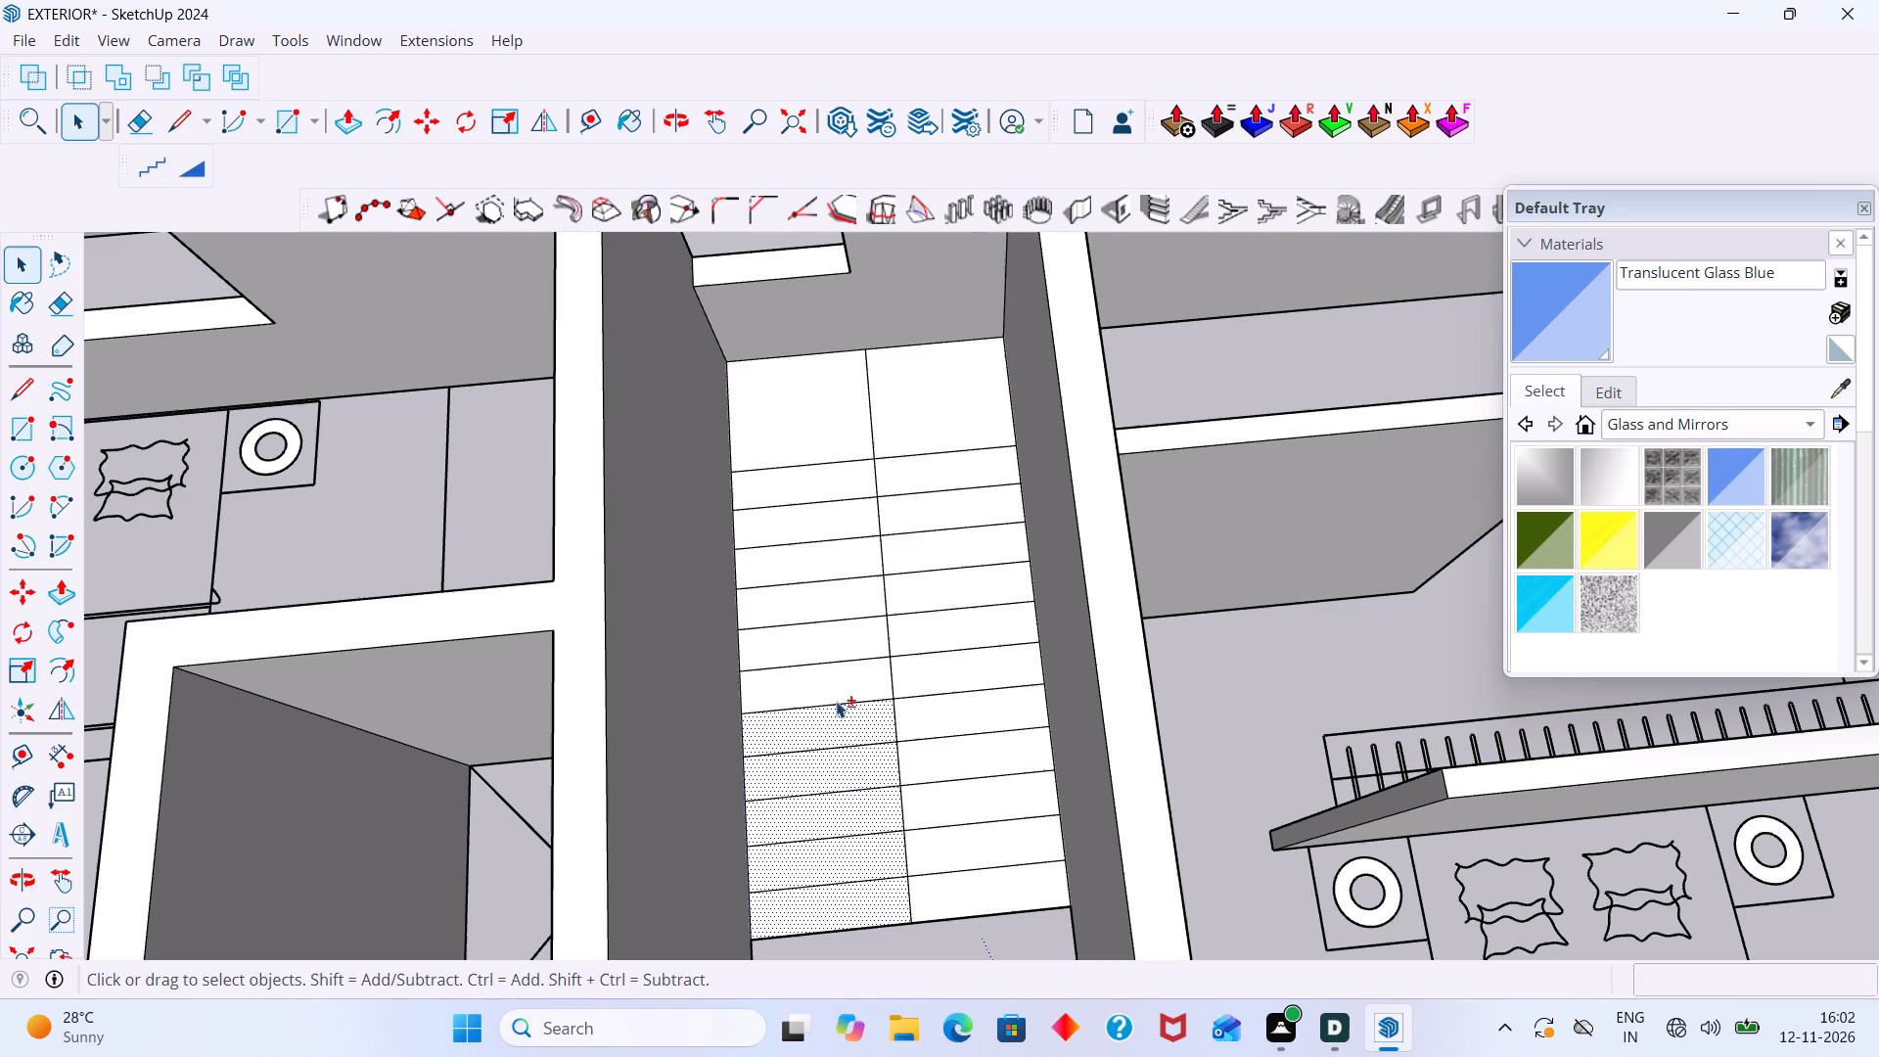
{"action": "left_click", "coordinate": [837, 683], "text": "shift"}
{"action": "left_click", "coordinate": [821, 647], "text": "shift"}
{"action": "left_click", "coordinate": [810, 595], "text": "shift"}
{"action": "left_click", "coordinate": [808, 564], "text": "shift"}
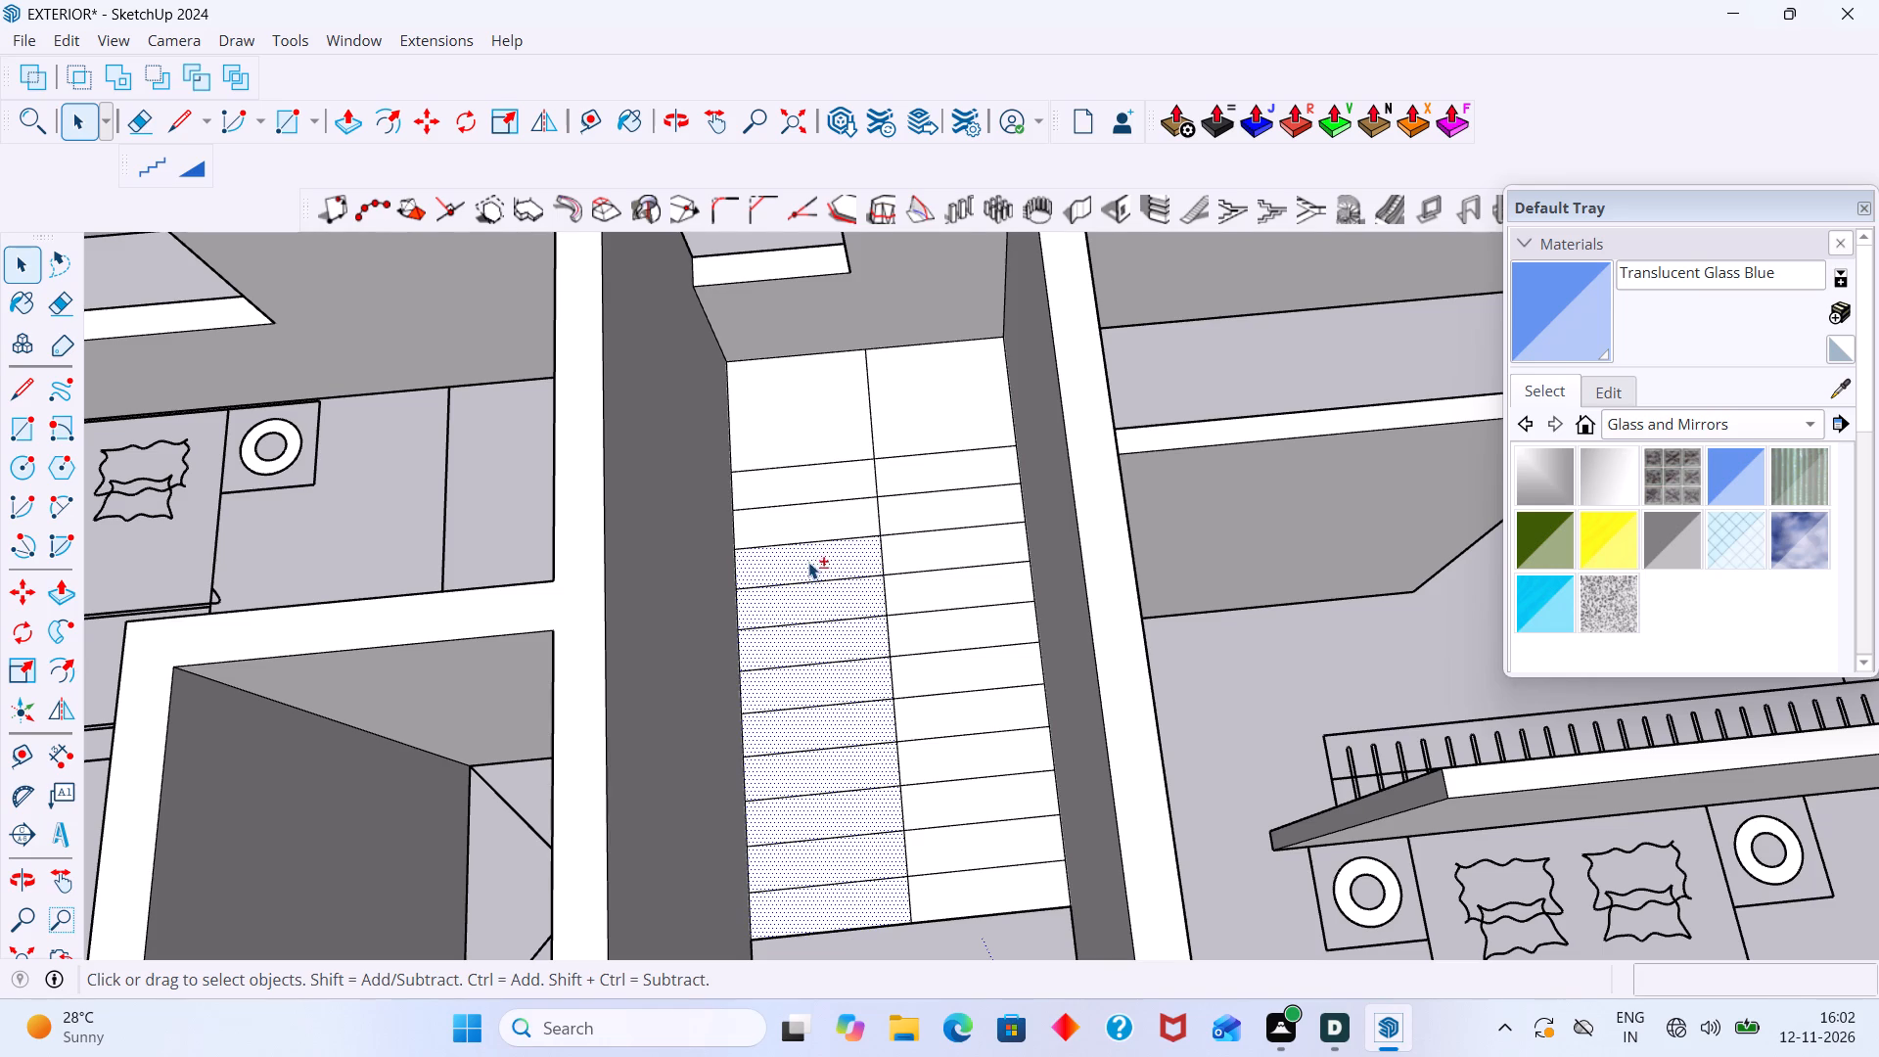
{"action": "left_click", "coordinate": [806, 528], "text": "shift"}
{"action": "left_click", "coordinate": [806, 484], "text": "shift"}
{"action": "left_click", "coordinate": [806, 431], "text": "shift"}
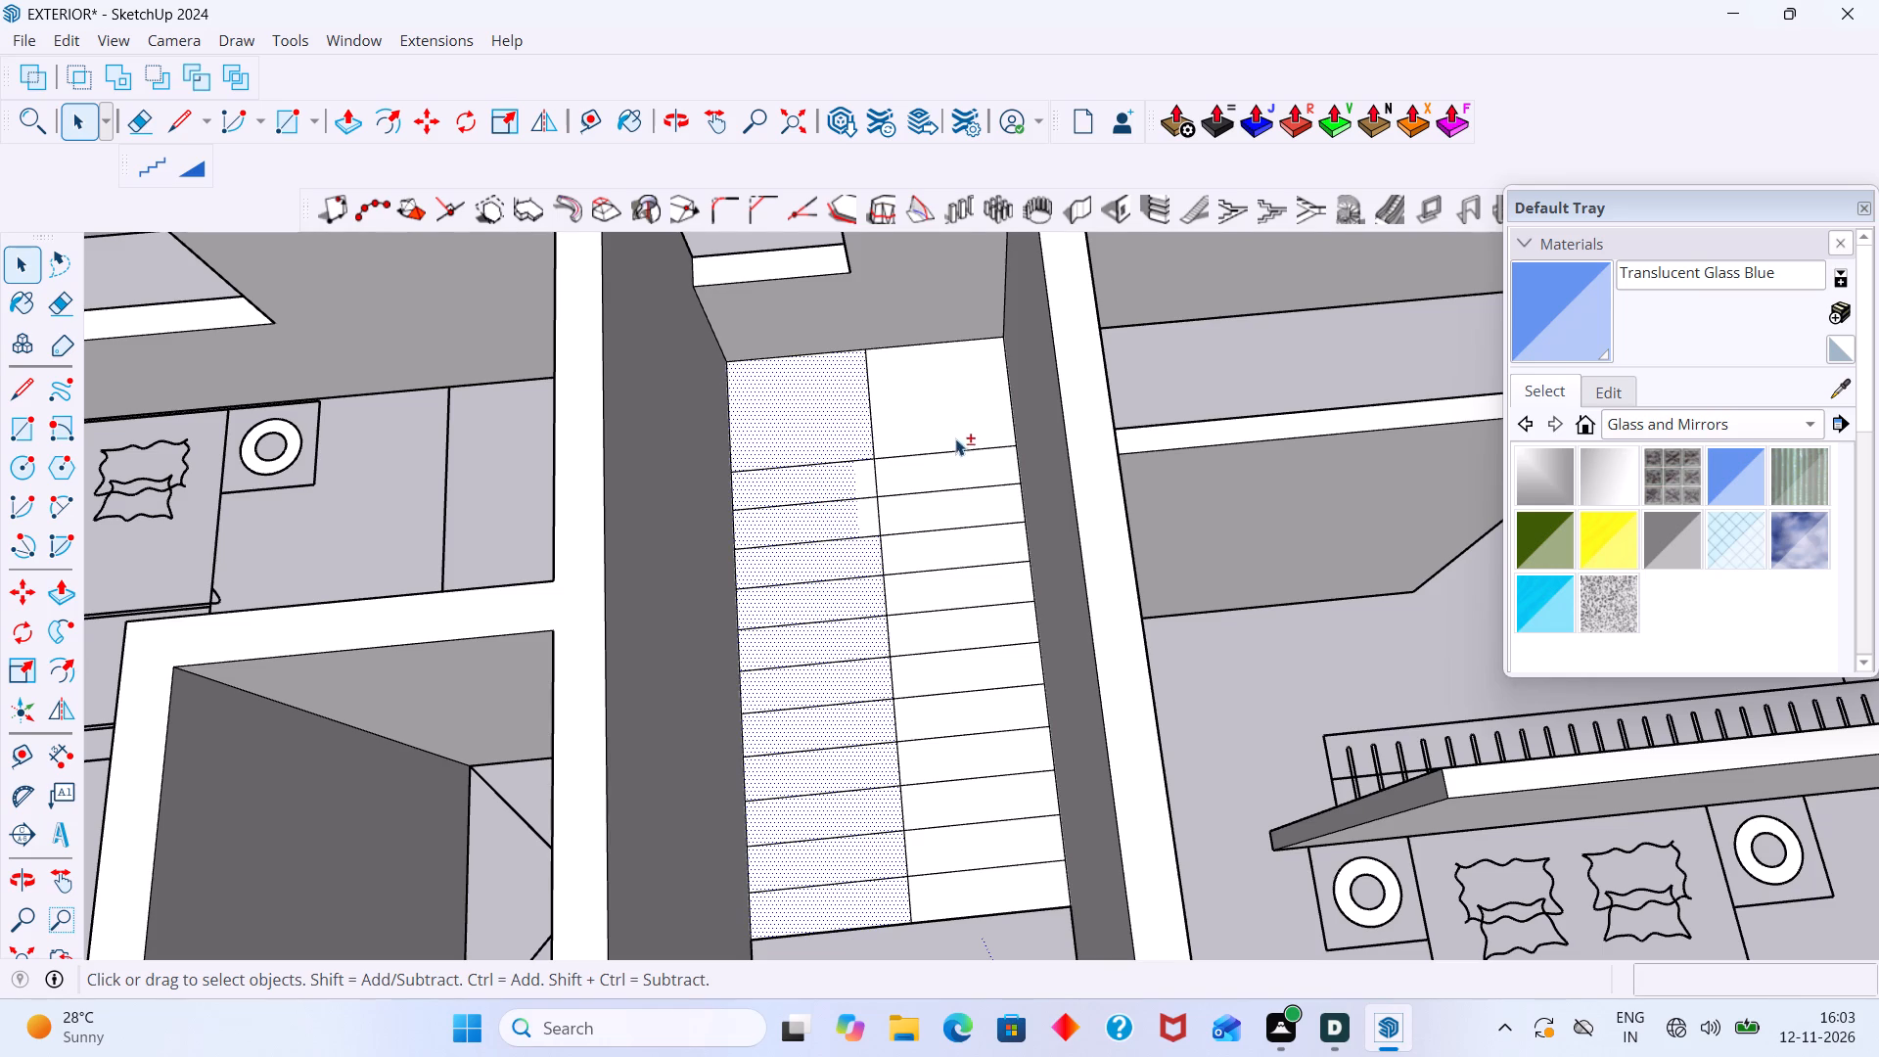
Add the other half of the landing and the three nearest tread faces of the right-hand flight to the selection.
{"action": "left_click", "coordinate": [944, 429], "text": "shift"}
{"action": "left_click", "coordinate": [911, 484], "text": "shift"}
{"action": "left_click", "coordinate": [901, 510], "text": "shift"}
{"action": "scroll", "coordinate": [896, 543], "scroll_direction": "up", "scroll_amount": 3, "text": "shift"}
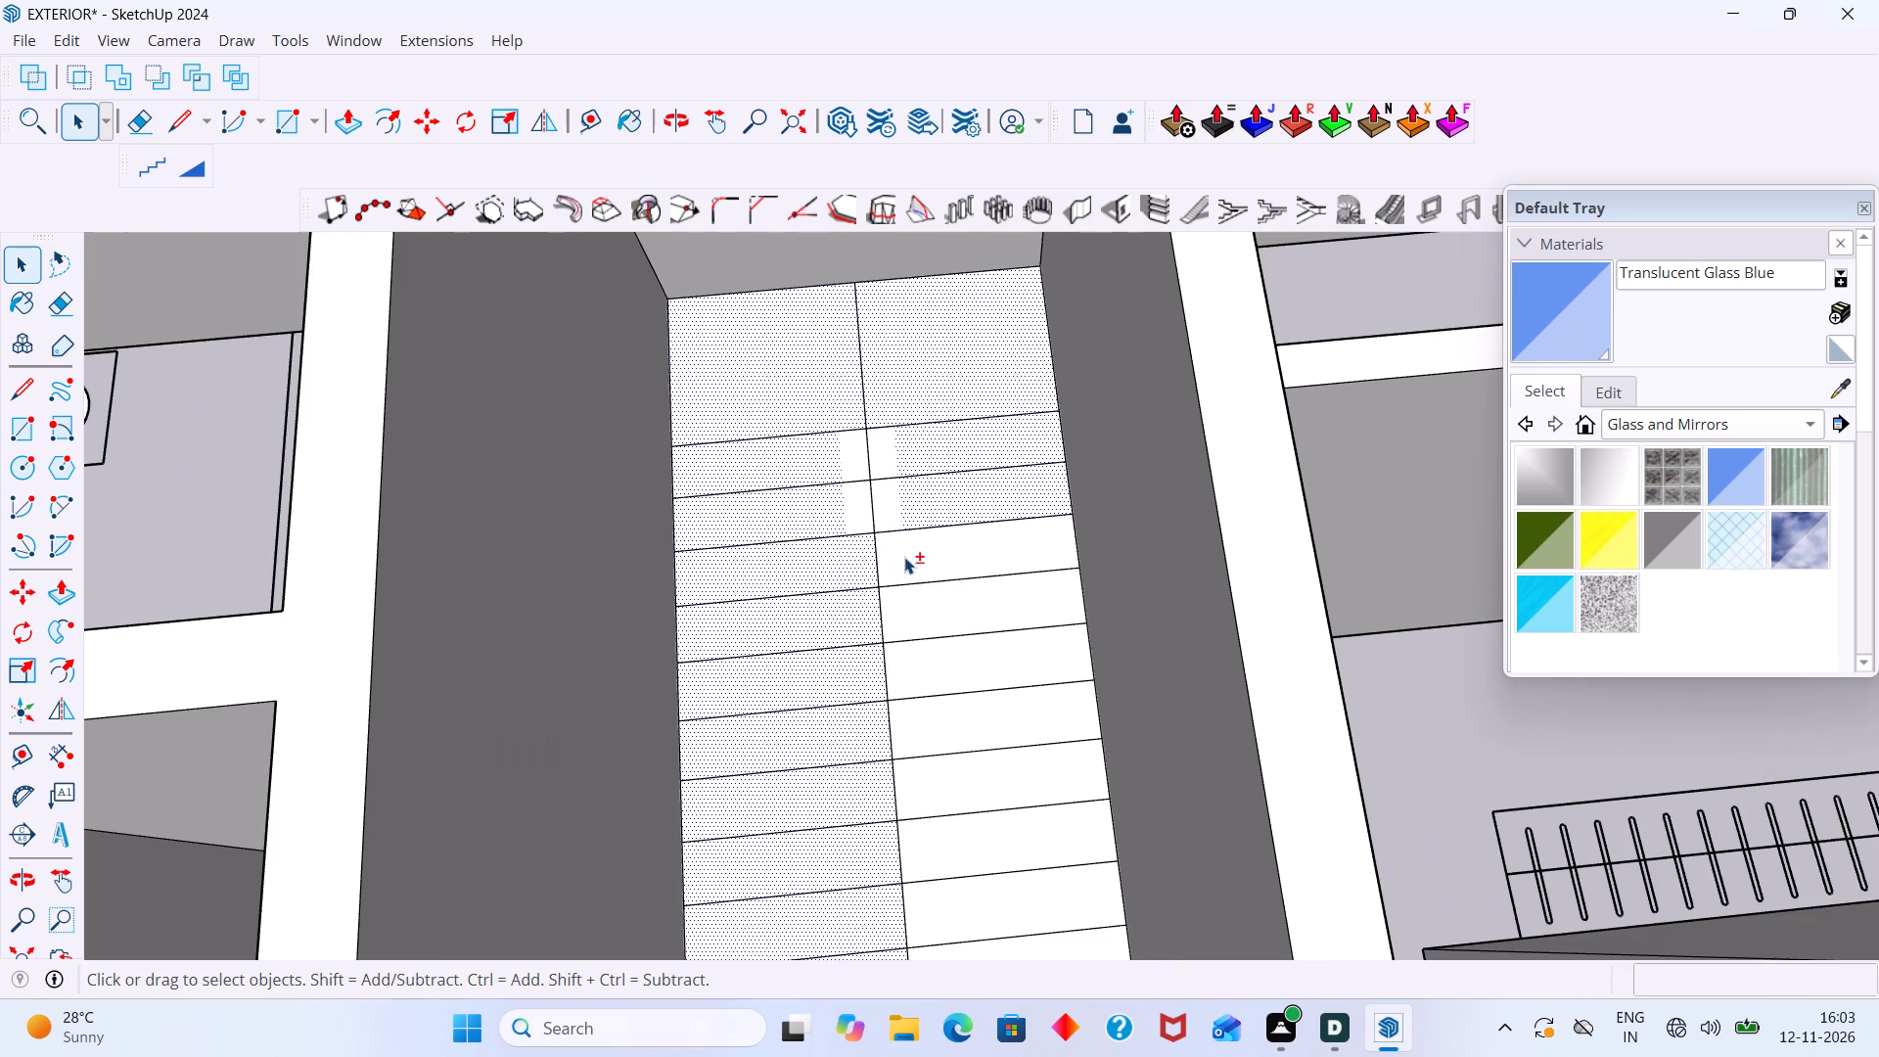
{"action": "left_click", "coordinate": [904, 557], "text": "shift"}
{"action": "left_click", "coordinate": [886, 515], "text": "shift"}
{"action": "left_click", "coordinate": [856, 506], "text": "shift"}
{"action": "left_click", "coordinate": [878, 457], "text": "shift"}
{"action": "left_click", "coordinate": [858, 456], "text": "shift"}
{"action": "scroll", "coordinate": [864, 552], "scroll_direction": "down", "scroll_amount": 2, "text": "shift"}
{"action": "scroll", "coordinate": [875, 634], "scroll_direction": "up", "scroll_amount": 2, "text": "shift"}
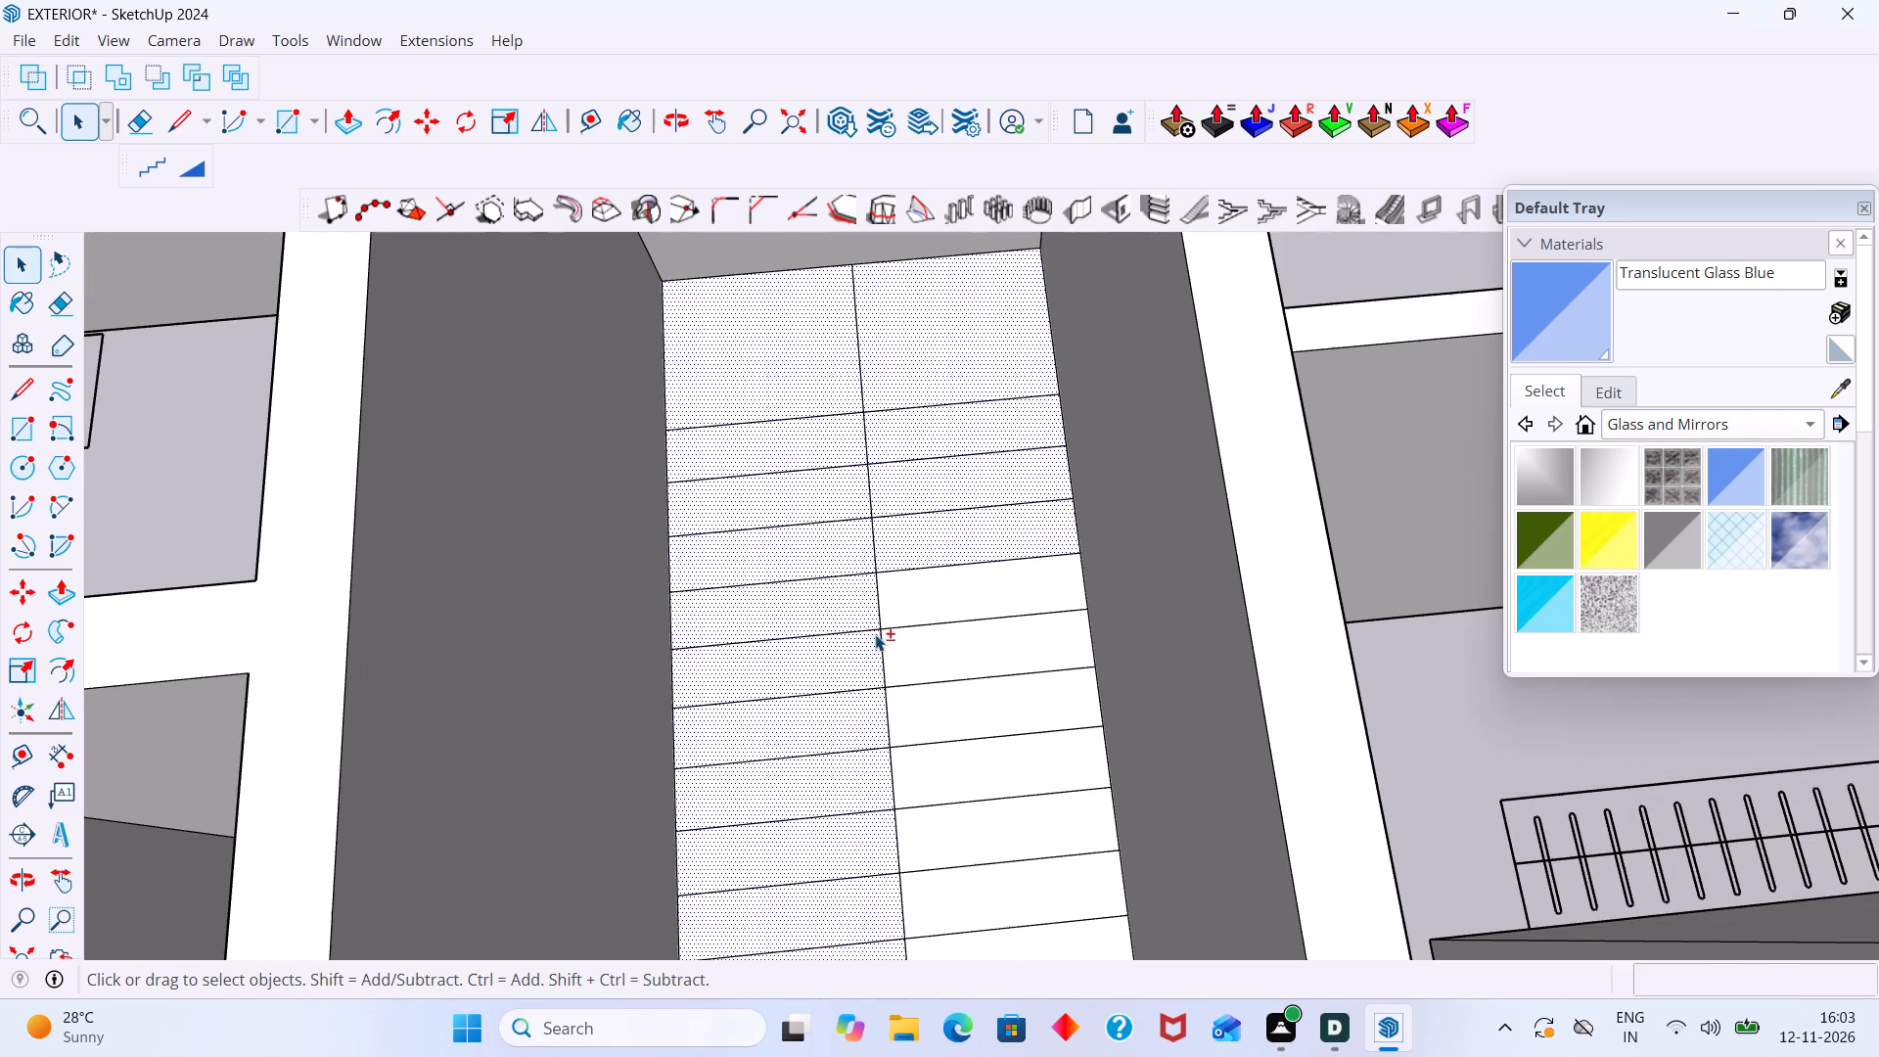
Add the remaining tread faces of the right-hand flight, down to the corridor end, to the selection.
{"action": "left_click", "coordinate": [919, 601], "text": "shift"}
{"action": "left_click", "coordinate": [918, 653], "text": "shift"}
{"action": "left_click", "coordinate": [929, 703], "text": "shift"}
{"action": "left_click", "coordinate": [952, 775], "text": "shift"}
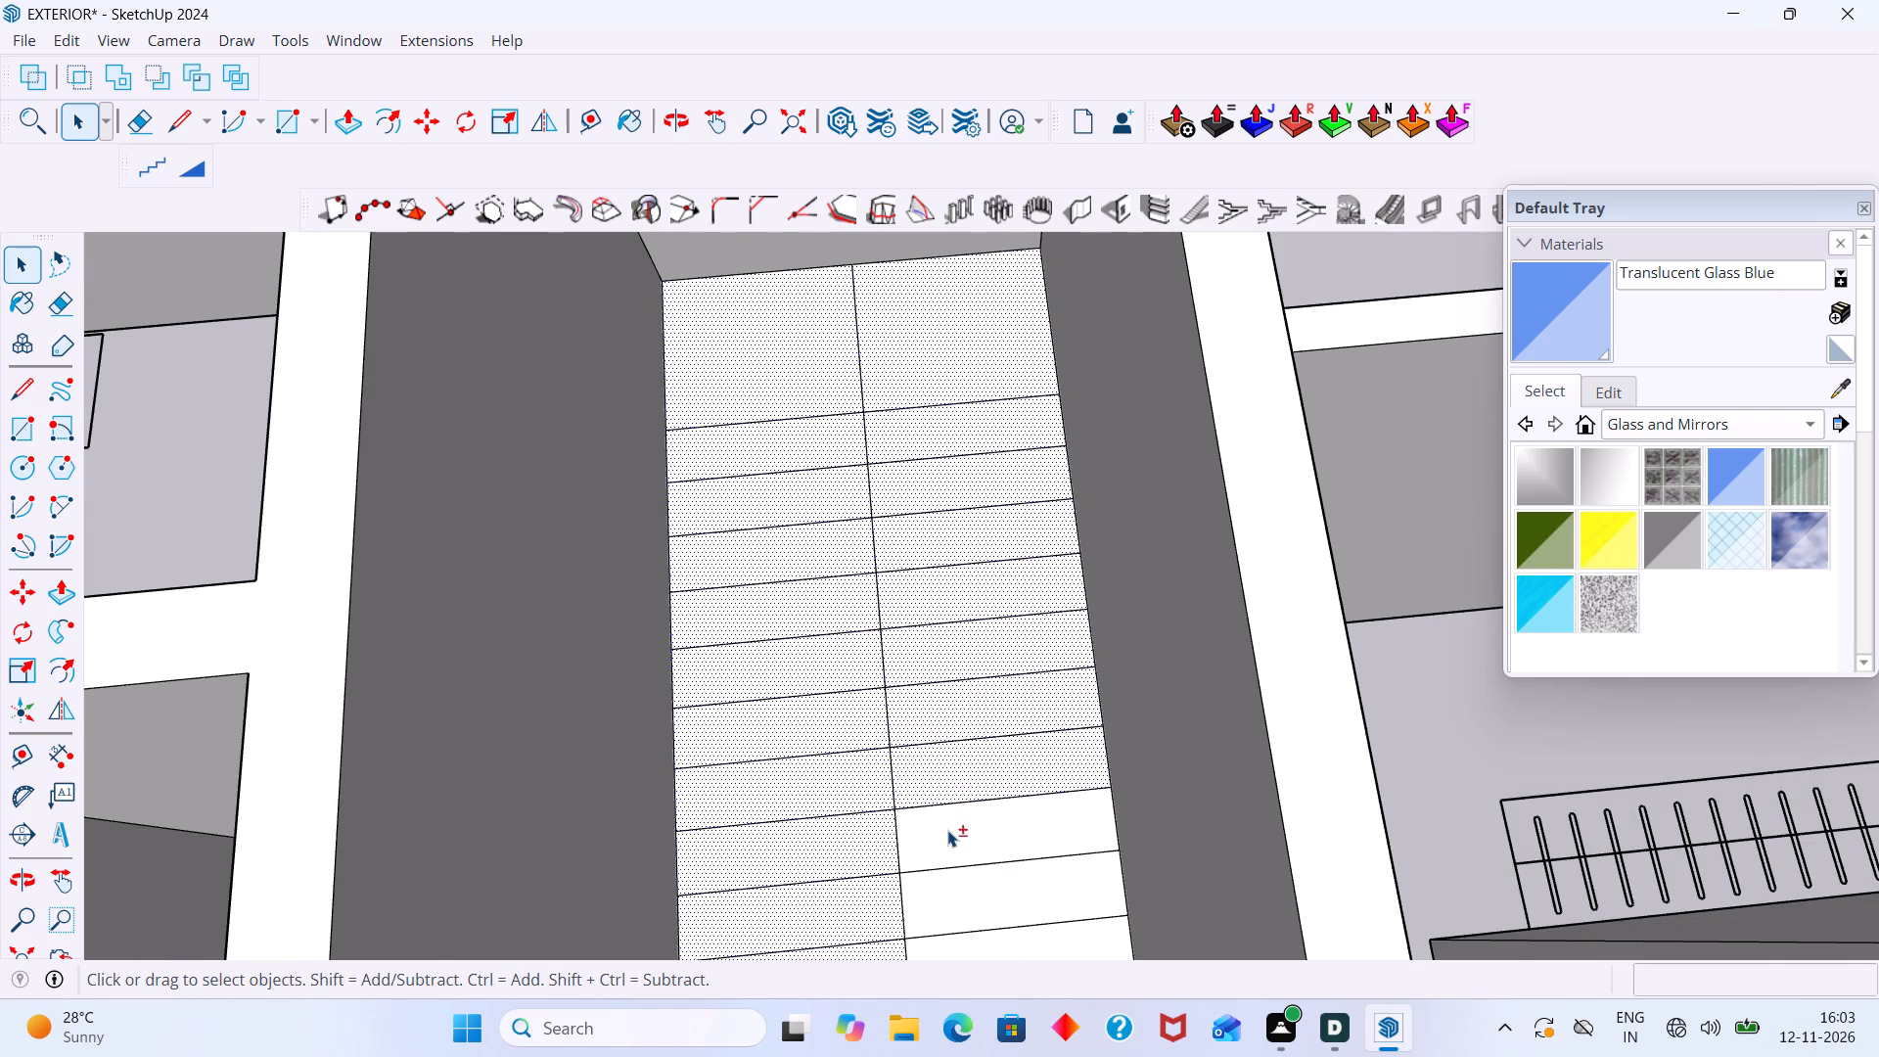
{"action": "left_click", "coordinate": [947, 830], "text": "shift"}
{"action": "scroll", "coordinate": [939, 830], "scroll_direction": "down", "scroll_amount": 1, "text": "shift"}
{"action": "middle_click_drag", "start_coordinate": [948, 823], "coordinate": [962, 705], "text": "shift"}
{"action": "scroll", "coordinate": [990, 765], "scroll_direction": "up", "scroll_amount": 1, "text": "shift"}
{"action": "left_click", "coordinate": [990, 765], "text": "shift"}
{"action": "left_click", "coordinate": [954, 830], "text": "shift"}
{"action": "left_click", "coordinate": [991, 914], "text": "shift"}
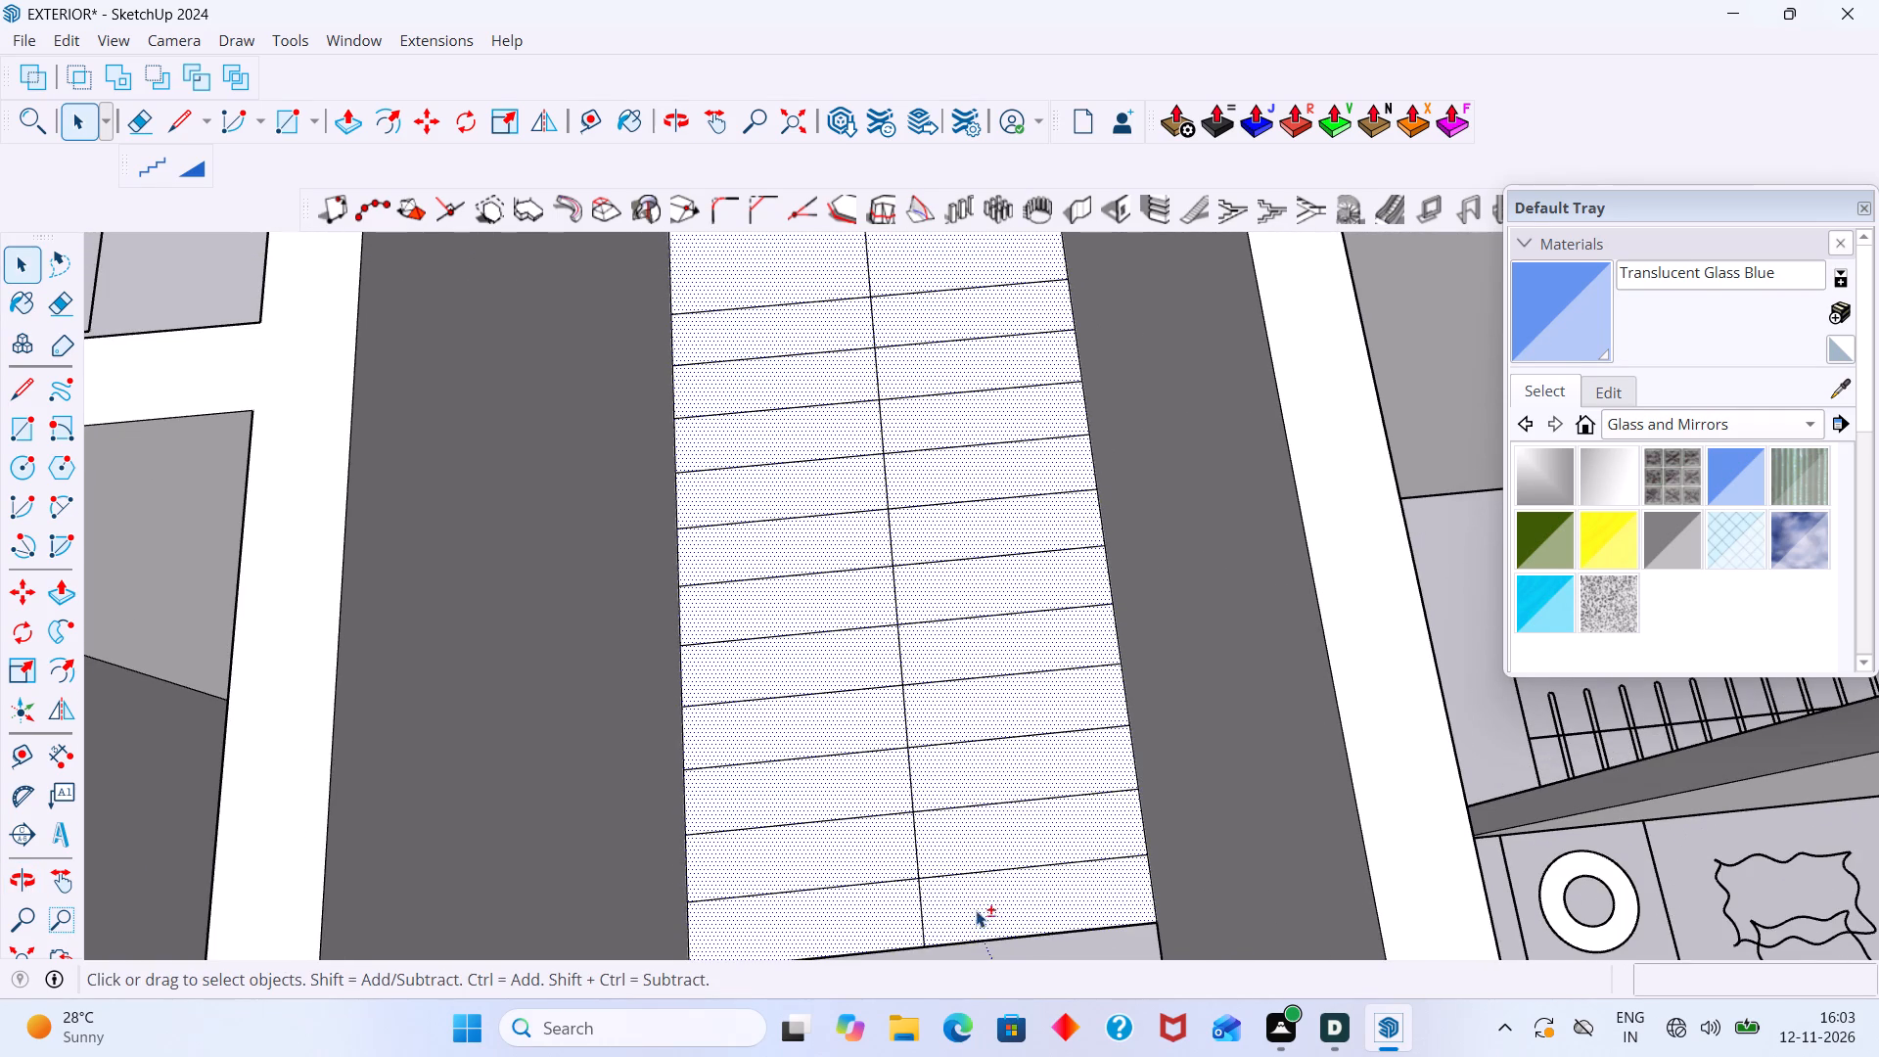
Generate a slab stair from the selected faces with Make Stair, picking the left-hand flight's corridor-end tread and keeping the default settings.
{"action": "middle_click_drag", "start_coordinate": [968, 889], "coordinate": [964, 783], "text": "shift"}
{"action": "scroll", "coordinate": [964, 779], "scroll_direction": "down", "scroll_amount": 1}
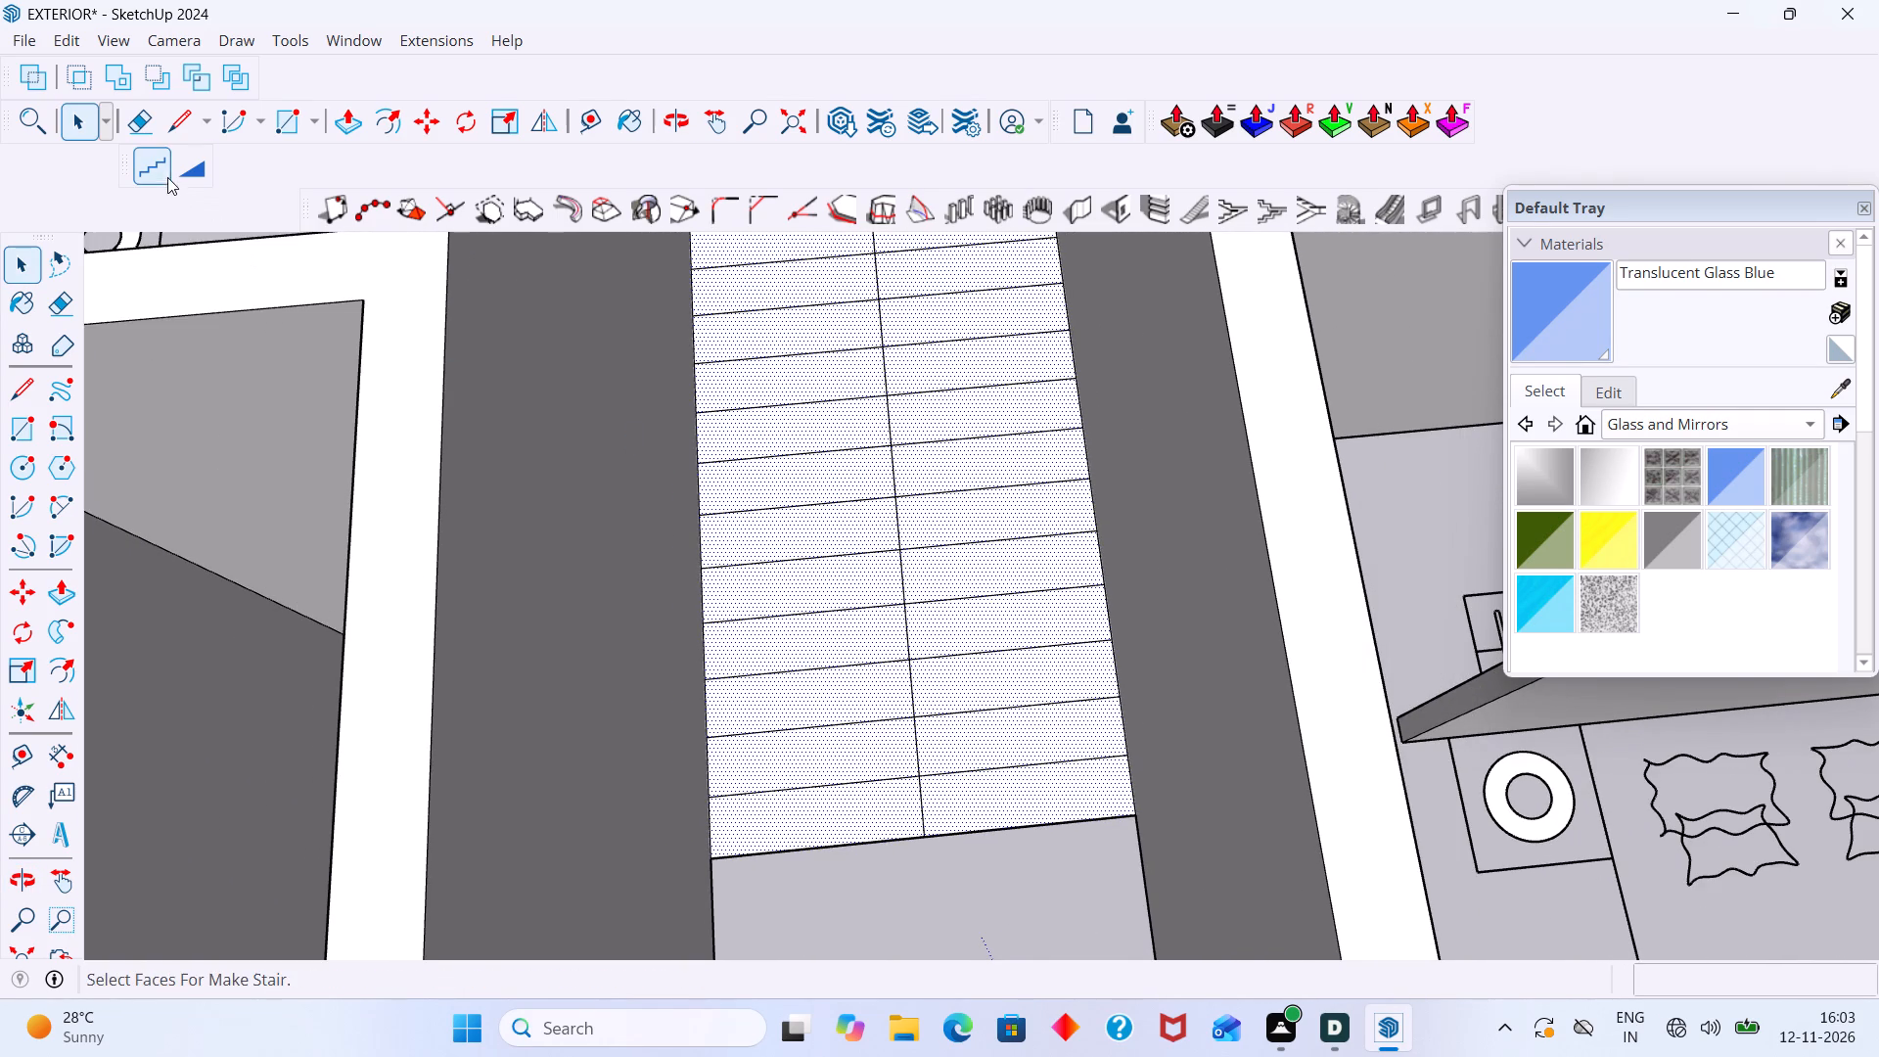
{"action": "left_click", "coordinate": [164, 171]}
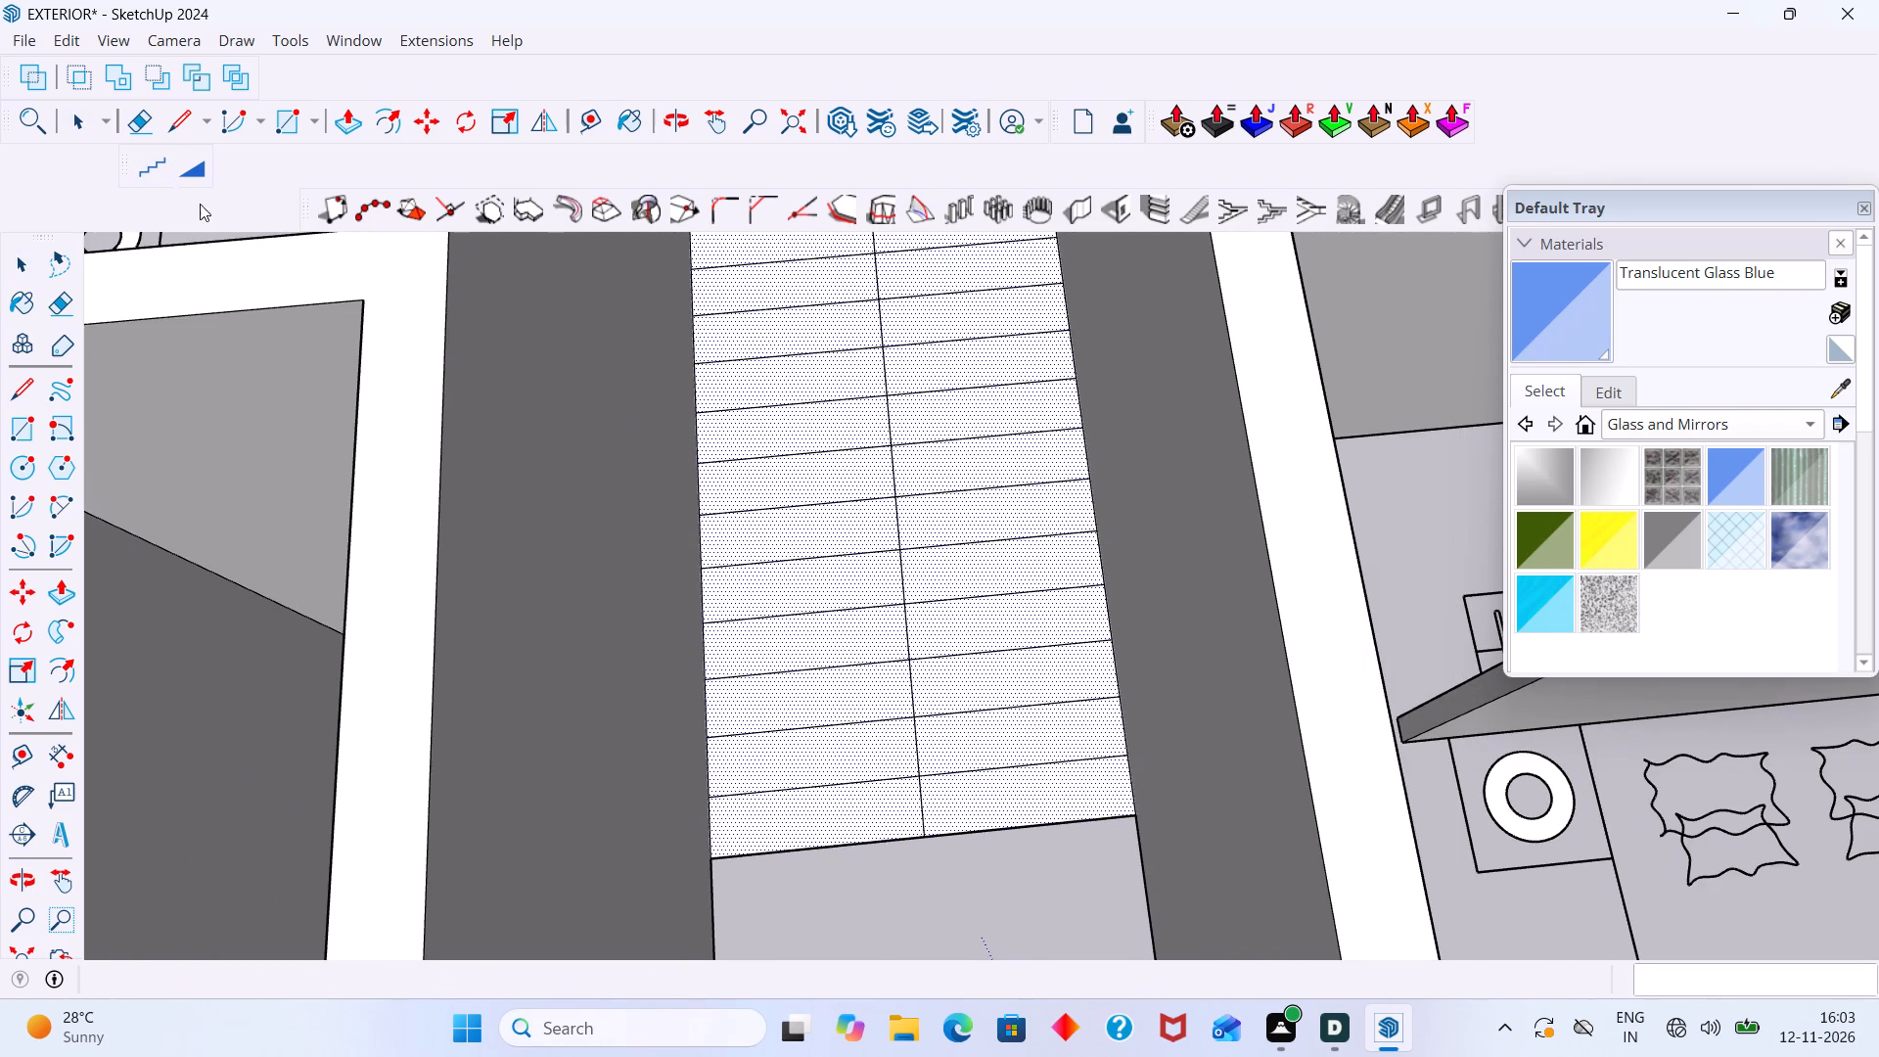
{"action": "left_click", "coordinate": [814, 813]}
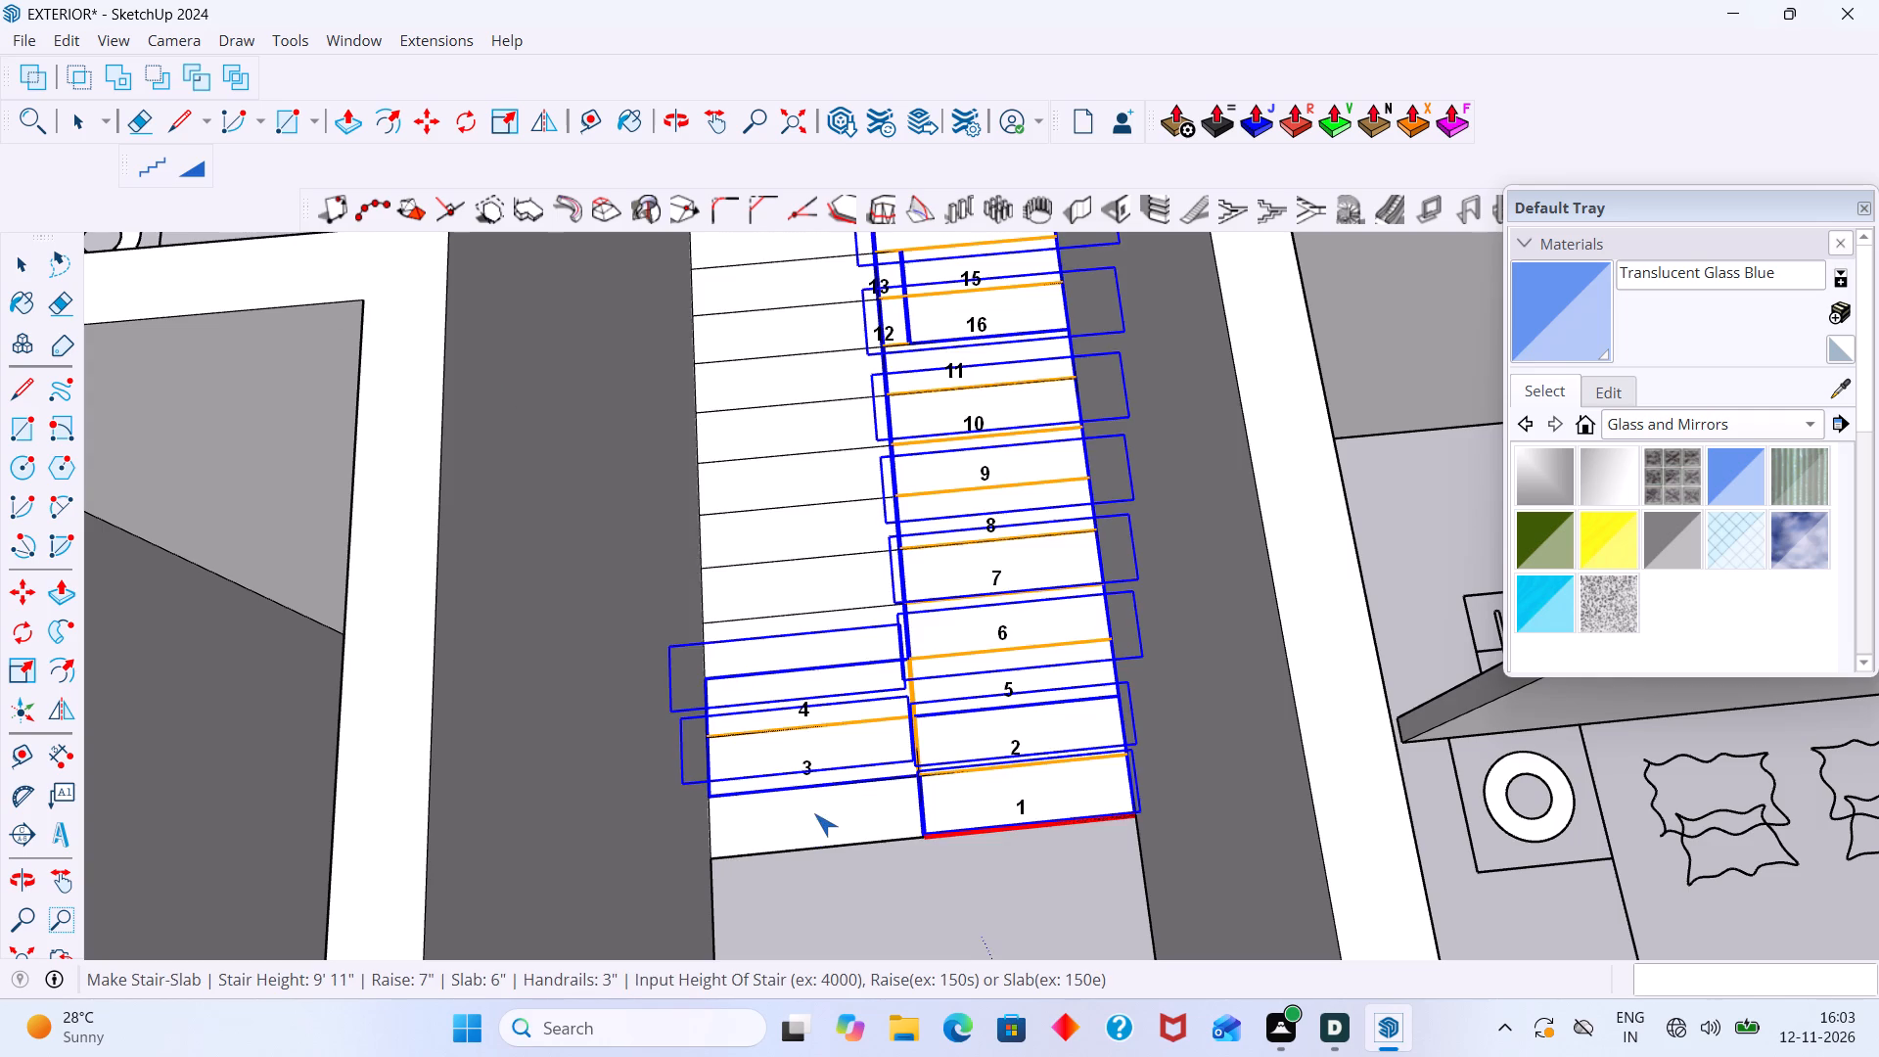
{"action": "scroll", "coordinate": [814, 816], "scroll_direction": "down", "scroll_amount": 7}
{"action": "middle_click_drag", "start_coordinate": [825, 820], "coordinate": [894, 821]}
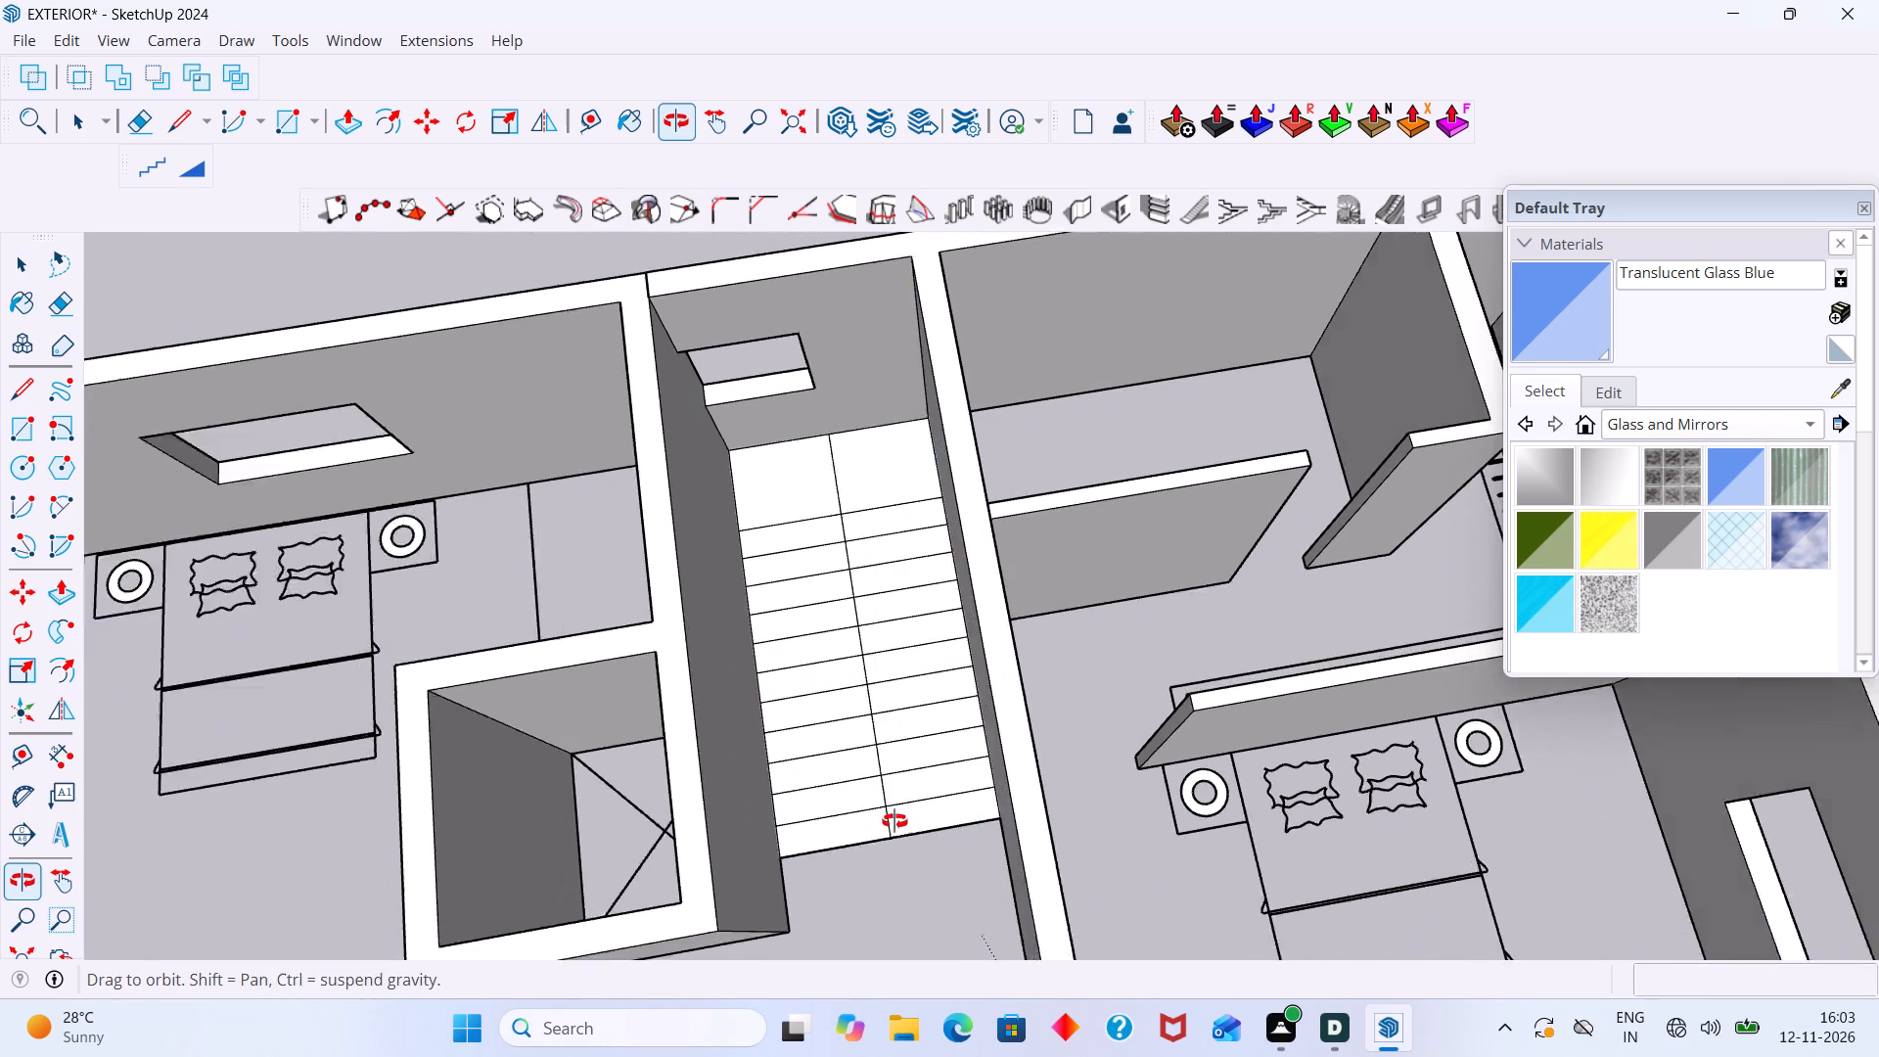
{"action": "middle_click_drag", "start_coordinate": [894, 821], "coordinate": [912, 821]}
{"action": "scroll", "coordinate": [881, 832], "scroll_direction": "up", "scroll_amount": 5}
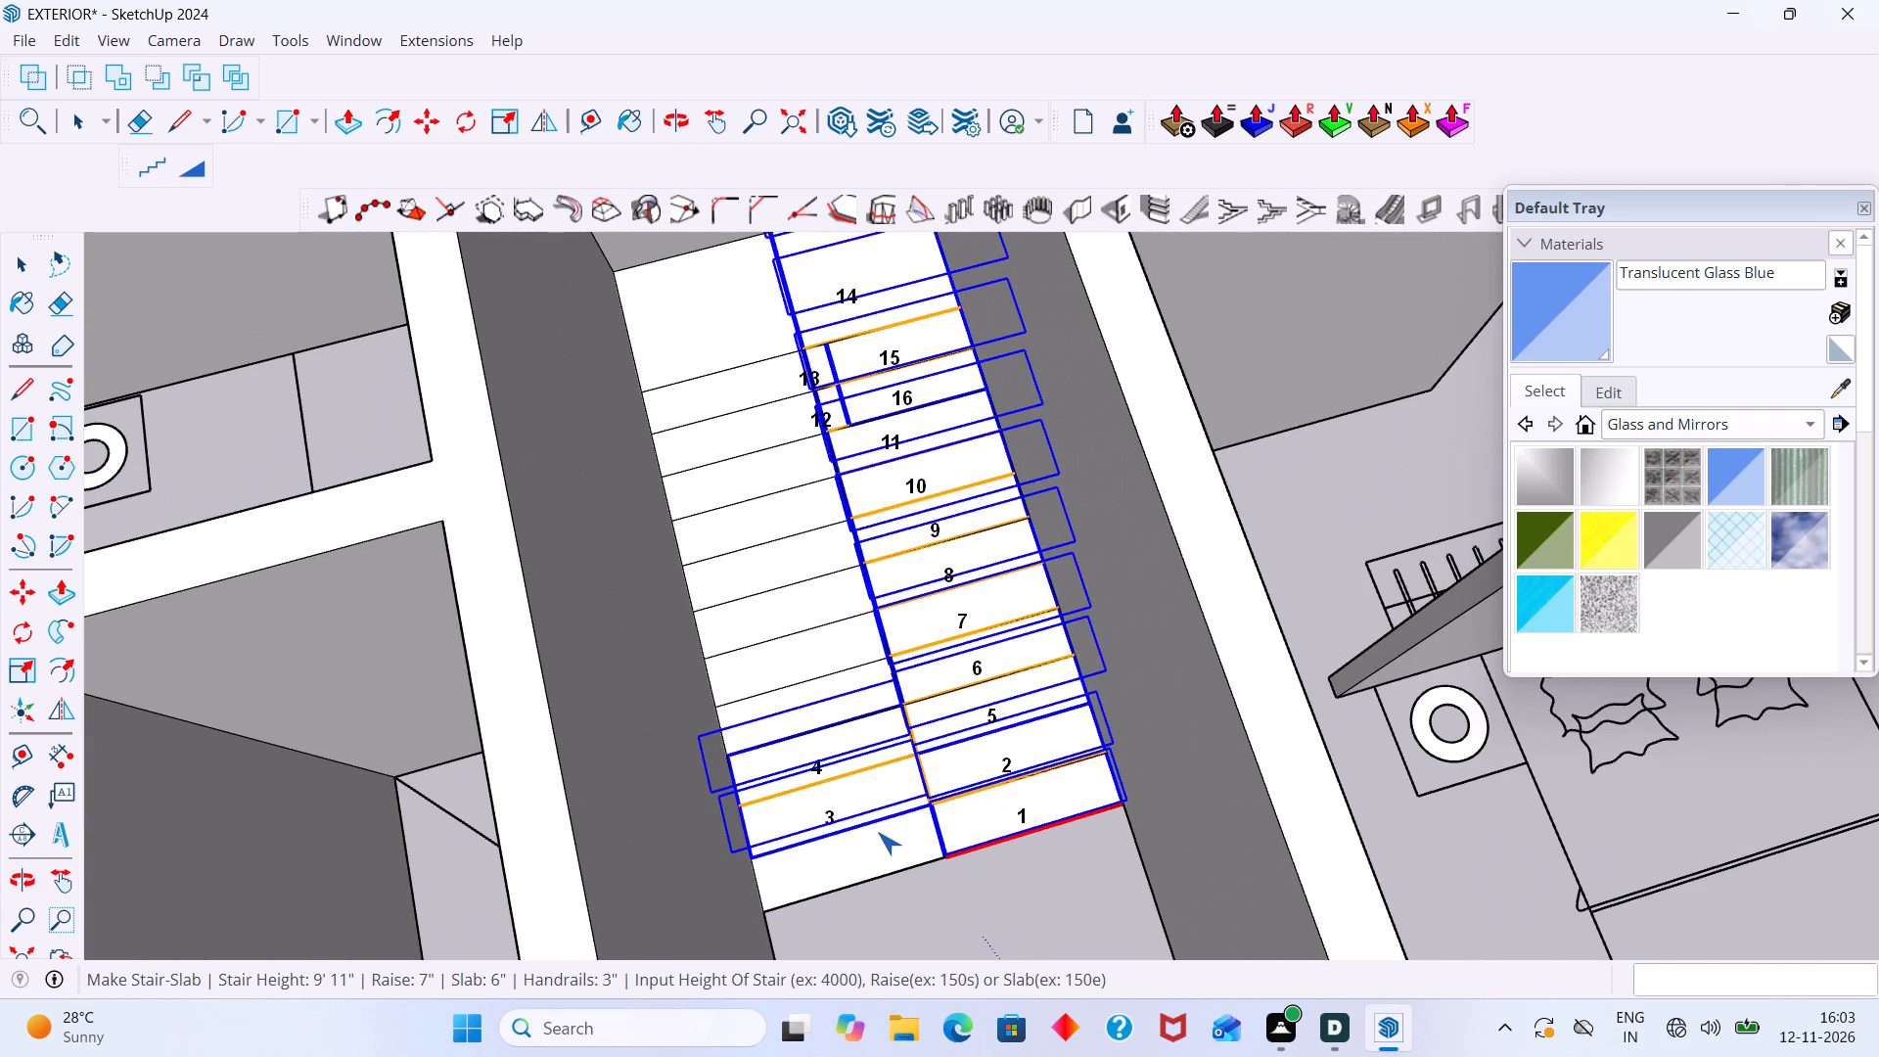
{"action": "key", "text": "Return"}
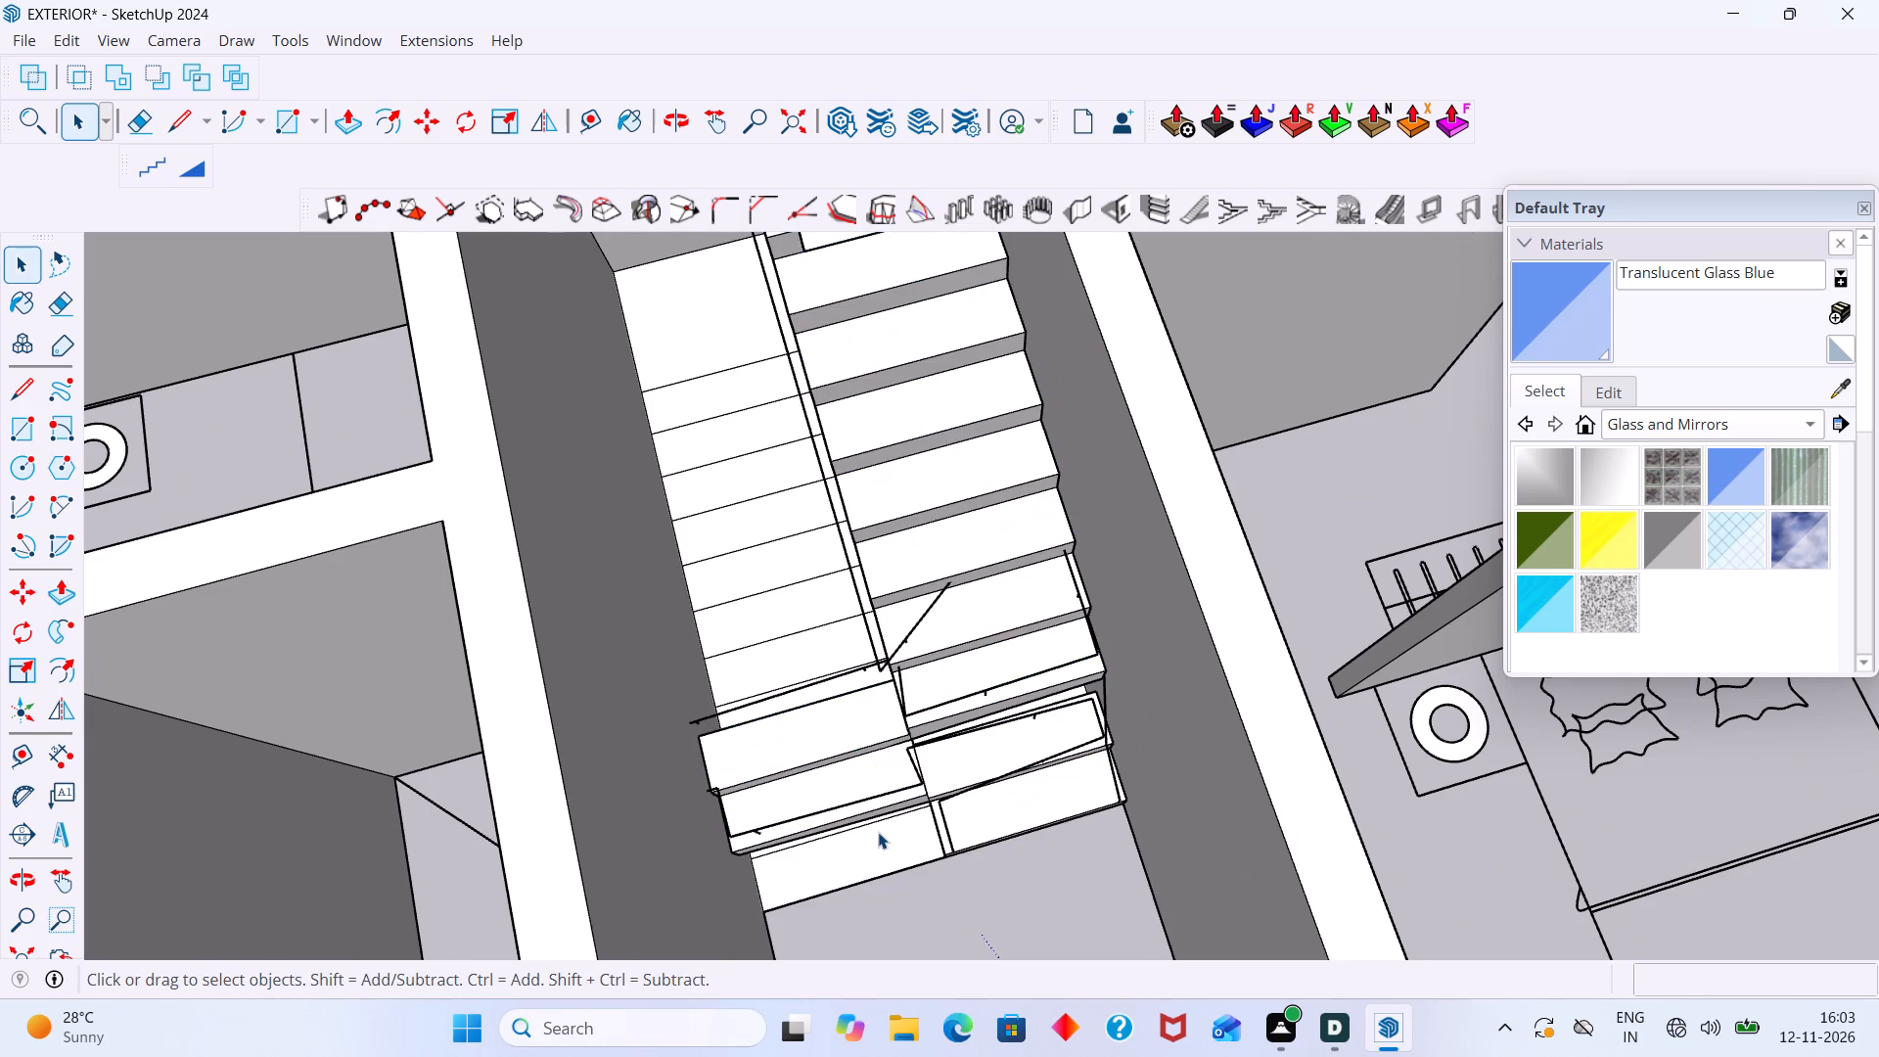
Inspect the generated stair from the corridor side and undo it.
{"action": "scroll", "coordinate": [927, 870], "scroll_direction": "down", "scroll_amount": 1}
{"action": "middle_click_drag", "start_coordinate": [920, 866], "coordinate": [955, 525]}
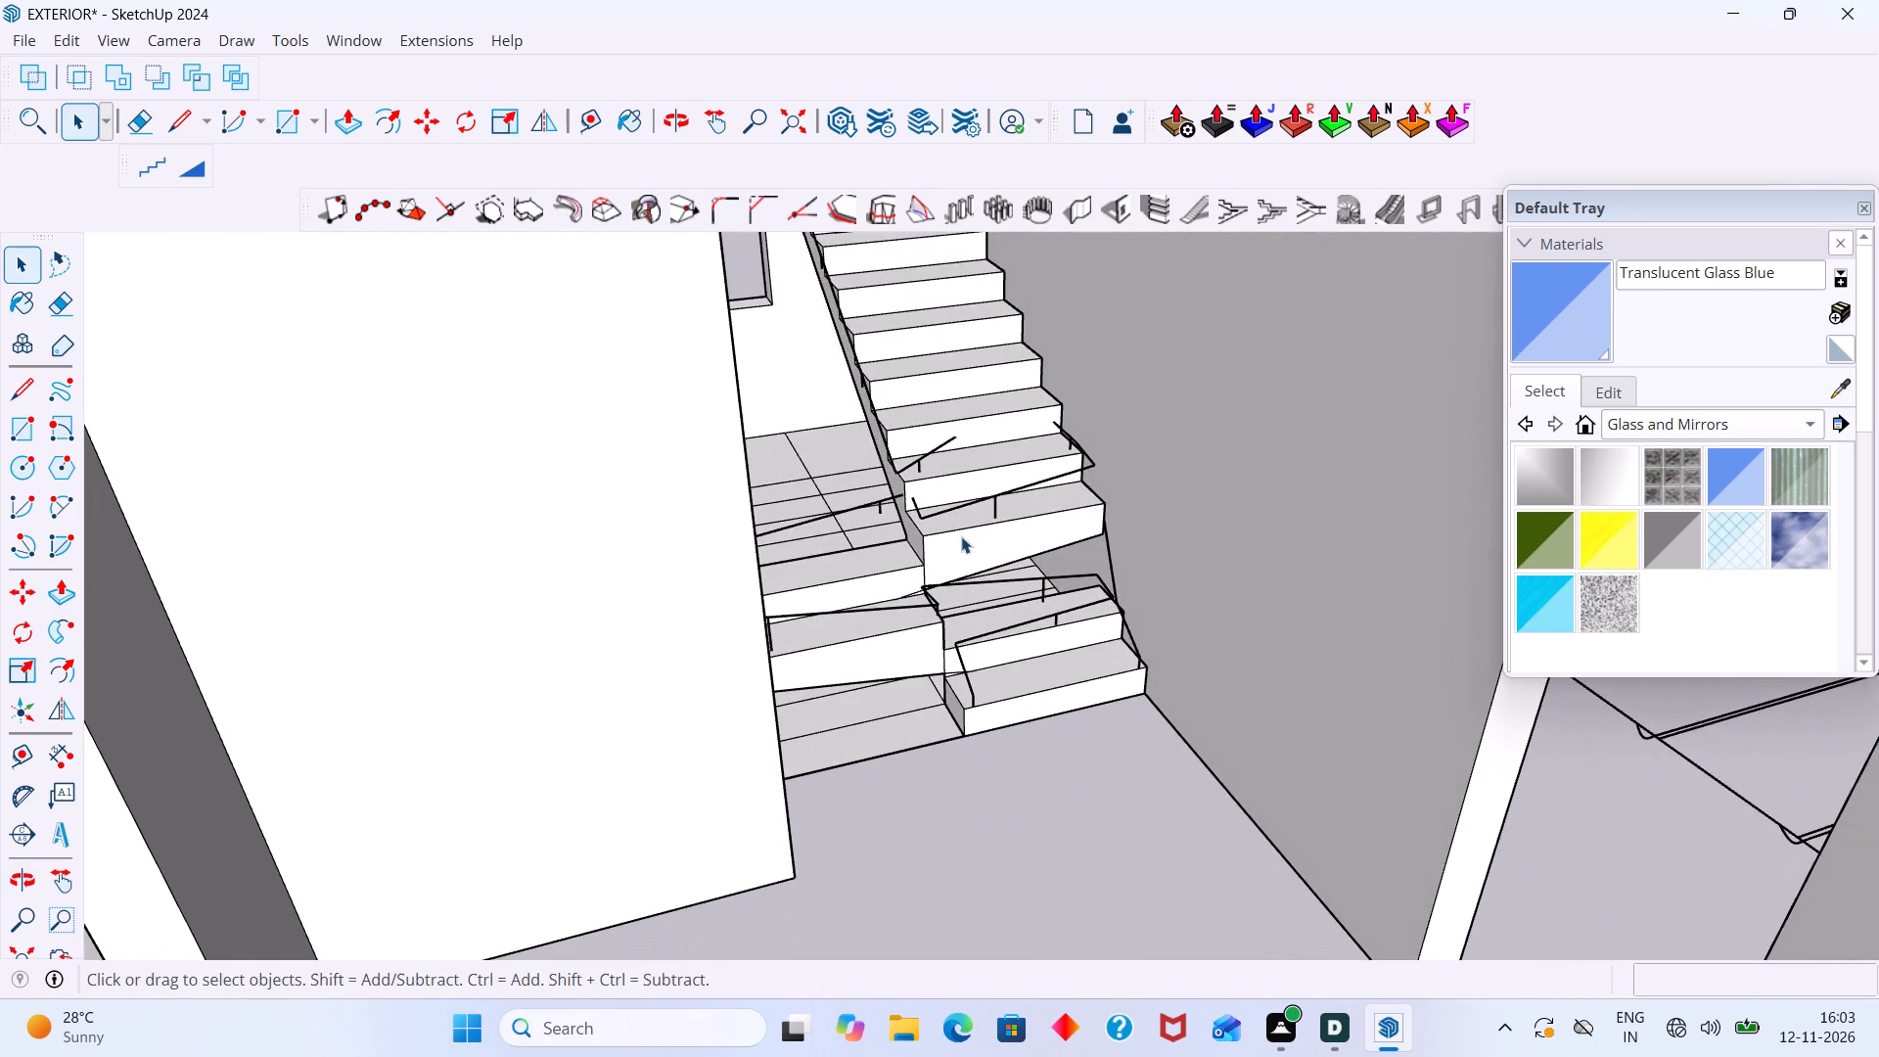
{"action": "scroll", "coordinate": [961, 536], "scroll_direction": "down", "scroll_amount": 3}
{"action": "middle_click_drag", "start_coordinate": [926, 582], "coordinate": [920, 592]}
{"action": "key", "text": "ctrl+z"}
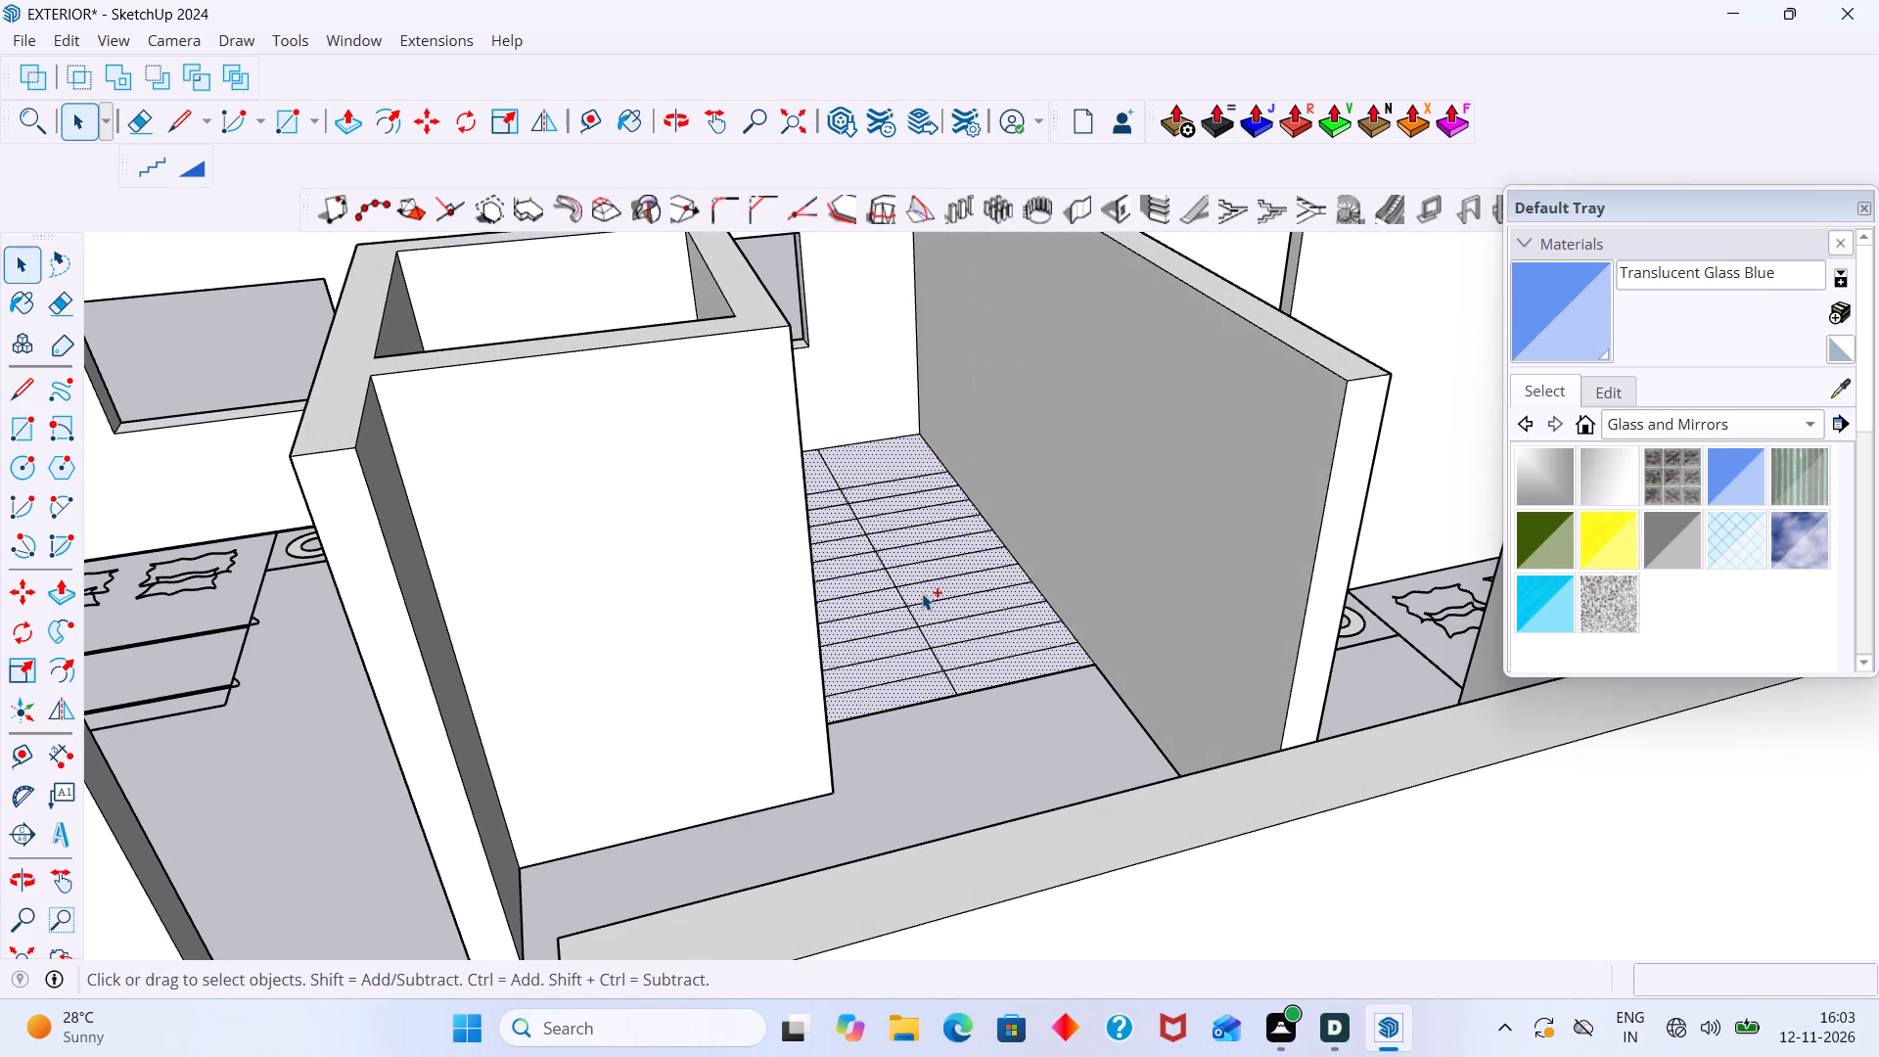
Undo the dividing line along the stair so the tread rows are full width again.
{"action": "scroll", "coordinate": [935, 597], "scroll_direction": "down", "scroll_amount": 3}
{"action": "middle_click_drag", "start_coordinate": [959, 614], "coordinate": [876, 675]}
{"action": "key", "text": "ctrl+z"}
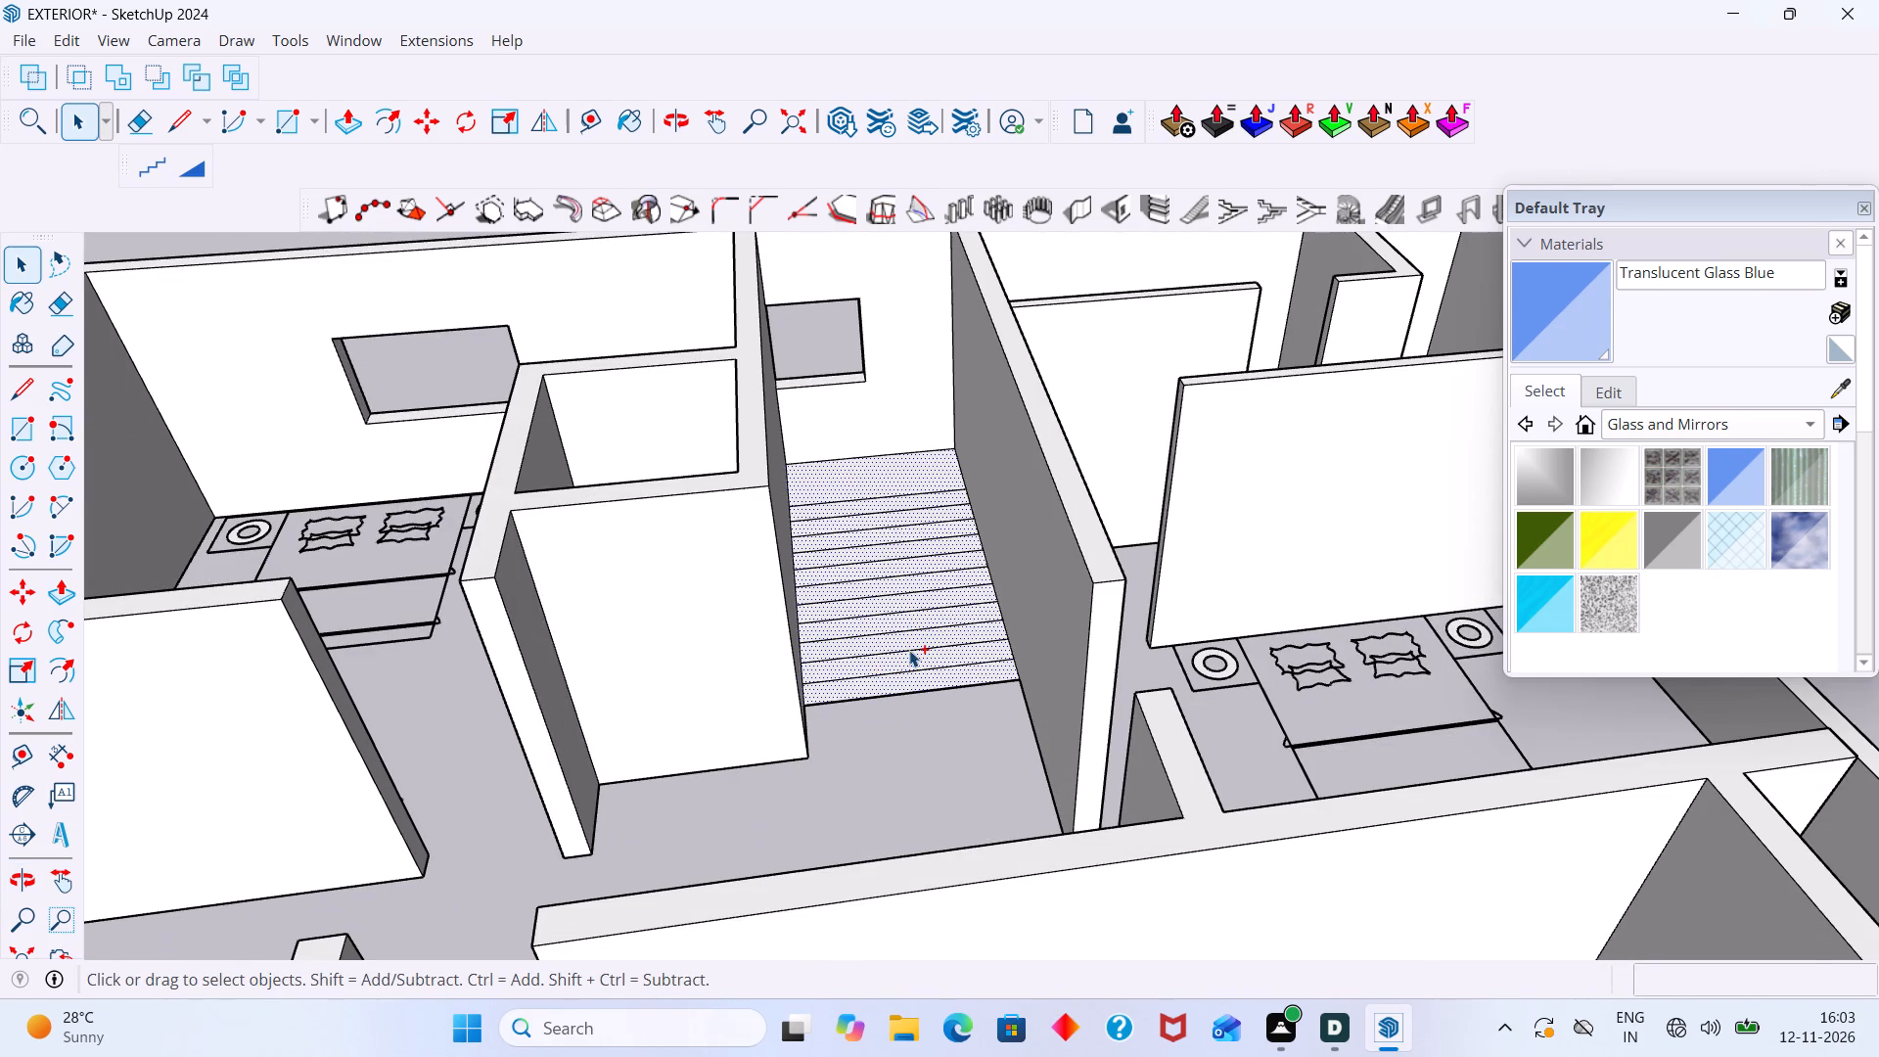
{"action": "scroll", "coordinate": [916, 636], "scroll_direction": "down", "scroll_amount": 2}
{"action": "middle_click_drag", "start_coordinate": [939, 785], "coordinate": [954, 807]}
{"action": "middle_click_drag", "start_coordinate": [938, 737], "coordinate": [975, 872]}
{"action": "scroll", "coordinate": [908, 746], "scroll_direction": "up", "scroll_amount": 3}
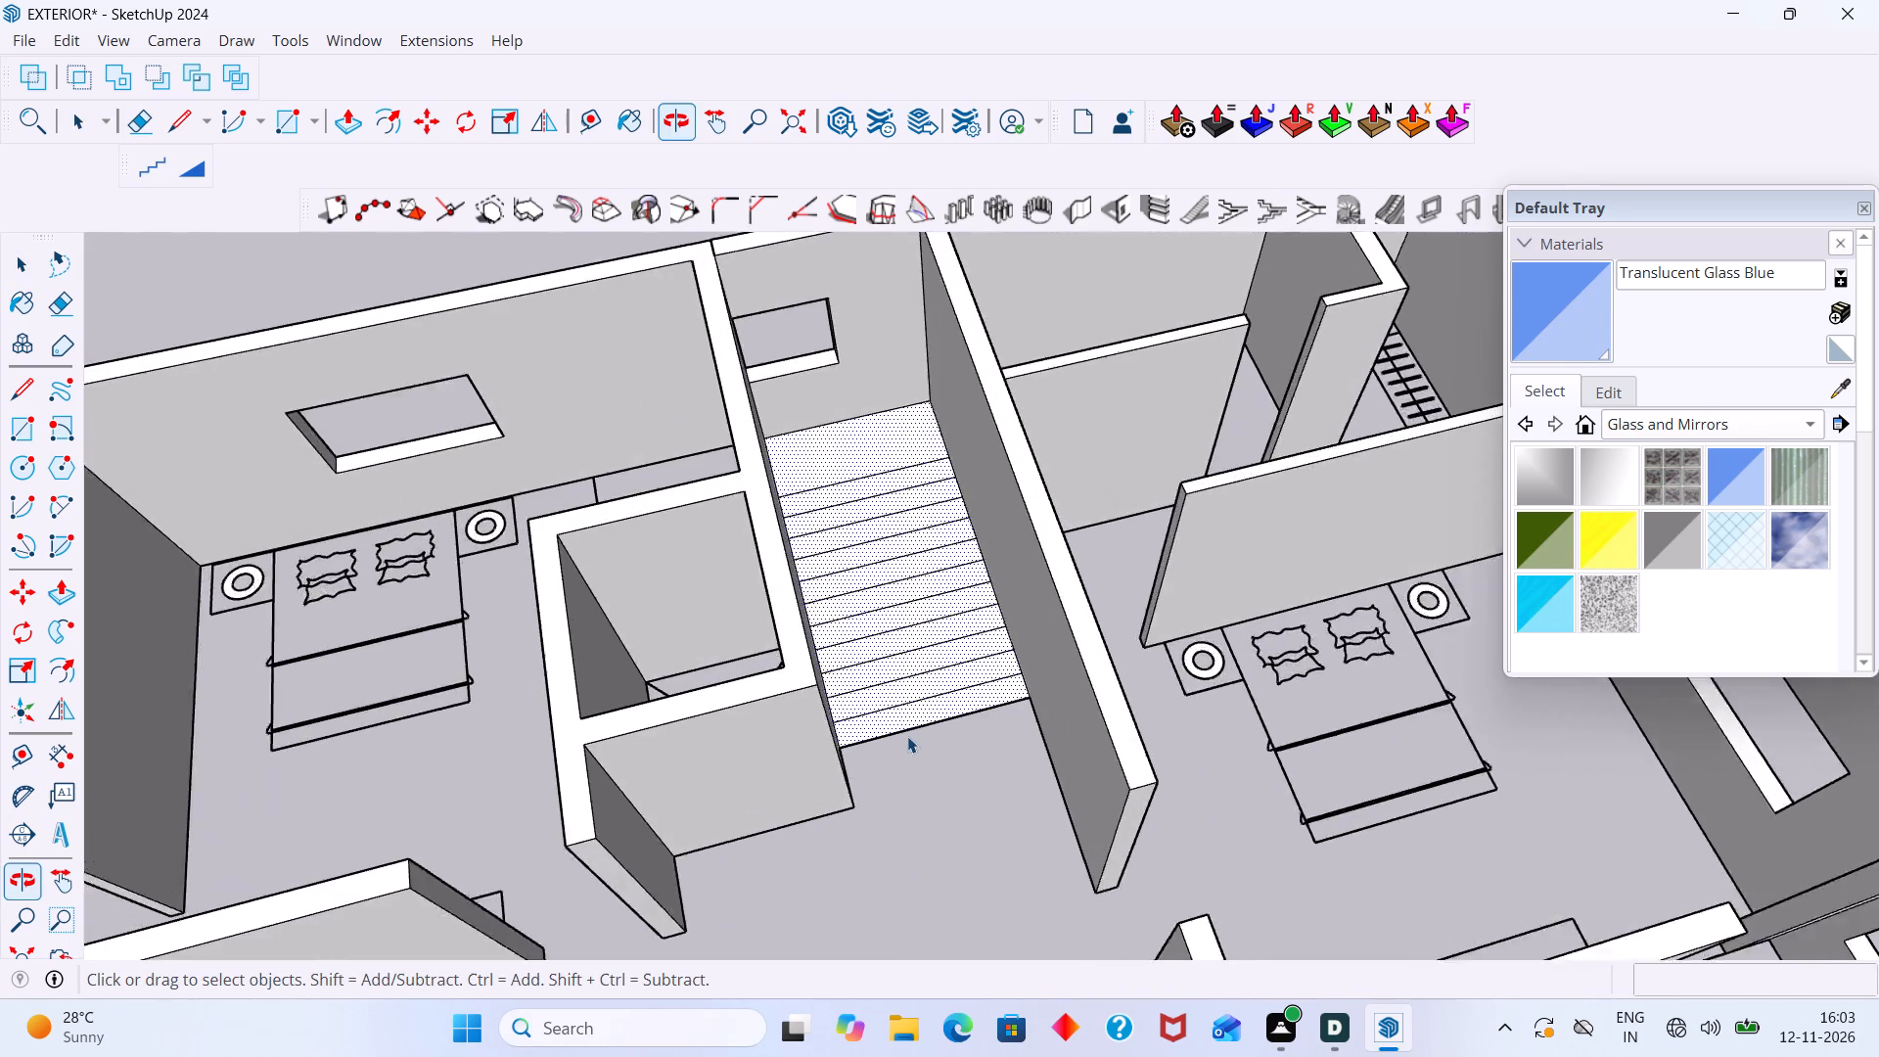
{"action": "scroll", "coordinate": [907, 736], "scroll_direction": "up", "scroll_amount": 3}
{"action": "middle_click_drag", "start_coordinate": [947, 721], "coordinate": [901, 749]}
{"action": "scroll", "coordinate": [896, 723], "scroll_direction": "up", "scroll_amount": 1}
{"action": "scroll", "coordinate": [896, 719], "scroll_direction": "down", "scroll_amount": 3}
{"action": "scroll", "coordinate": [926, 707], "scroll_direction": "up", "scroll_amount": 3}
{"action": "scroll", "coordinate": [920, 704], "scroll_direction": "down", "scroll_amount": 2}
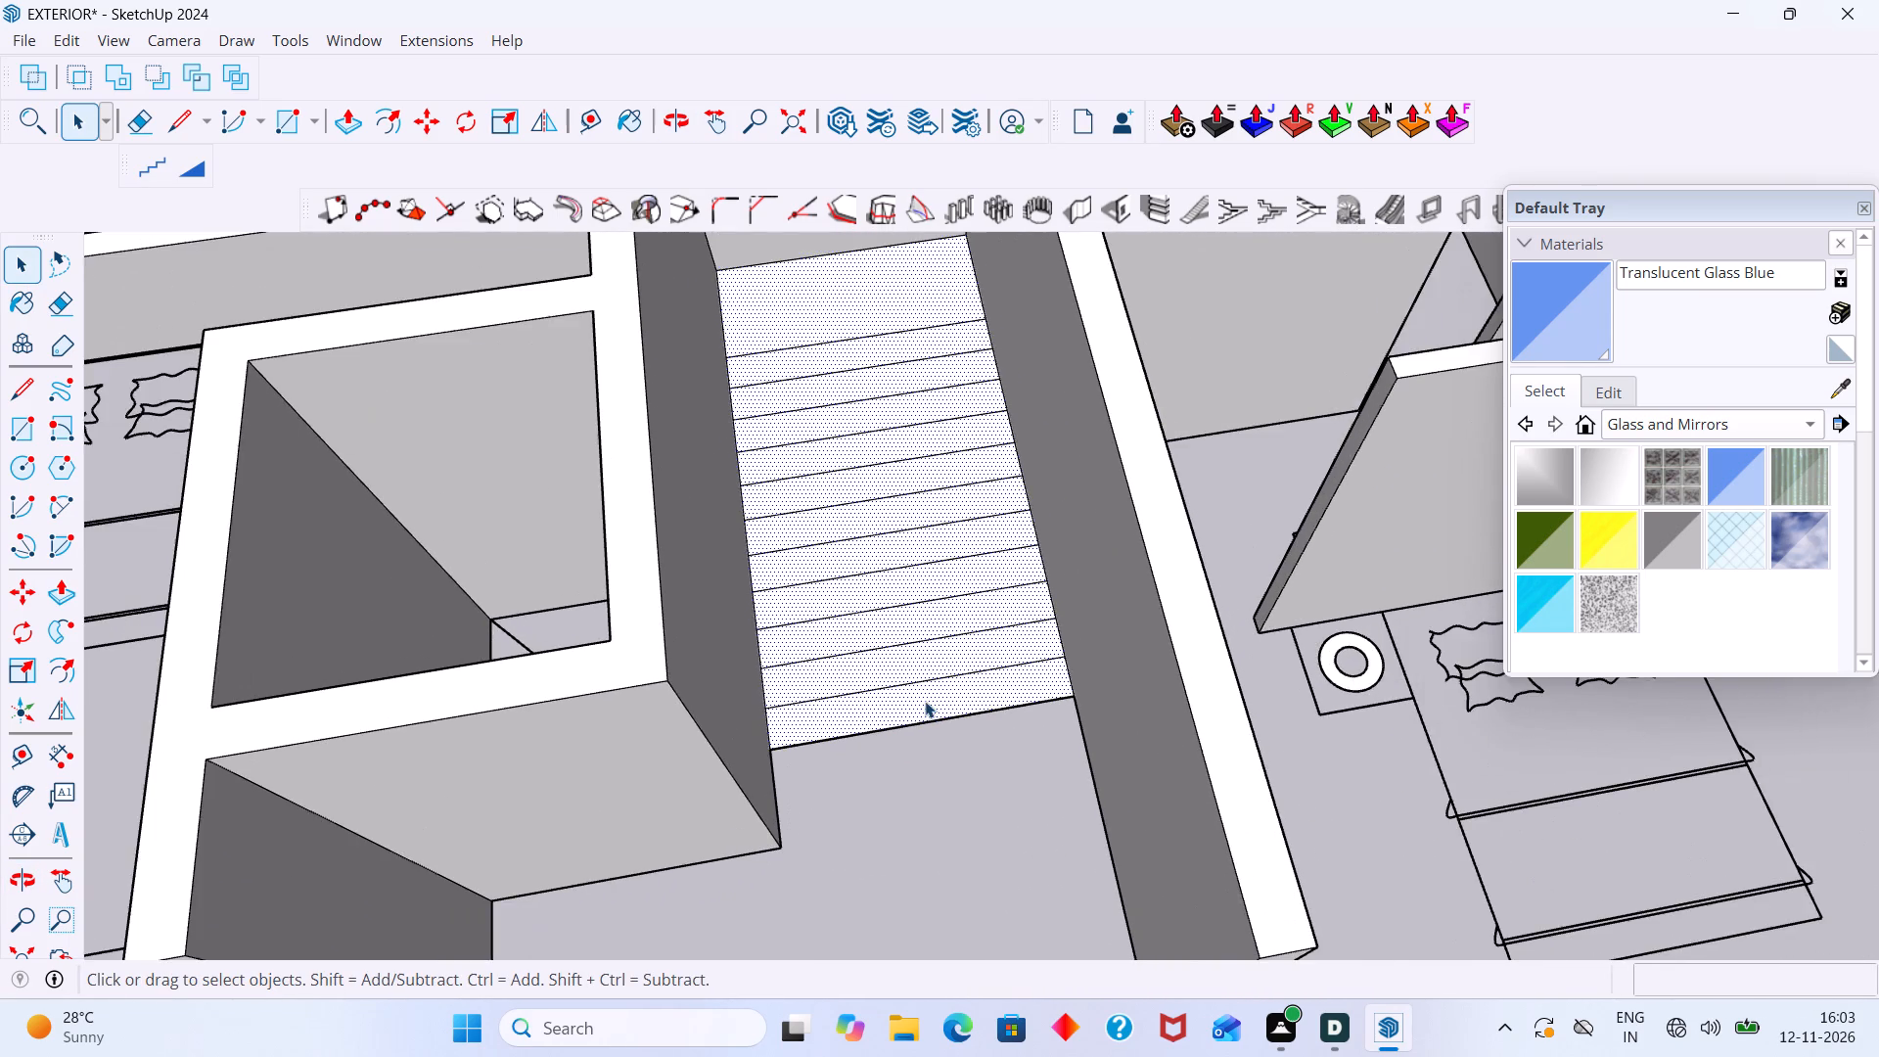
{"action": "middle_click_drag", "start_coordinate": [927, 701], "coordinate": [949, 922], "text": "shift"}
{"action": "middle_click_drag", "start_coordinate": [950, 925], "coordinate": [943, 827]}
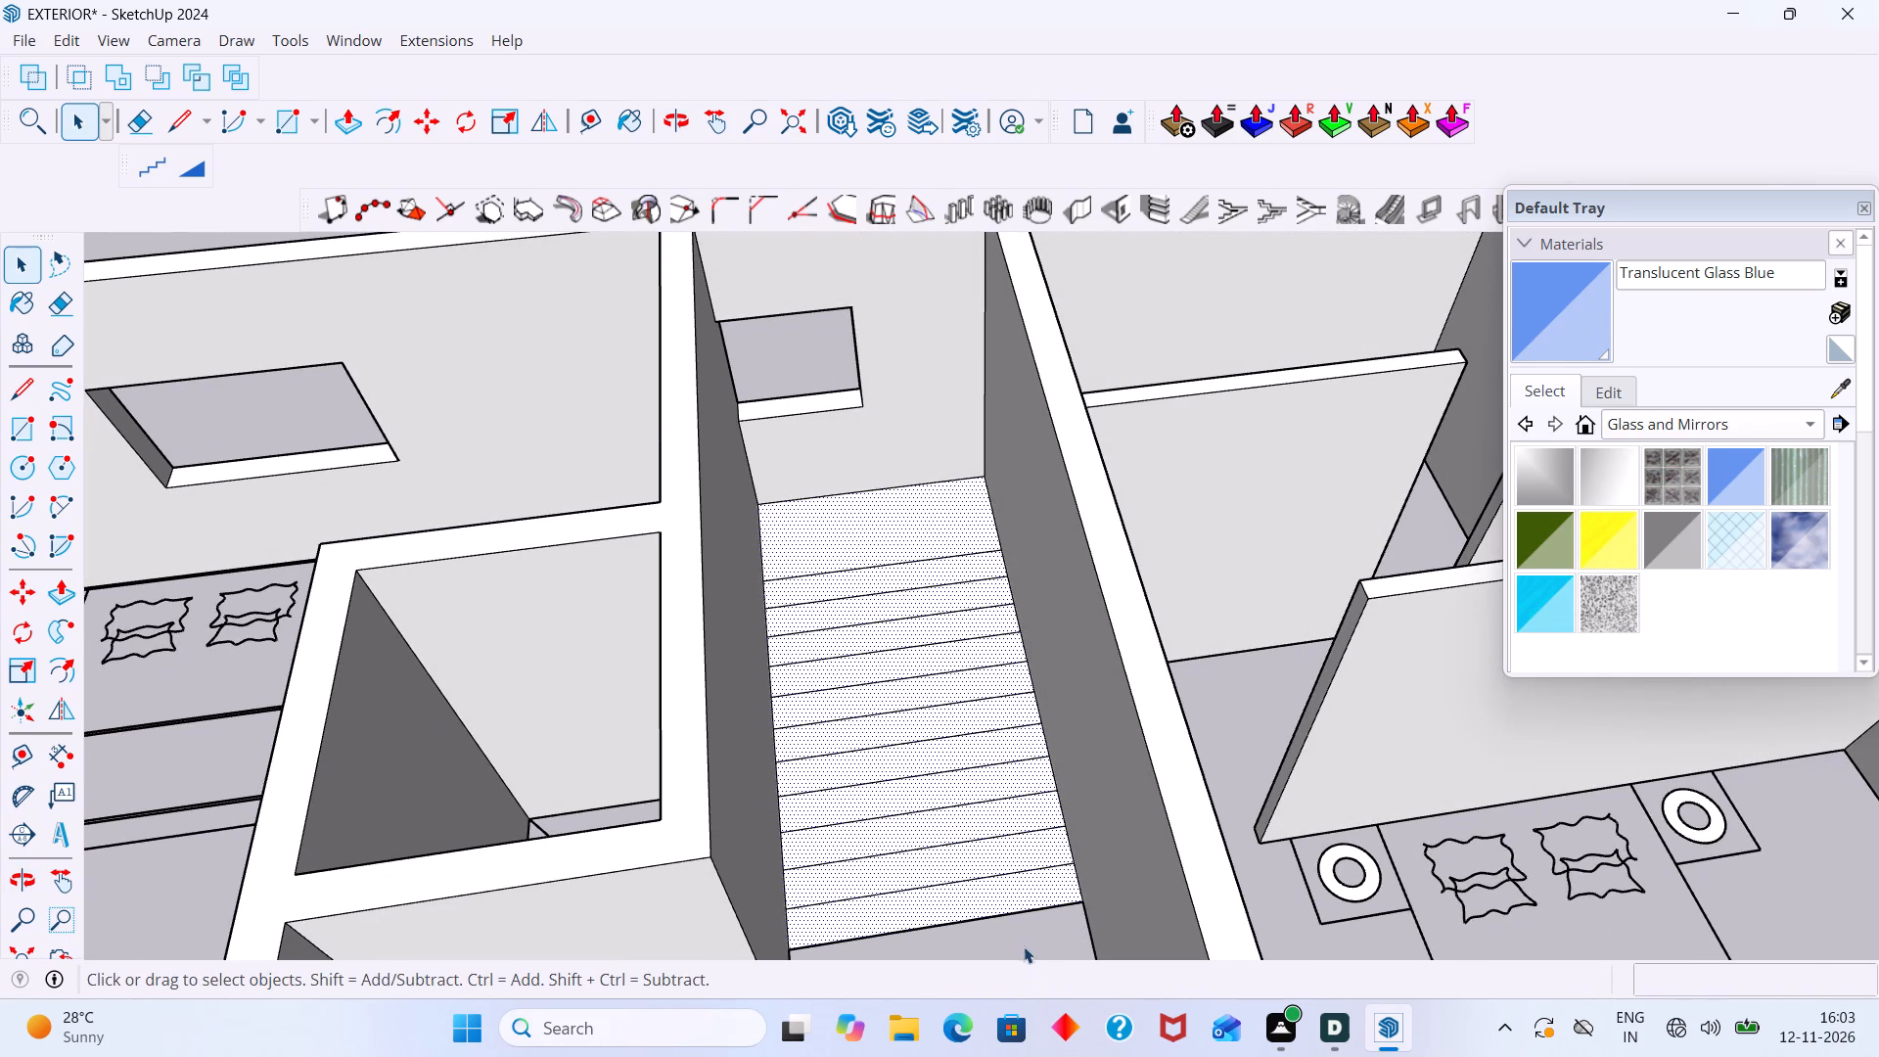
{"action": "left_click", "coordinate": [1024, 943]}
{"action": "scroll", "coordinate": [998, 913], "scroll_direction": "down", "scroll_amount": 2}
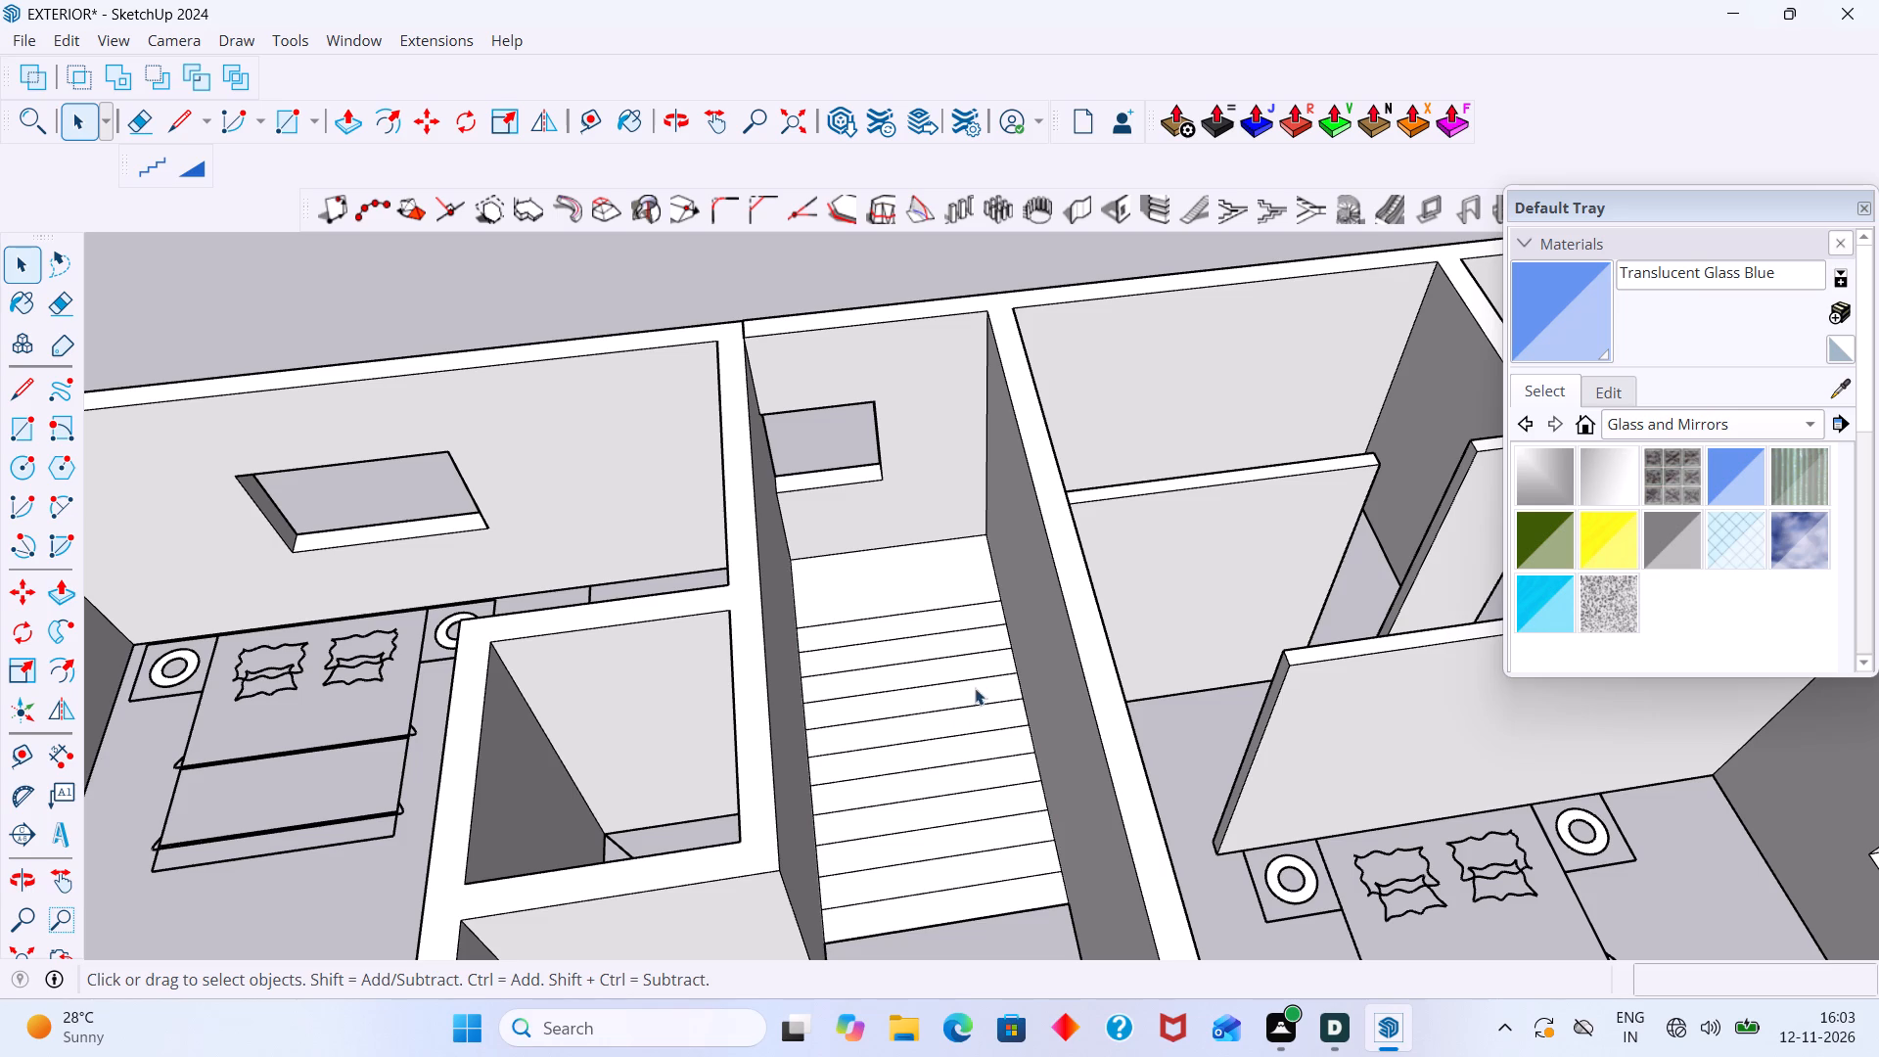
Examine the edge between the landing and the first tread row segment by segment to see how it is split.
{"action": "left_click", "coordinate": [903, 610]}
{"action": "left_click", "coordinate": [912, 585]}
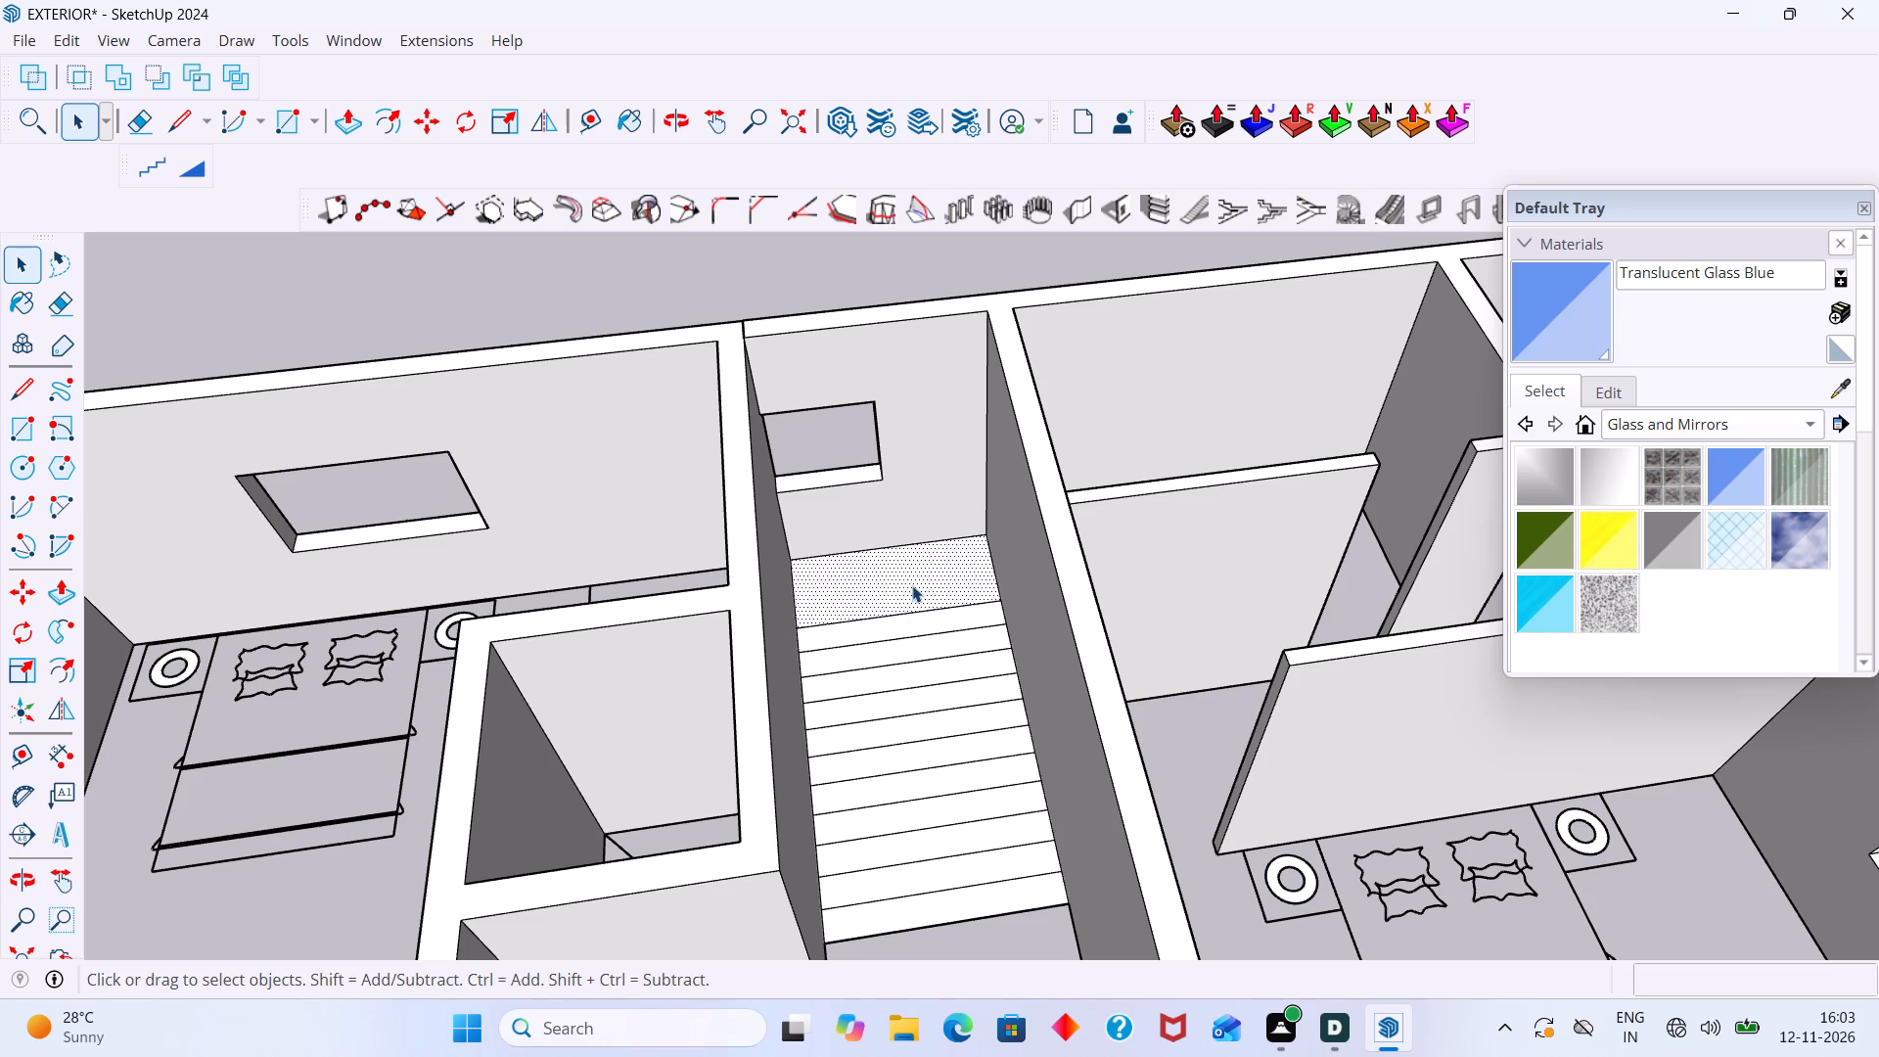
{"action": "middle_click_drag", "start_coordinate": [911, 619], "coordinate": [880, 709]}
{"action": "scroll", "coordinate": [886, 630], "scroll_direction": "up", "scroll_amount": 2}
{"action": "left_click", "coordinate": [899, 595]}
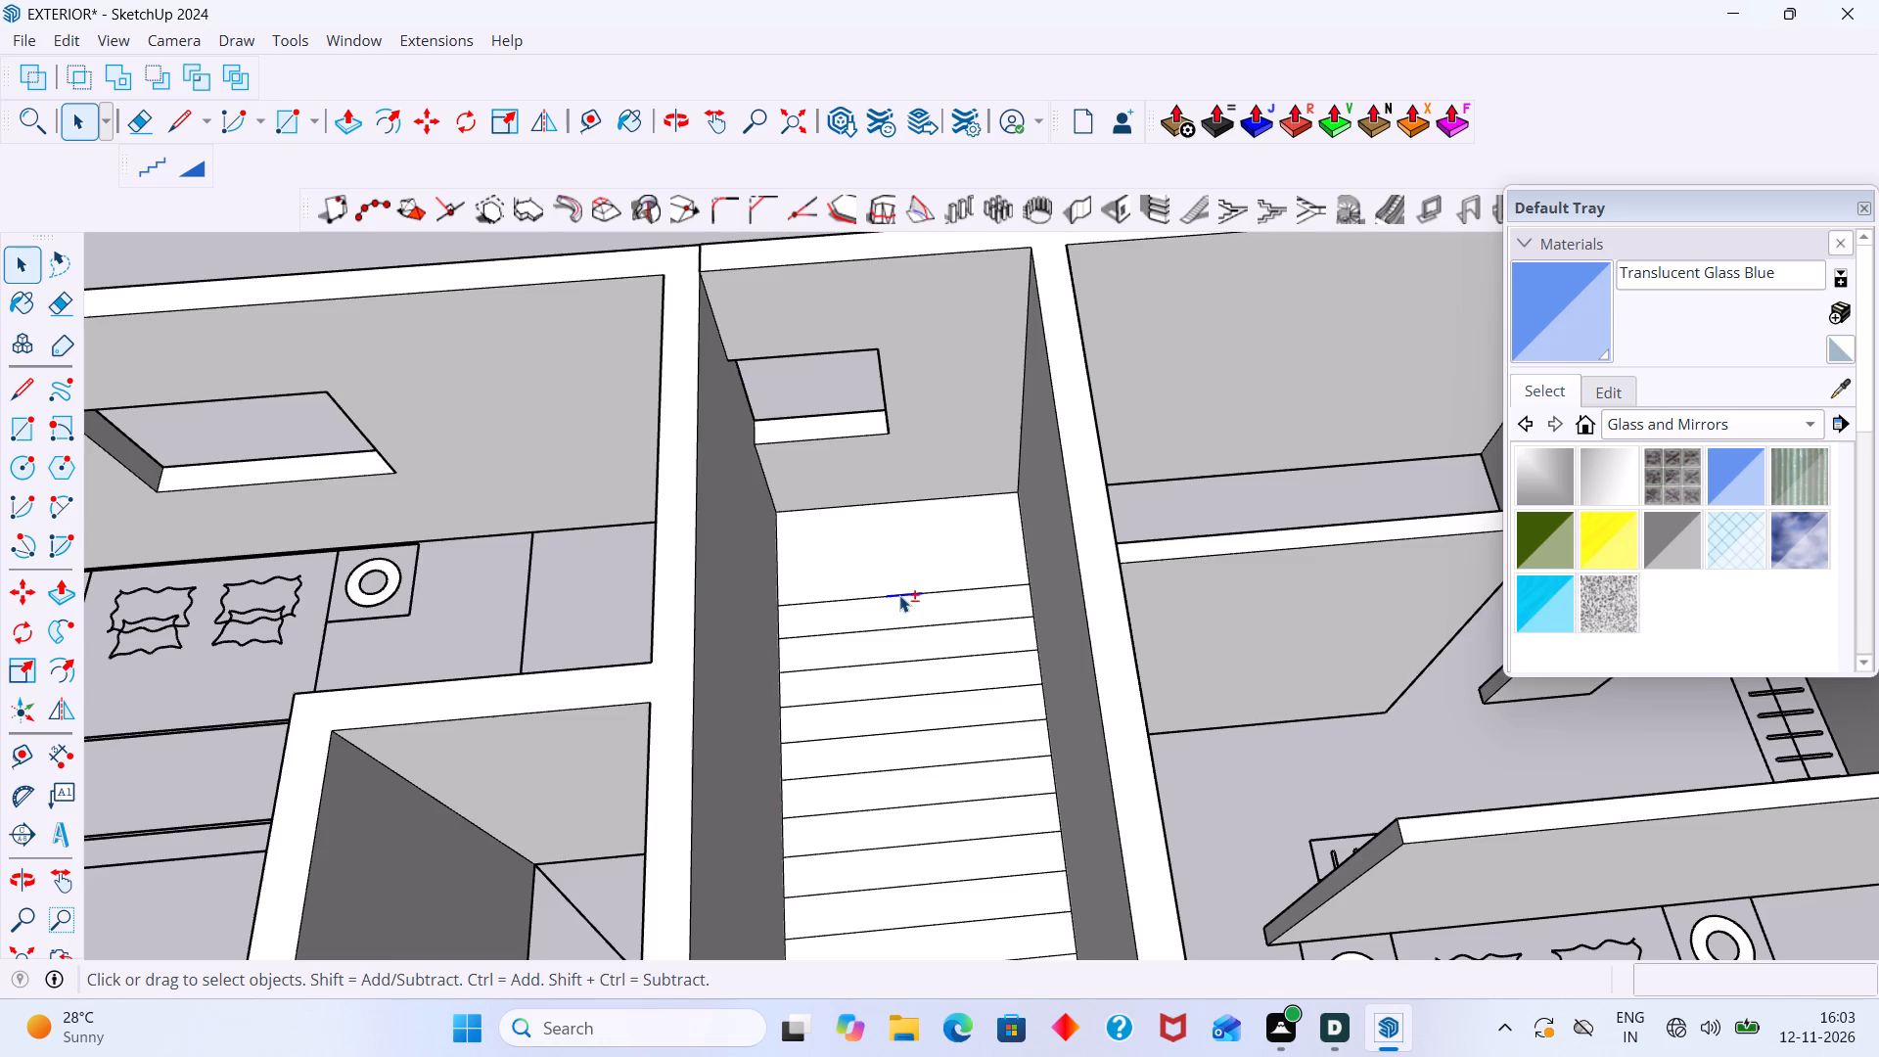
{"action": "scroll", "coordinate": [899, 595], "scroll_direction": "up", "scroll_amount": 5, "text": "shift"}
{"action": "left_click", "coordinate": [946, 589], "text": "shift"}
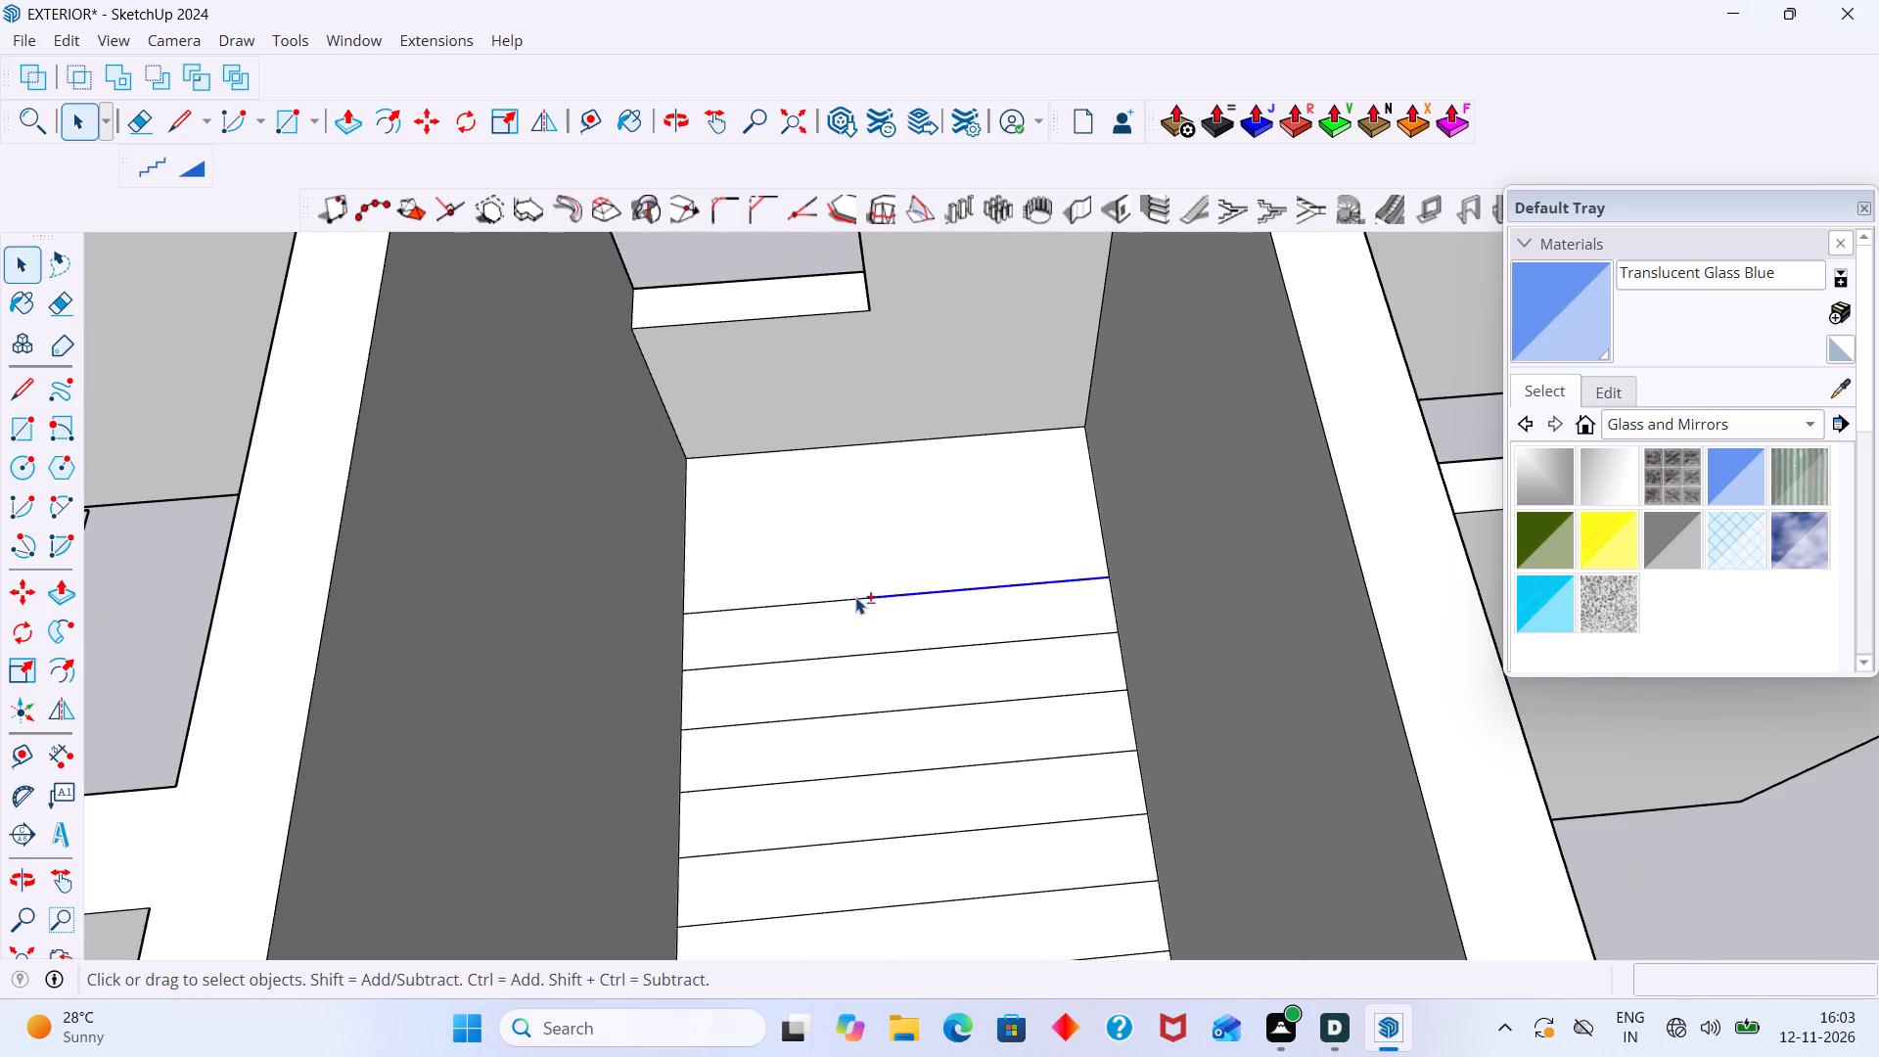
{"action": "left_click", "coordinate": [855, 597], "text": "shift"}
{"action": "right_click", "coordinate": [853, 597]}
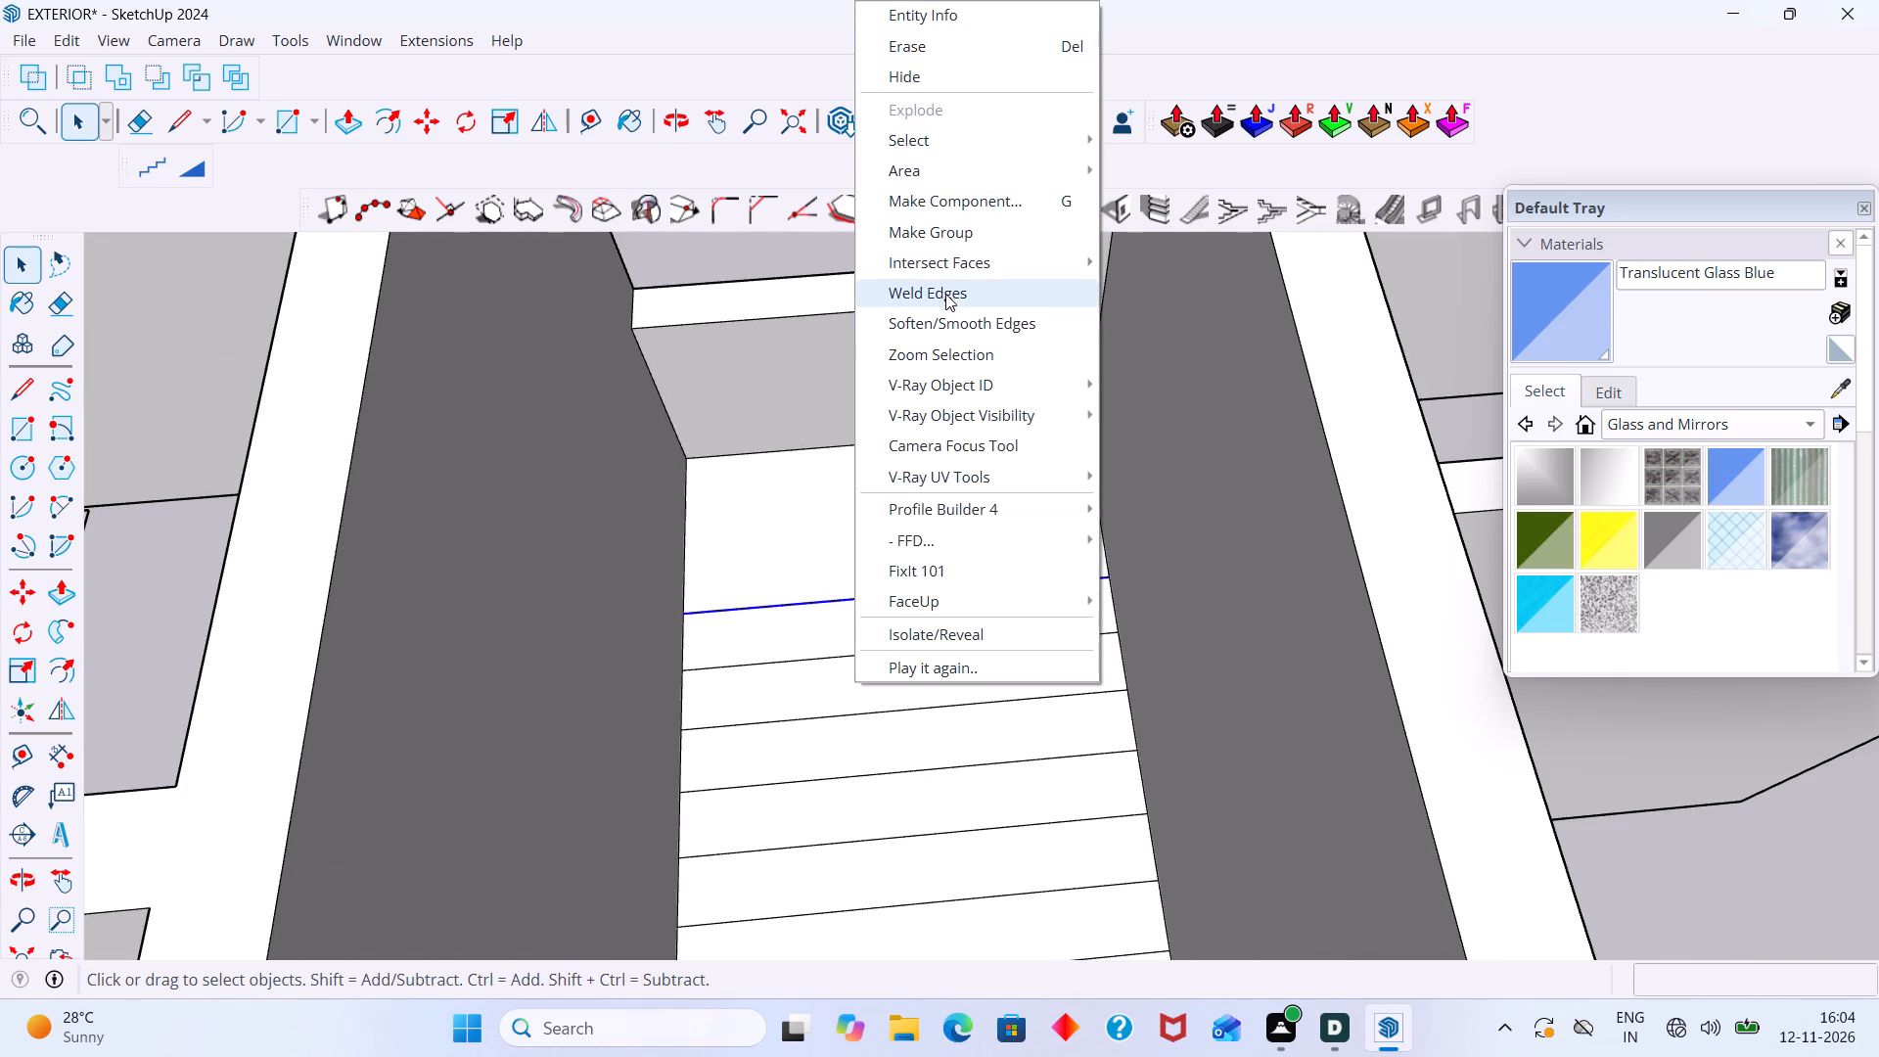
{"action": "left_click", "coordinate": [790, 266]}
{"action": "scroll", "coordinate": [760, 371], "scroll_direction": "down", "scroll_amount": 1}
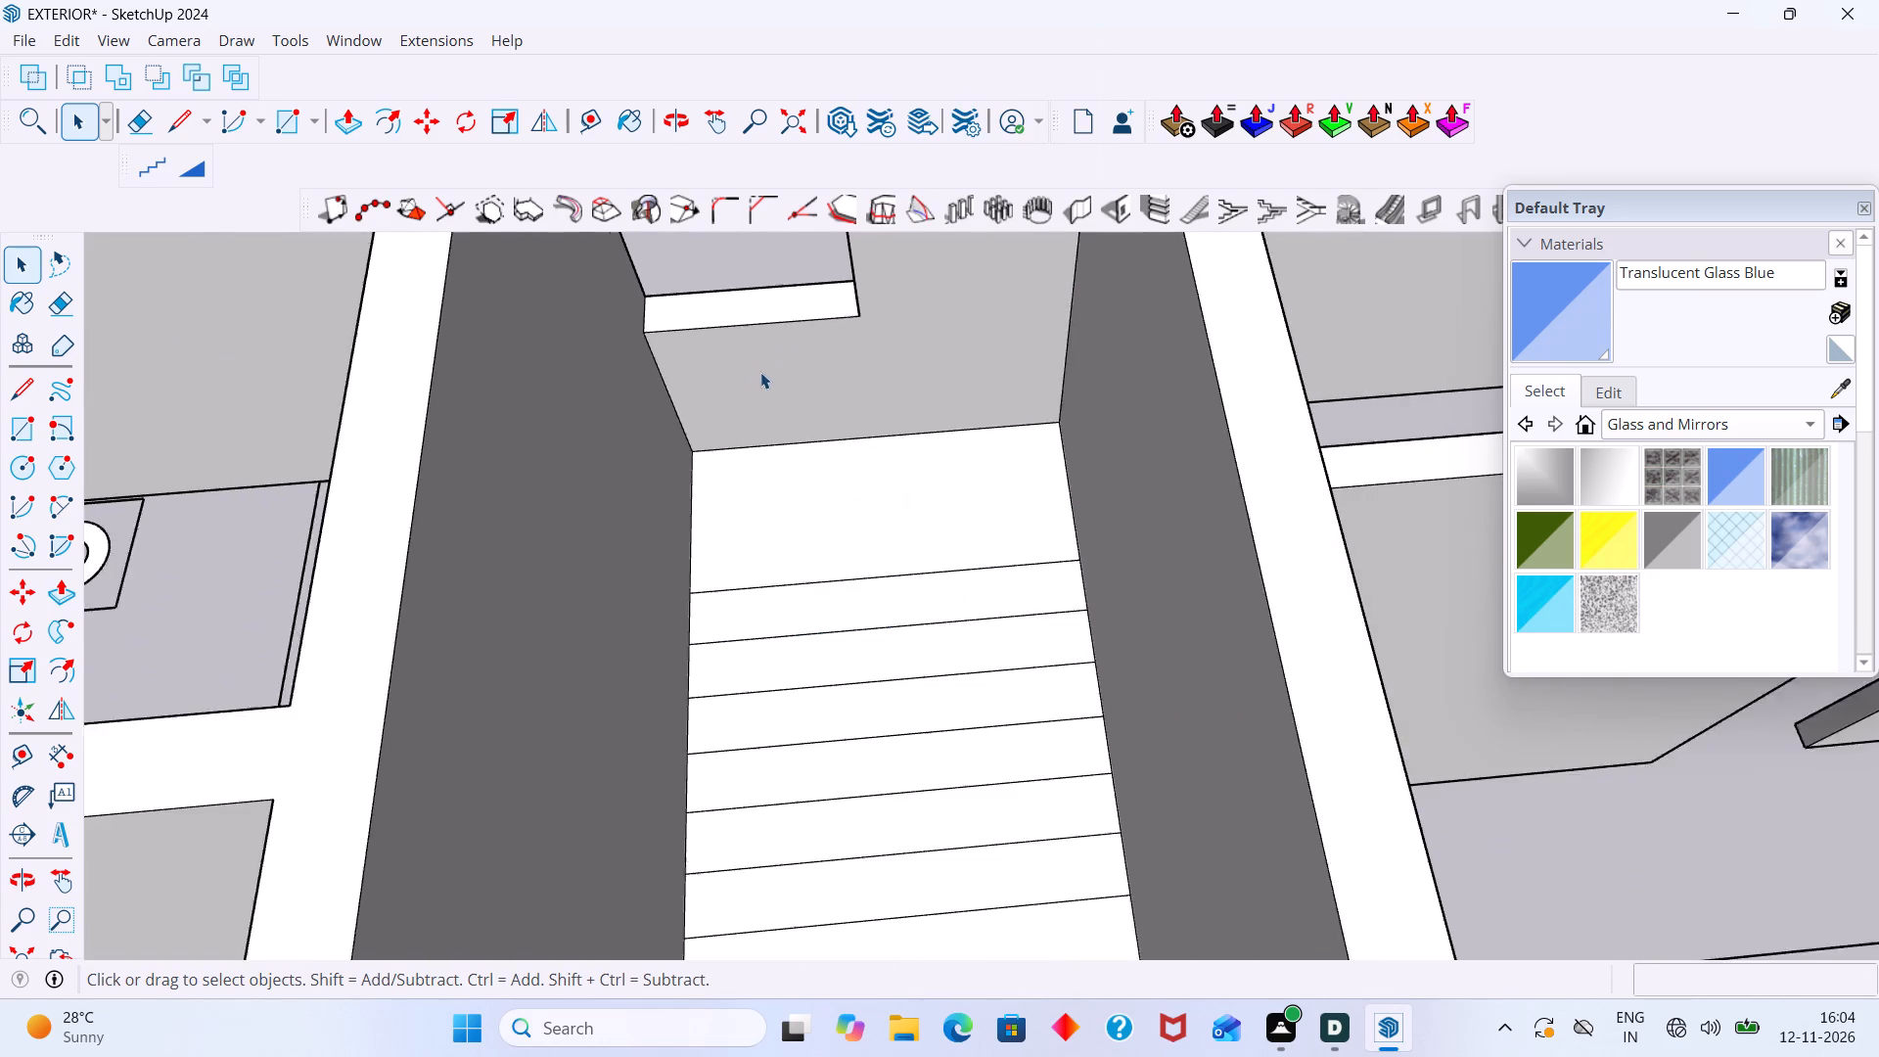
{"action": "scroll", "coordinate": [760, 372], "scroll_direction": "down", "scroll_amount": 2}
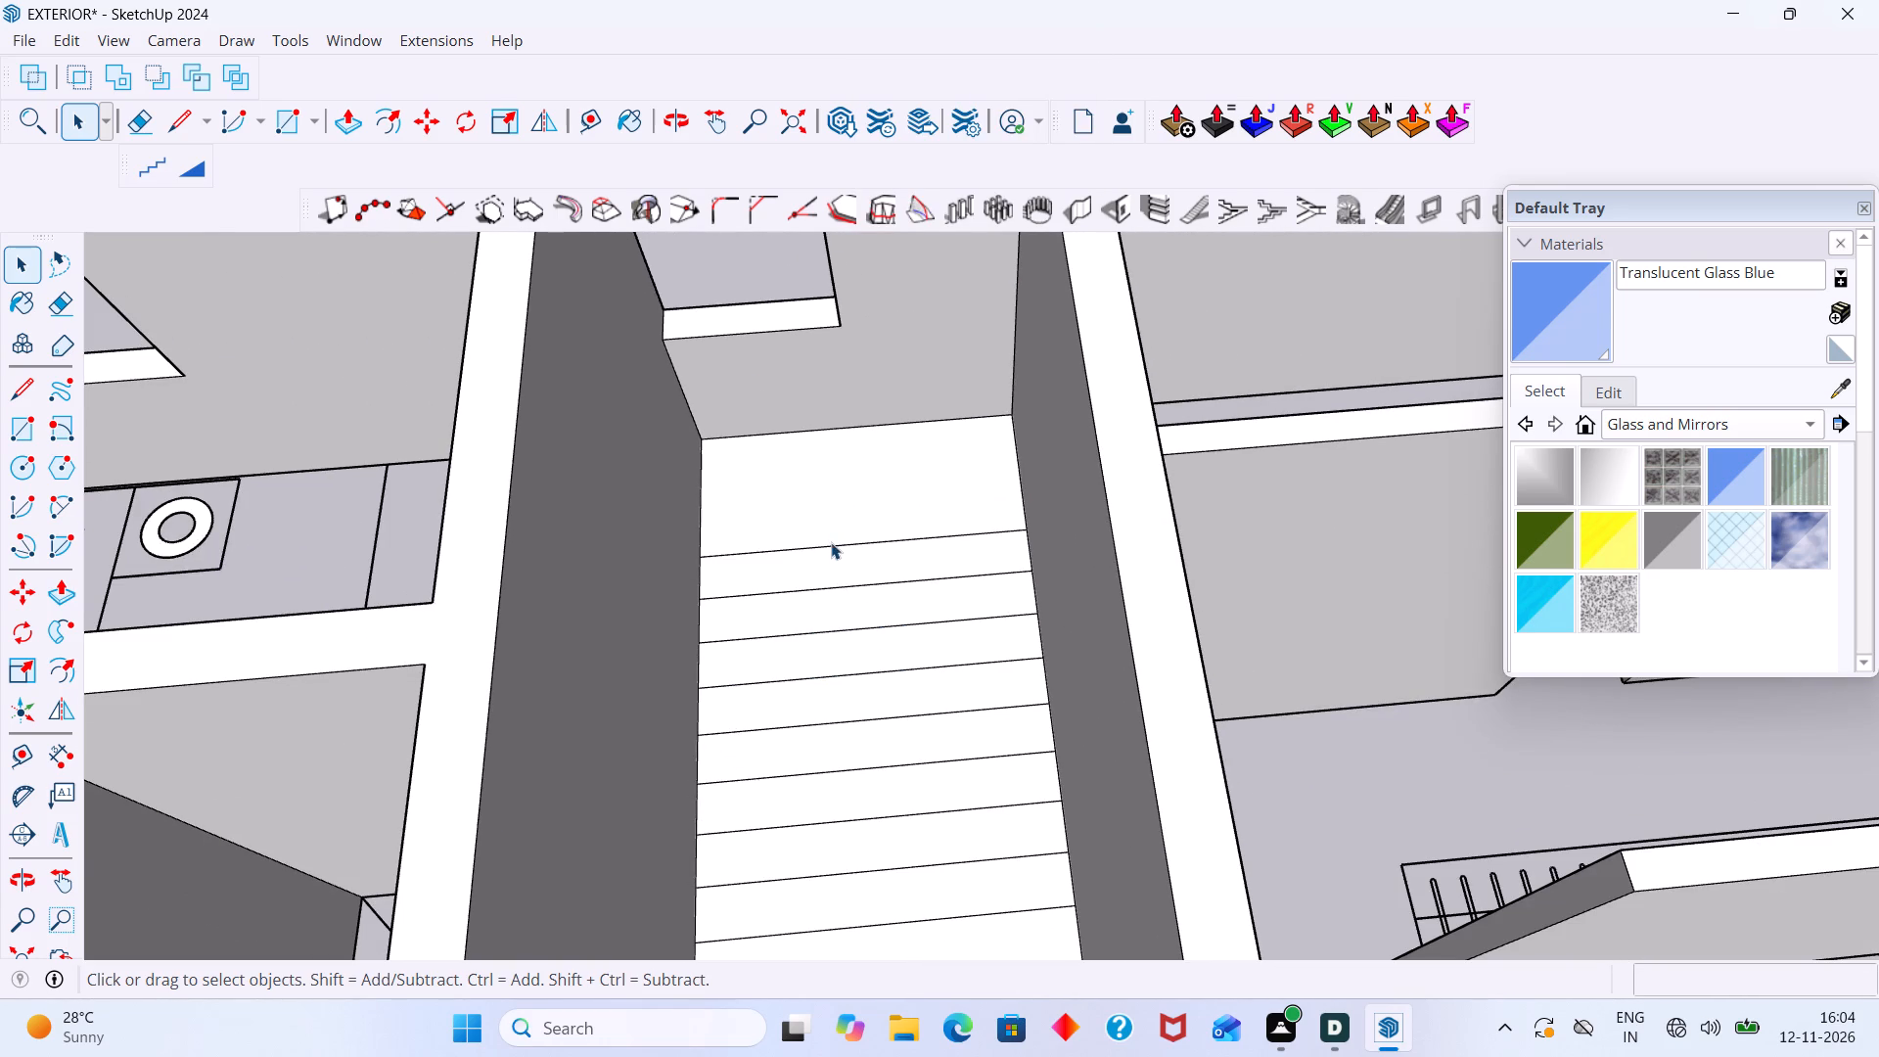
{"action": "left_click", "coordinate": [832, 541]}
{"action": "left_click", "coordinate": [843, 530]}
{"action": "left_click", "coordinate": [848, 542]}
{"action": "left_click", "coordinate": [897, 538]}
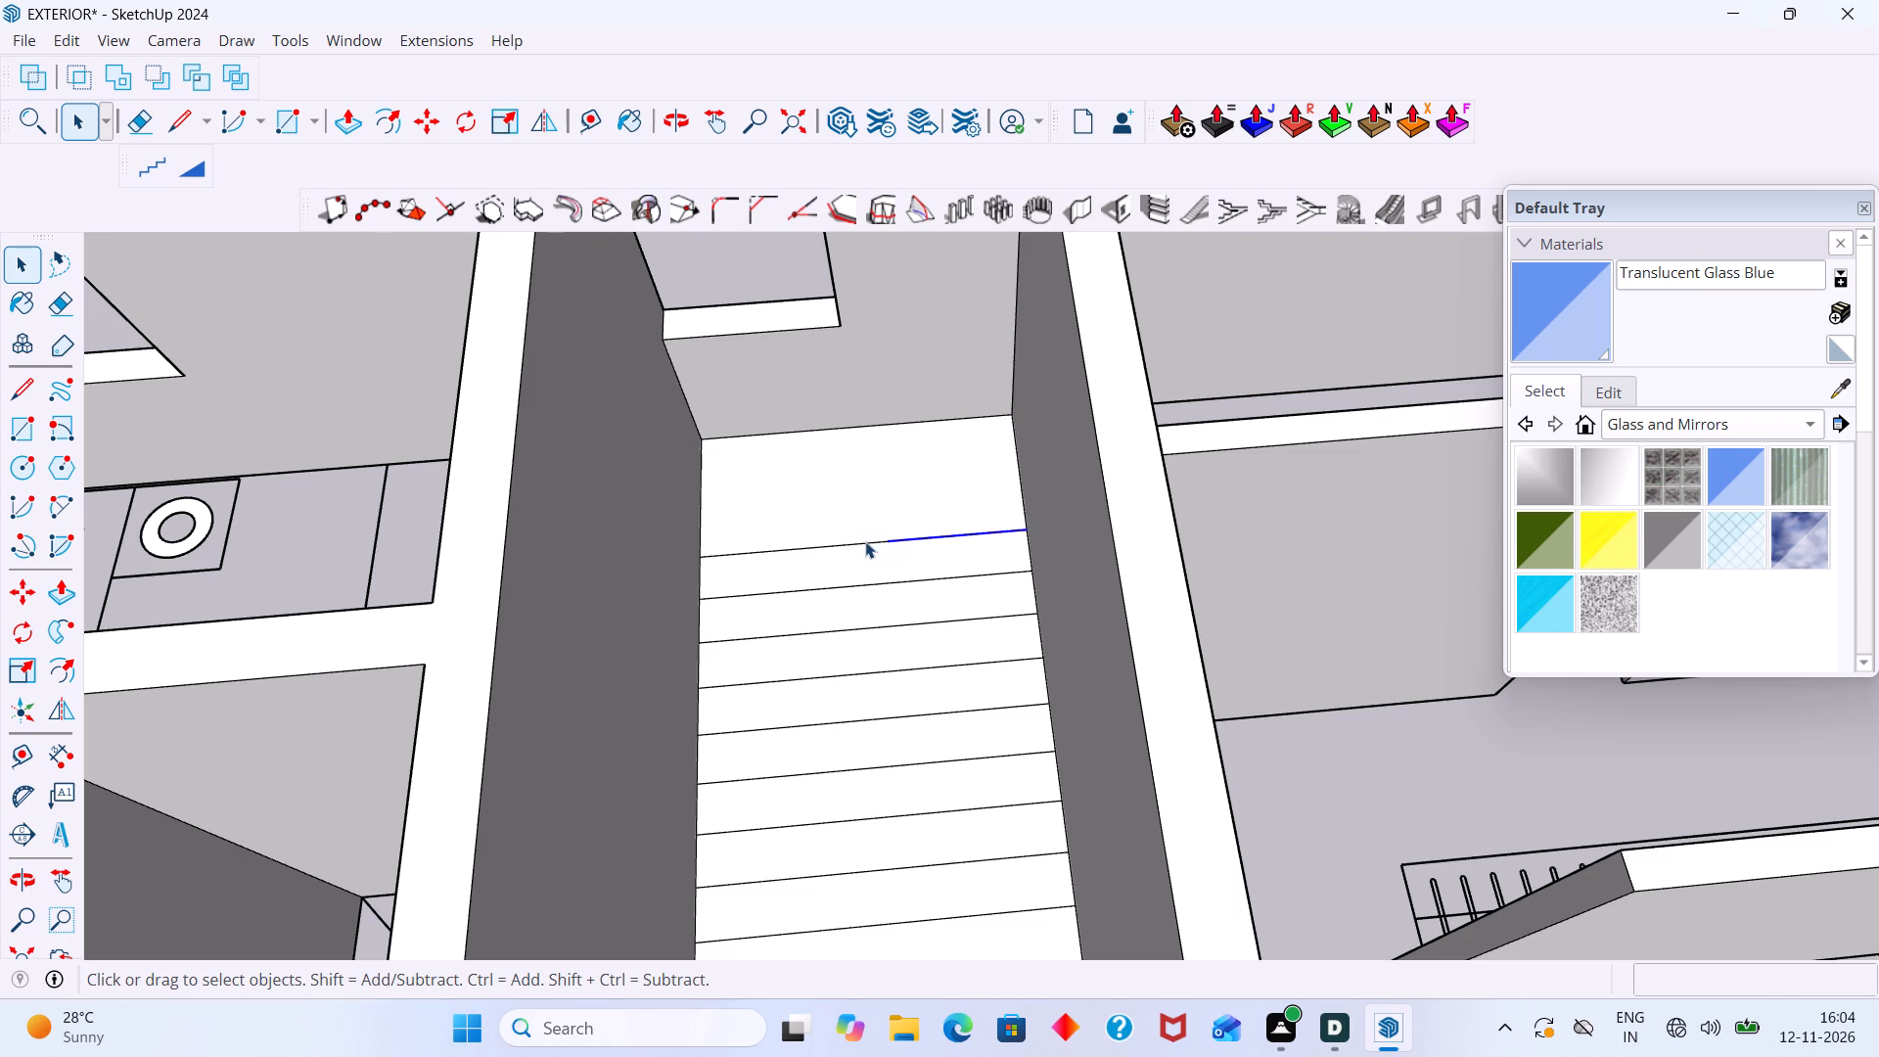
{"action": "left_click", "coordinate": [865, 541]}
{"action": "left_click", "coordinate": [818, 547]}
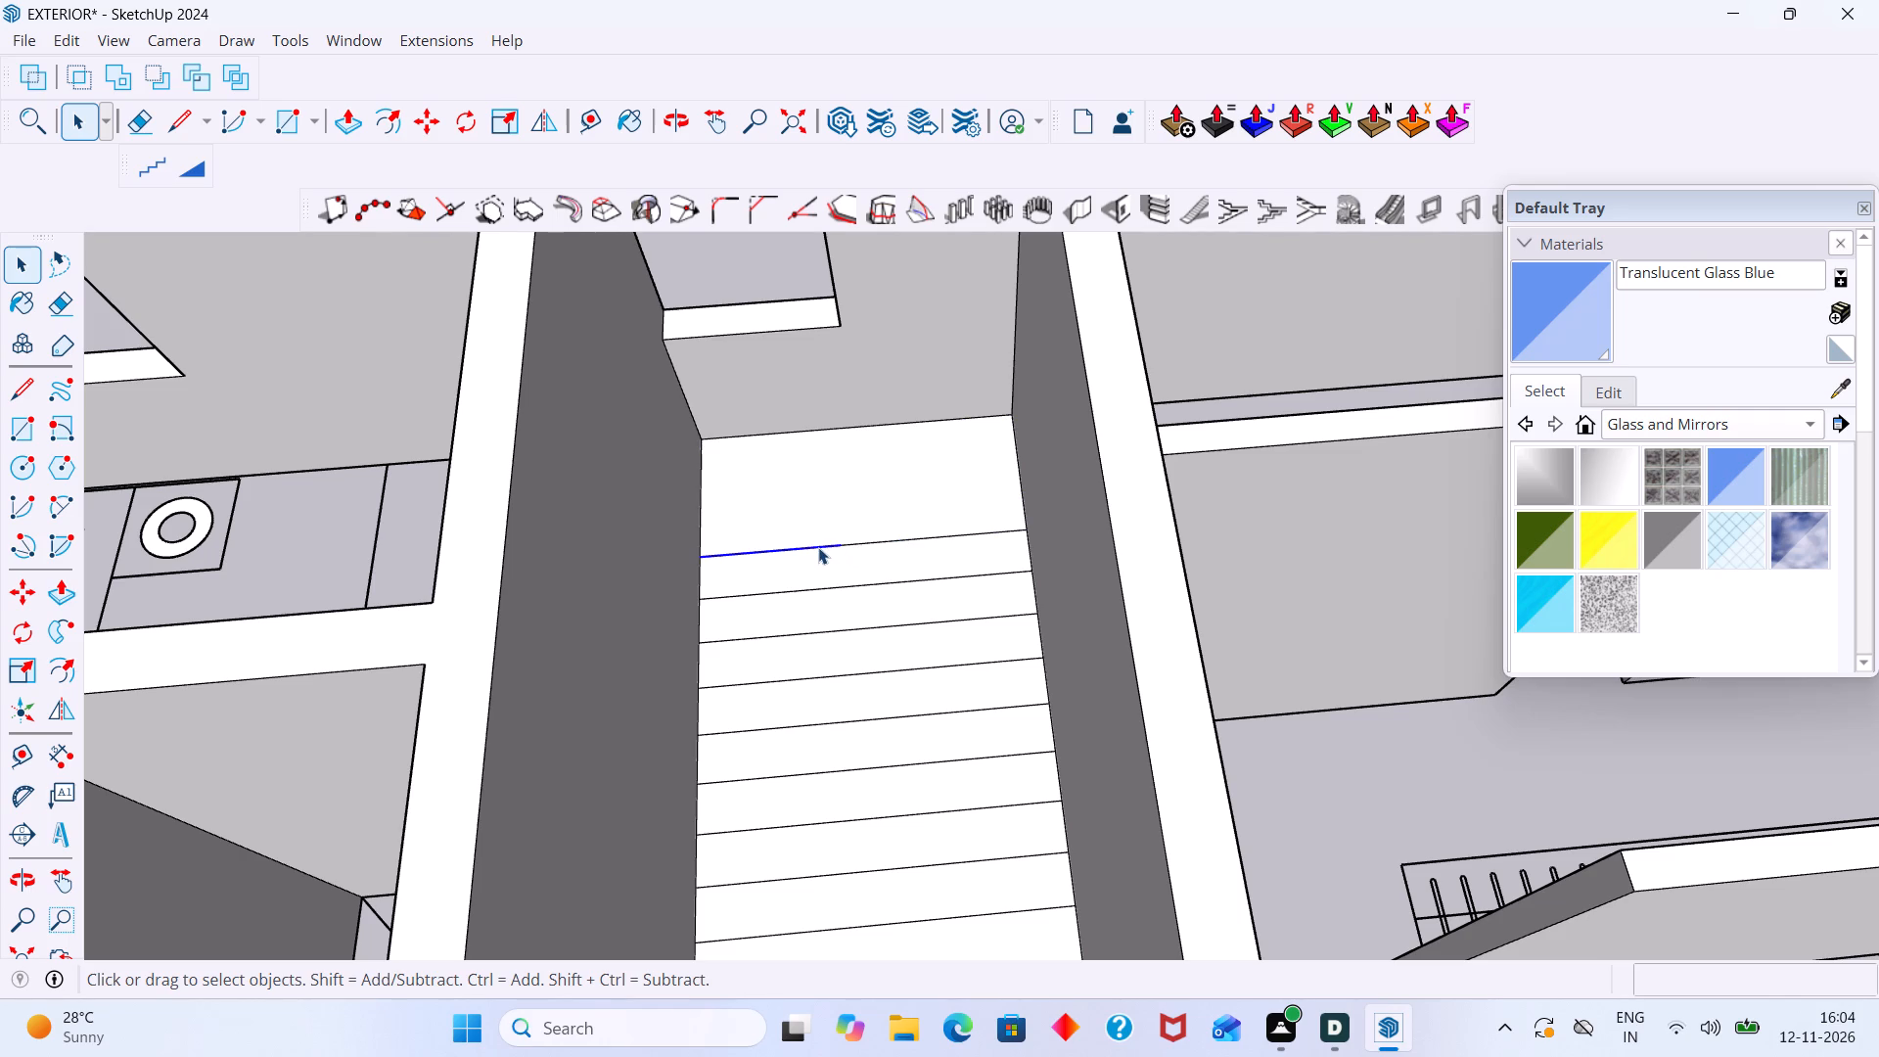
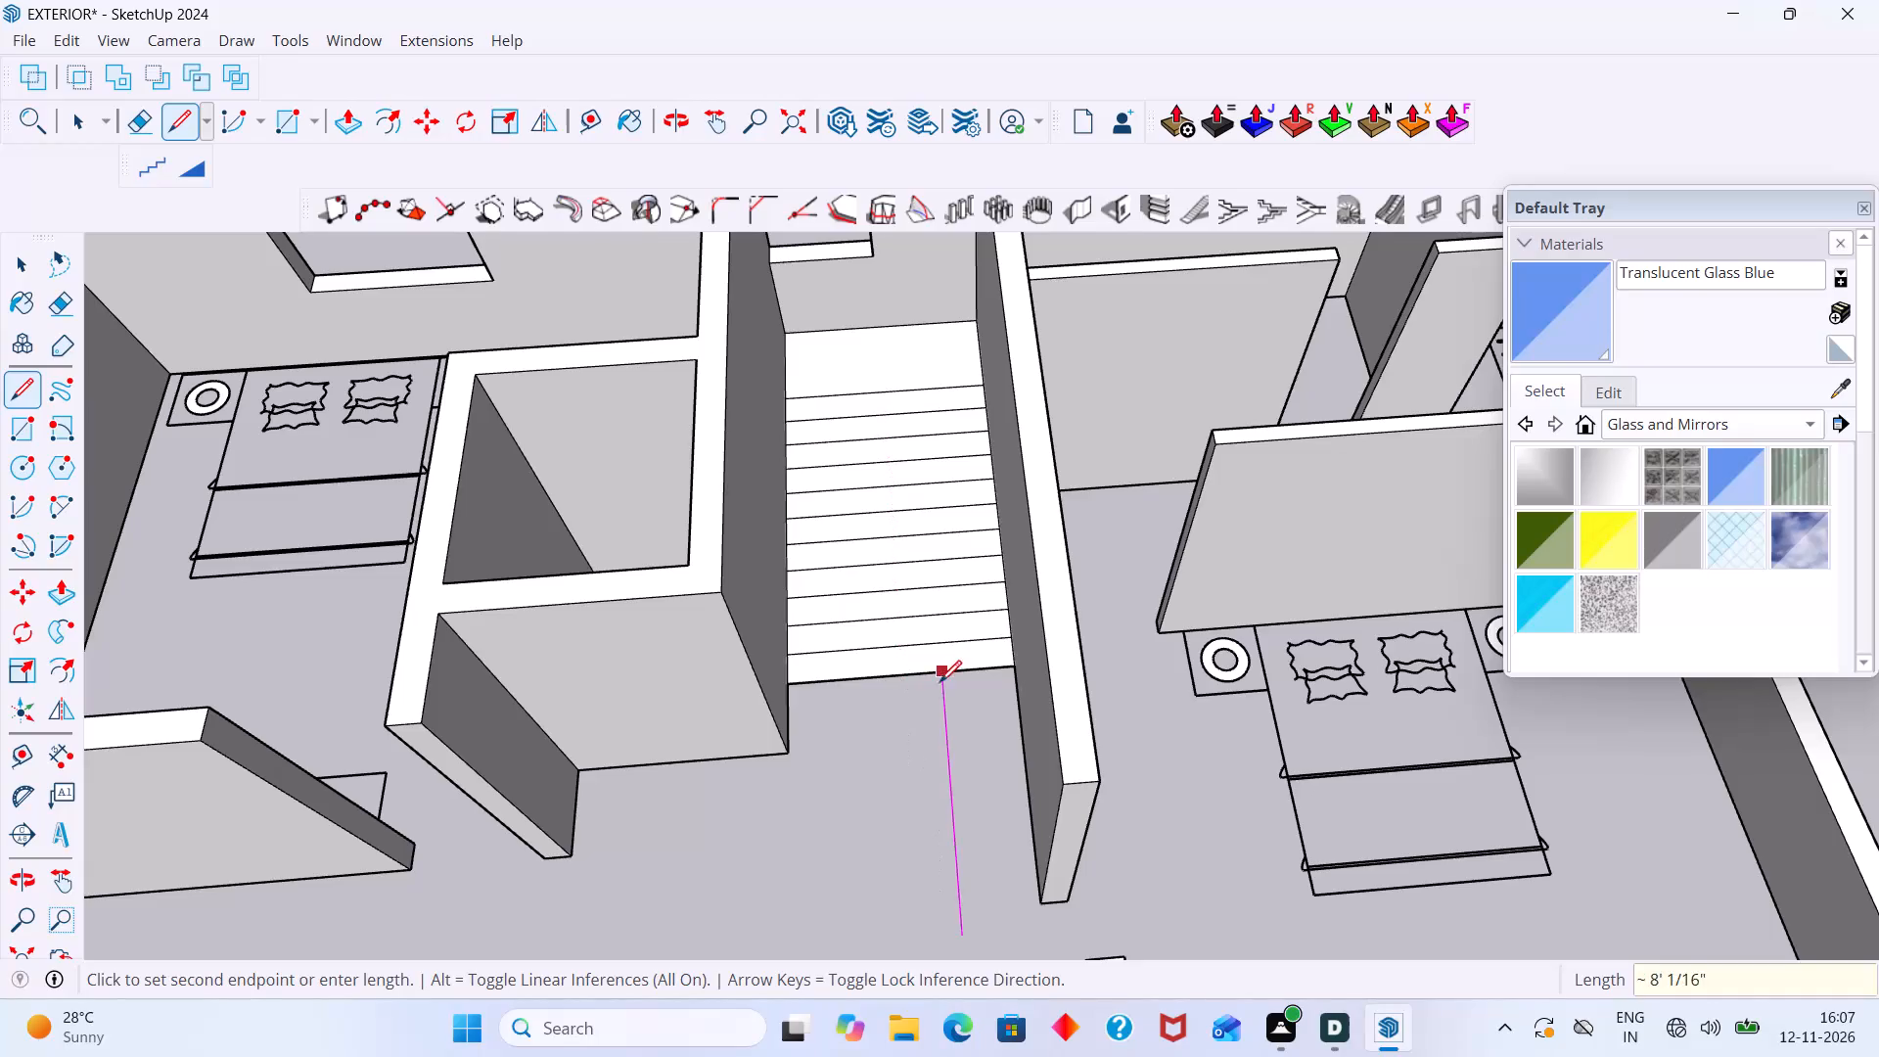
Draw a 14' dividing line along the middle of the stair, from the corridor-end edge to the back wall.
{"action": "key", "text": "space"}
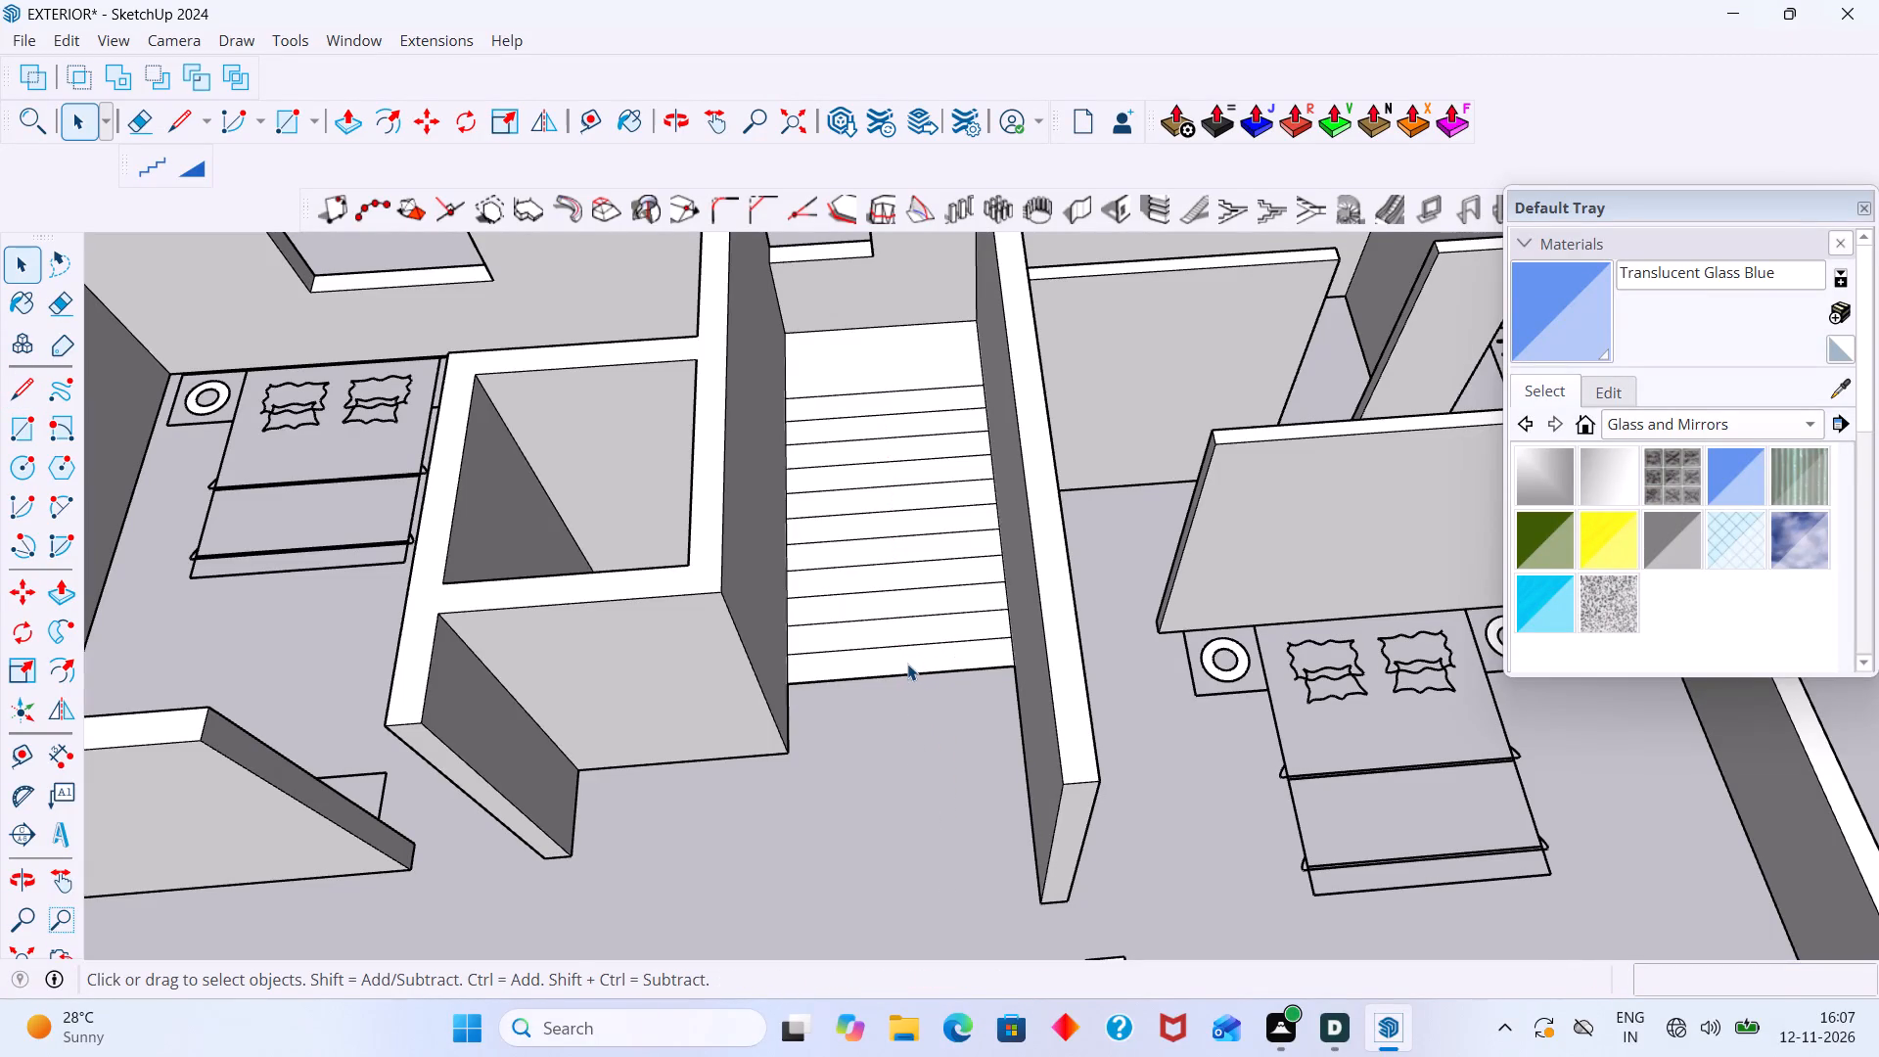
{"action": "key", "text": "l"}
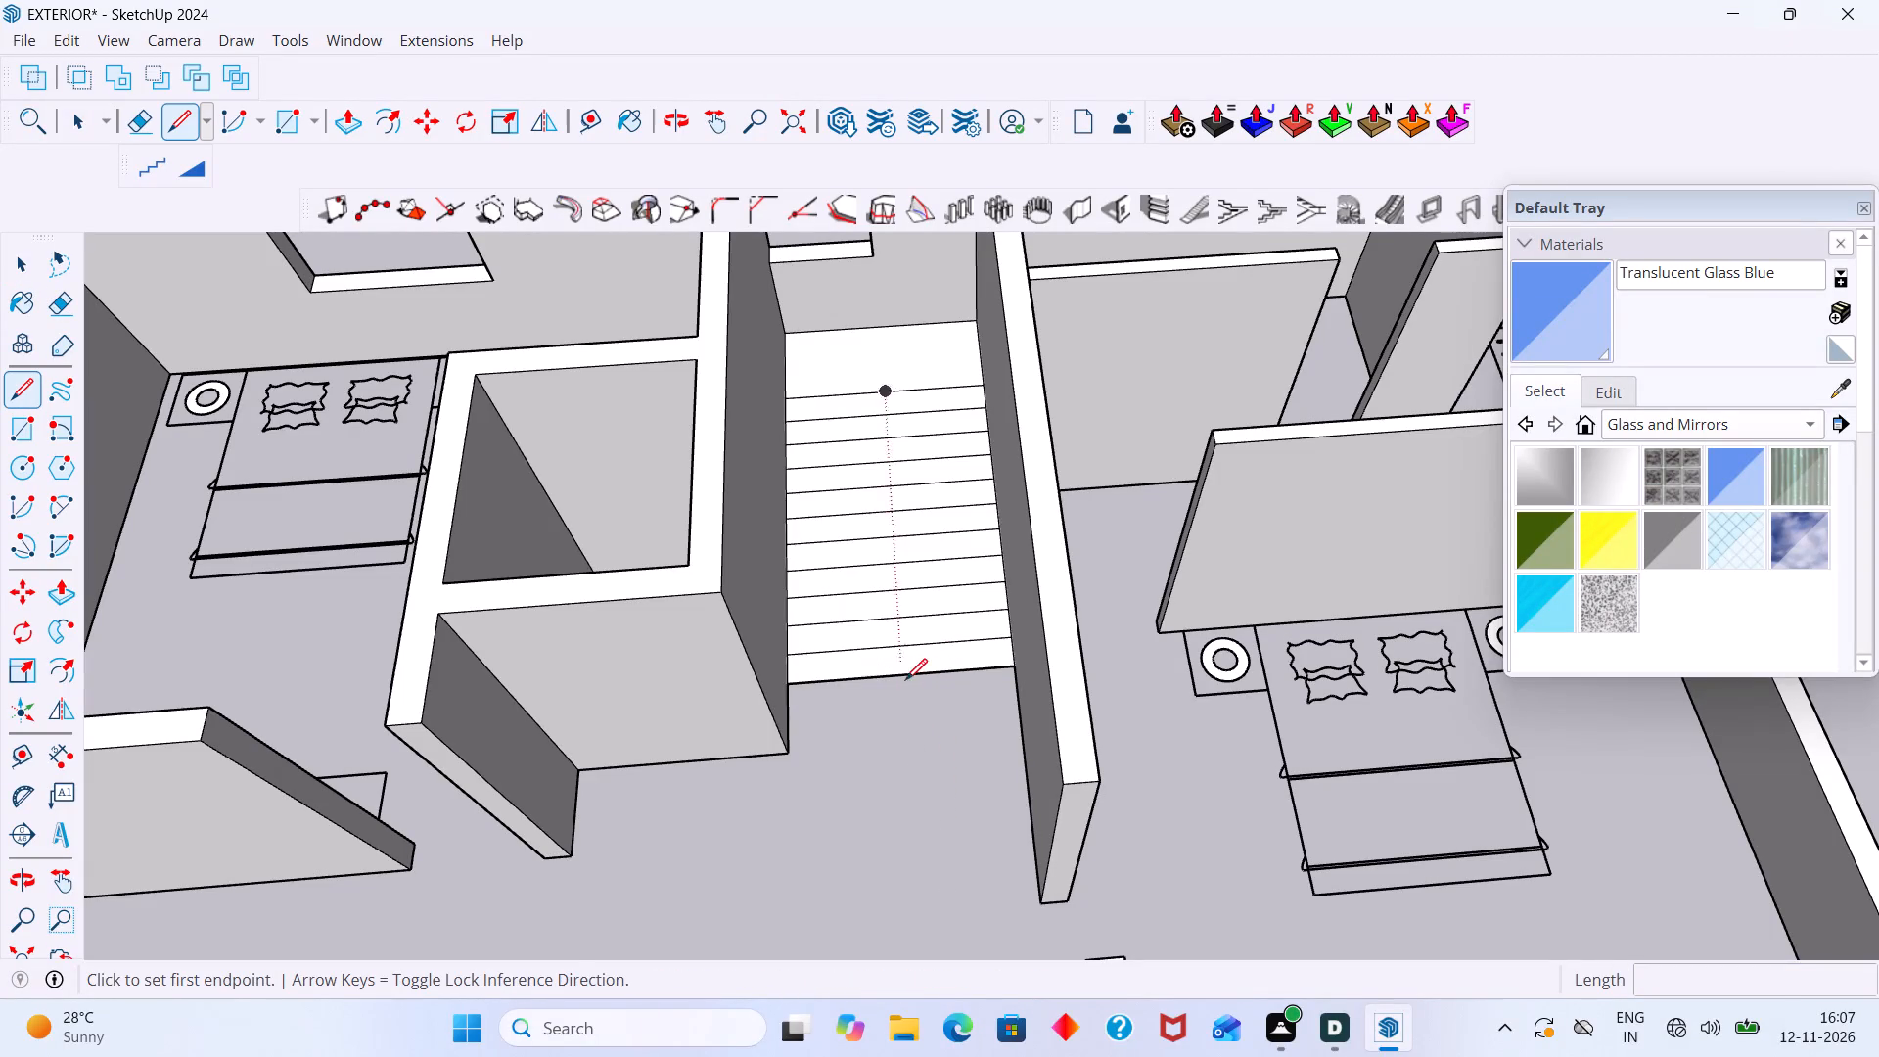
{"action": "left_click", "coordinate": [904, 673]}
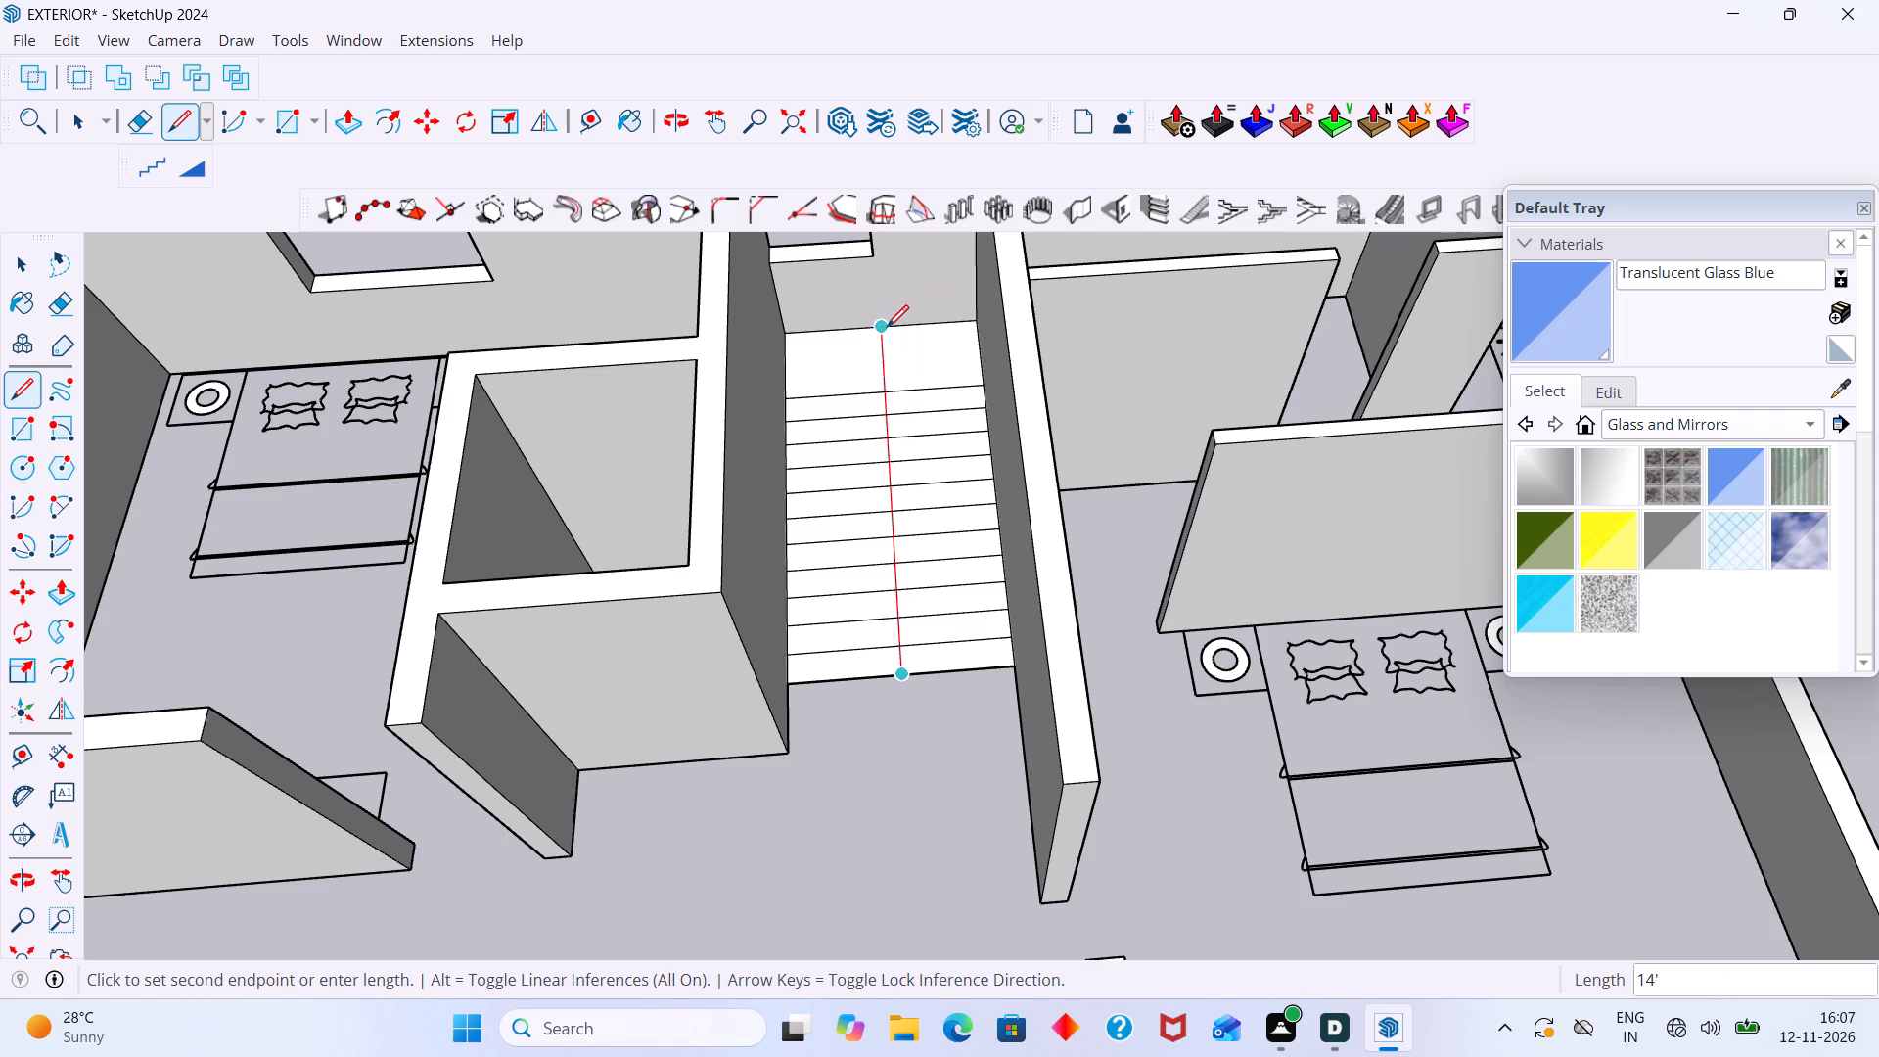
{"action": "left_click", "coordinate": [888, 326]}
{"action": "key", "text": "space"}
Select both halves of the landing and both halves of the first two tread rows beside it.
{"action": "left_click", "coordinate": [875, 369]}
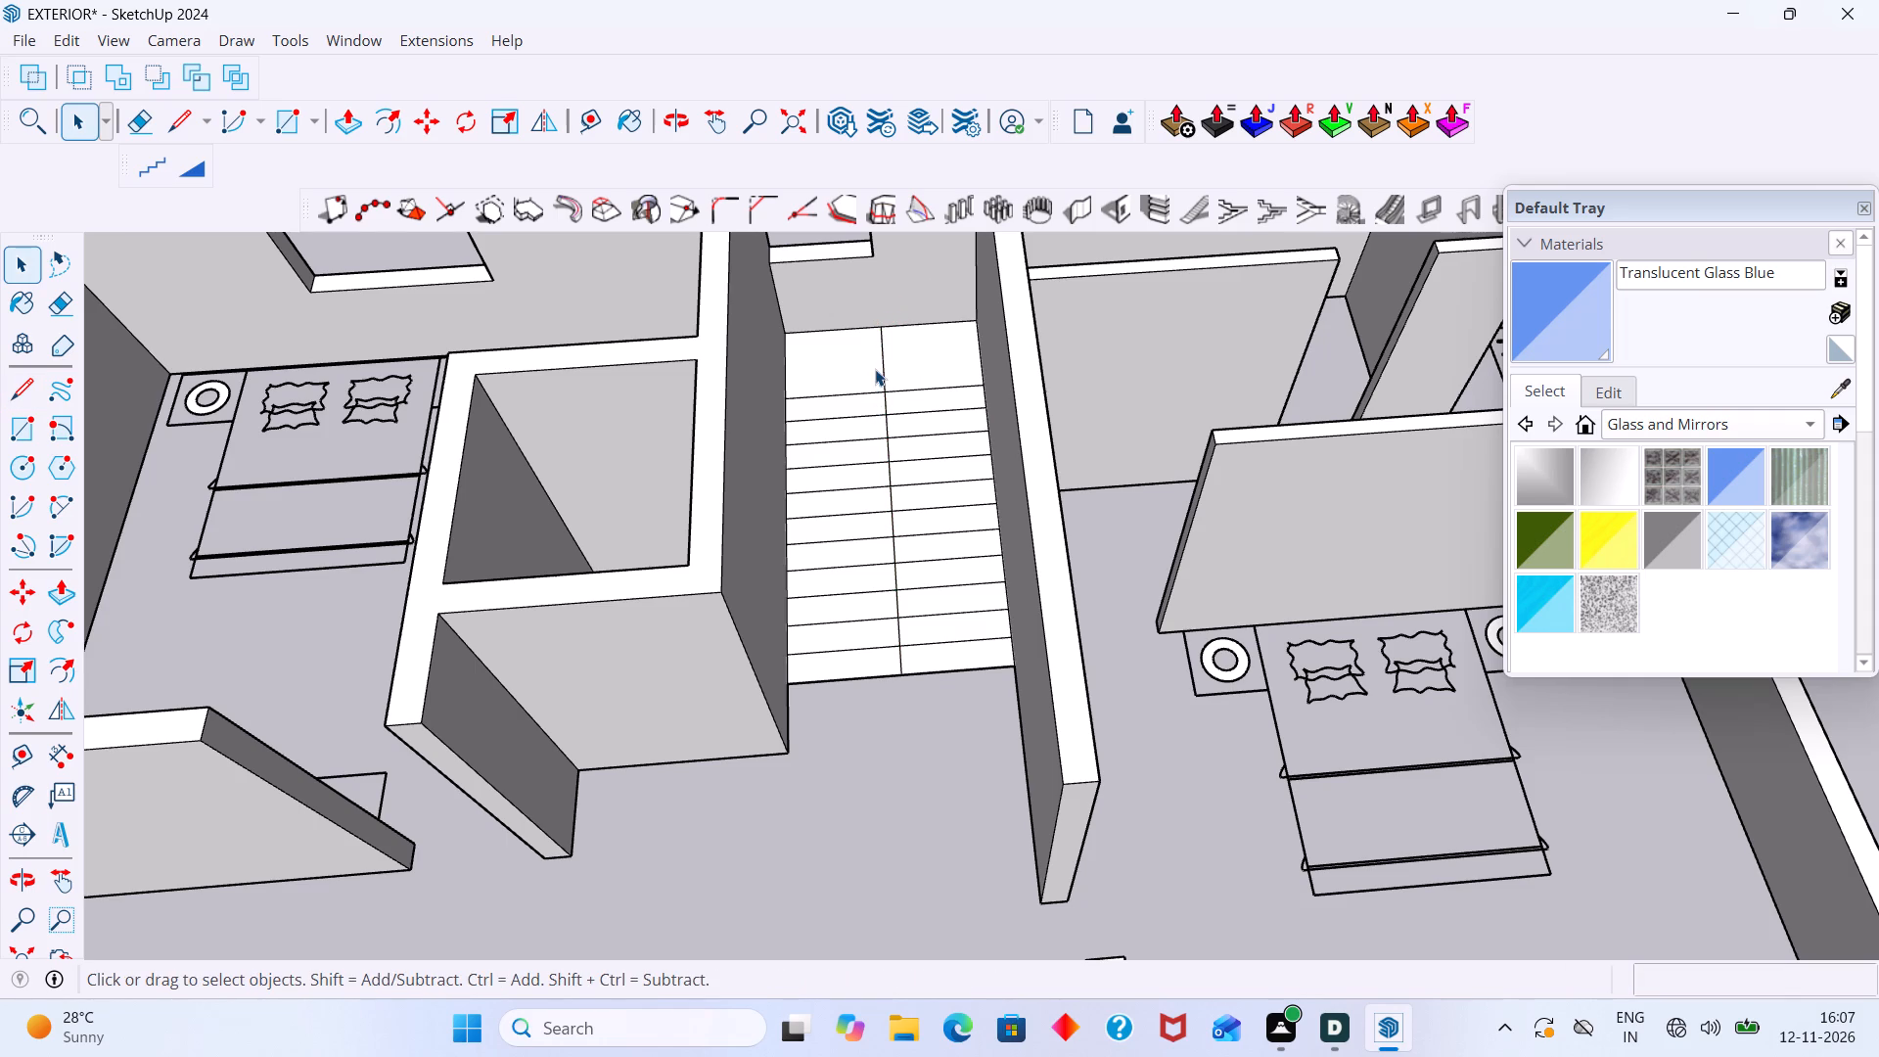
{"action": "left_click", "coordinate": [928, 375], "text": "shift"}
{"action": "scroll", "coordinate": [879, 404], "scroll_direction": "up", "scroll_amount": 4, "text": "shift"}
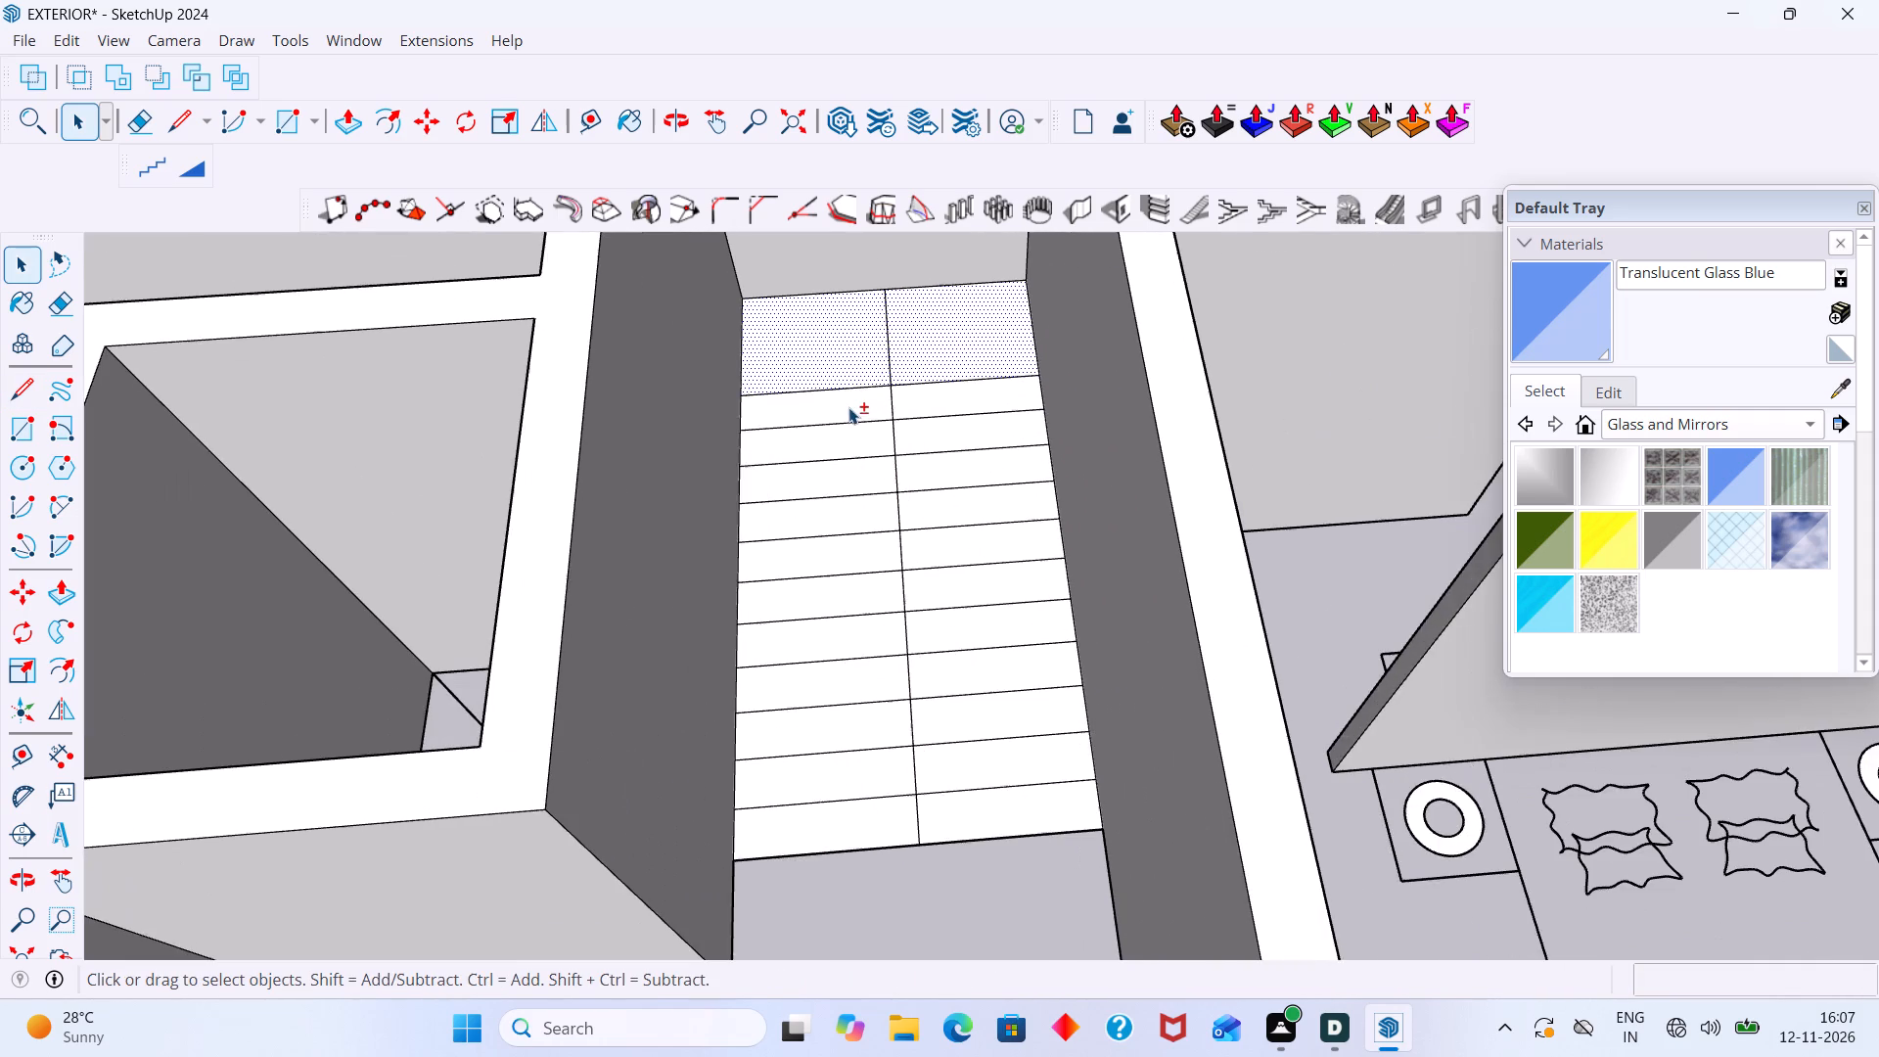
{"action": "left_click", "coordinate": [848, 407], "text": "shift"}
{"action": "scroll", "coordinate": [901, 406], "scroll_direction": "up", "scroll_amount": 3, "text": "shift"}
{"action": "left_click", "coordinate": [915, 402], "text": "shift"}
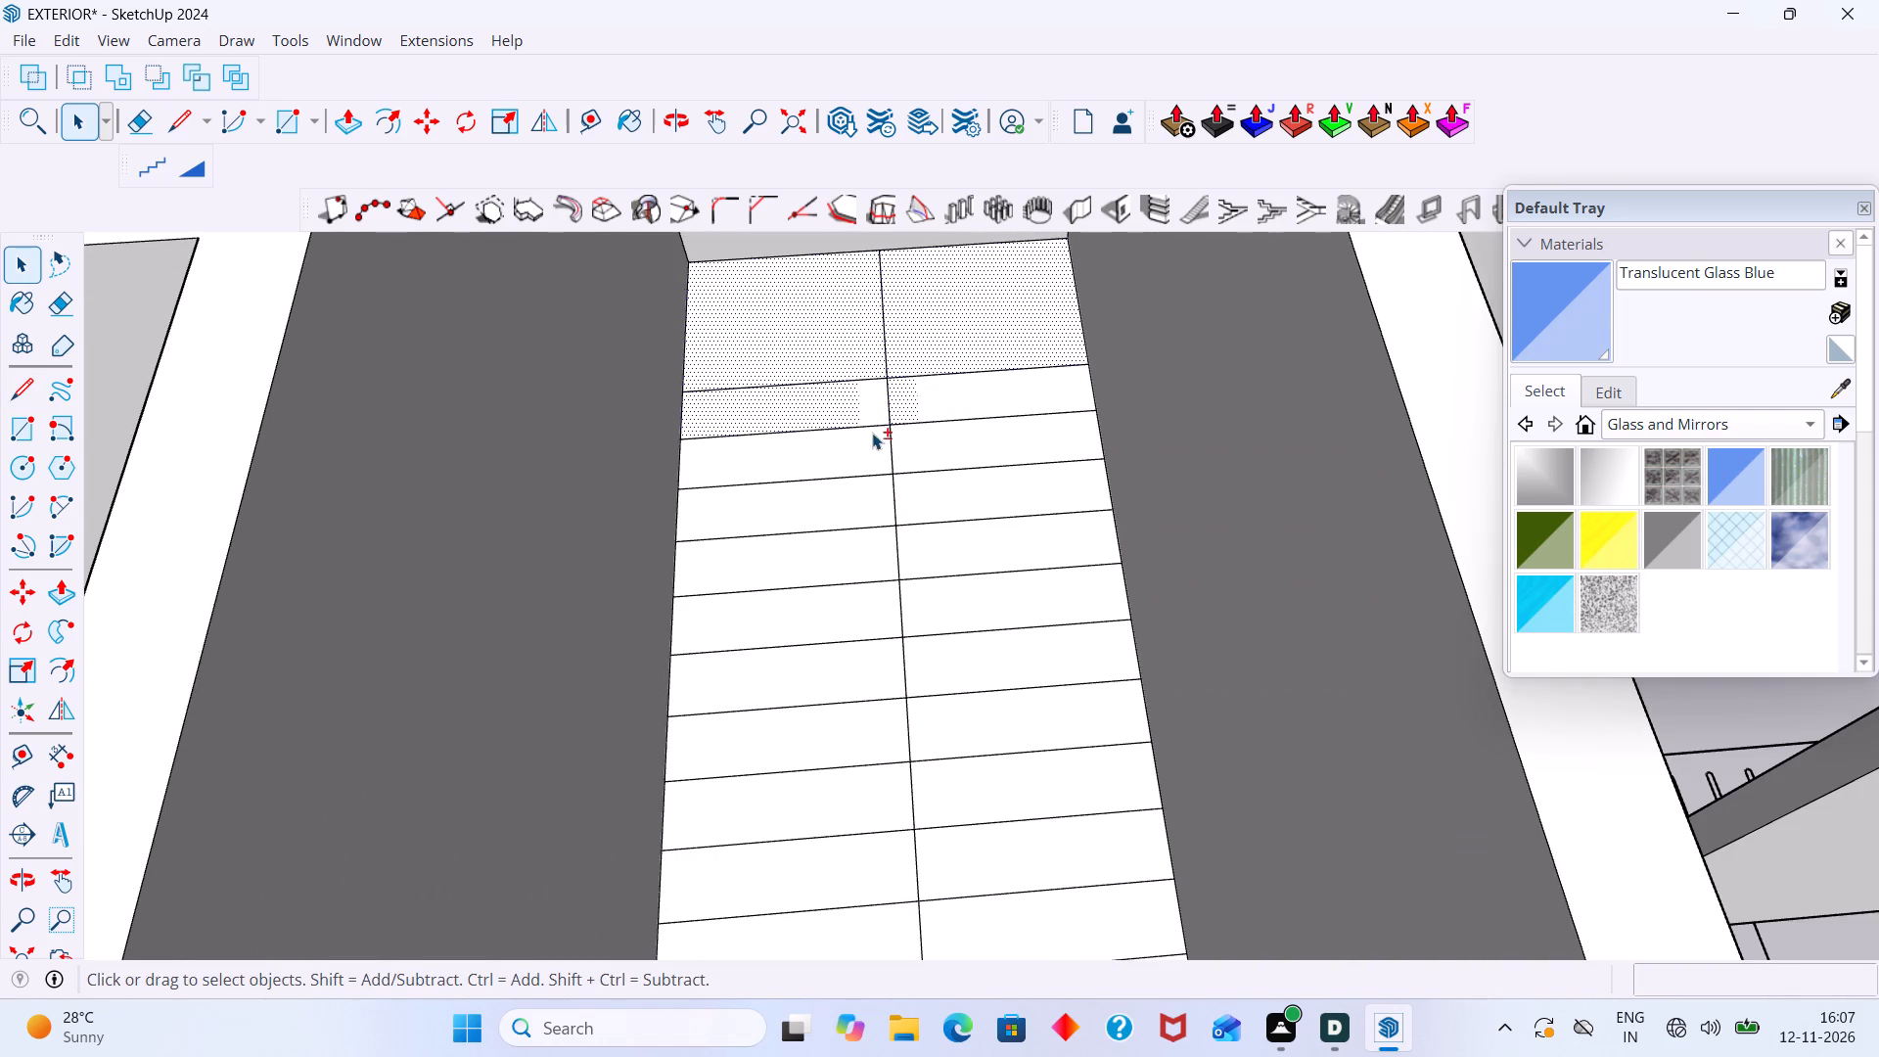
{"action": "scroll", "coordinate": [869, 436], "scroll_direction": "up", "scroll_amount": 5, "text": "shift"}
{"action": "left_click", "coordinate": [874, 407], "text": "shift"}
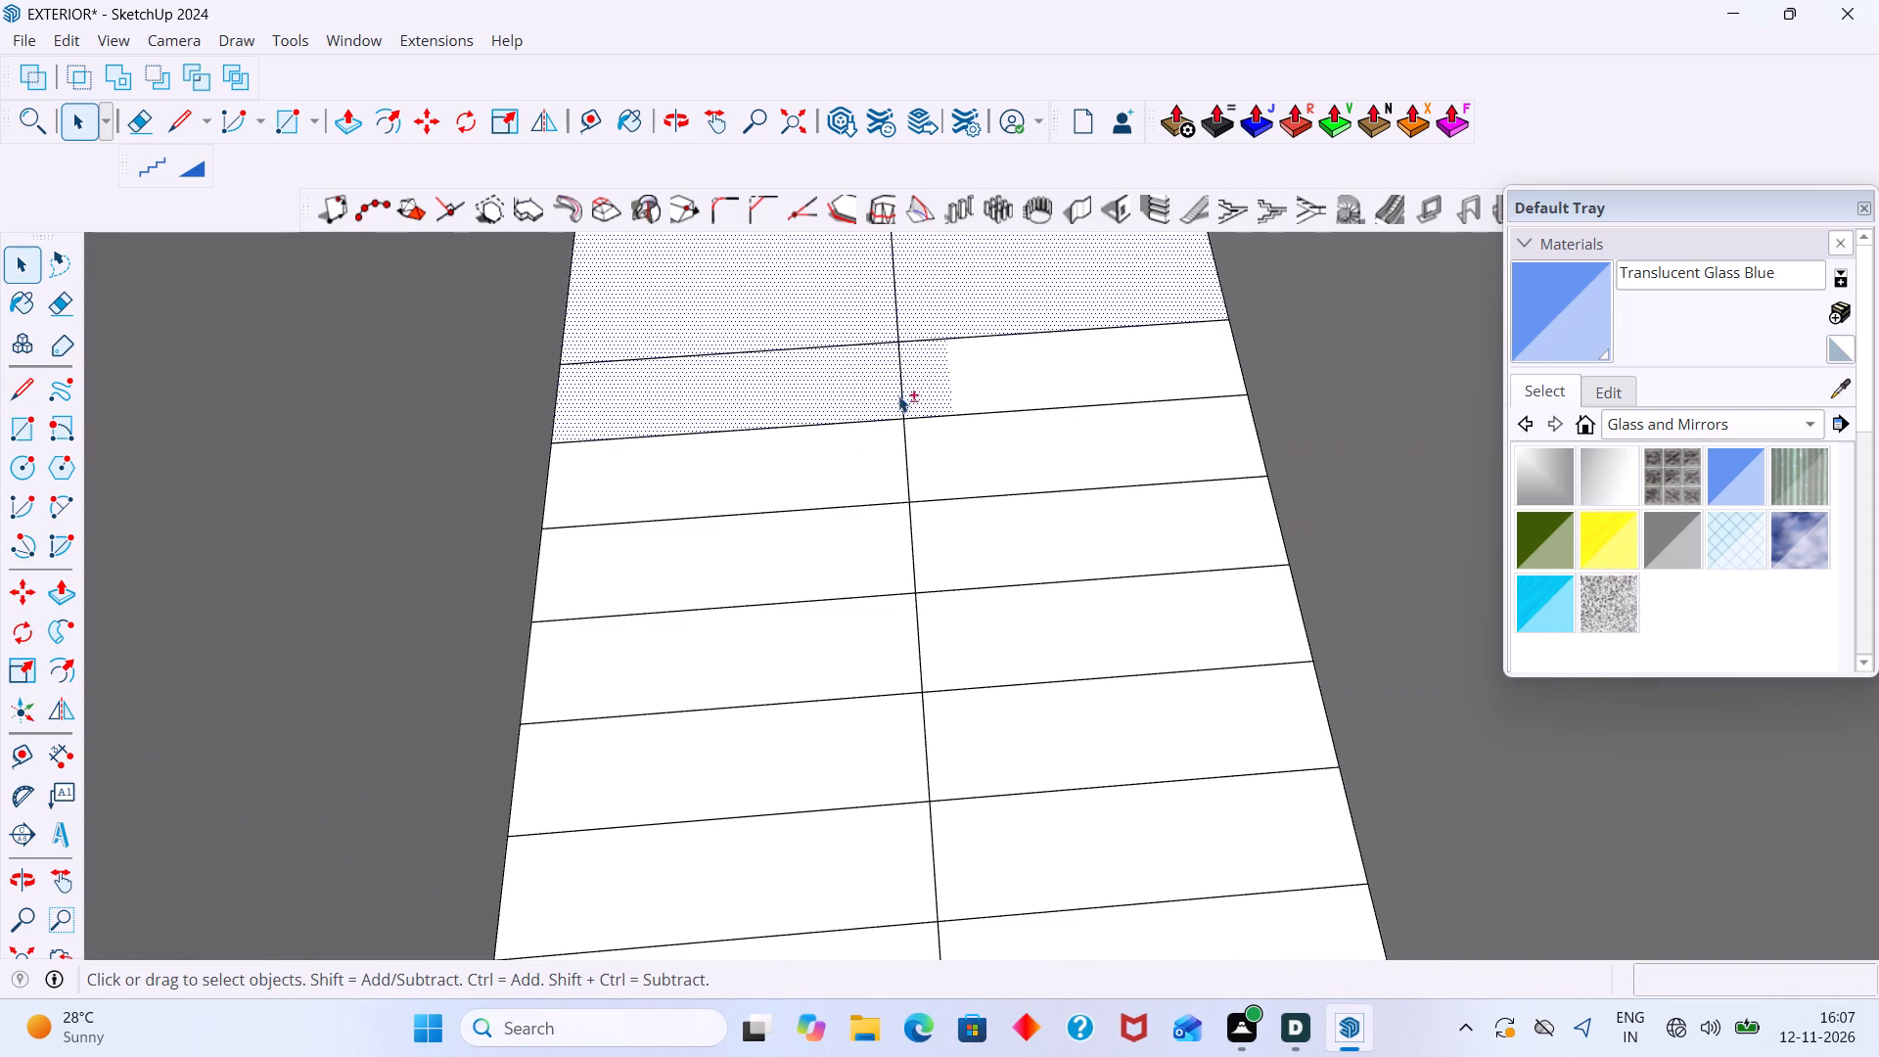
{"action": "left_click", "coordinate": [970, 385], "text": "shift"}
{"action": "left_click", "coordinate": [835, 479], "text": "shift"}
{"action": "left_click", "coordinate": [1031, 455], "text": "shift"}
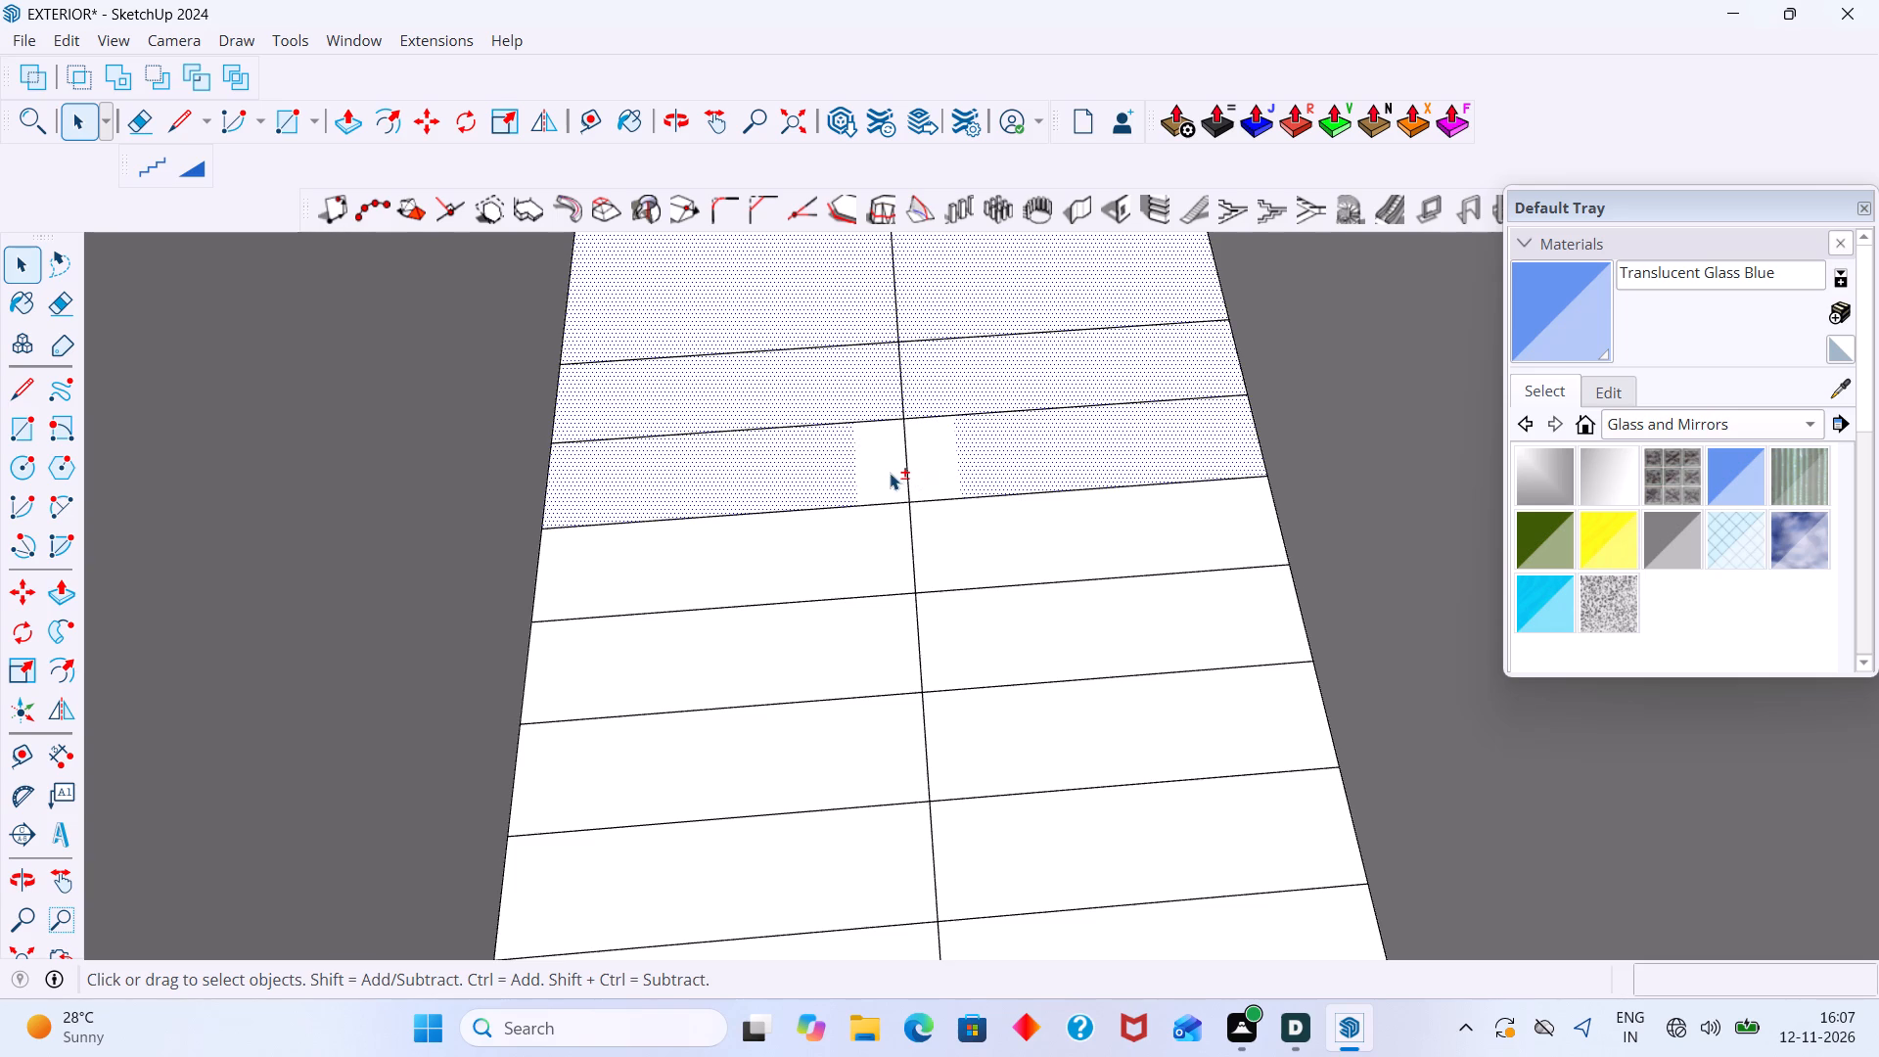
{"action": "left_click", "coordinate": [889, 473], "text": "shift"}
{"action": "left_click", "coordinate": [974, 450], "text": "shift"}
{"action": "left_click", "coordinate": [947, 458], "text": "shift"}
{"action": "left_click", "coordinate": [967, 454], "text": "shift"}
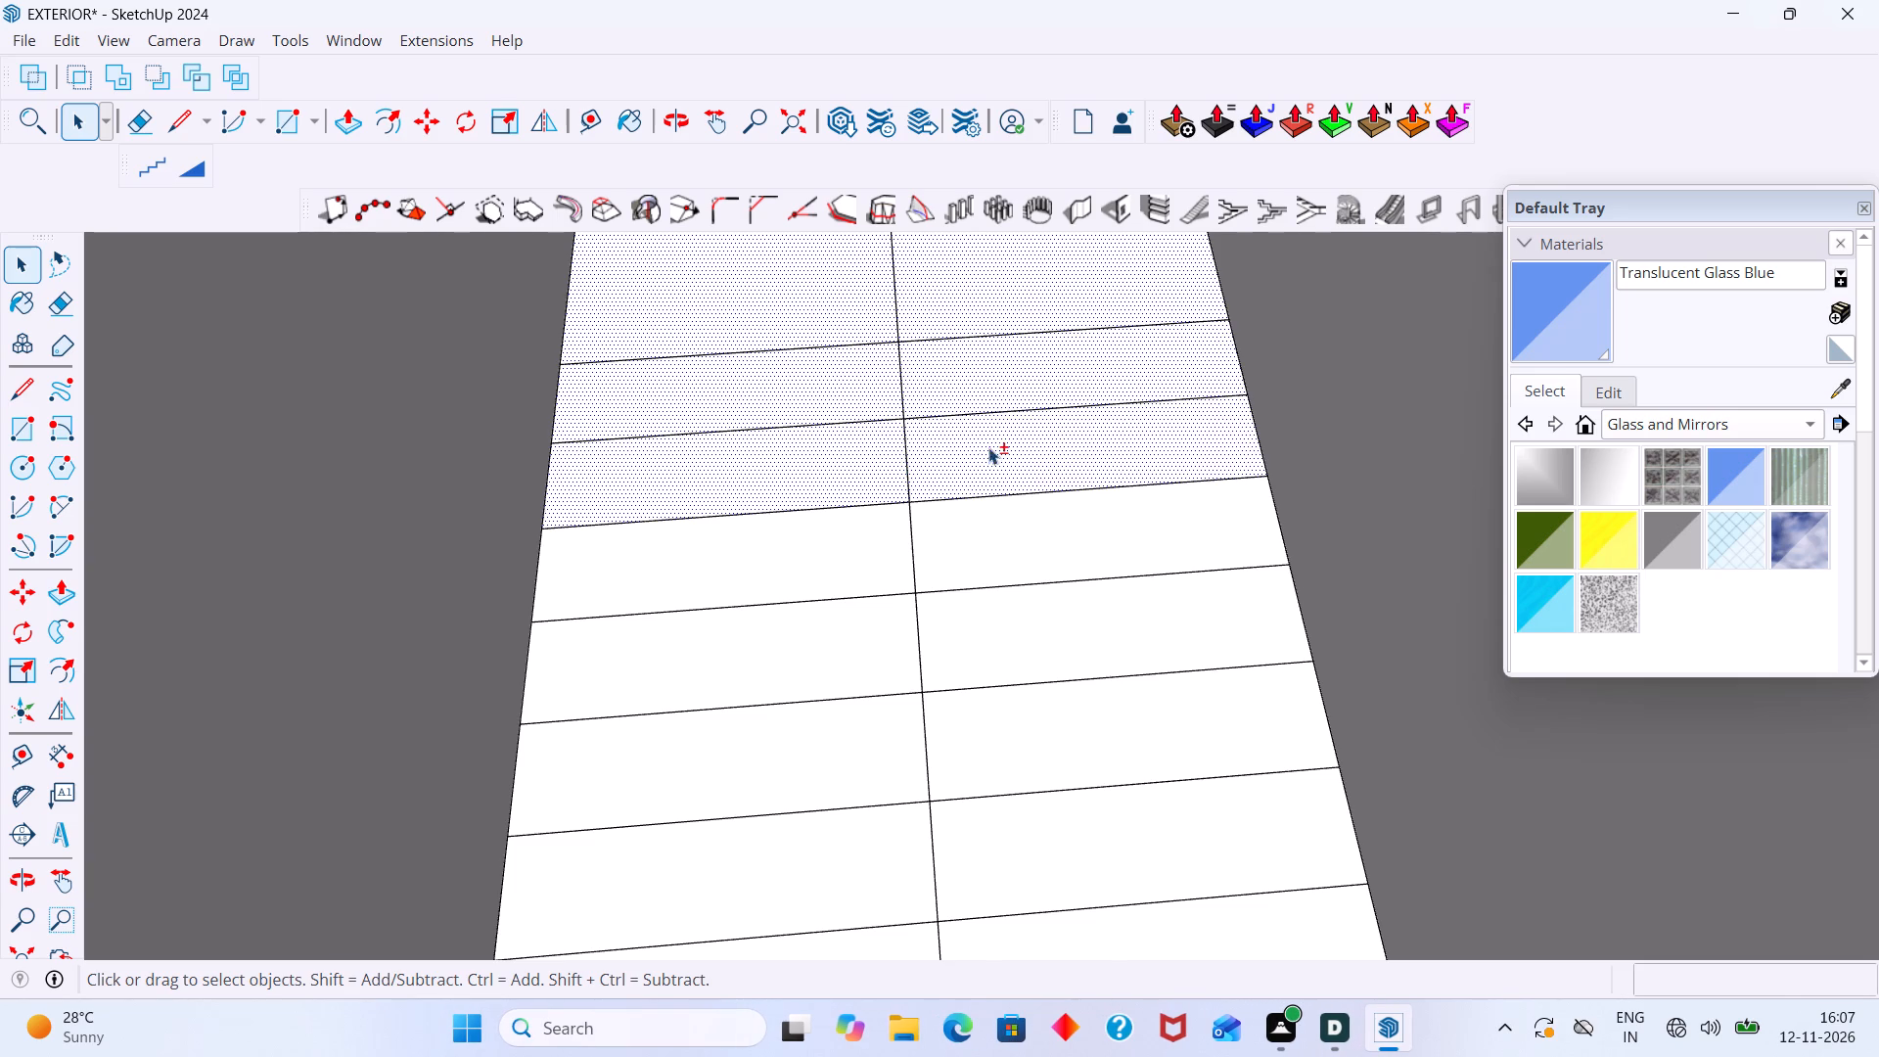
Remove the right-hand landing half and the two right-hand tread faces from the selection.
{"action": "scroll", "coordinate": [988, 447], "scroll_direction": "down", "scroll_amount": 8, "text": "shift"}
{"action": "left_click", "coordinate": [974, 446], "text": "shift"}
{"action": "left_click", "coordinate": [981, 419], "text": "shift"}
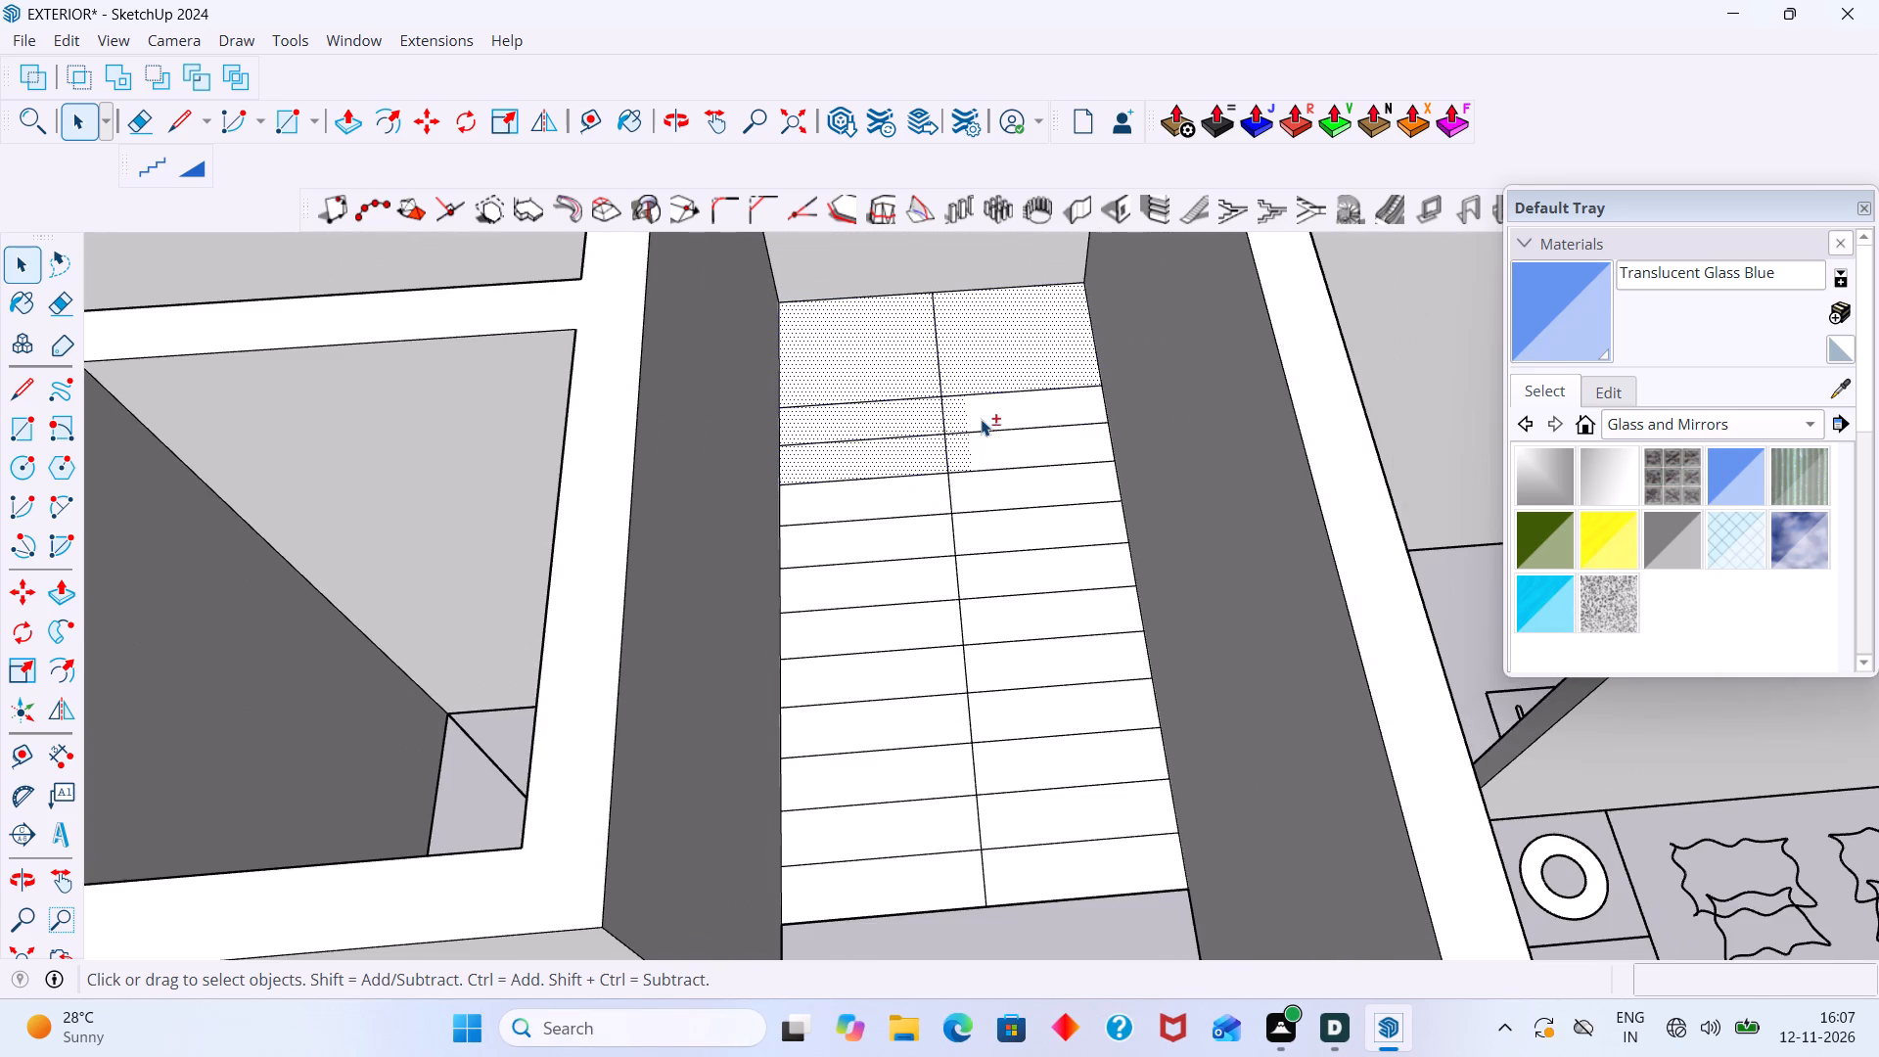
{"action": "left_click", "coordinate": [965, 448], "text": "shift"}
{"action": "left_click", "coordinate": [958, 411], "text": "shift"}
{"action": "left_click", "coordinate": [967, 371], "text": "shift"}
{"action": "scroll", "coordinate": [954, 378], "scroll_direction": "up", "scroll_amount": 2, "text": "shift"}
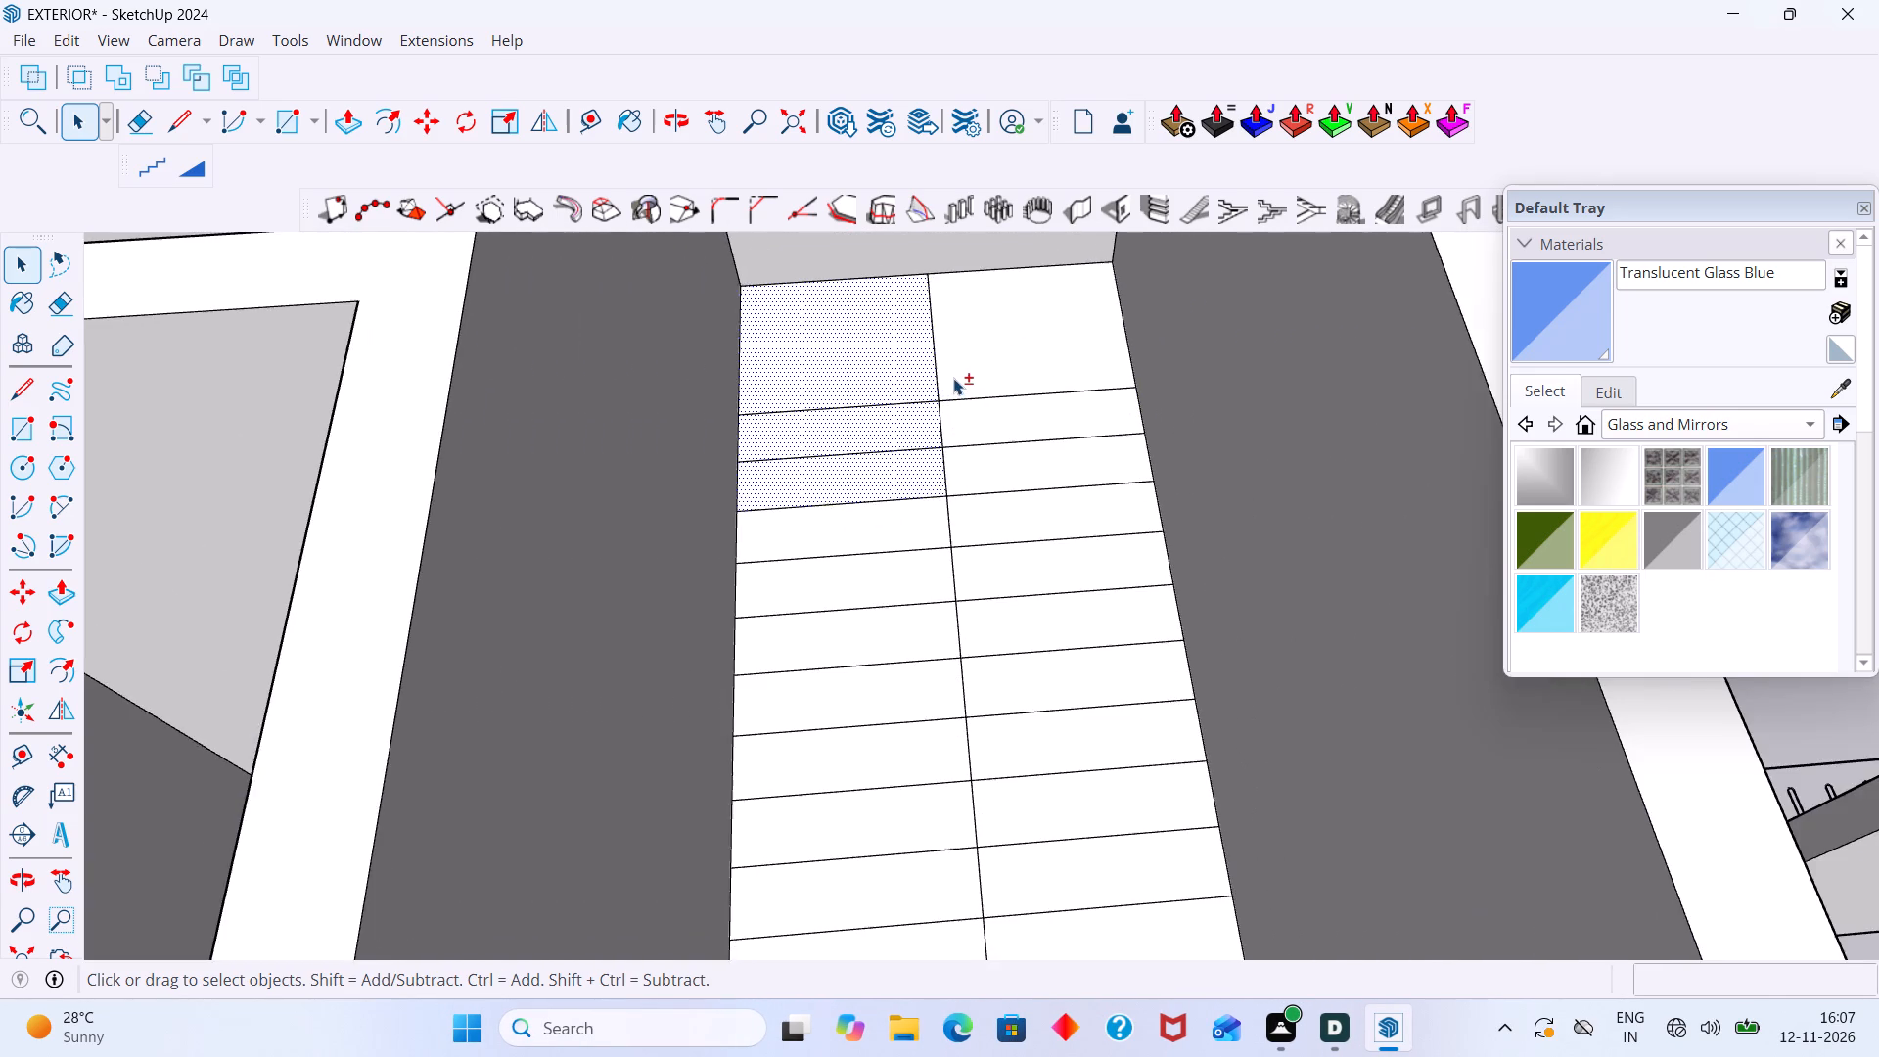
{"action": "scroll", "coordinate": [952, 378], "scroll_direction": "down", "scroll_amount": 2, "text": "shift"}
{"action": "scroll", "coordinate": [884, 485], "scroll_direction": "up", "scroll_amount": 5, "text": "shift"}
{"action": "scroll", "coordinate": [880, 504], "scroll_direction": "down", "scroll_amount": 1, "text": "shift"}
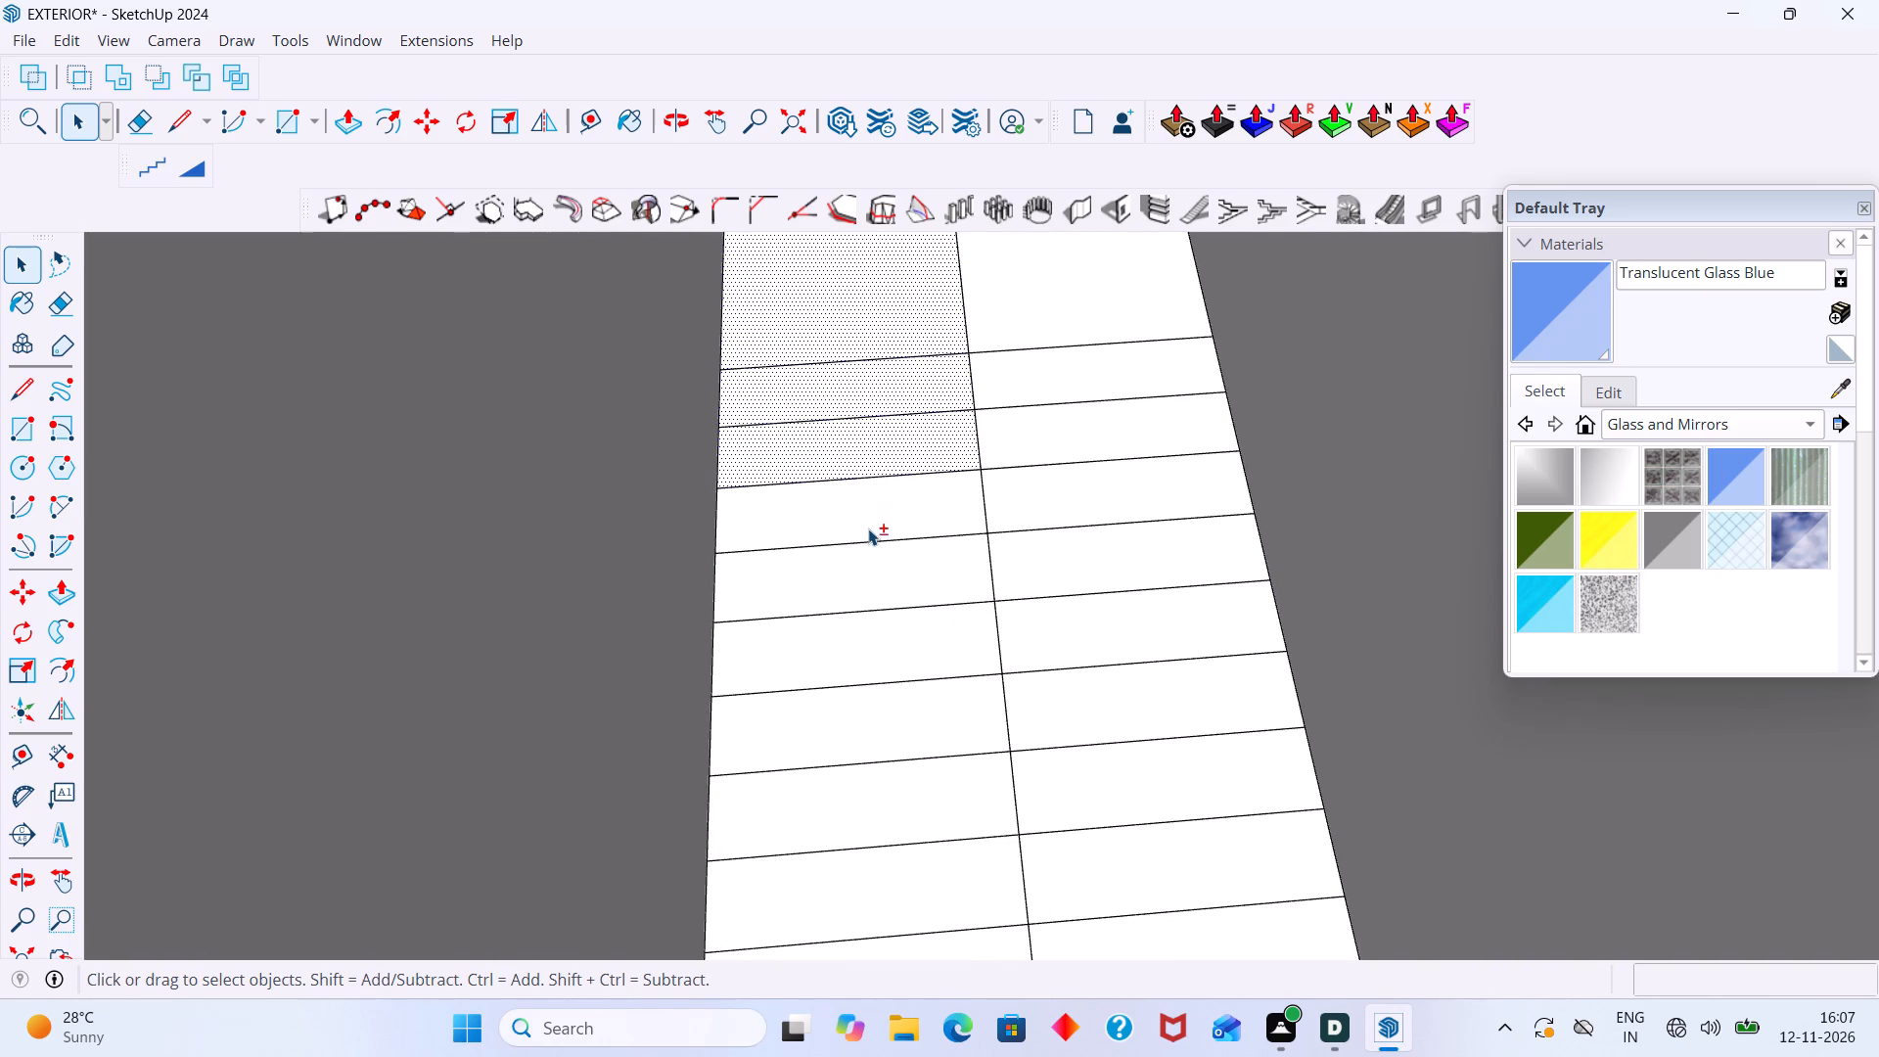
Add the remaining left-hand tread faces down to the corridor end to the selection.
{"action": "left_click", "coordinate": [866, 521], "text": "shift"}
{"action": "left_click", "coordinate": [872, 584], "text": "shift"}
{"action": "left_click", "coordinate": [882, 666], "text": "shift"}
{"action": "left_click", "coordinate": [894, 709], "text": "shift"}
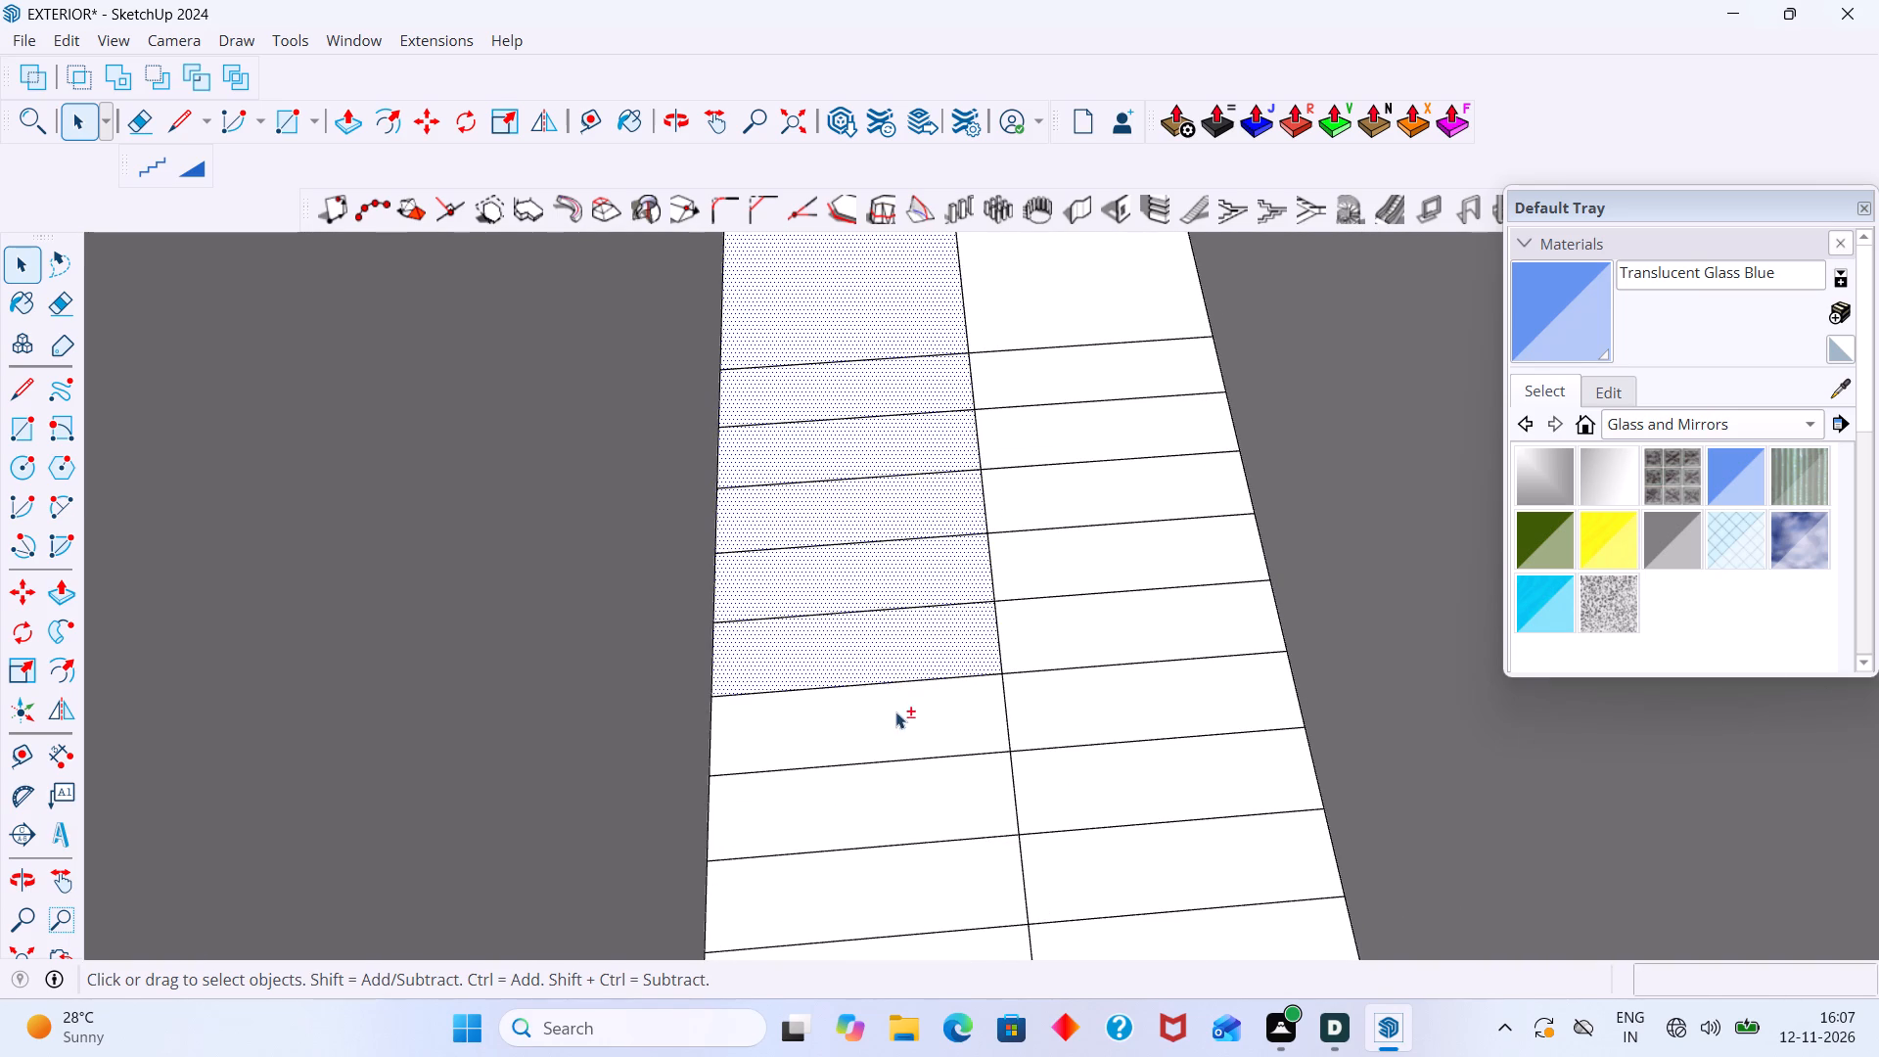
{"action": "scroll", "coordinate": [906, 702], "scroll_direction": "down", "scroll_amount": 2, "text": "shift"}
{"action": "middle_click_drag", "start_coordinate": [923, 710], "coordinate": [941, 568], "text": "shift"}
{"action": "scroll", "coordinate": [918, 624], "scroll_direction": "up", "scroll_amount": 1, "text": "shift"}
{"action": "left_click", "coordinate": [918, 624], "text": "shift"}
{"action": "scroll", "coordinate": [920, 625], "scroll_direction": "down", "scroll_amount": 2, "text": "shift"}
{"action": "middle_click_drag", "start_coordinate": [922, 625], "coordinate": [933, 523], "text": "shift"}
{"action": "scroll", "coordinate": [936, 570], "scroll_direction": "up", "scroll_amount": 2, "text": "shift"}
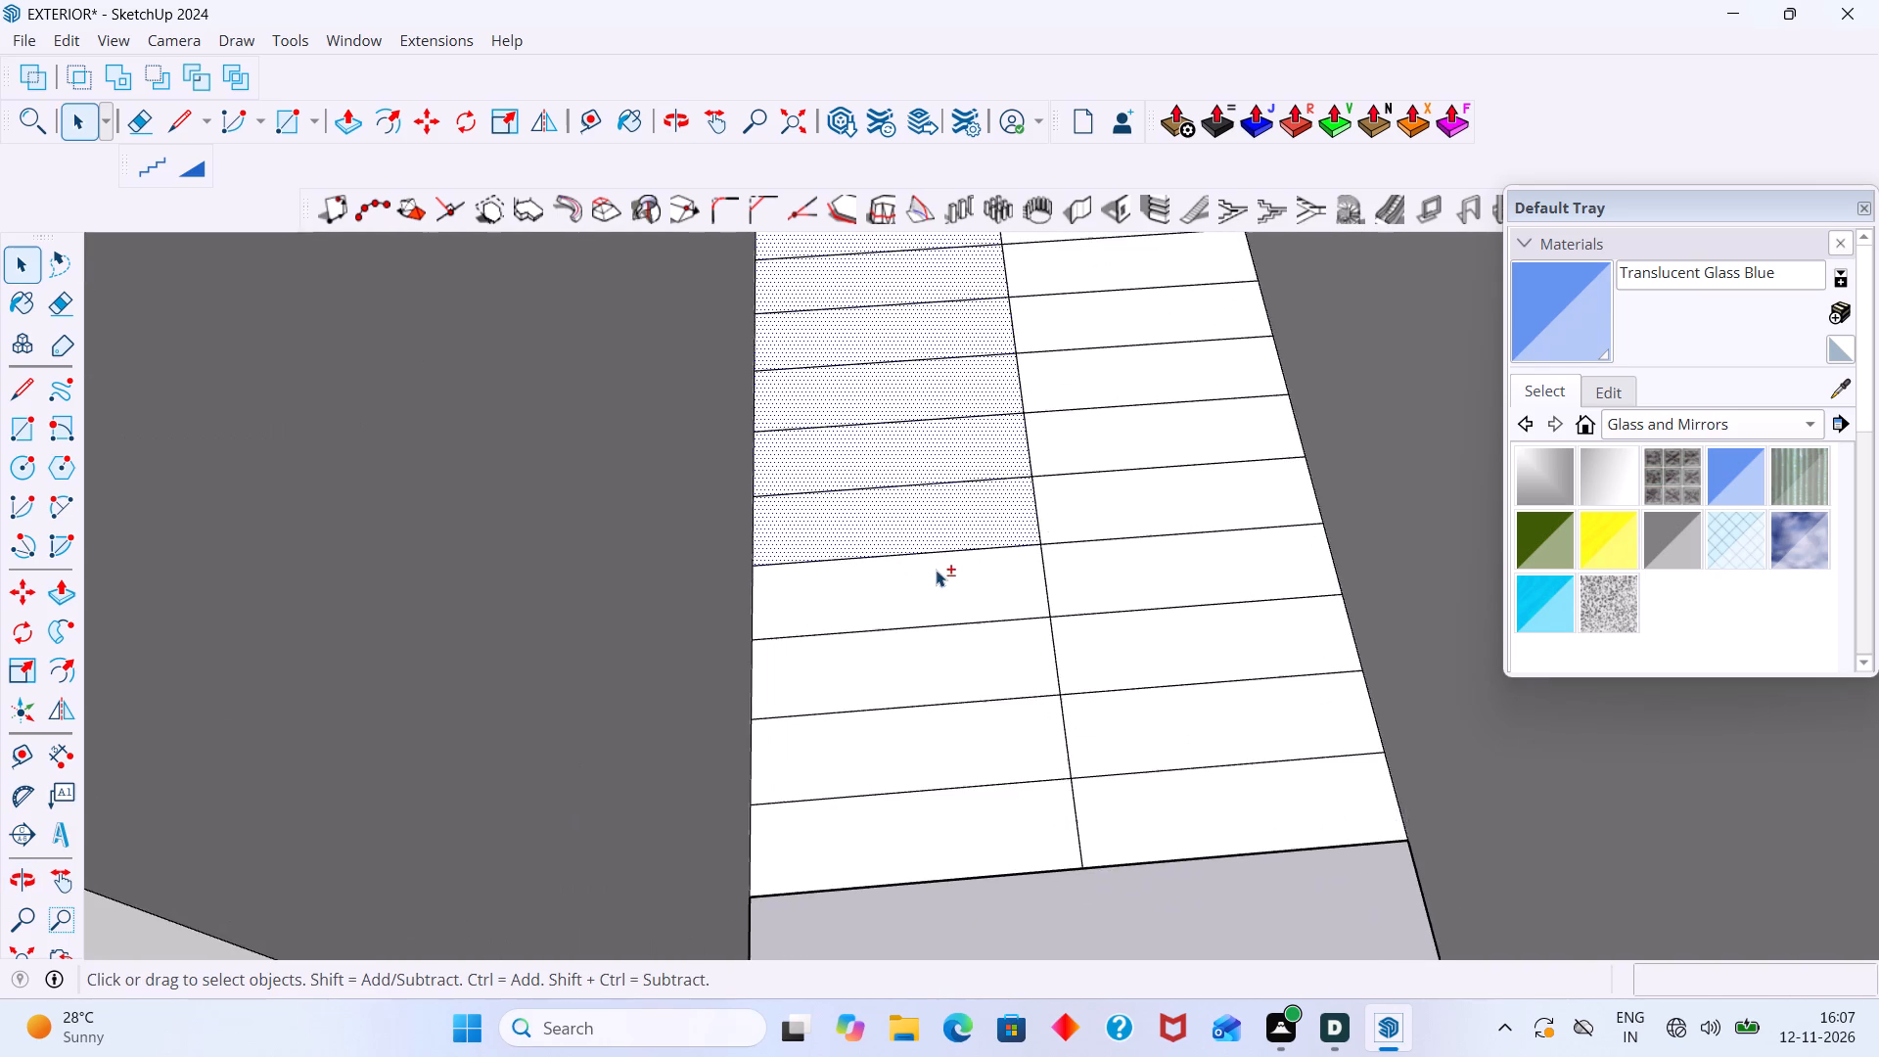
{"action": "left_click", "coordinate": [935, 571], "text": "shift"}
{"action": "scroll", "coordinate": [933, 596], "scroll_direction": "up", "scroll_amount": 1, "text": "shift"}
{"action": "scroll", "coordinate": [933, 601], "scroll_direction": "down", "scroll_amount": 3, "text": "shift"}
{"action": "middle_click_drag", "start_coordinate": [928, 612], "coordinate": [923, 518], "text": "shift"}
{"action": "scroll", "coordinate": [923, 538], "scroll_direction": "up", "scroll_amount": 3, "text": "shift"}
{"action": "left_click", "coordinate": [914, 589], "text": "shift"}
{"action": "scroll", "coordinate": [914, 583], "scroll_direction": "down", "scroll_amount": 2, "text": "shift"}
{"action": "middle_click_drag", "start_coordinate": [917, 576], "coordinate": [925, 501], "text": "shift"}
{"action": "scroll", "coordinate": [944, 540], "scroll_direction": "up", "scroll_amount": 2, "text": "shift"}
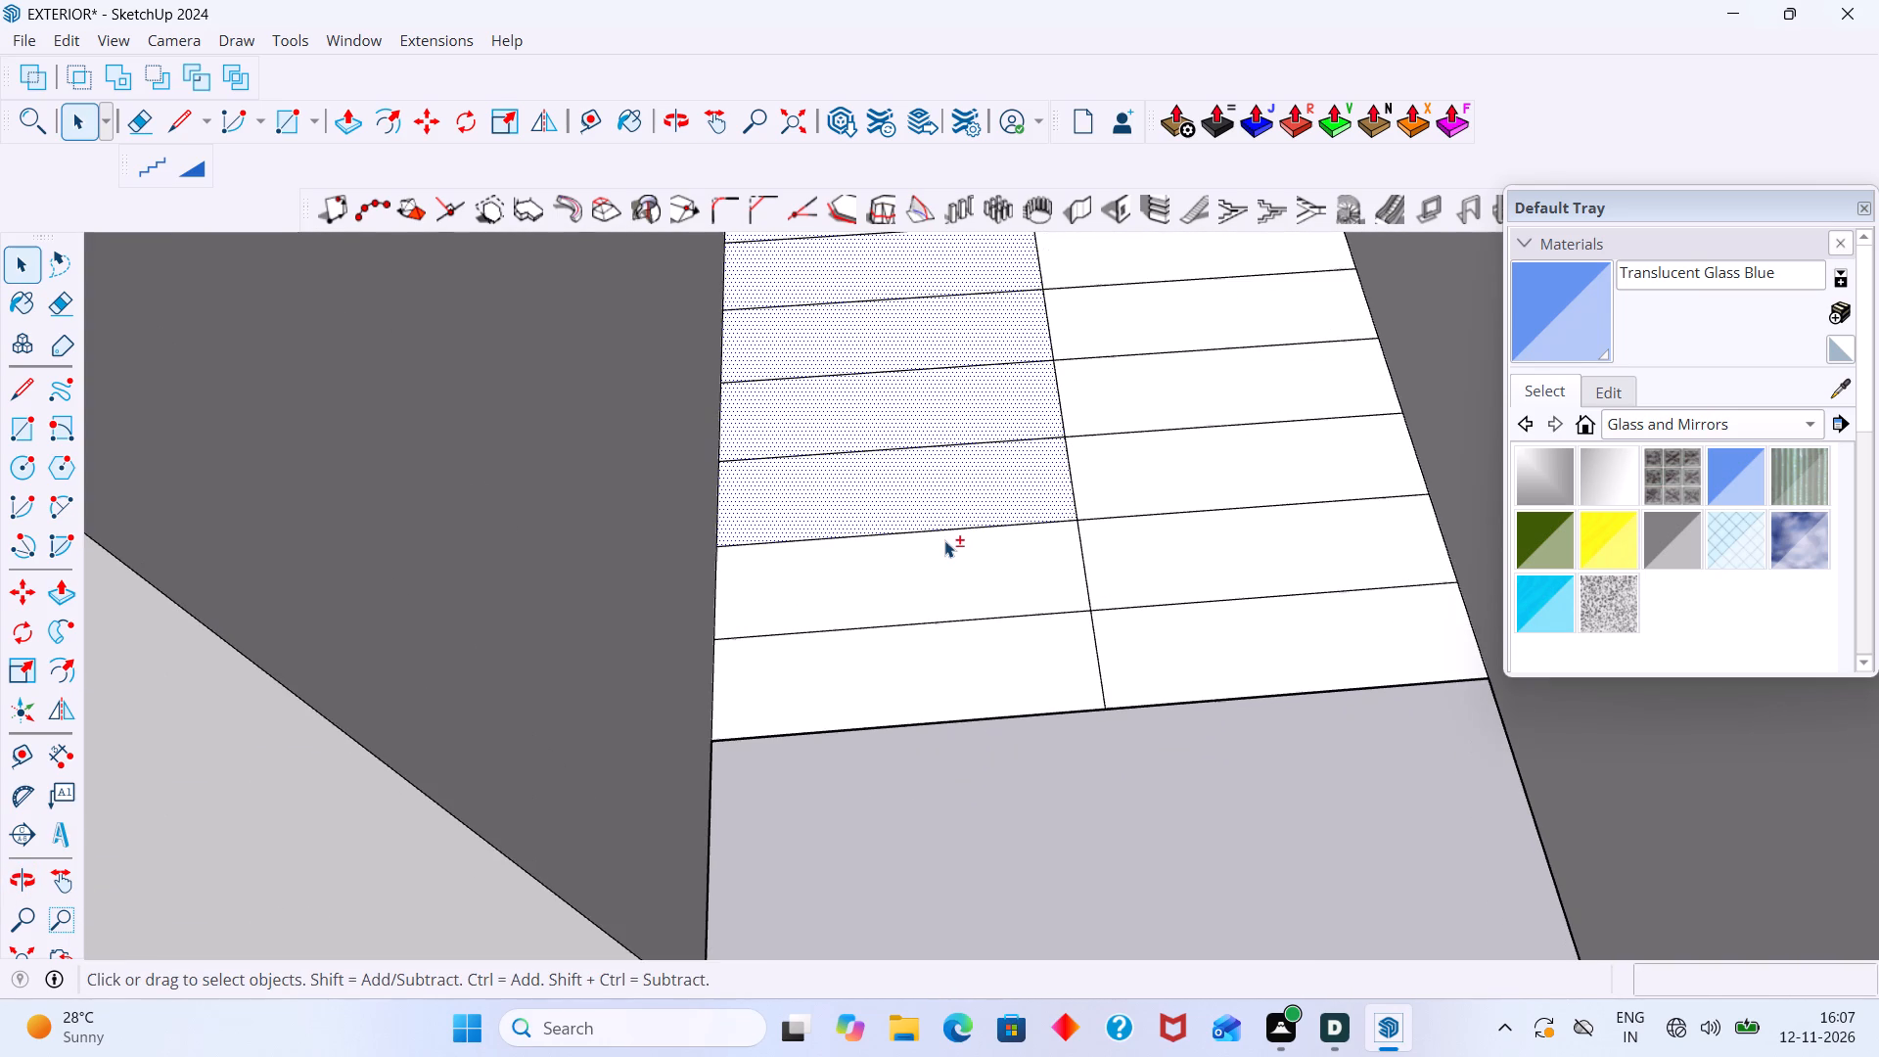
{"action": "left_click", "coordinate": [939, 549], "text": "shift"}
{"action": "left_click", "coordinate": [962, 645], "text": "shift"}
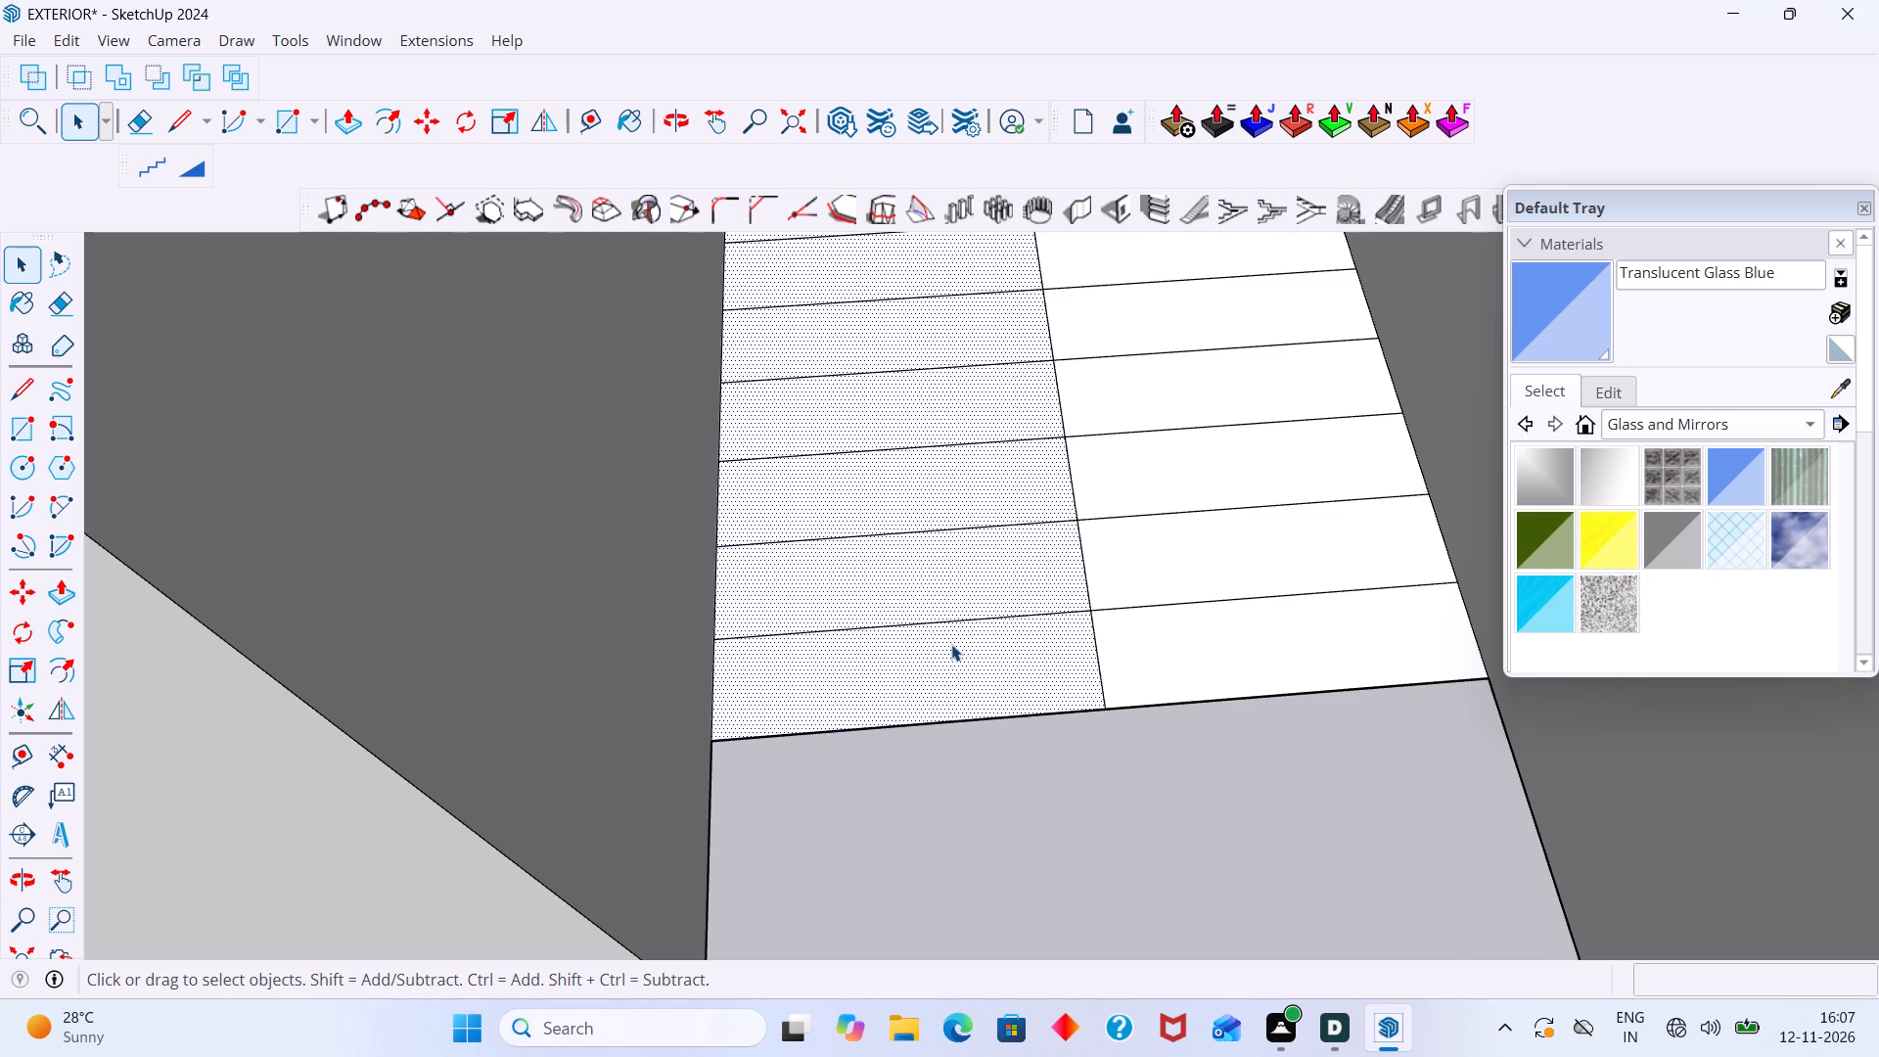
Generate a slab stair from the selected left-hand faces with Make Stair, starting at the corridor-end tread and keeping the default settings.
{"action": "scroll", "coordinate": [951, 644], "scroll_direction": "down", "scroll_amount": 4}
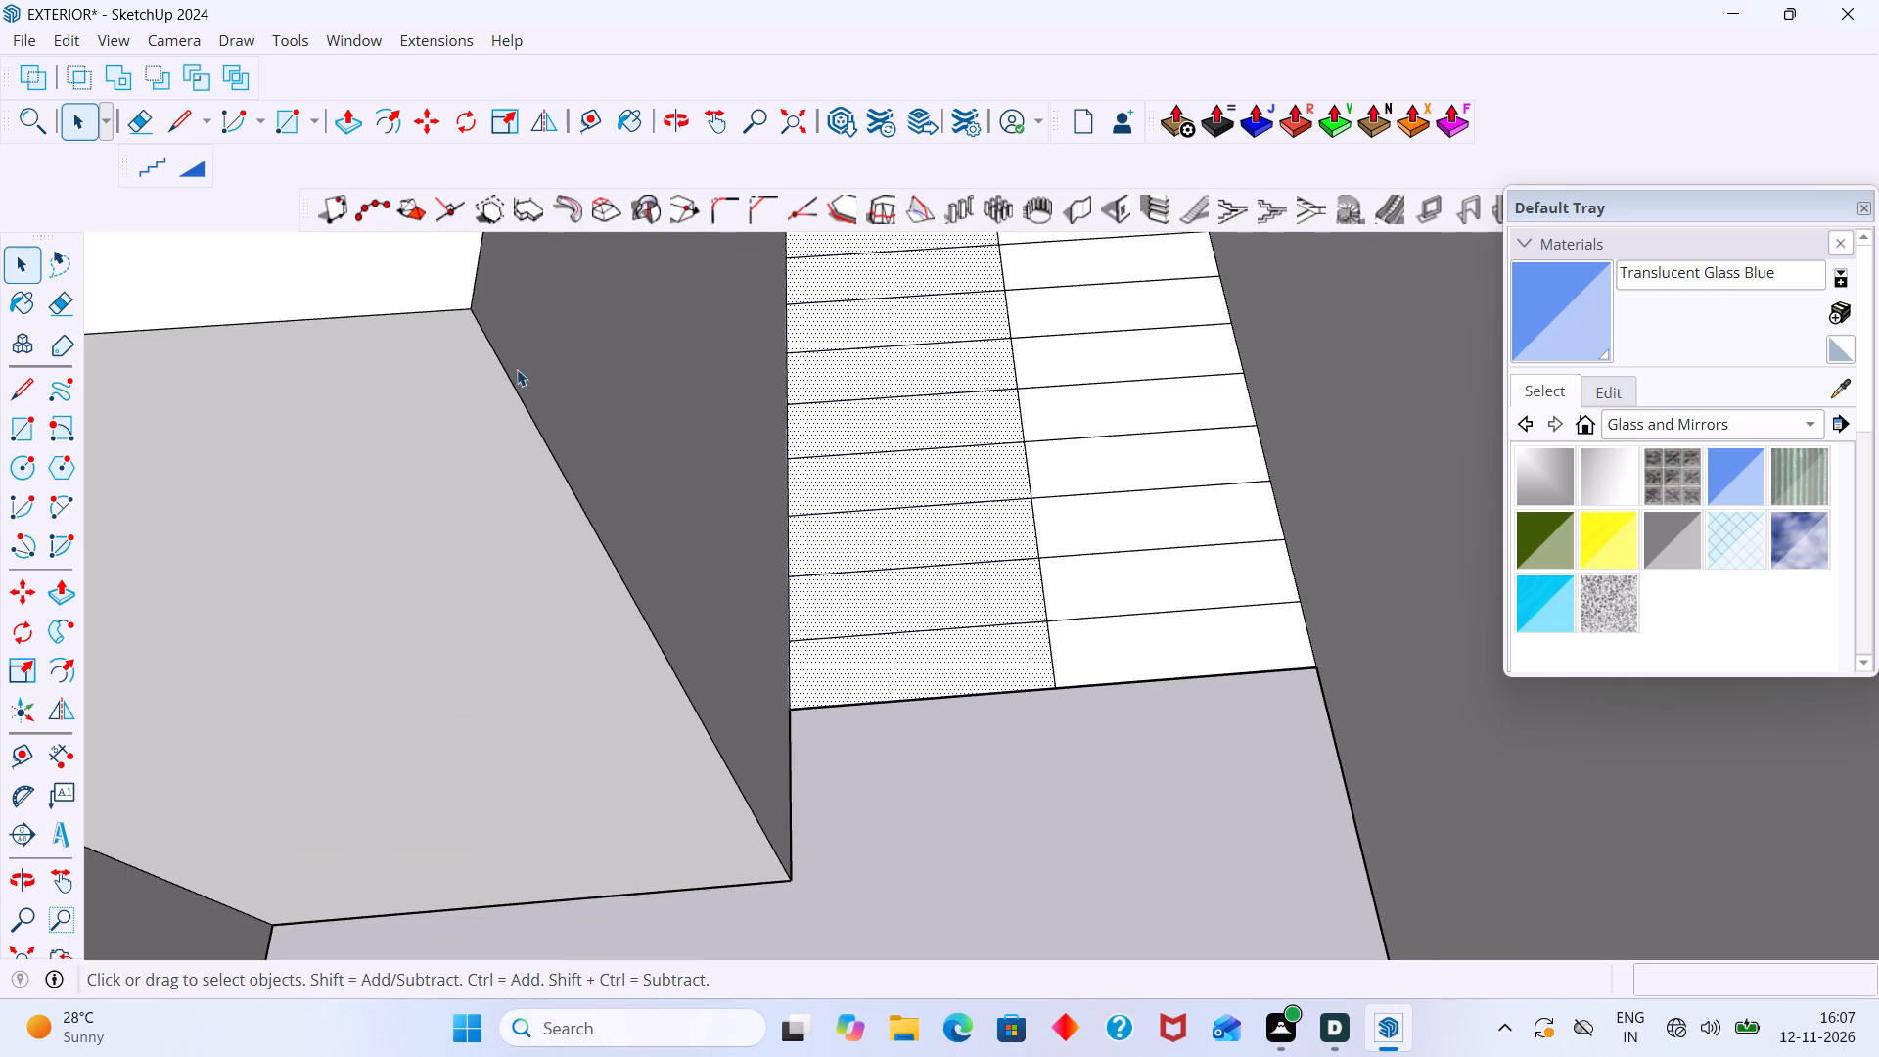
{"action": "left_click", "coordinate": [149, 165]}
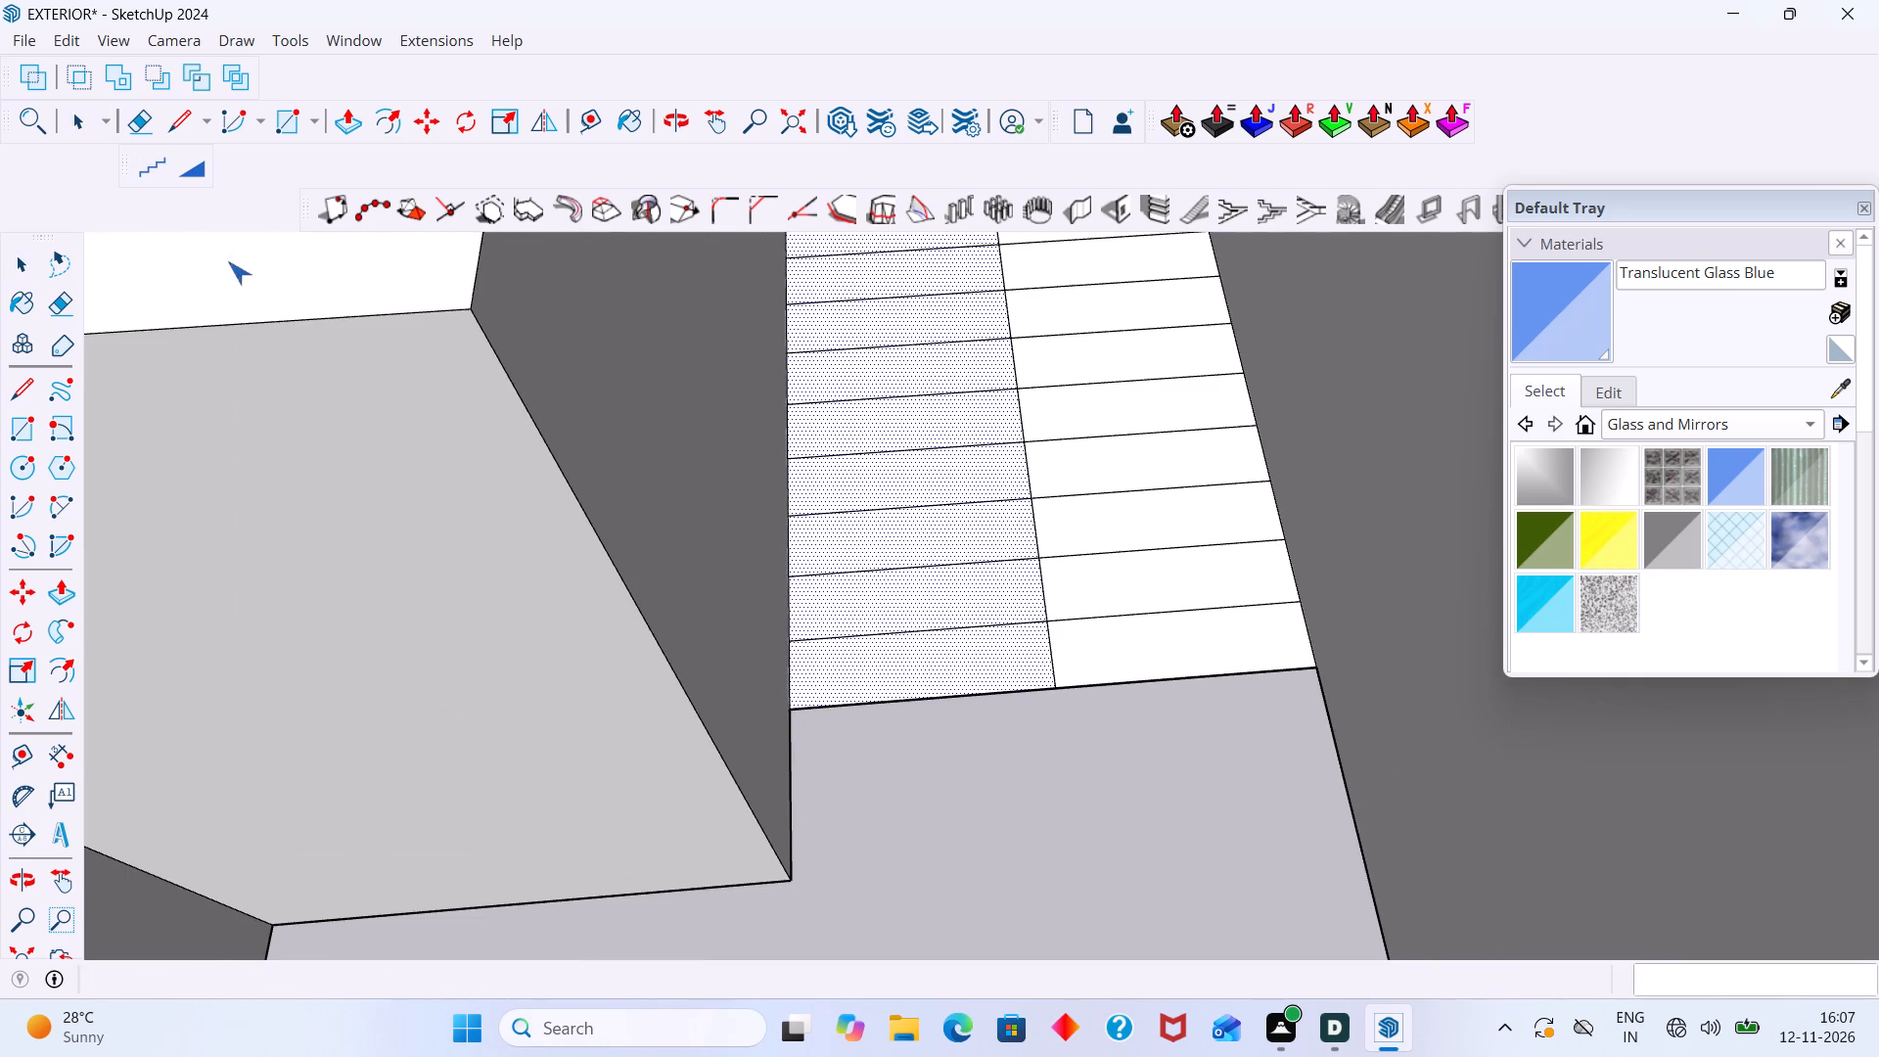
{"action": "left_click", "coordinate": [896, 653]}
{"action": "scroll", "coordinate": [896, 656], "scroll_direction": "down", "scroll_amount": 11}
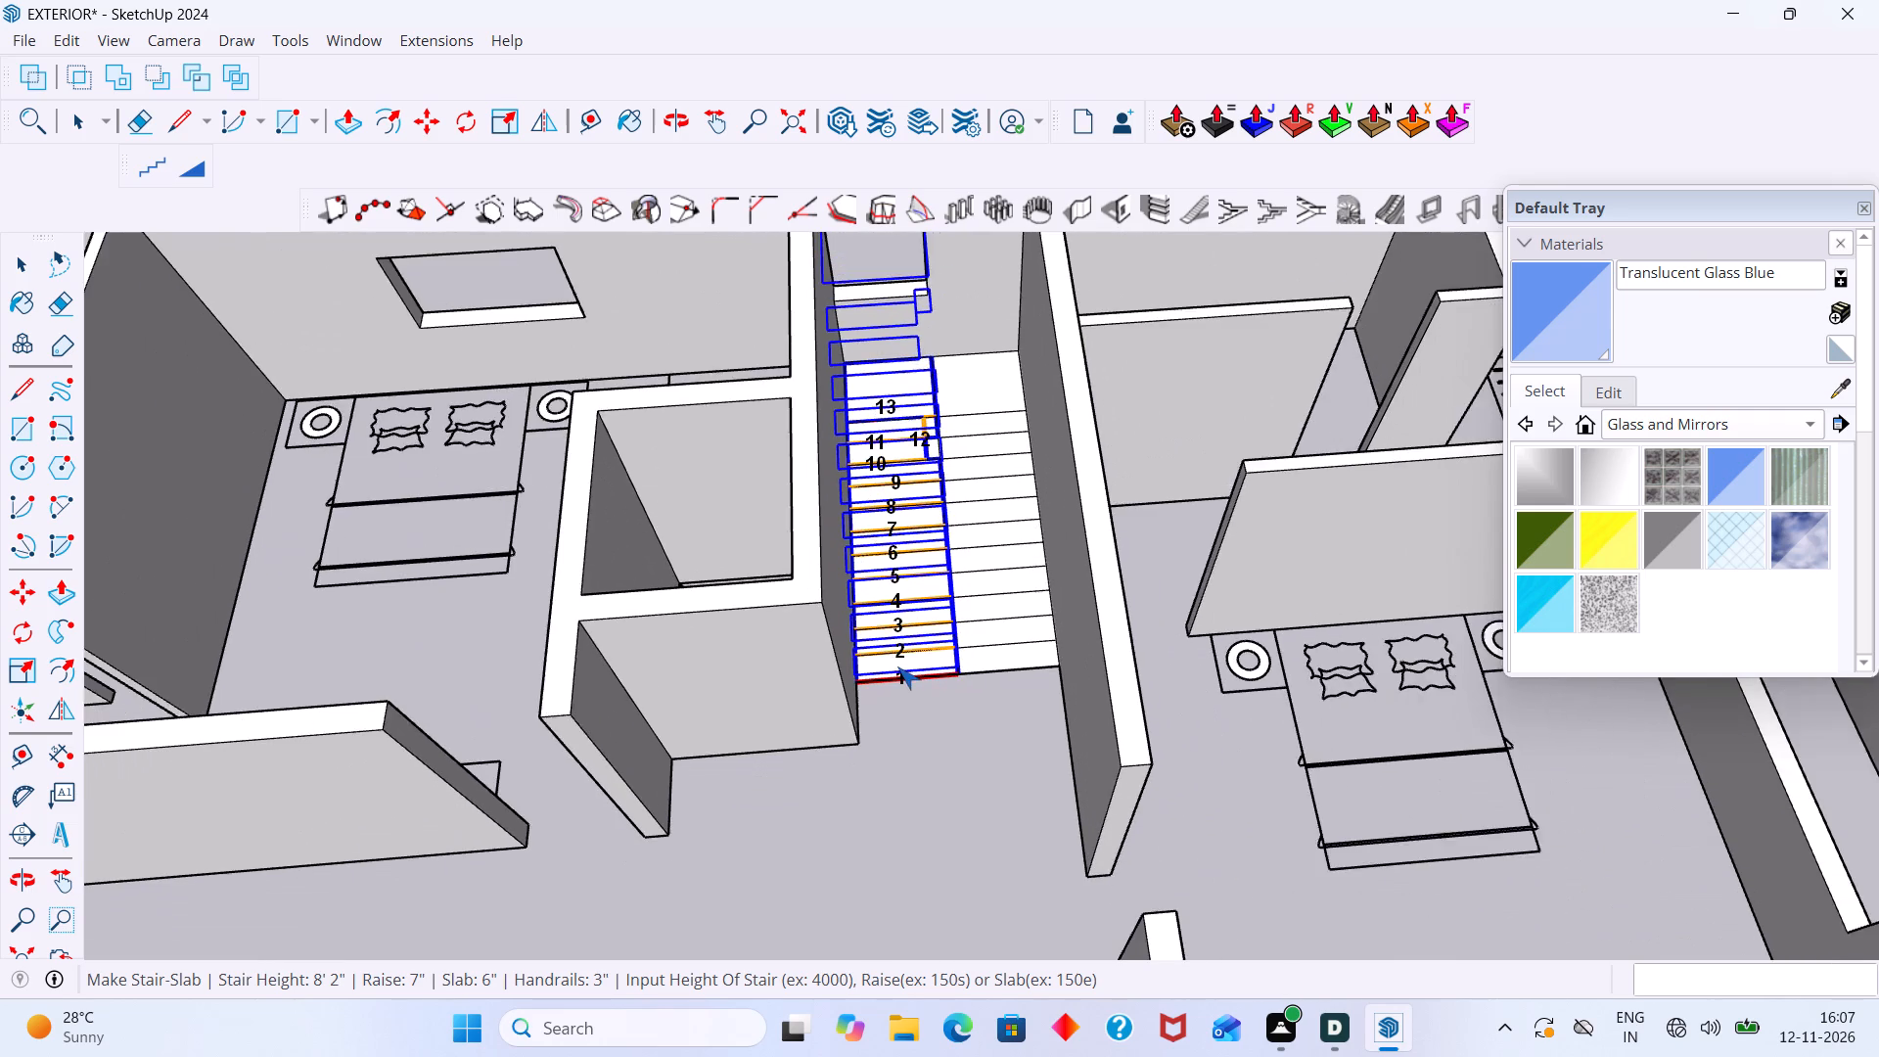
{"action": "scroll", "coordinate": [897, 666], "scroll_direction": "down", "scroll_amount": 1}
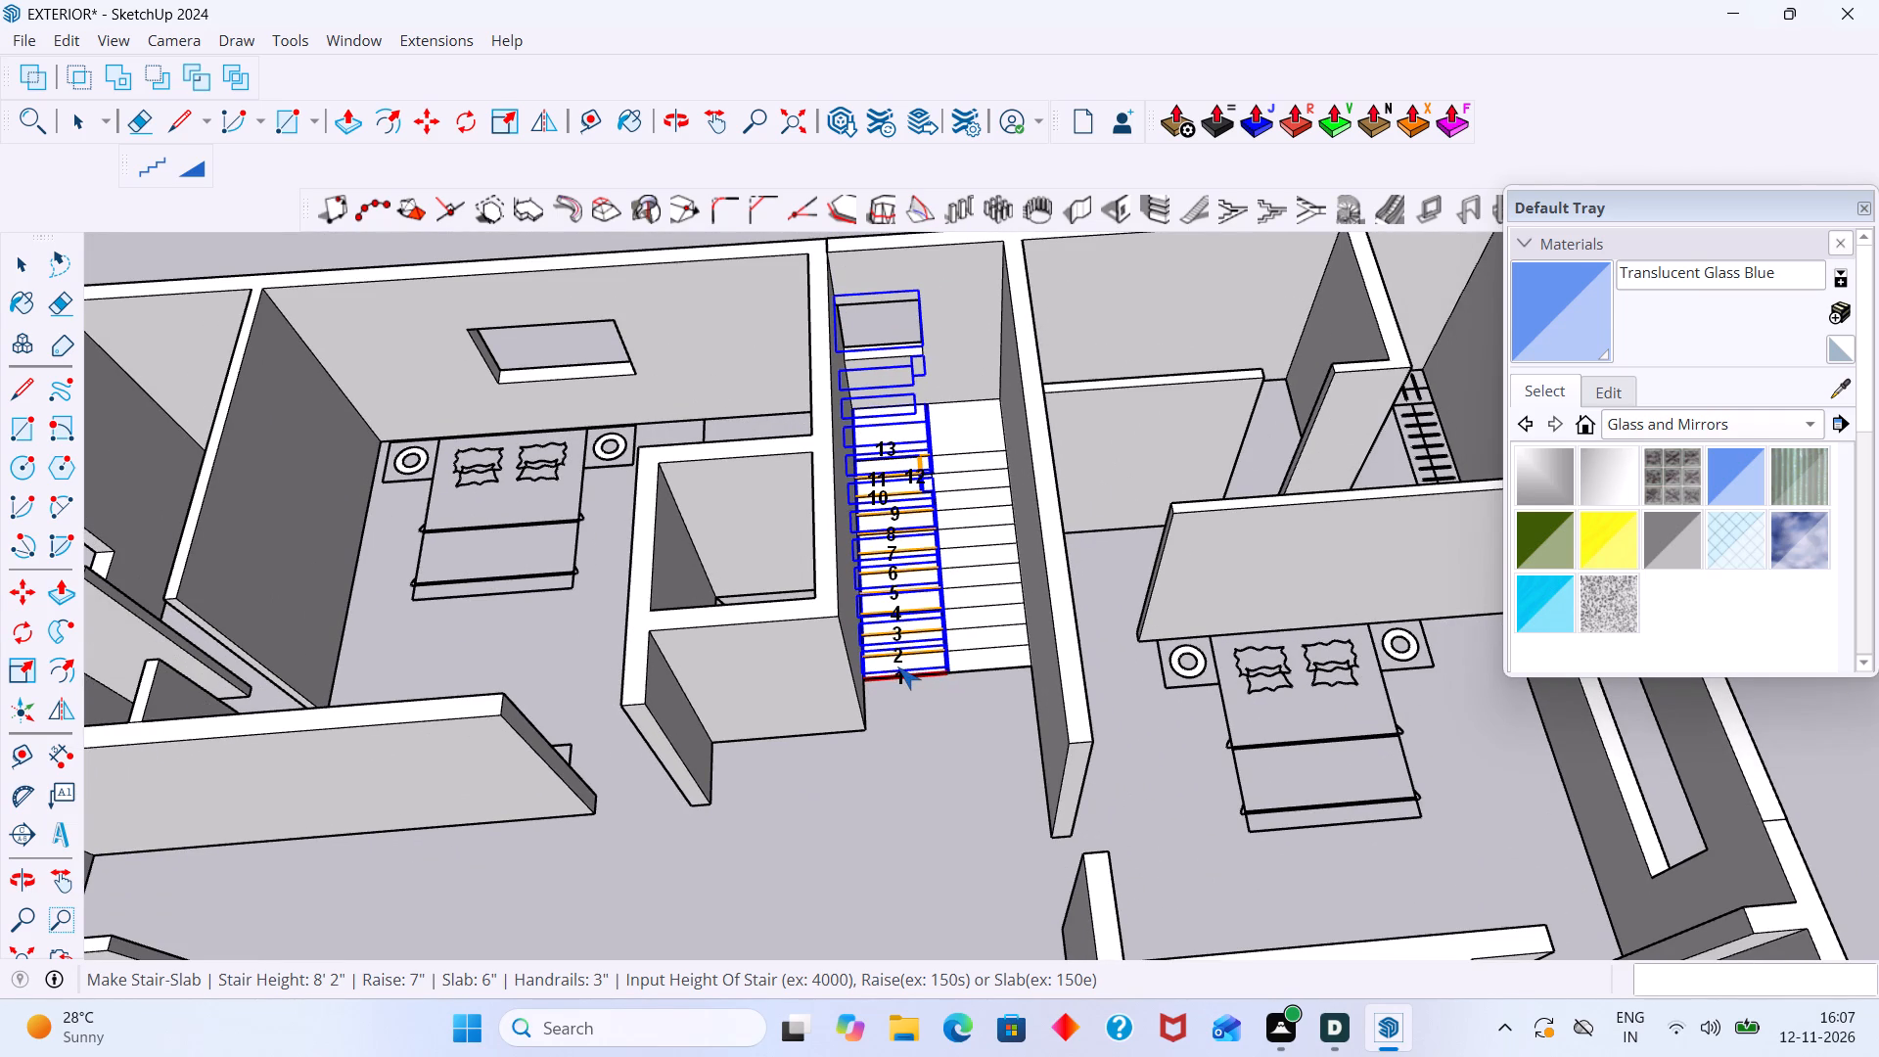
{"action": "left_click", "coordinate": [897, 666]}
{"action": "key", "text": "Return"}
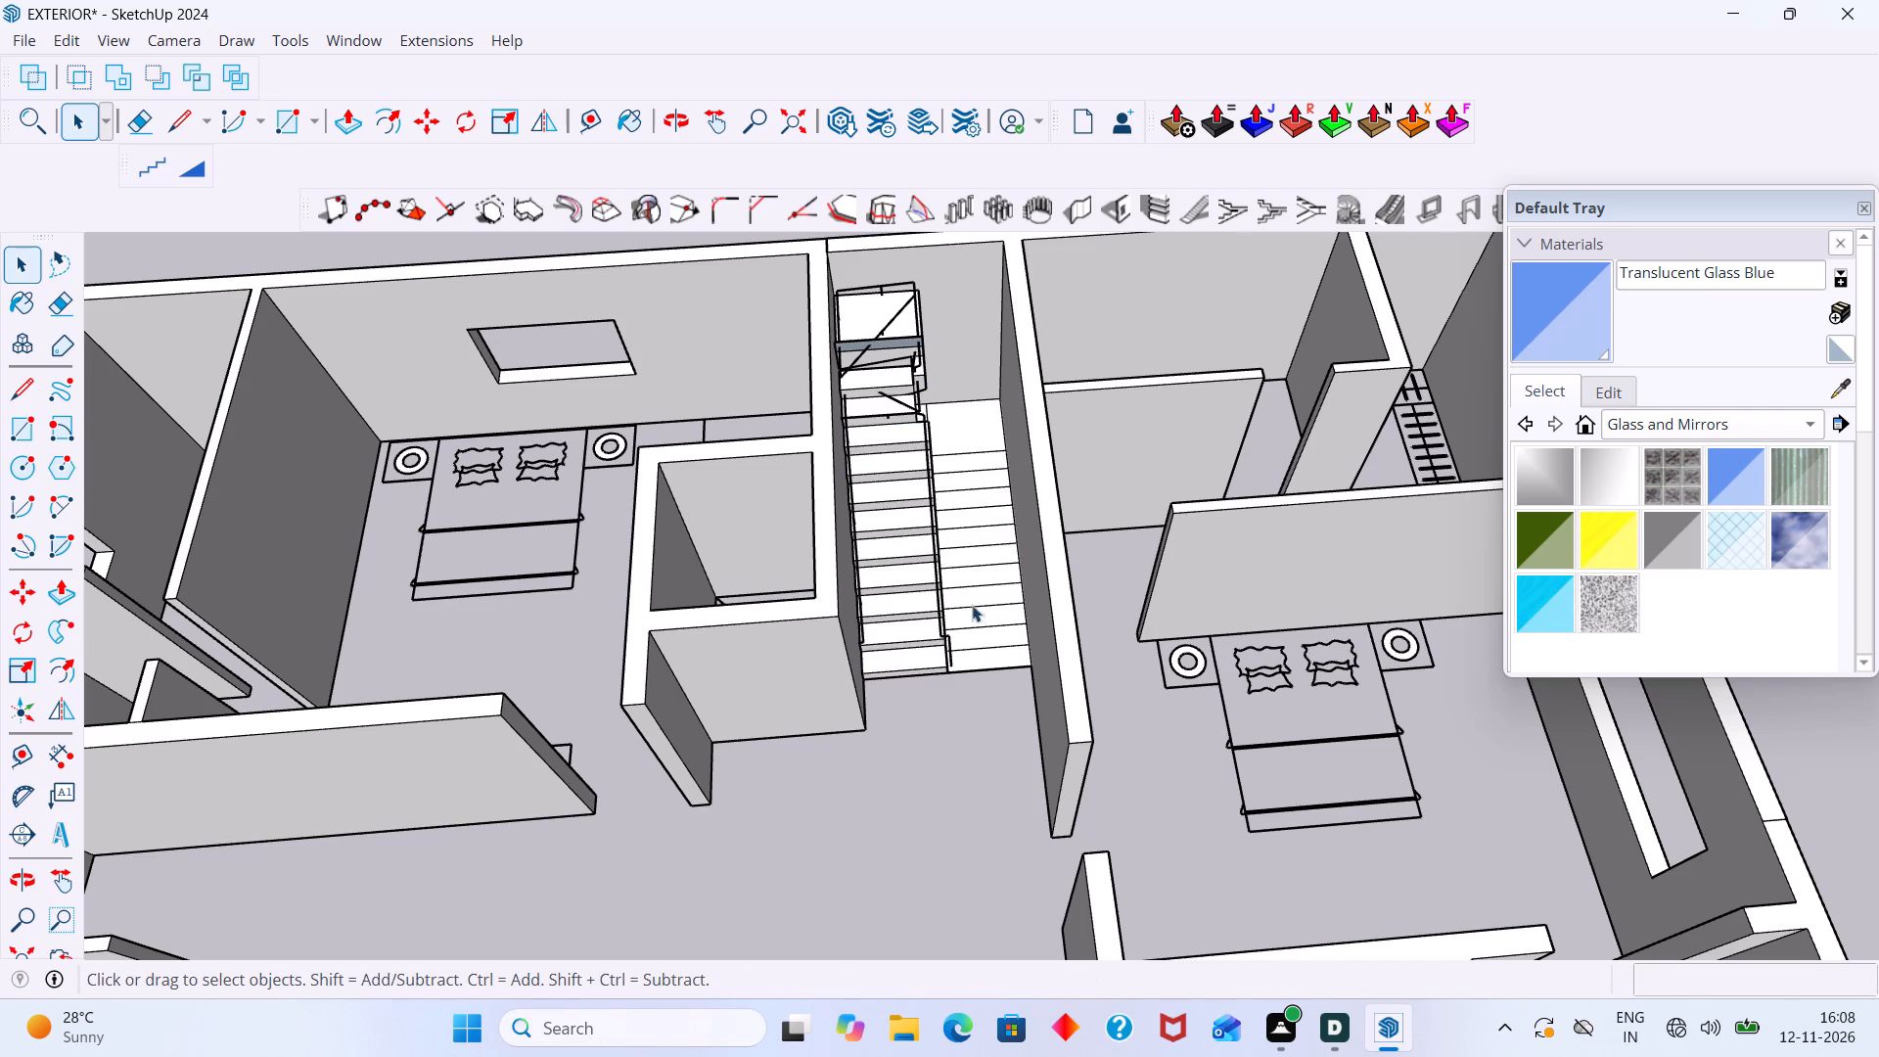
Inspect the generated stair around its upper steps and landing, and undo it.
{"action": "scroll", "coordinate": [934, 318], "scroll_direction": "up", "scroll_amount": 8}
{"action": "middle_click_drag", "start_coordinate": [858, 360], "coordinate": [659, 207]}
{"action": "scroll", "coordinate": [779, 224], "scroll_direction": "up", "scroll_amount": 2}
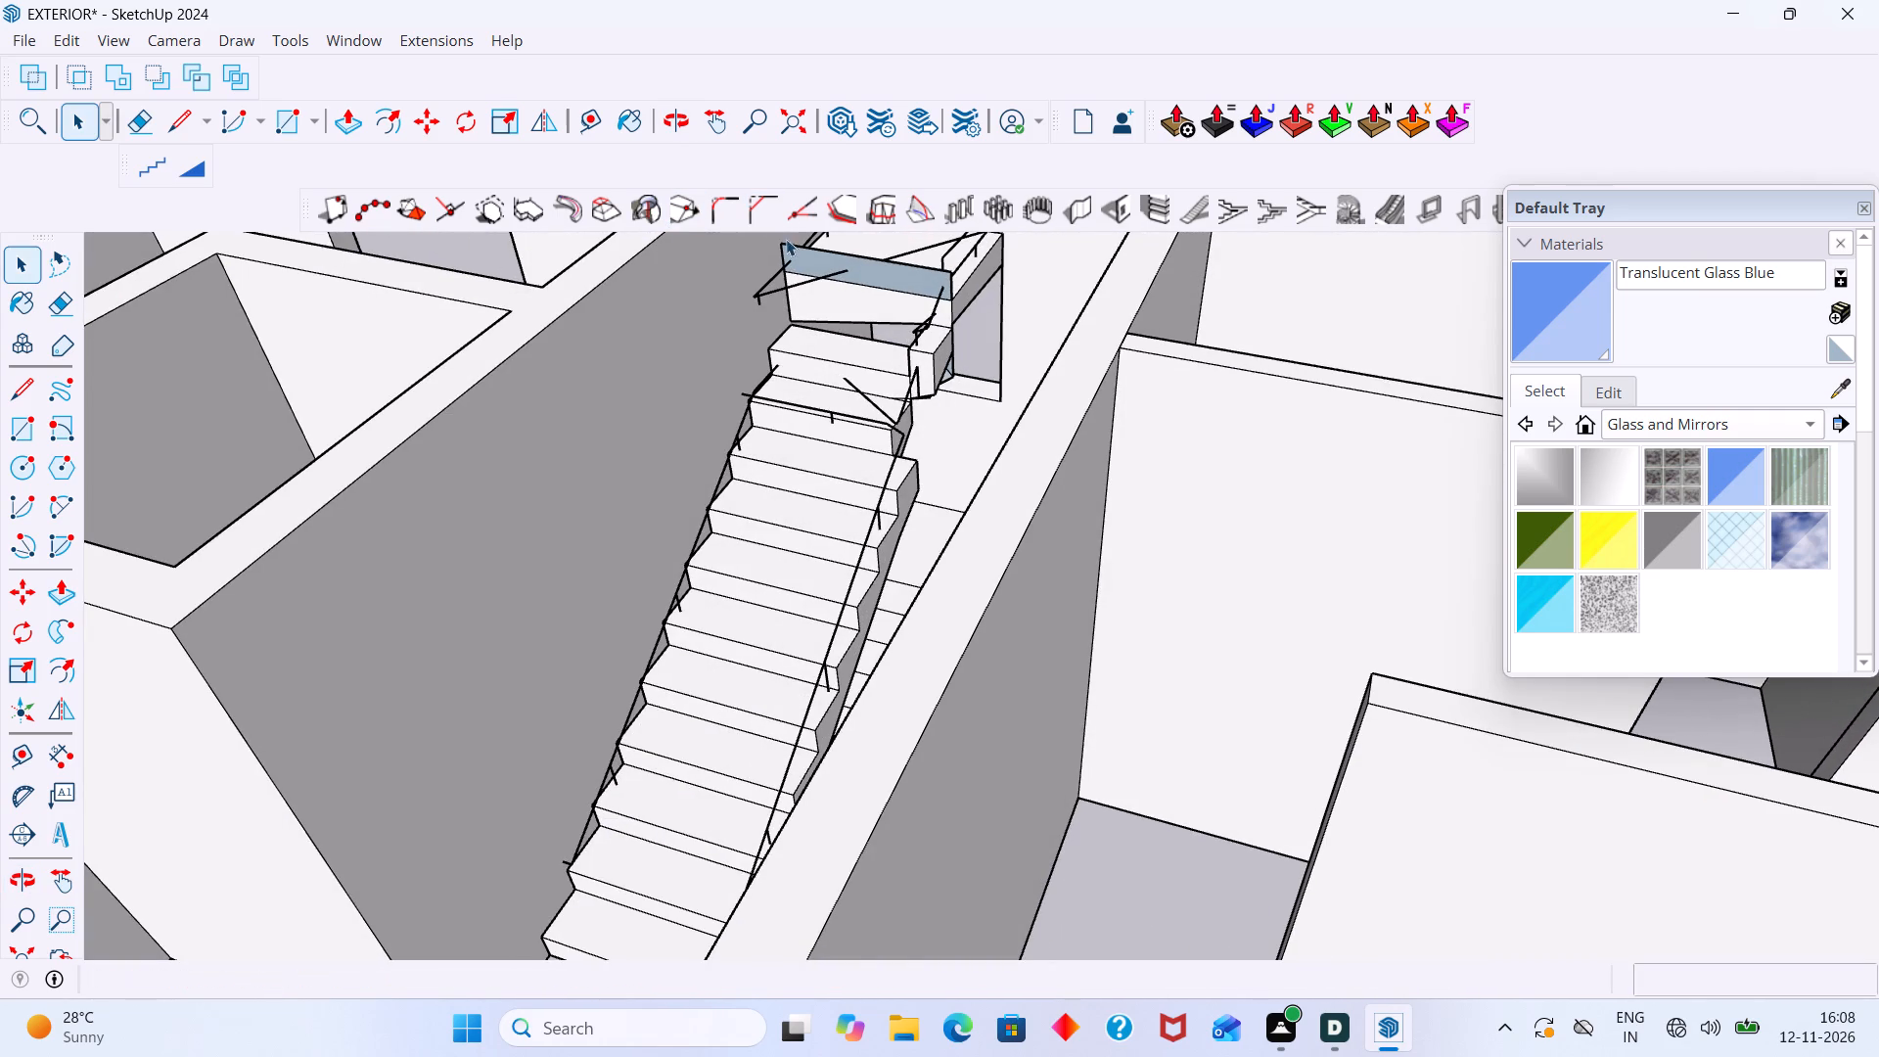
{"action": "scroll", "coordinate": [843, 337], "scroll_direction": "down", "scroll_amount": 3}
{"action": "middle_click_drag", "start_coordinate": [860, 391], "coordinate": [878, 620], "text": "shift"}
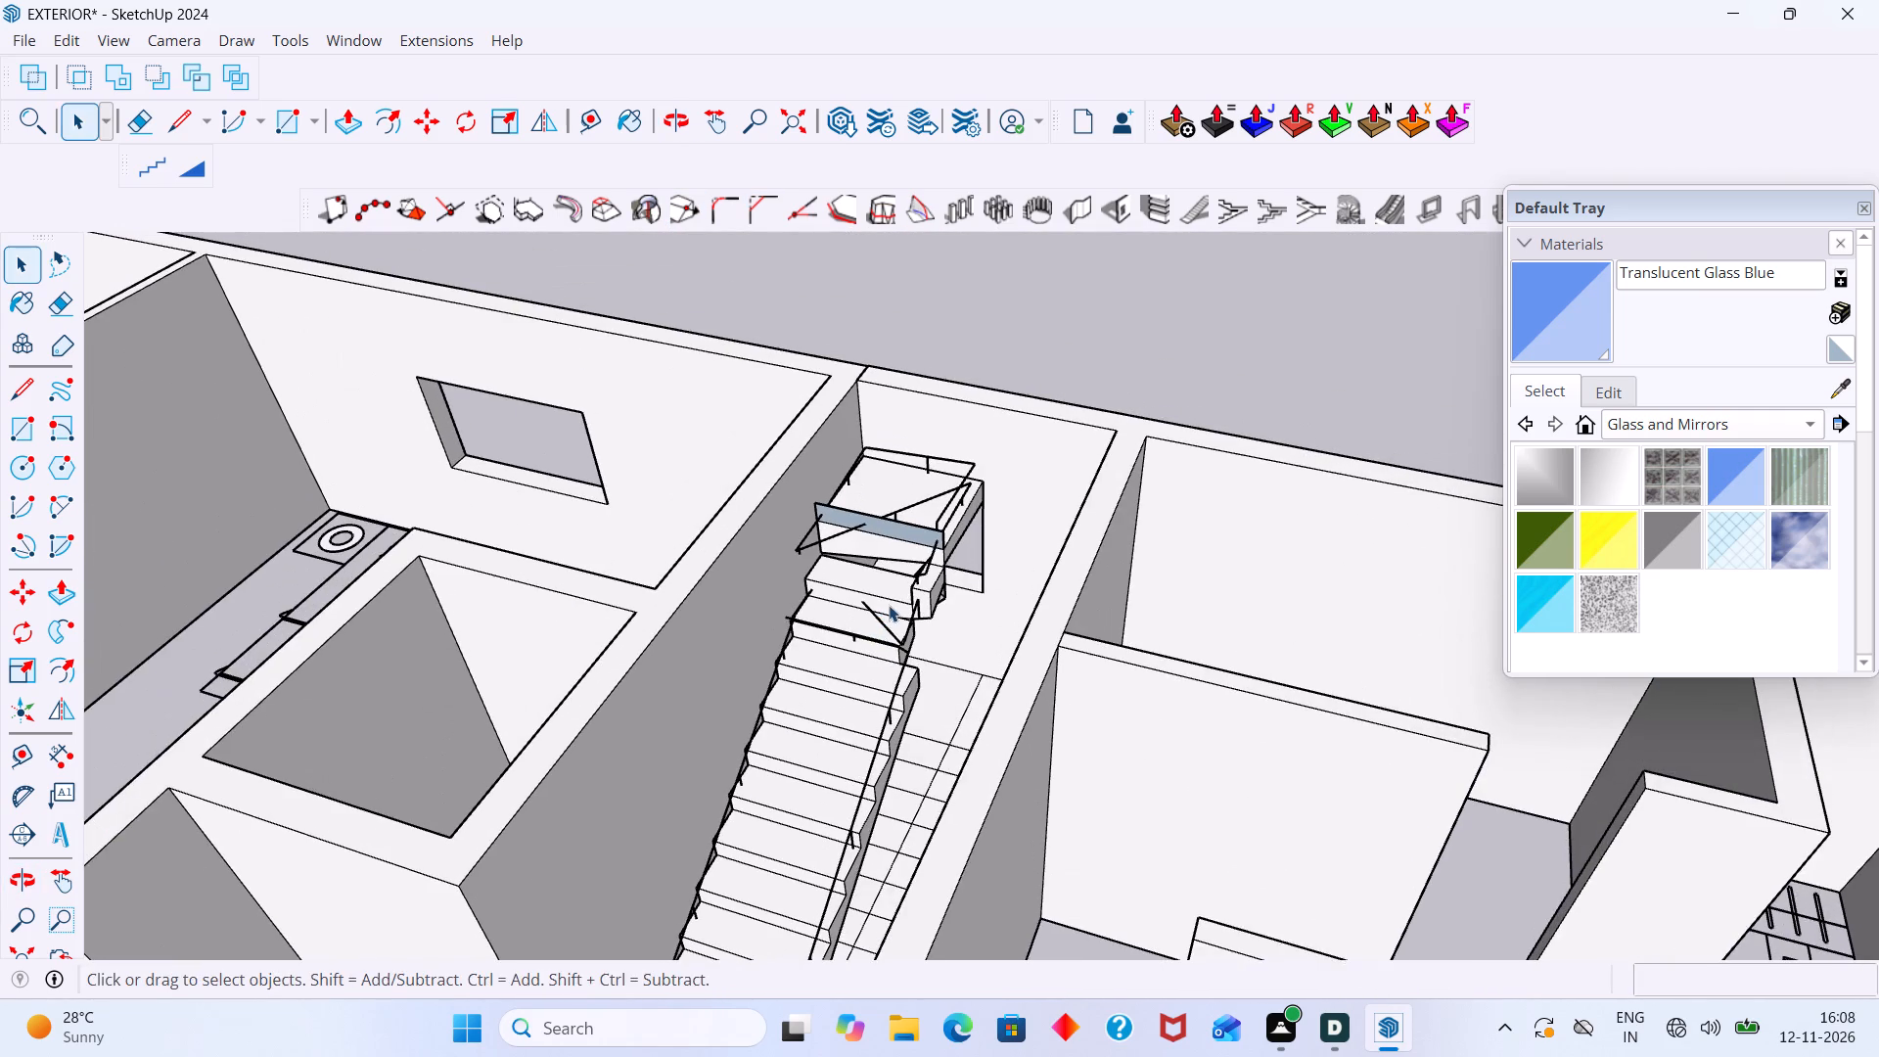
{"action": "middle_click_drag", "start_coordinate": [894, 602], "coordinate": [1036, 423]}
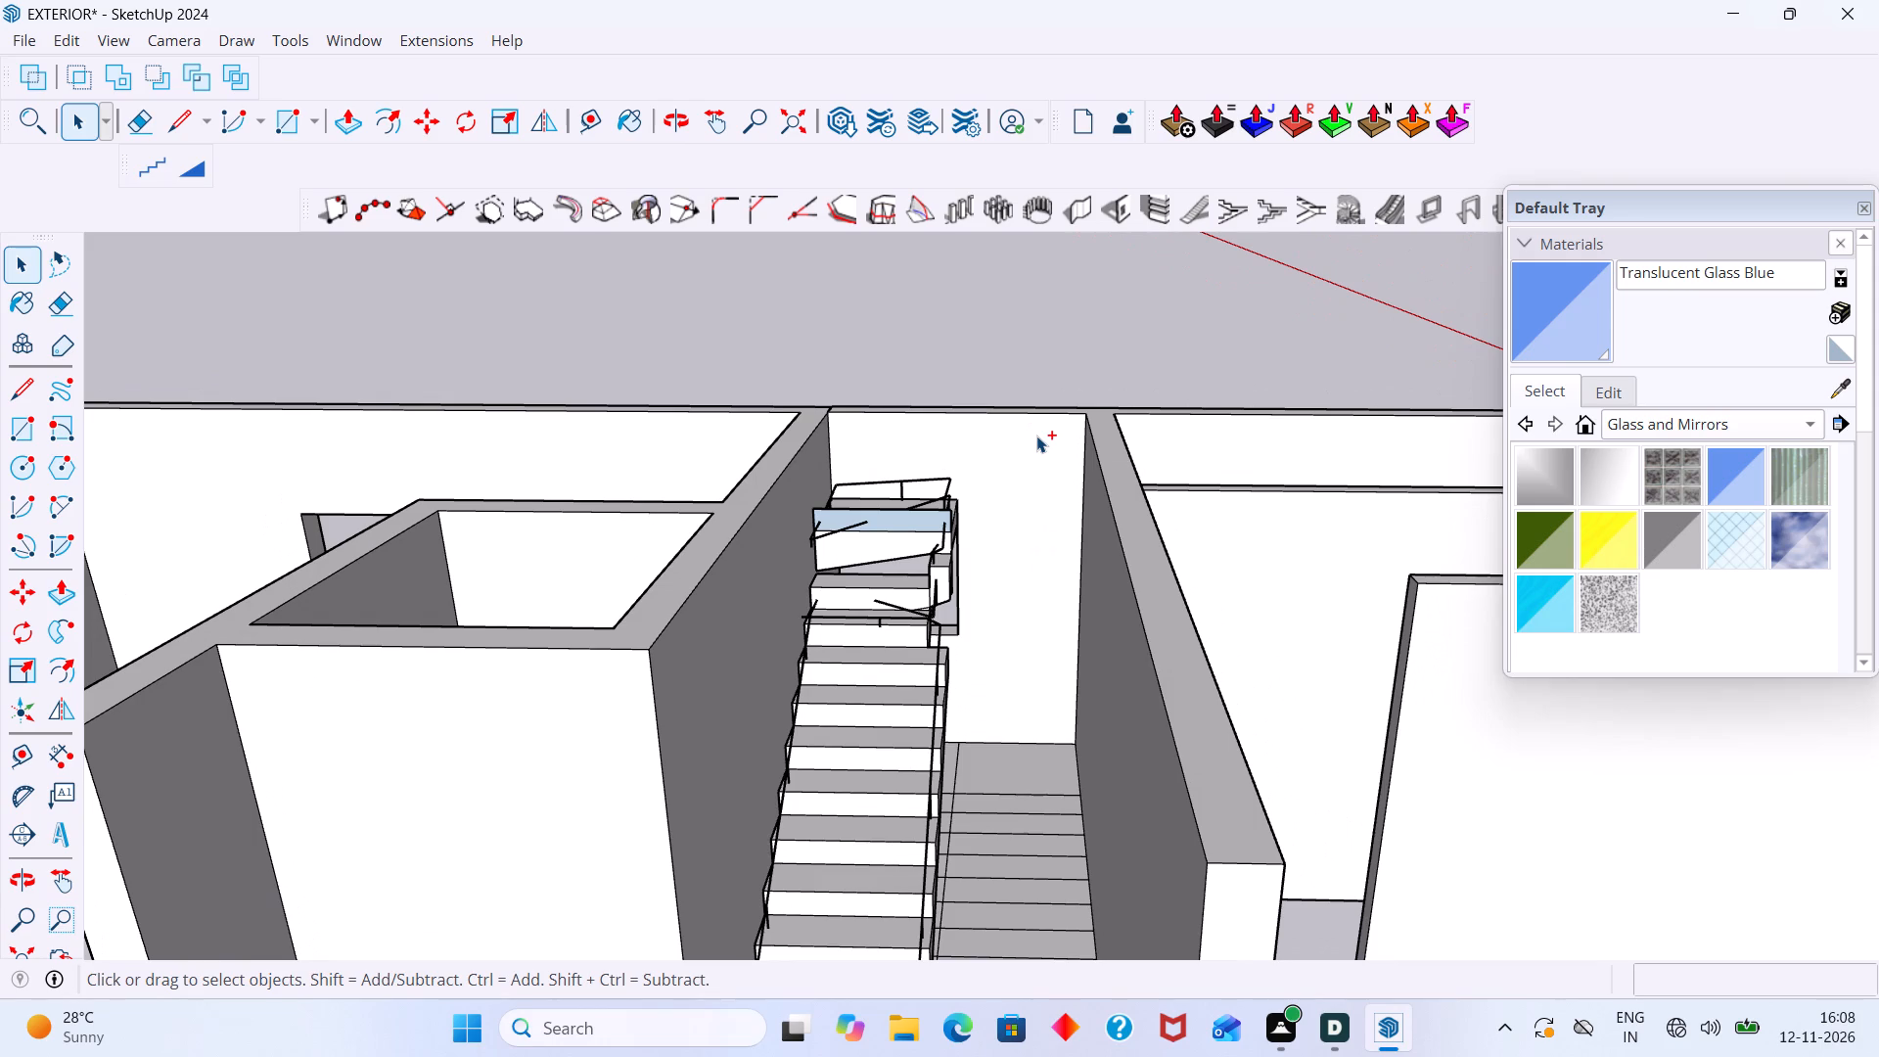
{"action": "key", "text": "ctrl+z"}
Generate the slab stair again from the selected left-hand faces with Make Stair, picking the corridor-end tread and keeping the default settings.
{"action": "scroll", "coordinate": [1022, 625], "scroll_direction": "down", "scroll_amount": 1}
{"action": "middle_click_drag", "start_coordinate": [1003, 749], "coordinate": [1001, 953]}
{"action": "scroll", "coordinate": [948, 760], "scroll_direction": "up", "scroll_amount": 3}
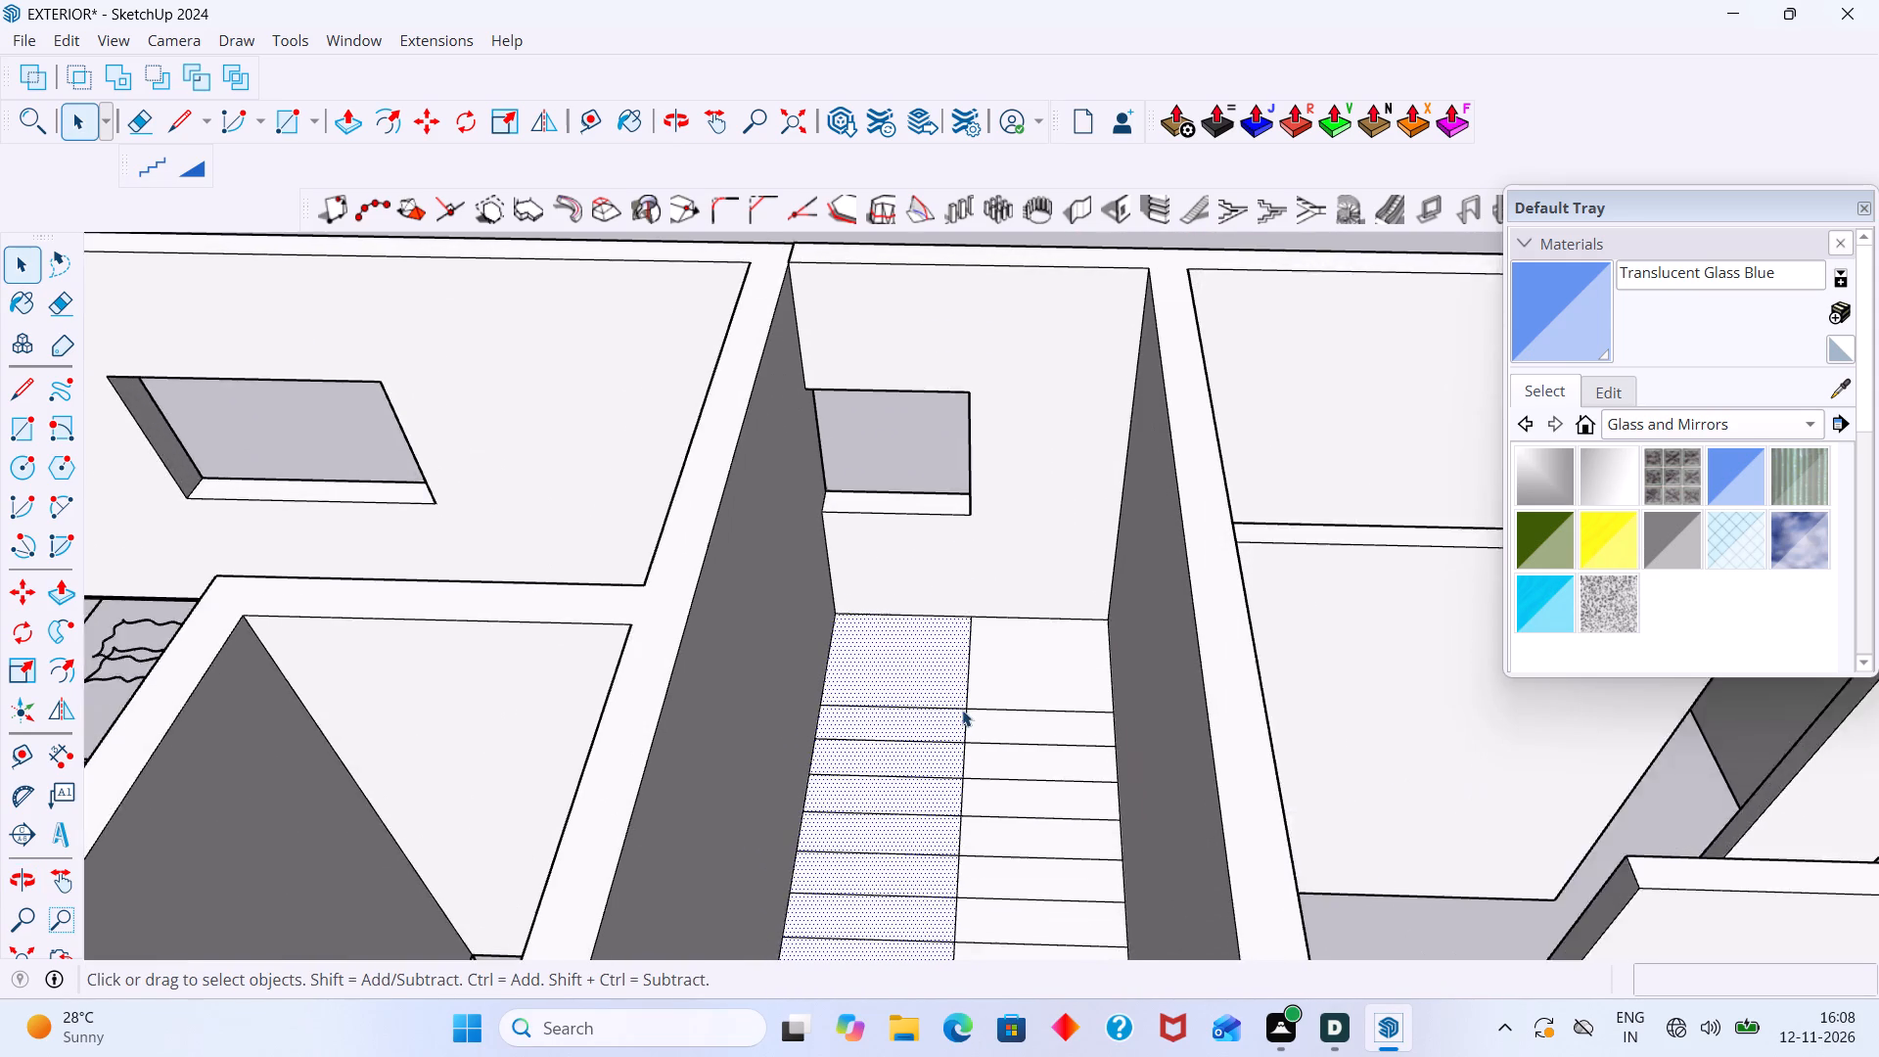
{"action": "scroll", "coordinate": [962, 710], "scroll_direction": "up", "scroll_amount": 1}
{"action": "middle_click_drag", "start_coordinate": [964, 707], "coordinate": [902, 611], "text": "shift"}
{"action": "scroll", "coordinate": [915, 613], "scroll_direction": "up", "scroll_amount": 1}
{"action": "middle_click_drag", "start_coordinate": [915, 625], "coordinate": [939, 751]}
{"action": "scroll", "coordinate": [902, 698], "scroll_direction": "up", "scroll_amount": 1}
{"action": "scroll", "coordinate": [902, 692], "scroll_direction": "down", "scroll_amount": 3}
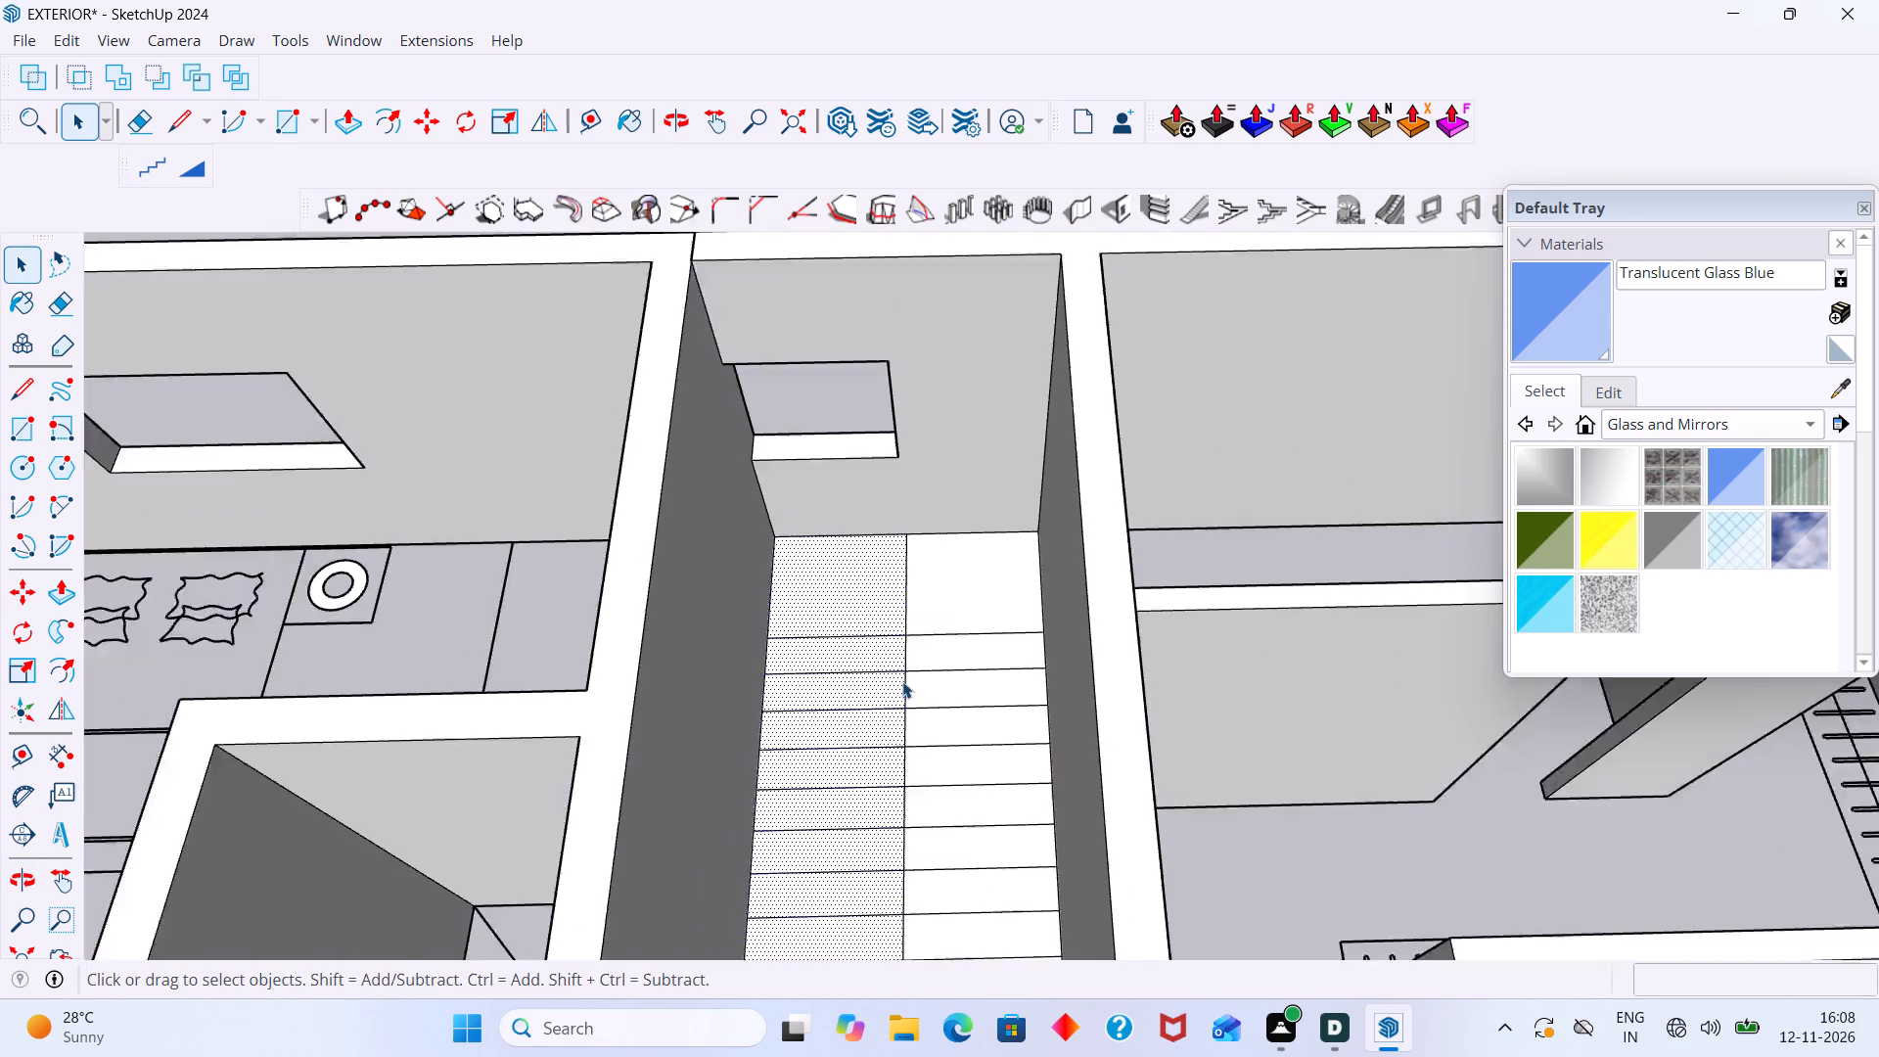
{"action": "scroll", "coordinate": [902, 681], "scroll_direction": "down", "scroll_amount": 4}
{"action": "middle_click_drag", "start_coordinate": [902, 684], "coordinate": [892, 437], "text": "shift"}
{"action": "scroll", "coordinate": [899, 748], "scroll_direction": "down", "scroll_amount": 1}
{"action": "middle_click_drag", "start_coordinate": [883, 780], "coordinate": [875, 762]}
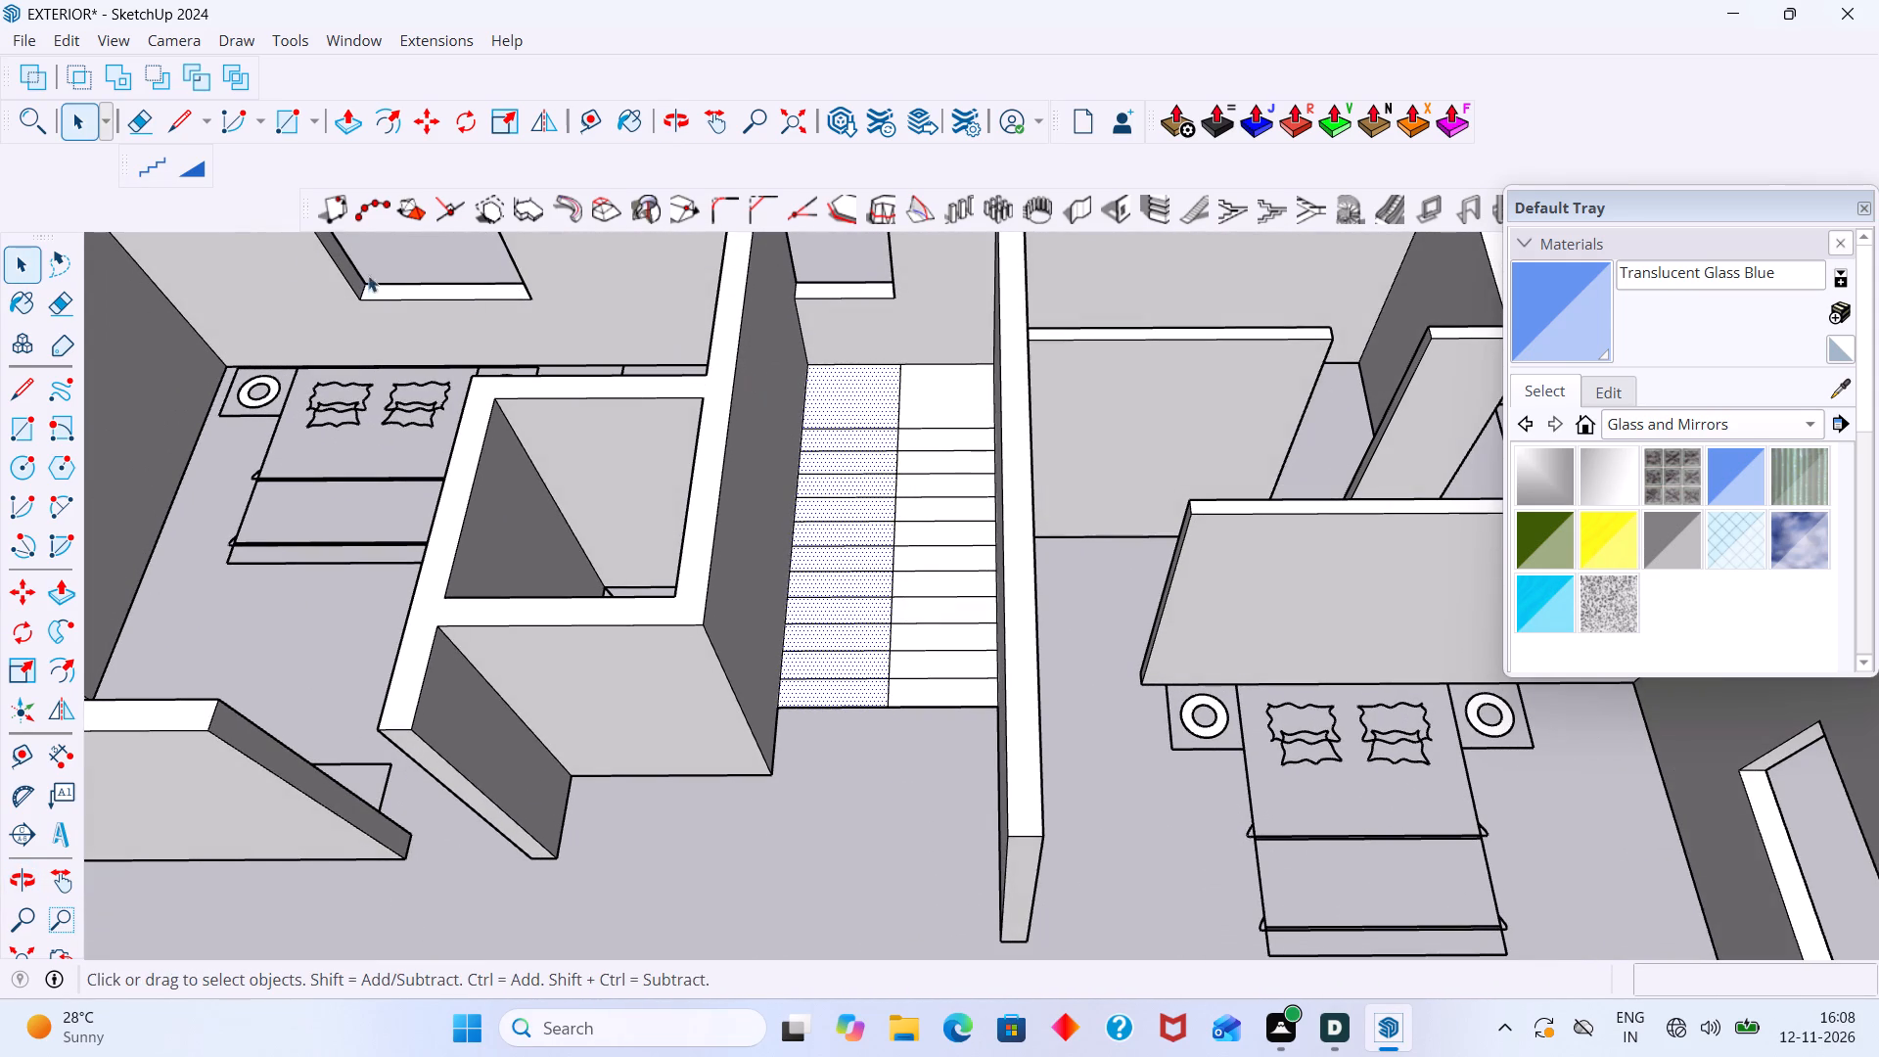
{"action": "left_click", "coordinate": [158, 162]}
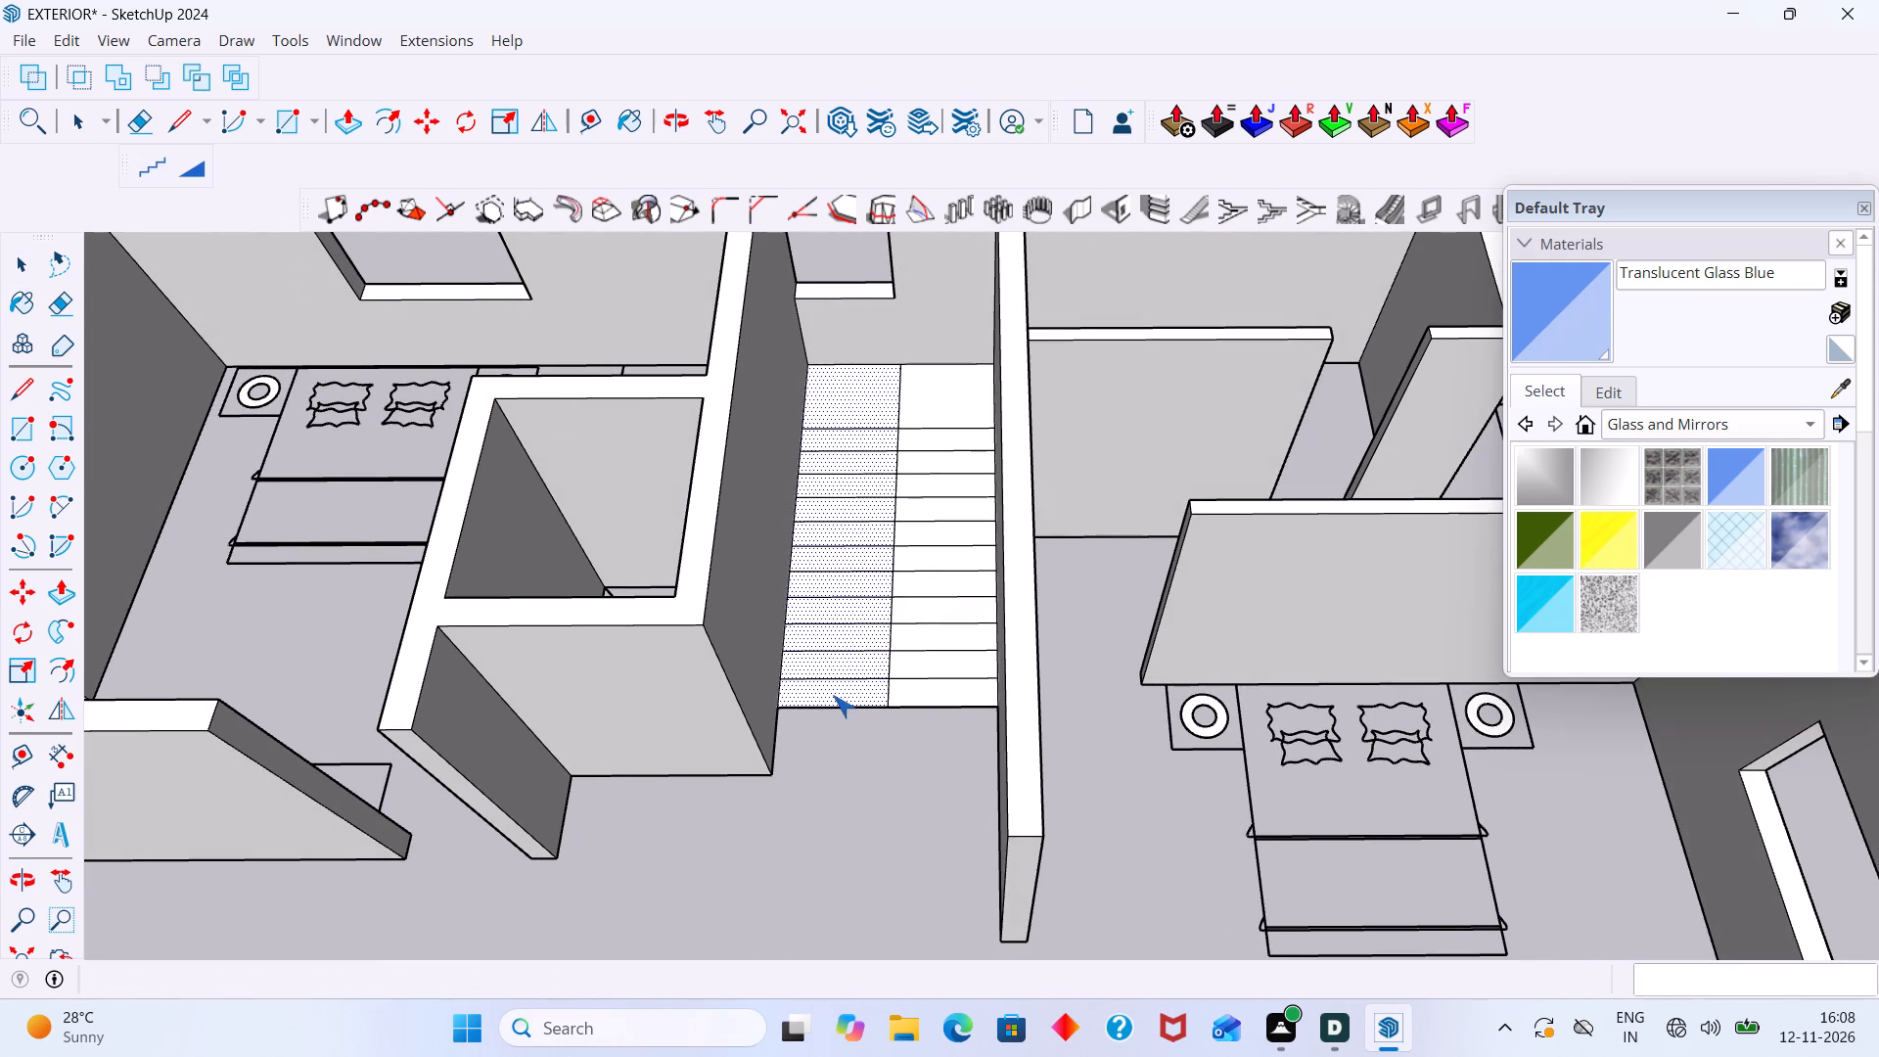
{"action": "left_click", "coordinate": [833, 695]}
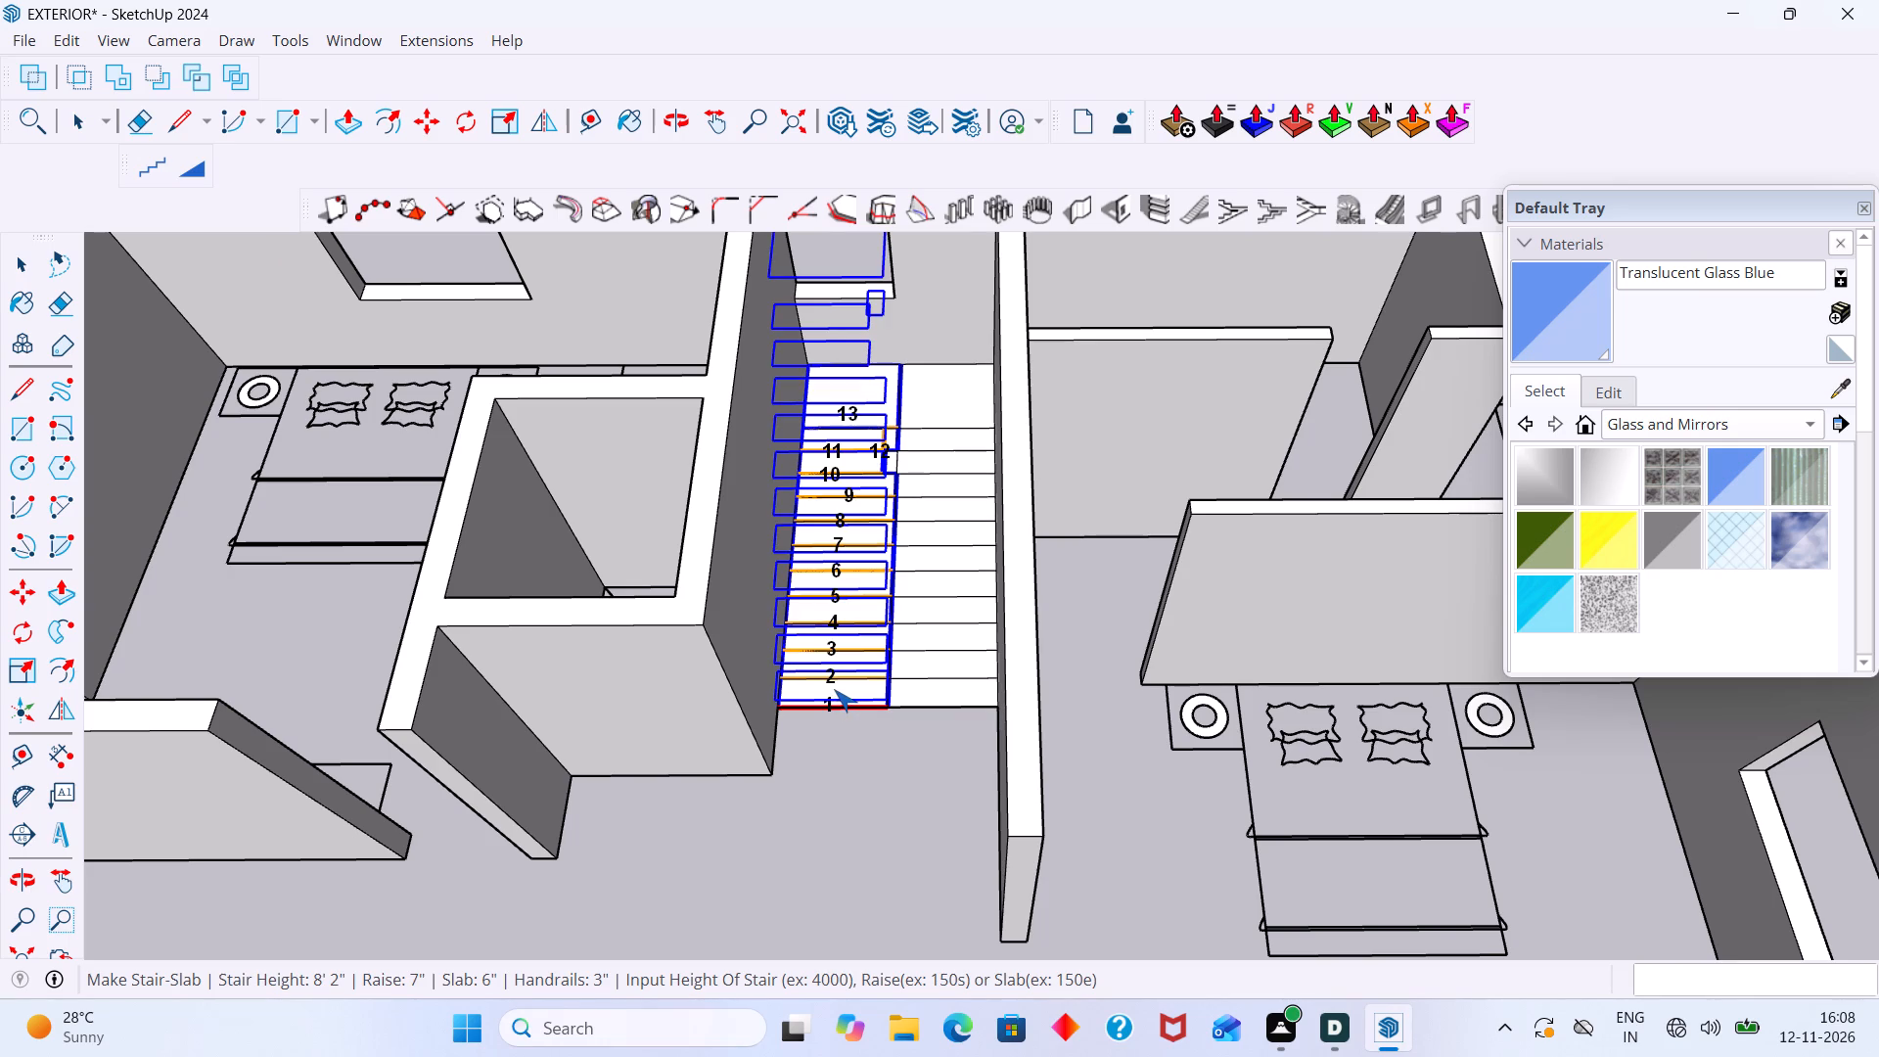
{"action": "key", "text": "Return"}
Examine the generated stair's upper steps, landing and handrails up close.
{"action": "scroll", "coordinate": [838, 689], "scroll_direction": "down", "scroll_amount": 2}
{"action": "middle_click_drag", "start_coordinate": [831, 736], "coordinate": [804, 864], "text": "shift"}
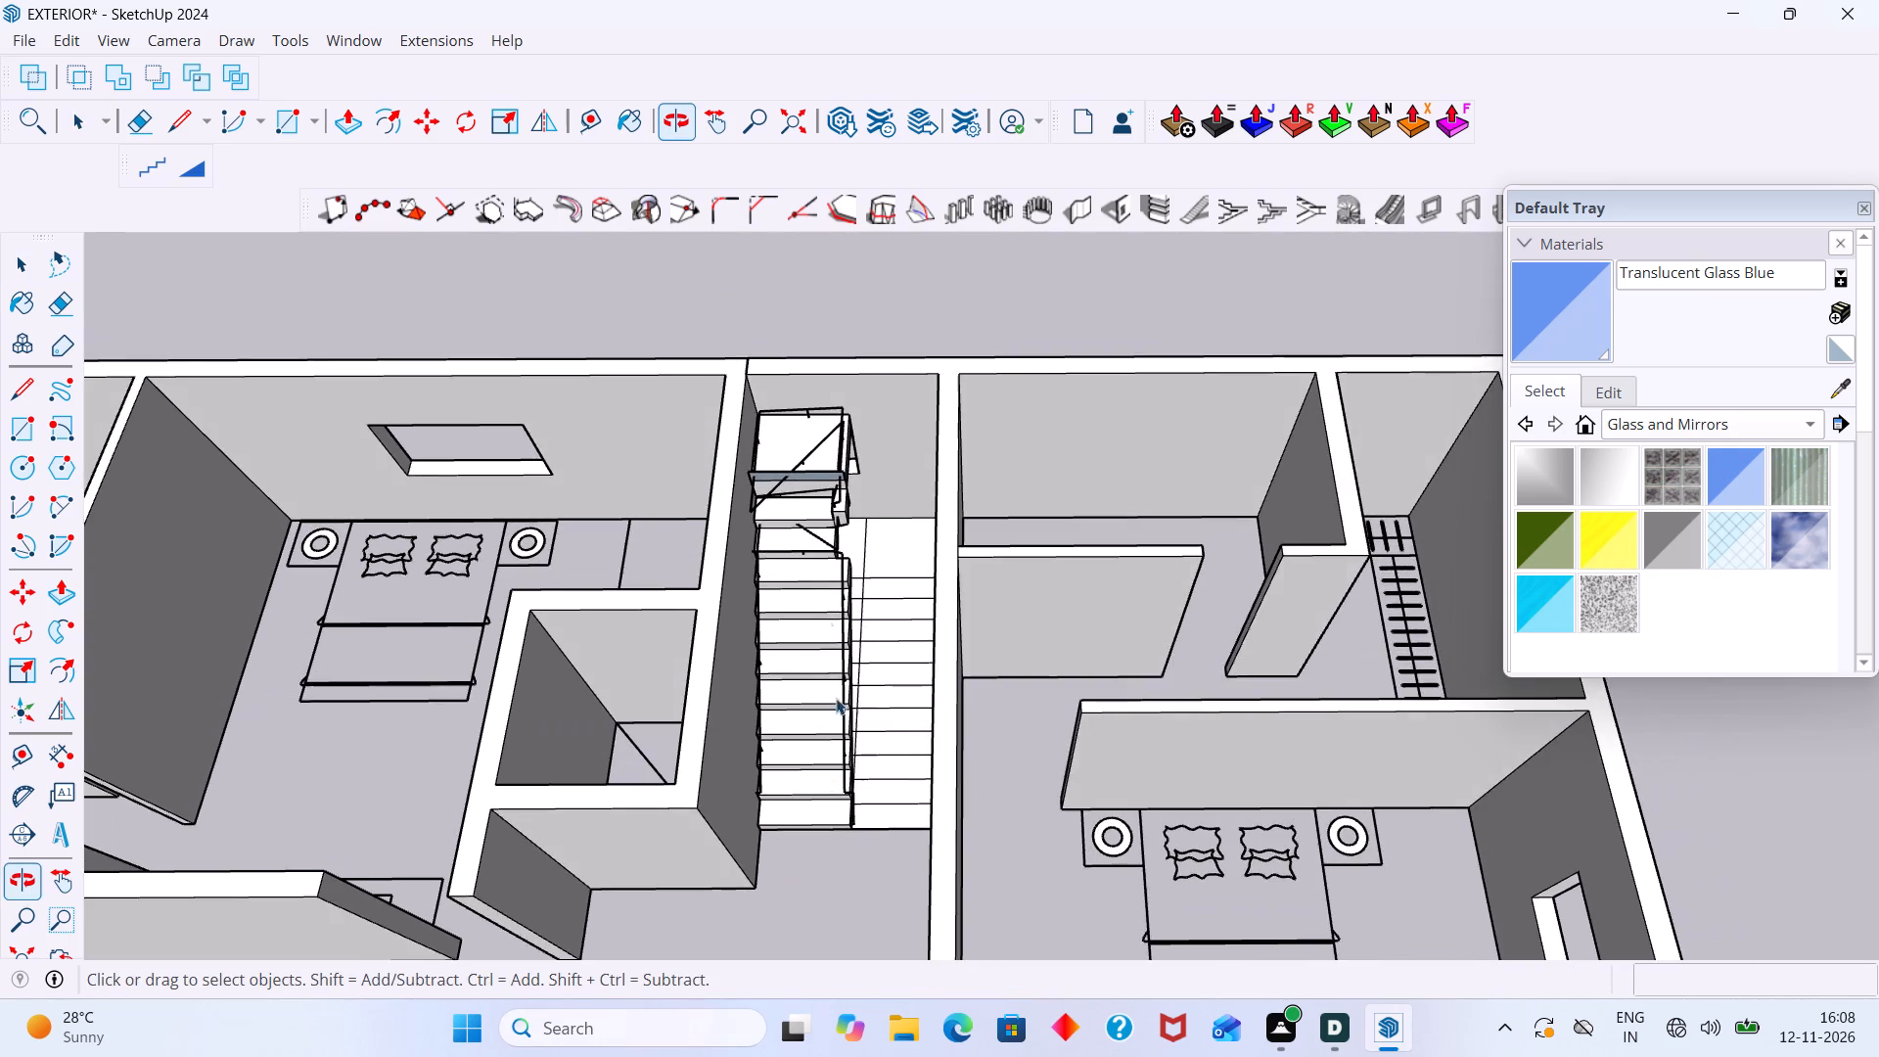
{"action": "scroll", "coordinate": [796, 540], "scroll_direction": "up", "scroll_amount": 6}
{"action": "middle_click_drag", "start_coordinate": [848, 534], "coordinate": [742, 483]}
{"action": "middle_click_drag", "start_coordinate": [843, 414], "coordinate": [743, 401]}
{"action": "scroll", "coordinate": [801, 389], "scroll_direction": "up", "scroll_amount": 2}
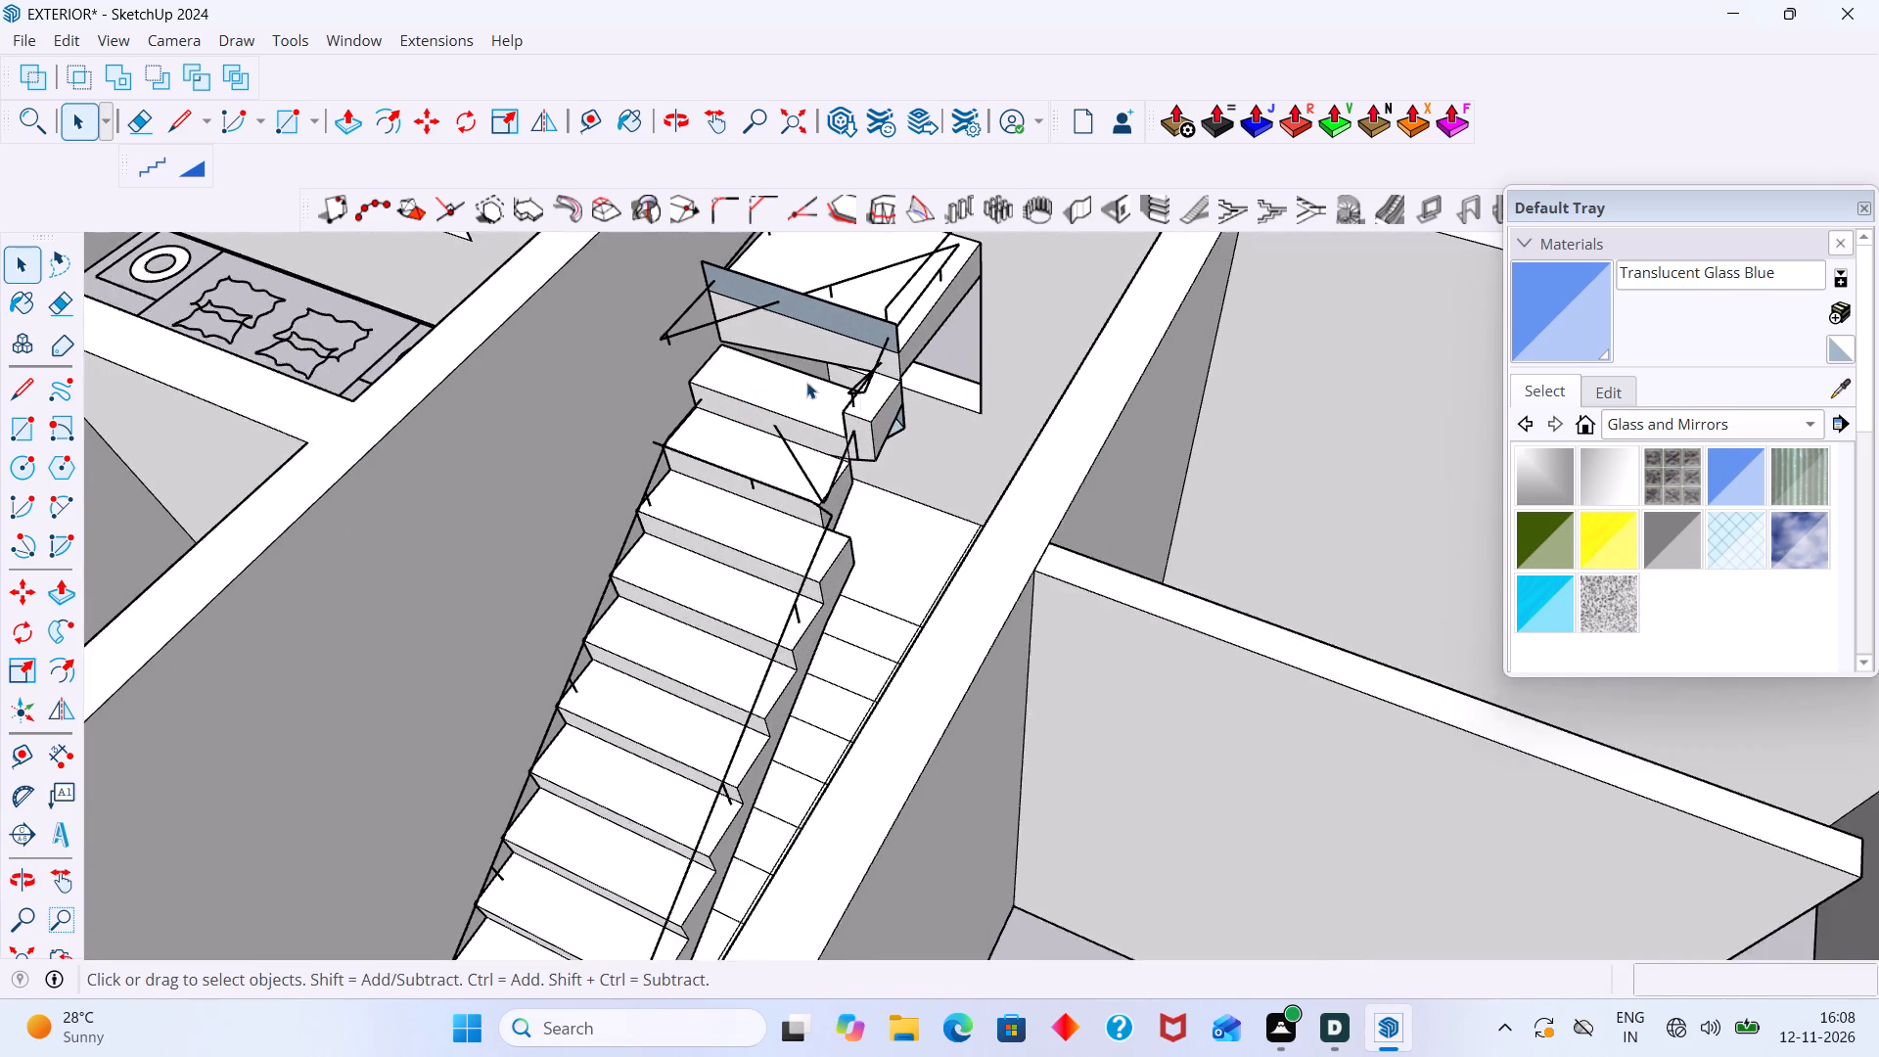
{"action": "scroll", "coordinate": [806, 382], "scroll_direction": "up", "scroll_amount": 2}
{"action": "middle_click_drag", "start_coordinate": [876, 406], "coordinate": [820, 337]}
{"action": "scroll", "coordinate": [864, 344], "scroll_direction": "up", "scroll_amount": 2}
{"action": "middle_click_drag", "start_coordinate": [884, 343], "coordinate": [935, 520]}
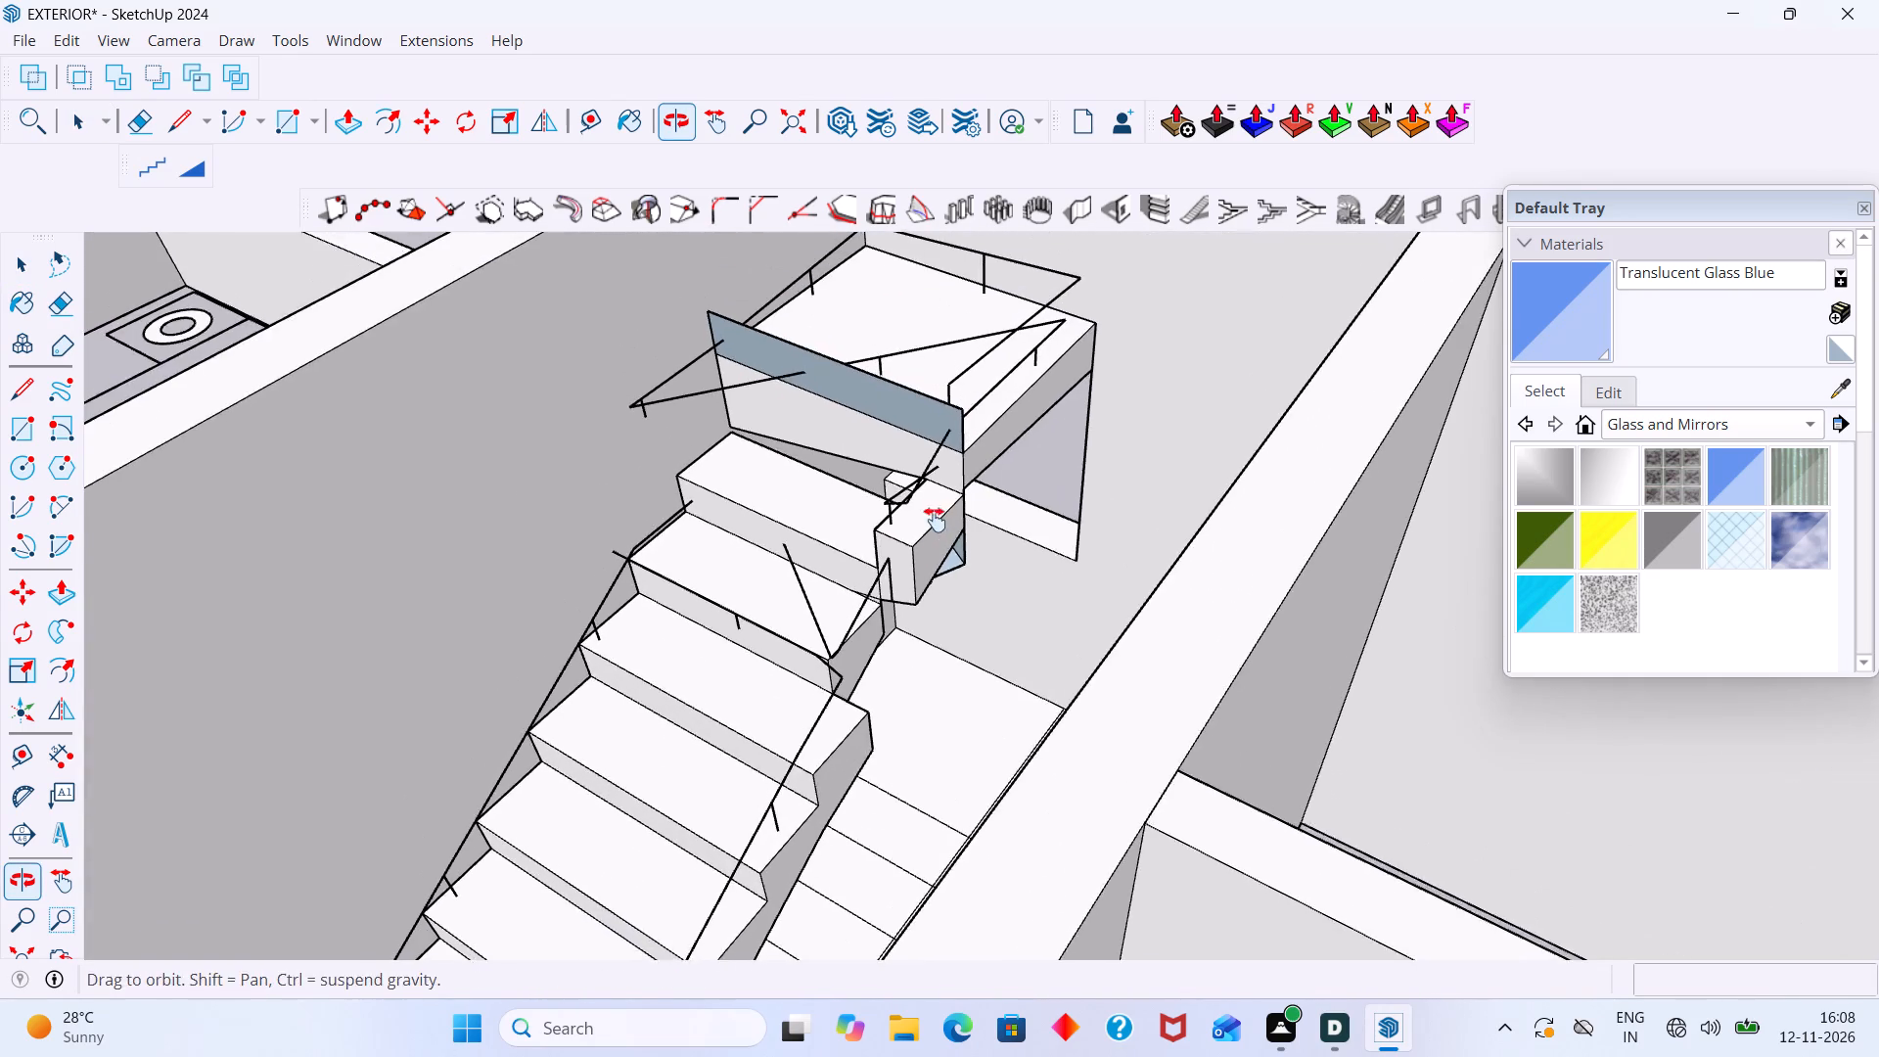
{"action": "middle_click_drag", "start_coordinate": [935, 520], "coordinate": [936, 521]}
{"action": "middle_click_drag", "start_coordinate": [967, 482], "coordinate": [968, 471]}
{"action": "scroll", "coordinate": [973, 483], "scroll_direction": "up", "scroll_amount": 6}
{"action": "scroll", "coordinate": [937, 408], "scroll_direction": "down", "scroll_amount": 9}
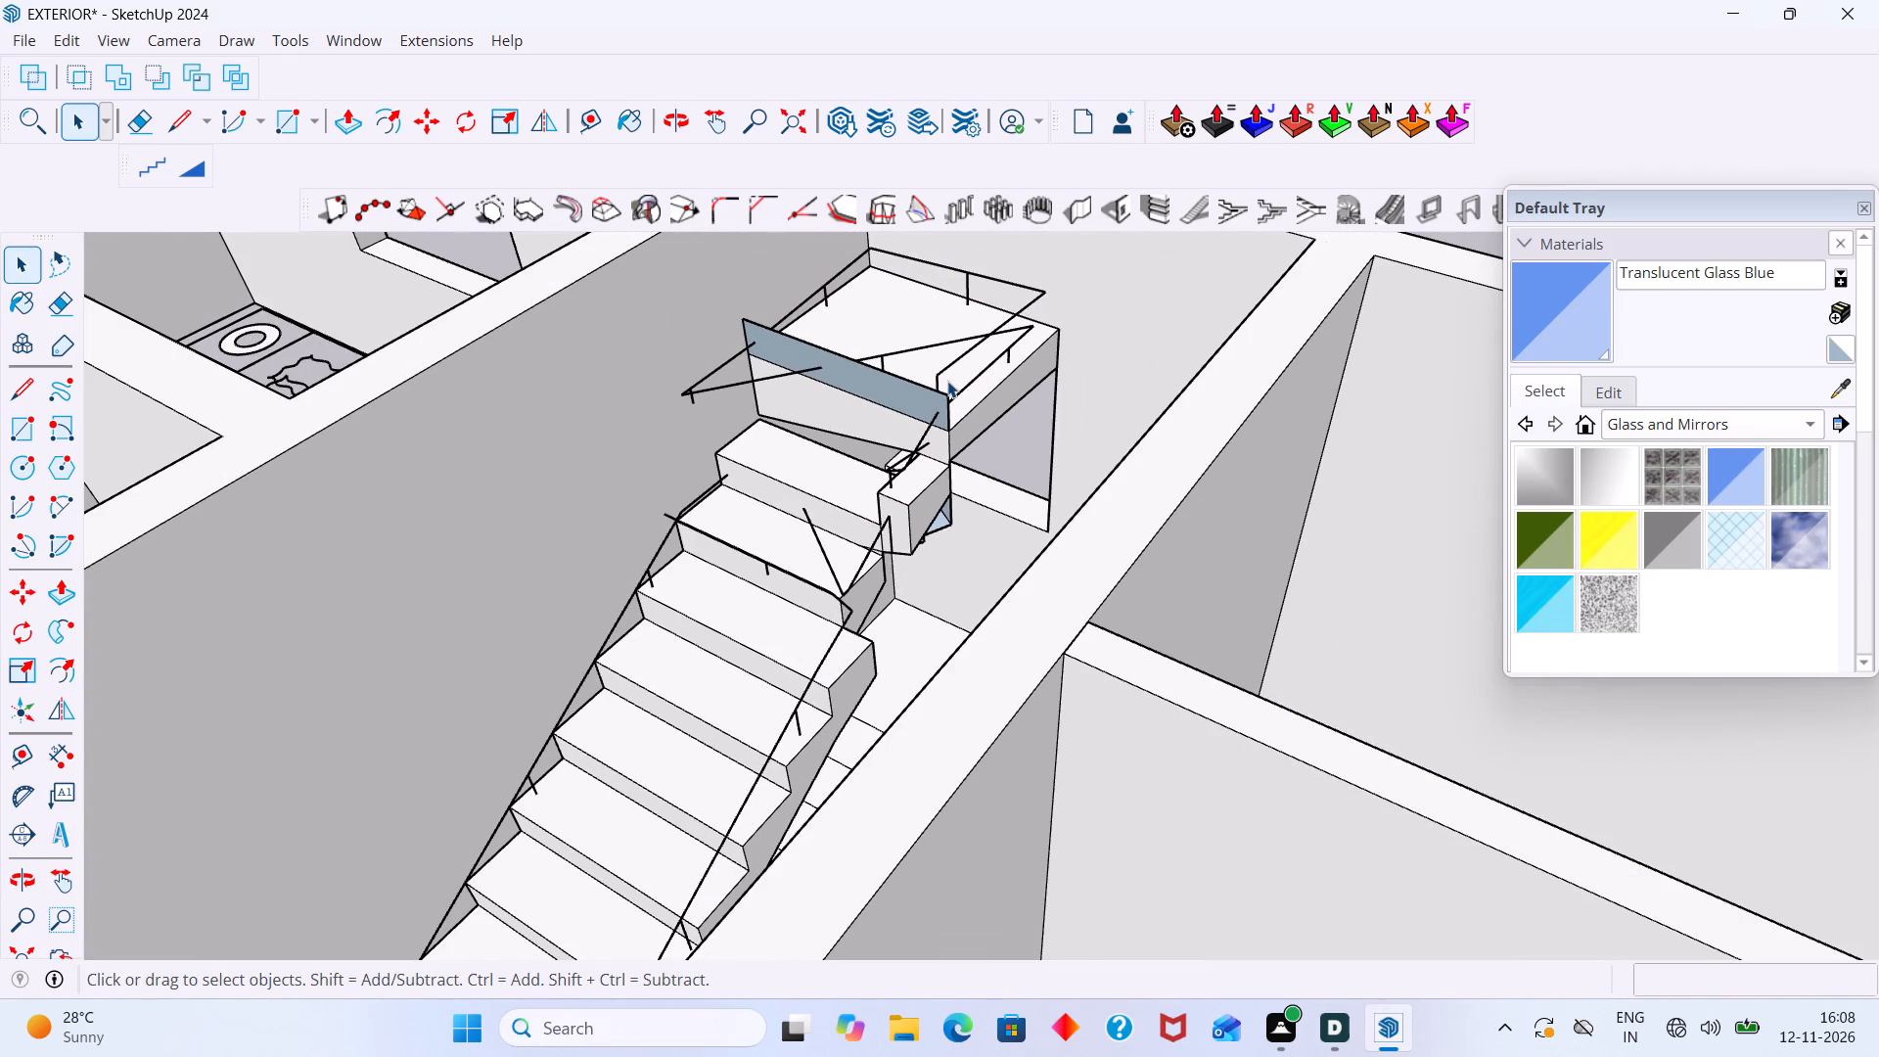
{"action": "scroll", "coordinate": [951, 381], "scroll_direction": "down", "scroll_amount": 3}
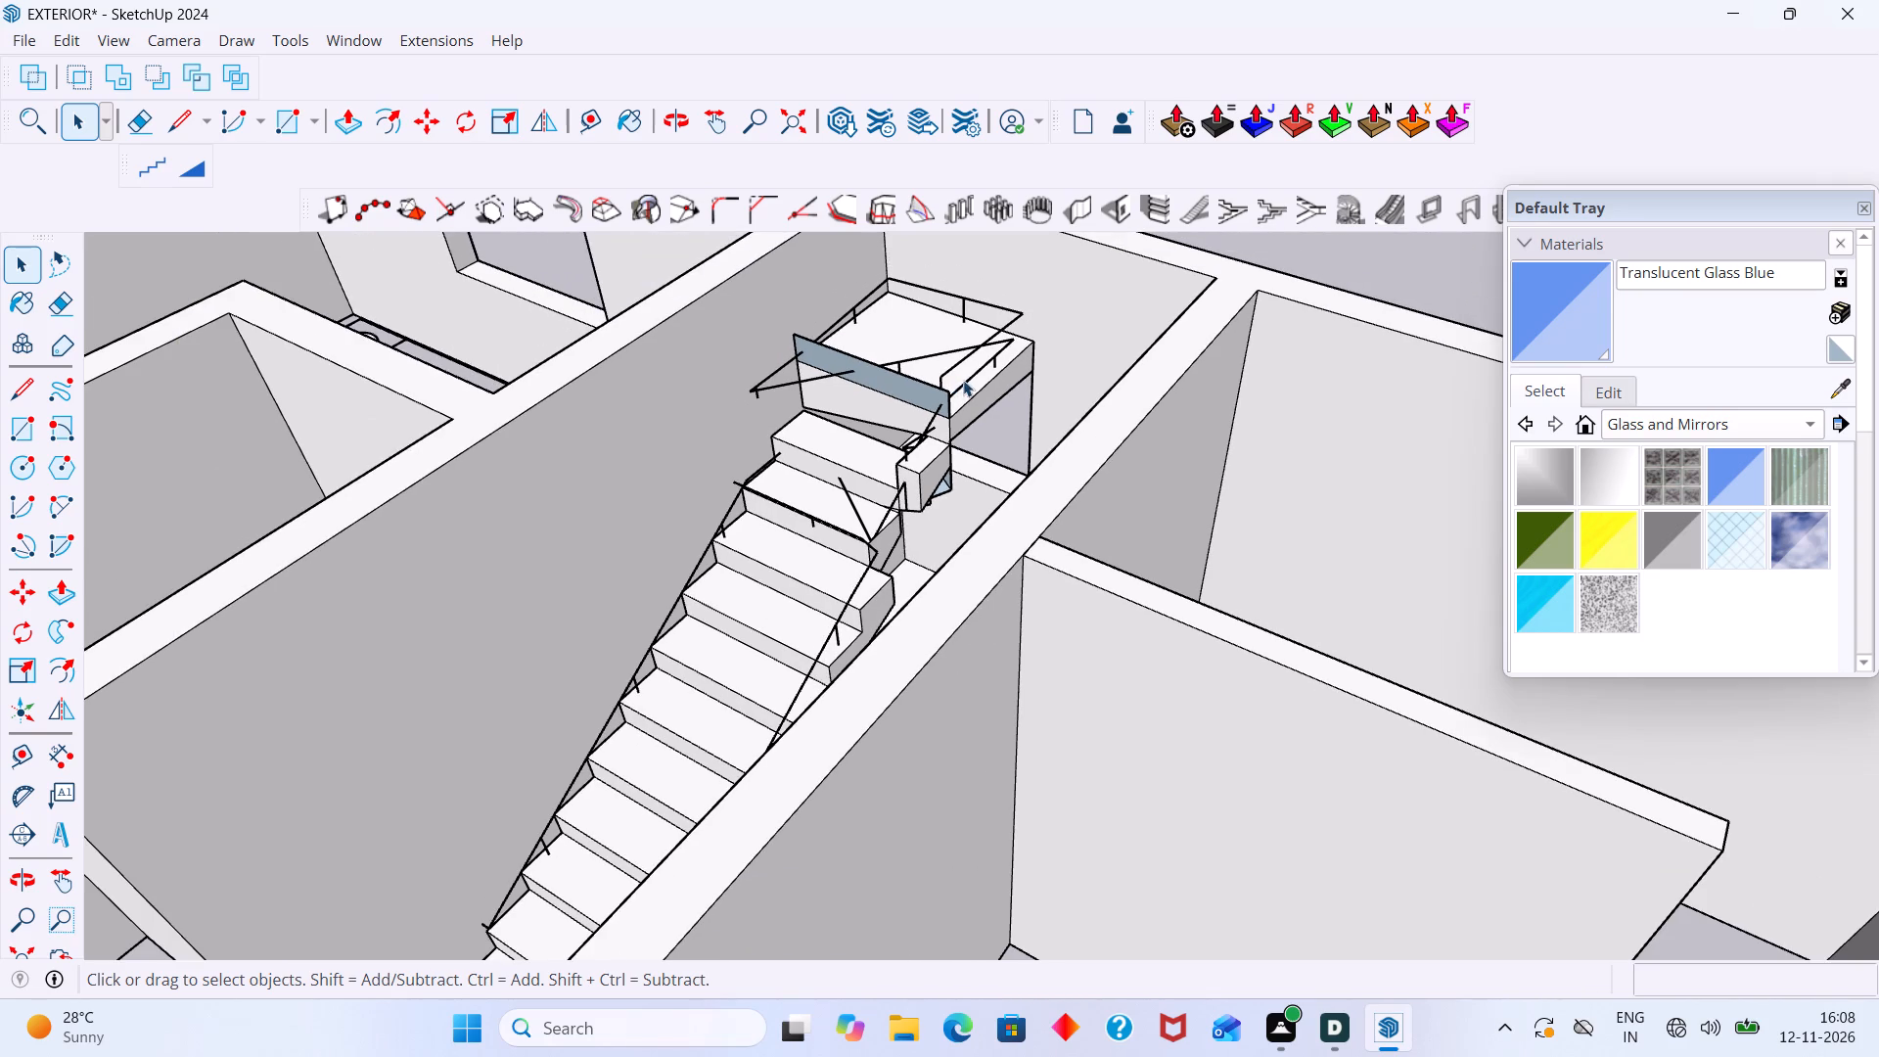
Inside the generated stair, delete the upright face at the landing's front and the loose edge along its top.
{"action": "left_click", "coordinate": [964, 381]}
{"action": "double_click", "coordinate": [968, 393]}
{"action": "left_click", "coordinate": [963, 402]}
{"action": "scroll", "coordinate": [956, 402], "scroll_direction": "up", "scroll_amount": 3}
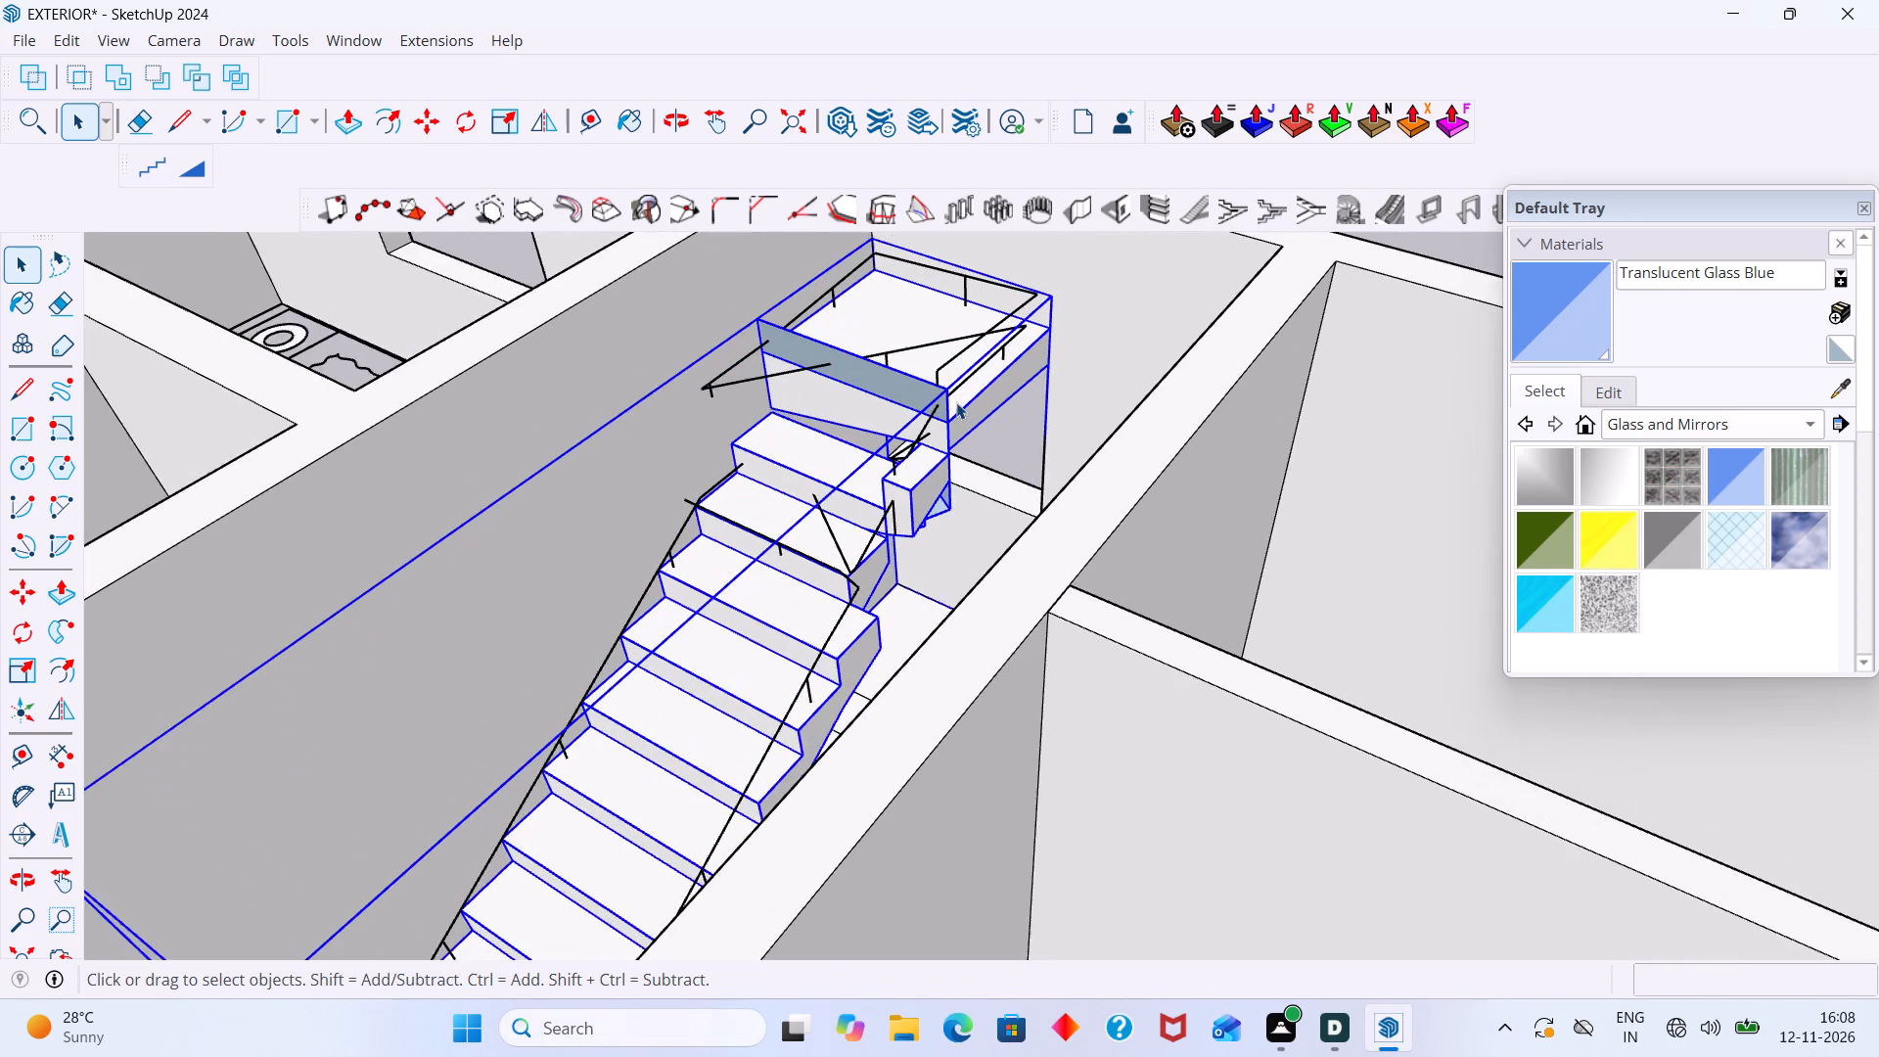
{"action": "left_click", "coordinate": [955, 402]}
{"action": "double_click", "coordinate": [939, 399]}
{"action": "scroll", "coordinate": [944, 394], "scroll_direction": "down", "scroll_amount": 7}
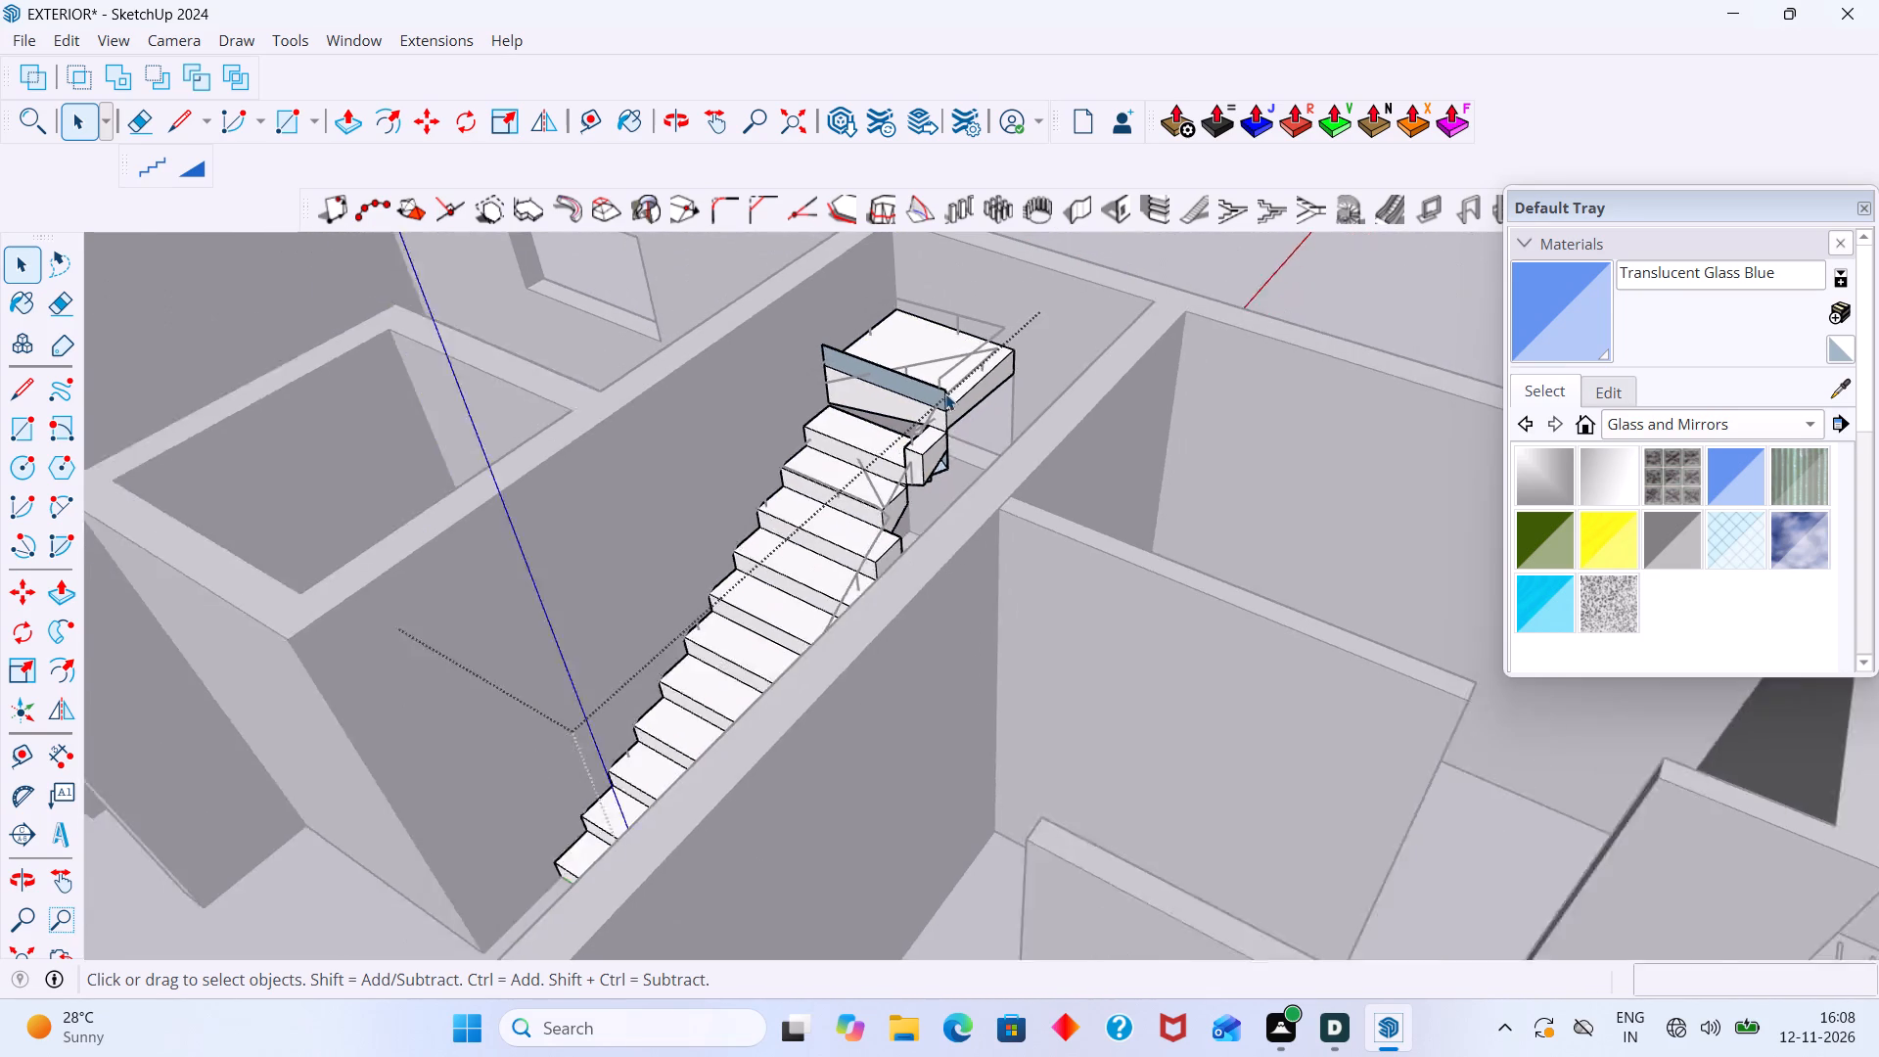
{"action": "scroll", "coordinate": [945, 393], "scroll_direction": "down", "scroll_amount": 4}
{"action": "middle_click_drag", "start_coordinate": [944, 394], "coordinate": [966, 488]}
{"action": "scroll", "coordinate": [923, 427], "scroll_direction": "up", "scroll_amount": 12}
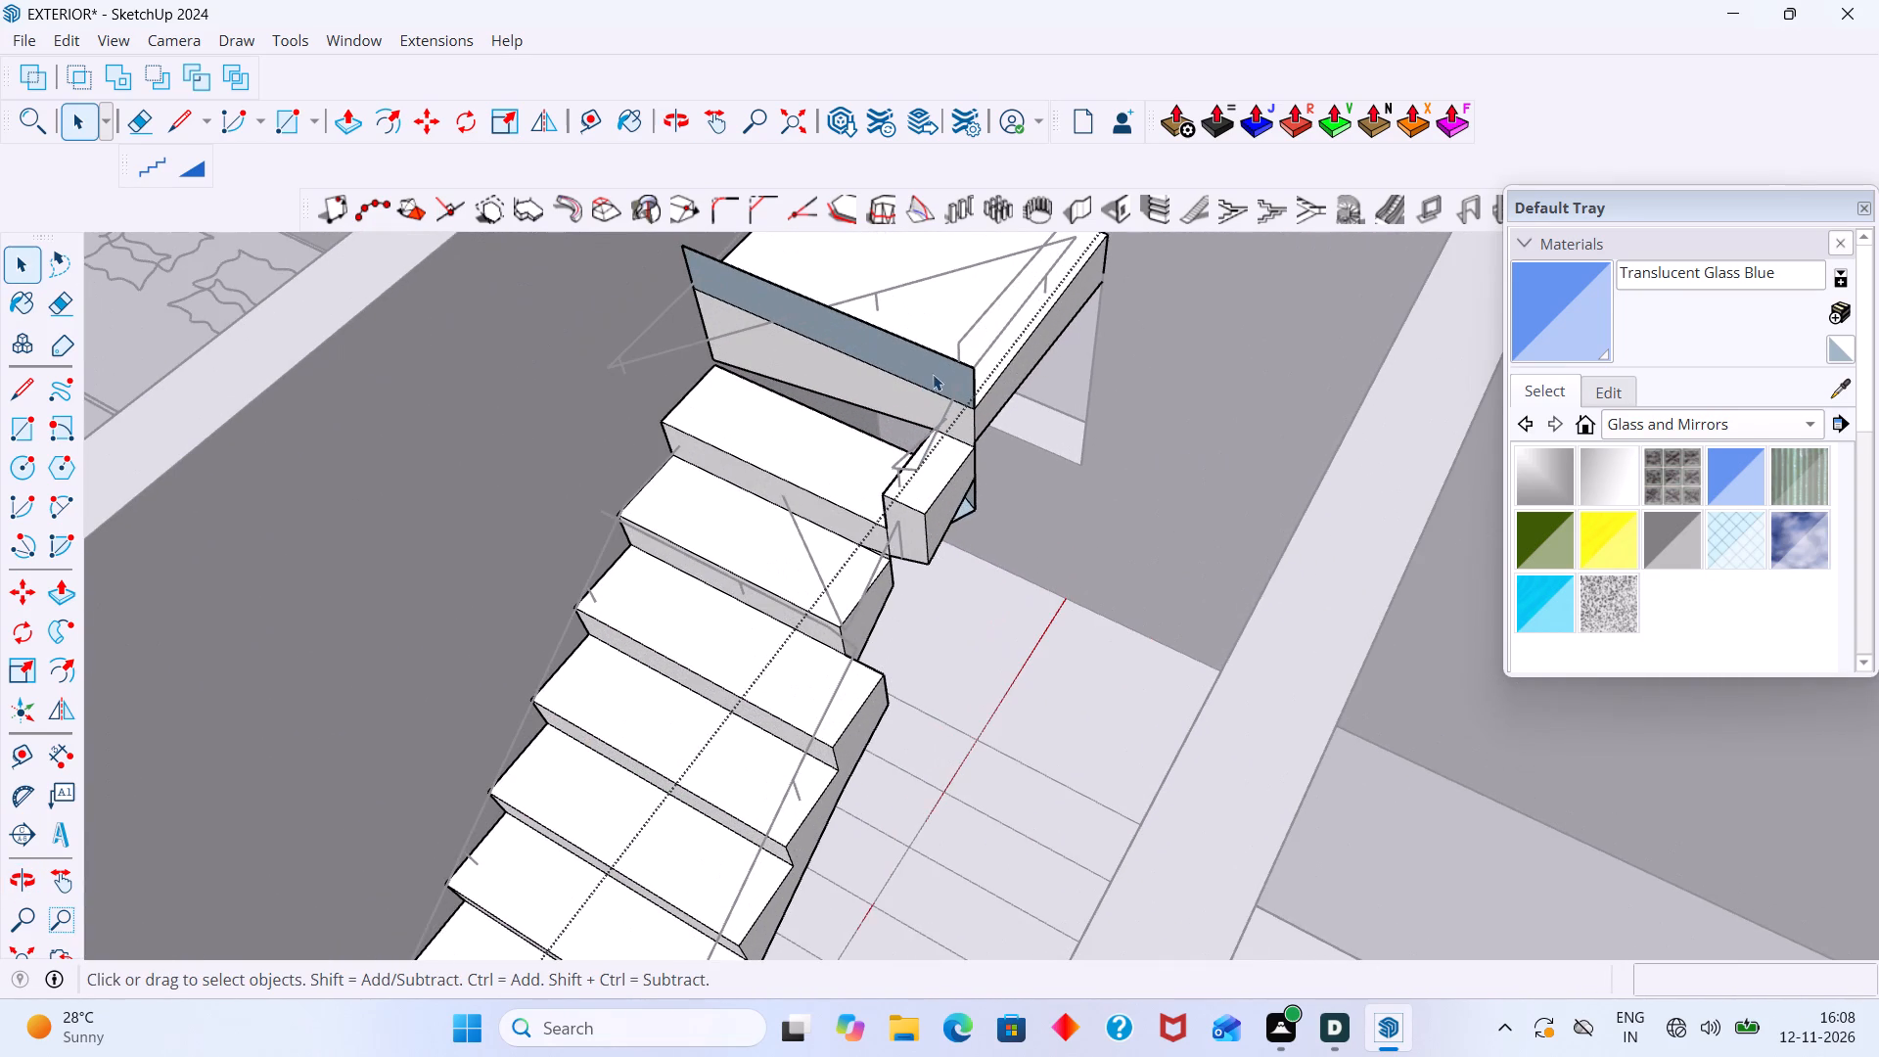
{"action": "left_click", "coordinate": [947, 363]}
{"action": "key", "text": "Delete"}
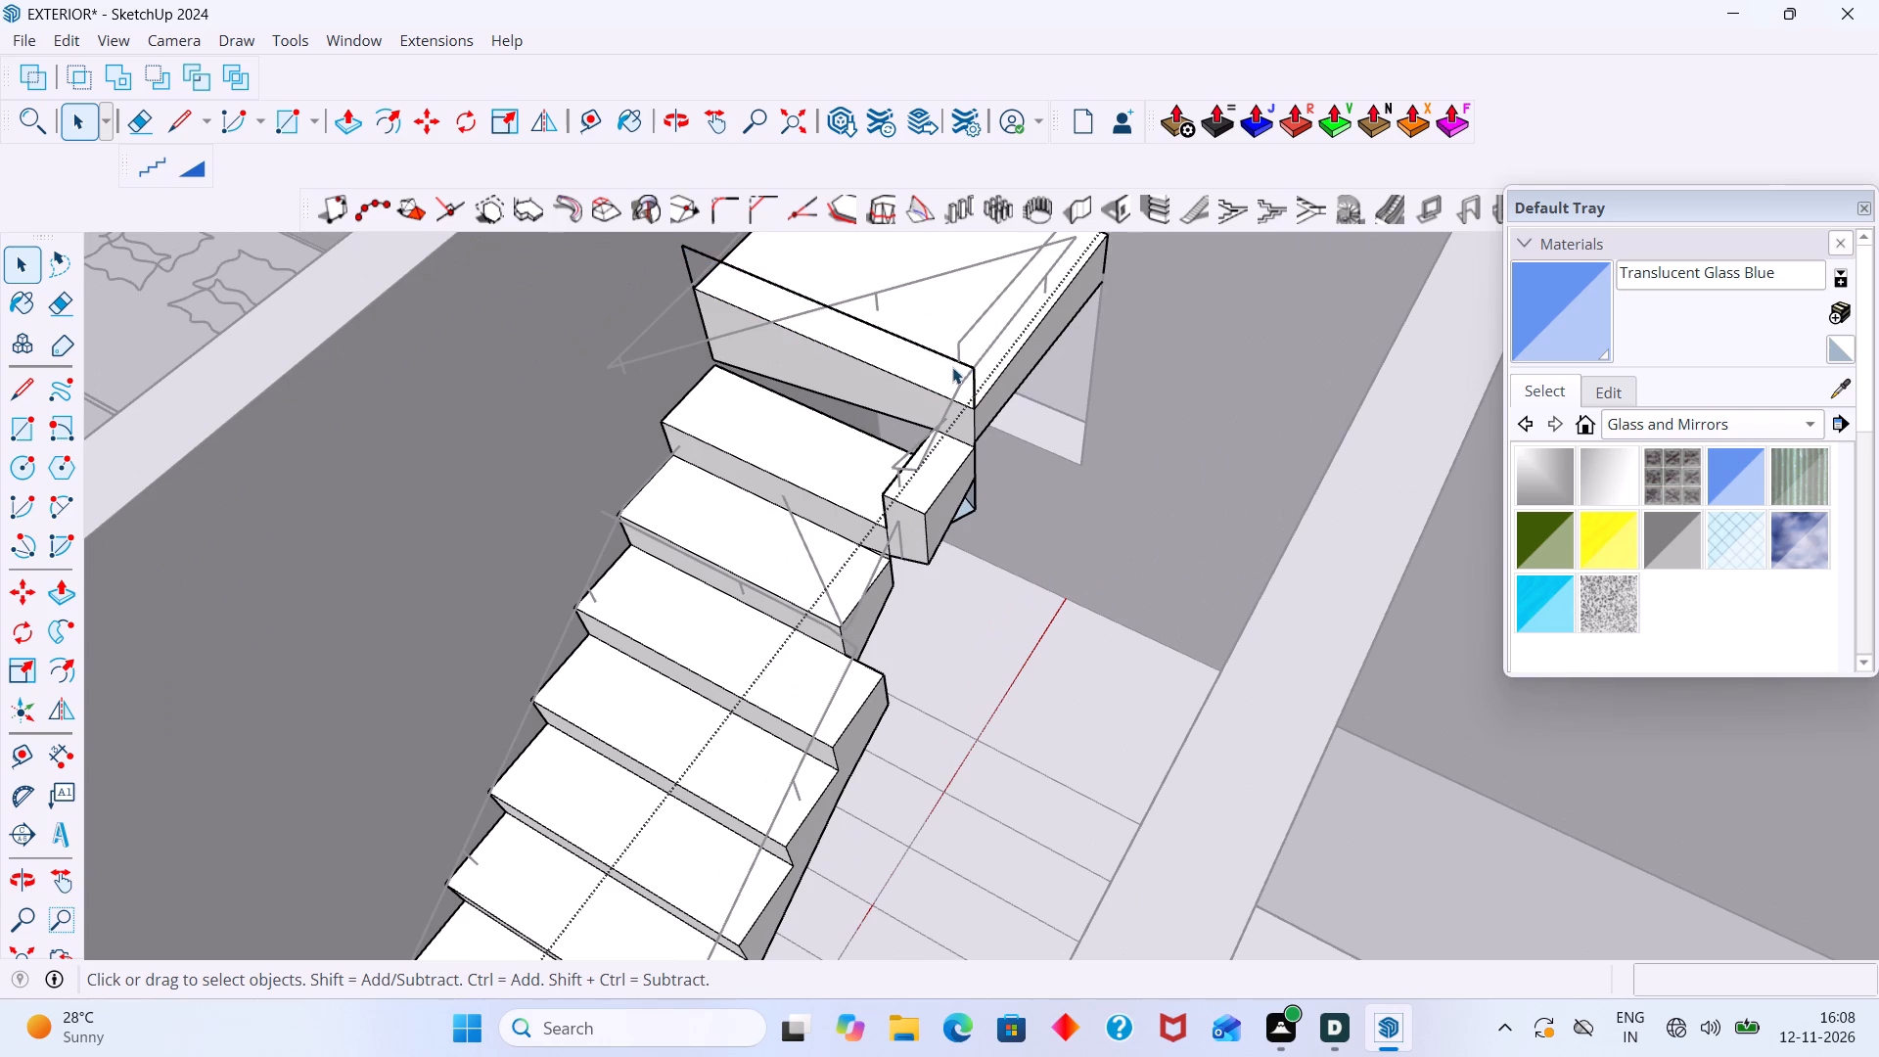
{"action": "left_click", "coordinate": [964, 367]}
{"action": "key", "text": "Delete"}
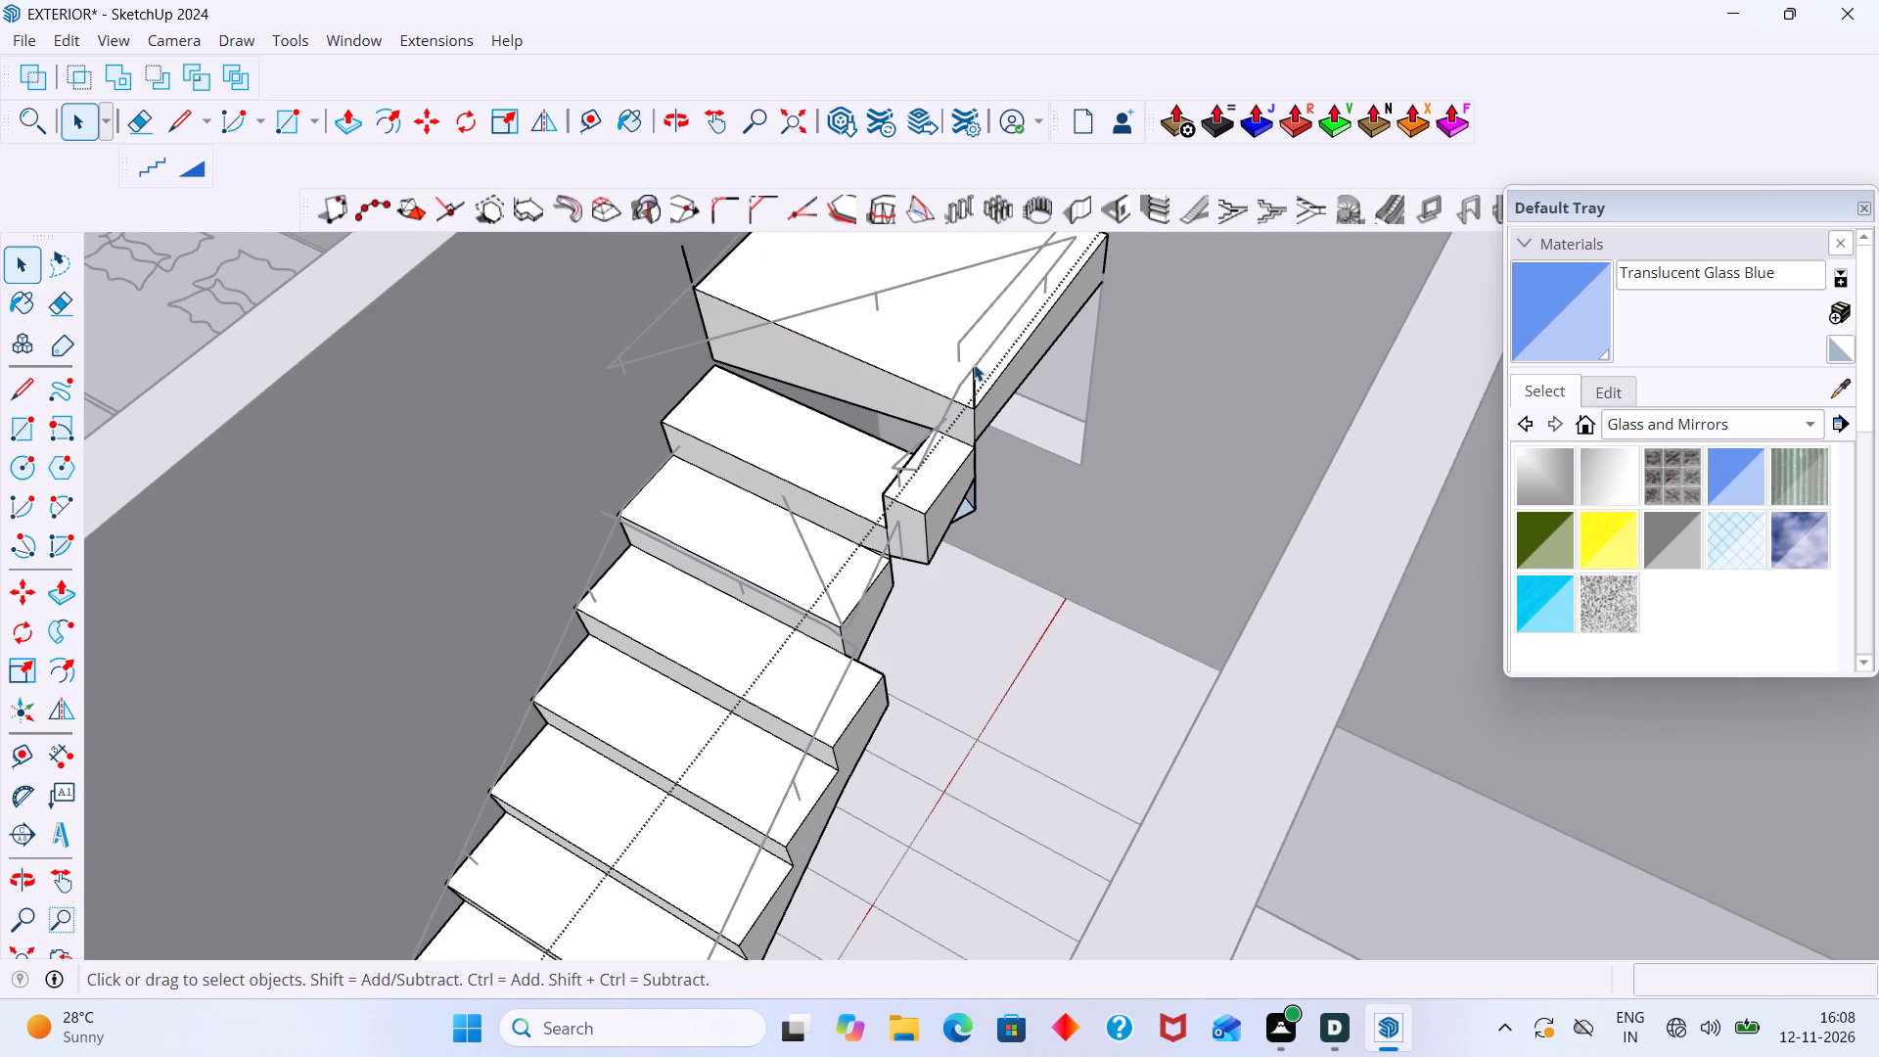
Undo the face and edge deletions along with the generated stair.
{"action": "scroll", "coordinate": [954, 381], "scroll_direction": "down", "scroll_amount": 2}
{"action": "middle_click_drag", "start_coordinate": [943, 418], "coordinate": [970, 397]}
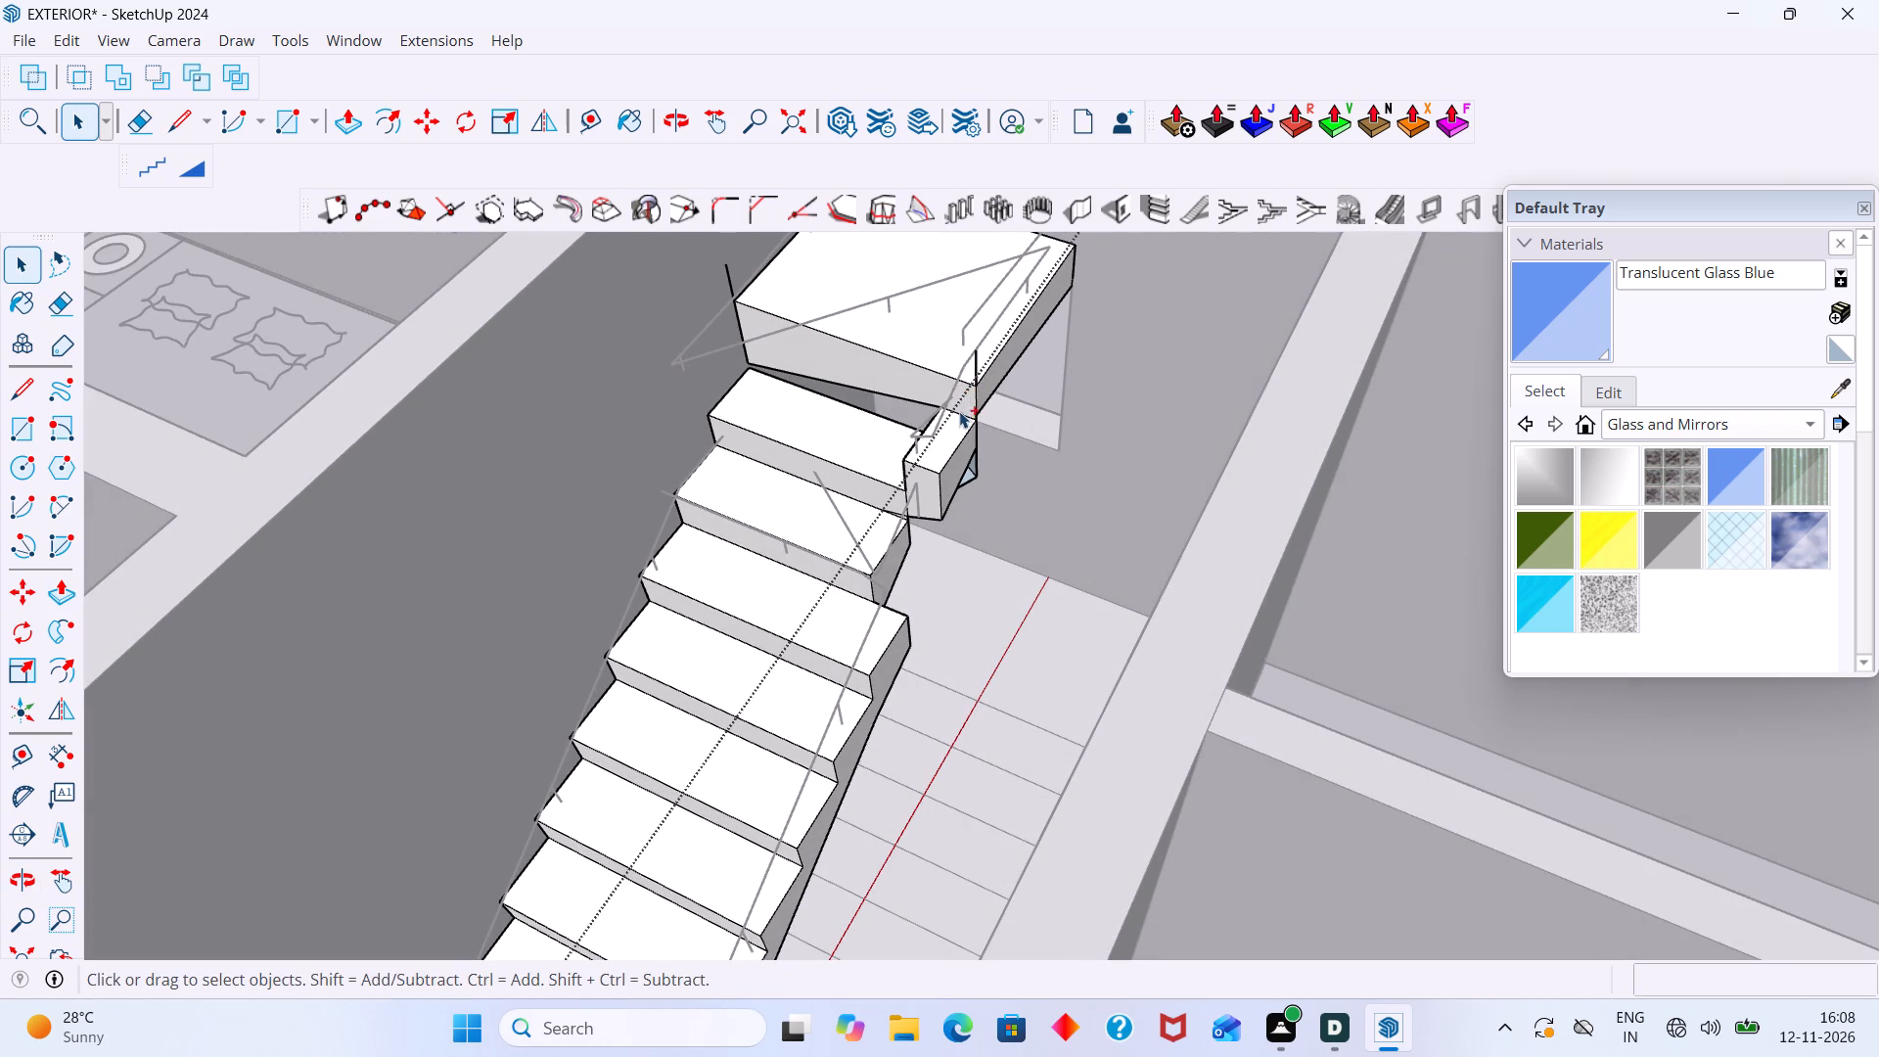
{"action": "key", "text": "ctrl+z"}
{"action": "key", "text": "ctrl+z"}
{"action": "key", "text": "ctrl+z"}
{"action": "key", "text": "ctrl+z"}
Delete the left-hand landing face and the split faces of the two treads next to it.
{"action": "scroll", "coordinate": [957, 433], "scroll_direction": "down", "scroll_amount": 9}
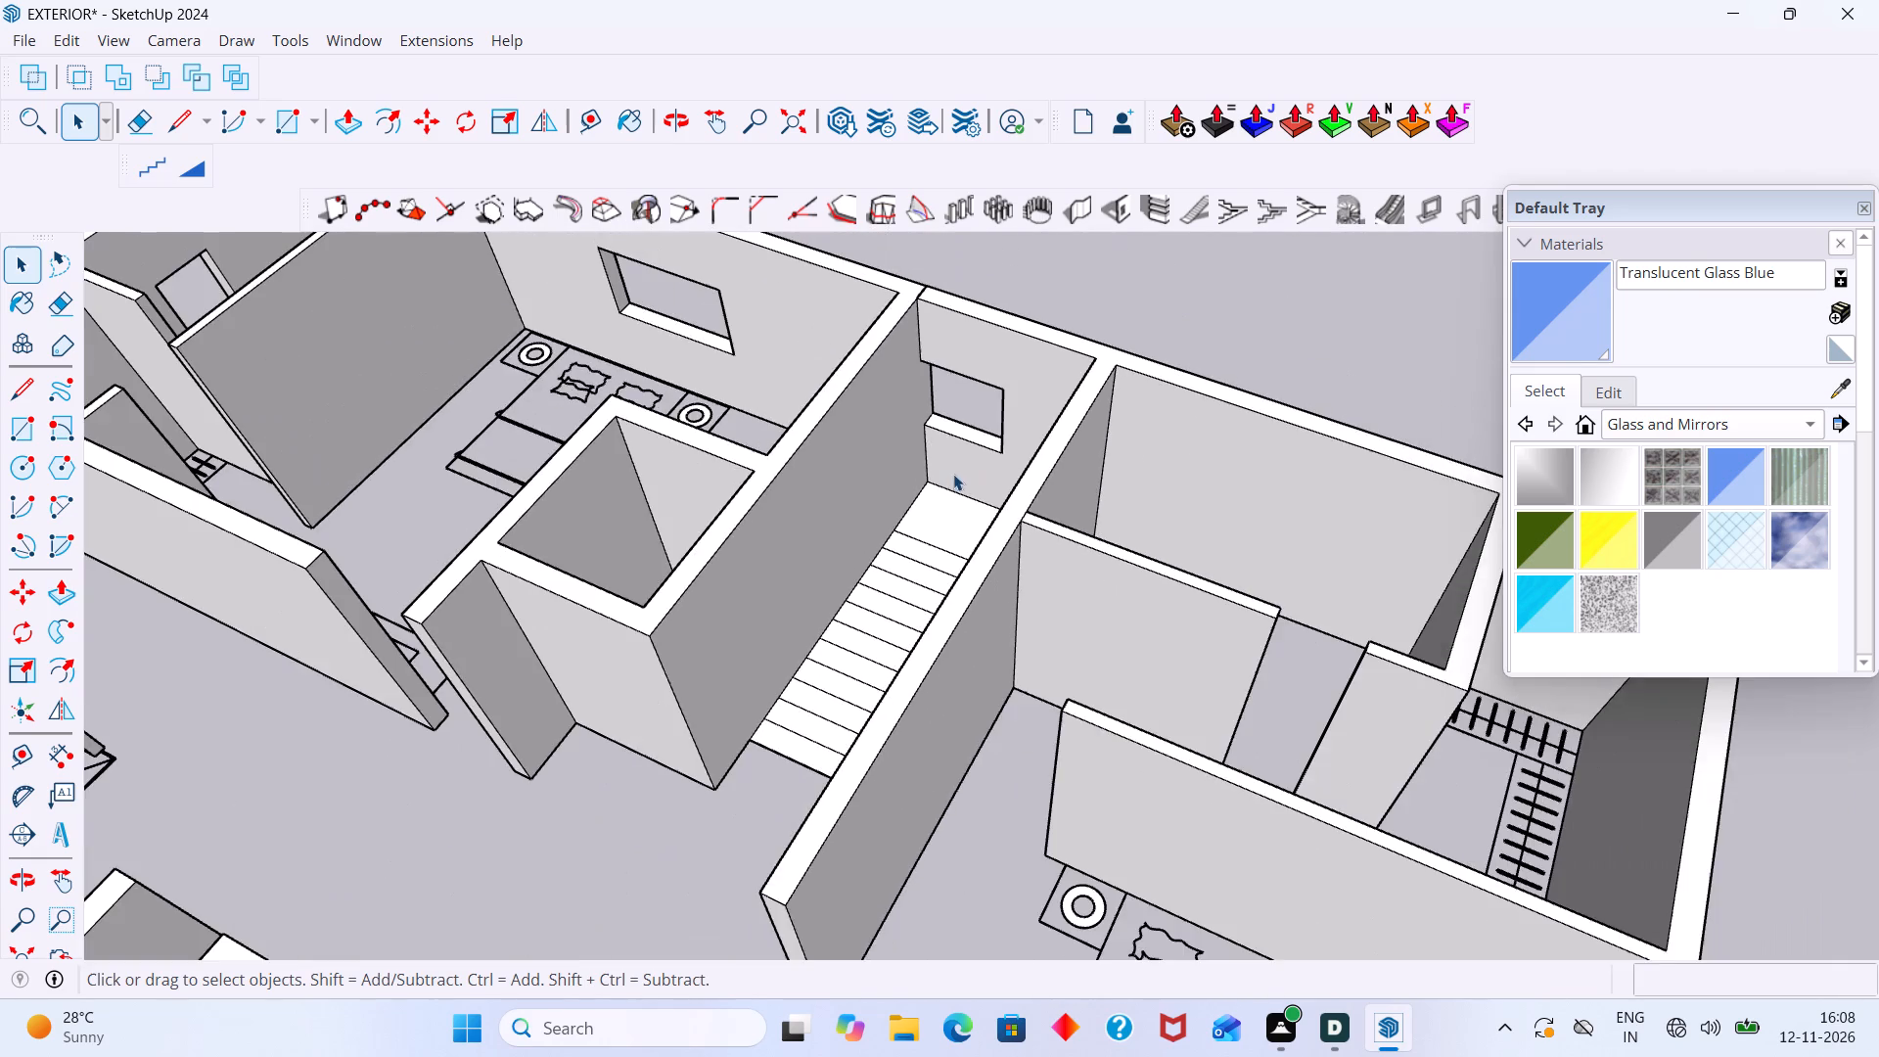
{"action": "middle_click_drag", "start_coordinate": [953, 502], "coordinate": [1029, 625]}
{"action": "scroll", "coordinate": [933, 562], "scroll_direction": "up", "scroll_amount": 11}
{"action": "left_click", "coordinate": [939, 534]}
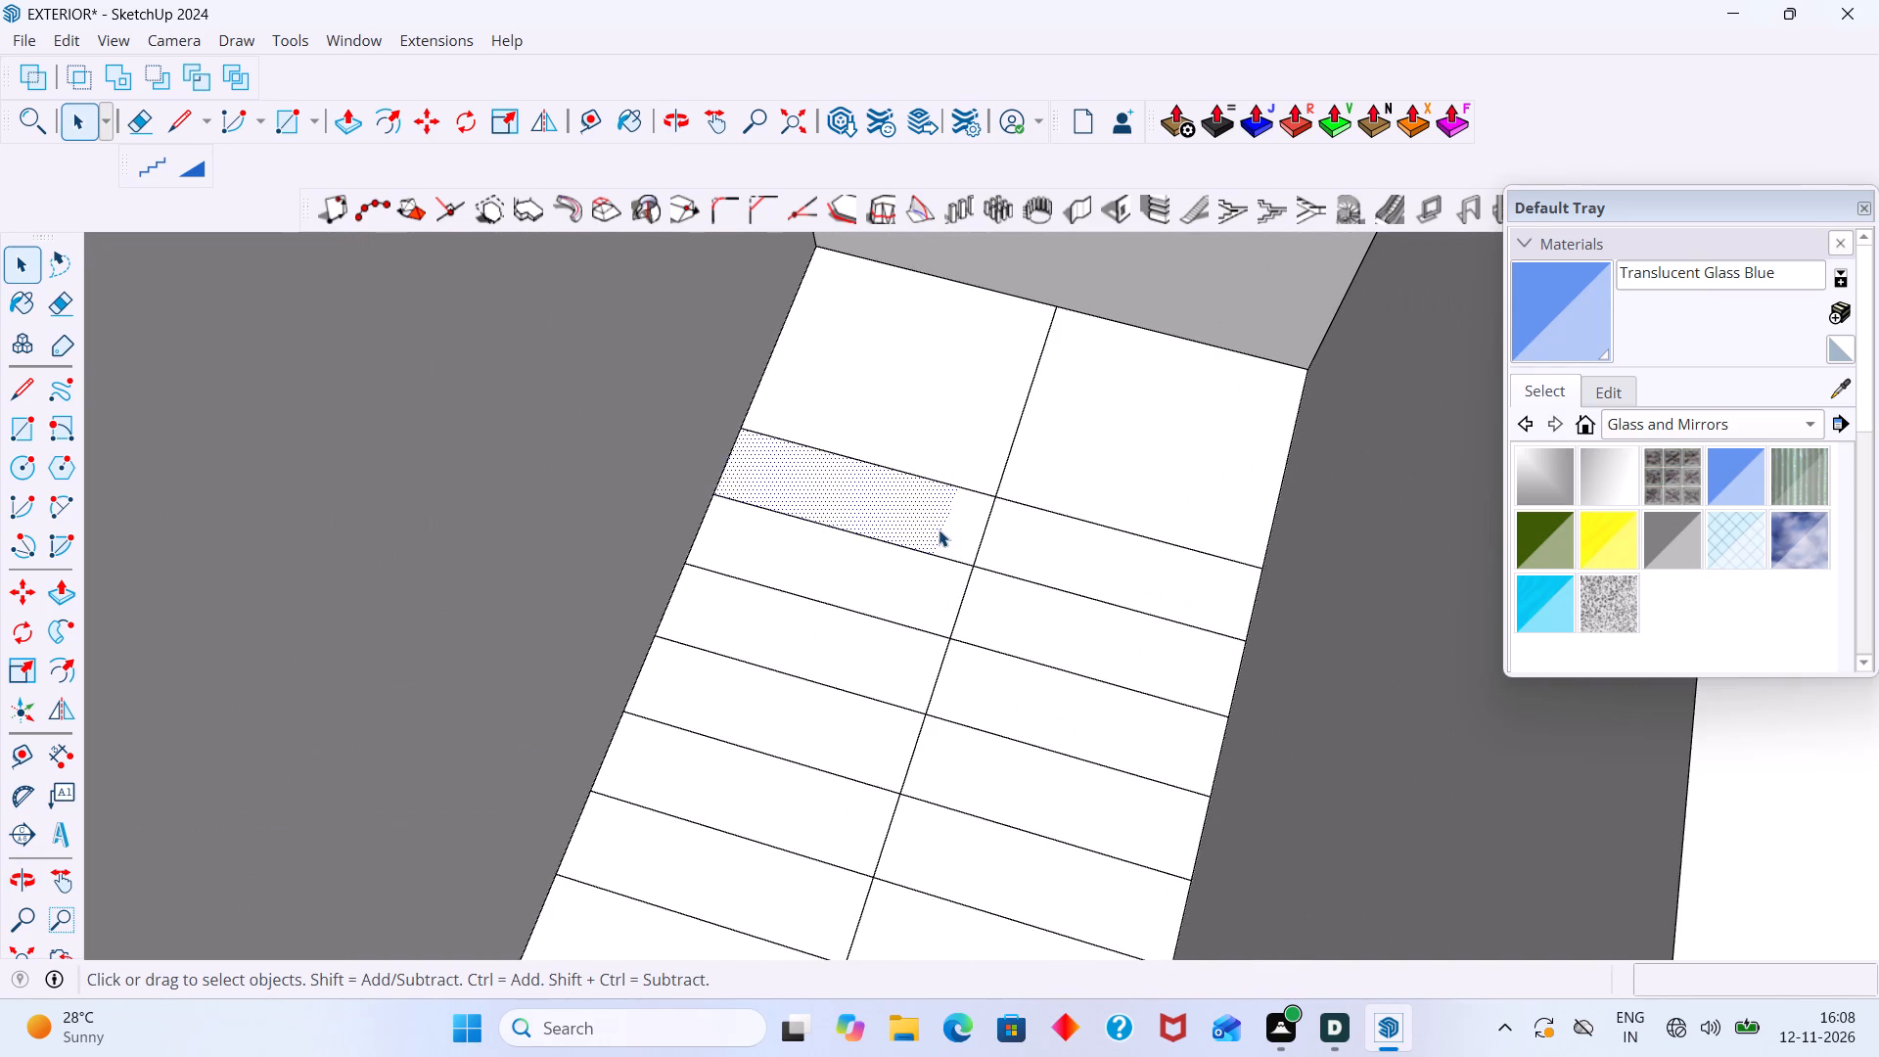
{"action": "scroll", "coordinate": [973, 528], "scroll_direction": "up", "scroll_amount": 5}
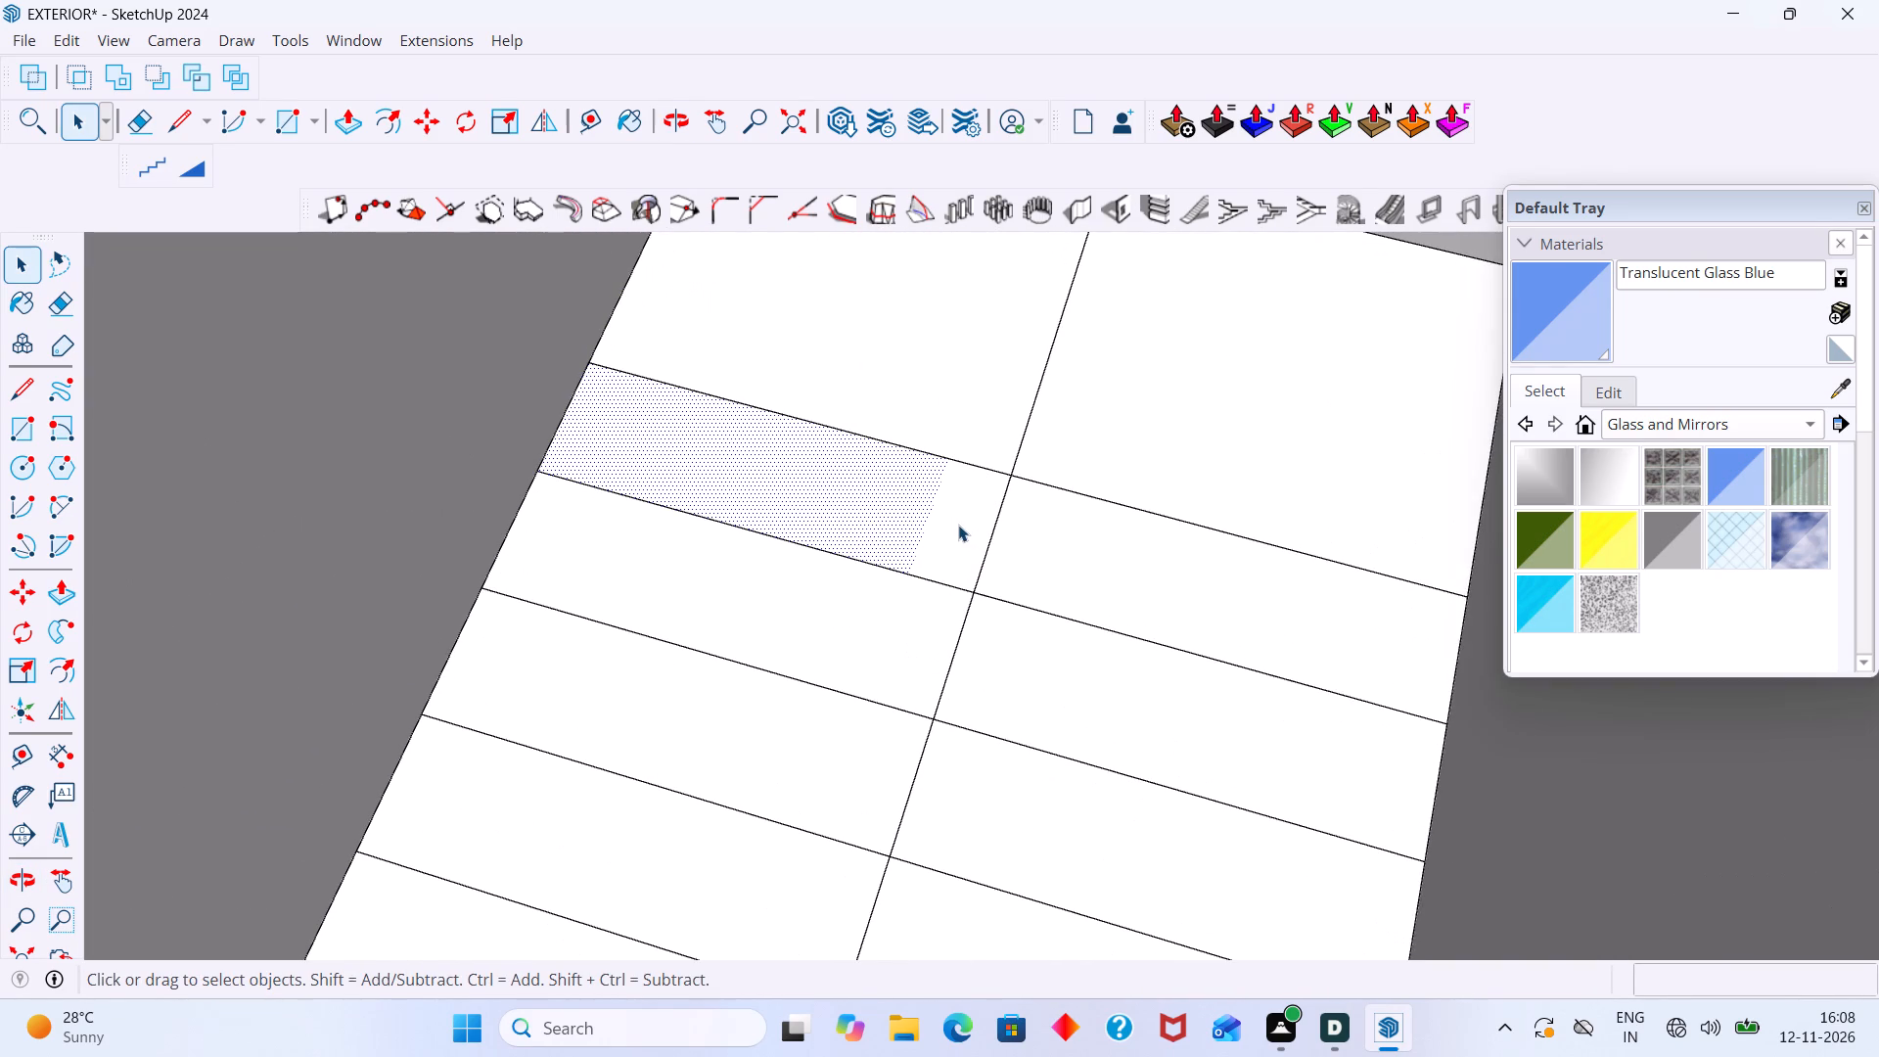
{"action": "key", "text": "Delete"}
{"action": "left_click", "coordinate": [958, 525]}
{"action": "key", "text": "Delete"}
{"action": "left_click", "coordinate": [978, 437]}
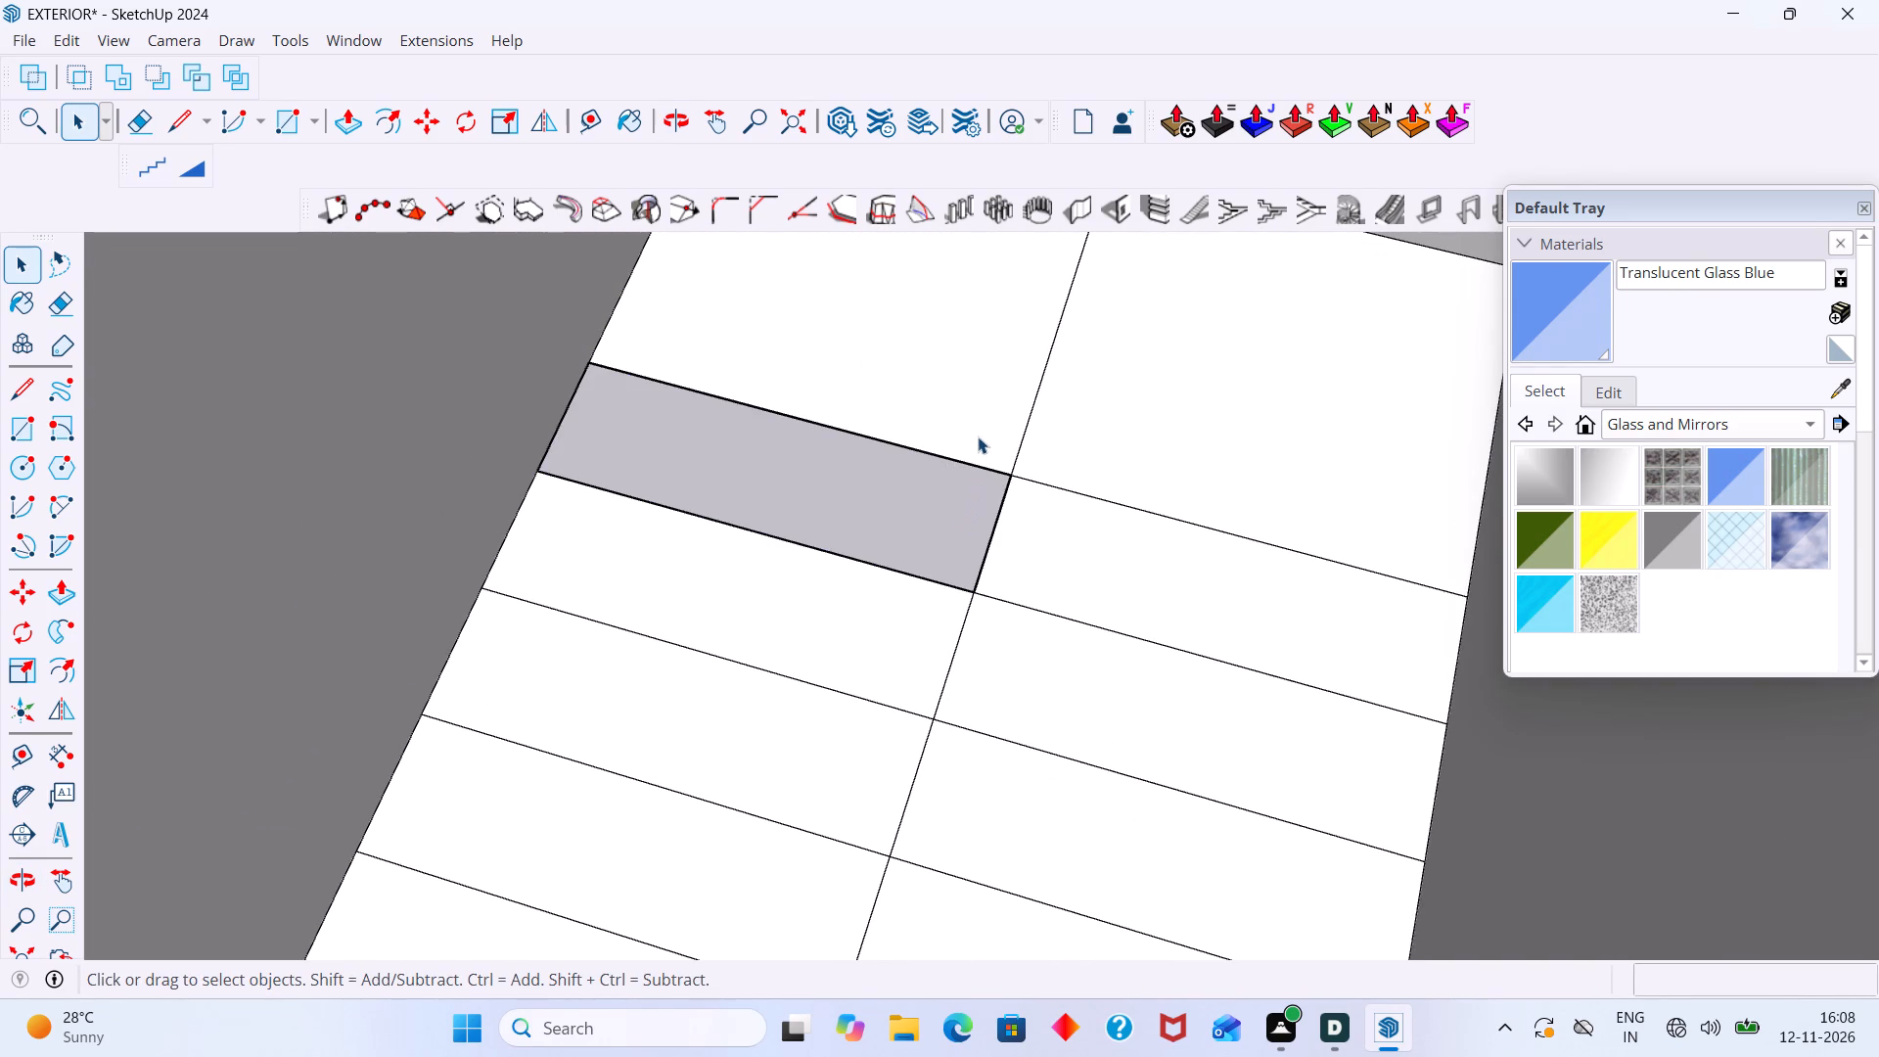
{"action": "key", "text": "Delete"}
{"action": "scroll", "coordinate": [980, 433], "scroll_direction": "down", "scroll_amount": 5}
{"action": "left_click", "coordinate": [933, 542]}
{"action": "key", "text": "Delete"}
{"action": "left_click", "coordinate": [928, 547]}
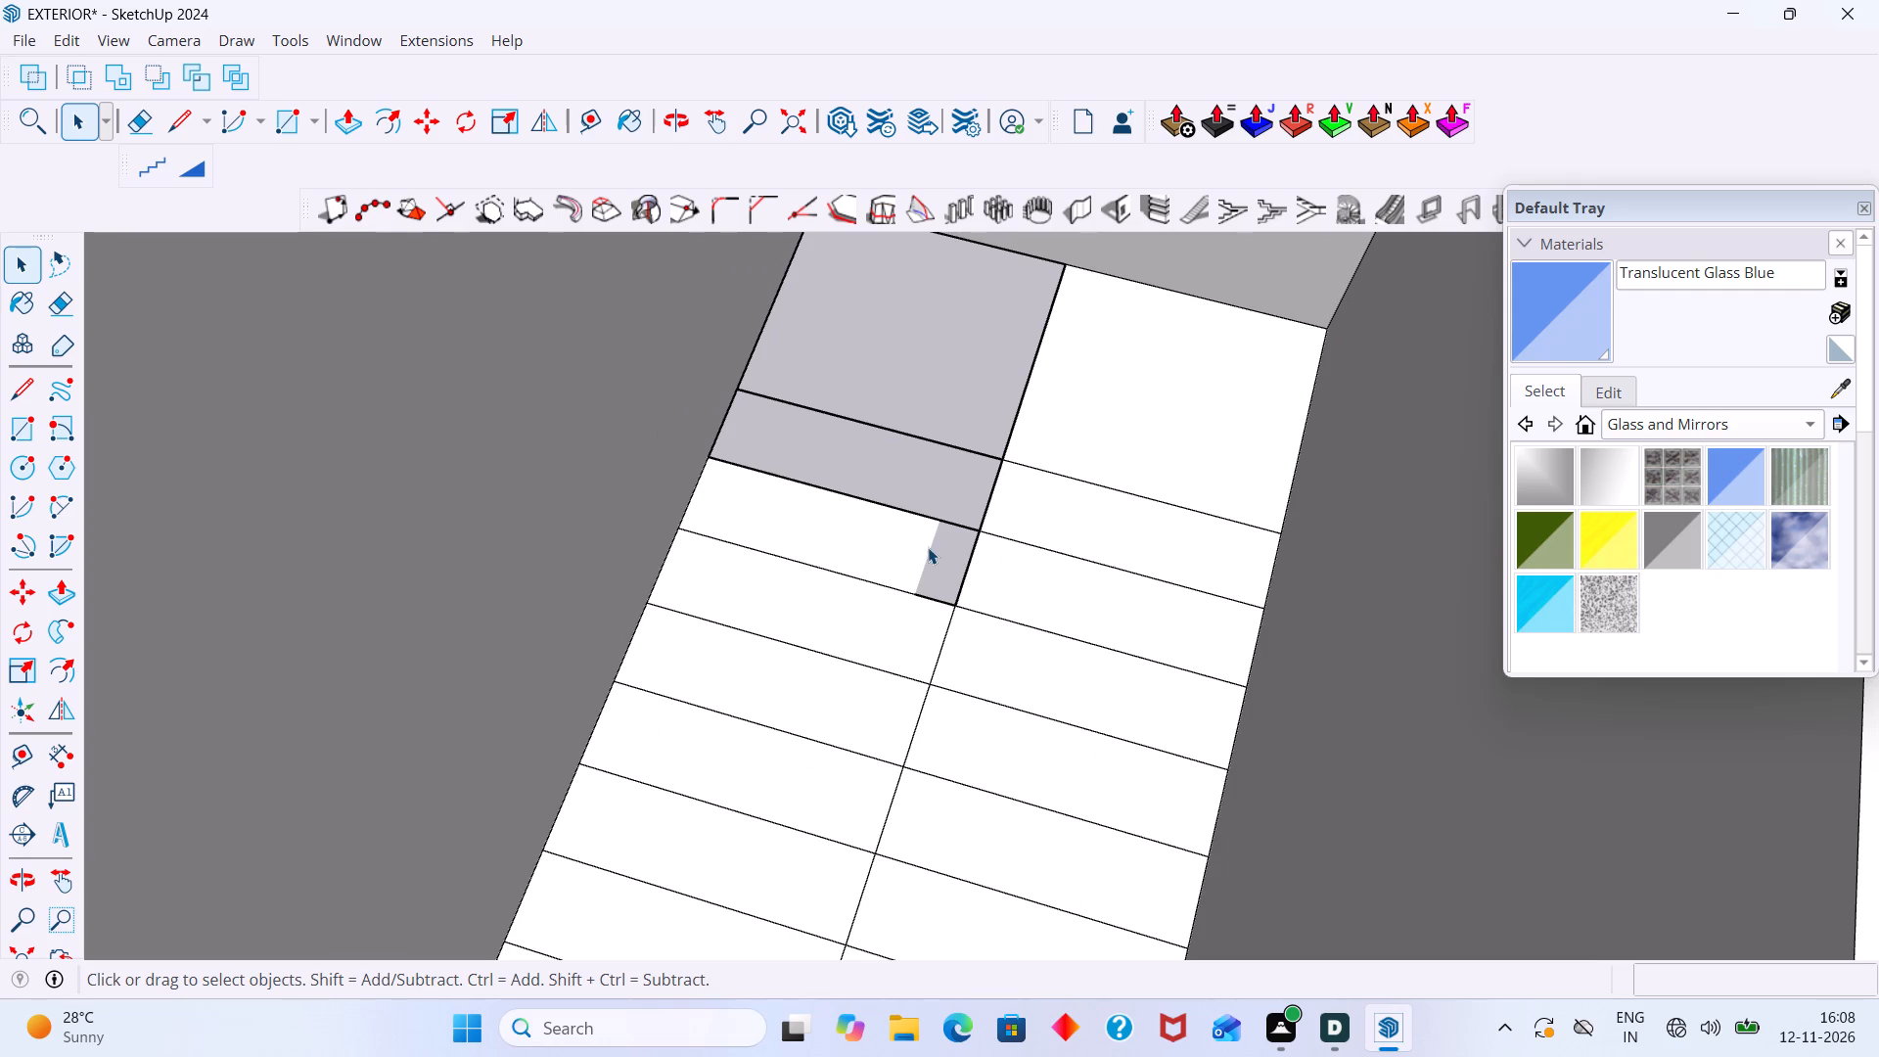
{"action": "key", "text": "Delete"}
{"action": "left_click", "coordinate": [939, 628]}
{"action": "scroll", "coordinate": [948, 556], "scroll_direction": "down", "scroll_amount": 2}
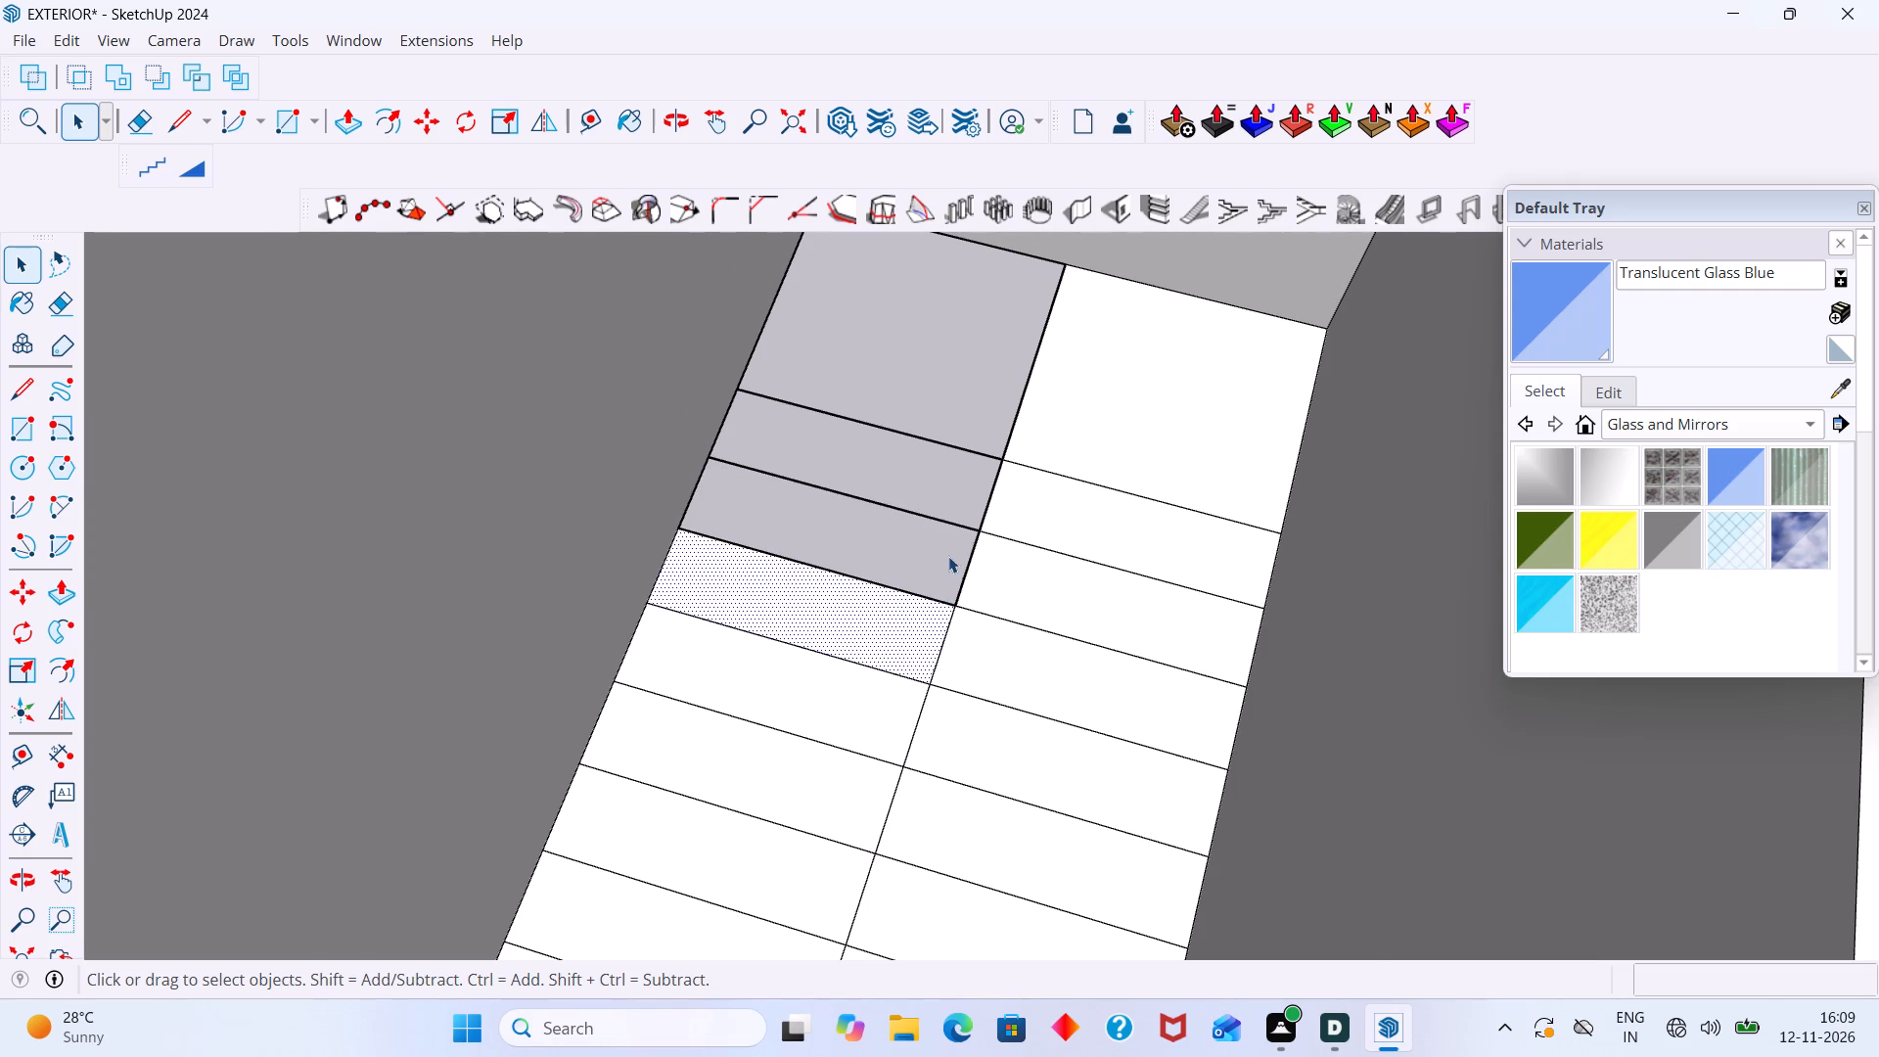
{"action": "scroll", "coordinate": [948, 556], "scroll_direction": "down", "scroll_amount": 13}
{"action": "left_click", "coordinate": [1060, 695]}
{"action": "scroll", "coordinate": [956, 610], "scroll_direction": "up", "scroll_amount": 4}
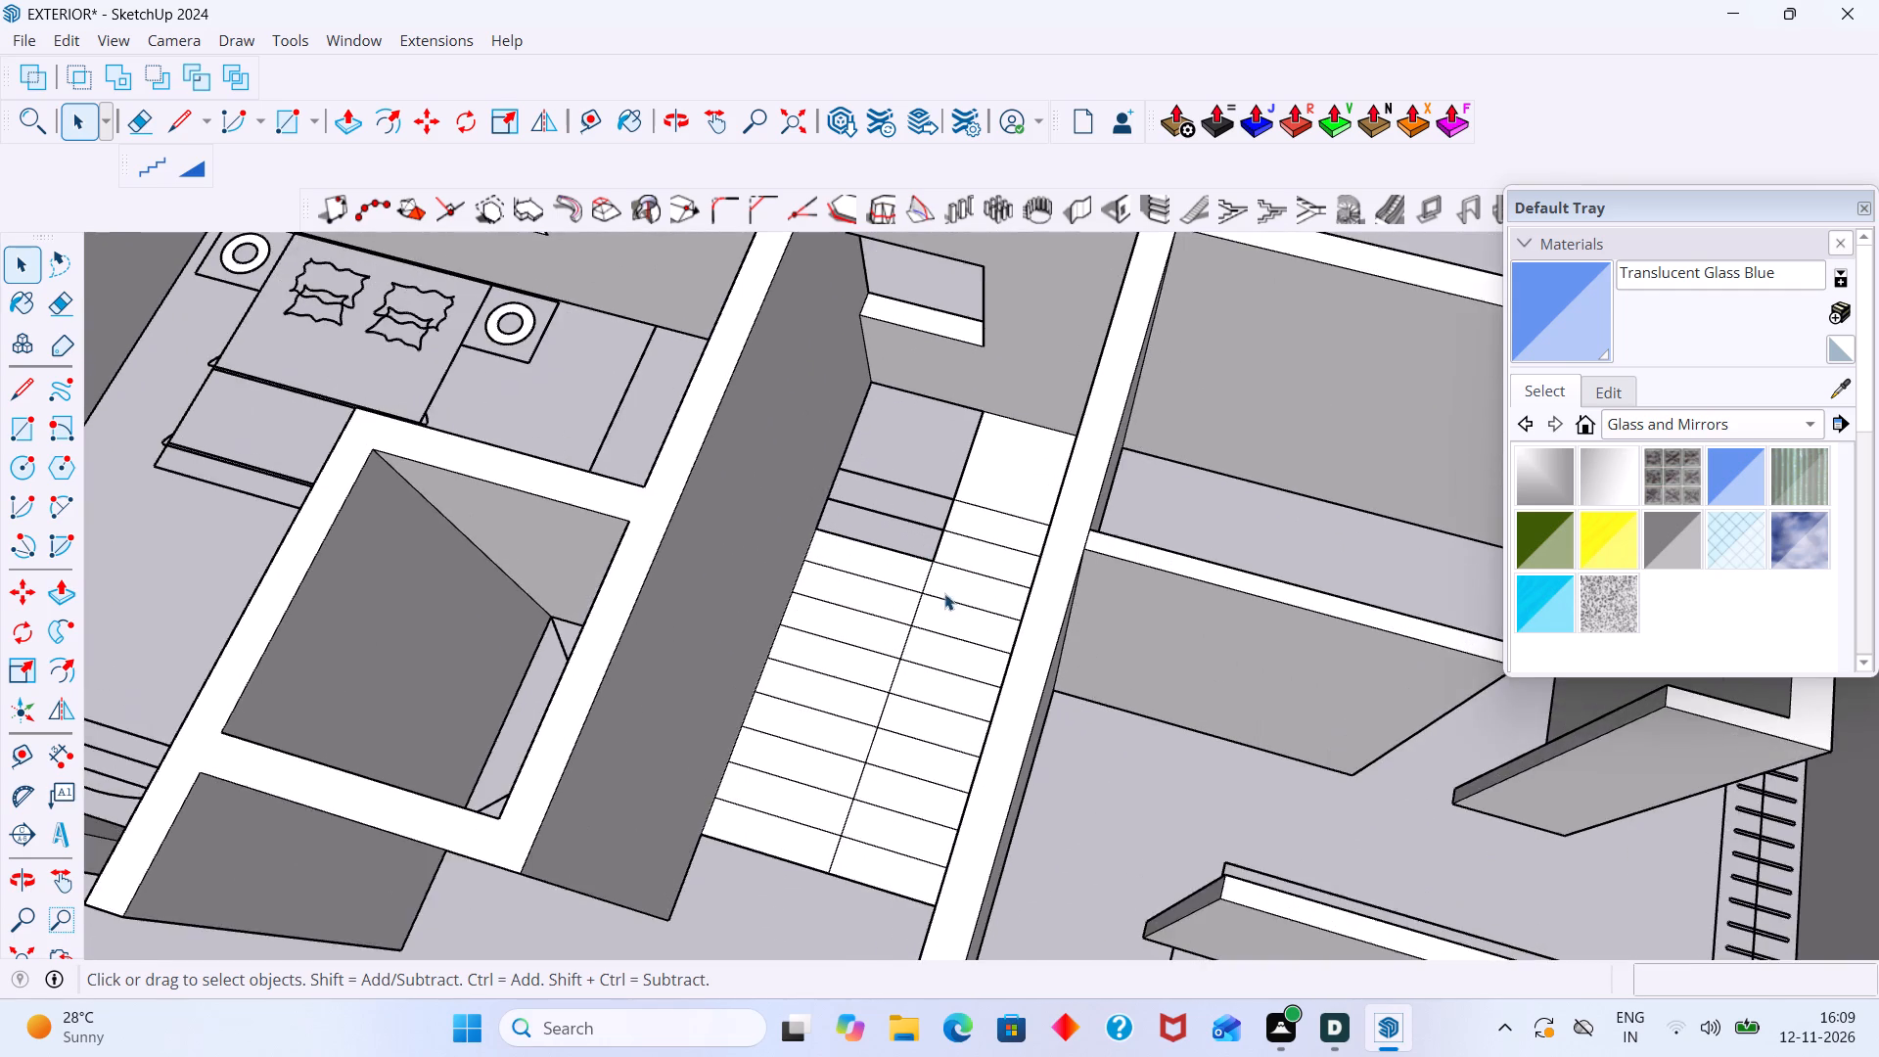
Redraw the missing left-hand faces with a 3' 6" by 3' landing rectangle and a 3' 6" by 1' rectangle on the second tread.
{"action": "middle_click_drag", "start_coordinate": [943, 593], "coordinate": [998, 620]}
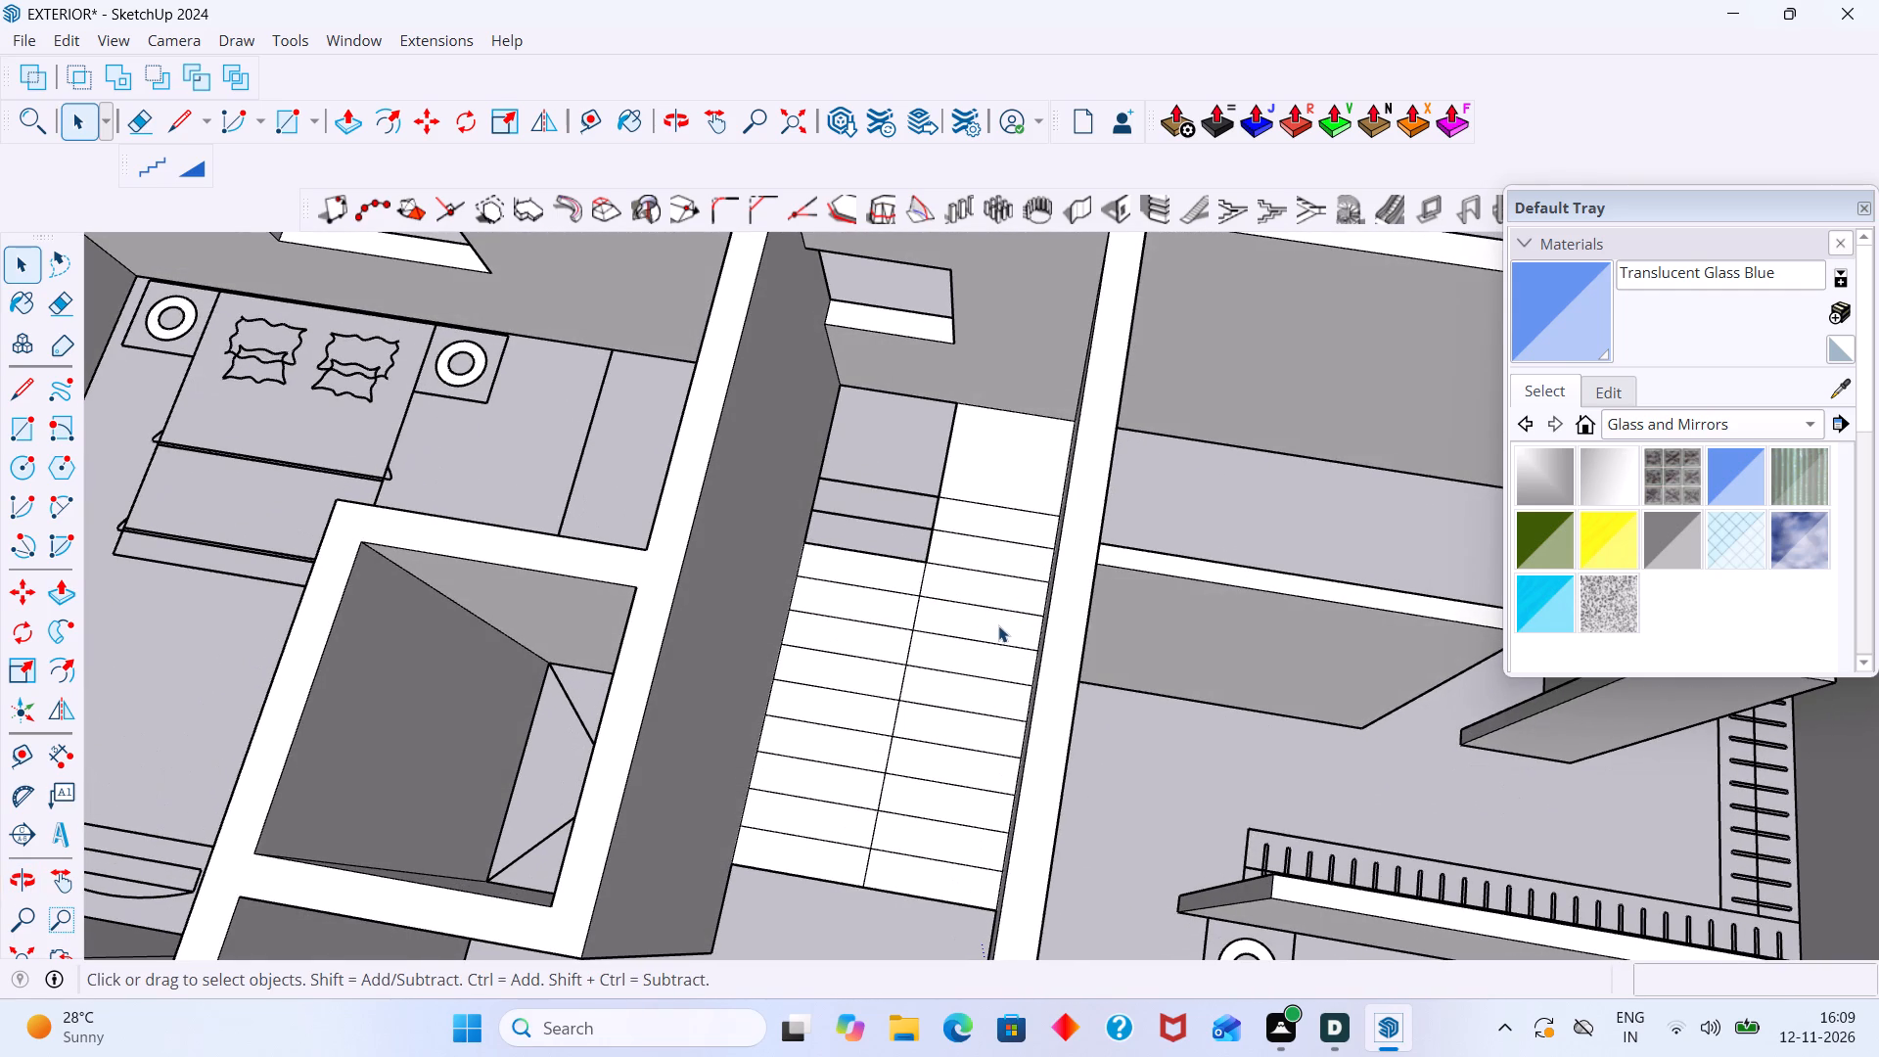
{"action": "key", "text": "r"}
{"action": "scroll", "coordinate": [870, 466], "scroll_direction": "up", "scroll_amount": 4}
{"action": "left_click", "coordinate": [830, 349]}
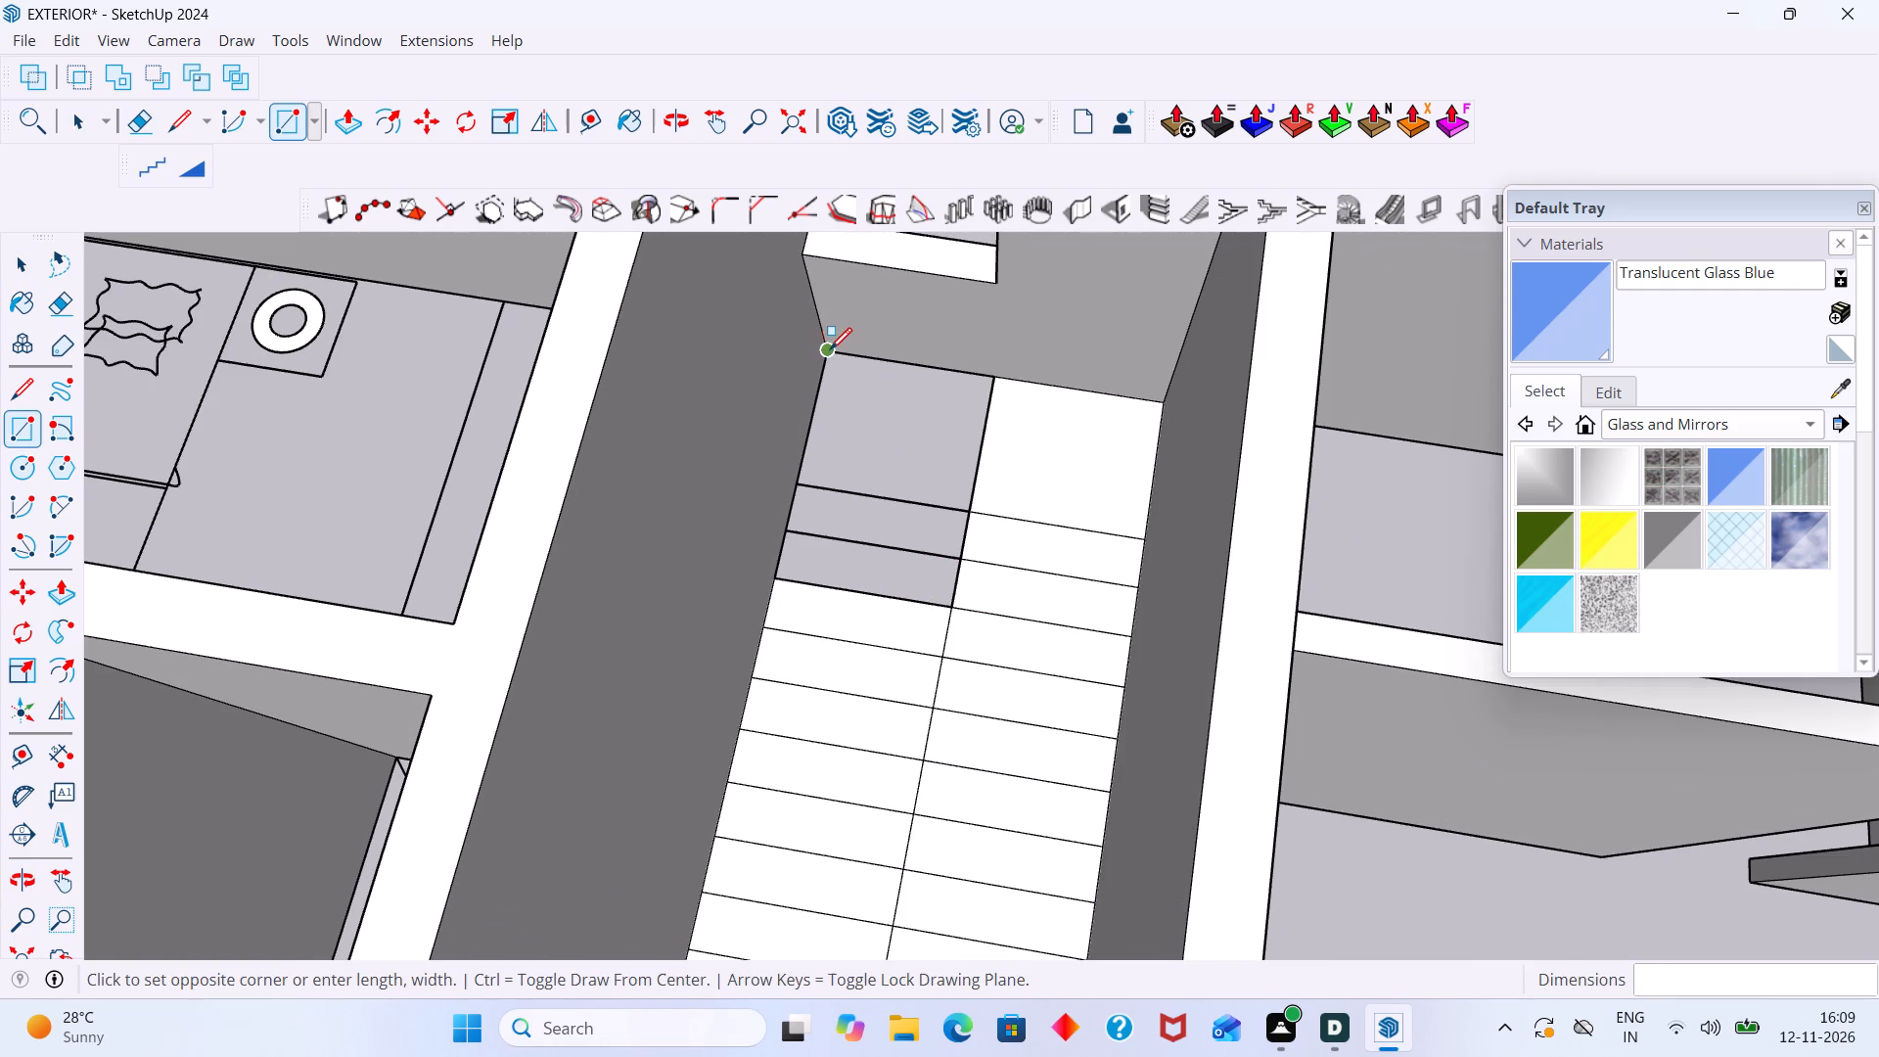
{"action": "left_click", "coordinate": [975, 517]}
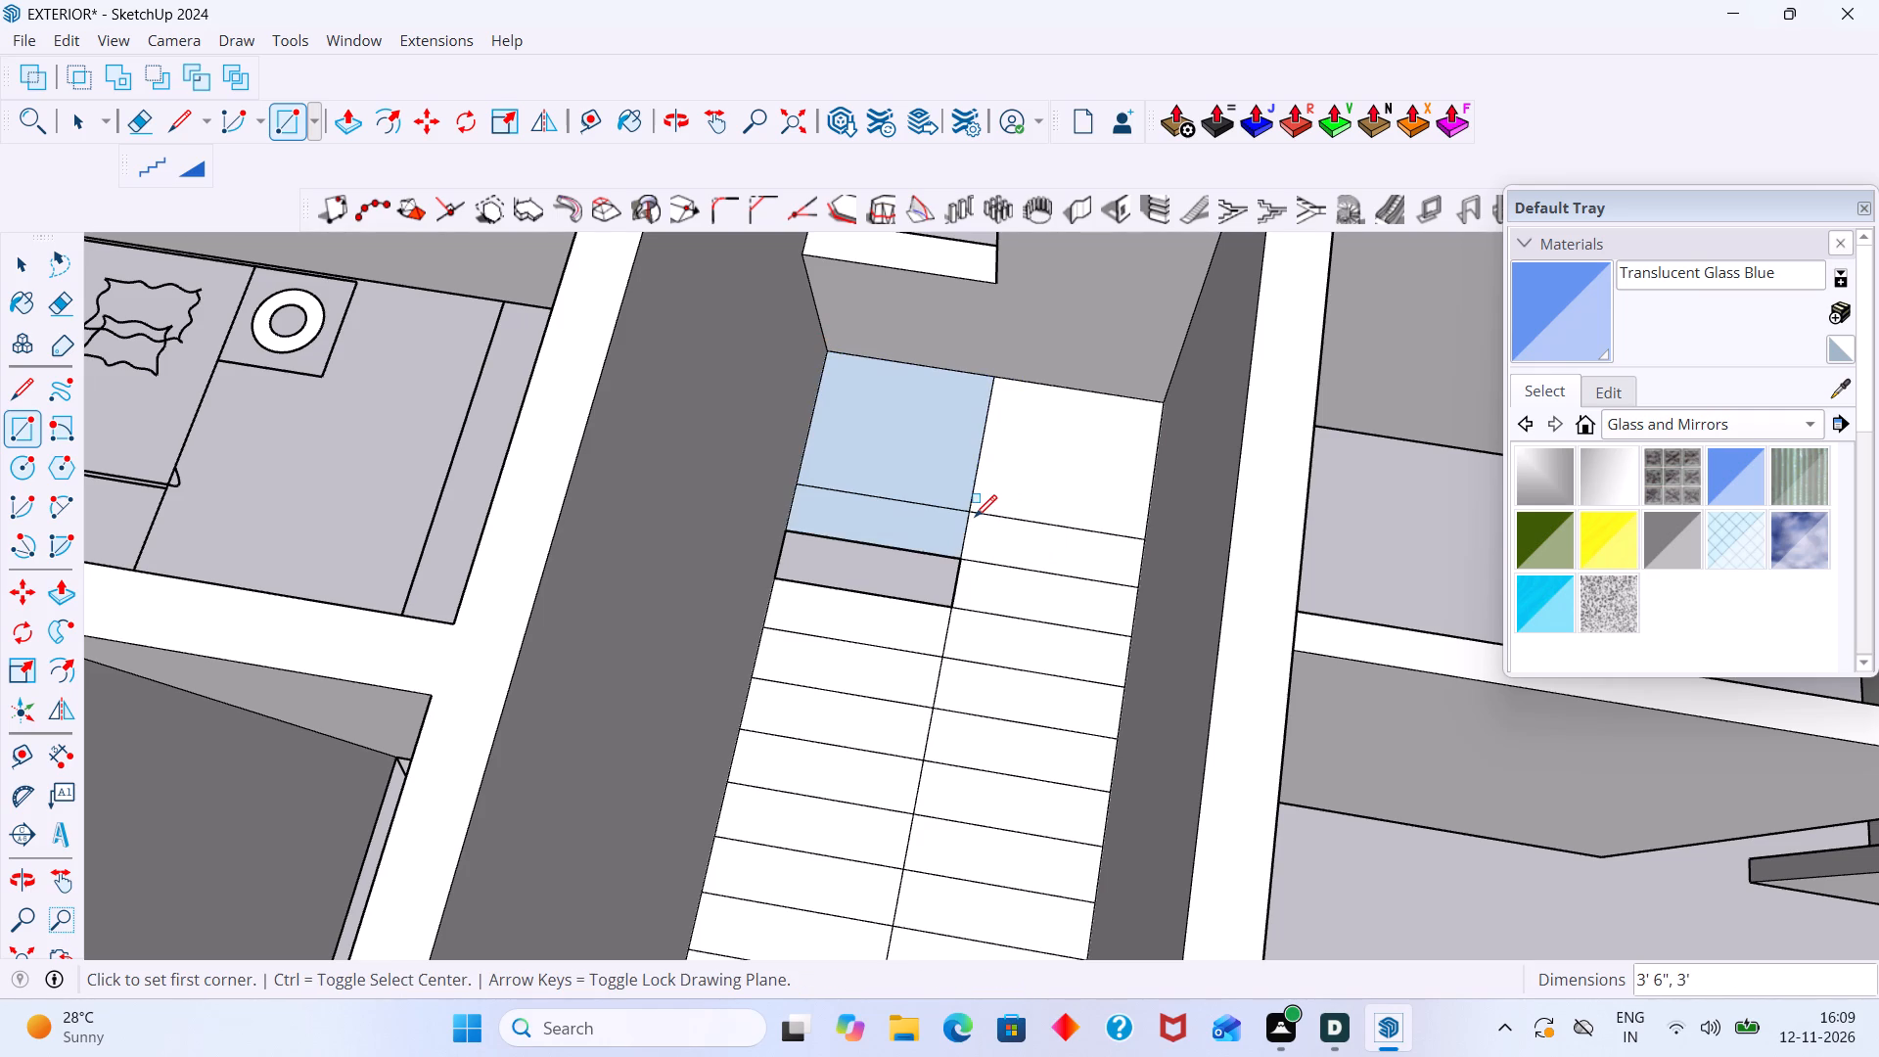
{"action": "key", "text": "space"}
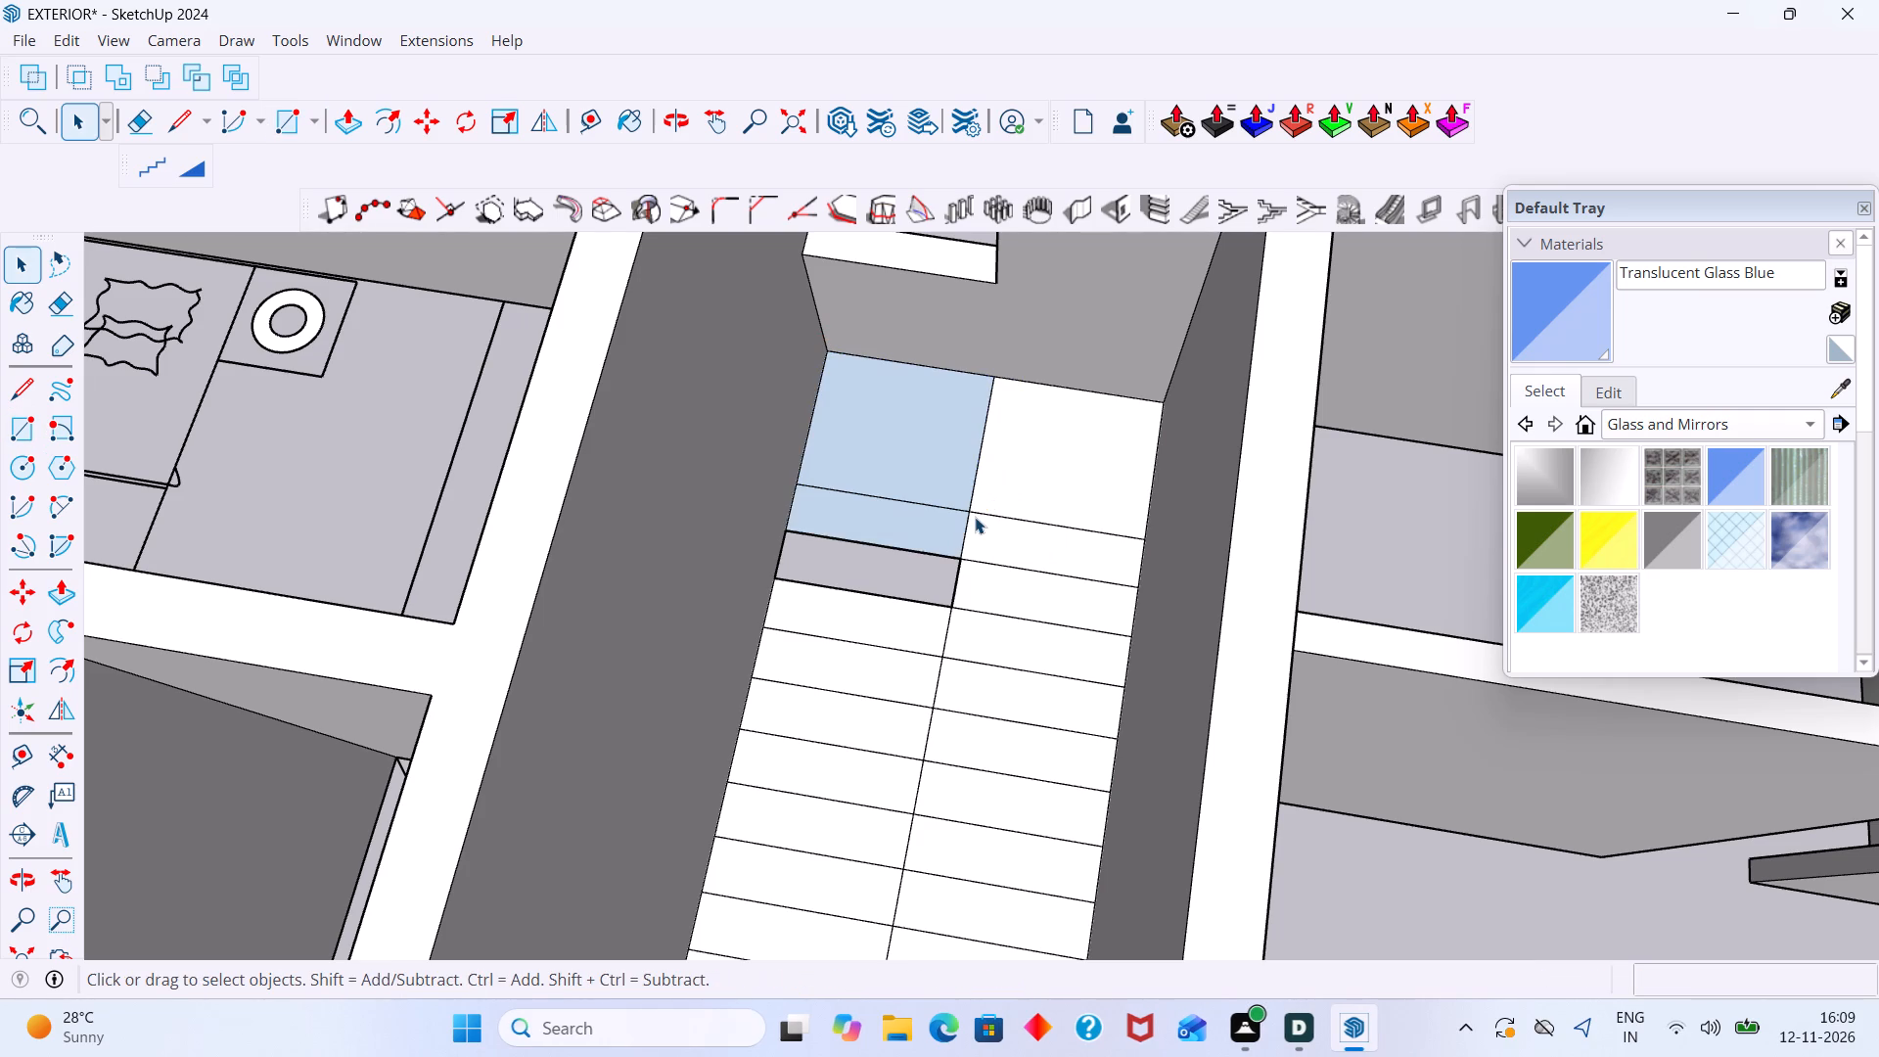
{"action": "key", "text": "r"}
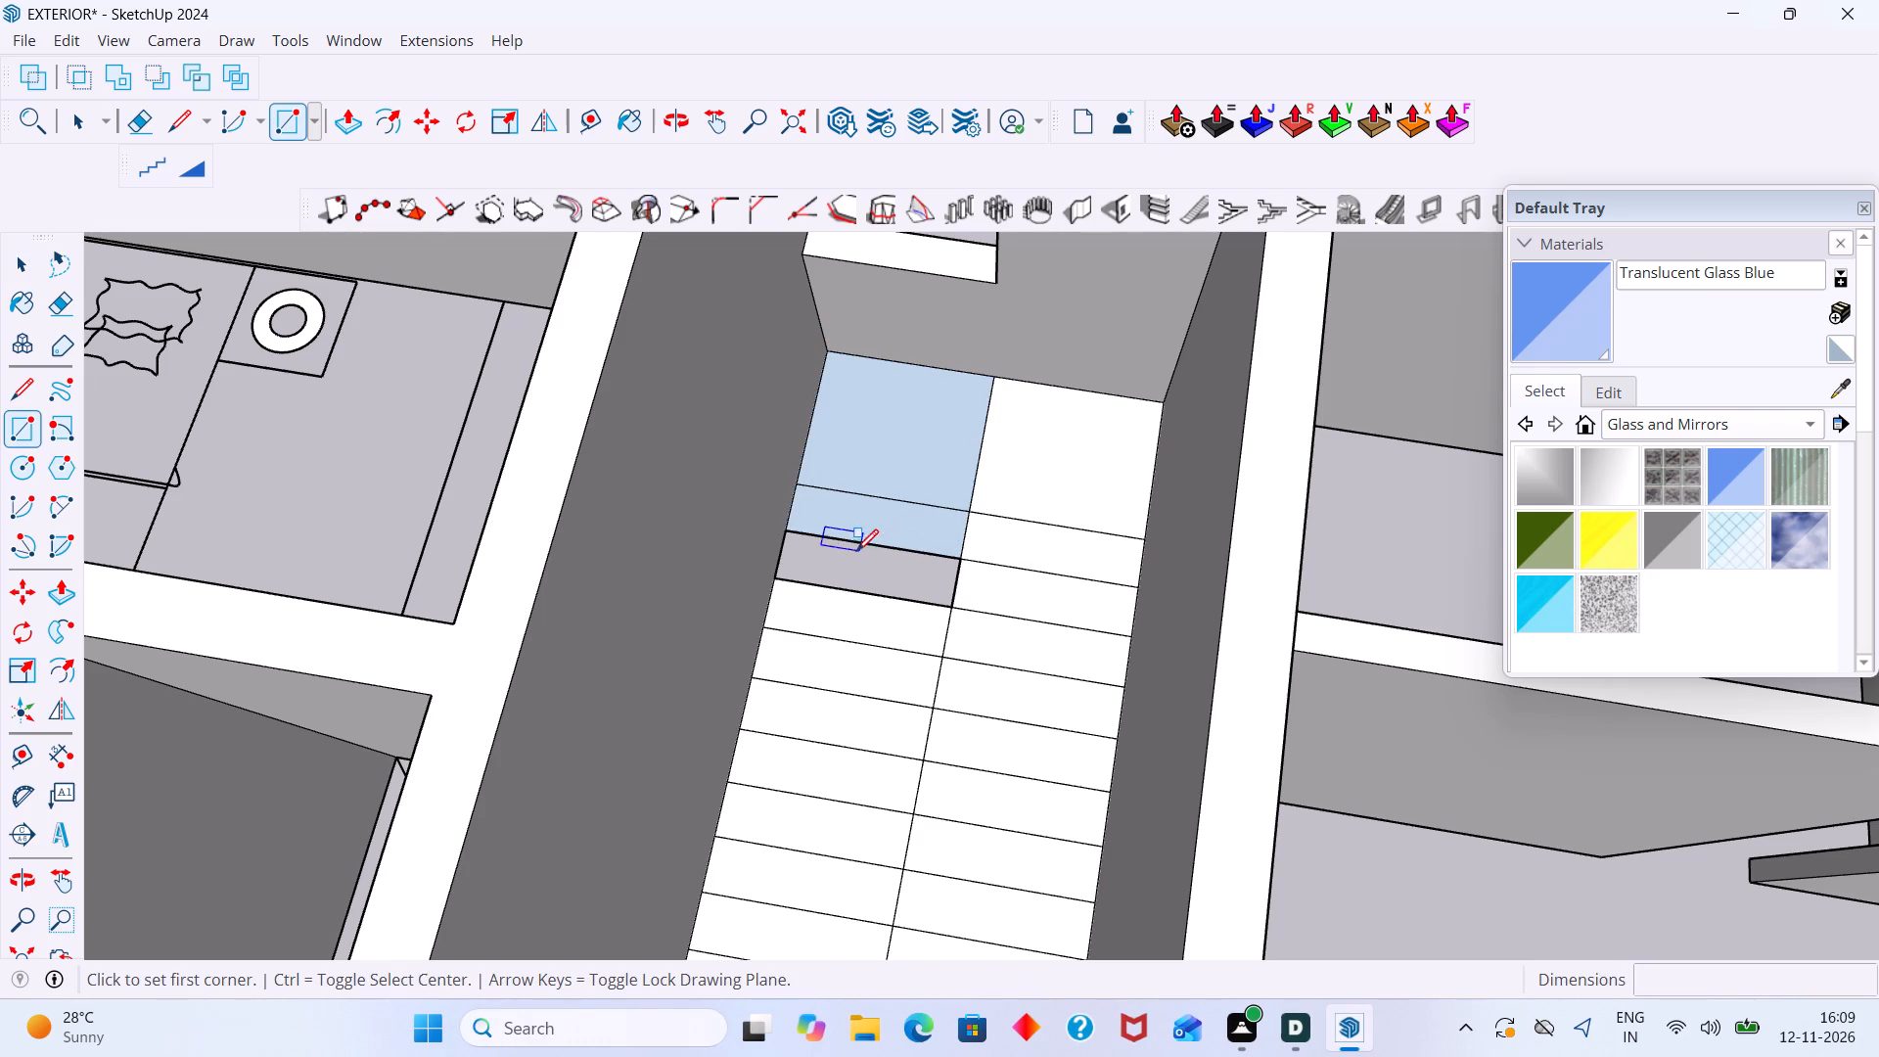
{"action": "left_click", "coordinate": [788, 532]}
{"action": "left_click", "coordinate": [950, 608]}
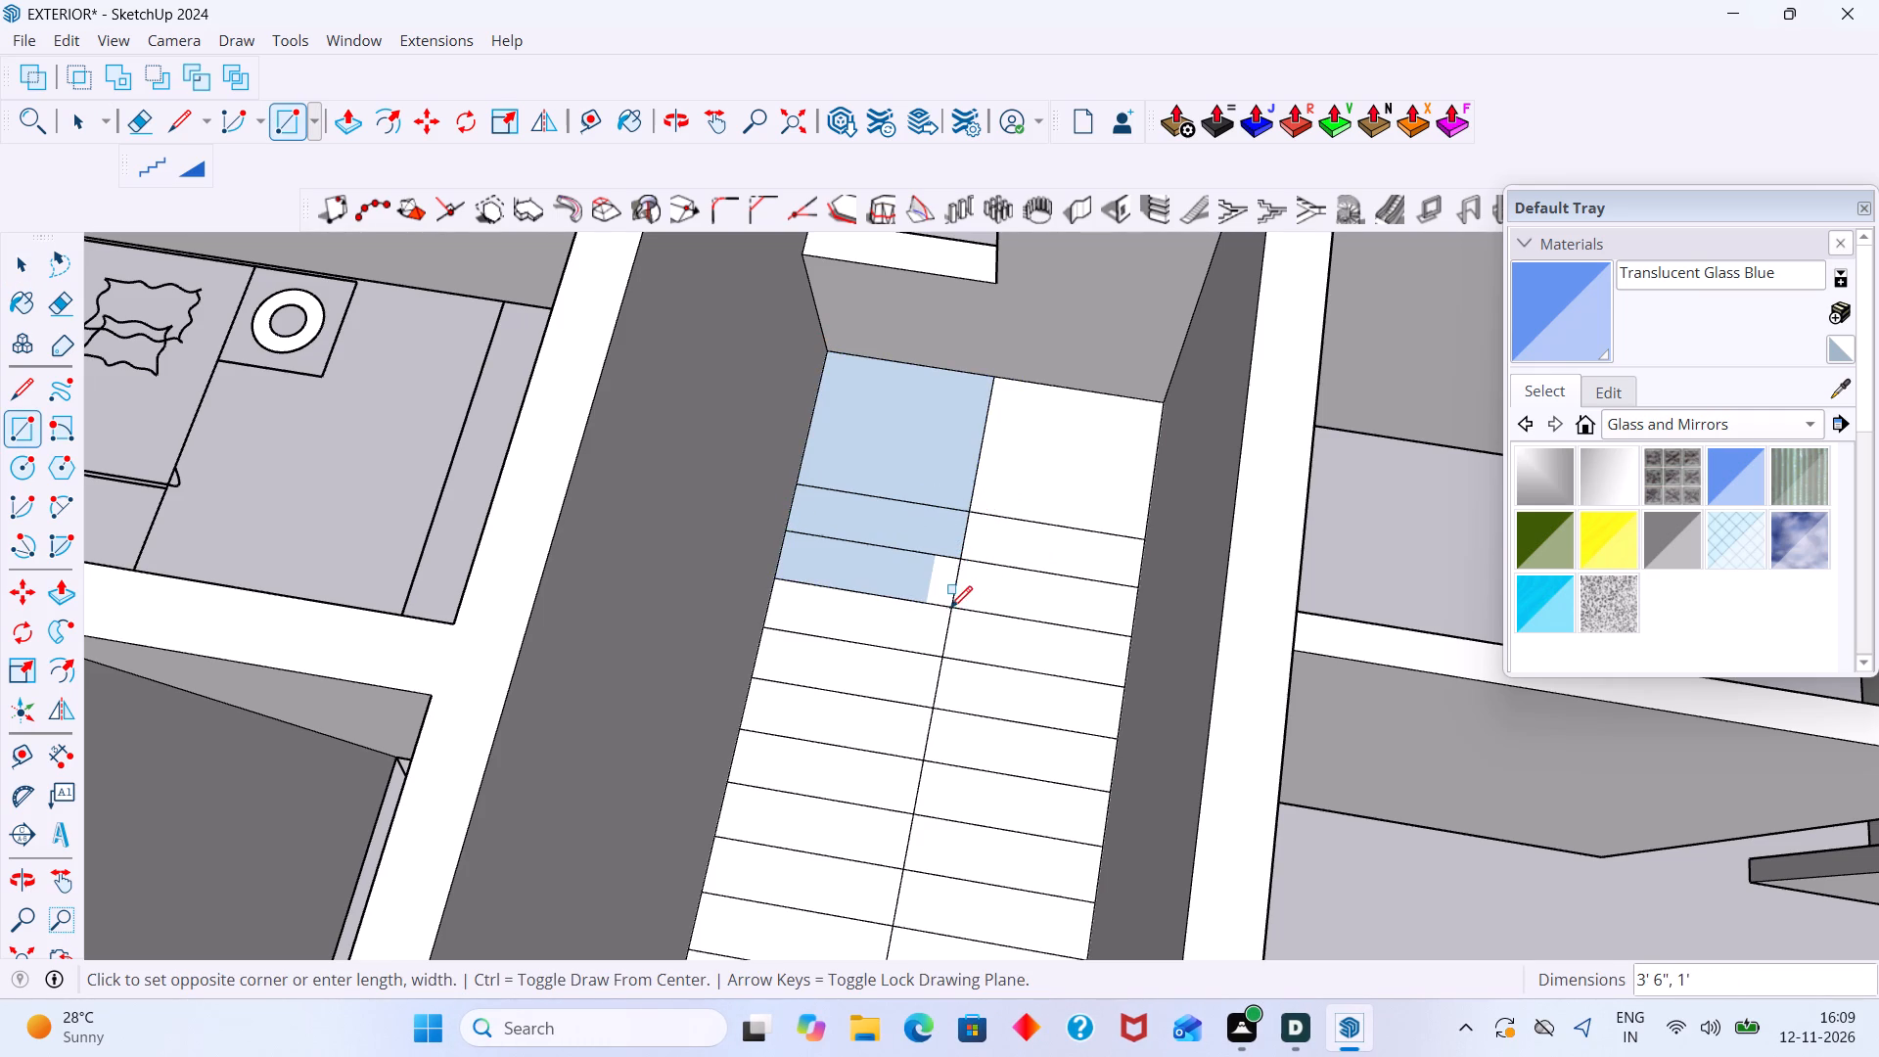
Delete the sliver face at the inner end of the left-hand flight's second tread from the landing.
{"action": "key", "text": "space"}
{"action": "left_click", "coordinate": [943, 592]}
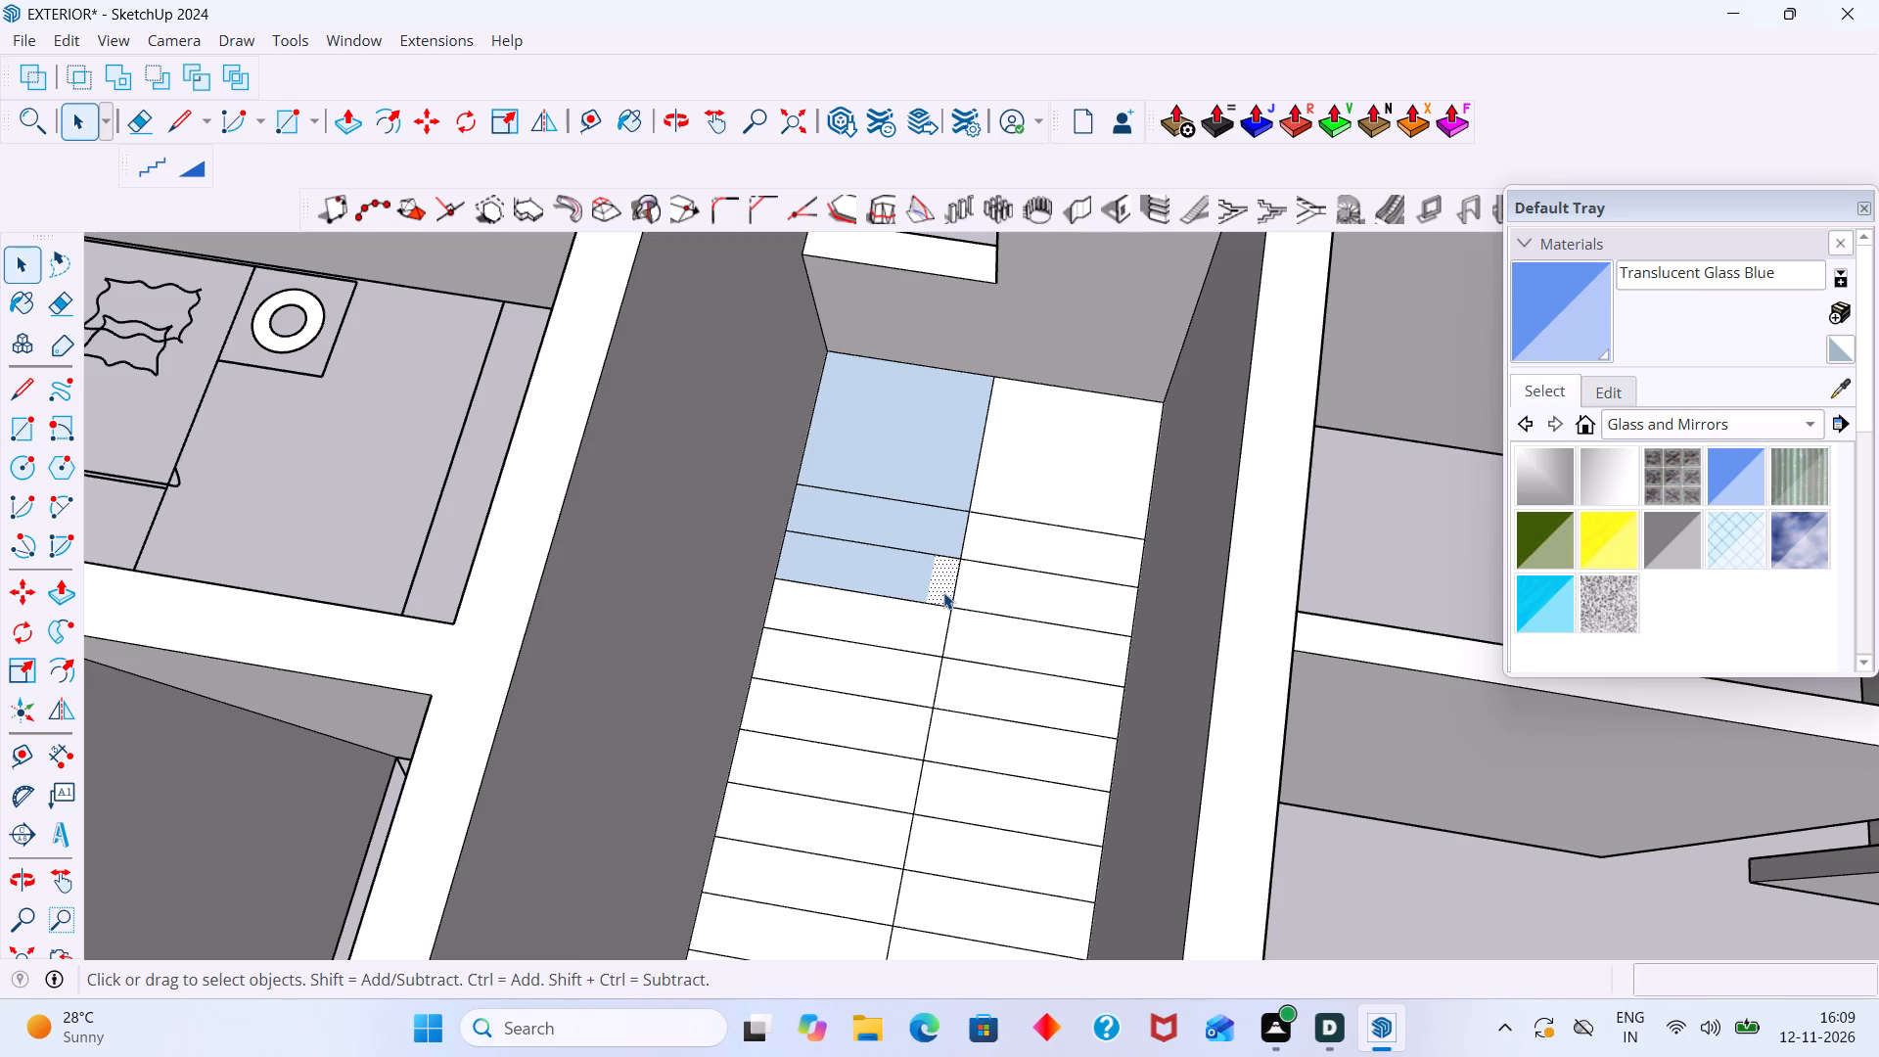
{"action": "key", "text": "Delete"}
Reverse the redrawn left-hand faces of the second tread, the first tread and the landing.
{"action": "scroll", "coordinate": [918, 575], "scroll_direction": "up", "scroll_amount": 7}
{"action": "left_click", "coordinate": [927, 571]}
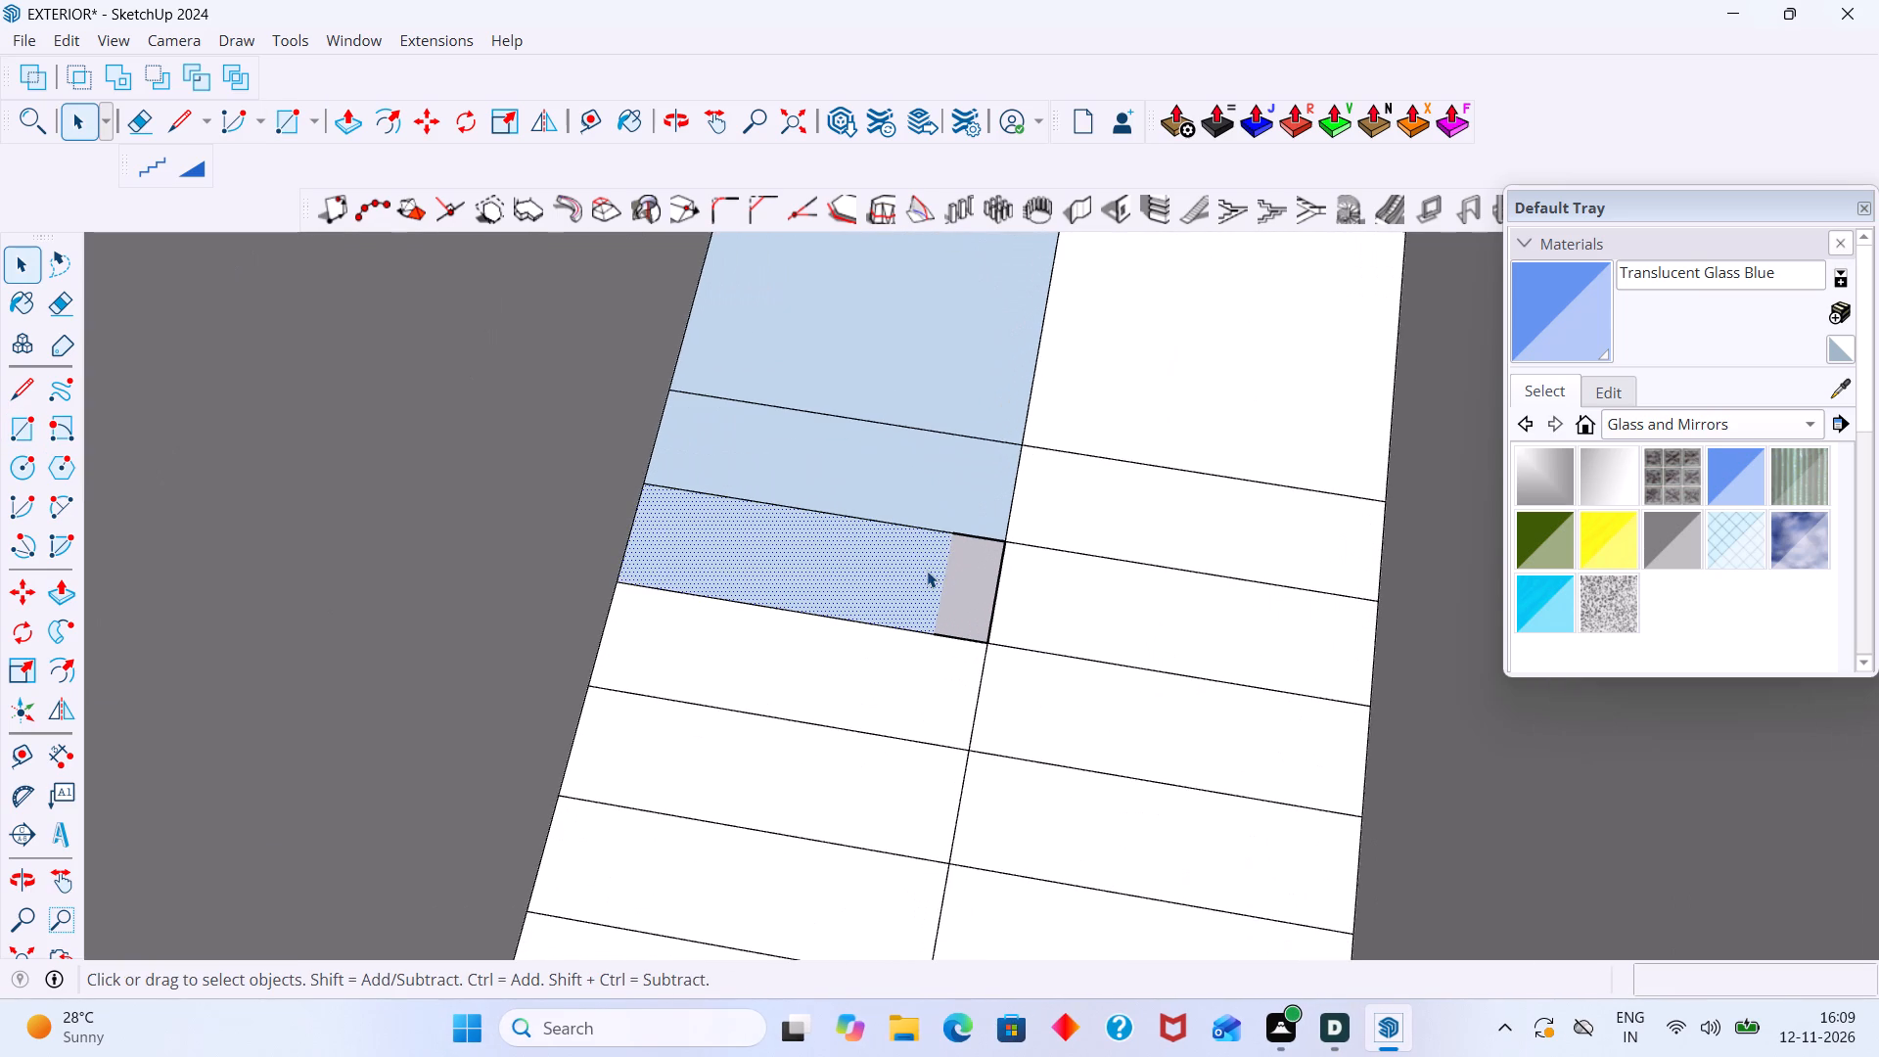
{"action": "right_click", "coordinate": [927, 571]}
{"action": "left_click", "coordinate": [1044, 271]}
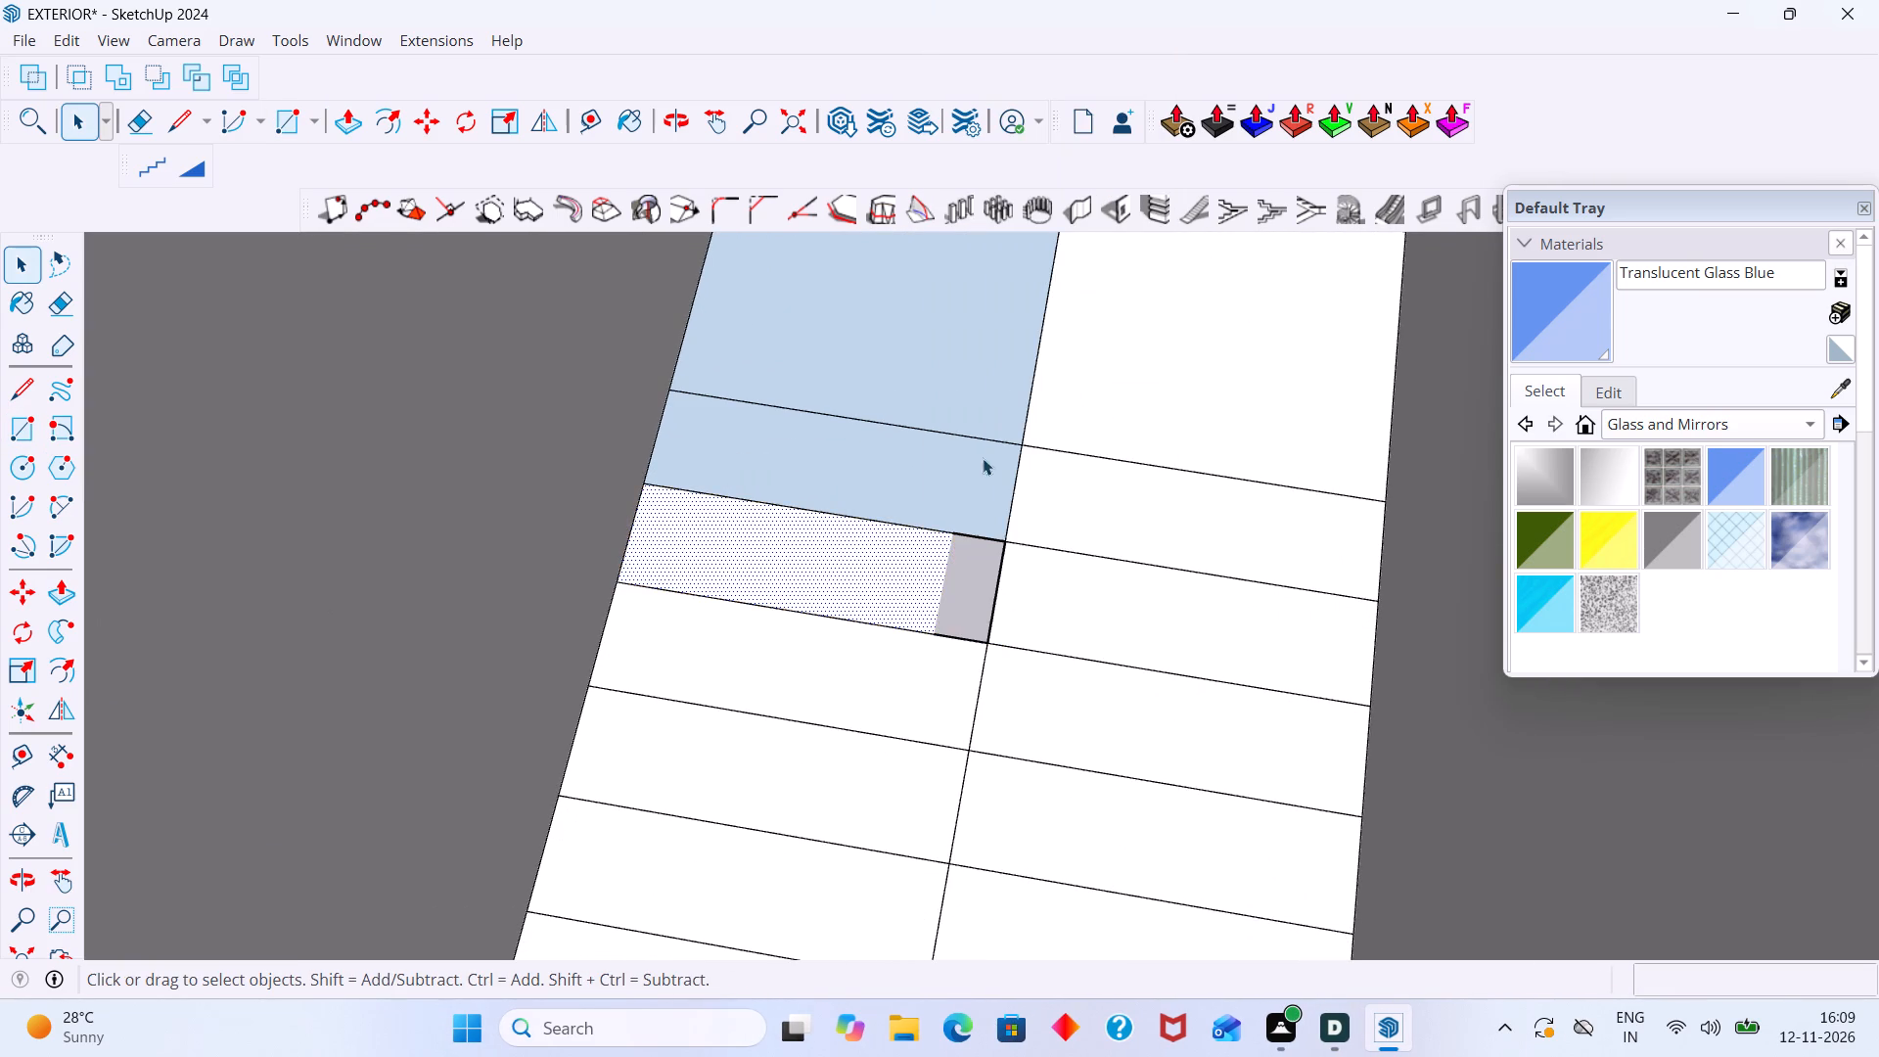
{"action": "left_click", "coordinate": [972, 483]}
{"action": "right_click", "coordinate": [972, 483]}
{"action": "left_click", "coordinate": [944, 456]}
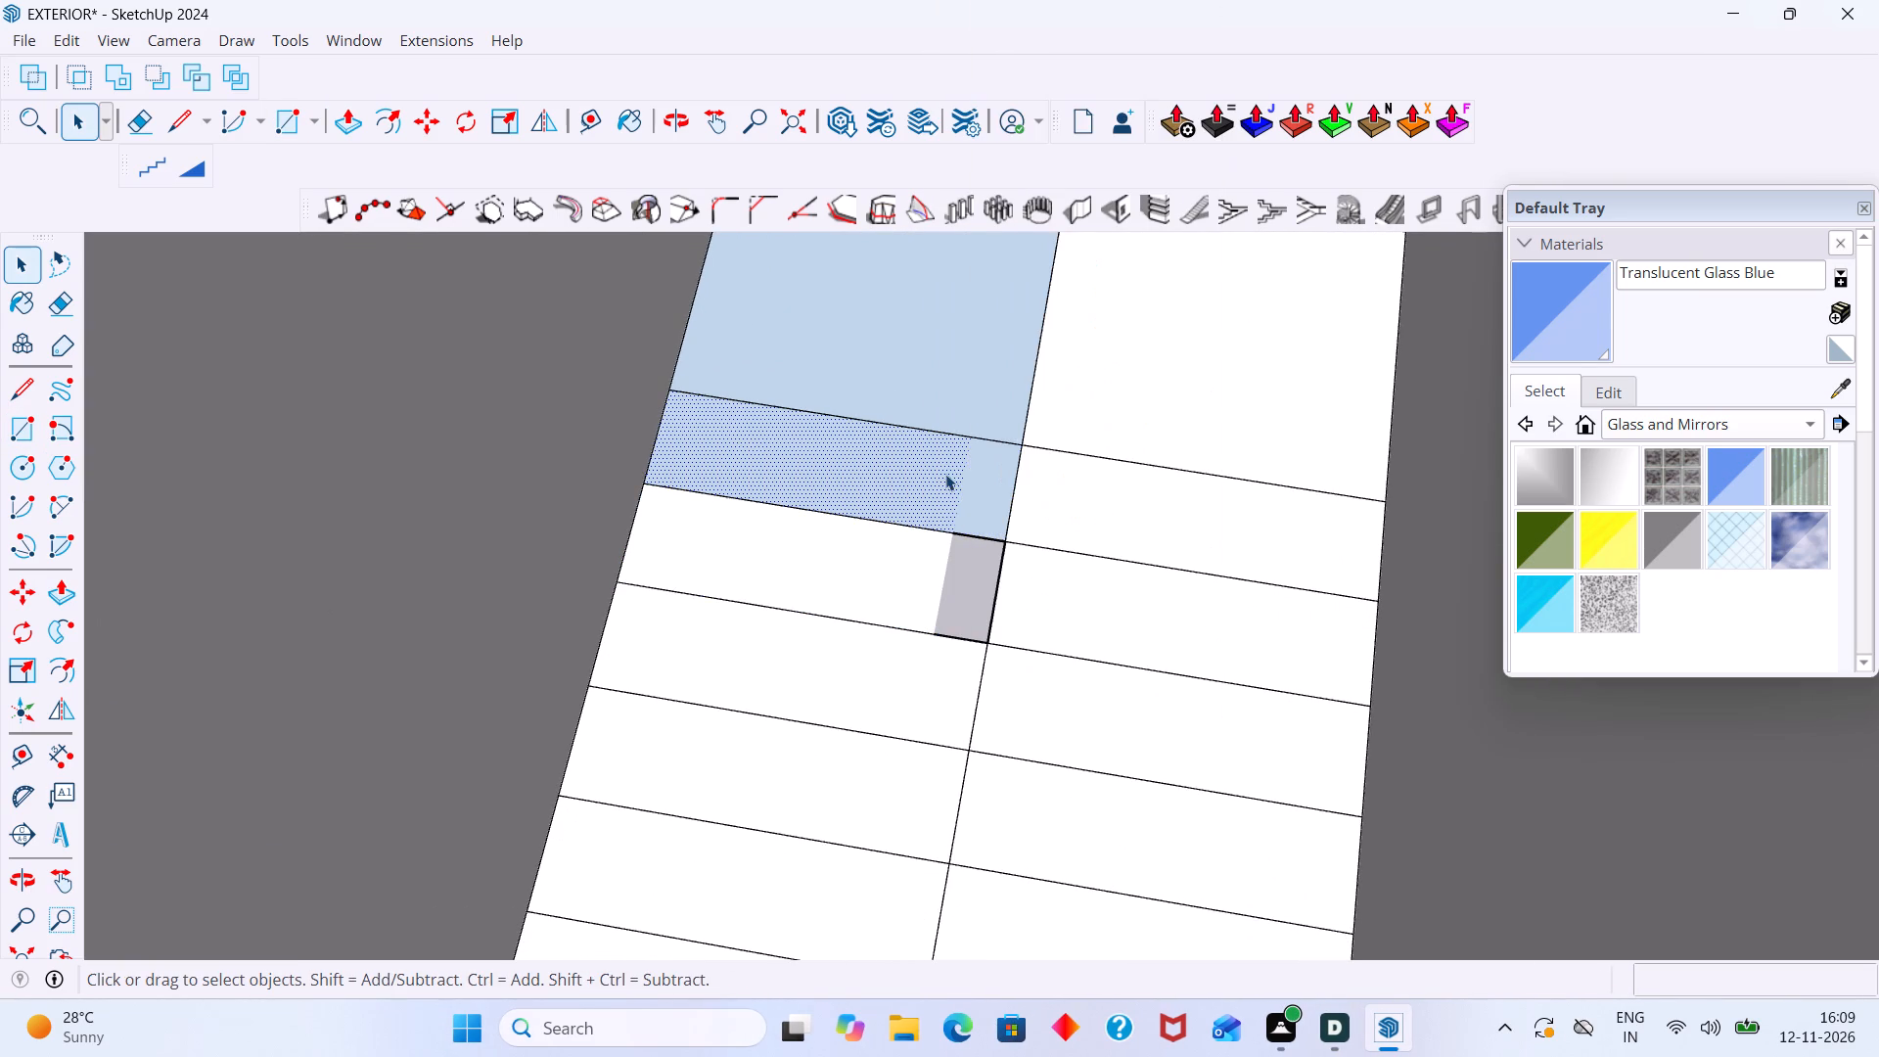
{"action": "right_click", "coordinate": [946, 477]}
{"action": "left_click", "coordinate": [1025, 267]}
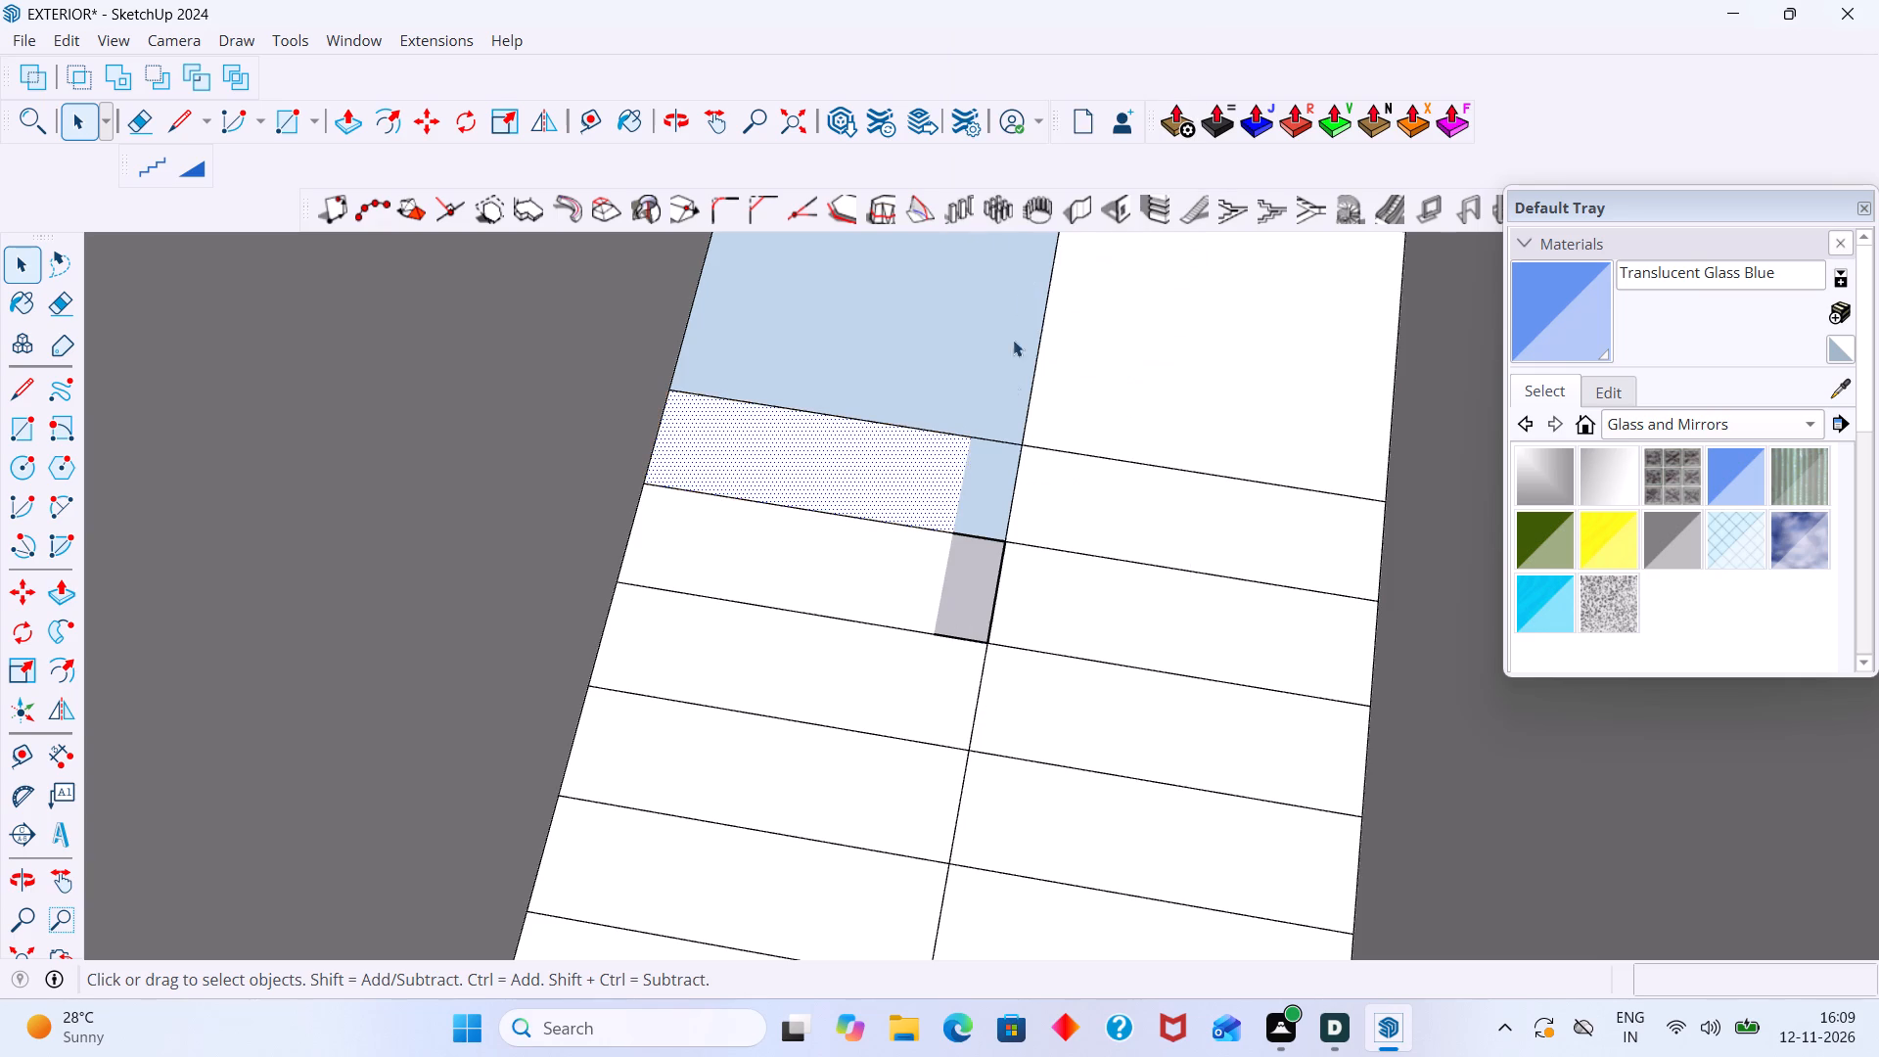
{"action": "left_click", "coordinate": [997, 391]}
{"action": "right_click", "coordinate": [986, 374]}
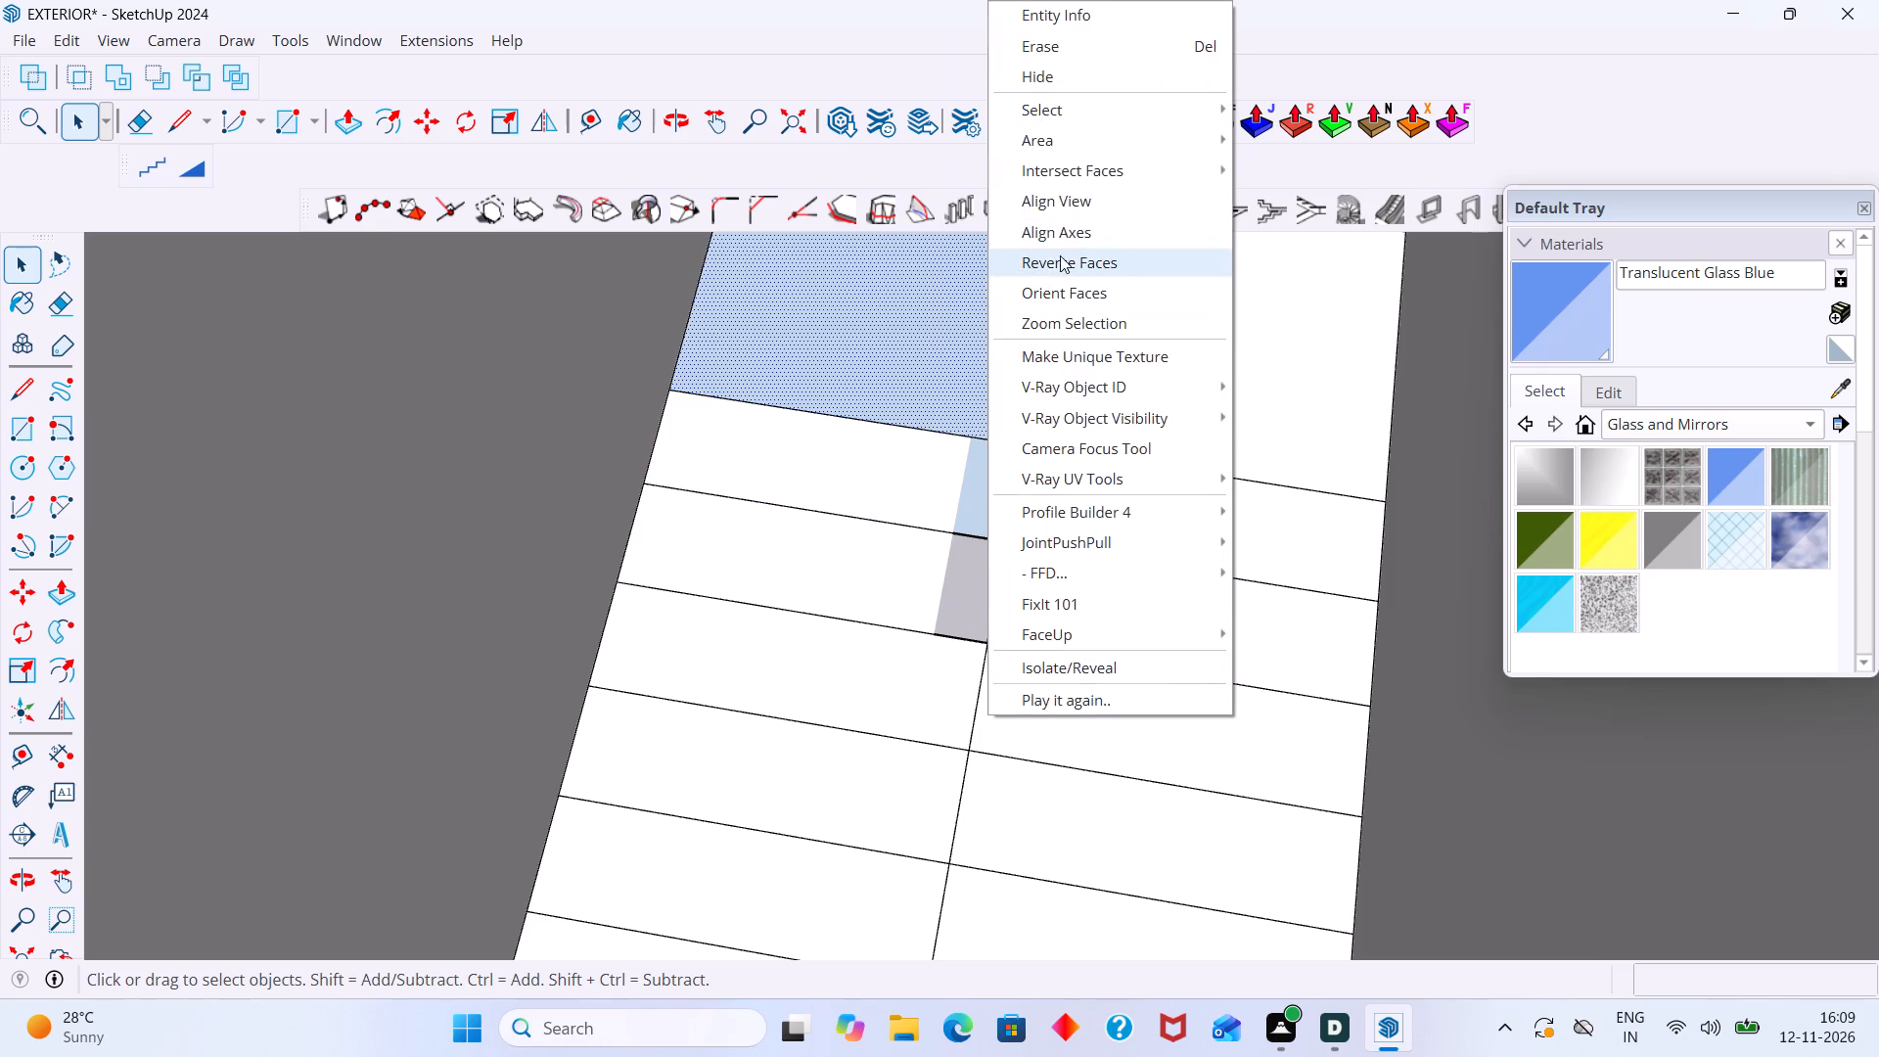
{"action": "left_click", "coordinate": [1061, 260]}
Delete the sliver face at the inner end of the left-hand tread adjoining the landing.
{"action": "scroll", "coordinate": [1005, 477], "scroll_direction": "down", "scroll_amount": 9}
{"action": "scroll", "coordinate": [1004, 537], "scroll_direction": "up", "scroll_amount": 2}
{"action": "left_click", "coordinate": [1001, 539]}
{"action": "scroll", "coordinate": [997, 538], "scroll_direction": "up", "scroll_amount": 5}
{"action": "left_click", "coordinate": [1006, 455]}
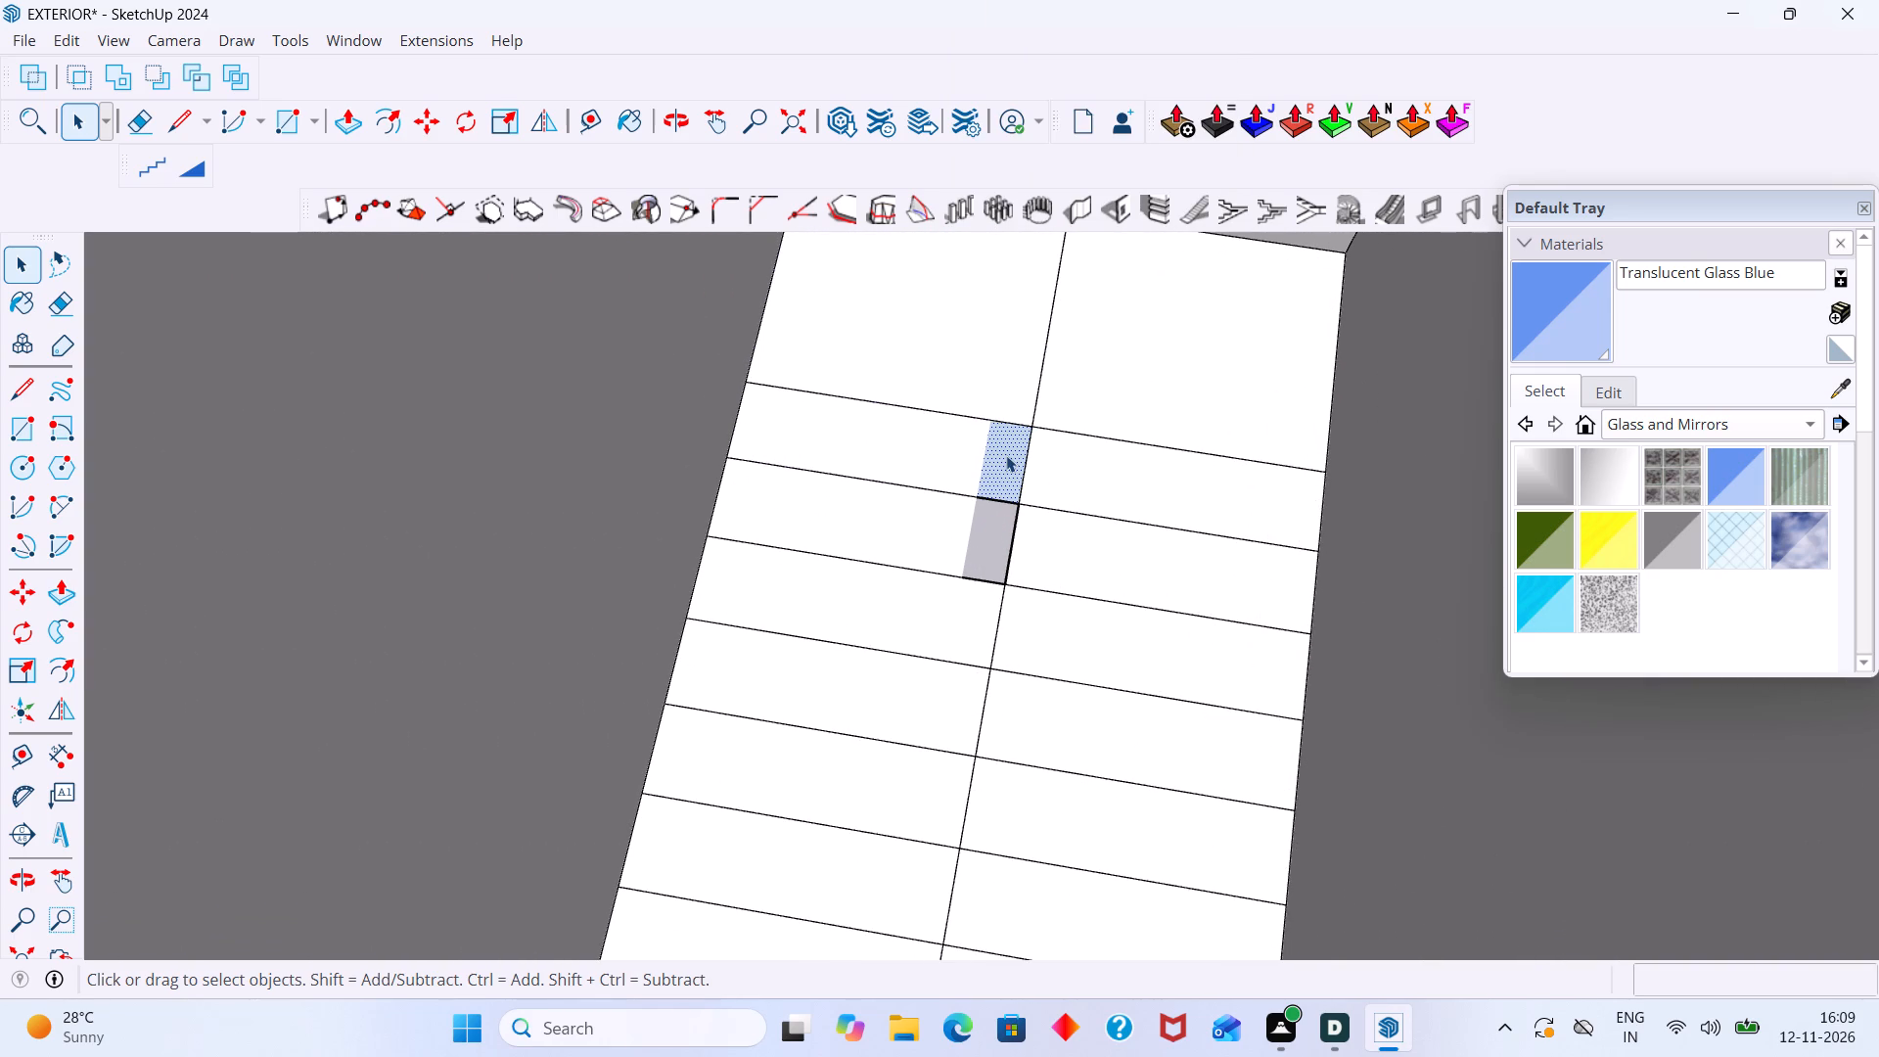
{"action": "key", "text": "Delete"}
{"action": "scroll", "coordinate": [1003, 490], "scroll_direction": "down", "scroll_amount": 1}
{"action": "scroll", "coordinate": [1001, 493], "scroll_direction": "up", "scroll_amount": 5}
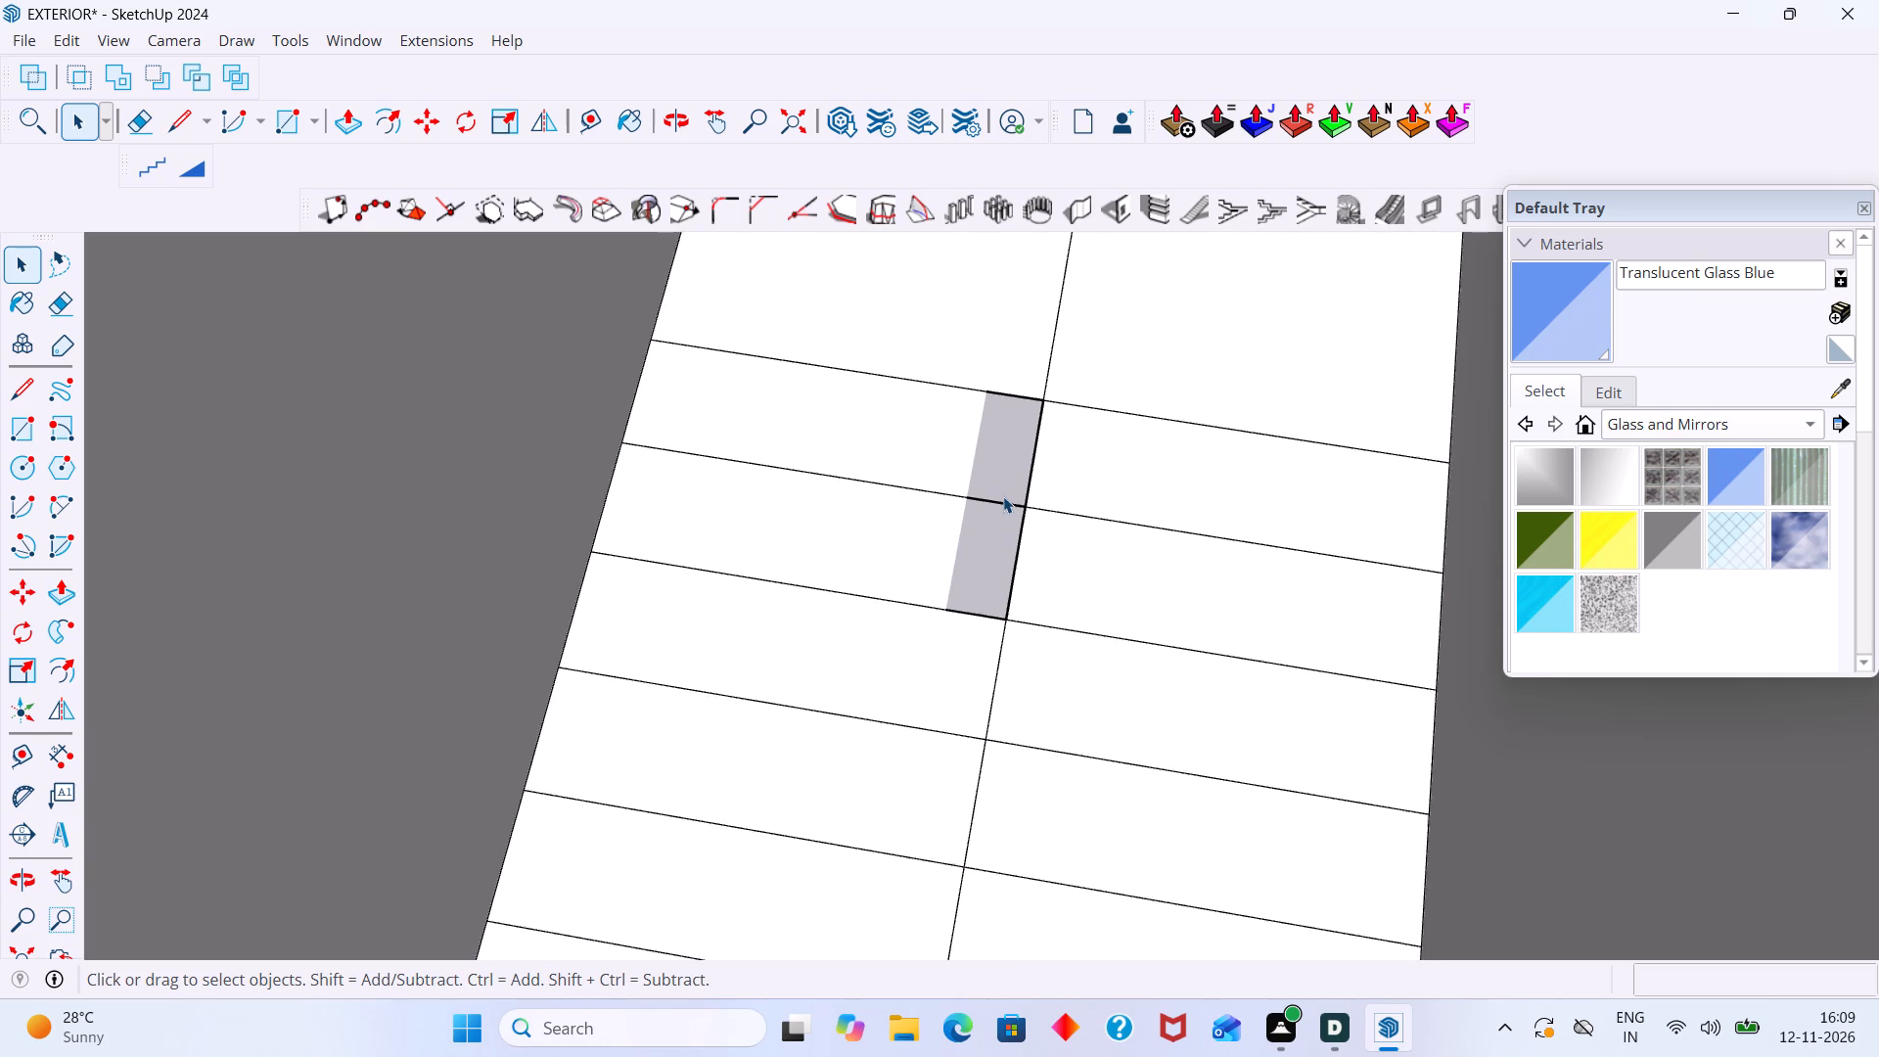
{"action": "scroll", "coordinate": [1003, 496], "scroll_direction": "up", "scroll_amount": 2}
{"action": "scroll", "coordinate": [999, 503], "scroll_direction": "down", "scroll_amount": 7}
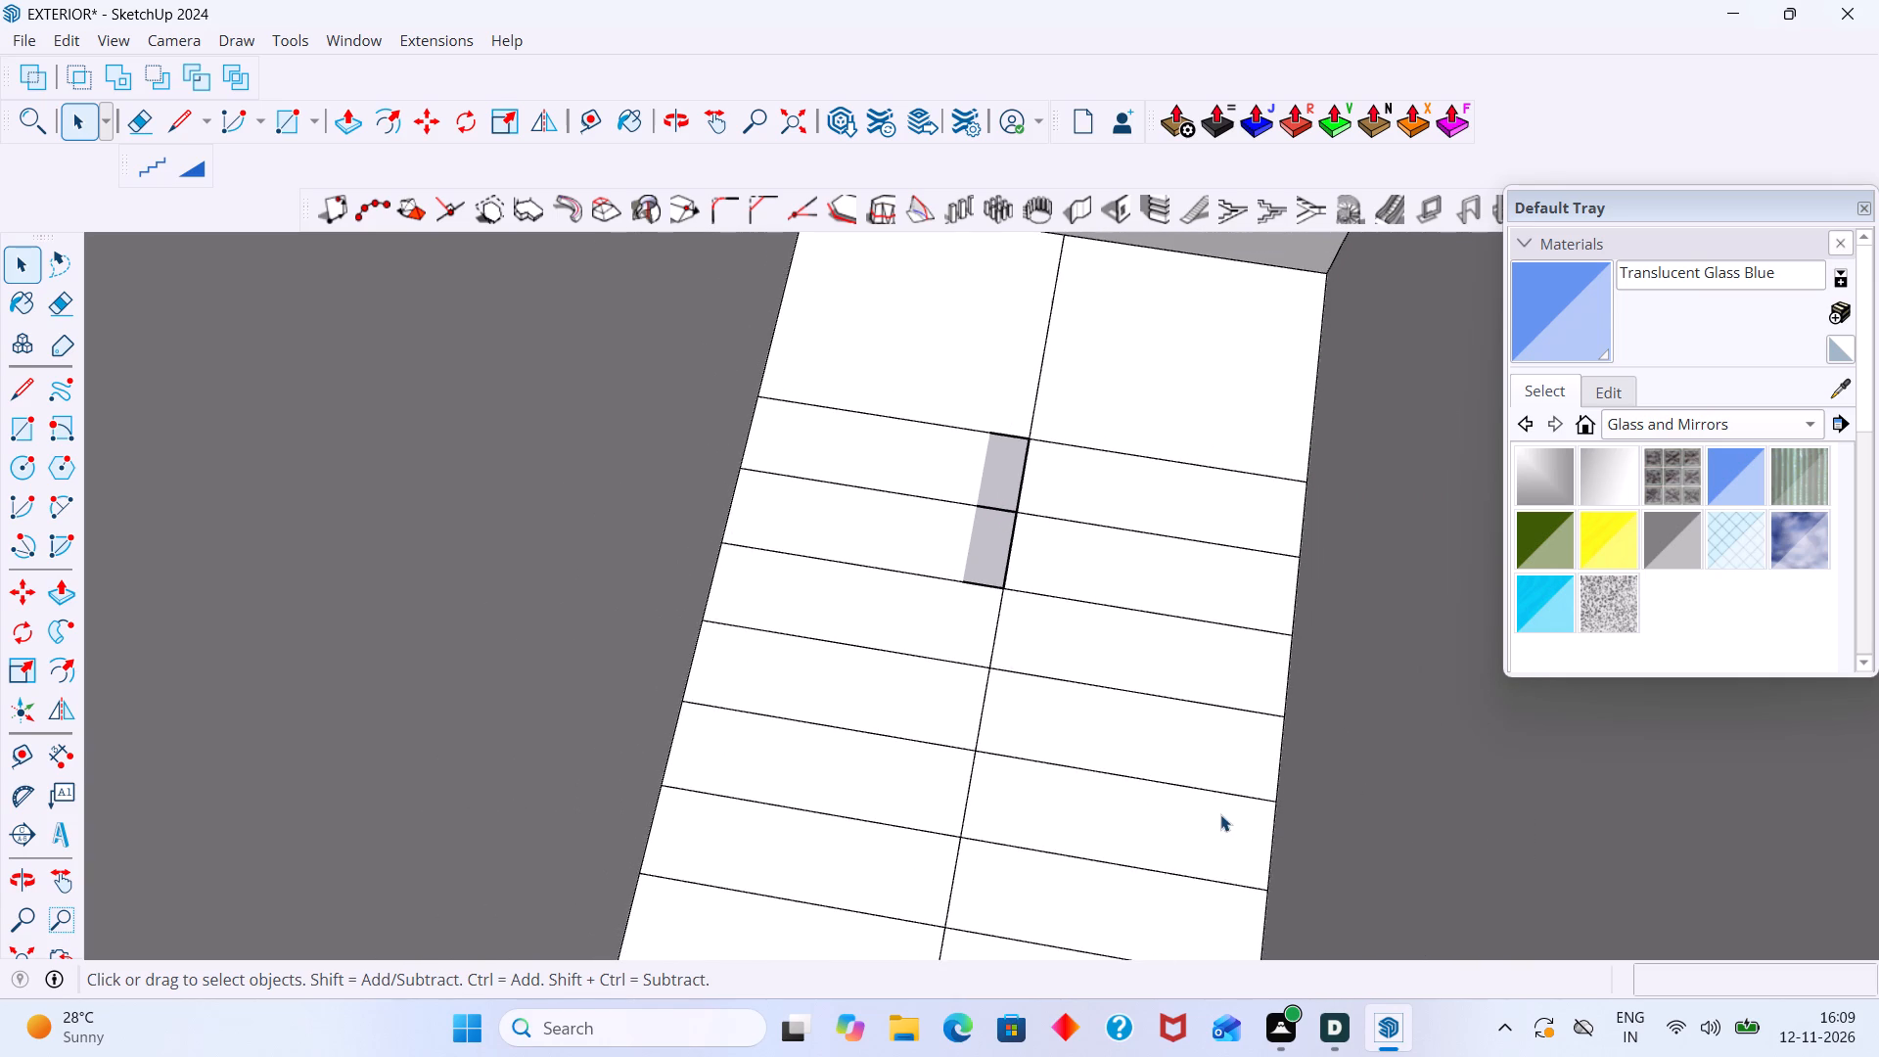
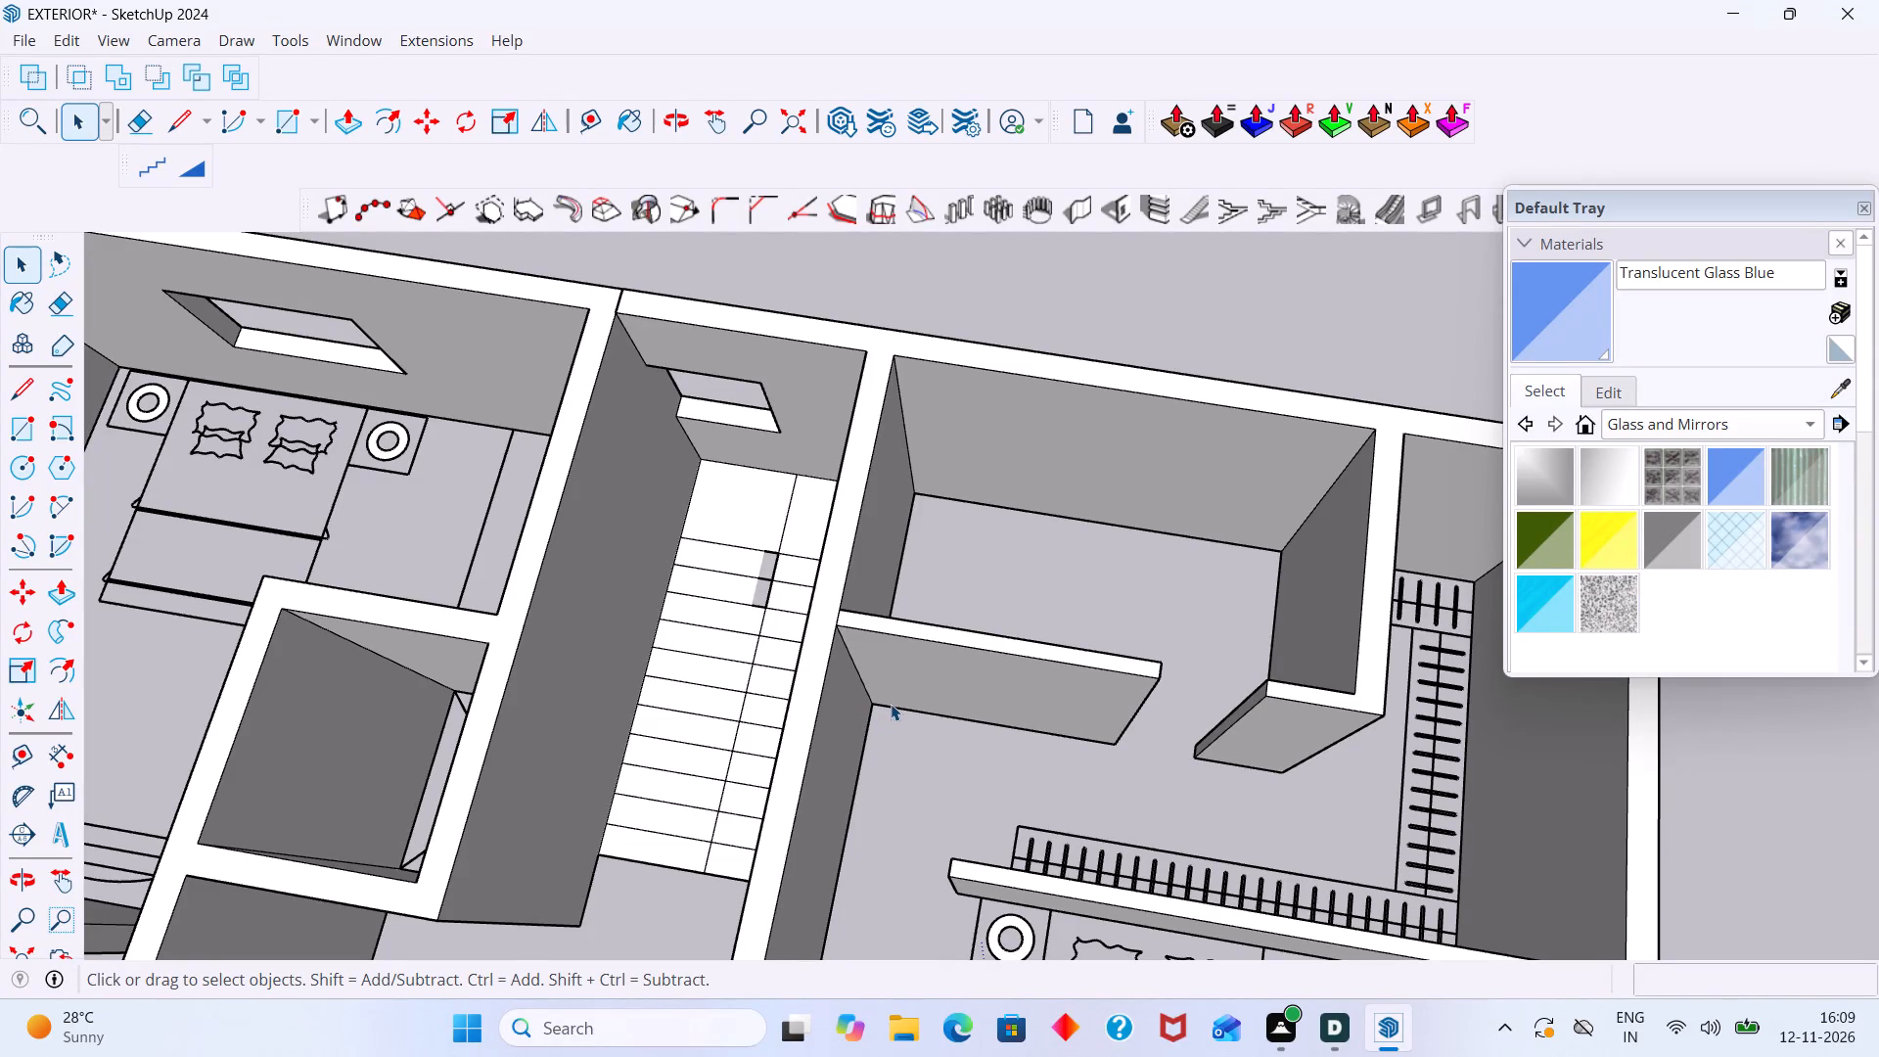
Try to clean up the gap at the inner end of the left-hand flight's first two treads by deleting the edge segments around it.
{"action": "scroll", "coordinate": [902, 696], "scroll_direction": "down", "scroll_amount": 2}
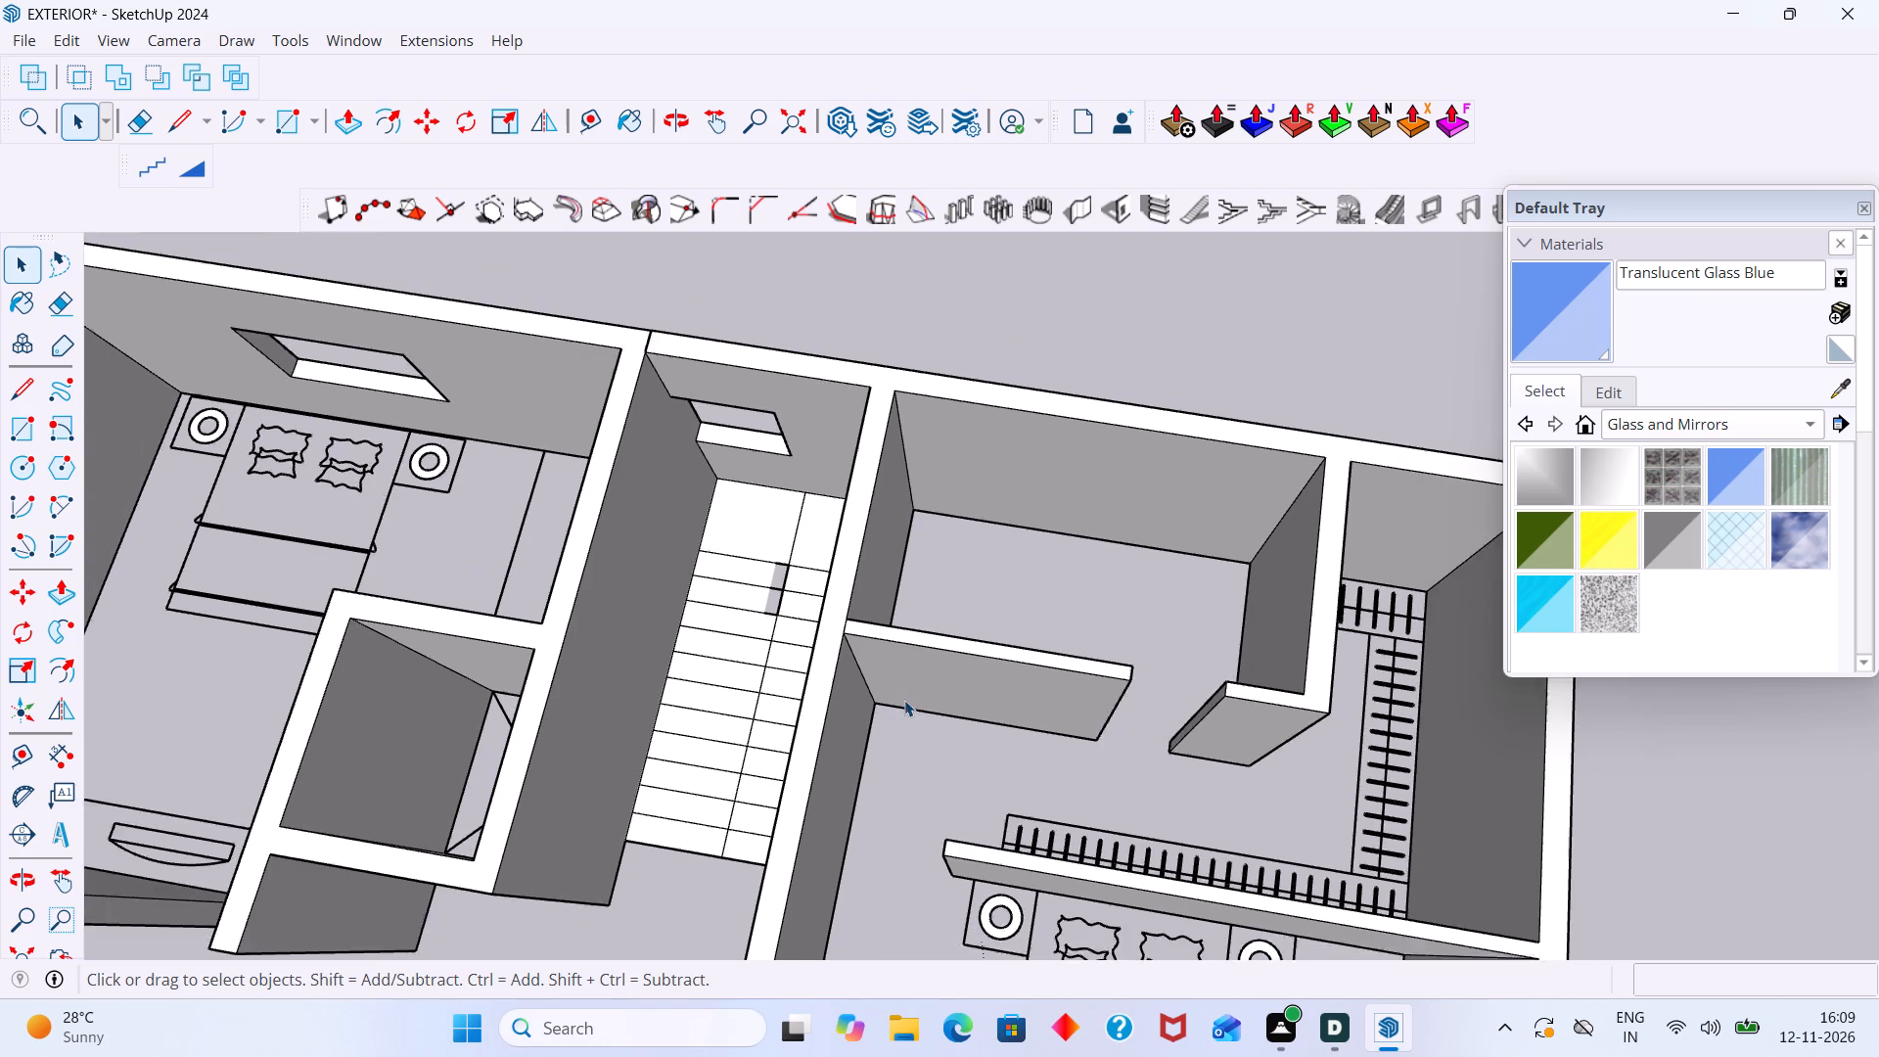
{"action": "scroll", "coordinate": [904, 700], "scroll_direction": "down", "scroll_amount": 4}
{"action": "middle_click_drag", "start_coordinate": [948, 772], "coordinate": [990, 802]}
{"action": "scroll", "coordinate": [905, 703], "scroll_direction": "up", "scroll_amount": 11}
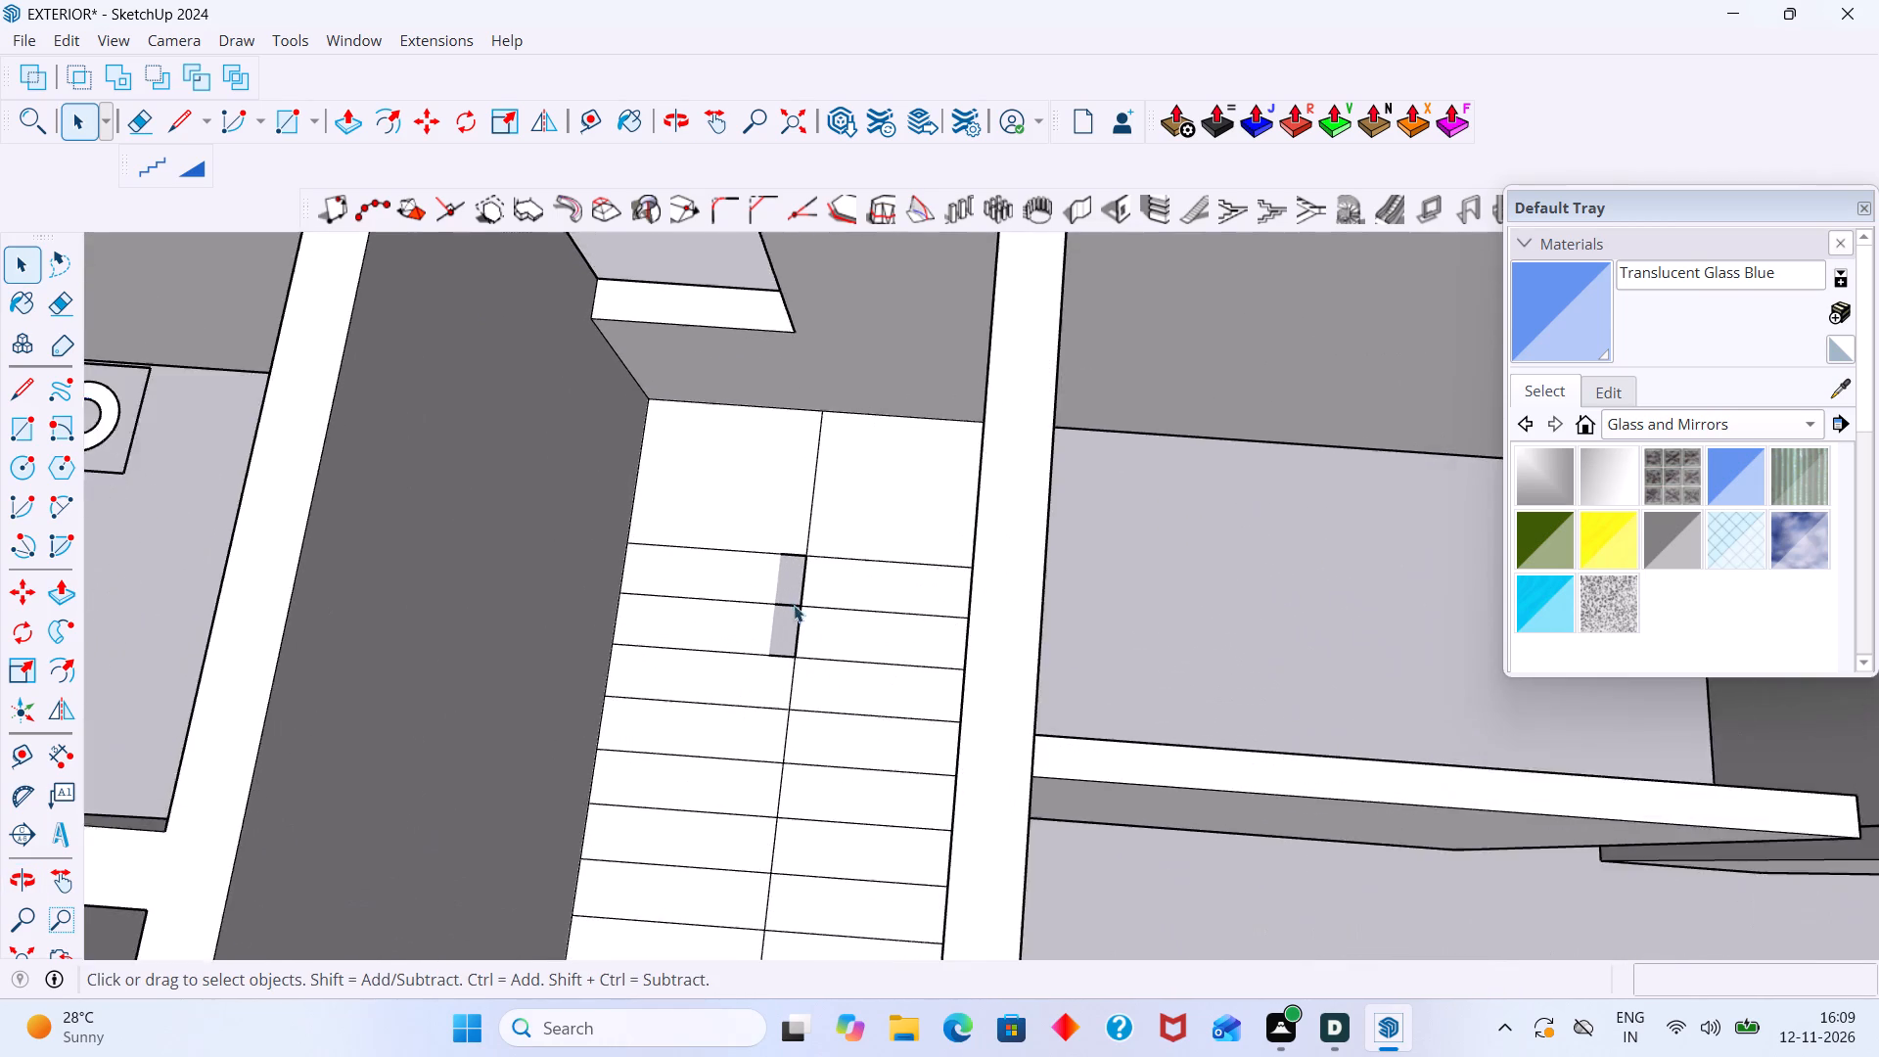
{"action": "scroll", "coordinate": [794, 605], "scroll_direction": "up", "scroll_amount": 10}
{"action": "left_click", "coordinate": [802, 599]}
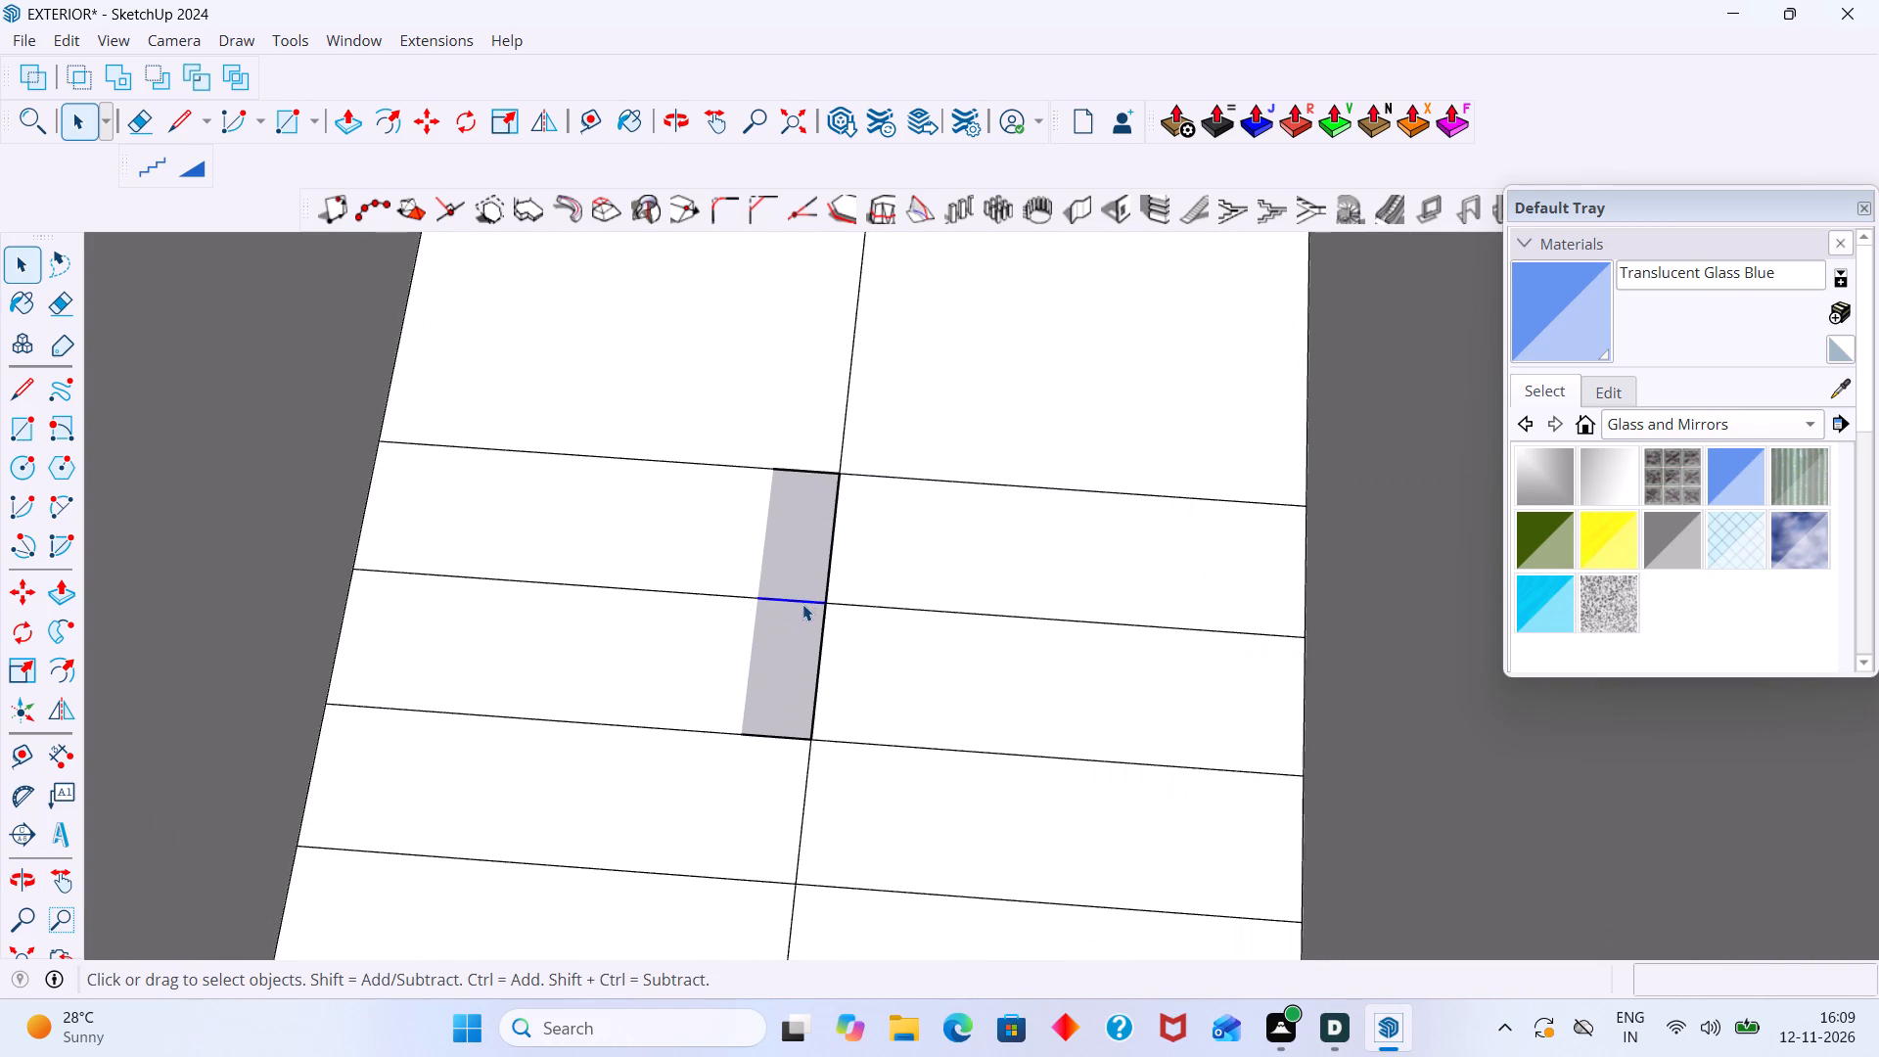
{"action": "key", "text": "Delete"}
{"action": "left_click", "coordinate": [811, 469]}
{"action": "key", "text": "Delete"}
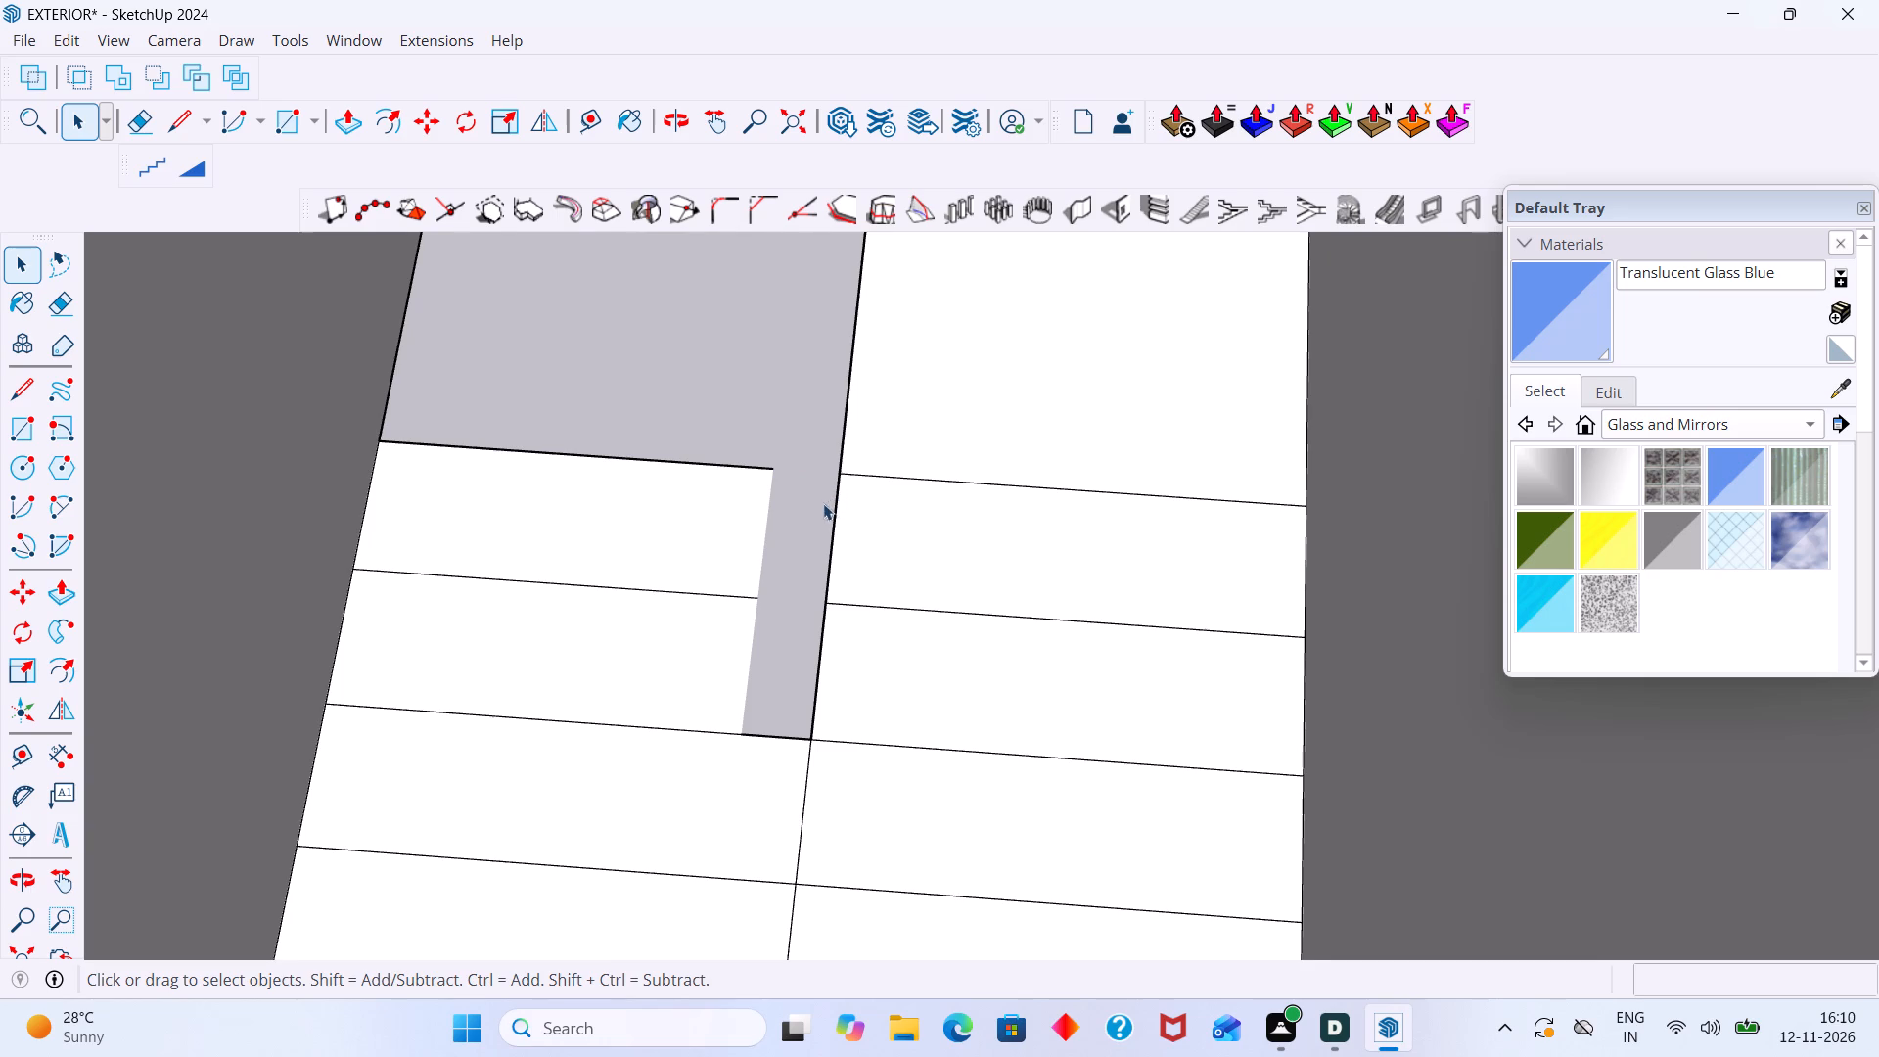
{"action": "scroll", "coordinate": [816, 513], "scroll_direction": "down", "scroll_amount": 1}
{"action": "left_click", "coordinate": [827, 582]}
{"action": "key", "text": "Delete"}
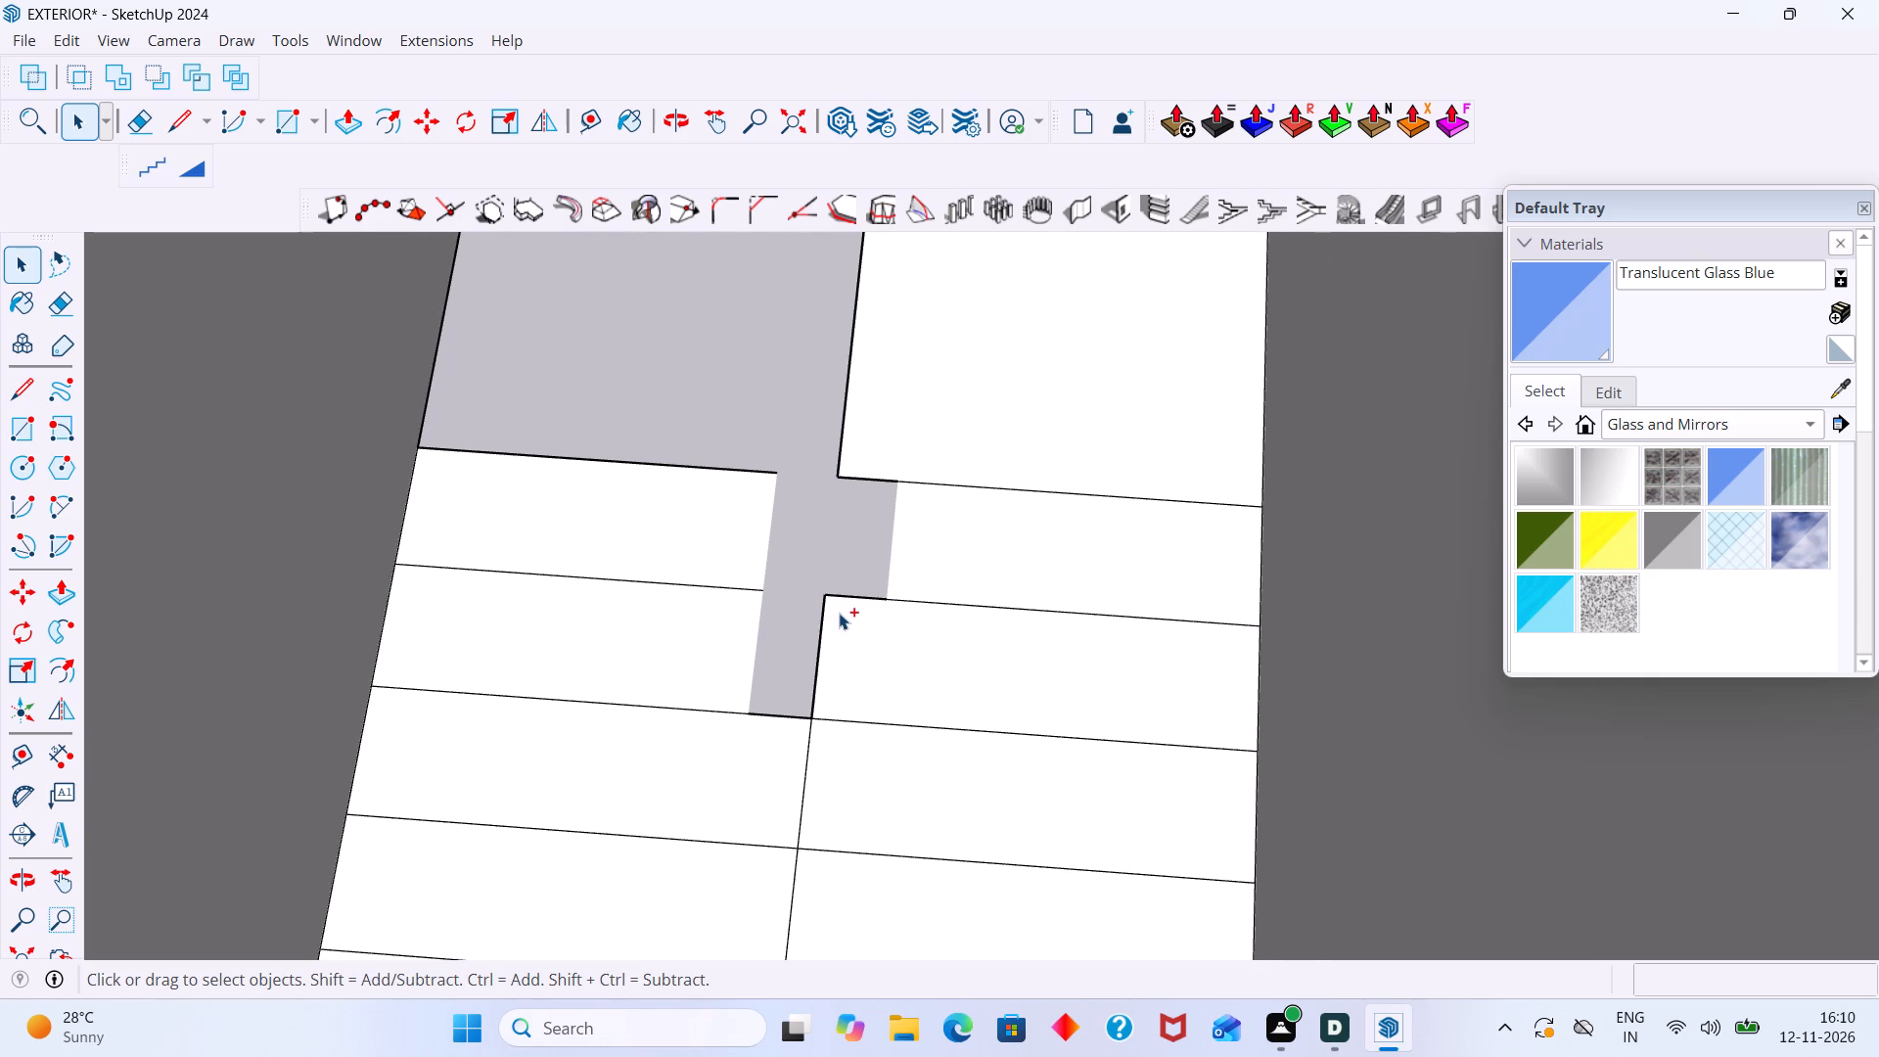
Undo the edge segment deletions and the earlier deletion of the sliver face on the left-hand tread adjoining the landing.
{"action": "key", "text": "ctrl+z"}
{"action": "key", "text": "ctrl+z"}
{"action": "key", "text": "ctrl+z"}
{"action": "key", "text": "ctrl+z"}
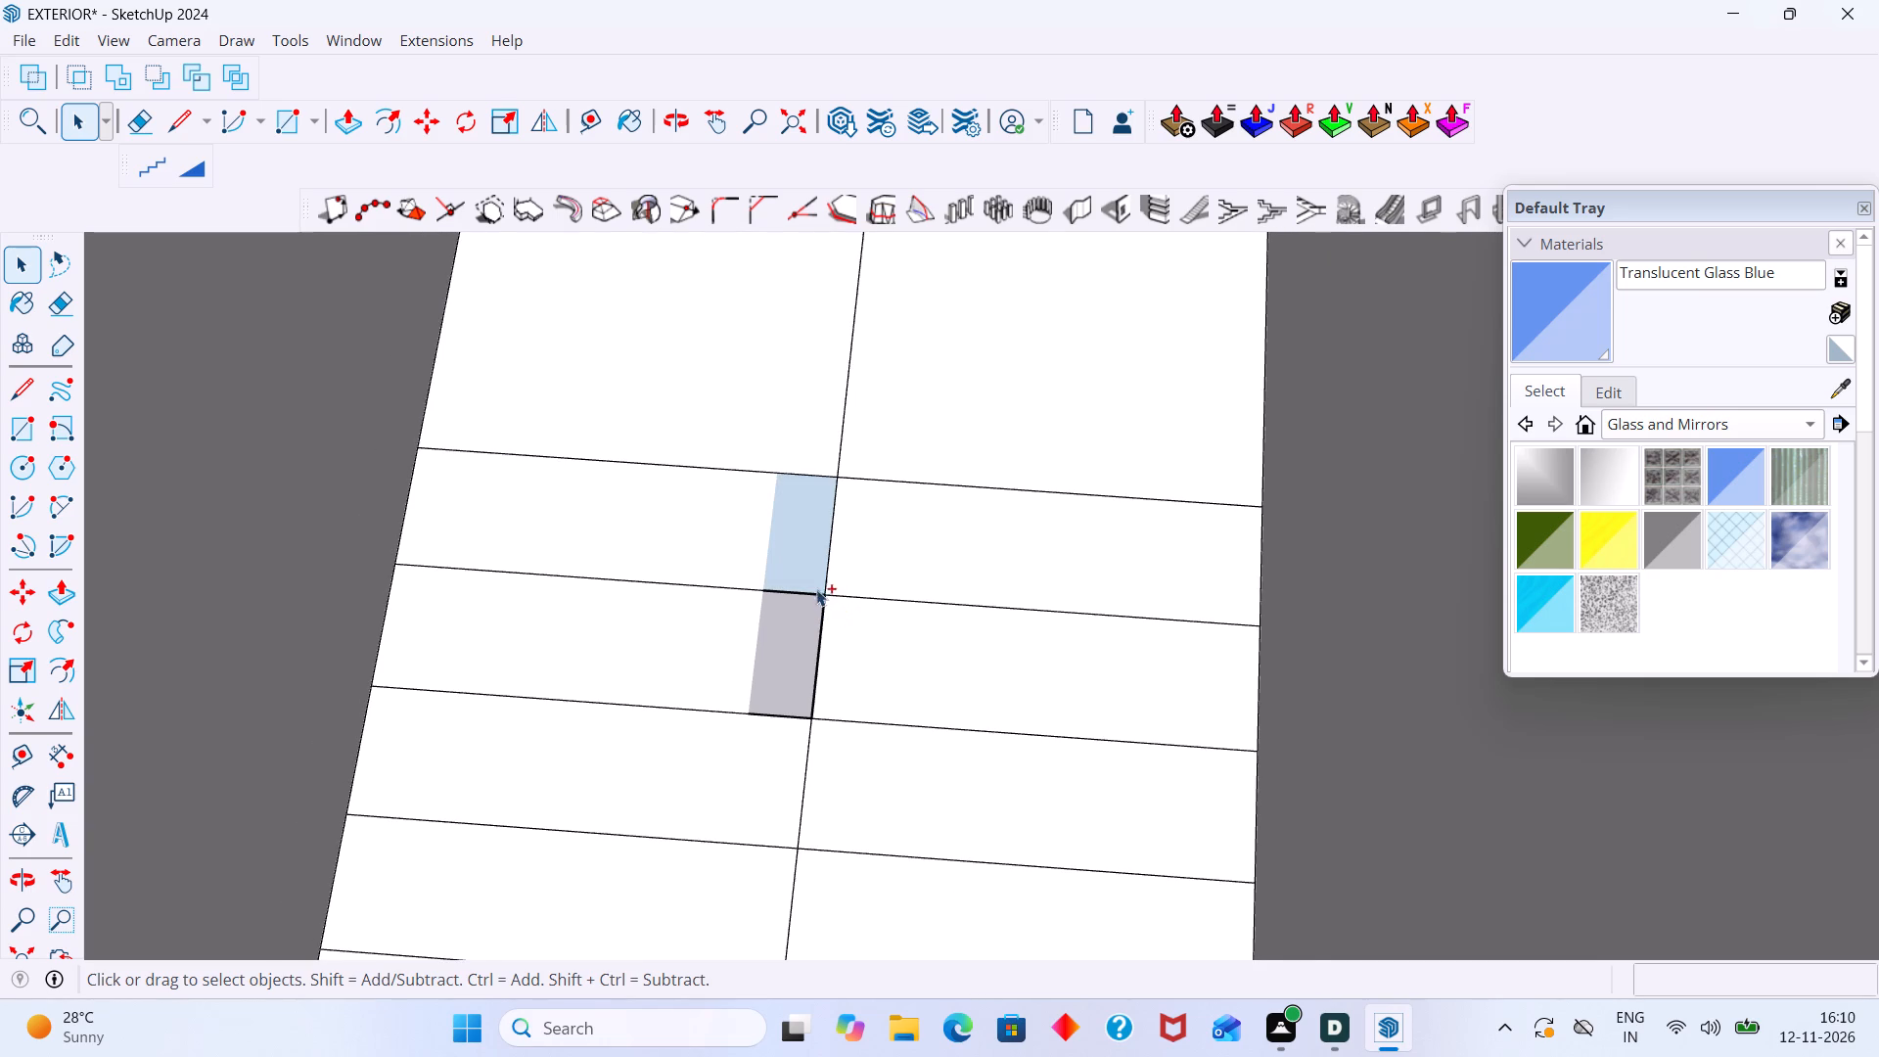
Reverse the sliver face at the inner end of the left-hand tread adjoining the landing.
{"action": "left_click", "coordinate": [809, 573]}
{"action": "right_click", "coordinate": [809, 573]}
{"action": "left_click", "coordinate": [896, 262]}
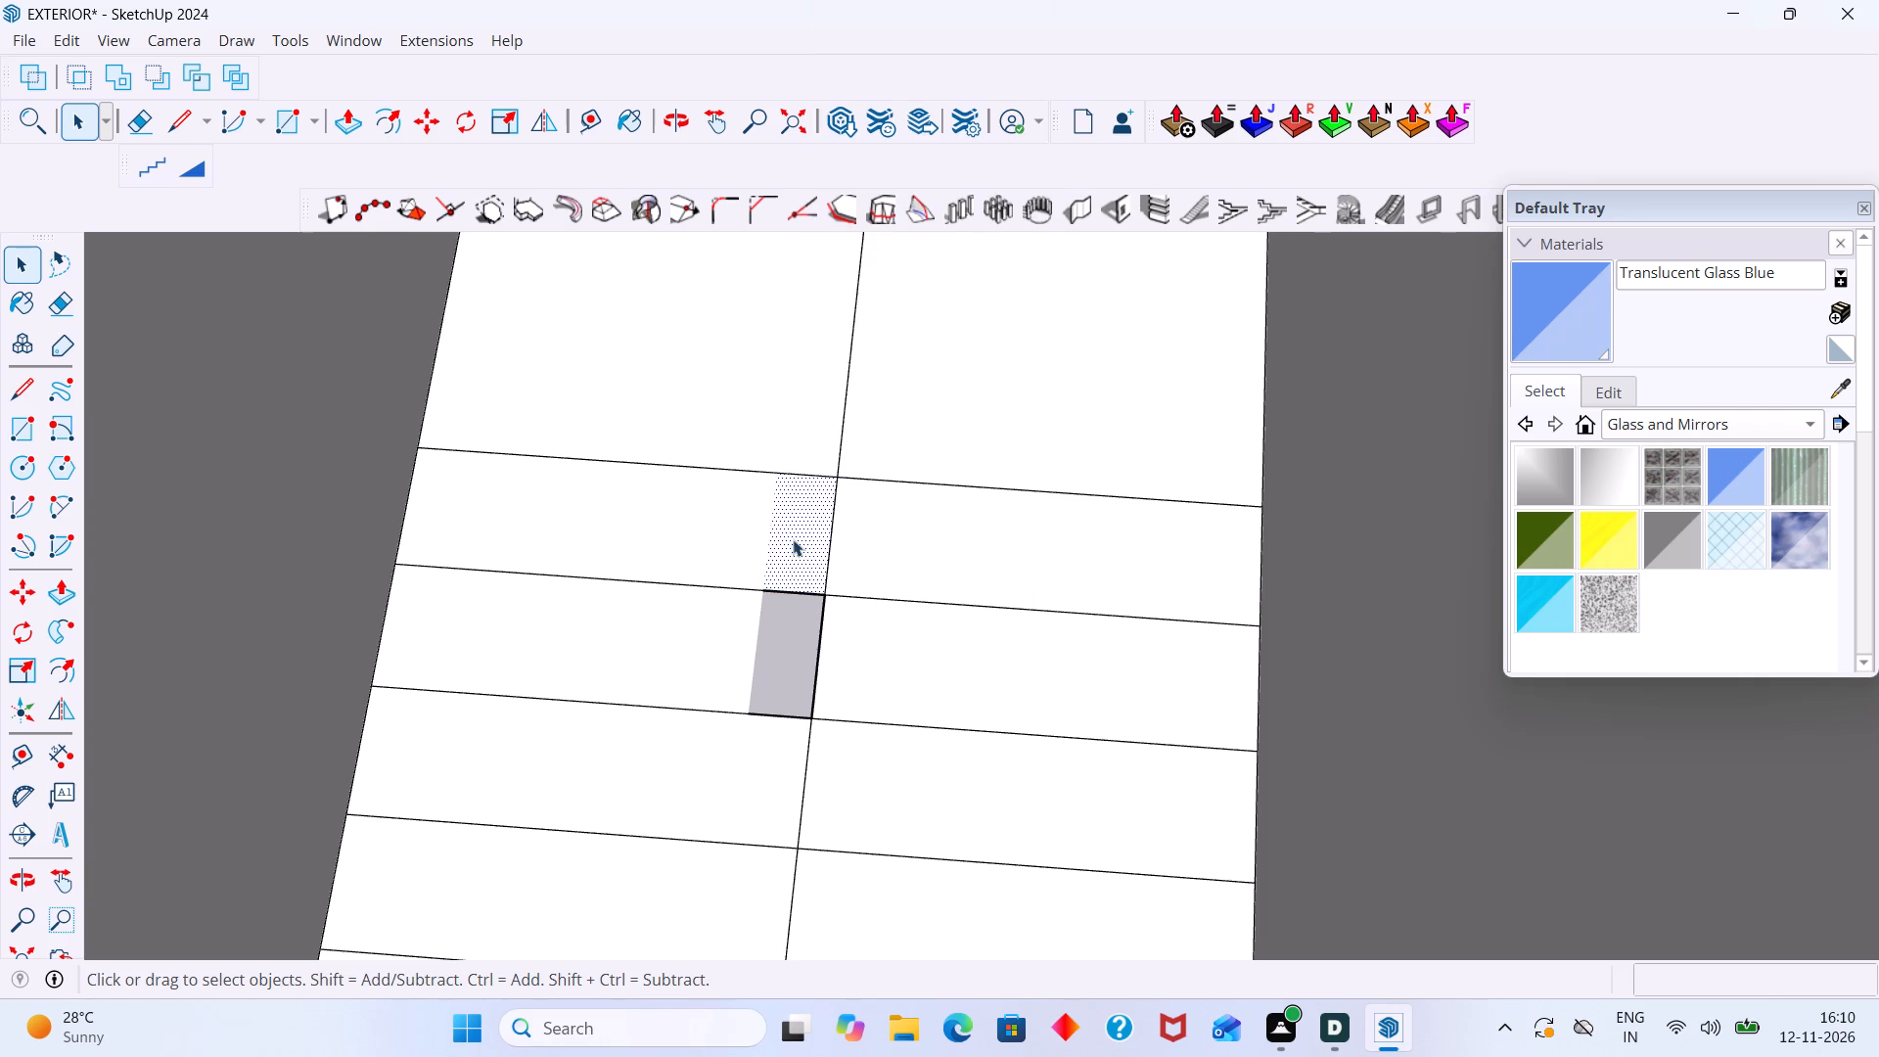
Delete the sliver and the remaining faces of the left-hand flight's first two treads from the landing, keeping their edges.
{"action": "scroll", "coordinate": [785, 558], "scroll_direction": "up", "scroll_amount": 3}
{"action": "left_click", "coordinate": [774, 538]}
{"action": "left_click", "coordinate": [768, 549]}
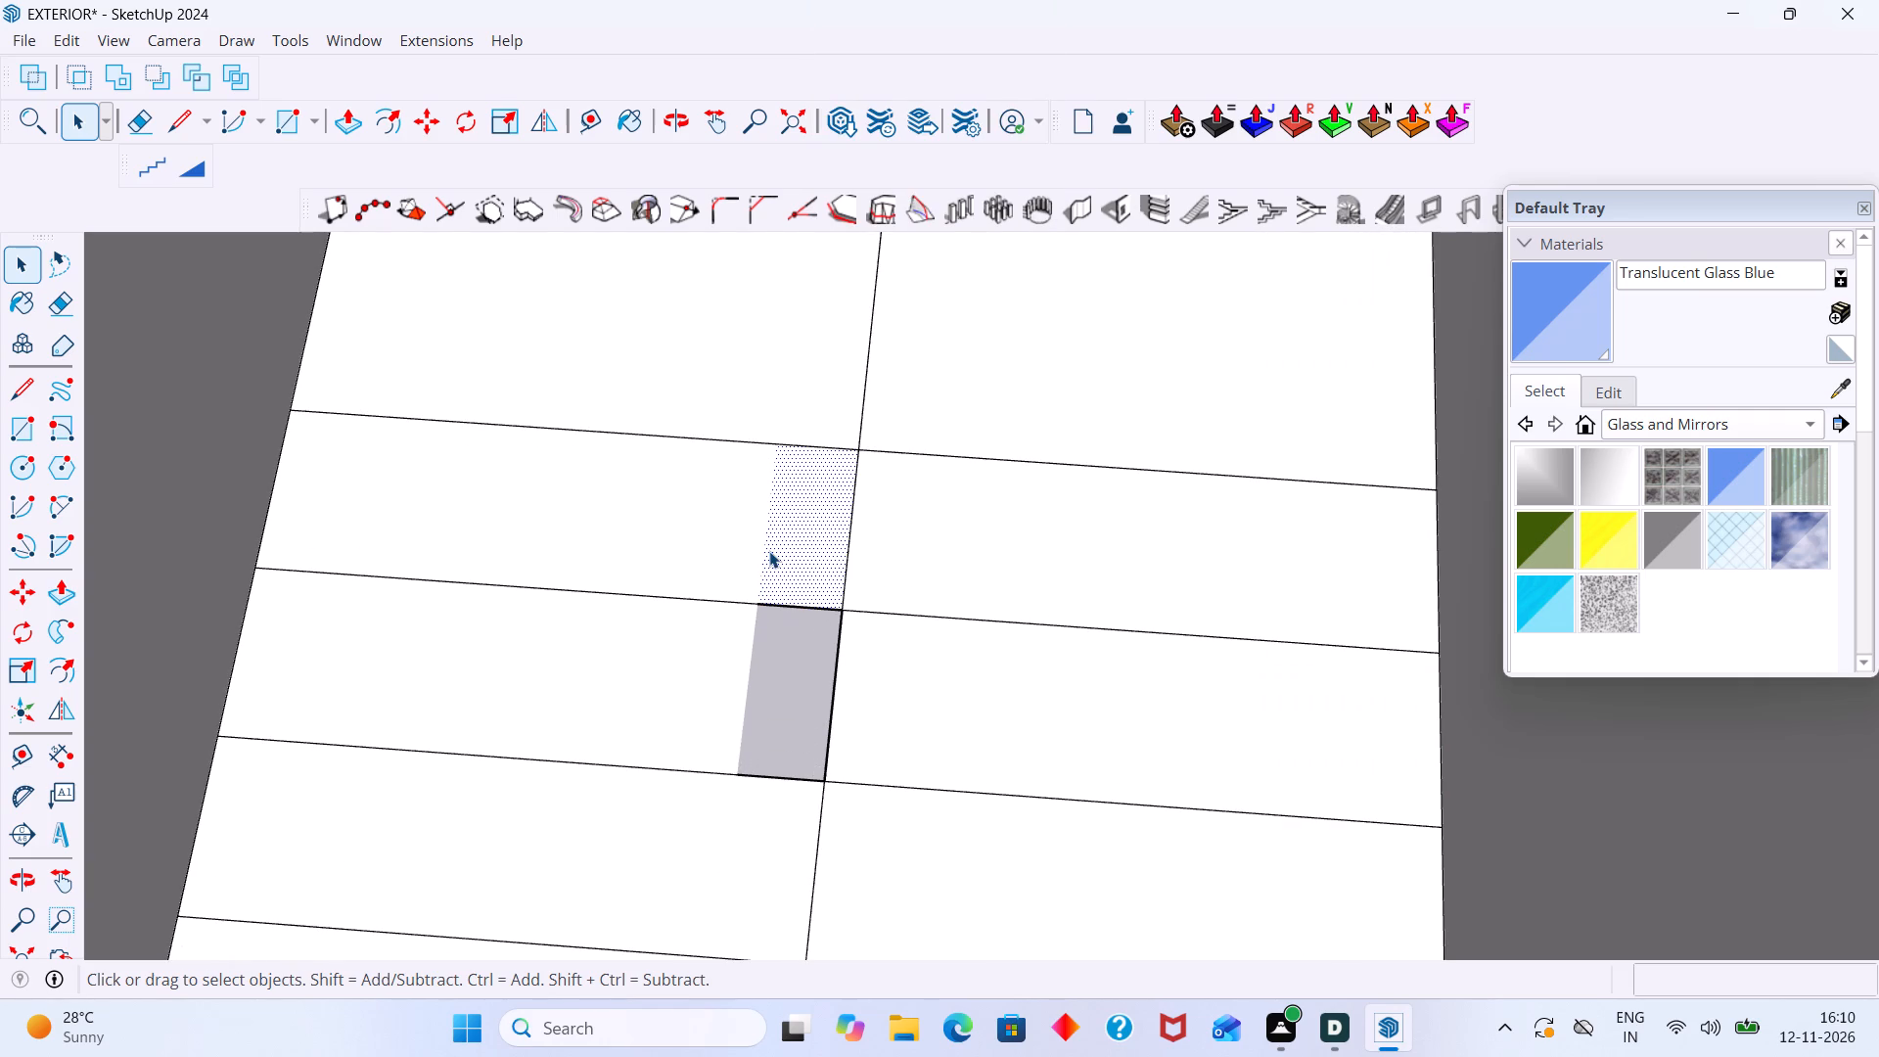
{"action": "key", "text": "Delete"}
{"action": "left_click", "coordinate": [756, 548]}
{"action": "key", "text": "Delete"}
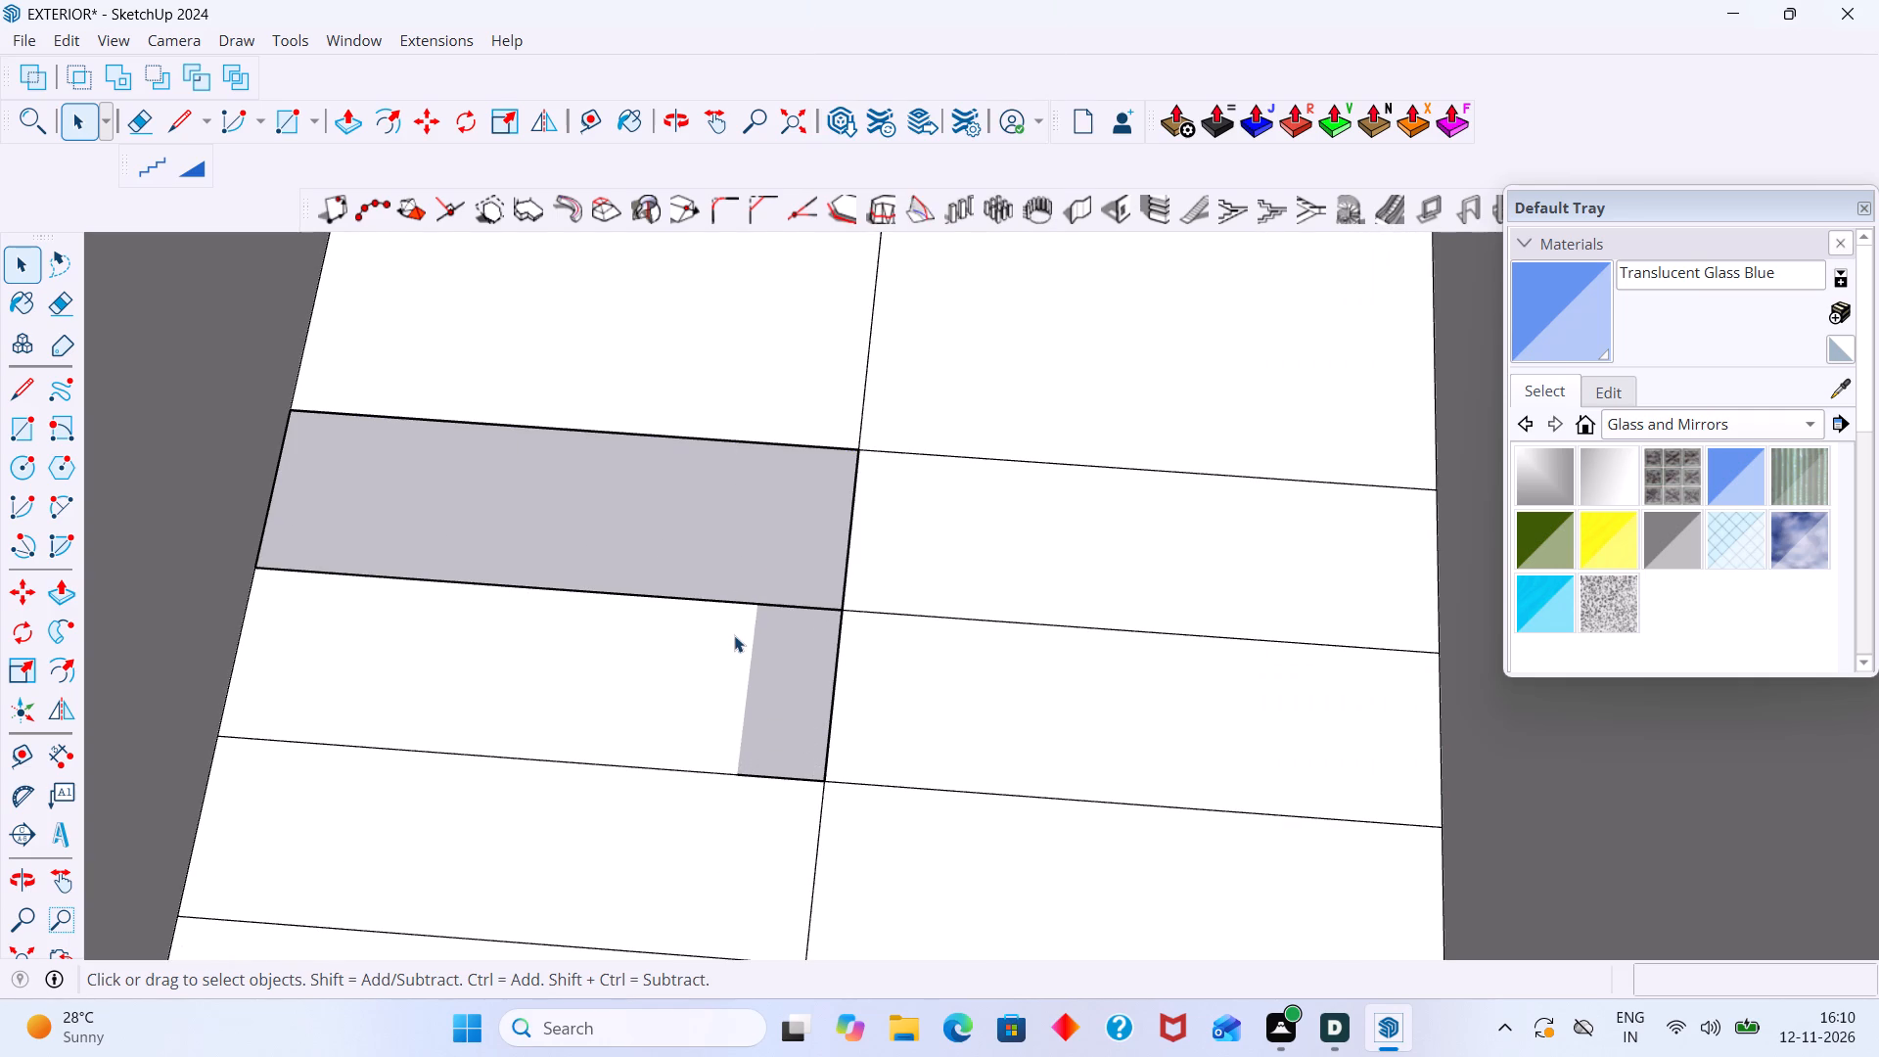
{"action": "left_click", "coordinate": [734, 635]}
{"action": "key", "text": "Delete"}
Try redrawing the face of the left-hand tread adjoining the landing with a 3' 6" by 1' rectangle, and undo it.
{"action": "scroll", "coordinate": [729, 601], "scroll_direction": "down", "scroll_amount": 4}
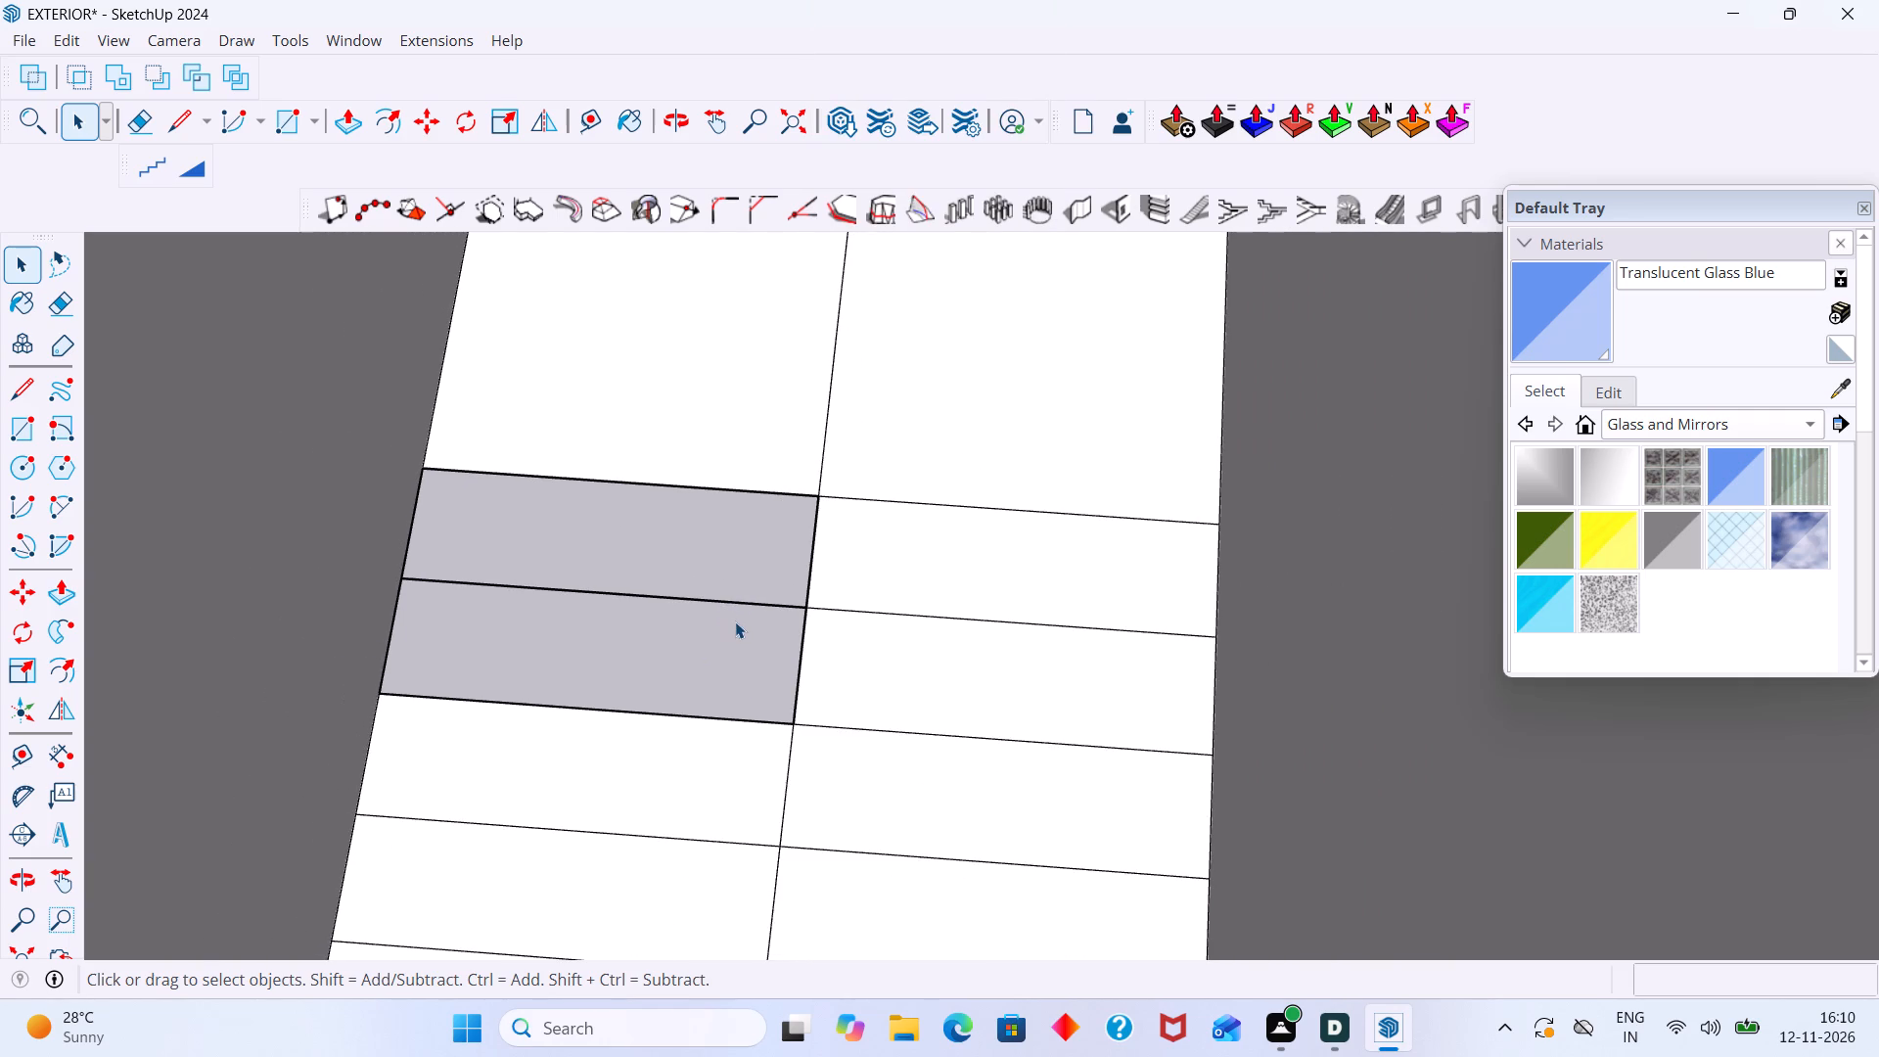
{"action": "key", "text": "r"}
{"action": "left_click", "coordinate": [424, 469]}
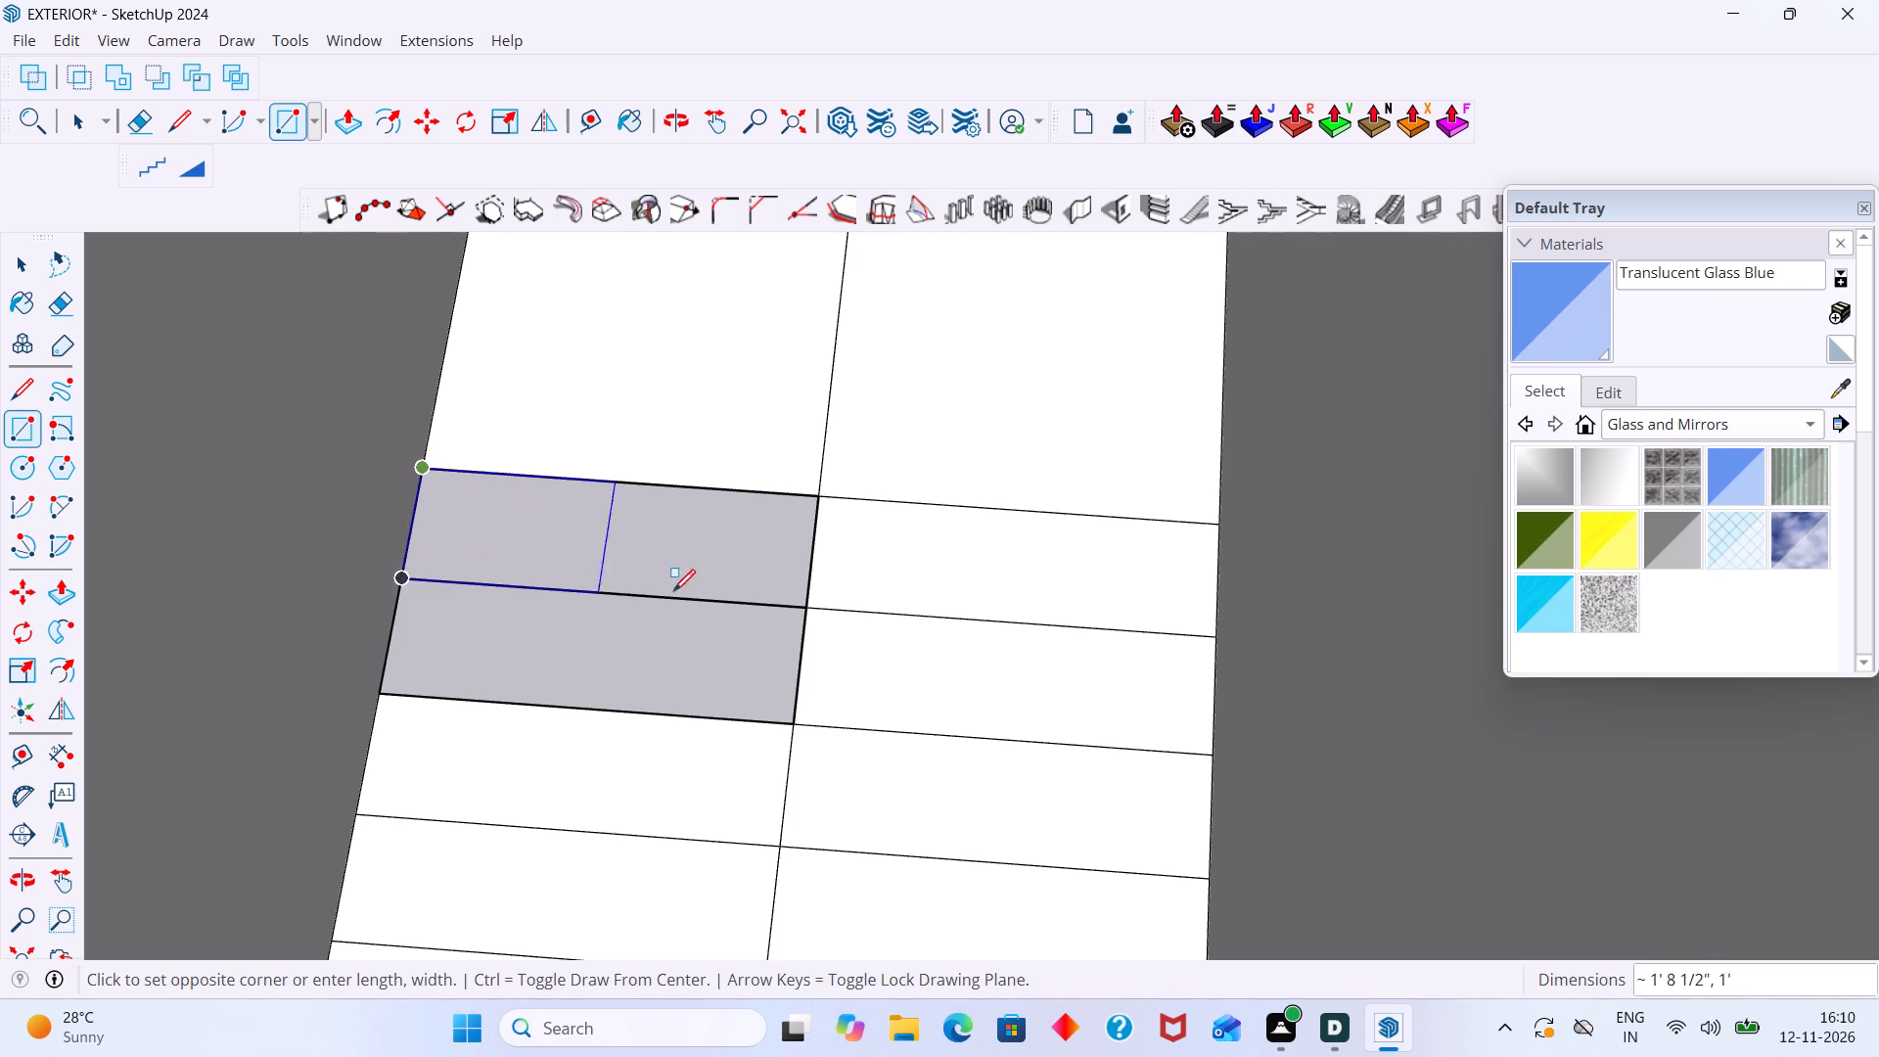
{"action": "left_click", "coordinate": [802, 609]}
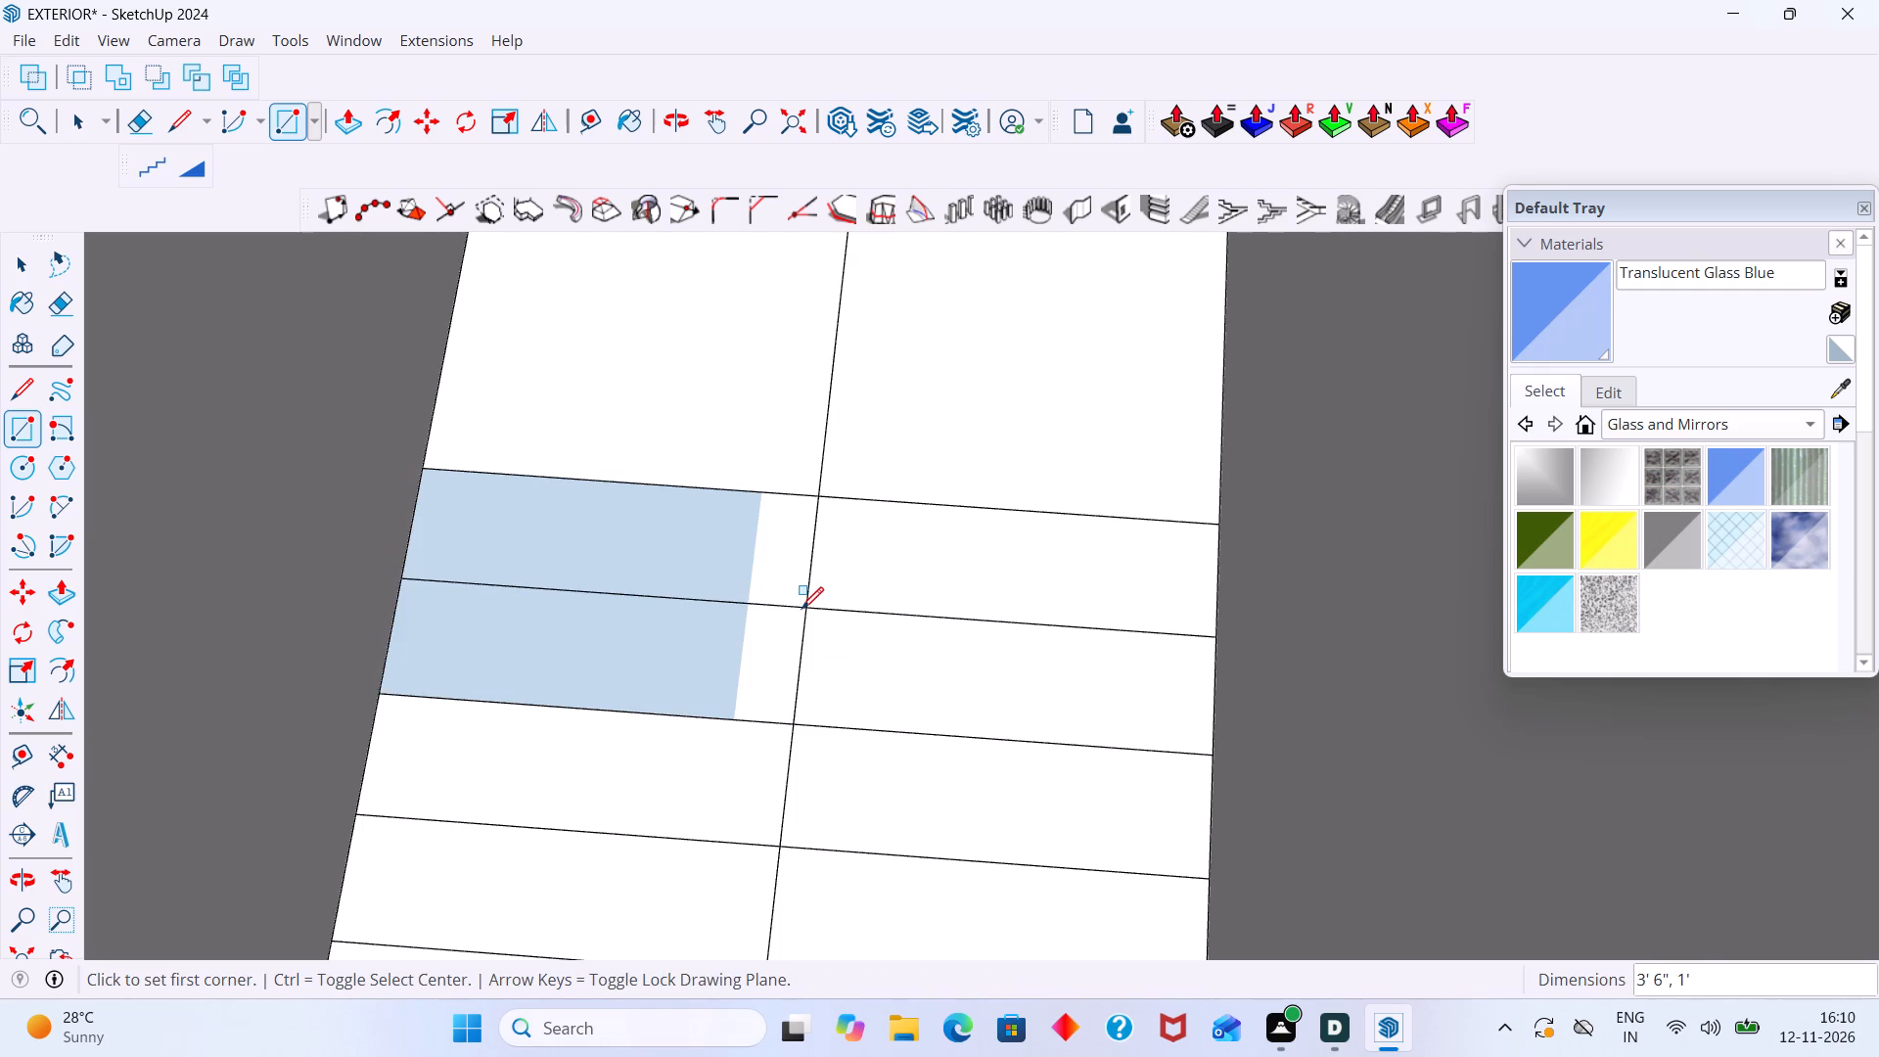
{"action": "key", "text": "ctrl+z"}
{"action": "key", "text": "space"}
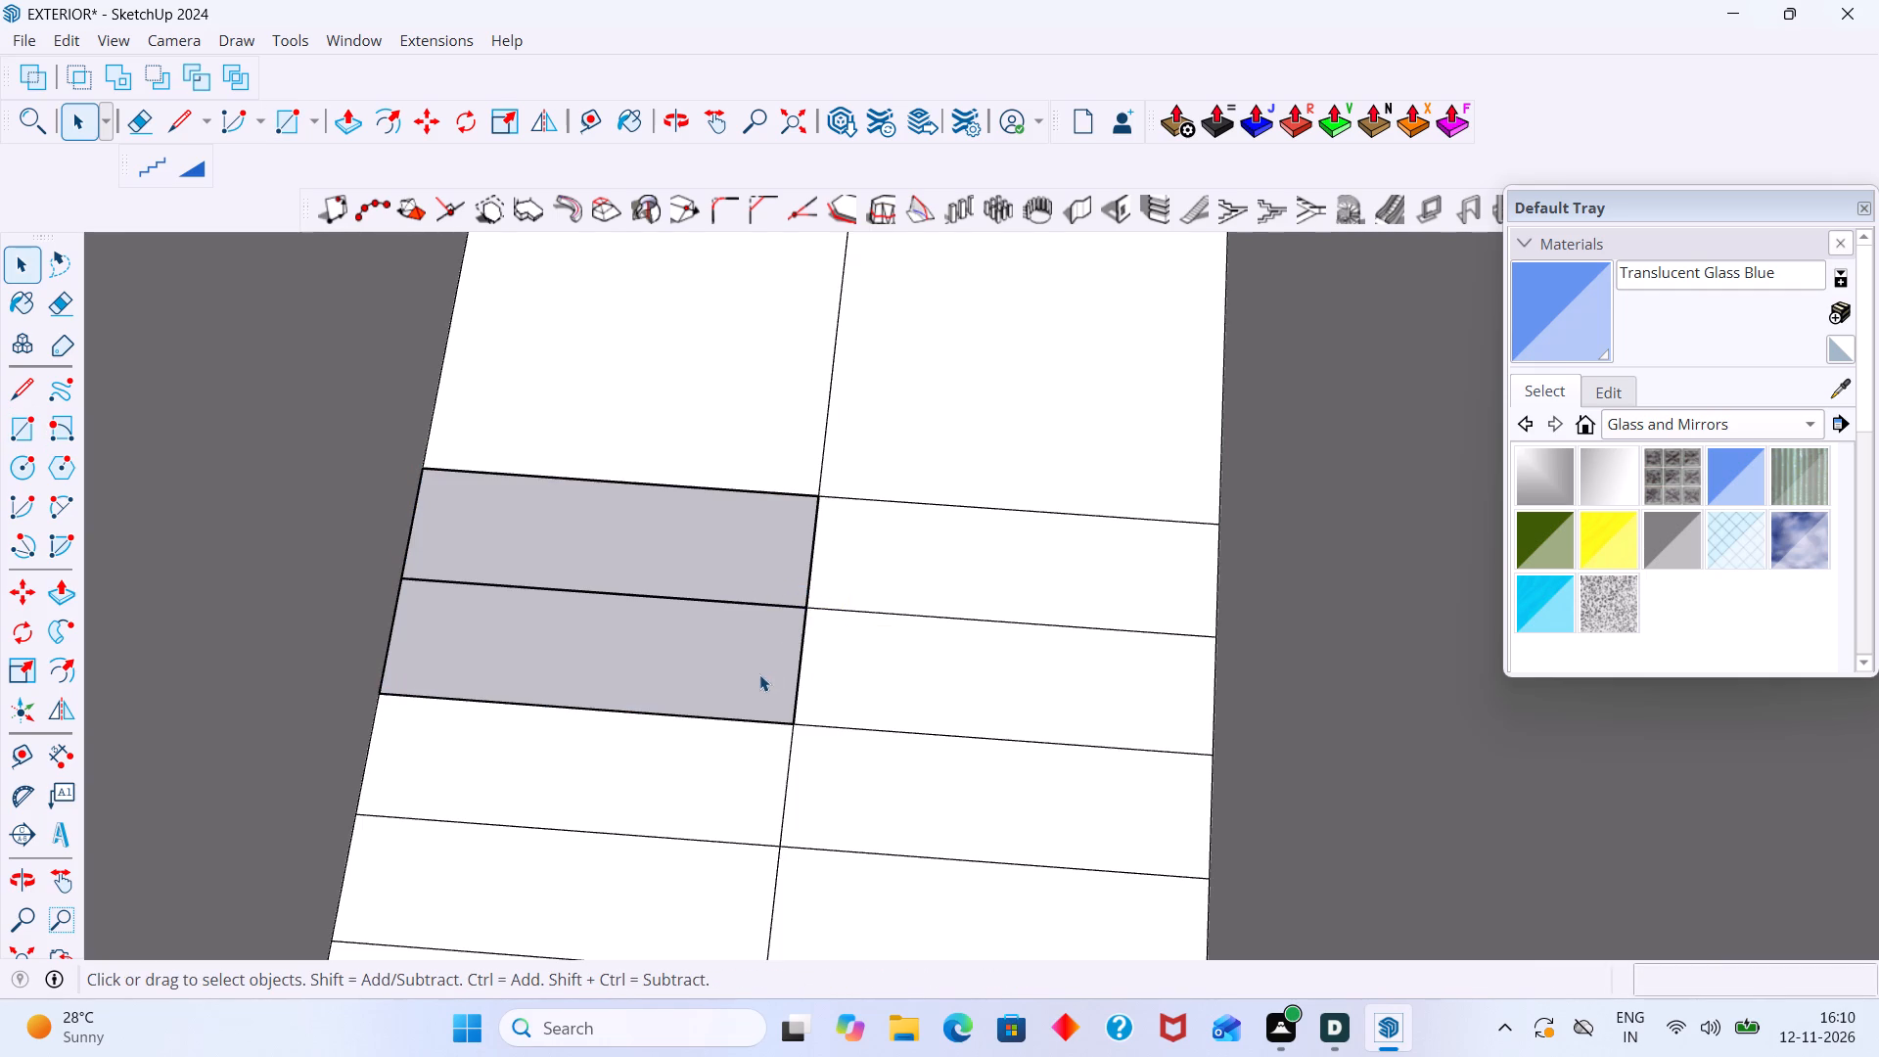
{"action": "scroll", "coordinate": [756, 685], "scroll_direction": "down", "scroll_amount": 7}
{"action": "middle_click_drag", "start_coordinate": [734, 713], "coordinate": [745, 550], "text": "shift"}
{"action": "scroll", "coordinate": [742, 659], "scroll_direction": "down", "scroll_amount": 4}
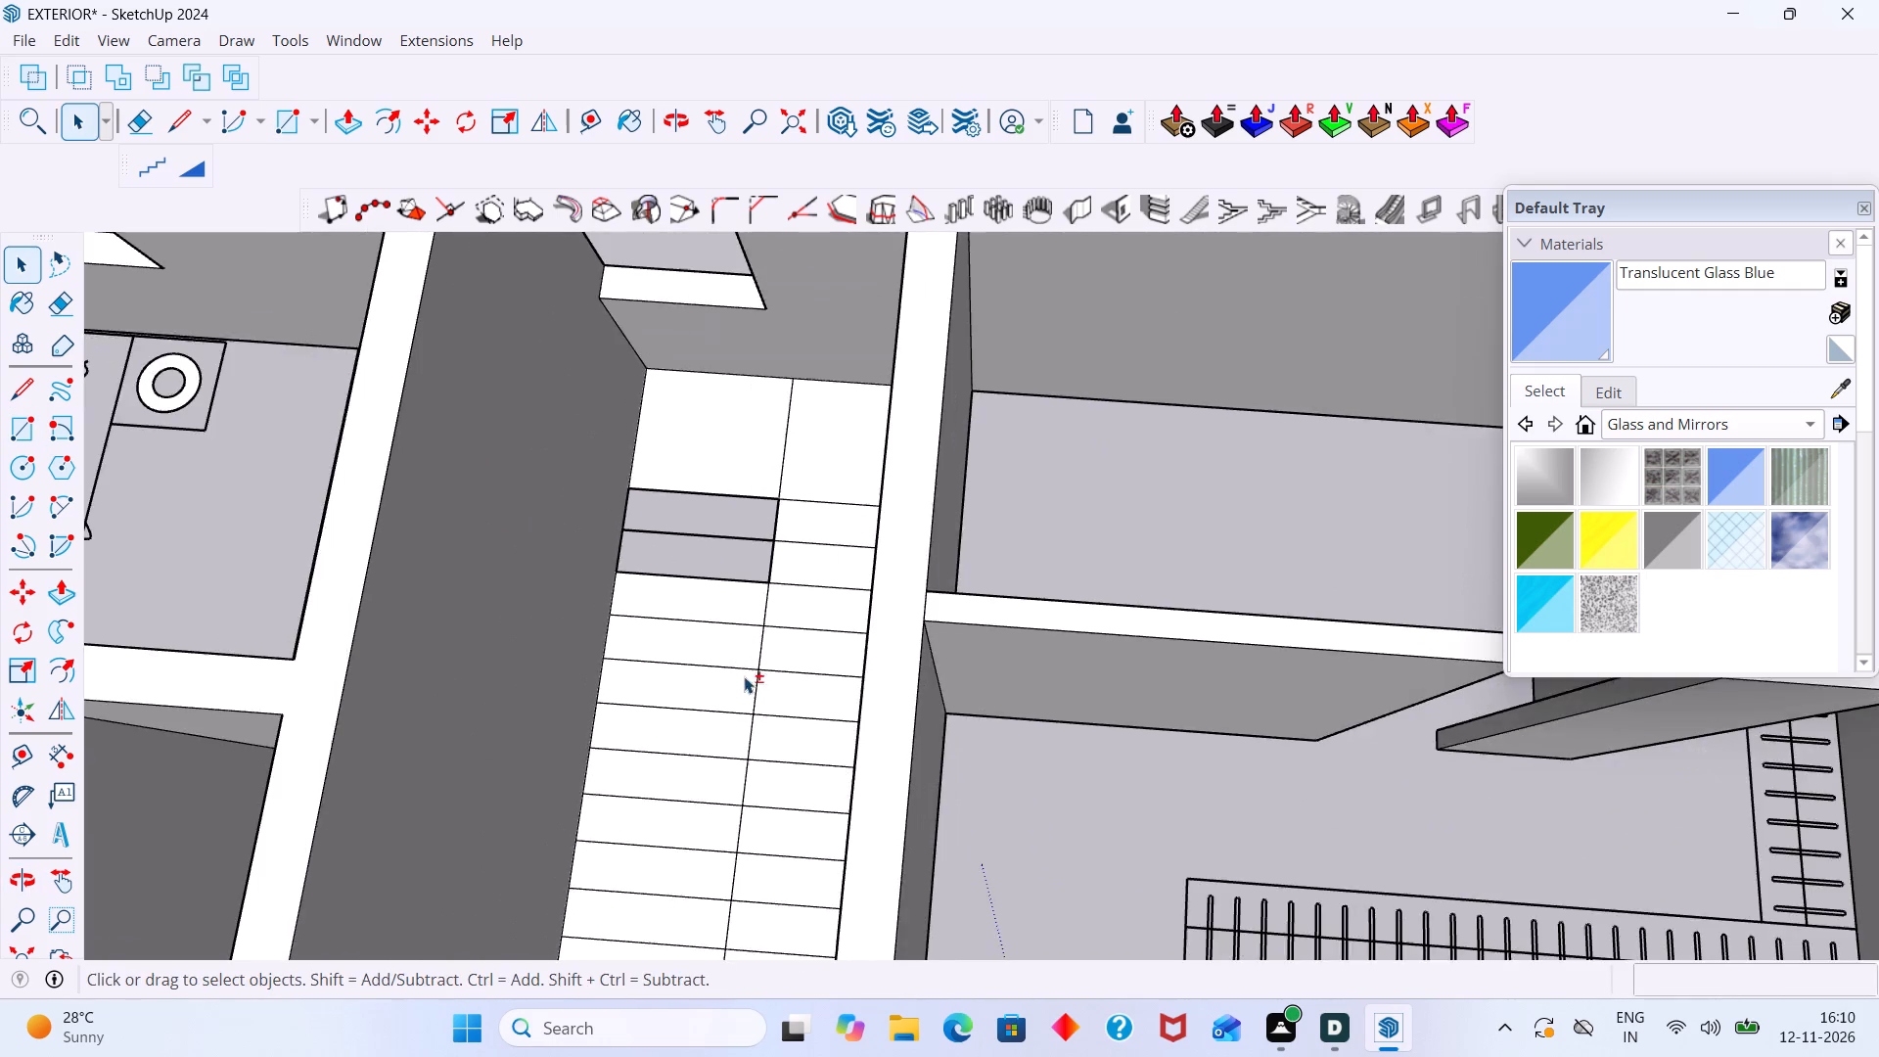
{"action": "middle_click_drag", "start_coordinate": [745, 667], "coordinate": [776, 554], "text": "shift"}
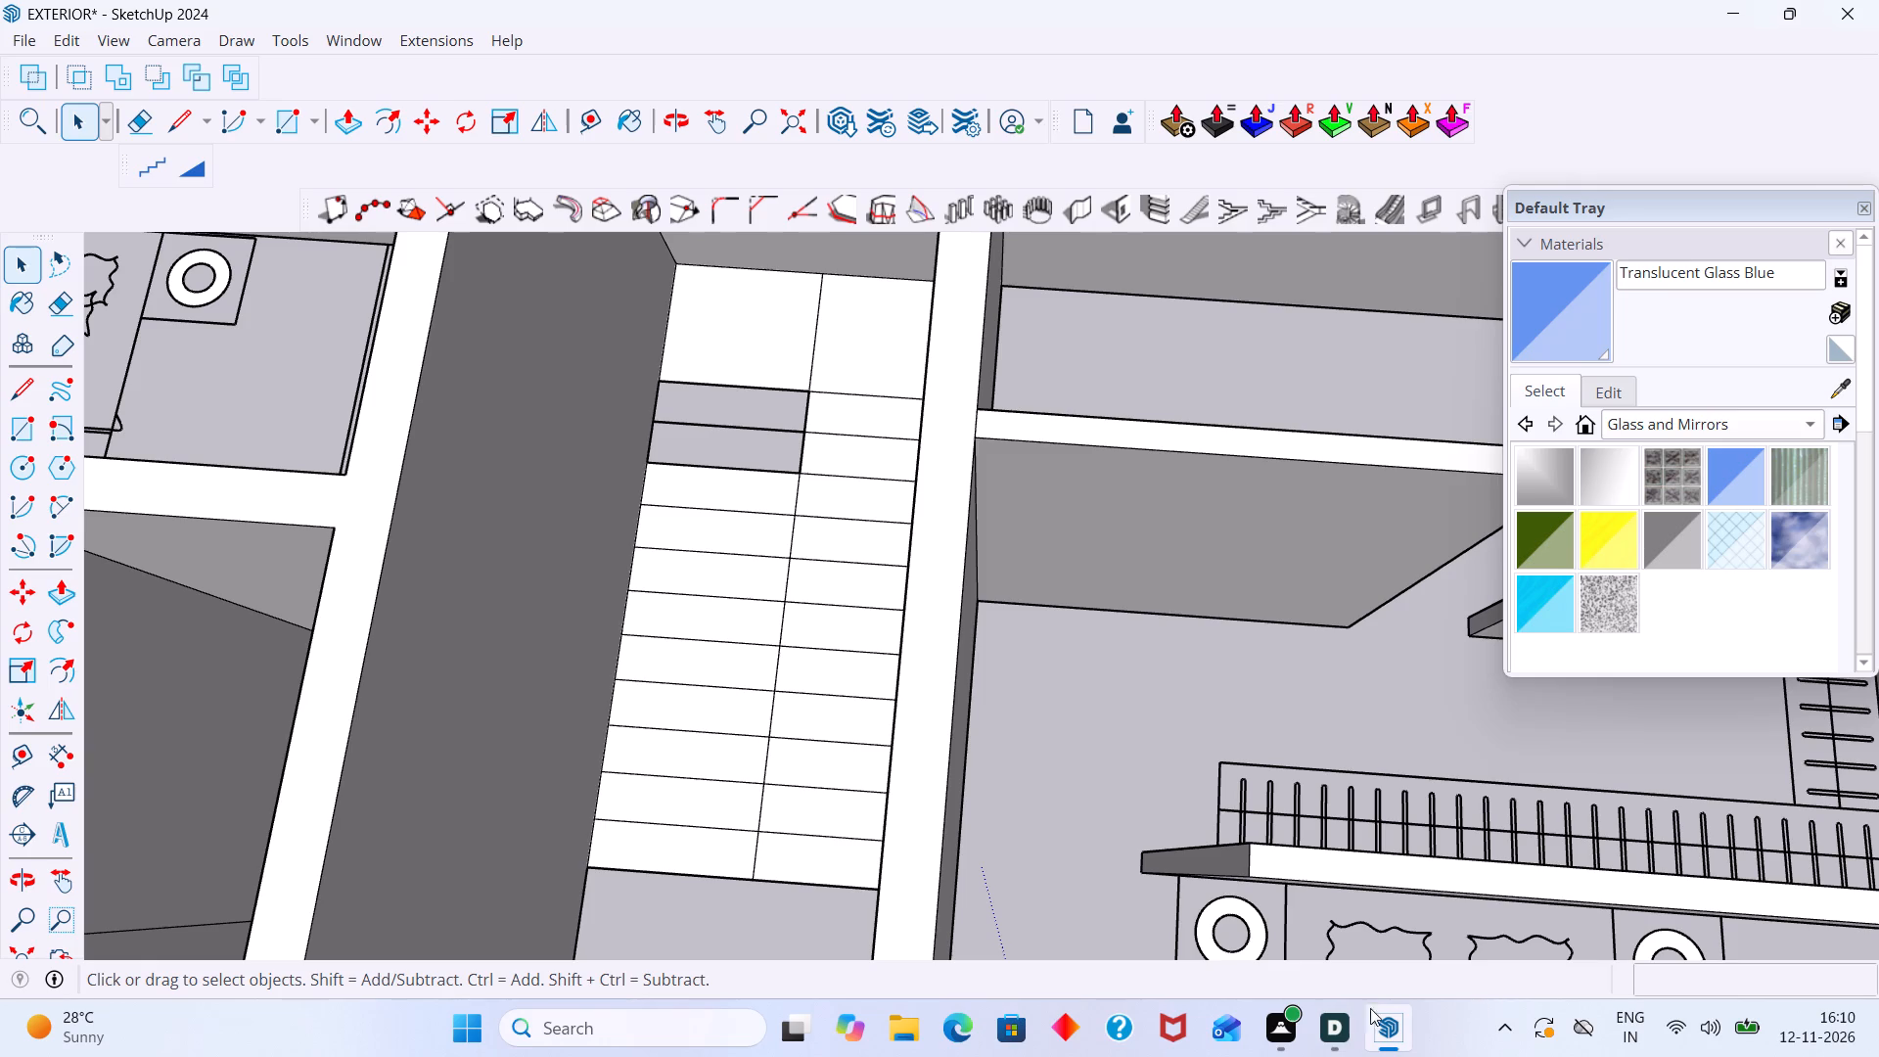
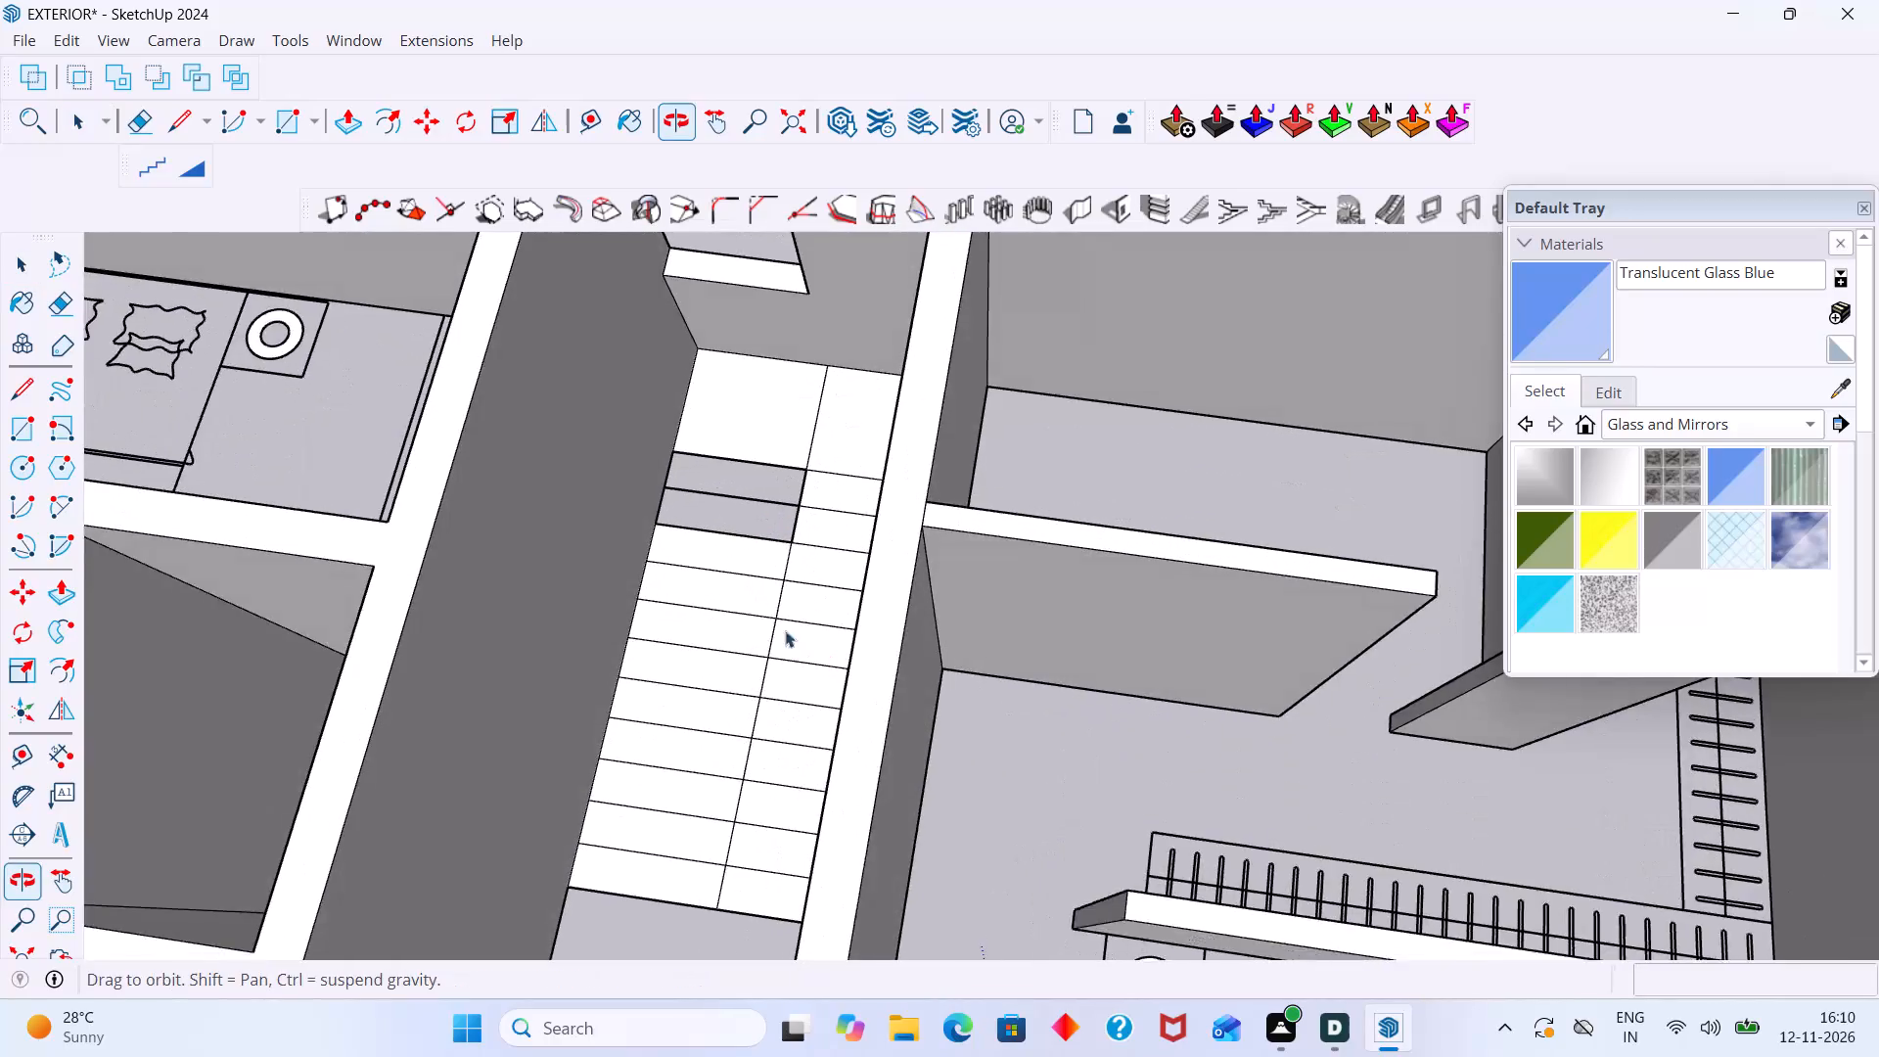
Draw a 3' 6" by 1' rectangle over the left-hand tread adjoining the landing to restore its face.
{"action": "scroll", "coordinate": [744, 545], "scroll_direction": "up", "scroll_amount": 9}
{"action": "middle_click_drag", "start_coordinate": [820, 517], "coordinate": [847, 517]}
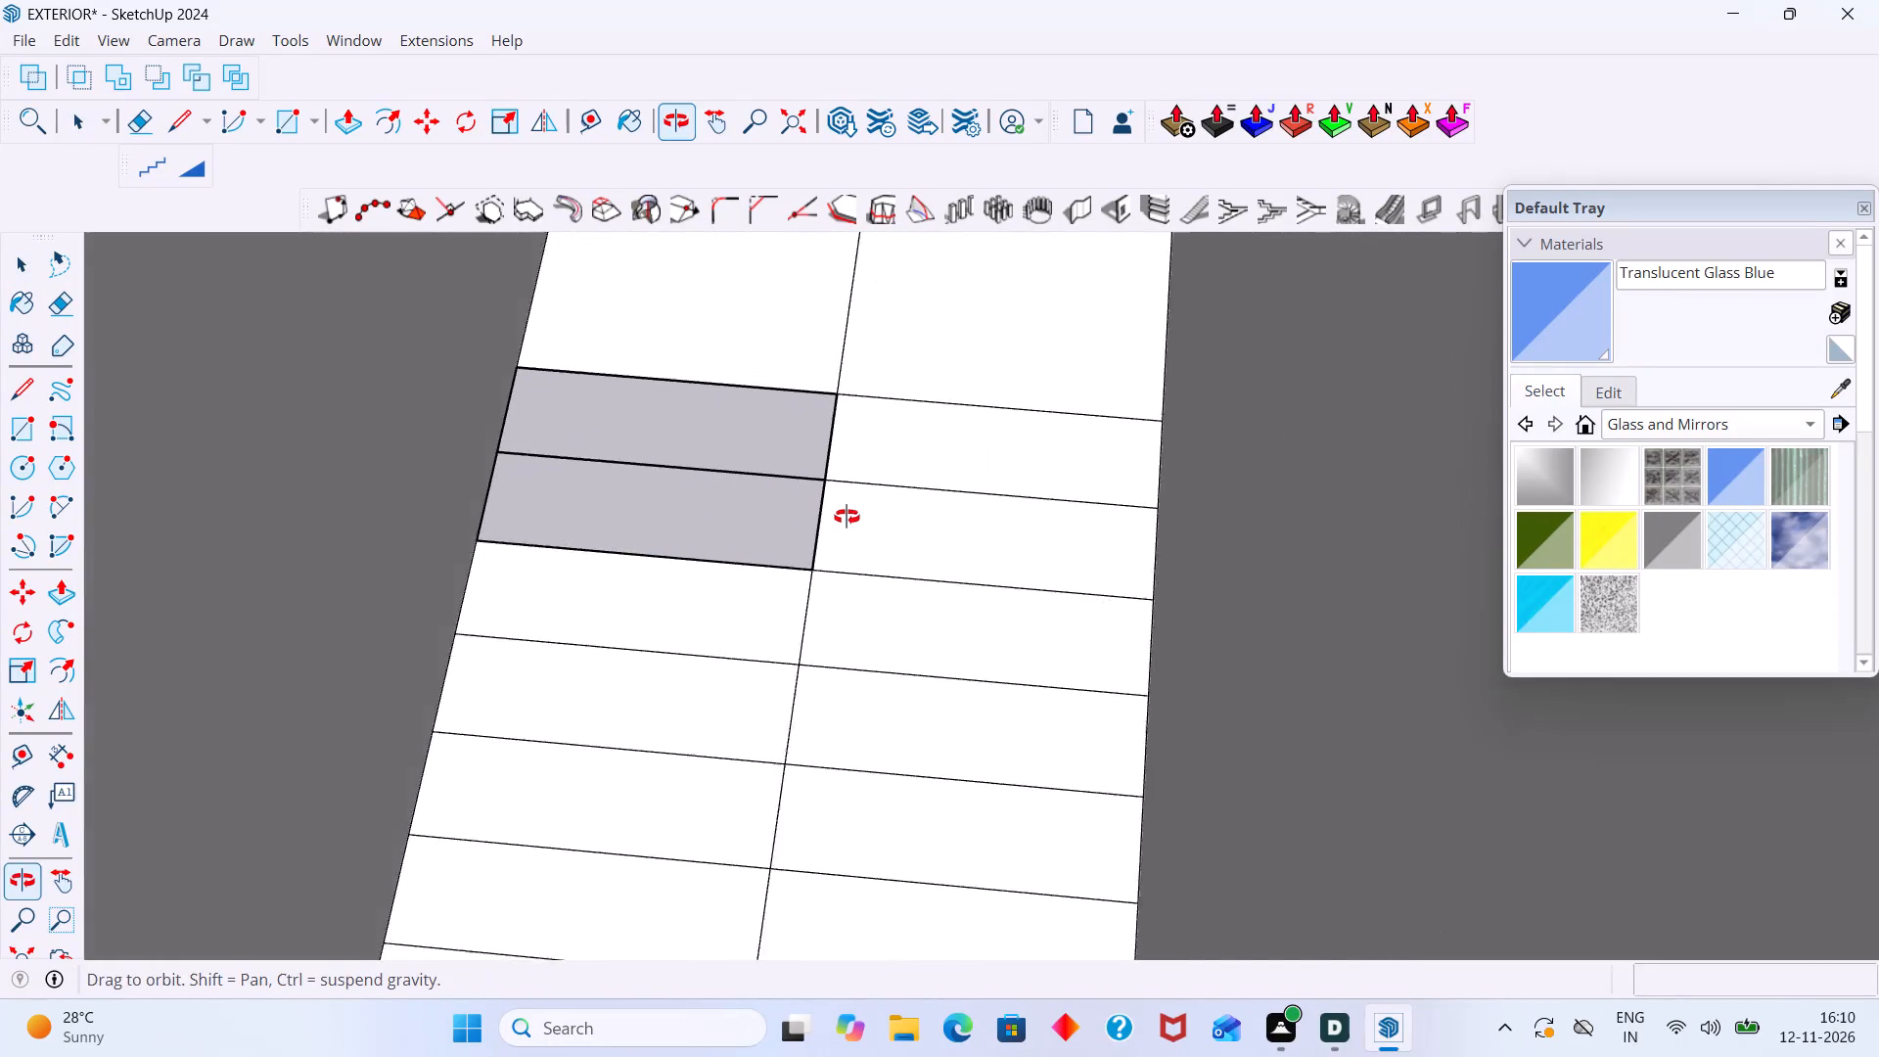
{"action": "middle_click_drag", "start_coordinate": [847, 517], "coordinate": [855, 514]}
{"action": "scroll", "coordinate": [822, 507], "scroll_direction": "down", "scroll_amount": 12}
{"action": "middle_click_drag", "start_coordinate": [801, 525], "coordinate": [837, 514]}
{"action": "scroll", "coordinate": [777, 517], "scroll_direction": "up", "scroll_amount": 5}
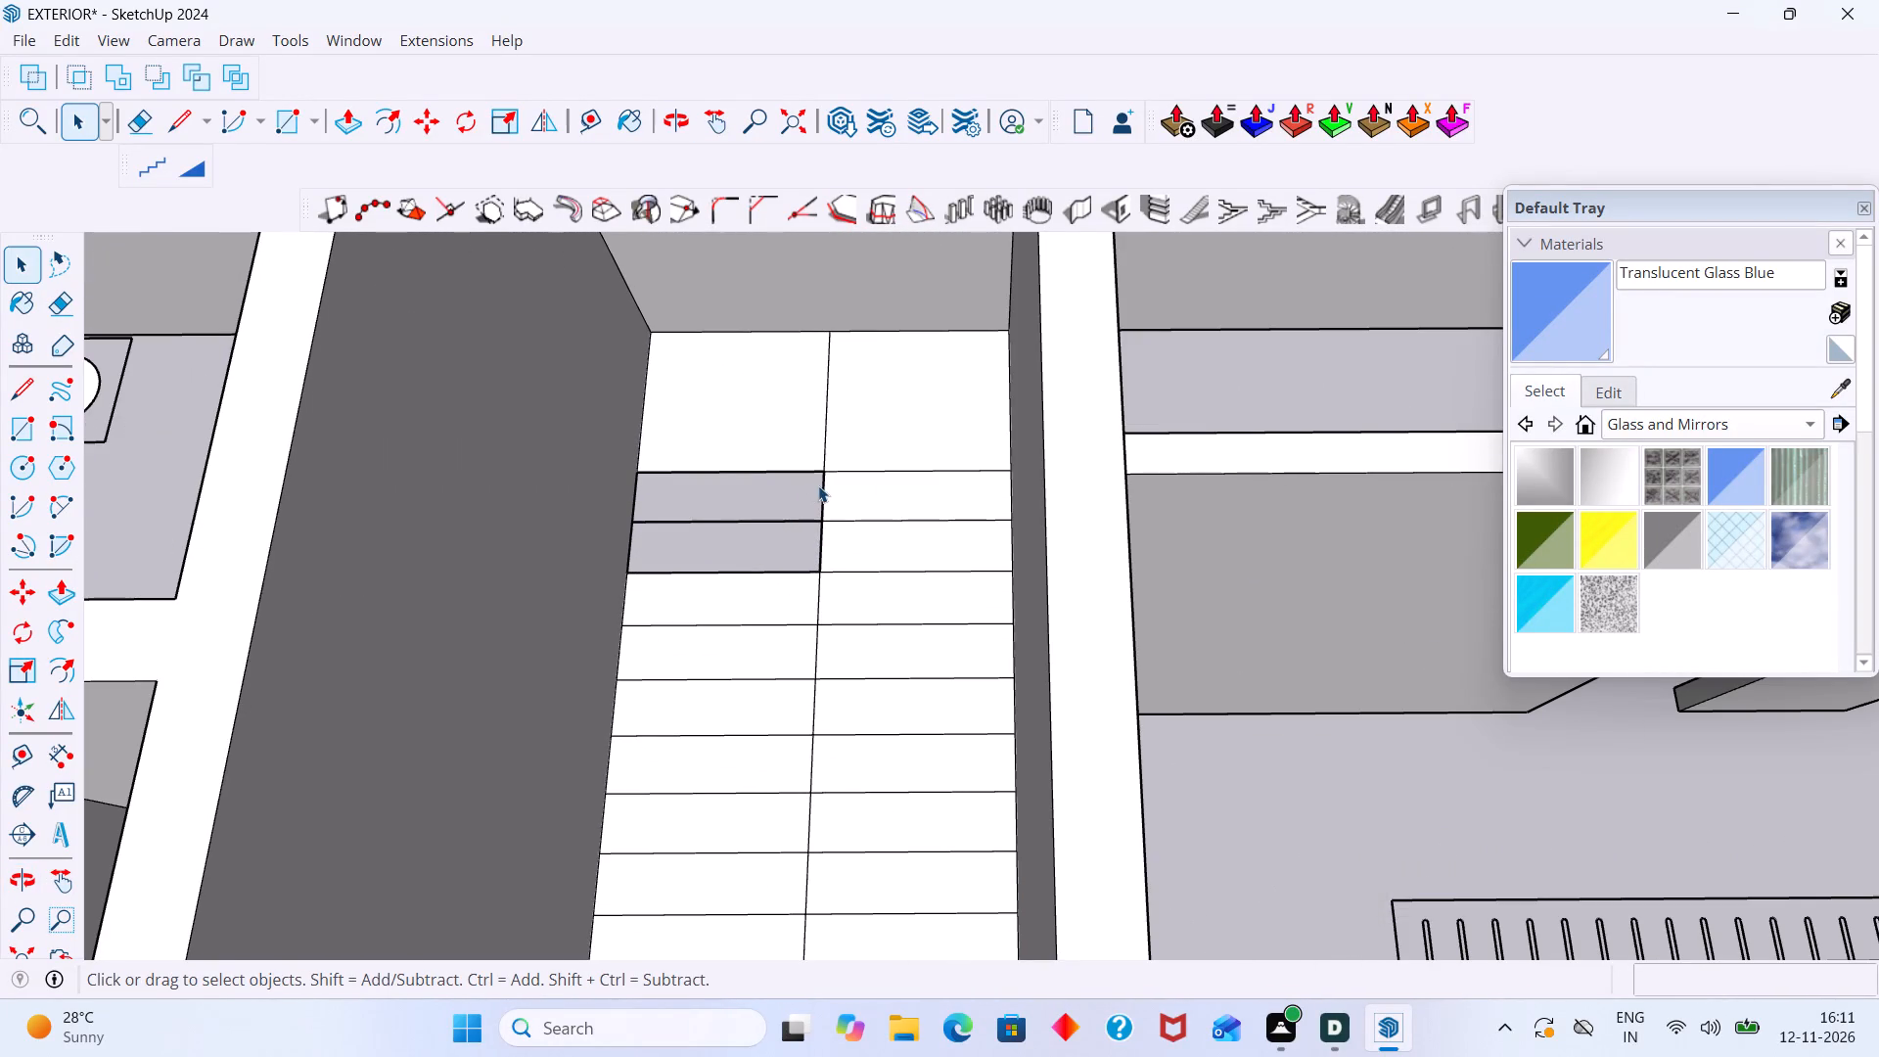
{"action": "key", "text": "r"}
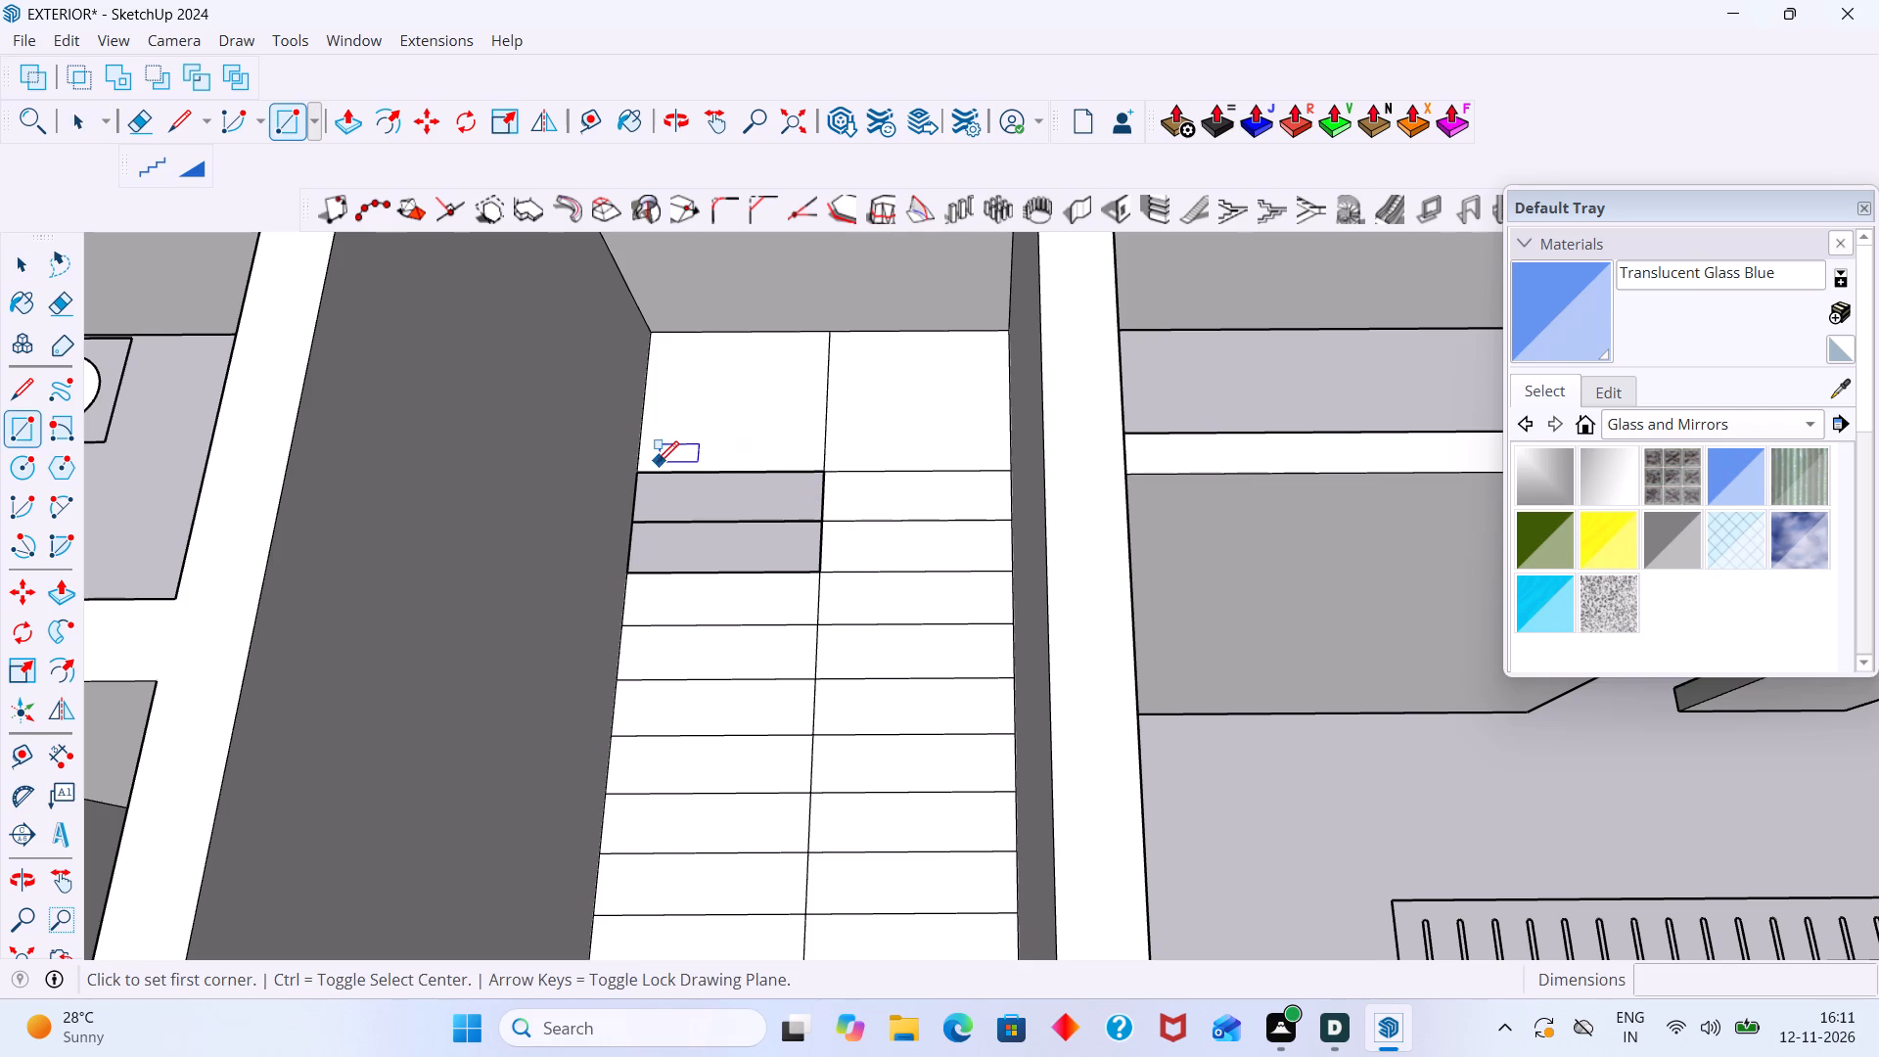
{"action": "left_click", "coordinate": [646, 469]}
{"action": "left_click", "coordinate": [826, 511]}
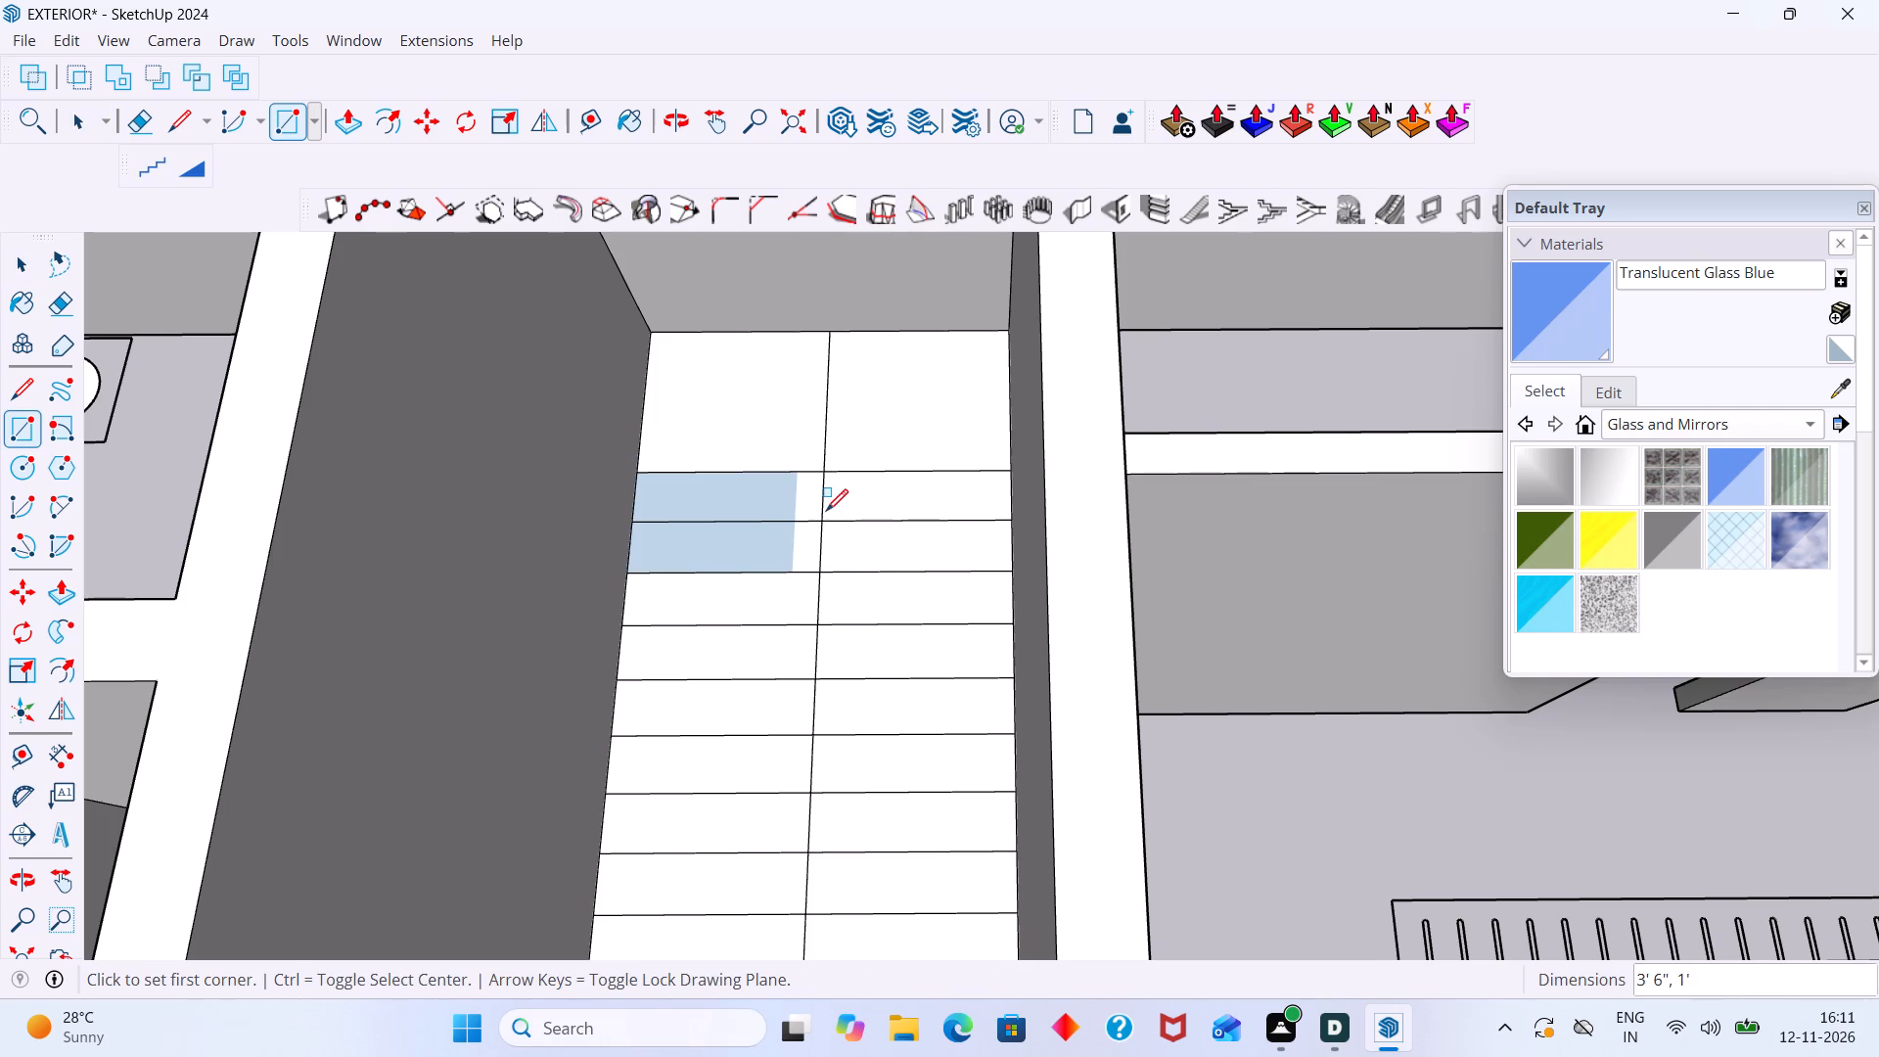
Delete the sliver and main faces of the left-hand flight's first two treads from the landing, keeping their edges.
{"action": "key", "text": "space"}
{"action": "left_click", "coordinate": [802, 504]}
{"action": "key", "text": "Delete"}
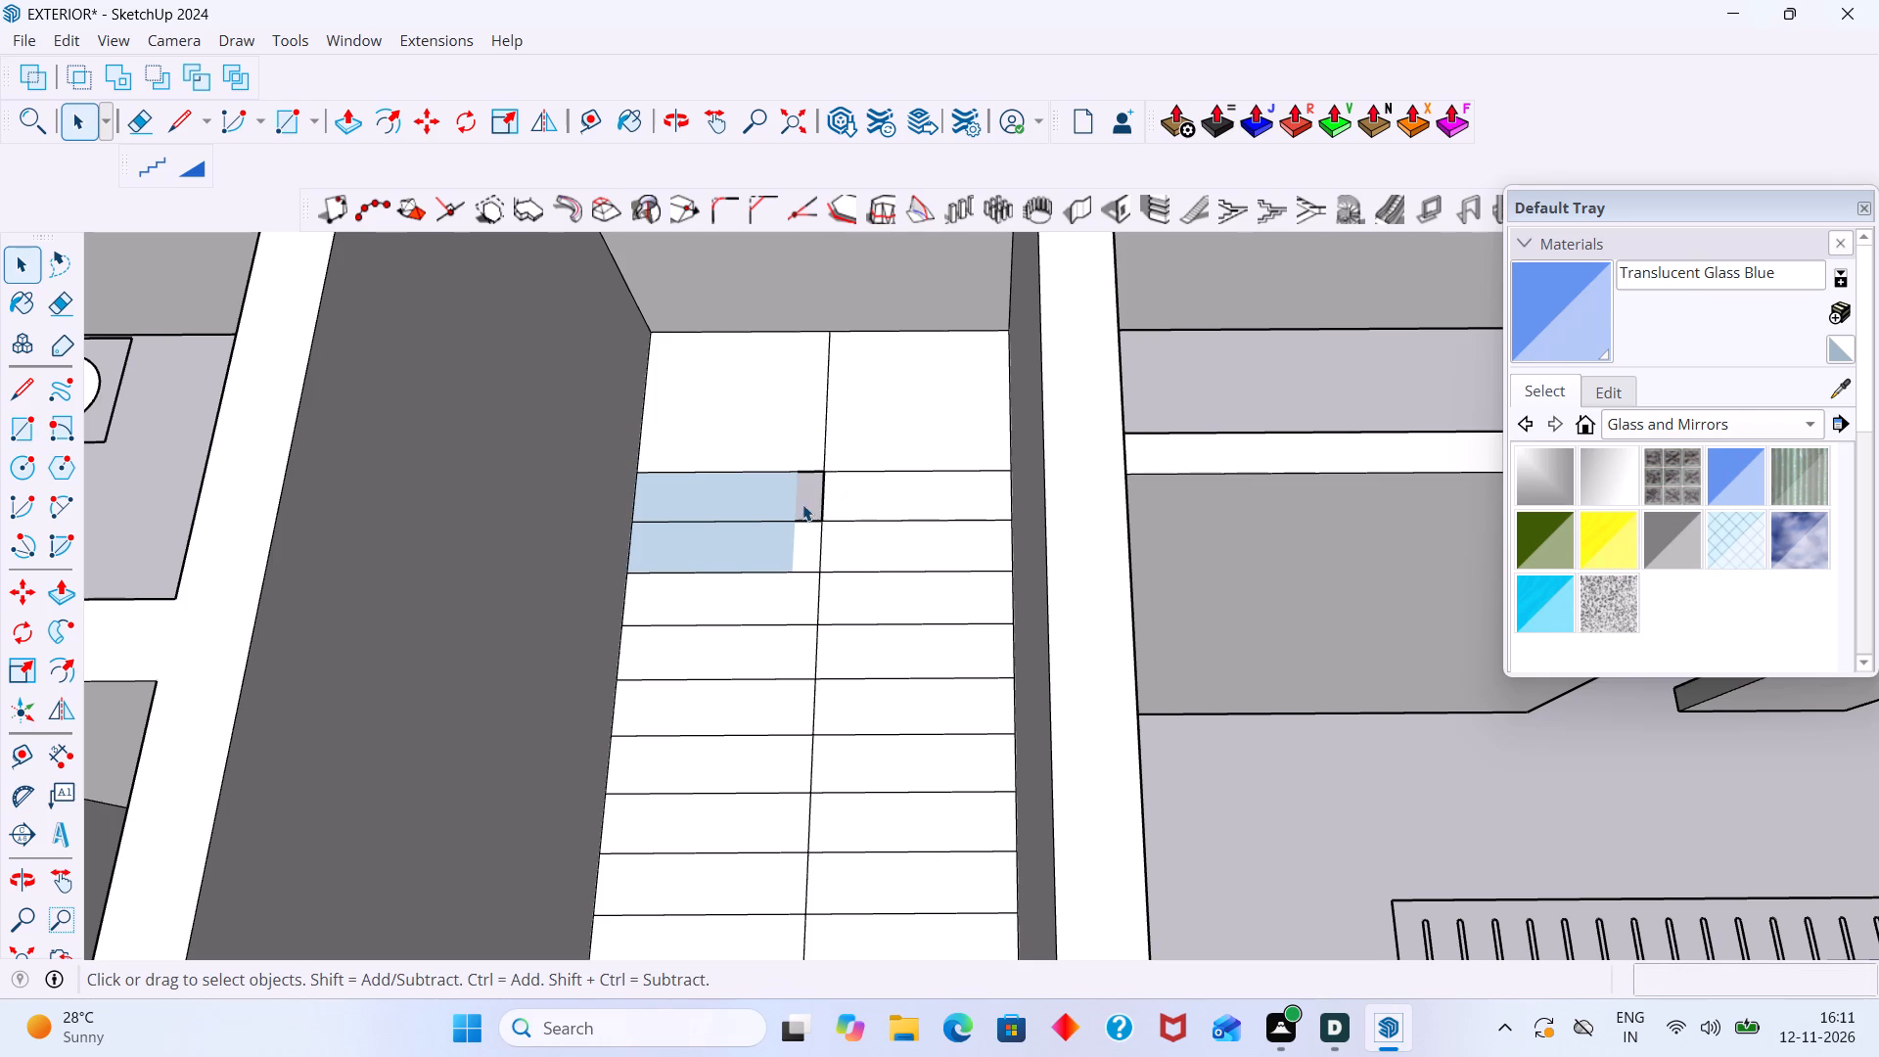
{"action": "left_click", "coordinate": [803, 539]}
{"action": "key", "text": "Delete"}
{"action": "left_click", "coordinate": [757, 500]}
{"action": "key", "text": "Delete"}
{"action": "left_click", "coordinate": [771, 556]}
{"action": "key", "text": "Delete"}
Draw a 3' 6" by 1' rectangle over the left-hand flight's second tread from the landing to restore the missing faces.
{"action": "scroll", "coordinate": [786, 537], "scroll_direction": "down", "scroll_amount": 7}
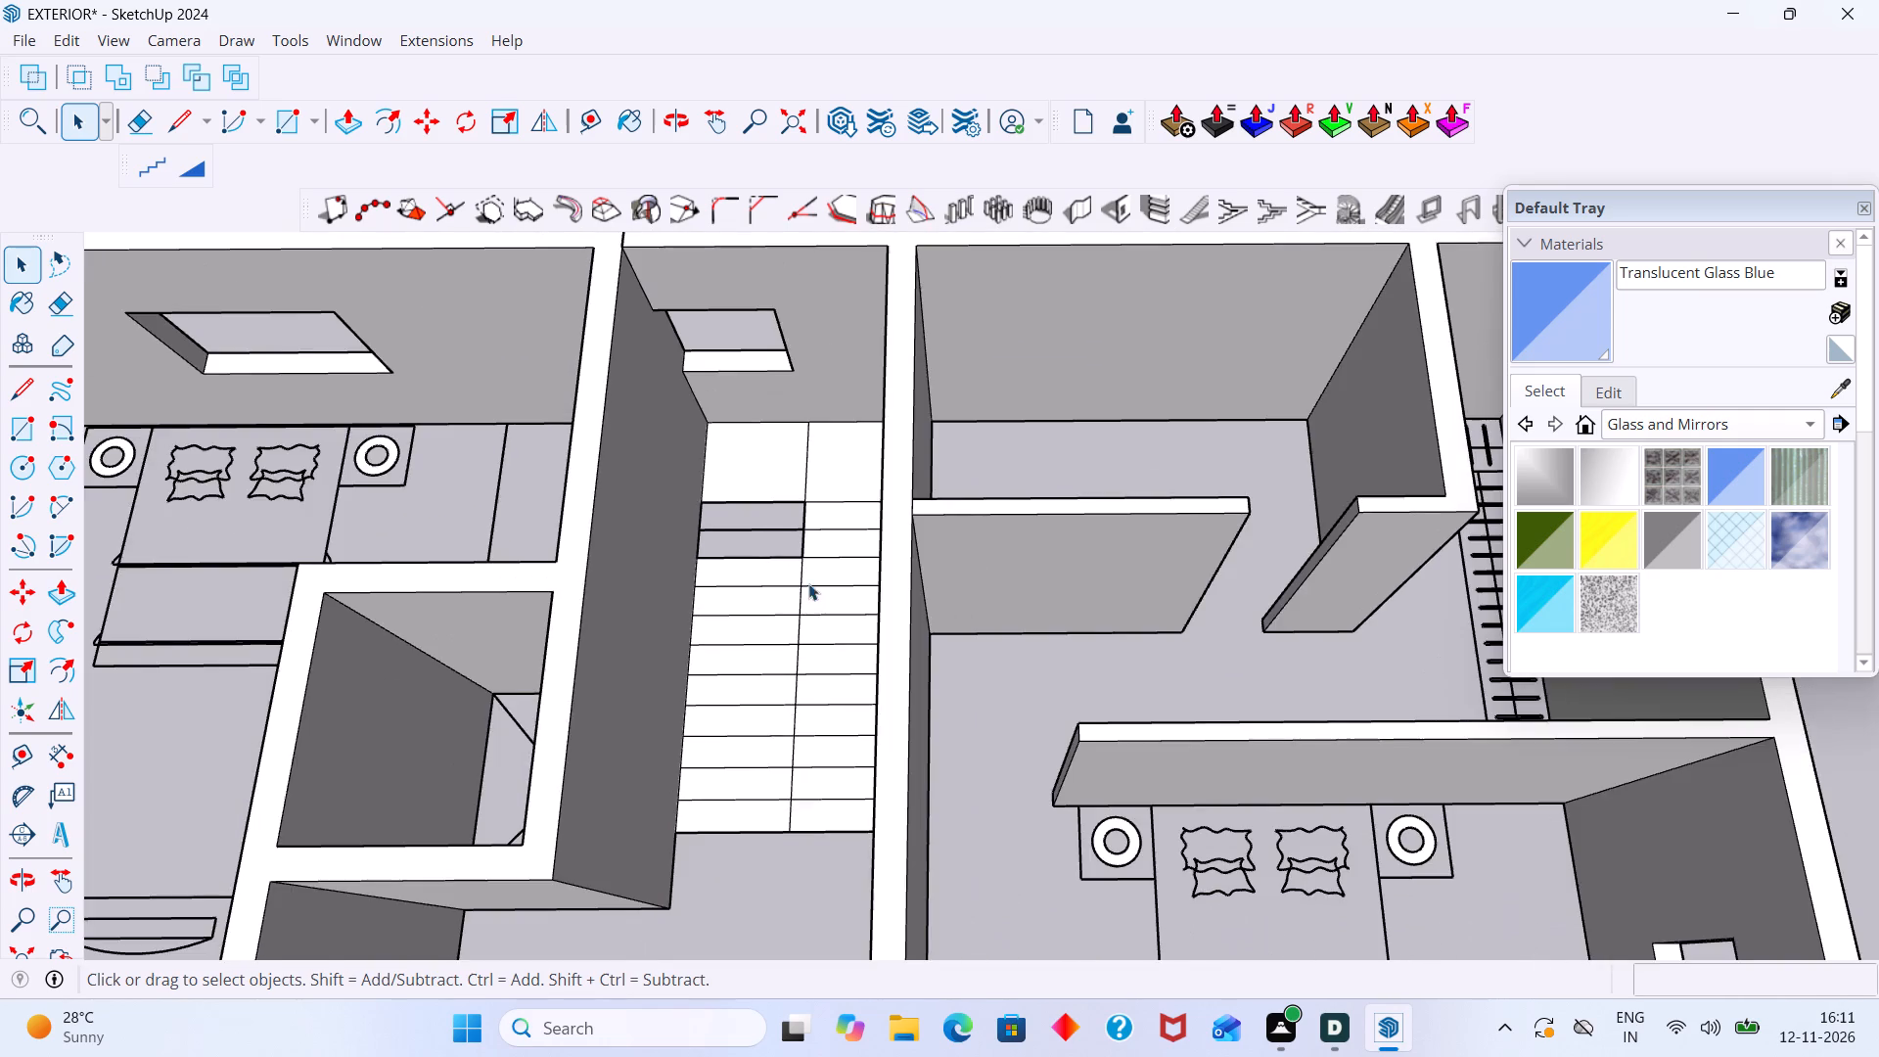
{"action": "middle_click_drag", "start_coordinate": [808, 583], "coordinate": [768, 499]}
{"action": "scroll", "coordinate": [790, 533], "scroll_direction": "up", "scroll_amount": 10}
{"action": "scroll", "coordinate": [820, 562], "scroll_direction": "down", "scroll_amount": 5}
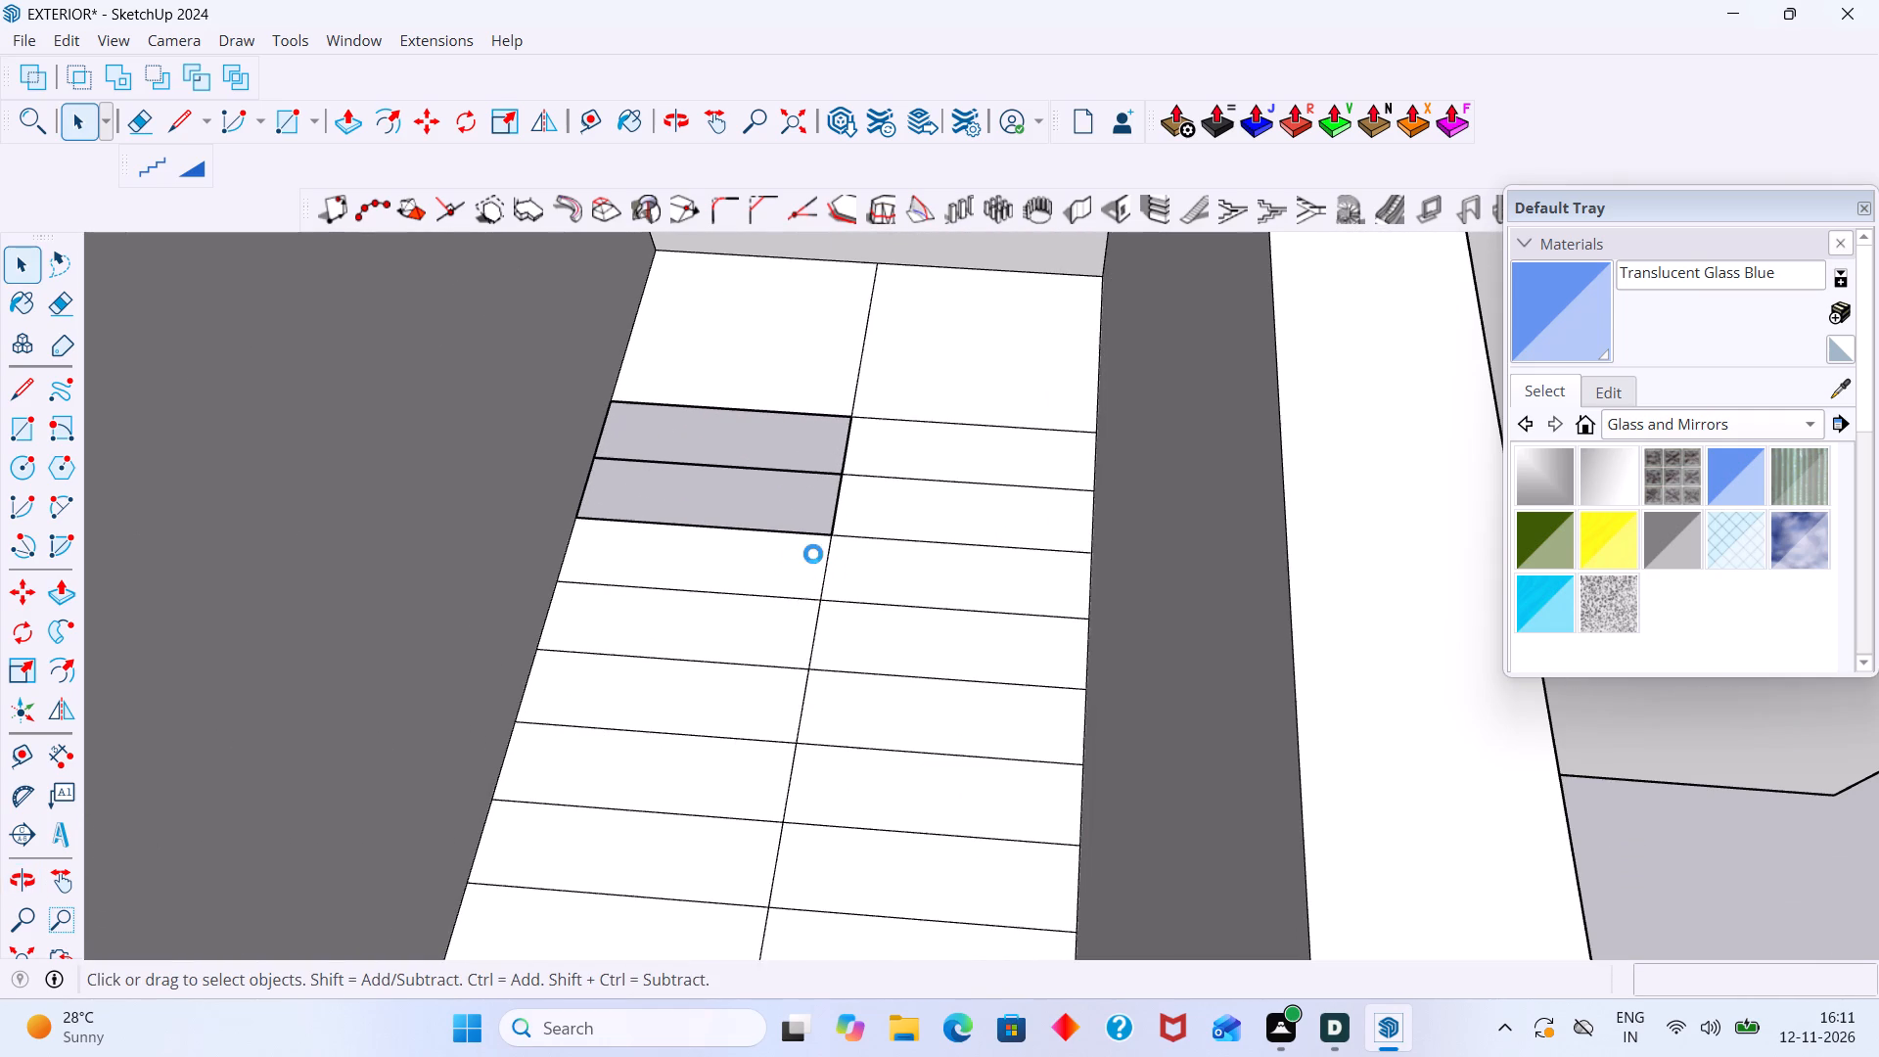
{"action": "scroll", "coordinate": [813, 554], "scroll_direction": "down", "scroll_amount": 3}
{"action": "key", "text": "r"}
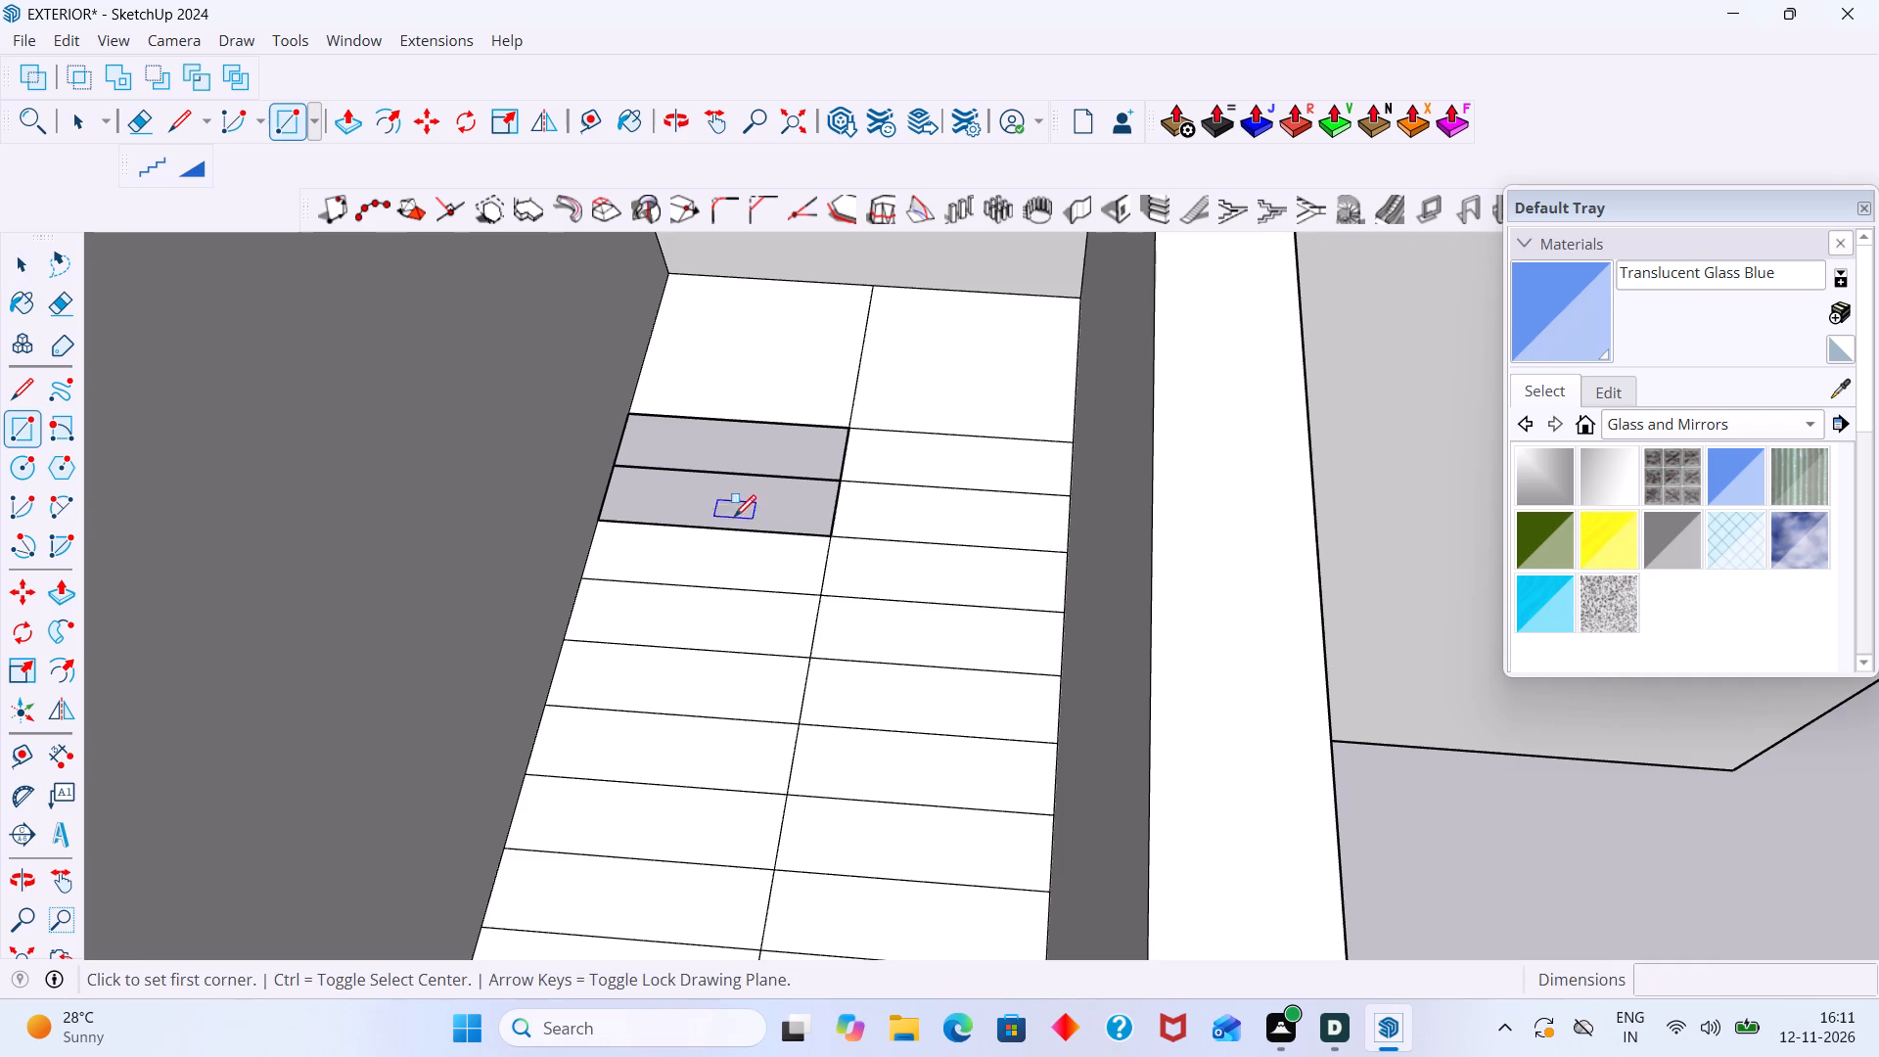
{"action": "left_click", "coordinate": [611, 468]}
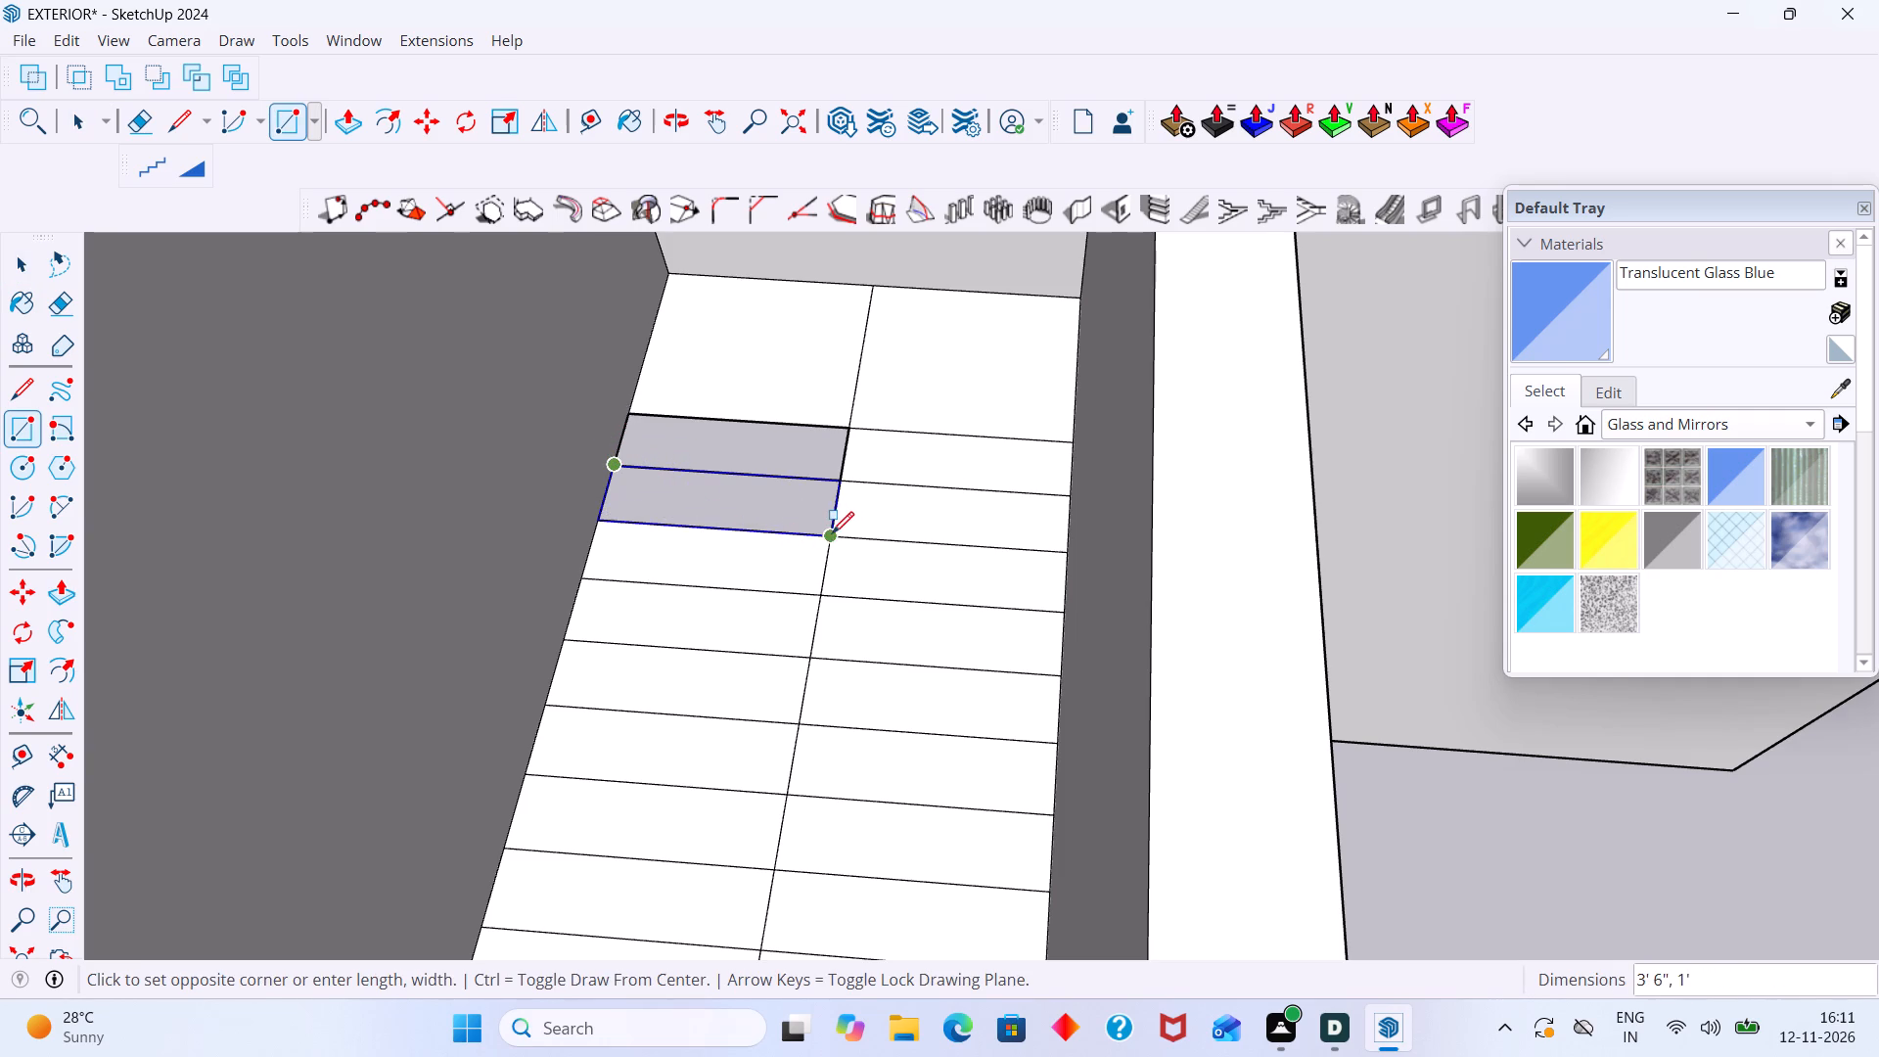
{"action": "left_click", "coordinate": [834, 531]}
Reverse the back-facing main faces of the left-hand flight's first two treads from the landing, and clear the selection.
{"action": "key", "text": "space"}
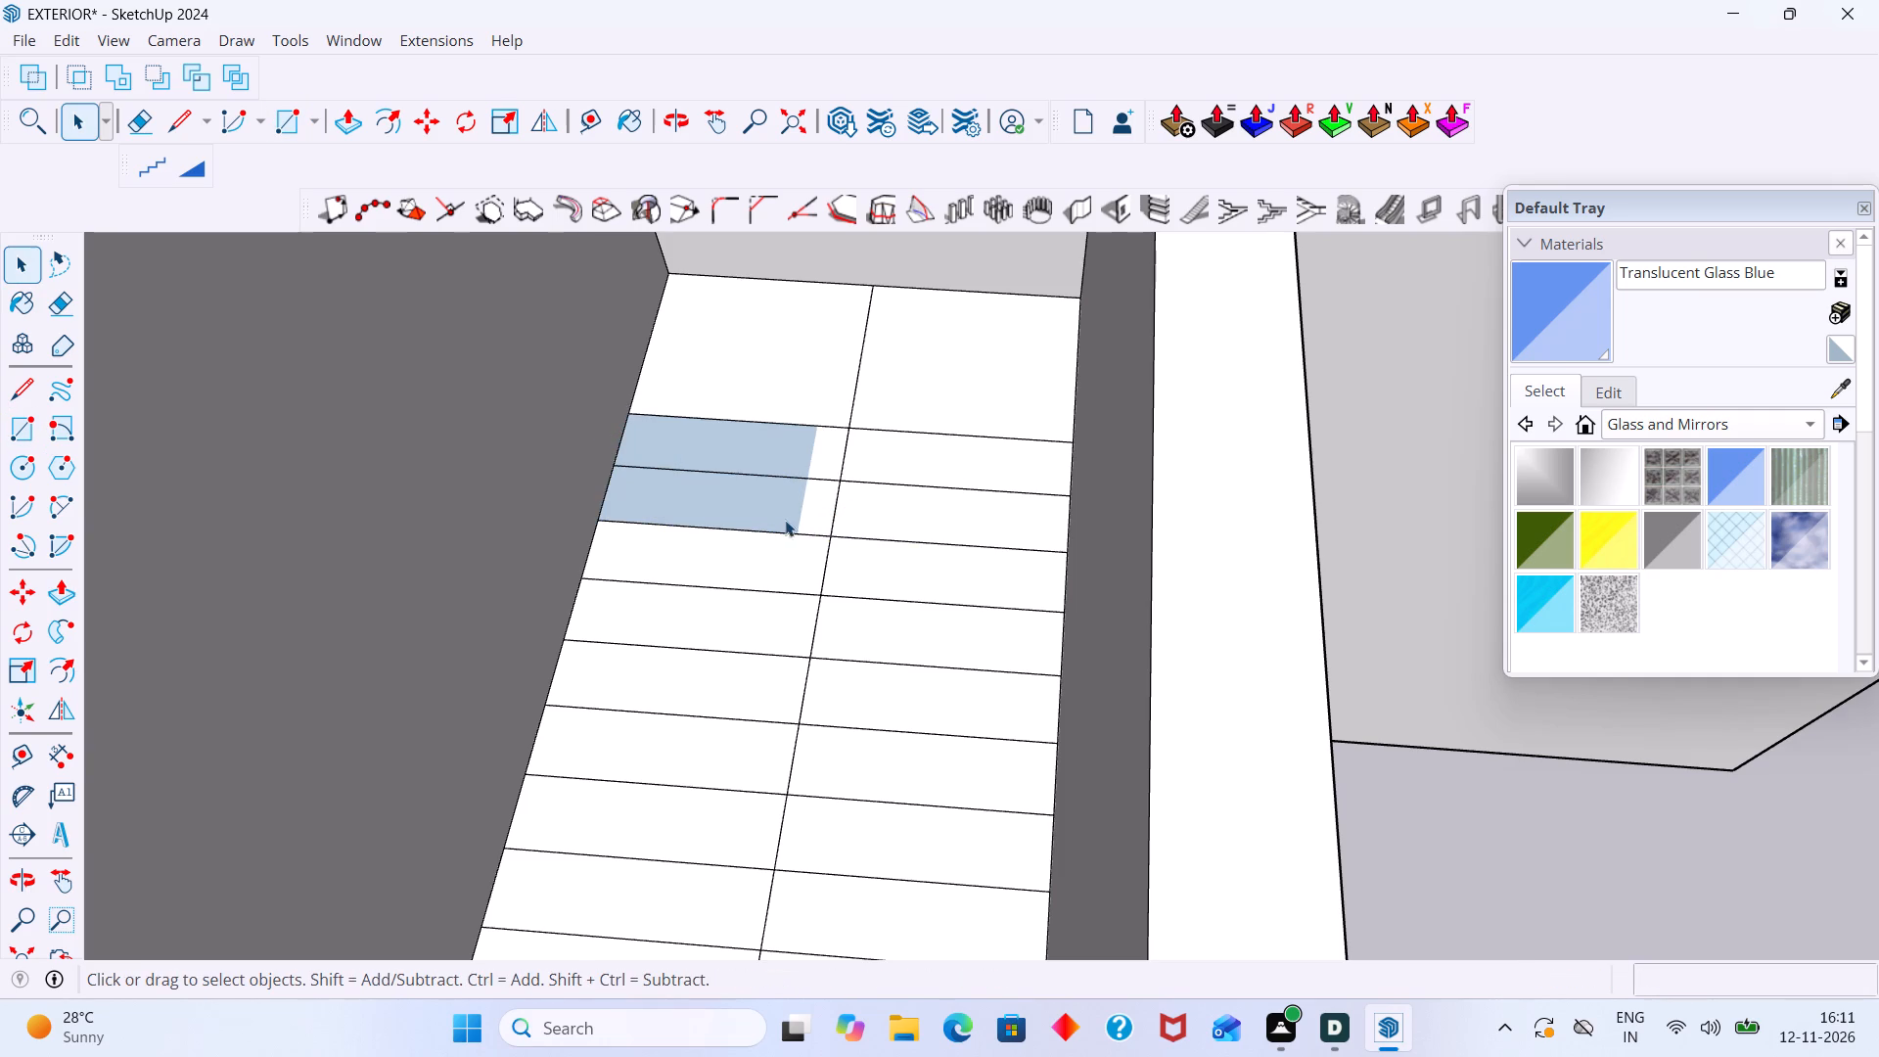
{"action": "left_click", "coordinate": [770, 514]}
{"action": "right_click", "coordinate": [770, 514]}
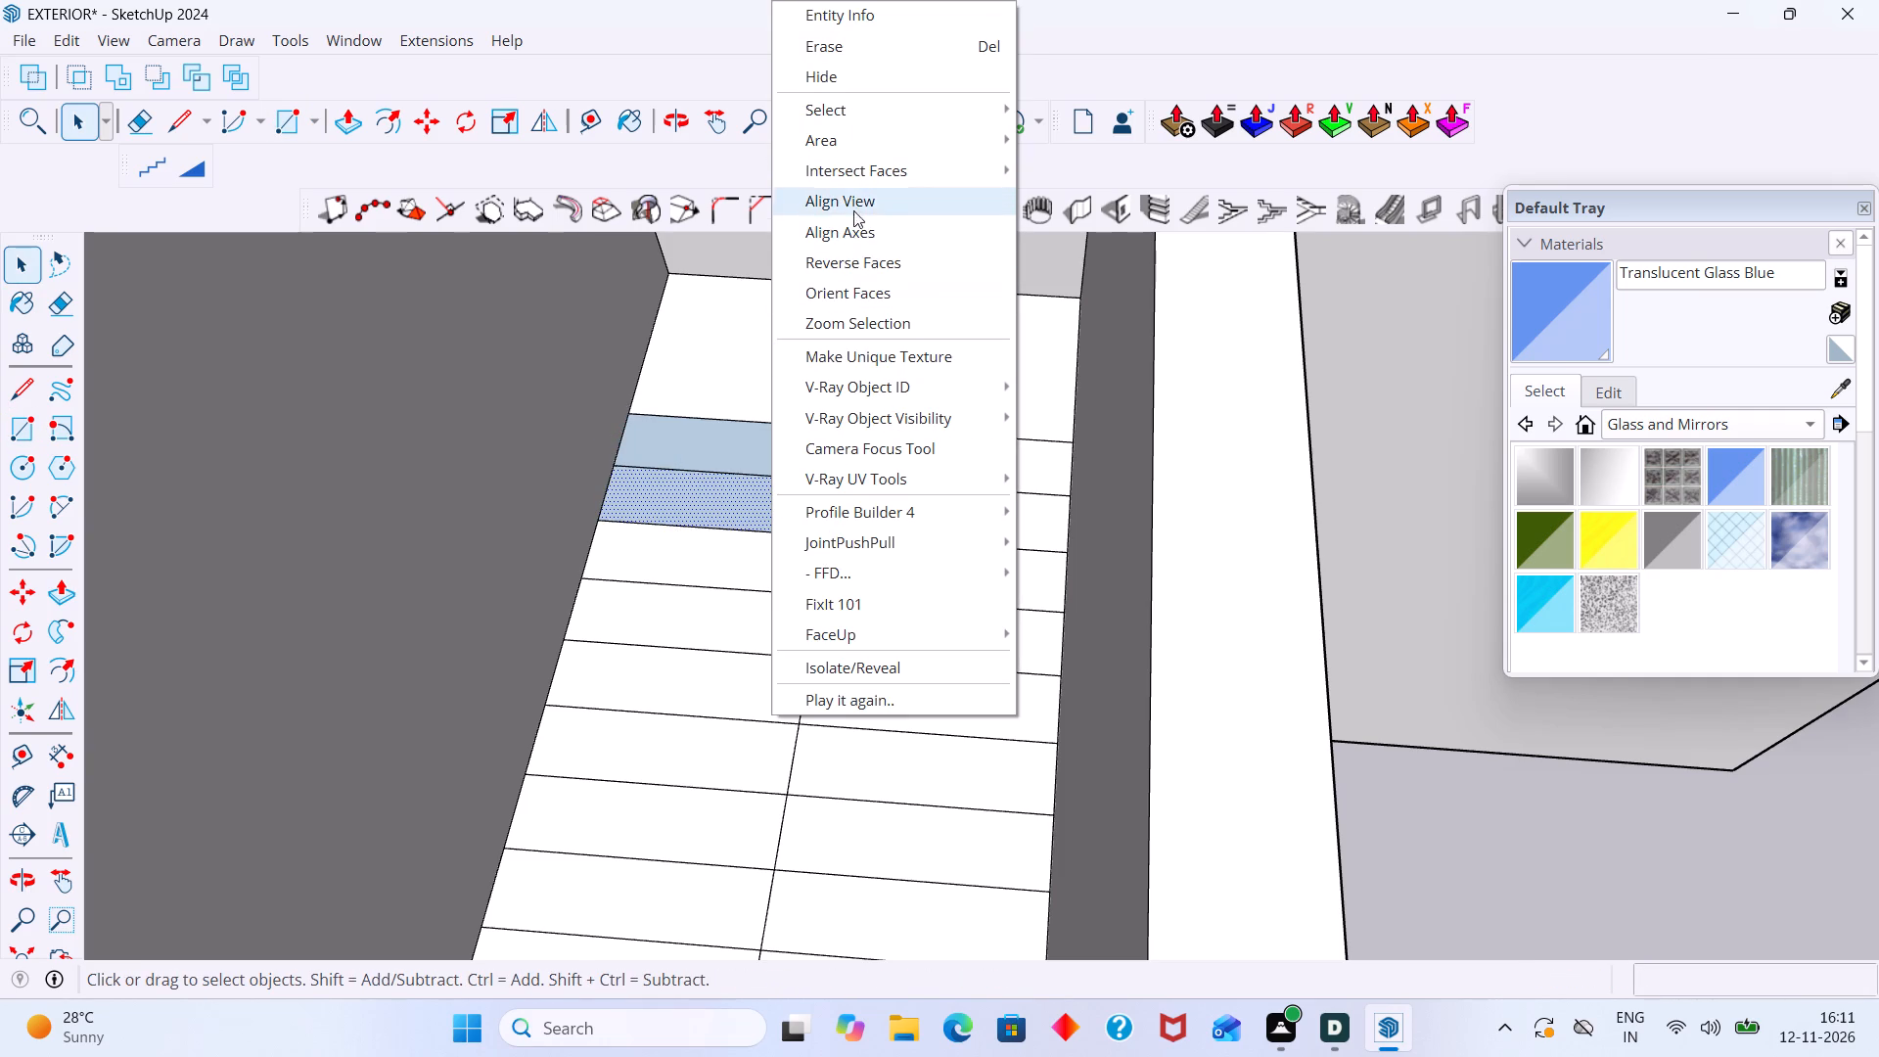
{"action": "left_click", "coordinate": [865, 265]}
{"action": "left_click", "coordinate": [769, 449]}
{"action": "right_click", "coordinate": [767, 449]}
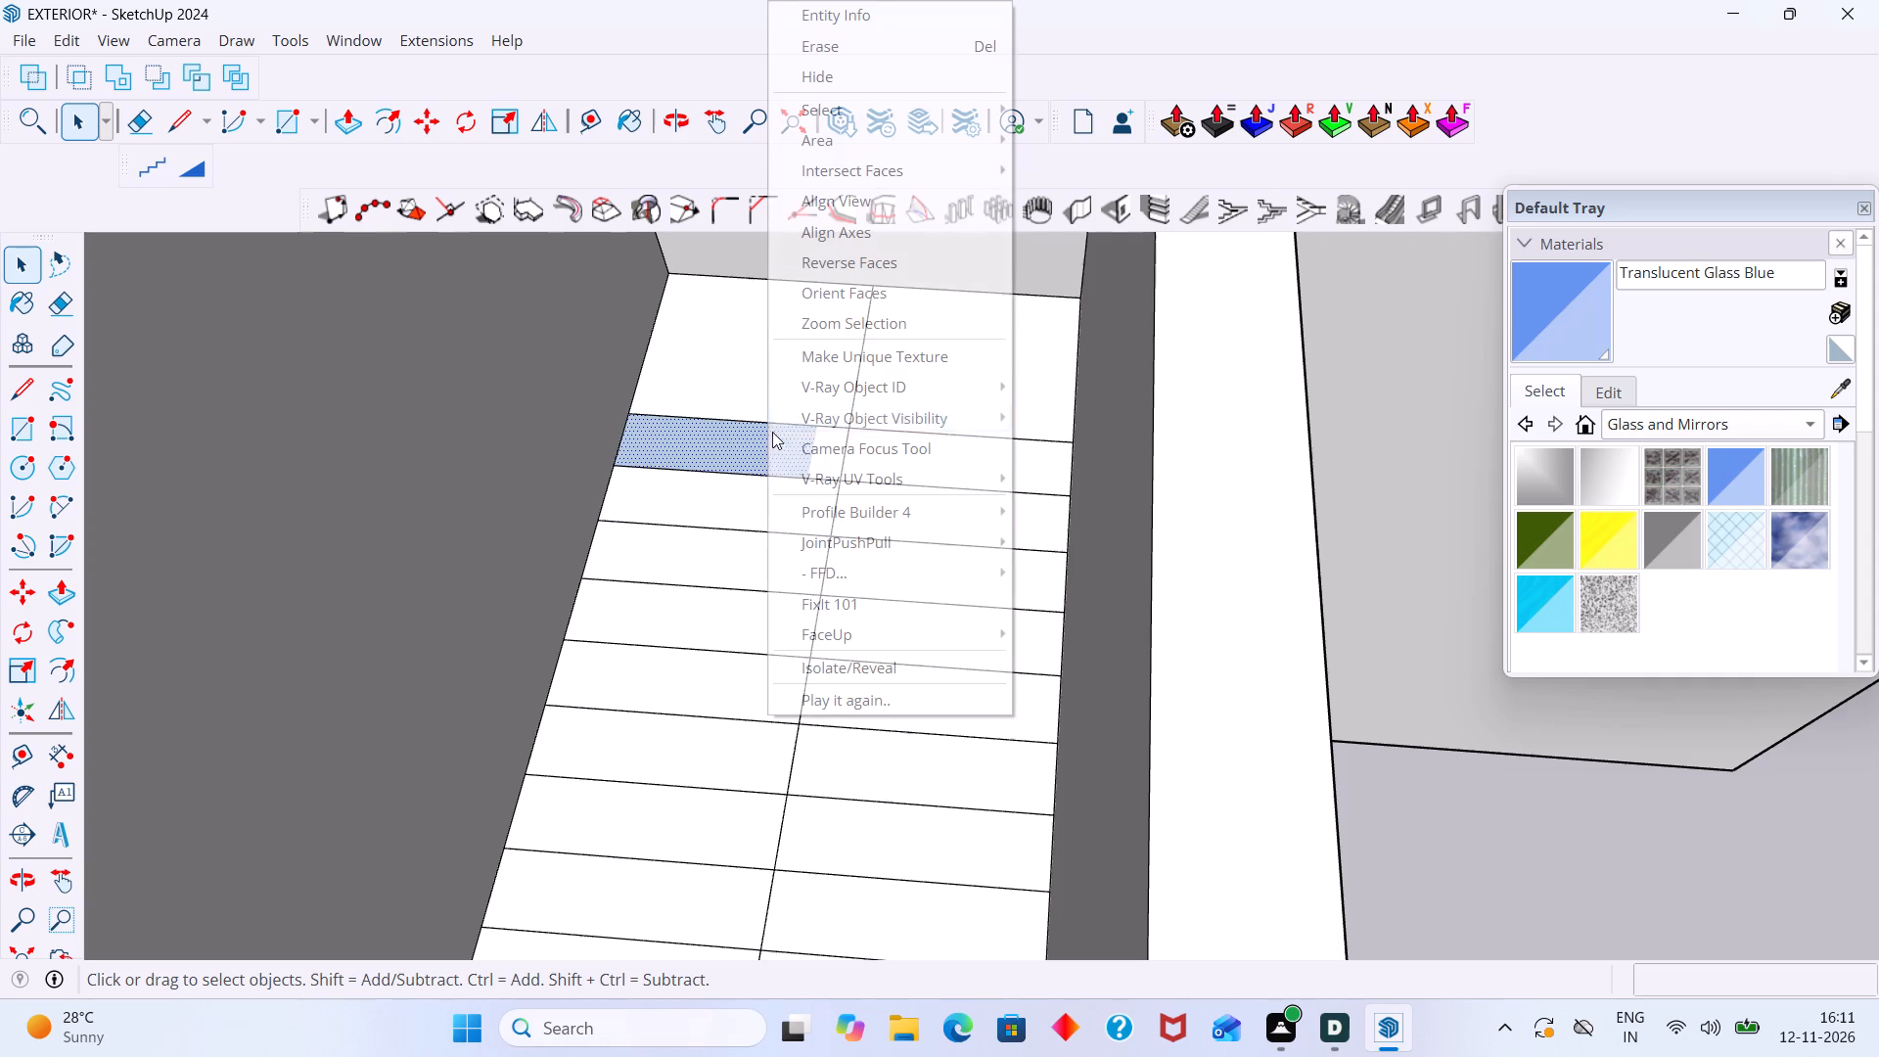
{"action": "left_click", "coordinate": [845, 272]}
{"action": "scroll", "coordinate": [799, 428], "scroll_direction": "up", "scroll_amount": 3}
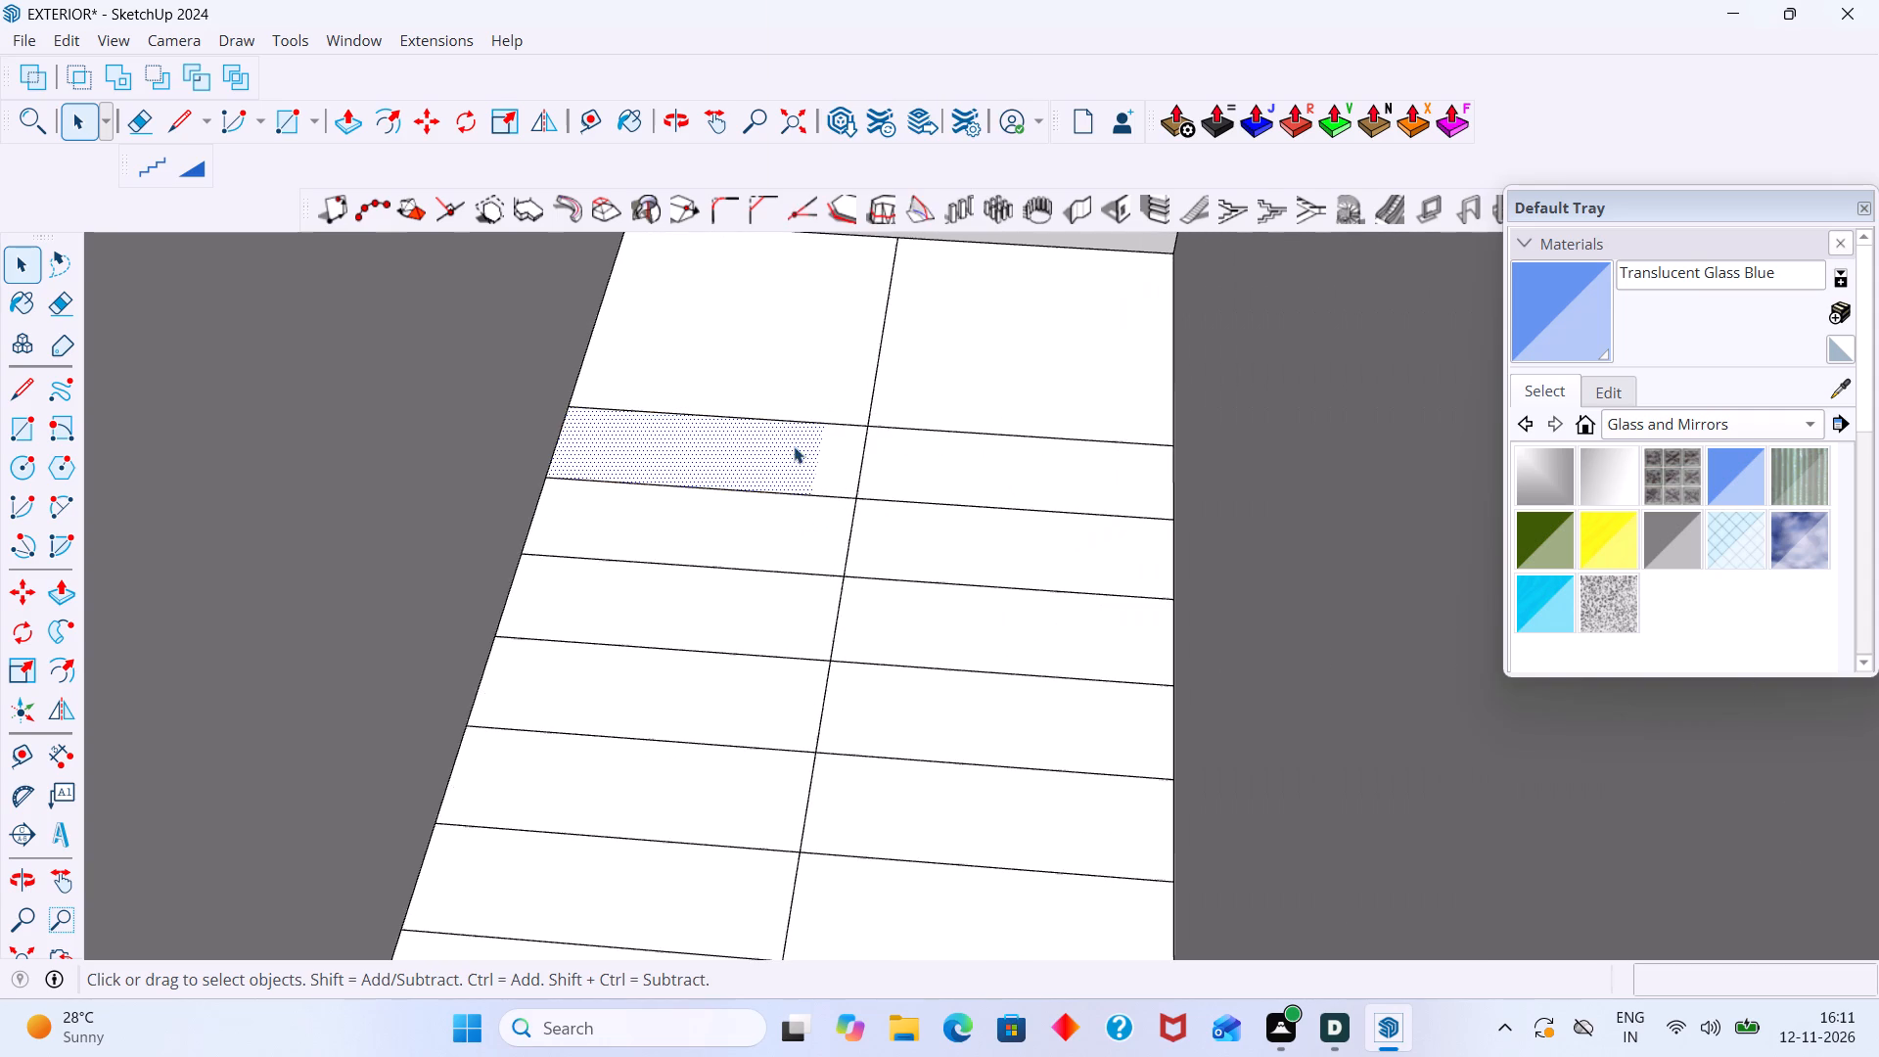
{"action": "scroll", "coordinate": [822, 457], "scroll_direction": "up", "scroll_amount": 1}
{"action": "scroll", "coordinate": [822, 476], "scroll_direction": "down", "scroll_amount": 17}
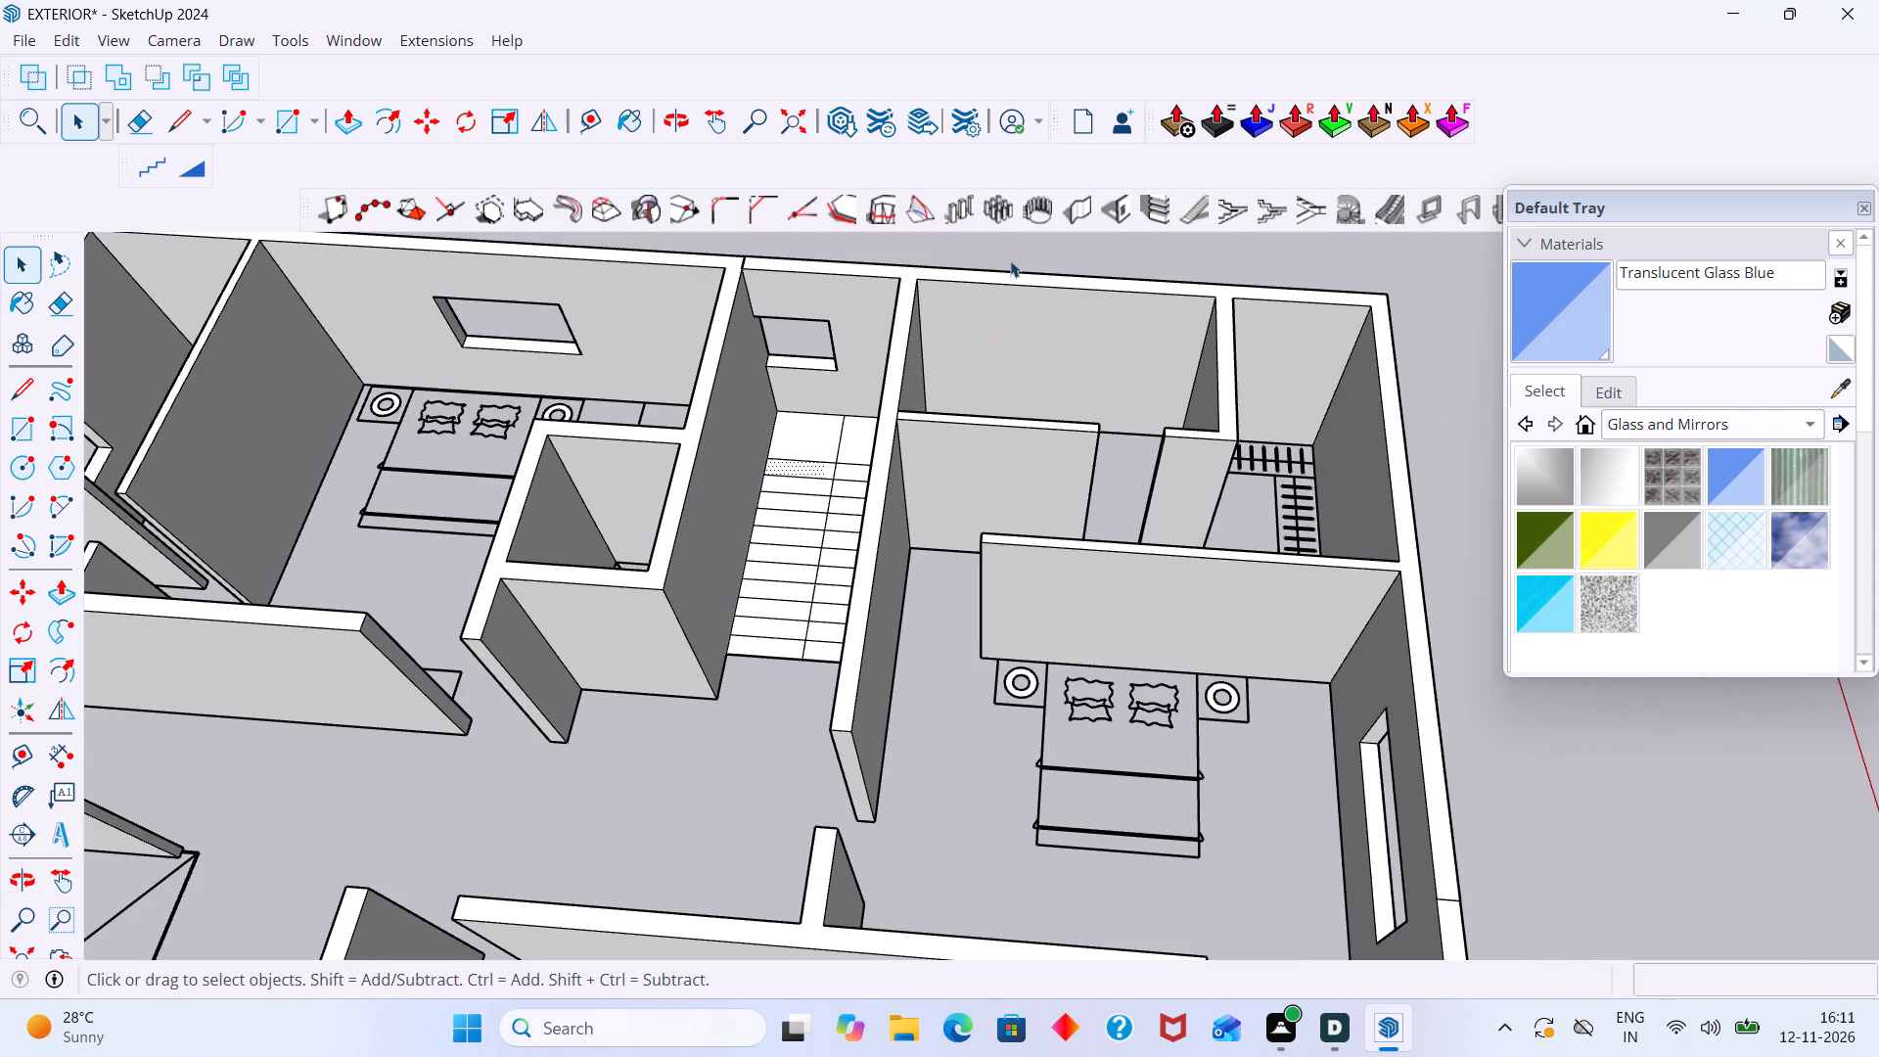
{"action": "left_click", "coordinate": [1010, 260]}
Examine the tread and landing faces of both flights down to the foot of the stairwell.
{"action": "scroll", "coordinate": [848, 434], "scroll_direction": "up", "scroll_amount": 9}
{"action": "scroll", "coordinate": [921, 475], "scroll_direction": "up", "scroll_amount": 2}
{"action": "scroll", "coordinate": [901, 495], "scroll_direction": "down", "scroll_amount": 5}
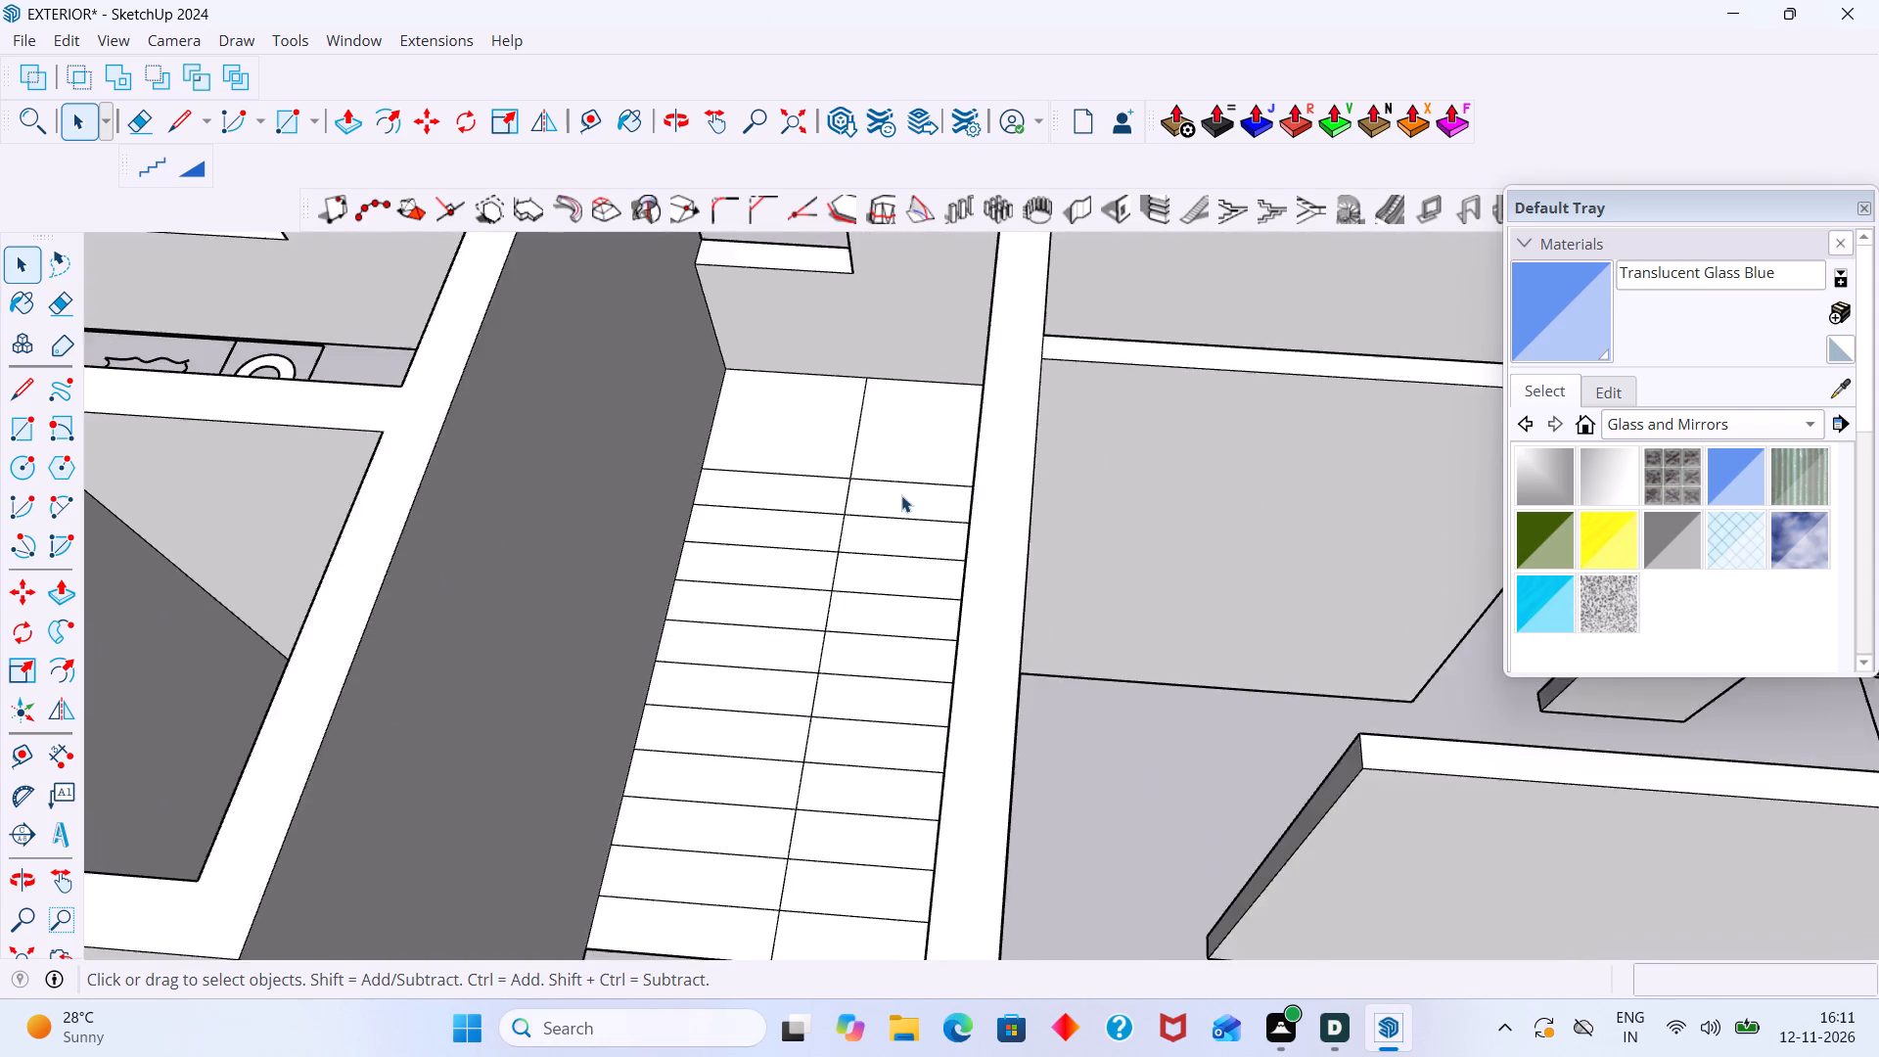
{"action": "scroll", "coordinate": [901, 495], "scroll_direction": "down", "scroll_amount": 6}
{"action": "middle_click_drag", "start_coordinate": [879, 652], "coordinate": [957, 652]}
{"action": "scroll", "coordinate": [904, 703], "scroll_direction": "up", "scroll_amount": 3}
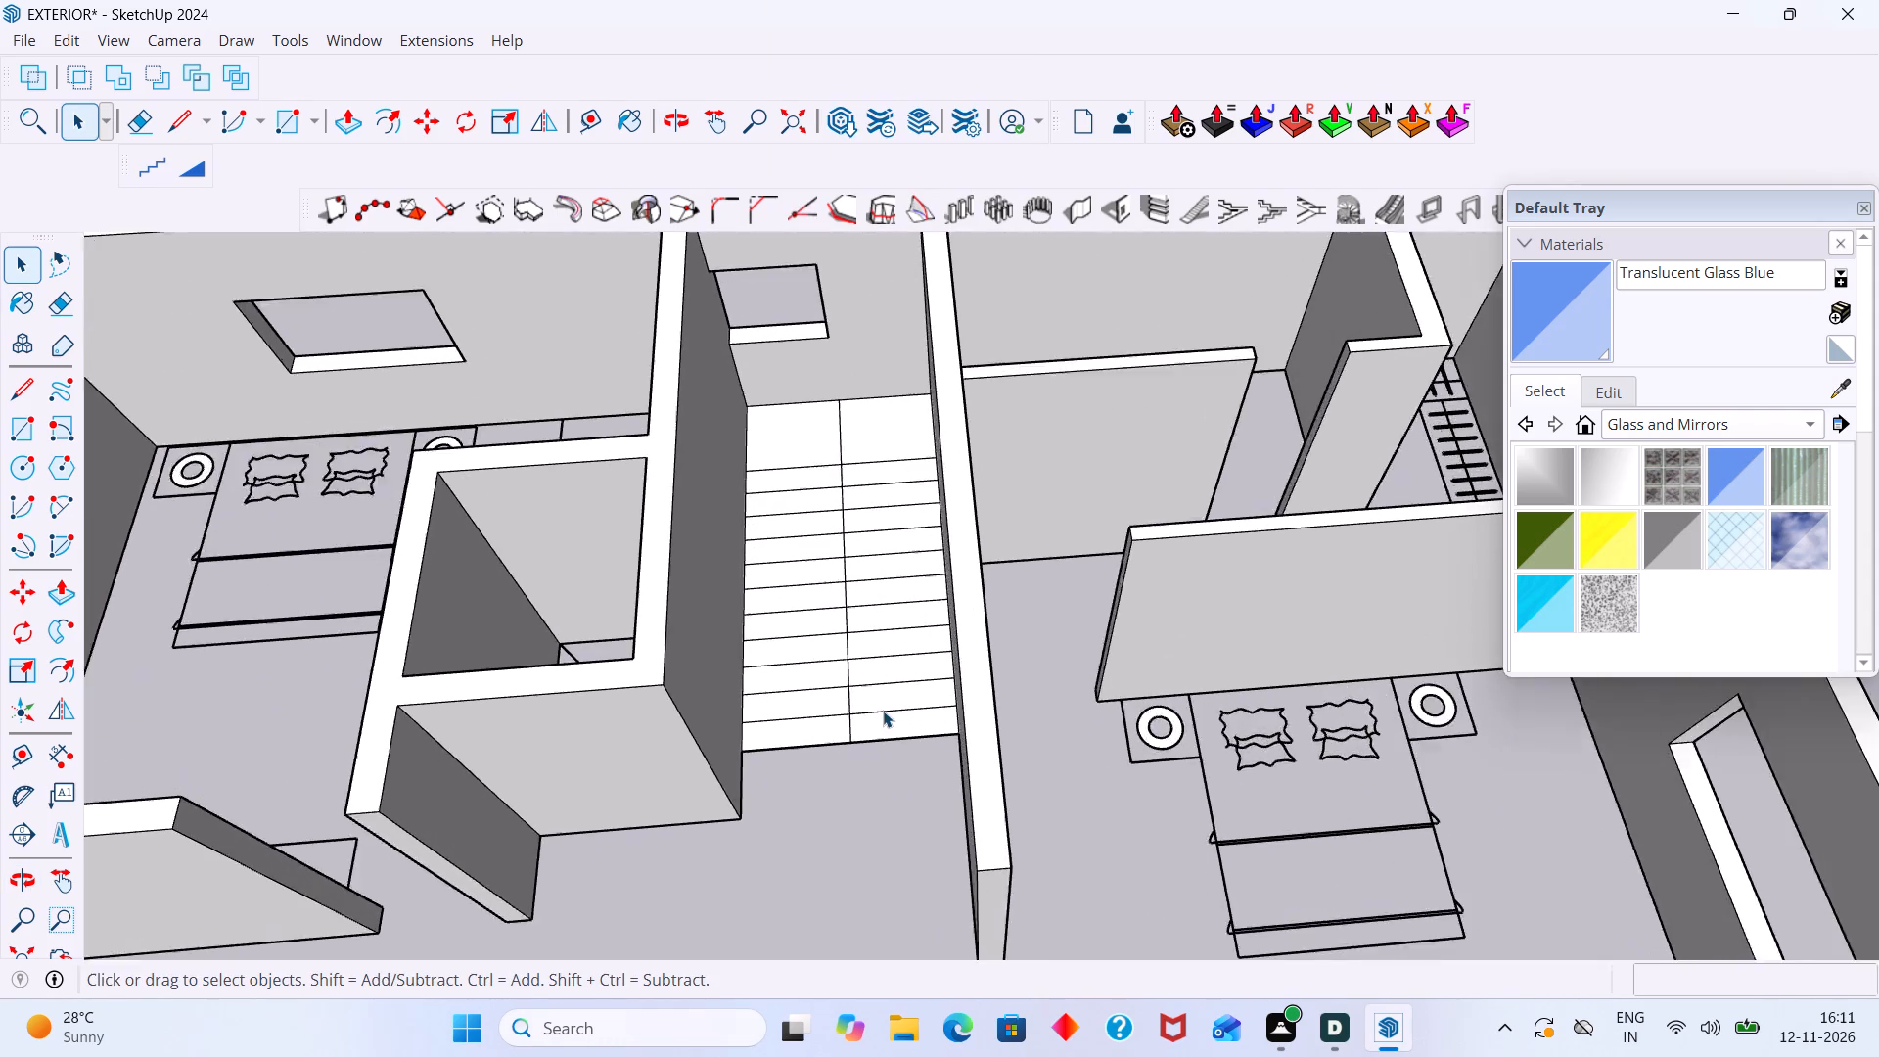
{"action": "scroll", "coordinate": [883, 711], "scroll_direction": "up", "scroll_amount": 9}
{"action": "scroll", "coordinate": [857, 735], "scroll_direction": "down", "scroll_amount": 11}
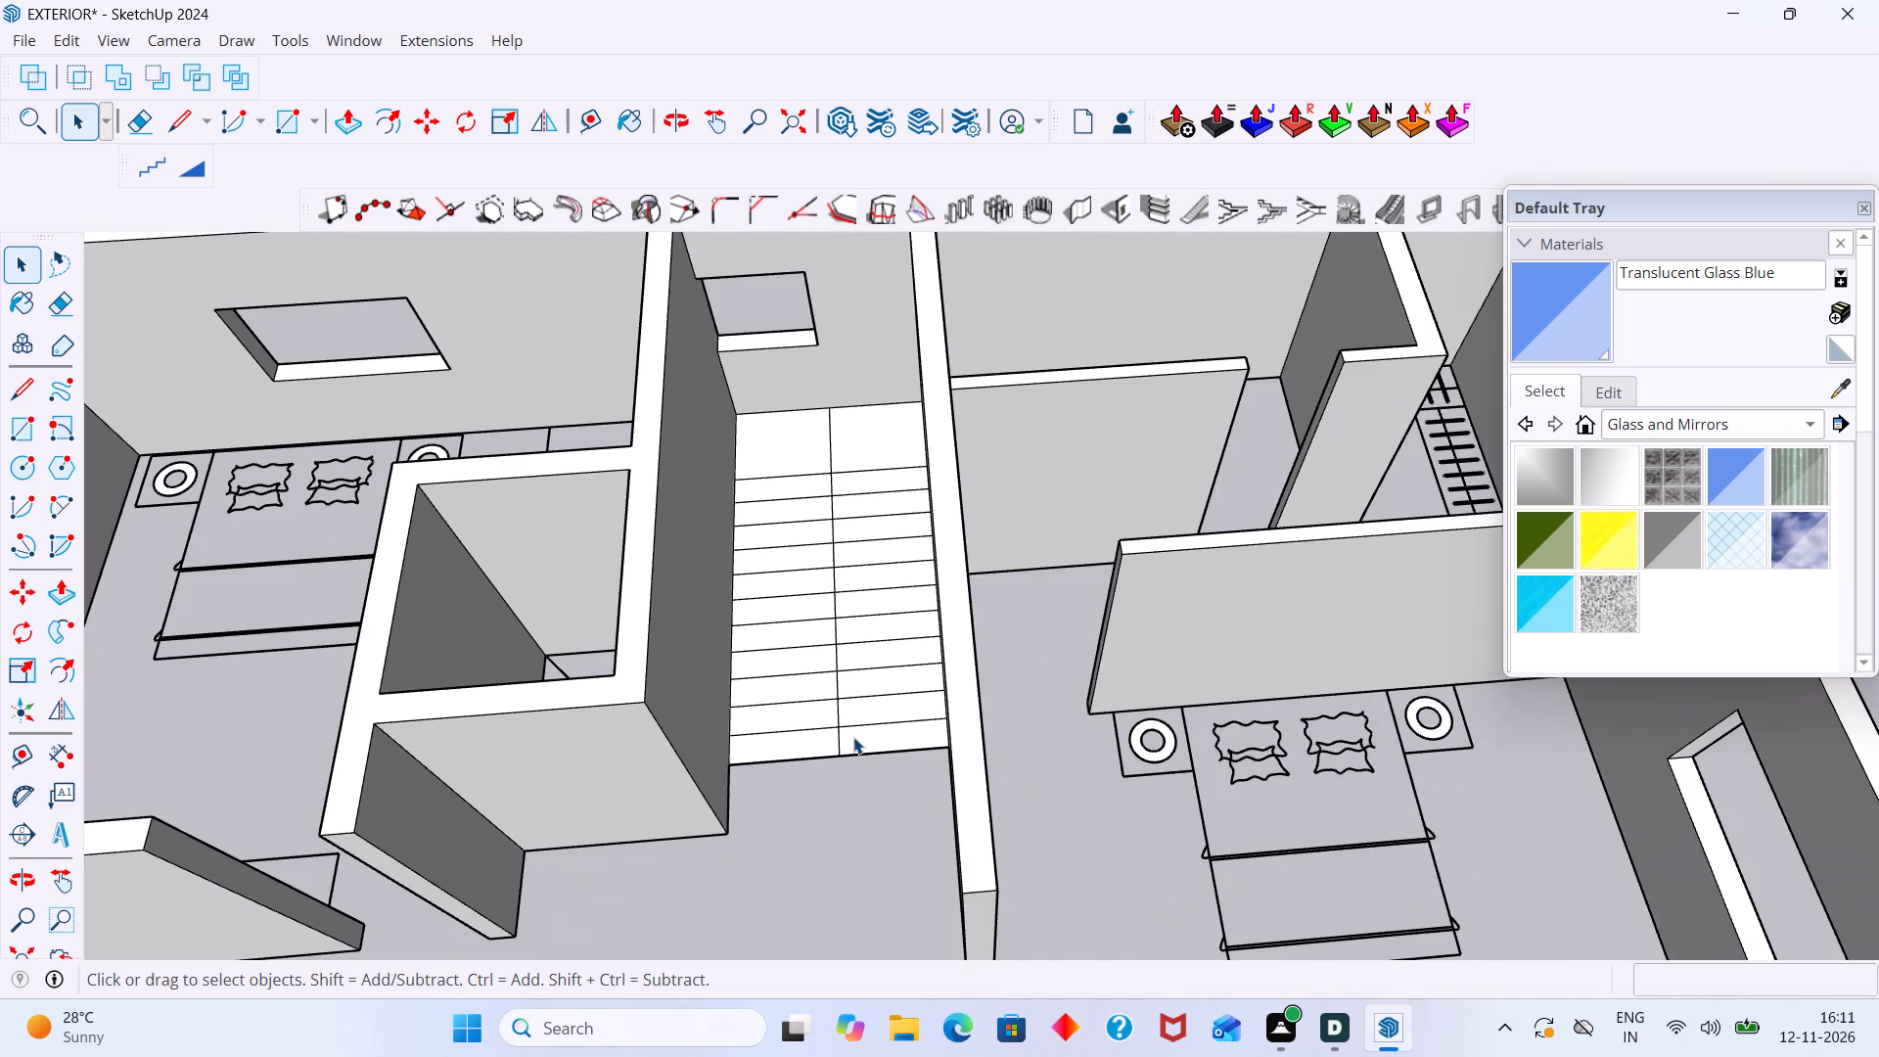
{"action": "scroll", "coordinate": [807, 751], "scroll_direction": "up", "scroll_amount": 8}
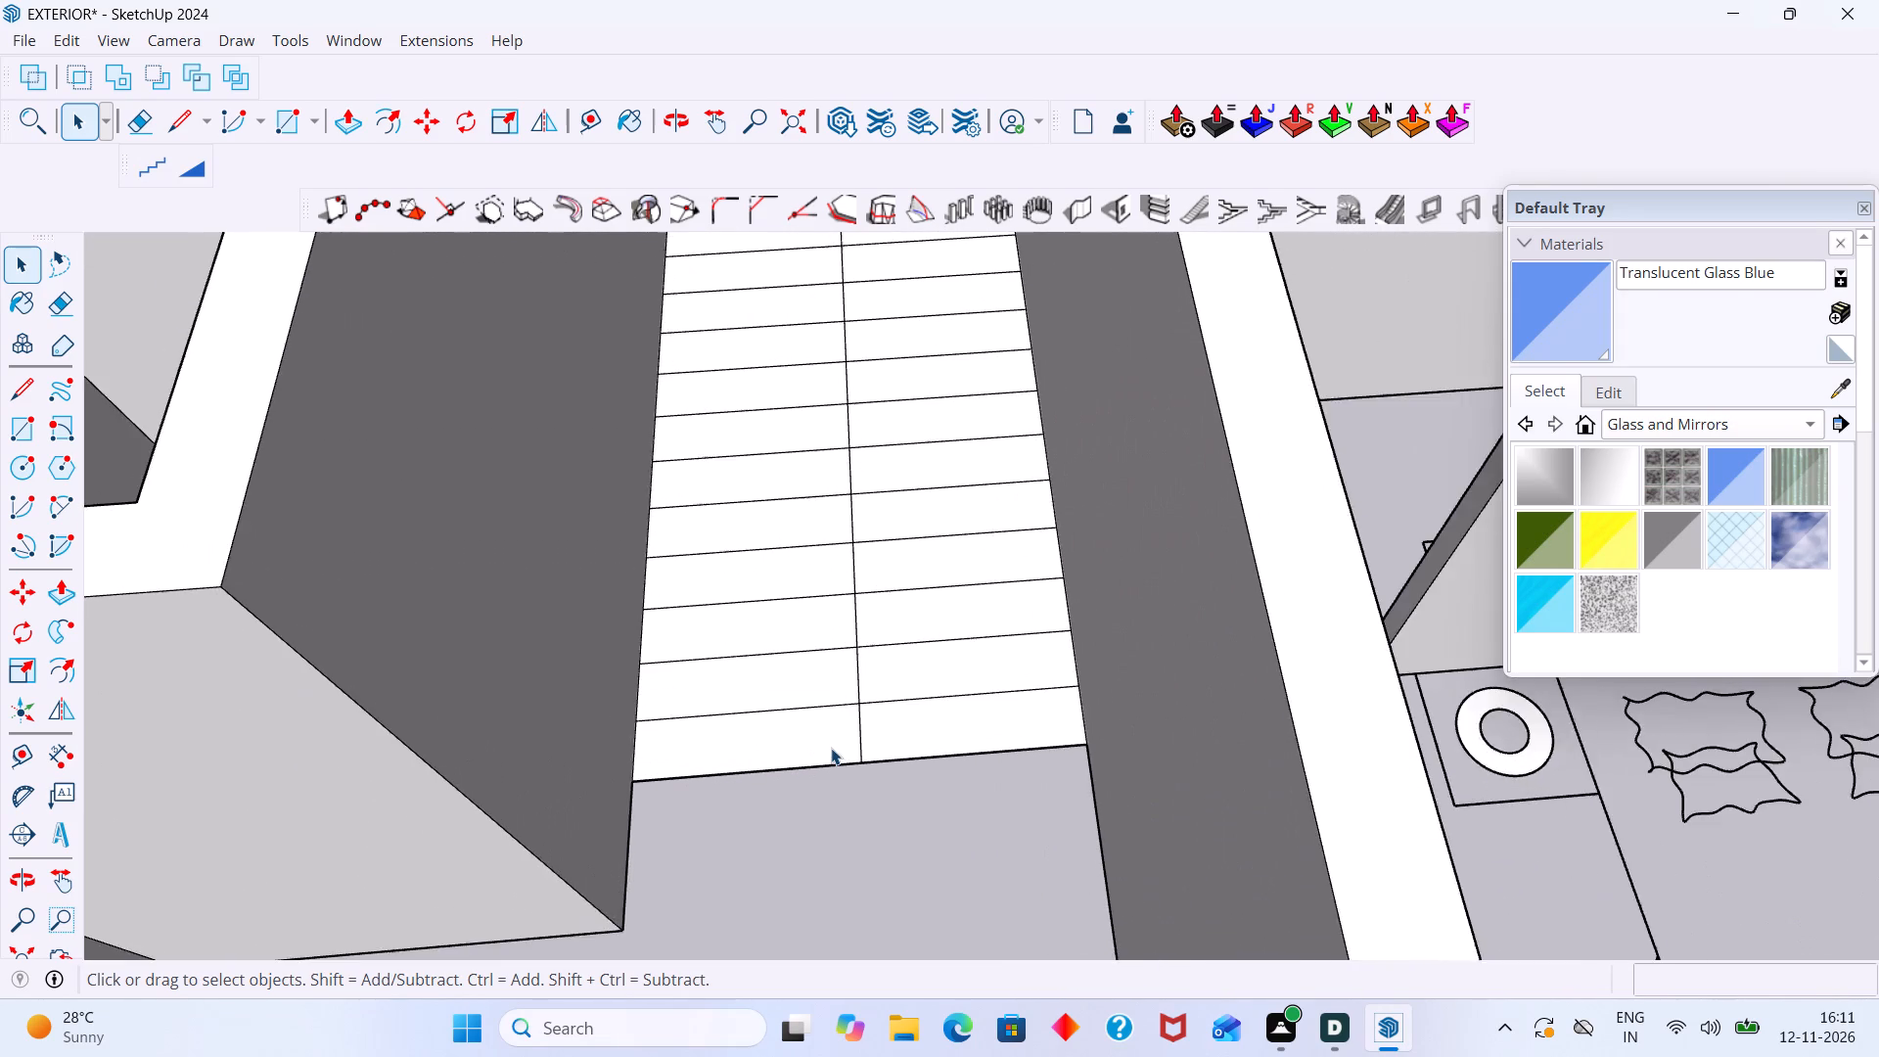
Generate a slab stair with Make Stair from the right-hand flight's treads, its landing half and the two sliver faces, using a 7" raise and 6" slab.
{"action": "left_click", "coordinate": [833, 748]}
{"action": "left_click", "coordinate": [918, 810]}
{"action": "left_click", "coordinate": [917, 722]}
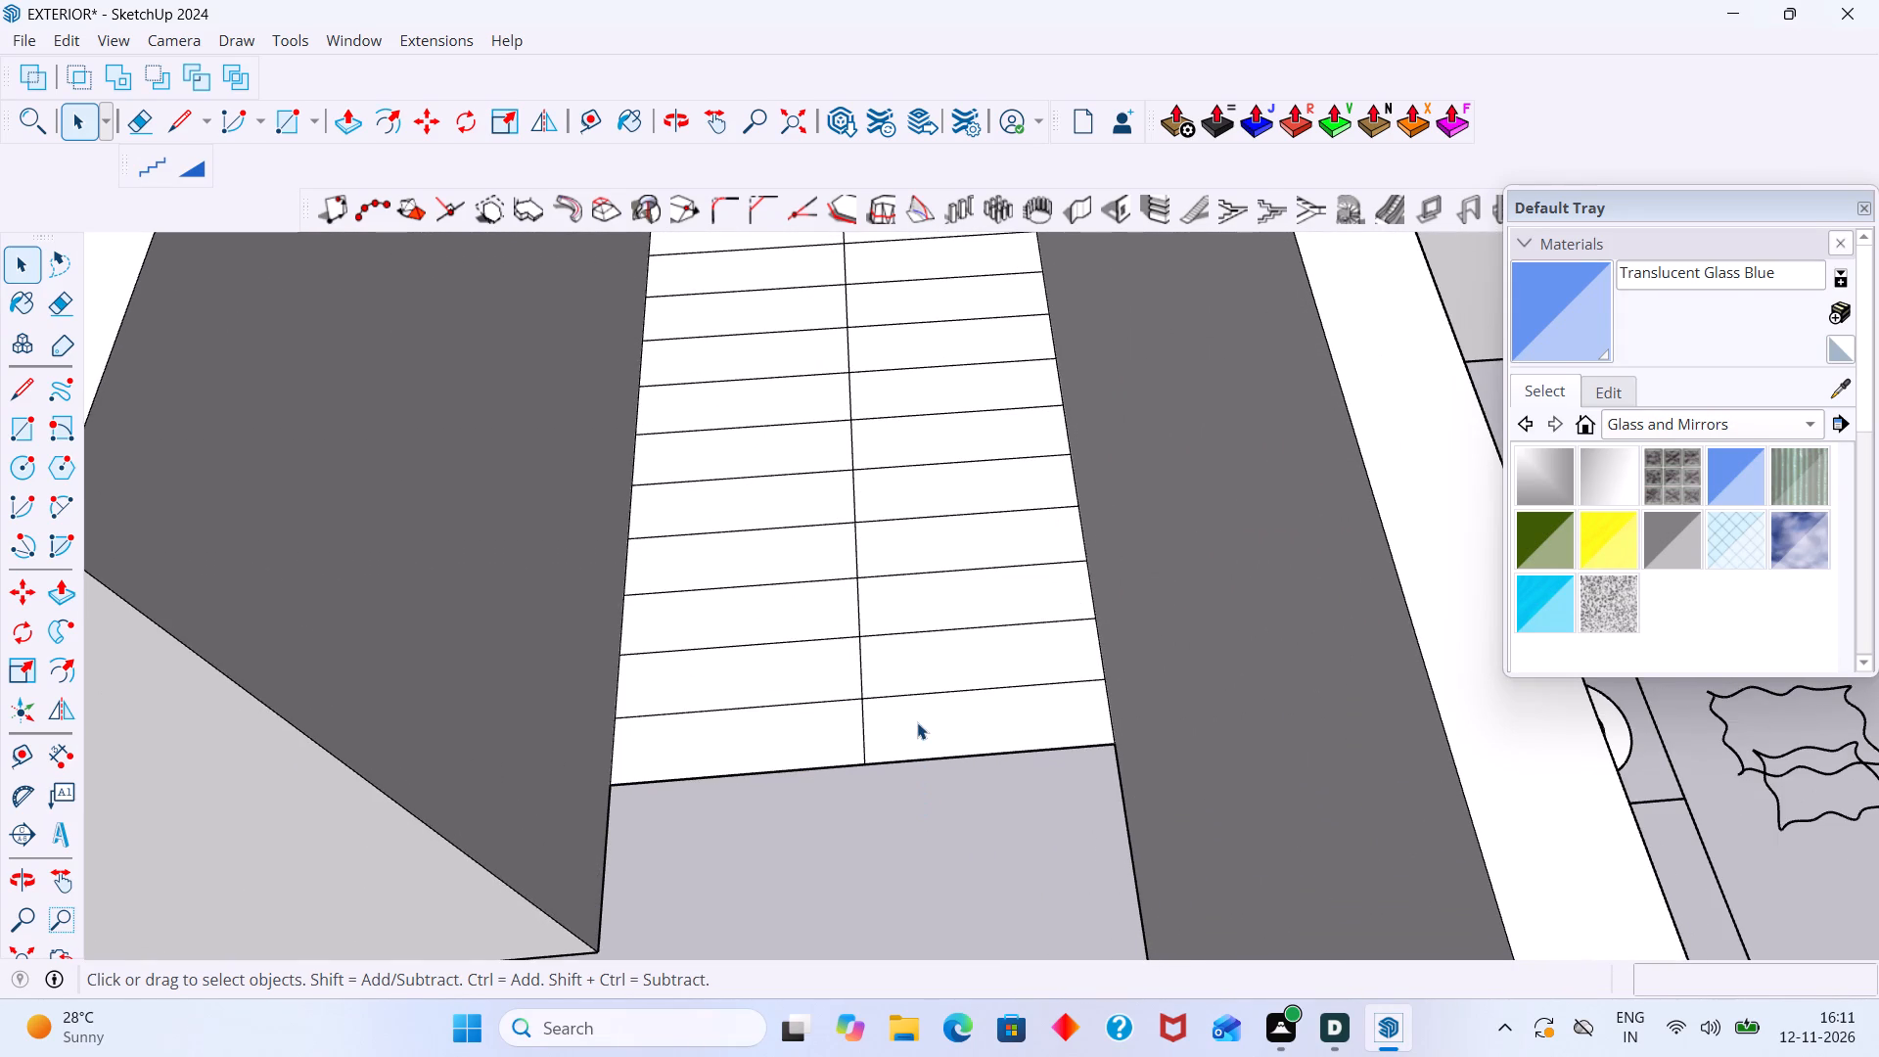
{"action": "left_click", "coordinate": [979, 659], "text": "shift"}
{"action": "left_click", "coordinate": [970, 589], "text": "shift"}
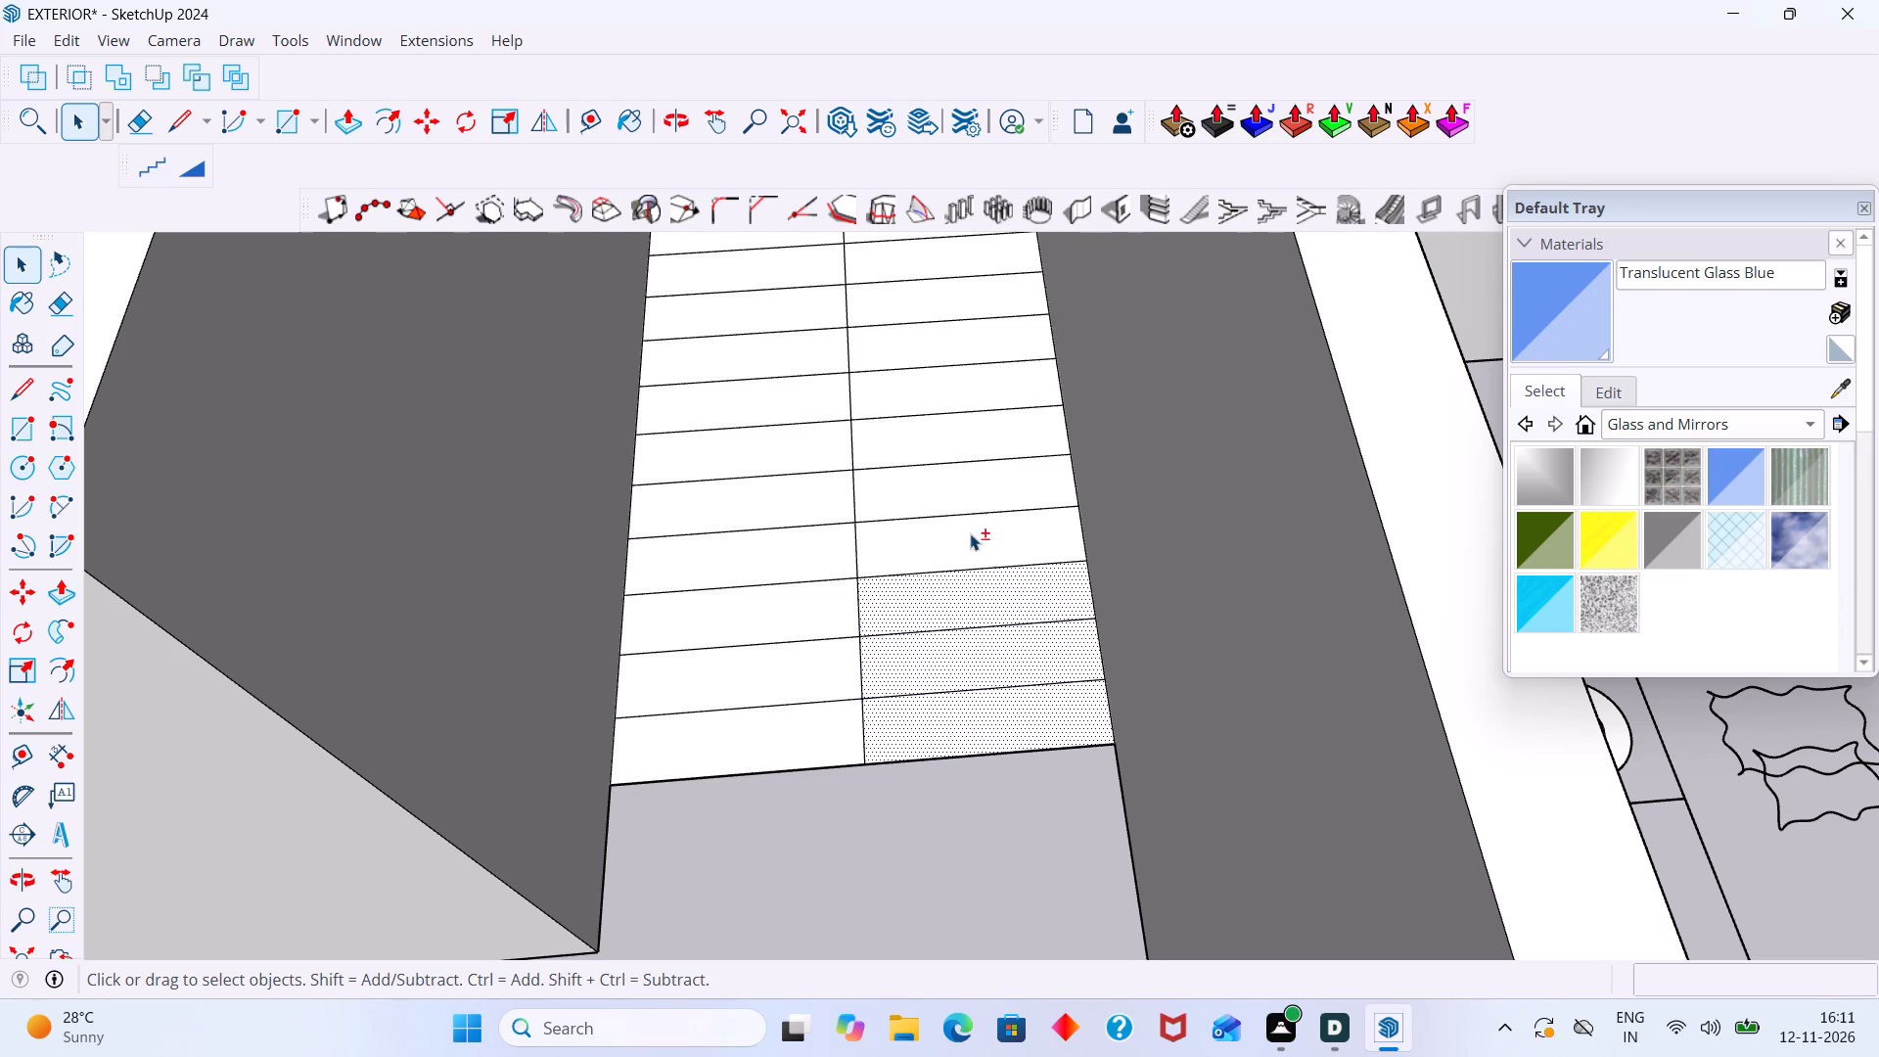
{"action": "left_click", "coordinate": [970, 532], "text": "shift"}
{"action": "middle_click_drag", "start_coordinate": [970, 567], "coordinate": [990, 695], "text": "shift"}
{"action": "scroll", "coordinate": [983, 665], "scroll_direction": "up", "scroll_amount": 2, "text": "shift"}
{"action": "left_click", "coordinate": [981, 607], "text": "shift"}
{"action": "scroll", "coordinate": [985, 586], "scroll_direction": "up", "scroll_amount": 1, "text": "shift"}
{"action": "middle_click_drag", "start_coordinate": [1000, 701], "coordinate": [1007, 727], "text": "shift"}
{"action": "scroll", "coordinate": [991, 610], "scroll_direction": "up", "scroll_amount": 1, "text": "shift"}
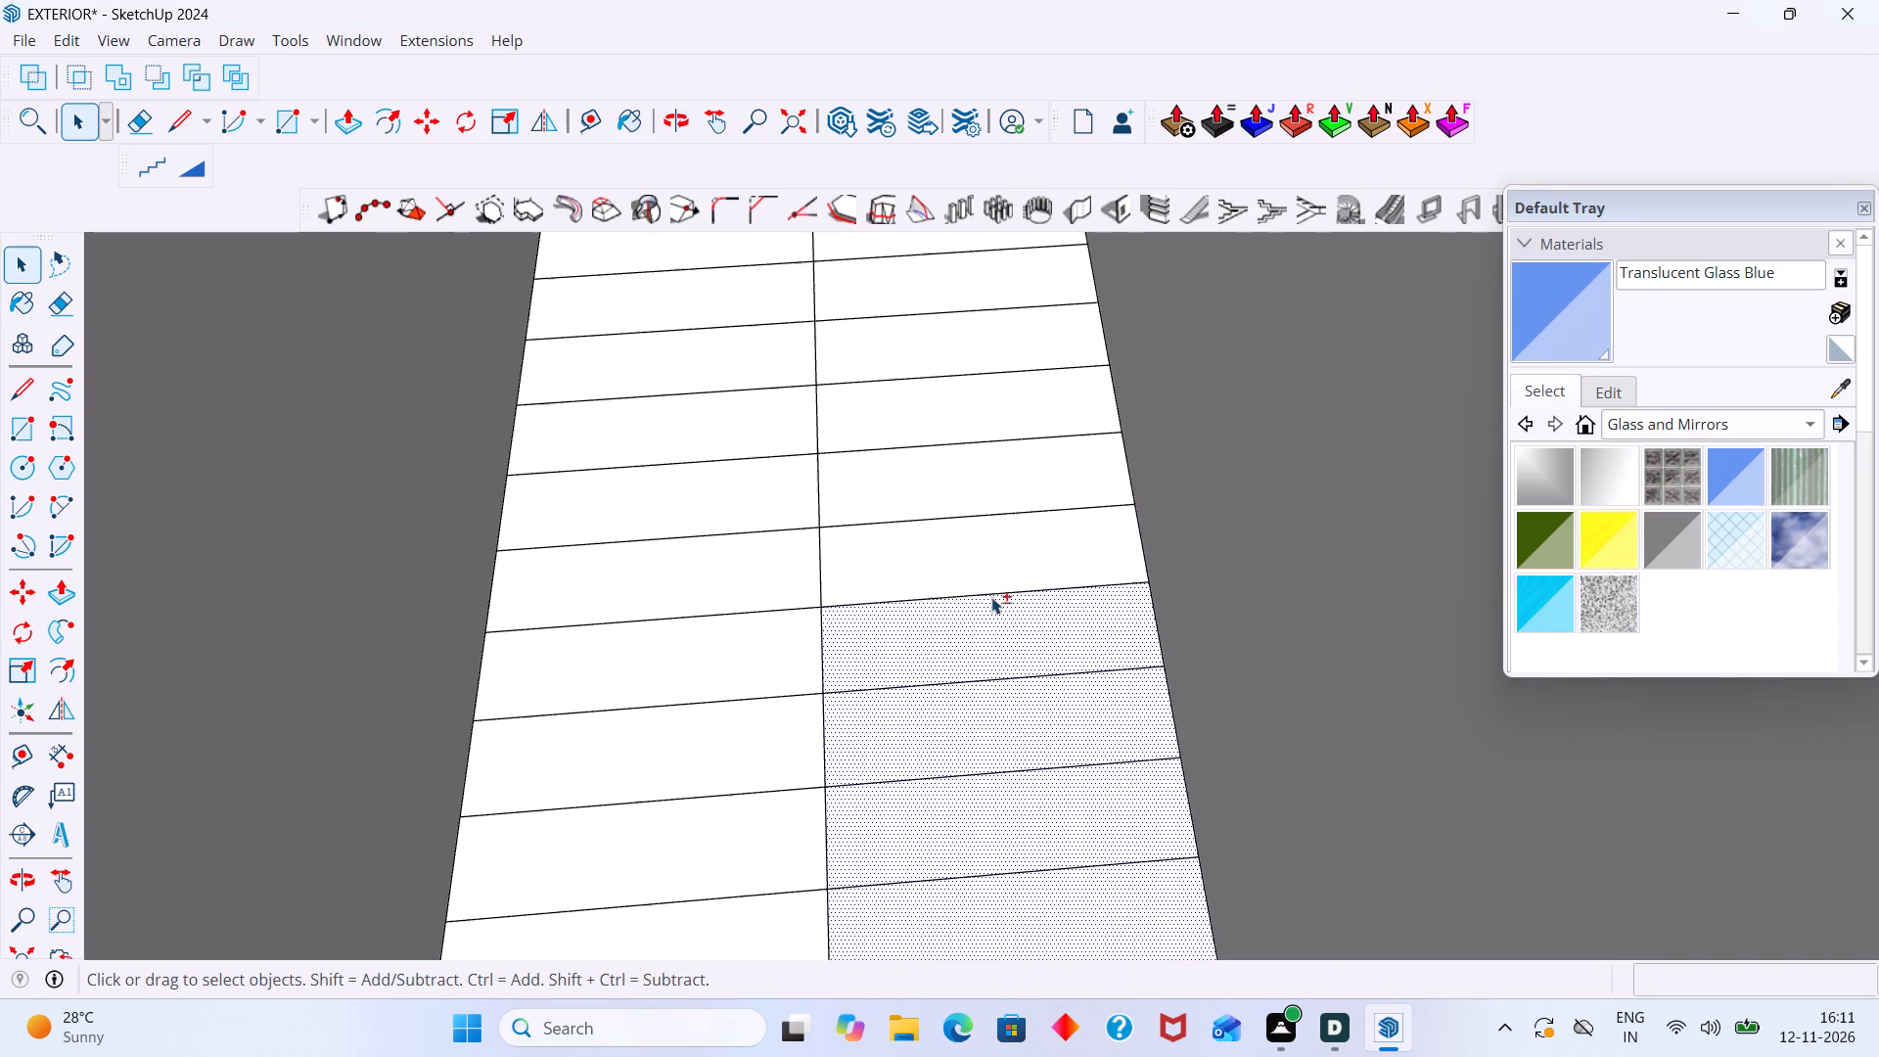
{"action": "left_click", "coordinate": [991, 549], "text": "shift"}
{"action": "scroll", "coordinate": [991, 548], "scroll_direction": "up", "scroll_amount": 1, "text": "shift"}
{"action": "middle_click_drag", "start_coordinate": [1010, 611], "coordinate": [1061, 795], "text": "shift"}
{"action": "left_click", "coordinate": [1033, 646], "text": "shift"}
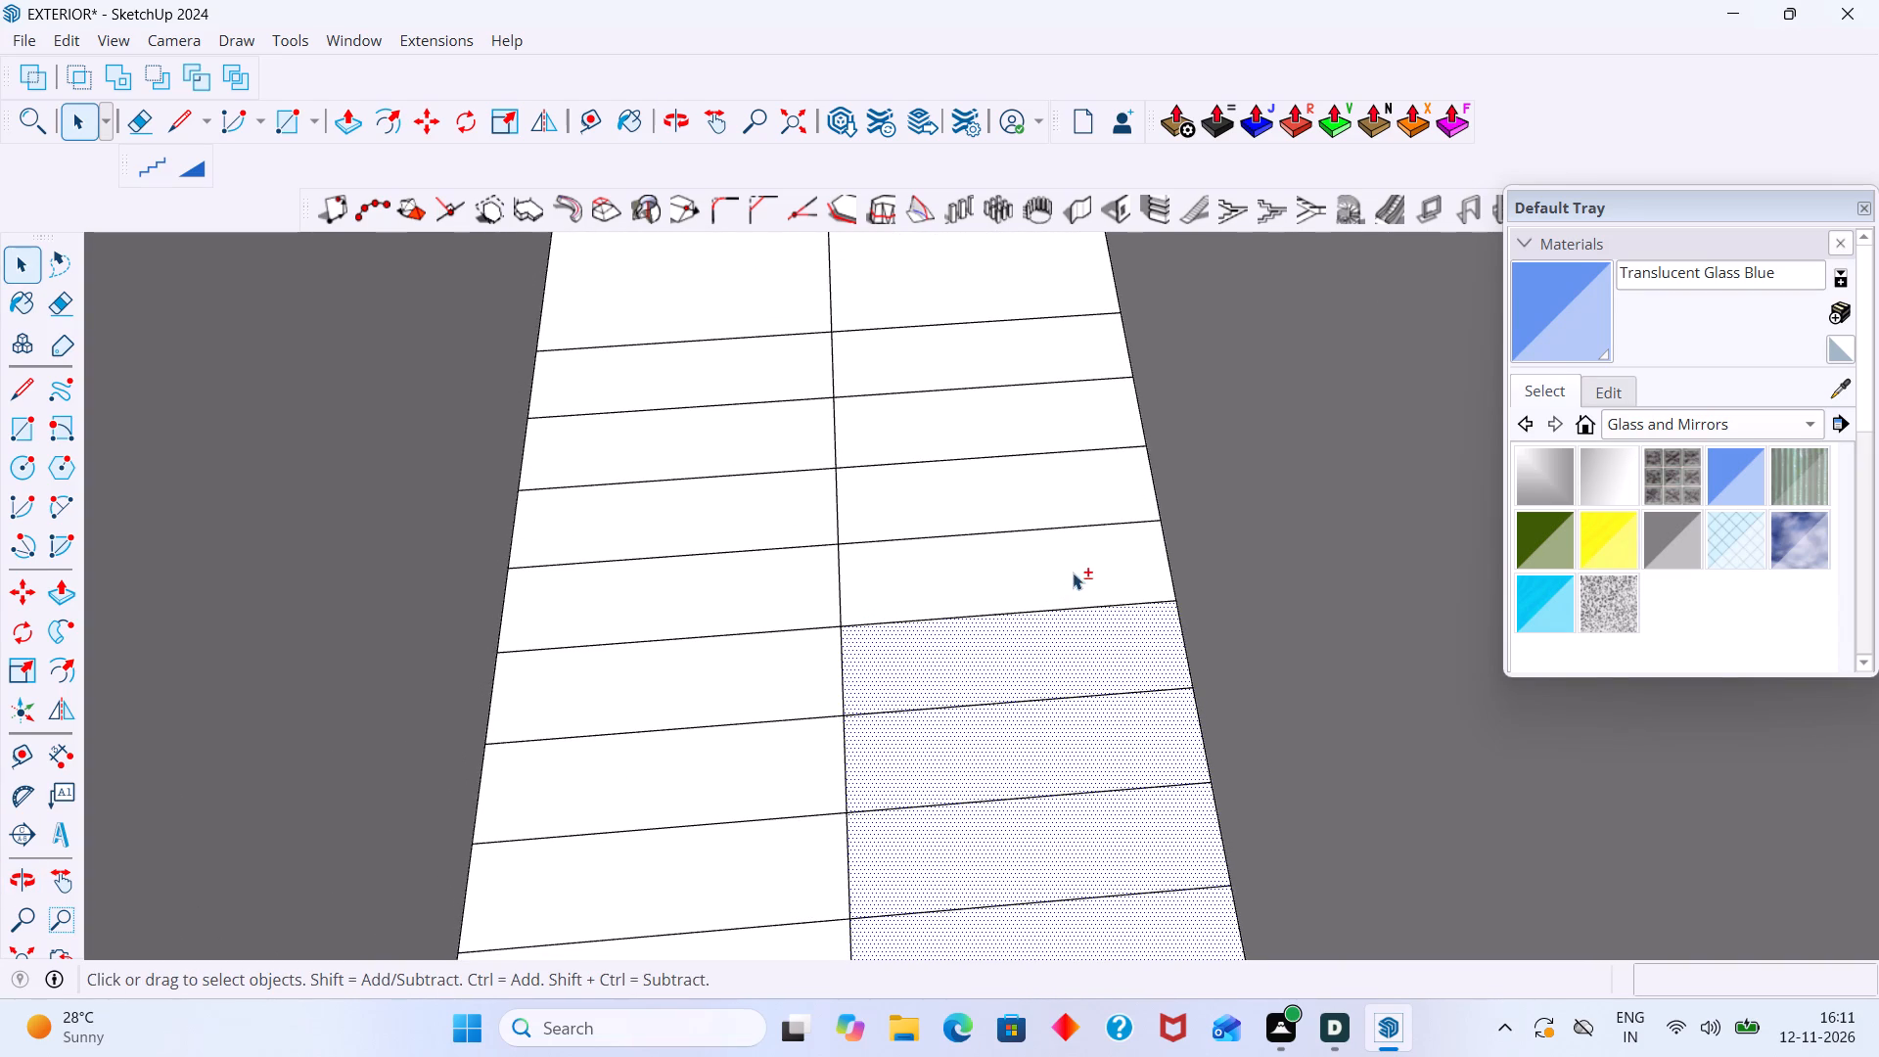
{"action": "left_click", "coordinate": [1073, 573], "text": "shift"}
{"action": "middle_click_drag", "start_coordinate": [1082, 584], "coordinate": [1106, 705], "text": "shift"}
{"action": "left_click", "coordinate": [1095, 613], "text": "shift"}
{"action": "left_click", "coordinate": [1080, 536], "text": "shift"}
{"action": "left_click", "coordinate": [1080, 461], "text": "shift"}
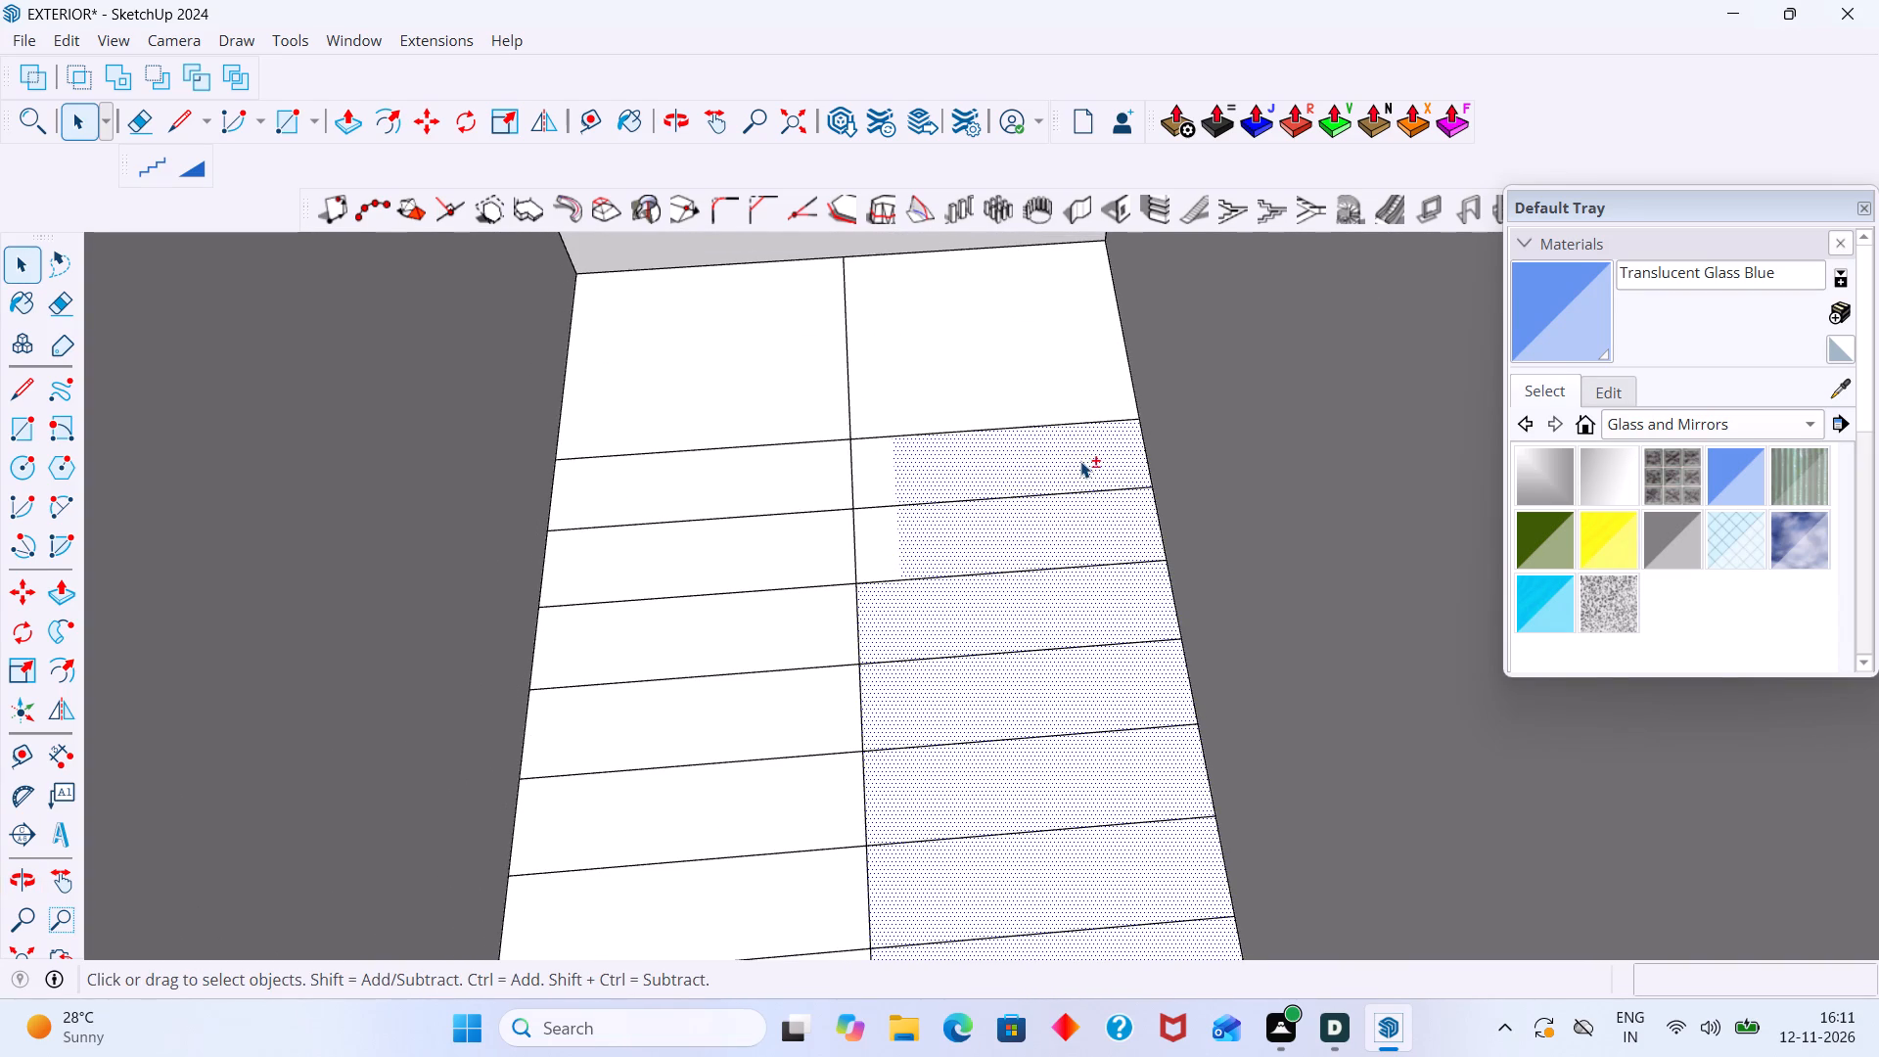
{"action": "left_click", "coordinate": [1037, 394], "text": "shift"}
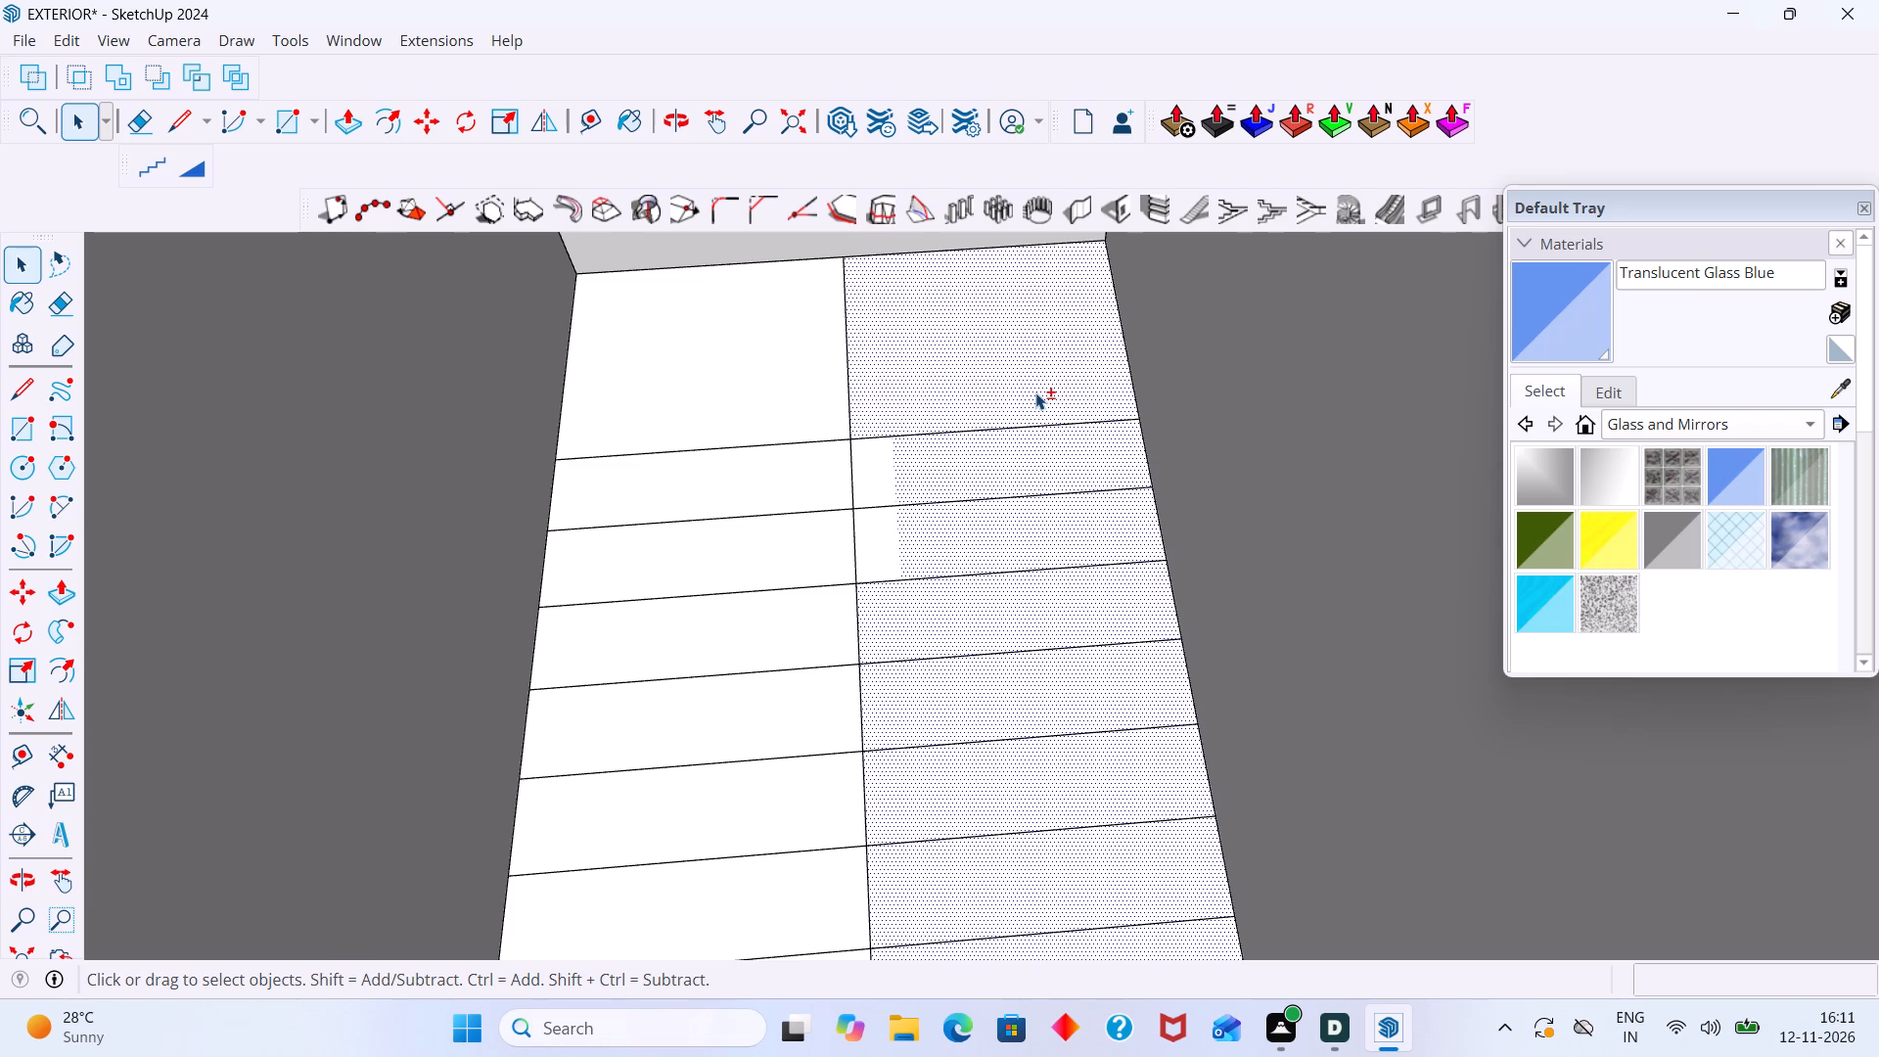
{"action": "left_click", "coordinate": [1035, 392], "text": "shift"}
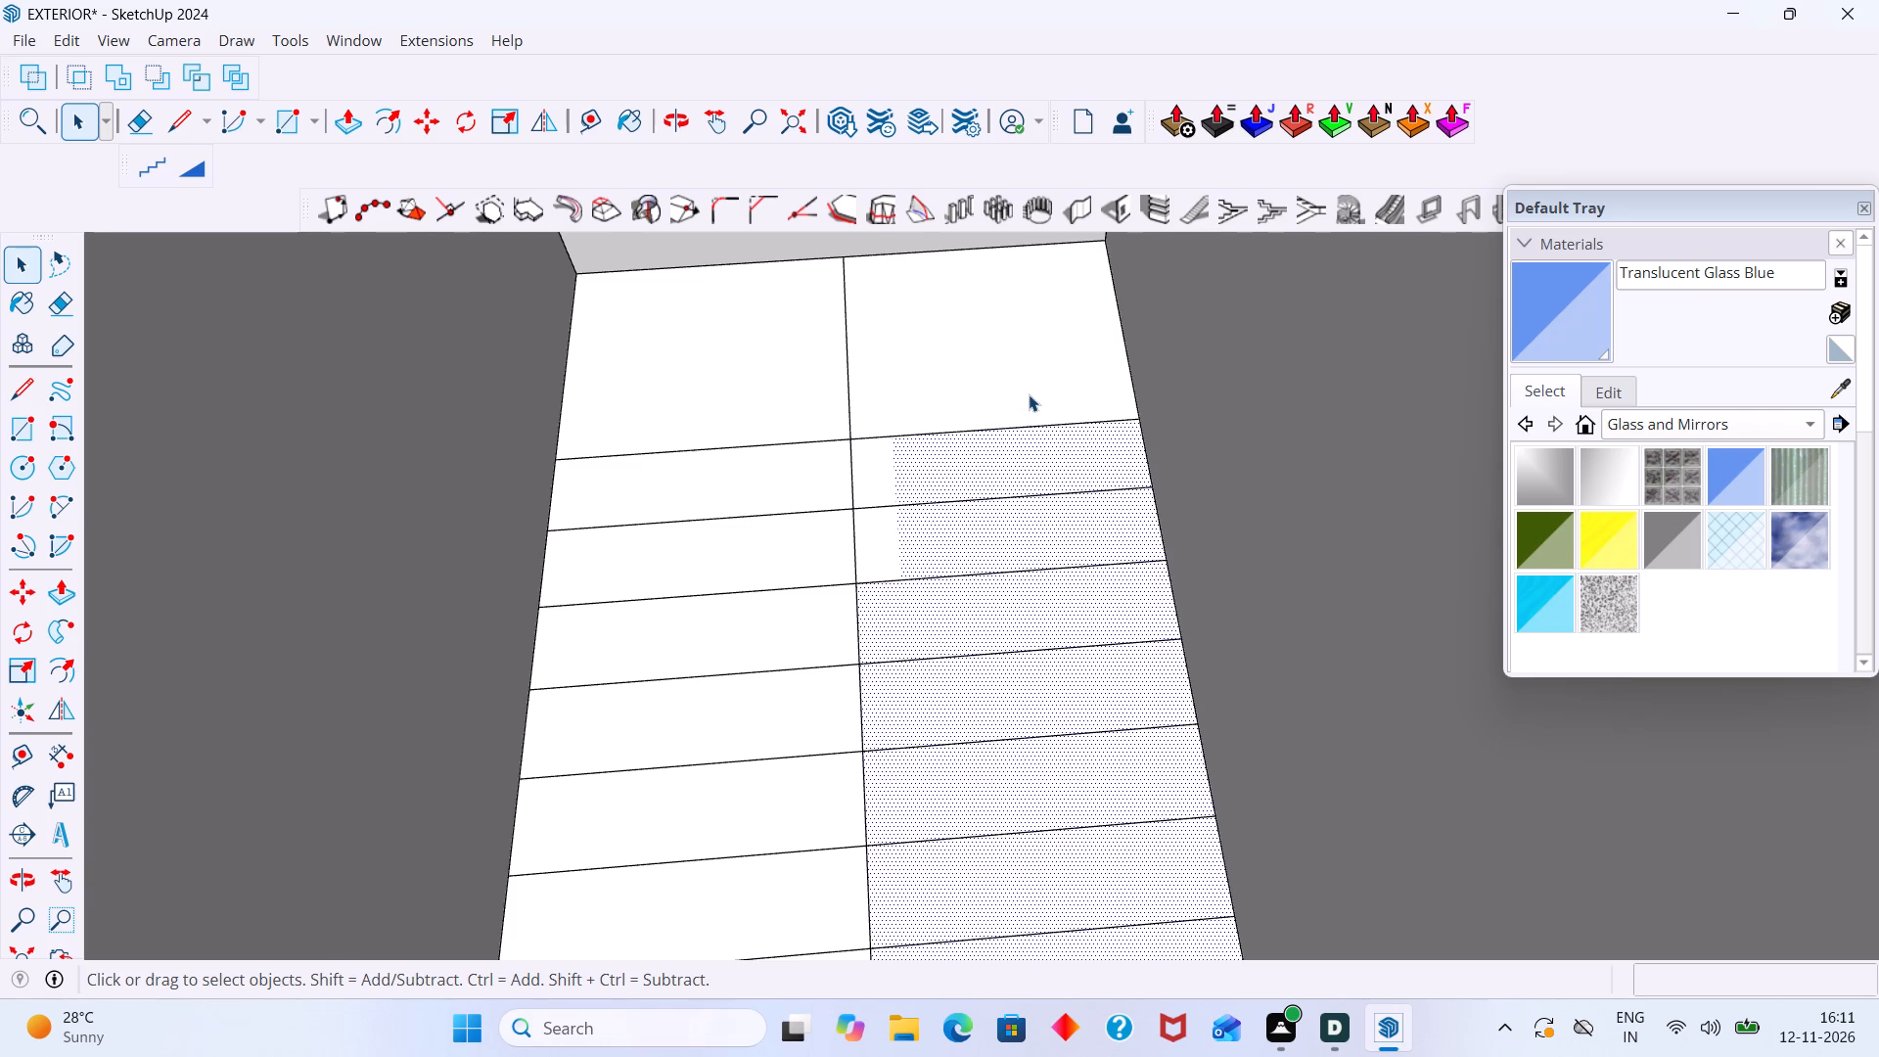
{"action": "left_click", "coordinate": [1030, 394], "text": "shift"}
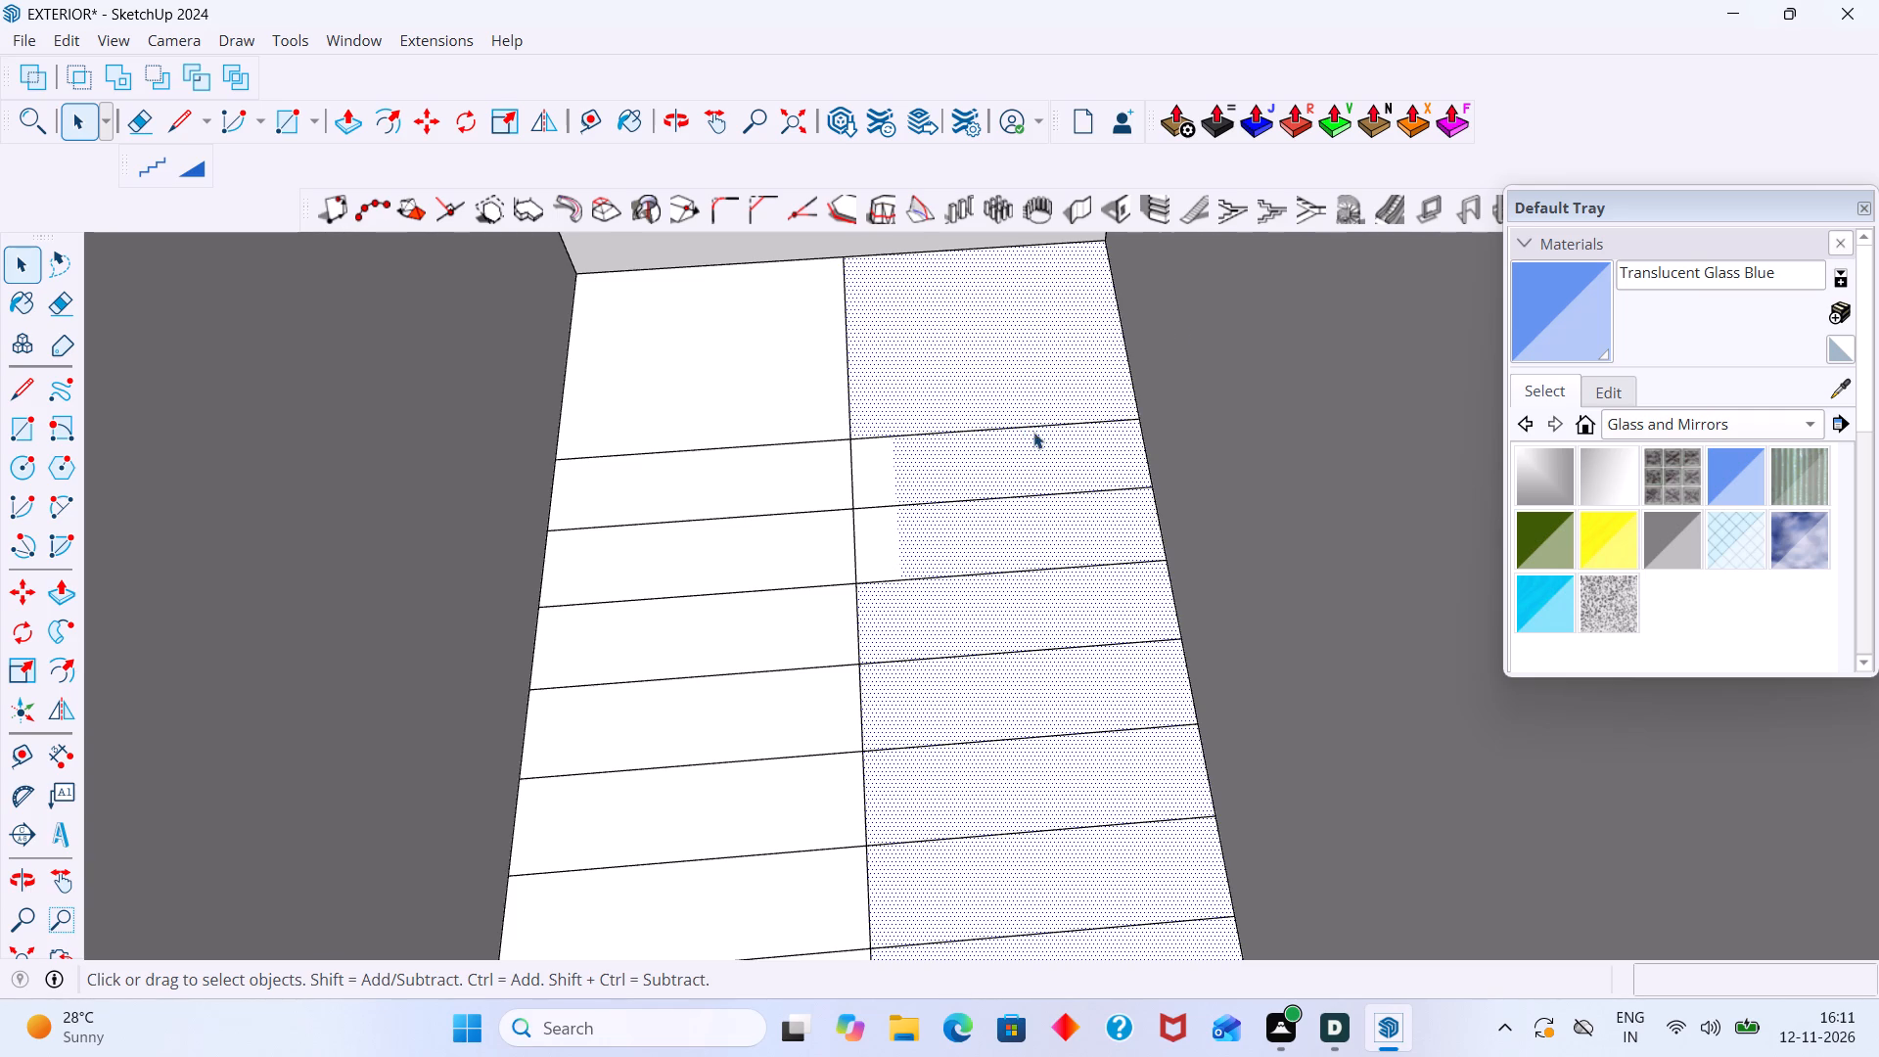
{"action": "left_click", "coordinate": [880, 492], "text": "shift"}
{"action": "left_click", "coordinate": [894, 539], "text": "shift"}
{"action": "left_click", "coordinate": [158, 173]}
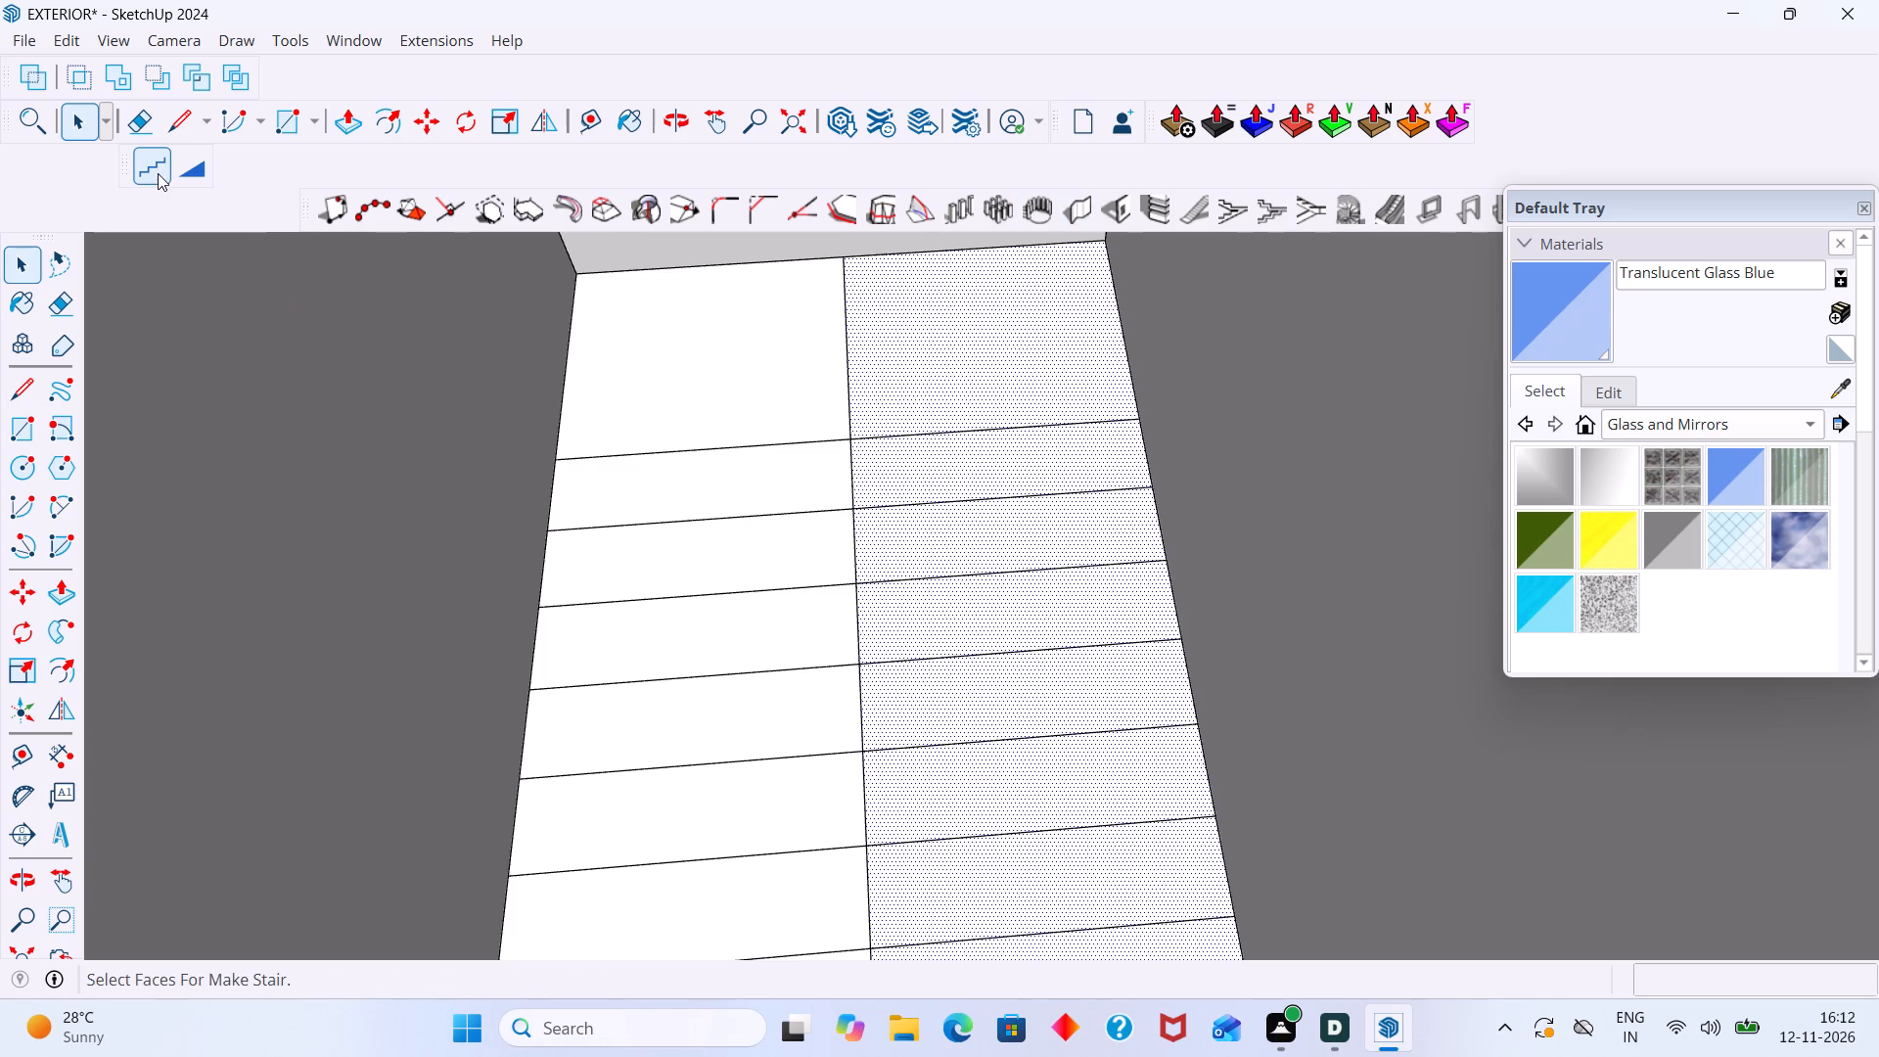
{"action": "scroll", "coordinate": [978, 838], "scroll_direction": "down", "scroll_amount": 7}
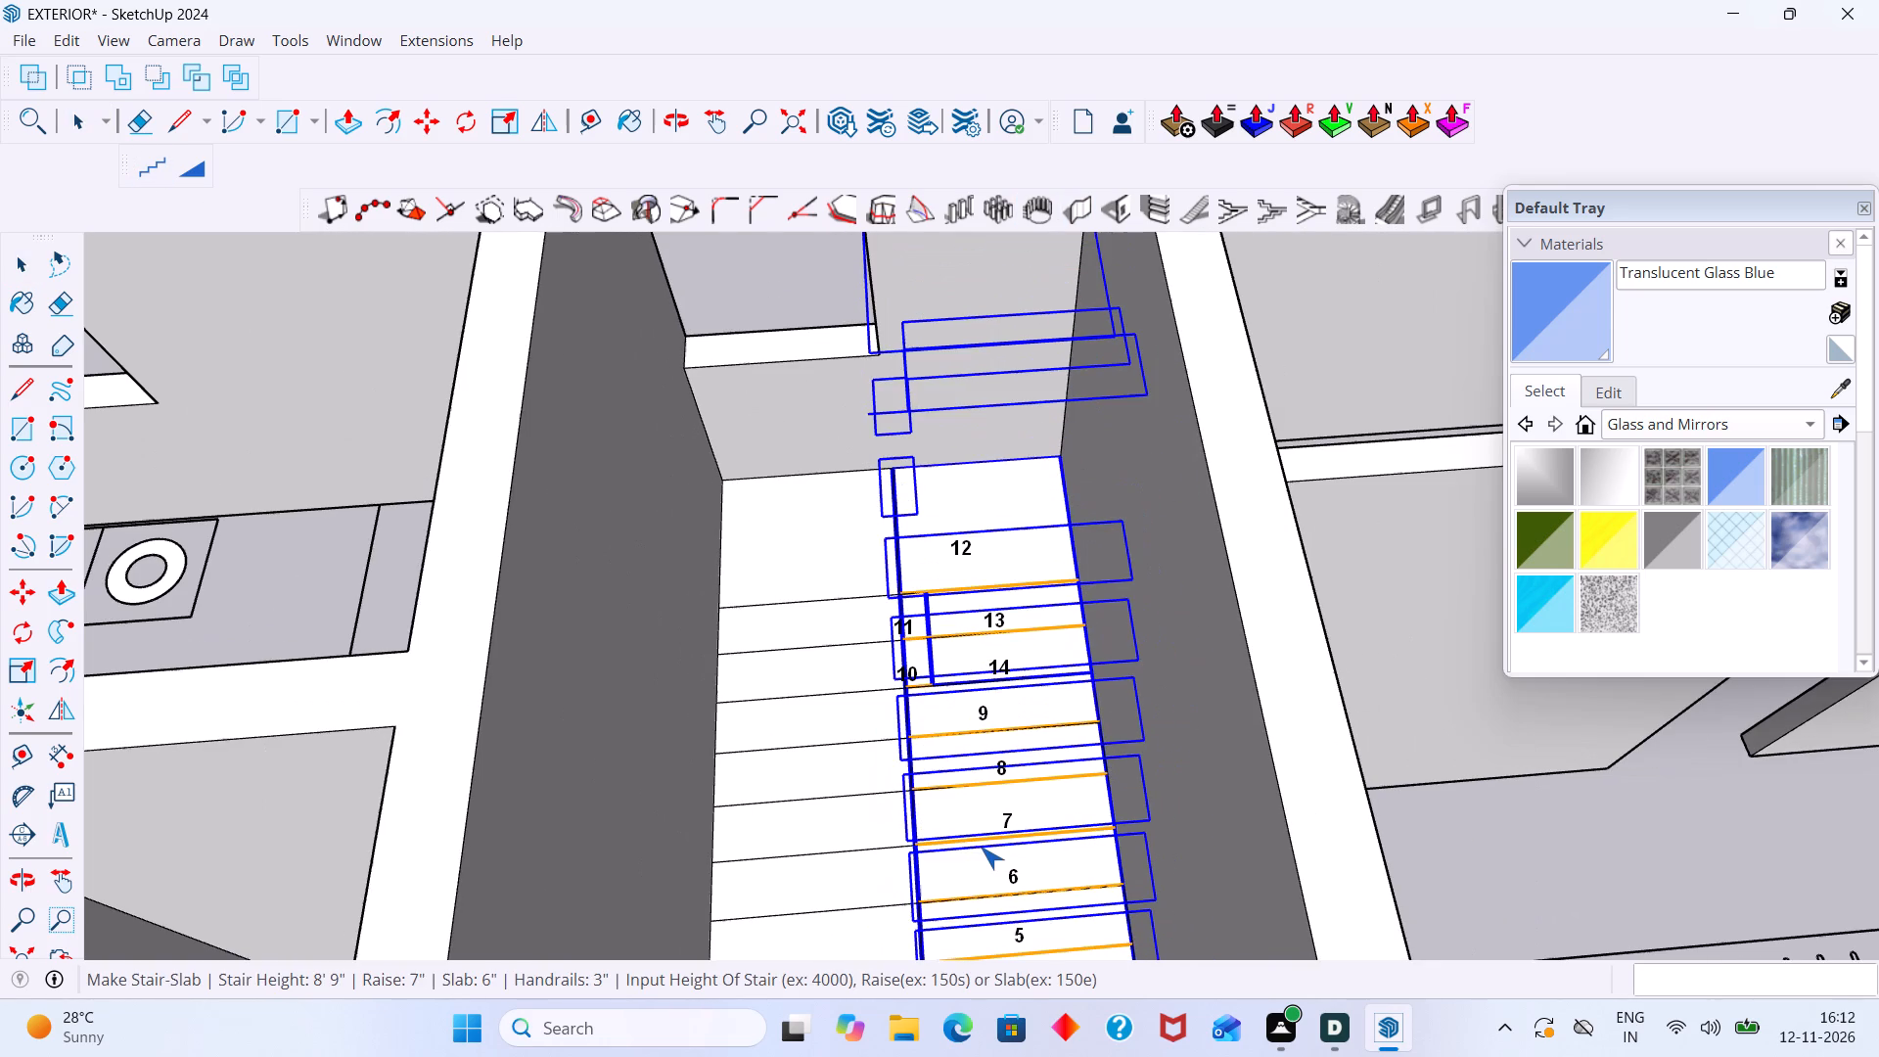
{"action": "scroll", "coordinate": [974, 864], "scroll_direction": "down", "scroll_amount": 4}
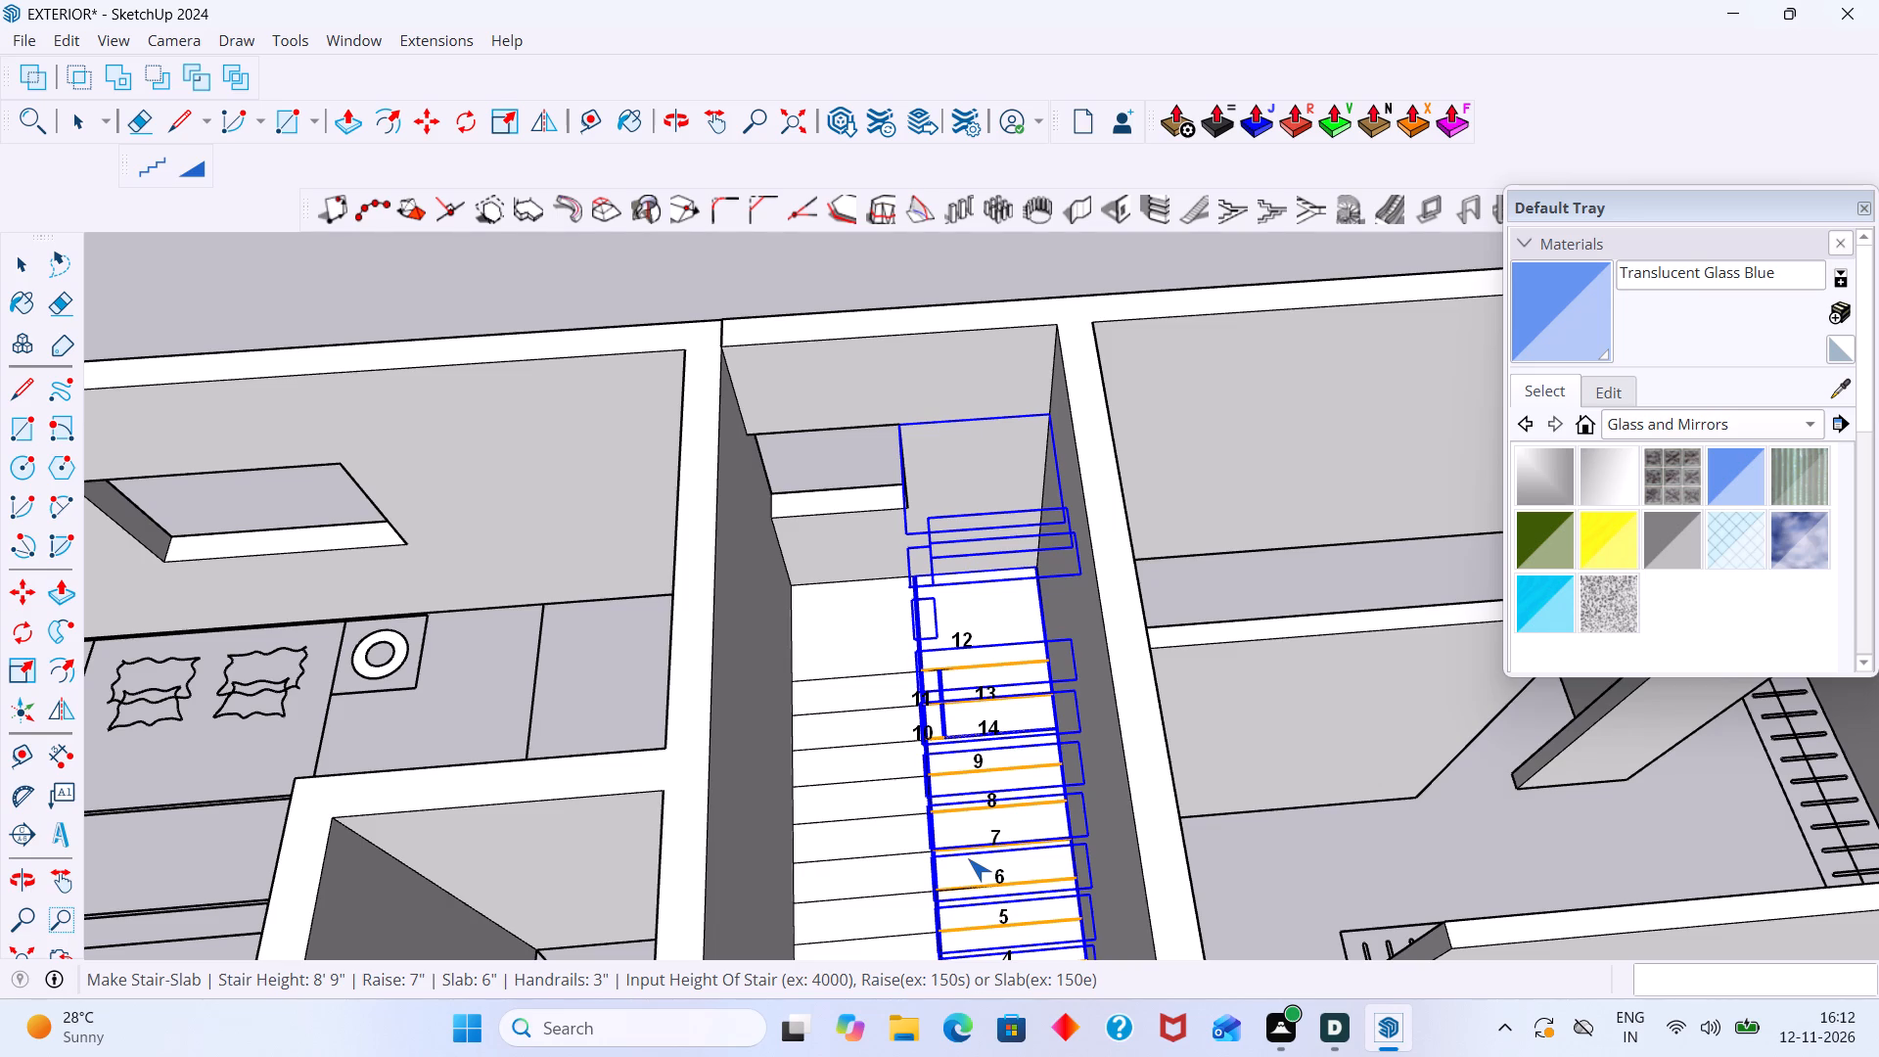
{"action": "left_click", "coordinate": [968, 858]}
{"action": "key", "text": "Return"}
{"action": "key", "text": "Return"}
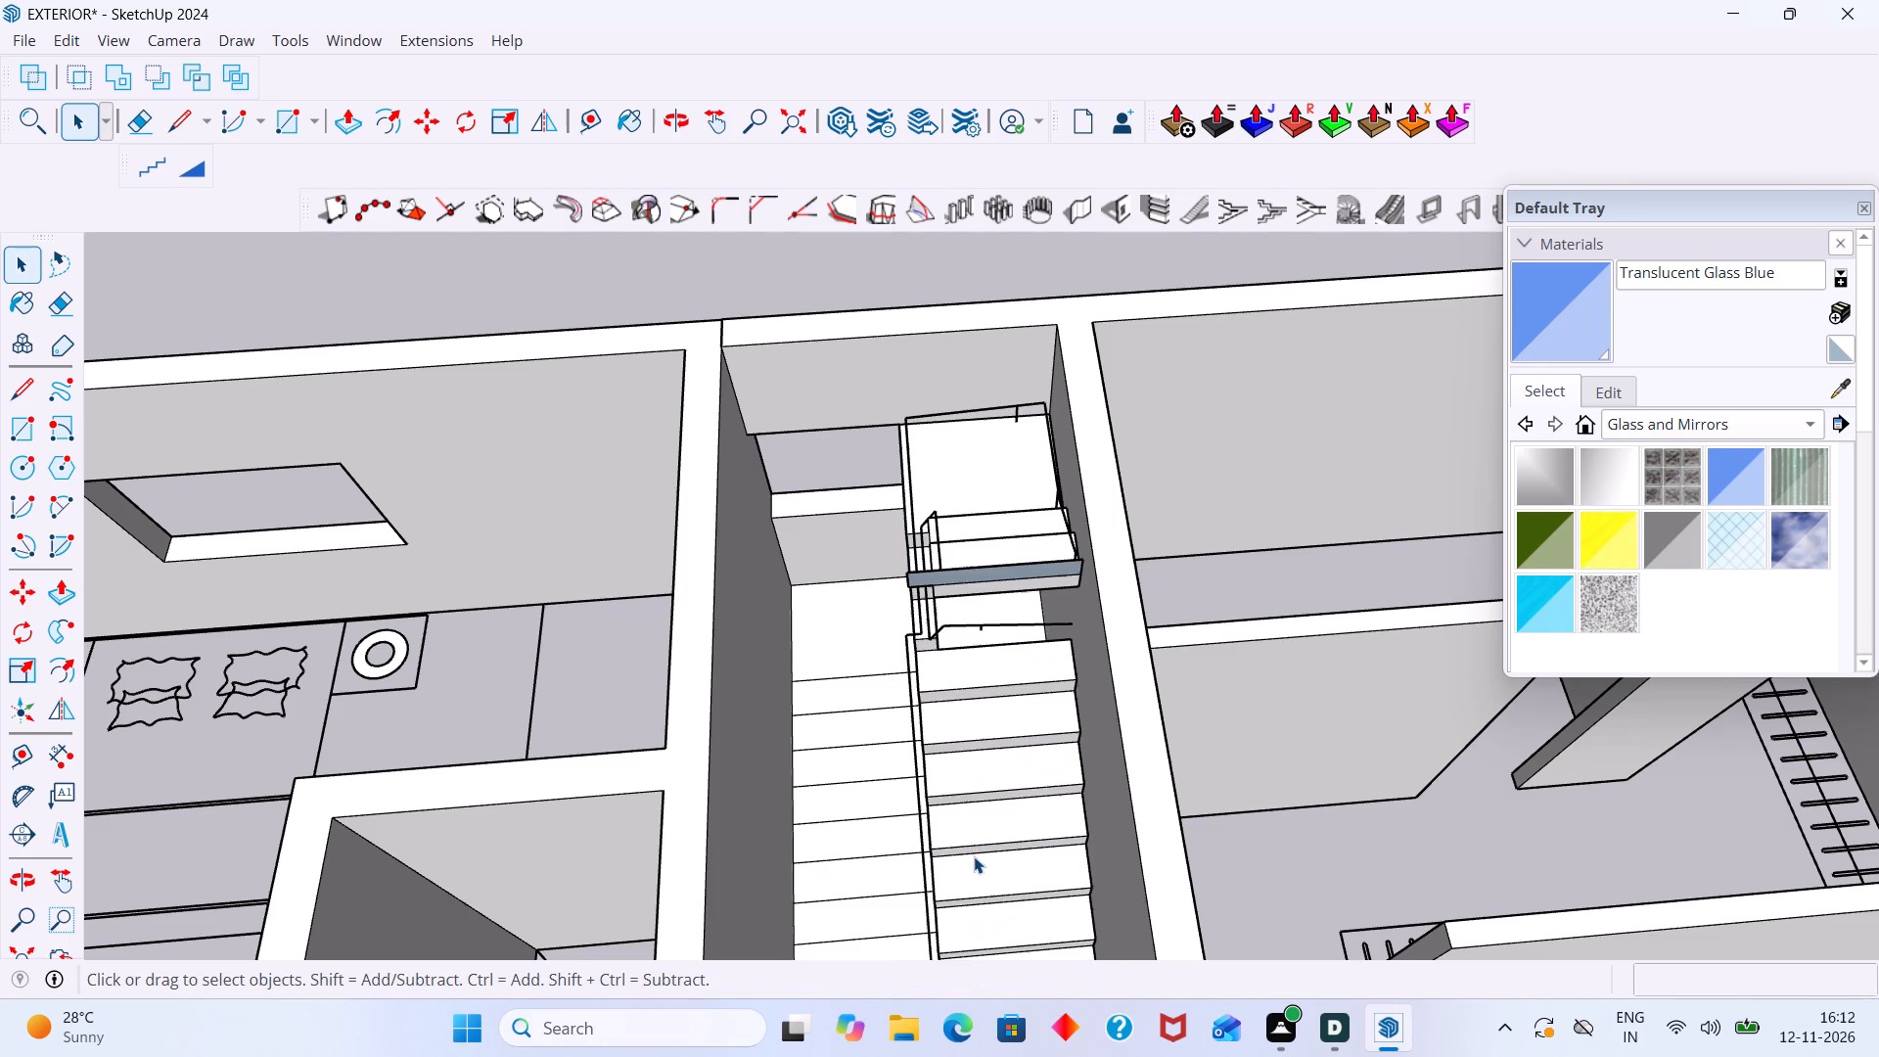
Examine the generated stair and its railing lines around the landing and the first two treads beside it.
{"action": "scroll", "coordinate": [879, 563], "scroll_direction": "up", "scroll_amount": 4}
{"action": "middle_click_drag", "start_coordinate": [978, 681], "coordinate": [1104, 553]}
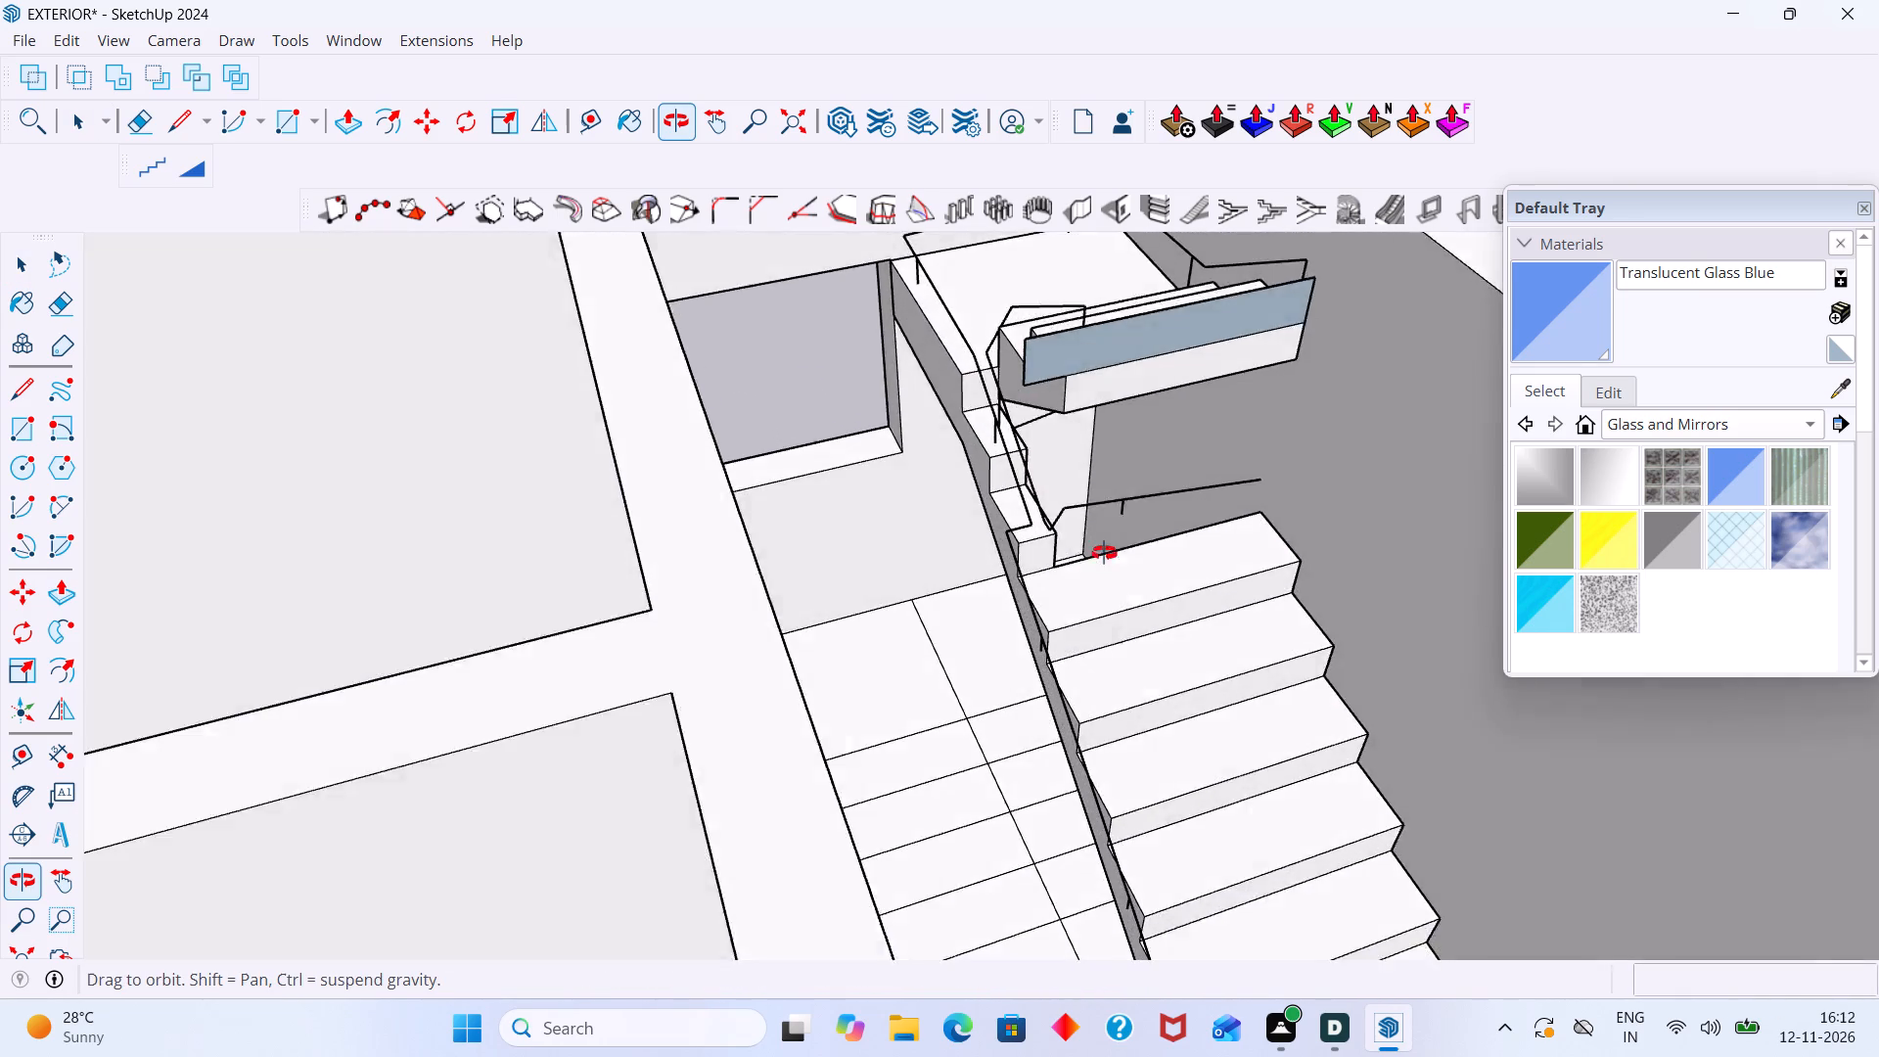
{"action": "middle_click_drag", "start_coordinate": [1104, 553], "coordinate": [1057, 532]}
{"action": "scroll", "coordinate": [994, 531], "scroll_direction": "up", "scroll_amount": 7}
{"action": "middle_click_drag", "start_coordinate": [1012, 533], "coordinate": [787, 527]}
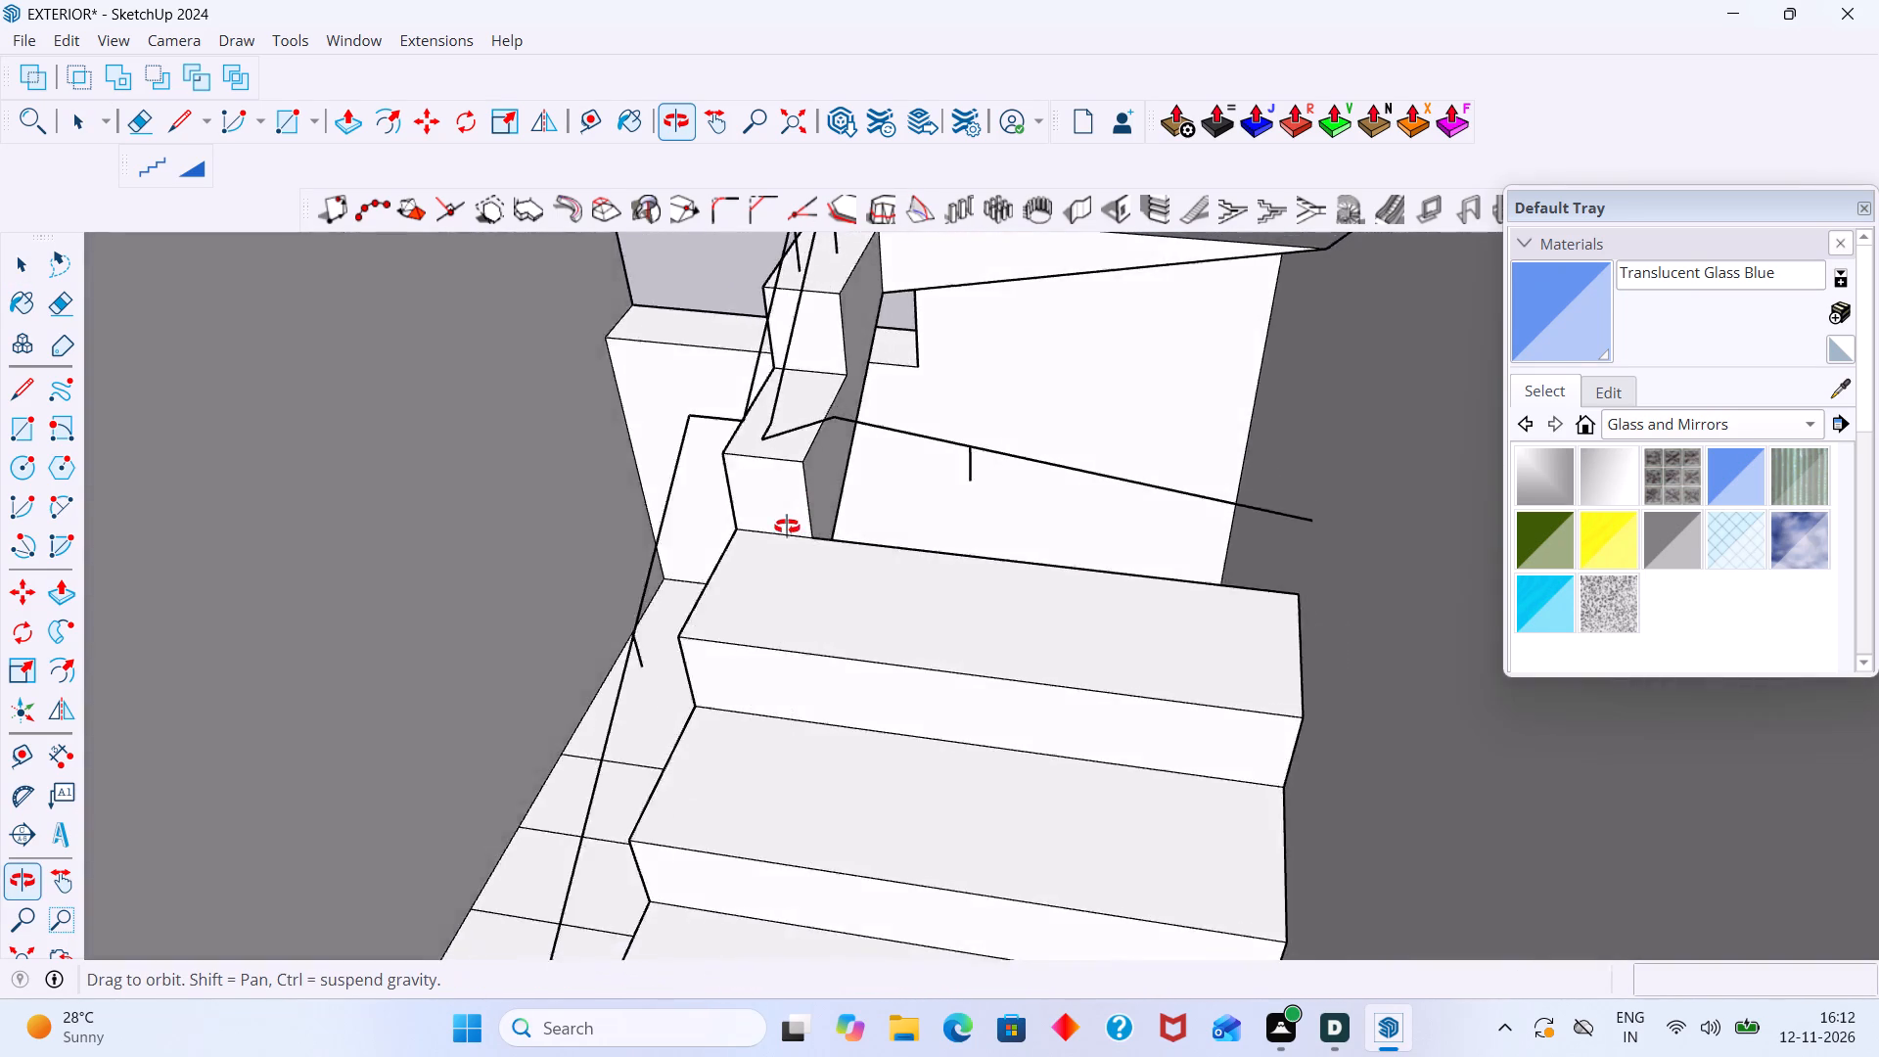
{"action": "middle_click_drag", "start_coordinate": [787, 527], "coordinate": [851, 519]}
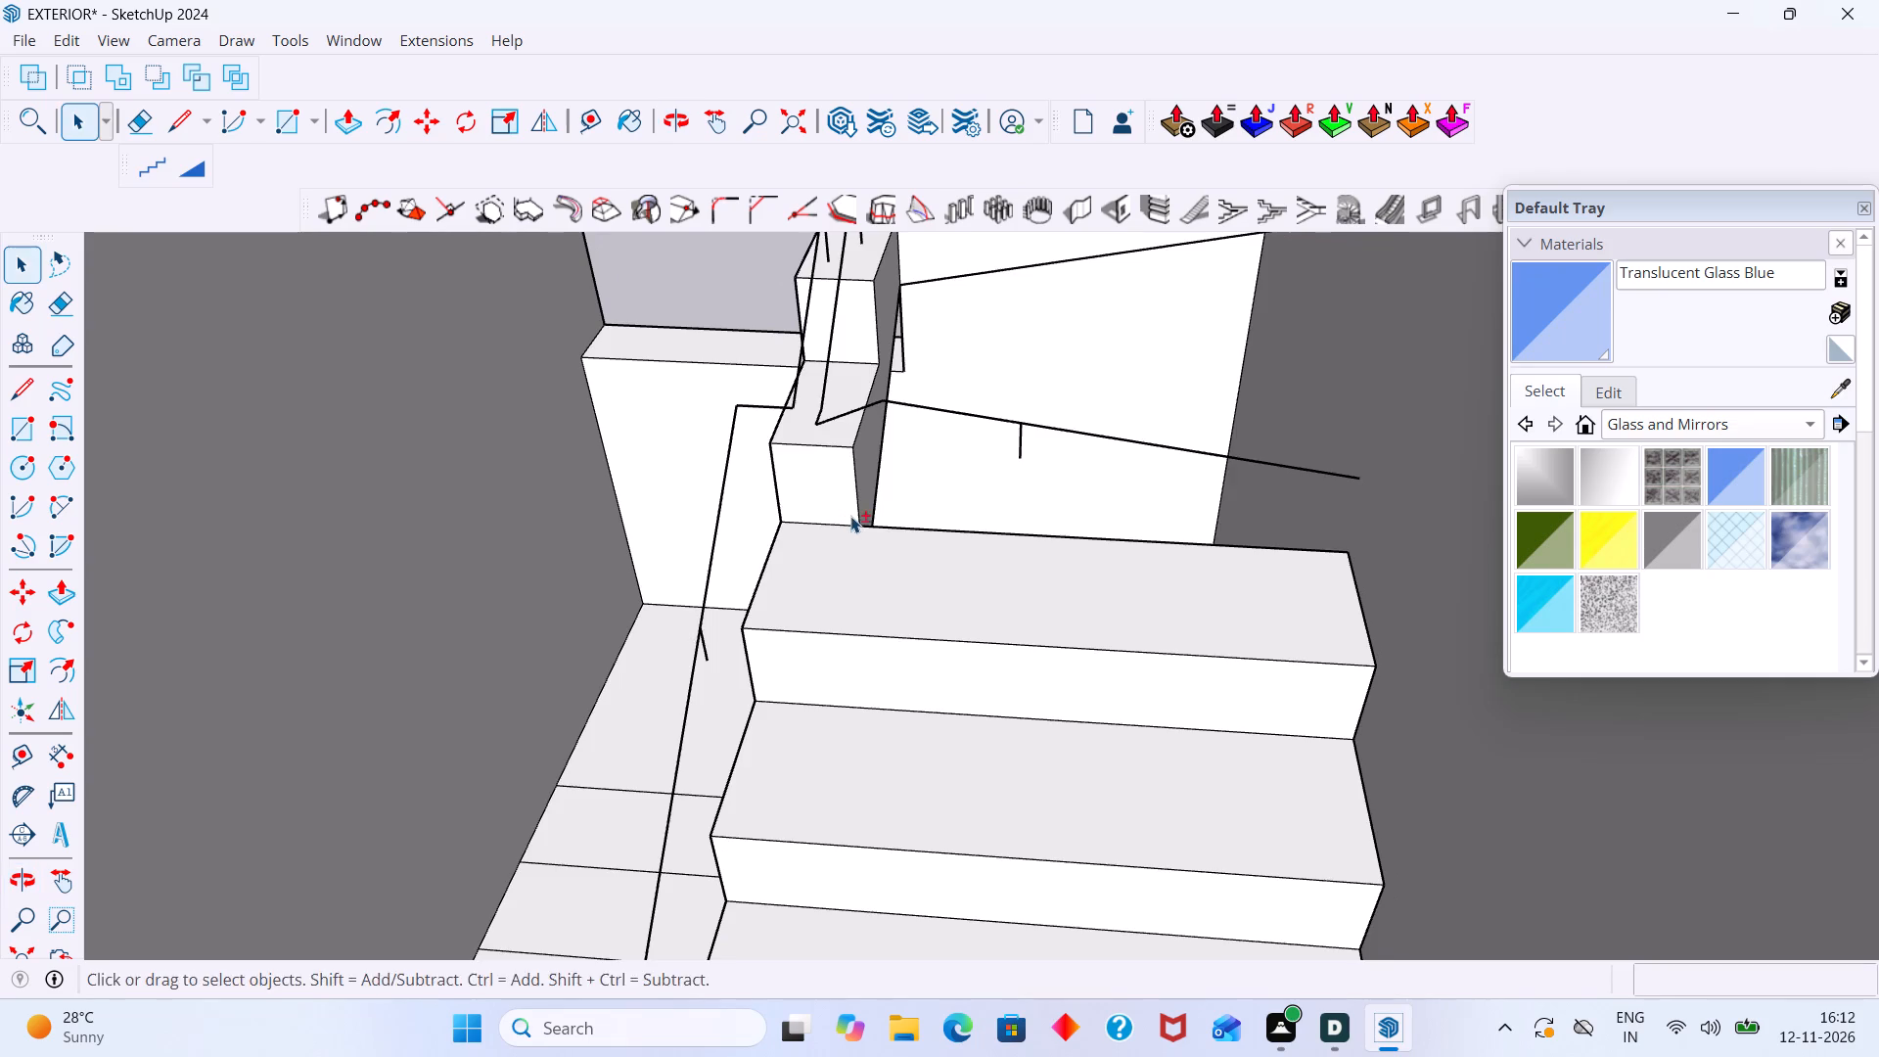
{"action": "middle_click_drag", "start_coordinate": [853, 522], "coordinate": [875, 816], "text": "shift"}
{"action": "middle_click_drag", "start_coordinate": [856, 694], "coordinate": [1049, 719]}
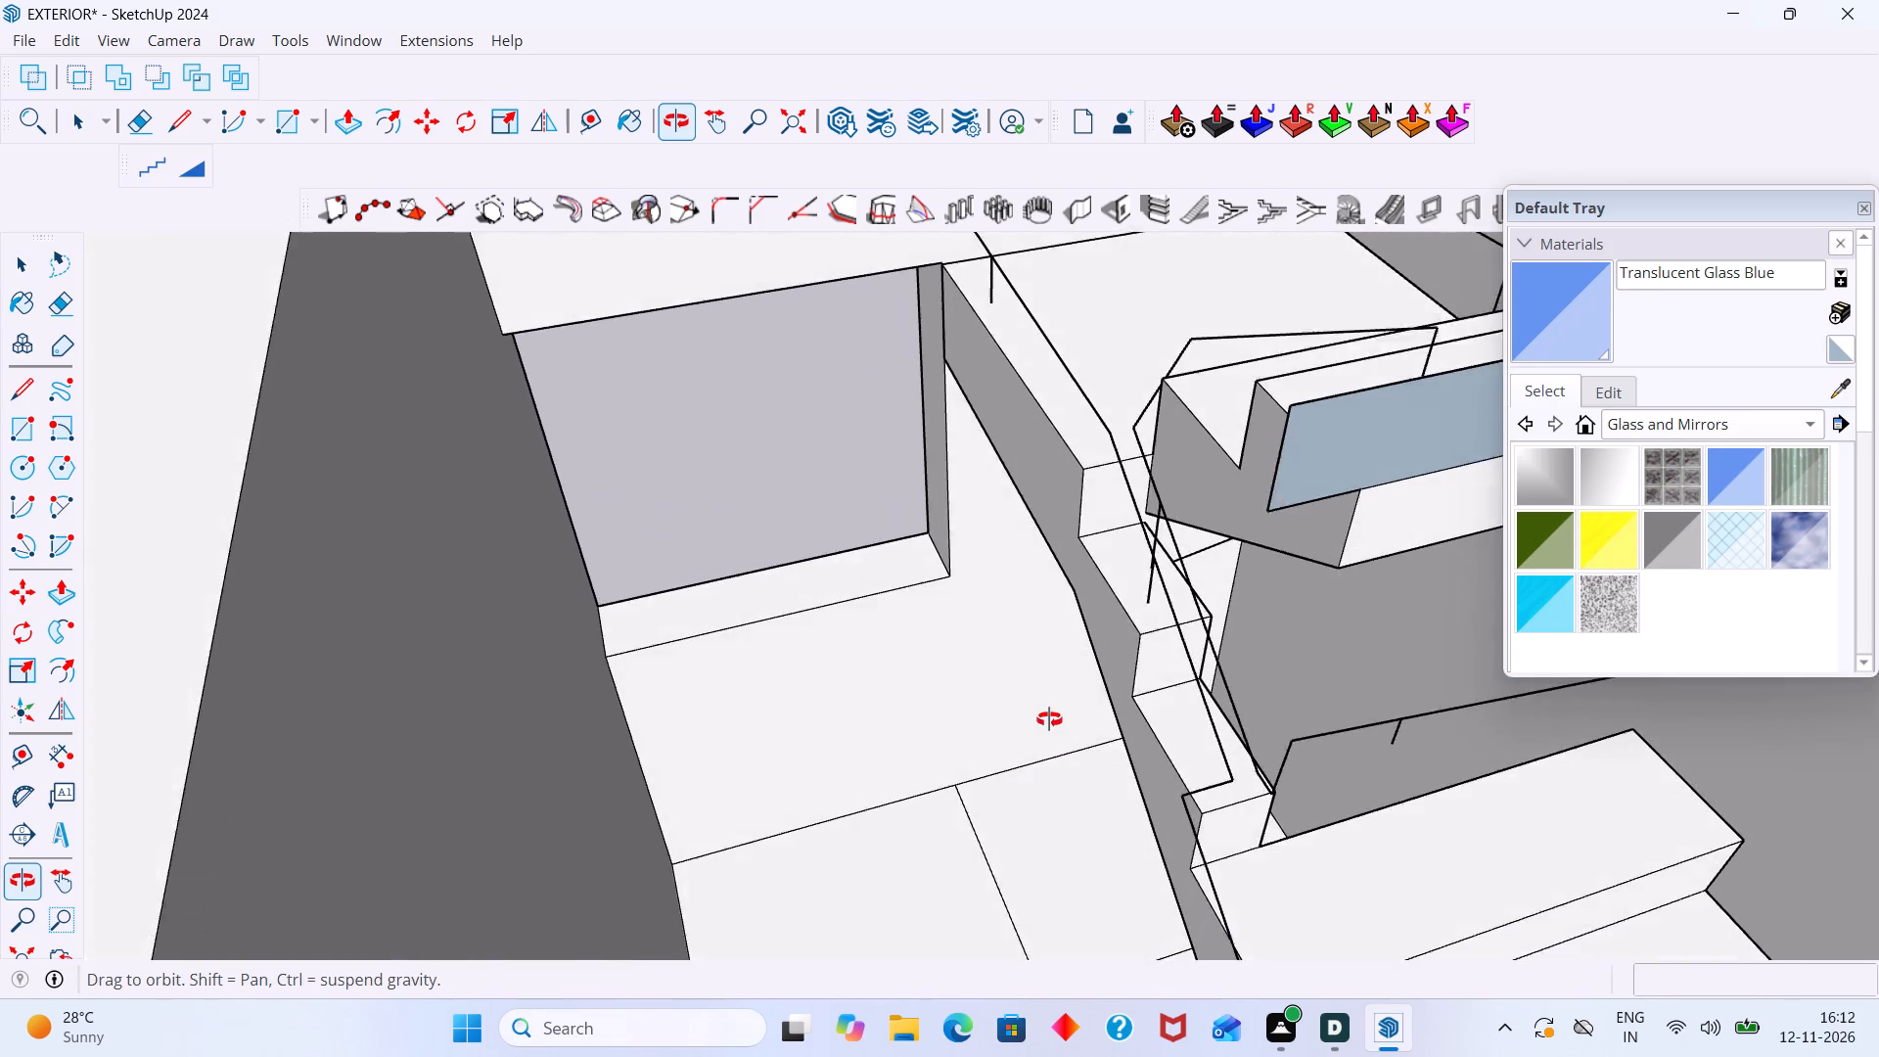
{"action": "middle_click_drag", "start_coordinate": [1049, 719], "coordinate": [1017, 696]}
{"action": "scroll", "coordinate": [1024, 631], "scroll_direction": "down", "scroll_amount": 2}
{"action": "middle_click_drag", "start_coordinate": [1051, 635], "coordinate": [879, 700], "text": "shift"}
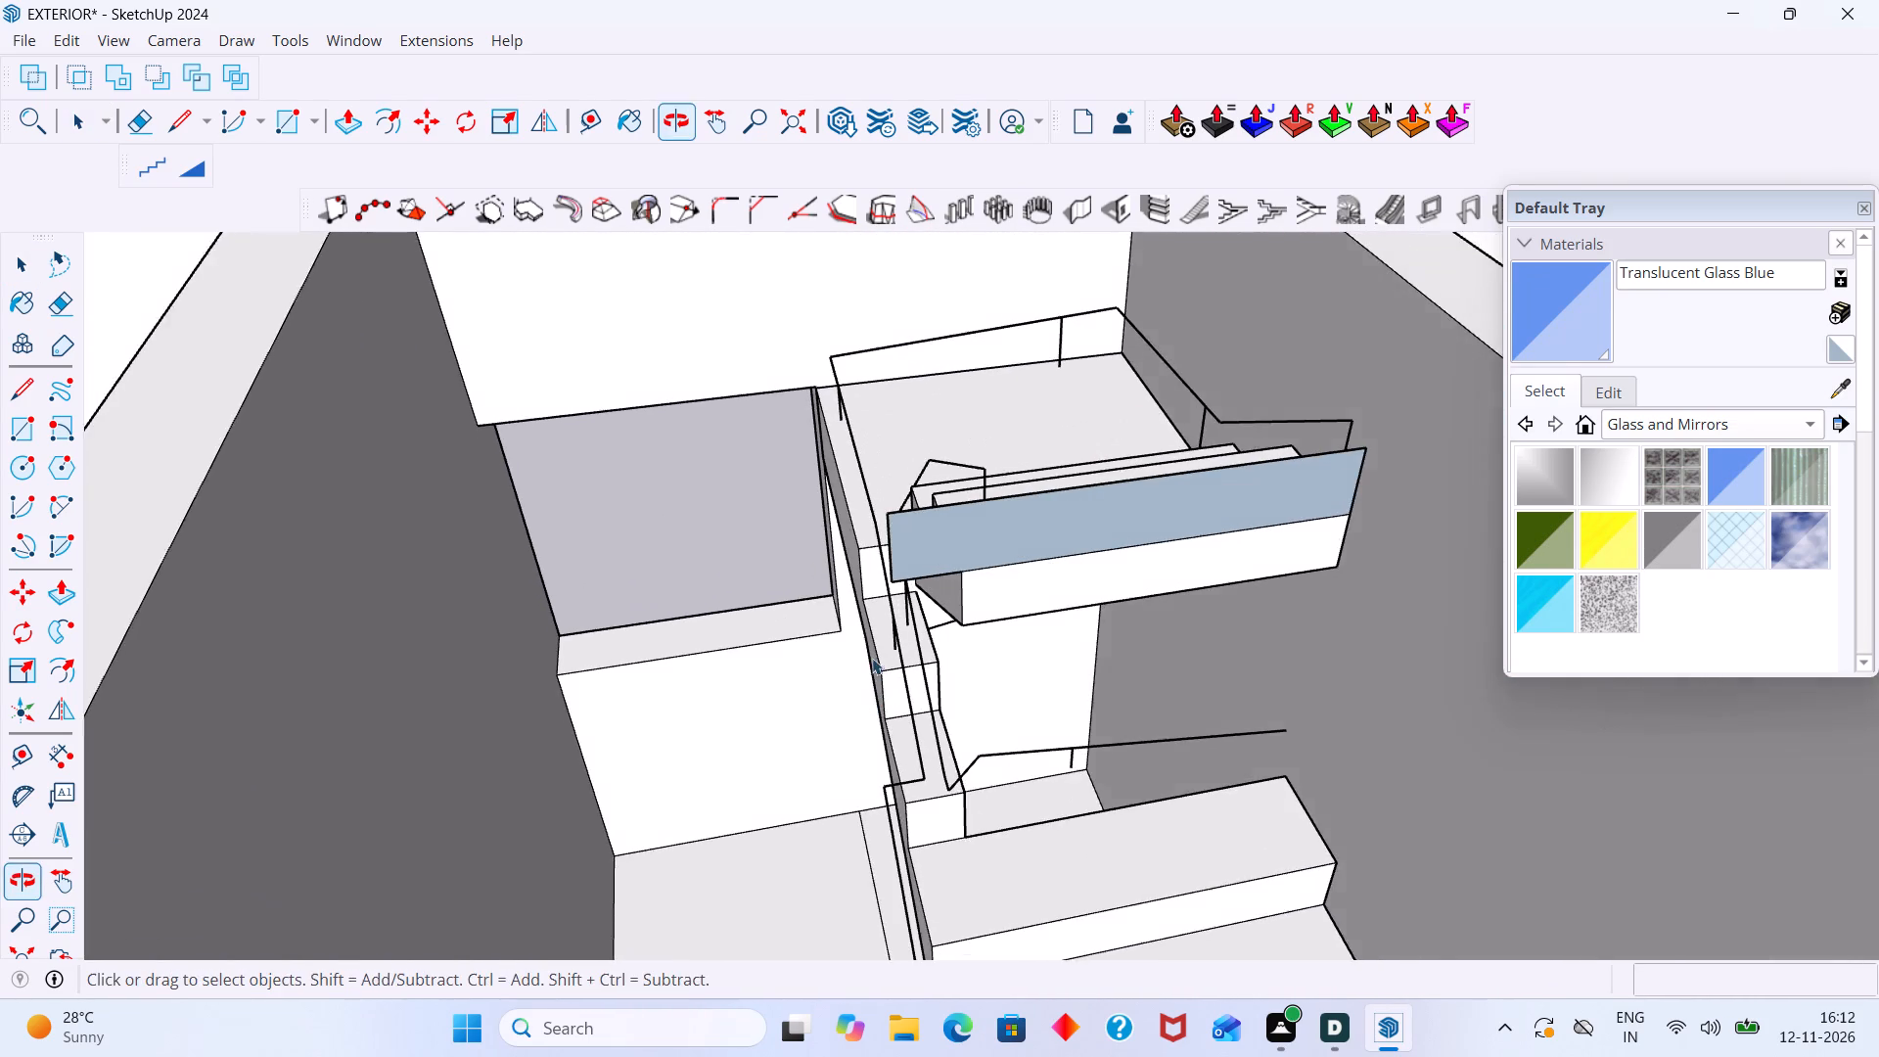
{"action": "scroll", "coordinate": [872, 634], "scroll_direction": "up", "scroll_amount": 2}
{"action": "middle_click_drag", "start_coordinate": [954, 616], "coordinate": [1021, 667]}
{"action": "middle_click_drag", "start_coordinate": [1033, 666], "coordinate": [1202, 659]}
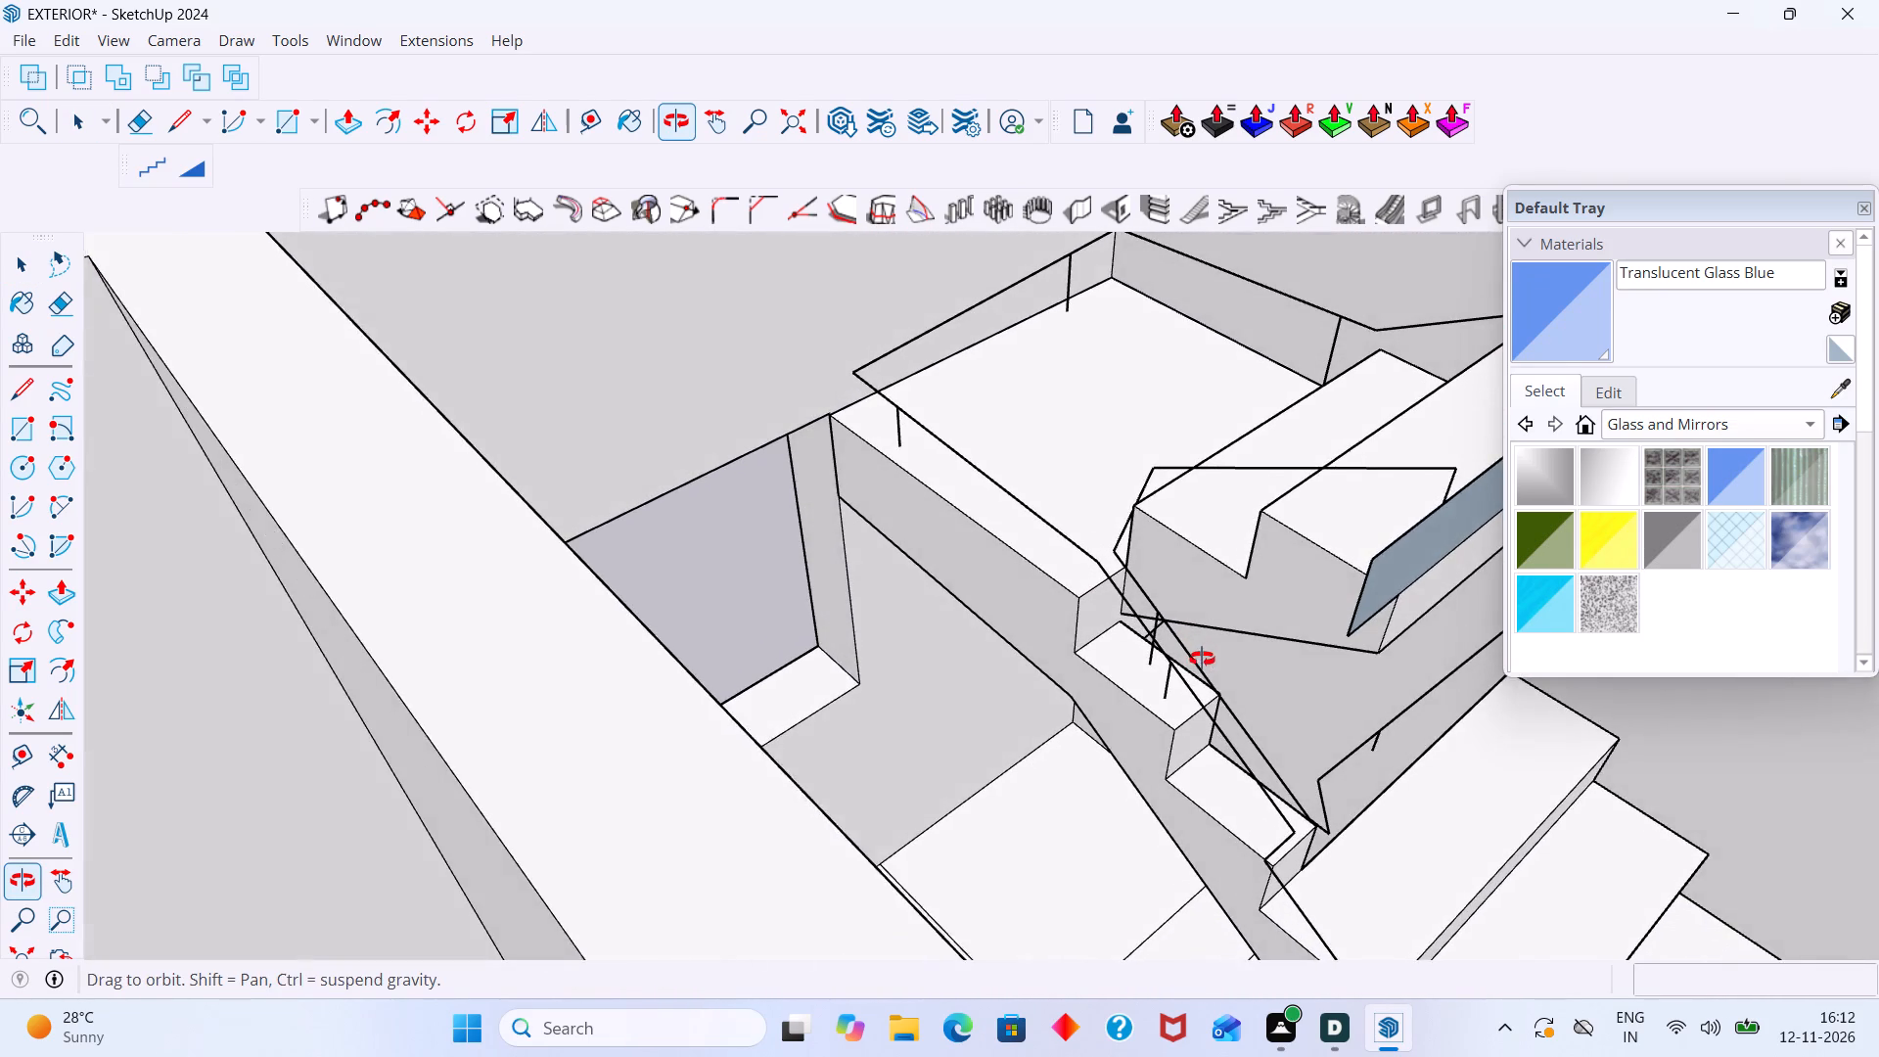
{"action": "middle_click_drag", "start_coordinate": [1202, 659], "coordinate": [1207, 662]}
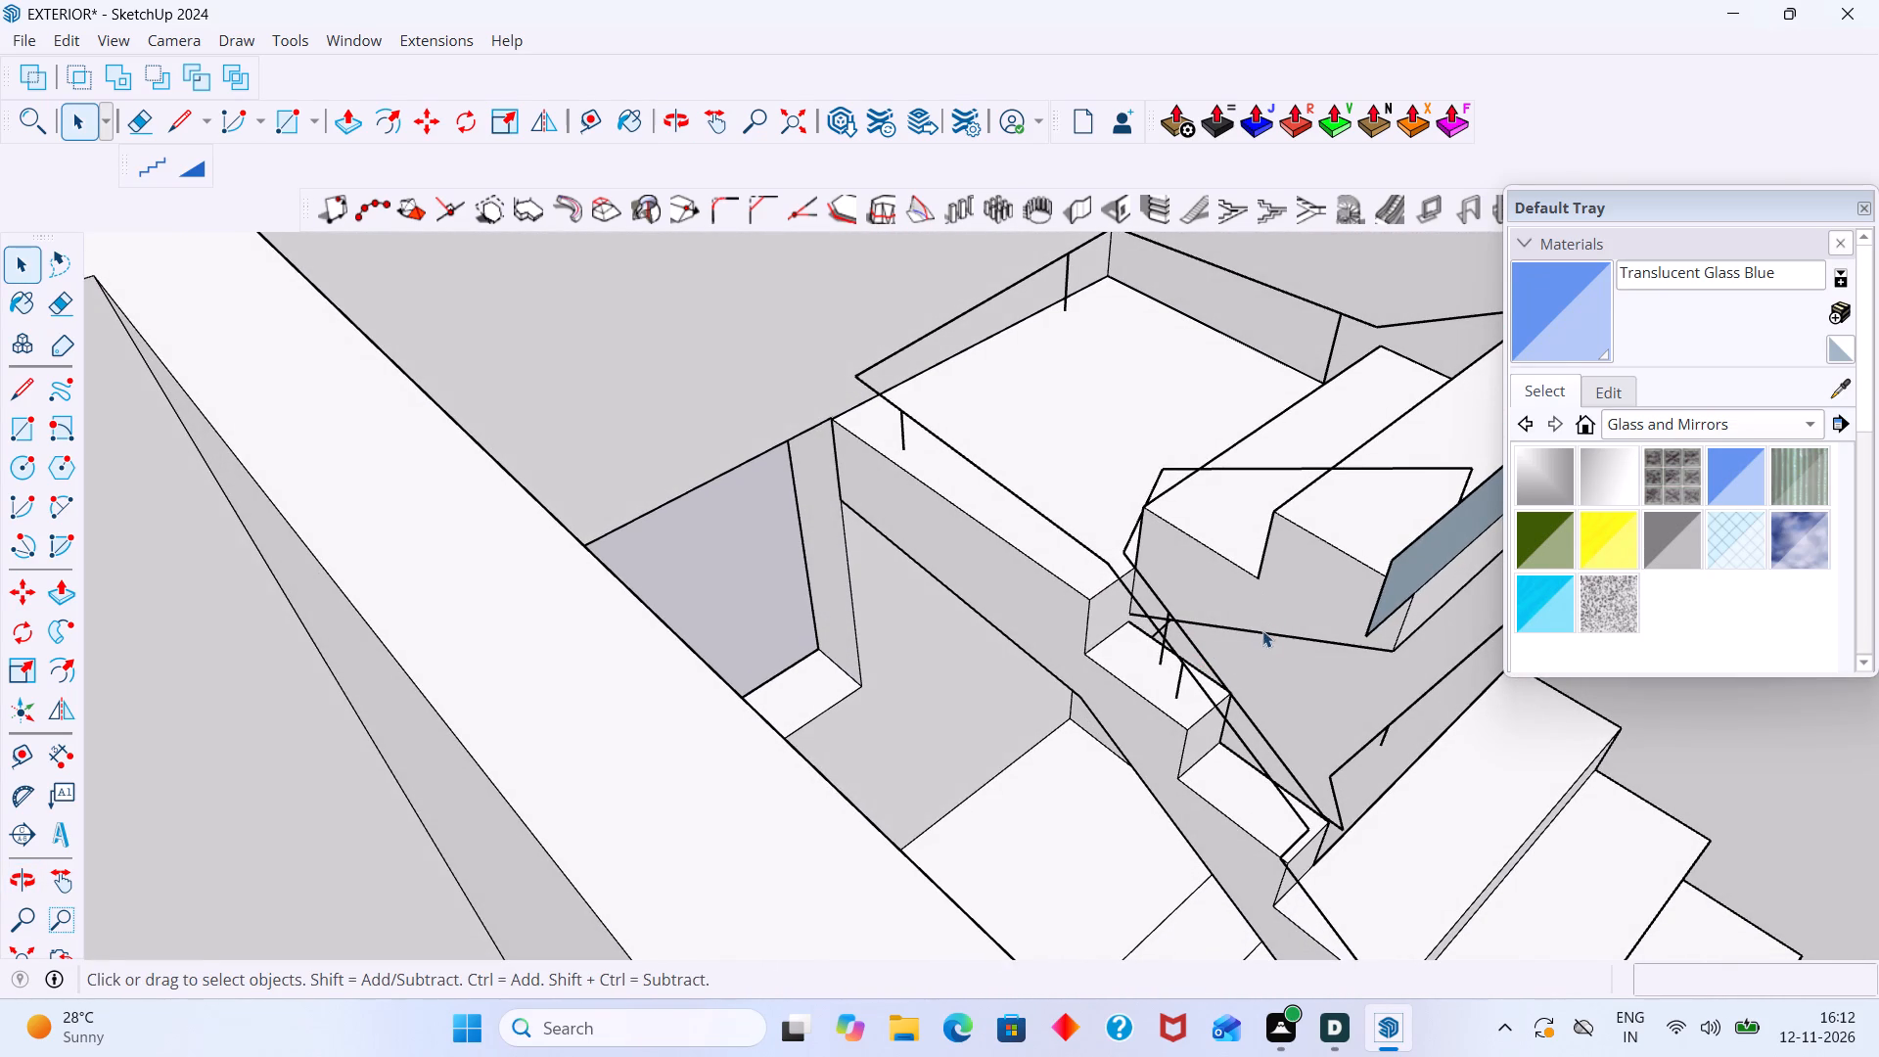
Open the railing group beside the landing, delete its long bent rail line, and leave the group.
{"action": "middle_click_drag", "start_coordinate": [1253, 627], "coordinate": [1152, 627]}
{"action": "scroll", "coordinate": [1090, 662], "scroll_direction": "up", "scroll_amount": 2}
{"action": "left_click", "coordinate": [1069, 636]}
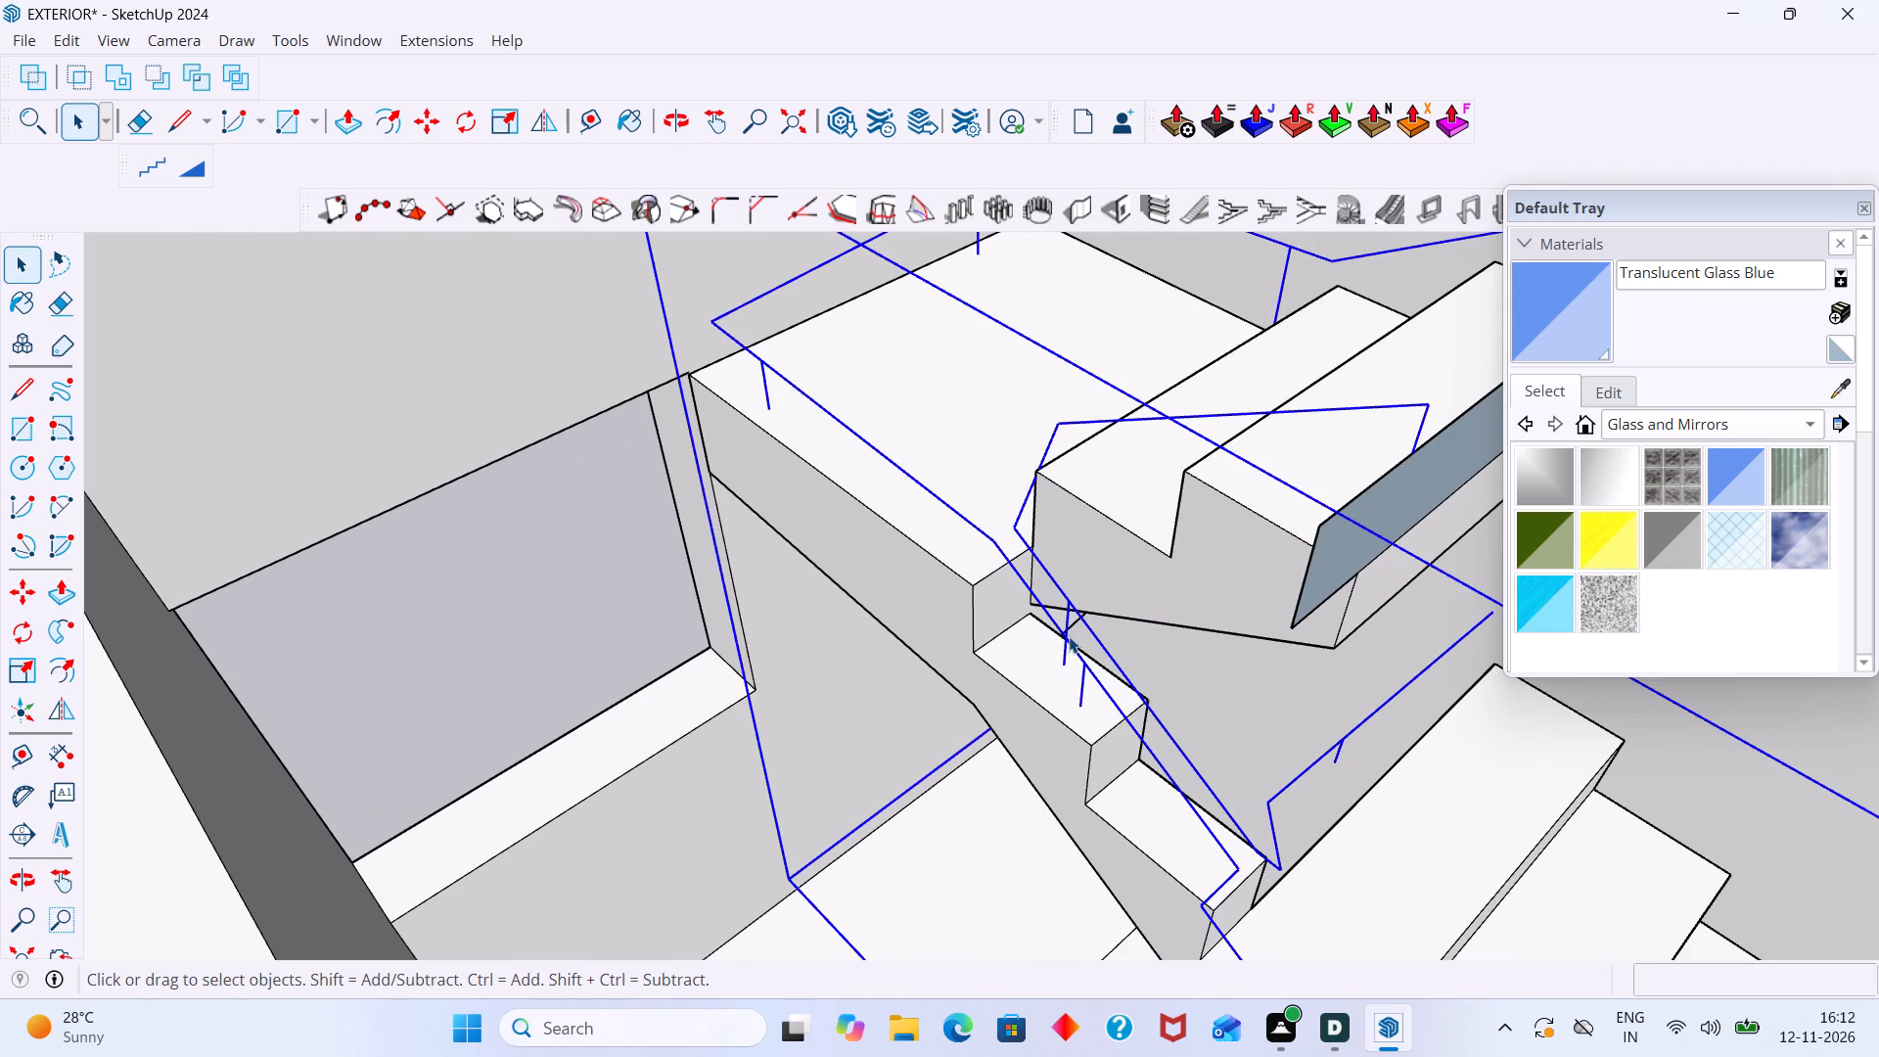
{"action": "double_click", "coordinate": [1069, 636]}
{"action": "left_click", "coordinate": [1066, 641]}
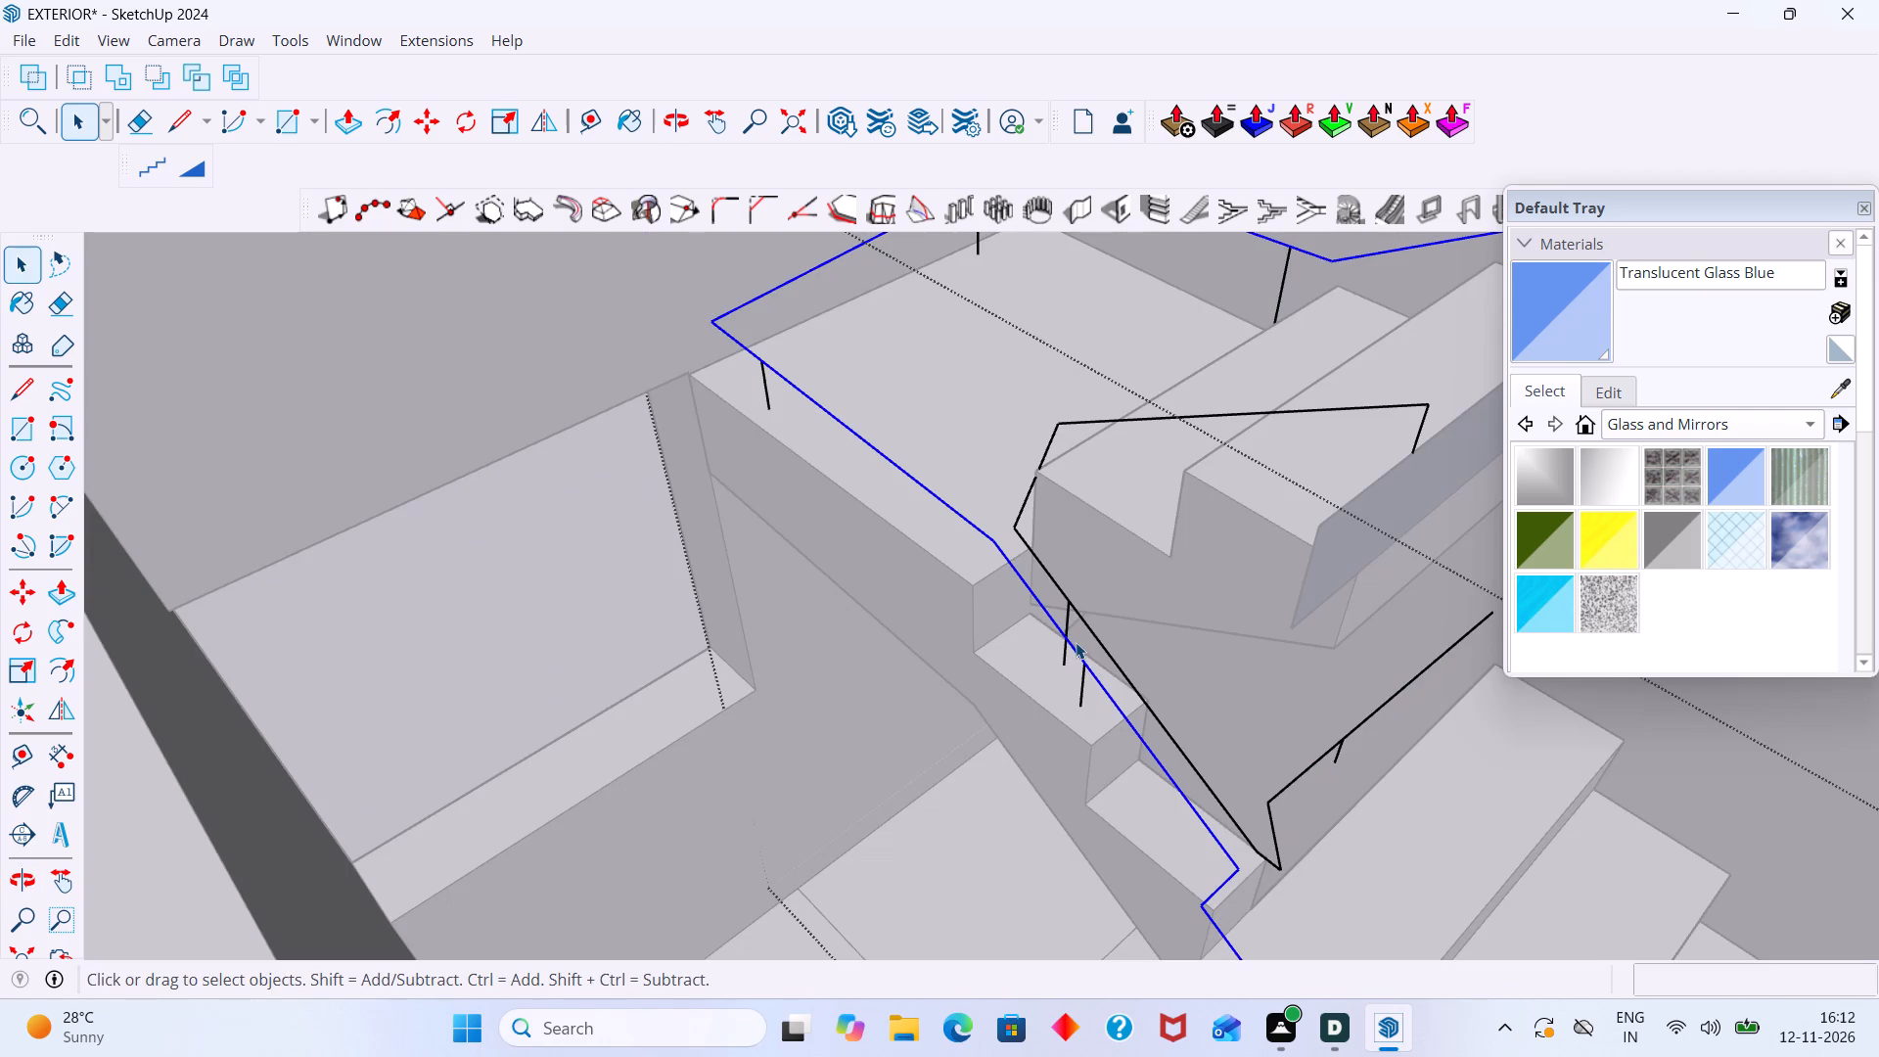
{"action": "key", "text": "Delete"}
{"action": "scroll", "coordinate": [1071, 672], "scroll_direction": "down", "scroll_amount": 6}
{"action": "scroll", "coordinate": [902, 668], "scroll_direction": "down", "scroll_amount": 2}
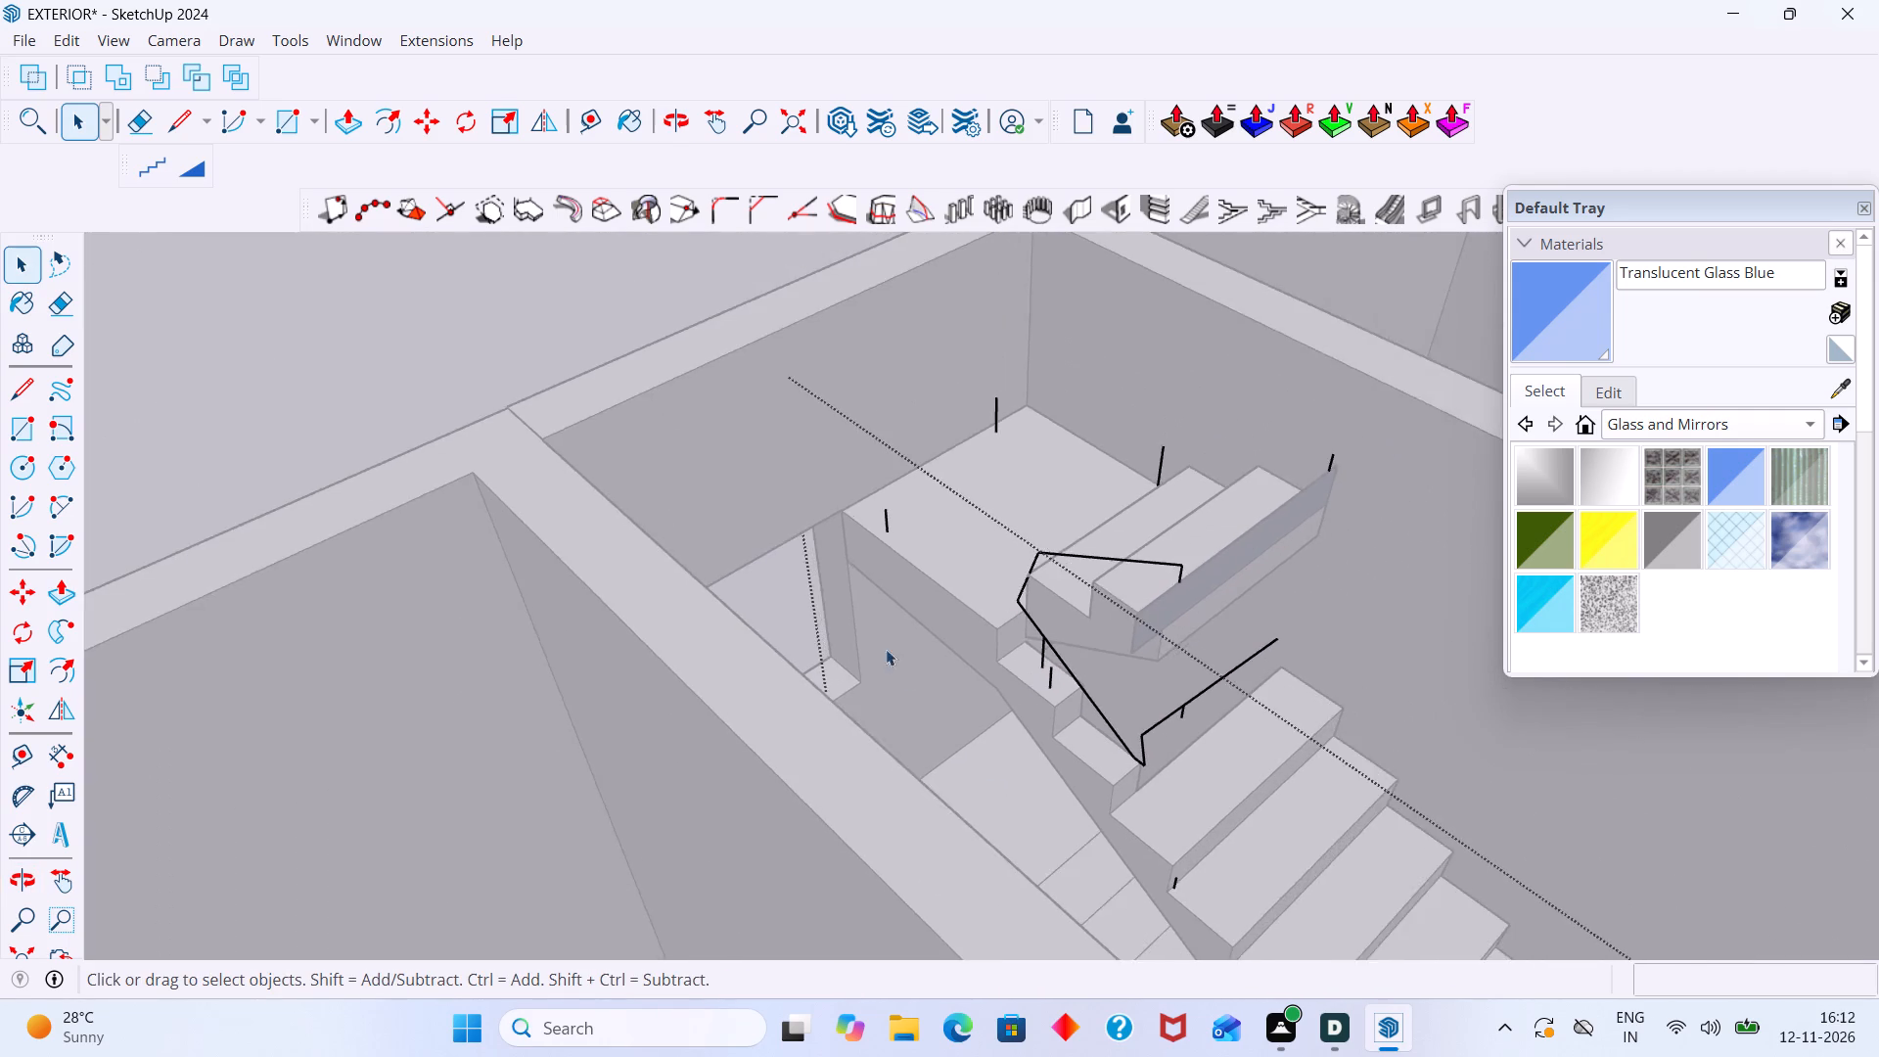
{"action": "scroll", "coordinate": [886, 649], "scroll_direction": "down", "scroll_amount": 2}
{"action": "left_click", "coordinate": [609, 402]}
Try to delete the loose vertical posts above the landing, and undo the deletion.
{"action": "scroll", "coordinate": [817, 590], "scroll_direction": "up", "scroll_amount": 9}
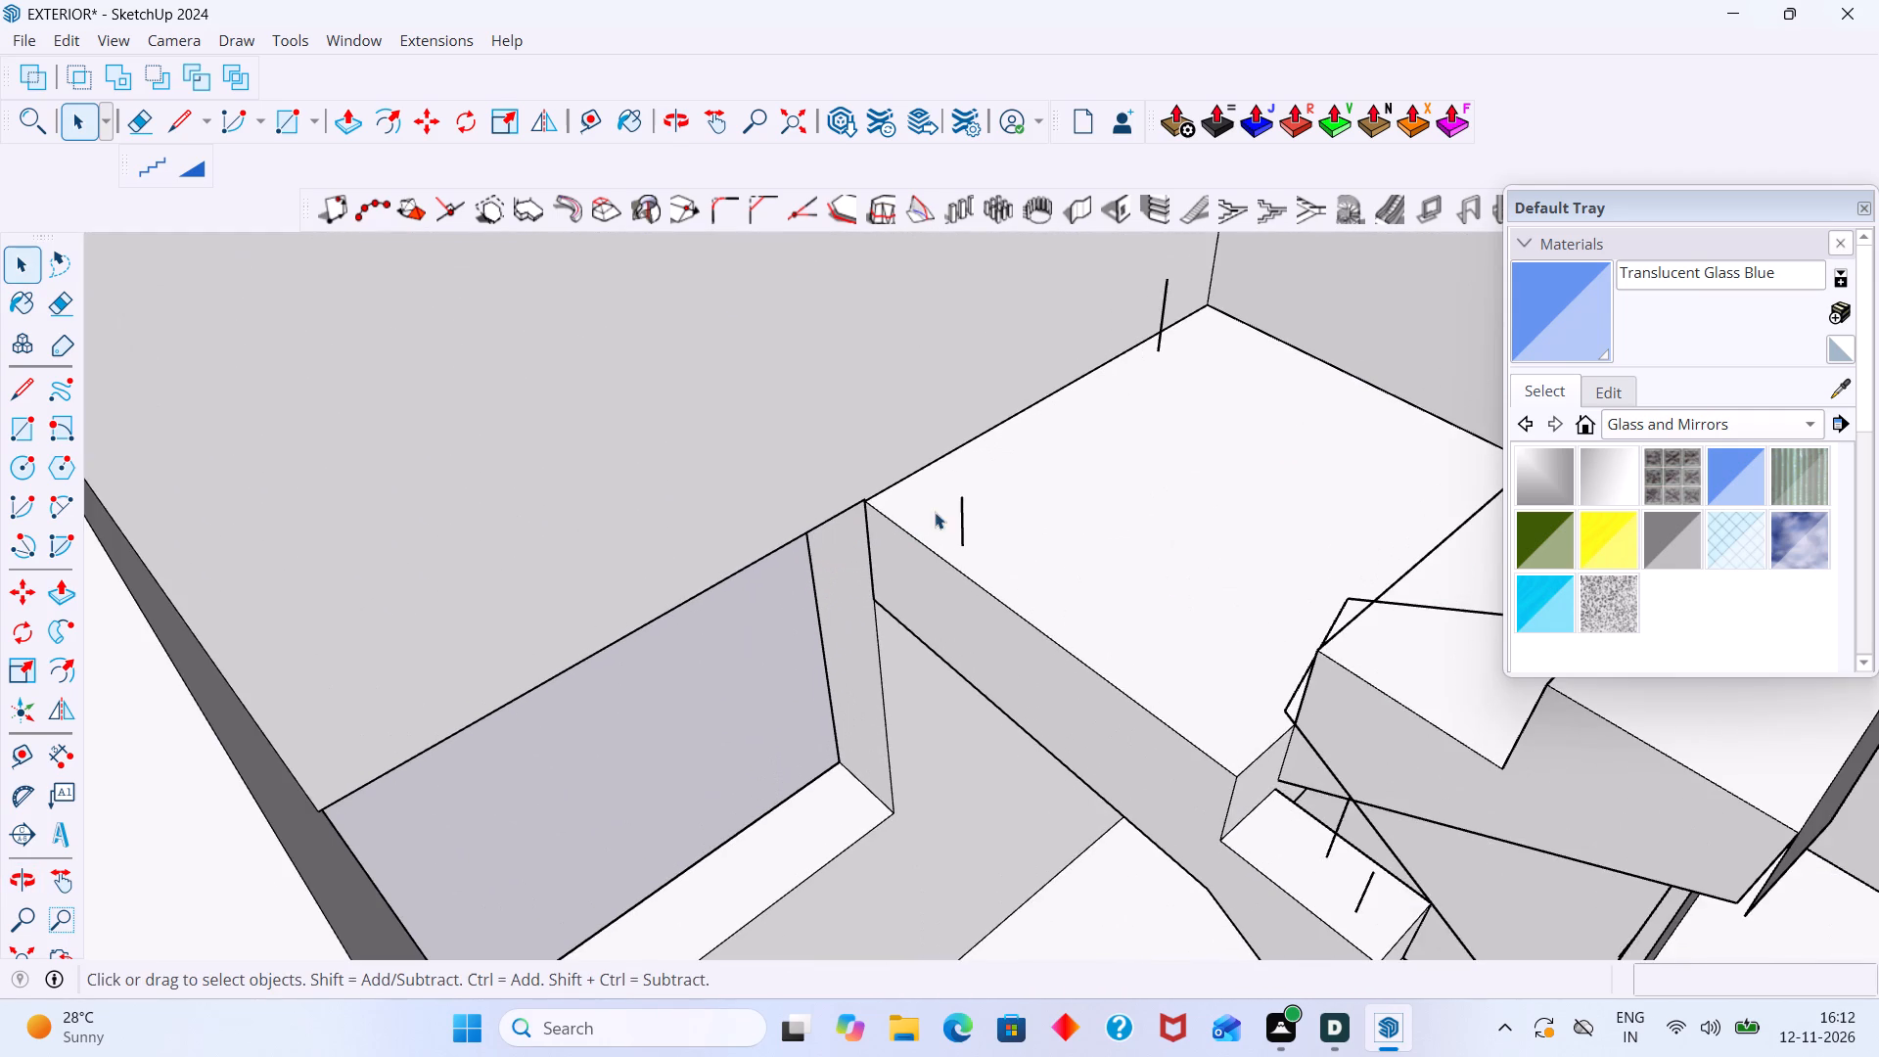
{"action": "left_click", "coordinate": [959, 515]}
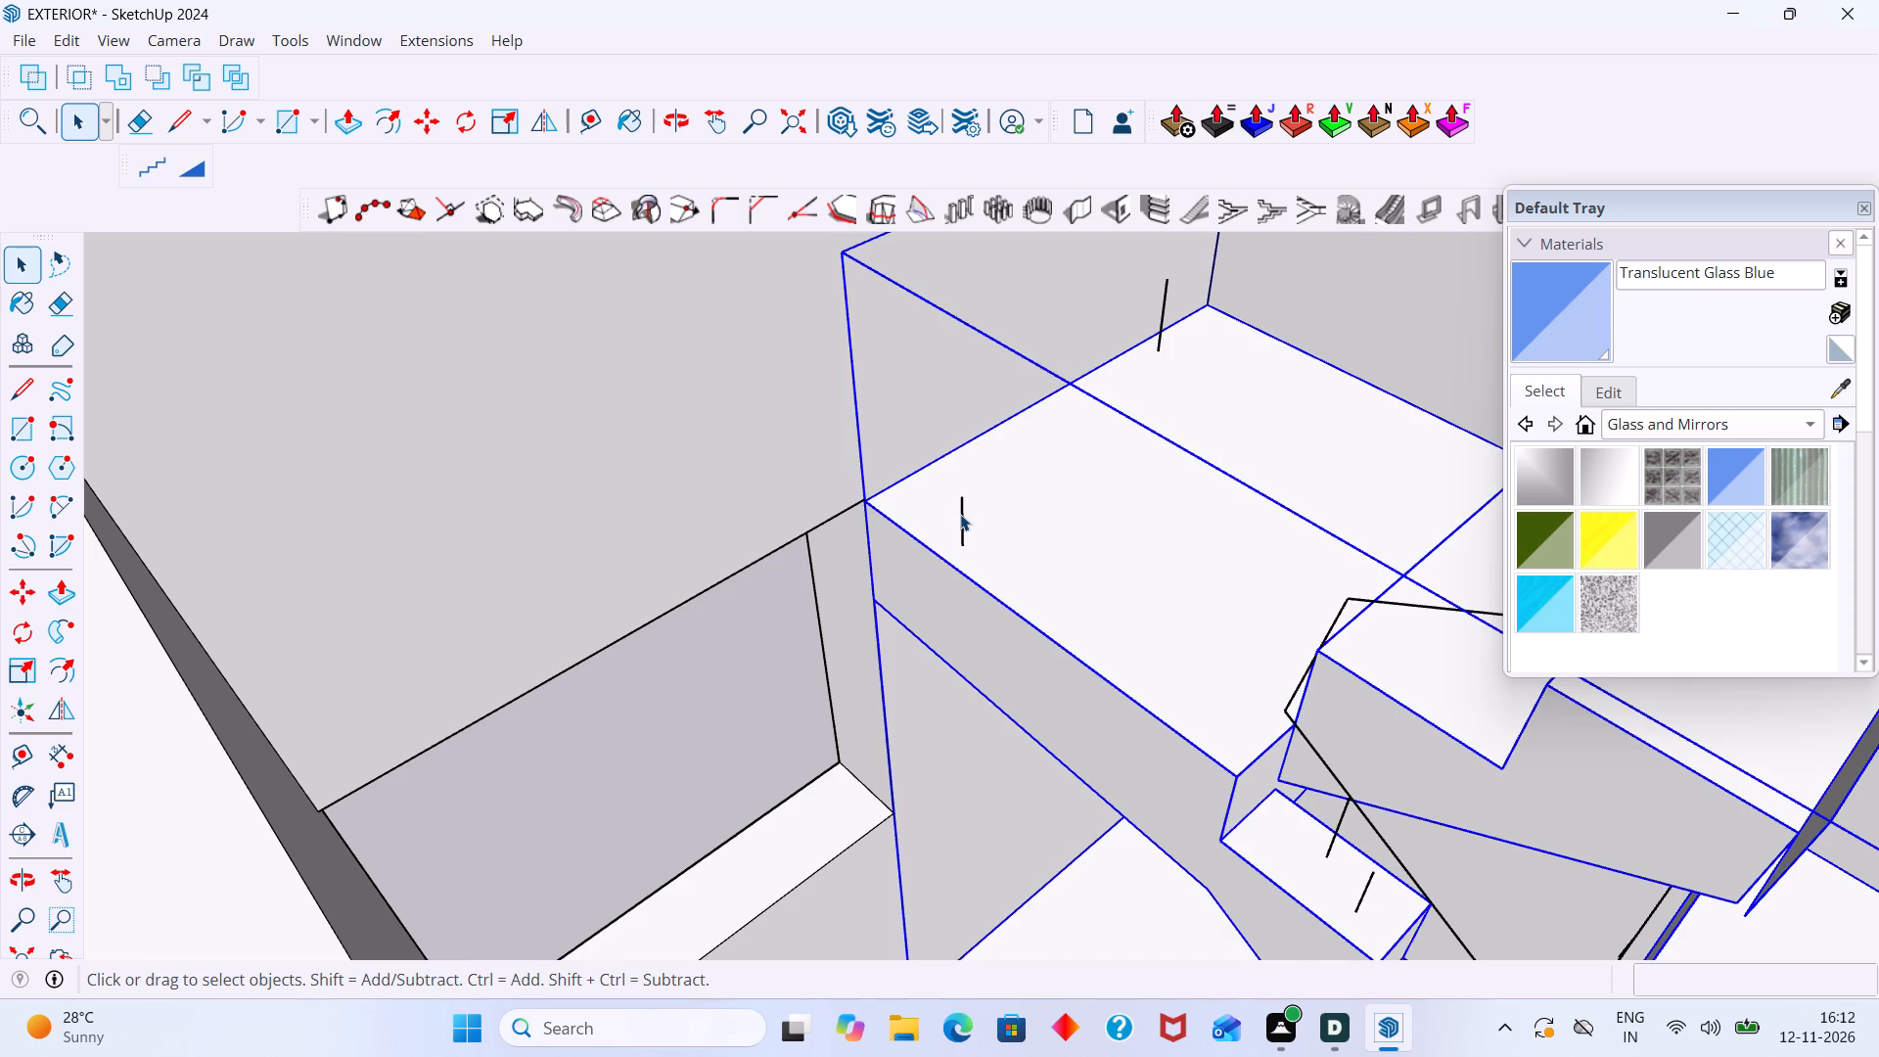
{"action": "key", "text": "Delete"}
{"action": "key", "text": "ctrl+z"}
Delete the rest of the railing group, with its posts and remaining rail line, and clear the selection.
{"action": "left_click", "coordinate": [955, 514]}
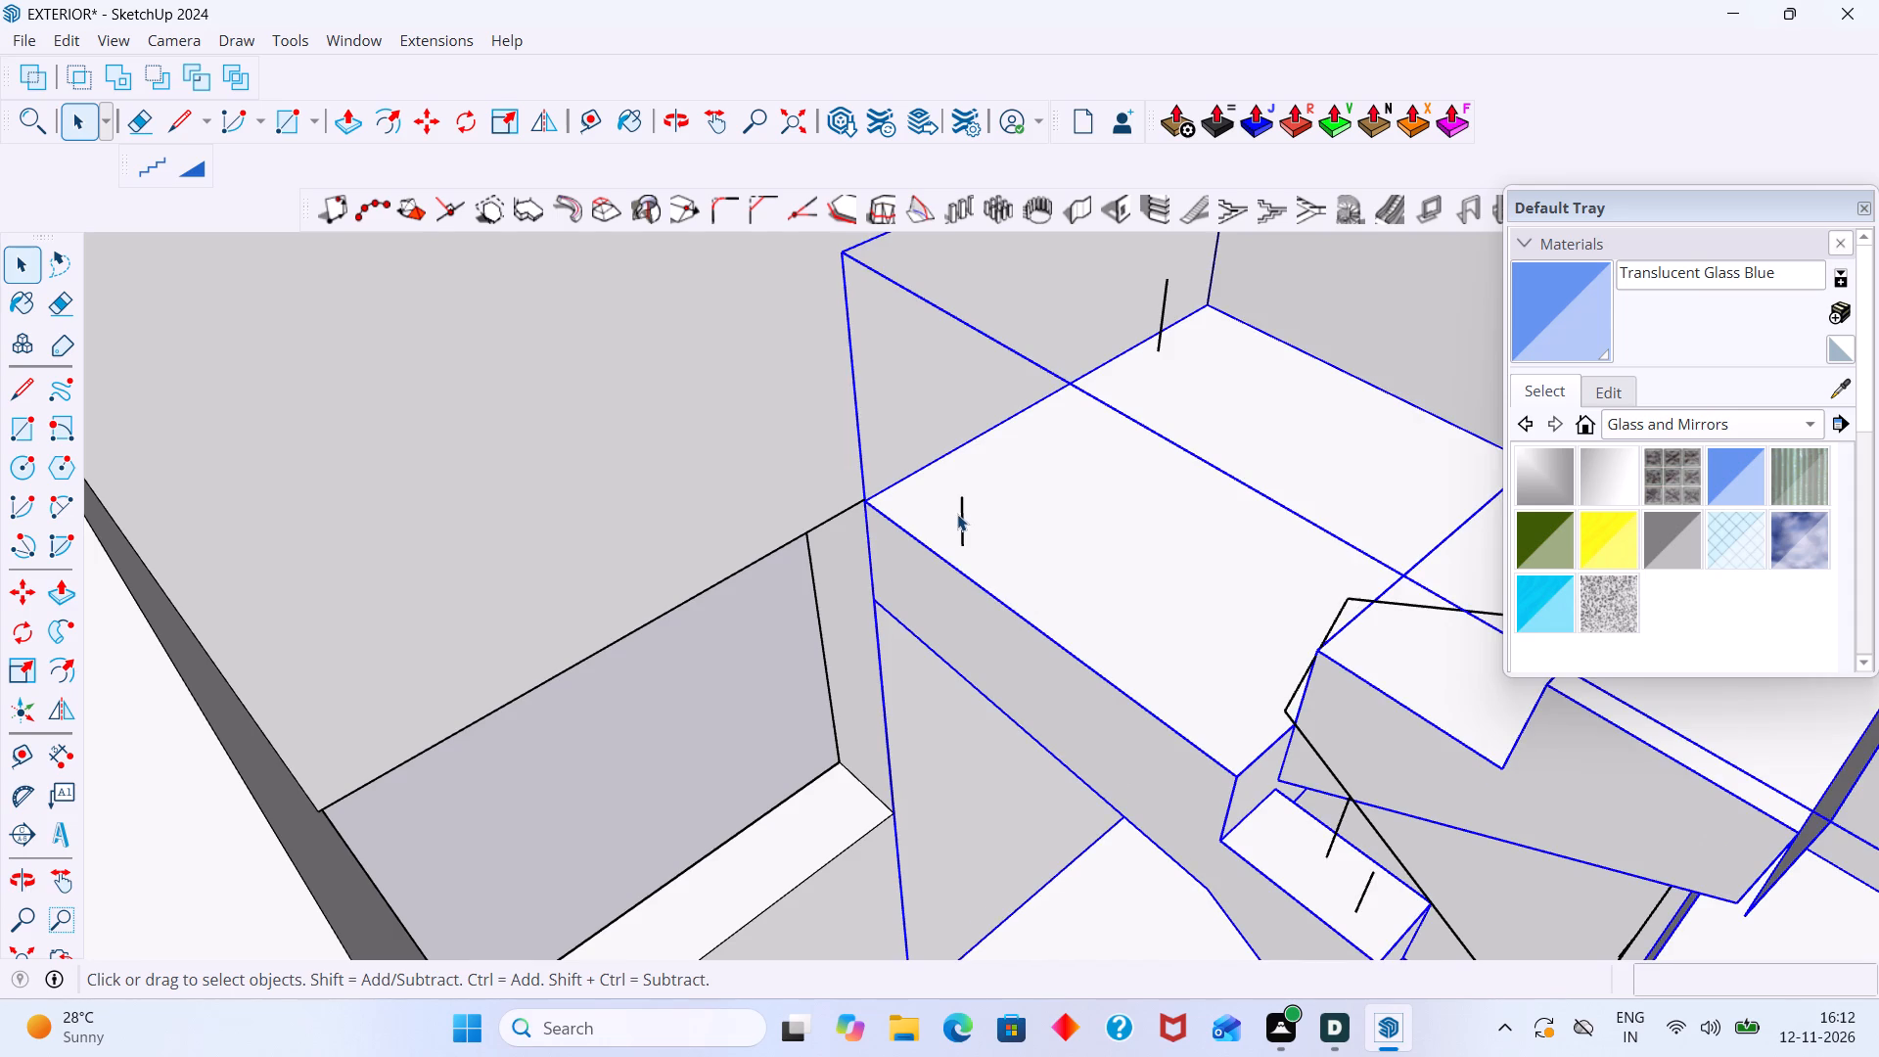
{"action": "left_click", "coordinate": [958, 514]}
{"action": "key", "text": "Delete"}
{"action": "scroll", "coordinate": [943, 531], "scroll_direction": "down", "scroll_amount": 2}
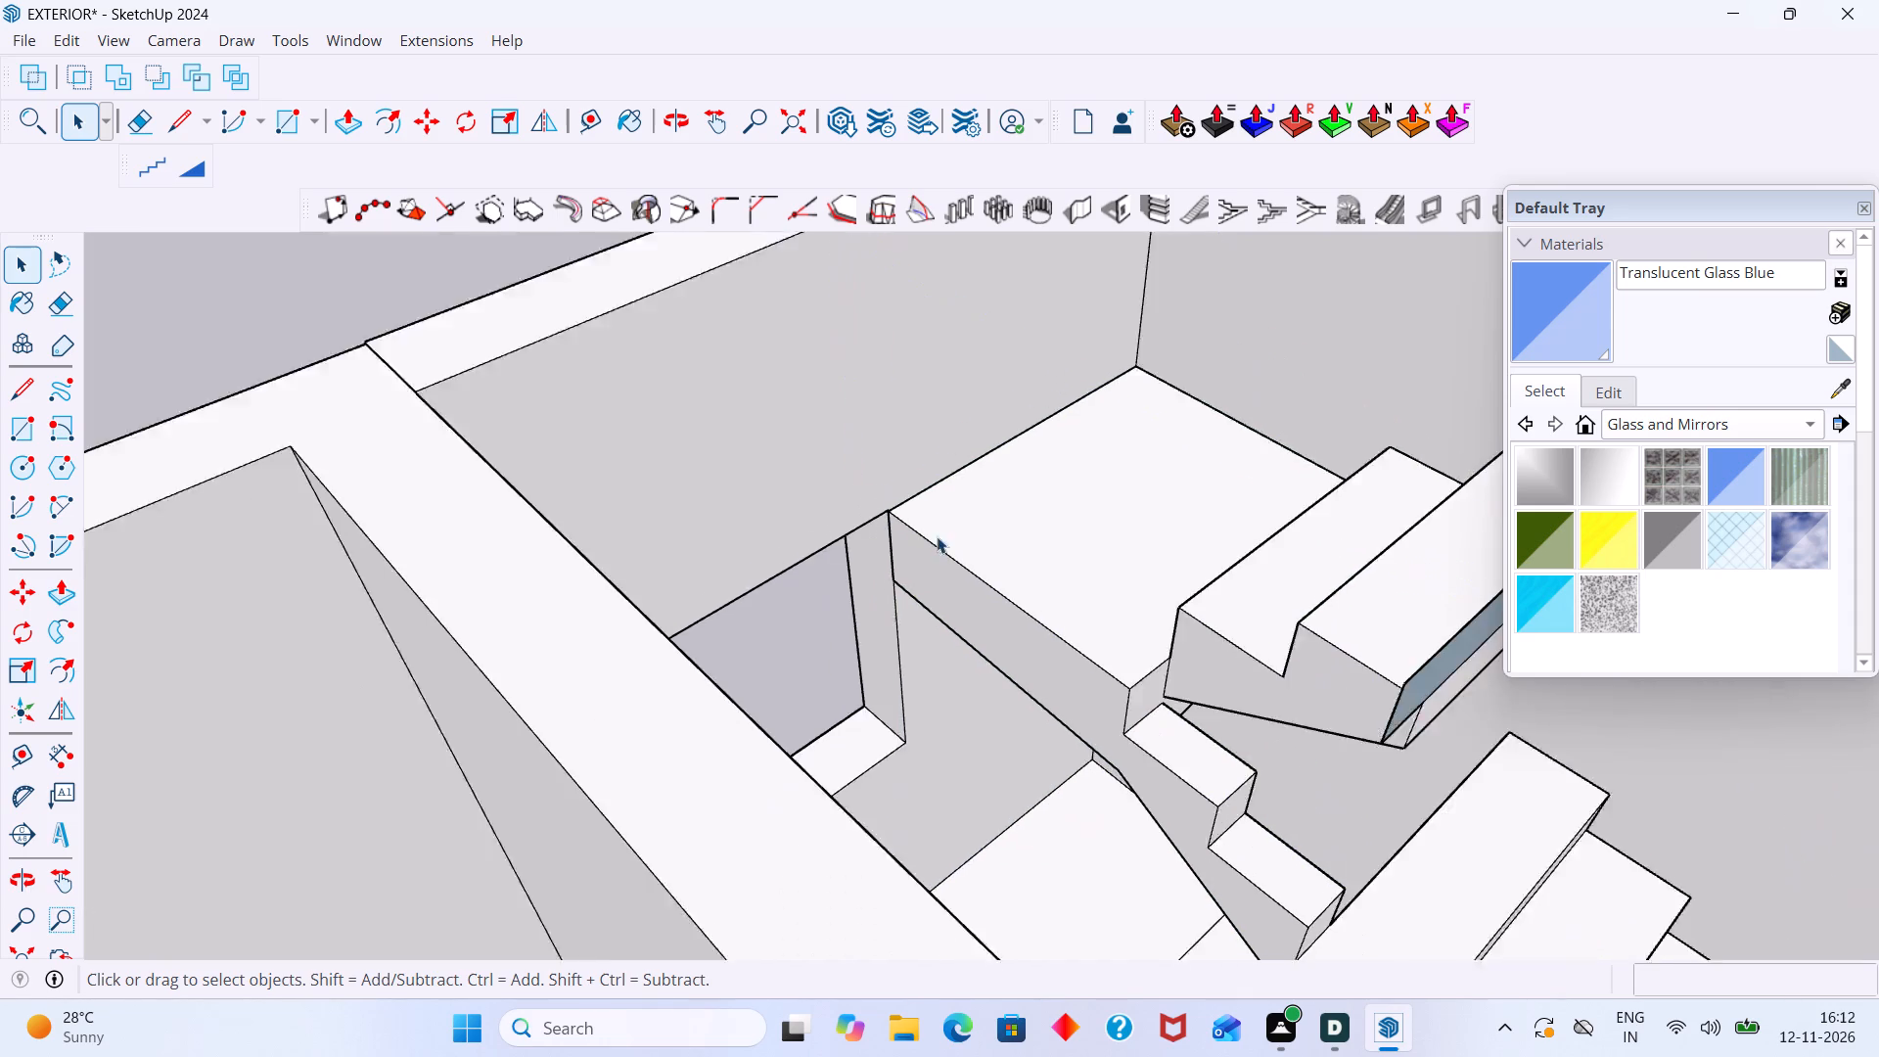
{"action": "scroll", "coordinate": [937, 536], "scroll_direction": "down", "scroll_amount": 7}
{"action": "left_click", "coordinate": [658, 358]}
Open the stair group and delete the side edge of the first floating tread beside the landing.
{"action": "scroll", "coordinate": [1155, 644], "scroll_direction": "up", "scroll_amount": 5}
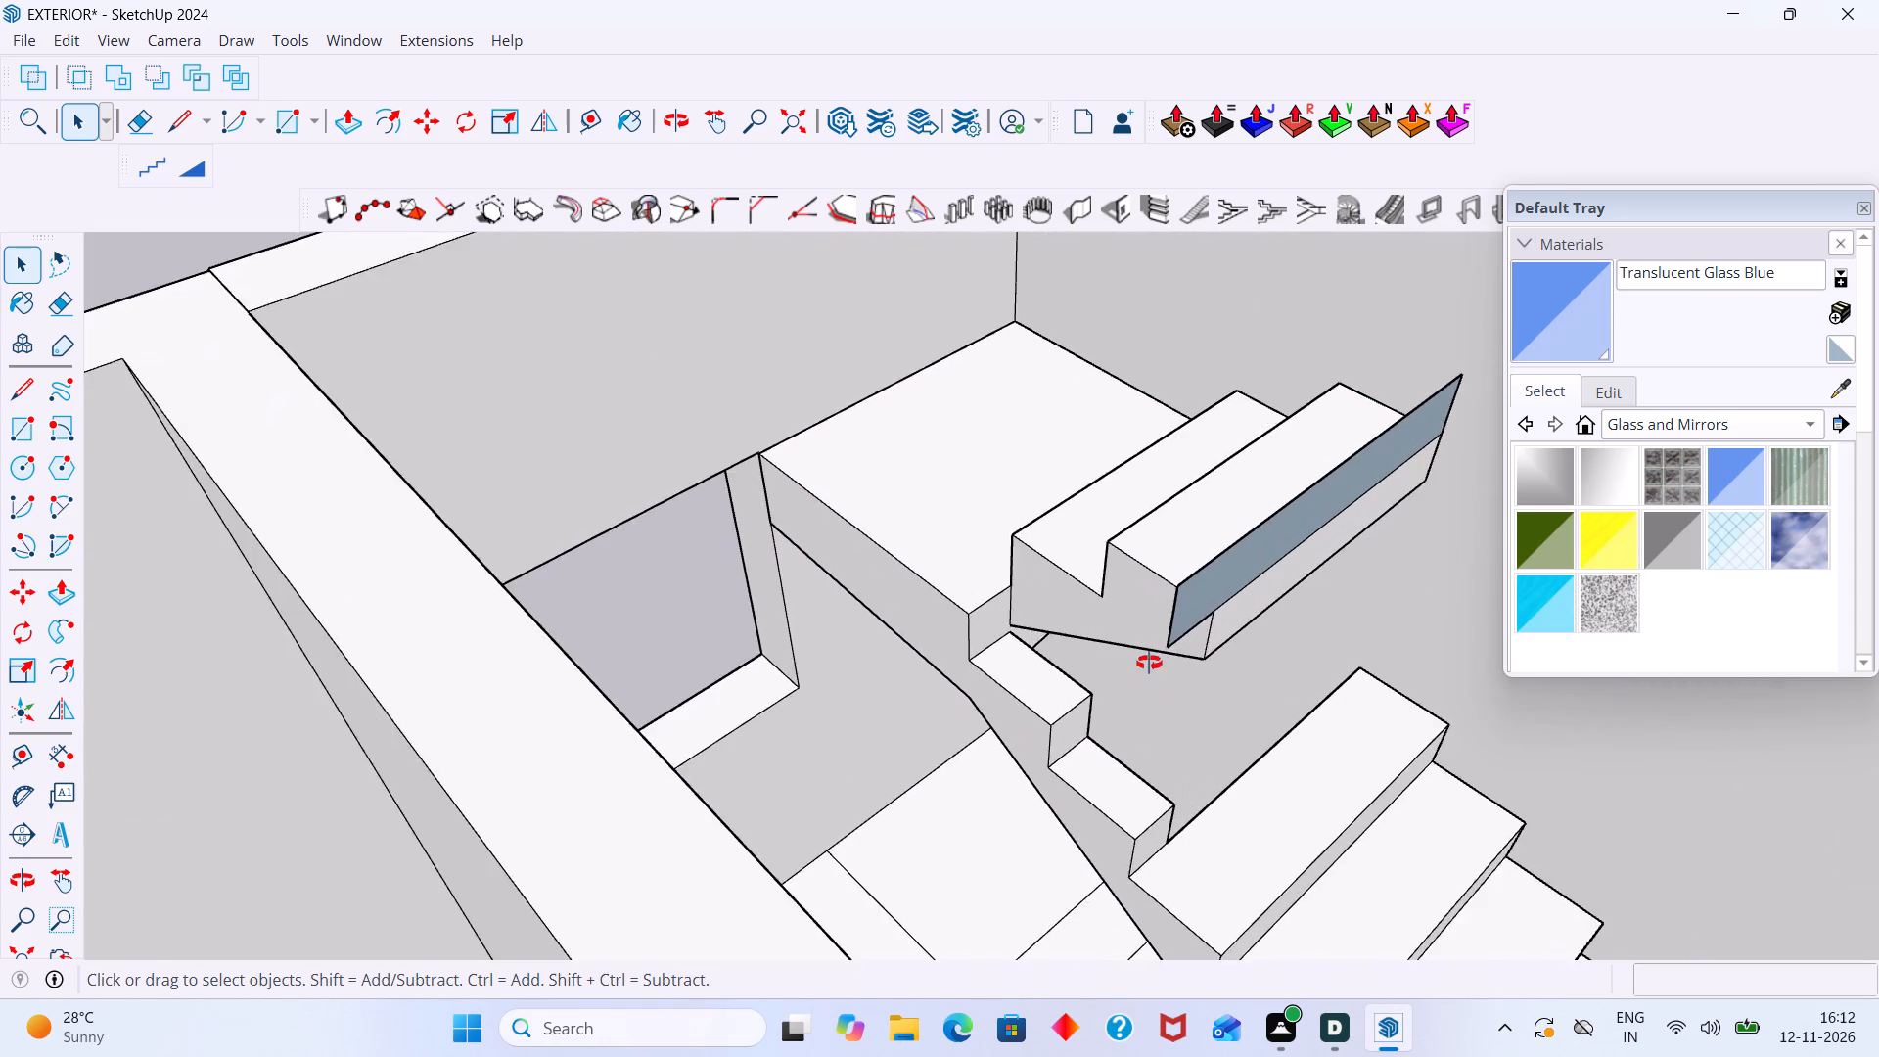
{"action": "middle_click_drag", "start_coordinate": [1150, 663], "coordinate": [1080, 609]}
{"action": "scroll", "coordinate": [1073, 594], "scroll_direction": "down", "scroll_amount": 2}
{"action": "middle_click_drag", "start_coordinate": [1072, 583], "coordinate": [1106, 739], "text": "shift"}
{"action": "scroll", "coordinate": [1050, 658], "scroll_direction": "up", "scroll_amount": 3}
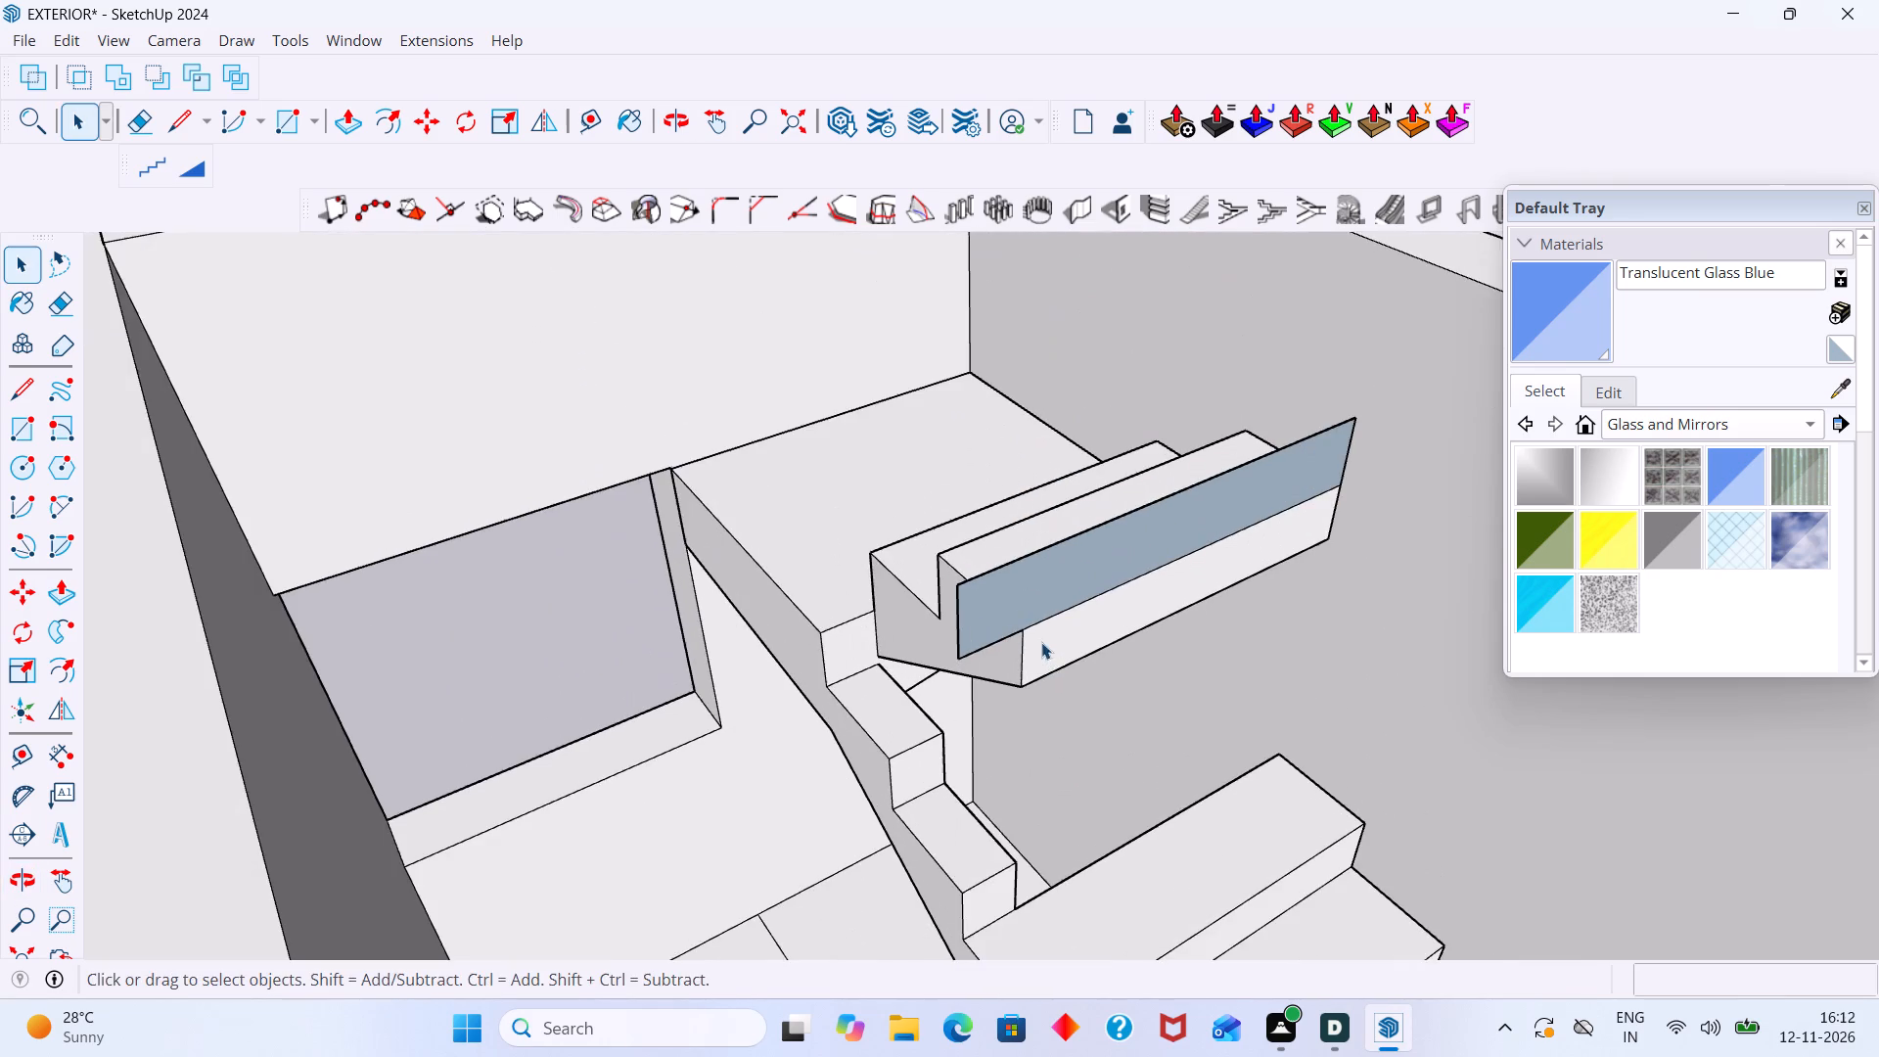
{"action": "middle_click_drag", "start_coordinate": [1031, 644], "coordinate": [1260, 672]}
{"action": "scroll", "coordinate": [885, 642], "scroll_direction": "up", "scroll_amount": 5}
{"action": "middle_click_drag", "start_coordinate": [974, 616], "coordinate": [1151, 665]}
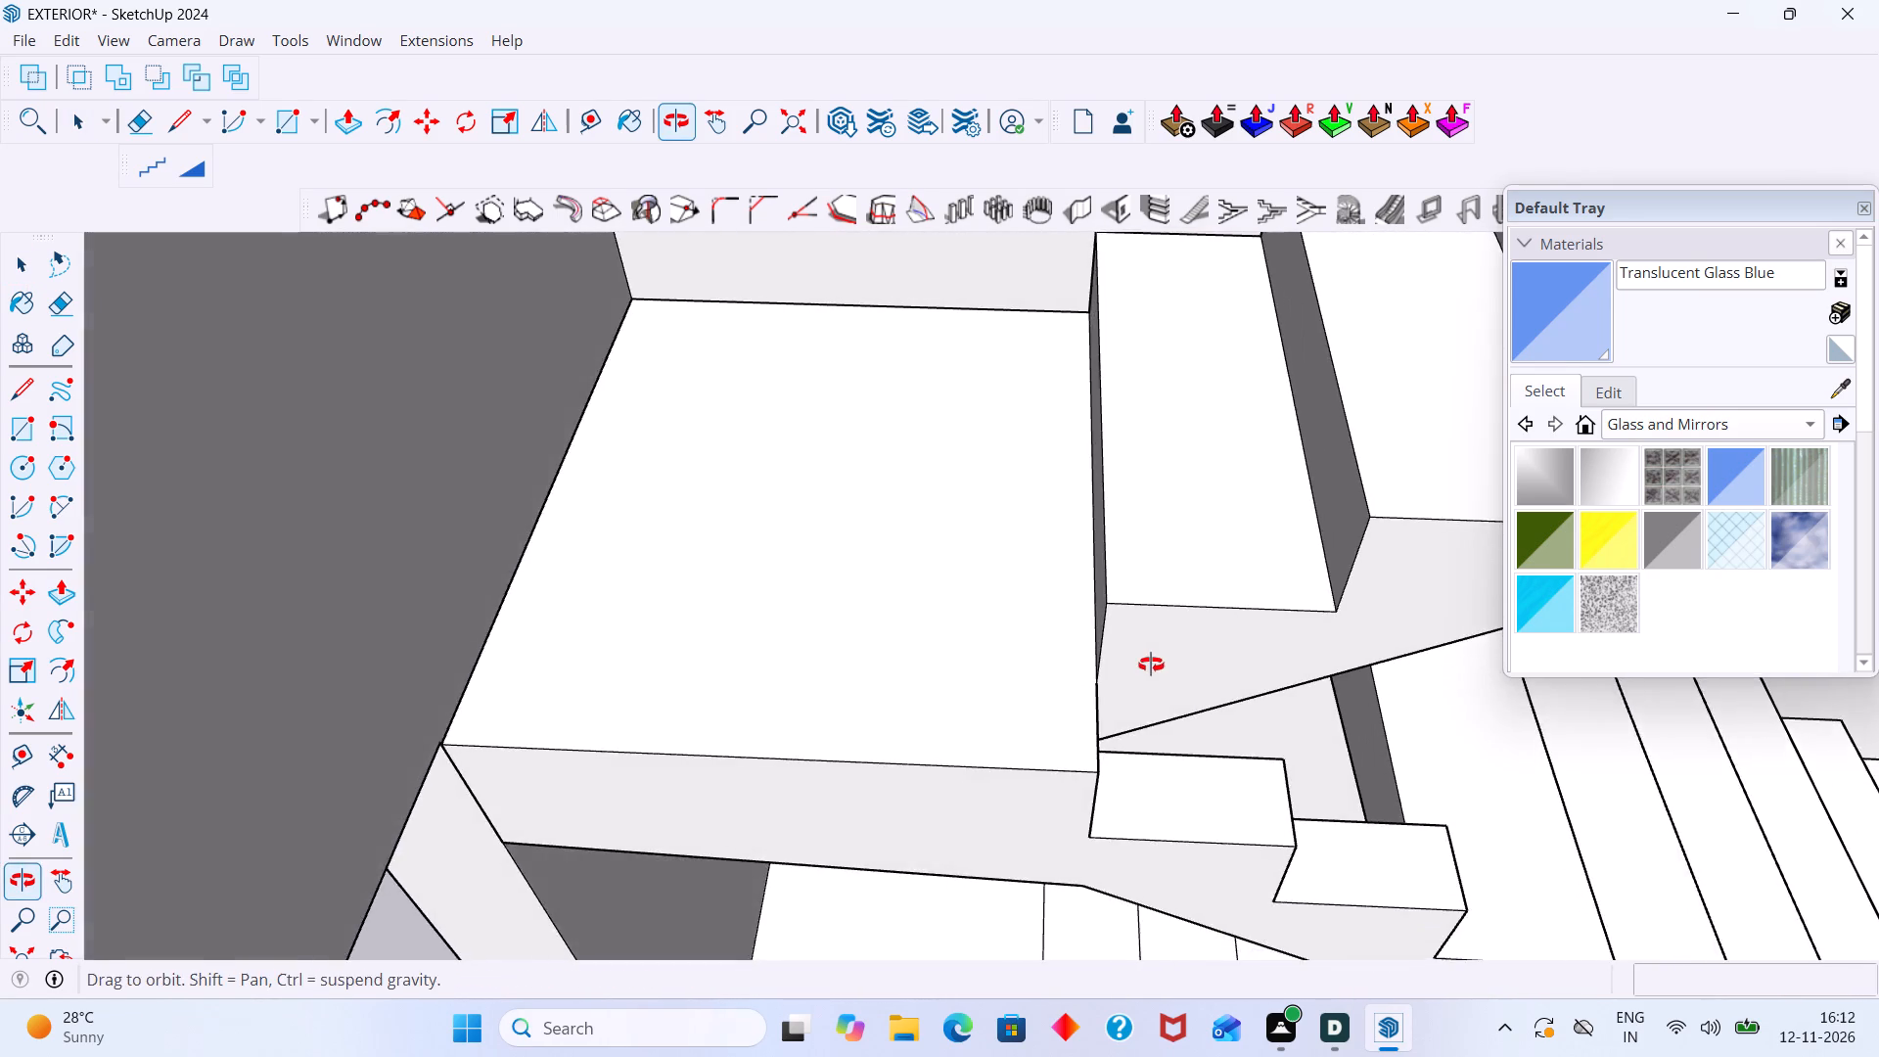
{"action": "middle_click_drag", "start_coordinate": [1151, 665], "coordinate": [1152, 664]}
{"action": "scroll", "coordinate": [1109, 620], "scroll_direction": "up", "scroll_amount": 5}
{"action": "left_click", "coordinate": [1134, 594]}
{"action": "double_click", "coordinate": [1141, 586]}
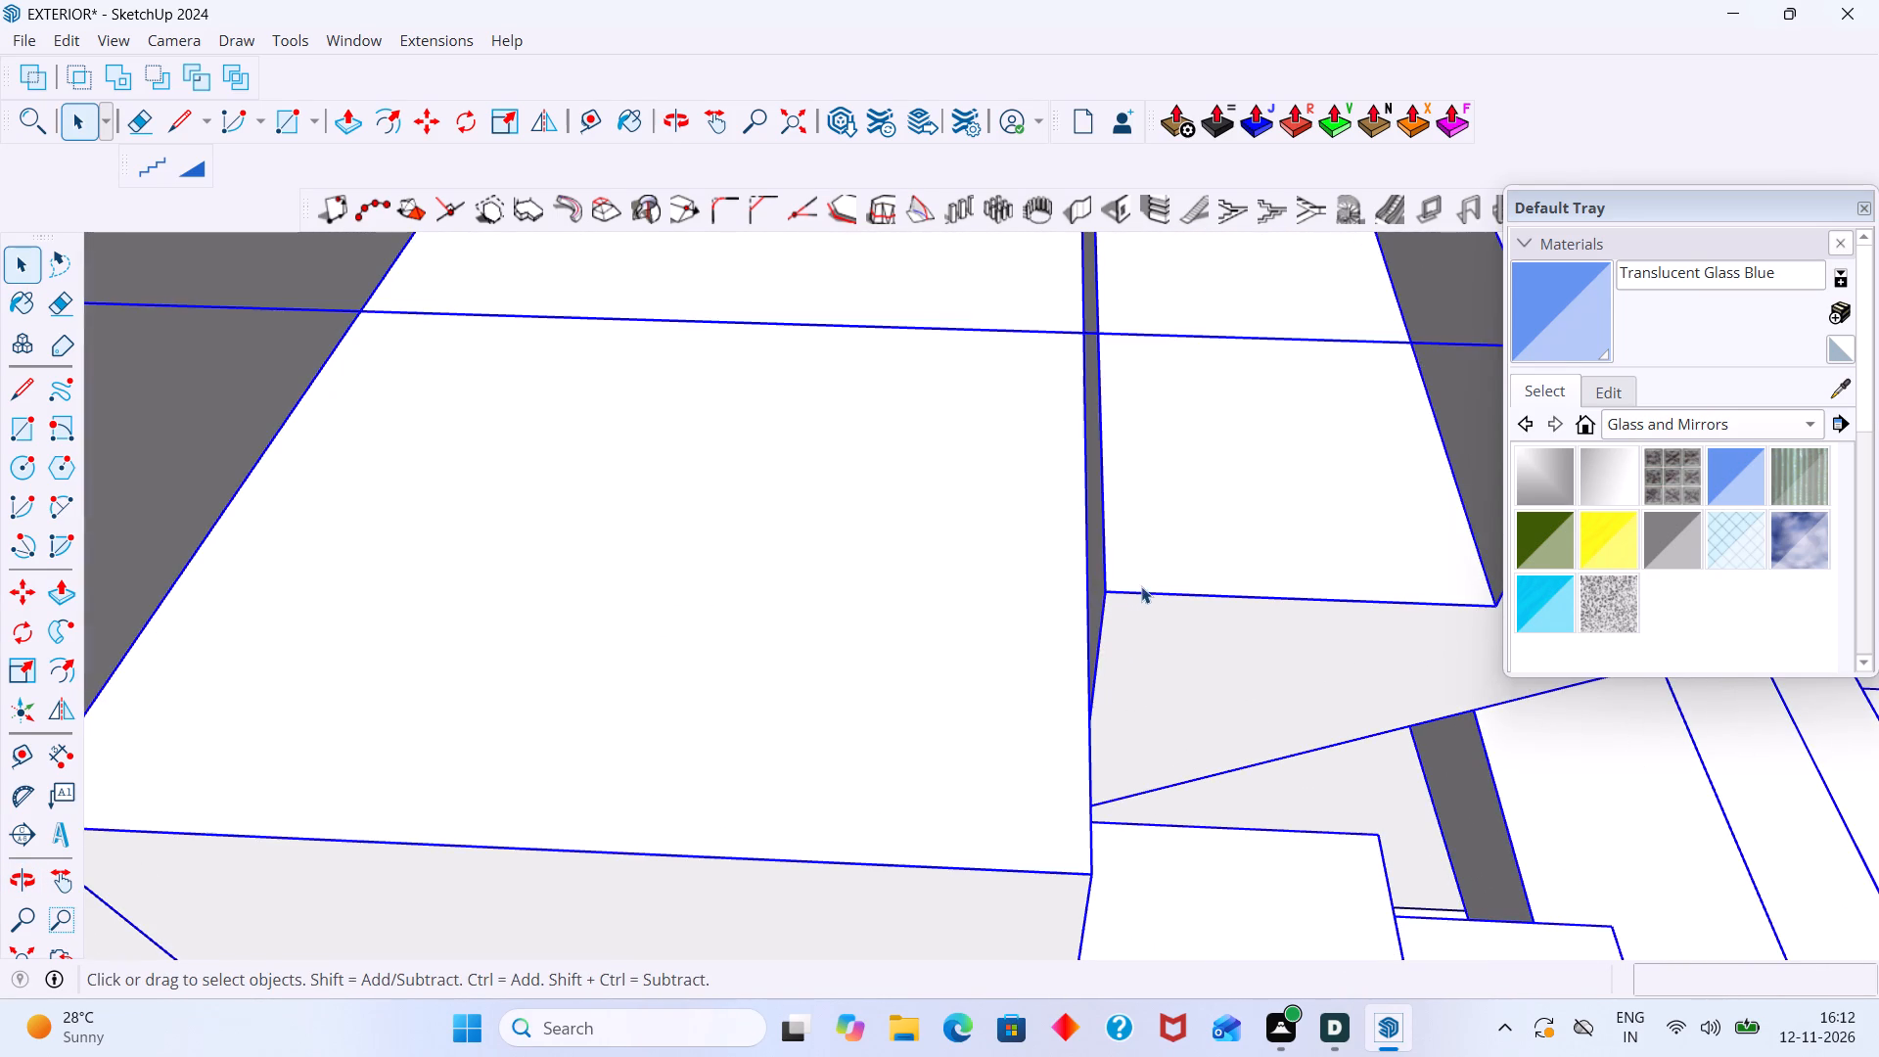
{"action": "left_click", "coordinate": [1152, 593]}
{"action": "key", "text": "Delete"}
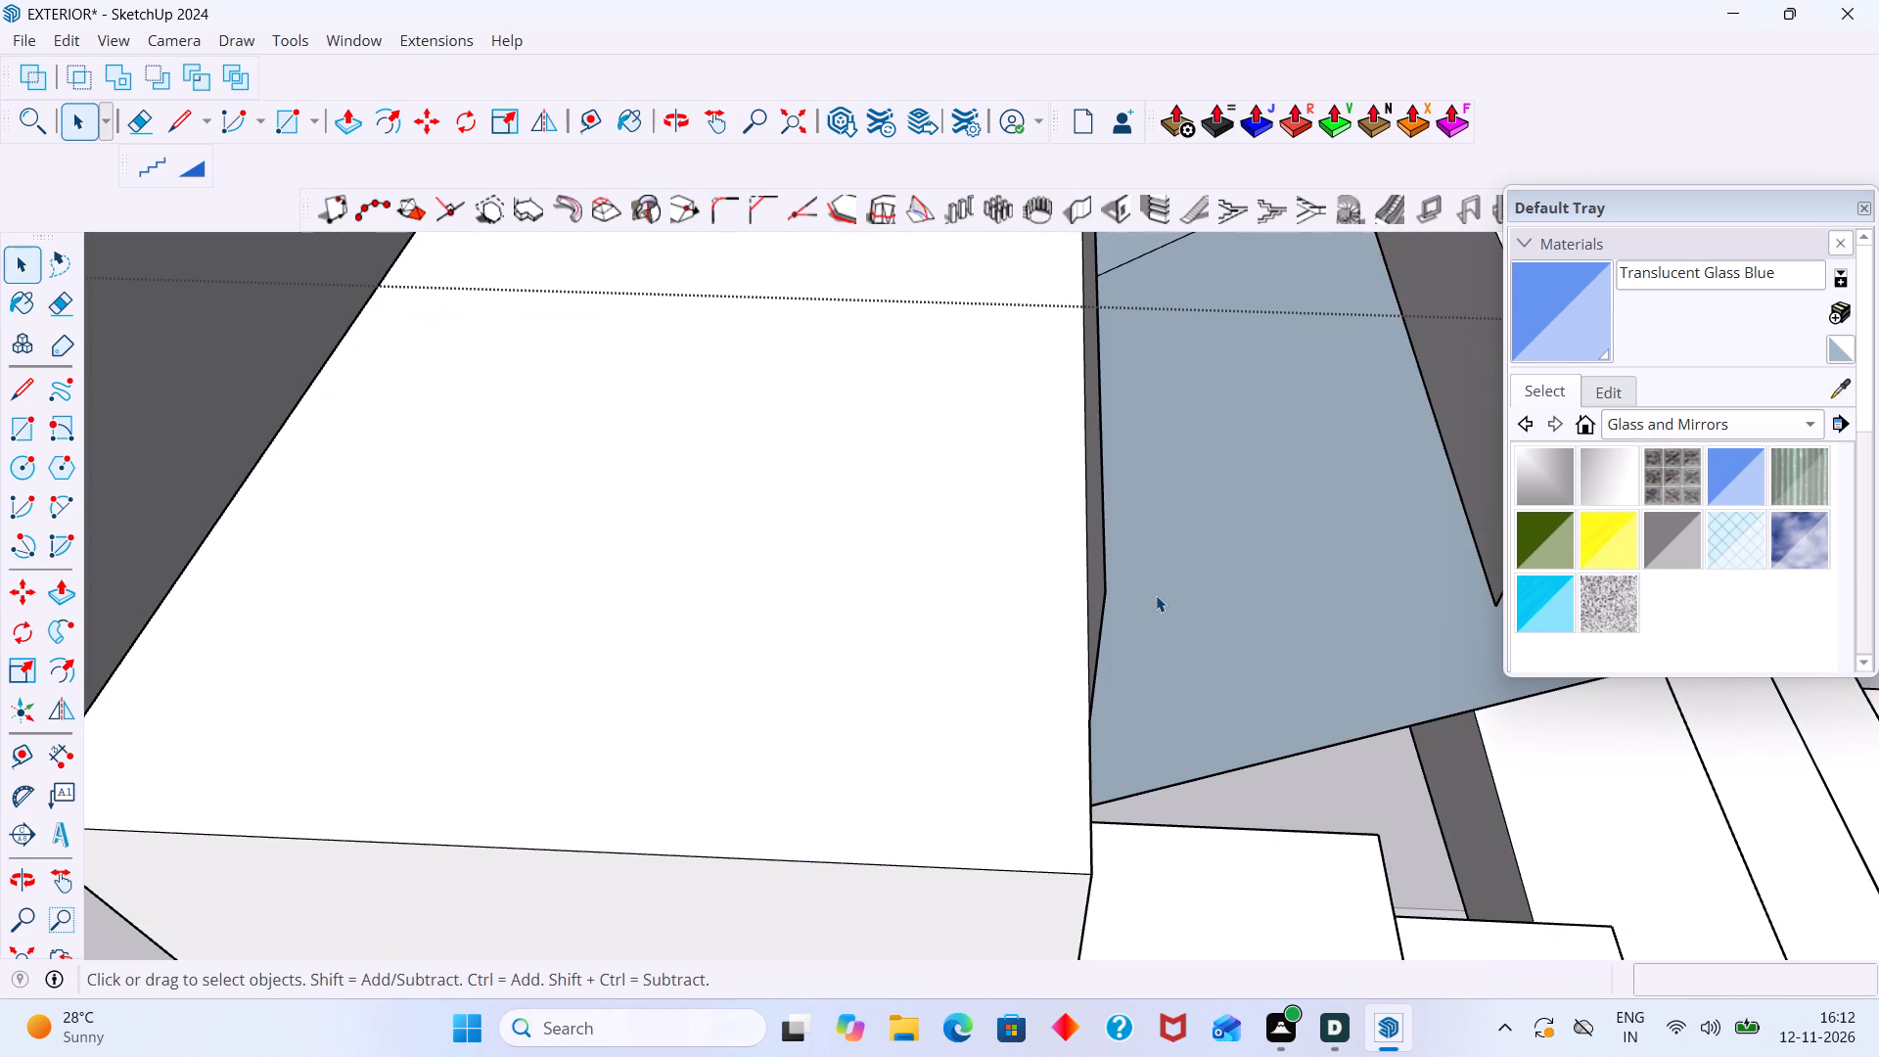
Delete the lower side edge of the floating step block and the side edge of its second tread.
{"action": "middle_click_drag", "start_coordinate": [1117, 634], "coordinate": [867, 636]}
{"action": "scroll", "coordinate": [983, 628], "scroll_direction": "down", "scroll_amount": 6}
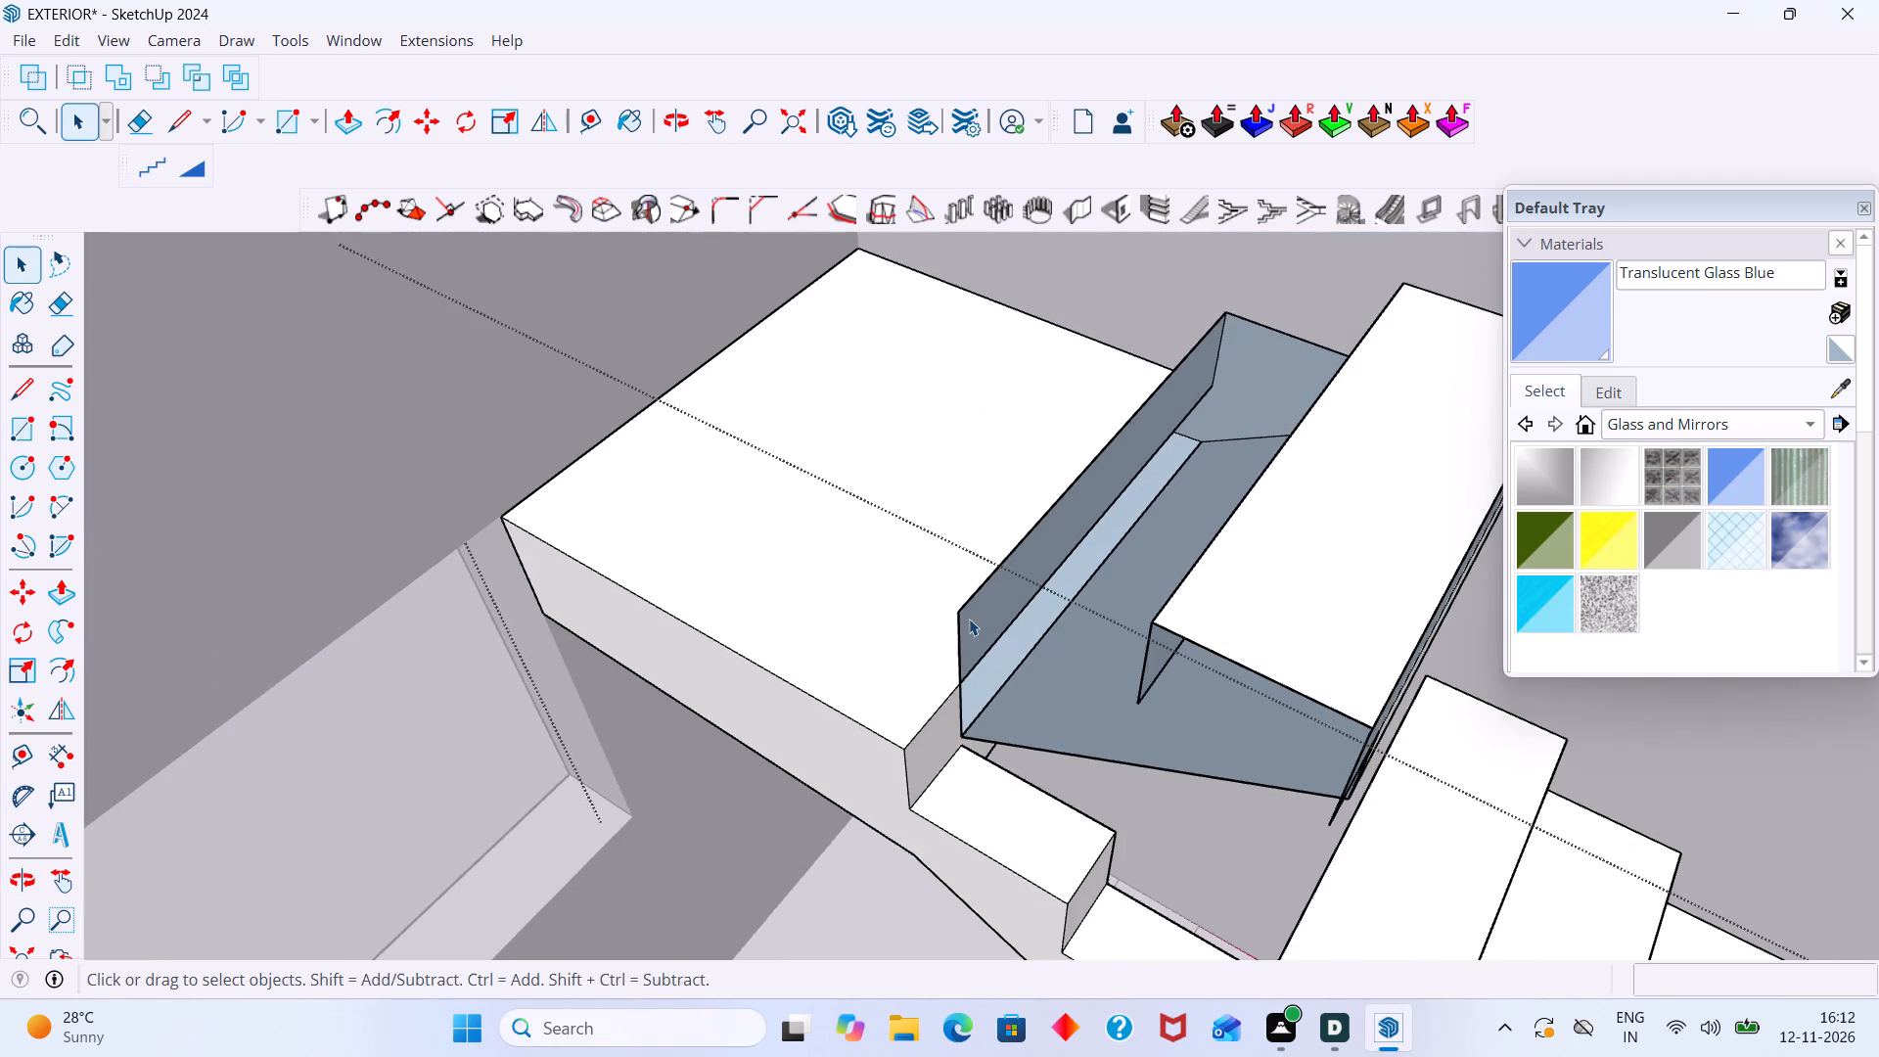
{"action": "middle_click_drag", "start_coordinate": [973, 633], "coordinate": [1024, 570]}
{"action": "left_click", "coordinate": [1228, 683]}
{"action": "key", "text": "Delete"}
{"action": "scroll", "coordinate": [1249, 659], "scroll_direction": "down", "scroll_amount": 3}
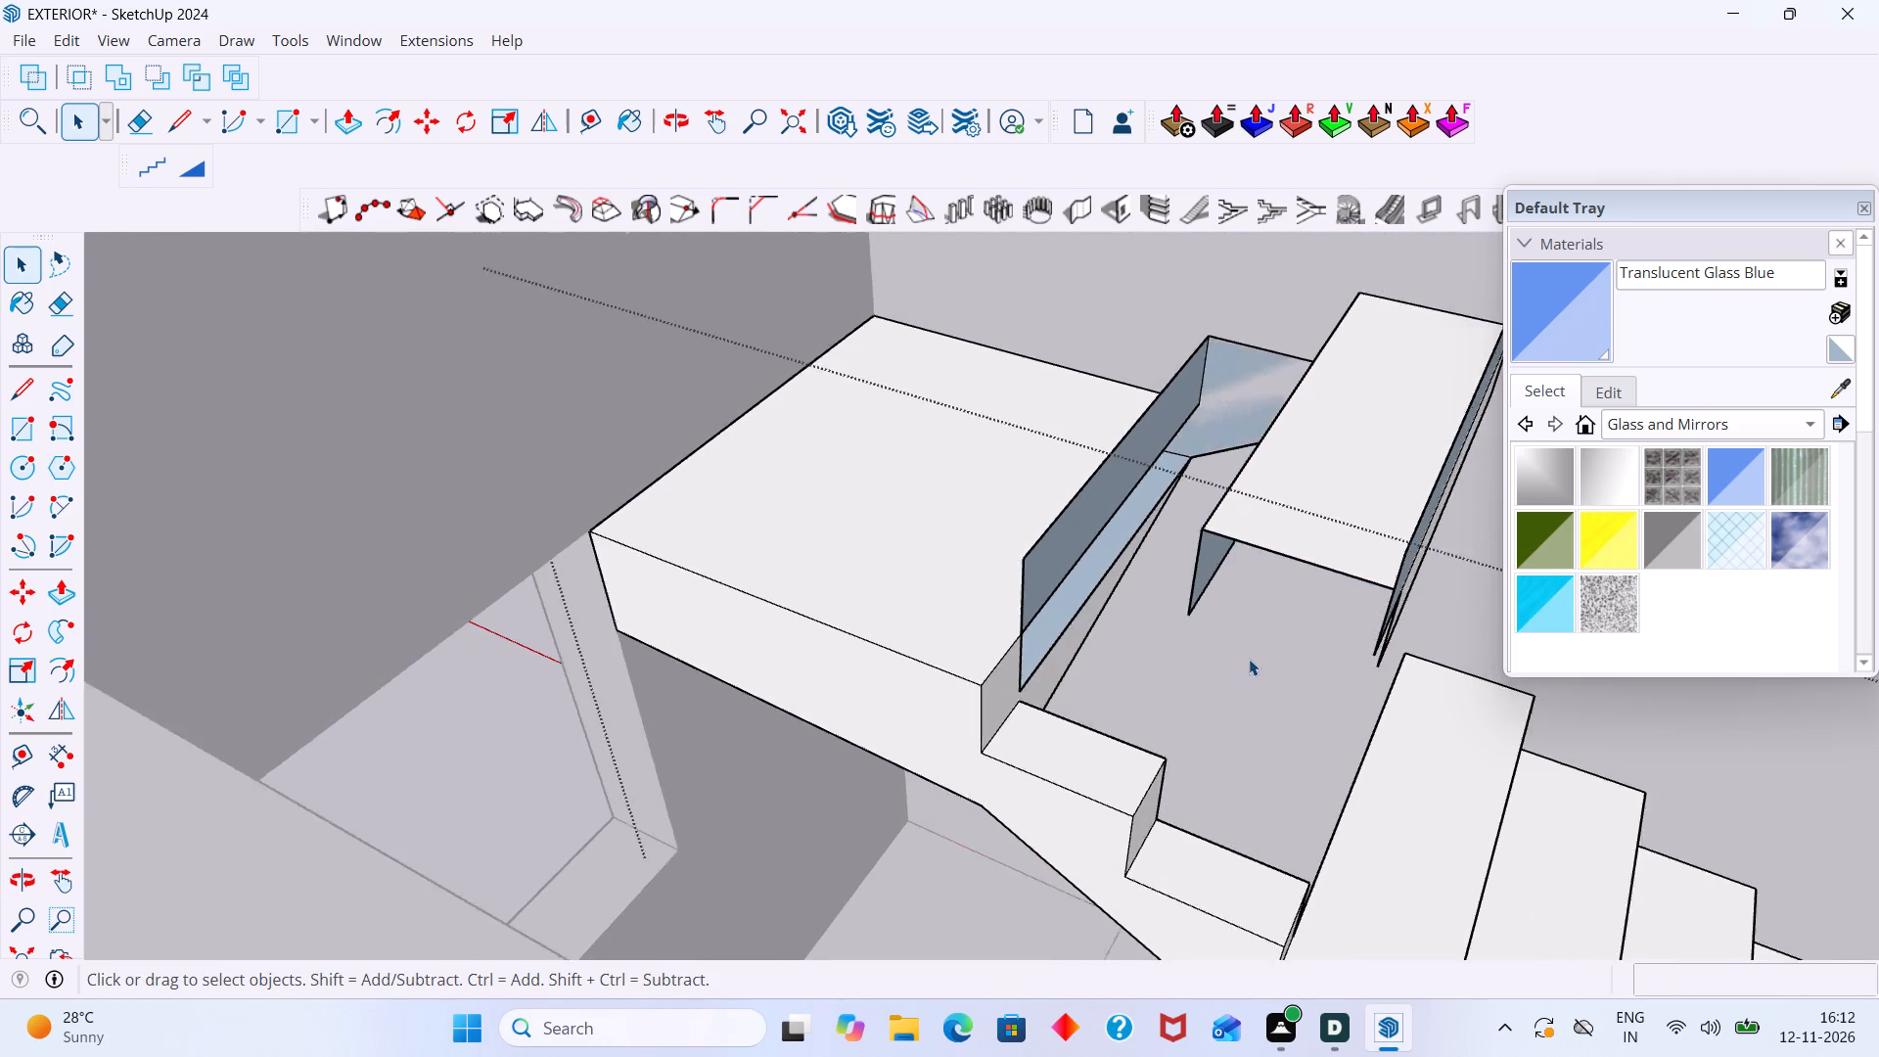
{"action": "scroll", "coordinate": [1211, 562], "scroll_direction": "up", "scroll_amount": 2}
{"action": "middle_click_drag", "start_coordinate": [1234, 569], "coordinate": [1169, 554]}
{"action": "scroll", "coordinate": [1213, 568], "scroll_direction": "up", "scroll_amount": 1}
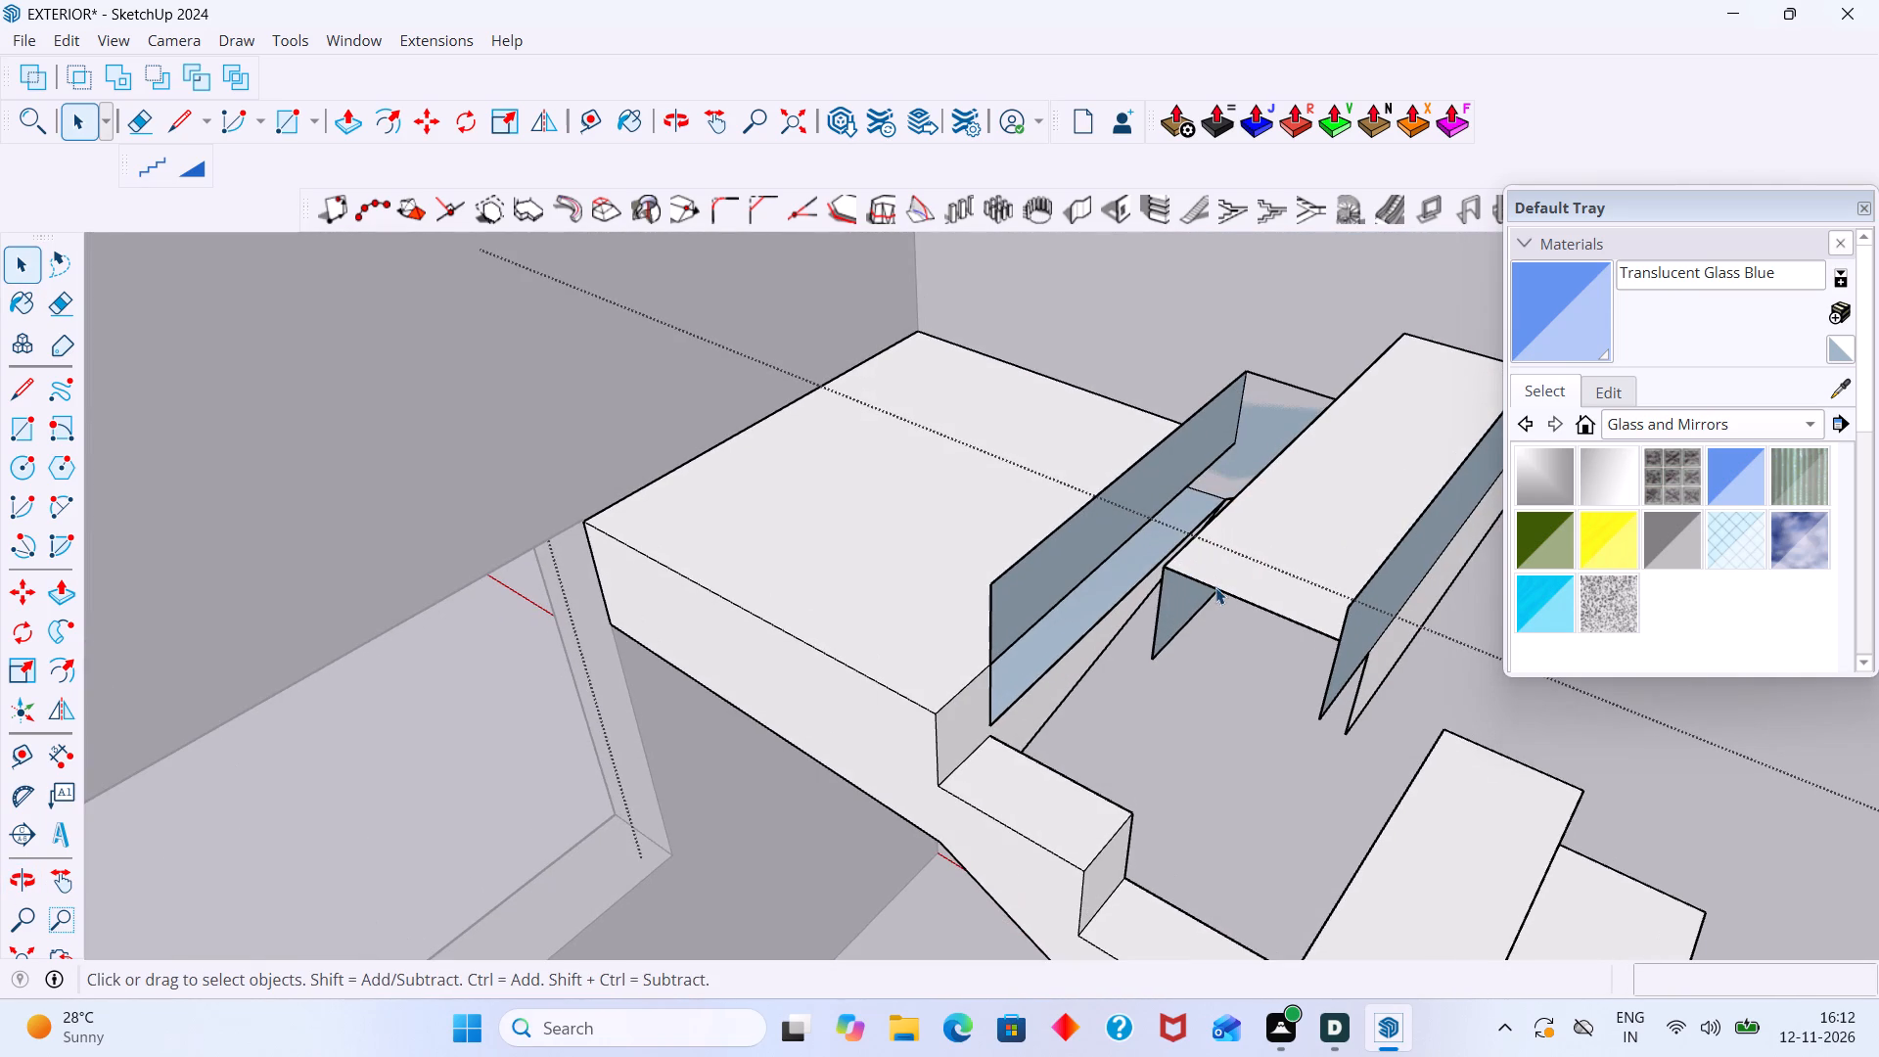
{"action": "left_click", "coordinate": [1215, 587]}
{"action": "key", "text": "Delete"}
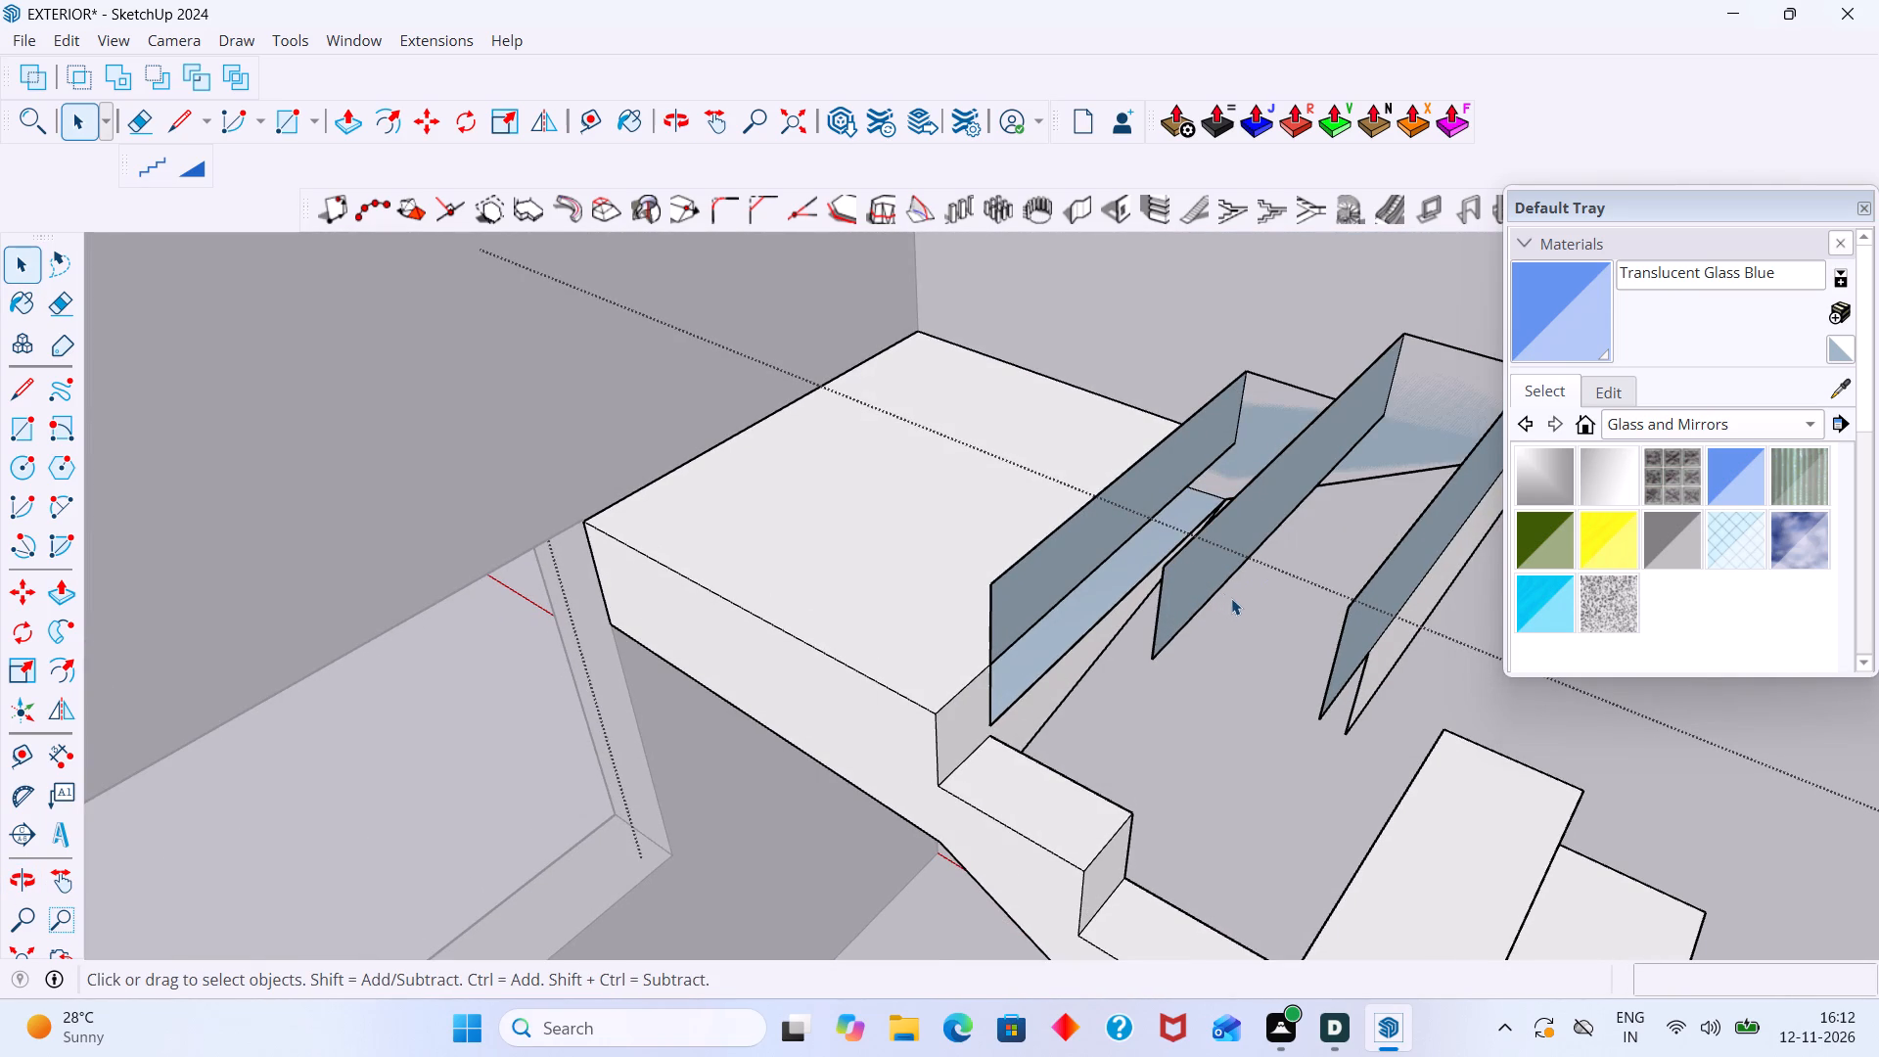
Erase the floating block's outer risers, far side faces and loose edges beside the landing.
{"action": "scroll", "coordinate": [1231, 598], "scroll_direction": "down", "scroll_amount": 2}
{"action": "middle_click_drag", "start_coordinate": [1230, 608], "coordinate": [928, 623]}
{"action": "key", "text": "e"}
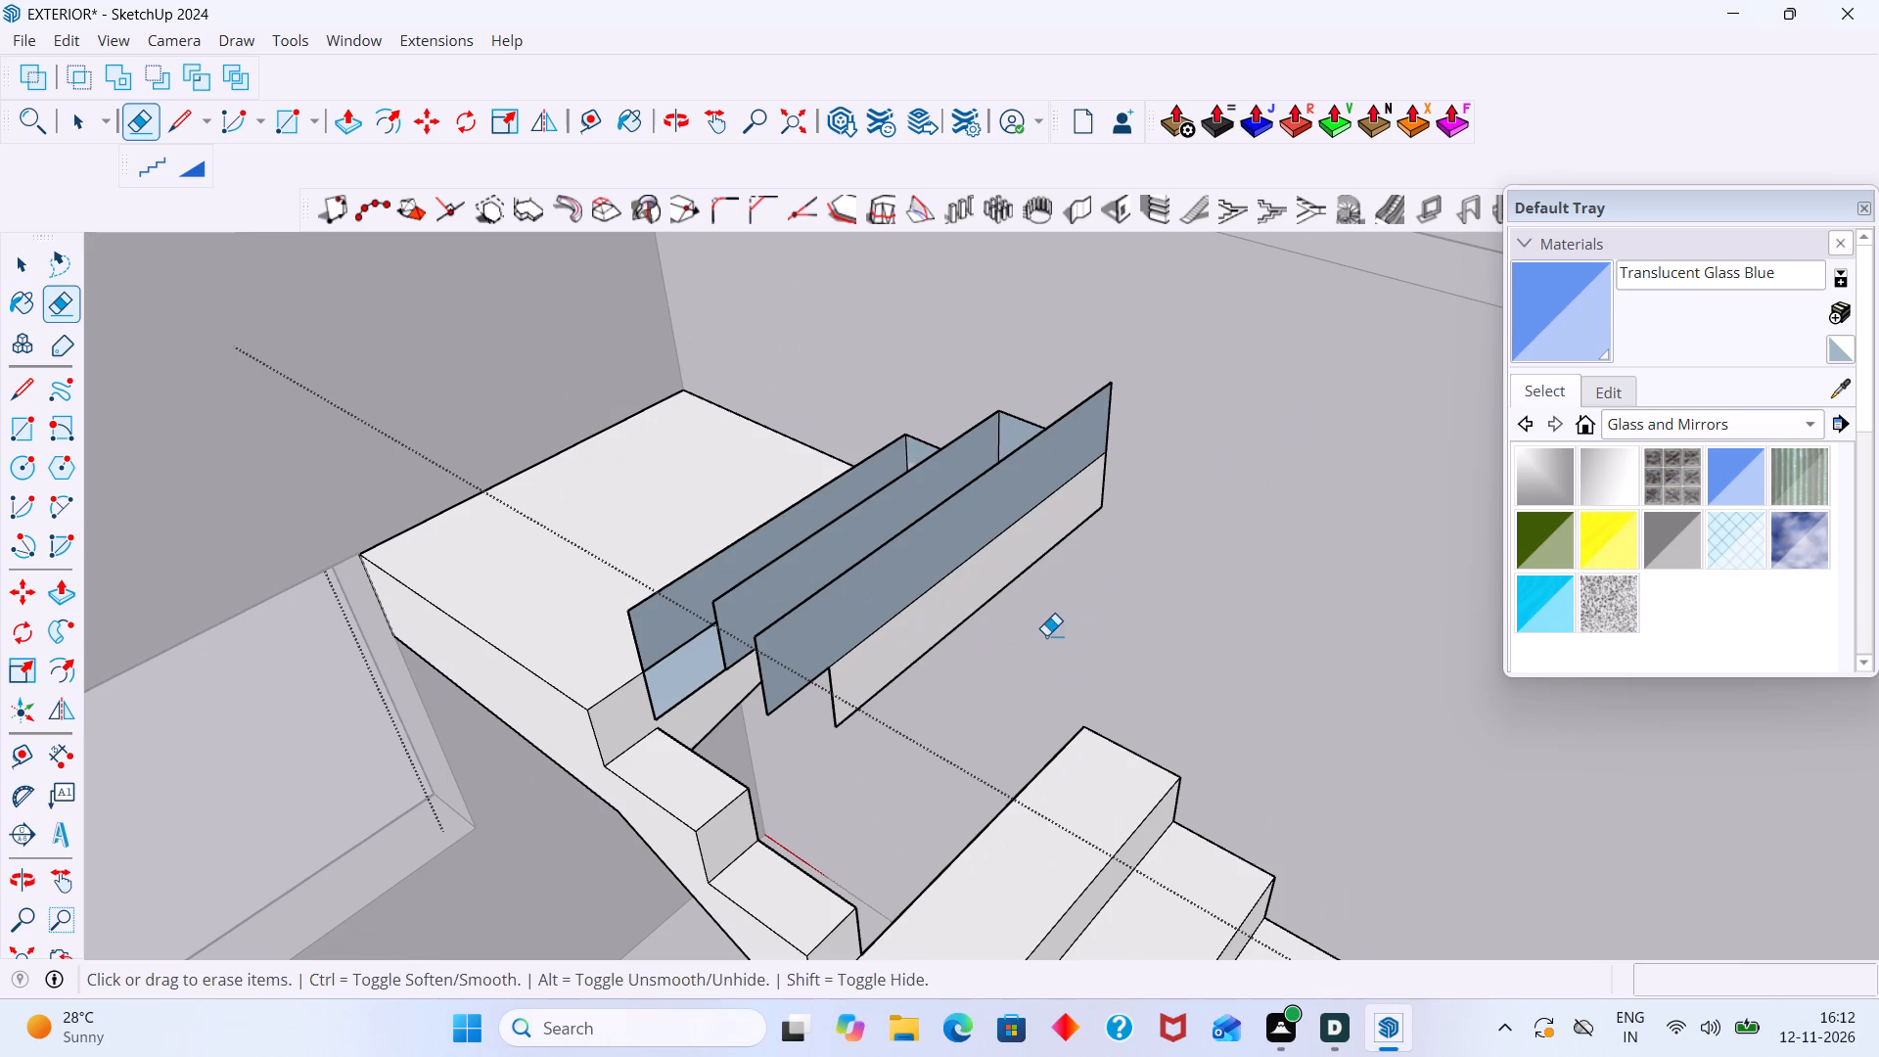
{"action": "left_click_drag", "start_coordinate": [1007, 609], "coordinate": [774, 569]}
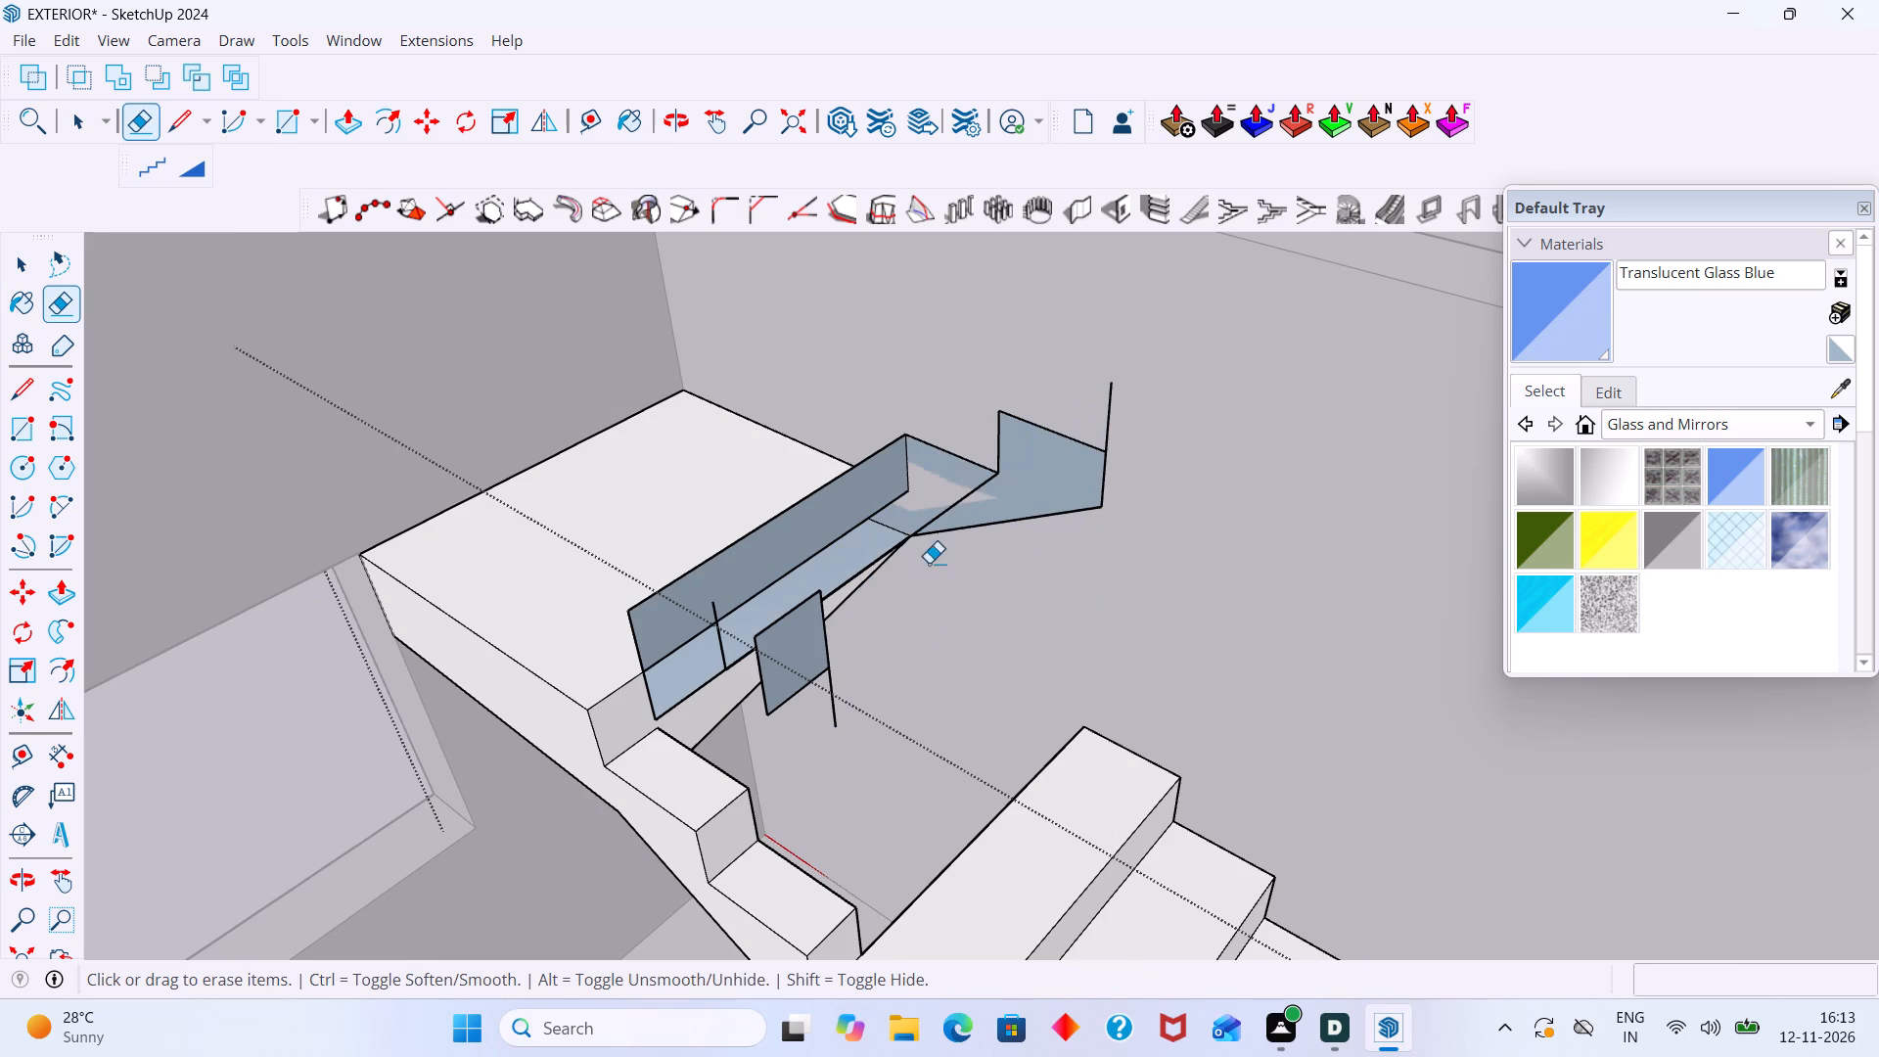
{"action": "left_click_drag", "start_coordinate": [1043, 421], "coordinate": [1060, 522]}
{"action": "left_click_drag", "start_coordinate": [1124, 461], "coordinate": [1034, 433]}
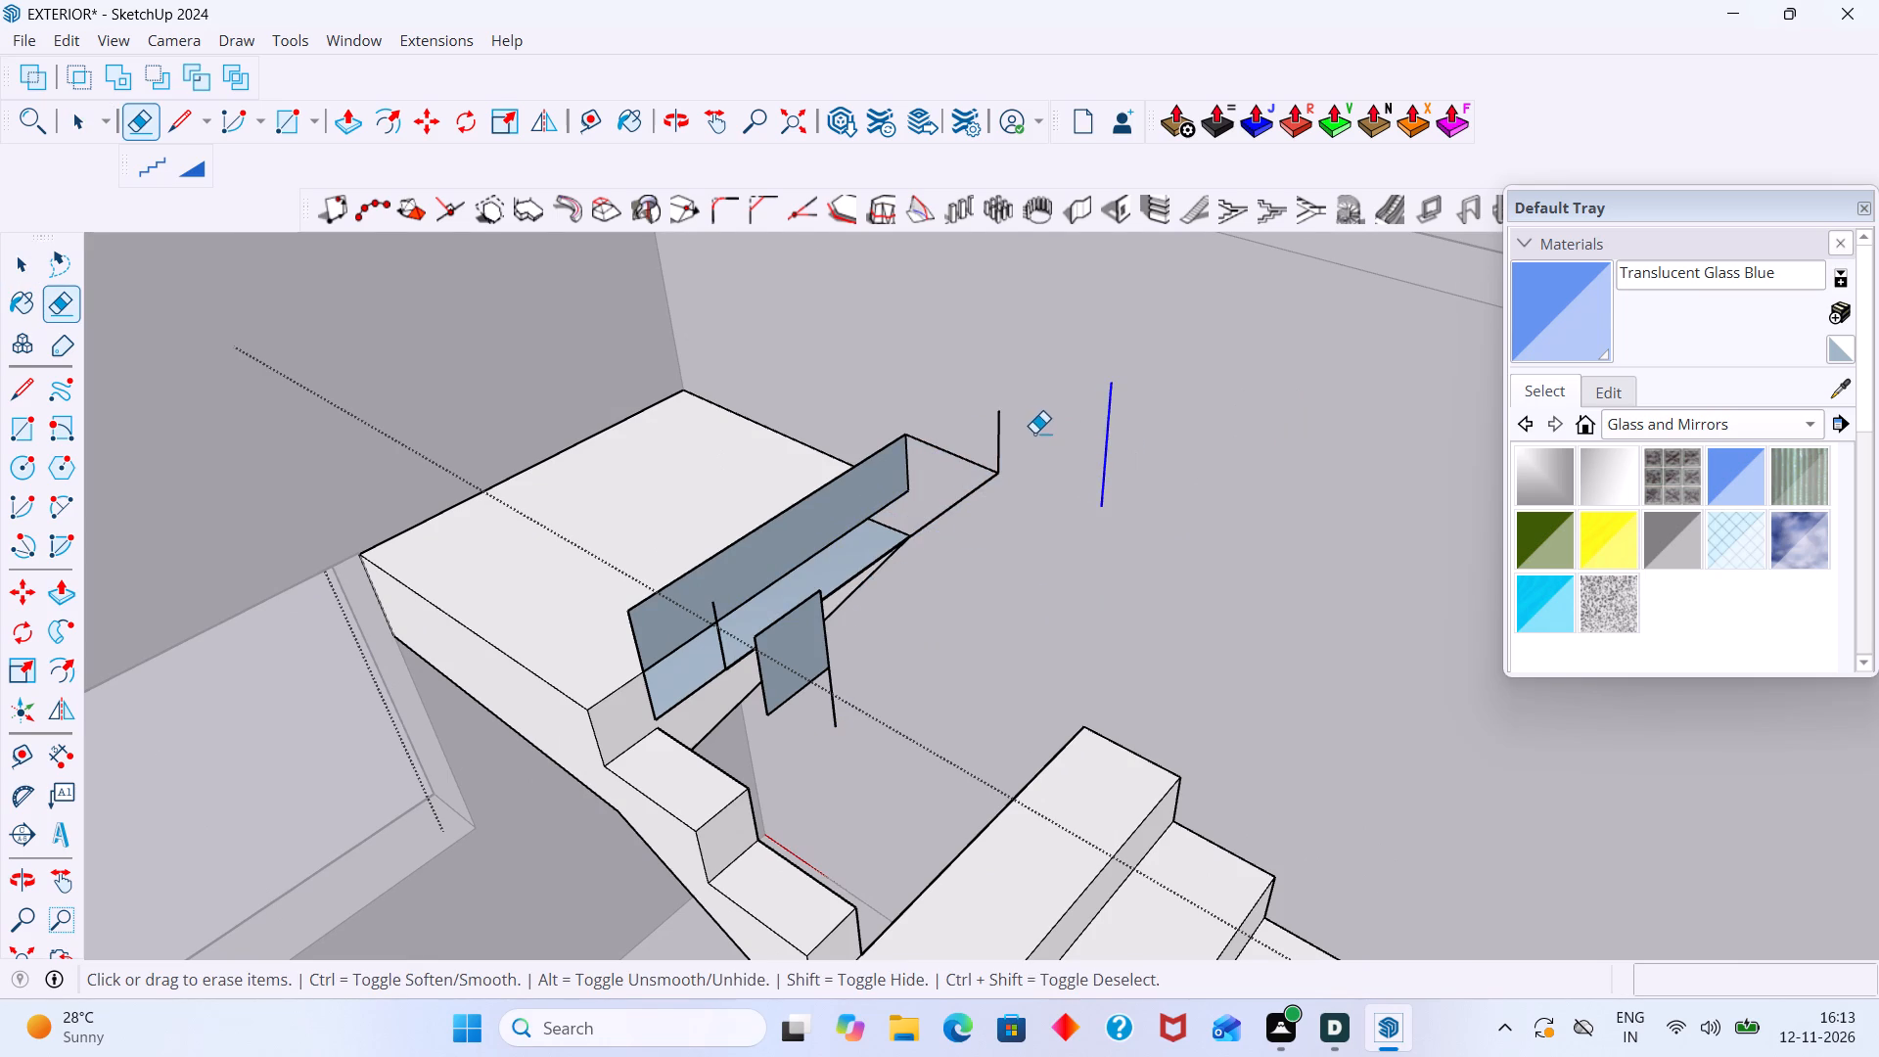
{"action": "left_click_drag", "start_coordinate": [1034, 433], "coordinate": [1014, 430]}
{"action": "left_click_drag", "start_coordinate": [1031, 428], "coordinate": [988, 437]}
{"action": "left_click_drag", "start_coordinate": [989, 440], "coordinate": [976, 501]}
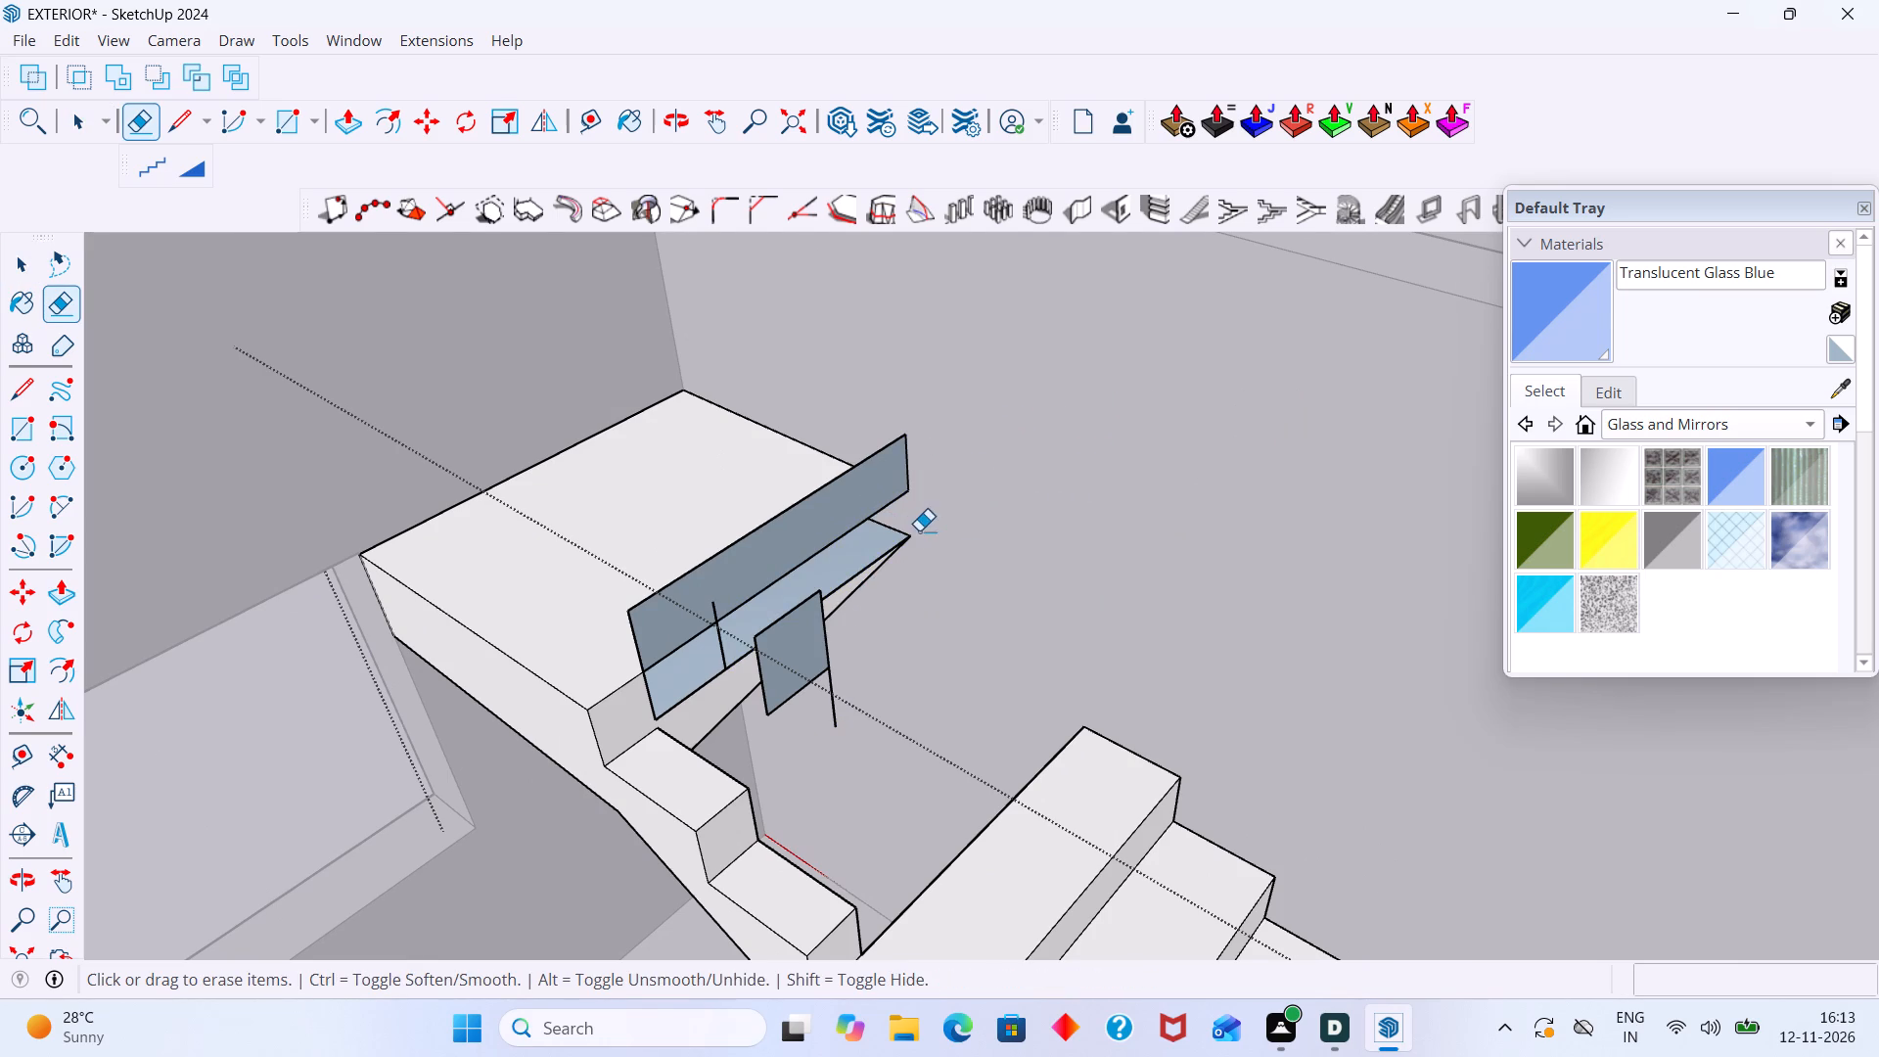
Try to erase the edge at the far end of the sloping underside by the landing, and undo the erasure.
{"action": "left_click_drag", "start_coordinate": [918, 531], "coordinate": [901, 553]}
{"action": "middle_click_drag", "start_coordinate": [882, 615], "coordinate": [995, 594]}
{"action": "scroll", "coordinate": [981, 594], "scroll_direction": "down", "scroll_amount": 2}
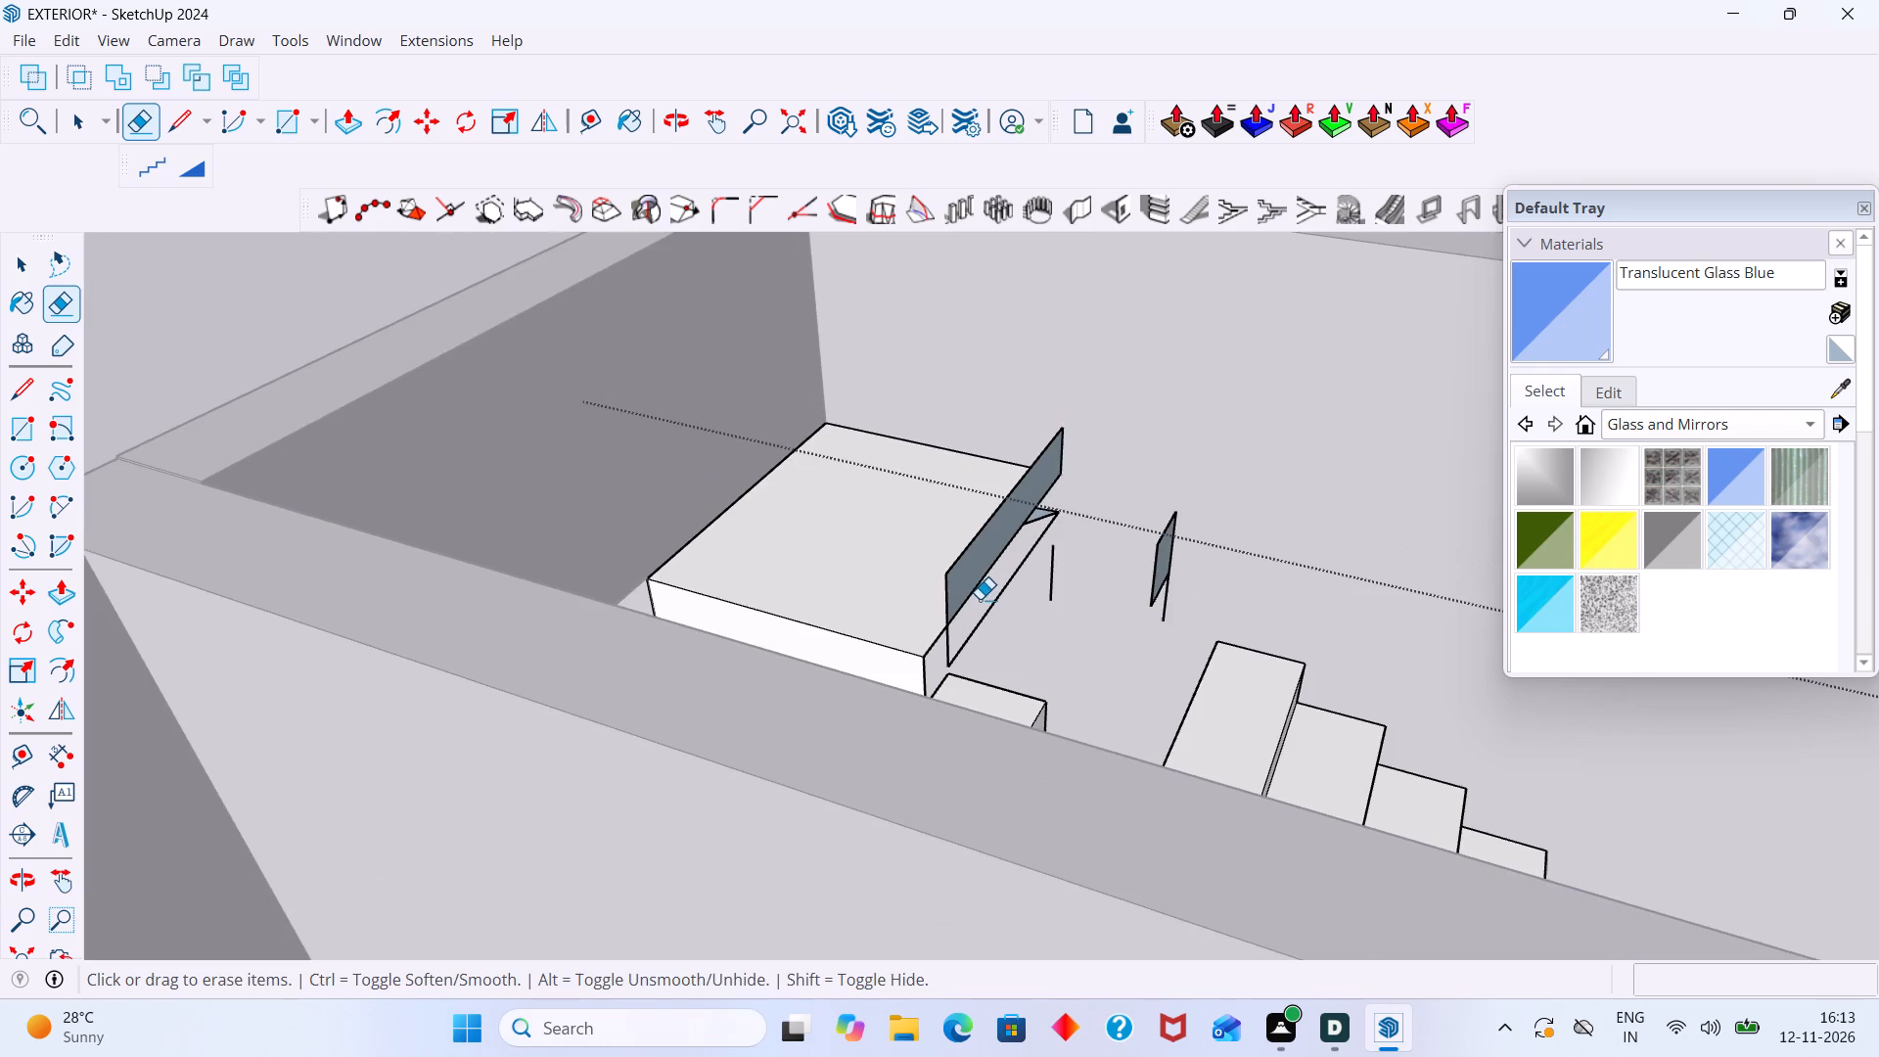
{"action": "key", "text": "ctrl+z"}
Erase the small floating panel in front of the landing and the loose edge left beside it.
{"action": "middle_click_drag", "start_coordinate": [864, 632], "coordinate": [733, 656]}
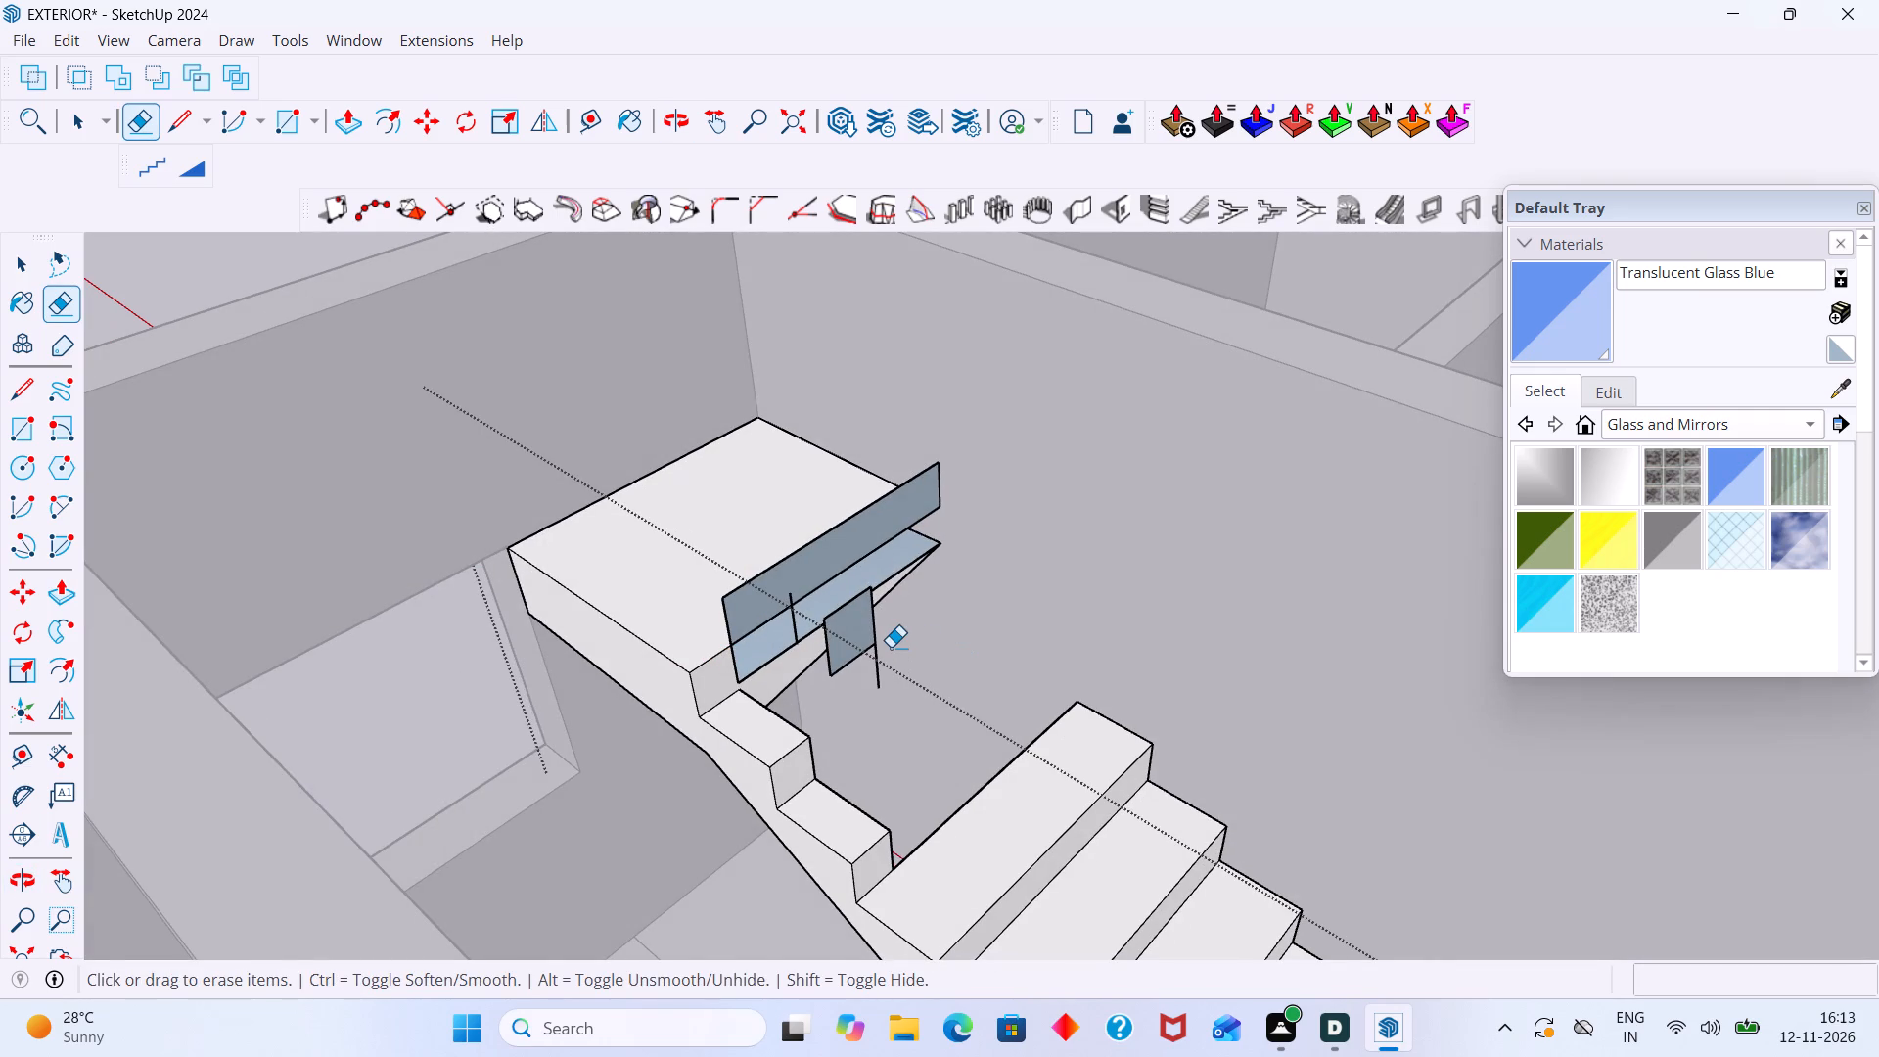
{"action": "scroll", "coordinate": [909, 633], "scroll_direction": "up", "scroll_amount": 6}
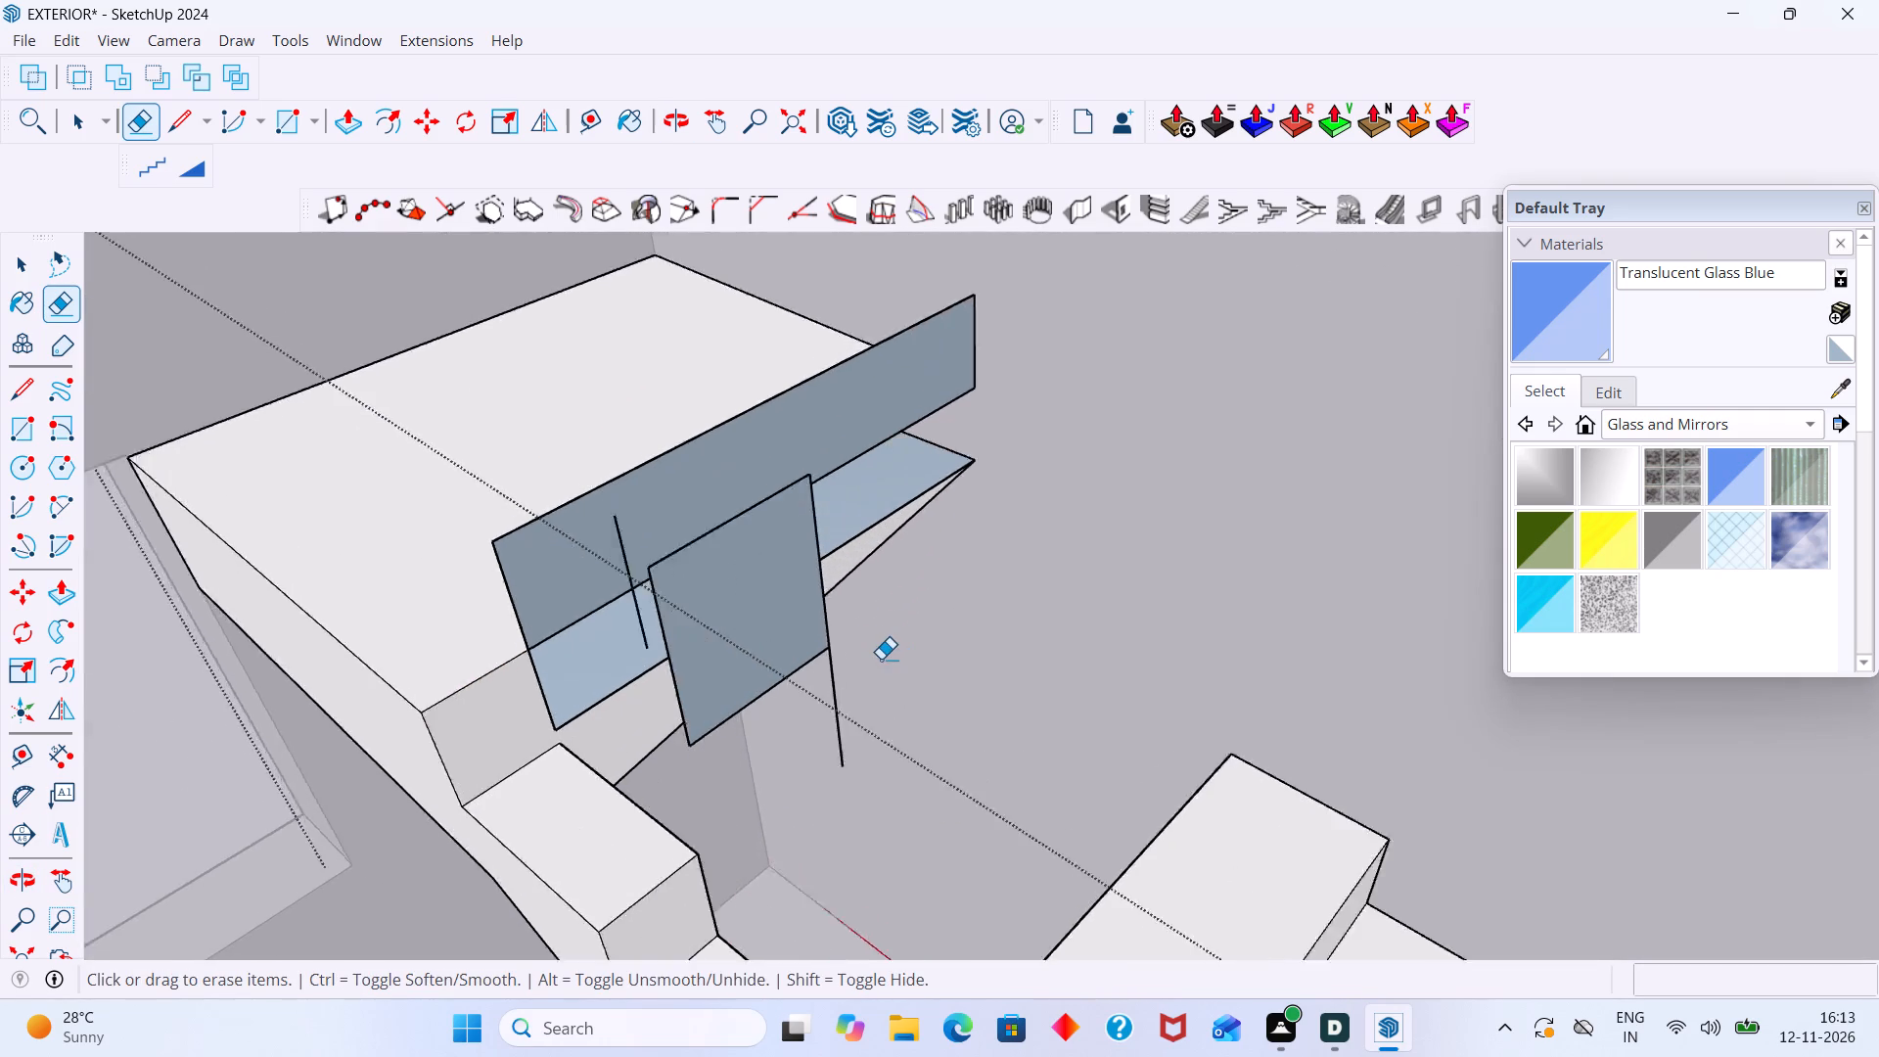
{"action": "scroll", "coordinate": [881, 659], "scroll_direction": "up", "scroll_amount": 4}
{"action": "scroll", "coordinate": [802, 666], "scroll_direction": "down", "scroll_amount": 9}
{"action": "middle_click_drag", "start_coordinate": [802, 694], "coordinate": [665, 686]}
{"action": "scroll", "coordinate": [634, 681], "scroll_direction": "down", "scroll_amount": 2}
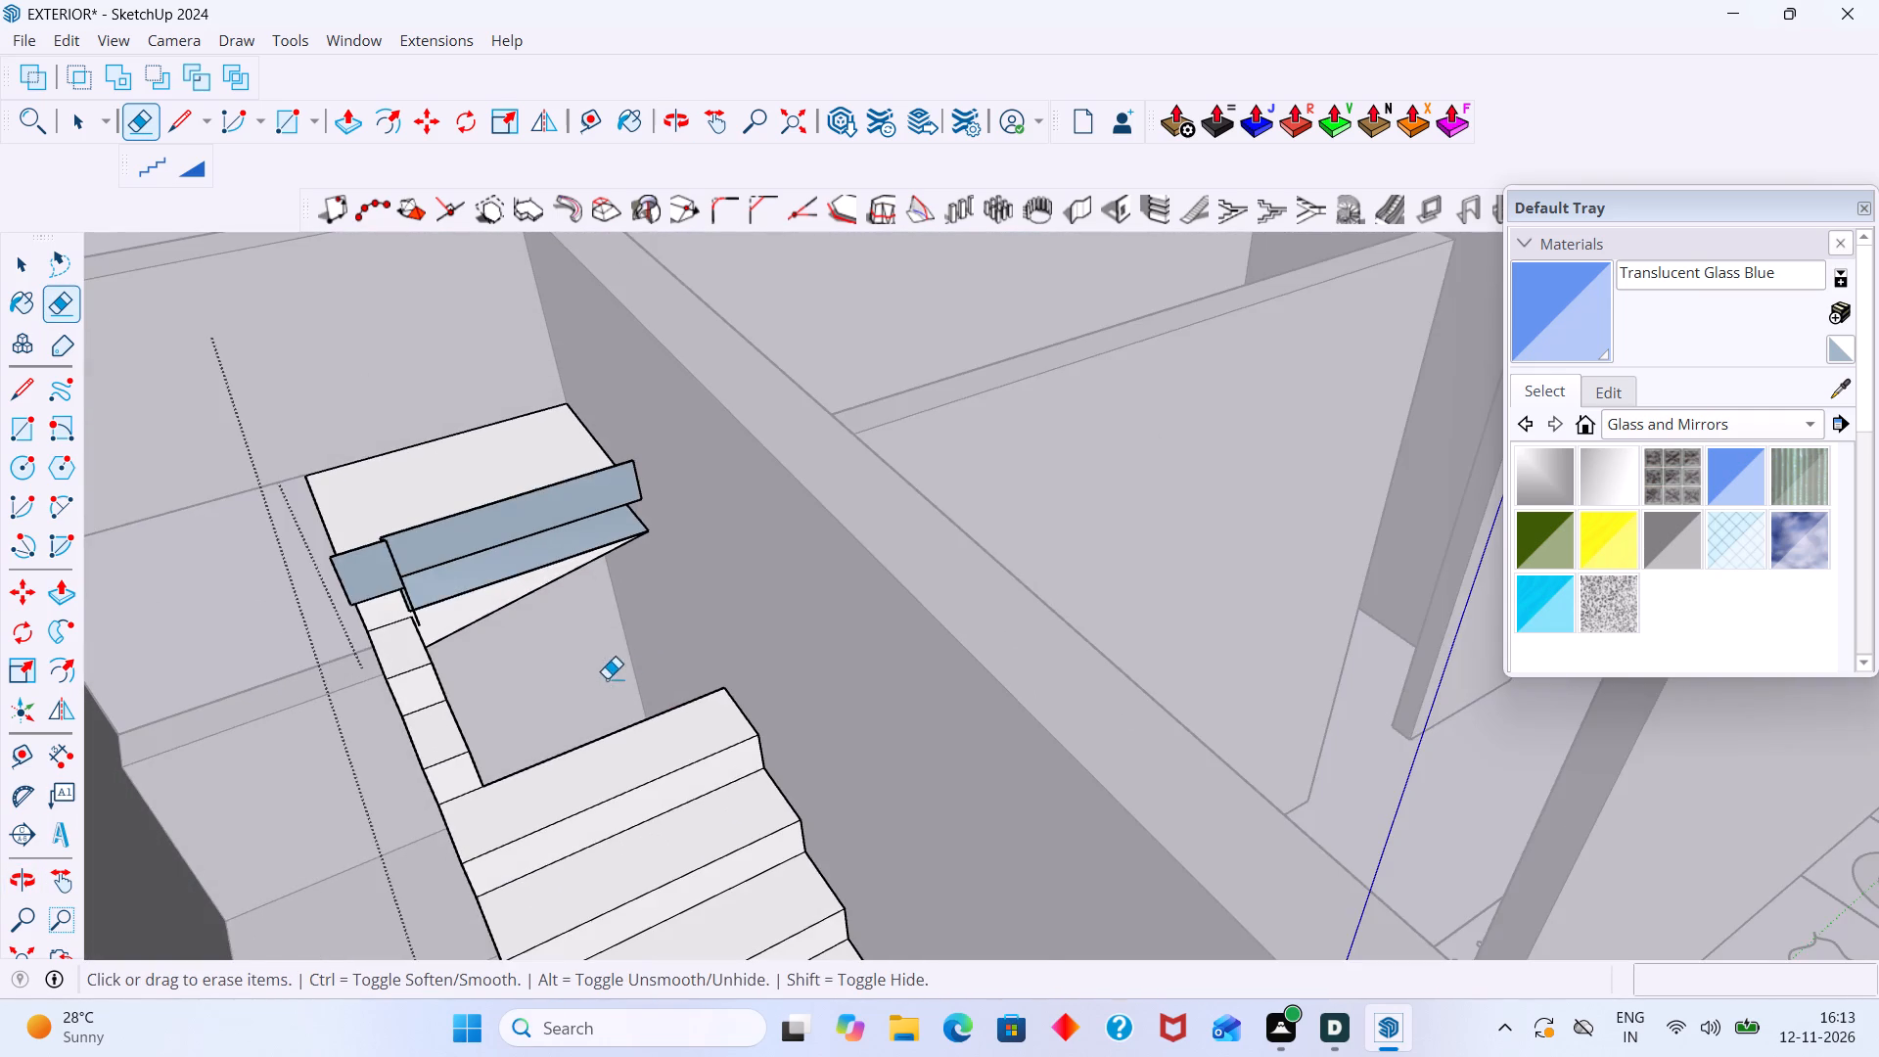
{"action": "scroll", "coordinate": [638, 658], "scroll_direction": "down", "scroll_amount": 2}
{"action": "middle_click_drag", "start_coordinate": [642, 659], "coordinate": [715, 678], "text": "shift"}
{"action": "scroll", "coordinate": [577, 637], "scroll_direction": "up", "scroll_amount": 2}
{"action": "middle_click_drag", "start_coordinate": [574, 635], "coordinate": [640, 665]}
{"action": "scroll", "coordinate": [604, 646], "scroll_direction": "up", "scroll_amount": 2}
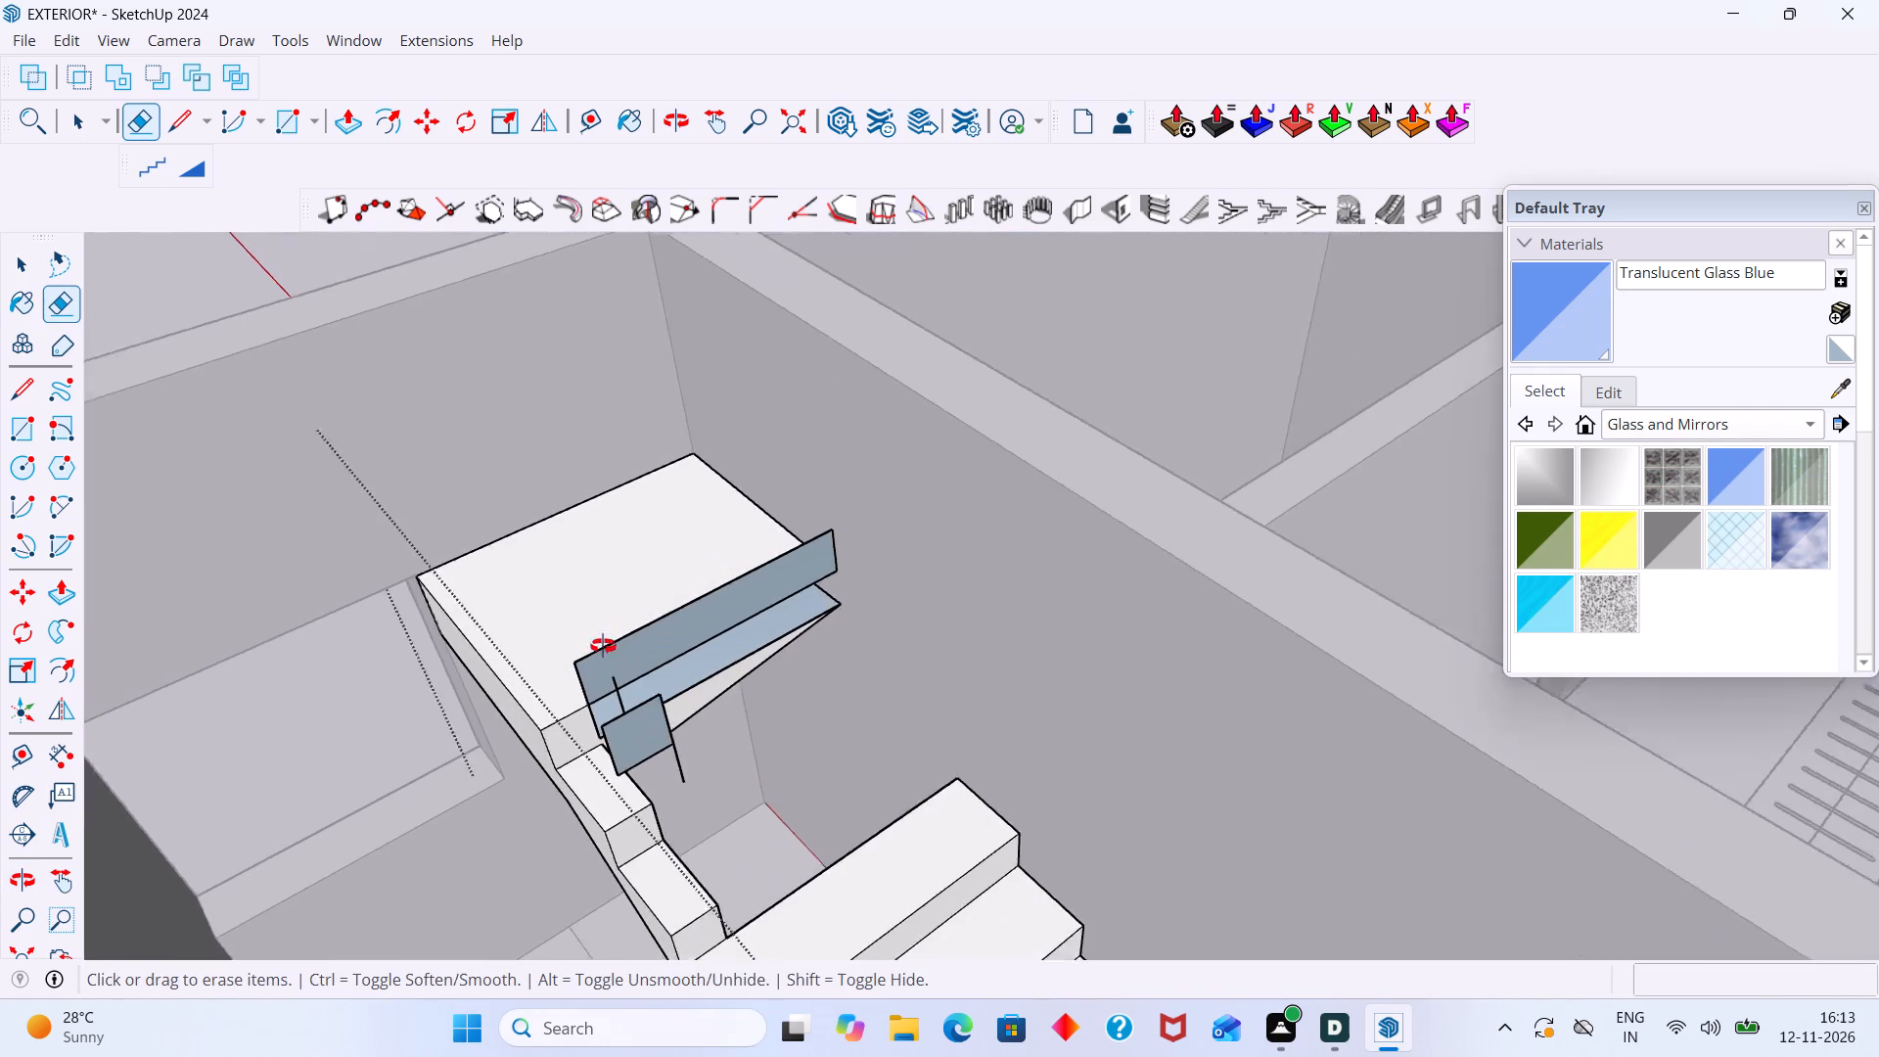
{"action": "middle_click", "coordinate": [603, 646]}
{"action": "scroll", "coordinate": [603, 646], "scroll_direction": "up", "scroll_amount": 13}
{"action": "left_click", "coordinate": [630, 714]}
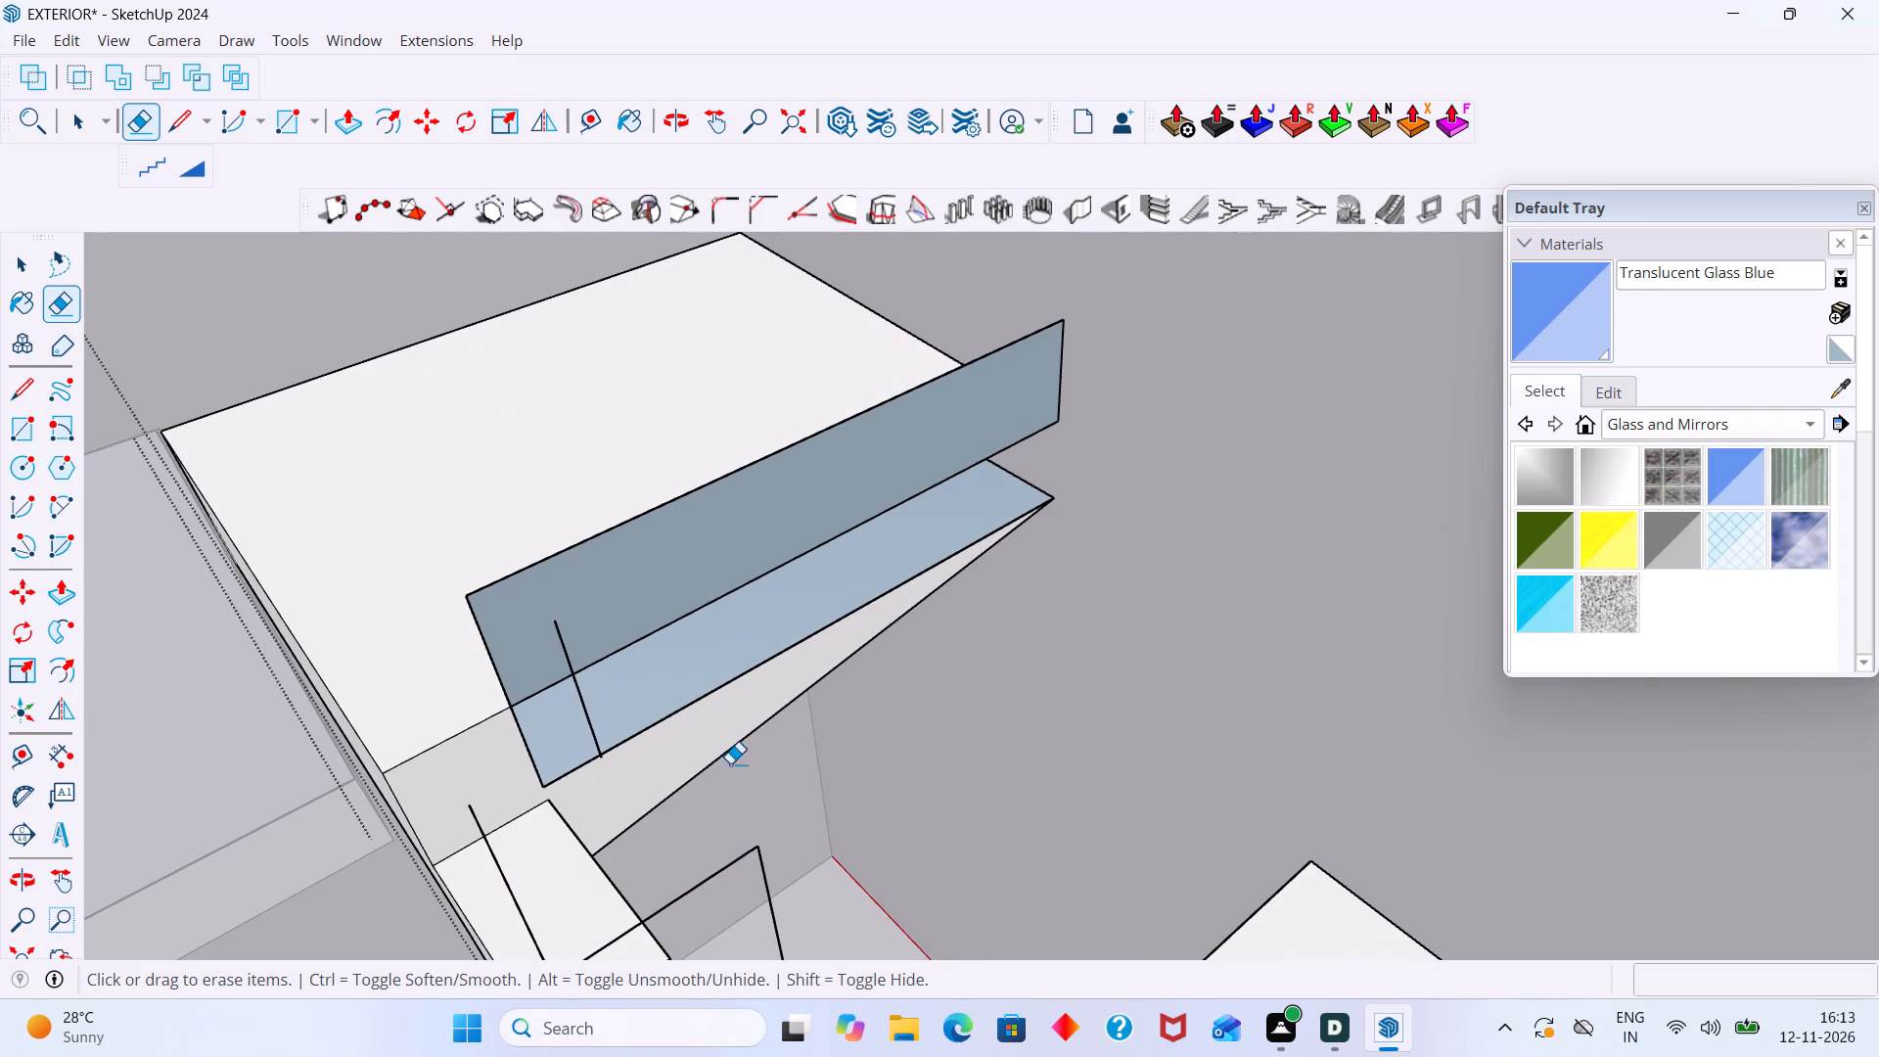
{"action": "left_click_drag", "start_coordinate": [739, 851], "coordinate": [755, 869]}
{"action": "left_click", "coordinate": [765, 869]}
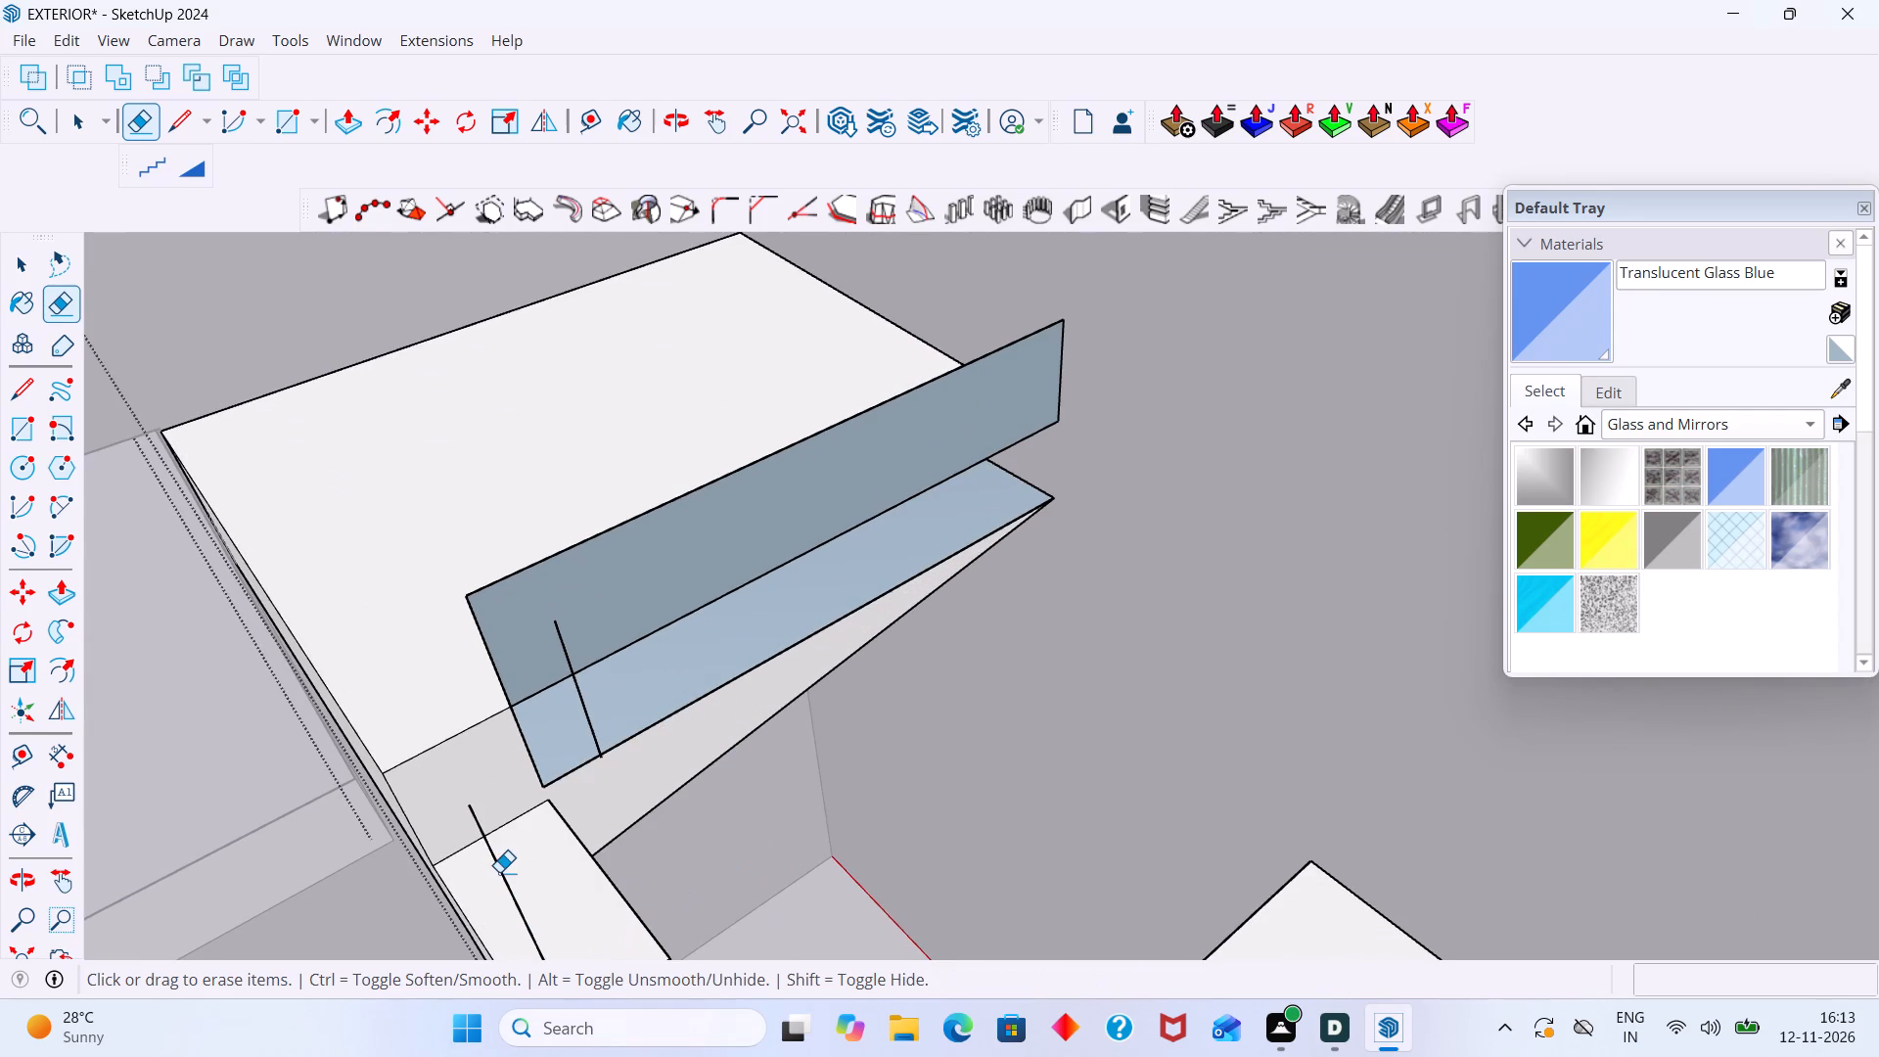
{"action": "left_click", "coordinate": [499, 871]}
{"action": "scroll", "coordinate": [542, 804], "scroll_direction": "down", "scroll_amount": 4}
{"action": "scroll", "coordinate": [655, 743], "scroll_direction": "up", "scroll_amount": 5}
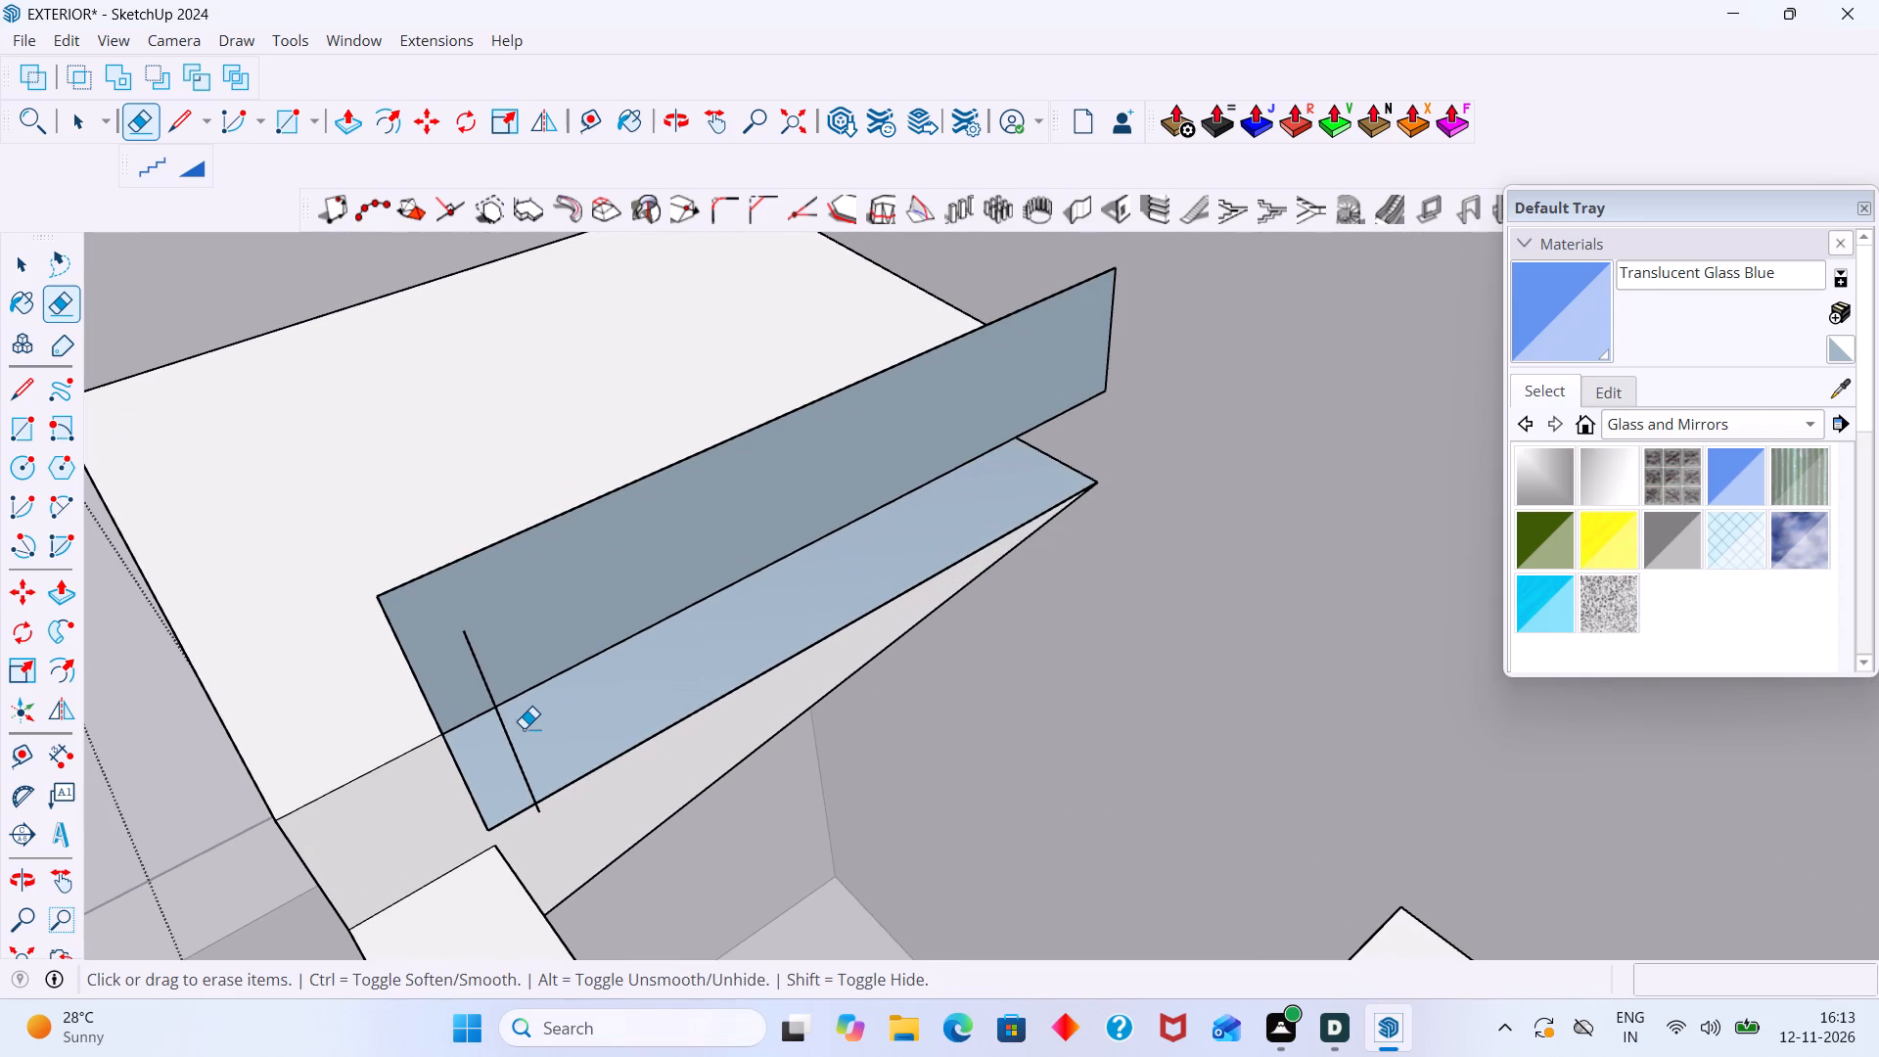
{"action": "left_click", "coordinate": [511, 730]}
Erase the long panel standing above the landing's front edge, including its leftover upright edge at the far end.
{"action": "middle_click_drag", "start_coordinate": [764, 627], "coordinate": [690, 560]}
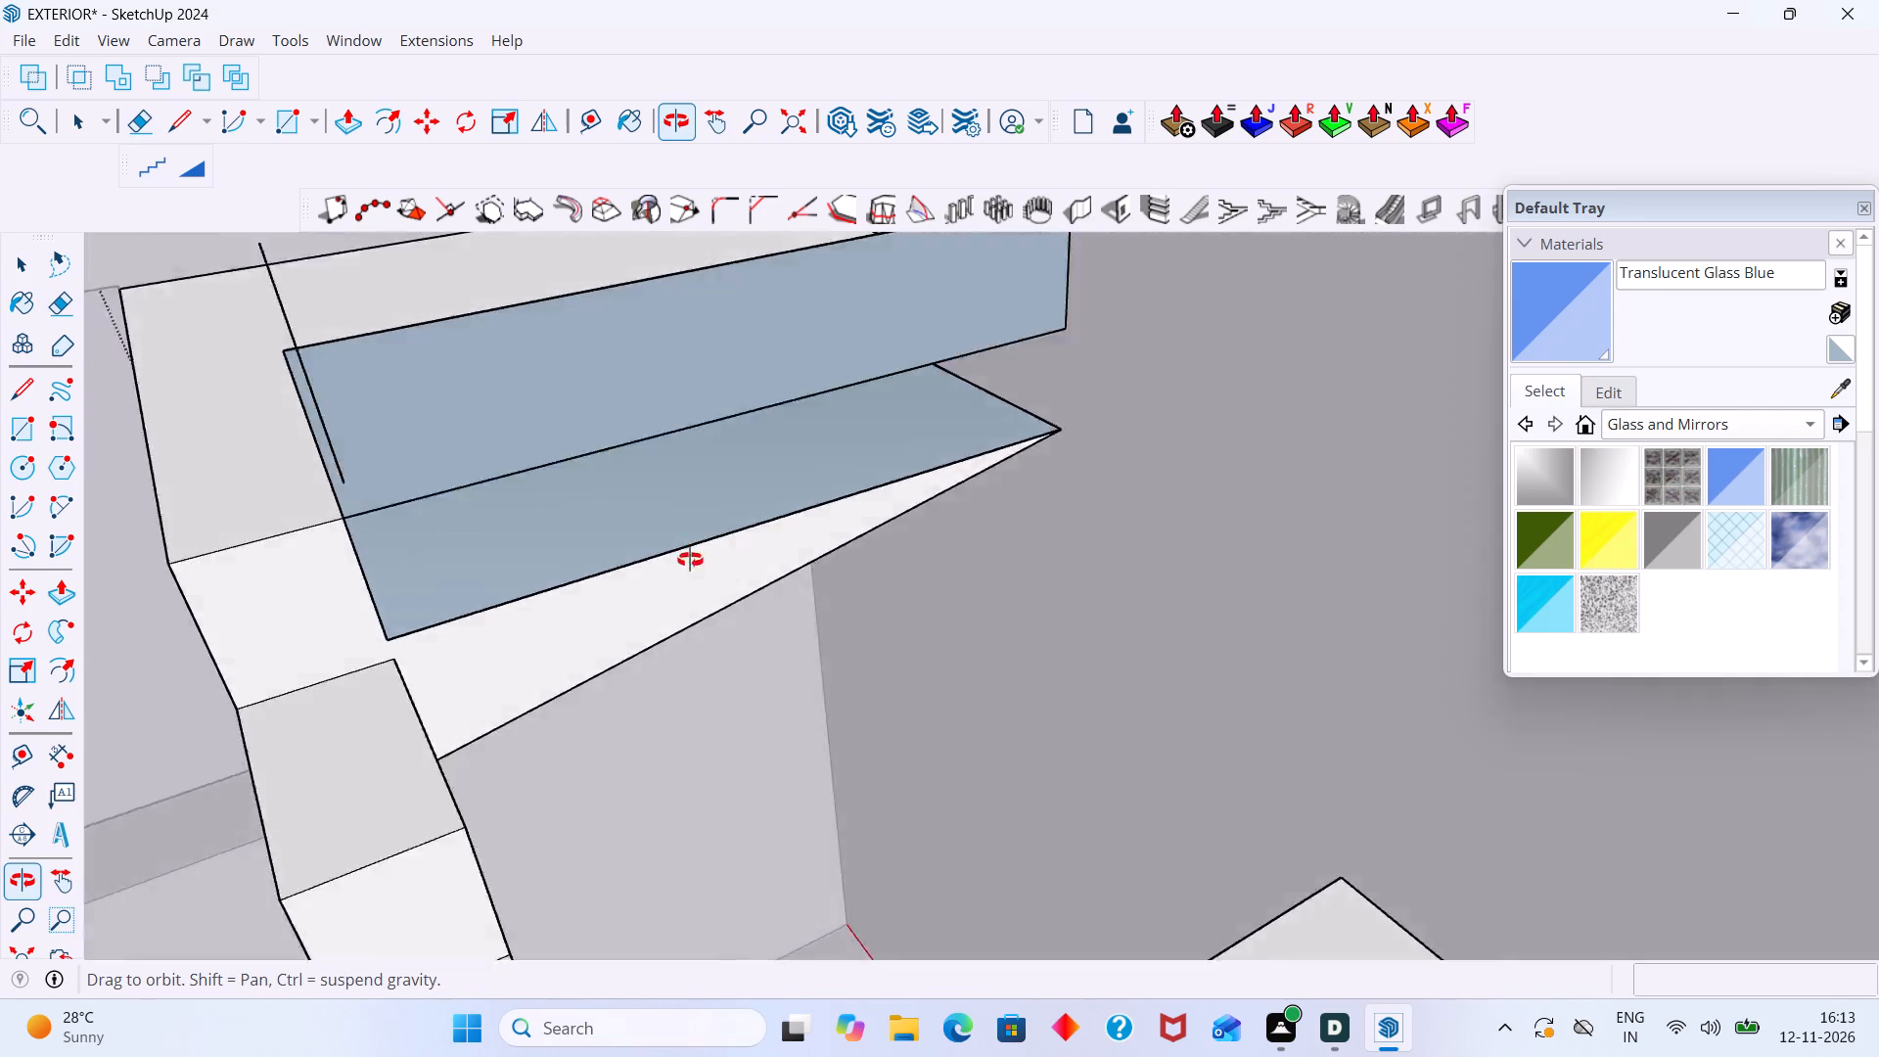
{"action": "middle_click_drag", "start_coordinate": [690, 560], "coordinate": [667, 610]}
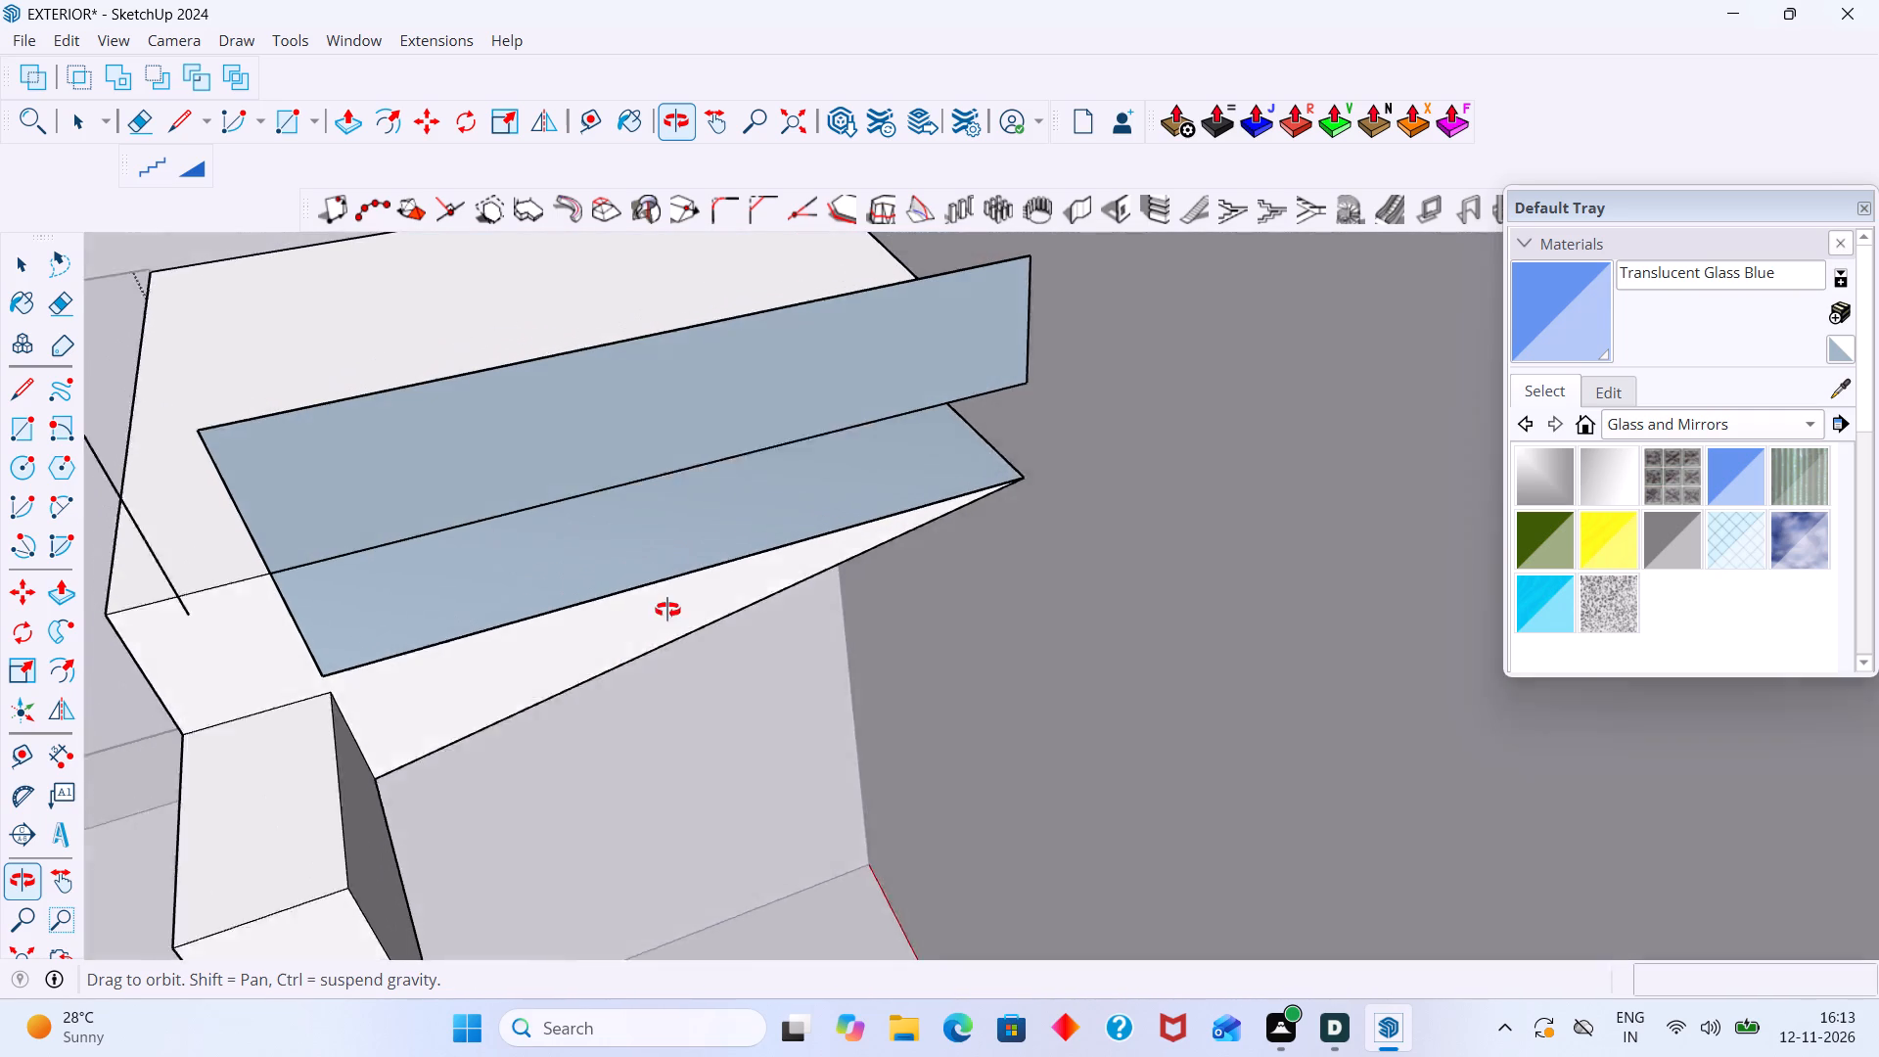
{"action": "middle_click_drag", "start_coordinate": [667, 610], "coordinate": [677, 610]}
{"action": "scroll", "coordinate": [688, 606], "scroll_direction": "down", "scroll_amount": 9}
{"action": "middle_click_drag", "start_coordinate": [687, 649], "coordinate": [689, 614]}
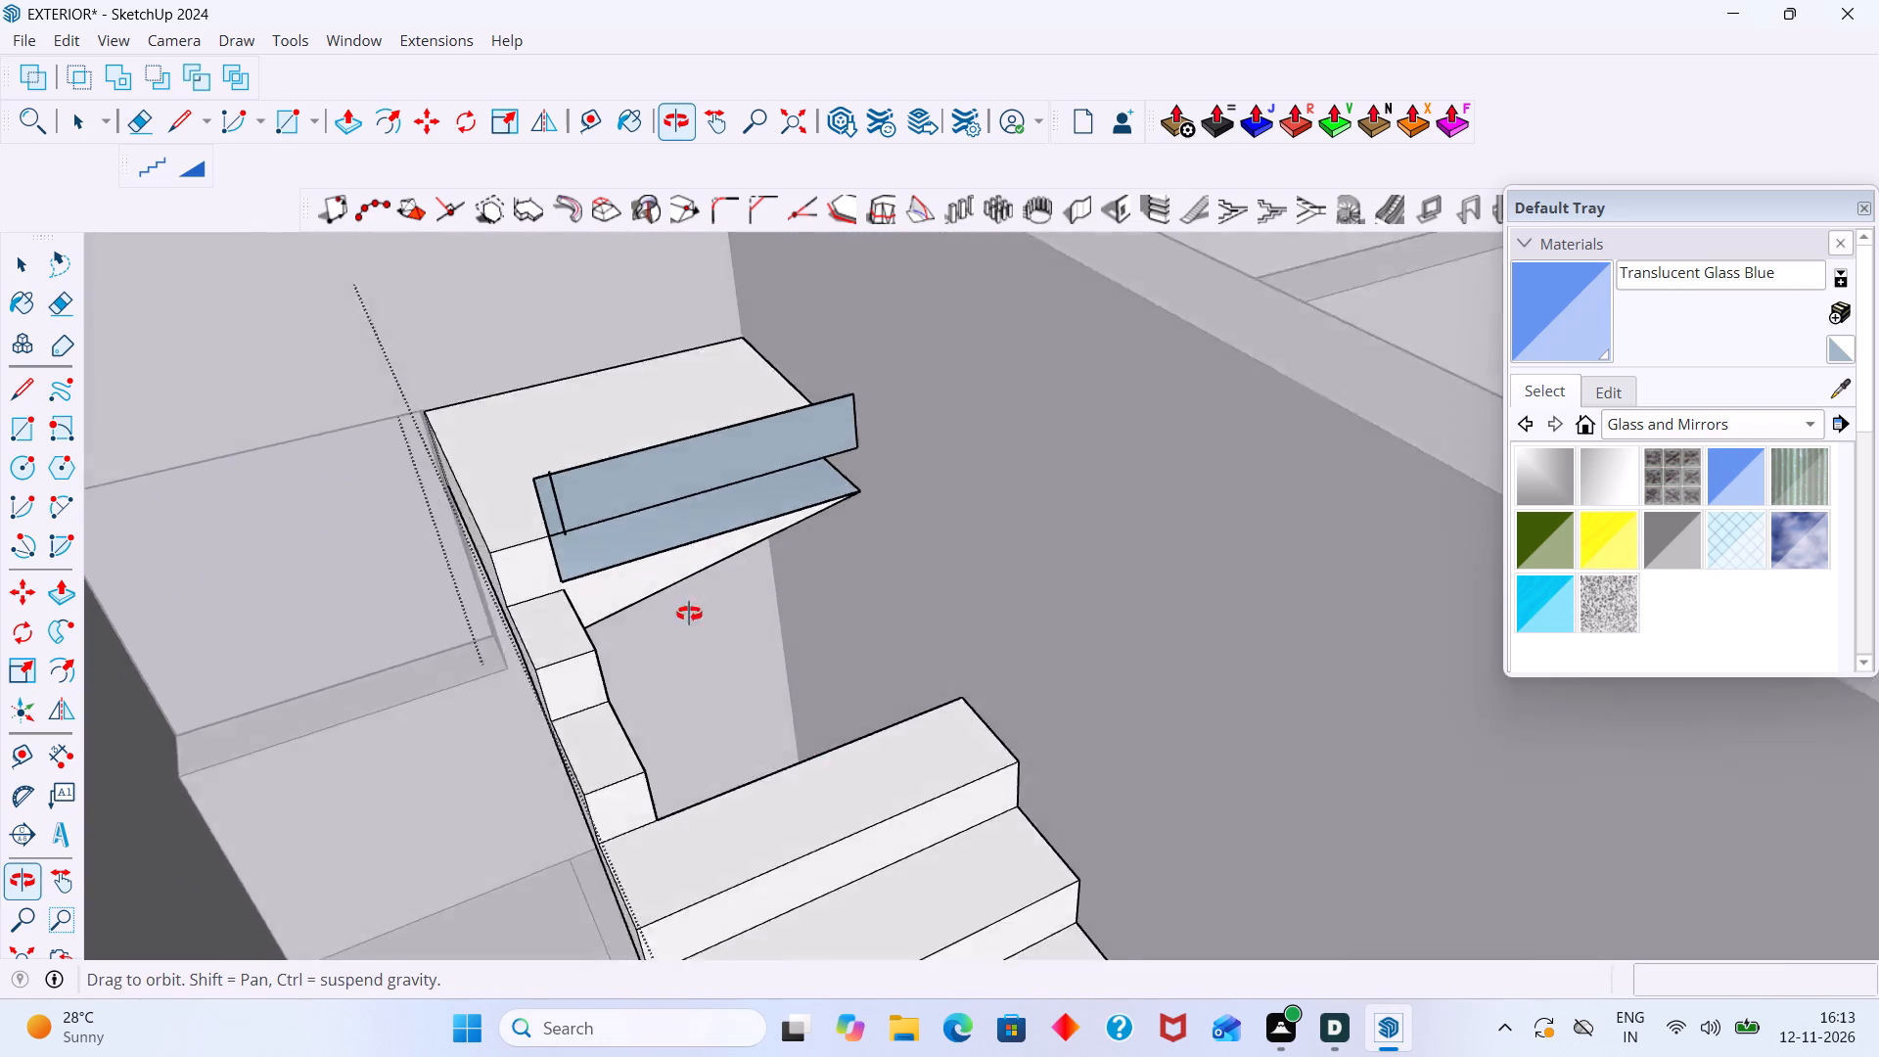
{"action": "middle_click_drag", "start_coordinate": [689, 614], "coordinate": [668, 643]}
{"action": "scroll", "coordinate": [677, 647], "scroll_direction": "down", "scroll_amount": 2}
{"action": "middle_click_drag", "start_coordinate": [715, 712], "coordinate": [795, 863]}
{"action": "scroll", "coordinate": [710, 801], "scroll_direction": "up", "scroll_amount": 4}
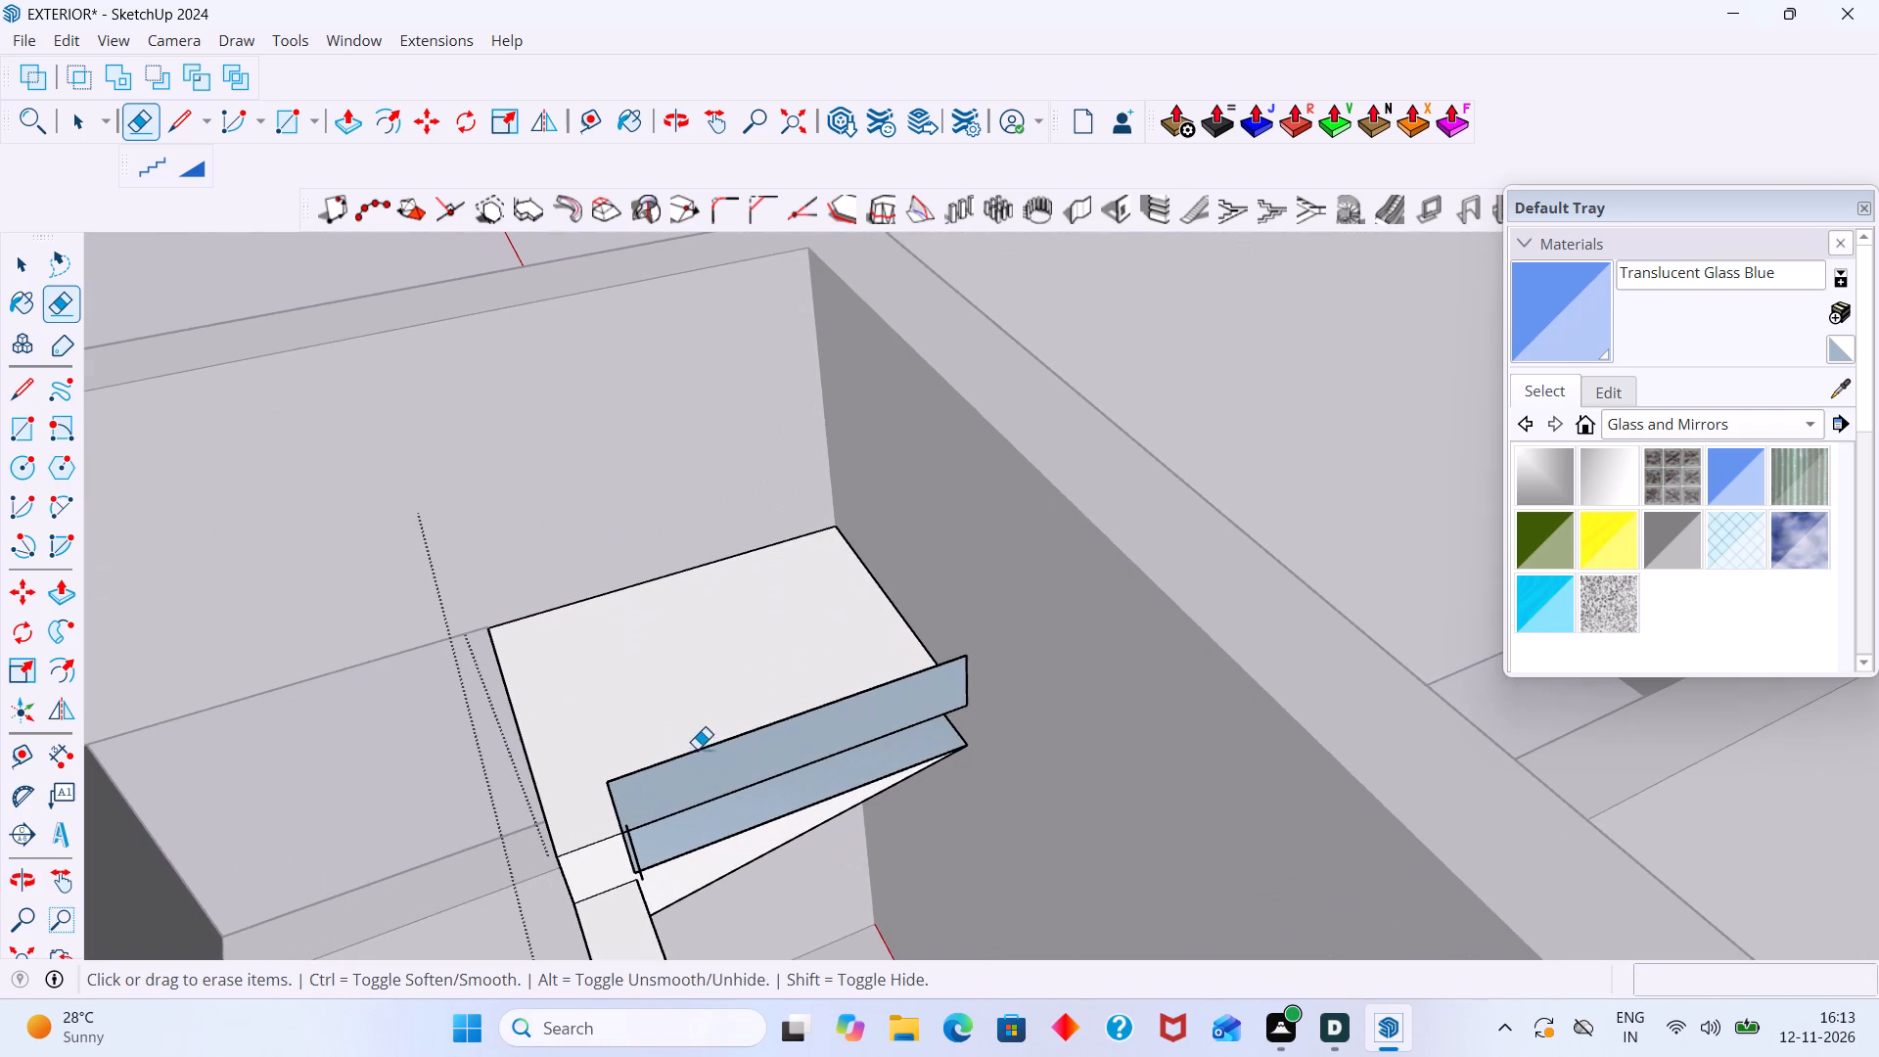
{"action": "left_click", "coordinate": [701, 752]}
{"action": "left_click", "coordinate": [610, 802]}
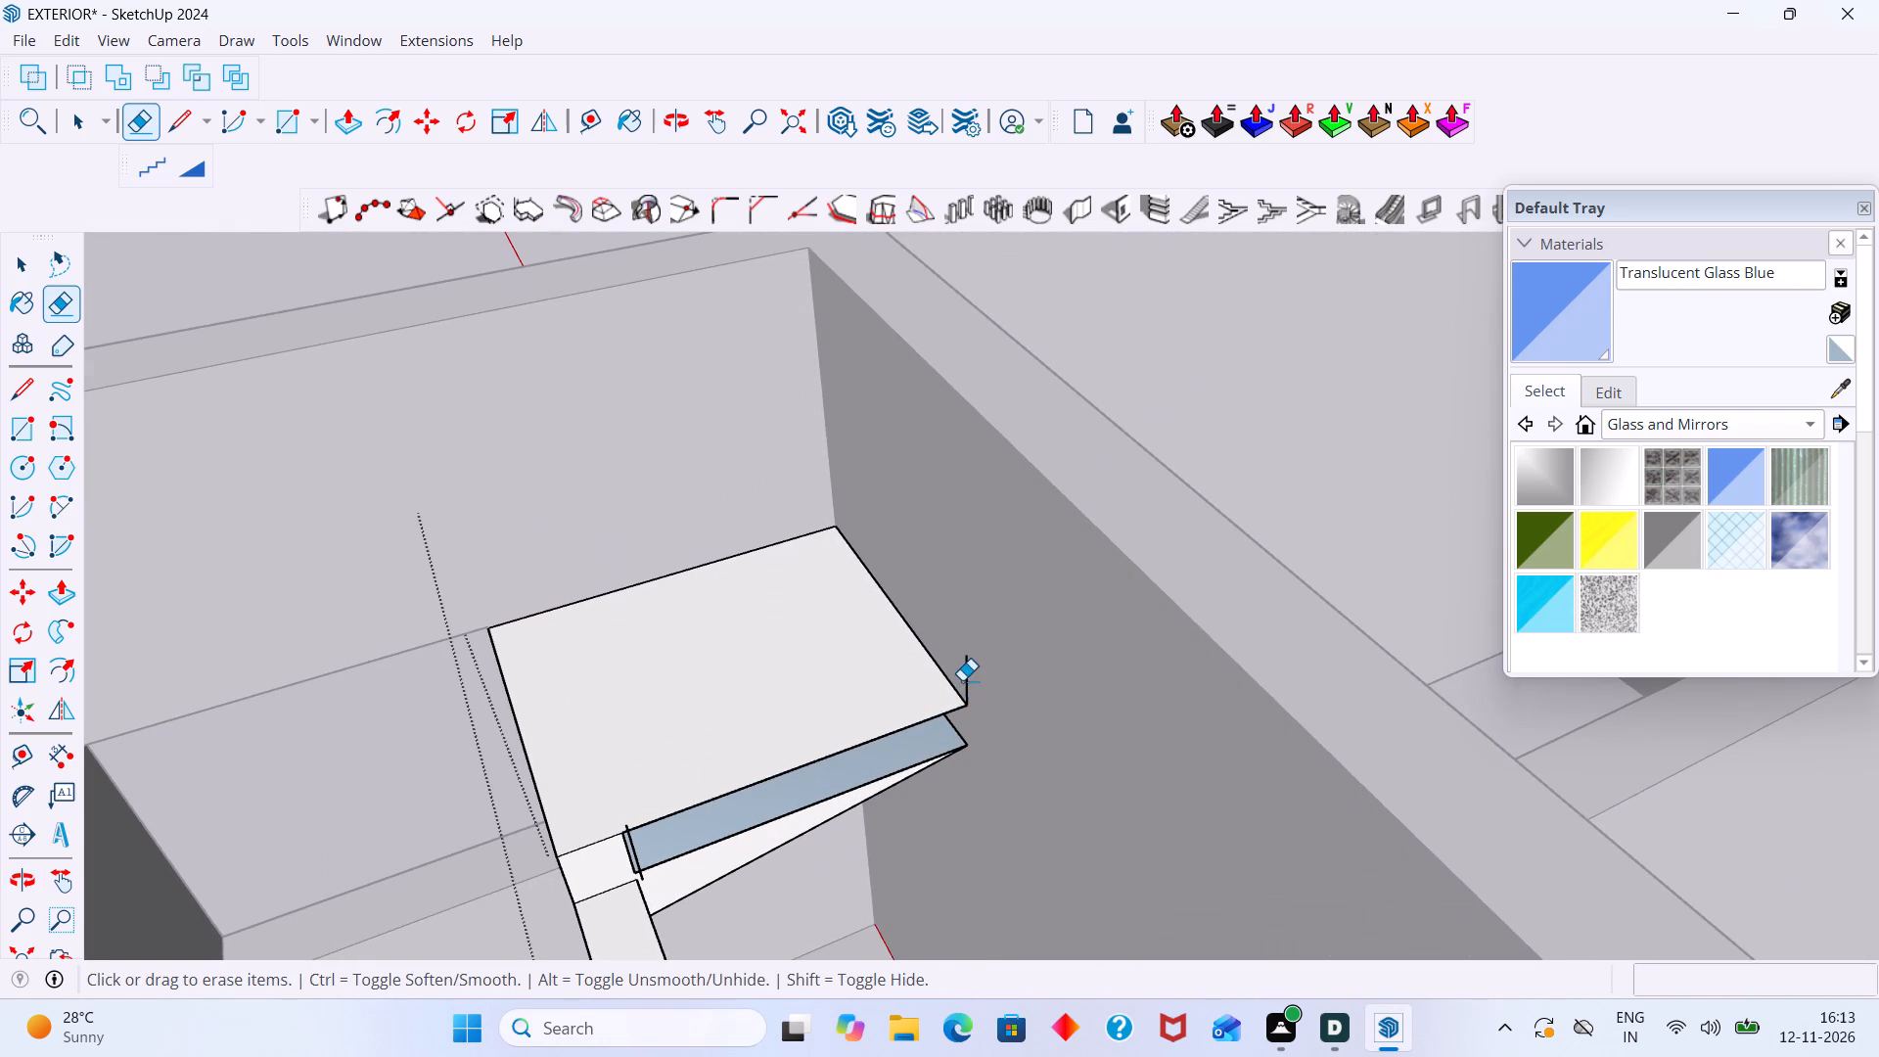
{"action": "left_click", "coordinate": [971, 679]}
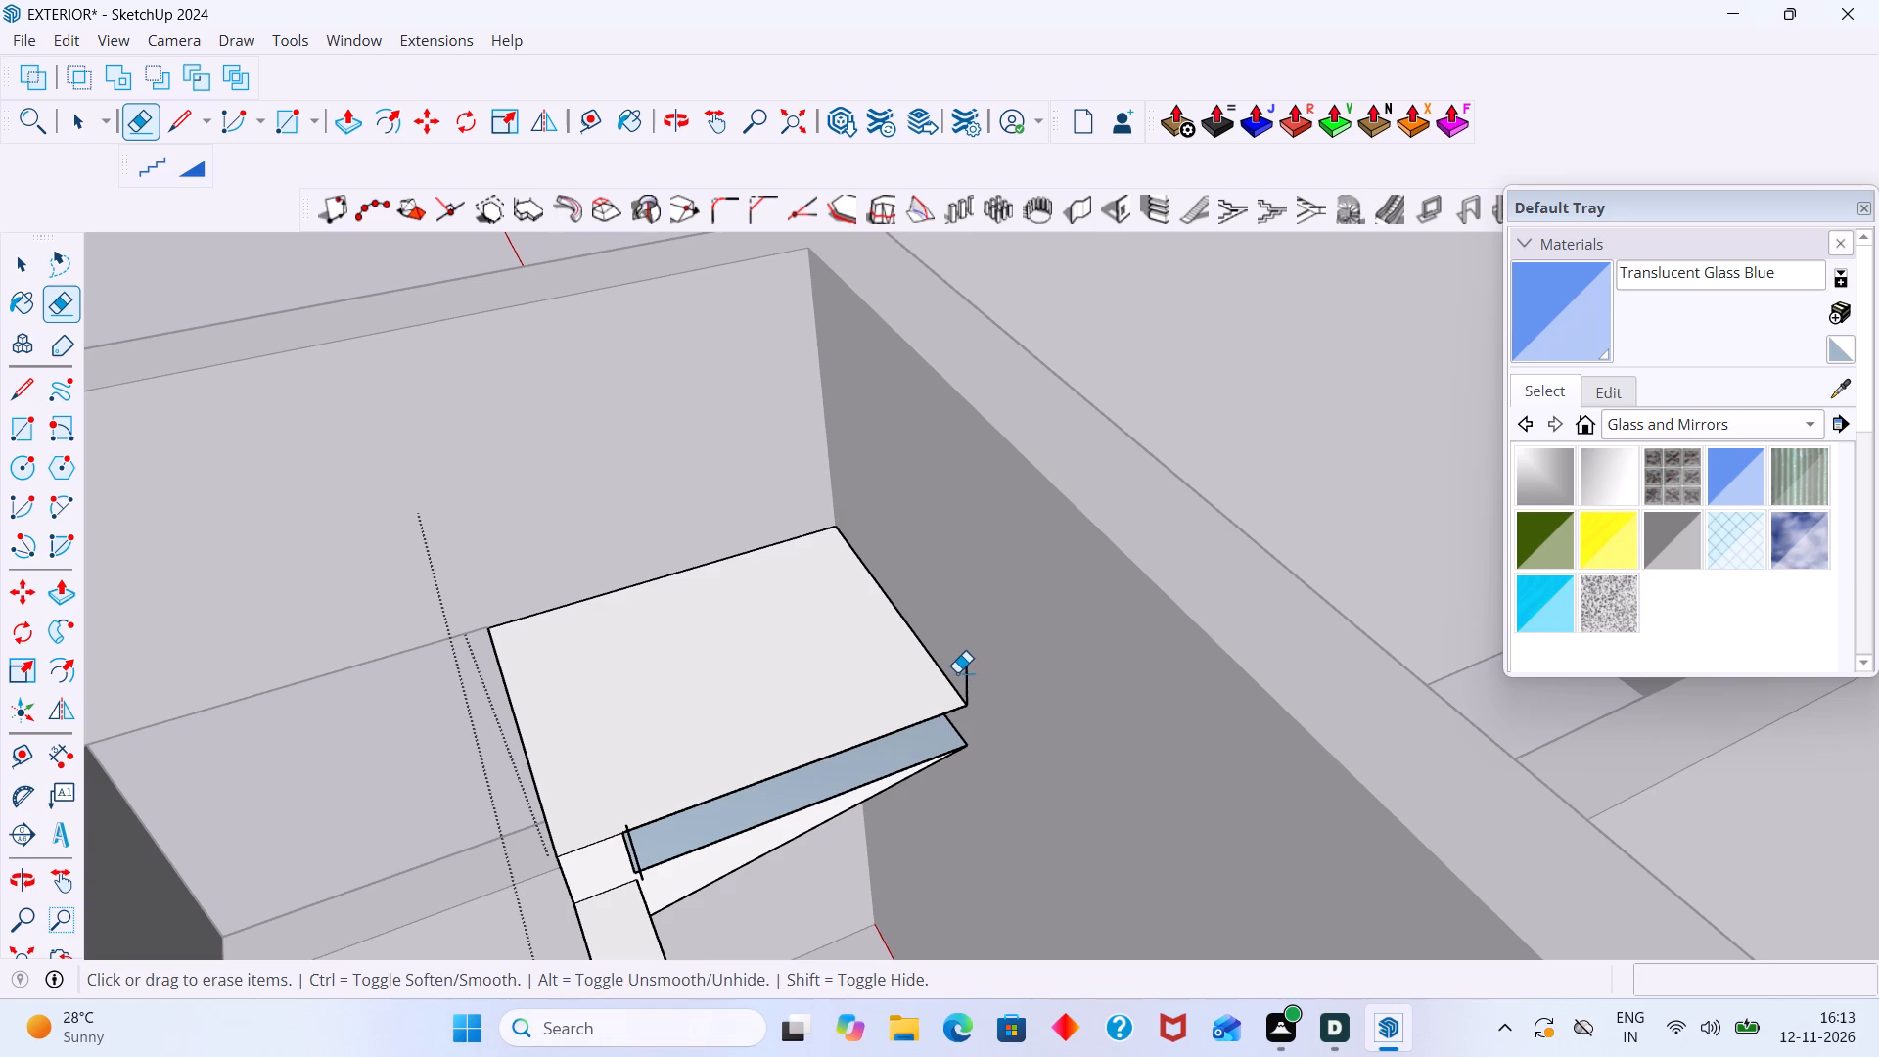
{"action": "left_click", "coordinate": [968, 672]}
Erase the loose short upright edge crossing the landing's front edge near the narrow steps.
{"action": "scroll", "coordinate": [955, 672], "scroll_direction": "down", "scroll_amount": 7}
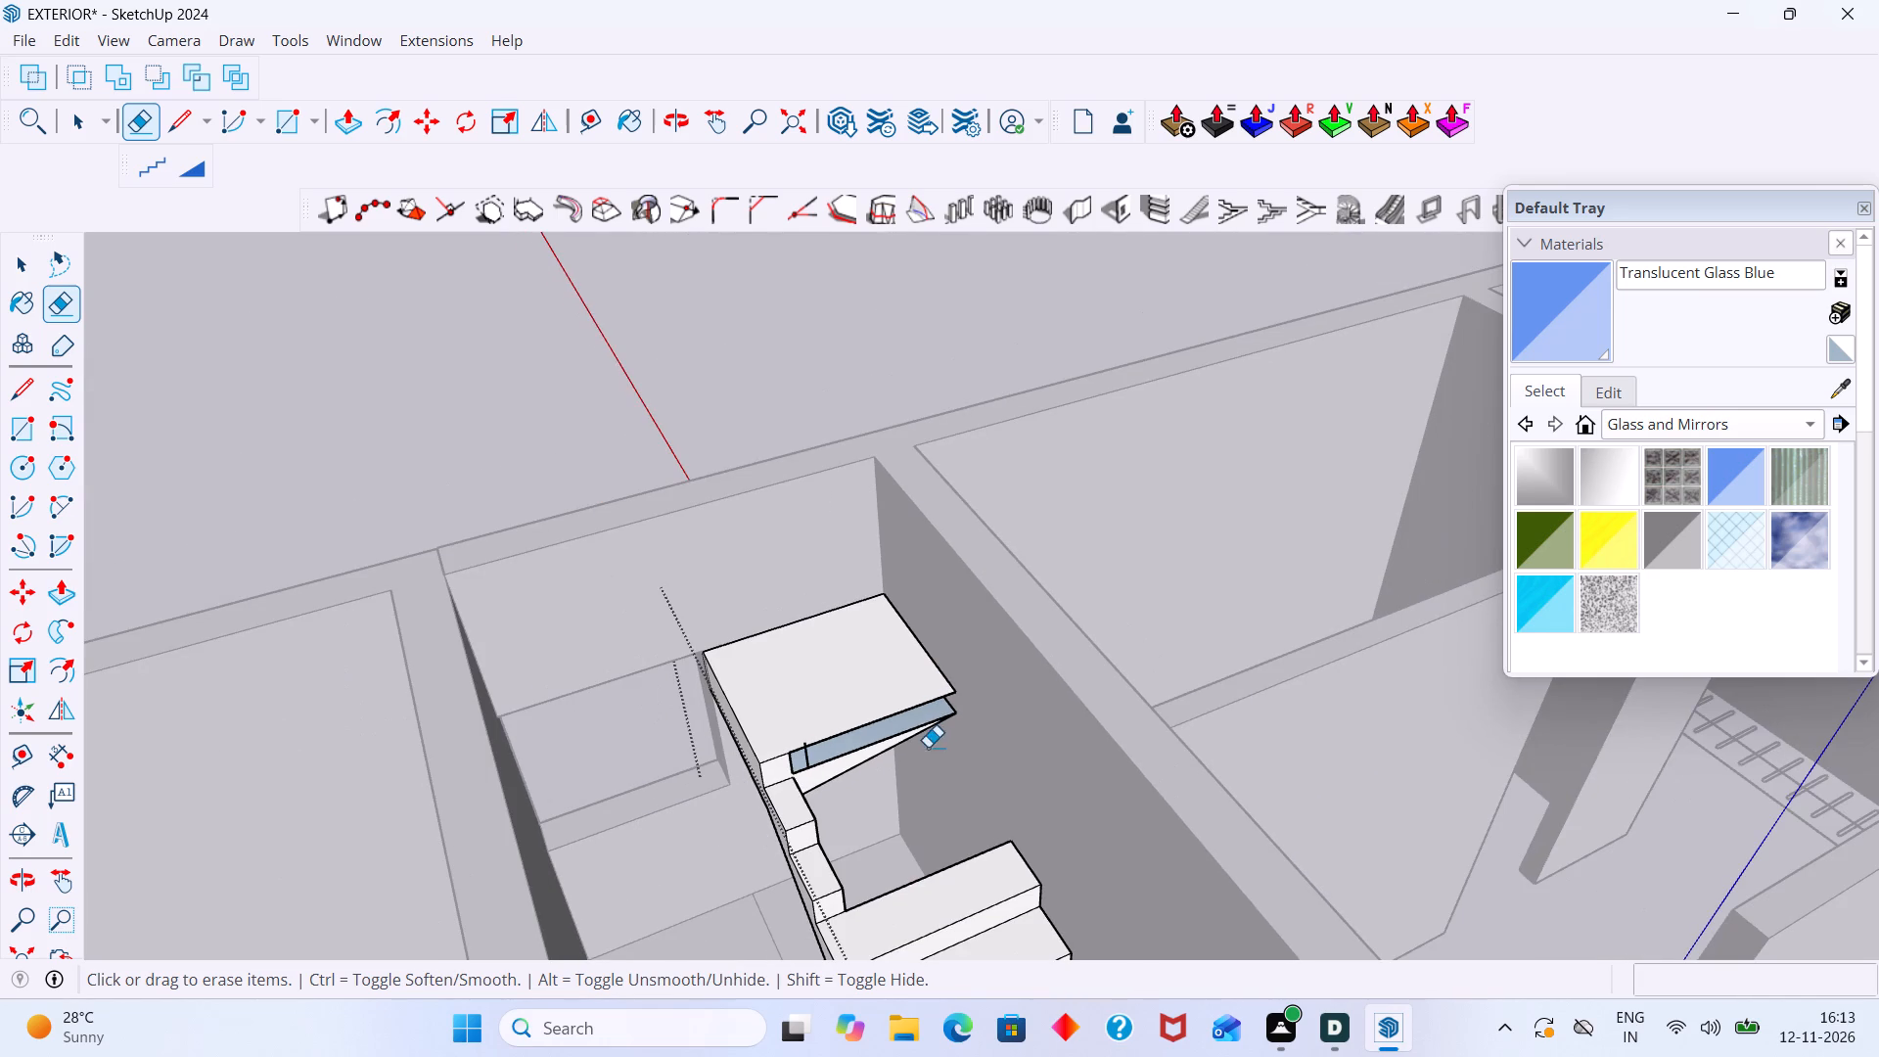
{"action": "scroll", "coordinate": [894, 776], "scroll_direction": "up", "scroll_amount": 10}
{"action": "left_click", "coordinate": [784, 703]}
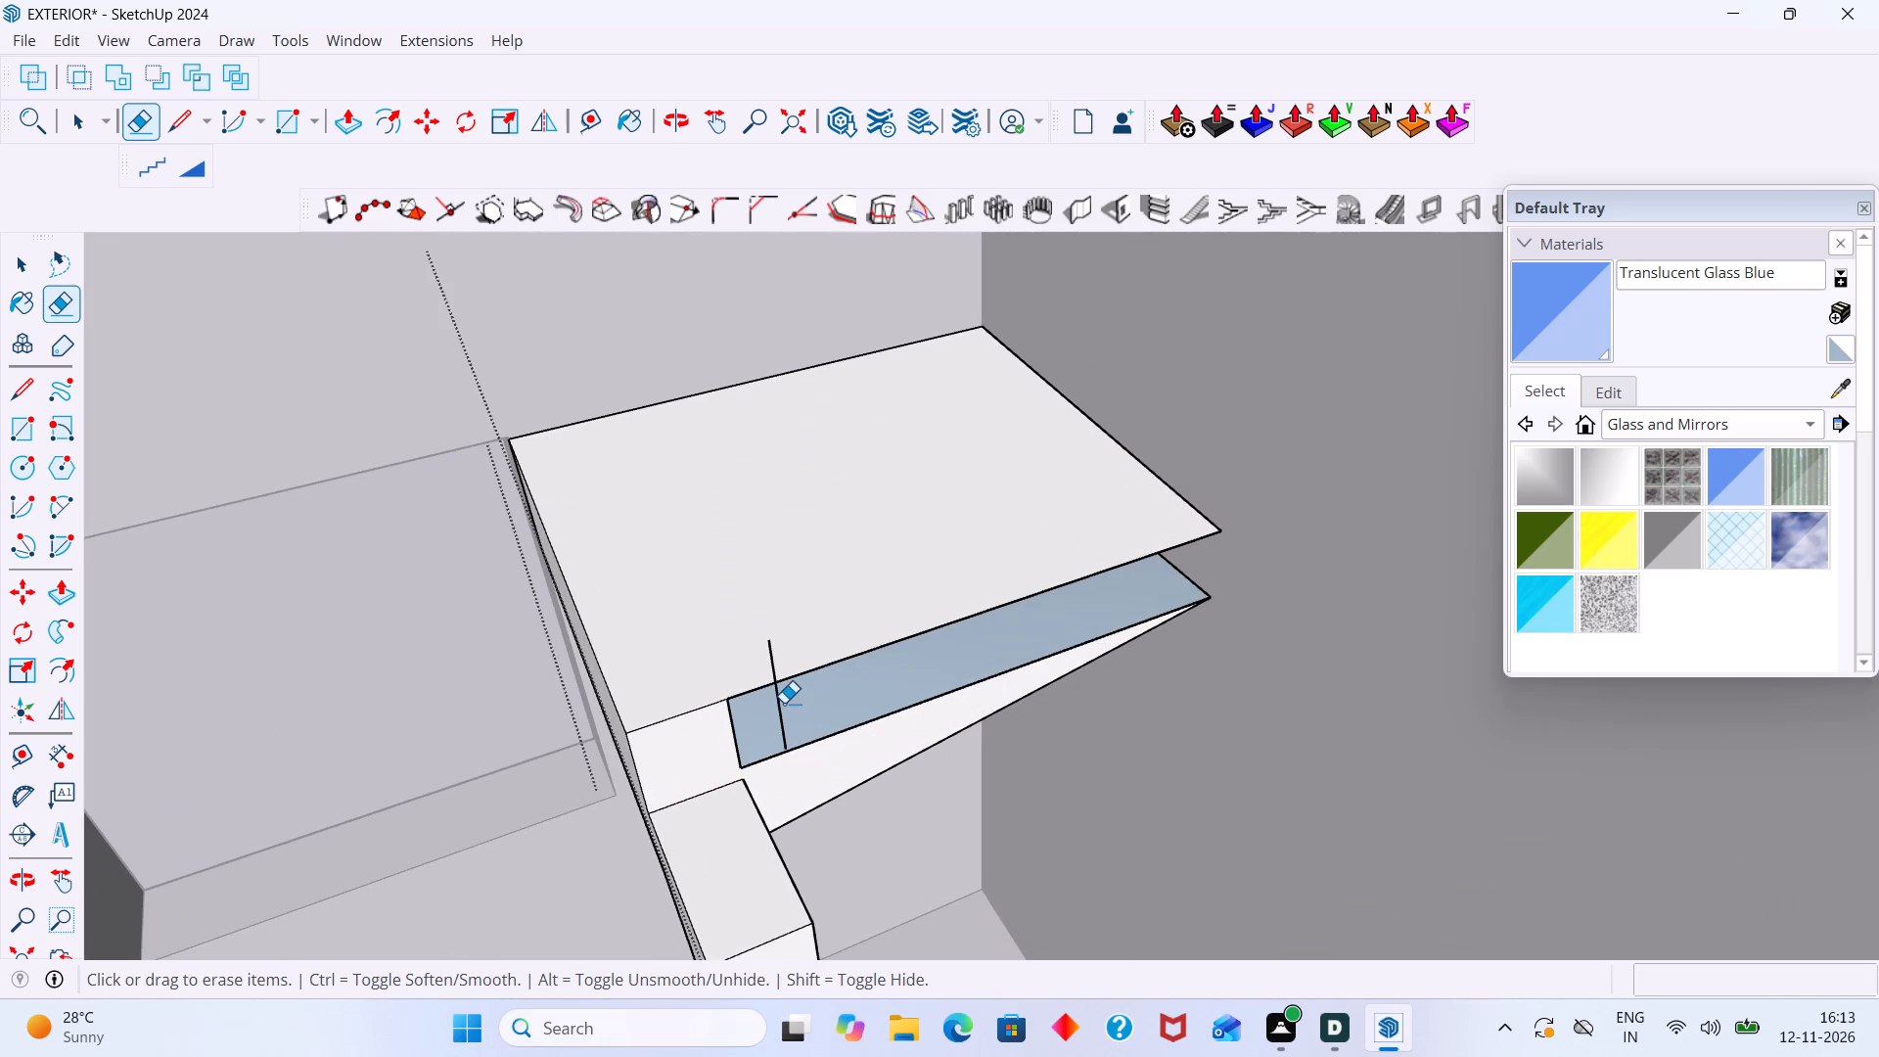
{"action": "left_click", "coordinate": [765, 647]}
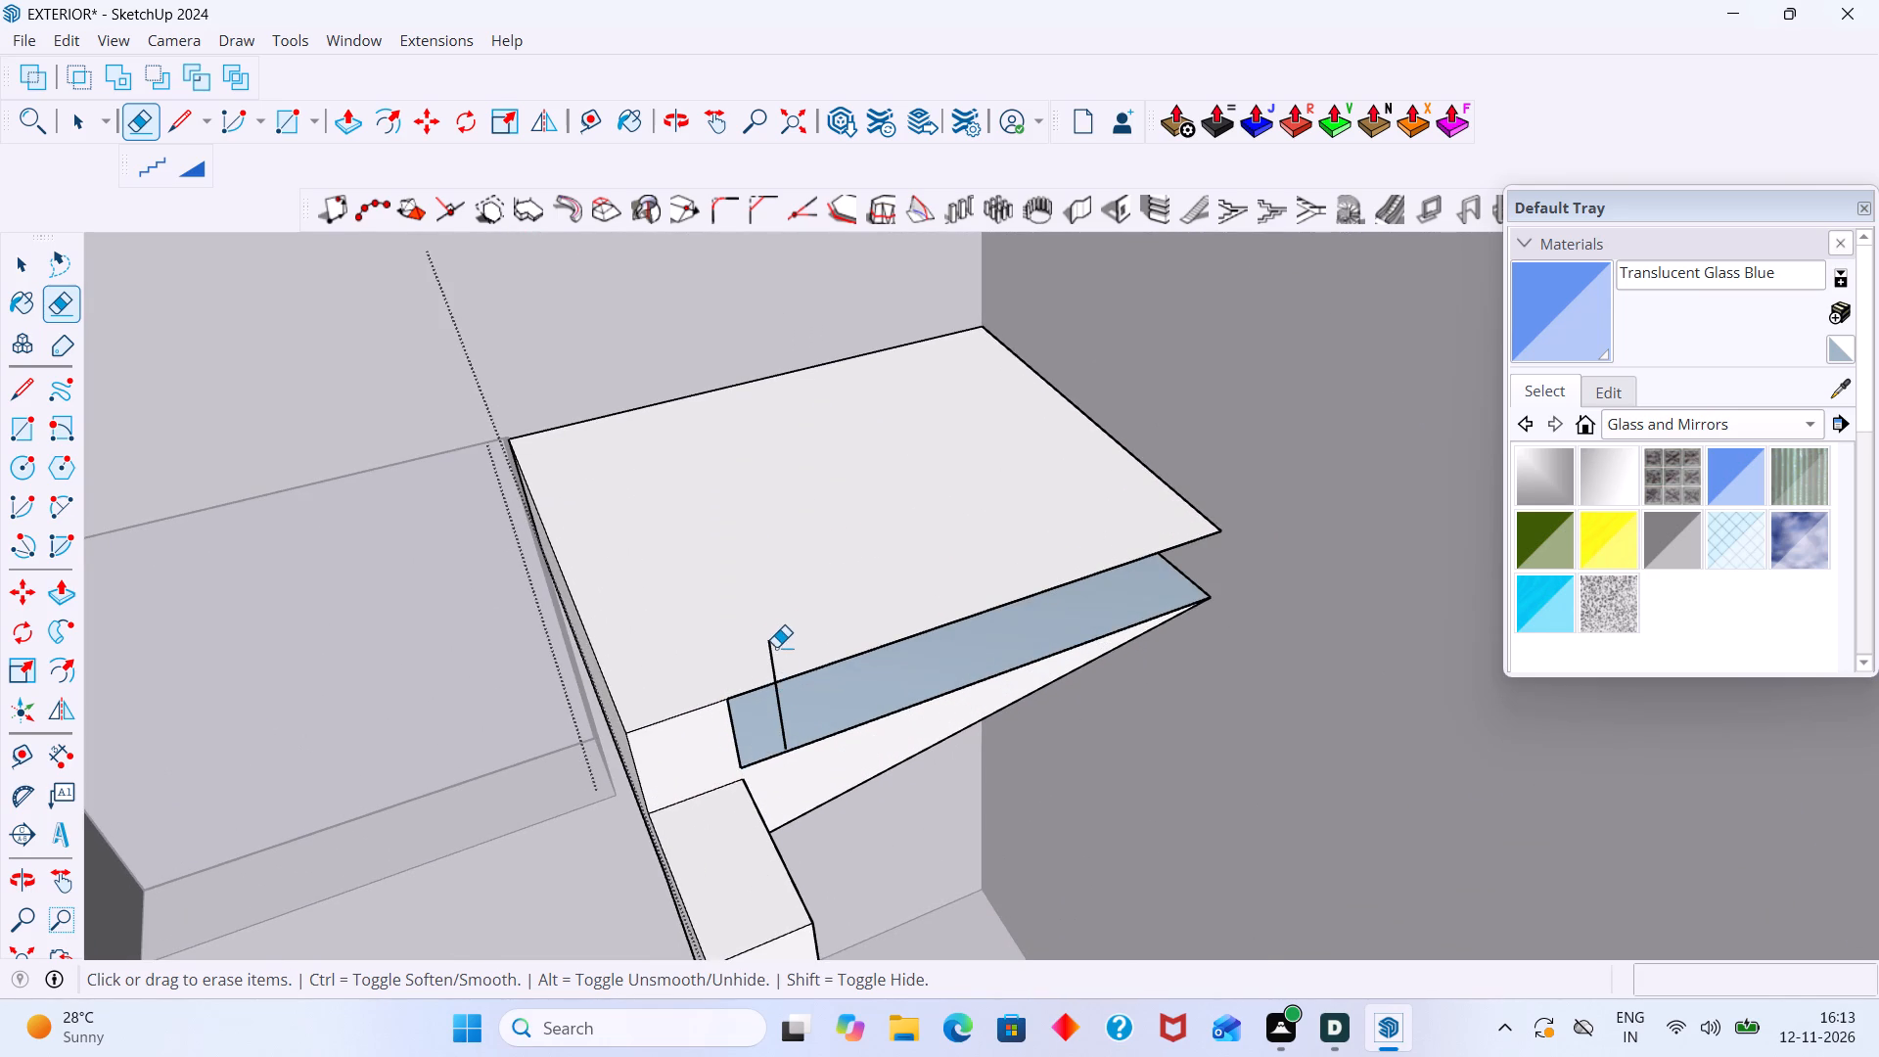
{"action": "left_click", "coordinate": [776, 647]}
{"action": "left_click", "coordinate": [770, 649]}
{"action": "scroll", "coordinate": [756, 673], "scroll_direction": "down", "scroll_amount": 6}
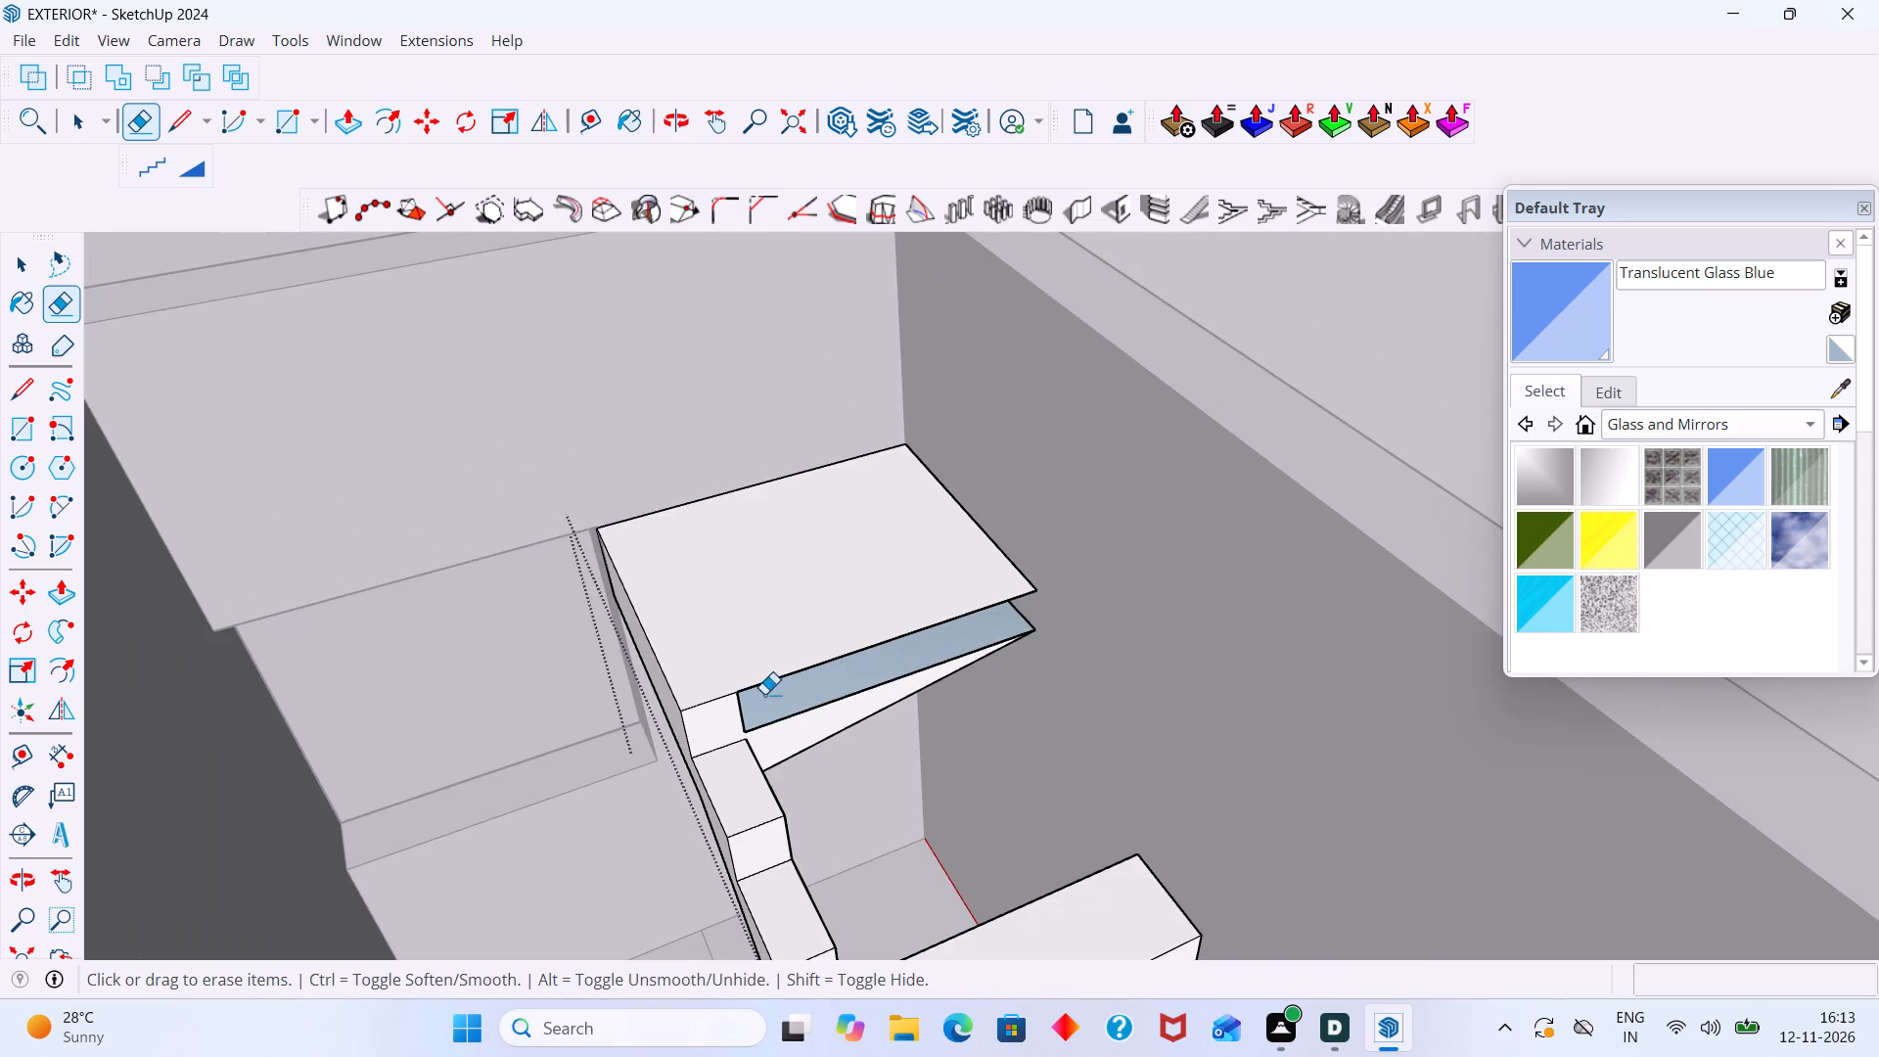
Close and reopen the stair group, and delete the lower sloping edge of the face below the landing's front.
{"action": "key", "text": "space"}
{"action": "scroll", "coordinate": [973, 746], "scroll_direction": "down", "scroll_amount": 8}
{"action": "left_click", "coordinate": [889, 445]}
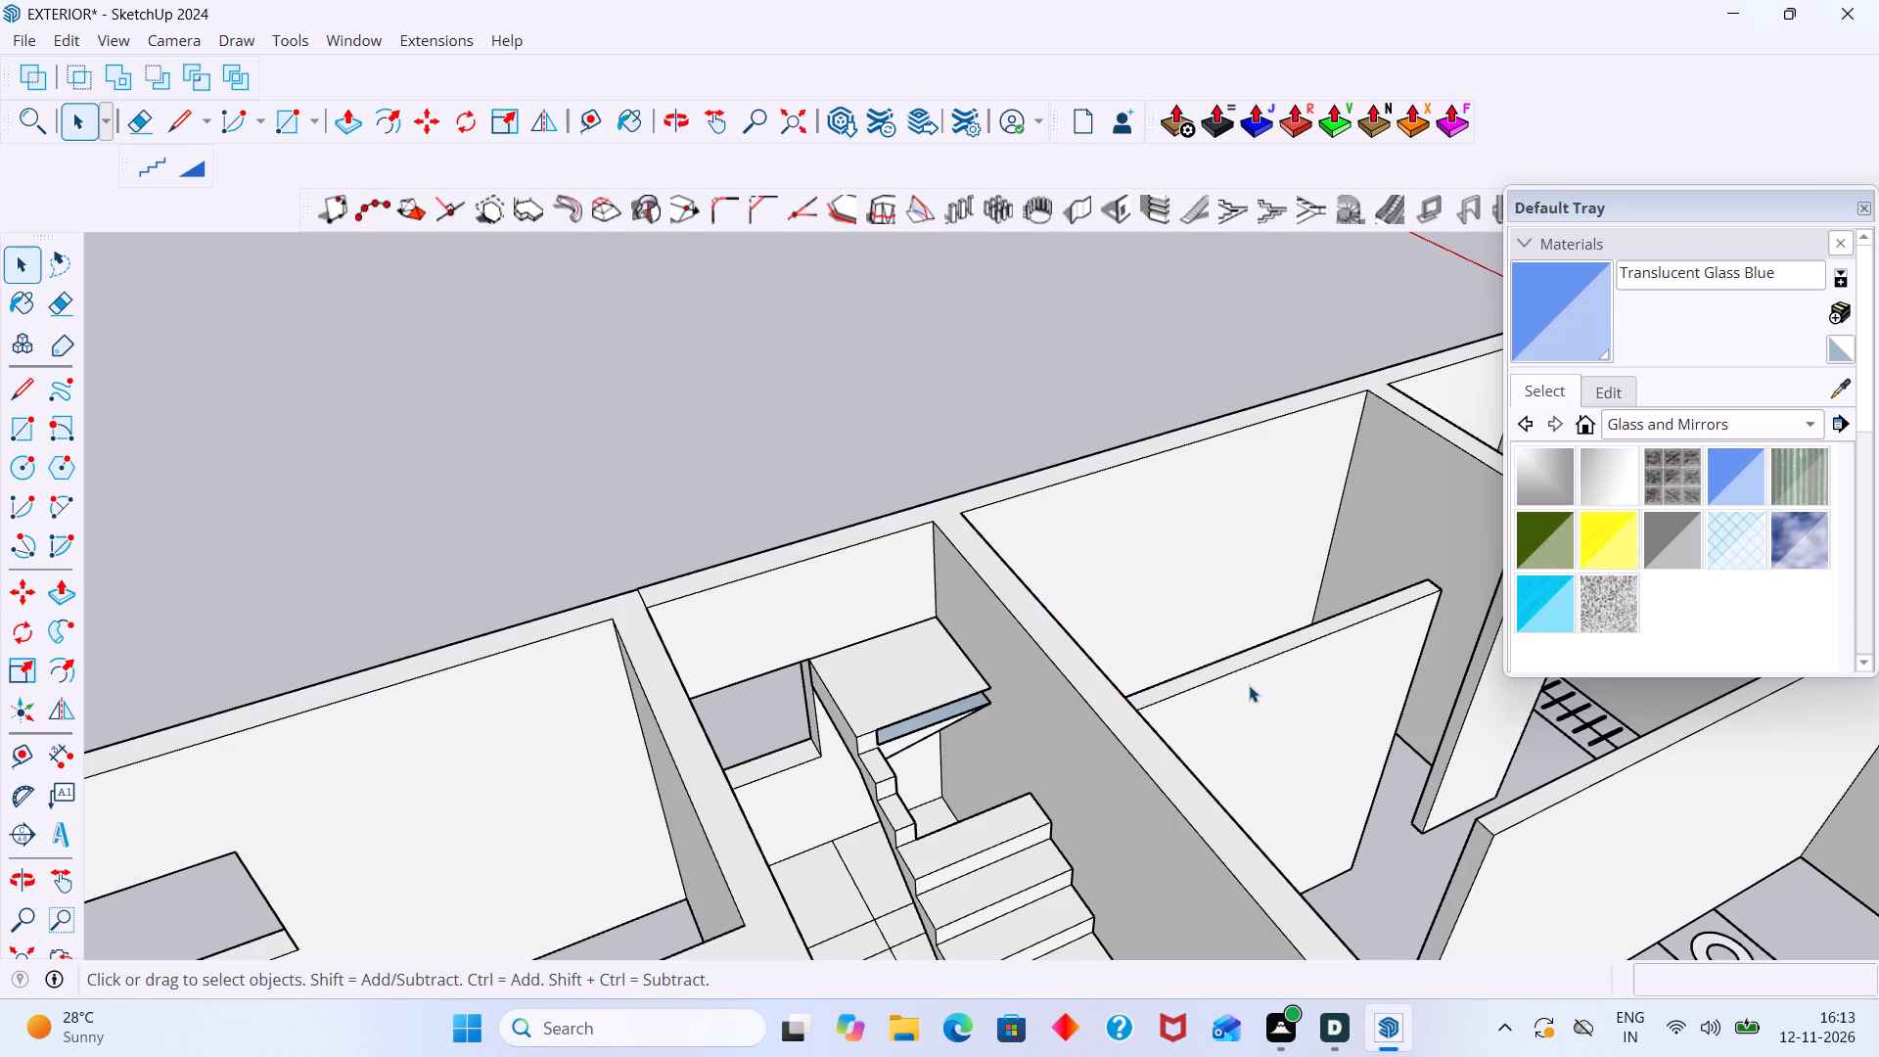
{"action": "scroll", "coordinate": [1224, 676], "scroll_direction": "up", "scroll_amount": 9}
{"action": "middle_click_drag", "start_coordinate": [848, 749], "coordinate": [746, 730]}
{"action": "scroll", "coordinate": [487, 729], "scroll_direction": "up", "scroll_amount": 8}
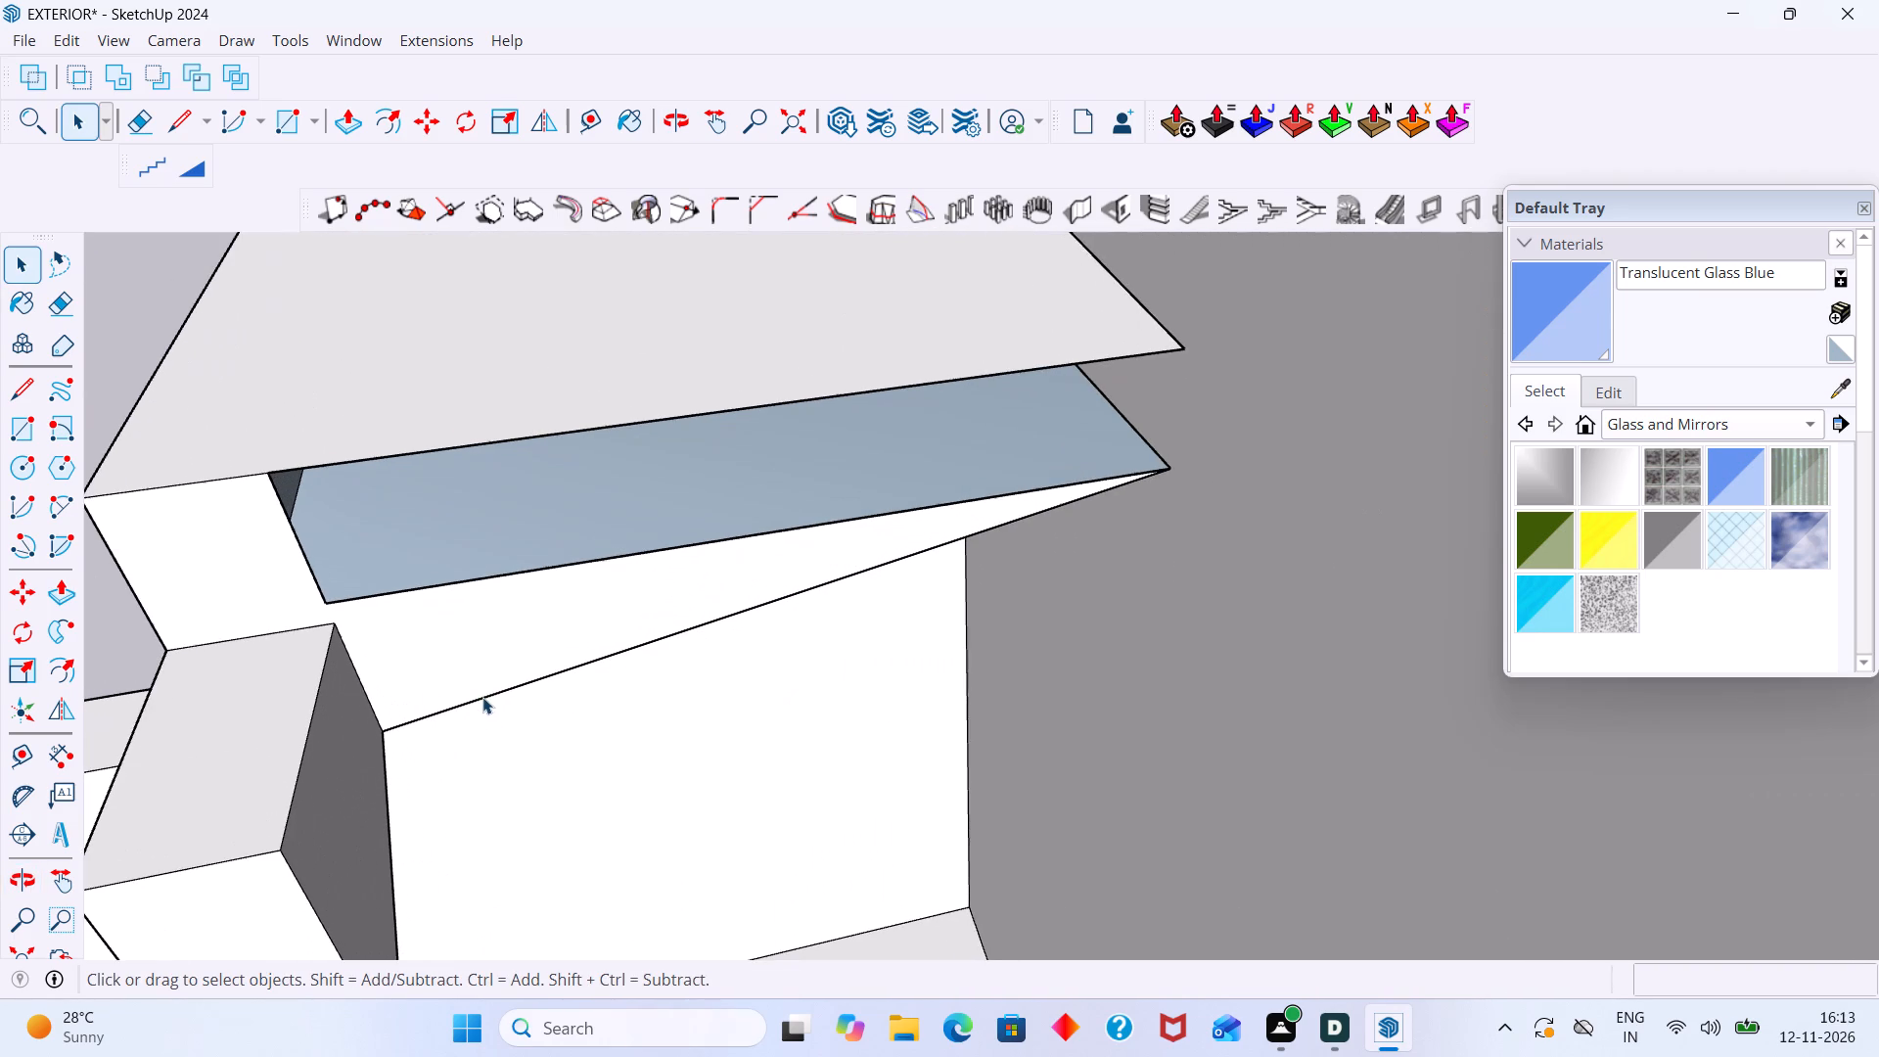
{"action": "left_click", "coordinate": [483, 695]}
{"action": "triple_click", "coordinate": [487, 690]}
{"action": "left_click", "coordinate": [496, 685]}
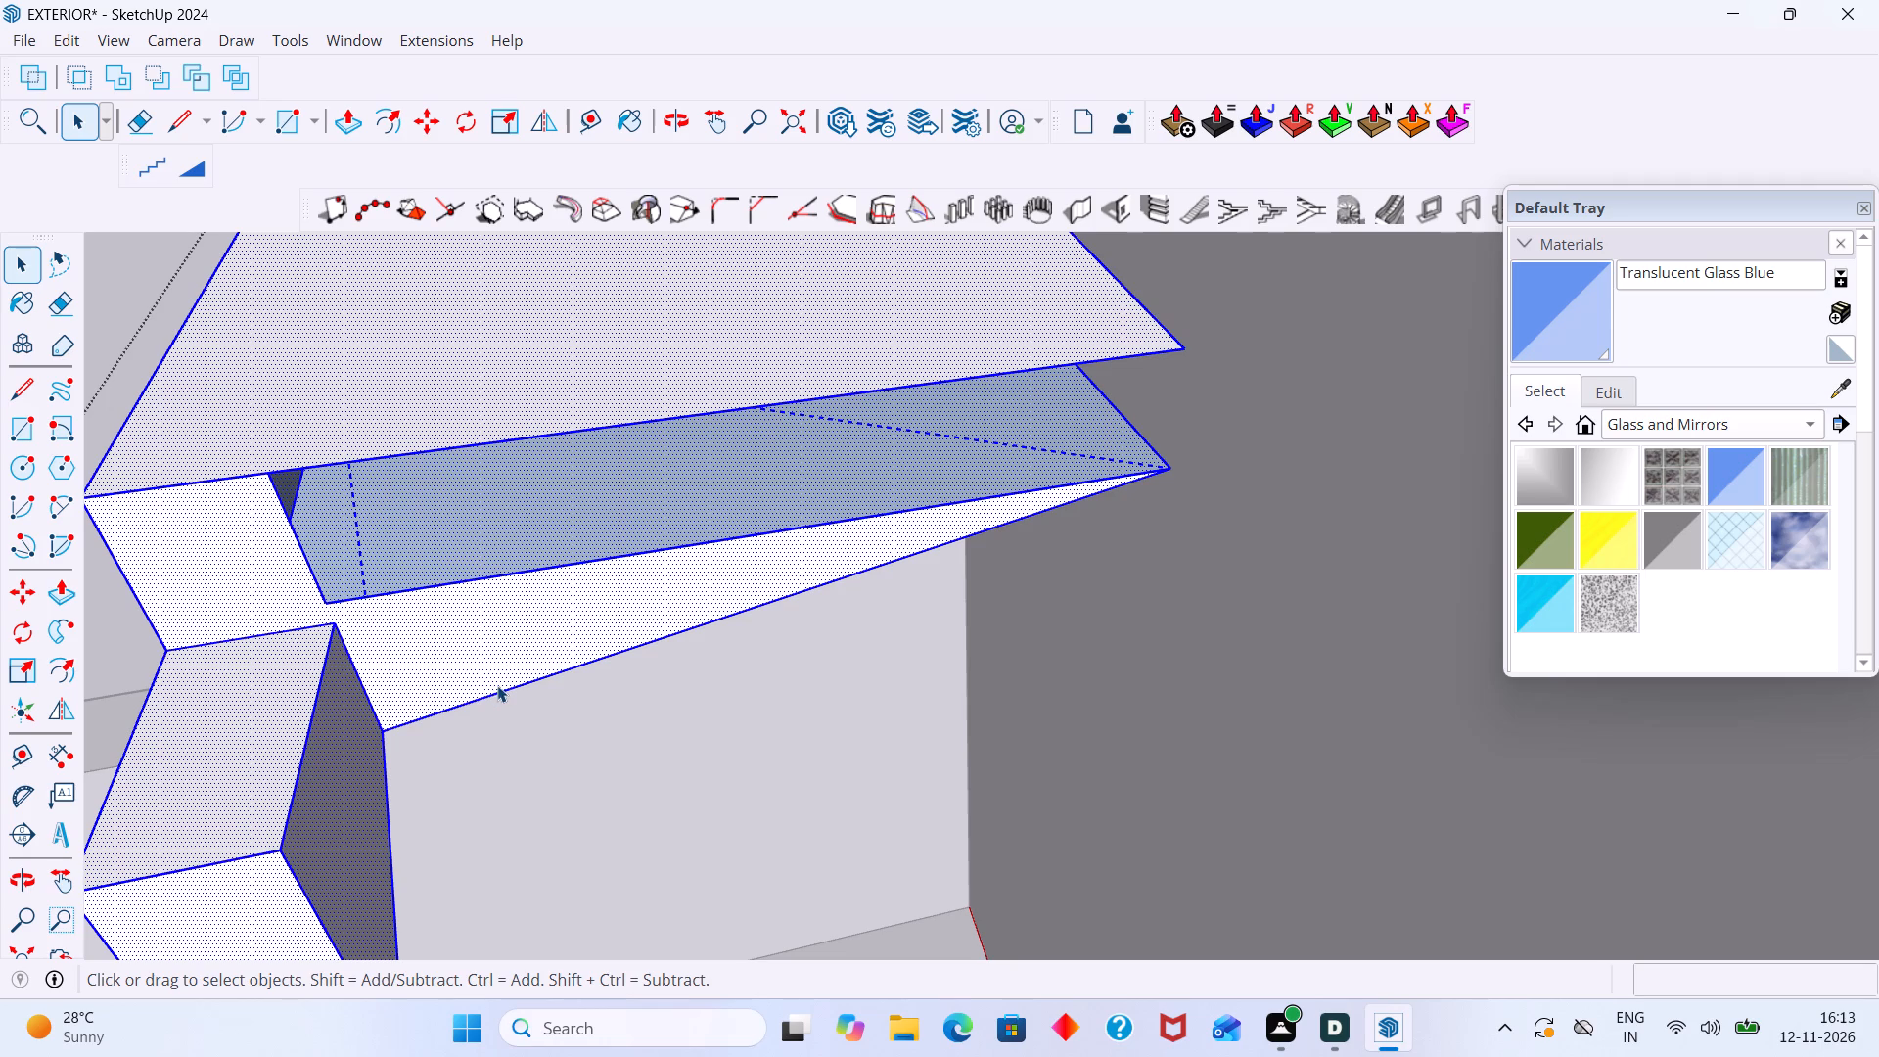
{"action": "left_click", "coordinate": [506, 690]}
{"action": "key", "text": "Delete"}
Delete the short vertical edge under the landing's front, next to the top narrow step.
{"action": "scroll", "coordinate": [498, 683], "scroll_direction": "down", "scroll_amount": 3}
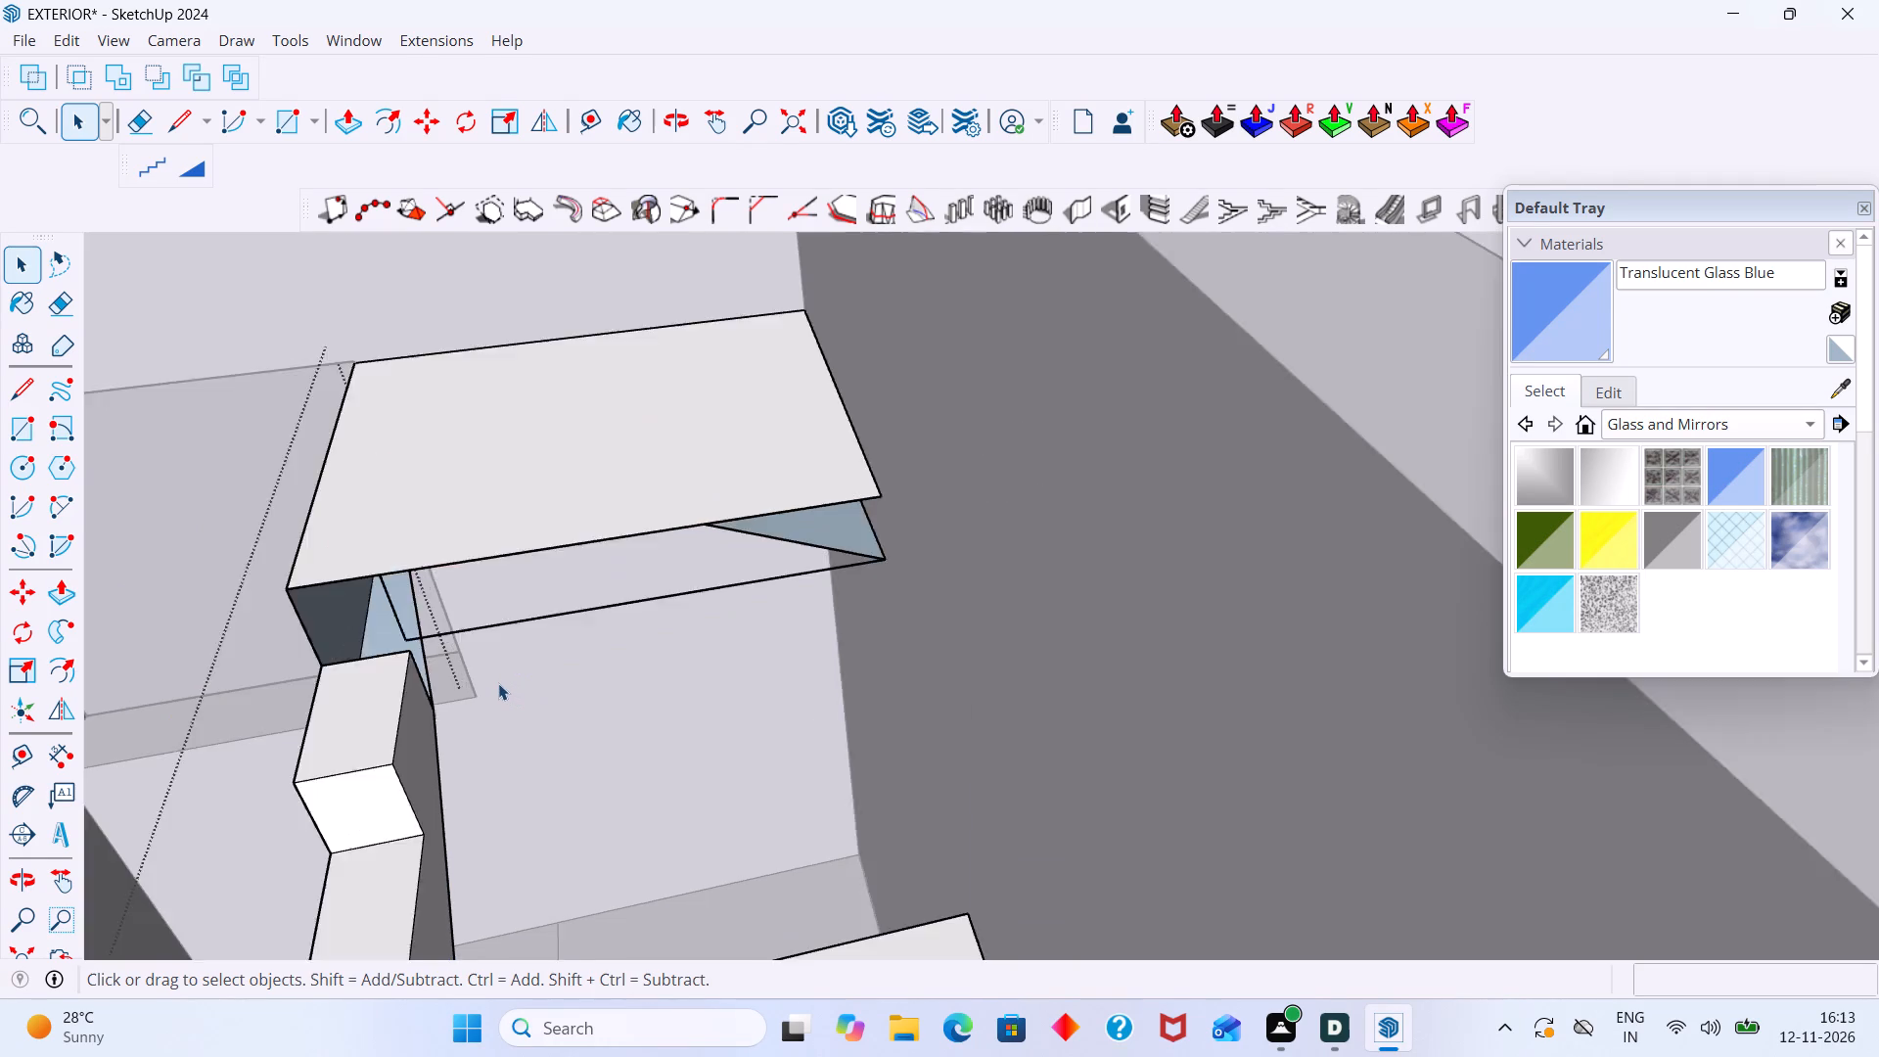
{"action": "scroll", "coordinate": [498, 683], "scroll_direction": "down", "scroll_amount": 4}
{"action": "middle_click_drag", "start_coordinate": [491, 679], "coordinate": [800, 667]}
{"action": "scroll", "coordinate": [964, 711], "scroll_direction": "up", "scroll_amount": 2}
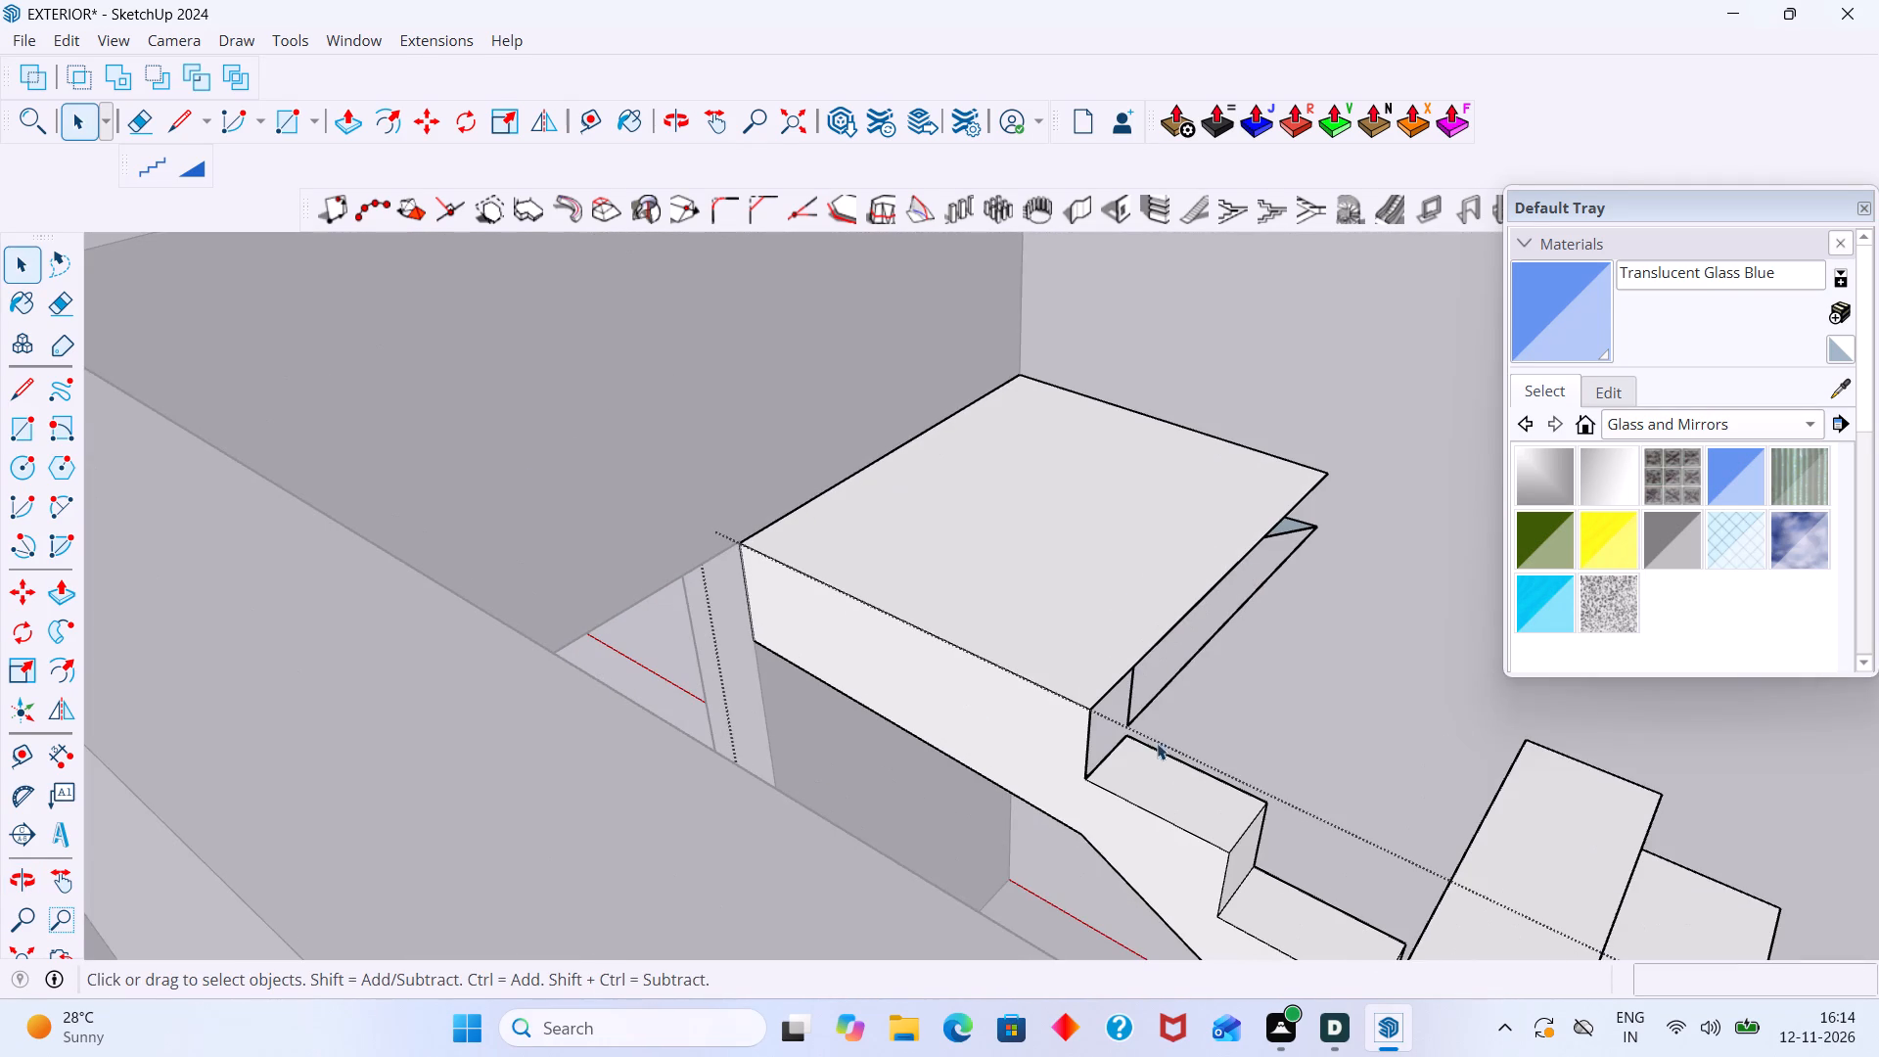
{"action": "scroll", "coordinate": [1159, 737], "scroll_direction": "down", "scroll_amount": 1}
{"action": "middle_click_drag", "start_coordinate": [1088, 705], "coordinate": [776, 661]}
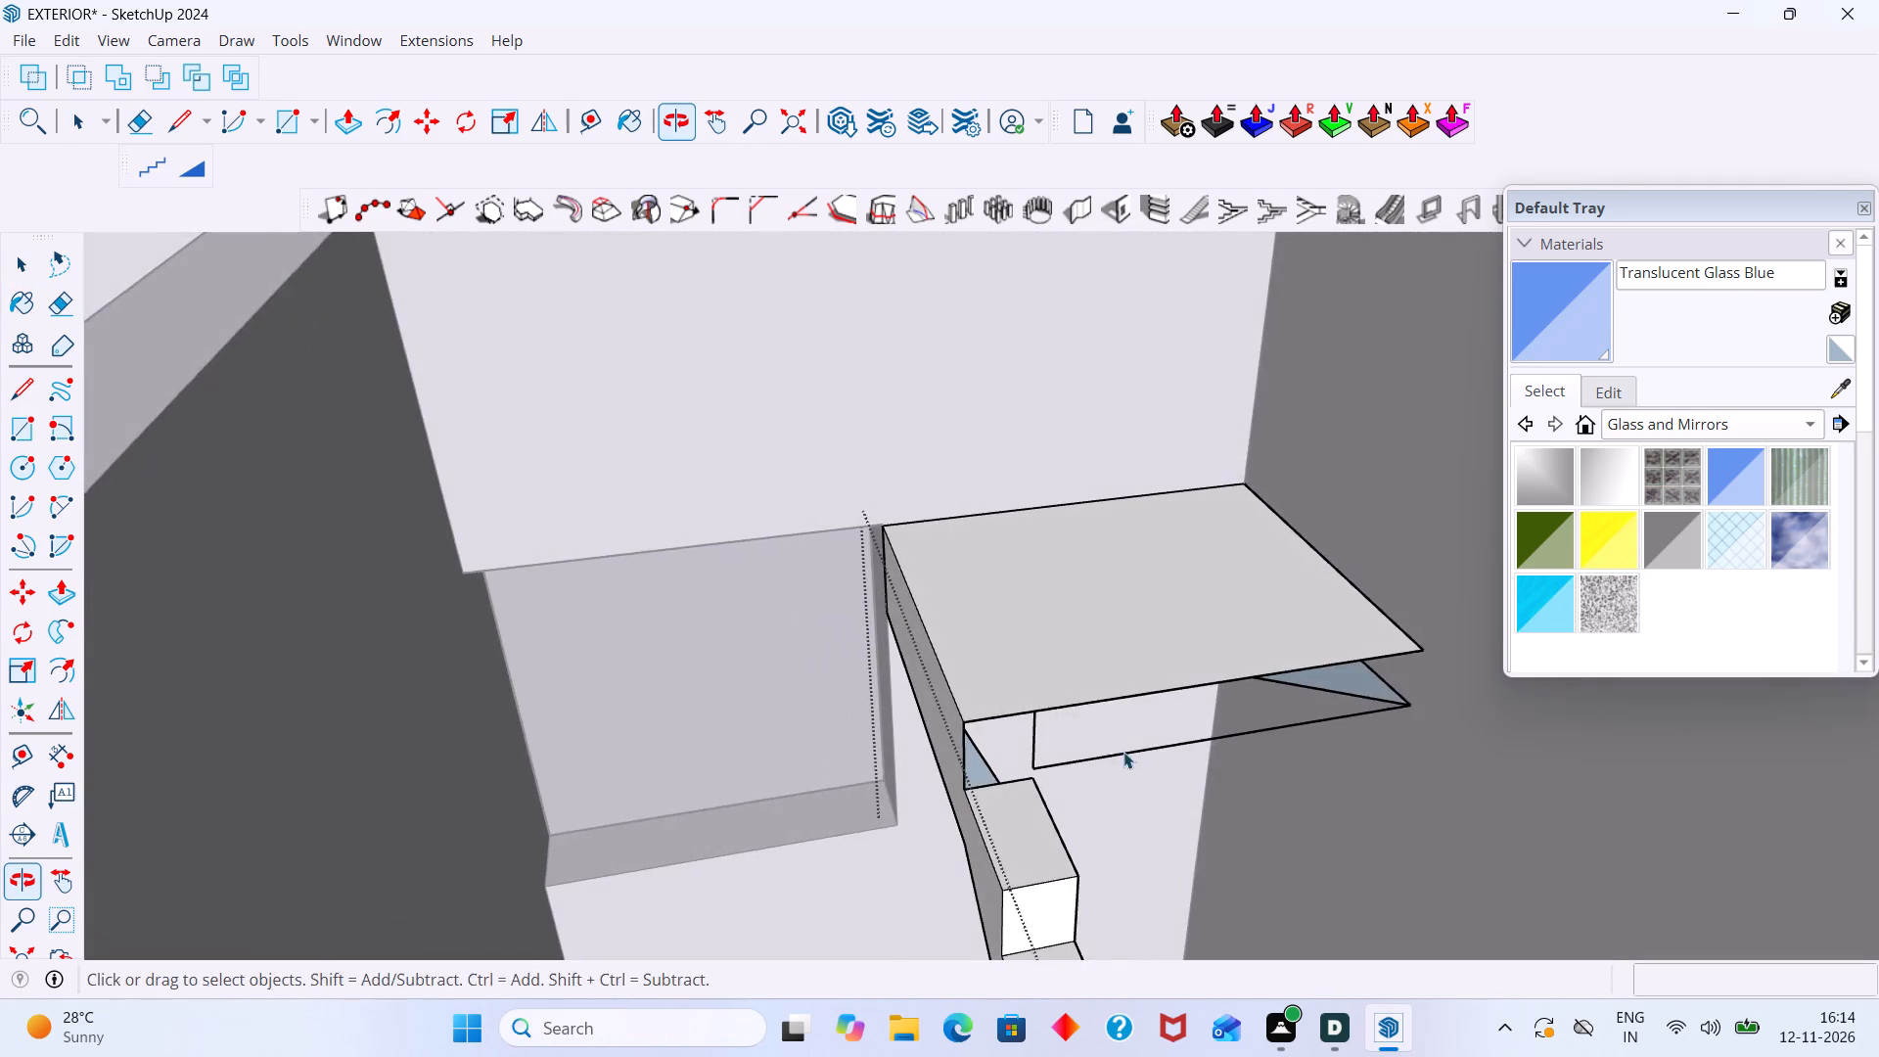
{"action": "middle_click_drag", "start_coordinate": [1121, 747], "coordinate": [887, 658]}
{"action": "scroll", "coordinate": [861, 733], "scroll_direction": "up", "scroll_amount": 3}
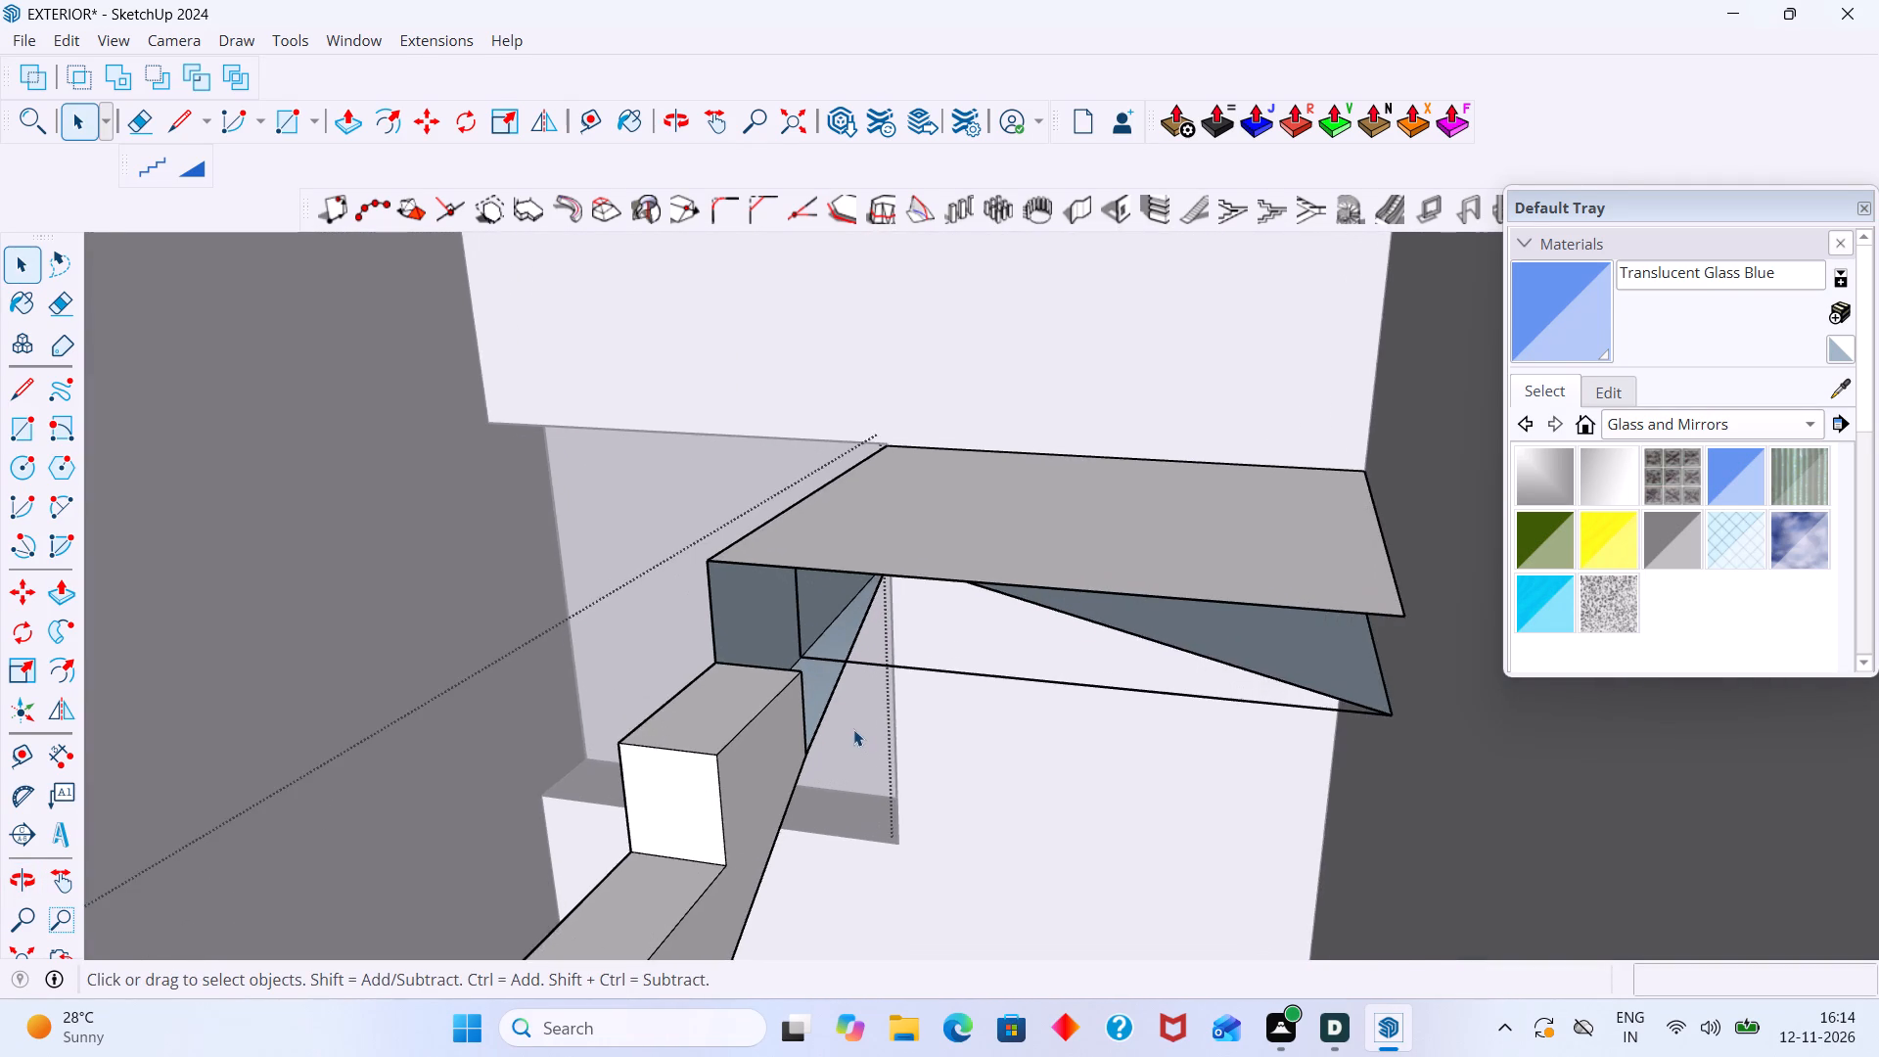
{"action": "scroll", "coordinate": [856, 723], "scroll_direction": "up", "scroll_amount": 2}
{"action": "scroll", "coordinate": [877, 710], "scroll_direction": "down", "scroll_amount": 1}
{"action": "middle_click_drag", "start_coordinate": [866, 706], "coordinate": [799, 705], "text": "shift"}
{"action": "scroll", "coordinate": [734, 623], "scroll_direction": "up", "scroll_amount": 4}
{"action": "left_click", "coordinate": [710, 597]}
{"action": "left_click", "coordinate": [708, 597]}
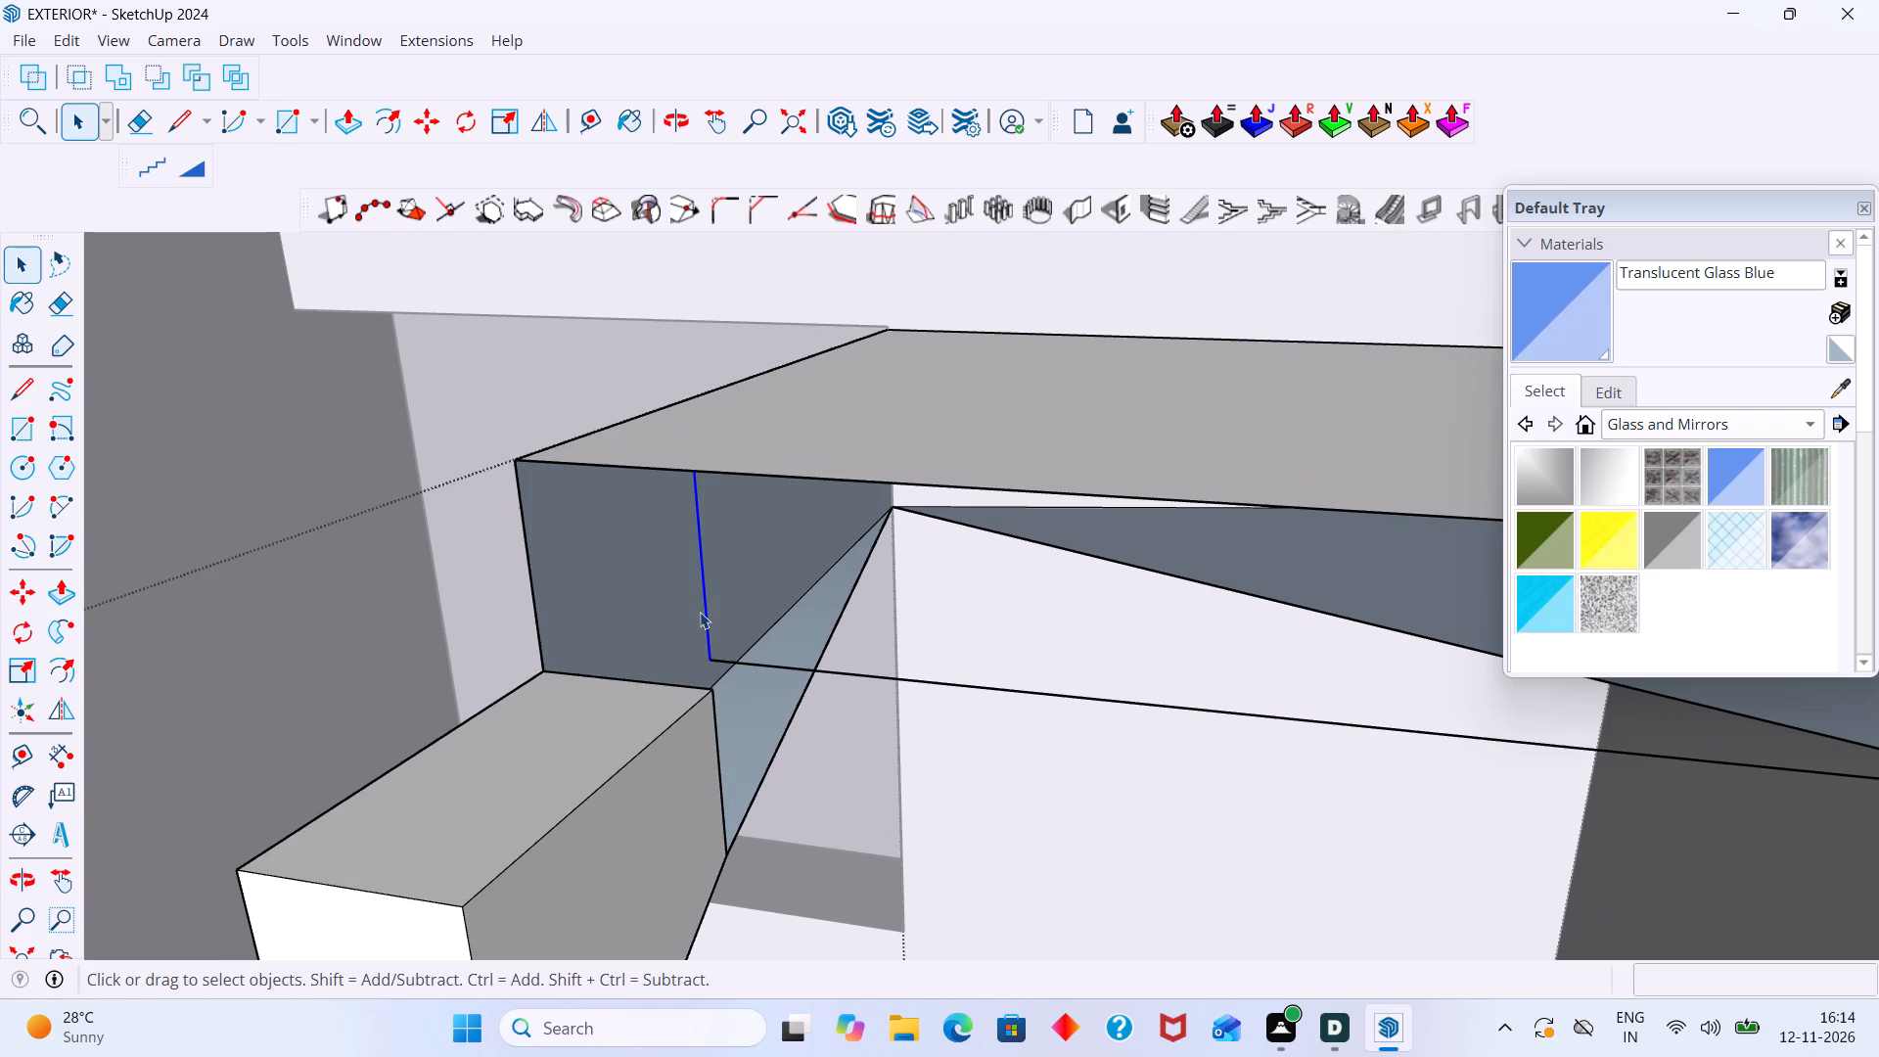
{"action": "key", "text": "Delete"}
Delete the triangular face left under the landing's far front corner.
{"action": "scroll", "coordinate": [713, 639], "scroll_direction": "down", "scroll_amount": 3}
{"action": "middle_click_drag", "start_coordinate": [716, 675], "coordinate": [790, 713]}
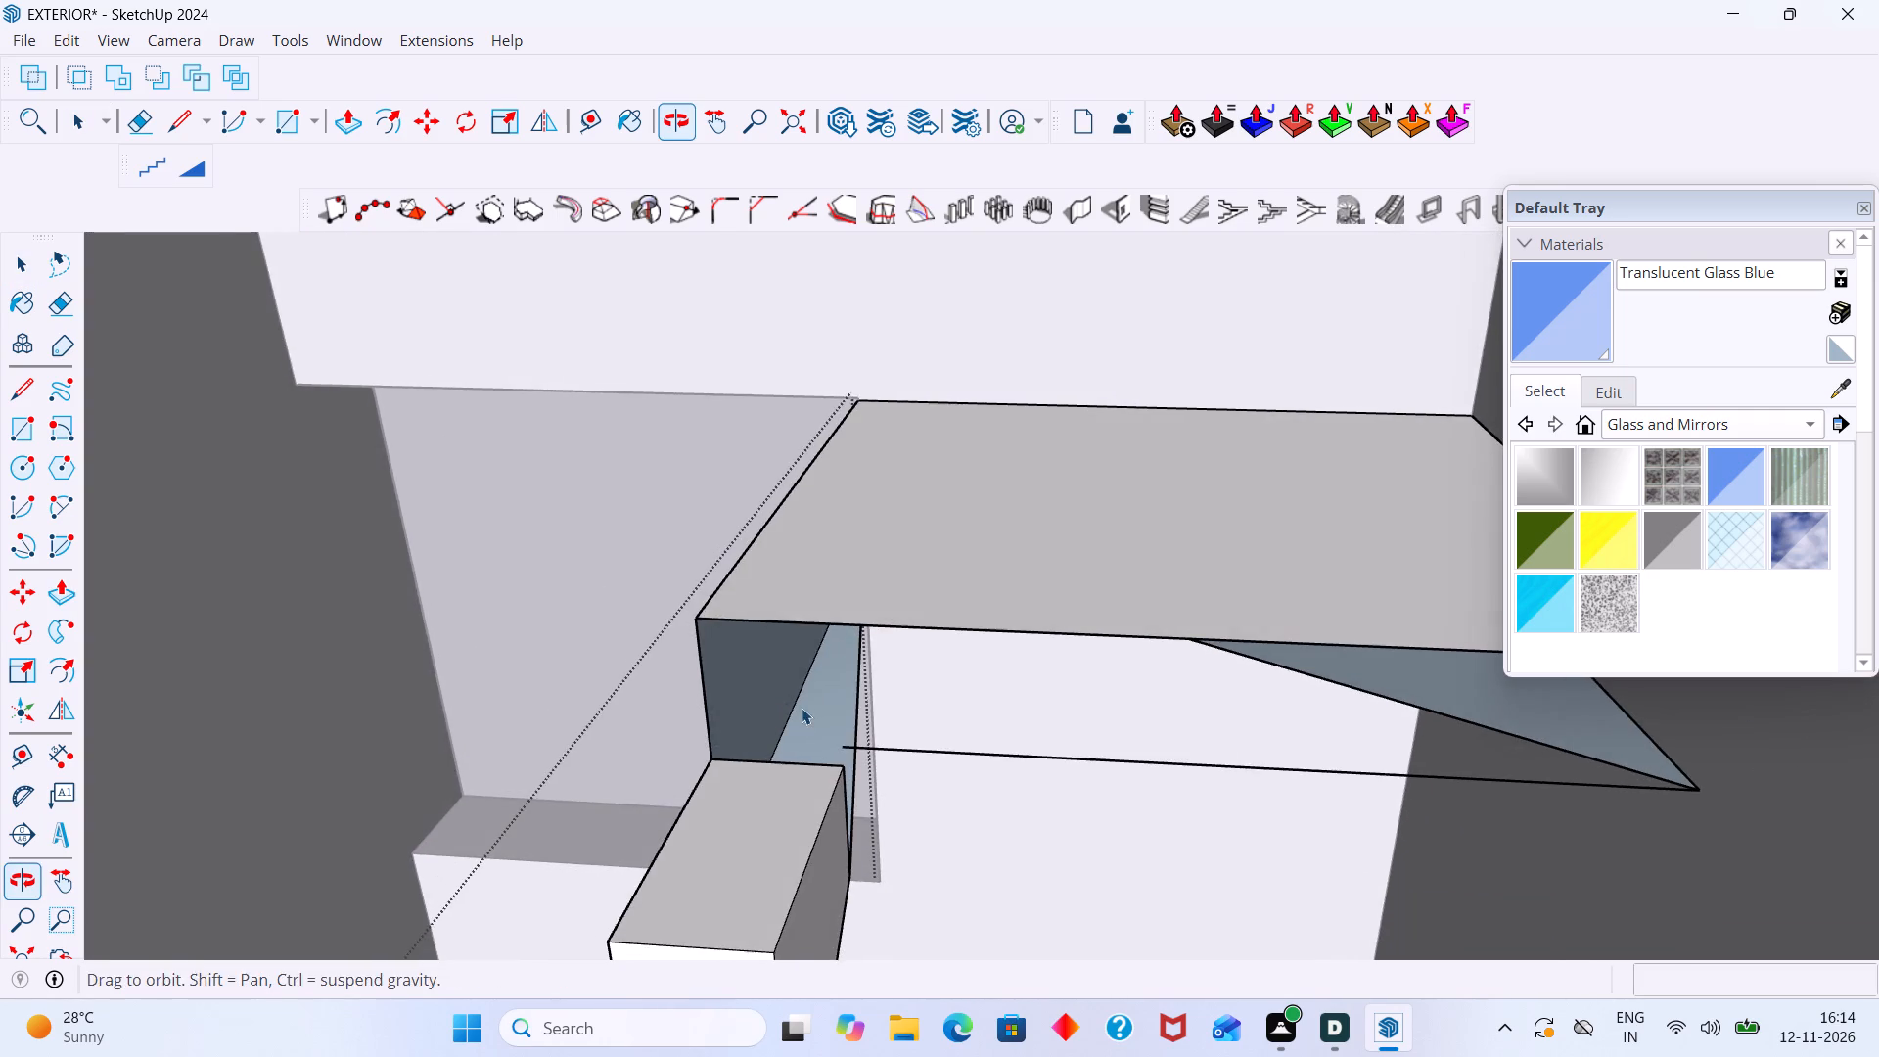
{"action": "scroll", "coordinate": [808, 707], "scroll_direction": "down", "scroll_amount": 4}
{"action": "left_click", "coordinate": [1227, 714]}
{"action": "key", "text": "Delete"}
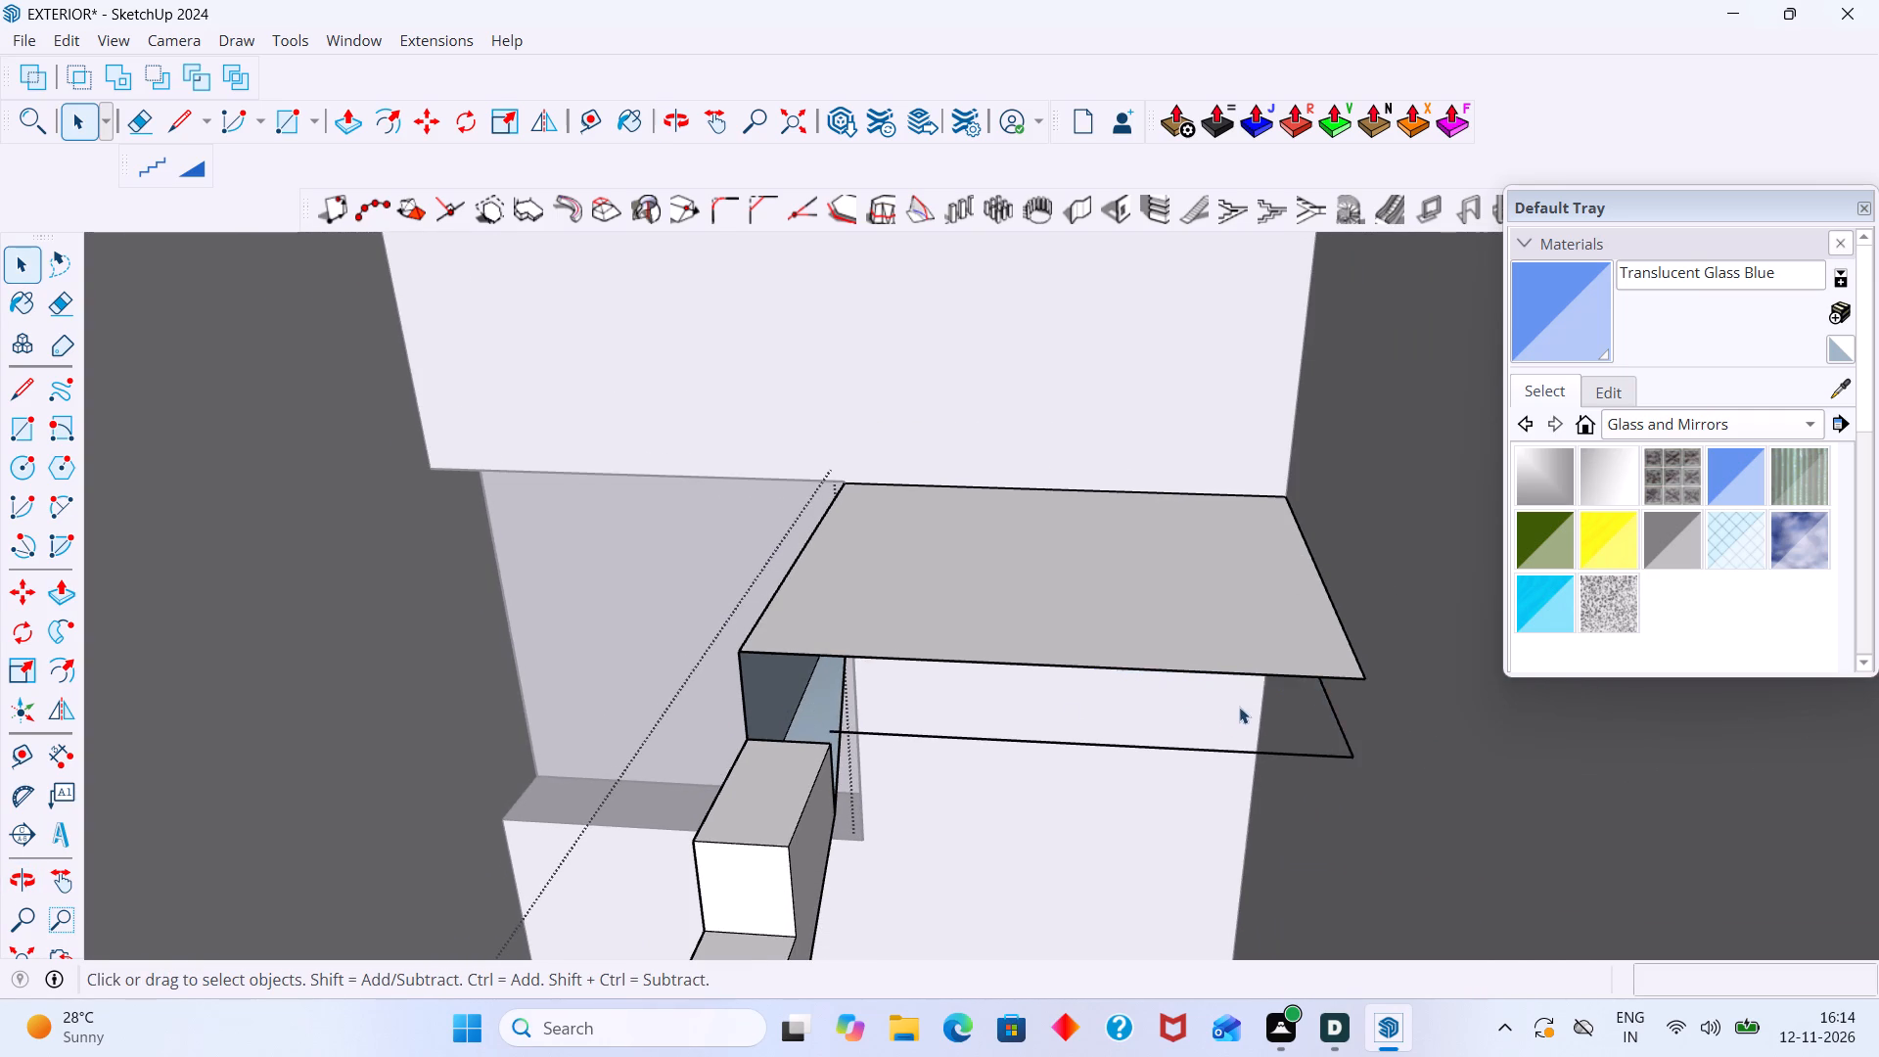
Delete the landing's top front edge and the loose edge running parallel below it.
{"action": "scroll", "coordinate": [1236, 704], "scroll_direction": "down", "scroll_amount": 2}
{"action": "middle_click_drag", "start_coordinate": [1221, 677], "coordinate": [1179, 550]}
{"action": "scroll", "coordinate": [1079, 587], "scroll_direction": "up", "scroll_amount": 2}
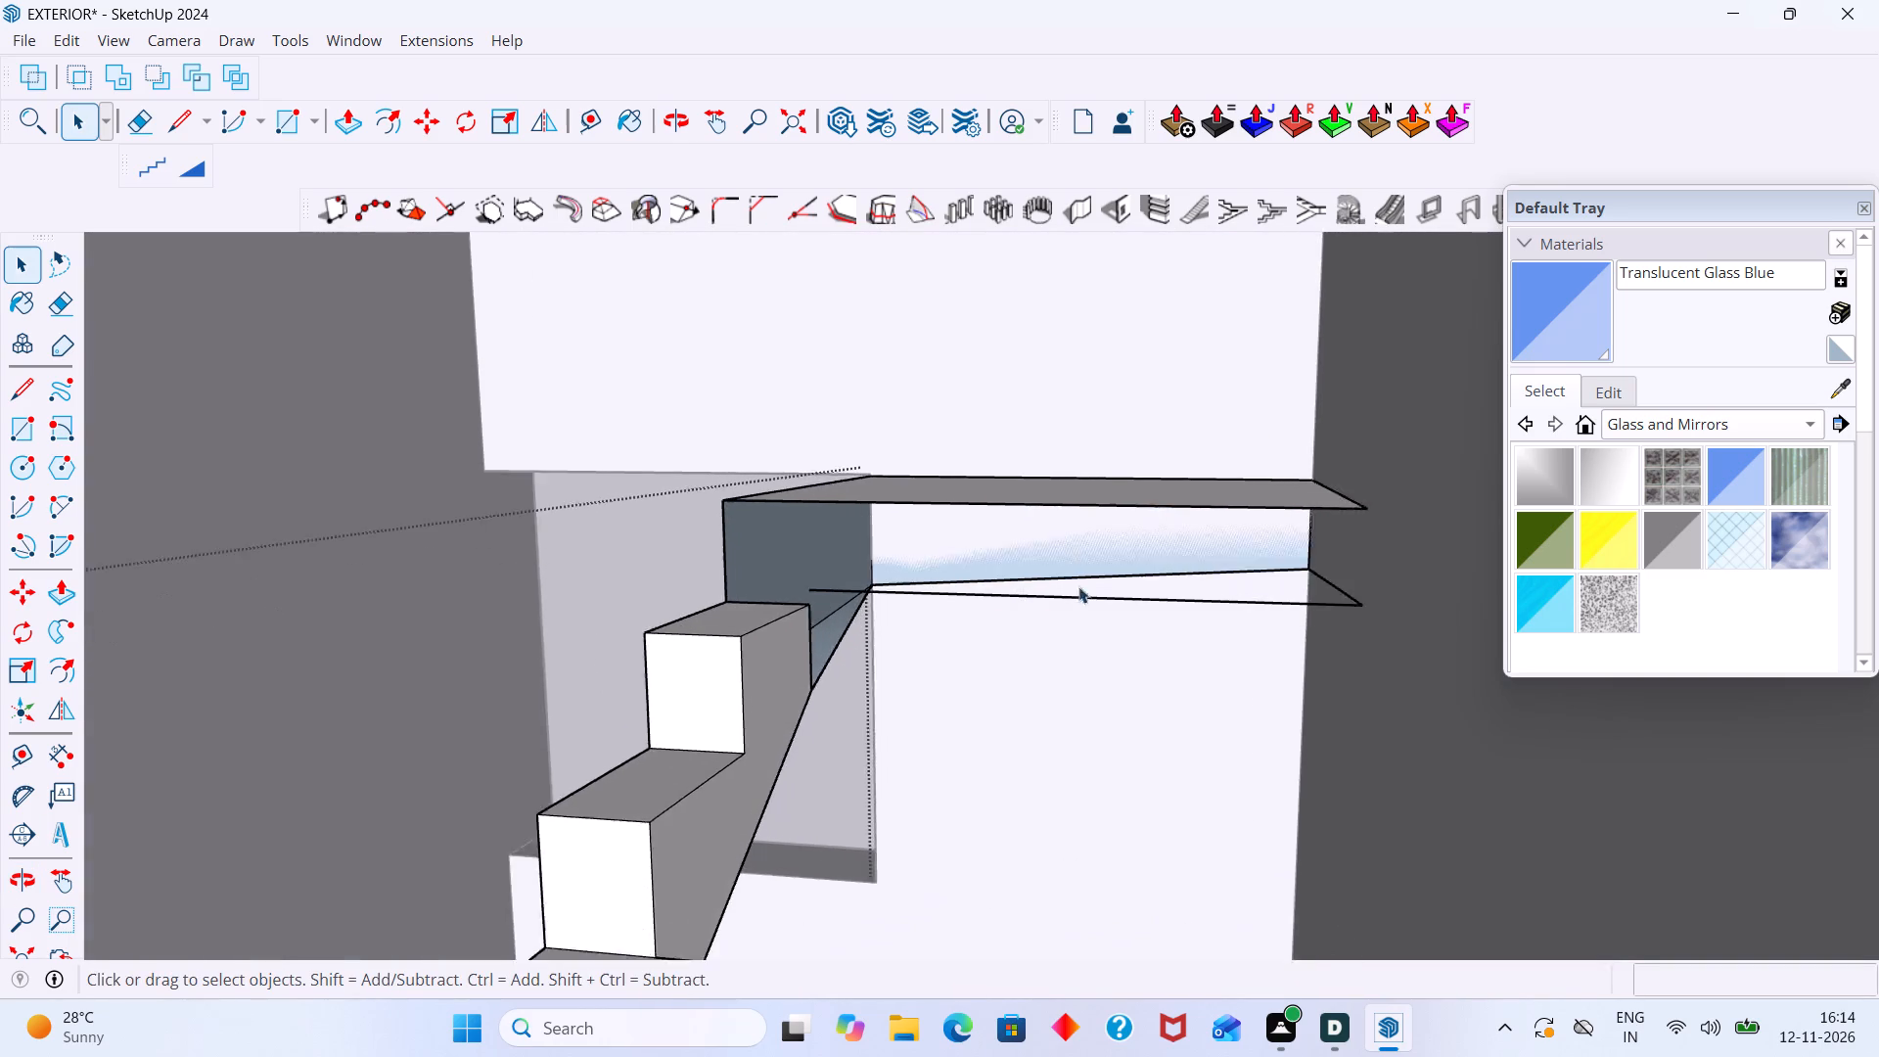
{"action": "scroll", "coordinate": [1078, 586], "scroll_direction": "up", "scroll_amount": 2}
{"action": "scroll", "coordinate": [1133, 620], "scroll_direction": "down", "scroll_amount": 6}
{"action": "middle_click_drag", "start_coordinate": [1102, 637], "coordinate": [1116, 709]}
{"action": "scroll", "coordinate": [1116, 708], "scroll_direction": "down", "scroll_amount": 4}
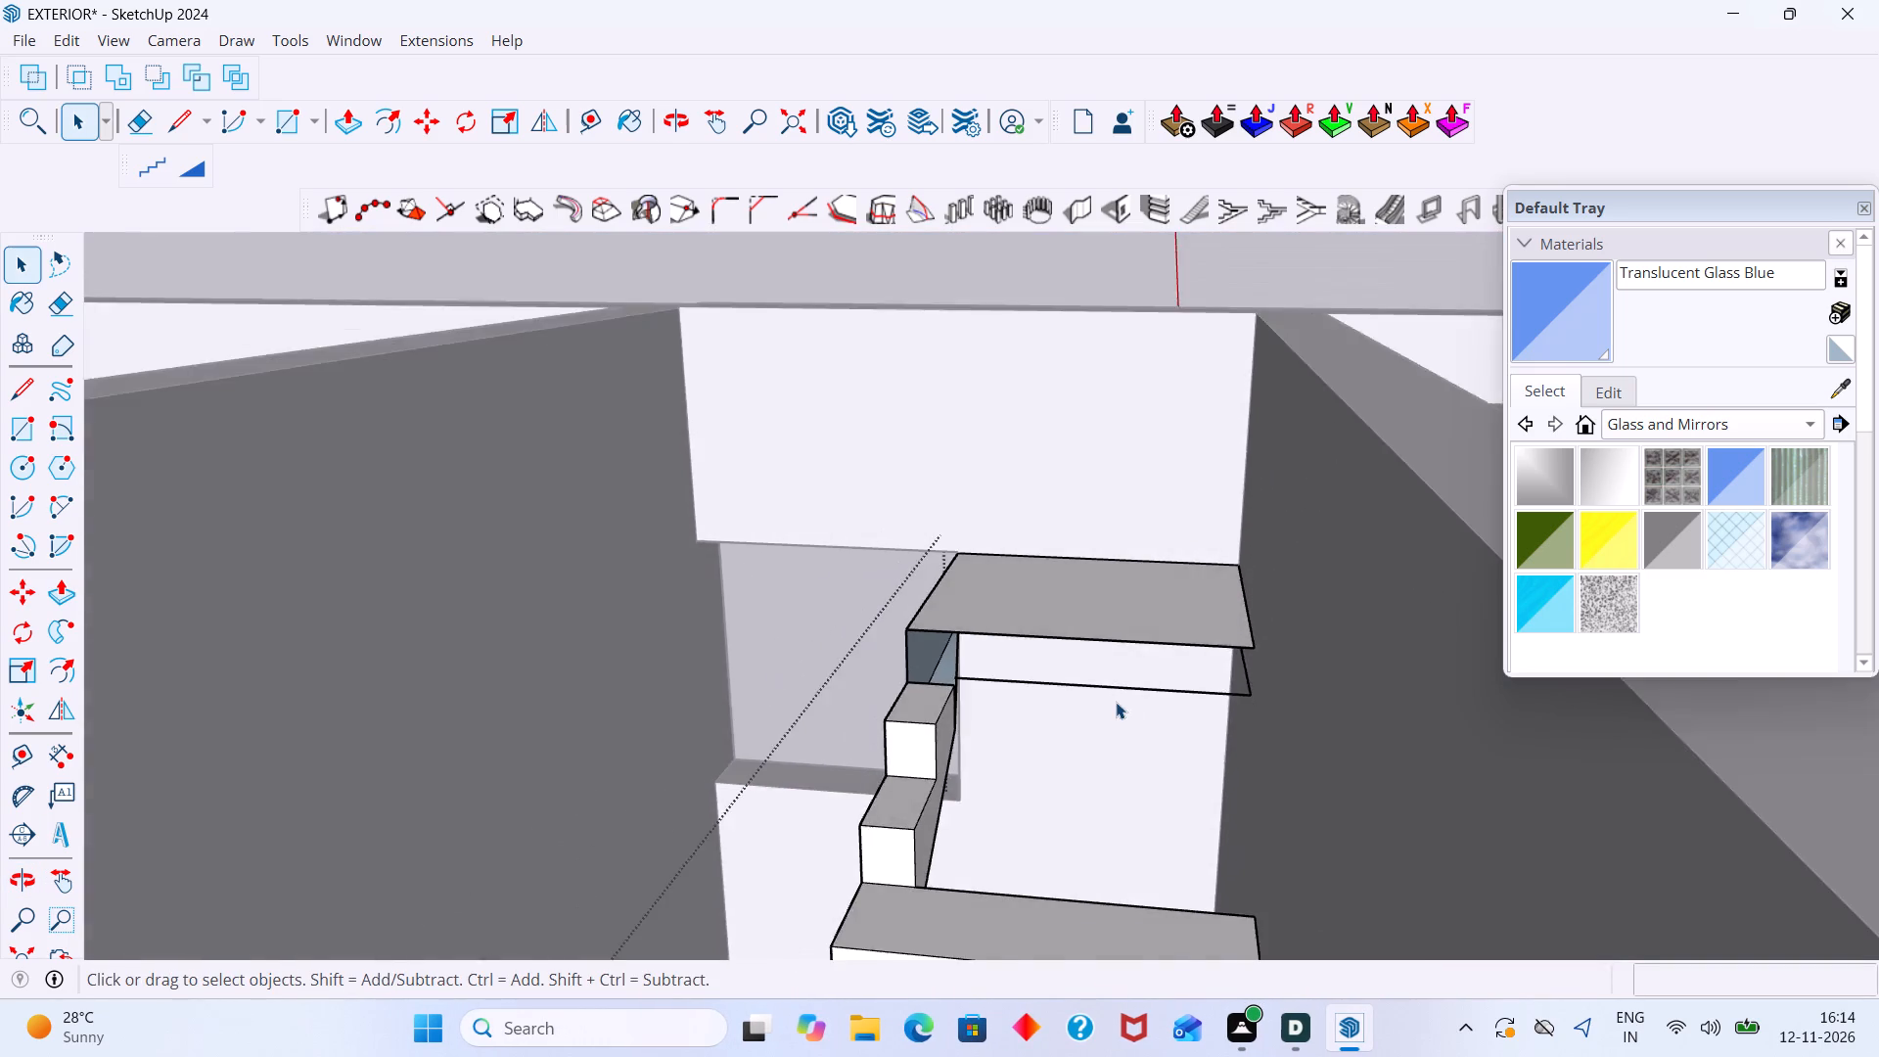
{"action": "scroll", "coordinate": [1116, 702], "scroll_direction": "down", "scroll_amount": 18}
{"action": "middle_click_drag", "start_coordinate": [1109, 723], "coordinate": [1137, 815]}
{"action": "scroll", "coordinate": [1104, 656], "scroll_direction": "up", "scroll_amount": 5}
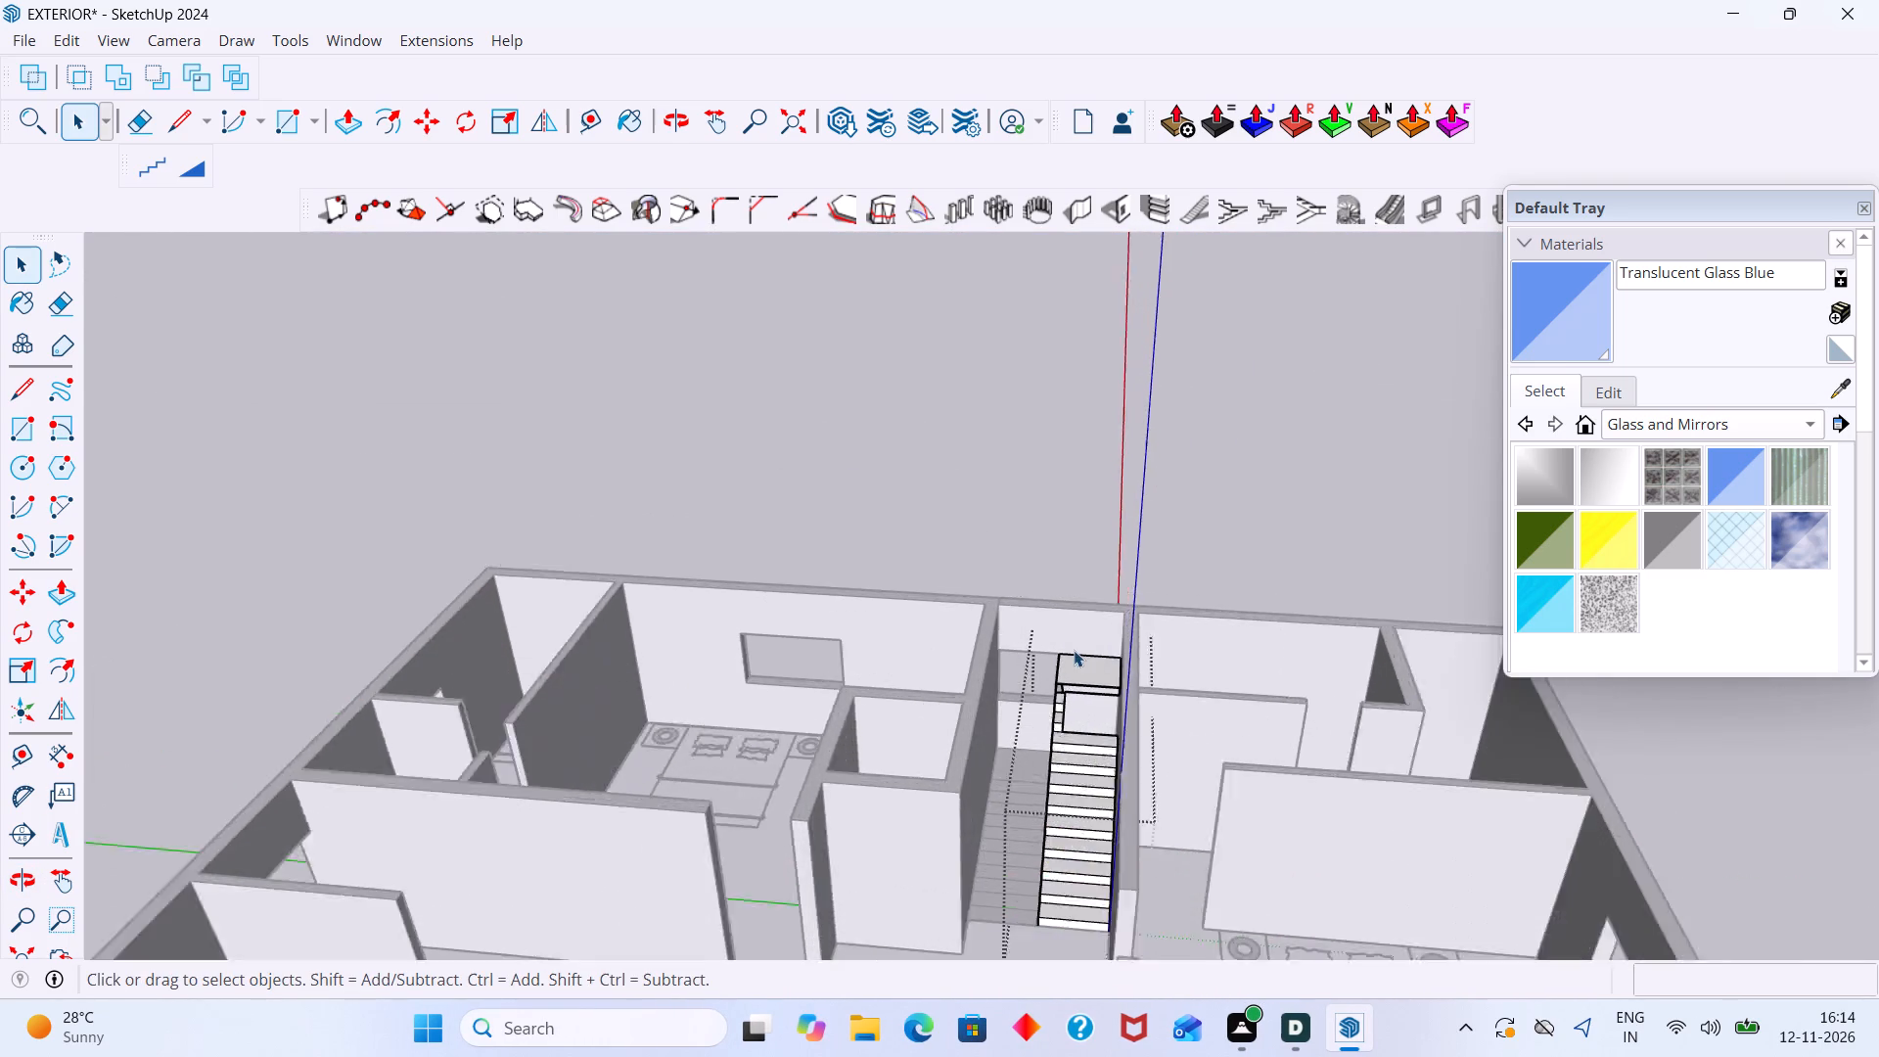
{"action": "scroll", "coordinate": [1074, 650], "scroll_direction": "up", "scroll_amount": 14}
{"action": "left_click_drag", "start_coordinate": [1116, 774], "coordinate": [1118, 723]}
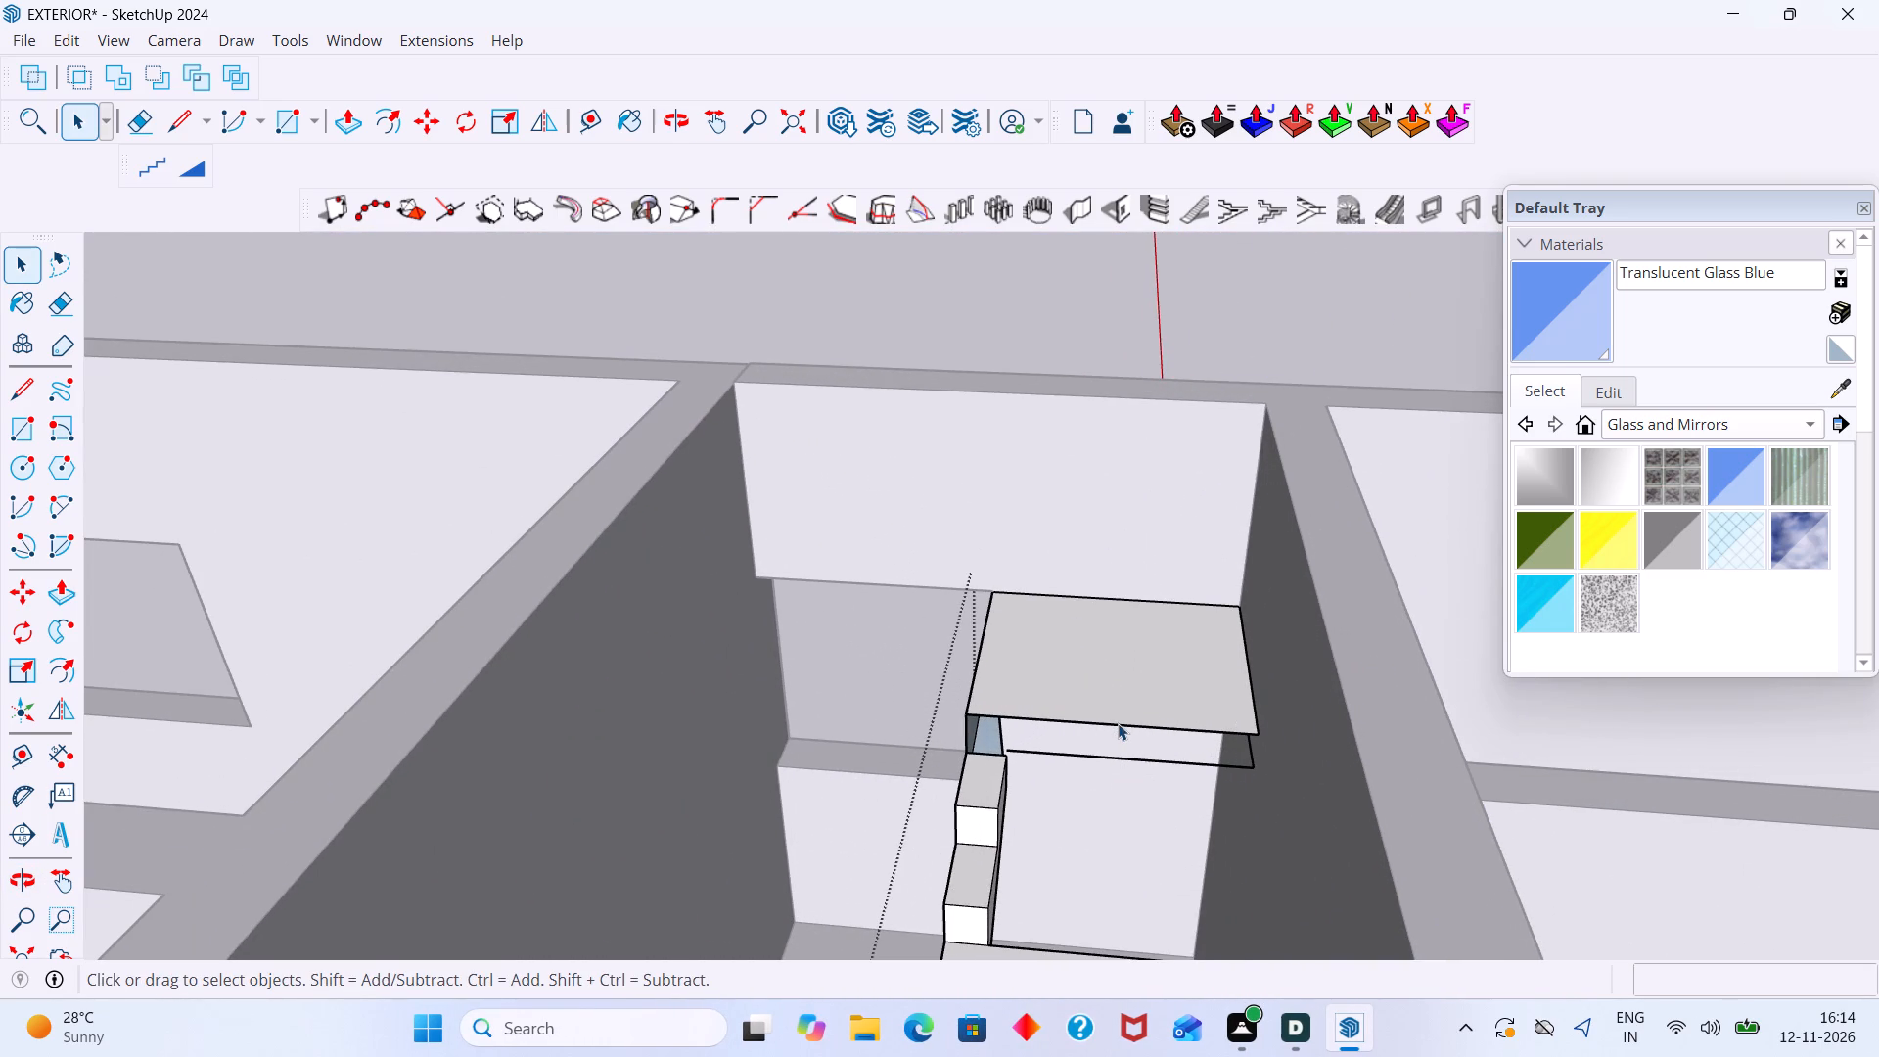
{"action": "left_click", "coordinate": [1118, 723]}
{"action": "key", "text": "Delete"}
{"action": "left_click", "coordinate": [1117, 759]}
{"action": "key", "text": "Delete"}
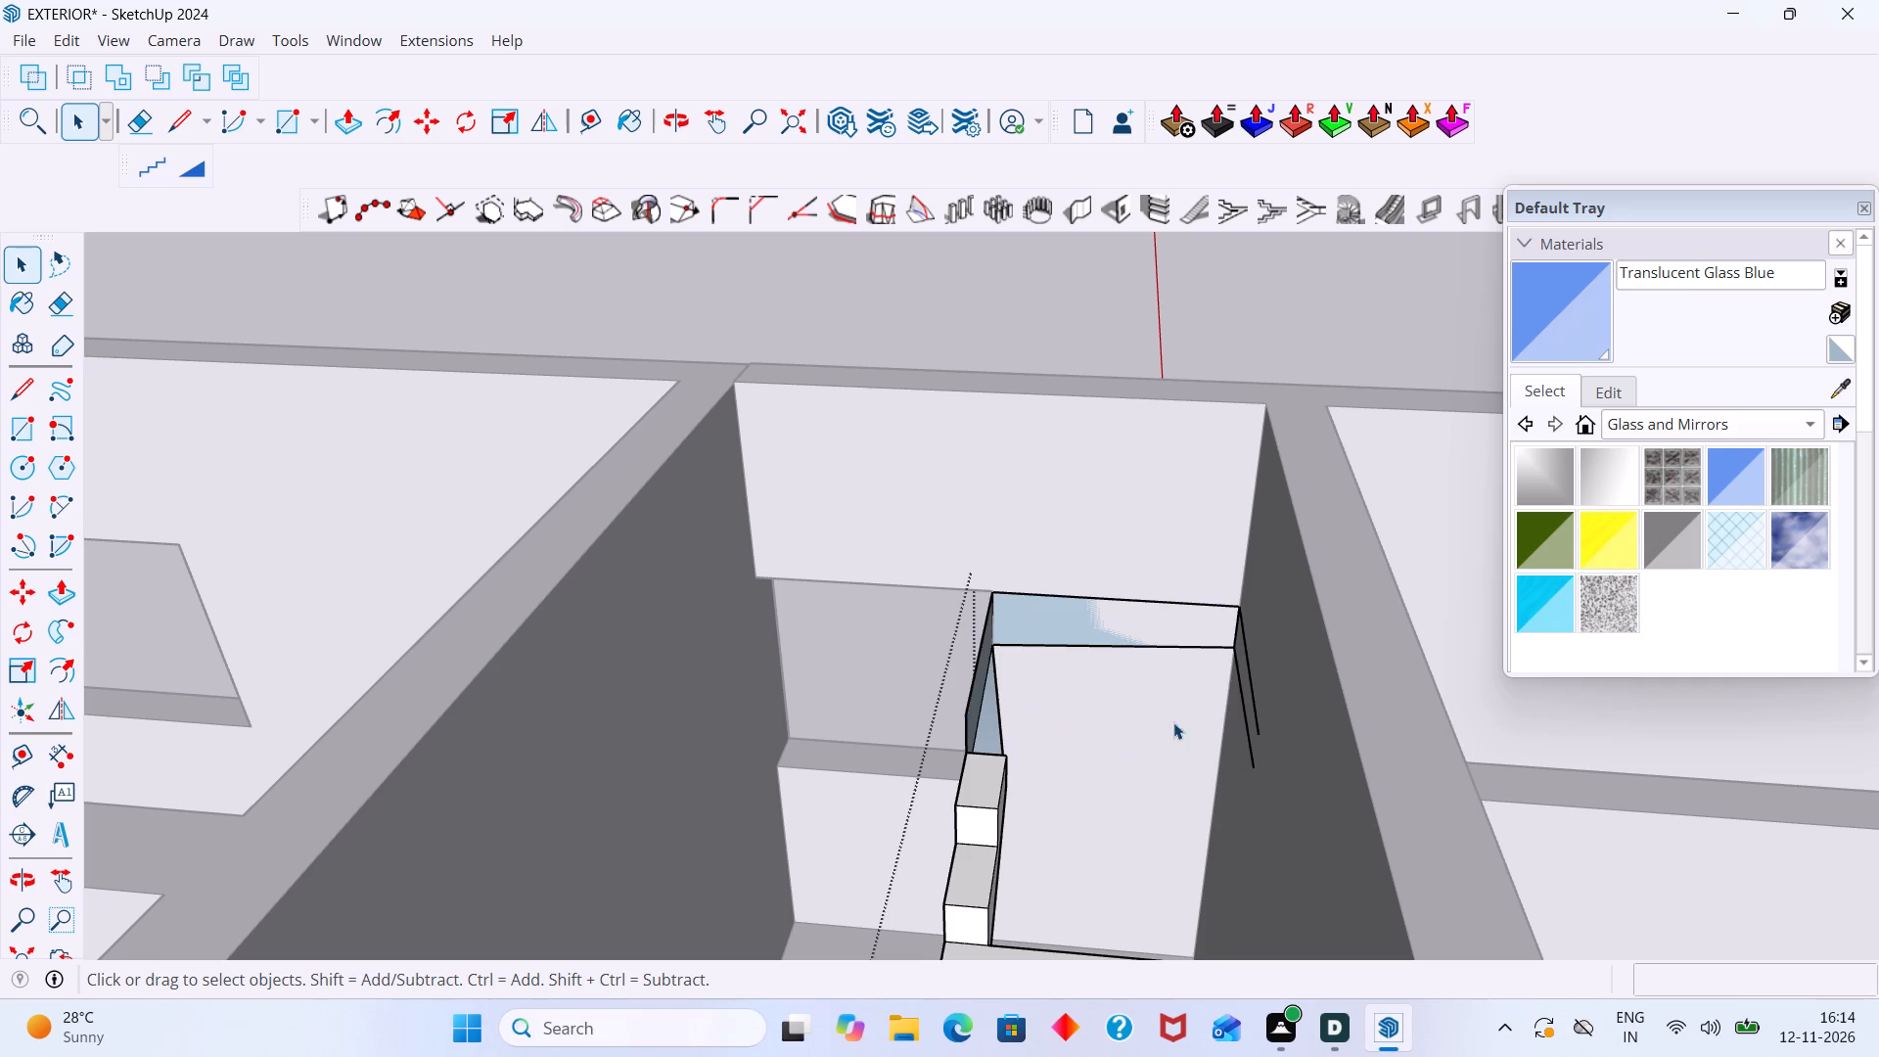
Delete the two loose wall-side edges of the landing and the bottom and top edges of its back face.
{"action": "left_click", "coordinate": [1256, 707]}
{"action": "key", "text": "Delete"}
{"action": "left_click", "coordinate": [1247, 719]}
{"action": "key", "text": "Delete"}
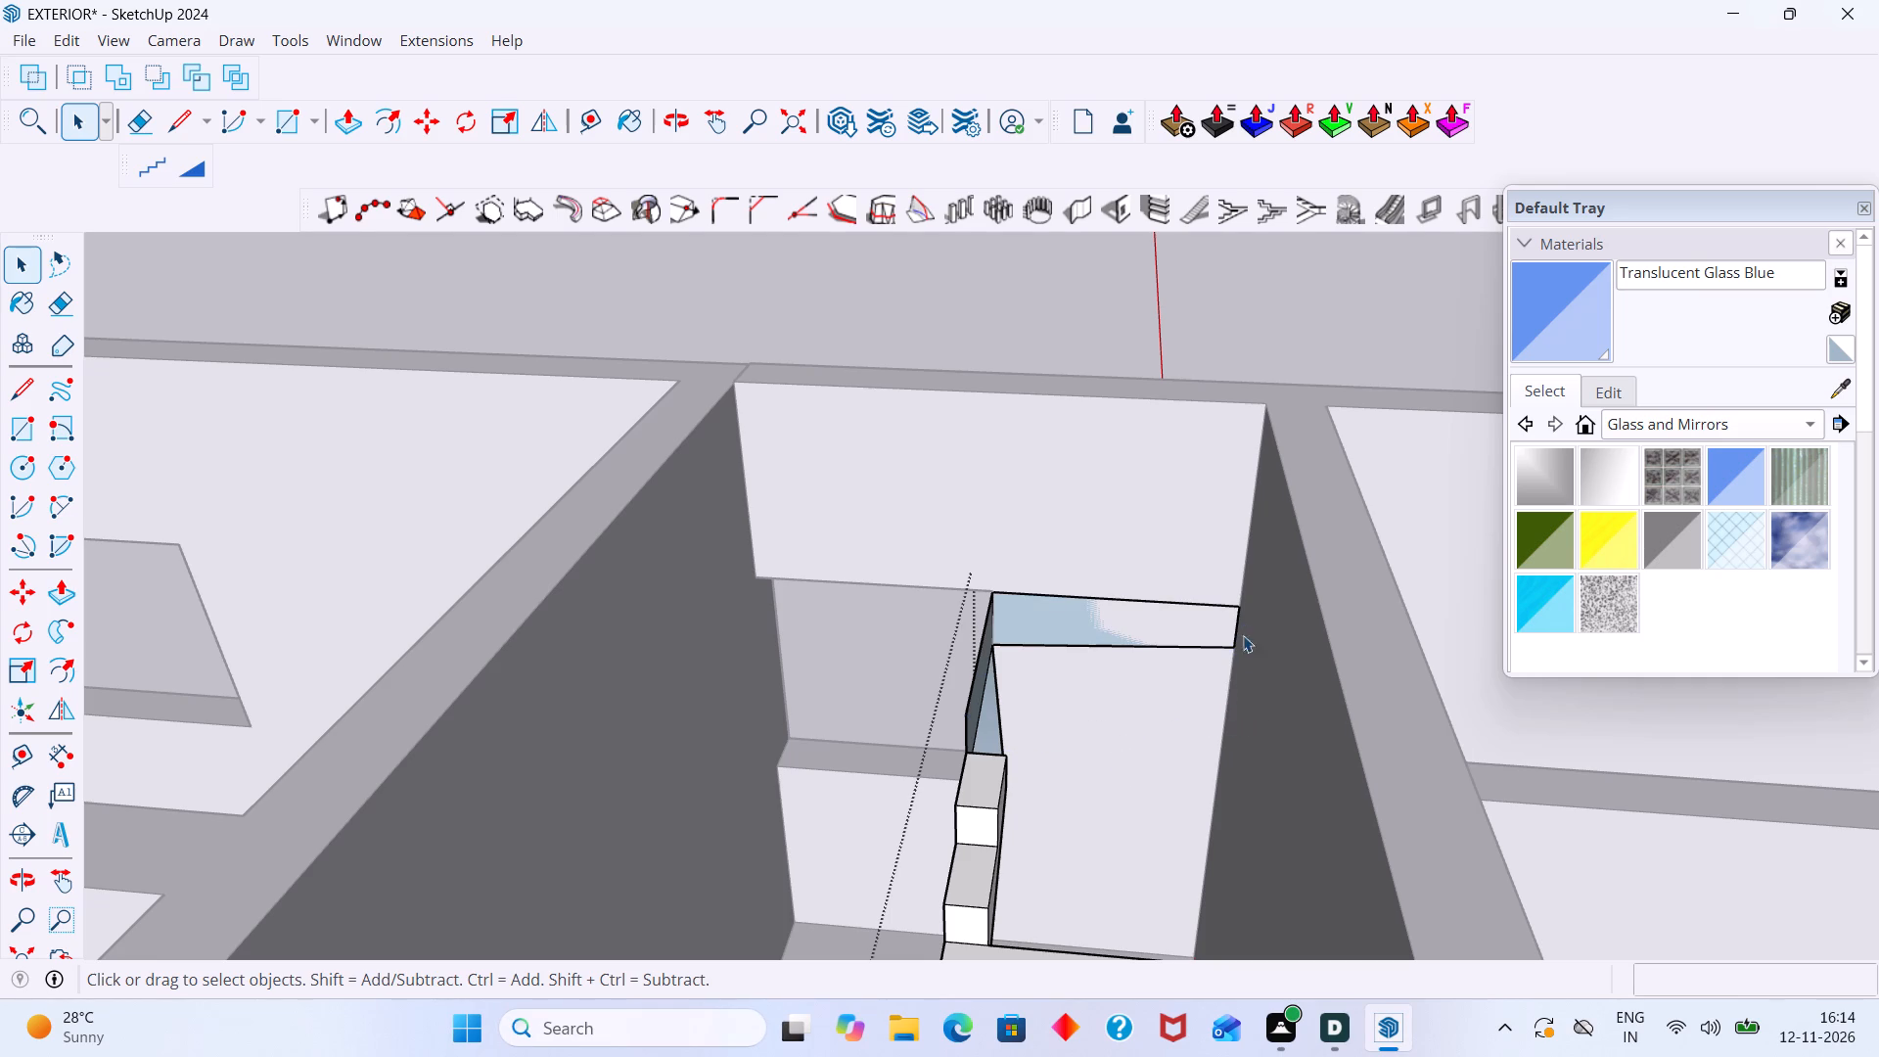
{"action": "left_click", "coordinate": [1229, 649]}
{"action": "key", "text": "Delete"}
{"action": "left_click", "coordinate": [1235, 605]}
{"action": "key", "text": "Delete"}
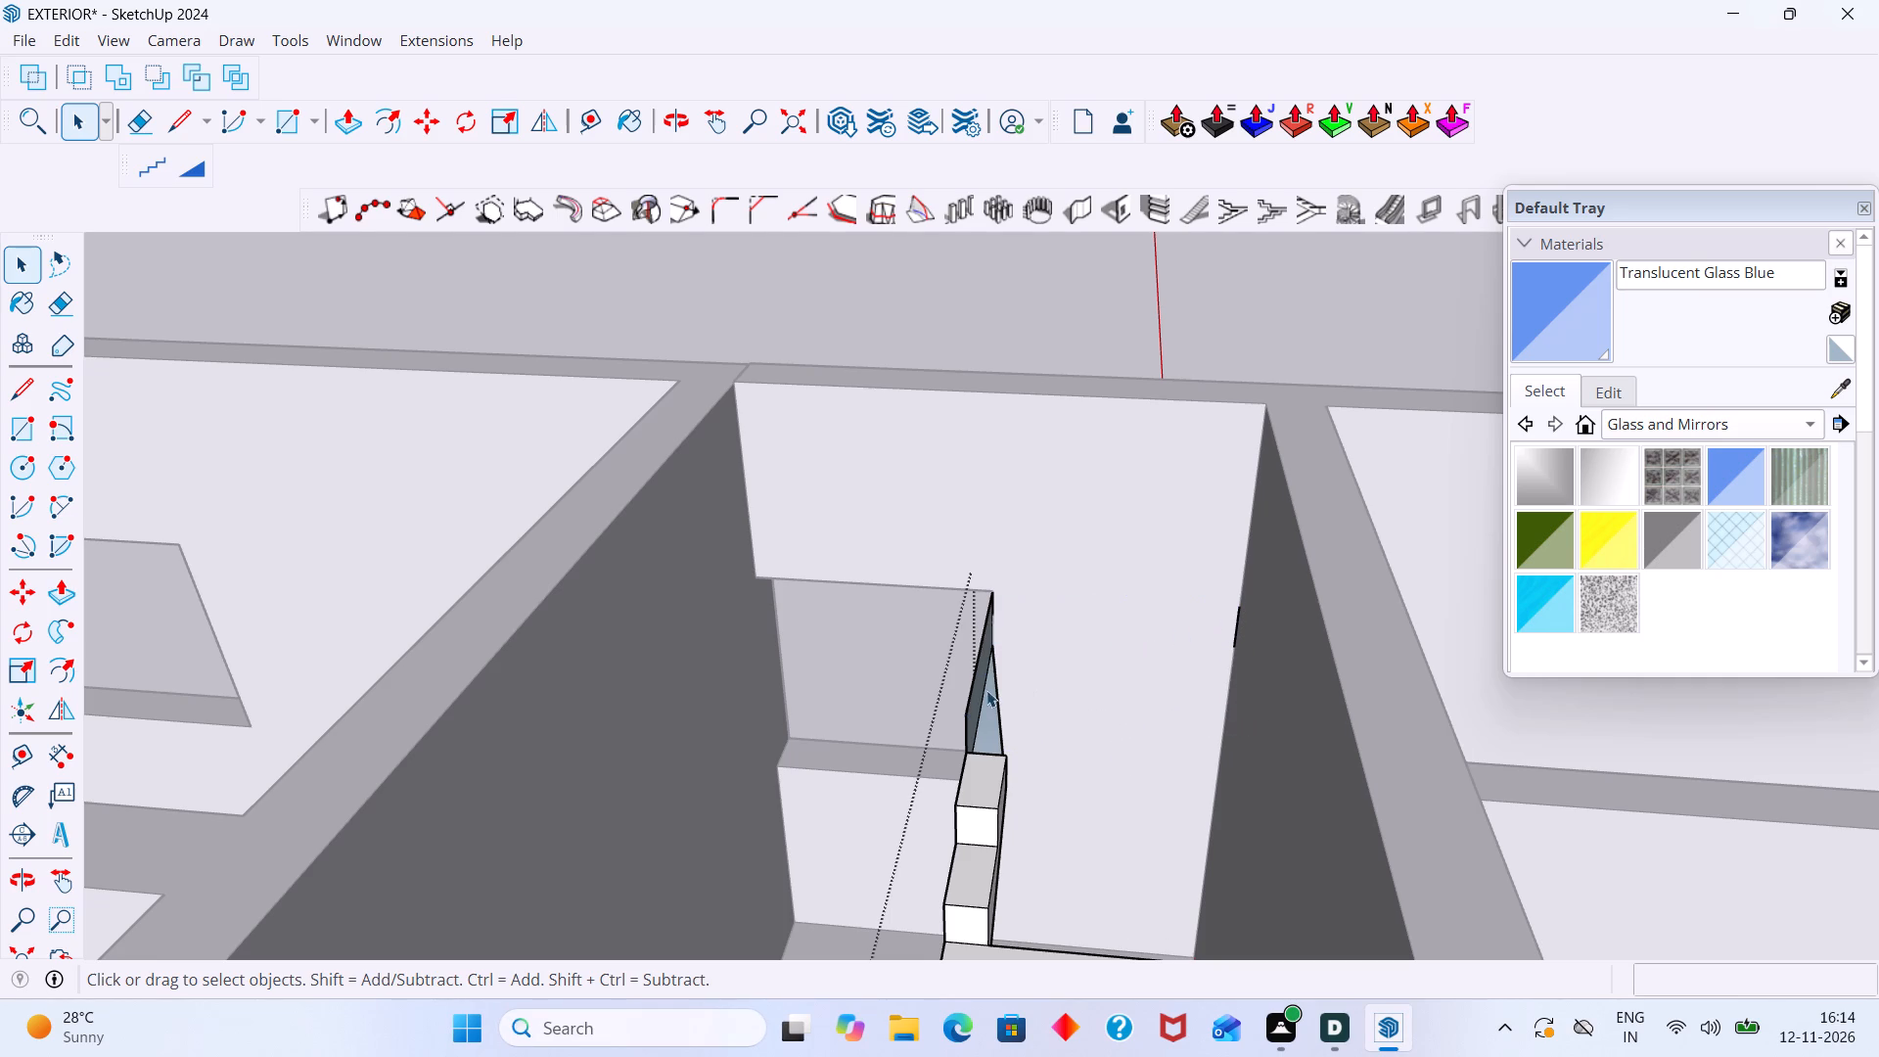
Delete the leftover panel faces and loose edges standing above the top narrow step beside the window opening.
{"action": "left_click", "coordinate": [977, 690]}
{"action": "key", "text": "Delete"}
{"action": "left_click", "coordinate": [1004, 714]}
{"action": "left_click", "coordinate": [999, 714]}
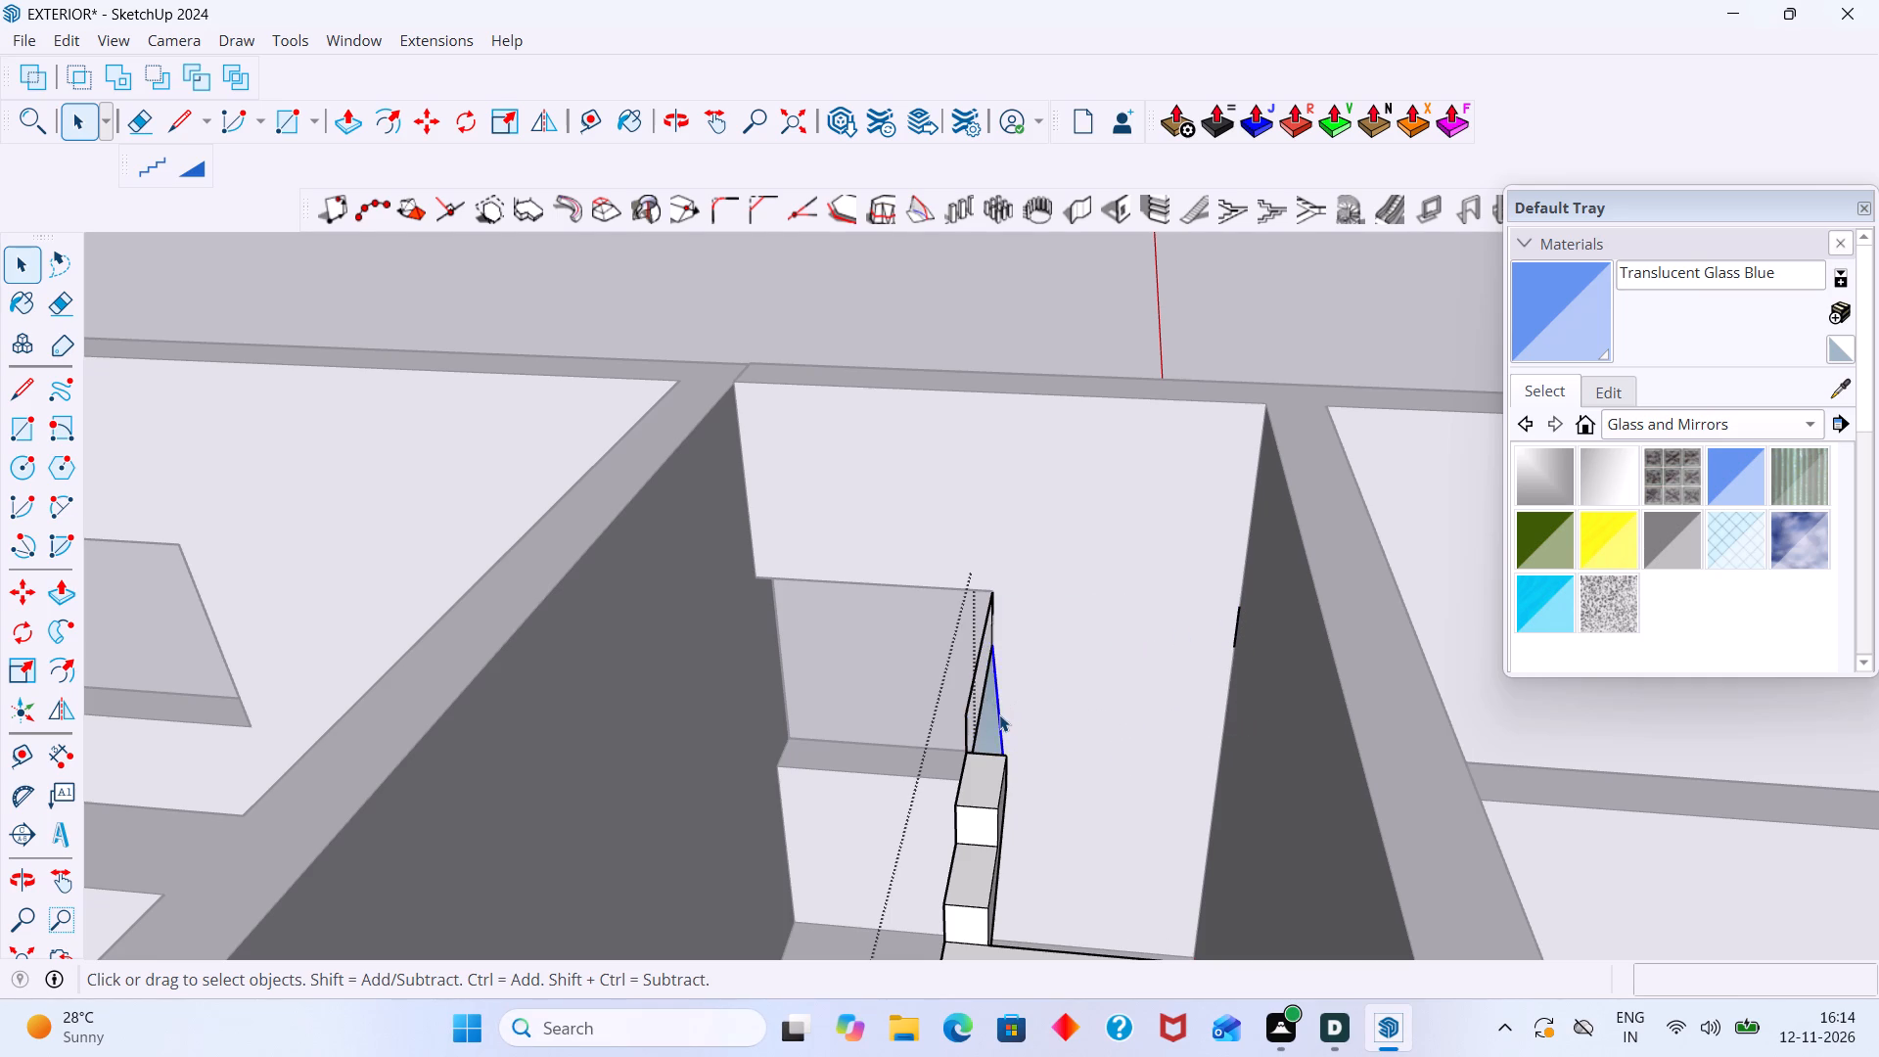
{"action": "key", "text": "Delete"}
{"action": "left_click", "coordinate": [977, 711]}
{"action": "key", "text": "Delete"}
{"action": "left_click", "coordinate": [968, 695]}
{"action": "key", "text": "Delete"}
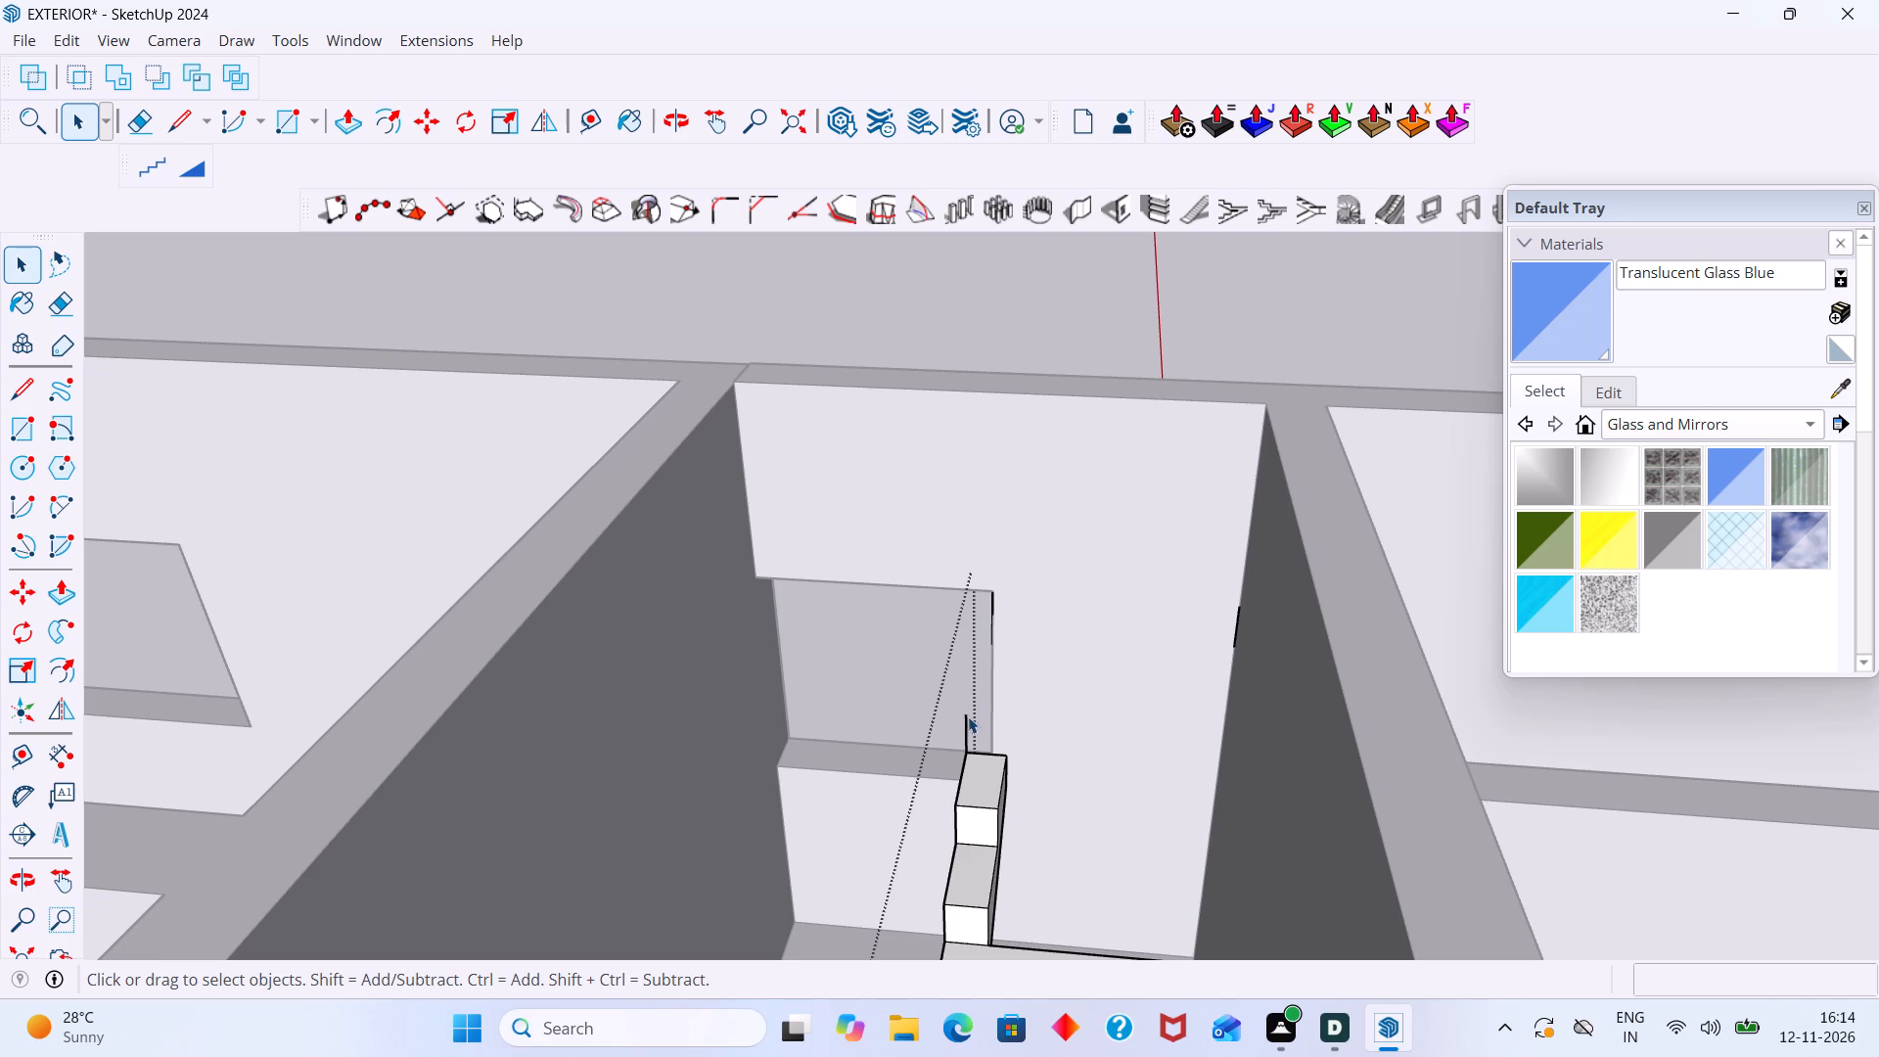
{"action": "left_click", "coordinate": [967, 718]}
{"action": "key", "text": "Delete"}
Examine the cleaned staircase from above, from its open side and around its top narrow steps.
{"action": "scroll", "coordinate": [969, 704], "scroll_direction": "down", "scroll_amount": 4}
{"action": "middle_click_drag", "start_coordinate": [977, 715], "coordinate": [782, 939]}
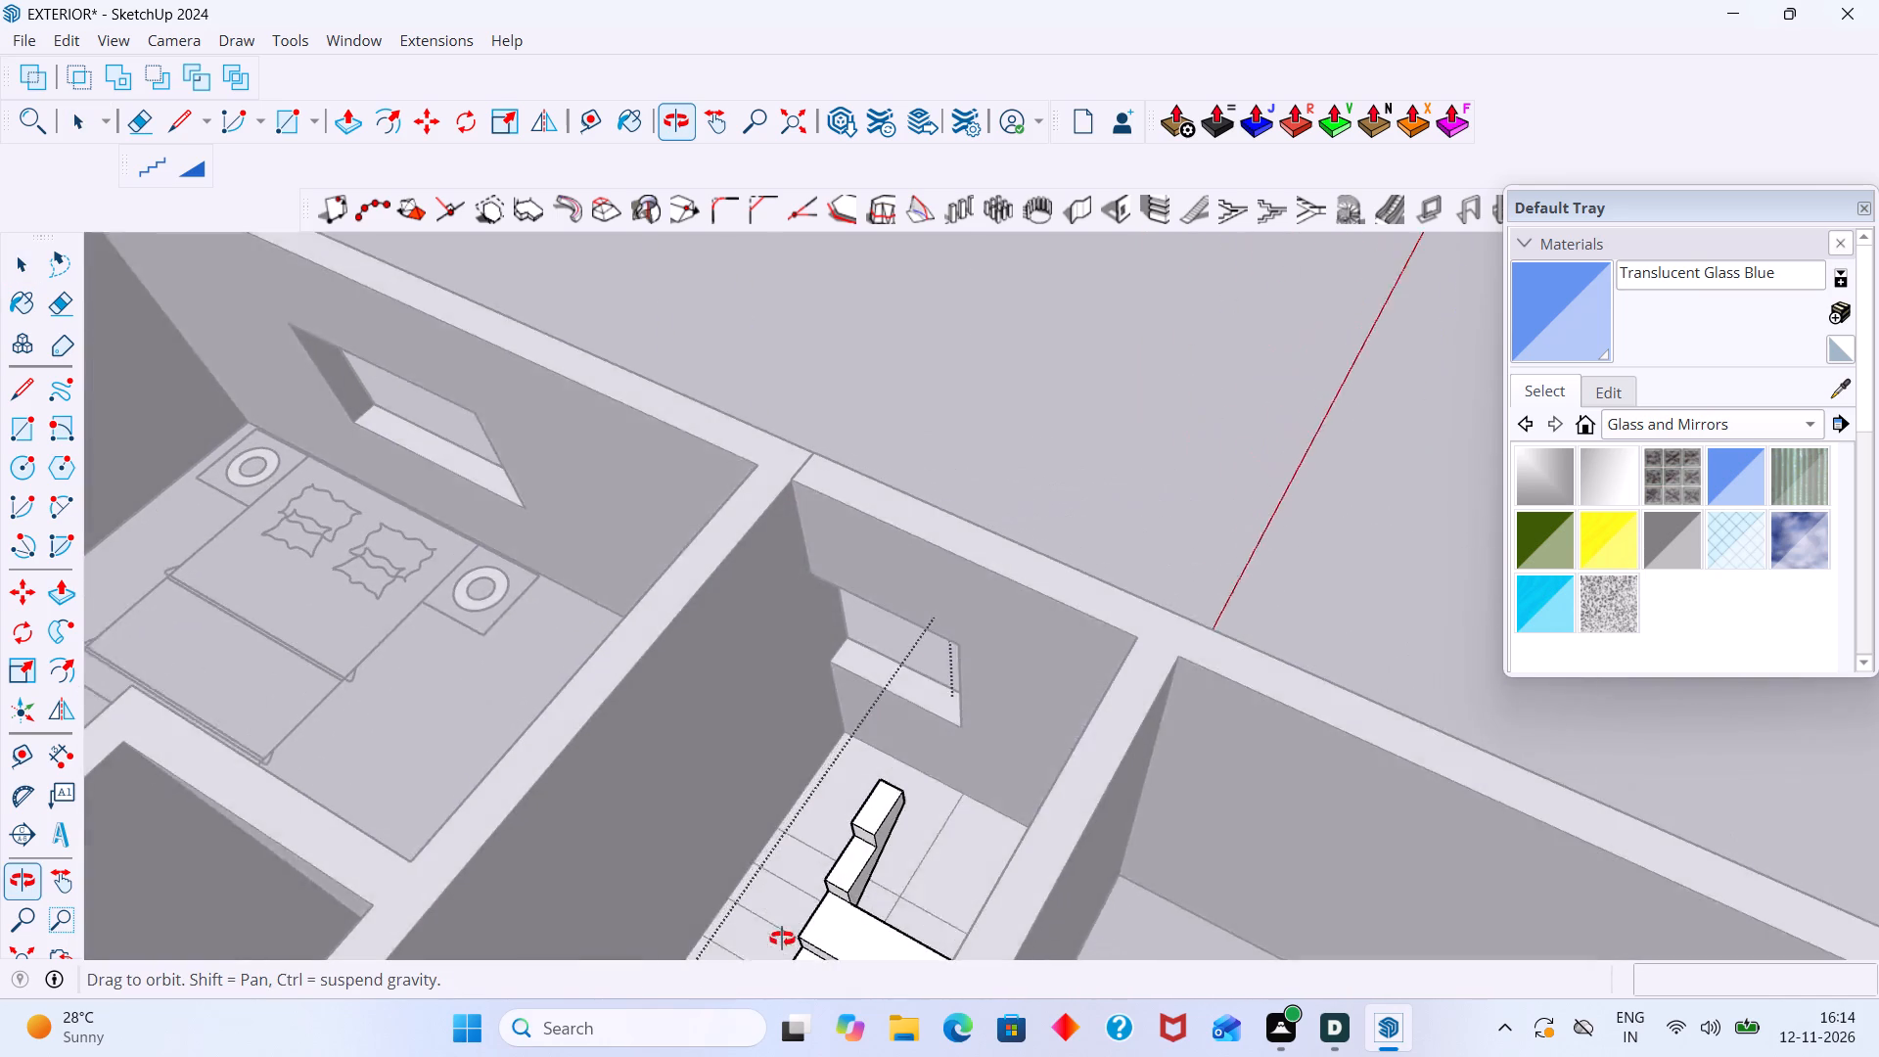
{"action": "middle_click_drag", "start_coordinate": [782, 939], "coordinate": [787, 912]}
{"action": "scroll", "coordinate": [943, 716], "scroll_direction": "up", "scroll_amount": 2}
{"action": "scroll", "coordinate": [973, 629], "scroll_direction": "up", "scroll_amount": 3}
{"action": "scroll", "coordinate": [972, 621], "scroll_direction": "down", "scroll_amount": 4}
{"action": "left_click", "coordinate": [1154, 505]}
{"action": "scroll", "coordinate": [1123, 532], "scroll_direction": "down", "scroll_amount": 2}
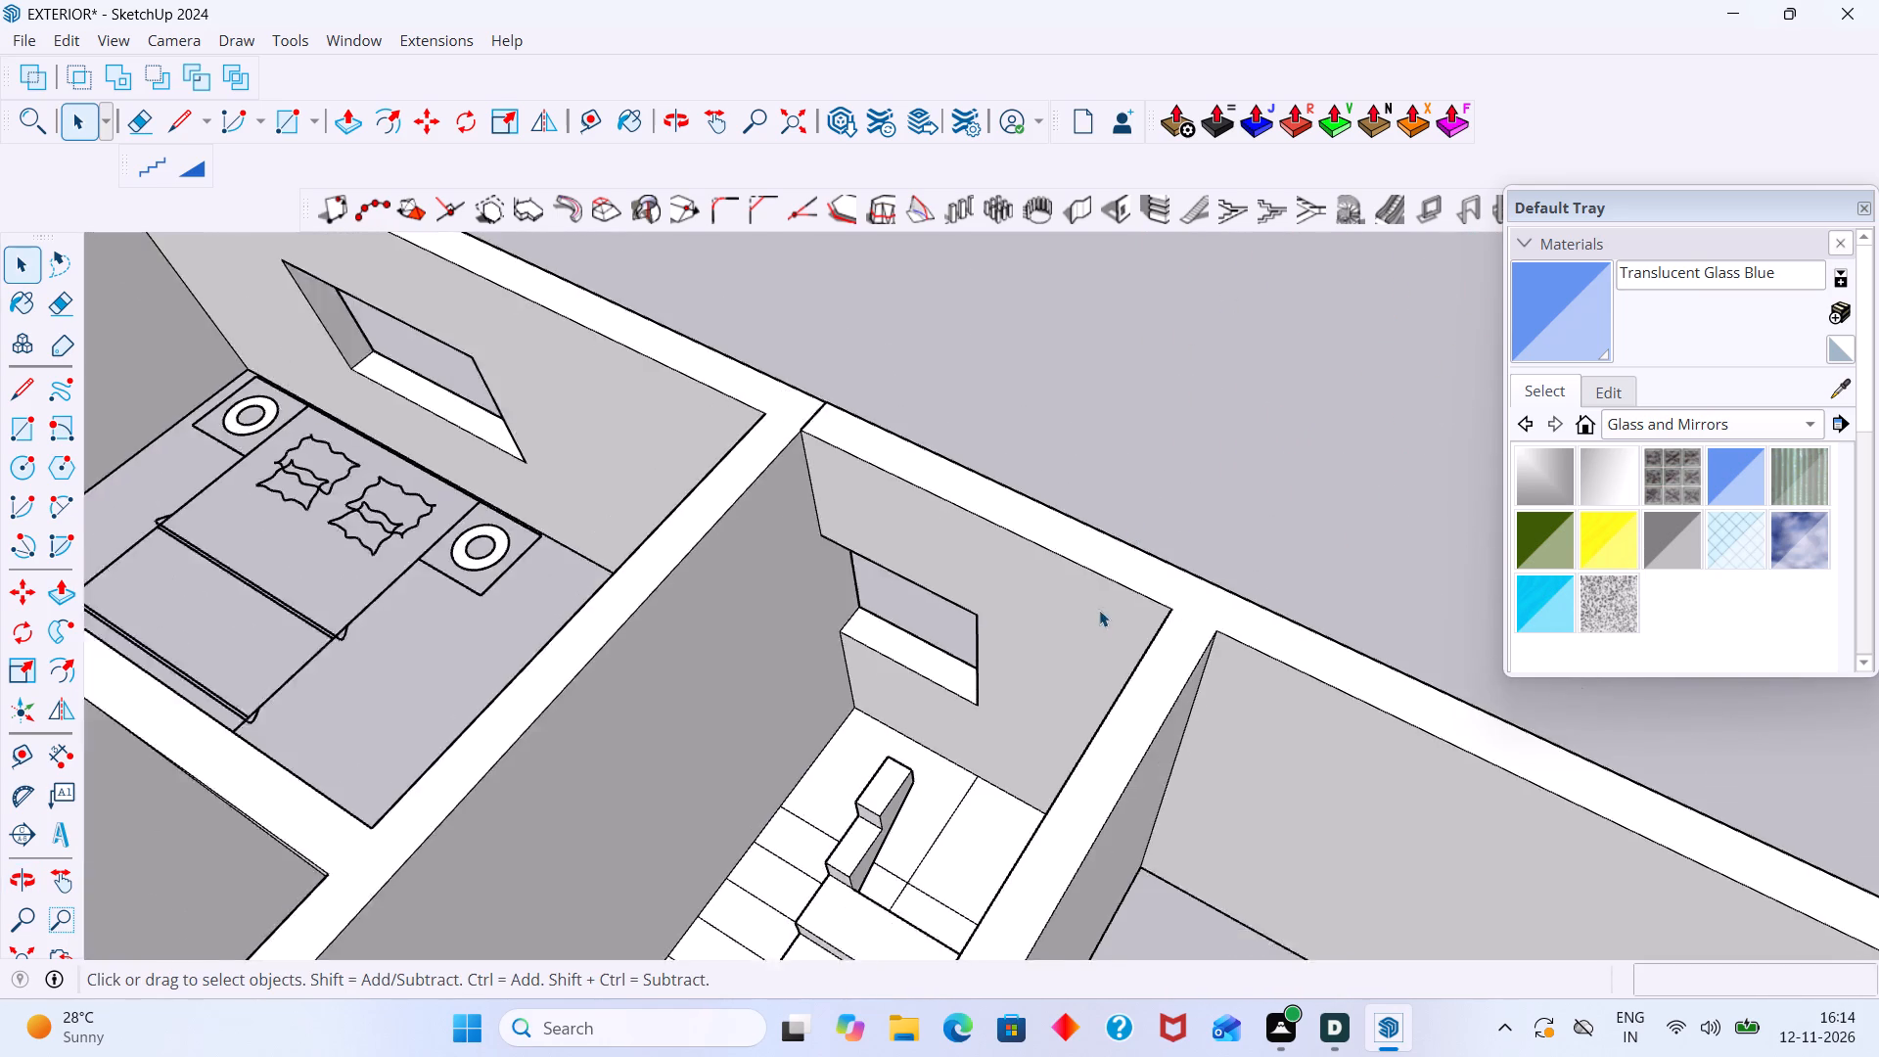
{"action": "middle_click_drag", "start_coordinate": [1093, 614], "coordinate": [788, 527]}
{"action": "scroll", "coordinate": [788, 532], "scroll_direction": "down", "scroll_amount": 2}
{"action": "middle_click_drag", "start_coordinate": [779, 585], "coordinate": [740, 732]}
{"action": "scroll", "coordinate": [763, 717], "scroll_direction": "up", "scroll_amount": 2}
{"action": "middle_click_drag", "start_coordinate": [855, 710], "coordinate": [991, 645]}
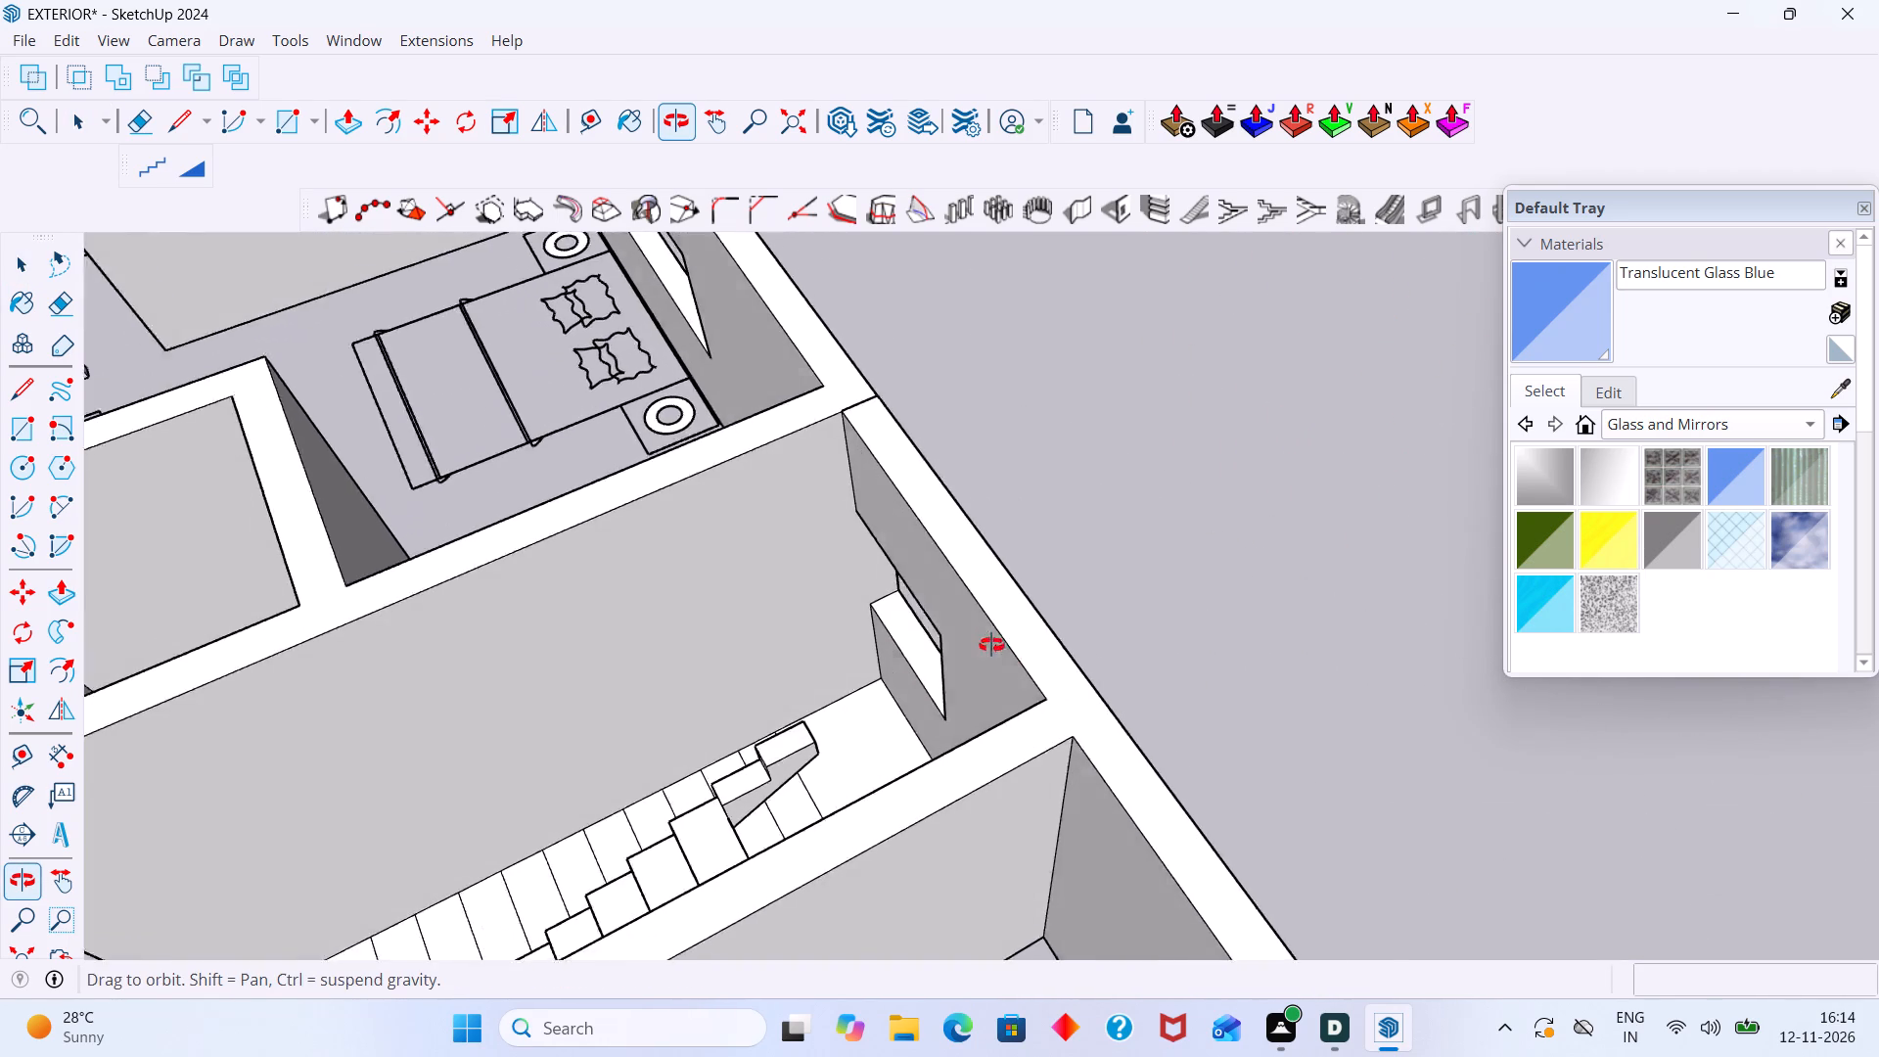
{"action": "middle_click_drag", "start_coordinate": [991, 645], "coordinate": [728, 730]}
{"action": "scroll", "coordinate": [620, 729], "scroll_direction": "up", "scroll_amount": 5}
{"action": "middle_click_drag", "start_coordinate": [754, 649], "coordinate": [796, 891]}
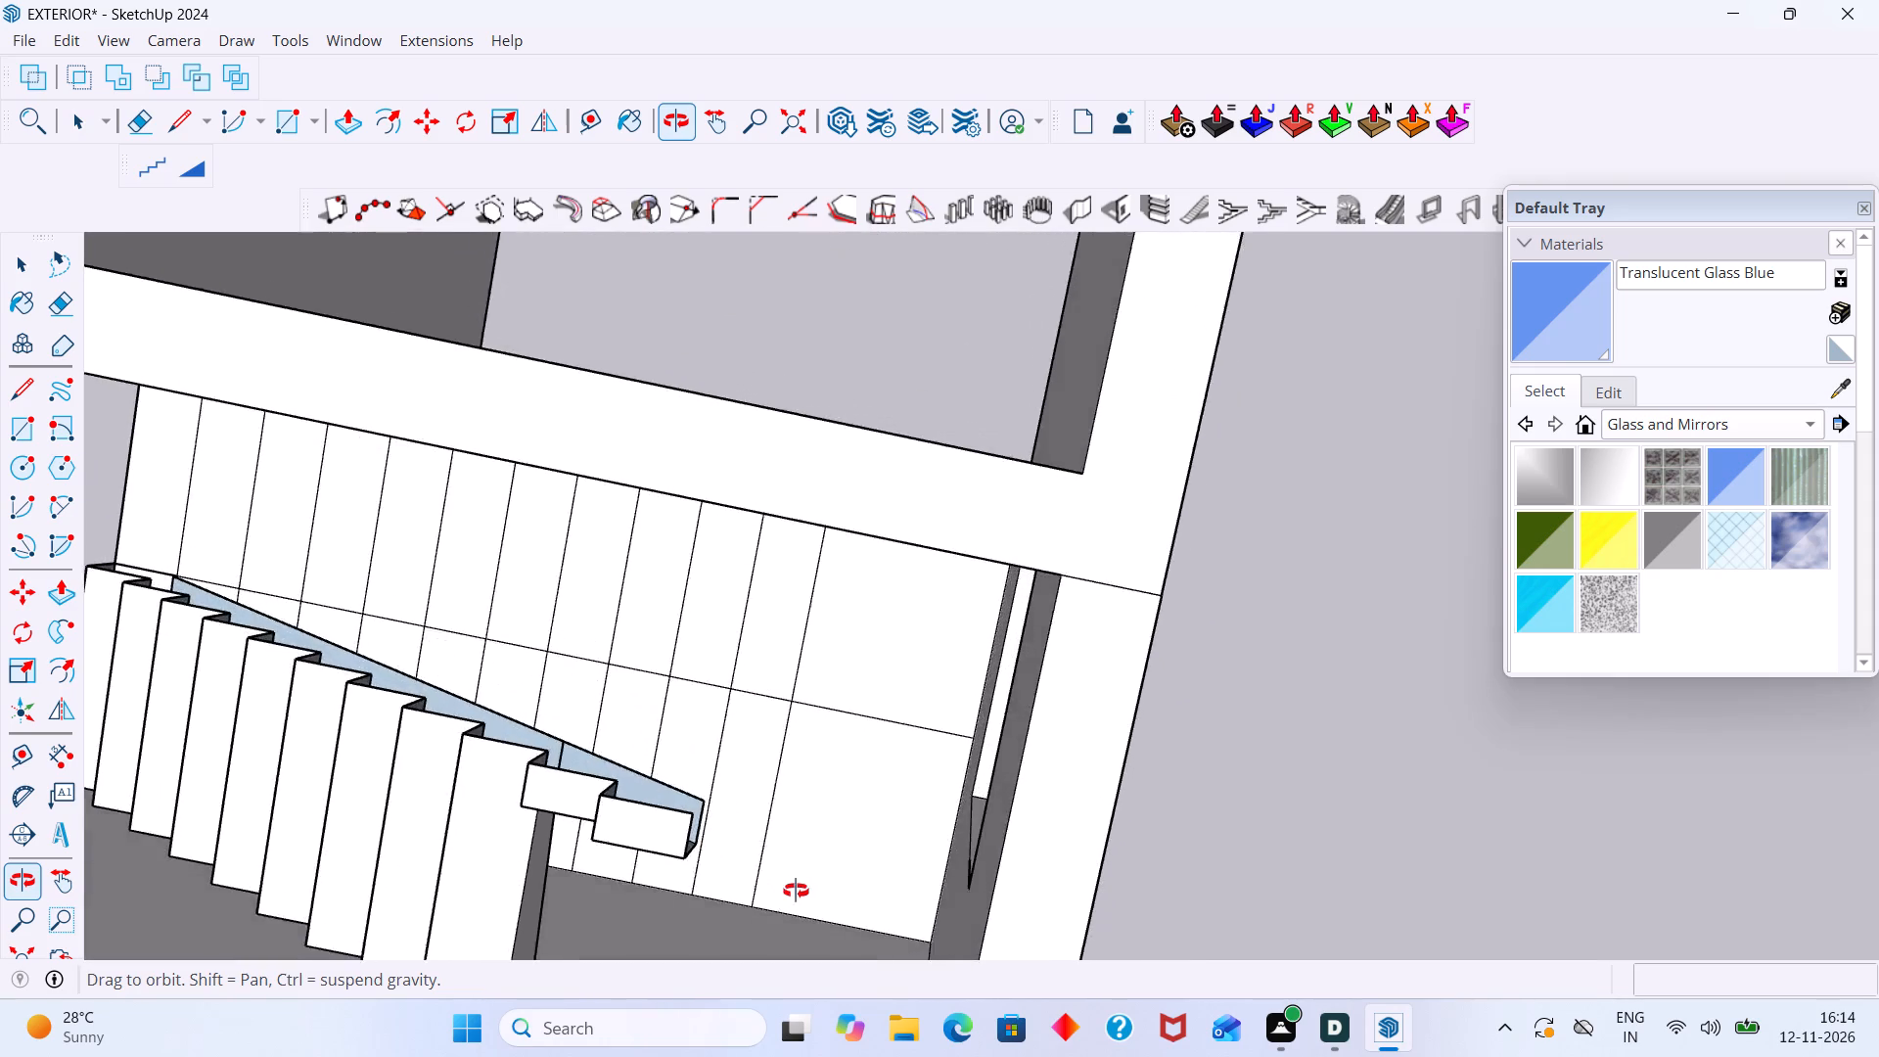
{"action": "middle_click_drag", "start_coordinate": [796, 891], "coordinate": [903, 810]}
{"action": "scroll", "coordinate": [637, 705], "scroll_direction": "down", "scroll_amount": 8}
{"action": "middle_click_drag", "start_coordinate": [715, 748], "coordinate": [1169, 536]}
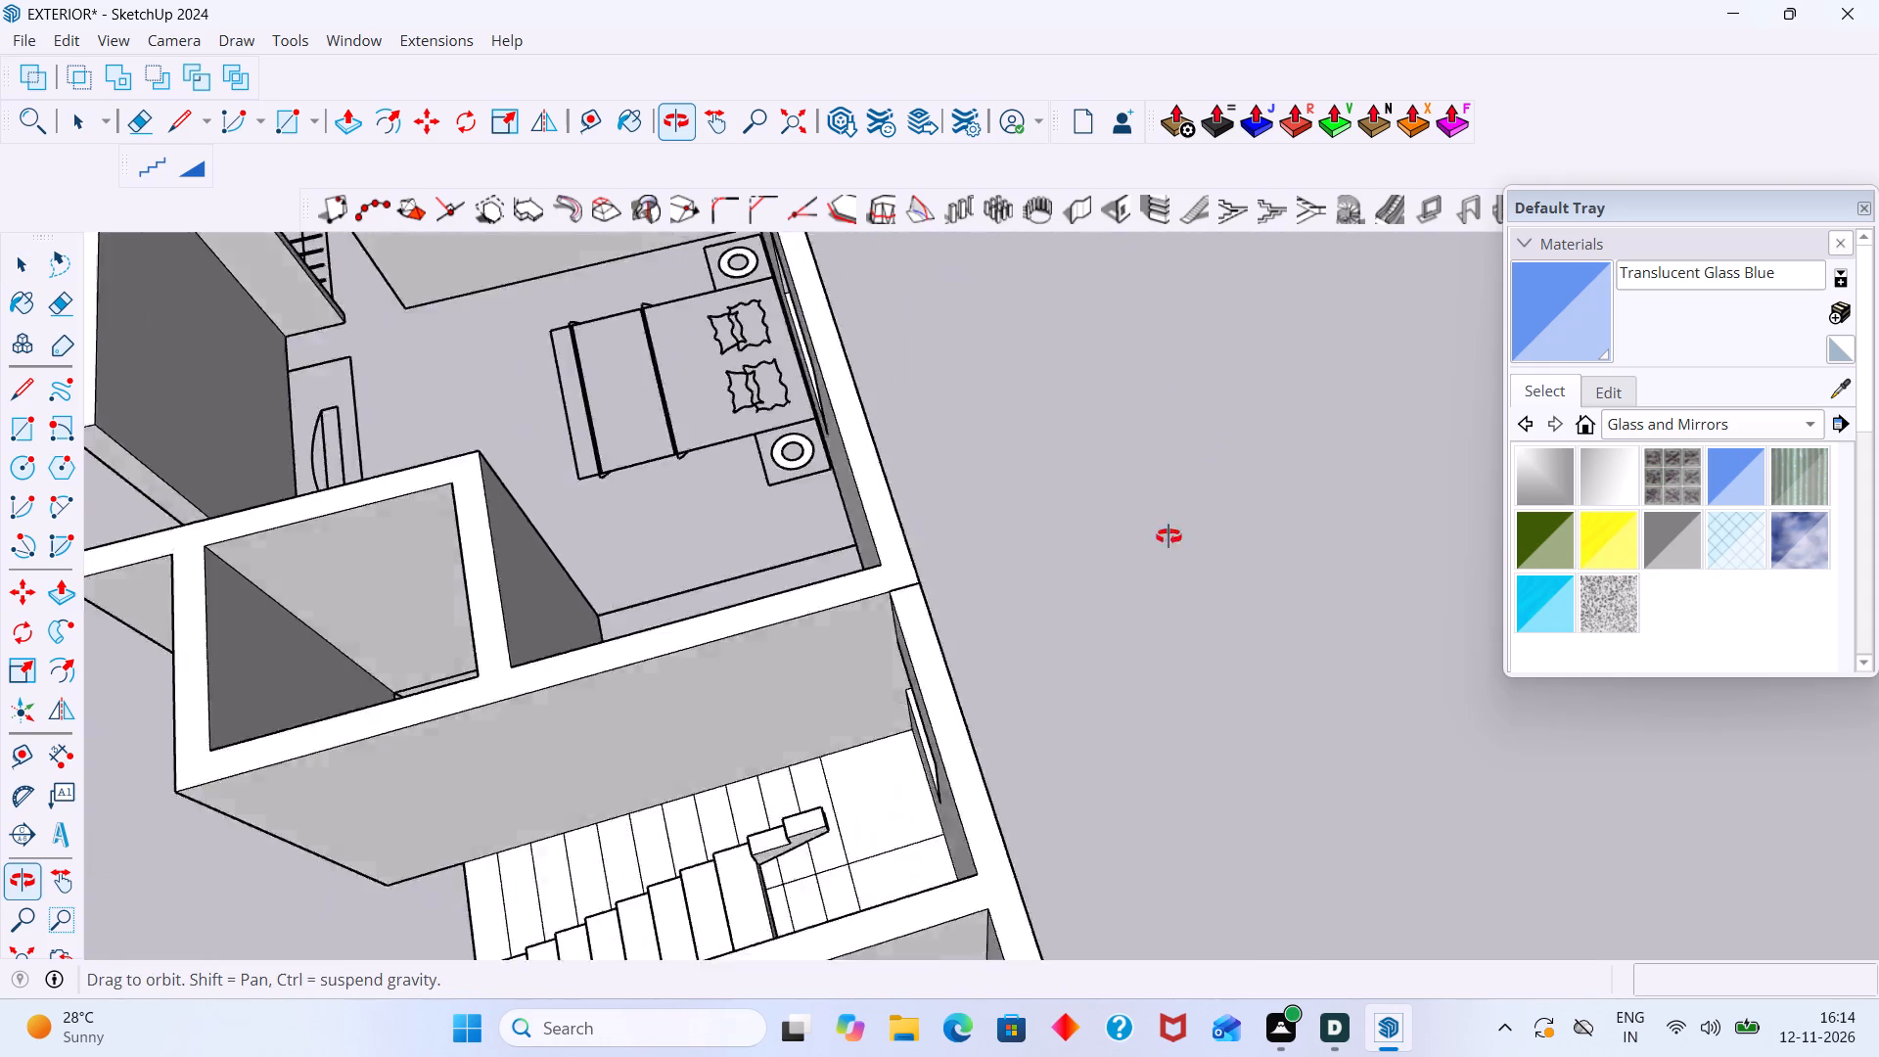
{"action": "middle_click_drag", "start_coordinate": [1169, 536], "coordinate": [1233, 502]}
{"action": "middle_click_drag", "start_coordinate": [762, 845], "coordinate": [1151, 715]}
{"action": "scroll", "coordinate": [1156, 708], "scroll_direction": "down", "scroll_amount": 3}
{"action": "middle_click_drag", "start_coordinate": [1216, 726], "coordinate": [1448, 746]}
{"action": "scroll", "coordinate": [1197, 492], "scroll_direction": "up", "scroll_amount": 4}
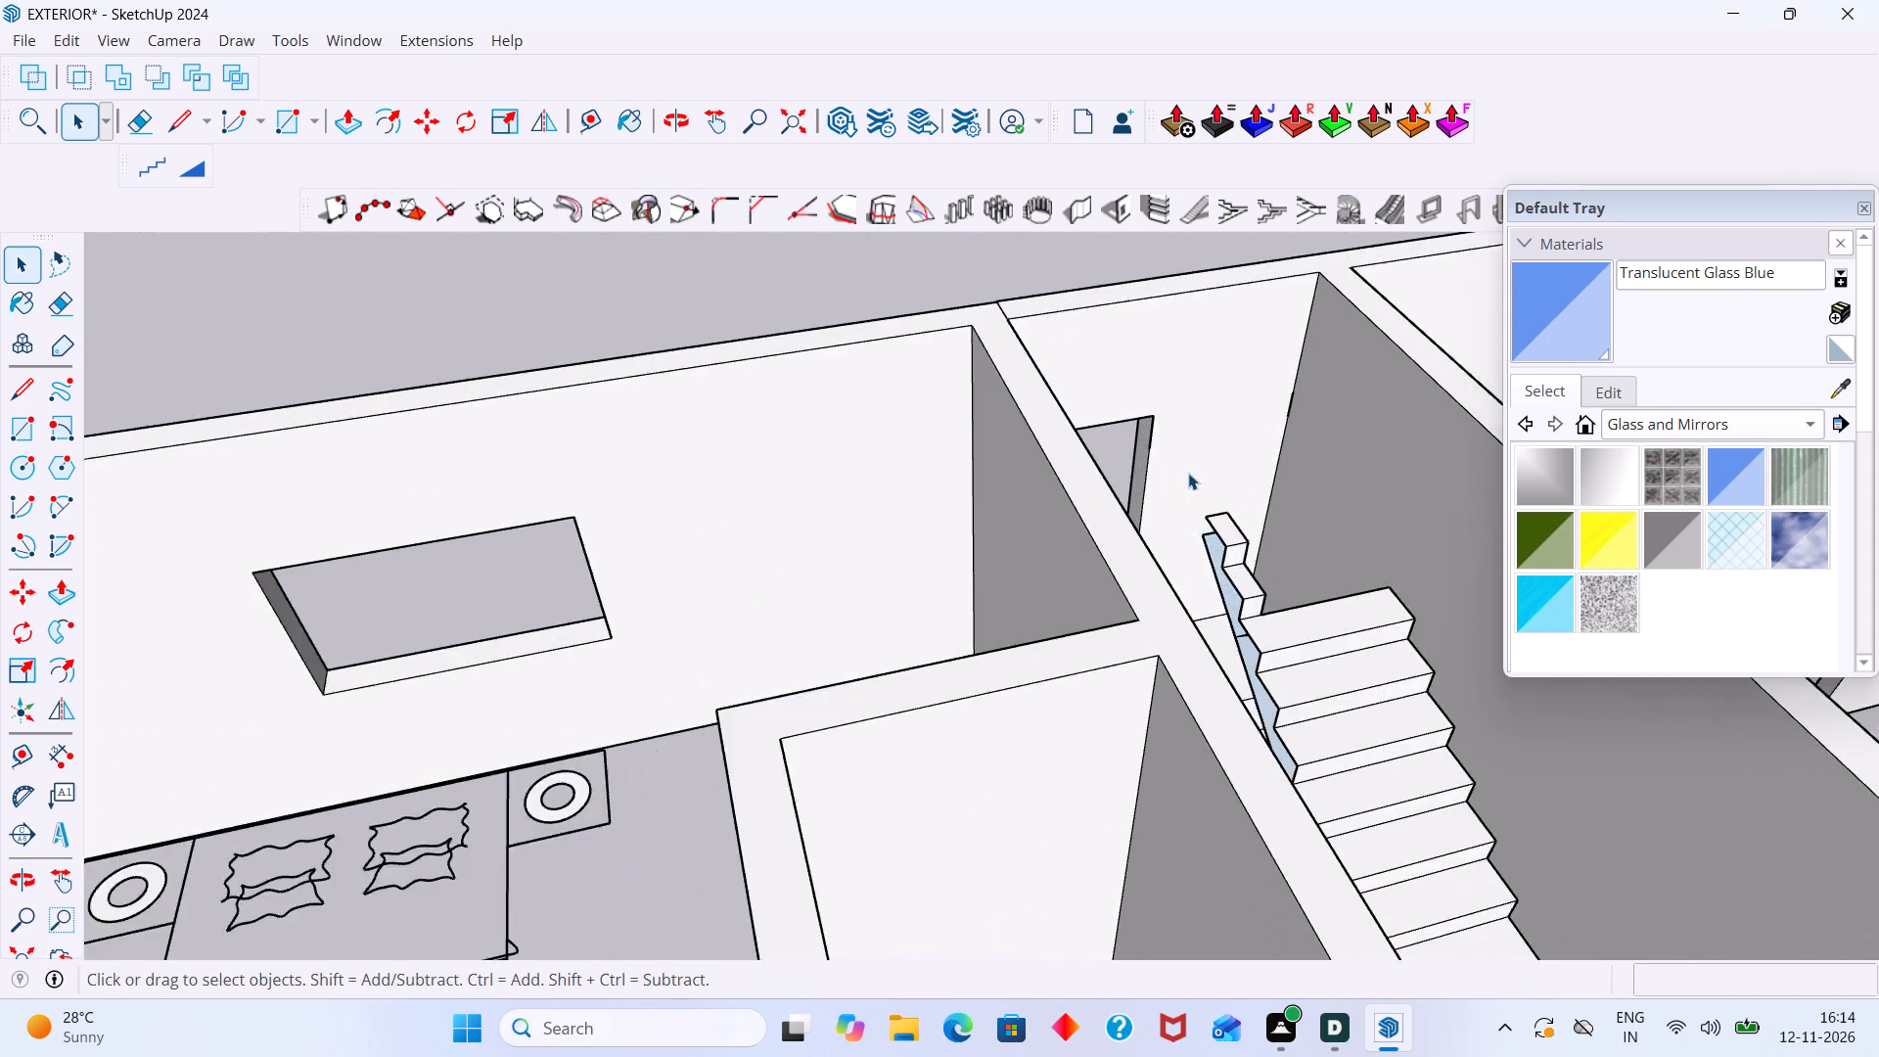
Draw a 6" vertical line closing the open end beneath the top narrow step.
{"action": "scroll", "coordinate": [1188, 473], "scroll_direction": "up", "scroll_amount": 3}
{"action": "key", "text": "l"}
{"action": "scroll", "coordinate": [1236, 541], "scroll_direction": "up", "scroll_amount": 3}
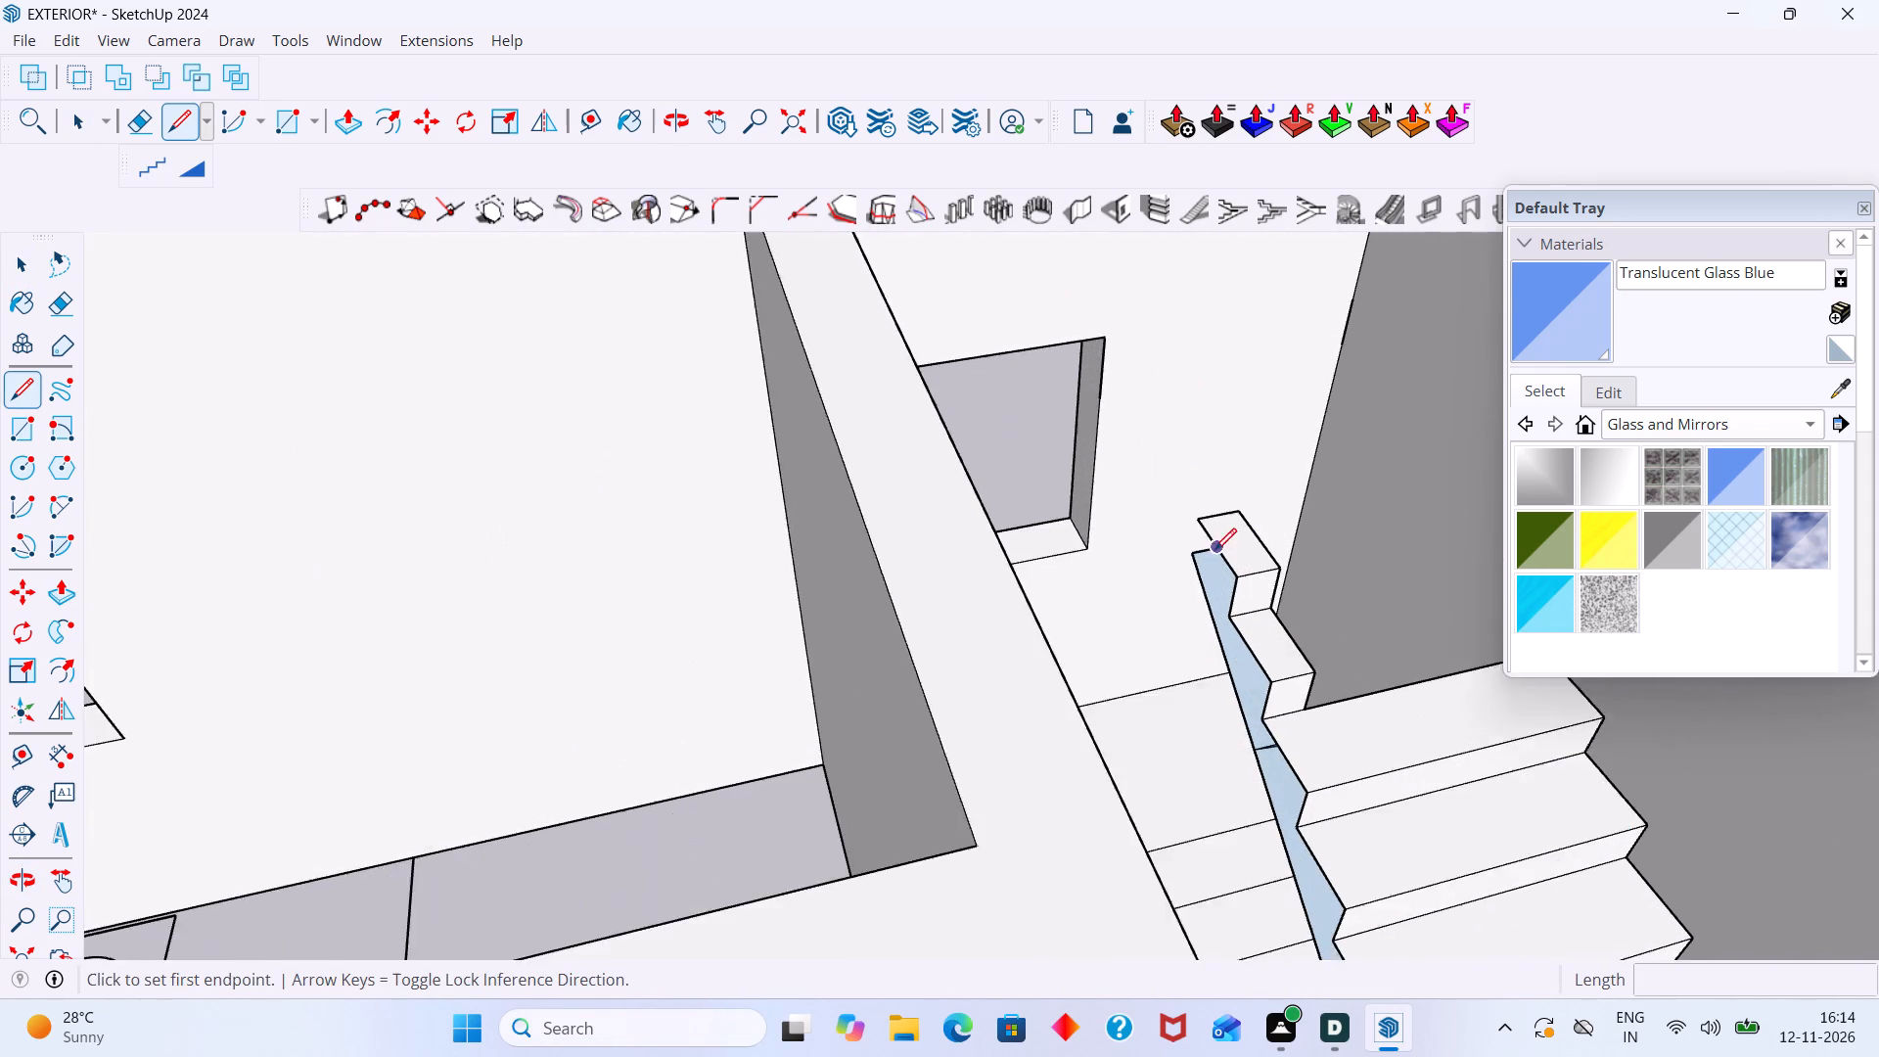
{"action": "scroll", "coordinate": [1214, 550], "scroll_direction": "up", "scroll_amount": 10}
{"action": "left_click", "coordinate": [1186, 536]}
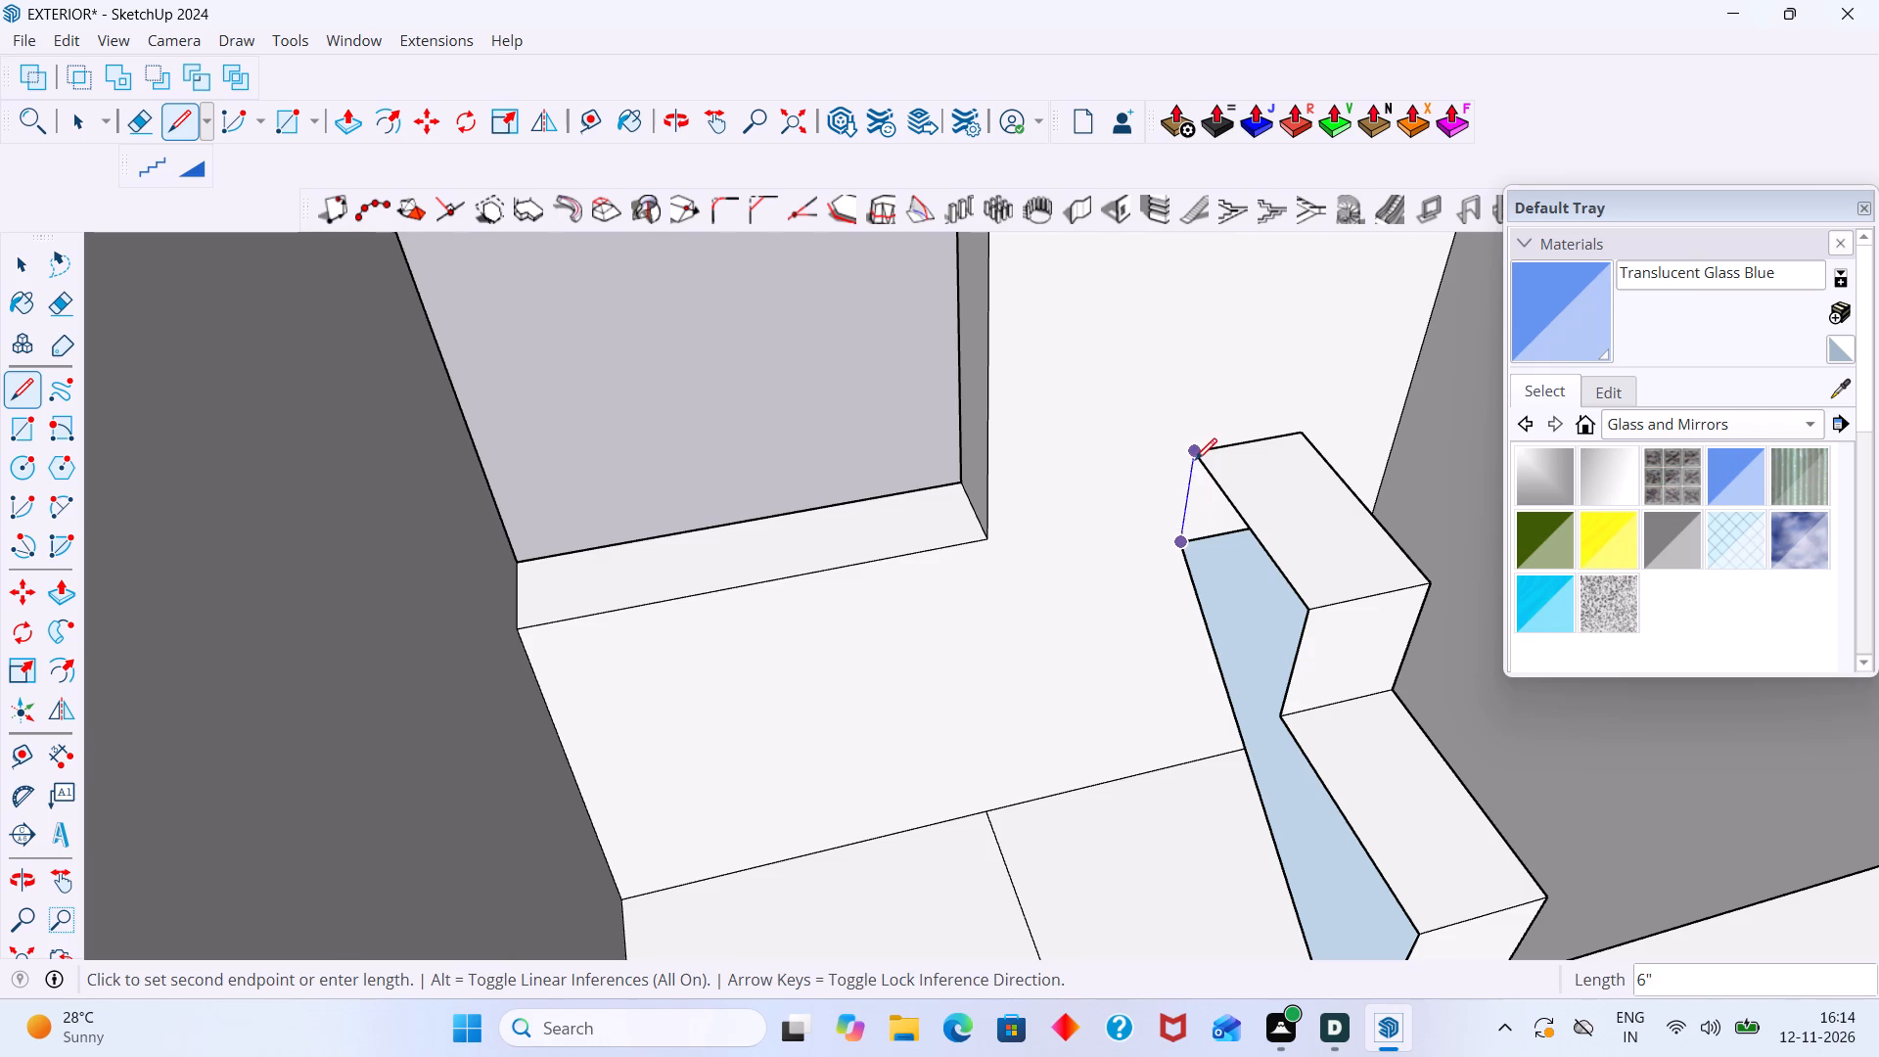
{"action": "left_click", "coordinate": [1195, 455]}
{"action": "key", "text": "space"}
Examine the flight's sloped side face and its stepped outline along the open side.
{"action": "scroll", "coordinate": [1209, 490], "scroll_direction": "down", "scroll_amount": 10}
{"action": "middle_click_drag", "start_coordinate": [1214, 574], "coordinate": [1368, 721]}
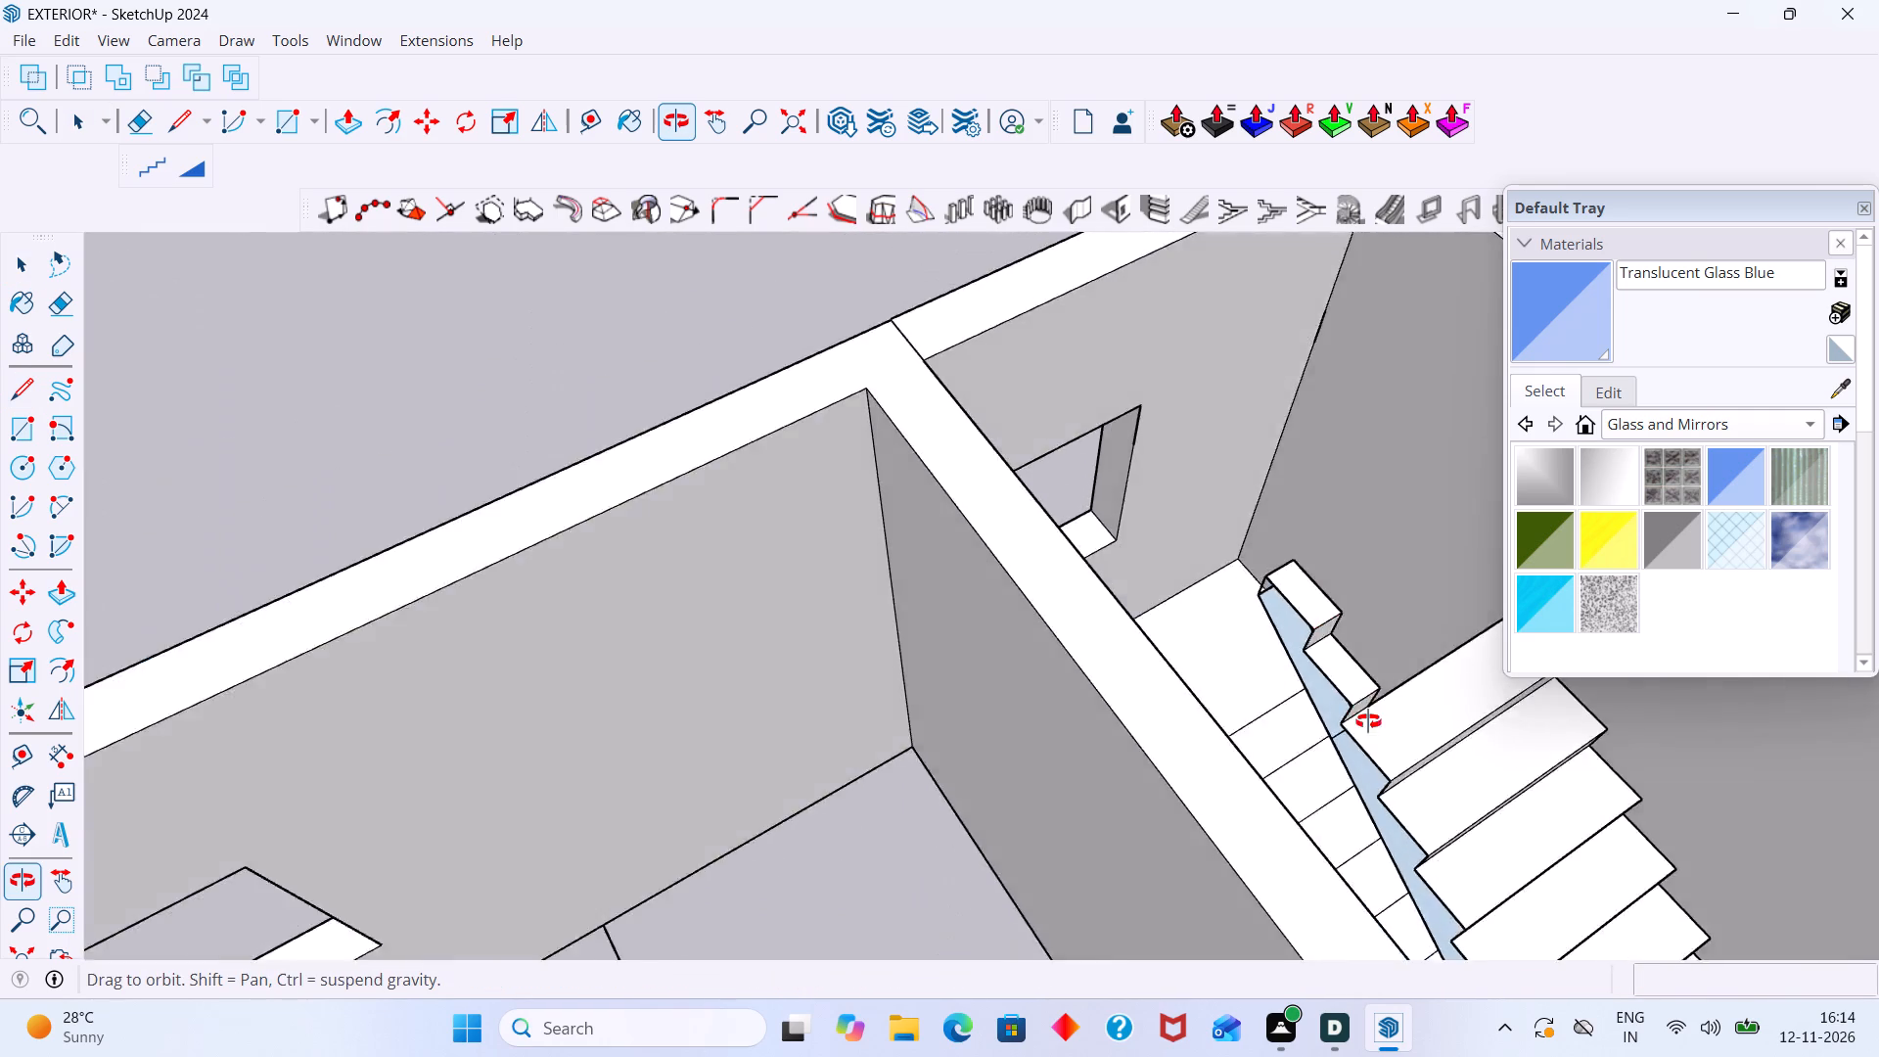
{"action": "middle_click_drag", "start_coordinate": [1368, 721], "coordinate": [1539, 852]}
{"action": "middle_click_drag", "start_coordinate": [1532, 837], "coordinate": [1199, 632]}
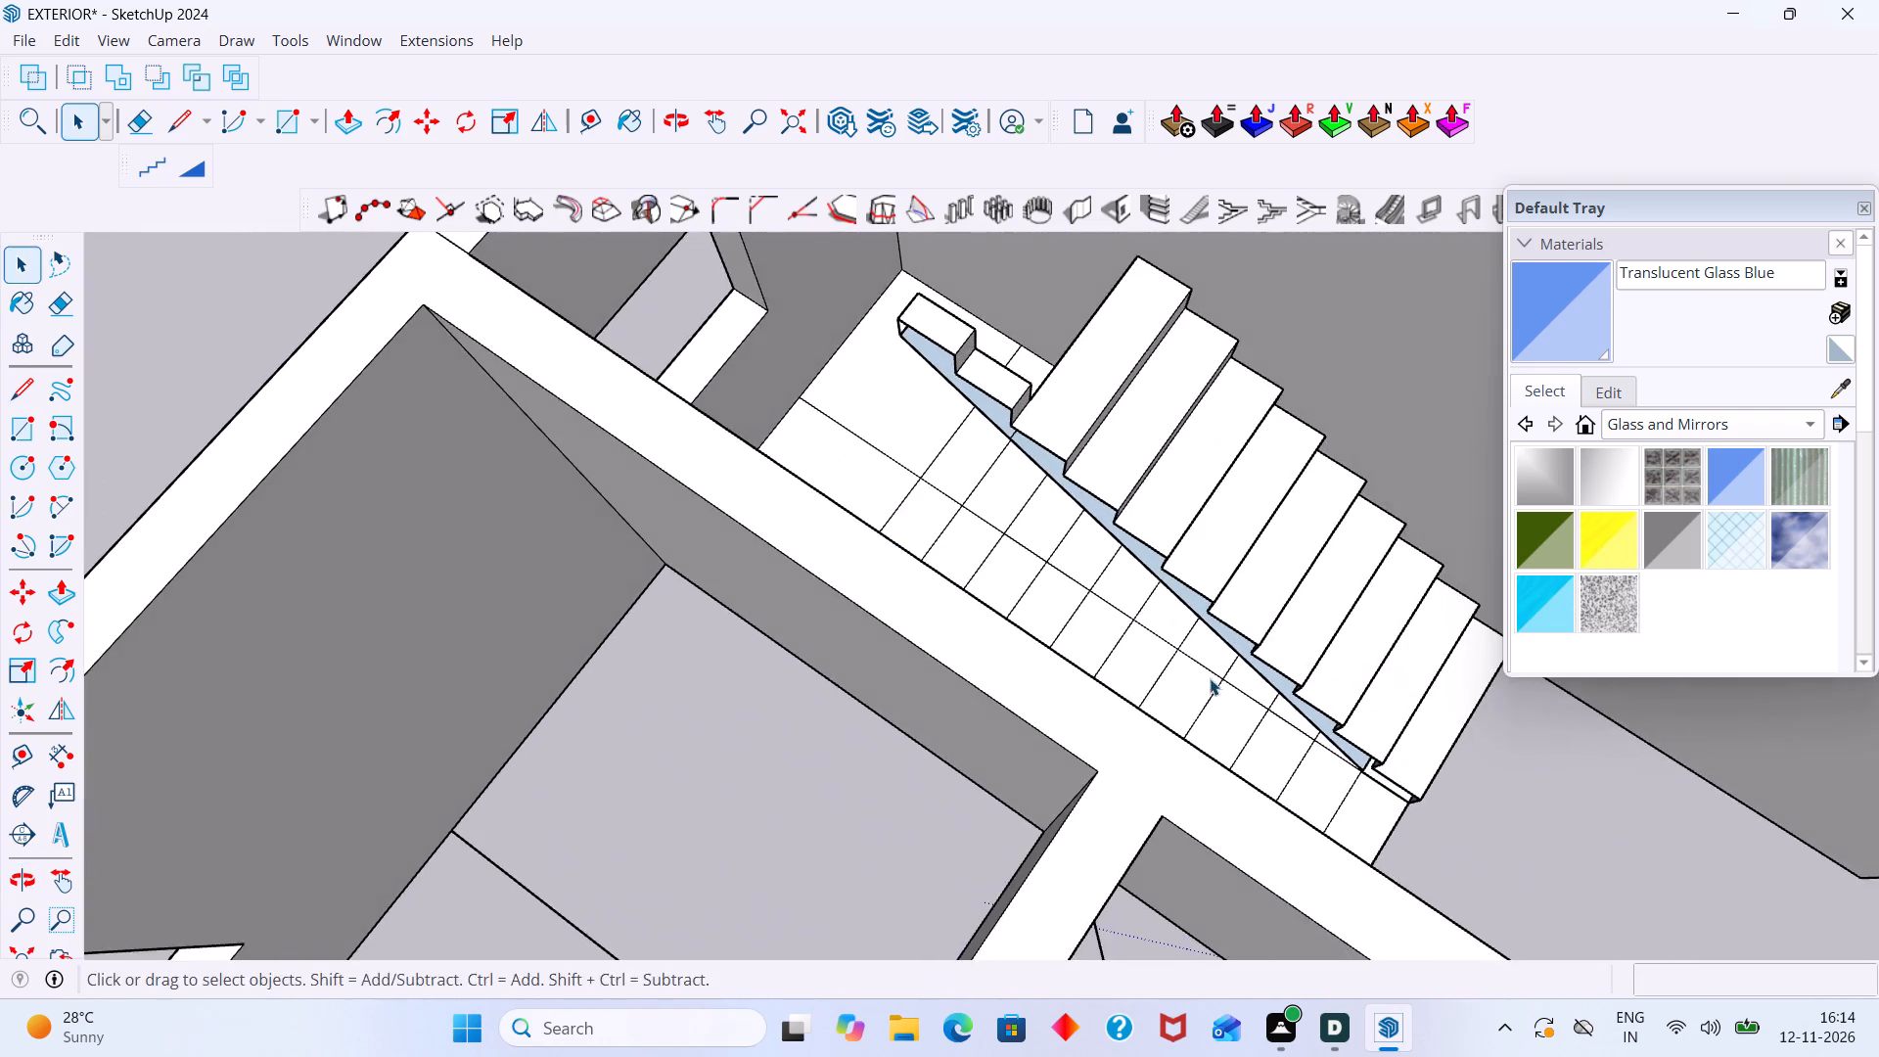
{"action": "middle_click_drag", "start_coordinate": [1211, 679], "coordinate": [1288, 581]}
{"action": "middle_click_drag", "start_coordinate": [1030, 420], "coordinate": [999, 636], "text": "shift"}
{"action": "middle_click_drag", "start_coordinate": [995, 634], "coordinate": [1014, 589]}
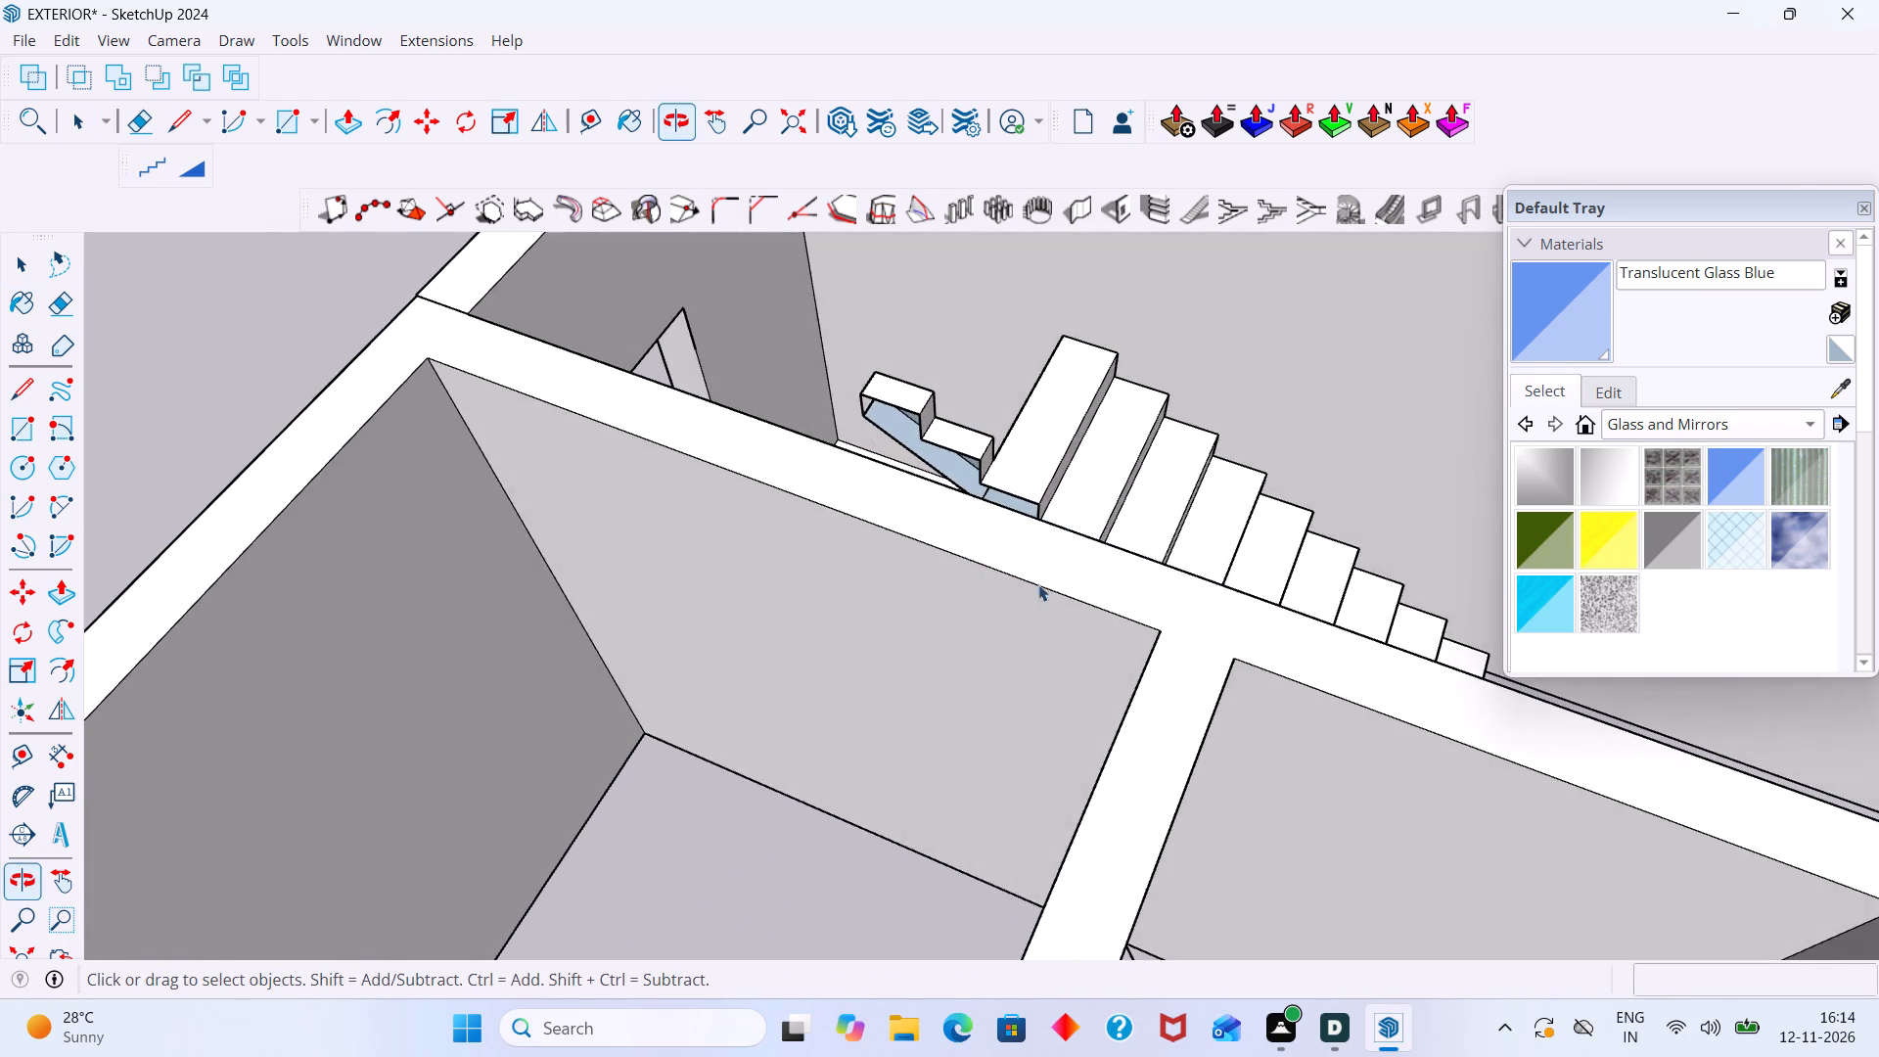
{"action": "scroll", "coordinate": [1068, 552], "scroll_direction": "up", "scroll_amount": 6}
{"action": "middle_click_drag", "start_coordinate": [1090, 523], "coordinate": [1059, 590]}
{"action": "scroll", "coordinate": [1059, 590], "scroll_direction": "down", "scroll_amount": 1}
{"action": "scroll", "coordinate": [1059, 589], "scroll_direction": "up", "scroll_amount": 3}
{"action": "scroll", "coordinate": [1058, 580], "scroll_direction": "down", "scroll_amount": 5}
{"action": "middle_click_drag", "start_coordinate": [1041, 666], "coordinate": [1048, 635]}
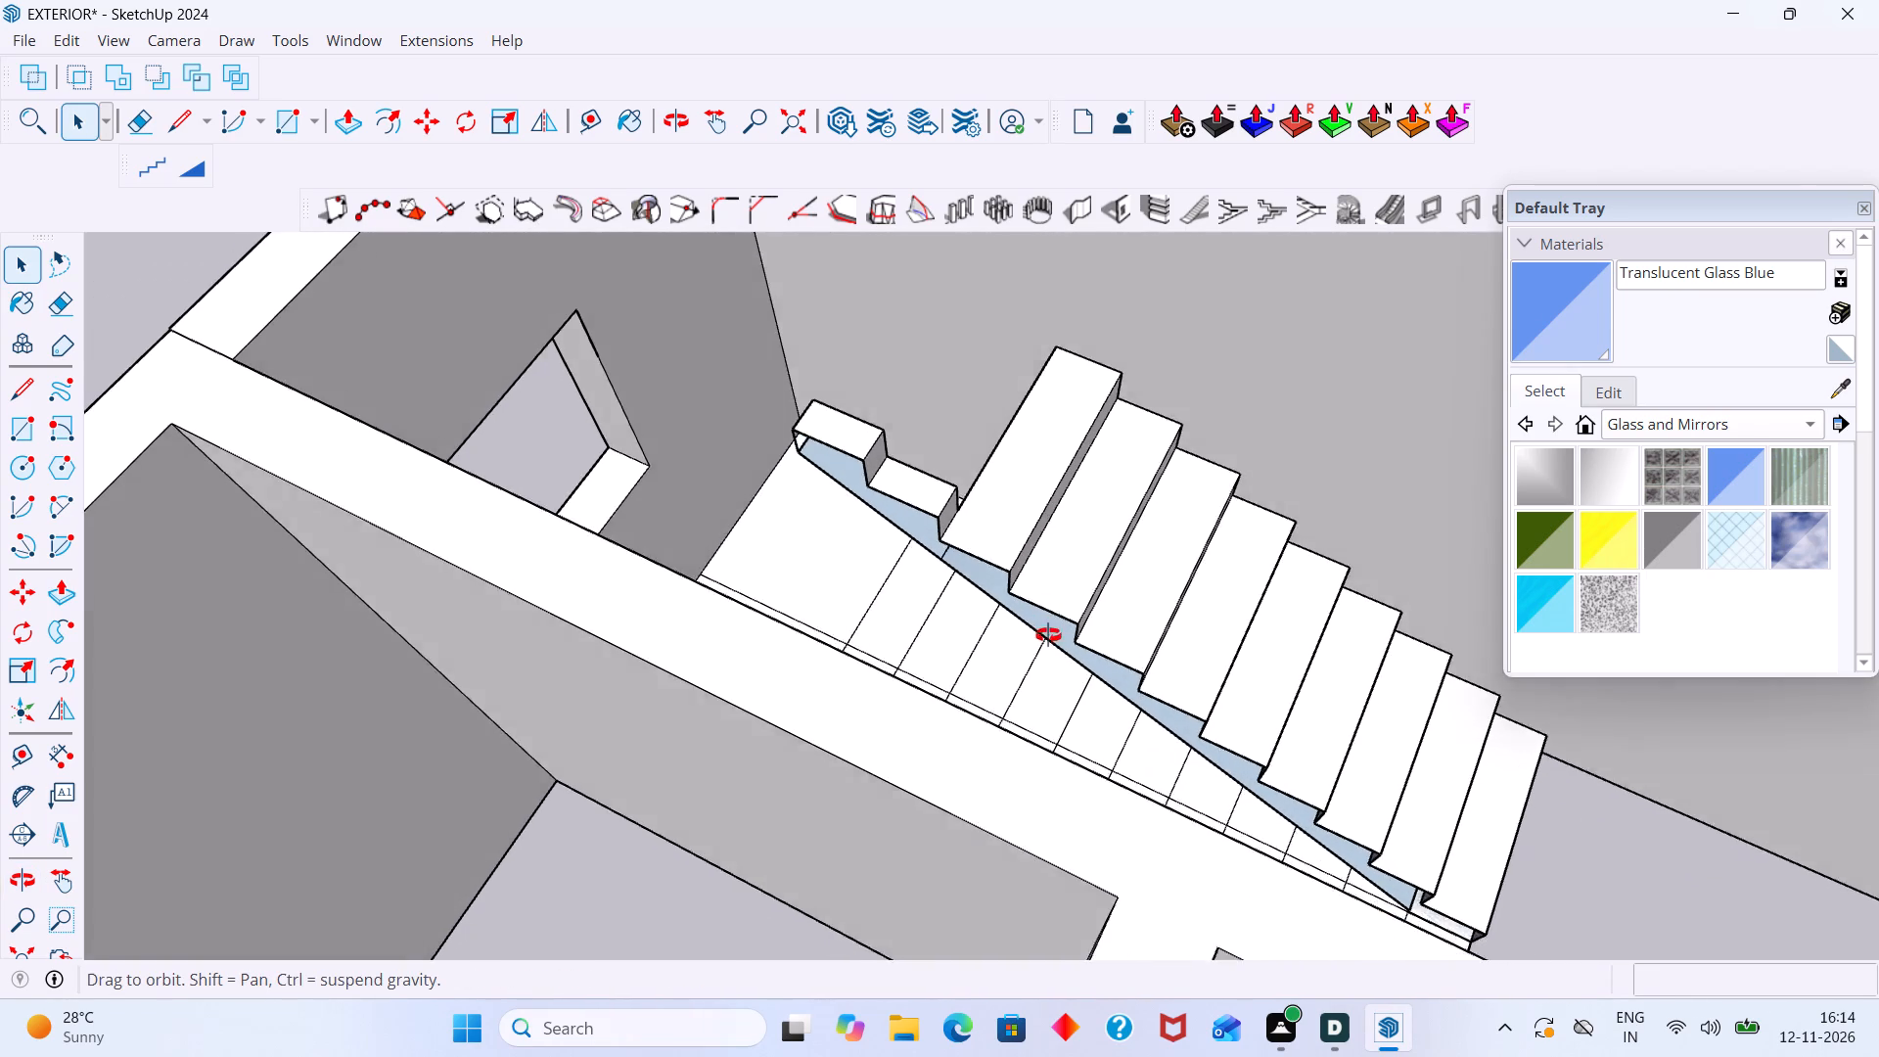
{"action": "middle_click_drag", "start_coordinate": [1048, 635], "coordinate": [1044, 627]}
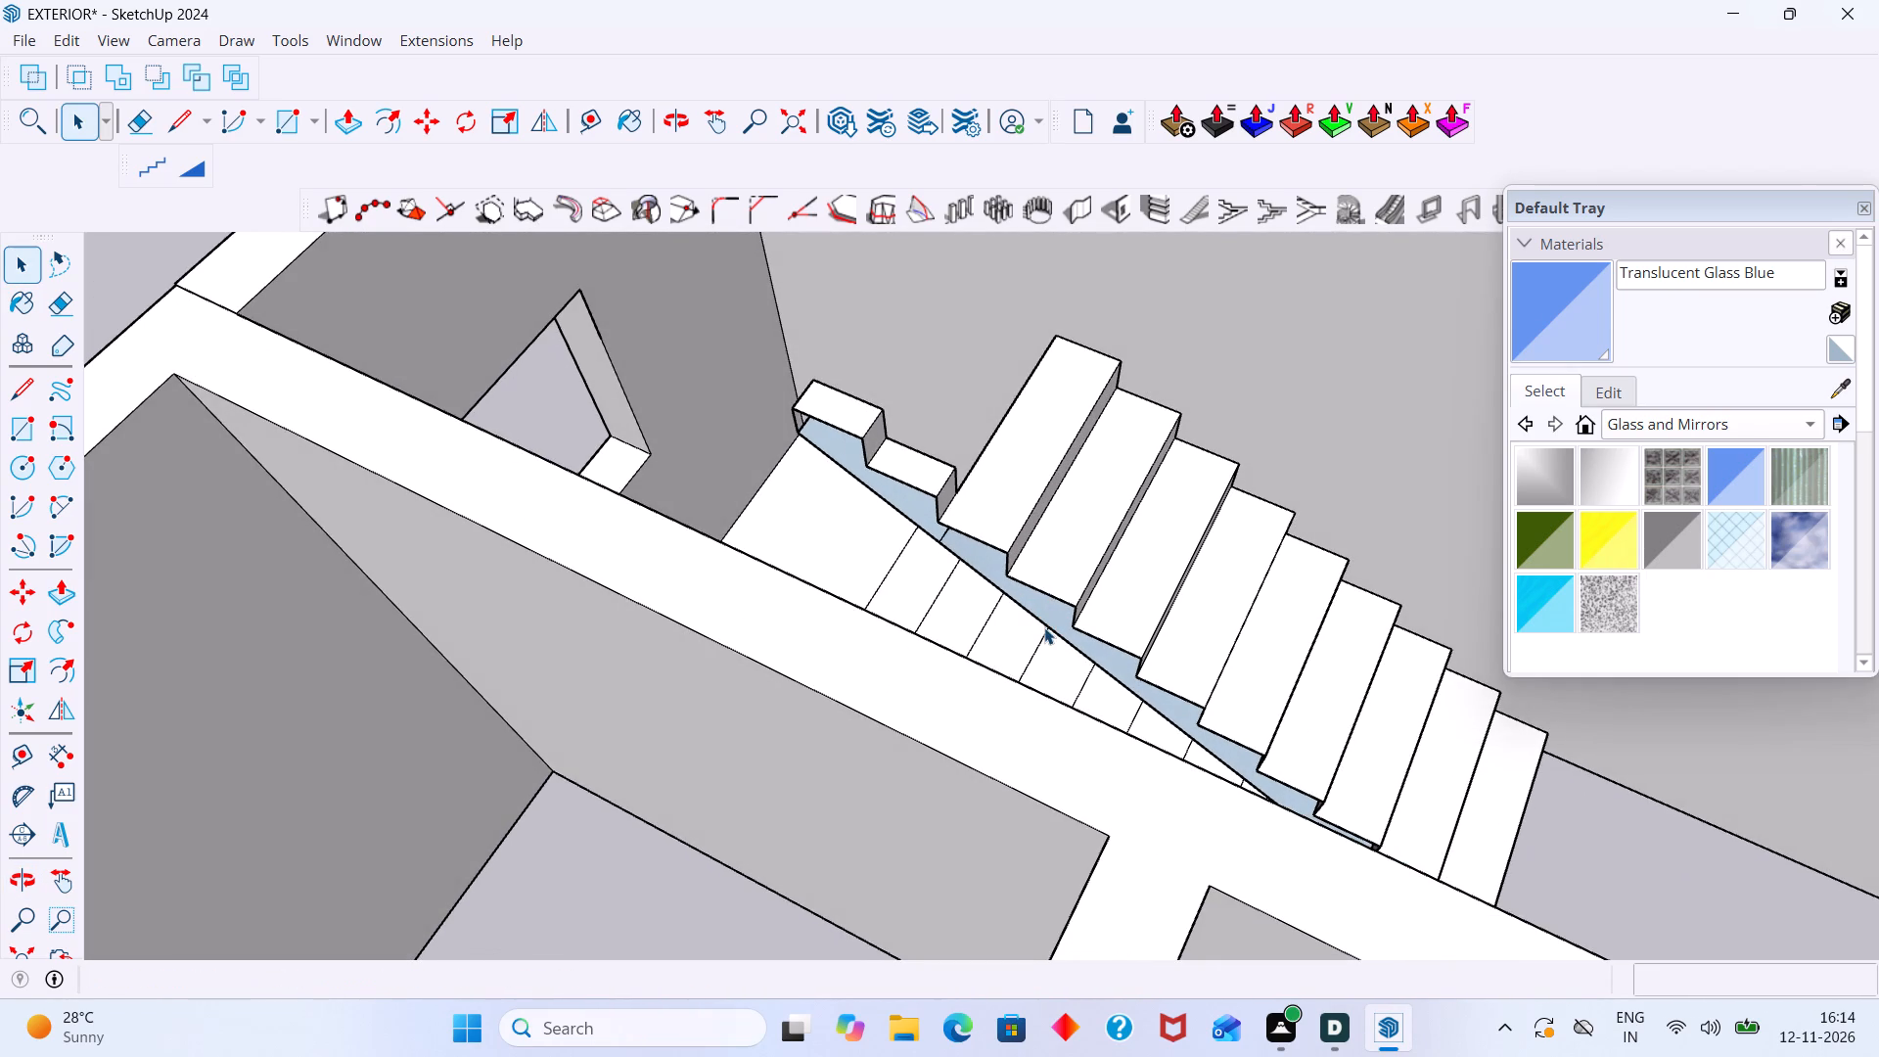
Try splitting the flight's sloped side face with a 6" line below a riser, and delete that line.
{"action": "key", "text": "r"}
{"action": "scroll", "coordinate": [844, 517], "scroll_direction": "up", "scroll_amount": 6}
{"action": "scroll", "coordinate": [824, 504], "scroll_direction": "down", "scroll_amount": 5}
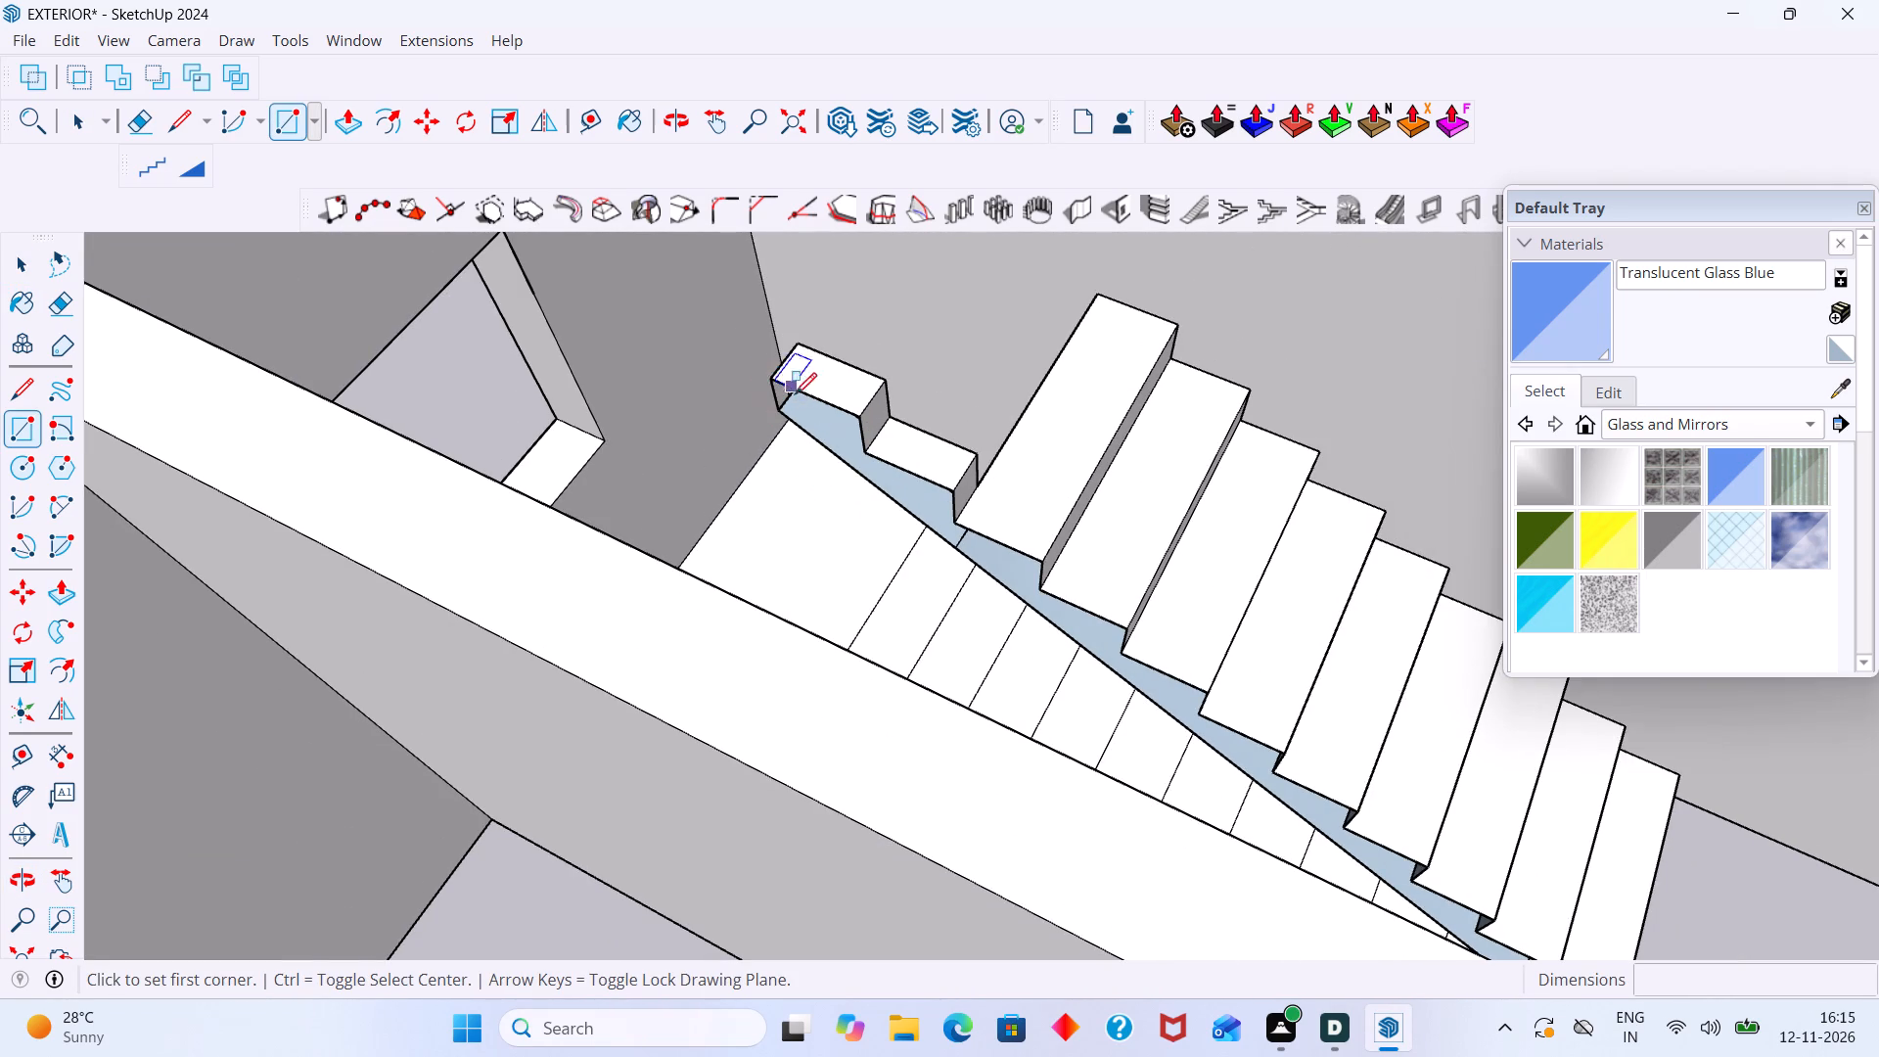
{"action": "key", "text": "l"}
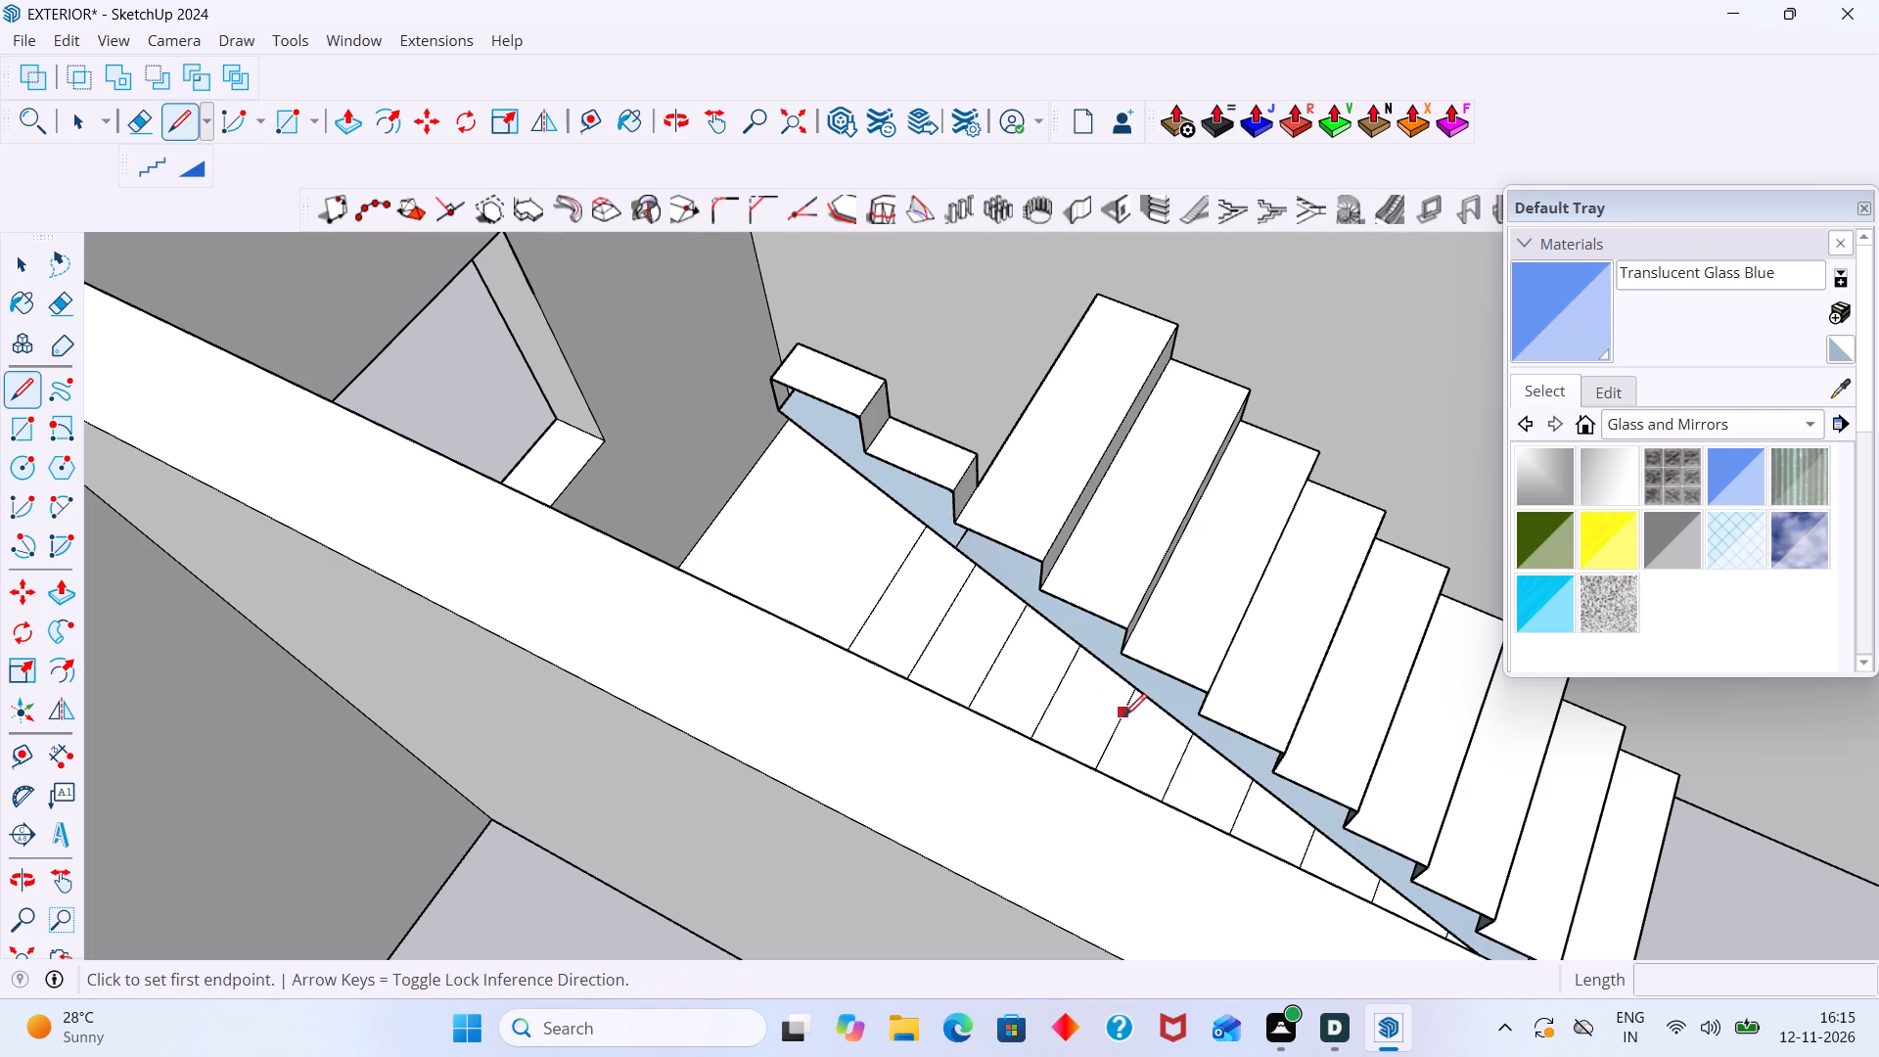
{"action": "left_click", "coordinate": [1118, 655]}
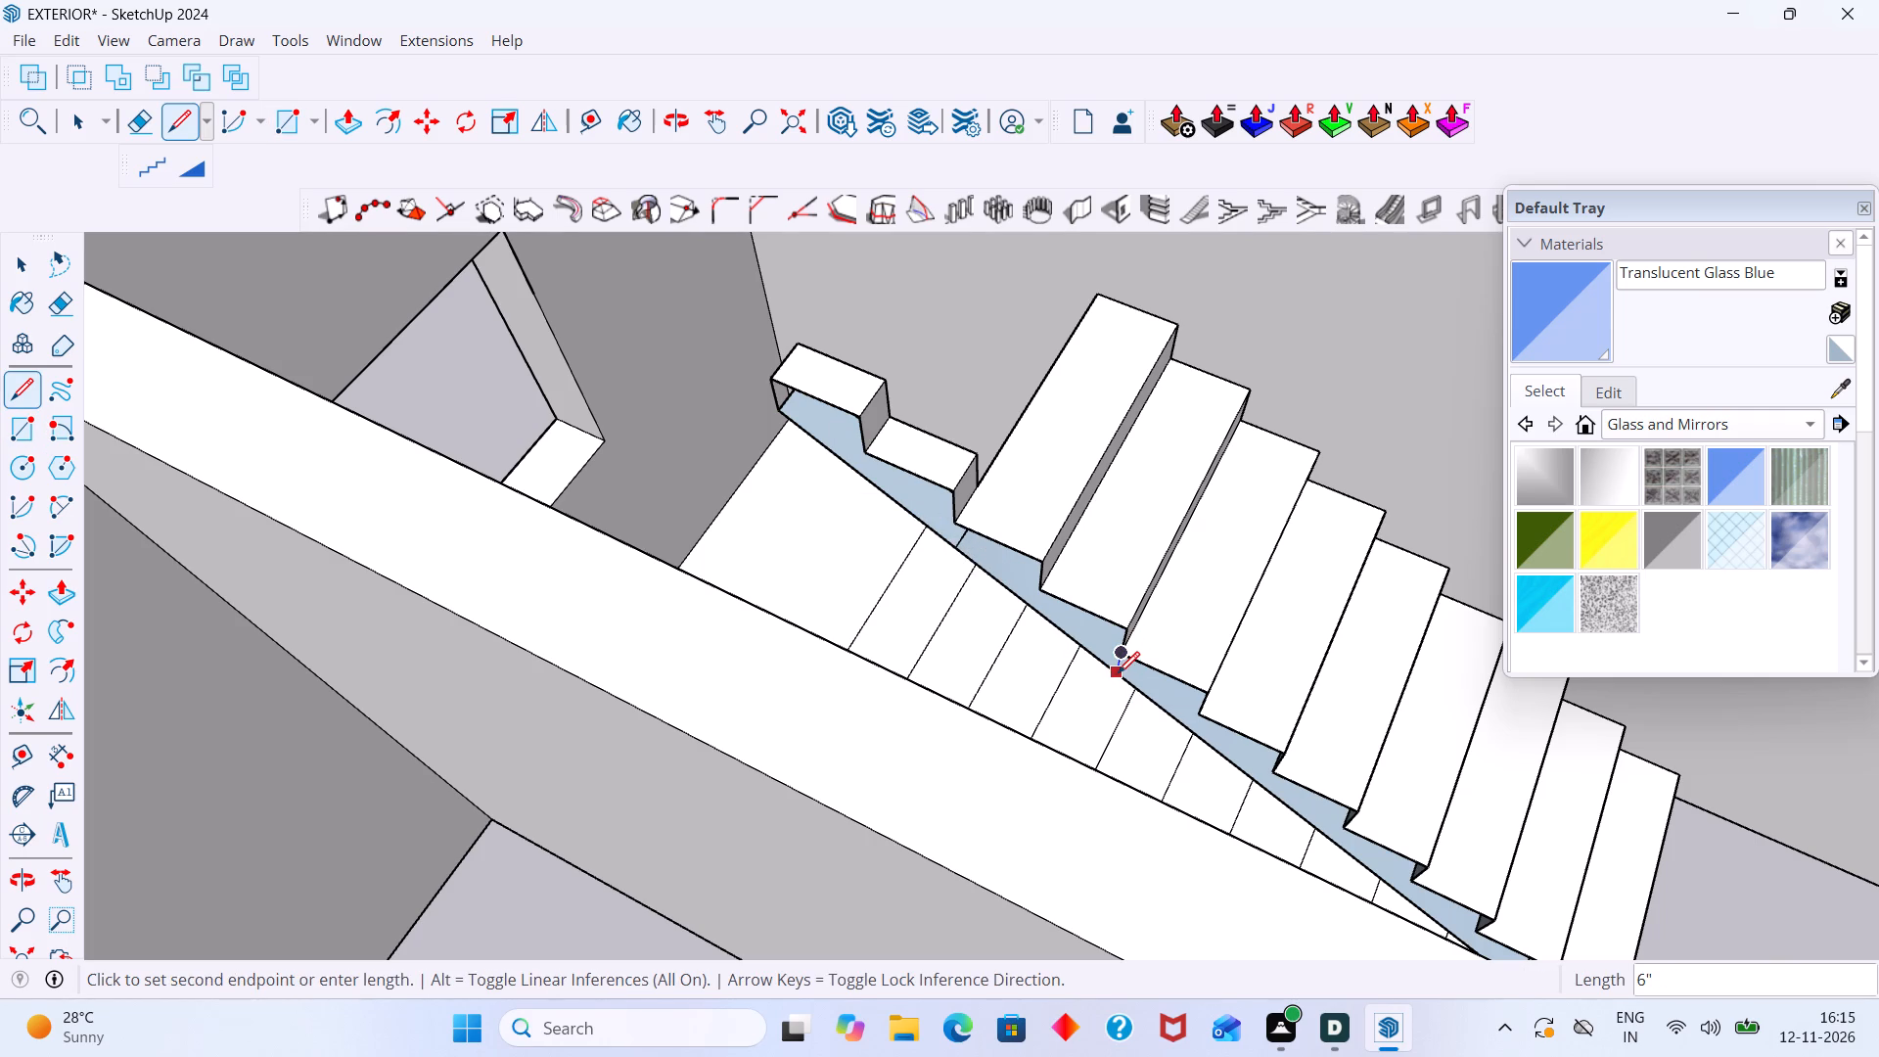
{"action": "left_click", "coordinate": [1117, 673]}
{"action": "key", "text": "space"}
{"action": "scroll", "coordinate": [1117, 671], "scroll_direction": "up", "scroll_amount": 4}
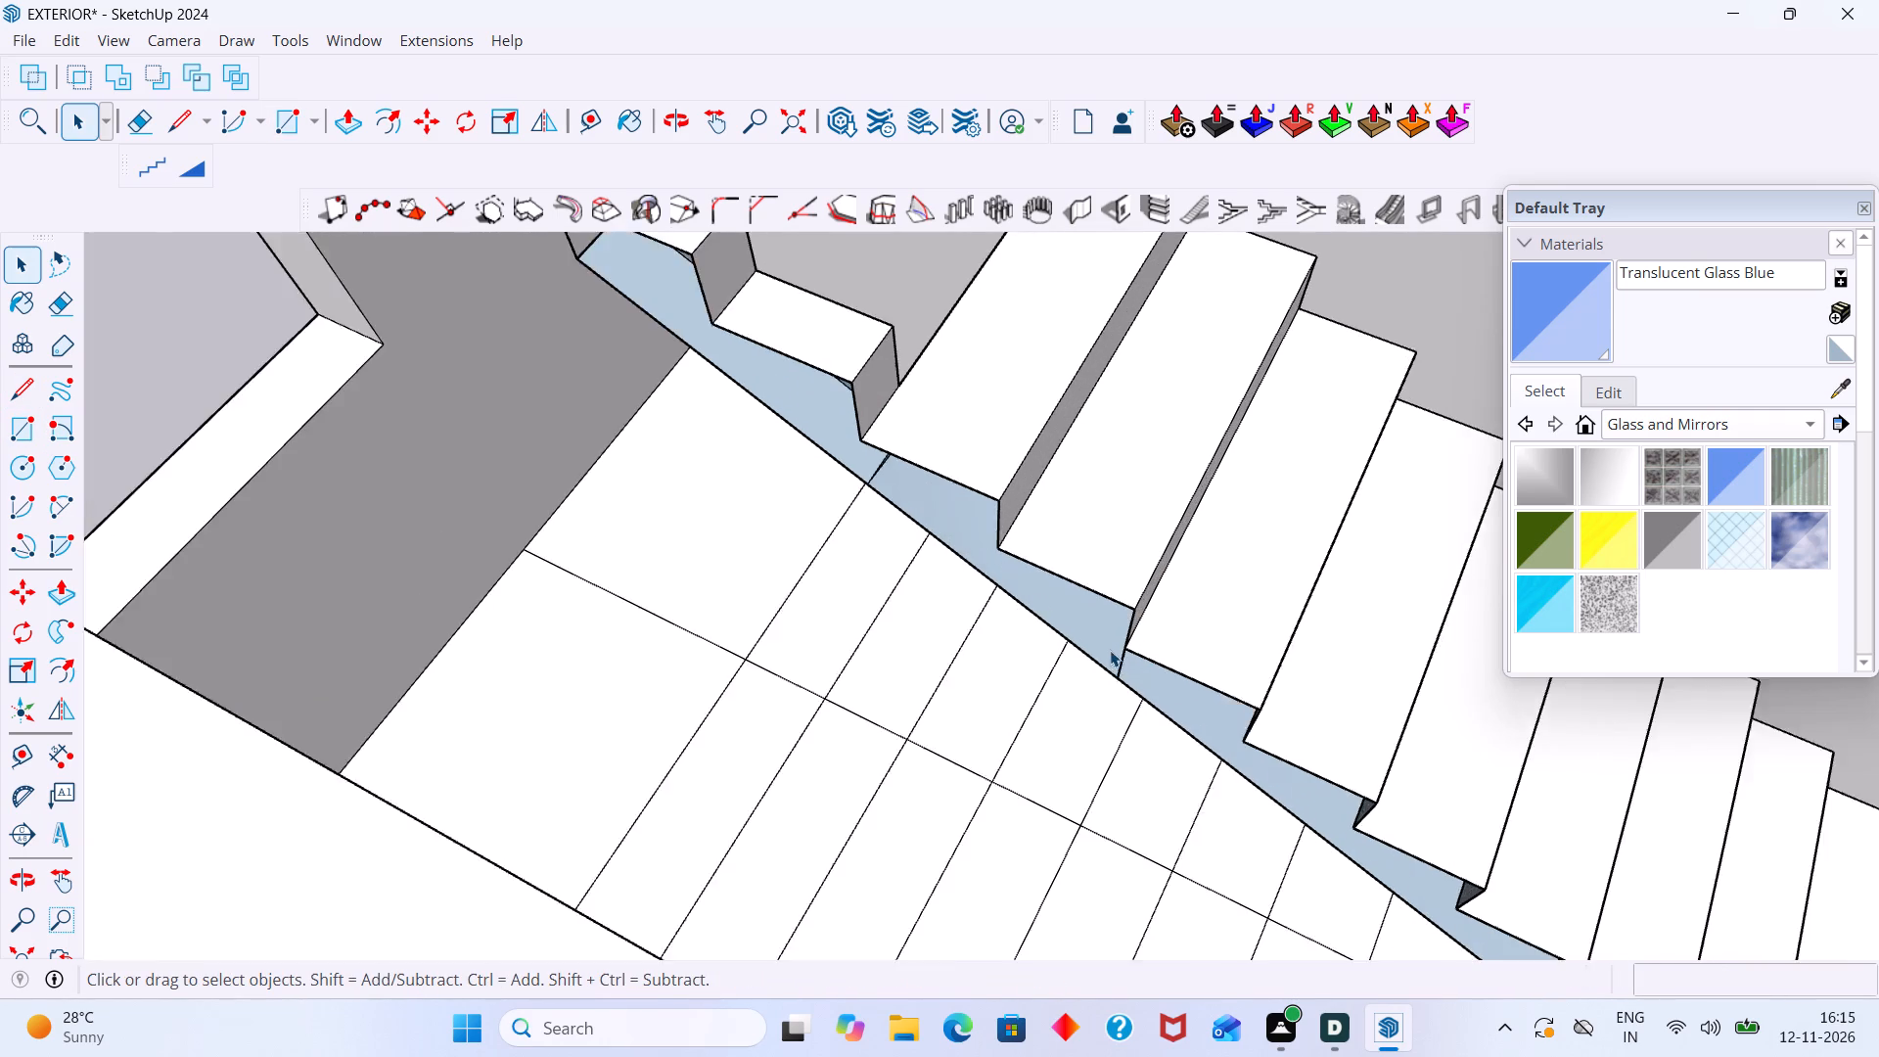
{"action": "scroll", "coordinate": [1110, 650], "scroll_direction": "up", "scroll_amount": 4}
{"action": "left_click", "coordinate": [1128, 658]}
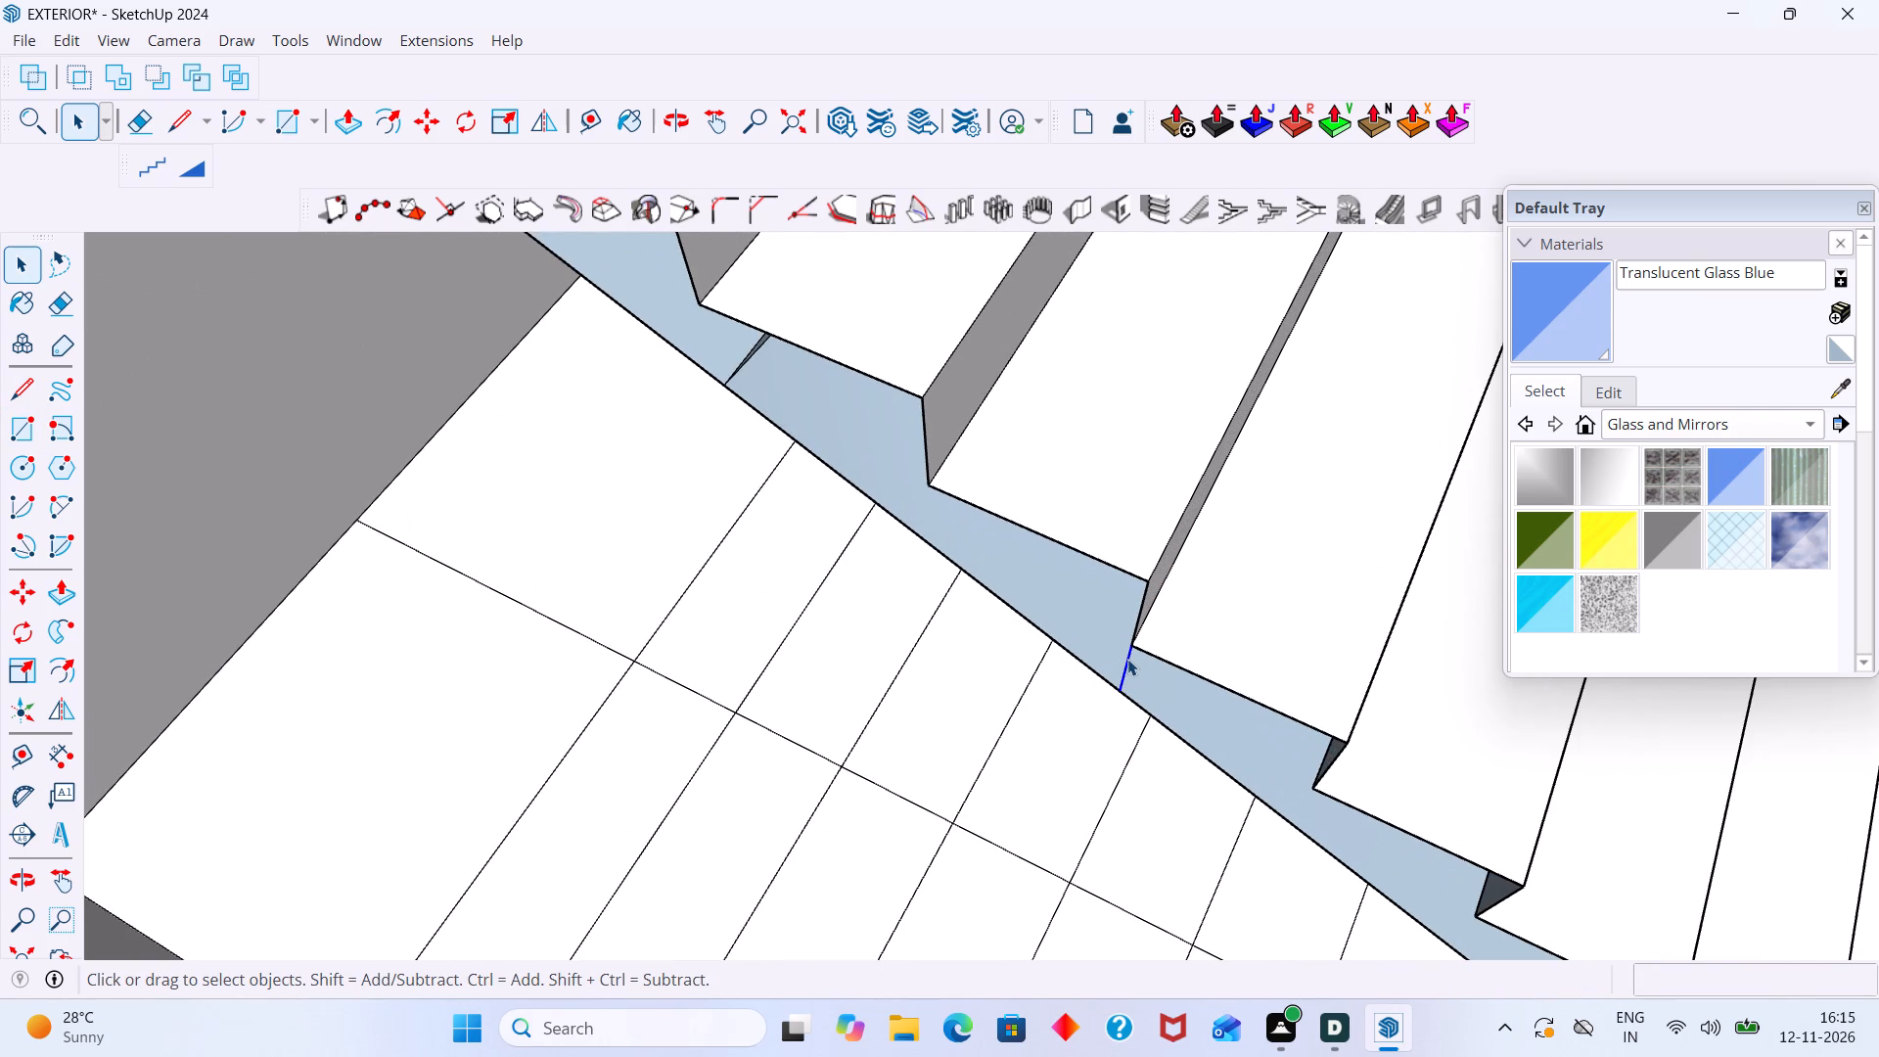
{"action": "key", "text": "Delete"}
Trace the side outline of the two narrow top steps with lines, starting from the 6" end edge.
{"action": "scroll", "coordinate": [1122, 659], "scroll_direction": "down", "scroll_amount": 9}
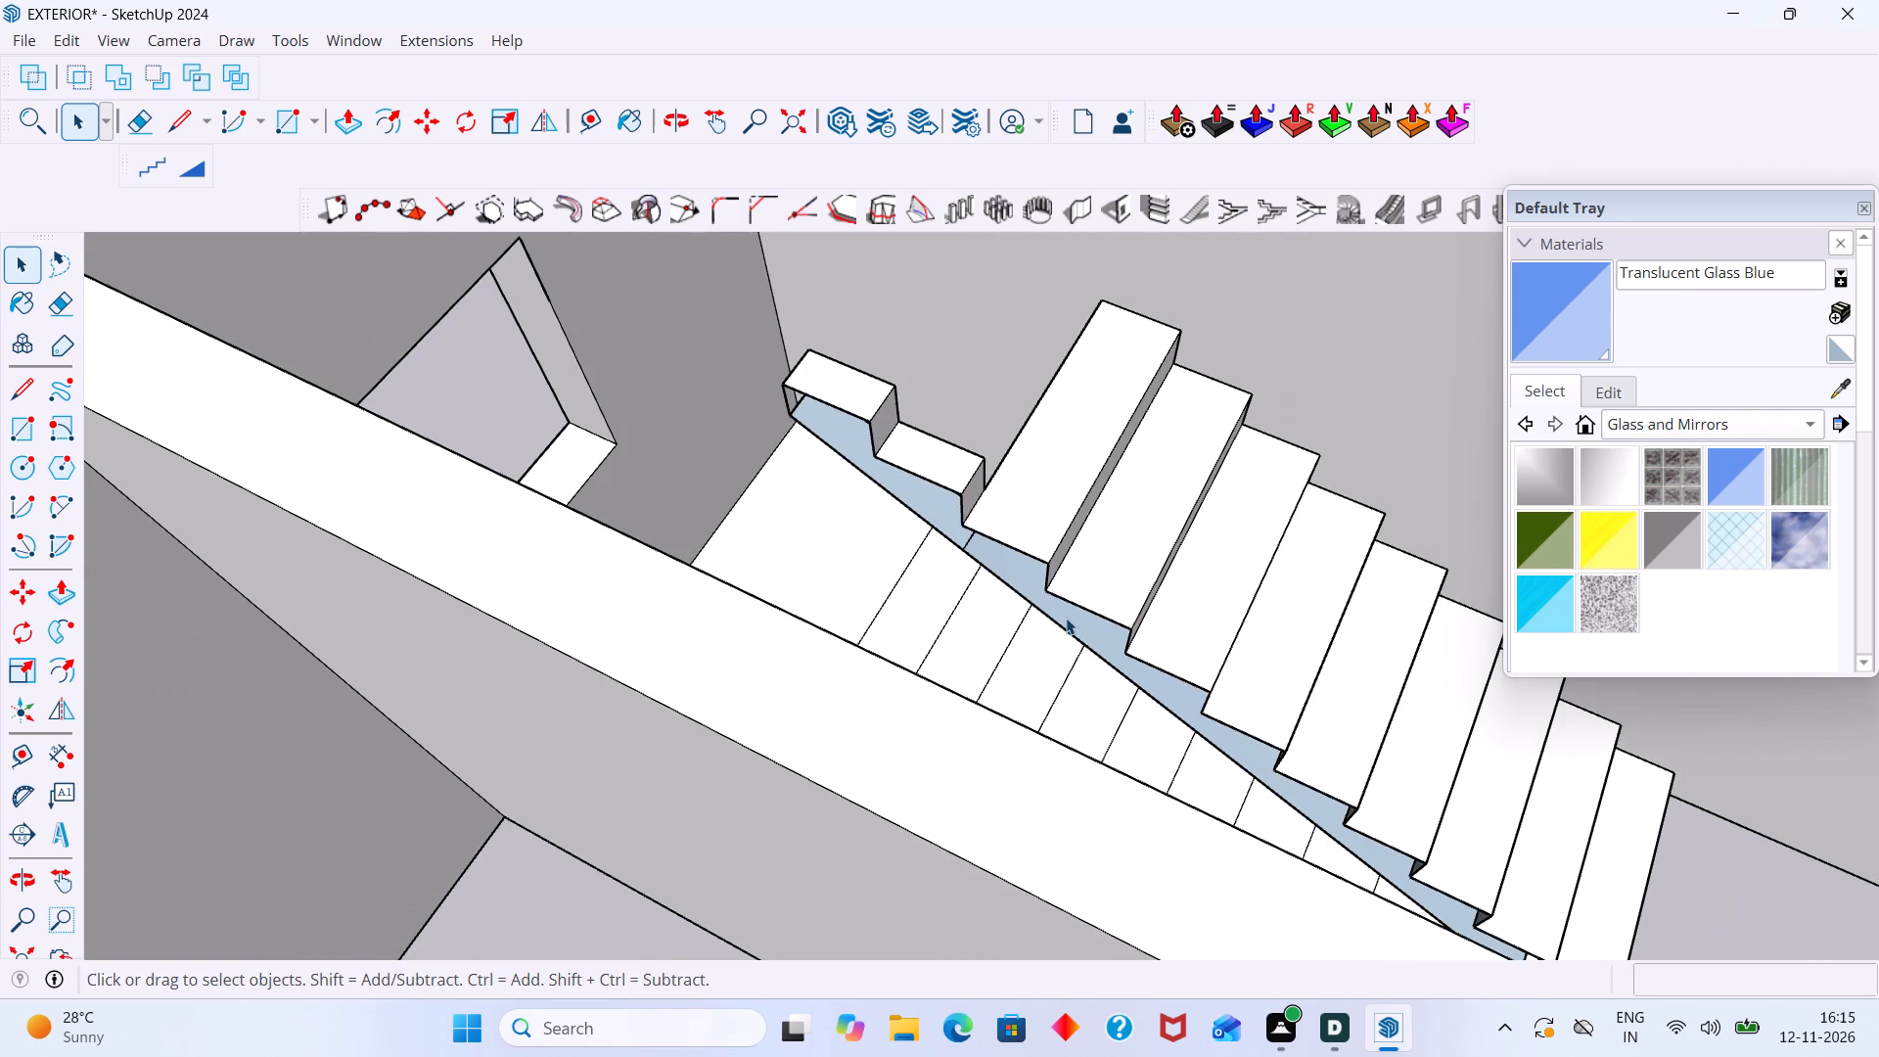
{"action": "key", "text": "l"}
{"action": "left_click", "coordinate": [786, 420]}
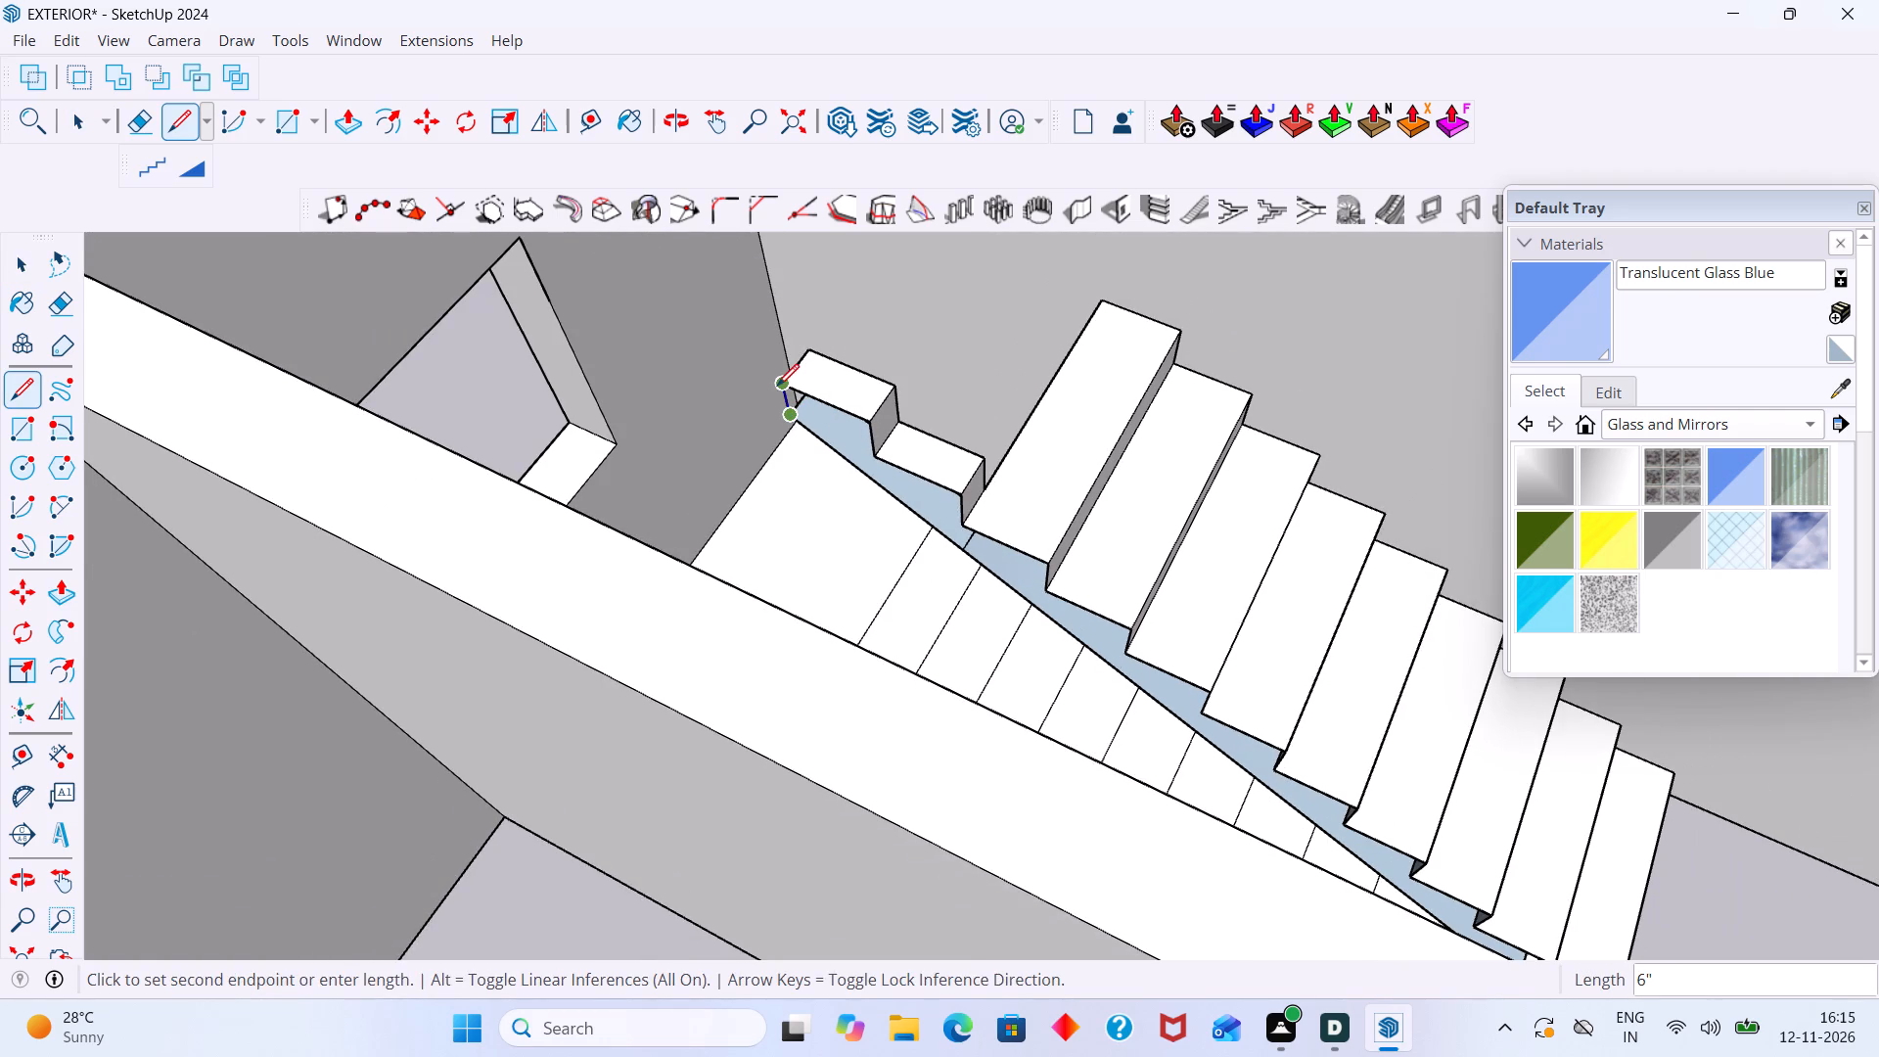
{"action": "left_click", "coordinate": [777, 386]}
{"action": "left_click_drag", "start_coordinate": [874, 415], "coordinate": [873, 429]}
{"action": "left_click_drag", "start_coordinate": [873, 429], "coordinate": [873, 456]}
{"action": "left_click", "coordinate": [873, 457]}
{"action": "left_click", "coordinate": [962, 501]}
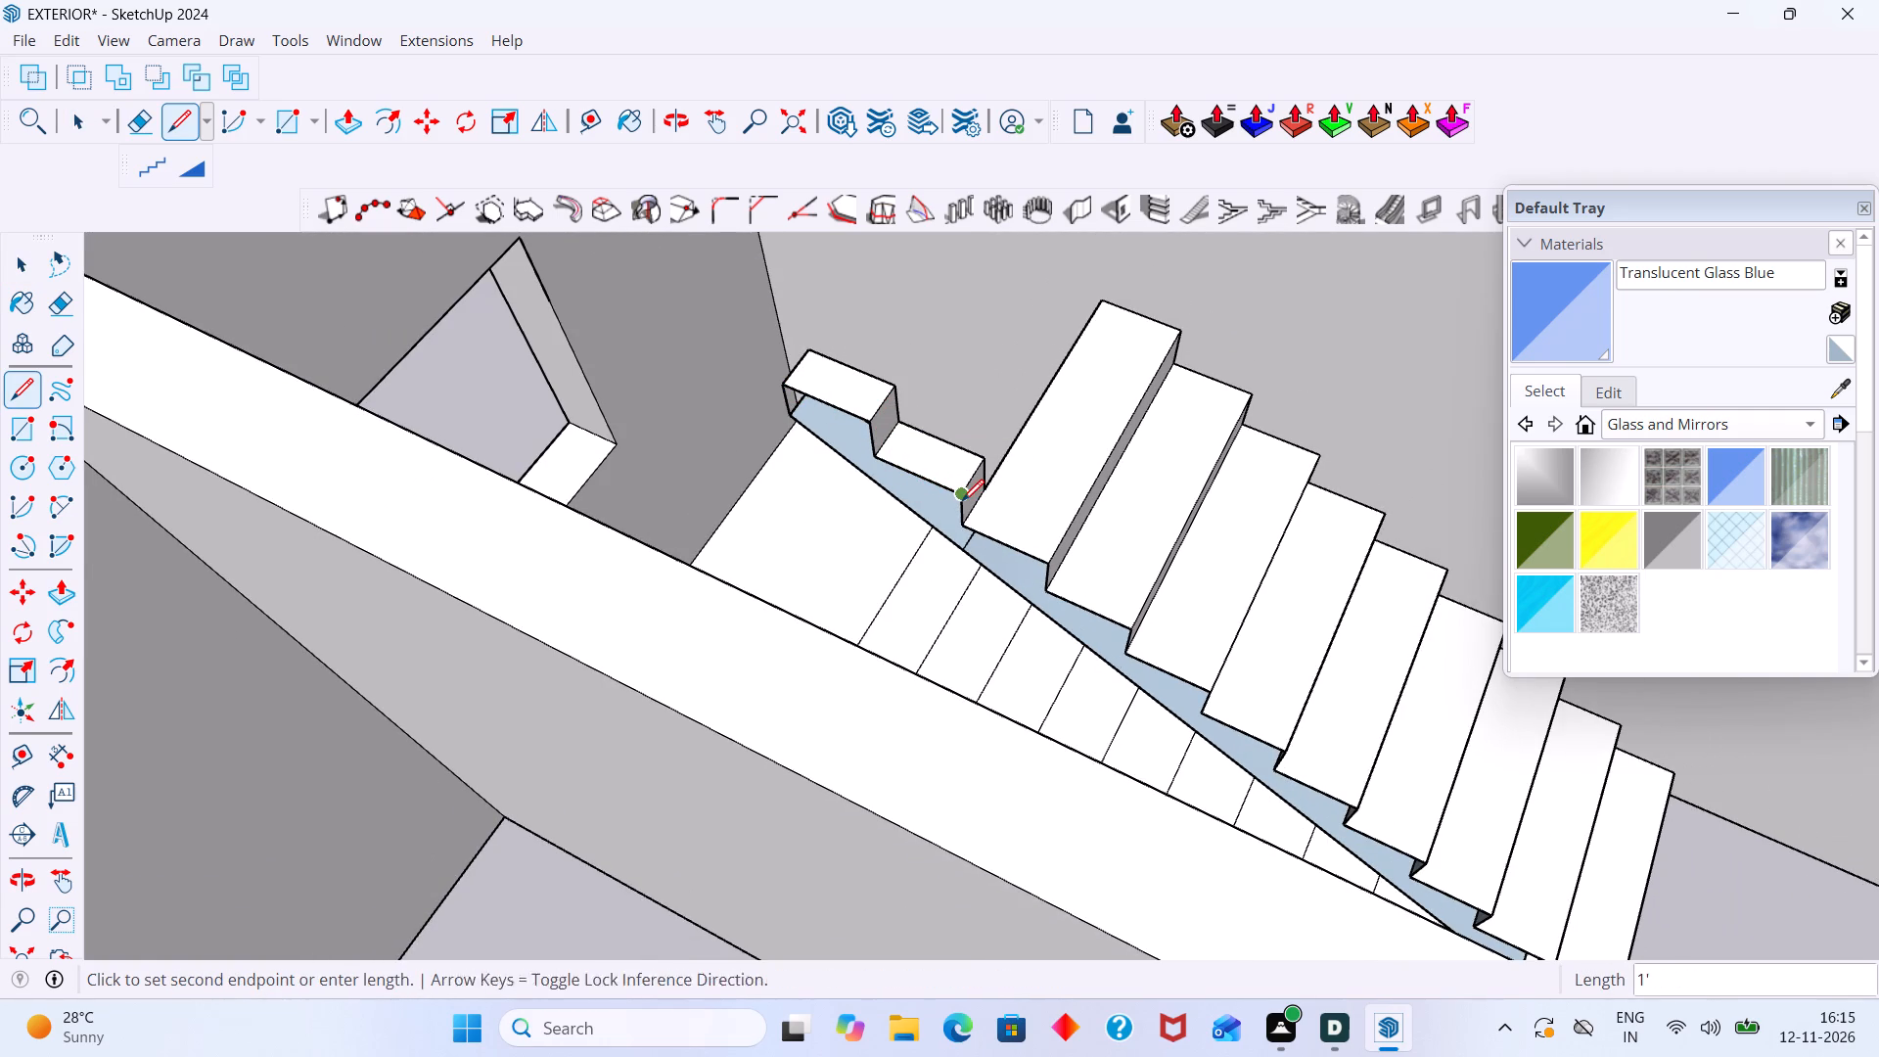
{"action": "left_click", "coordinate": [965, 531]}
Trace the flight's side outline with lines down the upper full-width steps, following each 1' tread and 7" riser.
{"action": "left_click", "coordinate": [1050, 572]}
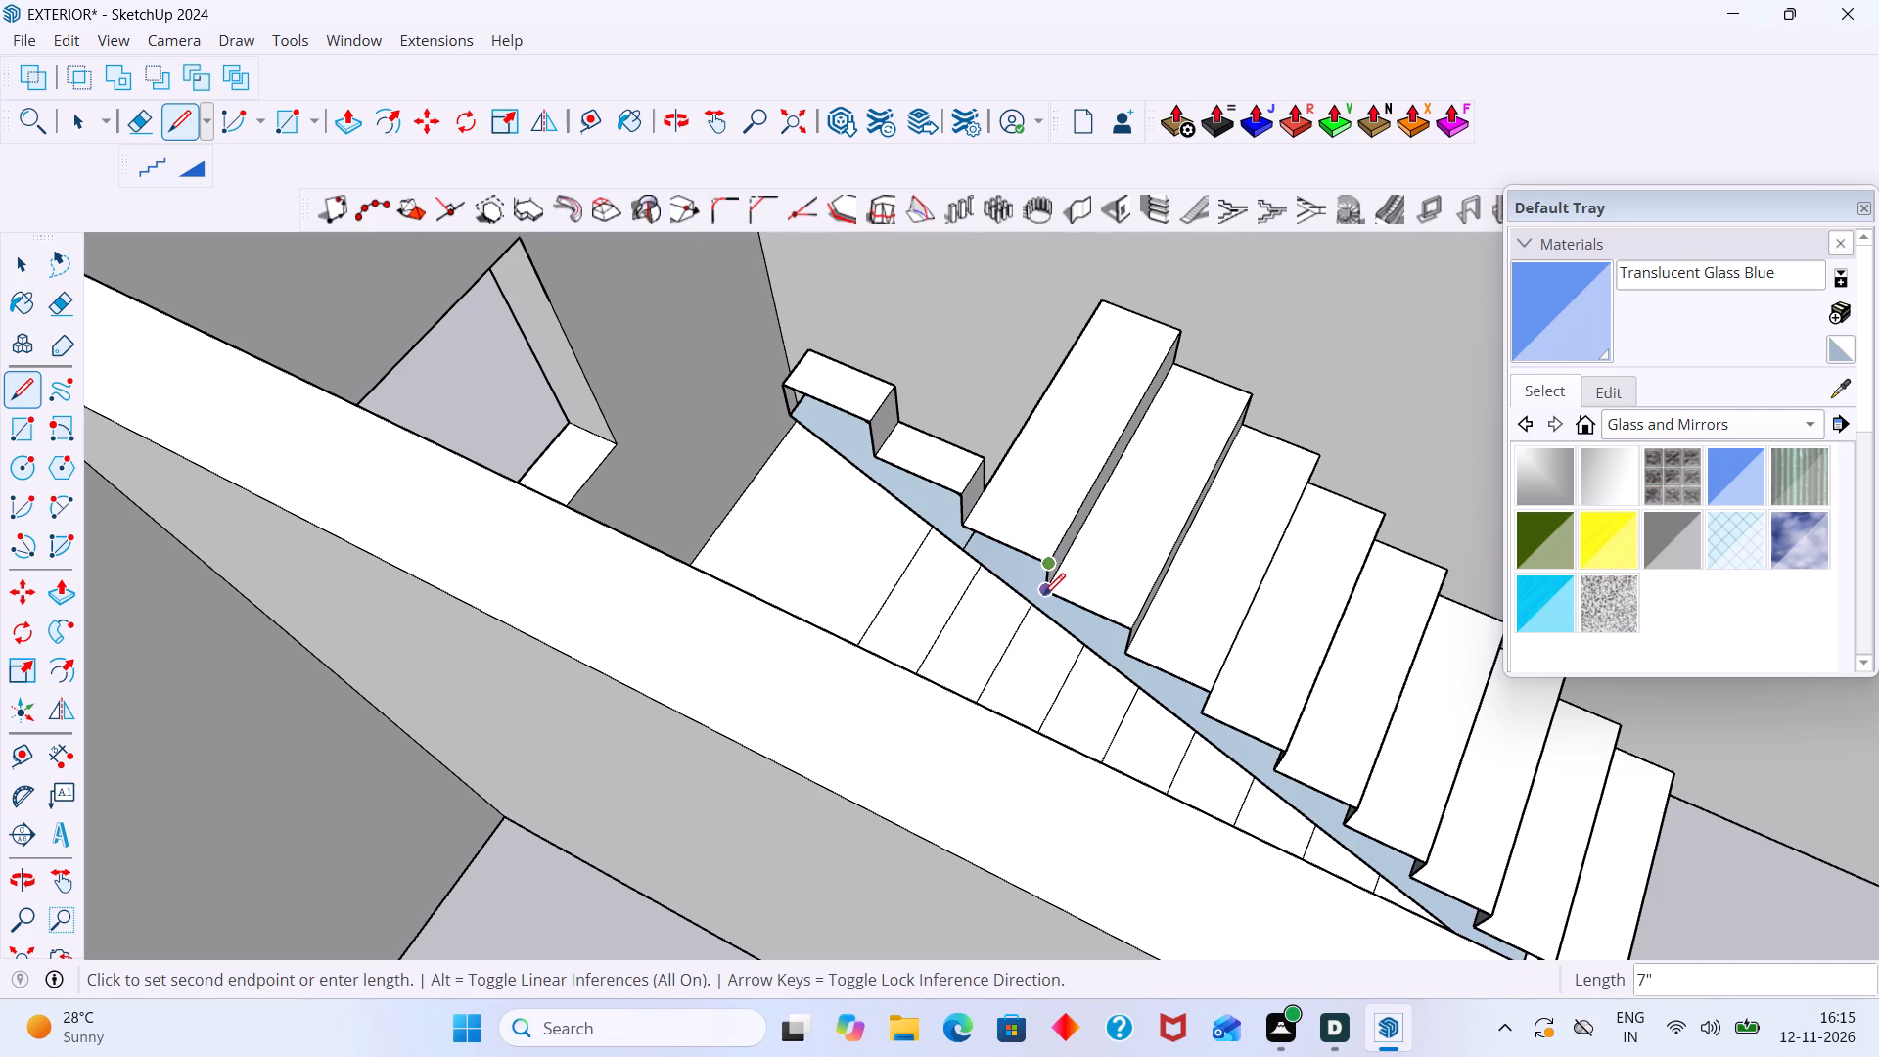
{"action": "left_click", "coordinate": [1043, 595]}
{"action": "left_click", "coordinate": [1134, 622]}
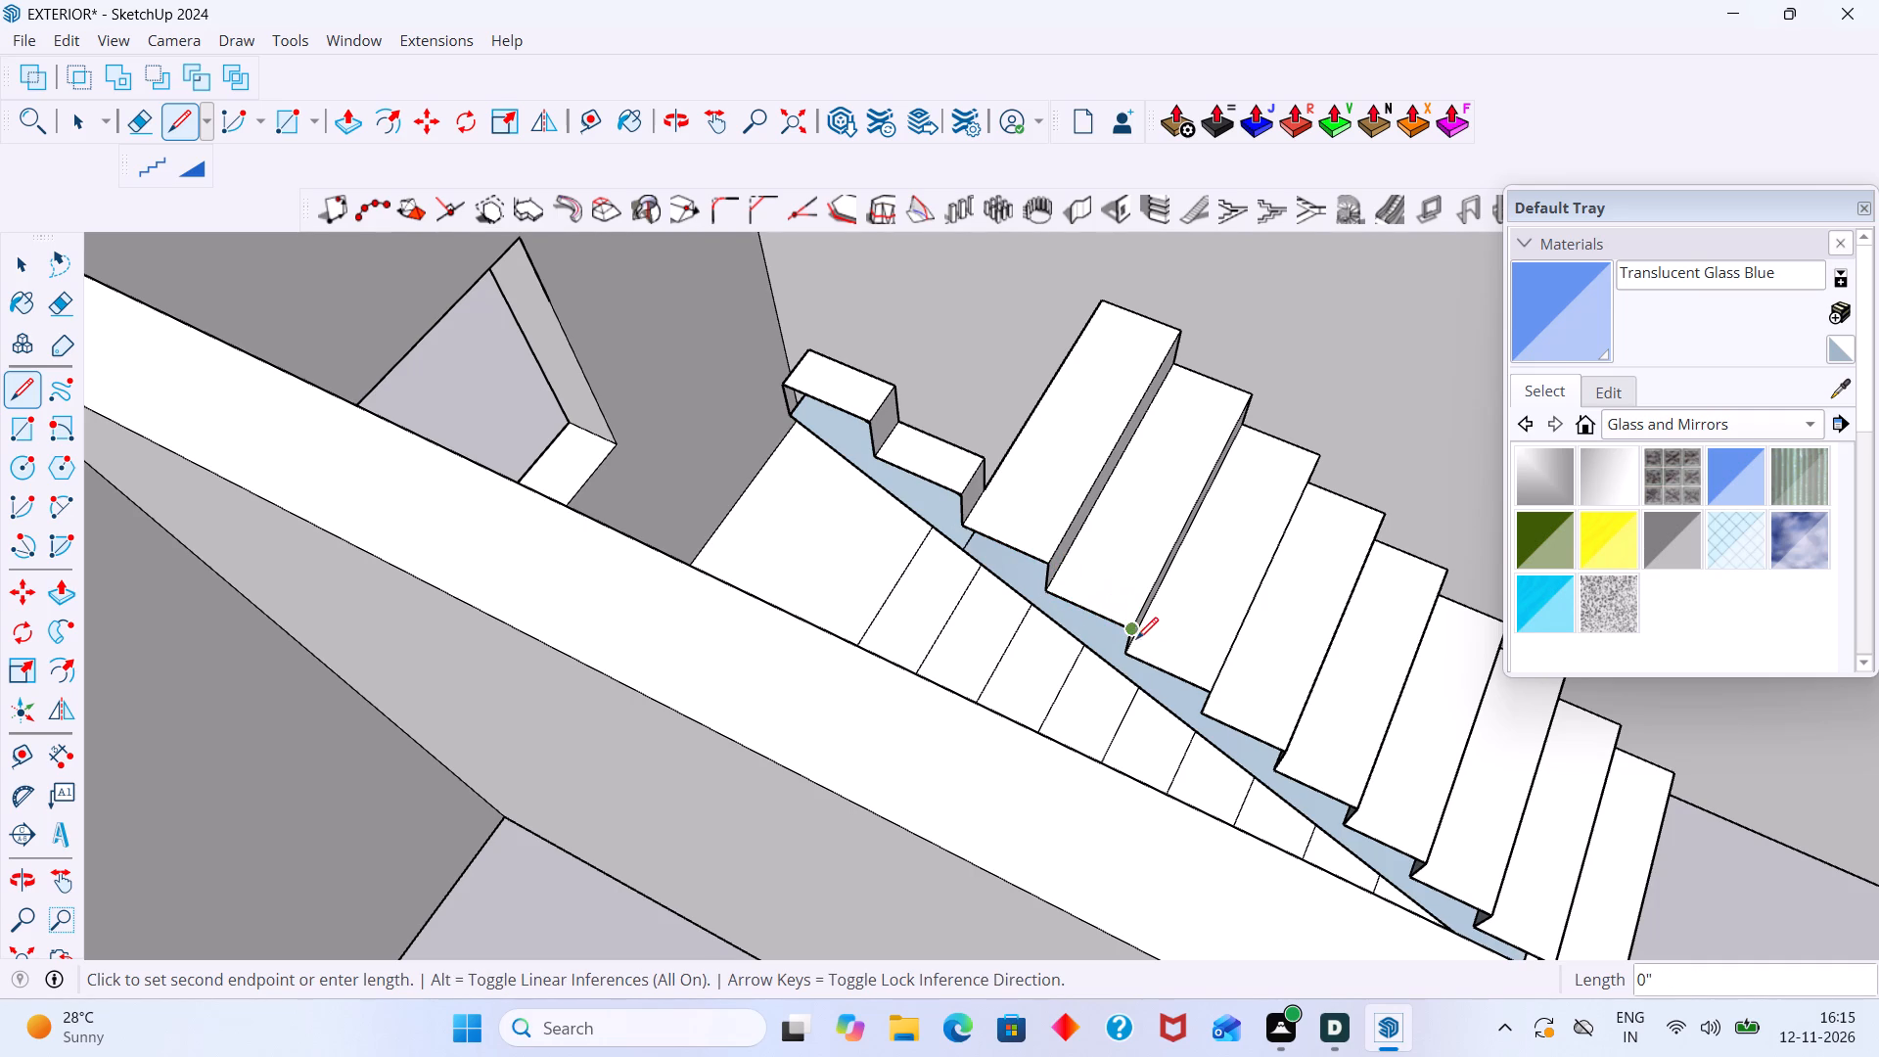
{"action": "left_click", "coordinate": [1134, 653]}
{"action": "left_click", "coordinate": [1207, 686]}
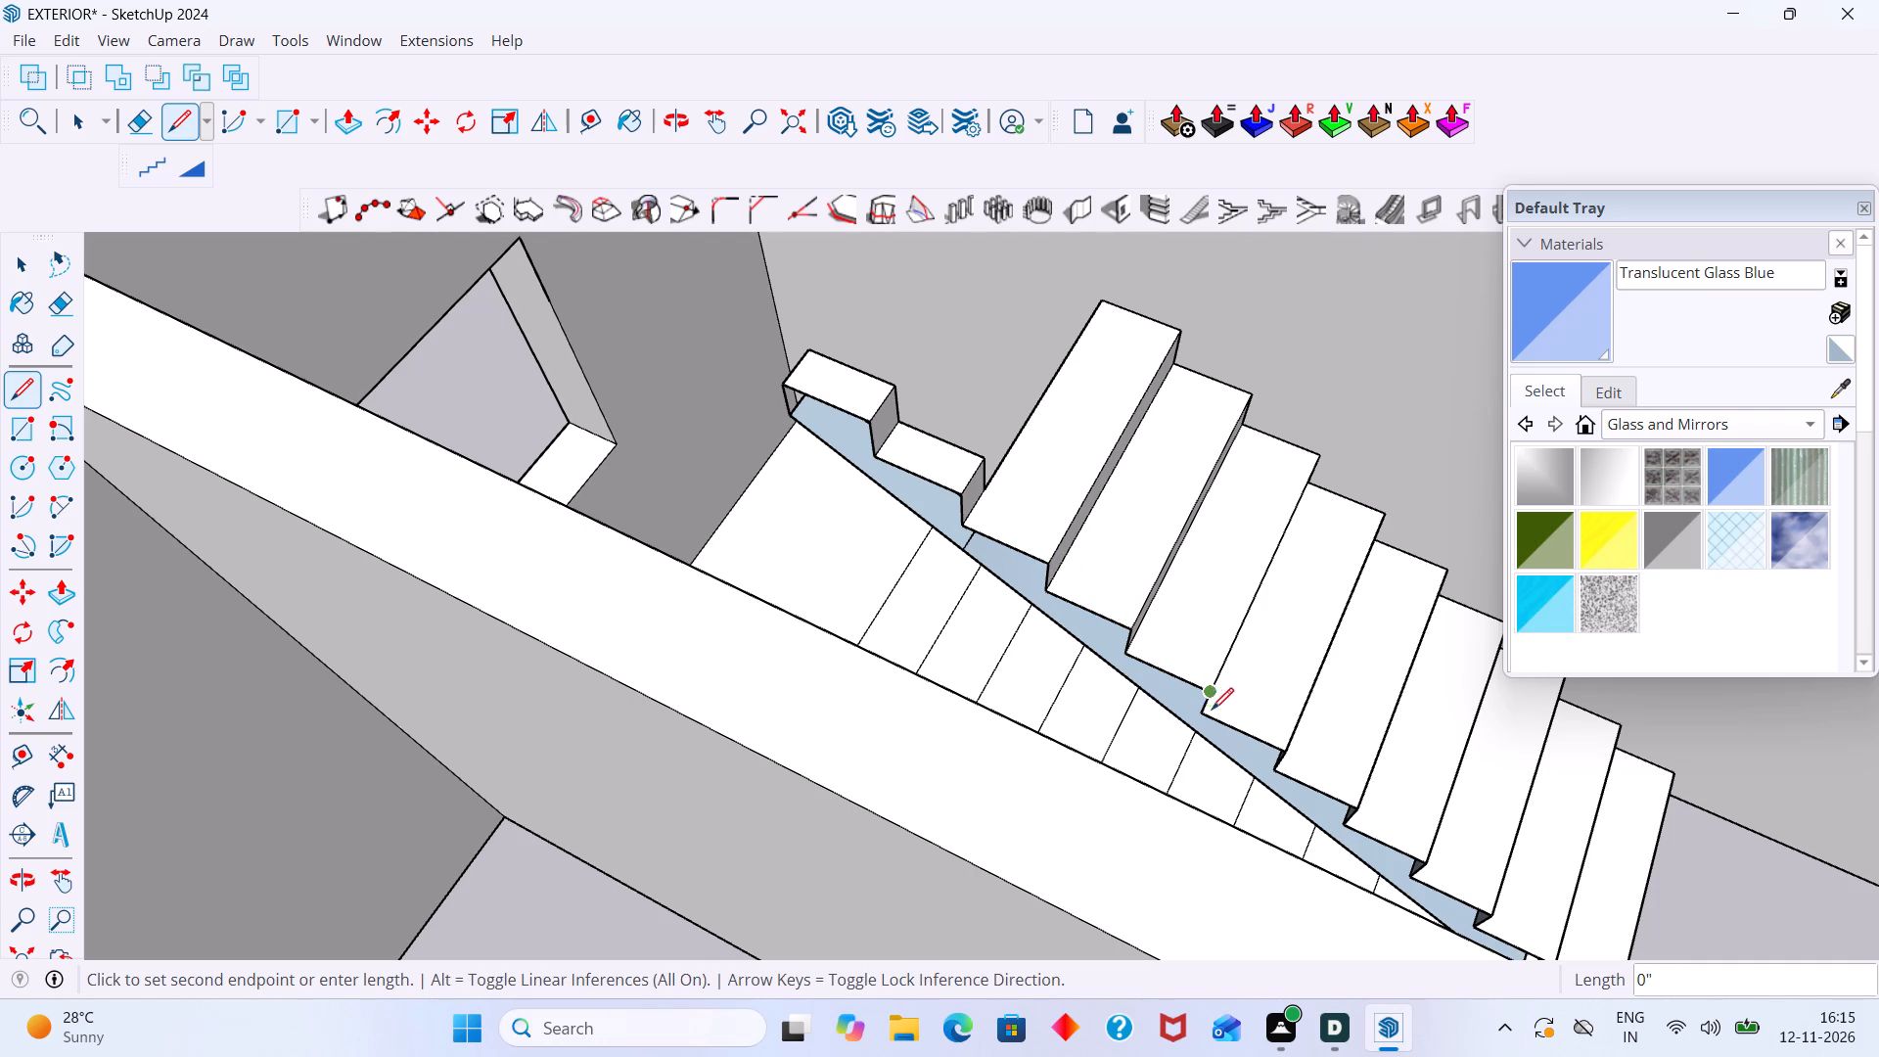
{"action": "left_click", "coordinate": [1205, 714]}
{"action": "left_click", "coordinate": [1281, 757]}
{"action": "middle_click_drag", "start_coordinate": [1275, 785], "coordinate": [1267, 775]}
{"action": "scroll", "coordinate": [1273, 778], "scroll_direction": "up", "scroll_amount": 5}
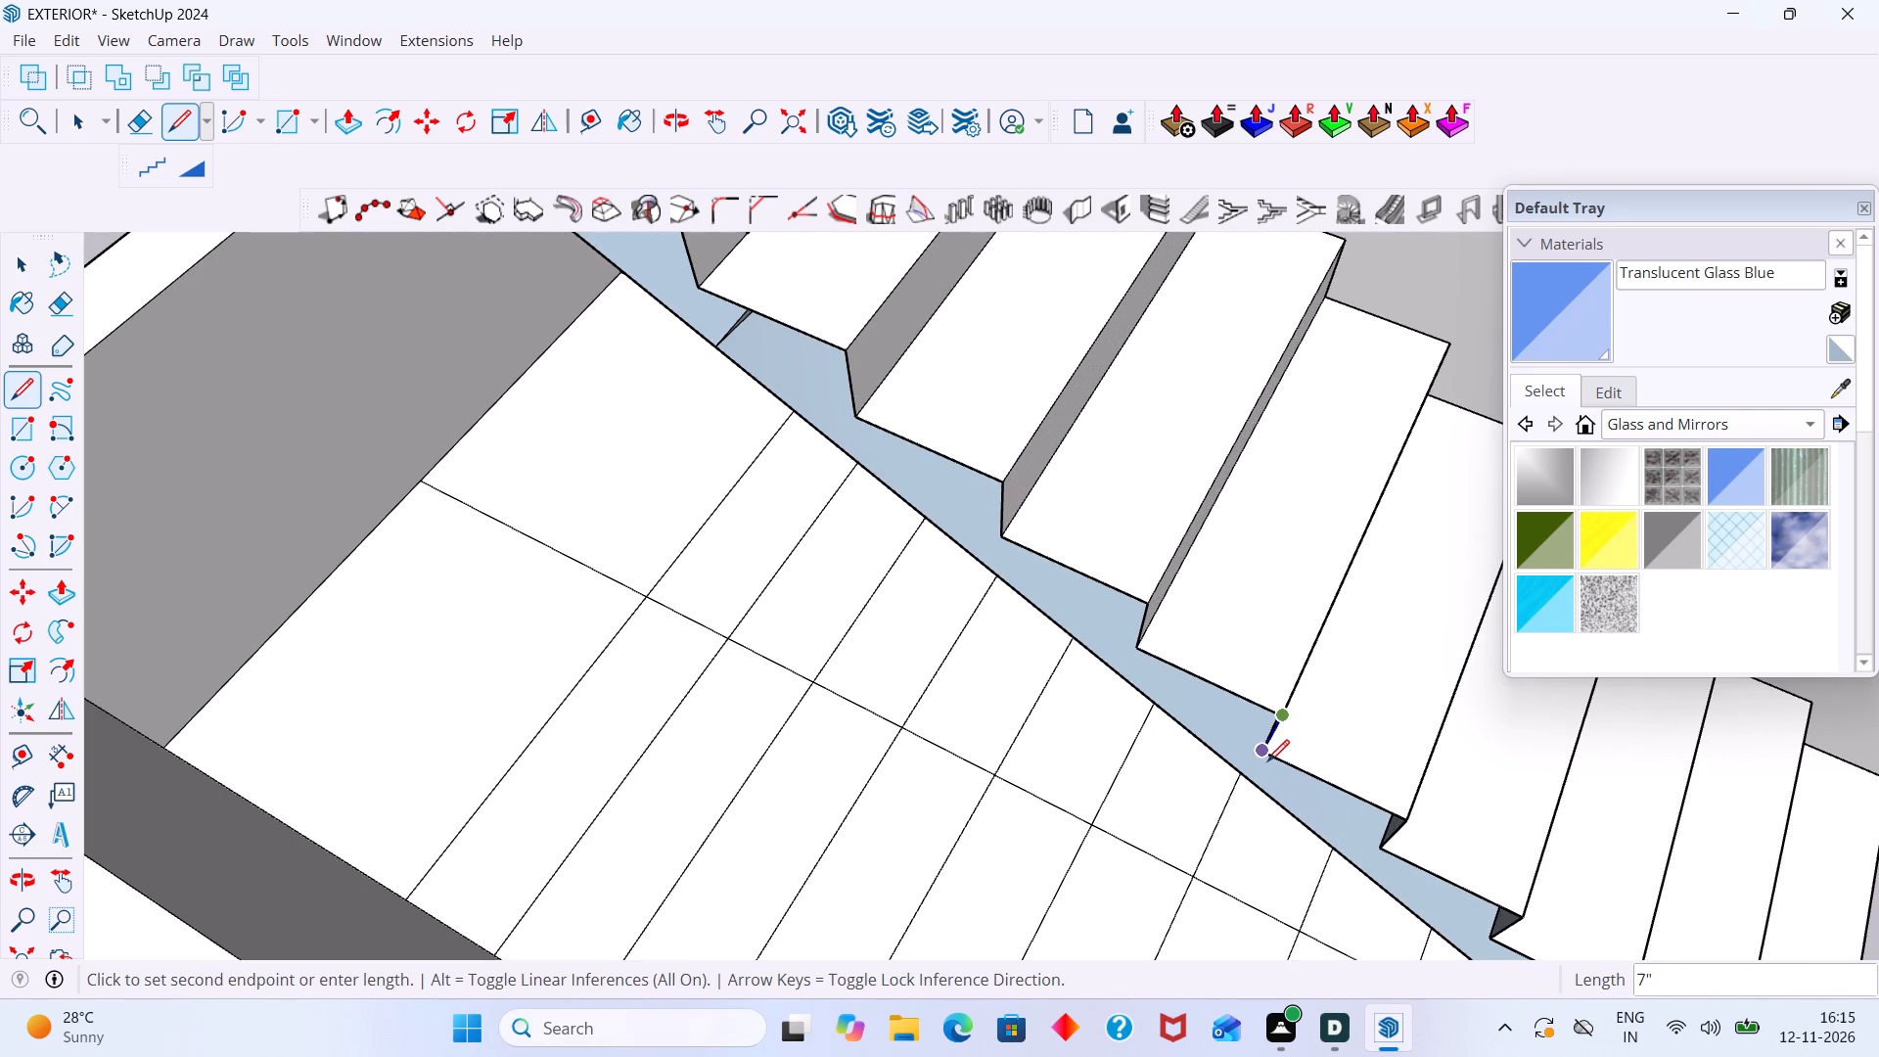
{"action": "left_click", "coordinate": [1264, 755]}
{"action": "left_click", "coordinate": [1412, 817]}
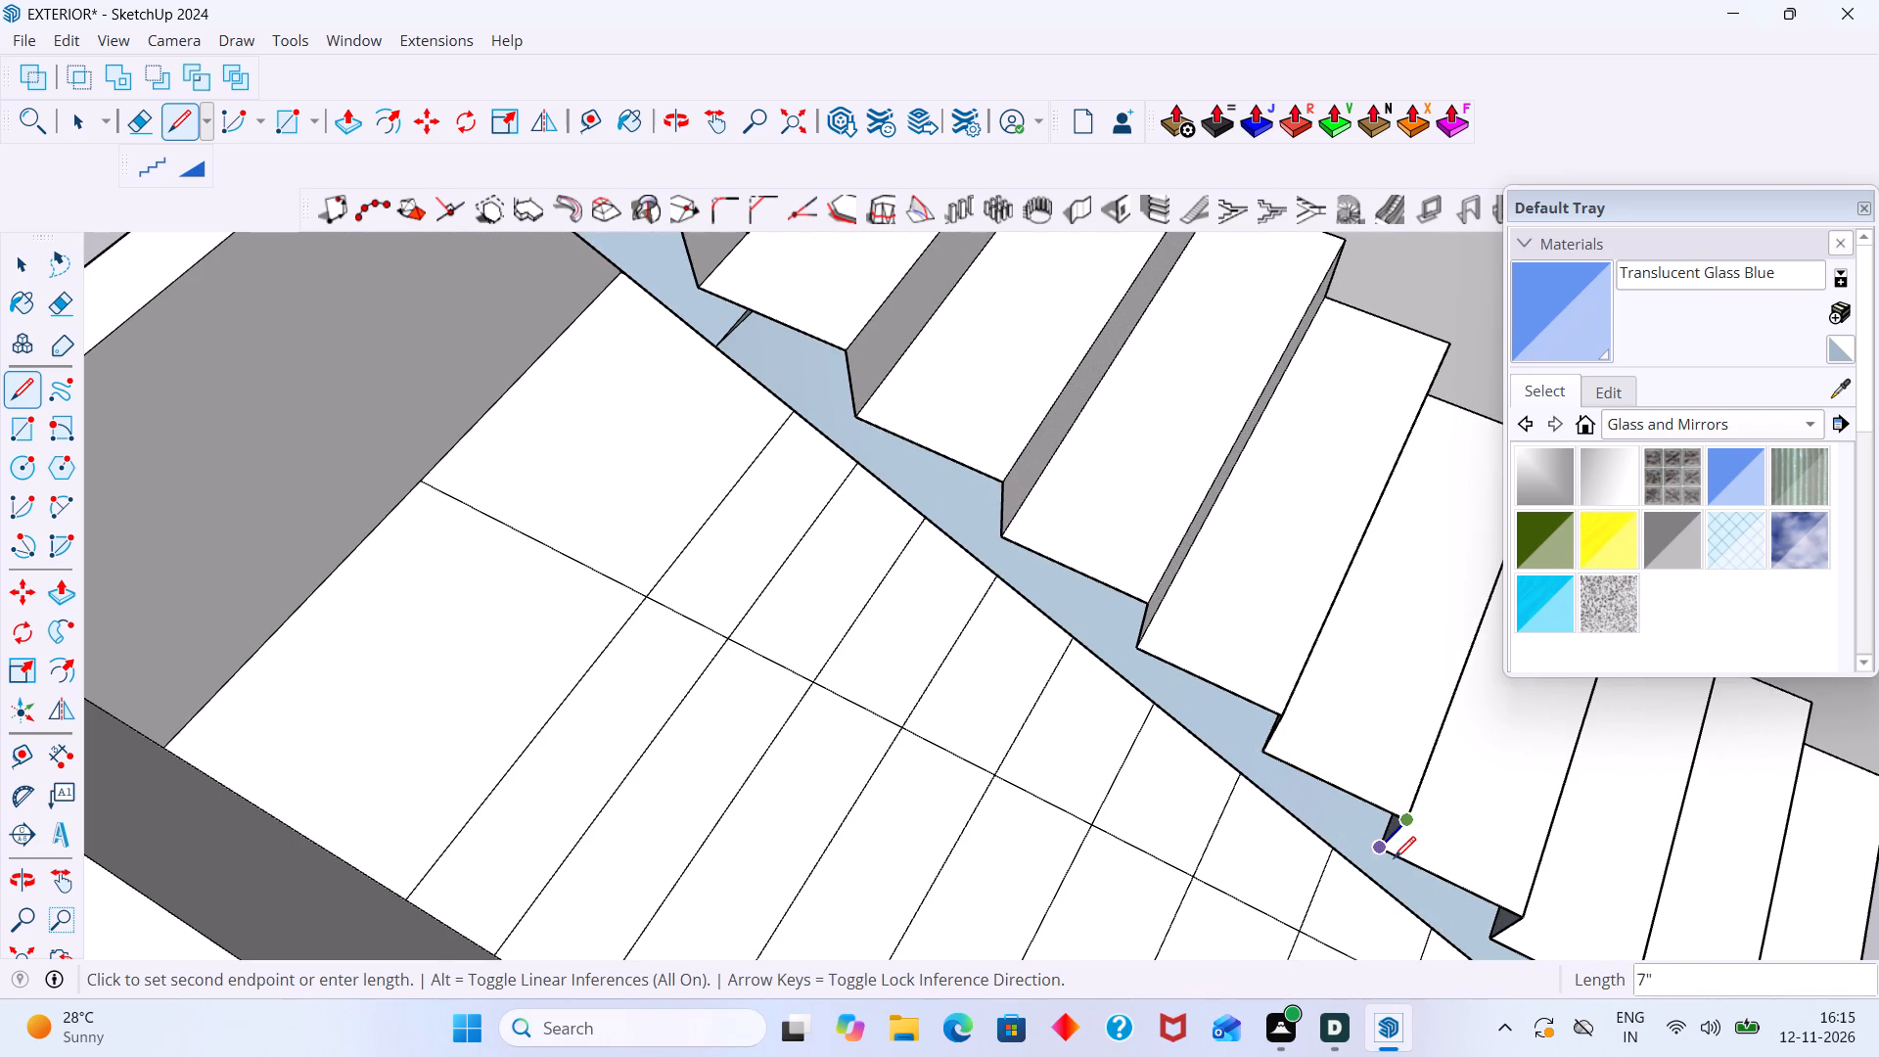
{"action": "left_click", "coordinate": [1390, 850]}
{"action": "left_click", "coordinate": [1520, 912]}
Continue the side outline down the remaining treads and risers to the floor, ending with a 1' line along the lowest step's base.
{"action": "middle_click_drag", "start_coordinate": [1517, 921], "coordinate": [1343, 806]}
{"action": "scroll", "coordinate": [1345, 799], "scroll_direction": "down", "scroll_amount": 7}
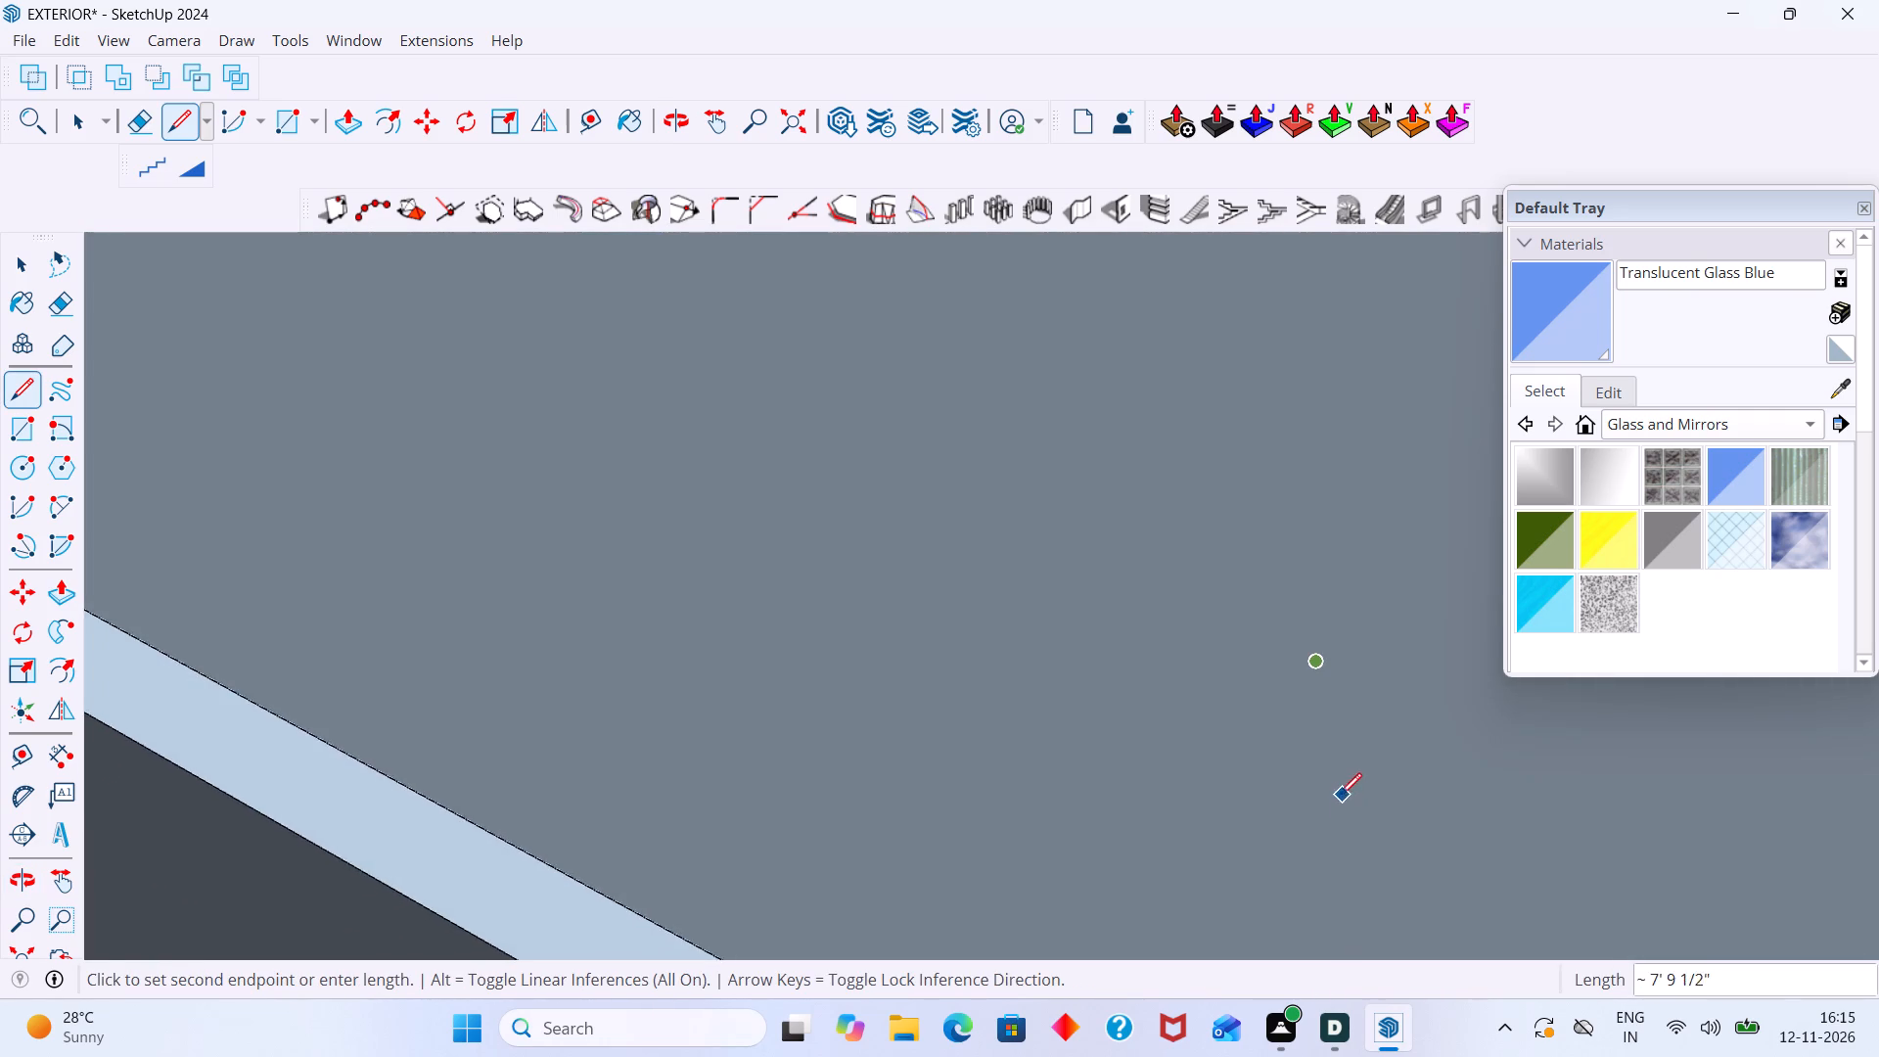
{"action": "scroll", "coordinate": [1340, 795], "scroll_direction": "down", "scroll_amount": 20}
{"action": "scroll", "coordinate": [1340, 795], "scroll_direction": "down", "scroll_amount": 7}
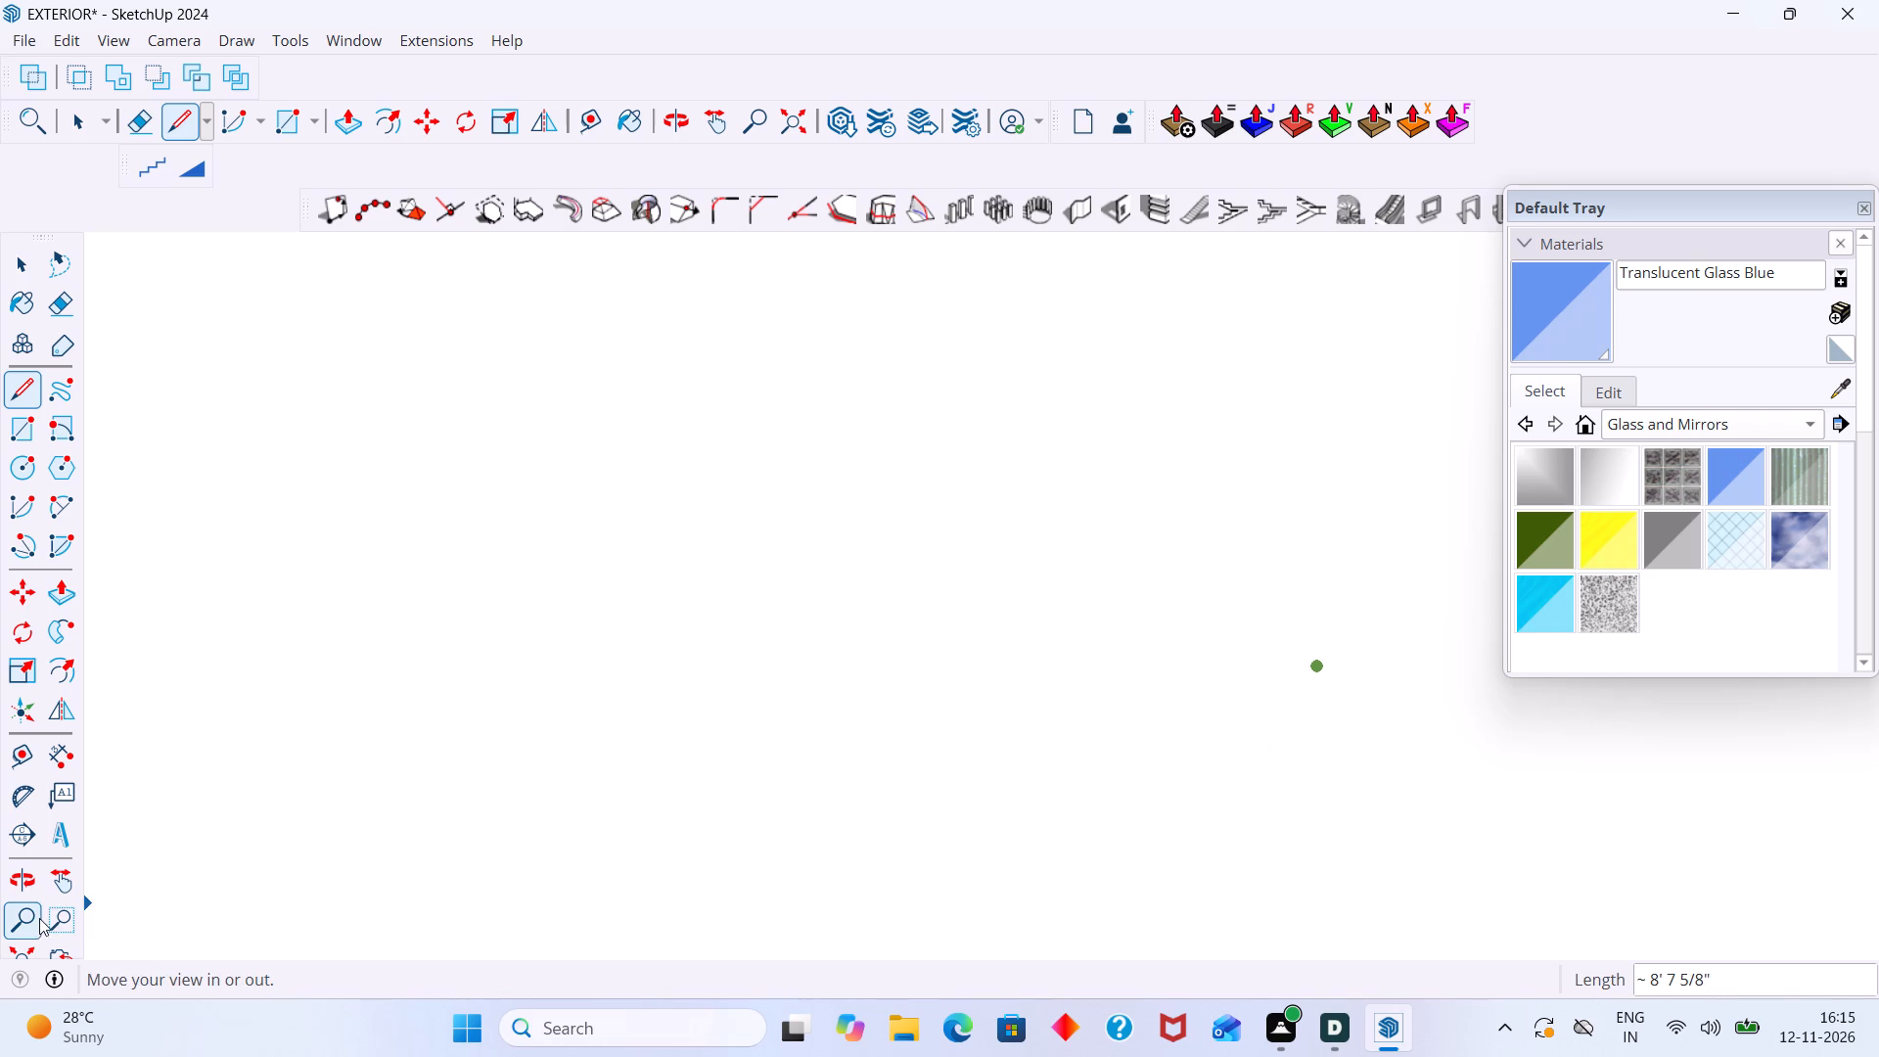
{"action": "left_click", "coordinate": [20, 948]}
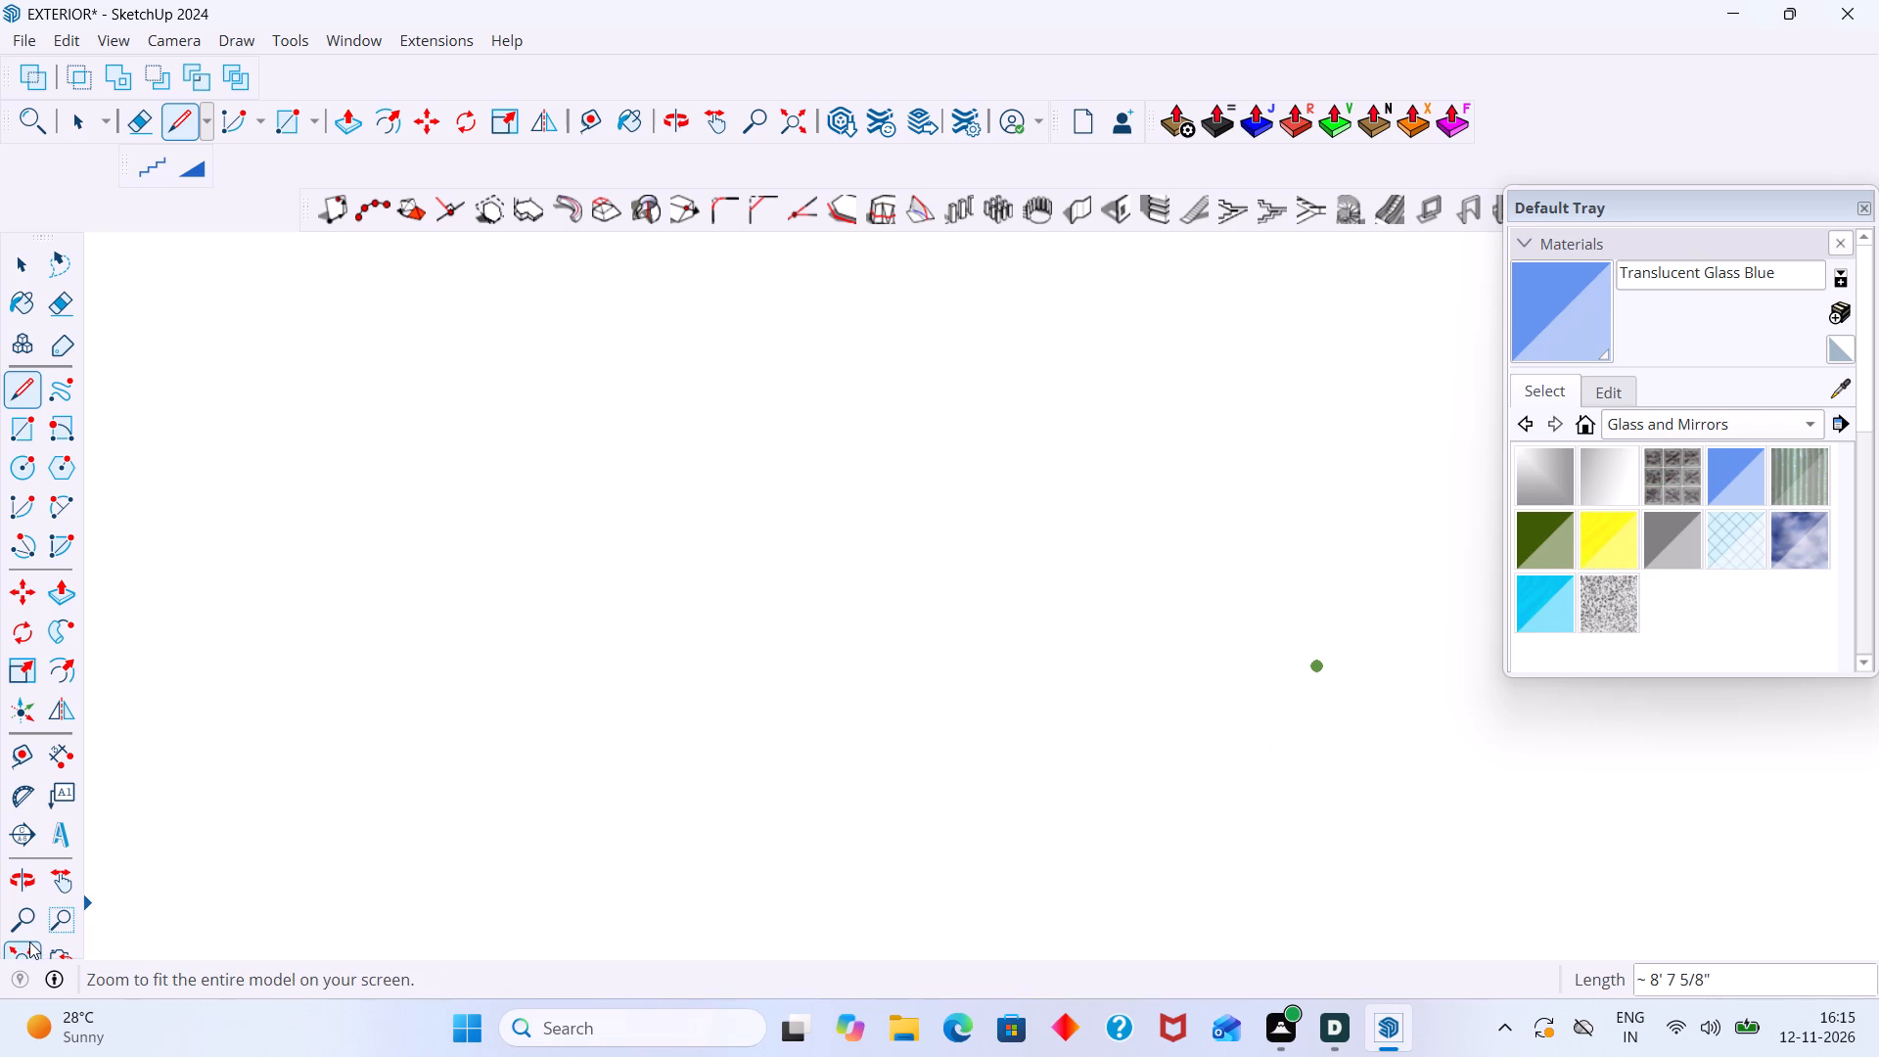
{"action": "left_click", "coordinate": [28, 942]}
{"action": "scroll", "coordinate": [1193, 712], "scroll_direction": "up", "scroll_amount": 6}
{"action": "middle_click_drag", "start_coordinate": [1147, 710], "coordinate": [849, 621]}
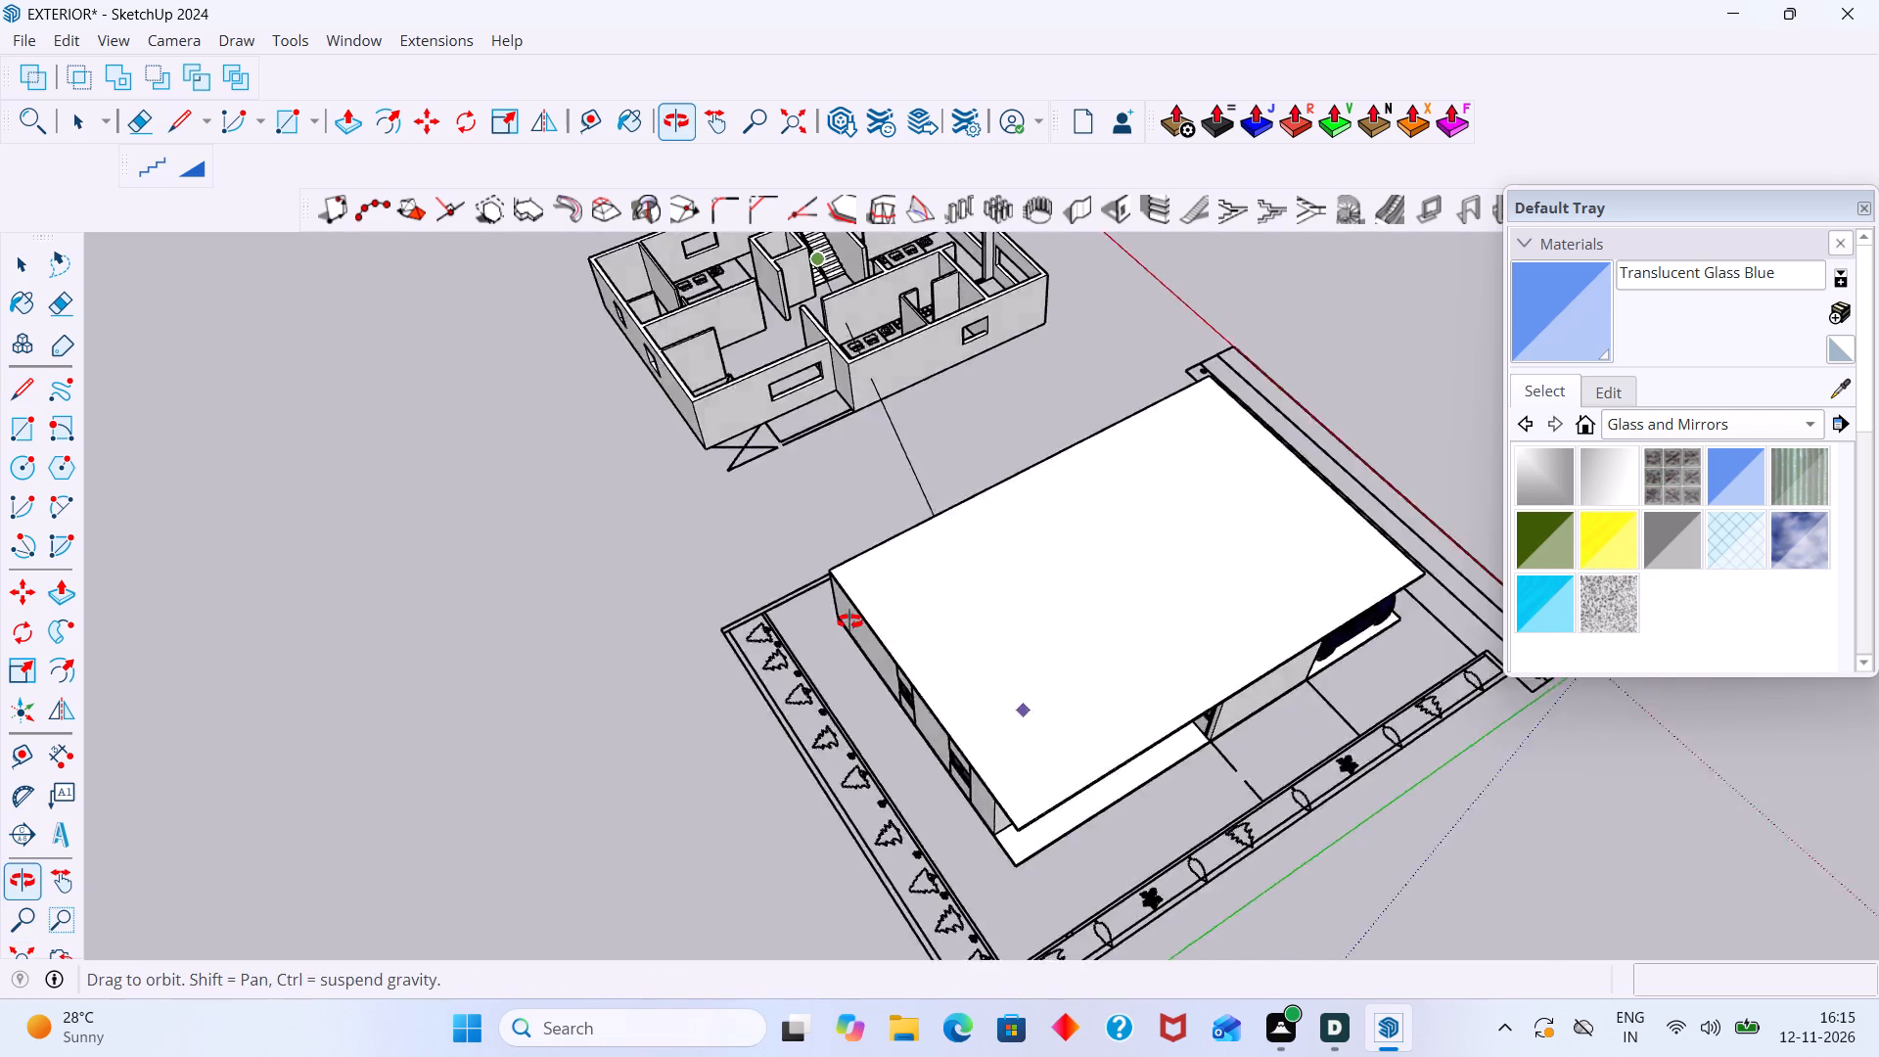
{"action": "middle_click_drag", "start_coordinate": [849, 621], "coordinate": [675, 551]}
{"action": "middle_click_drag", "start_coordinate": [1044, 661], "coordinate": [895, 463]}
{"action": "middle_click_drag", "start_coordinate": [1057, 350], "coordinate": [1069, 550]}
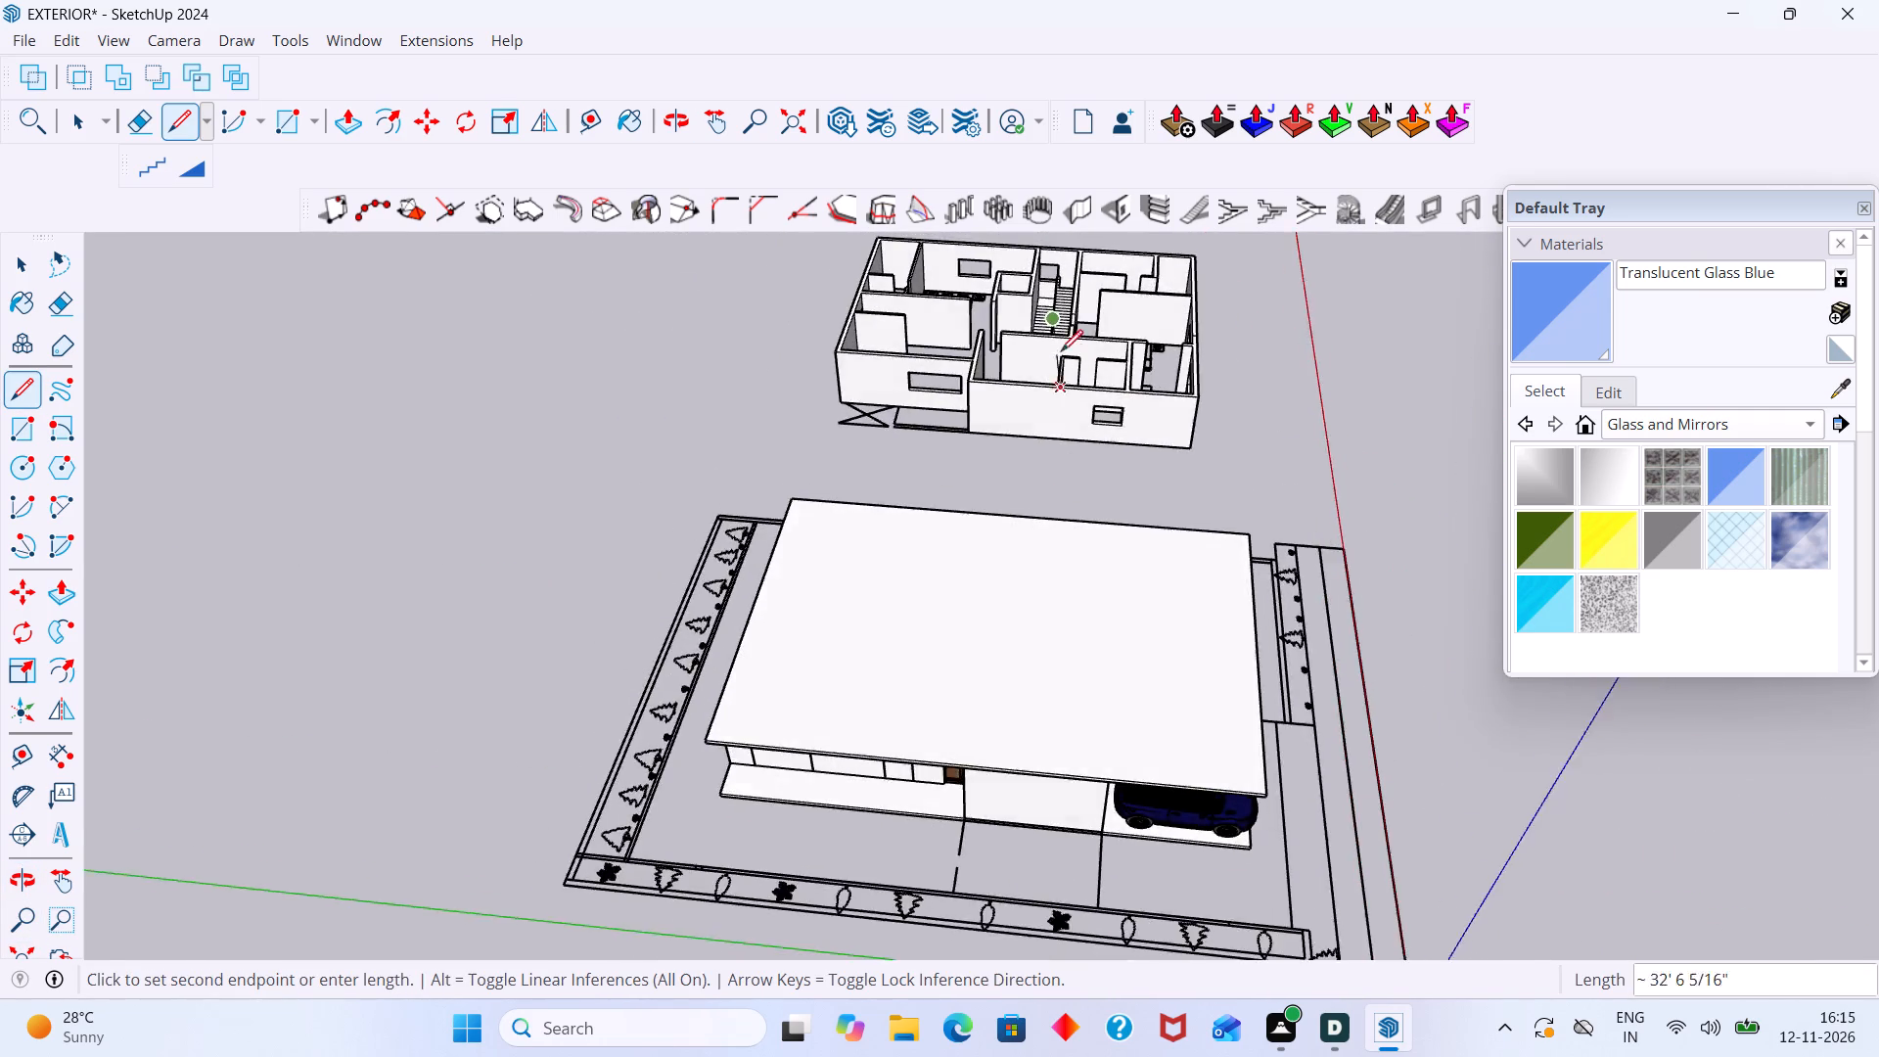
{"action": "scroll", "coordinate": [1059, 340], "scroll_direction": "up", "scroll_amount": 12}
{"action": "middle_click_drag", "start_coordinate": [1009, 367], "coordinate": [1385, 385]}
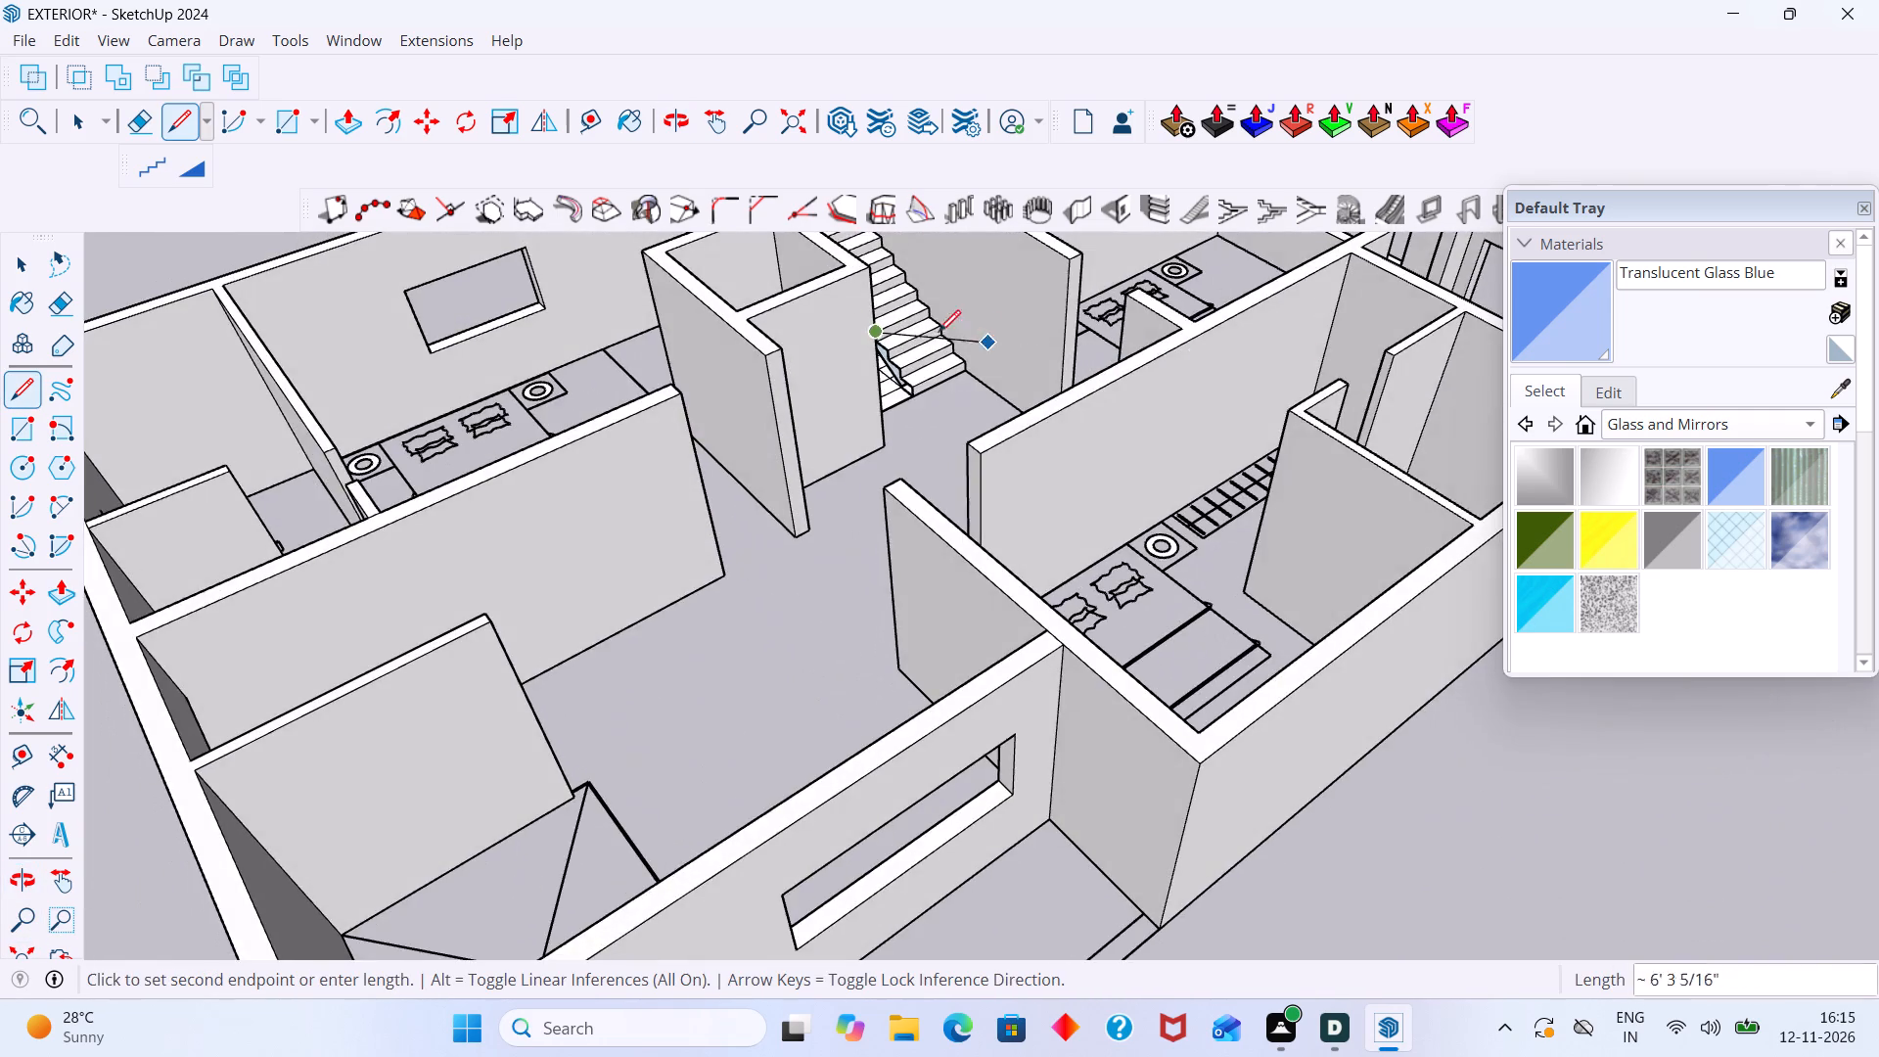
{"action": "scroll", "coordinate": [795, 327], "scroll_direction": "up", "scroll_amount": 20}
{"action": "scroll", "coordinate": [795, 327], "scroll_direction": "up", "scroll_amount": 10}
{"action": "middle_click", "coordinate": [865, 372]}
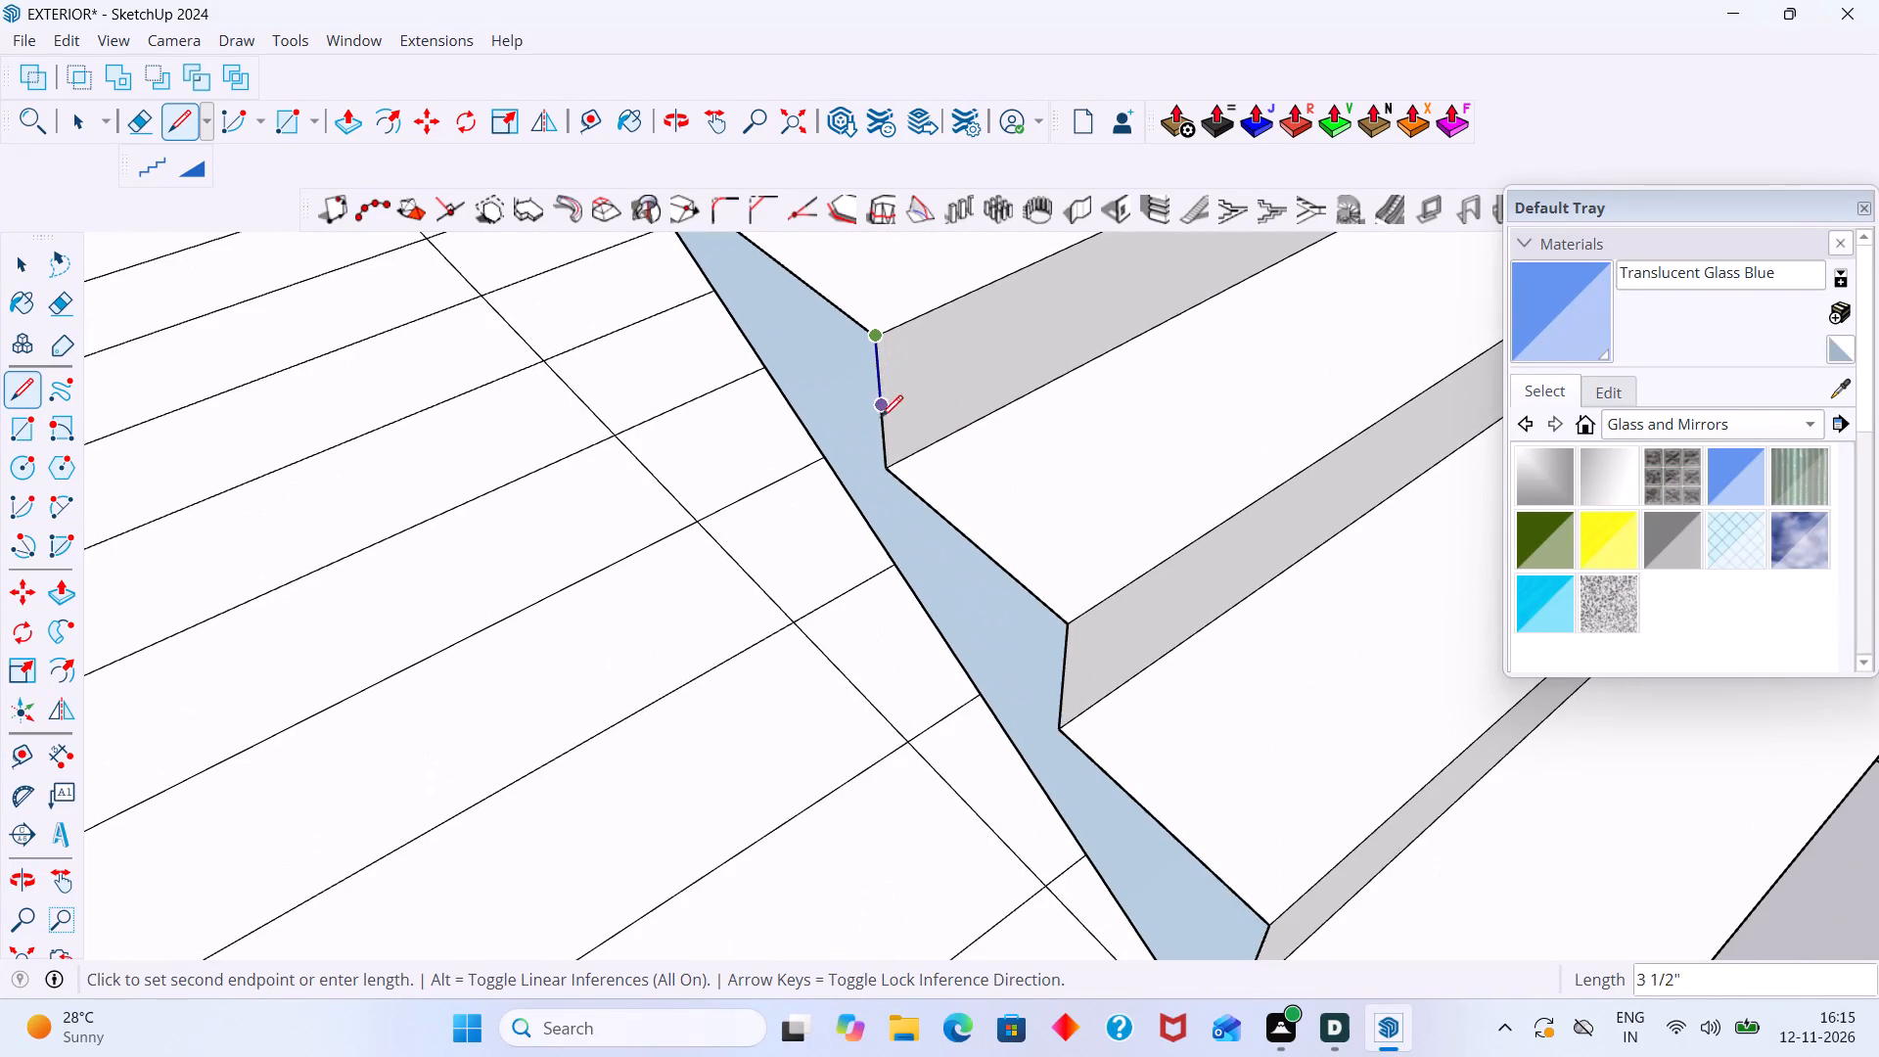
{"action": "left_click", "coordinate": [881, 475]}
{"action": "left_click", "coordinate": [1064, 620]}
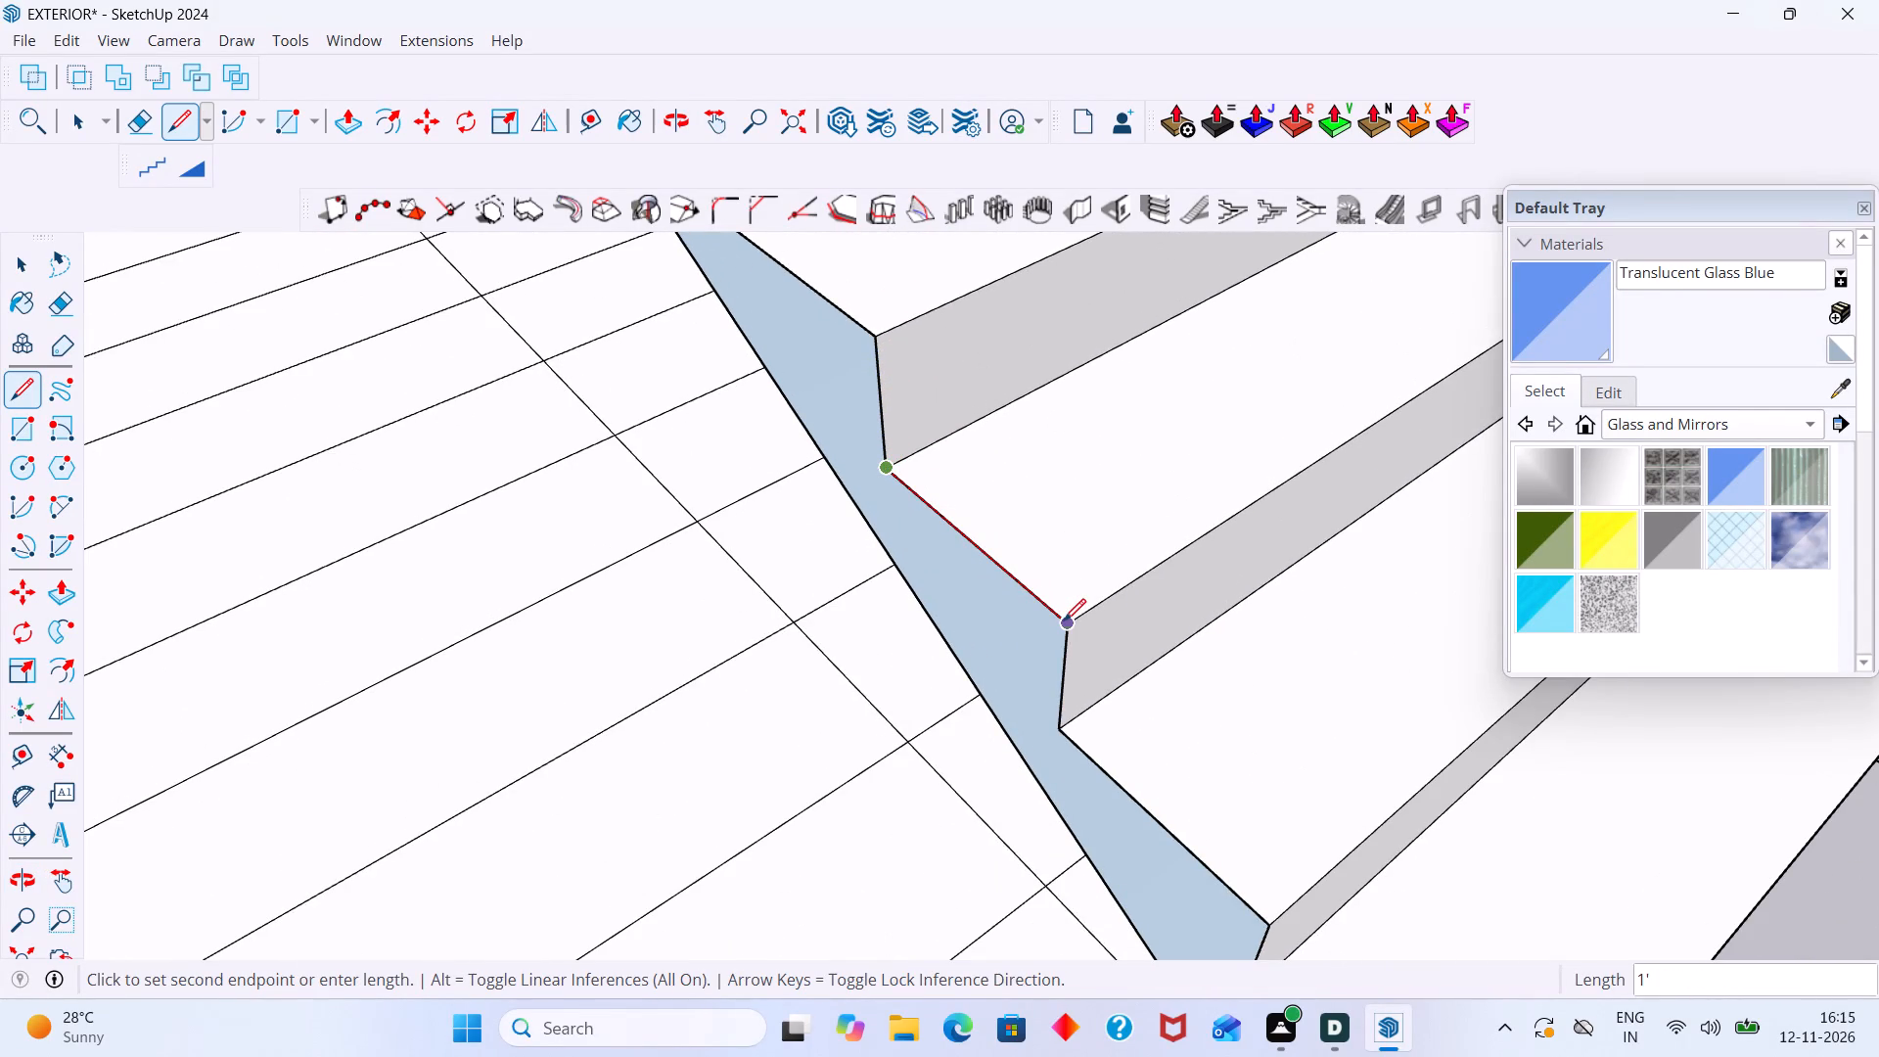
{"action": "left_click", "coordinate": [1066, 736]}
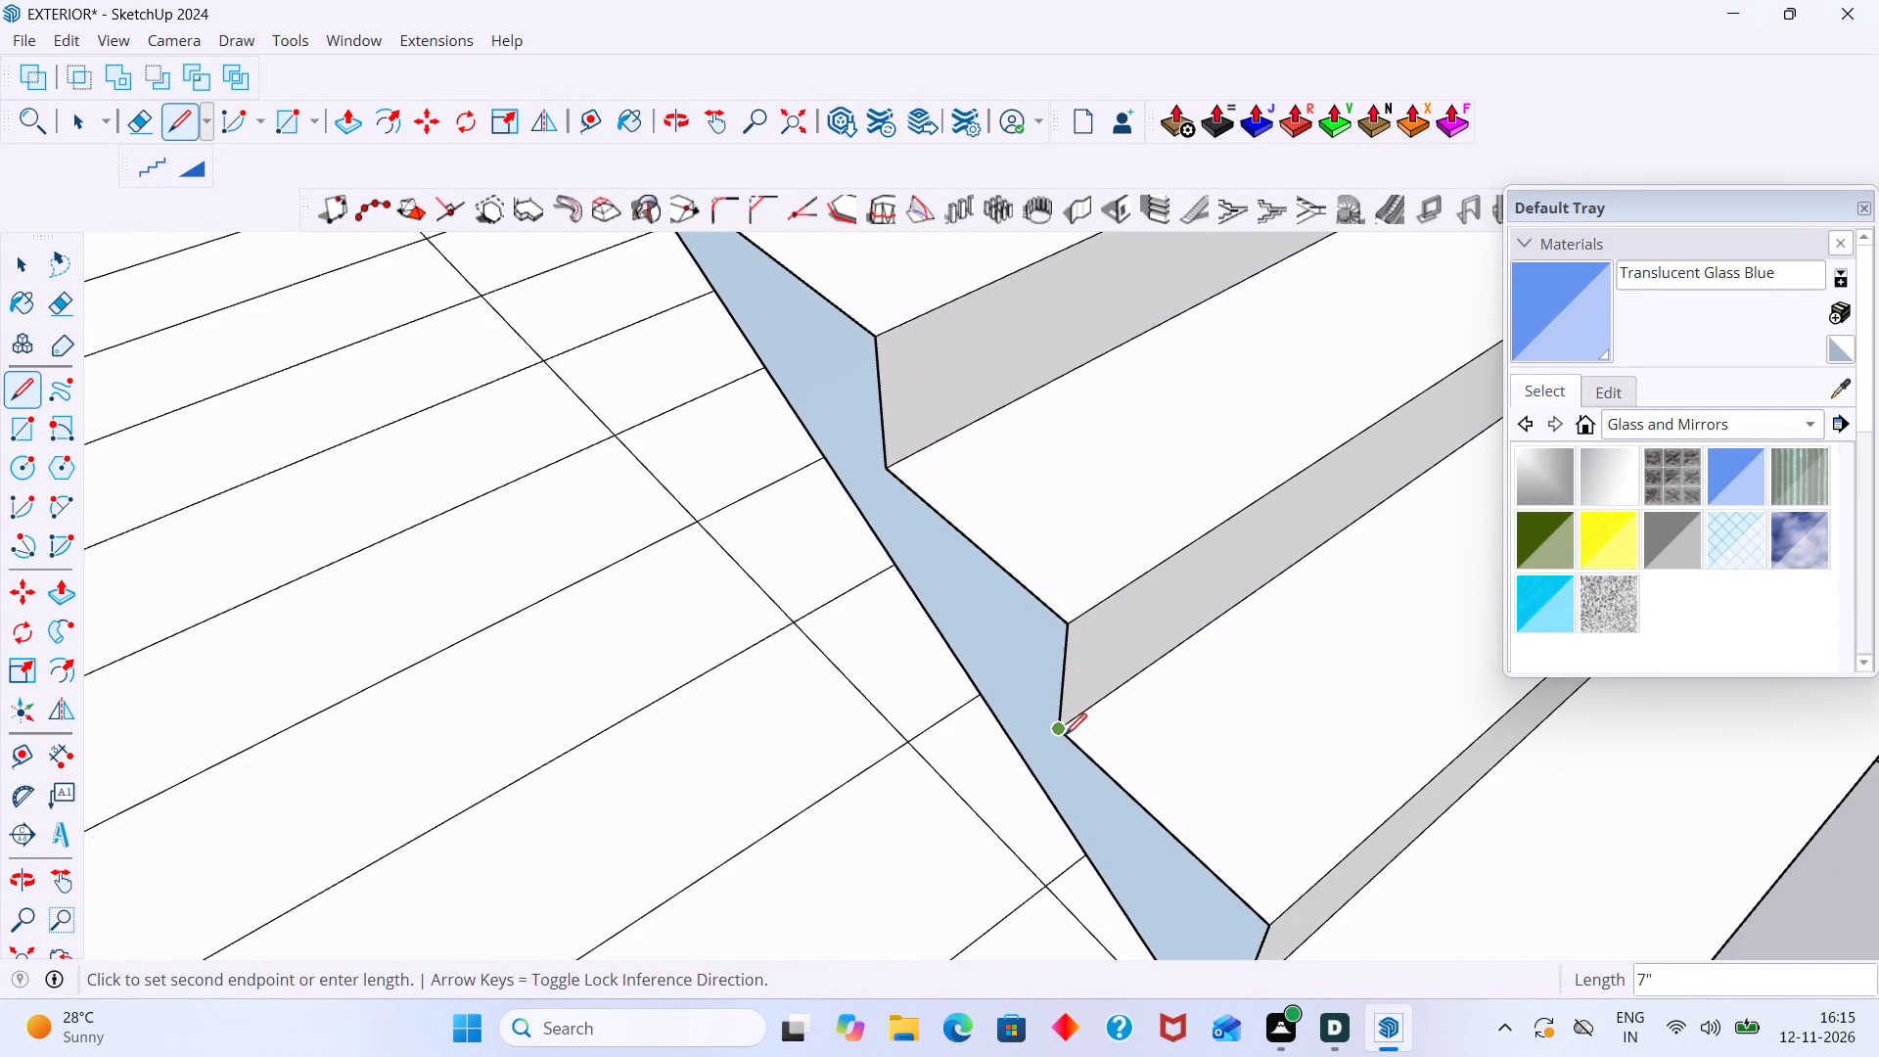
{"action": "scroll", "coordinate": [1060, 733], "scroll_direction": "down", "scroll_amount": 1}
{"action": "middle_click_drag", "start_coordinate": [1042, 730], "coordinate": [942, 565]}
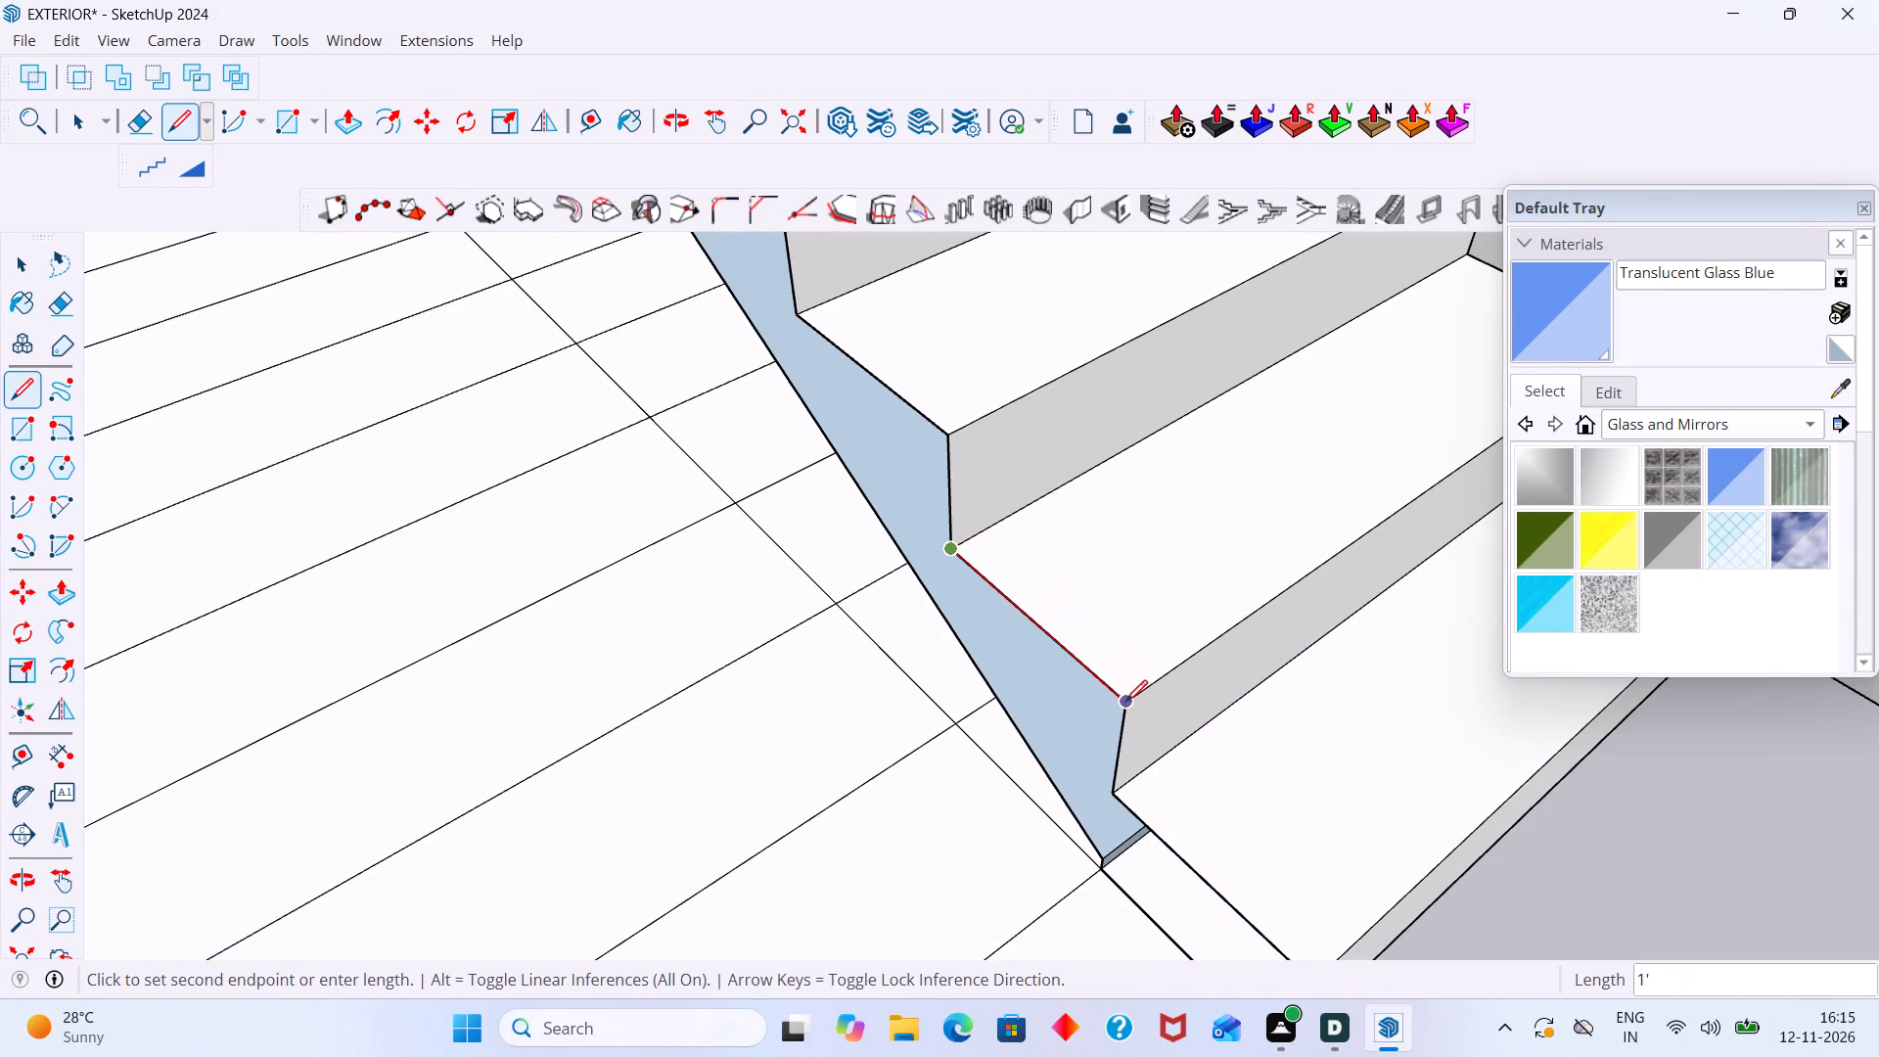
{"action": "left_click", "coordinate": [1125, 702]}
{"action": "scroll", "coordinate": [1122, 703], "scroll_direction": "down", "scroll_amount": 1}
{"action": "middle_click_drag", "start_coordinate": [1109, 703], "coordinate": [1059, 599]}
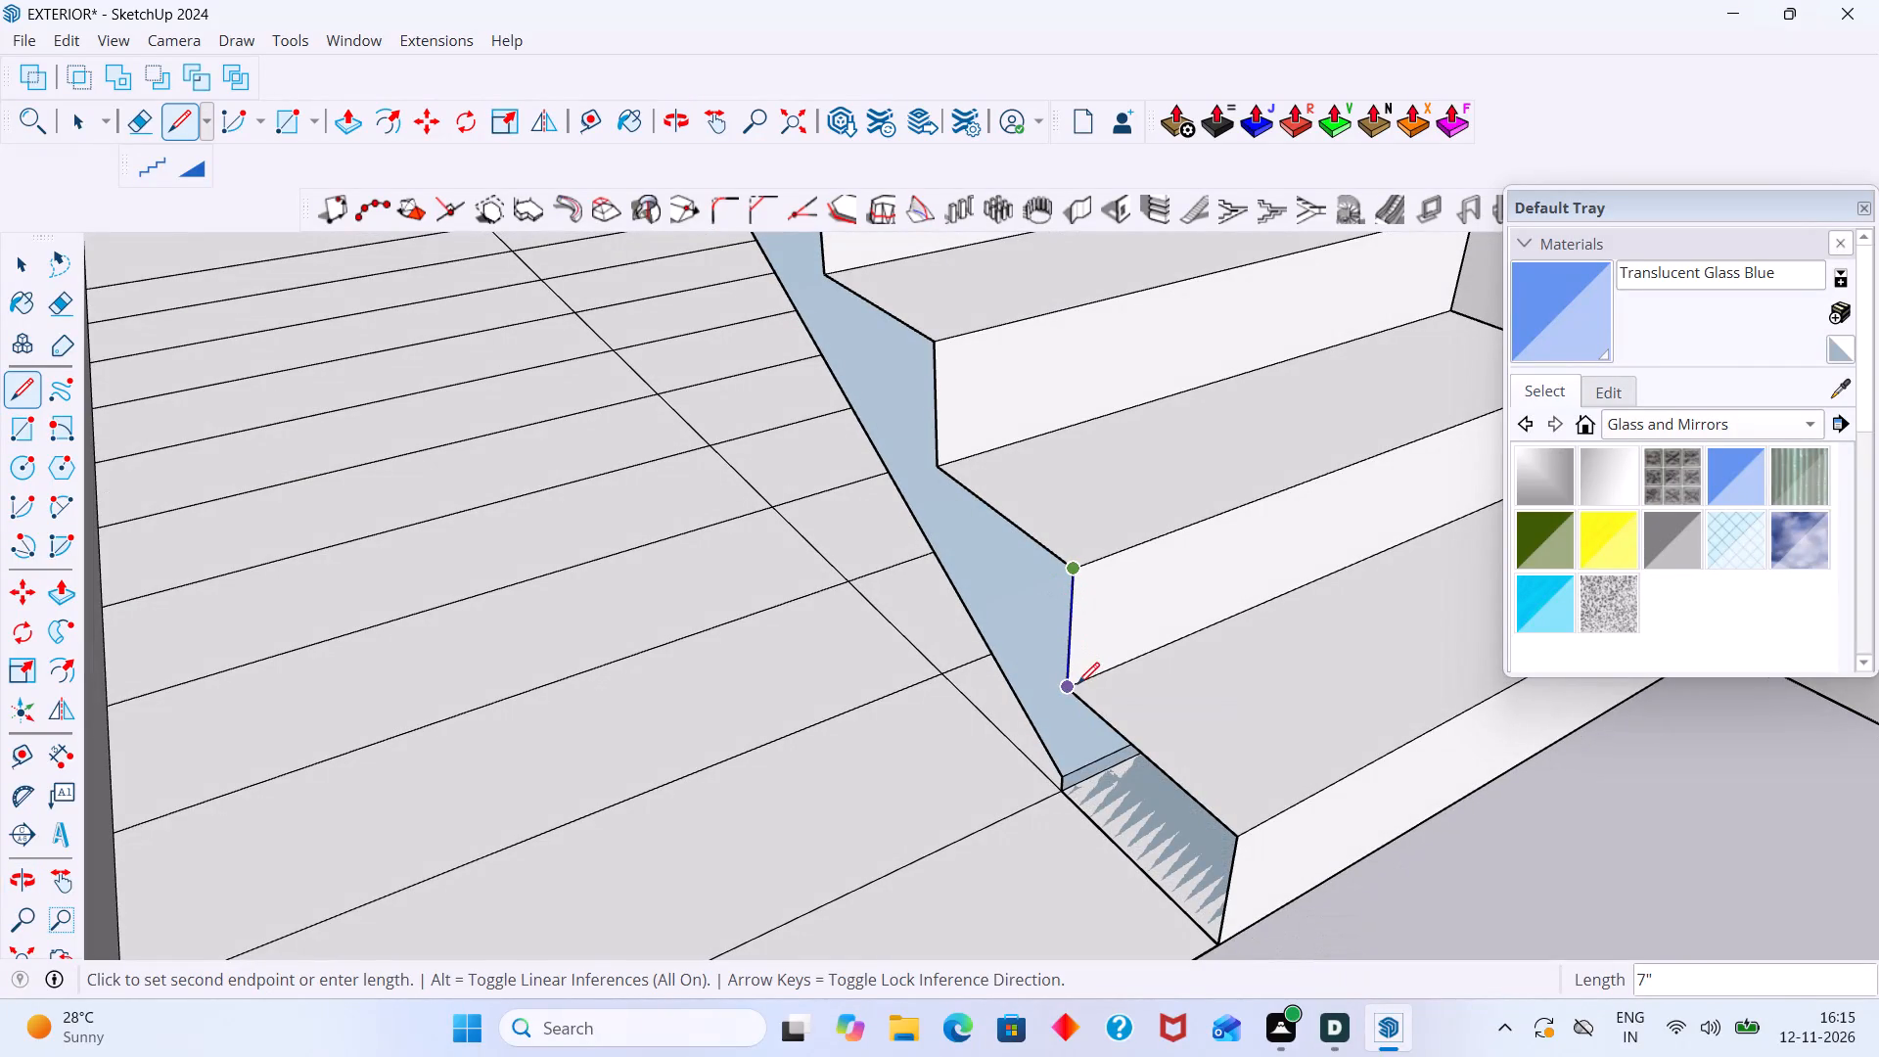
{"action": "left_click", "coordinate": [1077, 684]}
{"action": "left_click", "coordinate": [1234, 844]}
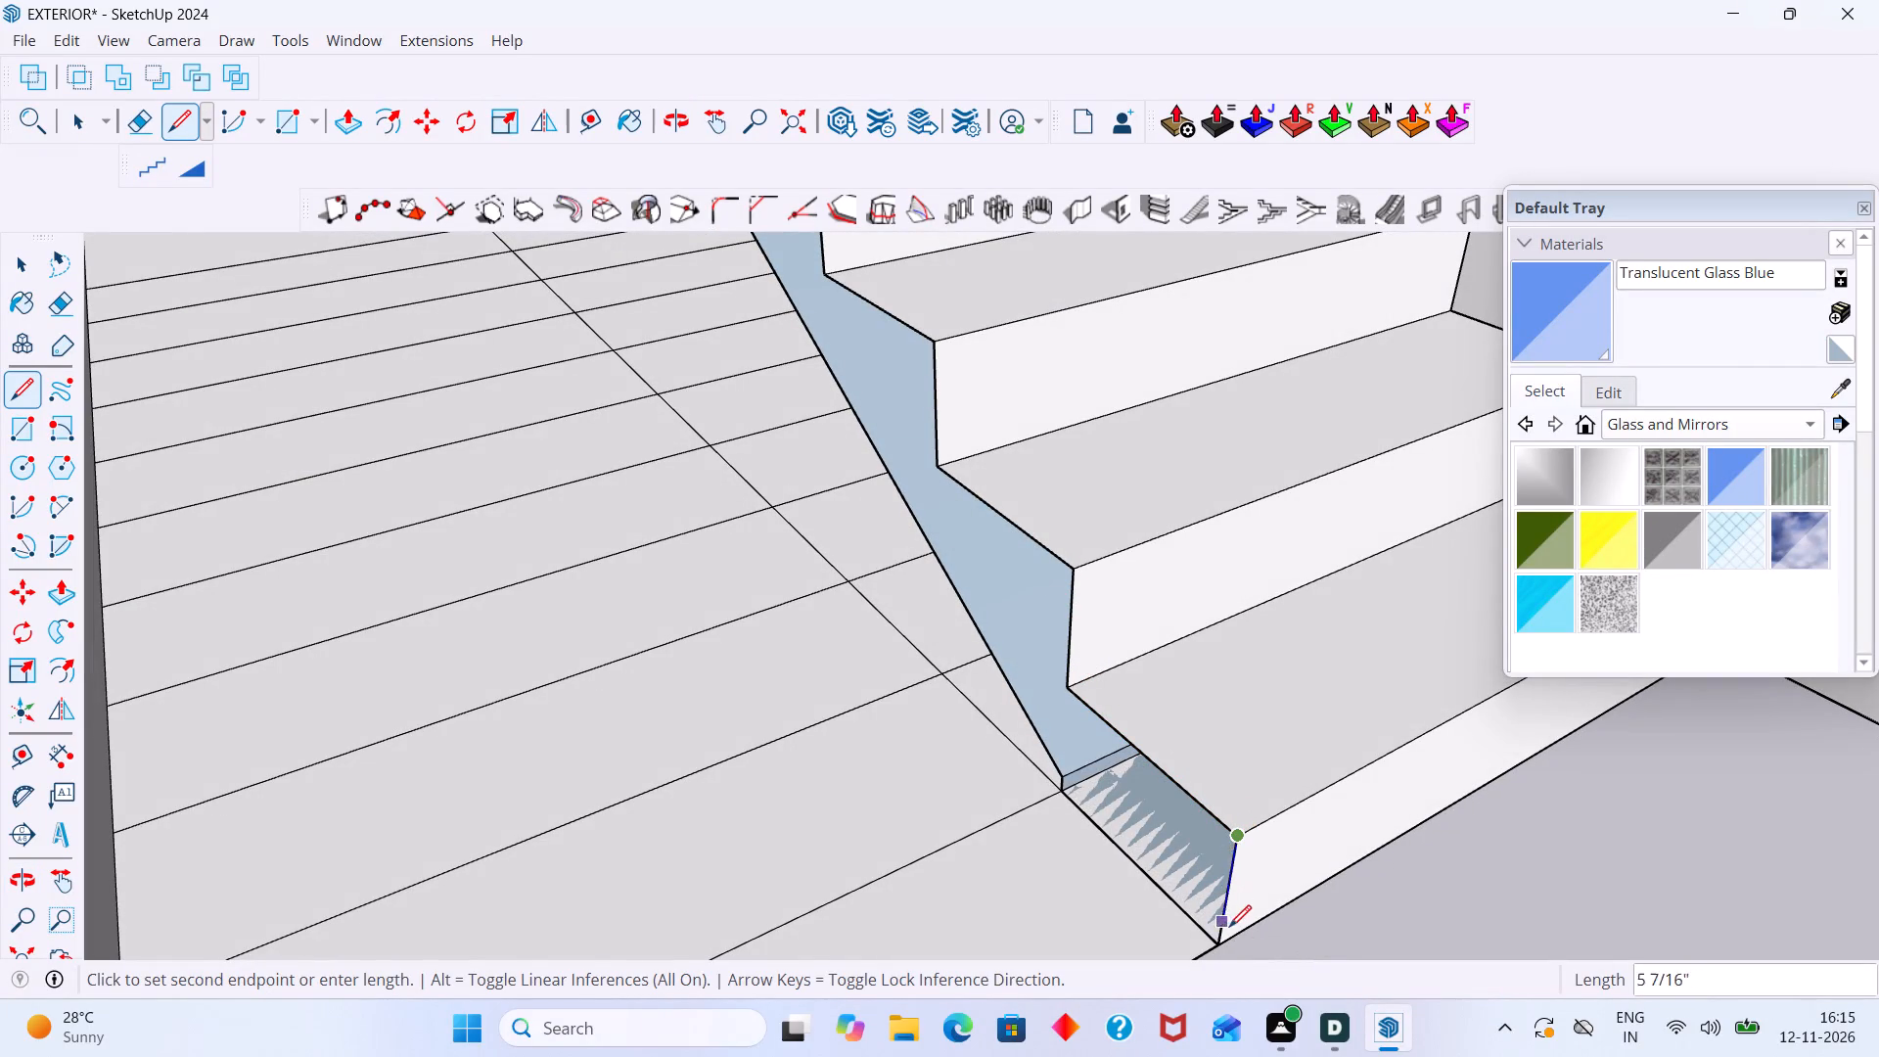
{"action": "left_click", "coordinate": [1216, 937]}
{"action": "left_click", "coordinate": [1059, 790]}
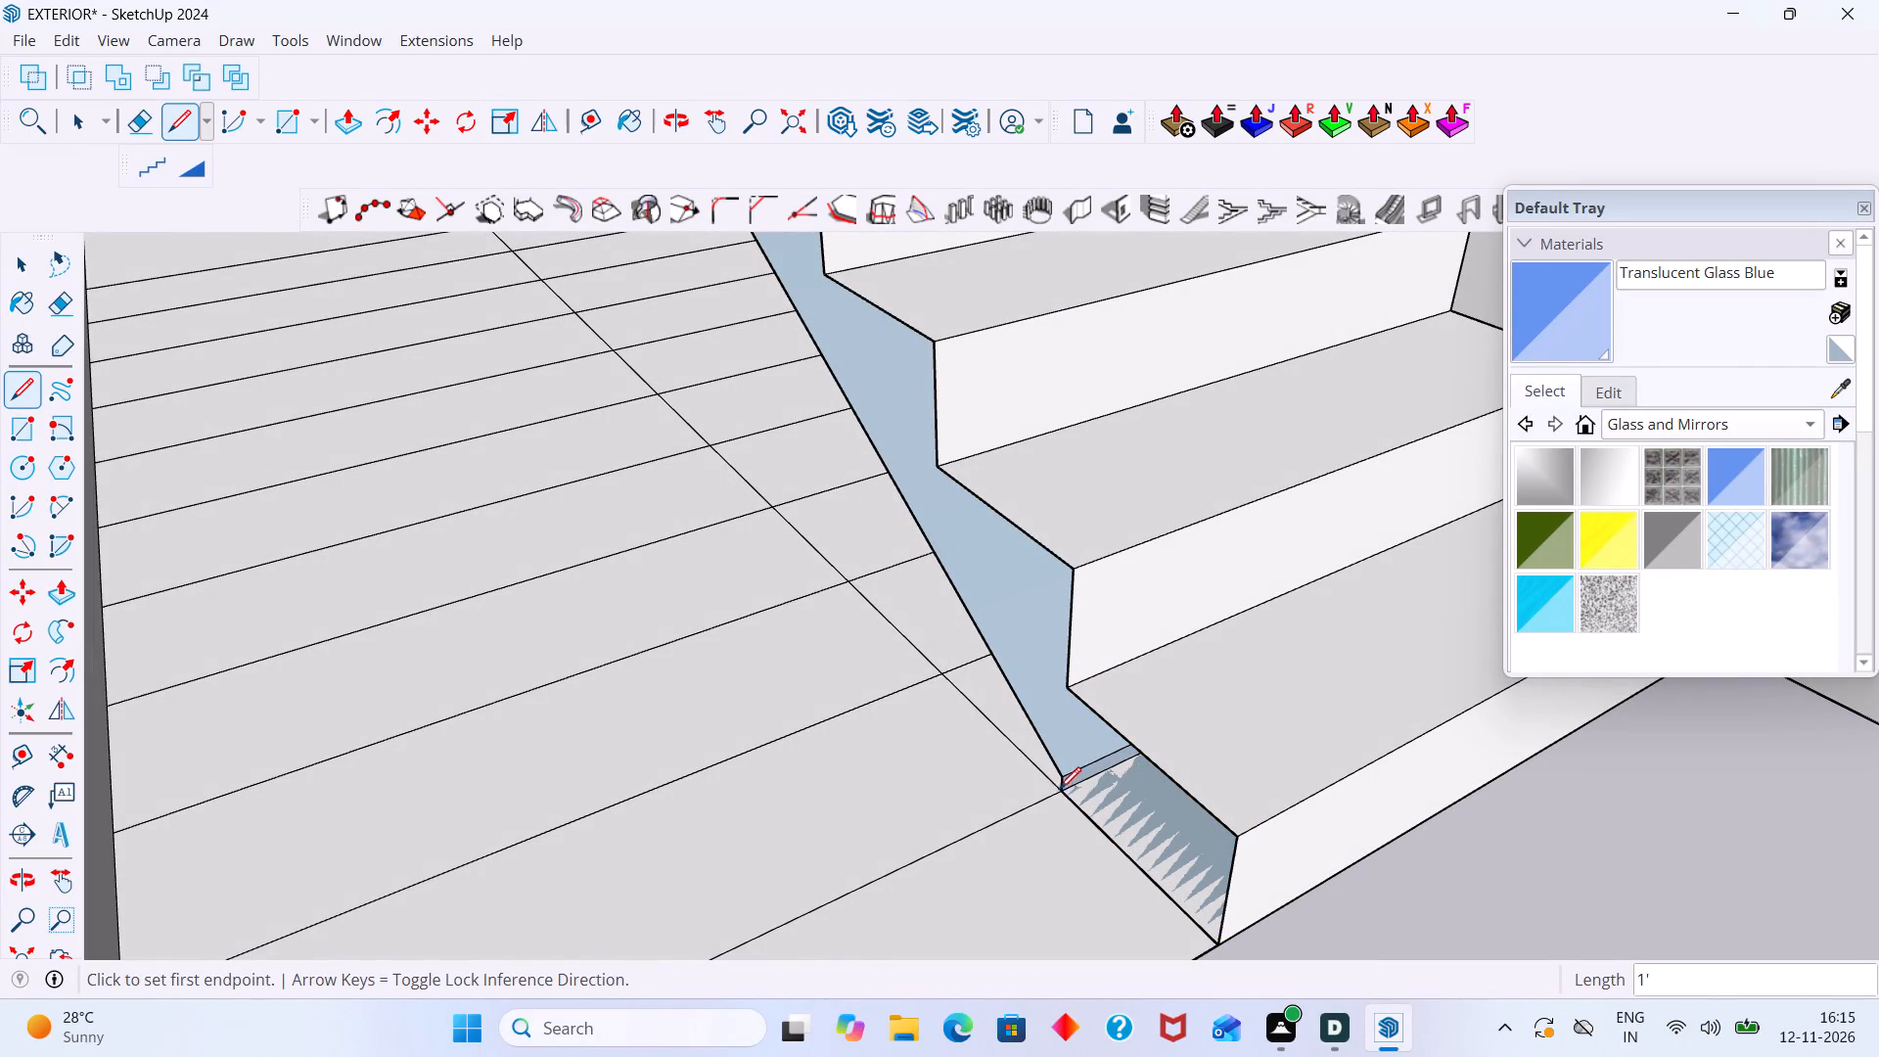
Trace the sloped lower edge from the flight's bottom corner to the top narrow step, finishing with the 6" vertical end line.
{"action": "scroll", "coordinate": [1059, 783], "scroll_direction": "up", "scroll_amount": 2}
{"action": "left_click", "coordinate": [1064, 773]}
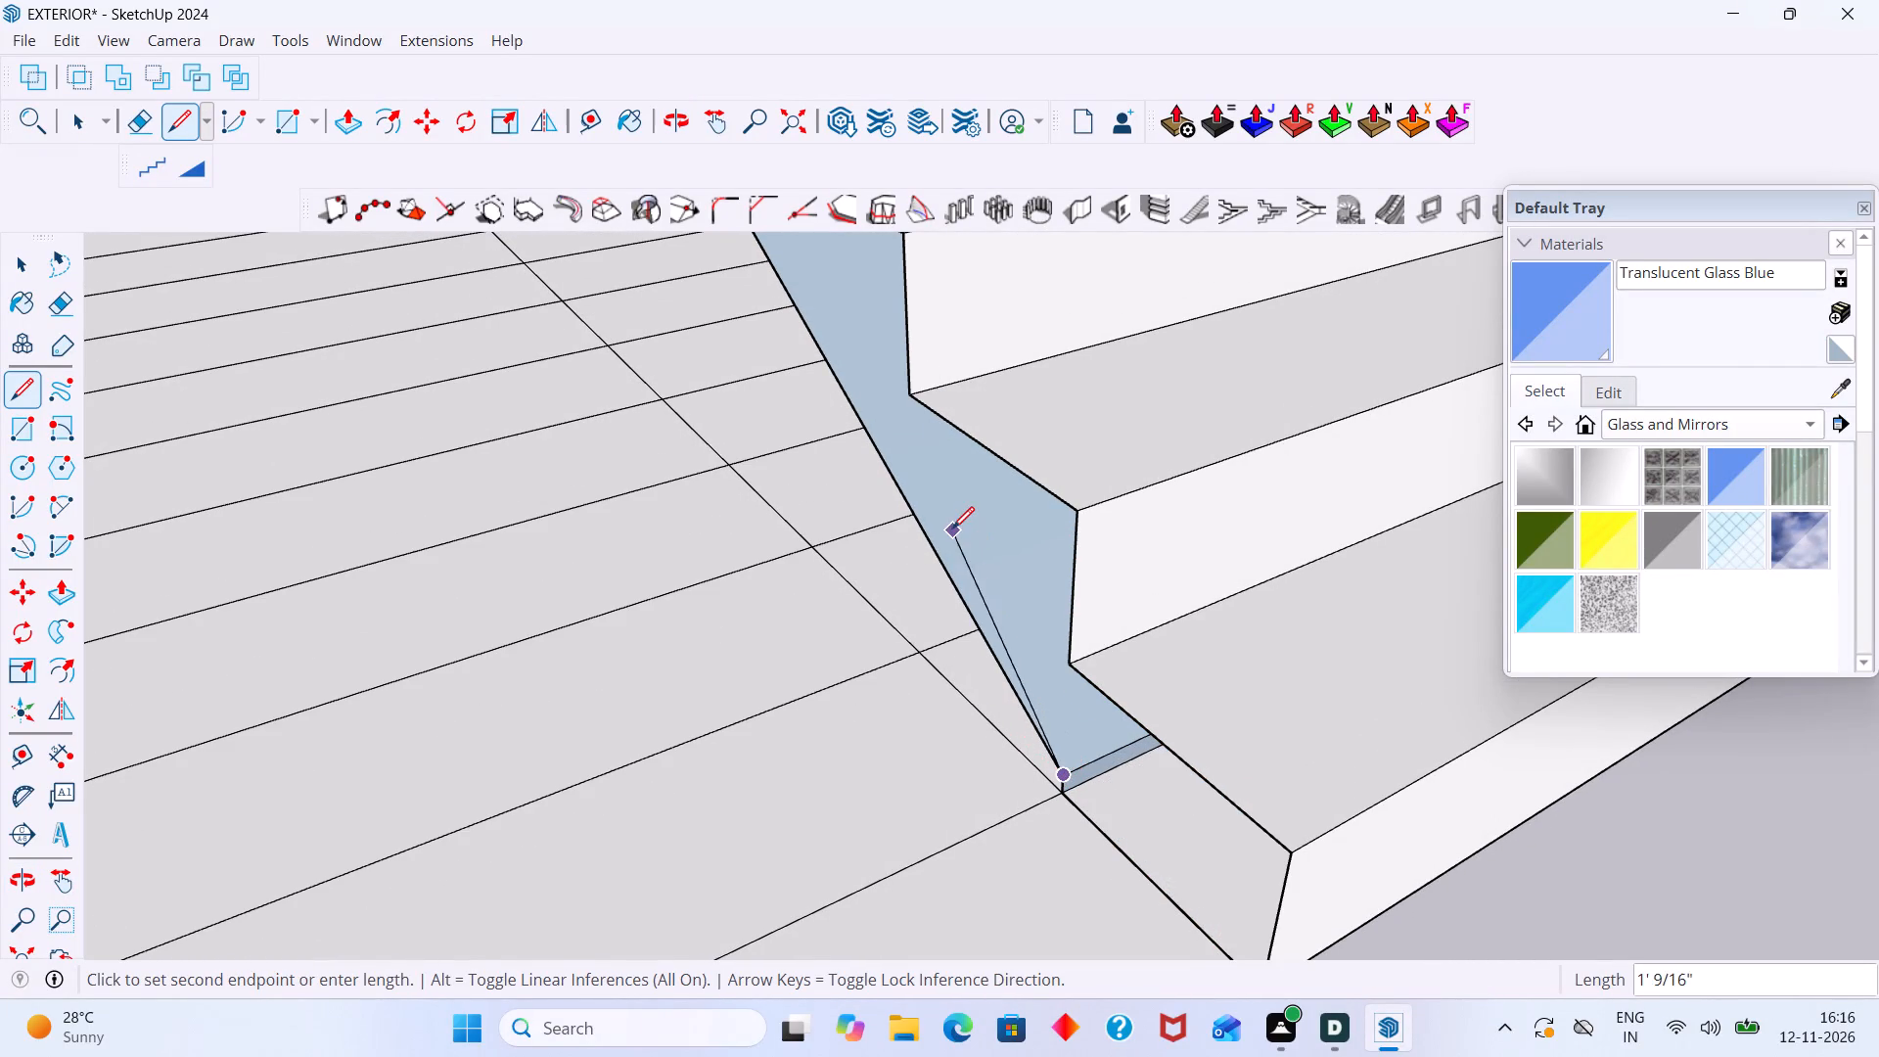
{"action": "scroll", "coordinate": [950, 528], "scroll_direction": "down", "scroll_amount": 5}
{"action": "middle_click_drag", "start_coordinate": [906, 504], "coordinate": [1173, 962]}
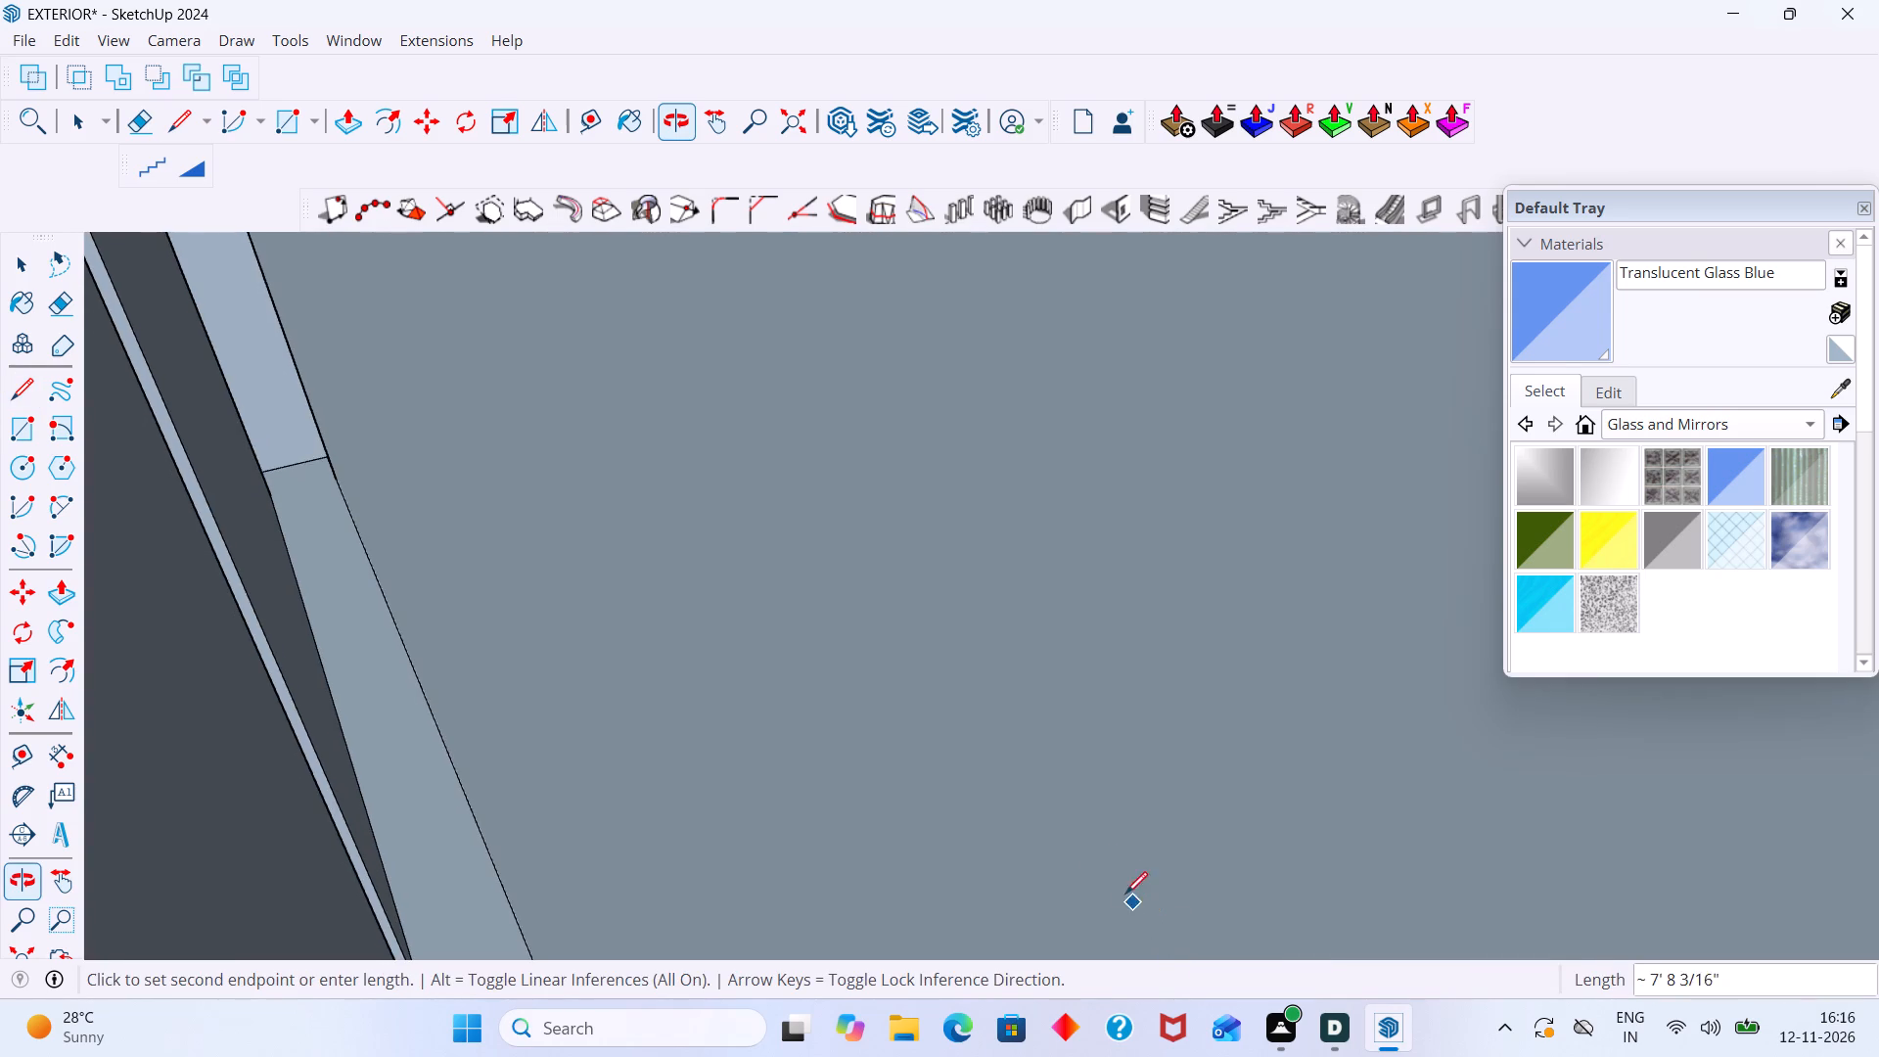
{"action": "scroll", "coordinate": [1093, 870], "scroll_direction": "down", "scroll_amount": 2}
{"action": "left_click", "coordinate": [21, 952]}
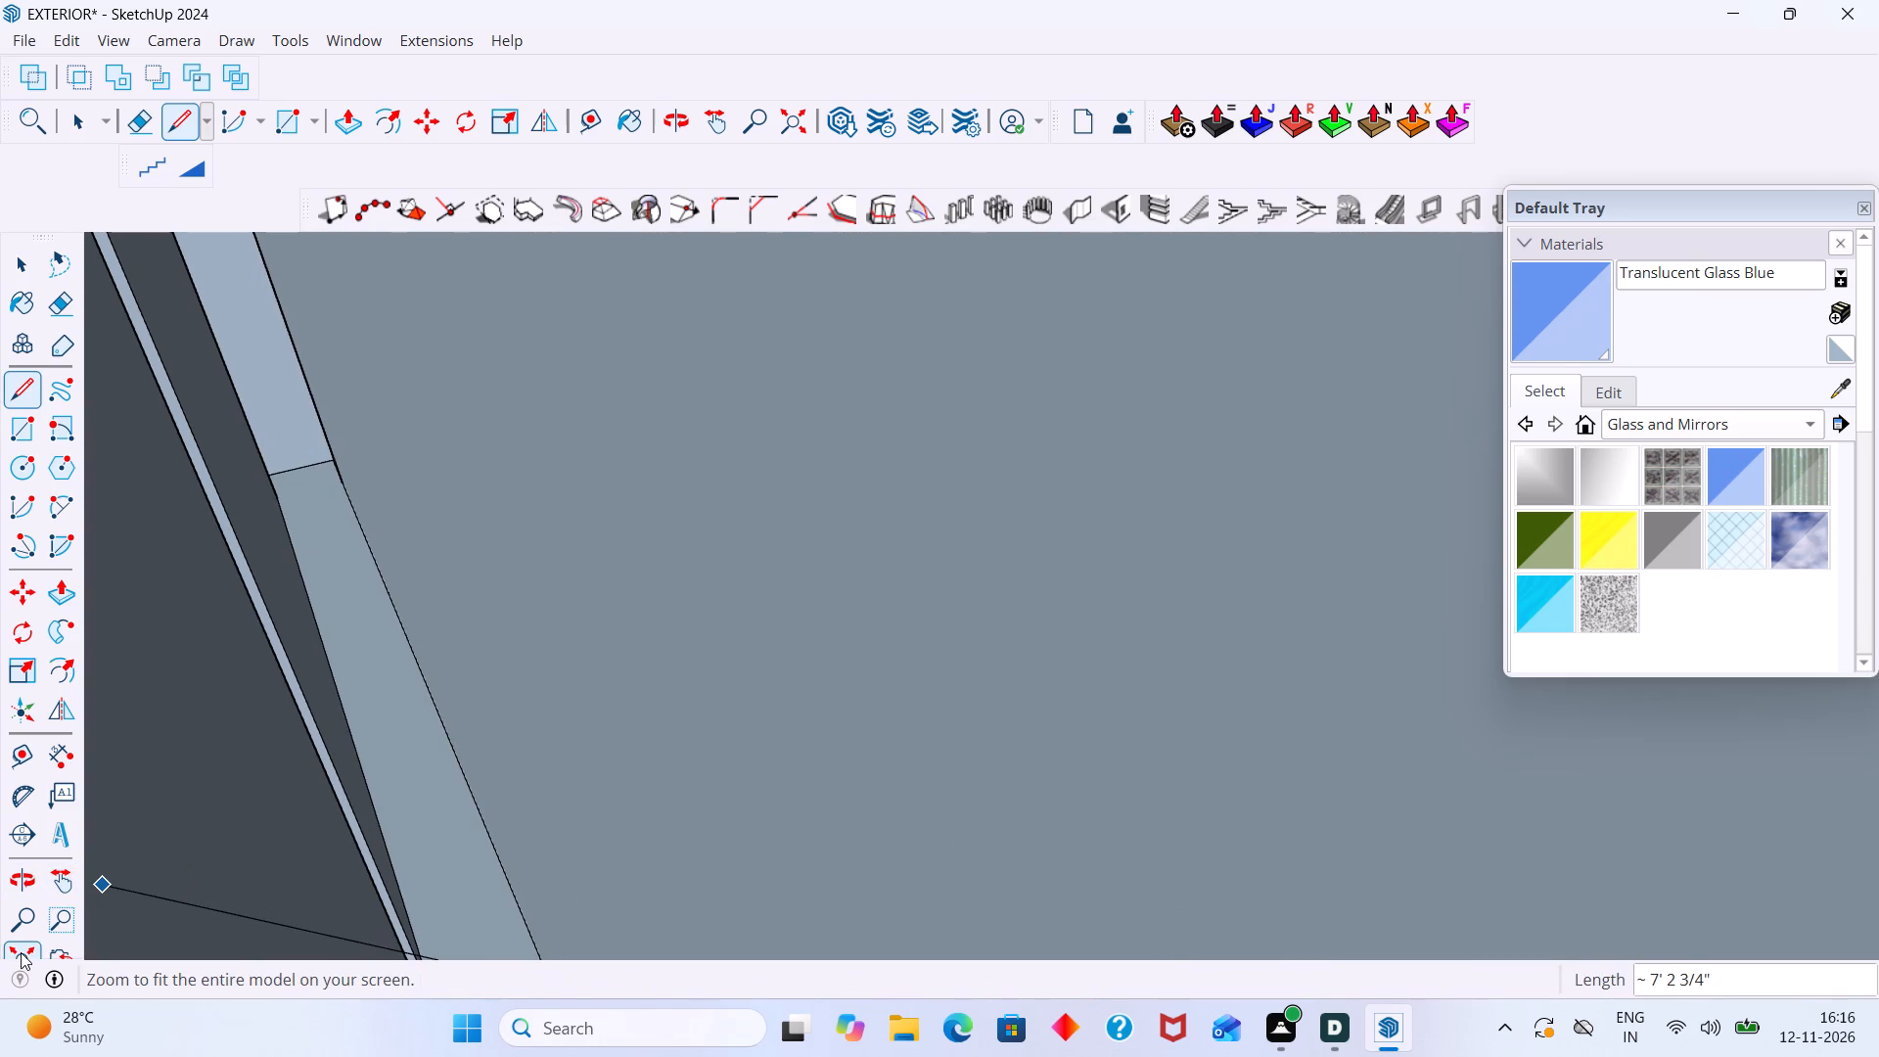
{"action": "scroll", "coordinate": [566, 763], "scroll_direction": "down", "scroll_amount": 7}
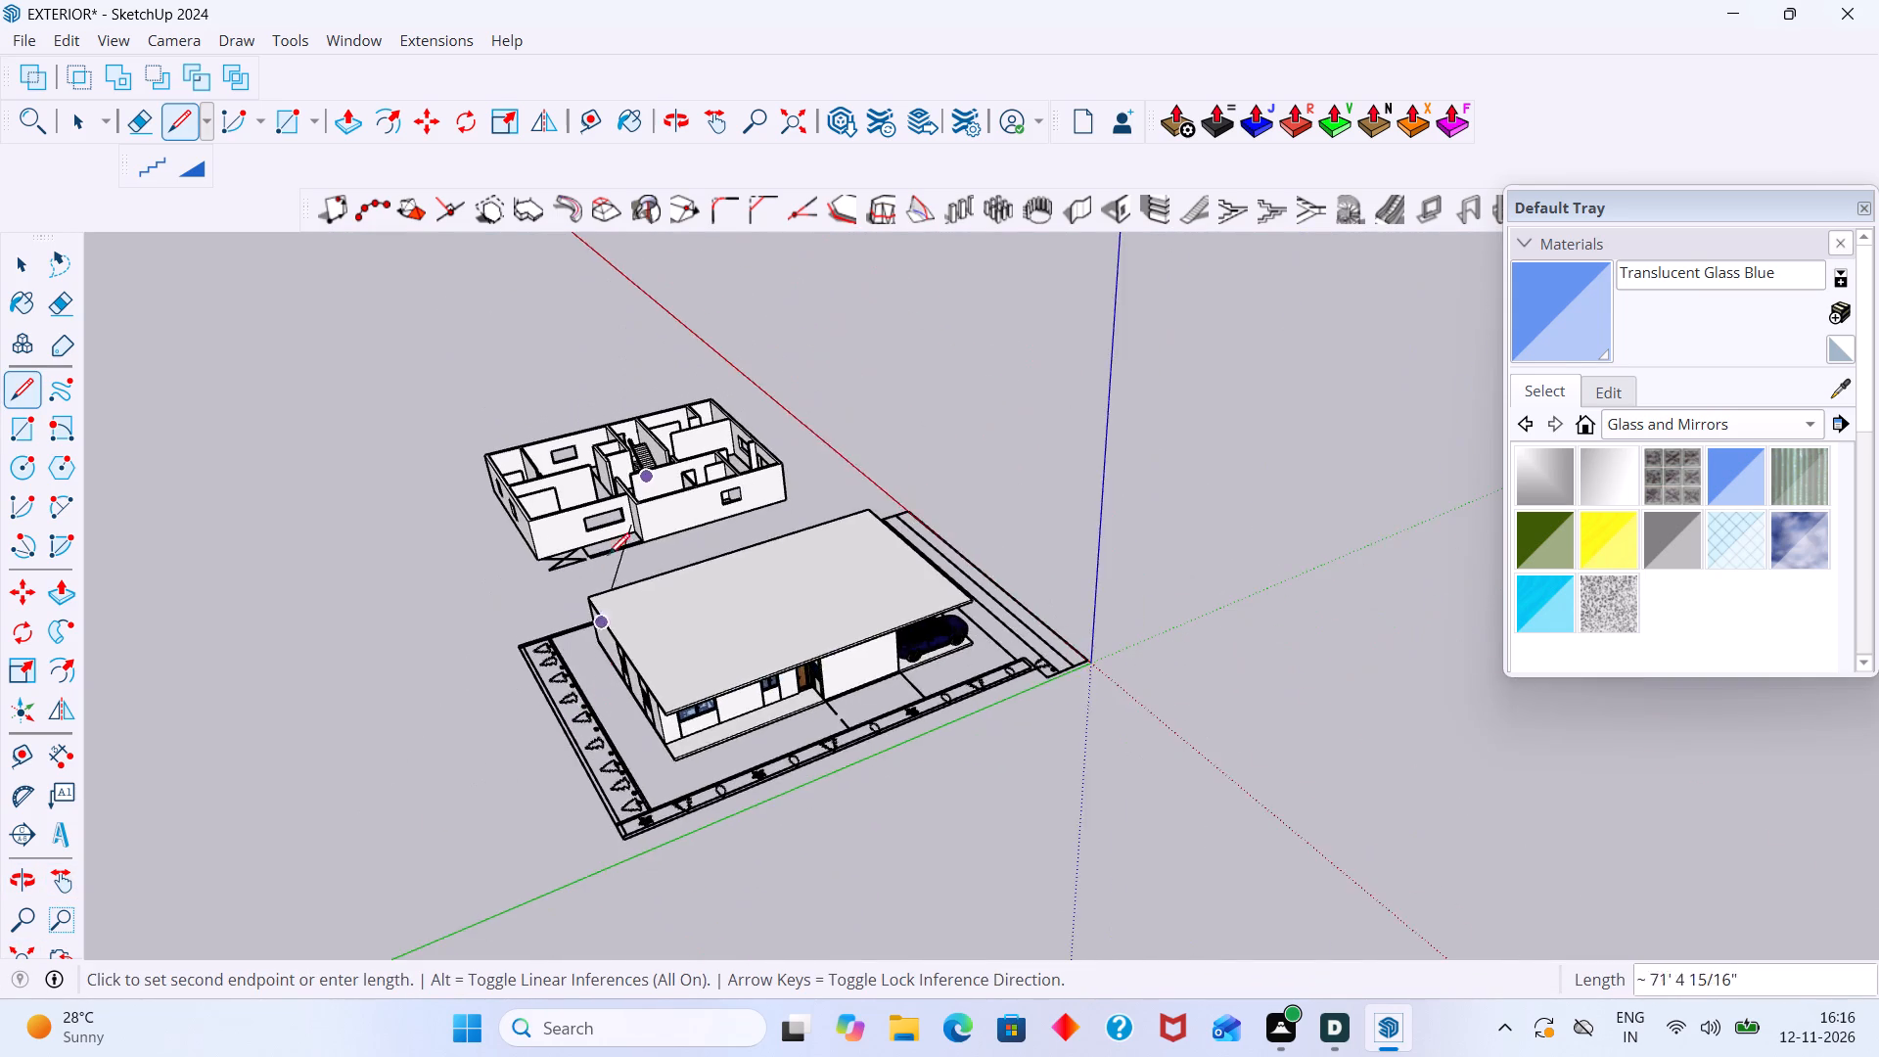
{"action": "scroll", "coordinate": [608, 455], "scroll_direction": "up", "scroll_amount": 20}
{"action": "scroll", "coordinate": [608, 455], "scroll_direction": "up", "scroll_amount": 15}
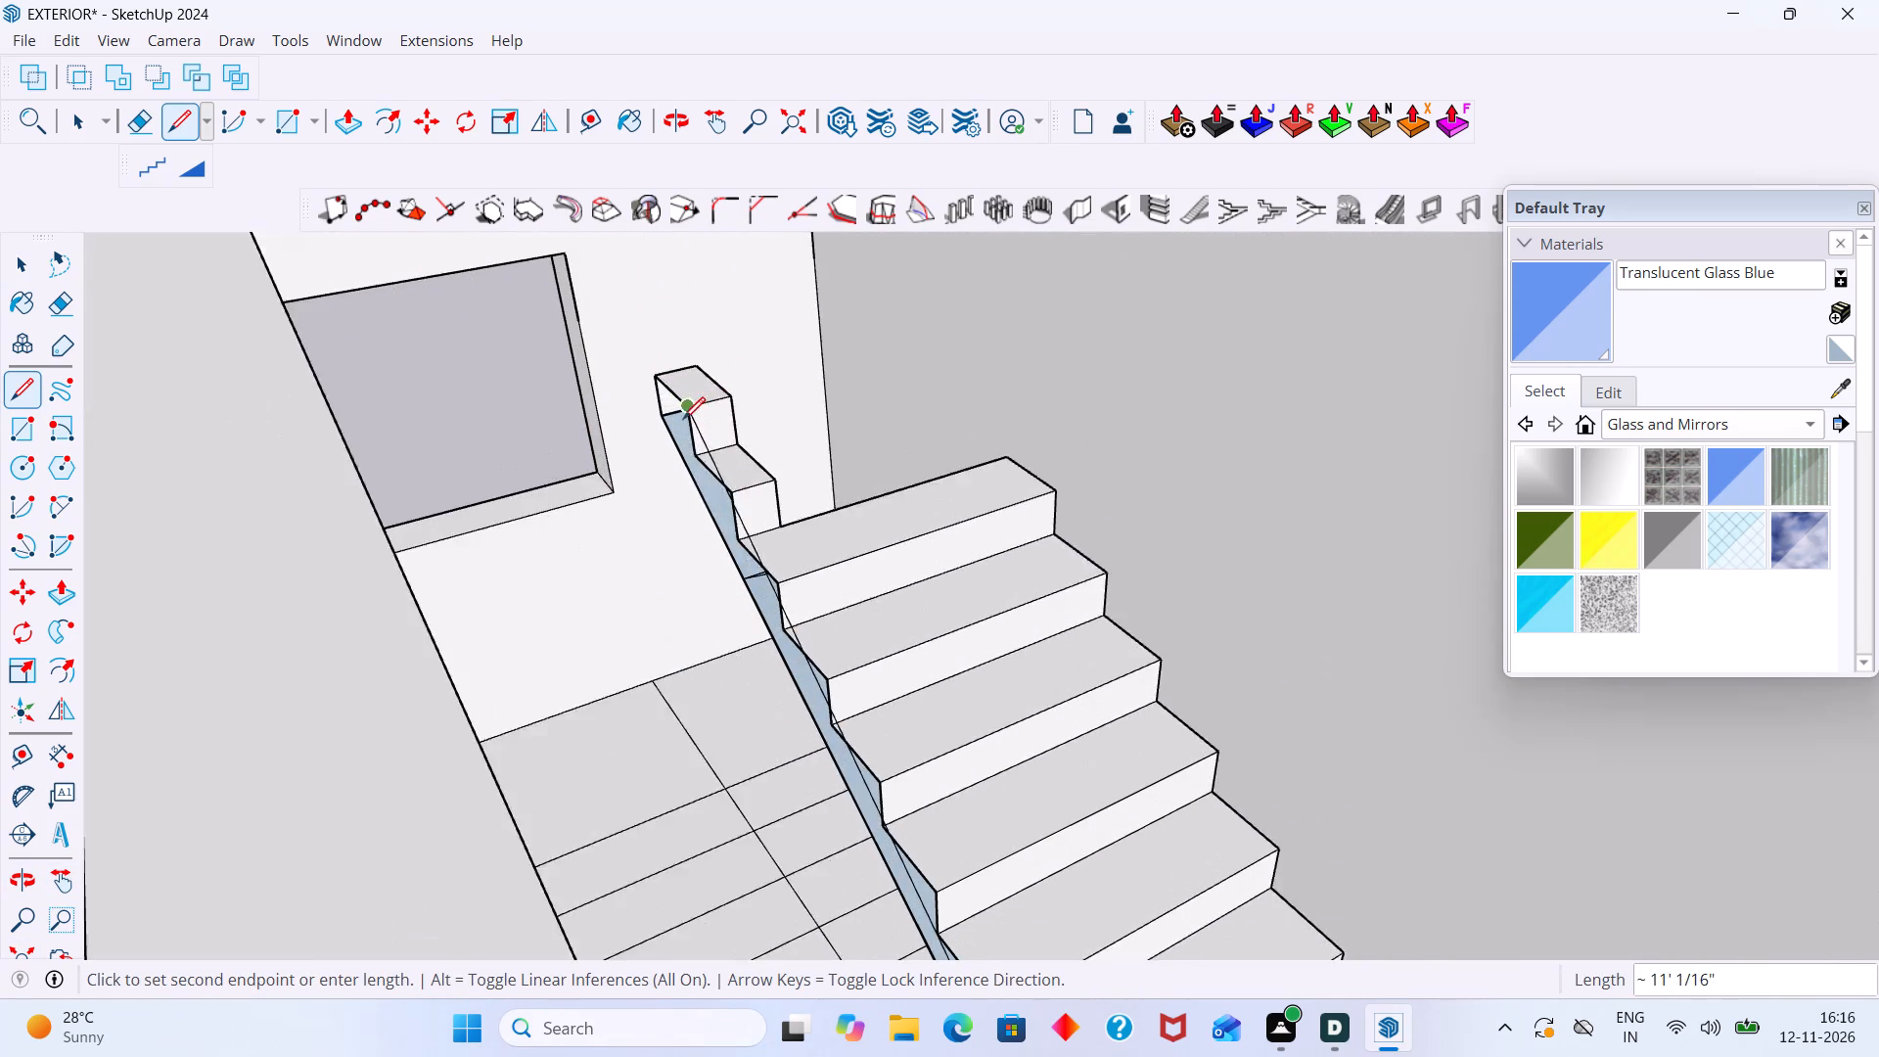
{"action": "scroll", "coordinate": [683, 419], "scroll_direction": "up", "scroll_amount": 4}
{"action": "left_click", "coordinate": [652, 410]}
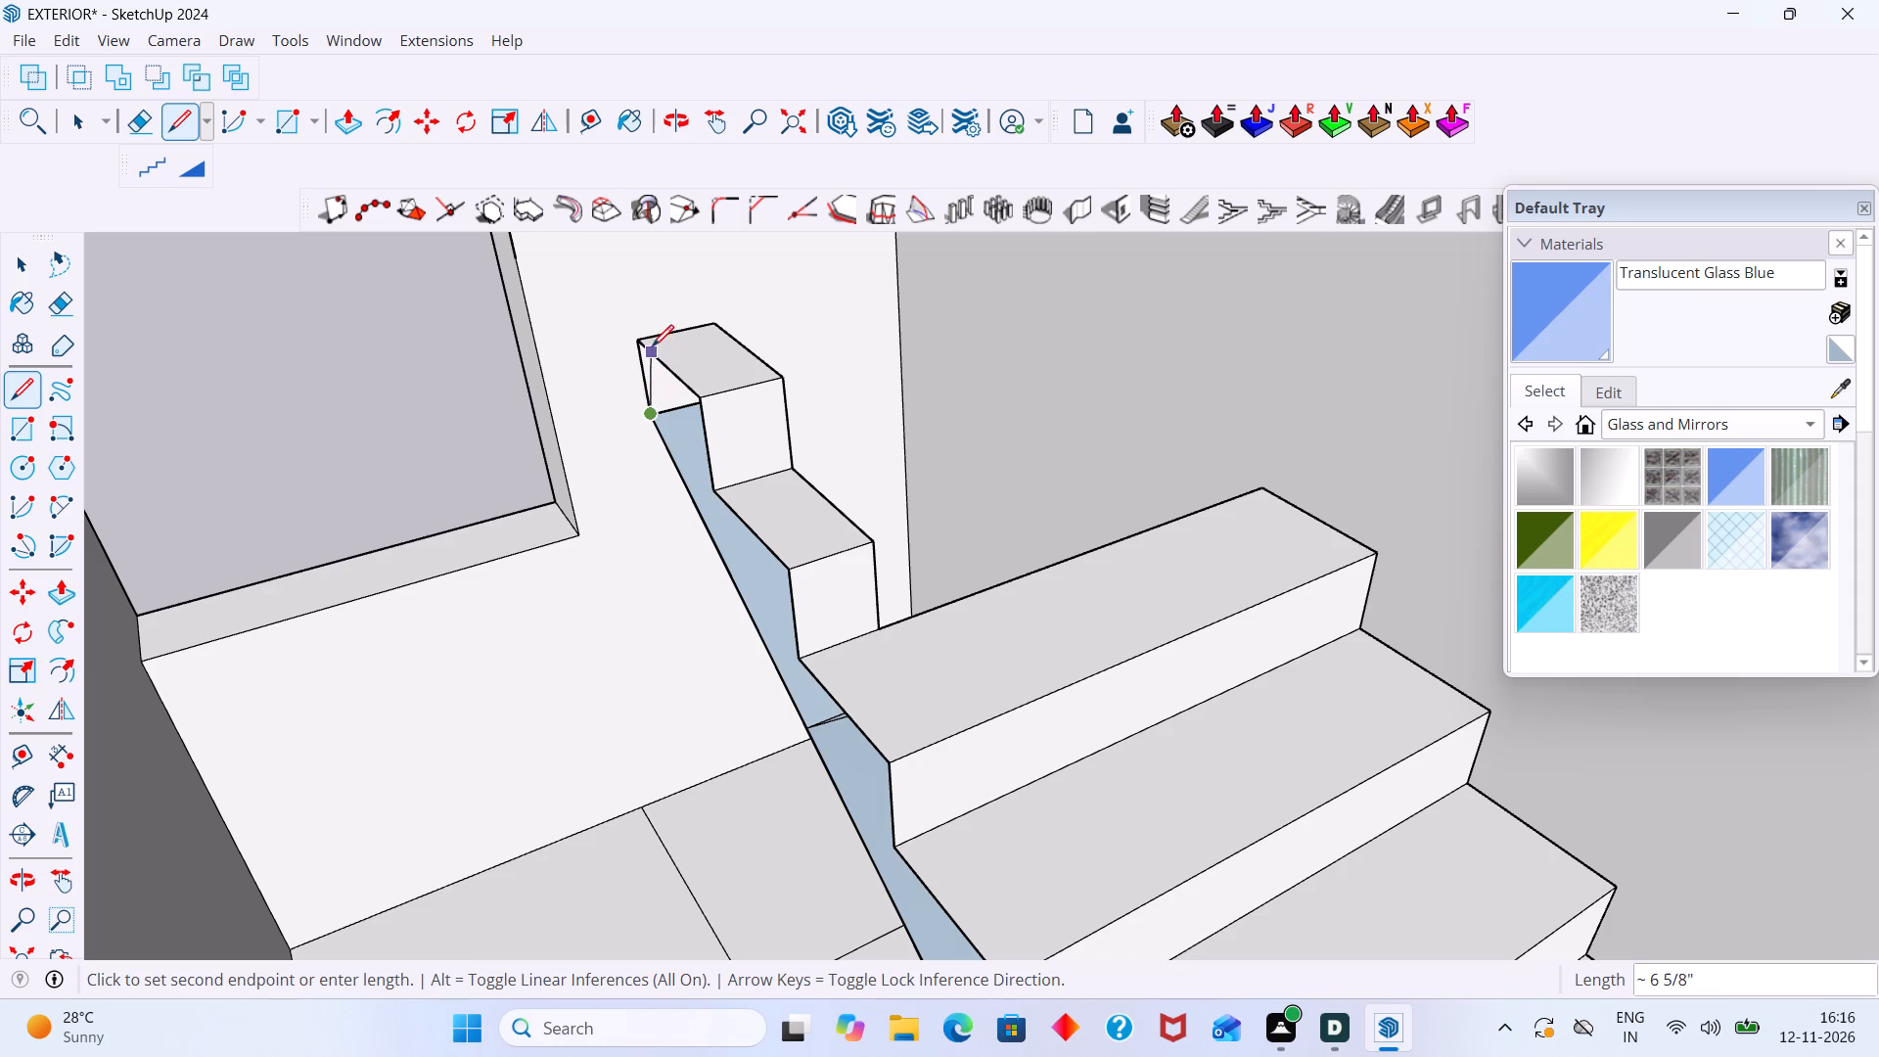
{"action": "left_click", "coordinate": [639, 344]}
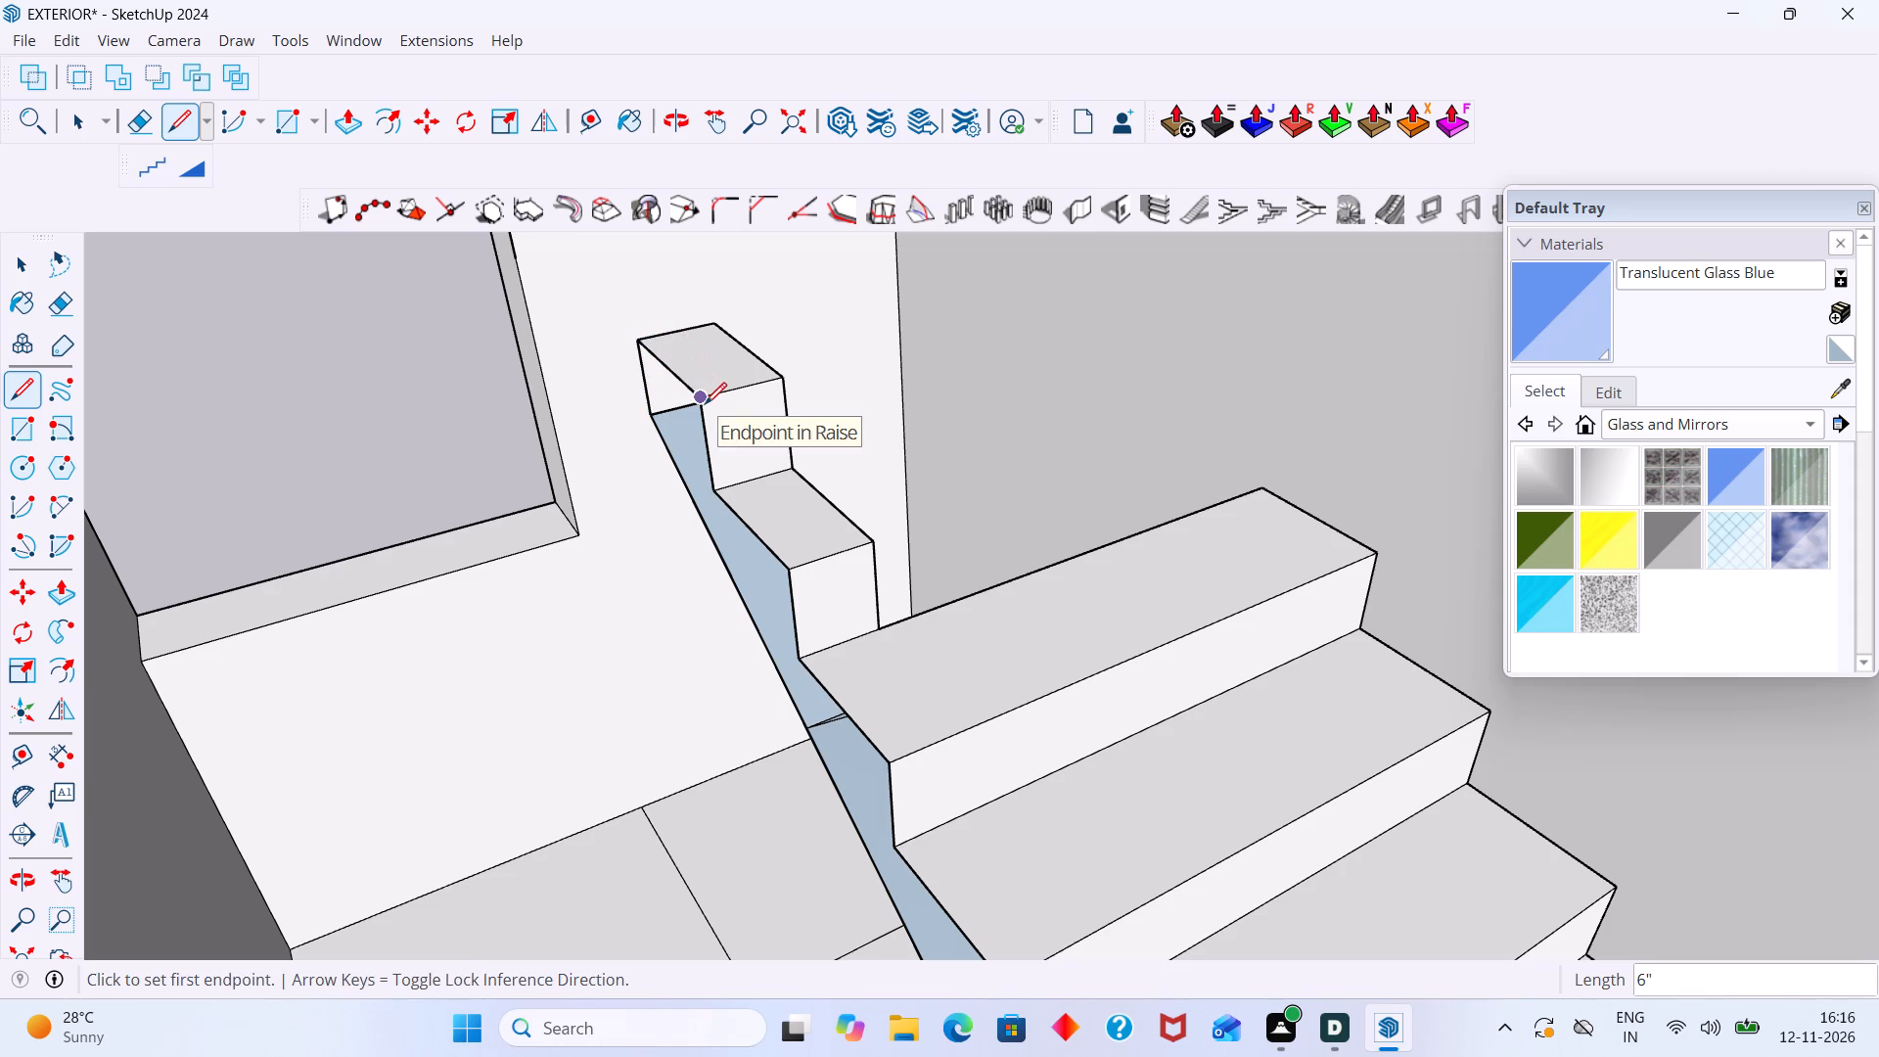
{"action": "key", "text": "space"}
Examine the traced side outline along the whole flight for a closed side face.
{"action": "scroll", "coordinate": [696, 464], "scroll_direction": "down", "scroll_amount": 5}
{"action": "scroll", "coordinate": [699, 543], "scroll_direction": "down", "scroll_amount": 11}
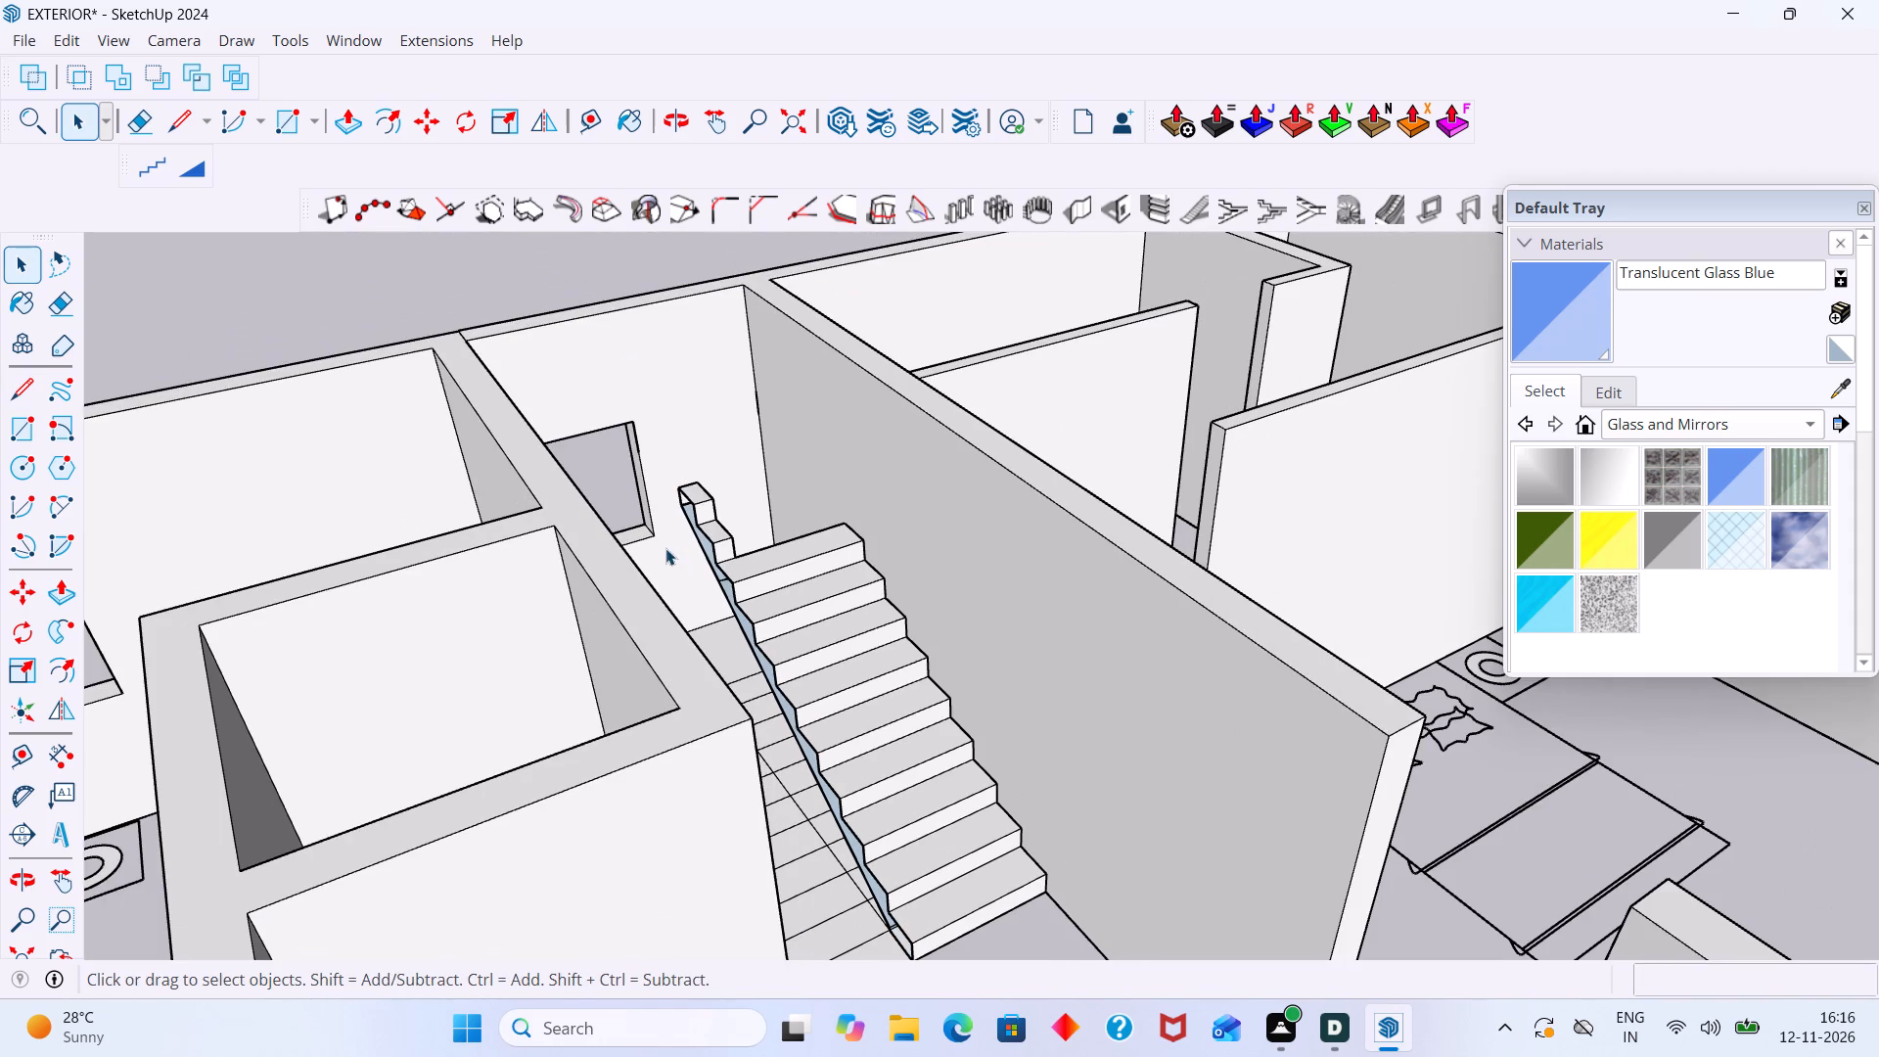
{"action": "scroll", "coordinate": [665, 548], "scroll_direction": "down", "scroll_amount": 3}
{"action": "scroll", "coordinate": [725, 525], "scroll_direction": "up", "scroll_amount": 18}
{"action": "scroll", "coordinate": [875, 912], "scroll_direction": "up", "scroll_amount": 7}
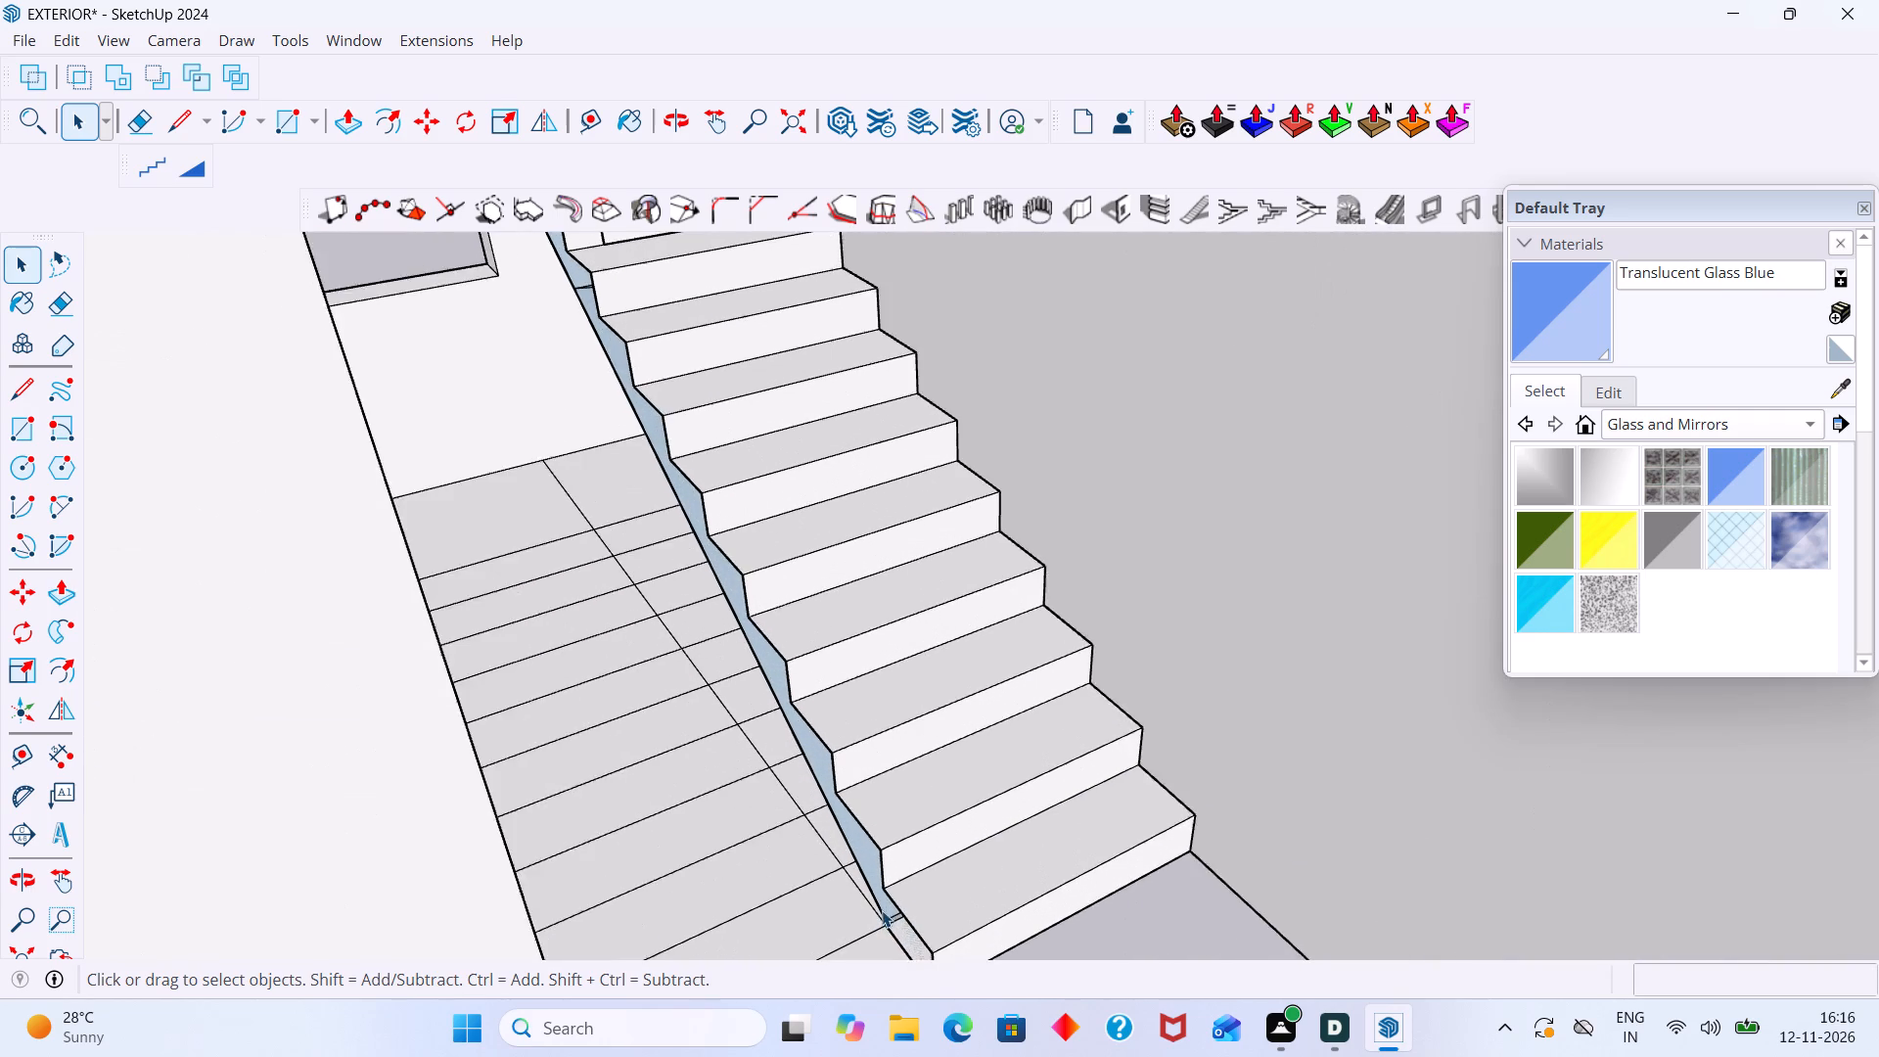
{"action": "scroll", "coordinate": [891, 907], "scroll_direction": "down", "scroll_amount": 5}
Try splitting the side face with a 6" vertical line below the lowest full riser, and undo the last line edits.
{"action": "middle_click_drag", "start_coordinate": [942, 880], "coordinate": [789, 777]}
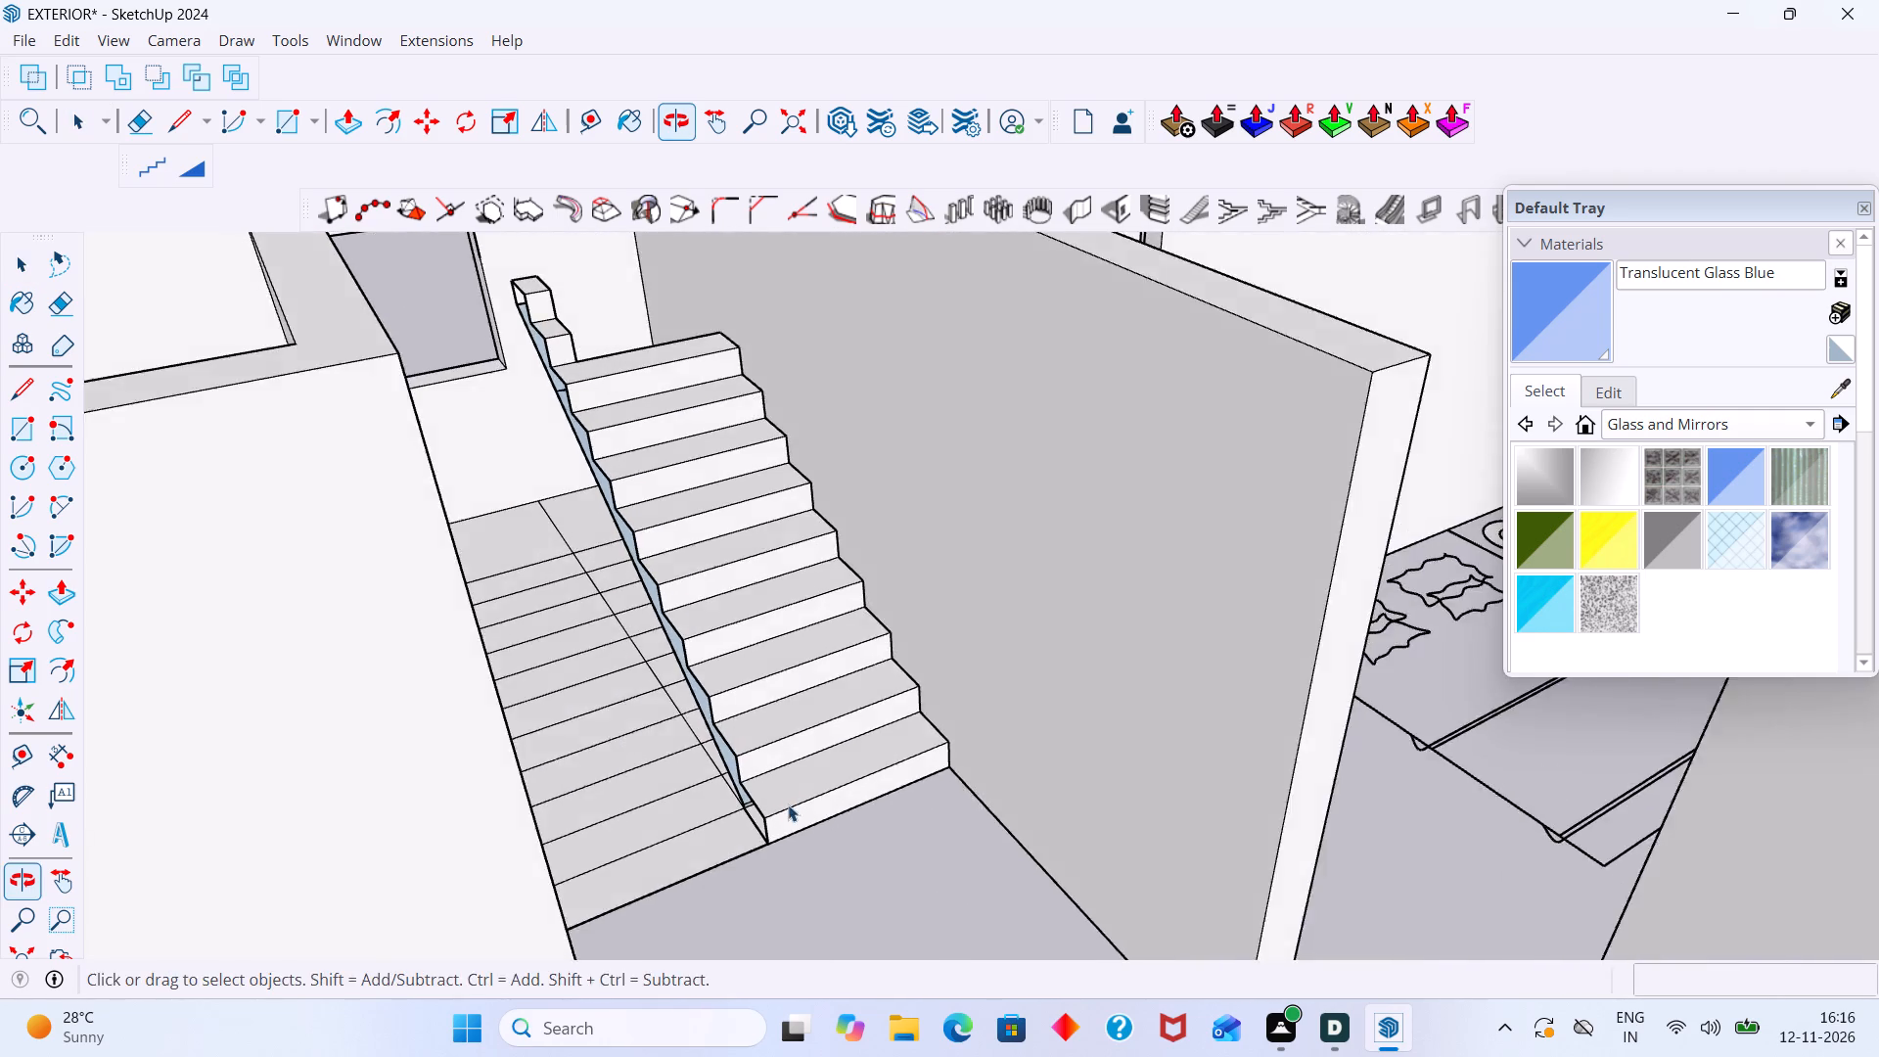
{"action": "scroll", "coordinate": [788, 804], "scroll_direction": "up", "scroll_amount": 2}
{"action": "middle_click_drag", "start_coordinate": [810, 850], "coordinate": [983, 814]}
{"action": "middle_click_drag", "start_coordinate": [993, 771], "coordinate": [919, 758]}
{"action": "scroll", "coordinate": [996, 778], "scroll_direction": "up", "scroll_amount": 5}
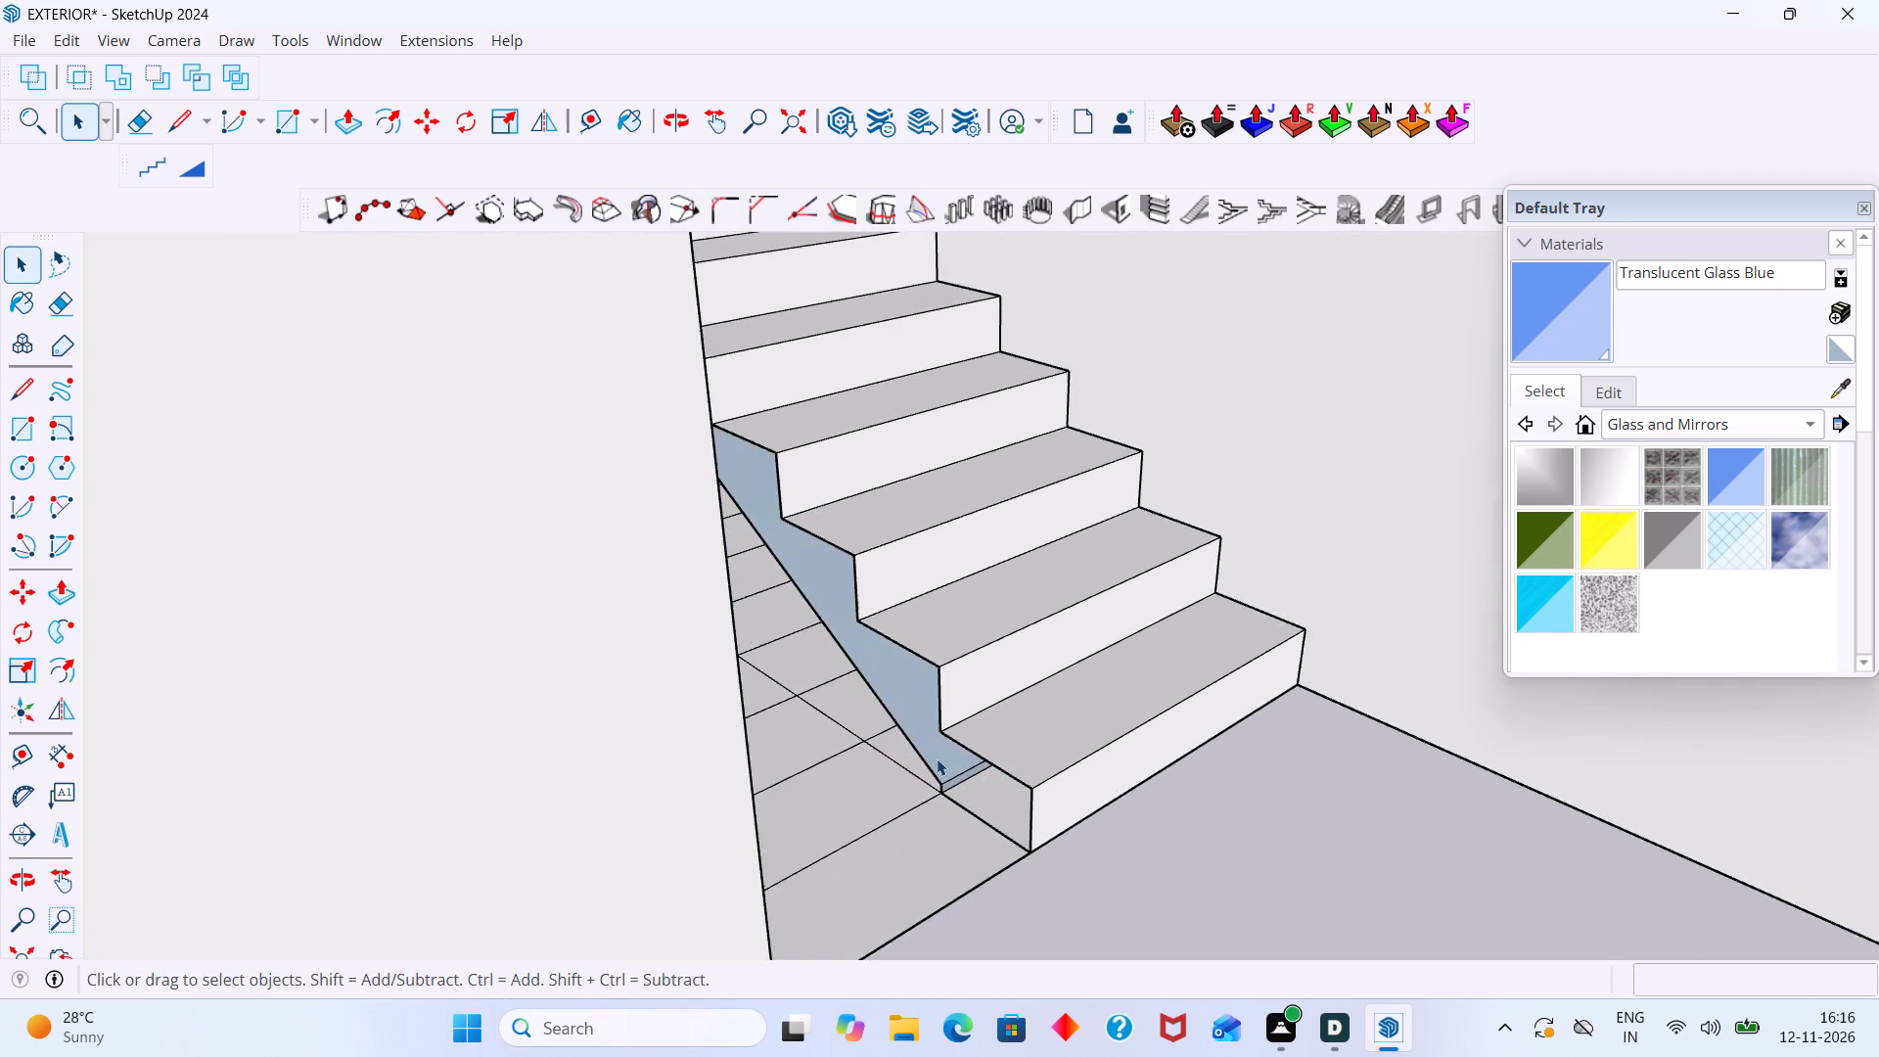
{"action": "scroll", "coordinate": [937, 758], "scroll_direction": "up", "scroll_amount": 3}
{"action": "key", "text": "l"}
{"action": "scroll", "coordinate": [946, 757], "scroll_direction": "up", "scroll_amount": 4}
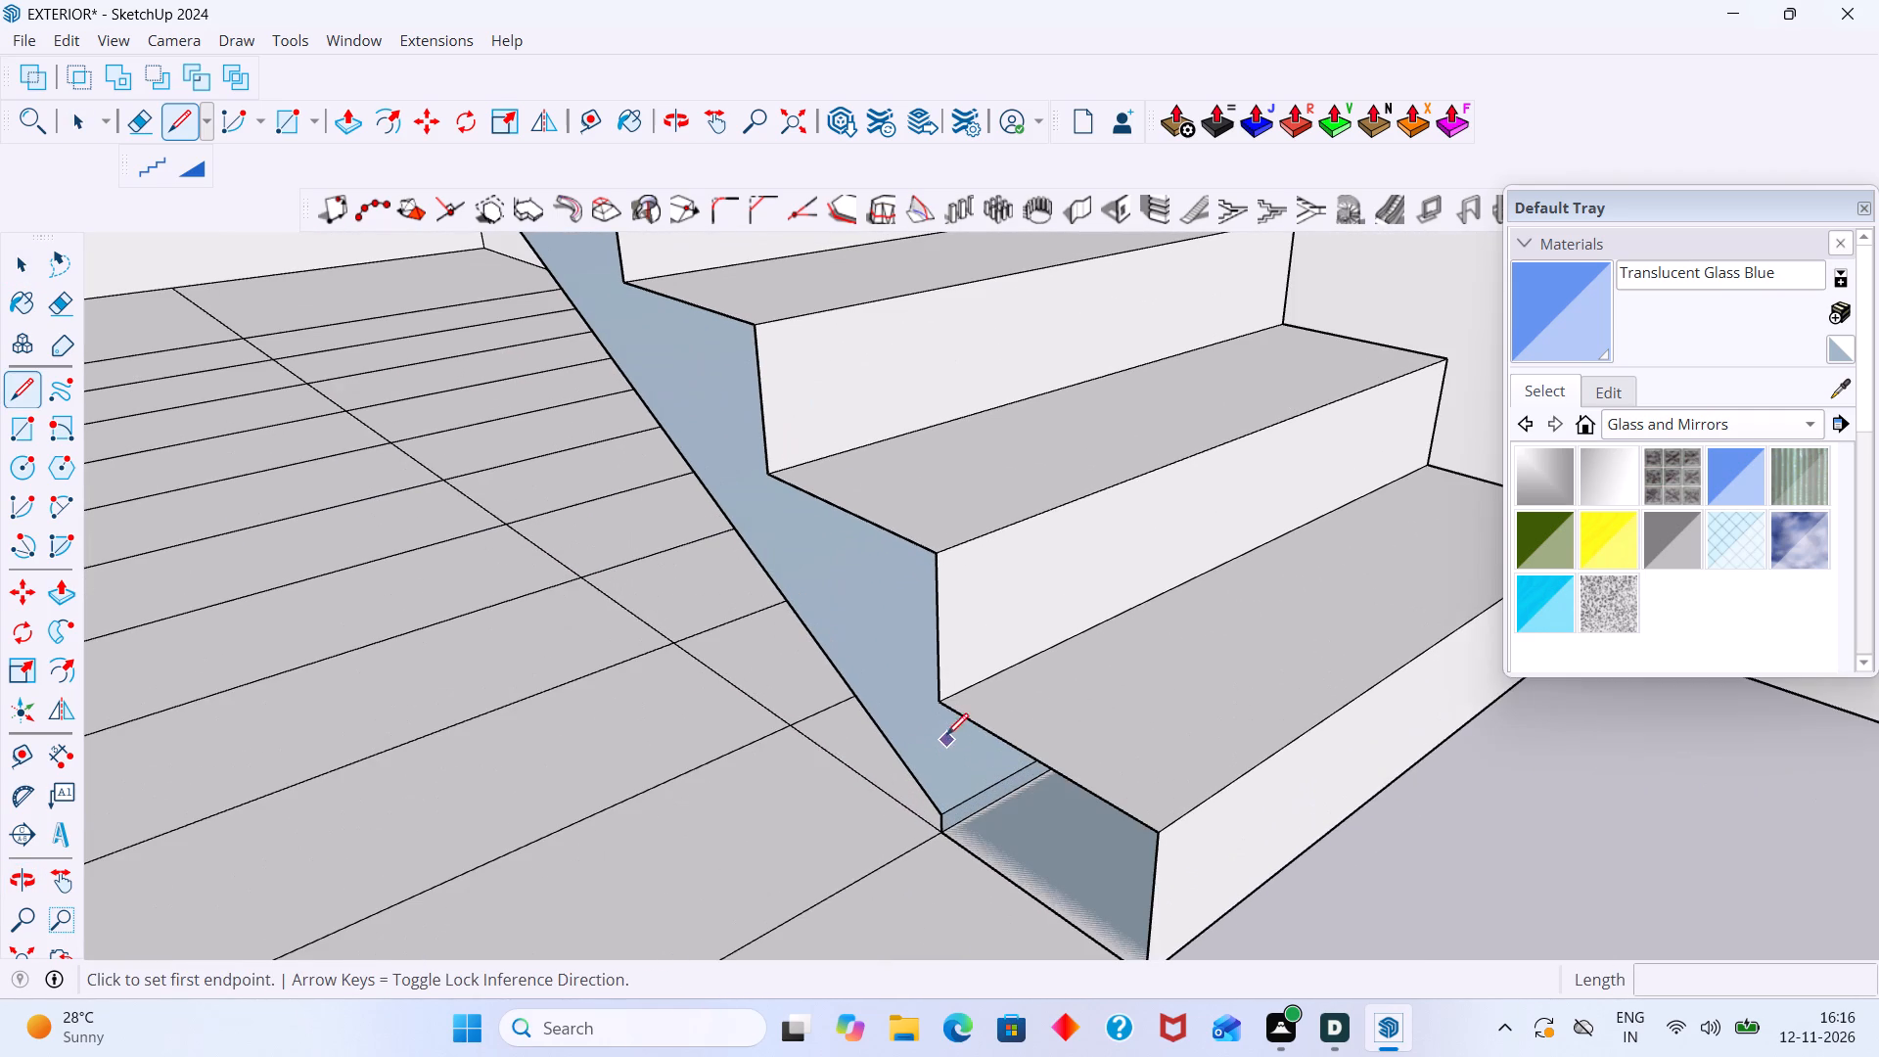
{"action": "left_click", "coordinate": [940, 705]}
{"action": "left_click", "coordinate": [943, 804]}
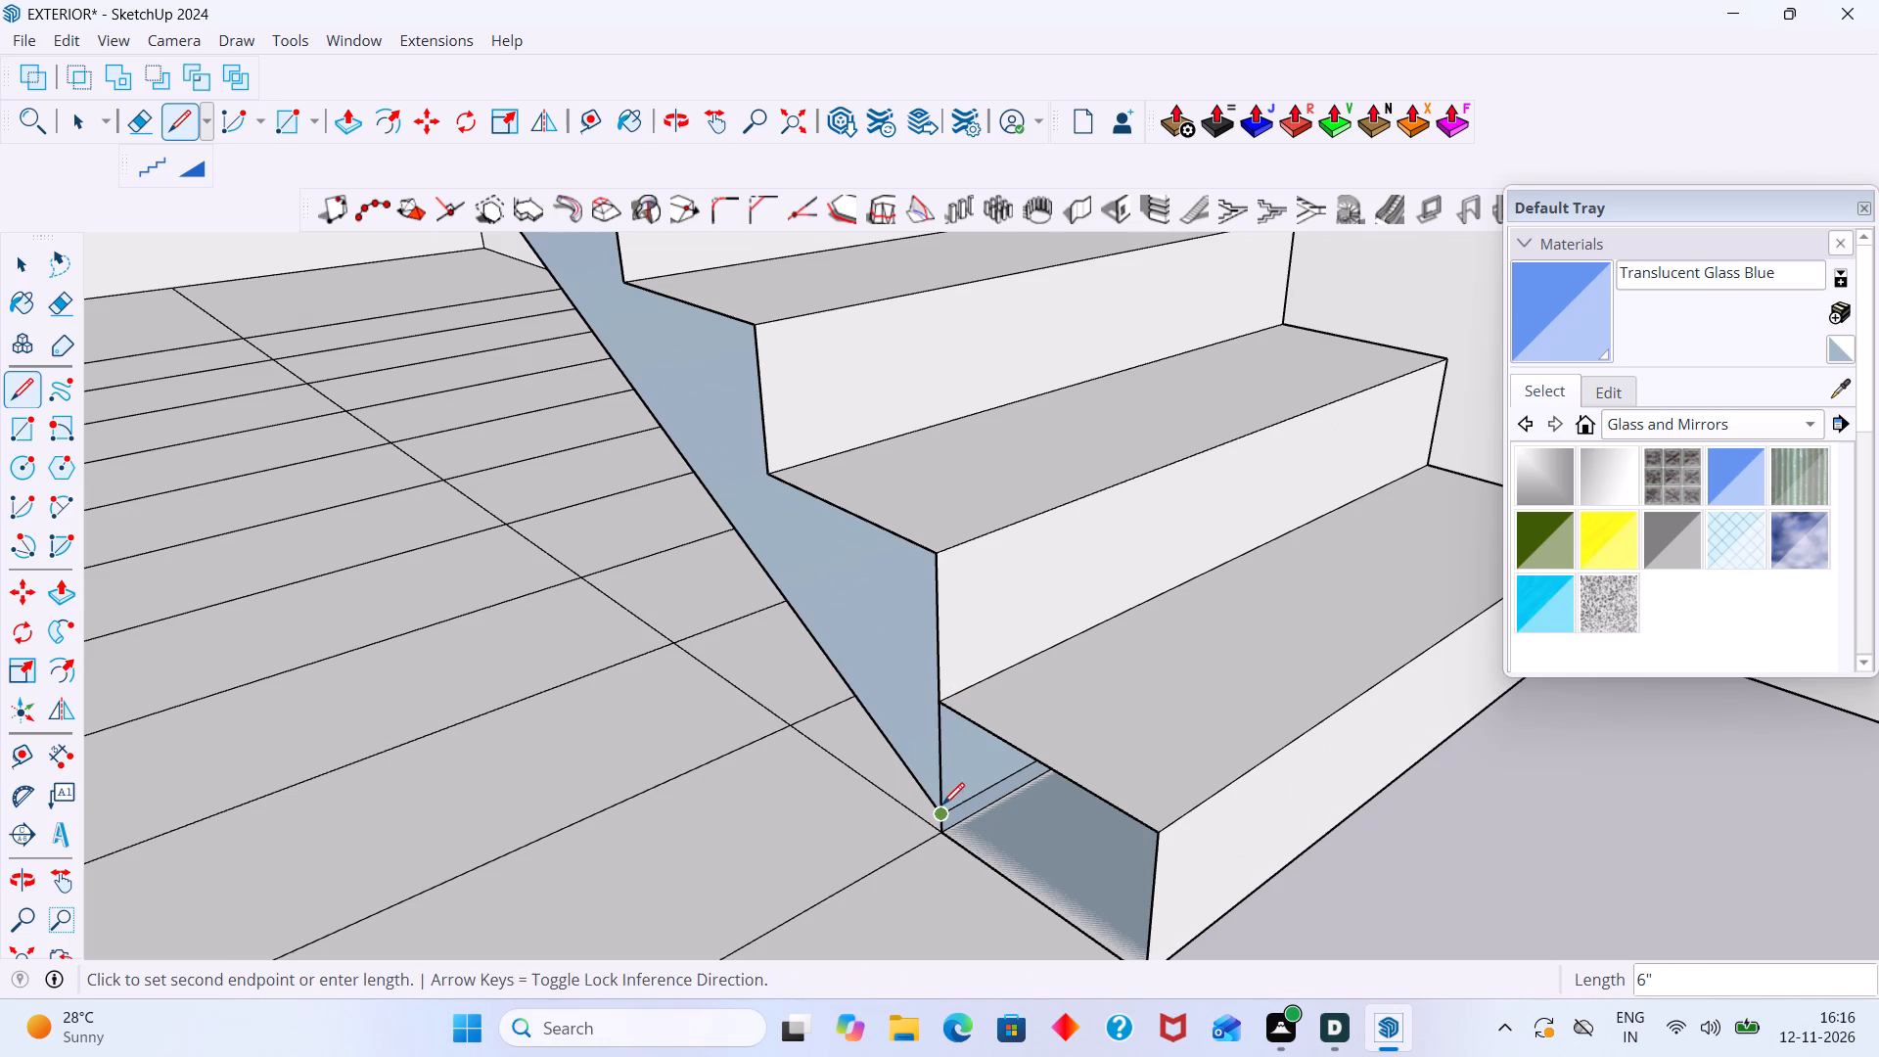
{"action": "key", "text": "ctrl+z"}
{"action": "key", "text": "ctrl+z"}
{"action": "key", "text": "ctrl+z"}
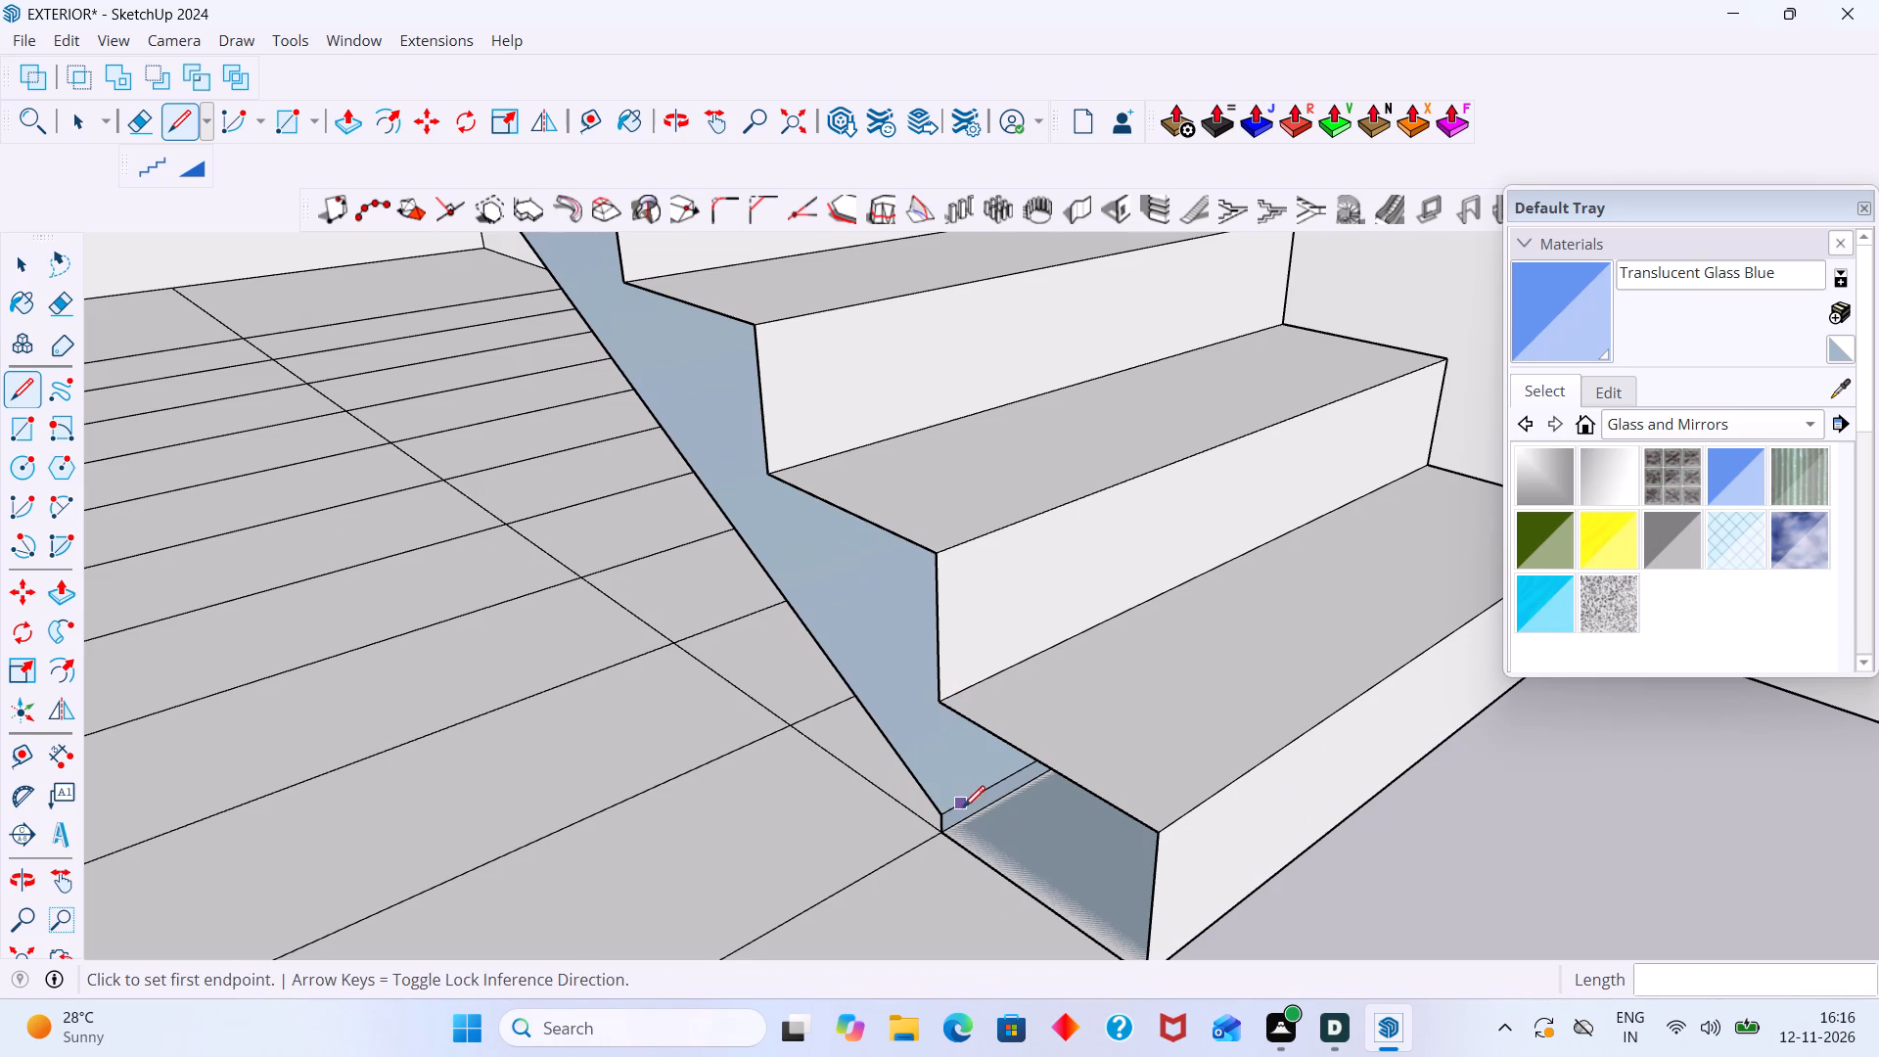
Undo the last line edits on the flight's side face.
{"action": "key", "text": "ctrl+z"}
{"action": "key", "text": "ctrl+z"}
{"action": "scroll", "coordinate": [955, 787], "scroll_direction": "down", "scroll_amount": 11}
{"action": "middle_click_drag", "start_coordinate": [962, 718], "coordinate": [846, 724]}
{"action": "scroll", "coordinate": [807, 703], "scroll_direction": "down", "scroll_amount": 2}
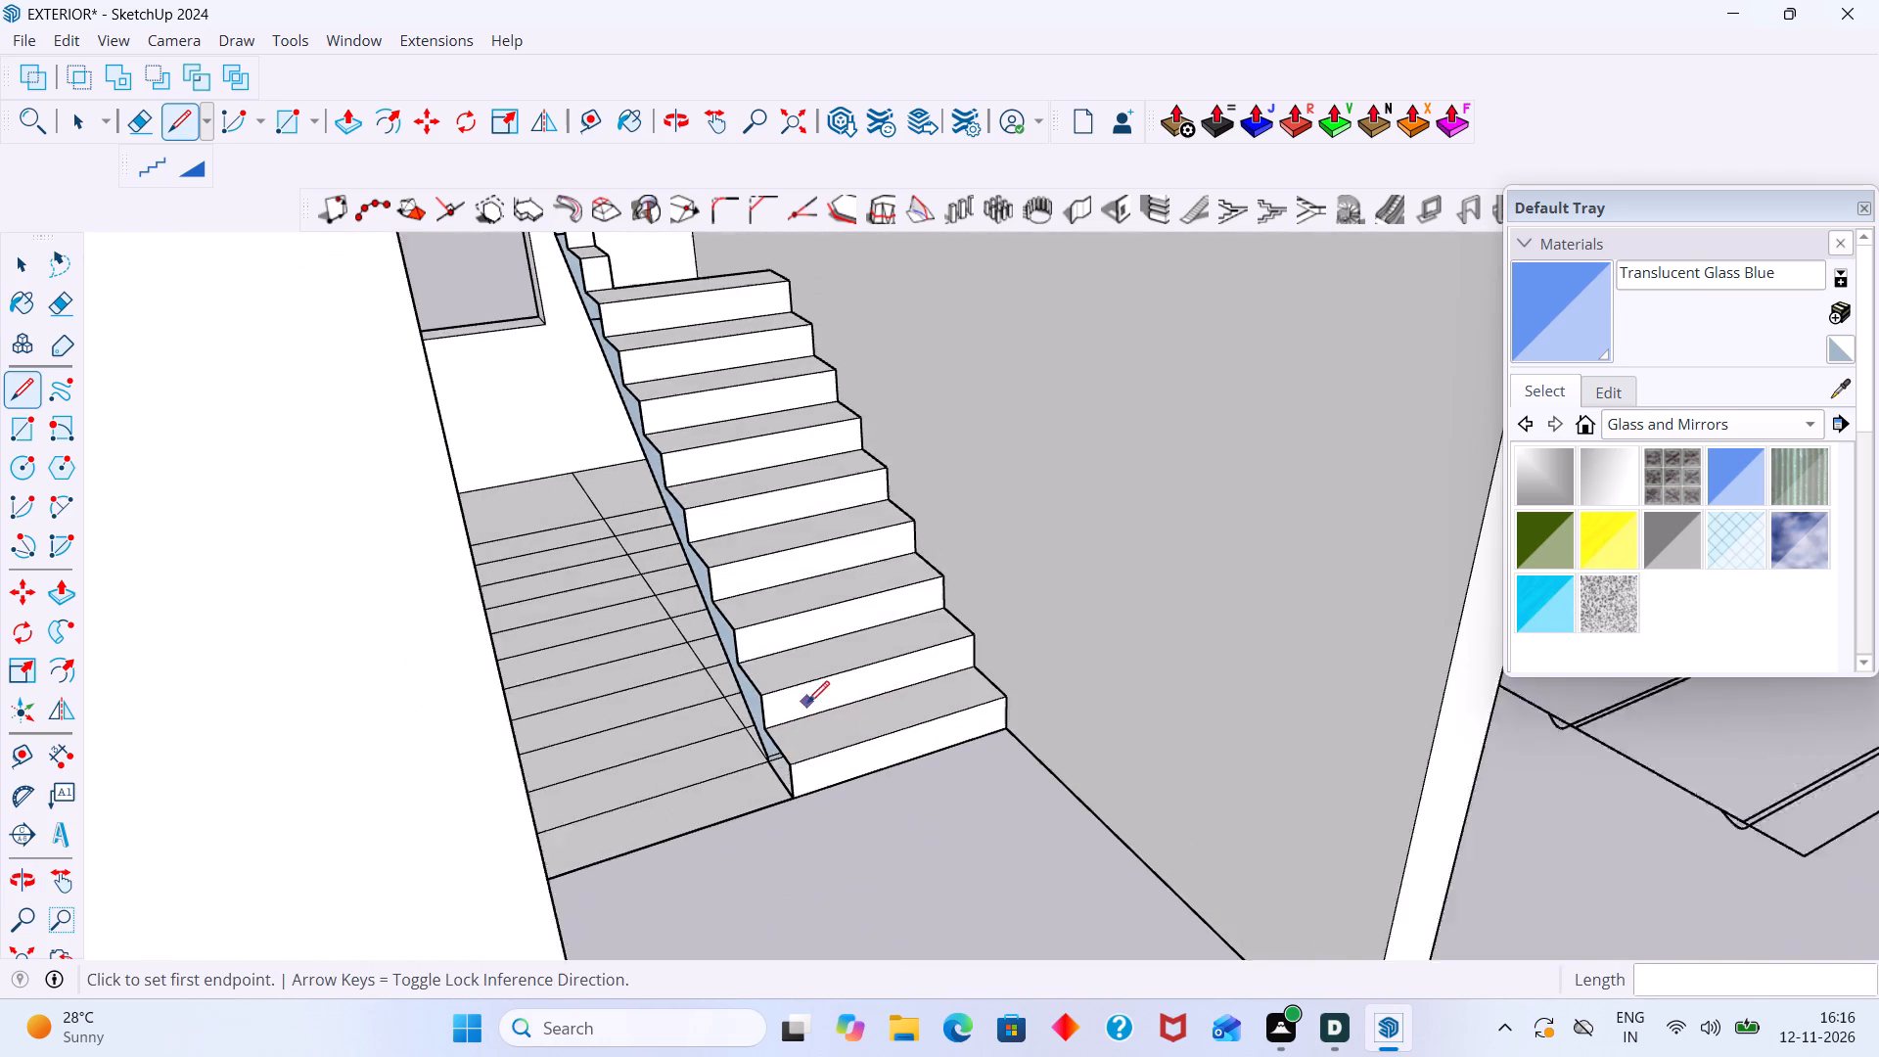
{"action": "scroll", "coordinate": [807, 703], "scroll_direction": "down", "scroll_amount": 3}
{"action": "middle_click_drag", "start_coordinate": [800, 678], "coordinate": [800, 883], "text": "shift"}
{"action": "scroll", "coordinate": [772, 814], "scroll_direction": "up", "scroll_amount": 2}
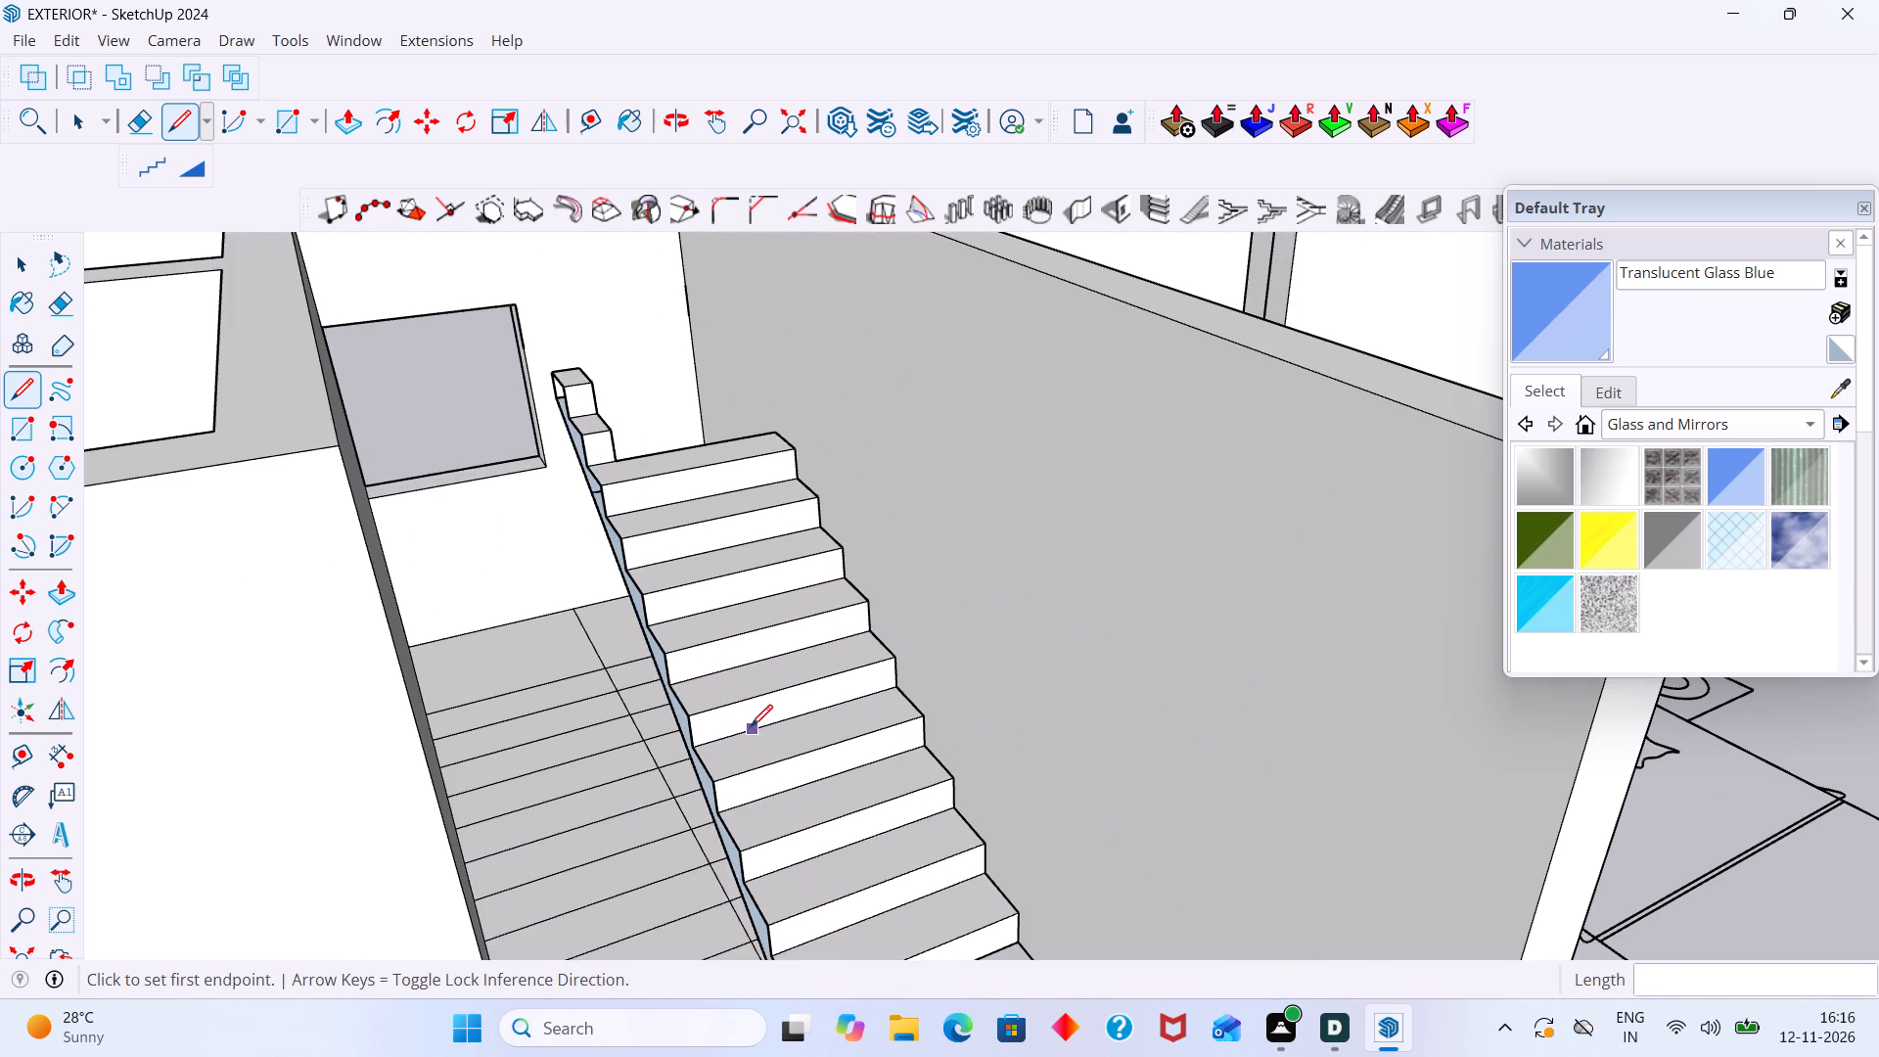
{"action": "key", "text": "ctrl+z"}
{"action": "key", "text": "ctrl+z"}
{"action": "key", "text": "ctrl+z"}
{"action": "key", "text": "ctrl+z"}
{"action": "key", "text": "ctrl+z"}
{"action": "key", "text": "ctrl+z"}
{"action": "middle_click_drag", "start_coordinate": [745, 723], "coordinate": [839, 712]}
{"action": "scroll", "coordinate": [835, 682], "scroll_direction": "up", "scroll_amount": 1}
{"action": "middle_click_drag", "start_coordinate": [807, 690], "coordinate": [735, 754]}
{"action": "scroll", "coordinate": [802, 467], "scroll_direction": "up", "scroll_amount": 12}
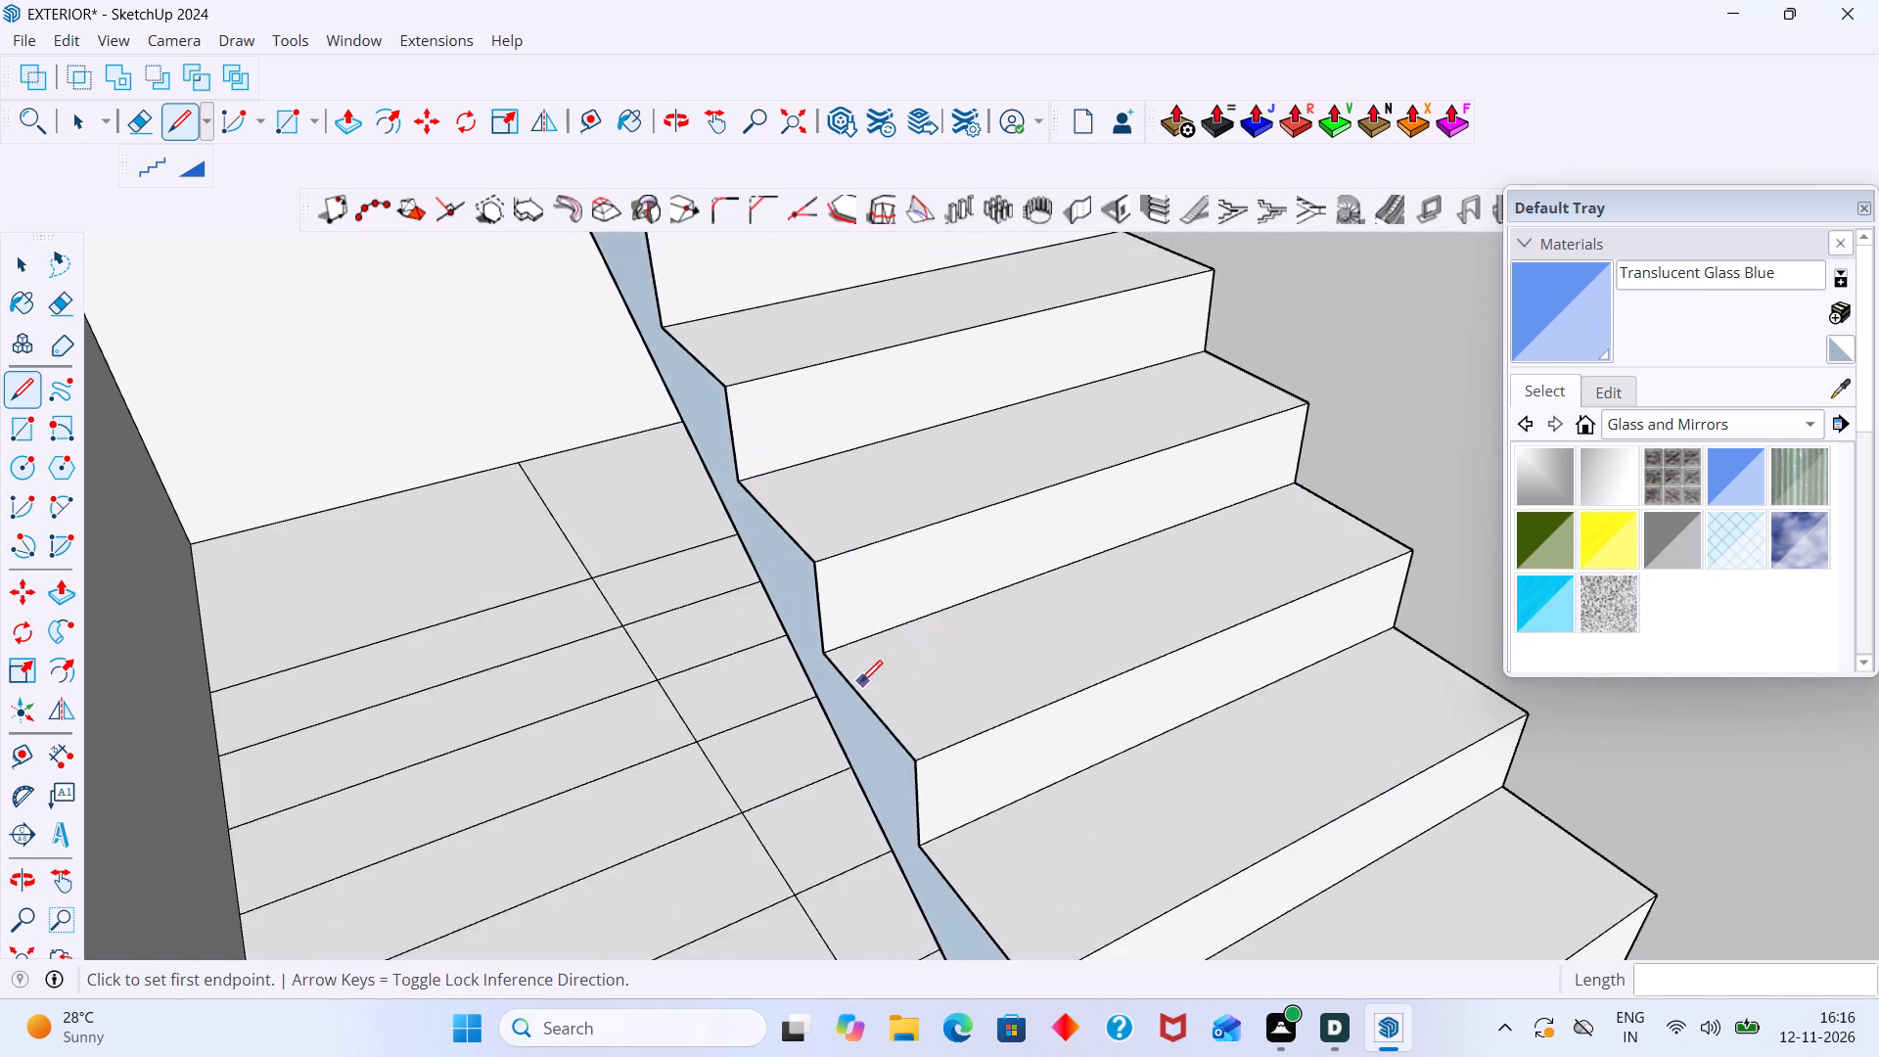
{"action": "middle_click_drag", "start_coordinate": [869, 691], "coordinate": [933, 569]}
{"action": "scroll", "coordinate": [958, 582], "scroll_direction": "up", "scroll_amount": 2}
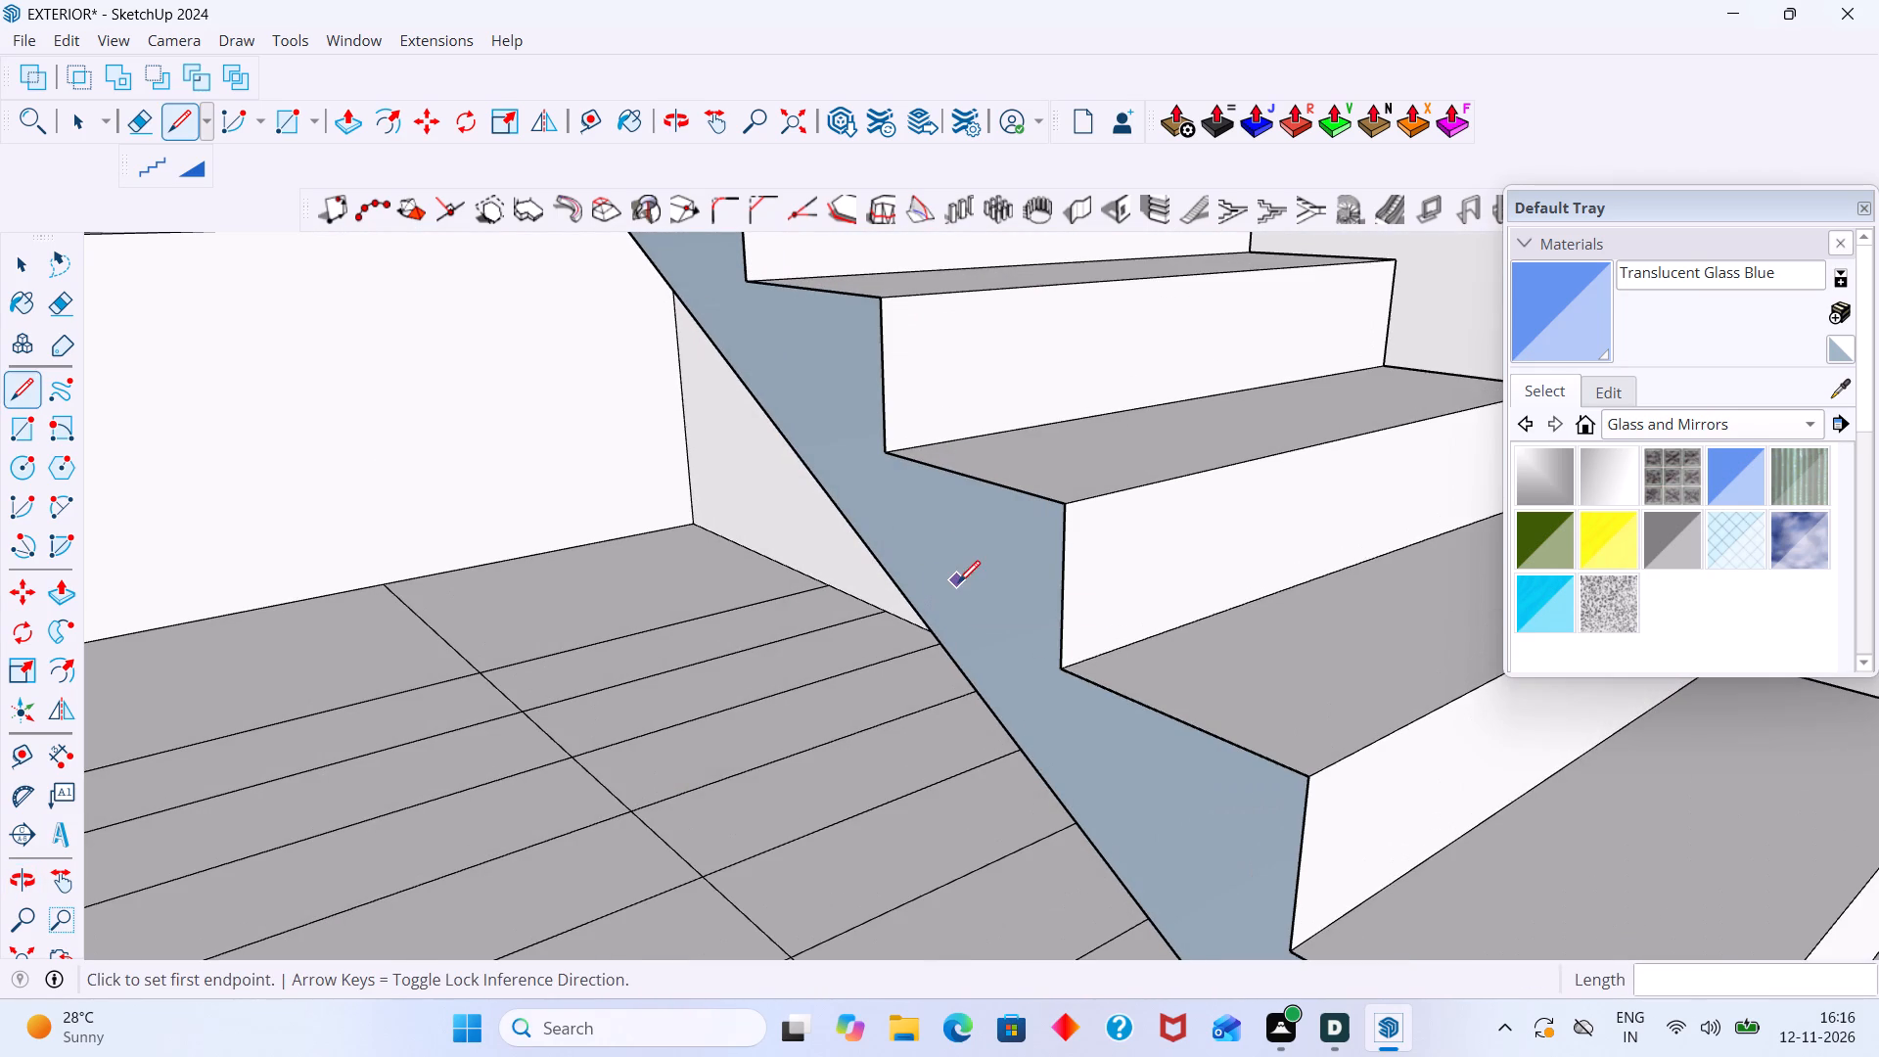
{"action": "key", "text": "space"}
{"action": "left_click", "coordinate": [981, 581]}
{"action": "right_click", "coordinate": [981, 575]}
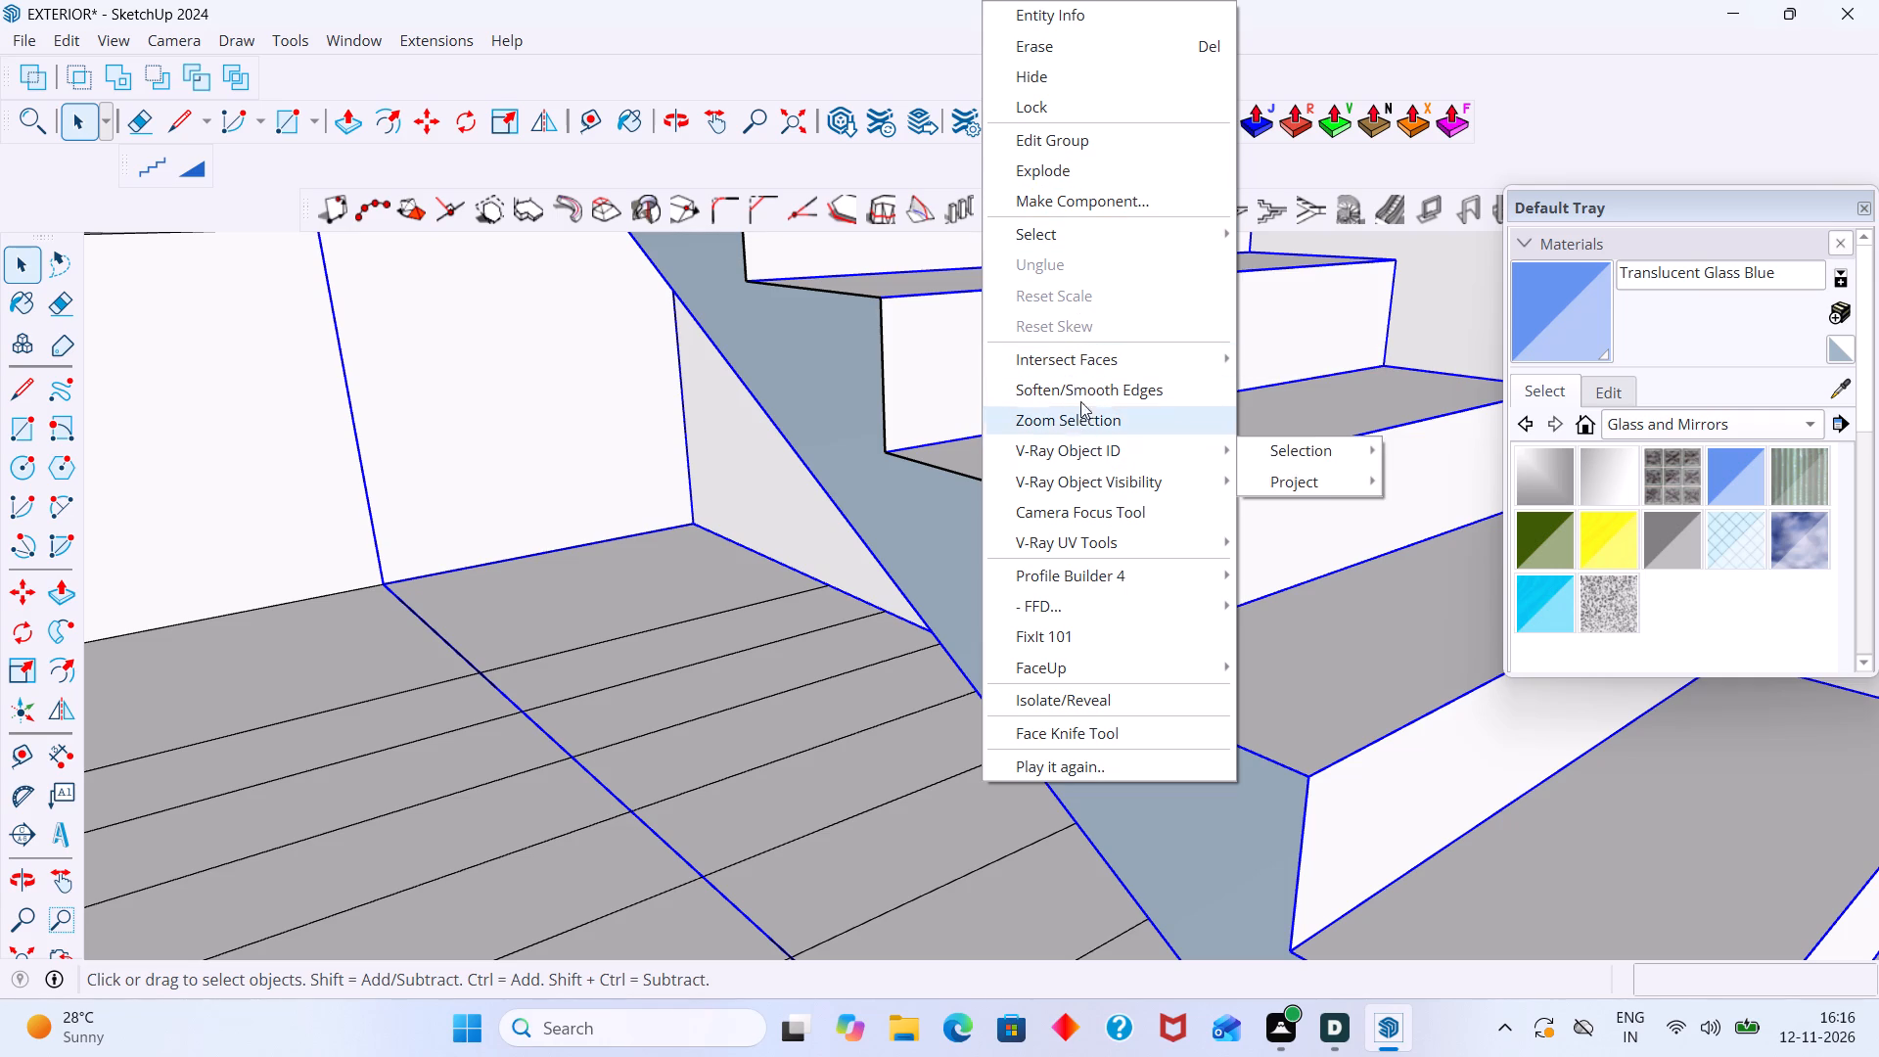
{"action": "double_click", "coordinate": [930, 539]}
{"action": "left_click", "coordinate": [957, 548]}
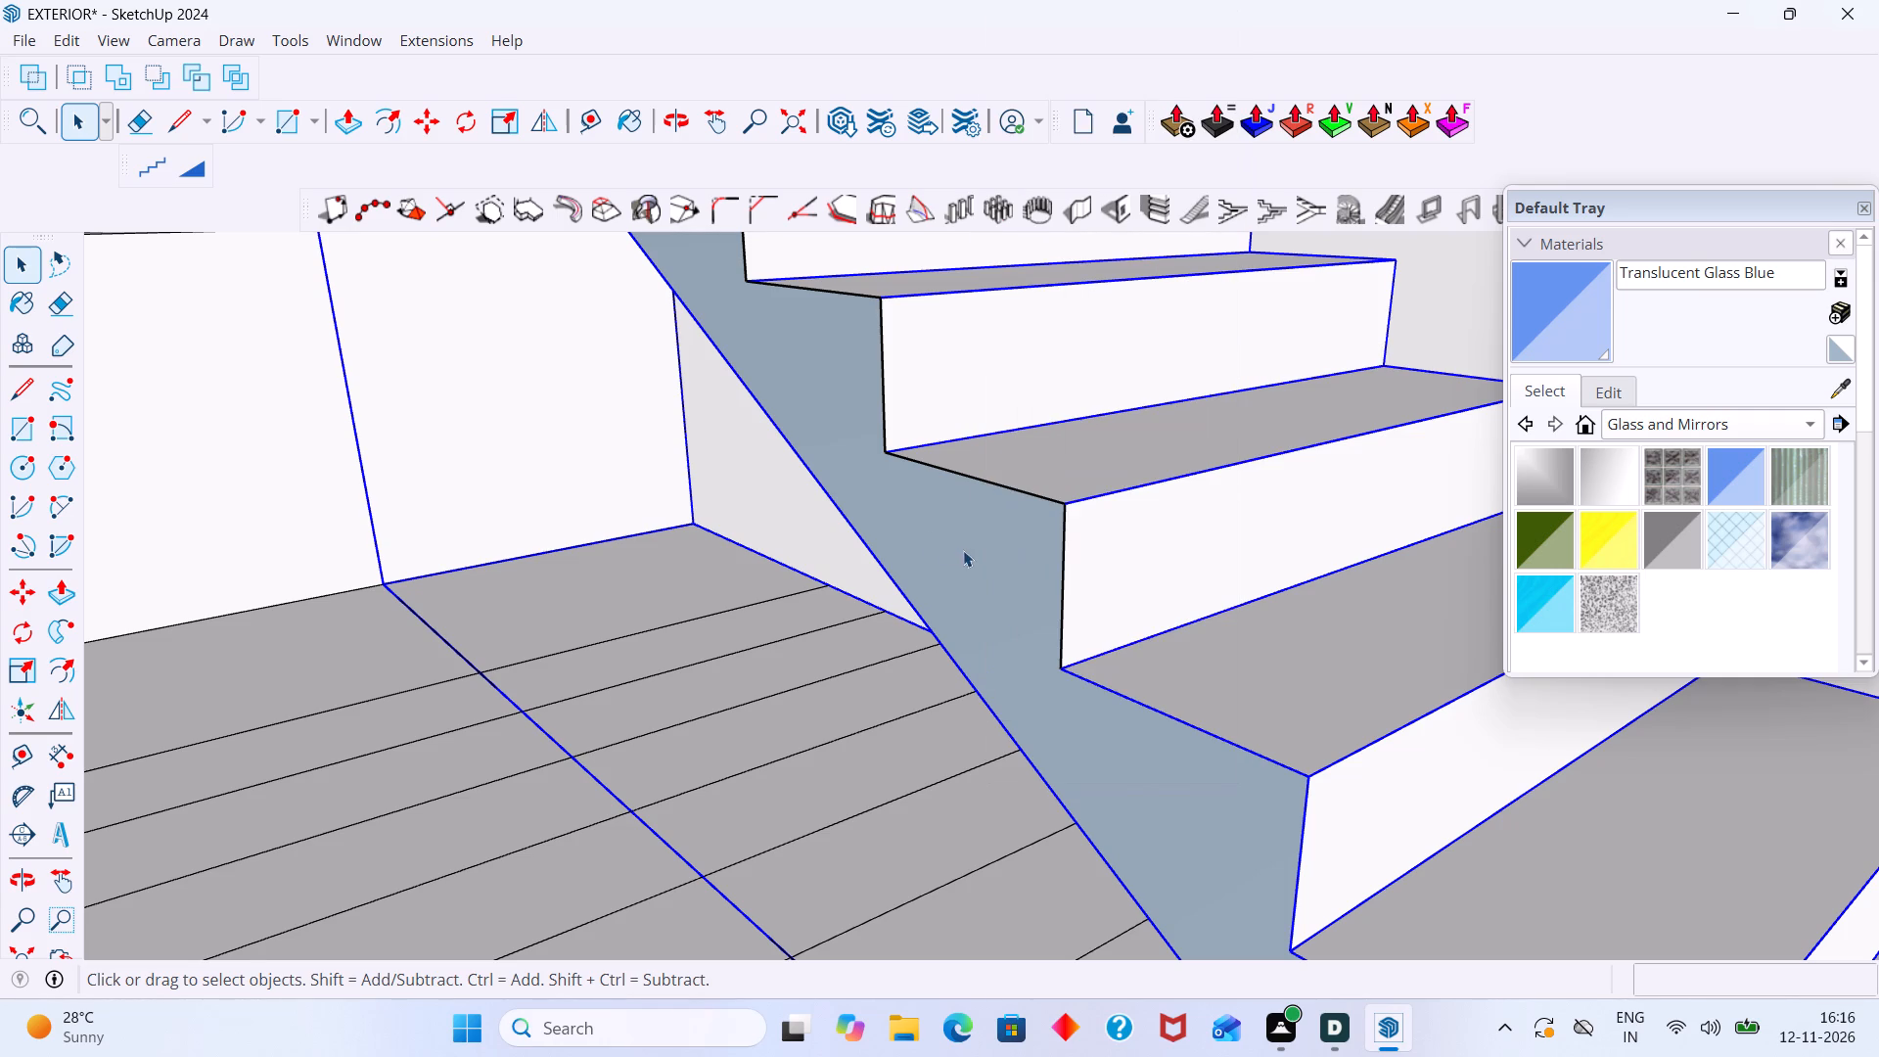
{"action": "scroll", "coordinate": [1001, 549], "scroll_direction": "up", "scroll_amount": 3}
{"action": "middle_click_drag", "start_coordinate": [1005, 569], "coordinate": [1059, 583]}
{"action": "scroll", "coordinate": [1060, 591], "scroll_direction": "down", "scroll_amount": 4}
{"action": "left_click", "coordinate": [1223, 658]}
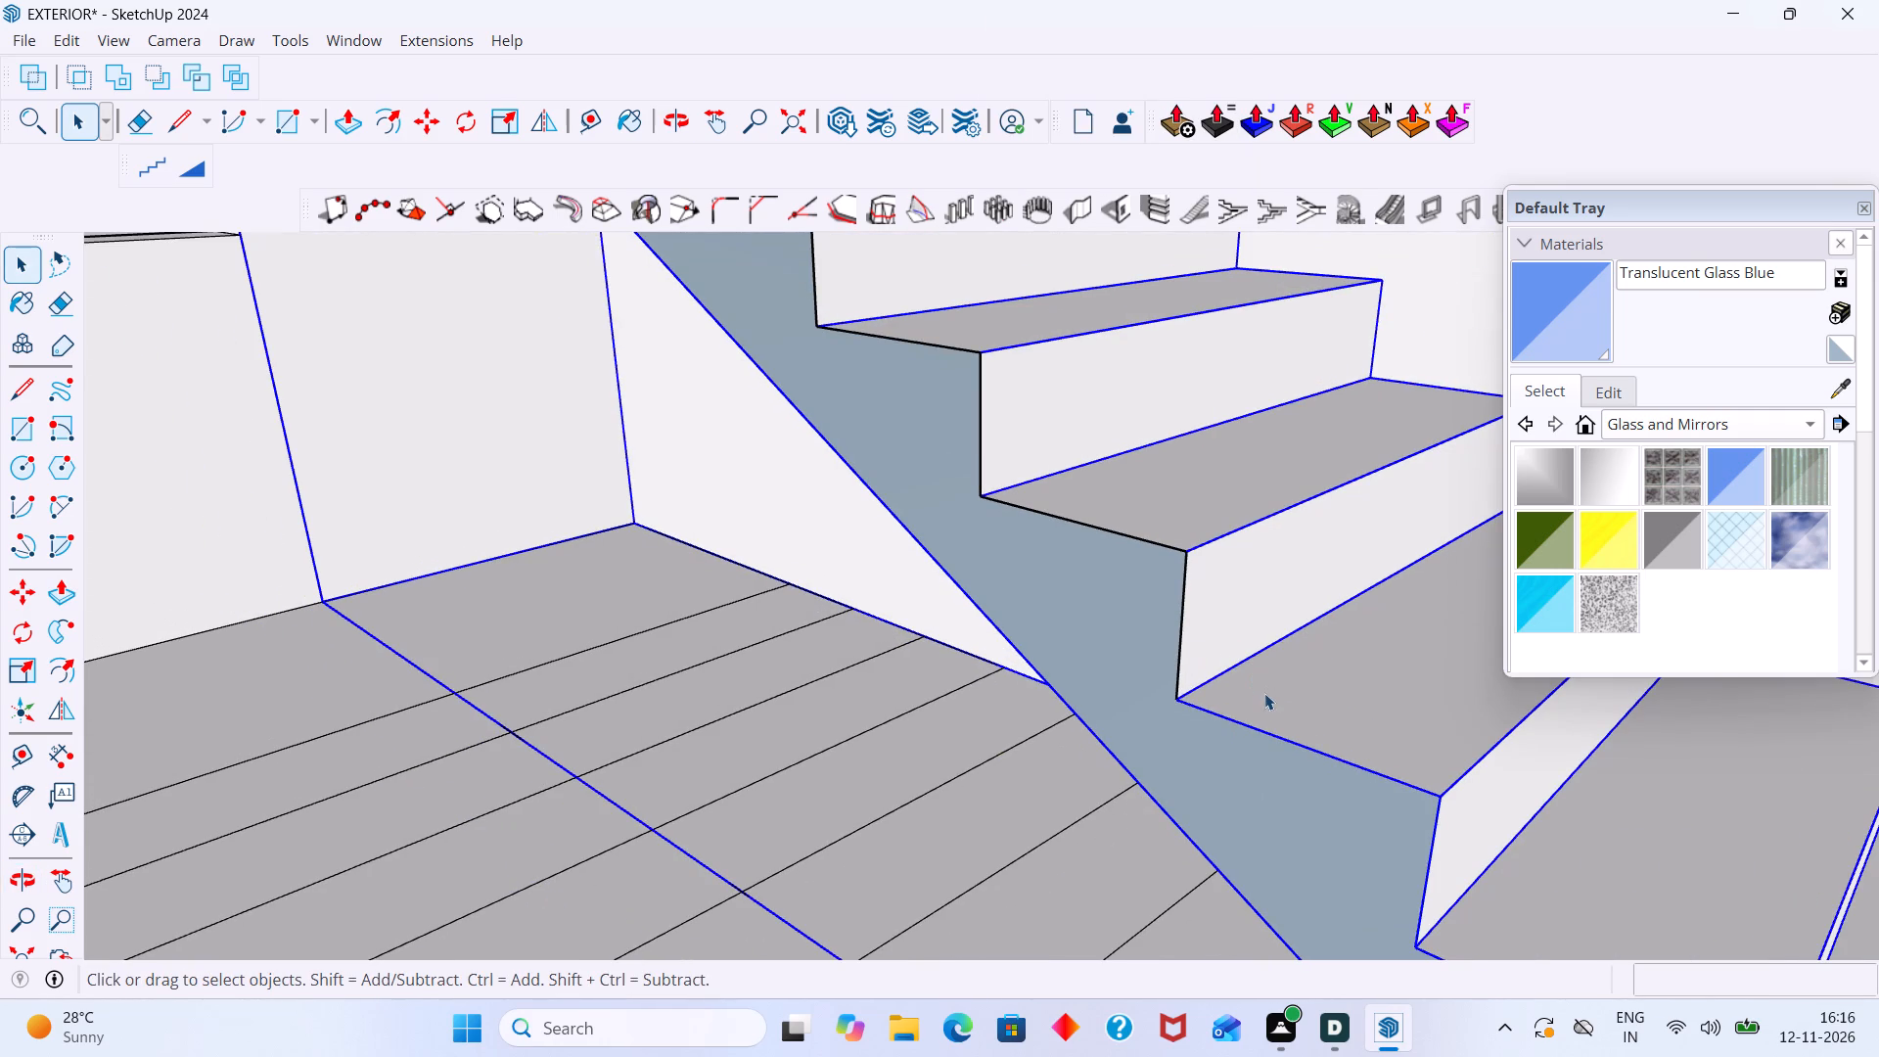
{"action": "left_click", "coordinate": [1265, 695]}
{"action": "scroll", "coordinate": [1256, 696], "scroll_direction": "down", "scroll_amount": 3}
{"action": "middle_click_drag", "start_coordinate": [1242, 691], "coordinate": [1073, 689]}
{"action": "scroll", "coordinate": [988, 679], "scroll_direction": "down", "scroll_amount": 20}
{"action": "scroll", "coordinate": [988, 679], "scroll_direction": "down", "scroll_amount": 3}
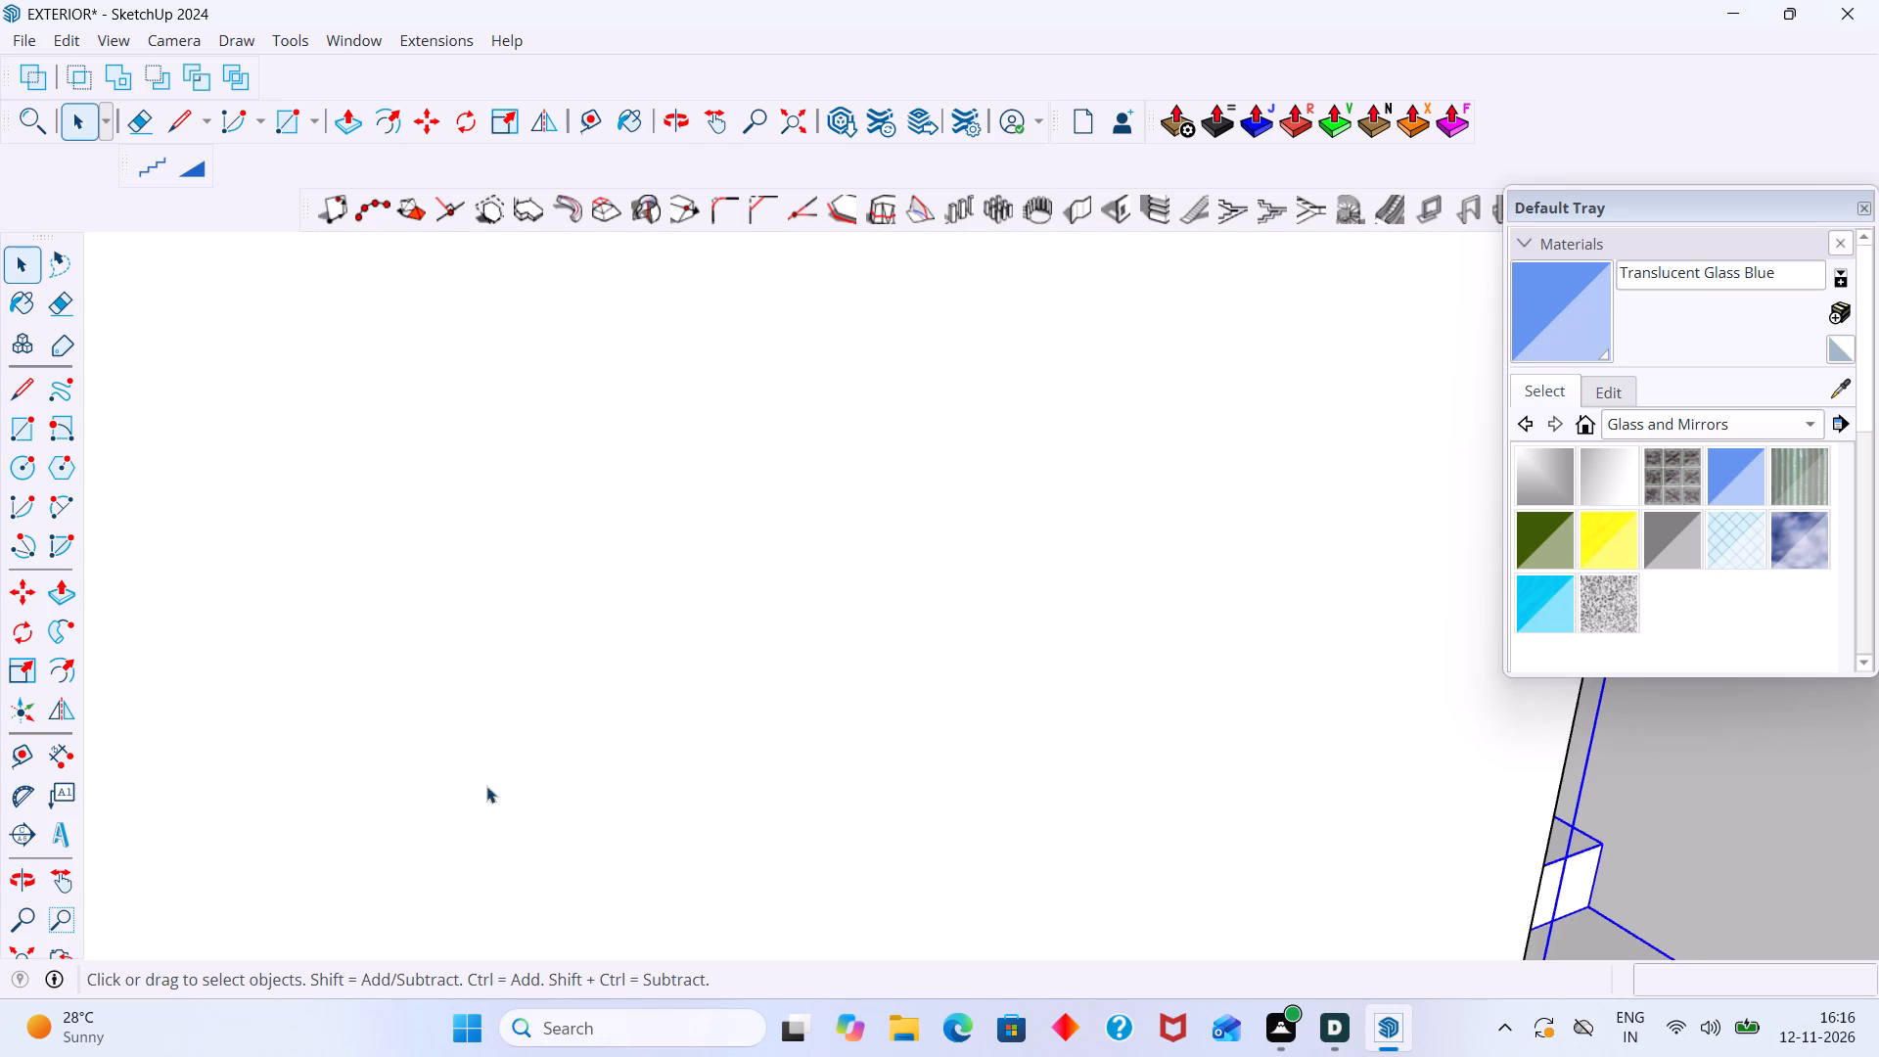
Close the open end of the top narrow step with a 6" by 6" vertical rectangle.
{"action": "left_click", "coordinate": [12, 946]}
{"action": "key", "text": "space"}
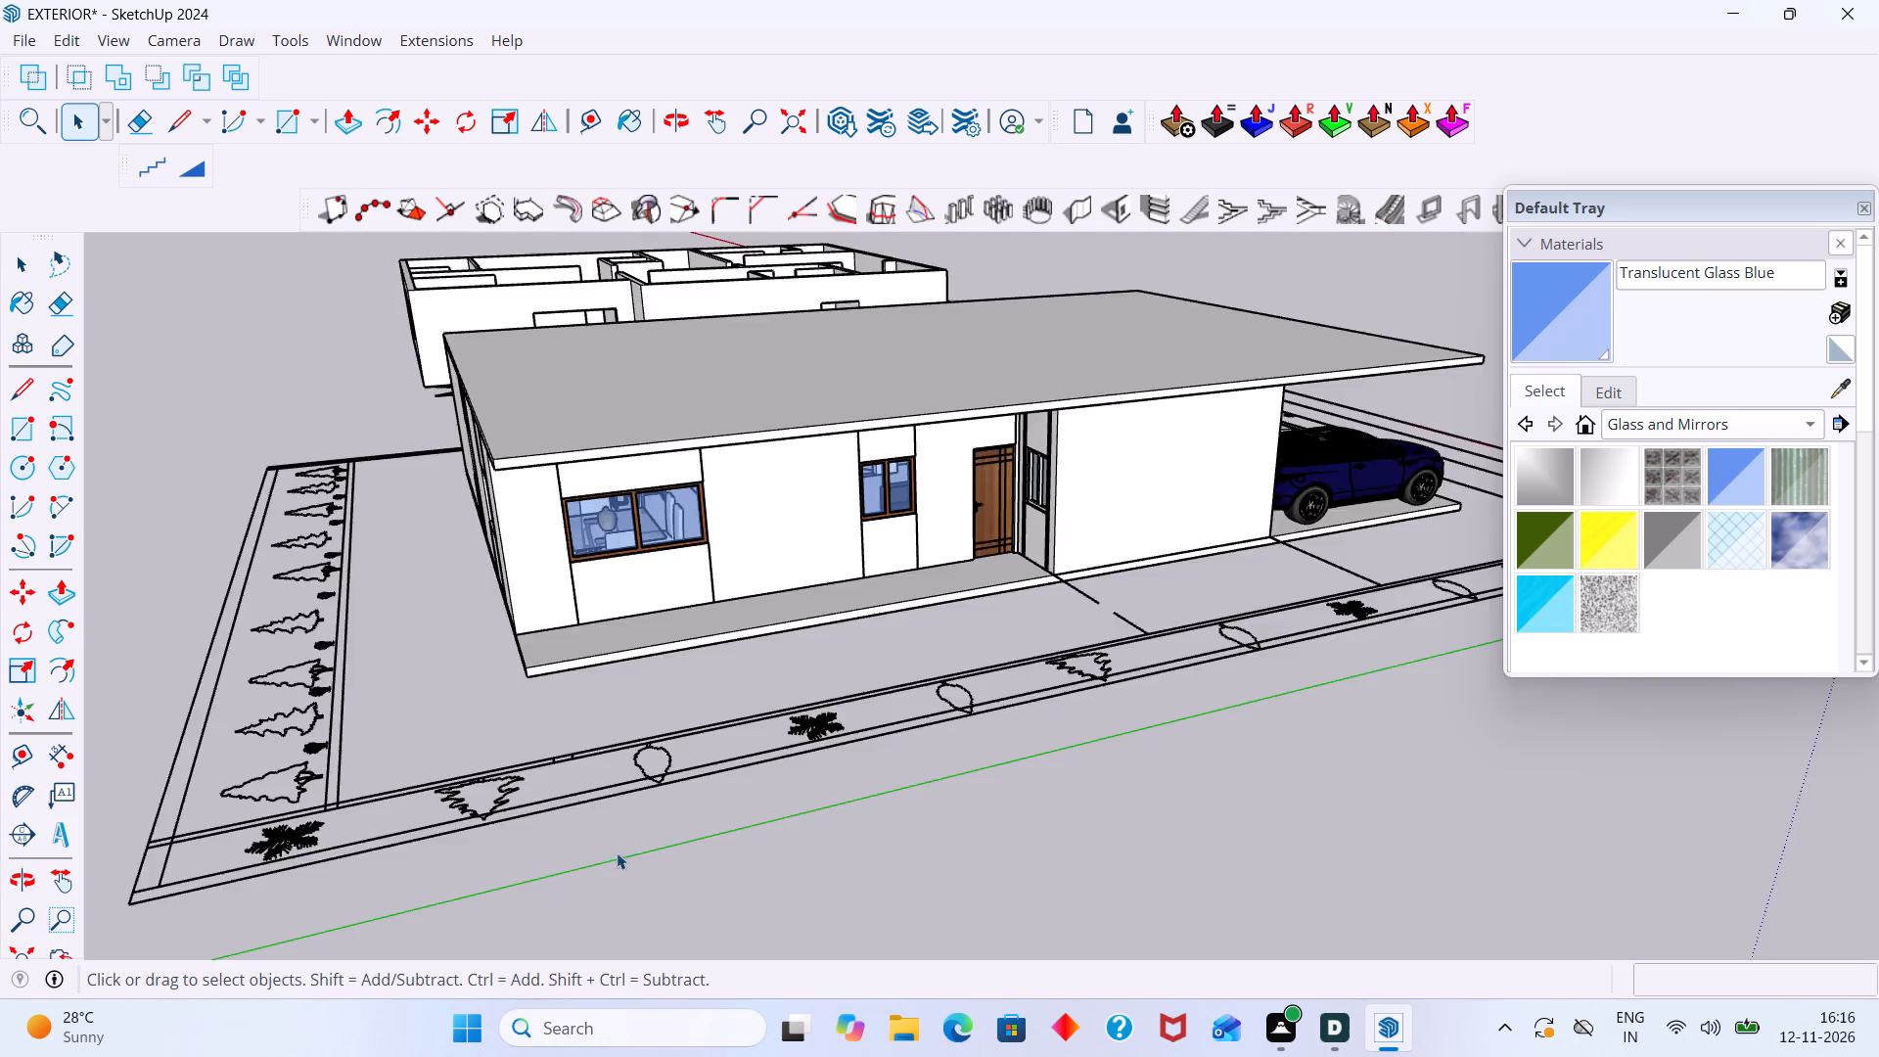
{"action": "scroll", "coordinate": [626, 846], "scroll_direction": "down", "scroll_amount": 7}
{"action": "left_click", "coordinate": [909, 656]}
{"action": "middle_click_drag", "start_coordinate": [858, 554], "coordinate": [767, 705]}
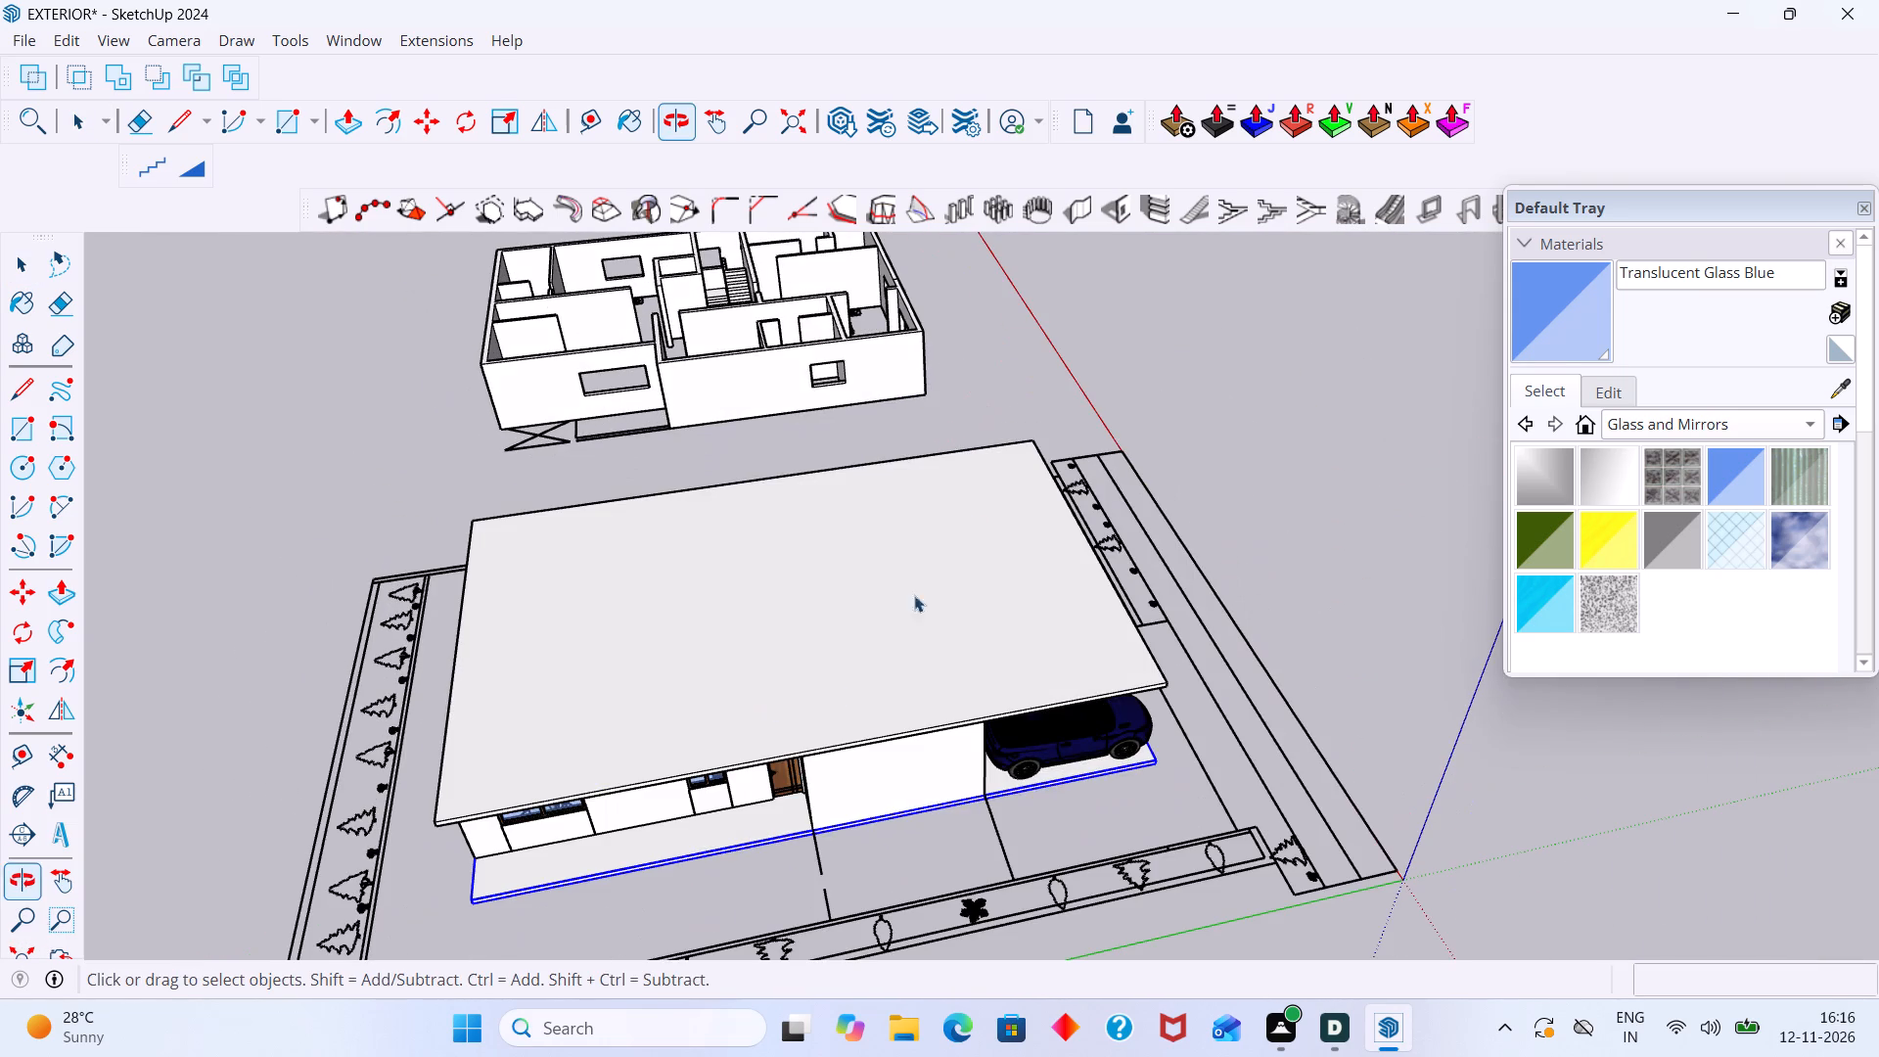
{"action": "left_click", "coordinate": [1146, 351]}
{"action": "middle_click_drag", "start_coordinate": [973, 496], "coordinate": [836, 587]}
{"action": "scroll", "coordinate": [836, 592], "scroll_direction": "up", "scroll_amount": 1}
{"action": "scroll", "coordinate": [880, 550], "scroll_direction": "down", "scroll_amount": 1}
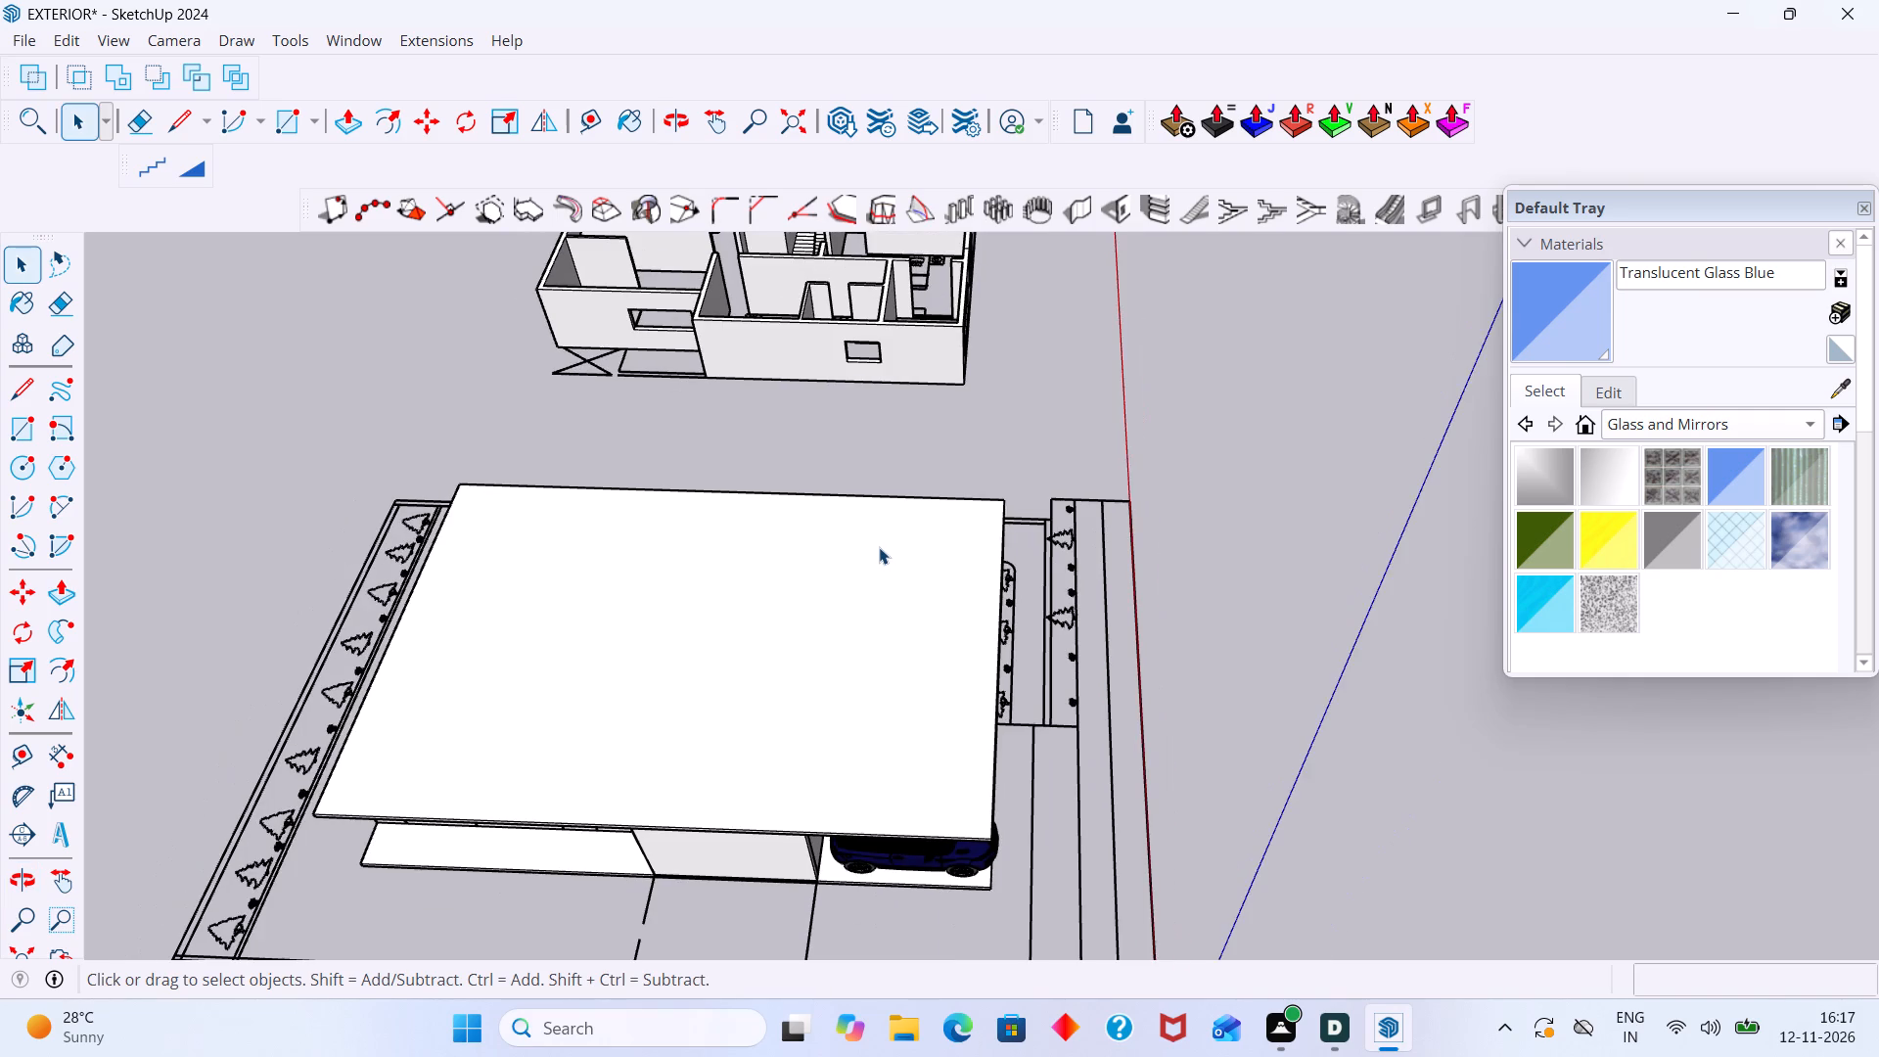
{"action": "middle_click_drag", "start_coordinate": [877, 559], "coordinate": [800, 874], "text": "shift"}
{"action": "scroll", "coordinate": [752, 685], "scroll_direction": "down", "scroll_amount": 1}
{"action": "middle_click_drag", "start_coordinate": [740, 673], "coordinate": [770, 787]}
{"action": "scroll", "coordinate": [763, 552], "scroll_direction": "up", "scroll_amount": 15}
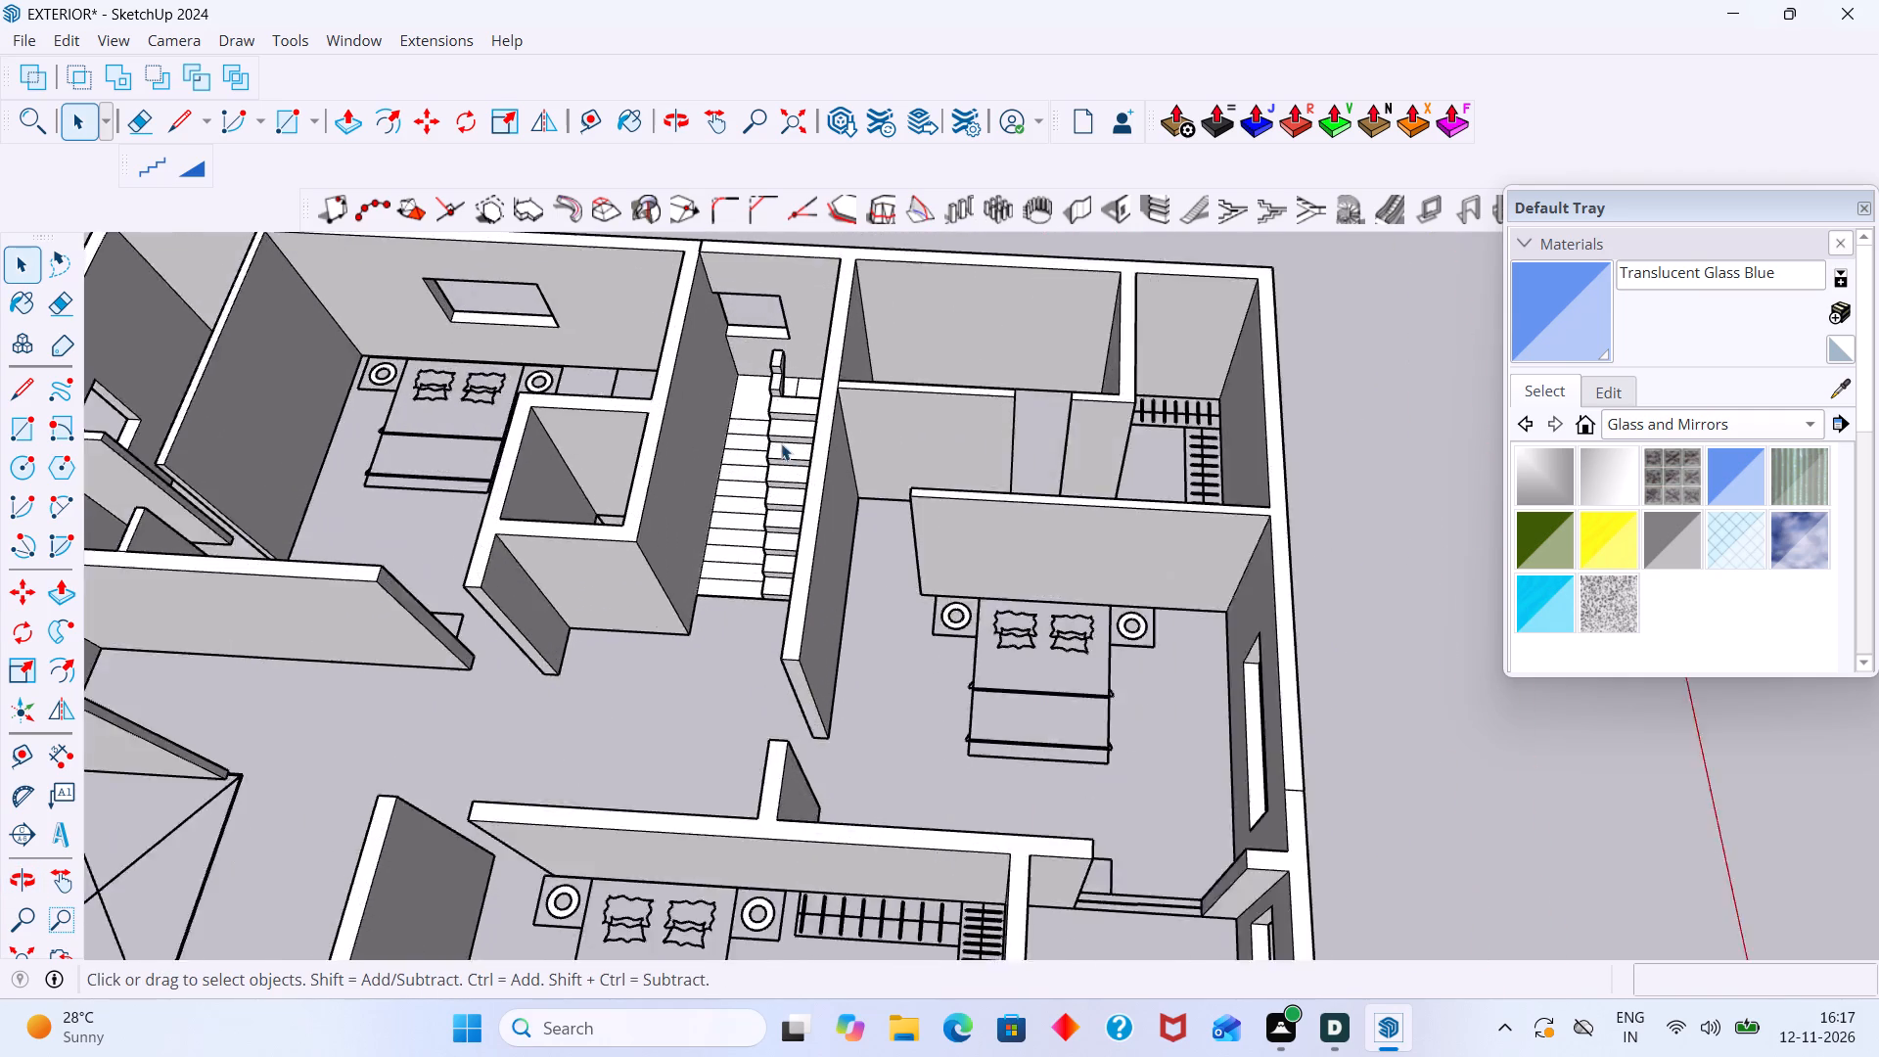
{"action": "scroll", "coordinate": [781, 443], "scroll_direction": "up", "scroll_amount": 6}
{"action": "middle_click_drag", "start_coordinate": [757, 446], "coordinate": [954, 430]}
{"action": "scroll", "coordinate": [630, 412], "scroll_direction": "up", "scroll_amount": 6}
{"action": "middle_click_drag", "start_coordinate": [790, 449], "coordinate": [886, 447]}
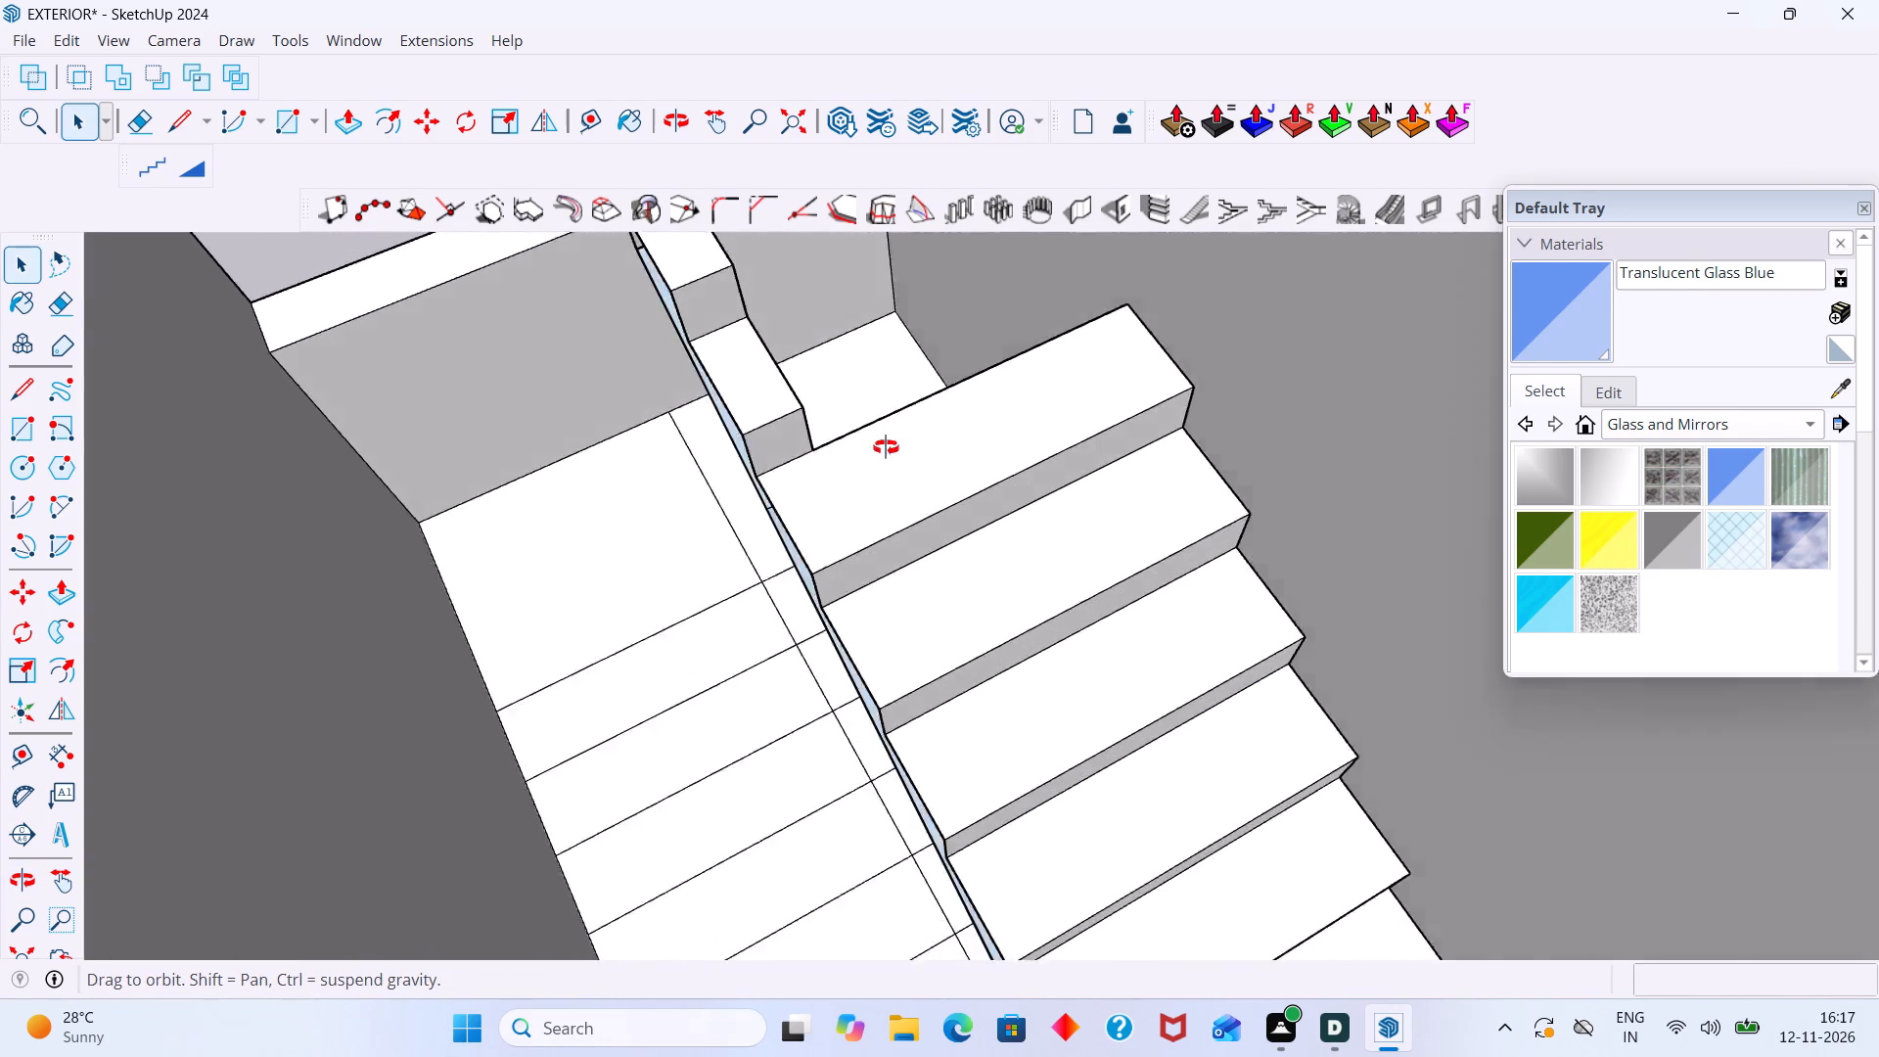
{"action": "middle_click_drag", "start_coordinate": [886, 447], "coordinate": [1027, 377]}
{"action": "scroll", "coordinate": [679, 396], "scroll_direction": "up", "scroll_amount": 4}
{"action": "middle_click_drag", "start_coordinate": [769, 346], "coordinate": [821, 542]}
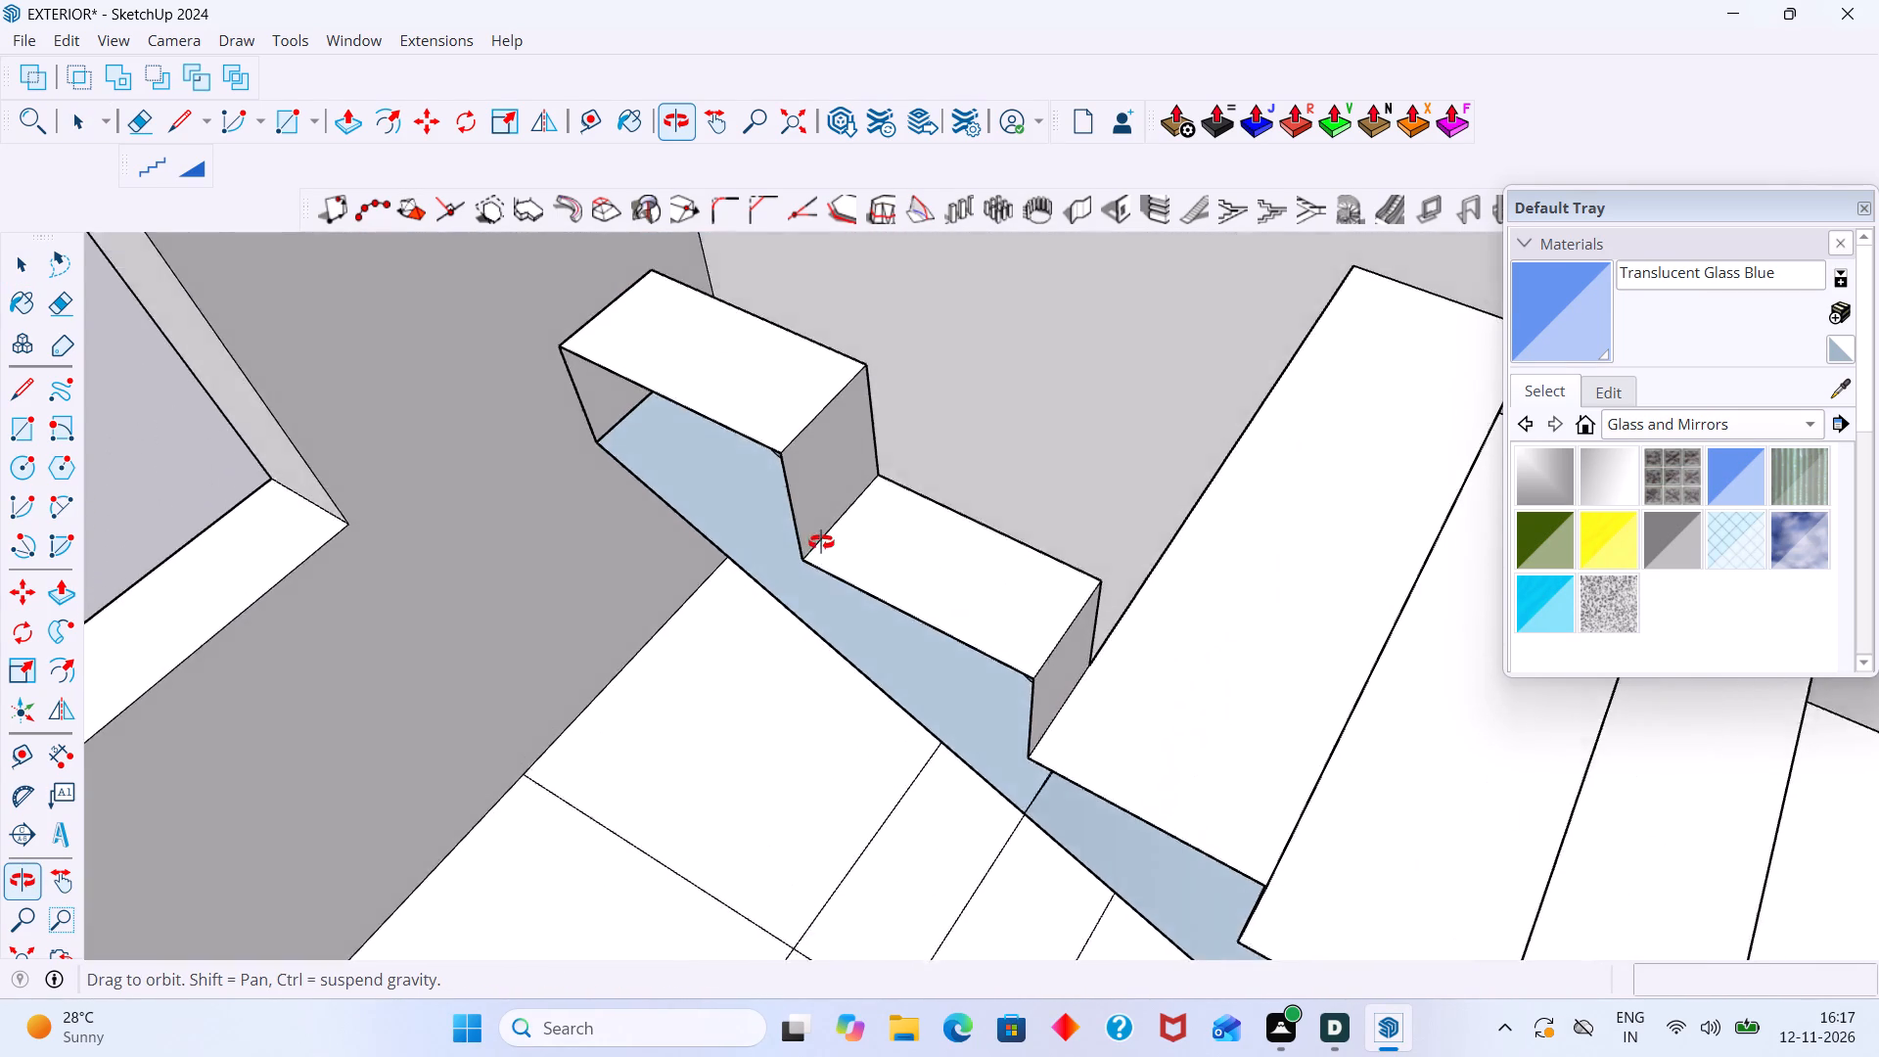
{"action": "middle_click_drag", "start_coordinate": [821, 542], "coordinate": [910, 442]}
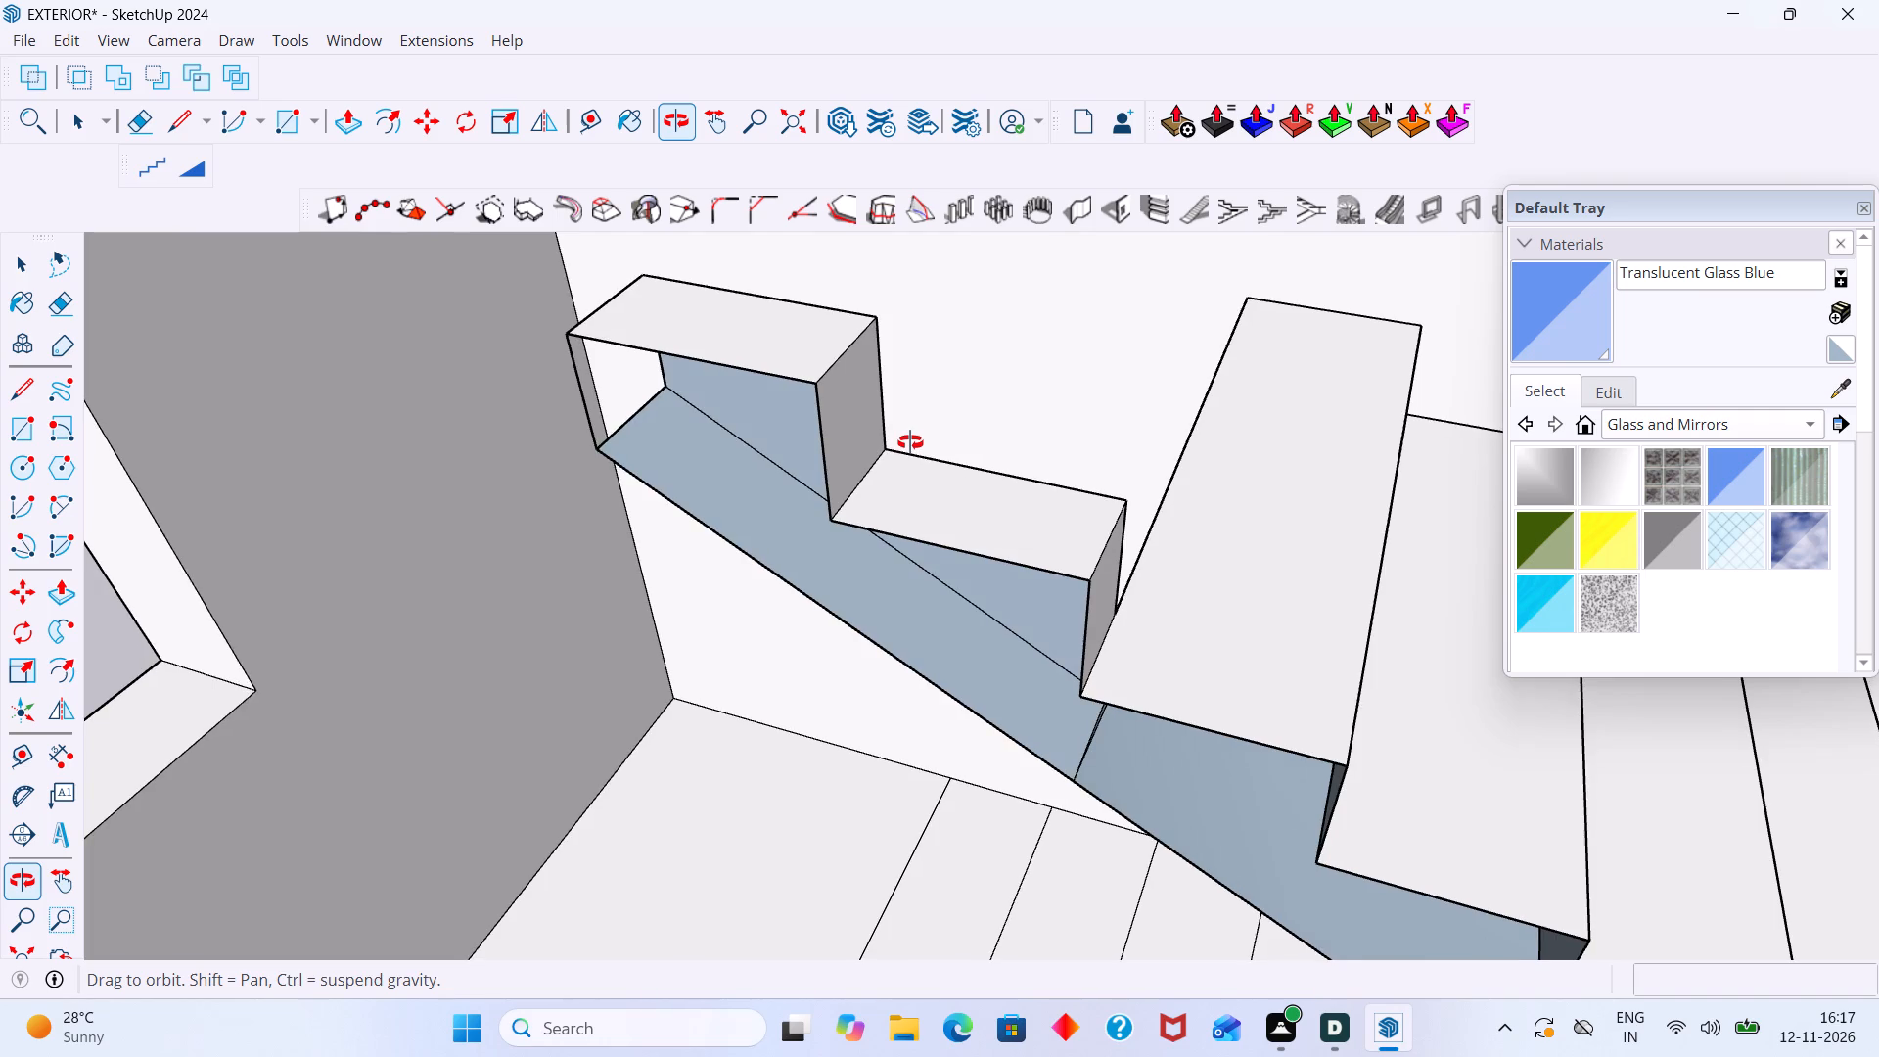
{"action": "middle_click_drag", "start_coordinate": [910, 442], "coordinate": [1629, 434]}
{"action": "key", "text": "r"}
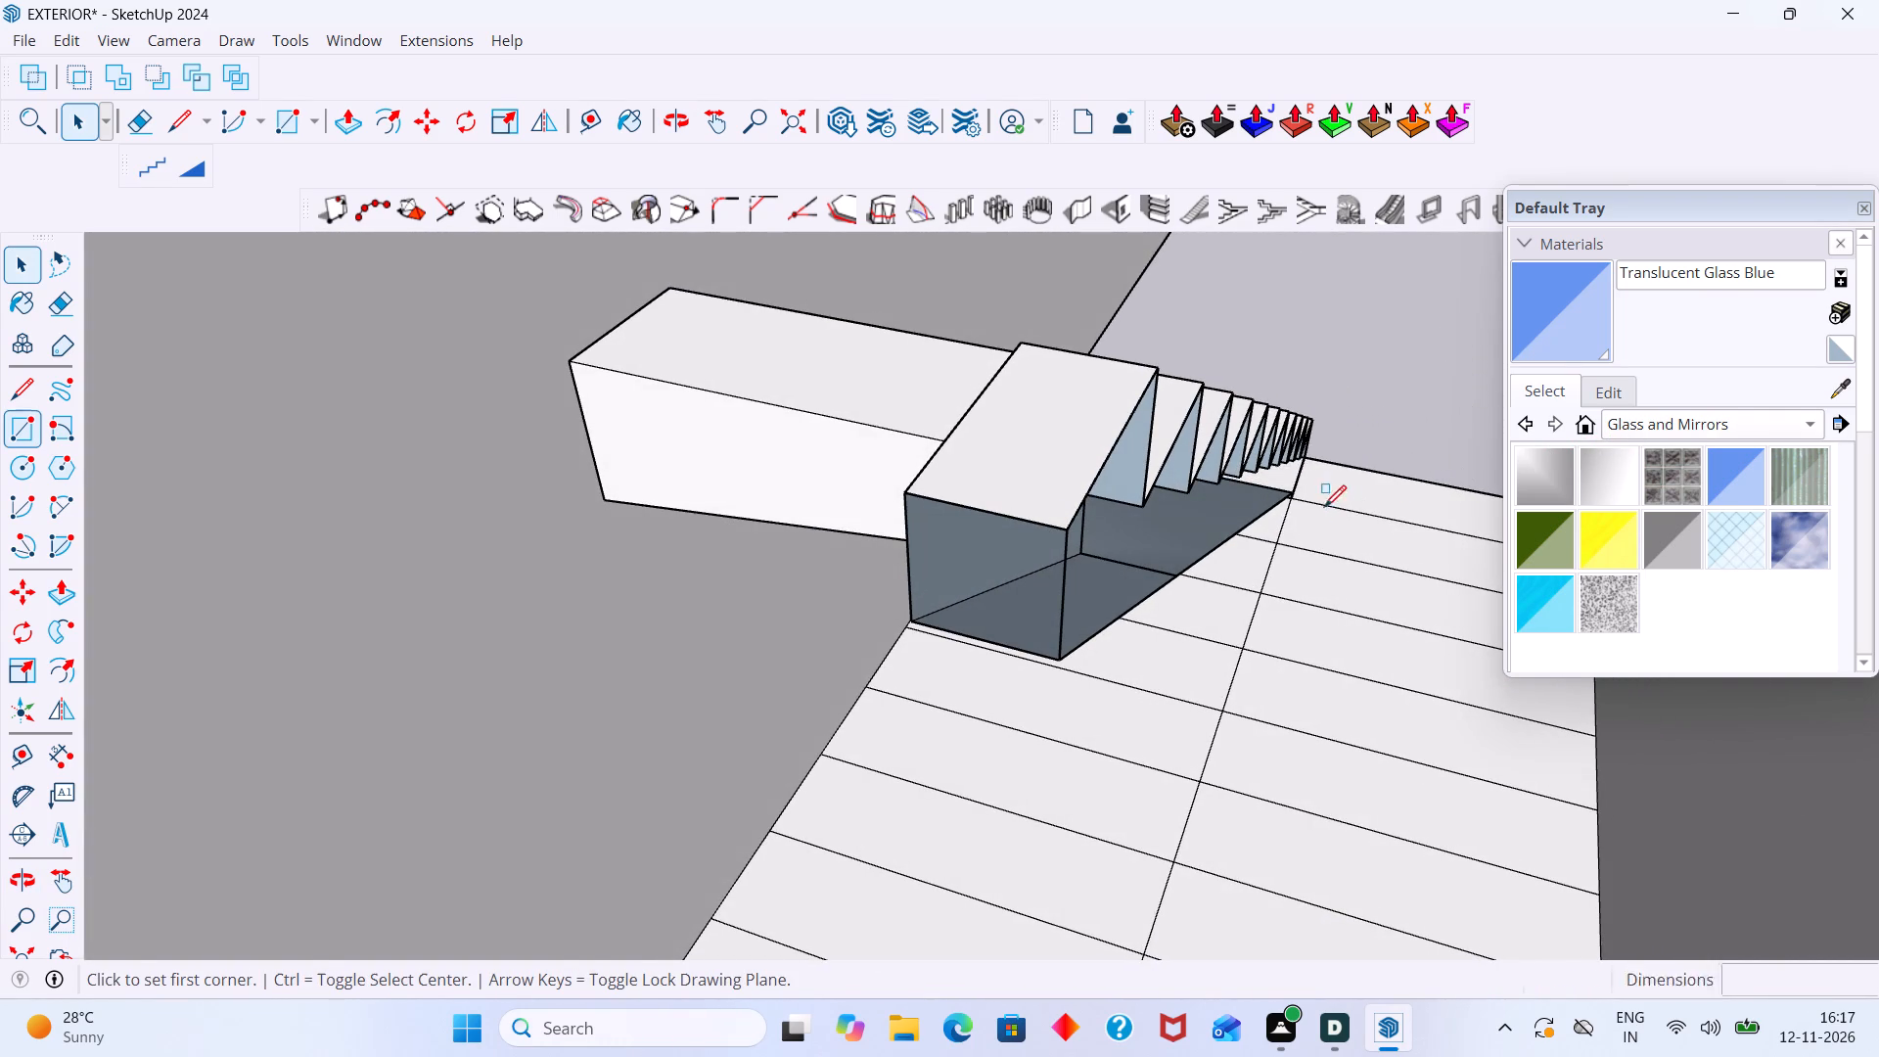
{"action": "left_click", "coordinate": [912, 494]}
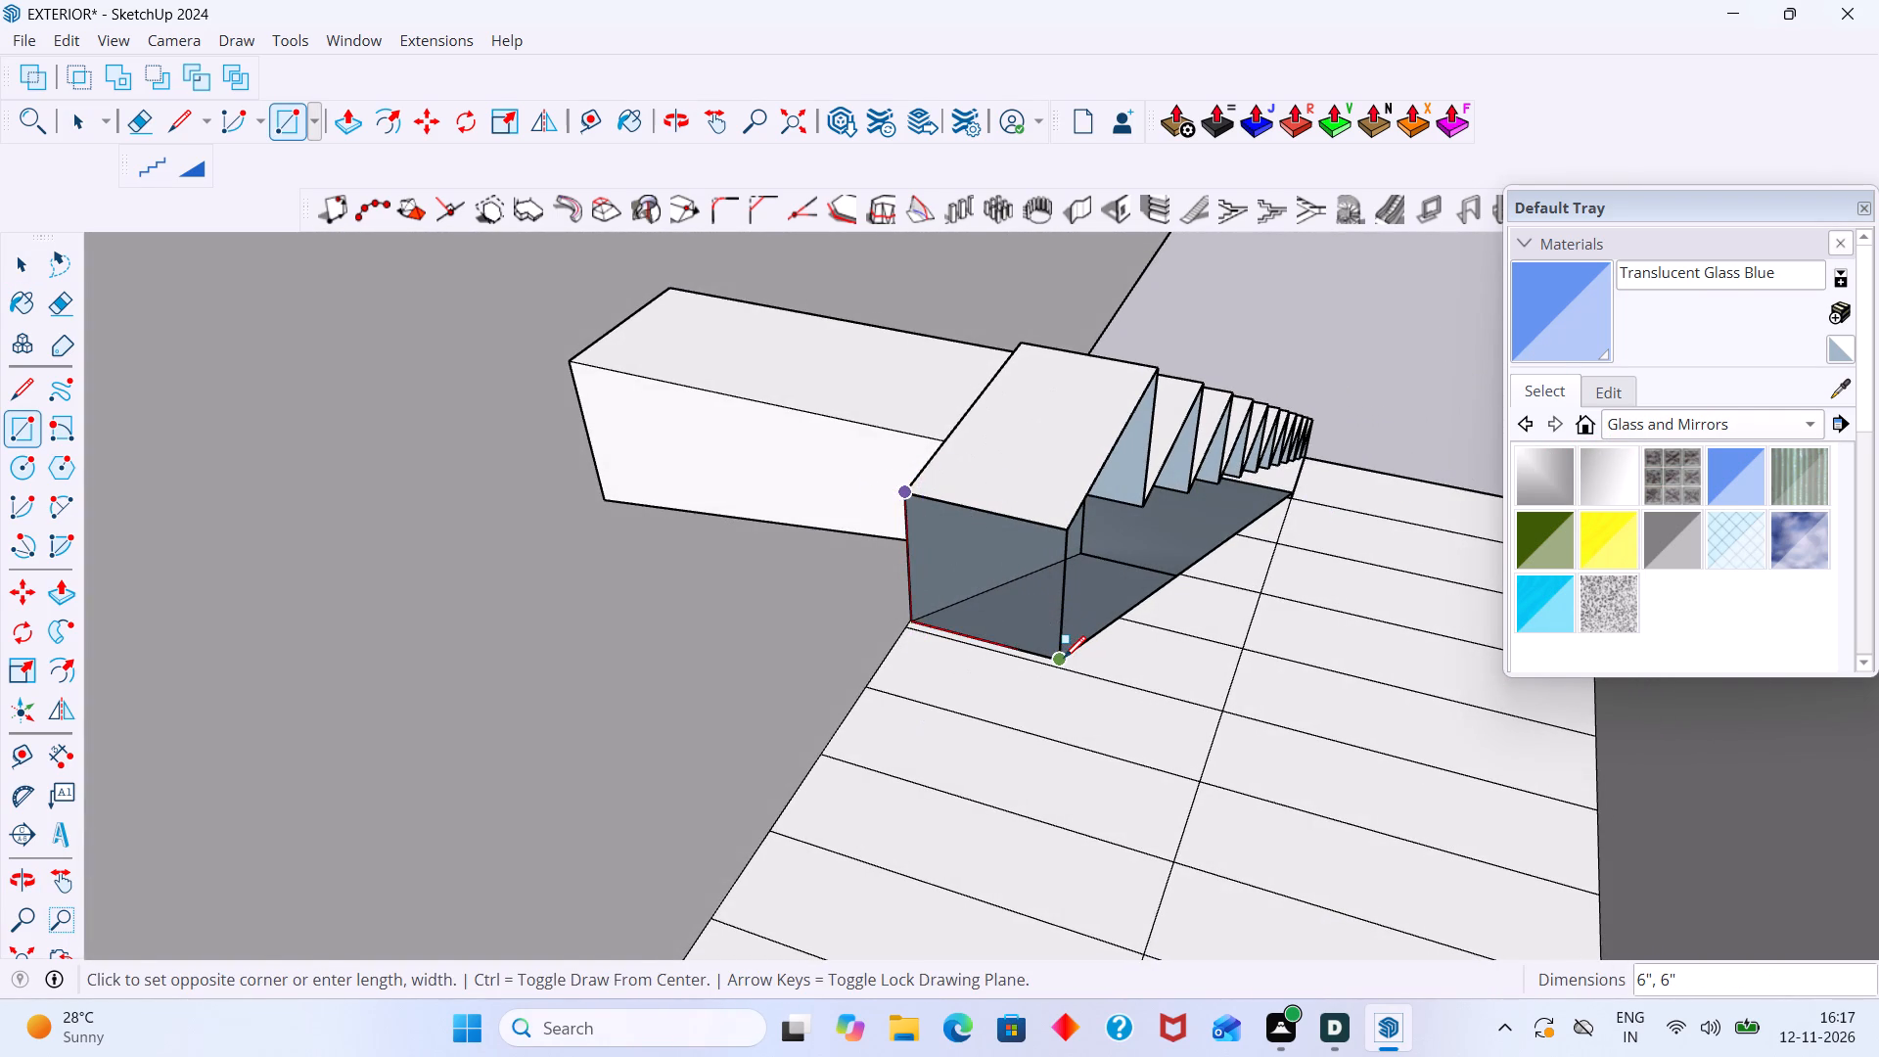
{"action": "left_click", "coordinate": [1062, 660]}
{"action": "key", "text": "space"}
Draw a 1' by 7" vertical rectangle on the open side of the top narrow step, from its outer tread corner to the riser's foot.
{"action": "middle_click_drag", "start_coordinate": [1097, 648], "coordinate": [924, 633]}
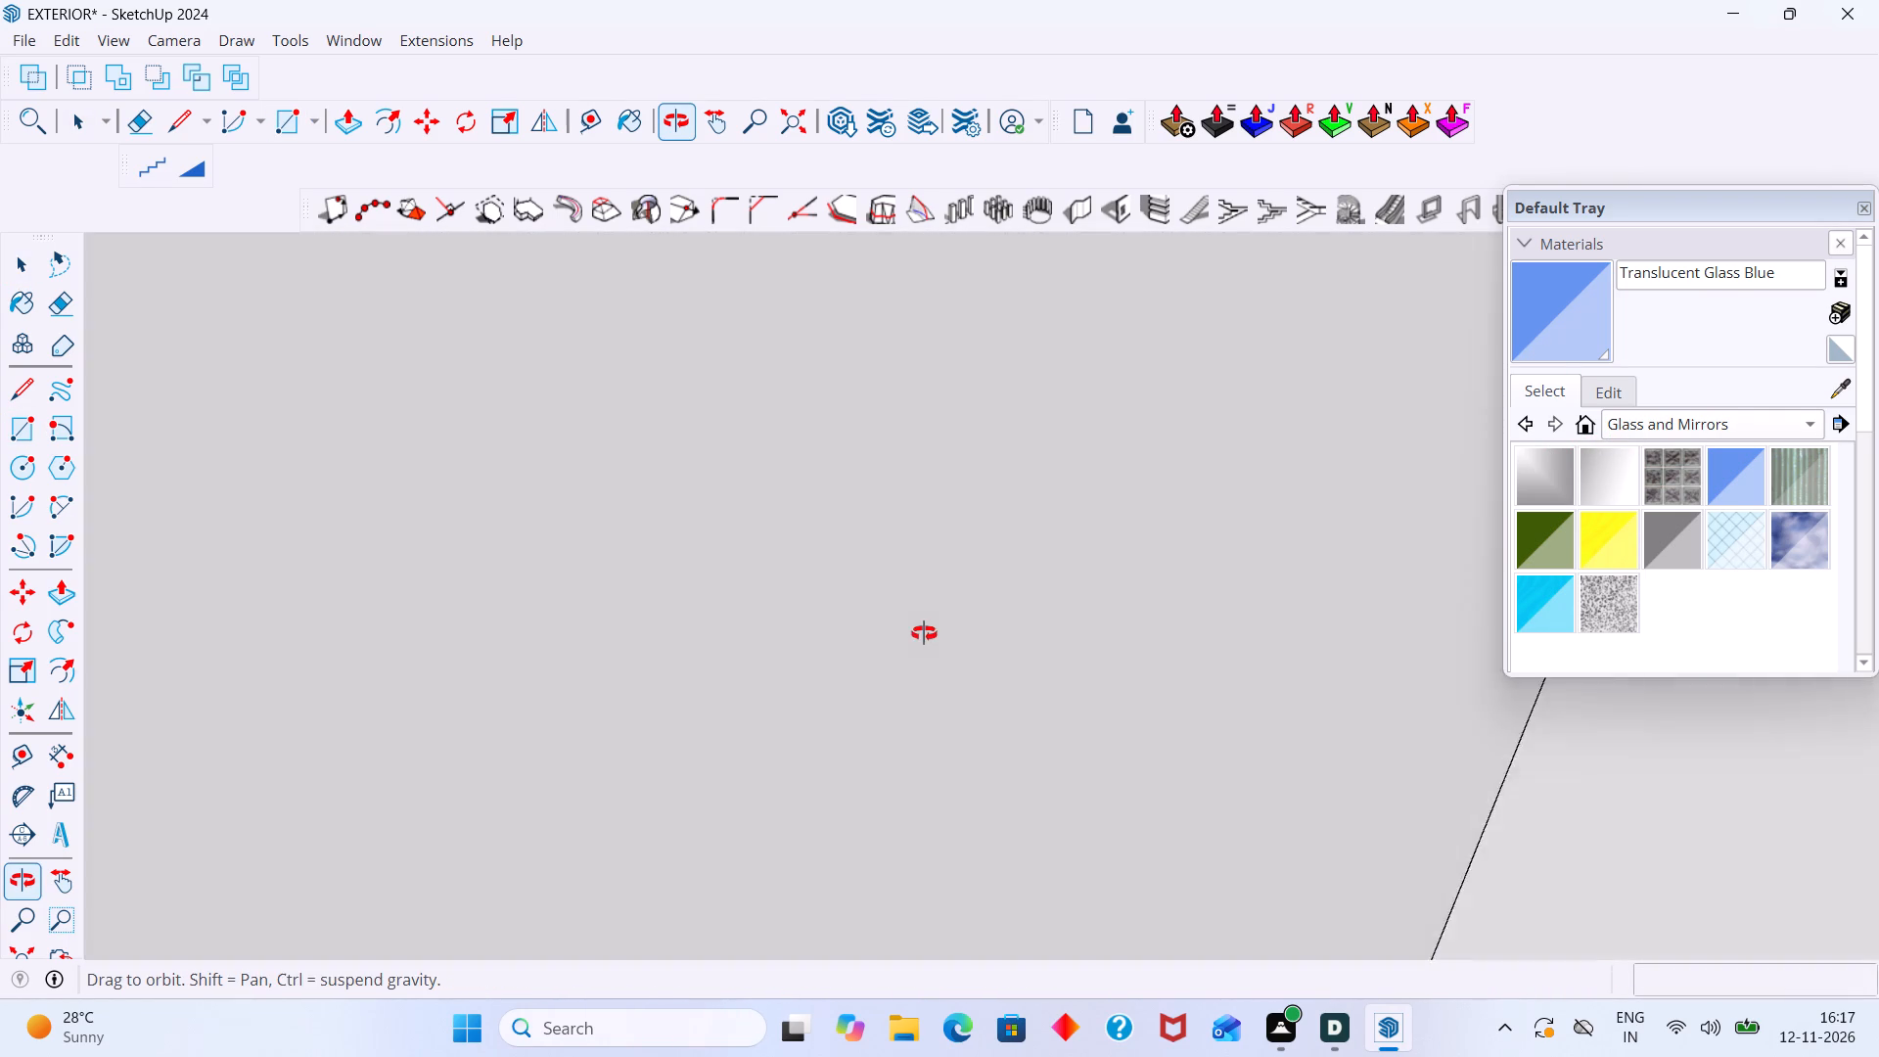
{"action": "middle_click_drag", "start_coordinate": [924, 633], "coordinate": [999, 675]}
{"action": "scroll", "coordinate": [643, 711], "scroll_direction": "up", "scroll_amount": 2}
{"action": "middle_click_drag", "start_coordinate": [629, 699], "coordinate": [594, 601]}
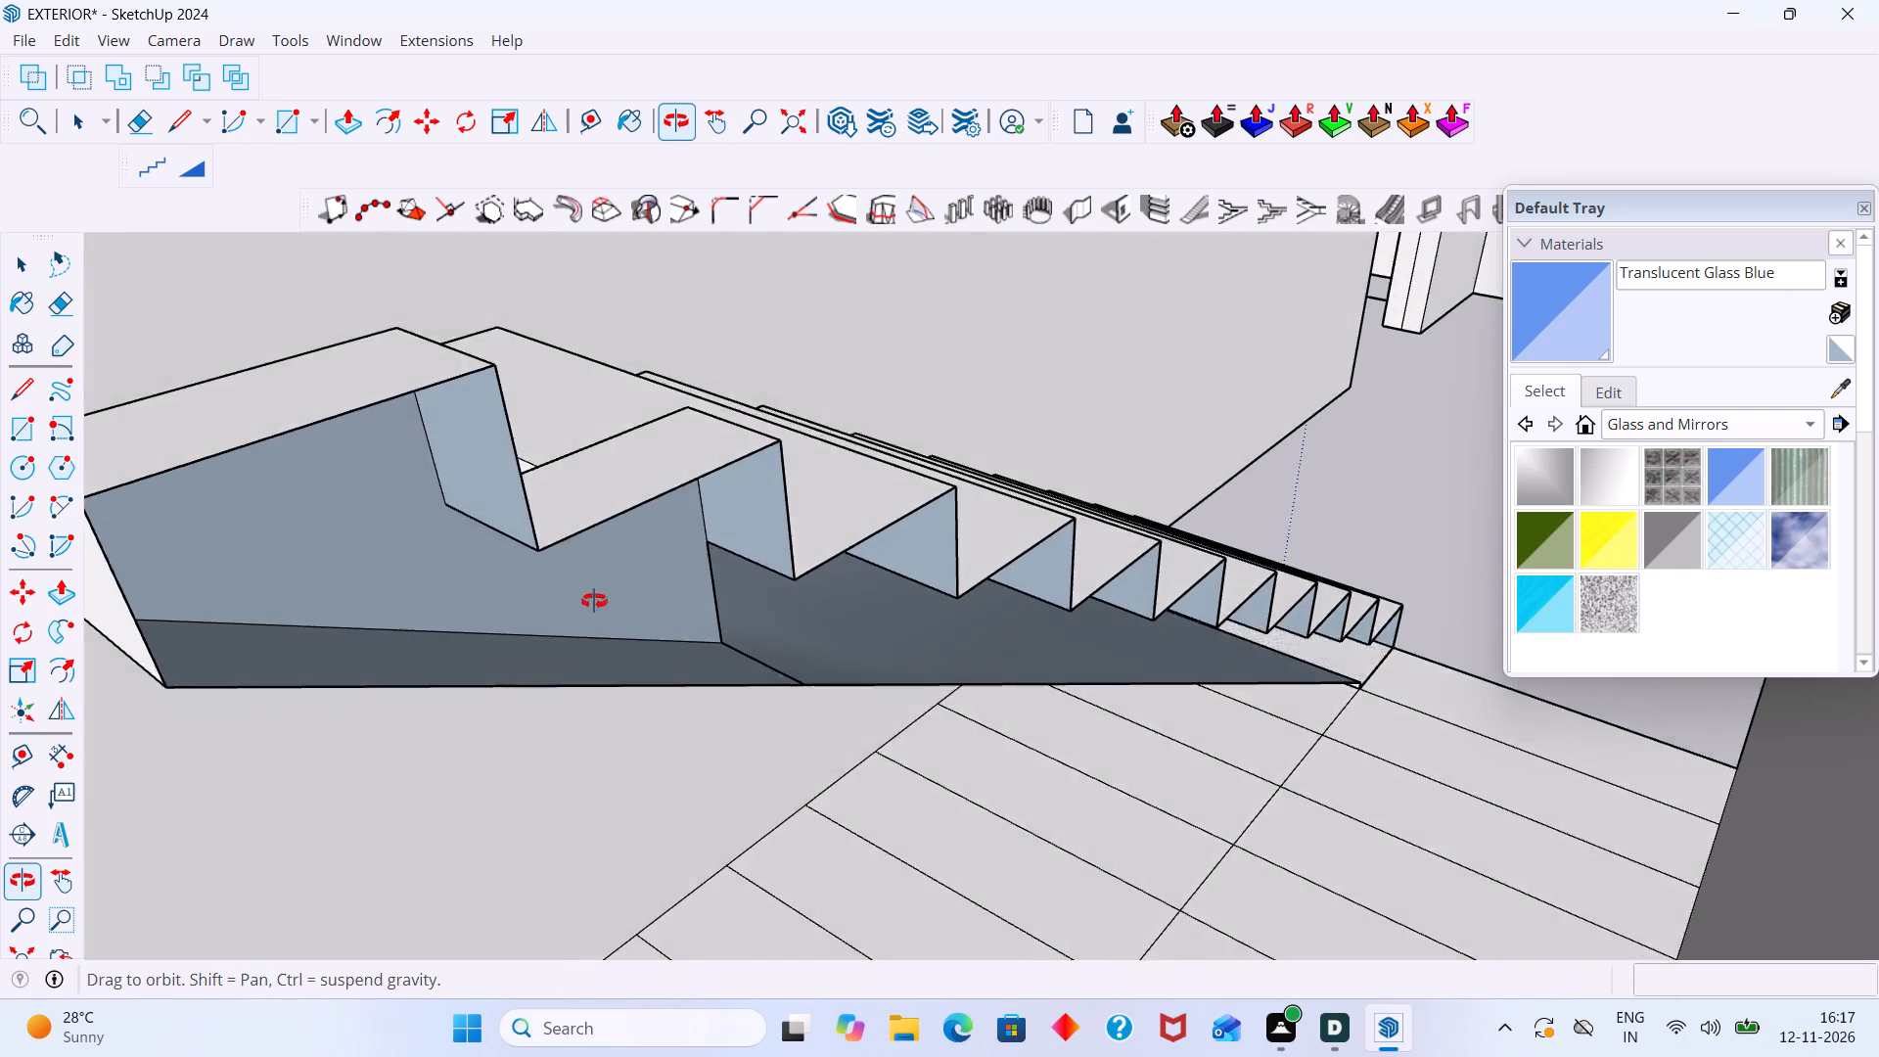
{"action": "middle_click_drag", "start_coordinate": [594, 601], "coordinate": [570, 597]}
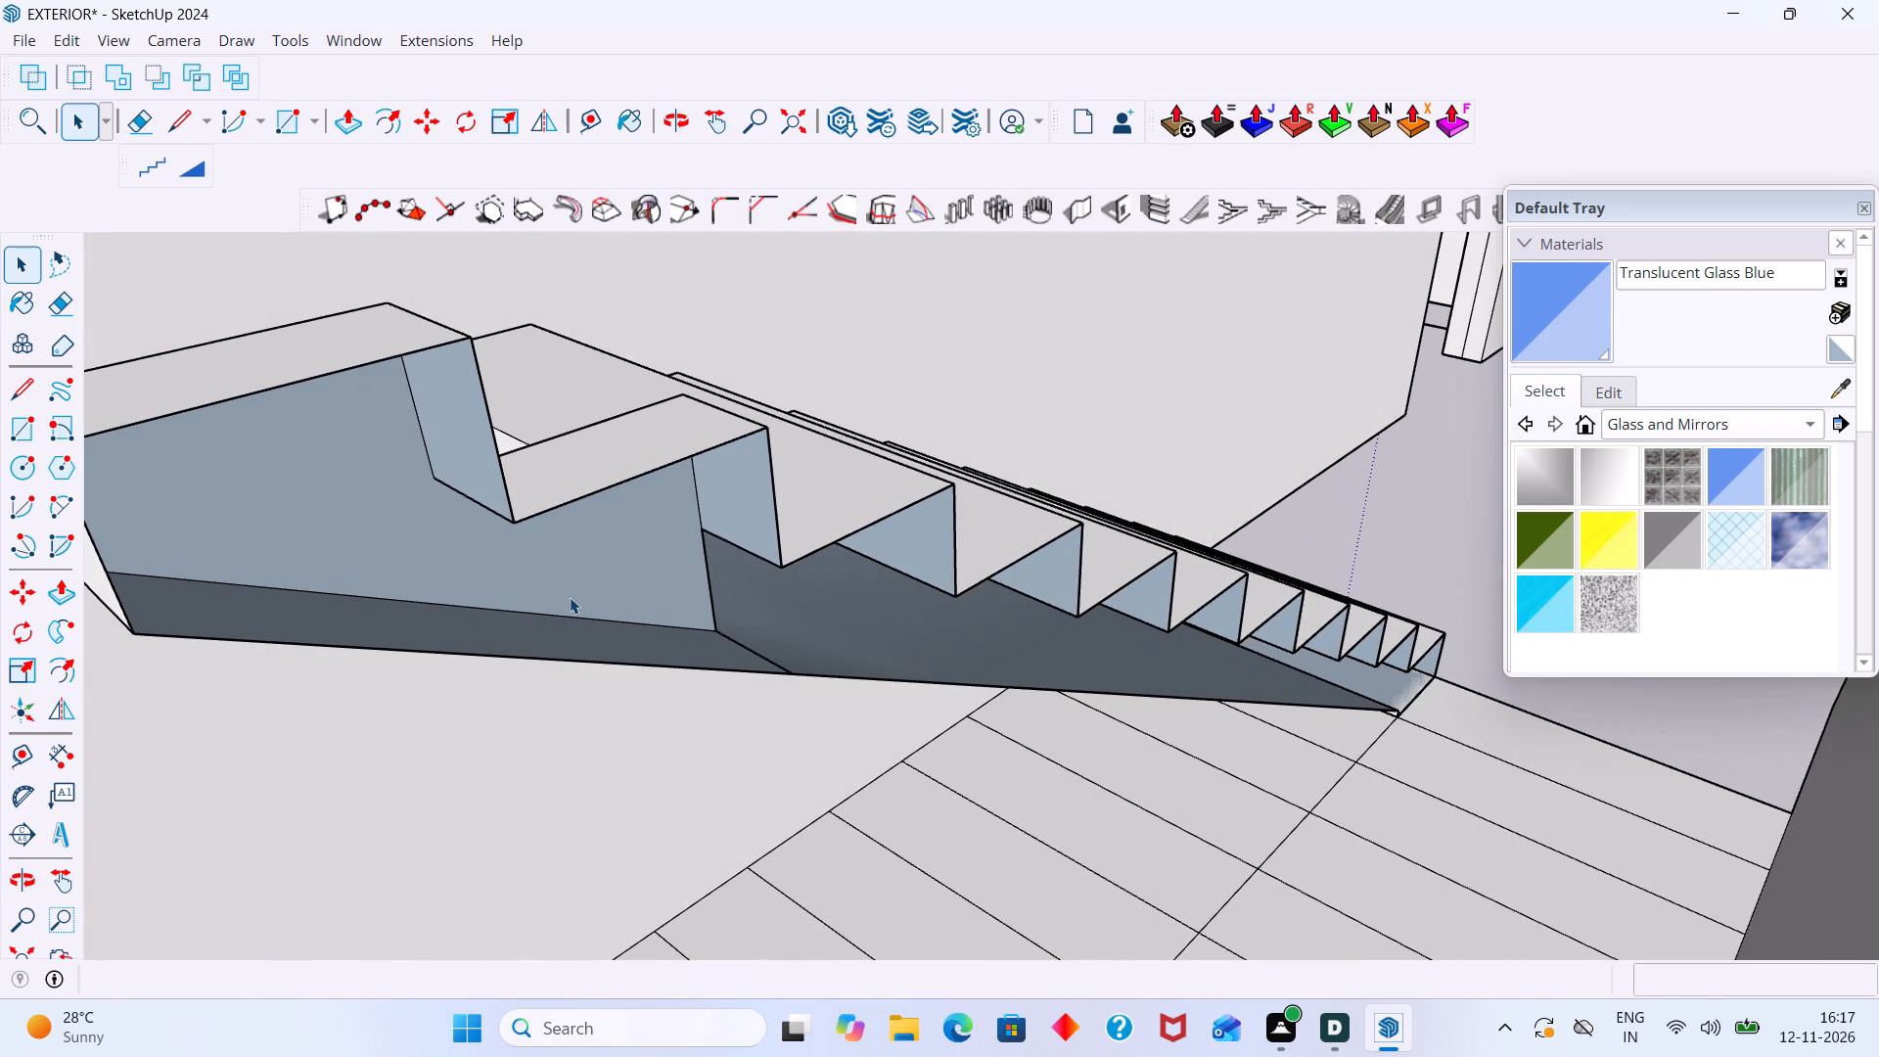
{"action": "key", "text": "r"}
{"action": "scroll", "coordinate": [429, 578], "scroll_direction": "down", "scroll_amount": 3}
{"action": "scroll", "coordinate": [429, 578], "scroll_direction": "up", "scroll_amount": 1}
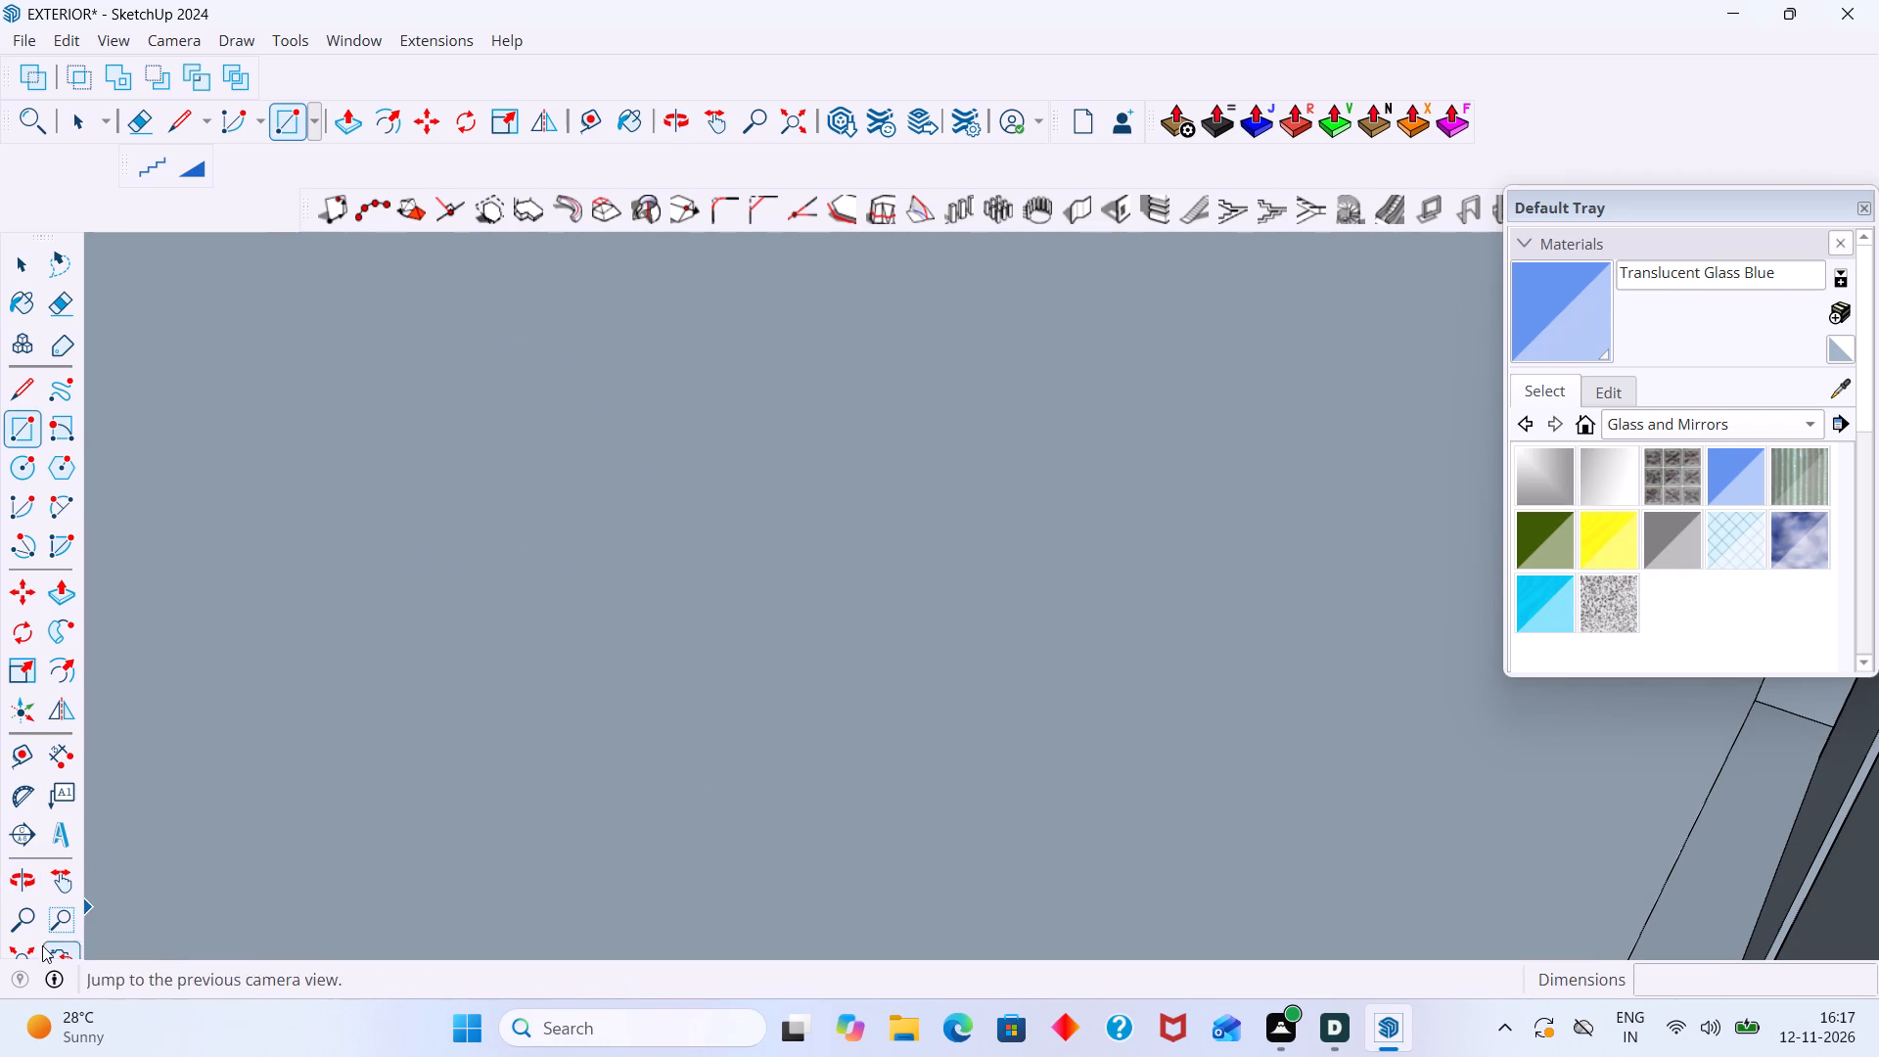
{"action": "left_click", "coordinate": [31, 952]}
{"action": "scroll", "coordinate": [348, 744], "scroll_direction": "down", "scroll_amount": 12}
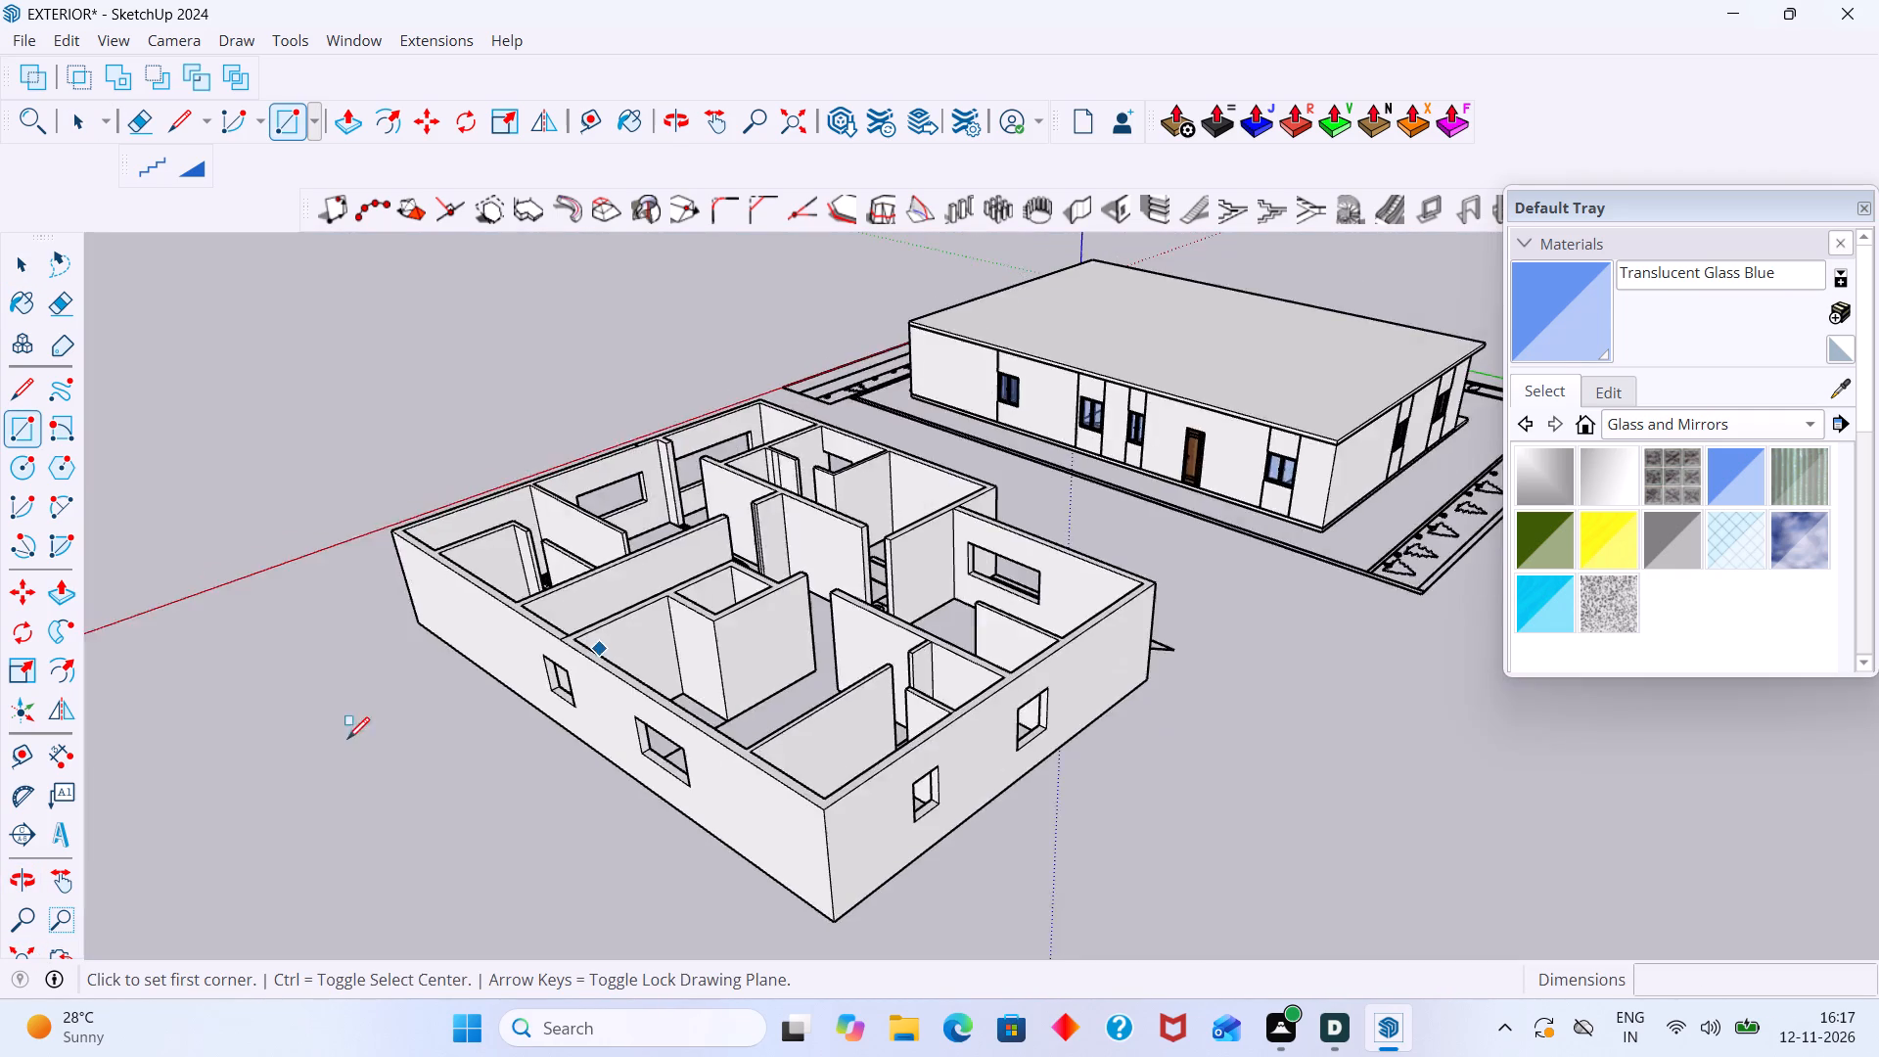
{"action": "scroll", "coordinate": [347, 739], "scroll_direction": "down", "scroll_amount": 3}
{"action": "scroll", "coordinate": [791, 557], "scroll_direction": "up", "scroll_amount": 11}
{"action": "scroll", "coordinate": [844, 563], "scroll_direction": "down", "scroll_amount": 3}
{"action": "middle_click_drag", "start_coordinate": [833, 597], "coordinate": [939, 767]}
{"action": "scroll", "coordinate": [943, 736], "scroll_direction": "down", "scroll_amount": 2}
{"action": "middle_click_drag", "start_coordinate": [972, 695], "coordinate": [855, 939], "text": "shift"}
{"action": "scroll", "coordinate": [1029, 704], "scroll_direction": "down", "scroll_amount": 3}
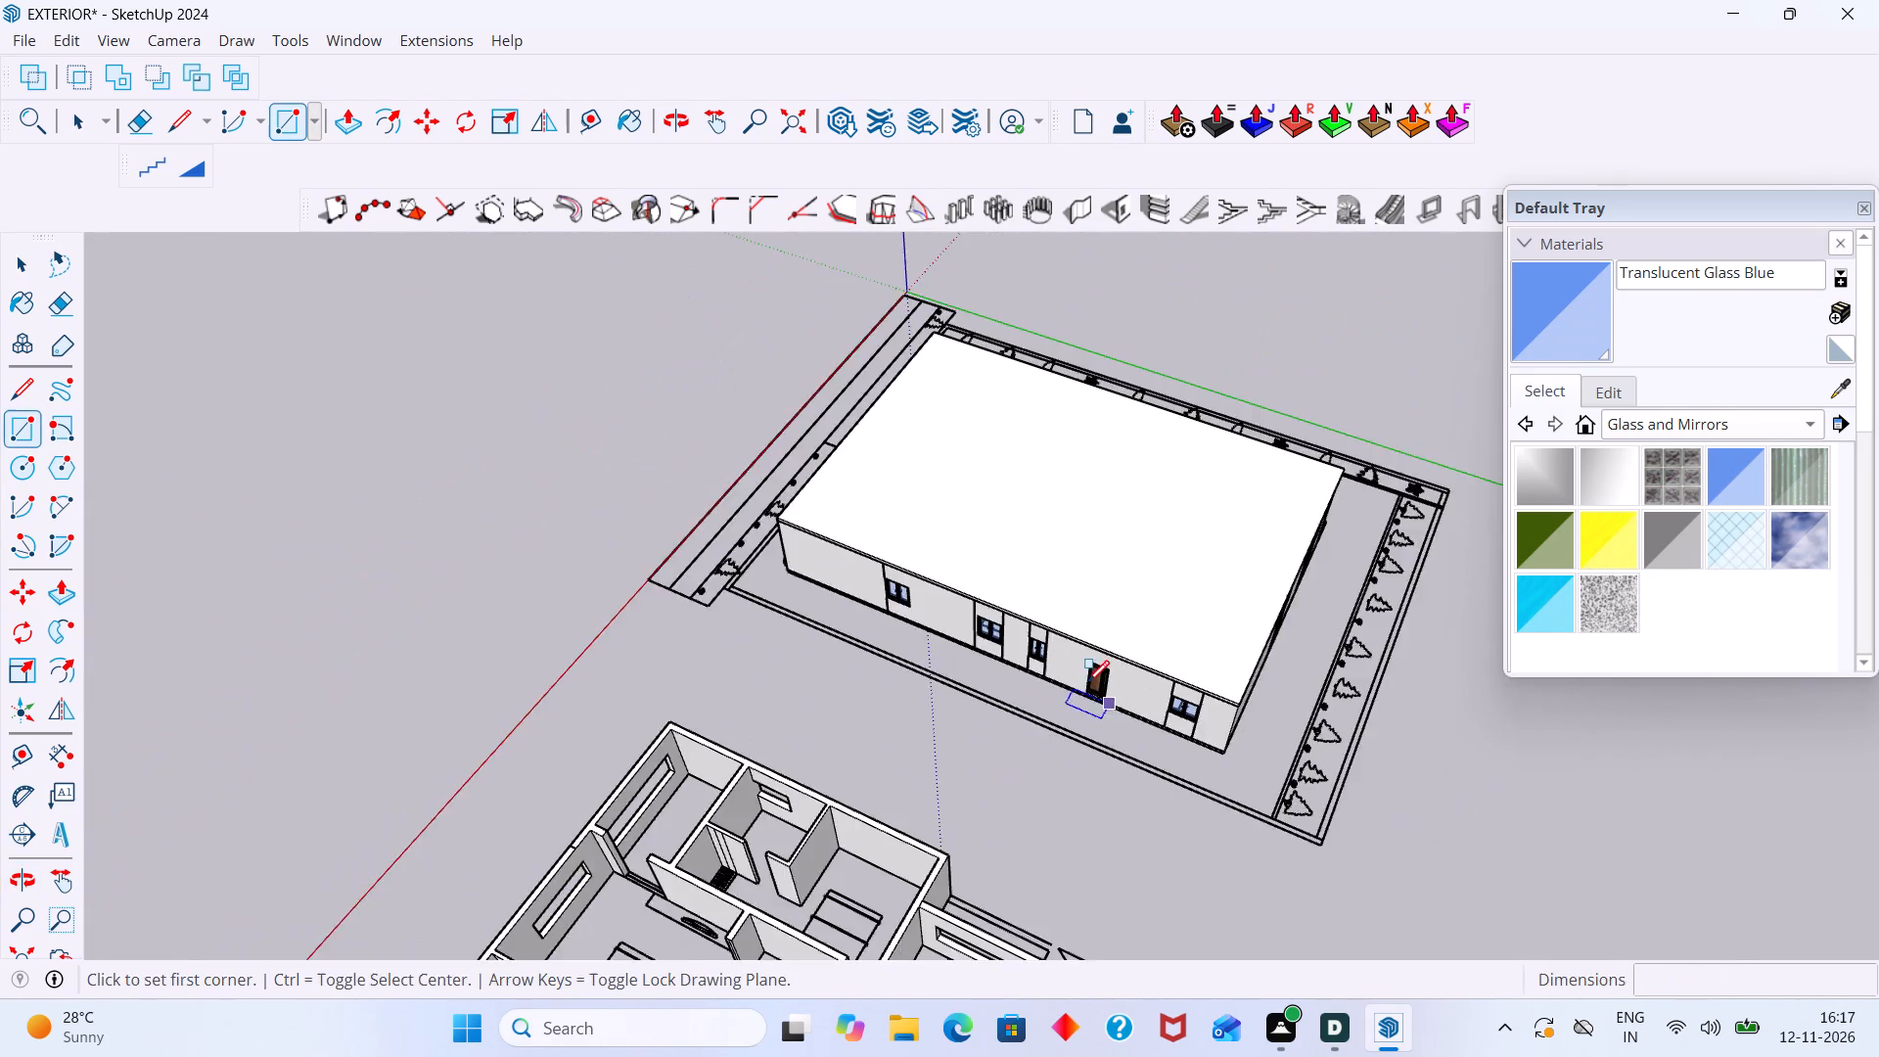
{"action": "scroll", "coordinate": [1087, 682], "scroll_direction": "down", "scroll_amount": 2}
{"action": "middle_click_drag", "start_coordinate": [1080, 682], "coordinate": [1115, 506]}
{"action": "middle_click_drag", "start_coordinate": [821, 936], "coordinate": [852, 667]}
{"action": "middle_click_drag", "start_coordinate": [708, 685], "coordinate": [679, 700]}
{"action": "scroll", "coordinate": [869, 537], "scroll_direction": "up", "scroll_amount": 10}
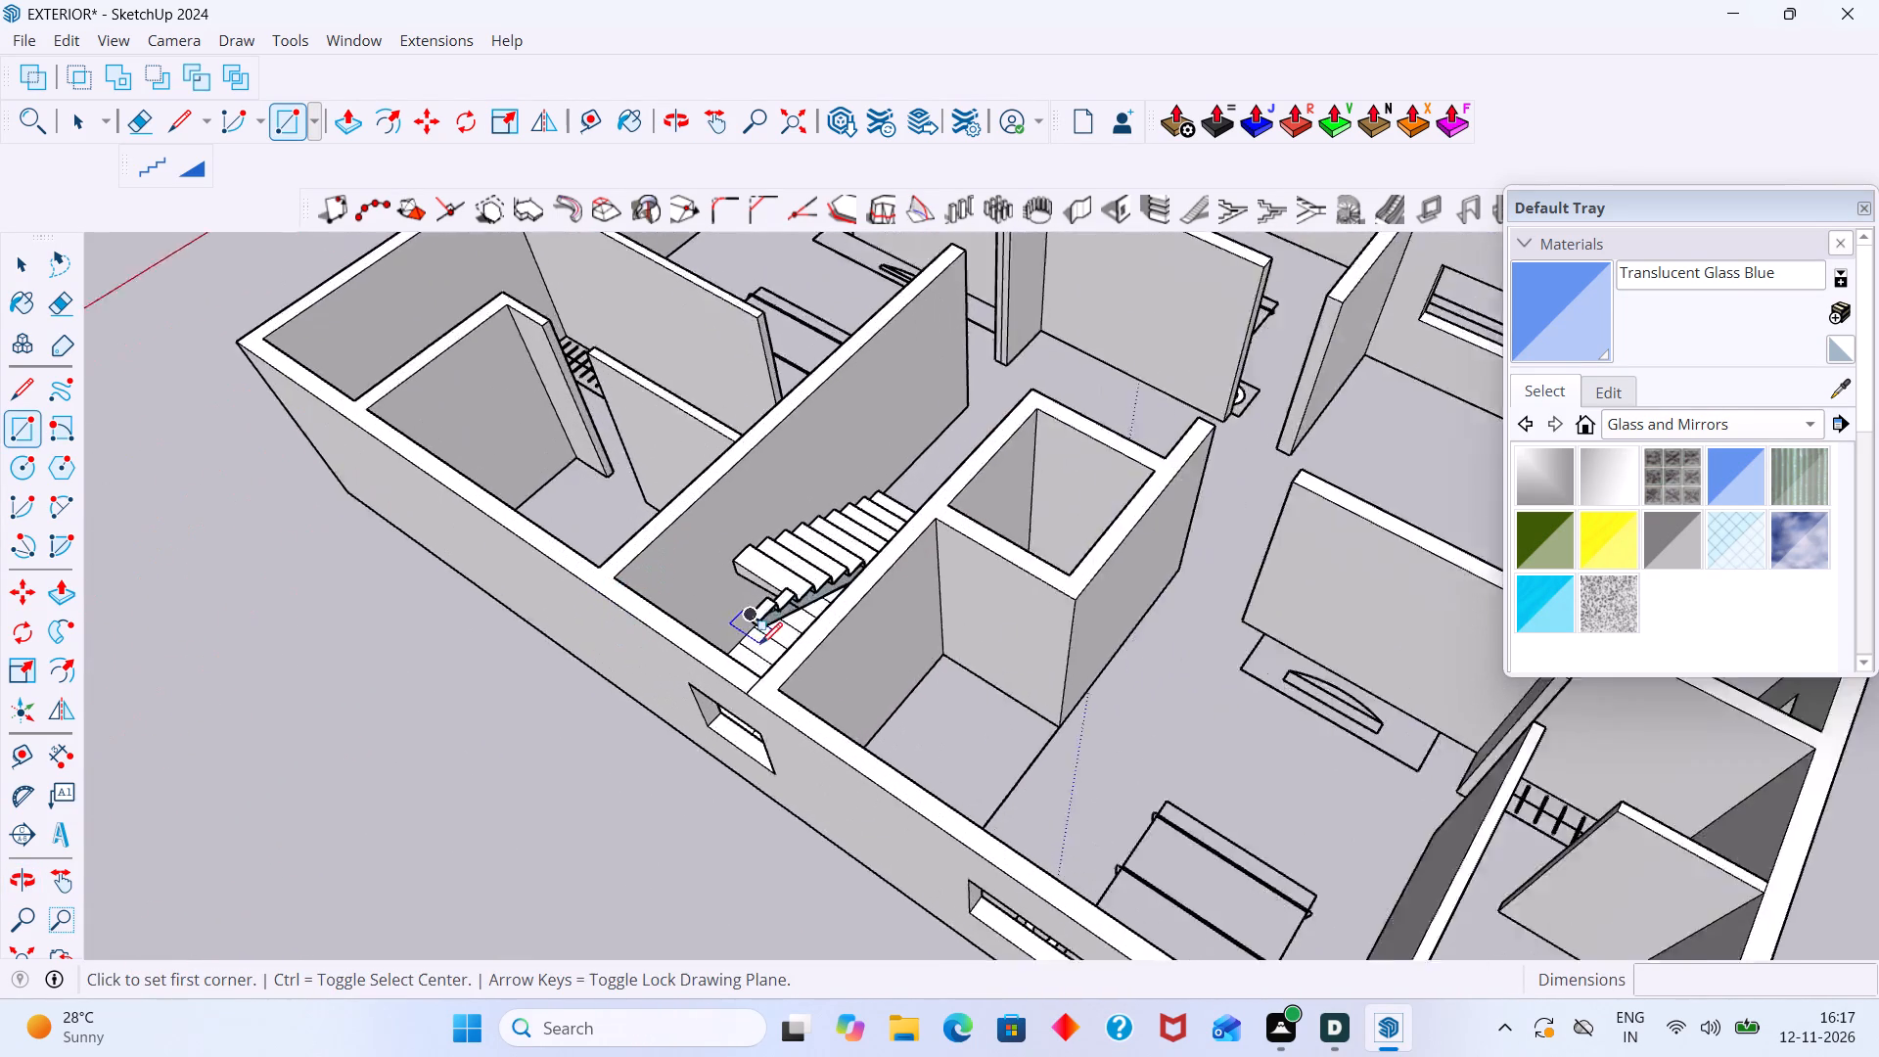
{"action": "scroll", "coordinate": [760, 644], "scroll_direction": "up", "scroll_amount": 13}
{"action": "middle_click_drag", "start_coordinate": [778, 607], "coordinate": [687, 610]}
{"action": "scroll", "coordinate": [670, 600], "scroll_direction": "up", "scroll_amount": 6}
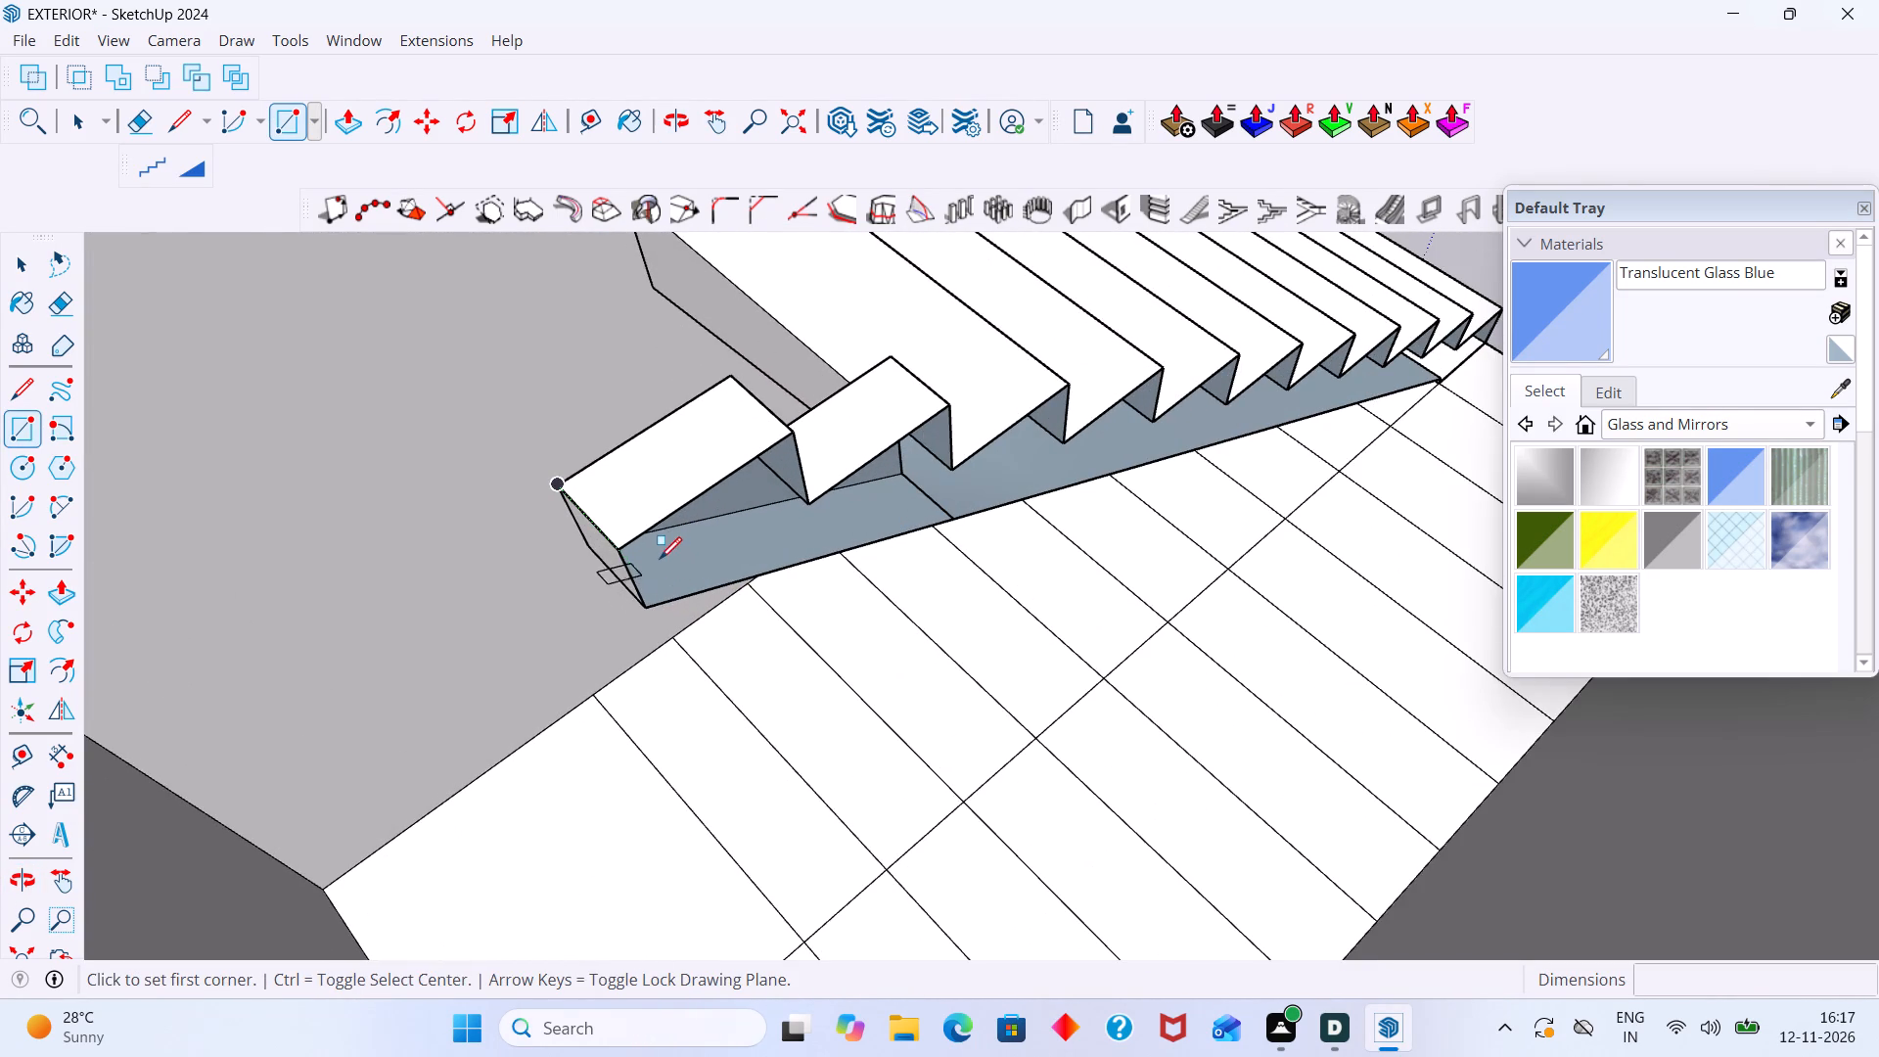
{"action": "left_click", "coordinate": [628, 547]}
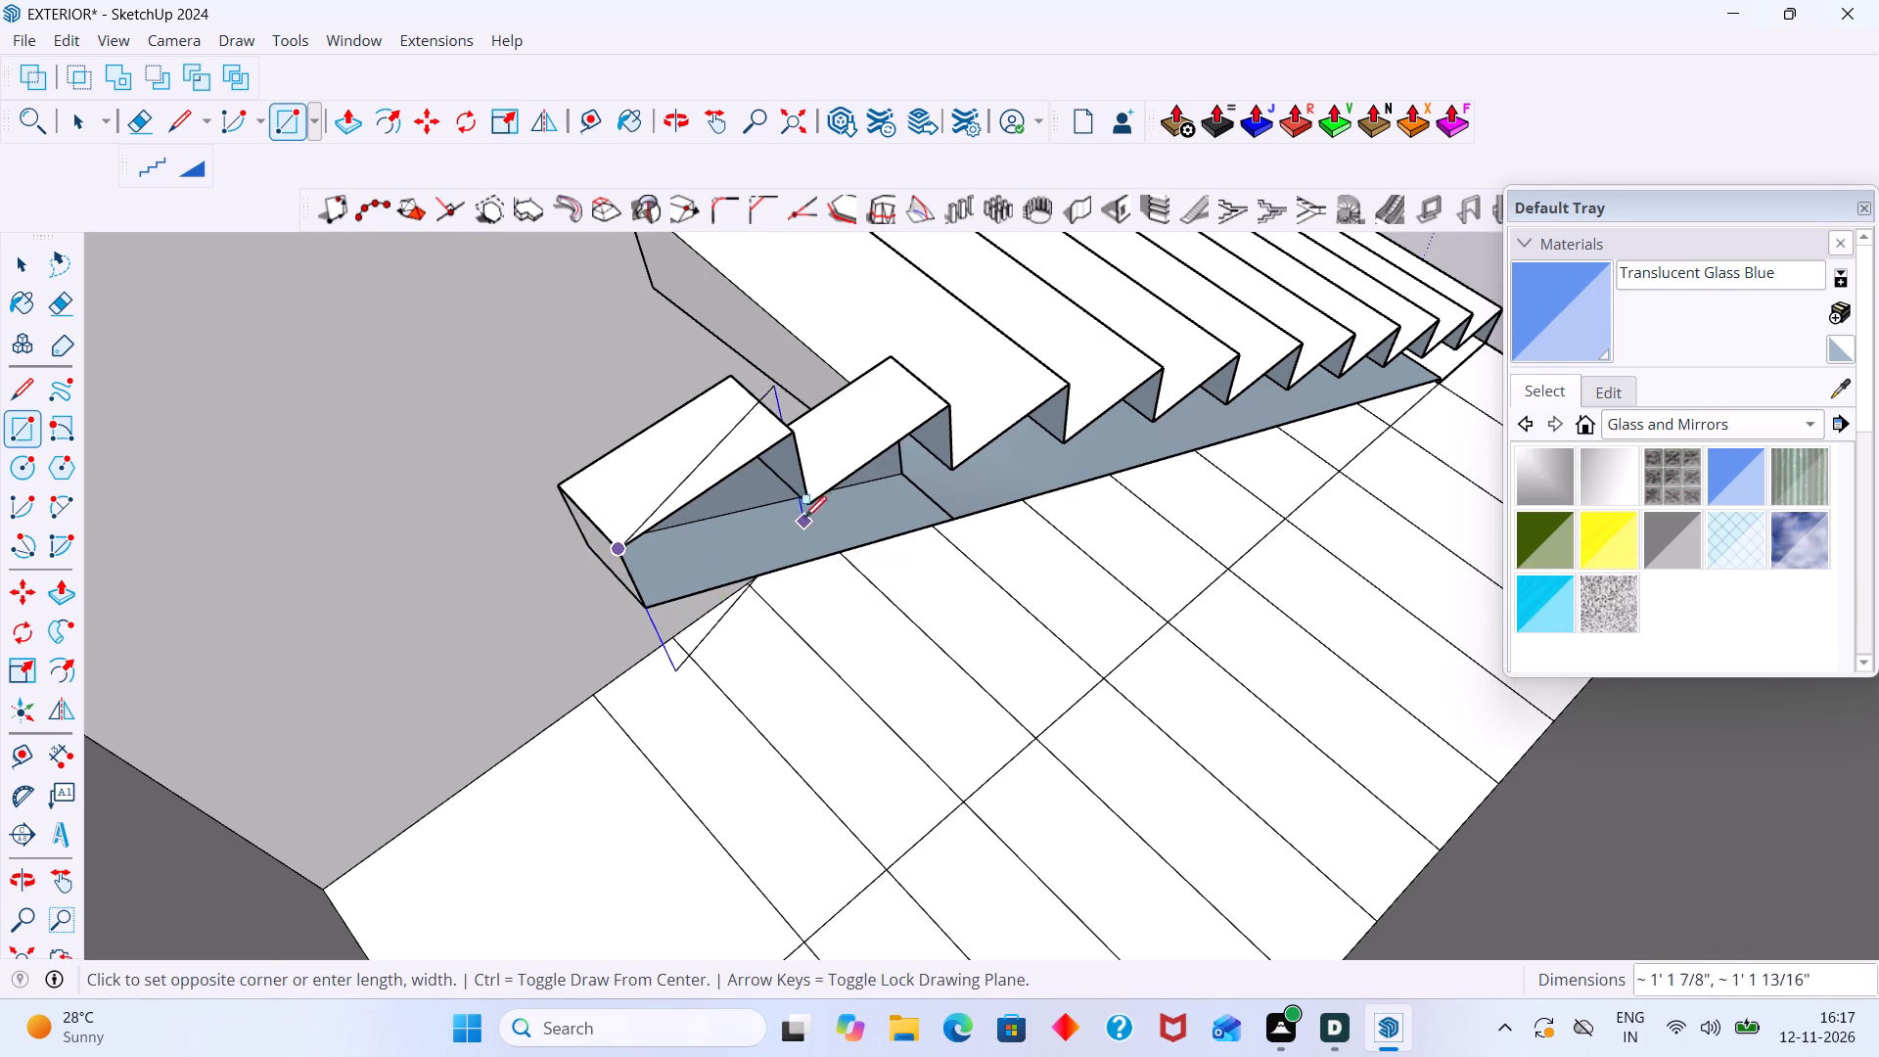
{"action": "left_click", "coordinate": [815, 504]}
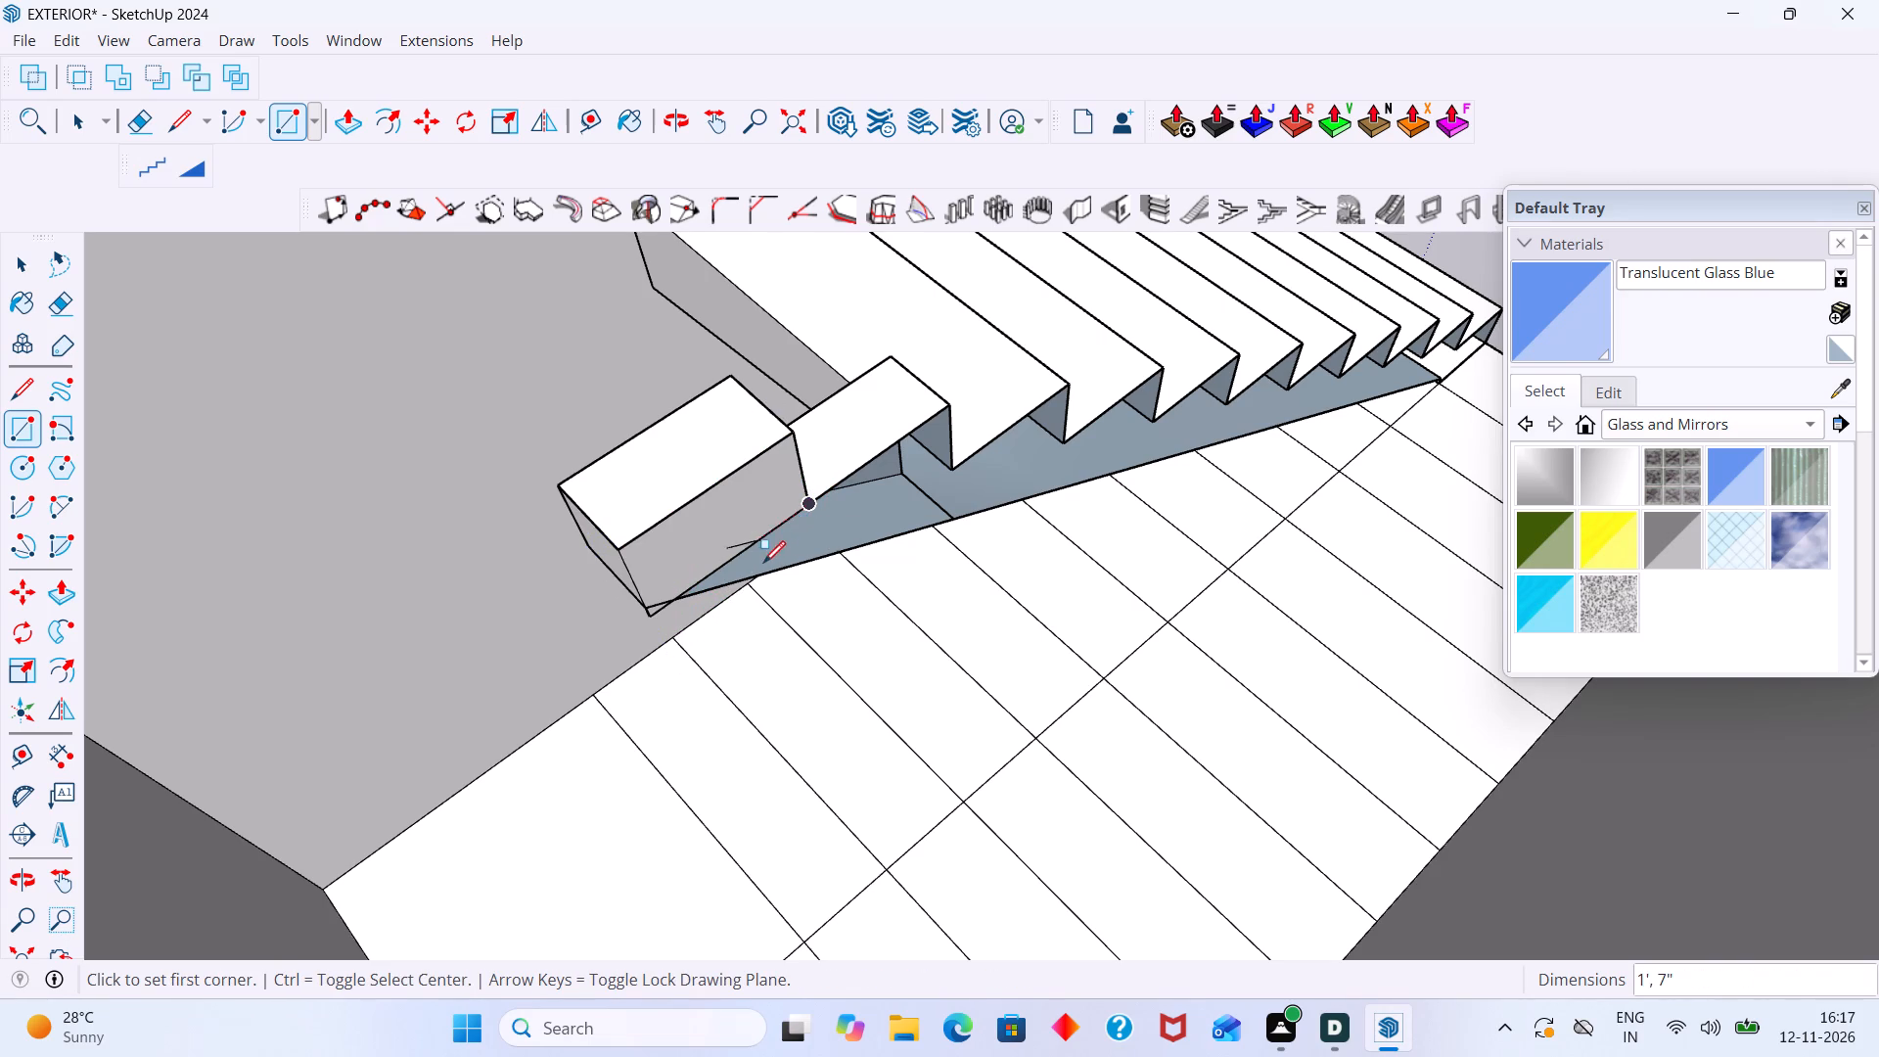
Draw a line about 6' 11" long down the flight's open side, from the top narrow step's riser foot along the riser feet below.
{"action": "scroll", "coordinate": [820, 537], "scroll_direction": "up", "scroll_amount": 3}
{"action": "middle_click_drag", "start_coordinate": [824, 536], "coordinate": [814, 489]}
{"action": "scroll", "coordinate": [812, 482], "scroll_direction": "down", "scroll_amount": 2}
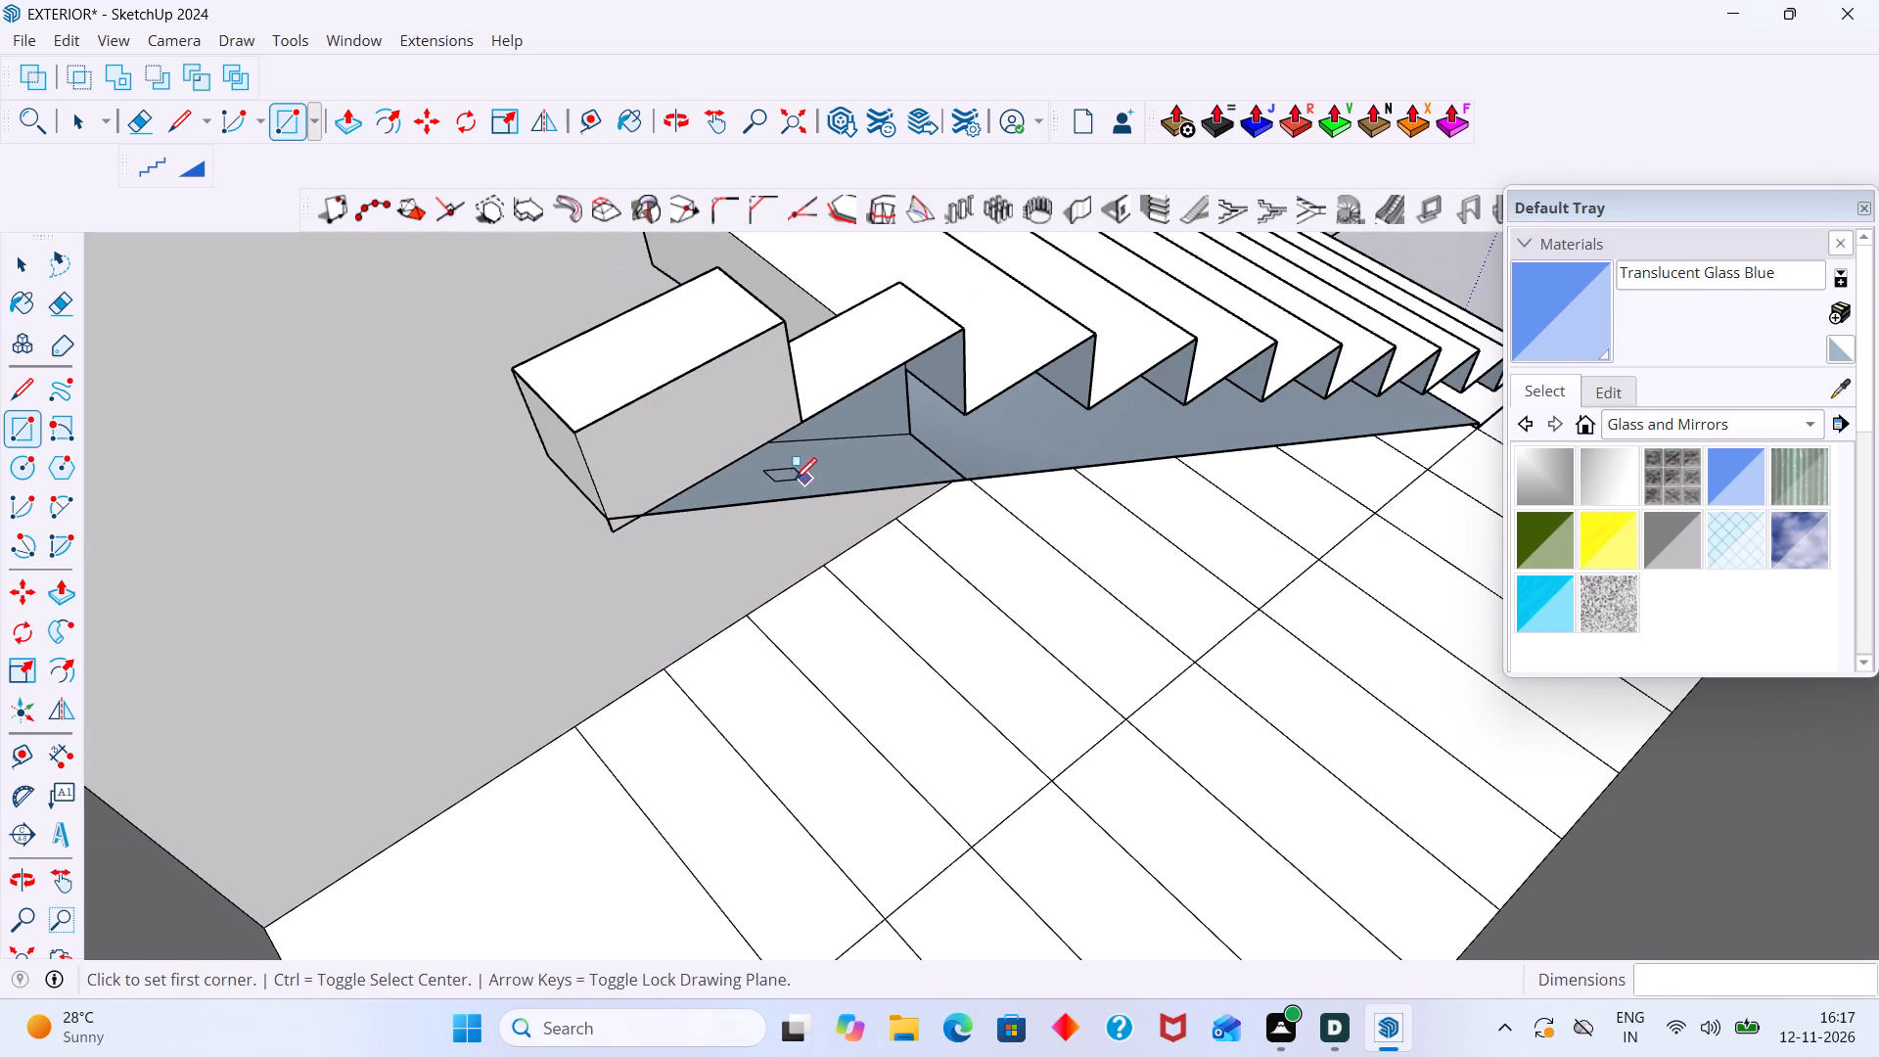
{"action": "scroll", "coordinate": [831, 447], "scroll_direction": "up", "scroll_amount": 2}
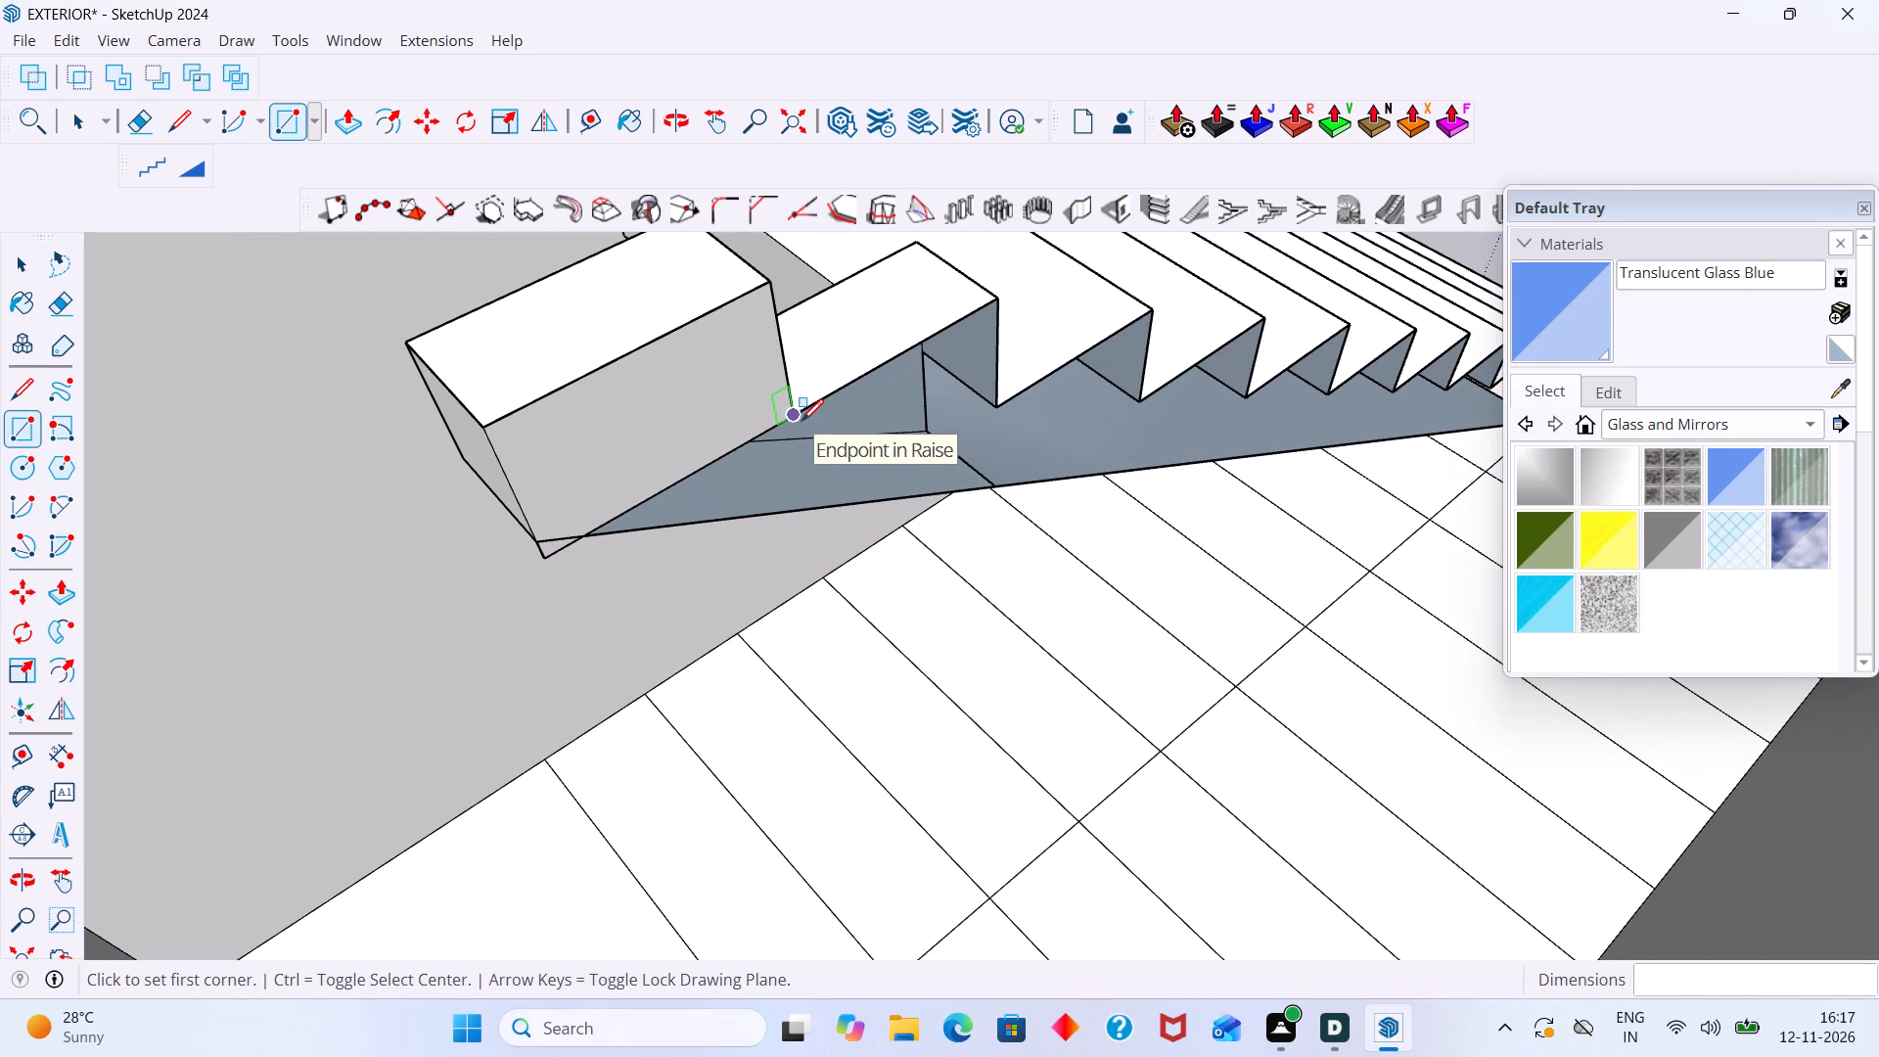
{"action": "key", "text": "space"}
{"action": "type", "text": "l"}
{"action": "left_click", "coordinate": [798, 418]}
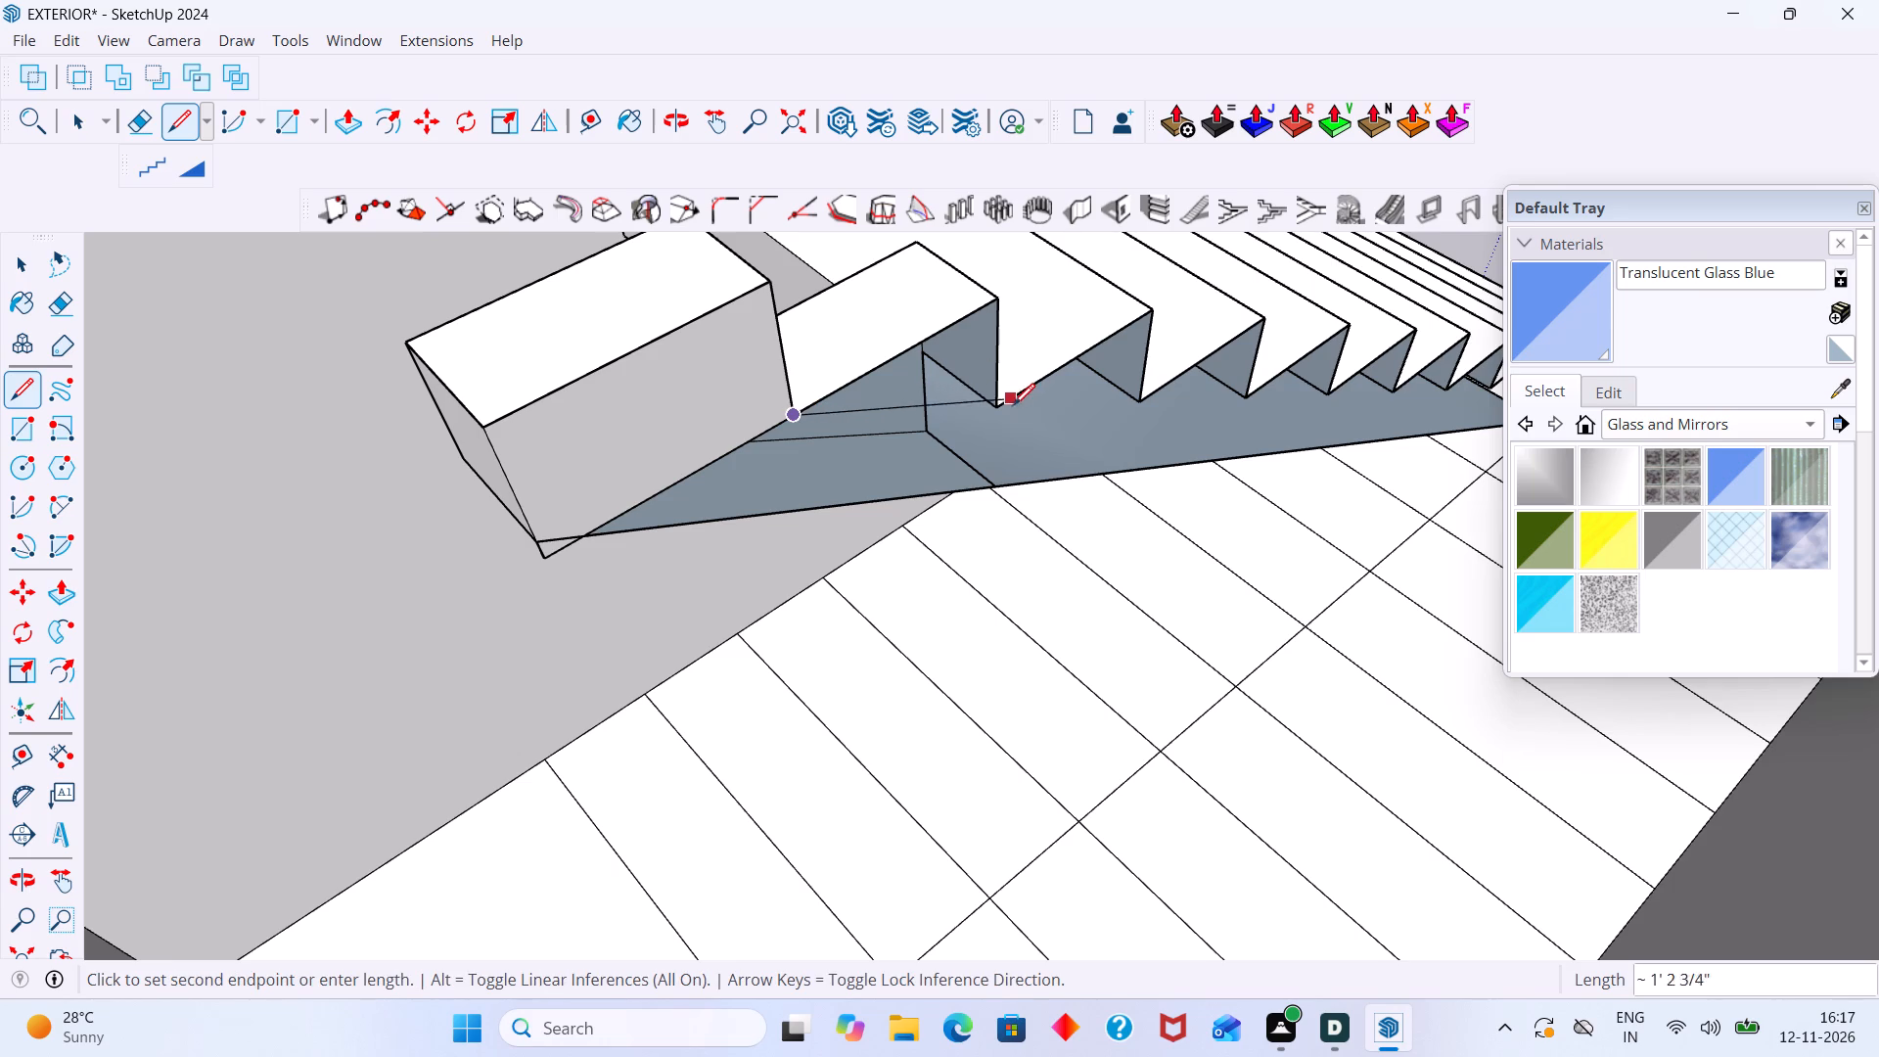
{"action": "middle_click_drag", "start_coordinate": [1122, 395], "coordinate": [1098, 402], "text": "shift"}
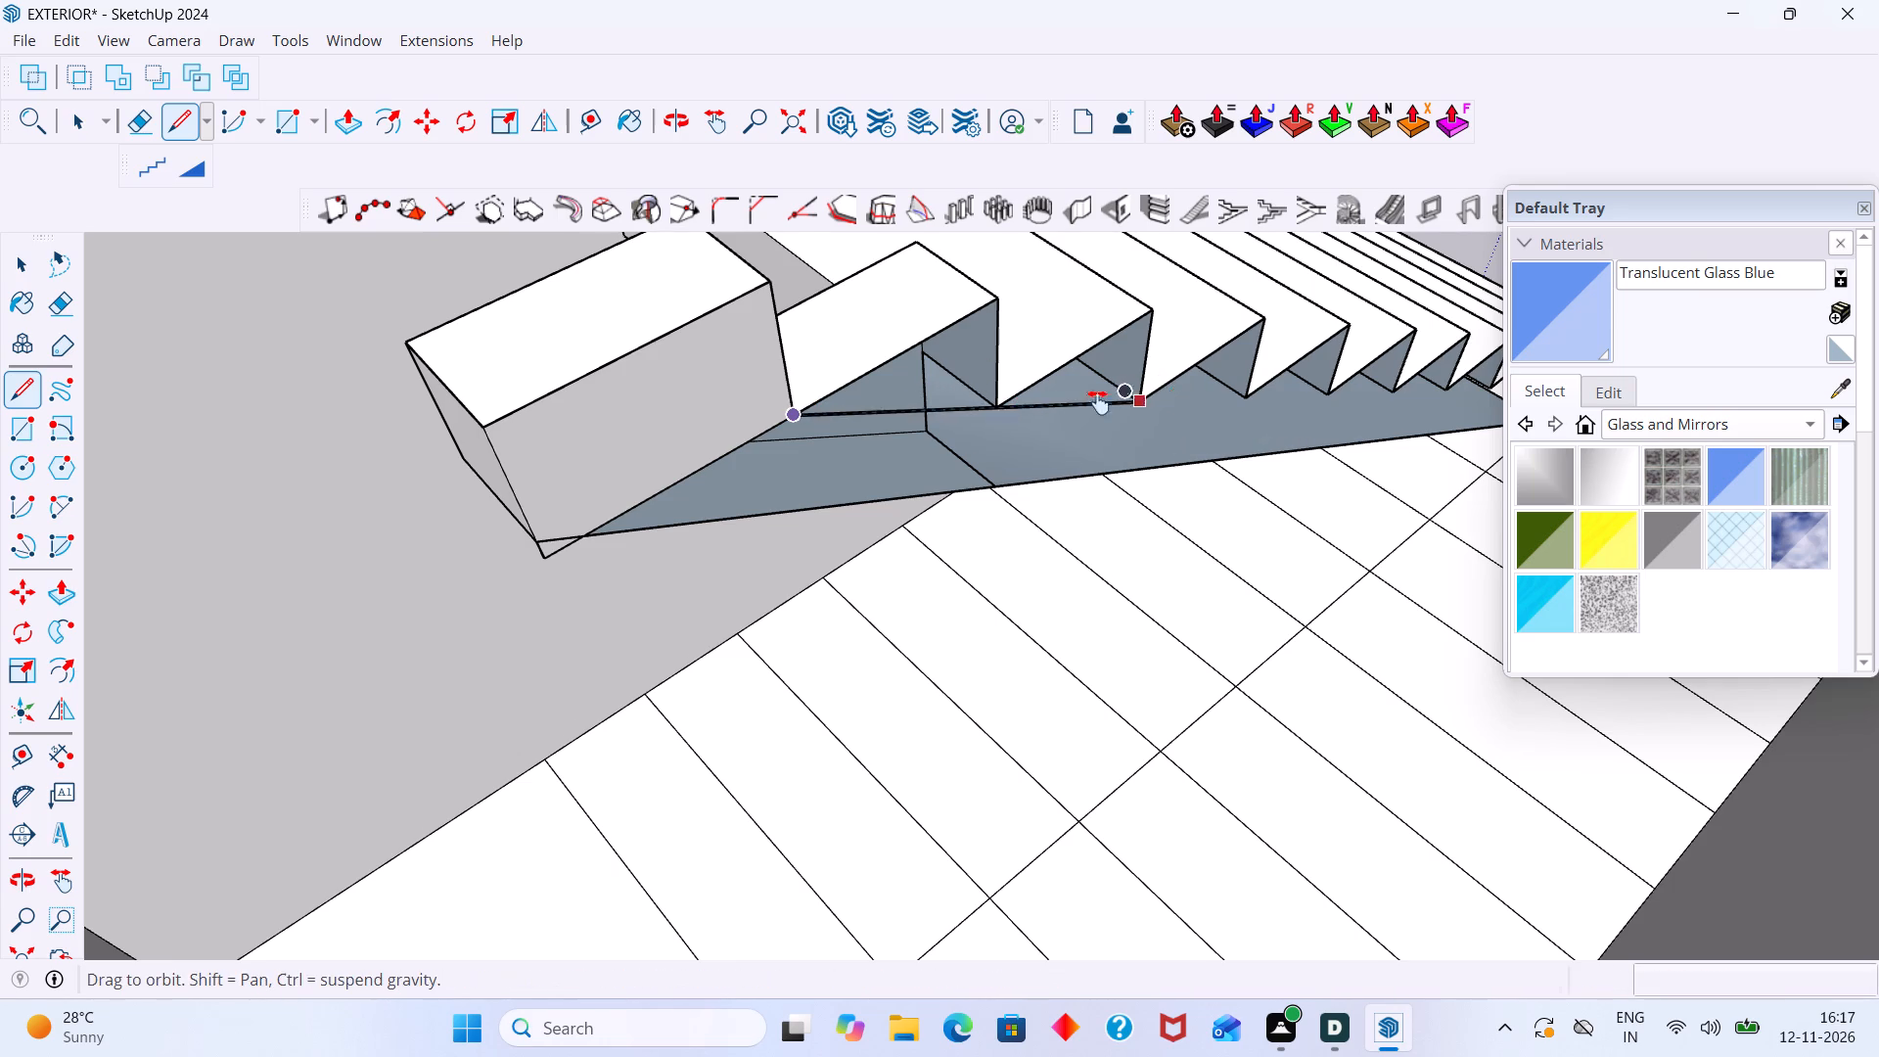
{"action": "middle_click_drag", "start_coordinate": [1098, 402], "coordinate": [846, 462], "text": "shift"}
{"action": "scroll", "coordinate": [920, 462], "scroll_direction": "down", "scroll_amount": 6}
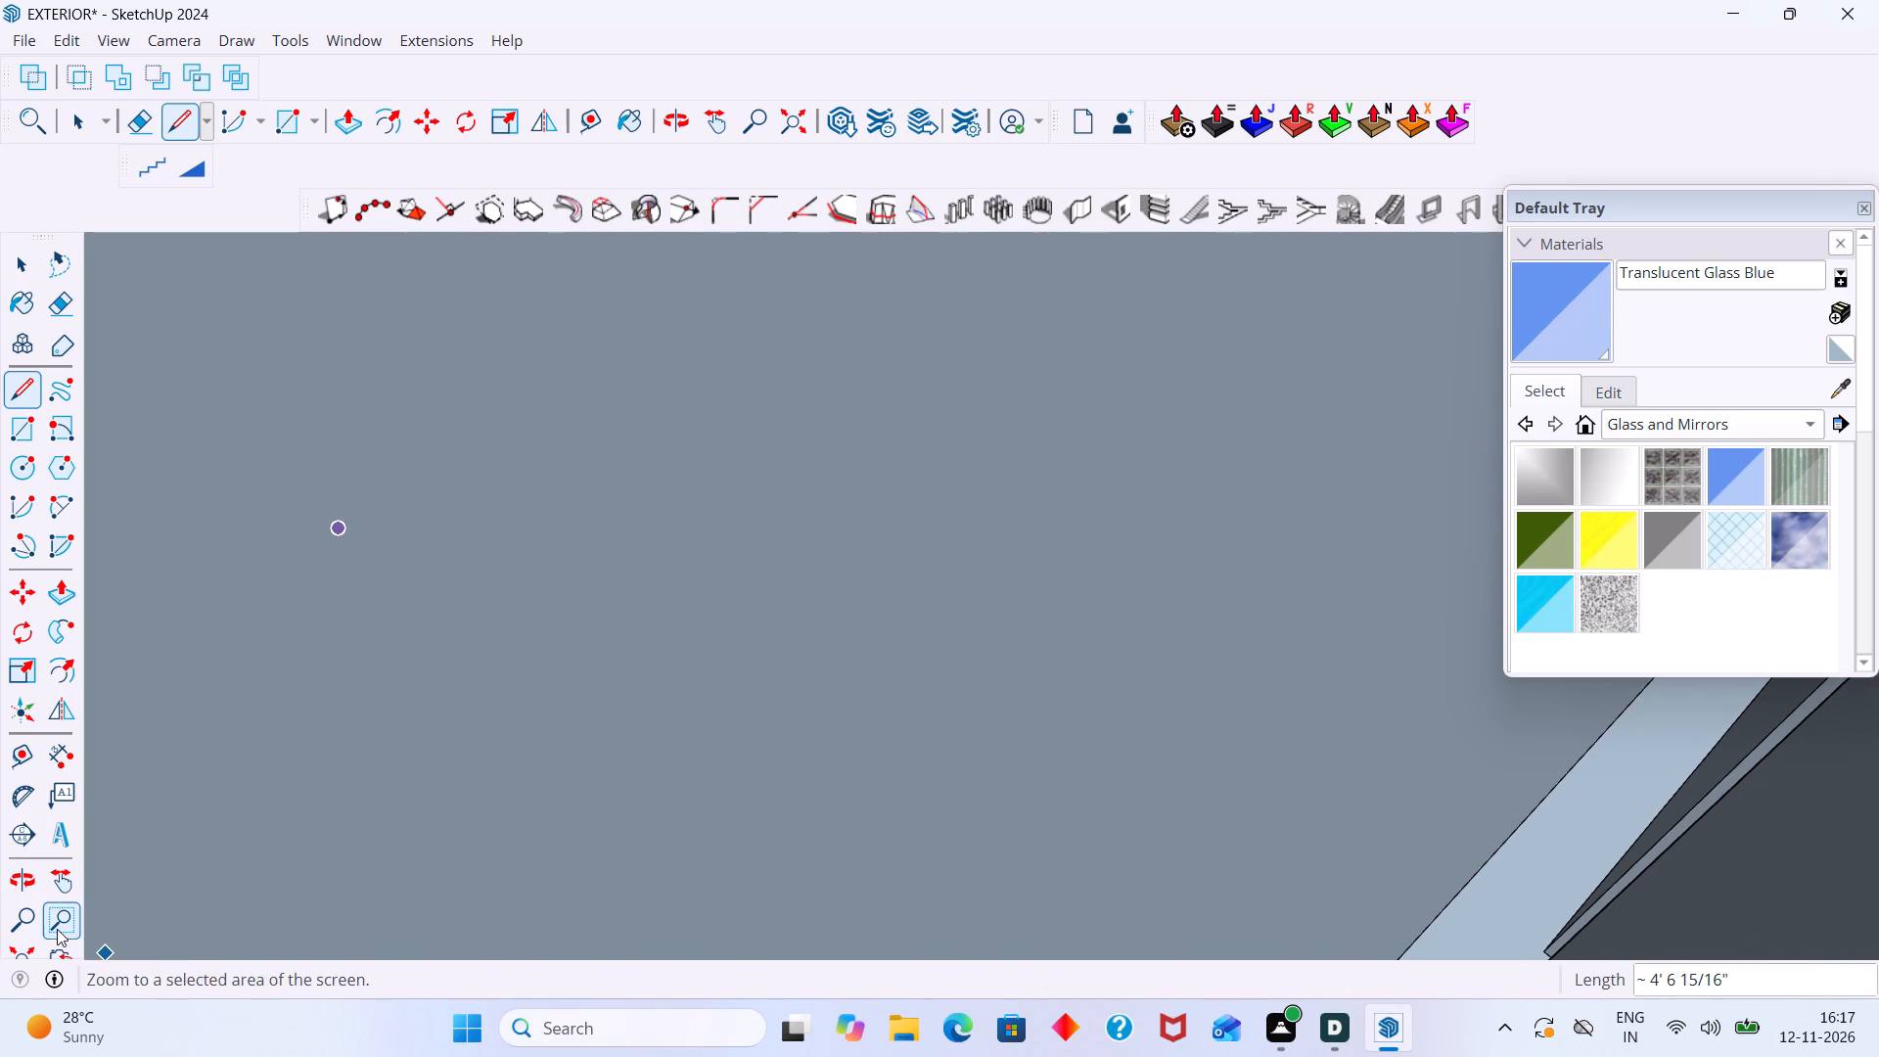
{"action": "left_click", "coordinate": [29, 948]}
{"action": "scroll", "coordinate": [566, 707], "scroll_direction": "down", "scroll_amount": 9}
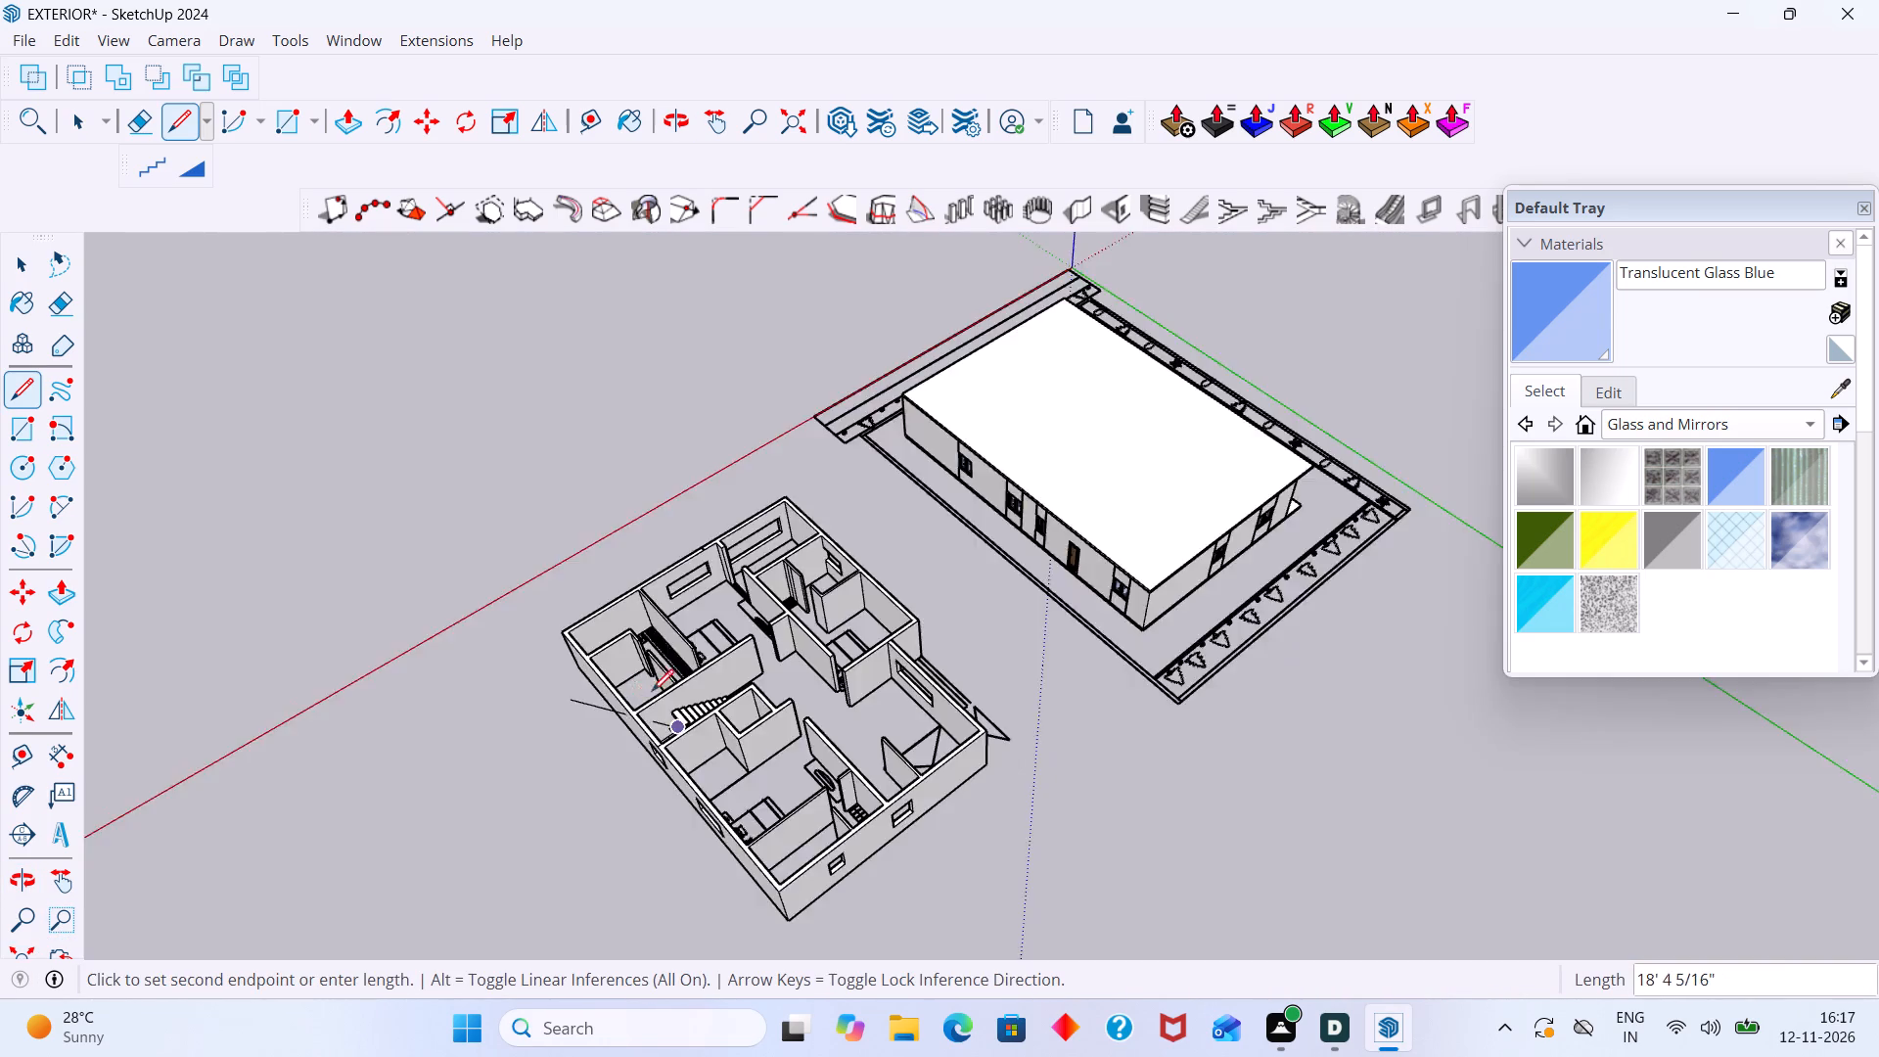
{"action": "scroll", "coordinate": [652, 691], "scroll_direction": "down", "scroll_amount": 4}
{"action": "scroll", "coordinate": [721, 680], "scroll_direction": "up", "scroll_amount": 18}
{"action": "middle_click_drag", "start_coordinate": [613, 647], "coordinate": [613, 689]}
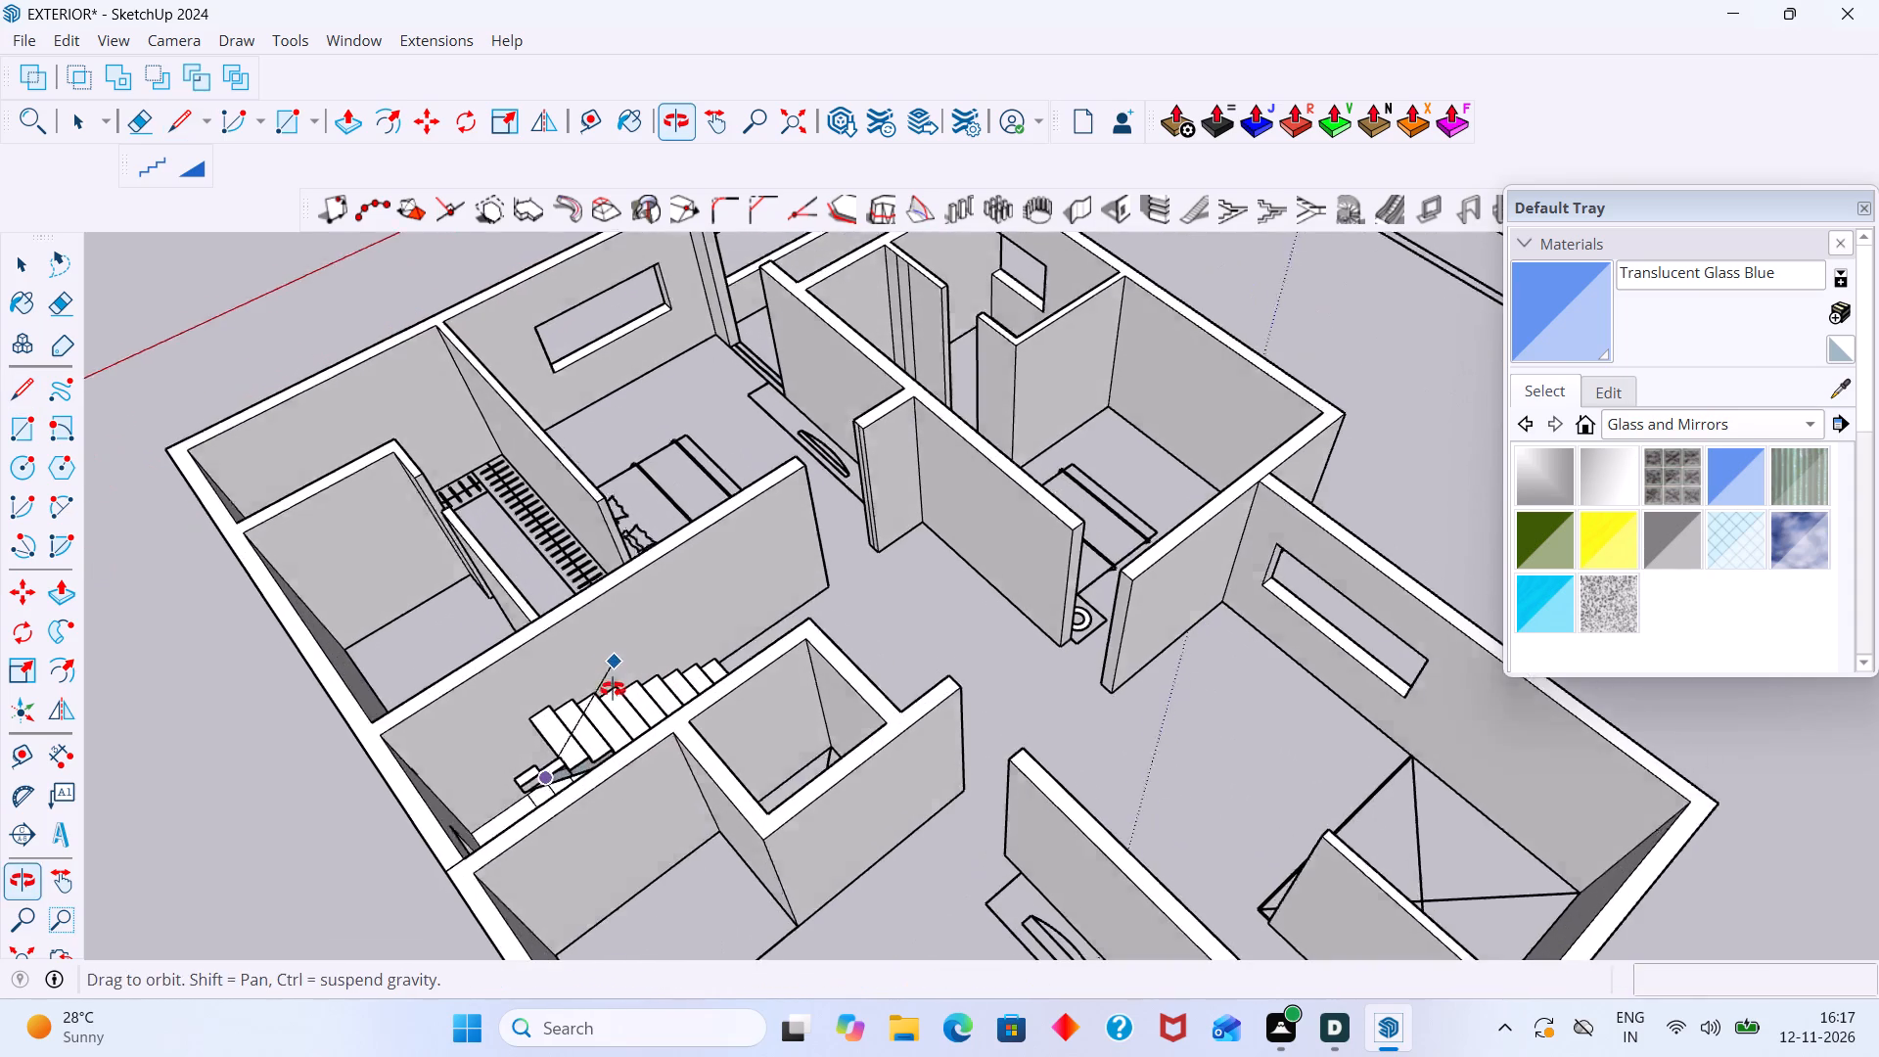
{"action": "middle_click_drag", "start_coordinate": [613, 689], "coordinate": [613, 707]}
{"action": "scroll", "coordinate": [613, 707], "scroll_direction": "up", "scroll_amount": 11}
{"action": "middle_click_drag", "start_coordinate": [652, 818], "coordinate": [659, 769]}
{"action": "scroll", "coordinate": [549, 772], "scroll_direction": "up", "scroll_amount": 2}
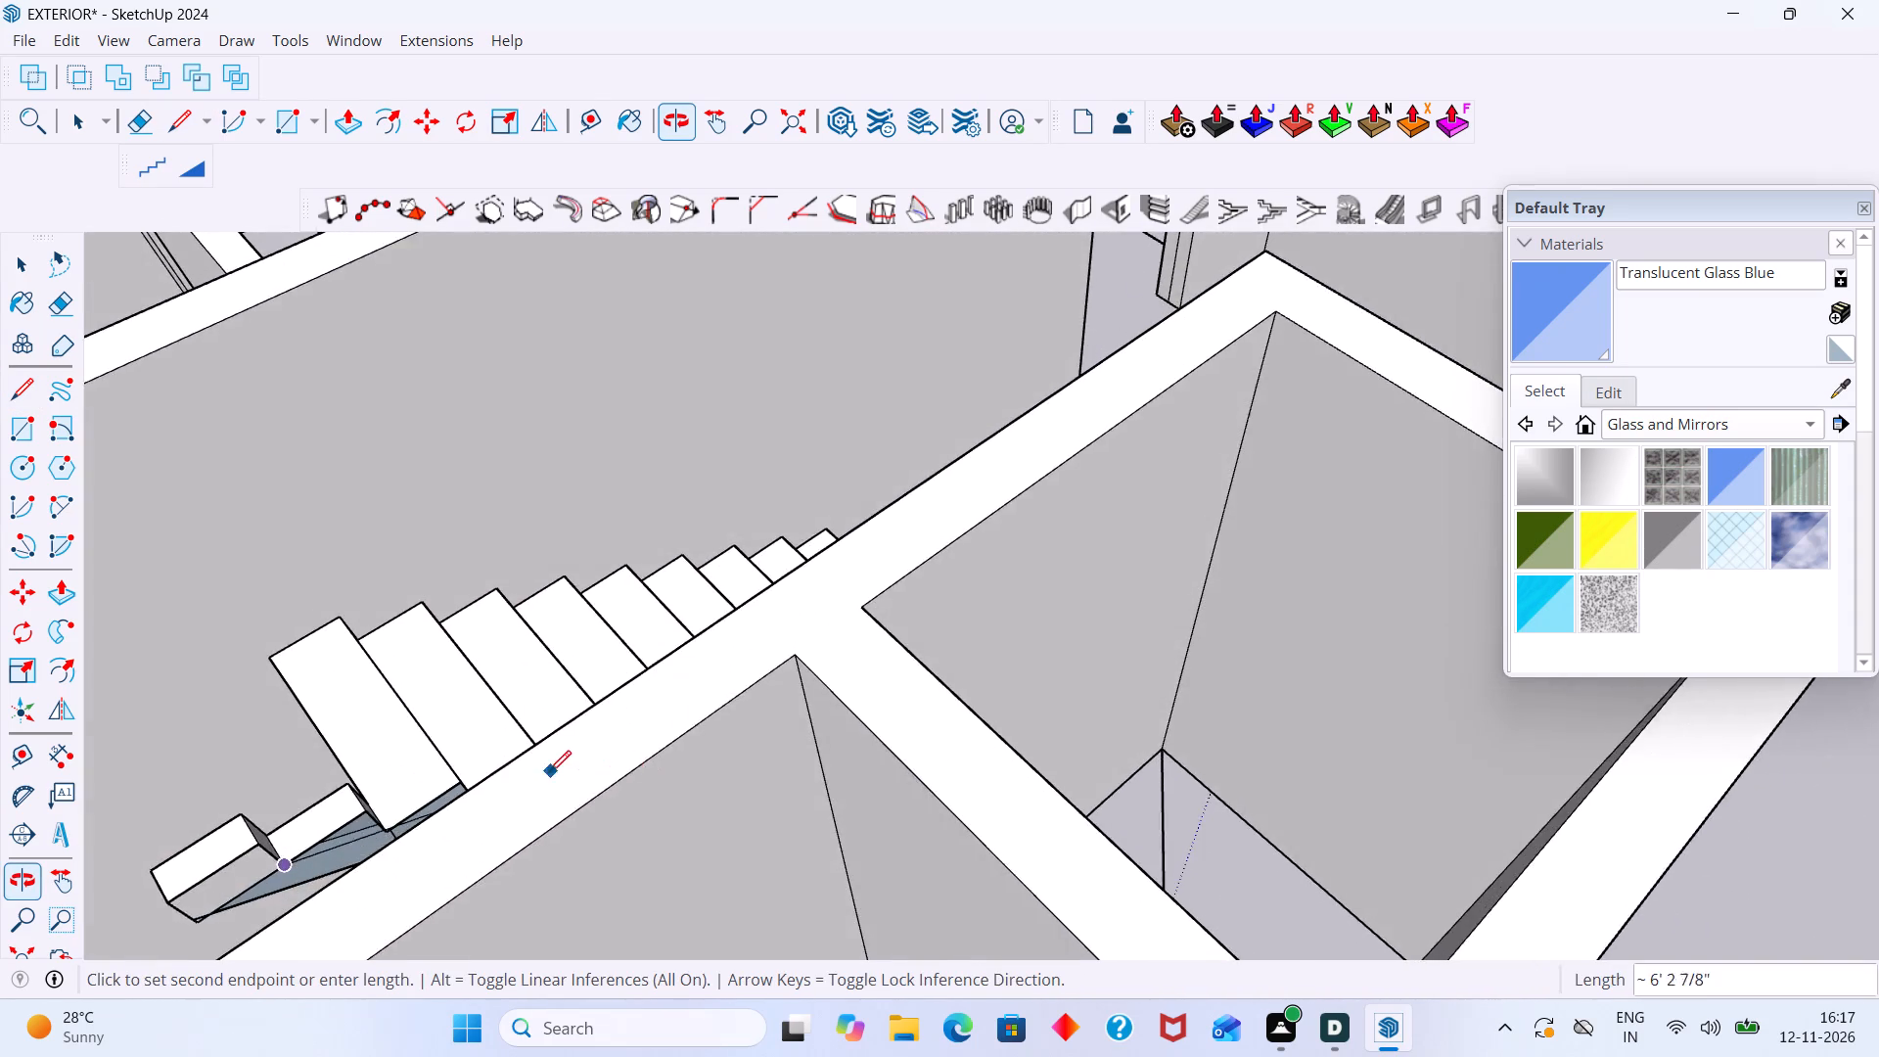
{"action": "scroll", "coordinate": [549, 772], "scroll_direction": "up", "scroll_amount": 8}
{"action": "scroll", "coordinate": [409, 775], "scroll_direction": "down", "scroll_amount": 1}
{"action": "middle_click_drag", "start_coordinate": [409, 780], "coordinate": [411, 826]}
{"action": "scroll", "coordinate": [545, 819], "scroll_direction": "up", "scroll_amount": 12}
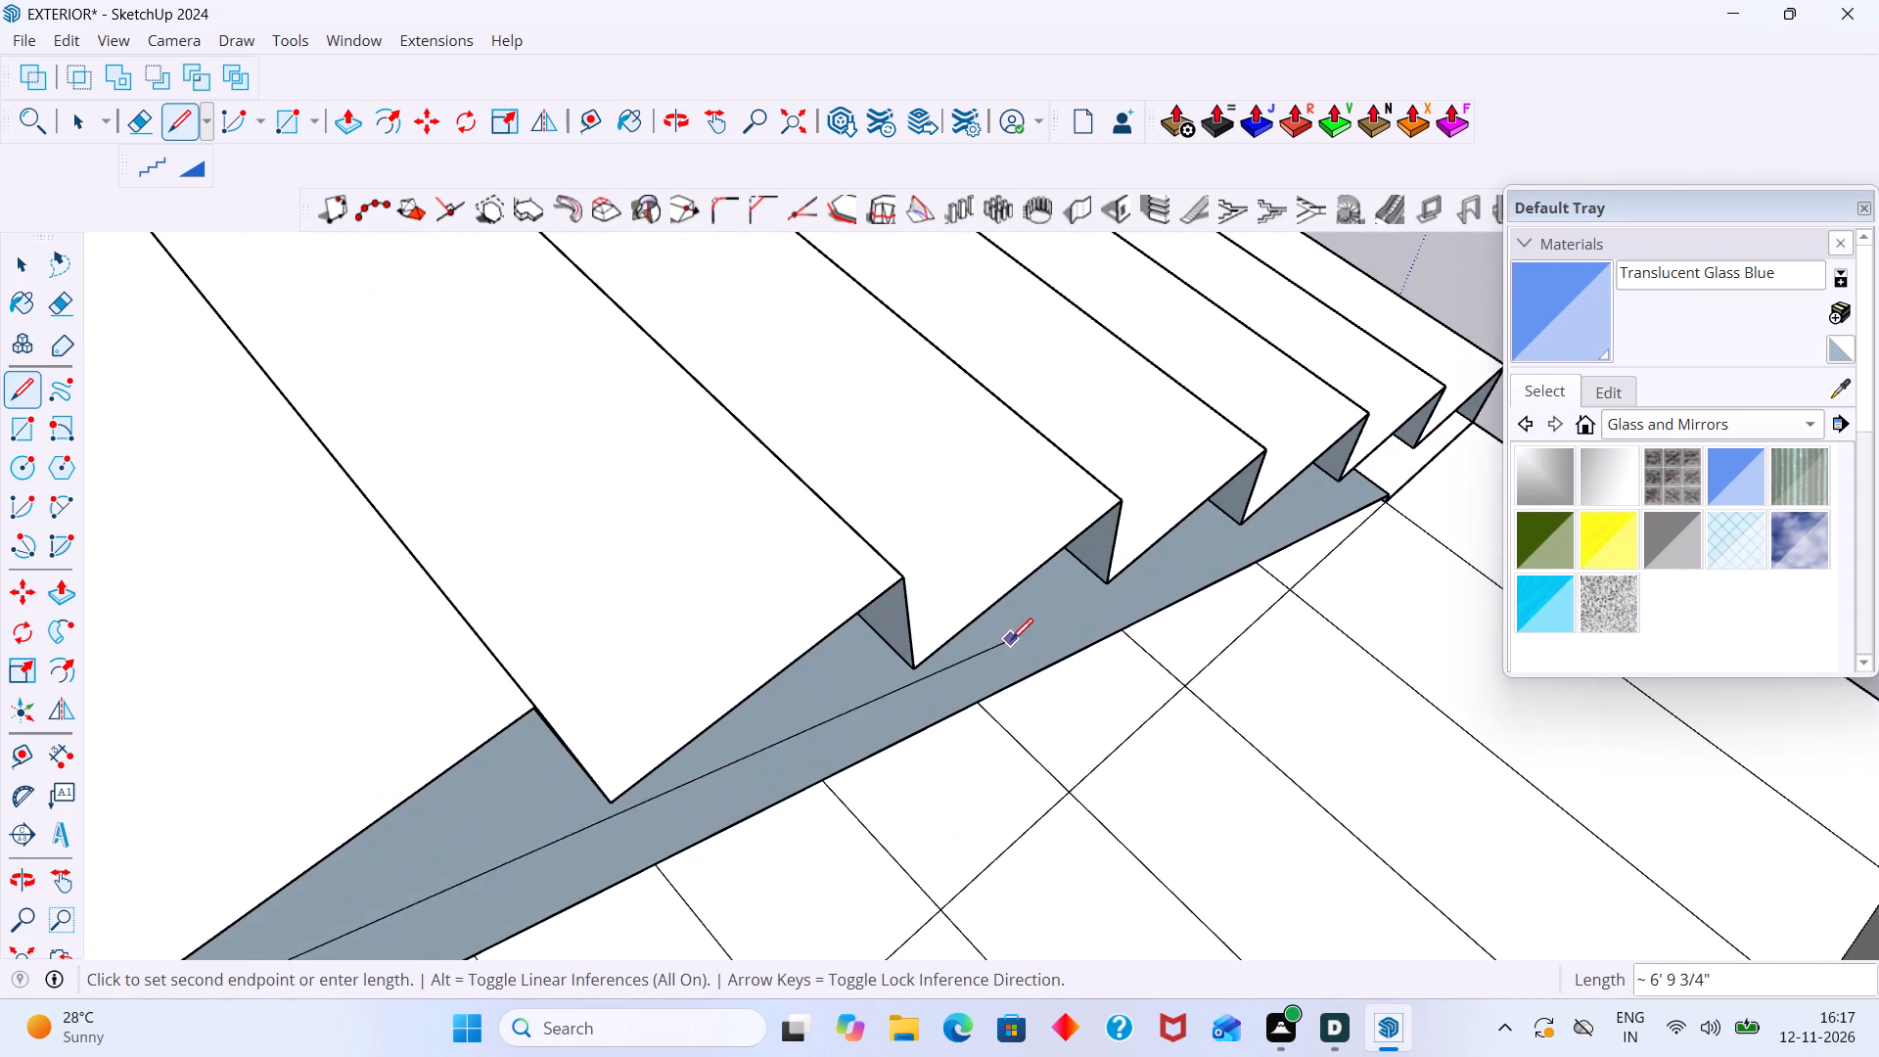
{"action": "left_click", "coordinate": [1107, 577]}
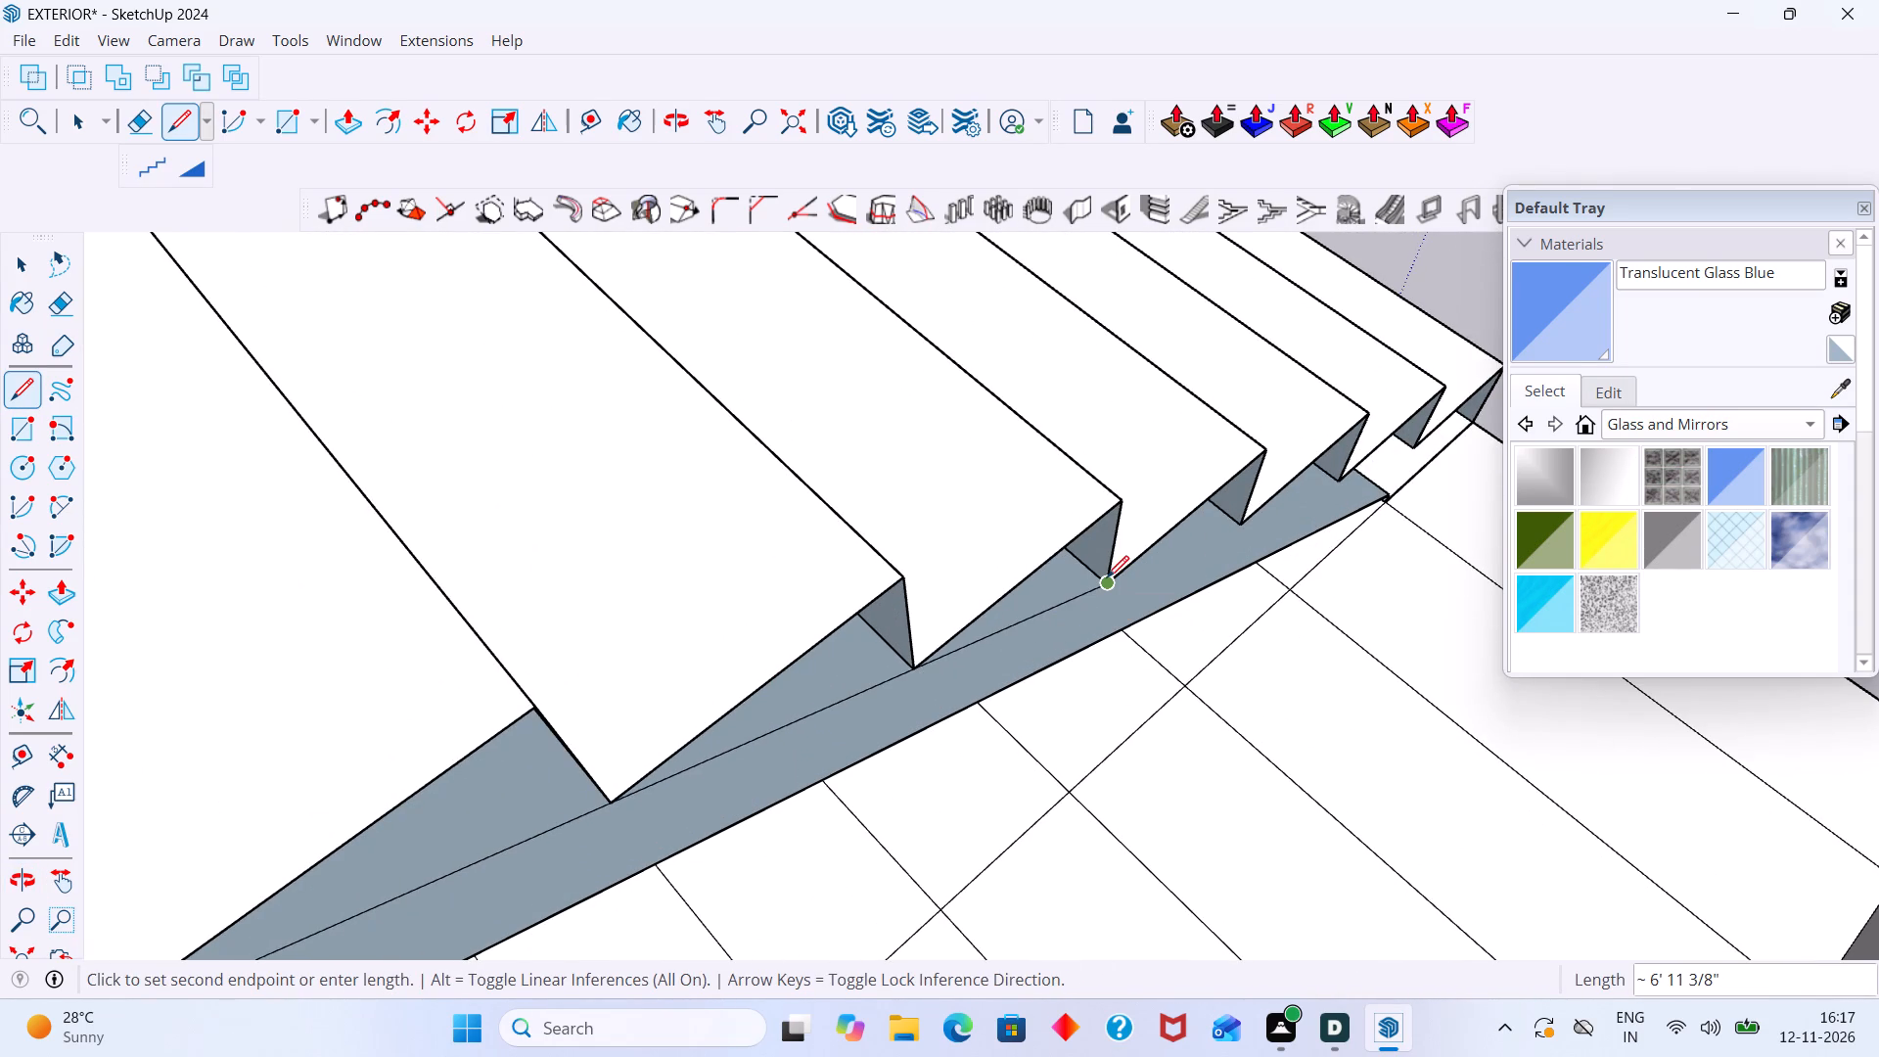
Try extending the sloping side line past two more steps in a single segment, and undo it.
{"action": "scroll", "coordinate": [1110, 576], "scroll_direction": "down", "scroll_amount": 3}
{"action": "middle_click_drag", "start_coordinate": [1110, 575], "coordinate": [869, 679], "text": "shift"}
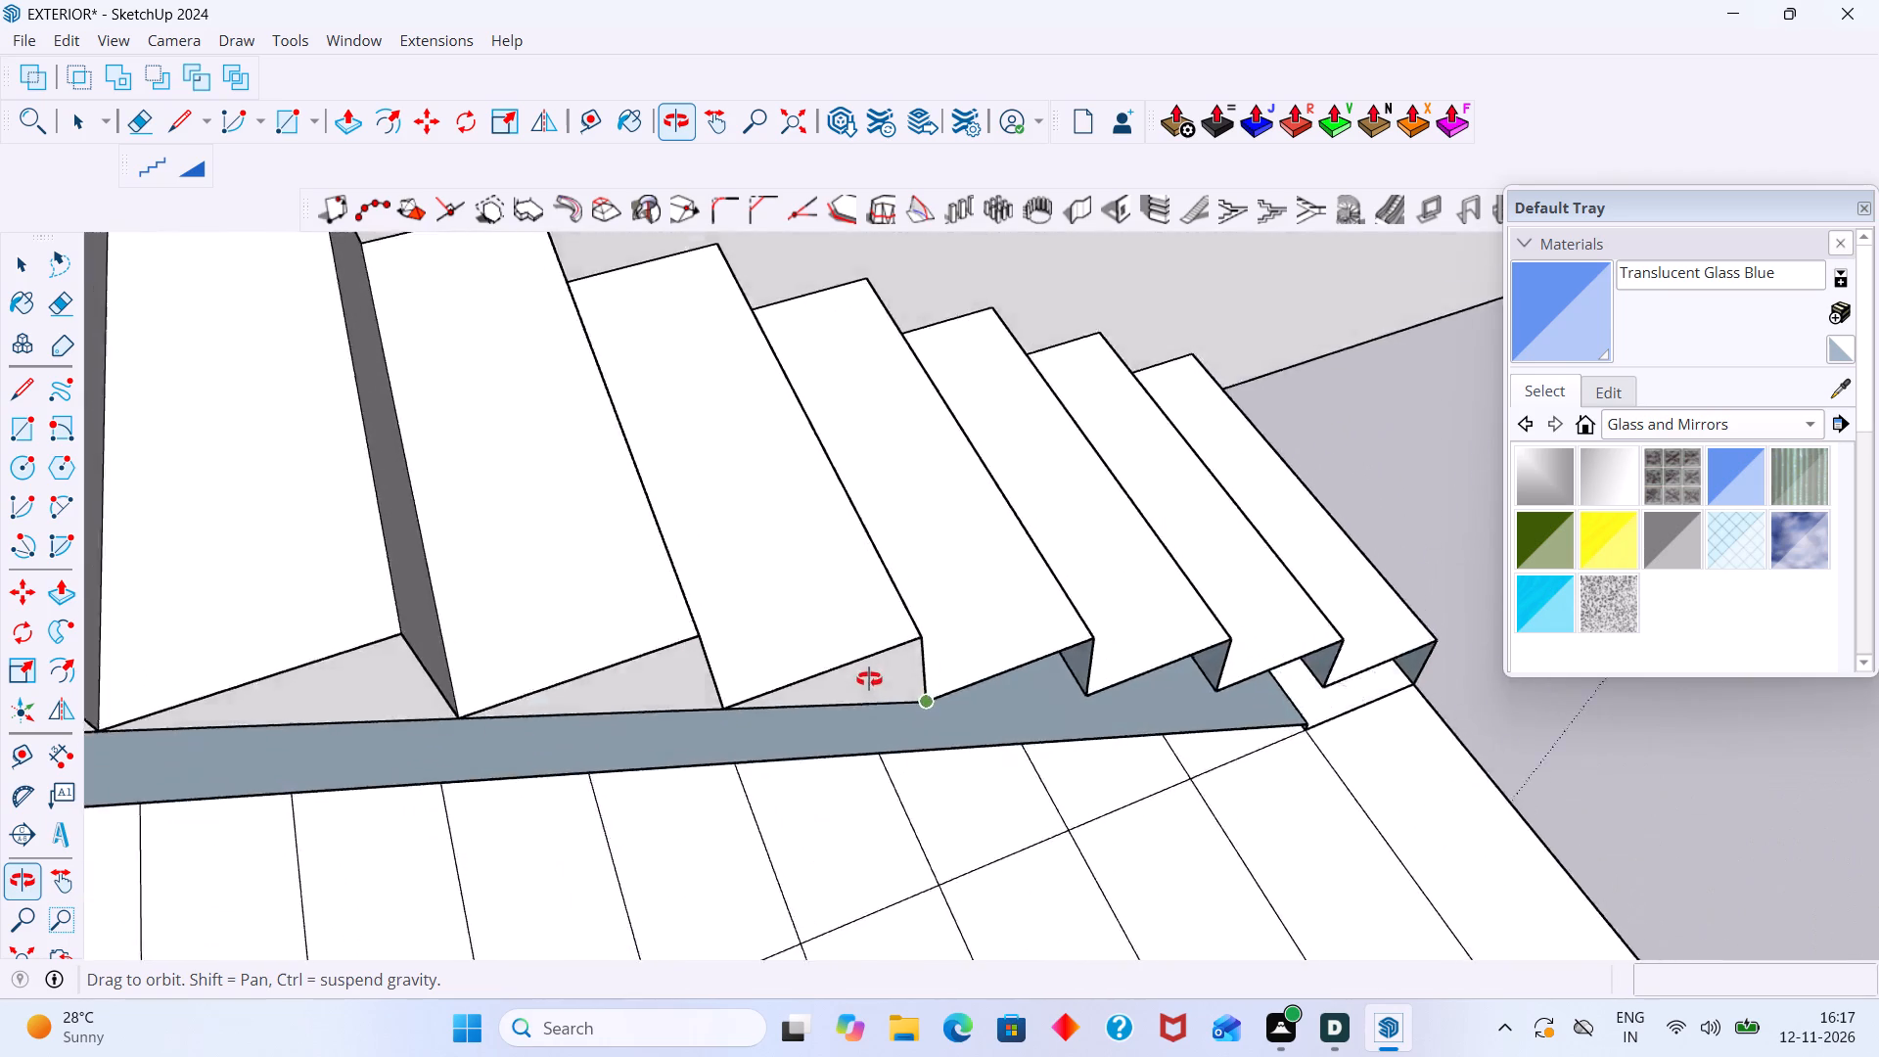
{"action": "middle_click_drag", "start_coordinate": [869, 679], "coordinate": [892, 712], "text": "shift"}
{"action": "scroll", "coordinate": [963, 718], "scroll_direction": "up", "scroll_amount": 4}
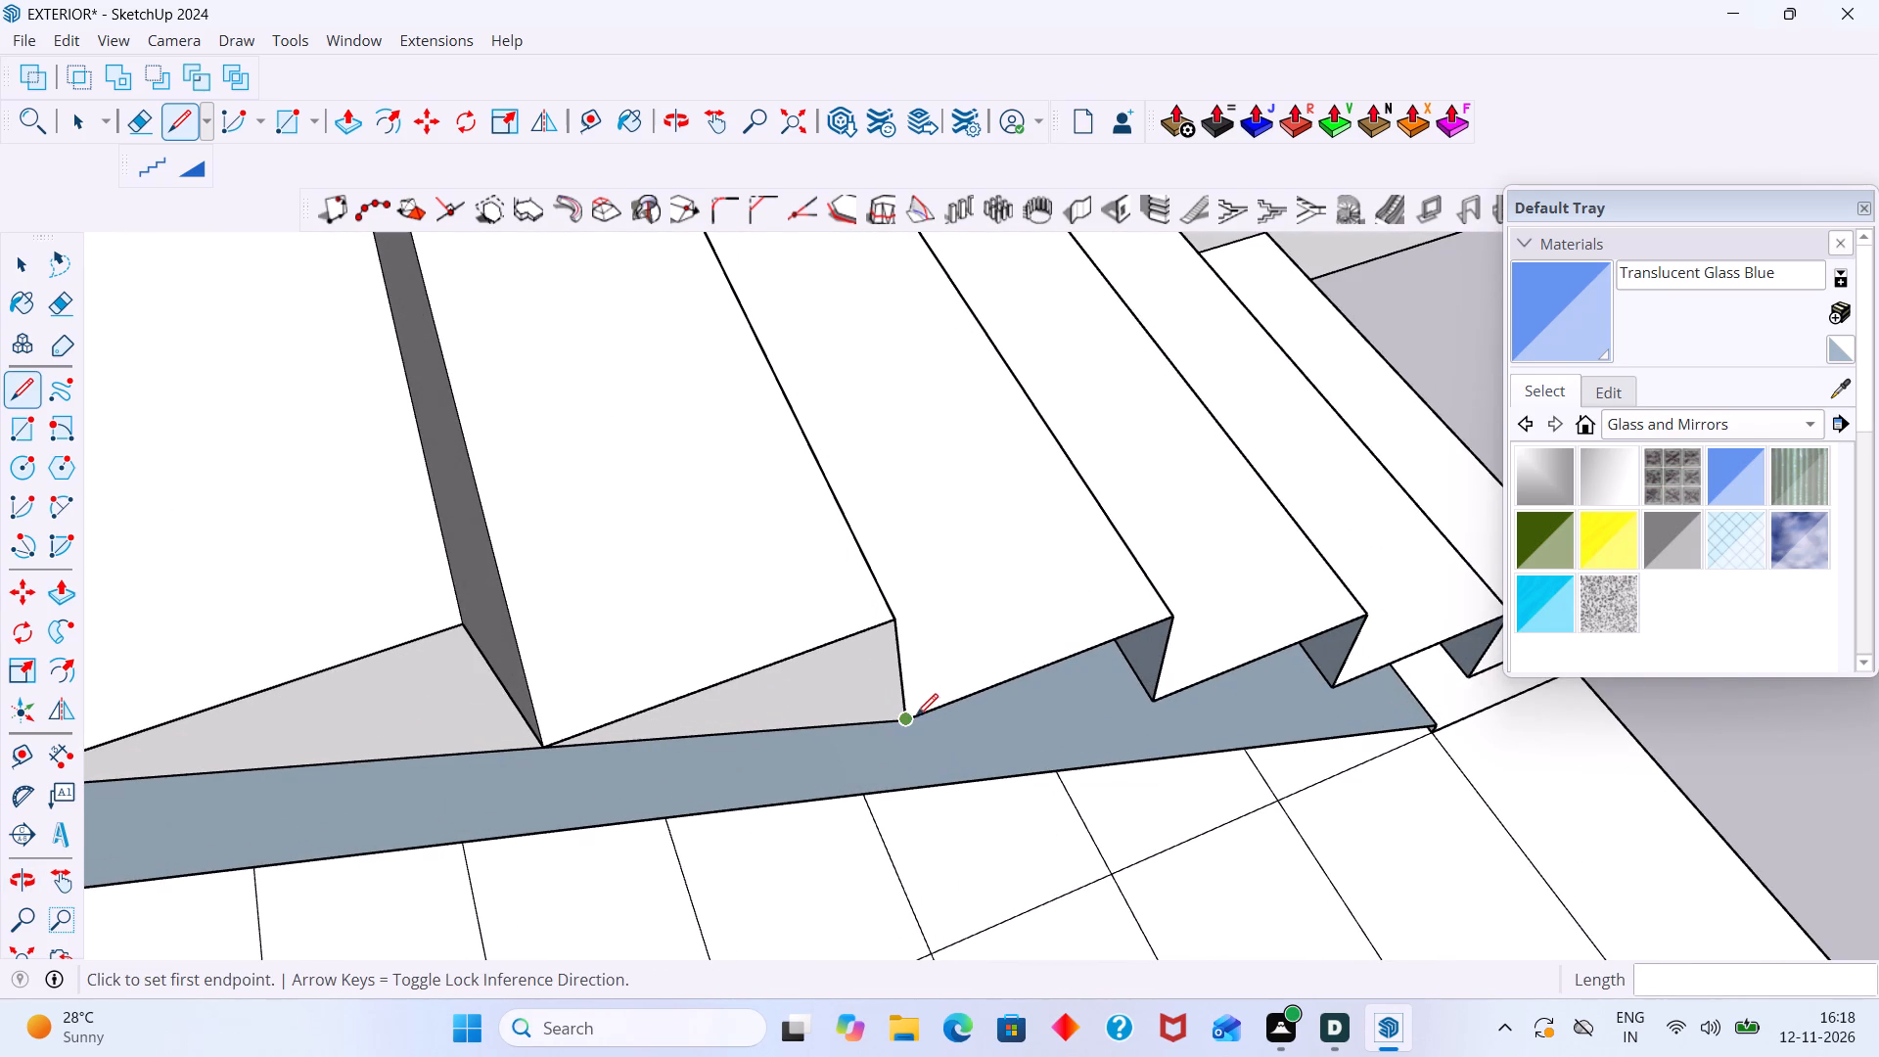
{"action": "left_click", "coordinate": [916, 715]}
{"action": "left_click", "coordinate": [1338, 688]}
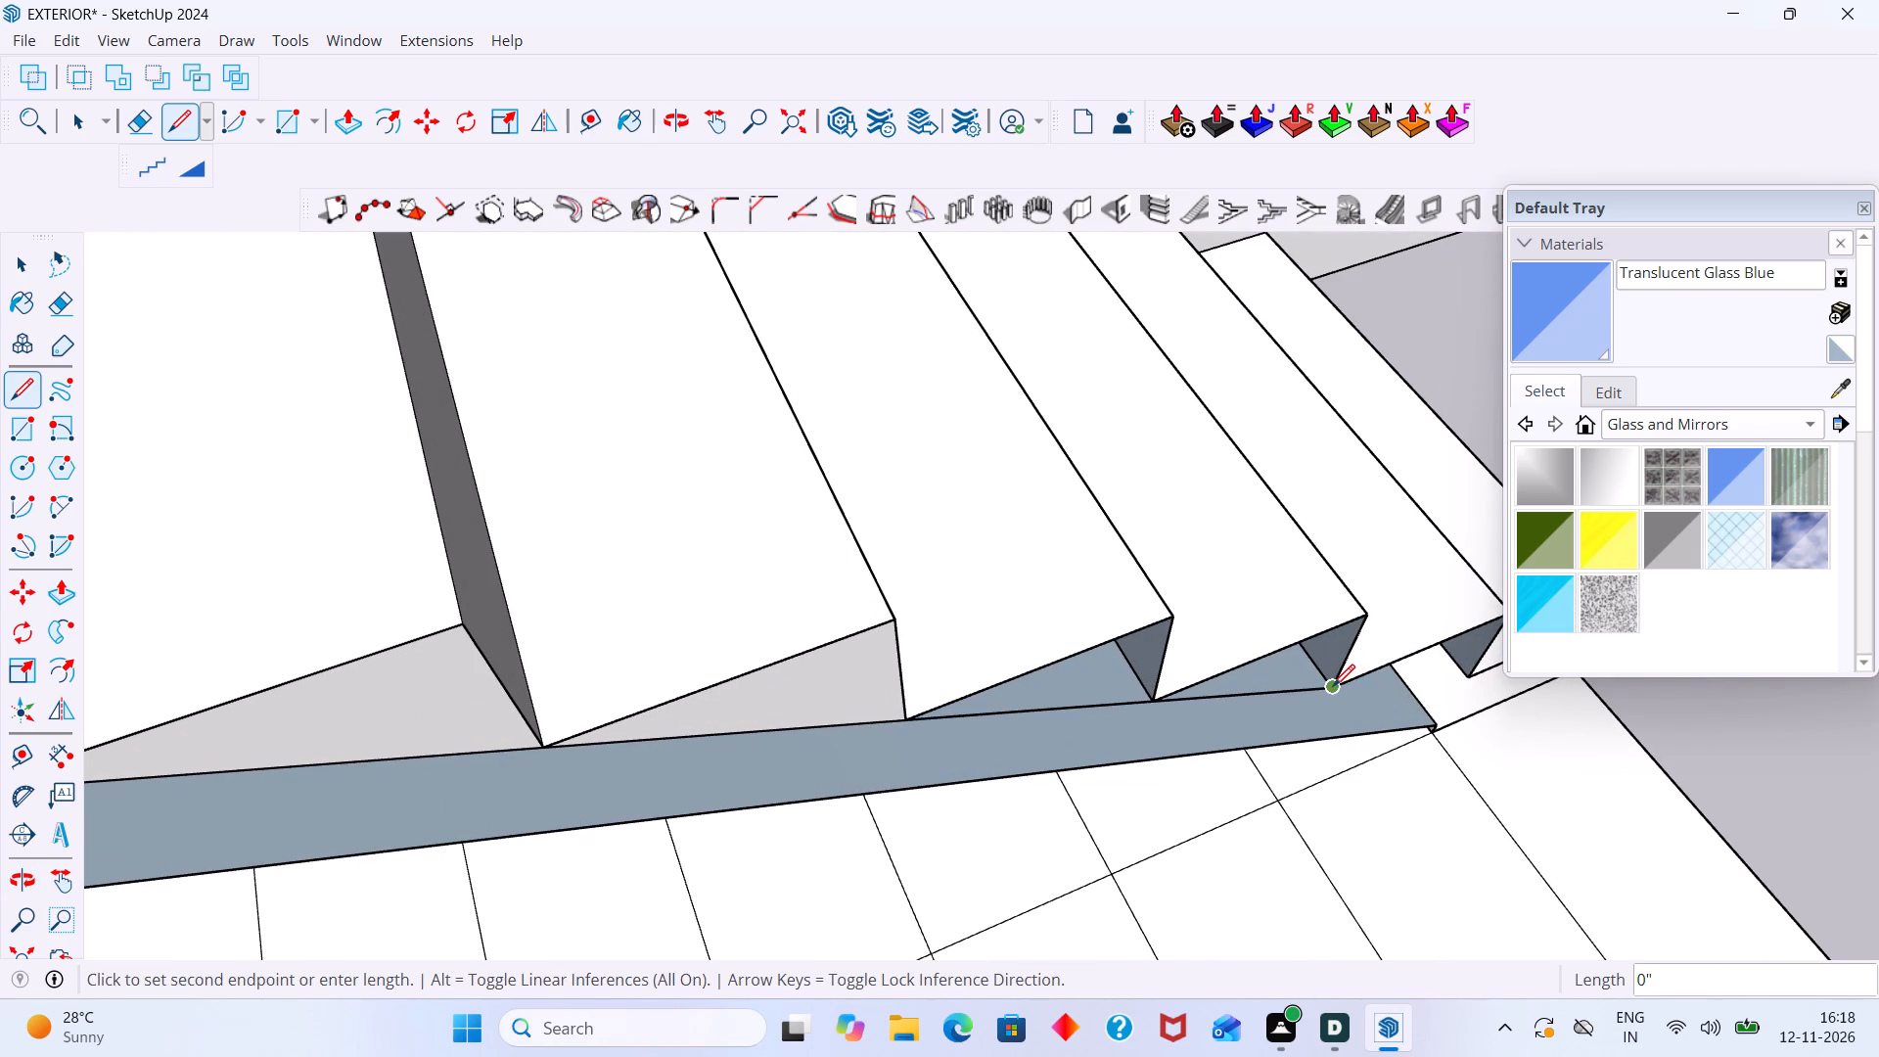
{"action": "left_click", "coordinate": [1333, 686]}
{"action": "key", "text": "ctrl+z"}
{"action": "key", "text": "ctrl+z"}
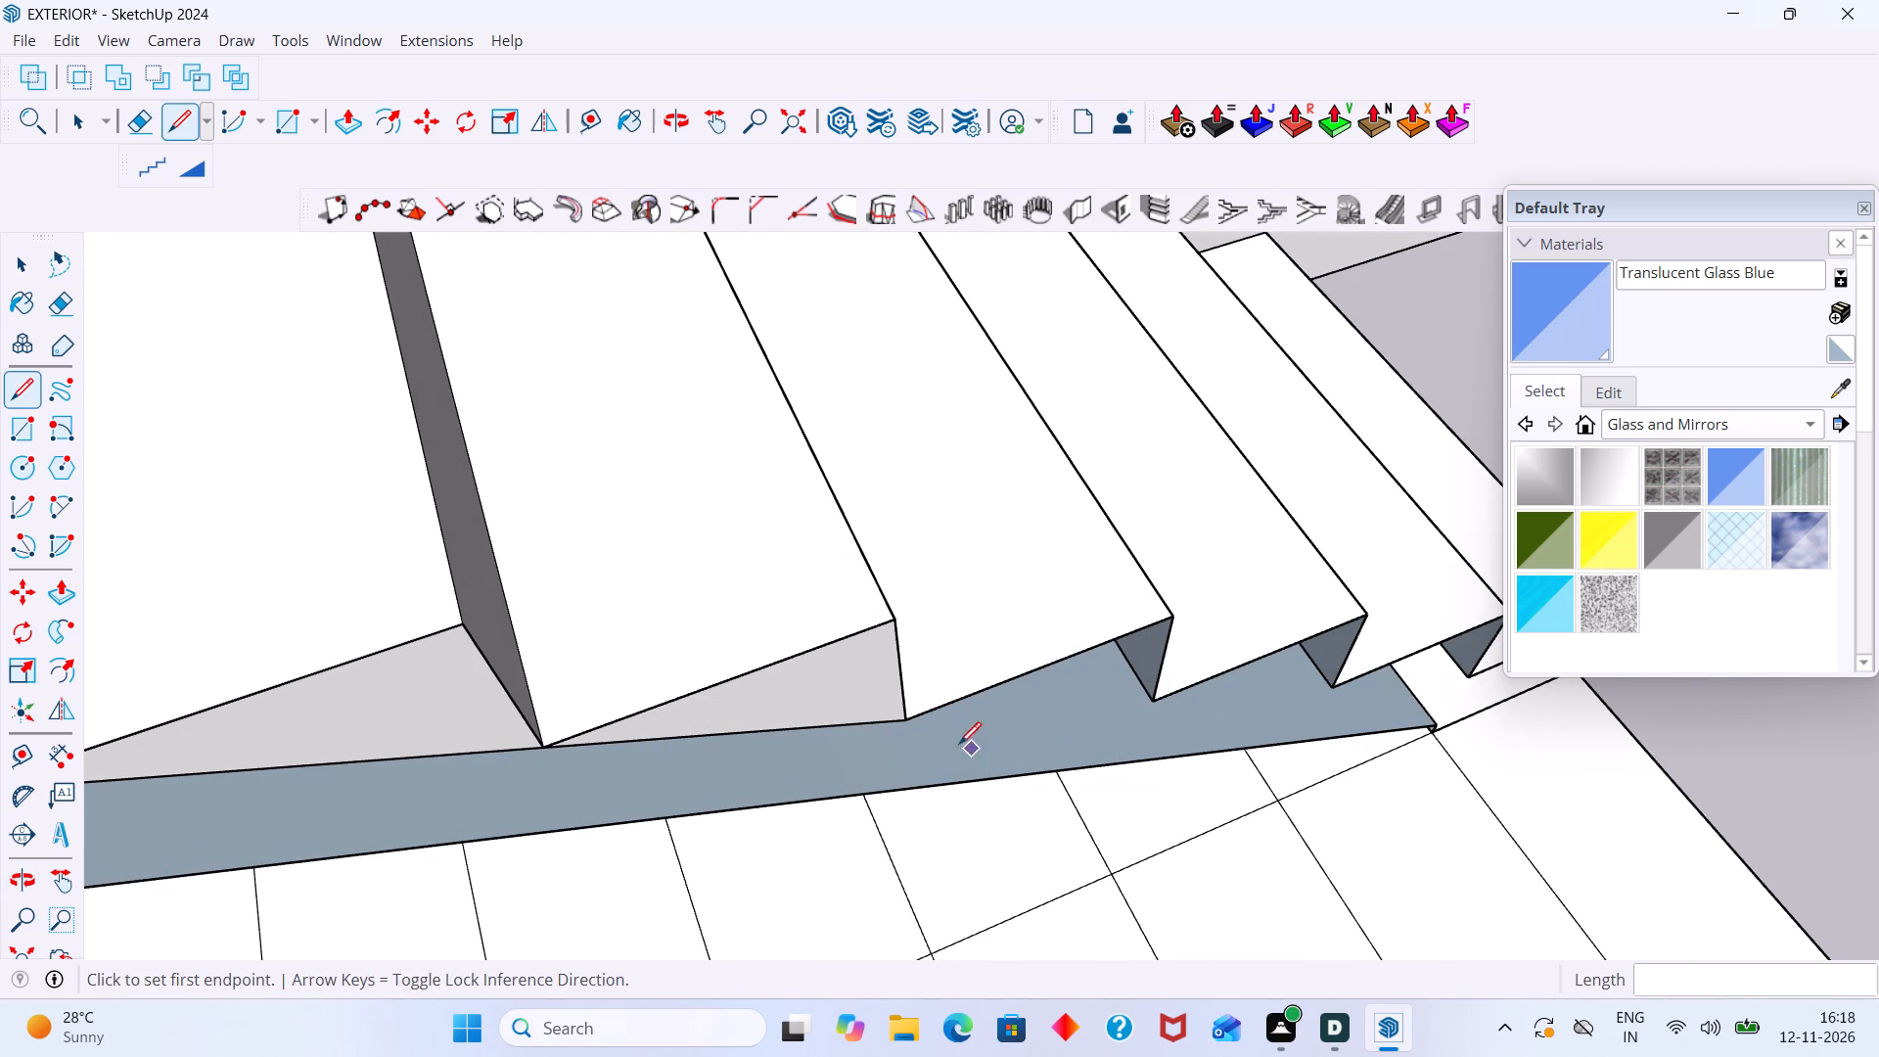
Close the fourth-lowest step's open side with a triangle of lines: slope between riser feet, 7" riser and 1' tread edge.
{"action": "left_click", "coordinate": [904, 717]}
{"action": "left_click", "coordinate": [1154, 700]}
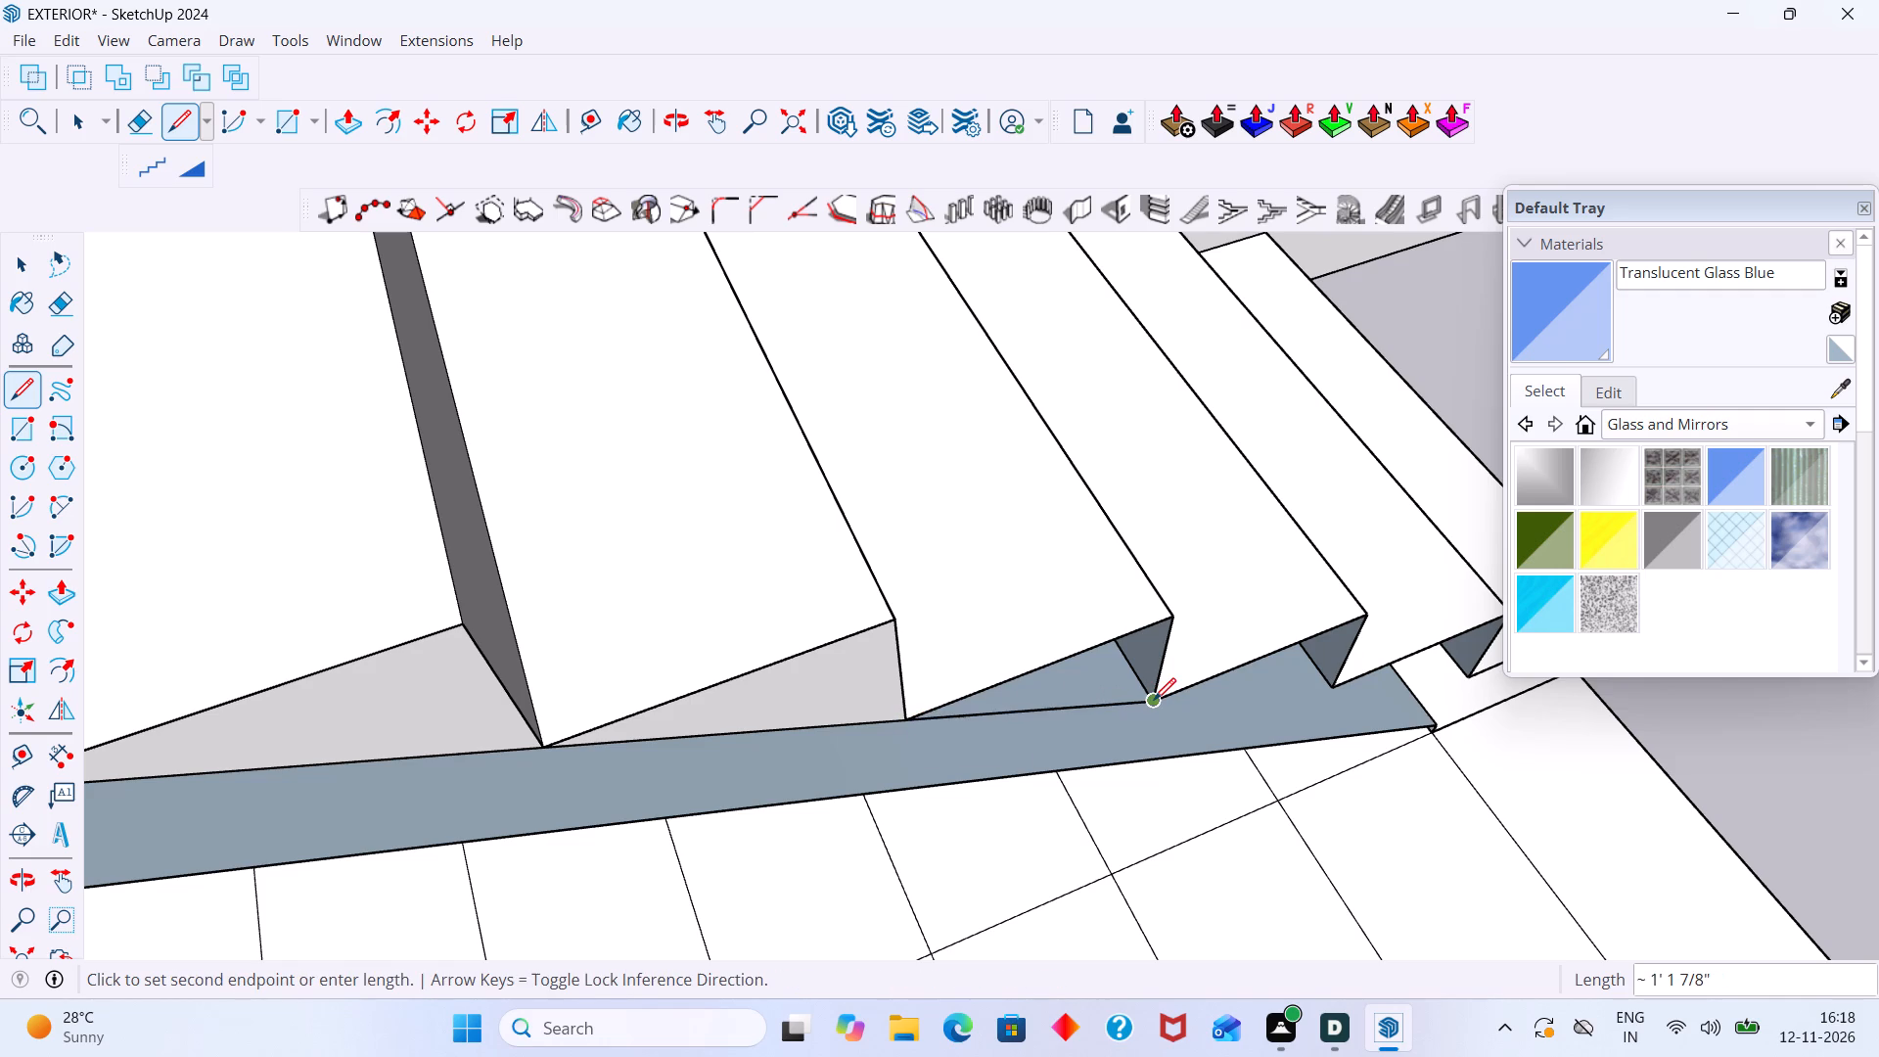
{"action": "left_click", "coordinate": [1169, 620]}
{"action": "left_click", "coordinate": [916, 722]}
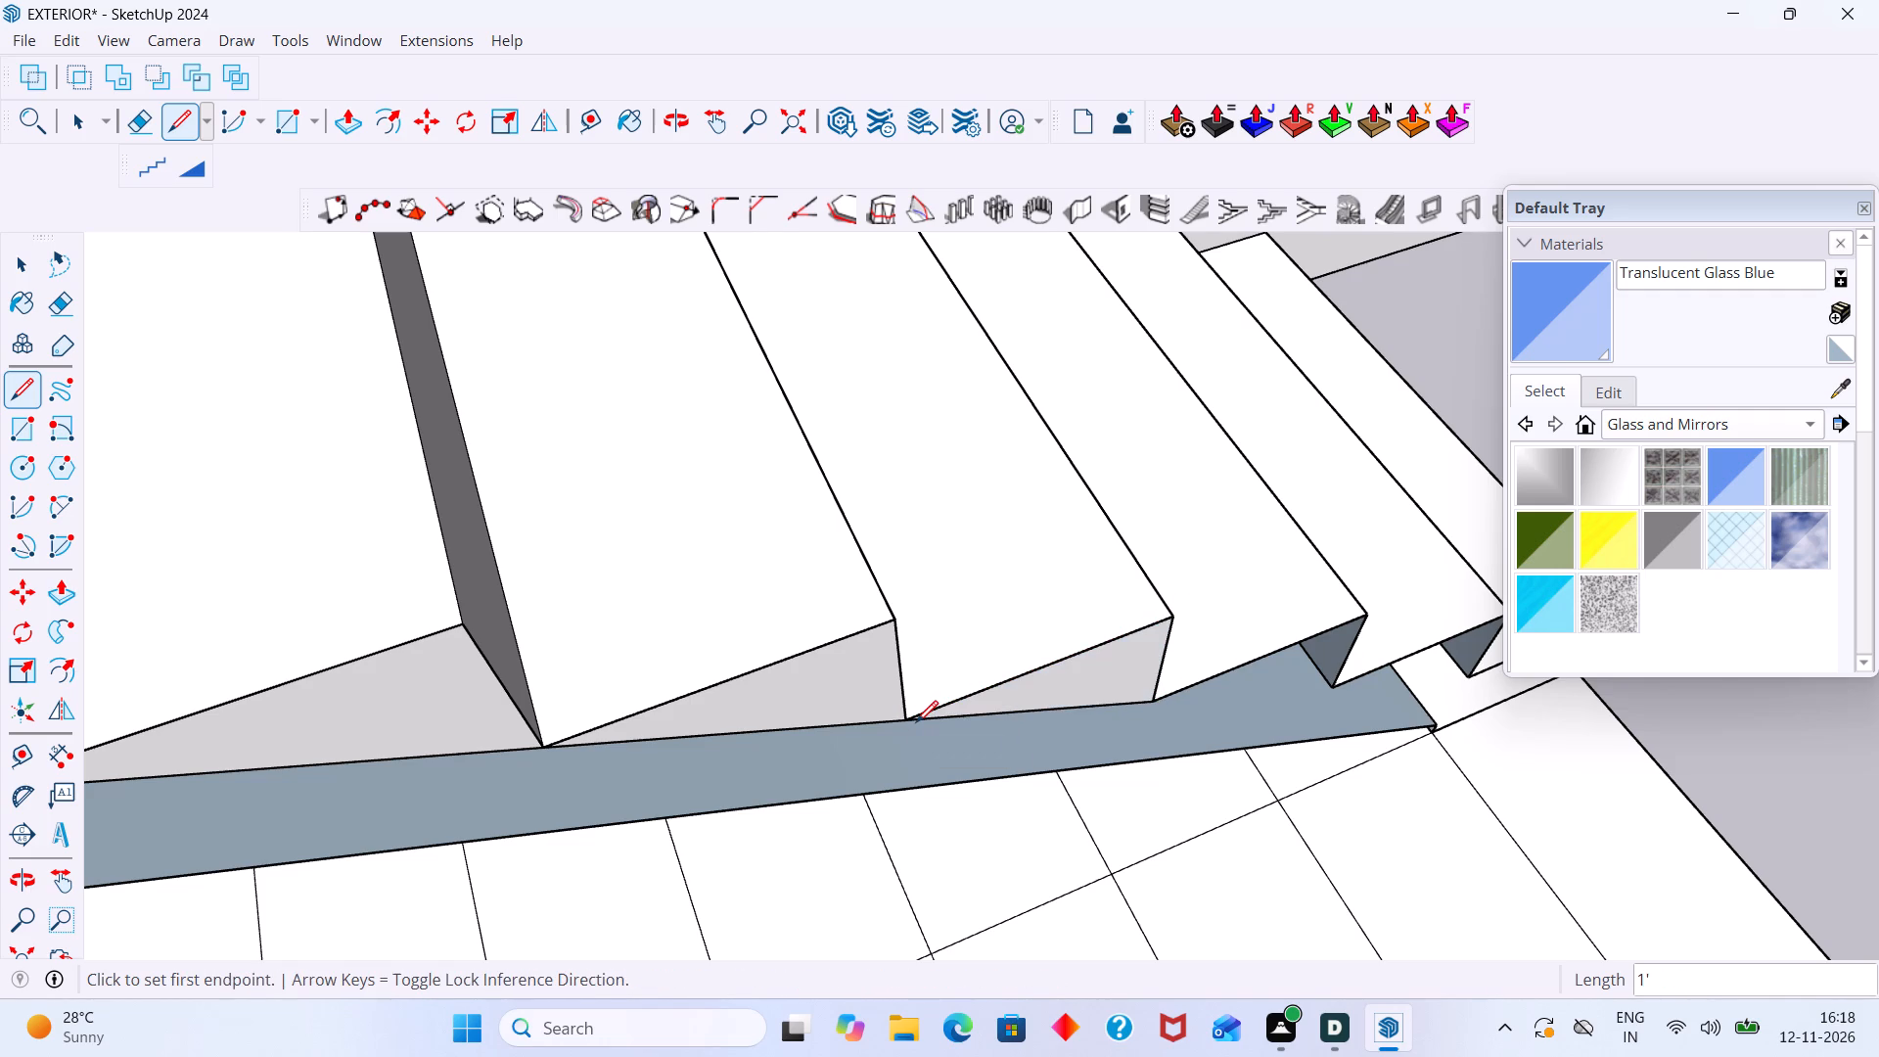
{"action": "key", "text": "space"}
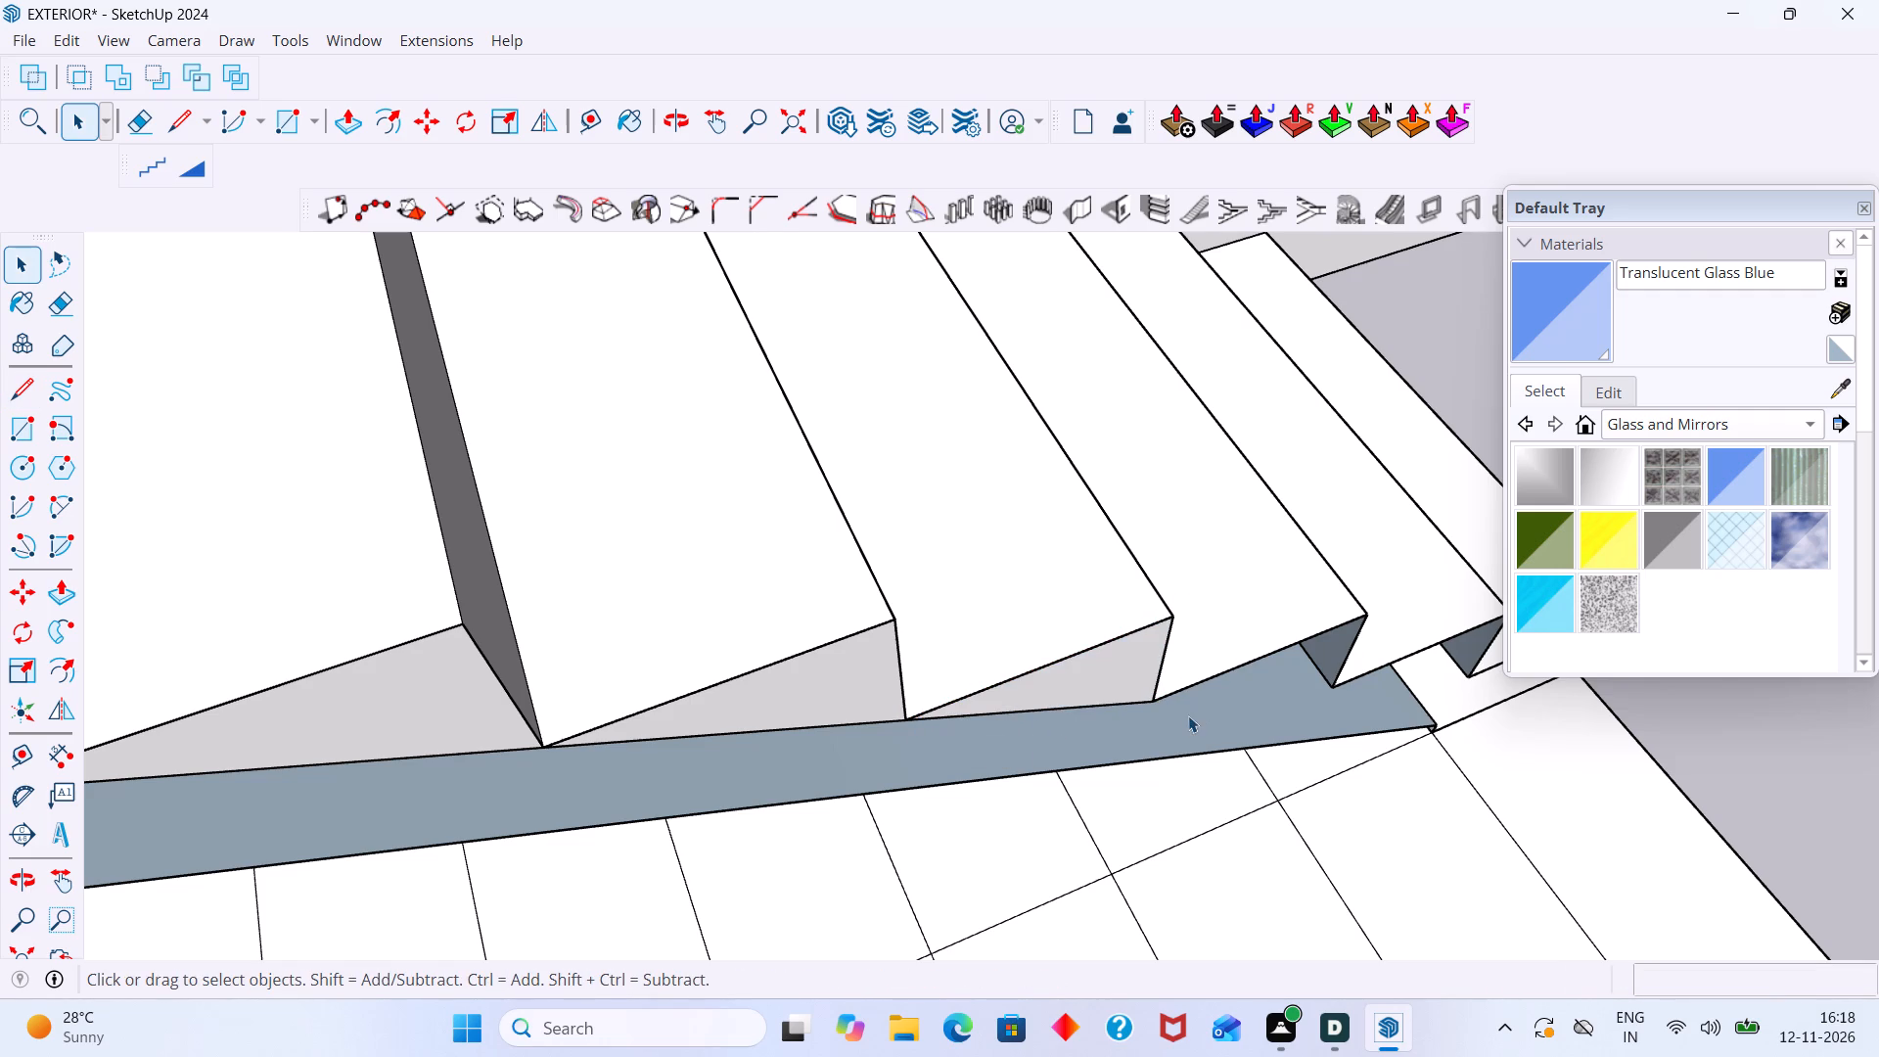
Close the third-lowest step's open side with a triangle of lines along the slope, riser and 1' tread edge.
{"action": "key", "text": "l"}
{"action": "left_click", "coordinate": [1154, 703]}
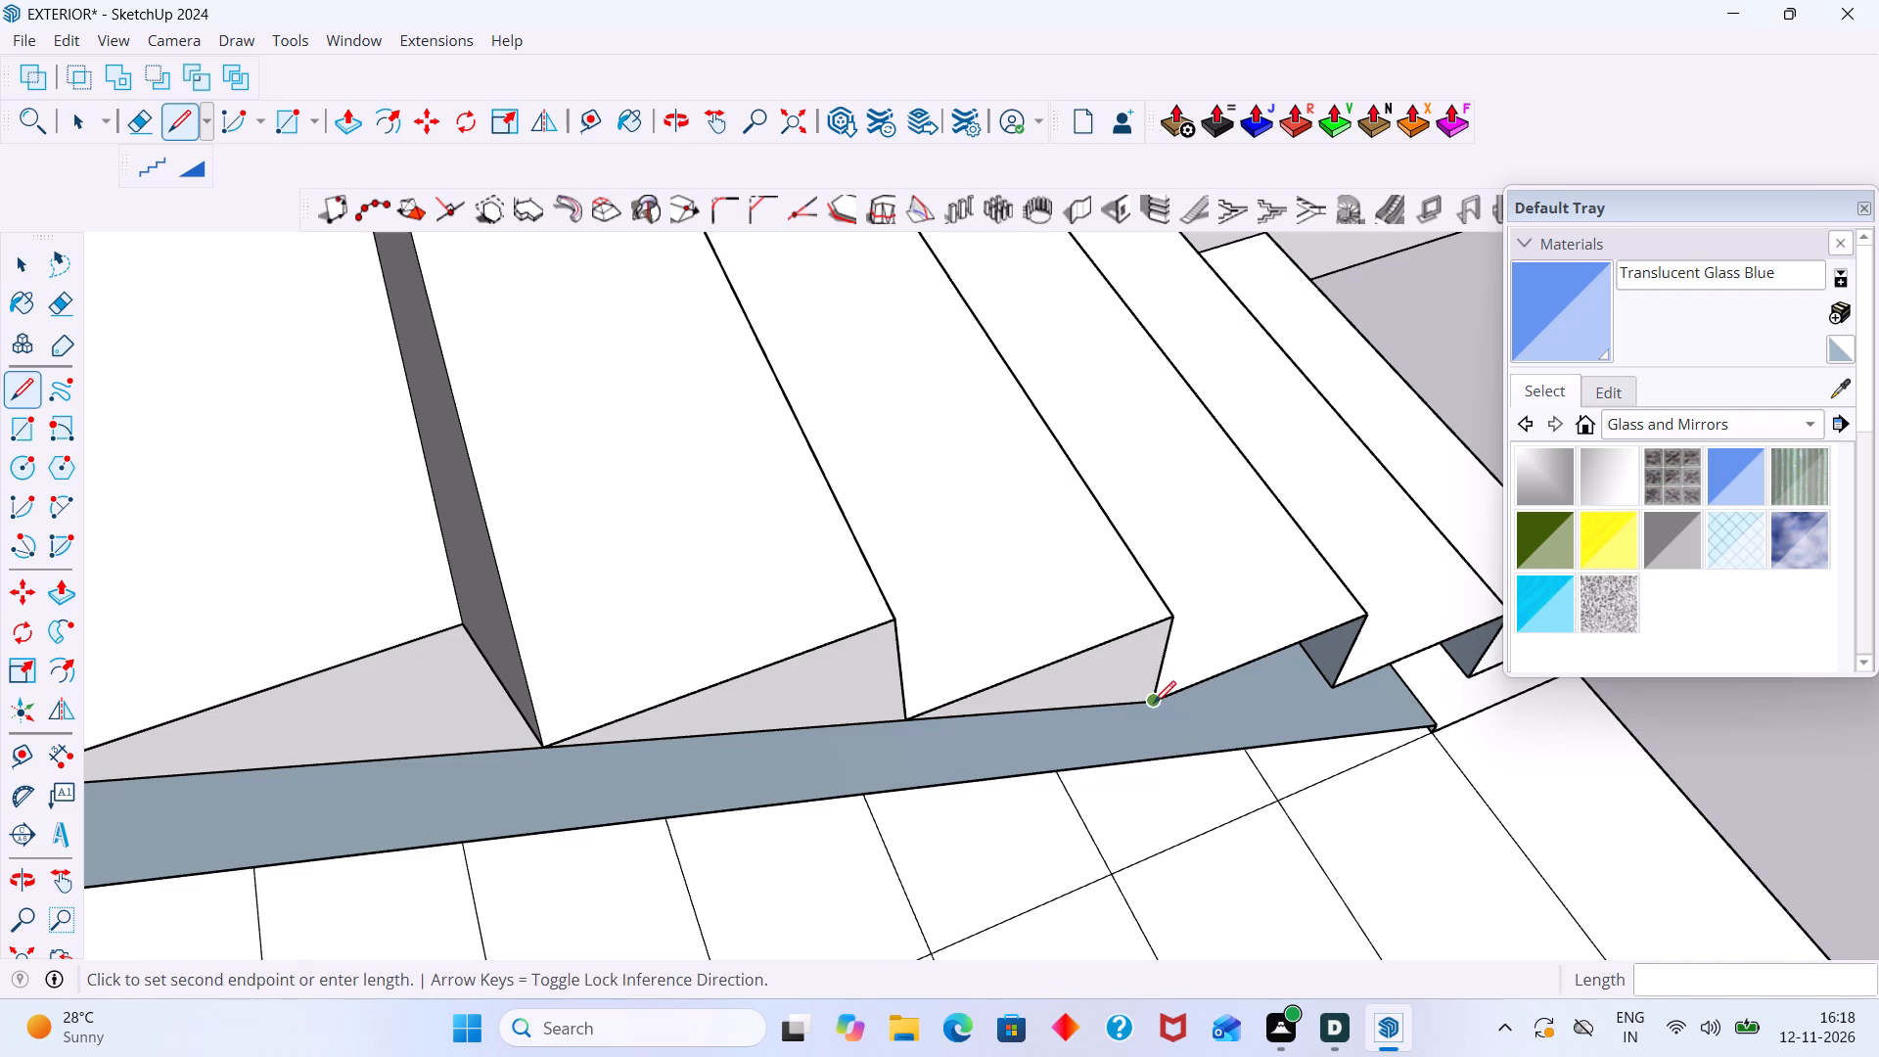
{"action": "left_click", "coordinate": [1331, 688]}
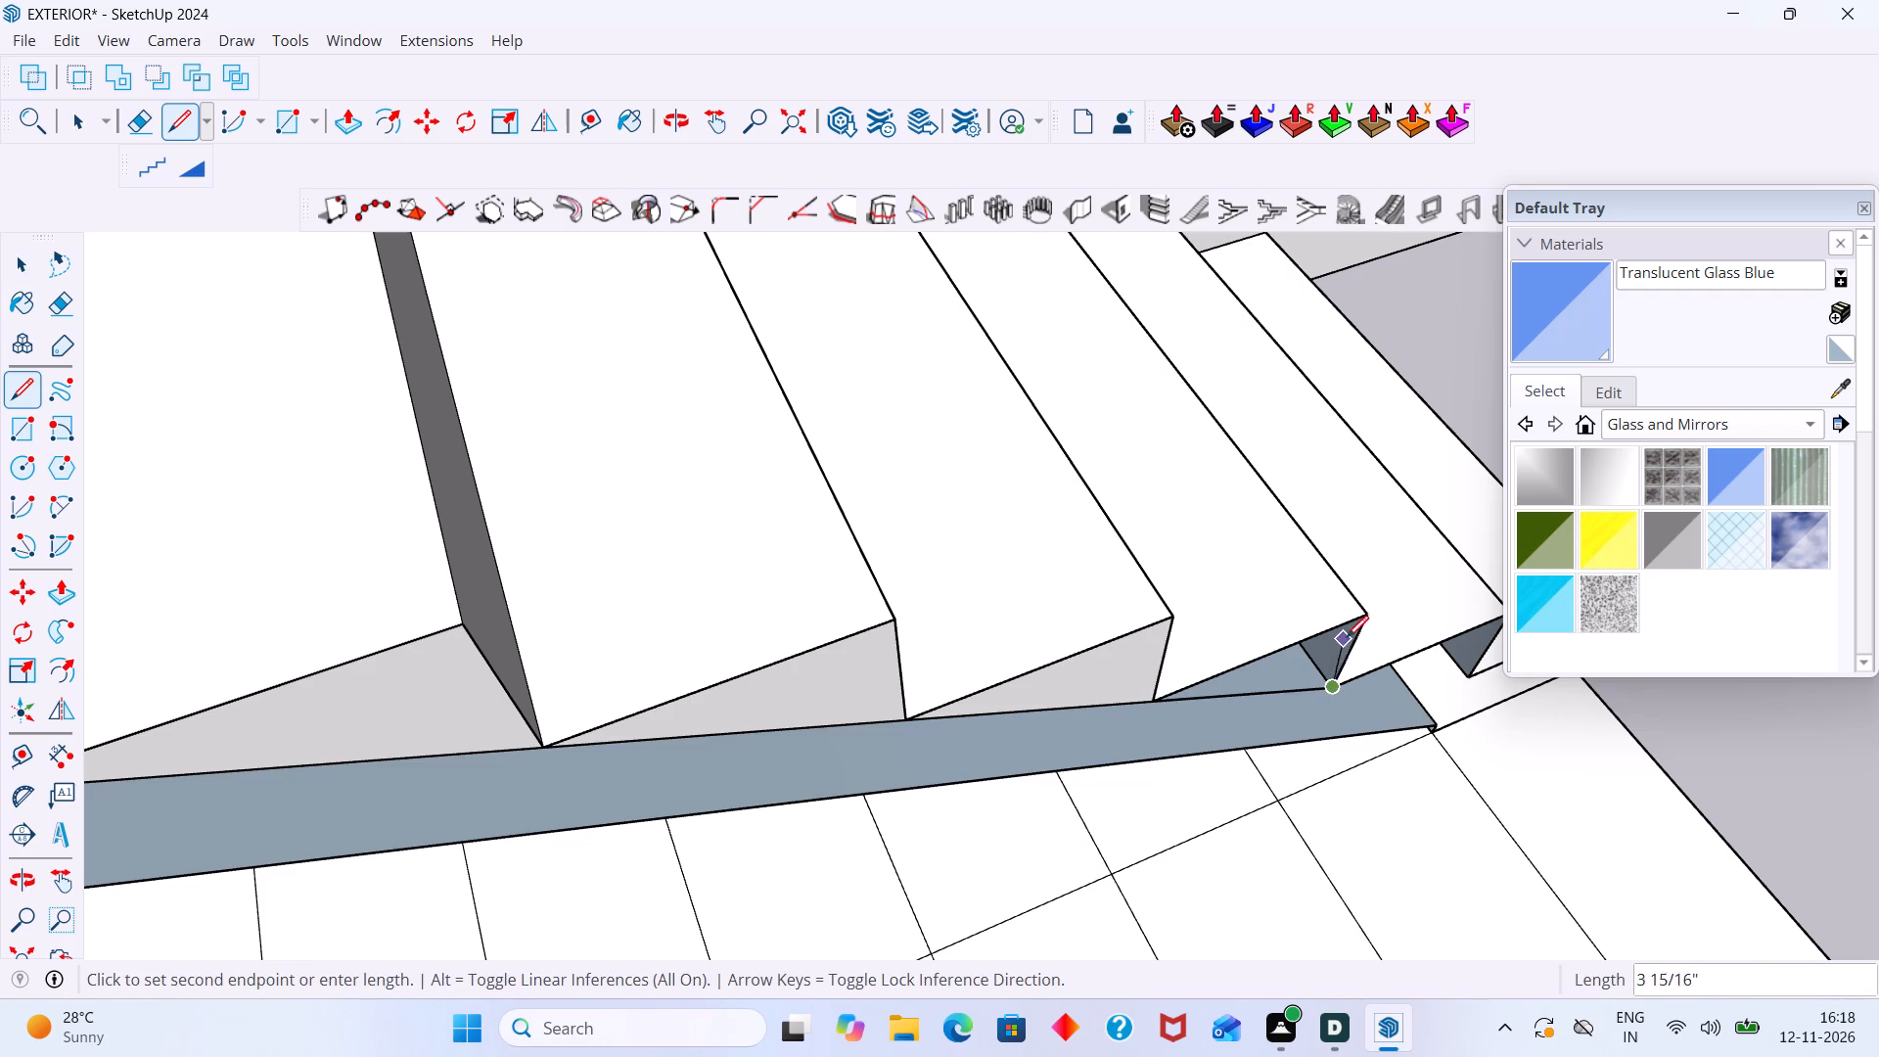
{"action": "left_click", "coordinate": [1365, 618]}
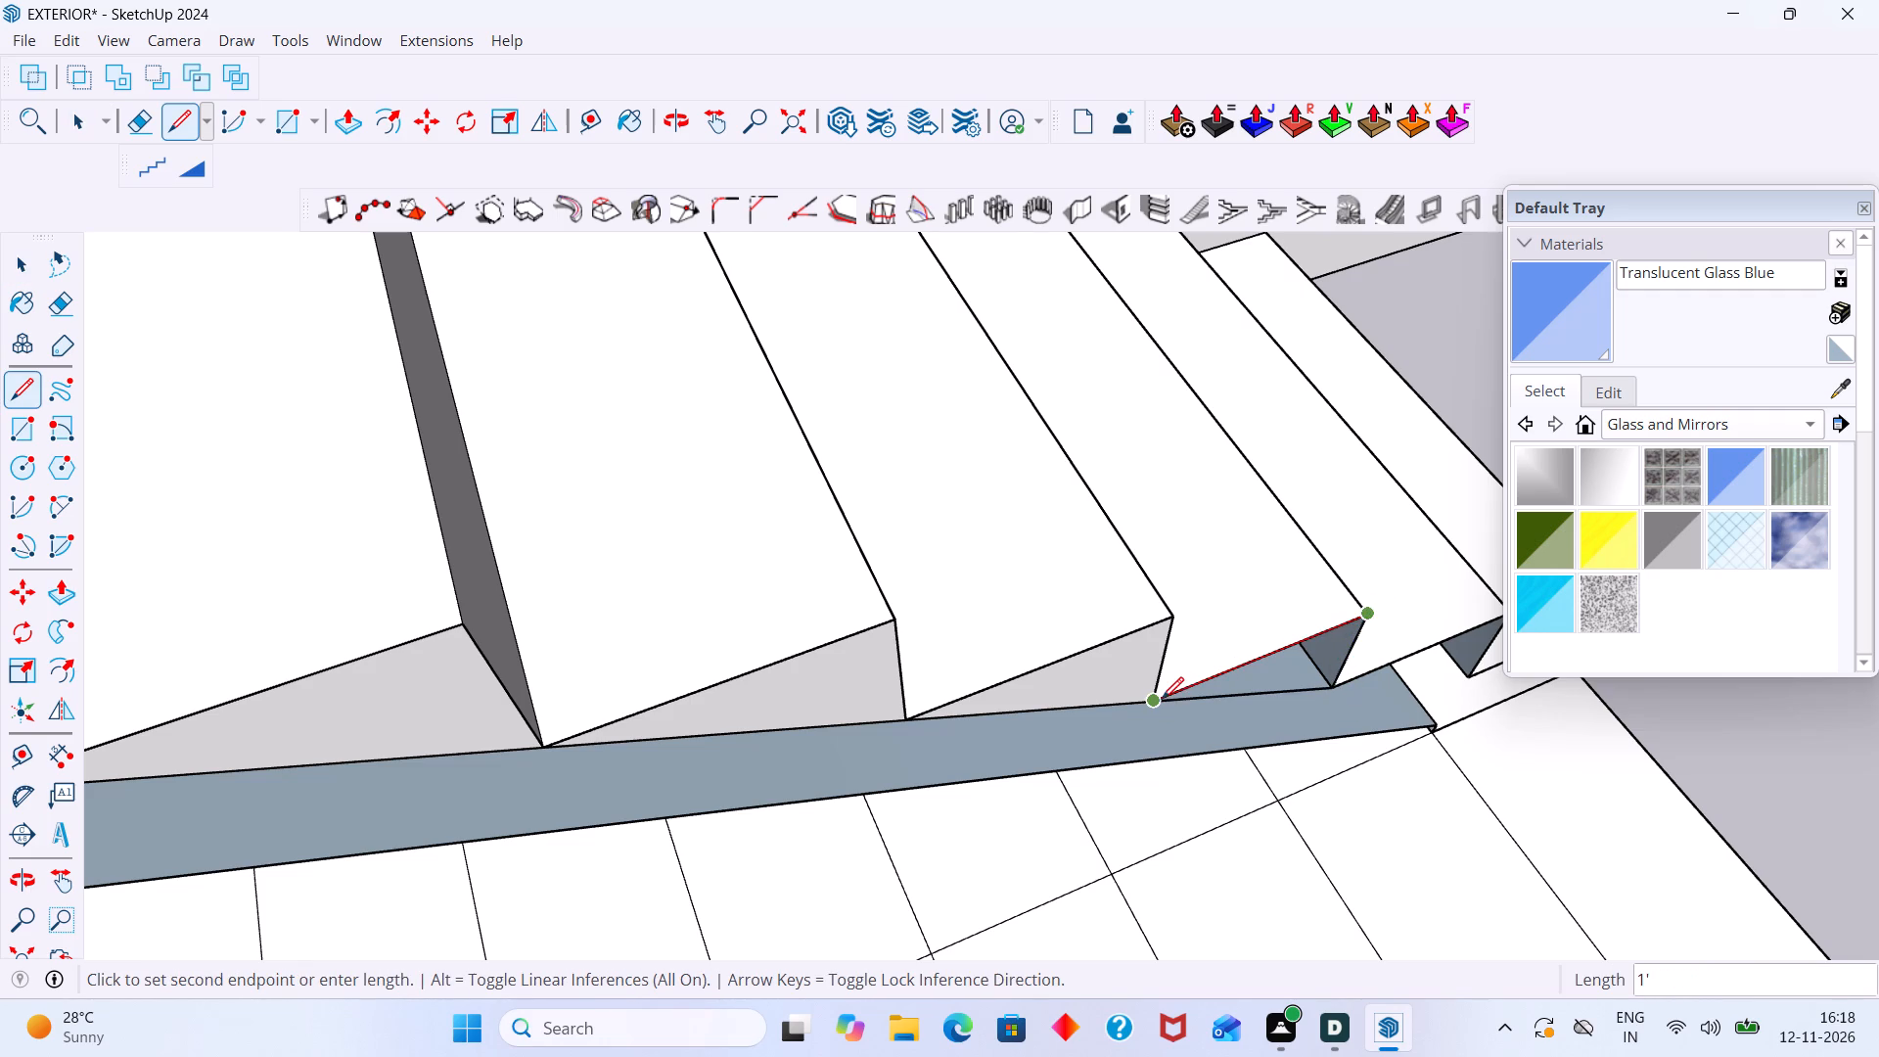
{"action": "left_click", "coordinate": [1162, 699]}
{"action": "key", "text": "space"}
Close the second-lowest step's open side with a triangle of lines along the slope, riser and 1' tread edge.
{"action": "scroll", "coordinate": [1179, 701], "scroll_direction": "down", "scroll_amount": 1}
{"action": "middle_click_drag", "start_coordinate": [1181, 702], "coordinate": [1015, 729], "text": "shift"}
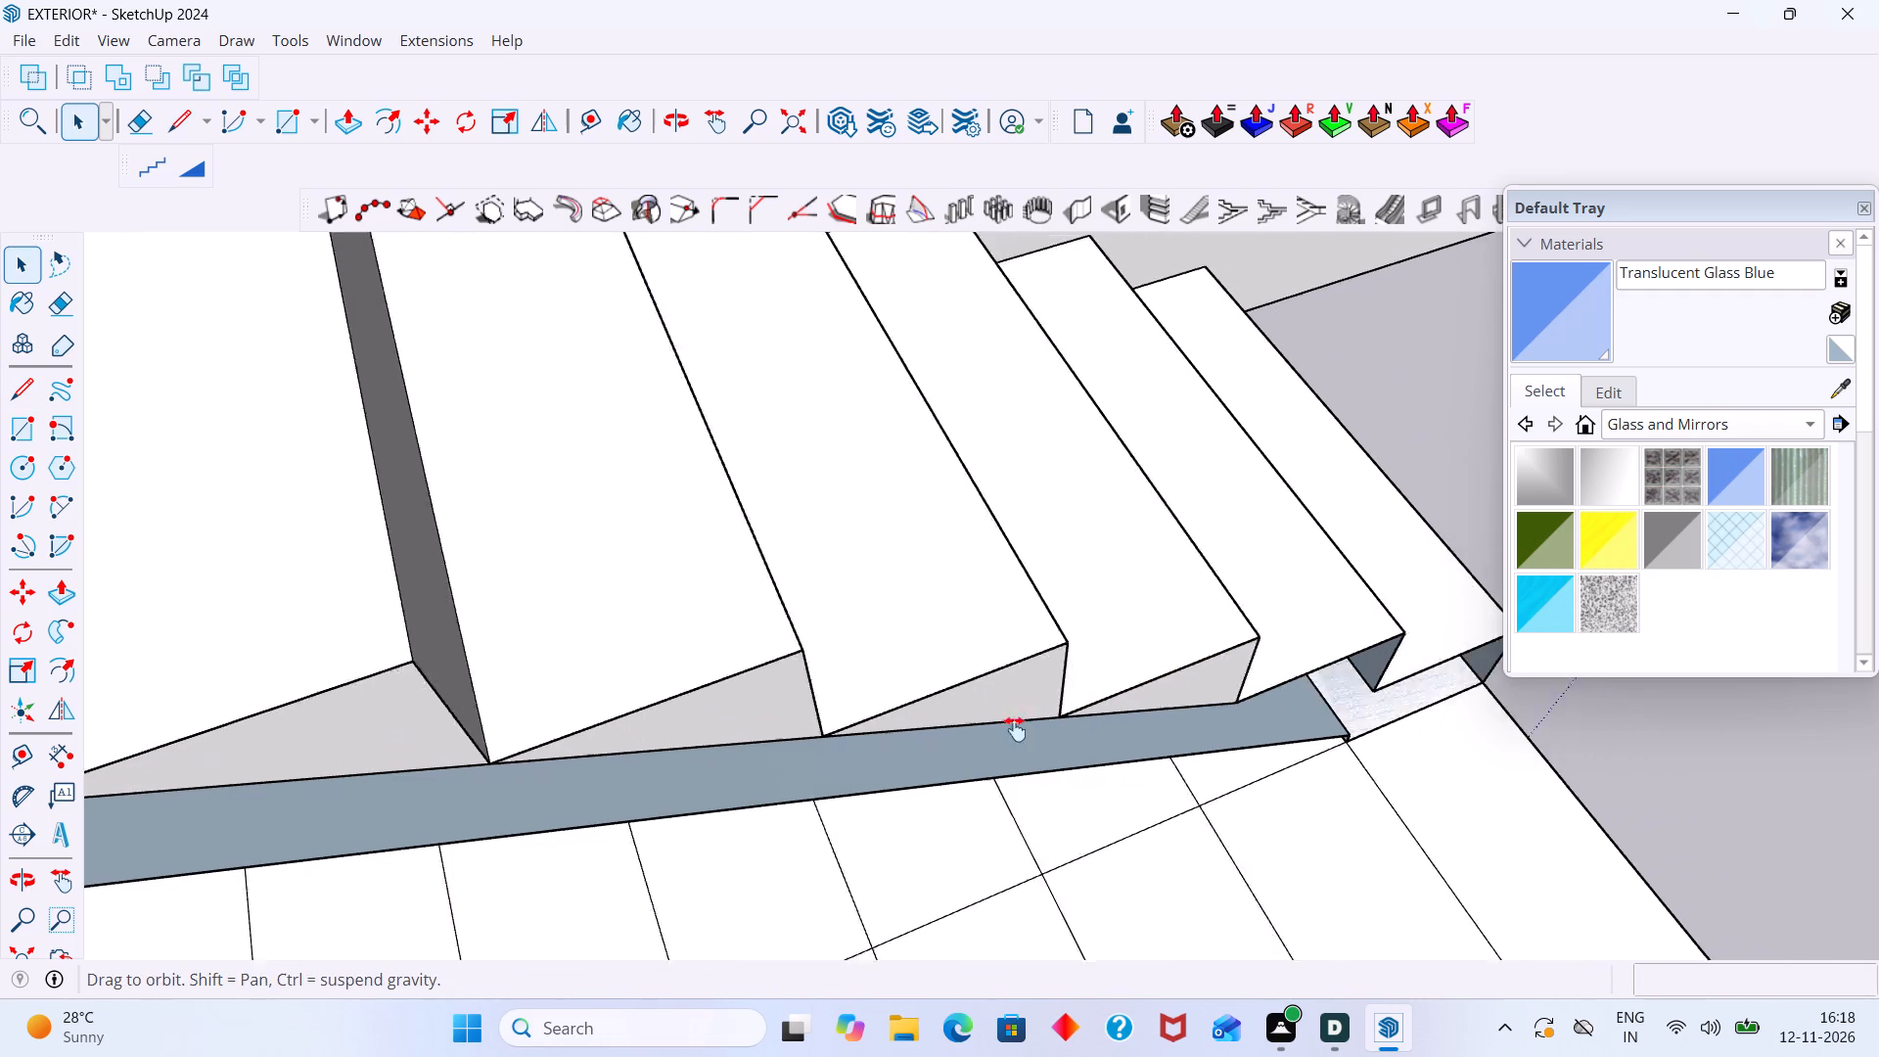
{"action": "middle_click_drag", "start_coordinate": [1015, 729], "coordinate": [924, 756], "text": "shift"}
{"action": "middle_click_drag", "start_coordinate": [1035, 743], "coordinate": [997, 702]}
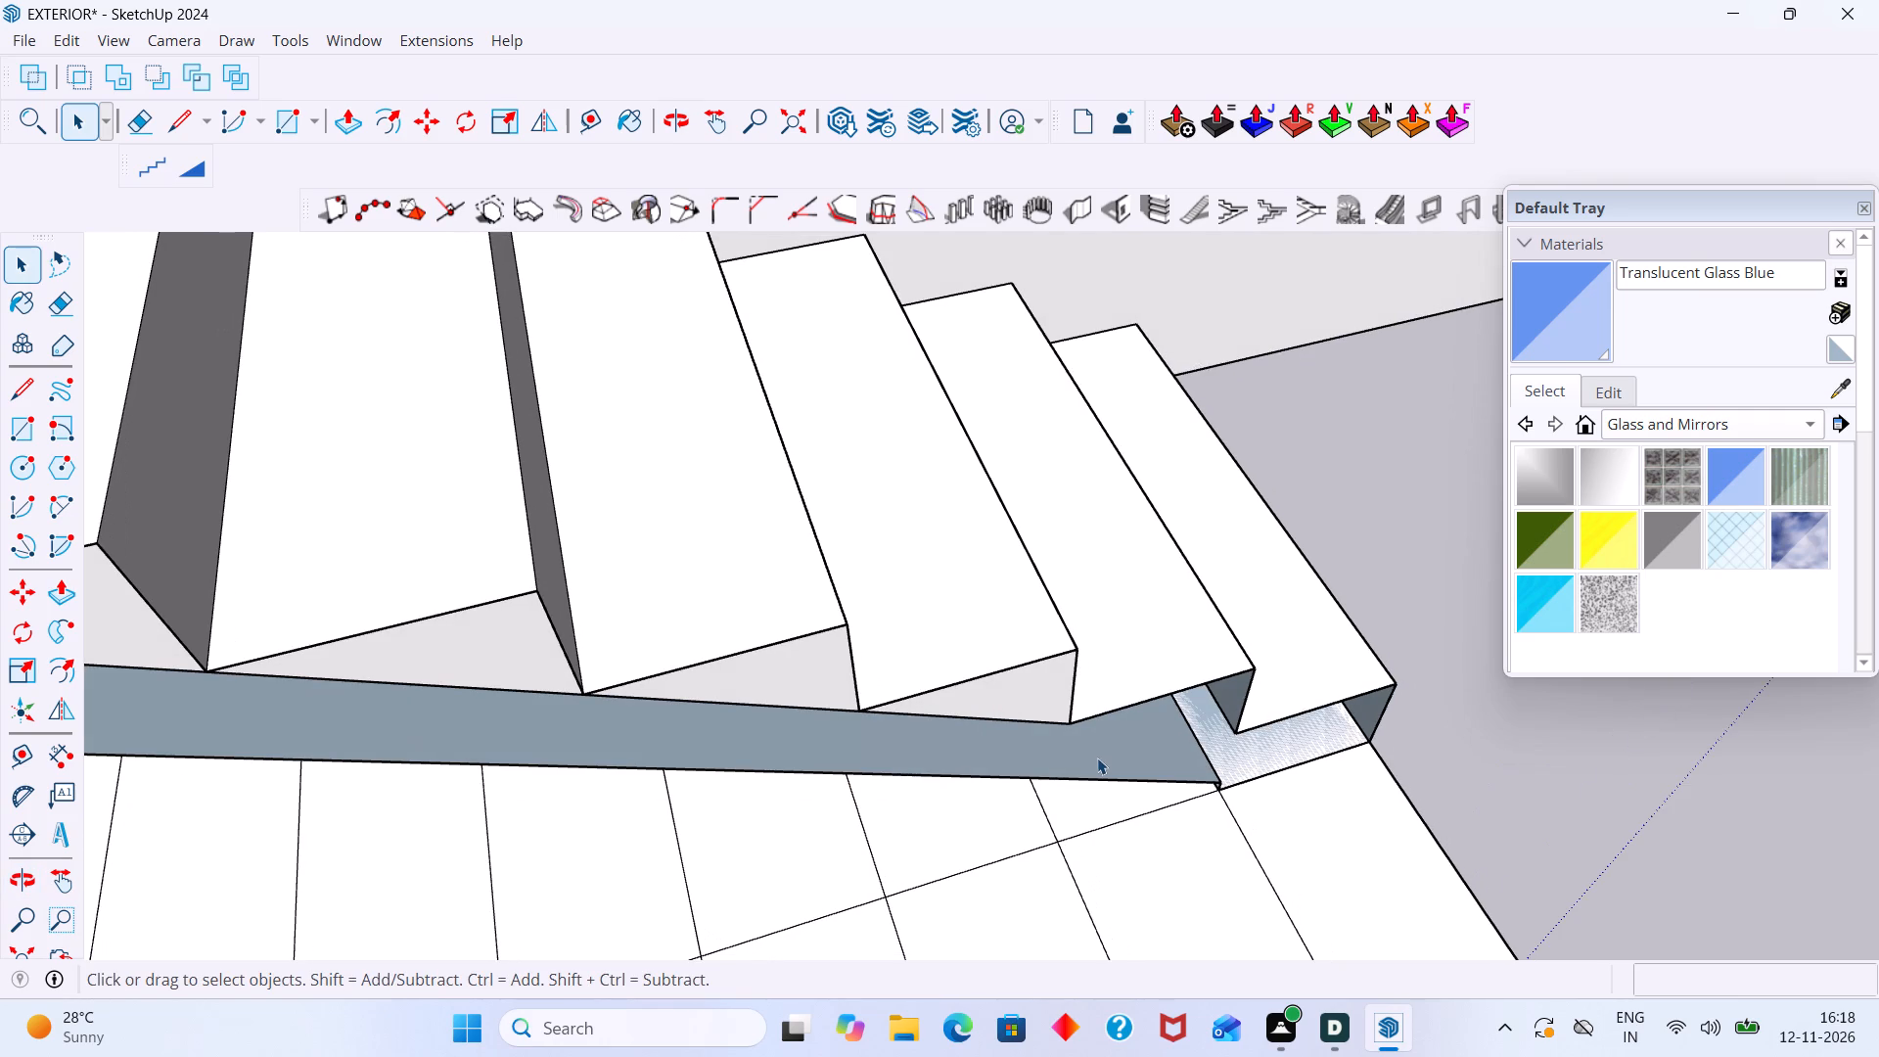
{"action": "key", "text": "r"}
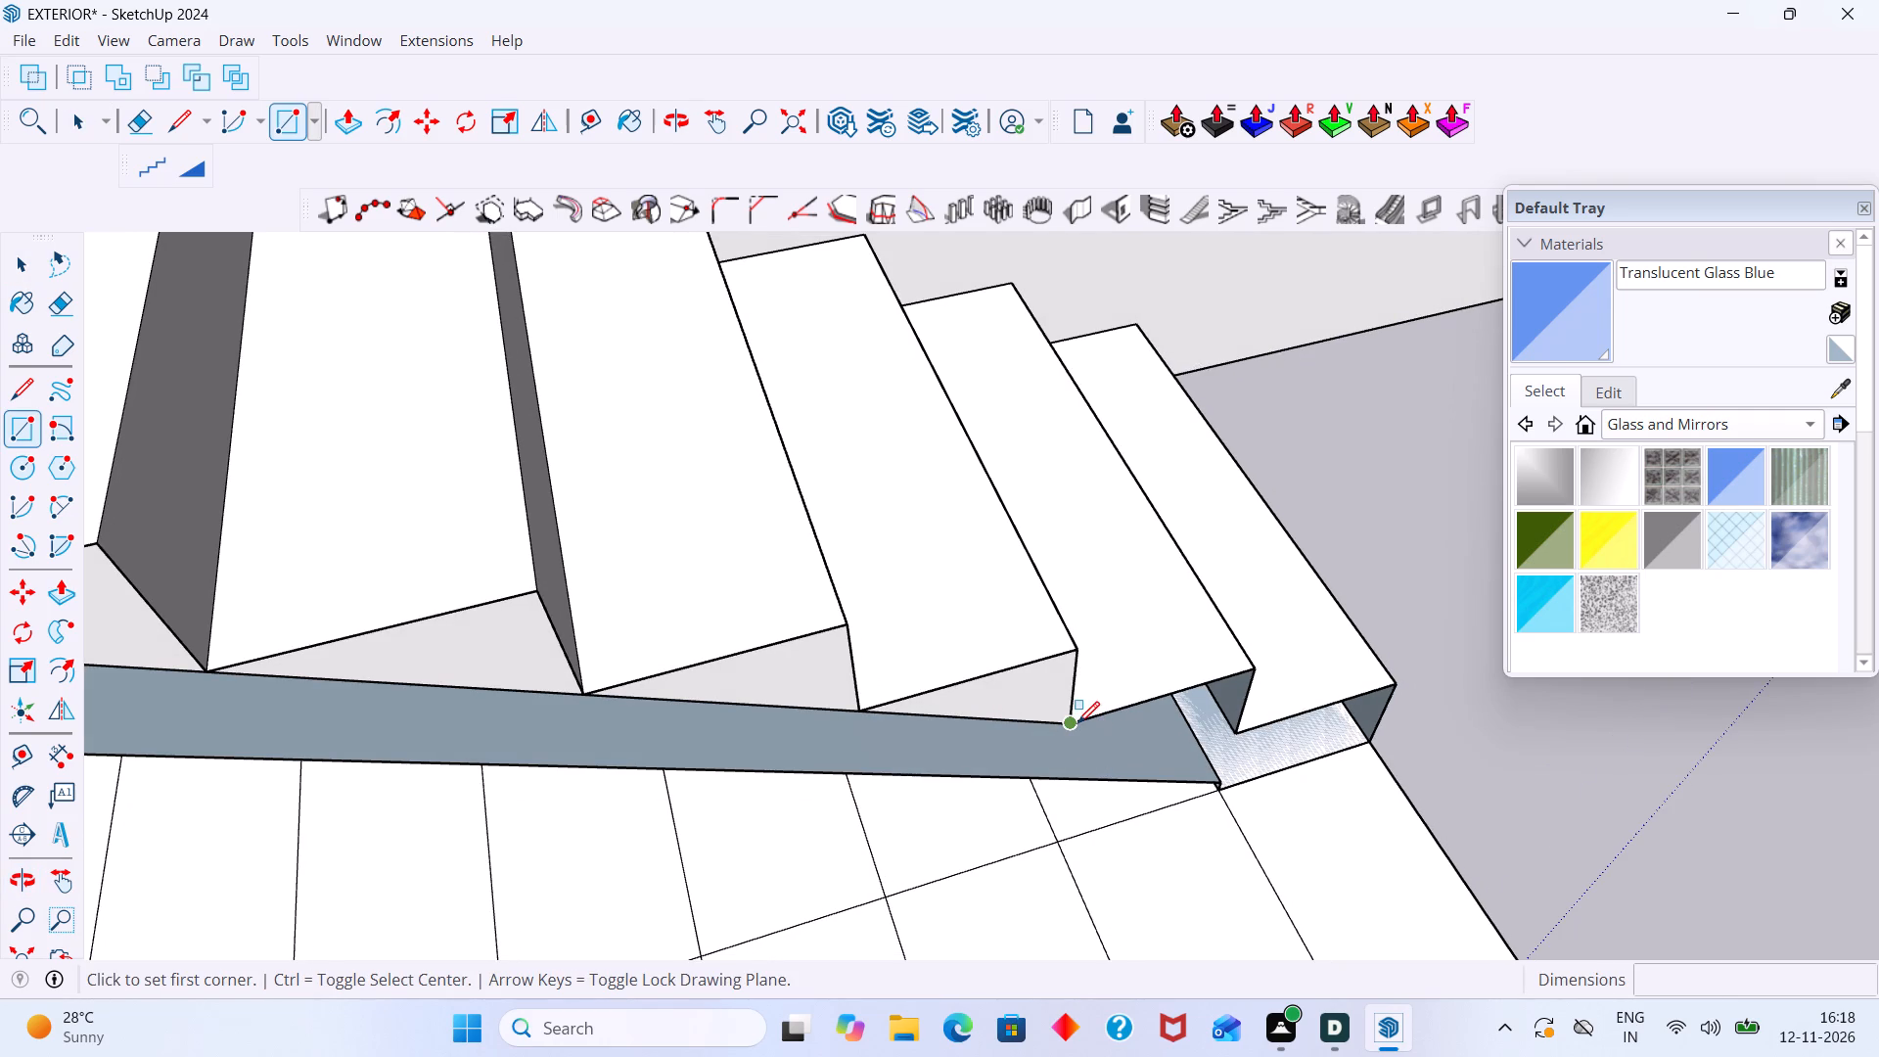
{"action": "key", "text": "l"}
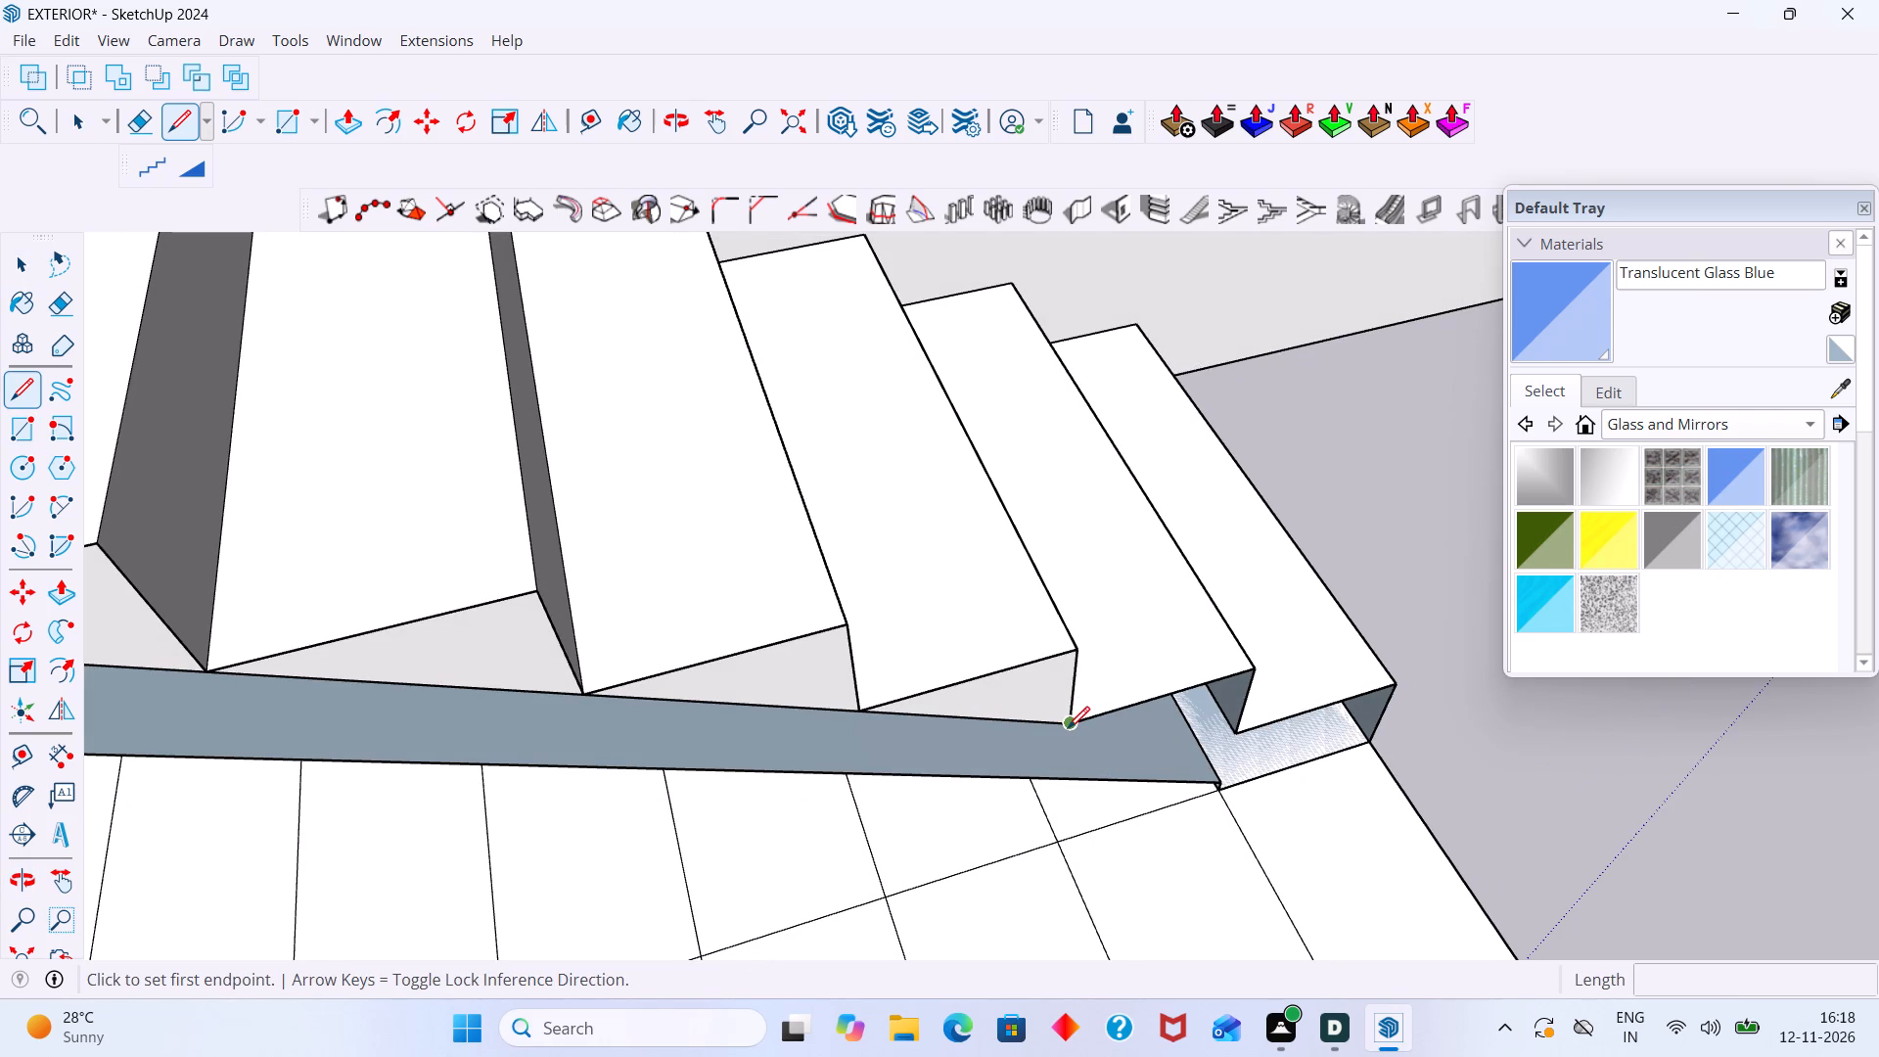
{"action": "left_click", "coordinate": [1068, 728]}
{"action": "left_click", "coordinate": [1235, 729]}
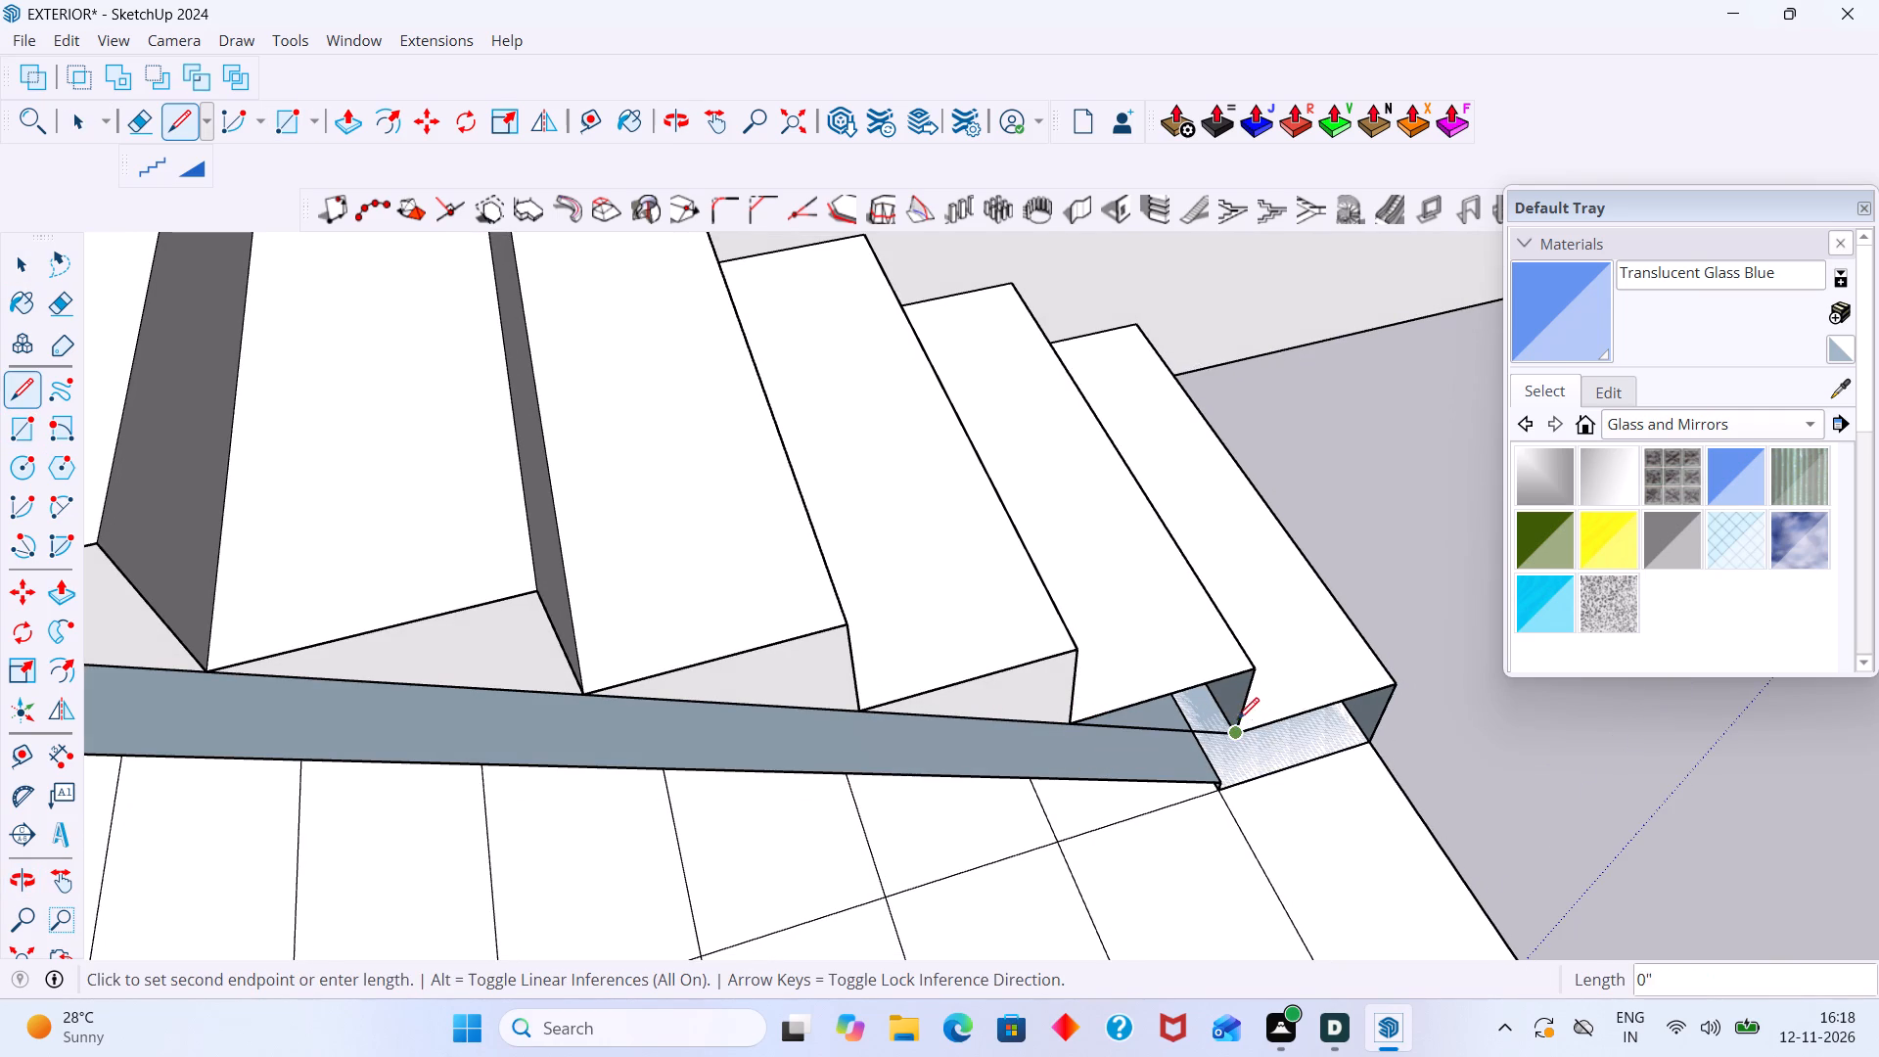
{"action": "left_click", "coordinate": [1249, 671]}
{"action": "left_click", "coordinate": [1074, 725]}
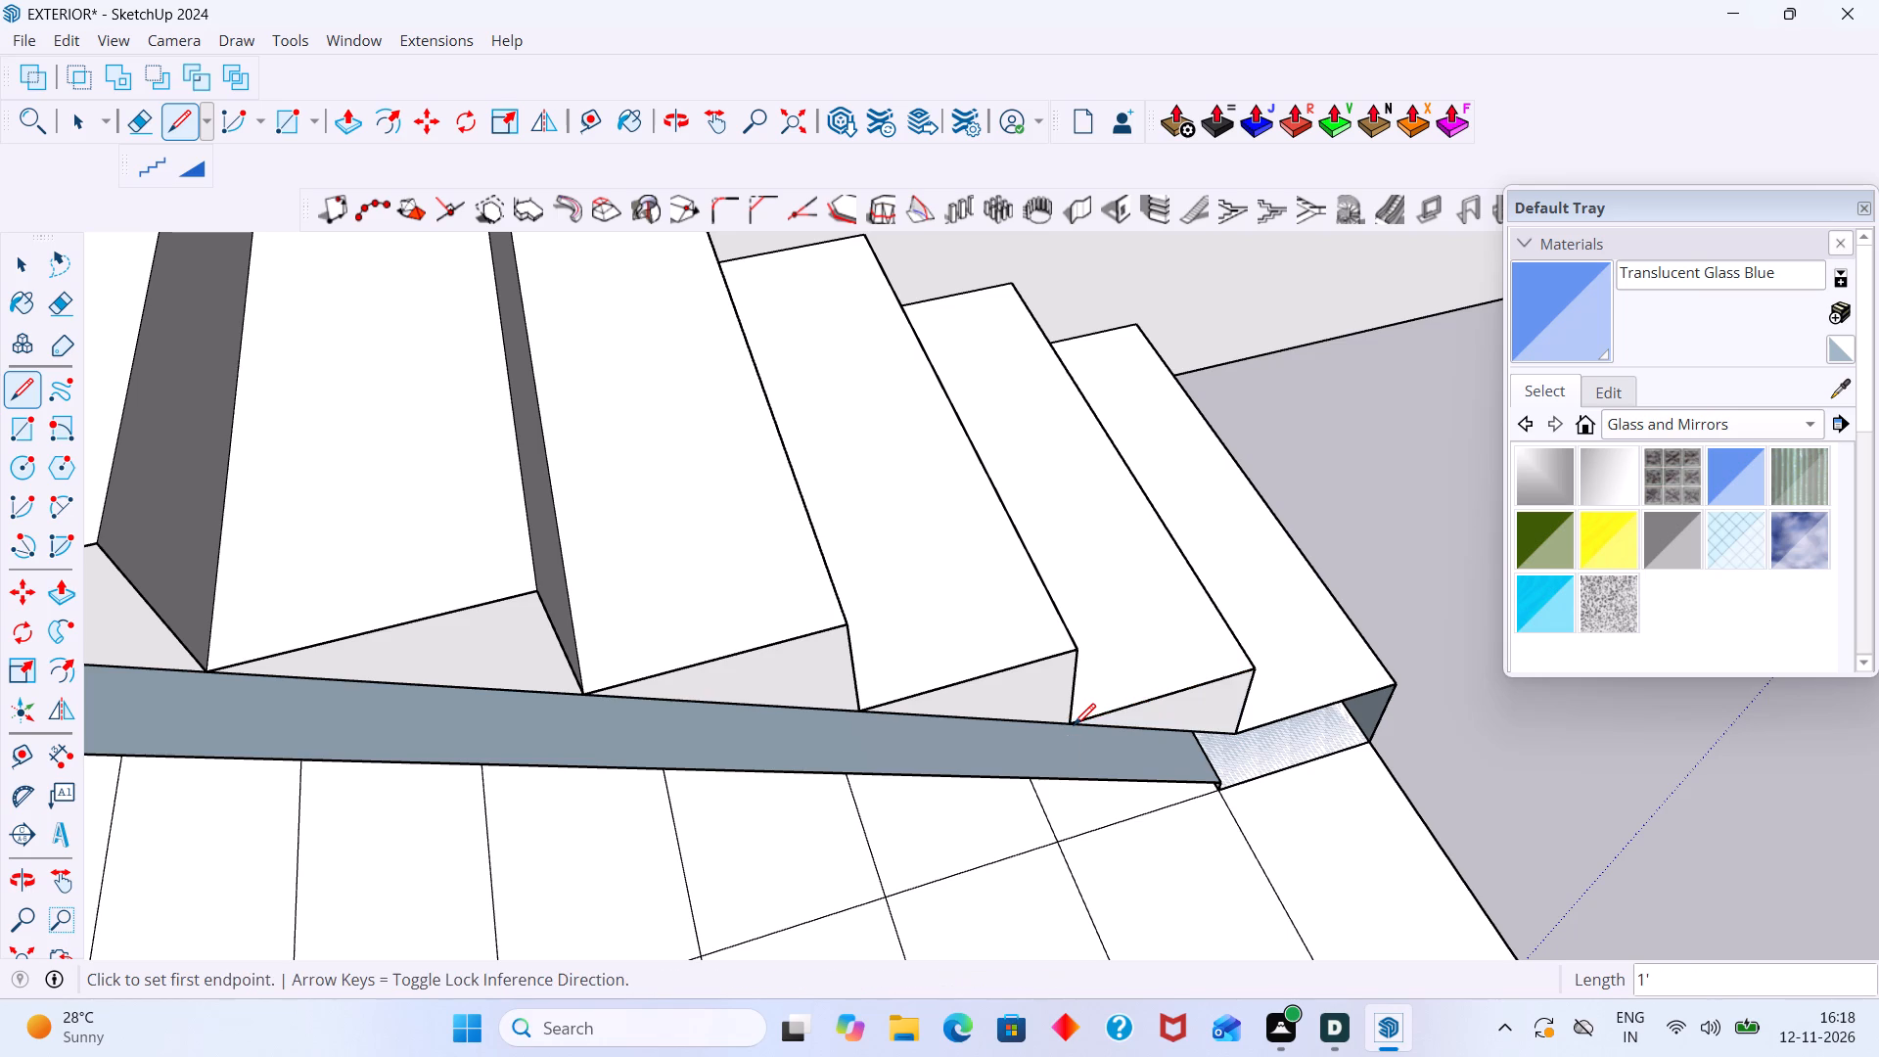
{"action": "key", "text": "space"}
Outline the lowest step's open side with lines along its back edge, base, riser and 1' tread edge.
{"action": "scroll", "coordinate": [1235, 764], "scroll_direction": "down", "scroll_amount": 3}
{"action": "middle_click", "coordinate": [1258, 780]}
{"action": "scroll", "coordinate": [1246, 775], "scroll_direction": "down", "scroll_amount": 3}
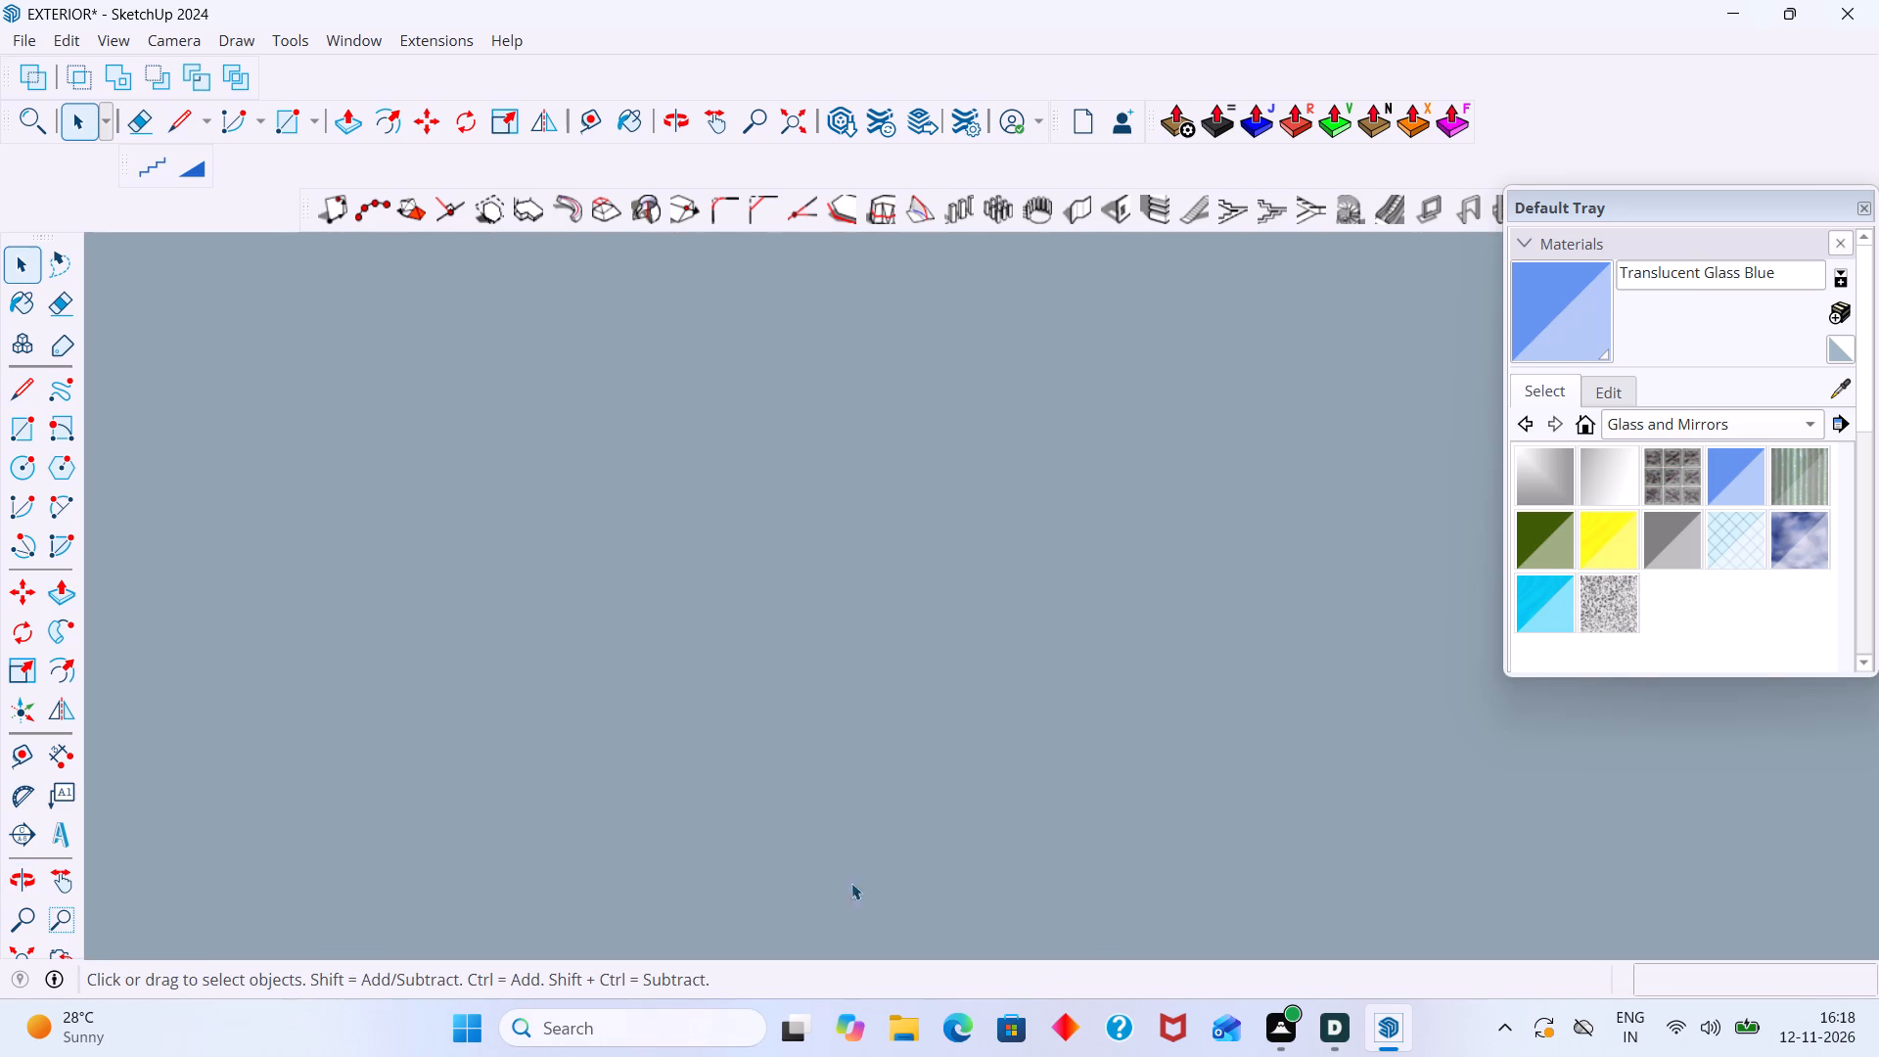
{"action": "left_click", "coordinate": [23, 950]}
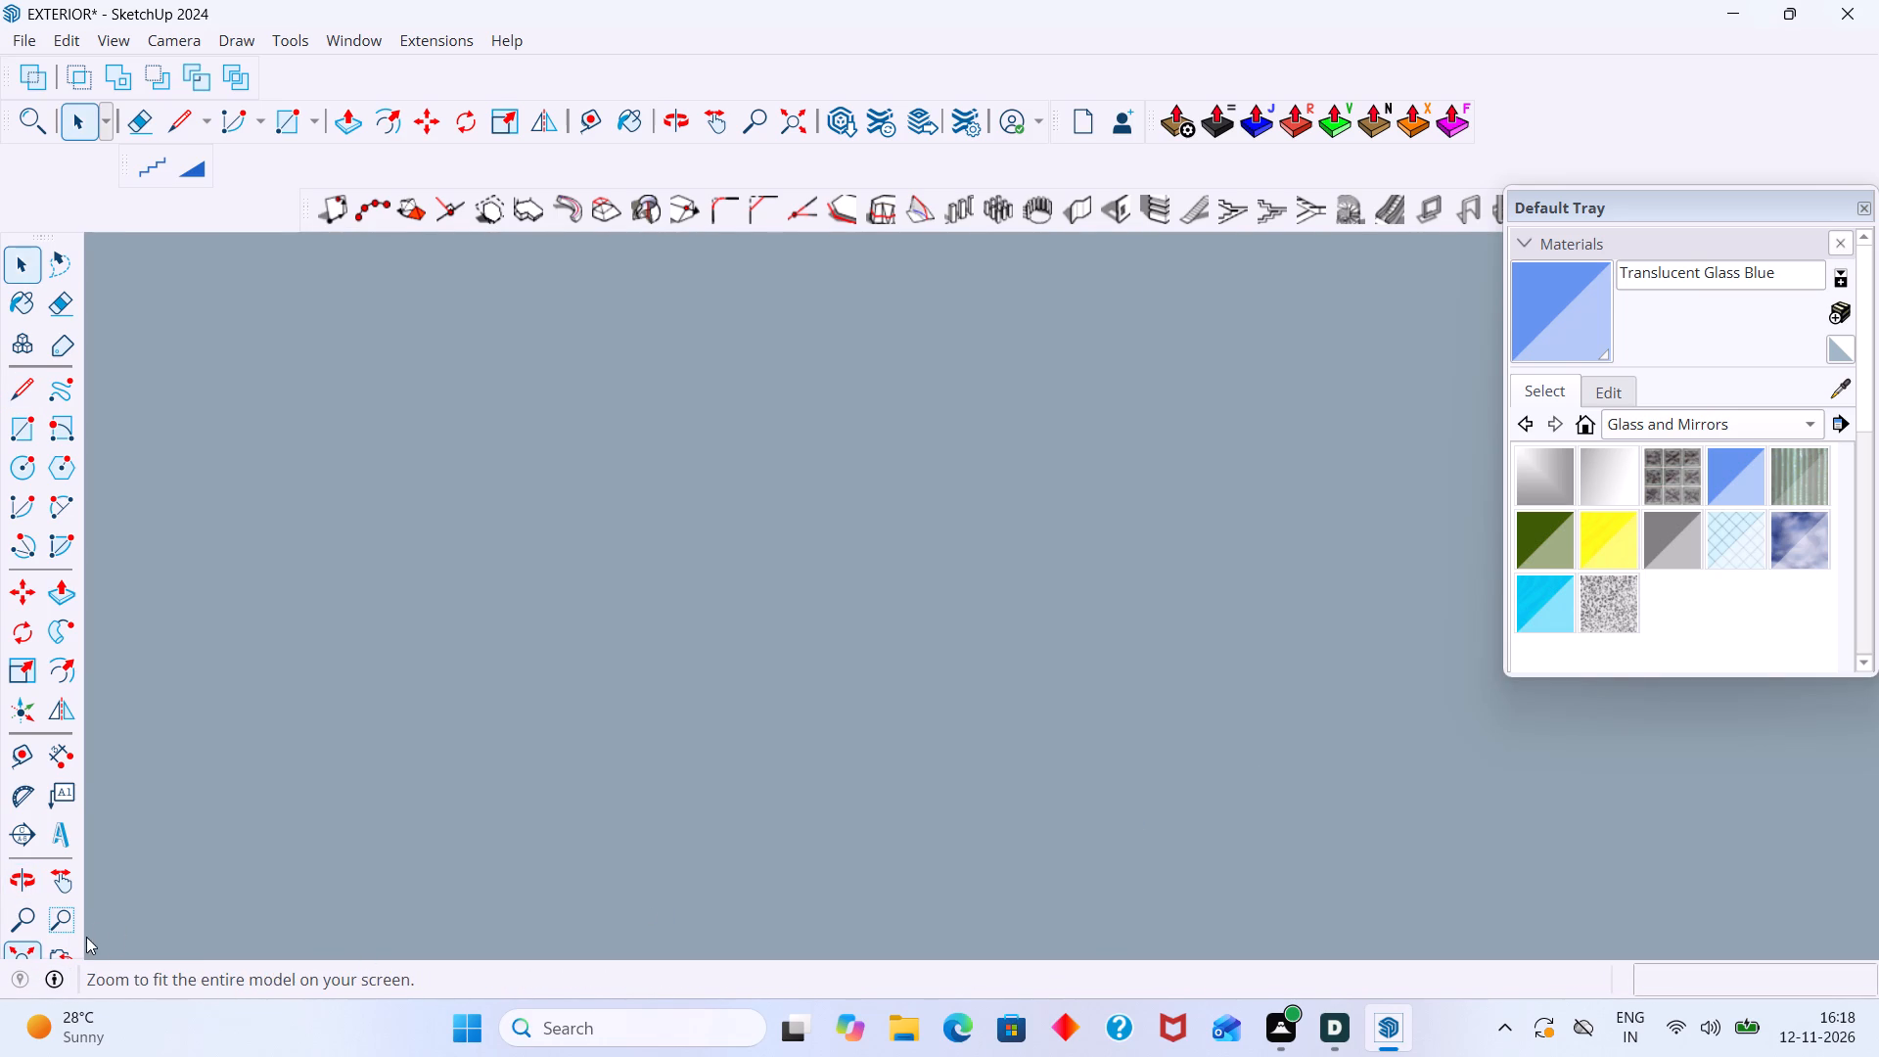
{"action": "left_click", "coordinate": [33, 945]}
{"action": "scroll", "coordinate": [633, 788], "scroll_direction": "up", "scroll_amount": 6}
{"action": "scroll", "coordinate": [731, 598], "scroll_direction": "down", "scroll_amount": 6}
{"action": "middle_click_drag", "start_coordinate": [737, 612], "coordinate": [762, 712]}
{"action": "scroll", "coordinate": [670, 651], "scroll_direction": "up", "scroll_amount": 9}
{"action": "middle_click_drag", "start_coordinate": [582, 631], "coordinate": [582, 667]}
{"action": "middle_click_drag", "start_coordinate": [595, 707], "coordinate": [595, 899], "text": "shift"}
{"action": "middle_click_drag", "start_coordinate": [594, 879], "coordinate": [558, 814]}
{"action": "scroll", "coordinate": [551, 793], "scroll_direction": "up", "scroll_amount": 6}
{"action": "middle_click", "coordinate": [513, 821]}
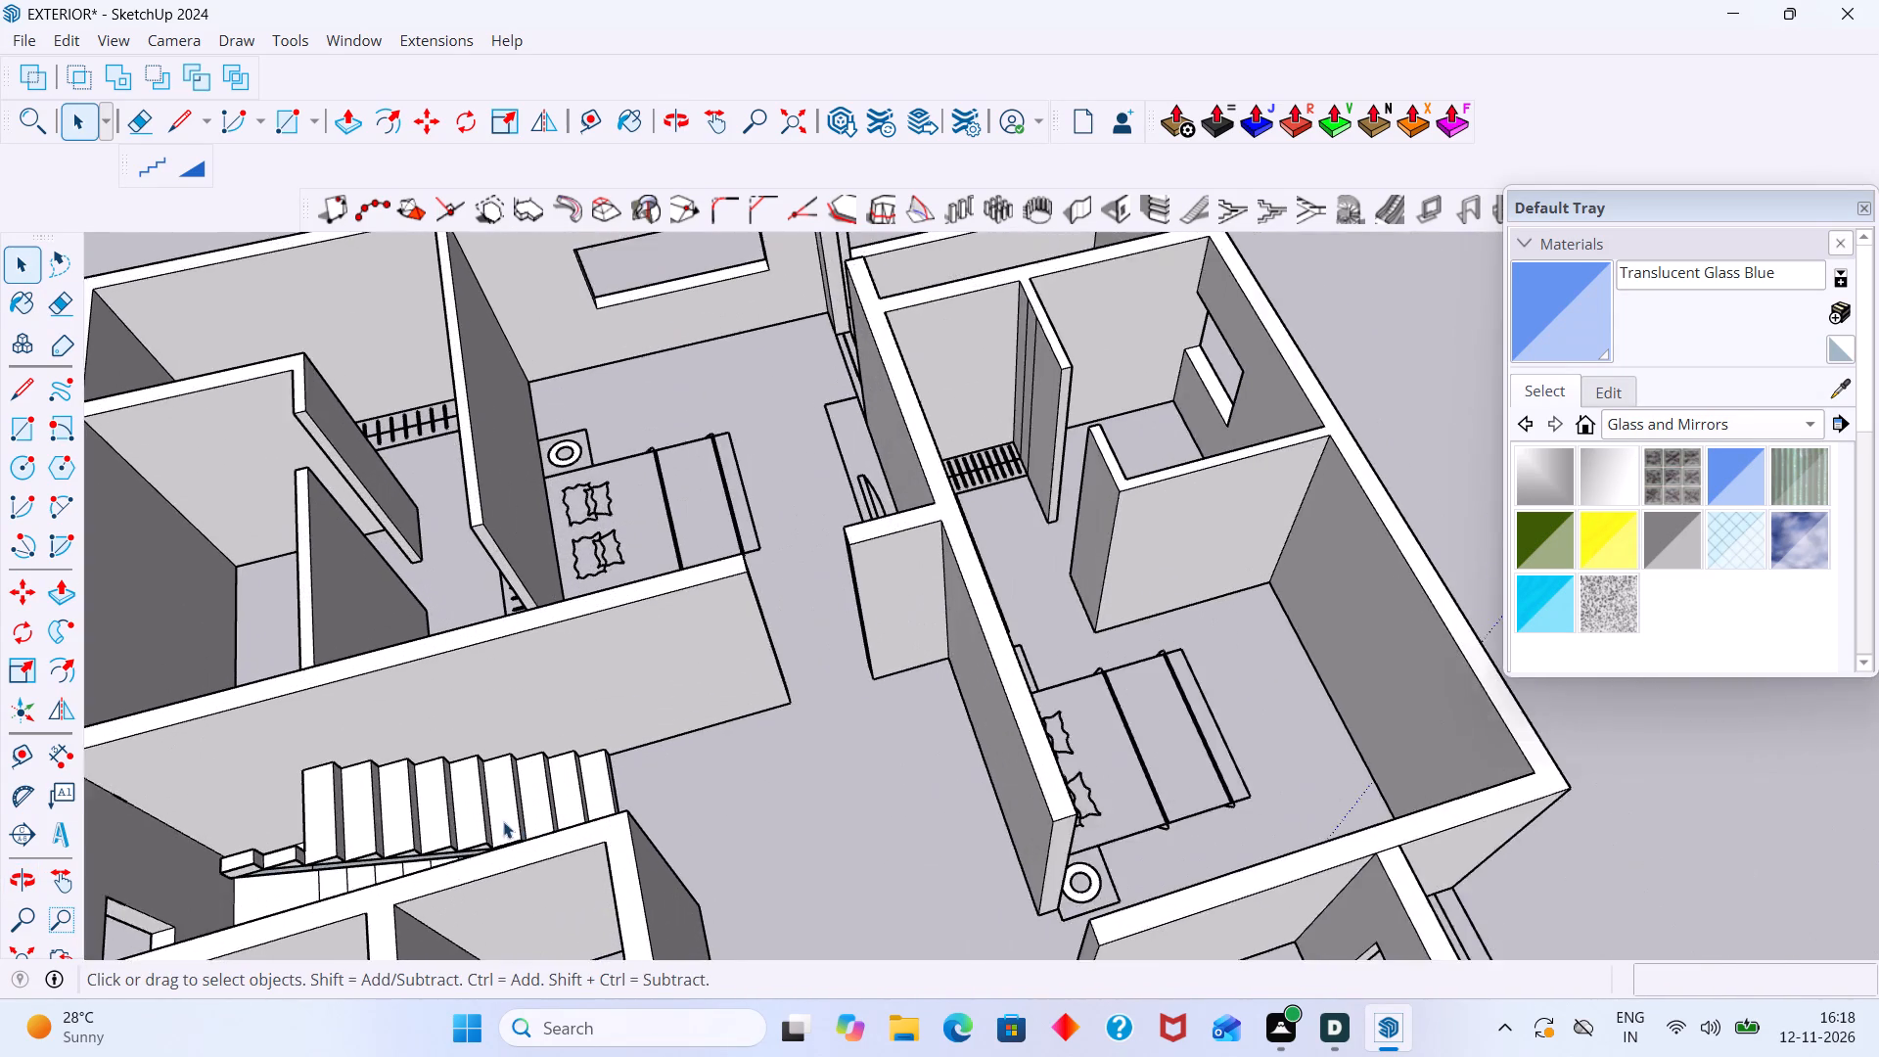
{"action": "scroll", "coordinate": [503, 821], "scroll_direction": "up", "scroll_amount": 2}
{"action": "middle_click_drag", "start_coordinate": [503, 822], "coordinate": [476, 804]}
{"action": "scroll", "coordinate": [465, 801], "scroll_direction": "up", "scroll_amount": 9}
{"action": "middle_click_drag", "start_coordinate": [391, 800], "coordinate": [438, 778]}
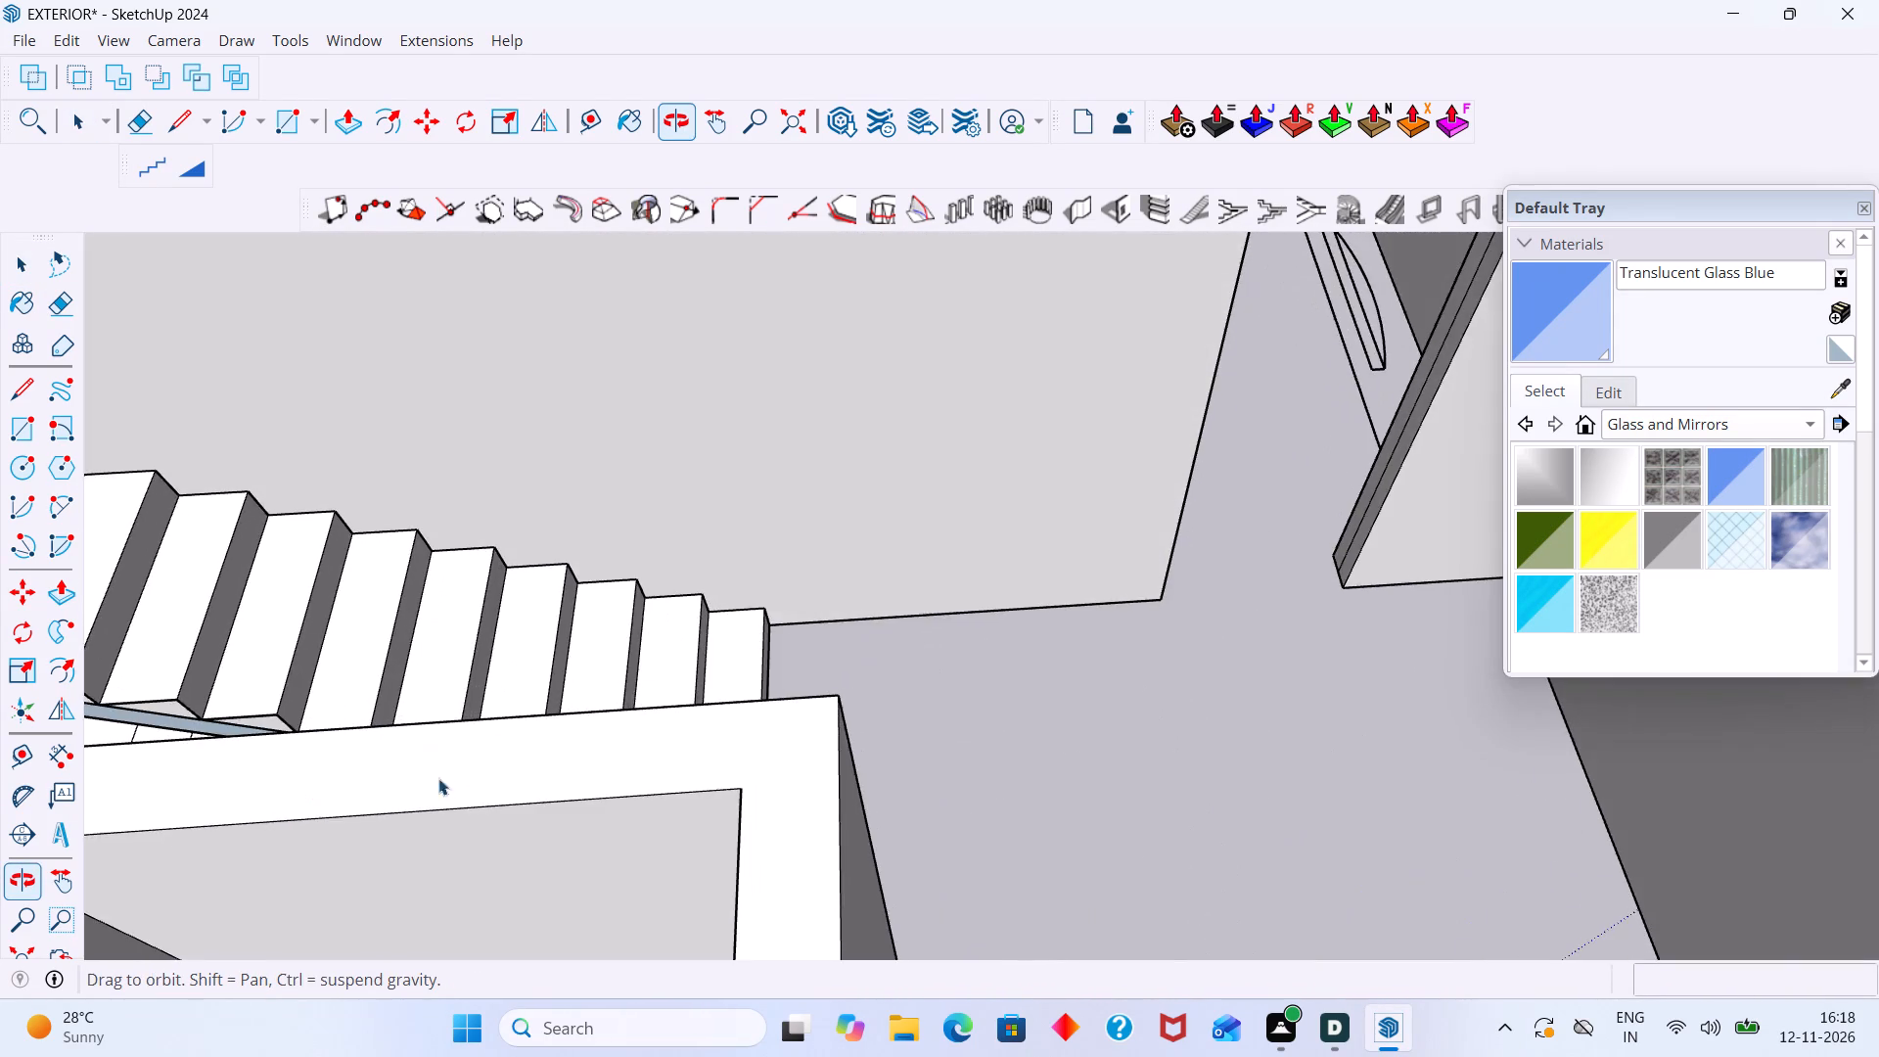
{"action": "middle_click_drag", "start_coordinate": [438, 778], "coordinate": [312, 797]}
{"action": "middle_click_drag", "start_coordinate": [614, 737], "coordinate": [365, 762]}
{"action": "scroll", "coordinate": [629, 686], "scroll_direction": "up", "scroll_amount": 8}
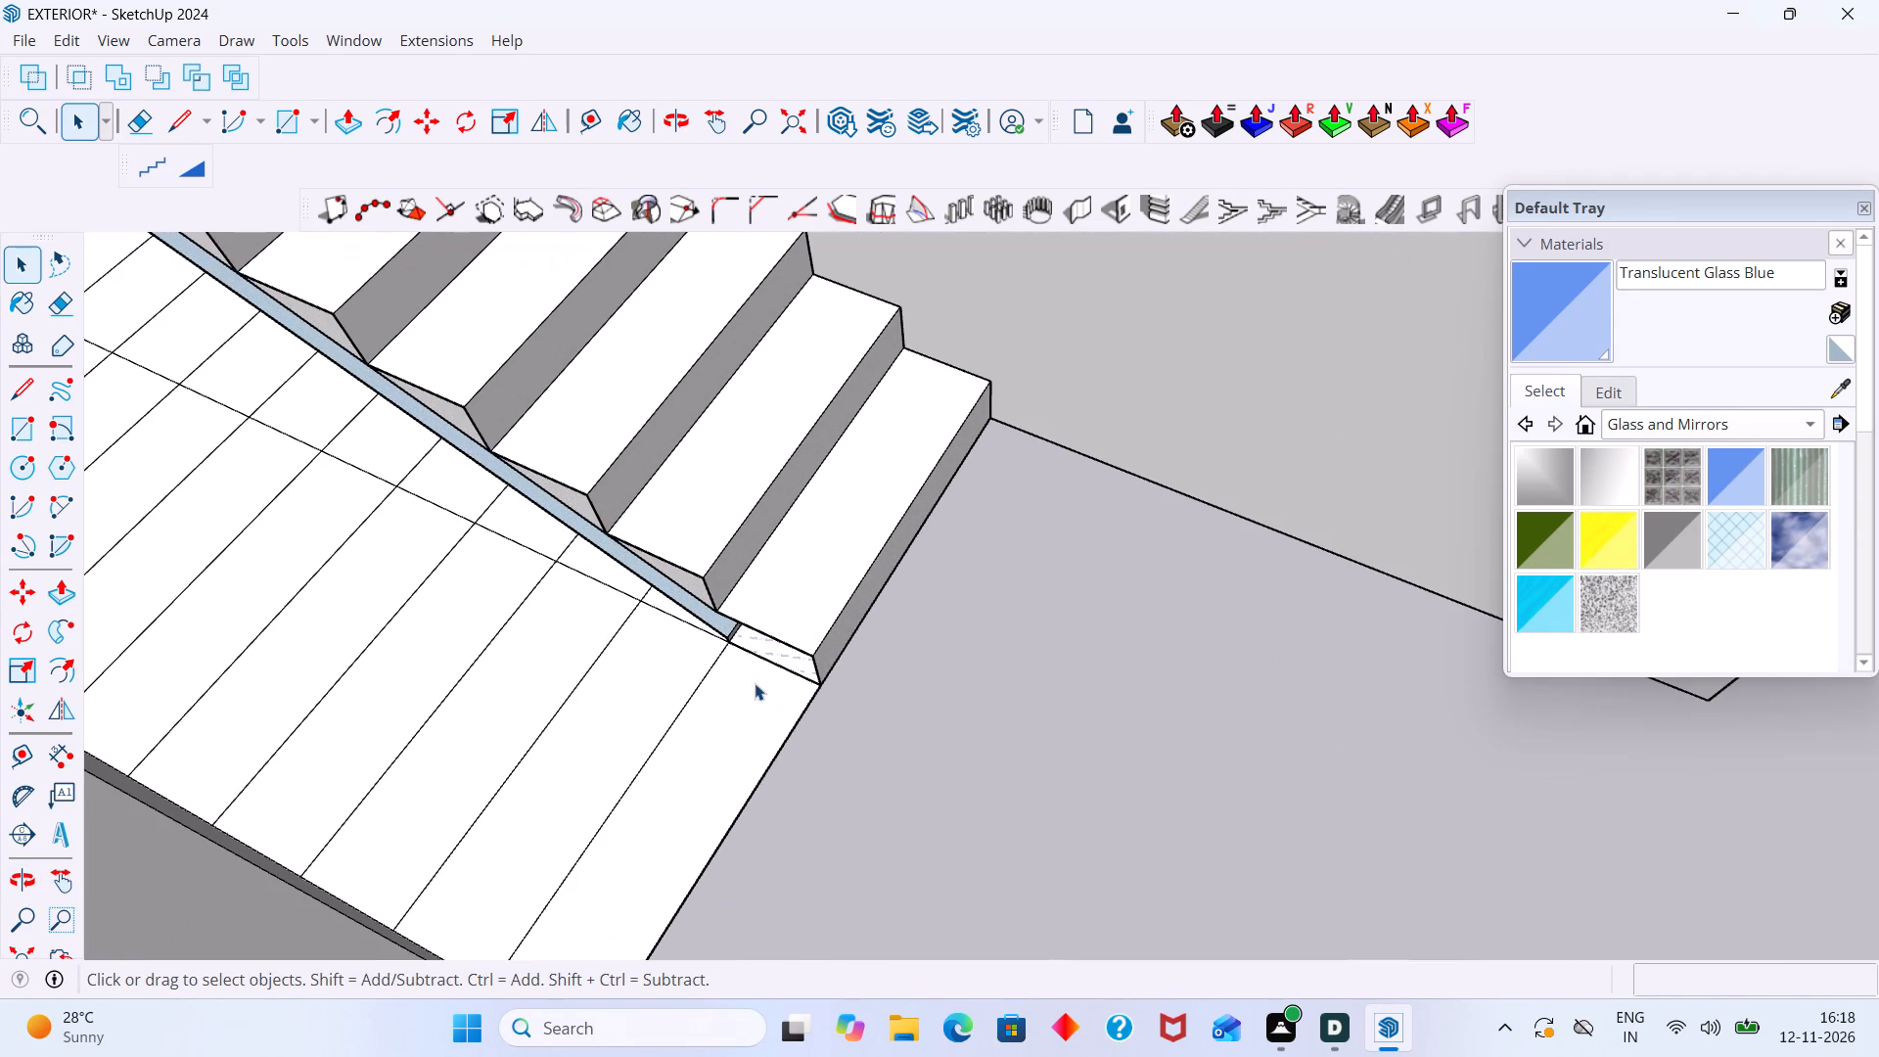
{"action": "middle_click_drag", "start_coordinate": [750, 701], "coordinate": [761, 616]}
{"action": "middle_click_drag", "start_coordinate": [808, 602], "coordinate": [782, 665], "text": "shift"}
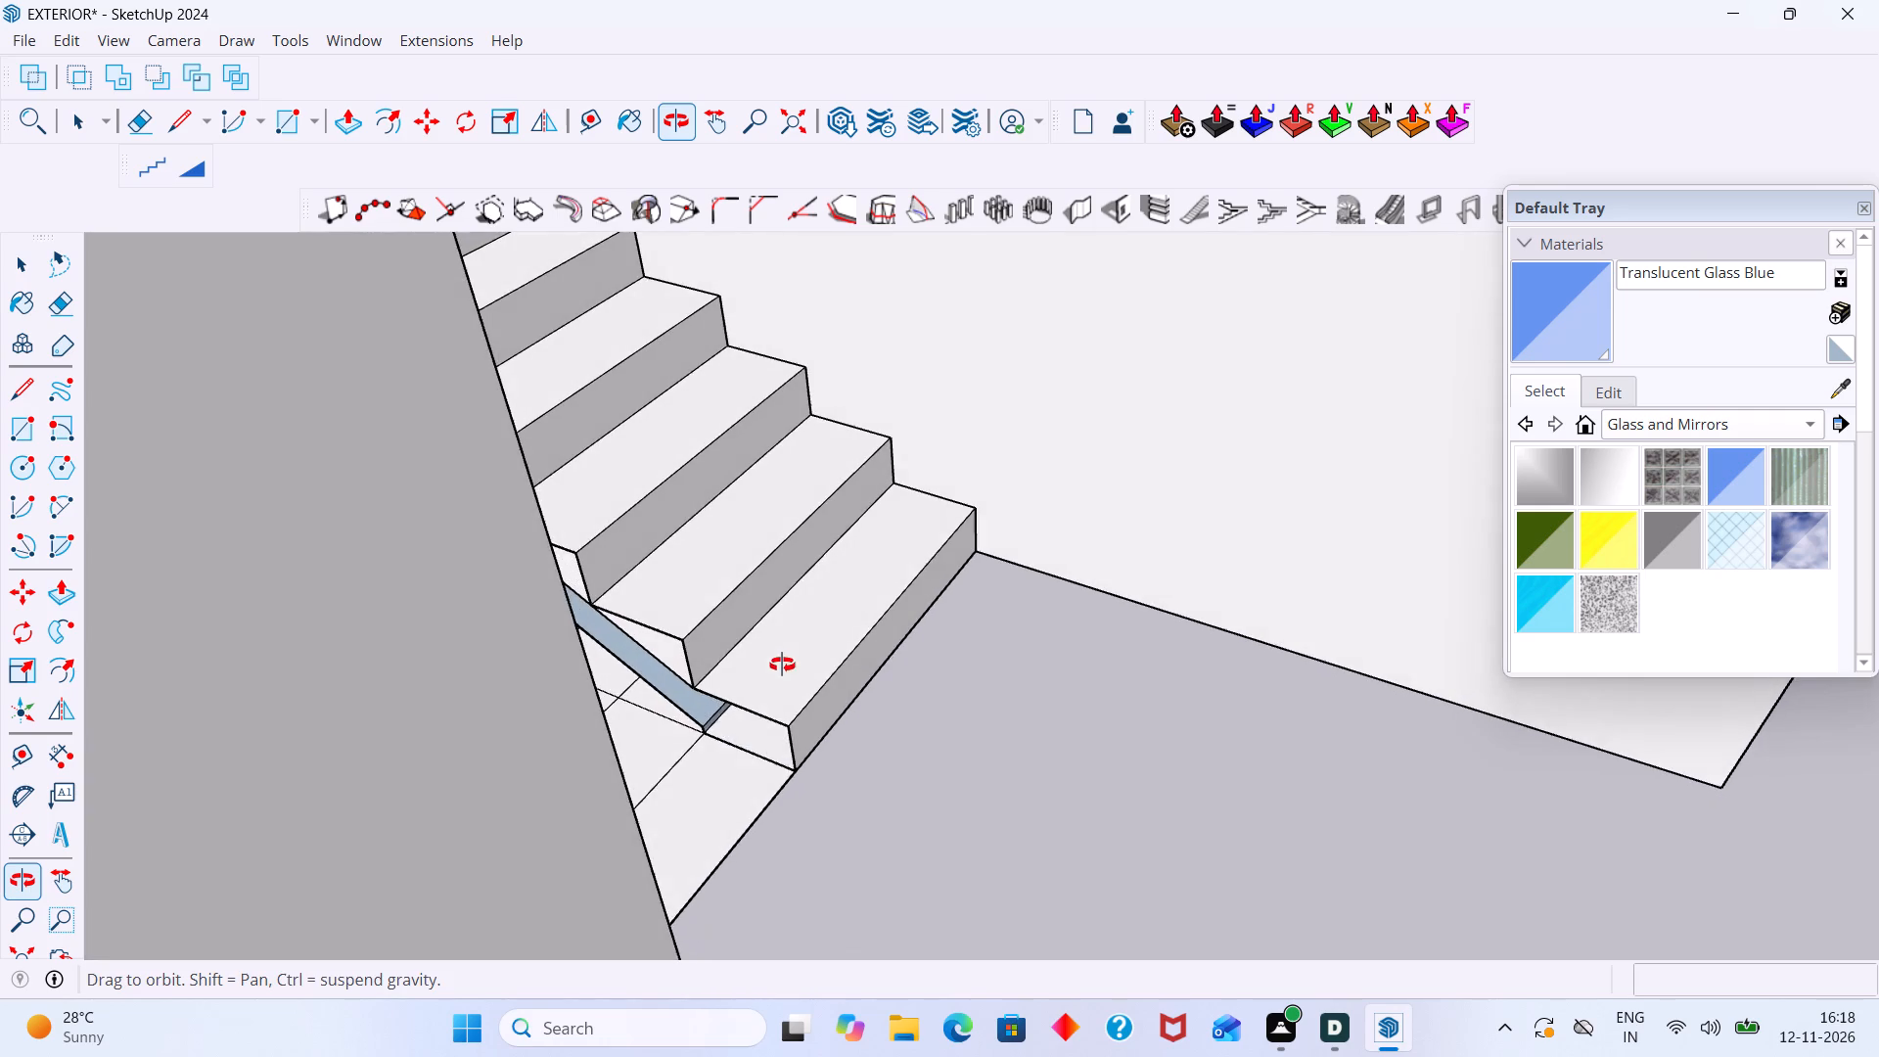
{"action": "middle_click_drag", "start_coordinate": [782, 665], "coordinate": [780, 663], "text": "shift"}
{"action": "scroll", "coordinate": [704, 755], "scroll_direction": "up", "scroll_amount": 4}
{"action": "middle_click_drag", "start_coordinate": [781, 739], "coordinate": [770, 654]}
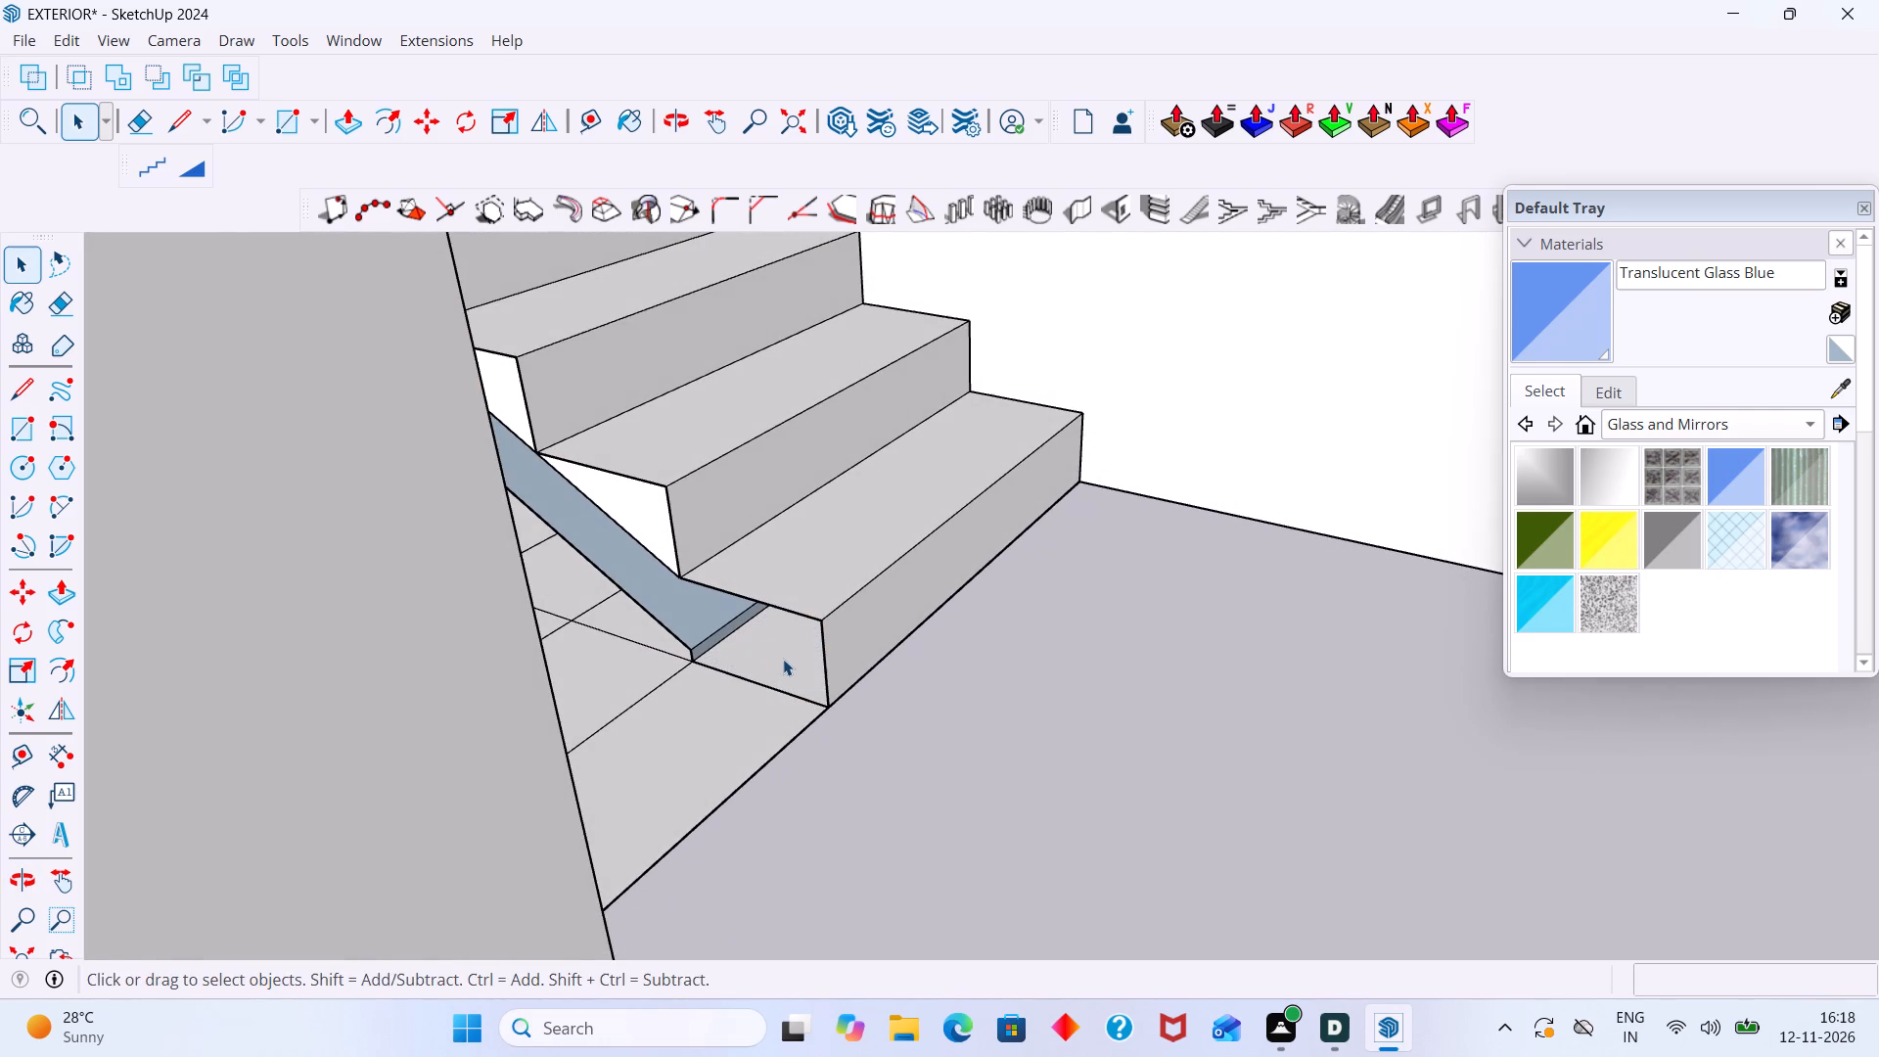
{"action": "key", "text": "l"}
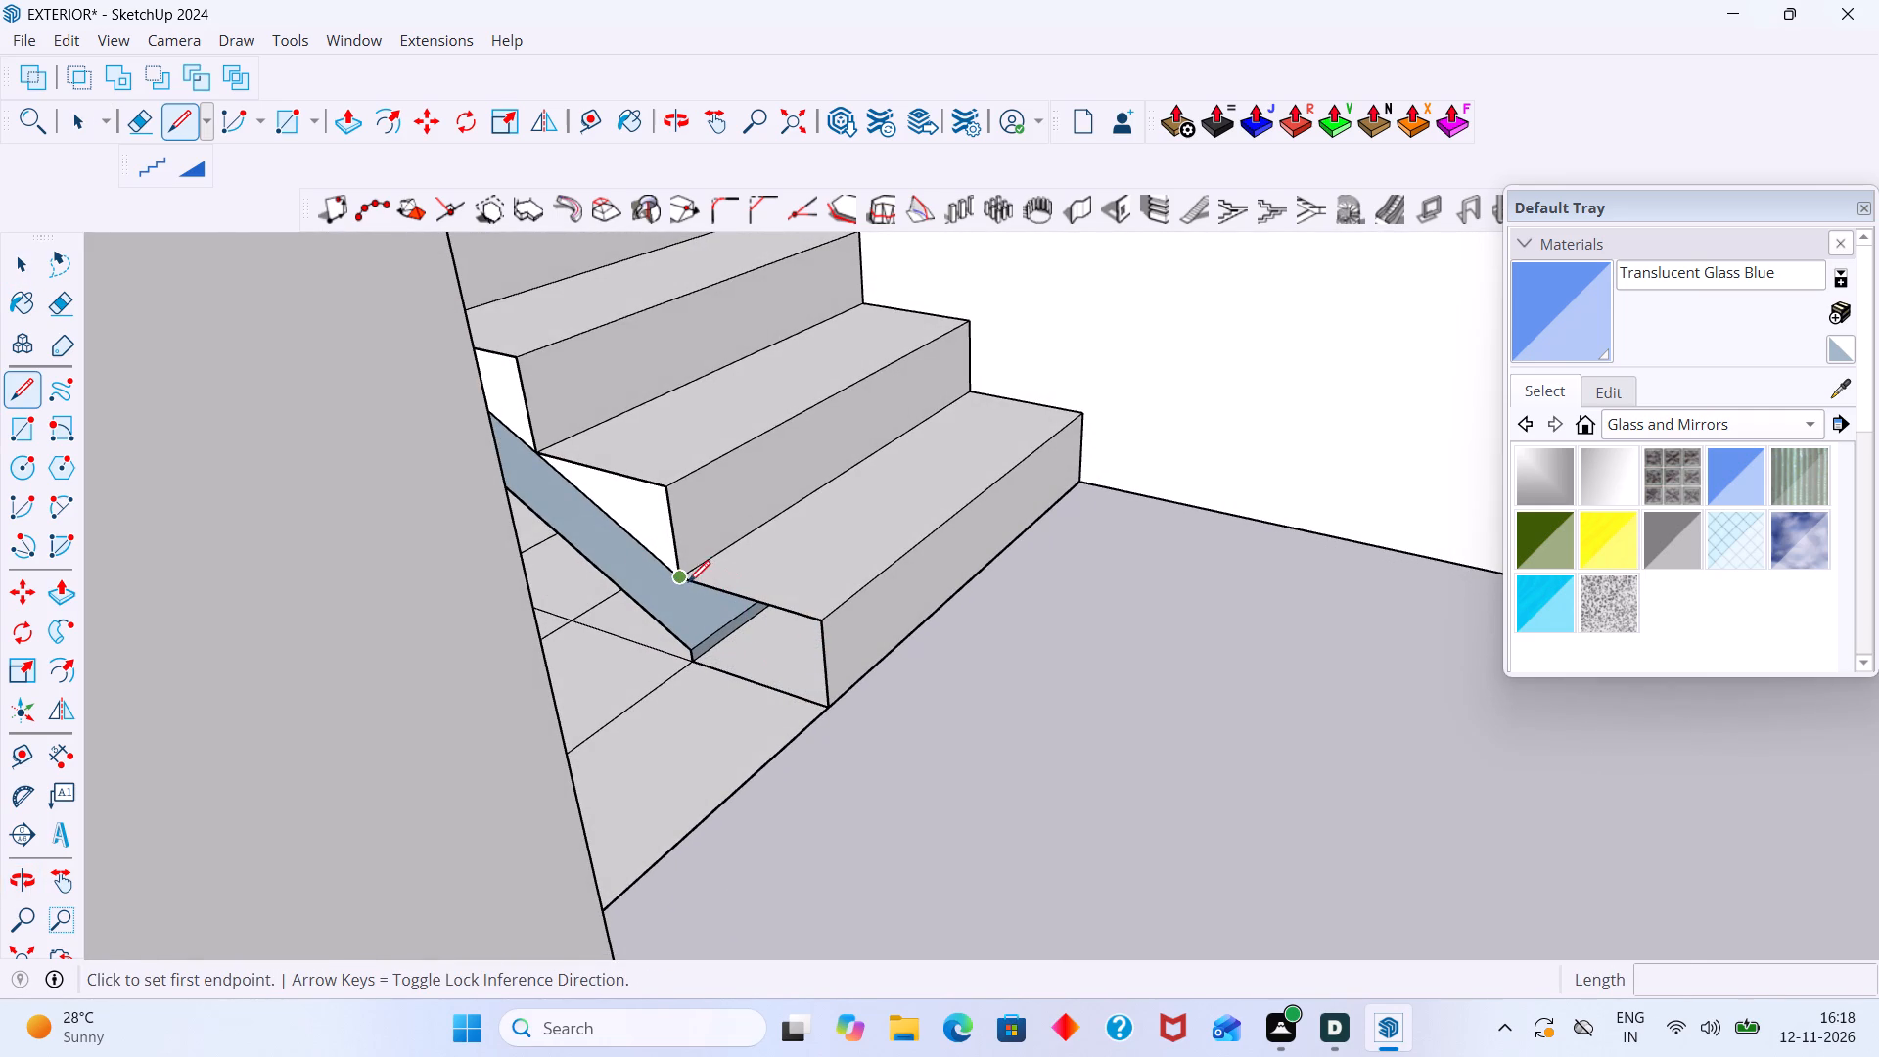
{"action": "left_click", "coordinate": [678, 578]}
{"action": "left_click", "coordinate": [689, 649]}
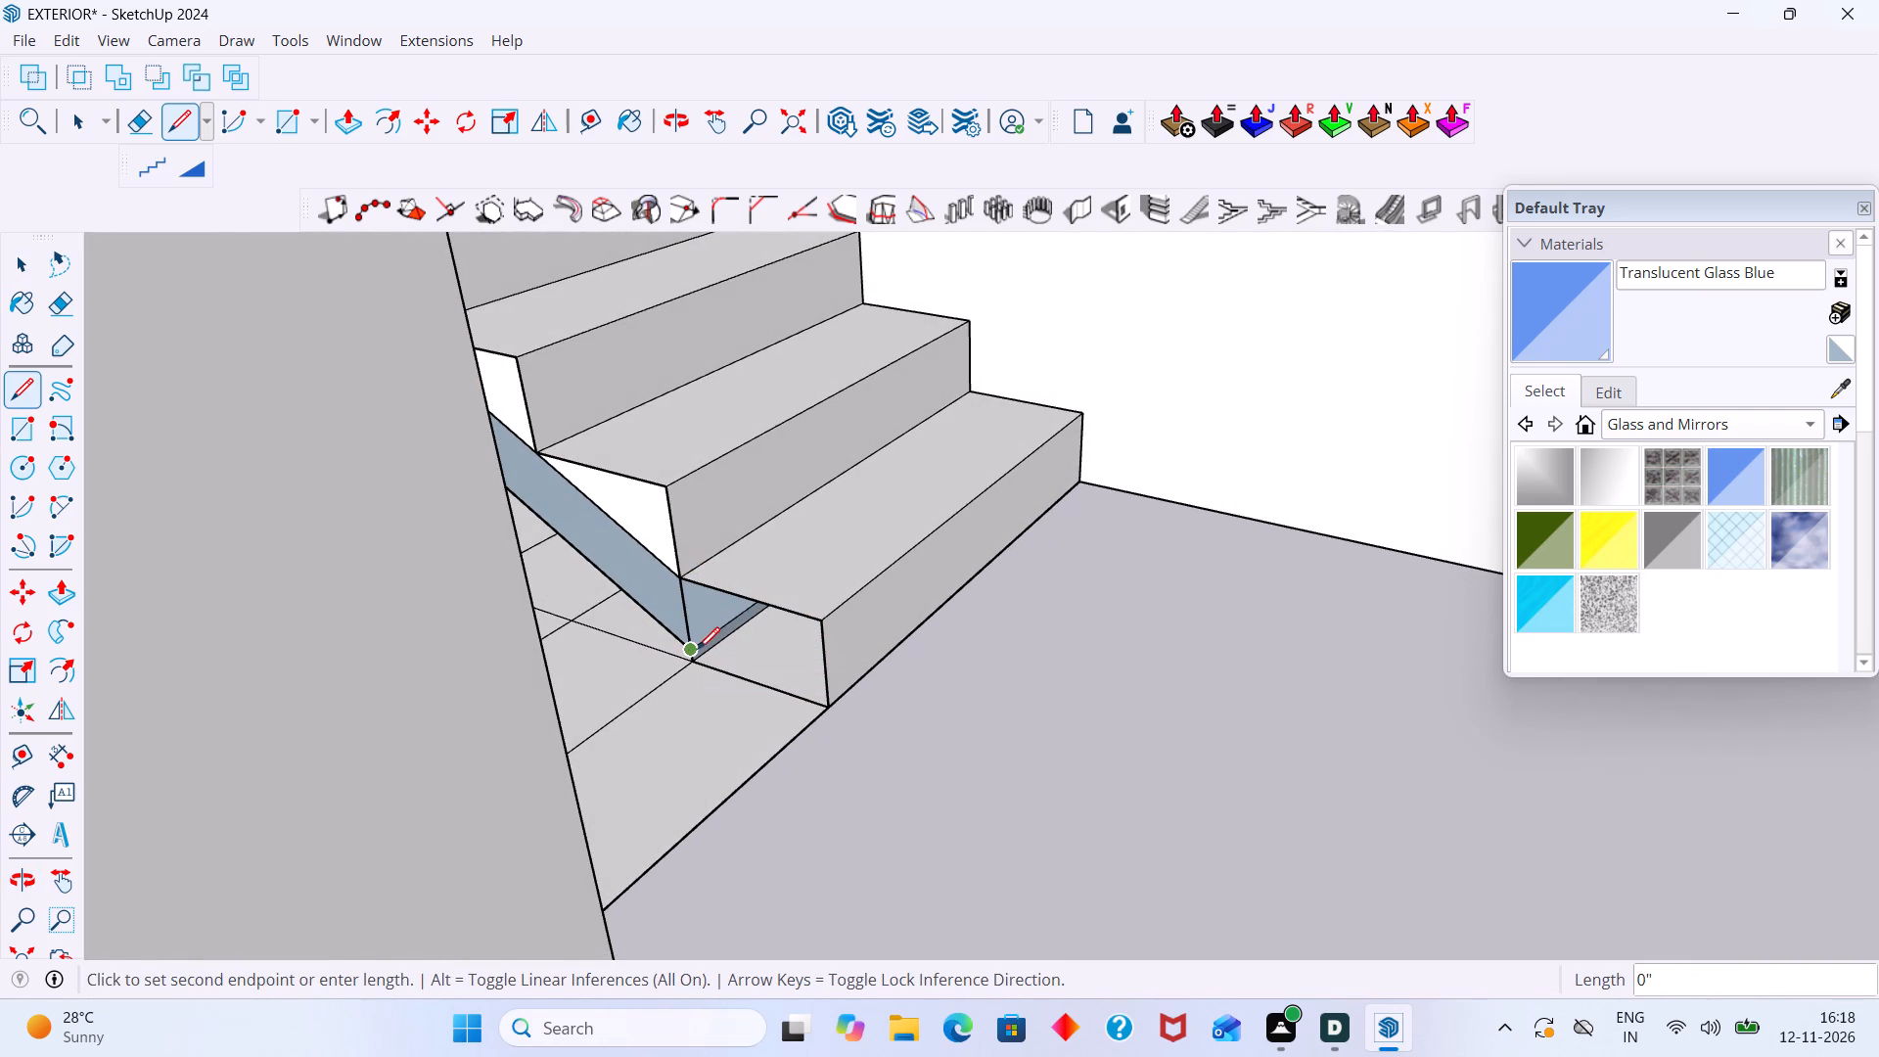
{"action": "scroll", "coordinate": [695, 661], "scroll_direction": "up", "scroll_amount": 5}
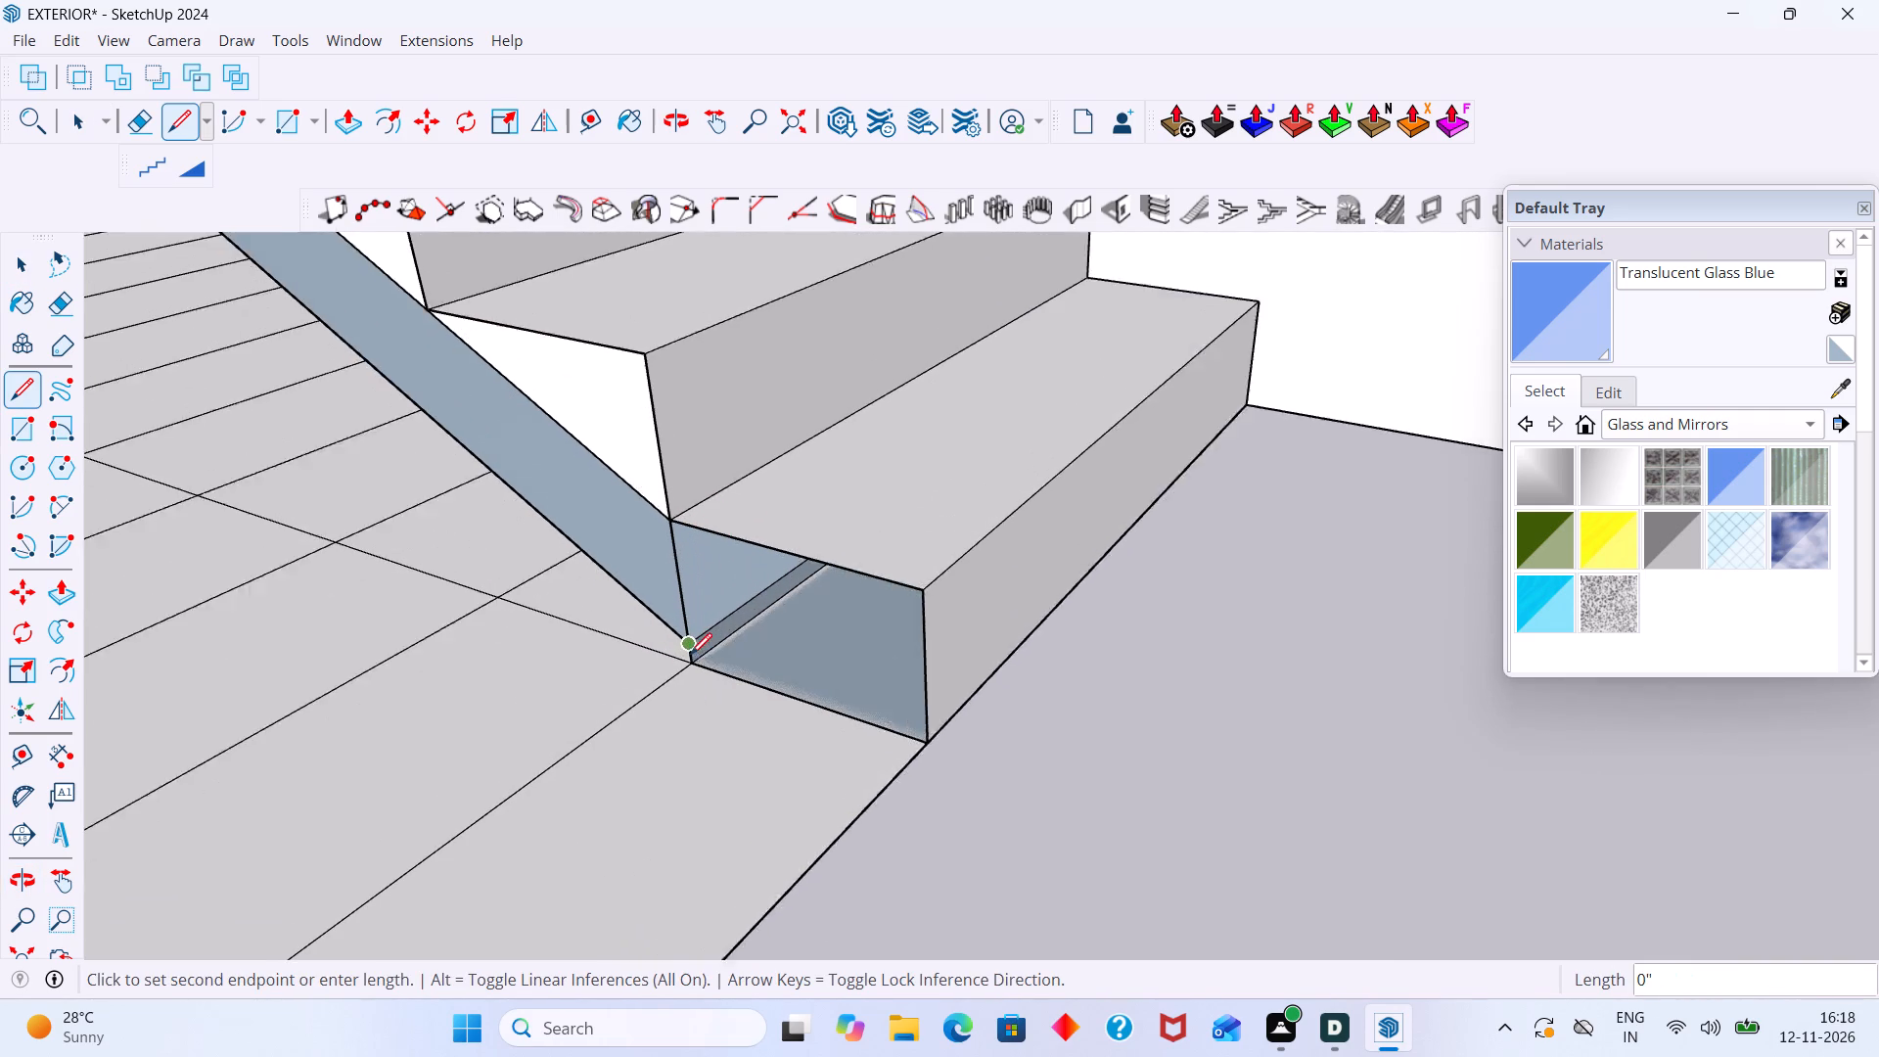
{"action": "scroll", "coordinate": [690, 655], "scroll_direction": "up", "scroll_amount": 3}
{"action": "left_click", "coordinate": [687, 641]}
{"action": "left_click", "coordinate": [693, 666]}
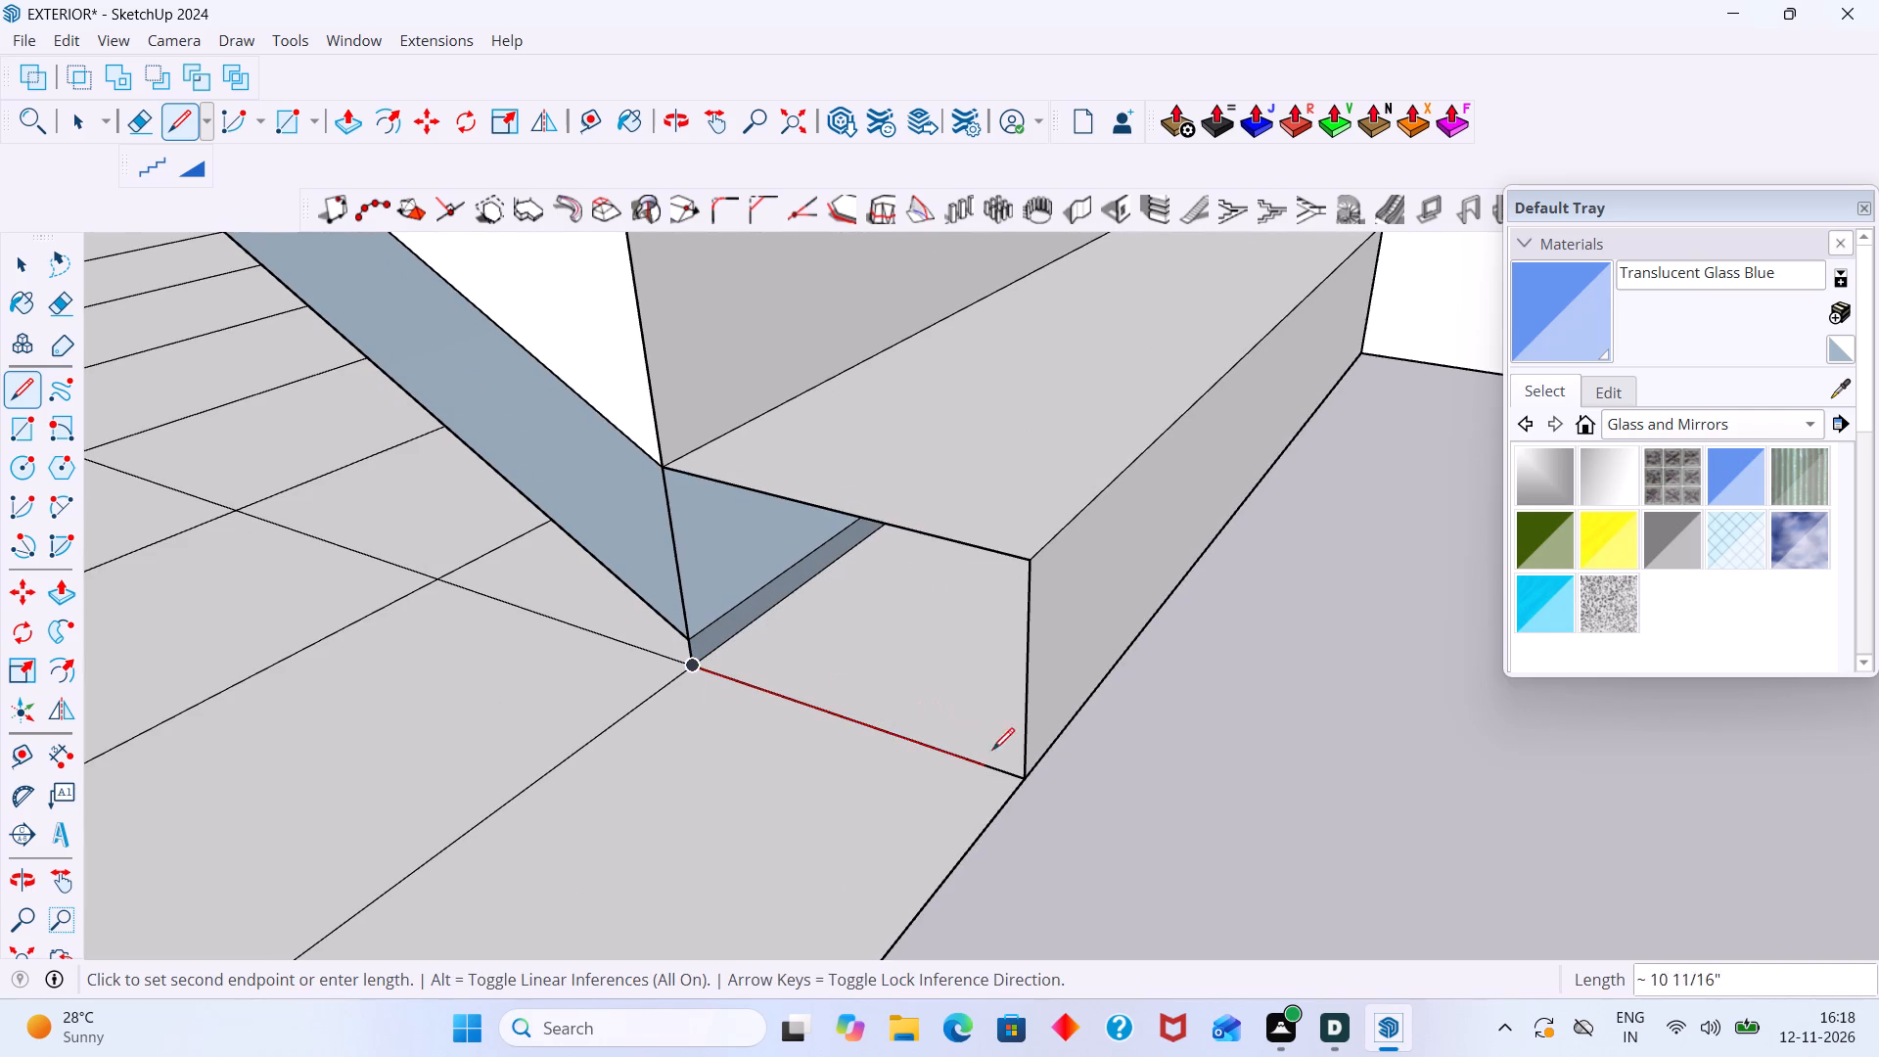
{"action": "left_click", "coordinate": [1031, 772]}
{"action": "left_click", "coordinate": [1031, 559]}
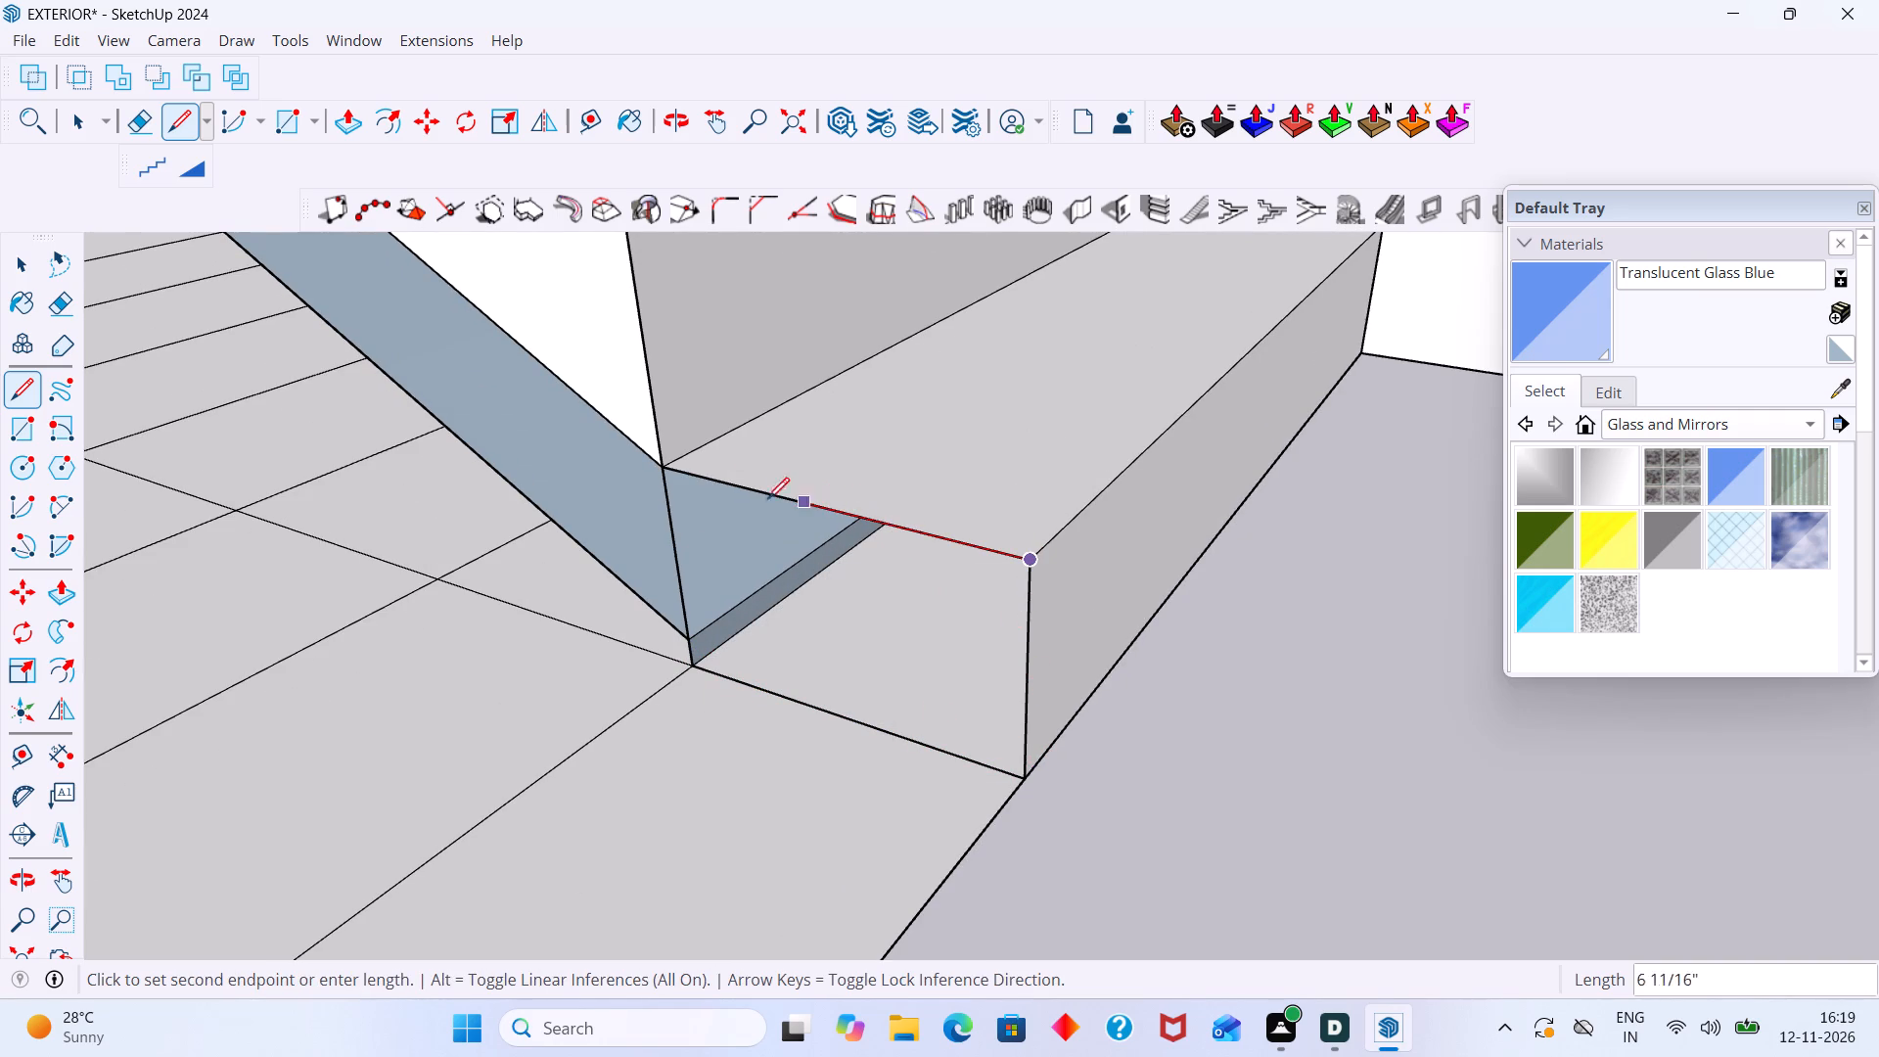
{"action": "left_click", "coordinate": [664, 471]}
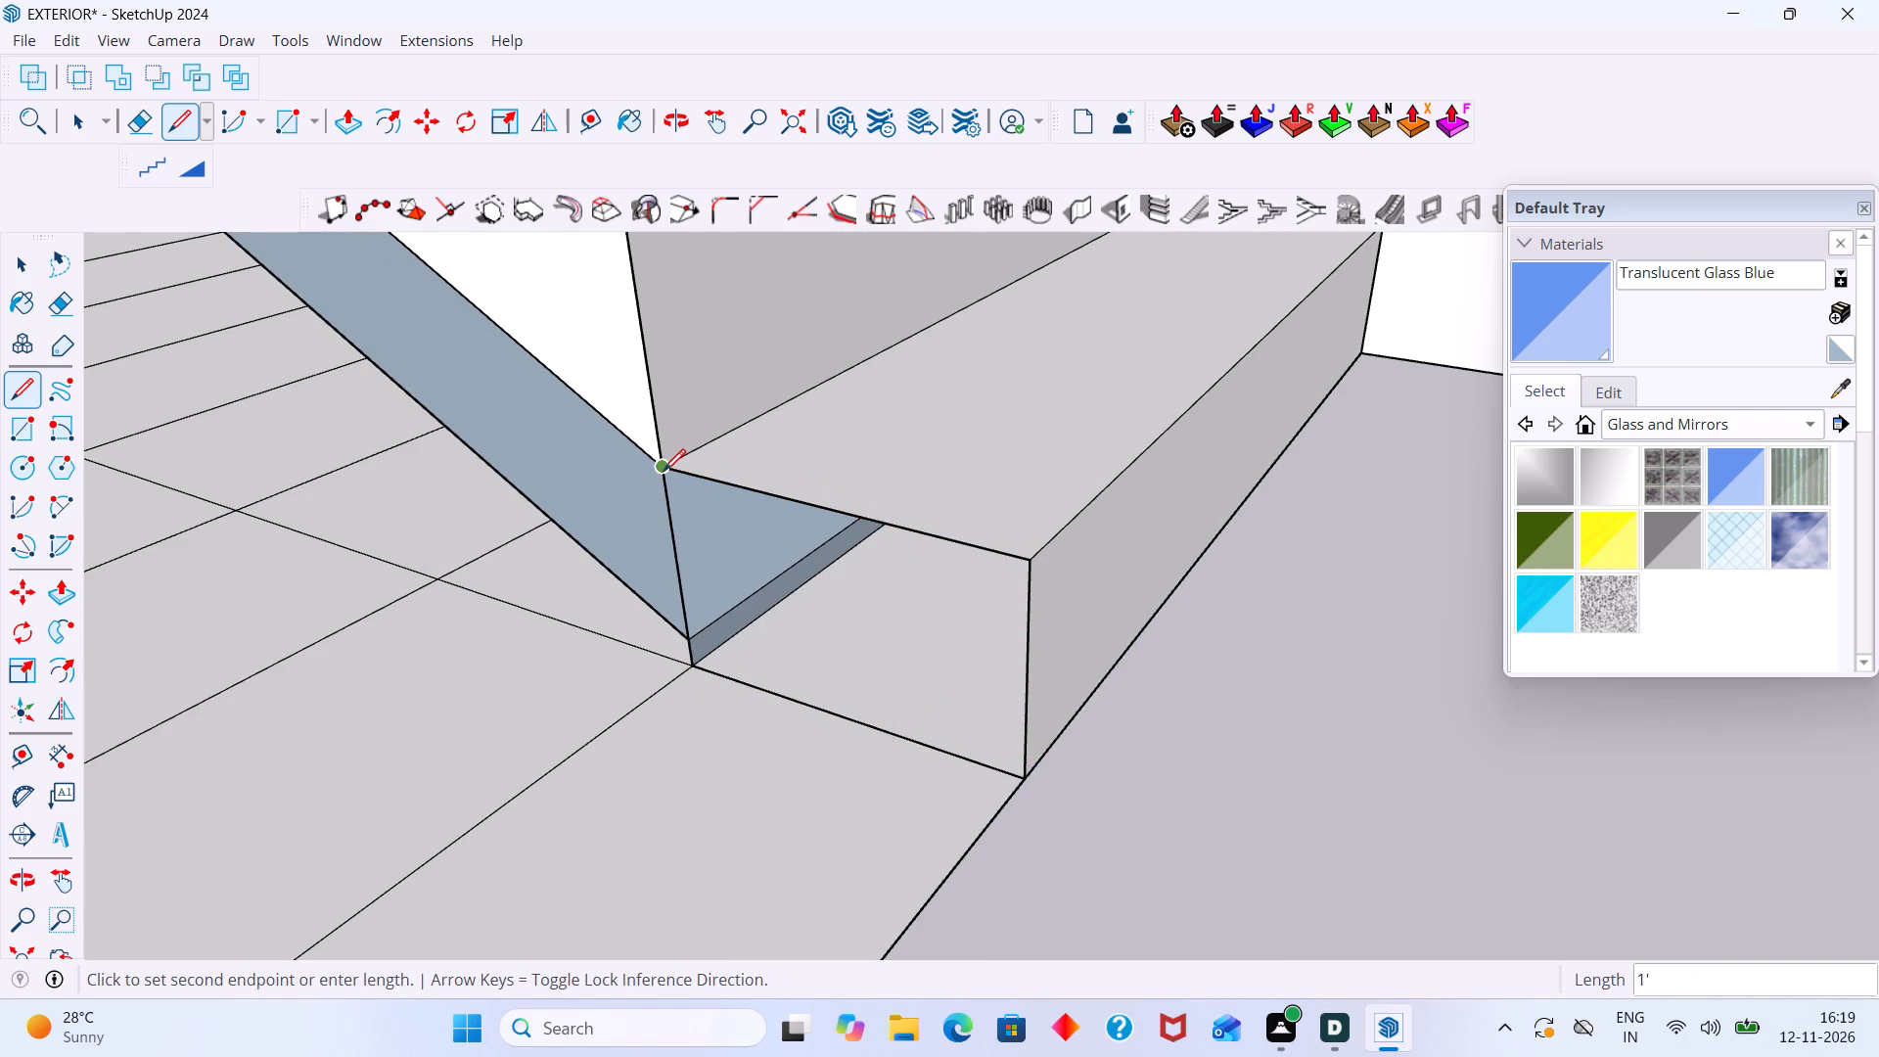
Fill the lowest step's open side with a 1' by 7" rectangle between its opposite corners.
{"action": "key", "text": "r"}
{"action": "left_click", "coordinate": [662, 475]}
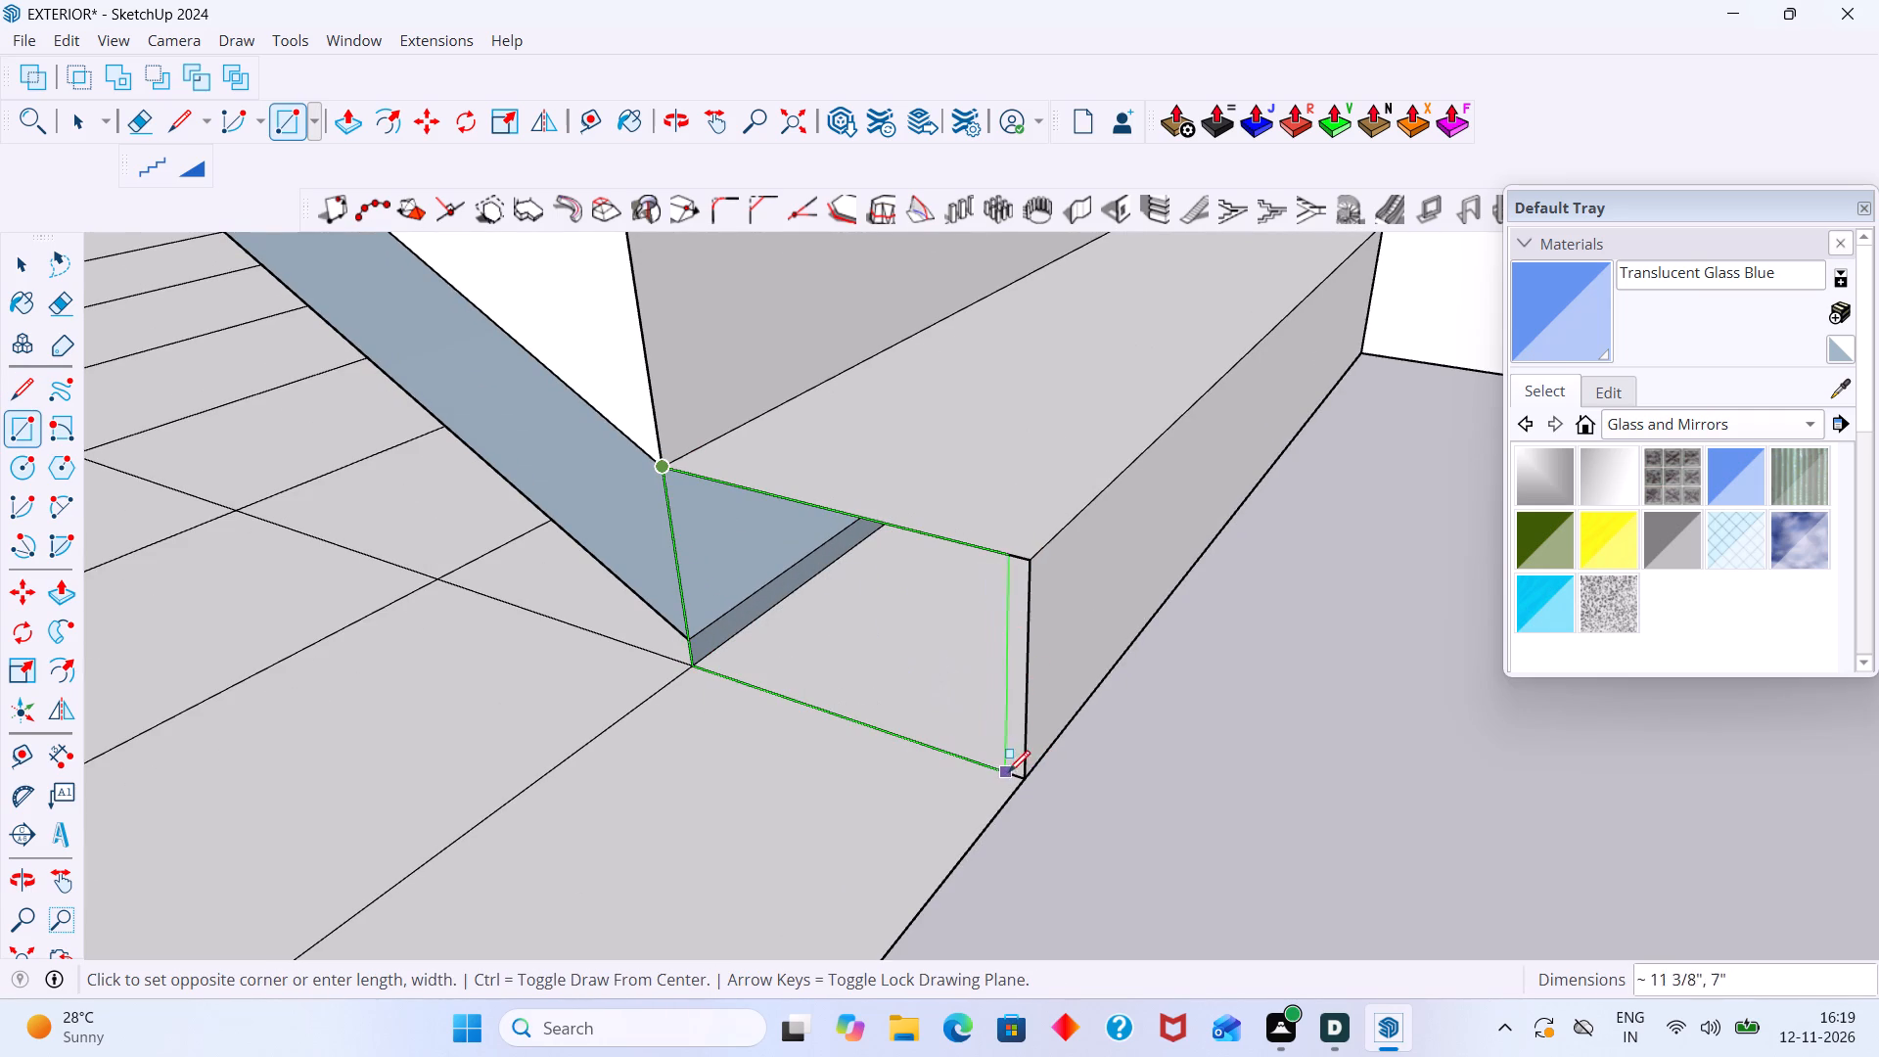
{"action": "left_click", "coordinate": [1030, 776]}
{"action": "key", "text": "space"}
Reverse the new side face of the lowest step.
{"action": "left_click", "coordinate": [966, 711]}
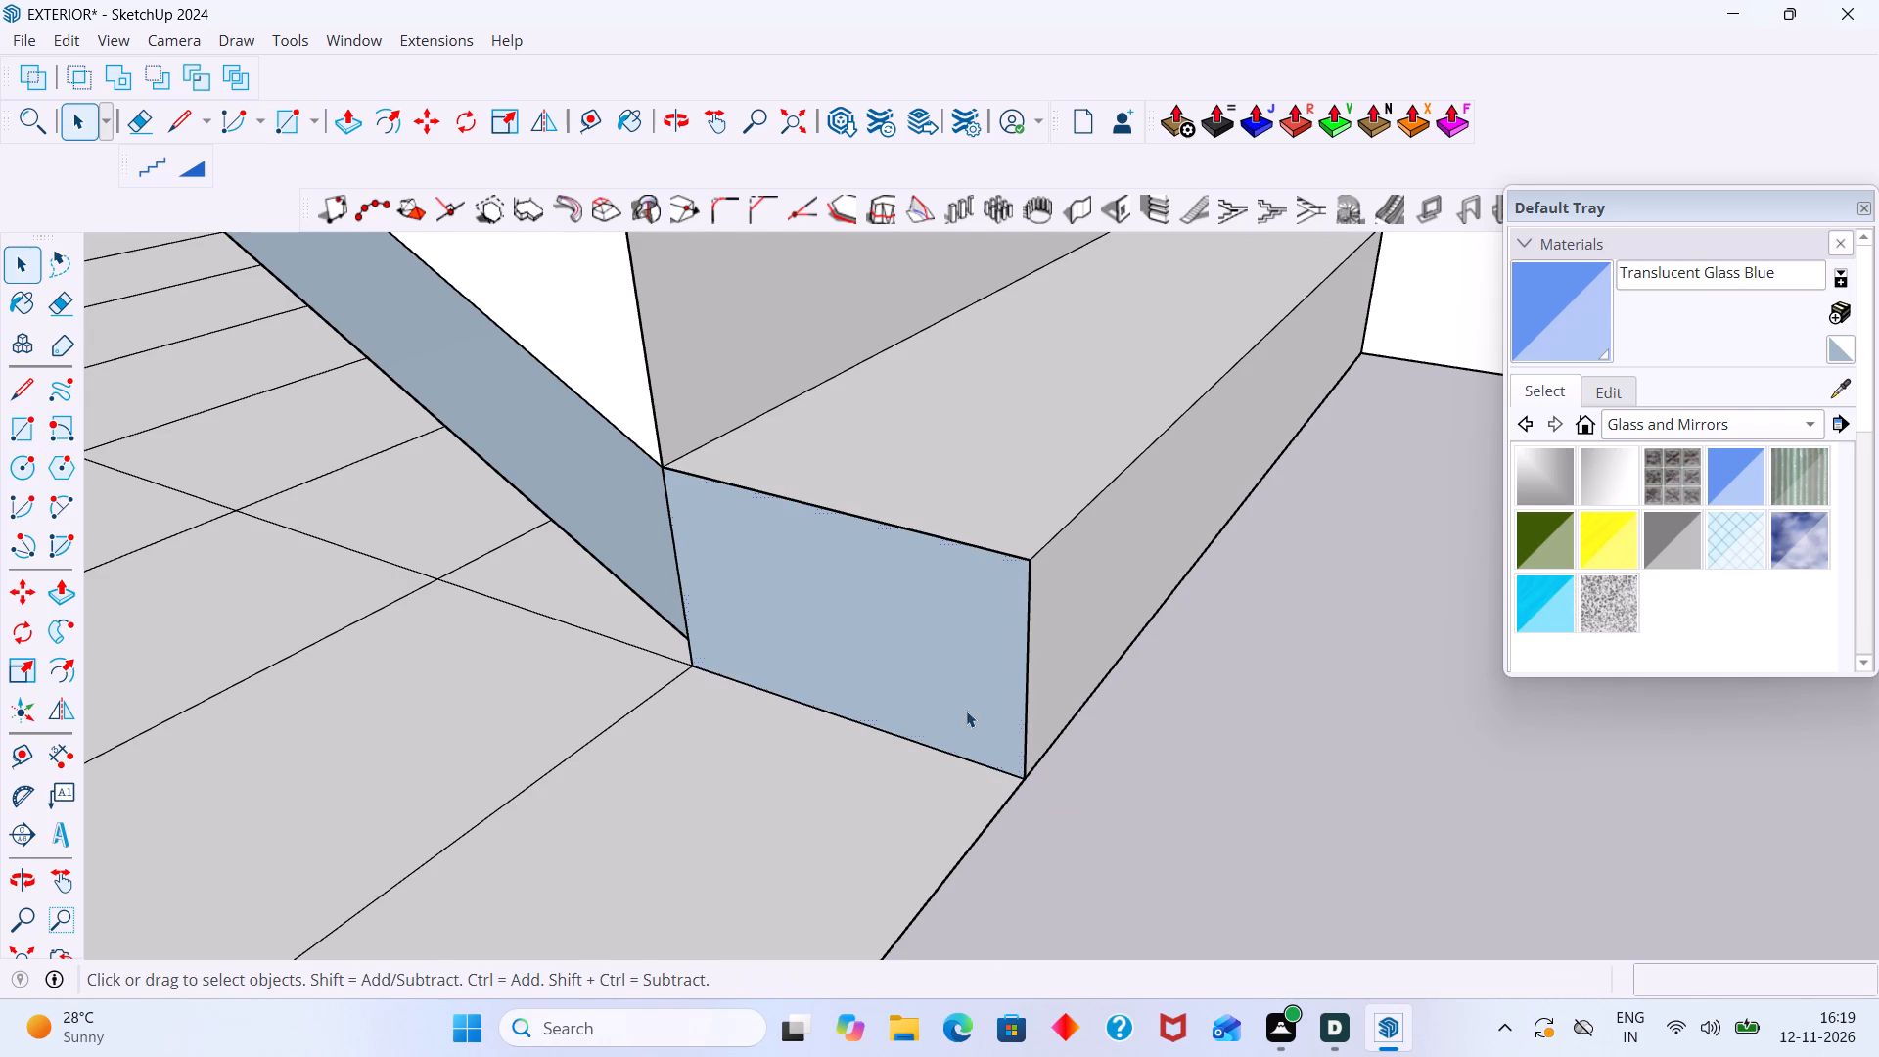
{"action": "right_click", "coordinate": [965, 710]}
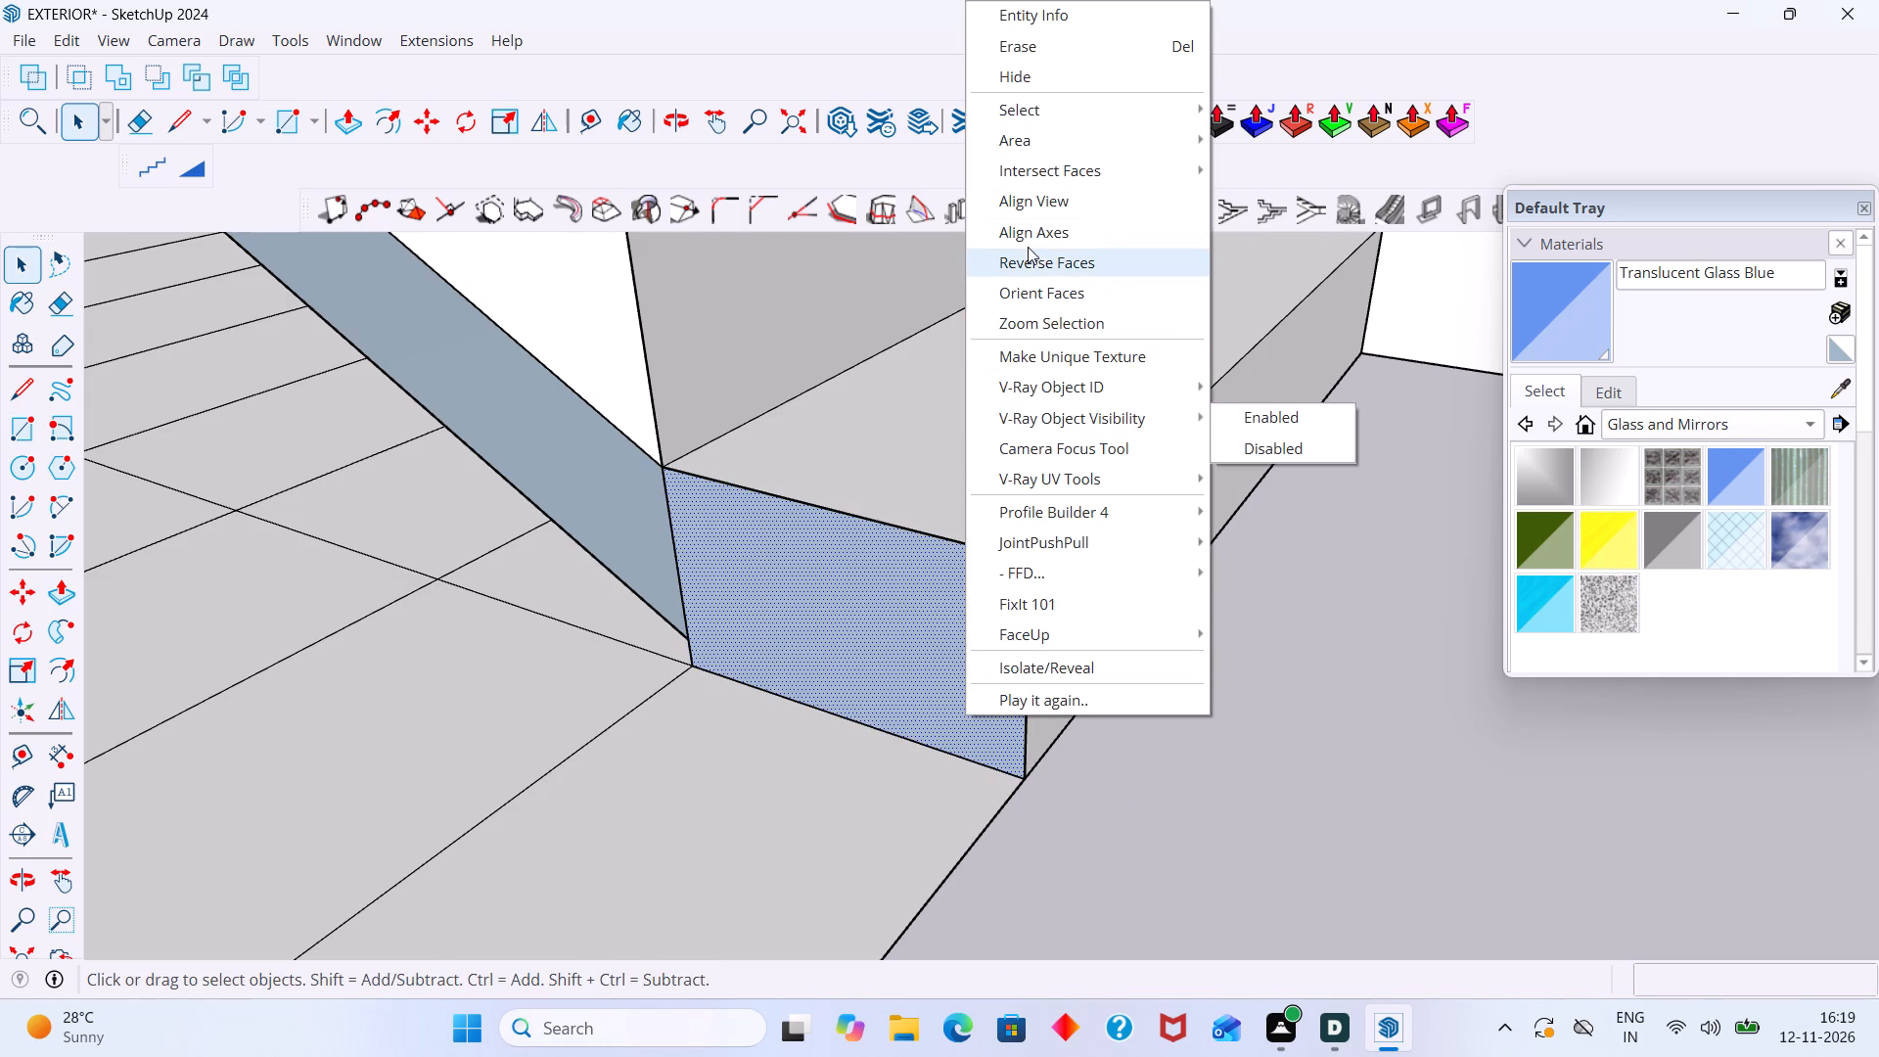
{"action": "left_click", "coordinate": [1045, 274]}
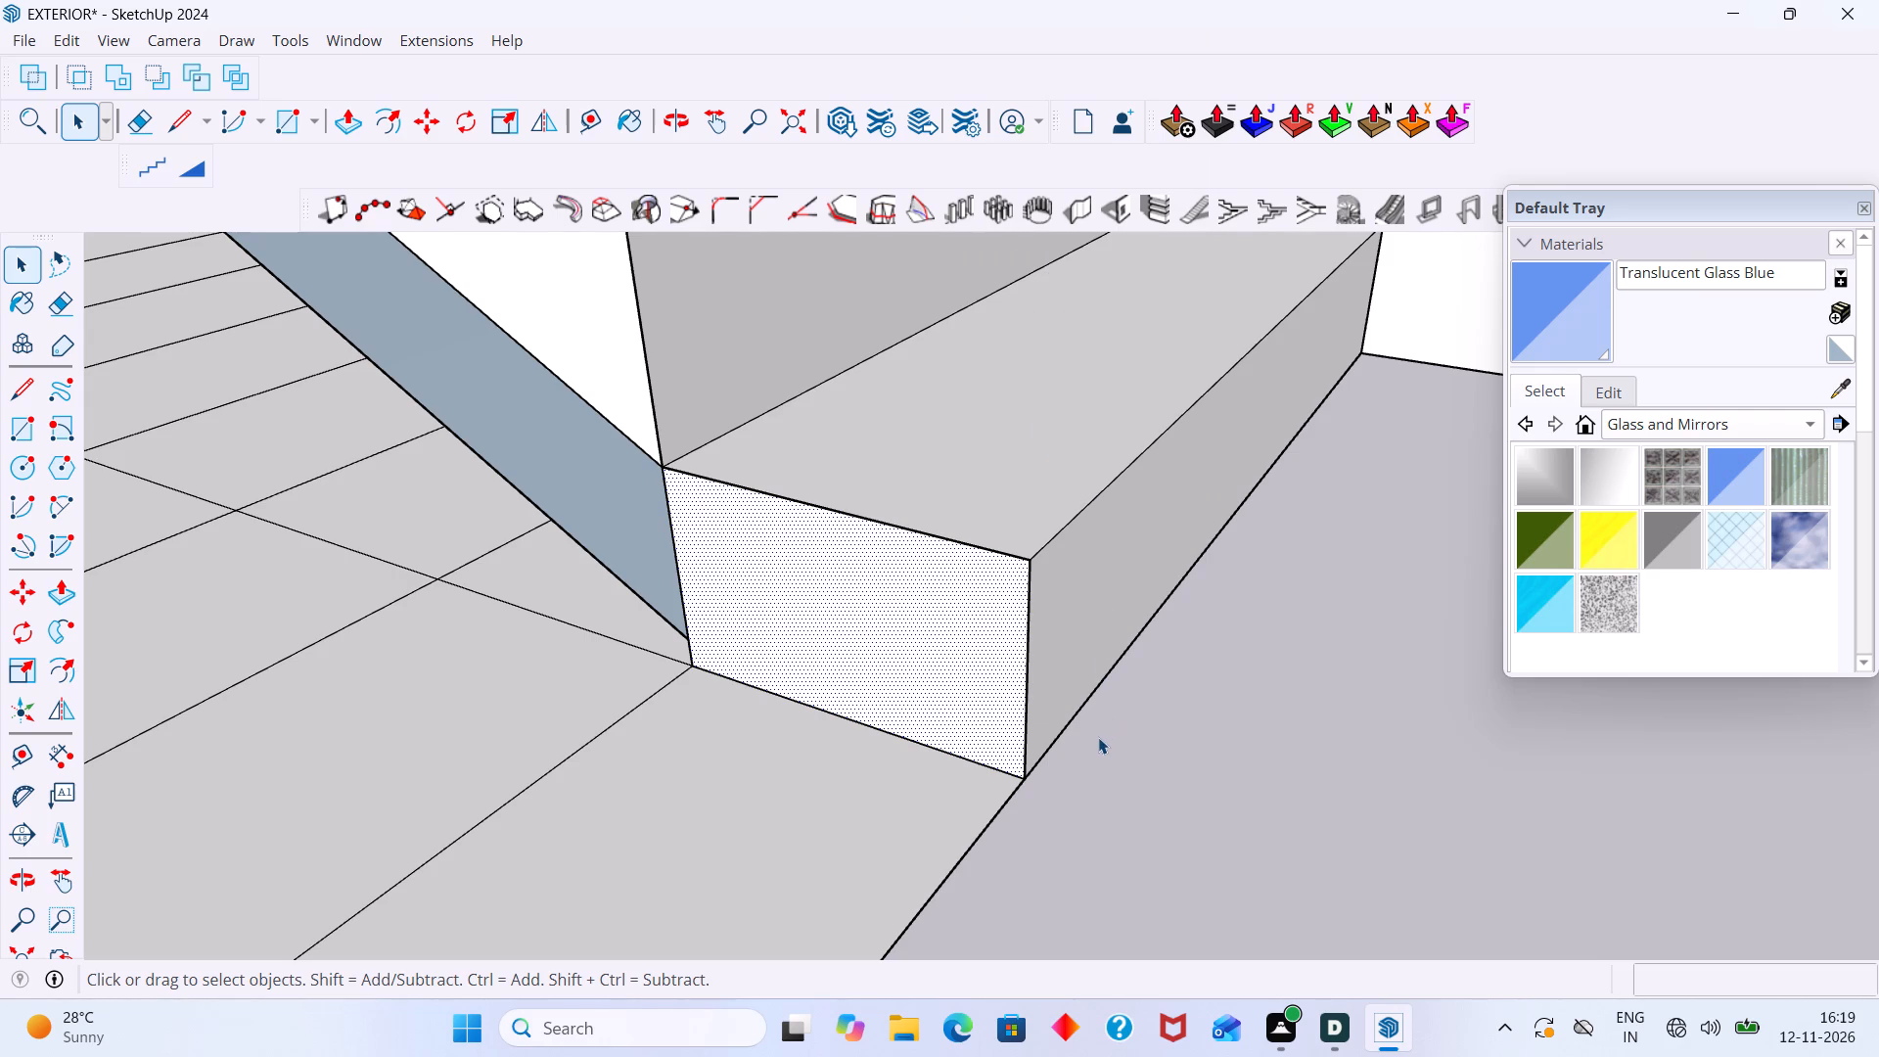
Draw a line across the upper end of the flight's sloping side strip, starting at the top riser's foot.
{"action": "scroll", "coordinate": [1087, 739], "scroll_direction": "down", "scroll_amount": 8}
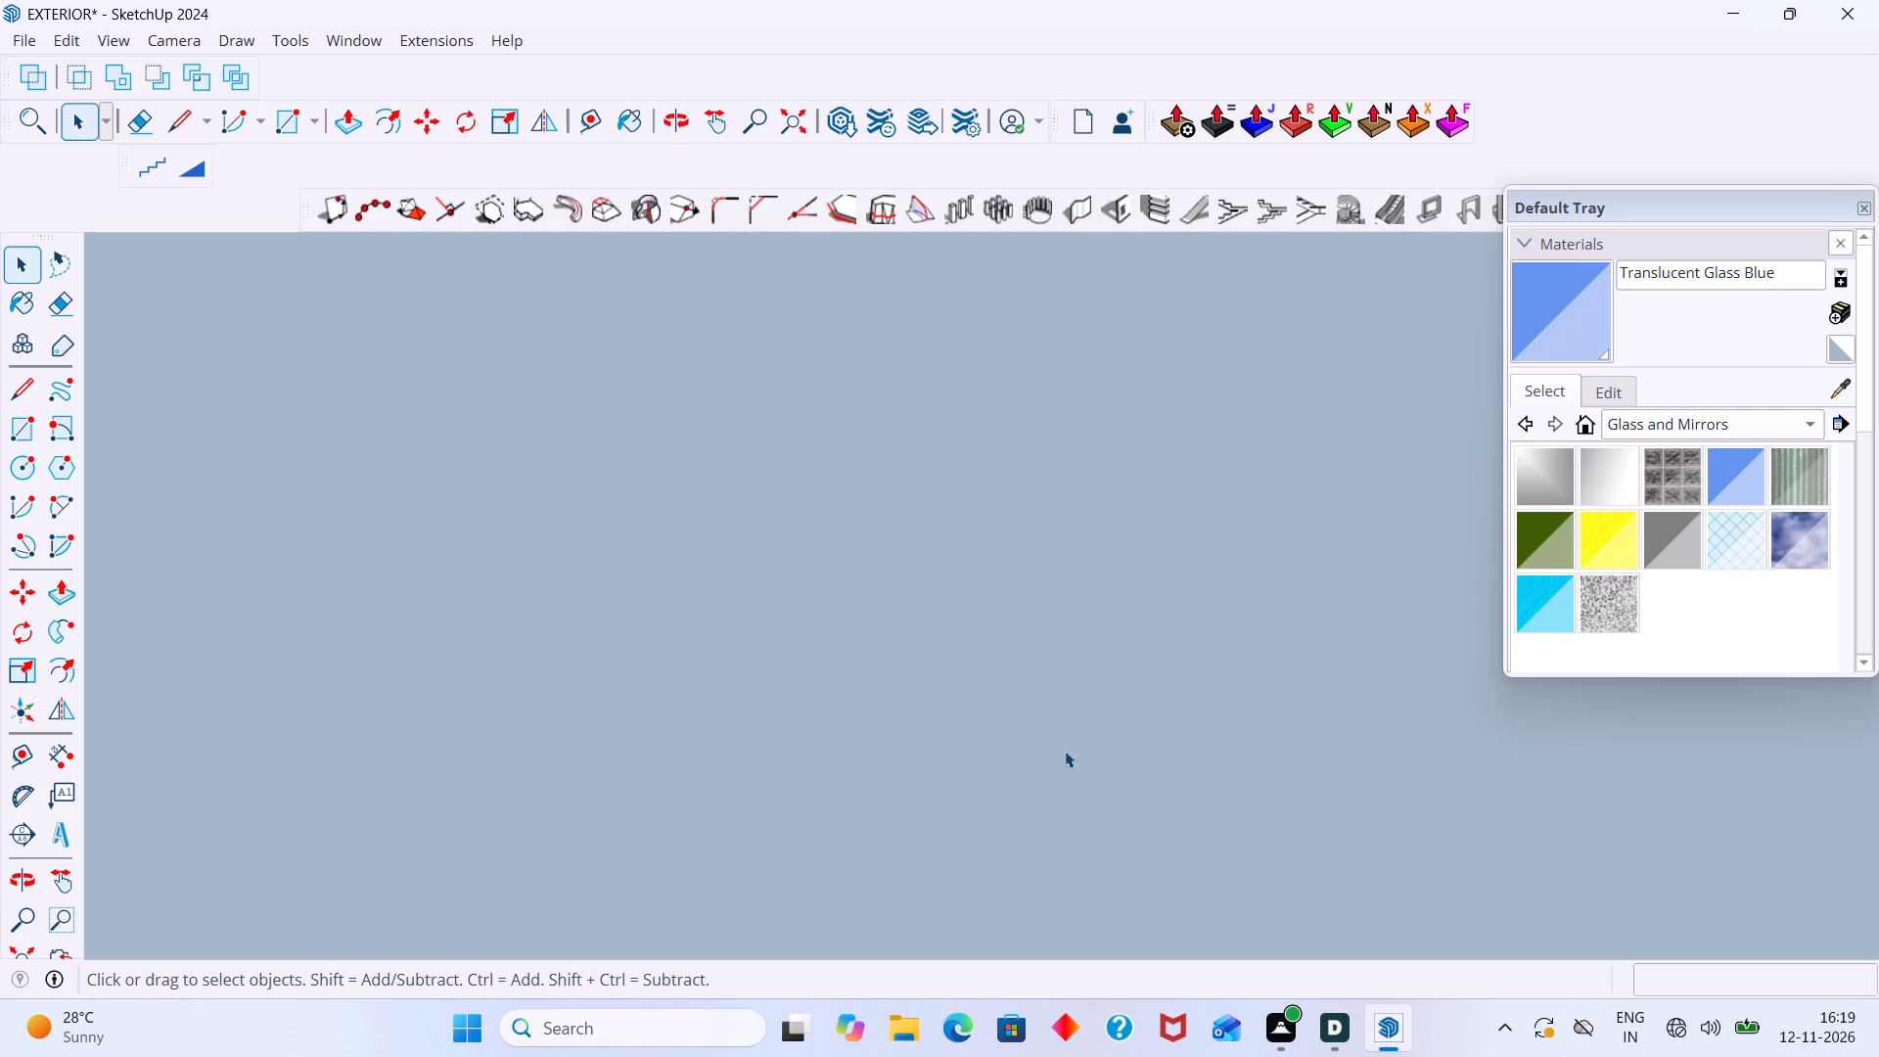
{"action": "scroll", "coordinate": [872, 783], "scroll_direction": "down", "scroll_amount": 5}
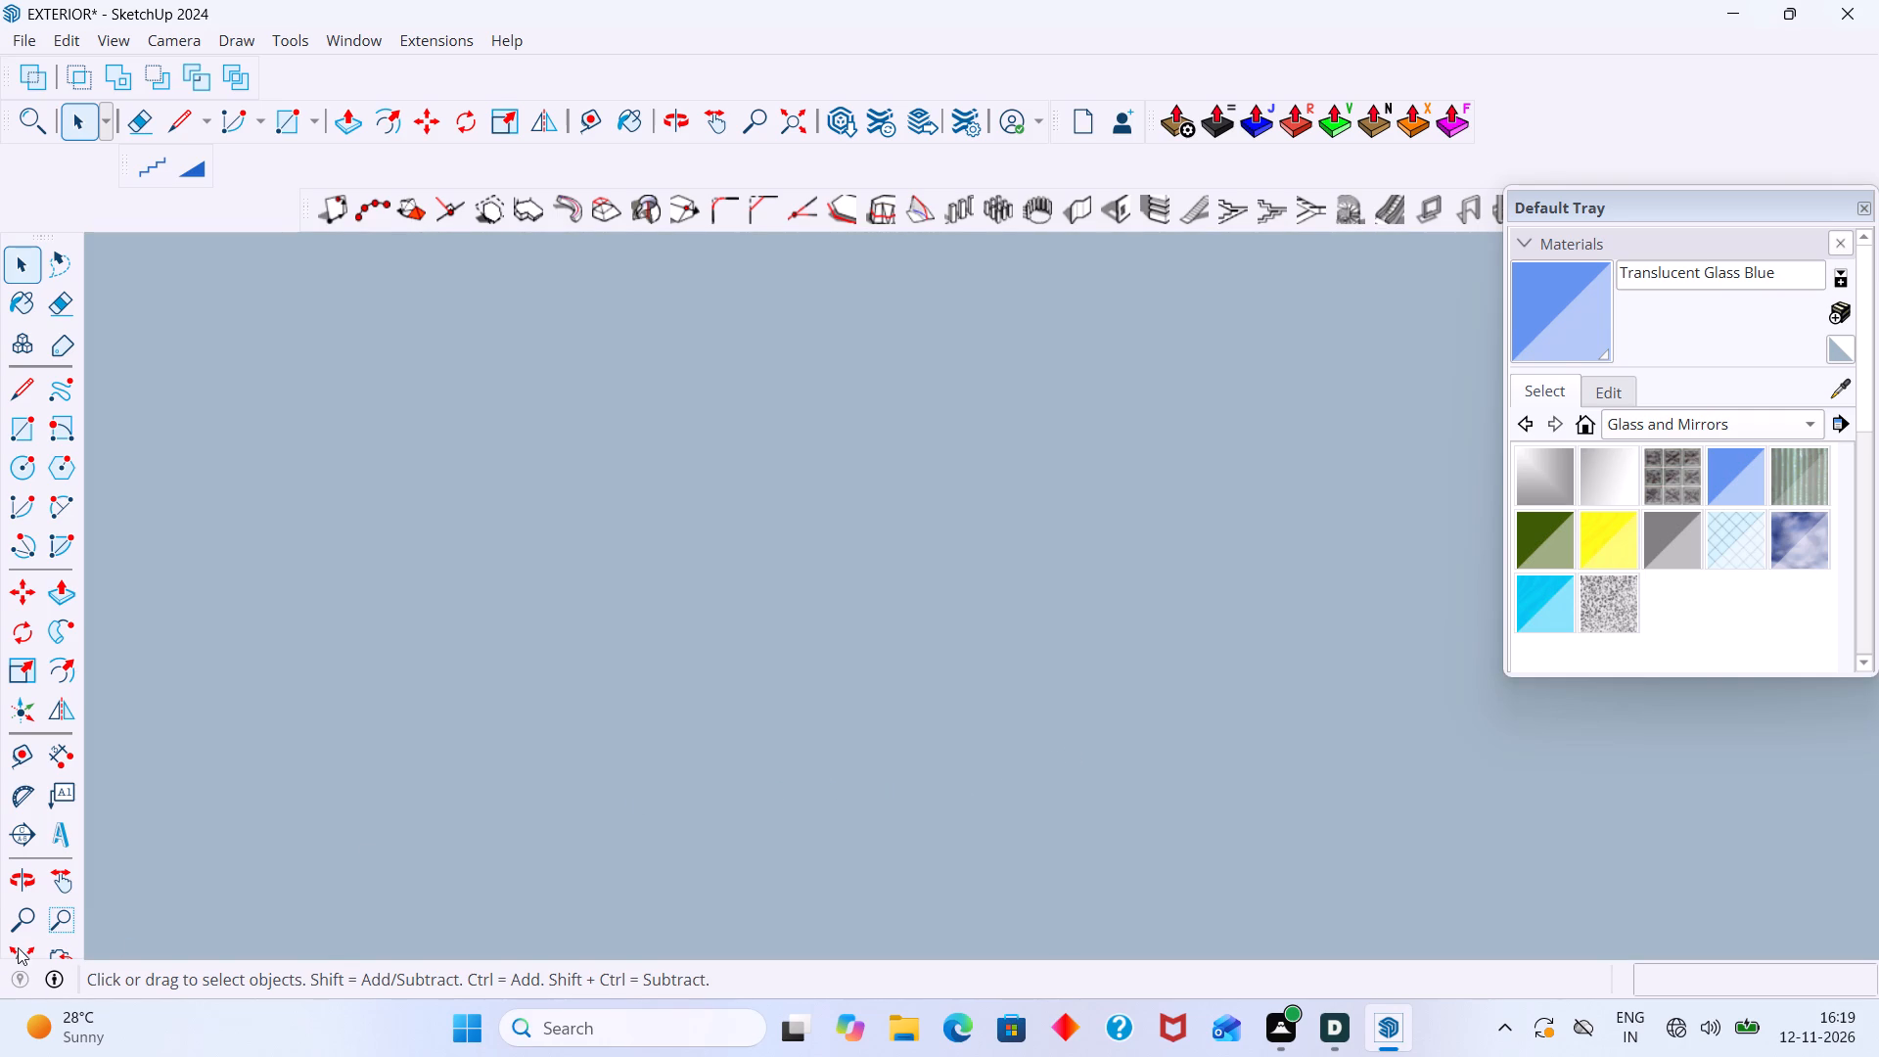
{"action": "left_click", "coordinate": [18, 944]}
{"action": "left_click", "coordinate": [16, 952]}
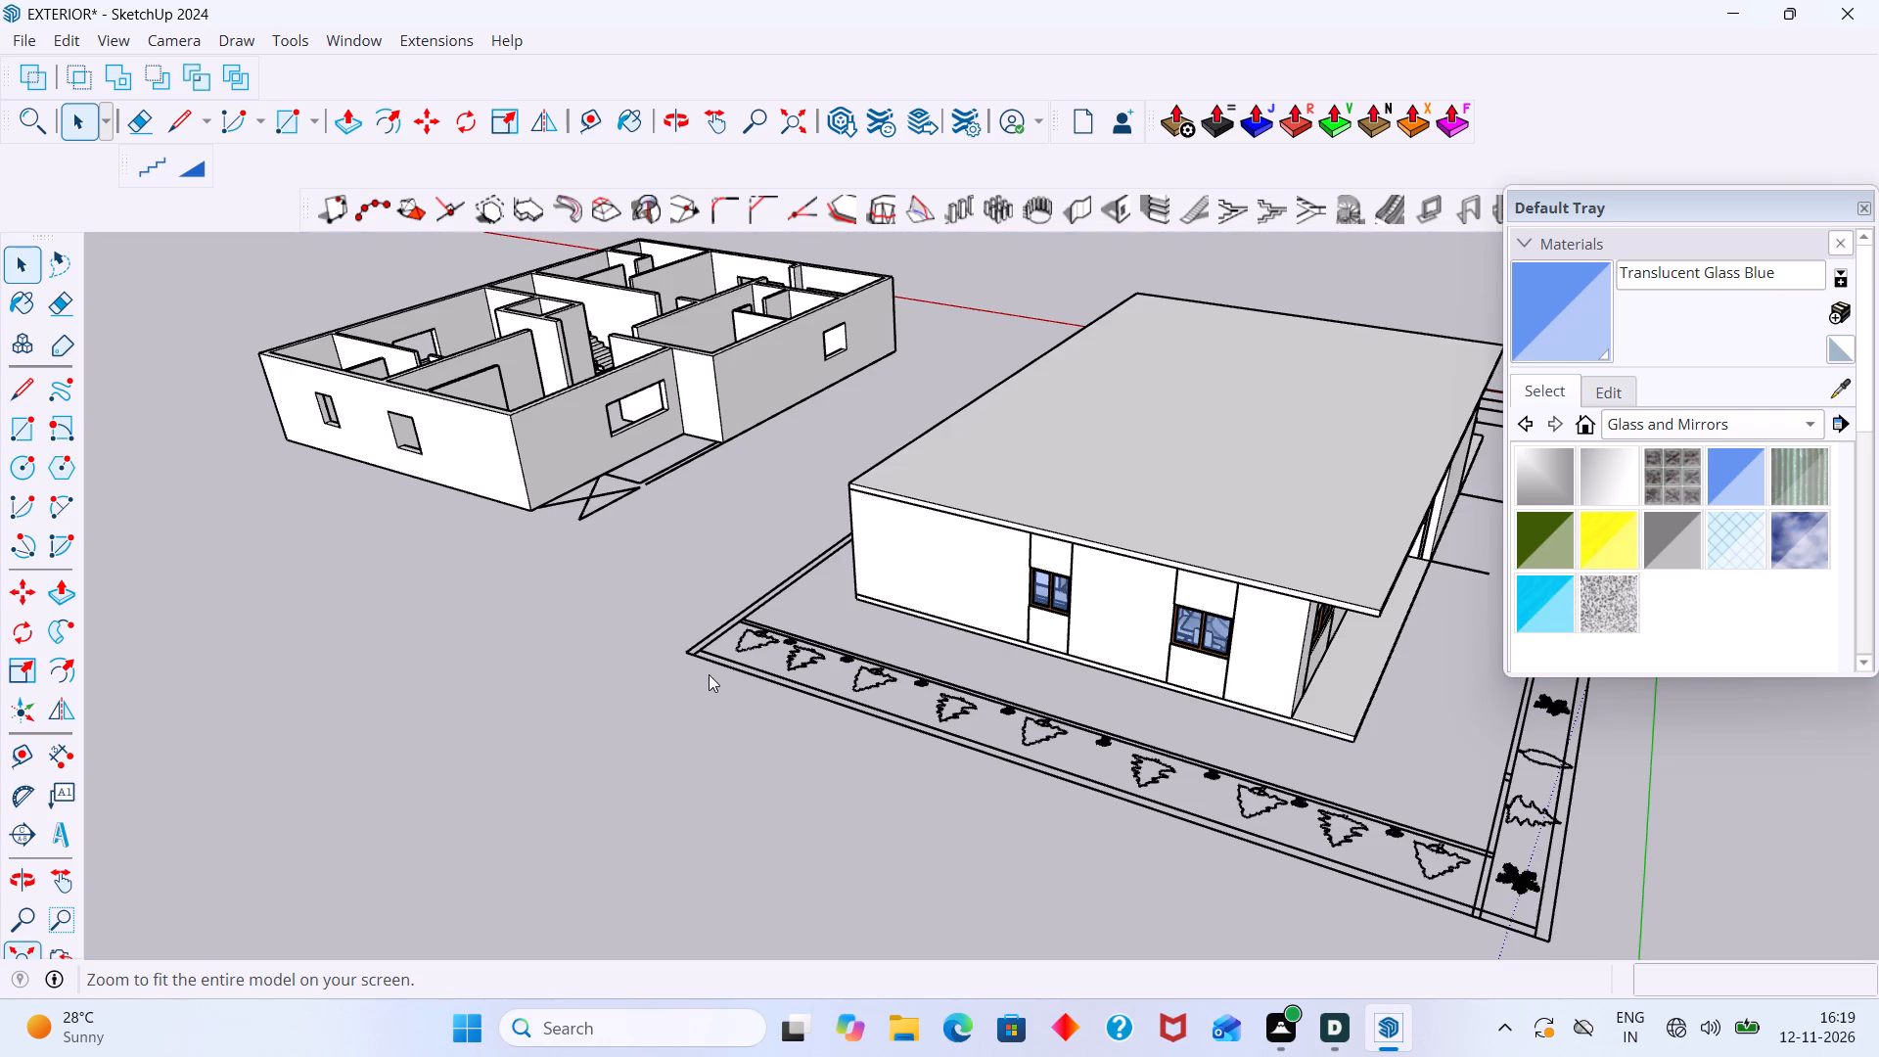
{"action": "middle_click_drag", "start_coordinate": [704, 651], "coordinate": [756, 931], "text": "shift"}
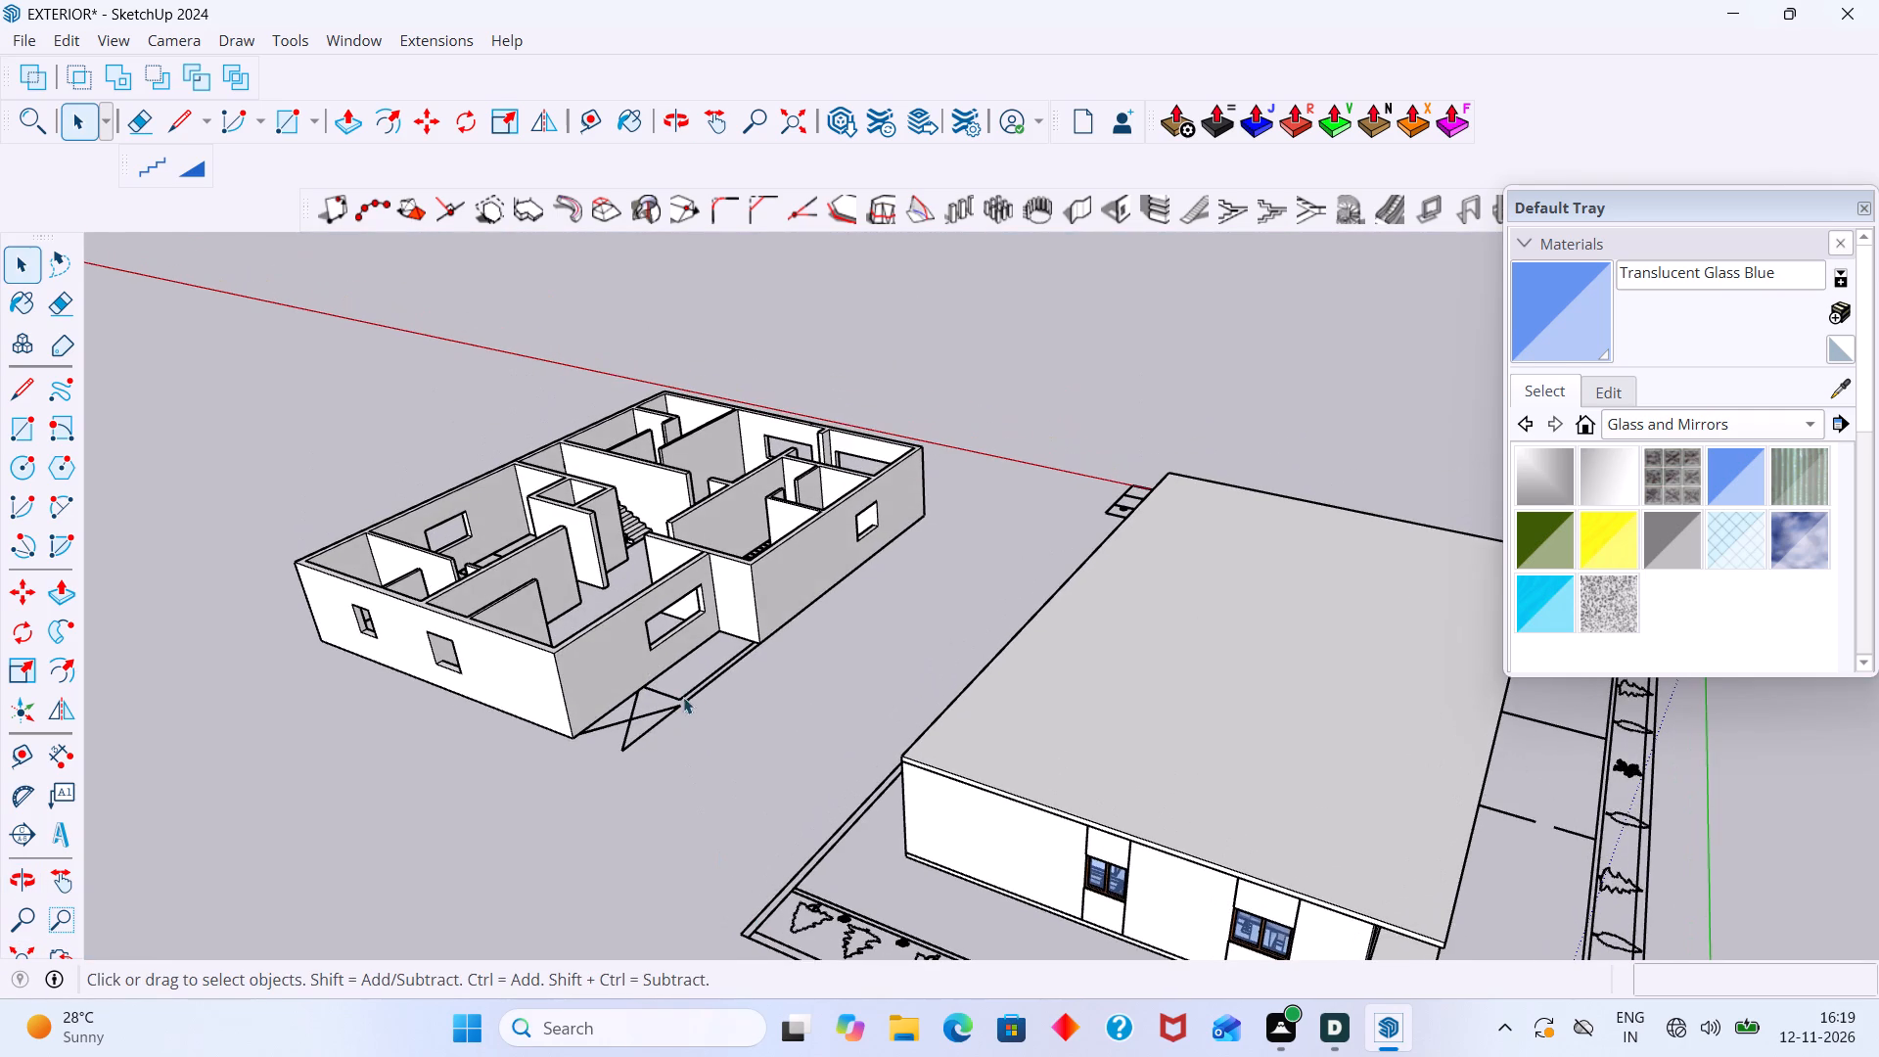
{"action": "scroll", "coordinate": [626, 550], "scroll_direction": "up", "scroll_amount": 8}
{"action": "middle_click_drag", "start_coordinate": [652, 526], "coordinate": [724, 758]}
{"action": "scroll", "coordinate": [705, 766], "scroll_direction": "up", "scroll_amount": 3}
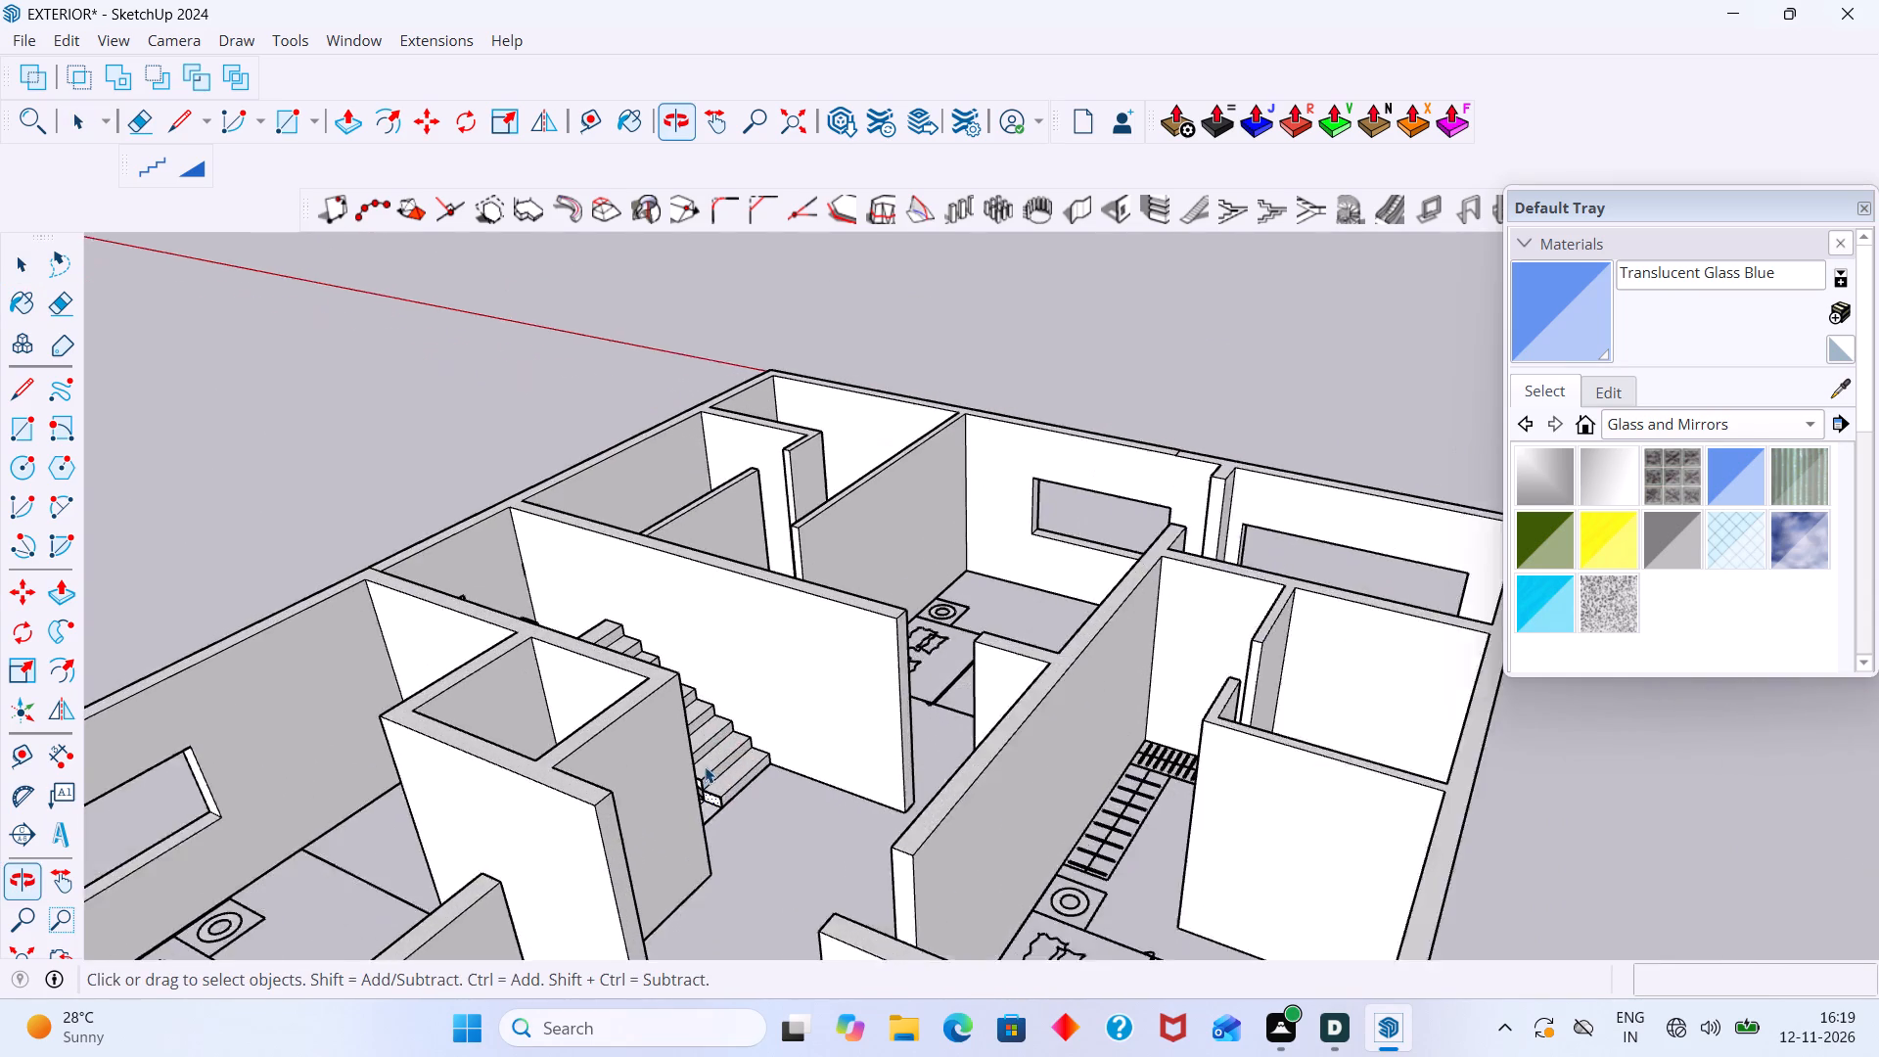
{"action": "scroll", "coordinate": [705, 766], "scroll_direction": "up", "scroll_amount": 4}
{"action": "scroll", "coordinate": [722, 779], "scroll_direction": "down", "scroll_amount": 1}
{"action": "scroll", "coordinate": [743, 798], "scroll_direction": "up", "scroll_amount": 11}
{"action": "middle_click_drag", "start_coordinate": [658, 778], "coordinate": [580, 830]}
{"action": "scroll", "coordinate": [585, 824], "scroll_direction": "up", "scroll_amount": 1}
{"action": "scroll", "coordinate": [585, 824], "scroll_direction": "down", "scroll_amount": 2, "text": "shift"}
{"action": "middle_click_drag", "start_coordinate": [636, 854], "coordinate": [821, 1035], "text": "shift"}
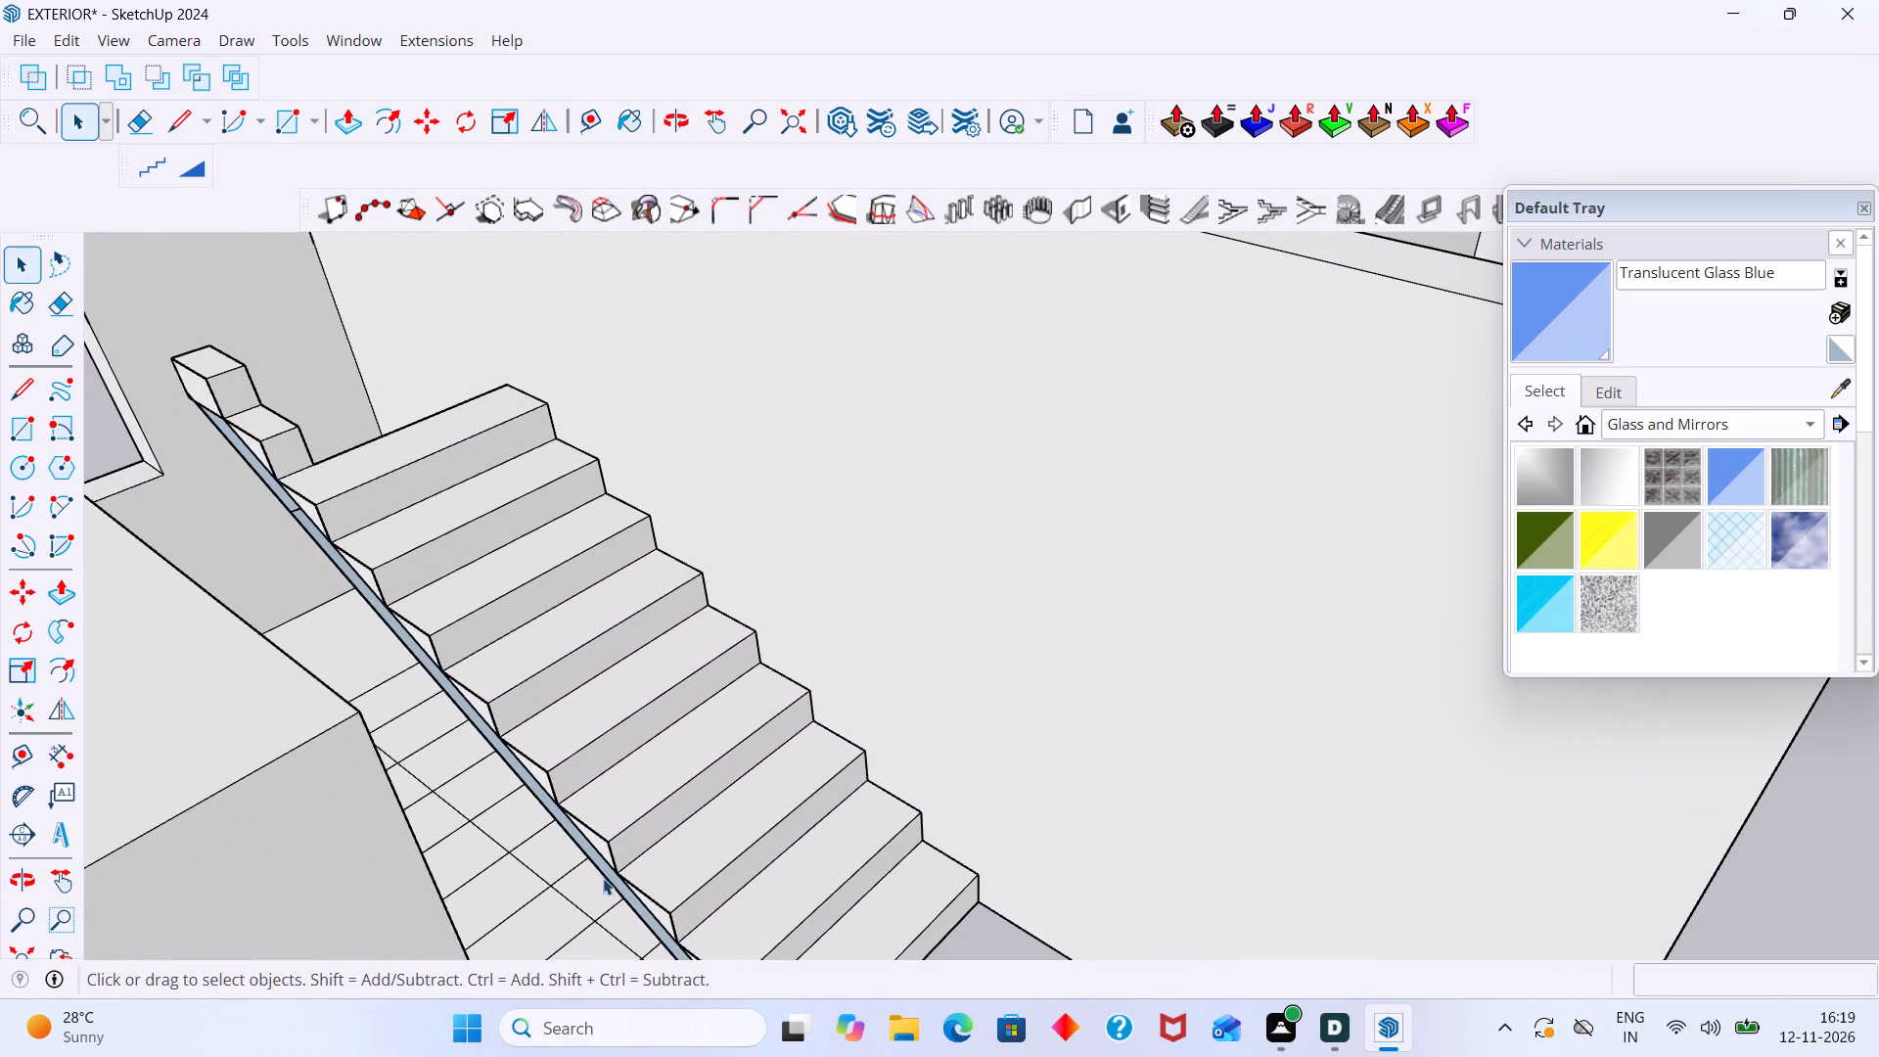
{"action": "key", "text": "r"}
{"action": "scroll", "coordinate": [210, 432], "scroll_direction": "up", "scroll_amount": 4}
{"action": "middle_click_drag", "start_coordinate": [192, 447], "coordinate": [243, 448]}
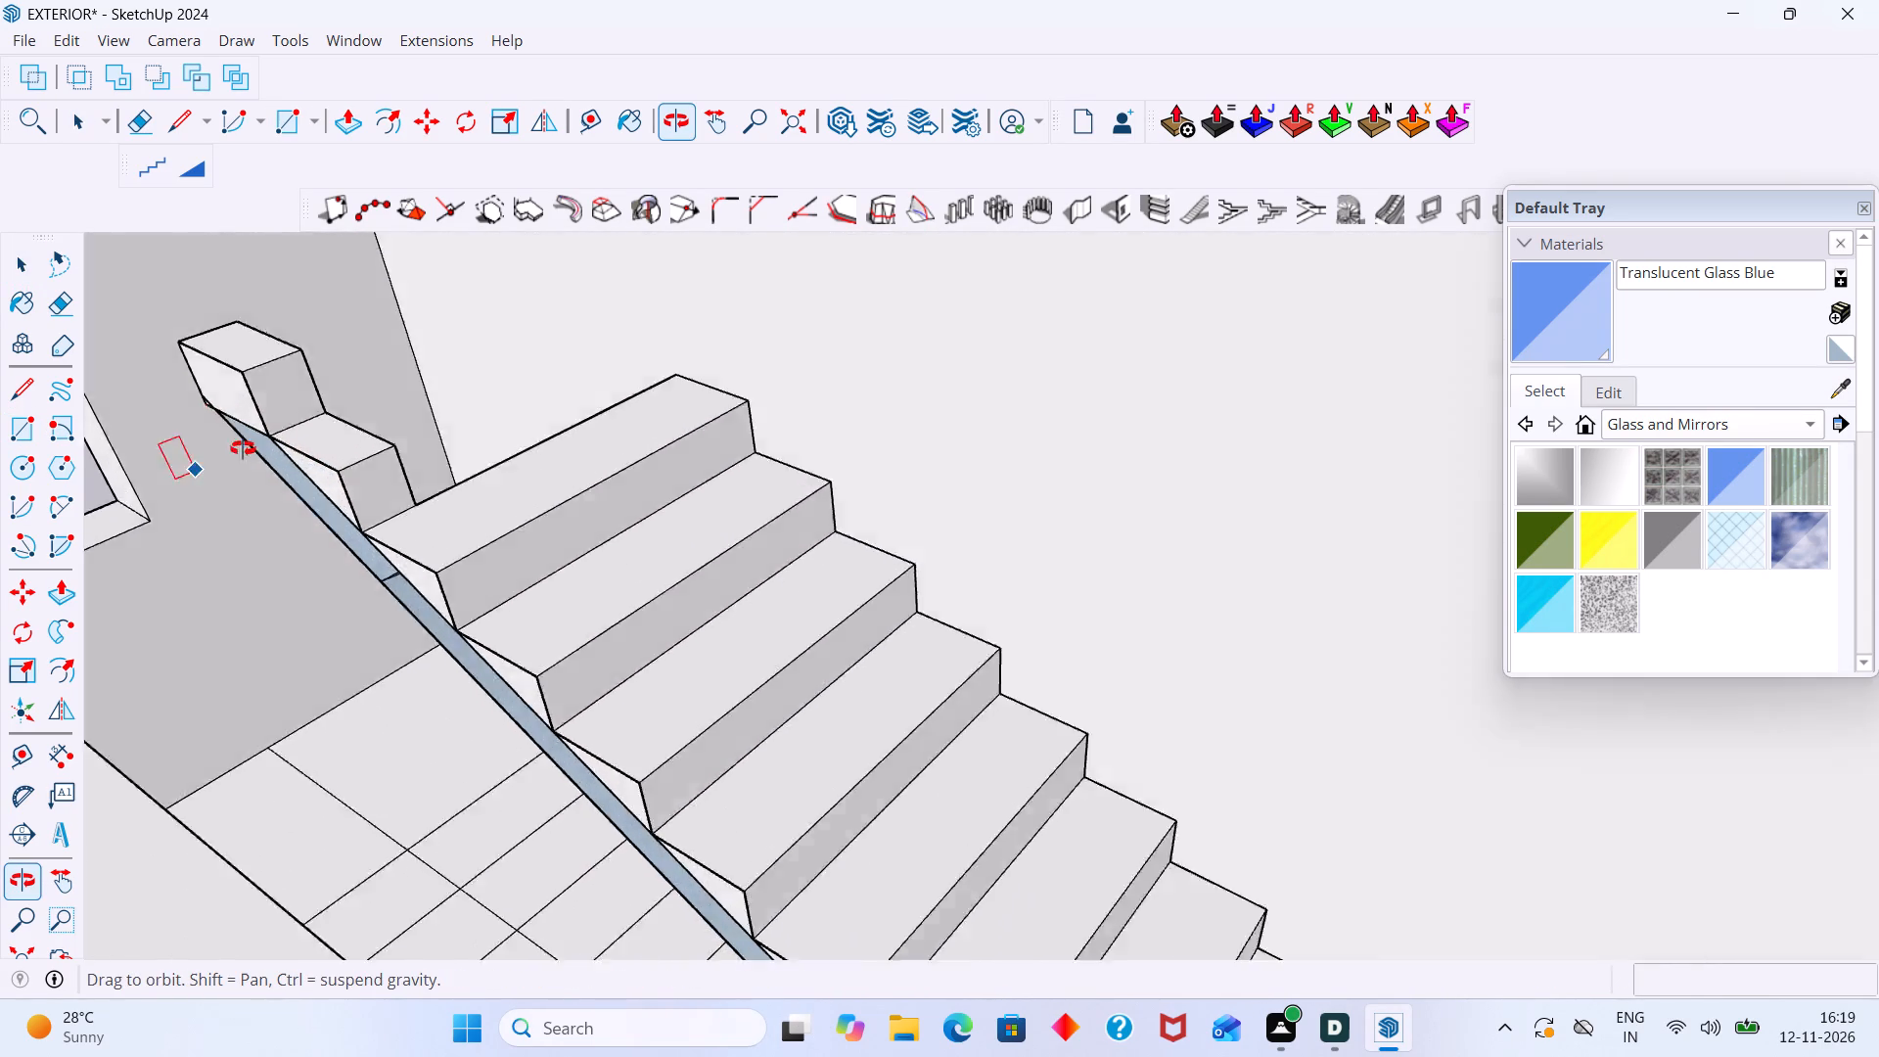
{"action": "middle_click_drag", "start_coordinate": [243, 448], "coordinate": [217, 456]}
{"action": "scroll", "coordinate": [270, 481], "scroll_direction": "up", "scroll_amount": 6}
{"action": "middle_click_drag", "start_coordinate": [293, 553], "coordinate": [302, 537]}
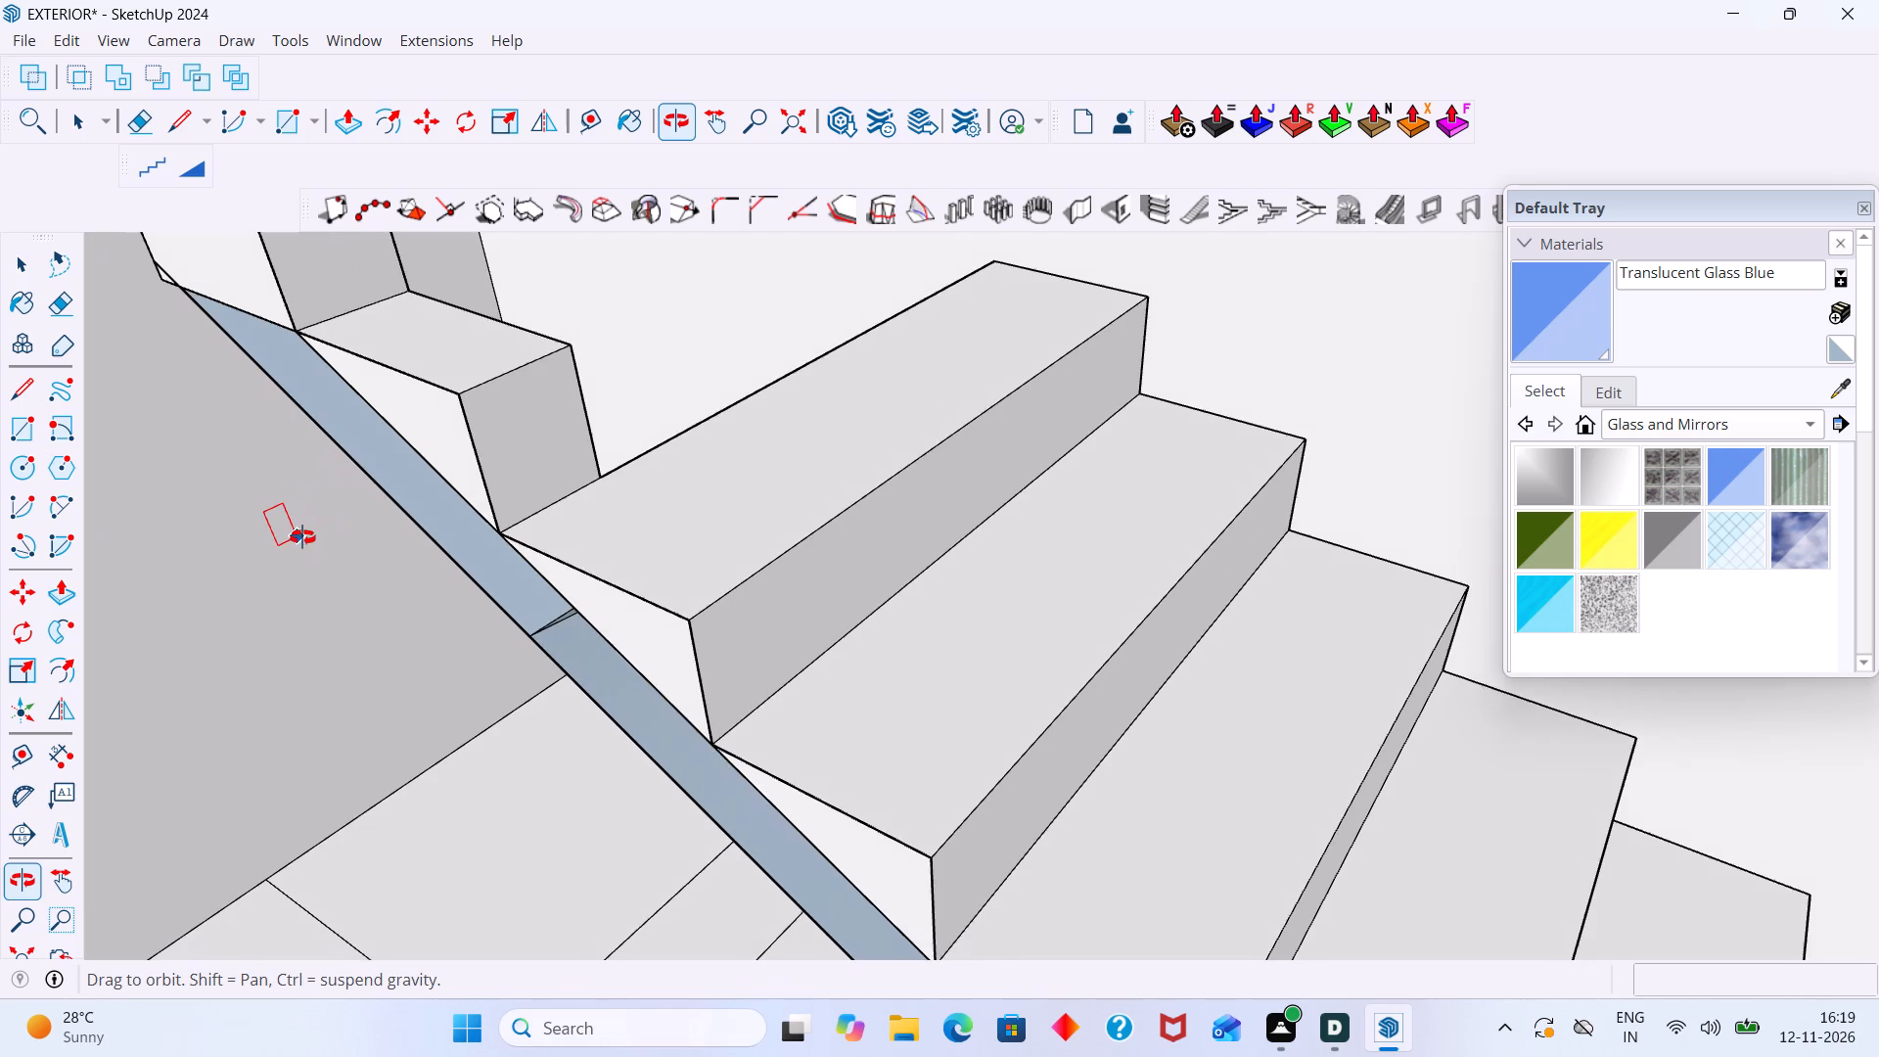
{"action": "middle_click_drag", "start_coordinate": [302, 537], "coordinate": [305, 533]}
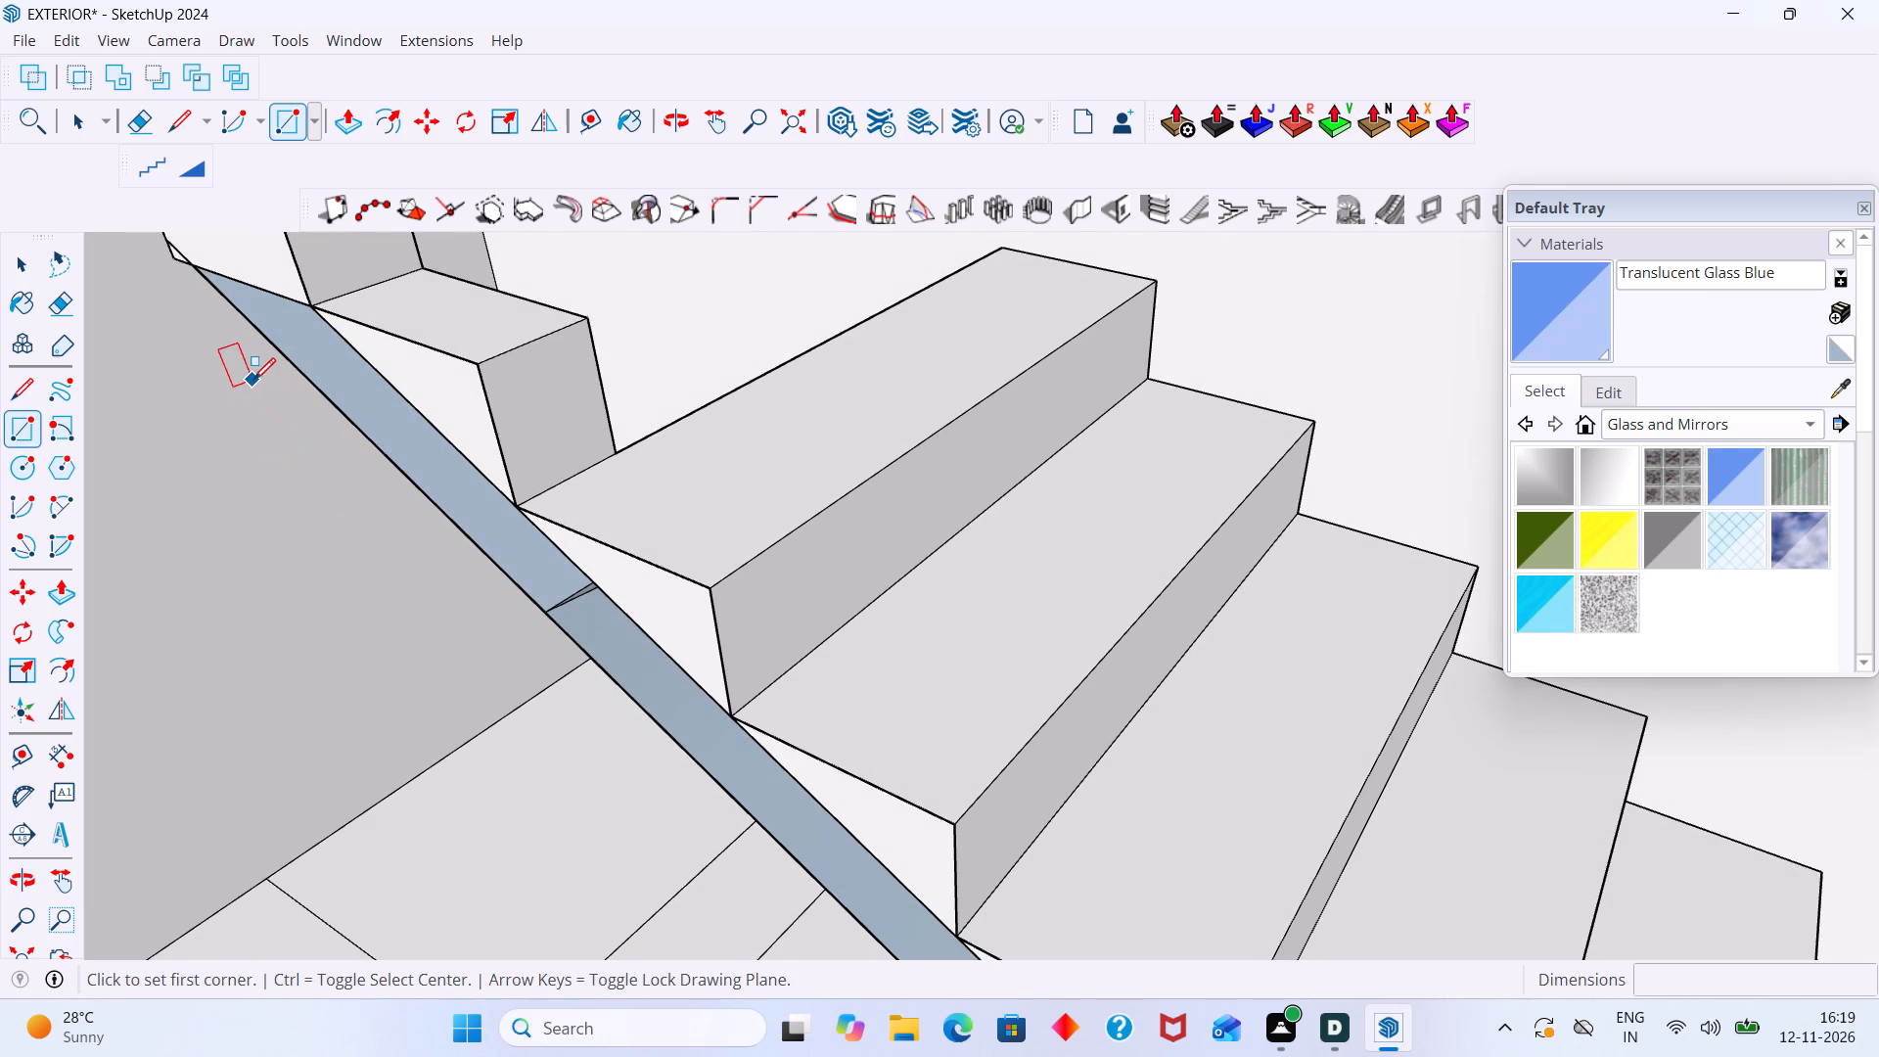
{"action": "key", "text": "l"}
{"action": "left_click", "coordinate": [309, 305]}
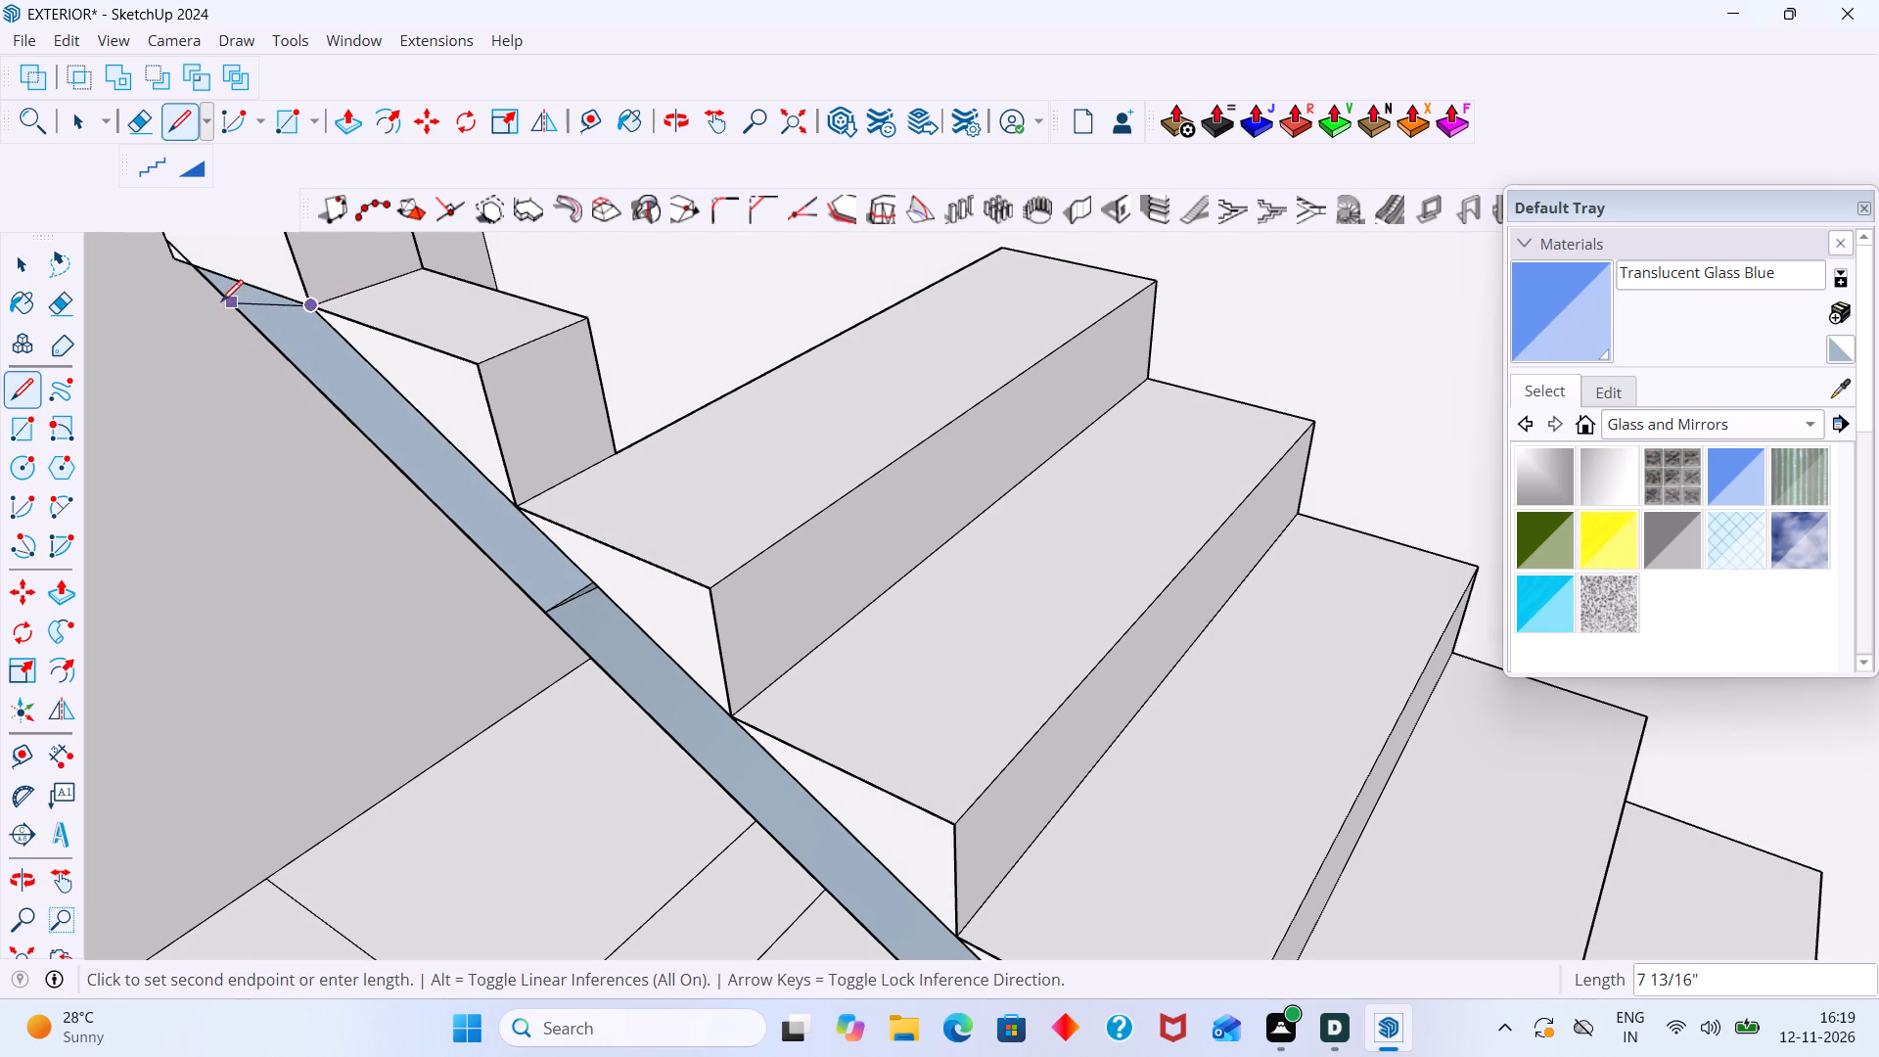
{"action": "left_click", "coordinate": [196, 264]}
Draw a 6" vertical line at the sloping strip's lower end, from the second-lowest riser's foot to the strip's bottom corner.
{"action": "scroll", "coordinate": [452, 522], "scroll_direction": "down", "scroll_amount": 2}
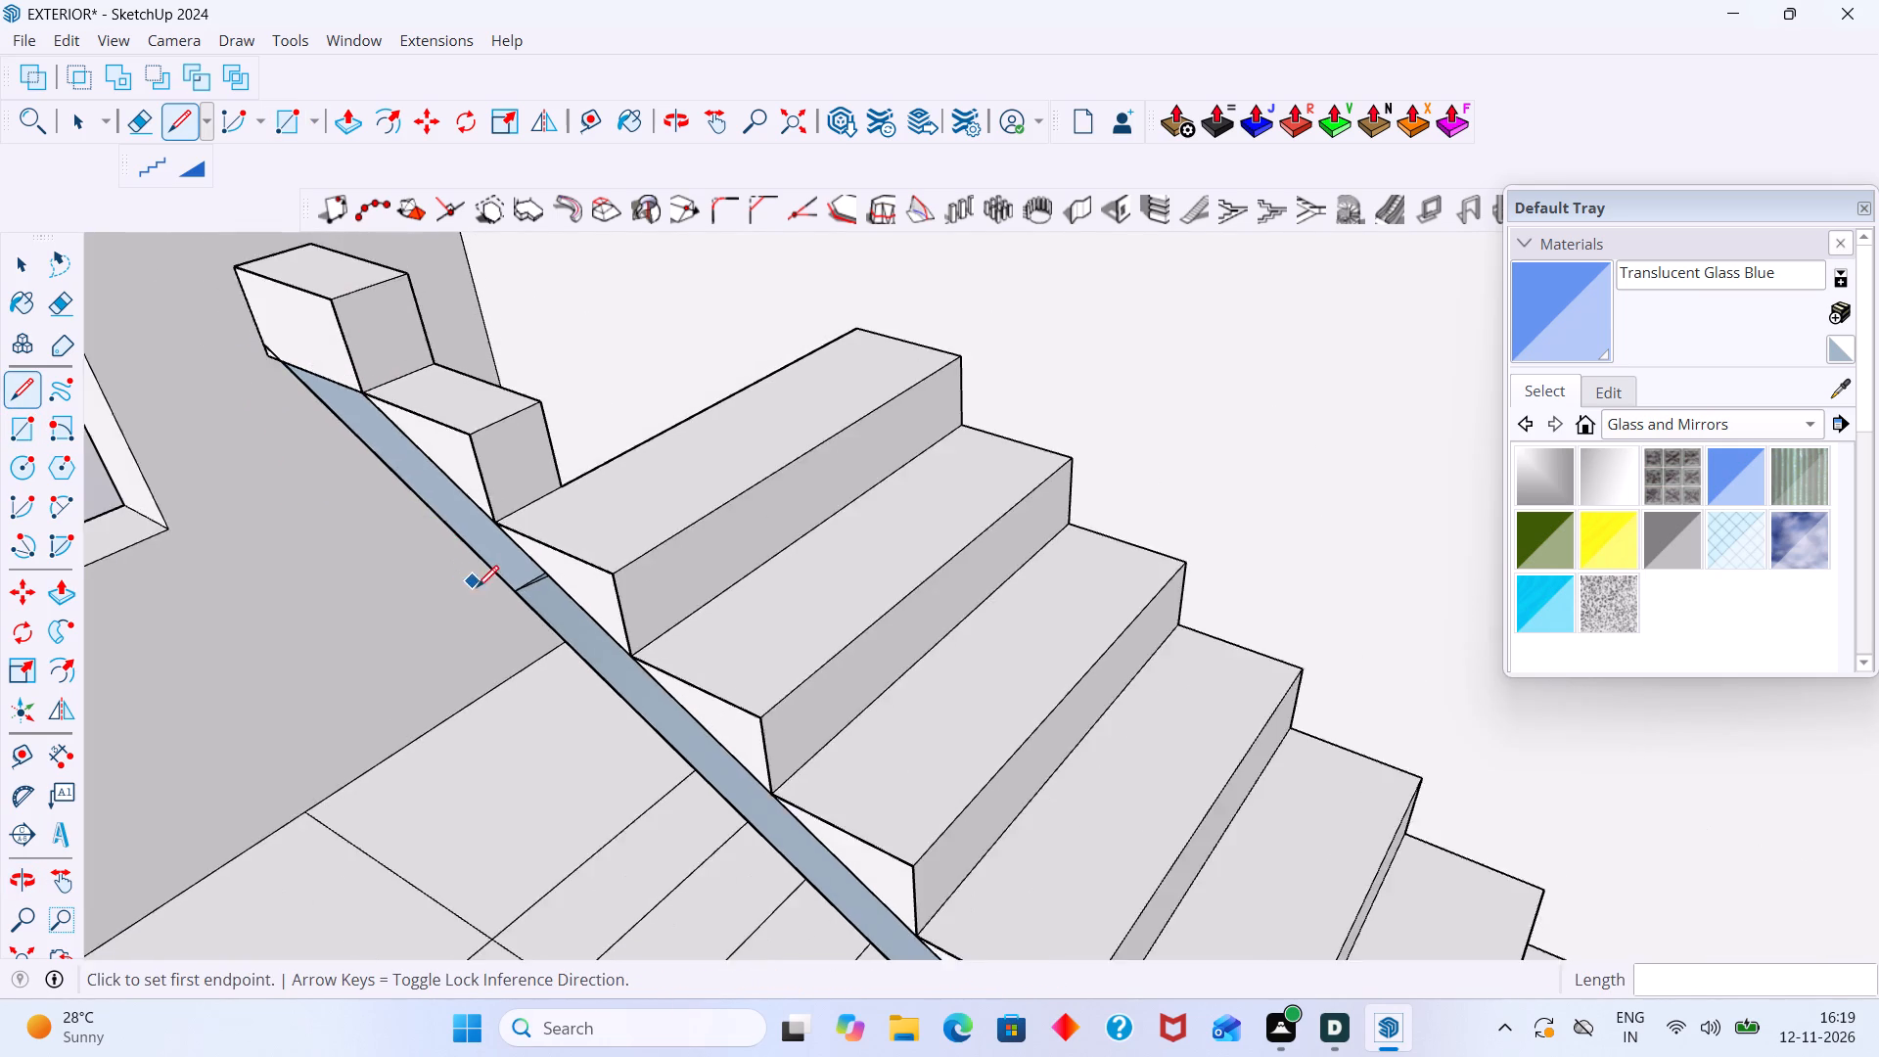
{"action": "scroll", "coordinate": [477, 587], "scroll_direction": "down", "scroll_amount": 7}
{"action": "left_click", "coordinate": [34, 950]}
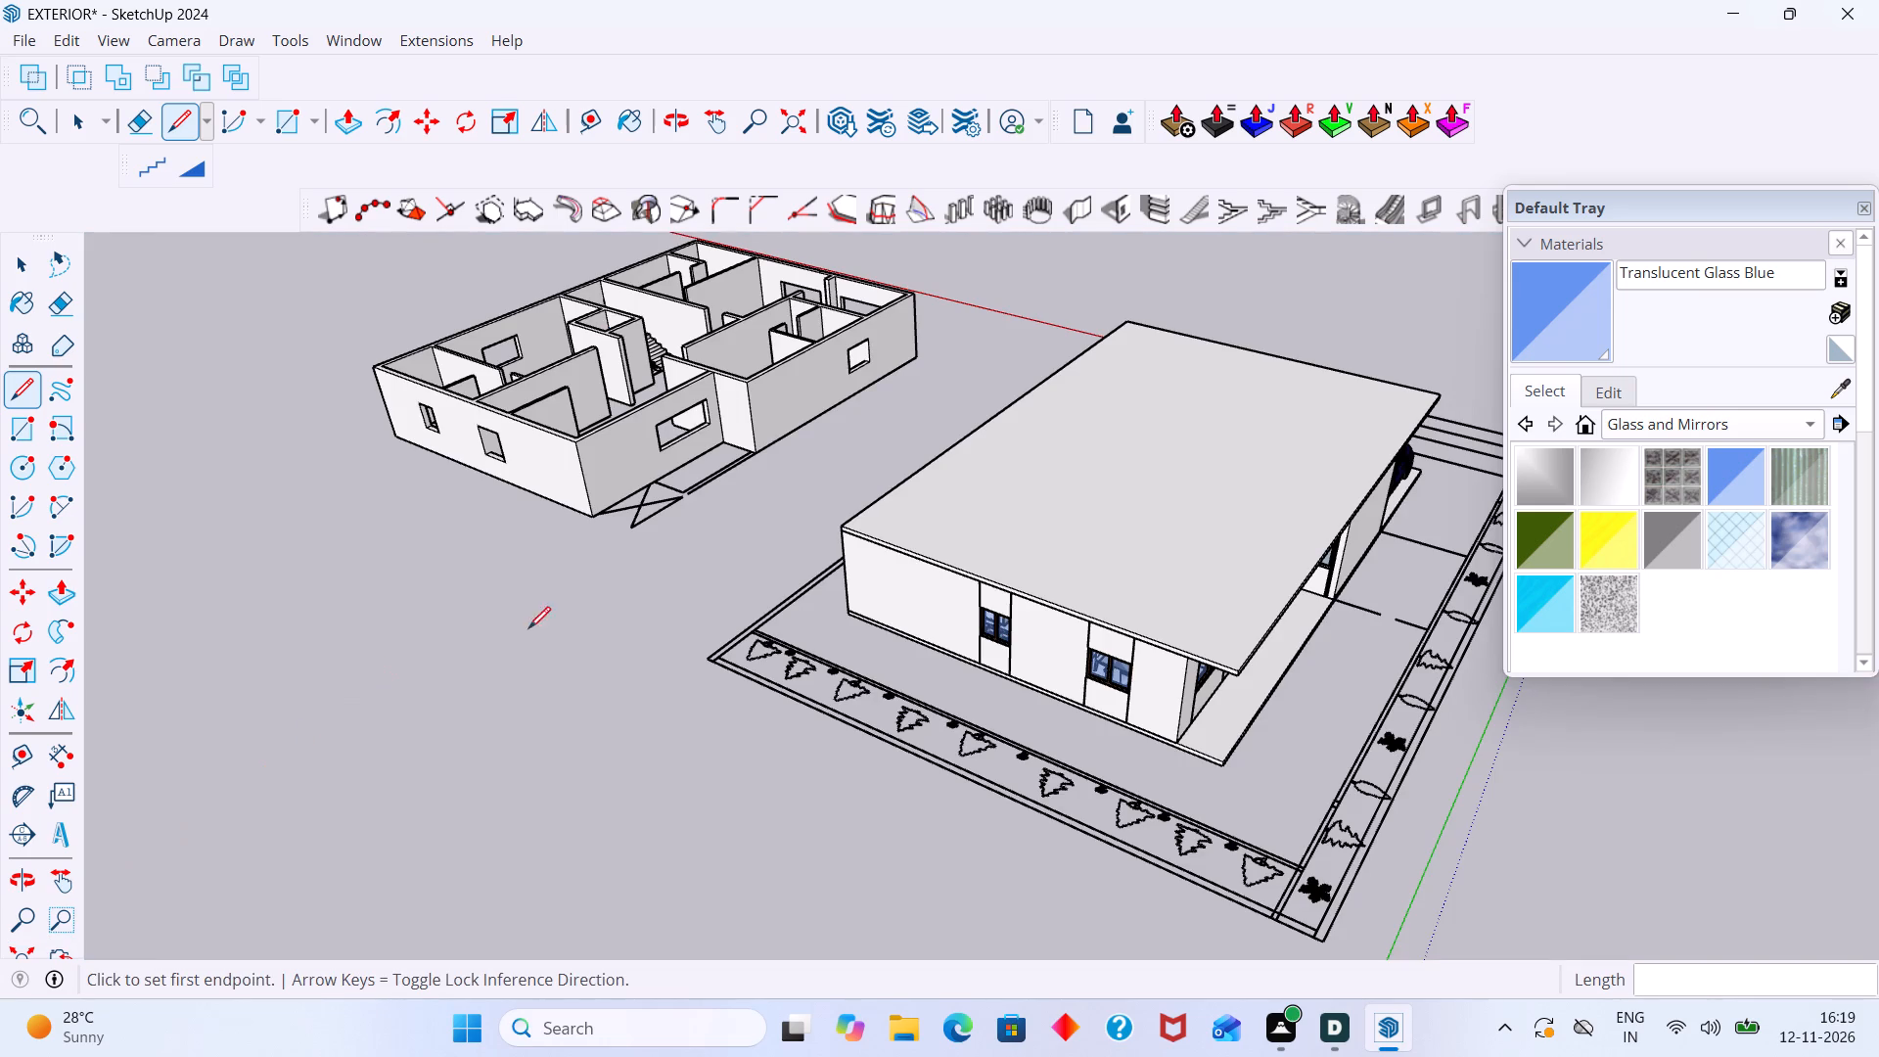
{"action": "scroll", "coordinate": [592, 392], "scroll_direction": "down", "scroll_amount": 1}
{"action": "middle_click_drag", "start_coordinate": [603, 396], "coordinate": [616, 677], "text": "shift"}
{"action": "scroll", "coordinate": [619, 655], "scroll_direction": "up", "scroll_amount": 9}
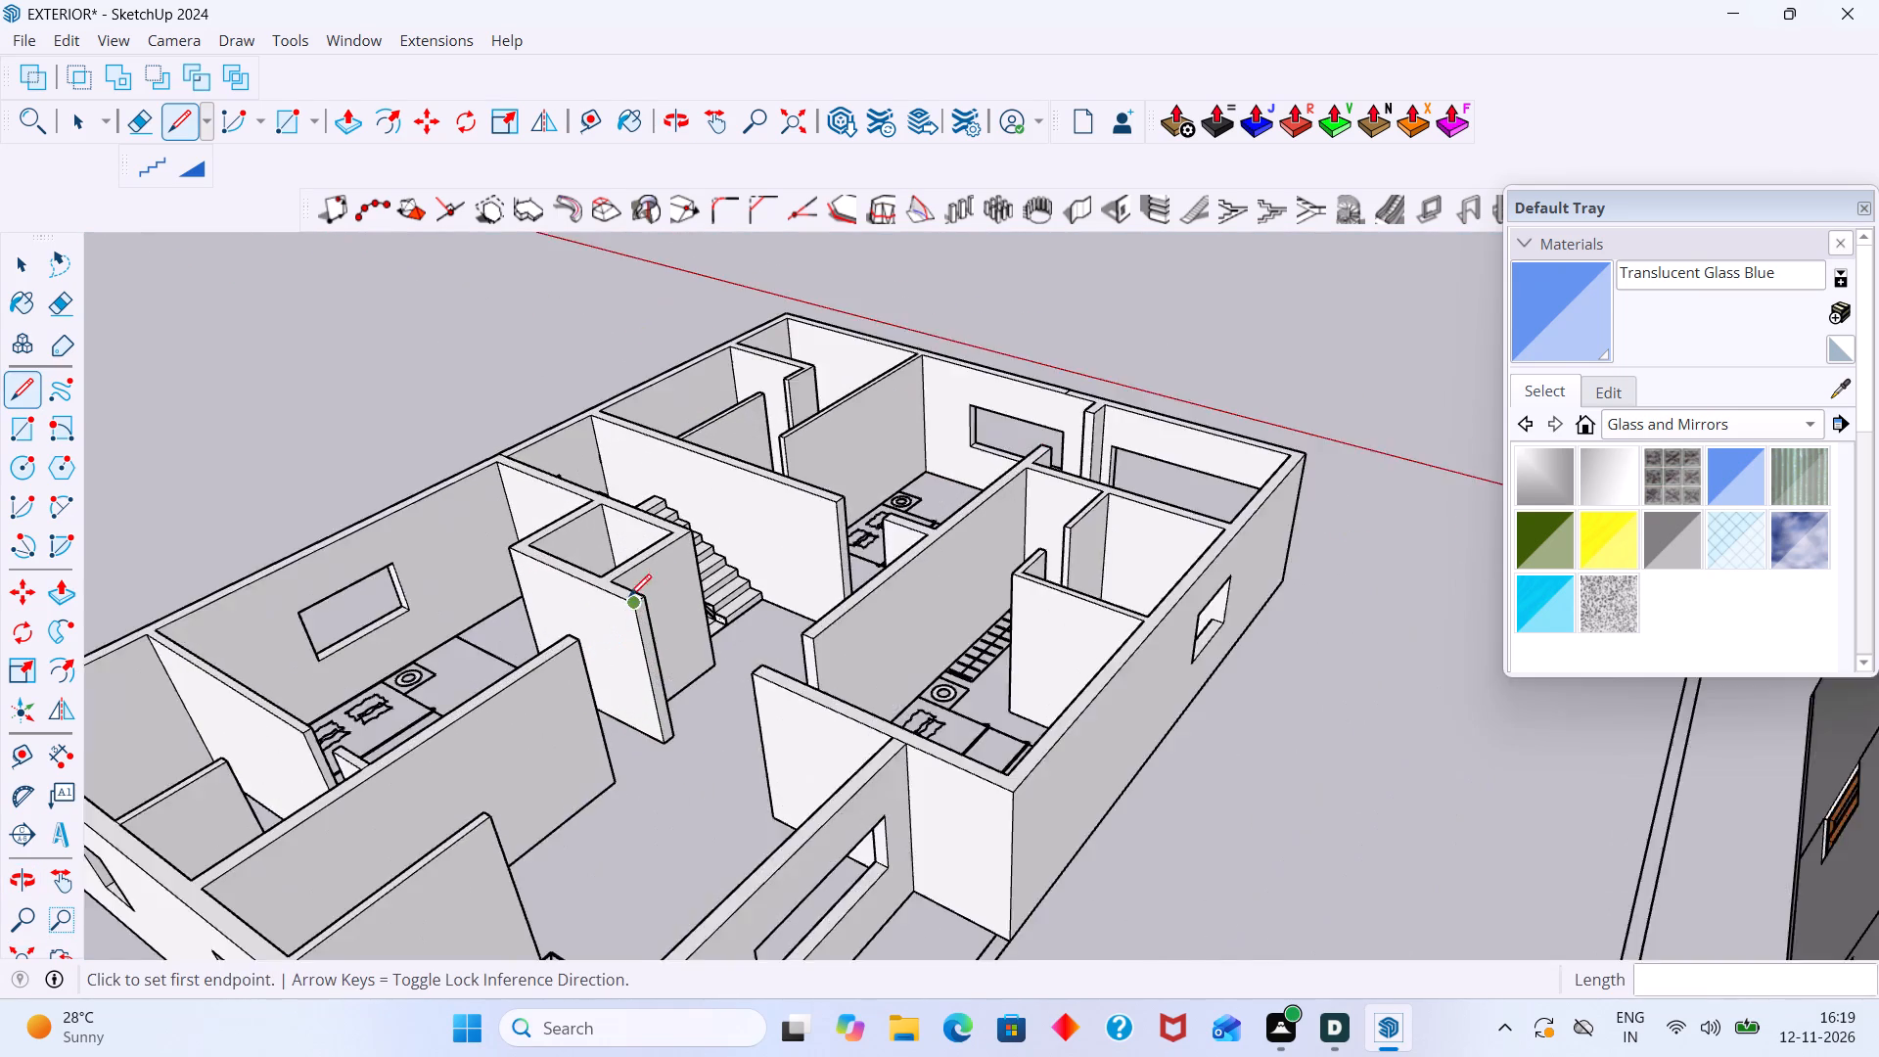
{"action": "scroll", "coordinate": [629, 596], "scroll_direction": "up", "scroll_amount": 3}
{"action": "middle_click_drag", "start_coordinate": [666, 581], "coordinate": [573, 614]}
{"action": "scroll", "coordinate": [660, 569], "scroll_direction": "up", "scroll_amount": 20}
{"action": "scroll", "coordinate": [660, 569], "scroll_direction": "up", "scroll_amount": 1}
{"action": "middle_click_drag", "start_coordinate": [640, 524], "coordinate": [642, 504]}
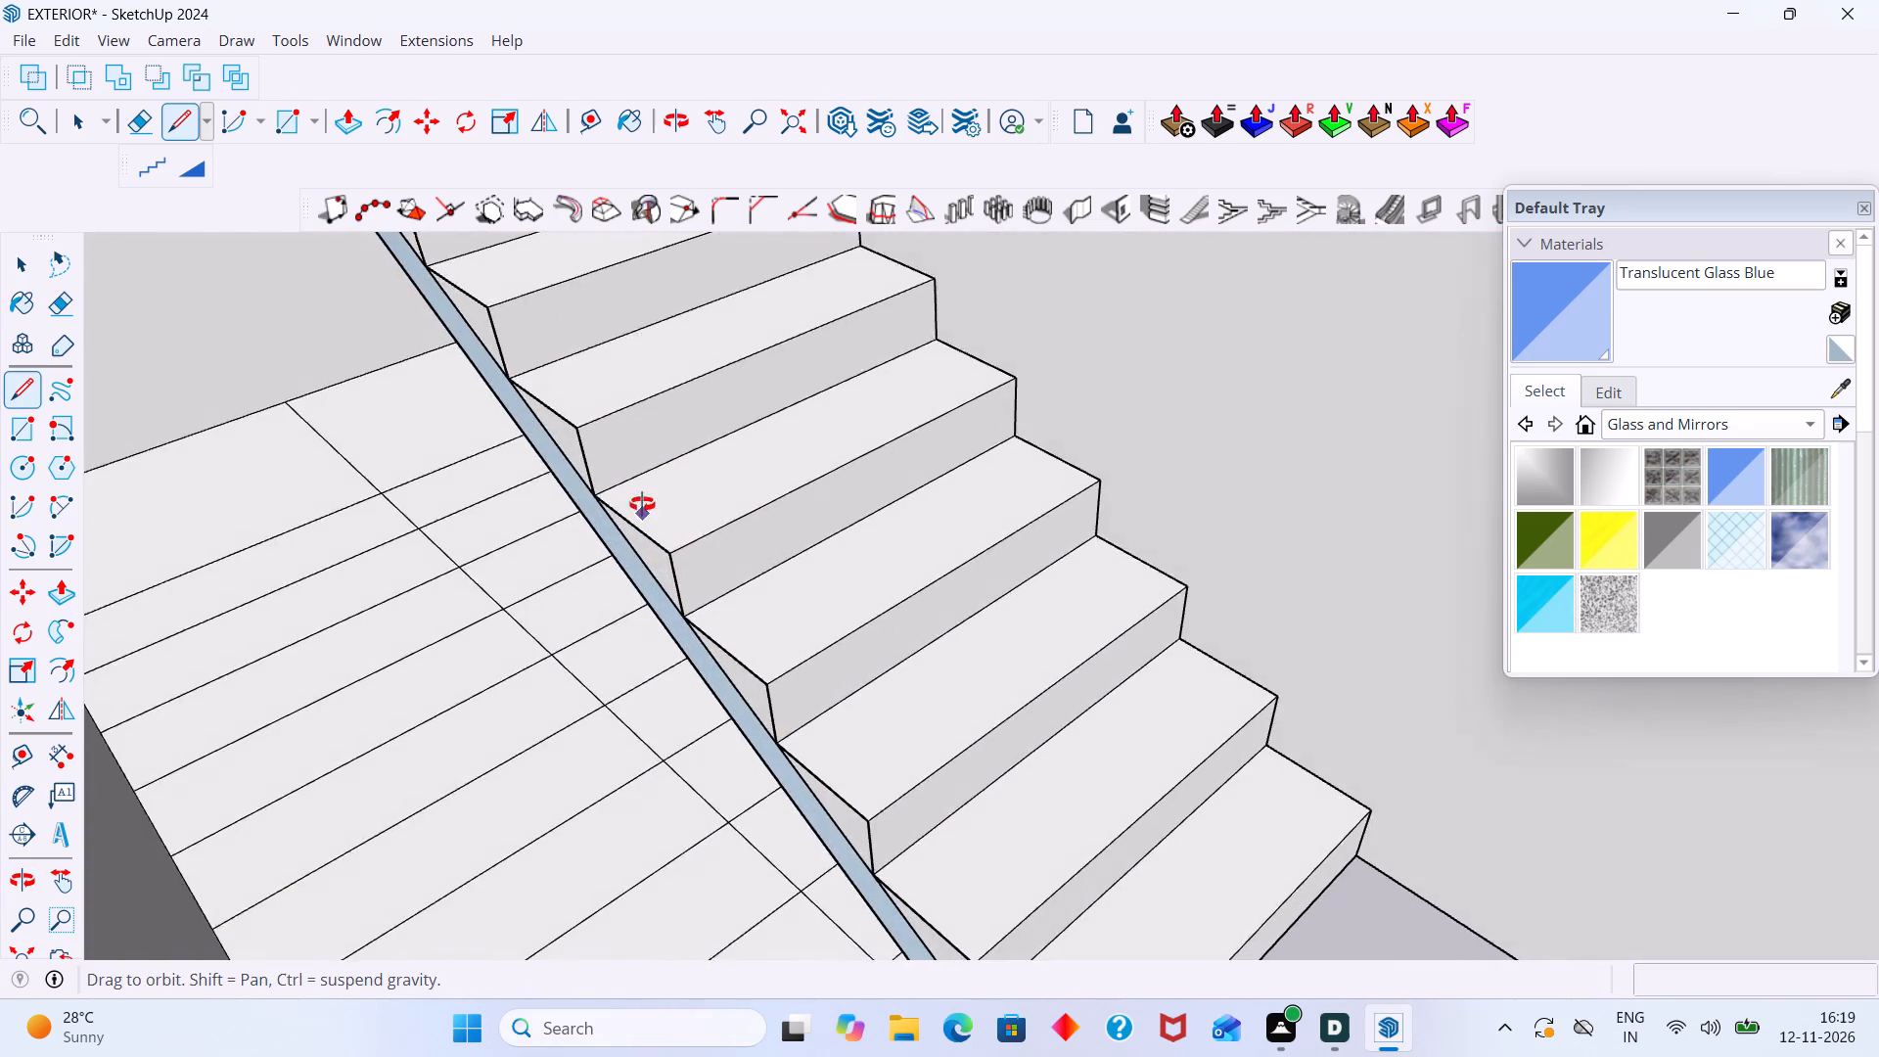
{"action": "middle_click_drag", "start_coordinate": [642, 504], "coordinate": [631, 431]}
{"action": "scroll", "coordinate": [922, 818], "scroll_direction": "up", "scroll_amount": 4}
{"action": "left_click", "coordinate": [955, 818]}
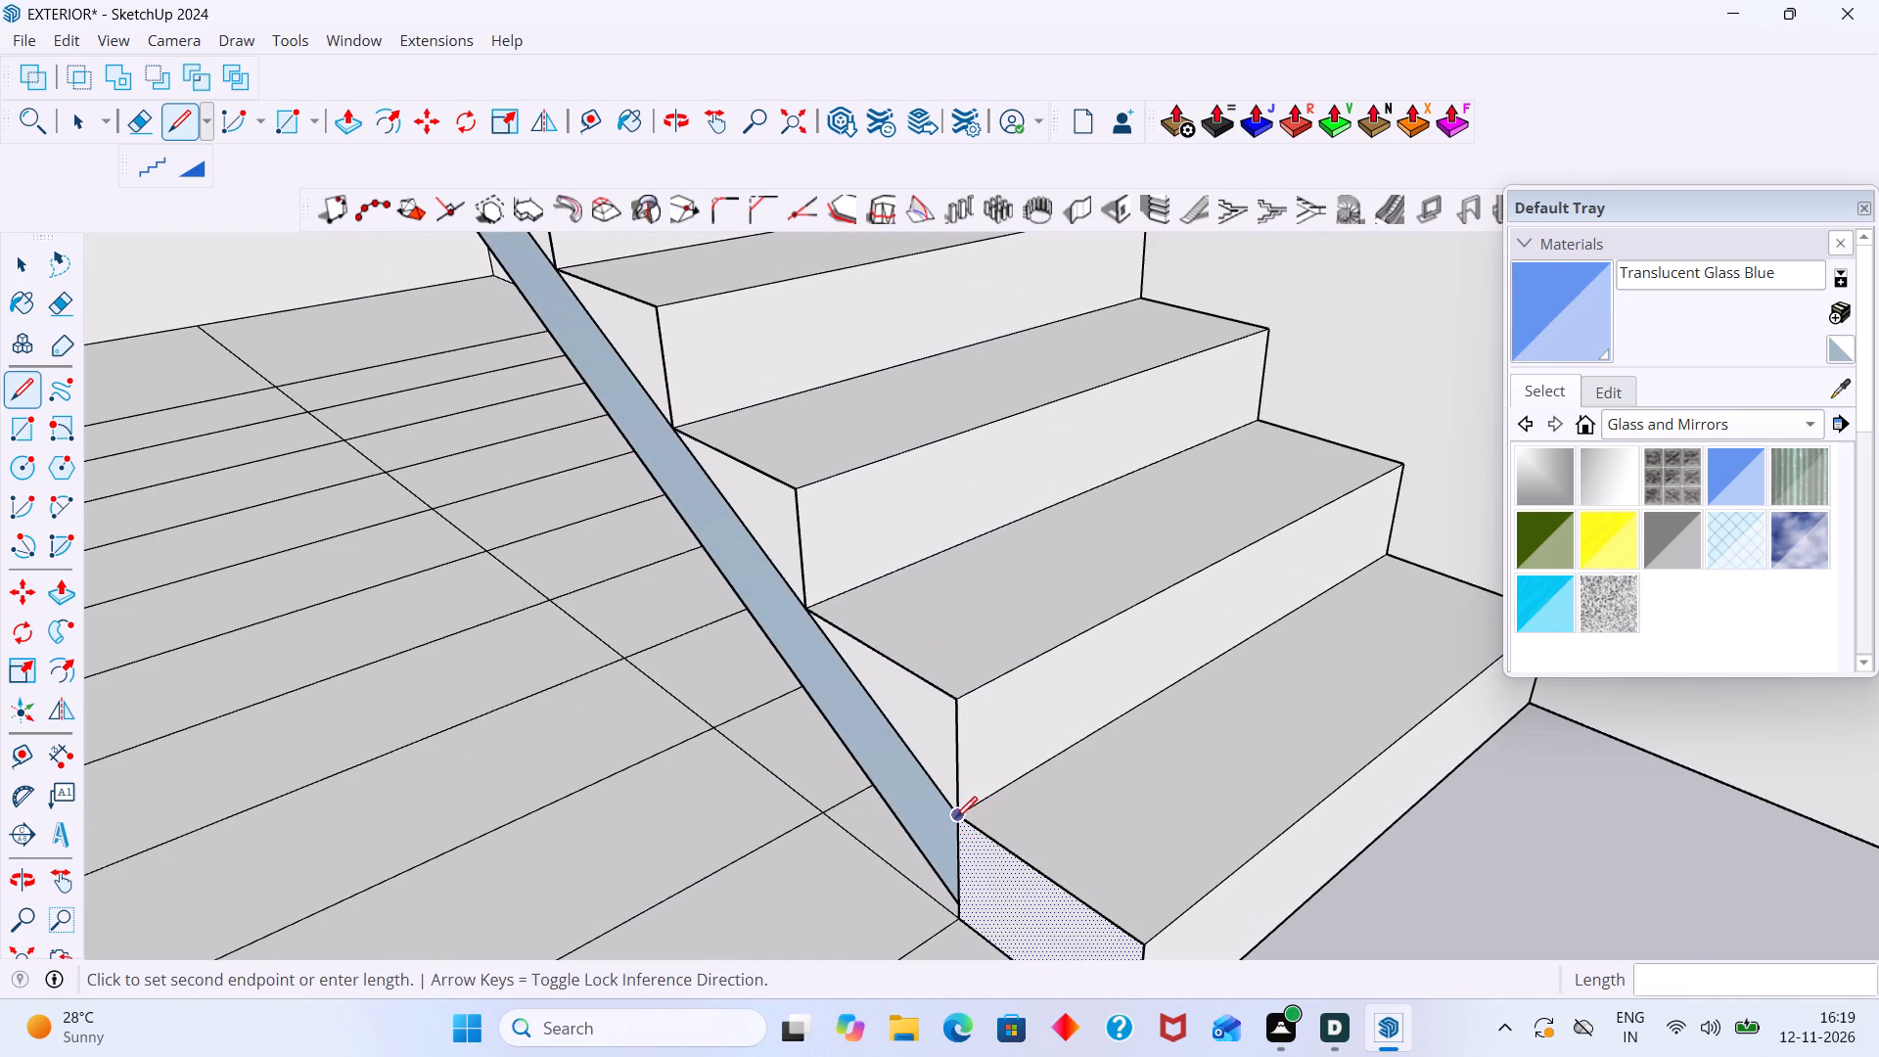
{"action": "left_click", "coordinate": [957, 907]}
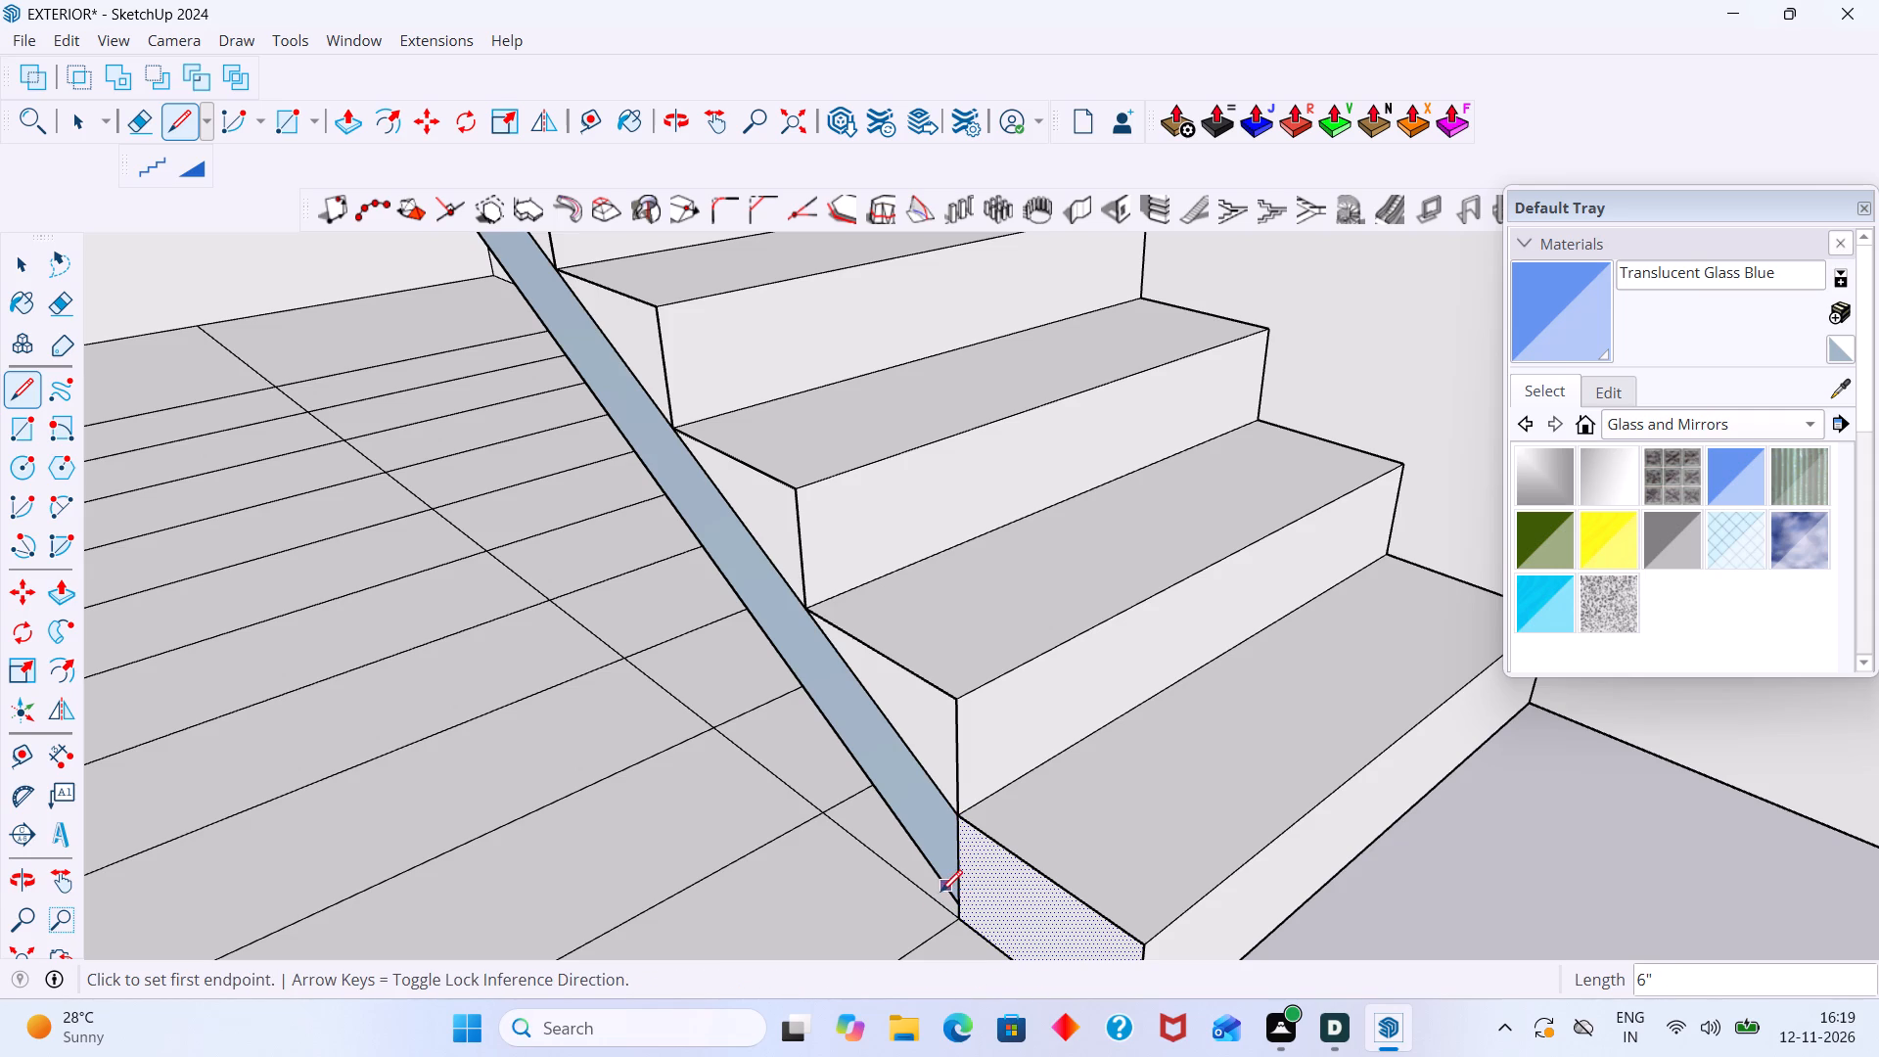
{"action": "key", "text": "space"}
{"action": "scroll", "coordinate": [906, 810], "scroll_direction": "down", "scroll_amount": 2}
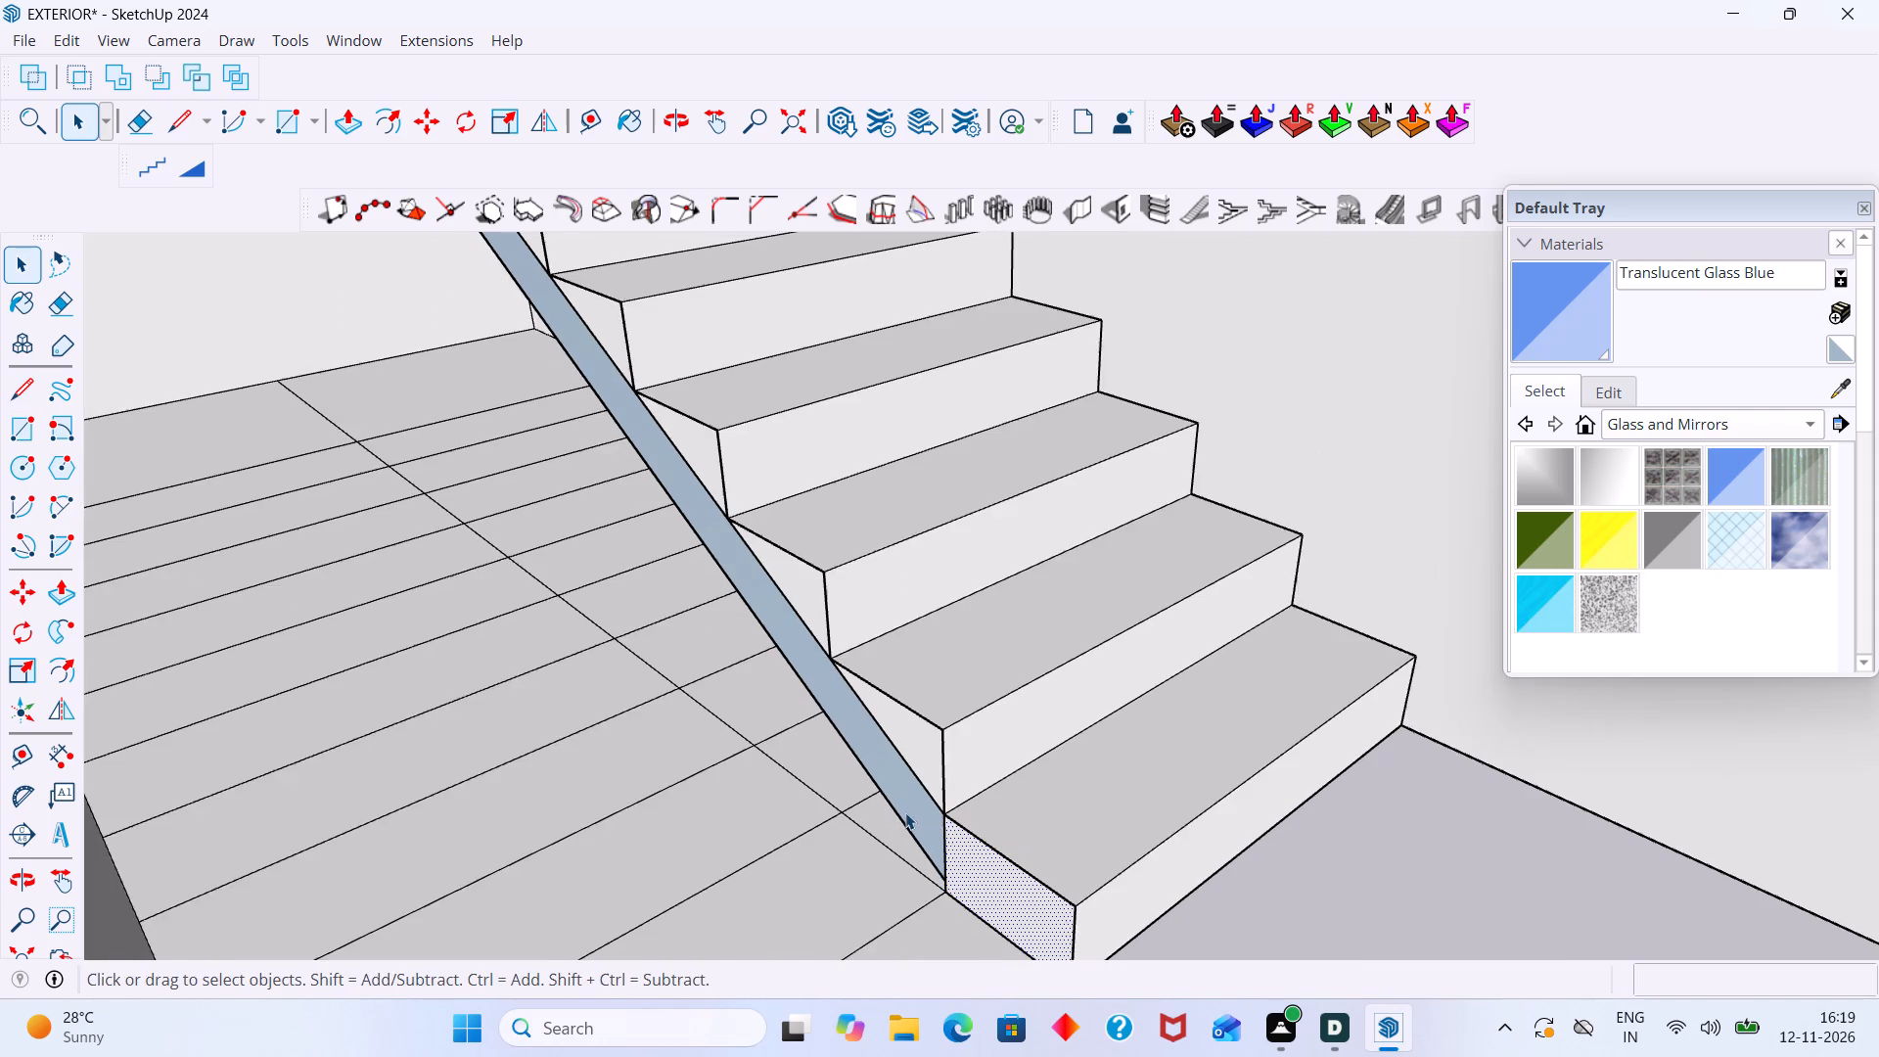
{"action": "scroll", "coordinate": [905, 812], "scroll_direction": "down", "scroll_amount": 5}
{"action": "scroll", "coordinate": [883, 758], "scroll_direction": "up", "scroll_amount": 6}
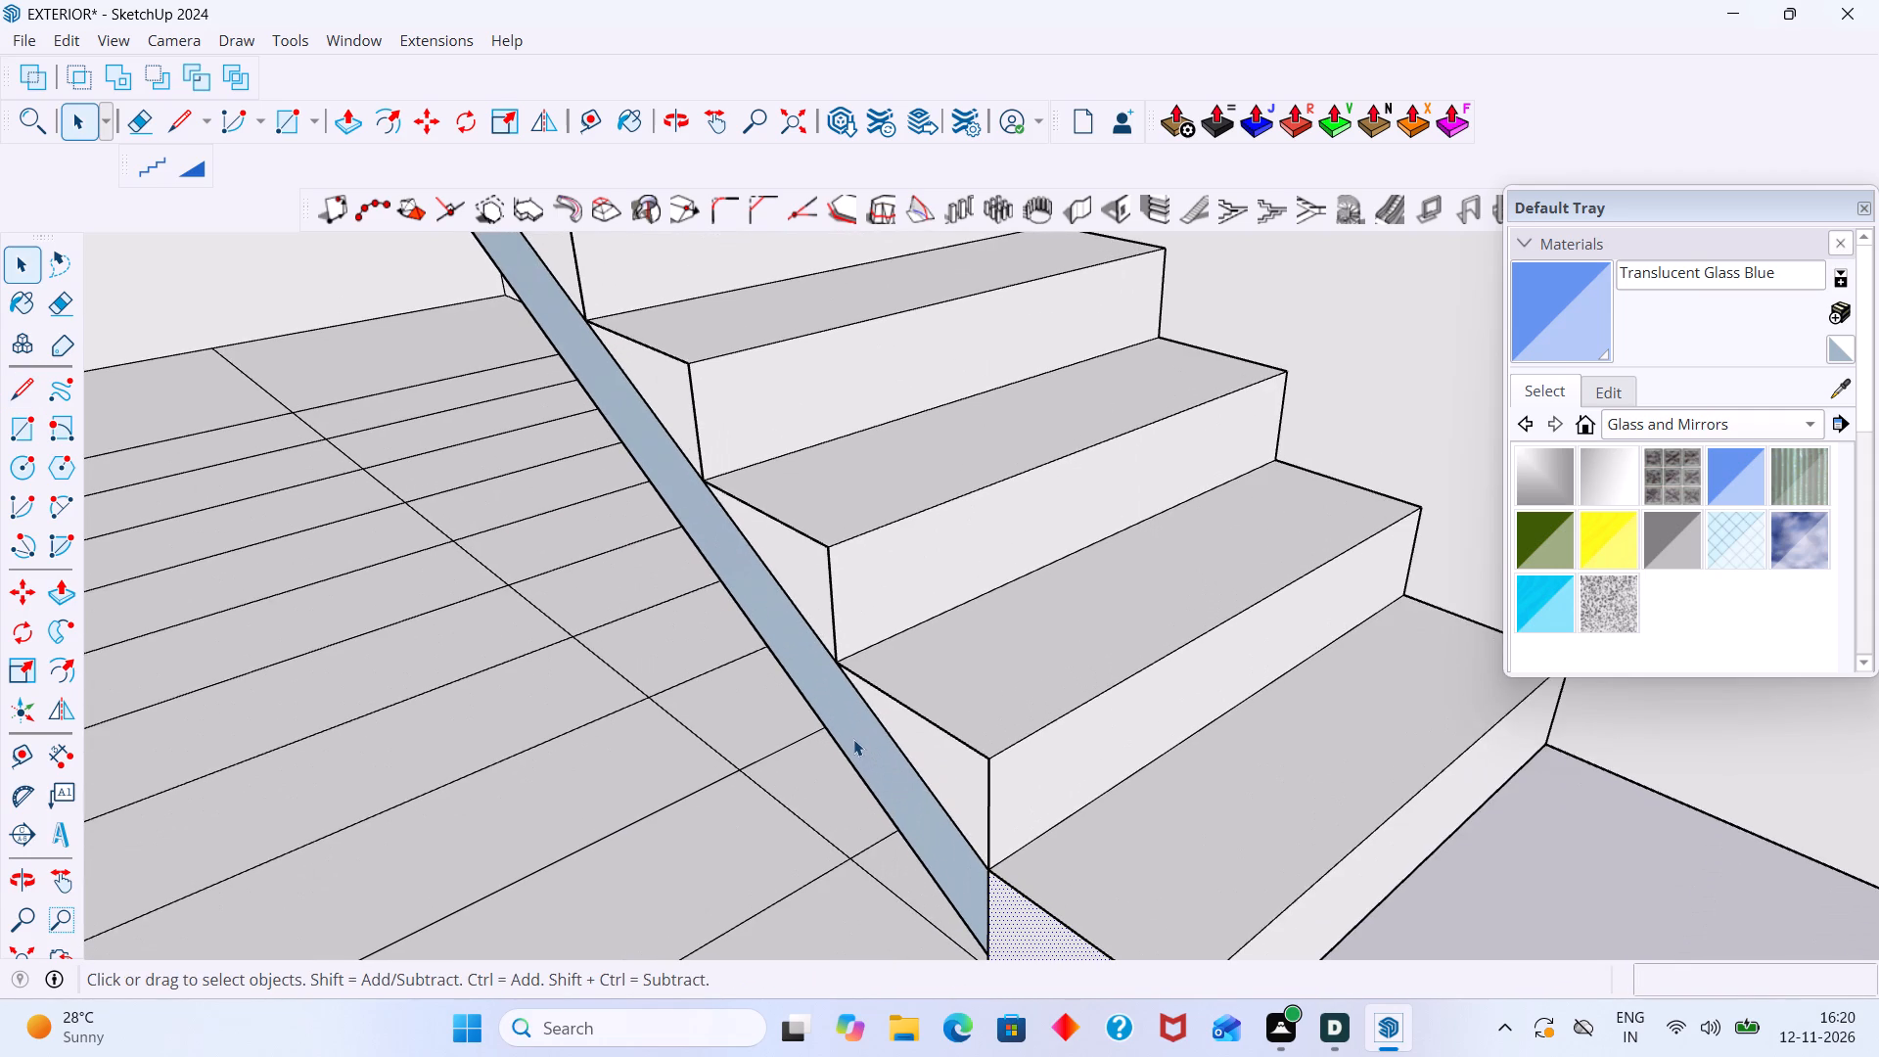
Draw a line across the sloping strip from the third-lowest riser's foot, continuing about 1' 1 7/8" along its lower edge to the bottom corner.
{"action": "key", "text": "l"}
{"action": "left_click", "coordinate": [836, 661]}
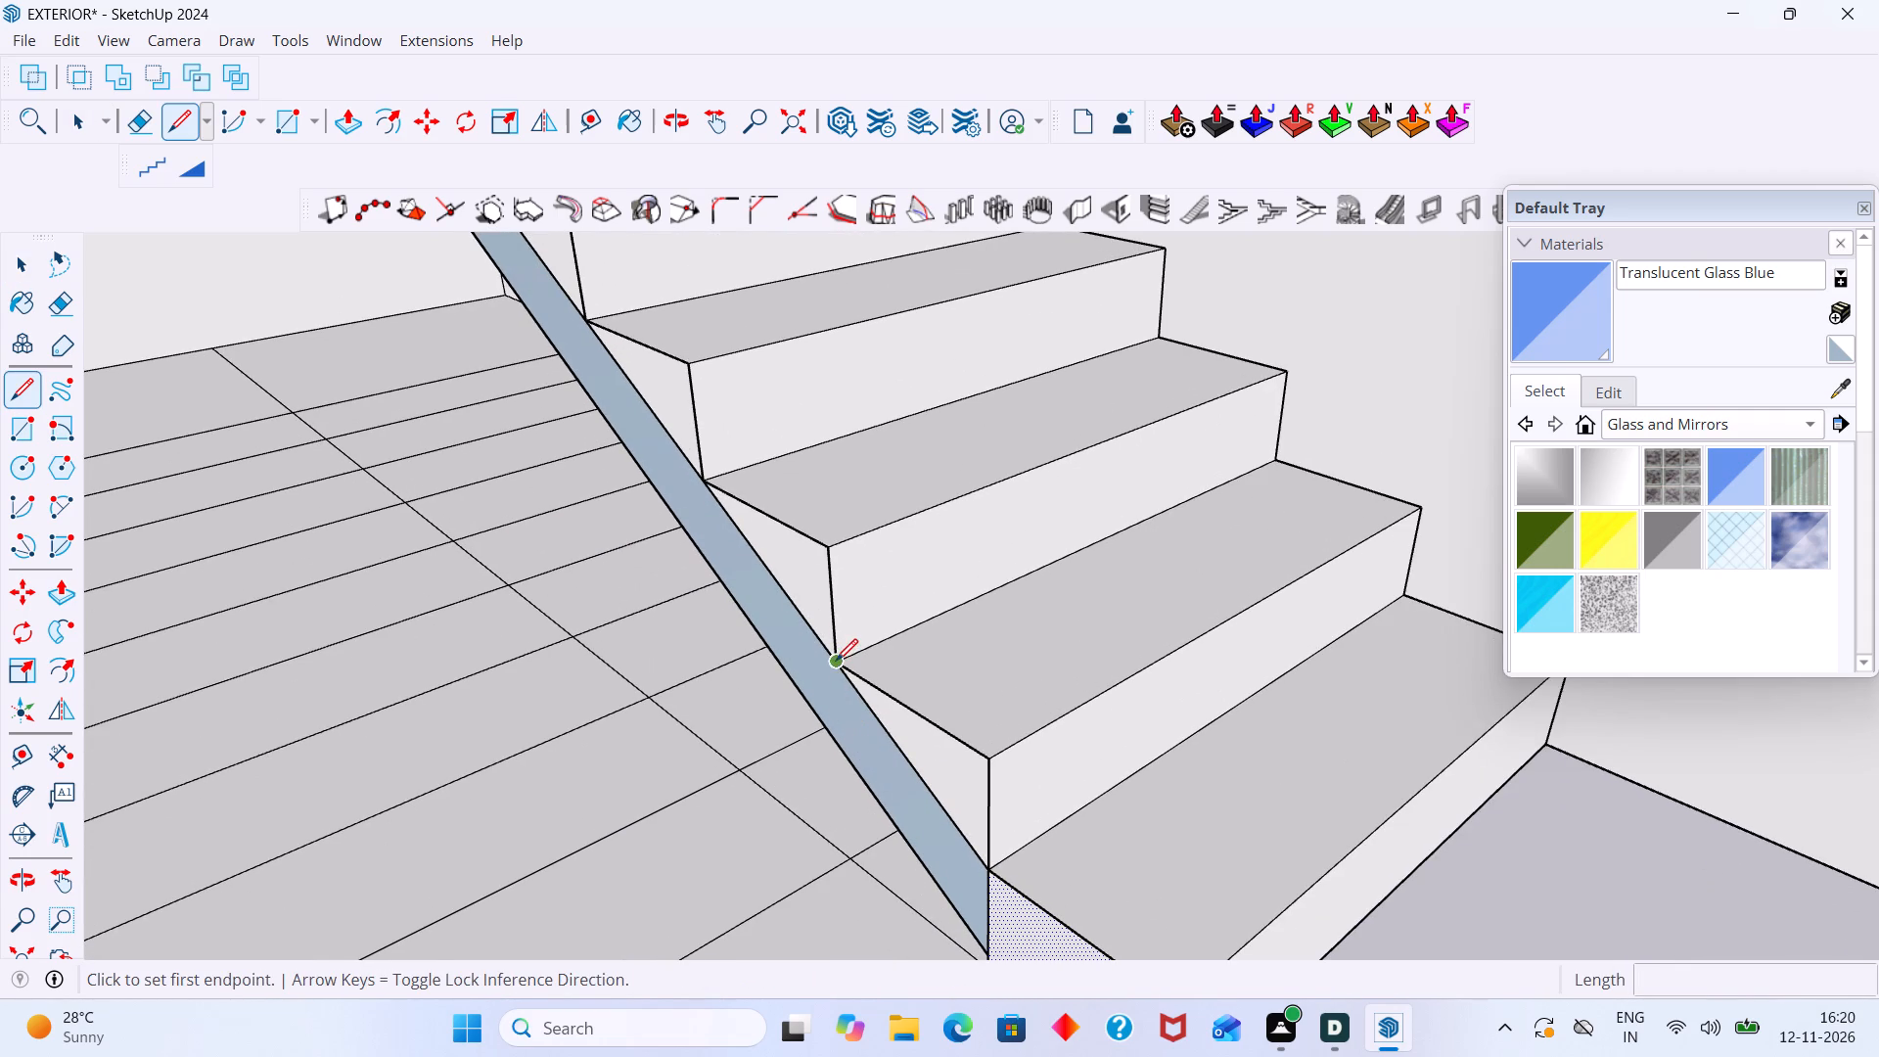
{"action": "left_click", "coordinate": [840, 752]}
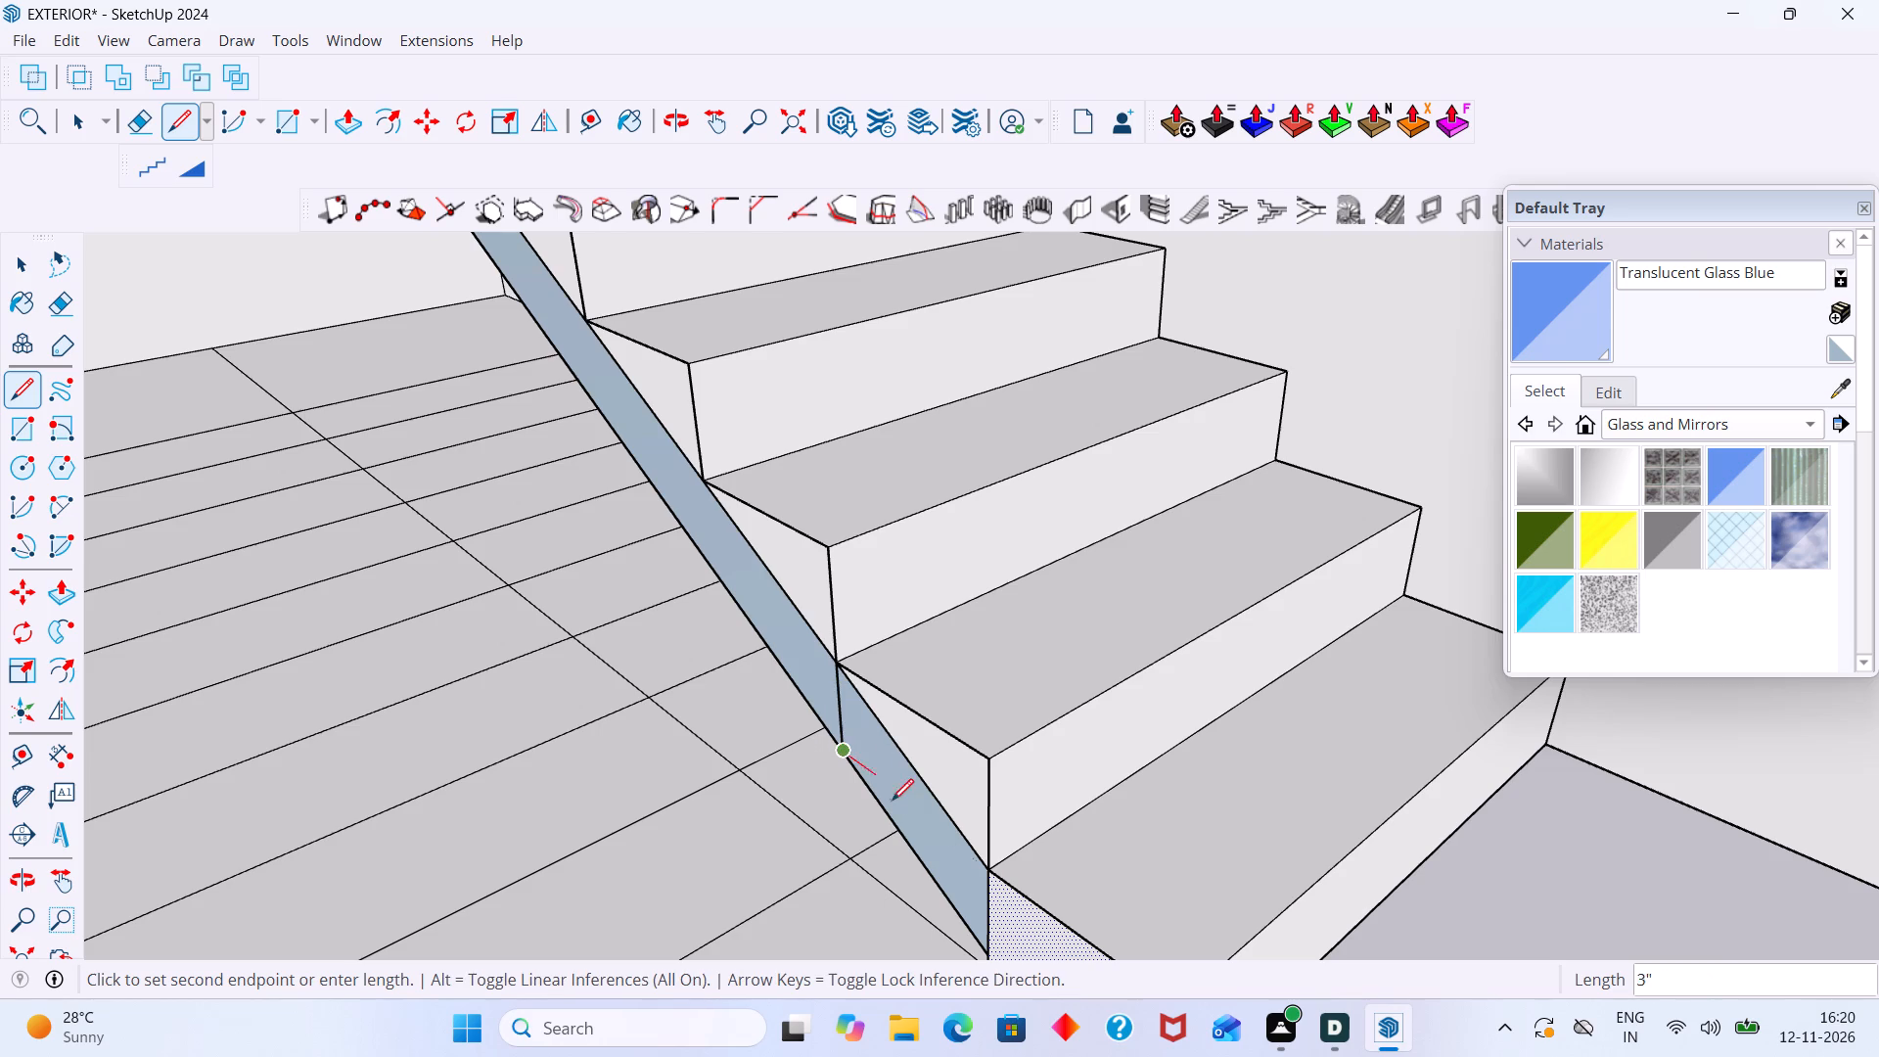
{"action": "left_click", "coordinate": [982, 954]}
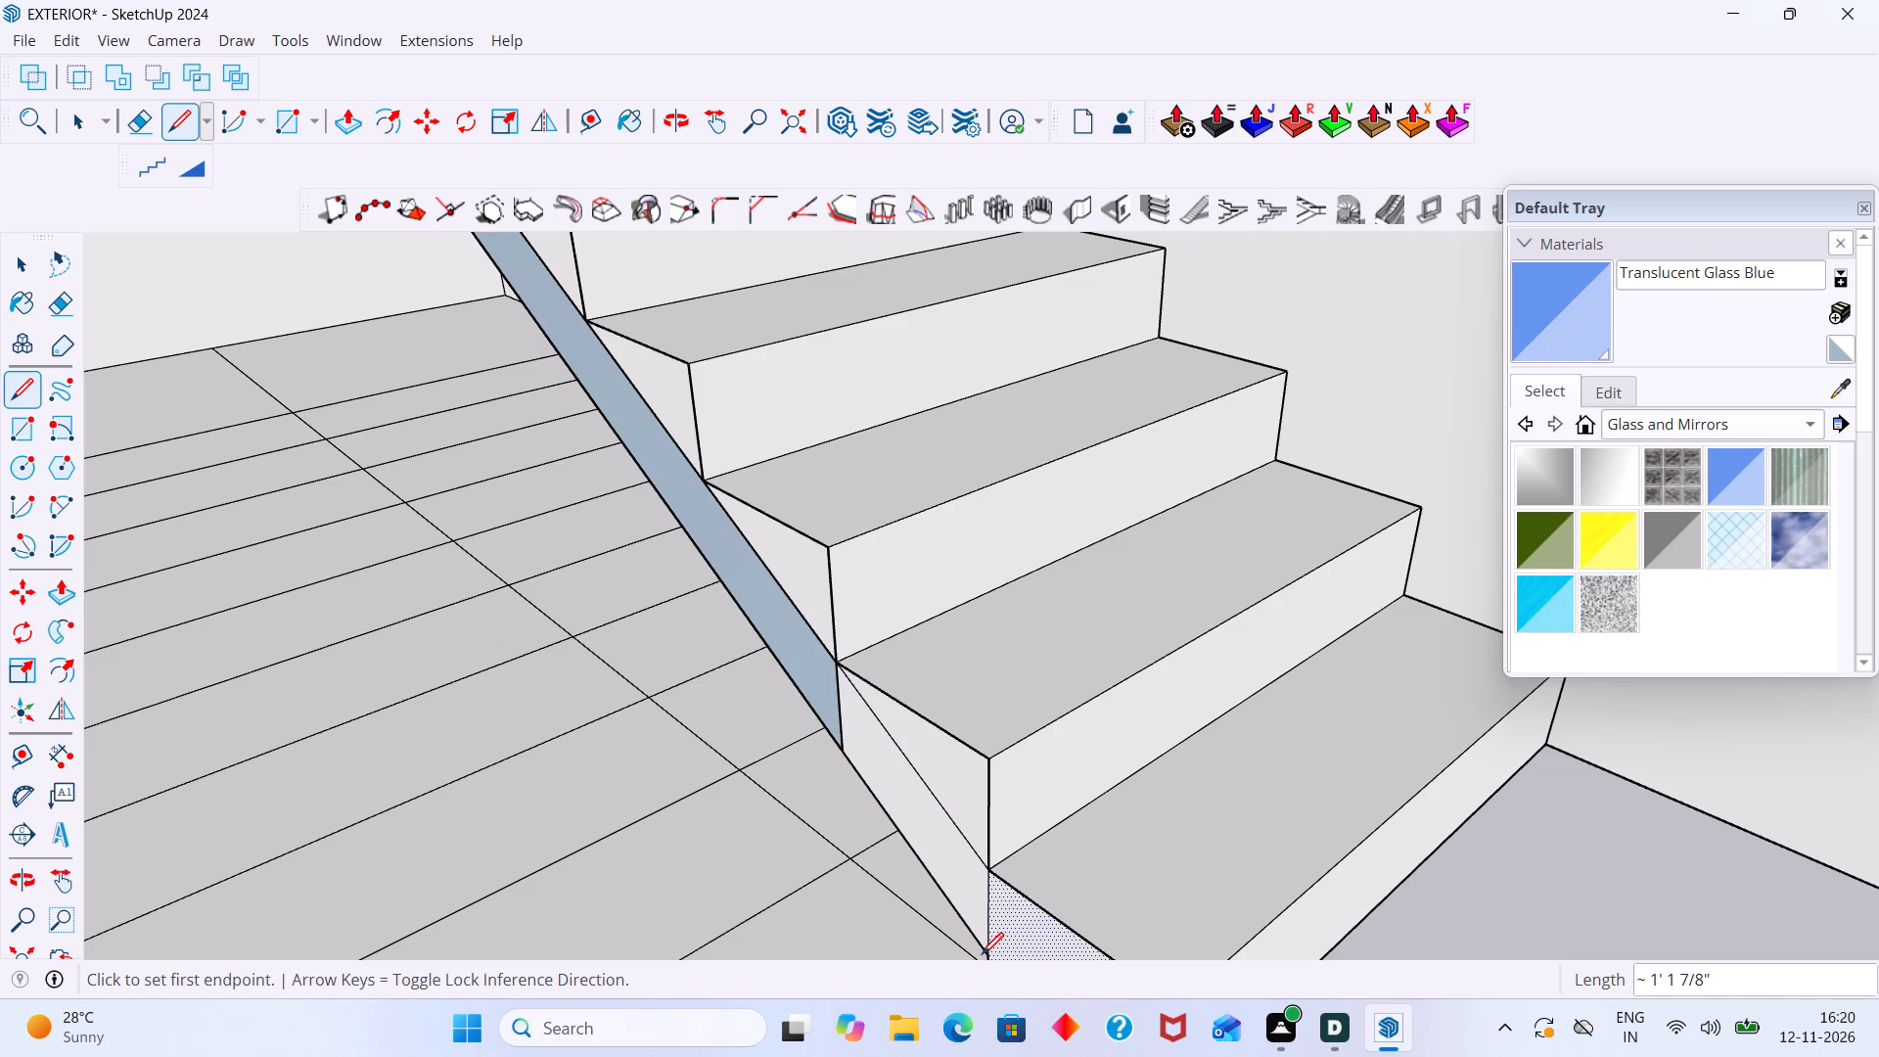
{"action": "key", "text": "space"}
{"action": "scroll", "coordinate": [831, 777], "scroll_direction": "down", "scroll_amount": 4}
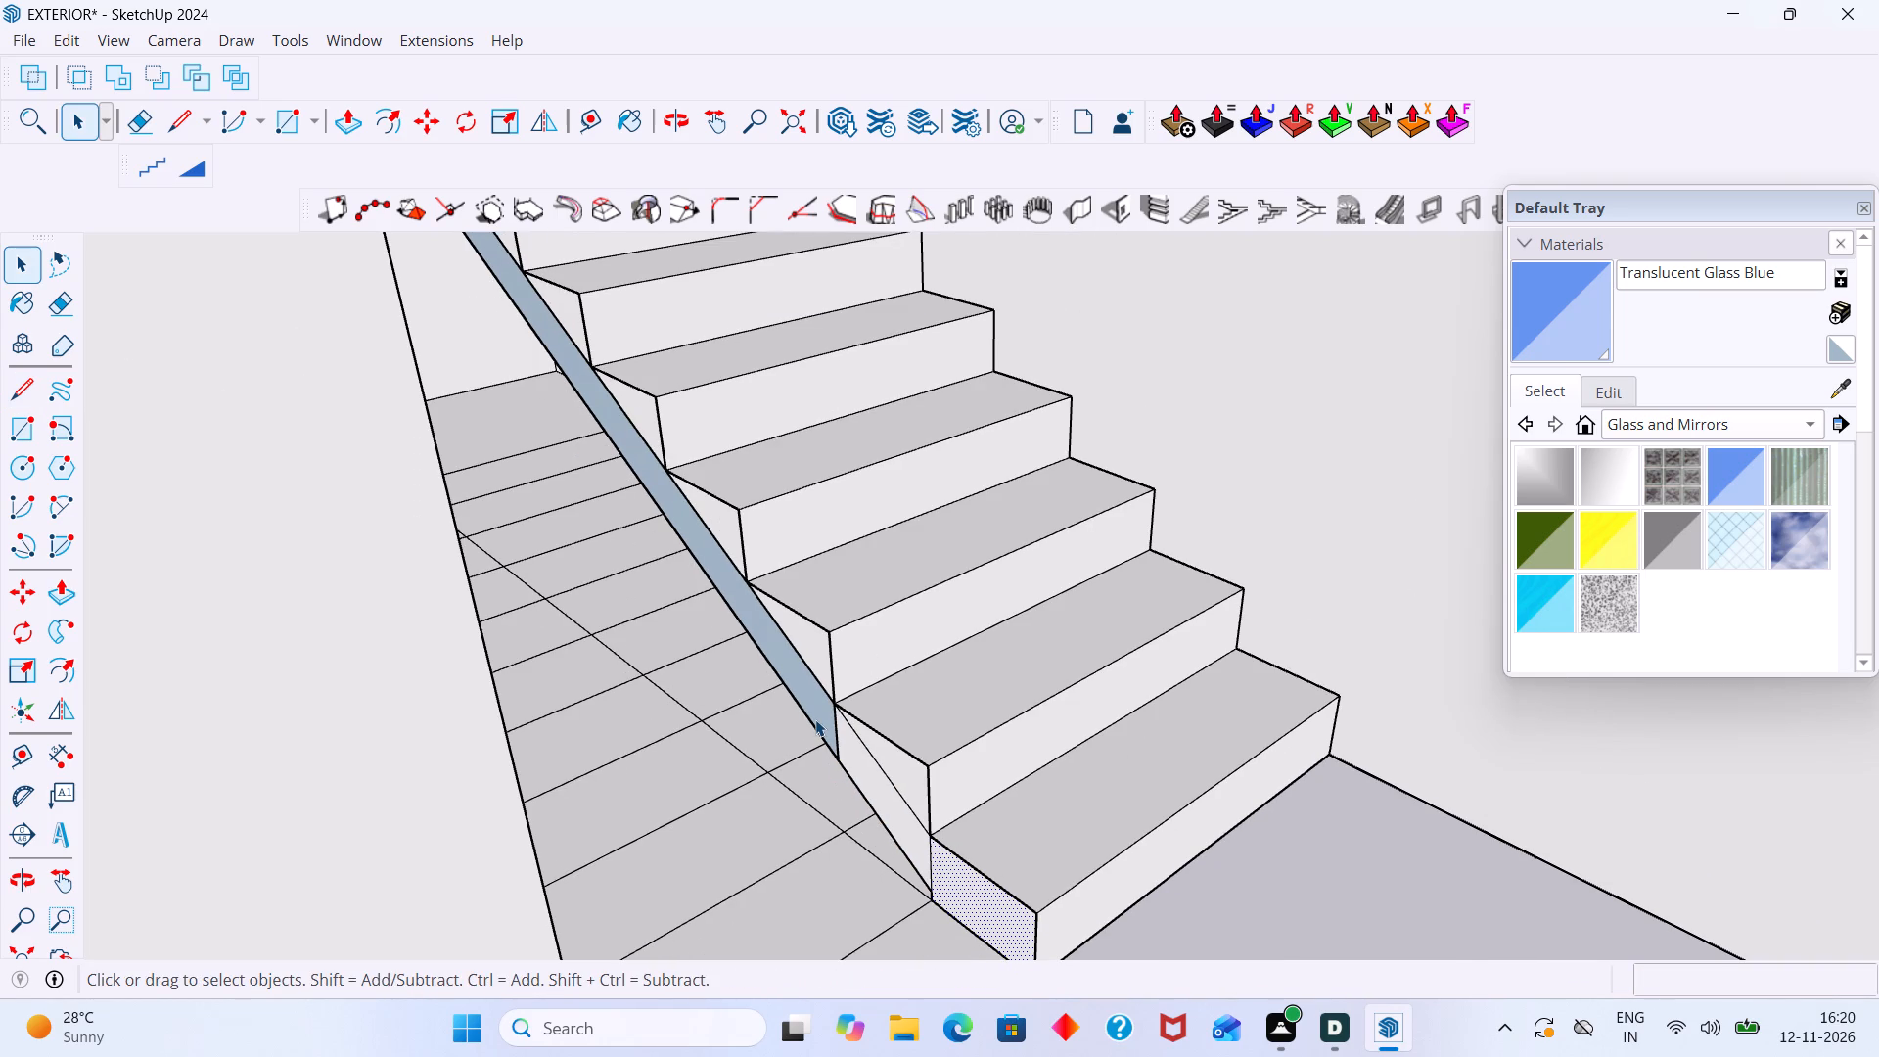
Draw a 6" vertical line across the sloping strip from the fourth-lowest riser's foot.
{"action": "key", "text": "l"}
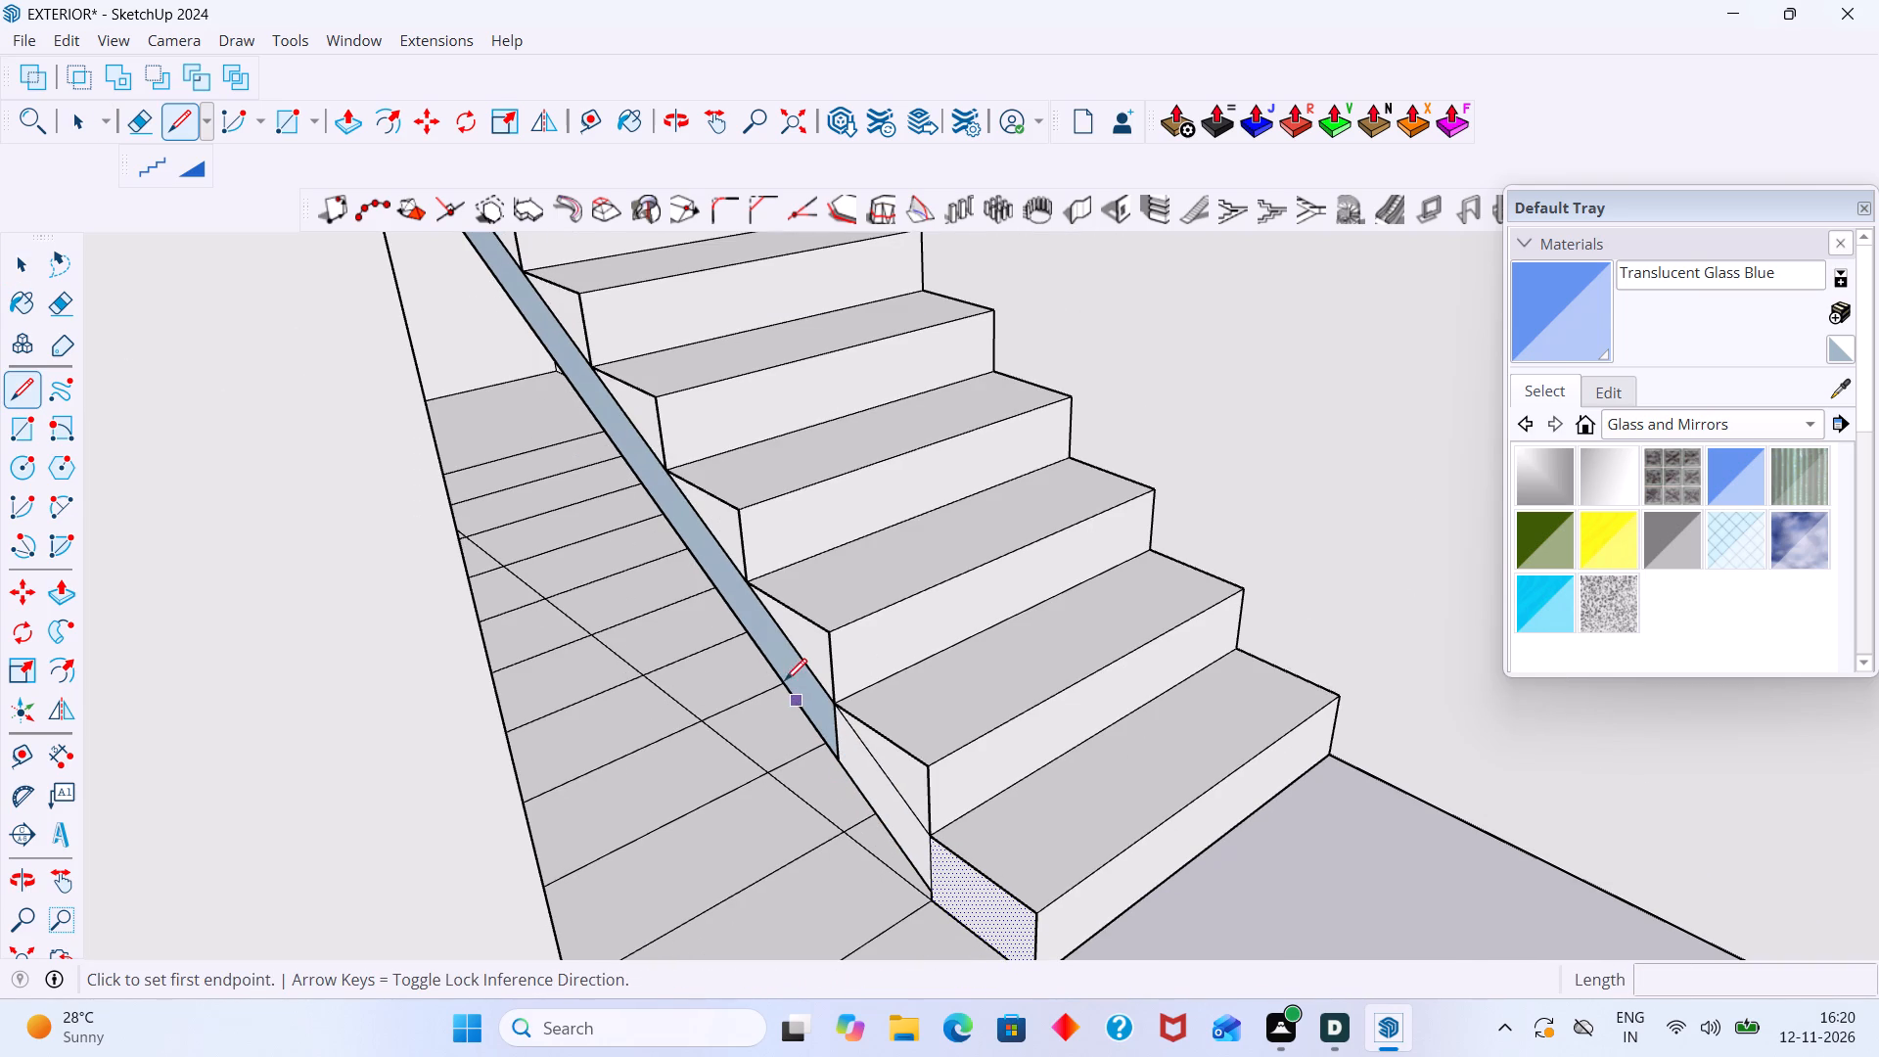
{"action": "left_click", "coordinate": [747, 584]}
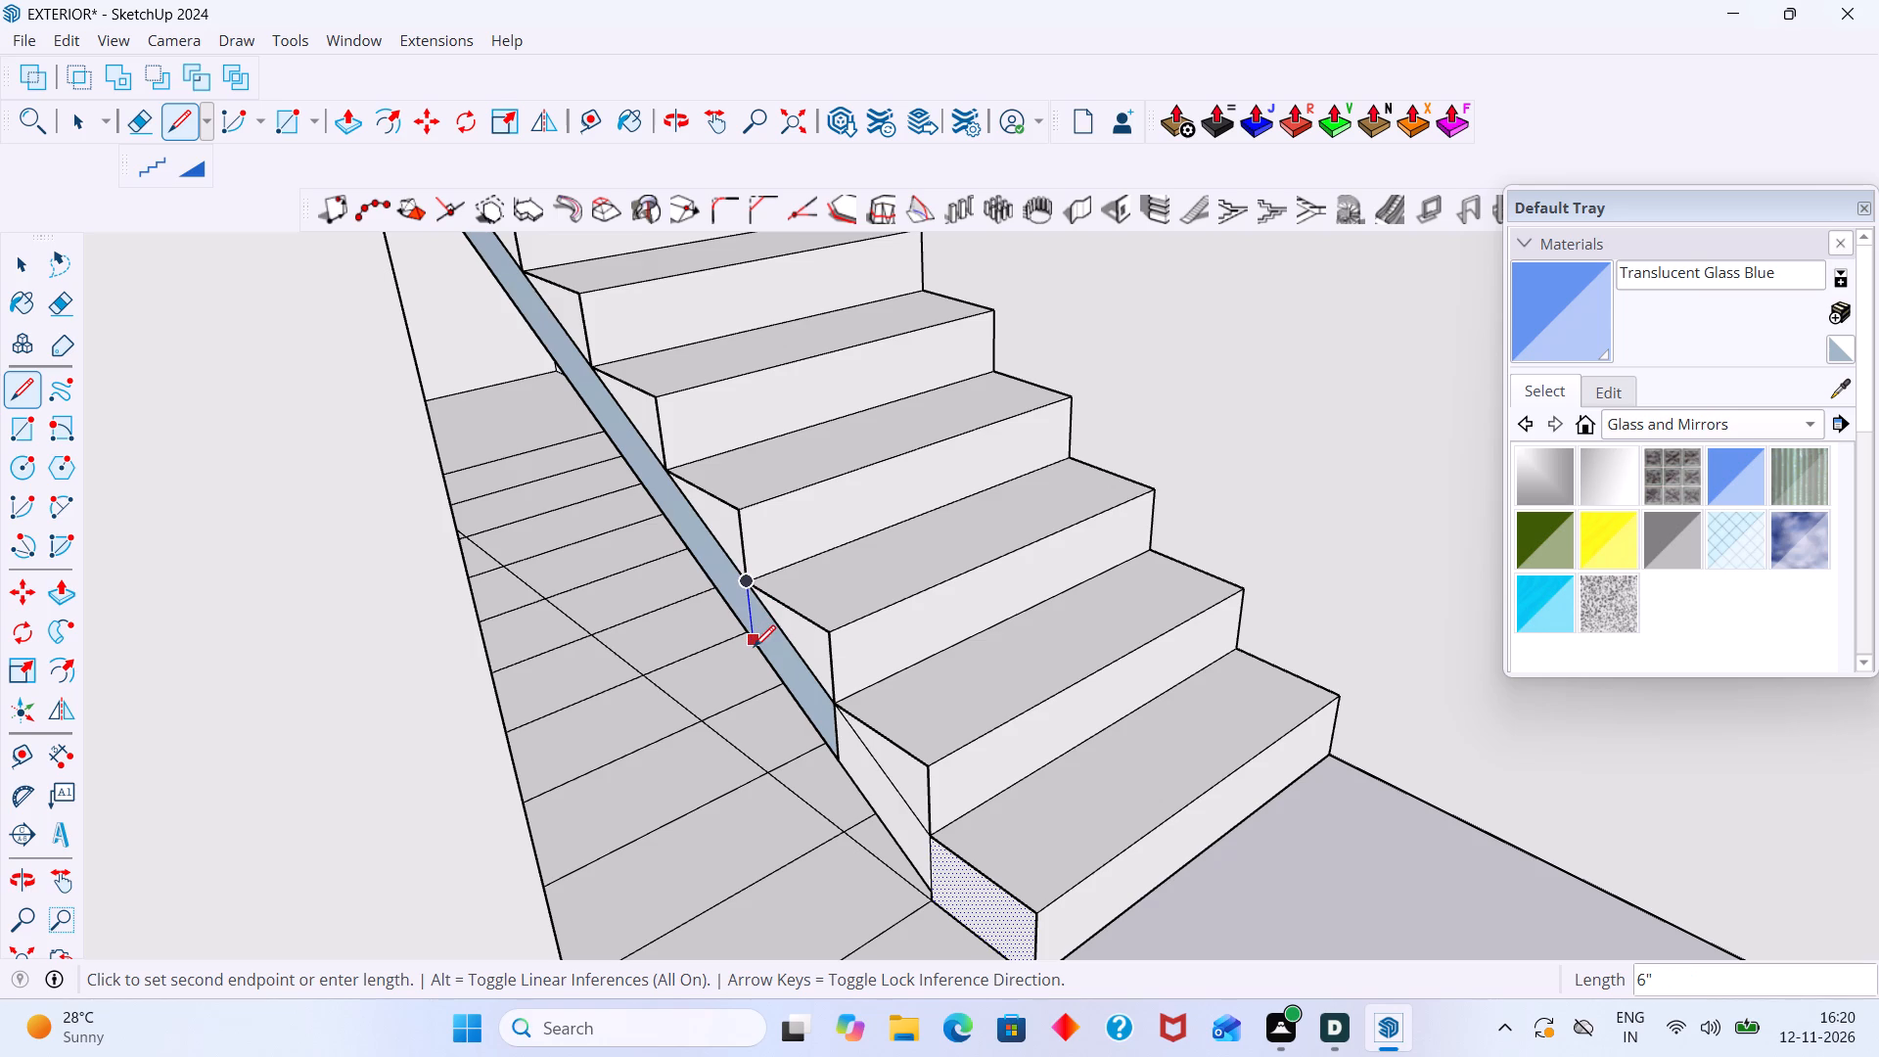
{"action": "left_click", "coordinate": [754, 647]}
Undo the recent line and face edits on the flight's stepped side and sloping strip.
{"action": "key", "text": "ctrl+z"}
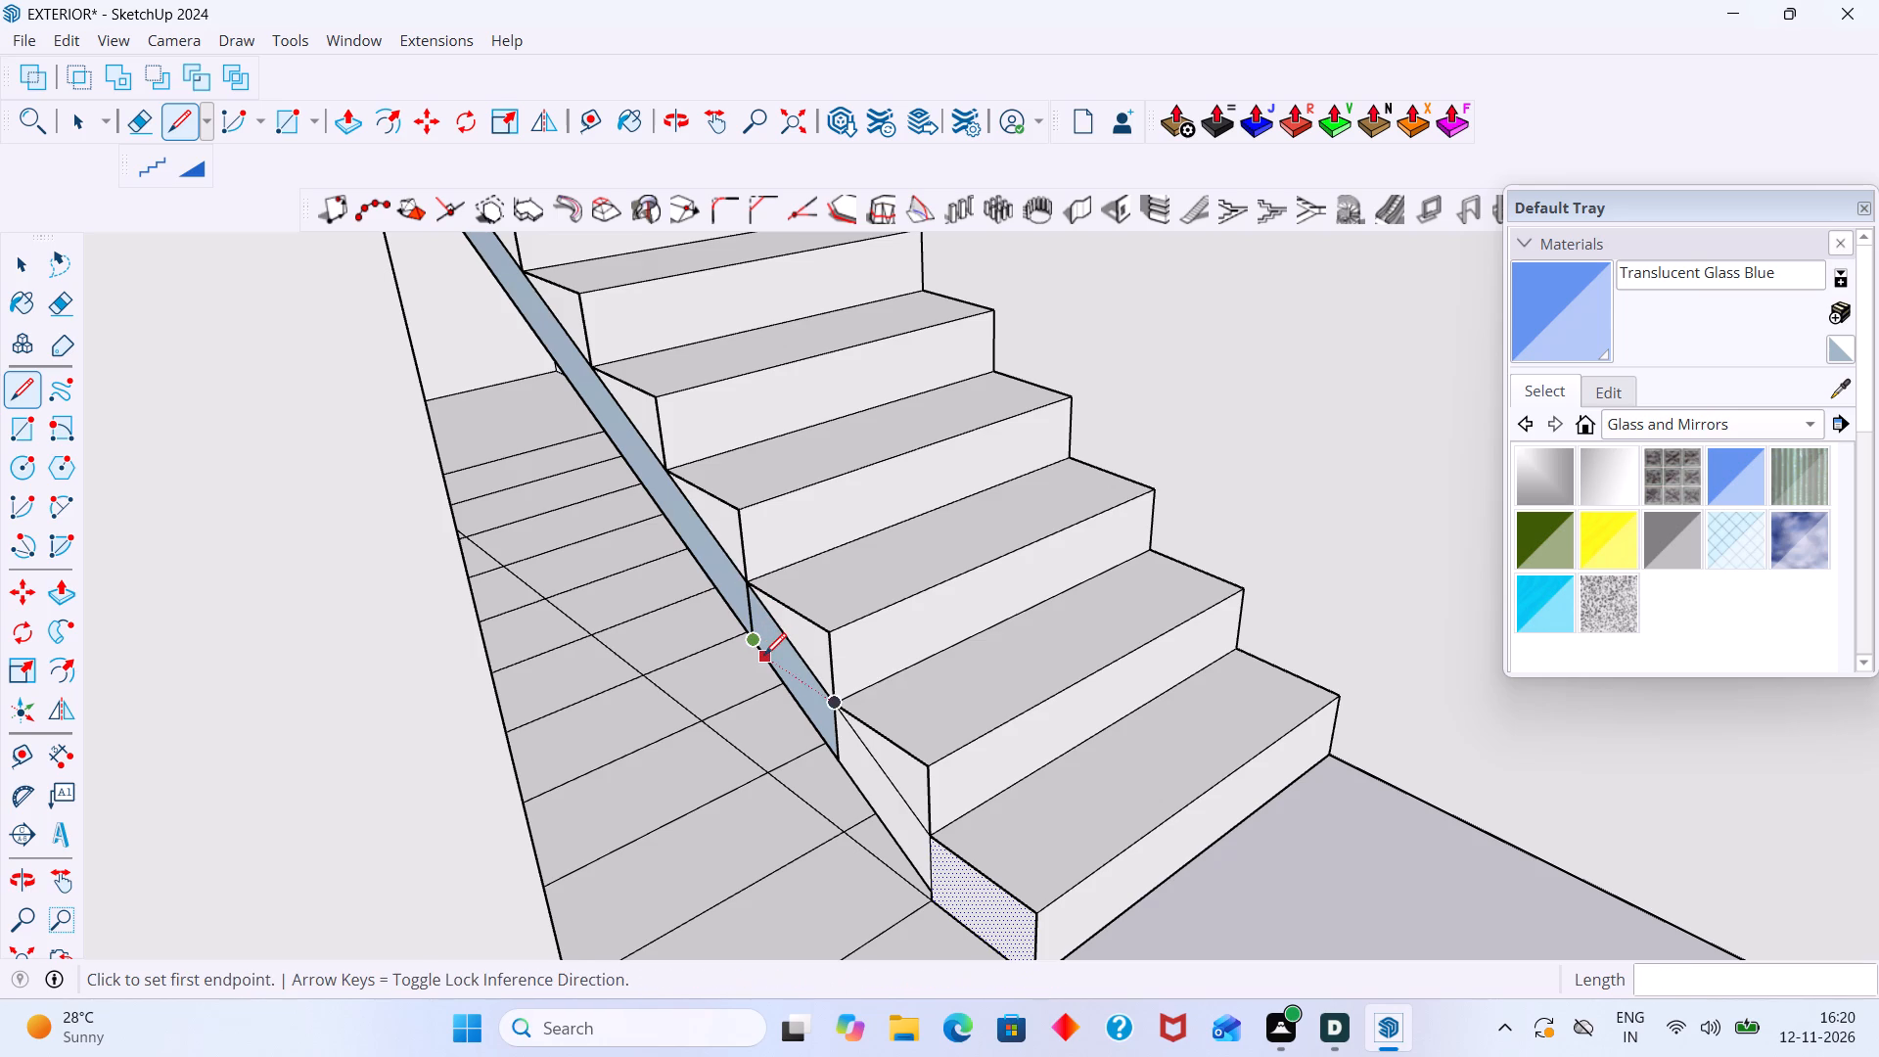
{"action": "key", "text": "ctrl+z"}
{"action": "key", "text": "ctrl+z"}
{"action": "key", "text": "ctrl+z"}
{"action": "key", "text": "ctrl+z"}
{"action": "key", "text": "ctrl+z"}
{"action": "key", "text": "ctrl+z"}
{"action": "key", "text": "ctrl+z"}
{"action": "key", "text": "ctrl+z"}
{"action": "key", "text": "ctrl+z"}
{"action": "key", "text": "ctrl+z"}
{"action": "key", "text": "ctrl+z"}
{"action": "key", "text": "ctrl+z"}
{"action": "key", "text": "ctrl+z"}
{"action": "key", "text": "ctrl+z"}
{"action": "key", "text": "ctrl+z"}
{"action": "key", "text": "ctrl+z"}
{"action": "key", "text": "ctrl+z"}
{"action": "key", "text": "ctrl+z"}
{"action": "key", "text": "ctrl+z"}
{"action": "key", "text": "ctrl+z"}
{"action": "key", "text": "ctrl+z"}
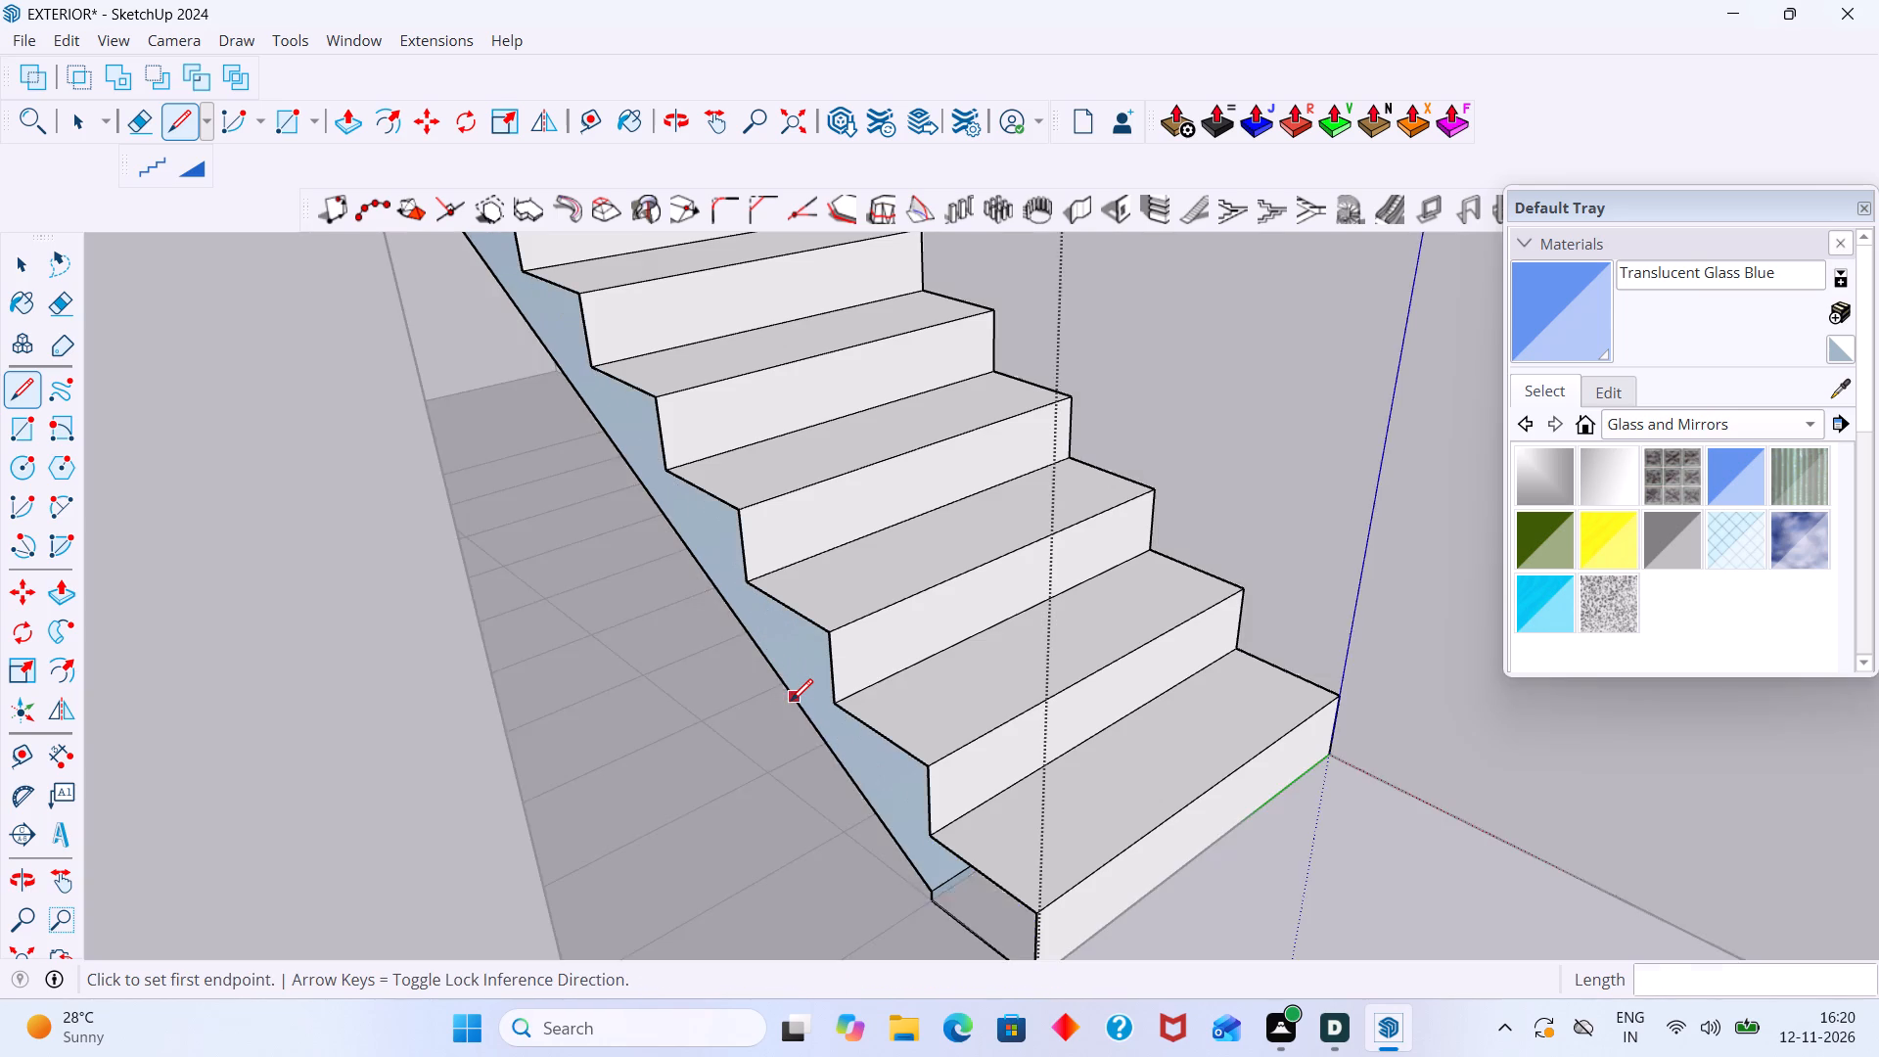
Undo the remaining staircase construction back to the flat tread layout on the stairwell floor.
{"action": "scroll", "coordinate": [791, 707], "scroll_direction": "down", "scroll_amount": 10}
{"action": "middle_click_drag", "start_coordinate": [777, 722], "coordinate": [619, 716]}
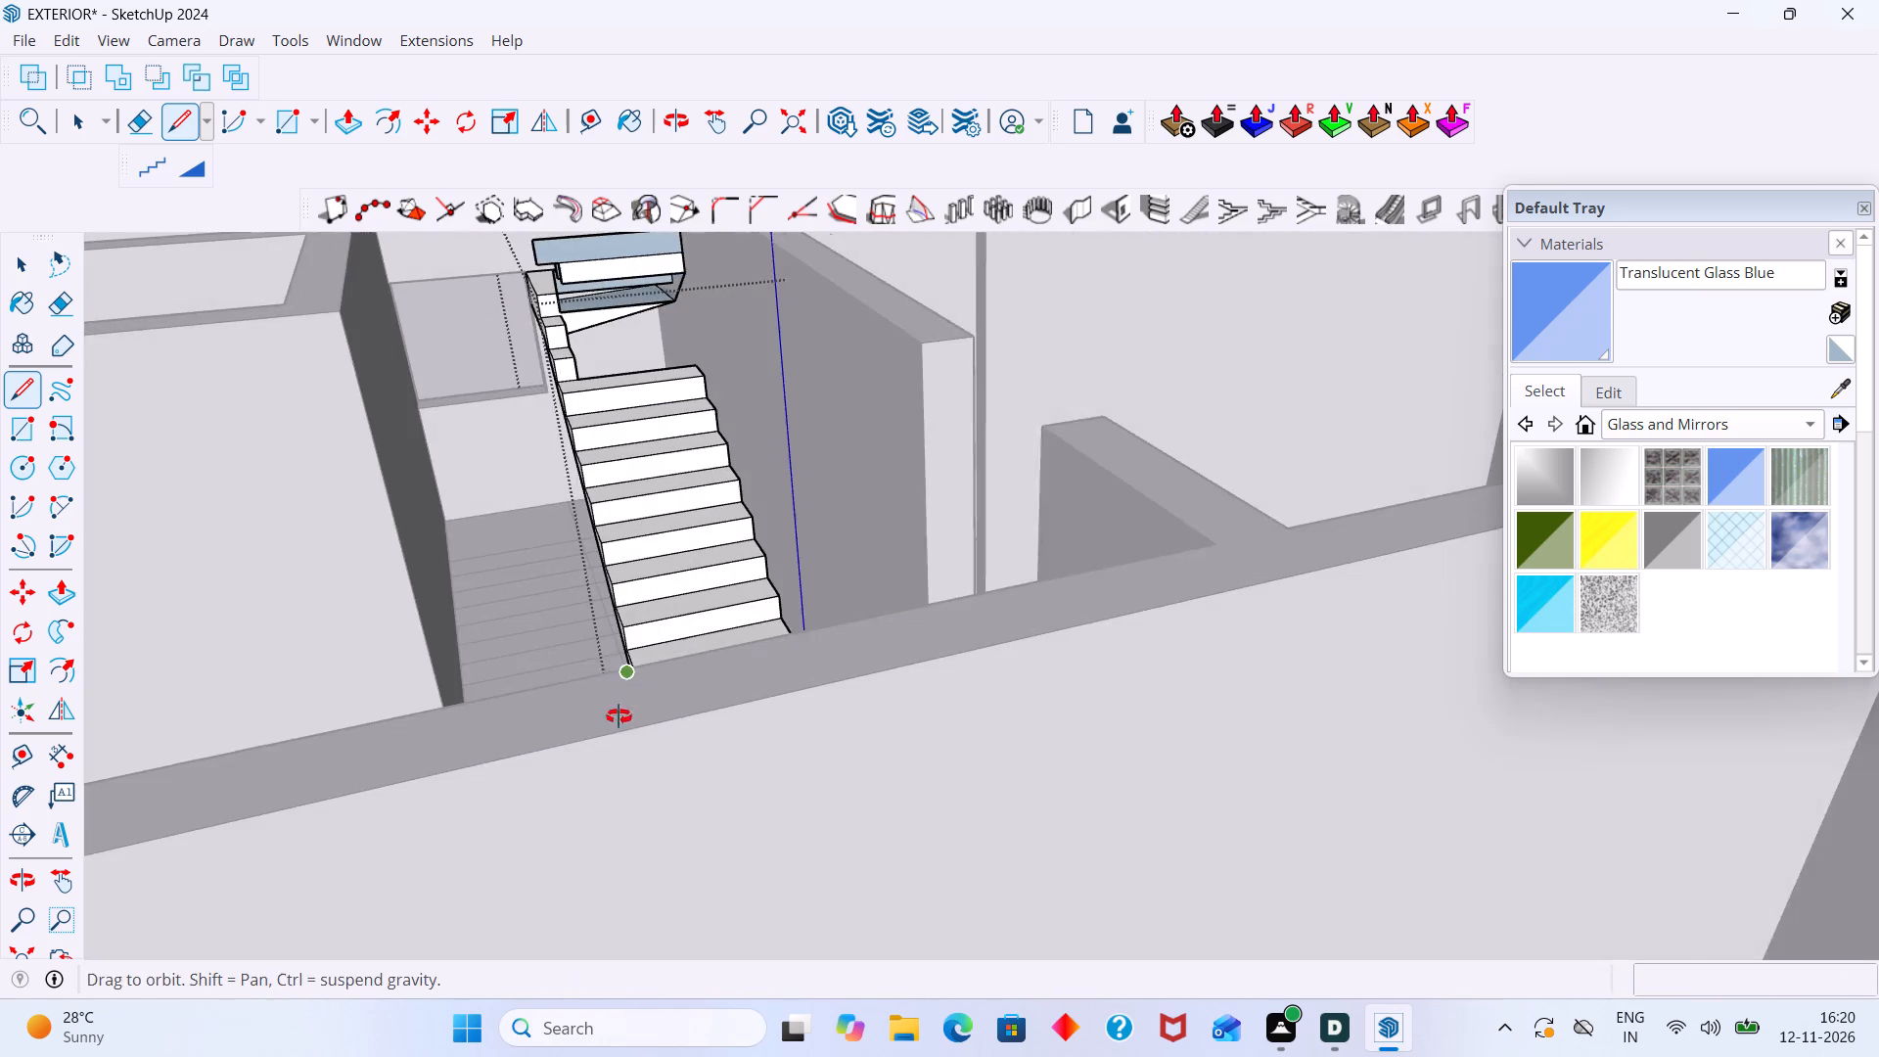
{"action": "middle_click_drag", "start_coordinate": [619, 716], "coordinate": [619, 717]}
{"action": "scroll", "coordinate": [653, 710], "scroll_direction": "down", "scroll_amount": 2}
{"action": "key", "text": "space"}
{"action": "scroll", "coordinate": [912, 459], "scroll_direction": "down", "scroll_amount": 2}
{"action": "middle_click_drag", "start_coordinate": [912, 494], "coordinate": [1081, 717], "text": "shift"}
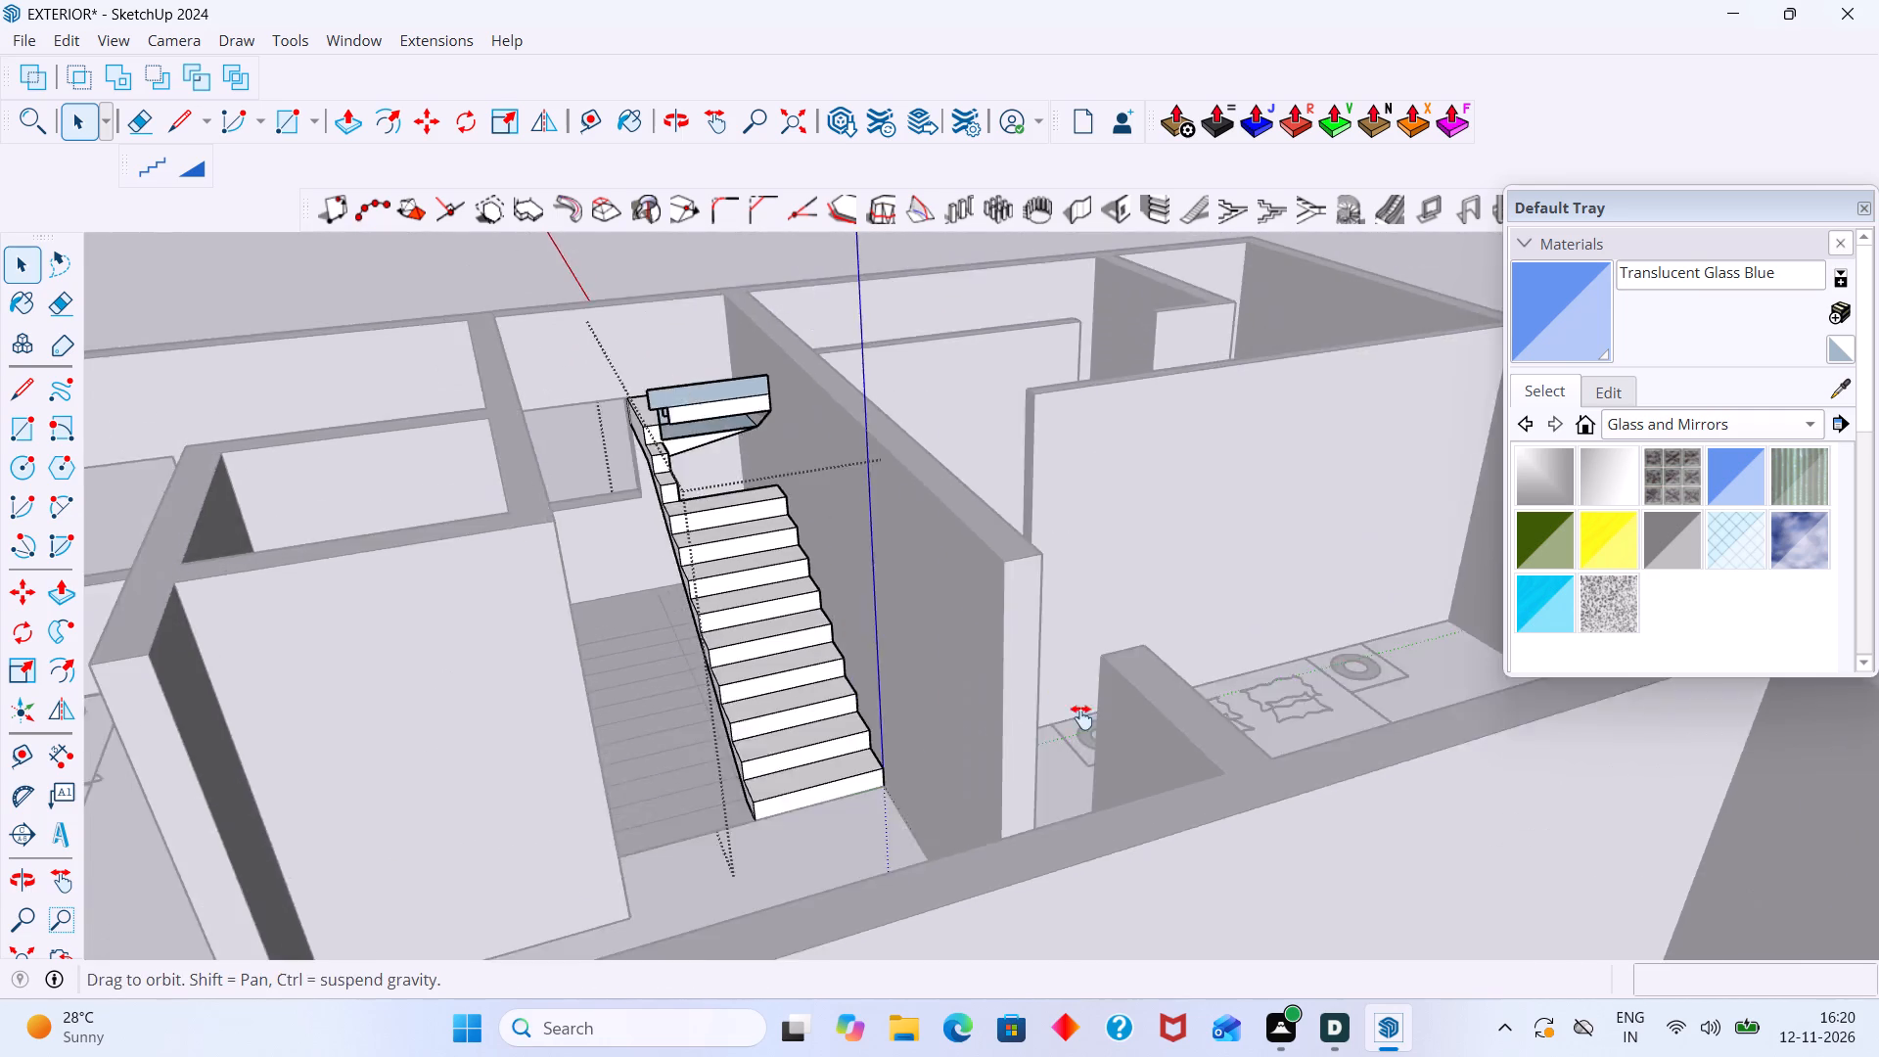
{"action": "middle_click_drag", "start_coordinate": [1081, 717], "coordinate": [1108, 729], "text": "shift"}
{"action": "scroll", "coordinate": [688, 615], "scroll_direction": "up", "scroll_amount": 8}
{"action": "middle_click_drag", "start_coordinate": [770, 500], "coordinate": [822, 696], "text": "shift"}
{"action": "scroll", "coordinate": [821, 698], "scroll_direction": "up", "scroll_amount": 1}
{"action": "middle_click_drag", "start_coordinate": [845, 628], "coordinate": [1010, 719]}
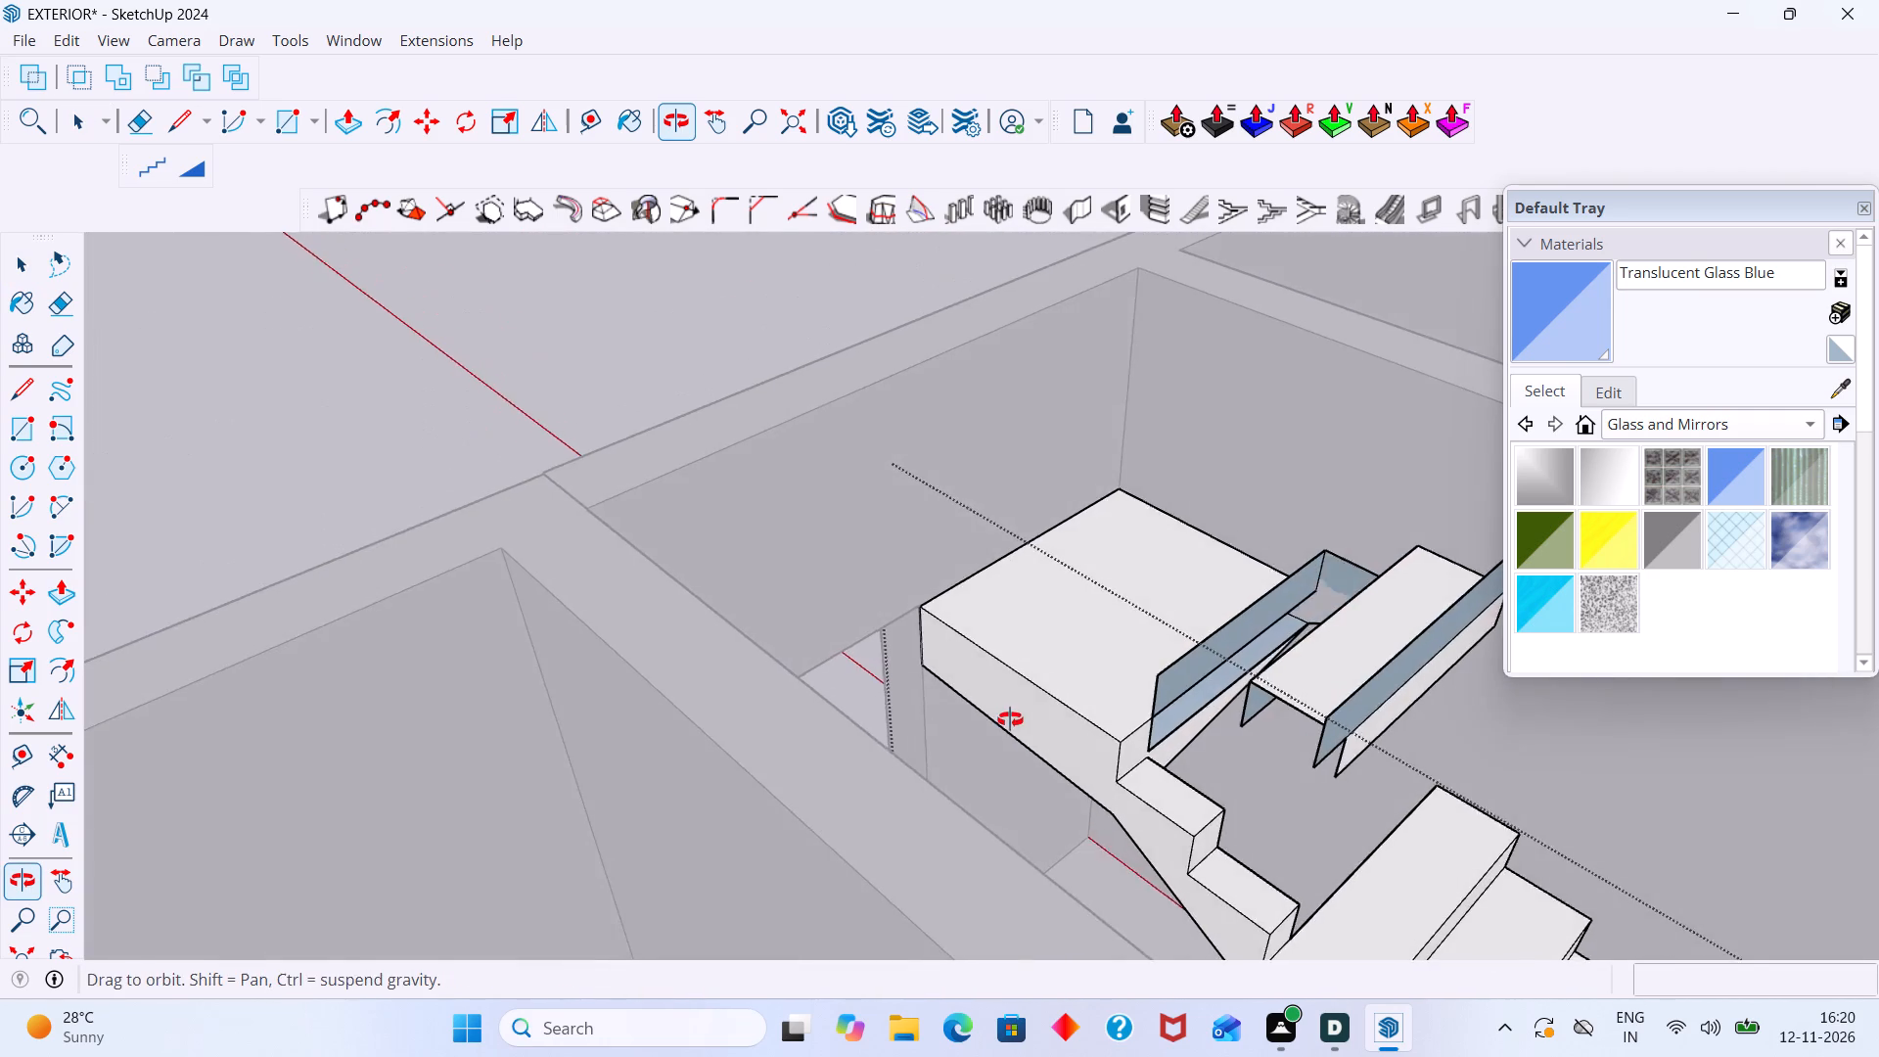
{"action": "middle_click_drag", "start_coordinate": [1010, 719], "coordinate": [1018, 713]}
{"action": "middle_click_drag", "start_coordinate": [1023, 666], "coordinate": [806, 649], "text": "shift"}
{"action": "middle_click_drag", "start_coordinate": [859, 686], "coordinate": [1133, 687]}
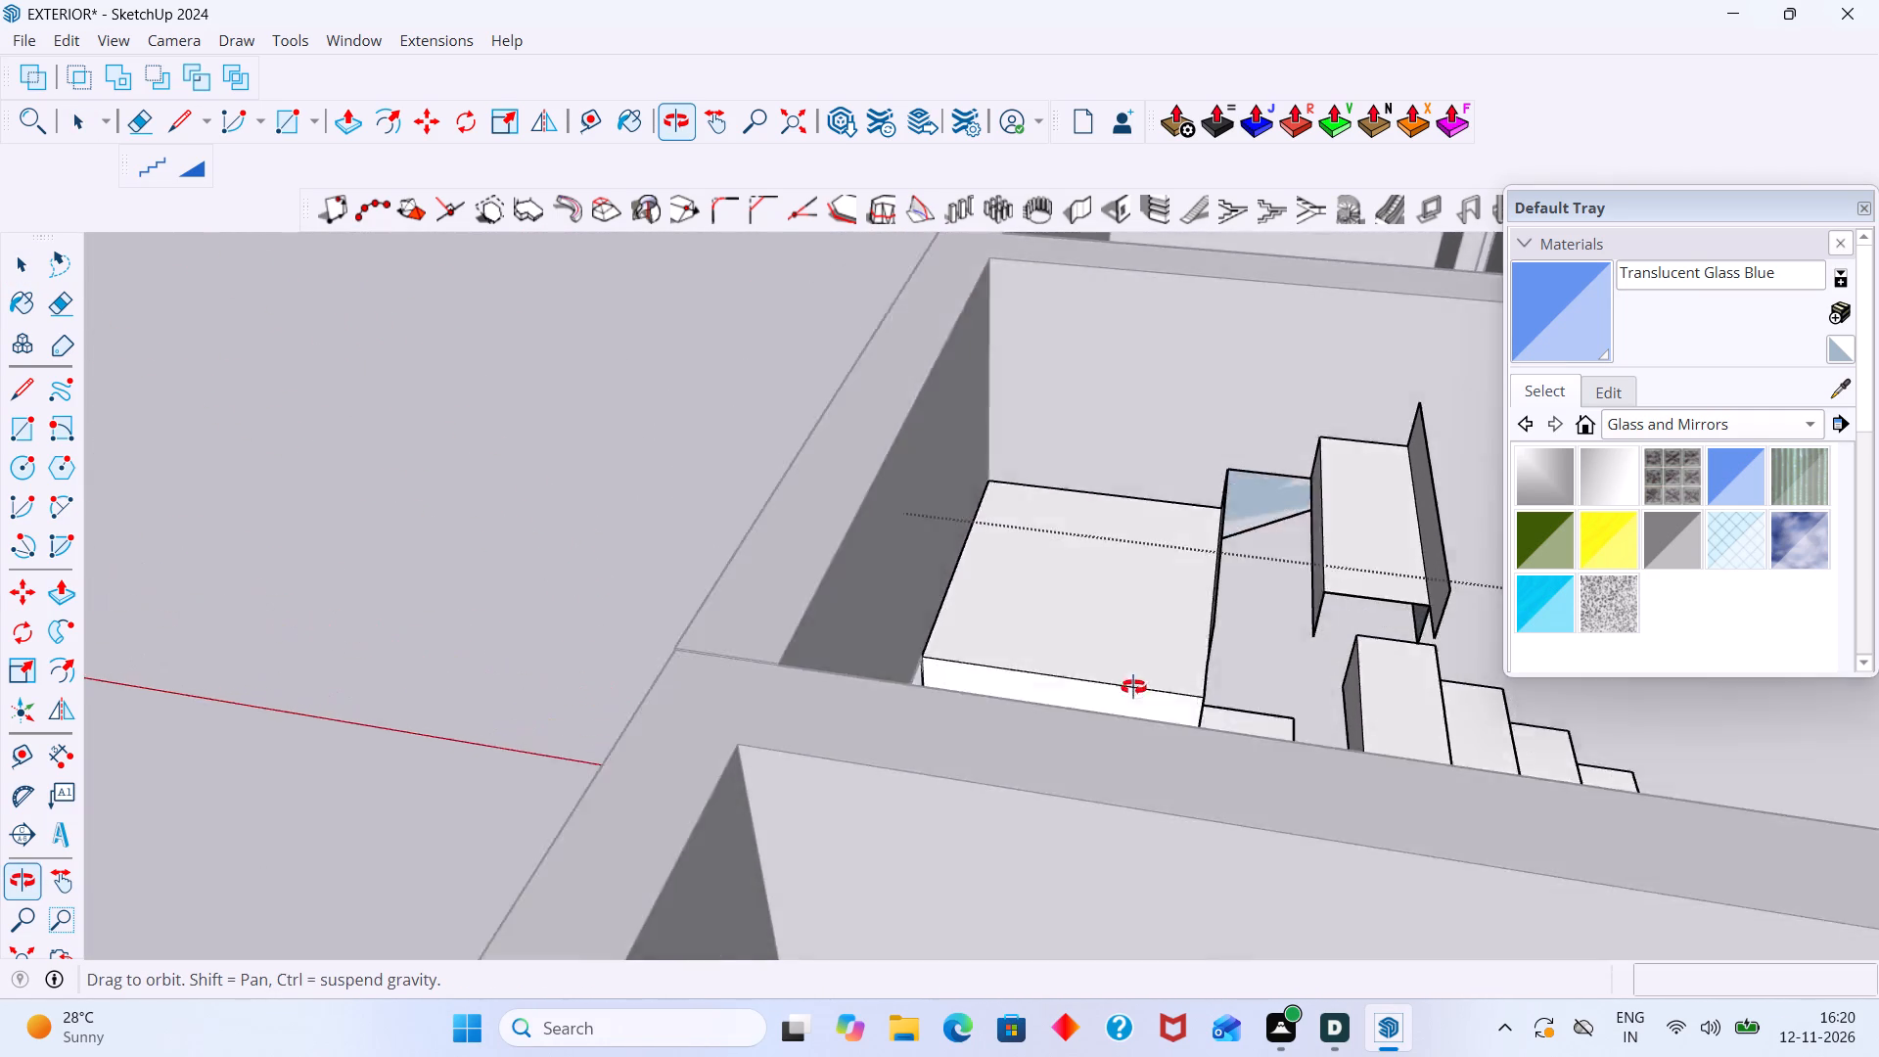
{"action": "middle_click_drag", "start_coordinate": [1133, 687], "coordinate": [722, 614]}
{"action": "scroll", "coordinate": [907, 721], "scroll_direction": "up", "scroll_amount": 7}
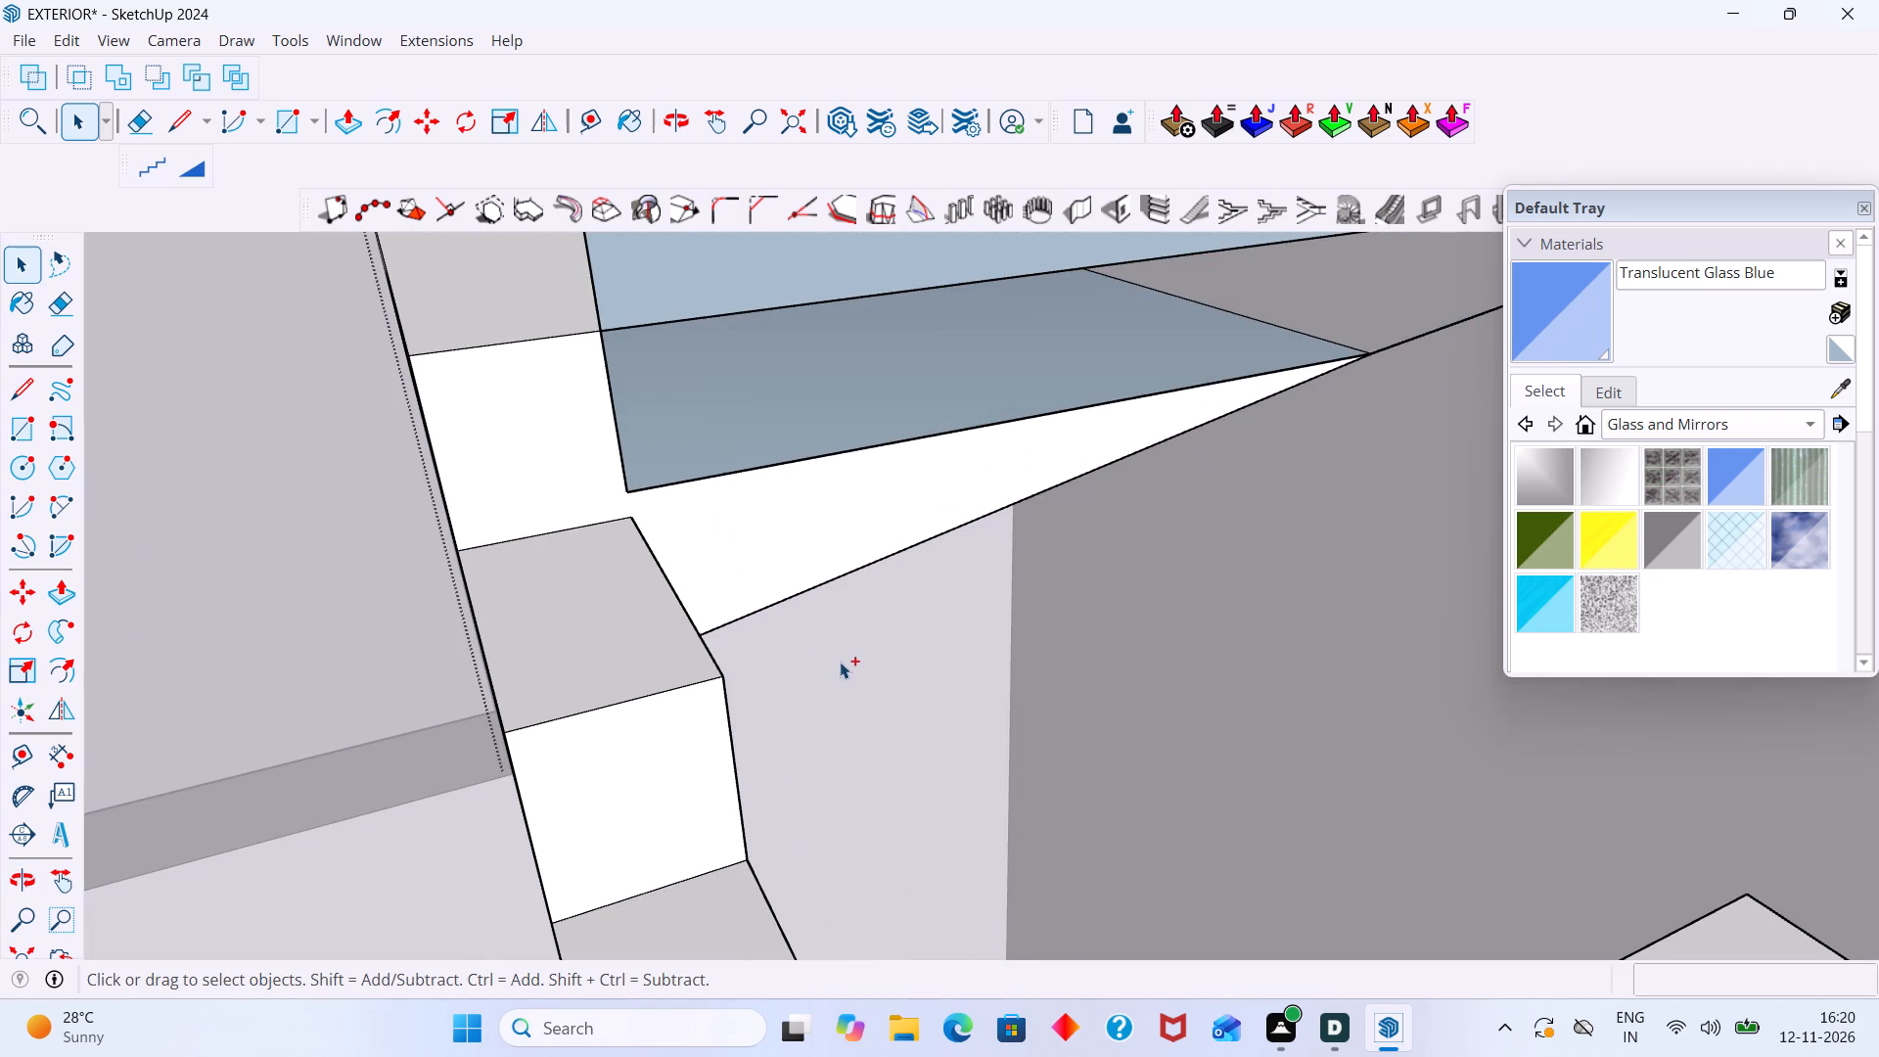
{"action": "key", "text": "ctrl+z"}
{"action": "key", "text": "ctrl+z"}
{"action": "key", "text": "ctrl+z"}
{"action": "key", "text": "ctrl+z"}
{"action": "key", "text": "ctrl+z"}
{"action": "key", "text": "ctrl+z"}
{"action": "key", "text": "ctrl+z"}
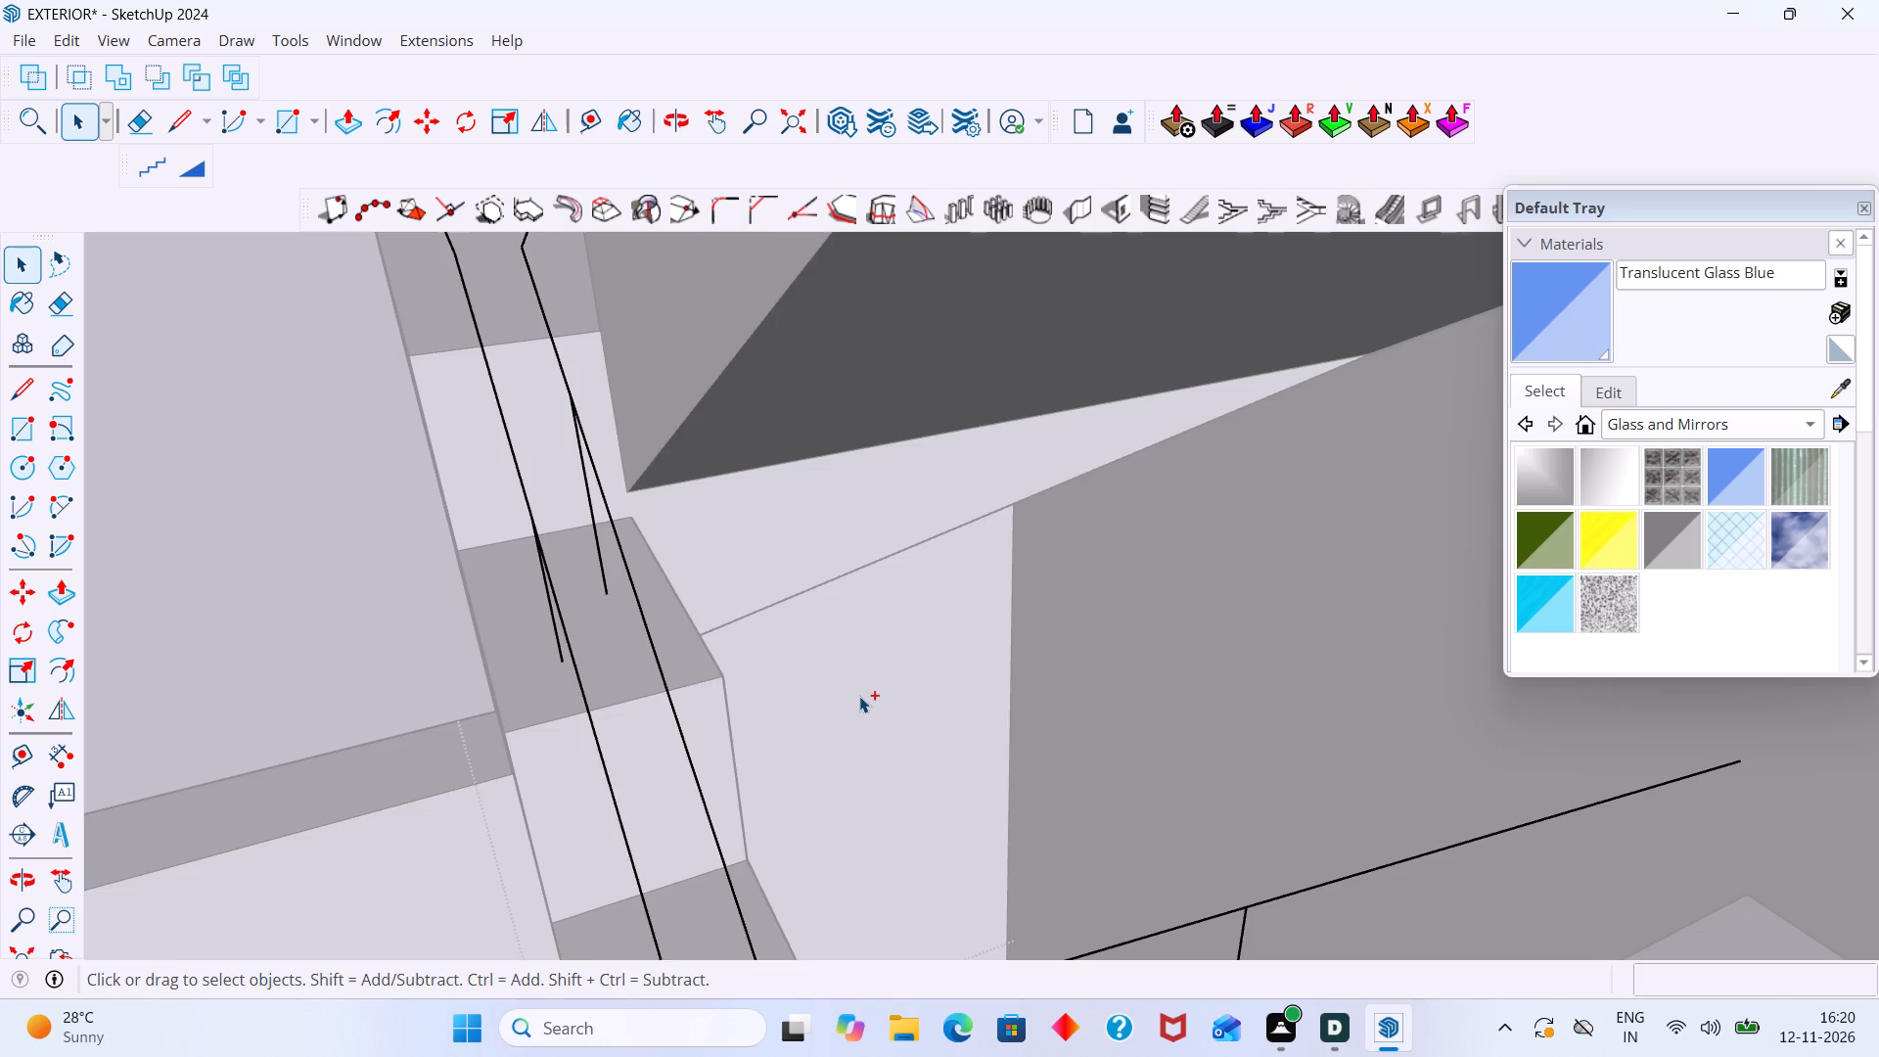
{"action": "key", "text": "ctrl+z"}
{"action": "key", "text": "ctrl+z"}
{"action": "scroll", "coordinate": [847, 707], "scroll_direction": "down", "scroll_amount": 20}
{"action": "scroll", "coordinate": [847, 707], "scroll_direction": "down", "scroll_amount": 5}
{"action": "middle_click", "coordinate": [782, 730]}
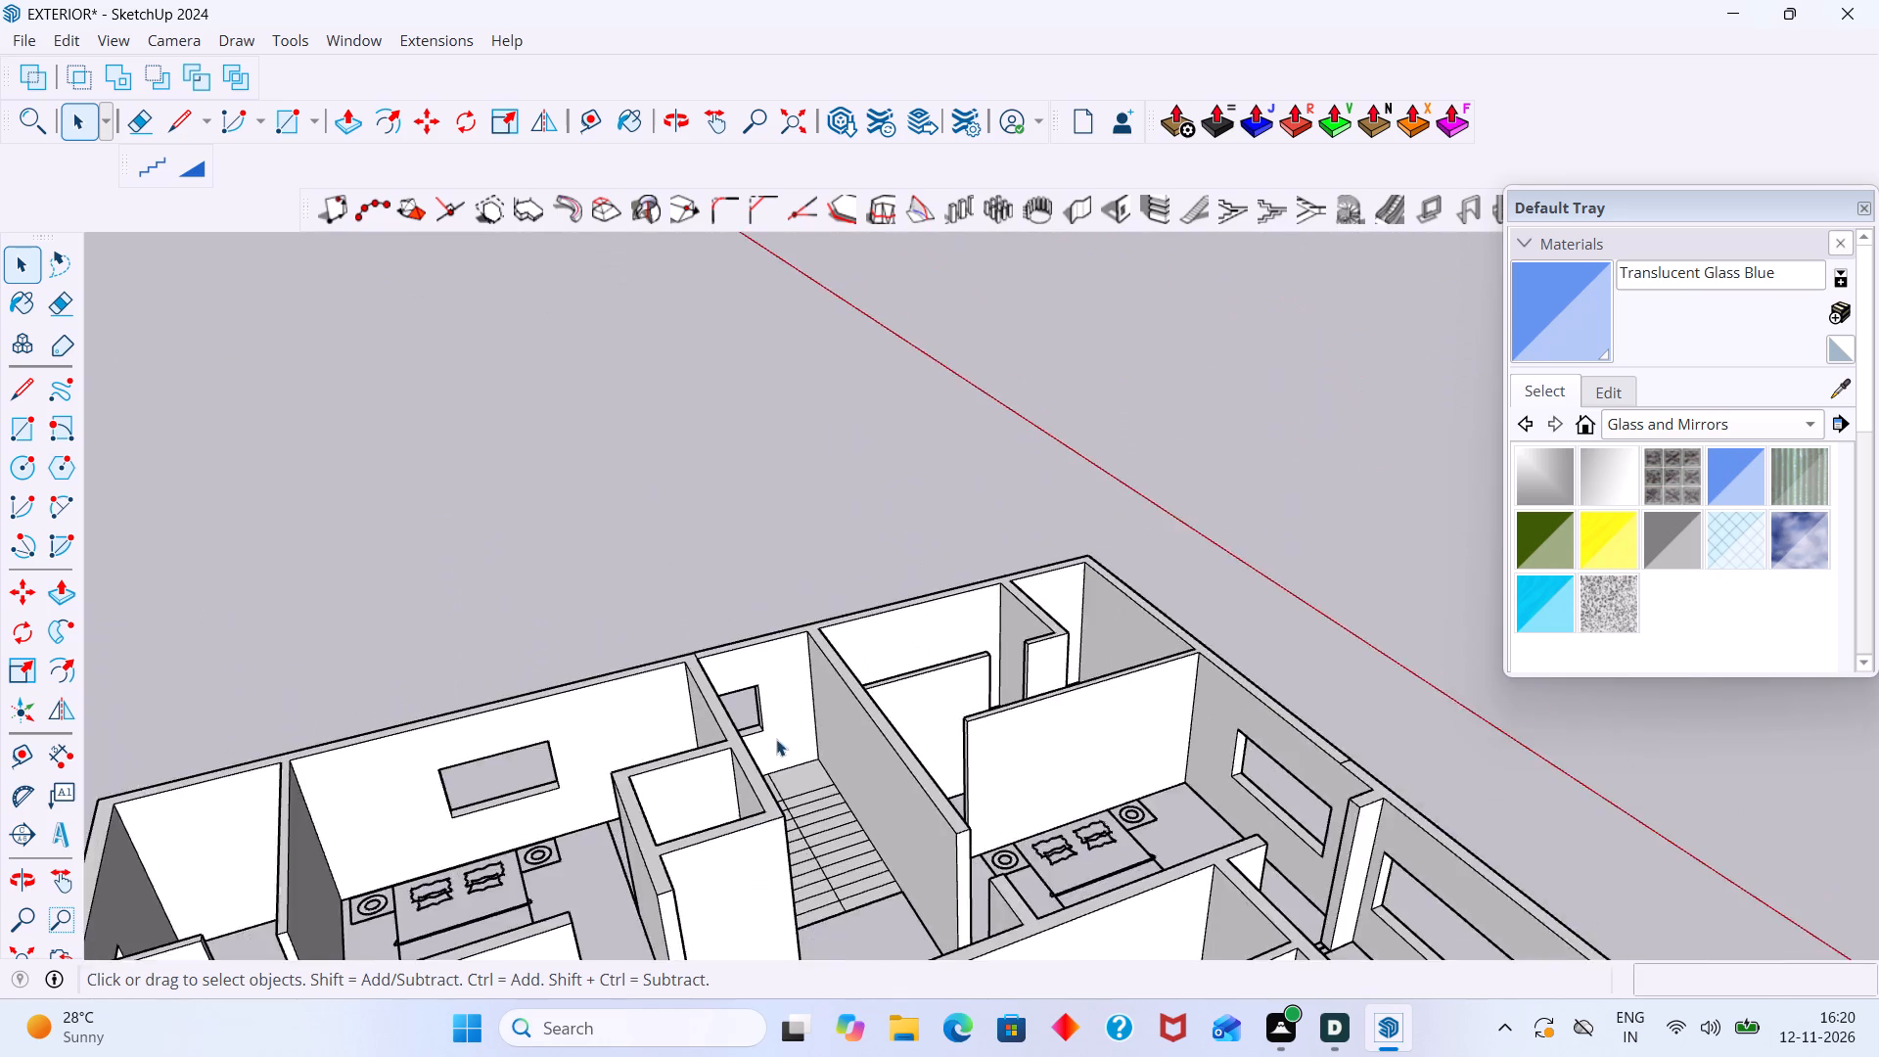
{"action": "scroll", "coordinate": [776, 739], "scroll_direction": "down", "scroll_amount": 4}
{"action": "middle_click_drag", "start_coordinate": [819, 868], "coordinate": [803, 917]}
{"action": "scroll", "coordinate": [803, 870], "scroll_direction": "up", "scroll_amount": 8}
{"action": "left_click", "coordinate": [1225, 433]}
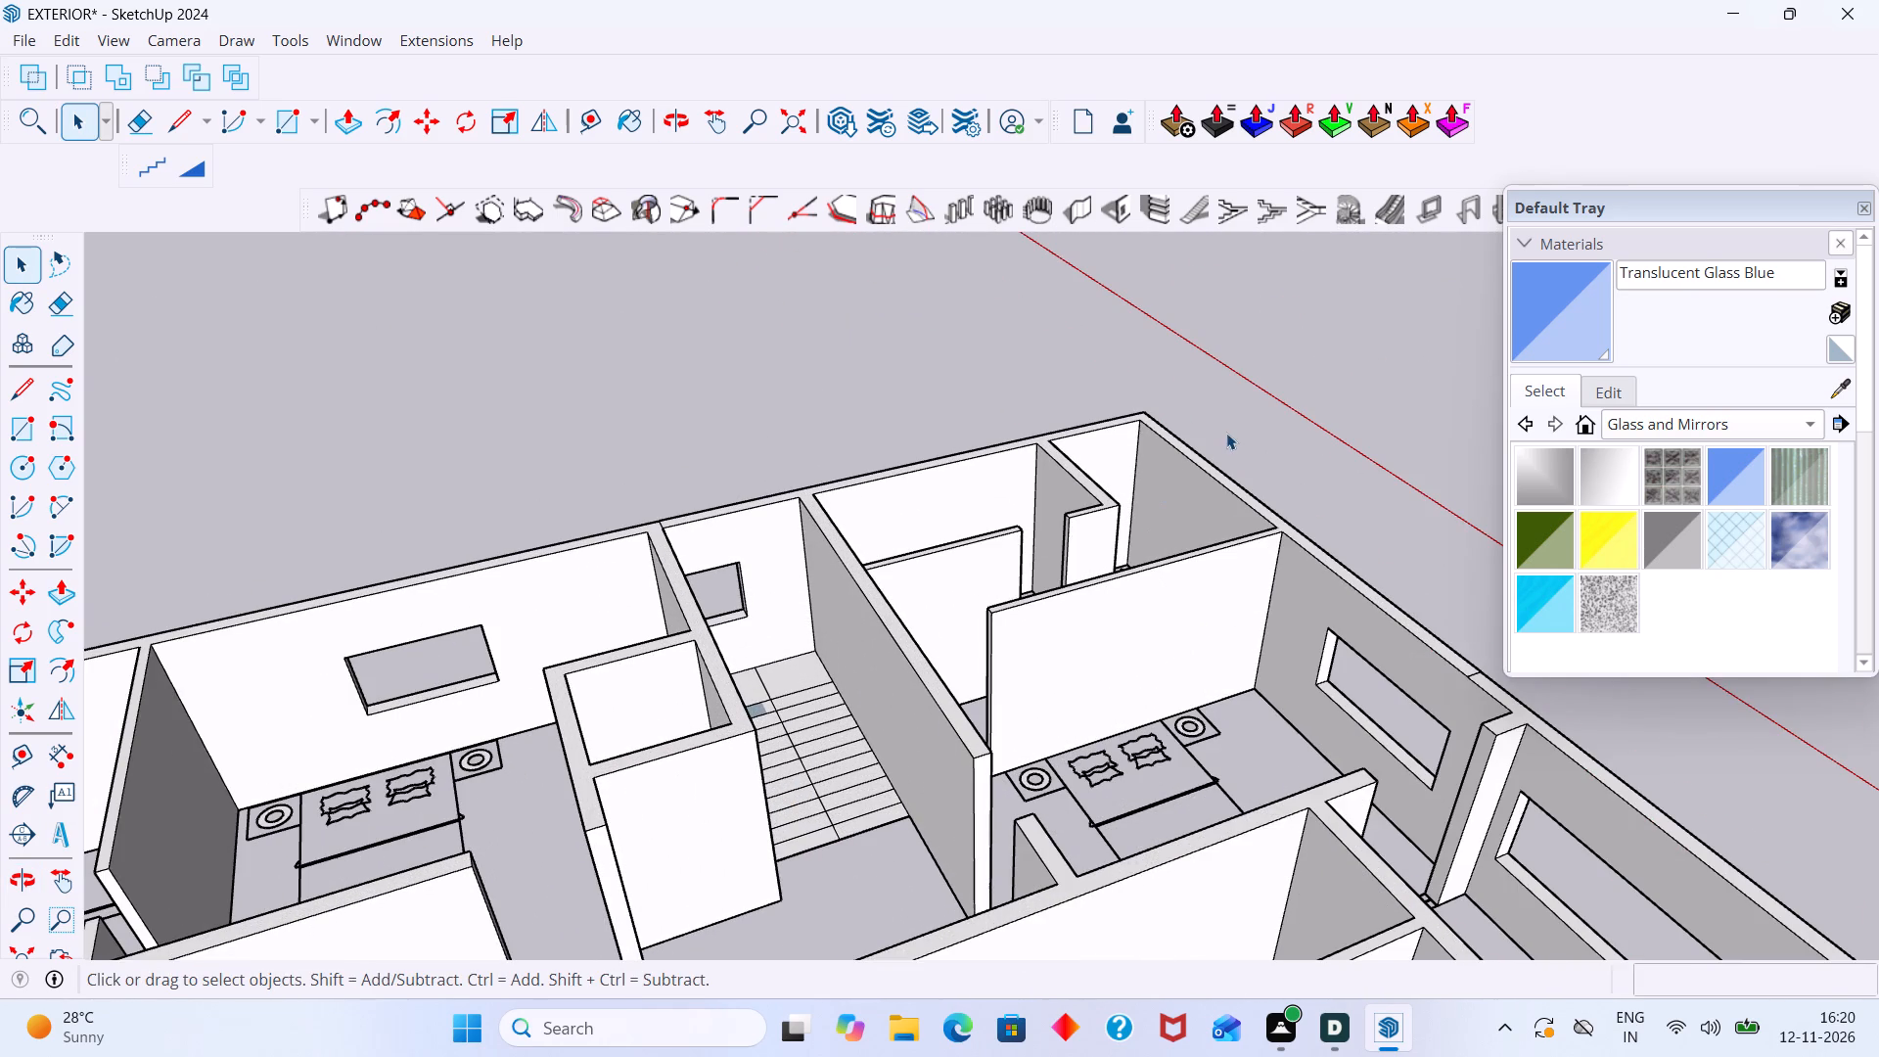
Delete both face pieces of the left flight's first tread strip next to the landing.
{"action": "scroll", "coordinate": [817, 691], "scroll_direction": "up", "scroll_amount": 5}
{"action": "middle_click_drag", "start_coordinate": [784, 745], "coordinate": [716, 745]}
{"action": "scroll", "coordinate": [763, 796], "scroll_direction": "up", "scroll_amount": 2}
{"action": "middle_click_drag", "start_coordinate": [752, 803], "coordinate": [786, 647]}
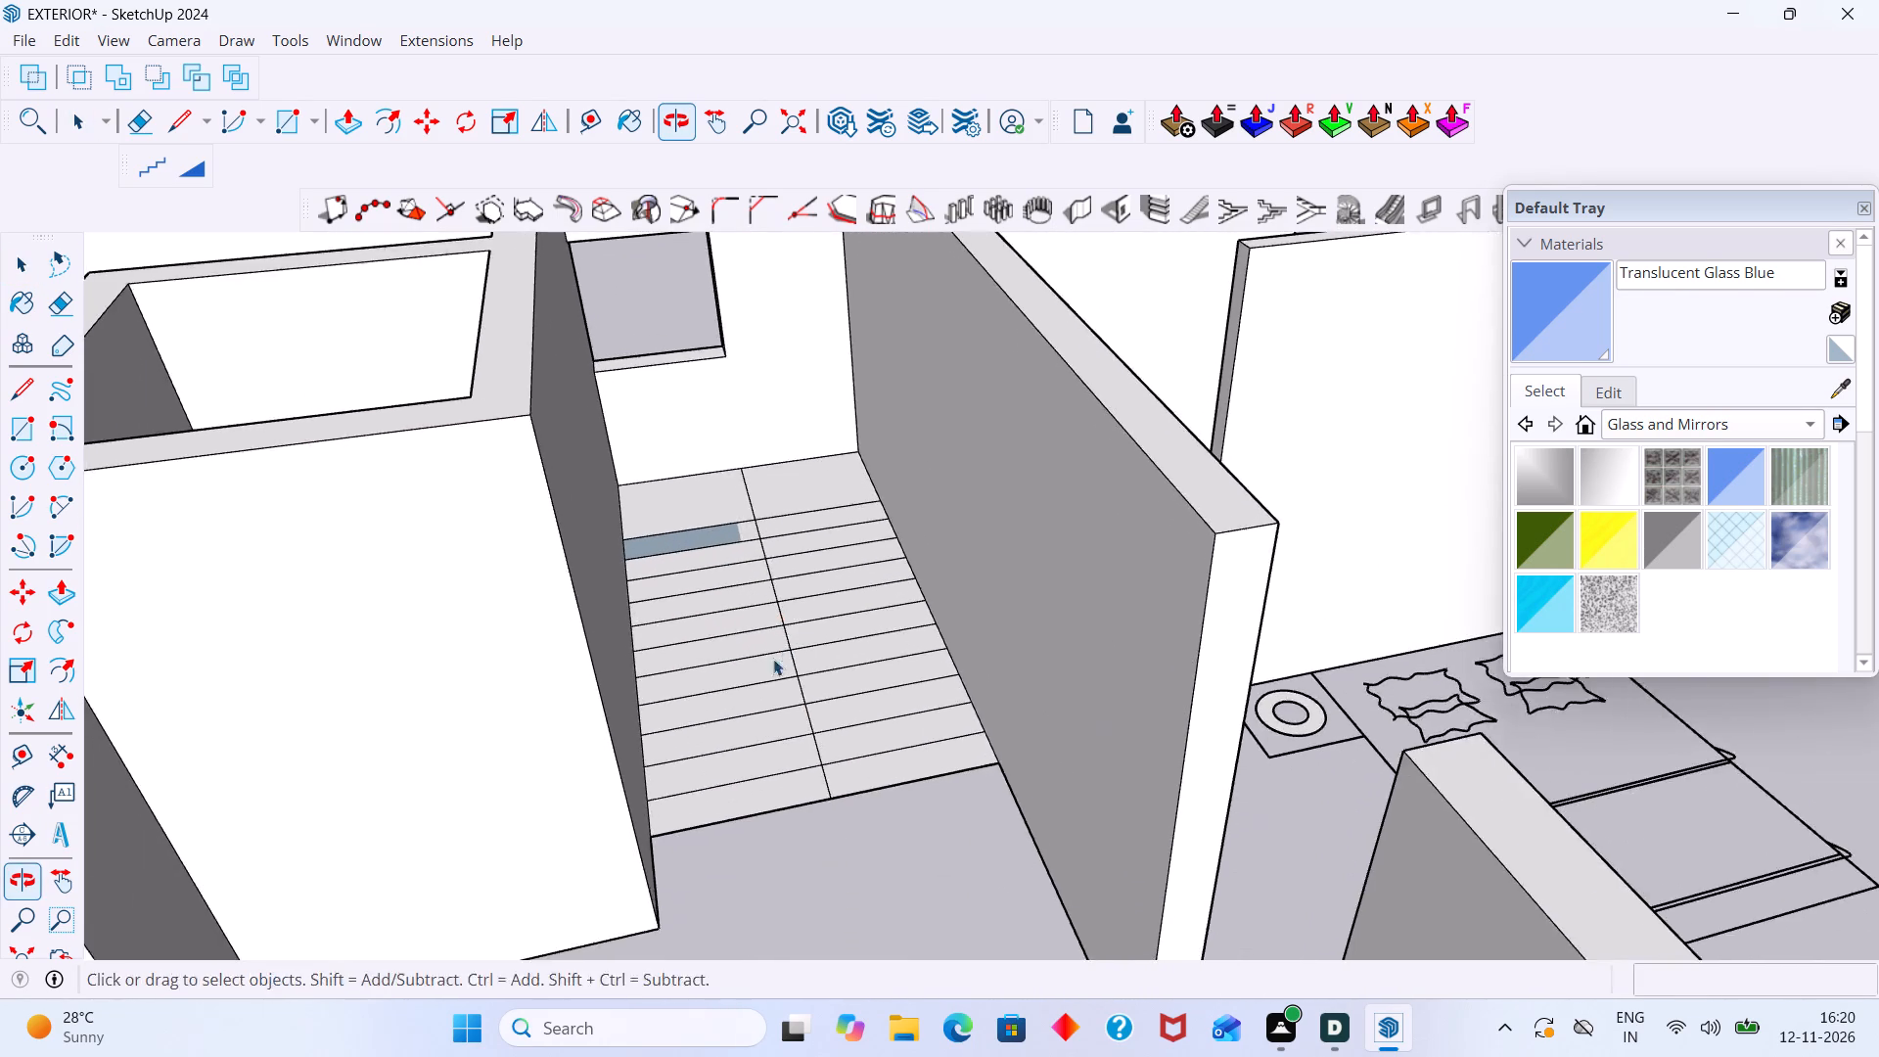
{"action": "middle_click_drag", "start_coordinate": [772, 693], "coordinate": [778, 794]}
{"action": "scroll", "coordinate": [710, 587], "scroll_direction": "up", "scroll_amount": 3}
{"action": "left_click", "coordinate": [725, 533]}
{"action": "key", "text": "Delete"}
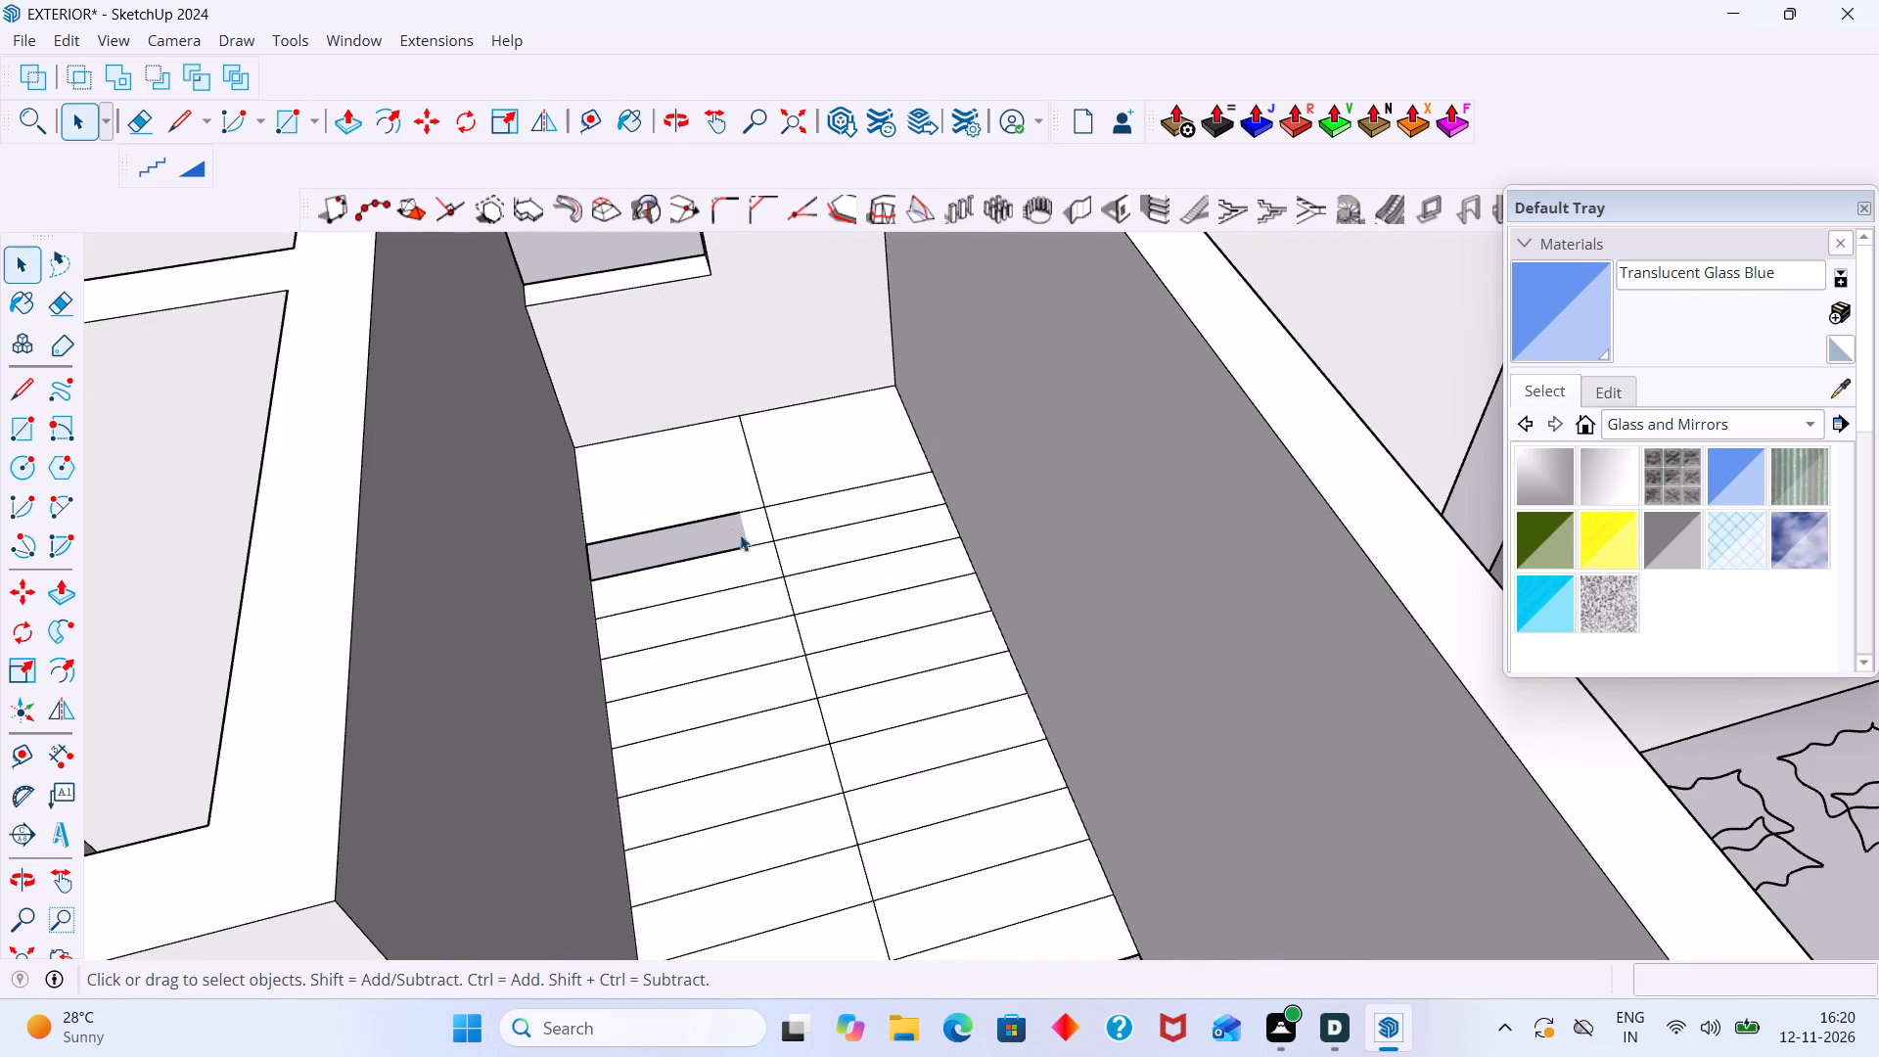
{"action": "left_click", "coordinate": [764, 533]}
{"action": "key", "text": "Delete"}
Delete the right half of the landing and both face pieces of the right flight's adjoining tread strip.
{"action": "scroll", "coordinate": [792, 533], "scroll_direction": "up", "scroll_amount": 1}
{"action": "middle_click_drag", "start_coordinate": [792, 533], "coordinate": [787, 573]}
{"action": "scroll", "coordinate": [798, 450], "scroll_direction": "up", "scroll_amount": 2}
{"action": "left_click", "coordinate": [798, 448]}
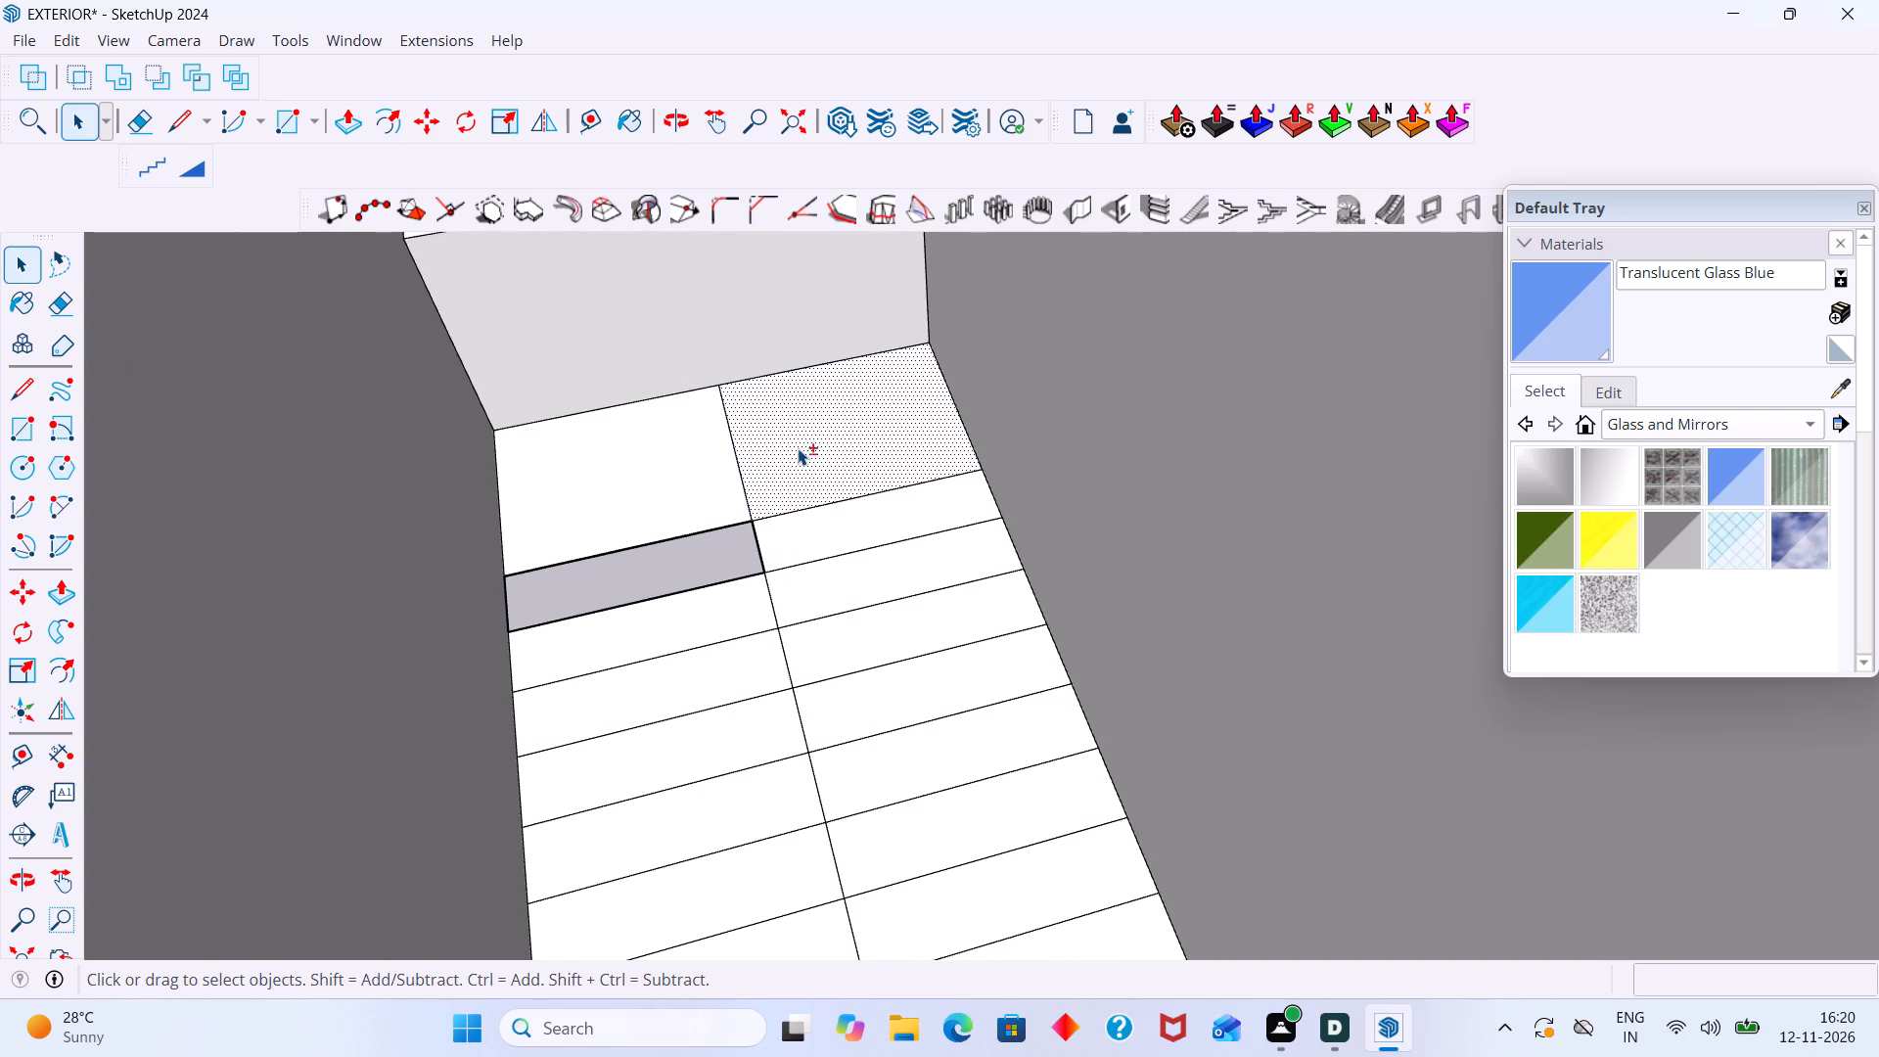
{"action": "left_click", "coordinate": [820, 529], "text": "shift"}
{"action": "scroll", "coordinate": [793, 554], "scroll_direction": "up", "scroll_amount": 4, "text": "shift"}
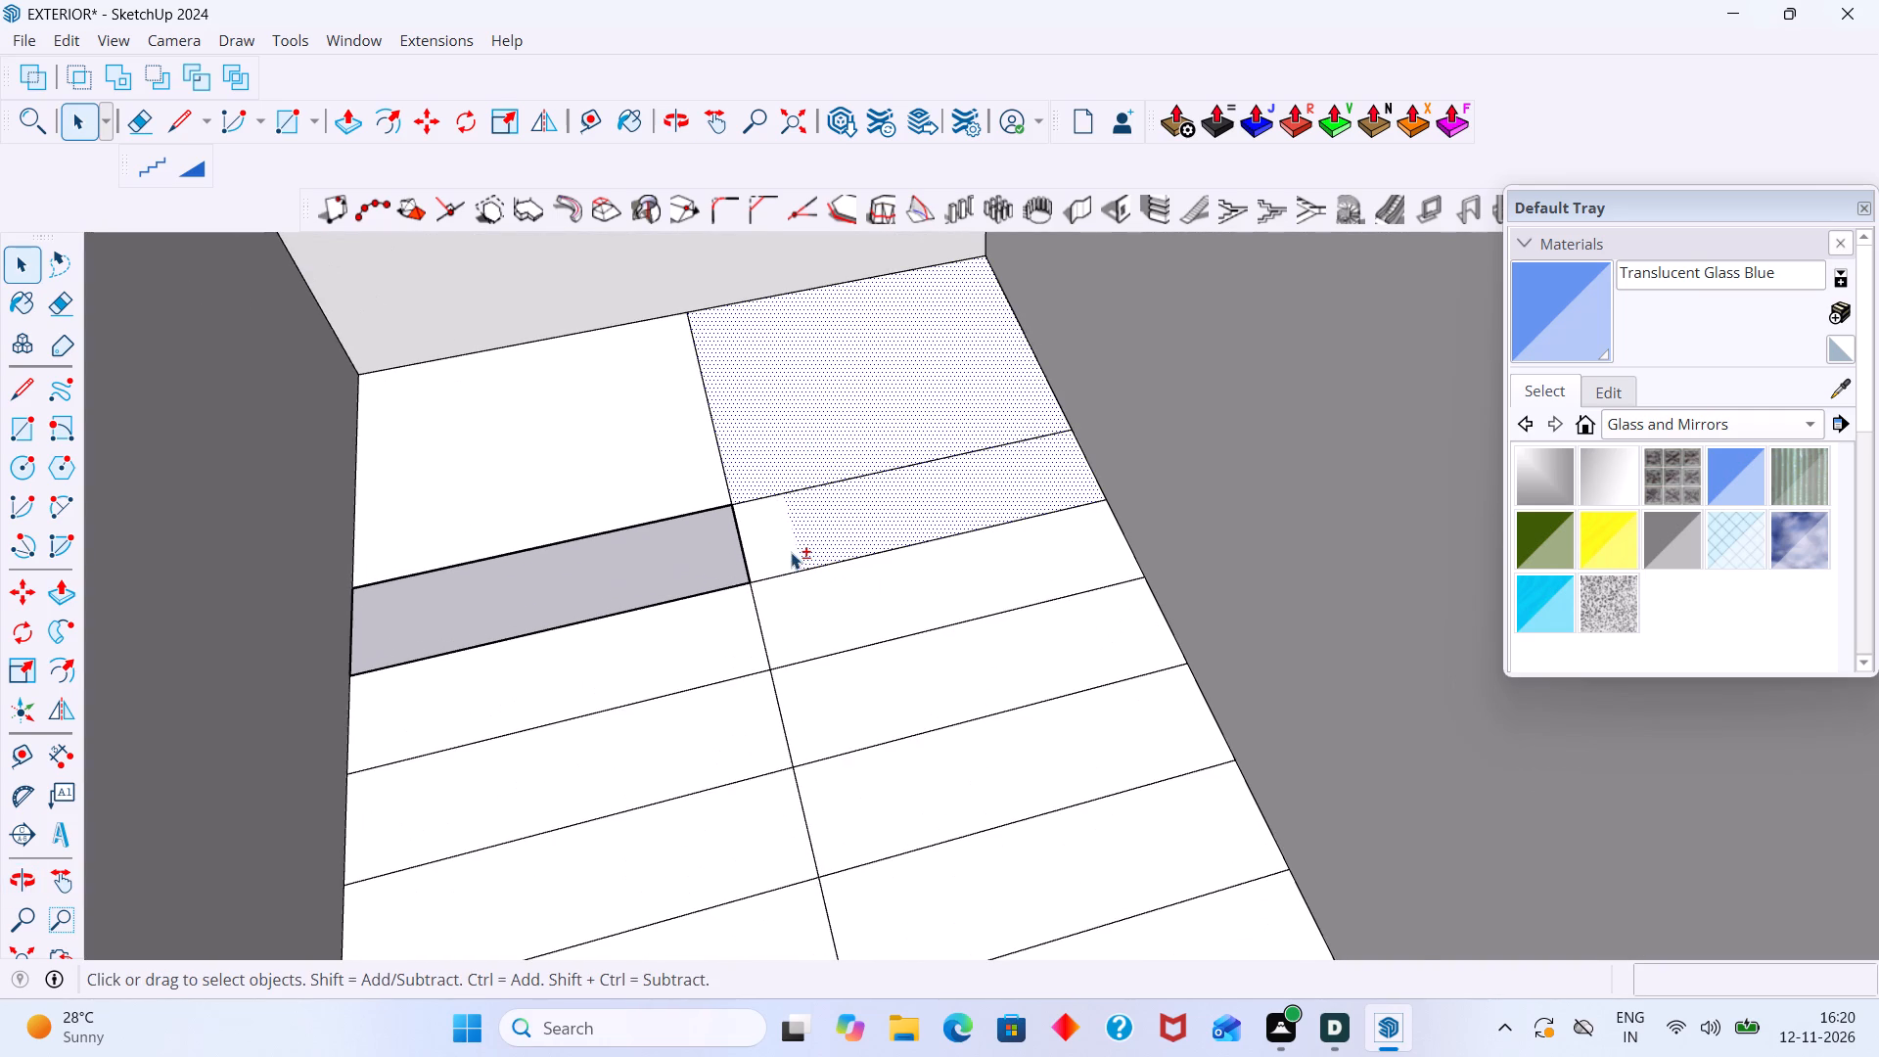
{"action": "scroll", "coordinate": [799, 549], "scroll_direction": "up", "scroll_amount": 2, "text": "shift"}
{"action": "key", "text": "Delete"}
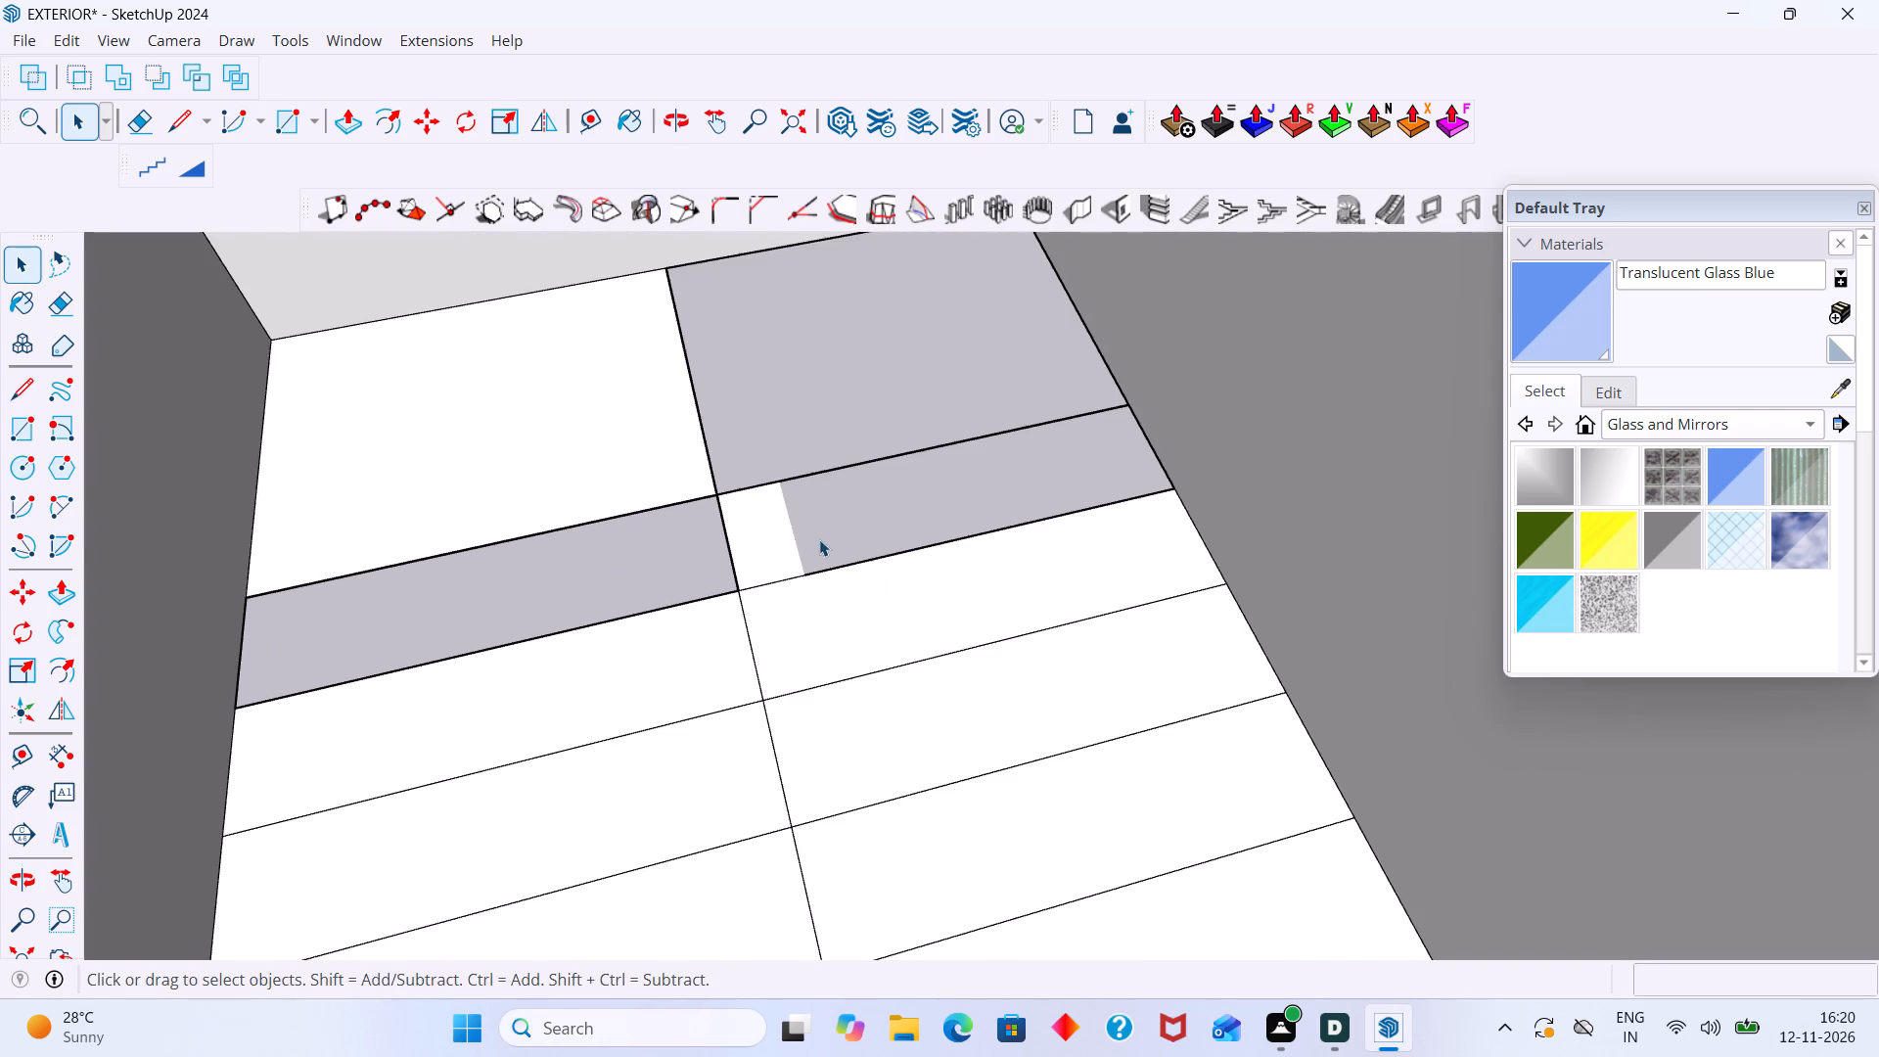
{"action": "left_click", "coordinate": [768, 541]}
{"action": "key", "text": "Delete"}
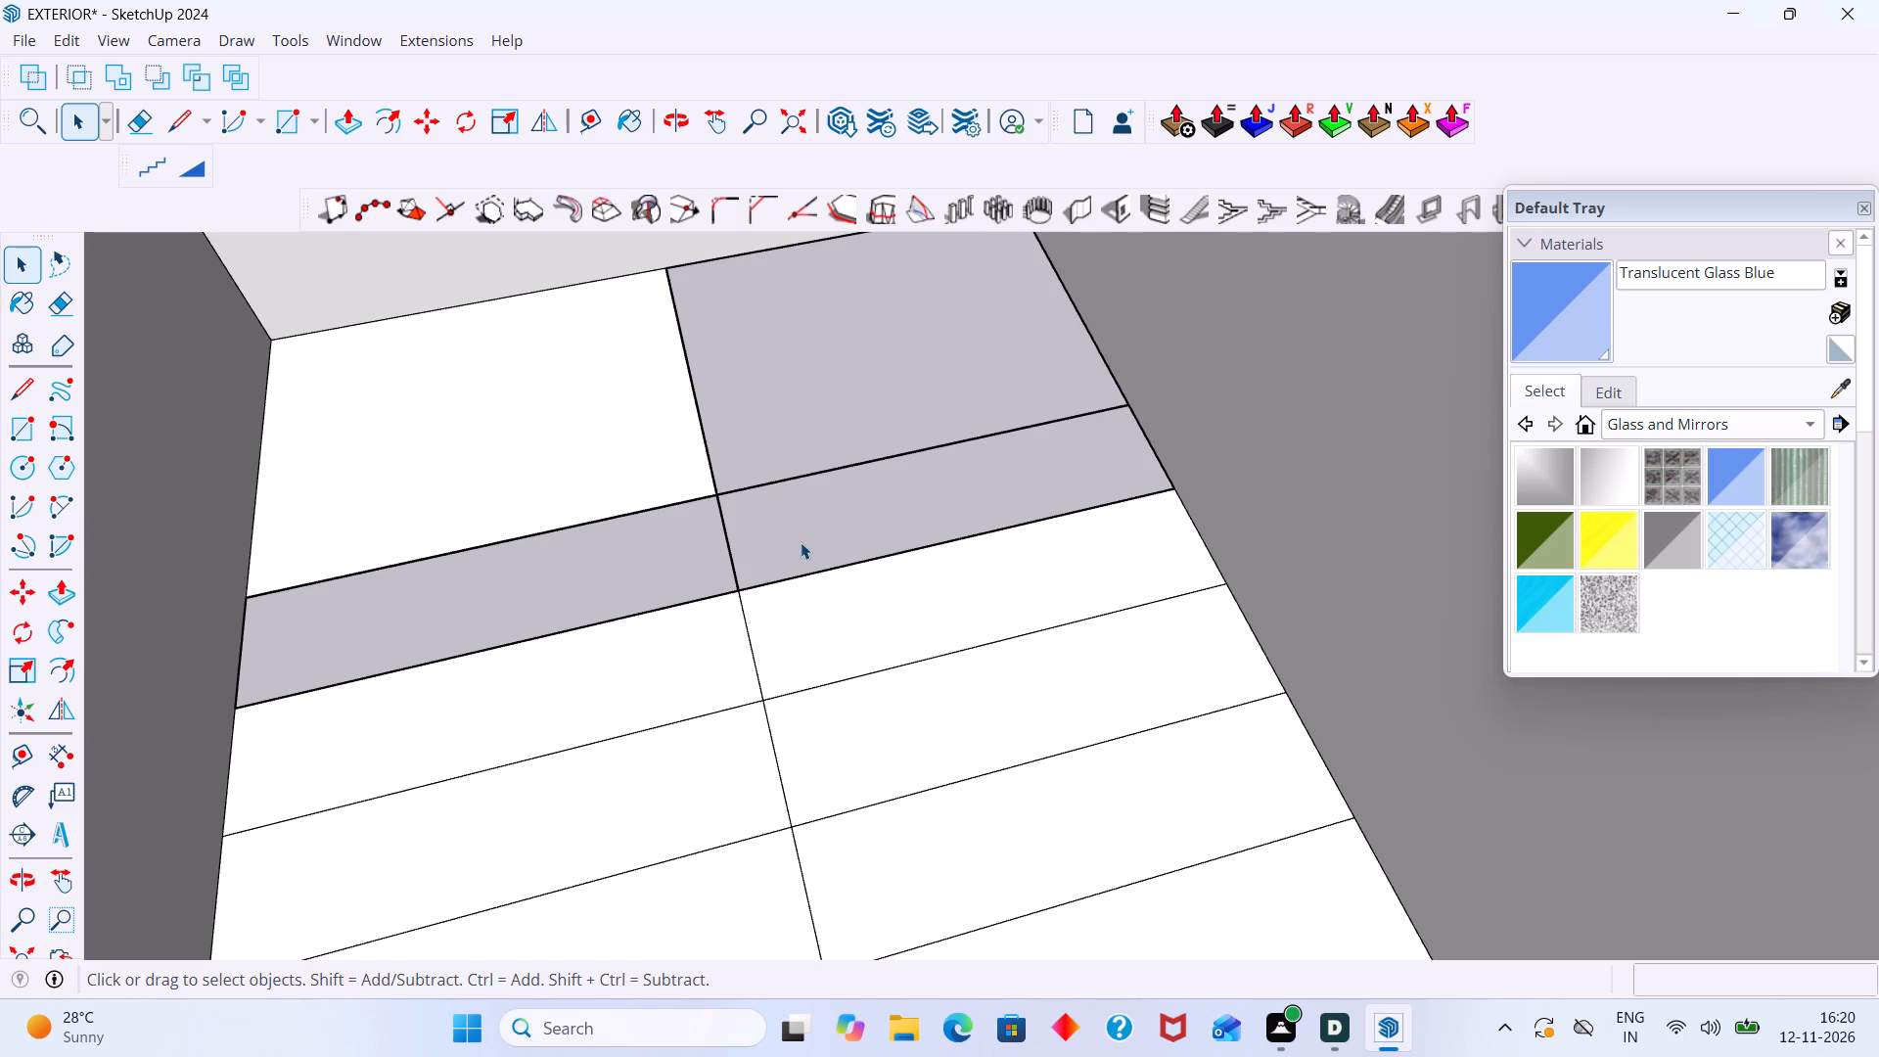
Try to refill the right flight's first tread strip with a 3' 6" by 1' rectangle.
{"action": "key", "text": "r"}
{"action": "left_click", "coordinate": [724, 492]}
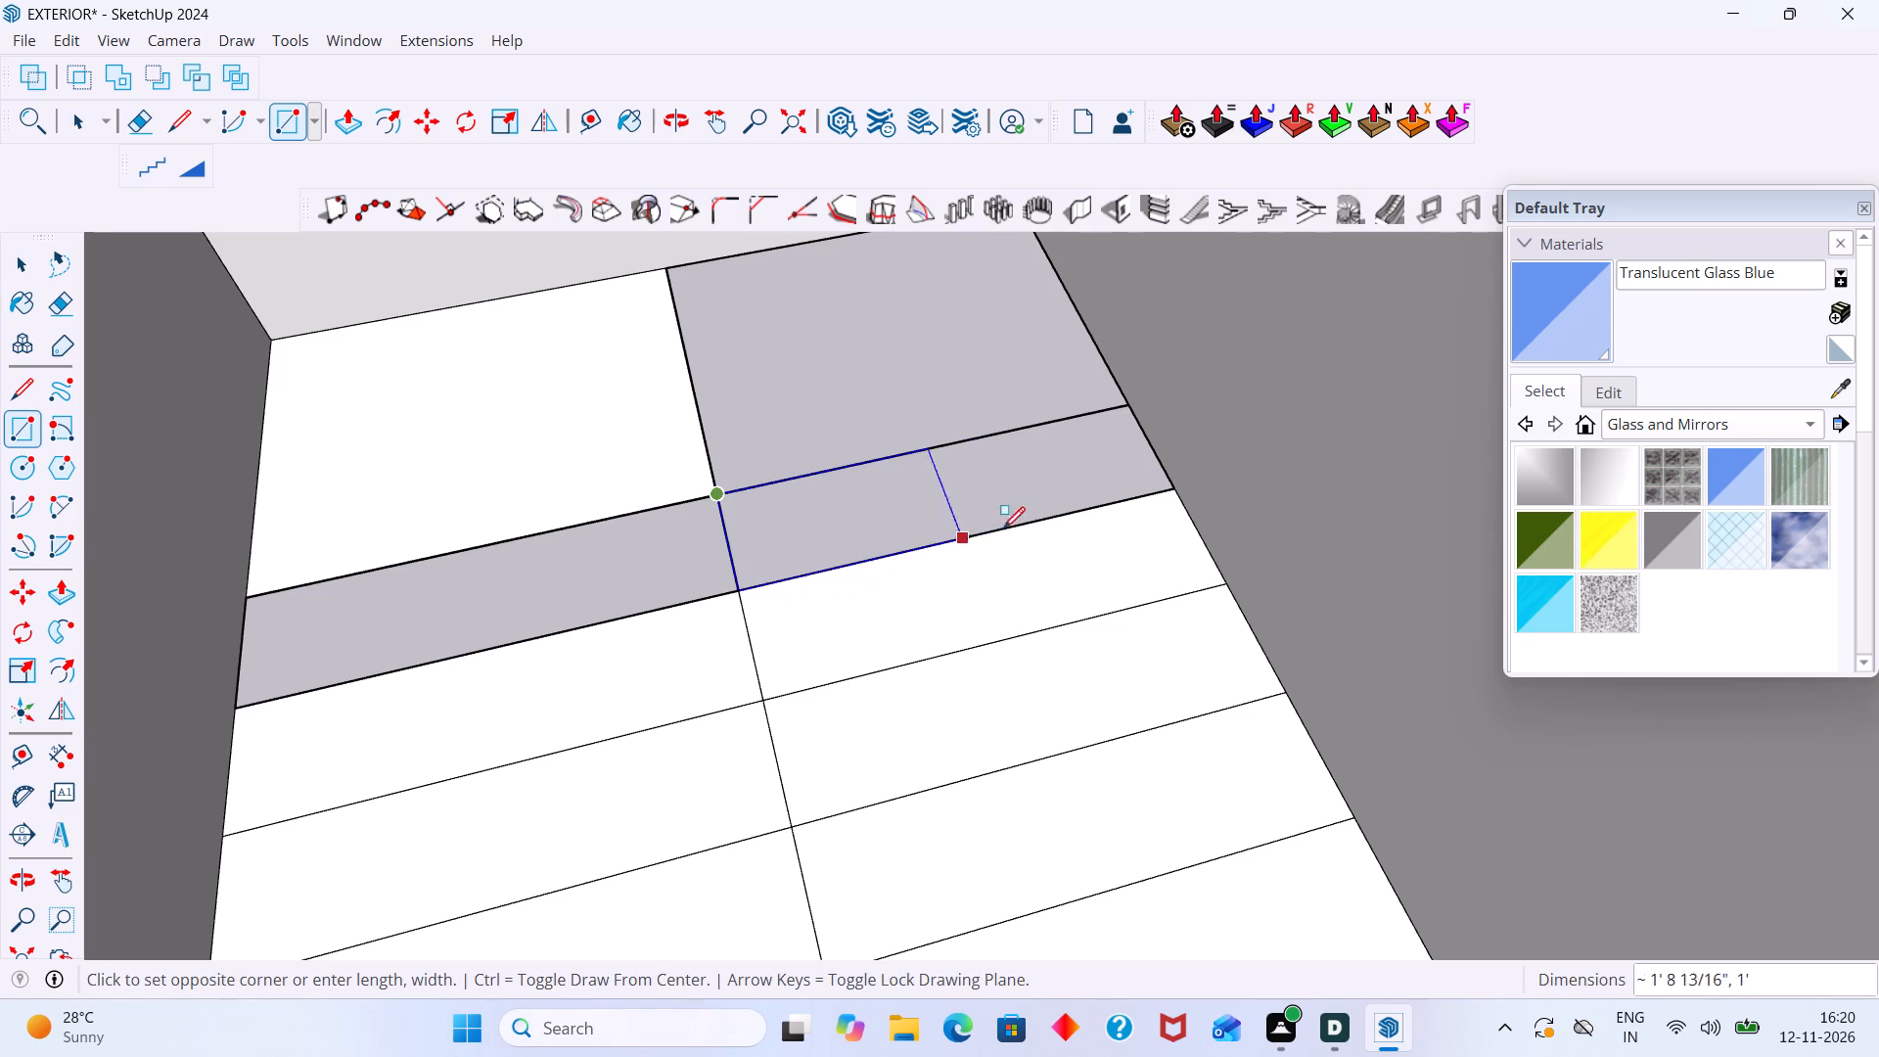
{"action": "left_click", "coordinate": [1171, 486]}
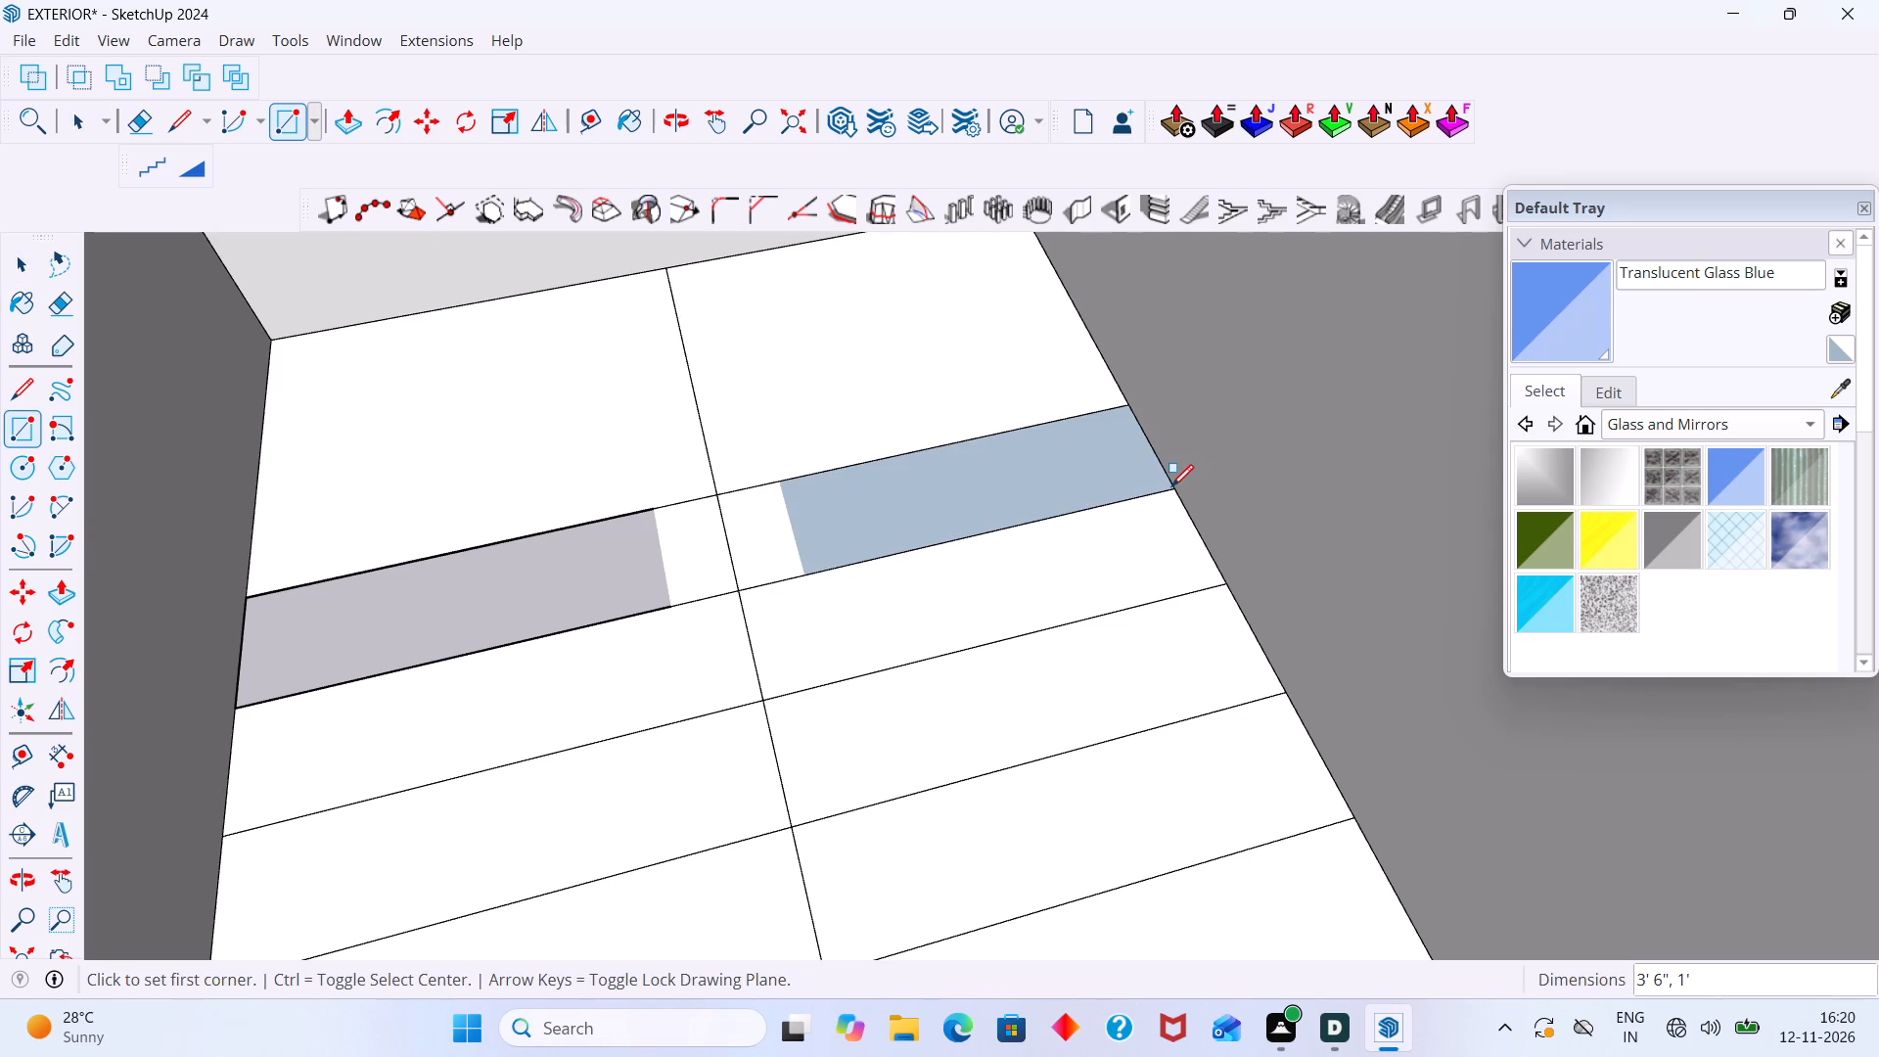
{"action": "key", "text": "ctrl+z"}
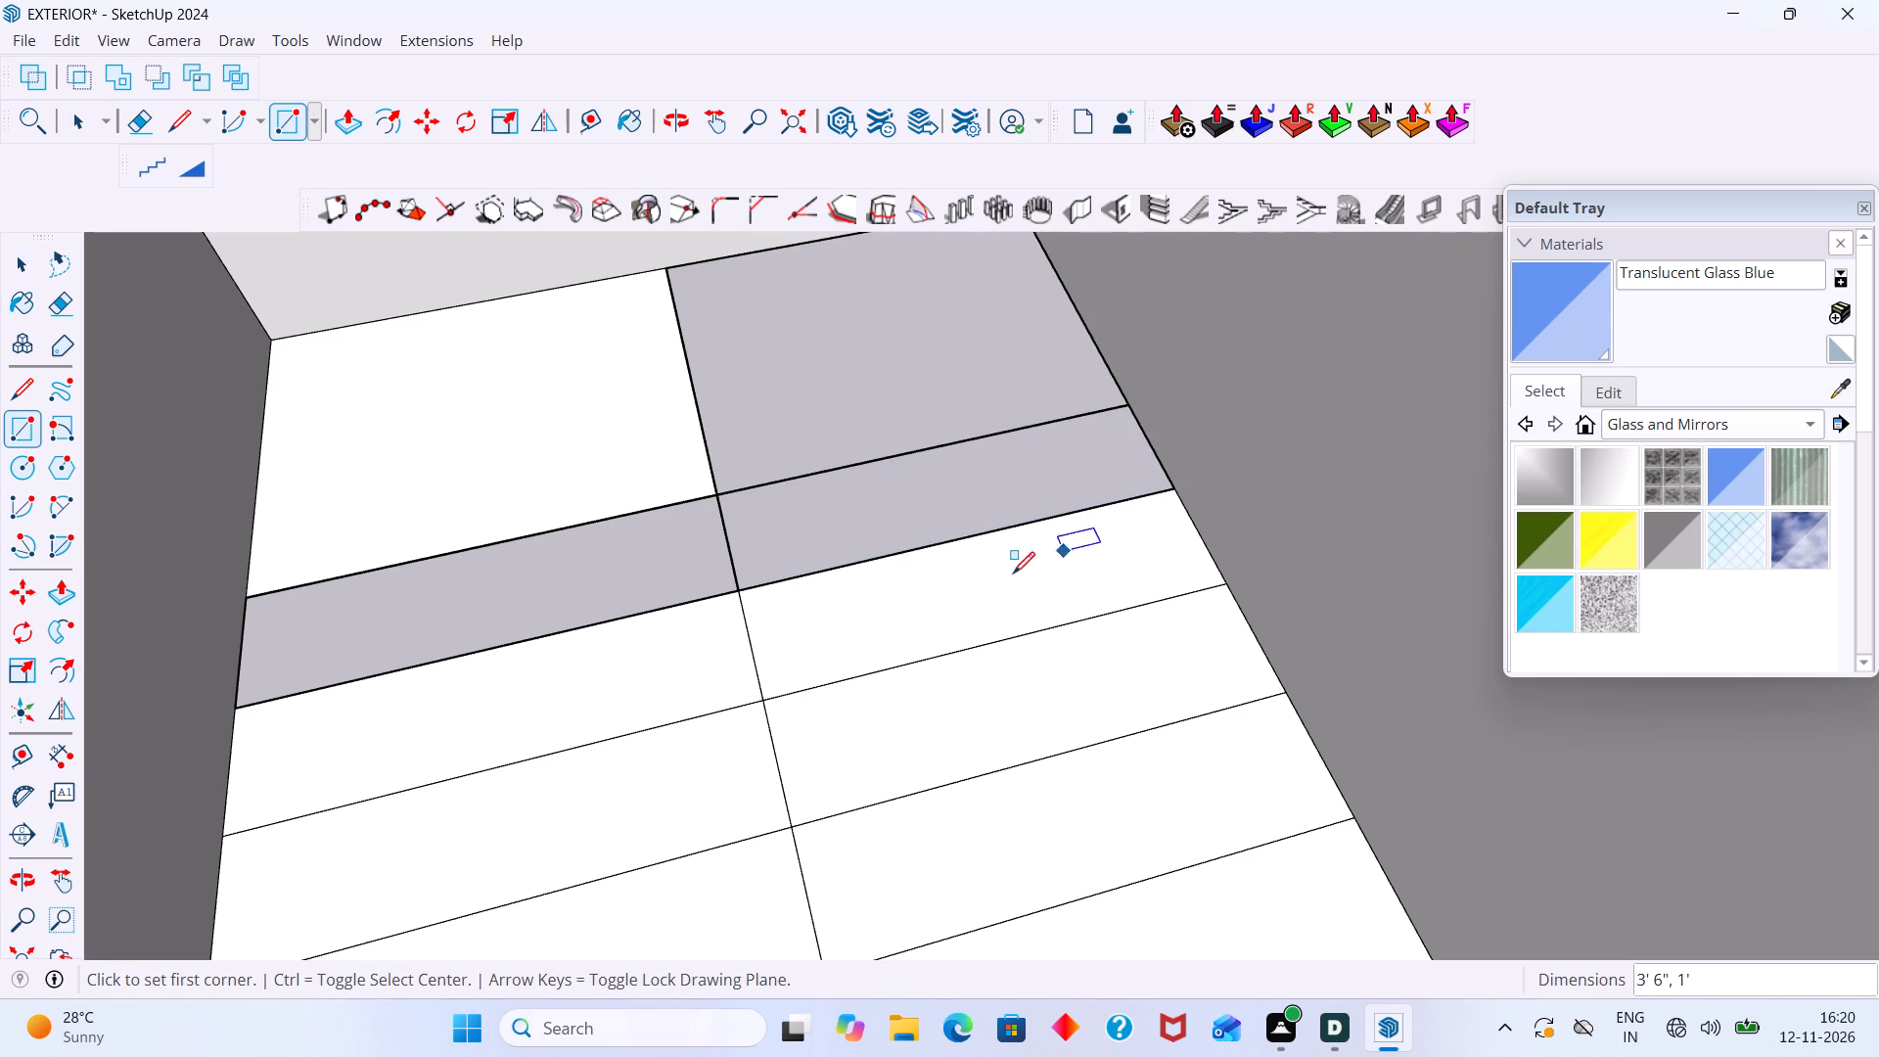
Undo the face deletions and earlier tread layout edits back to two tread columns separated by a continuous central gap.
{"action": "key", "text": "space"}
{"action": "scroll", "coordinate": [886, 595], "scroll_direction": "down", "scroll_amount": 10}
{"action": "middle_click_drag", "start_coordinate": [867, 650], "coordinate": [855, 651]}
{"action": "scroll", "coordinate": [822, 650], "scroll_direction": "down", "scroll_amount": 5}
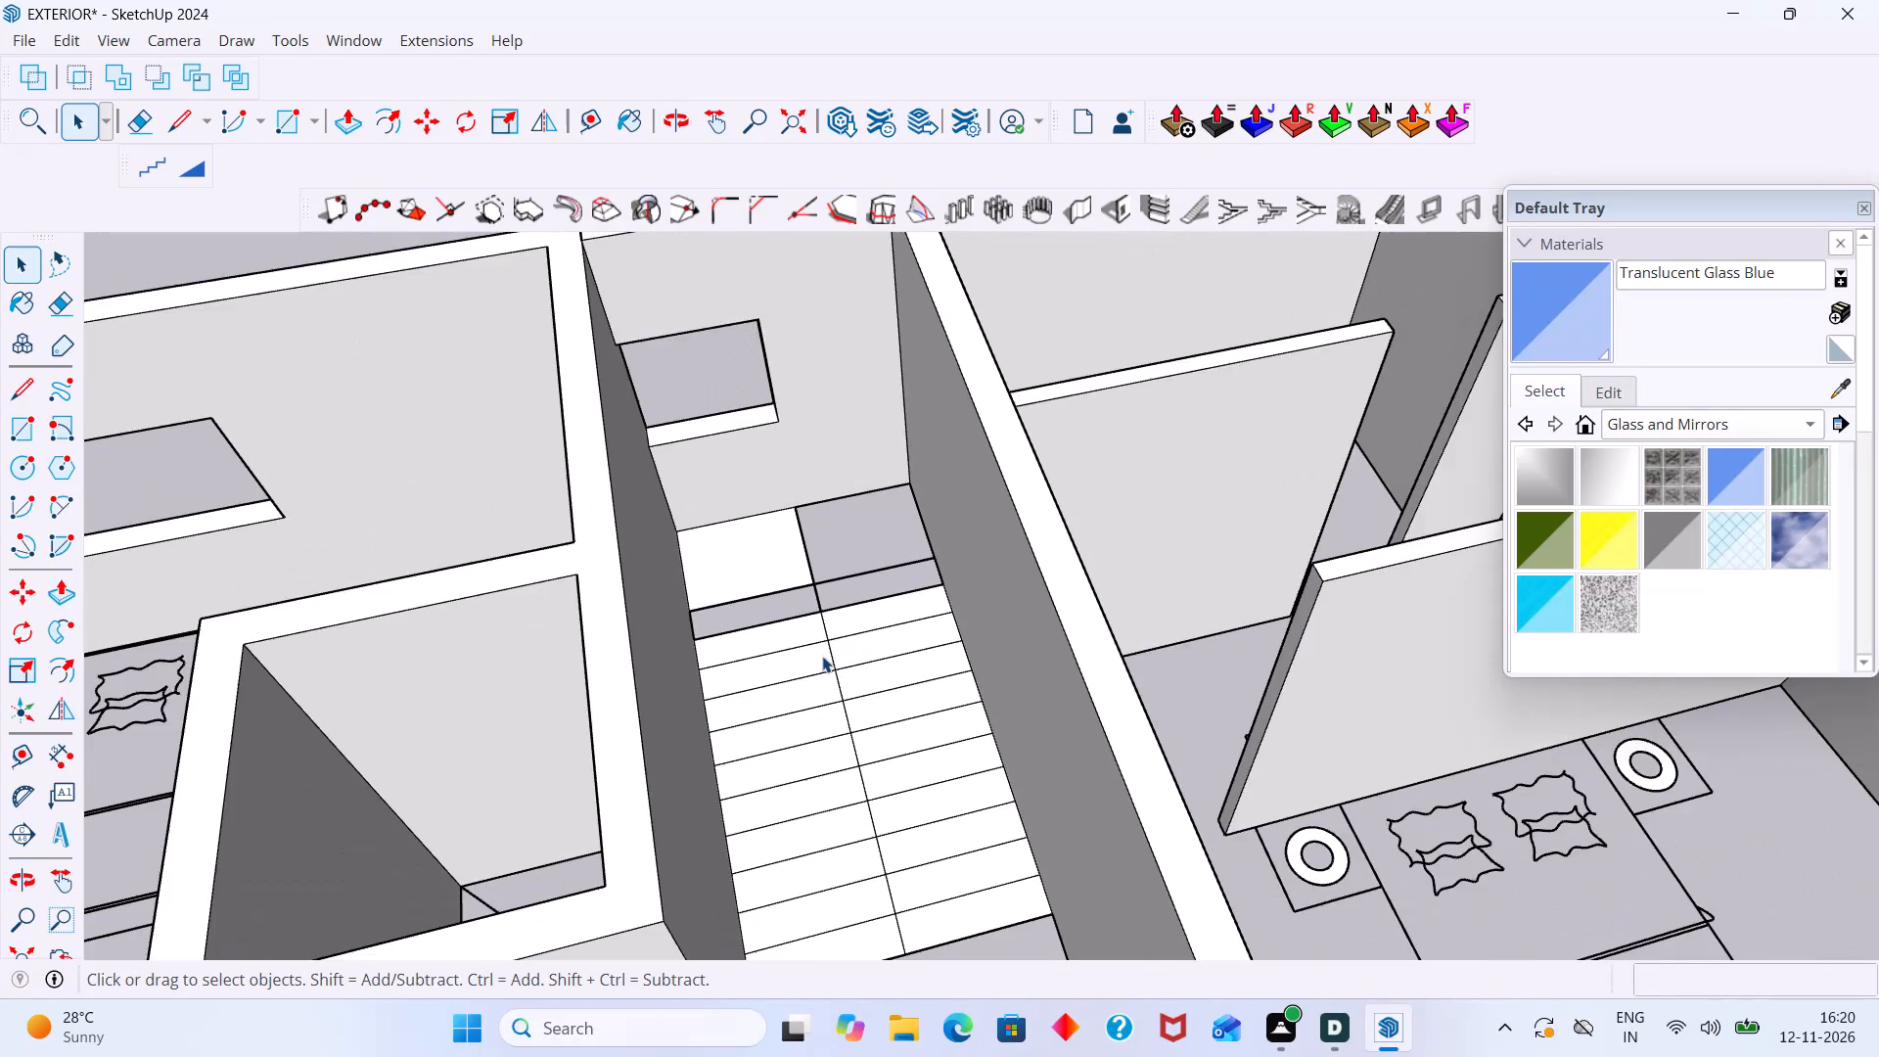
{"action": "key", "text": "ctrl+z"}
{"action": "key", "text": "ctrl+z"}
{"action": "key", "text": "ctrl+z"}
{"action": "key", "text": "ctrl+z"}
{"action": "key", "text": "ctrl+z"}
{"action": "key", "text": "ctrl+z"}
{"action": "key", "text": "ctrl+z"}
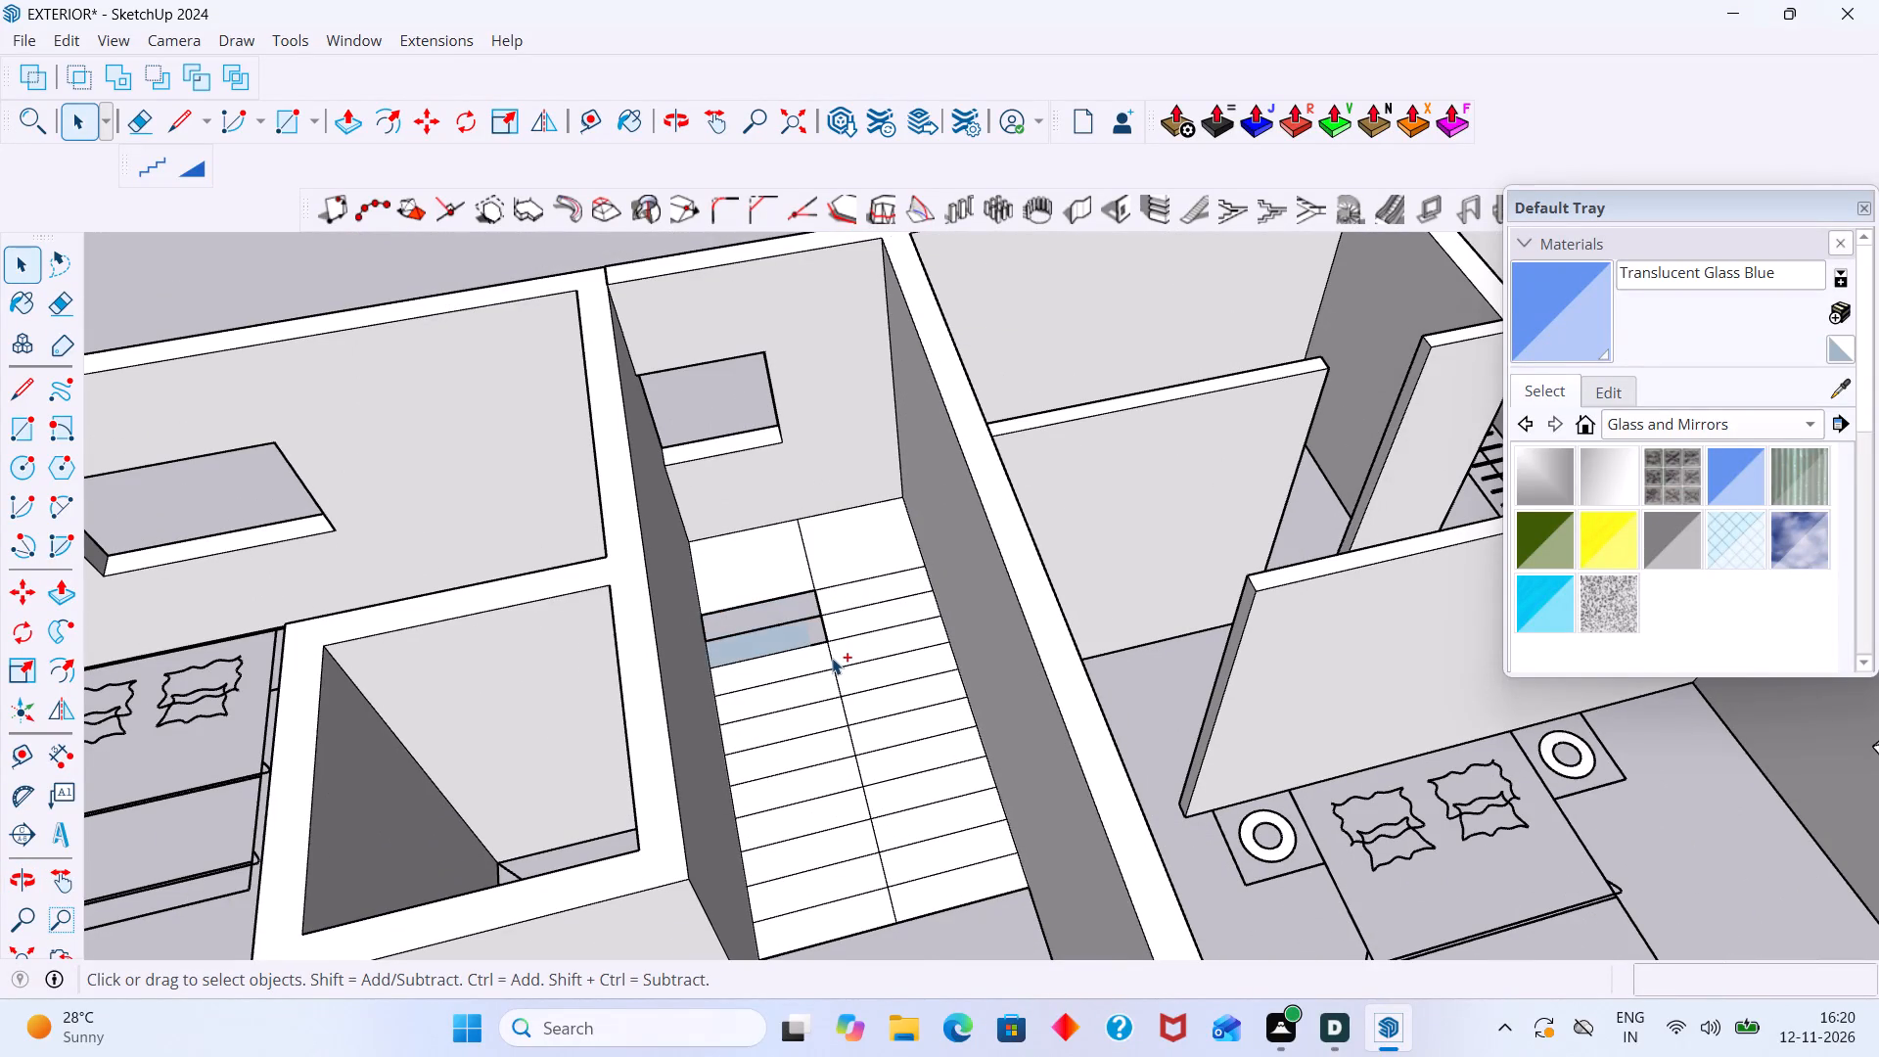
{"action": "key", "text": "ctrl+z"}
{"action": "key", "text": "ctrl+z"}
{"action": "key", "text": "ctrl+z"}
{"action": "key", "text": "ctrl+z"}
{"action": "key", "text": "ctrl+z"}
{"action": "key", "text": "ctrl+z"}
{"action": "key", "text": "ctrl+z"}
{"action": "key", "text": "ctrl+z"}
{"action": "key", "text": "ctrl+z"}
{"action": "key", "text": "ctrl+z"}
{"action": "key", "text": "ctrl+z"}
{"action": "key", "text": "ctrl+z"}
{"action": "key", "text": "ctrl+z"}
{"action": "key", "text": "ctrl+z"}
{"action": "key", "text": "ctrl+z"}
{"action": "key", "text": "ctrl+z"}
{"action": "key", "text": "ctrl+z"}
{"action": "key", "text": "ctrl+z"}
{"action": "key", "text": "ctrl+z"}
{"action": "key", "text": "ctrl+z"}
{"action": "key", "text": "ctrl+z"}
{"action": "key", "text": "ctrl+z"}
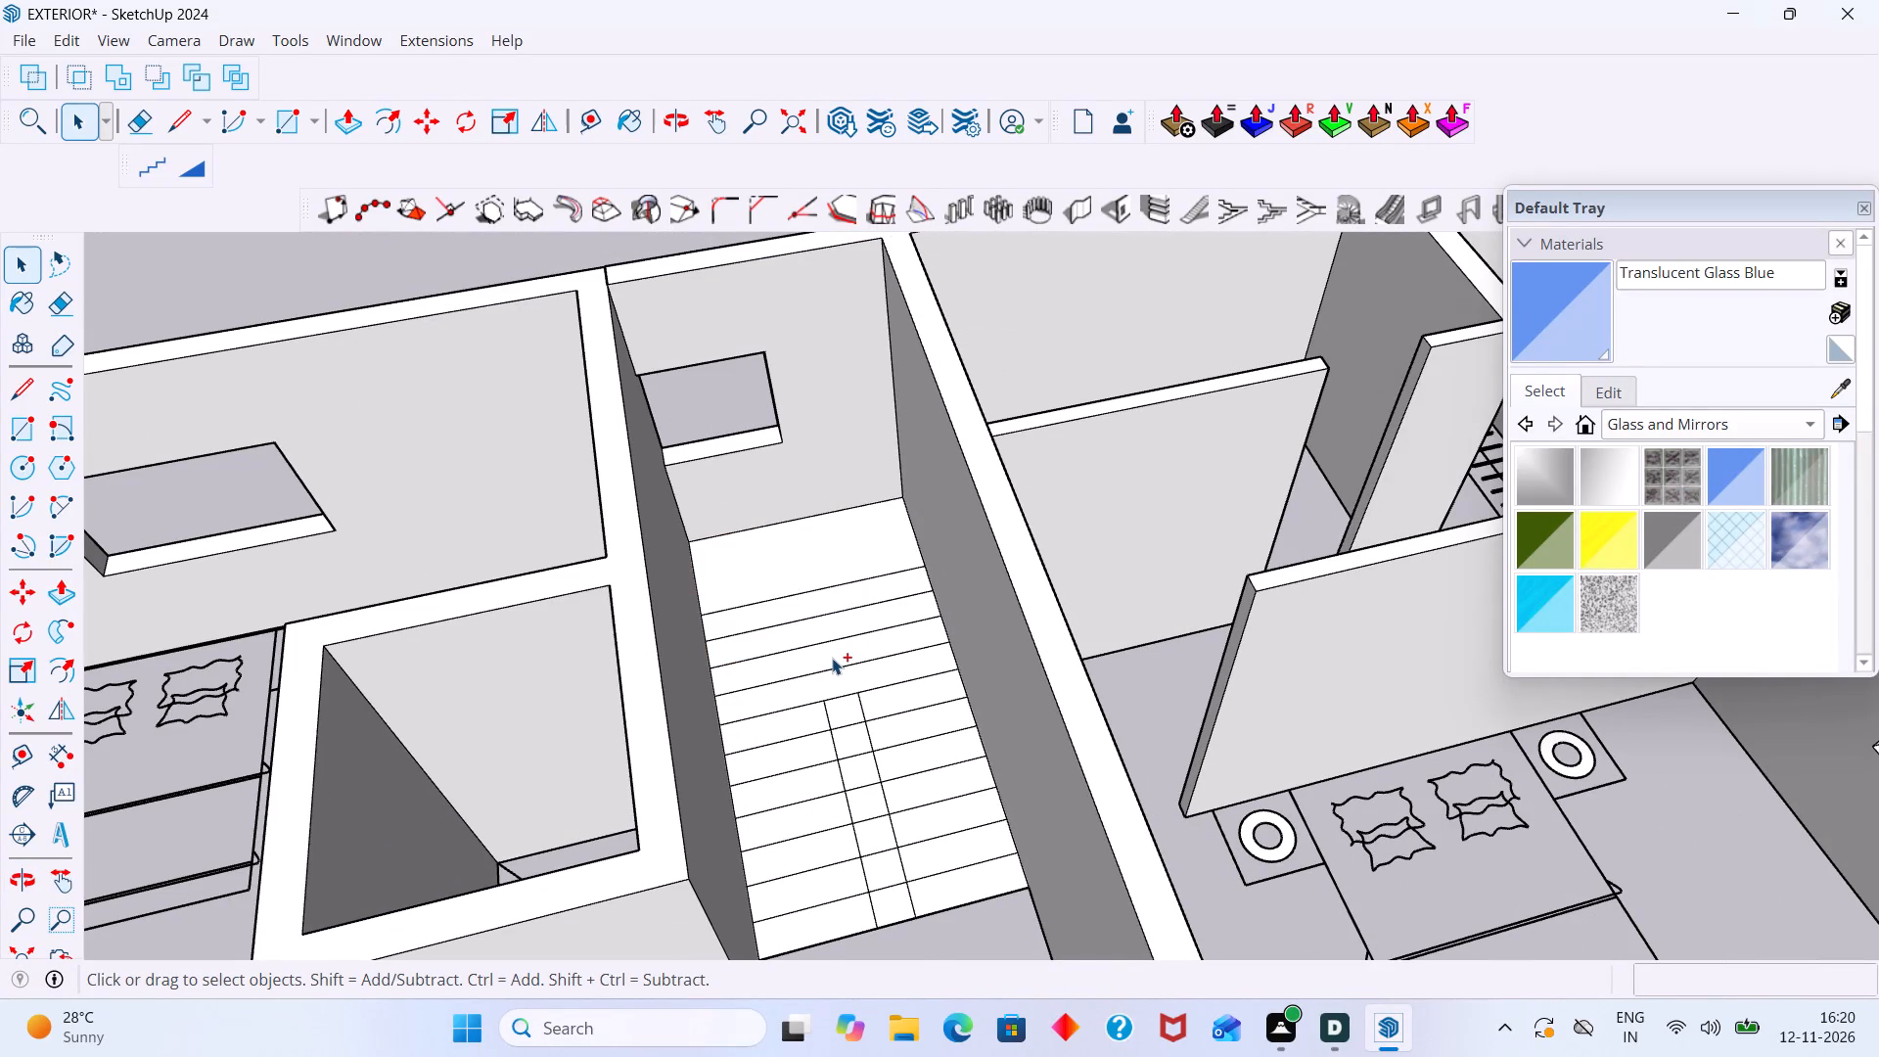
{"action": "key", "text": "ctrl+z"}
{"action": "key", "text": "ctrl+z"}
{"action": "key", "text": "ctrl+z"}
{"action": "key", "text": "ctrl+z"}
{"action": "key", "text": "ctrl+z"}
{"action": "key", "text": "ctrl+z"}
{"action": "key", "text": "ctrl+z"}
{"action": "key", "text": "ctrl+z"}
{"action": "key", "text": "ctrl+z"}
{"action": "key", "text": "ctrl+z"}
{"action": "key", "text": "ctrl+z"}
{"action": "key", "text": "ctrl+z"}
{"action": "key", "text": "ctrl+z"}
{"action": "key", "text": "ctrl+z"}
{"action": "key", "text": "ctrl+z"}
{"action": "key", "text": "ctrl+z"}
{"action": "key", "text": "ctrl+z"}
{"action": "key", "text": "ctrl+z"}
{"action": "key", "text": "ctrl+z"}
{"action": "key", "text": "ctrl+z"}
{"action": "key", "text": "ctrl+z"}
{"action": "key", "text": "ctrl+z"}
{"action": "key", "text": "ctrl+z"}
{"action": "key", "text": "ctrl+z"}
{"action": "key", "text": "ctrl+z"}
{"action": "key", "text": "ctrl+z"}
{"action": "key", "text": "ctrl+z"}
{"action": "key", "text": "ctrl+z"}
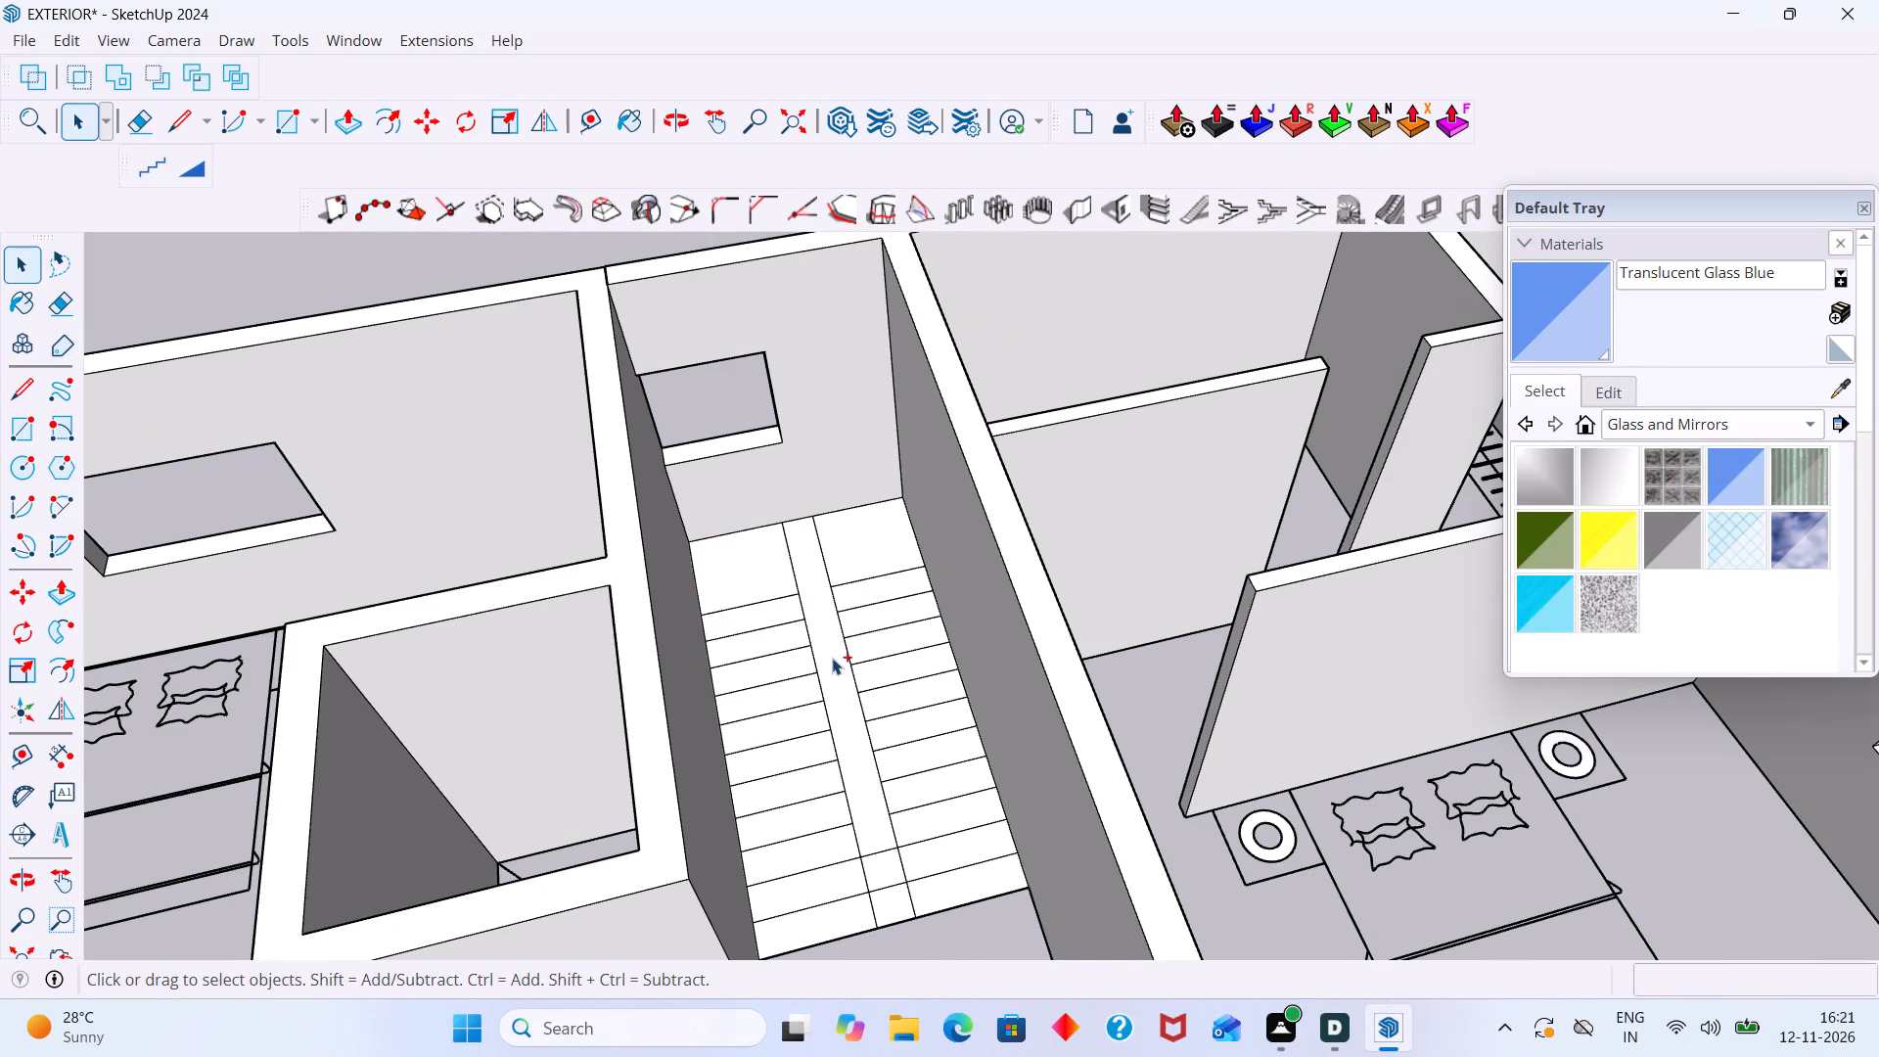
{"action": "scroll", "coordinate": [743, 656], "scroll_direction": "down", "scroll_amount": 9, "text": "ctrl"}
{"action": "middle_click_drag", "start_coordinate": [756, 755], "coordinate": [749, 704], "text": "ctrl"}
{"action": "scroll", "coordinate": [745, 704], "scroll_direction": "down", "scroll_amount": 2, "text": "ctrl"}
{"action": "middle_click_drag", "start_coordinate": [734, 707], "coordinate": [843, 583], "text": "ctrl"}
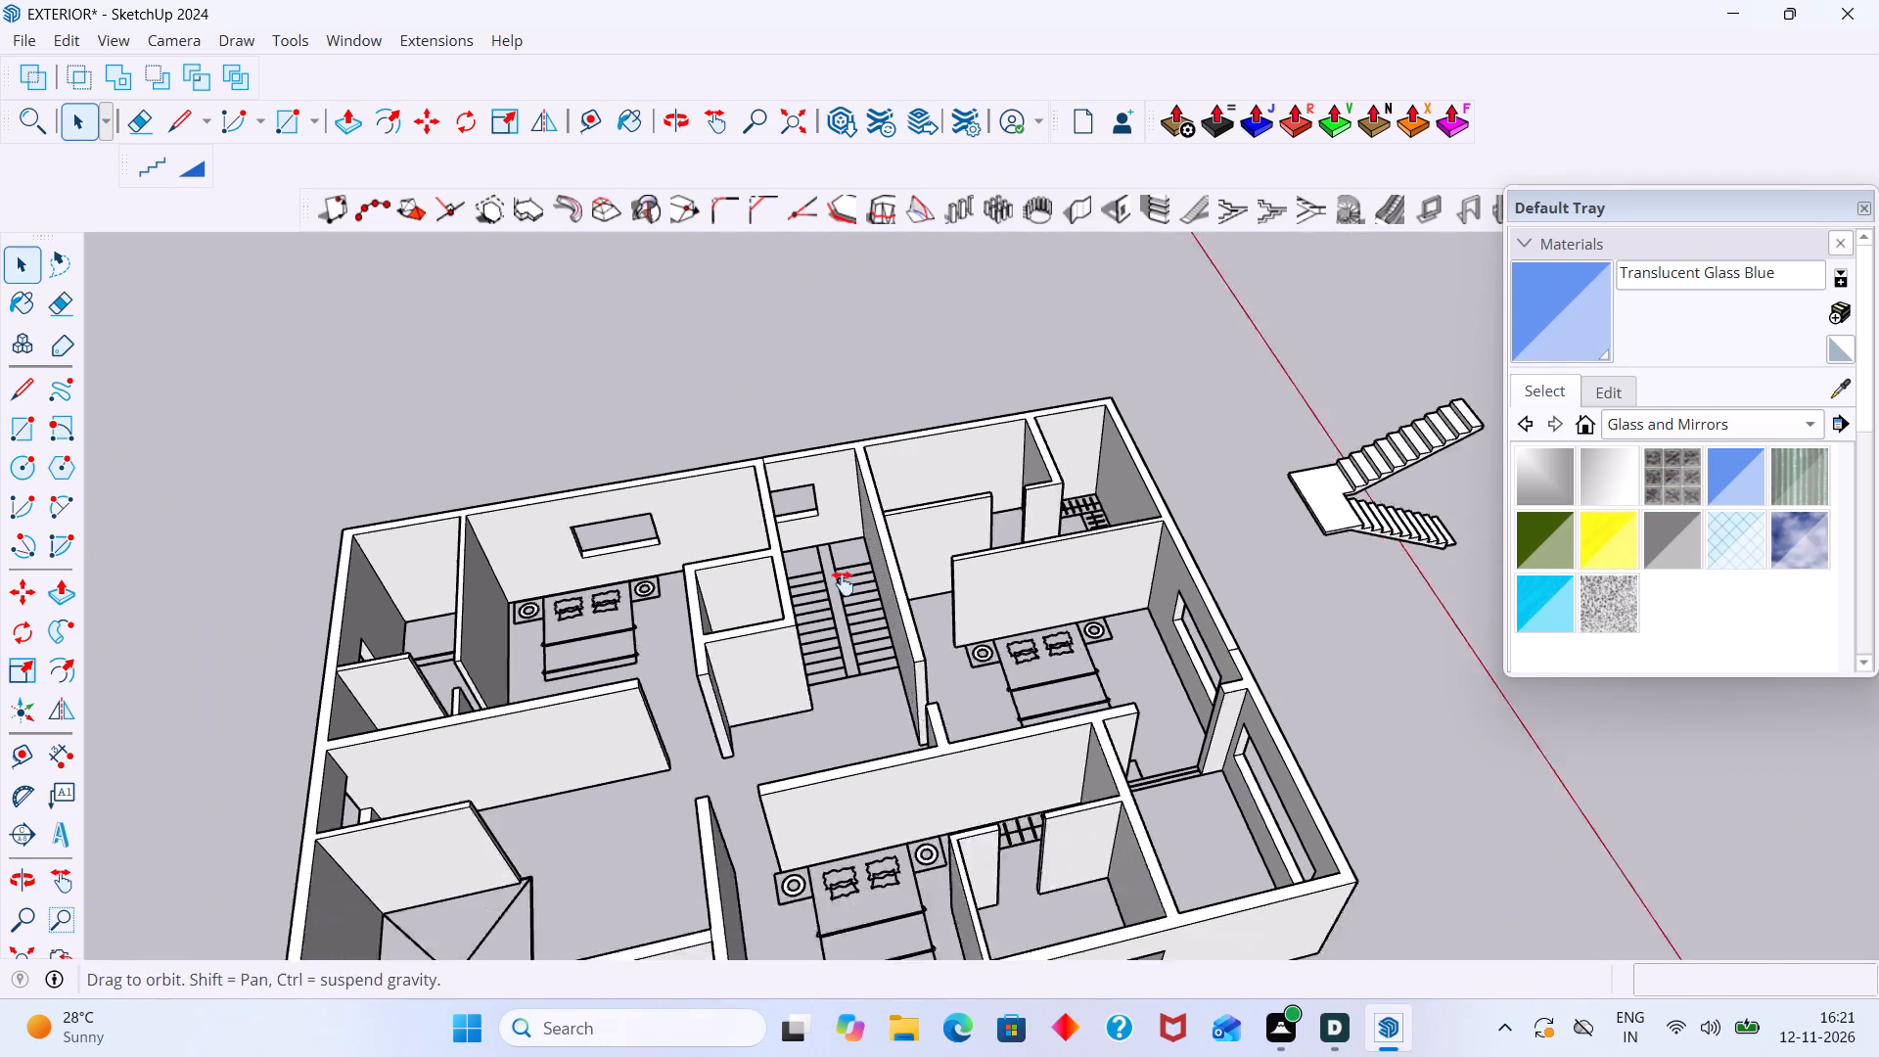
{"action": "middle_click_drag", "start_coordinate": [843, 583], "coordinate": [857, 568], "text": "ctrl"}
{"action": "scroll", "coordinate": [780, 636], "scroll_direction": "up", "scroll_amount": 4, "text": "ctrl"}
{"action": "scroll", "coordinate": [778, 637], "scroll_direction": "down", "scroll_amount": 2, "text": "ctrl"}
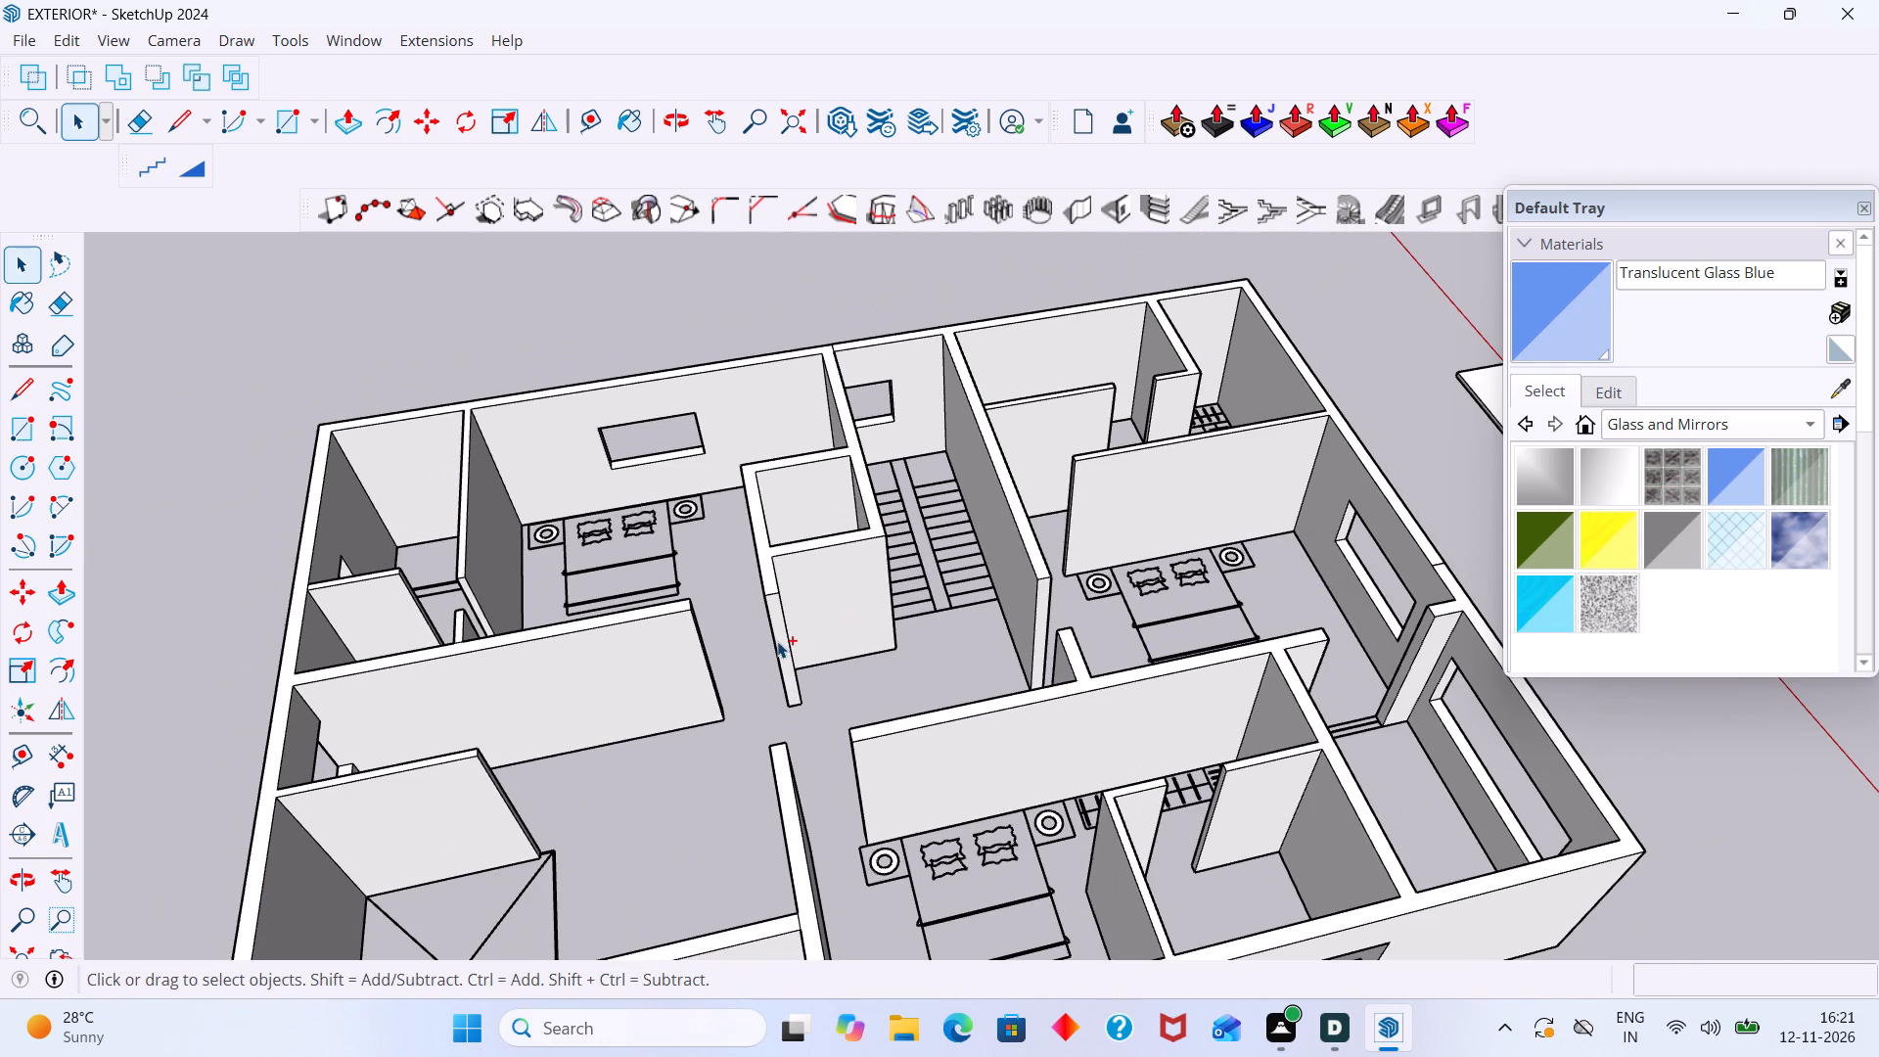
Redo the undone stairwell edits until both tread columns have their white faces back.
{"action": "key", "text": "ctrl+y"}
{"action": "key", "text": "ctrl+y"}
{"action": "key", "text": "ctrl+y"}
{"action": "key", "text": "ctrl+y"}
{"action": "key", "text": "ctrl+y"}
{"action": "key", "text": "ctrl+y"}
{"action": "key", "text": "ctrl+y"}
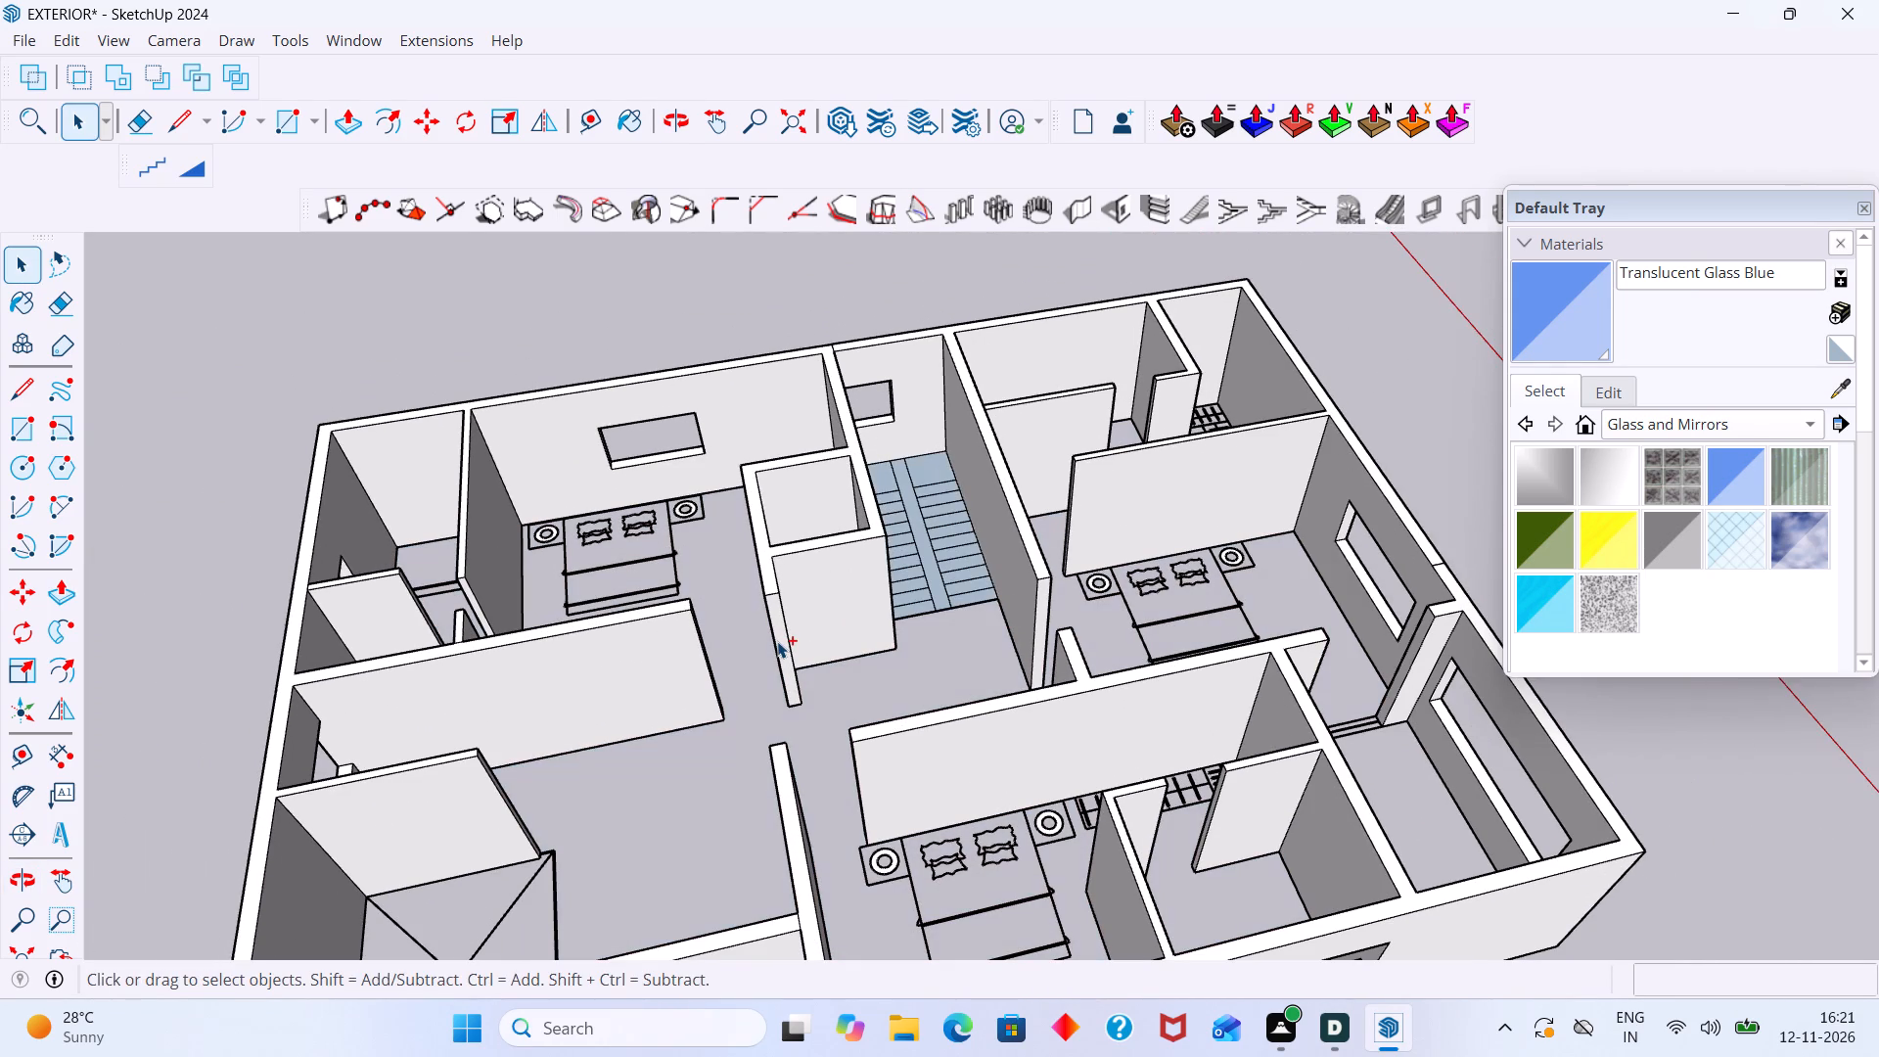
{"action": "key", "text": "ctrl+y"}
{"action": "key", "text": "ctrl+y"}
{"action": "key", "text": "ctrl+y"}
{"action": "key", "text": "ctrl+y"}
{"action": "key", "text": "ctrl+y"}
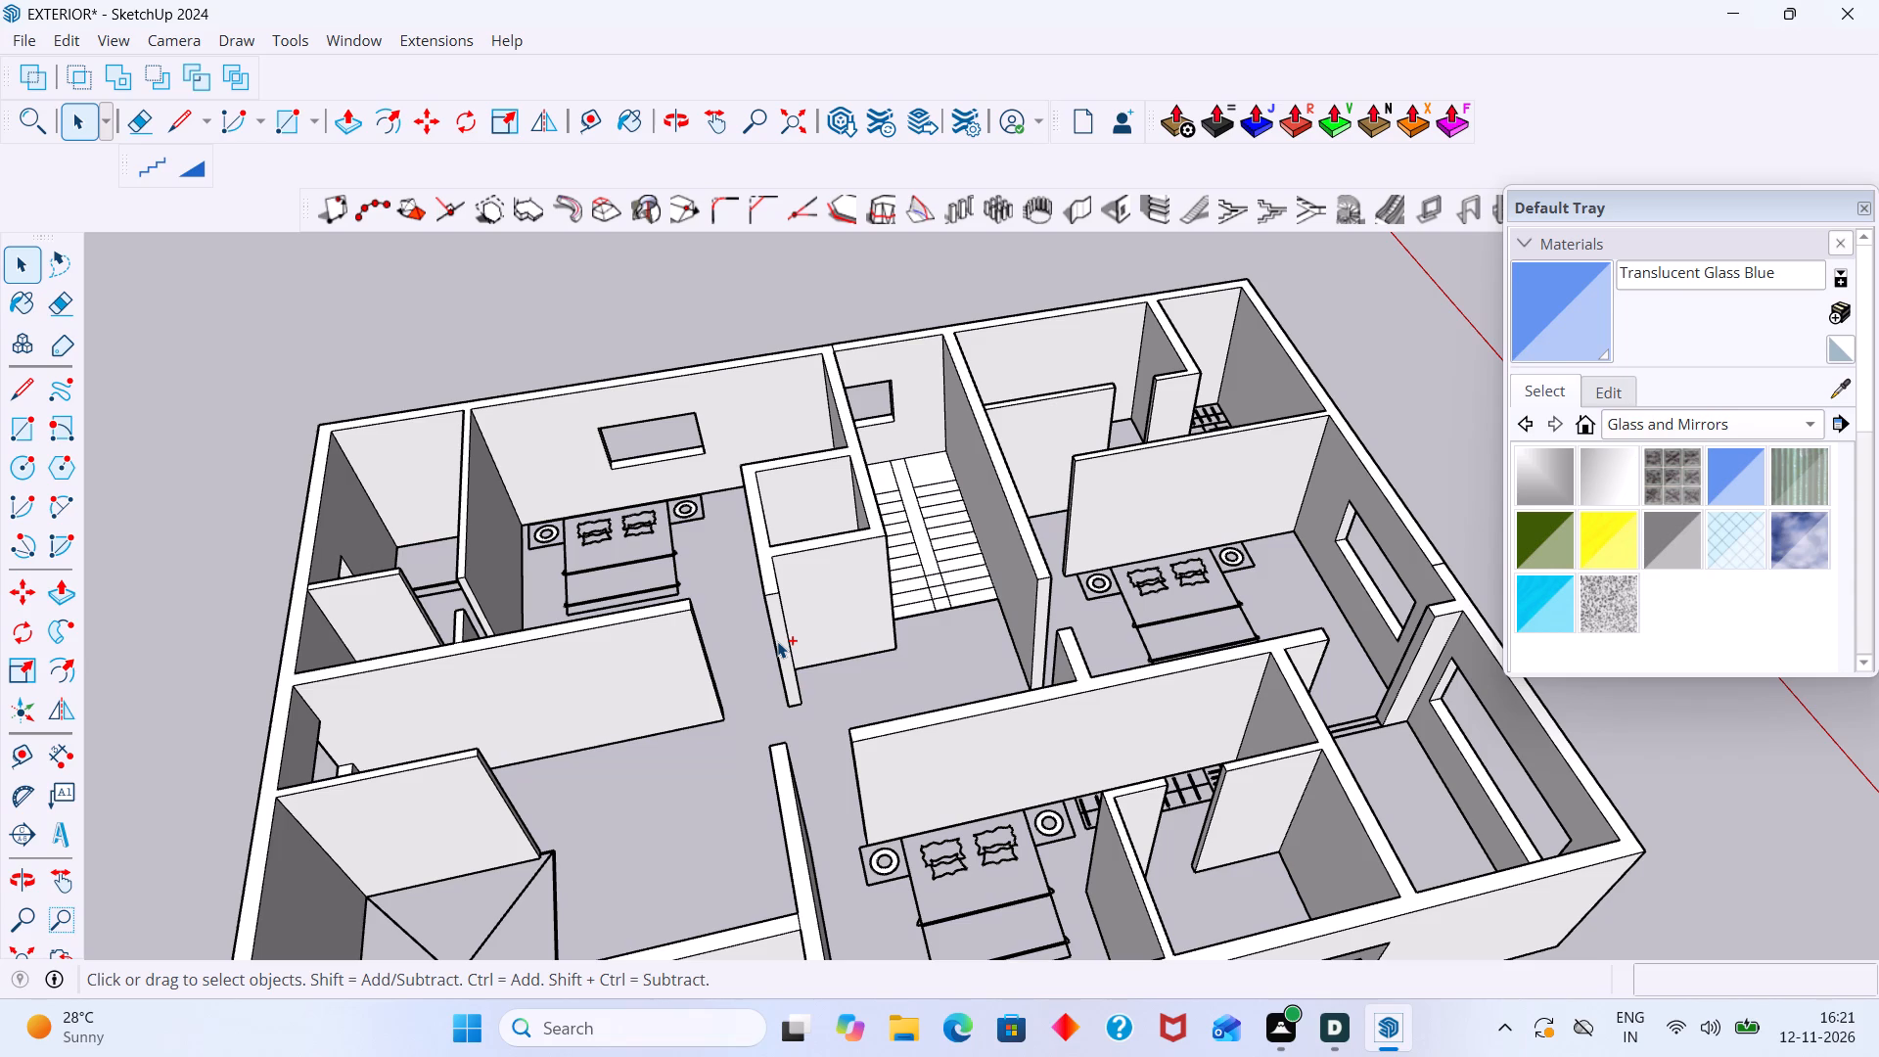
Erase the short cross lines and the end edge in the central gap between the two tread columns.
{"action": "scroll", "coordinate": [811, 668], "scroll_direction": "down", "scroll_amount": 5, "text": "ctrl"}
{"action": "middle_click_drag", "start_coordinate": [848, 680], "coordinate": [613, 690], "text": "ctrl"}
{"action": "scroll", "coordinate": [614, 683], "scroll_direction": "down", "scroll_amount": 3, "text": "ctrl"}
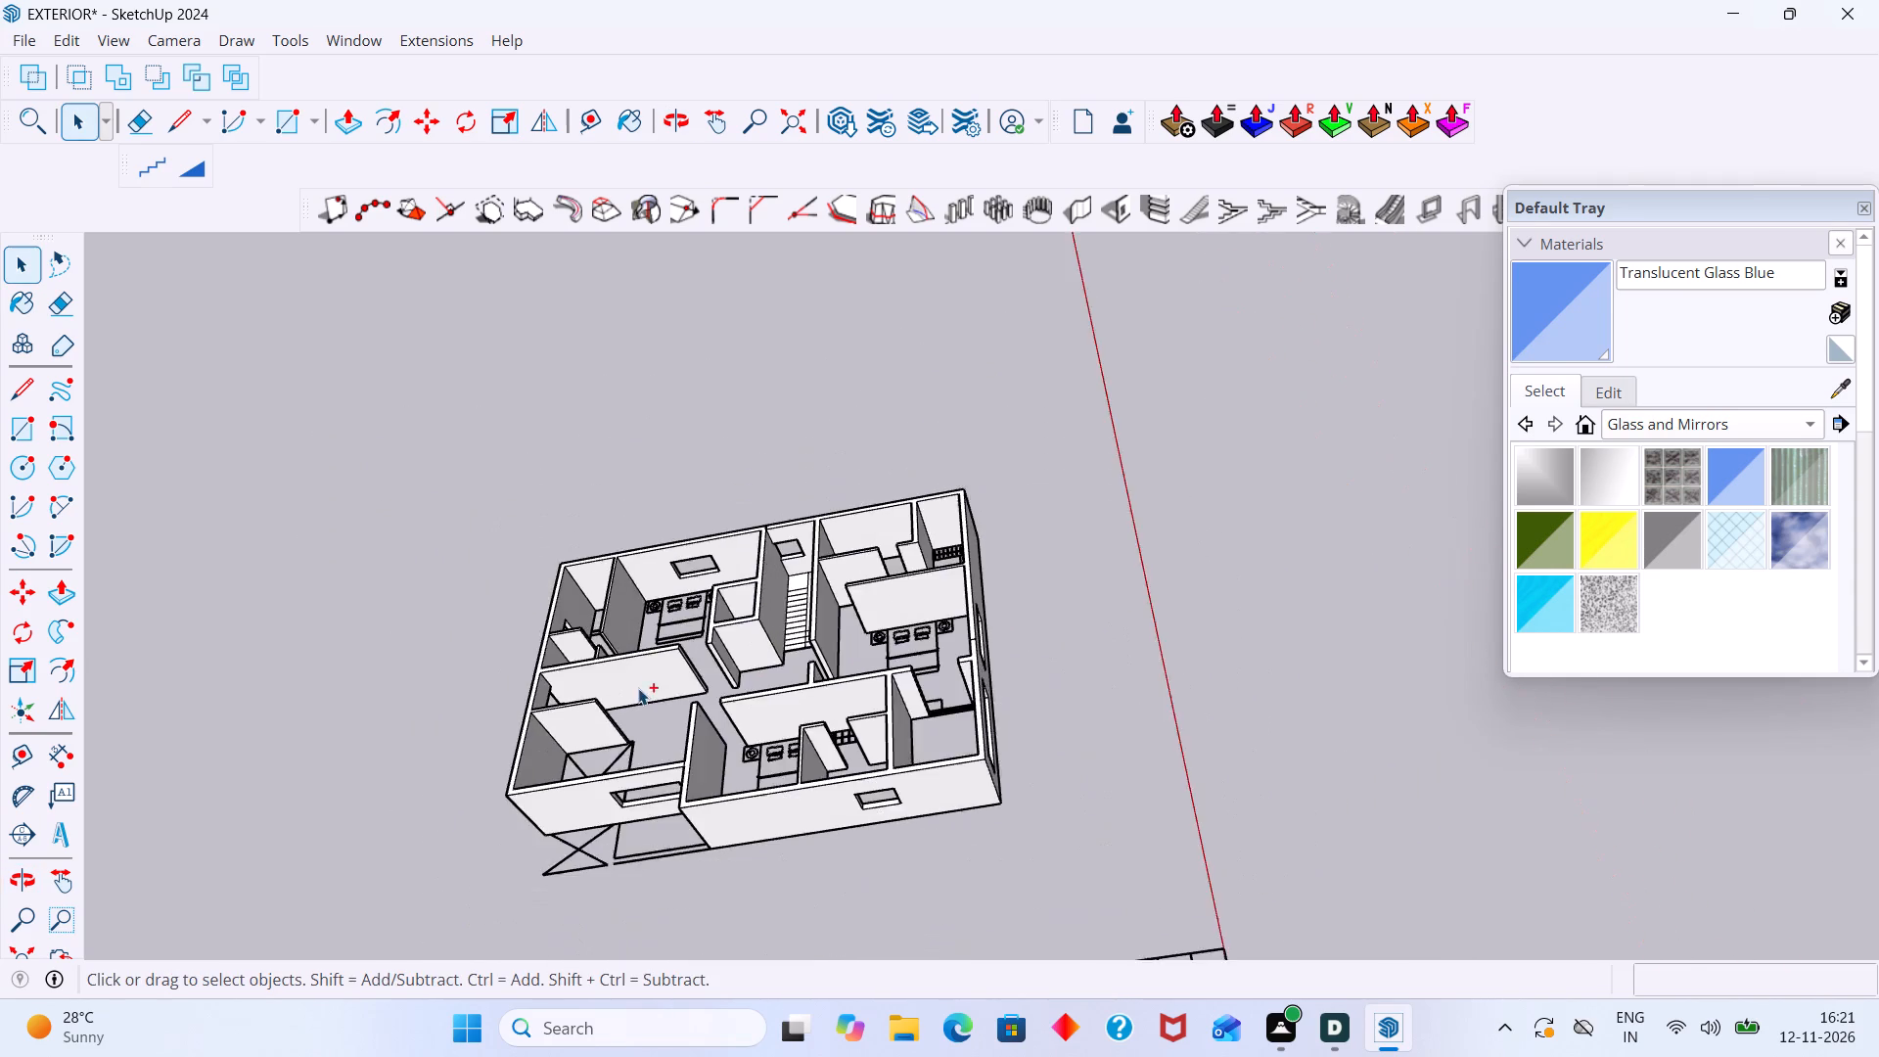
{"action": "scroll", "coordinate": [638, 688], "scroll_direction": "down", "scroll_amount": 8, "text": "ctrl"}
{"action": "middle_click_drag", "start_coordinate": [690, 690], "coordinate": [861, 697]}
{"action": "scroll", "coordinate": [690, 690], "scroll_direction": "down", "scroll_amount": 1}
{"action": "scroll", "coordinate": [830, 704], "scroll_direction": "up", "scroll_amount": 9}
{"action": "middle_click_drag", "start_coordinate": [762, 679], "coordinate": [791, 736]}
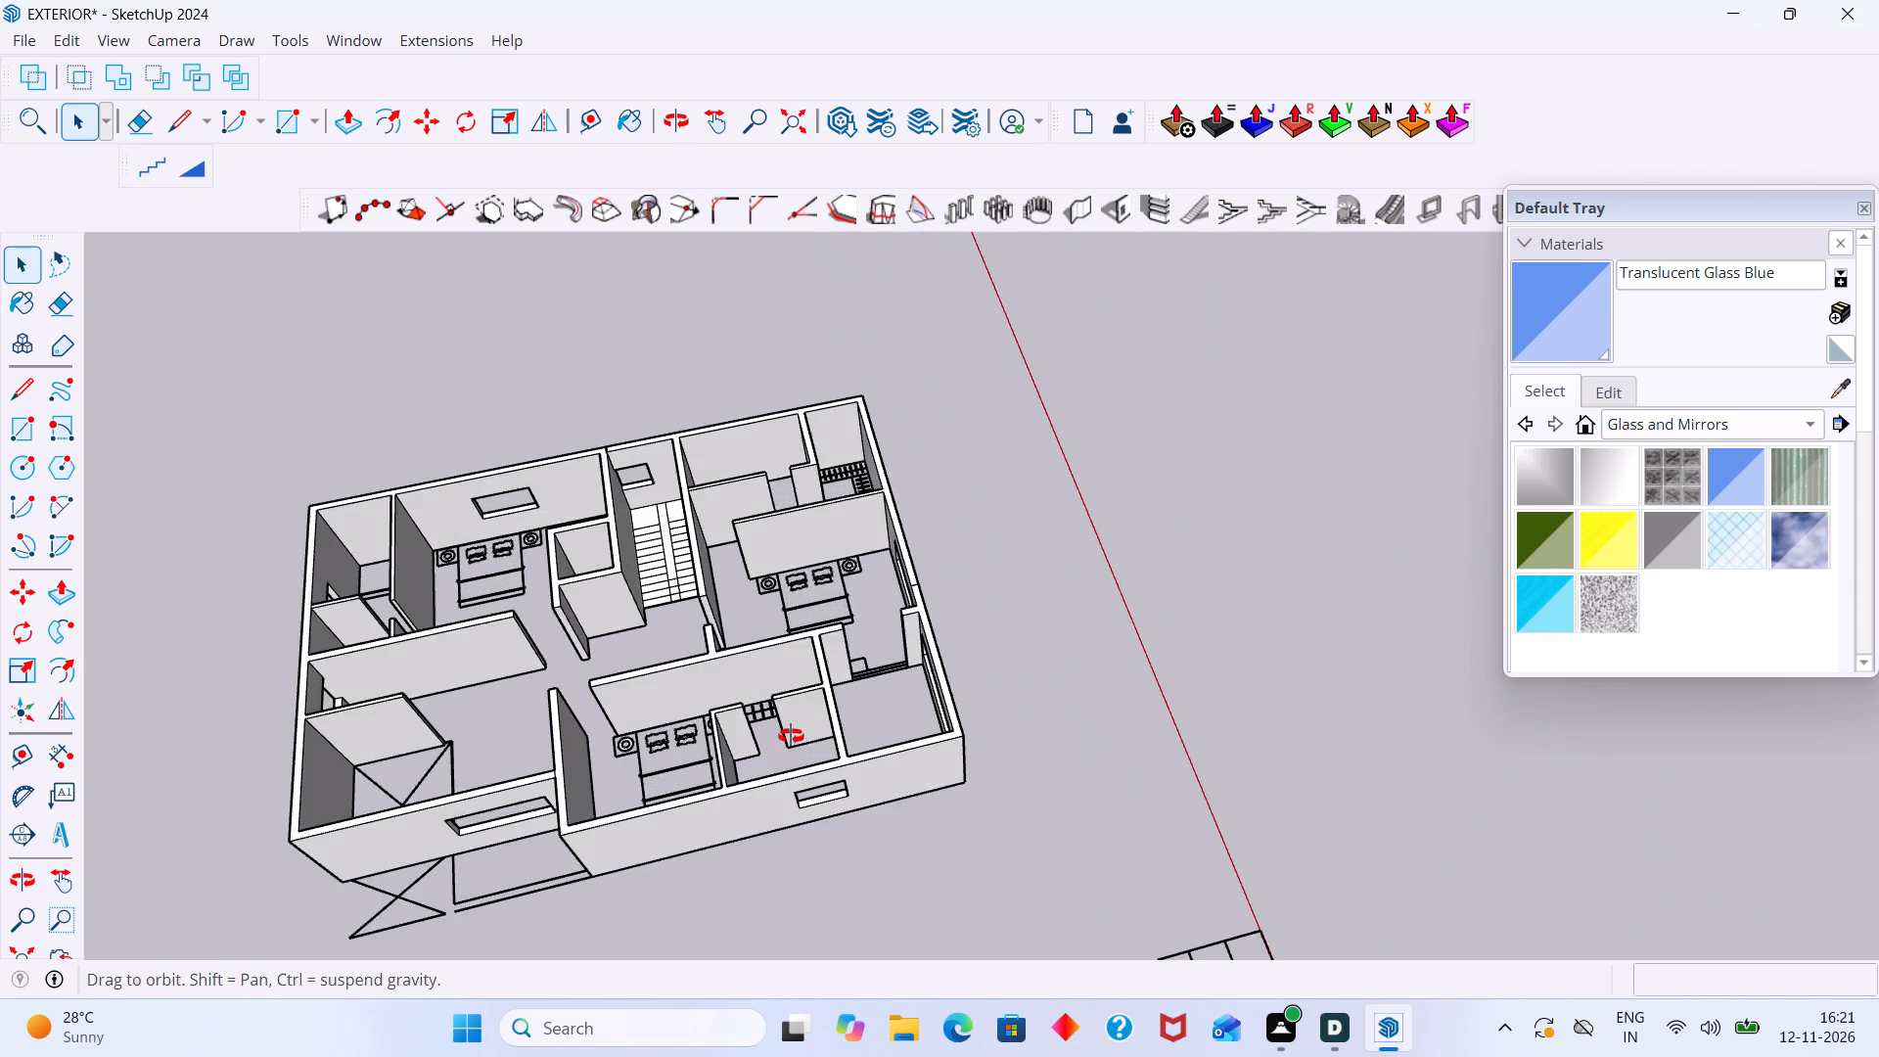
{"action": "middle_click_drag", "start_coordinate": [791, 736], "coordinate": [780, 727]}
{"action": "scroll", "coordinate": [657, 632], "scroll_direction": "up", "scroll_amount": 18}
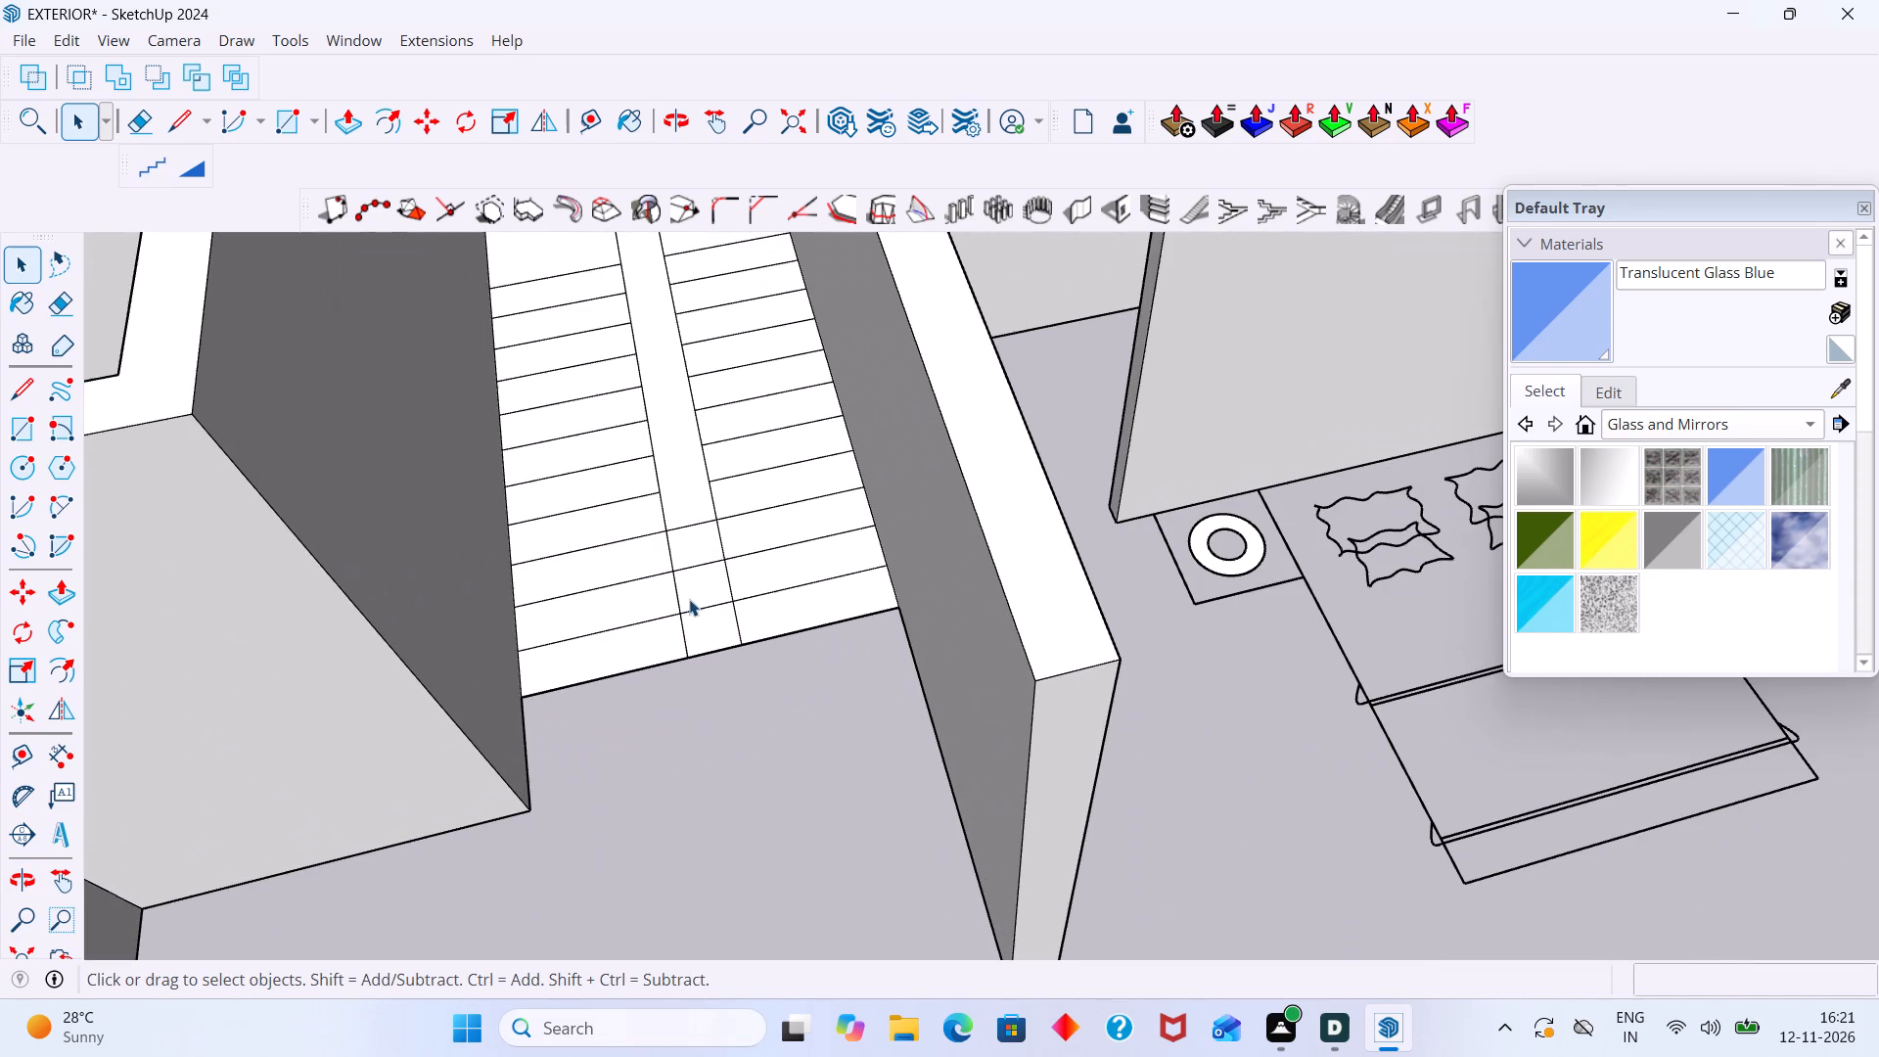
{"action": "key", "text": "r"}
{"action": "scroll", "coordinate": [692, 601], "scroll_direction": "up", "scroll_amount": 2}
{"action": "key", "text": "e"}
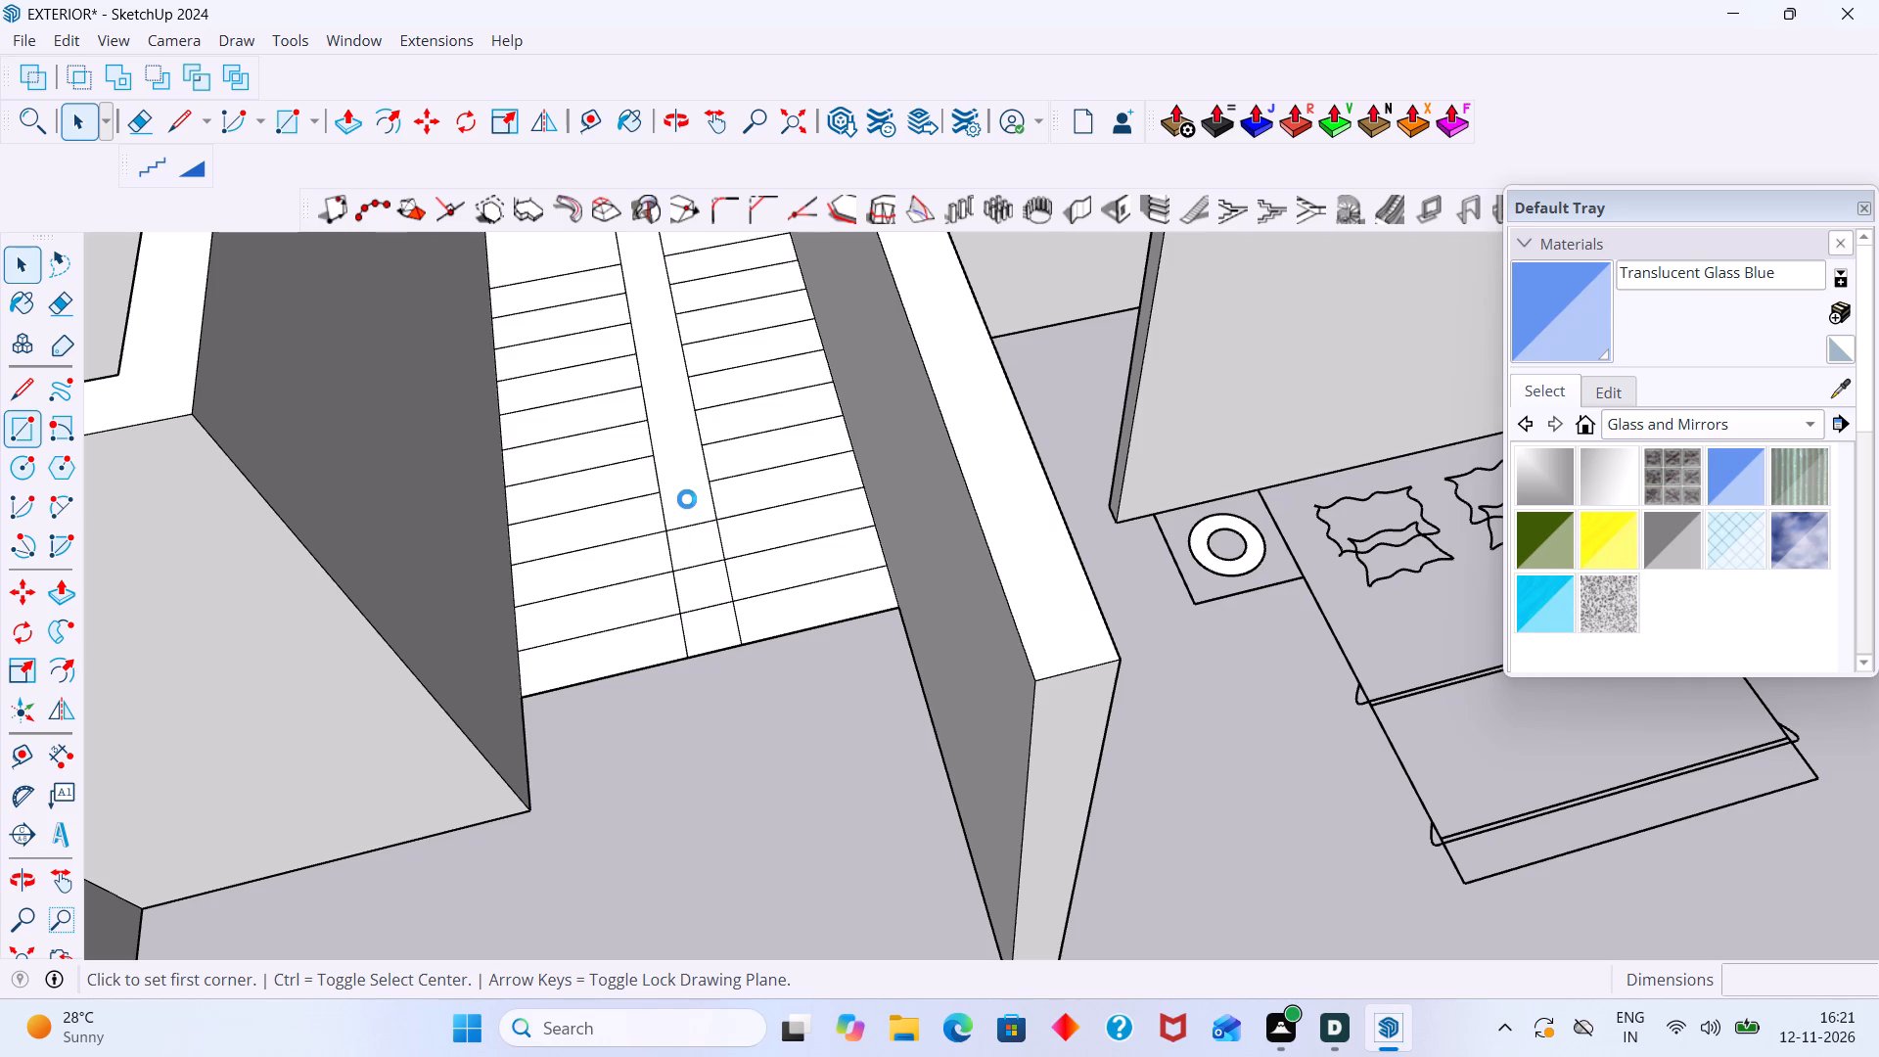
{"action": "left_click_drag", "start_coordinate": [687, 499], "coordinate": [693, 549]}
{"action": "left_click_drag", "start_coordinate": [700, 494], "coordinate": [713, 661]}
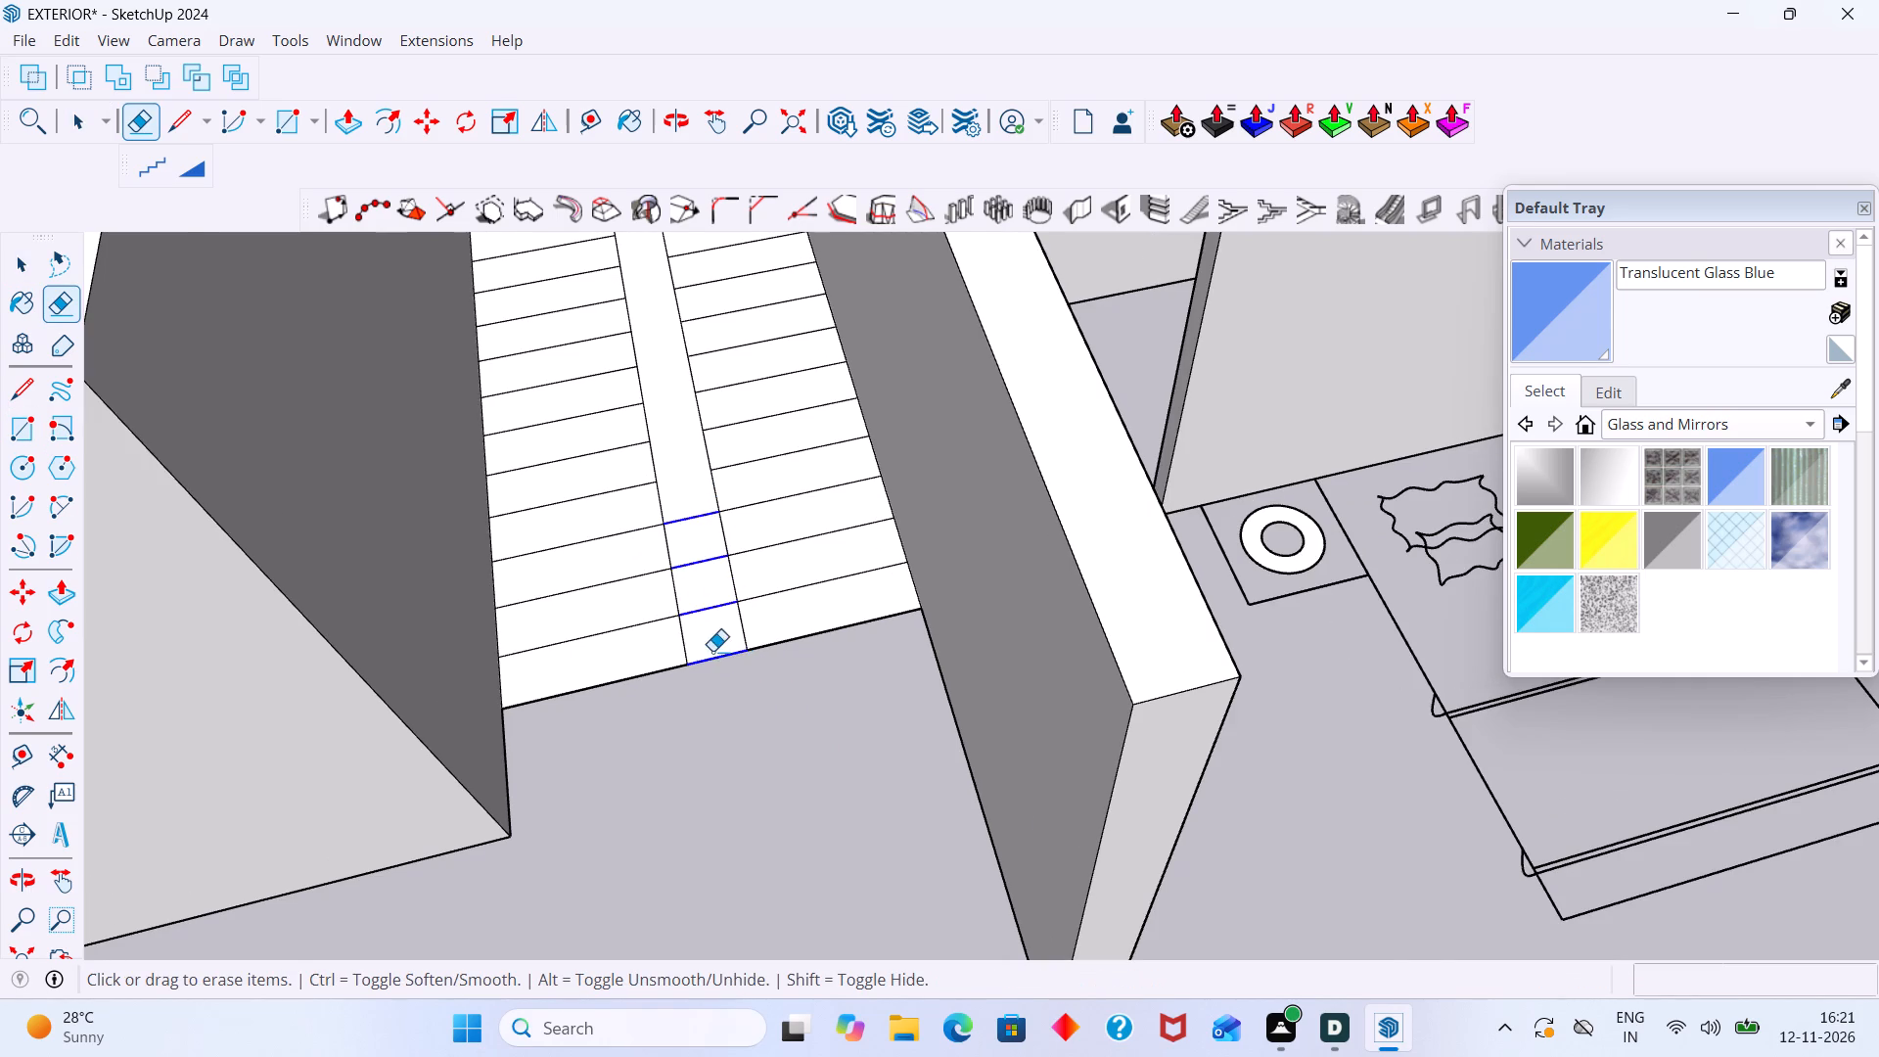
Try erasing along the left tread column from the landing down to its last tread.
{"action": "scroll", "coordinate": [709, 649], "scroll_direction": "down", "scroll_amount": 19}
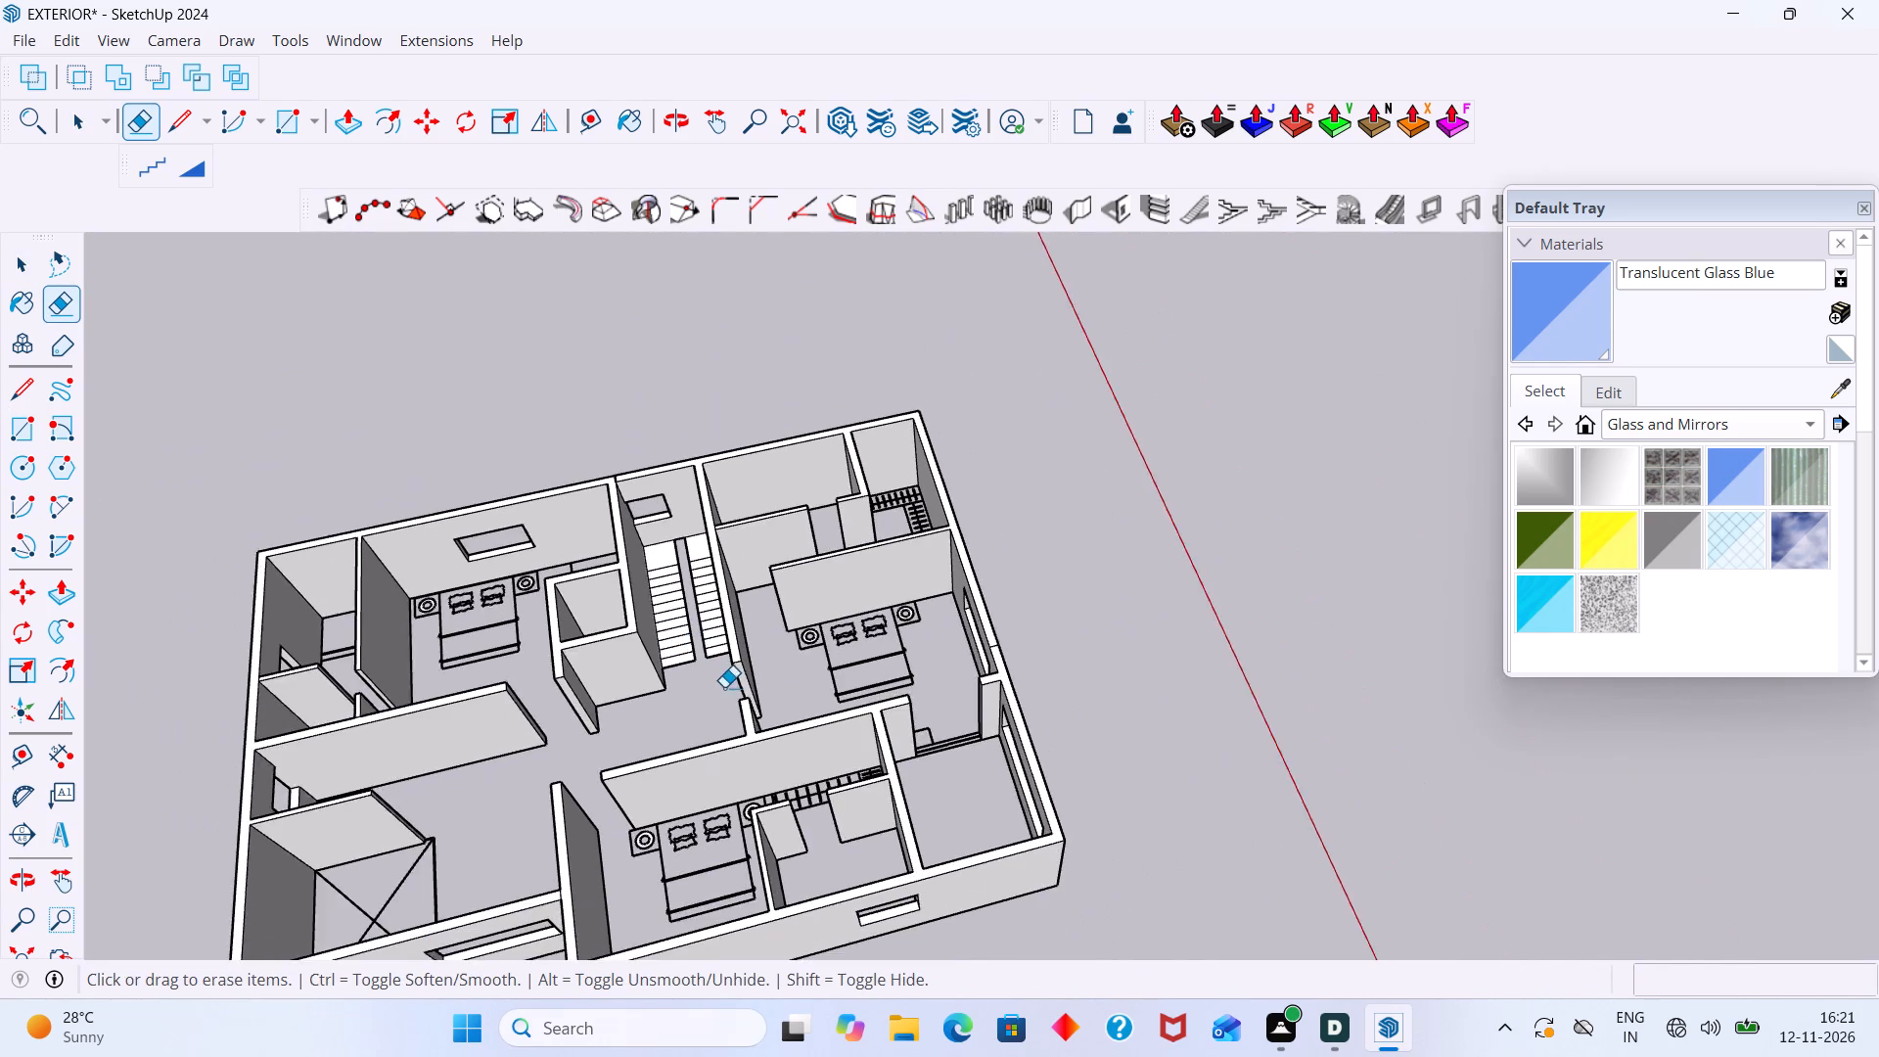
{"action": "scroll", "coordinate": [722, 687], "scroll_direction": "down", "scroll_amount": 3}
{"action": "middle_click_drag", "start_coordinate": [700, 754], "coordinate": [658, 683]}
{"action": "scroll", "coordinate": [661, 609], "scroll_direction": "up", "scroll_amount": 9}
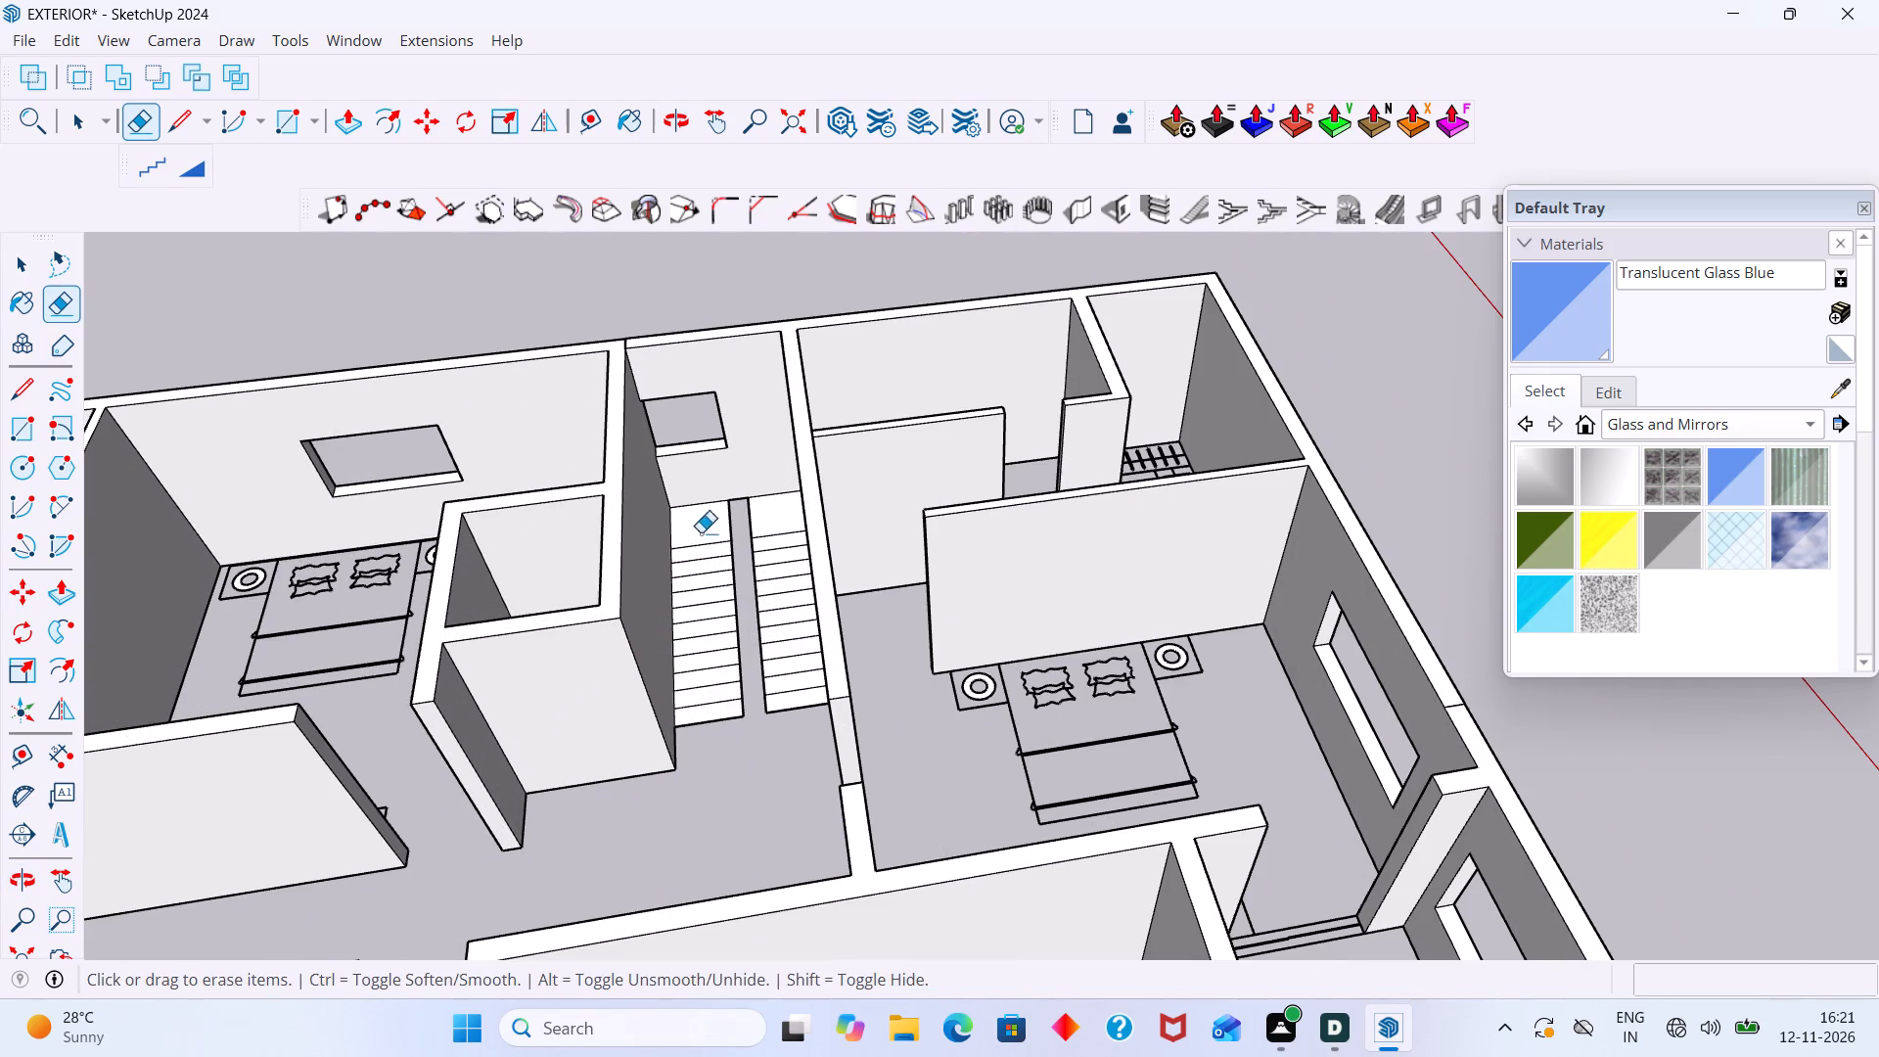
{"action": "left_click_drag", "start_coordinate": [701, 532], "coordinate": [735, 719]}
Undo the left column erasure and the central gap edits back to one continuous face between the tread columns.
{"action": "key", "text": "ctrl+z"}
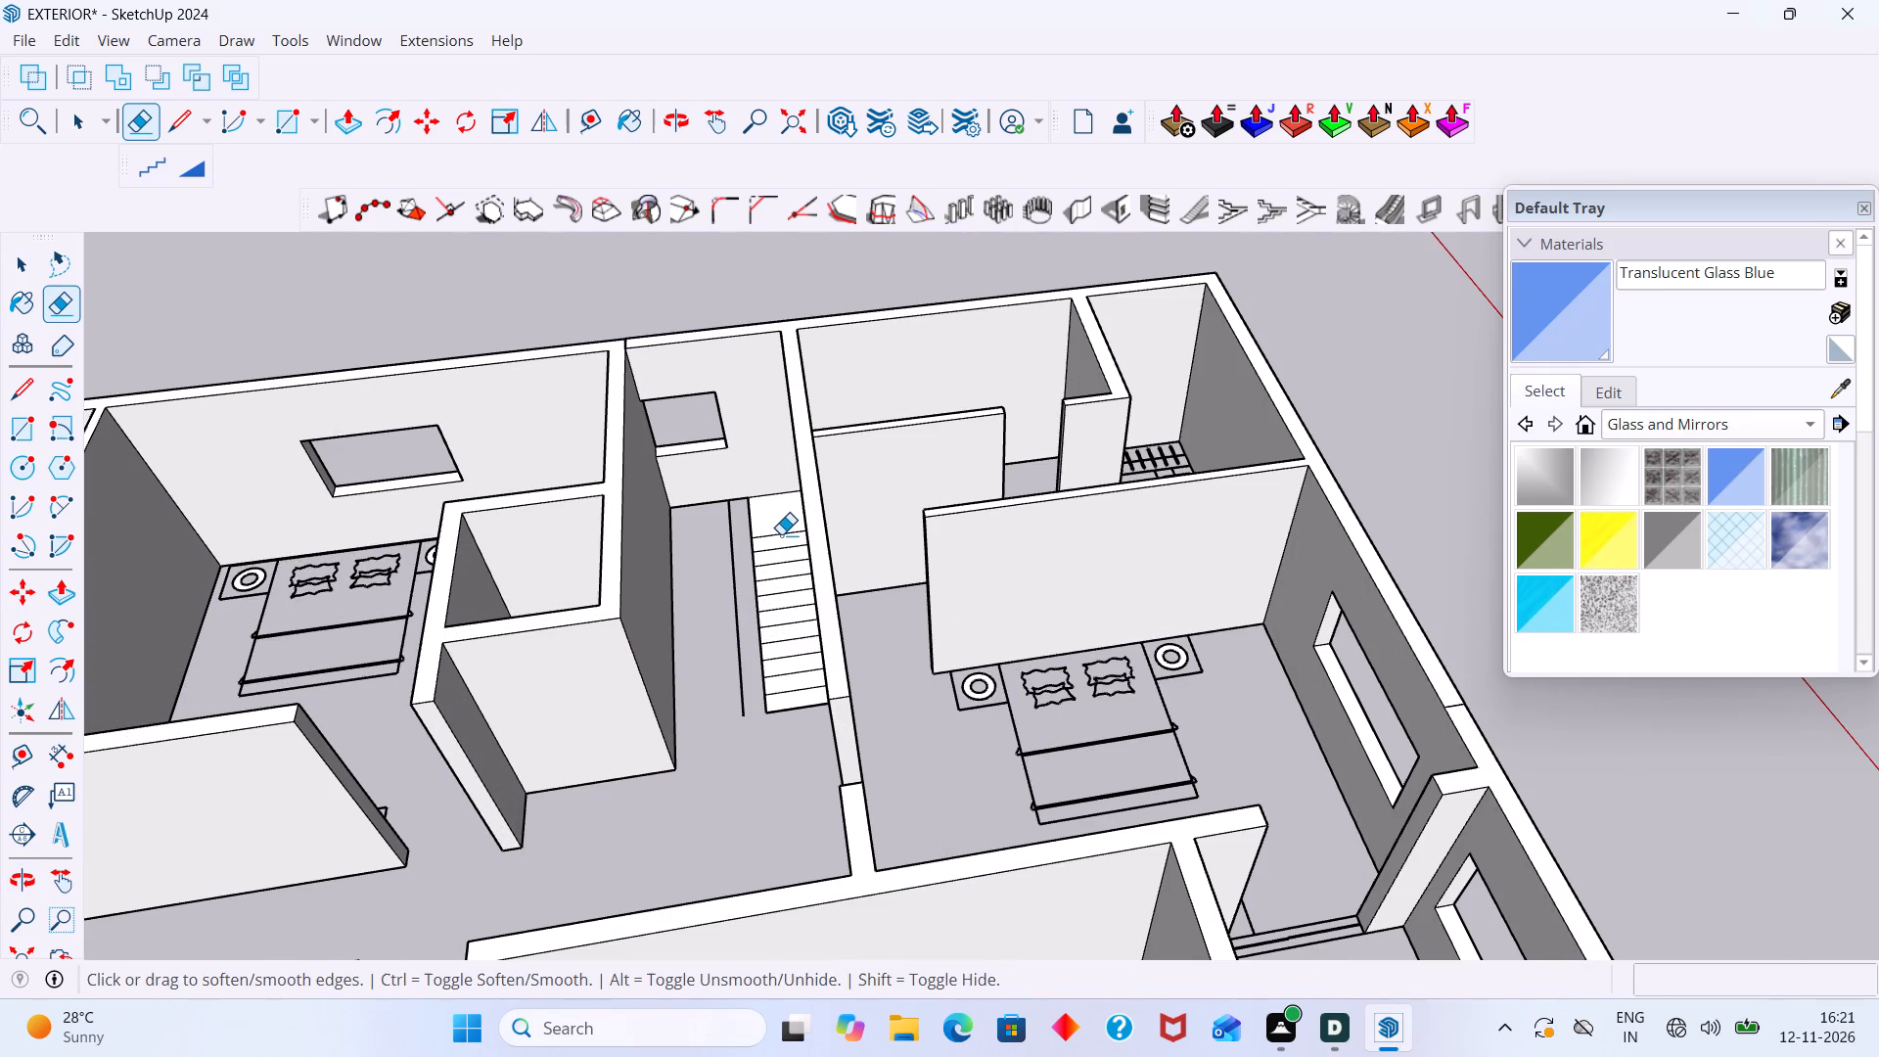
{"action": "key", "text": "ctrl+z"}
{"action": "key", "text": "ctrl+z"}
{"action": "key", "text": "ctrl+z"}
{"action": "key", "text": "ctrl+z"}
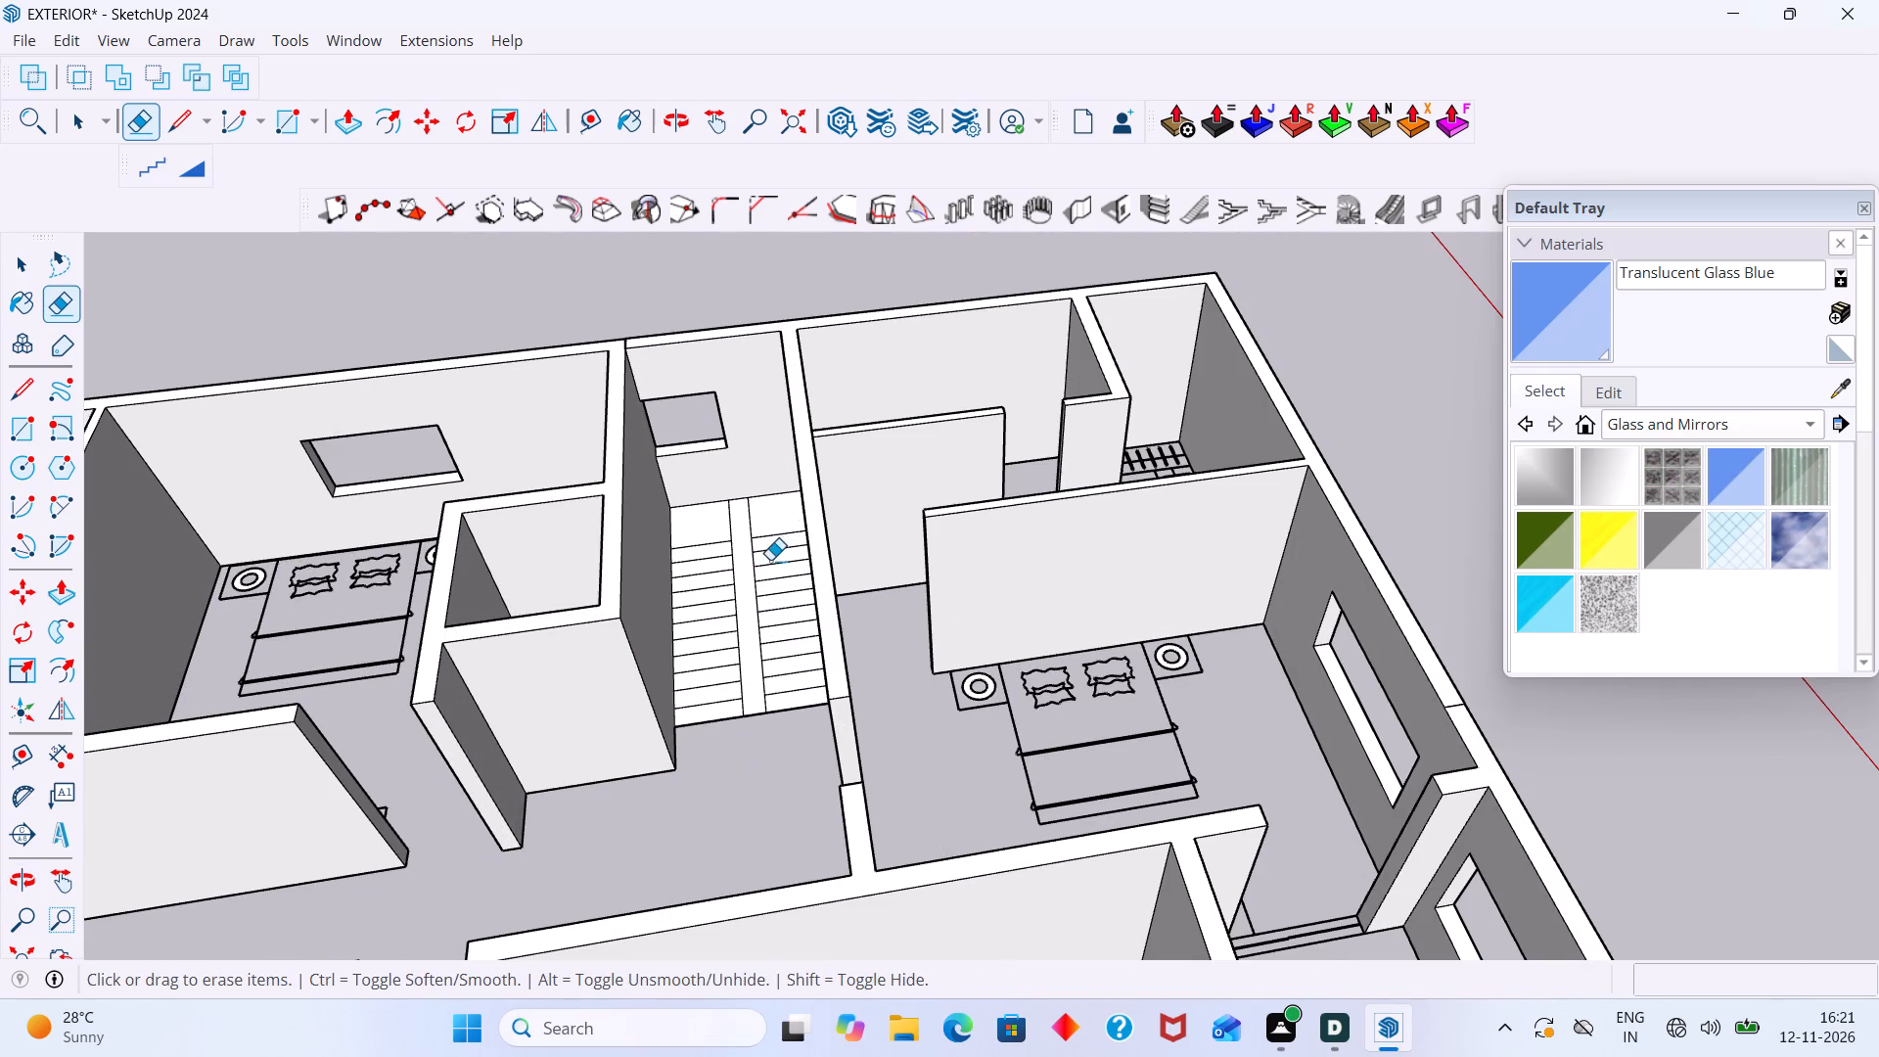
Delete the central strip face between the tread columns and the short edge closing its open end.
{"action": "key", "text": "space"}
{"action": "left_click", "coordinate": [748, 694]}
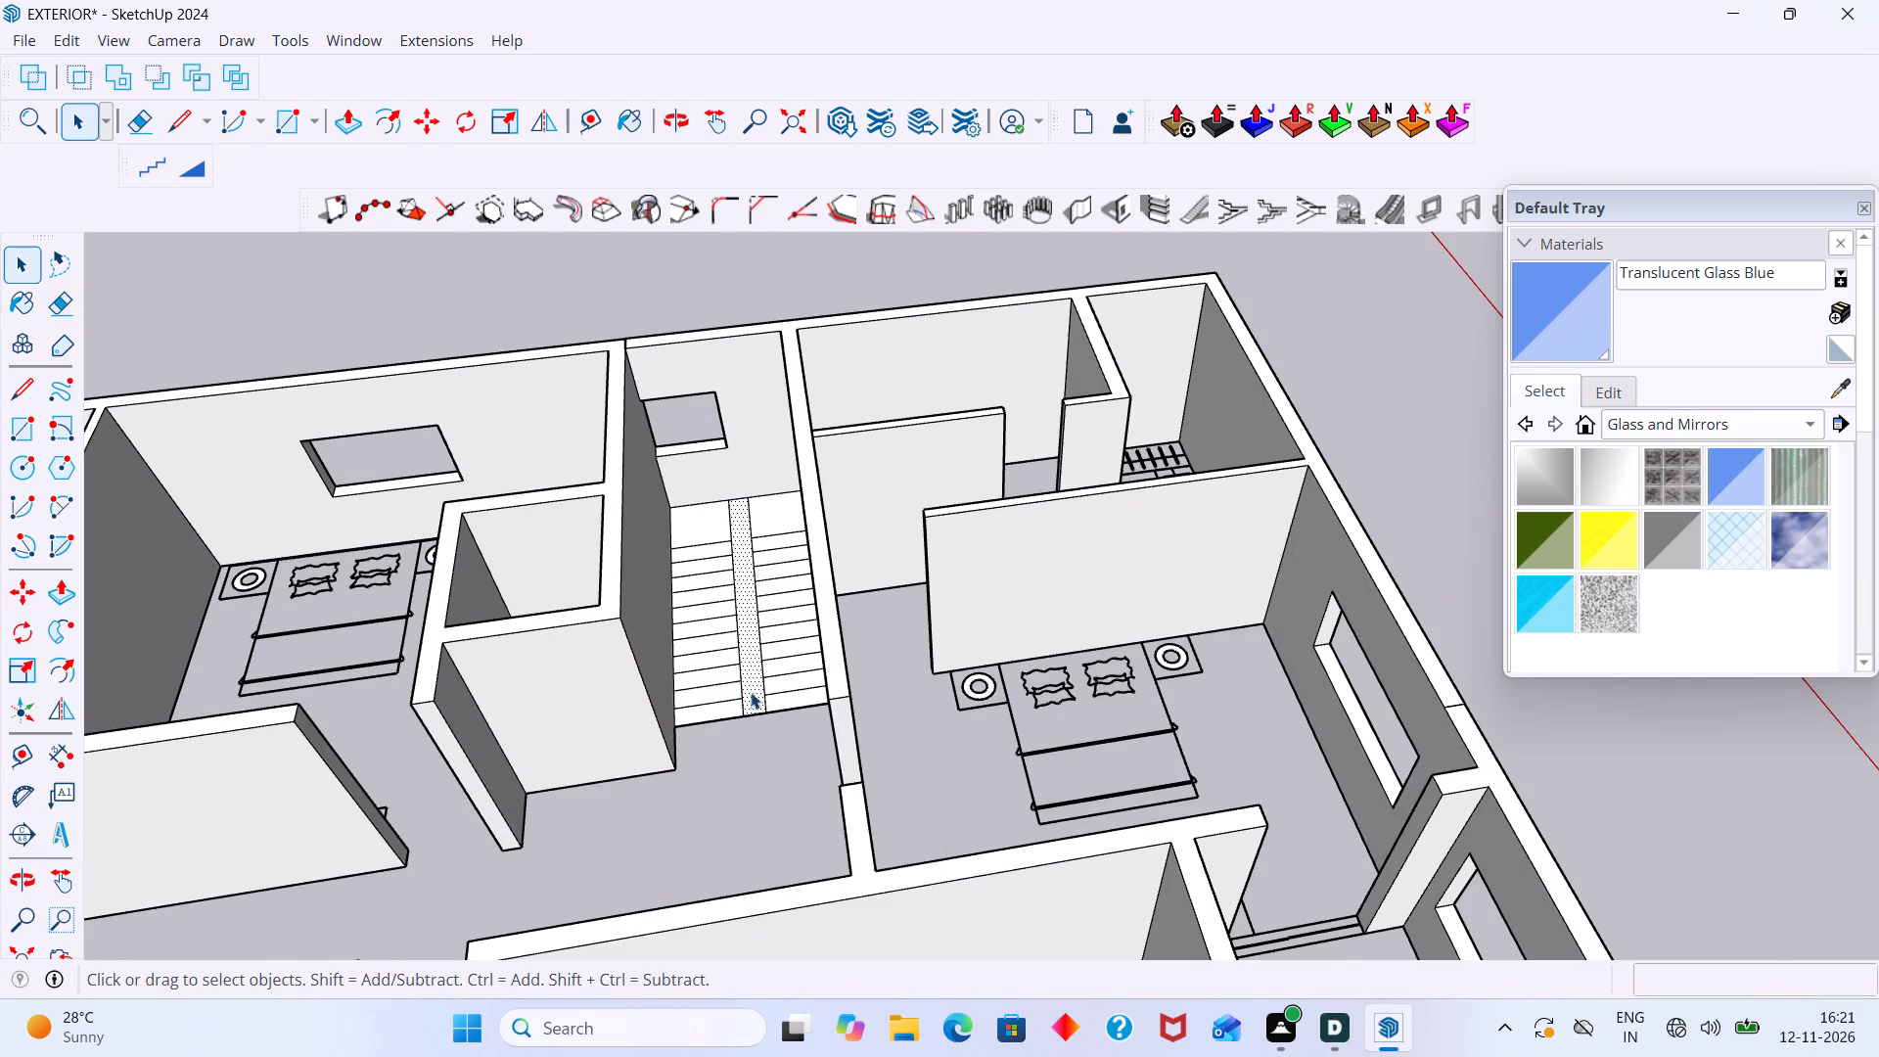
{"action": "key", "text": "Delete"}
{"action": "scroll", "coordinate": [743, 684], "scroll_direction": "up", "scroll_amount": 5}
{"action": "left_click", "coordinate": [760, 732]}
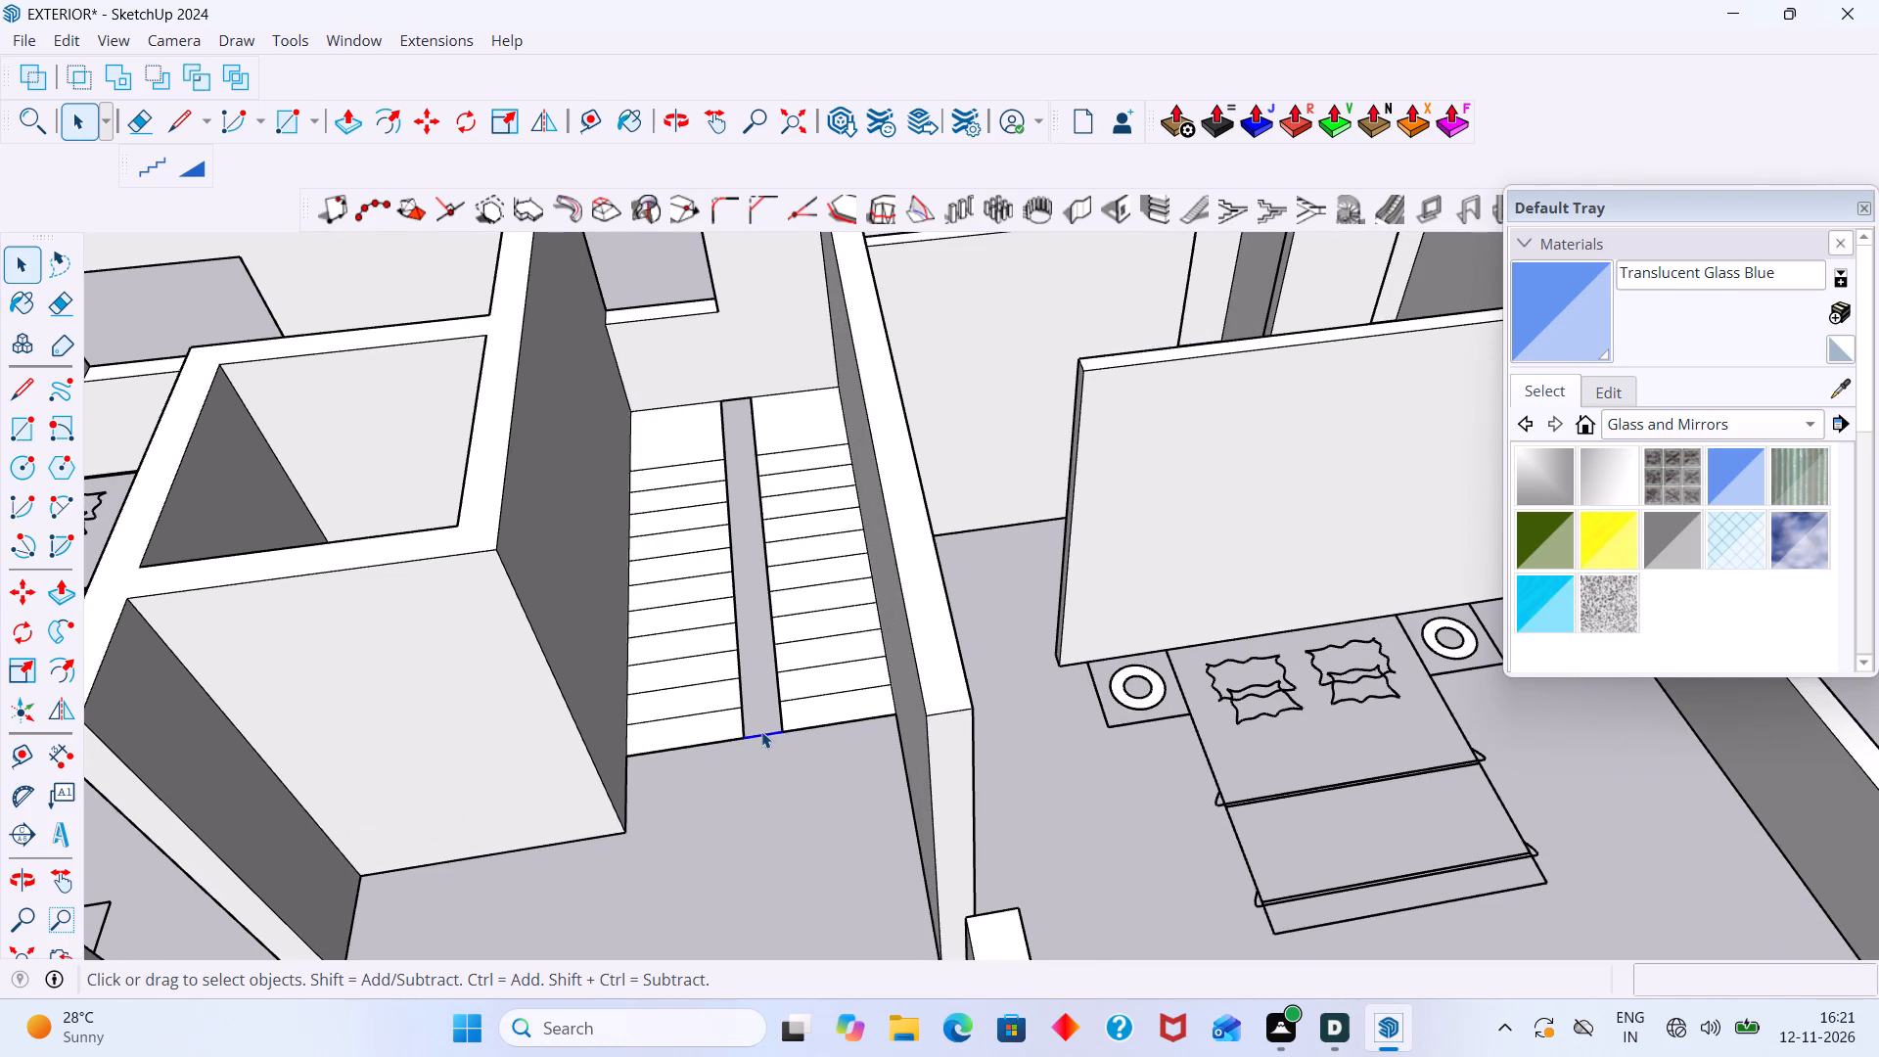
{"action": "key", "text": "Delete"}
{"action": "scroll", "coordinate": [742, 691], "scroll_direction": "down", "scroll_amount": 4}
{"action": "scroll", "coordinate": [692, 520], "scroll_direction": "up", "scroll_amount": 3}
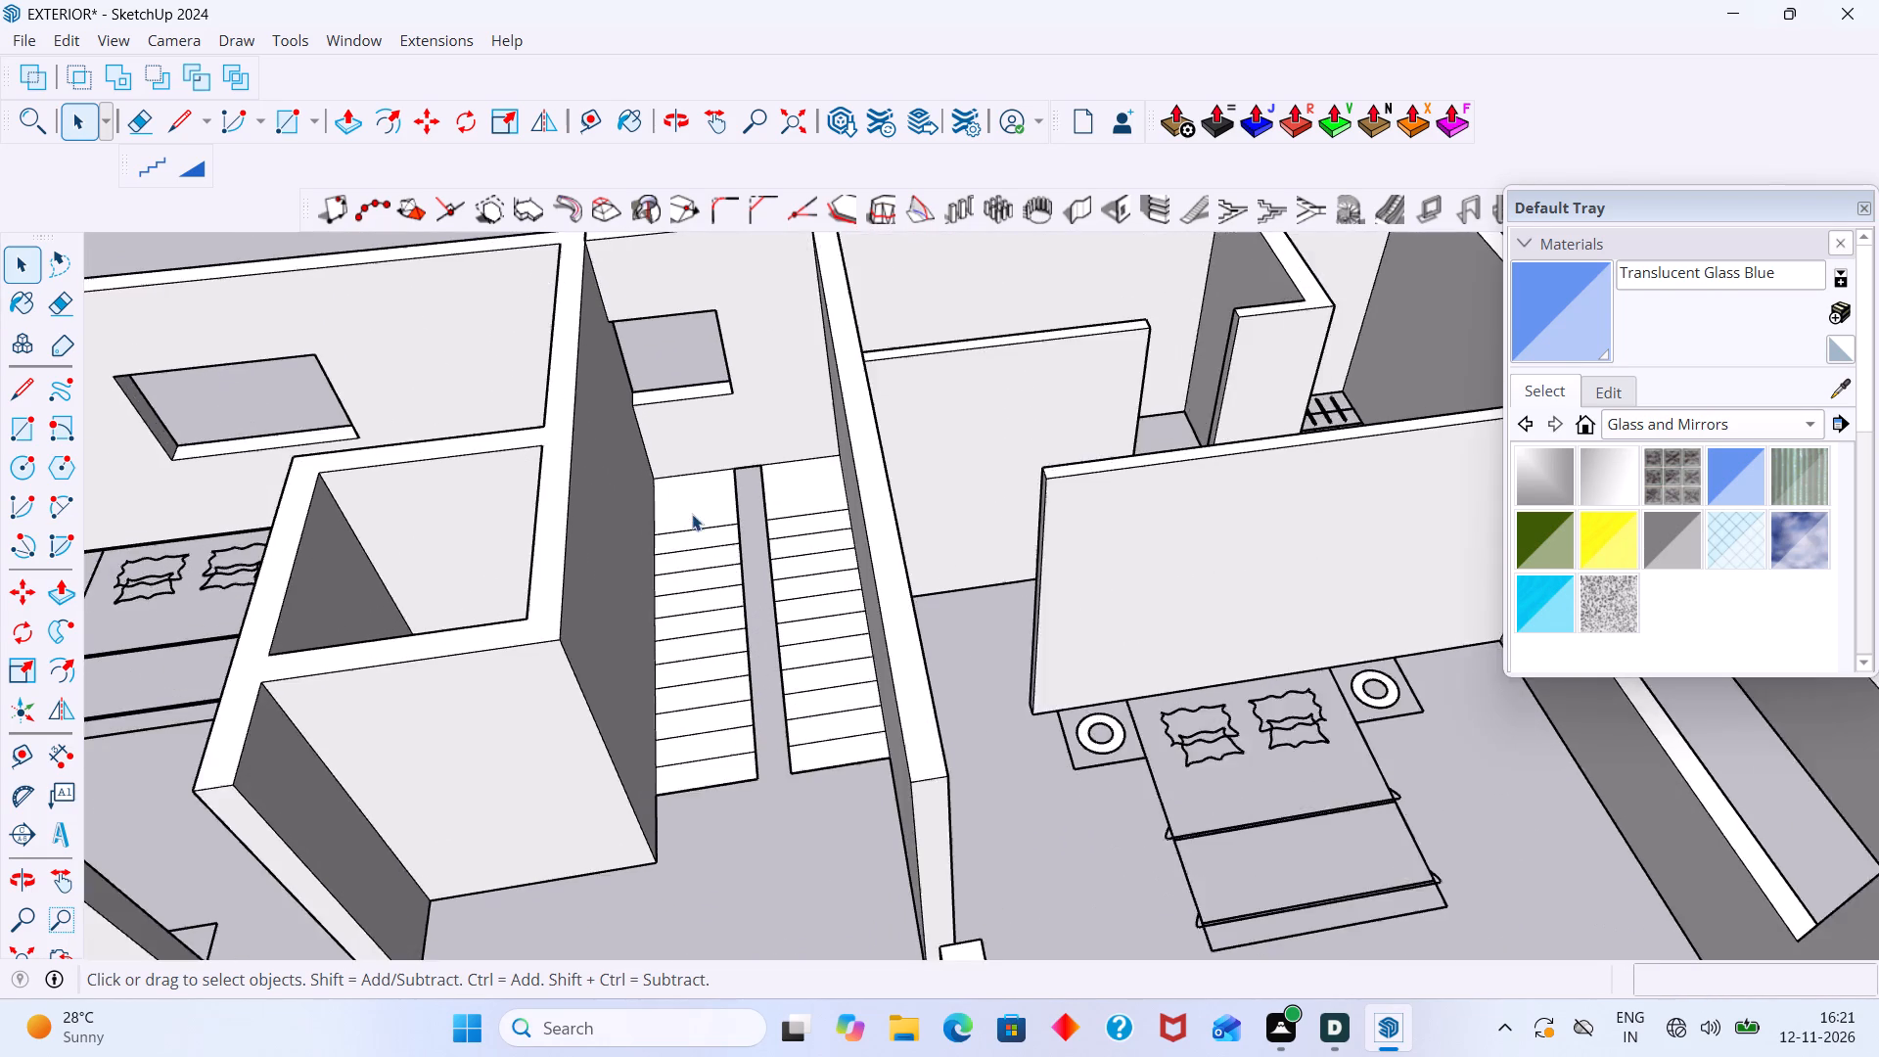
Generate a Make Stair-Slab flight from the left column's landing and tread faces, with reversed direction, 7' 7" height, 7" raise and 6" slab.
{"action": "scroll", "coordinate": [692, 514], "scroll_direction": "up", "scroll_amount": 2}
{"action": "left_click", "coordinate": [694, 511]}
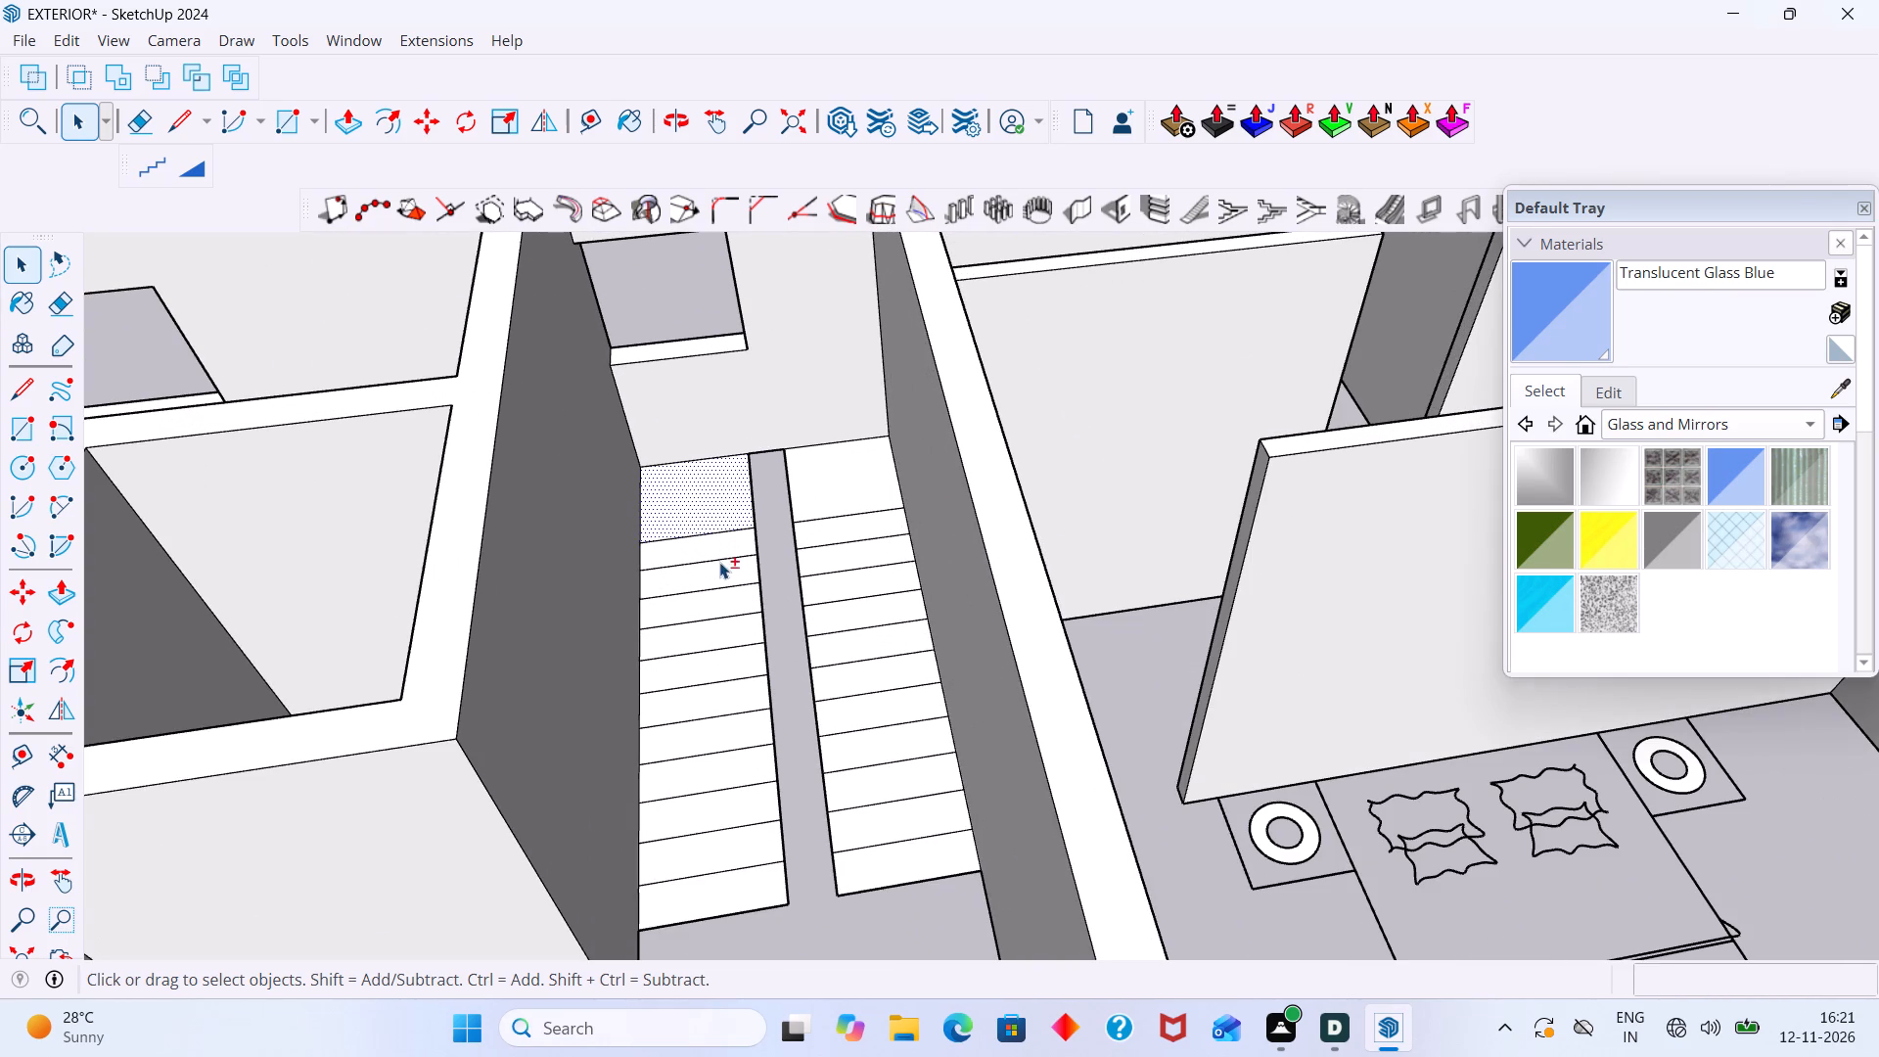
{"action": "left_click", "coordinate": [722, 549], "text": "shift"}
{"action": "left_click", "coordinate": [723, 568], "text": "shift"}
{"action": "left_click", "coordinate": [724, 610], "text": "shift"}
{"action": "left_click", "coordinate": [728, 635], "text": "shift"}
{"action": "left_click", "coordinate": [731, 666], "text": "shift"}
{"action": "left_click", "coordinate": [737, 687], "text": "shift"}
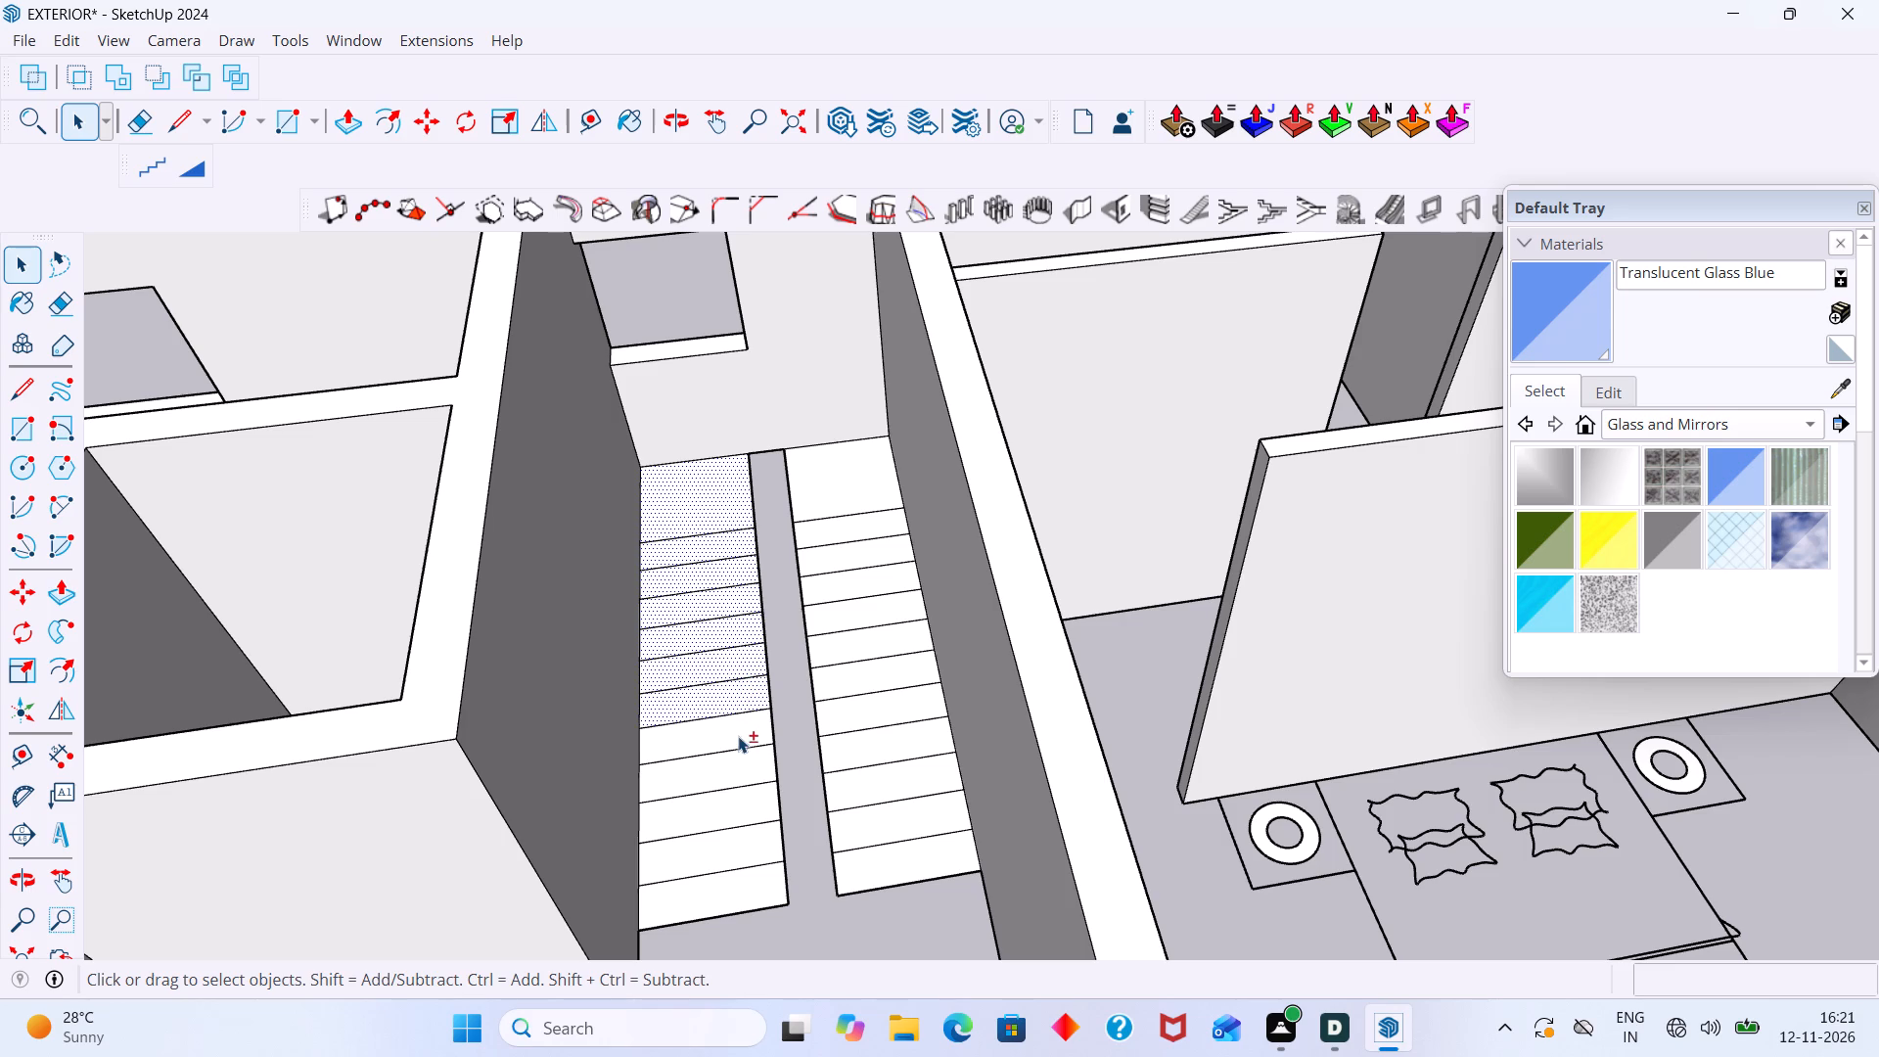
{"action": "left_click", "coordinate": [739, 730], "text": "shift"}
{"action": "left_click", "coordinate": [754, 781], "text": "shift"}
{"action": "left_click", "coordinate": [753, 772], "text": "shift"}
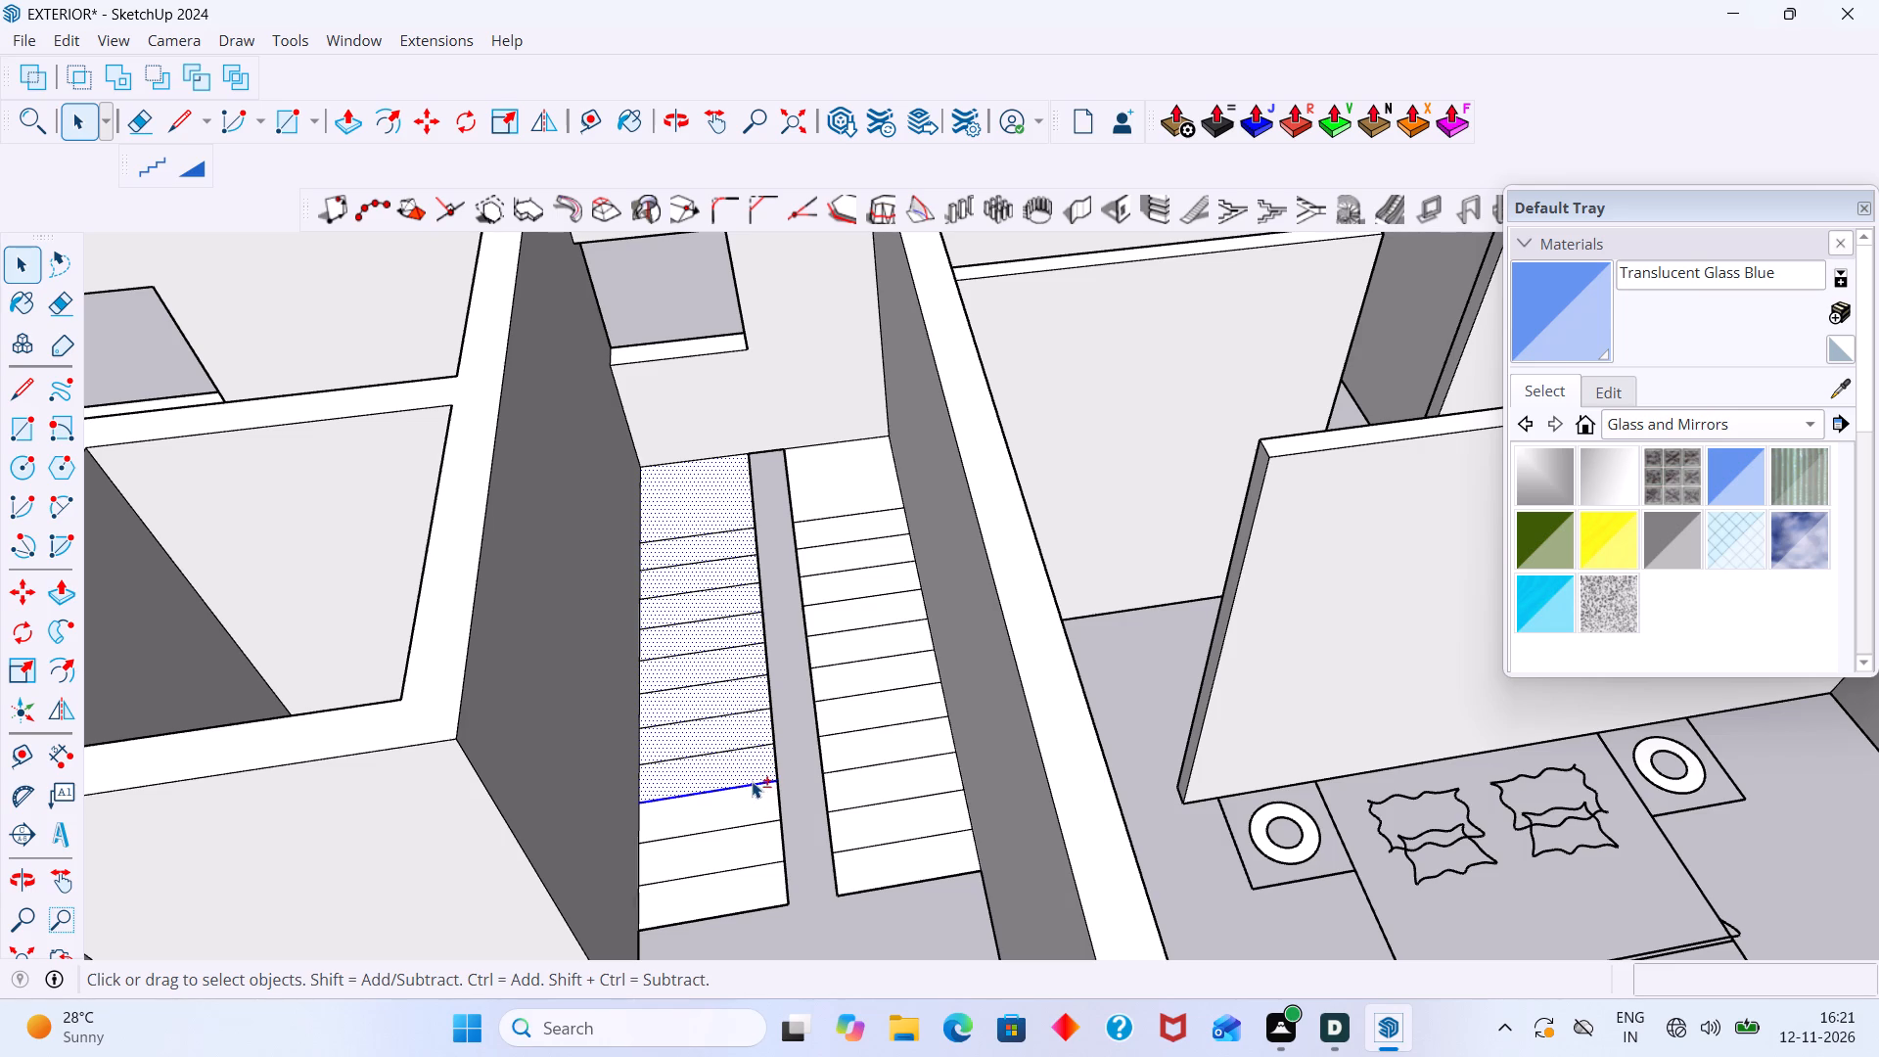
{"action": "left_click", "coordinate": [752, 781], "text": "shift"}
{"action": "left_click", "coordinate": [755, 793], "text": "shift"}
{"action": "left_click", "coordinate": [754, 769], "text": "shift"}
{"action": "left_click", "coordinate": [754, 782], "text": "shift"}
{"action": "left_click", "coordinate": [758, 835], "text": "shift"}
{"action": "left_click", "coordinate": [760, 883], "text": "shift"}
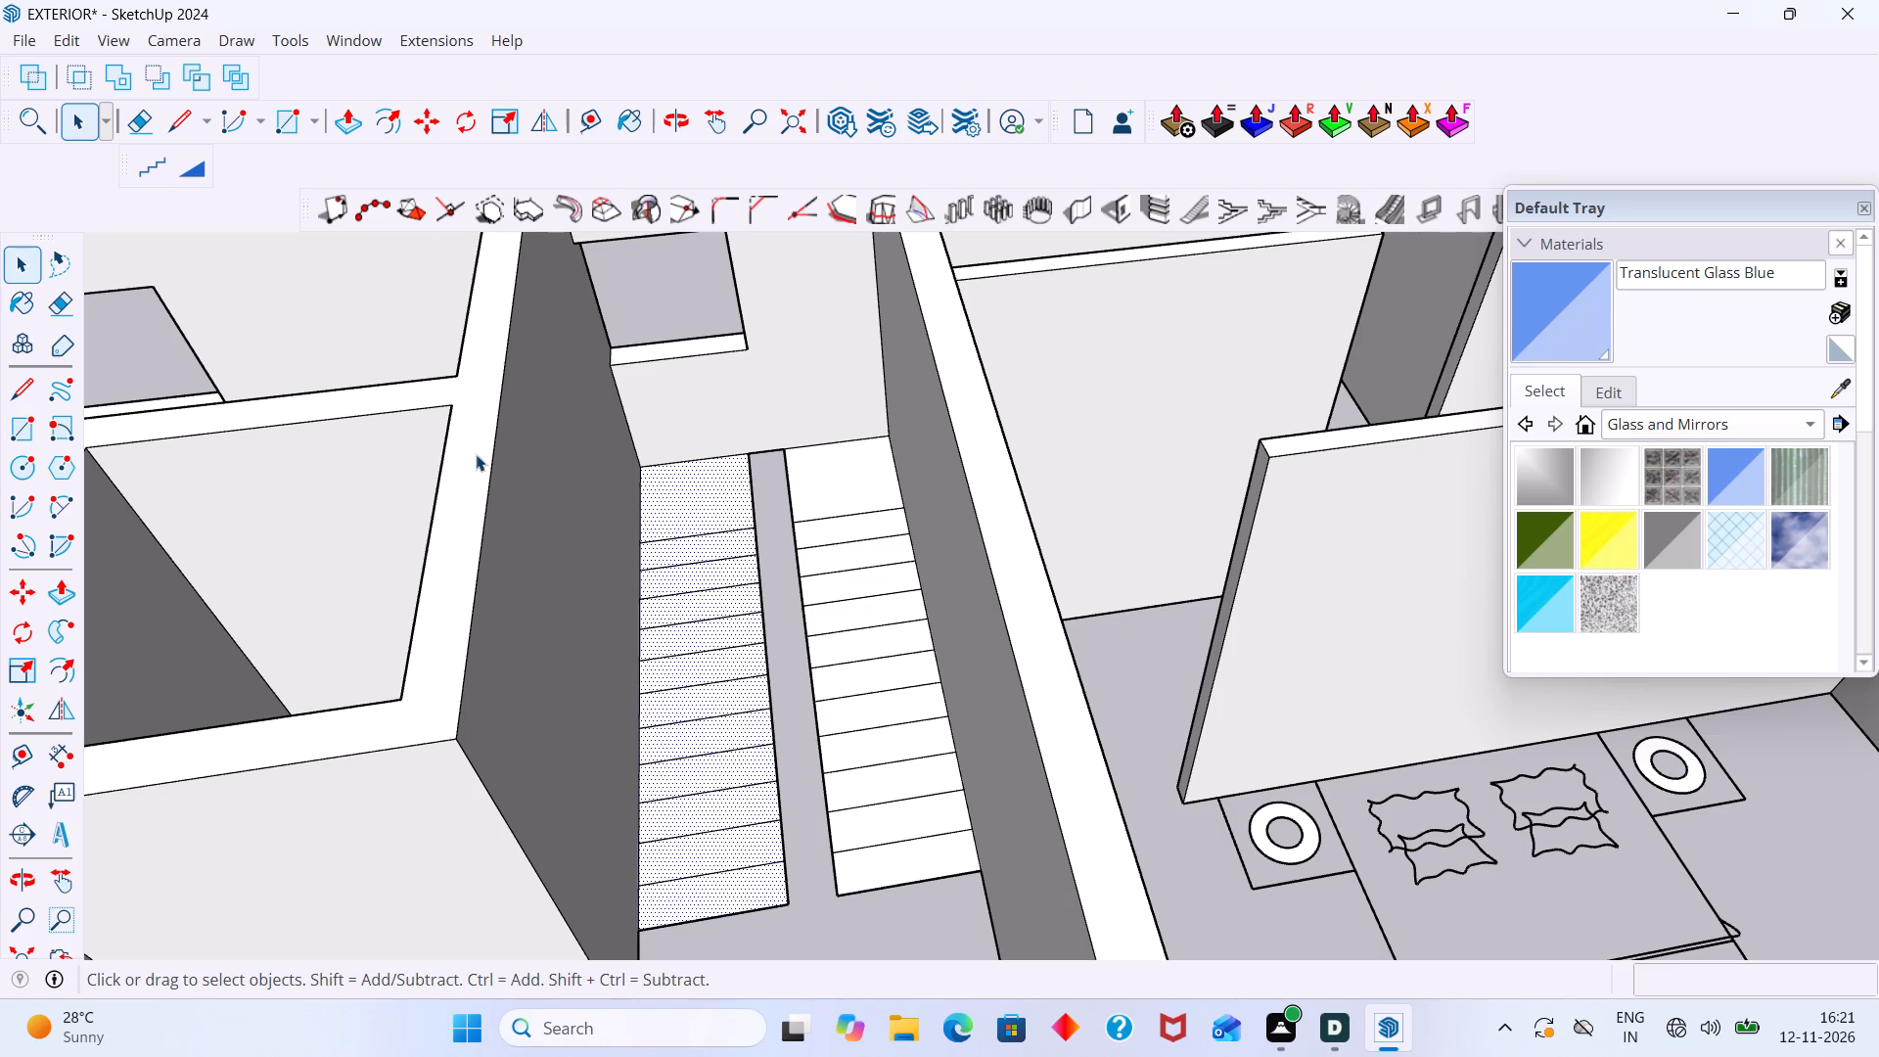
{"action": "left_click", "coordinate": [156, 161]}
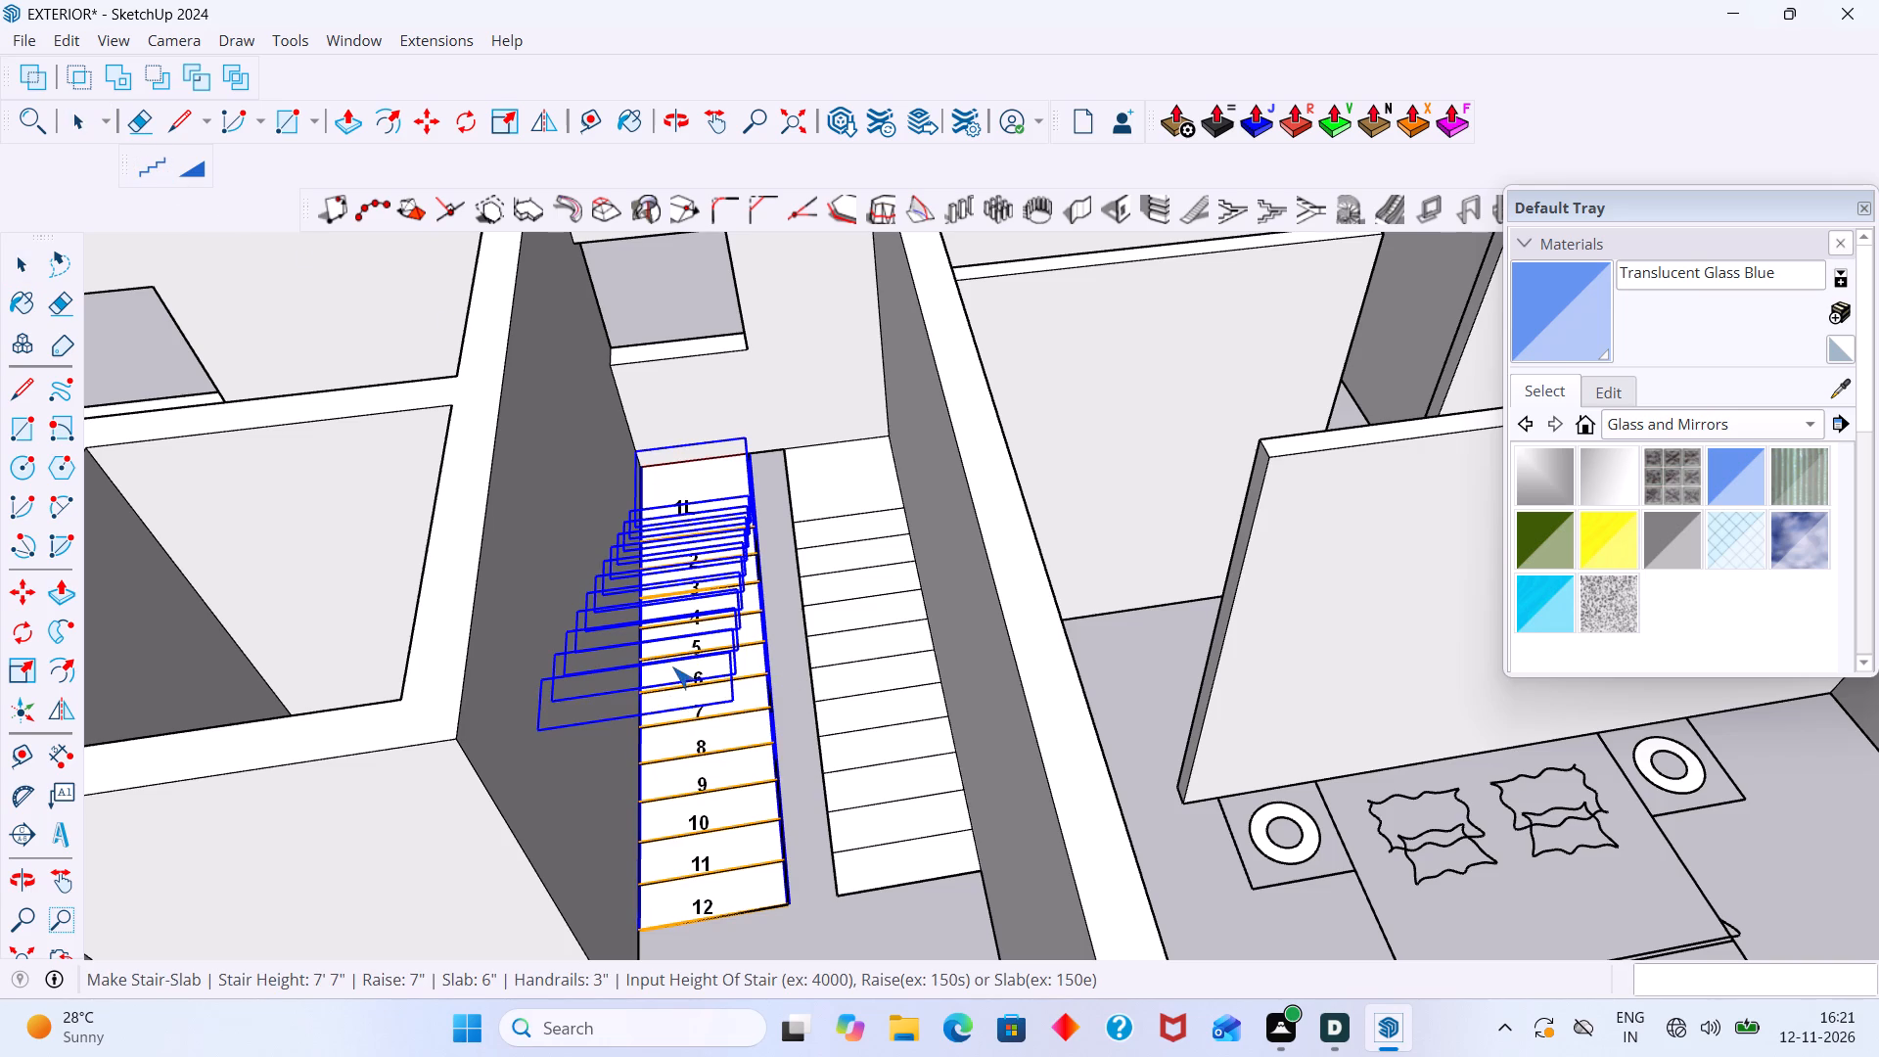
{"action": "right_click", "coordinate": [672, 666]}
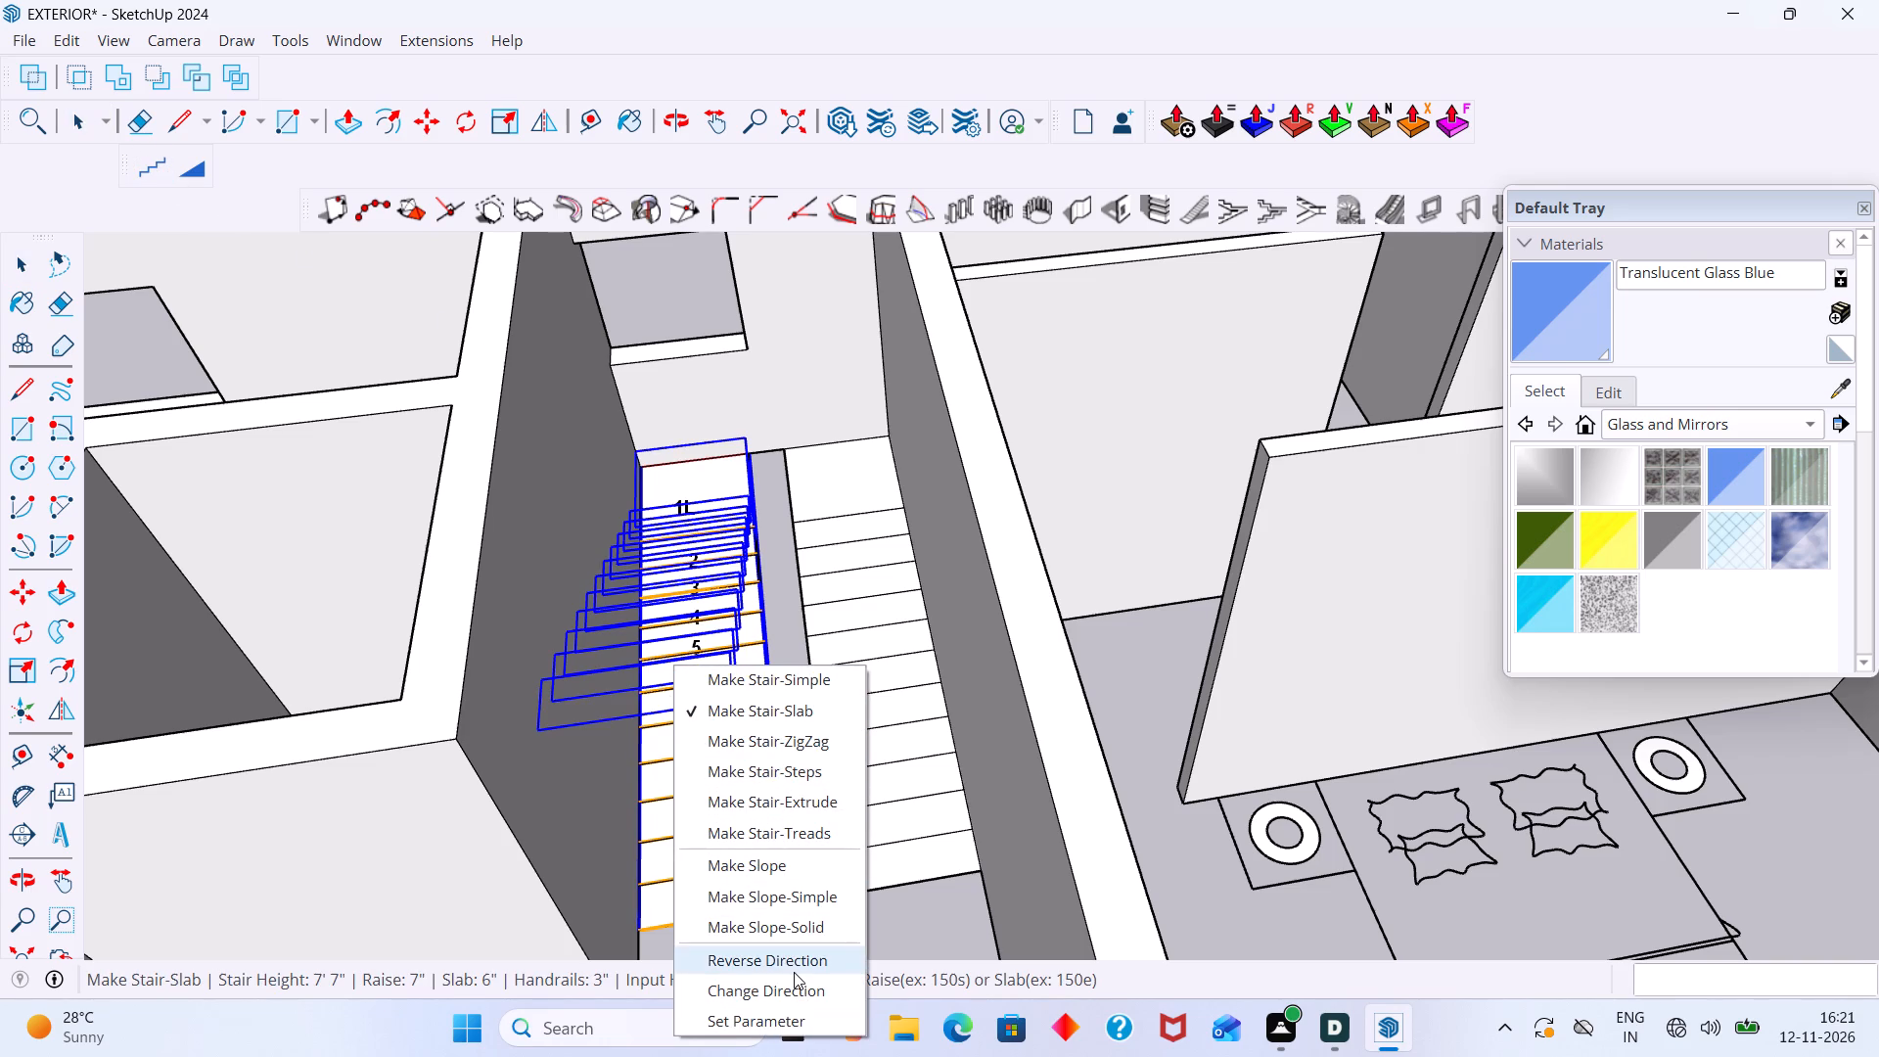
{"action": "left_click", "coordinate": [794, 971]}
{"action": "scroll", "coordinate": [781, 896], "scroll_direction": "down", "scroll_amount": 1}
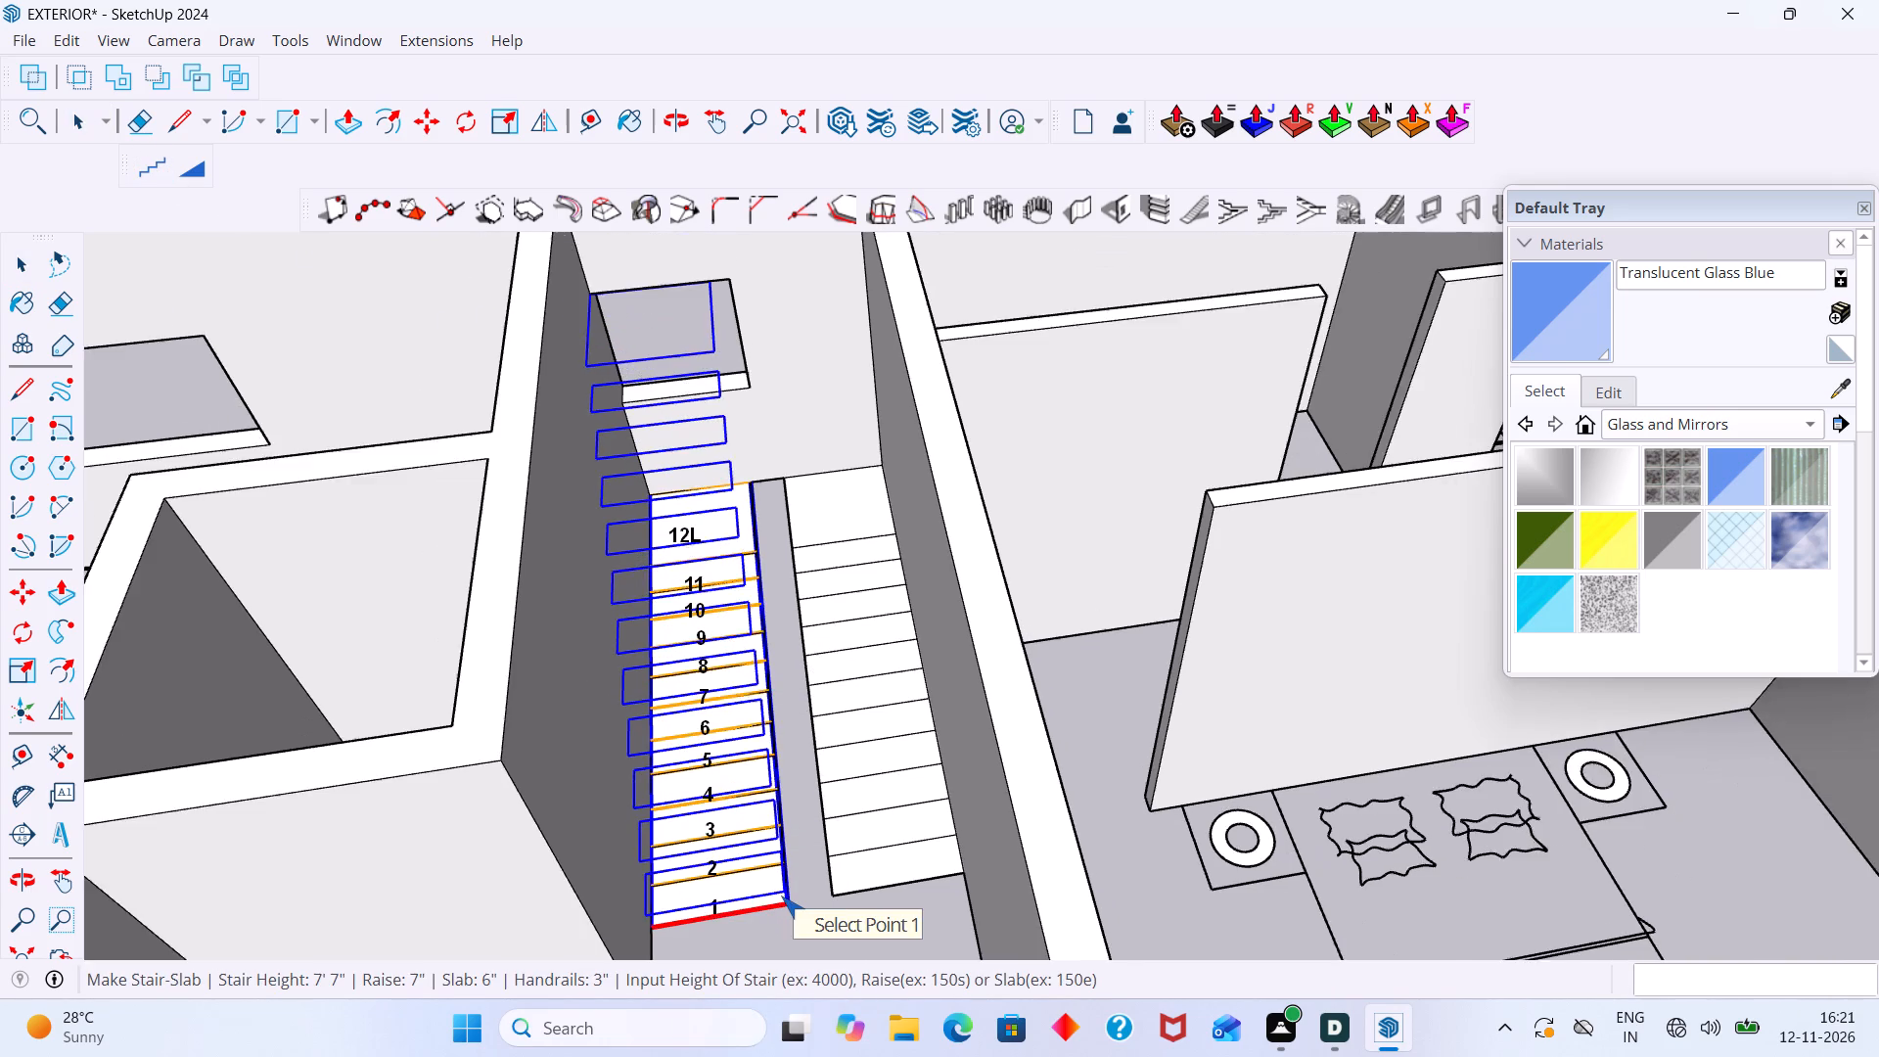
{"action": "scroll", "coordinate": [781, 896], "scroll_direction": "down", "scroll_amount": 3}
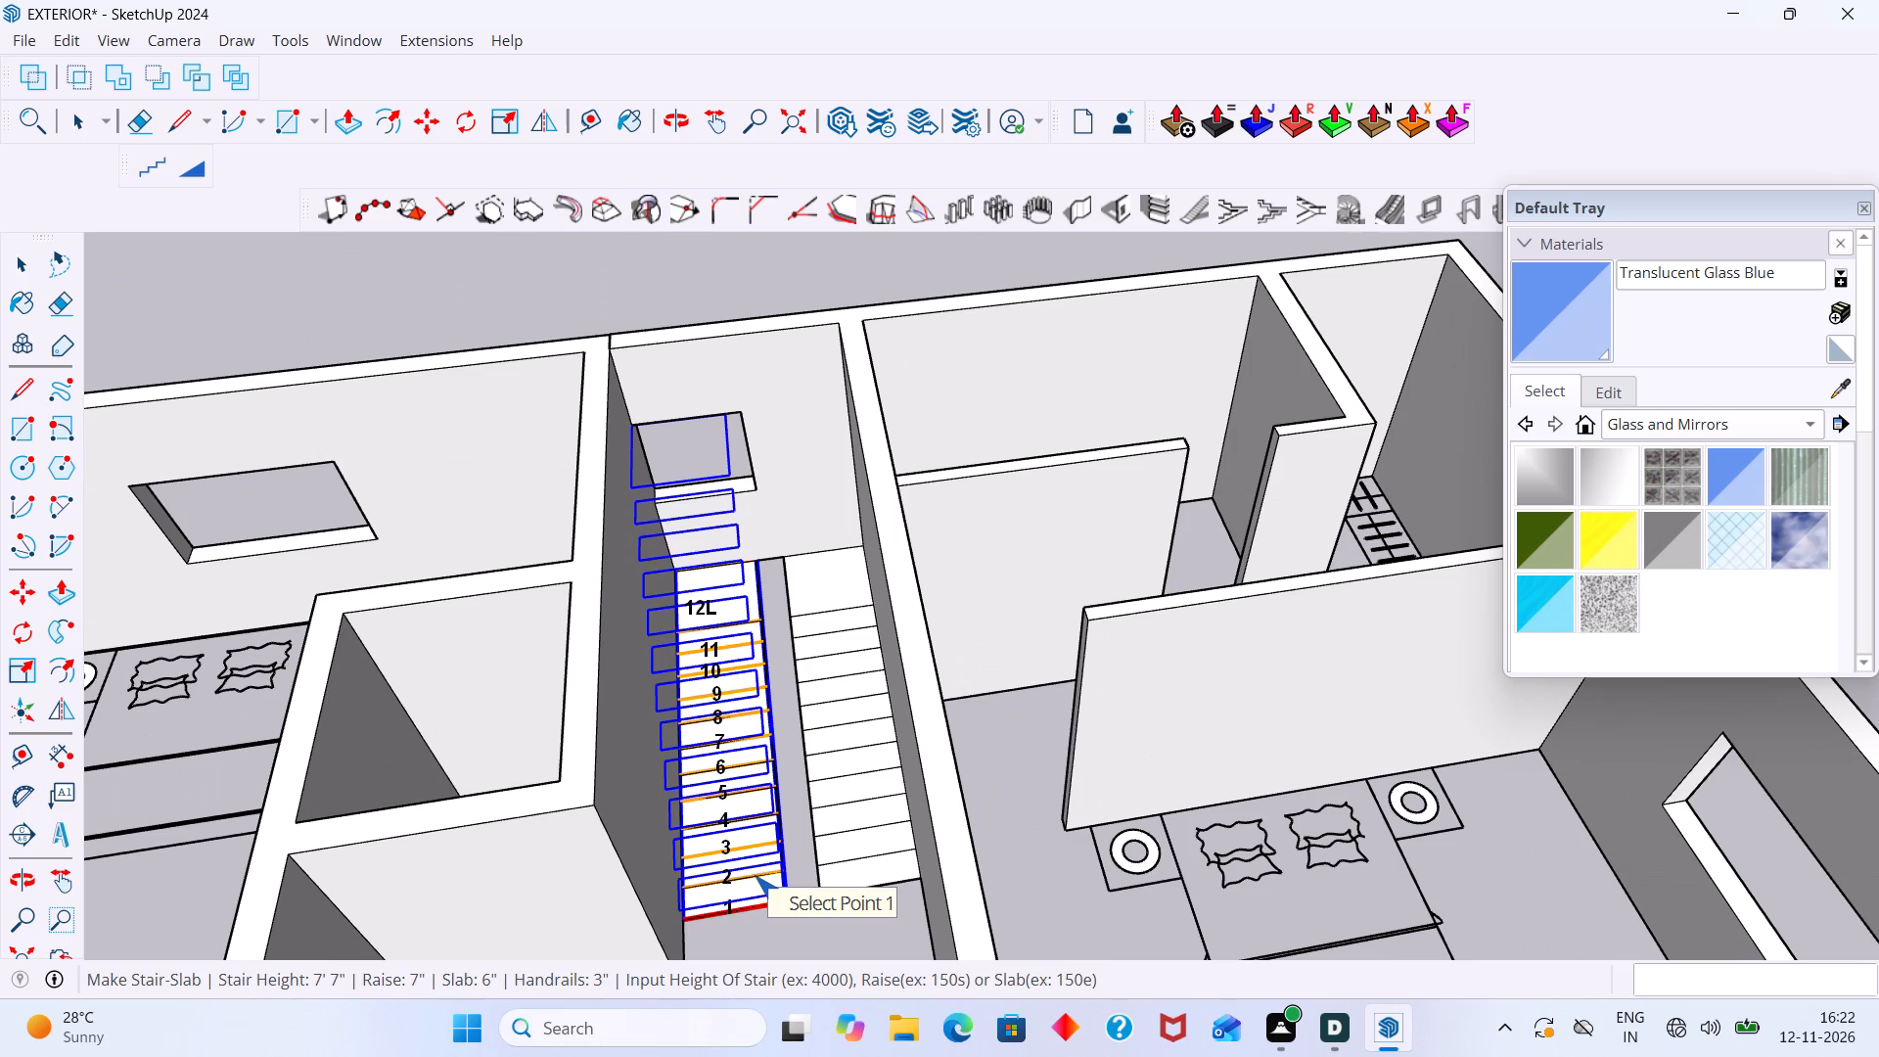
{"action": "key", "text": "Return"}
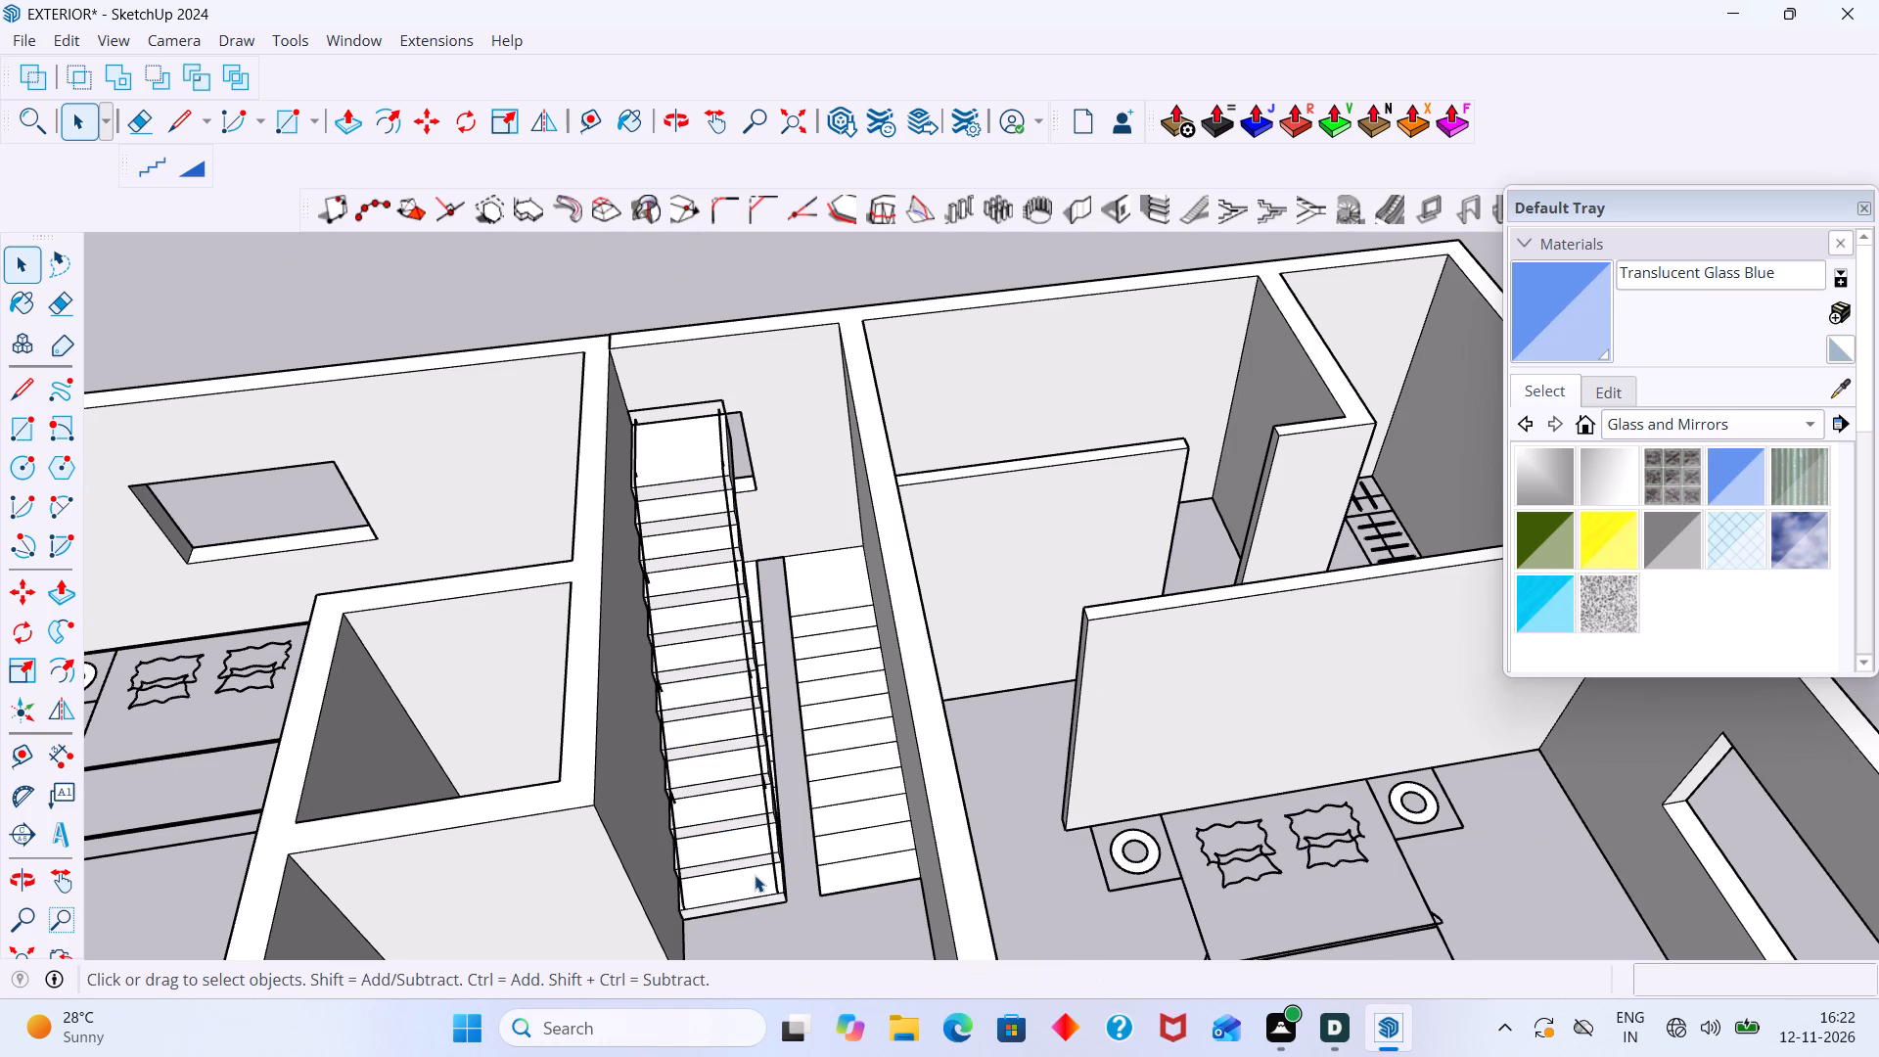
Delete the handrail group from the new left flight.
{"action": "scroll", "coordinate": [650, 490], "scroll_direction": "up", "scroll_amount": 5}
{"action": "middle_click_drag", "start_coordinate": [692, 447], "coordinate": [448, 432]}
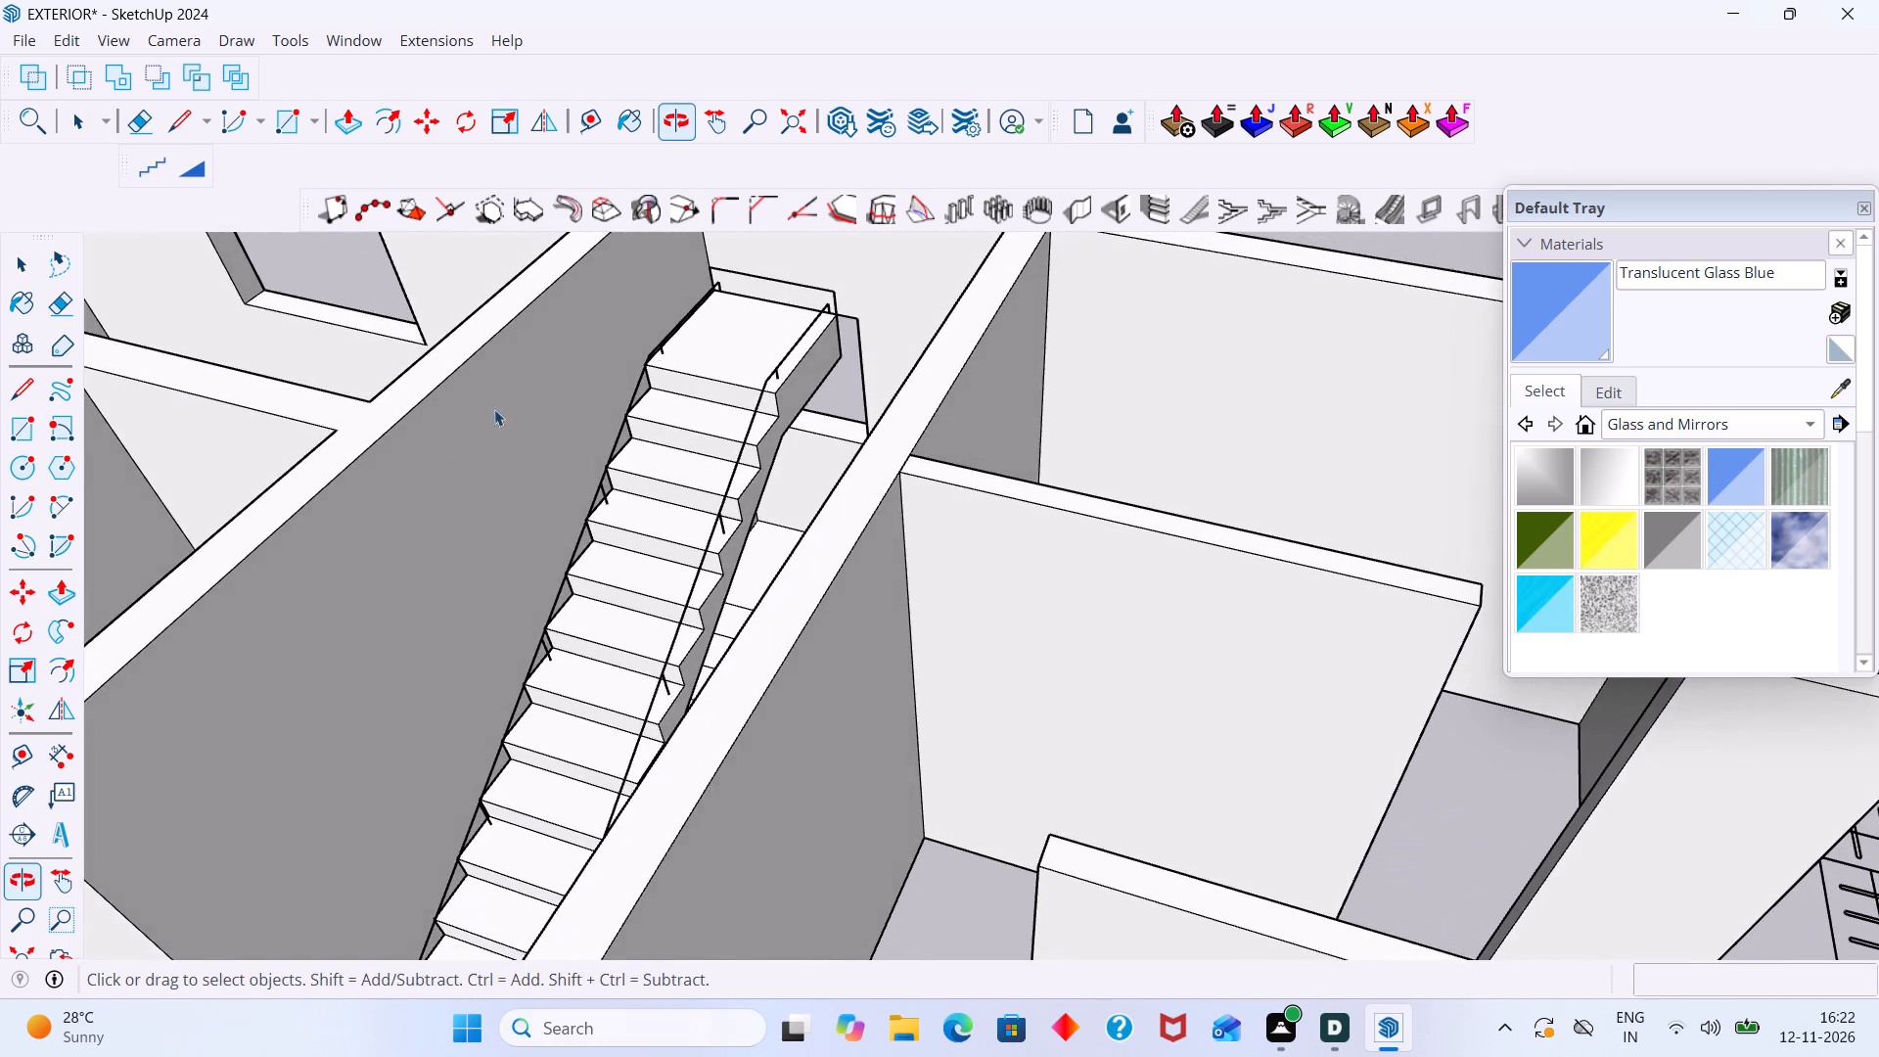
{"action": "scroll", "coordinate": [669, 341], "scroll_direction": "up", "scroll_amount": 5}
{"action": "middle_click_drag", "start_coordinate": [754, 393], "coordinate": [829, 437]}
{"action": "scroll", "coordinate": [861, 426], "scroll_direction": "down", "scroll_amount": 5}
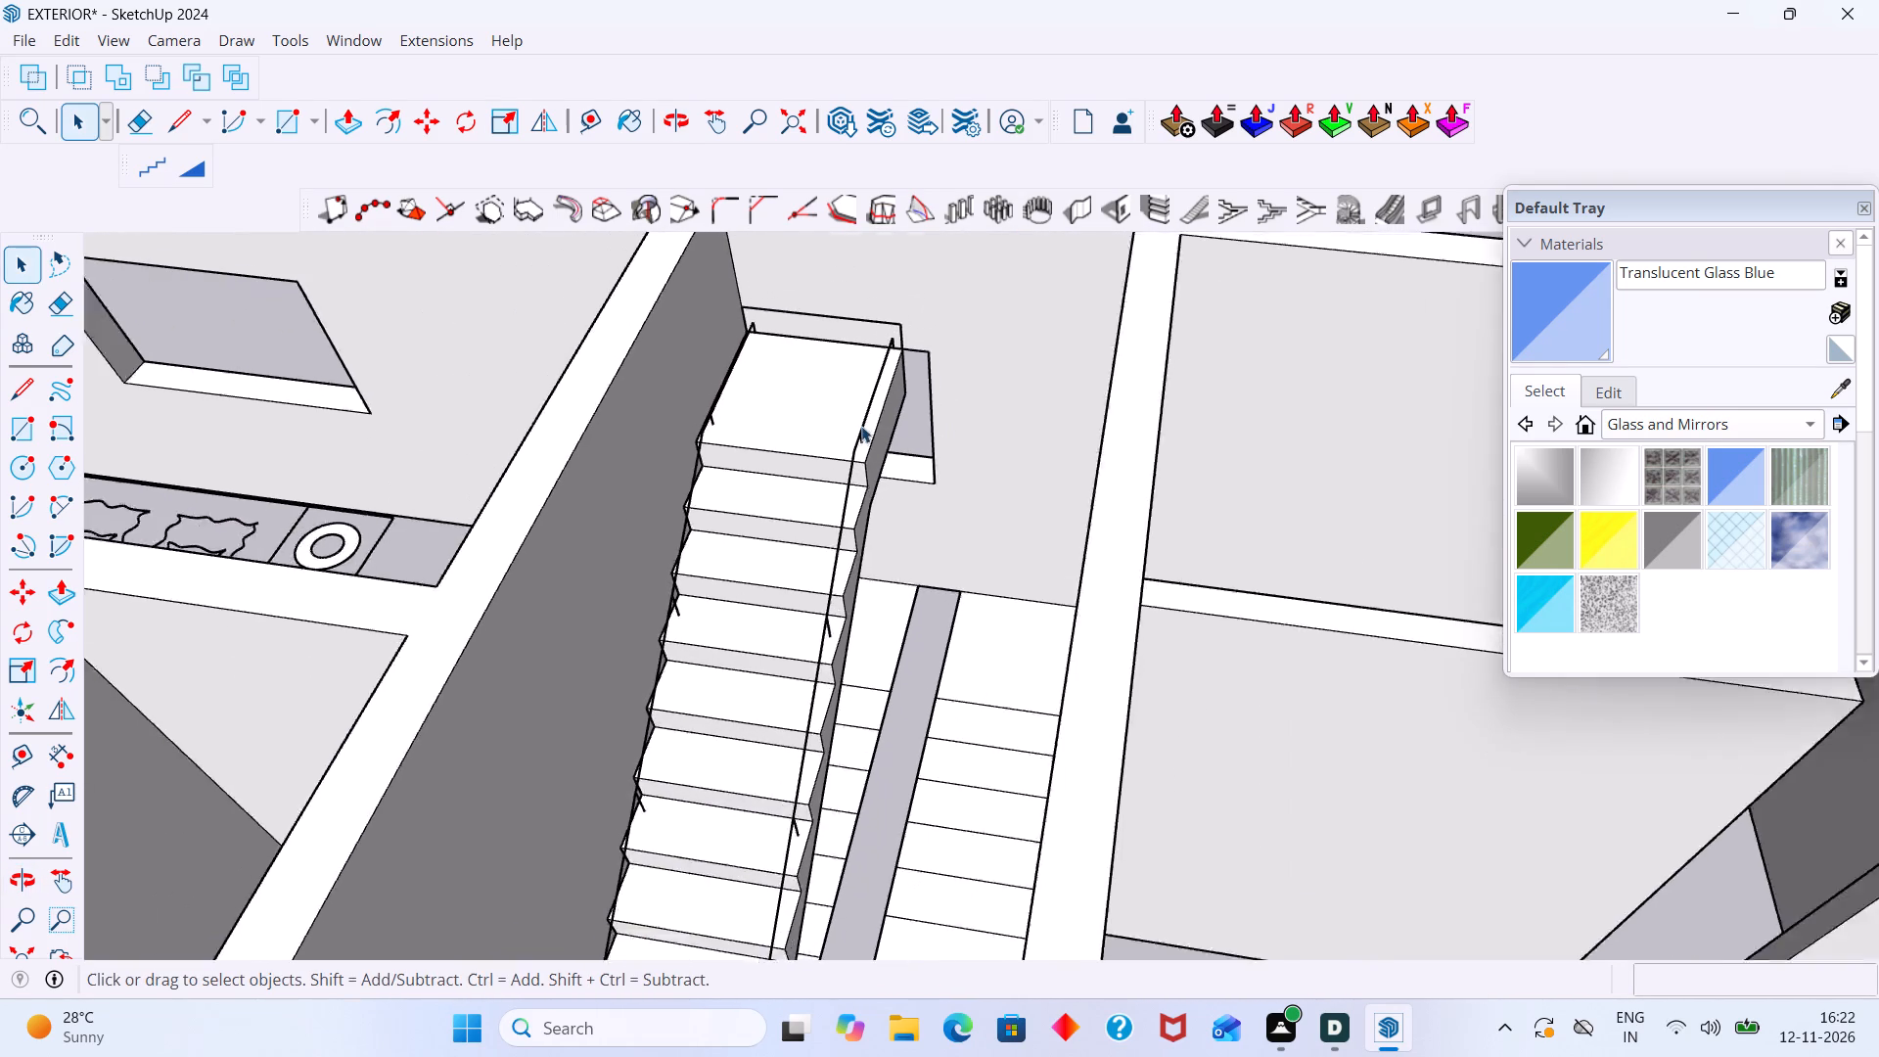
{"action": "scroll", "coordinate": [861, 426], "scroll_direction": "down", "scroll_amount": 1}
{"action": "scroll", "coordinate": [872, 511], "scroll_direction": "down", "scroll_amount": 4}
{"action": "middle_click_drag", "start_coordinate": [922, 636], "coordinate": [951, 652]}
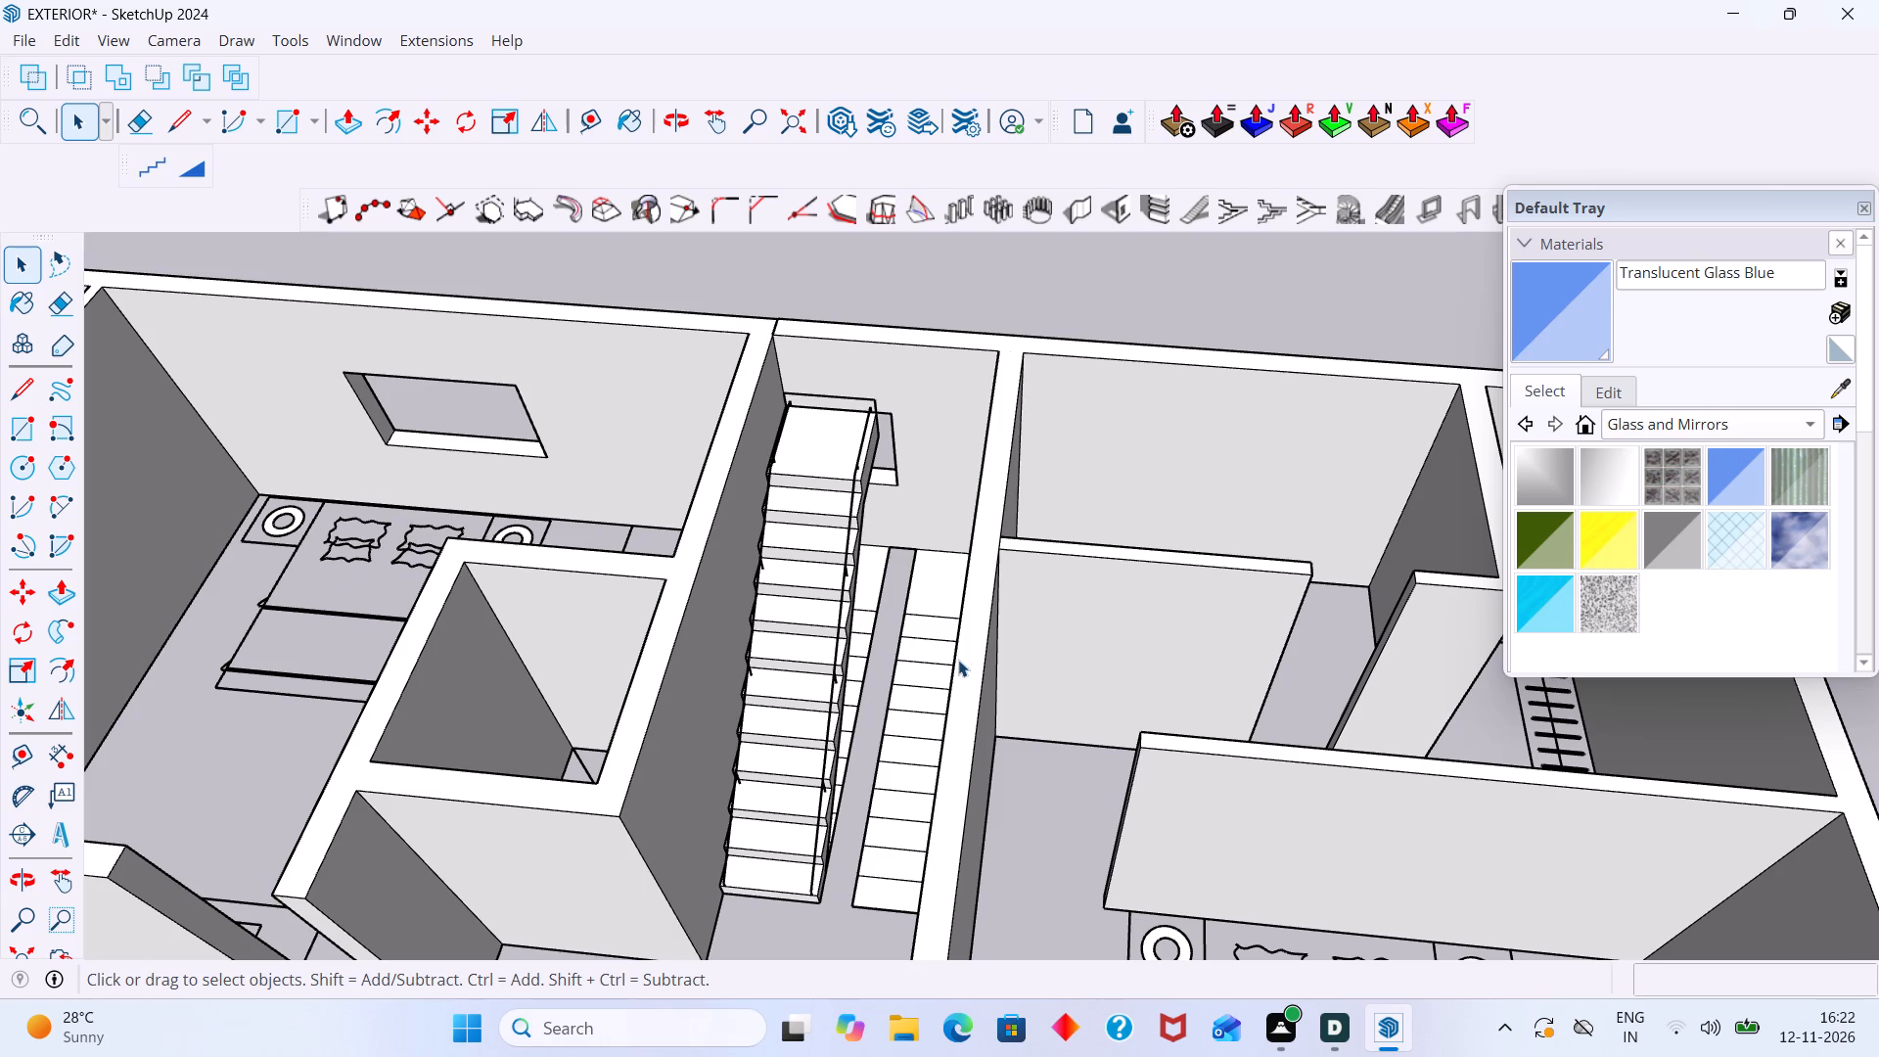
{"action": "key", "text": "space"}
{"action": "scroll", "coordinate": [869, 459], "scroll_direction": "up", "scroll_amount": 3}
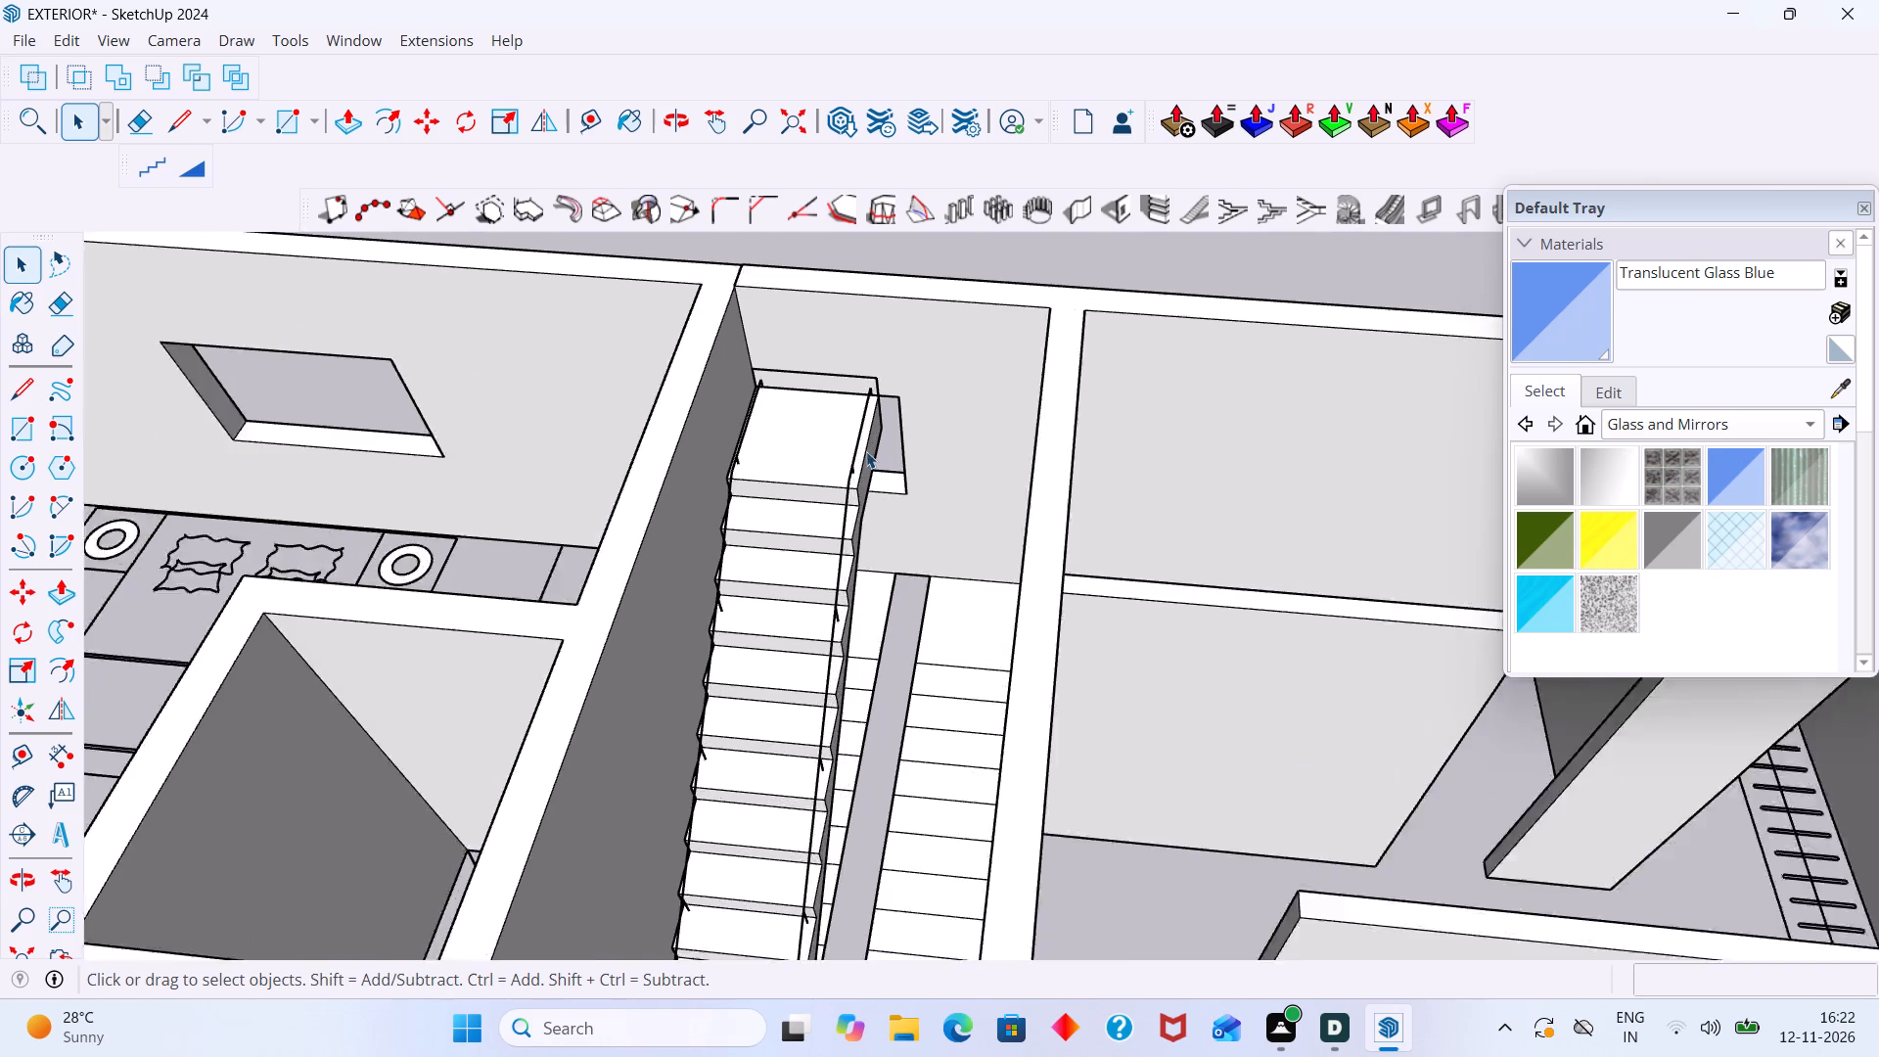
{"action": "scroll", "coordinate": [866, 451], "scroll_direction": "up", "scroll_amount": 3}
{"action": "left_click", "coordinate": [852, 444]}
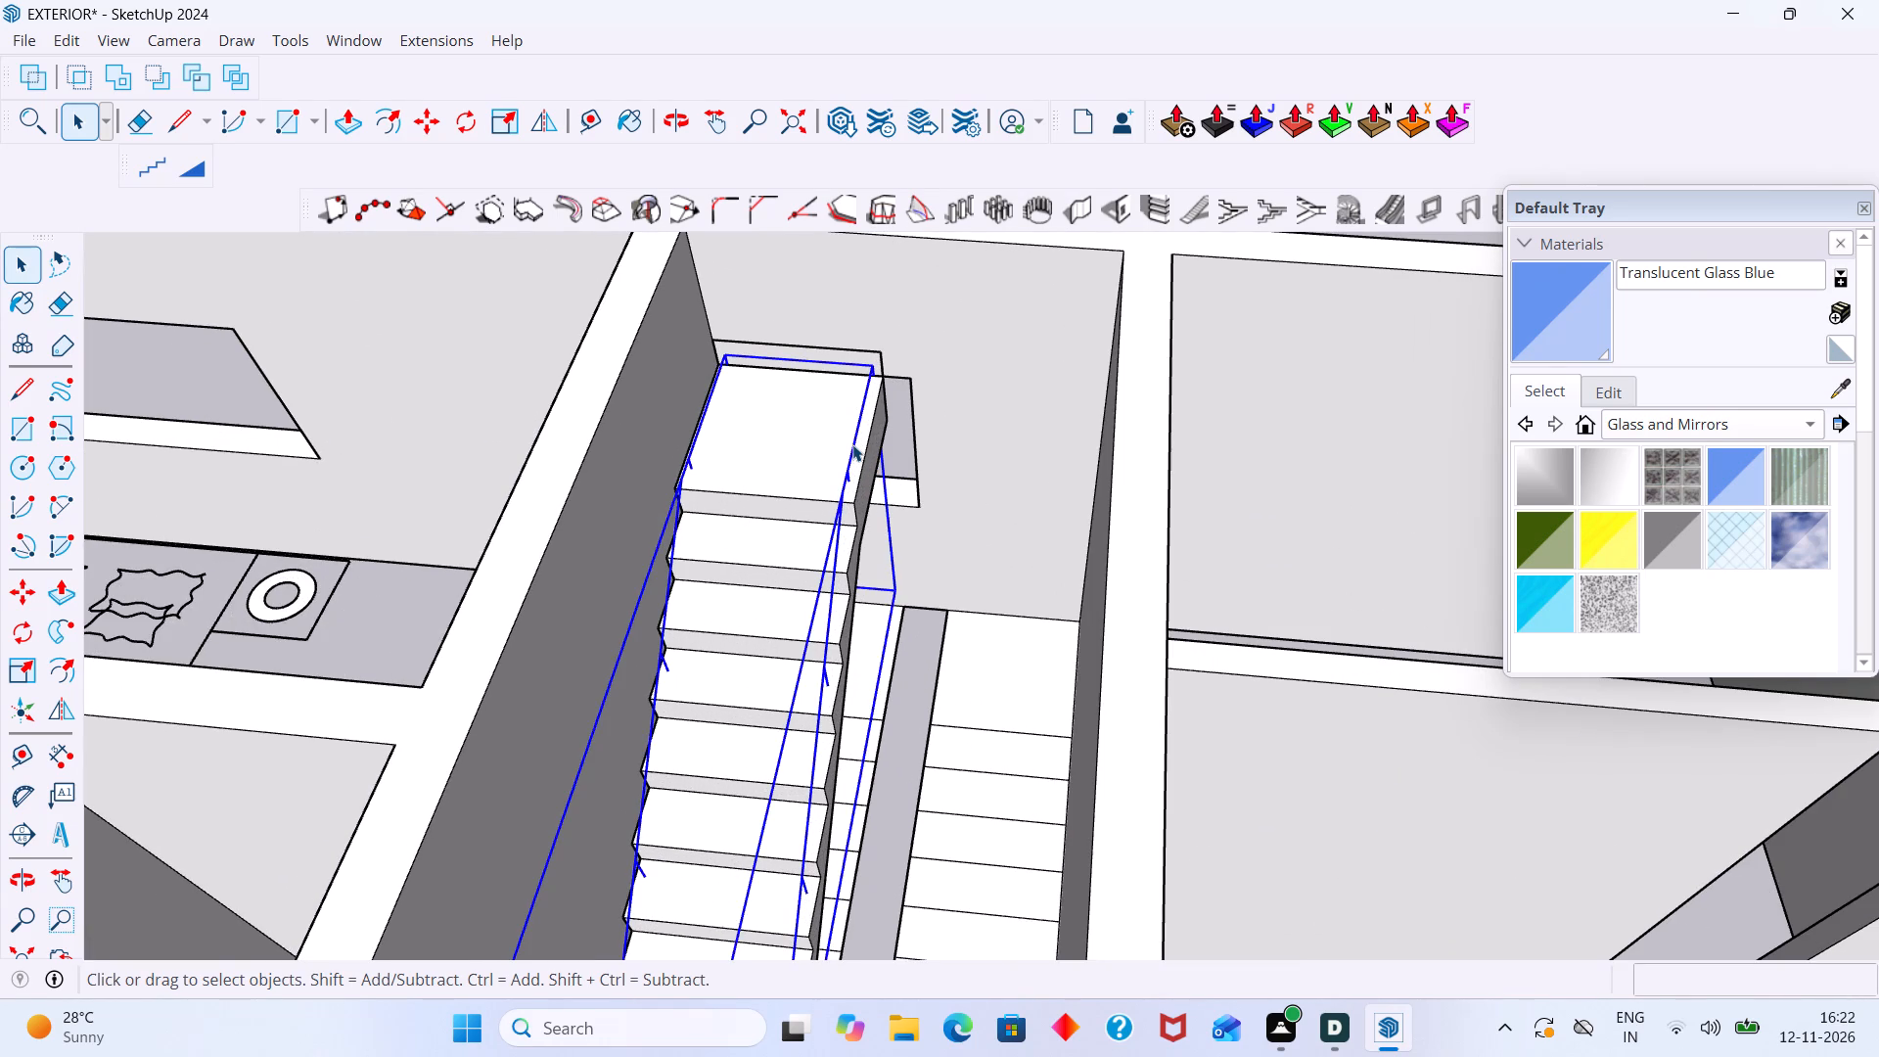
{"action": "key", "text": "Delete"}
Inside the left flight's group, delete the surplus edge standing above the landing's far end.
{"action": "scroll", "coordinate": [852, 444], "scroll_direction": "down", "scroll_amount": 7}
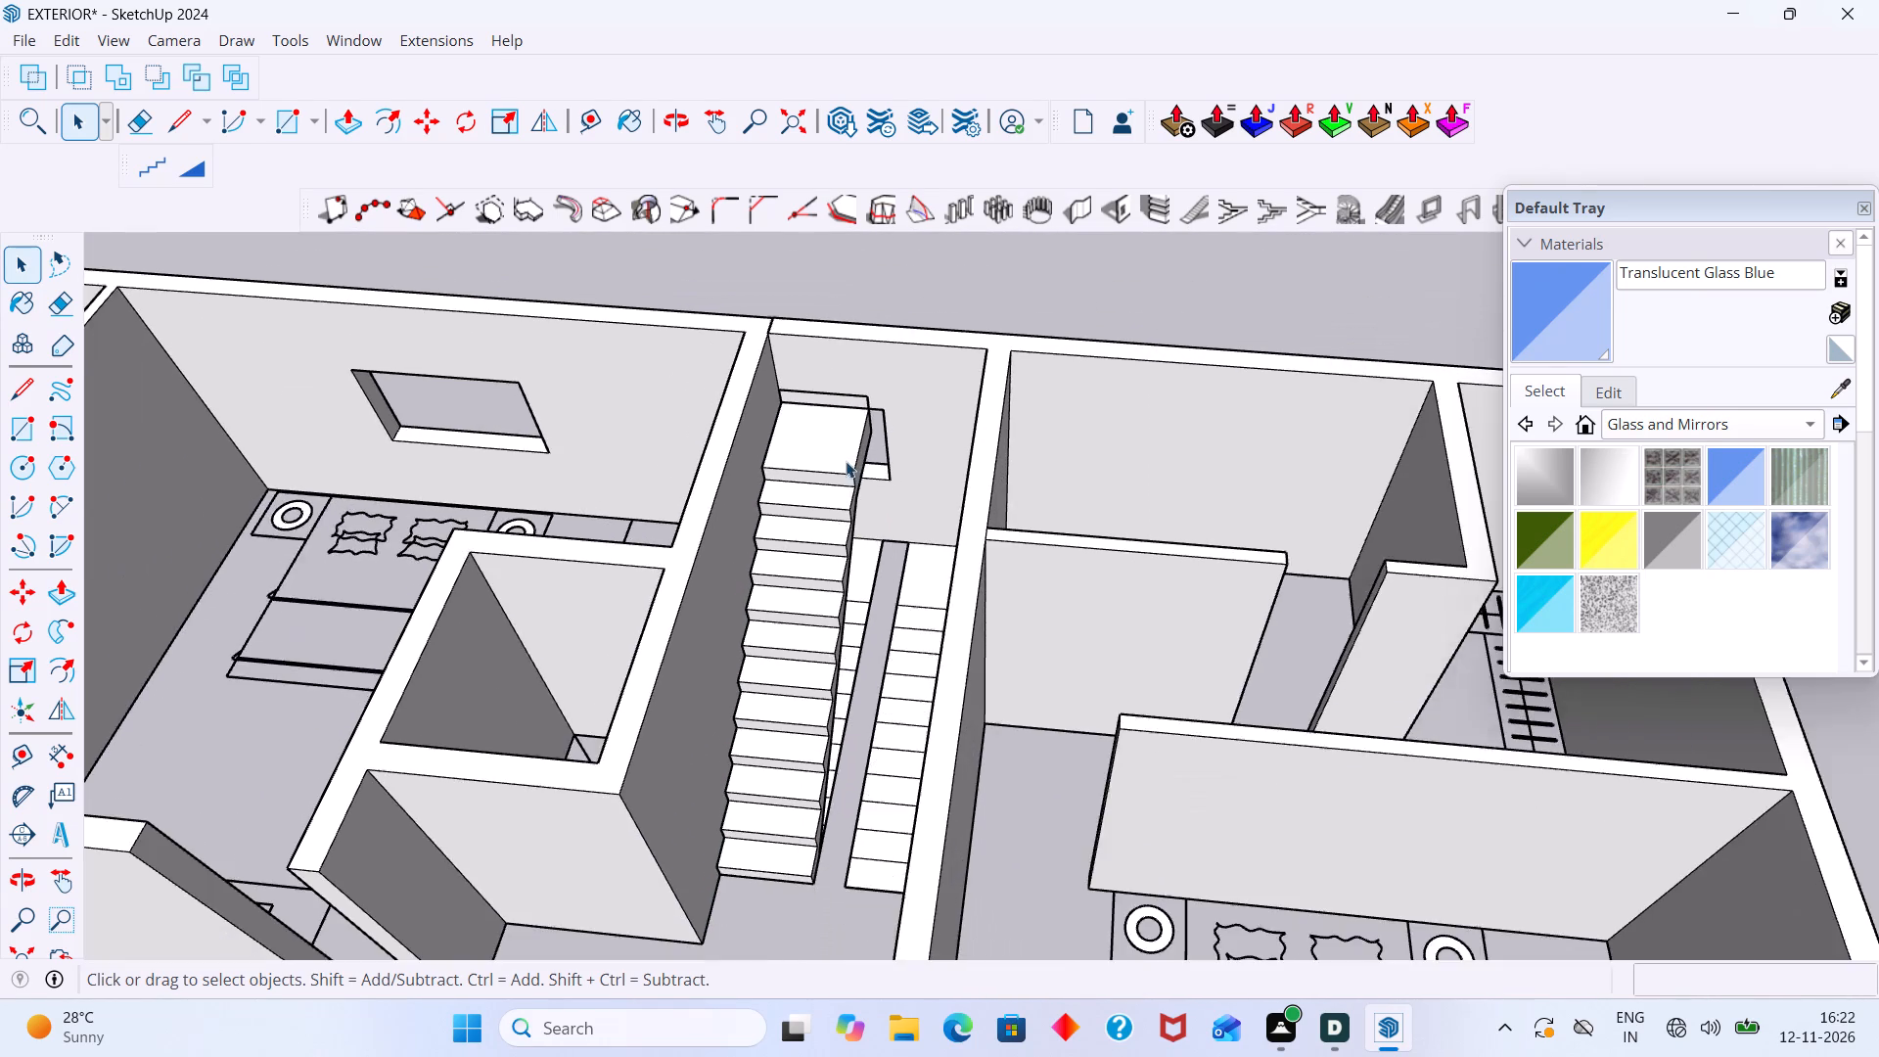
{"action": "scroll", "coordinate": [844, 423], "scroll_direction": "up", "scroll_amount": 5}
{"action": "left_click", "coordinate": [874, 380]}
{"action": "double_click", "coordinate": [878, 382]}
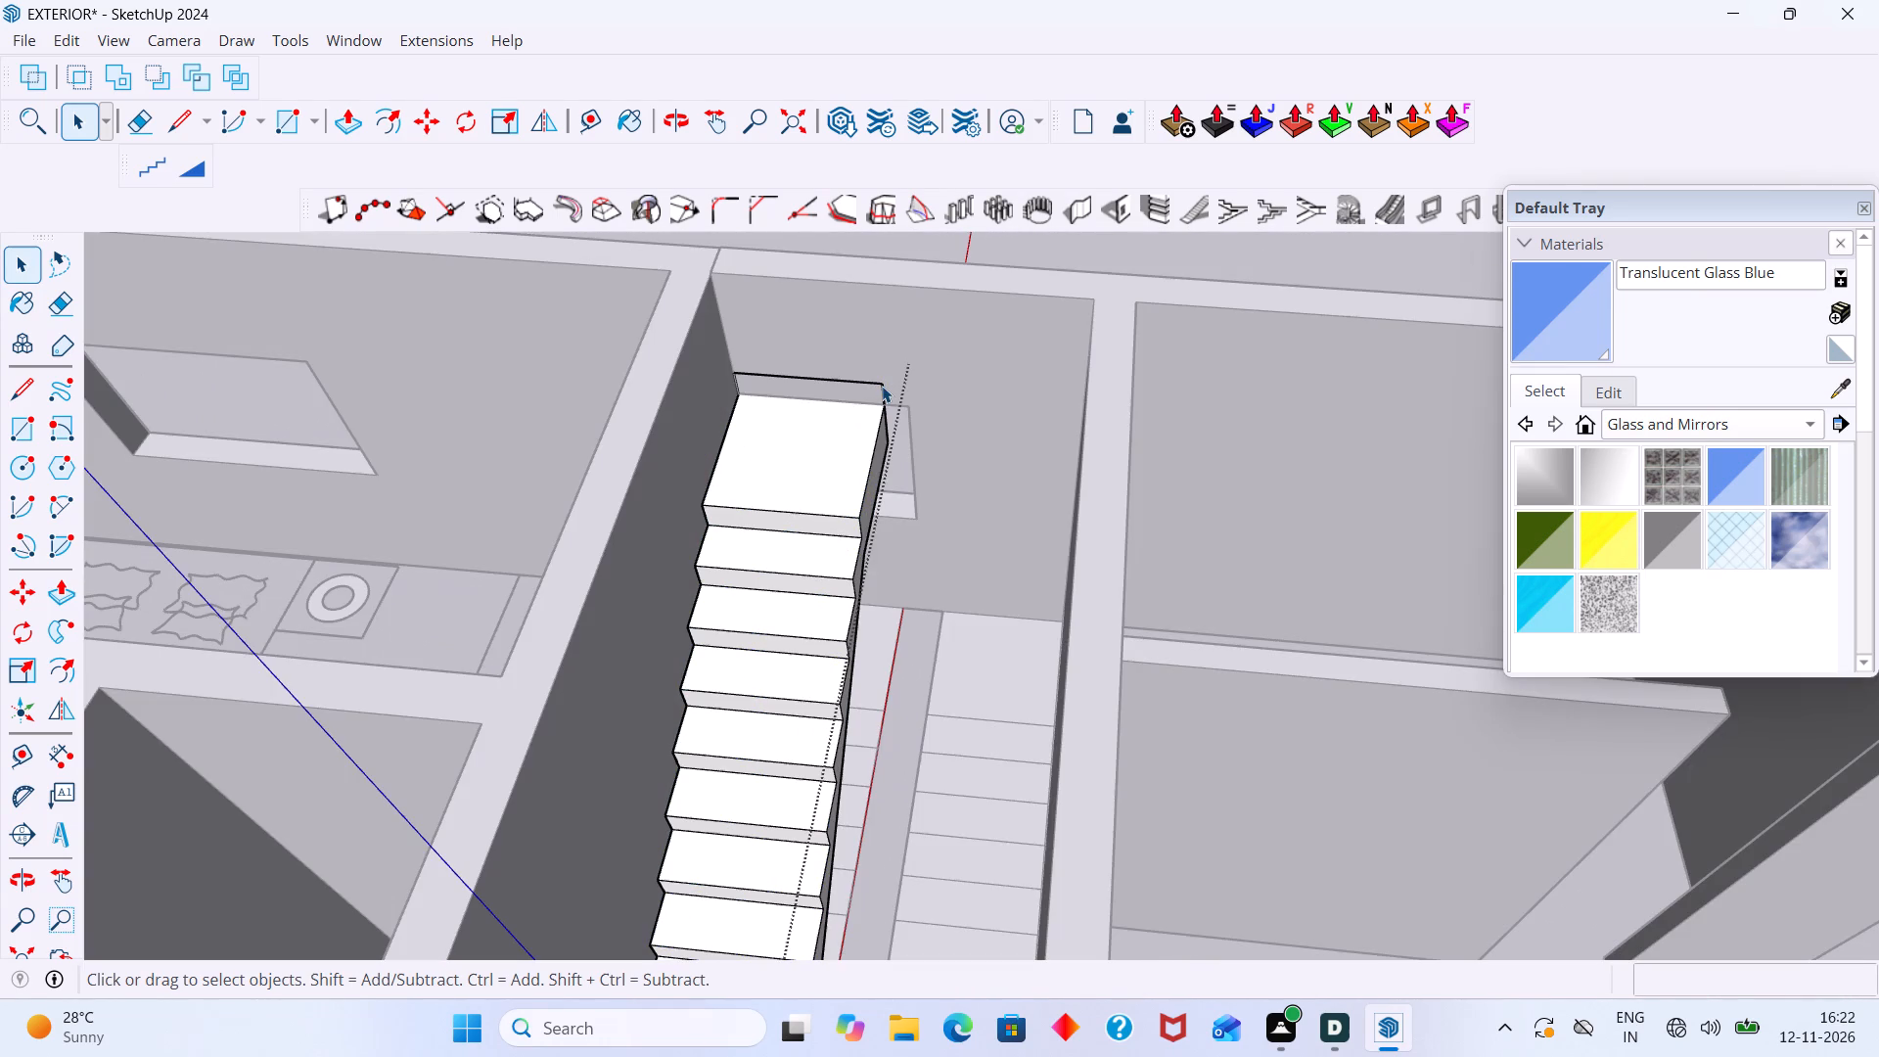
{"action": "left_click", "coordinate": [882, 386]}
{"action": "left_click", "coordinate": [882, 386]}
{"action": "scroll", "coordinate": [881, 392], "scroll_direction": "down", "scroll_amount": 4}
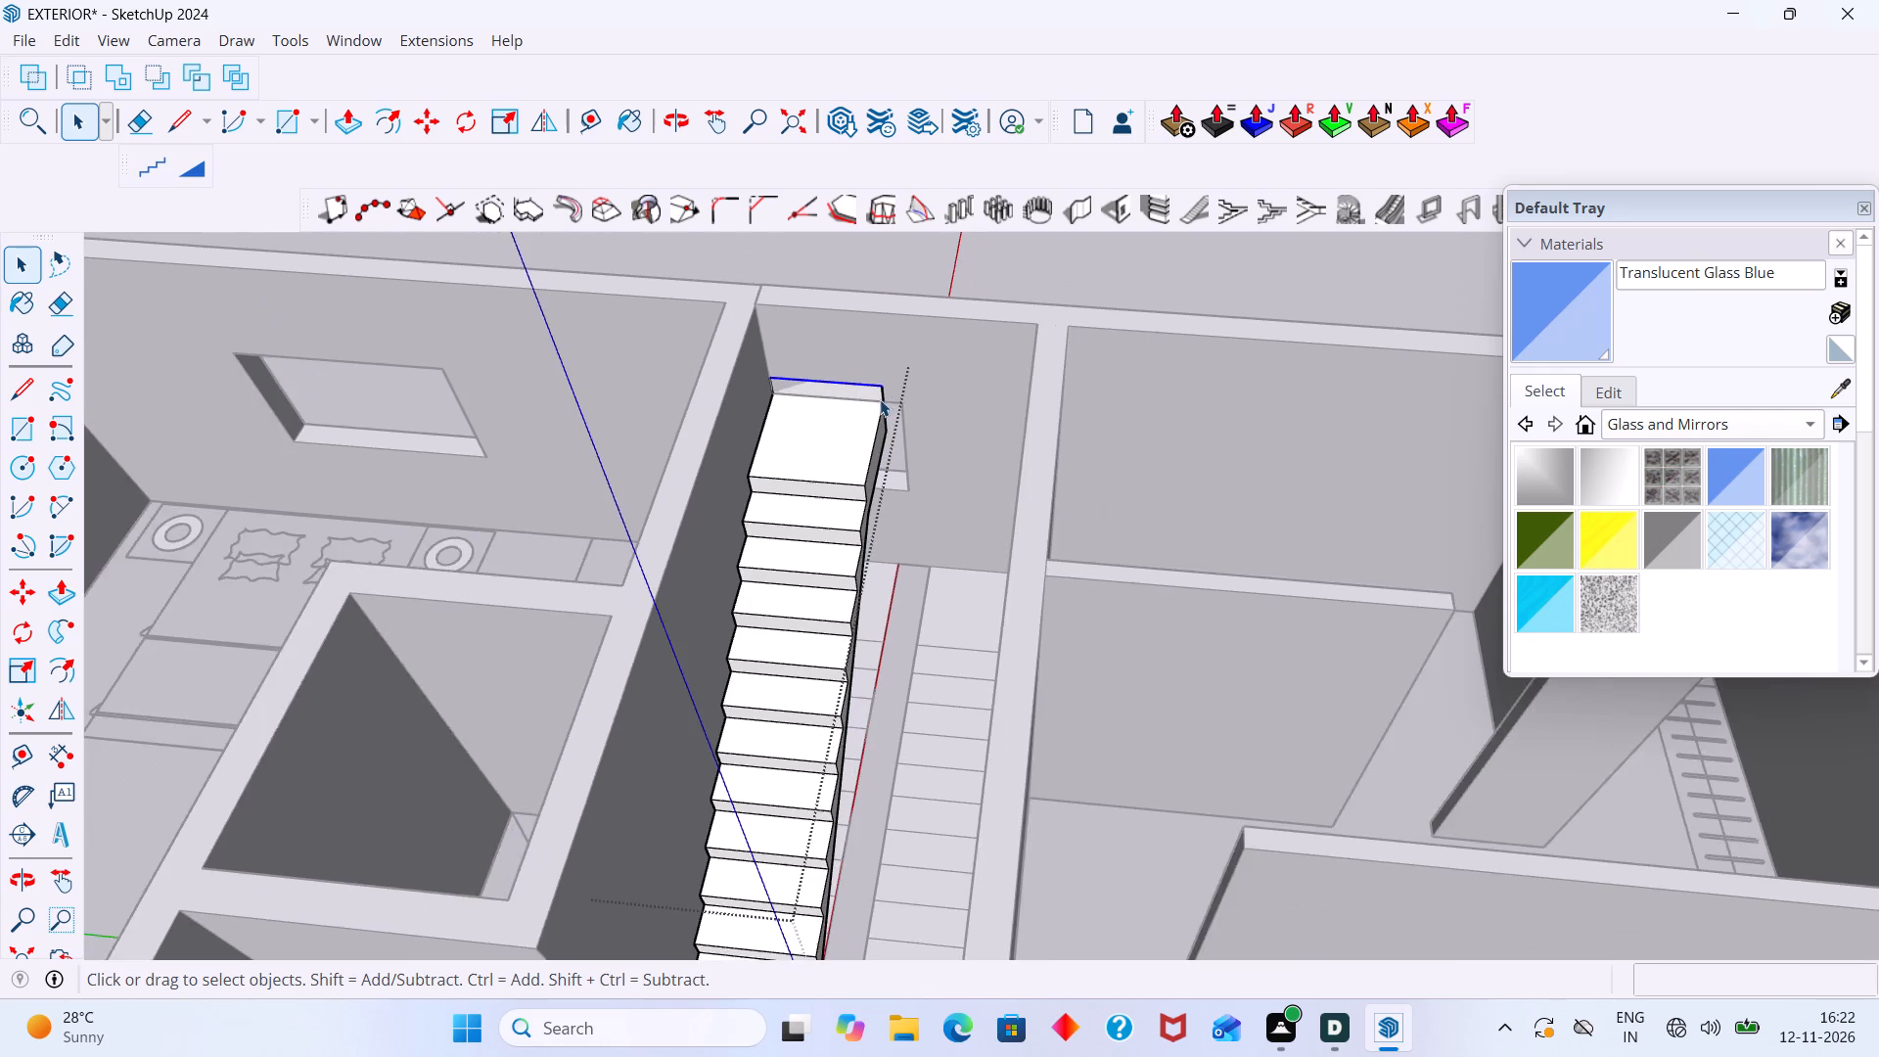
{"action": "scroll", "coordinate": [879, 390], "scroll_direction": "up", "scroll_amount": 2}
{"action": "left_click", "coordinate": [879, 390]}
{"action": "key", "text": "Delete"}
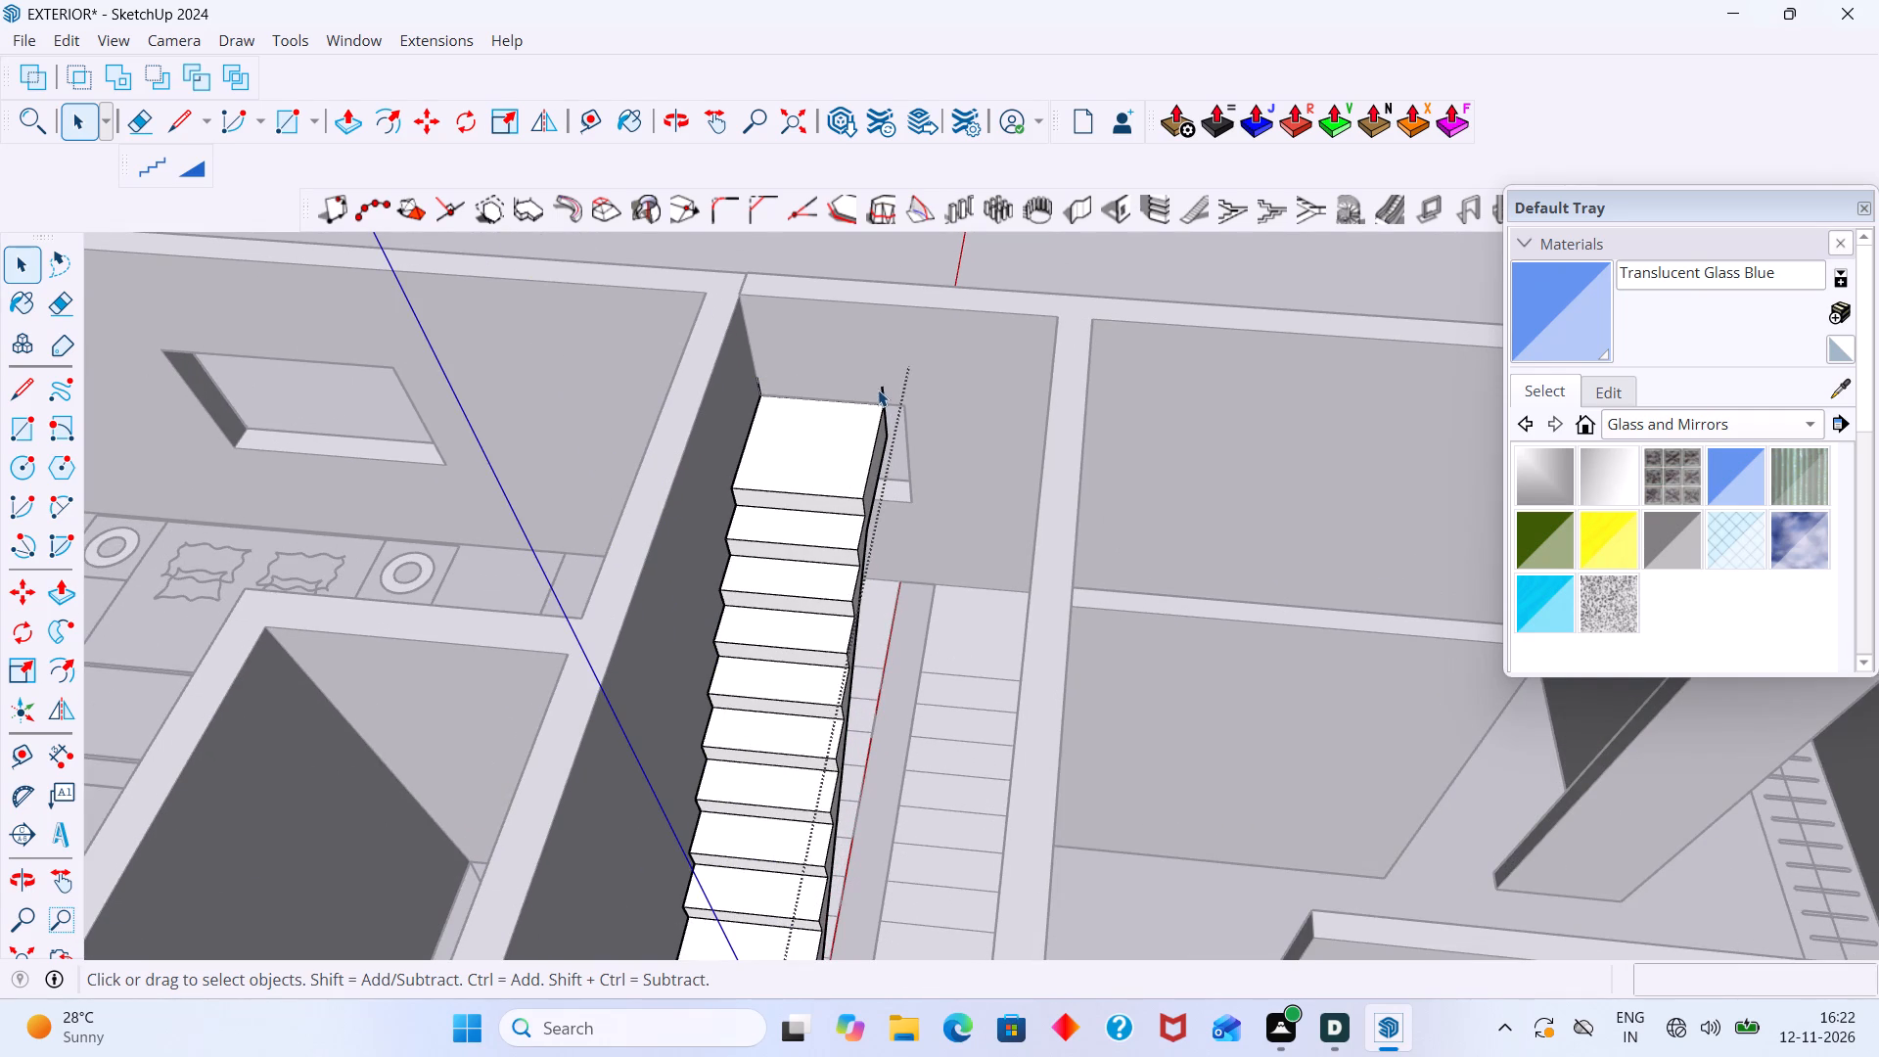
Delete the two remaining surplus vertical edges at the far corners of the left flight's landing and leave its group.
{"action": "left_click", "coordinate": [883, 392]}
{"action": "key", "text": "Delete"}
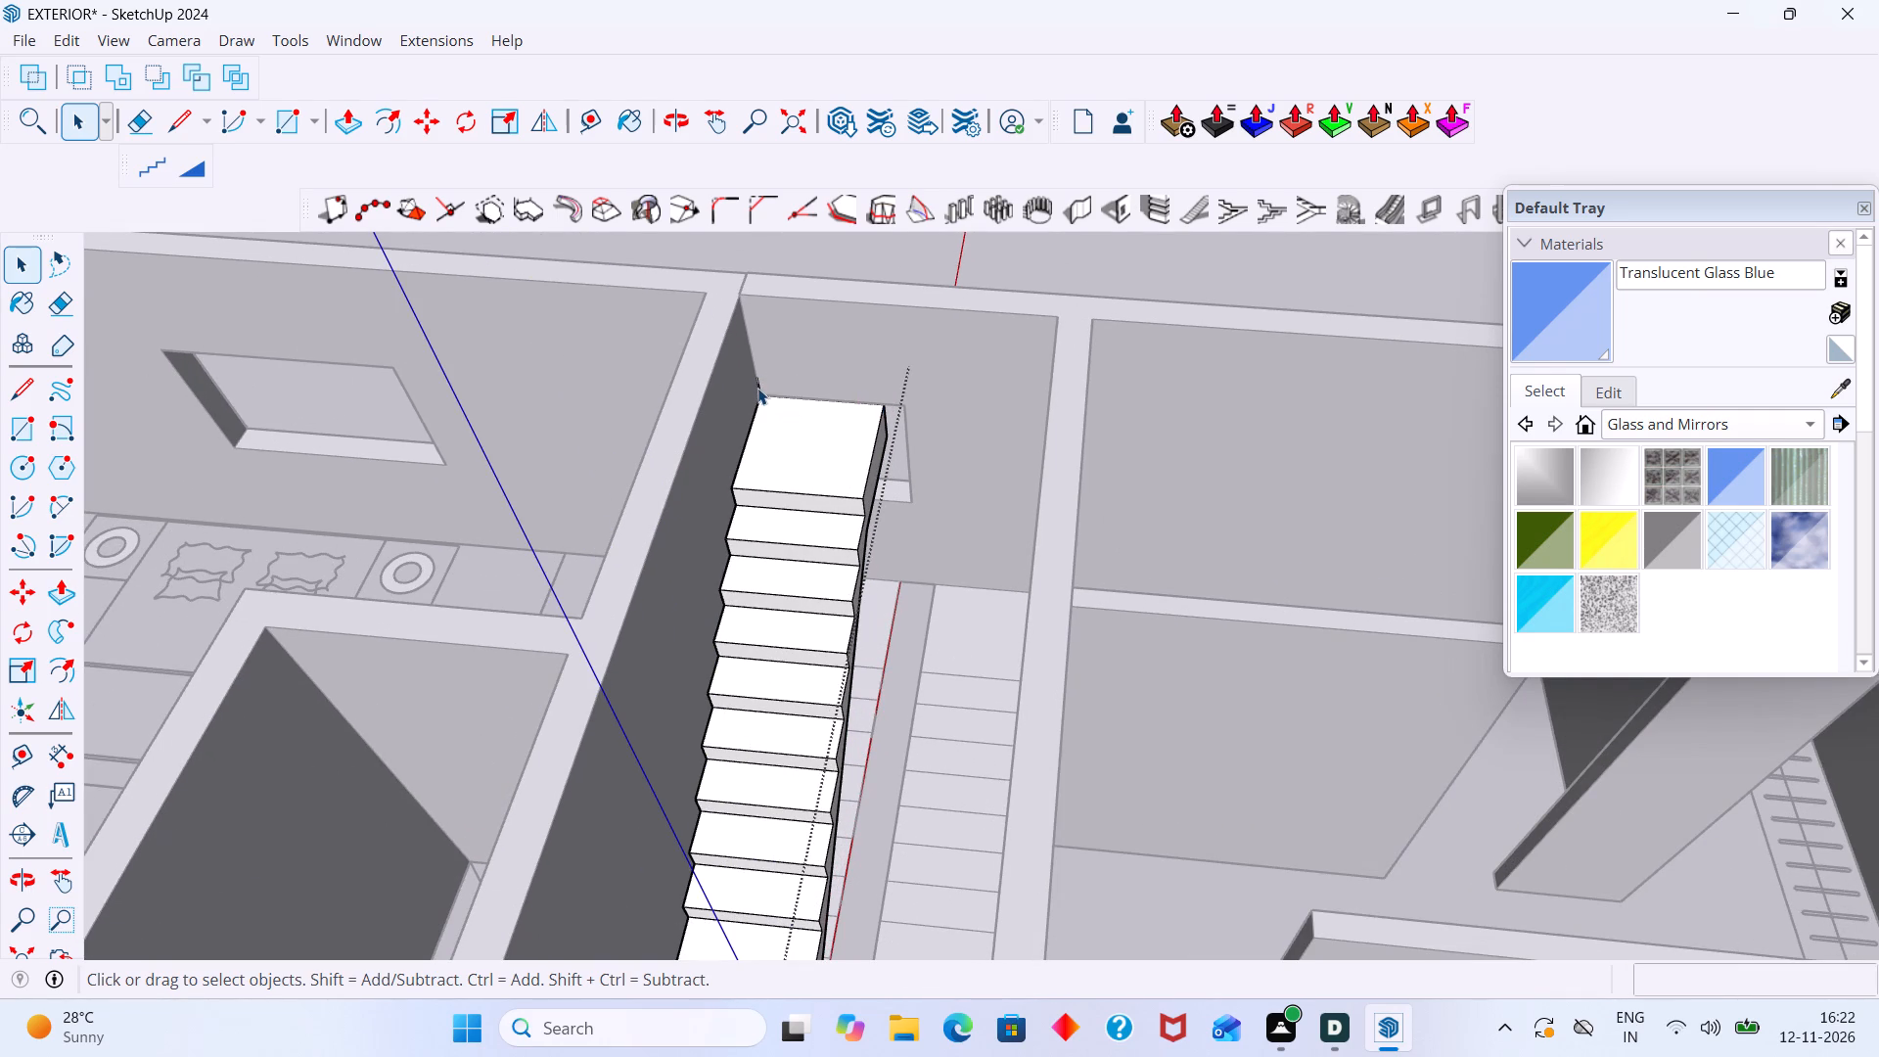
{"action": "left_click", "coordinate": [757, 386]}
{"action": "key", "text": "Delete"}
{"action": "scroll", "coordinate": [765, 384], "scroll_direction": "down", "scroll_amount": 8}
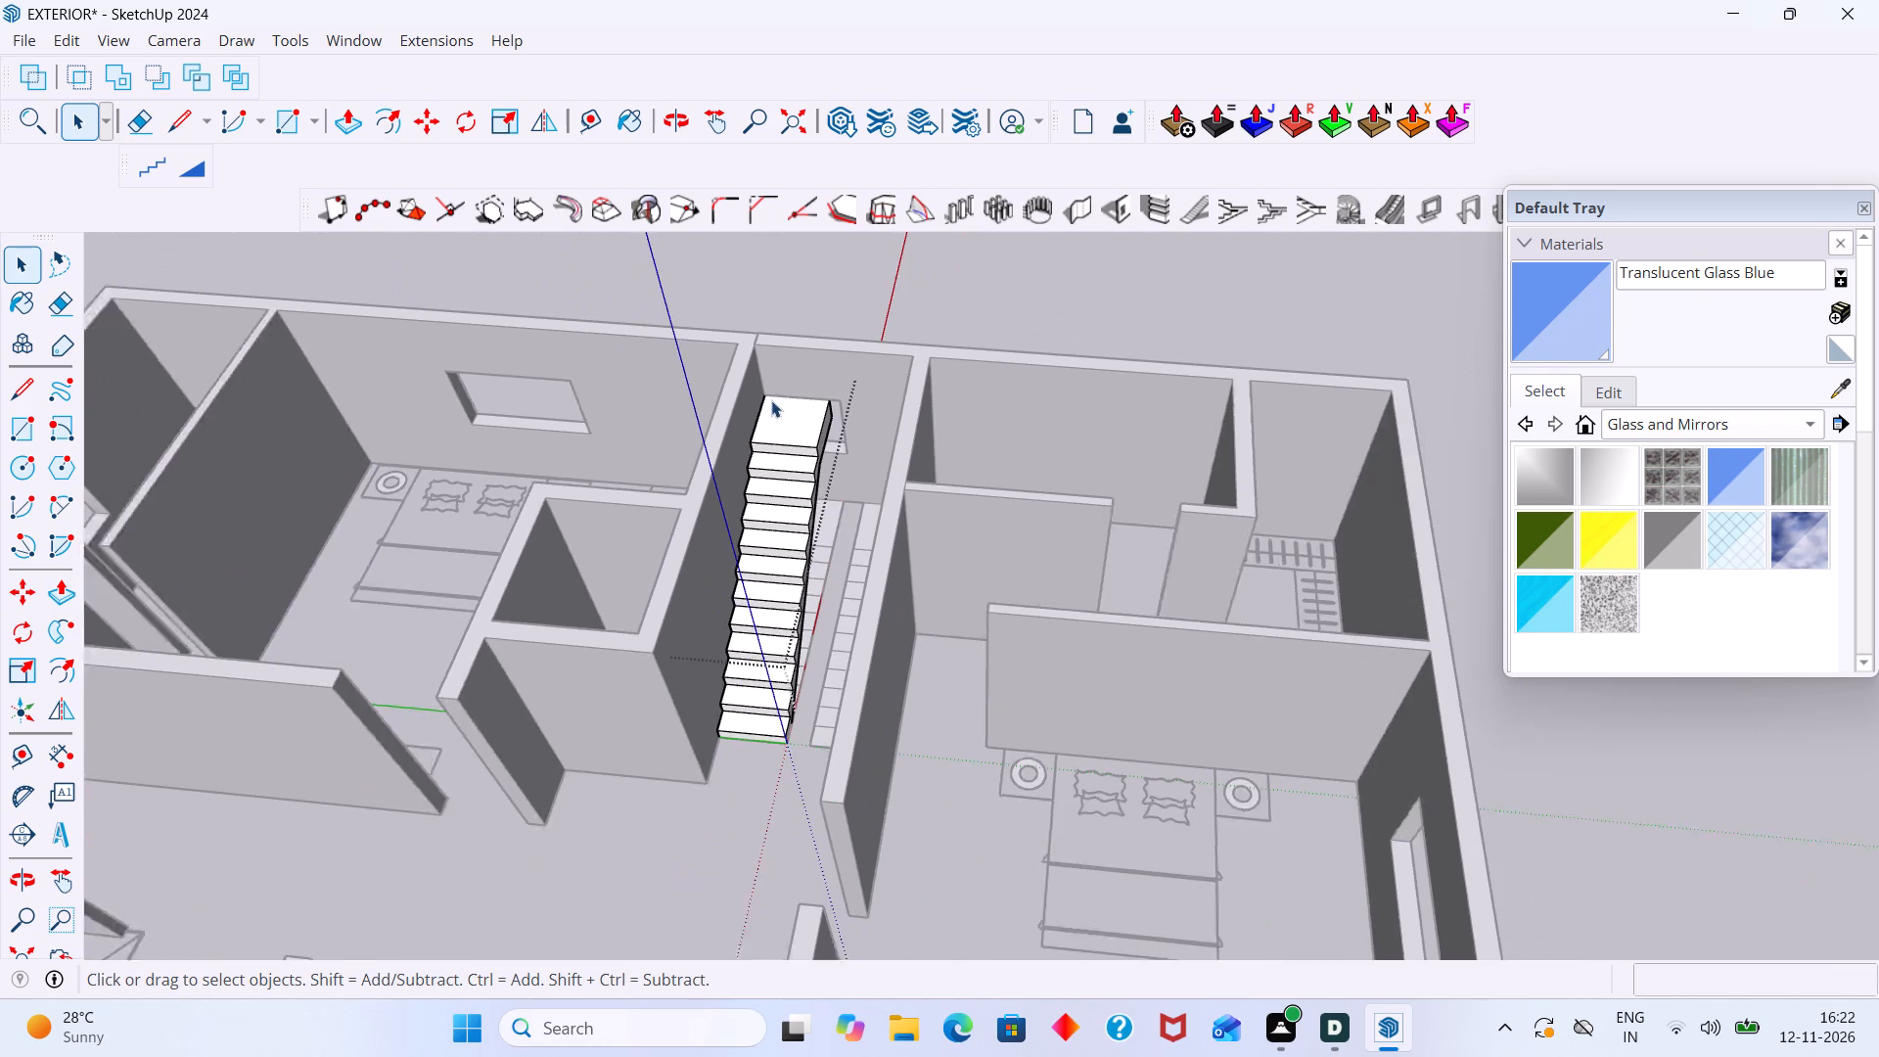
{"action": "scroll", "coordinate": [856, 409], "scroll_direction": "down", "scroll_amount": 2}
{"action": "left_click", "coordinate": [931, 333]}
Generate a Make Stair-Slab flight from the right column's tread and landing faces, with reversed direction, 7' 7" height, 7" raise and 6" slab.
{"action": "scroll", "coordinate": [831, 439], "scroll_direction": "up", "scroll_amount": 5}
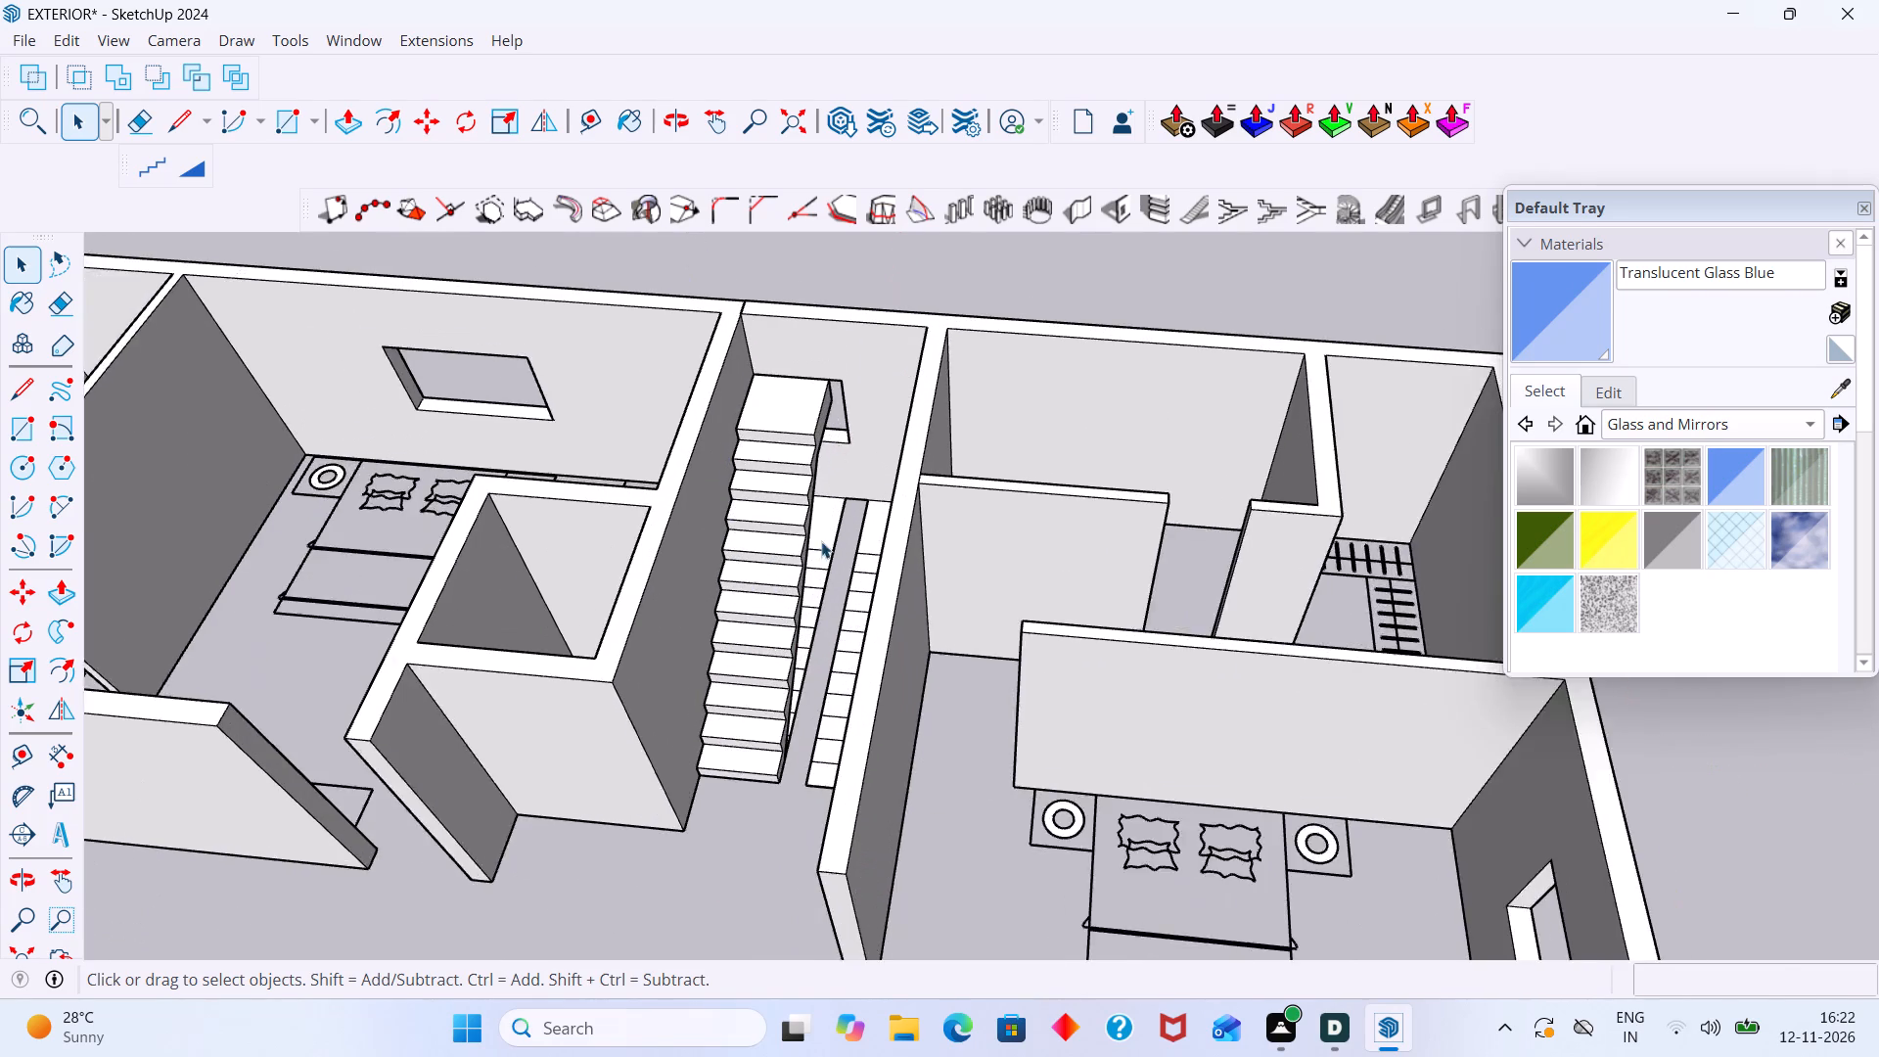
{"action": "middle_click_drag", "start_coordinate": [802, 665], "coordinate": [842, 621]}
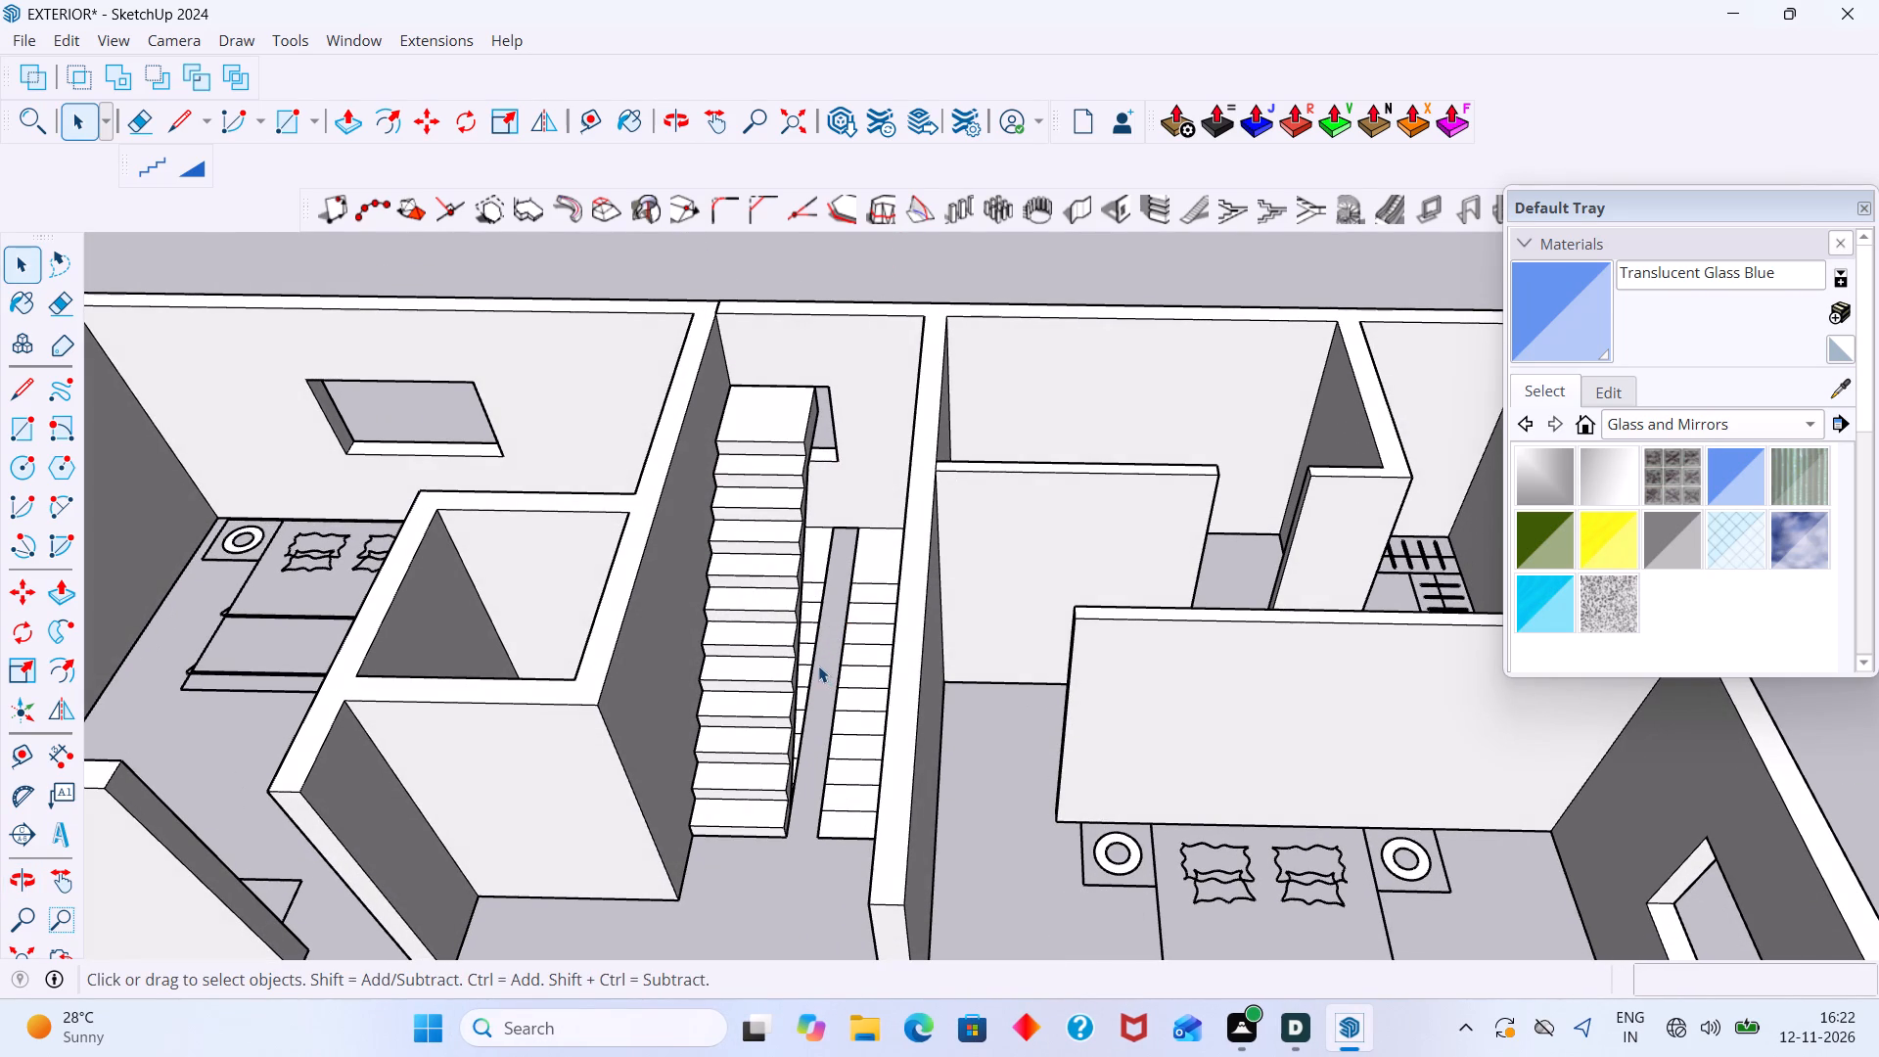
{"action": "scroll", "coordinate": [812, 666], "scroll_direction": "down", "scroll_amount": 6}
{"action": "middle_click_drag", "start_coordinate": [807, 712], "coordinate": [901, 755]}
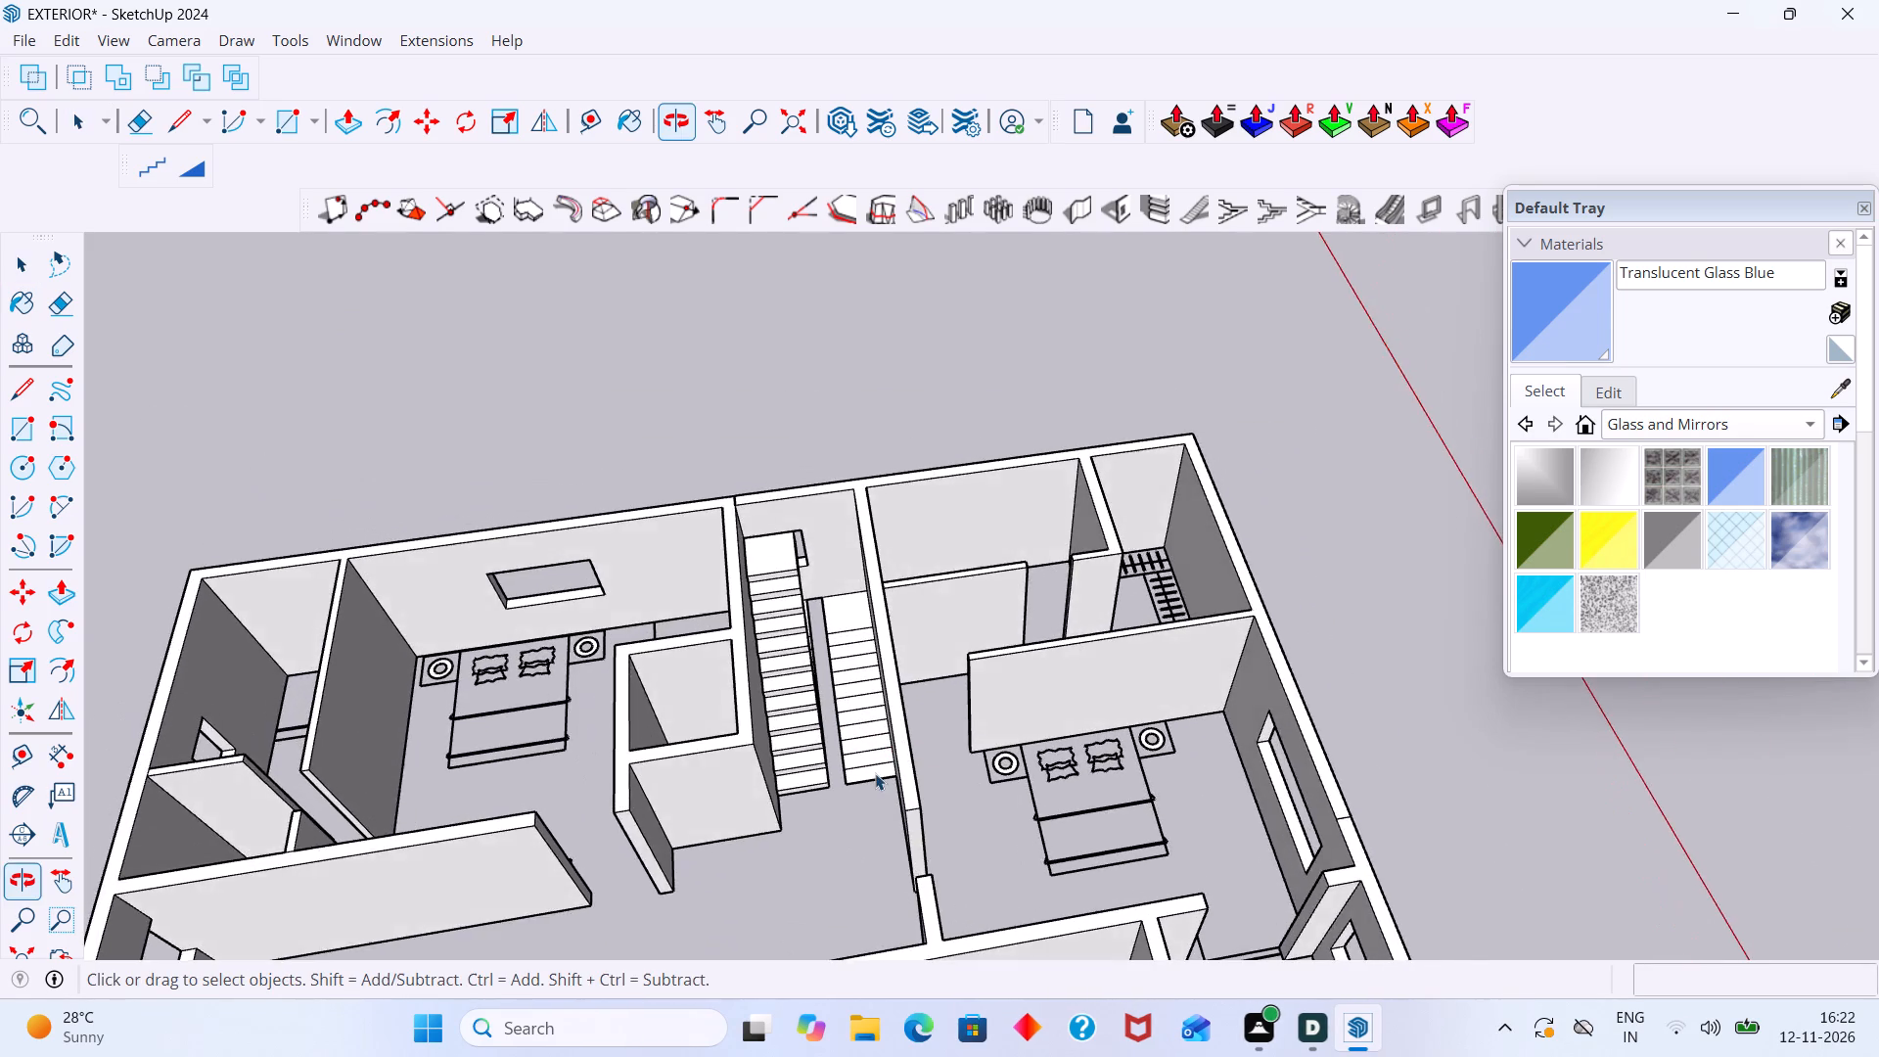
{"action": "scroll", "coordinate": [866, 775], "scroll_direction": "up", "scroll_amount": 7}
{"action": "left_click", "coordinate": [866, 774]}
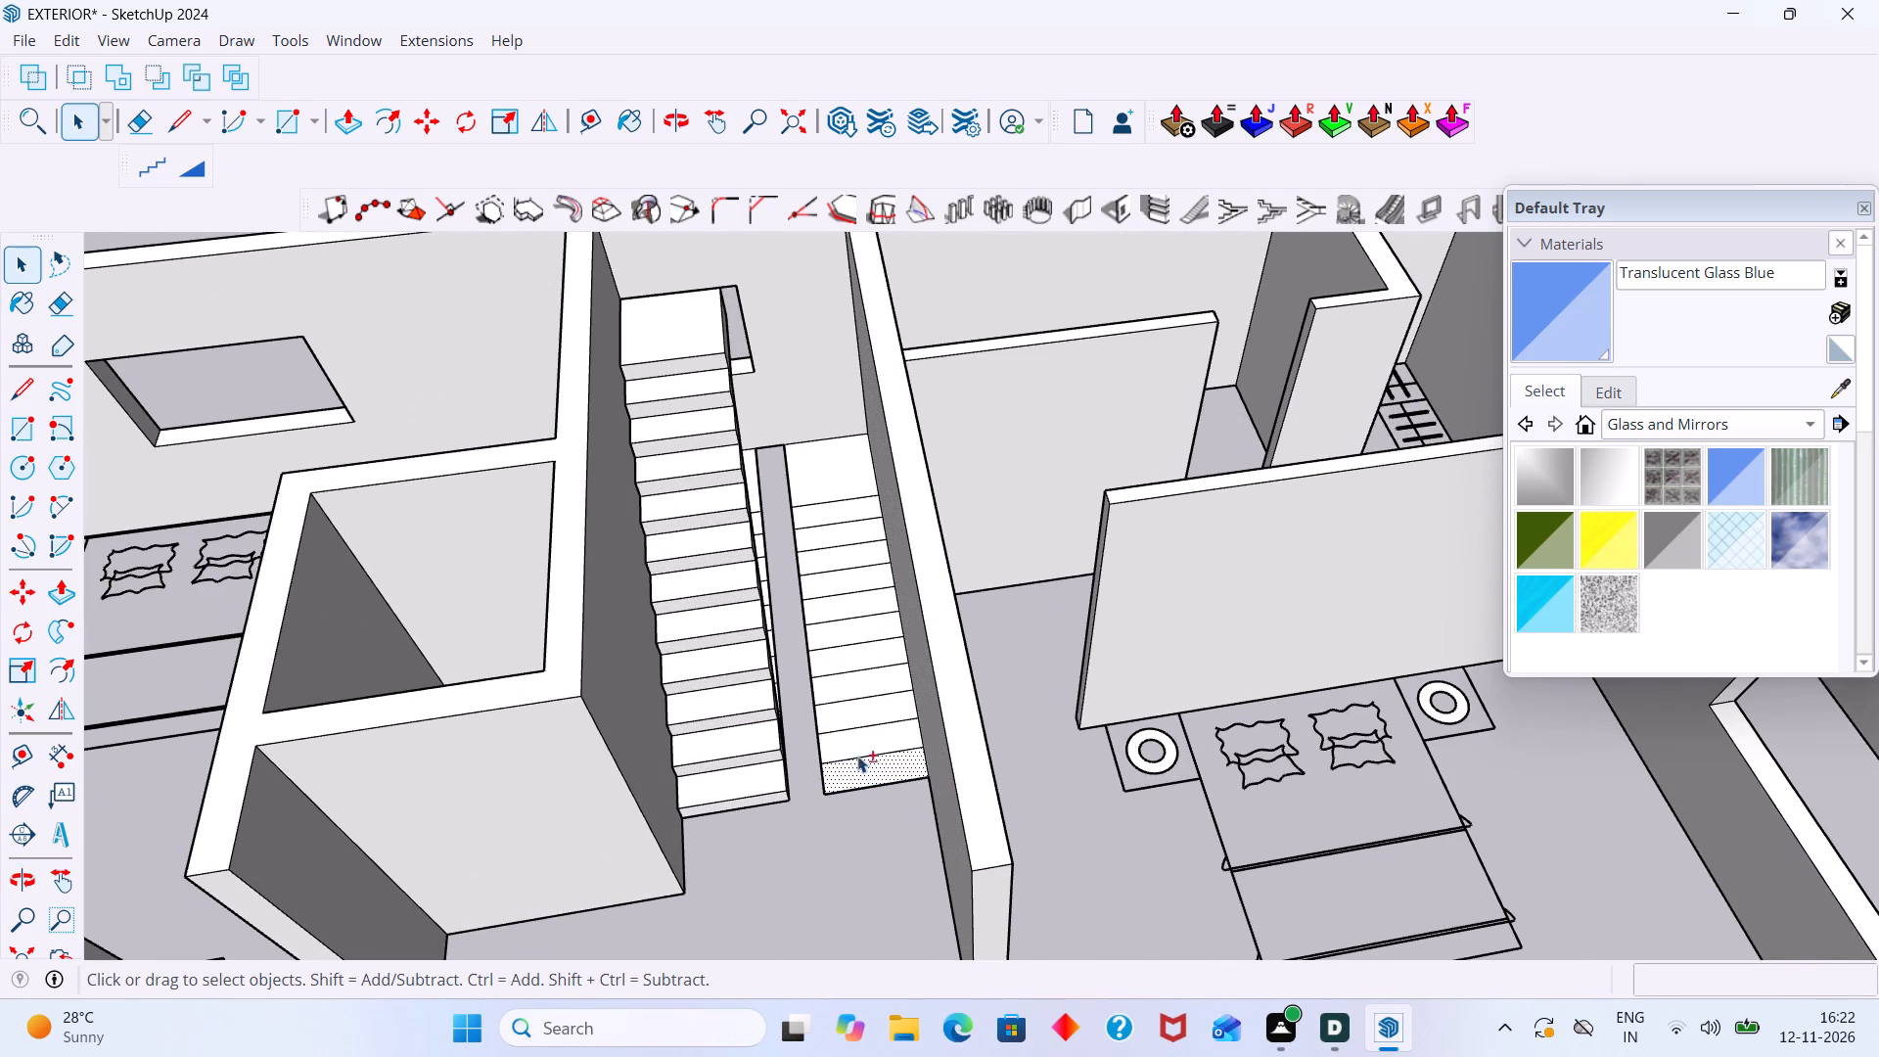
{"action": "scroll", "coordinate": [853, 749], "scroll_direction": "up", "scroll_amount": 4, "text": "shift"}
{"action": "left_click", "coordinate": [851, 745], "text": "shift"}
{"action": "left_click", "coordinate": [865, 687], "text": "shift"}
{"action": "left_click", "coordinate": [871, 659], "text": "shift"}
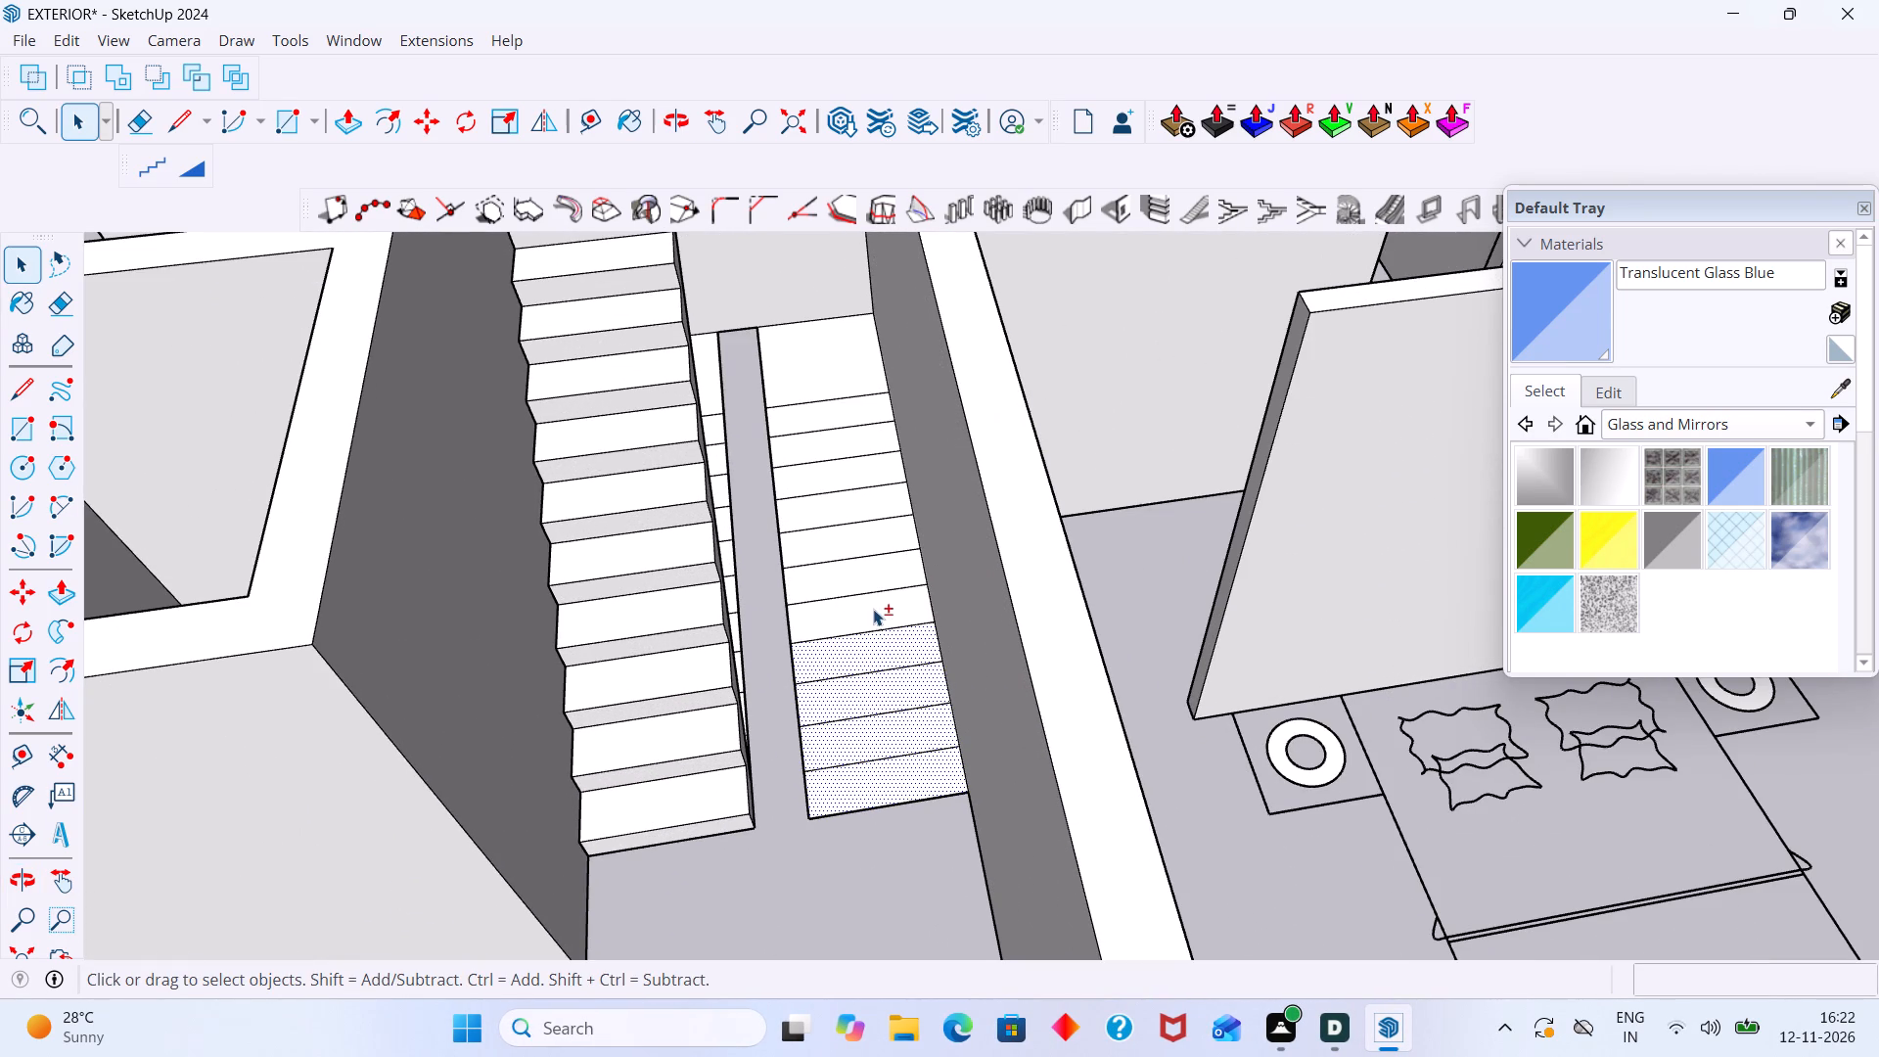
{"action": "left_click", "coordinate": [873, 599], "text": "shift"}
{"action": "left_click", "coordinate": [869, 563], "text": "shift"}
{"action": "left_click", "coordinate": [859, 535], "text": "shift"}
{"action": "left_click", "coordinate": [857, 509], "text": "shift"}
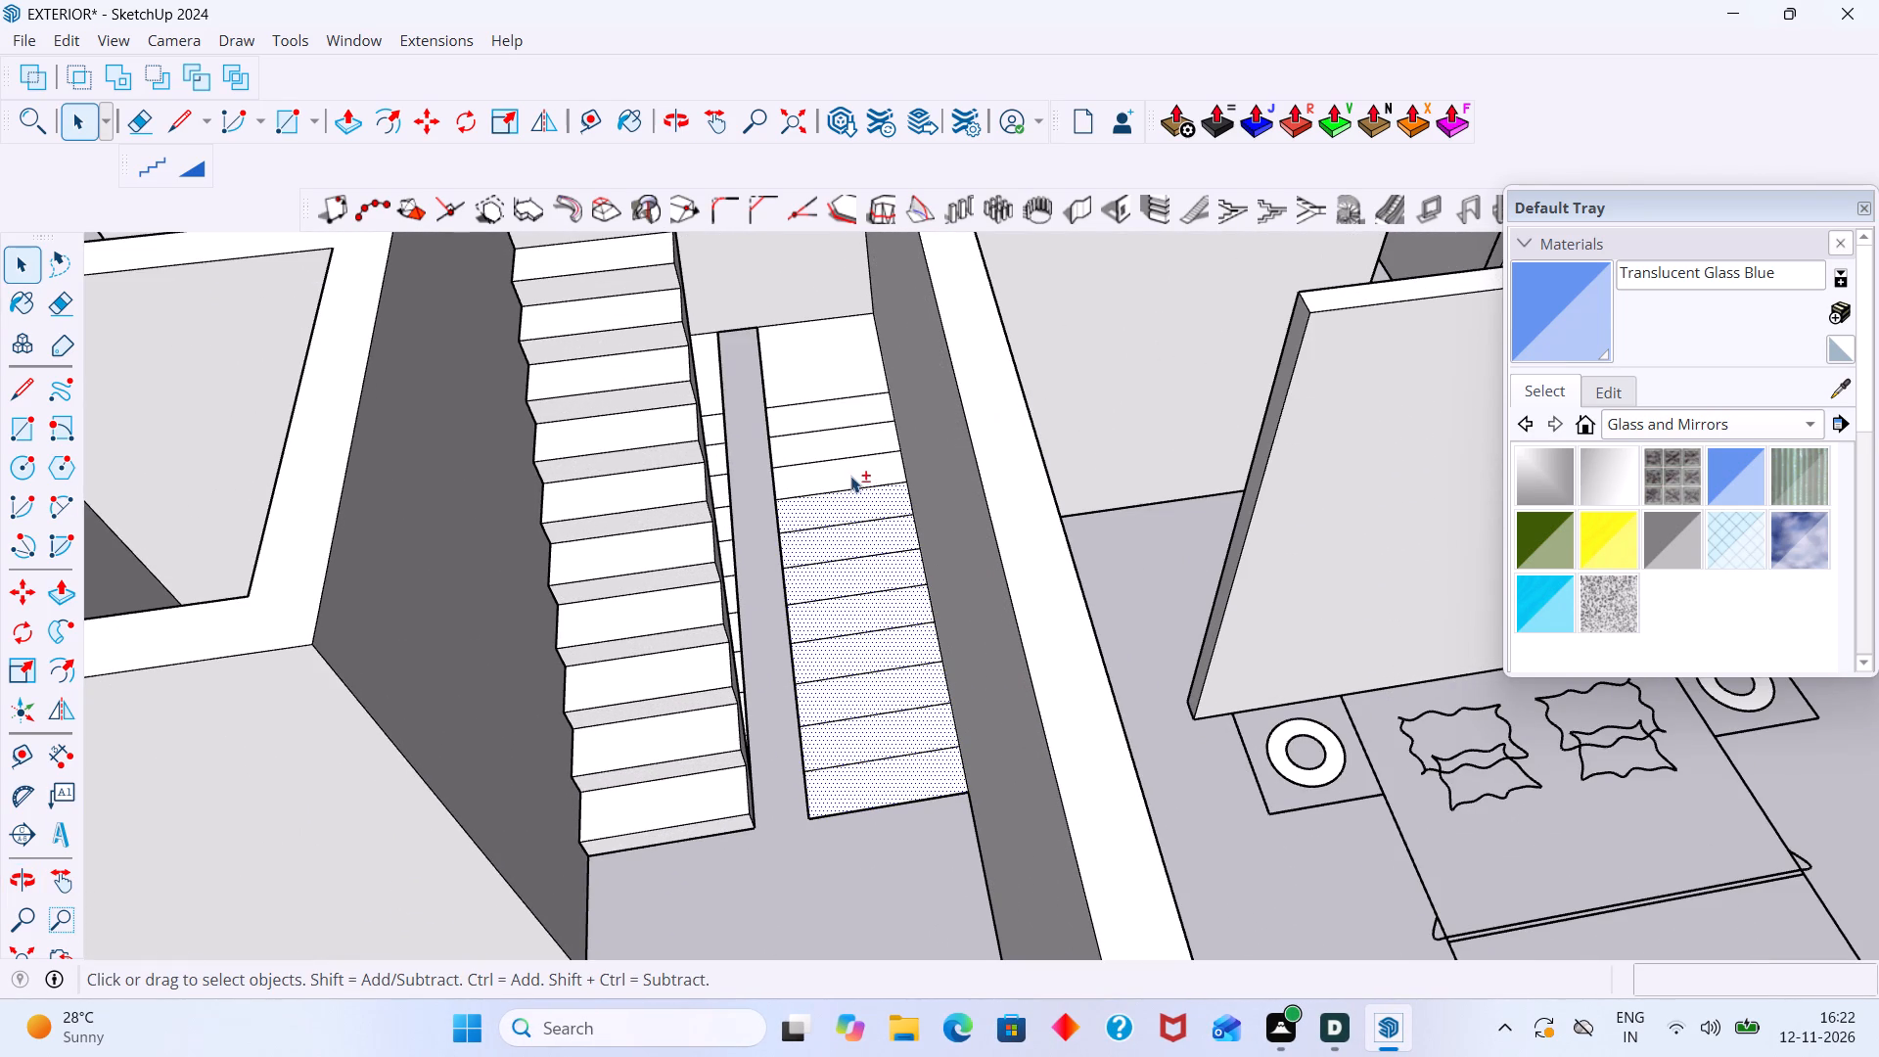
{"action": "left_click", "coordinate": [849, 475], "text": "shift"}
{"action": "left_click", "coordinate": [848, 442], "text": "shift"}
{"action": "left_click", "coordinate": [841, 414], "text": "shift"}
{"action": "left_click", "coordinate": [837, 379], "text": "shift"}
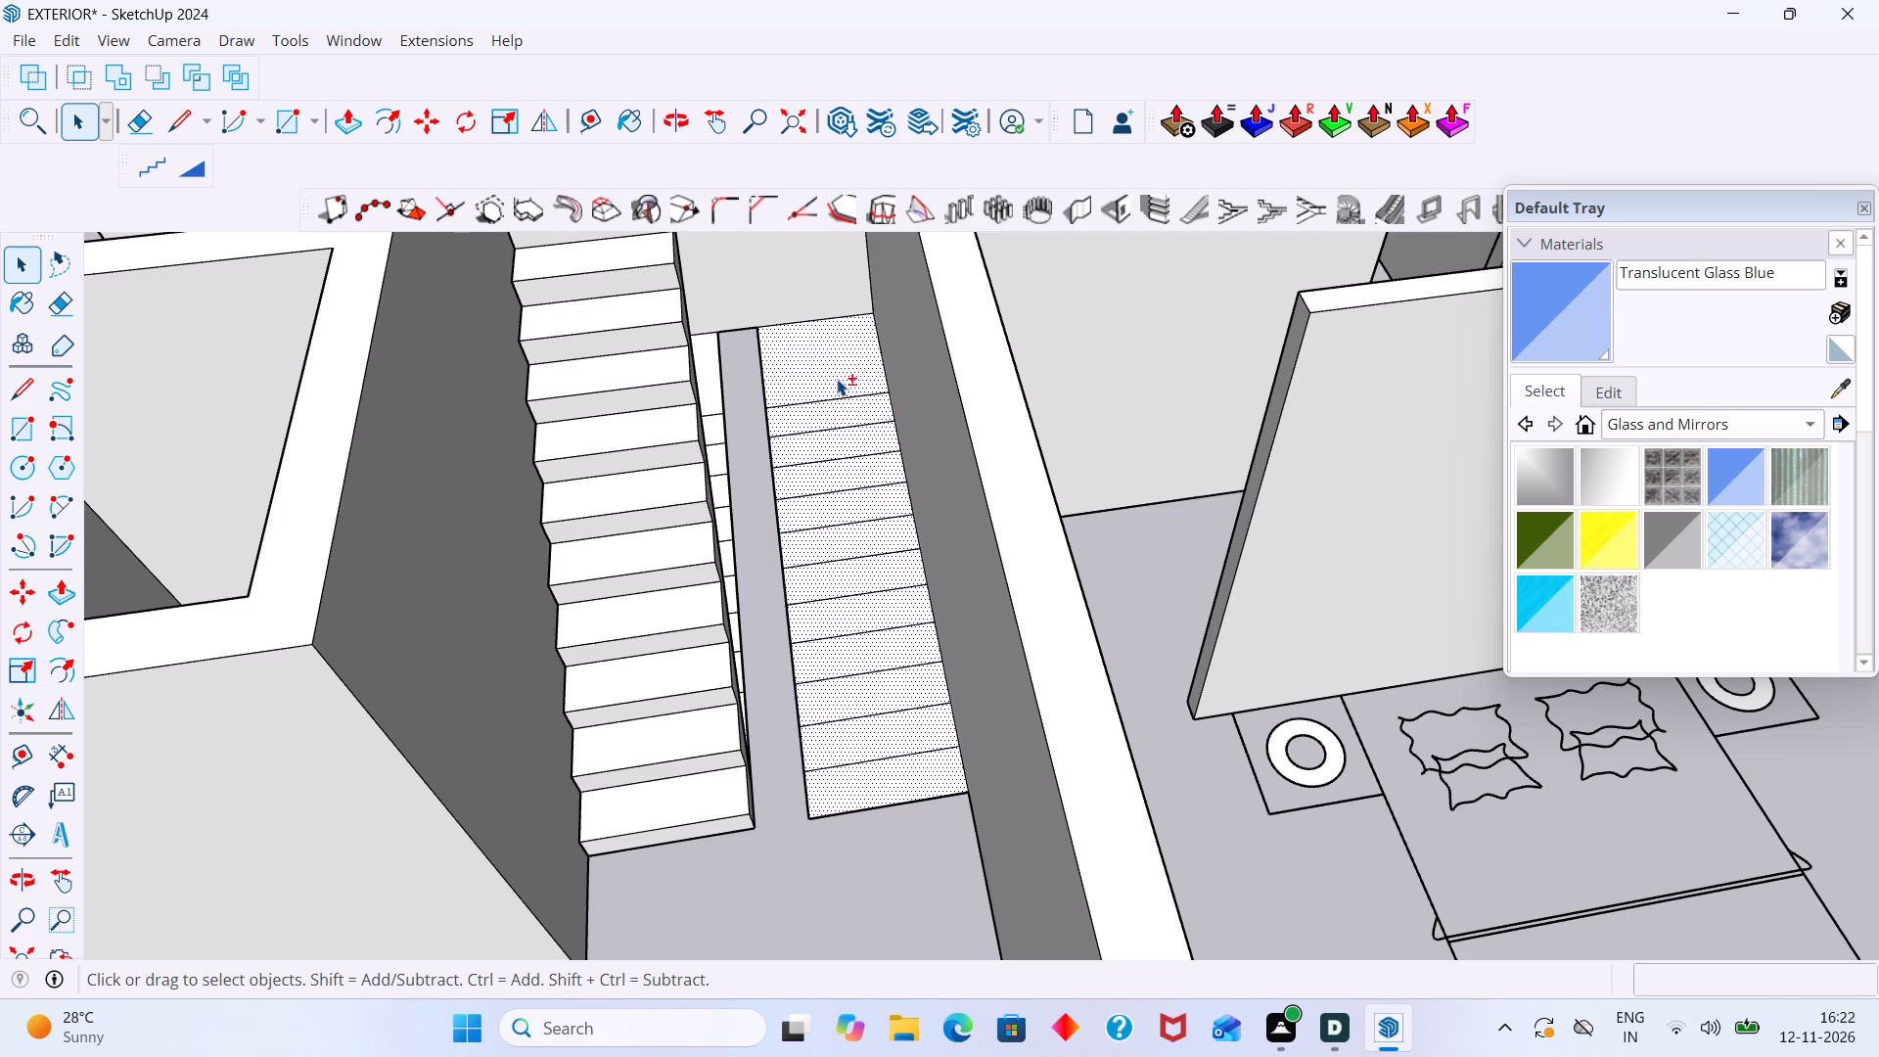
{"action": "left_click", "coordinate": [157, 174]}
{"action": "scroll", "coordinate": [773, 751], "scroll_direction": "down", "scroll_amount": 4}
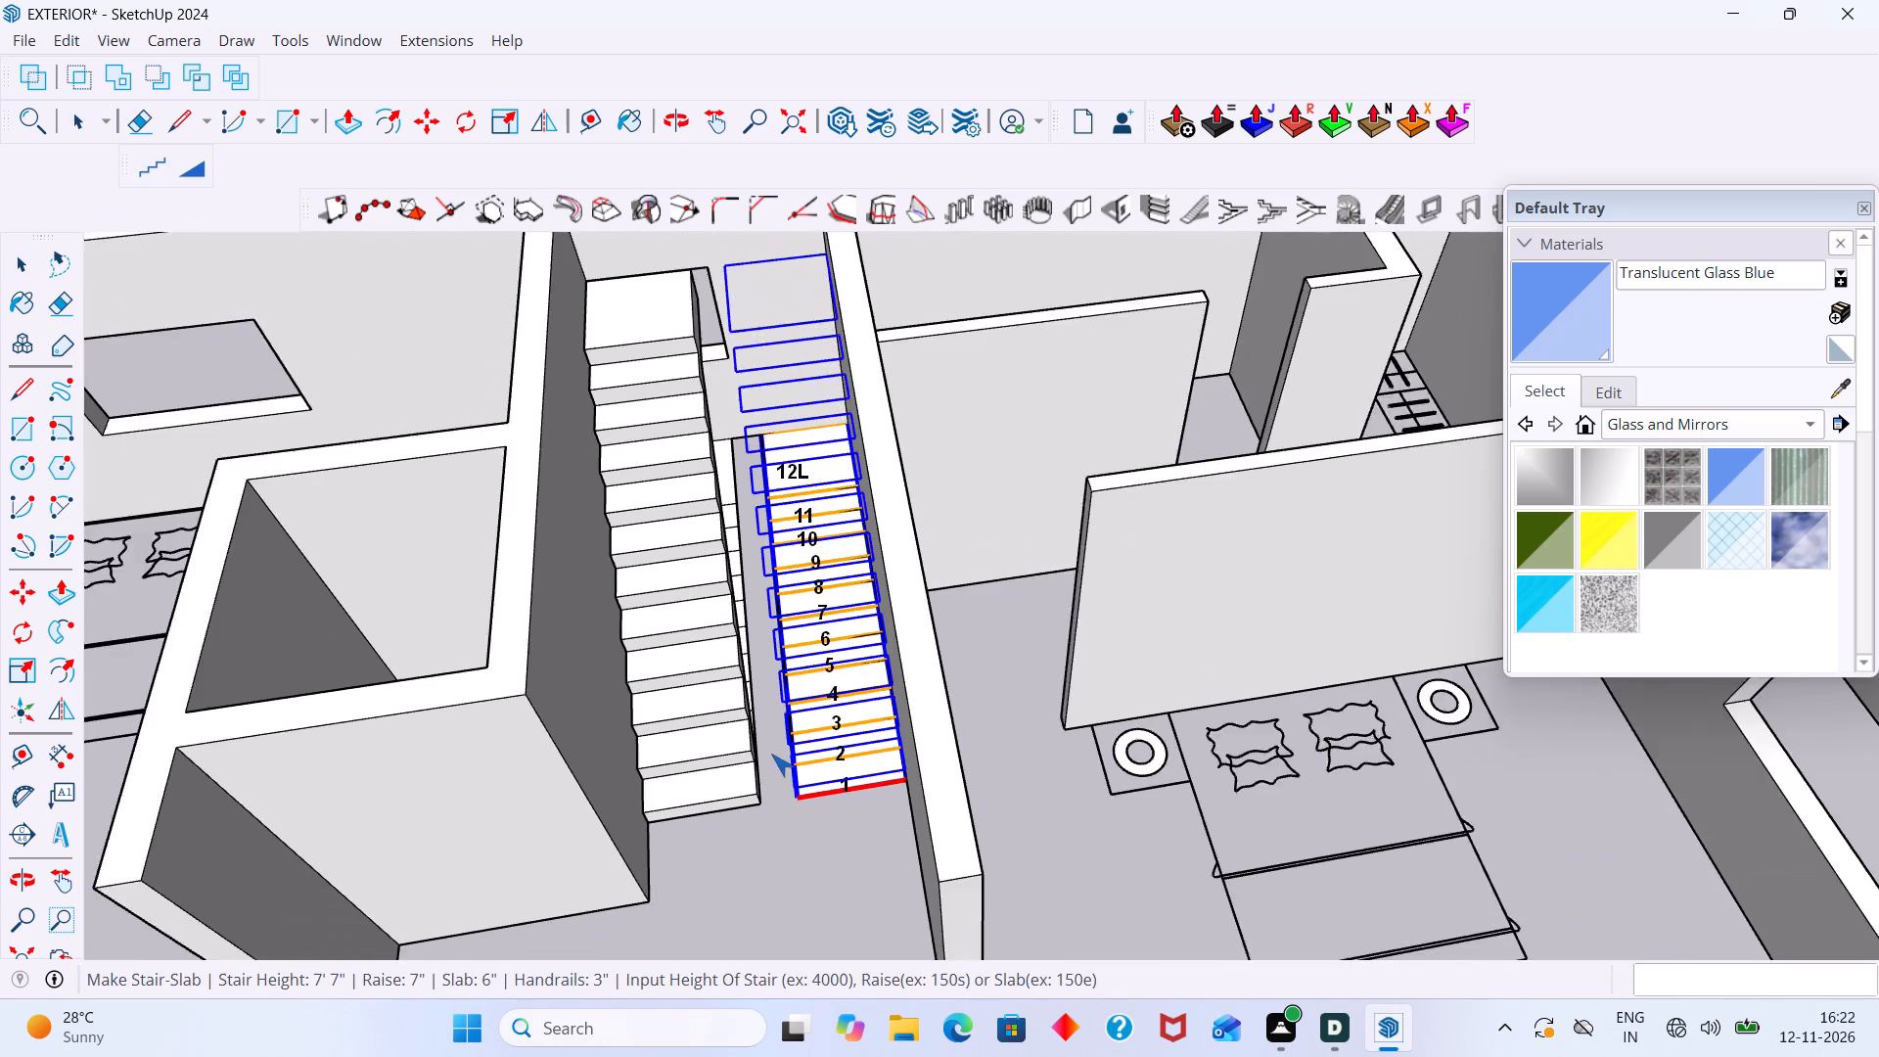
{"action": "scroll", "coordinate": [771, 754], "scroll_direction": "down", "scroll_amount": 1}
{"action": "scroll", "coordinate": [802, 733], "scroll_direction": "up", "scroll_amount": 1}
{"action": "scroll", "coordinate": [815, 739], "scroll_direction": "down", "scroll_amount": 1}
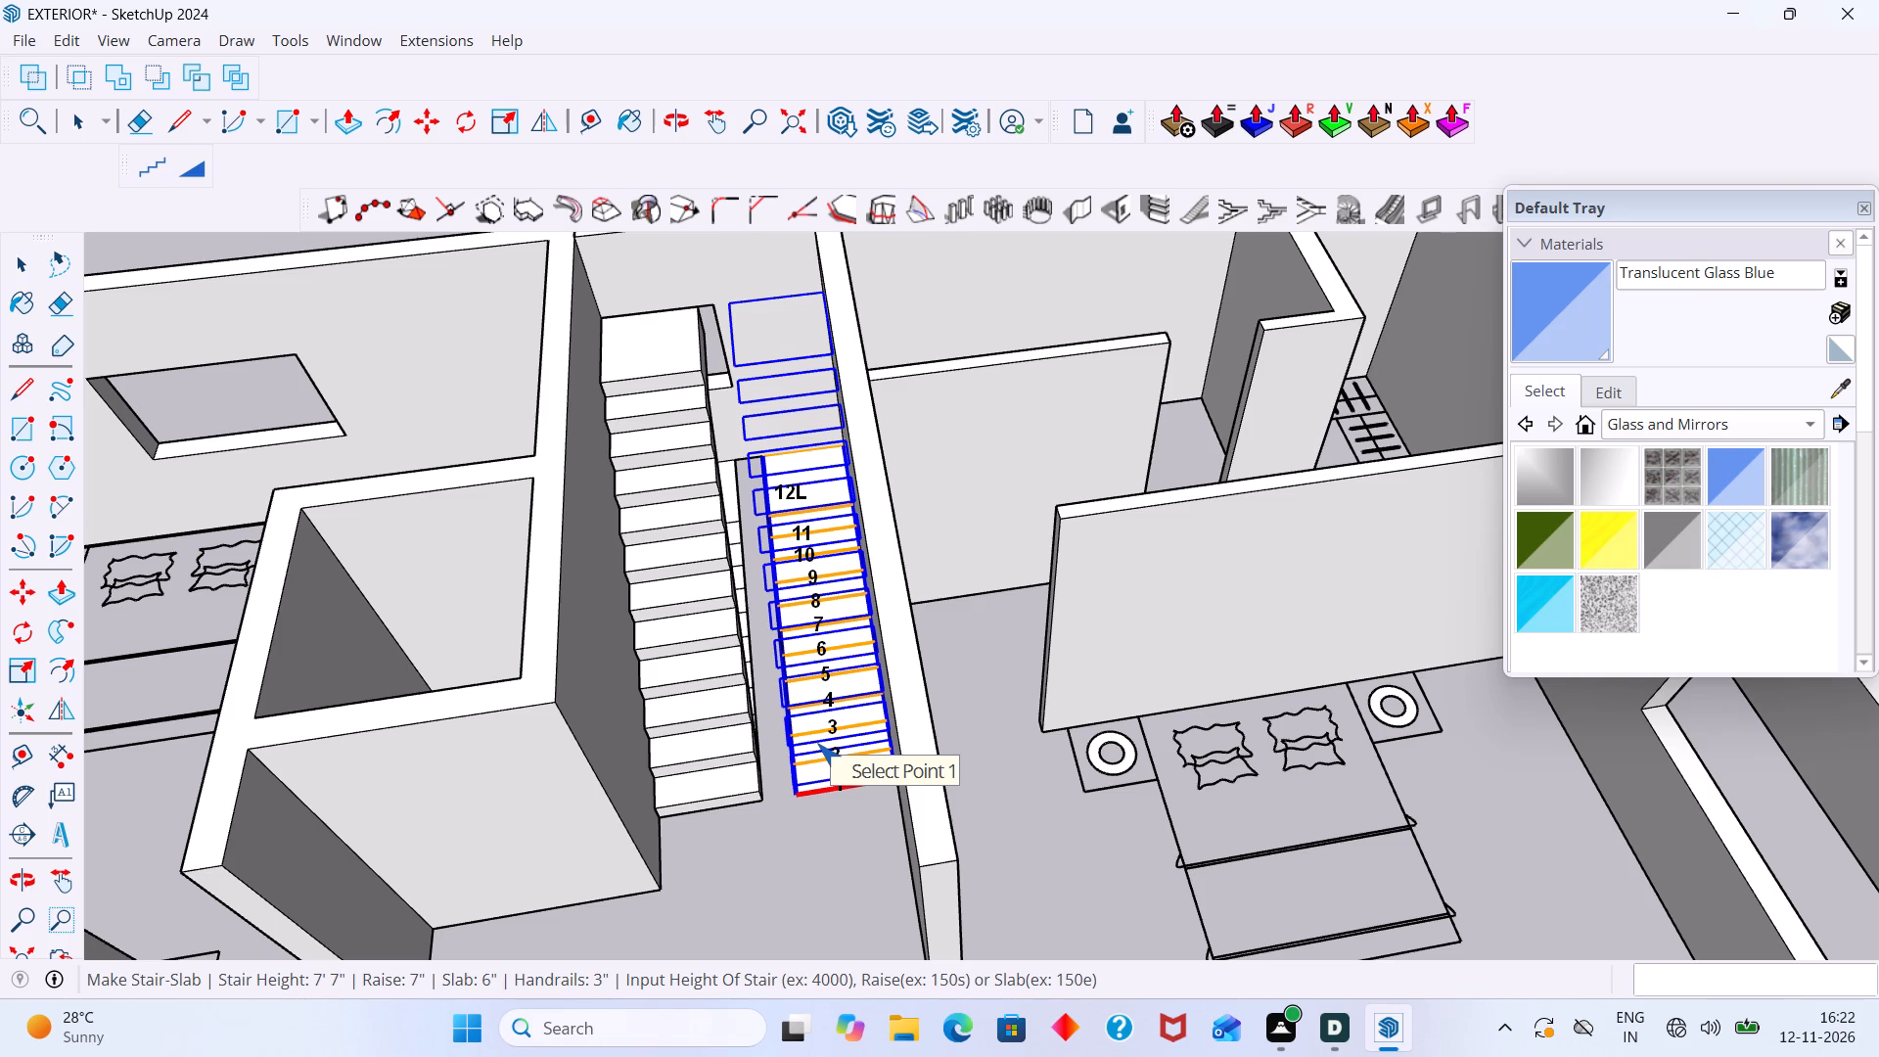
{"action": "right_click", "coordinate": [817, 743]}
{"action": "left_click", "coordinate": [870, 668]}
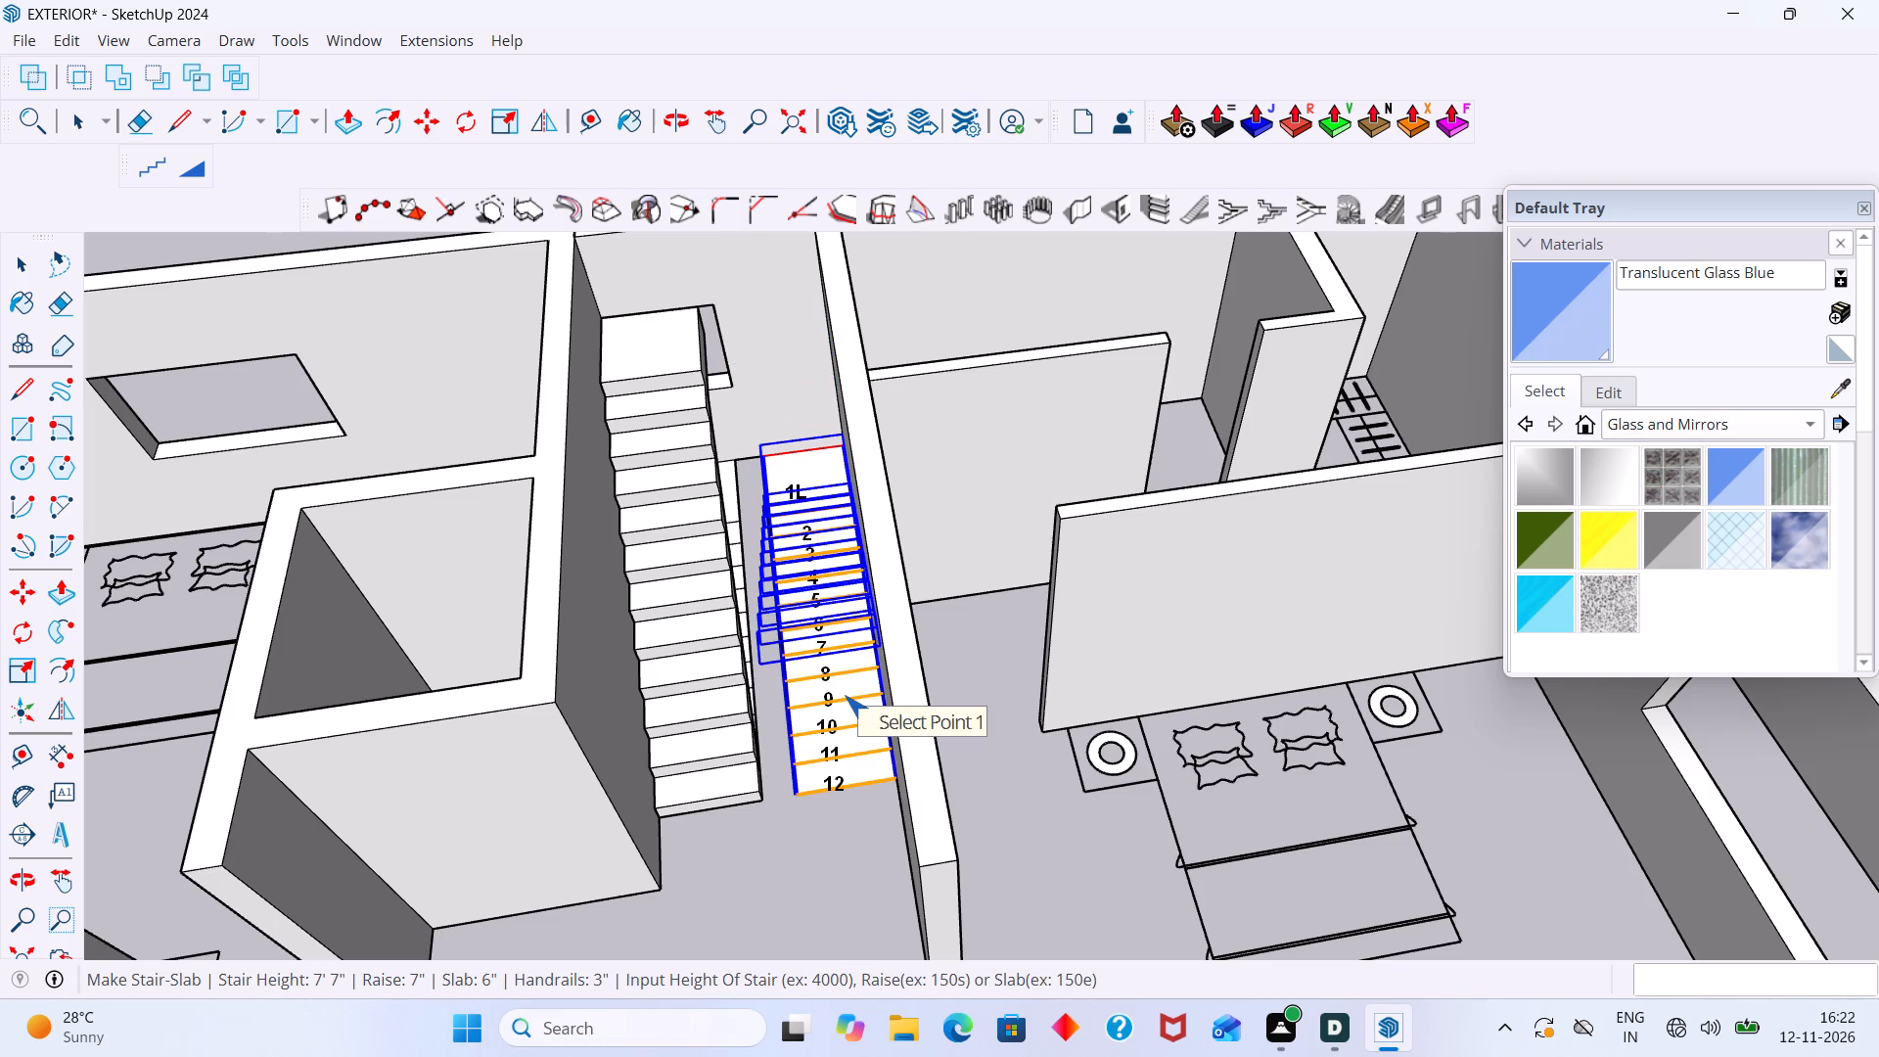
{"action": "key", "text": "Return"}
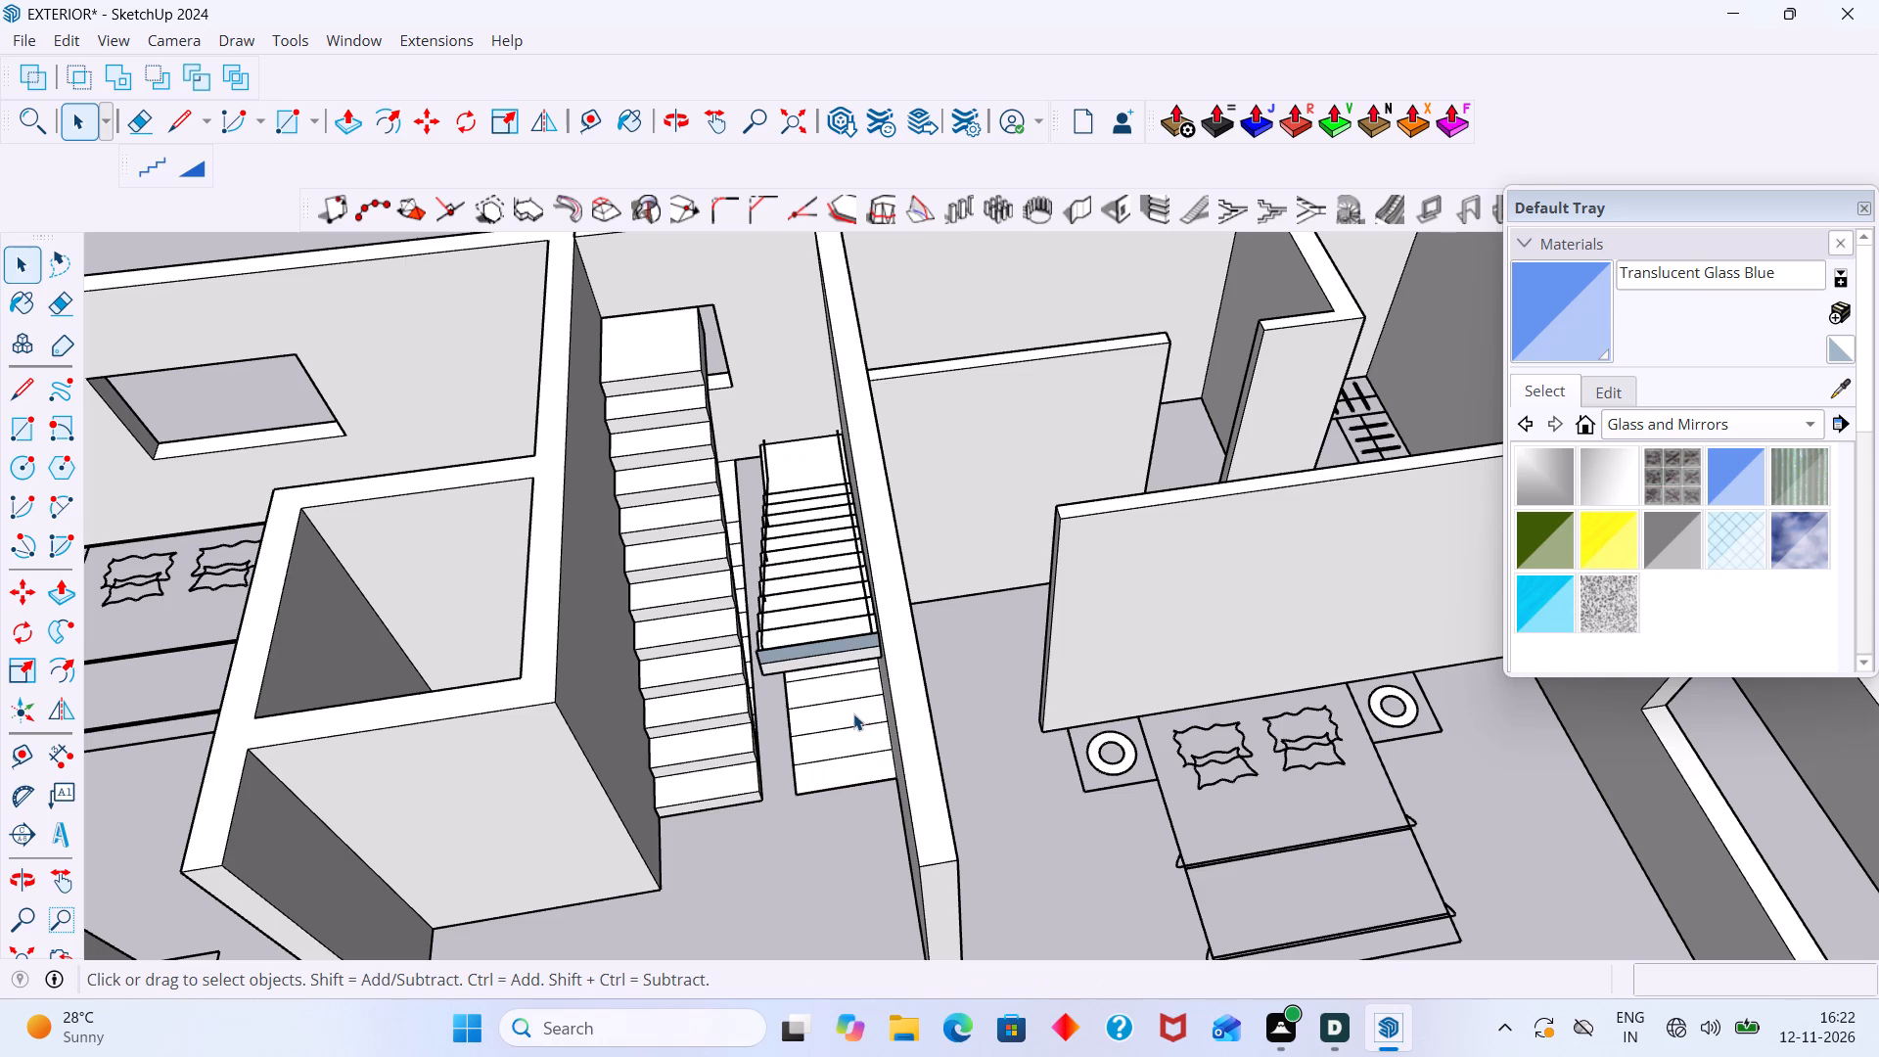
{"action": "key", "text": "space"}
Move the new right flight up about 7' 7/8", from its landing's outer corner to the left flight's landing corner.
{"action": "middle_click_drag", "start_coordinate": [839, 793], "coordinate": [1224, 803]}
{"action": "scroll", "coordinate": [896, 793], "scroll_direction": "down", "scroll_amount": 1}
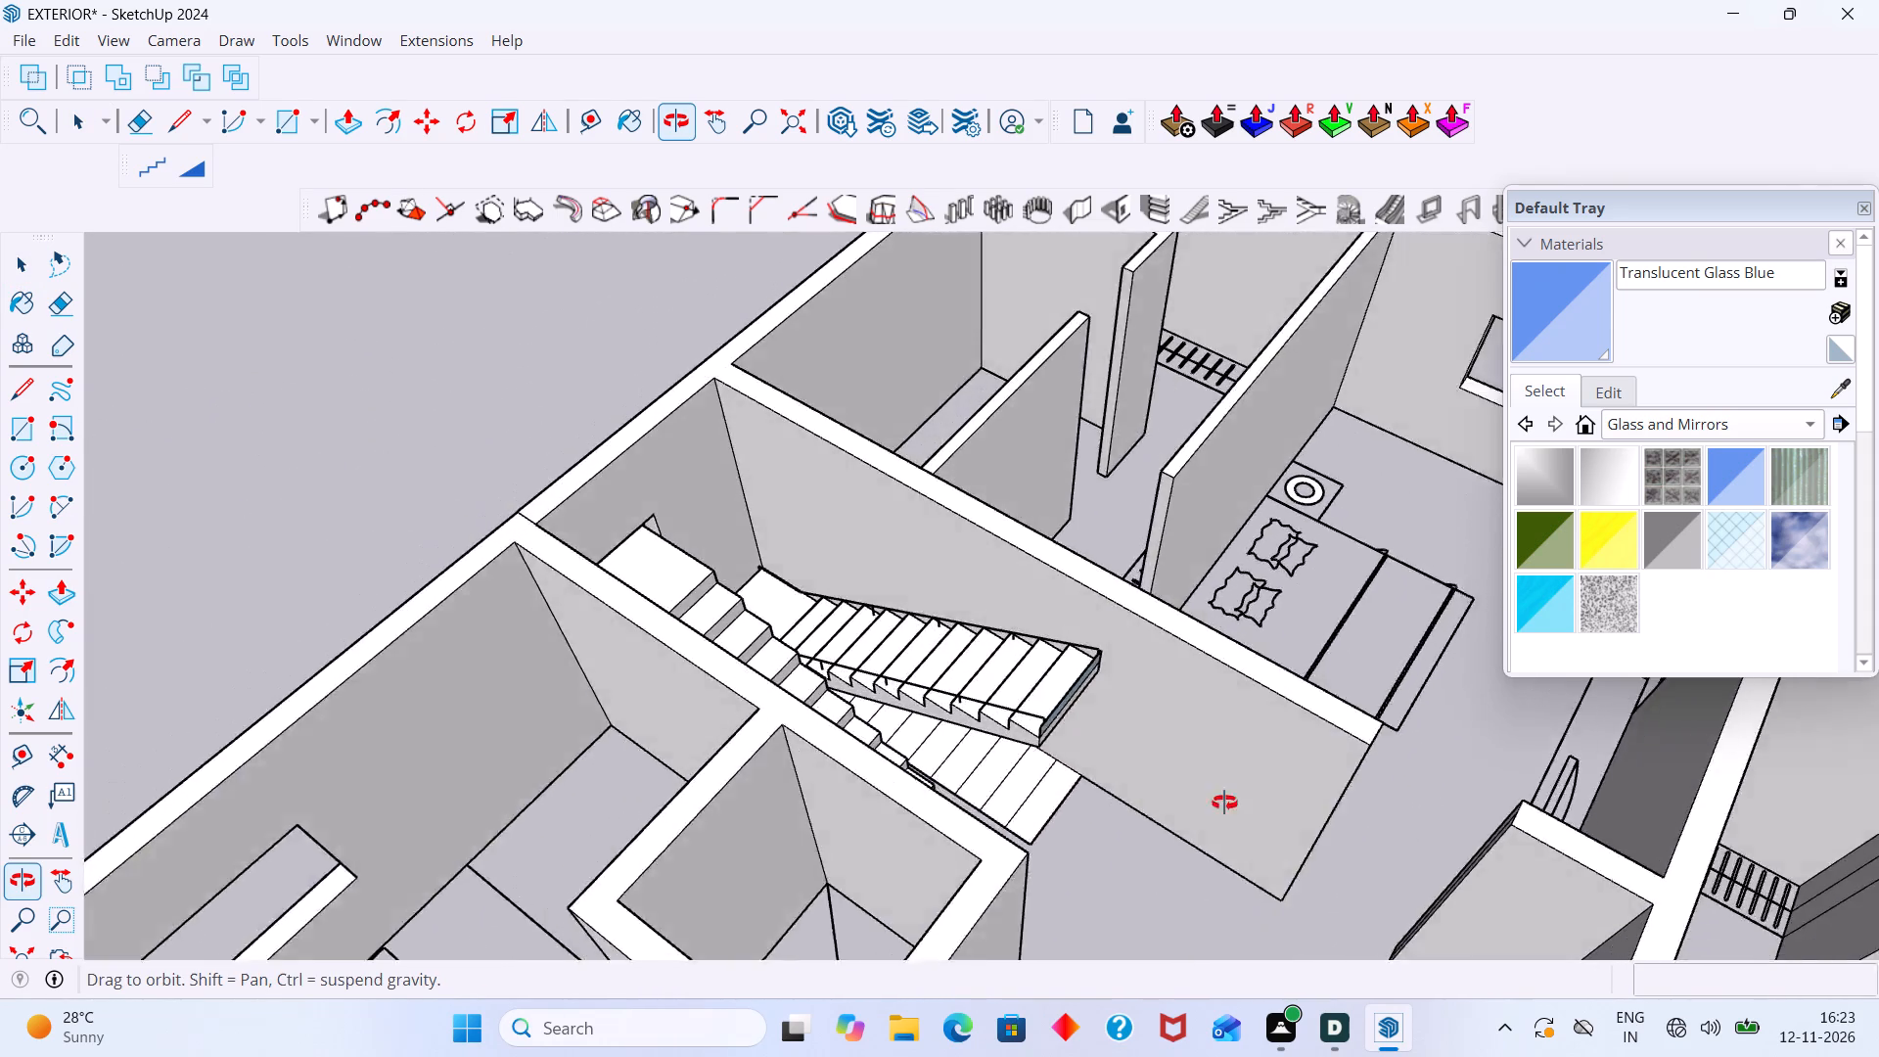
{"action": "middle_click_drag", "start_coordinate": [1224, 803], "coordinate": [1098, 723]}
{"action": "scroll", "coordinate": [811, 611], "scroll_direction": "up", "scroll_amount": 3}
{"action": "middle_click_drag", "start_coordinate": [777, 575], "coordinate": [736, 648]}
{"action": "scroll", "coordinate": [736, 631], "scroll_direction": "up", "scroll_amount": 3}
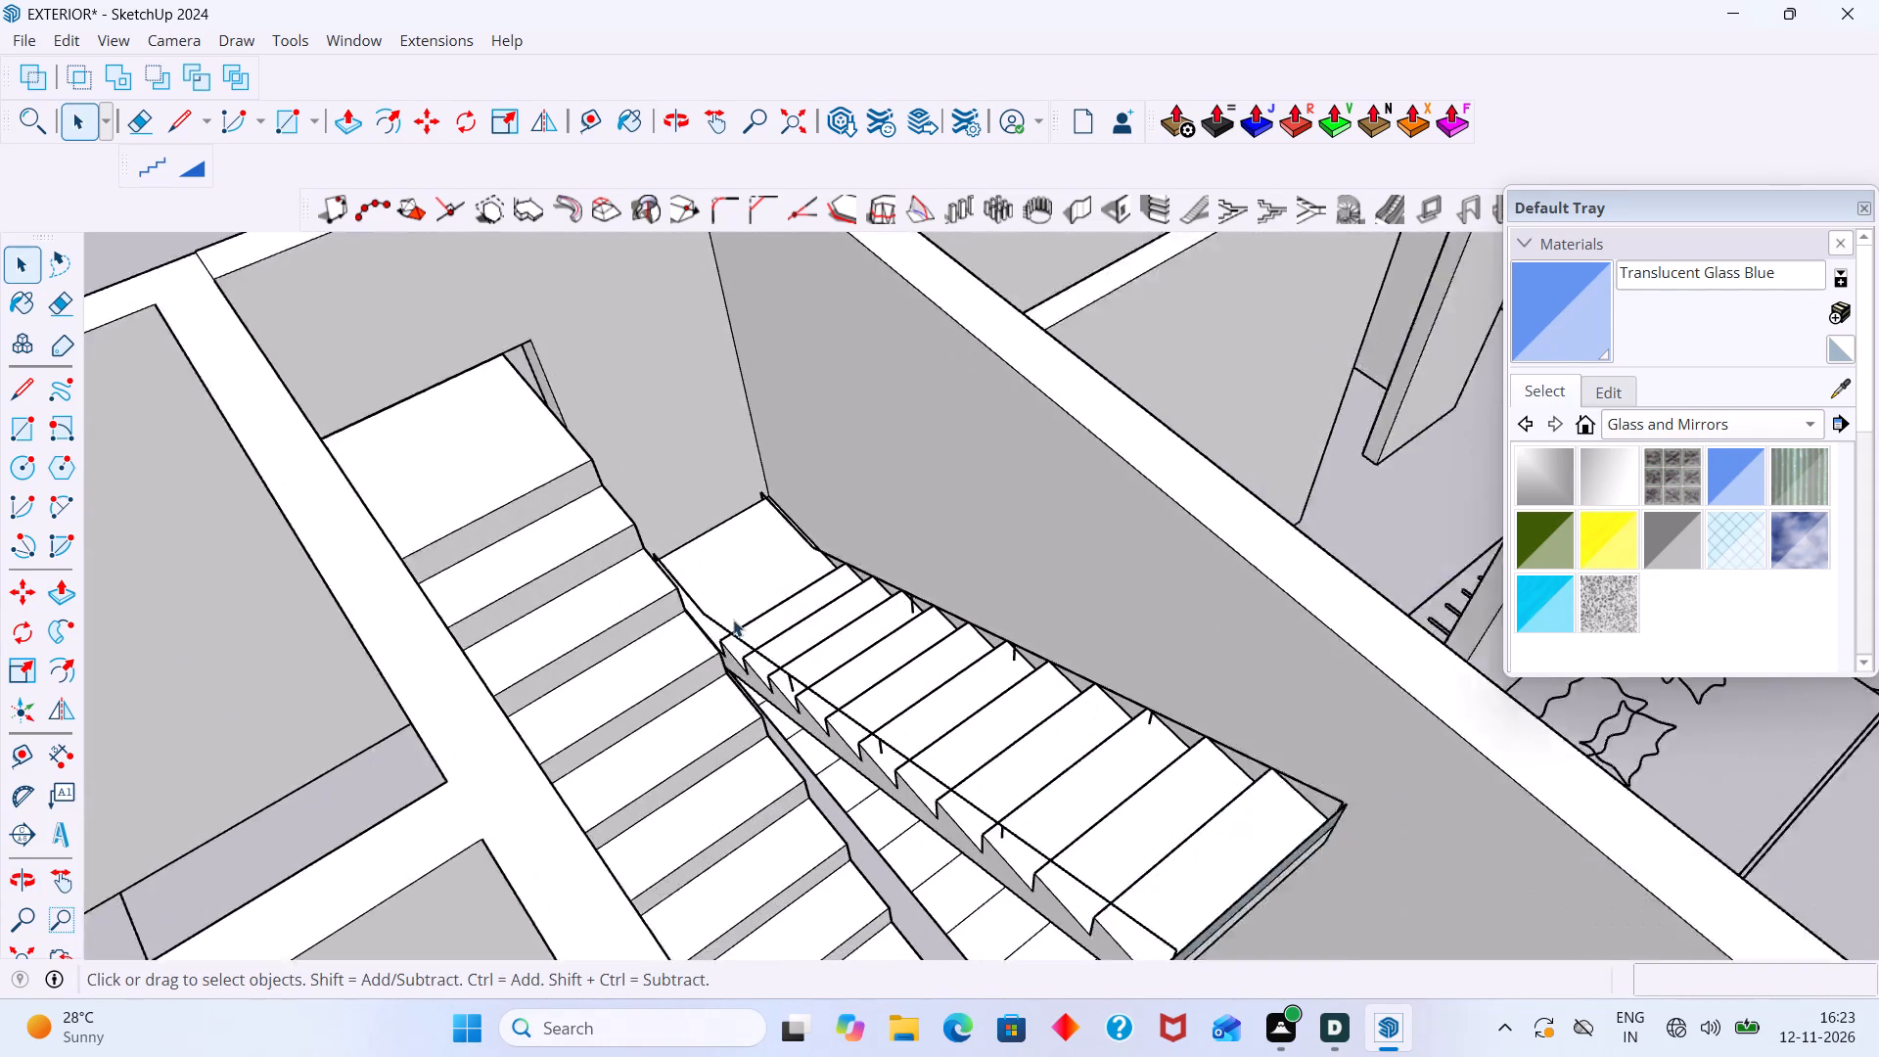
{"action": "scroll", "coordinate": [733, 620], "scroll_direction": "up", "scroll_amount": 3}
{"action": "middle_click_drag", "start_coordinate": [727, 609], "coordinate": [707, 611]}
{"action": "scroll", "coordinate": [675, 620], "scroll_direction": "up", "scroll_amount": 3}
{"action": "left_click", "coordinate": [689, 606]}
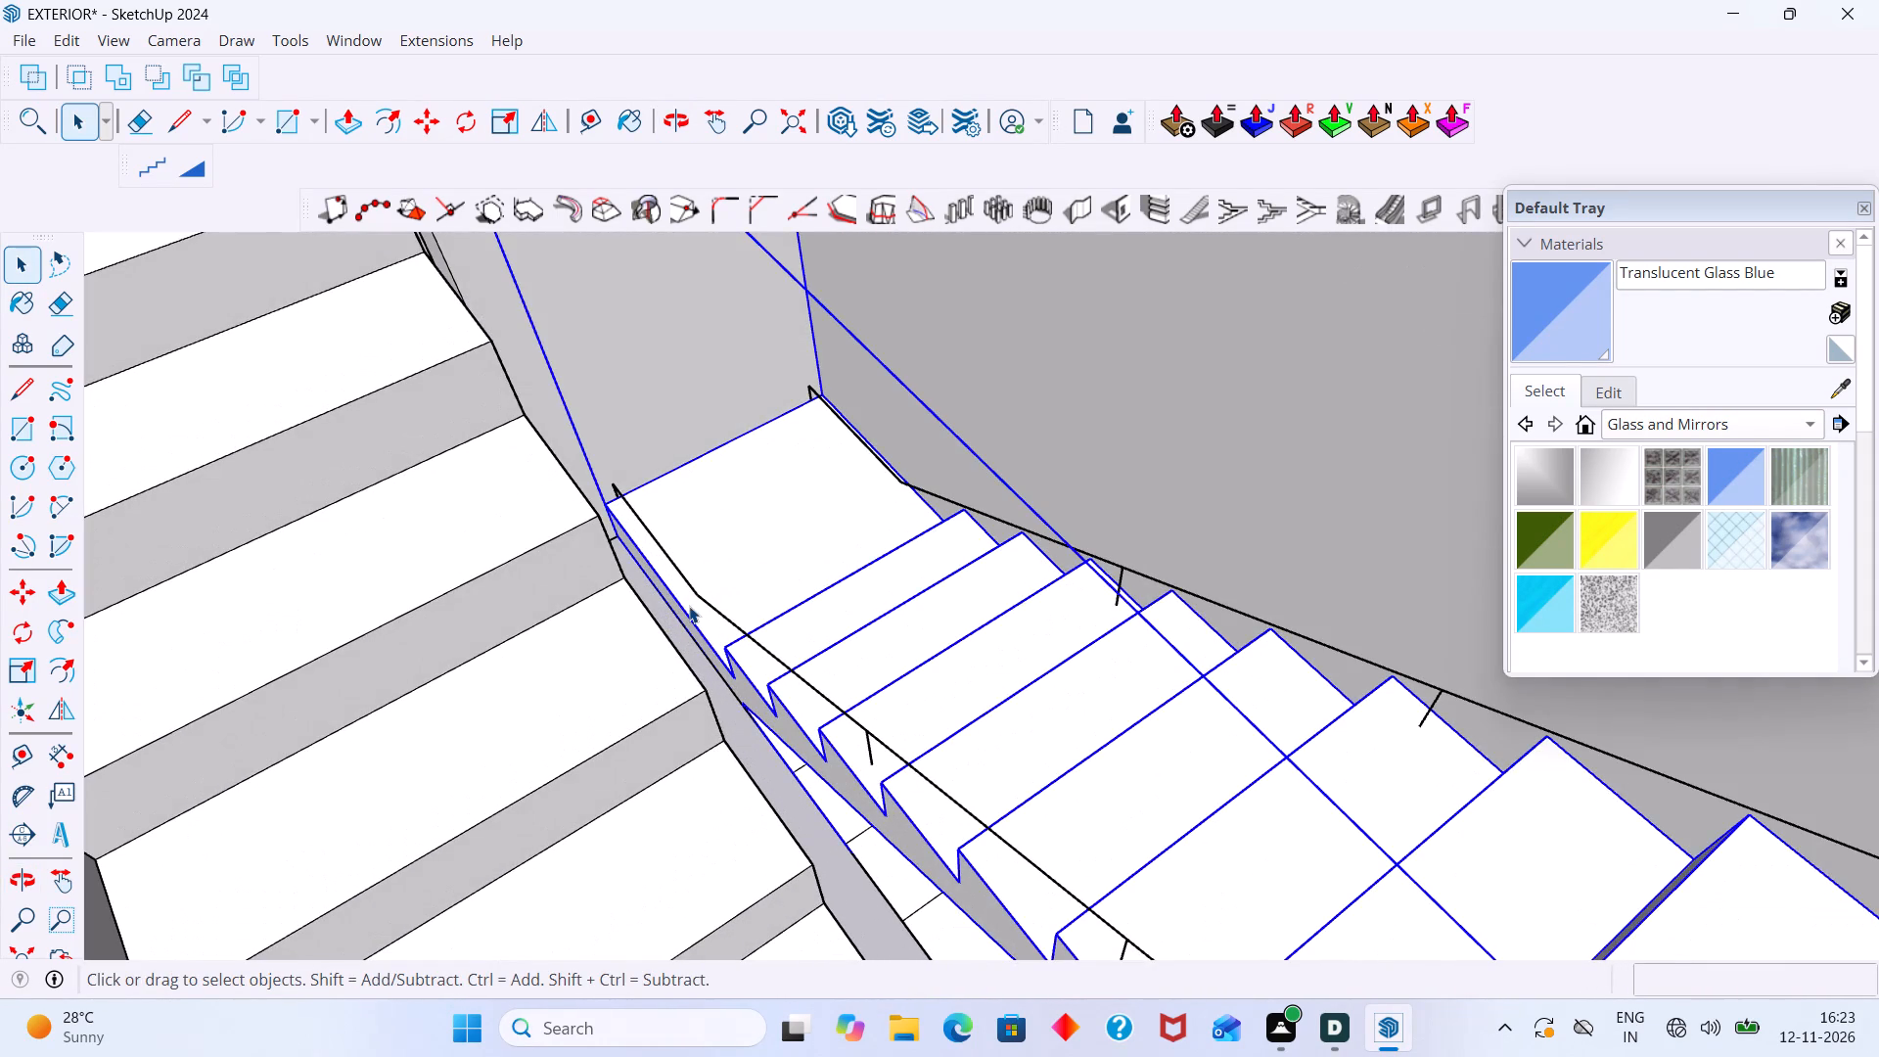
{"action": "key", "text": "m"}
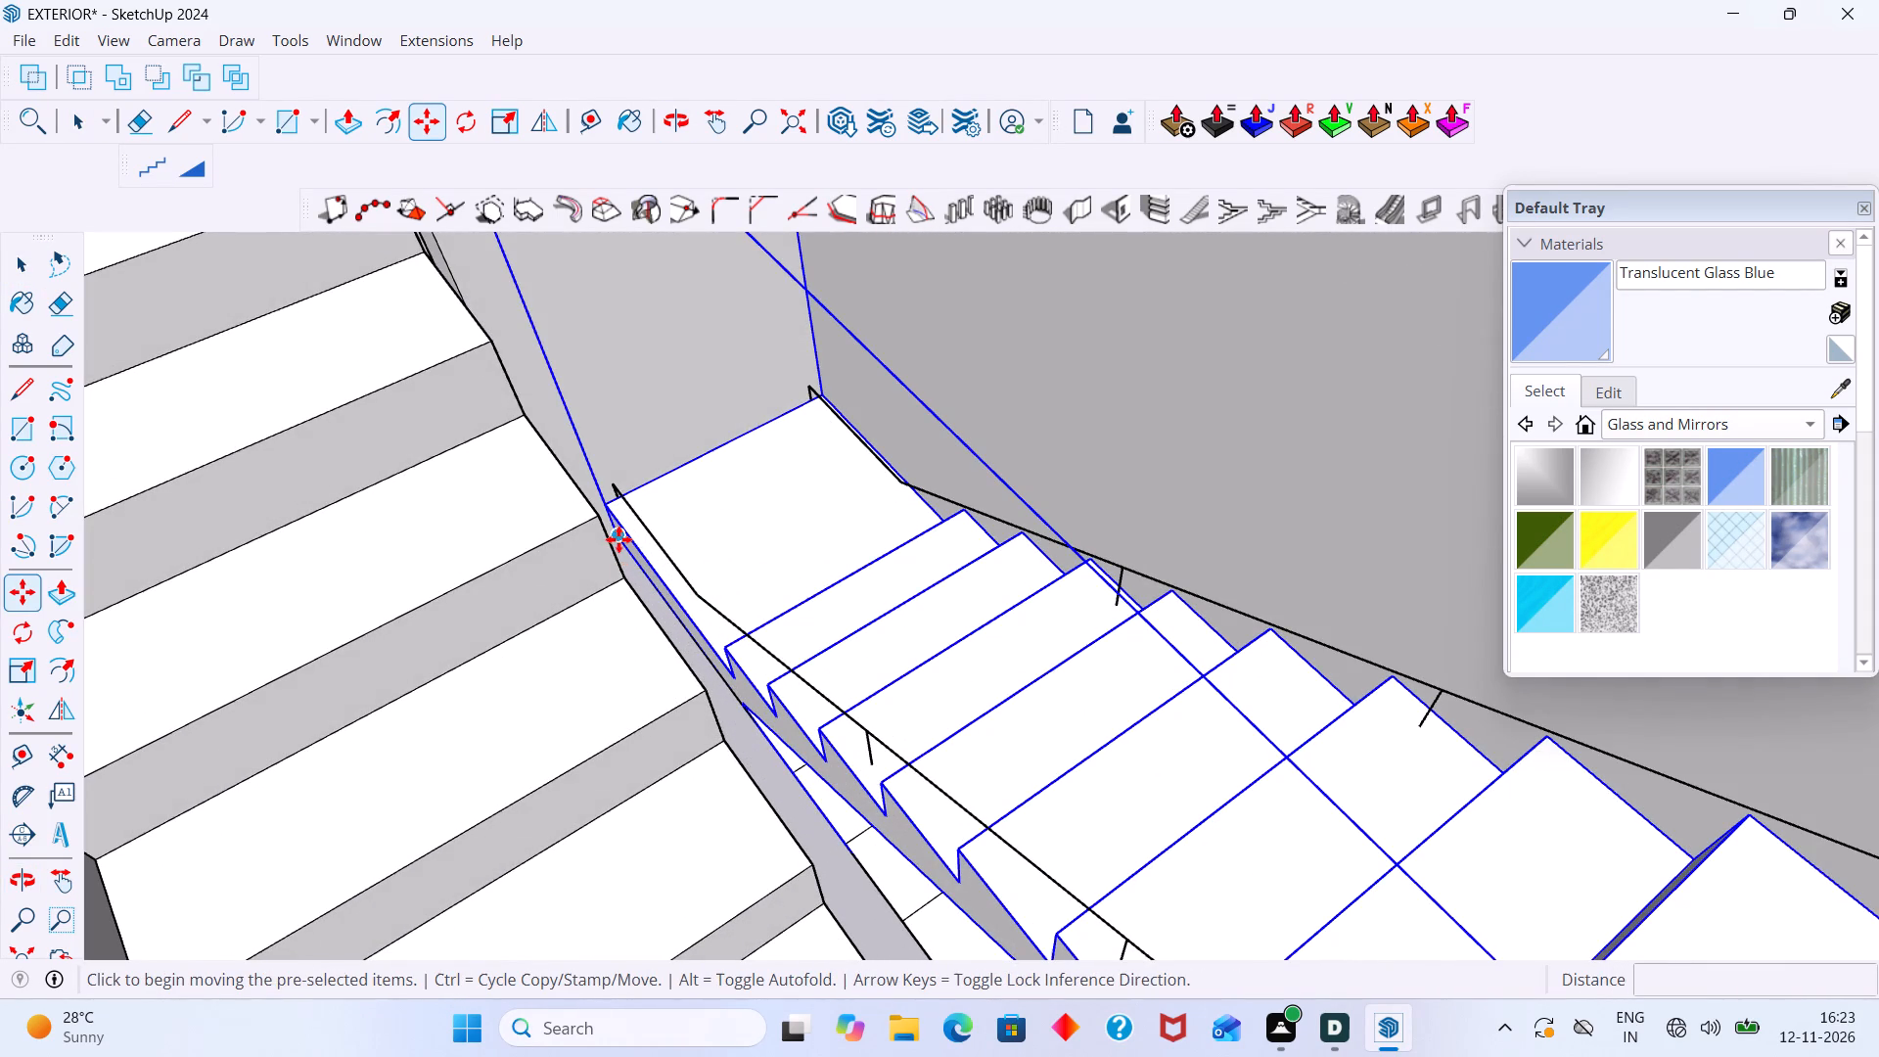
{"action": "left_click", "coordinate": [619, 539]}
{"action": "scroll", "coordinate": [609, 490], "scroll_direction": "down", "scroll_amount": 2}
{"action": "middle_click_drag", "start_coordinate": [601, 490], "coordinate": [736, 734]}
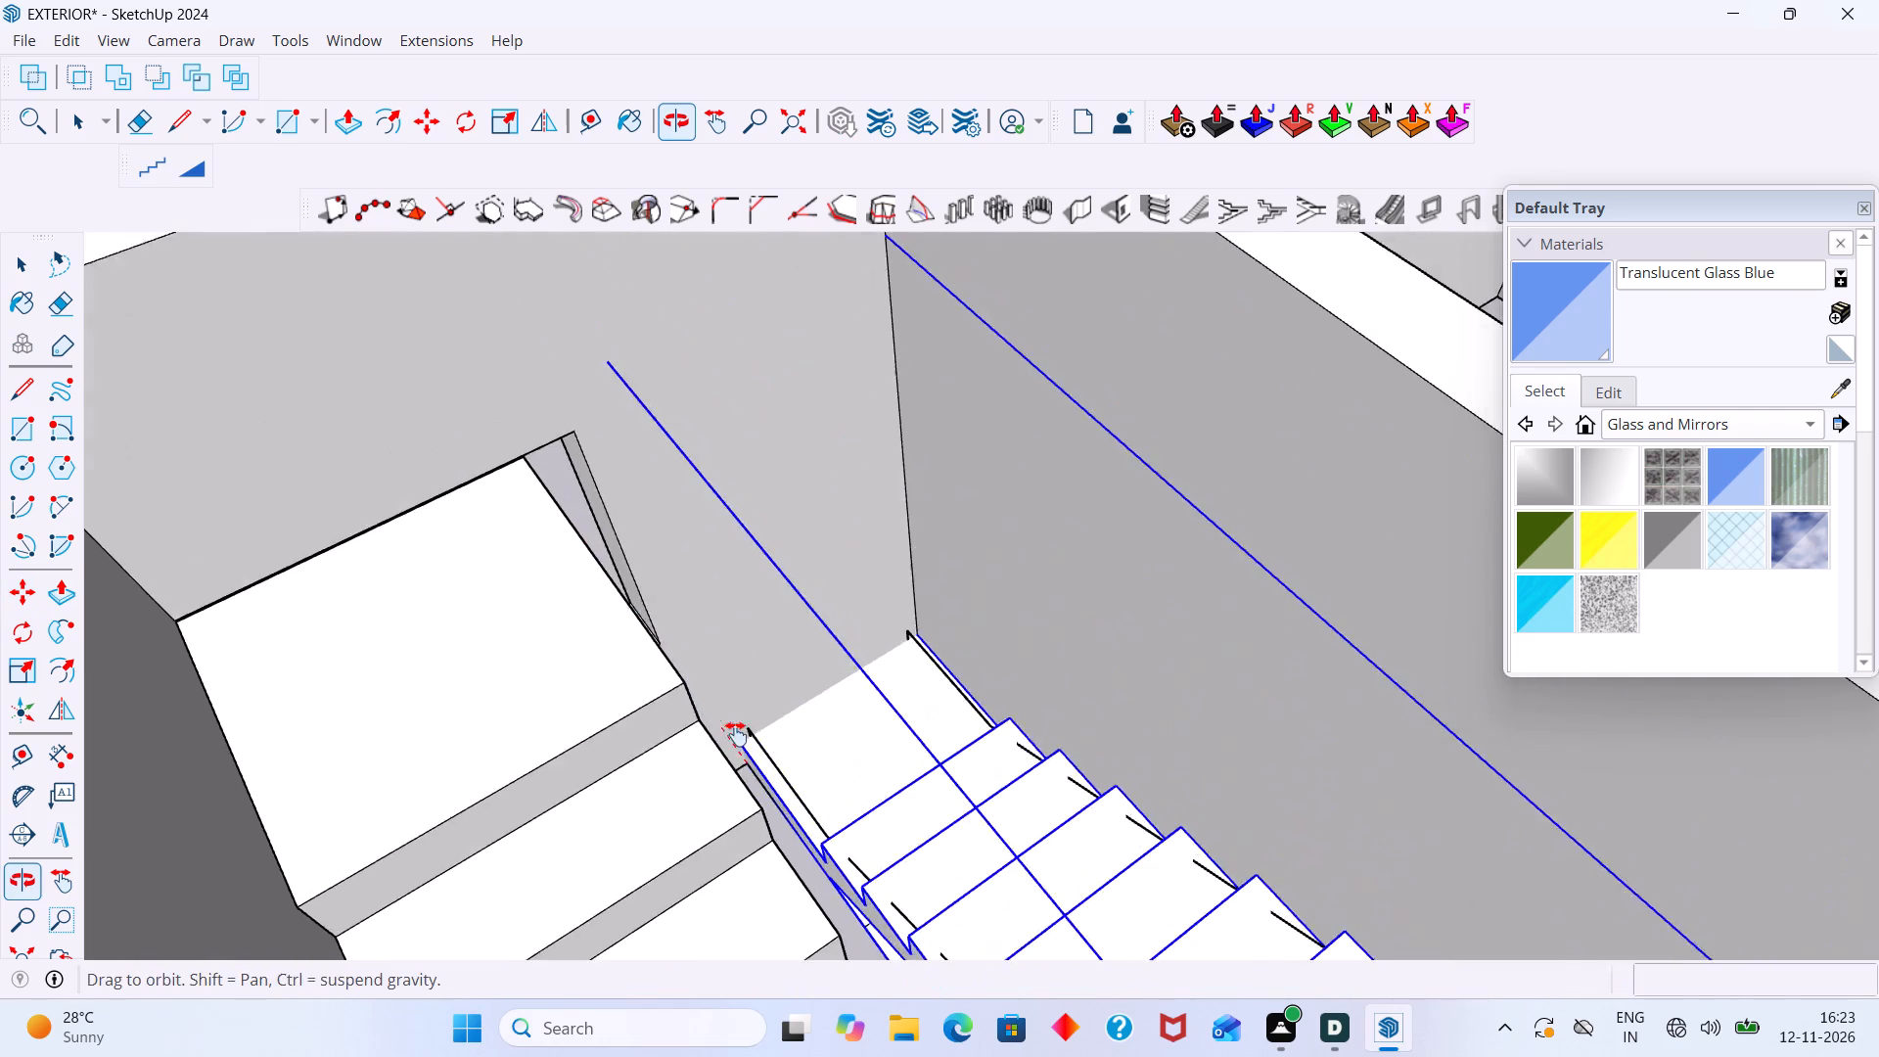
{"action": "middle_click_drag", "start_coordinate": [736, 734], "coordinate": [721, 712]}
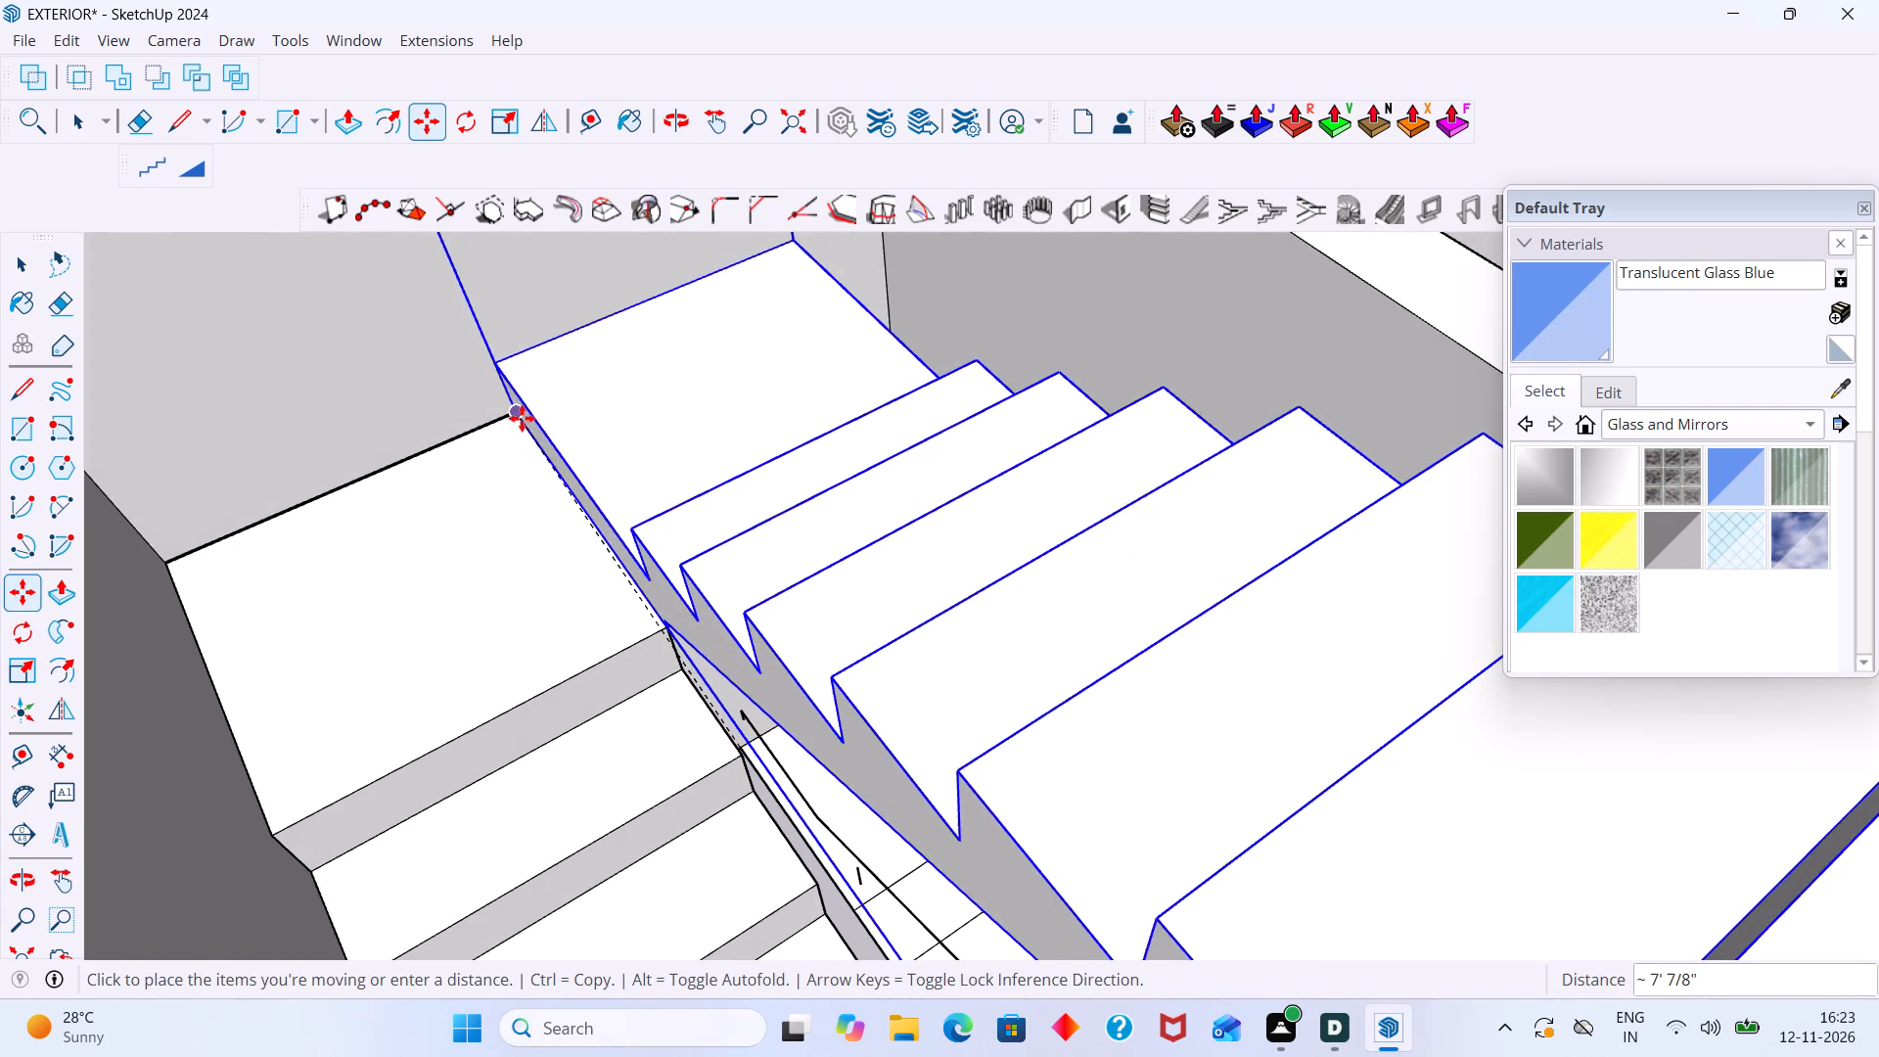
{"action": "left_click", "coordinate": [522, 418]}
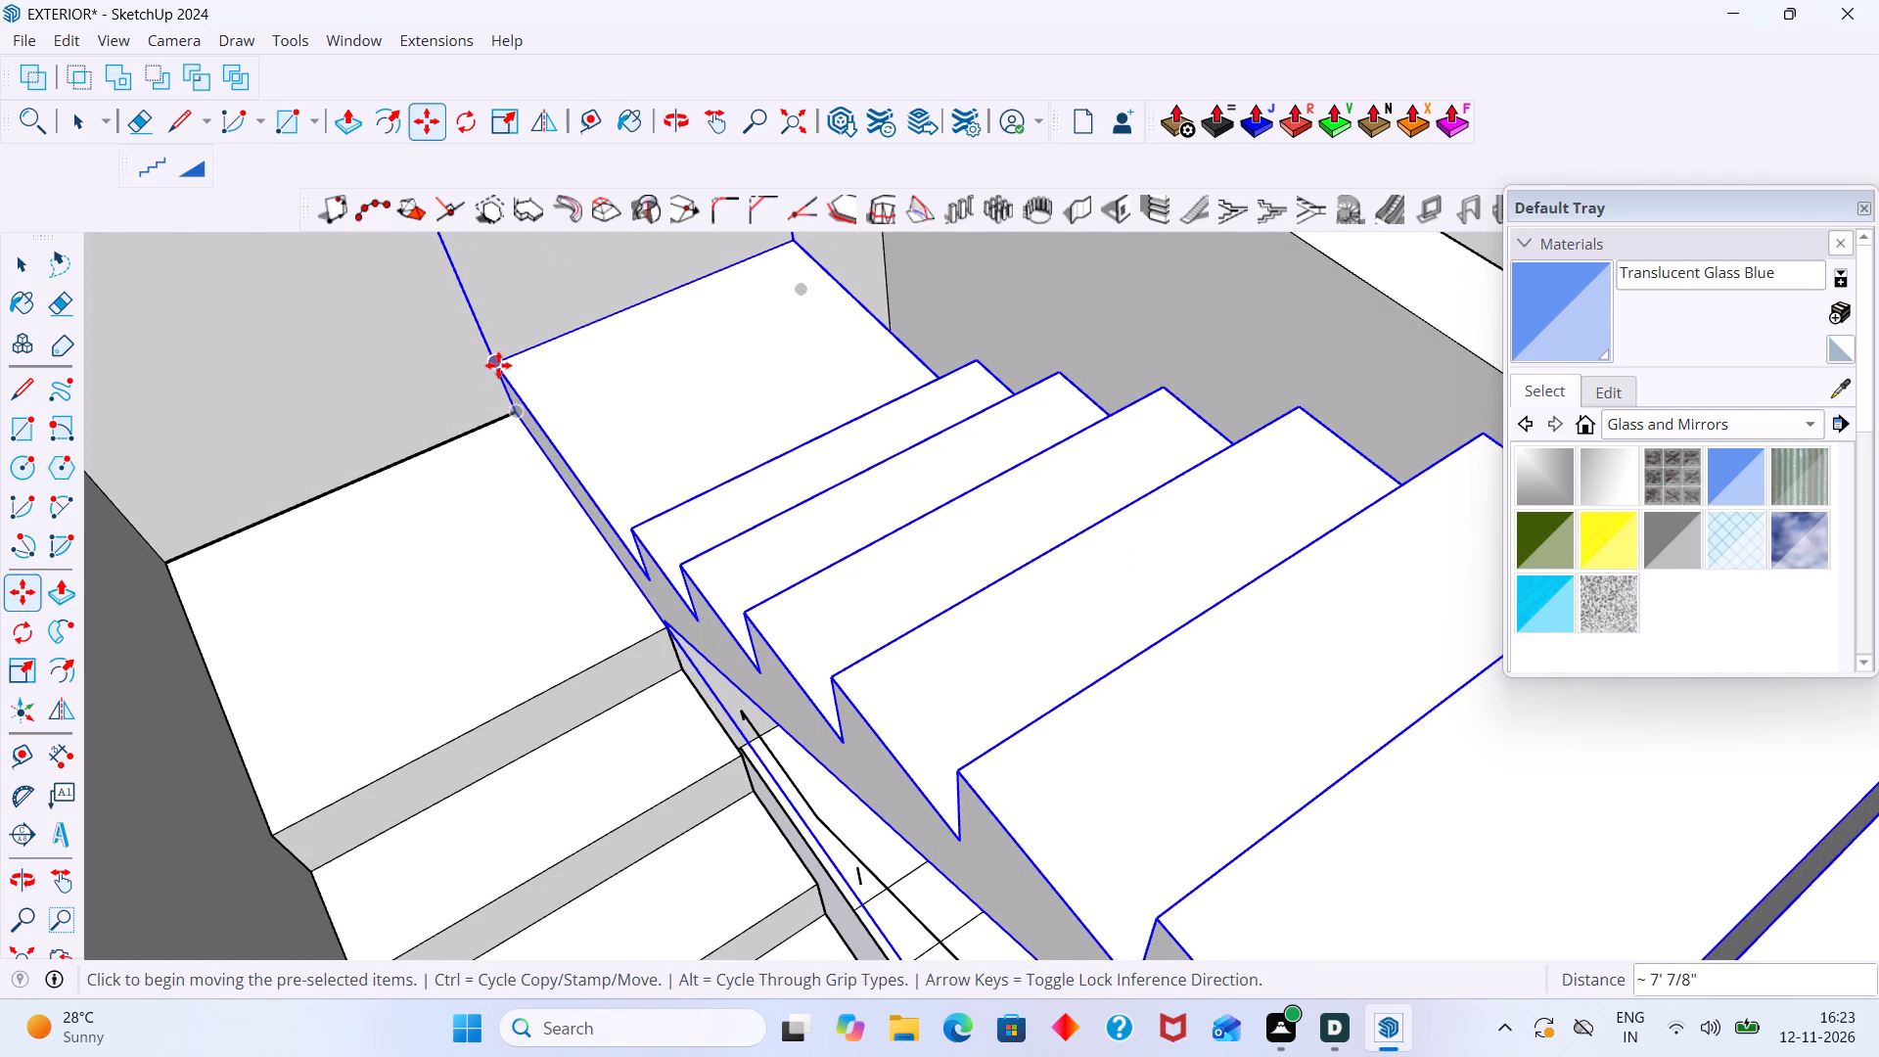
Move the right flight down 7" so its landing is flush with the left flight's landing.
{"action": "left_click", "coordinate": [498, 365]}
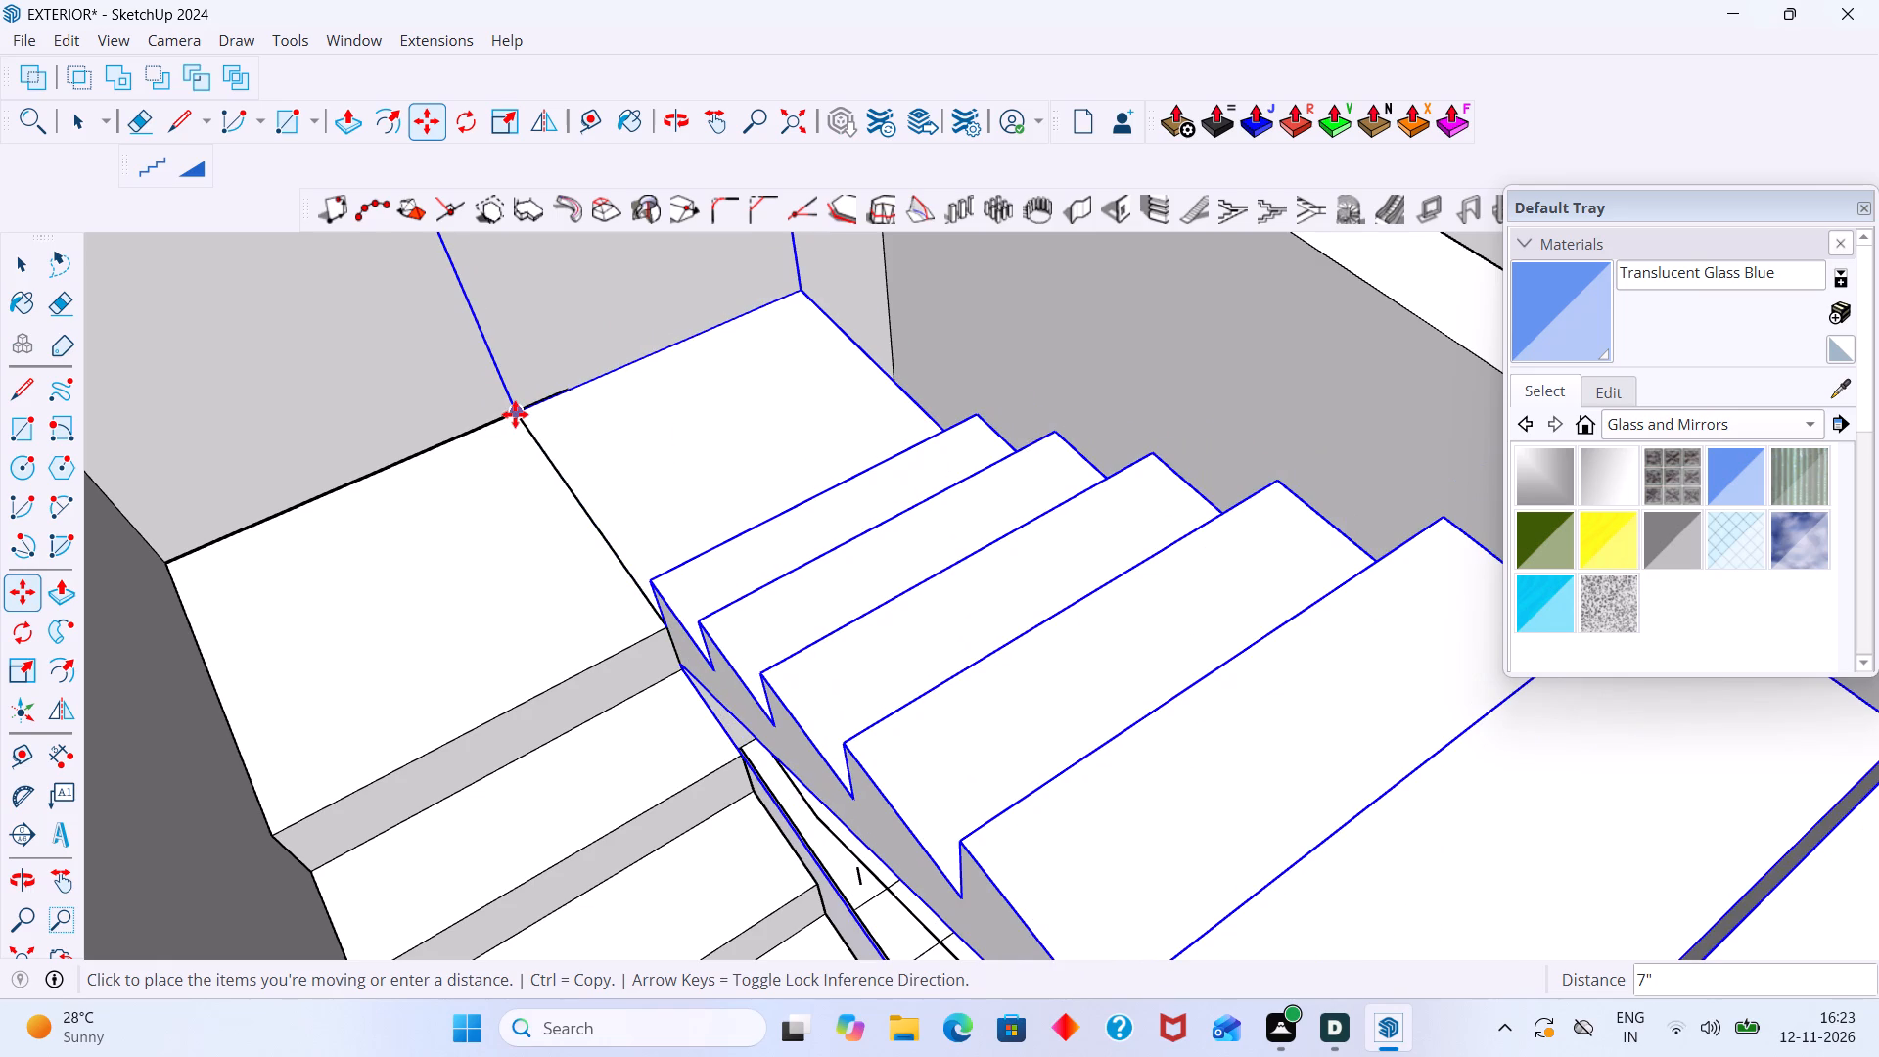
{"action": "left_click", "coordinate": [515, 414]}
{"action": "key", "text": "space"}
{"action": "left_click", "coordinate": [538, 504]}
{"action": "scroll", "coordinate": [541, 503], "scroll_direction": "down", "scroll_amount": 2}
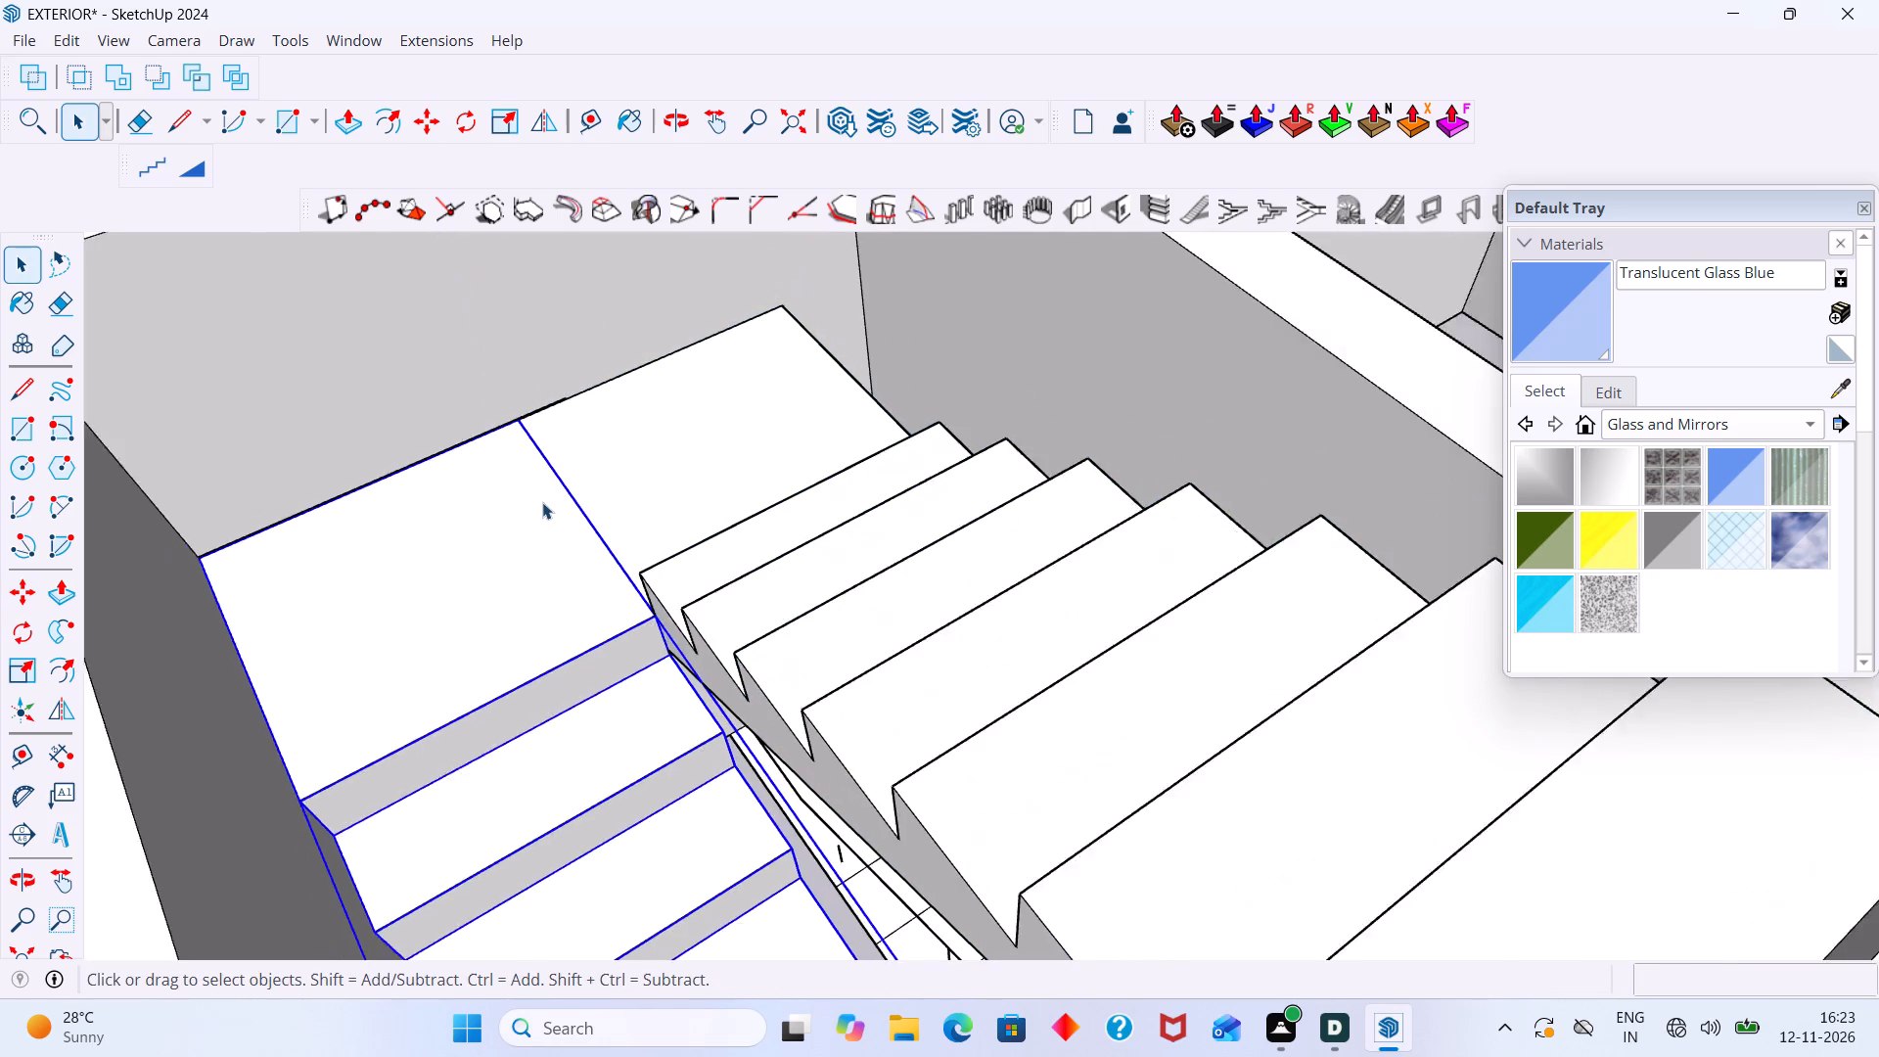
{"action": "scroll", "coordinate": [542, 502], "scroll_direction": "down", "scroll_amount": 9}
{"action": "left_click", "coordinate": [435, 325]}
Examine the two joined flights and their shared landing from several sides.
{"action": "scroll", "coordinate": [486, 453], "scroll_direction": "up", "scroll_amount": 4}
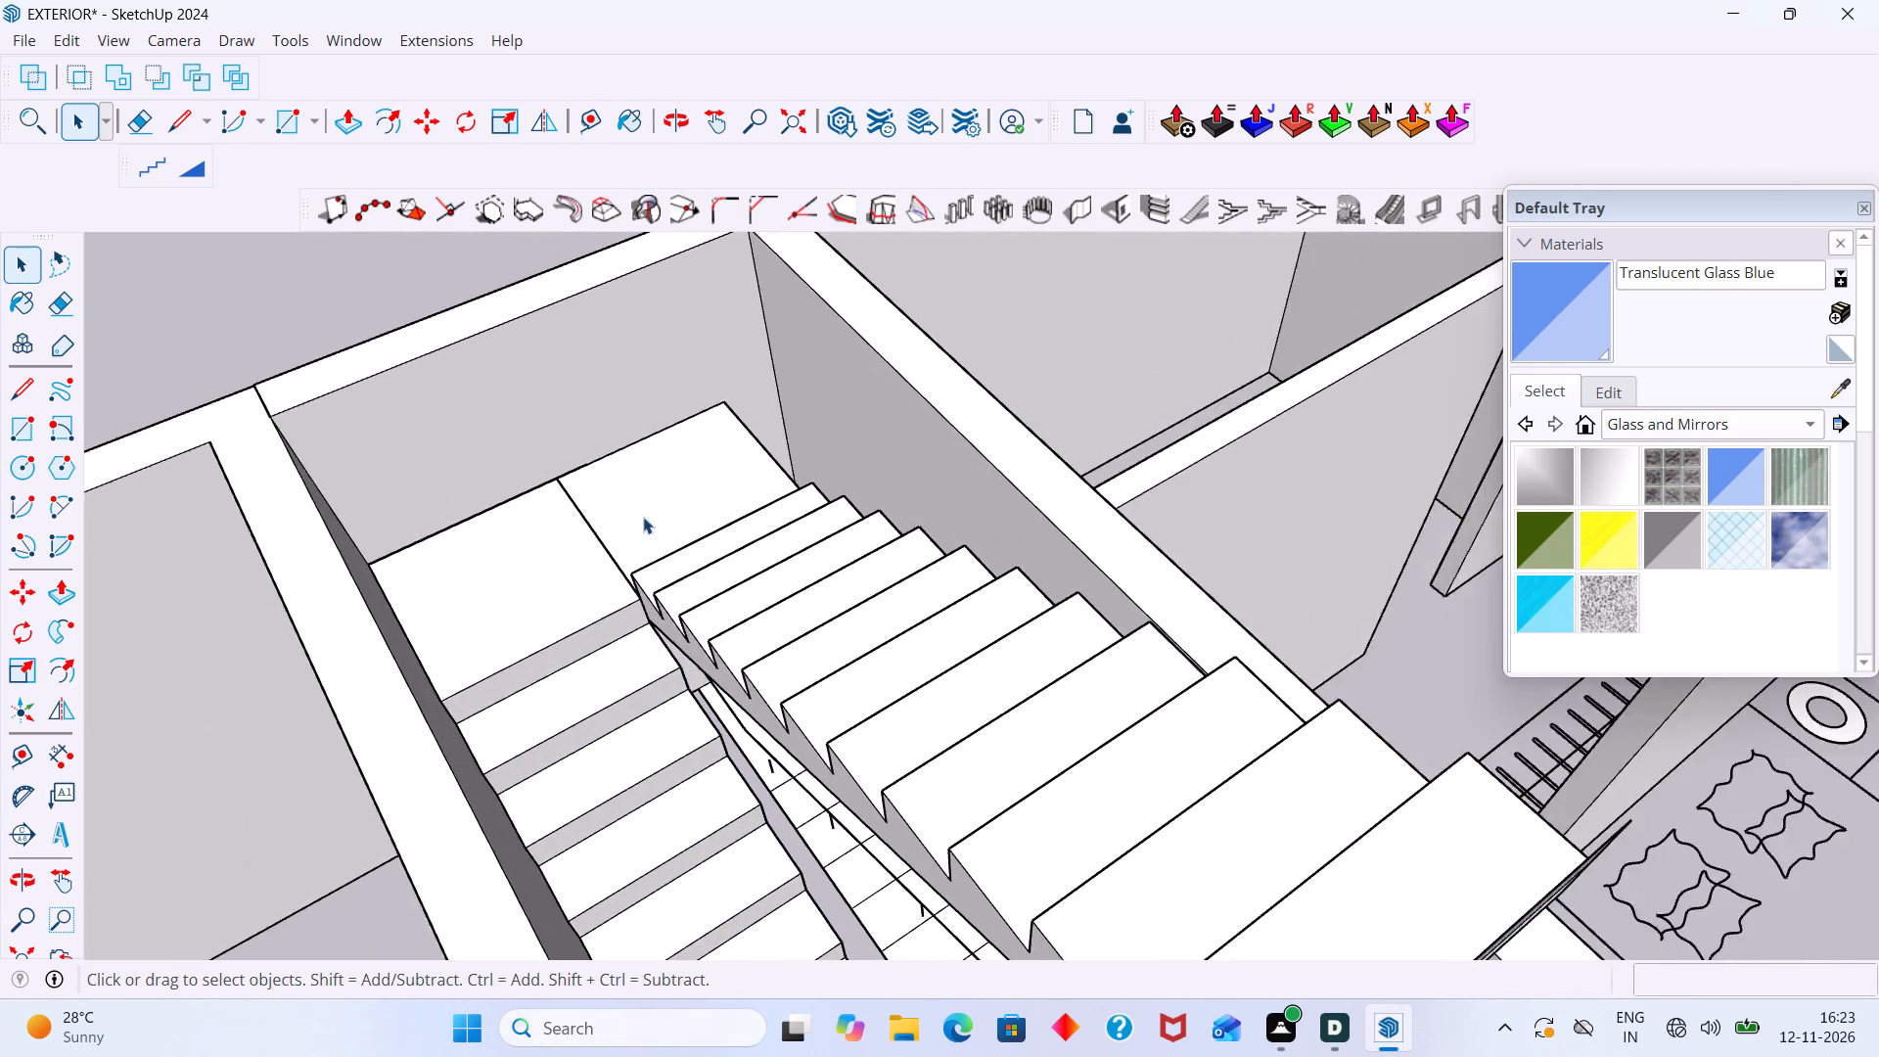
{"action": "scroll", "coordinate": [643, 517], "scroll_direction": "up", "scroll_amount": 4}
{"action": "scroll", "coordinate": [624, 532], "scroll_direction": "down", "scroll_amount": 13}
{"action": "middle_click_drag", "start_coordinate": [725, 722], "coordinate": [1081, 710]}
{"action": "scroll", "coordinate": [1051, 708], "scroll_direction": "down", "scroll_amount": 1}
{"action": "middle_click_drag", "start_coordinate": [1042, 706], "coordinate": [804, 697], "text": "shift"}
{"action": "middle_click_drag", "start_coordinate": [764, 715], "coordinate": [864, 719]}
{"action": "scroll", "coordinate": [612, 811], "scroll_direction": "up", "scroll_amount": 4}
{"action": "middle_click_drag", "start_coordinate": [709, 796], "coordinate": [937, 780]}
{"action": "scroll", "coordinate": [932, 775], "scroll_direction": "down", "scroll_amount": 2}
{"action": "middle_click_drag", "start_coordinate": [925, 774], "coordinate": [388, 817]}
{"action": "scroll", "coordinate": [666, 628], "scroll_direction": "up", "scroll_amount": 1}
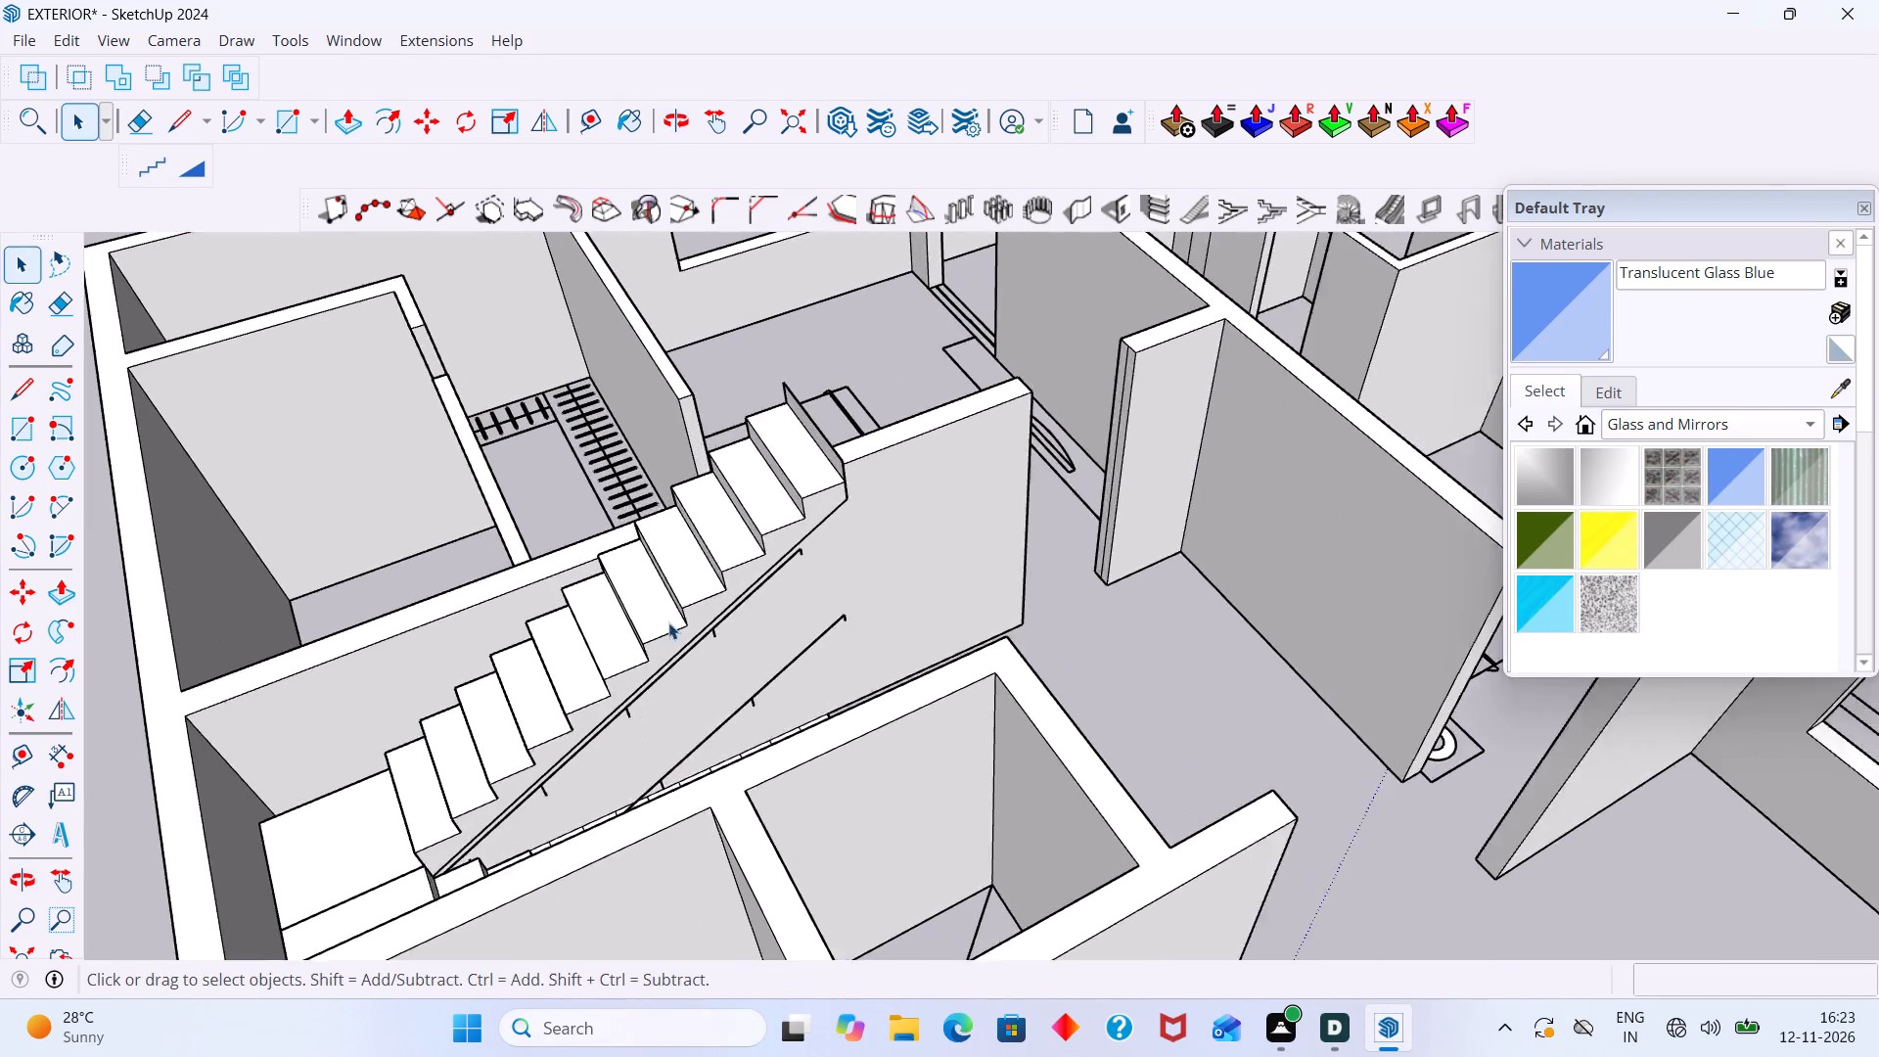
Inside the right flight's group, delete the surplus riser face above its topmost tread, and leave the group.
{"action": "scroll", "coordinate": [668, 622], "scroll_direction": "up", "scroll_amount": 1}
{"action": "middle_click_drag", "start_coordinate": [686, 621], "coordinate": [537, 644]}
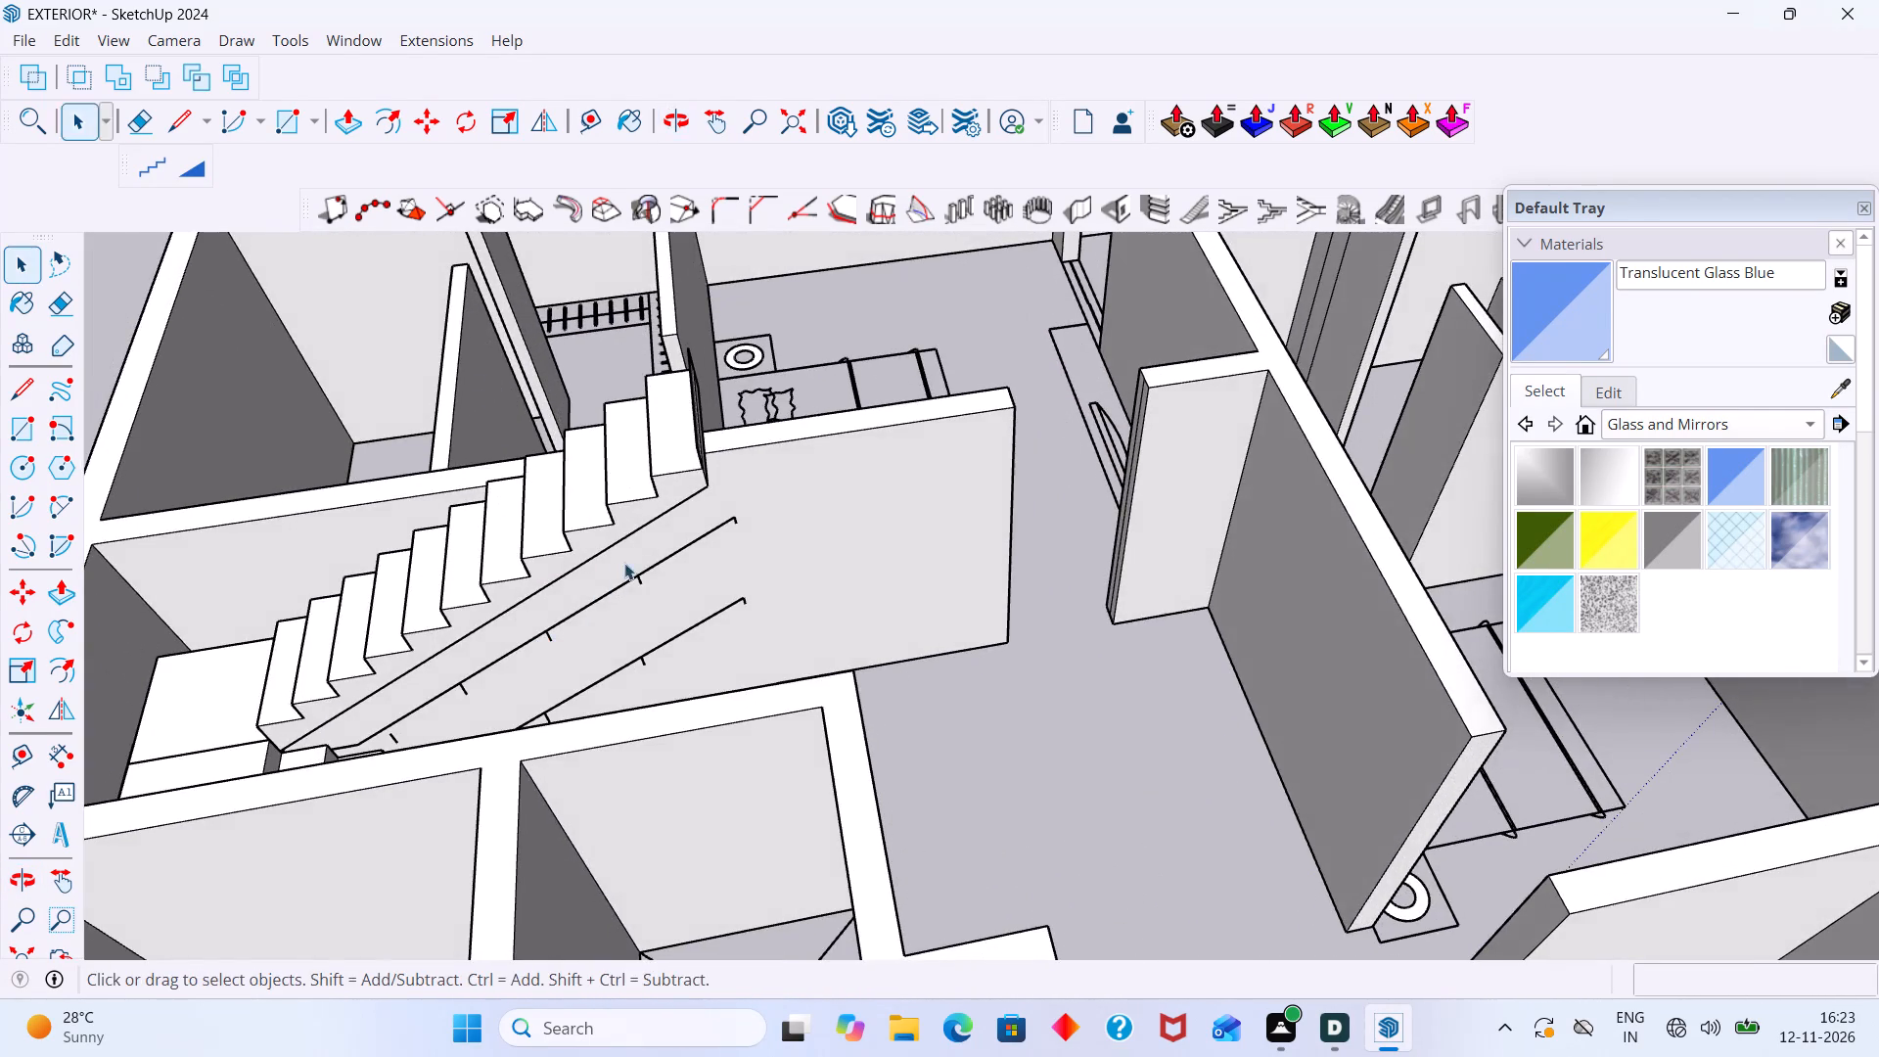
{"action": "middle_click_drag", "start_coordinate": [618, 563], "coordinate": [406, 561]}
{"action": "scroll", "coordinate": [437, 527], "scroll_direction": "down", "scroll_amount": 3}
{"action": "scroll", "coordinate": [493, 437], "scroll_direction": "down", "scroll_amount": 2}
{"action": "middle_click_drag", "start_coordinate": [493, 437], "coordinate": [493, 475]}
{"action": "scroll", "coordinate": [487, 444], "scroll_direction": "up", "scroll_amount": 11}
{"action": "left_click", "coordinate": [500, 412]}
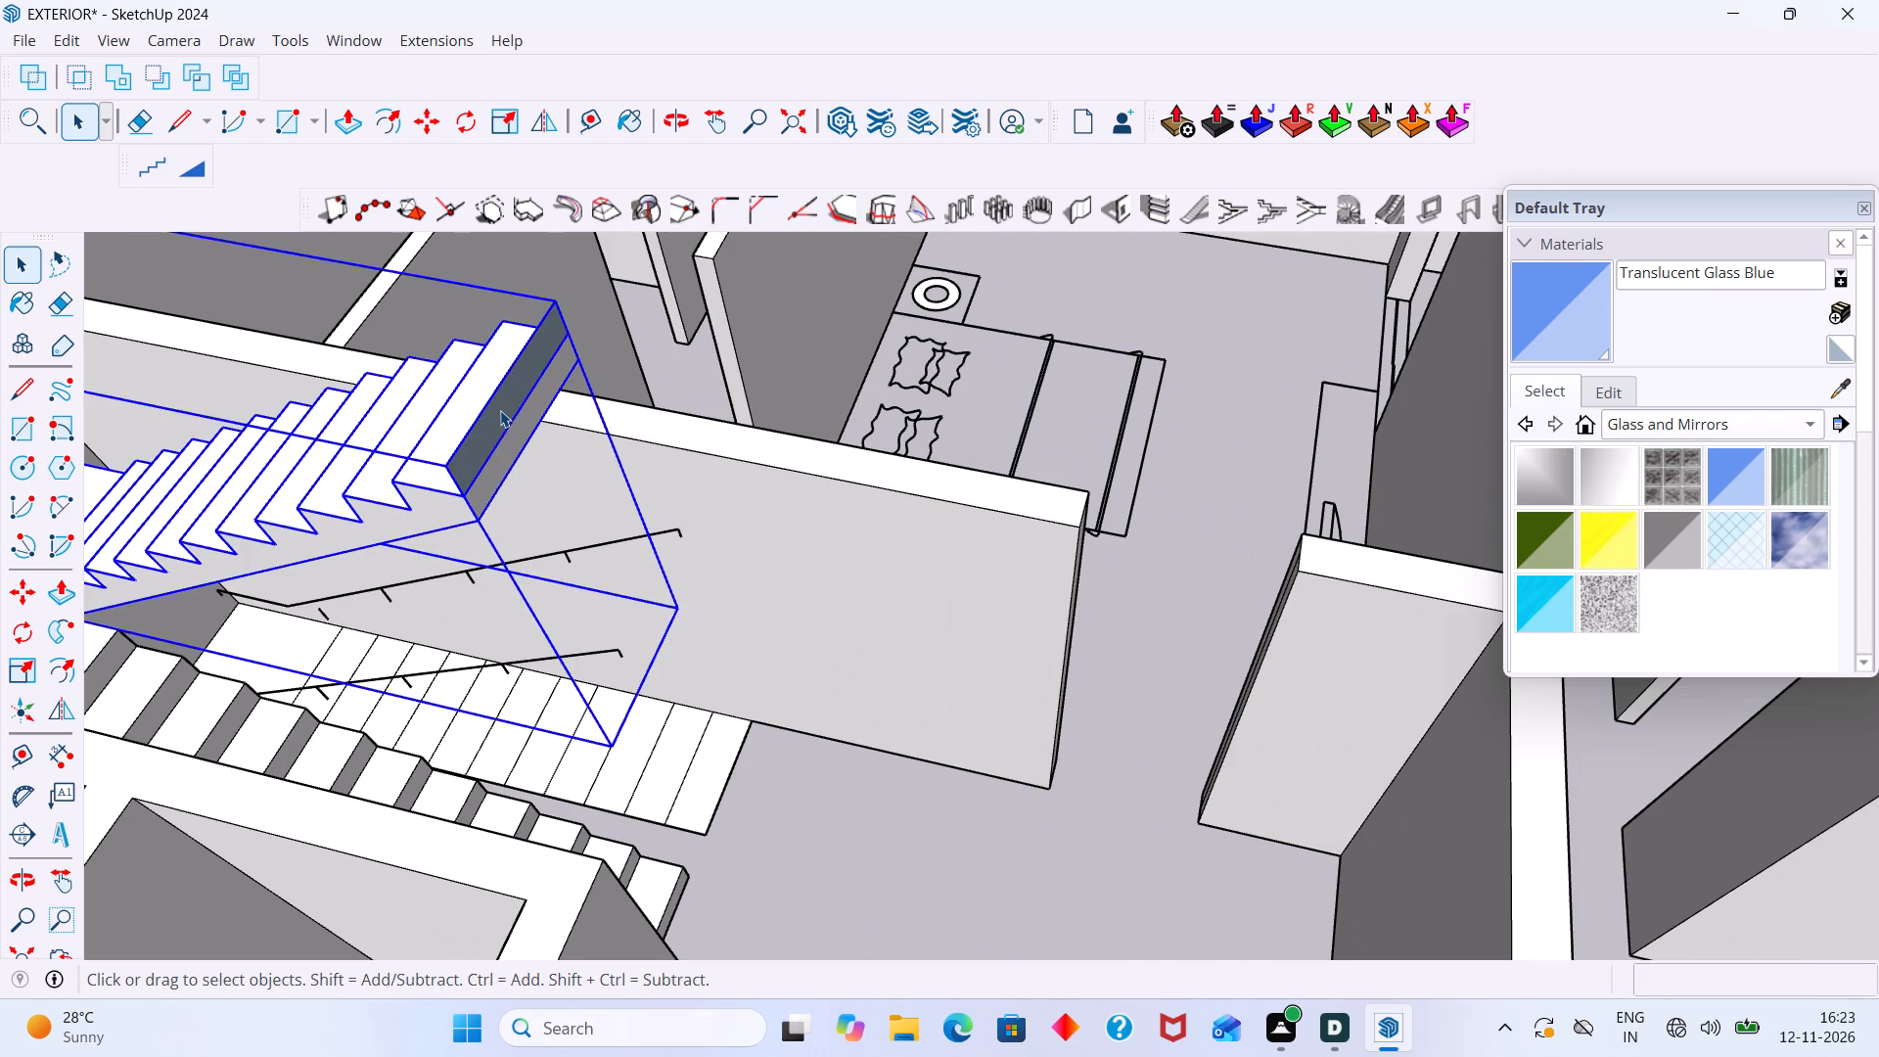
{"action": "double_click", "coordinate": [500, 410]}
{"action": "left_click", "coordinate": [500, 409]}
{"action": "key", "text": "Delete"}
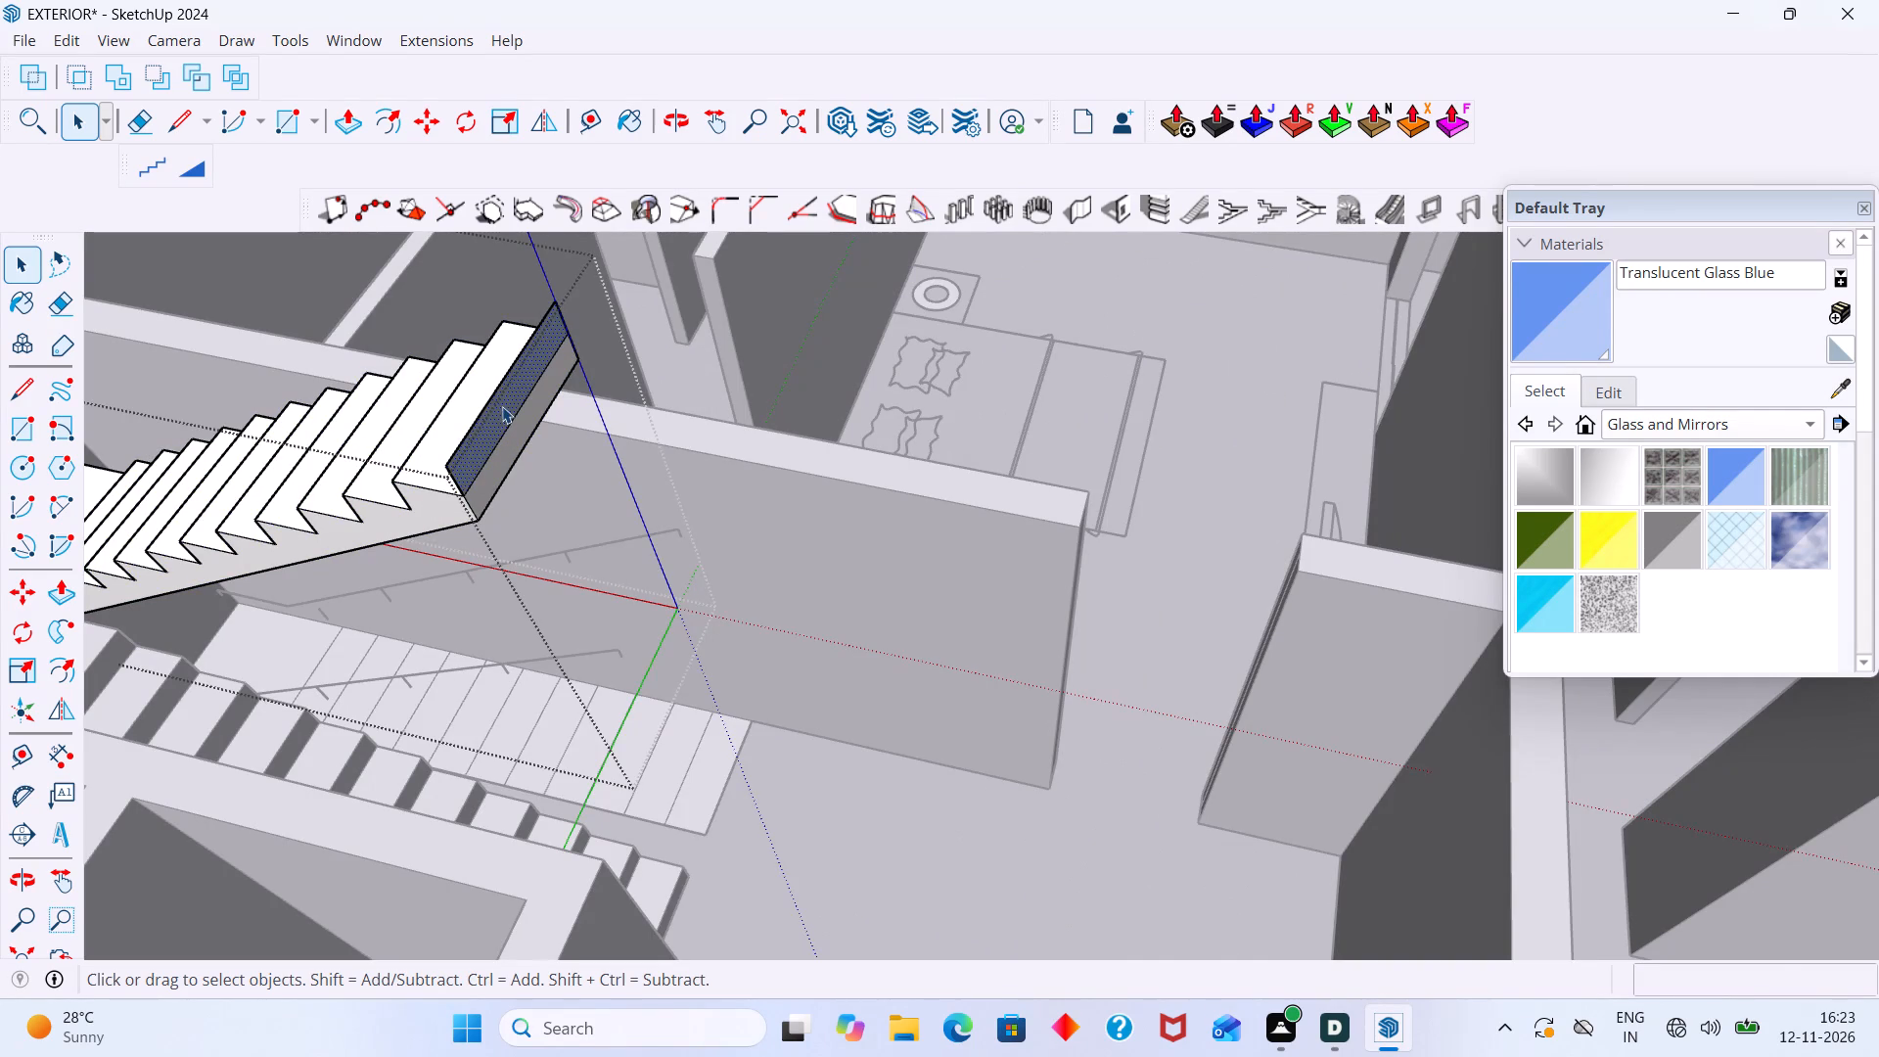
{"action": "scroll", "coordinate": [516, 434], "scroll_direction": "down", "scroll_amount": 4}
{"action": "left_click", "coordinate": [699, 679]}
{"action": "left_click", "coordinate": [748, 713]}
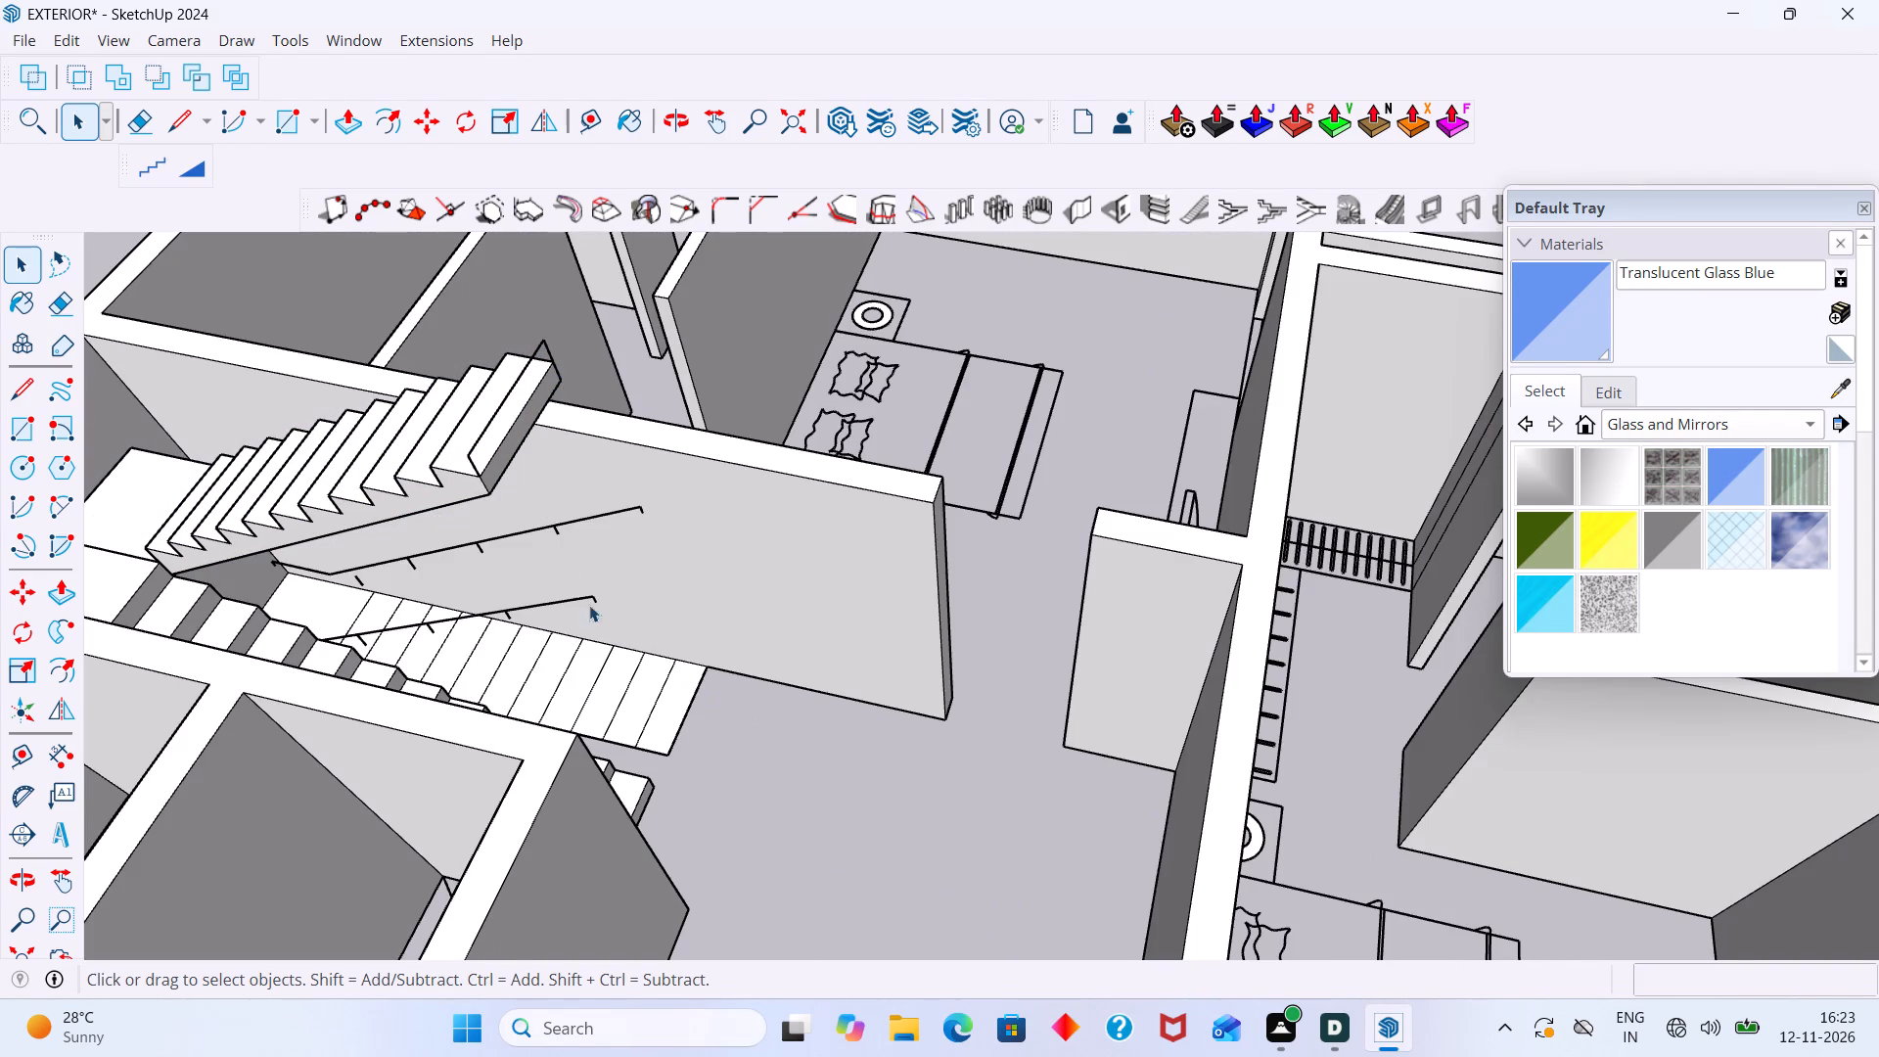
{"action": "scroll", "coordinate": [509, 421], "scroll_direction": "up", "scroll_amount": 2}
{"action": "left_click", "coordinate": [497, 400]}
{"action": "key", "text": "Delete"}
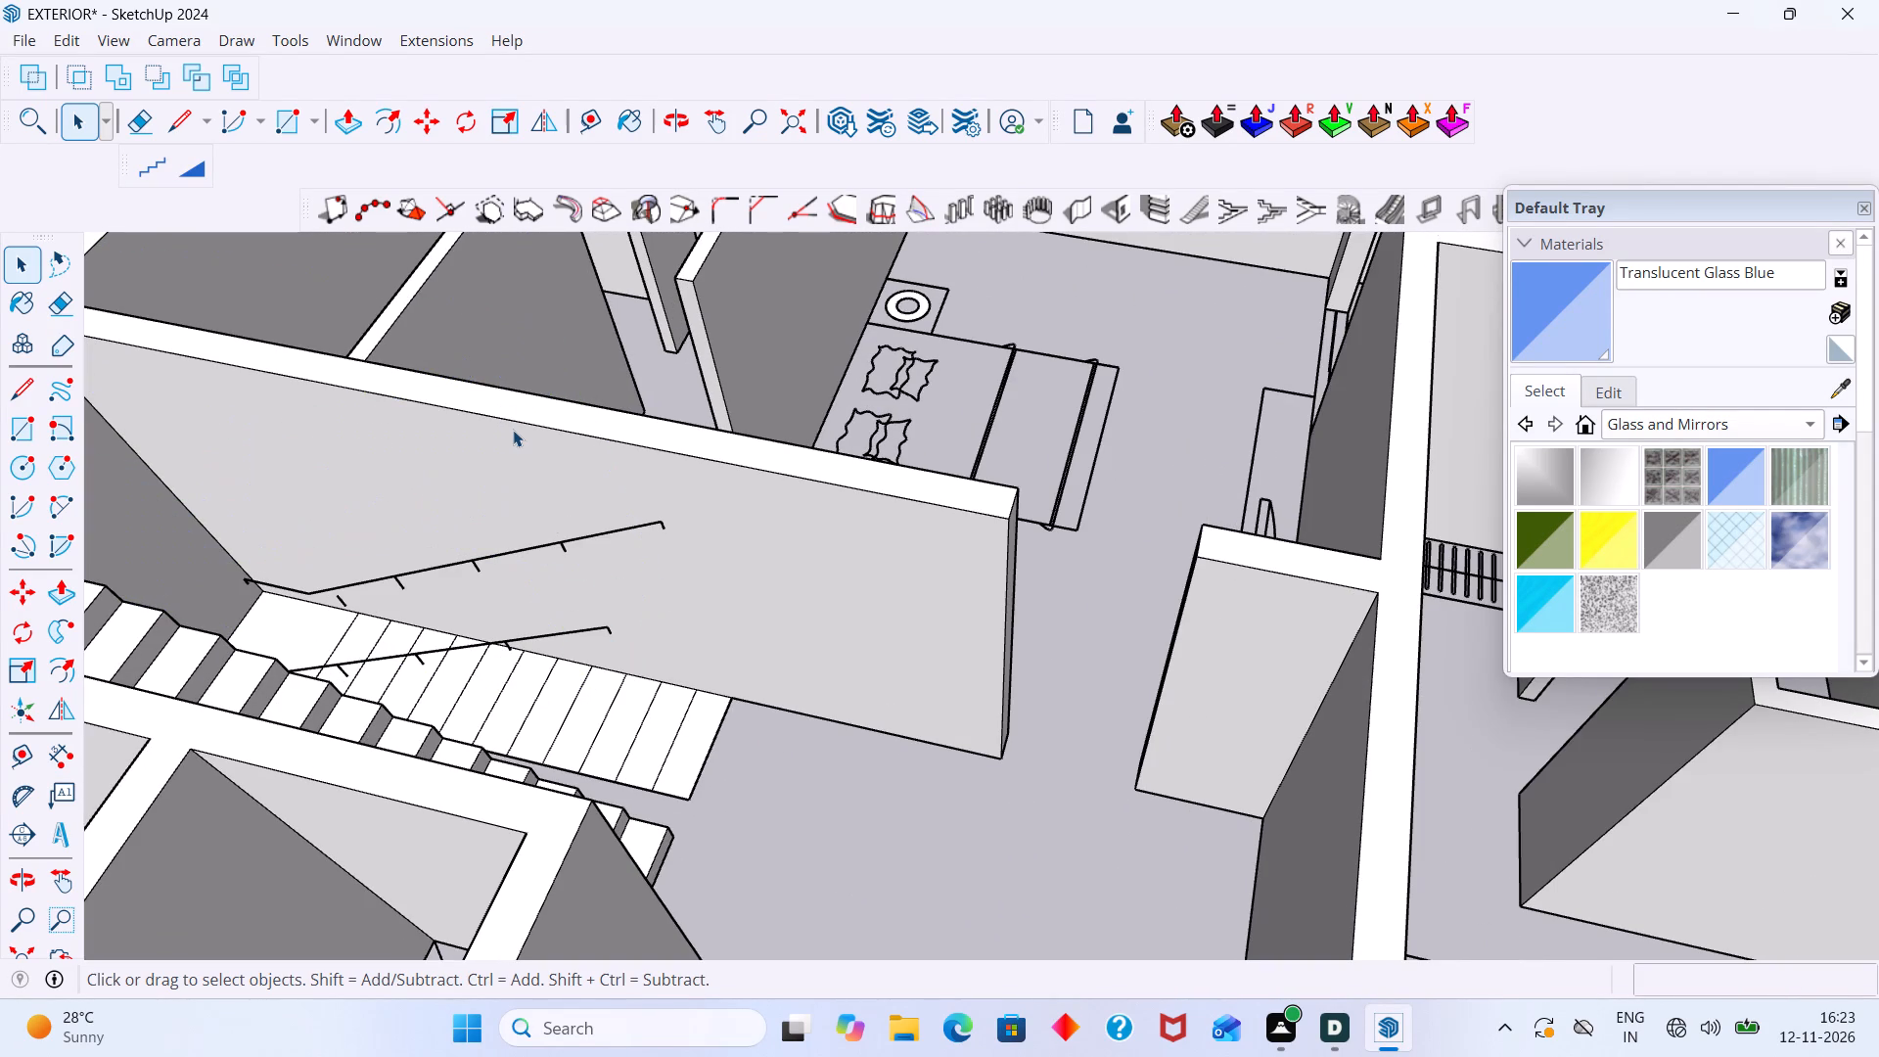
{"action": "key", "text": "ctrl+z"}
Inside the right flight's group, delete the leftover riser edges standing above the topmost tread.
{"action": "left_click", "coordinate": [493, 419]}
{"action": "left_click", "coordinate": [493, 417]}
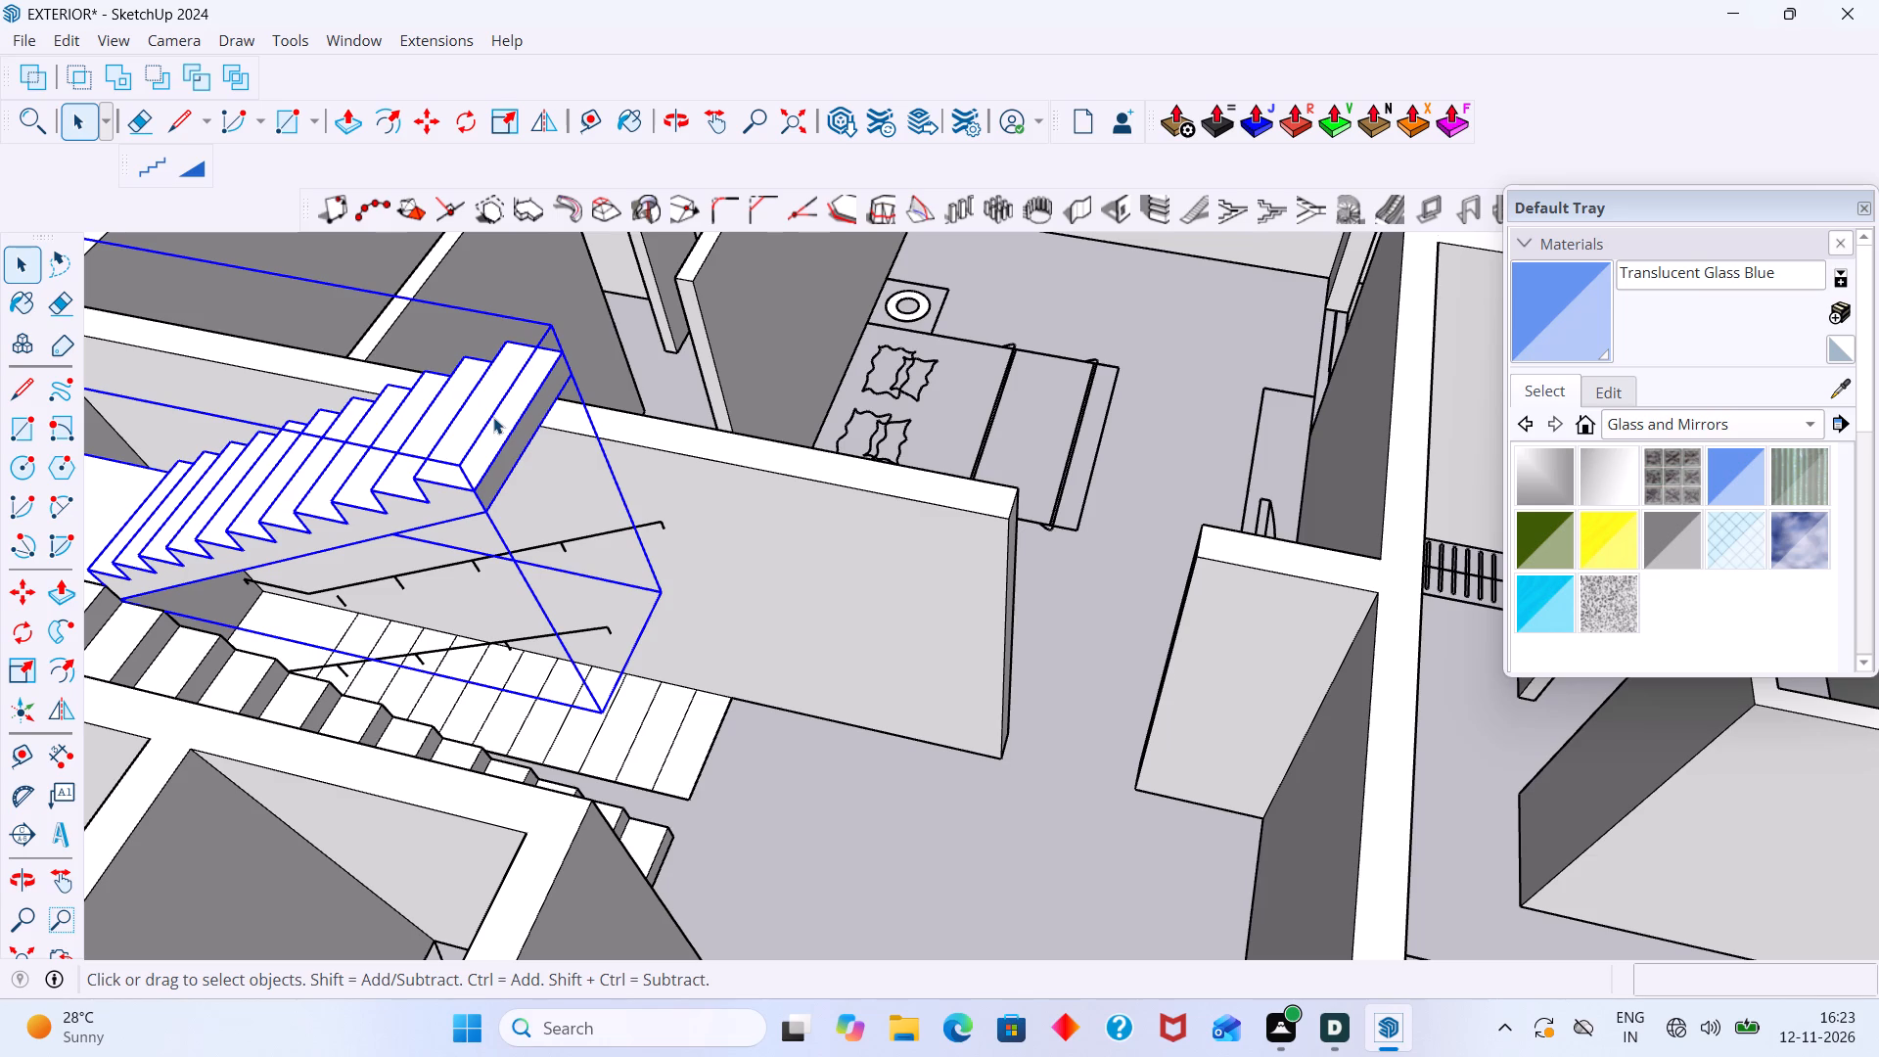
{"action": "double_click", "coordinate": [493, 417]}
{"action": "scroll", "coordinate": [493, 417], "scroll_direction": "up", "scroll_amount": 2}
{"action": "left_click", "coordinate": [493, 417]}
{"action": "key", "text": "Delete"}
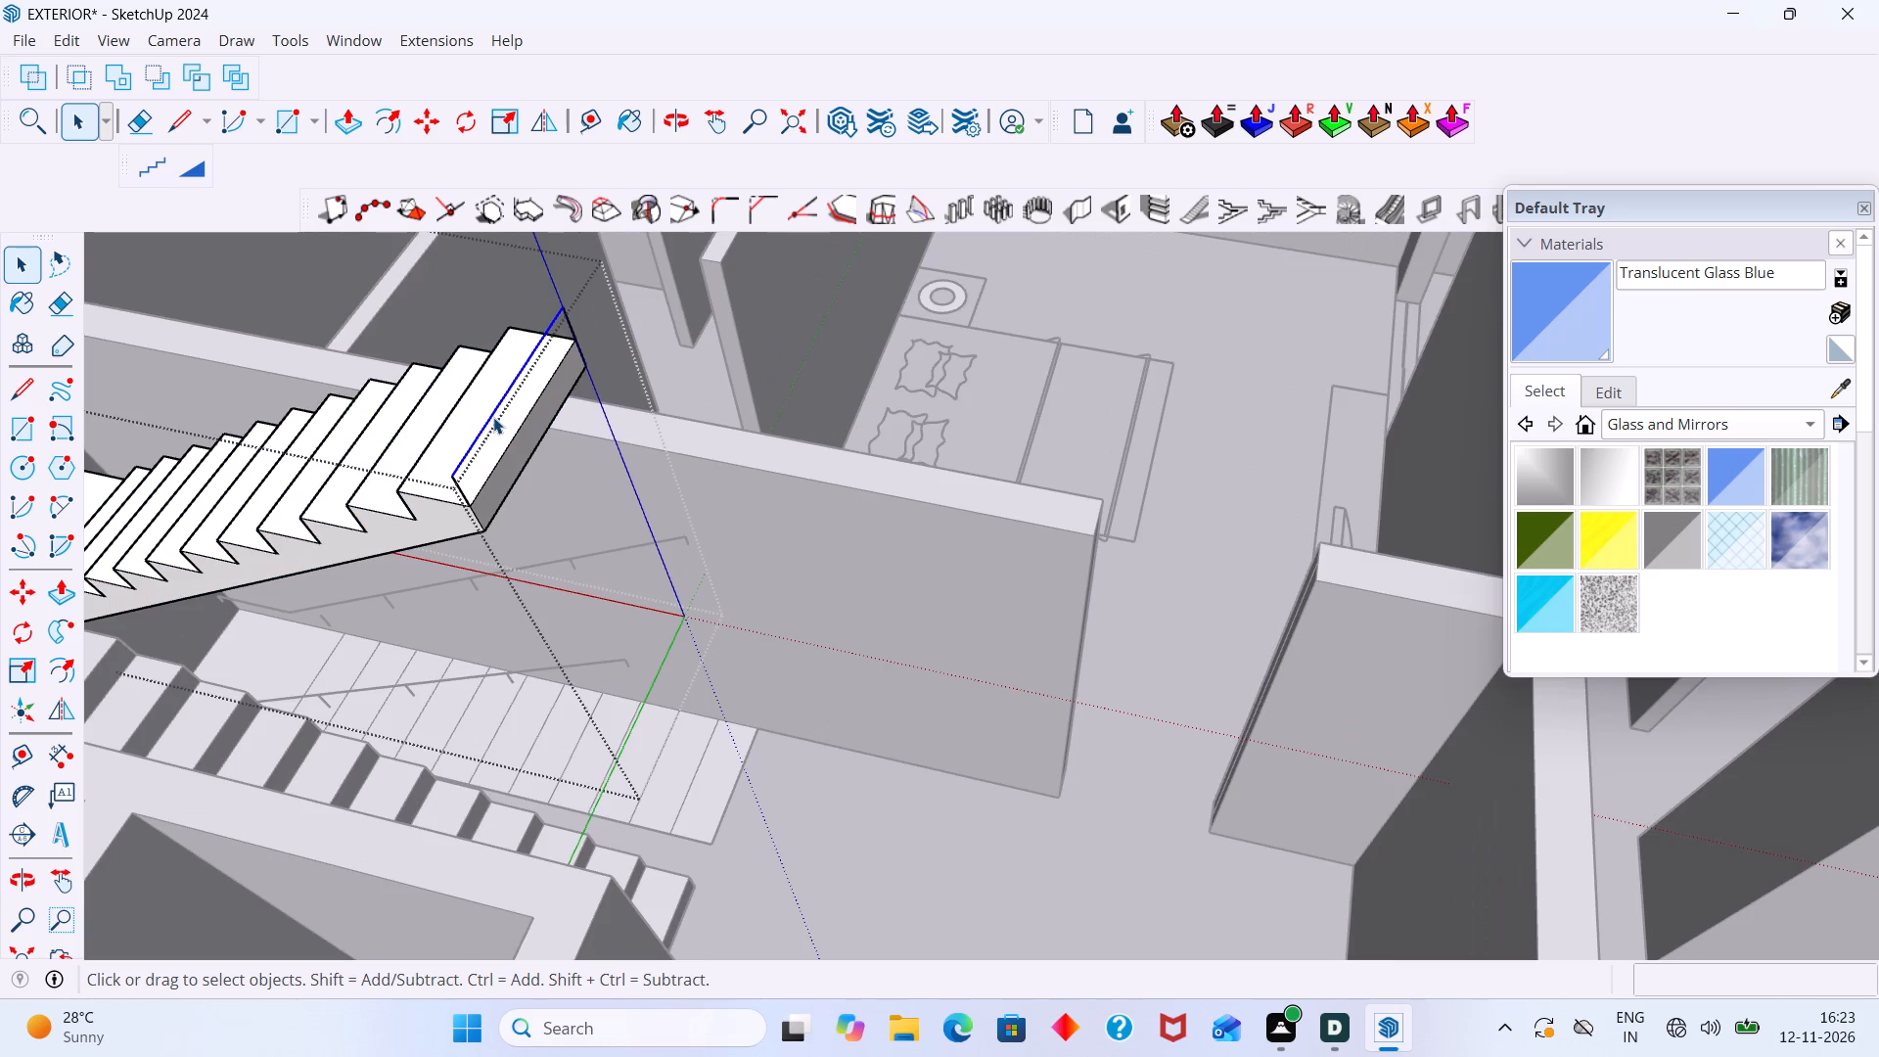
{"action": "left_click", "coordinate": [465, 488]}
{"action": "key", "text": "Delete"}
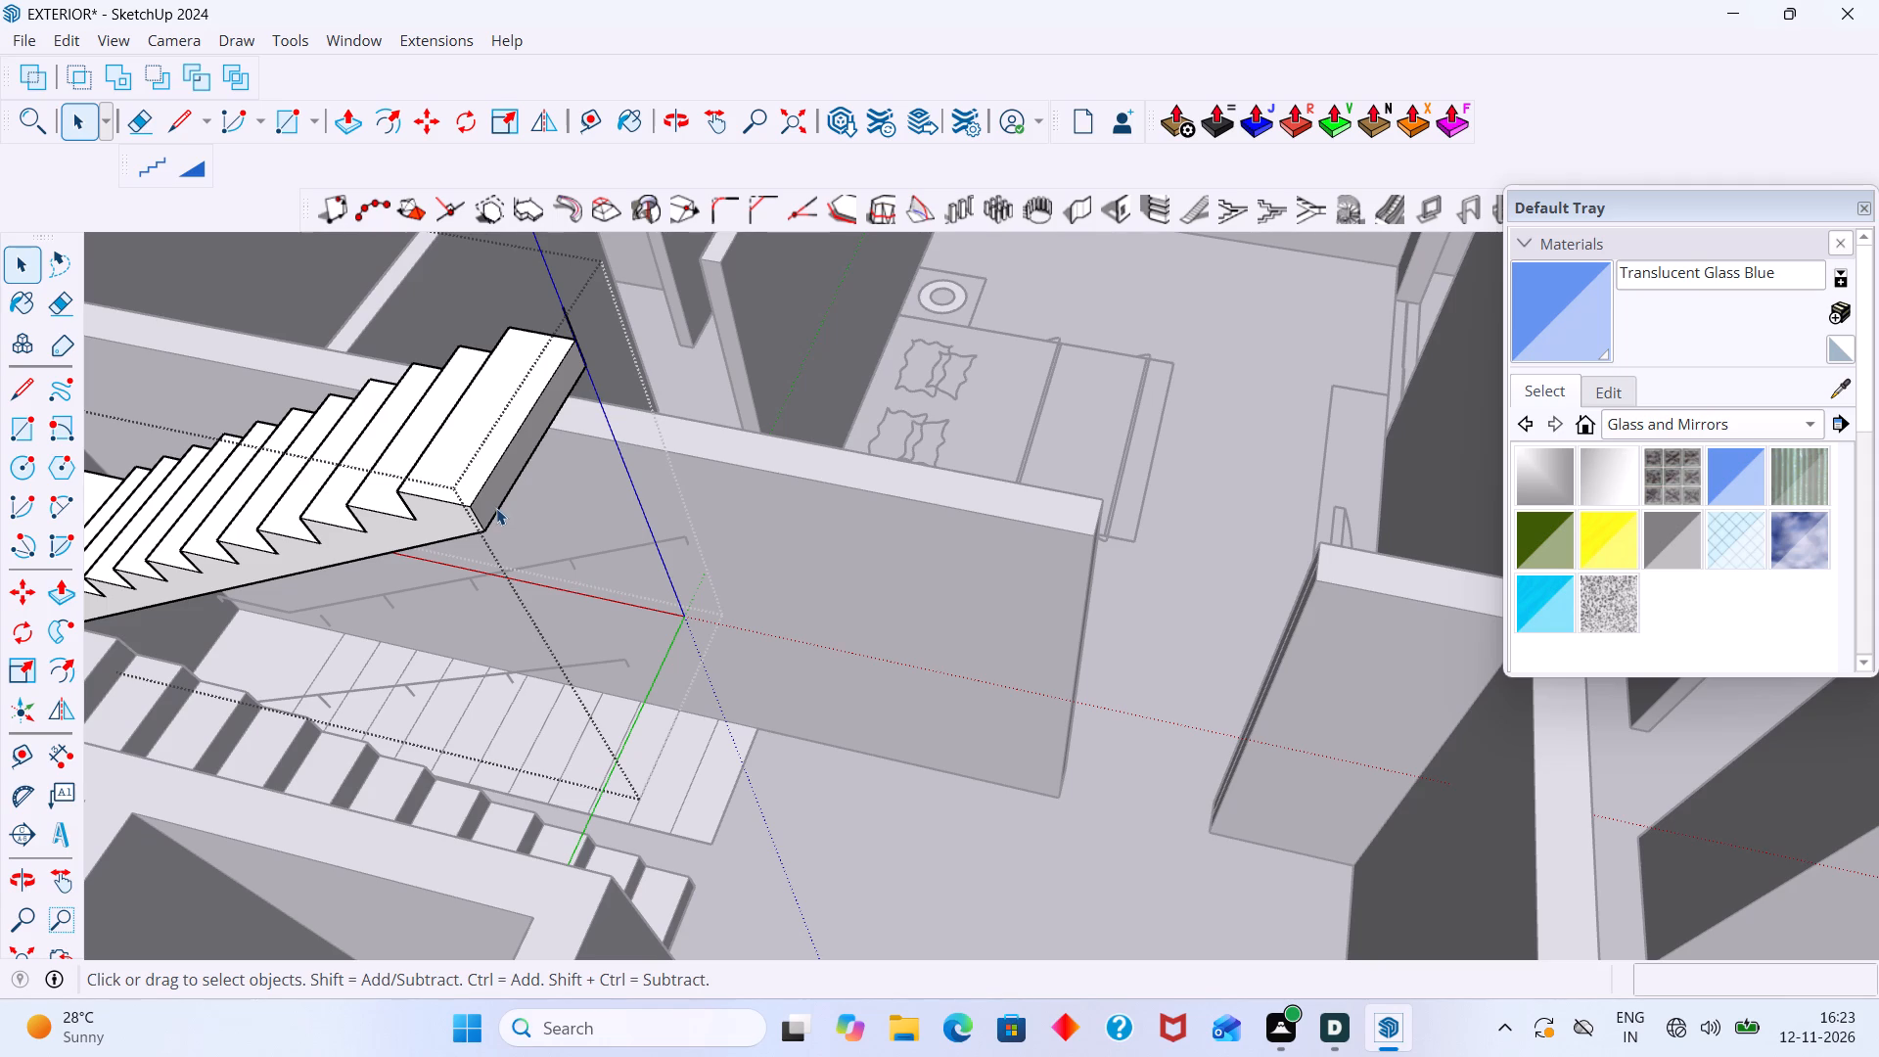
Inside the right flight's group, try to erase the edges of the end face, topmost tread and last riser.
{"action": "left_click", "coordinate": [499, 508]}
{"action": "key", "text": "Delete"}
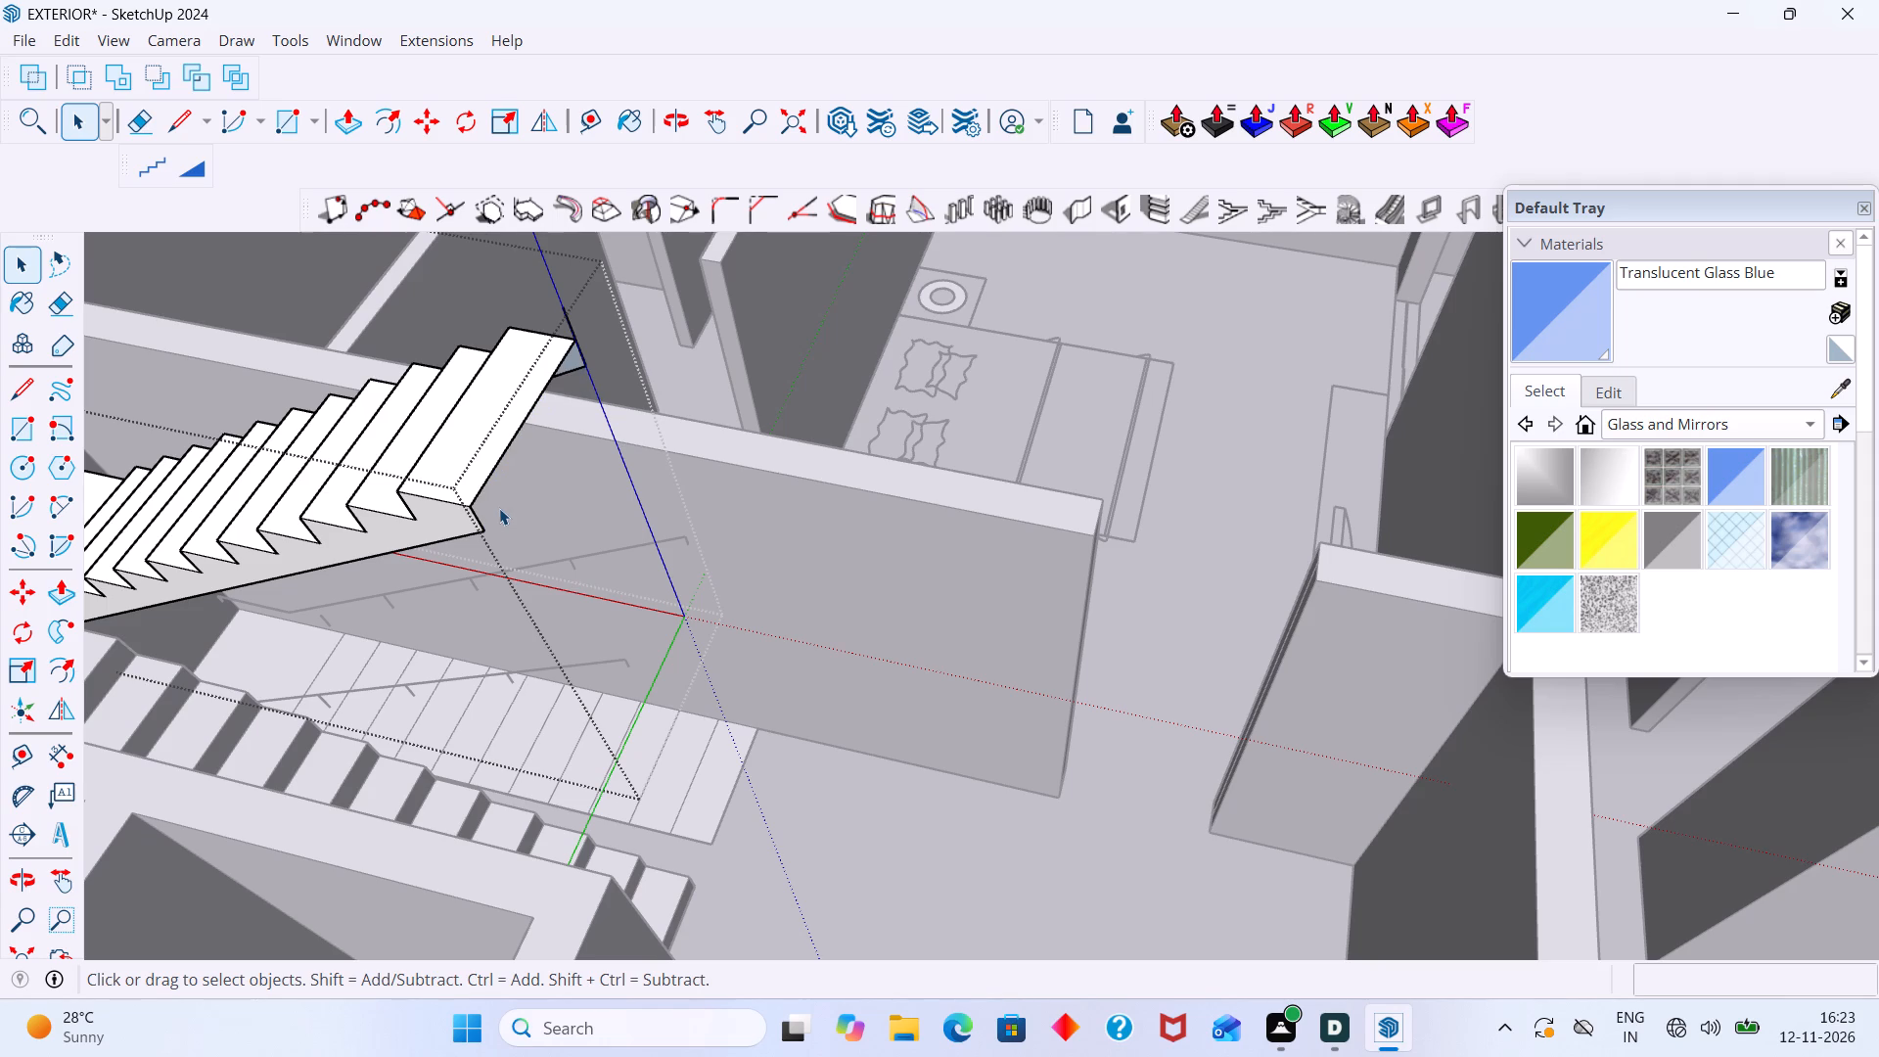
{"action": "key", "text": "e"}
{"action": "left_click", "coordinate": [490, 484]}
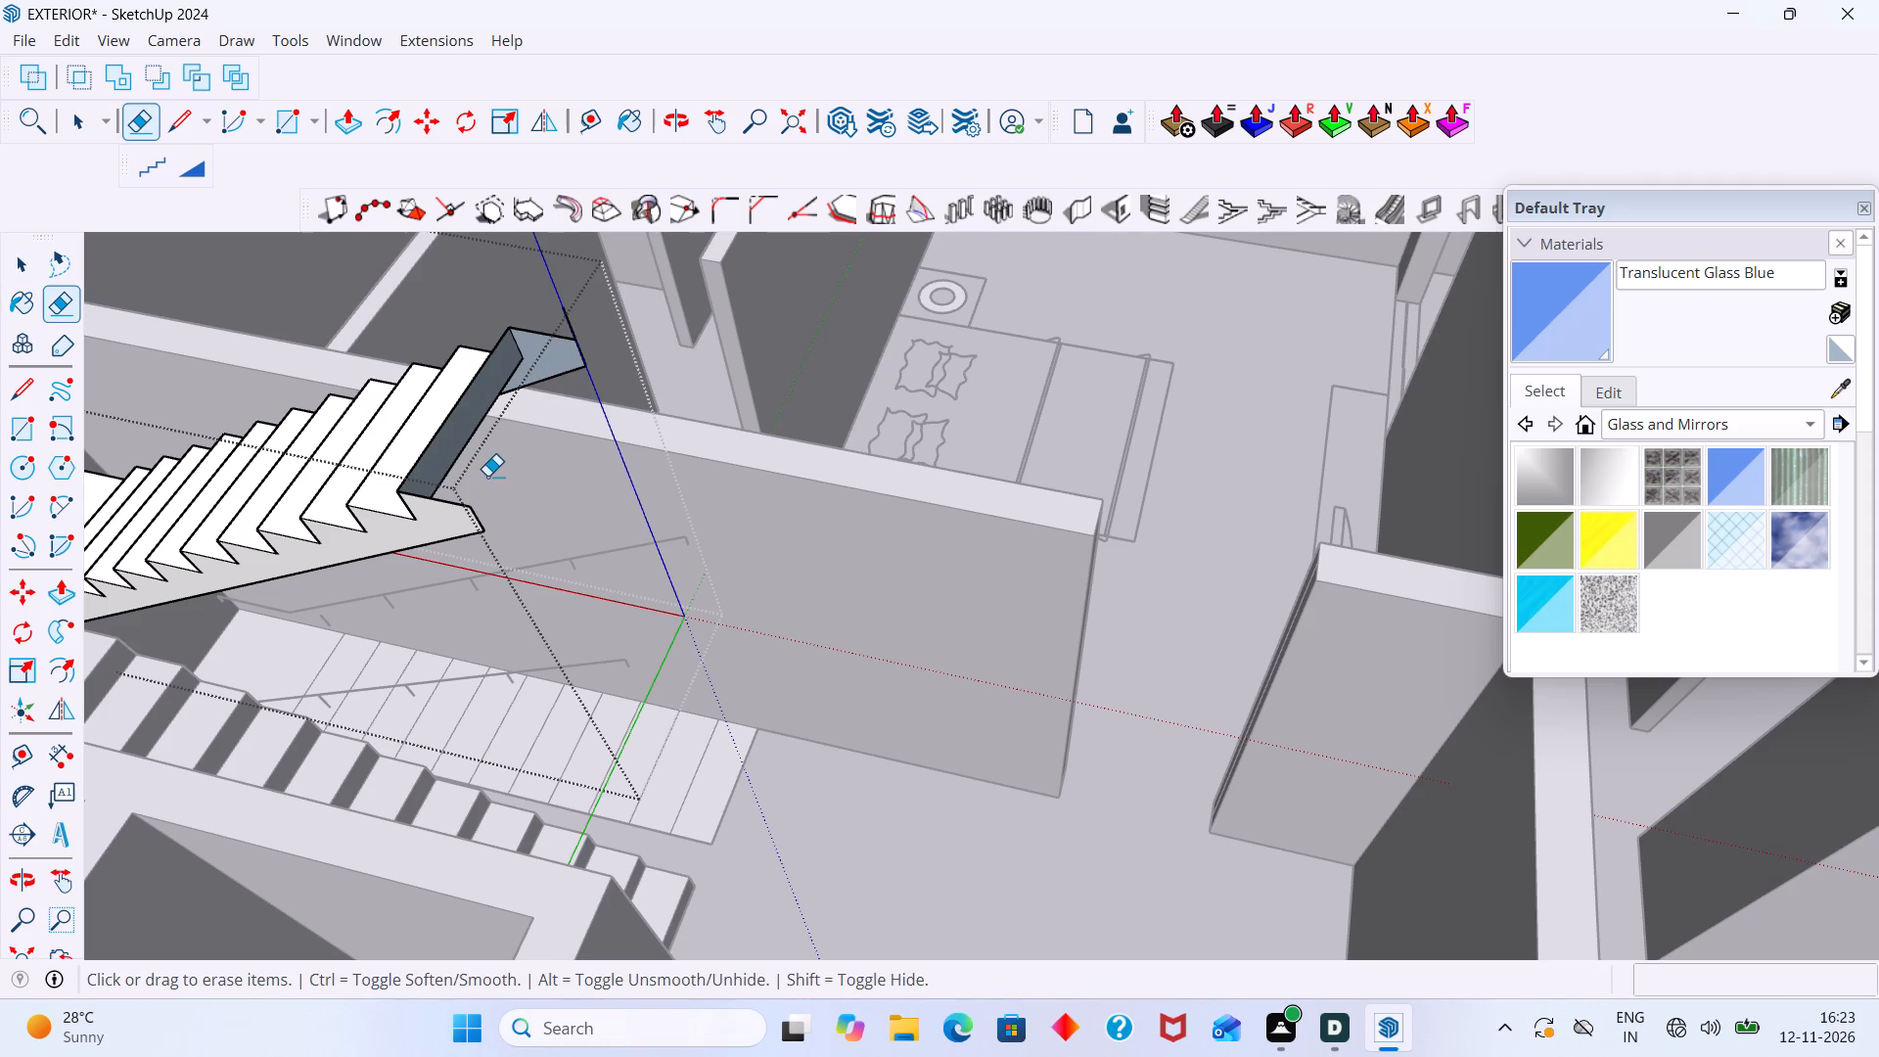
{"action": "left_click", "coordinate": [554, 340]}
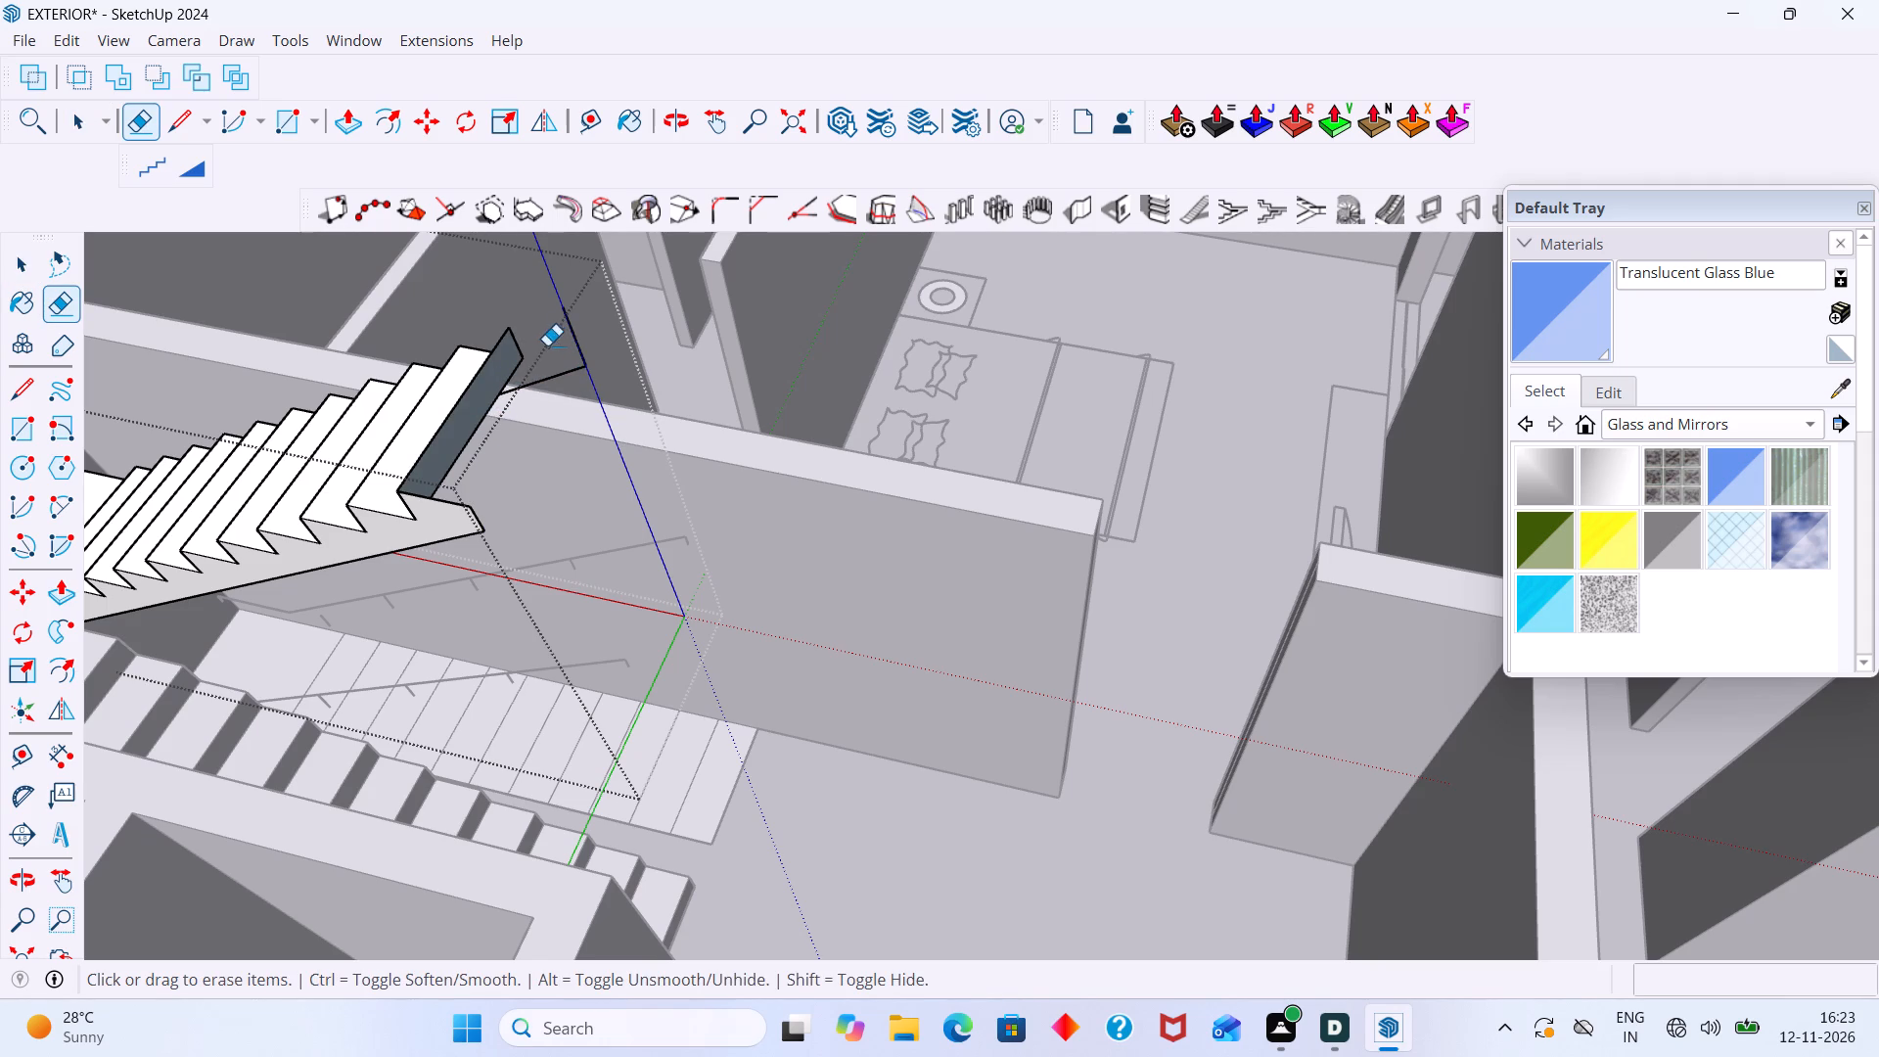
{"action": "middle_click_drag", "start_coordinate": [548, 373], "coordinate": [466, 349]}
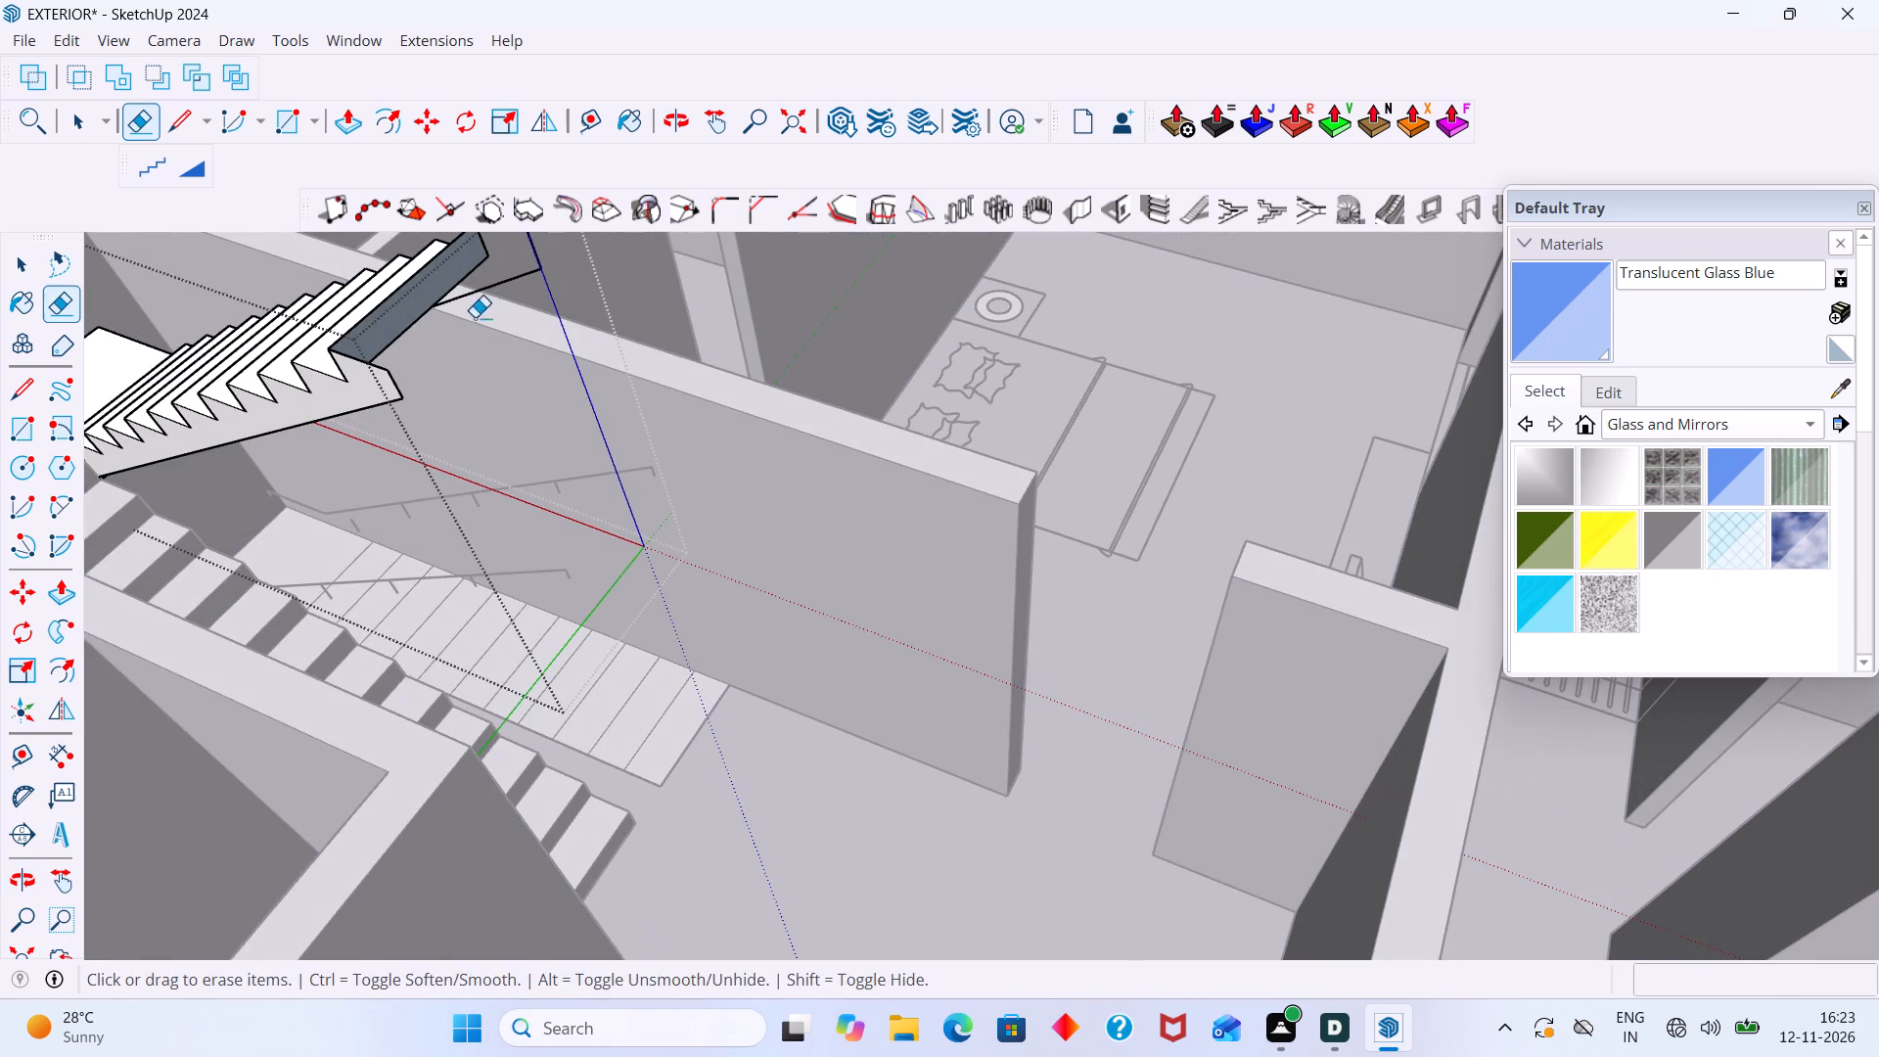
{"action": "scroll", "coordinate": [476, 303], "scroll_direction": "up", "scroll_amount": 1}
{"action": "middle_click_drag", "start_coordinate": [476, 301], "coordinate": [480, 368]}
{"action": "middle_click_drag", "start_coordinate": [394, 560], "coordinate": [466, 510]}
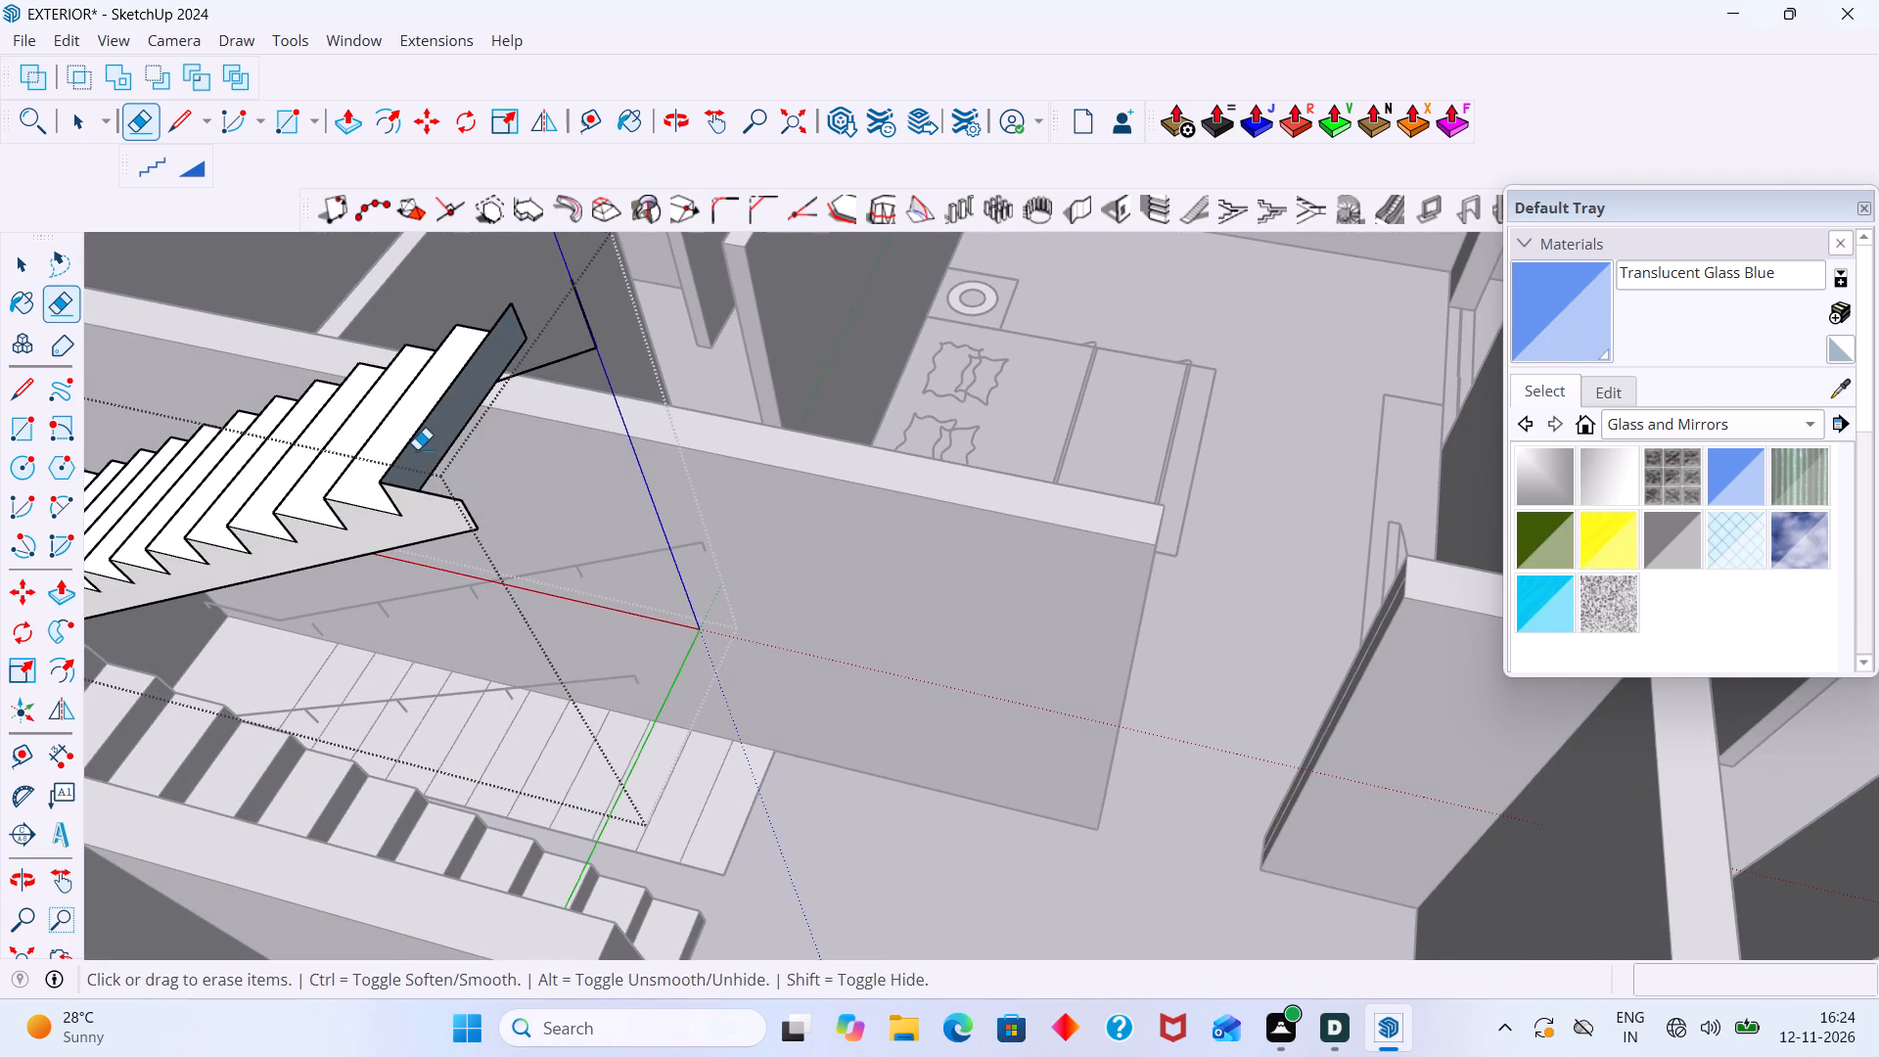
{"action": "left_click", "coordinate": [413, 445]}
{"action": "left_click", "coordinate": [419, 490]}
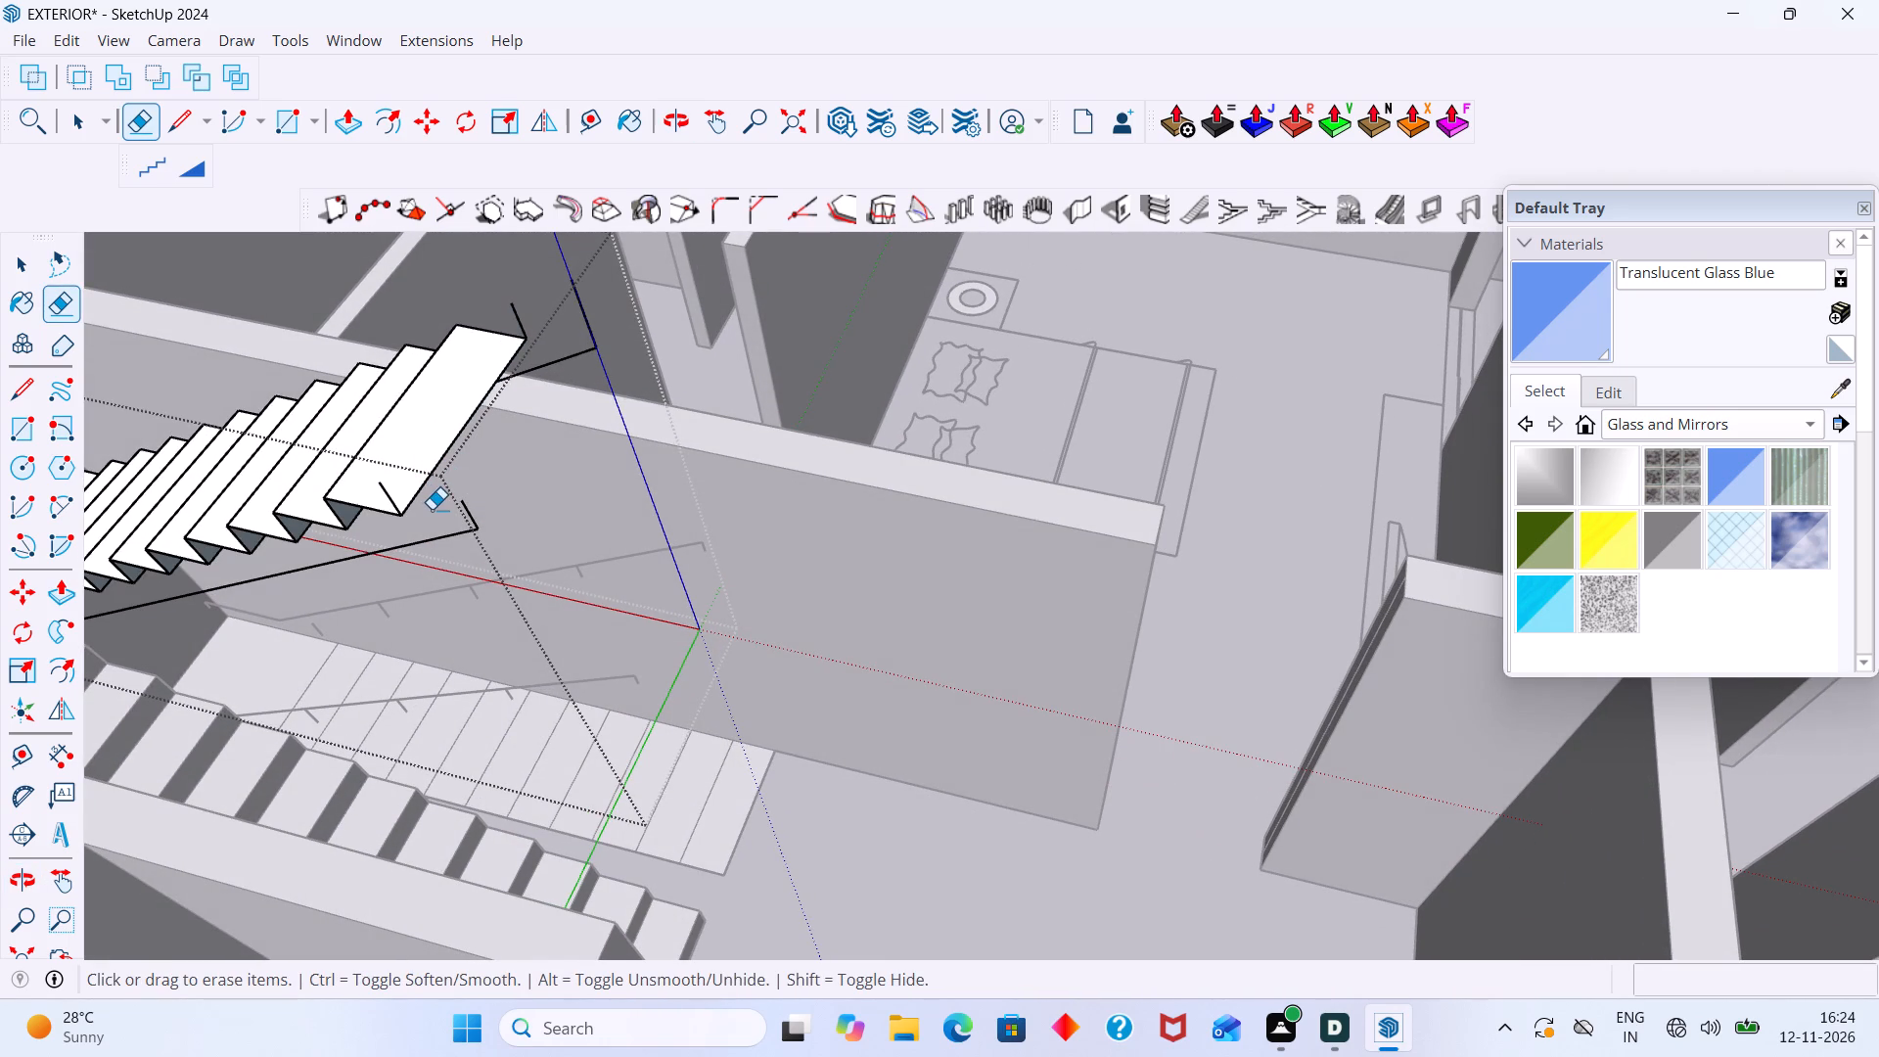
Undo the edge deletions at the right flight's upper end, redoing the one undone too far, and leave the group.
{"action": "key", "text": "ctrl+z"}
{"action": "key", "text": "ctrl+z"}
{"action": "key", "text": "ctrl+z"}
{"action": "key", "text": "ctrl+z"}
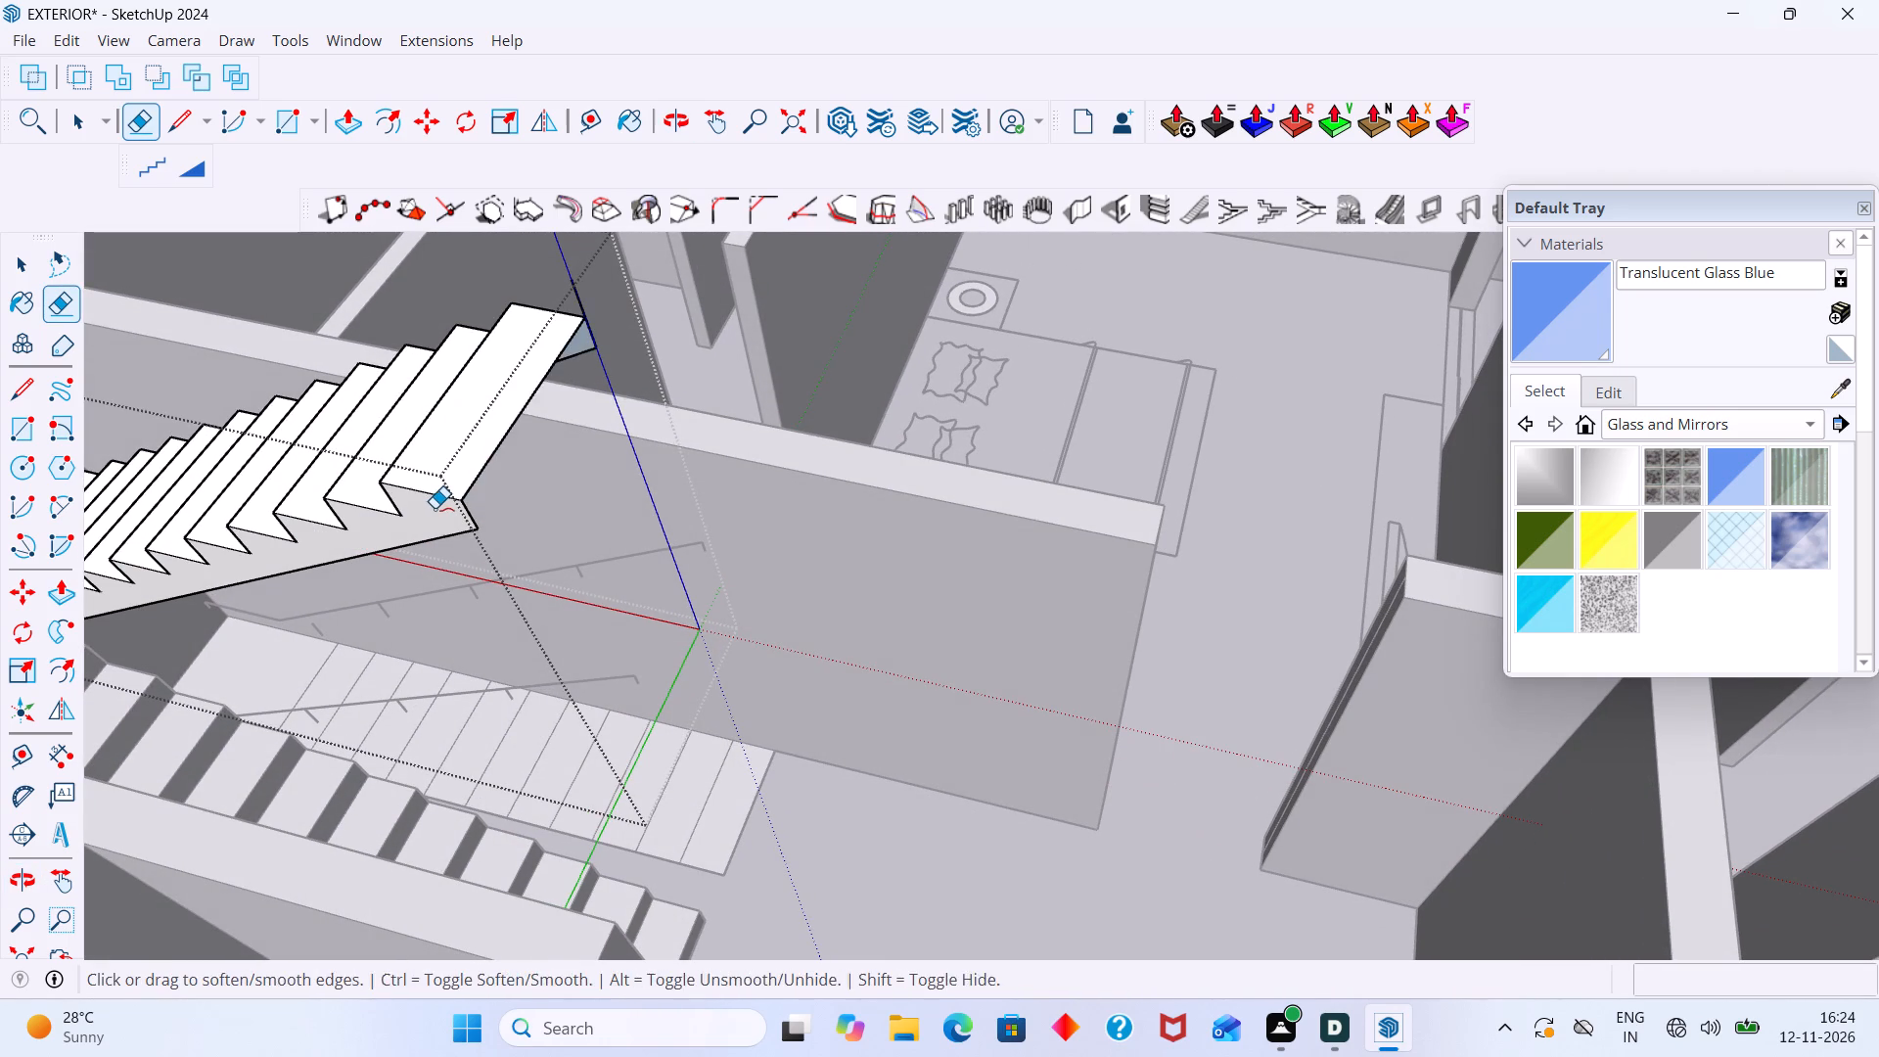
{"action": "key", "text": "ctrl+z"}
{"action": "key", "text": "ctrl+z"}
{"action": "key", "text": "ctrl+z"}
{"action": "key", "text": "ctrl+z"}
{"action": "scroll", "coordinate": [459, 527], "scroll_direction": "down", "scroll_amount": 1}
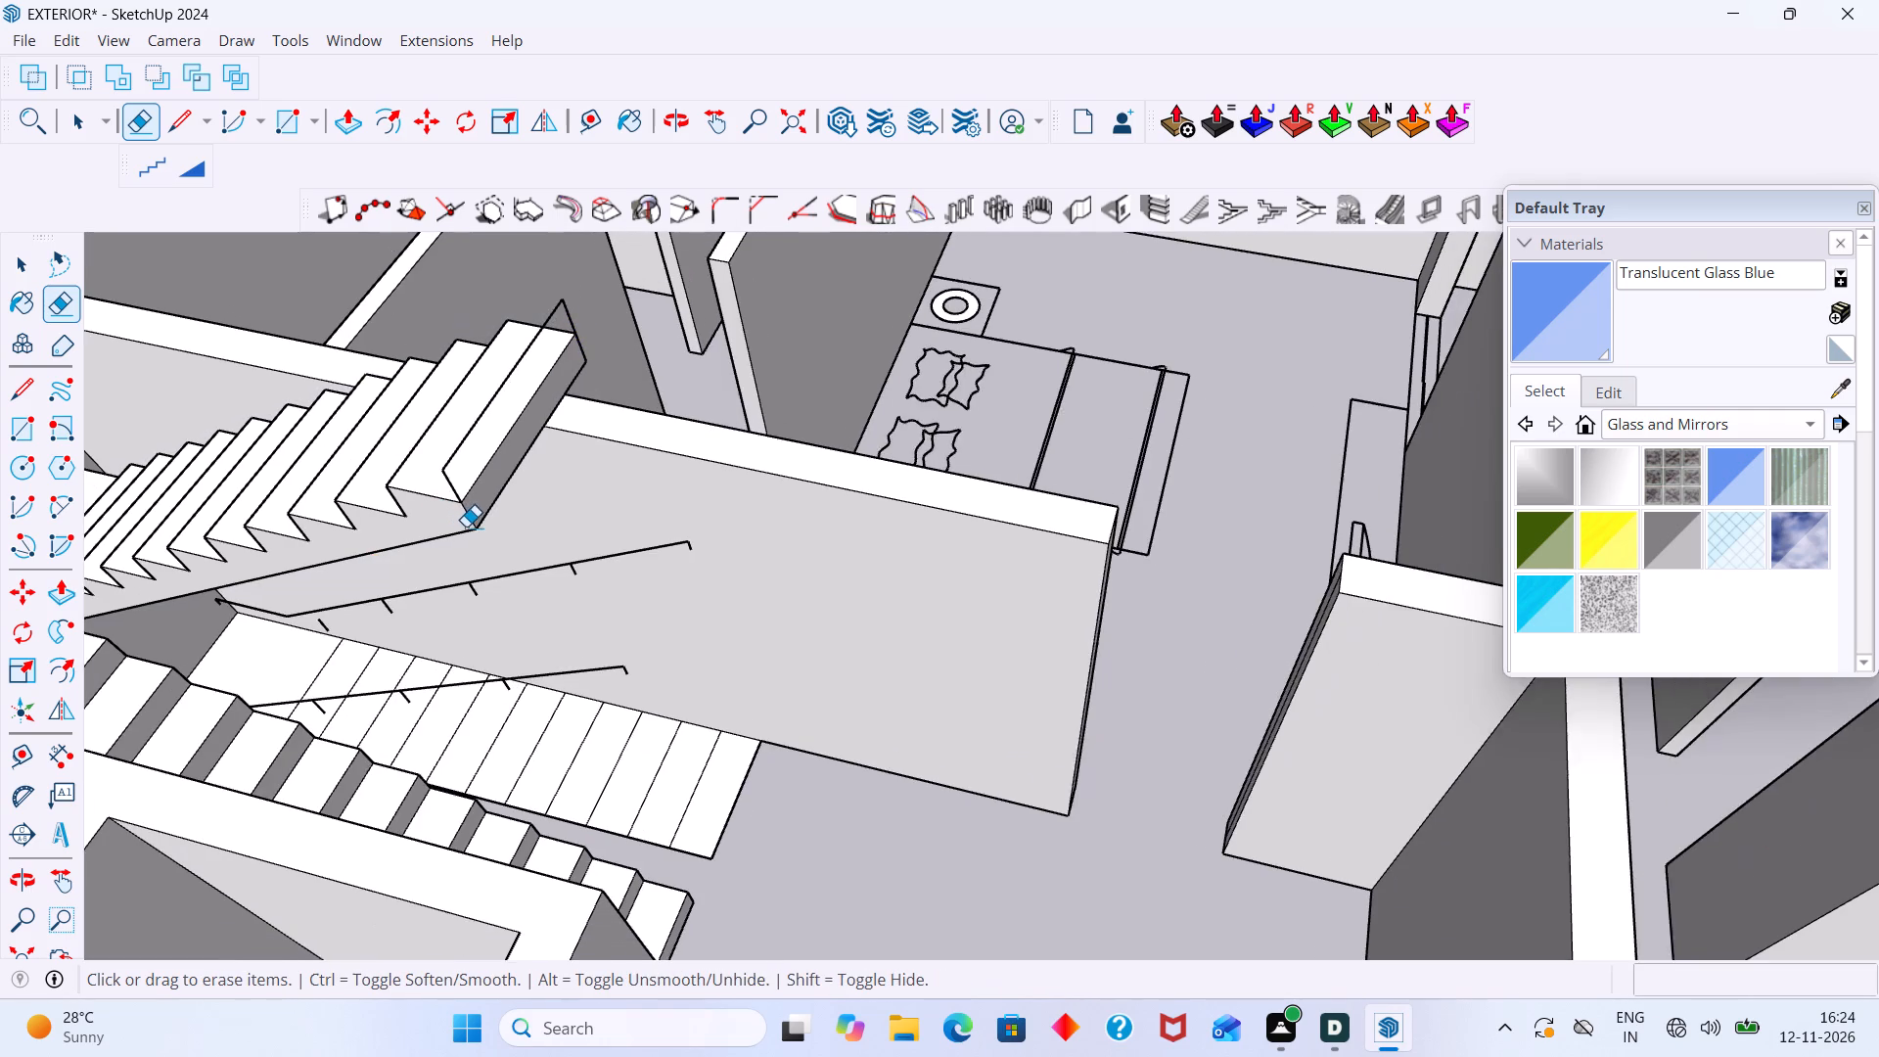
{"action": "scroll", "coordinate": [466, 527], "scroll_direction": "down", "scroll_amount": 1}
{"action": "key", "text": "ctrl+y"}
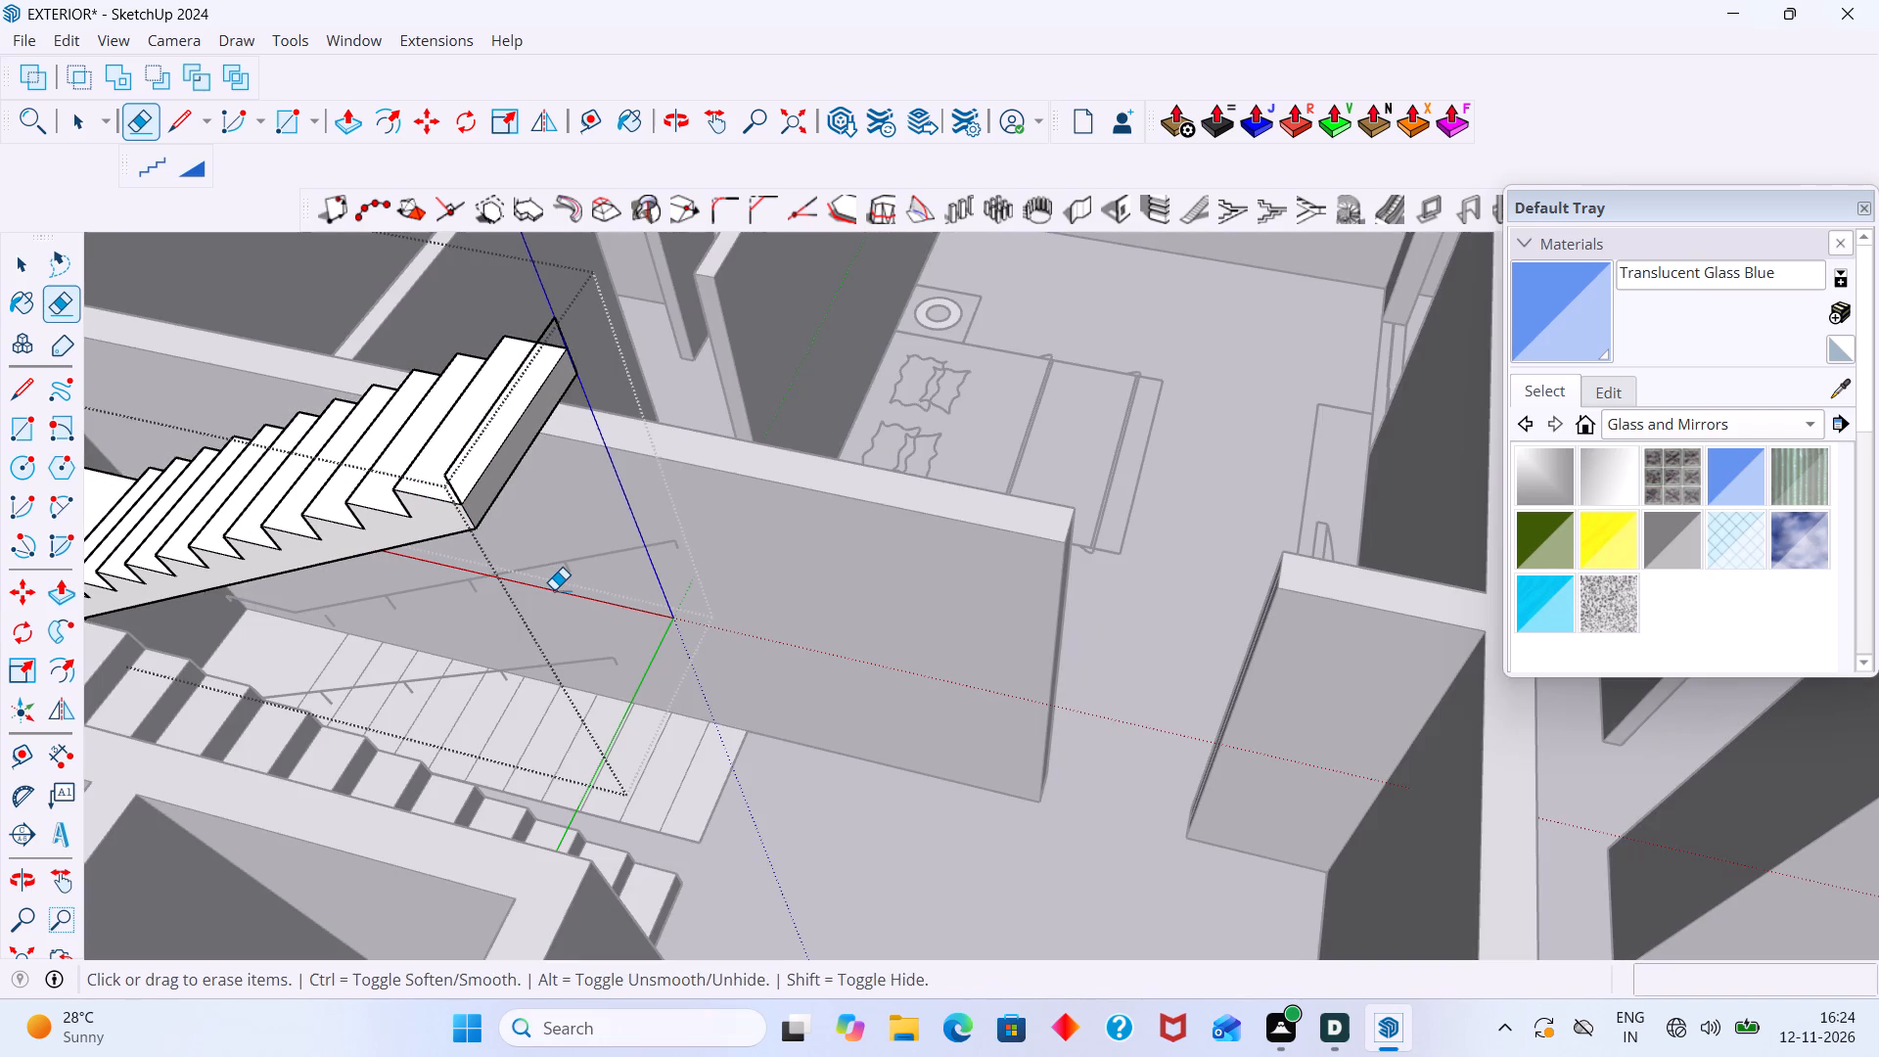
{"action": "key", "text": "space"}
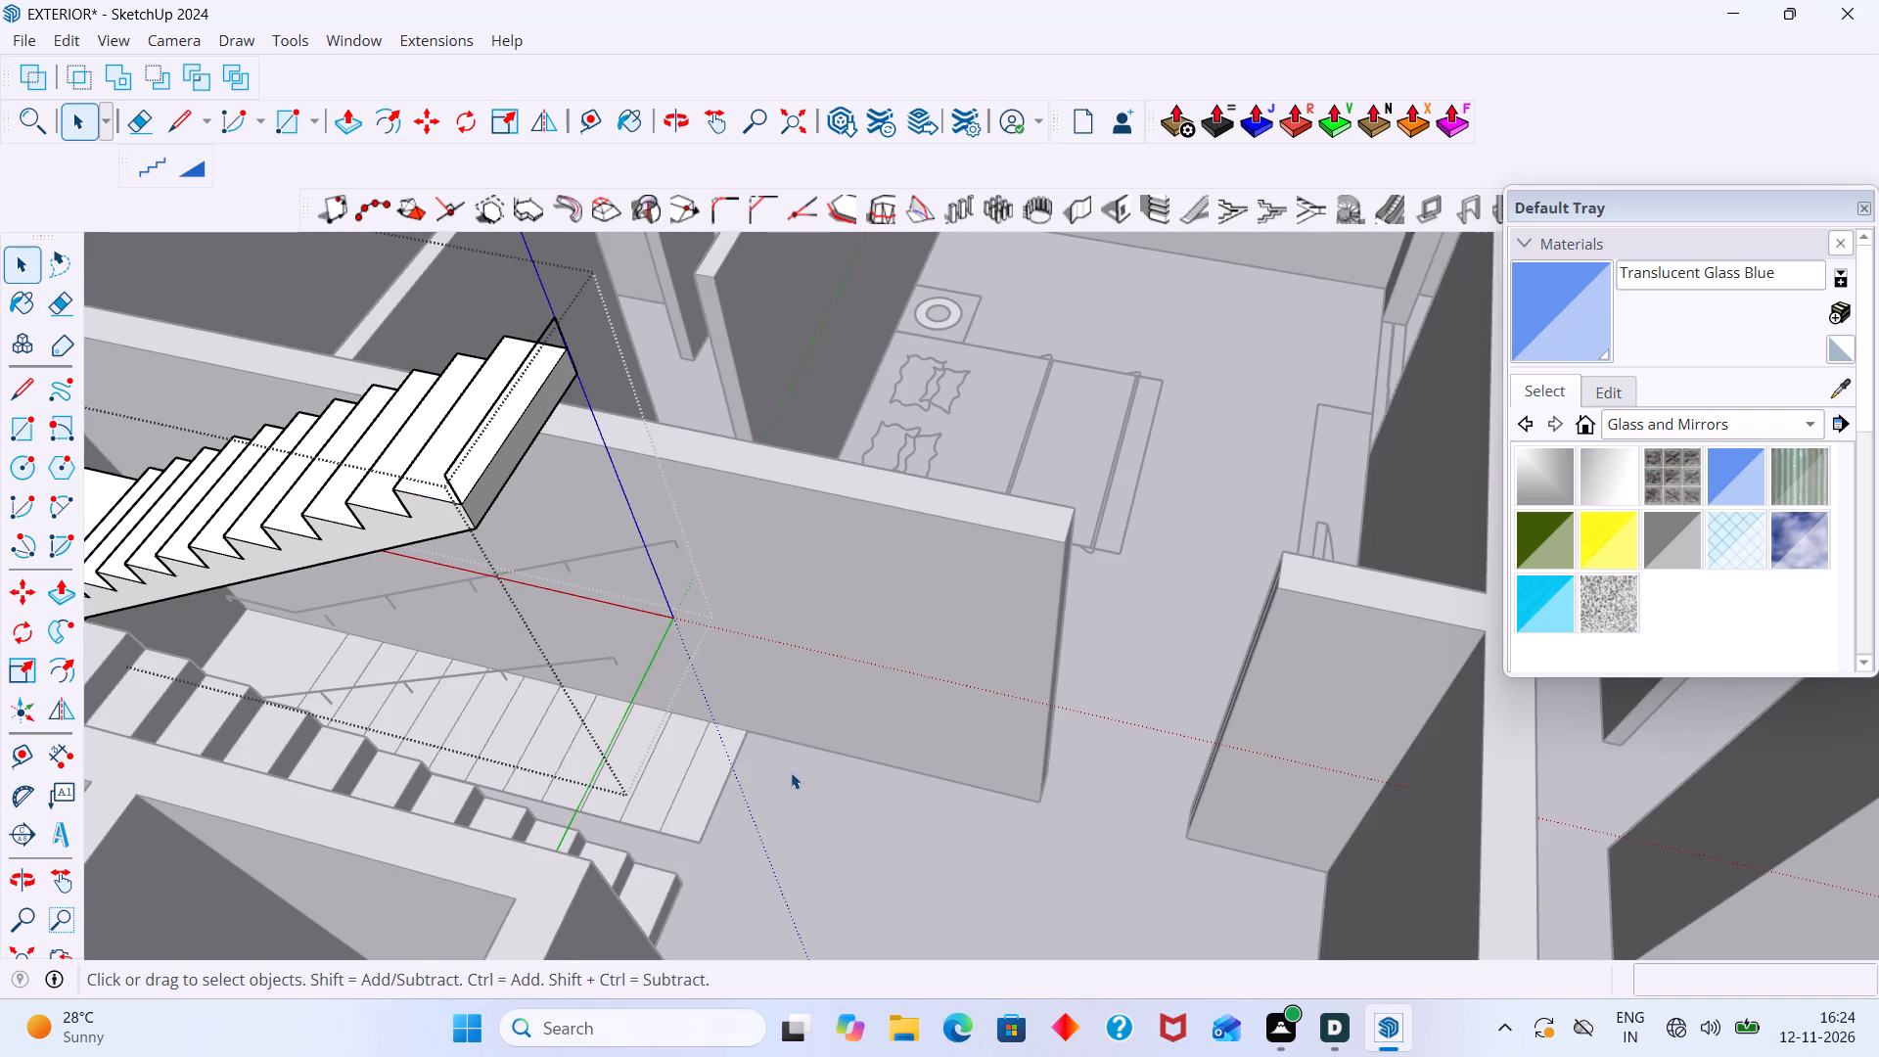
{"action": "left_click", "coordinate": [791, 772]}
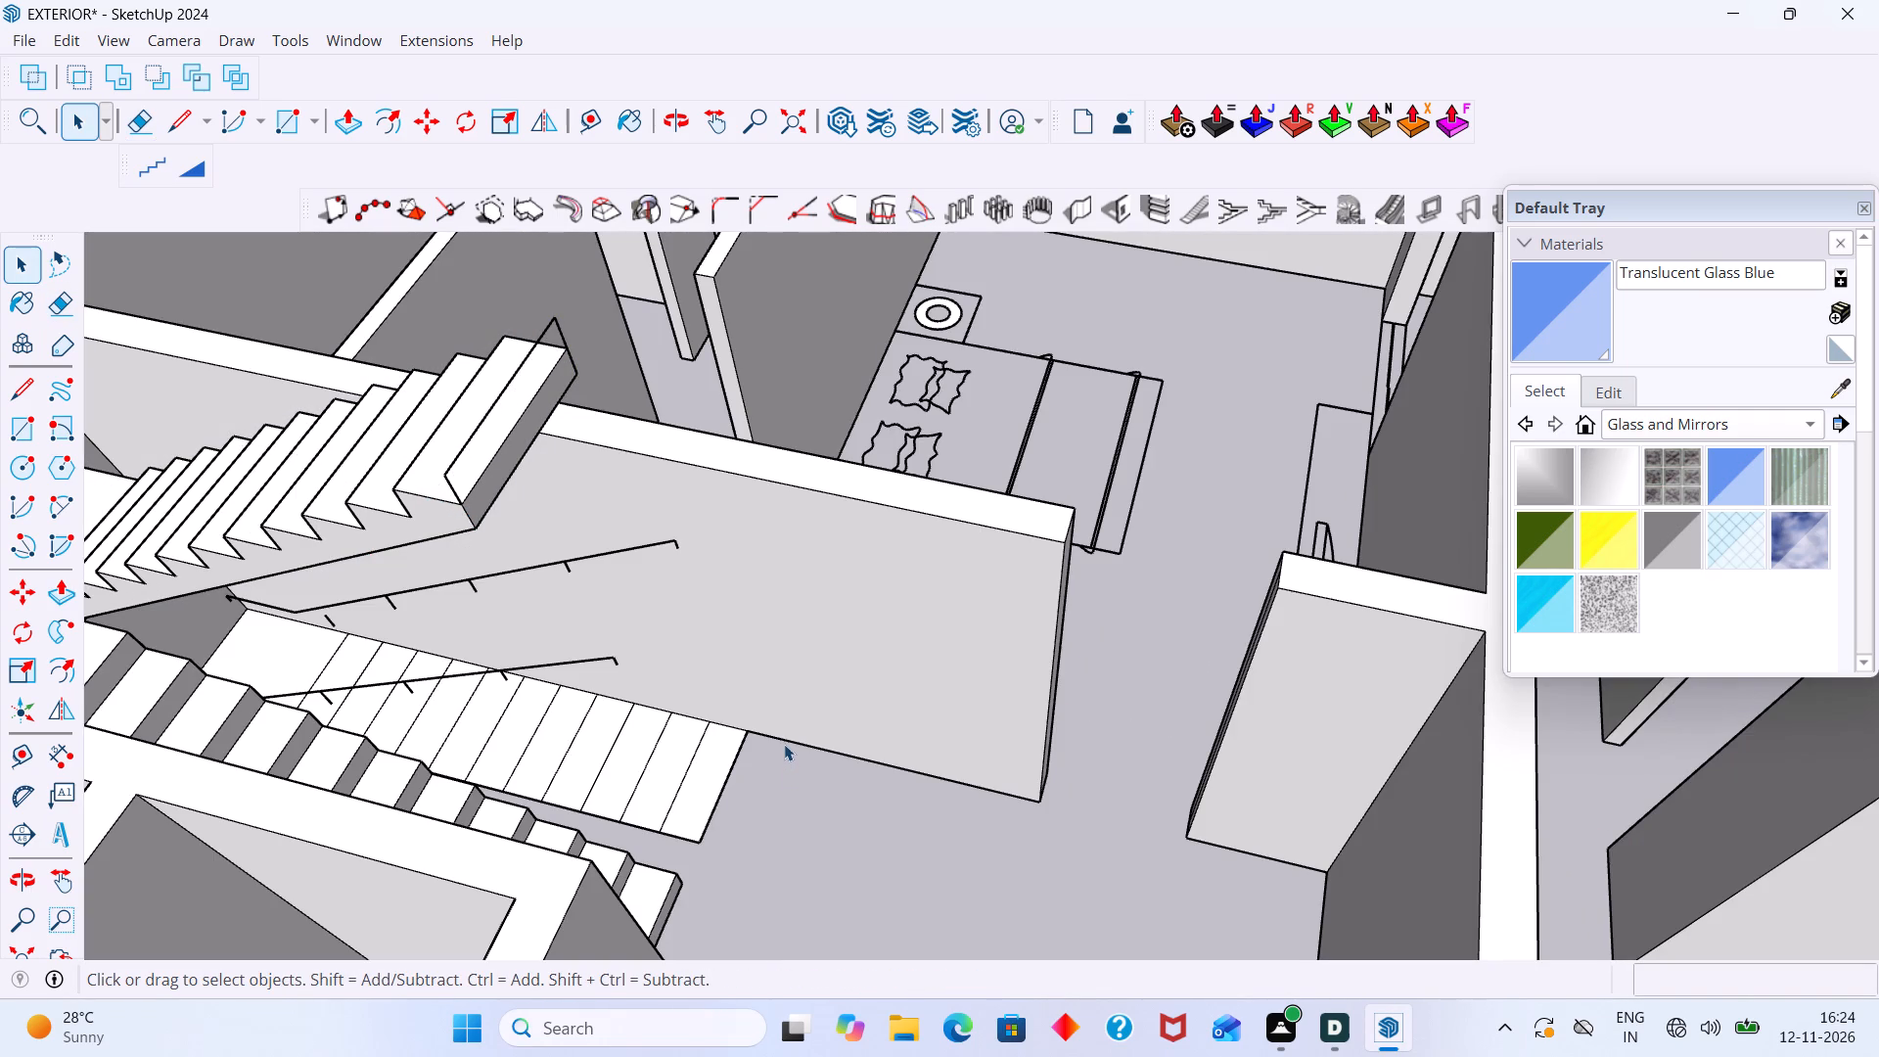
Delete the stray group of leftover stepped line work floating above the flat tread outlines beside the wall.
{"action": "scroll", "coordinate": [781, 739], "scroll_direction": "down", "scroll_amount": 6}
{"action": "middle_click_drag", "start_coordinate": [680, 689], "coordinate": [581, 660]}
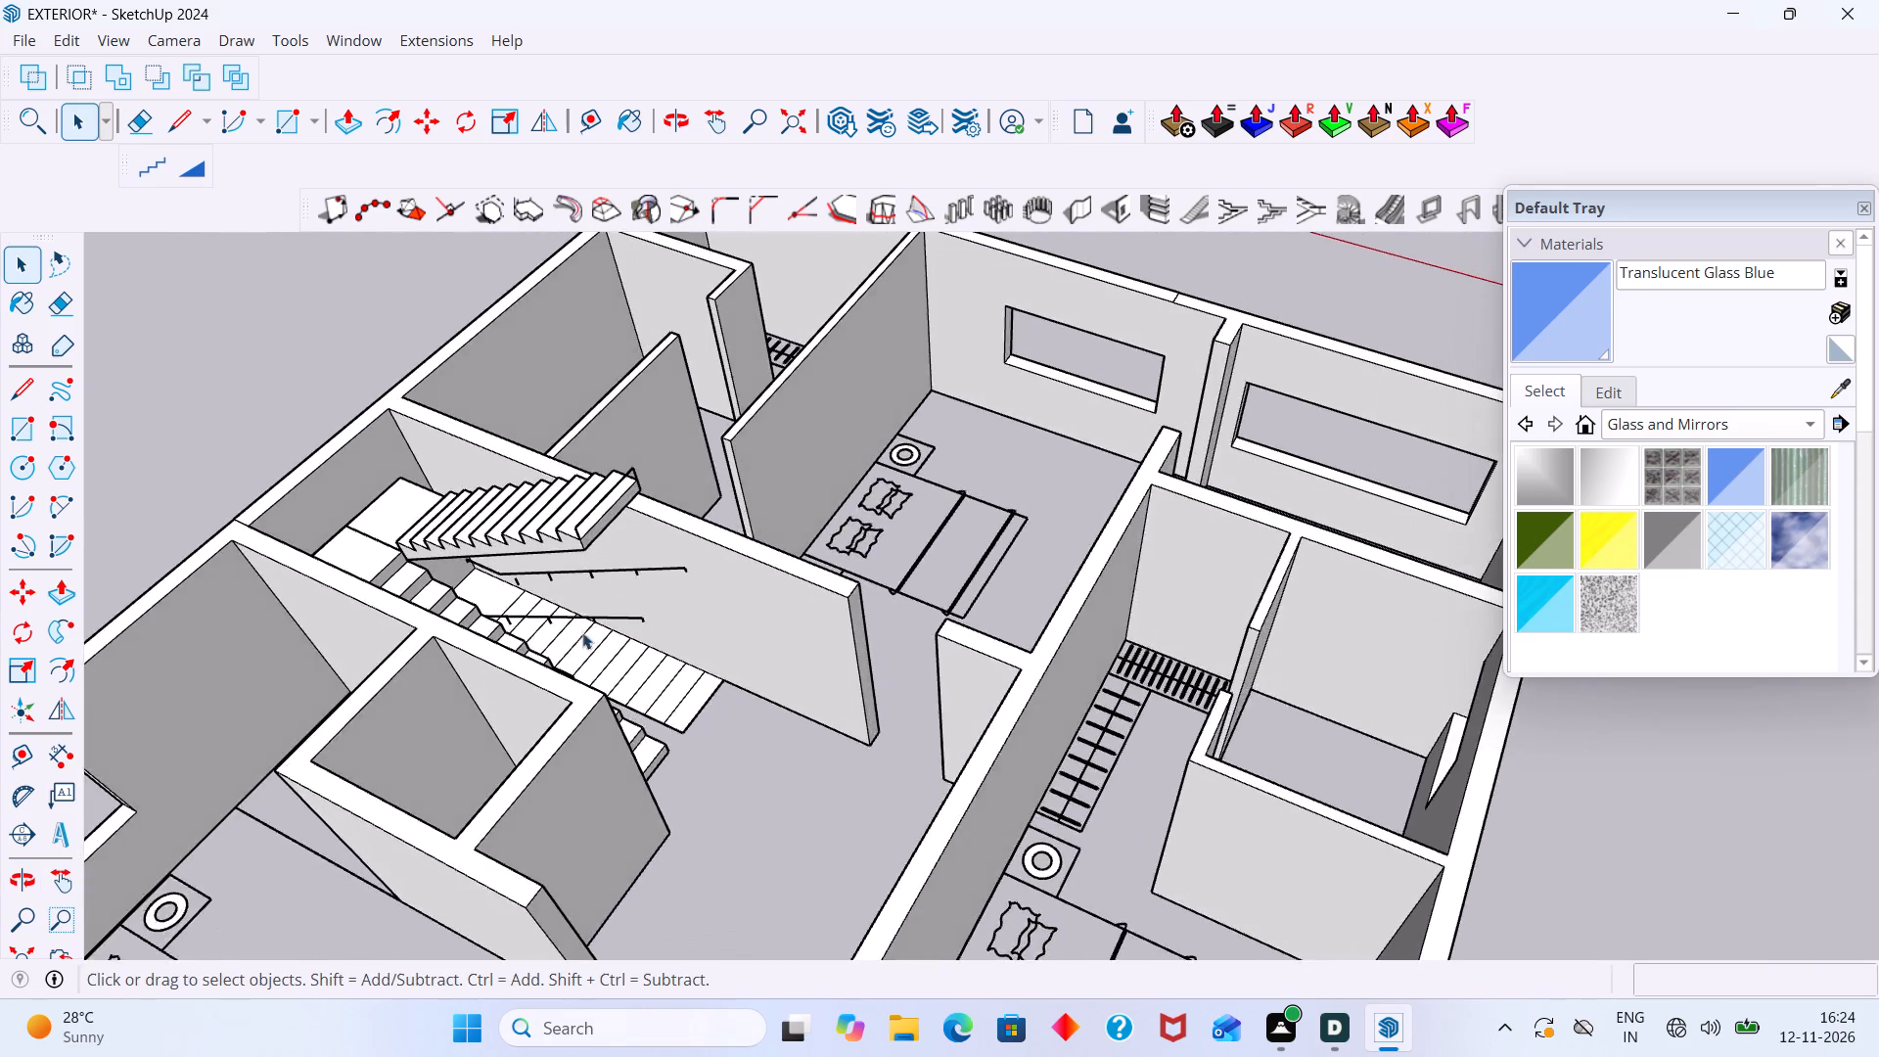
{"action": "scroll", "coordinate": [589, 599], "scroll_direction": "up", "scroll_amount": 3}
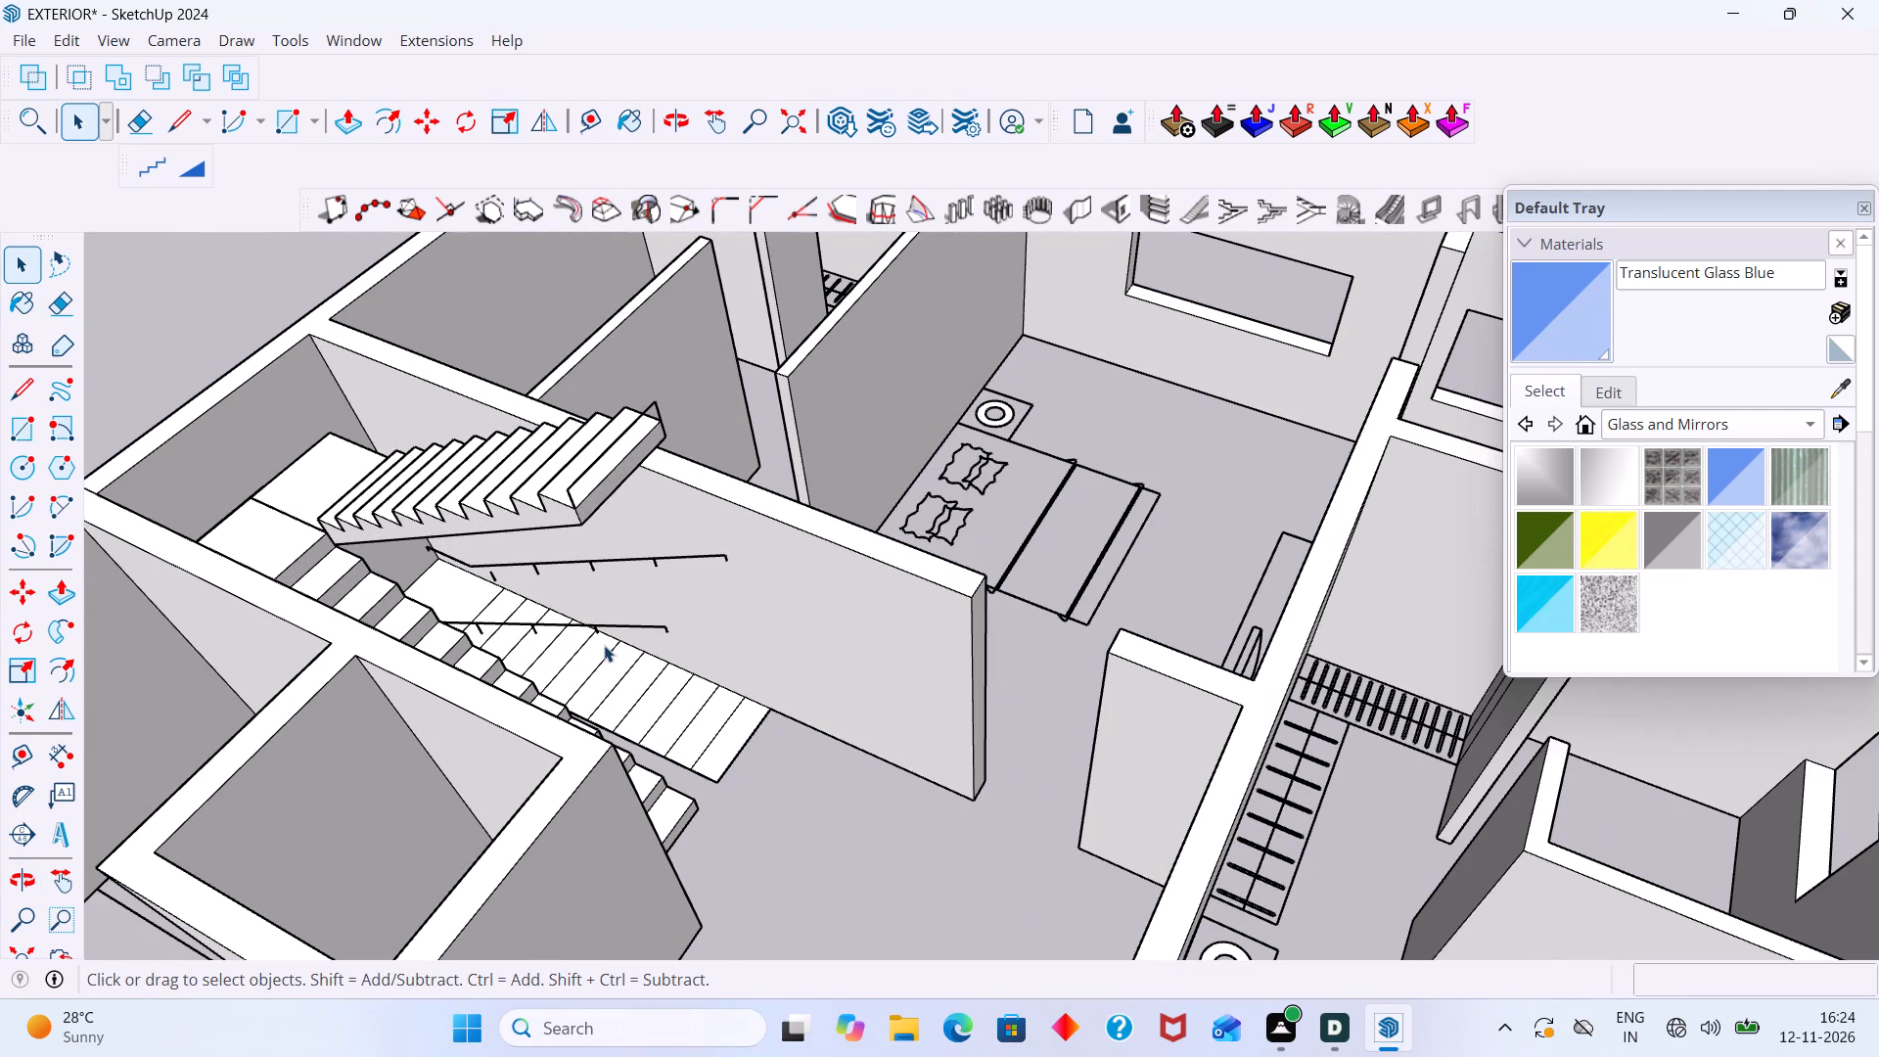
{"action": "scroll", "coordinate": [617, 620], "scroll_direction": "up", "scroll_amount": 8}
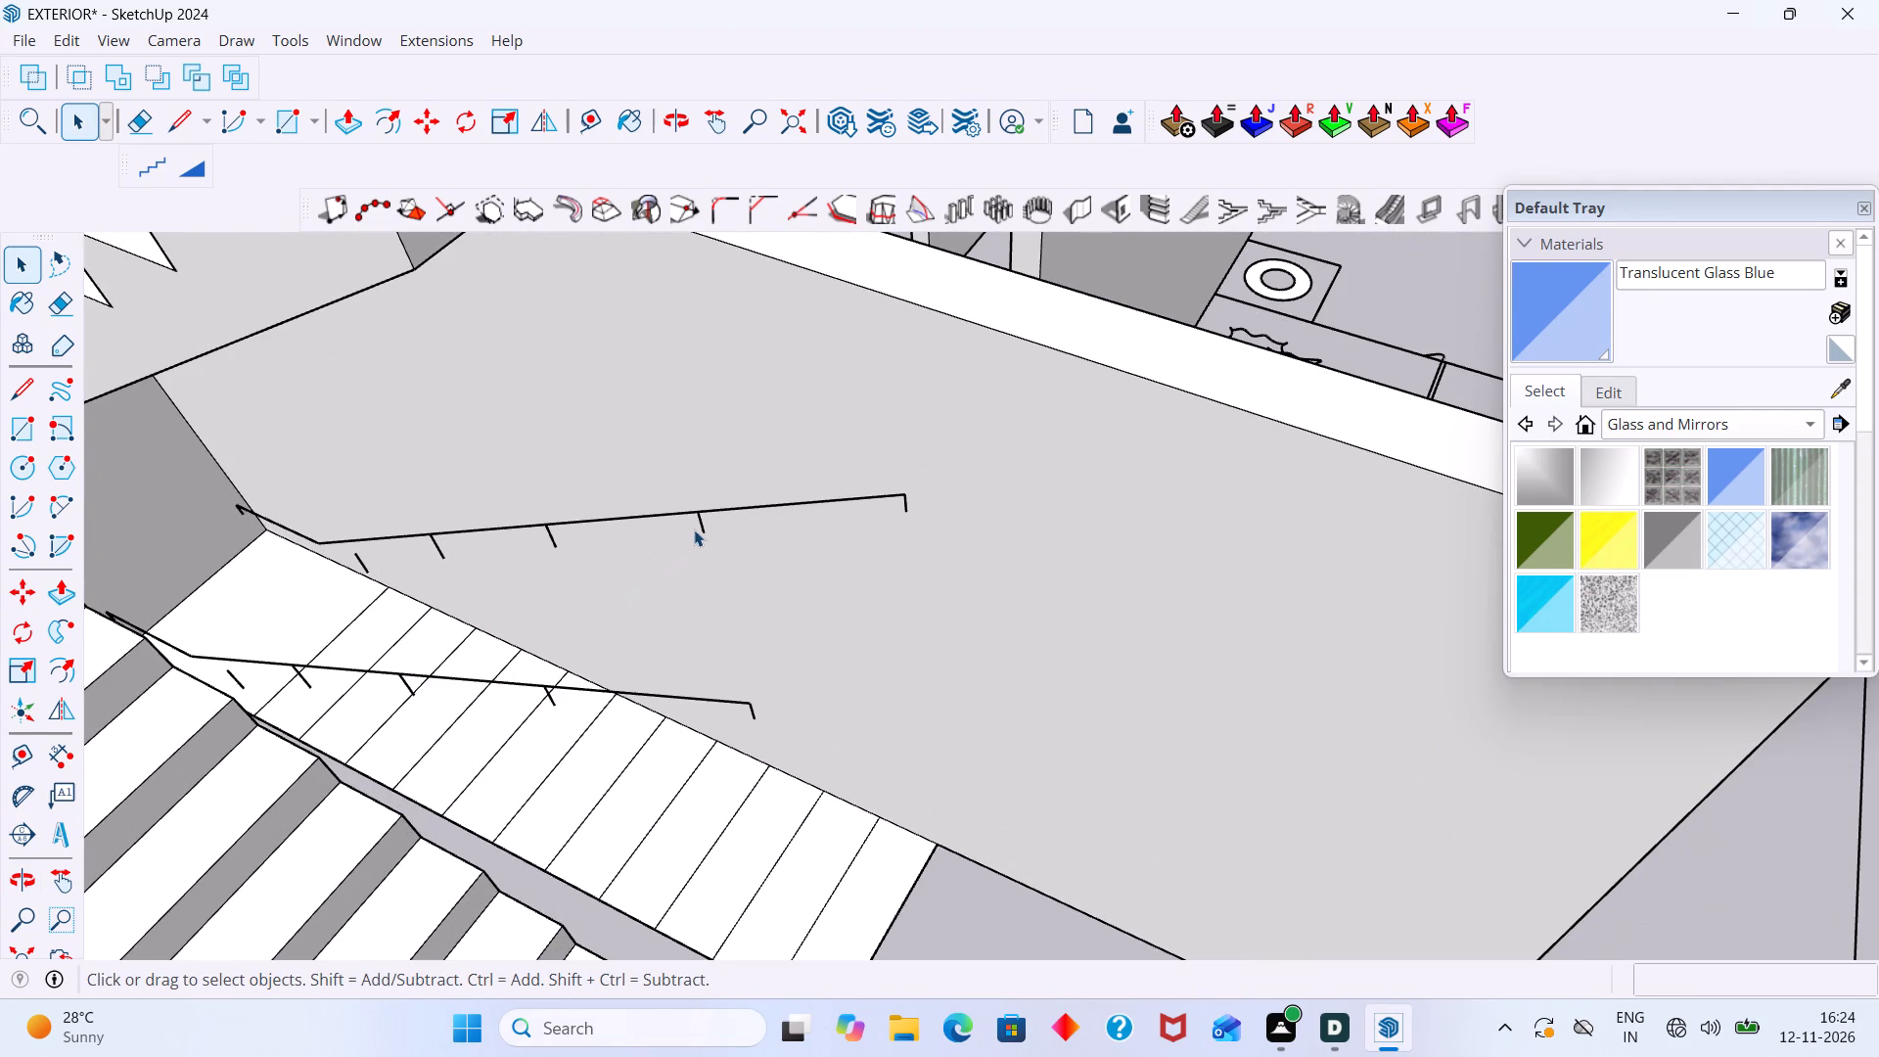
{"action": "double_click", "coordinate": [701, 522]}
{"action": "left_click", "coordinate": [701, 522]}
{"action": "scroll", "coordinate": [703, 522], "scroll_direction": "down", "scroll_amount": 3}
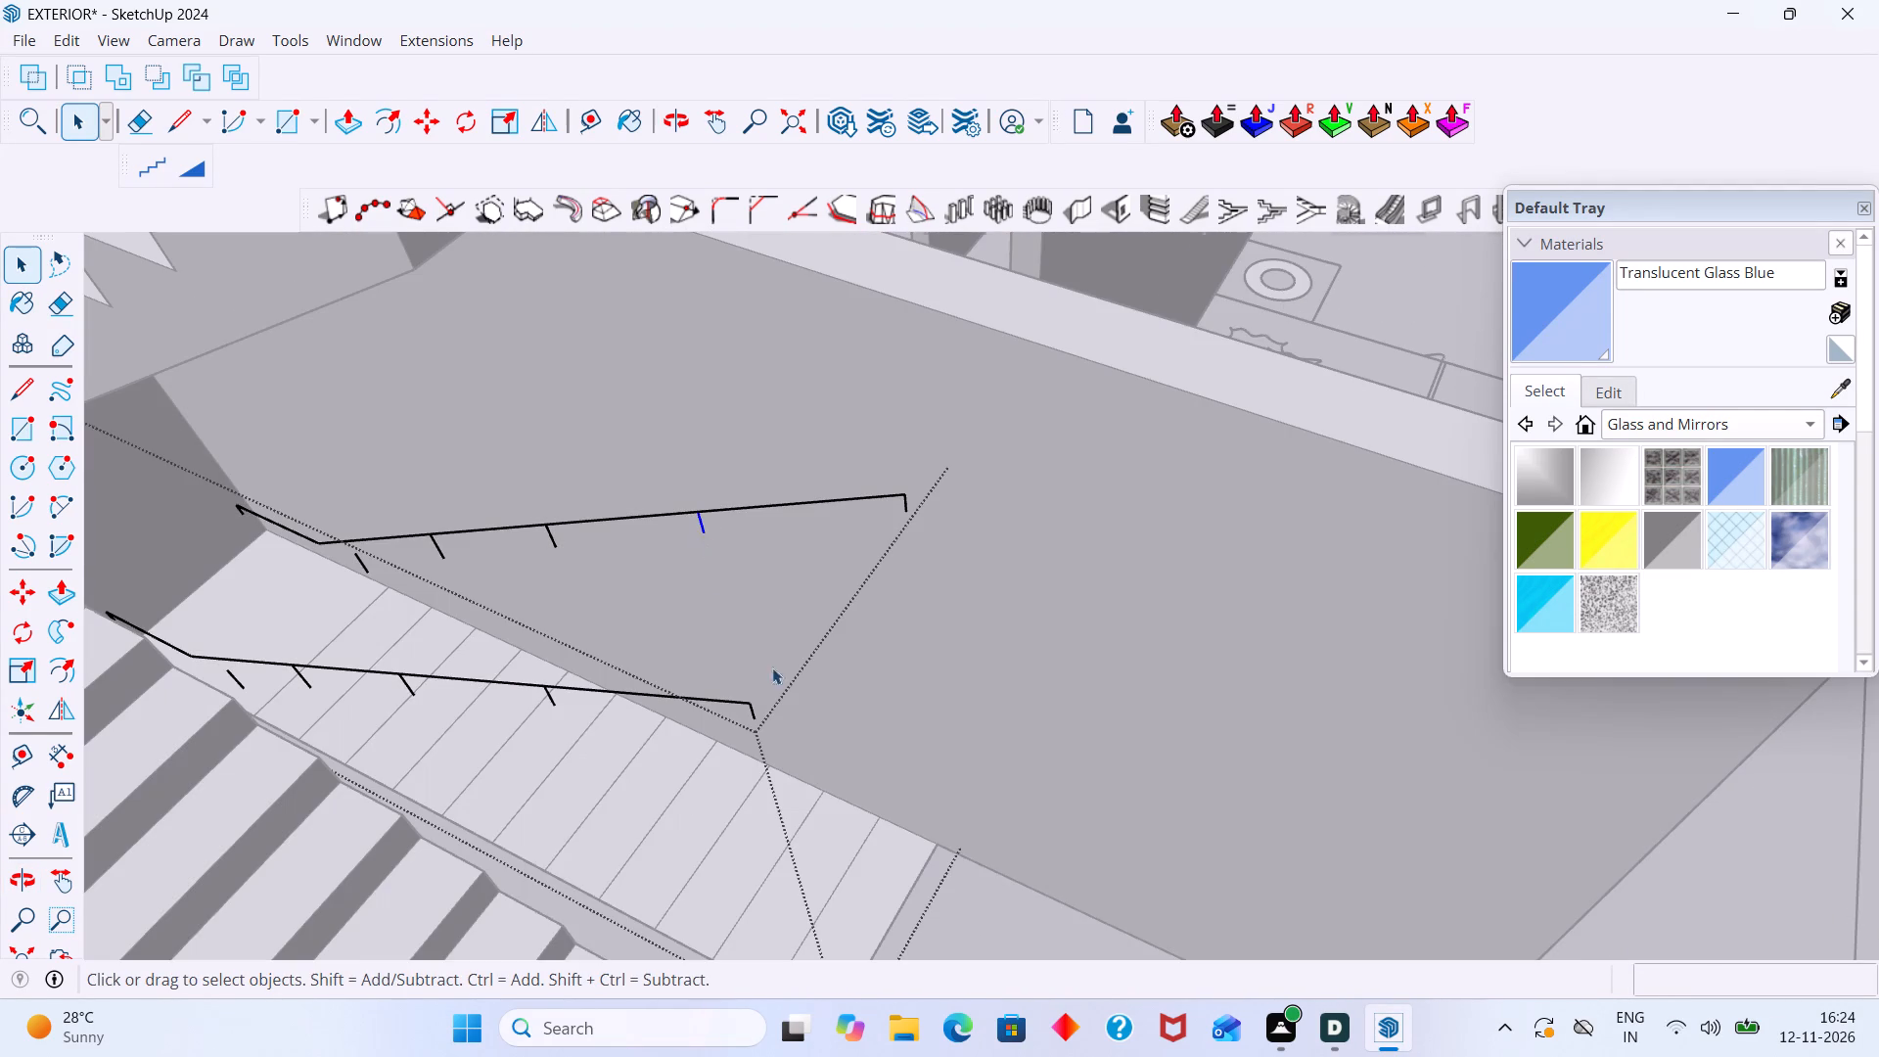
{"action": "left_click", "coordinate": [976, 892]}
{"action": "left_click", "coordinate": [847, 514]}
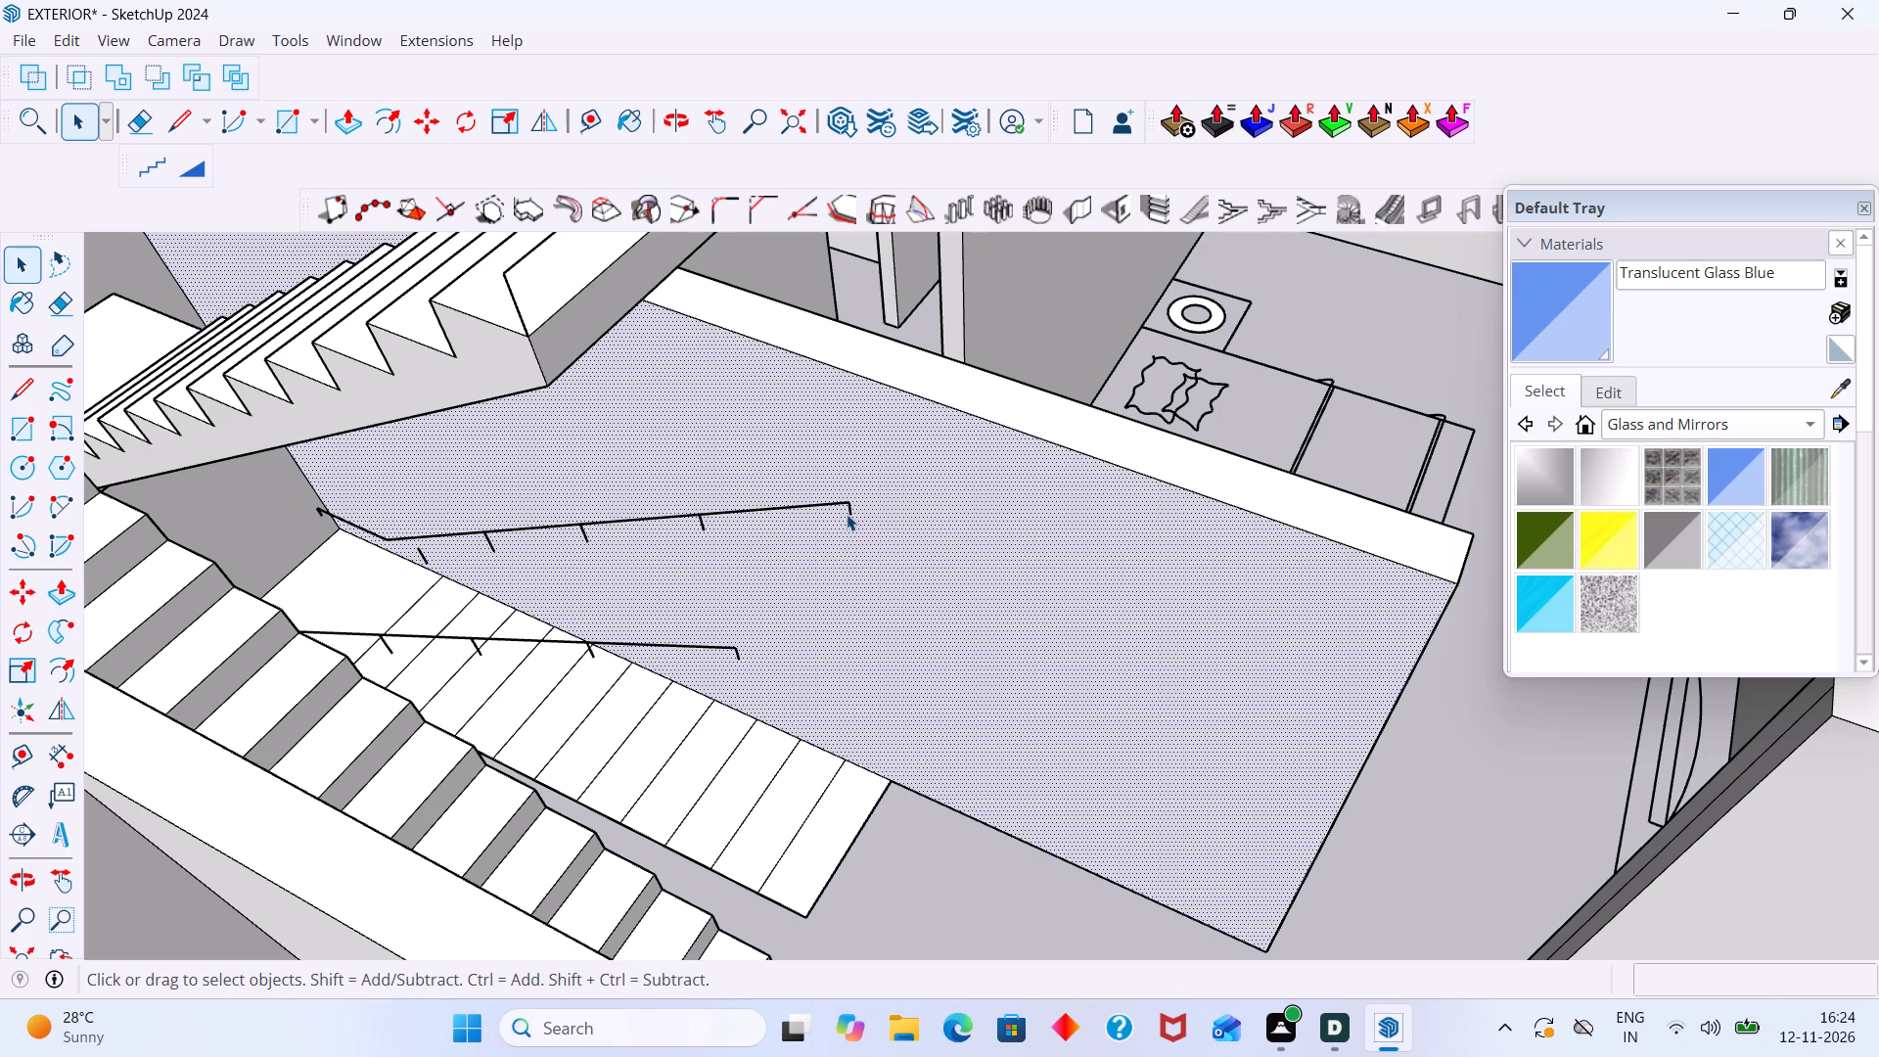
{"action": "left_click", "coordinate": [931, 887]}
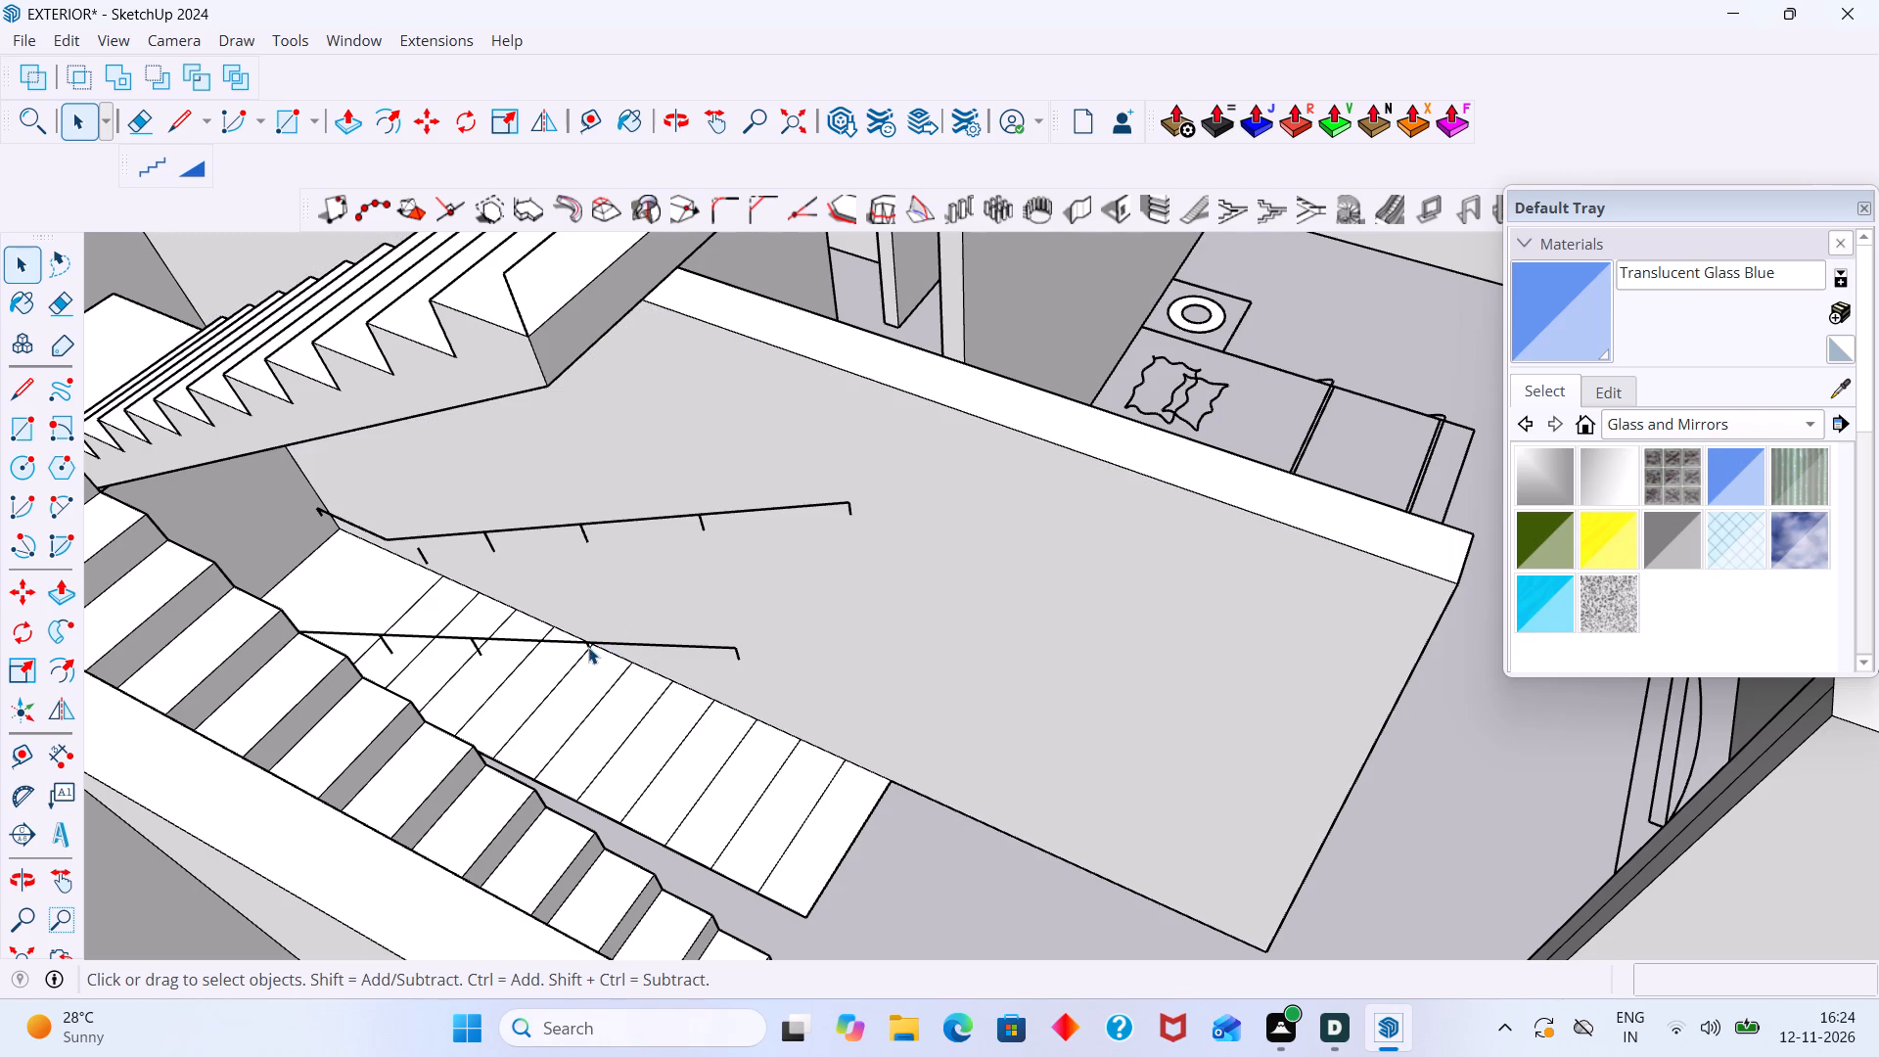
{"action": "left_click", "coordinate": [588, 647]}
{"action": "left_click", "coordinate": [897, 880]}
{"action": "scroll", "coordinate": [652, 642], "scroll_direction": "up", "scroll_amount": 2}
{"action": "middle_click_drag", "start_coordinate": [633, 623], "coordinate": [608, 573]}
{"action": "left_click", "coordinate": [543, 504]}
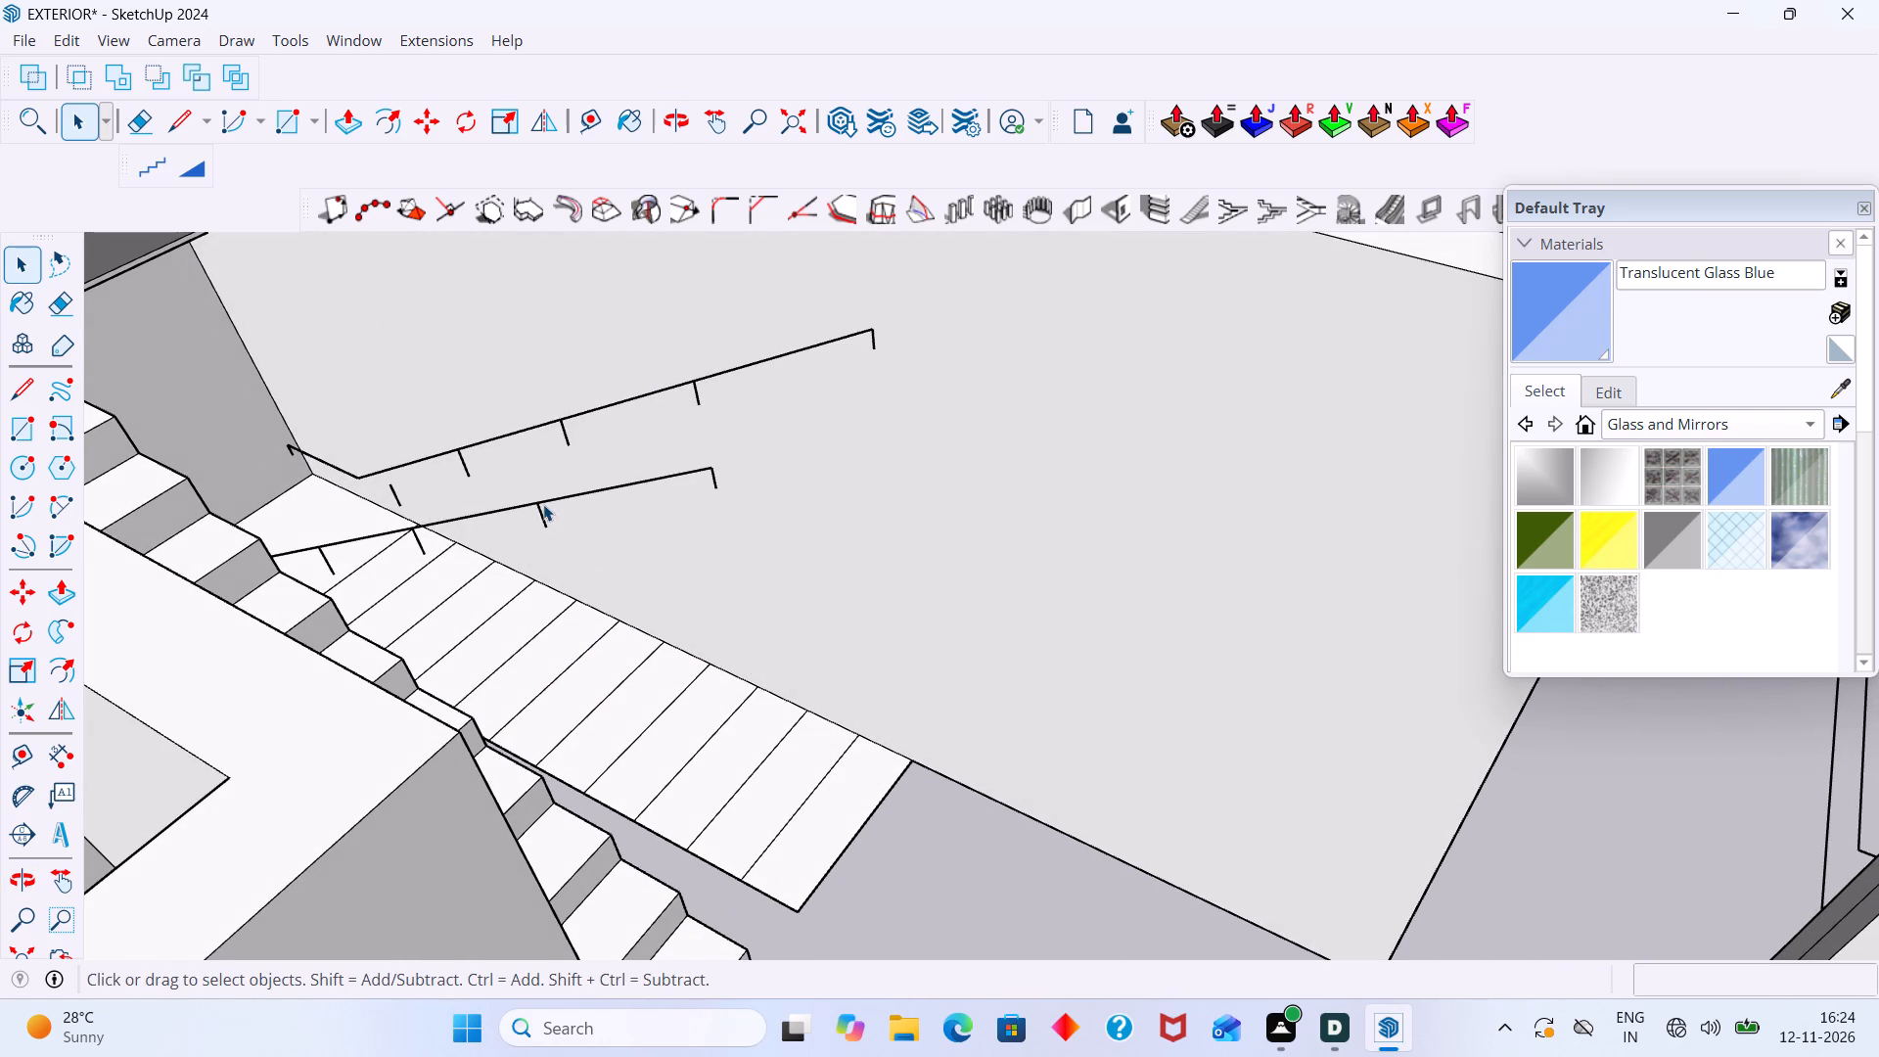
{"action": "key", "text": "Delete"}
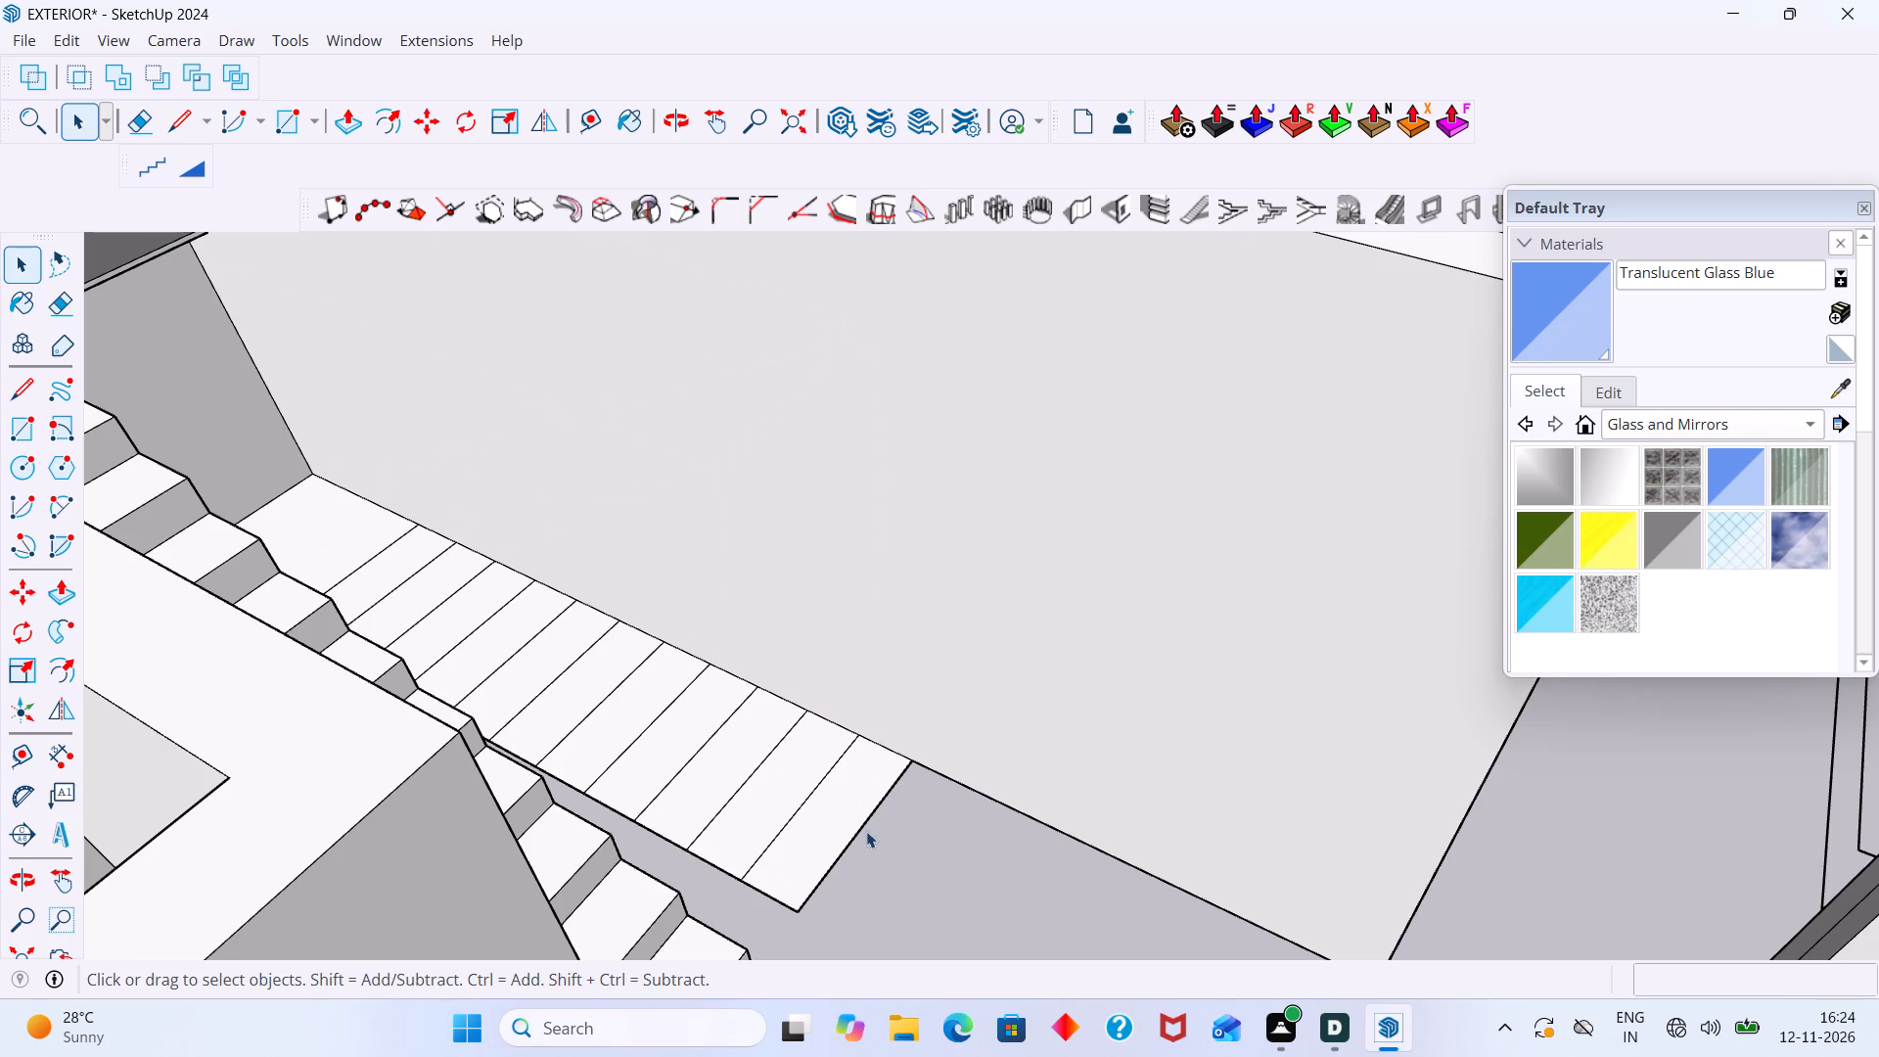
{"action": "scroll", "coordinate": [845, 835], "scroll_direction": "down", "scroll_amount": 7}
{"action": "left_click", "coordinate": [873, 865]}
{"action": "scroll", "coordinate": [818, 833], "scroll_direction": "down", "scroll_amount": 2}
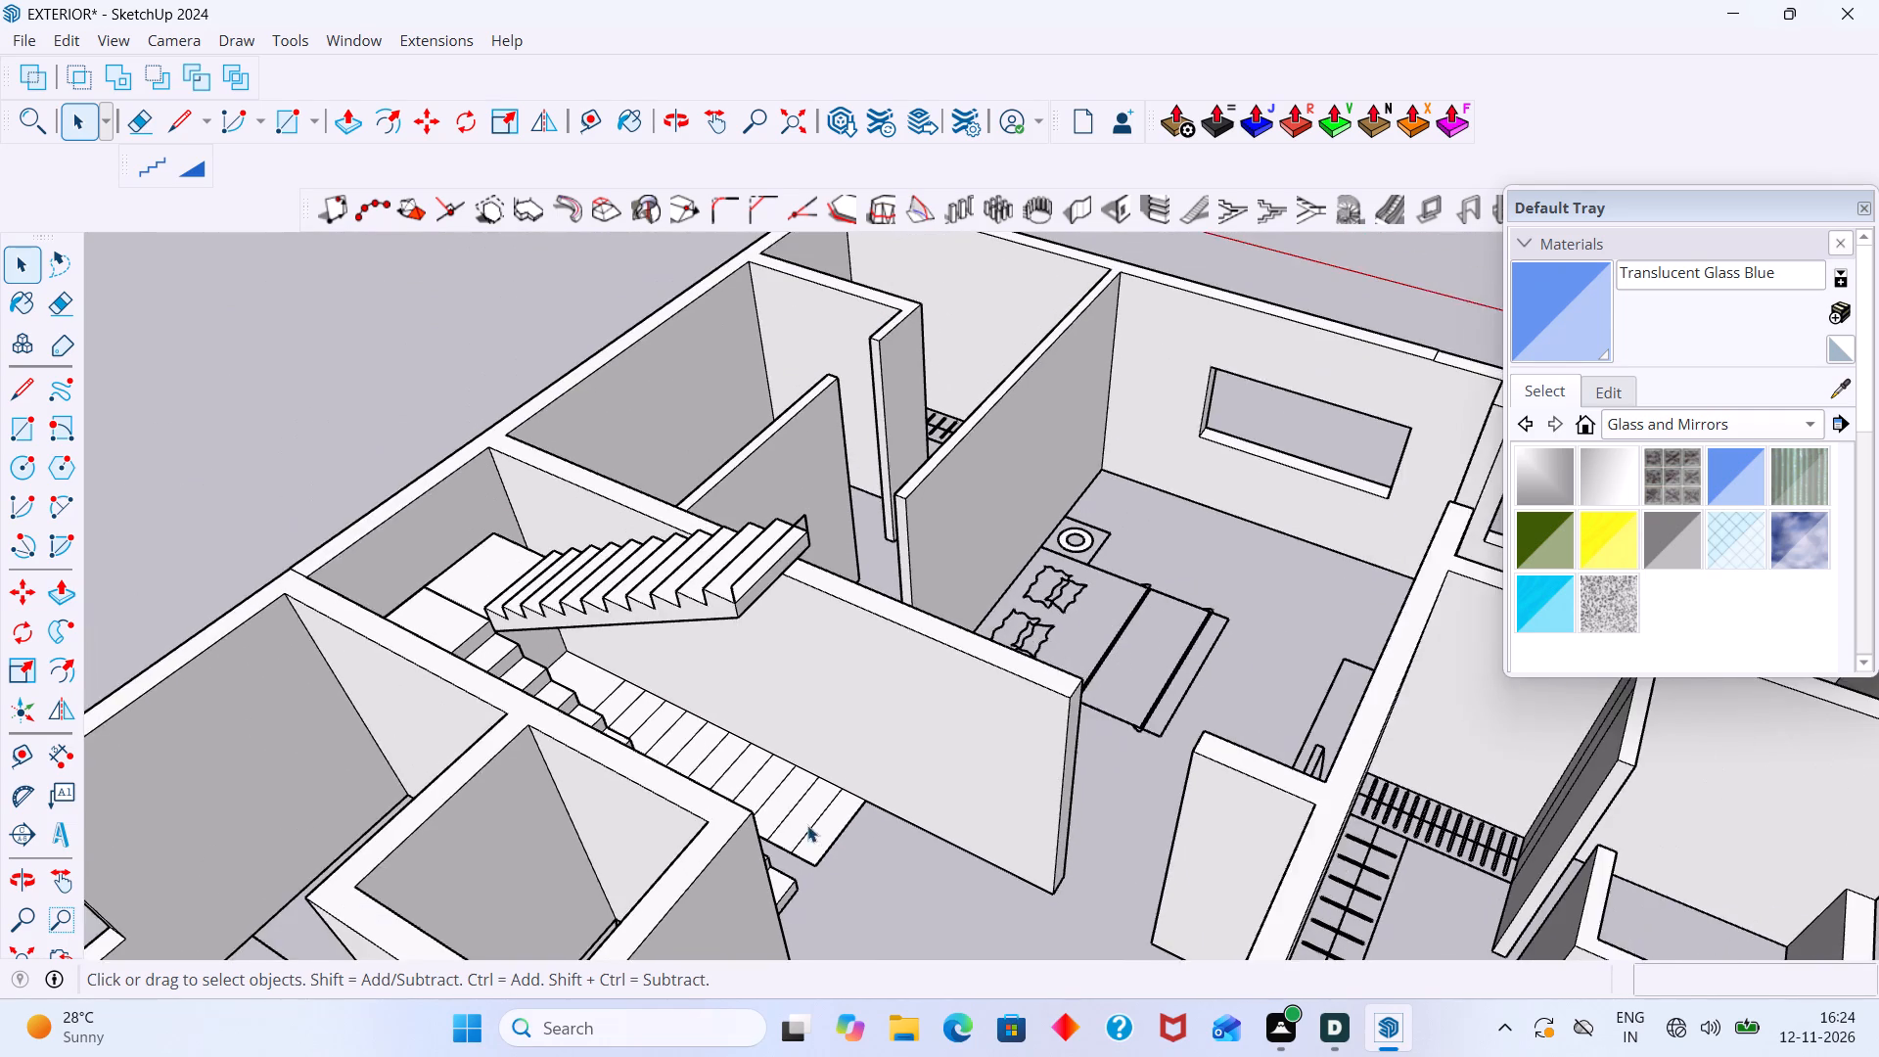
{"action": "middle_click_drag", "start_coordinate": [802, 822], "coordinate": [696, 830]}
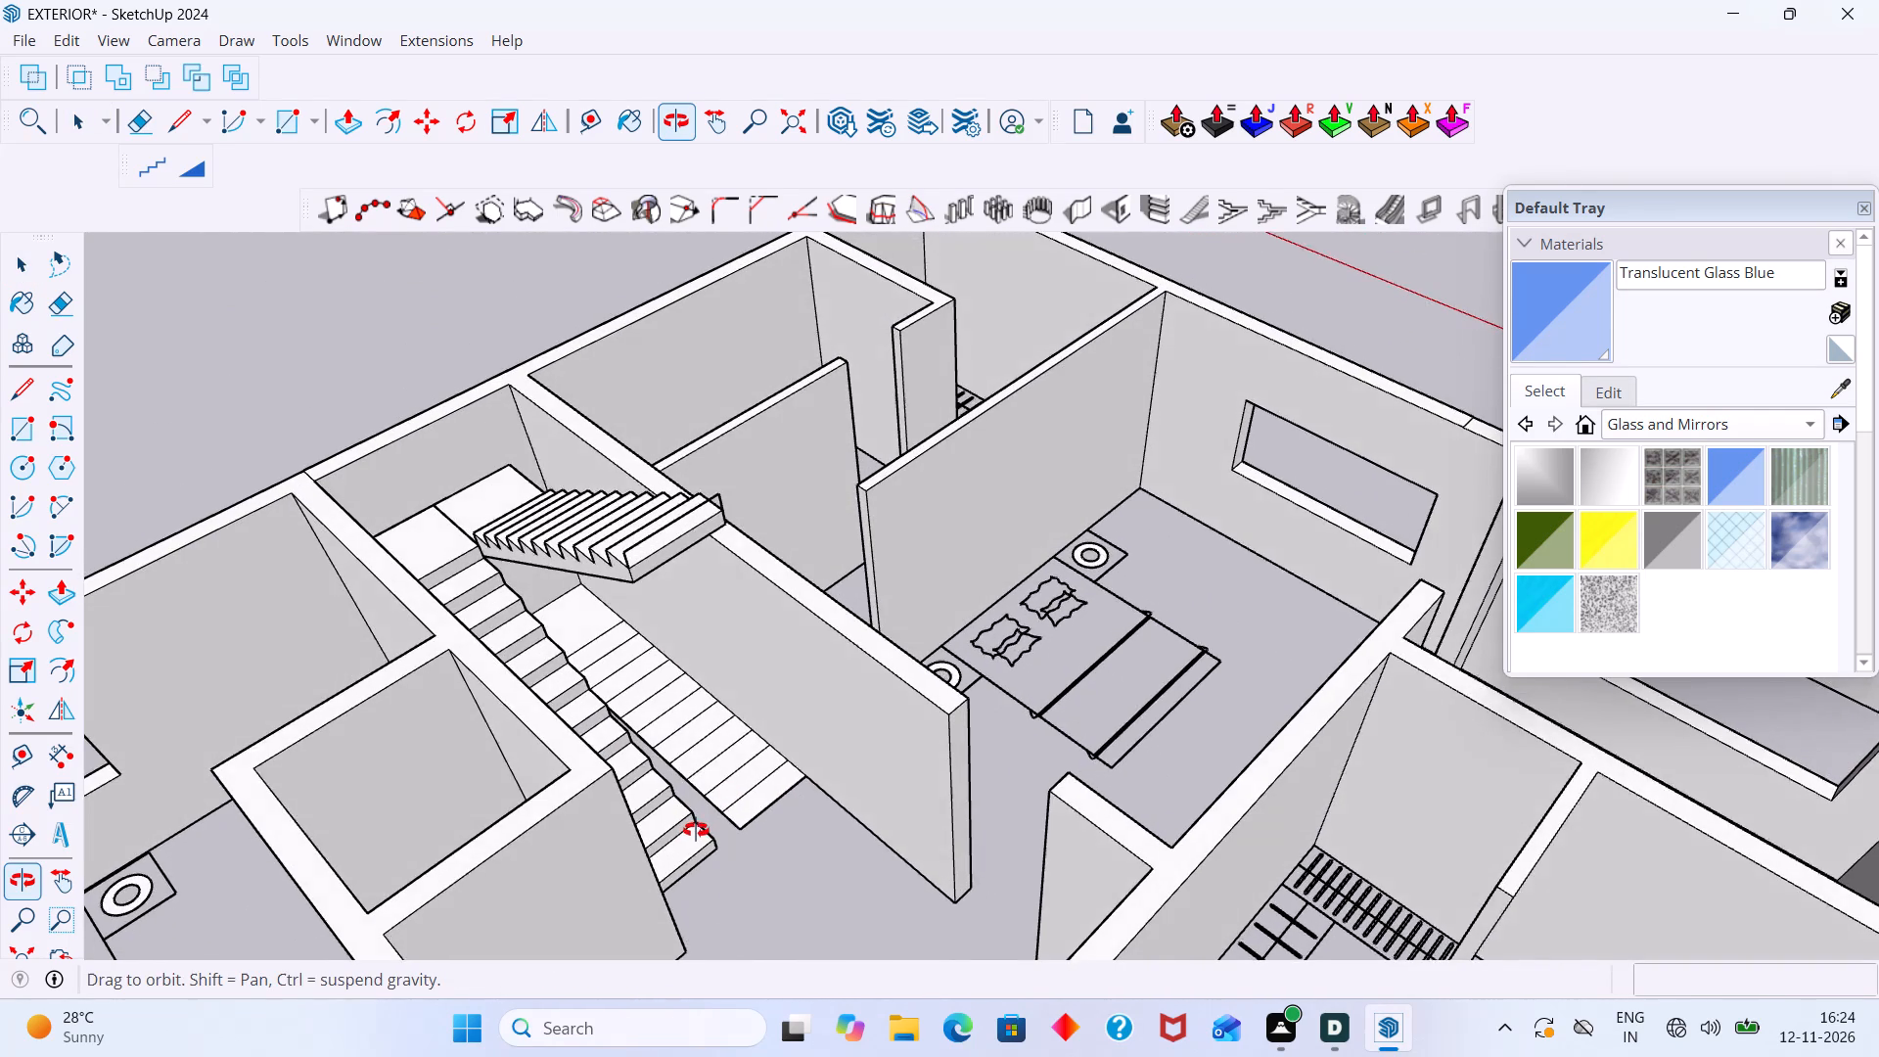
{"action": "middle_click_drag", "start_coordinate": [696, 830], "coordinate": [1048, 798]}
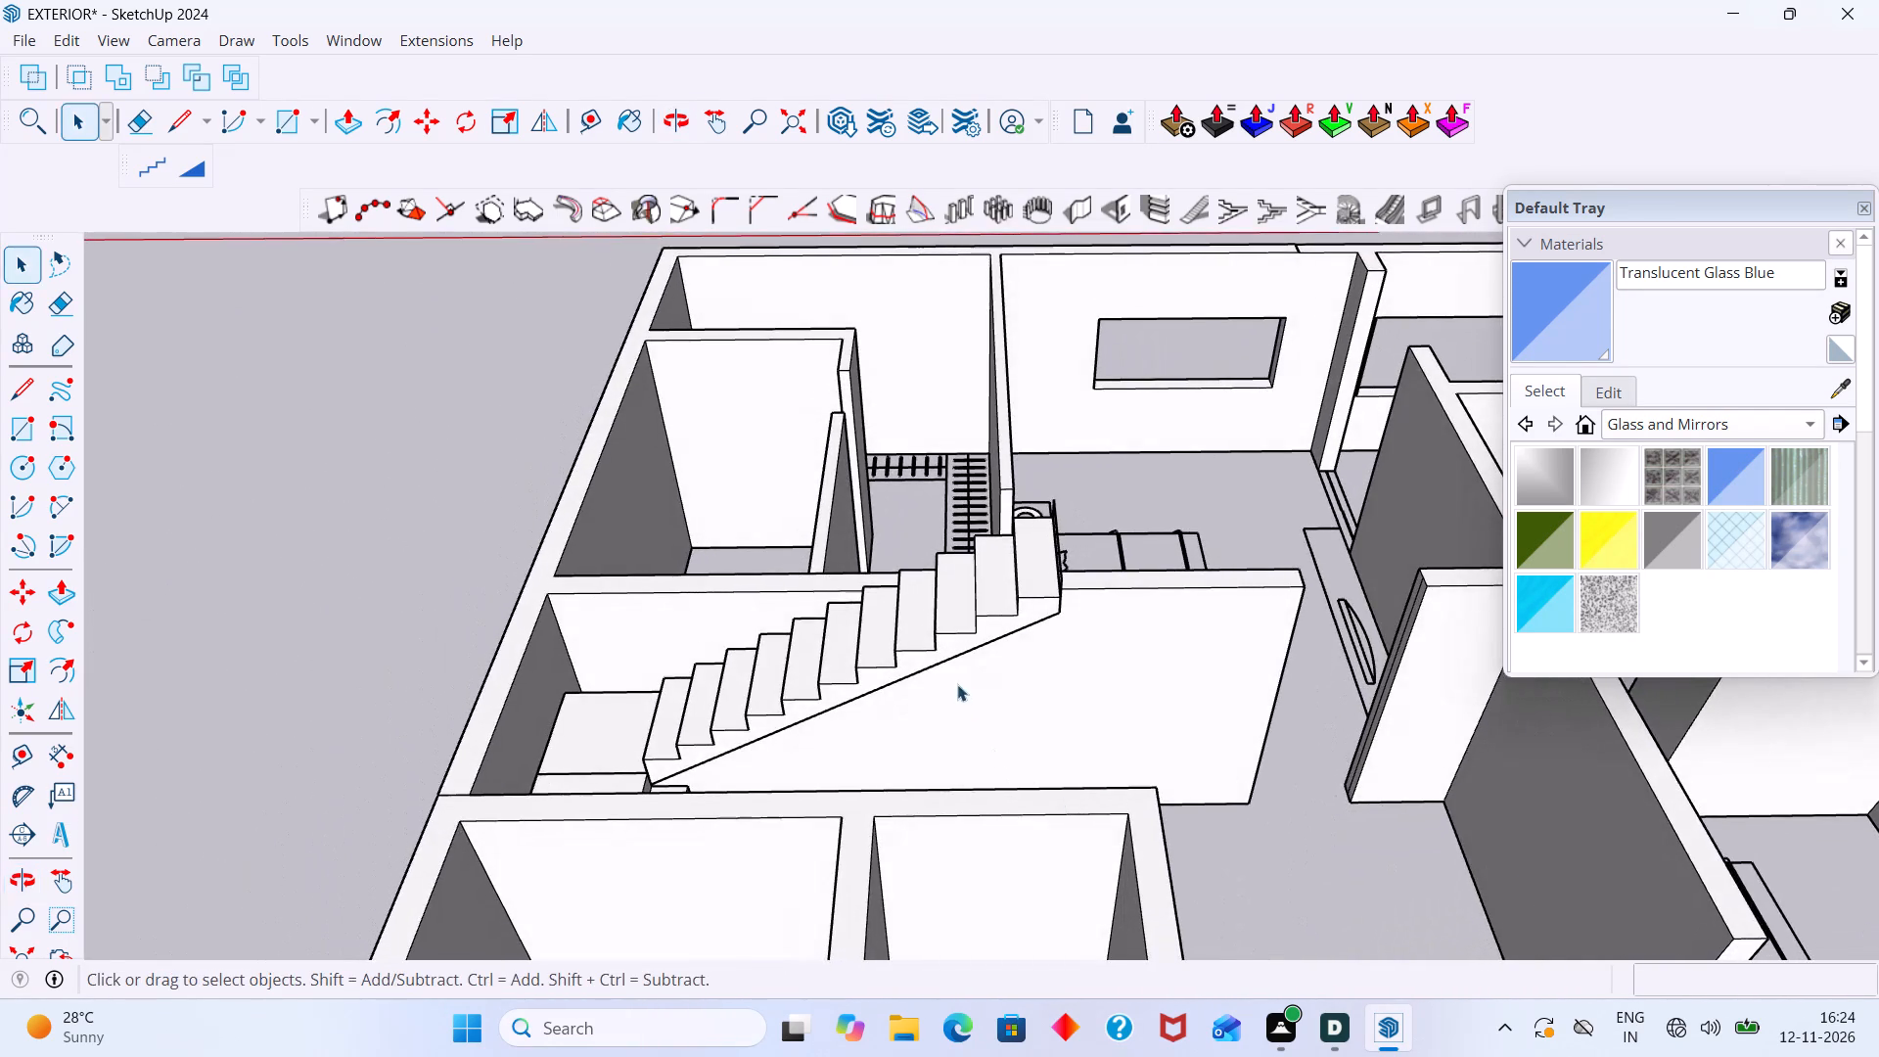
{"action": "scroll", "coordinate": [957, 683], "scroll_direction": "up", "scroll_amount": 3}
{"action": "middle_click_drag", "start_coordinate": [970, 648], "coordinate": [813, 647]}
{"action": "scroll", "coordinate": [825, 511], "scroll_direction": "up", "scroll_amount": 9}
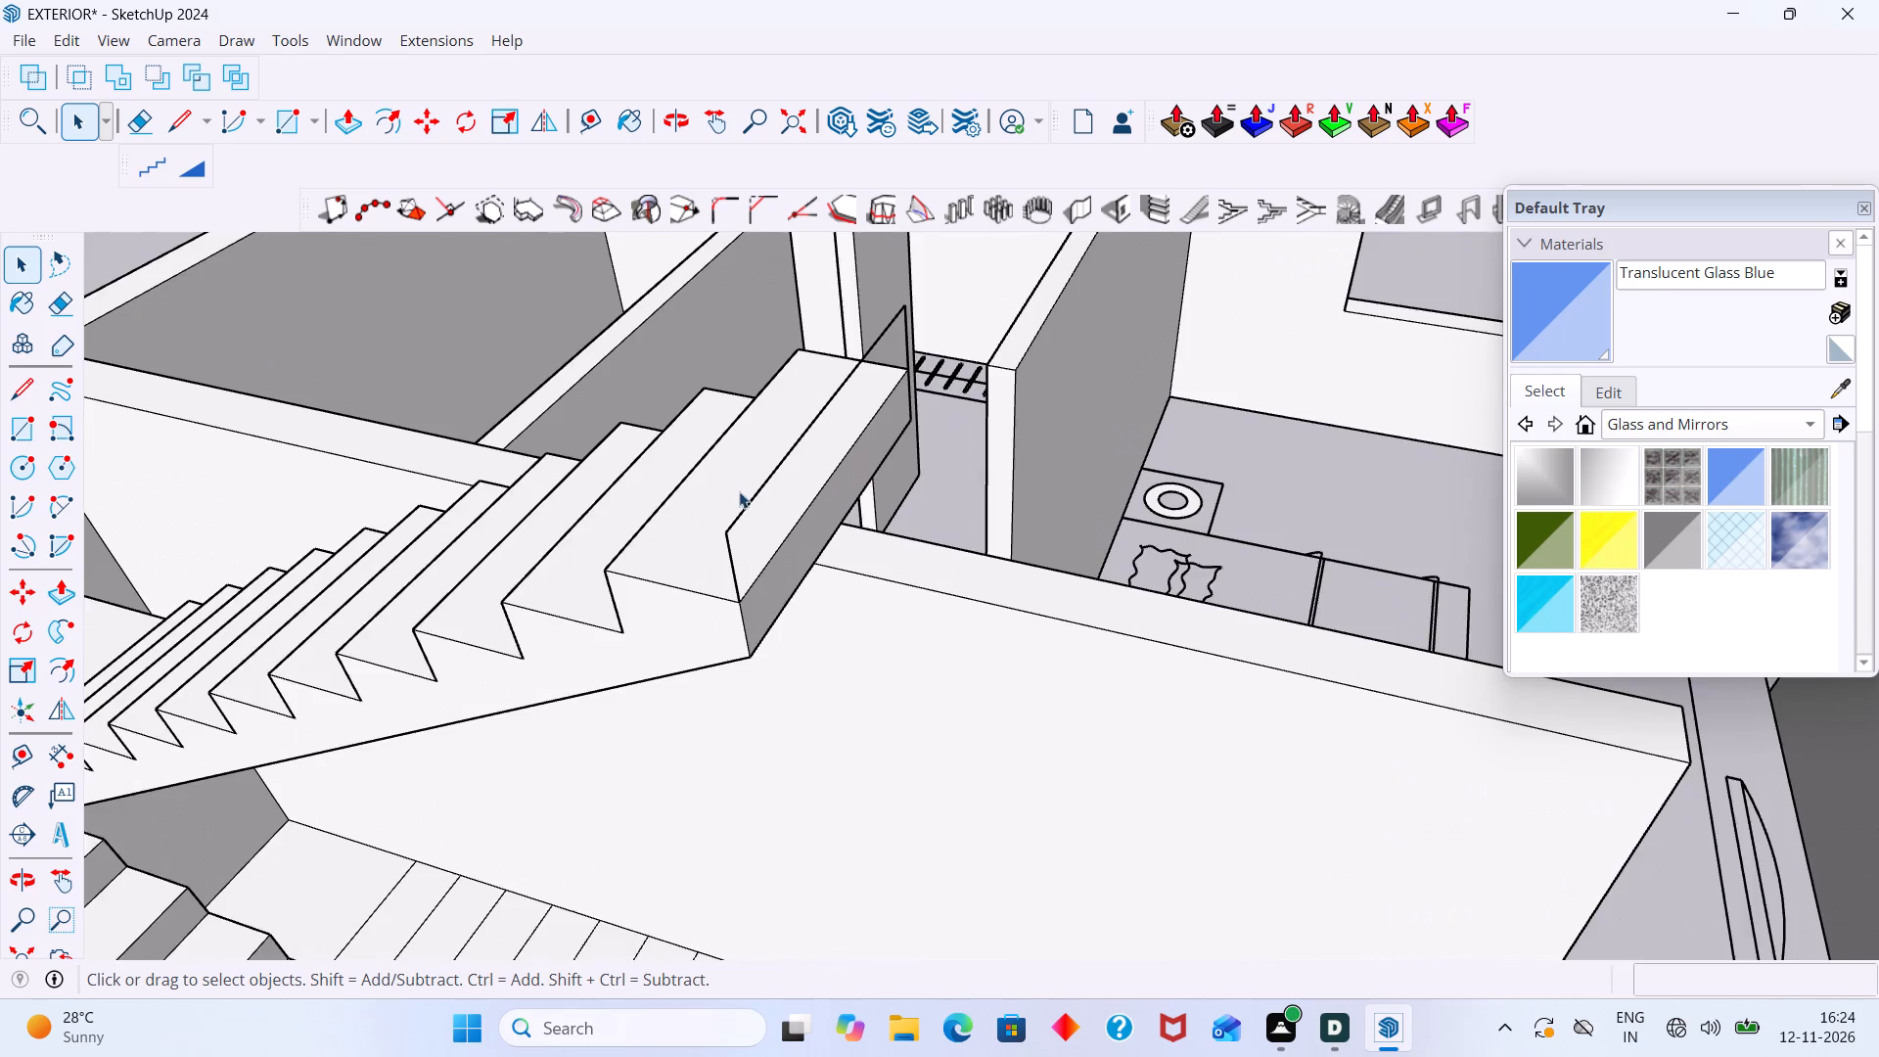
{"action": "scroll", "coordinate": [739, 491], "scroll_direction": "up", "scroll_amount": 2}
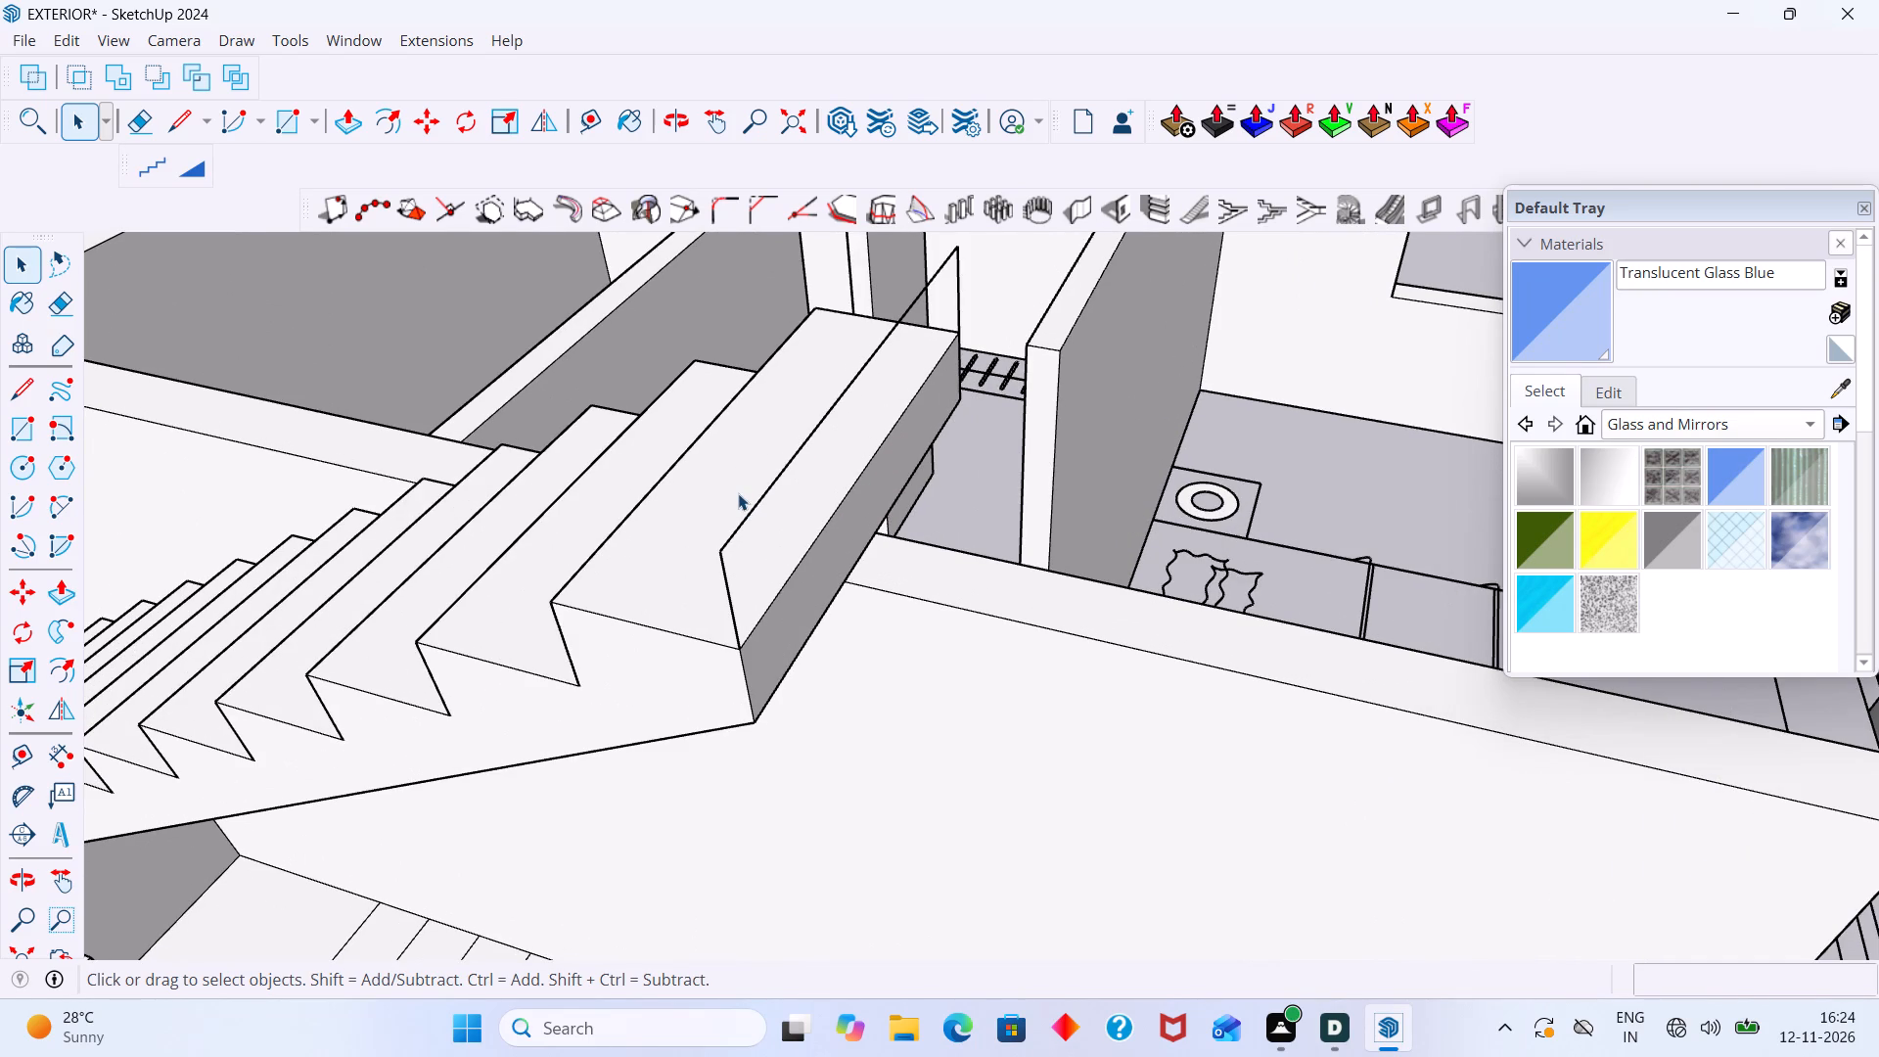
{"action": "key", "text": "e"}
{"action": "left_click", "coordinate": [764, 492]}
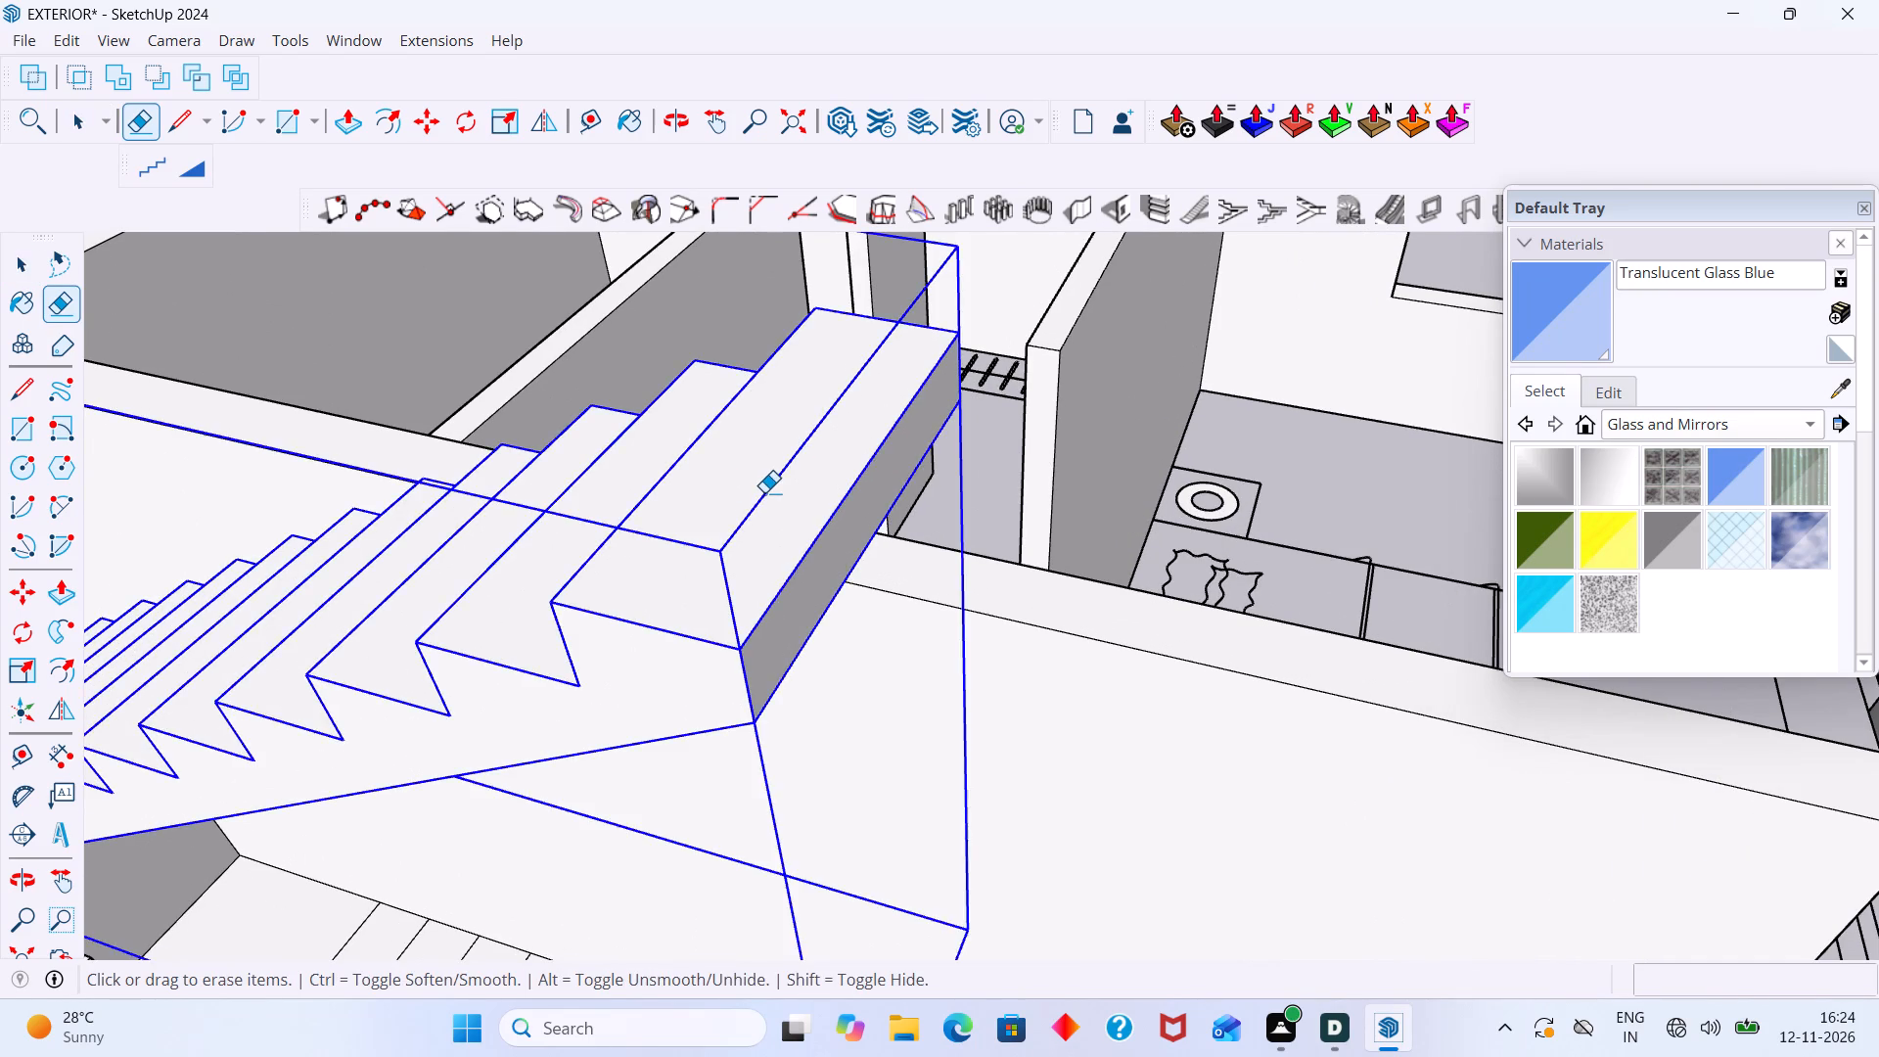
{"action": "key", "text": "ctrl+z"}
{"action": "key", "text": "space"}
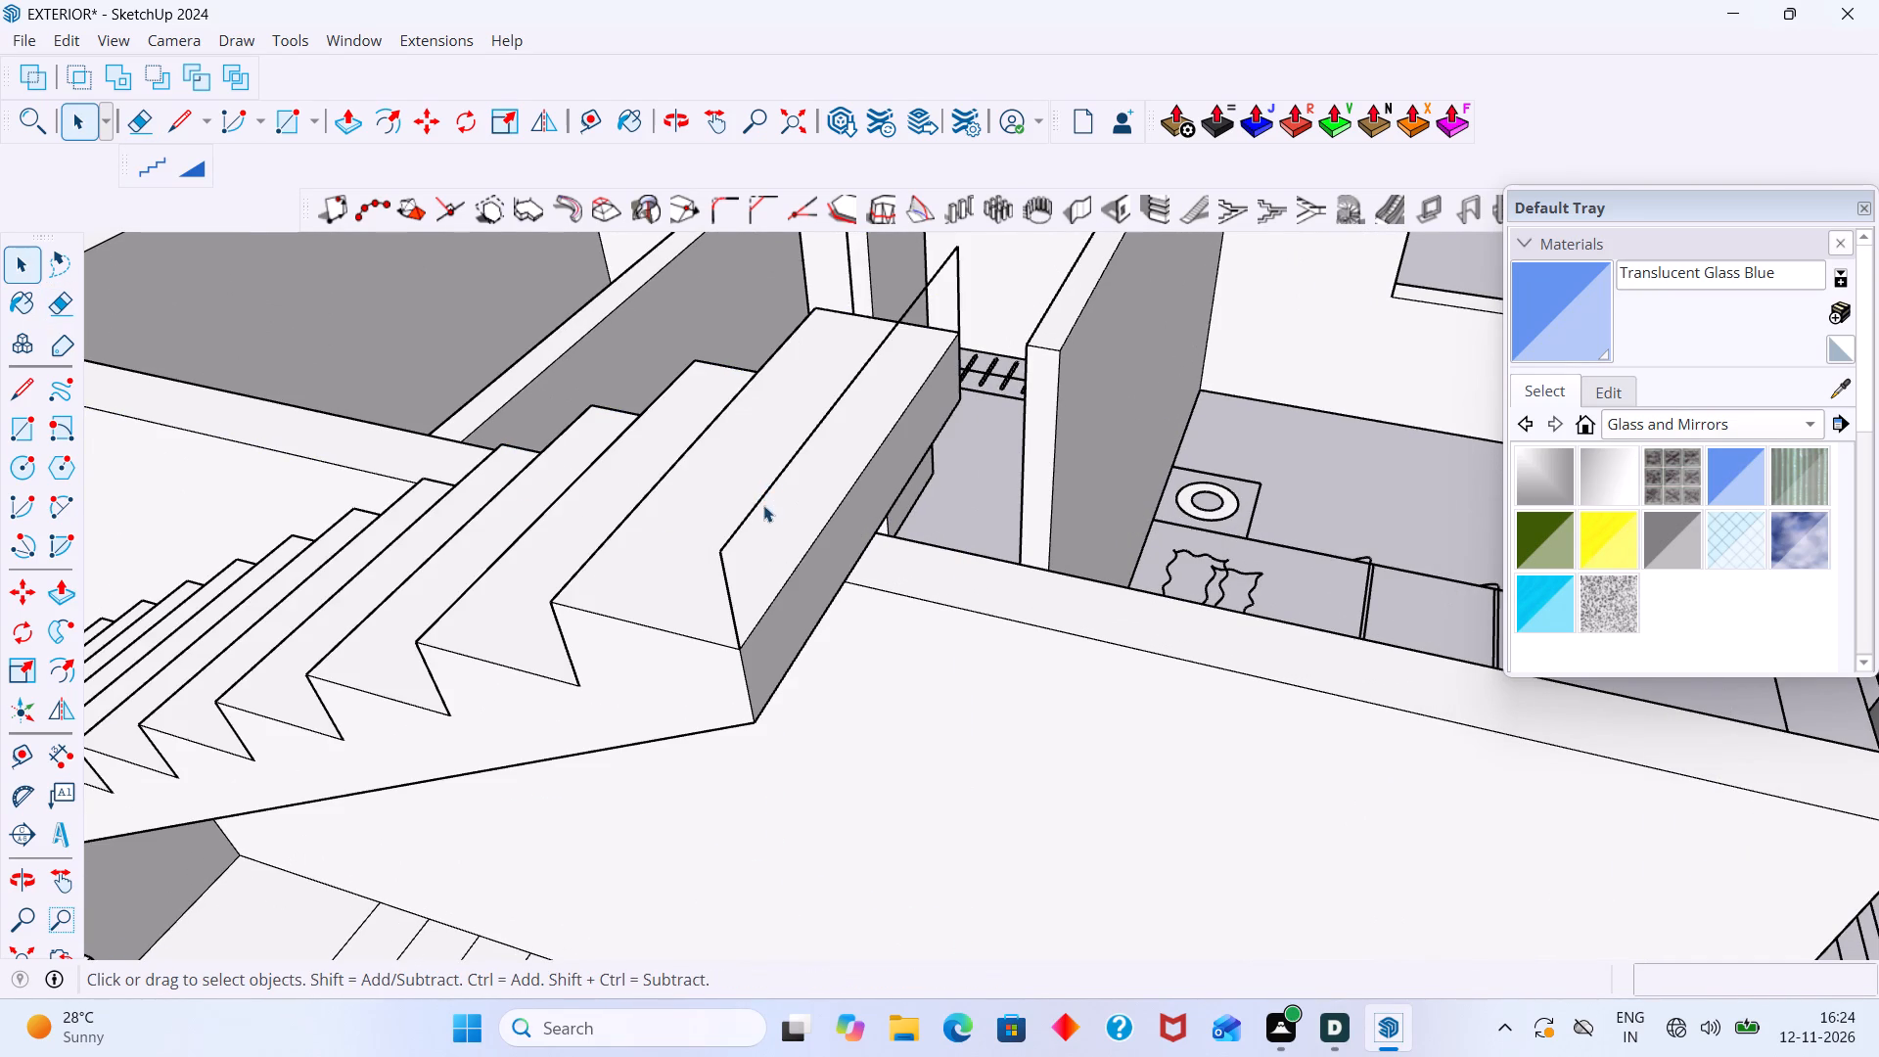
Inside the right flight's group, erase the leftover riser edges standing above the topmost tread, and leave the group.
{"action": "double_click", "coordinate": [785, 522]}
{"action": "key", "text": "e"}
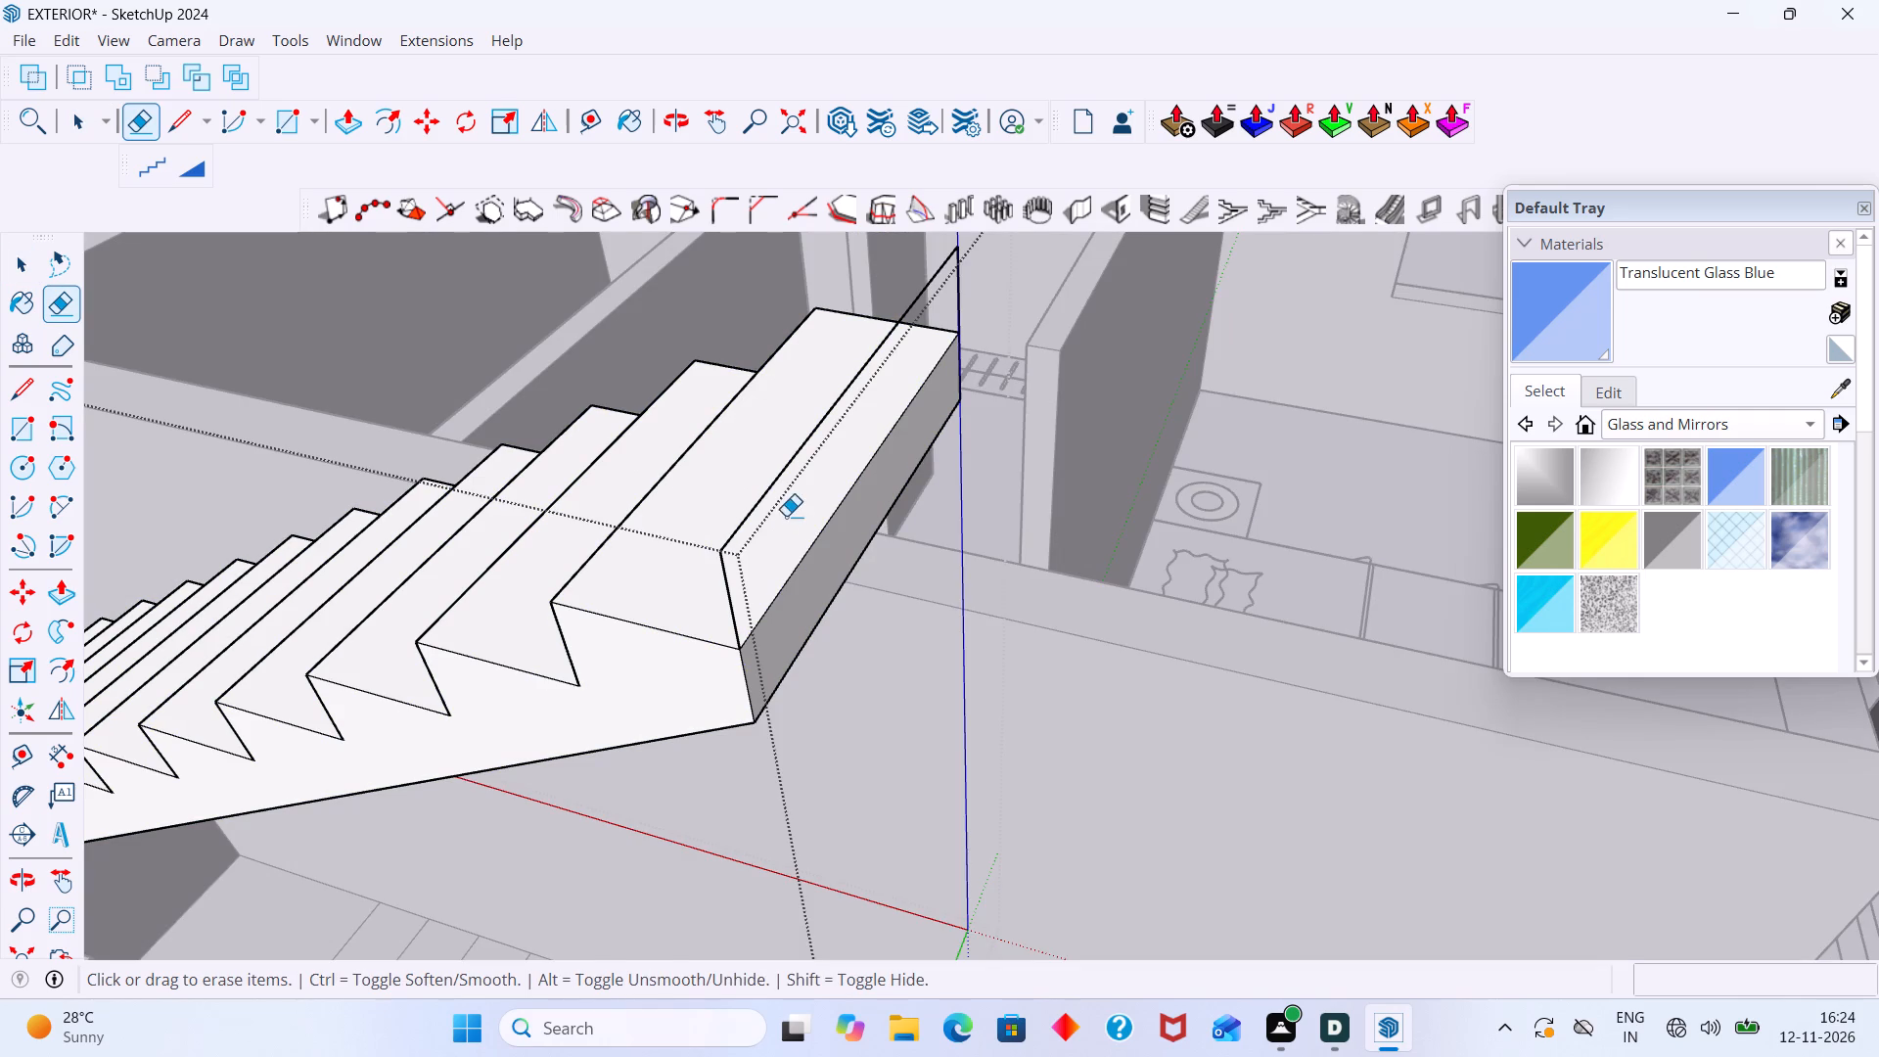
{"action": "left_click", "coordinate": [770, 486]}
{"action": "left_click_drag", "start_coordinate": [731, 574], "coordinate": [721, 590]}
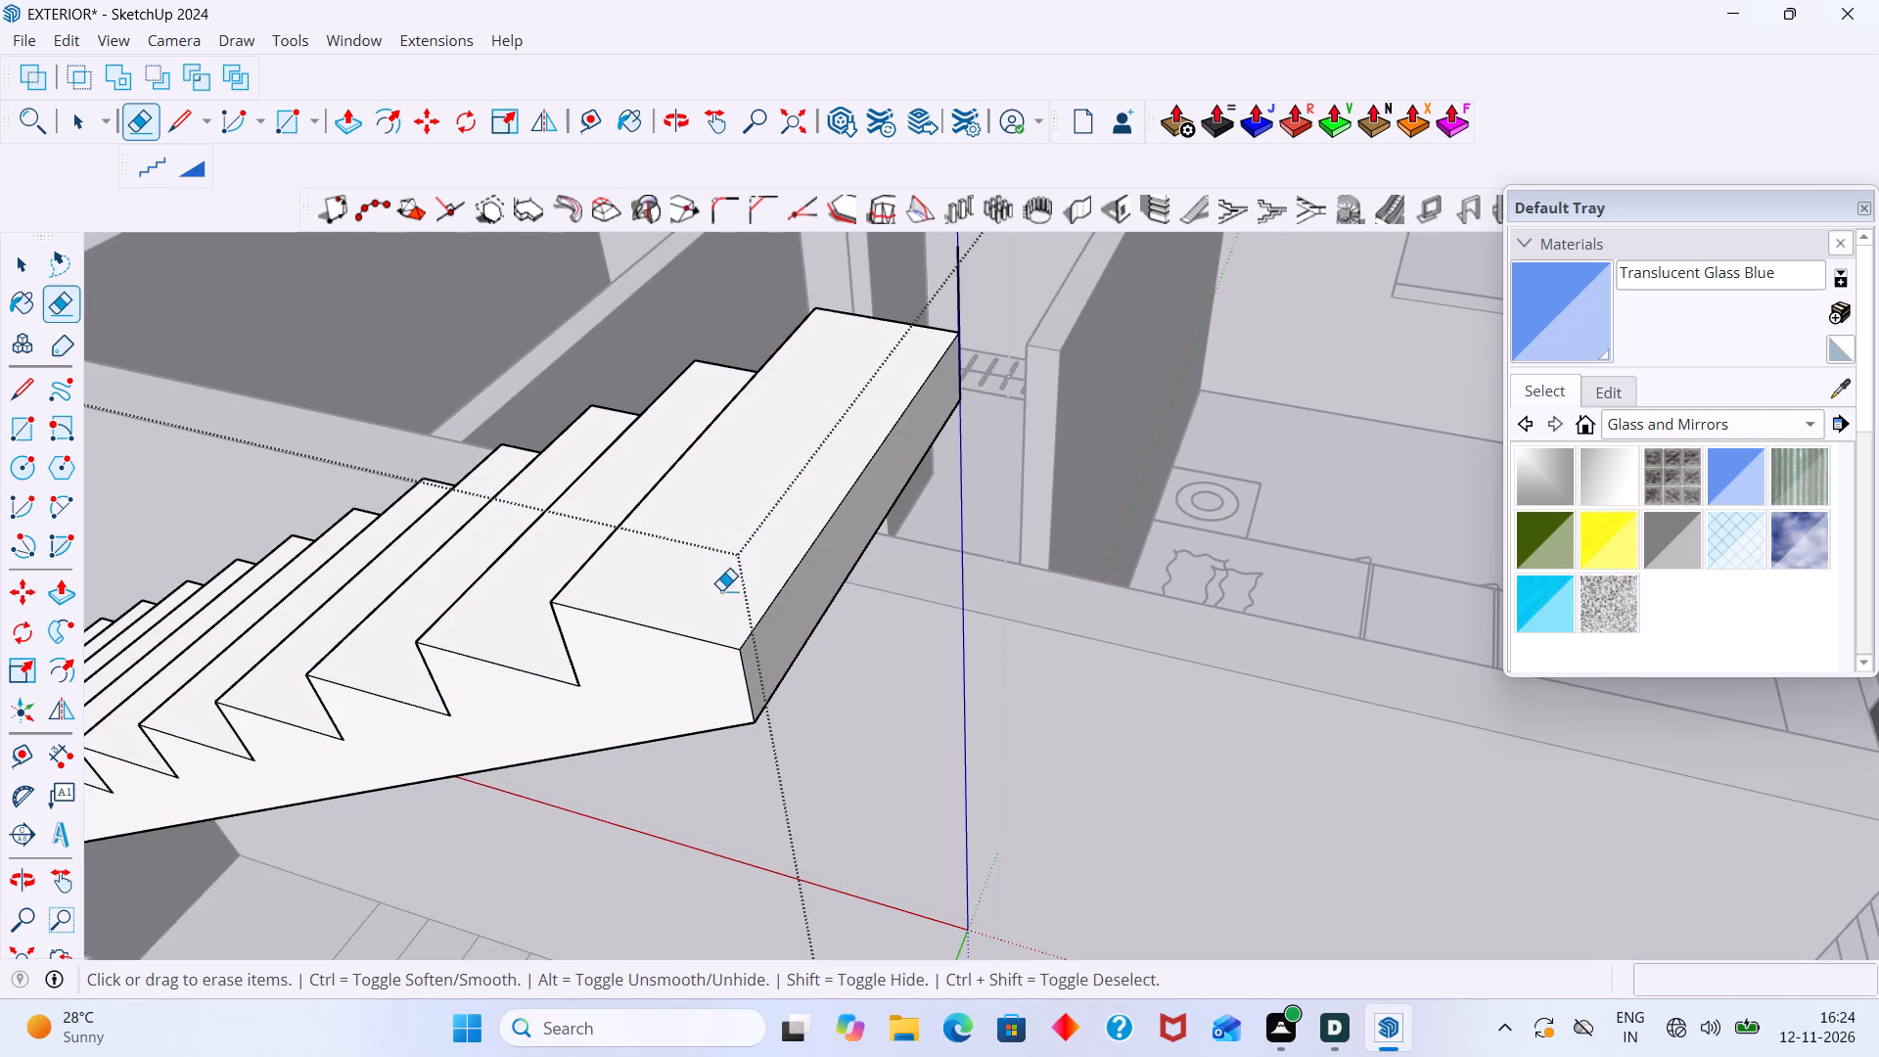
{"action": "scroll", "coordinate": [745, 570], "scroll_direction": "down", "scroll_amount": 1}
{"action": "middle_click_drag", "start_coordinate": [745, 570], "coordinate": [730, 702], "text": "shift"}
{"action": "left_click_drag", "start_coordinate": [948, 378], "coordinate": [940, 398]}
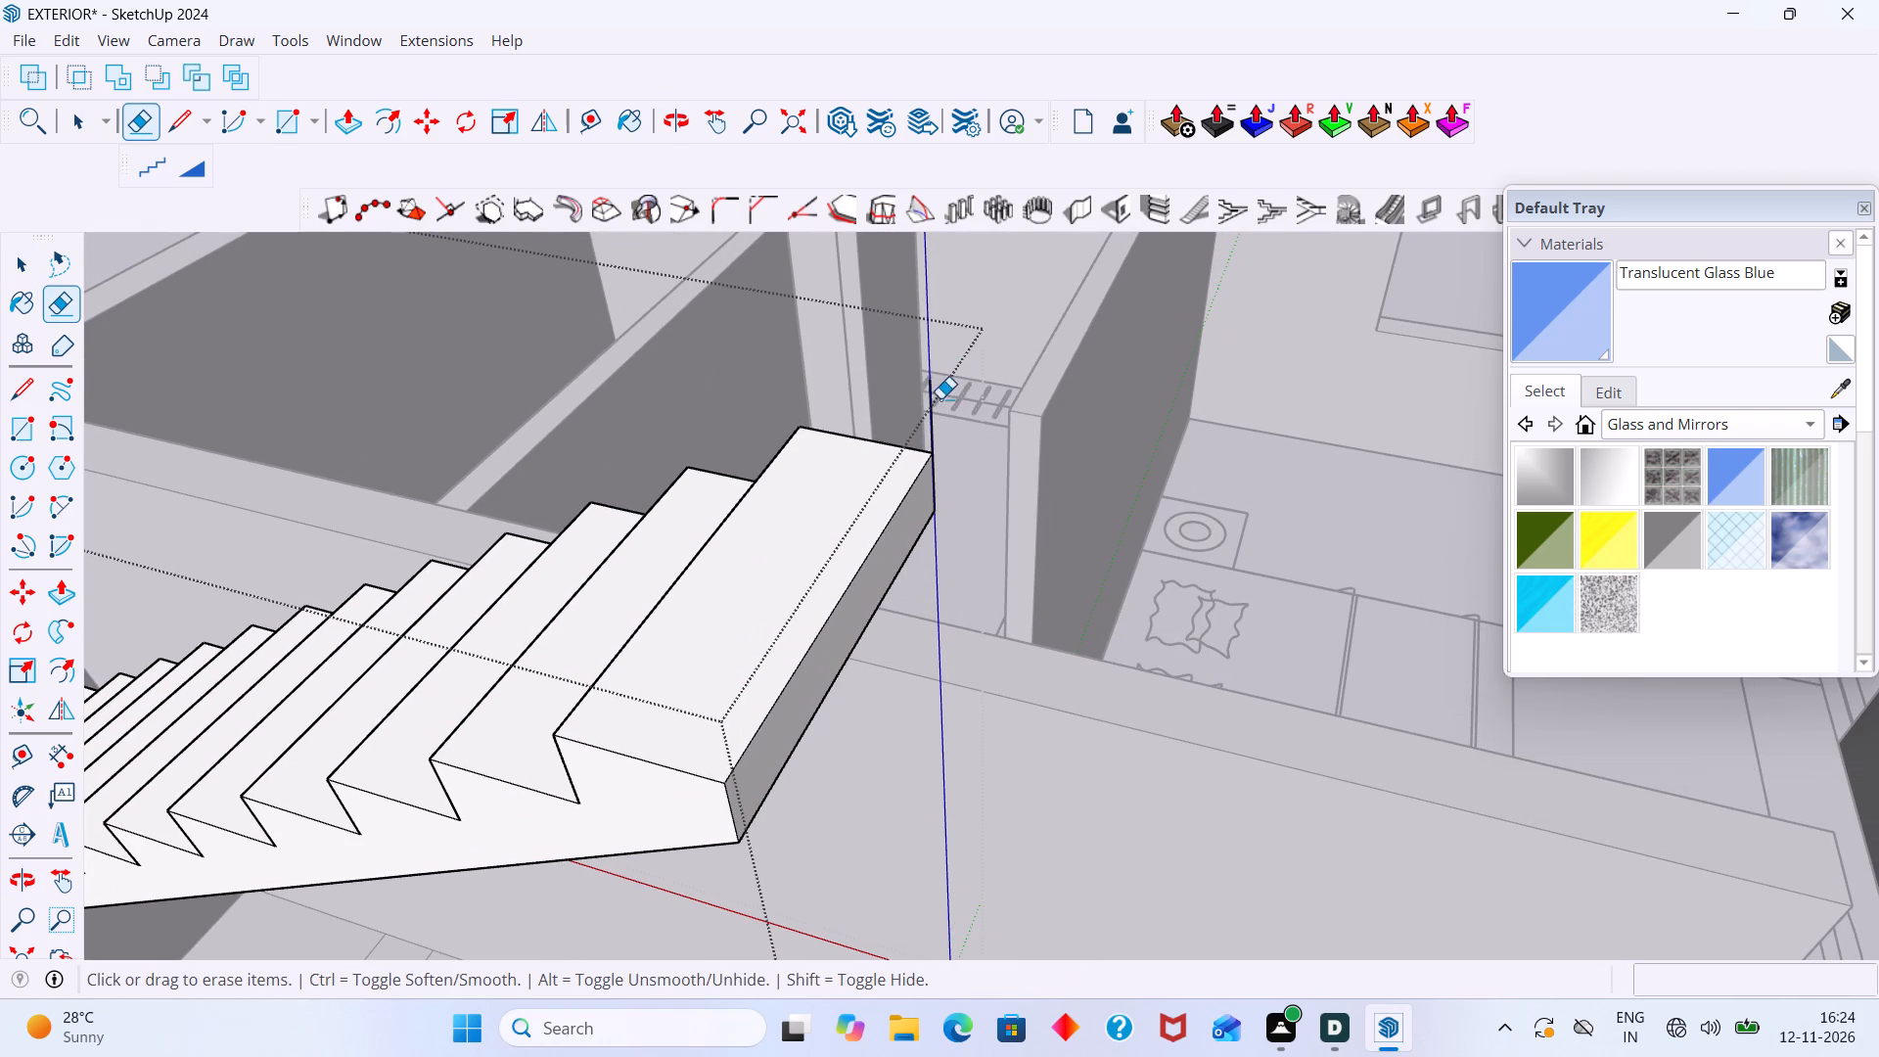
{"action": "left_click_drag", "start_coordinate": [940, 398], "coordinate": [931, 412]}
{"action": "scroll", "coordinate": [931, 412], "scroll_direction": "down", "scroll_amount": 5}
{"action": "key", "text": "space"}
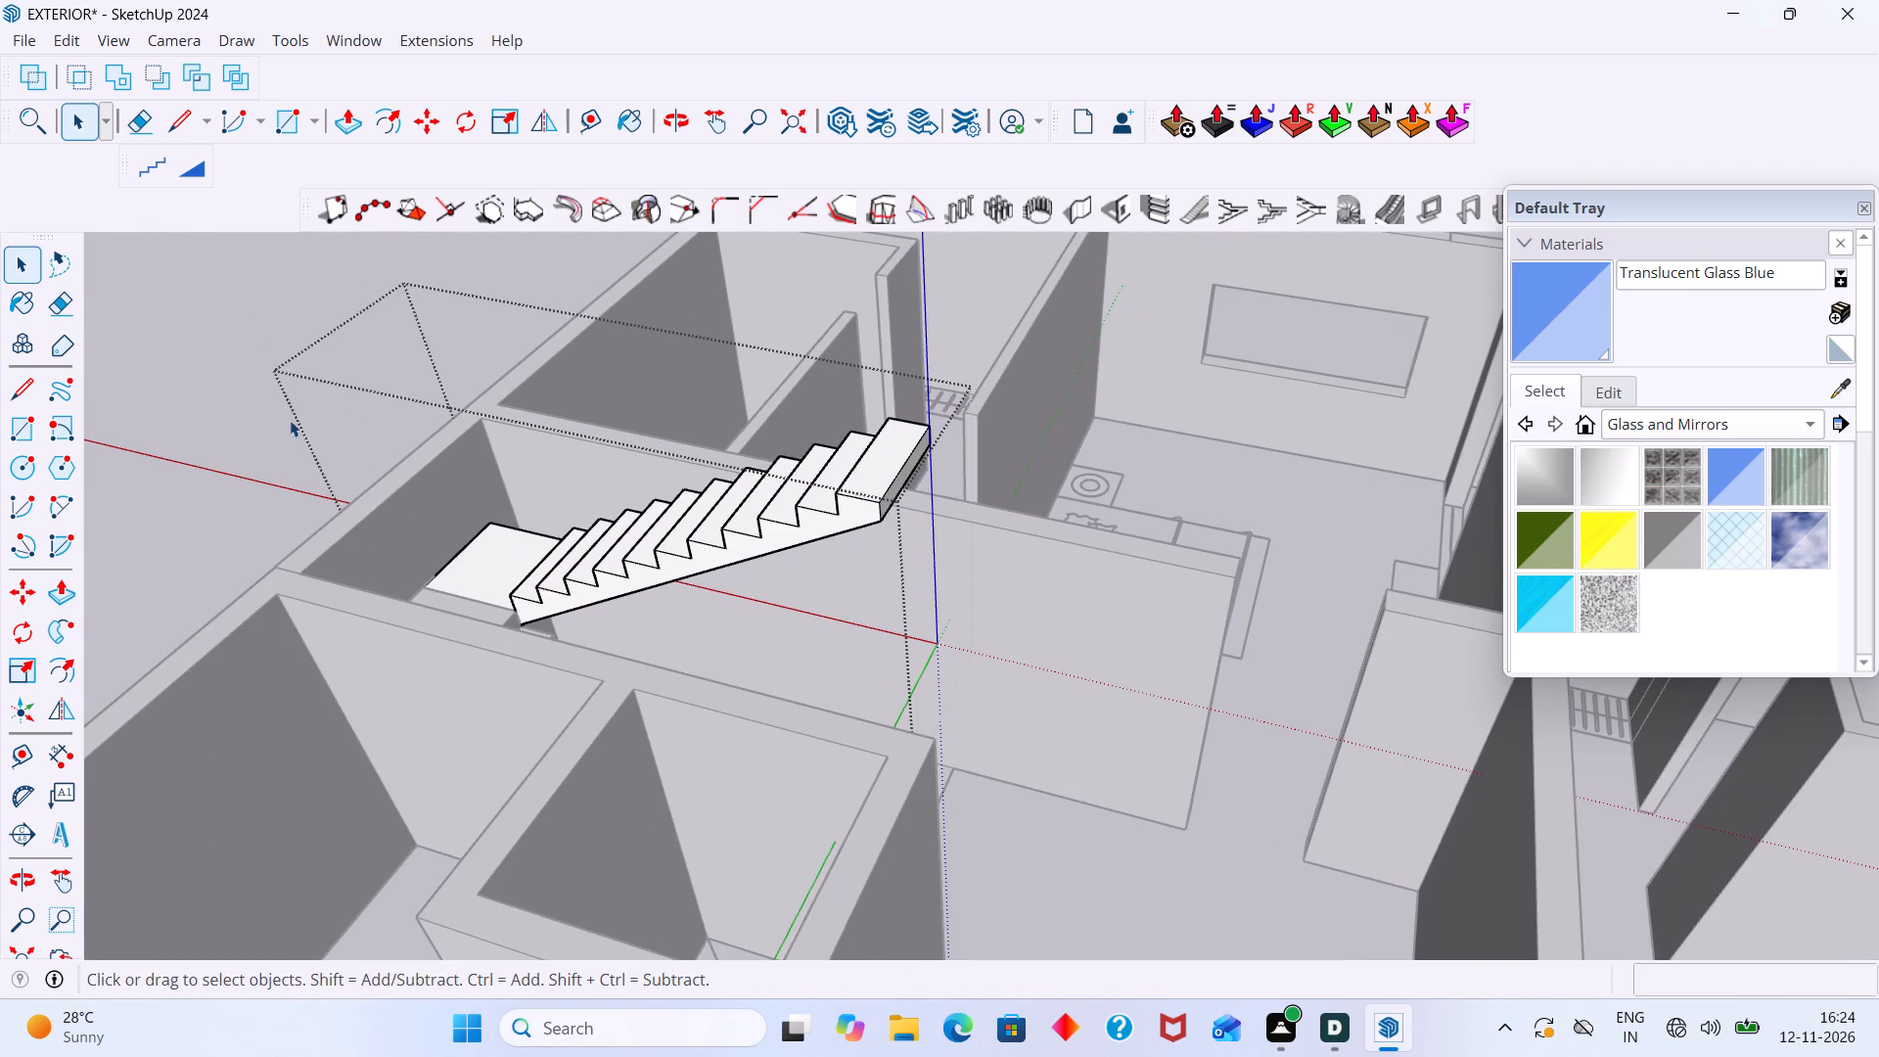
{"action": "left_click", "coordinate": [263, 428]}
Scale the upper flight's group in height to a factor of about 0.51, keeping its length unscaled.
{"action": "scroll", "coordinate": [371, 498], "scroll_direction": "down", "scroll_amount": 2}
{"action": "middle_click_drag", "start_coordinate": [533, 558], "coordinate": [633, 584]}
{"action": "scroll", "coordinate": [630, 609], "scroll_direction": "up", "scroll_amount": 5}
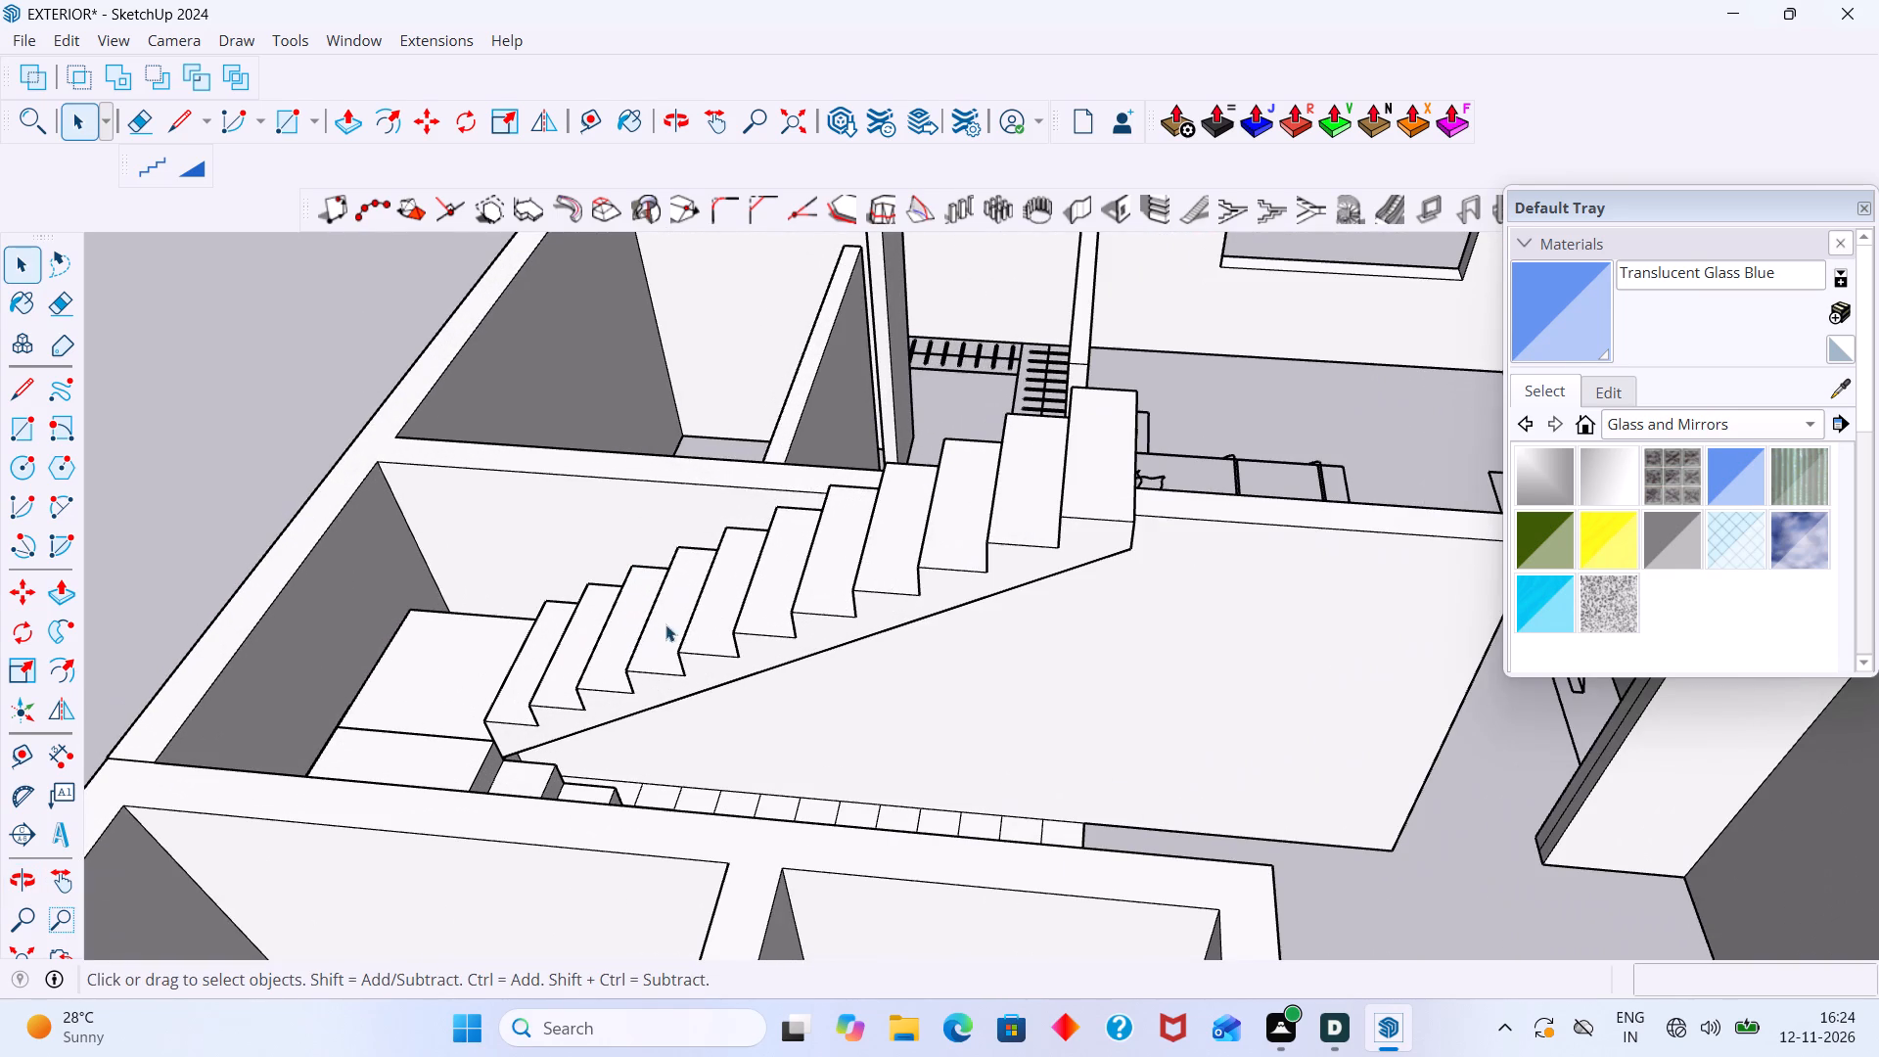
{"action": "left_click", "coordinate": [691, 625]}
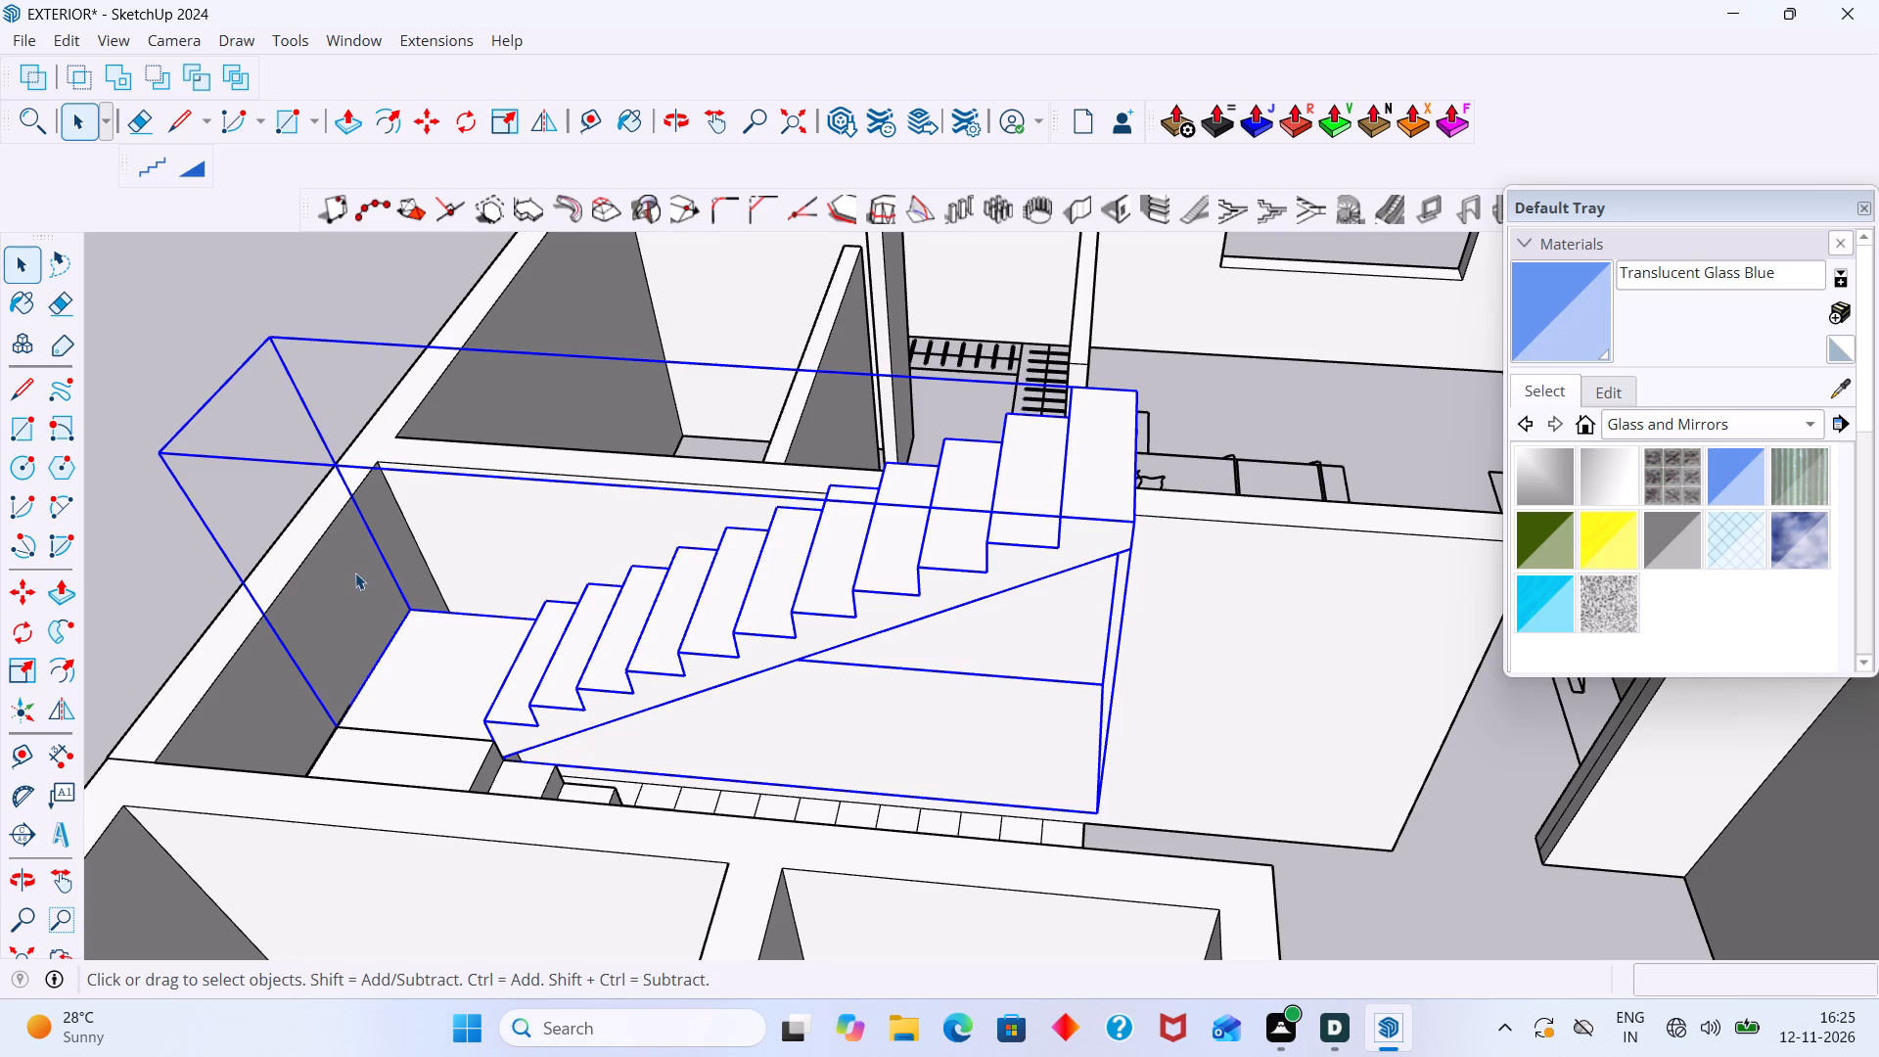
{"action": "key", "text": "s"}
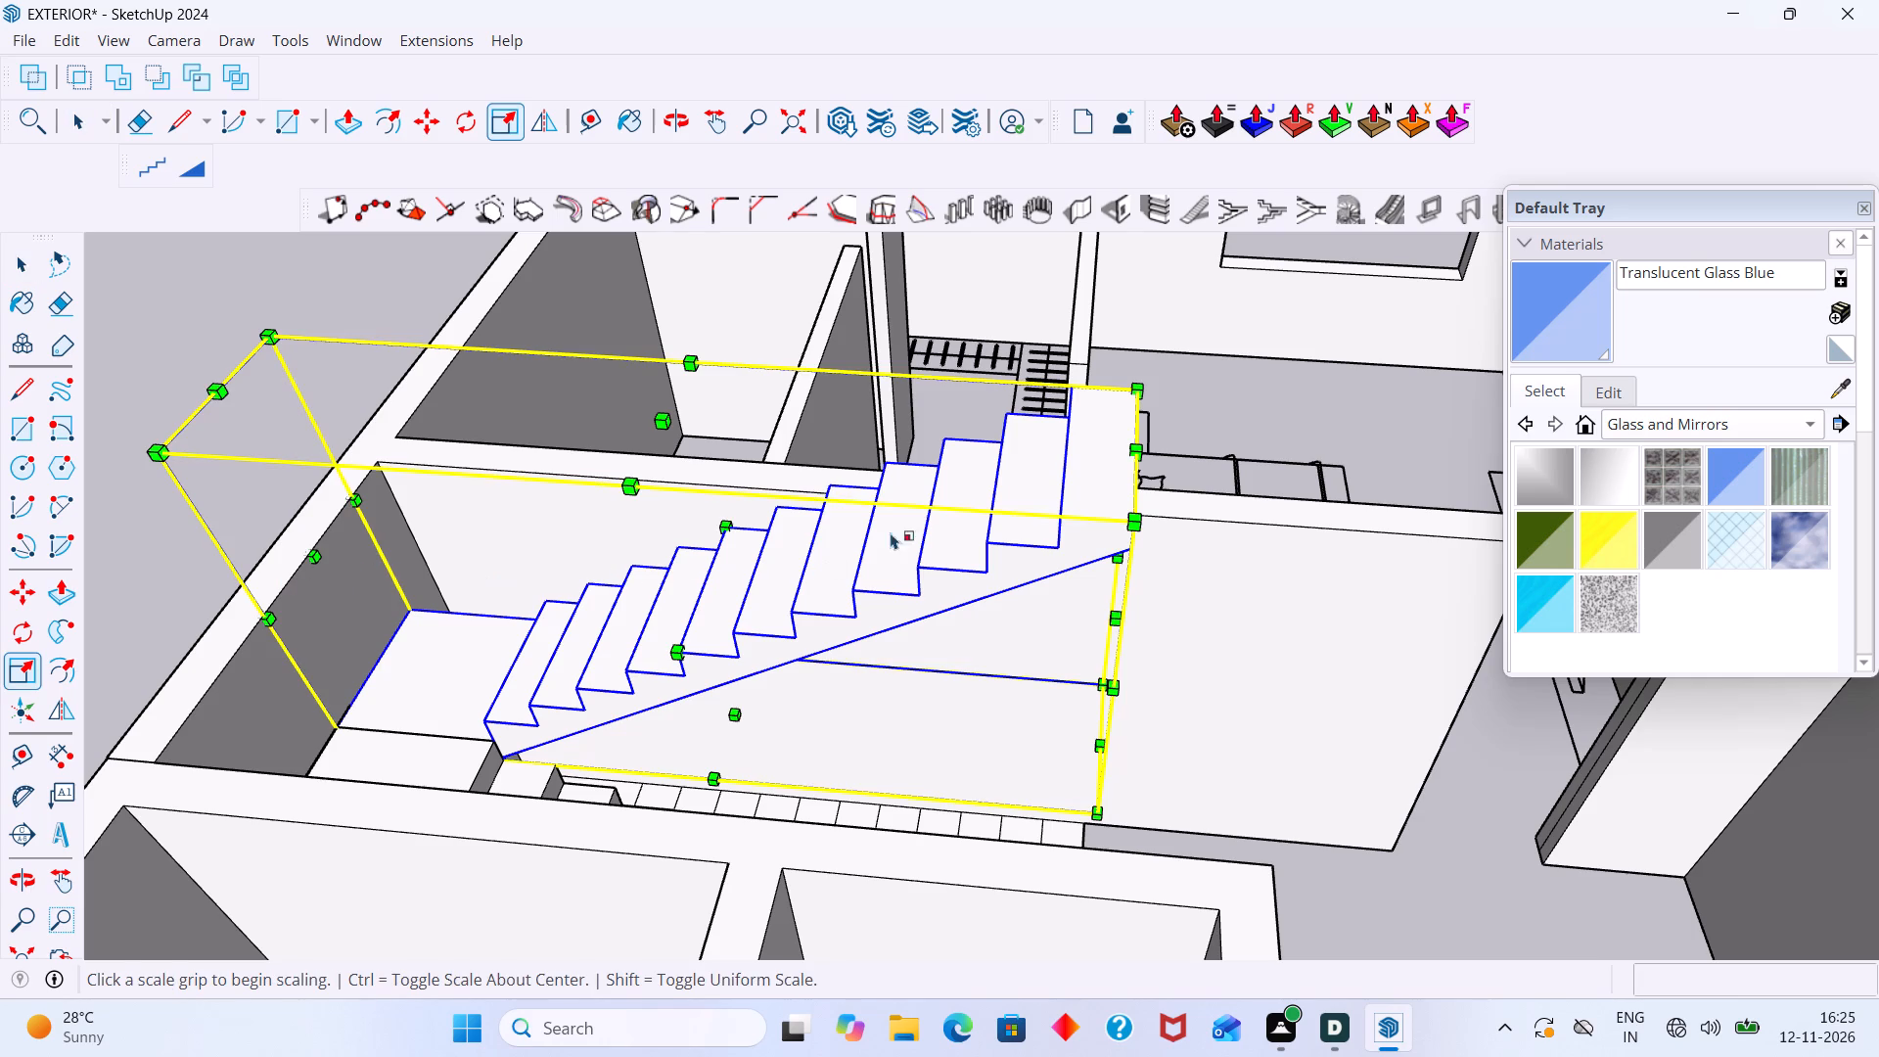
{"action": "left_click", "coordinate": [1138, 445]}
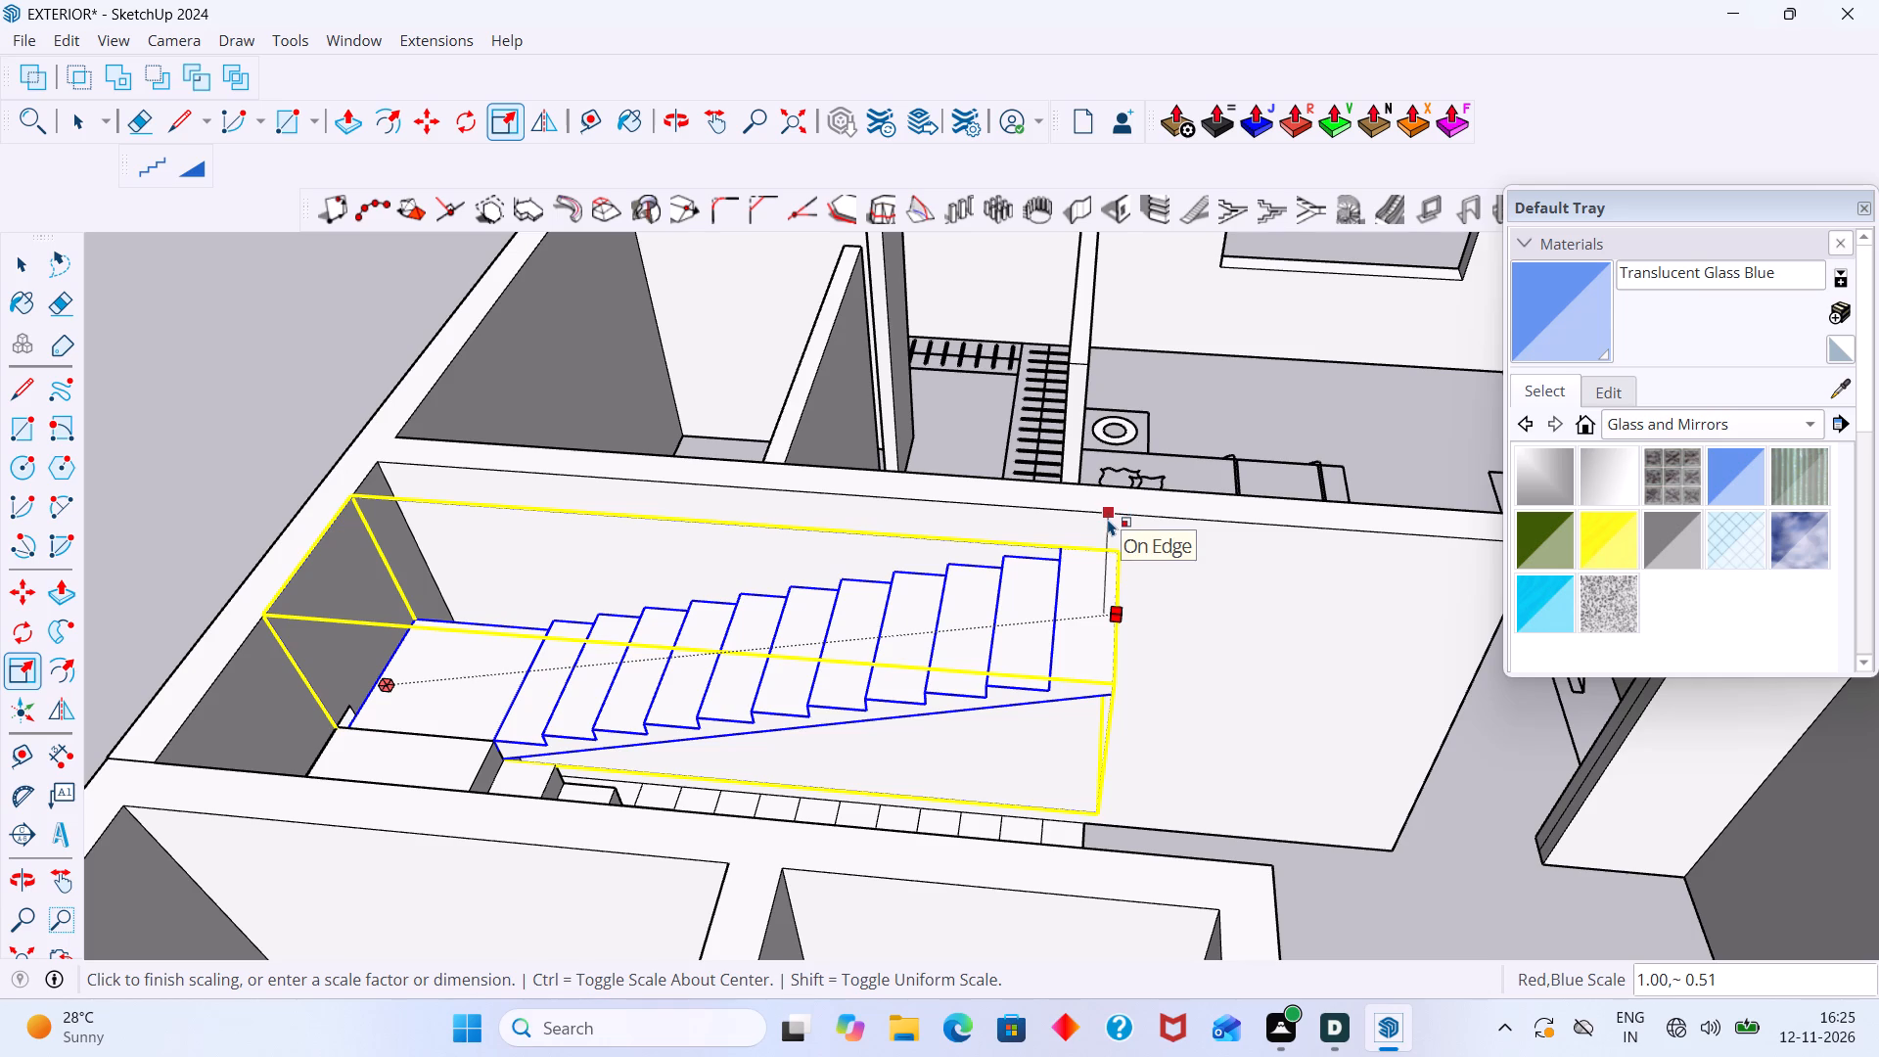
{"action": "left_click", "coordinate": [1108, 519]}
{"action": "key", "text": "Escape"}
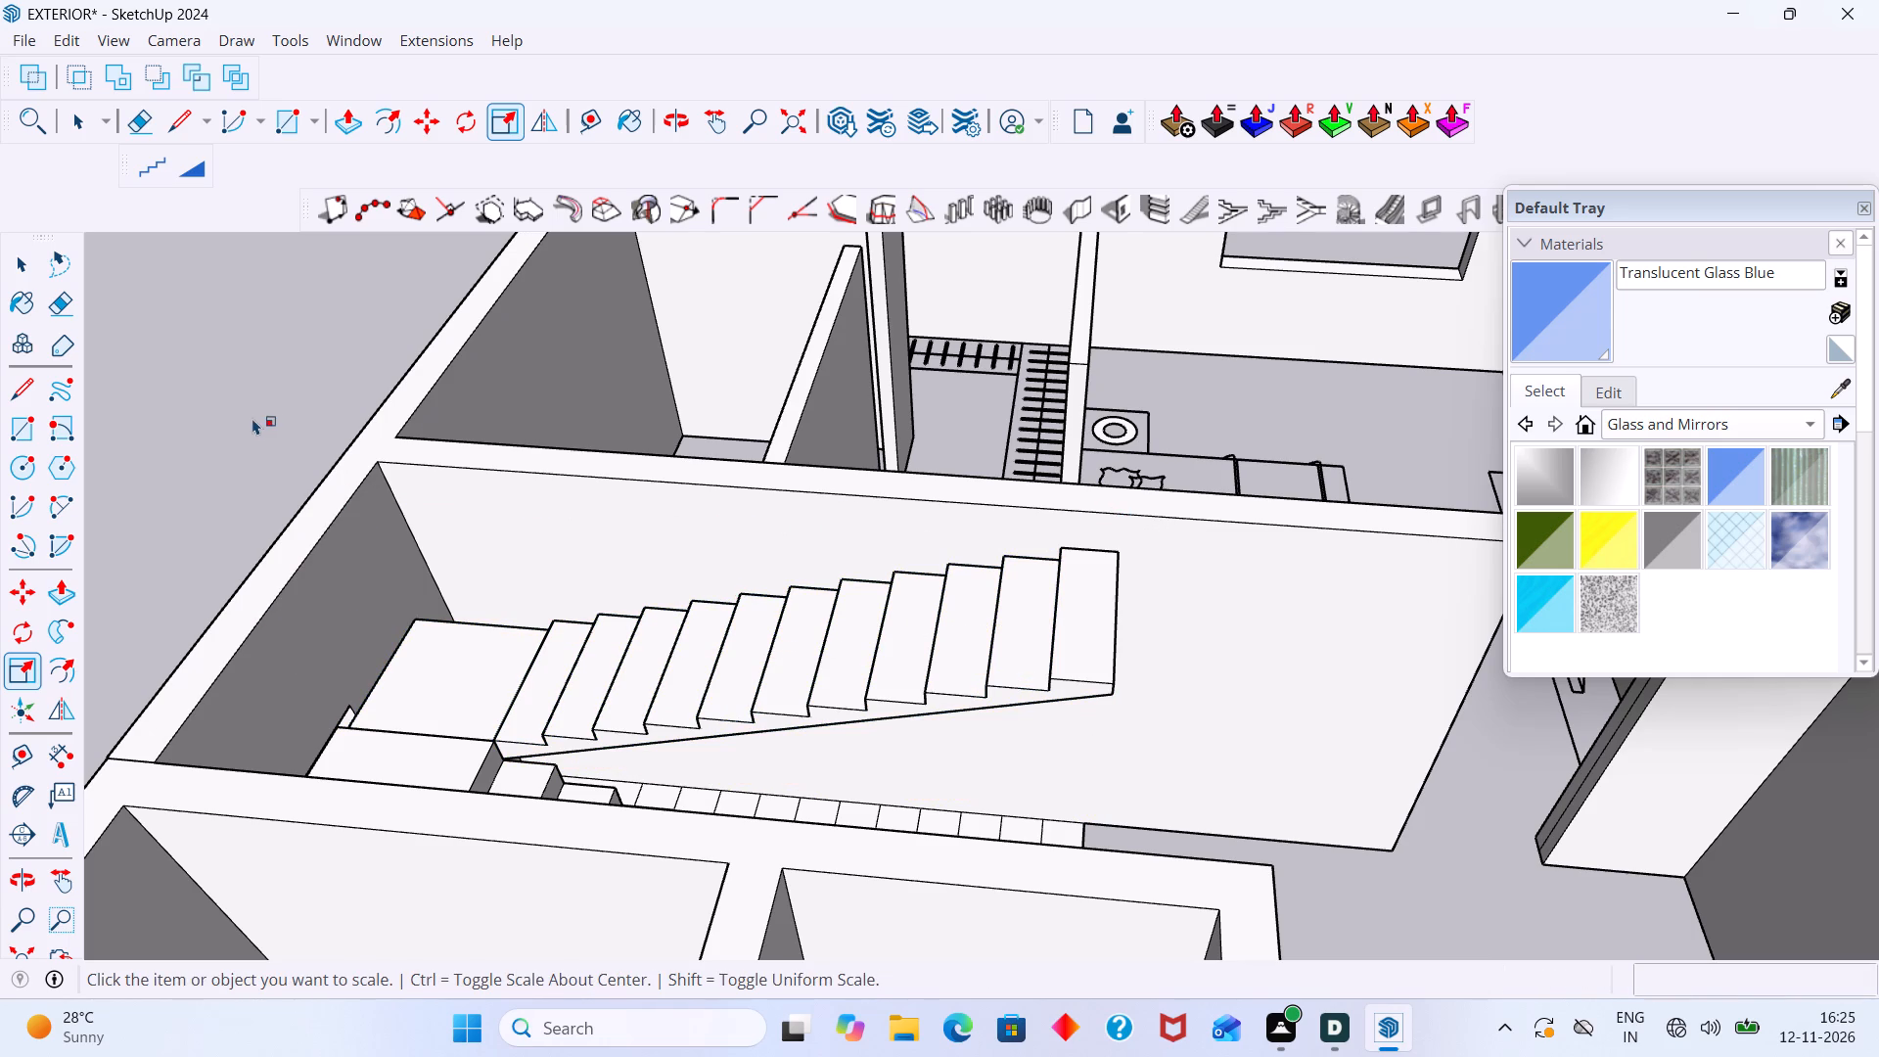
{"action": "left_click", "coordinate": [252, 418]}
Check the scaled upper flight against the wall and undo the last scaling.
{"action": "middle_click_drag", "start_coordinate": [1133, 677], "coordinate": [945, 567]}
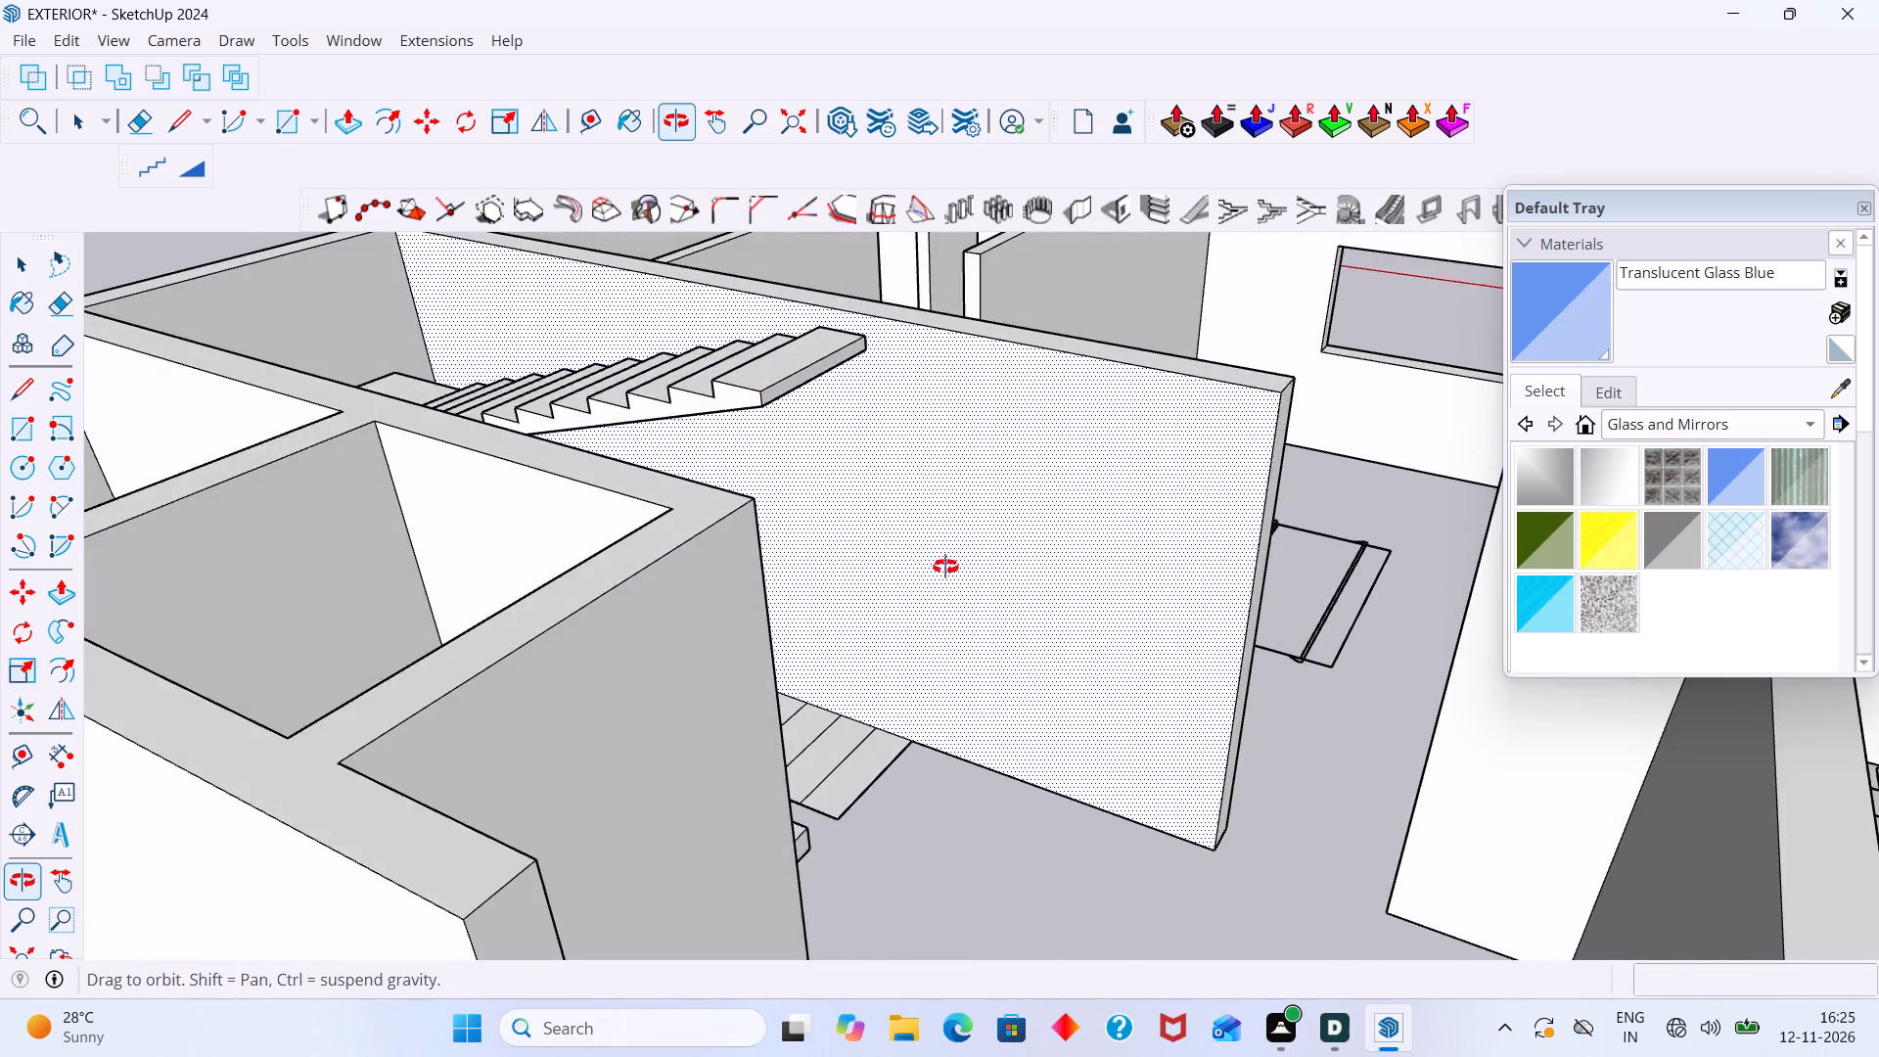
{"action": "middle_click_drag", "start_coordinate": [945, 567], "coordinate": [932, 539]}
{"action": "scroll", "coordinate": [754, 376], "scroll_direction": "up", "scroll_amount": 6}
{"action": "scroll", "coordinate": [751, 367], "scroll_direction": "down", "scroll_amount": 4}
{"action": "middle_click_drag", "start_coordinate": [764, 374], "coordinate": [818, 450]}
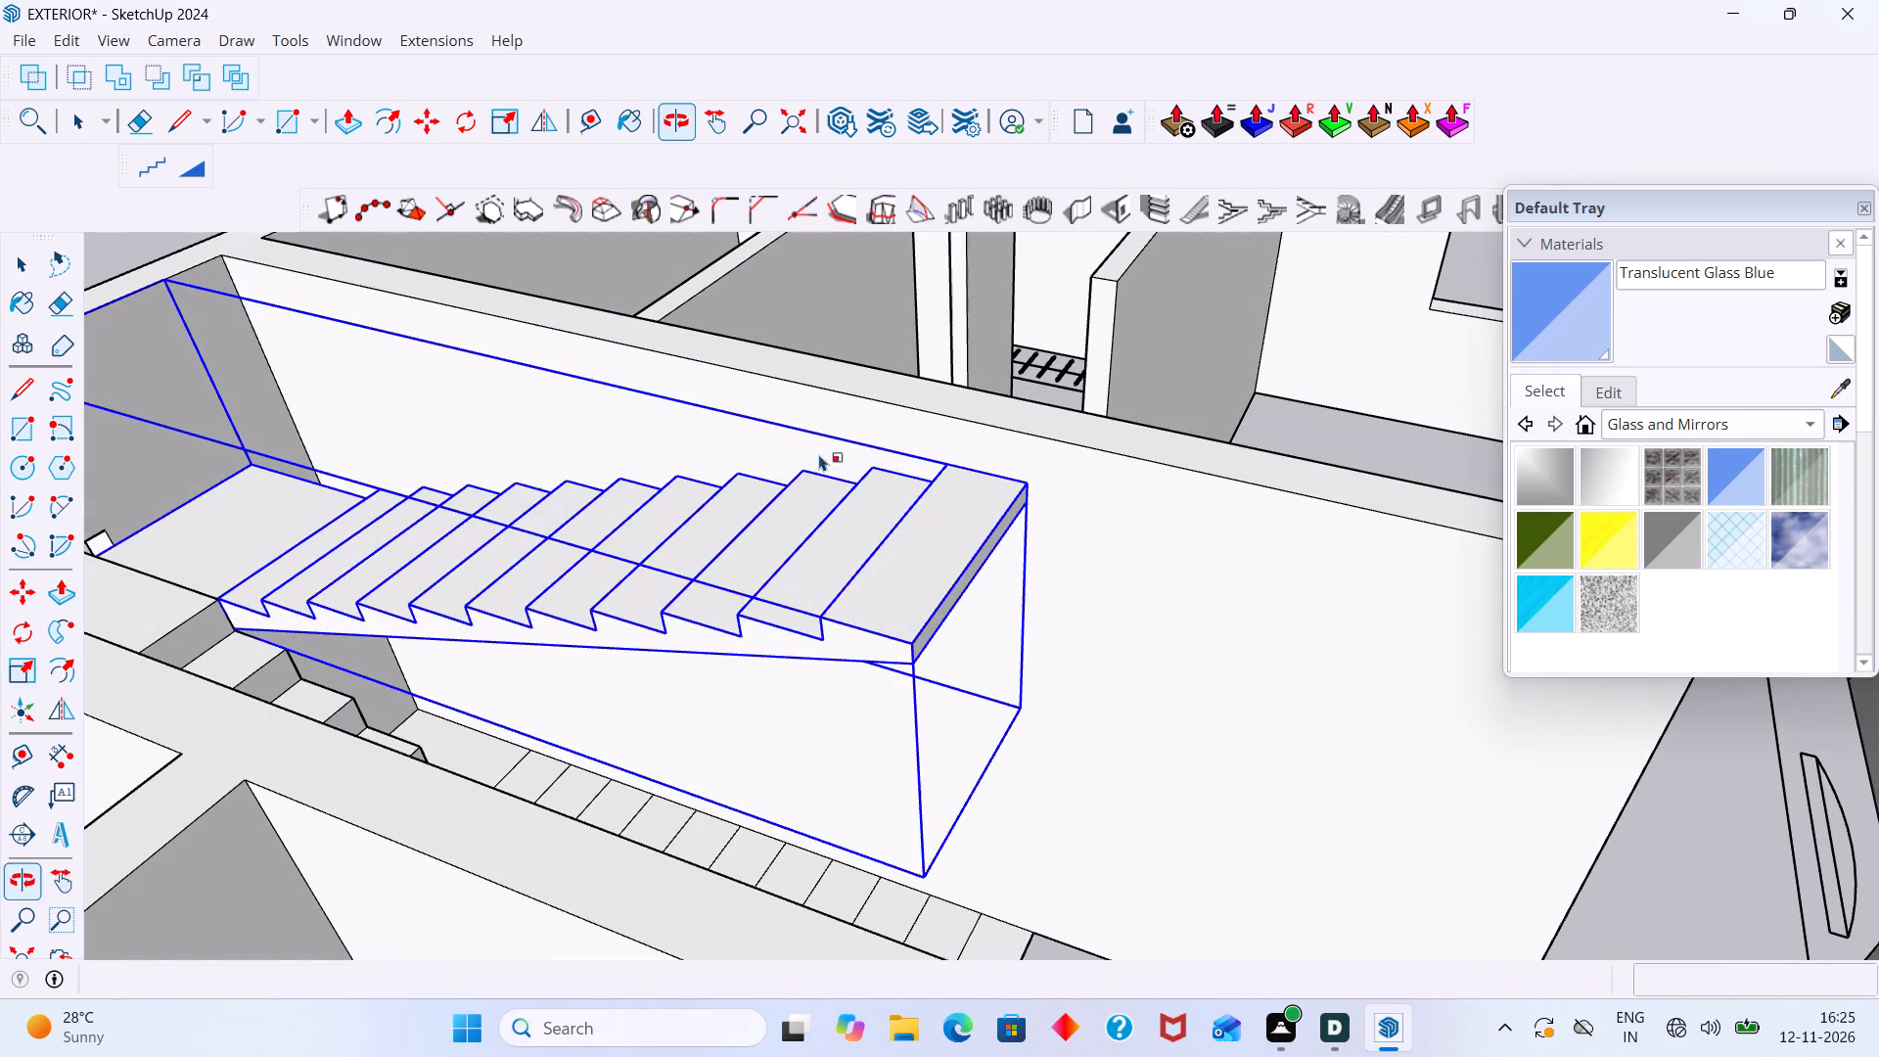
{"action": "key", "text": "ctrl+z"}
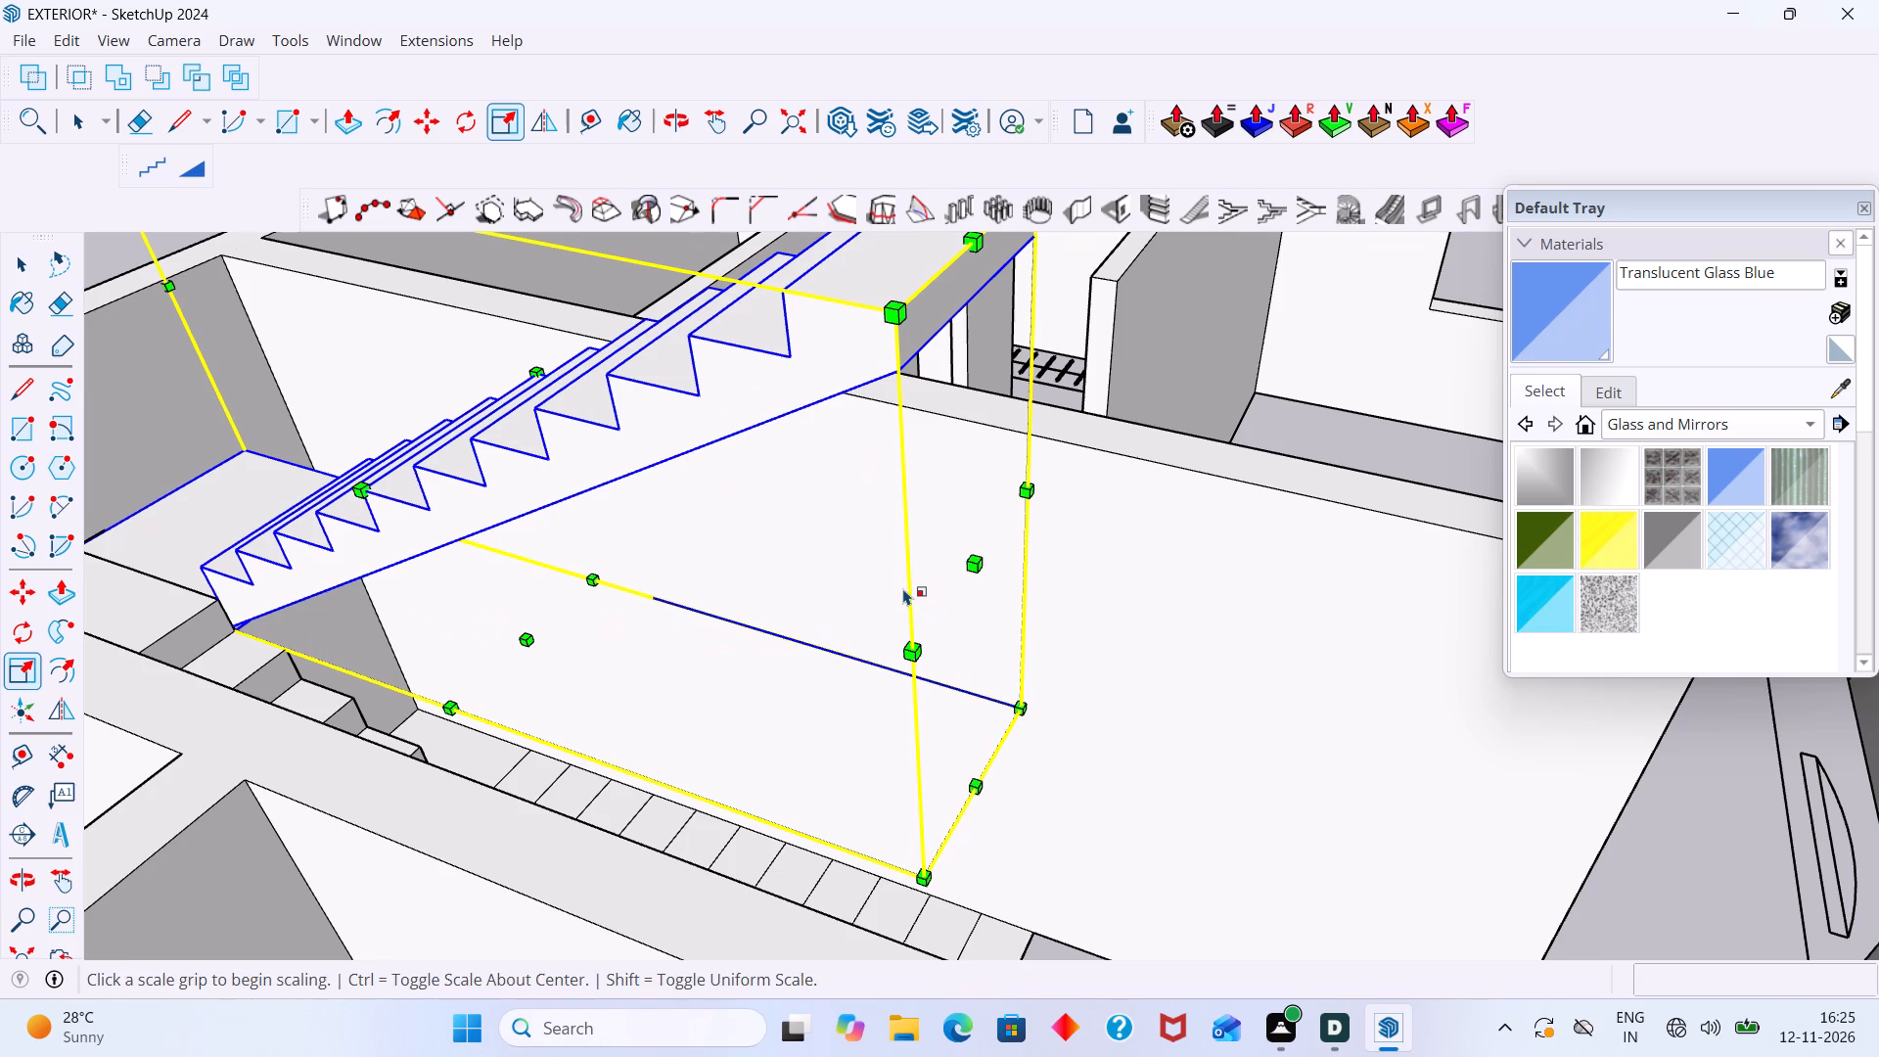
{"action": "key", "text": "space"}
Examine the upper flight from several sides, checking its steps and upper end against the surrounding walls.
{"action": "scroll", "coordinate": [237, 379], "scroll_direction": "down", "scroll_amount": 6}
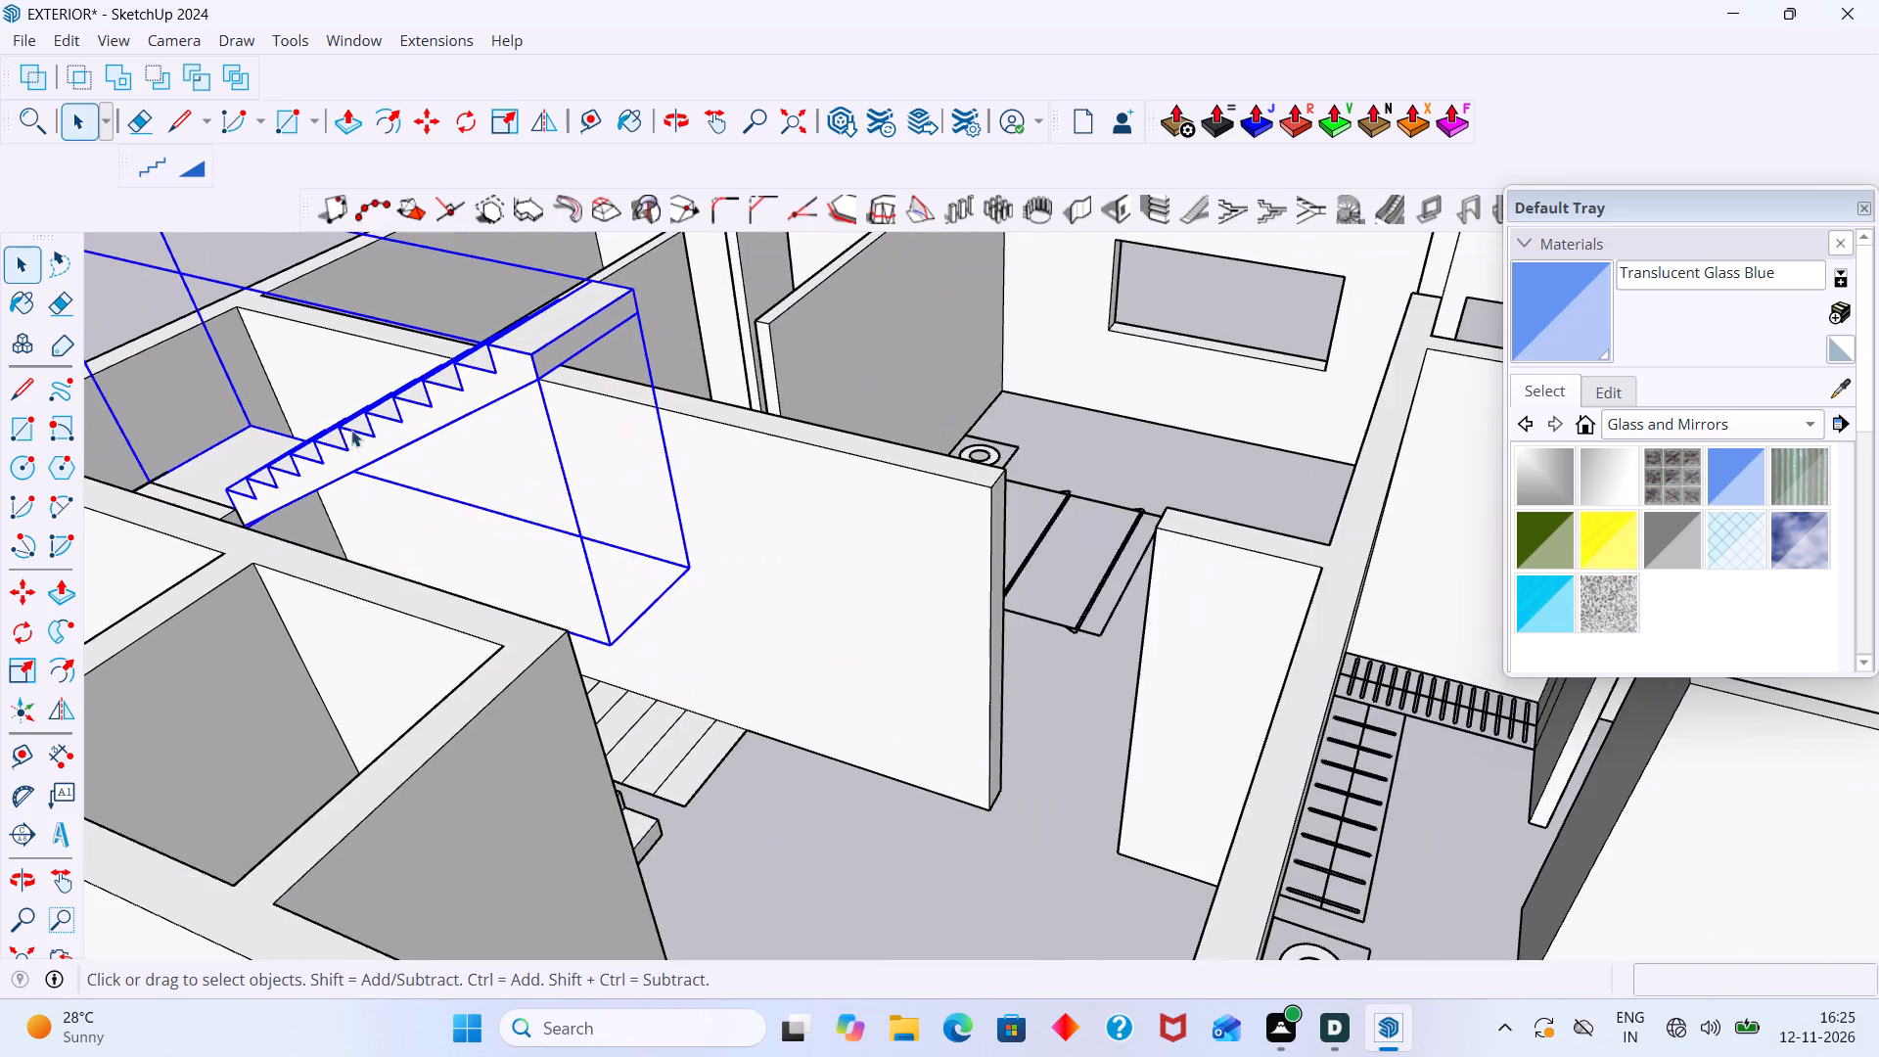
{"action": "middle_click_drag", "start_coordinate": [357, 430], "coordinate": [554, 440]}
{"action": "scroll", "coordinate": [301, 663], "scroll_direction": "up", "scroll_amount": 5}
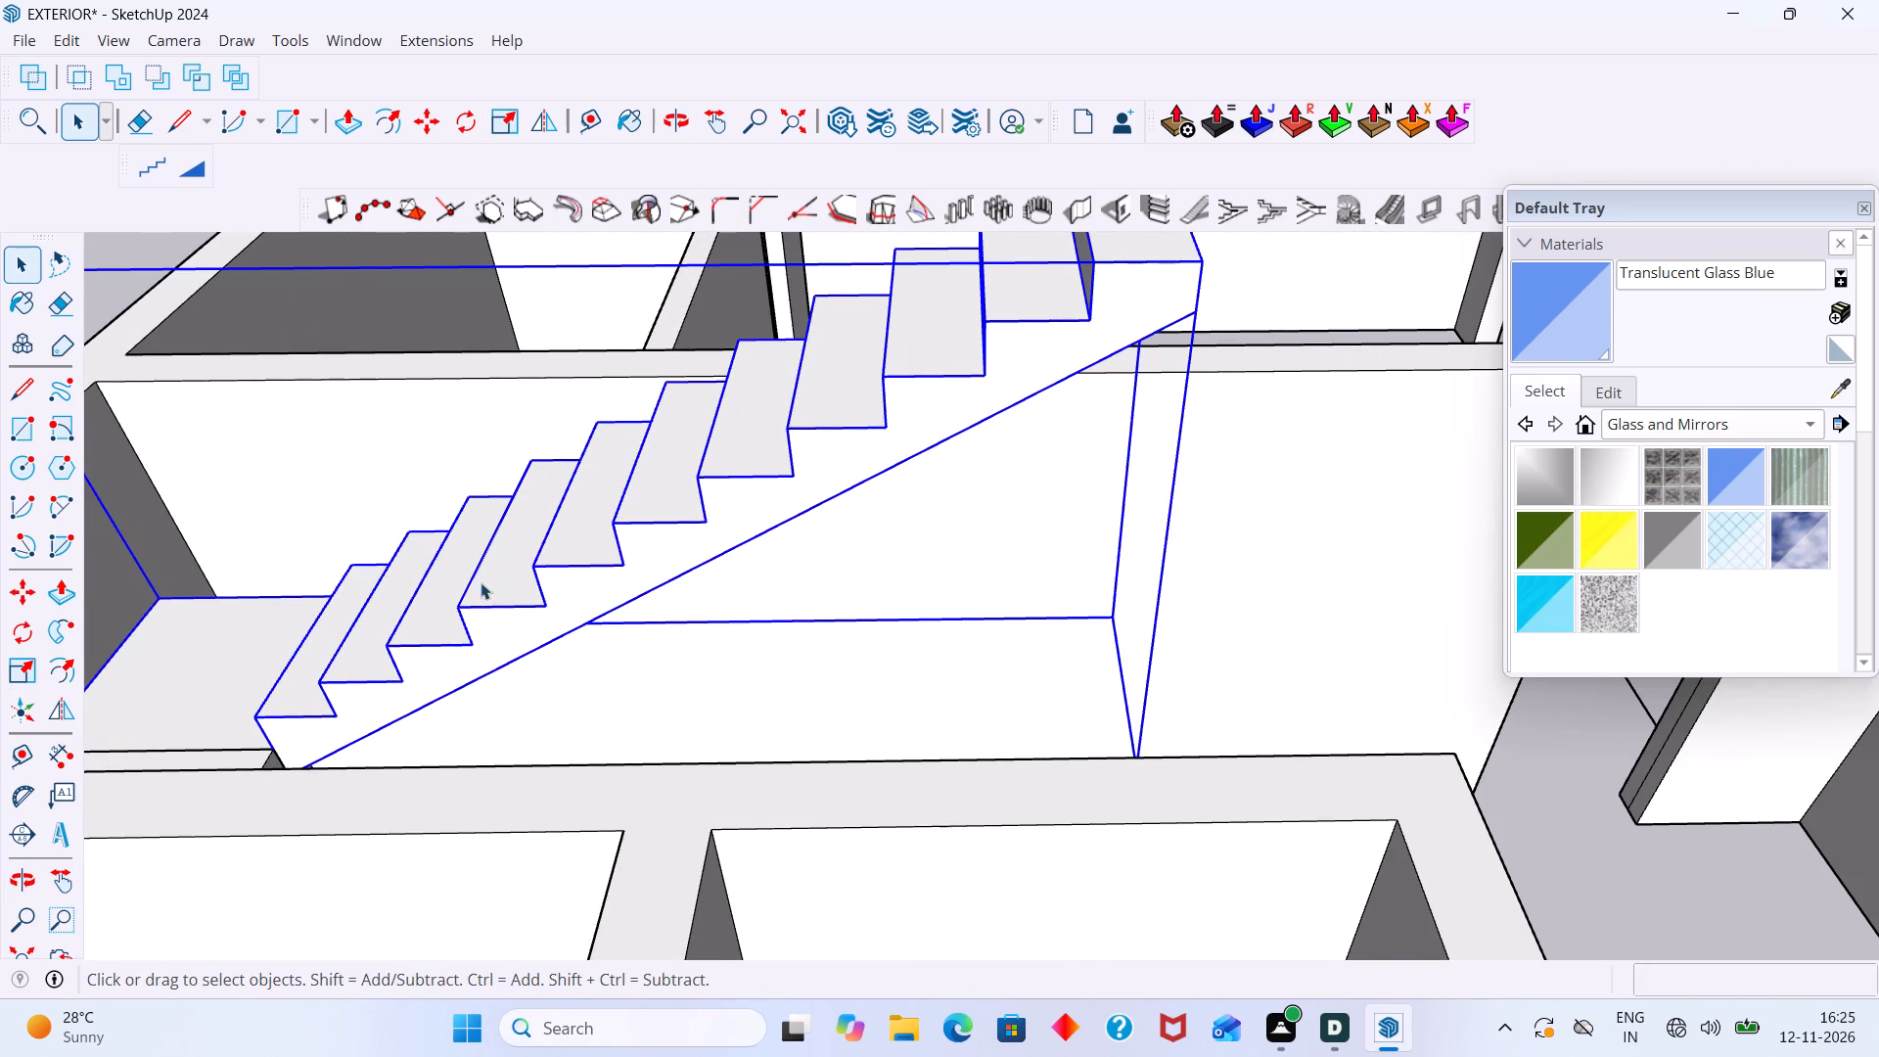
{"action": "middle_click_drag", "start_coordinate": [651, 524], "coordinate": [693, 521]}
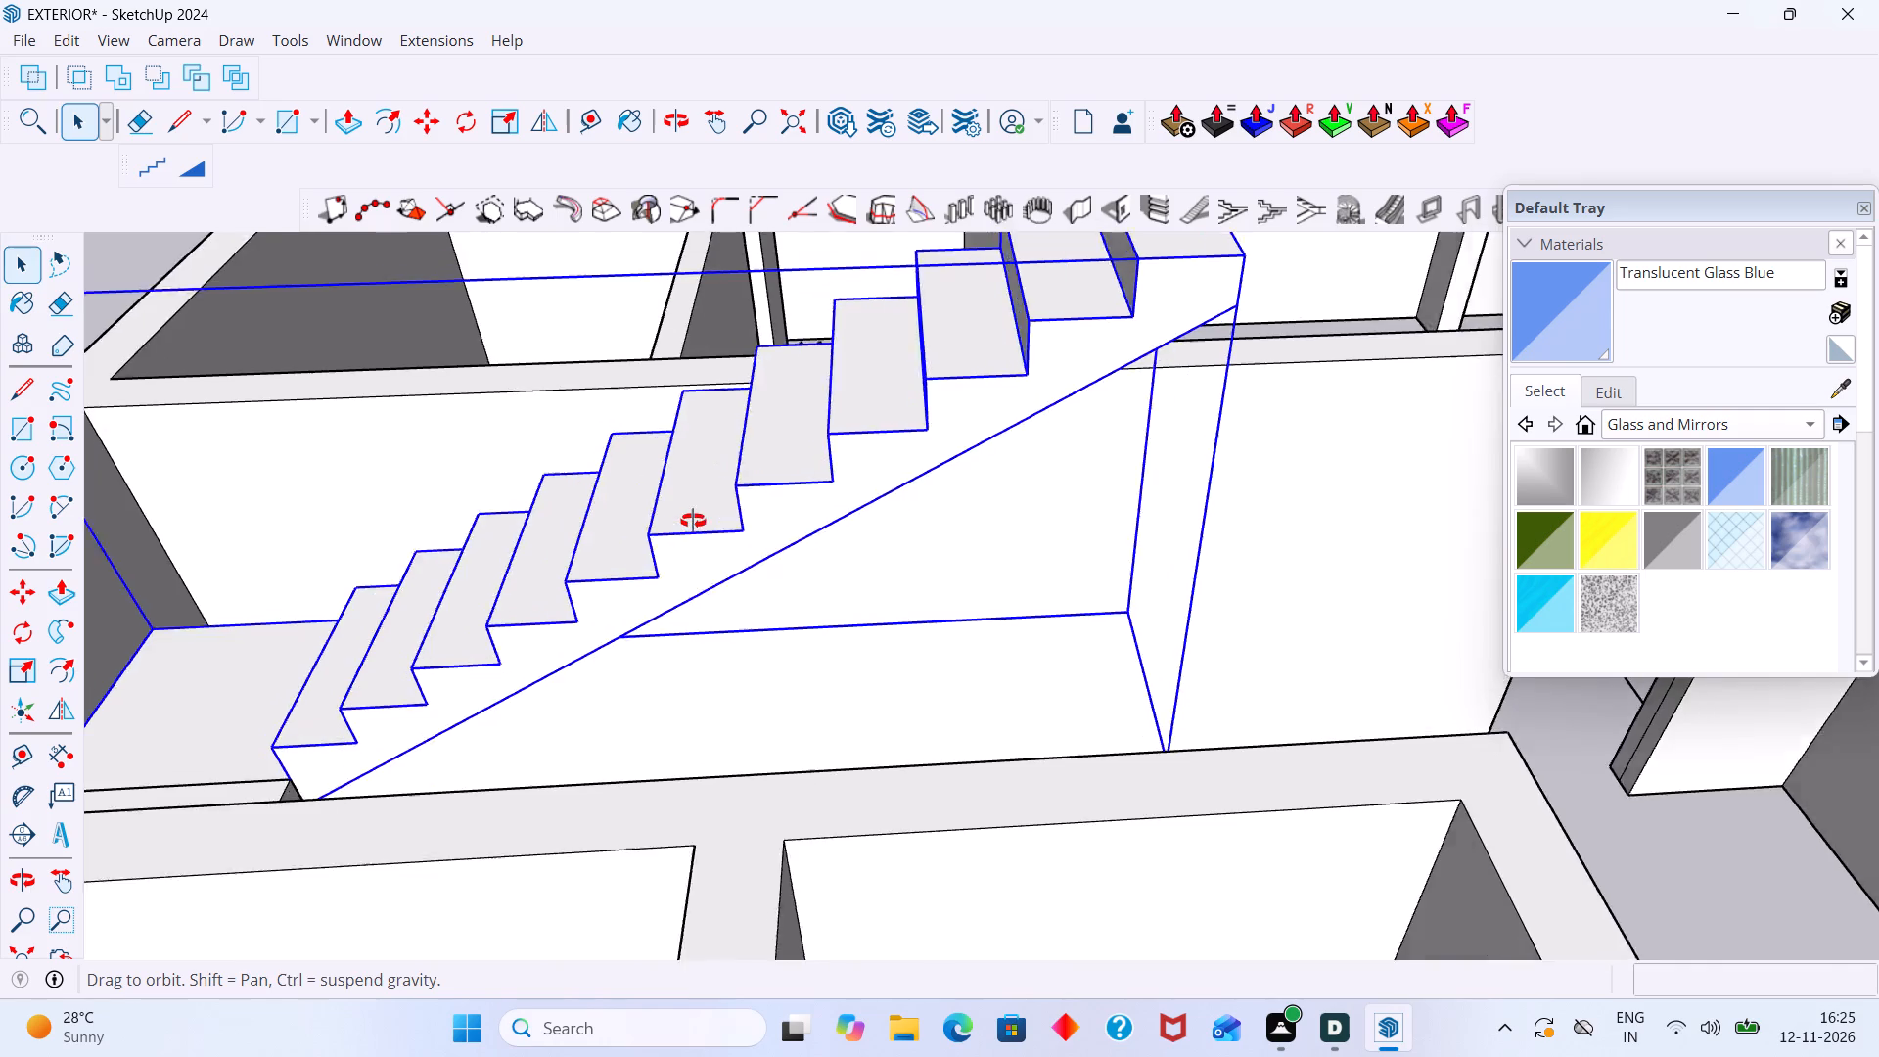
{"action": "middle_click_drag", "start_coordinate": [693, 521], "coordinate": [820, 529]}
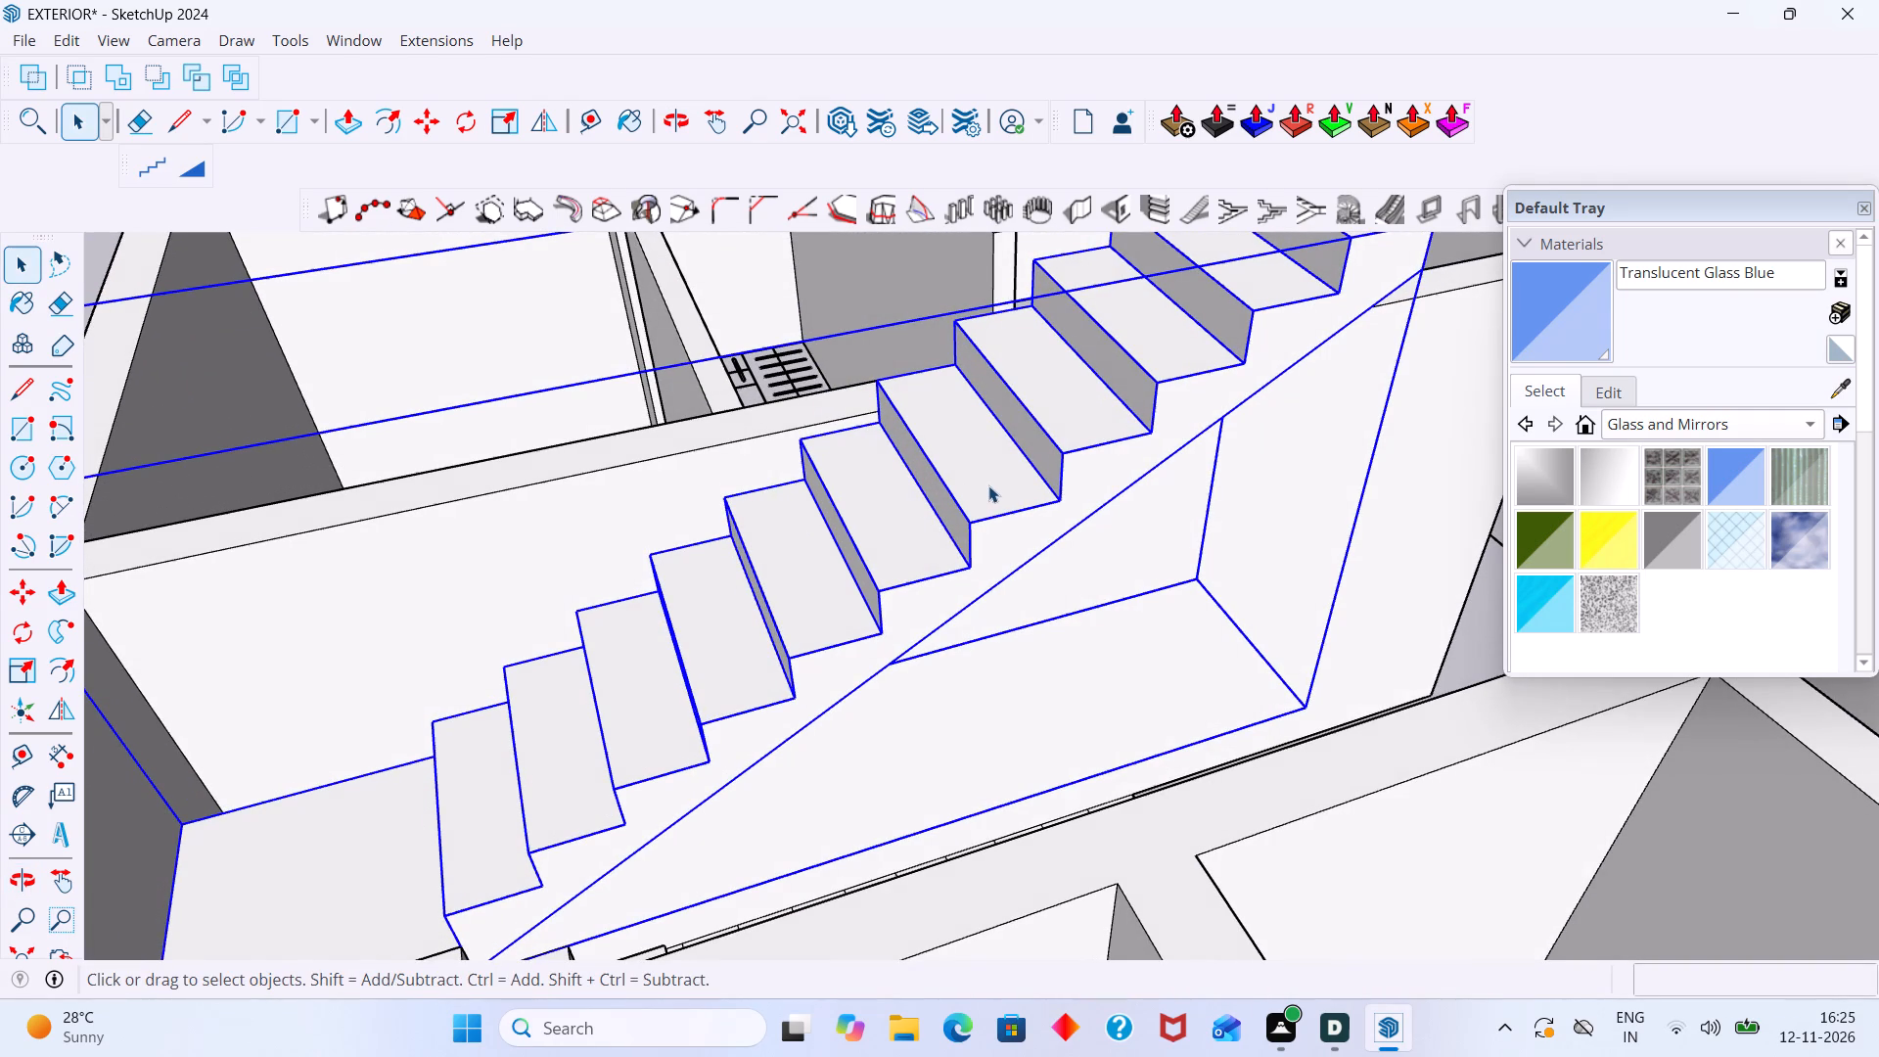
{"action": "scroll", "coordinate": [980, 486], "scroll_direction": "down", "scroll_amount": 5}
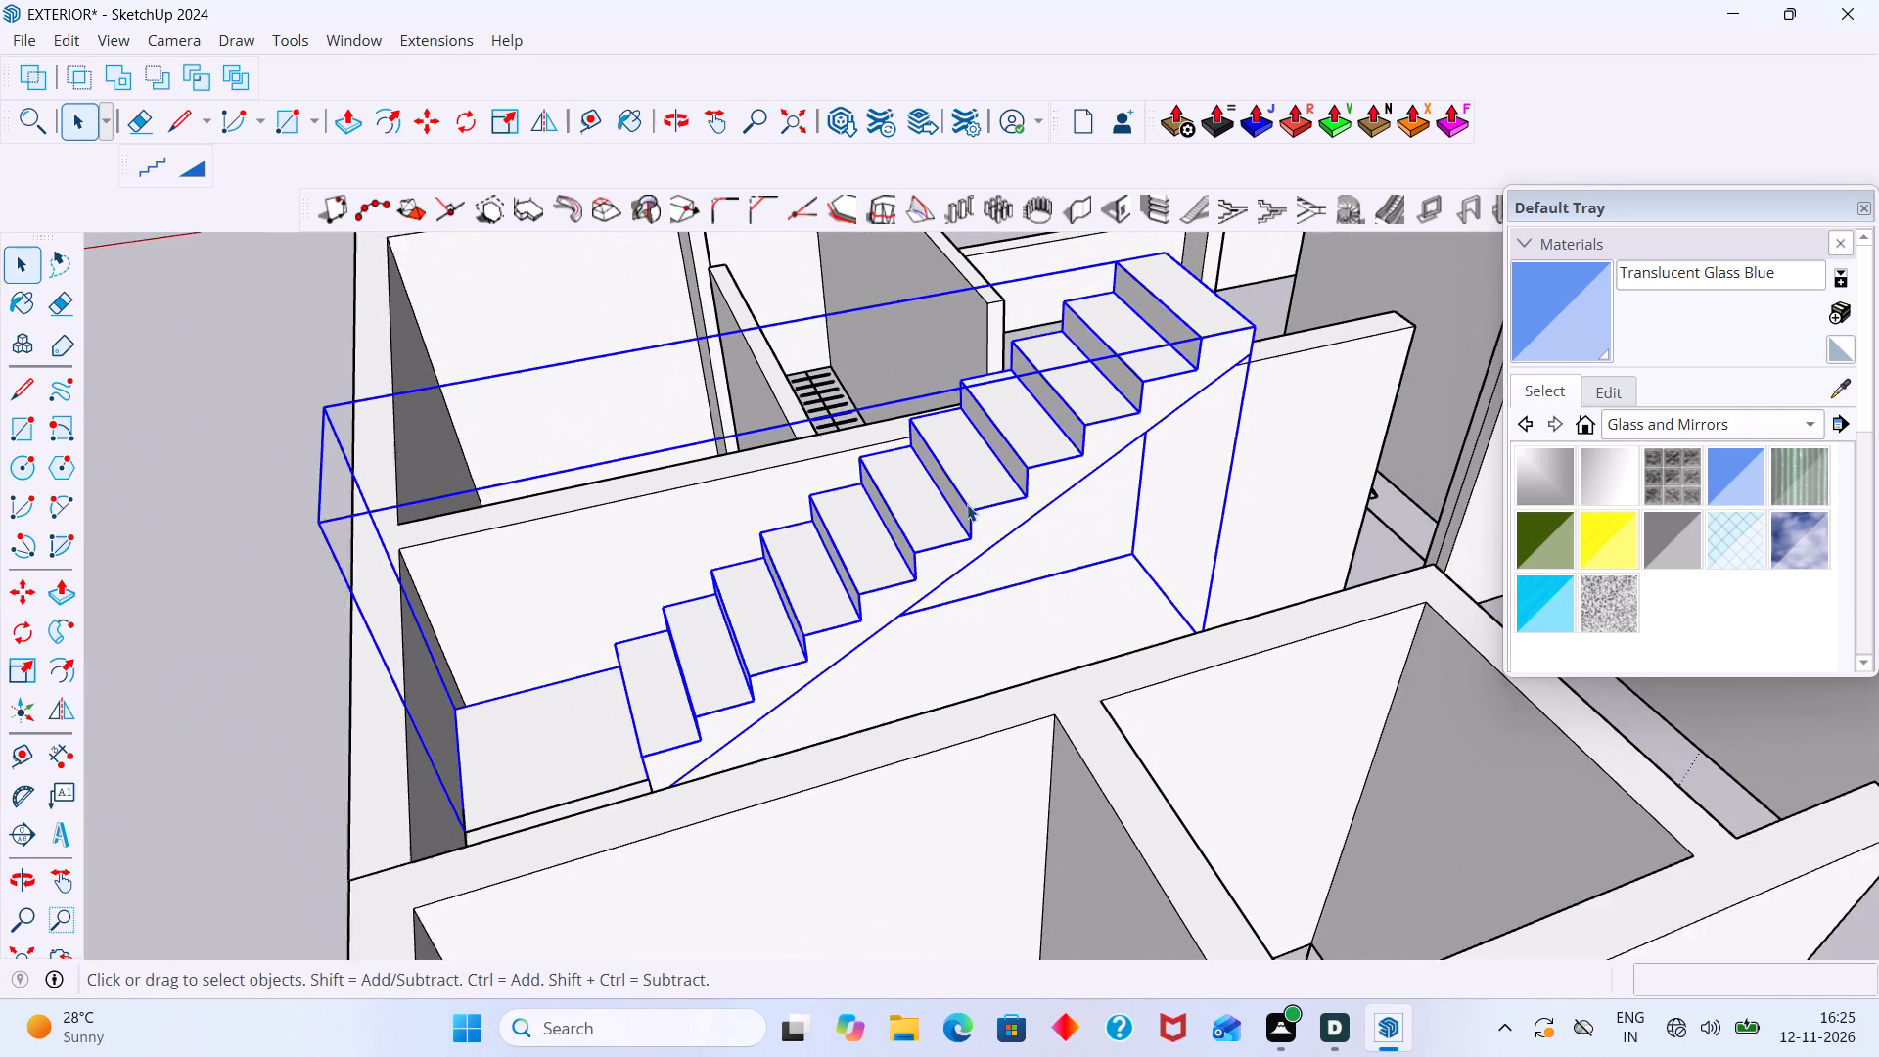
{"action": "middle_click", "coordinate": [967, 504]}
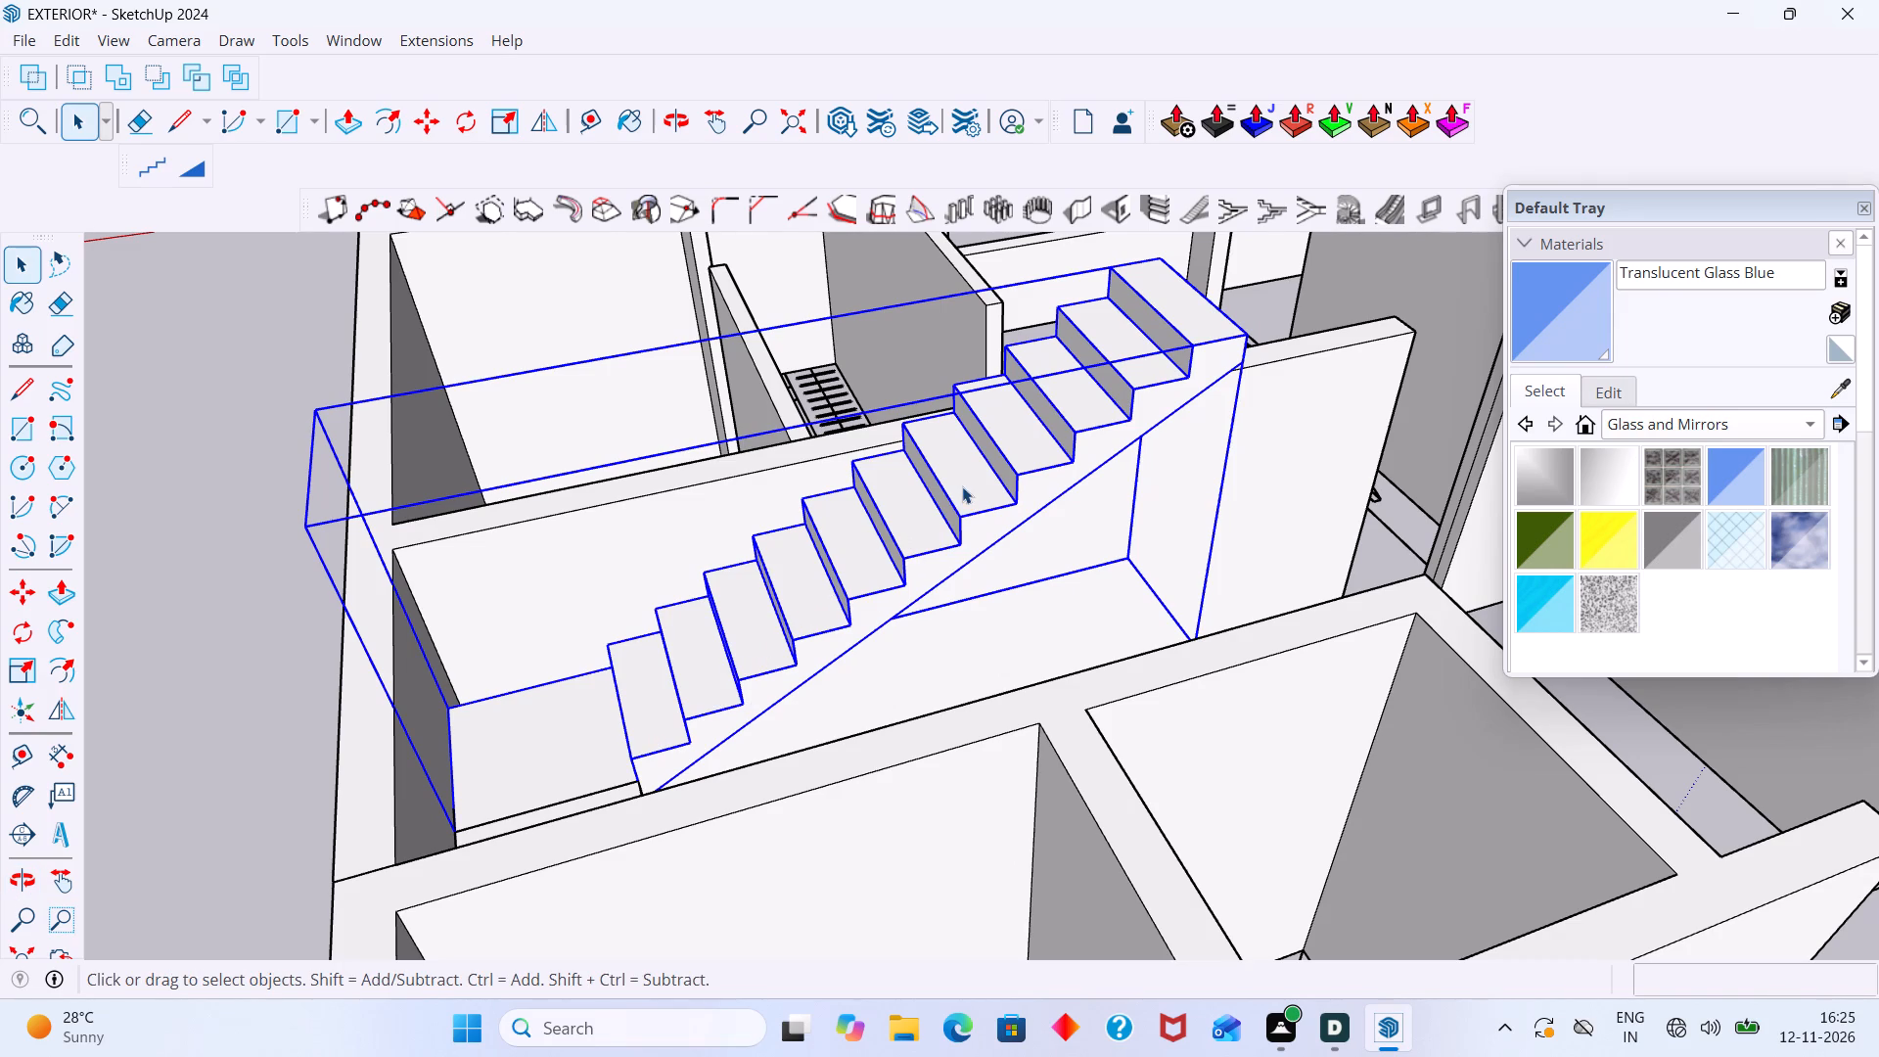
{"action": "scroll", "coordinate": [941, 492], "scroll_direction": "down", "scroll_amount": 5}
{"action": "middle_click_drag", "start_coordinate": [941, 502], "coordinate": [710, 504]}
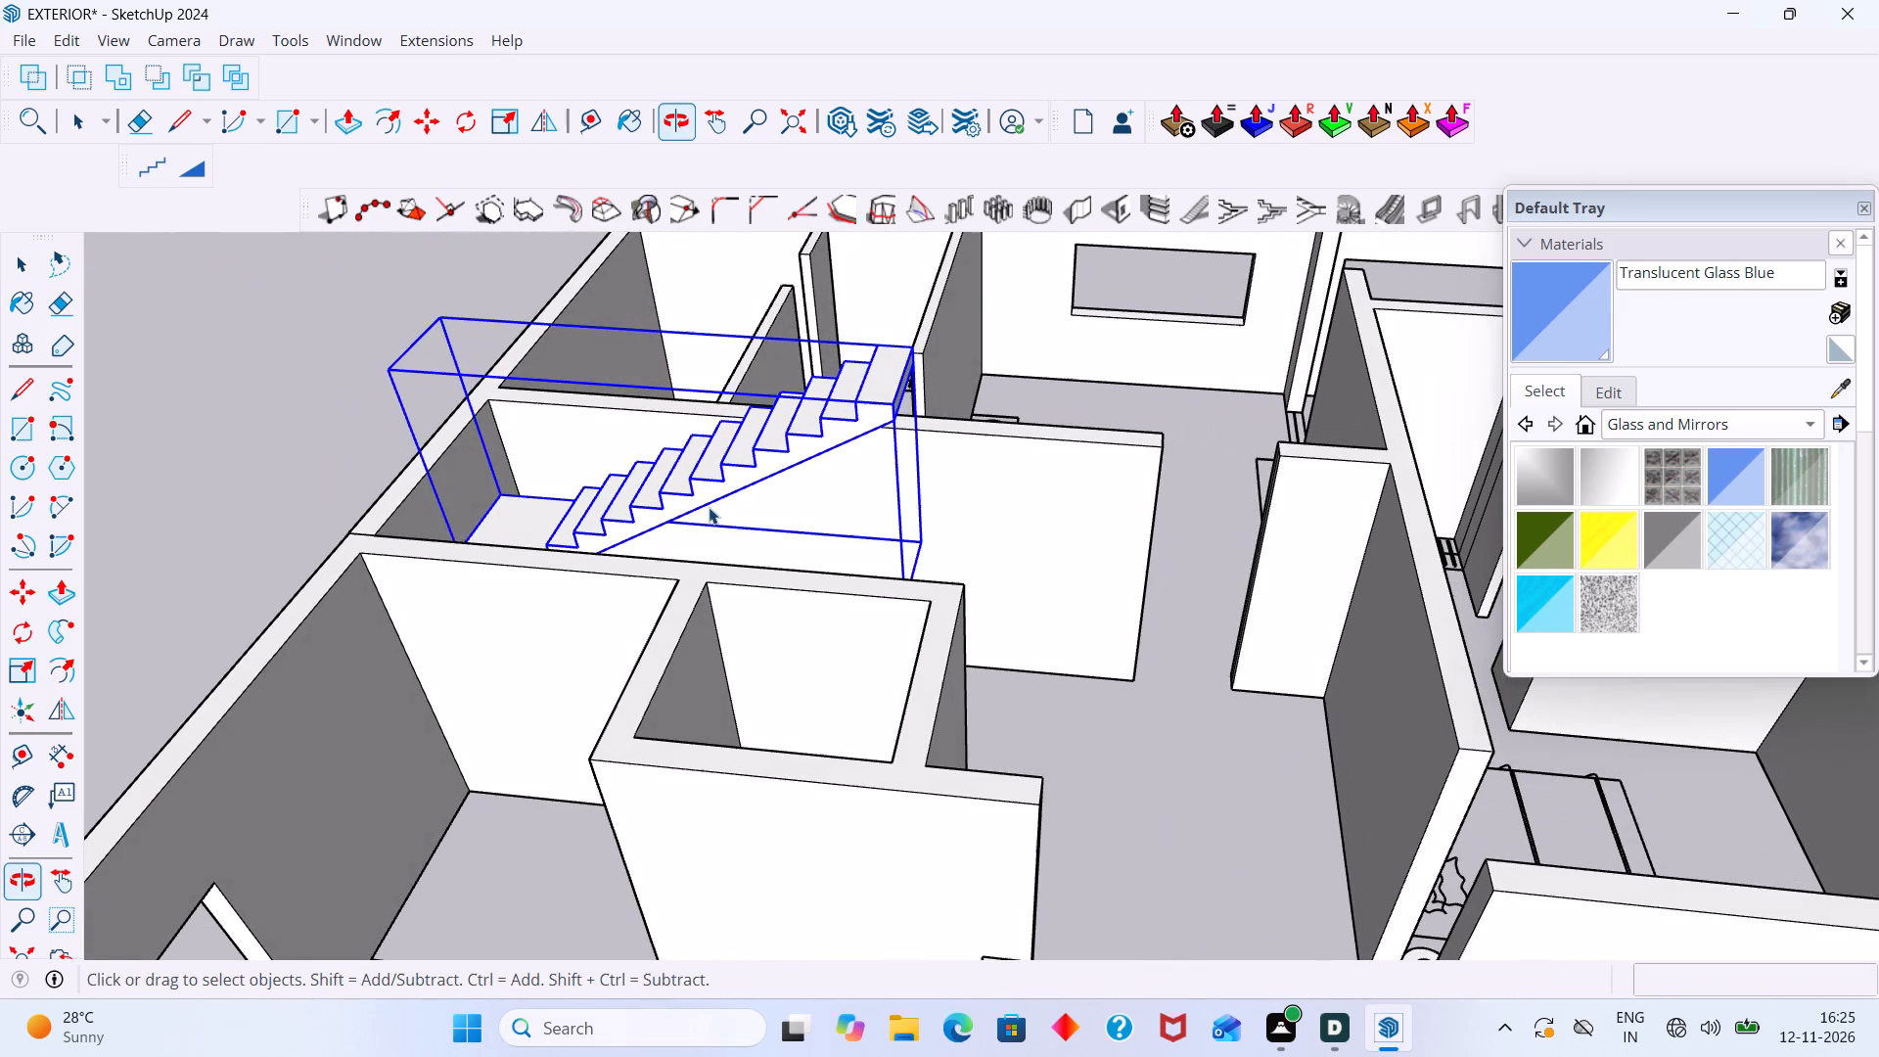
Undo the upper flight's edits one after another, back to the flat tread outlines beside the lower flight.
{"action": "key", "text": "ctrl+z"}
{"action": "key", "text": "ctrl+z"}
{"action": "key", "text": "ctrl+z"}
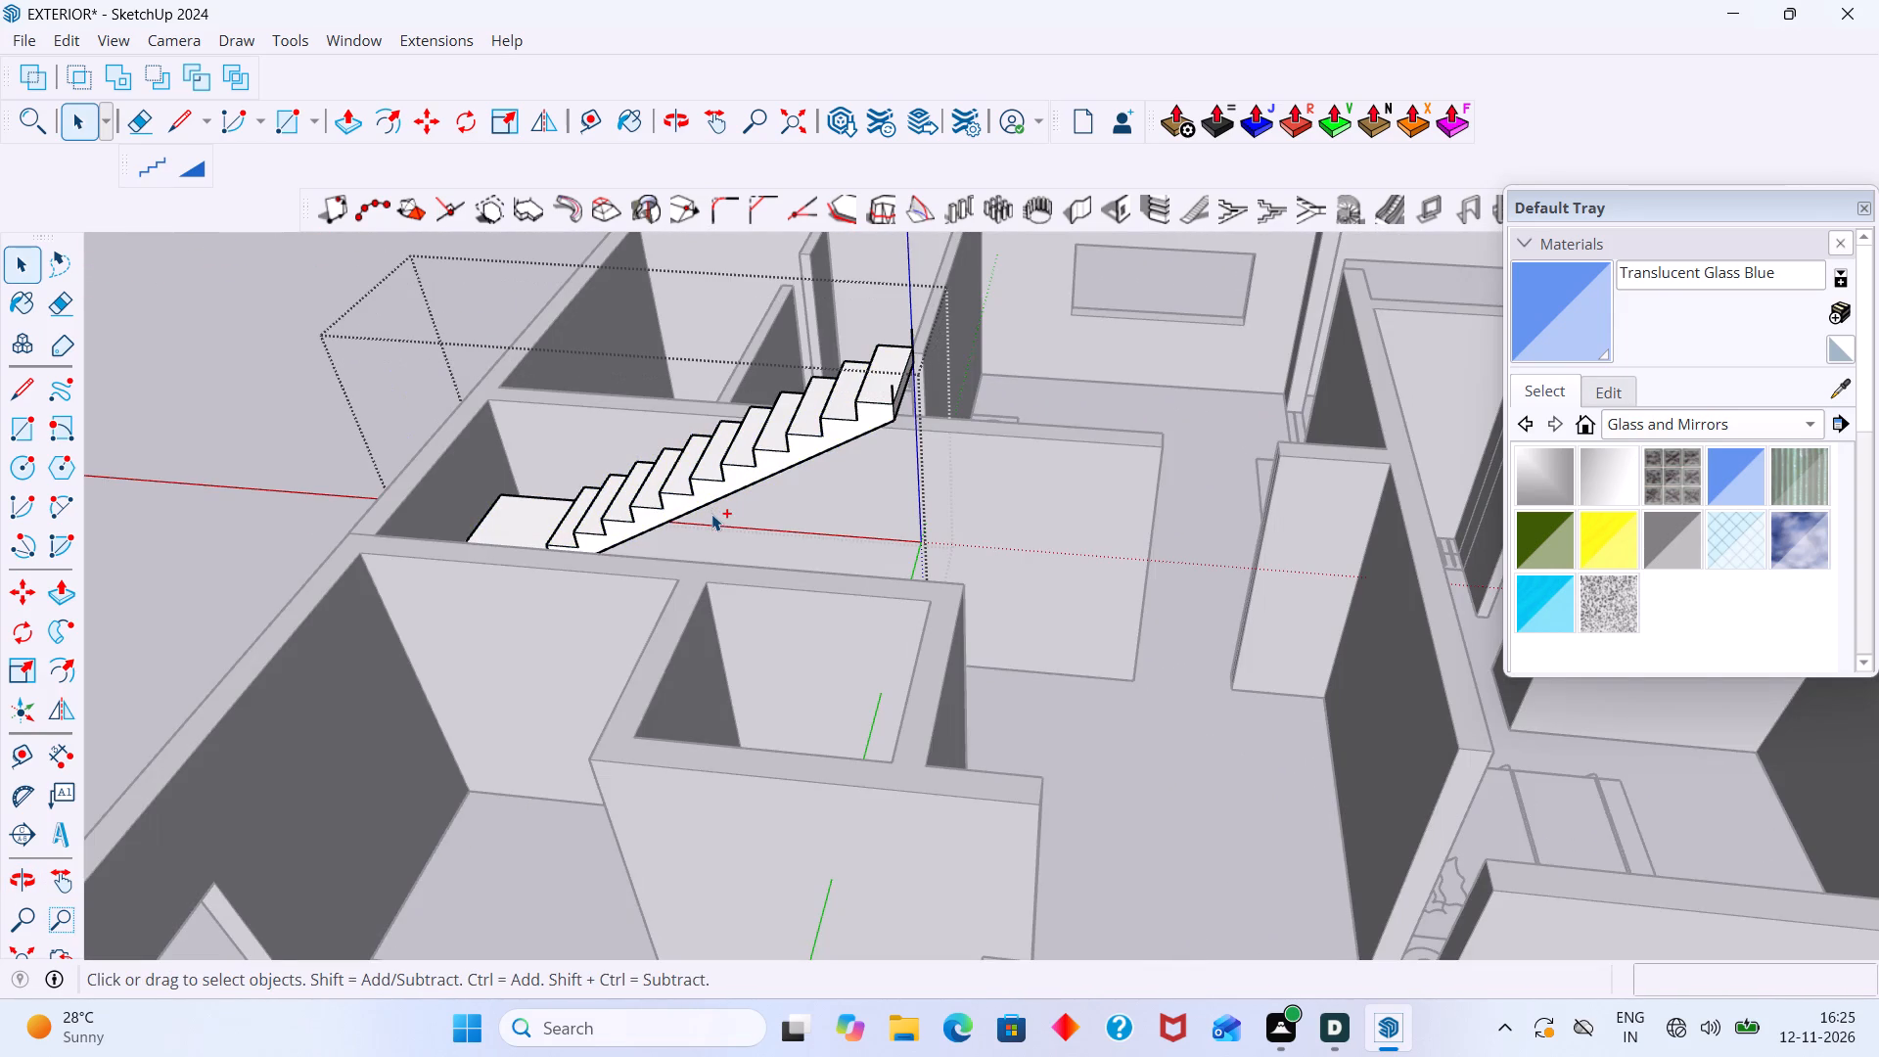
{"action": "key", "text": "ctrl+z"}
{"action": "key", "text": "ctrl+z"}
{"action": "key", "text": "ctrl+z"}
{"action": "key", "text": "ctrl+z"}
{"action": "key", "text": "ctrl+z"}
{"action": "key", "text": "ctrl+z"}
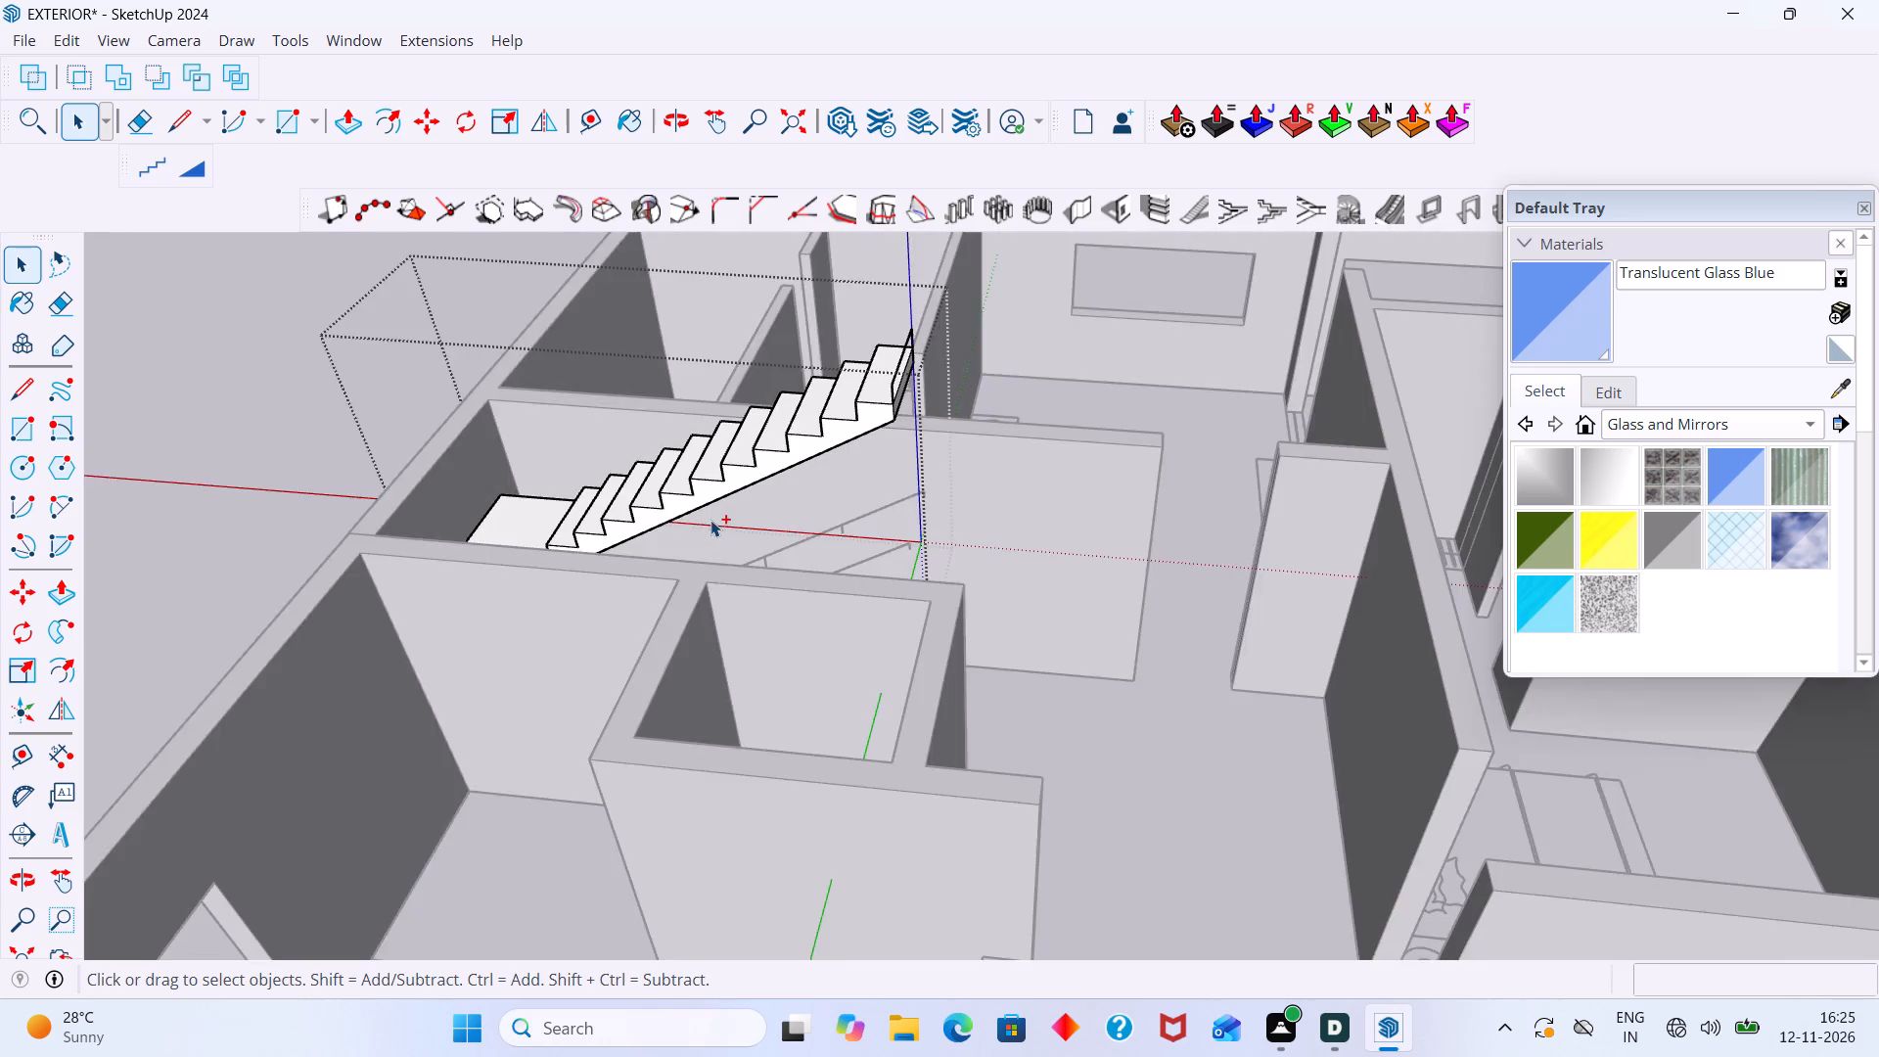
{"action": "key", "text": "ctrl+z"}
{"action": "key", "text": "ctrl+z"}
{"action": "key", "text": "ctrl+z"}
{"action": "key", "text": "ctrl+z"}
{"action": "key", "text": "ctrl+z"}
{"action": "key", "text": "ctrl+z"}
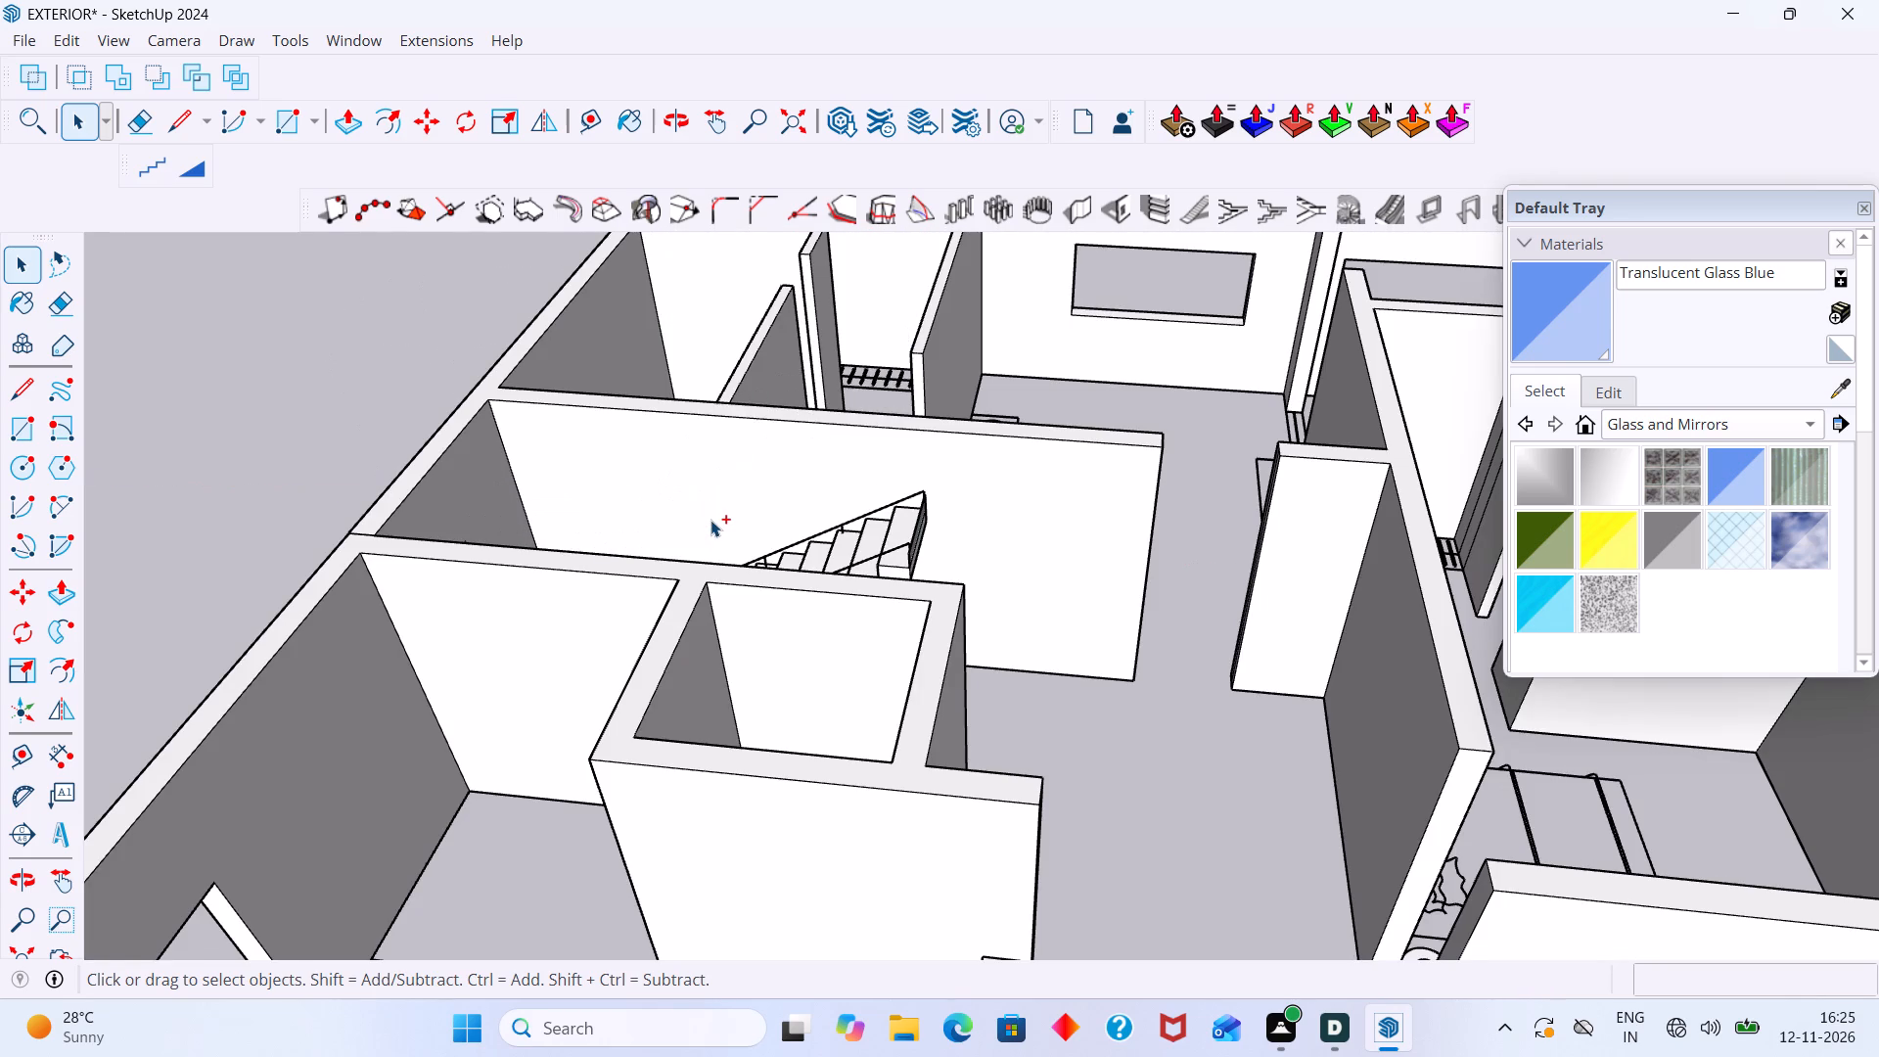
{"action": "scroll", "coordinate": [710, 520], "scroll_direction": "down", "scroll_amount": 2}
{"action": "middle_click_drag", "start_coordinate": [736, 520], "coordinate": [534, 589]}
{"action": "scroll", "coordinate": [540, 579], "scroll_direction": "down", "scroll_amount": 1}
{"action": "middle_click_drag", "start_coordinate": [749, 571], "coordinate": [720, 576]}
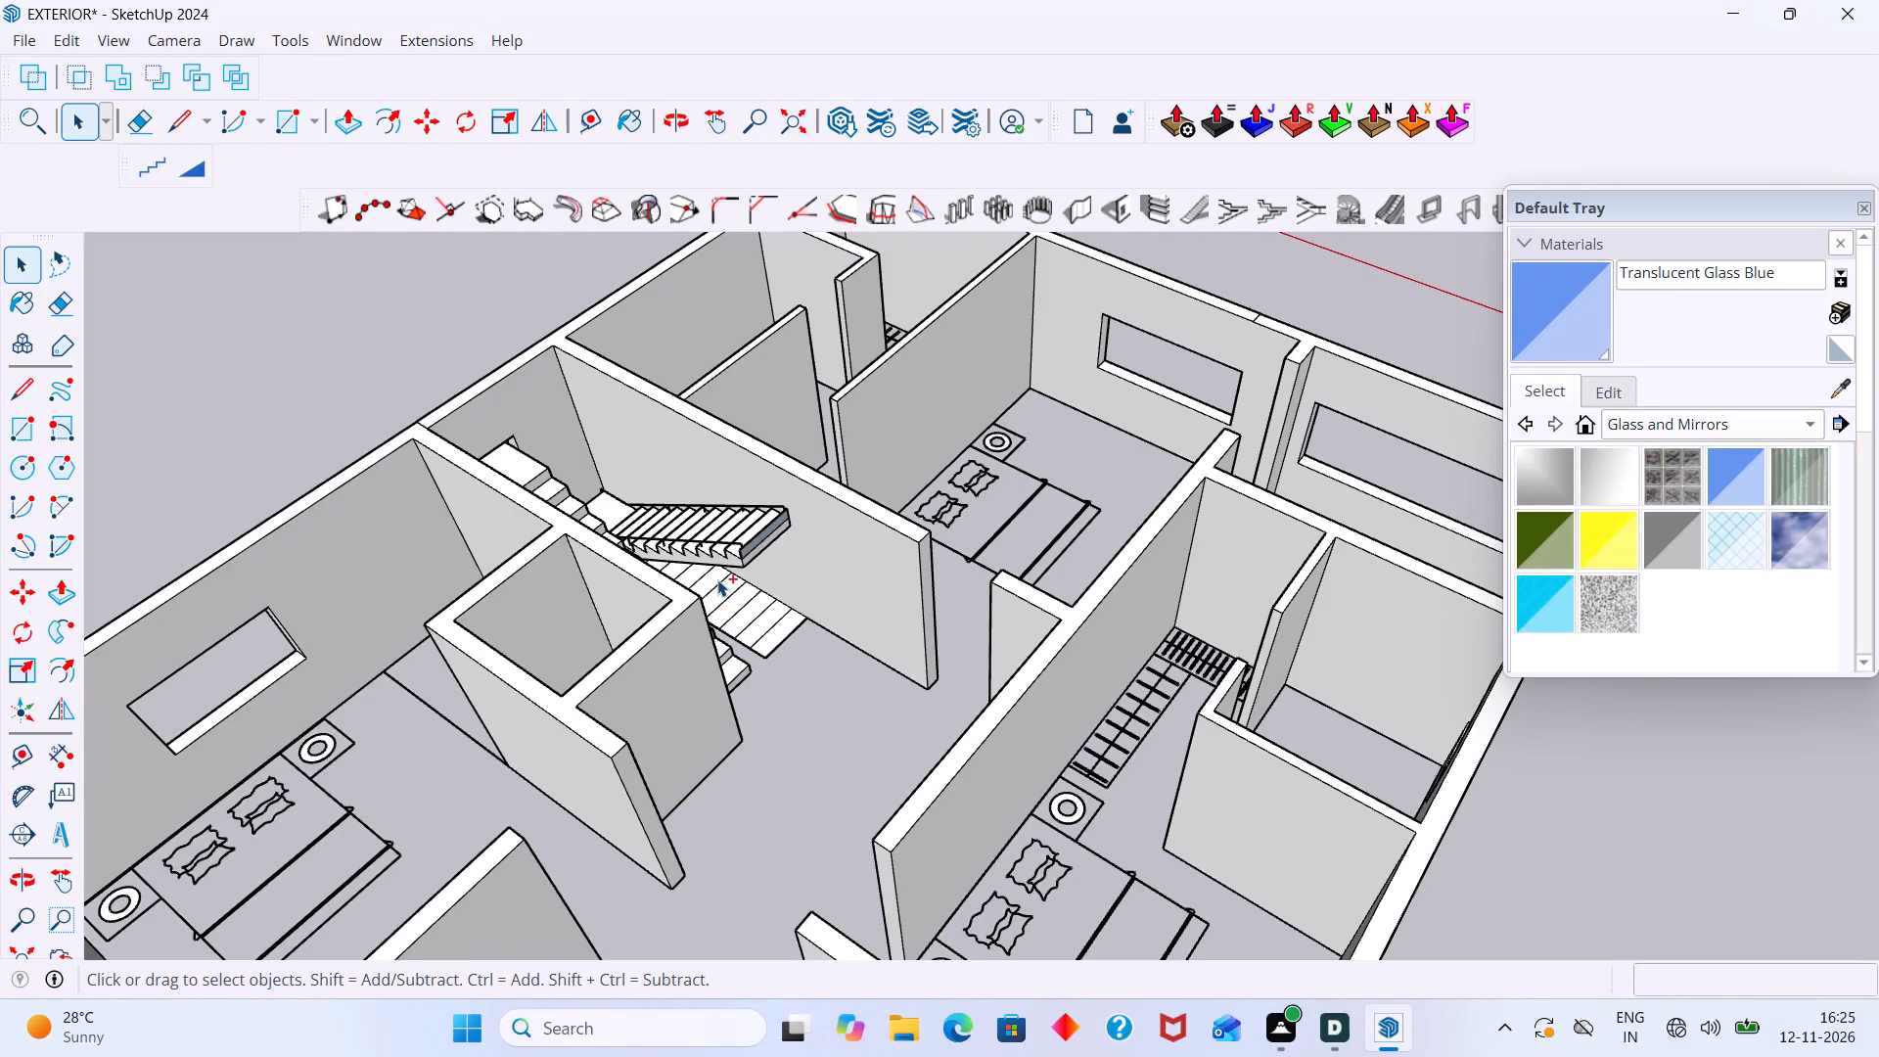
{"action": "key", "text": "ctrl+z"}
Delete the five flat tread faces farthest from the landing in the strip beside the wall.
{"action": "scroll", "coordinate": [710, 577], "scroll_direction": "down", "scroll_amount": 2}
{"action": "middle_click_drag", "start_coordinate": [700, 581], "coordinate": [684, 591]}
{"action": "scroll", "coordinate": [835, 614], "scroll_direction": "up", "scroll_amount": 8}
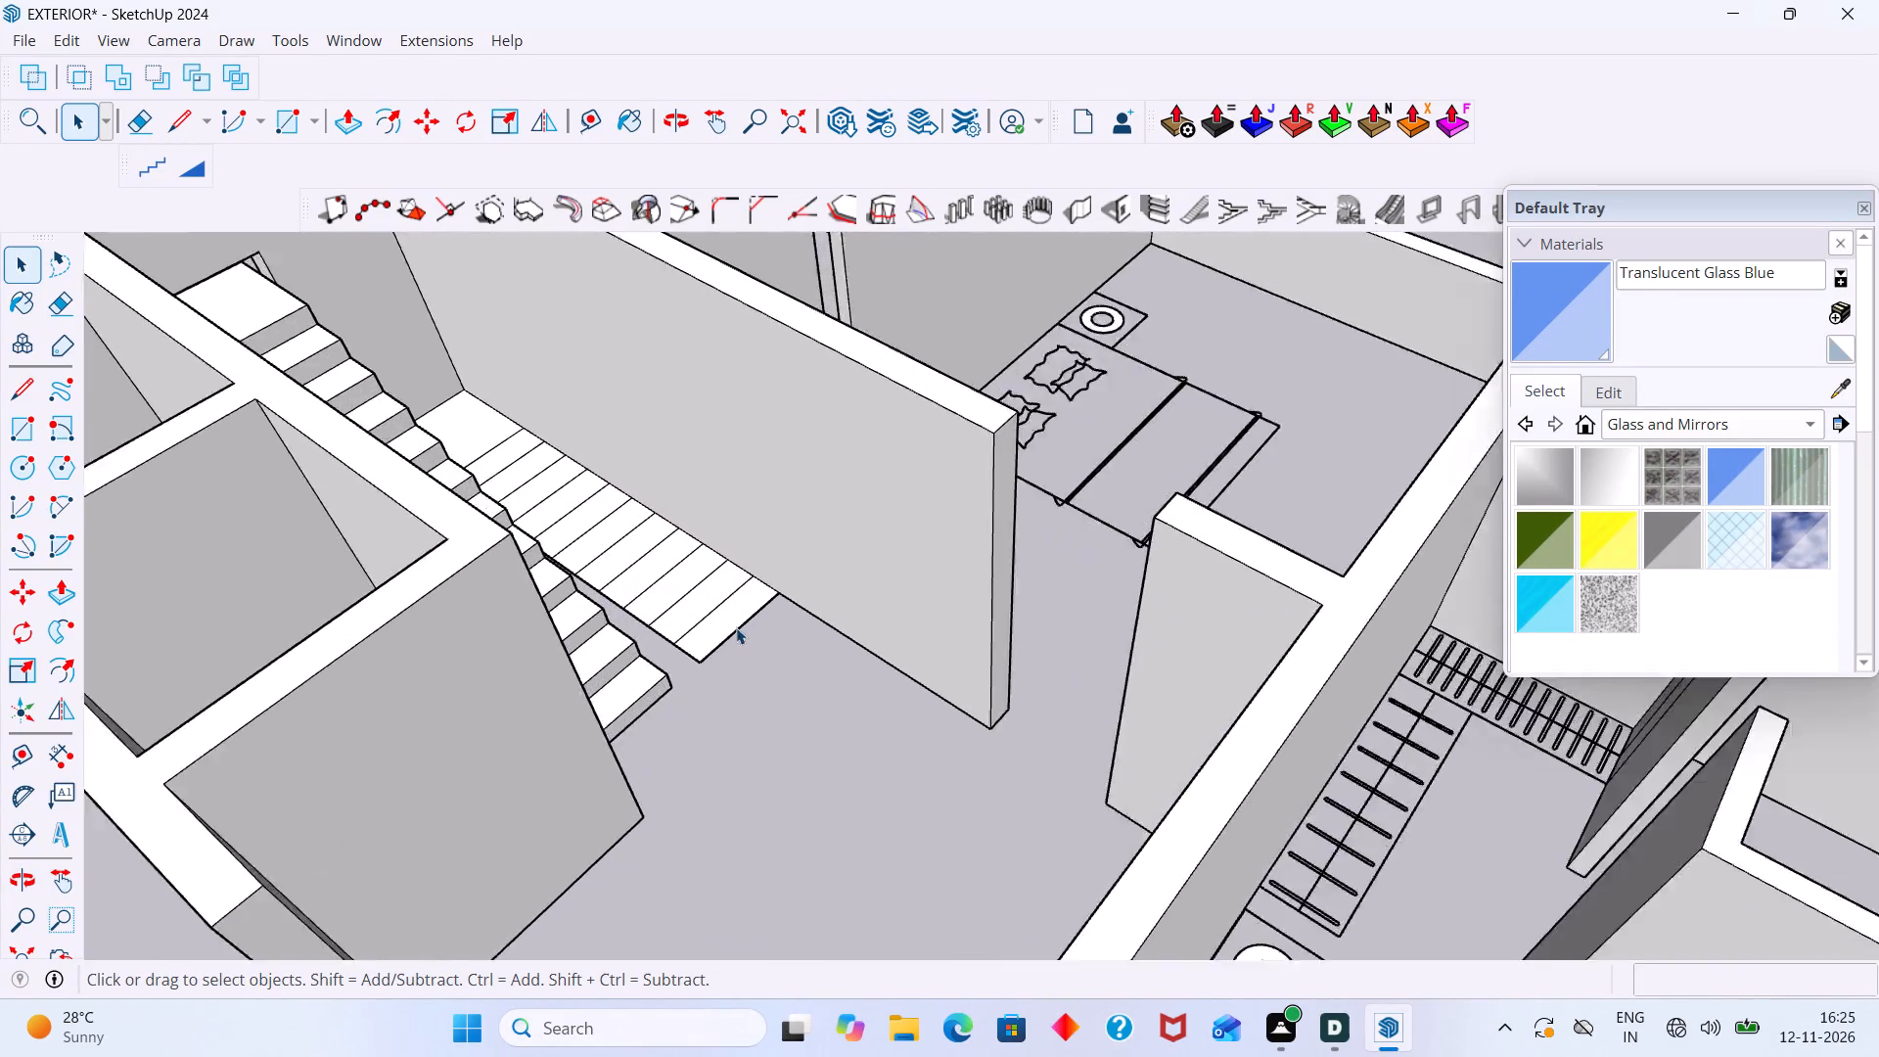
{"action": "scroll", "coordinate": [736, 627], "scroll_direction": "up", "scroll_amount": 4}
{"action": "left_click", "coordinate": [714, 614]}
{"action": "key", "text": "Delete"}
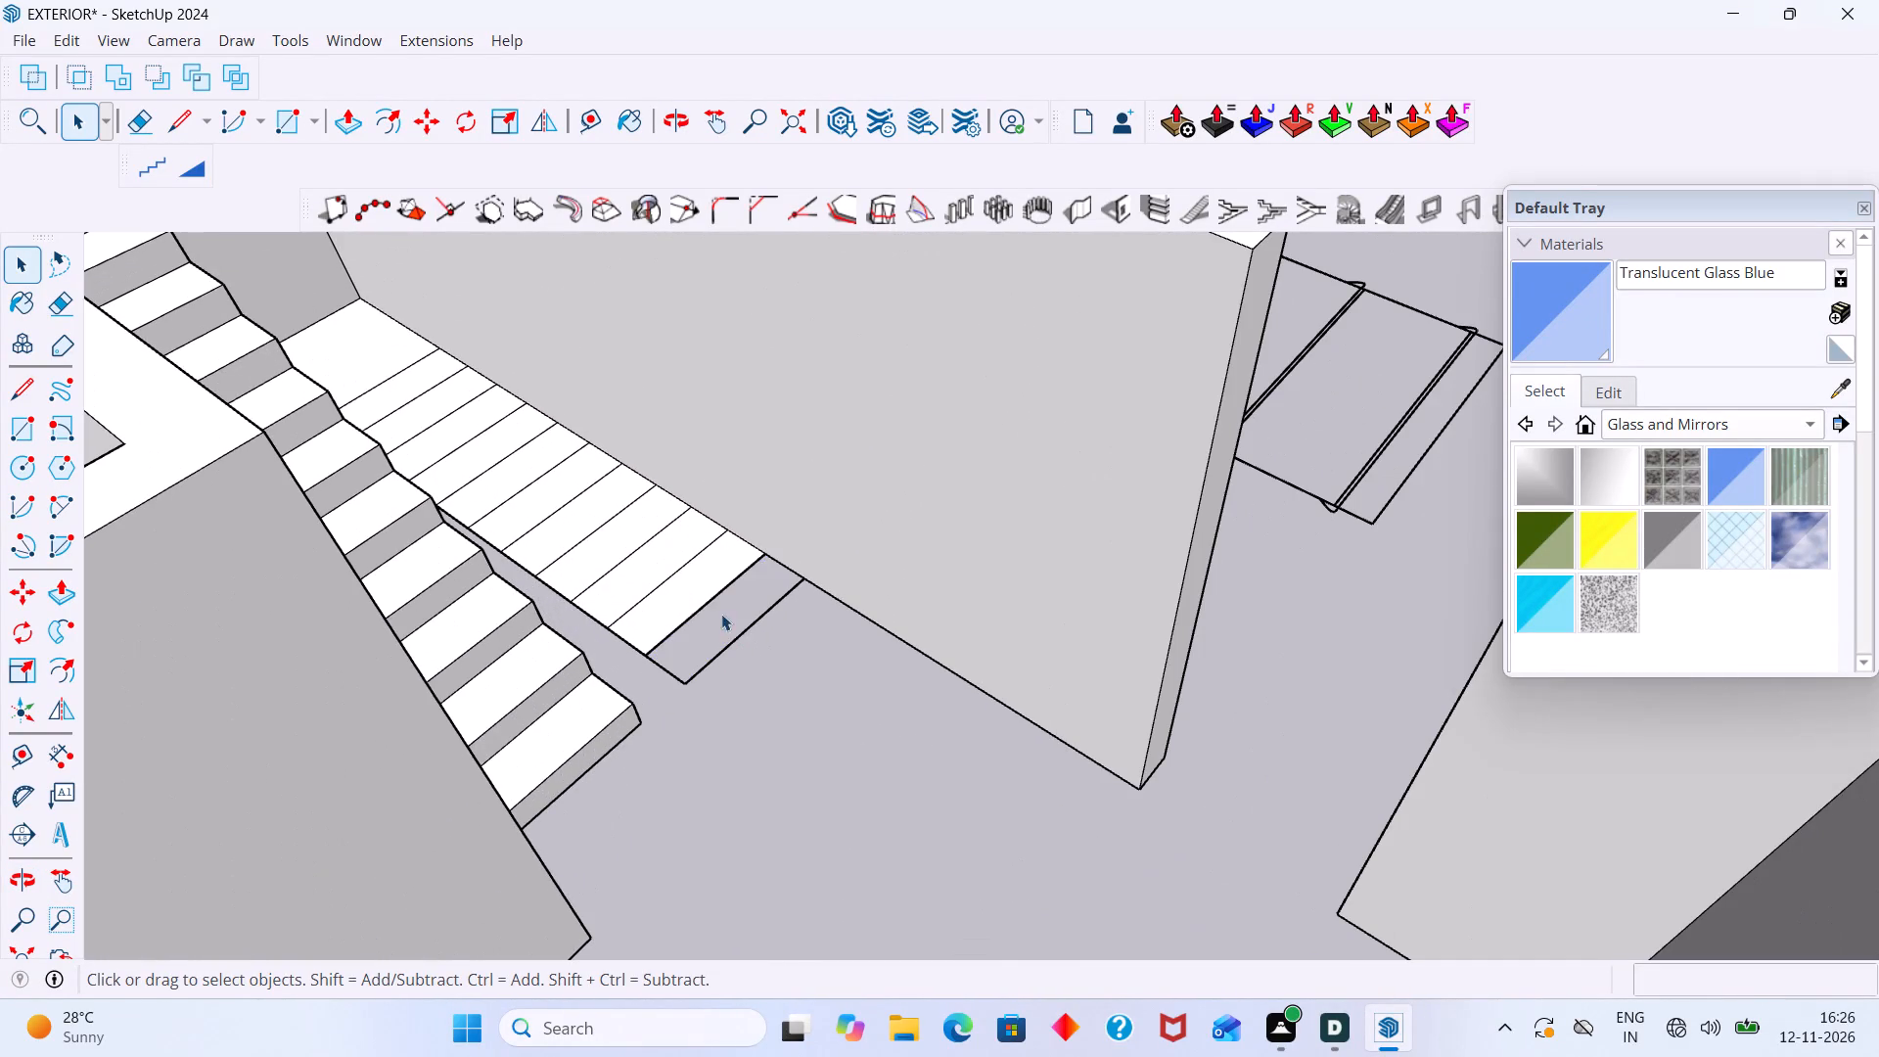
{"action": "left_click", "coordinate": [687, 598]}
{"action": "key", "text": "Delete"}
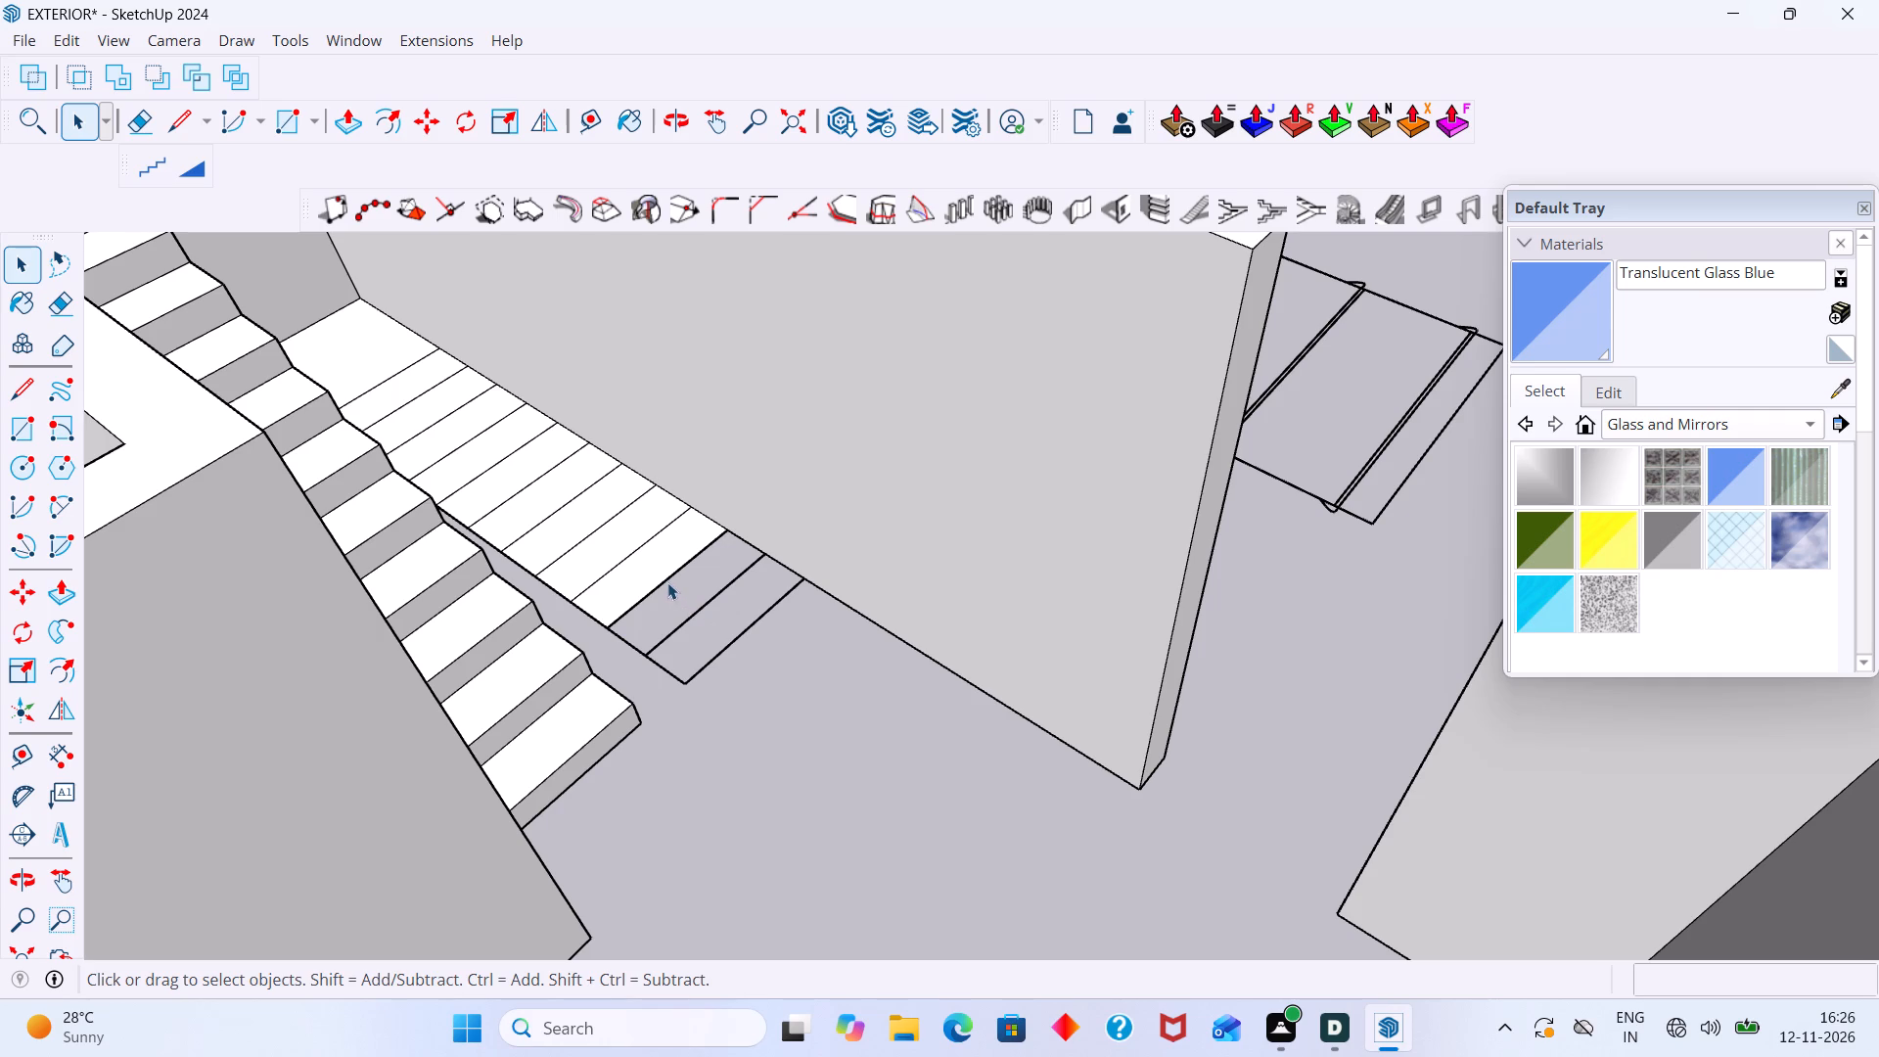
{"action": "left_click", "coordinate": [652, 570]}
{"action": "key", "text": "Delete"}
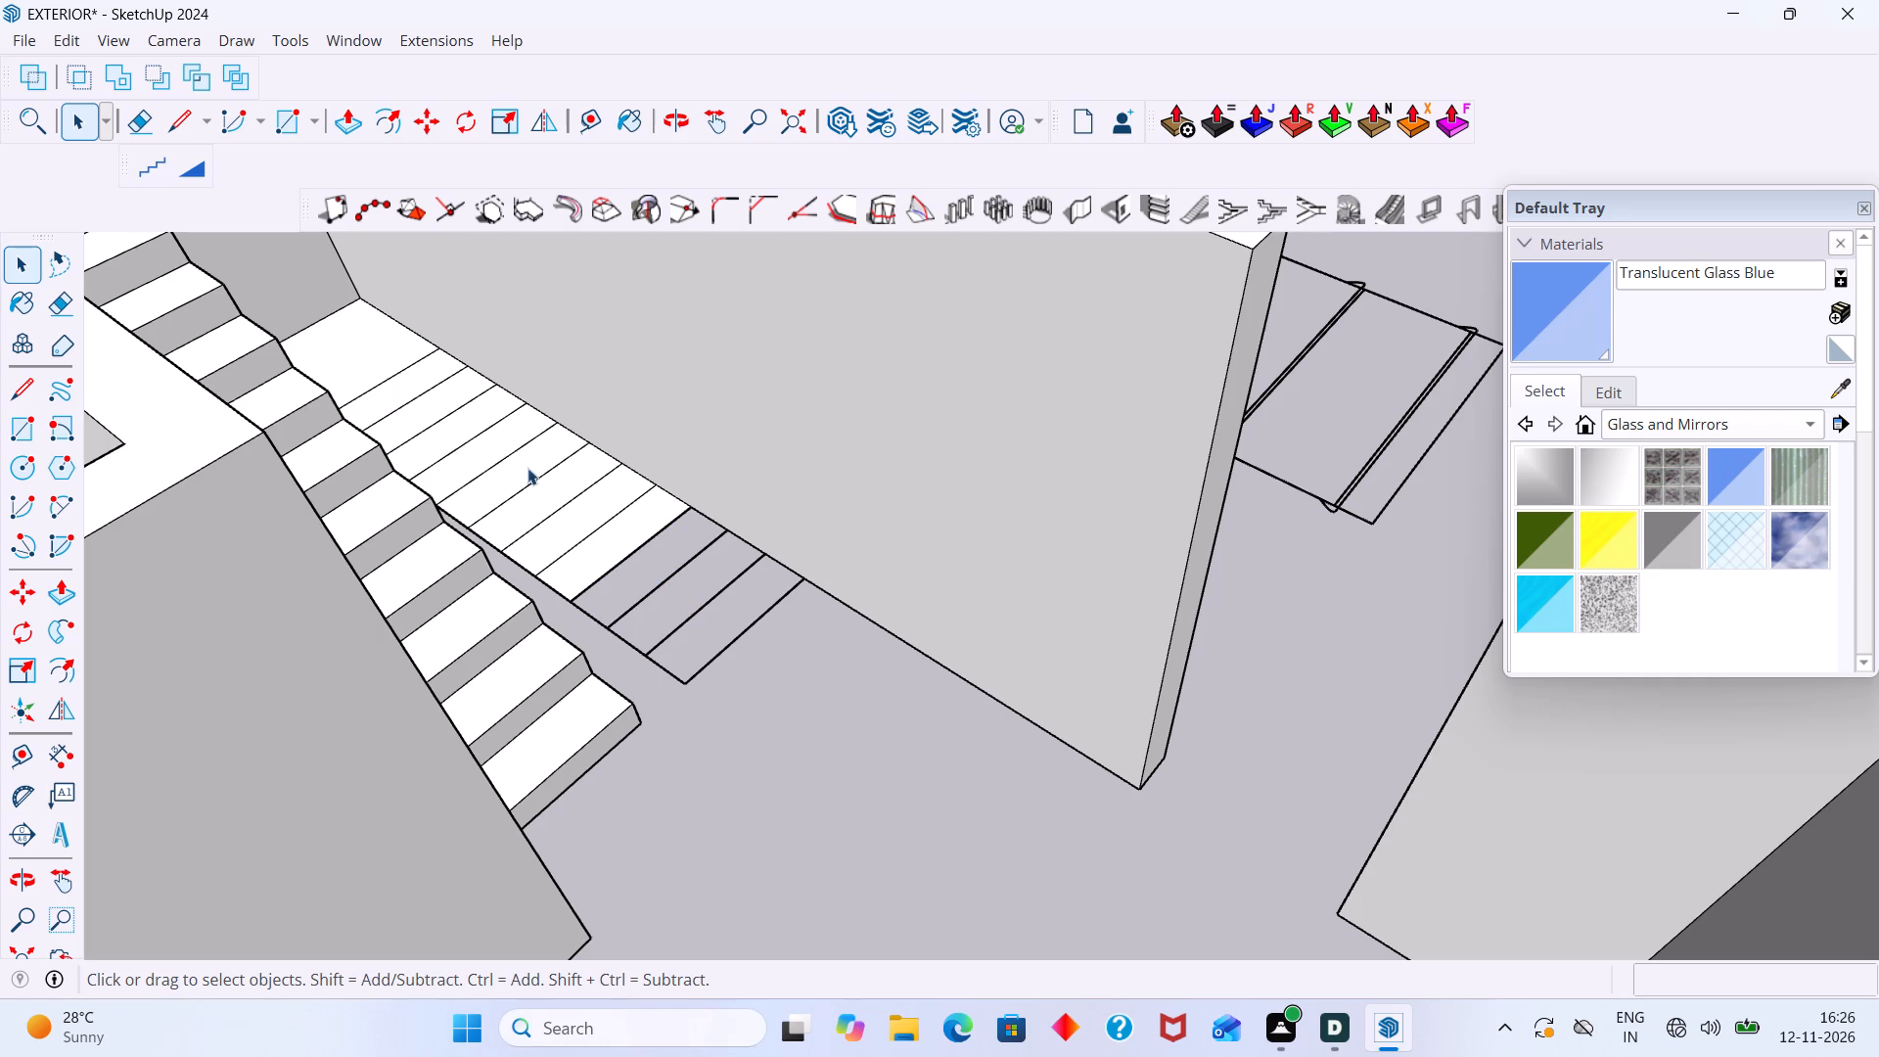
{"action": "left_click", "coordinate": [605, 555]}
{"action": "key", "text": "Delete"}
{"action": "left_click", "coordinate": [570, 528]}
{"action": "key", "text": "Delete"}
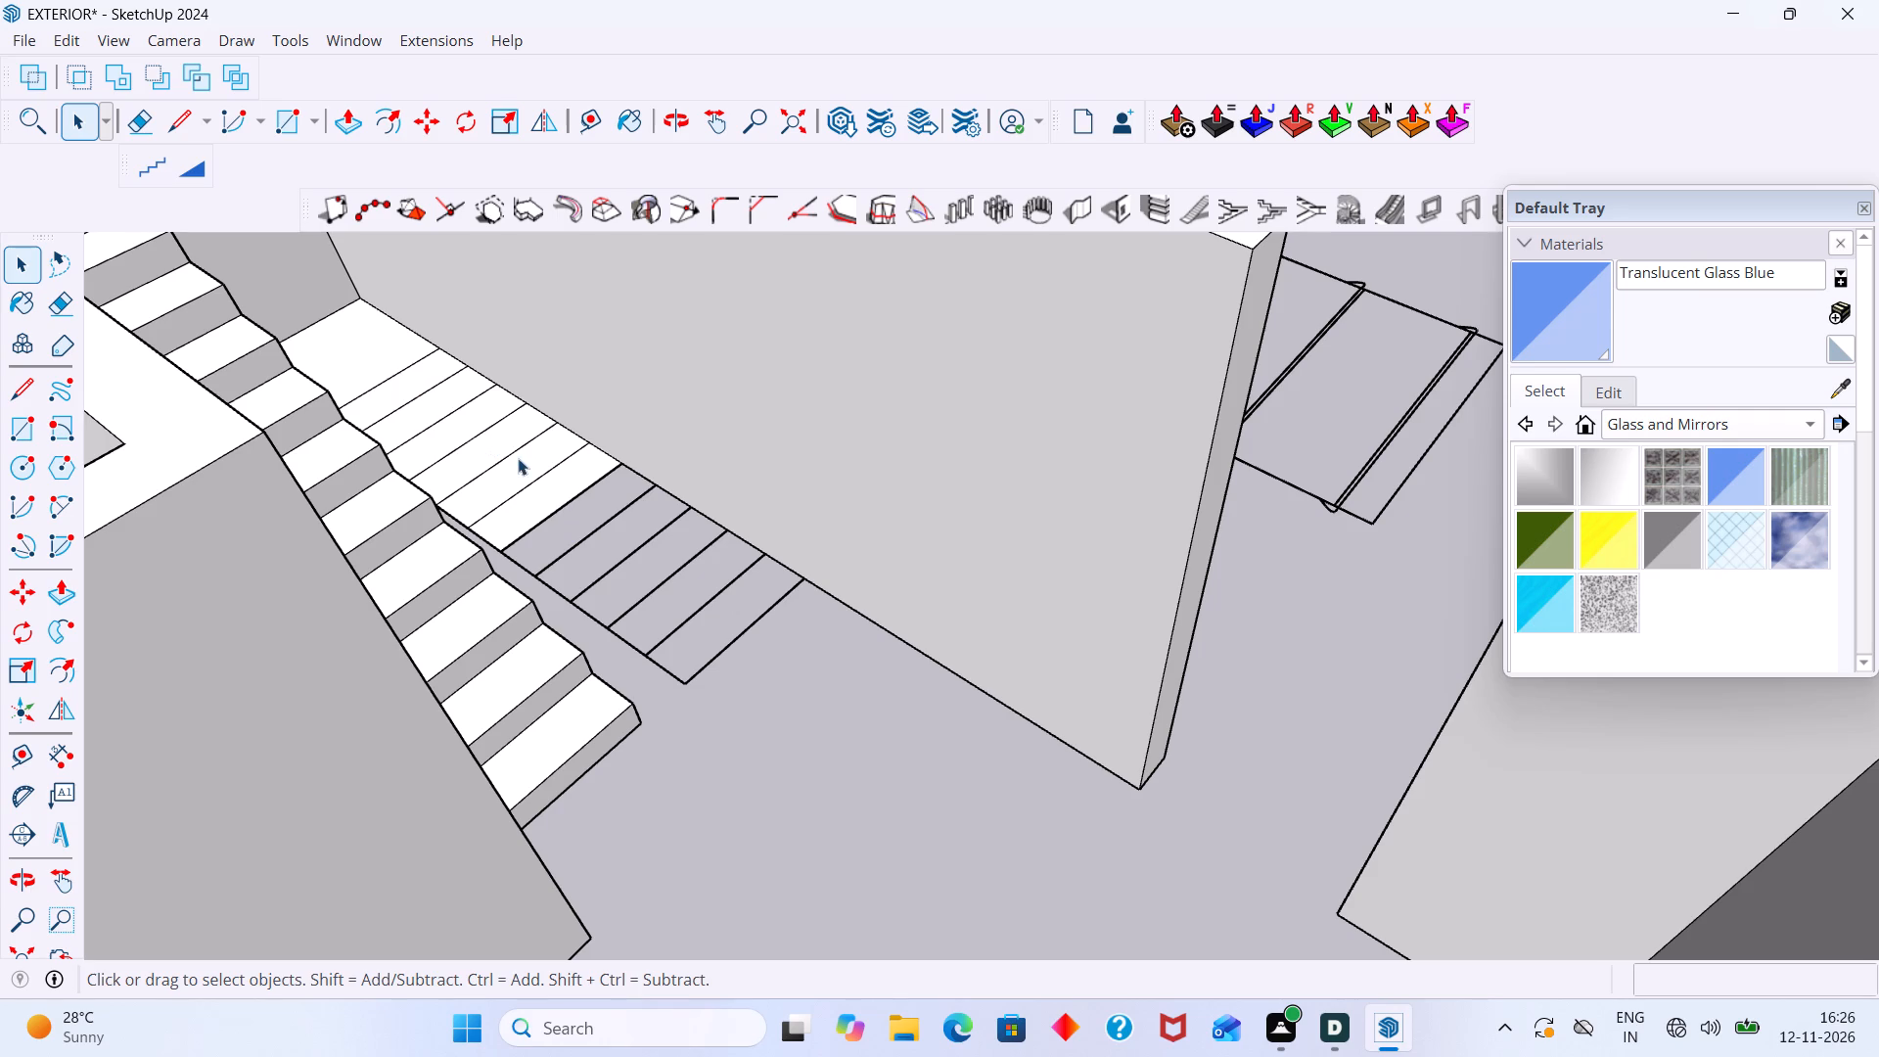
Erase the leftover outline edges of the five deleted treads on the floor beside the wall.
{"action": "middle_click_drag", "start_coordinate": [511, 578], "coordinate": [426, 578]}
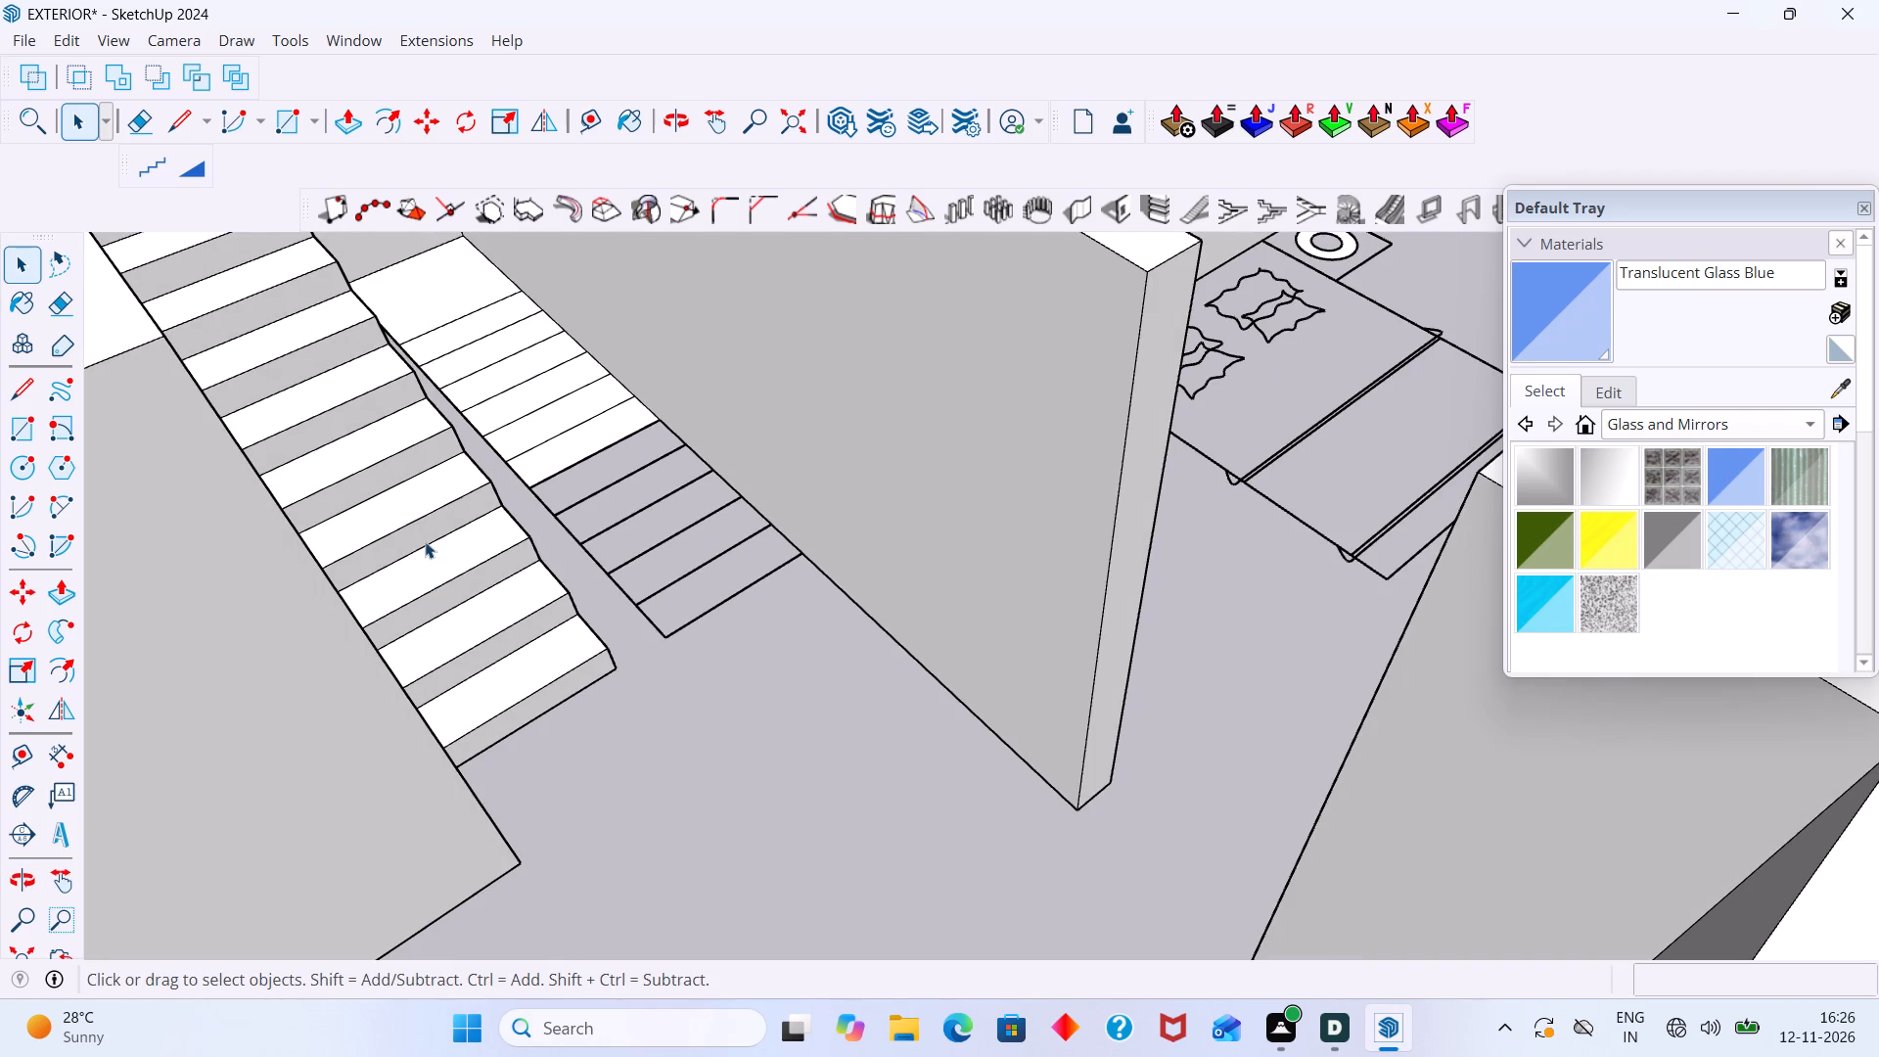
{"action": "key", "text": "e"}
{"action": "left_click_drag", "start_coordinate": [567, 501], "coordinate": [560, 542]}
{"action": "left_click_drag", "start_coordinate": [573, 501], "coordinate": [559, 533]}
{"action": "left_click_drag", "start_coordinate": [595, 507], "coordinate": [718, 629]}
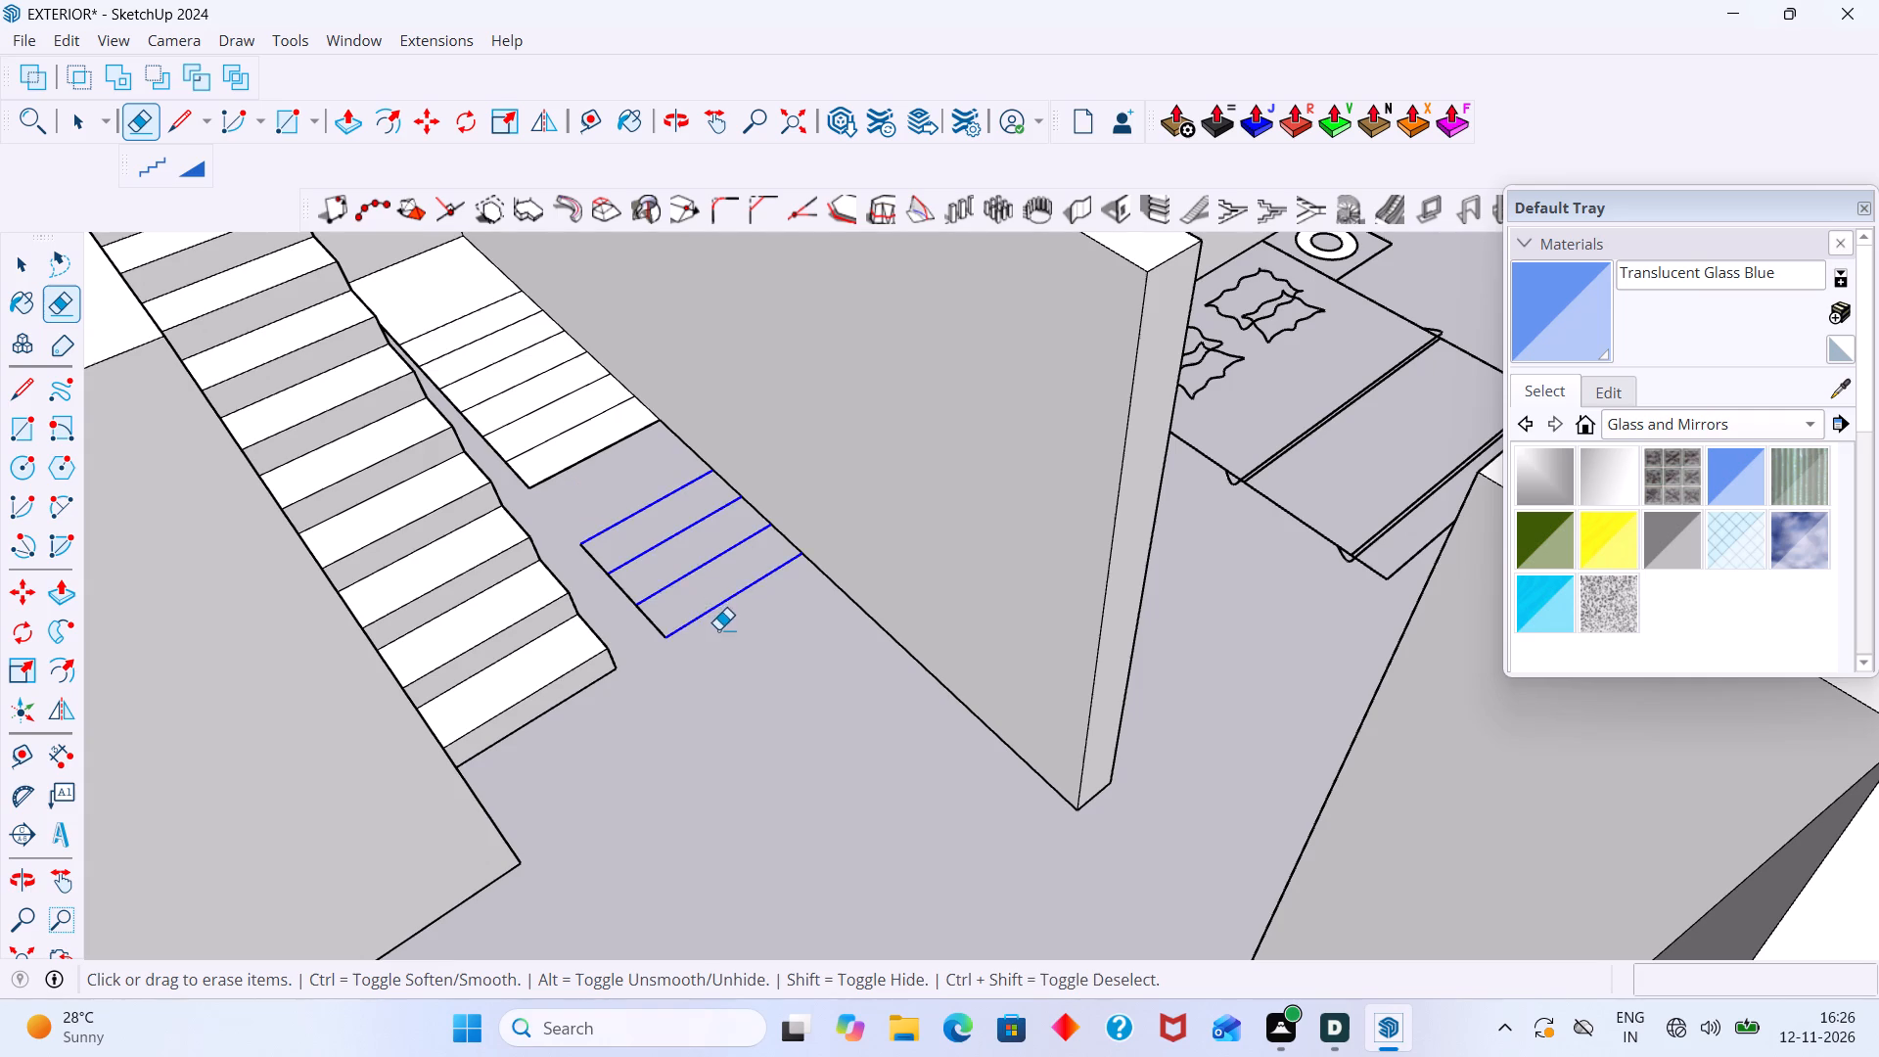
{"action": "left_click_drag", "start_coordinate": [718, 629], "coordinate": [715, 624]}
{"action": "left_click_drag", "start_coordinate": [660, 569], "coordinate": [648, 629]}
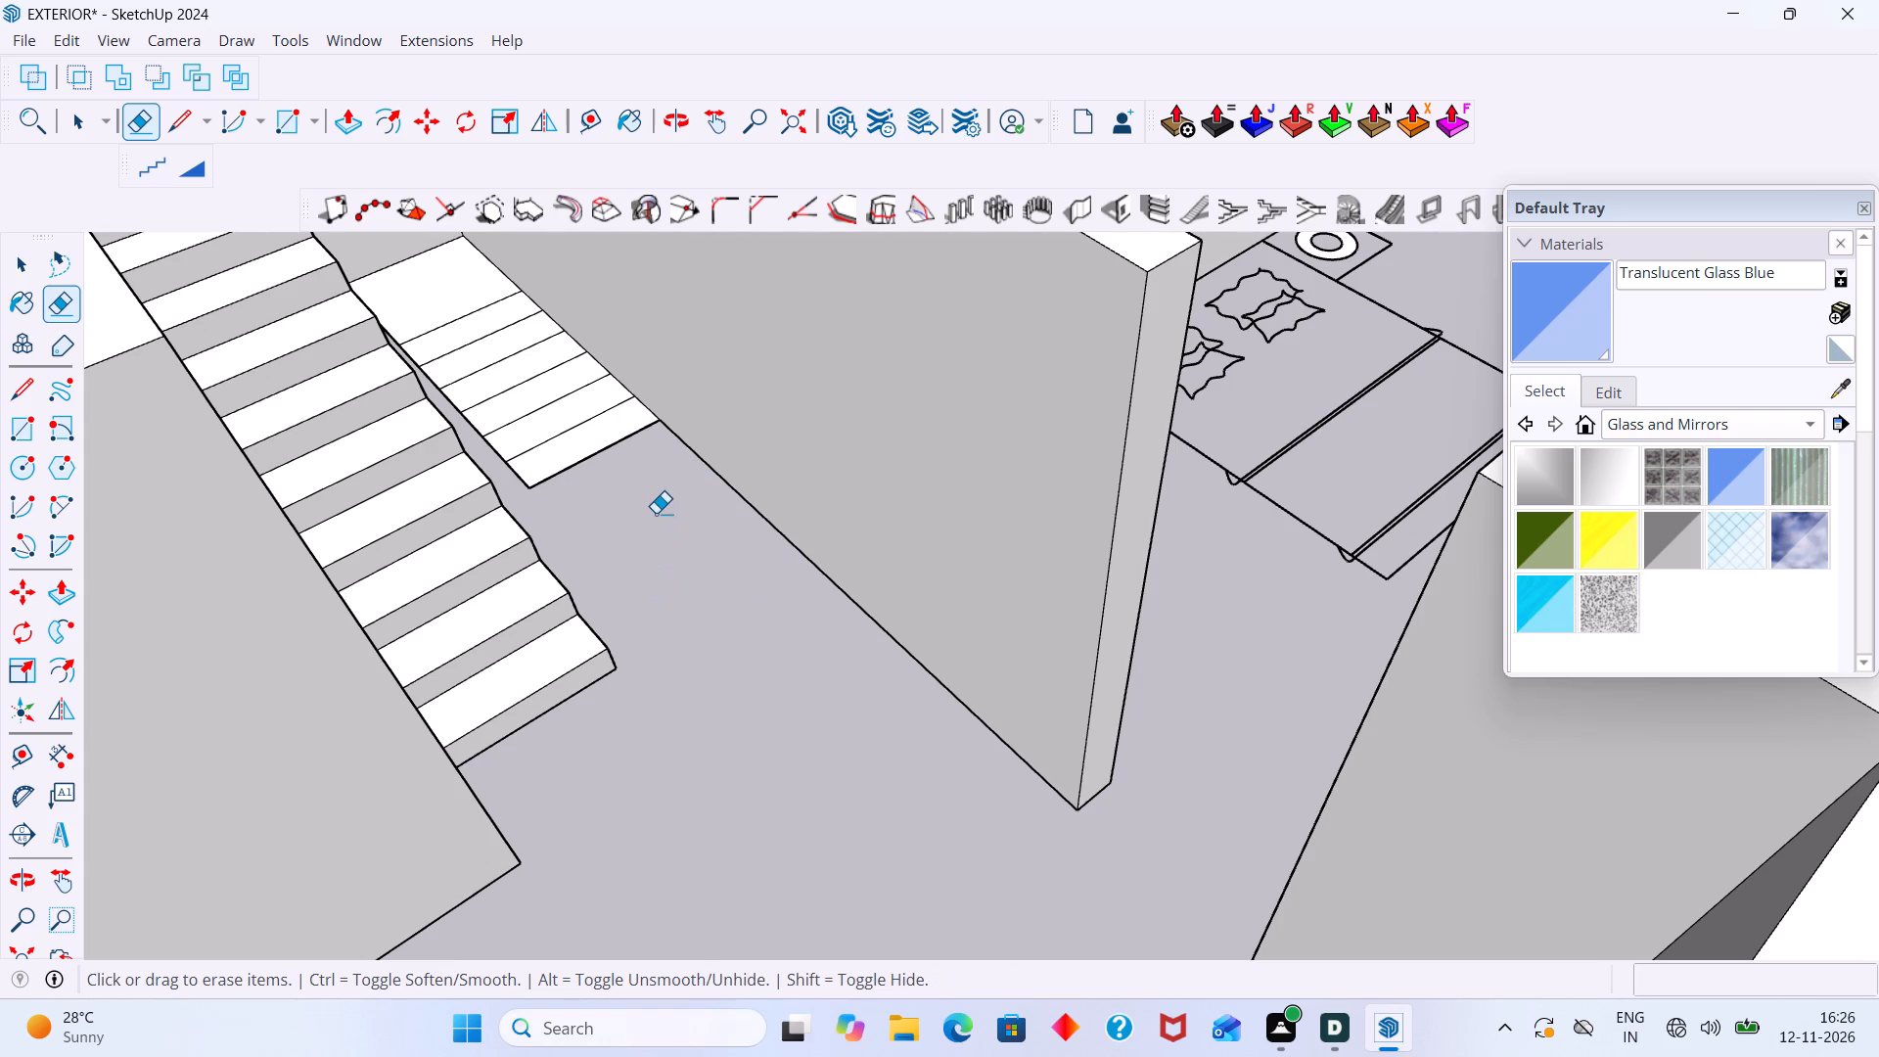
{"action": "key", "text": "space"}
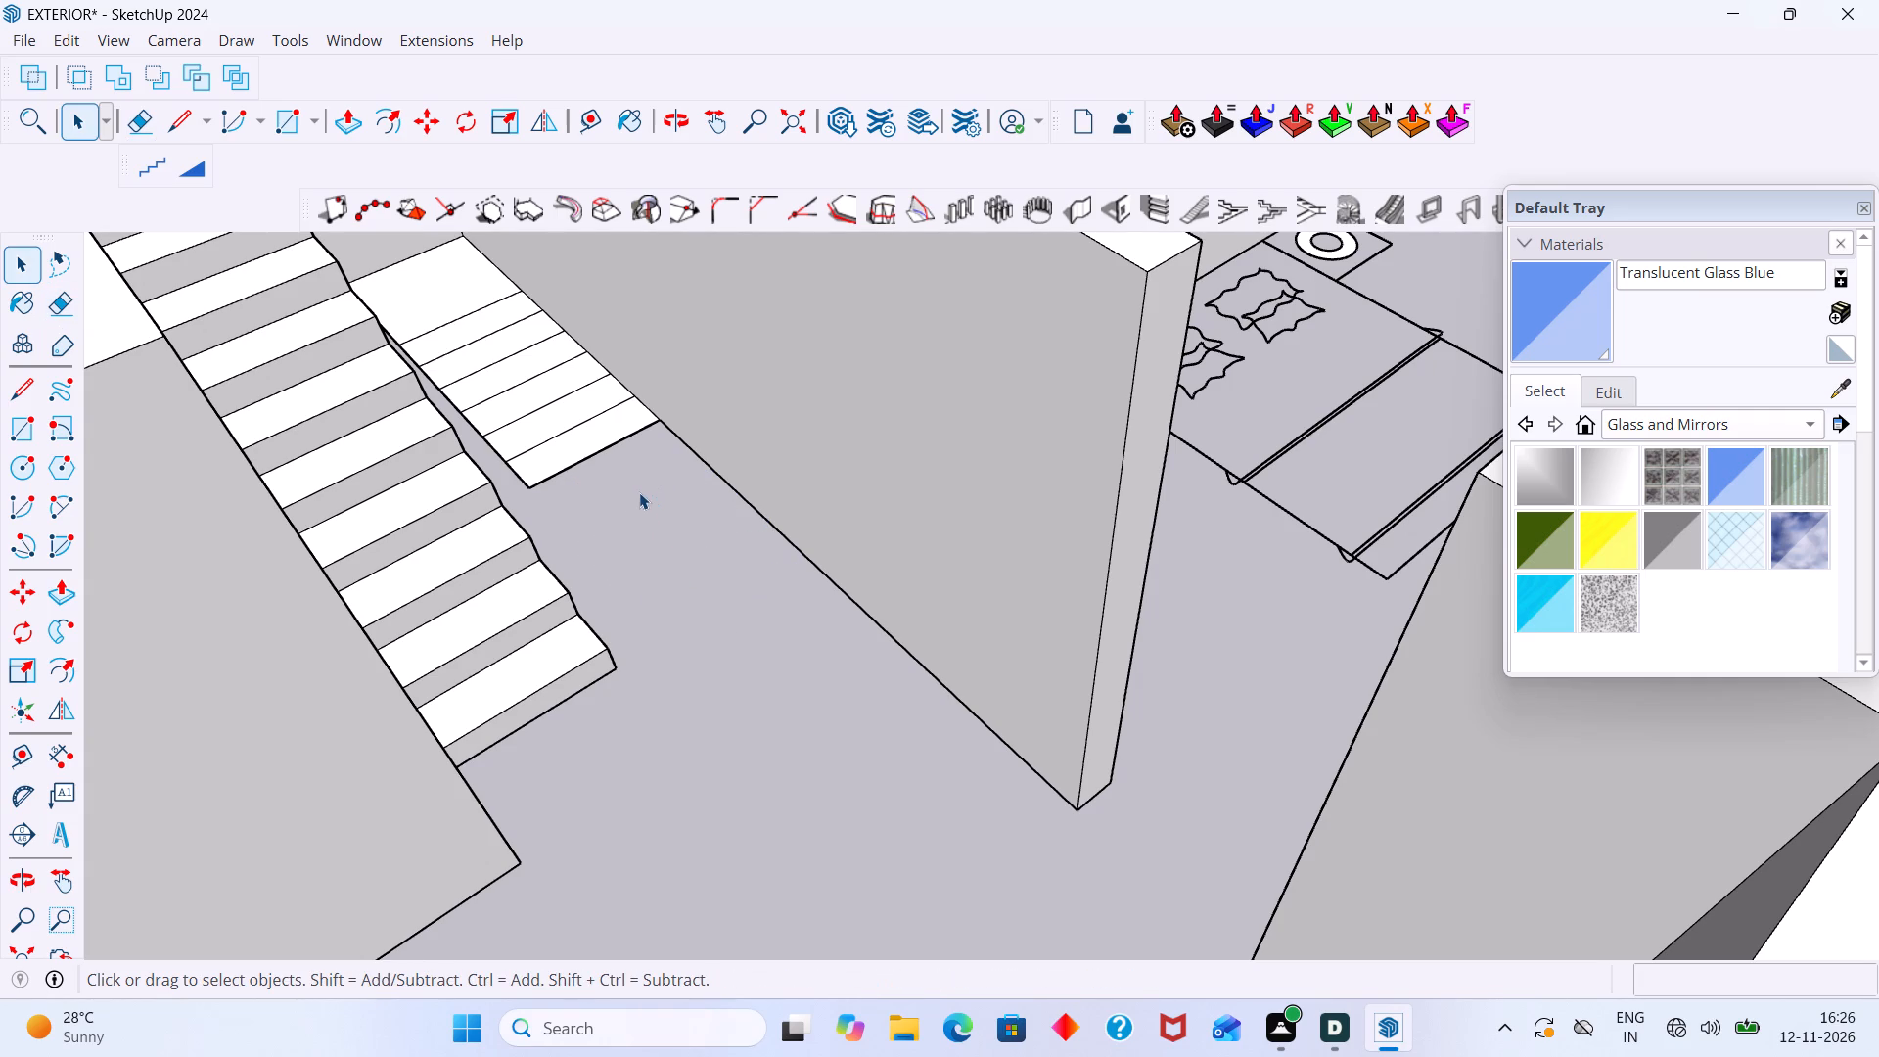
Generate a Make Stair-Slab flight with 7" risers from the seven remaining tread faces beside the wall, with its direction reversed.
{"action": "scroll", "coordinate": [638, 489], "scroll_direction": "down", "scroll_amount": 5}
{"action": "middle_click", "coordinate": [634, 521]}
{"action": "scroll", "coordinate": [636, 528], "scroll_direction": "down", "scroll_amount": 1}
{"action": "middle_click_drag", "start_coordinate": [634, 538], "coordinate": [644, 589]}
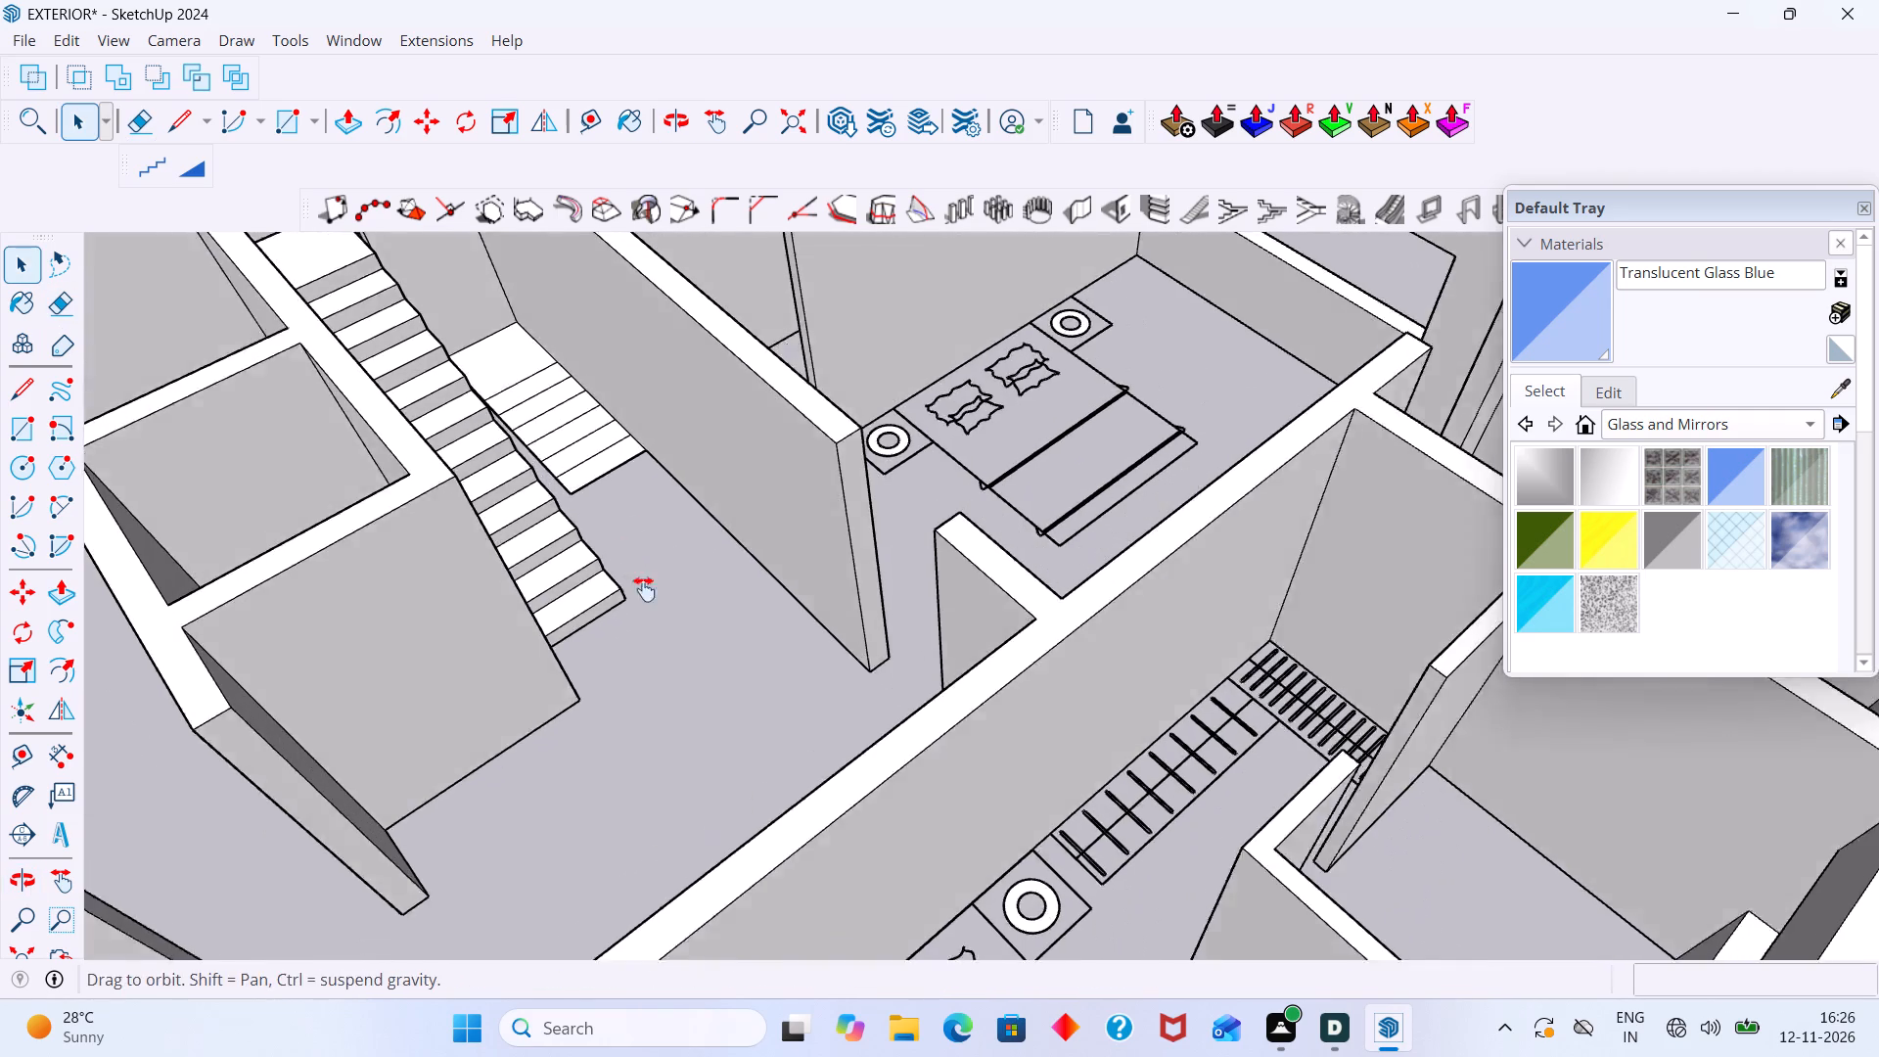
{"action": "middle_click_drag", "start_coordinate": [644, 589], "coordinate": [676, 711]}
{"action": "scroll", "coordinate": [546, 570], "scroll_direction": "up", "scroll_amount": 6}
{"action": "scroll", "coordinate": [501, 457], "scroll_direction": "up", "scroll_amount": 3}
{"action": "left_click", "coordinate": [501, 457]}
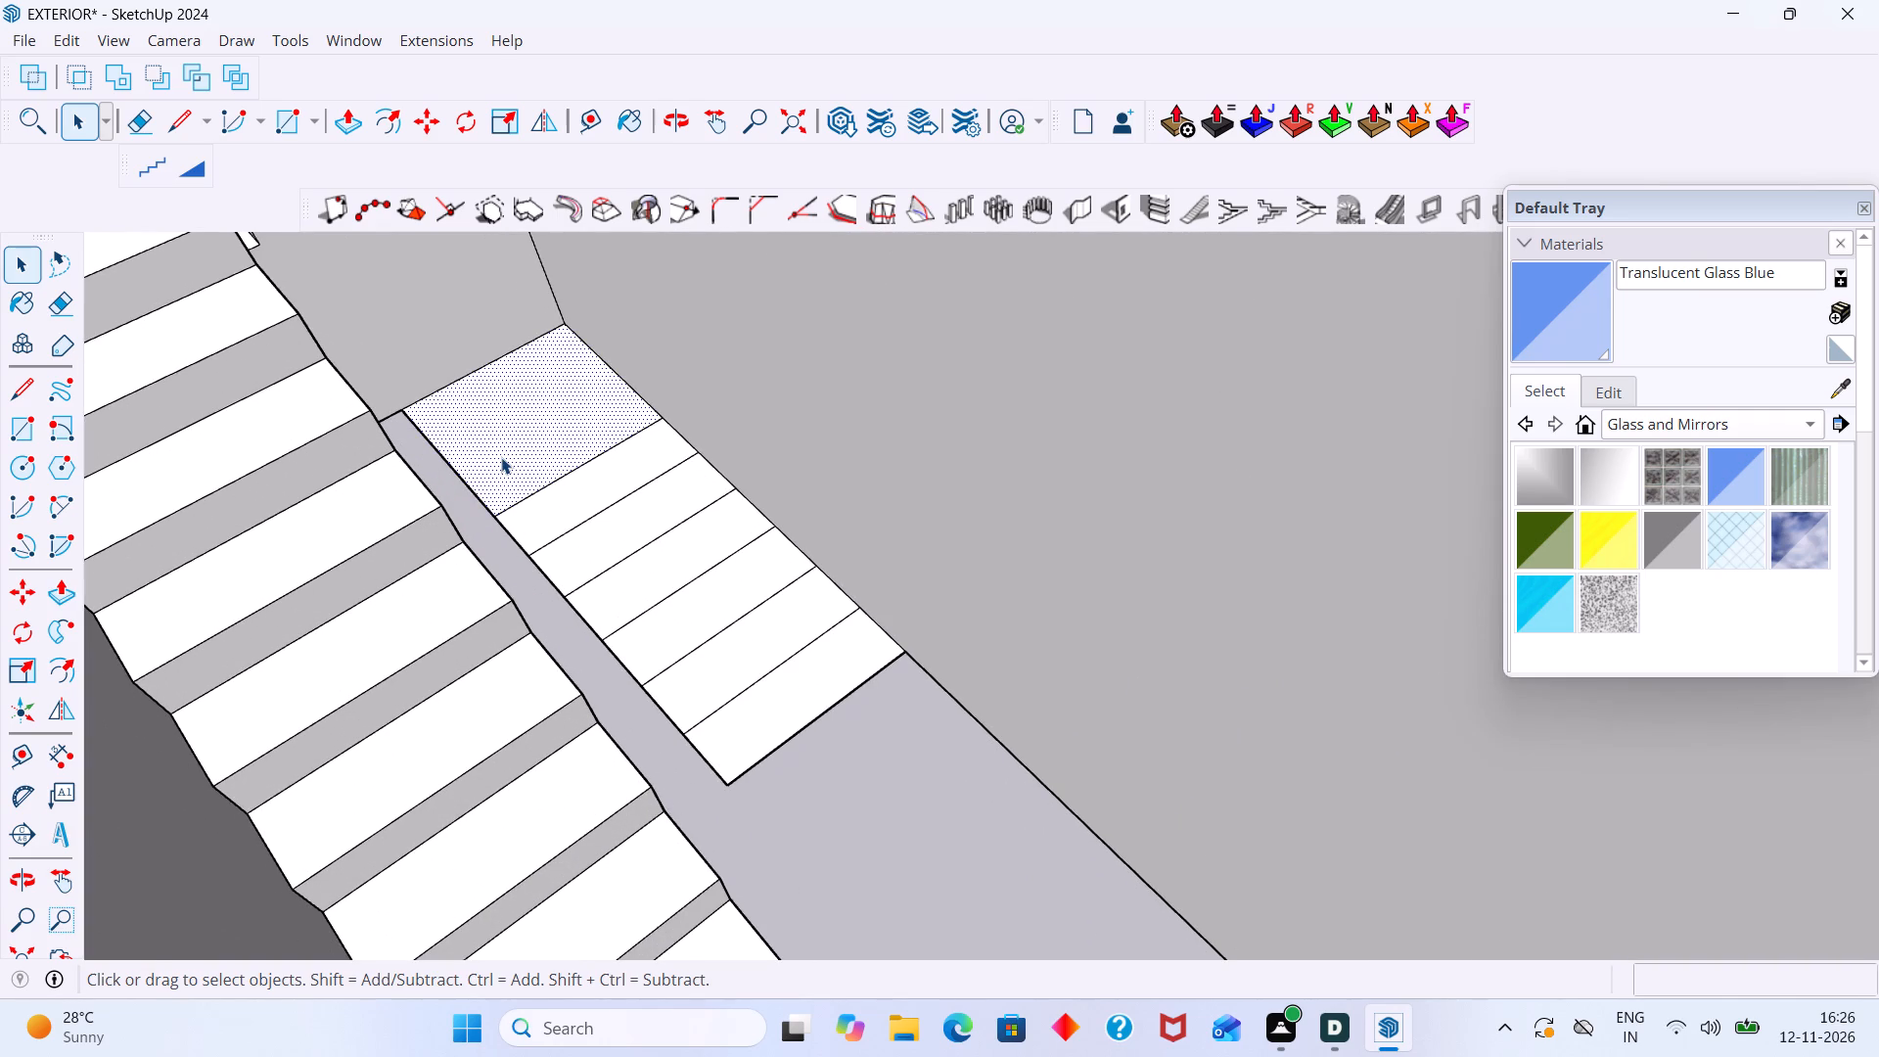
{"action": "scroll", "coordinate": [584, 492], "scroll_direction": "up", "scroll_amount": 3, "text": "shift"}
{"action": "left_click", "coordinate": [584, 492], "text": "shift"}
{"action": "left_click", "coordinate": [655, 541], "text": "shift"}
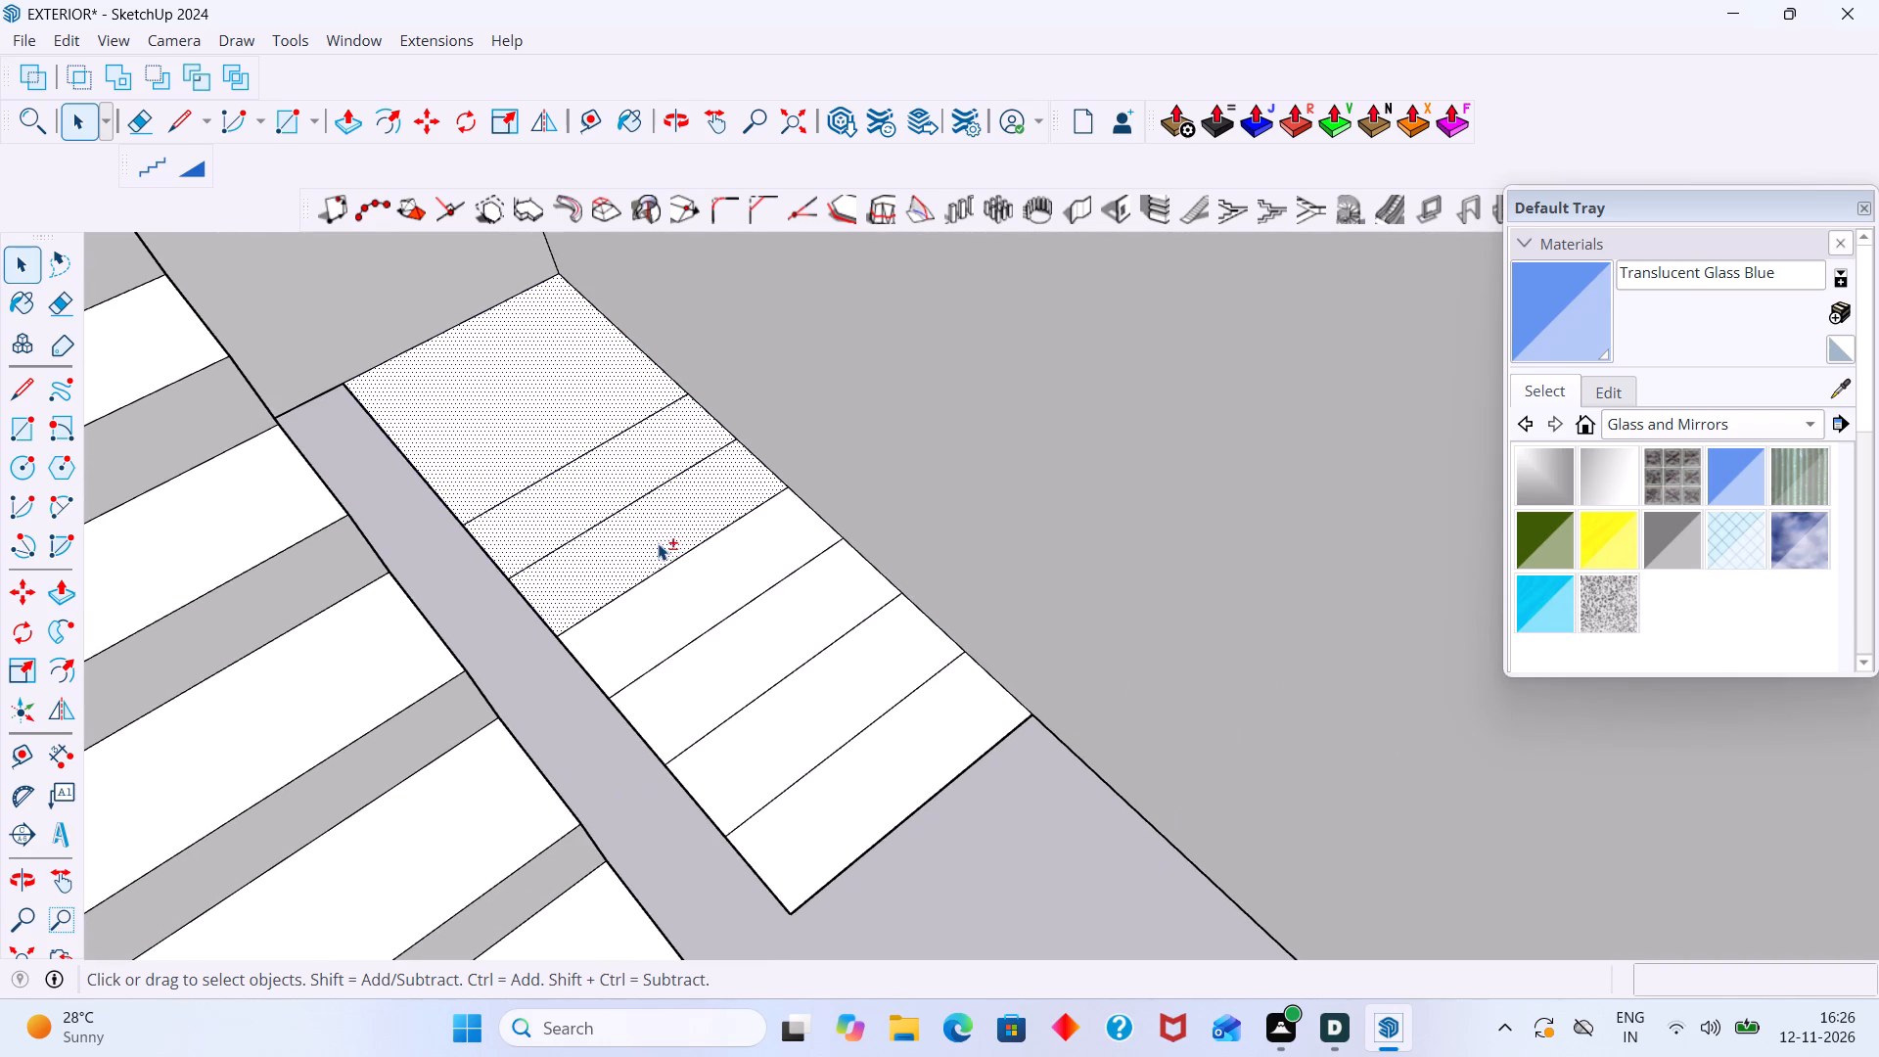
{"action": "left_click", "coordinate": [694, 570], "text": "shift"}
{"action": "left_click", "coordinate": [779, 631], "text": "shift"}
{"action": "left_click", "coordinate": [845, 704], "text": "shift"}
{"action": "left_click", "coordinate": [900, 741], "text": "shift"}
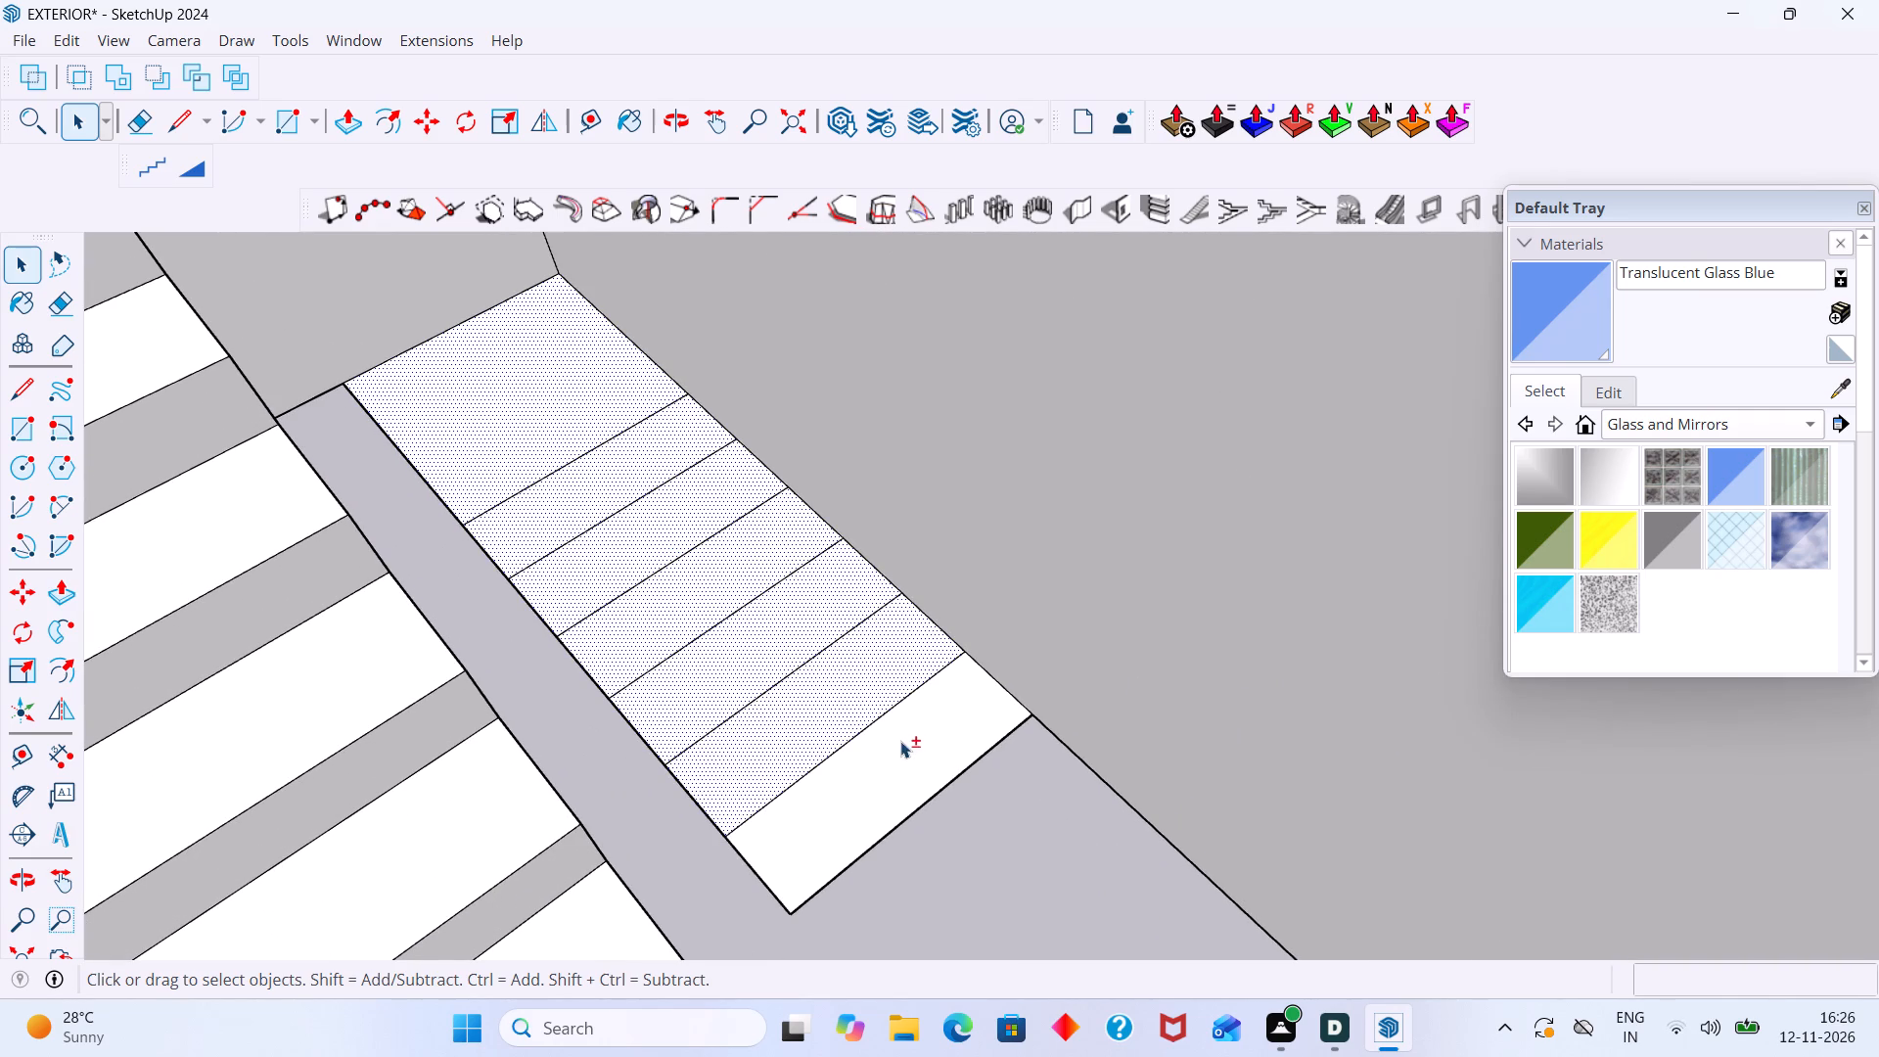
{"action": "scroll", "coordinate": [846, 730], "scroll_direction": "down", "scroll_amount": 5, "text": "shift"}
{"action": "middle_click_drag", "start_coordinate": [781, 731], "coordinate": [749, 701]}
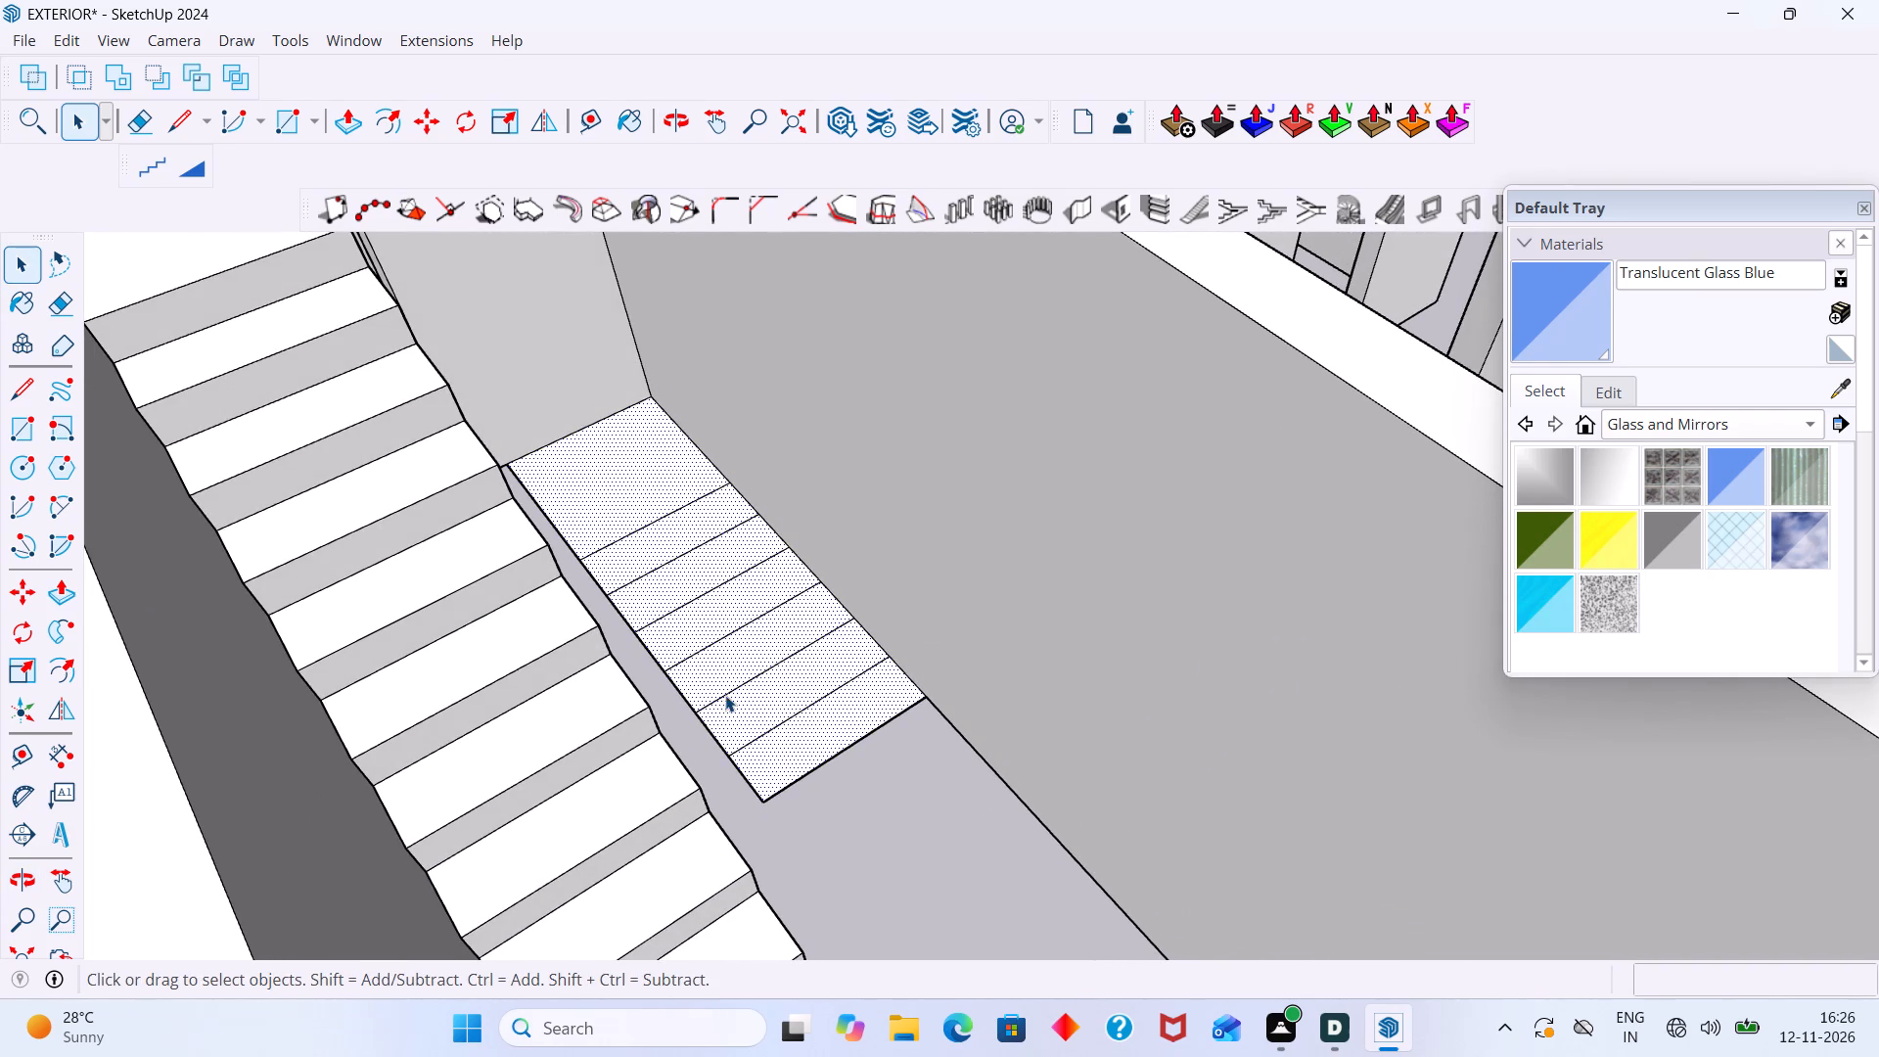
{"action": "left_click", "coordinate": [157, 175]}
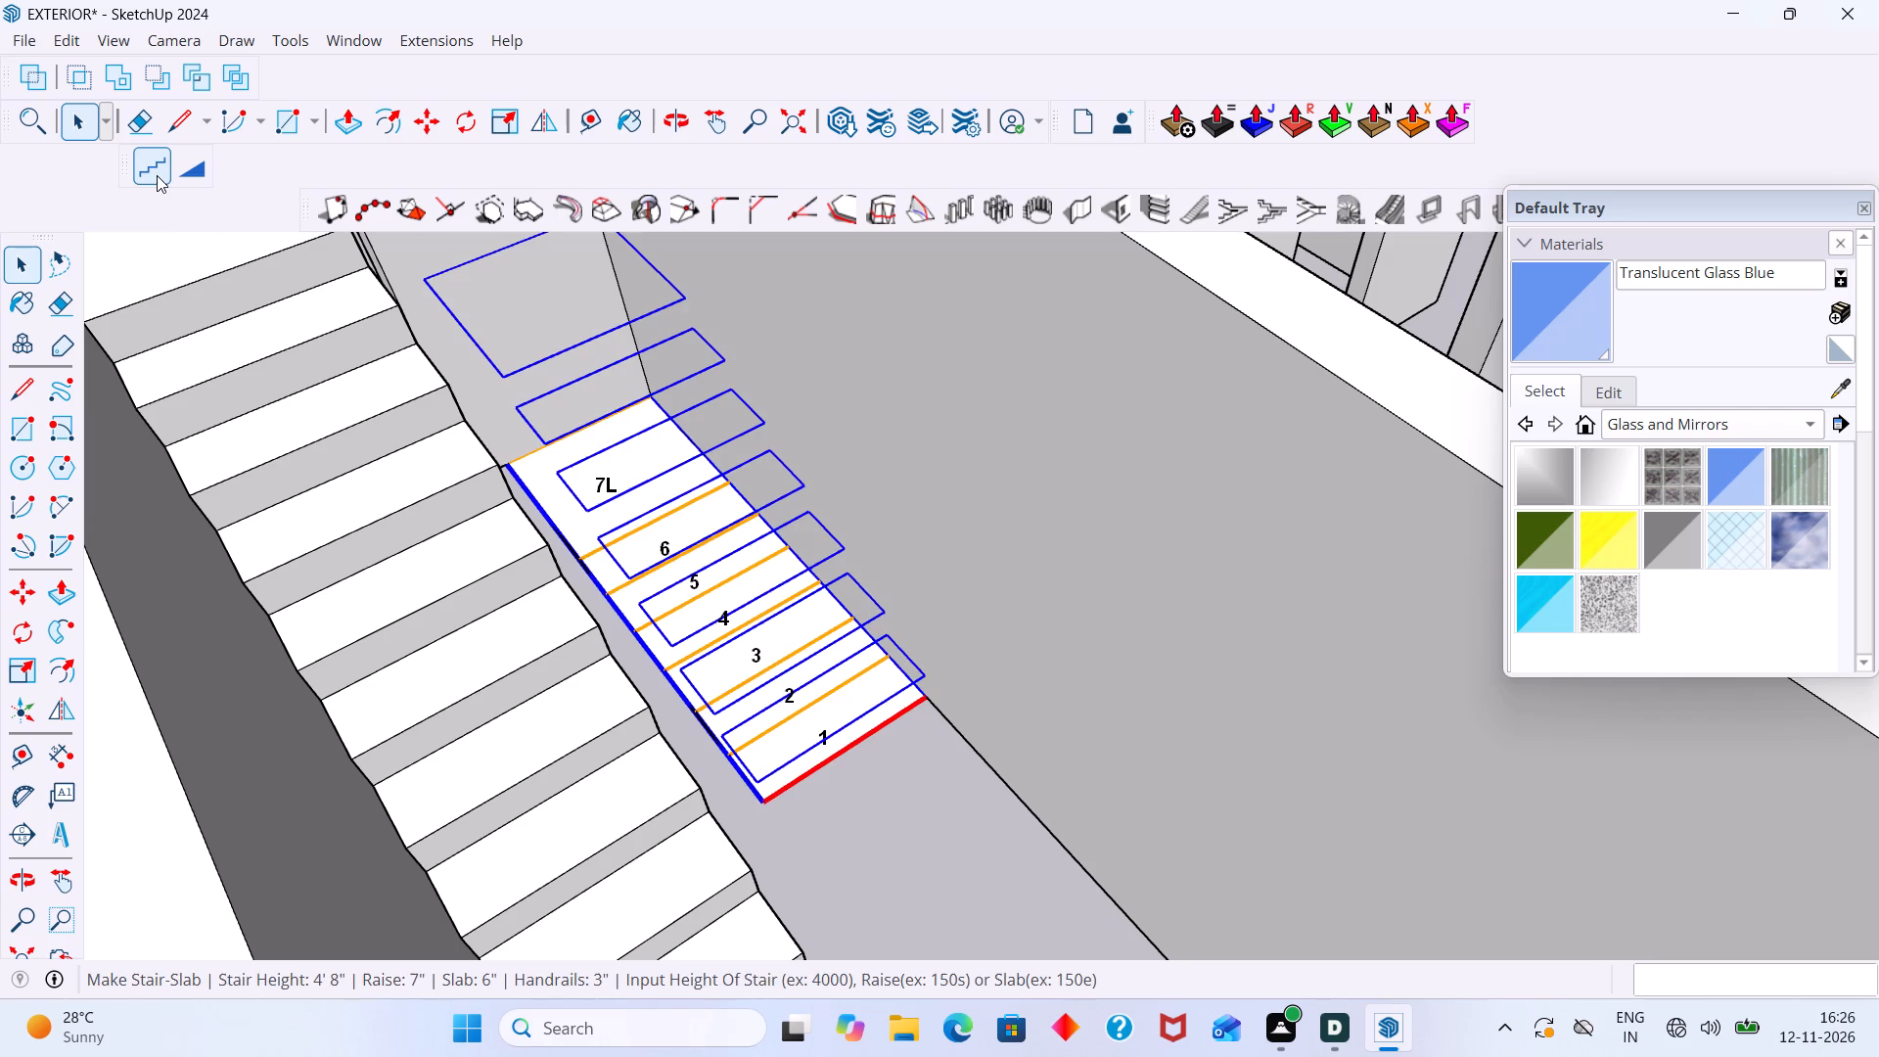
{"action": "scroll", "coordinate": [664, 508], "scroll_direction": "down", "scroll_amount": 3}
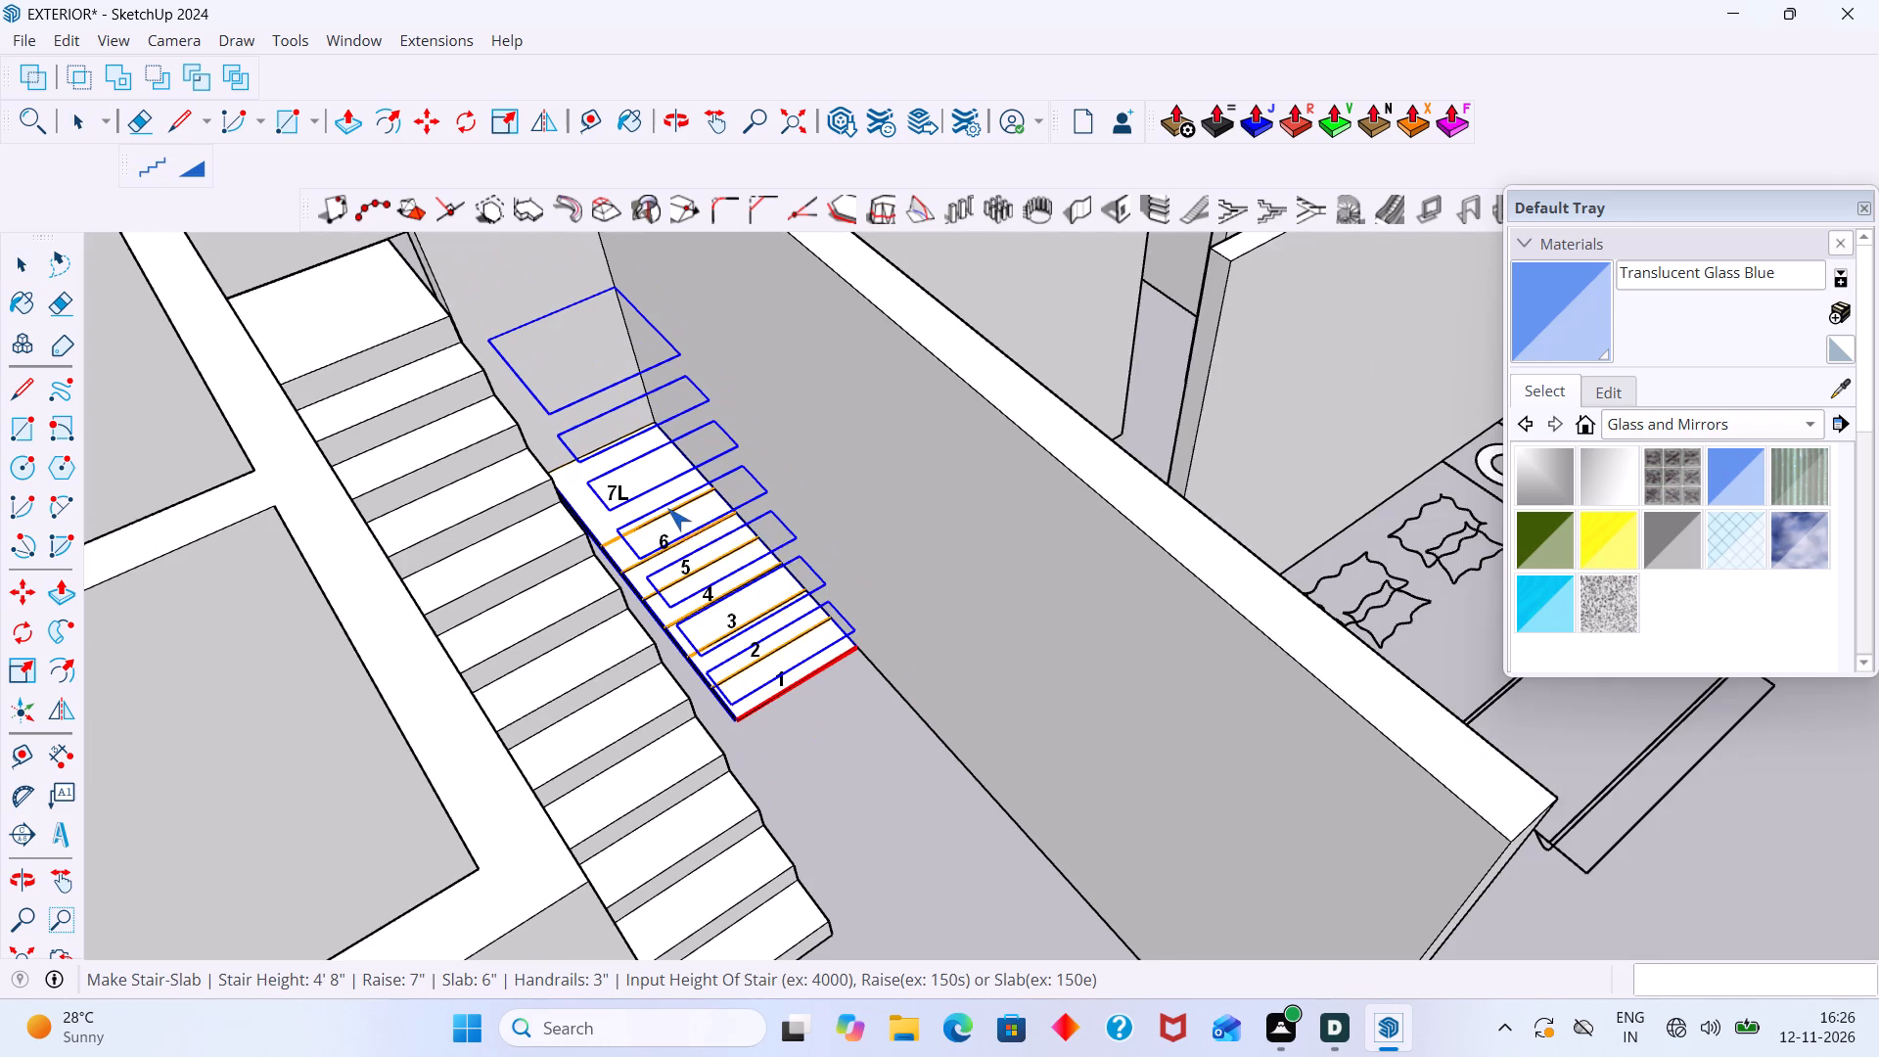
{"action": "right_click", "coordinate": [668, 508]}
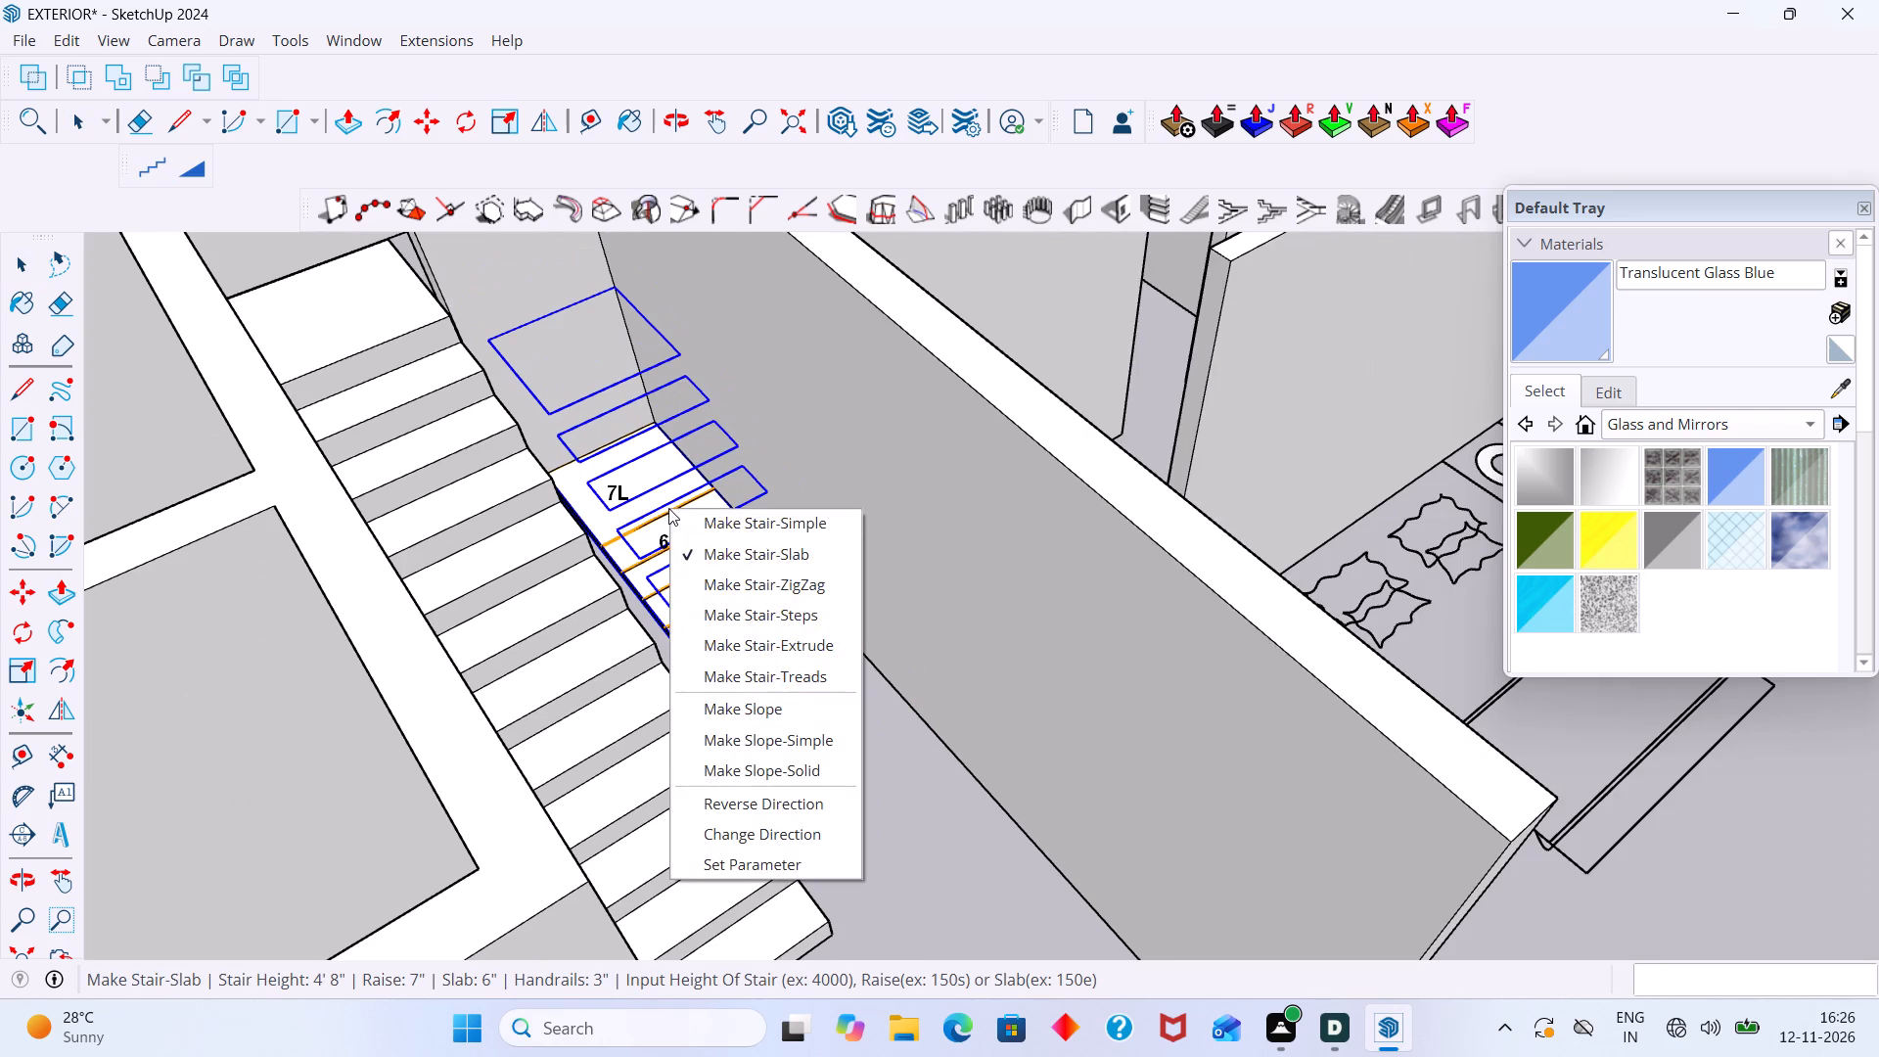
{"action": "left_click", "coordinate": [798, 803]}
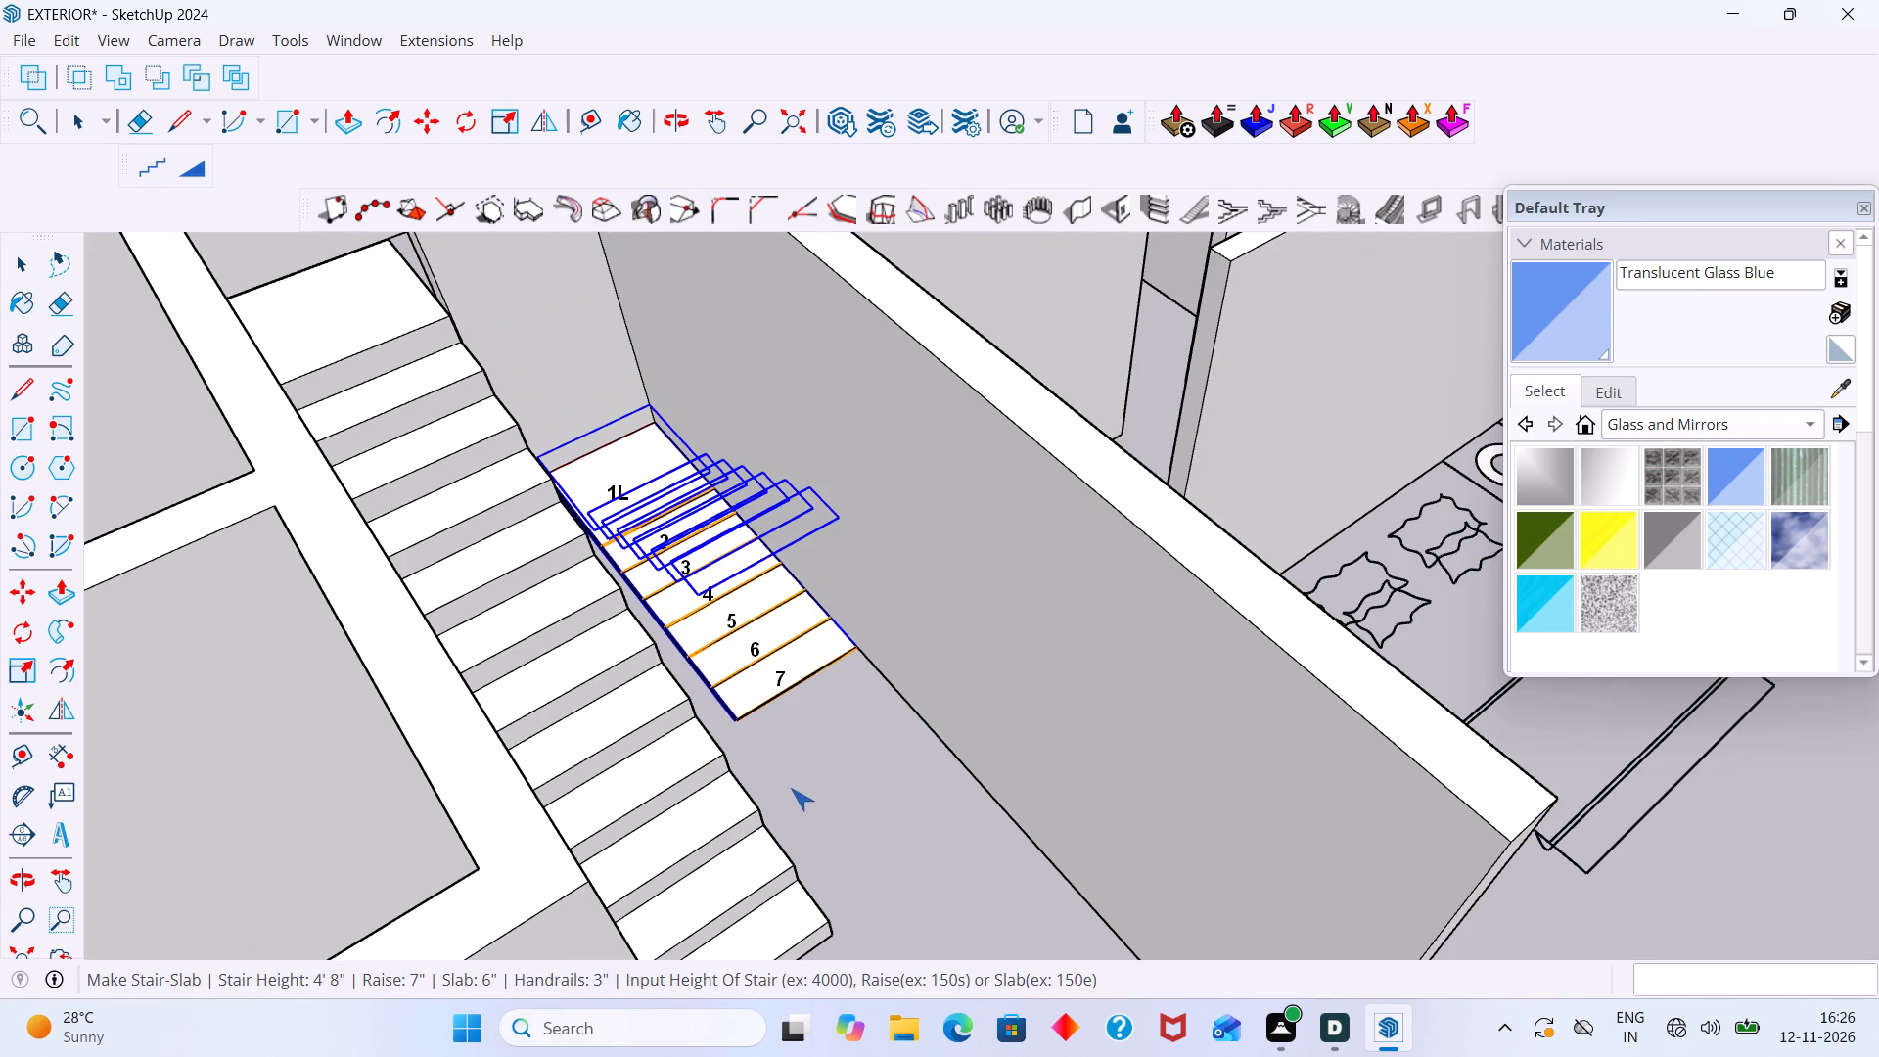
{"action": "key", "text": "Return"}
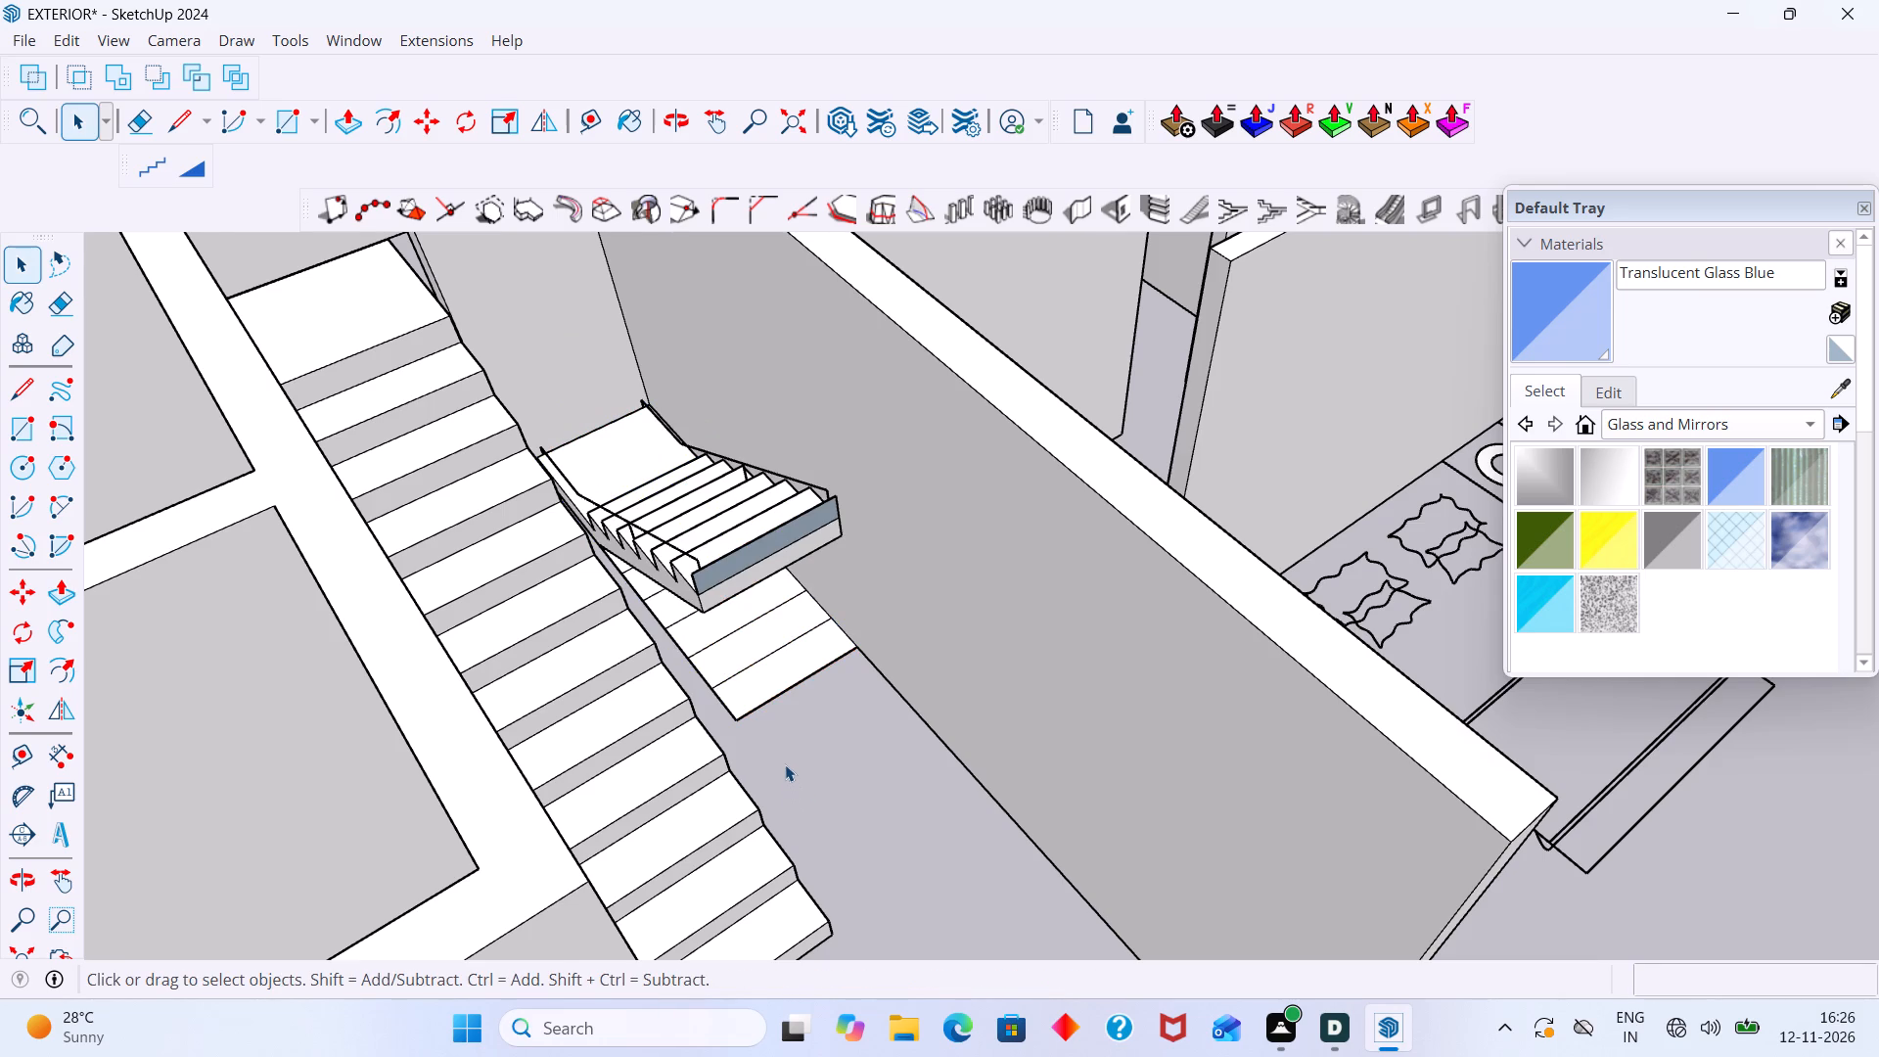
Move the new upper flight about 7' up from its lower landing corner to the top outer corner of the lower flight's landing.
{"action": "scroll", "coordinate": [786, 762], "scroll_direction": "down", "scroll_amount": 2}
{"action": "middle_click_drag", "start_coordinate": [780, 774], "coordinate": [768, 850], "text": "shift"}
{"action": "scroll", "coordinate": [688, 679], "scroll_direction": "up", "scroll_amount": 3}
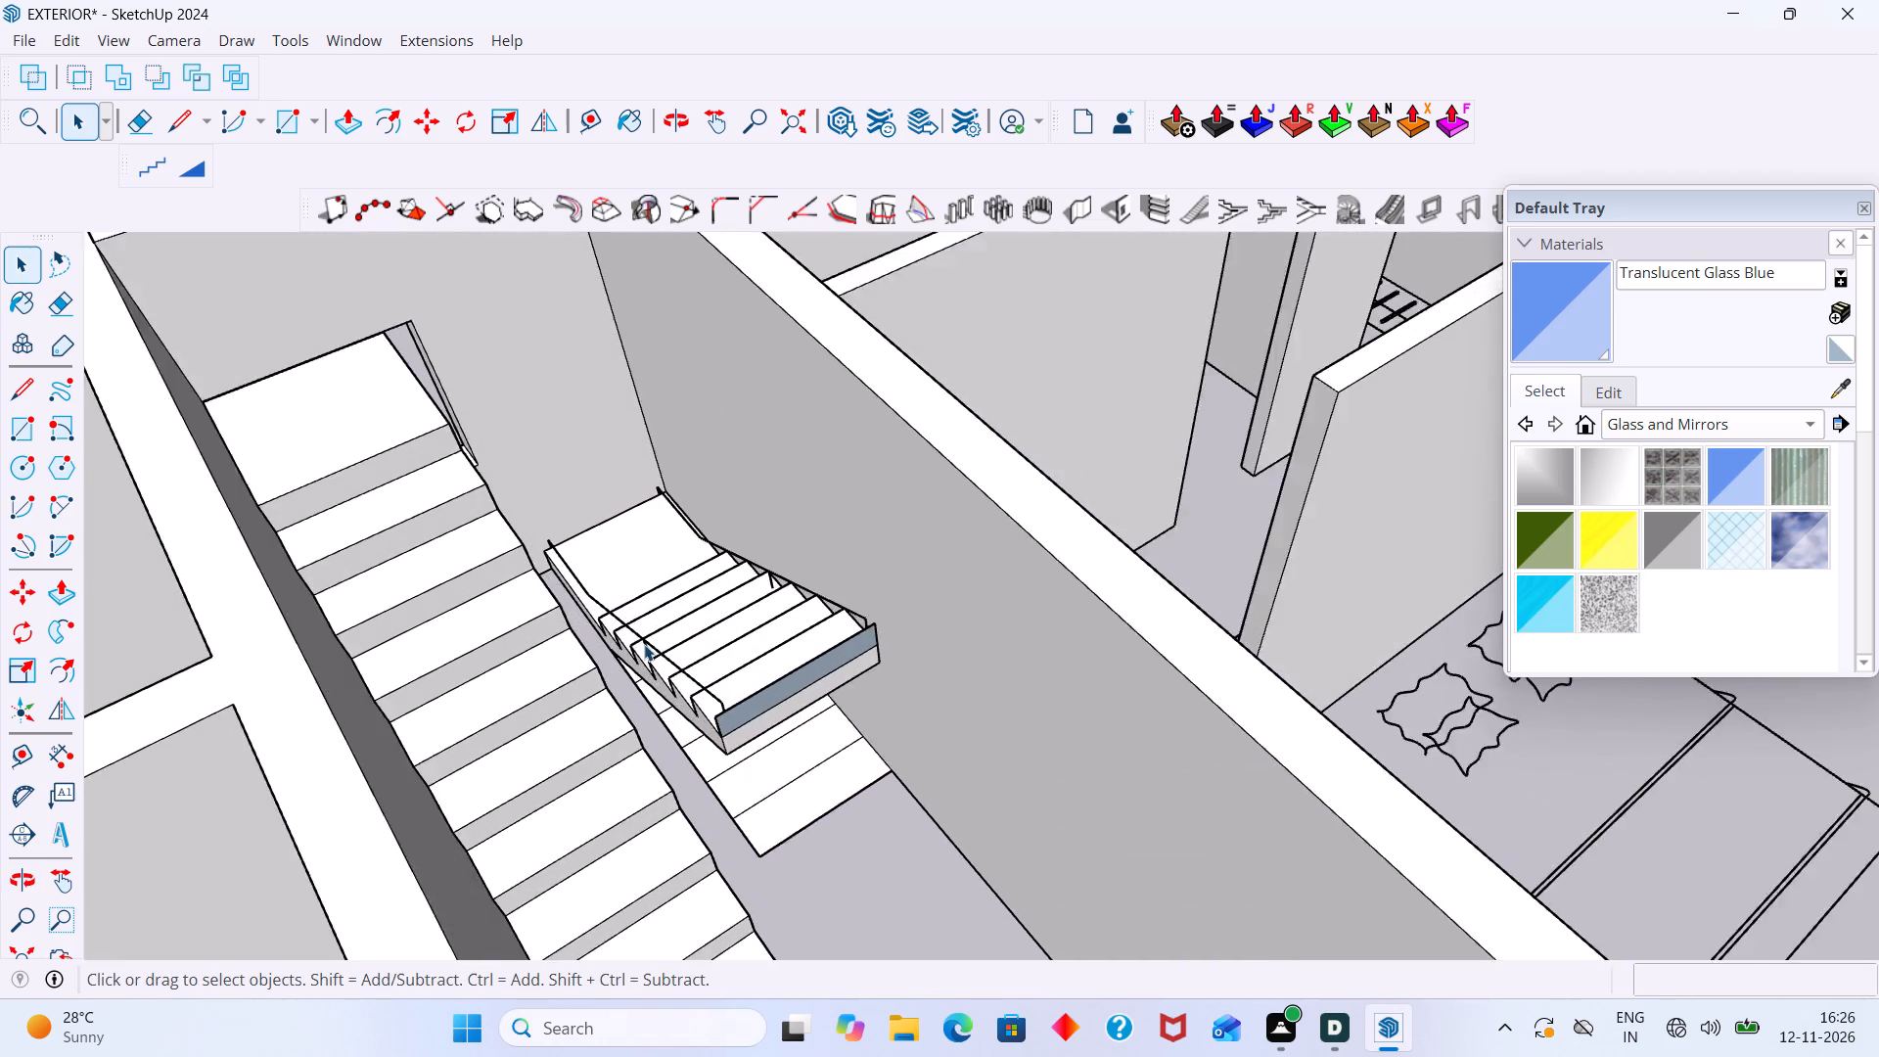
{"action": "scroll", "coordinate": [644, 644], "scroll_direction": "up", "scroll_amount": 6}
{"action": "left_click", "coordinate": [579, 615]}
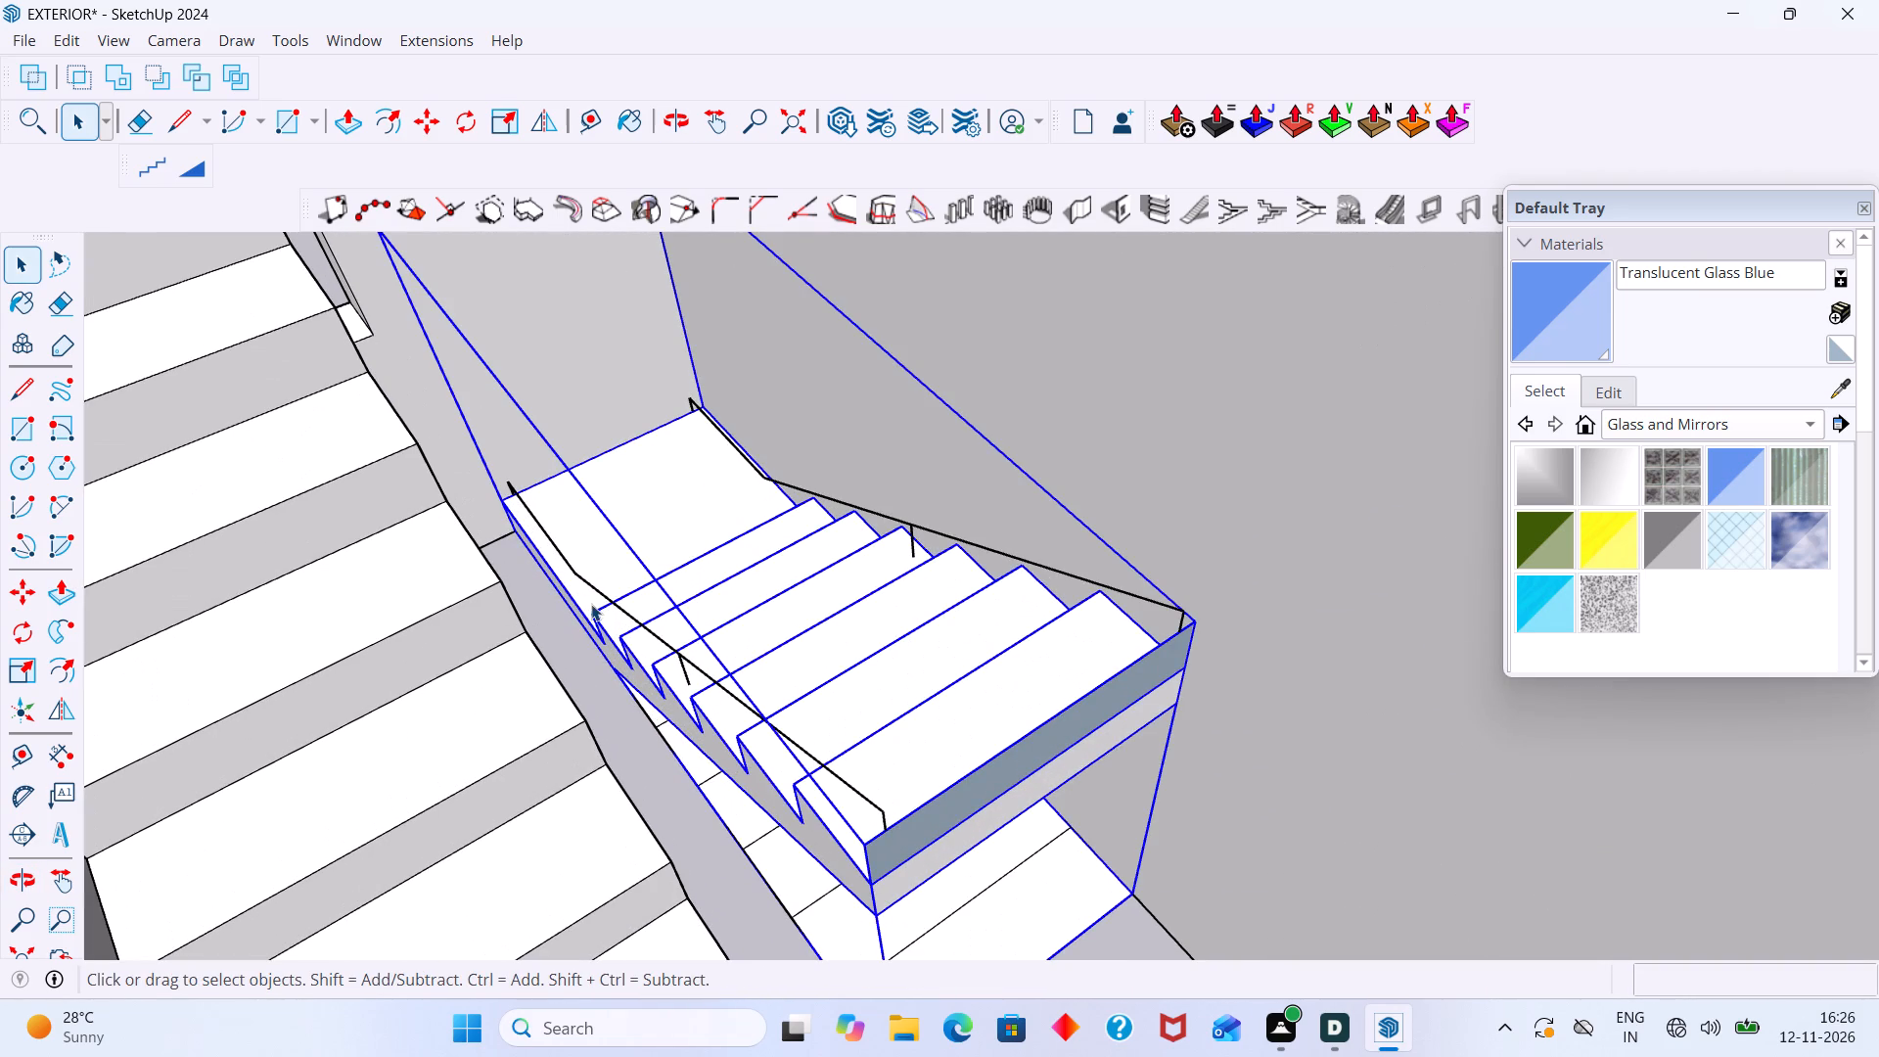
{"action": "key", "text": "m"}
{"action": "scroll", "coordinate": [499, 526], "scroll_direction": "up", "scroll_amount": 6}
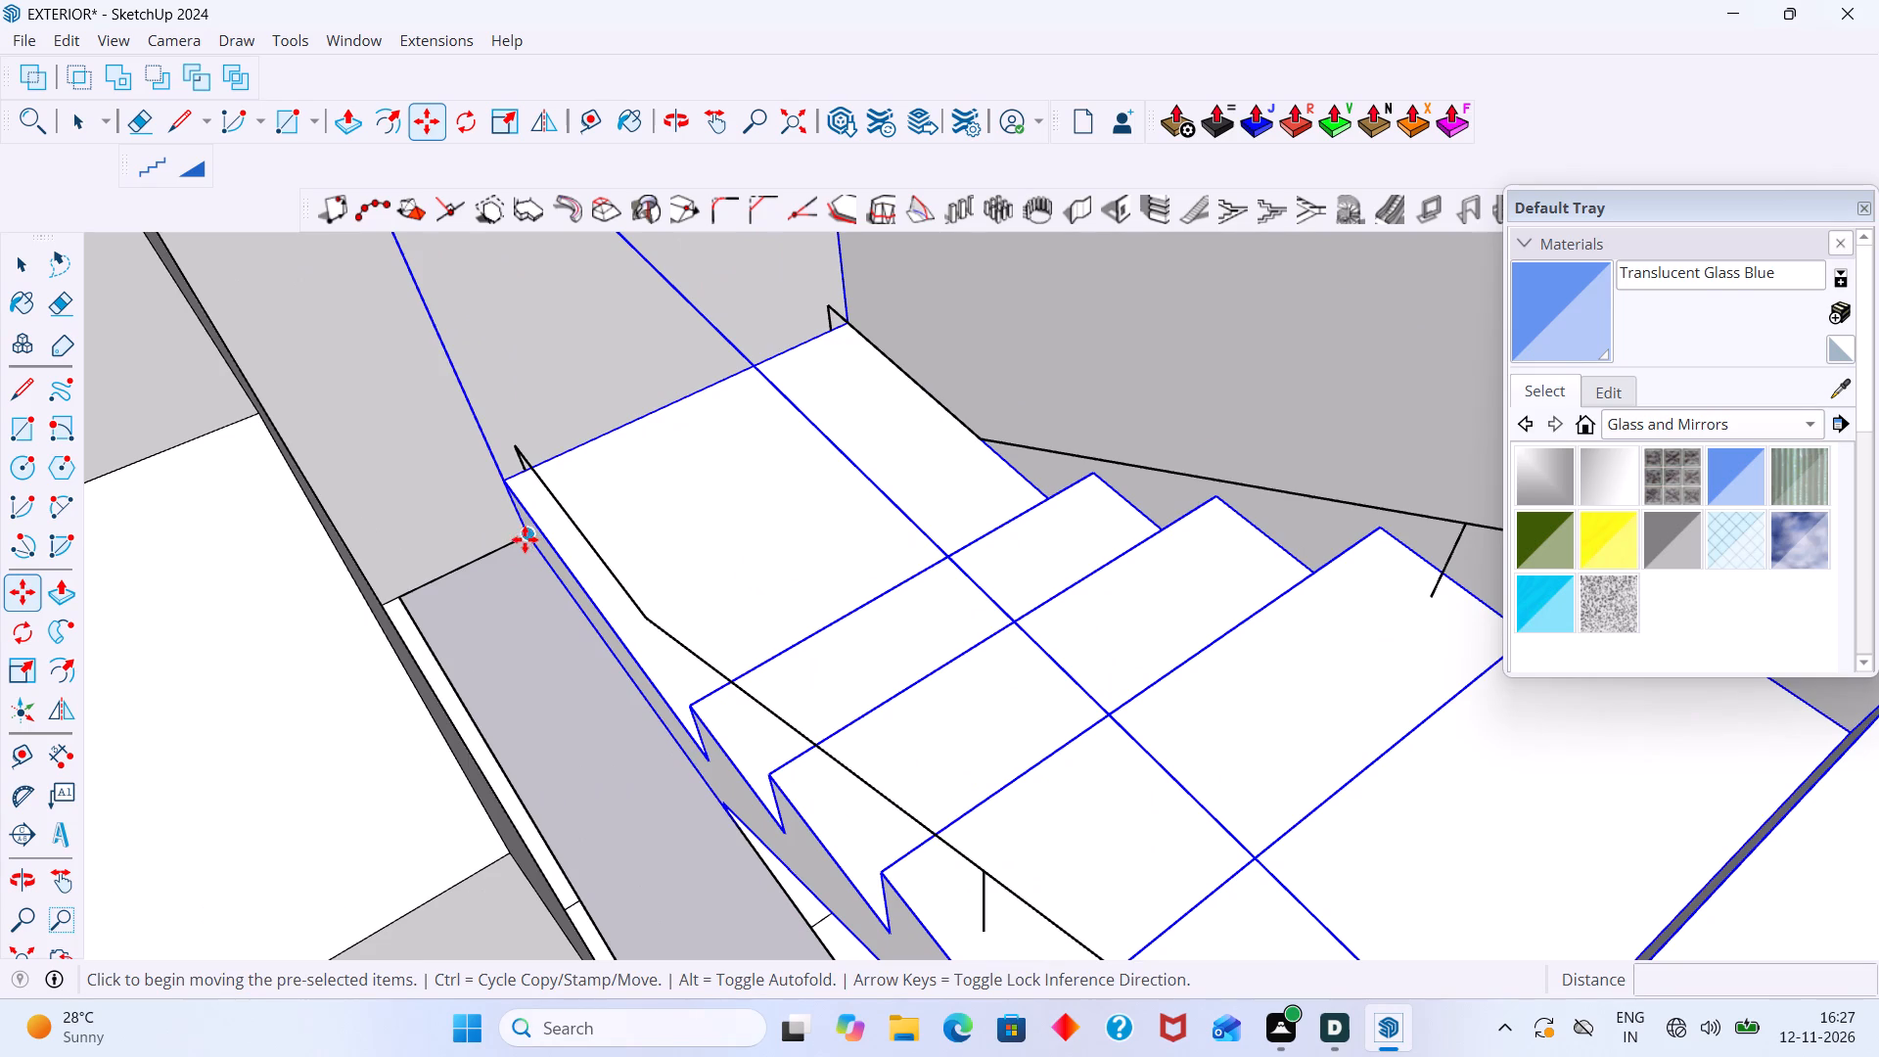
{"action": "left_click", "coordinate": [525, 539]}
{"action": "scroll", "coordinate": [501, 515], "scroll_direction": "down", "scroll_amount": 5}
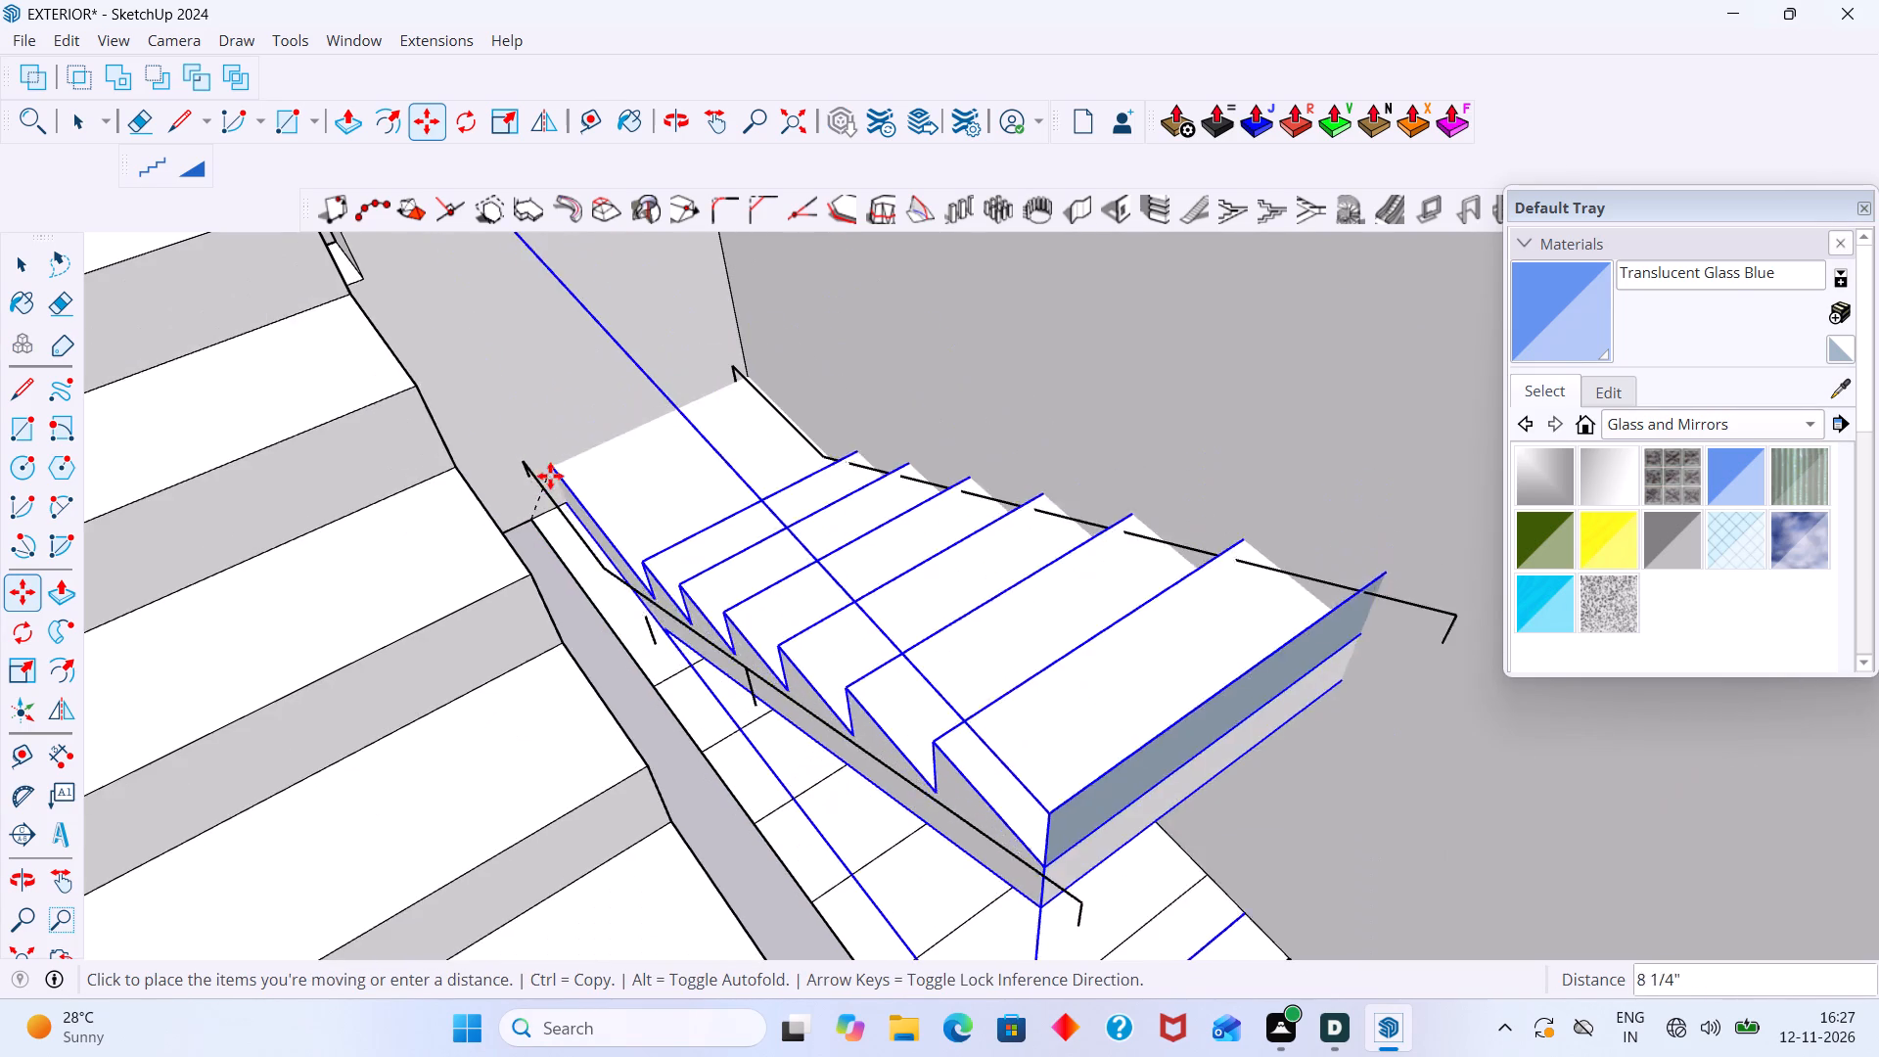
{"action": "middle_click_drag", "start_coordinate": [565, 482], "coordinate": [723, 683], "text": "shift"}
{"action": "middle_click_drag", "start_coordinate": [551, 504], "coordinate": [711, 741], "text": "shift"}
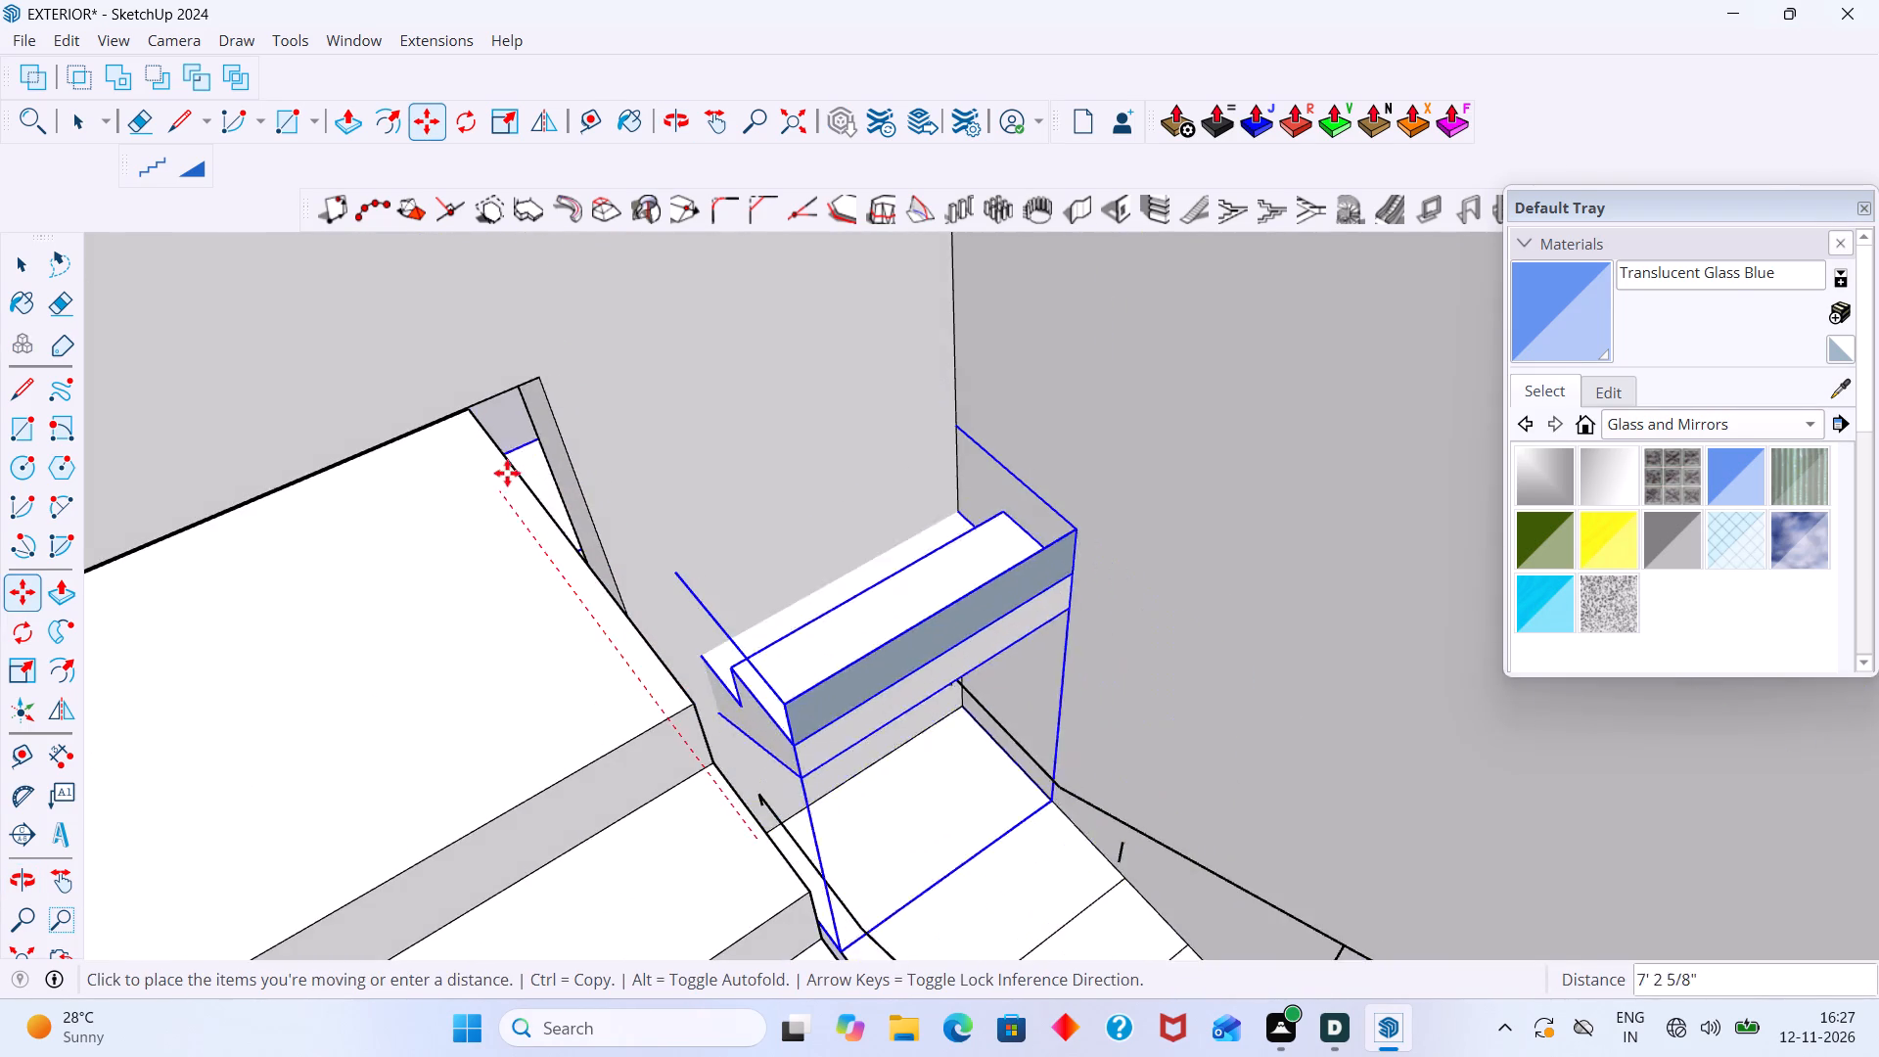
{"action": "scroll", "coordinate": [507, 473], "scroll_direction": "up", "scroll_amount": 3}
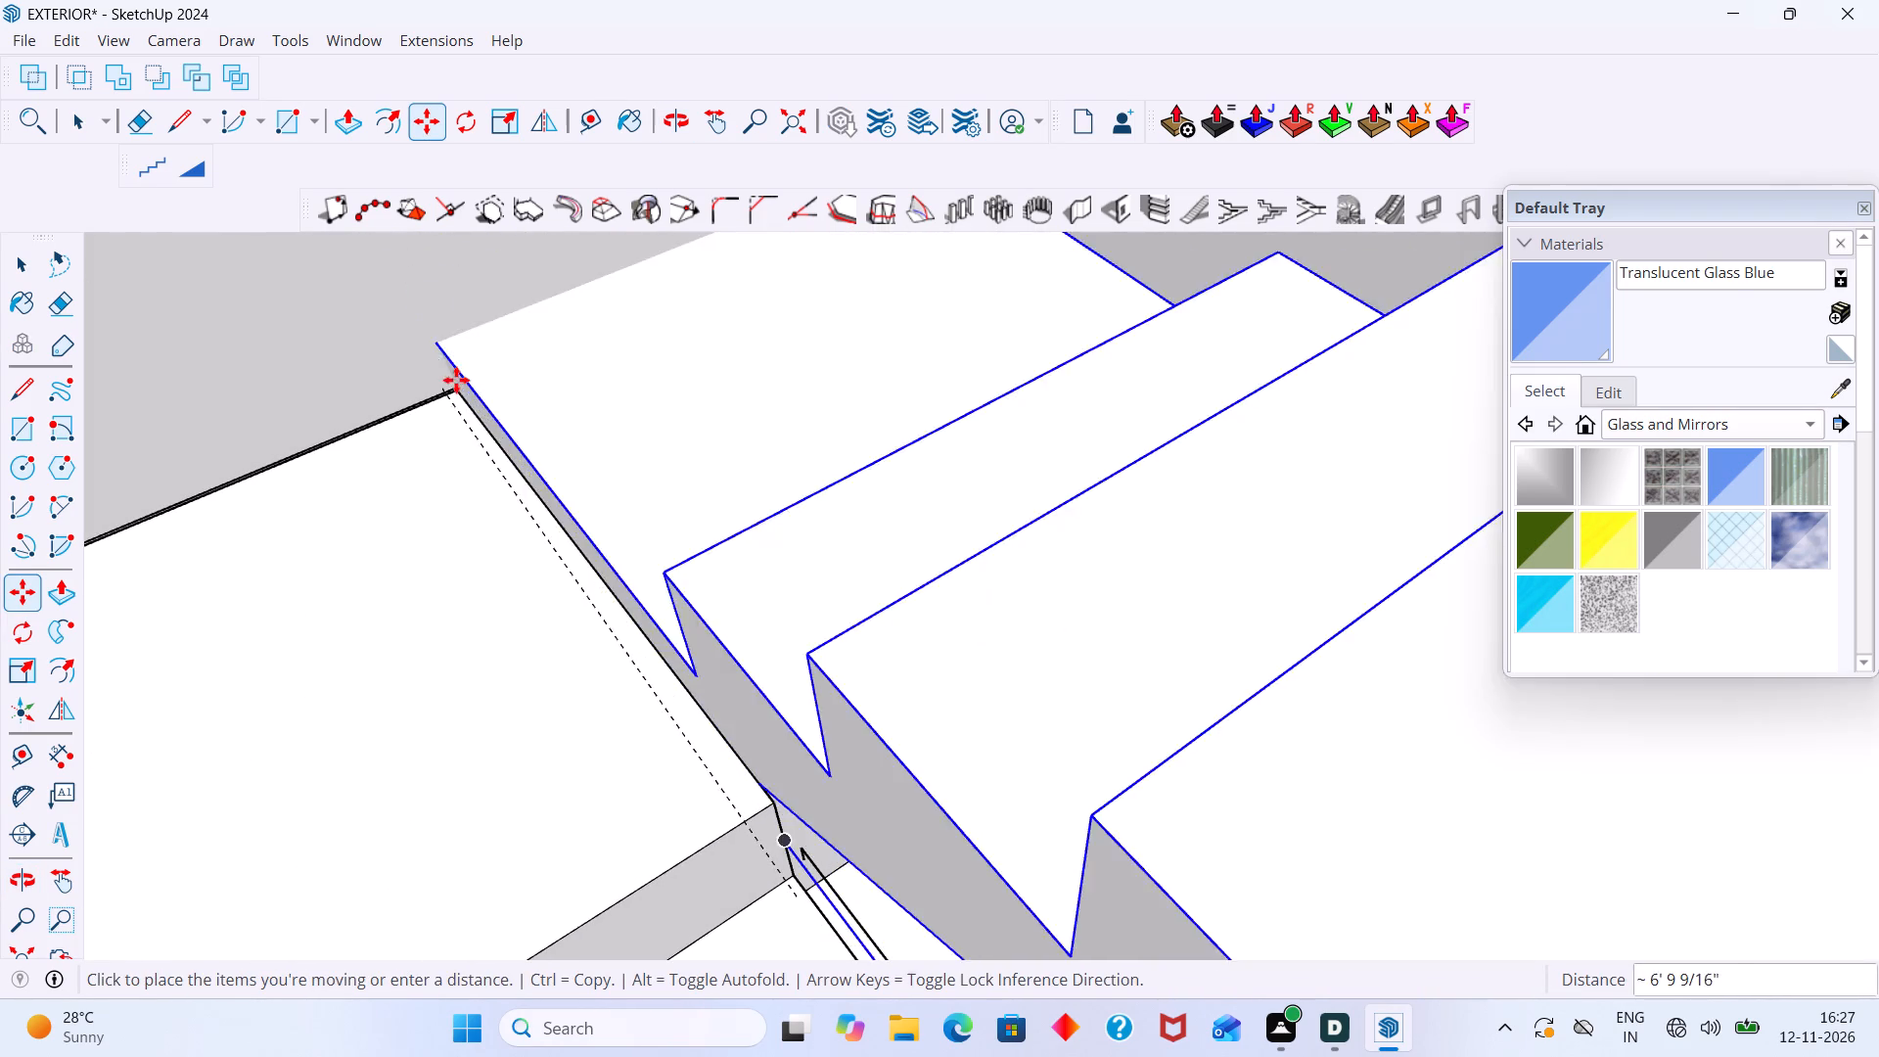
{"action": "left_click", "coordinate": [451, 393]}
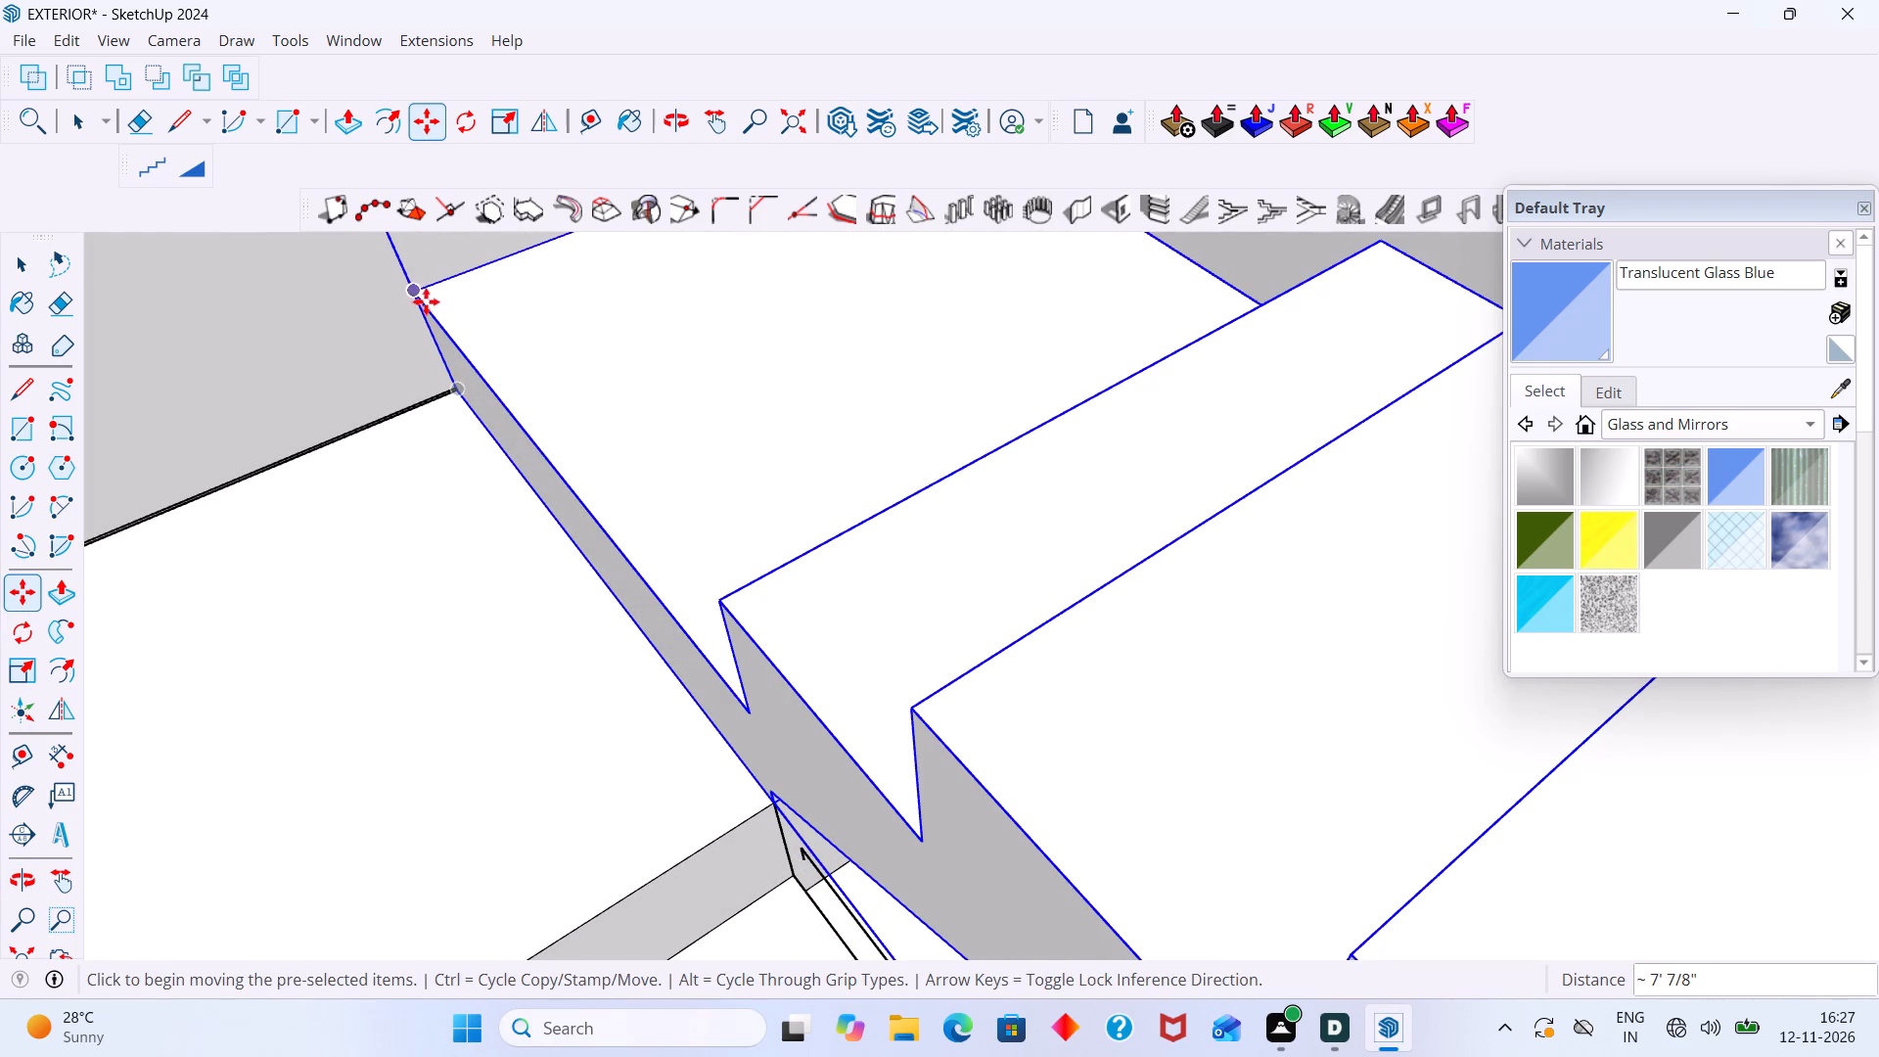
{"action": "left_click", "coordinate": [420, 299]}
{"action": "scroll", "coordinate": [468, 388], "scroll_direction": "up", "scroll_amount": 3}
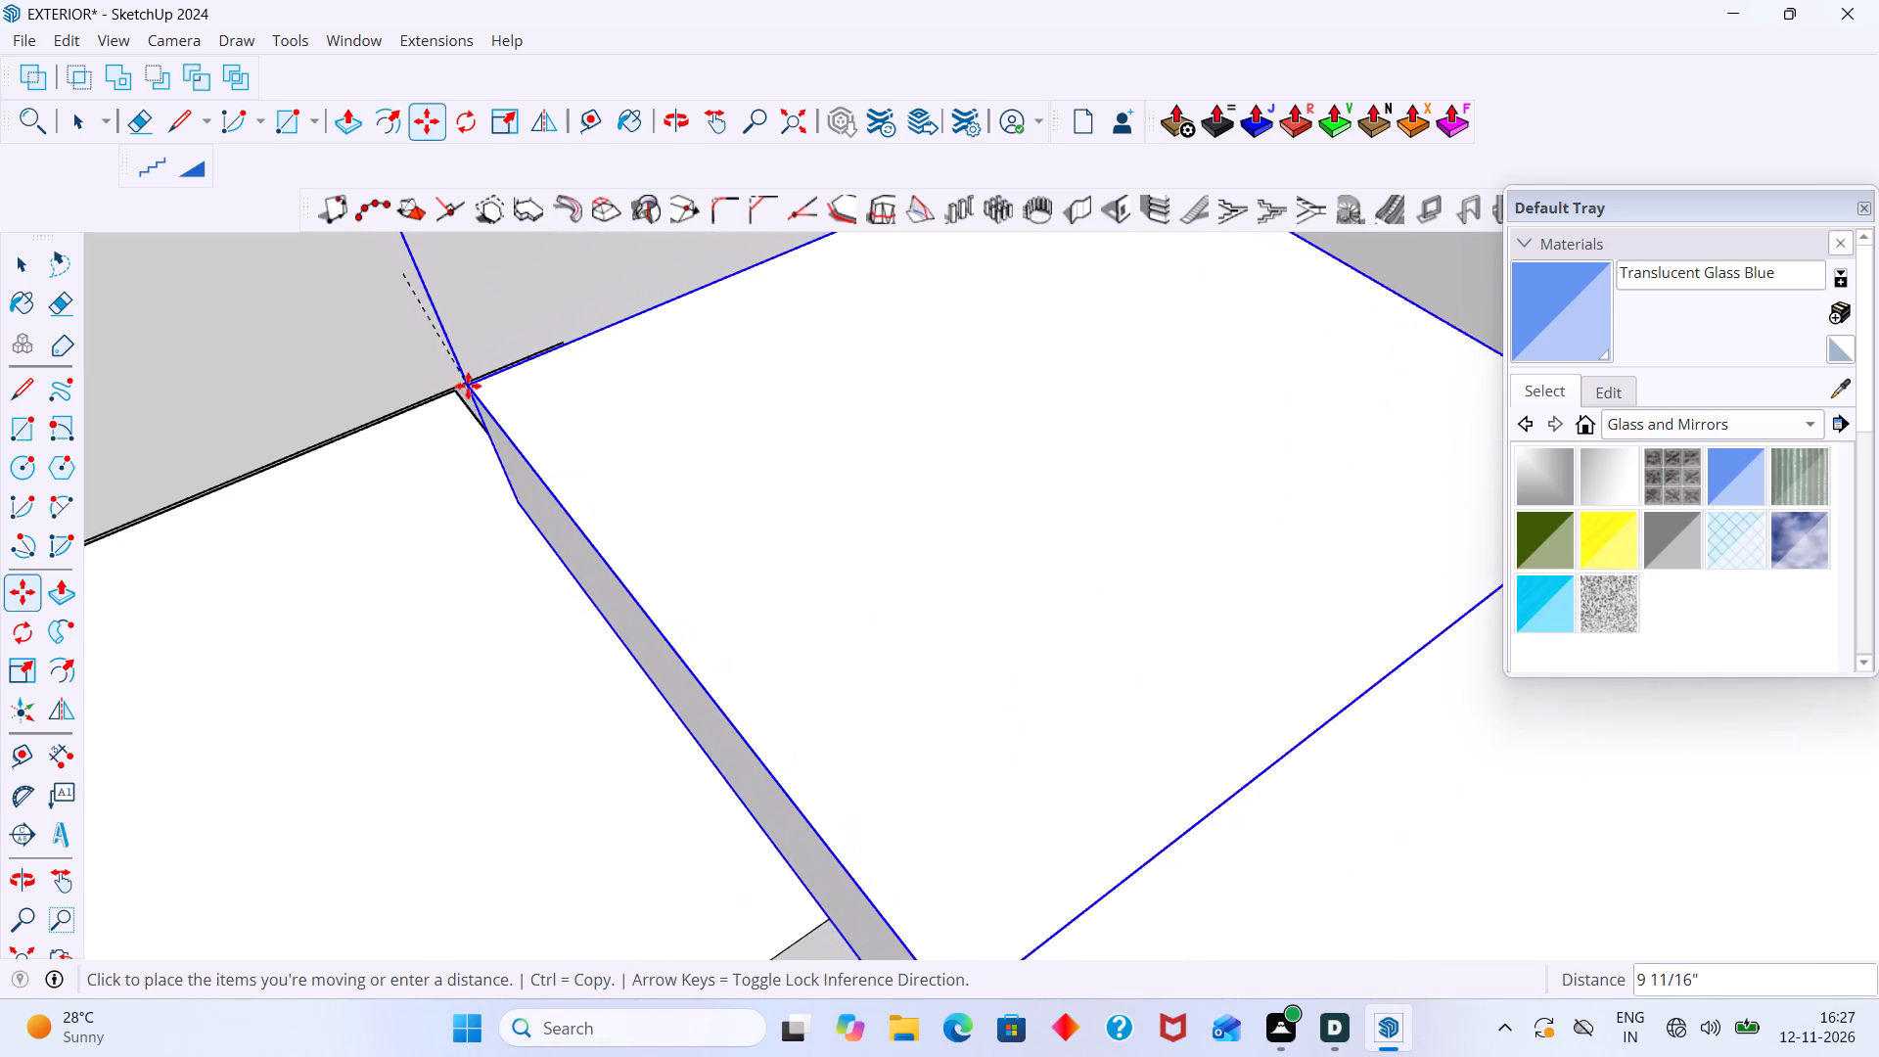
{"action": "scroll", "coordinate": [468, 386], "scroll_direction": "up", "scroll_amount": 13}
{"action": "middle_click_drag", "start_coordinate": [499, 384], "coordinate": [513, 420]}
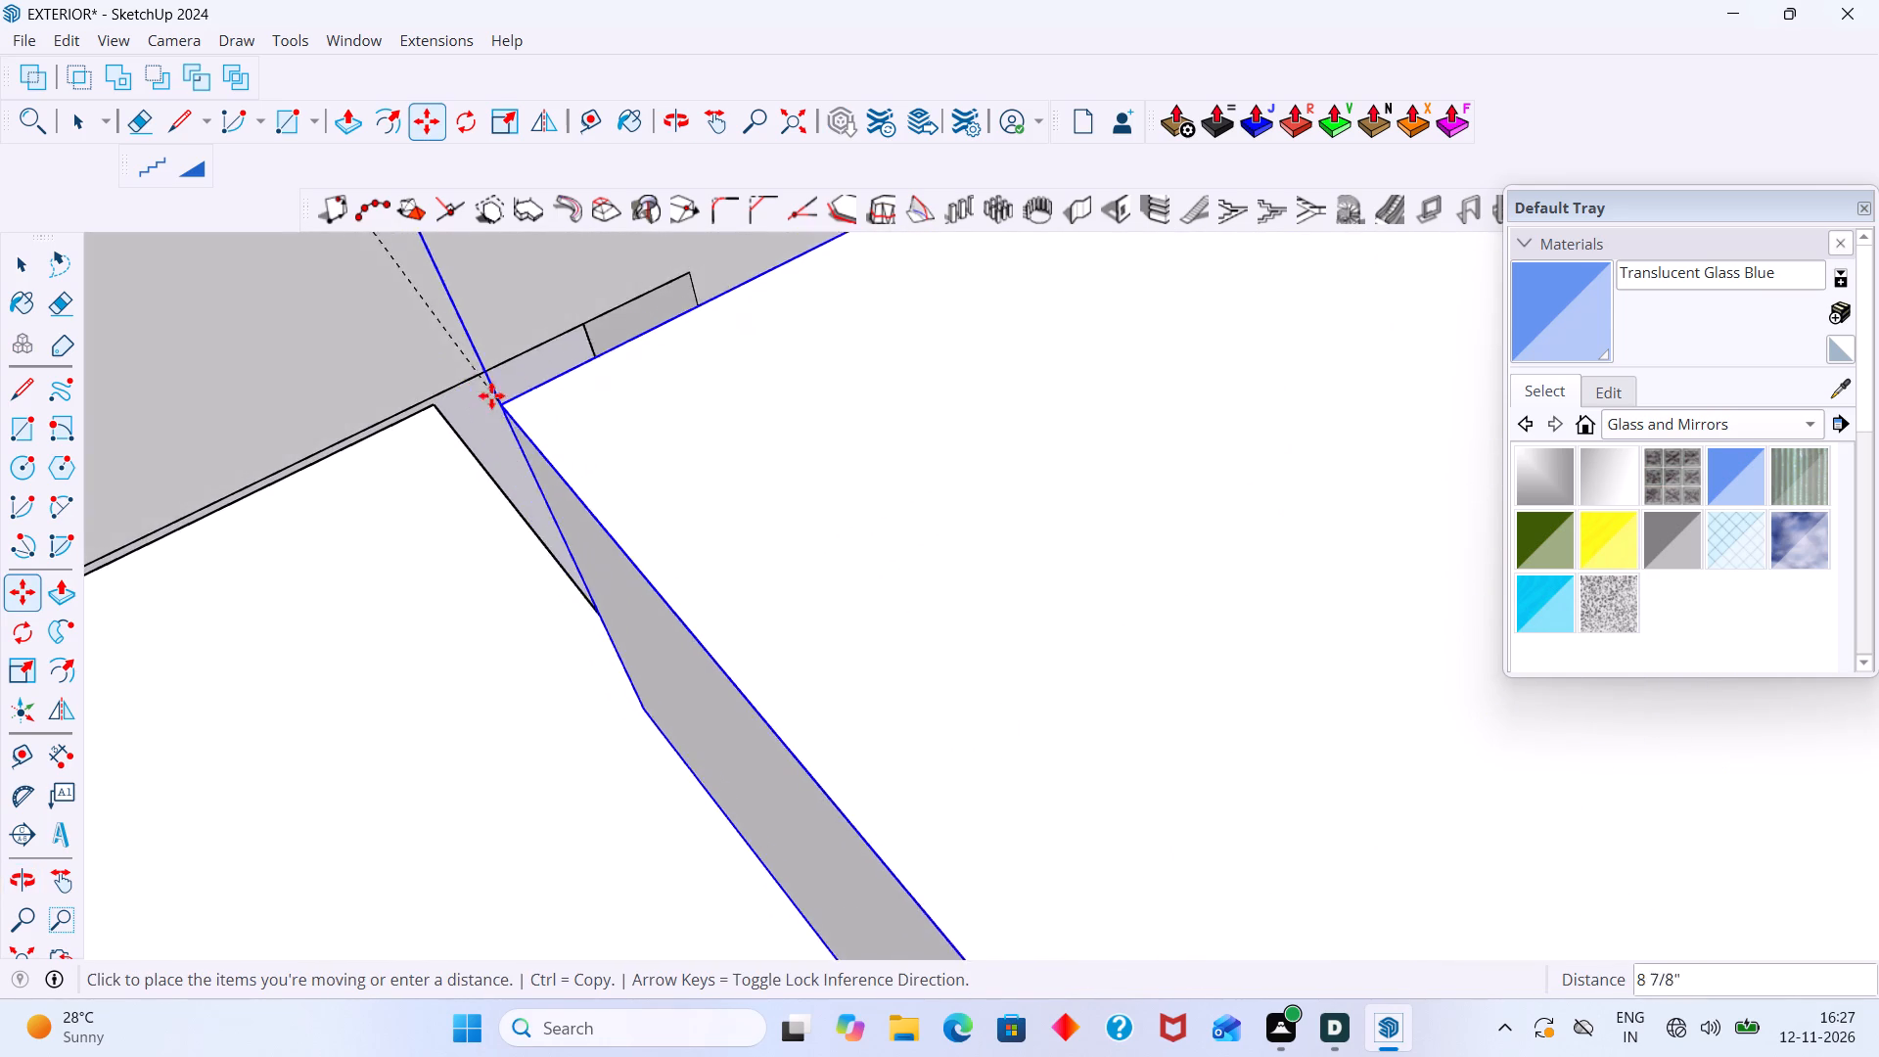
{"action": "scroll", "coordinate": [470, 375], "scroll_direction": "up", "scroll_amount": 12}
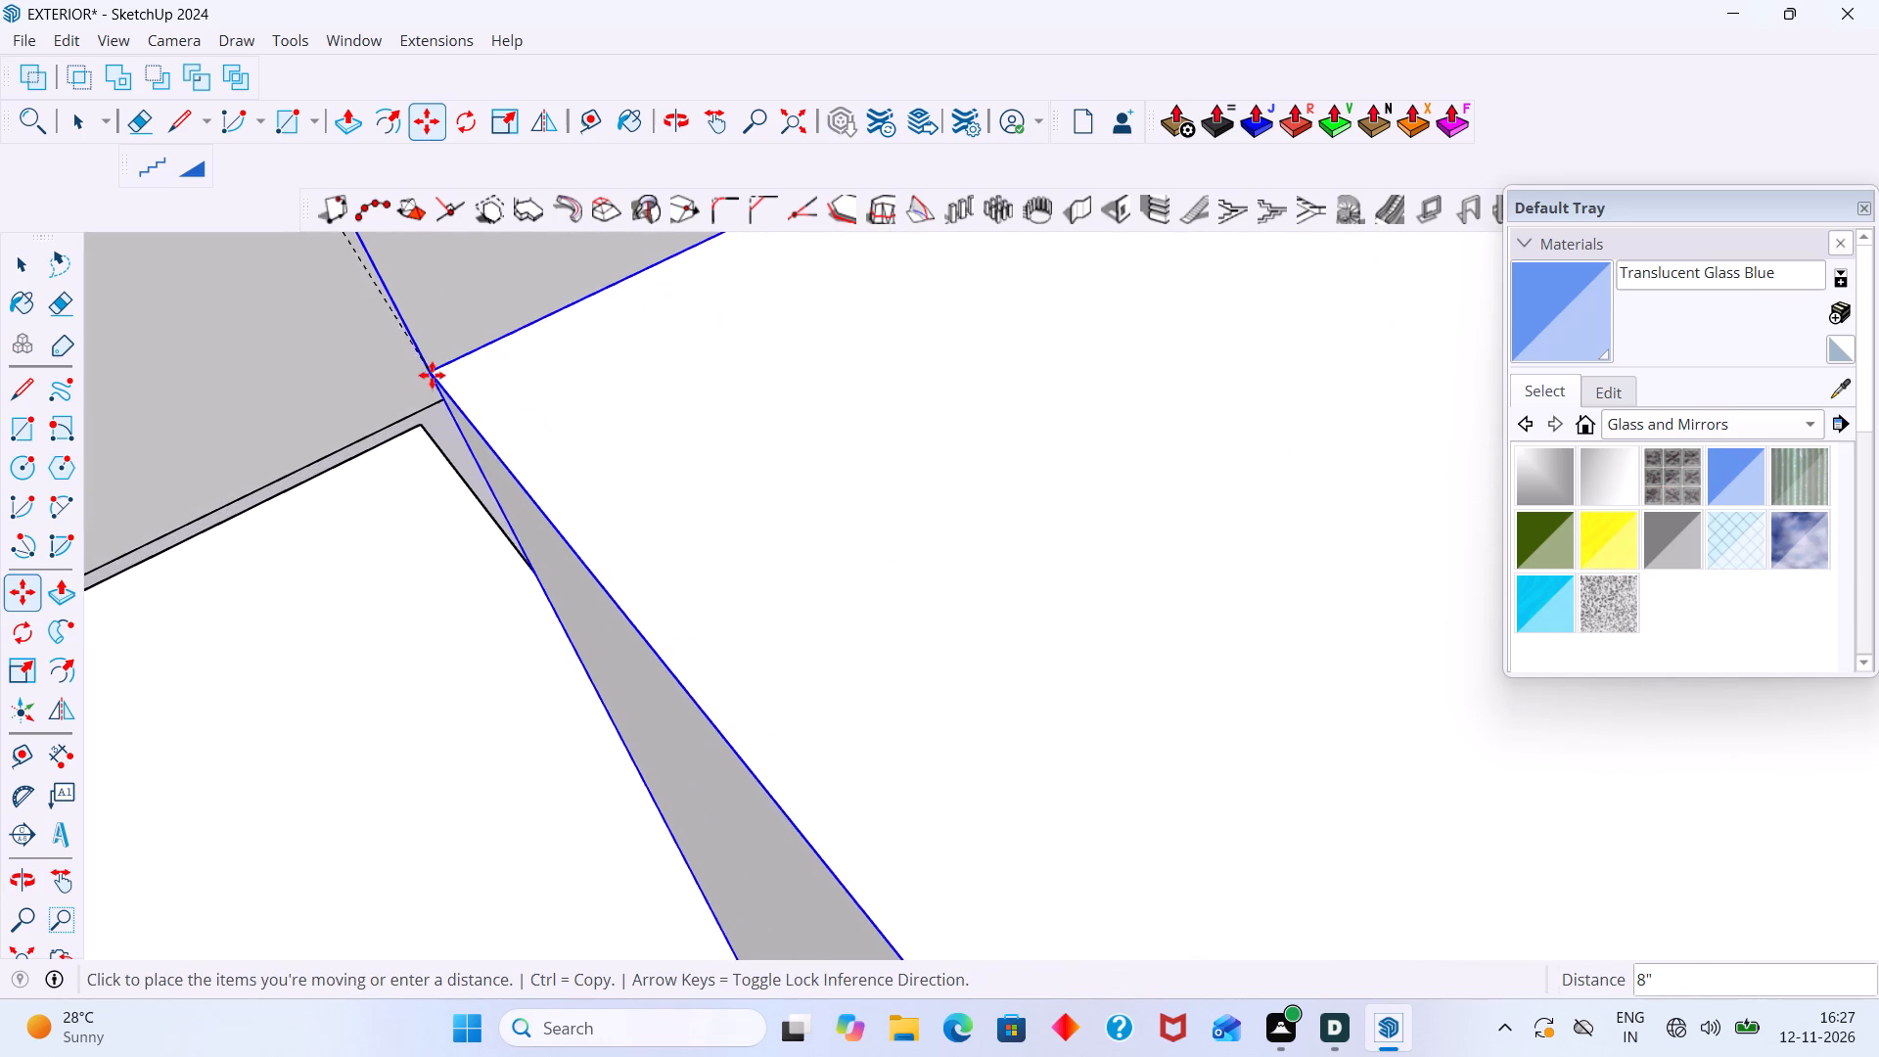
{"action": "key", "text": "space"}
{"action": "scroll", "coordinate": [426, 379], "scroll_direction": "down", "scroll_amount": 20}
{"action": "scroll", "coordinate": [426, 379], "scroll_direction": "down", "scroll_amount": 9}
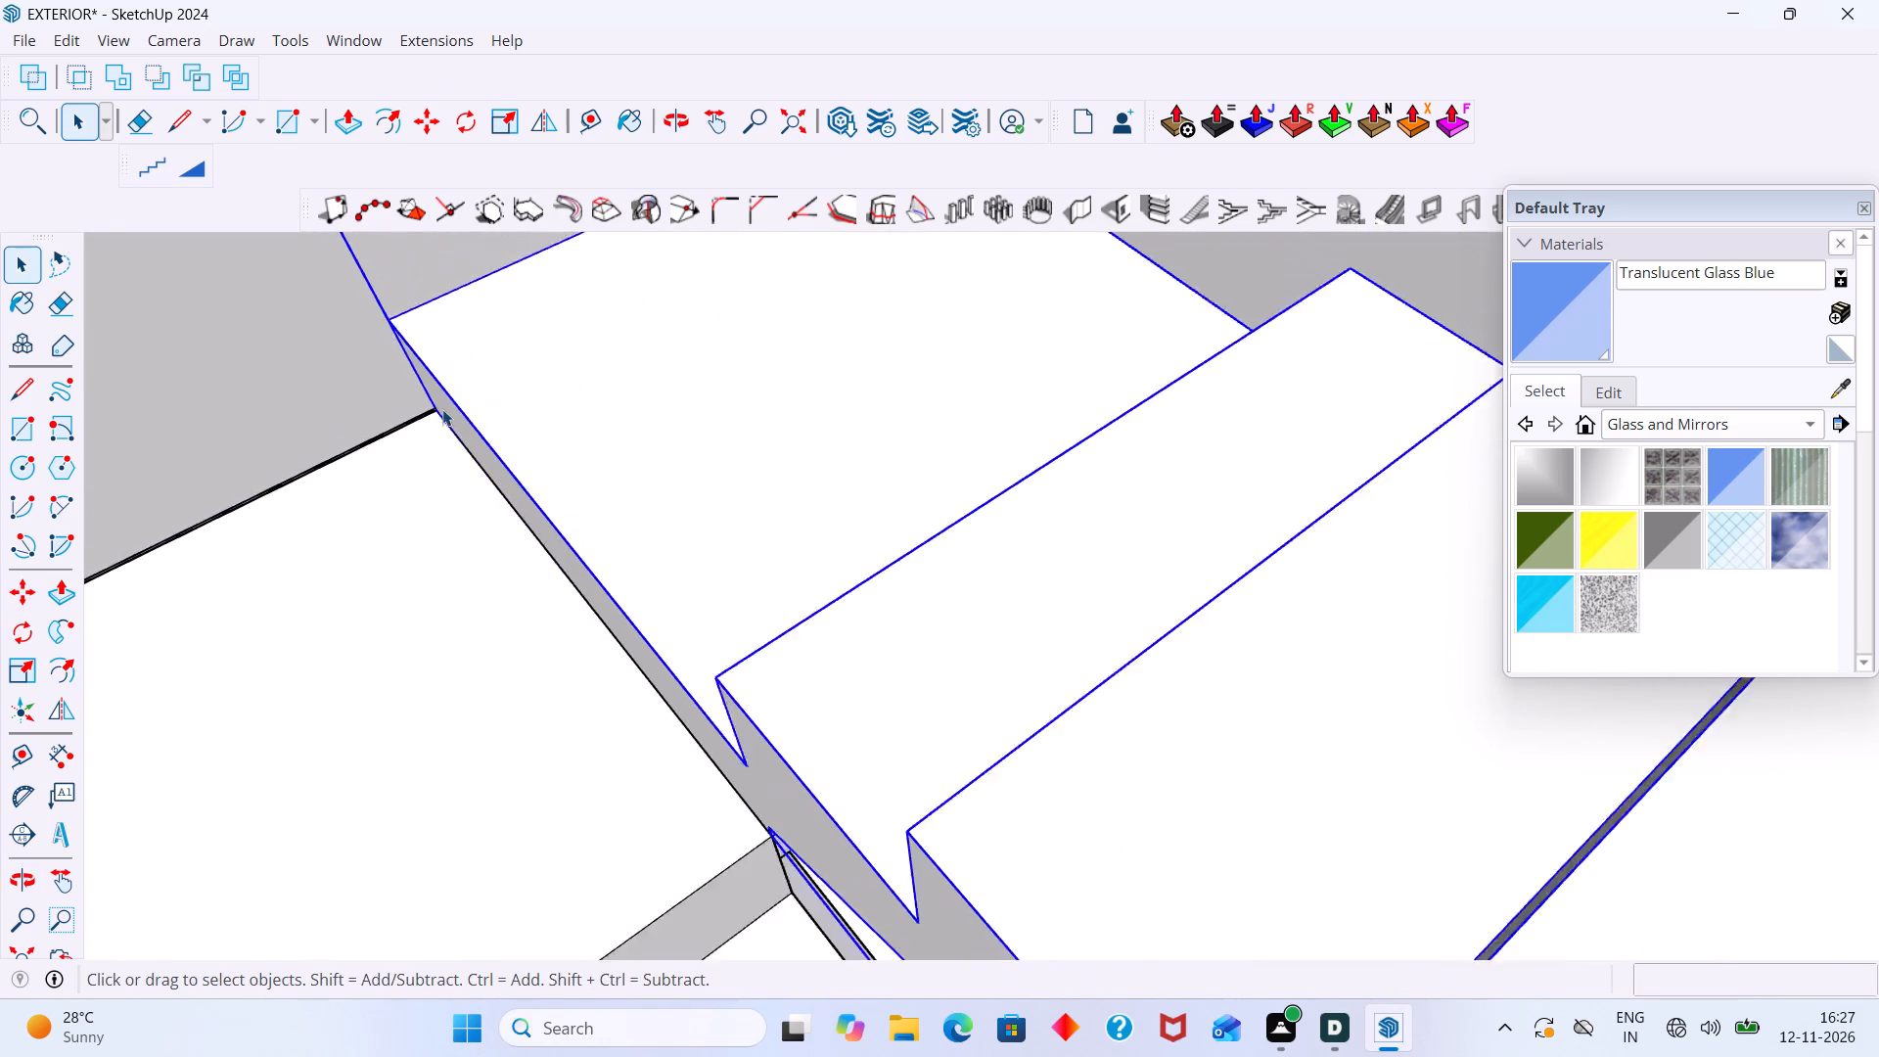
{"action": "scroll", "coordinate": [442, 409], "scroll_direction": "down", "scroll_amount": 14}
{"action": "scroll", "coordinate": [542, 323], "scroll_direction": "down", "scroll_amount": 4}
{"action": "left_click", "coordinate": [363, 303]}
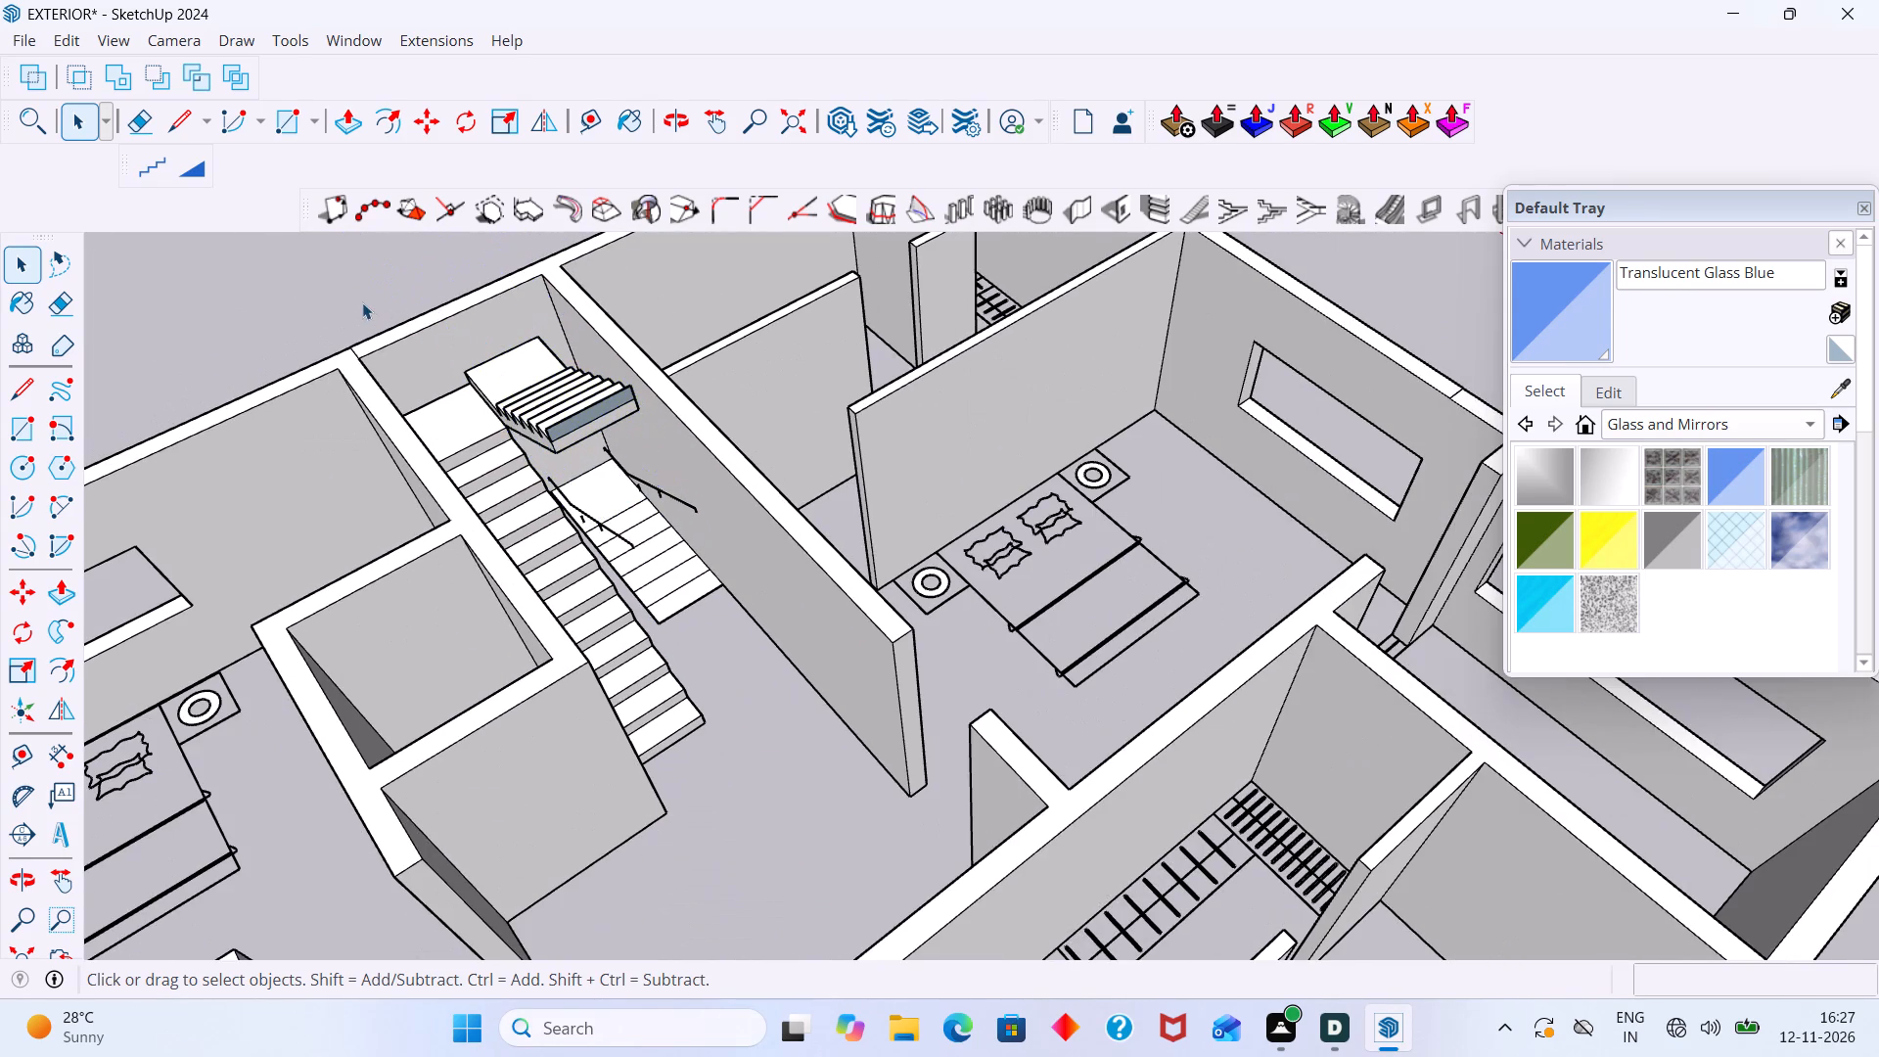
Move the upper flight 7" down so the top corner of its landing meets the corner of the lower flight's landing.
{"action": "scroll", "coordinate": [438, 373], "scroll_direction": "up", "scroll_amount": 2}
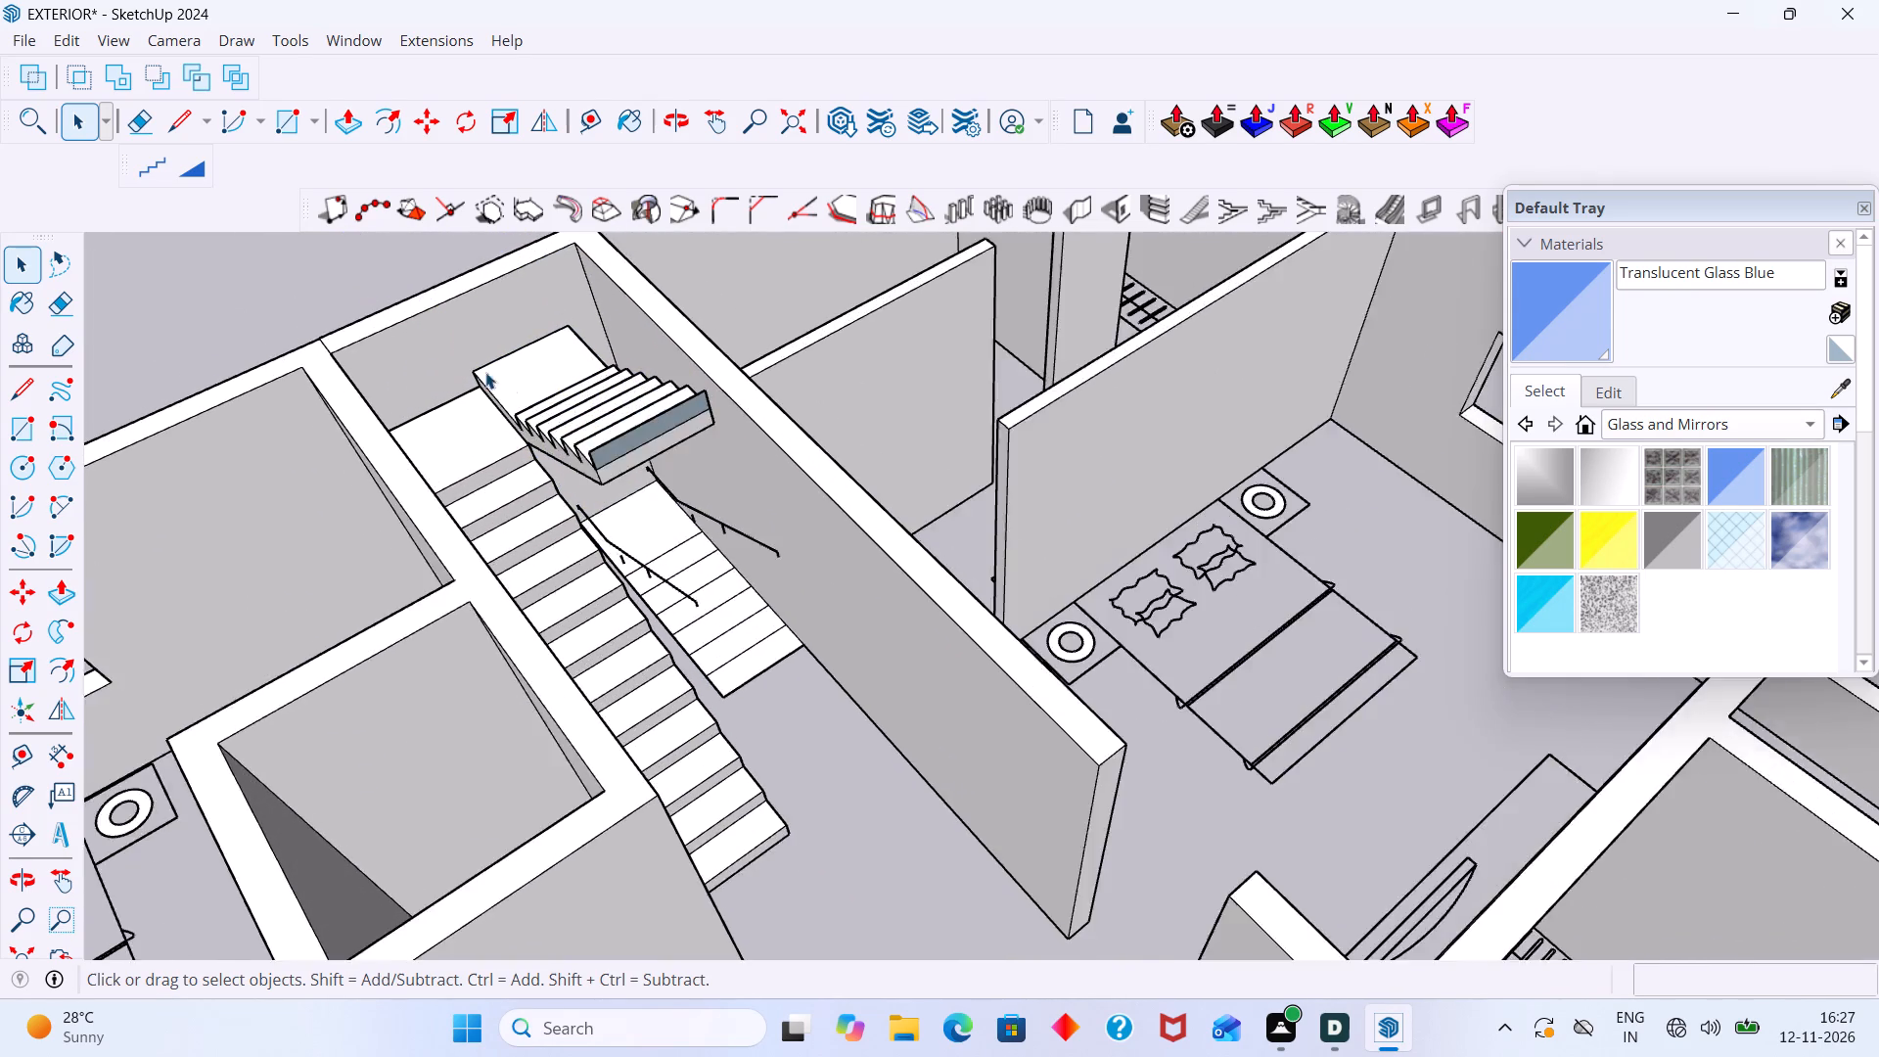
{"action": "scroll", "coordinate": [485, 372], "scroll_direction": "up", "scroll_amount": 14}
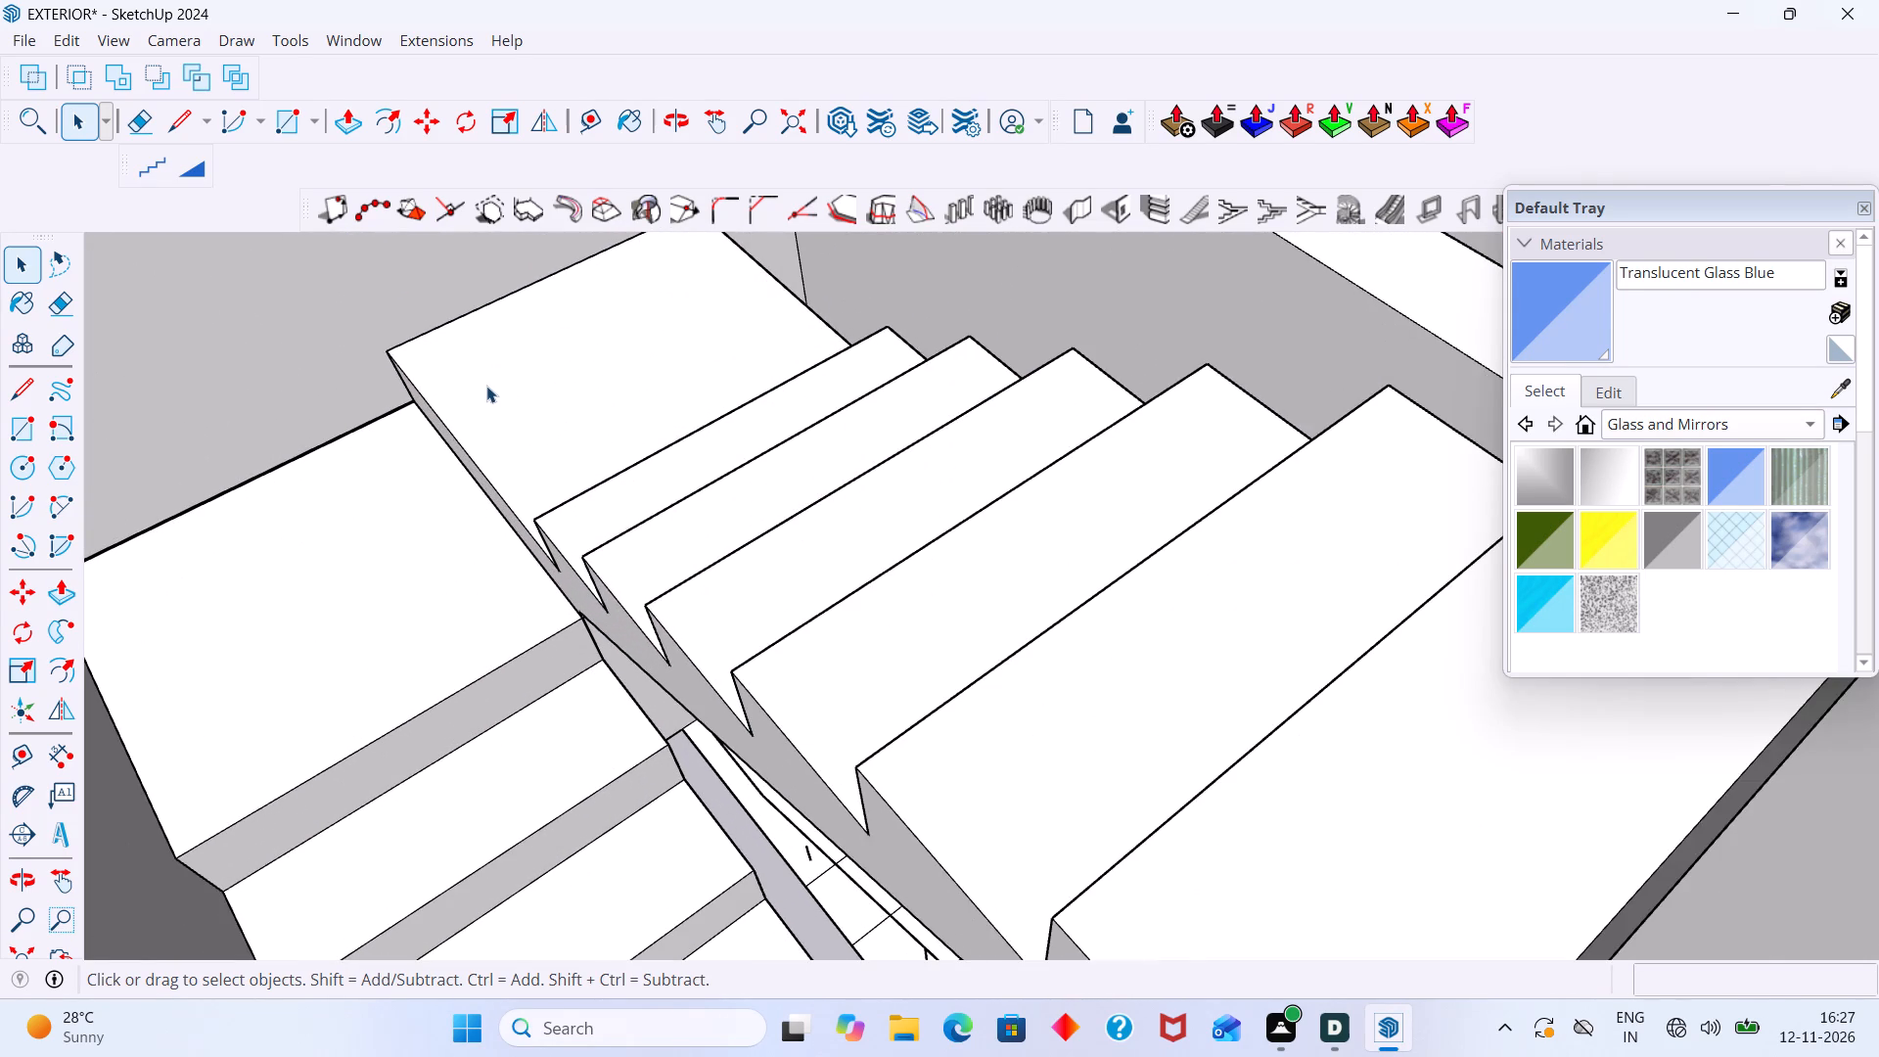
{"action": "left_click", "coordinate": [486, 386]}
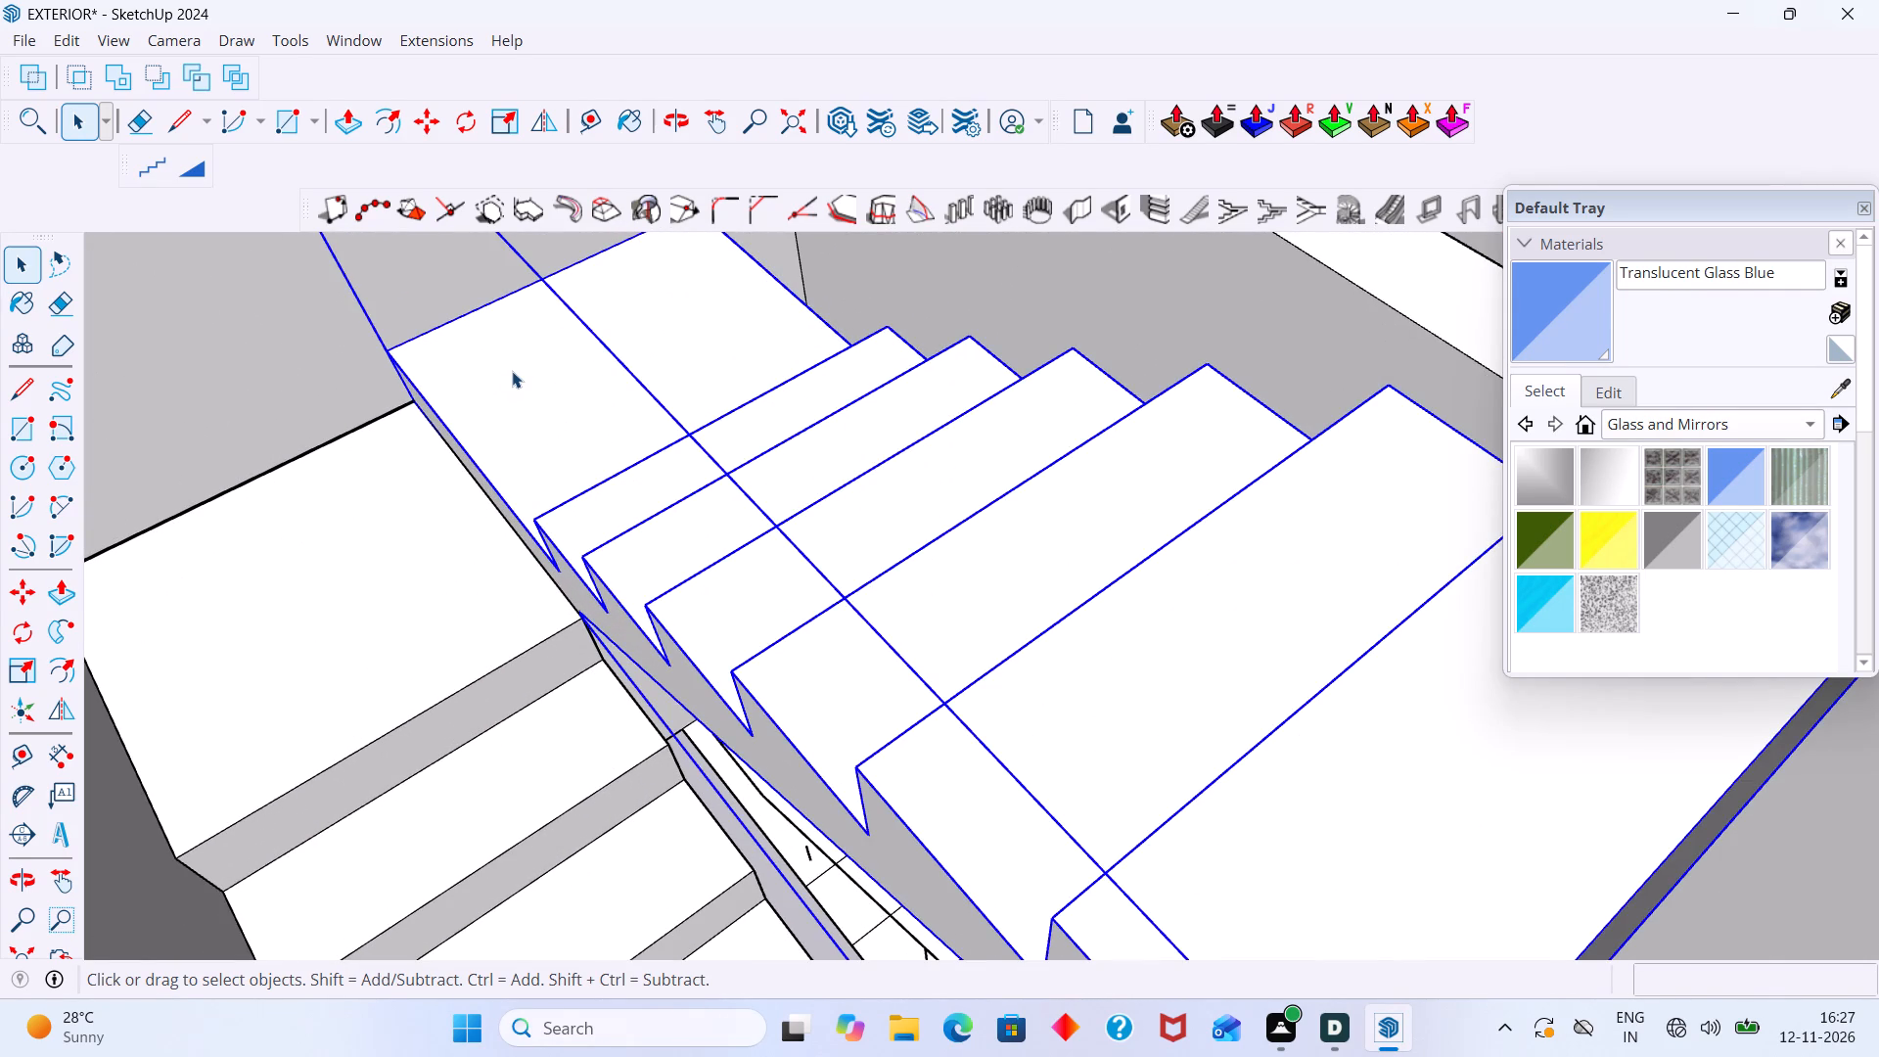
{"action": "key", "text": "m"}
{"action": "scroll", "coordinate": [434, 368], "scroll_direction": "up", "scroll_amount": 5}
{"action": "middle_click_drag", "start_coordinate": [431, 368], "coordinate": [506, 356]}
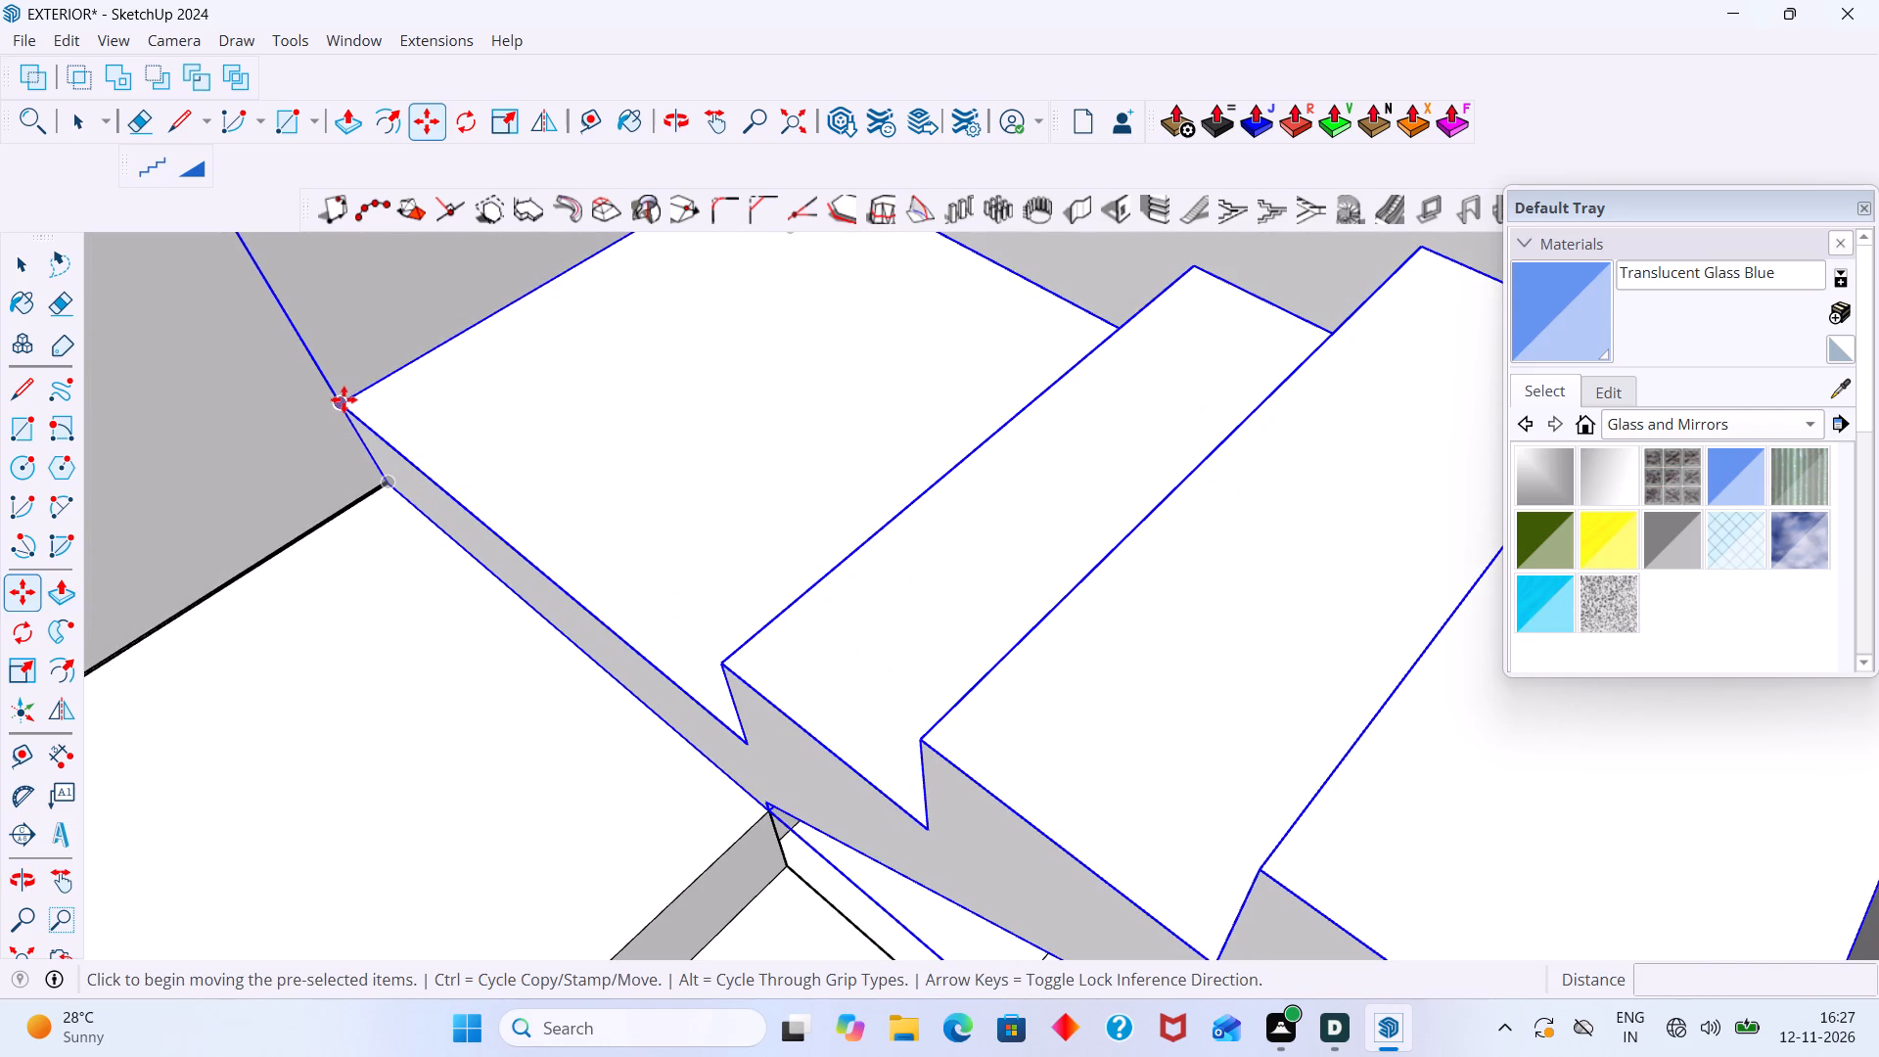
{"action": "left_click", "coordinate": [344, 399]}
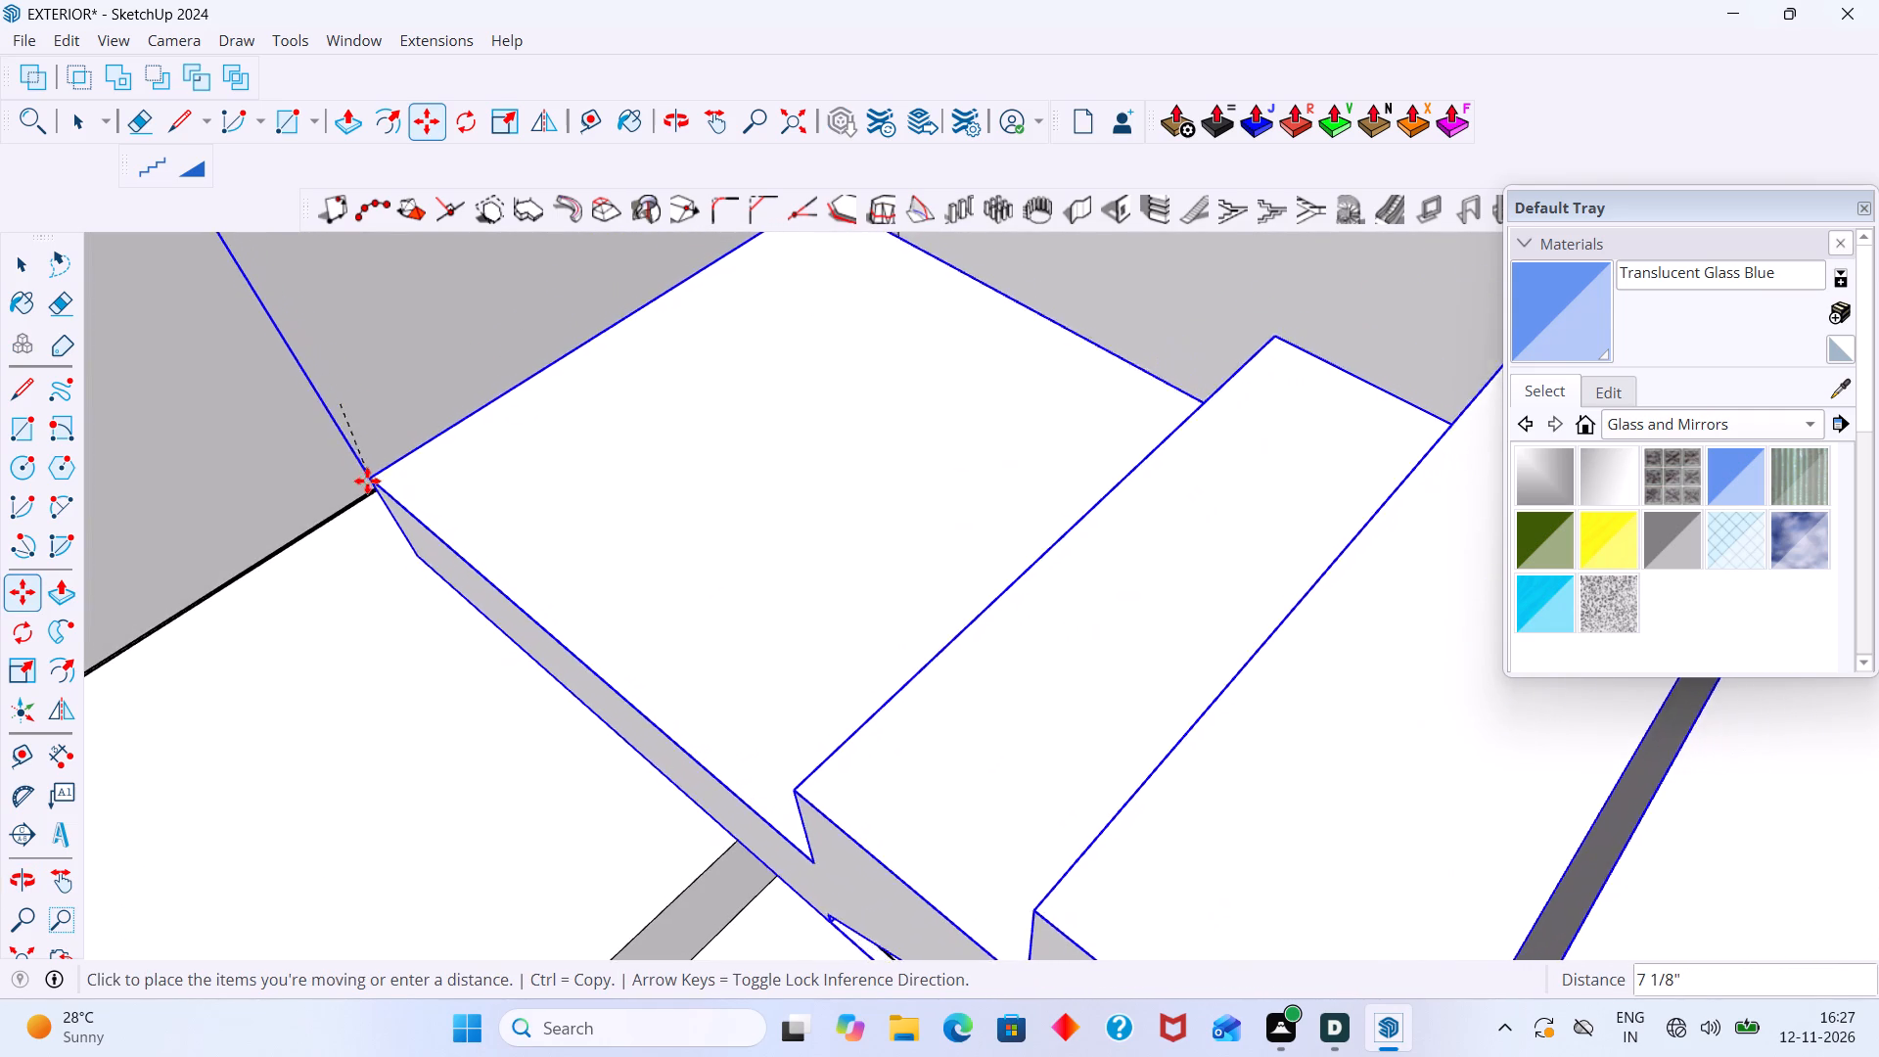
{"action": "scroll", "coordinate": [367, 481], "scroll_direction": "up", "scroll_amount": 13}
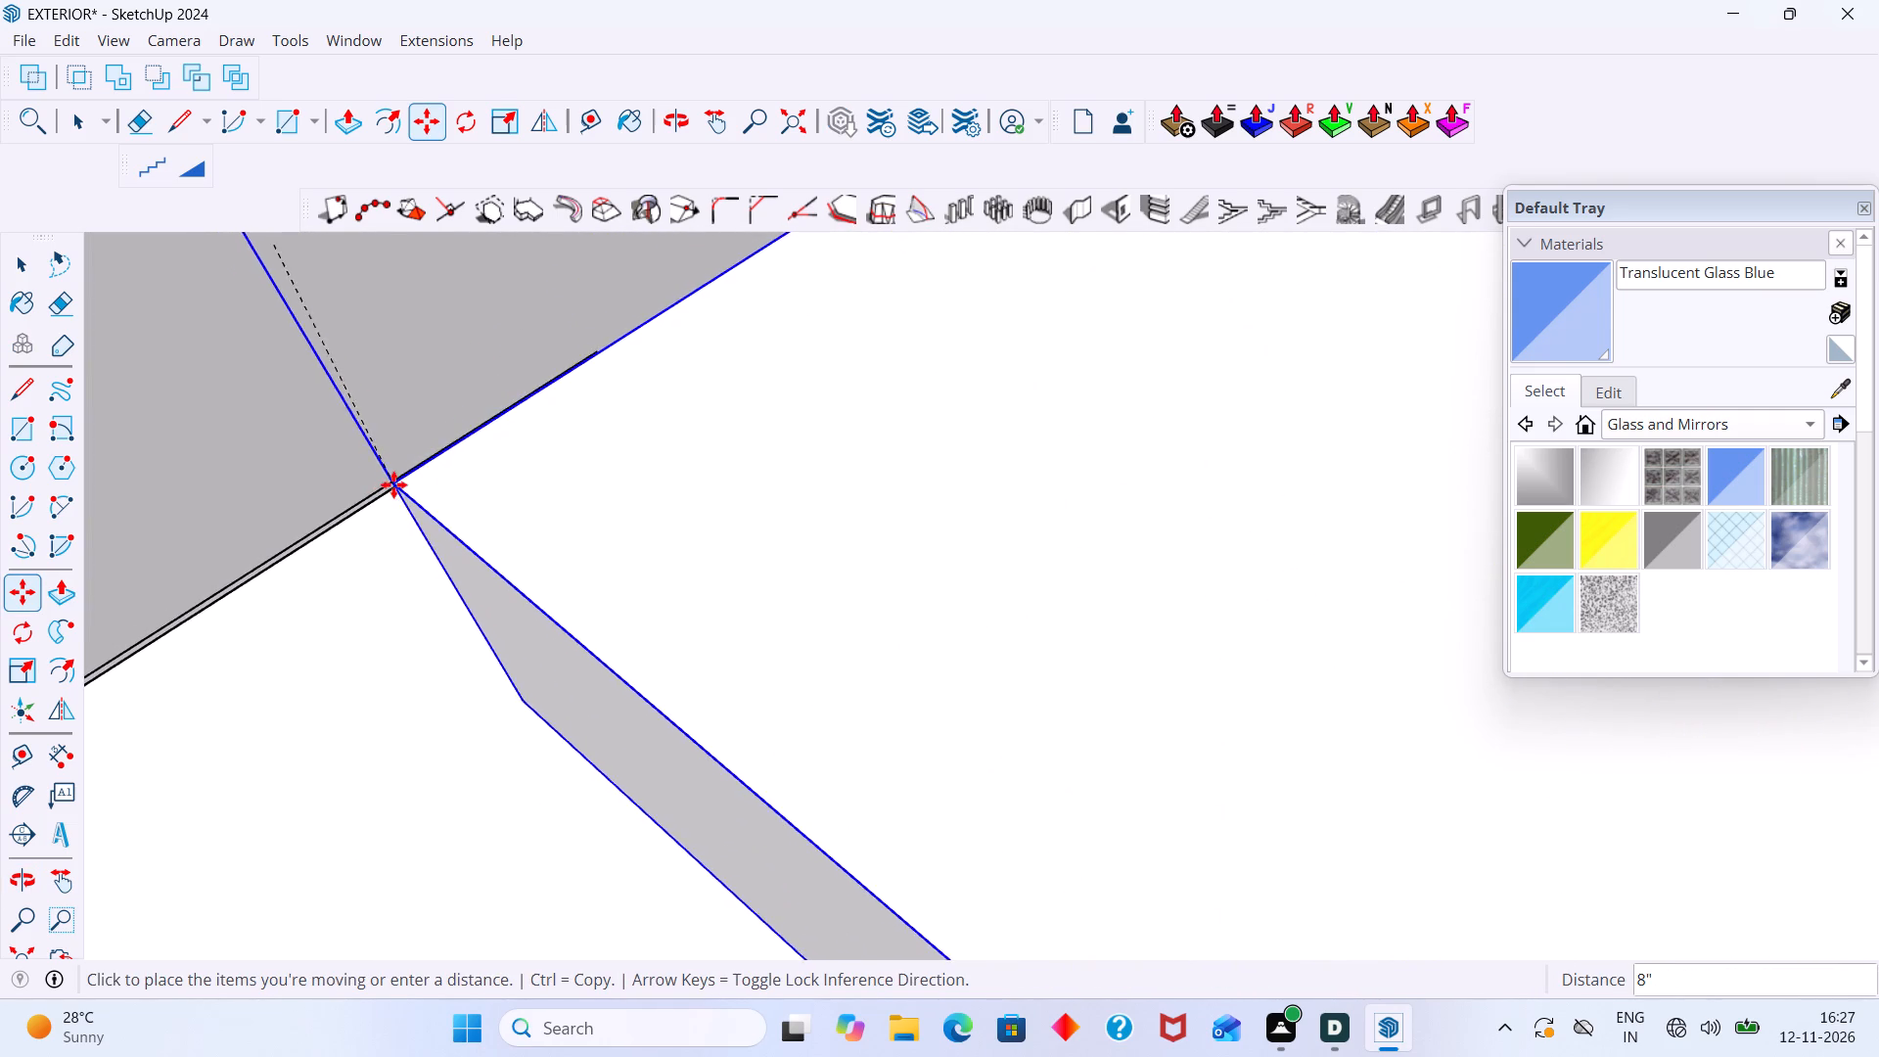
{"action": "scroll", "coordinate": [391, 471], "scroll_direction": "up", "scroll_amount": 16}
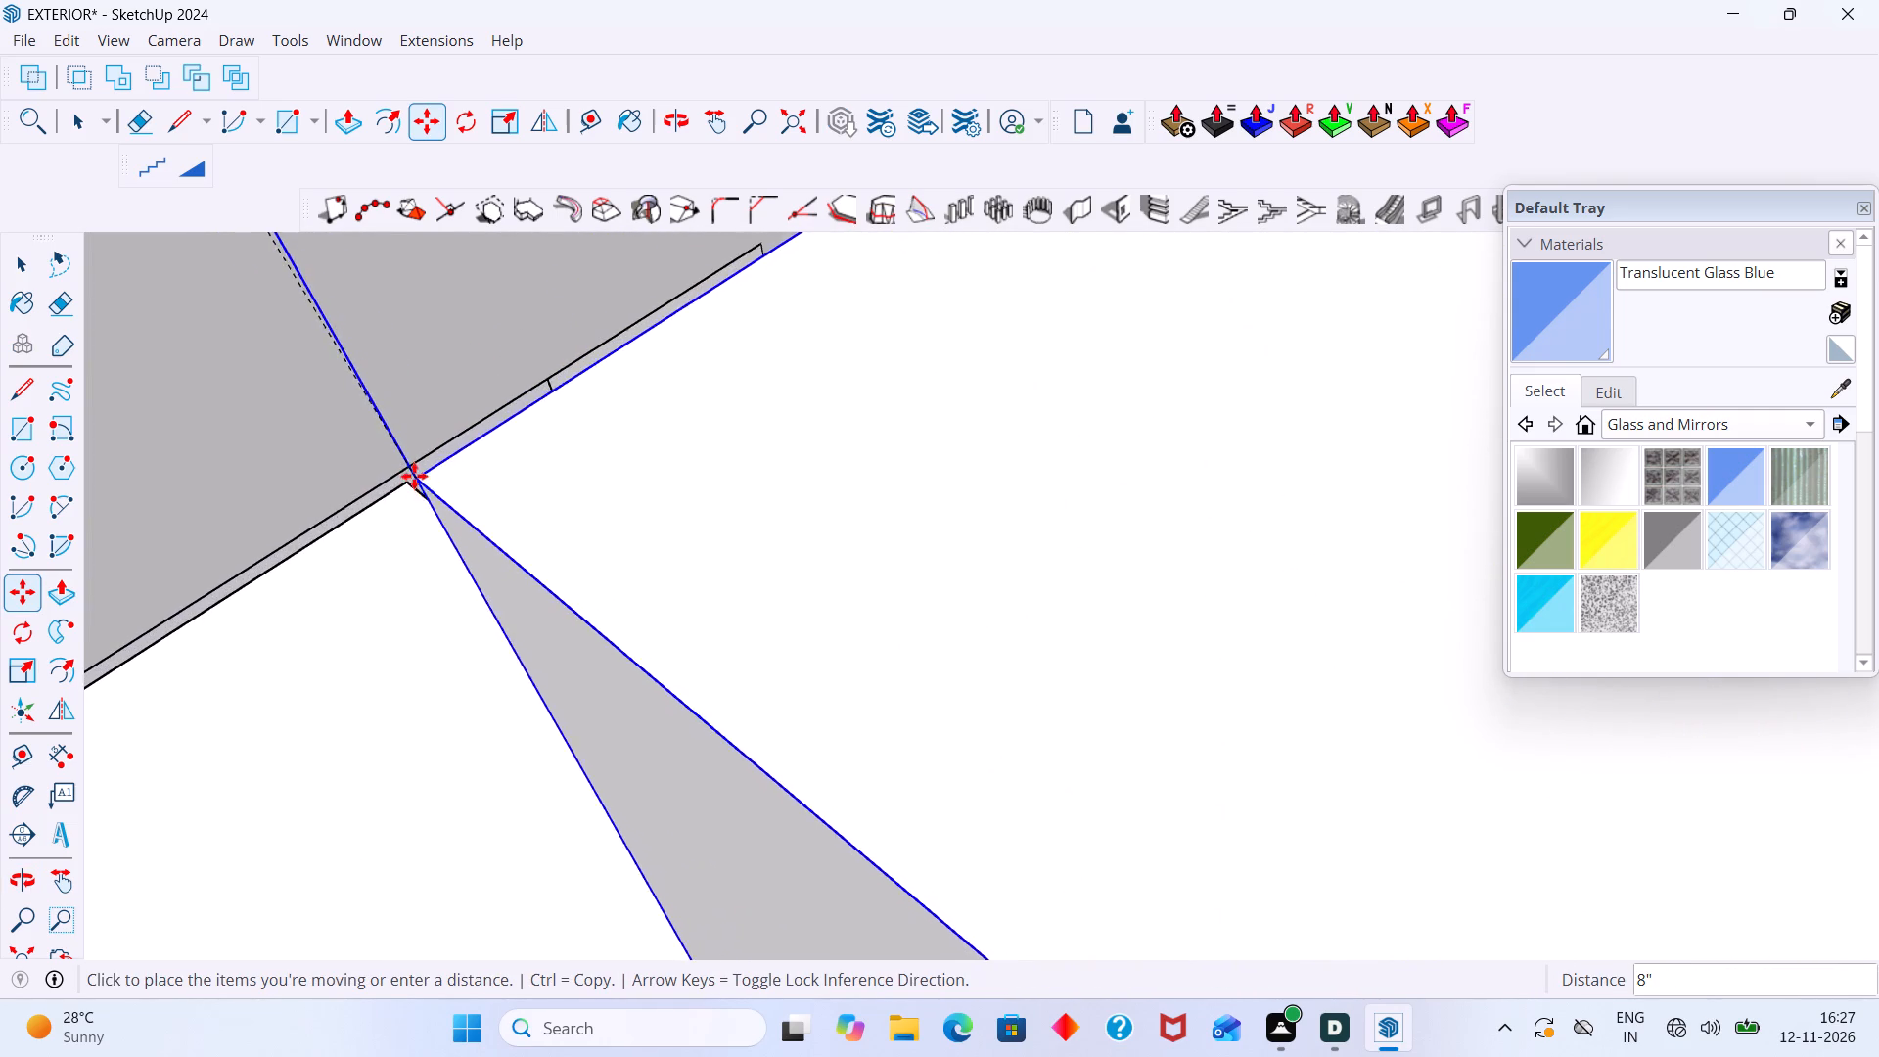
{"action": "scroll", "coordinate": [414, 476], "scroll_direction": "up", "scroll_amount": 8}
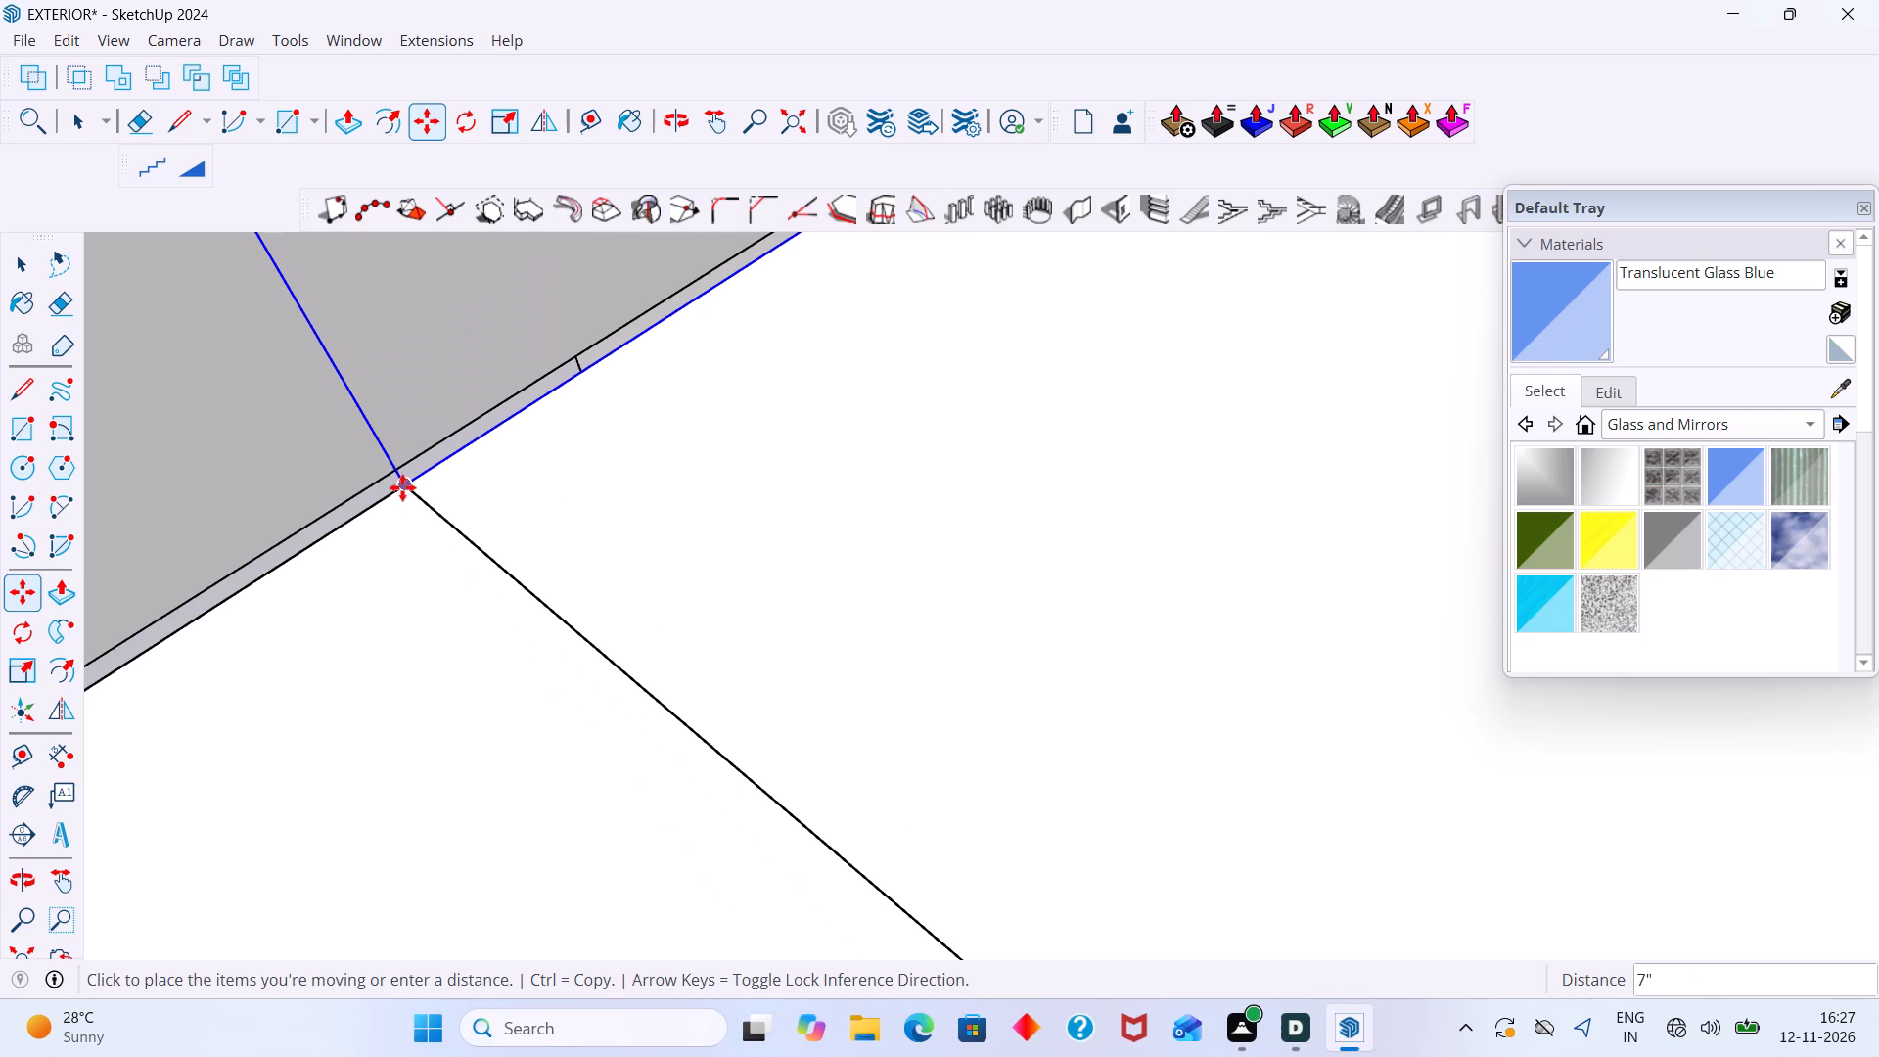
{"action": "left_click", "coordinate": [402, 487]}
{"action": "key", "text": "space"}
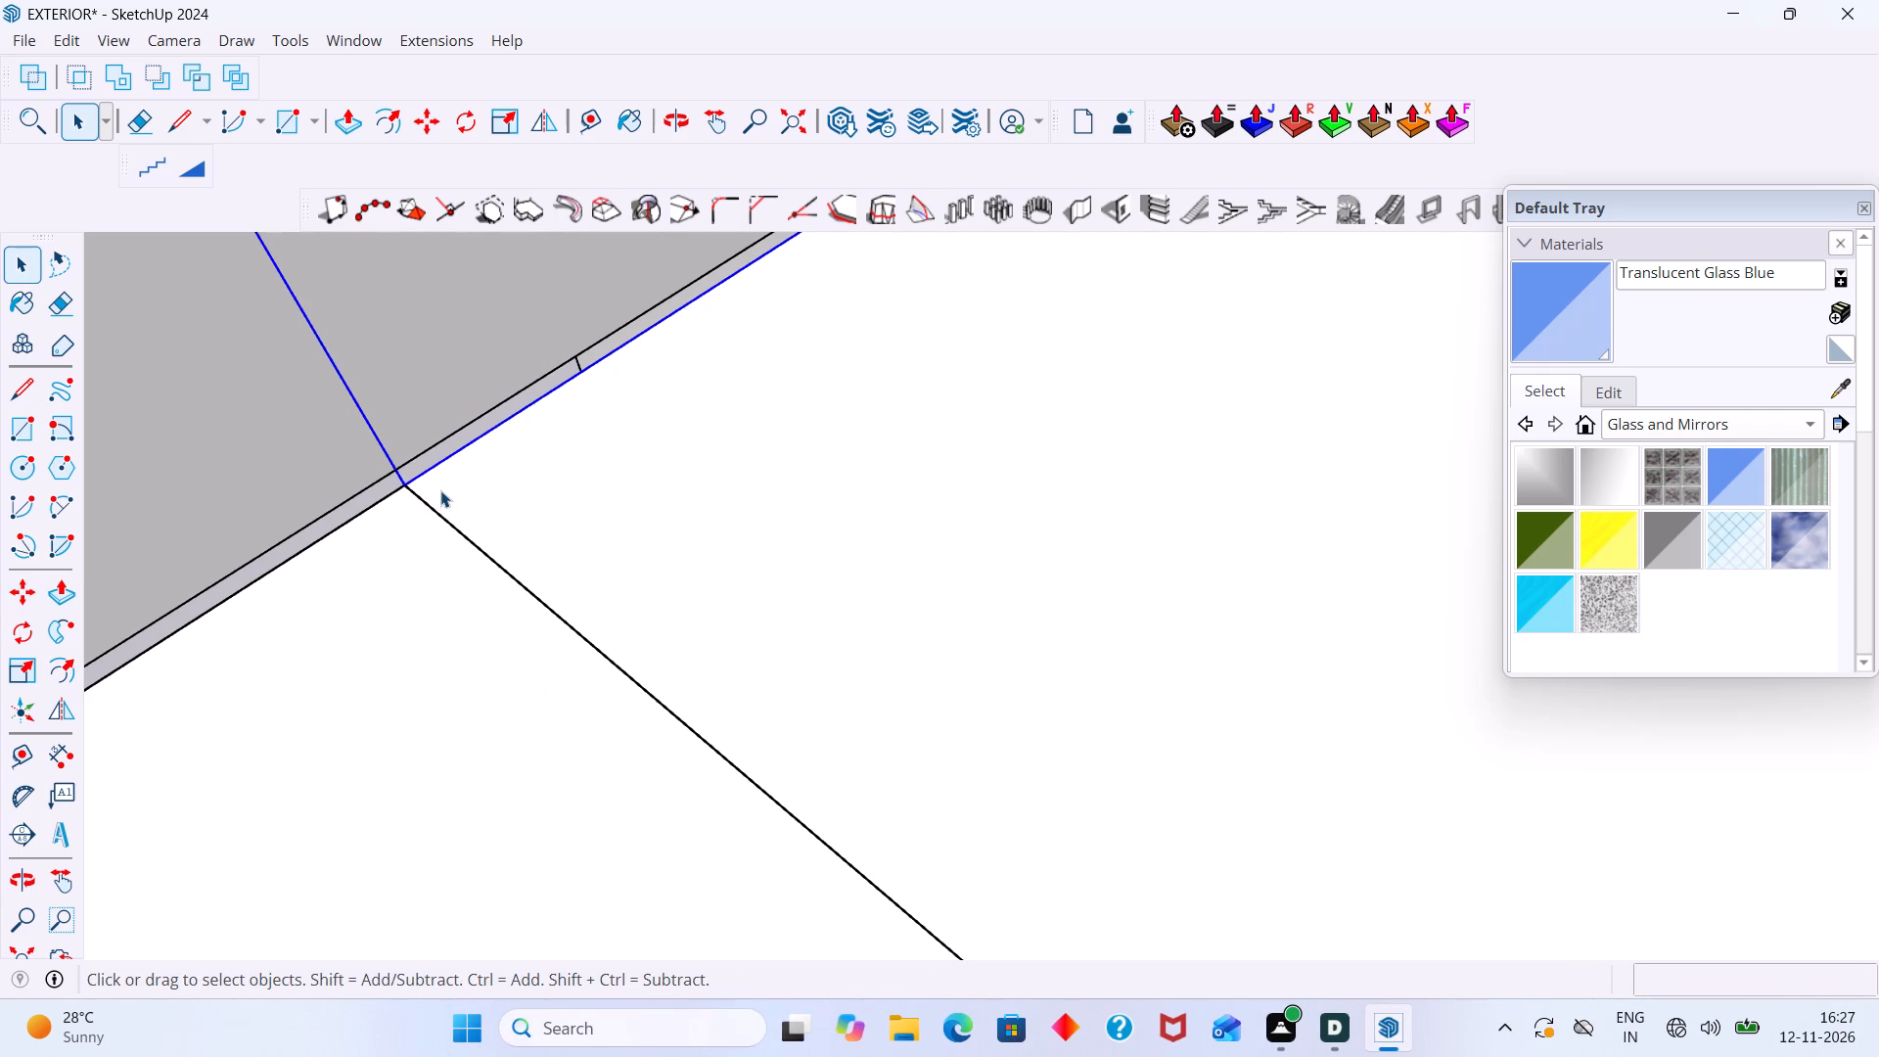
{"action": "scroll", "coordinate": [462, 493], "scroll_direction": "down", "scroll_amount": 8}
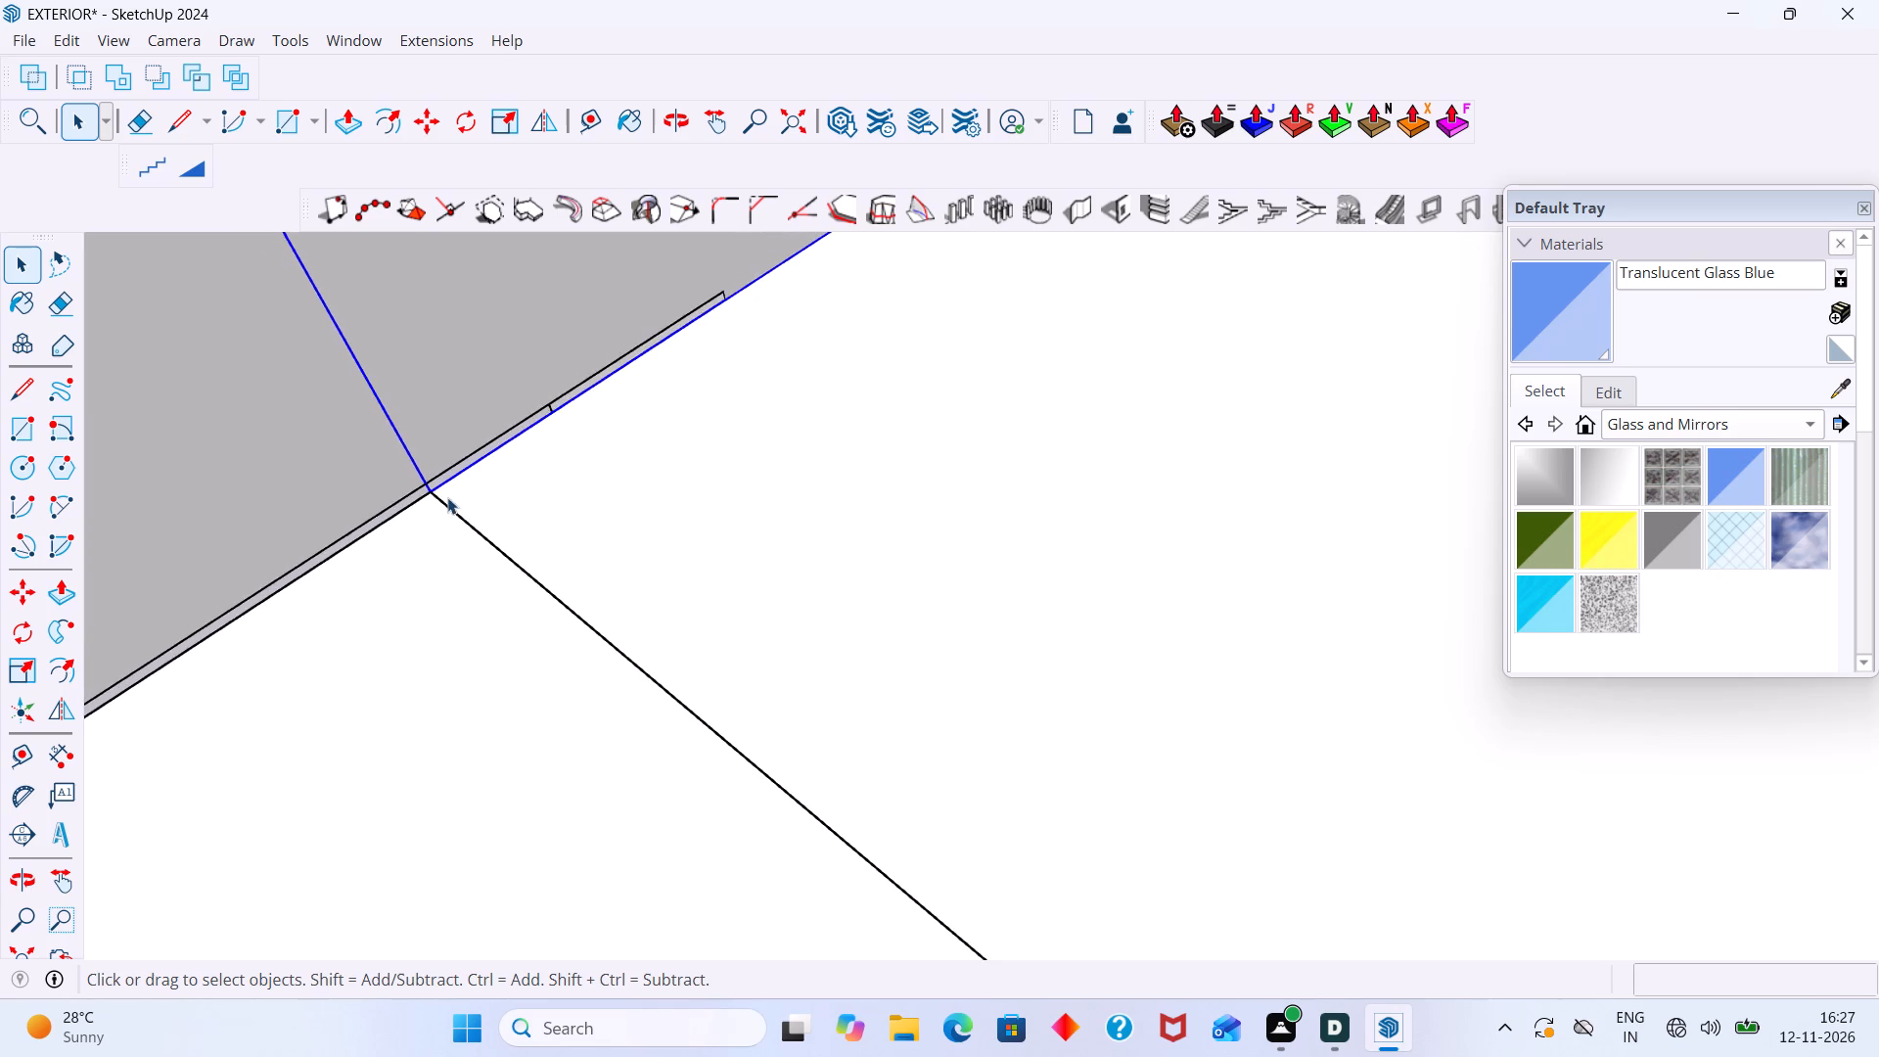
{"action": "scroll", "coordinate": [447, 497], "scroll_direction": "down", "scroll_amount": 20}
{"action": "scroll", "coordinate": [447, 497], "scroll_direction": "down", "scroll_amount": 12}
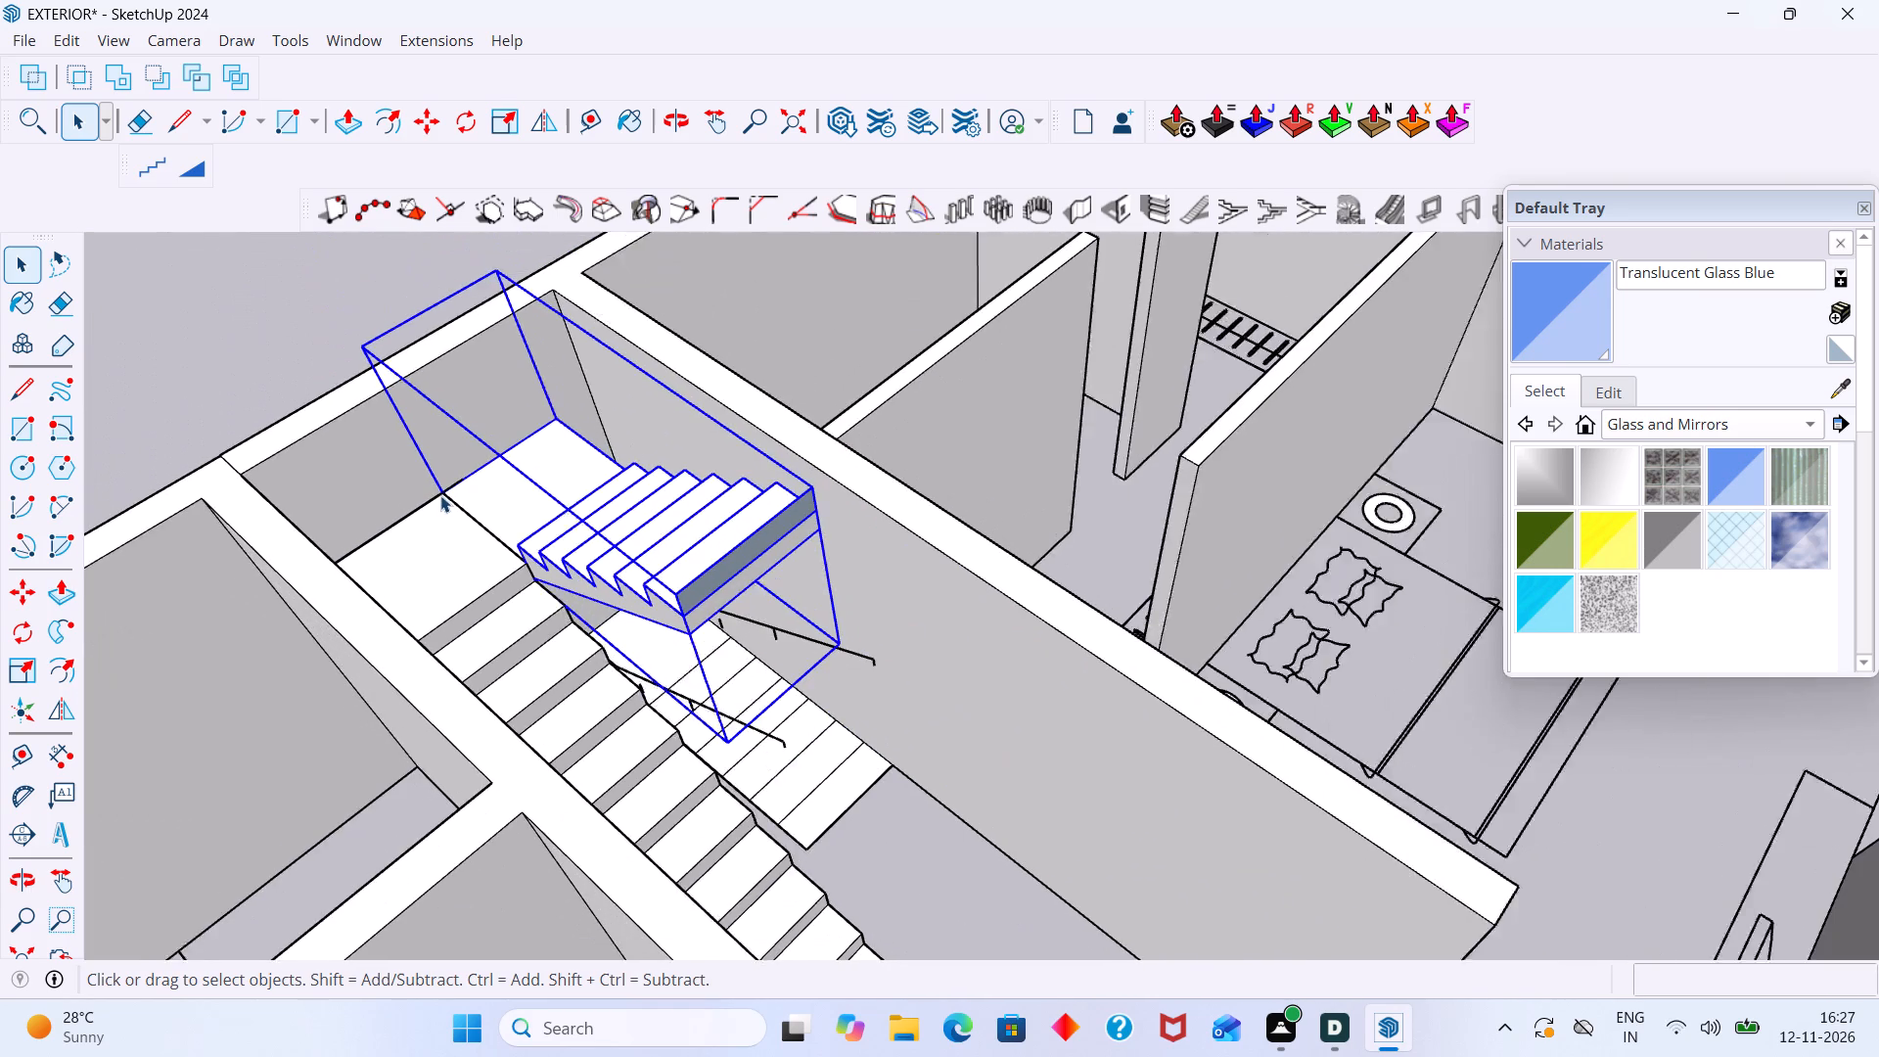
{"action": "scroll", "coordinate": [440, 495], "scroll_direction": "down", "scroll_amount": 1}
{"action": "left_click", "coordinate": [305, 367]}
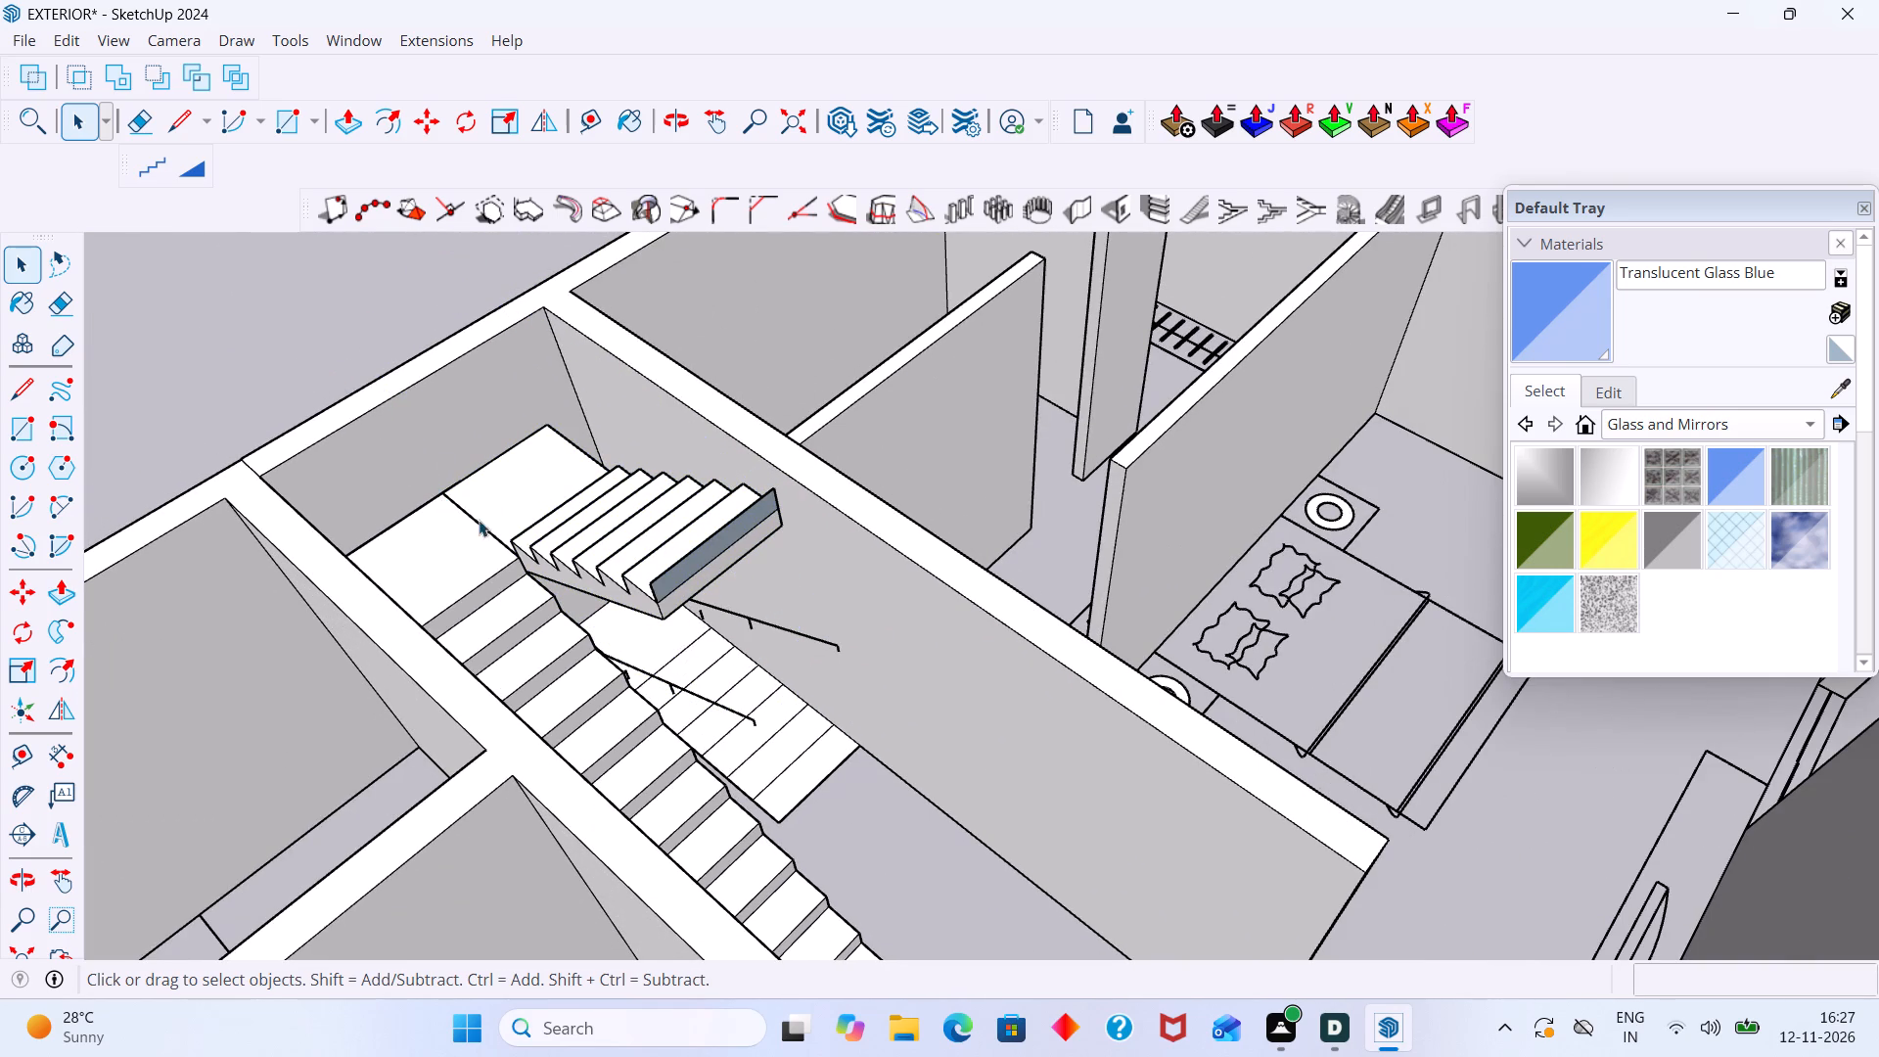
Delete the leftover railing group beneath the upper flight, above the tread outlines on the floor.
{"action": "left_click", "coordinate": [812, 638]}
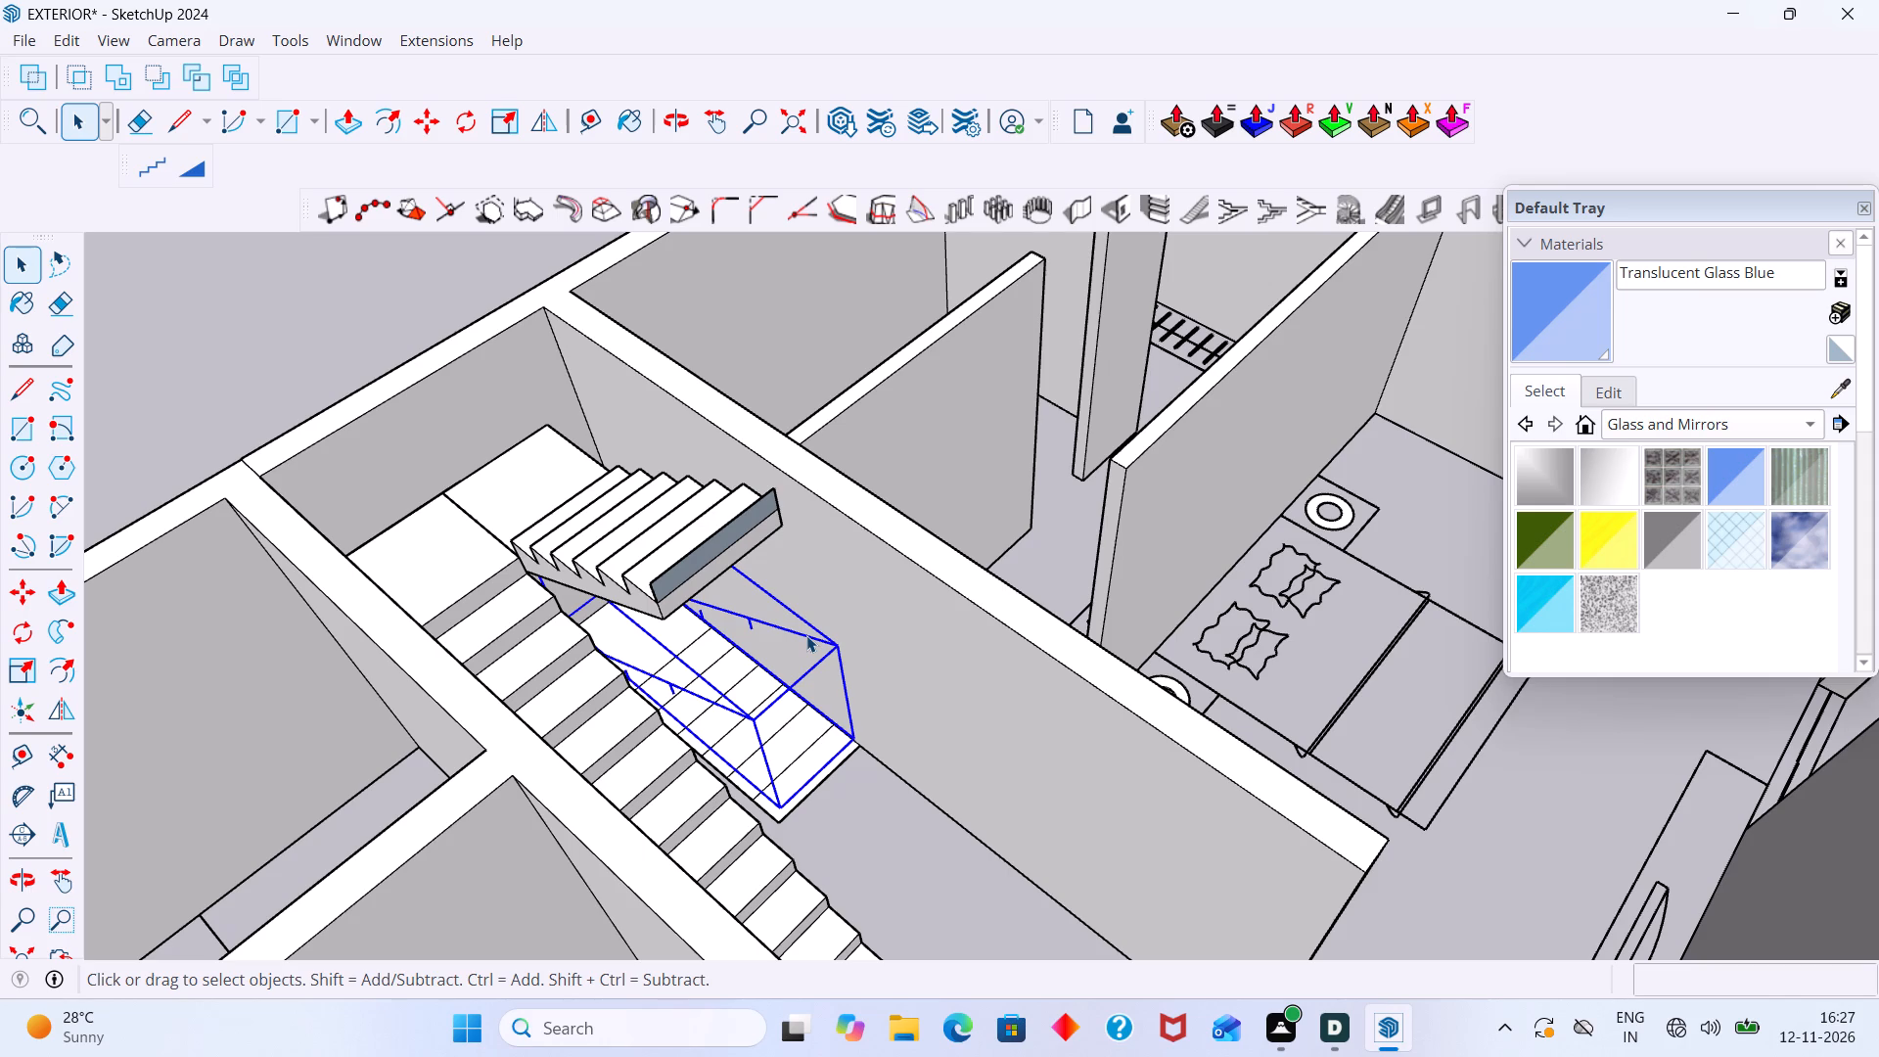
{"action": "key", "text": "Delete"}
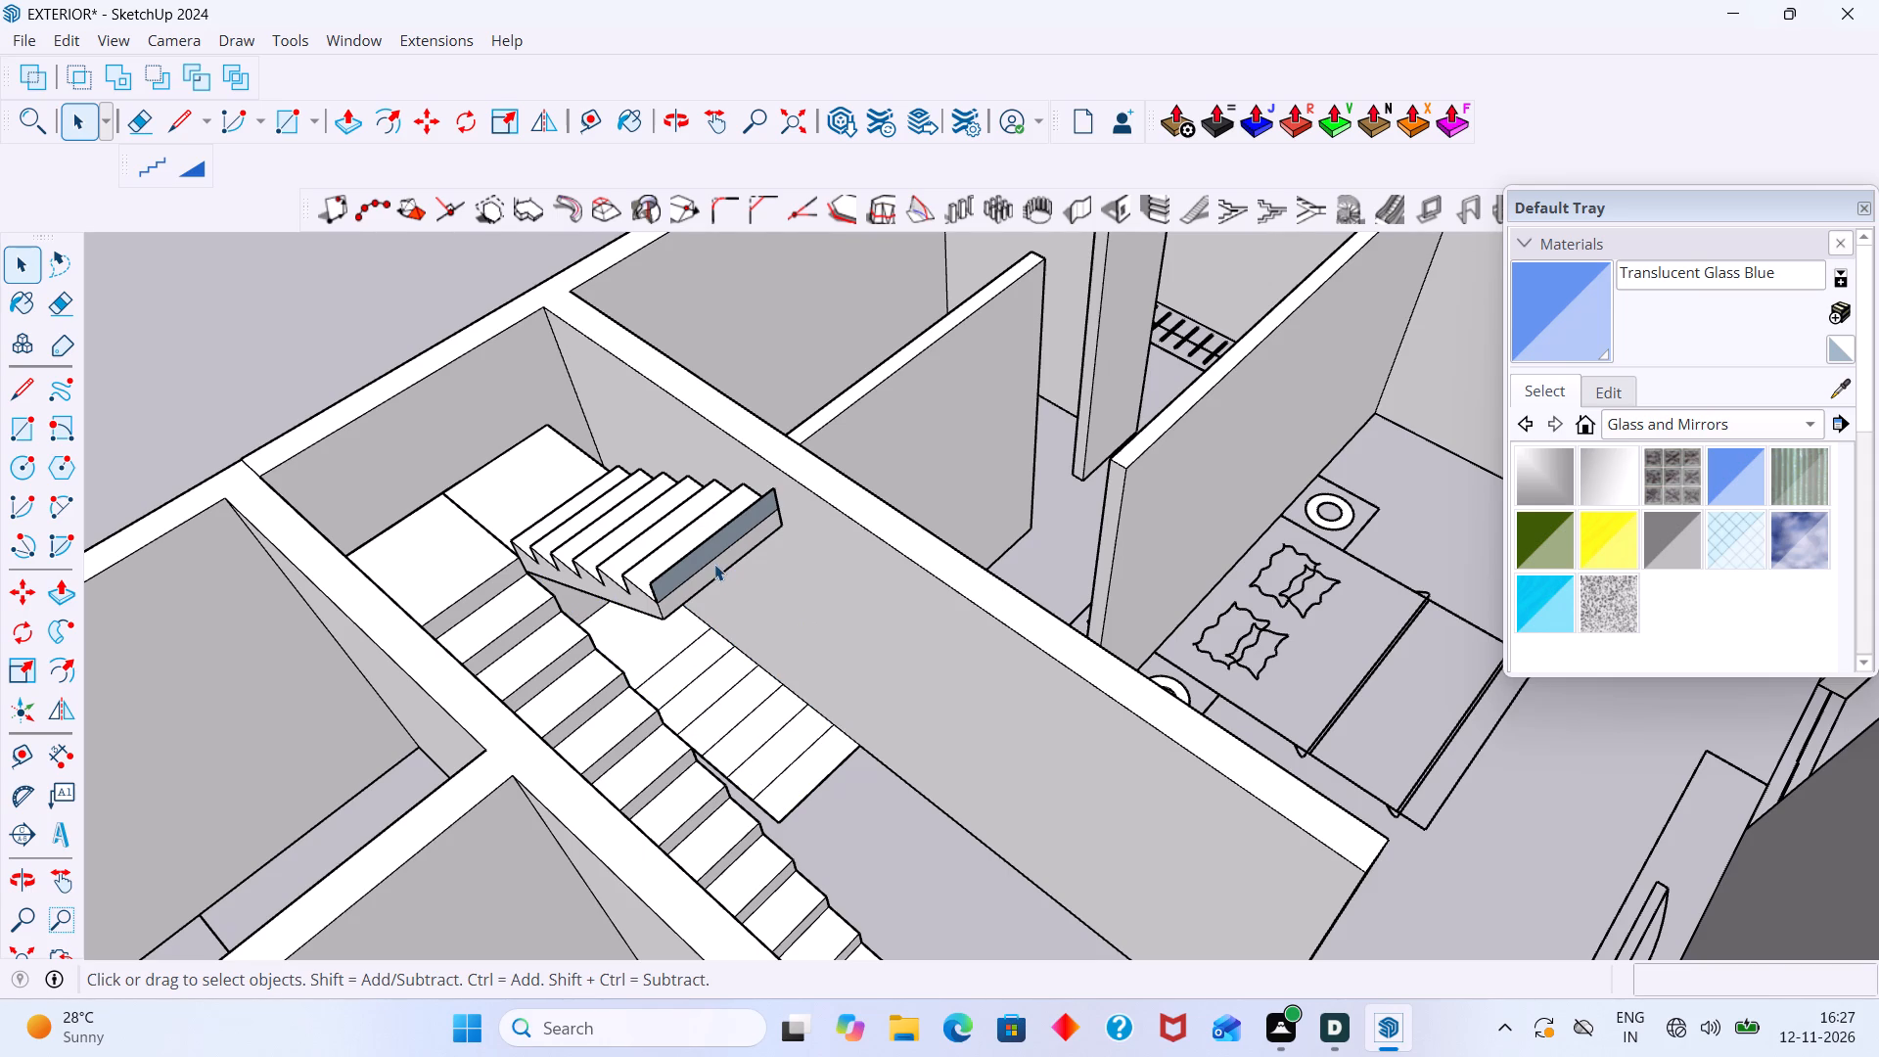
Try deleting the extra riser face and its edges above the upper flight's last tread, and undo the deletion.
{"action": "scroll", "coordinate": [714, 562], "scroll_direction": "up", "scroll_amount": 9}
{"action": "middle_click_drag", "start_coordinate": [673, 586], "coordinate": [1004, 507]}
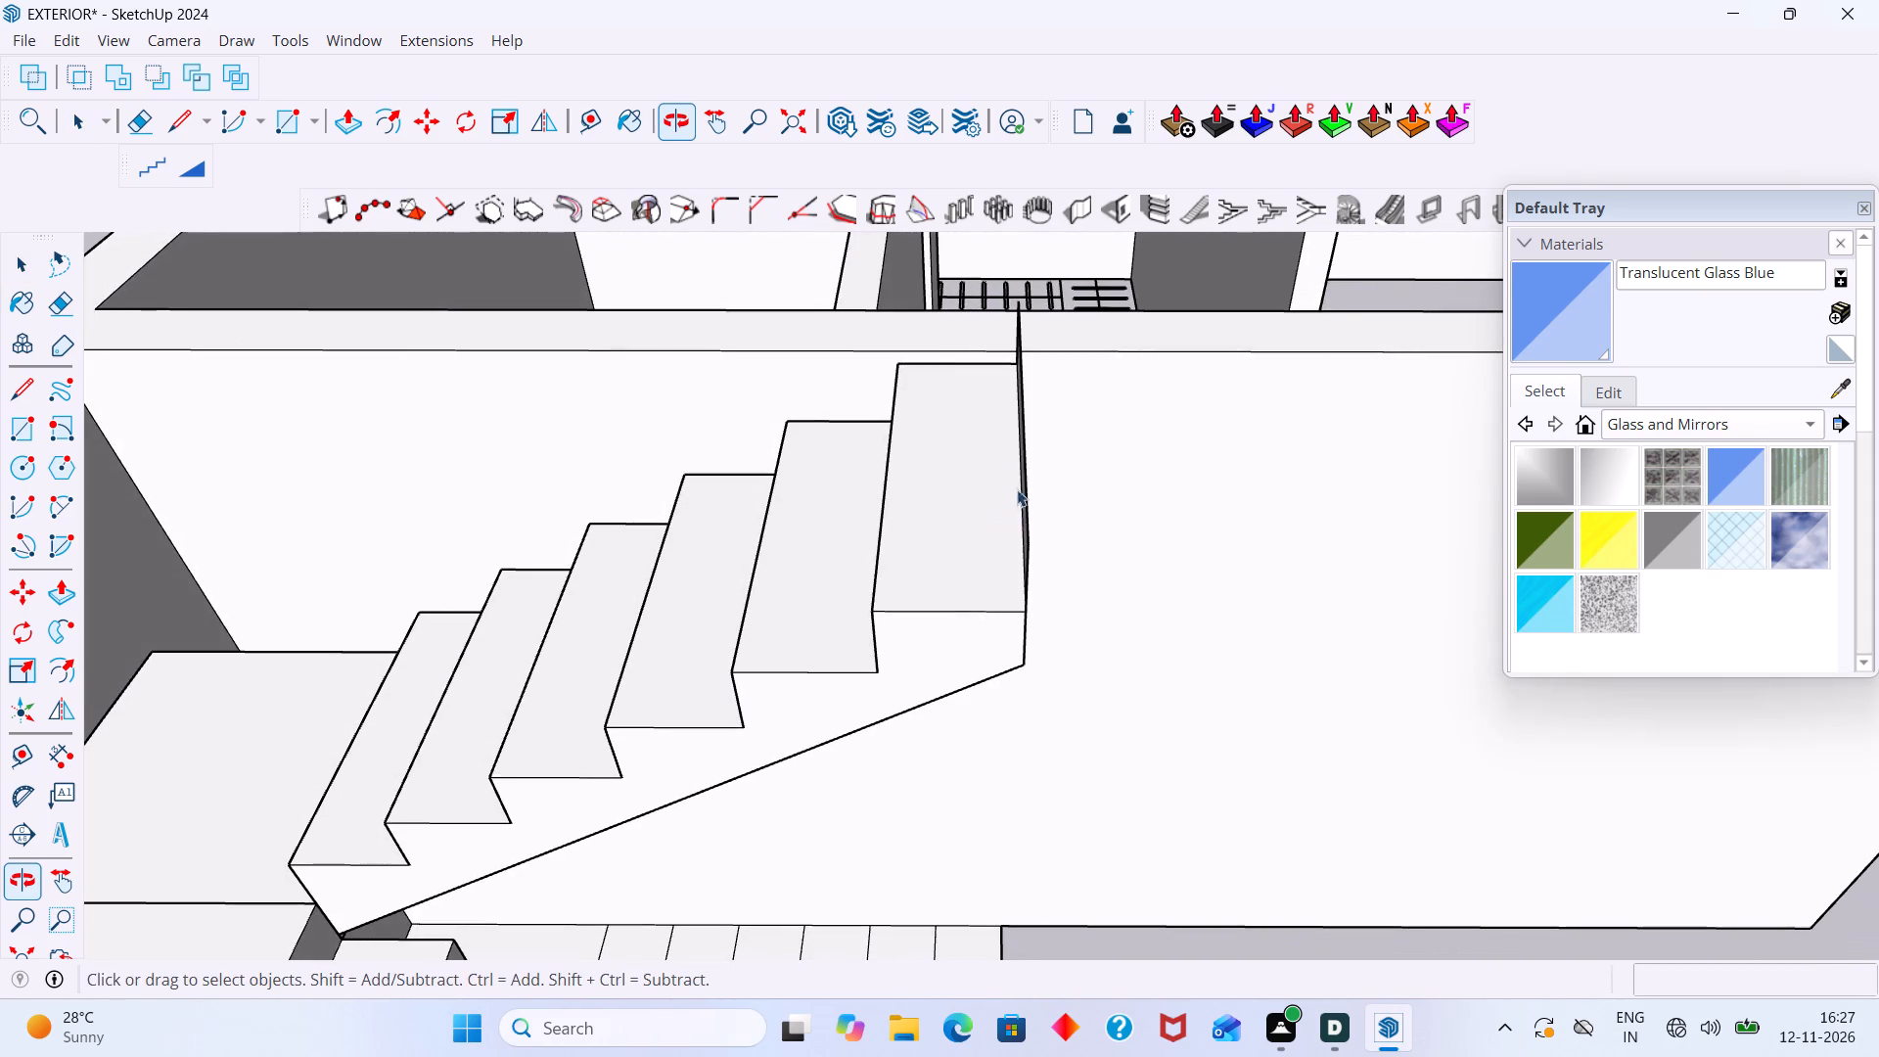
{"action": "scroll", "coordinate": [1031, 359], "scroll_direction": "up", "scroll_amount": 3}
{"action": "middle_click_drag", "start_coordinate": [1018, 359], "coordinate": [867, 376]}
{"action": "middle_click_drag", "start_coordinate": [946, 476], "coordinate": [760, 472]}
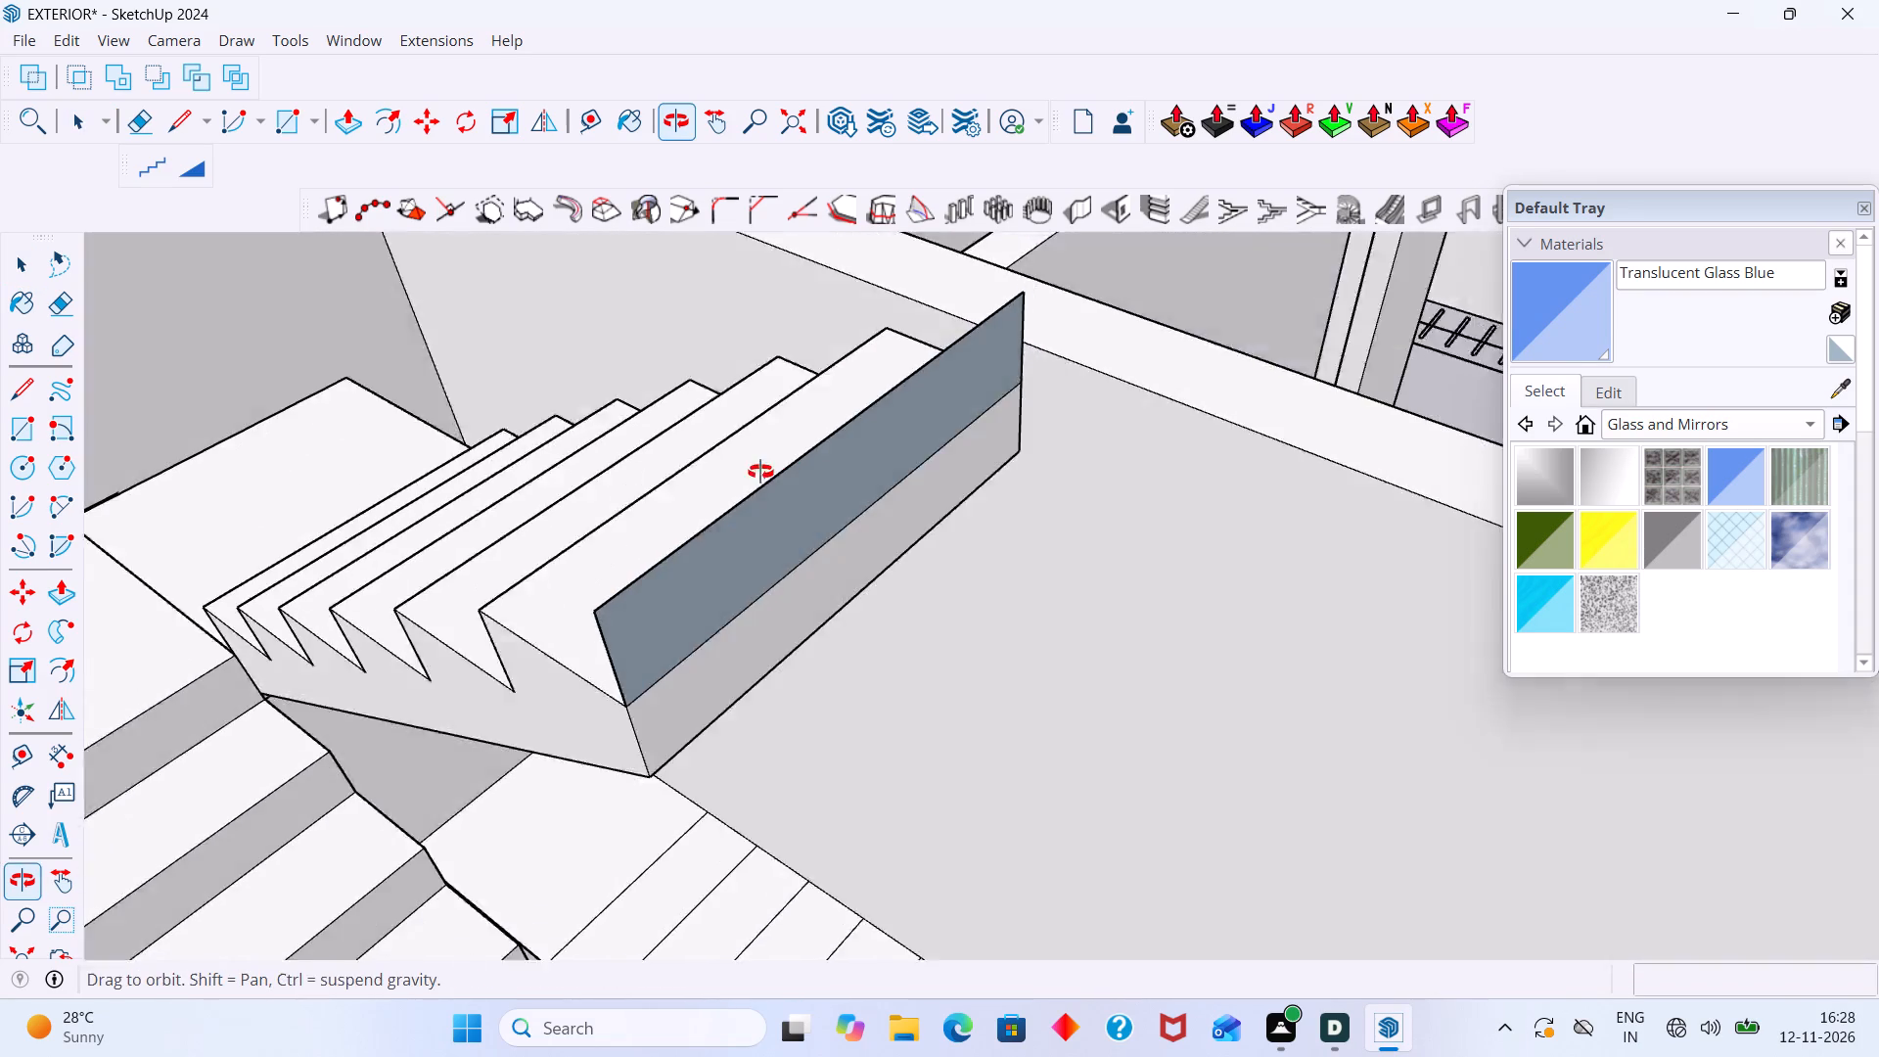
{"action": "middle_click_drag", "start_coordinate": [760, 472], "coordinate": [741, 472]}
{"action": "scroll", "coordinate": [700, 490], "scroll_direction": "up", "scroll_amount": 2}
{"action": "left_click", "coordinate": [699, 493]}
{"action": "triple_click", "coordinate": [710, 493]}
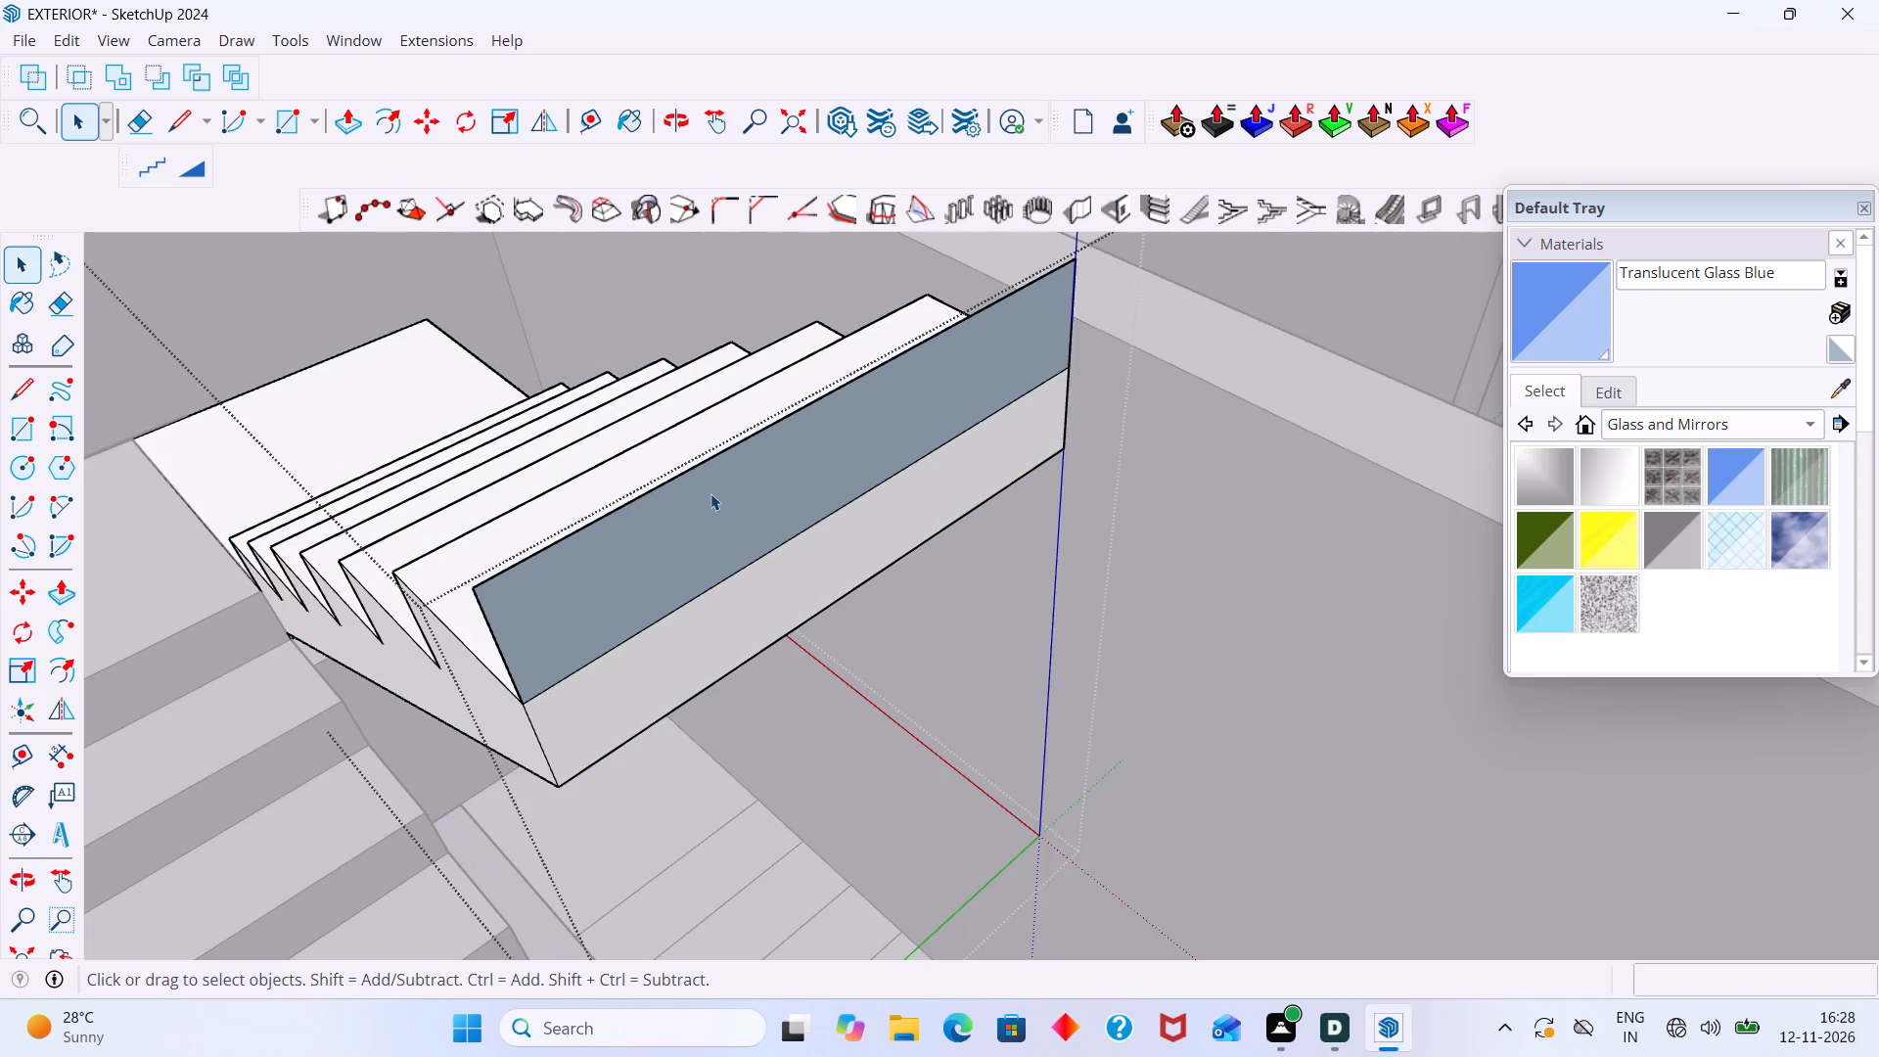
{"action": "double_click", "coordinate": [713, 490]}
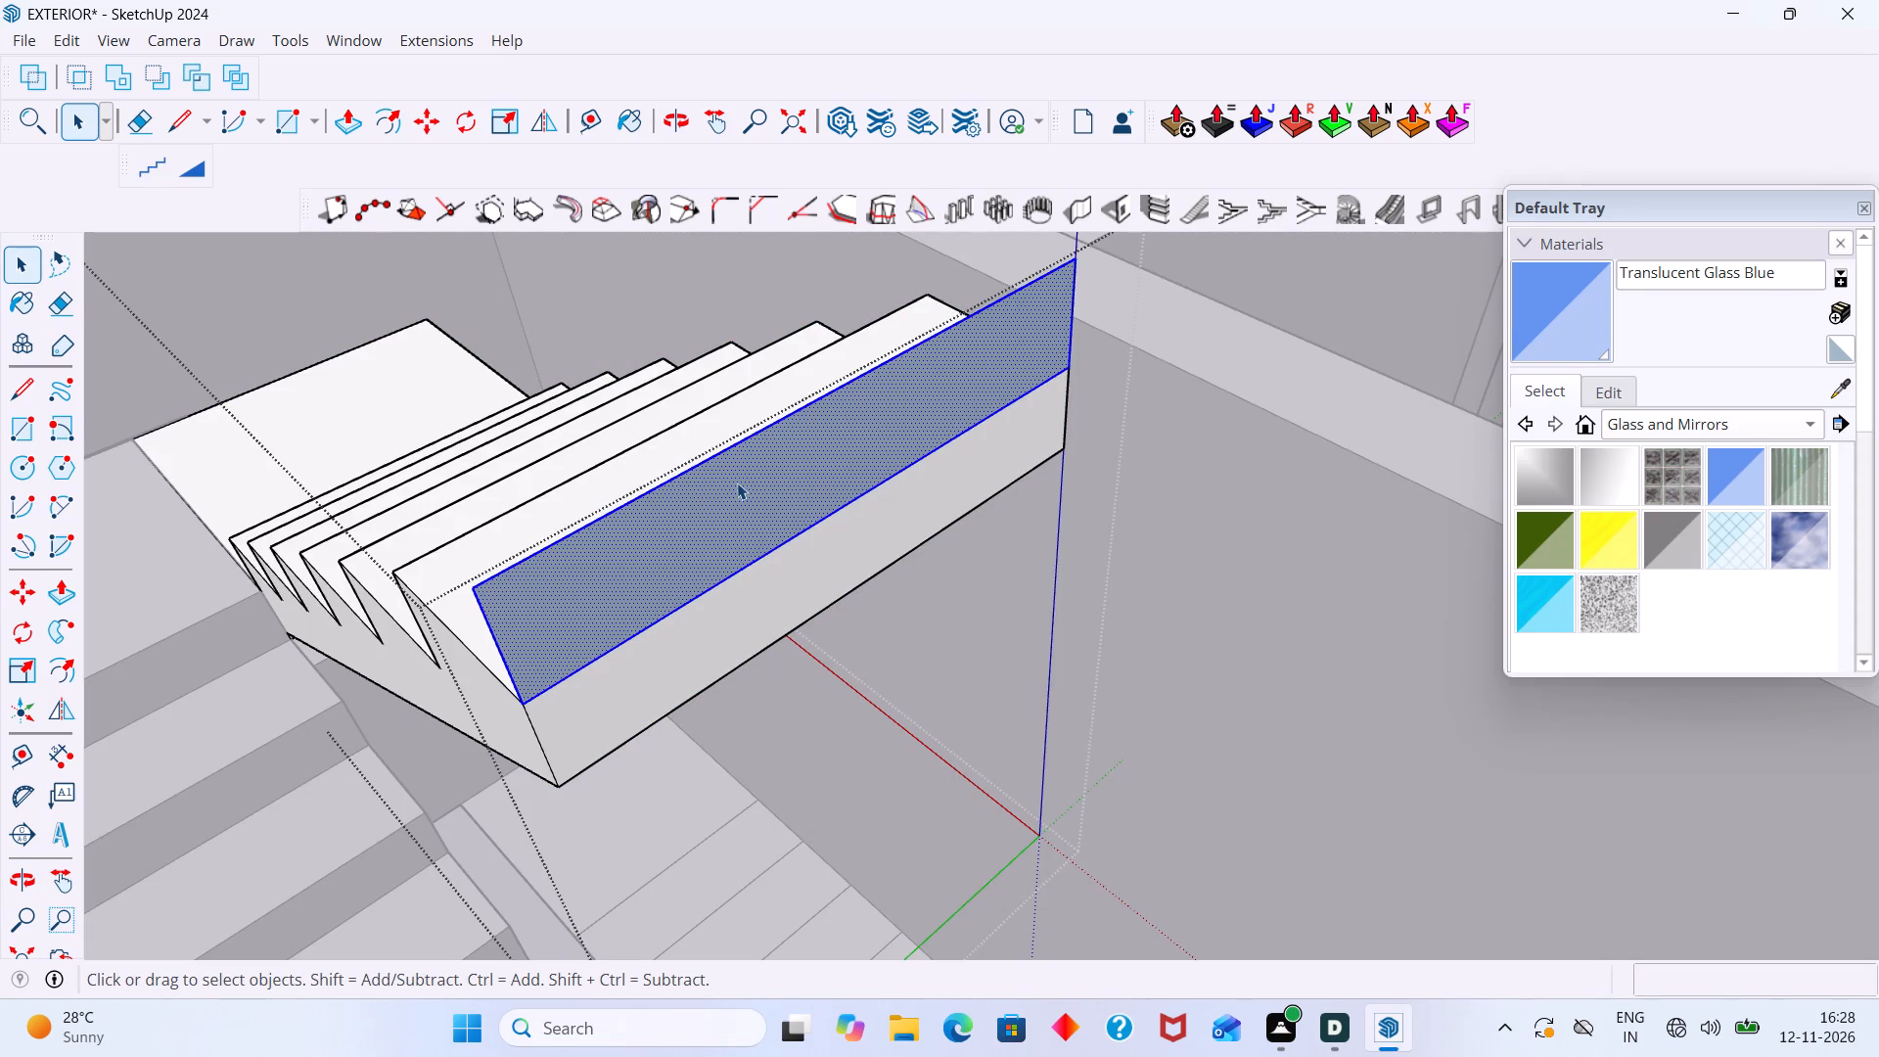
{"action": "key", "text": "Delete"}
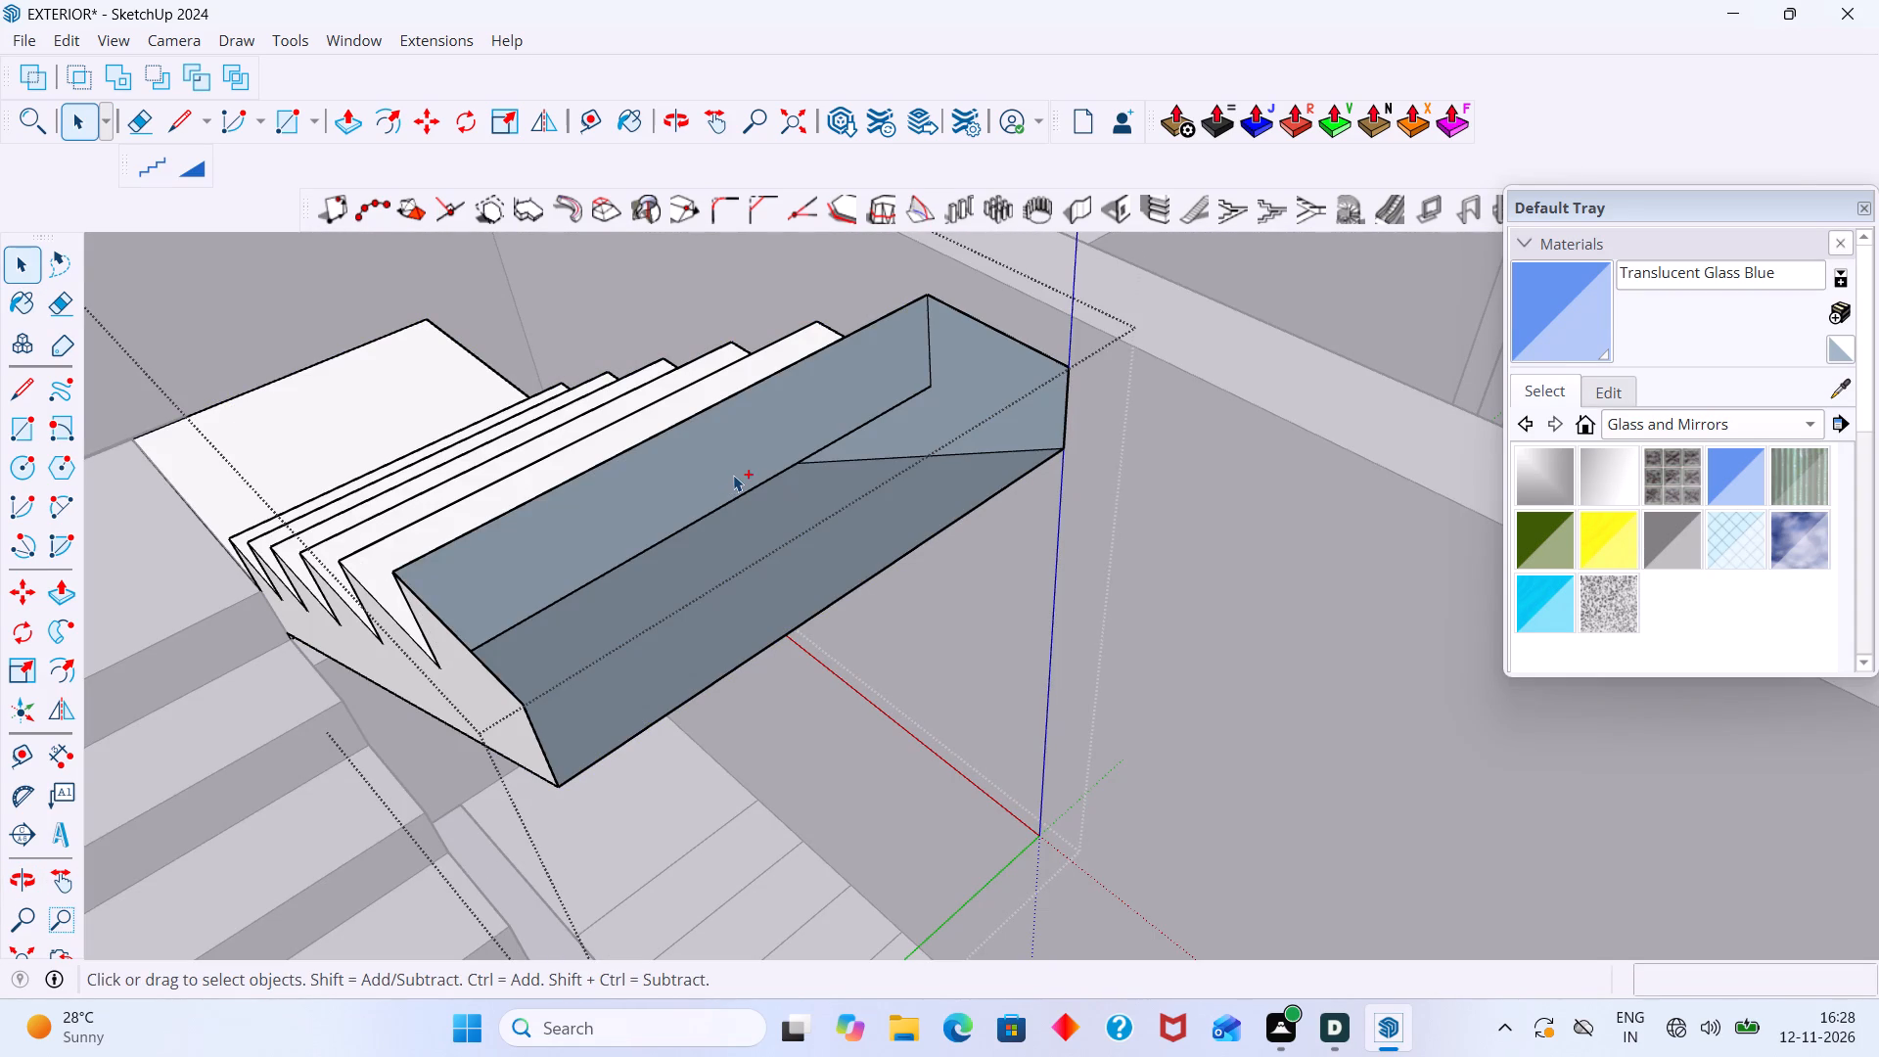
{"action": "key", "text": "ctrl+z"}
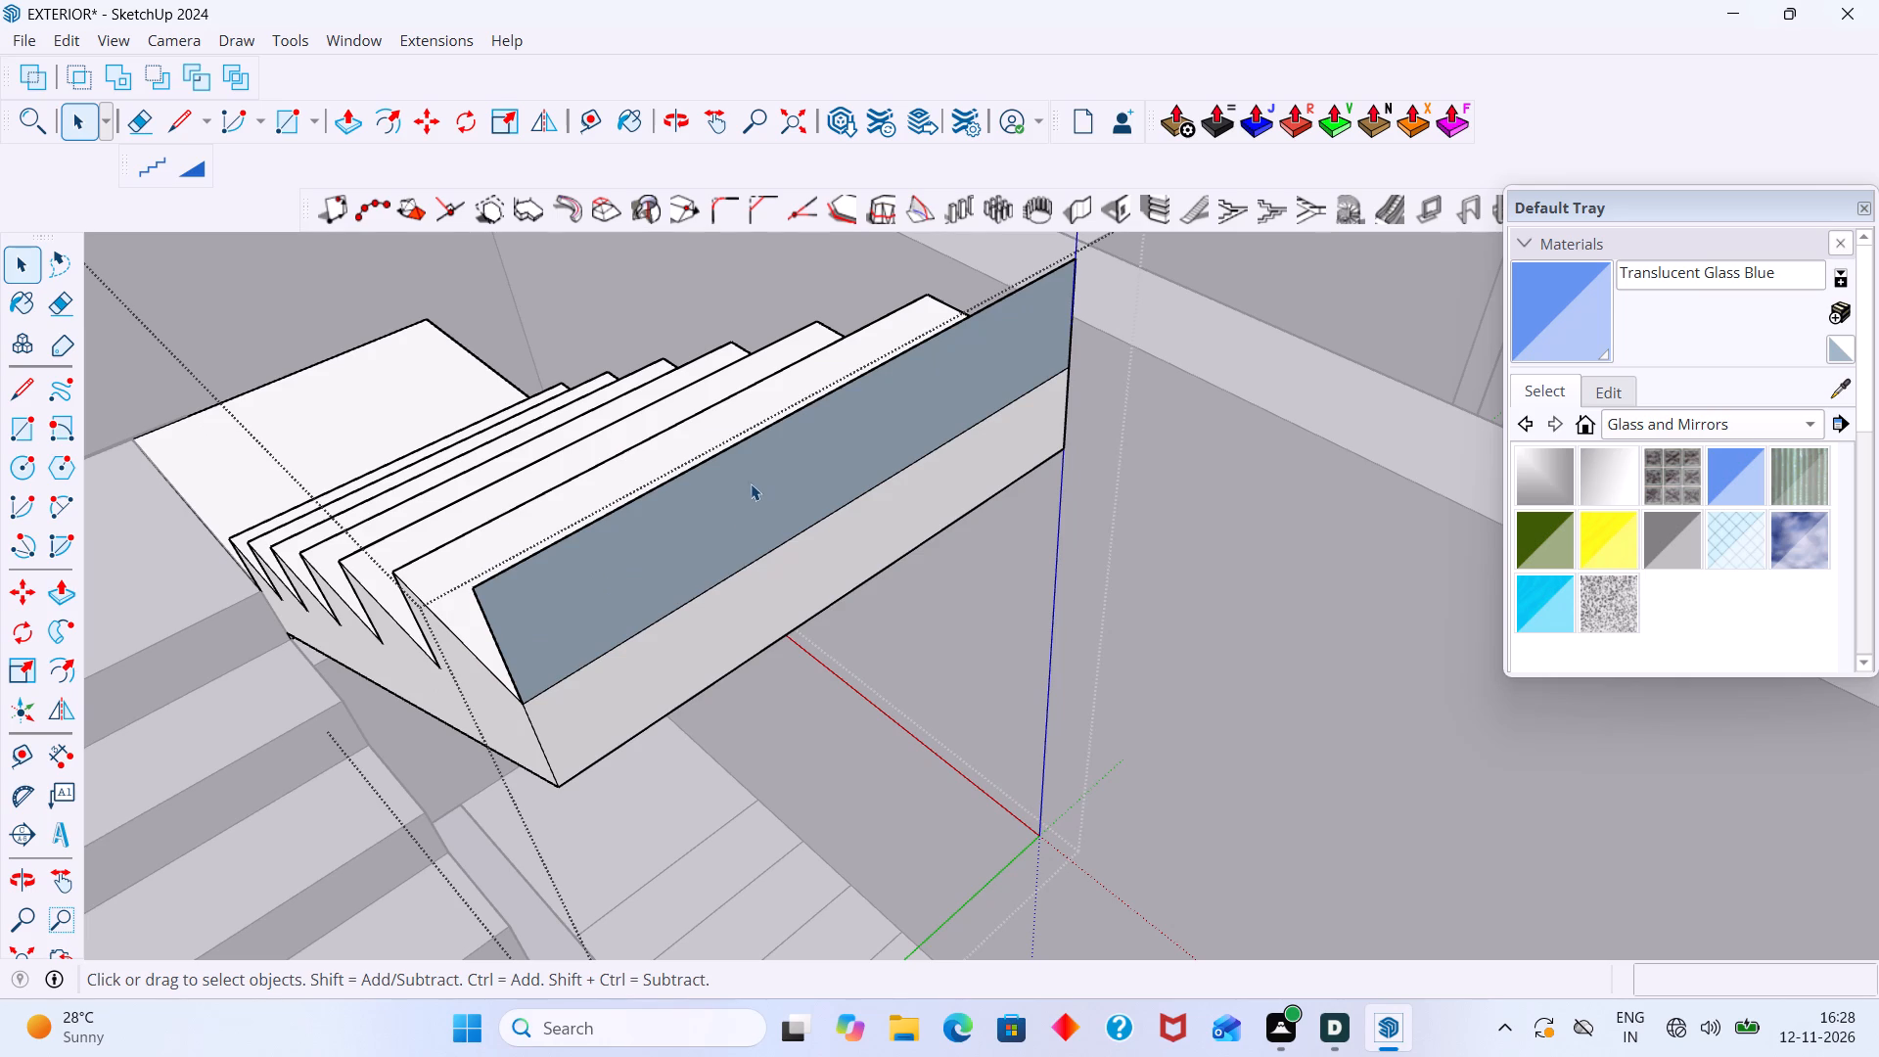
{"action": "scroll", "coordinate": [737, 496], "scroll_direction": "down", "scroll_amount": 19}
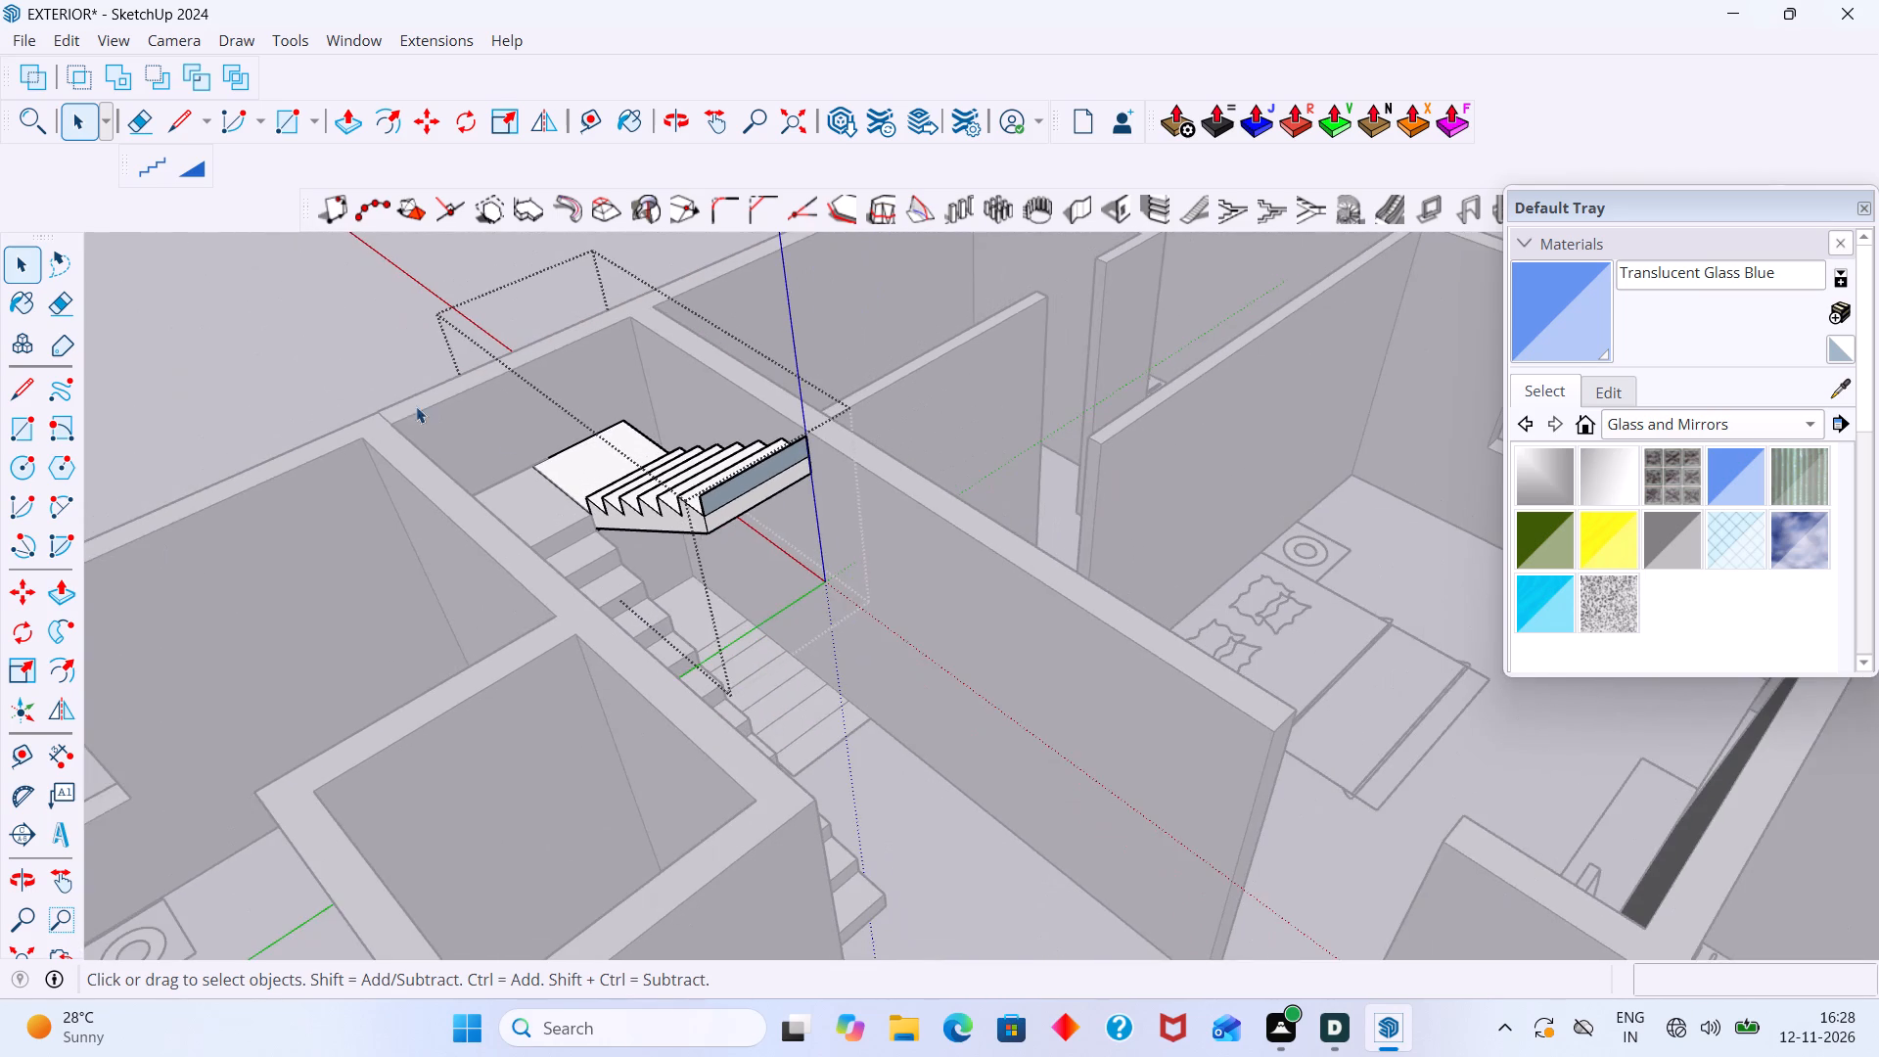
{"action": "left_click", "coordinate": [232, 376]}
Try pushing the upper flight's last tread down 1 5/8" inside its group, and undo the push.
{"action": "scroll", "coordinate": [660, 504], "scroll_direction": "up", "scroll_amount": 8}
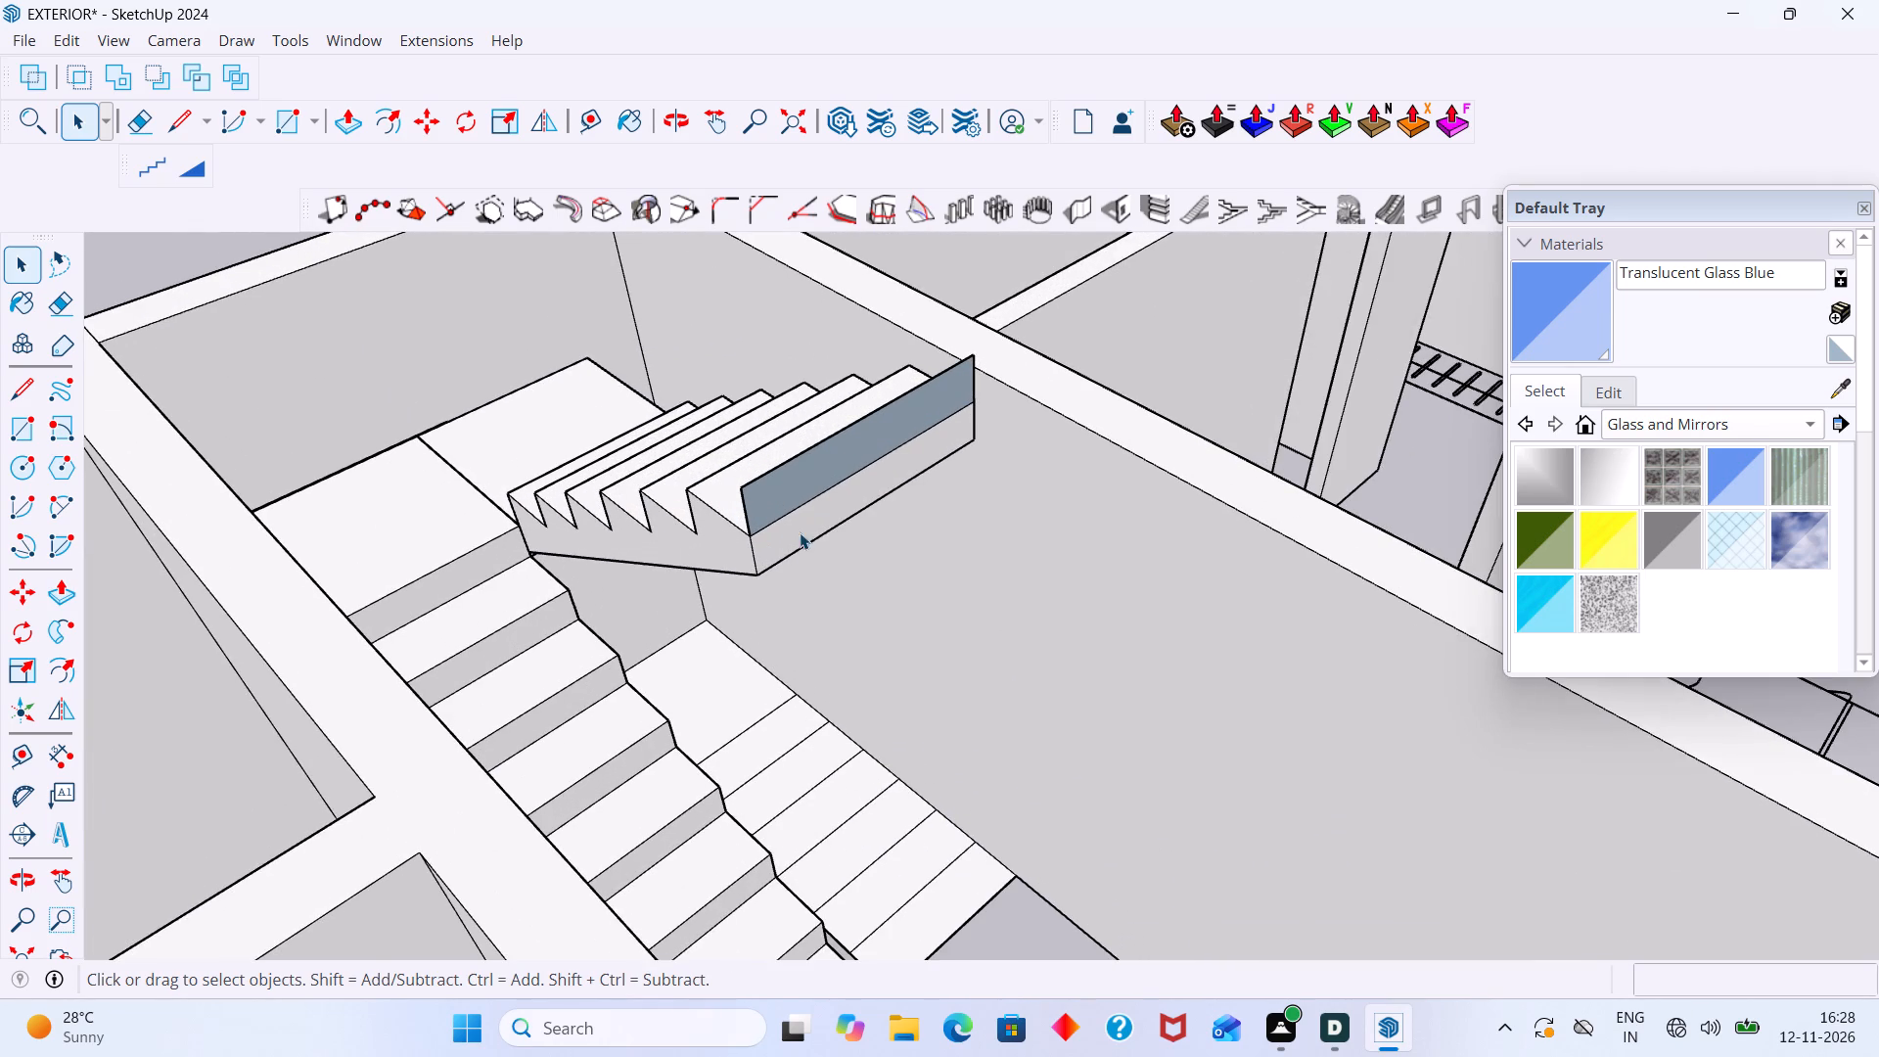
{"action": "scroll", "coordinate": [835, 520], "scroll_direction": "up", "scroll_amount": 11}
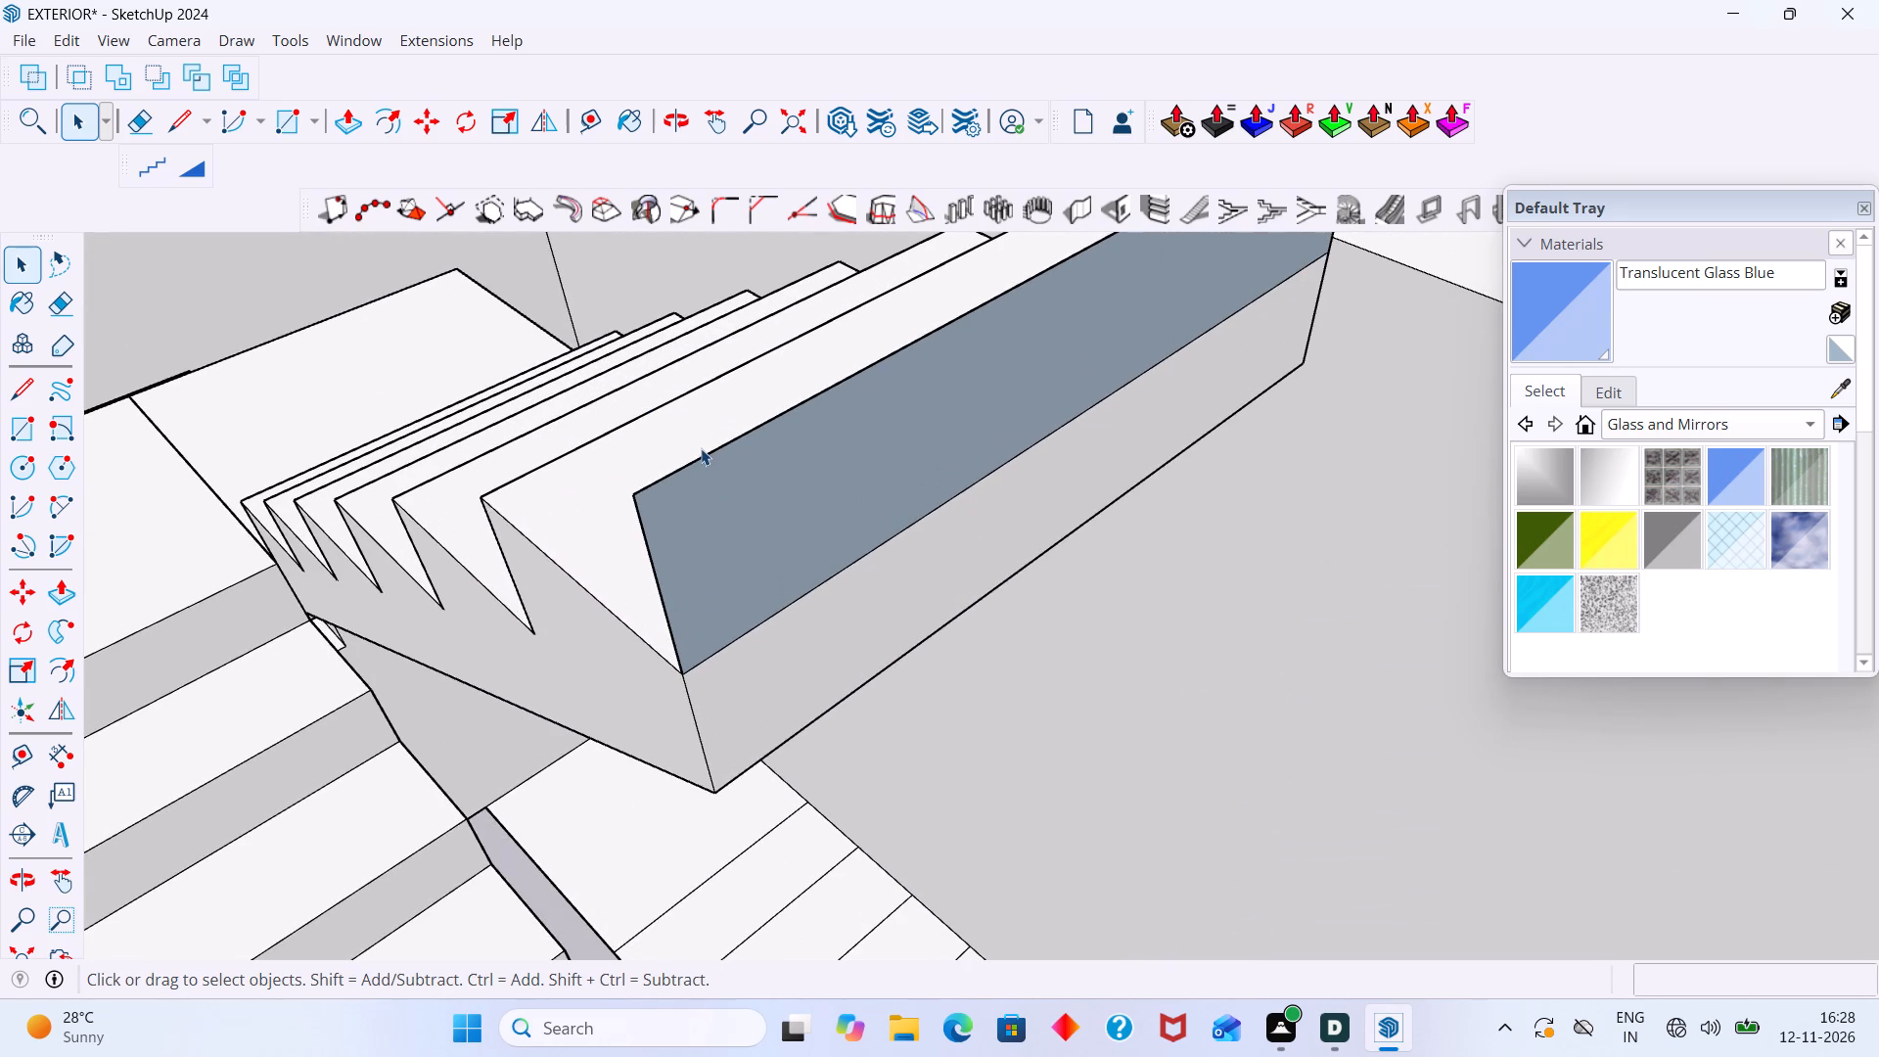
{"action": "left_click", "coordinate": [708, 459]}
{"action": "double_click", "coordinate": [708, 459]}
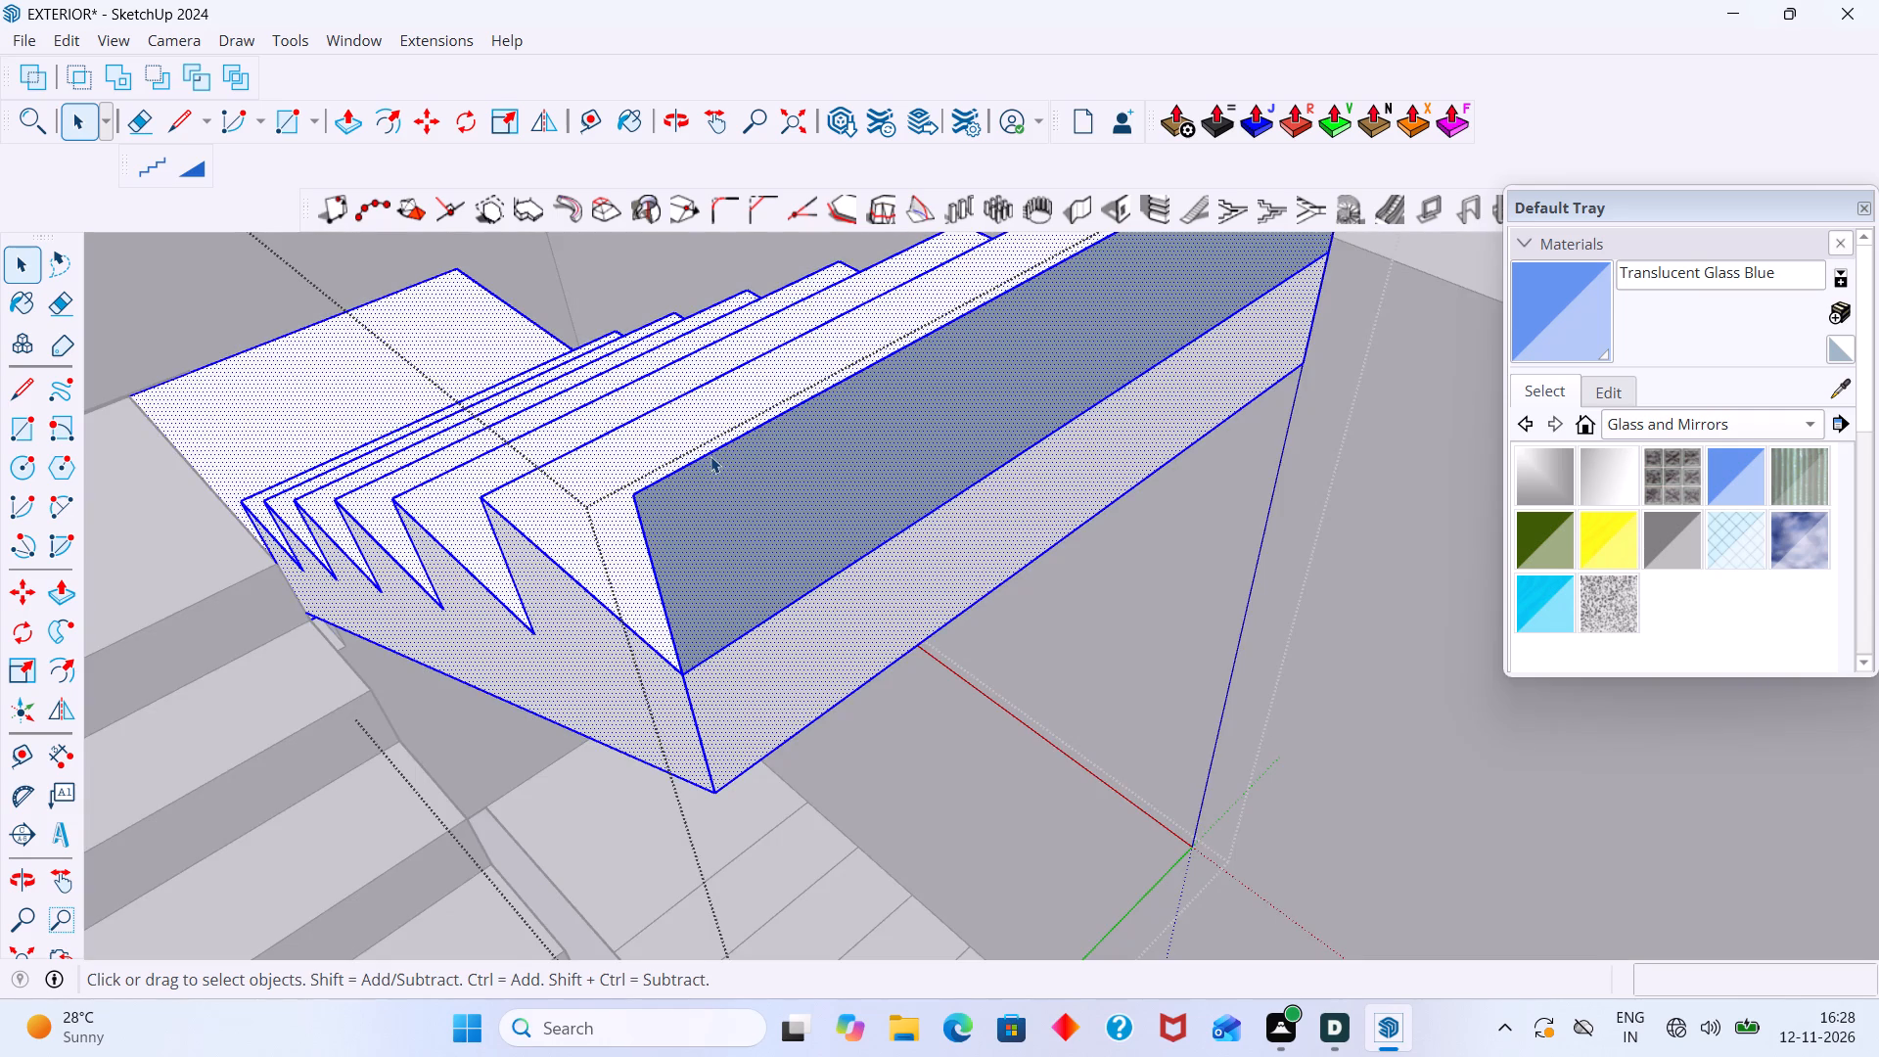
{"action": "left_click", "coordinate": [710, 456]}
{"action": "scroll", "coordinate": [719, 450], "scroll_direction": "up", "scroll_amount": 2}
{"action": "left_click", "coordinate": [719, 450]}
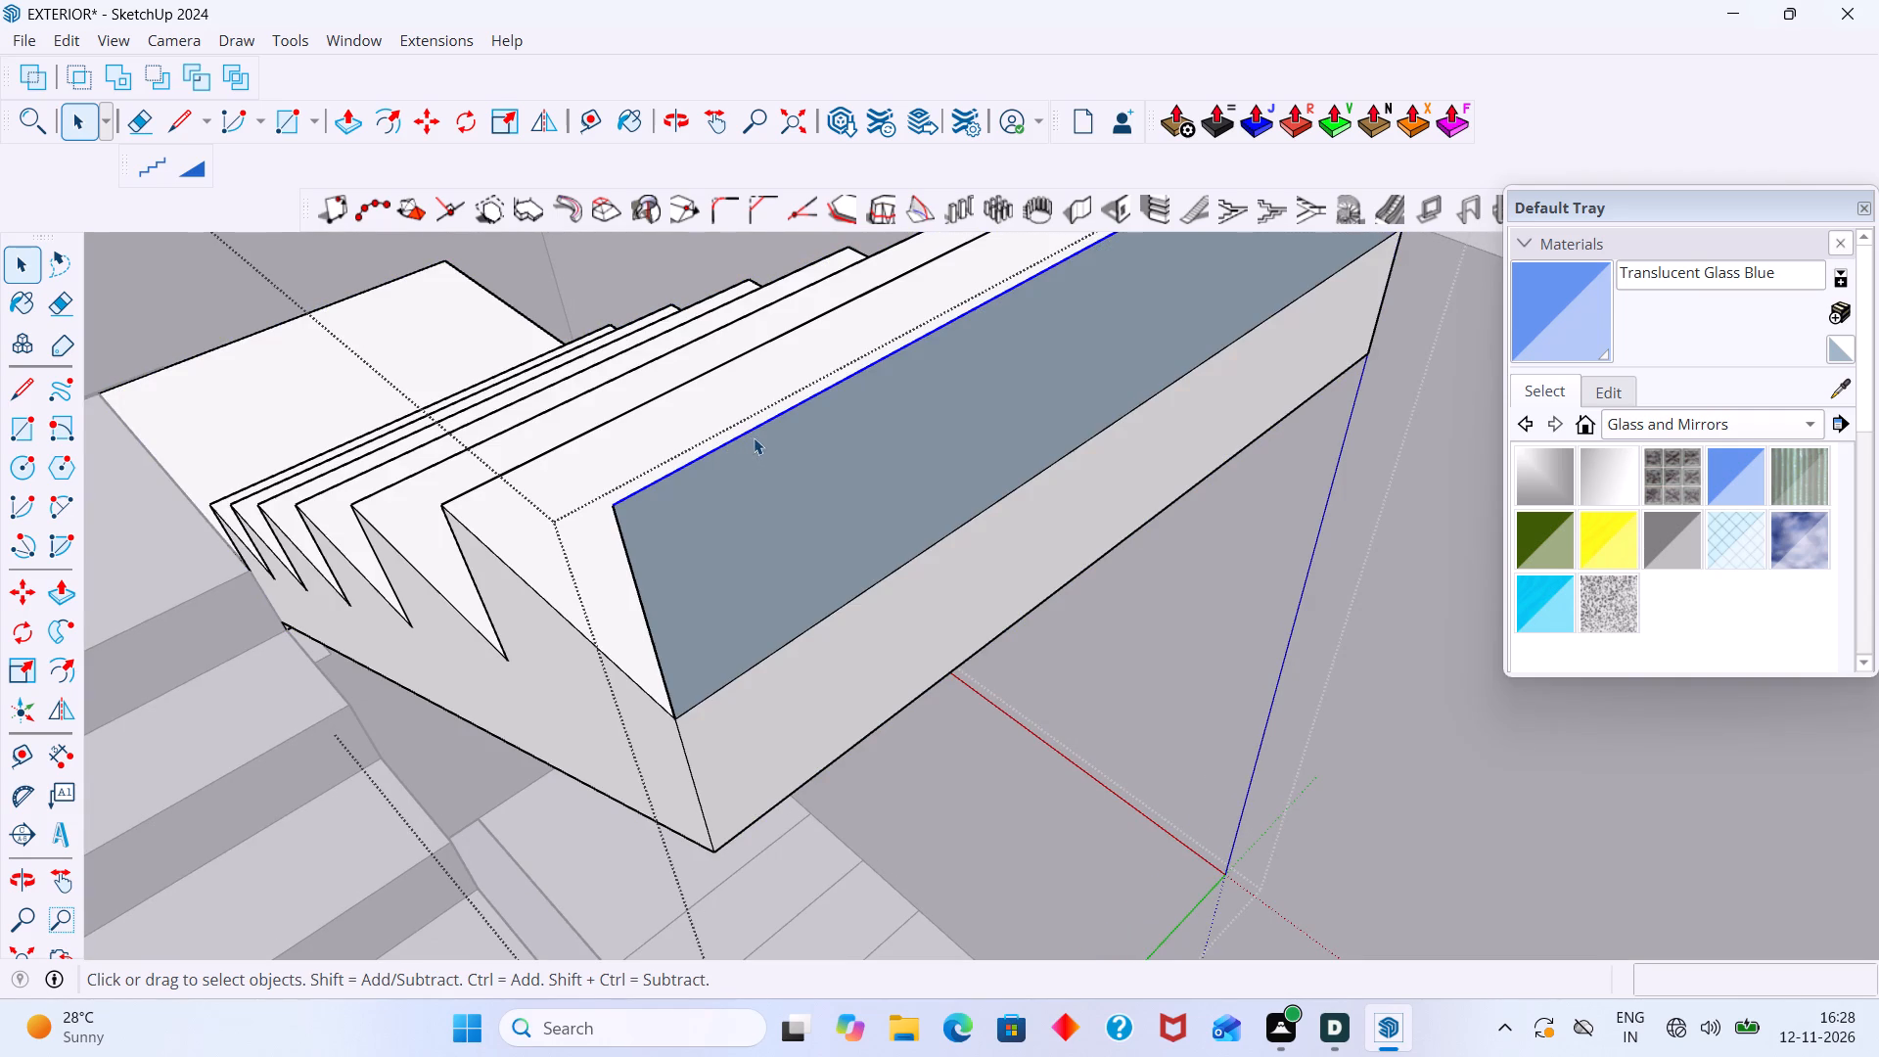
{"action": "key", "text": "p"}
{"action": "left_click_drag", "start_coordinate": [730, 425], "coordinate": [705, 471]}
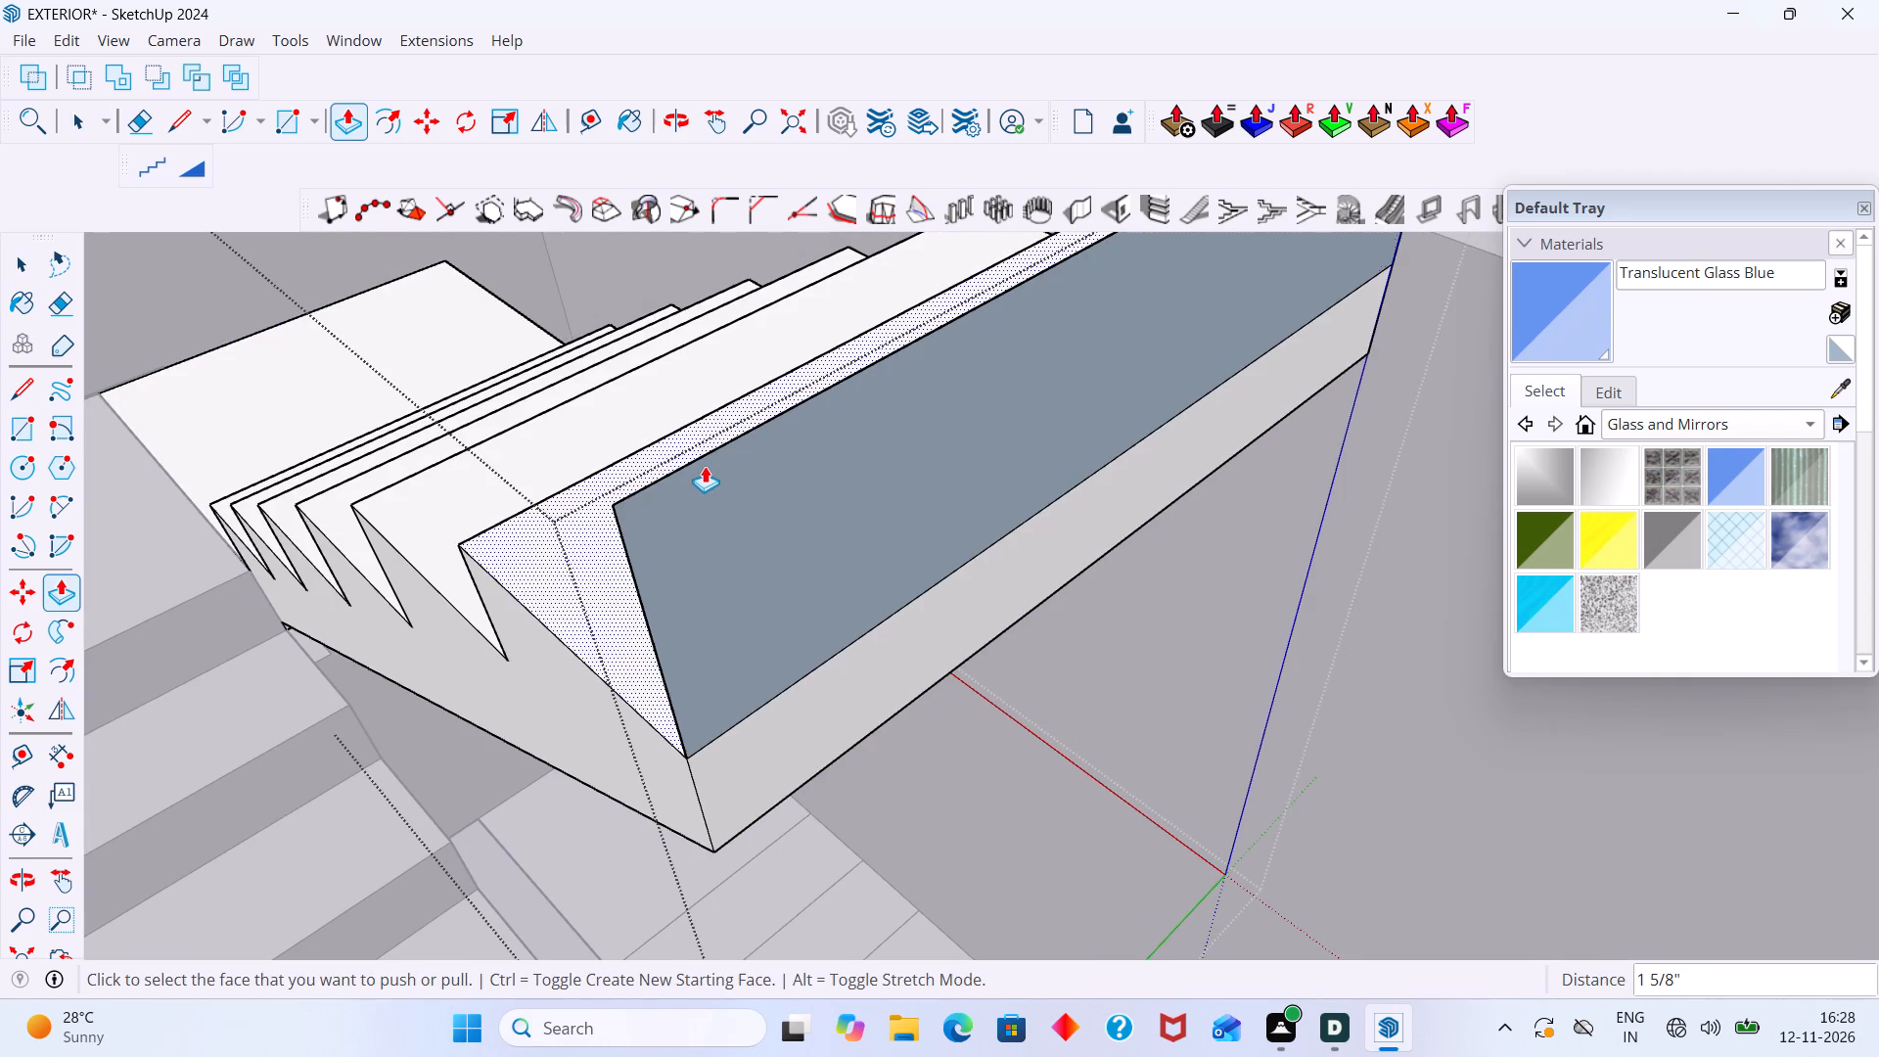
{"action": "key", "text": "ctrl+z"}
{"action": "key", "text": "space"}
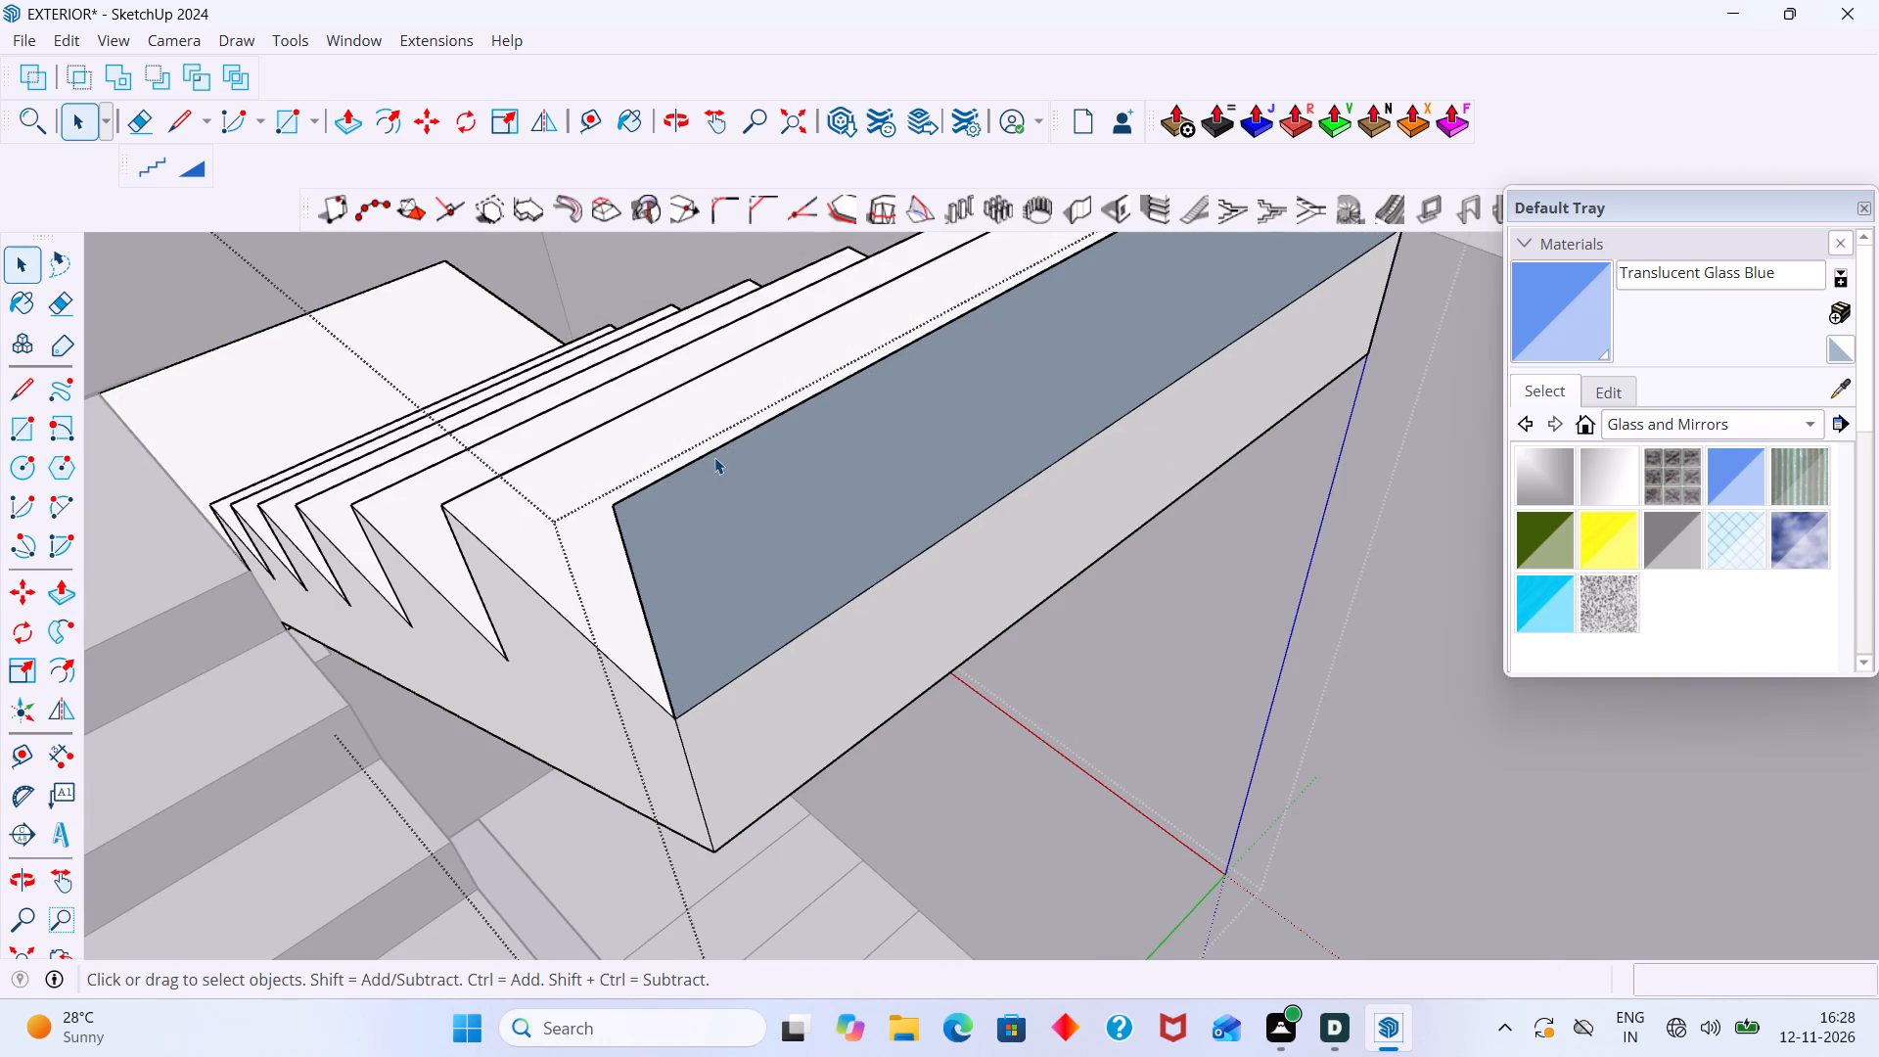
Delete the extra riser above the upper flight's last tread by erasing its top edge and its open-side vertical edge.
{"action": "left_click", "coordinate": [714, 457]}
{"action": "double_click", "coordinate": [713, 457]}
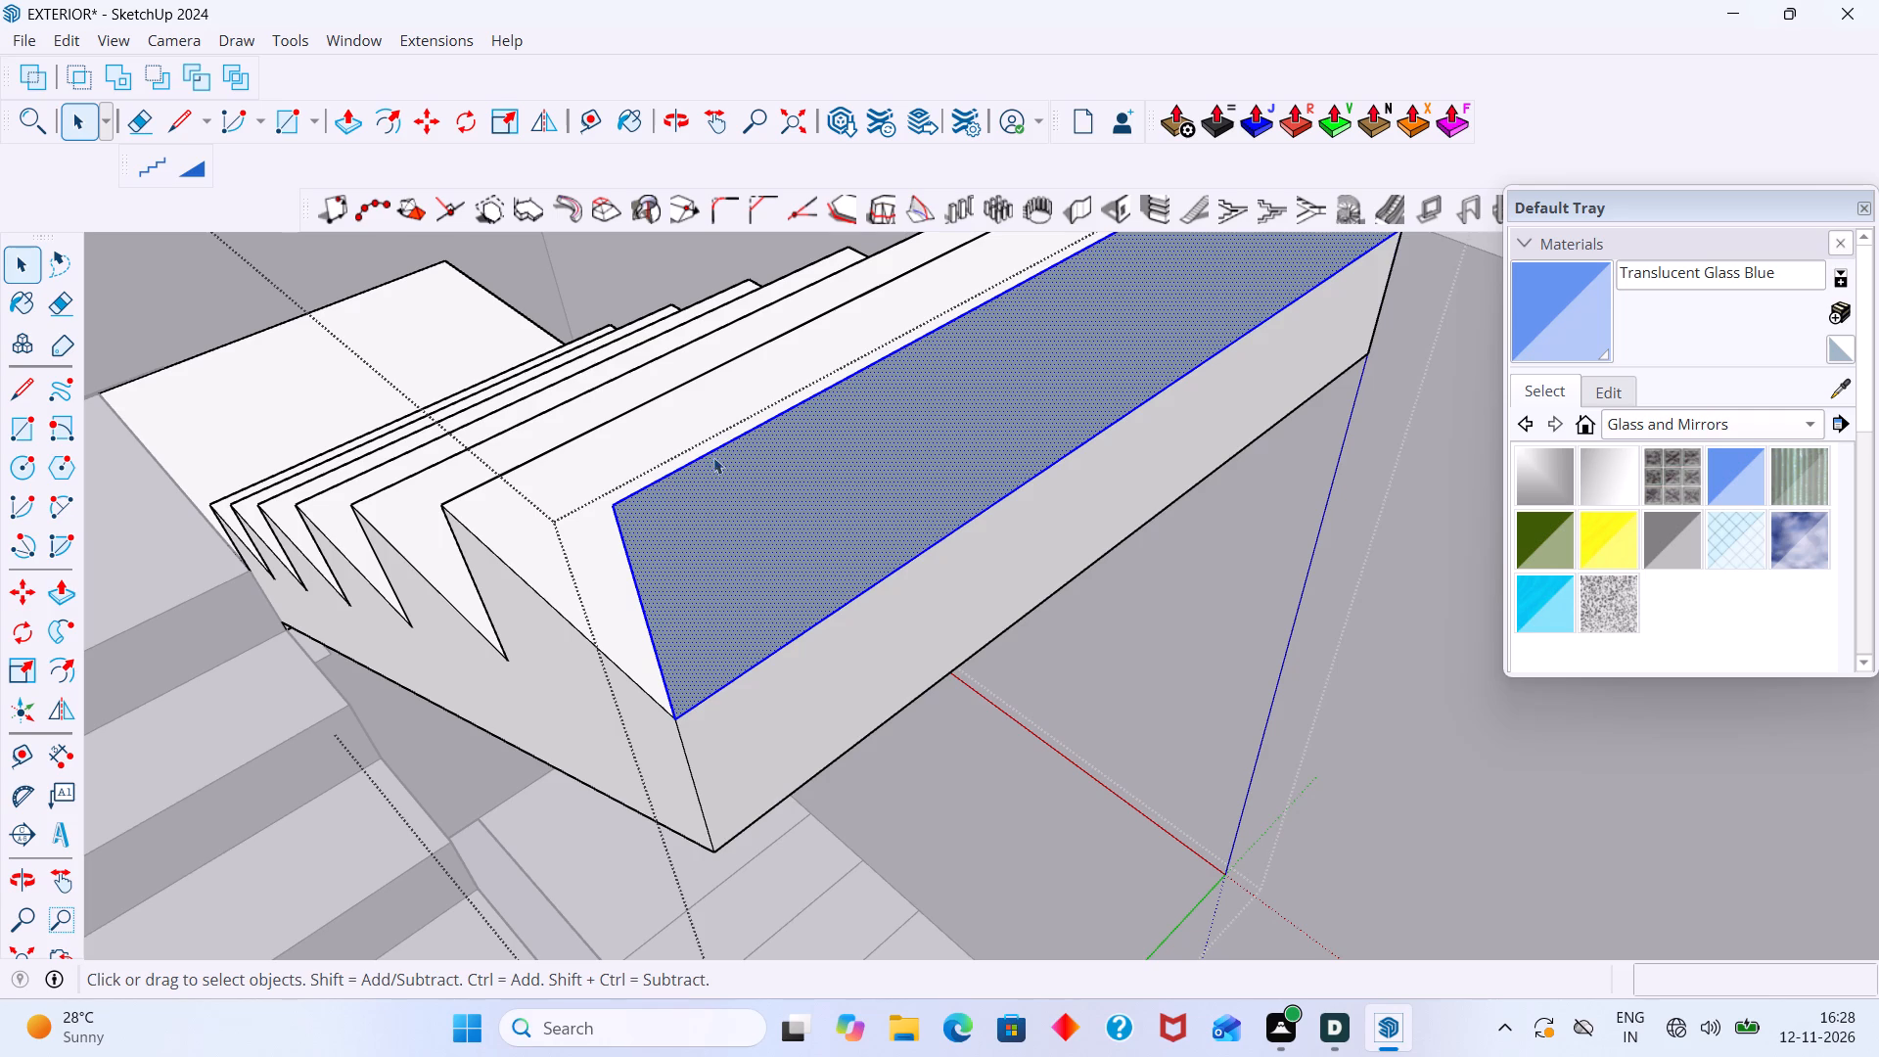
{"action": "left_click", "coordinate": [717, 469]}
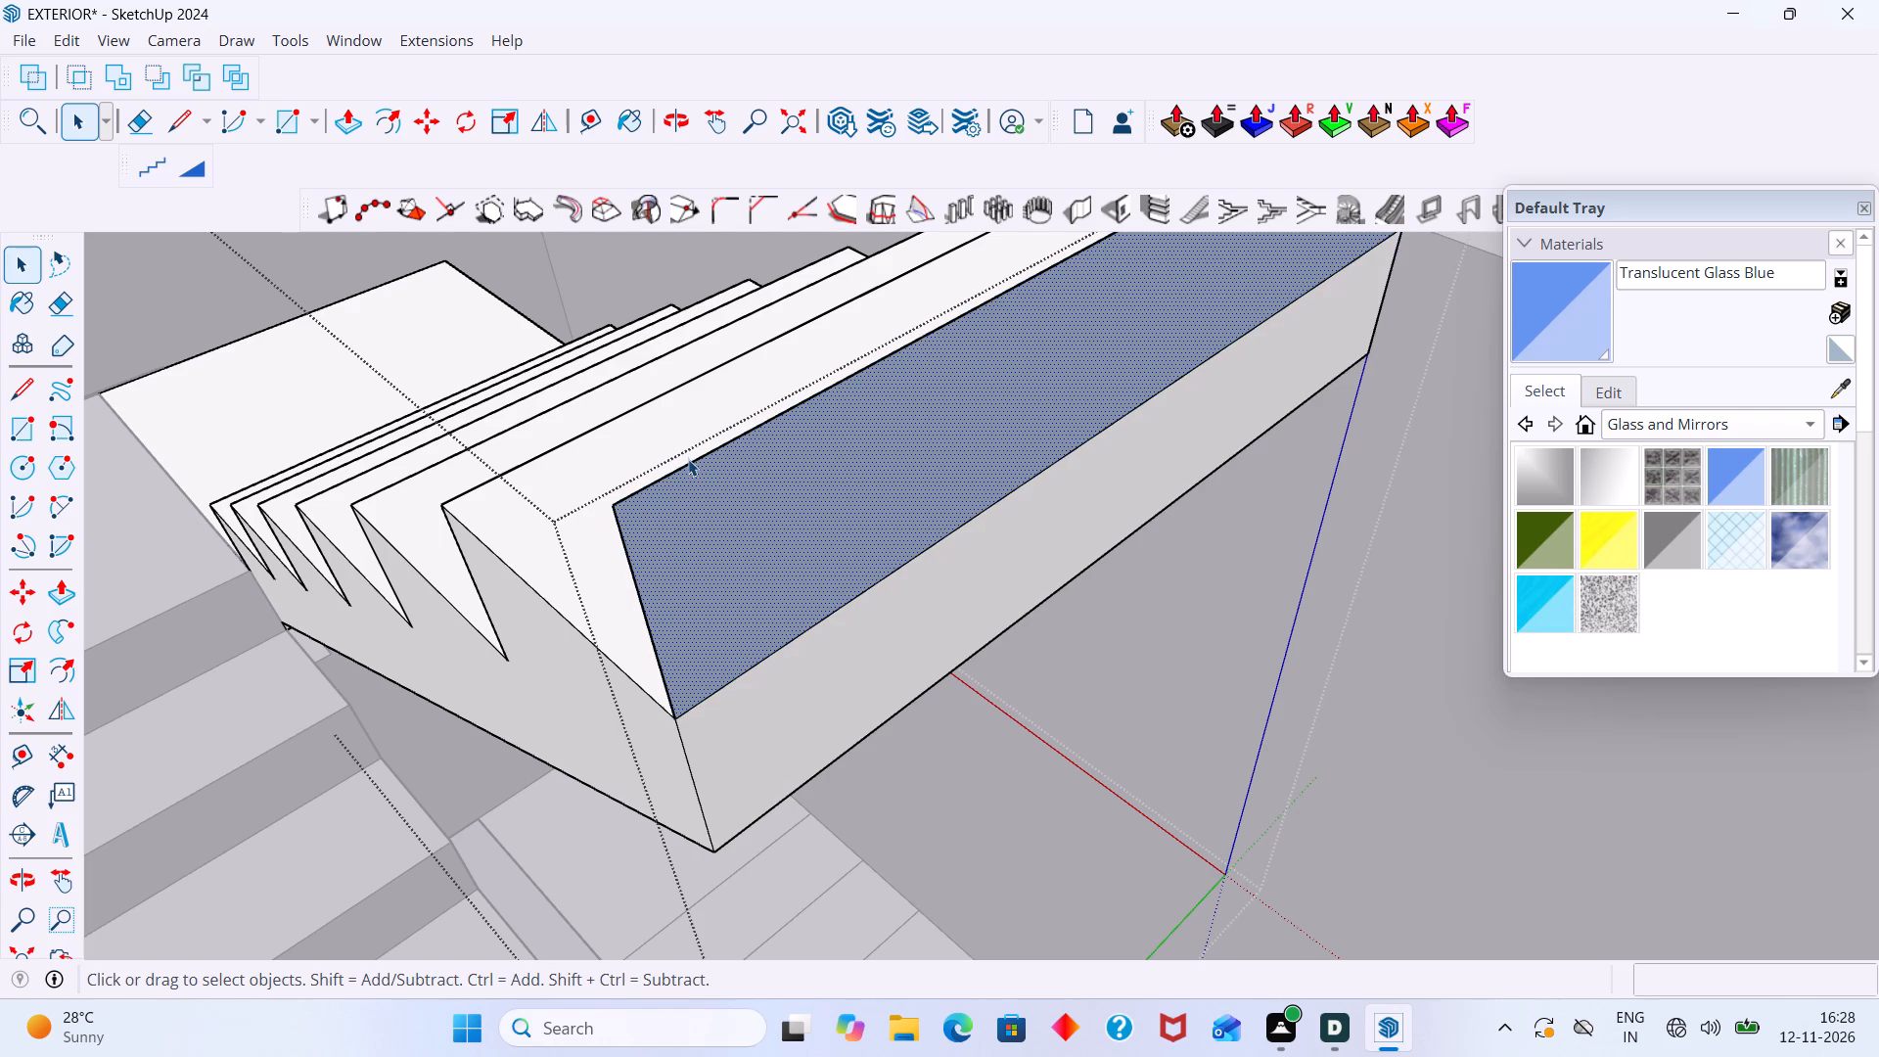
{"action": "left_click", "coordinate": [688, 465]}
{"action": "key", "text": "Delete"}
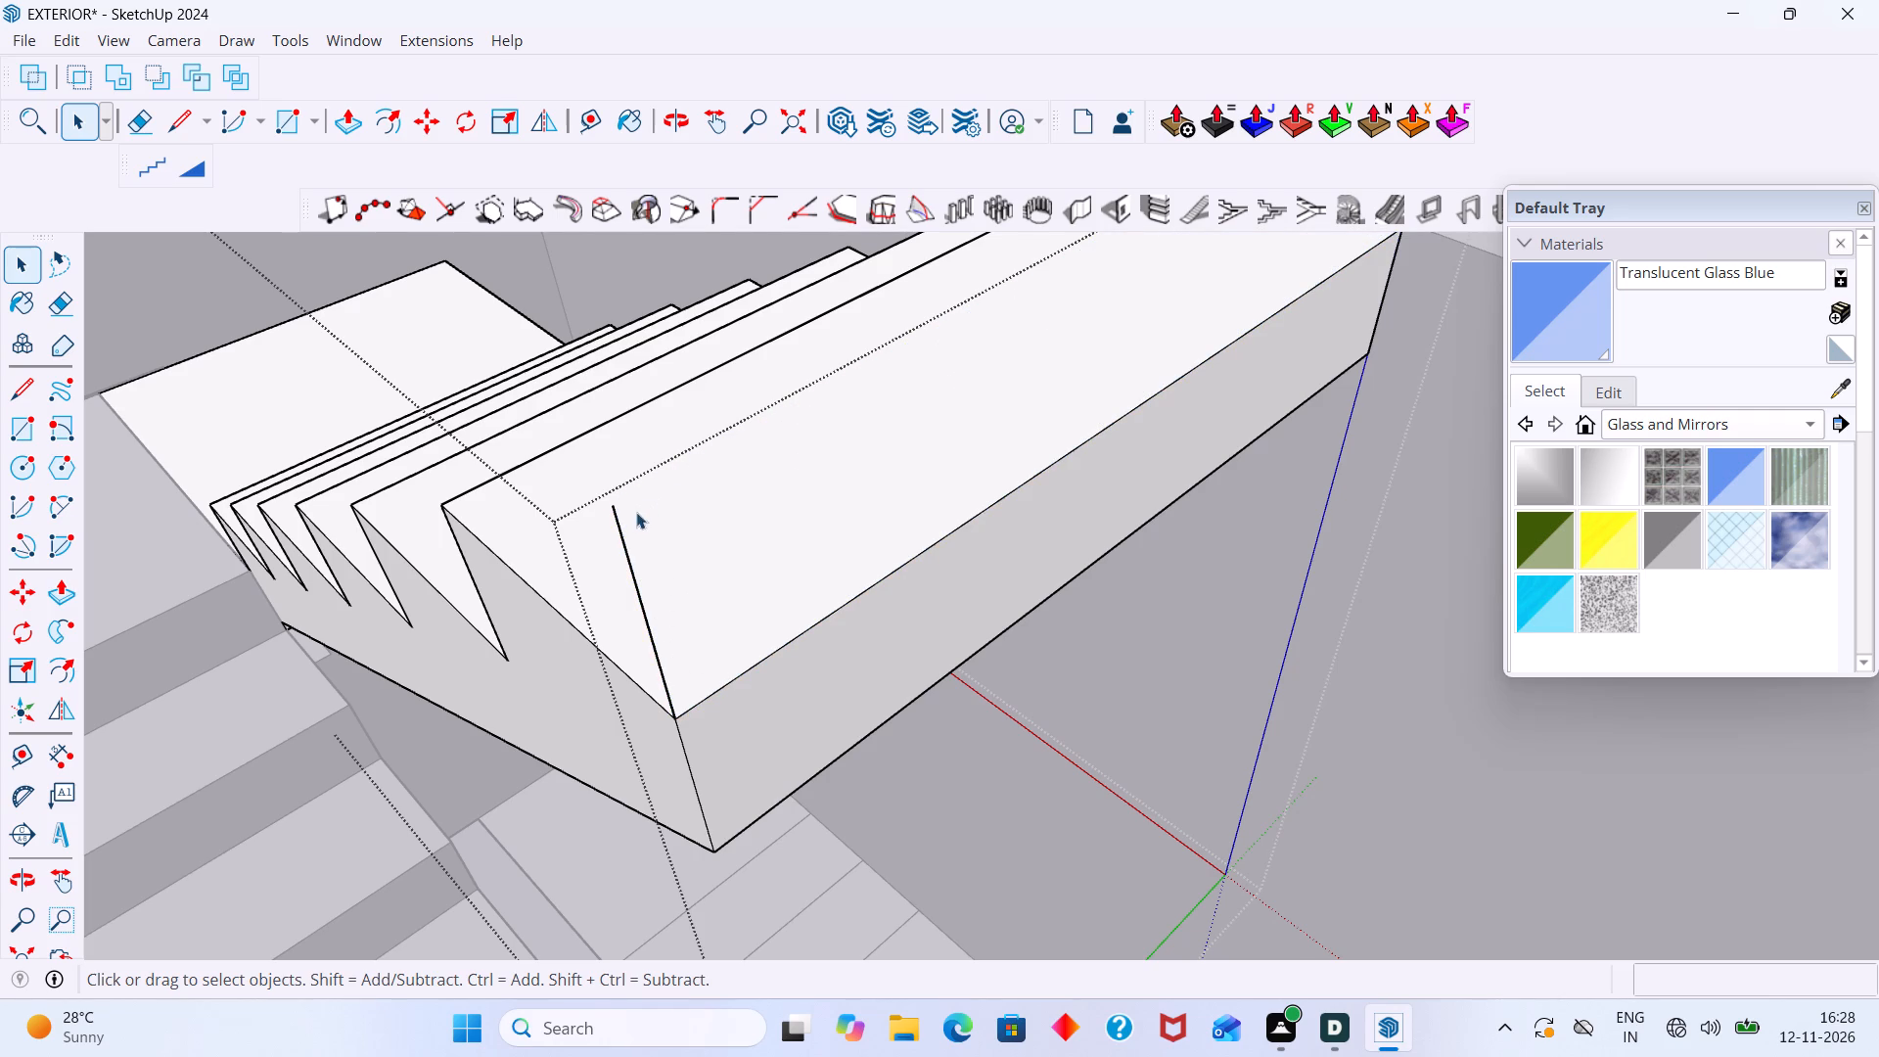
{"action": "left_click", "coordinate": [619, 537]}
{"action": "key", "text": "Delete"}
{"action": "scroll", "coordinate": [629, 536], "scroll_direction": "down", "scroll_amount": 11}
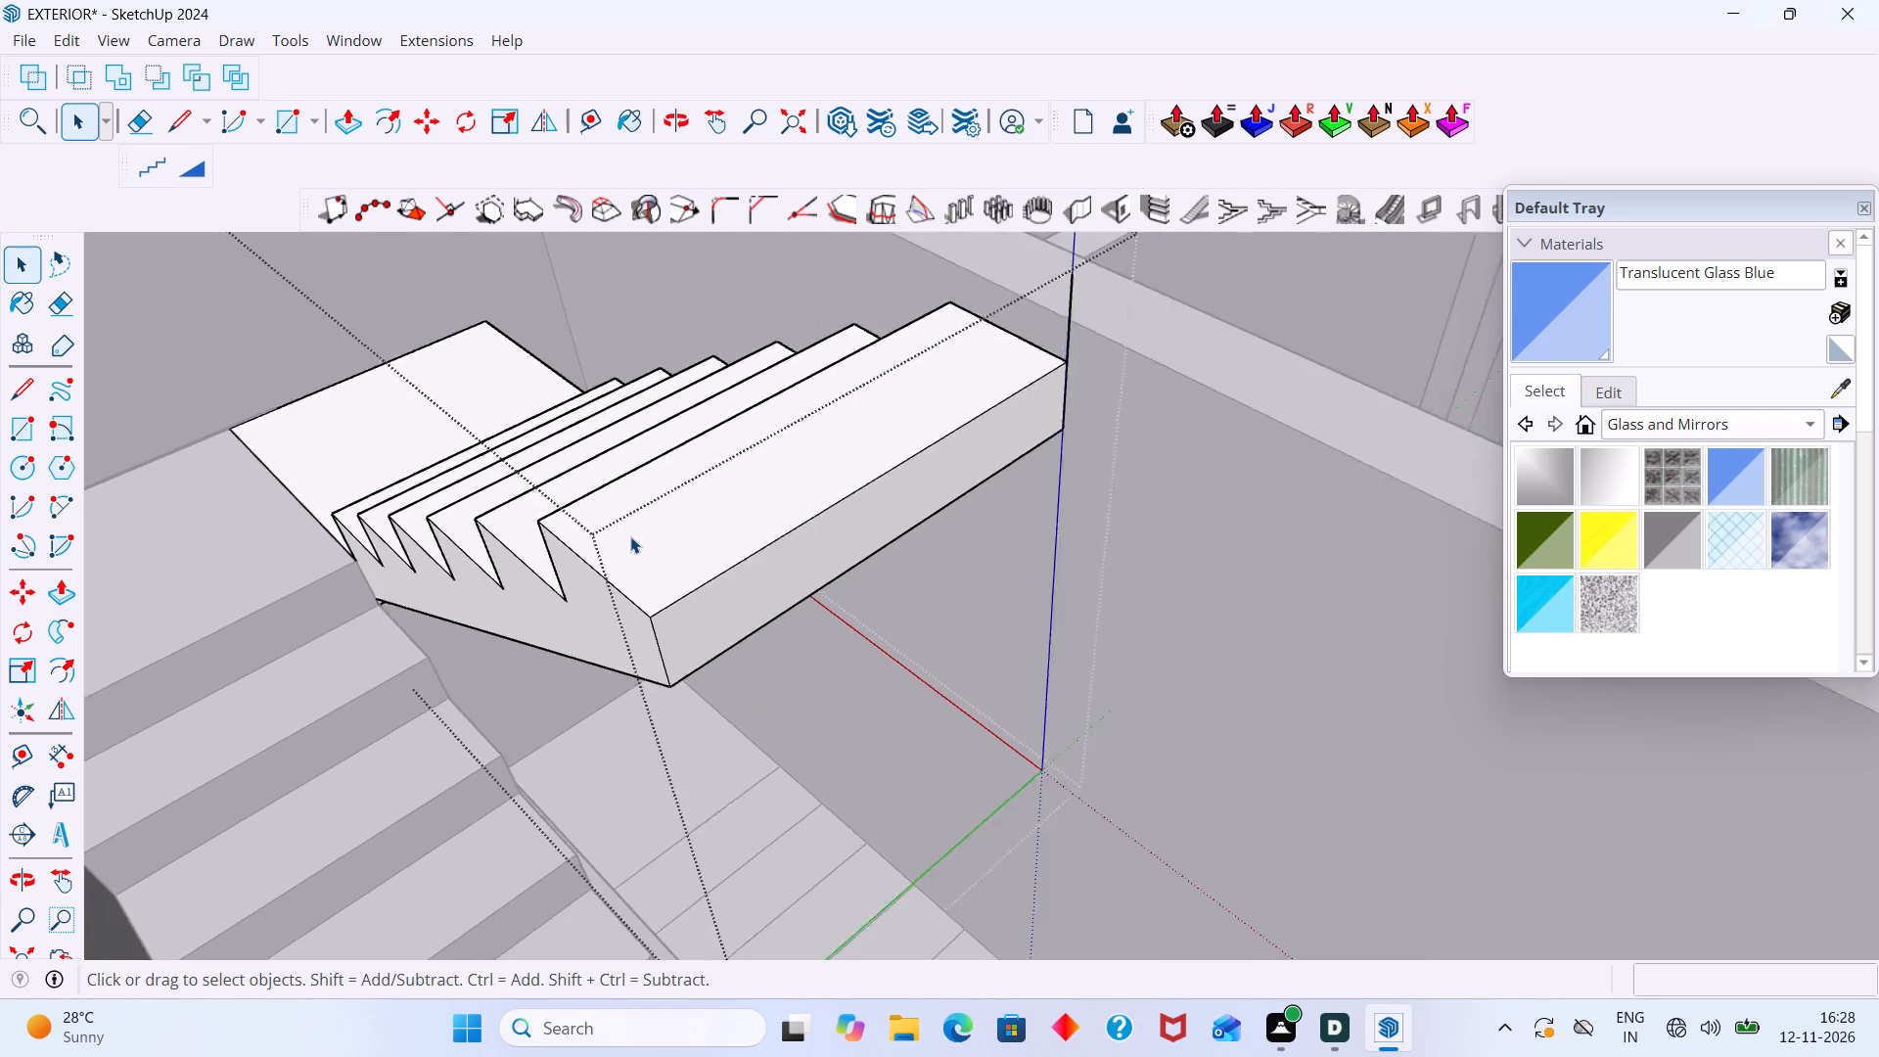
{"action": "scroll", "coordinate": [630, 536], "scroll_direction": "down", "scroll_amount": 17}
{"action": "left_click", "coordinate": [455, 335]}
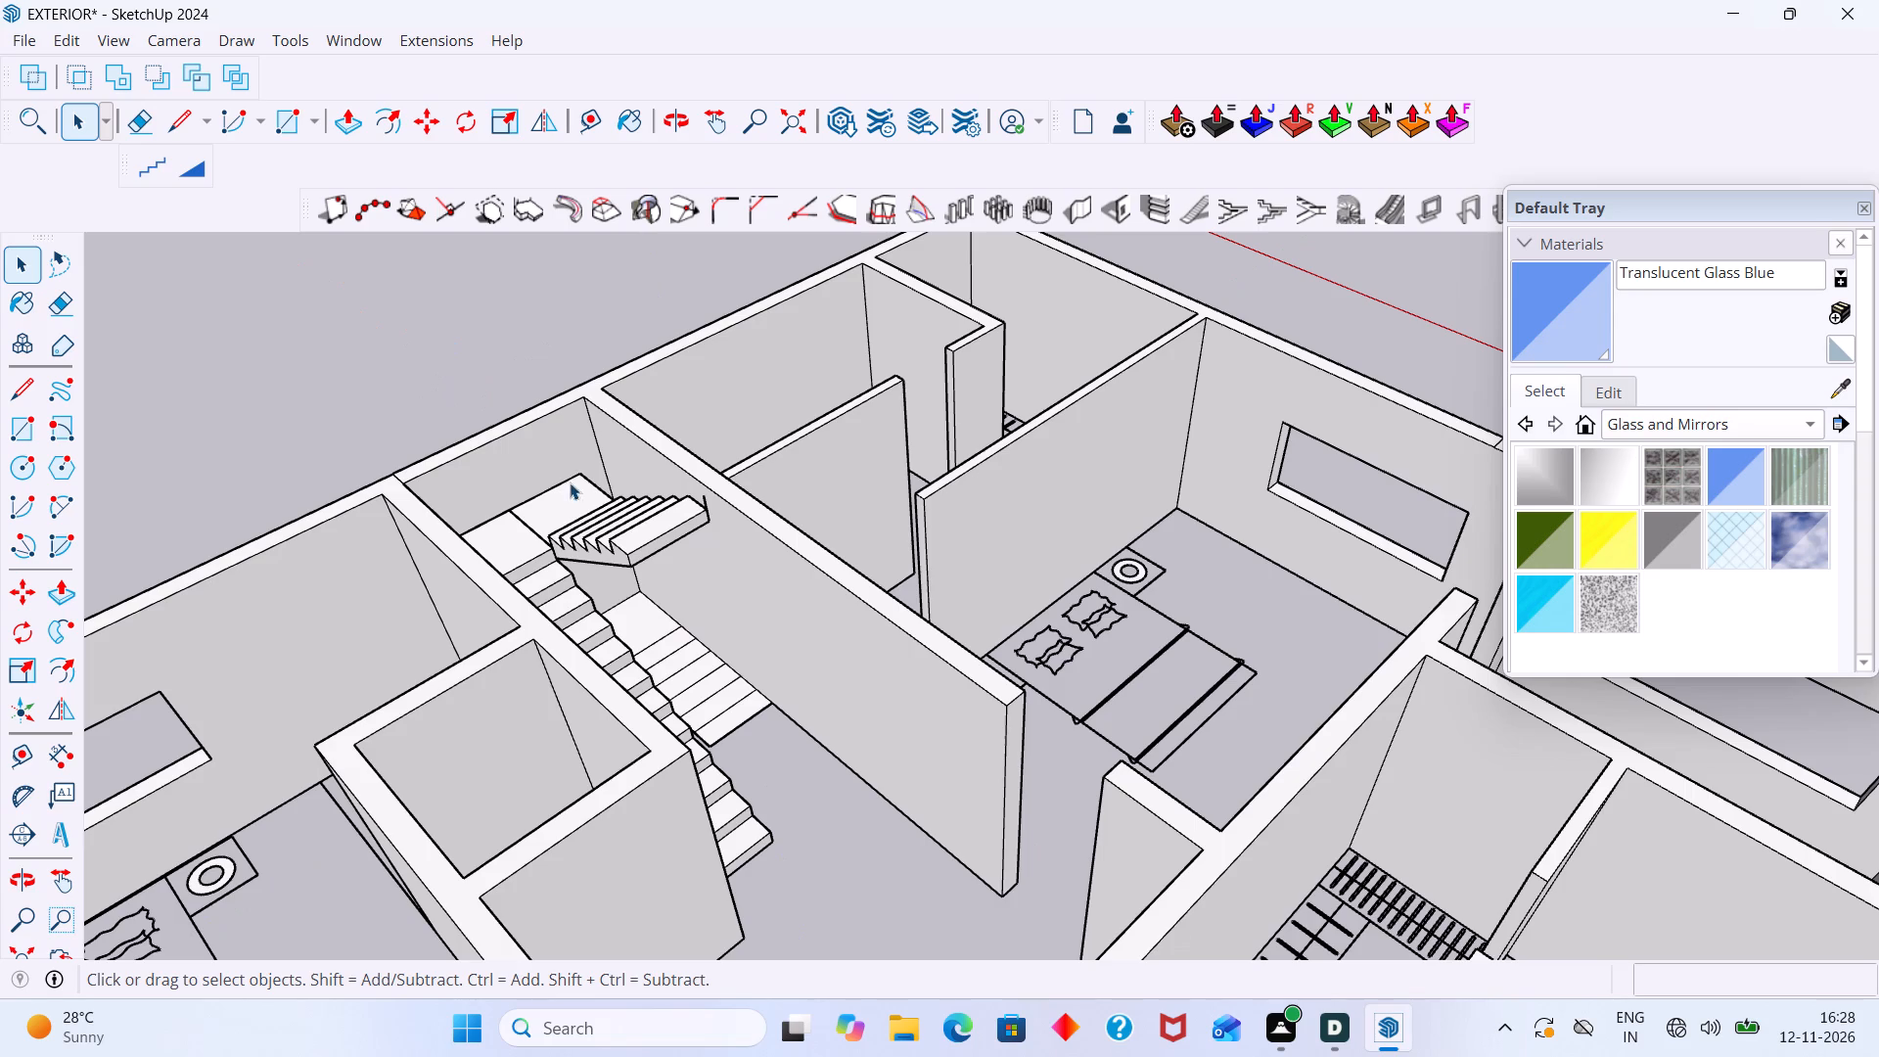
Delete the leftover vertical edge at the wall-side corner of the upper flight's last tread.
{"action": "middle_click_drag", "start_coordinate": [691, 582], "coordinate": [725, 563]}
{"action": "scroll", "coordinate": [729, 536], "scroll_direction": "up", "scroll_amount": 13}
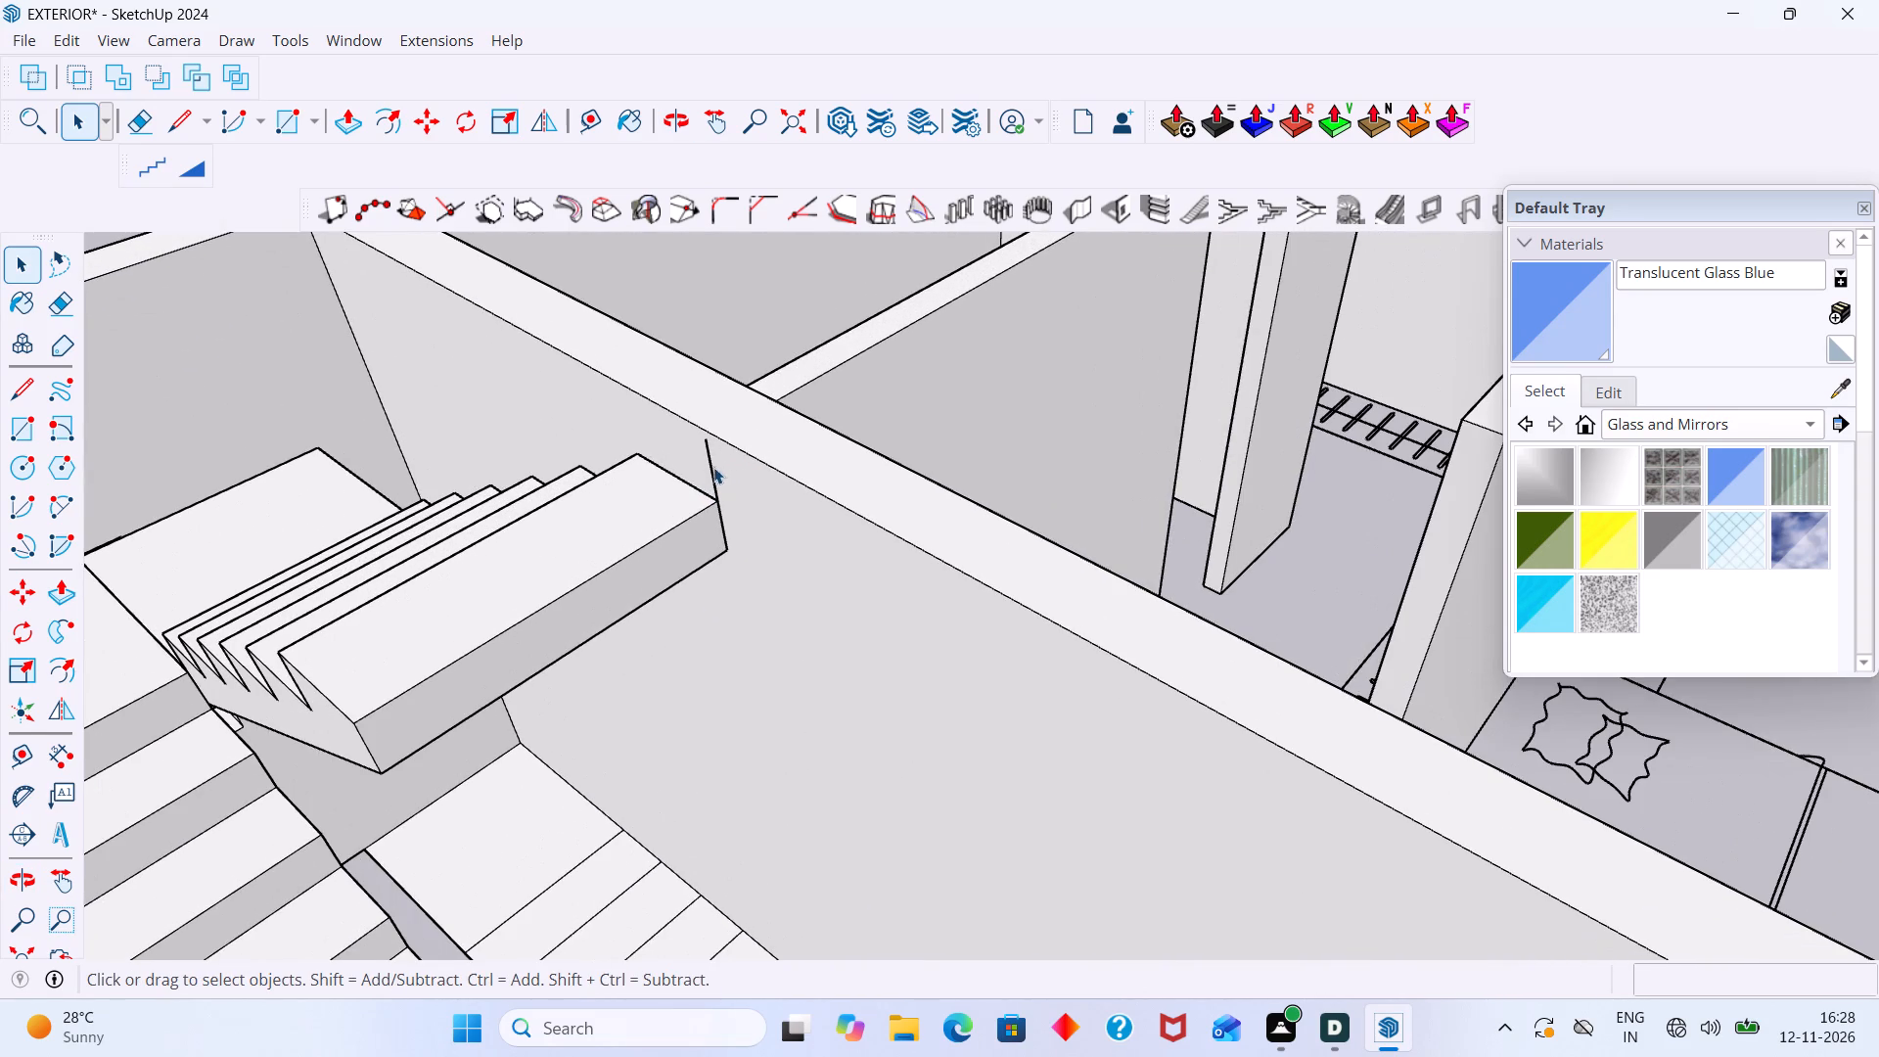
{"action": "left_click", "coordinate": [712, 464]}
{"action": "double_click", "coordinate": [712, 464]}
{"action": "left_click", "coordinate": [712, 466]}
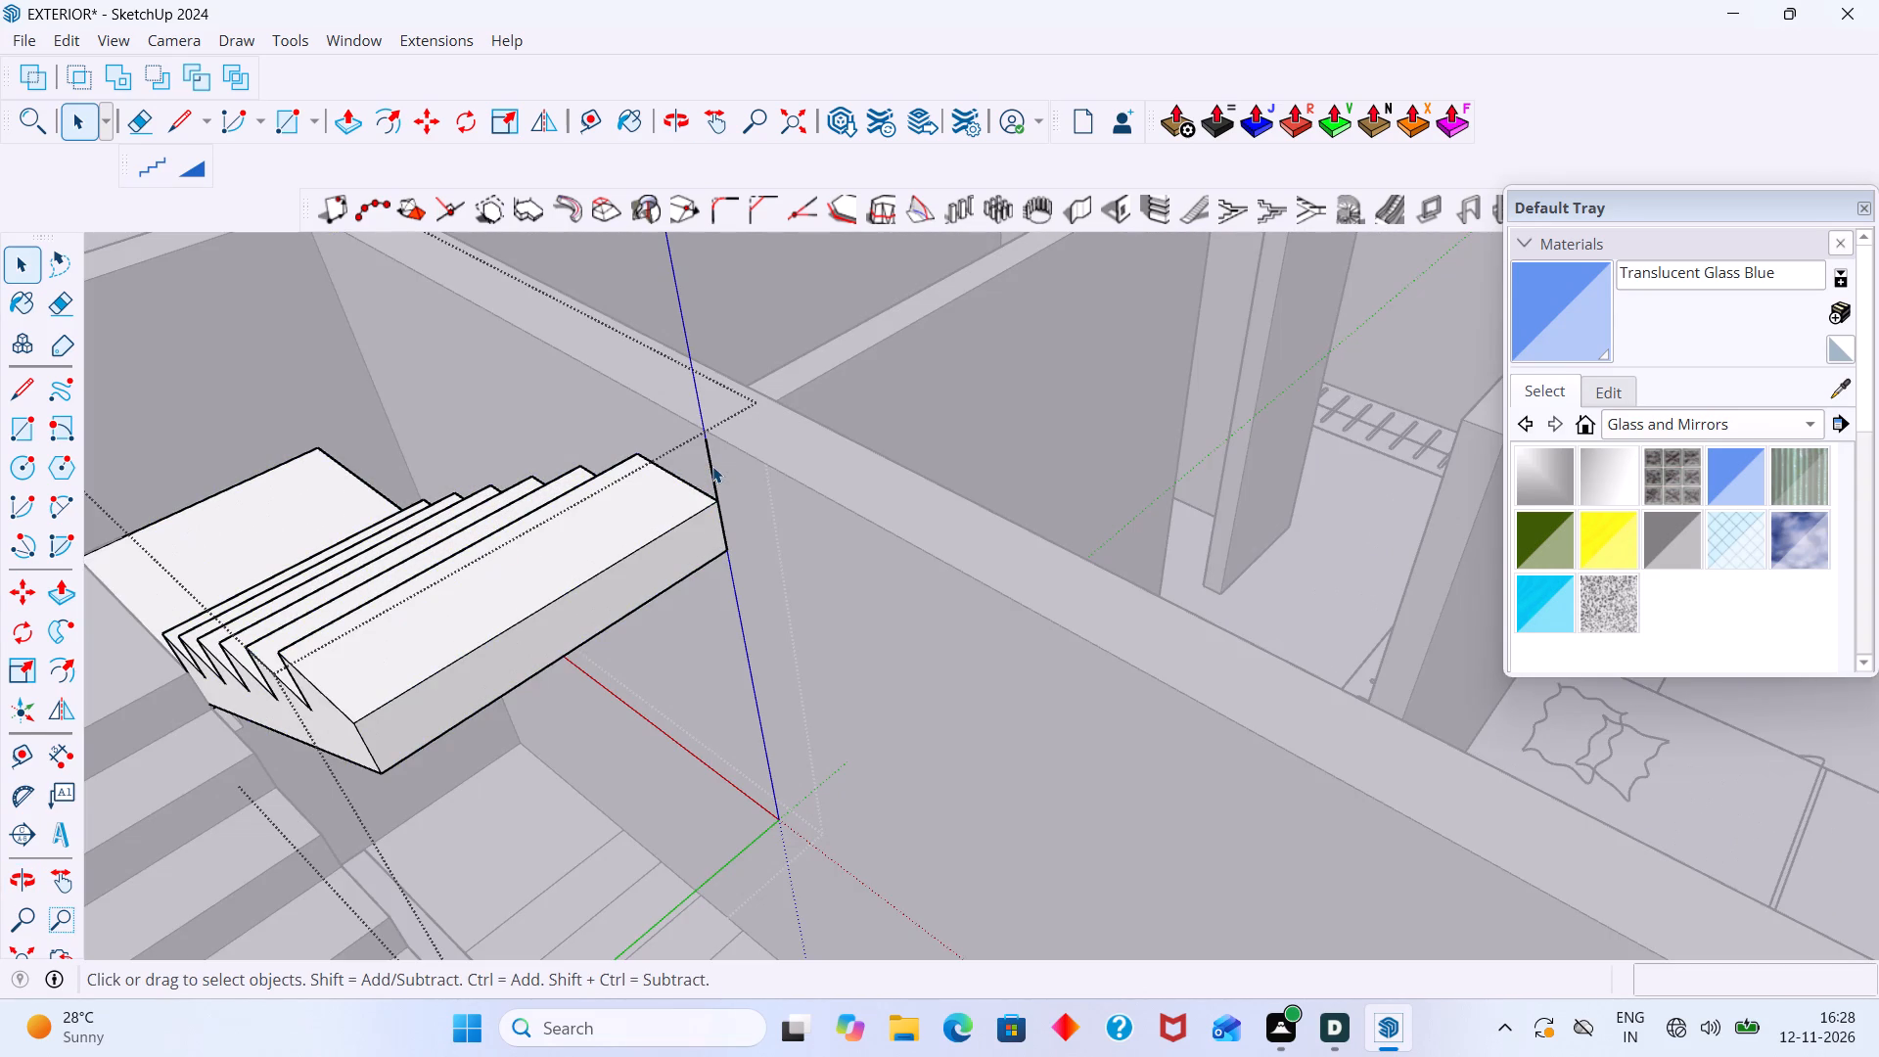
{"action": "left_click", "coordinate": [712, 466]}
{"action": "key", "text": "Delete"}
{"action": "scroll", "coordinate": [705, 474], "scroll_direction": "down", "scroll_amount": 6}
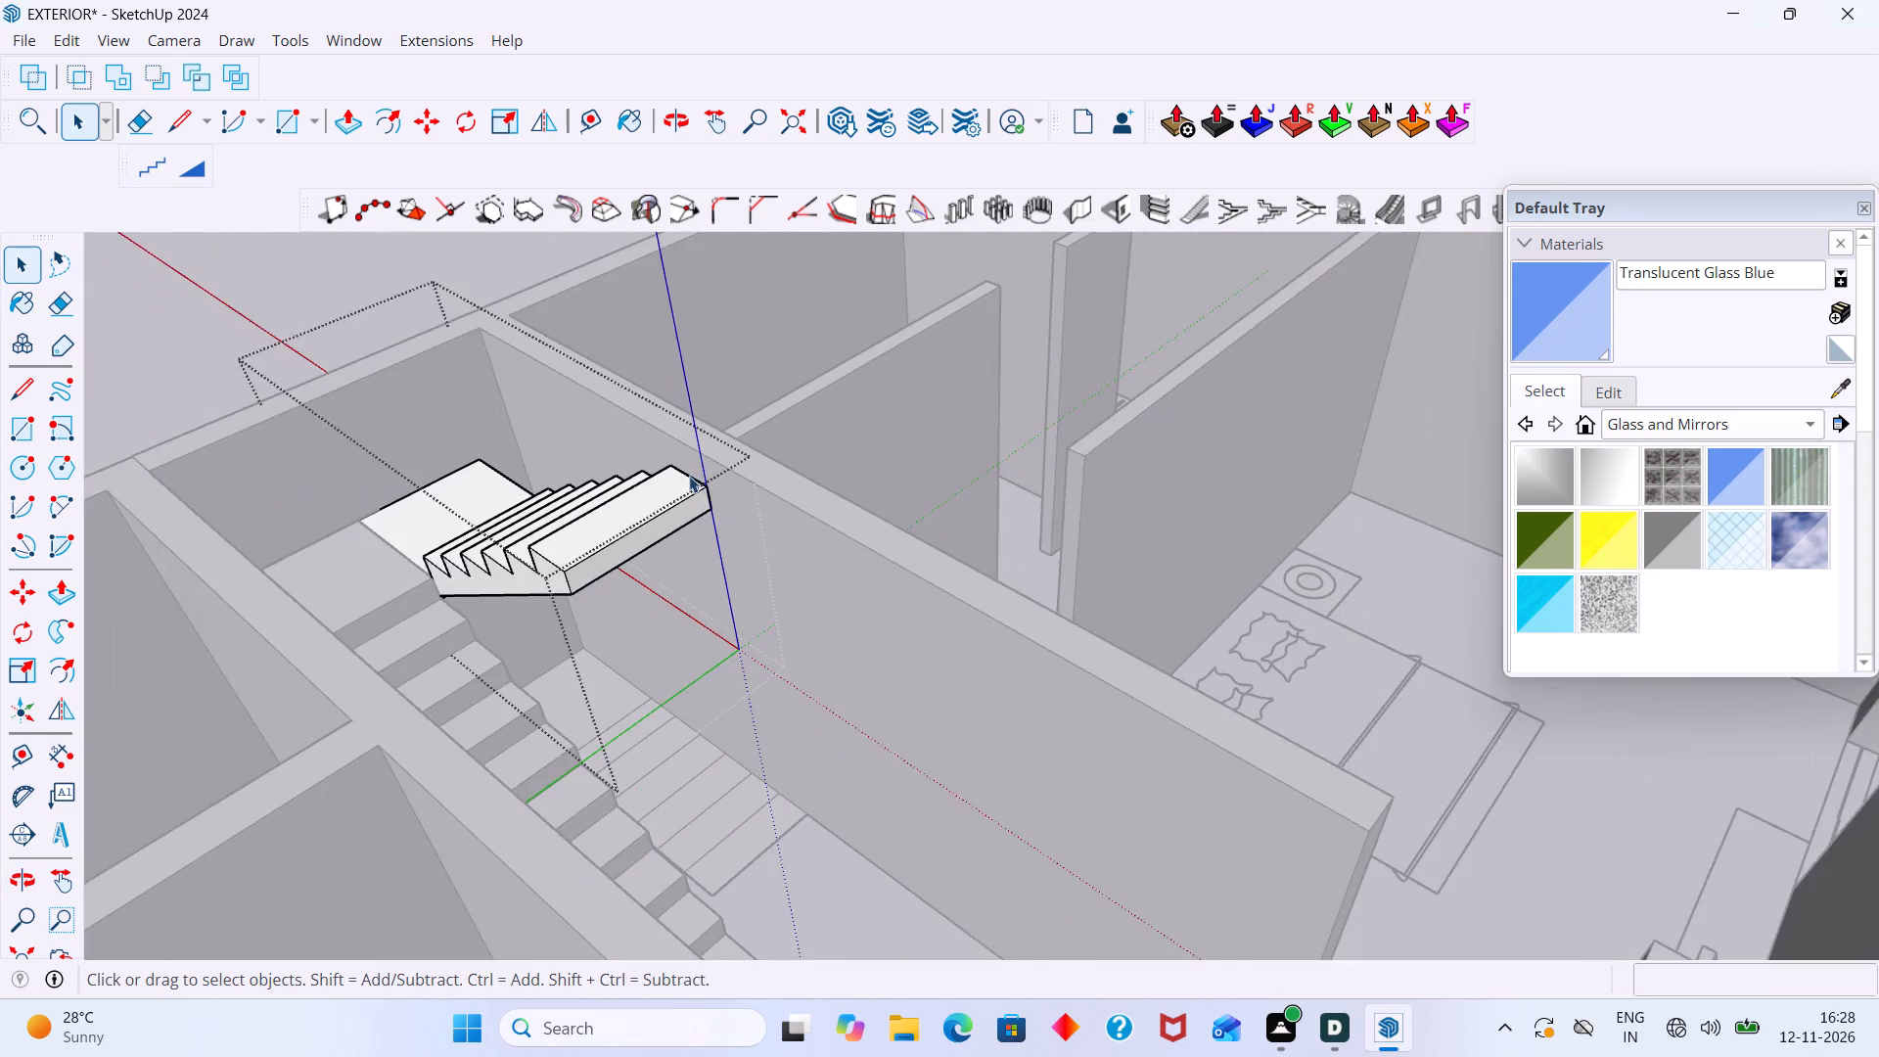
{"action": "scroll", "coordinate": [689, 476], "scroll_direction": "down", "scroll_amount": 6}
{"action": "left_click", "coordinate": [282, 345]}
Examine the cleaned-up upper flight and its end from several angles against the wall and lower flight.
{"action": "scroll", "coordinate": [315, 394], "scroll_direction": "down", "scroll_amount": 3}
{"action": "middle_click_drag", "start_coordinate": [412, 458], "coordinate": [563, 533]}
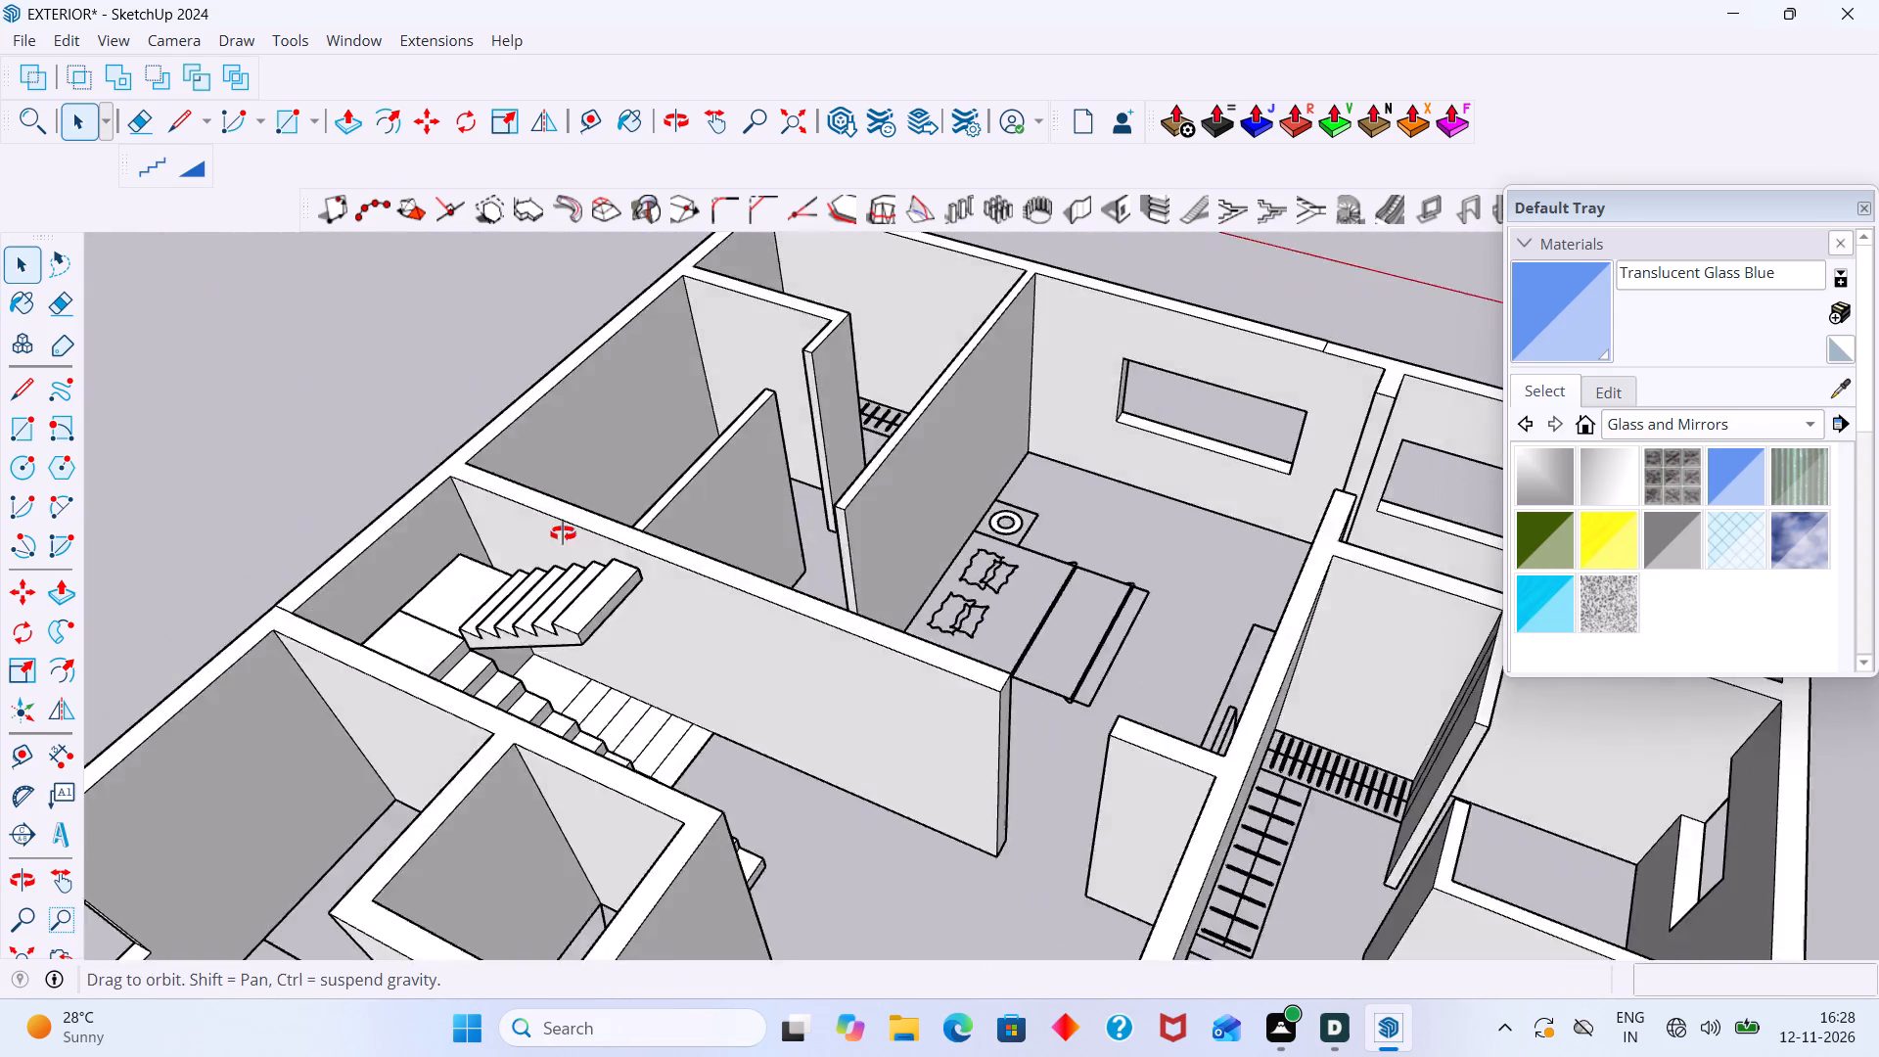
{"action": "middle_click_drag", "start_coordinate": [563, 533], "coordinate": [672, 594]}
{"action": "middle_click_drag", "start_coordinate": [726, 784], "coordinate": [691, 656]}
{"action": "scroll", "coordinate": [661, 621], "scroll_direction": "up", "scroll_amount": 4}
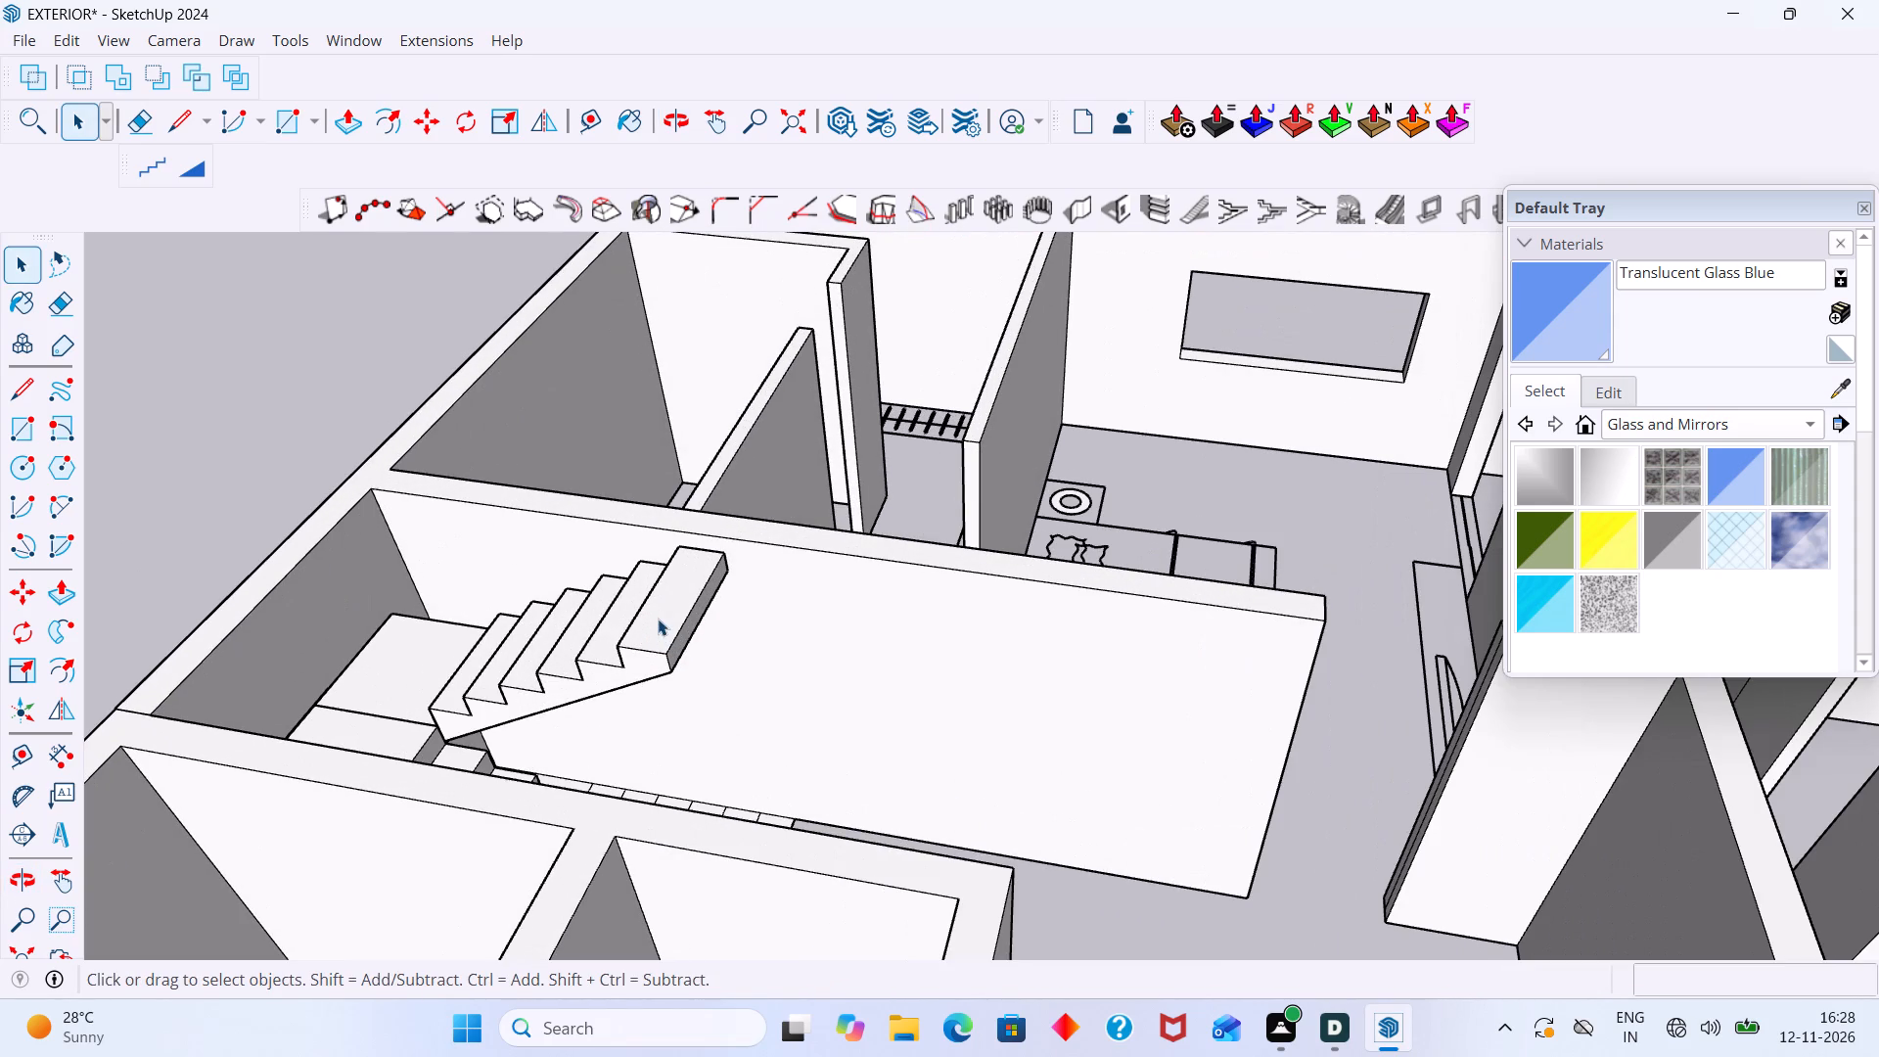
{"action": "middle_click_drag", "start_coordinate": [703, 648], "coordinate": [582, 611]}
{"action": "scroll", "coordinate": [551, 504], "scroll_direction": "up", "scroll_amount": 8}
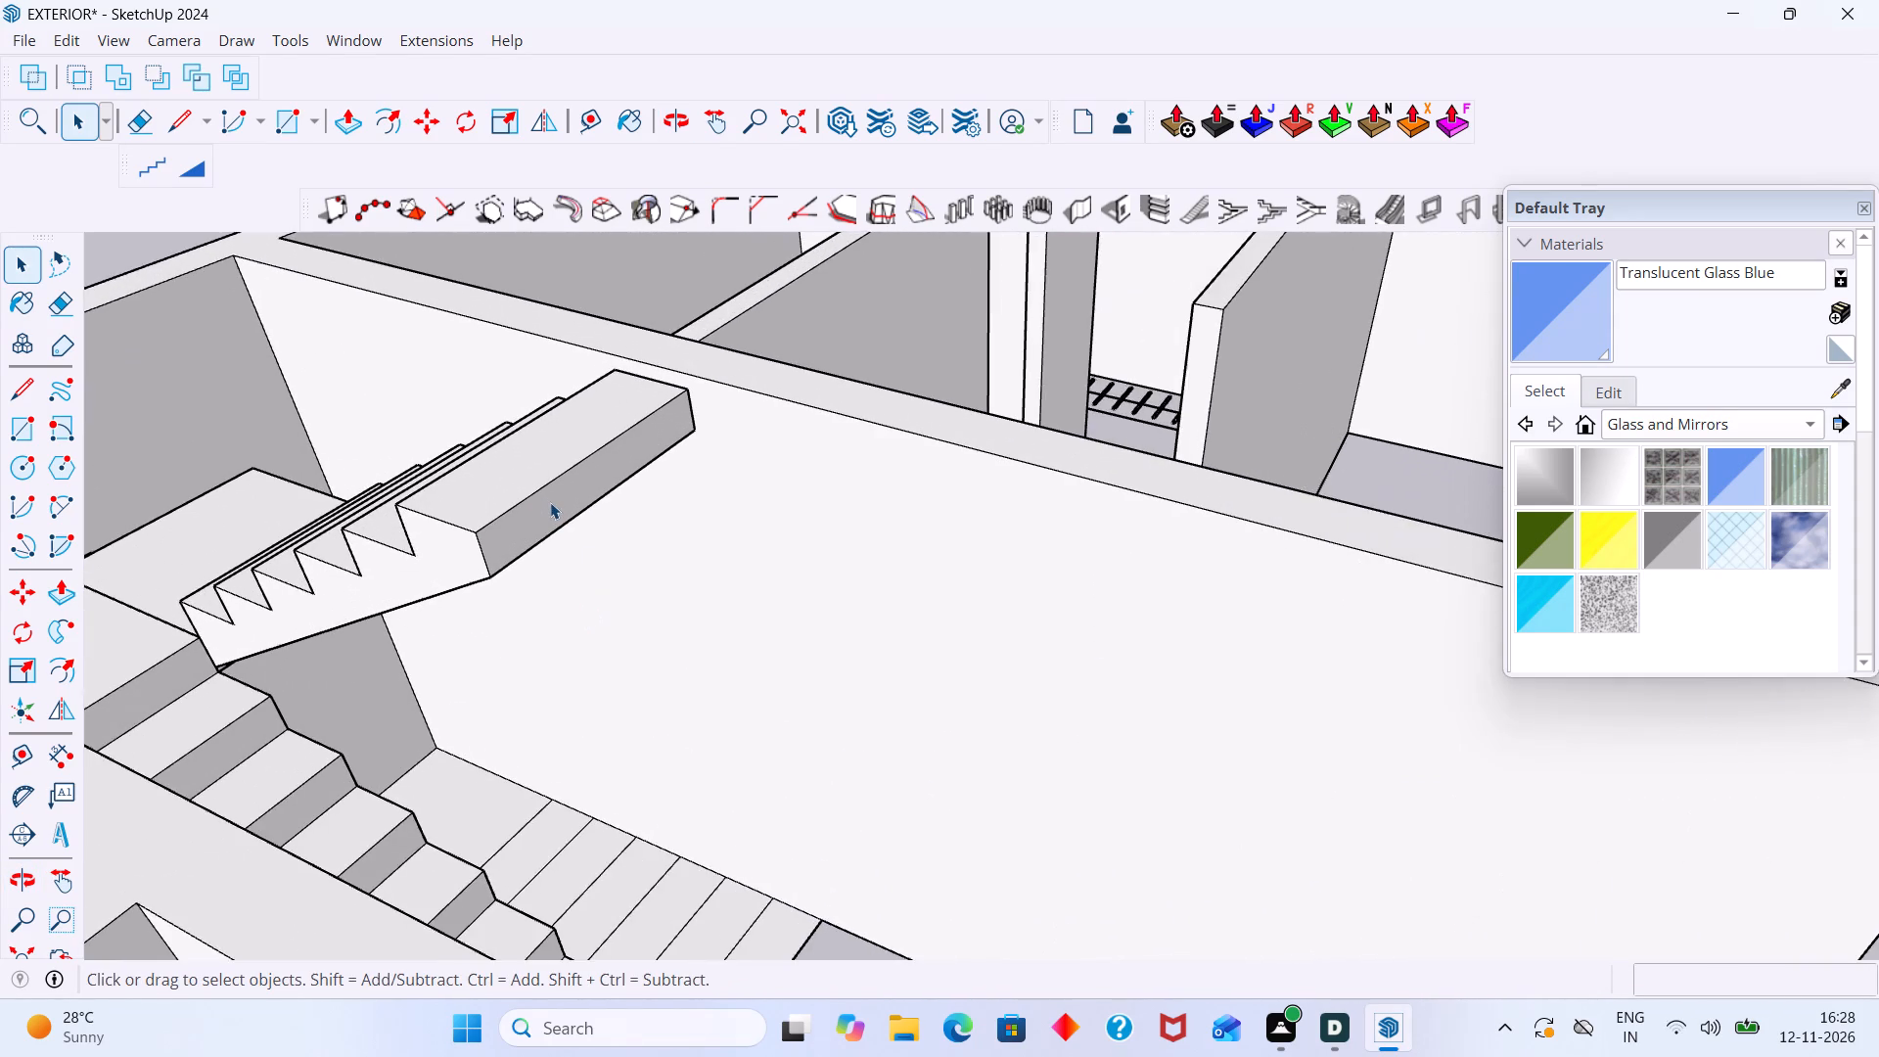
{"action": "scroll", "coordinate": [549, 502], "scroll_direction": "up", "scroll_amount": 5}
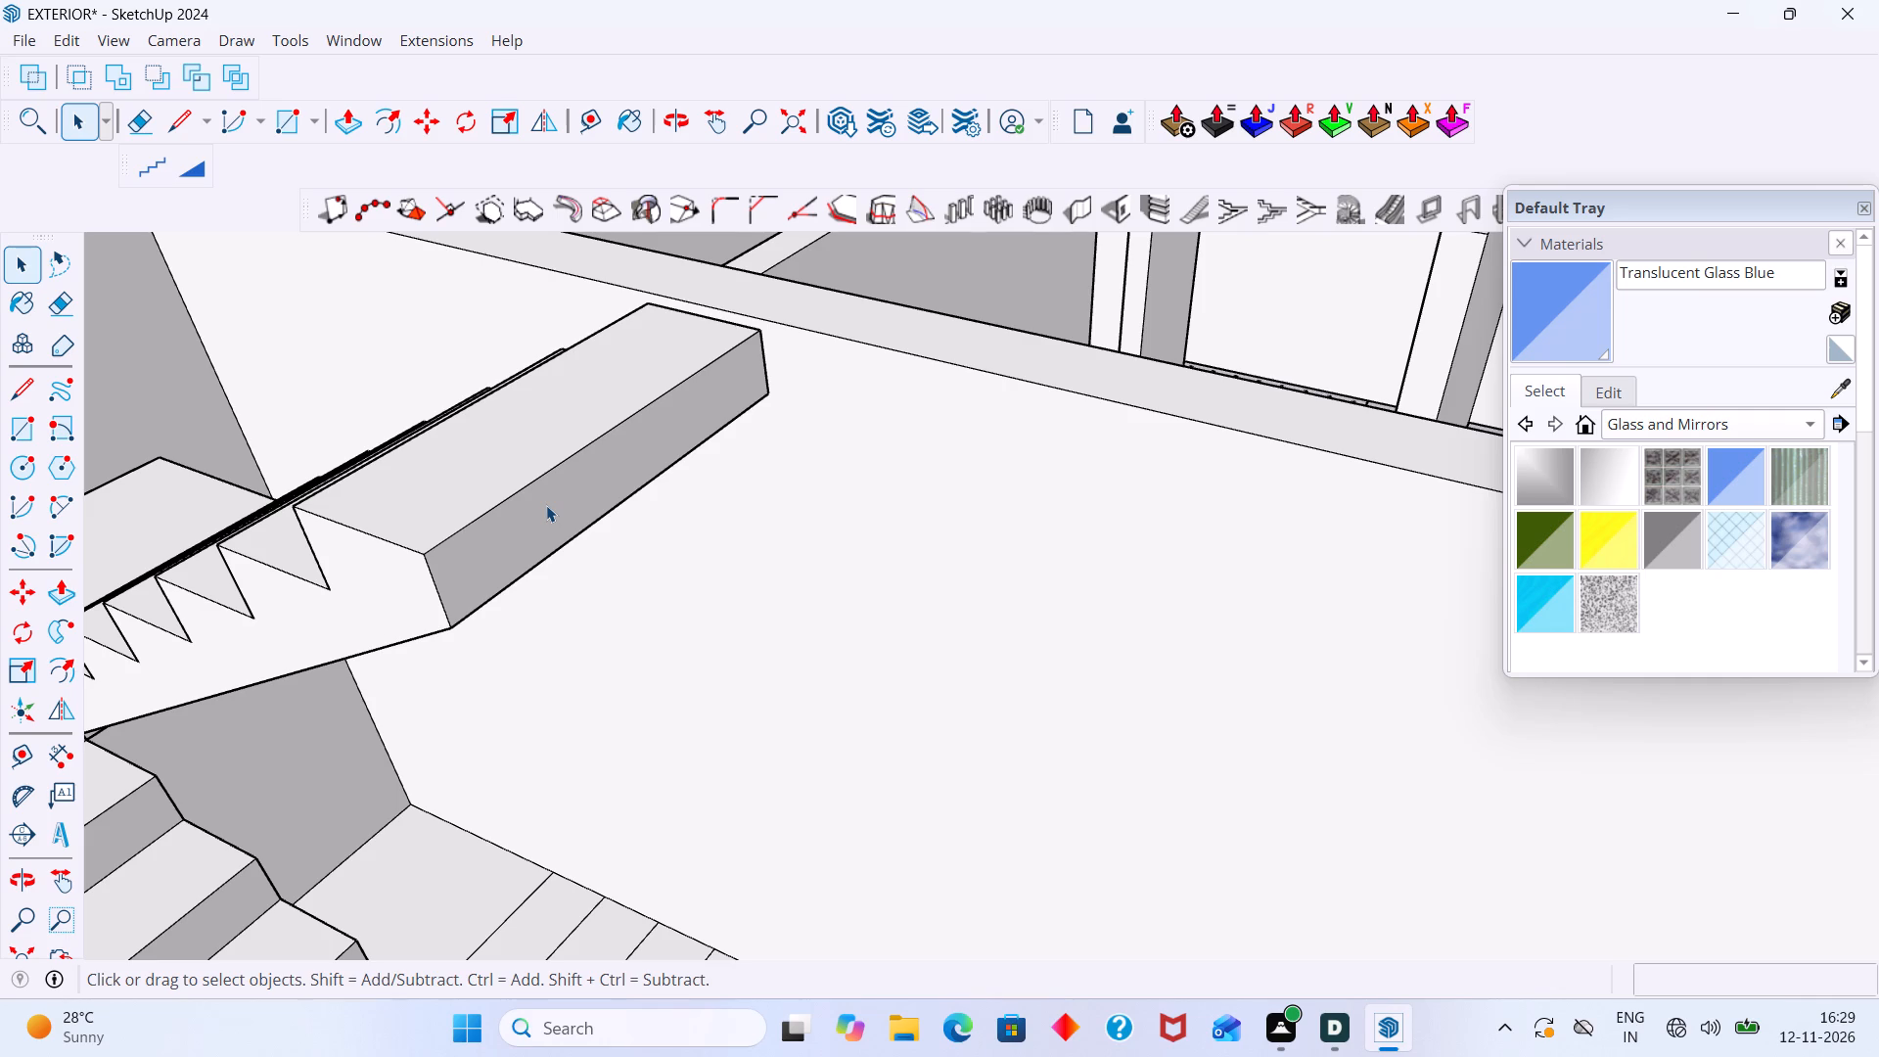
{"action": "scroll", "coordinate": [535, 509], "scroll_direction": "down", "scroll_amount": 5}
{"action": "middle_click_drag", "start_coordinate": [515, 503], "coordinate": [756, 455]}
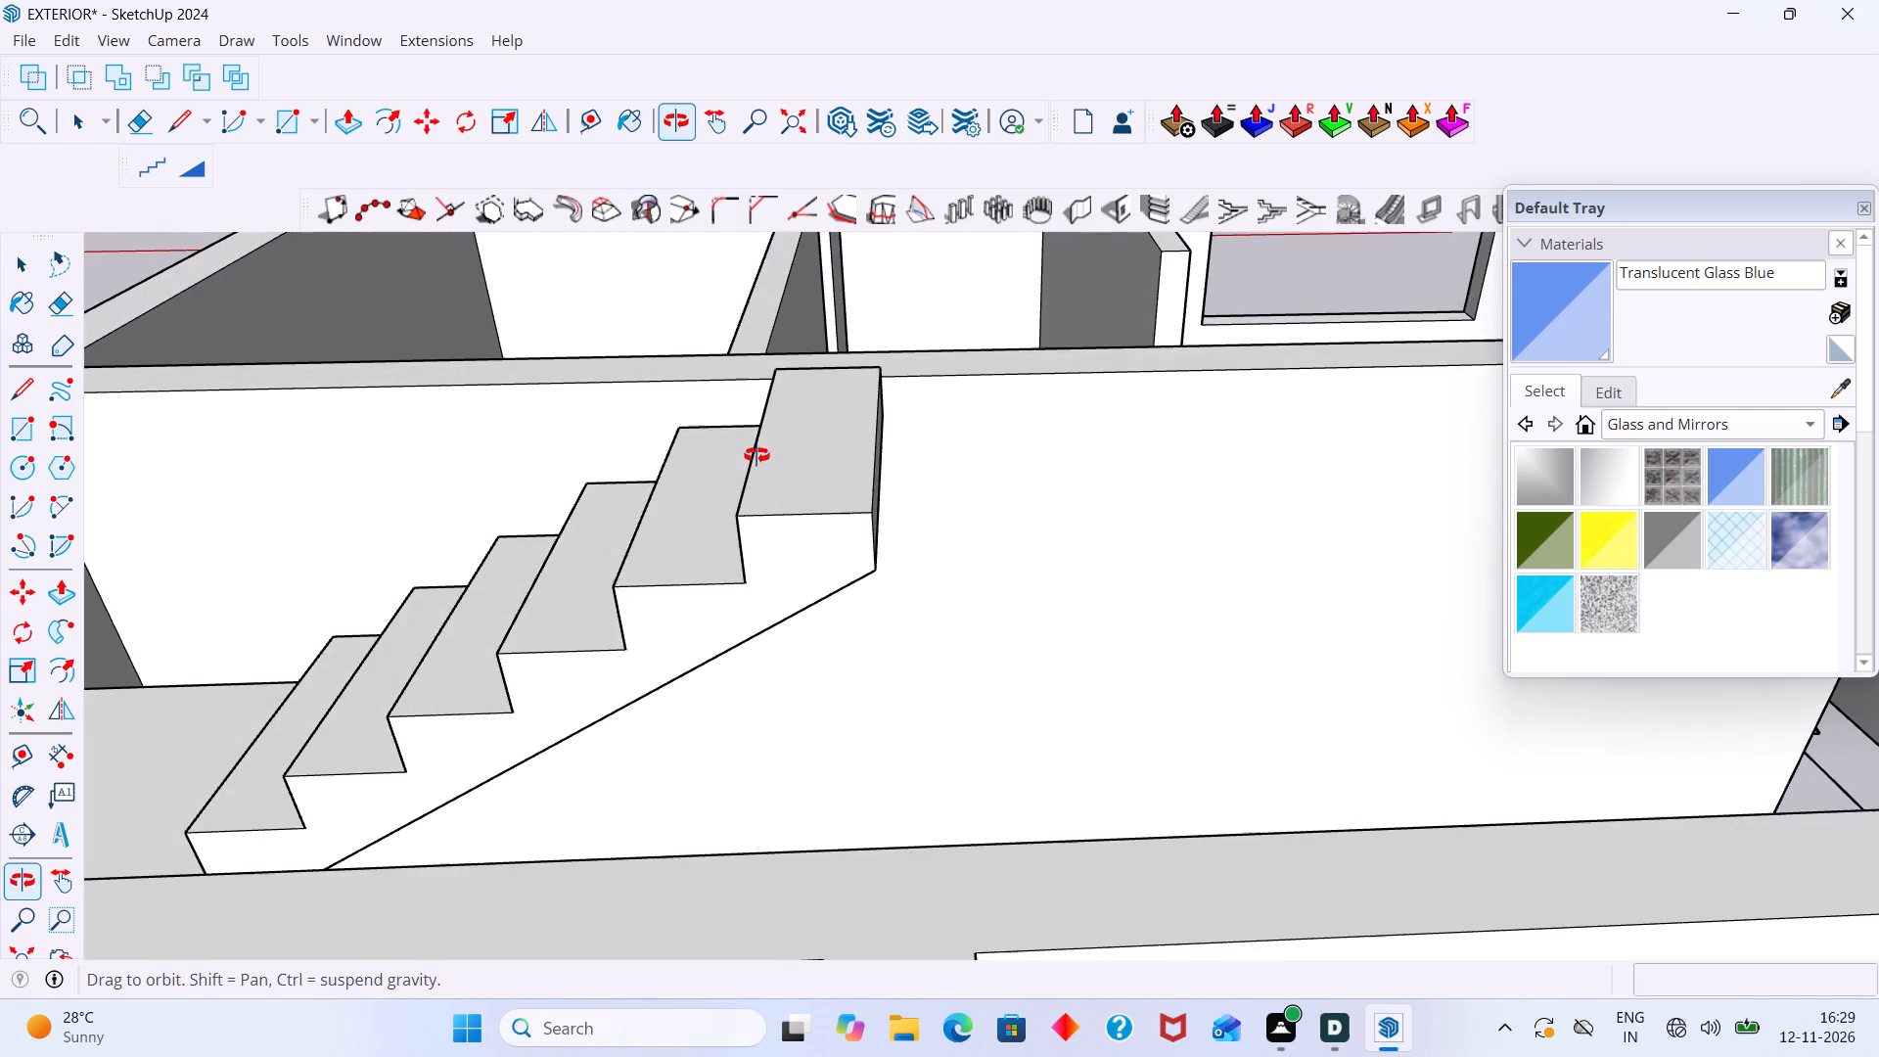
{"action": "middle_click_drag", "start_coordinate": [756, 455], "coordinate": [439, 525]}
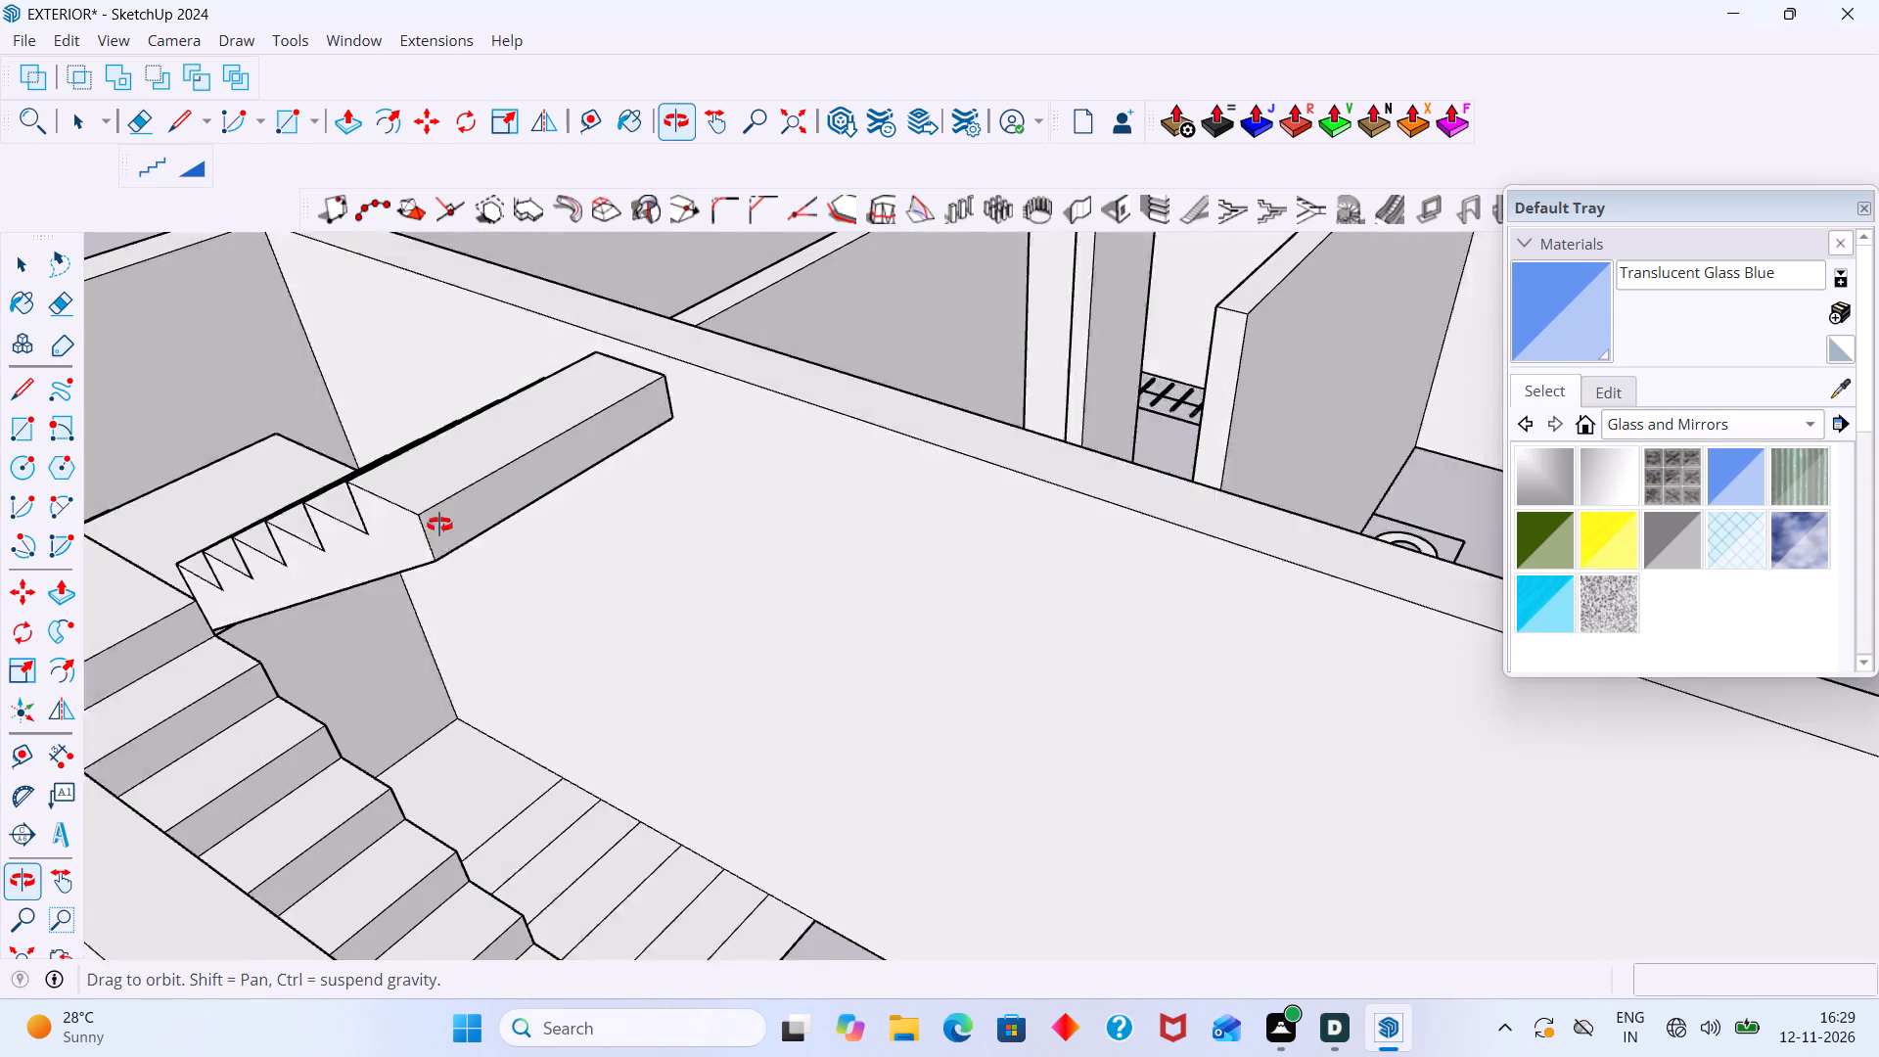
{"action": "middle_click_drag", "start_coordinate": [439, 525], "coordinate": [420, 531]}
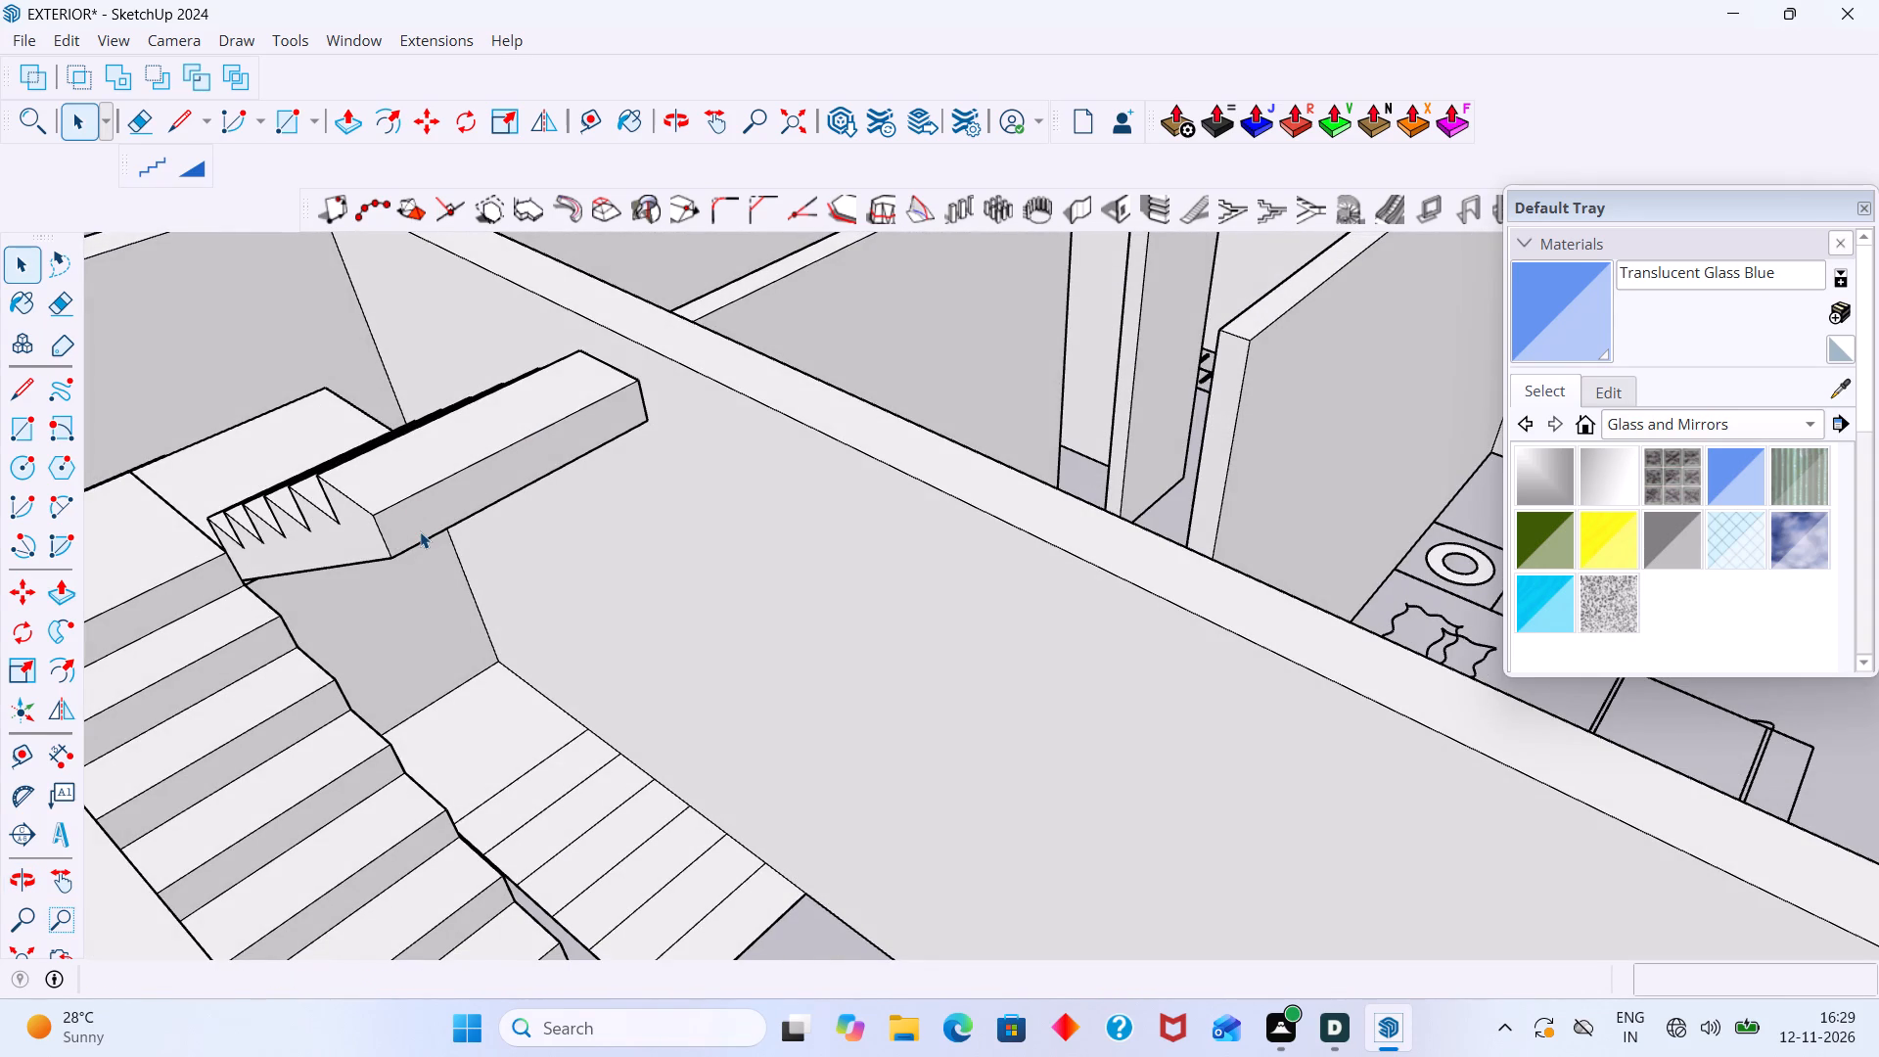
{"action": "scroll", "coordinate": [385, 531], "scroll_direction": "down", "scroll_amount": 10}
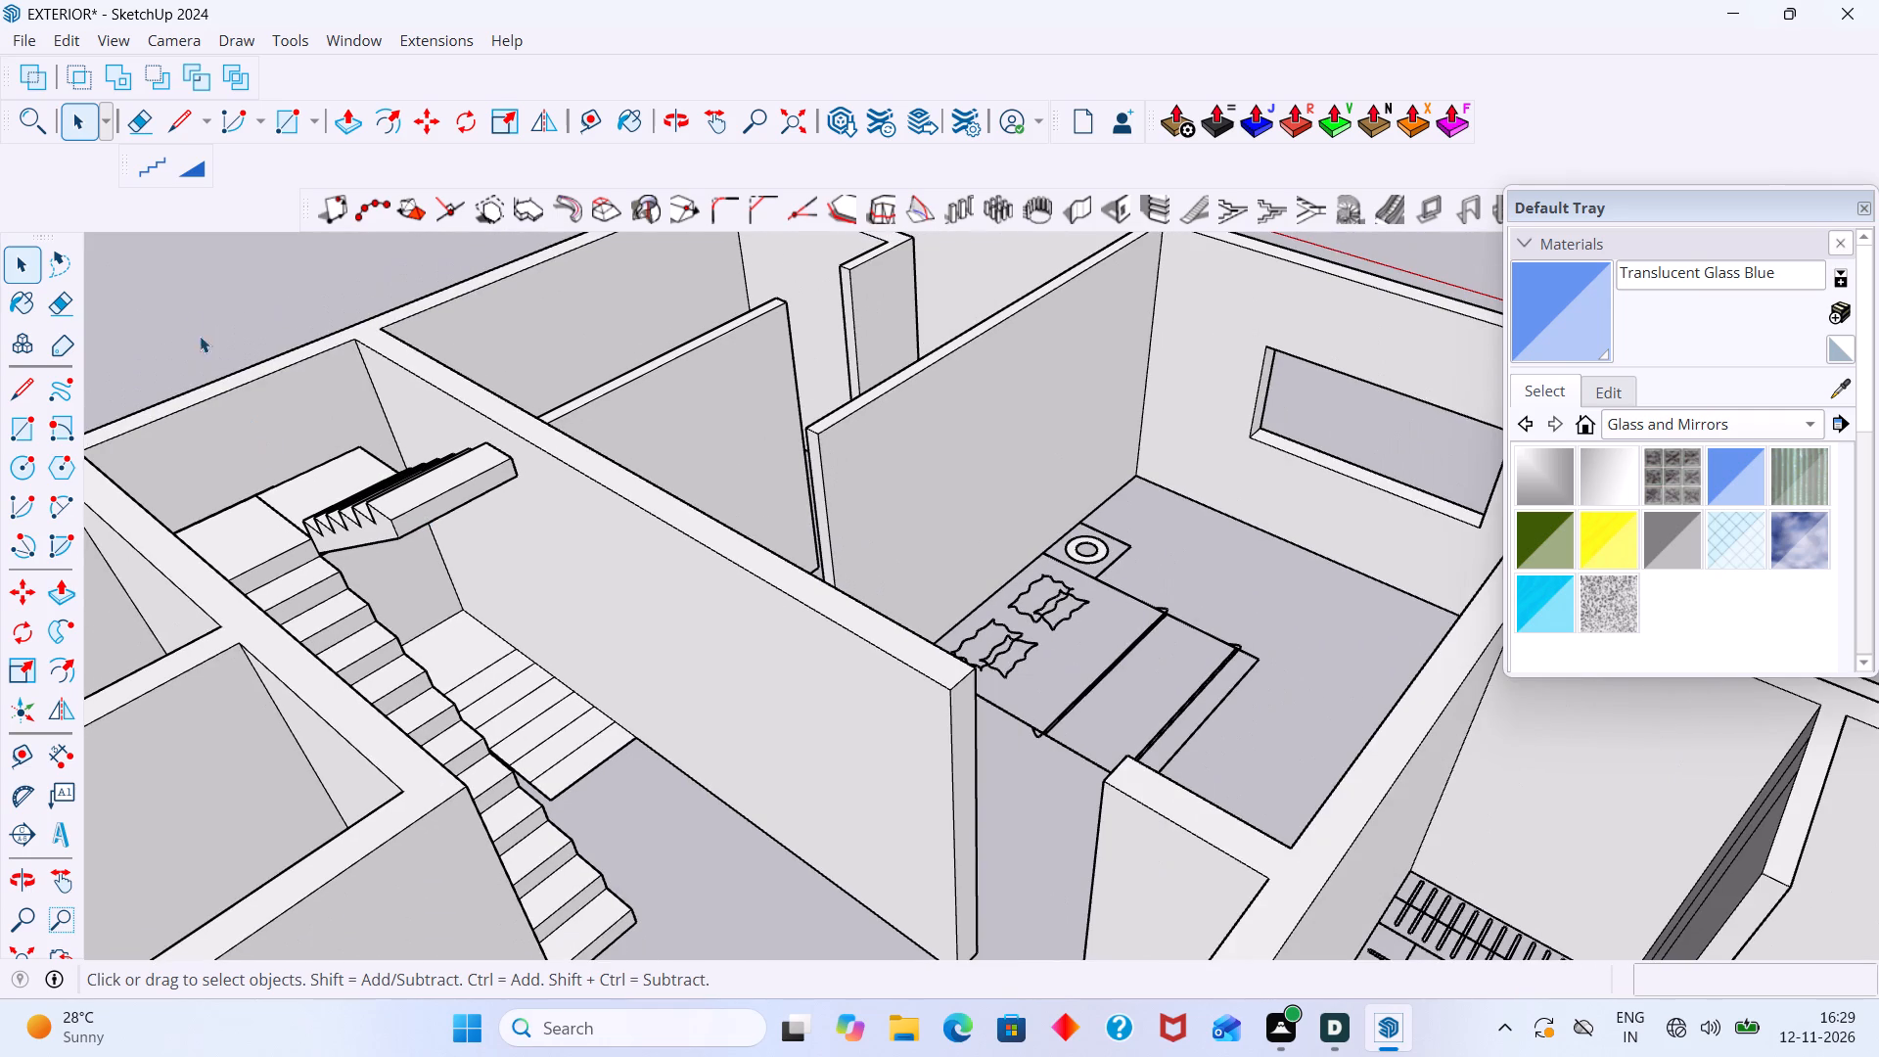
{"action": "left_click", "coordinate": [188, 315]}
Examine the floor area beside the lower flight and the remaining tread outlines along the wall.
{"action": "middle_click_drag", "start_coordinate": [447, 675], "coordinate": [370, 677]}
{"action": "scroll", "coordinate": [483, 761], "scroll_direction": "up", "scroll_amount": 4}
{"action": "middle_click_drag", "start_coordinate": [454, 771], "coordinate": [281, 772]}
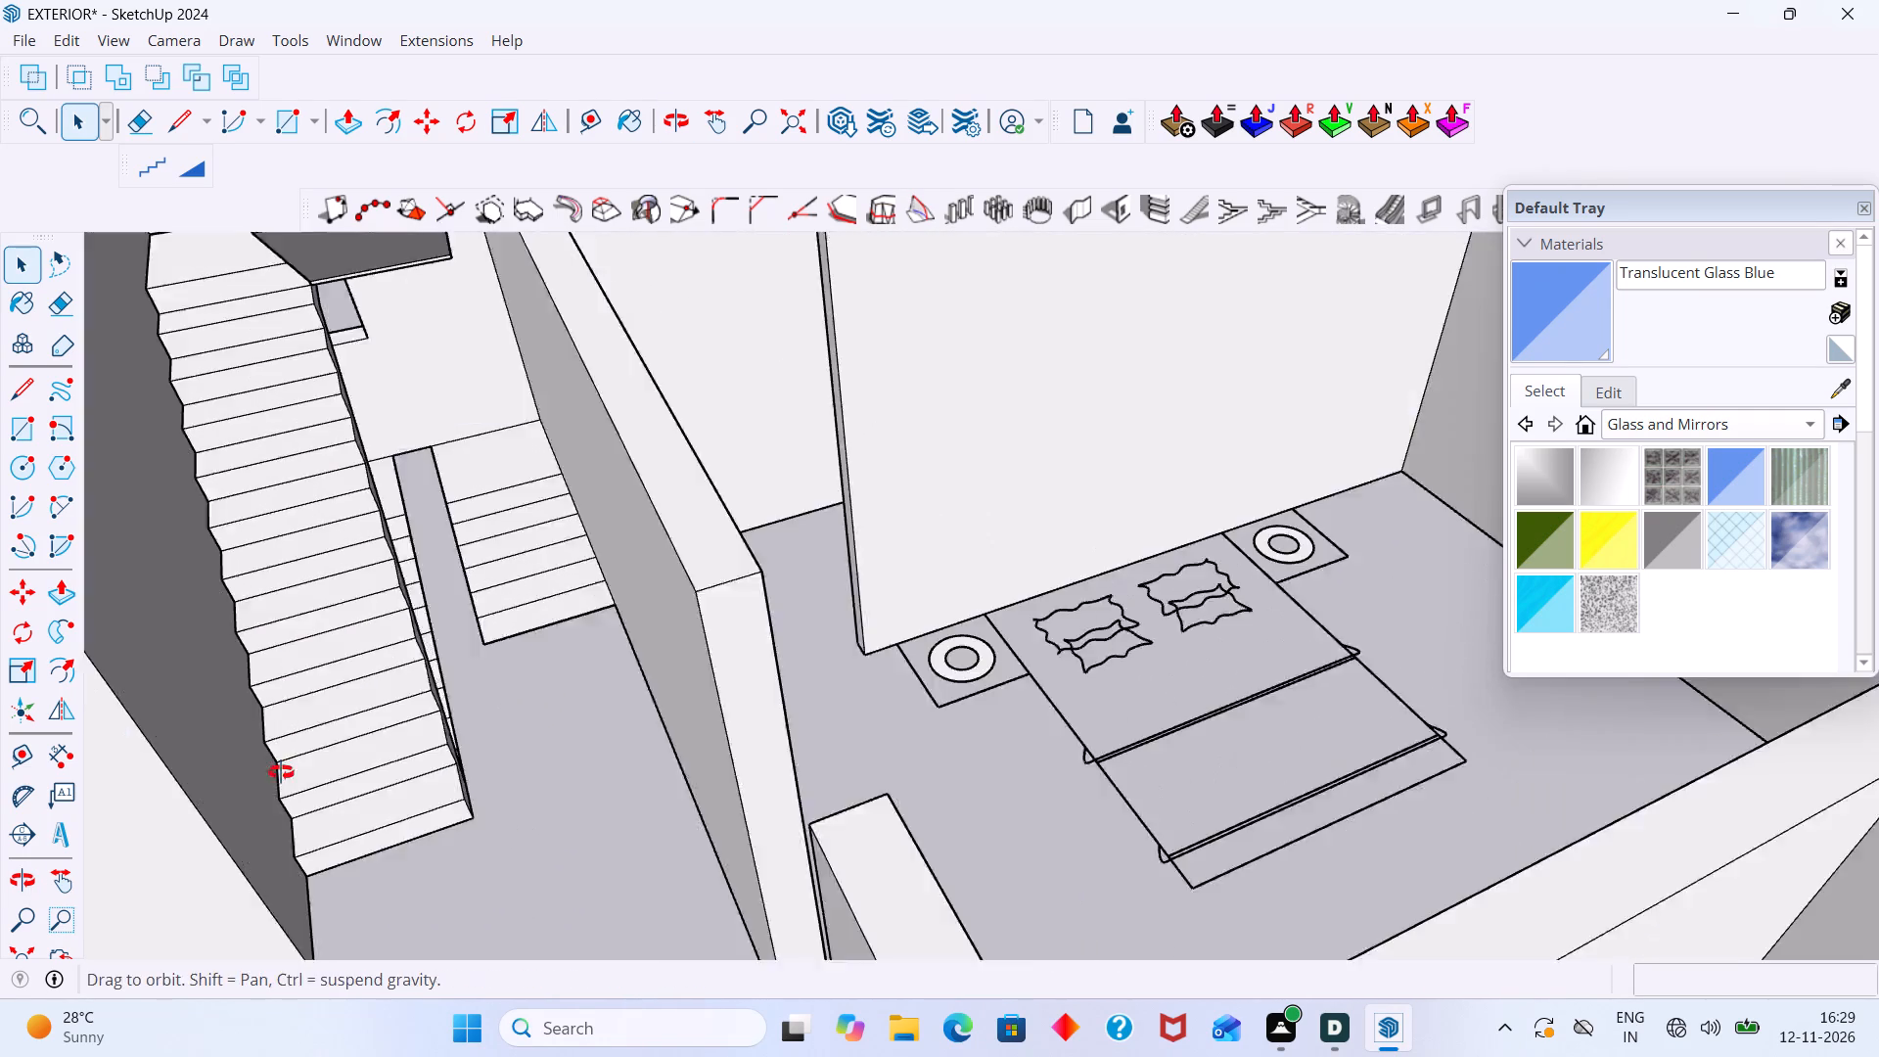
{"action": "middle_click_drag", "start_coordinate": [281, 772], "coordinate": [274, 773]}
{"action": "scroll", "coordinate": [388, 686], "scroll_direction": "up", "scroll_amount": 5}
{"action": "middle_click_drag", "start_coordinate": [449, 643], "coordinate": [499, 646]}
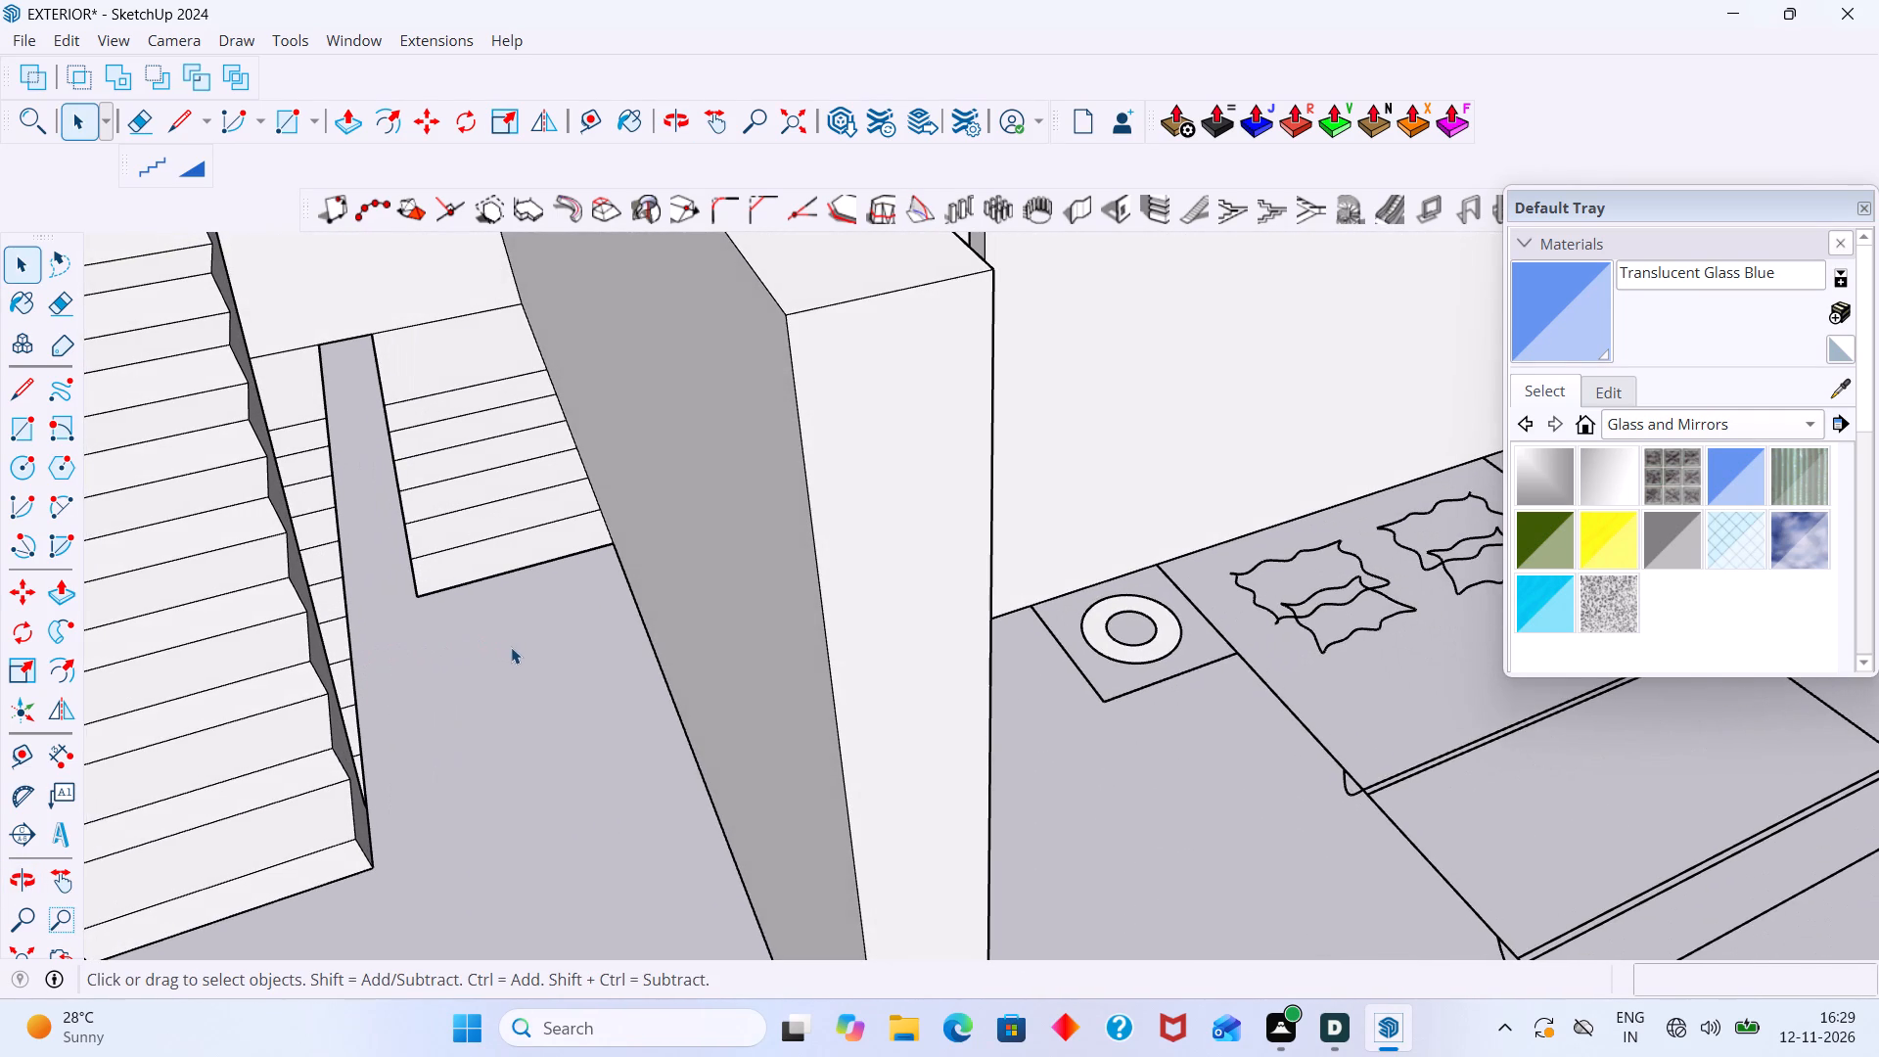
{"action": "scroll", "coordinate": [524, 654], "scroll_direction": "down", "scroll_amount": 7}
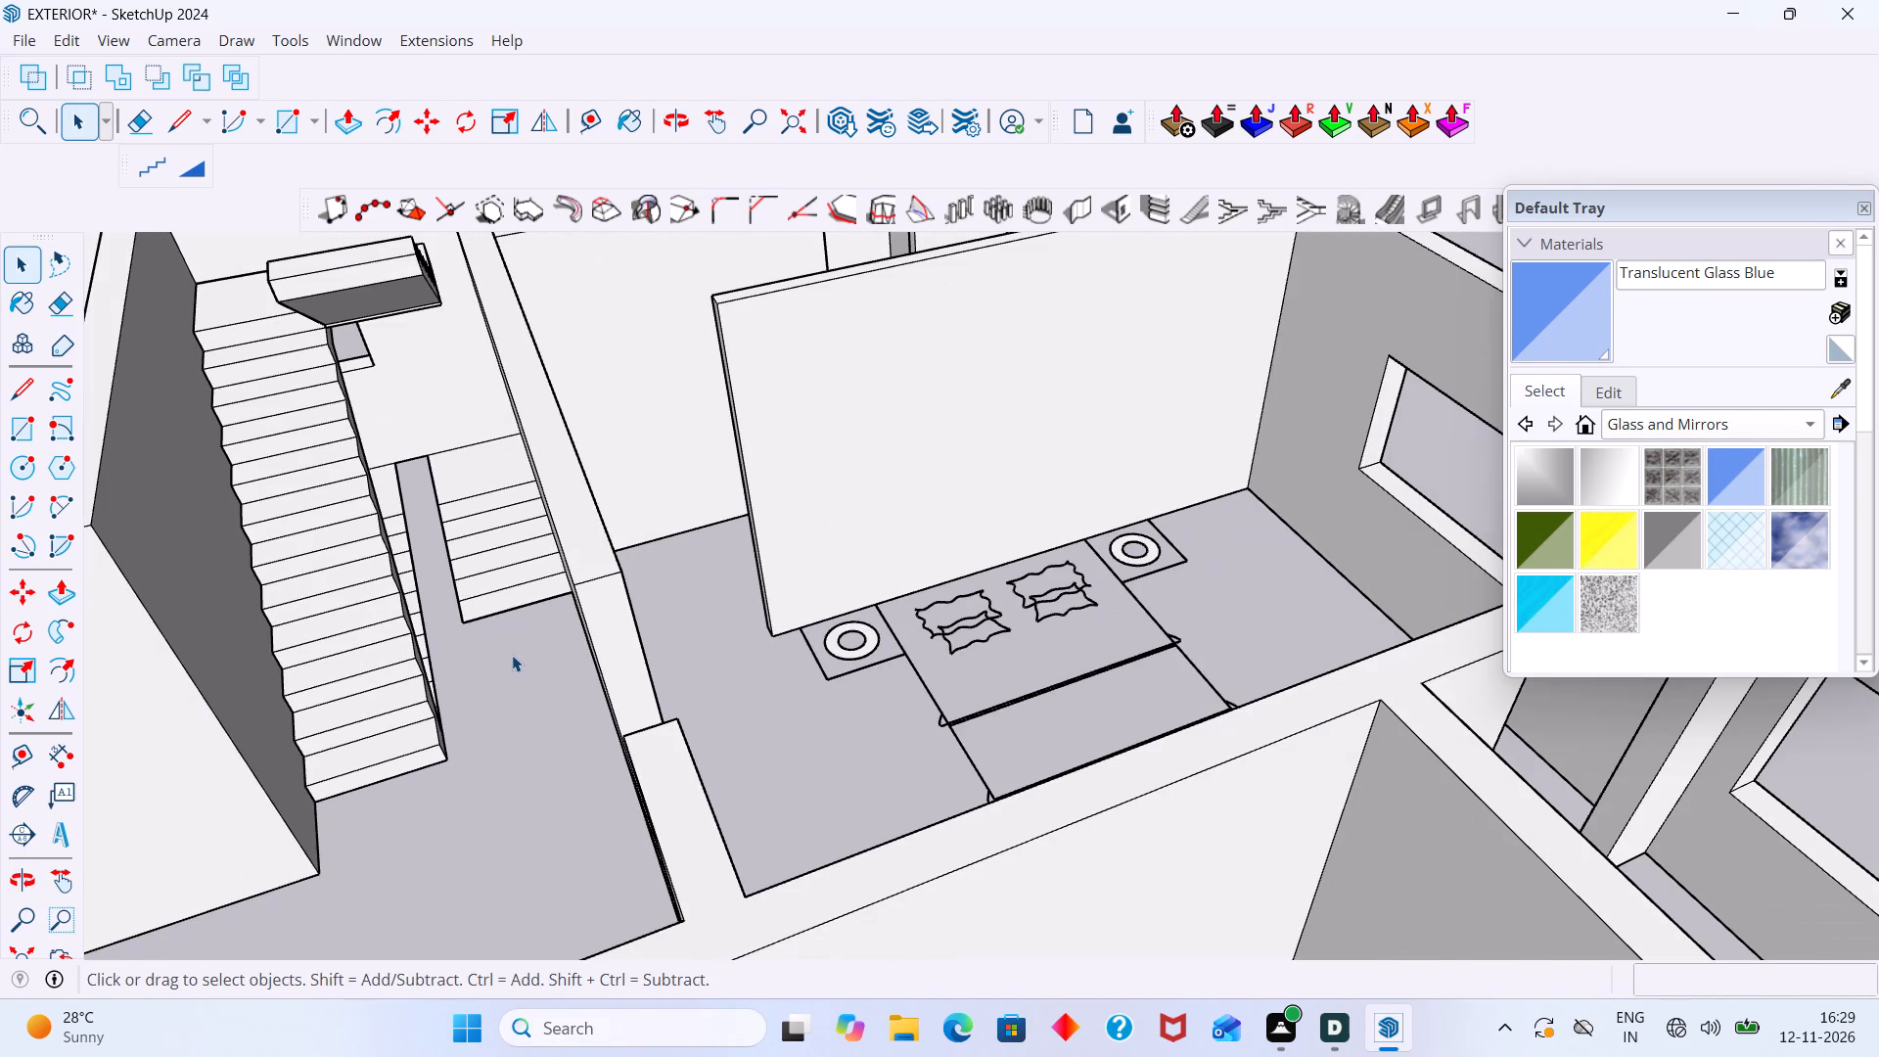
{"action": "middle_click_drag", "start_coordinate": [501, 647], "coordinate": [557, 702], "text": "shift"}
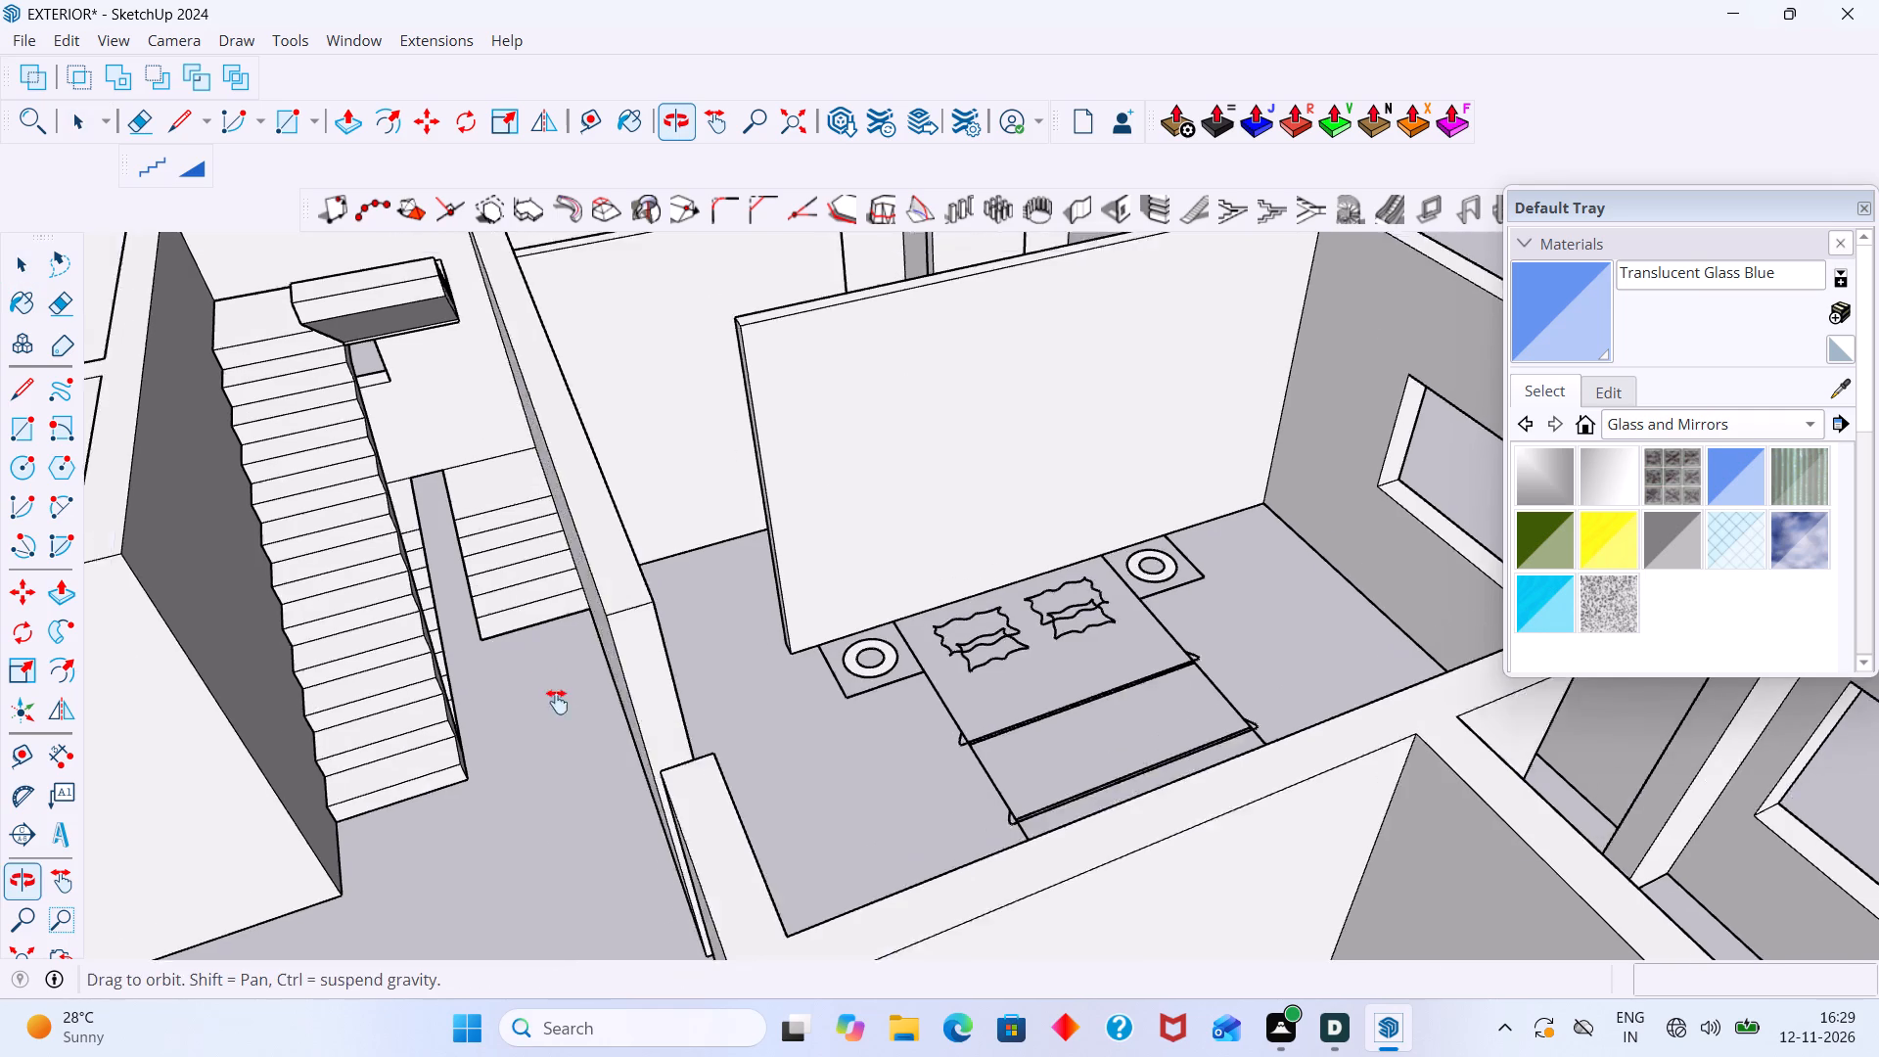
Delete the leftover white tread faces on the floor between the lower flight and the wall, including the landing-end face.
{"action": "middle_click_drag", "start_coordinate": [557, 702], "coordinate": [640, 770], "text": "shift"}
{"action": "scroll", "coordinate": [602, 756], "scroll_direction": "up", "scroll_amount": 7}
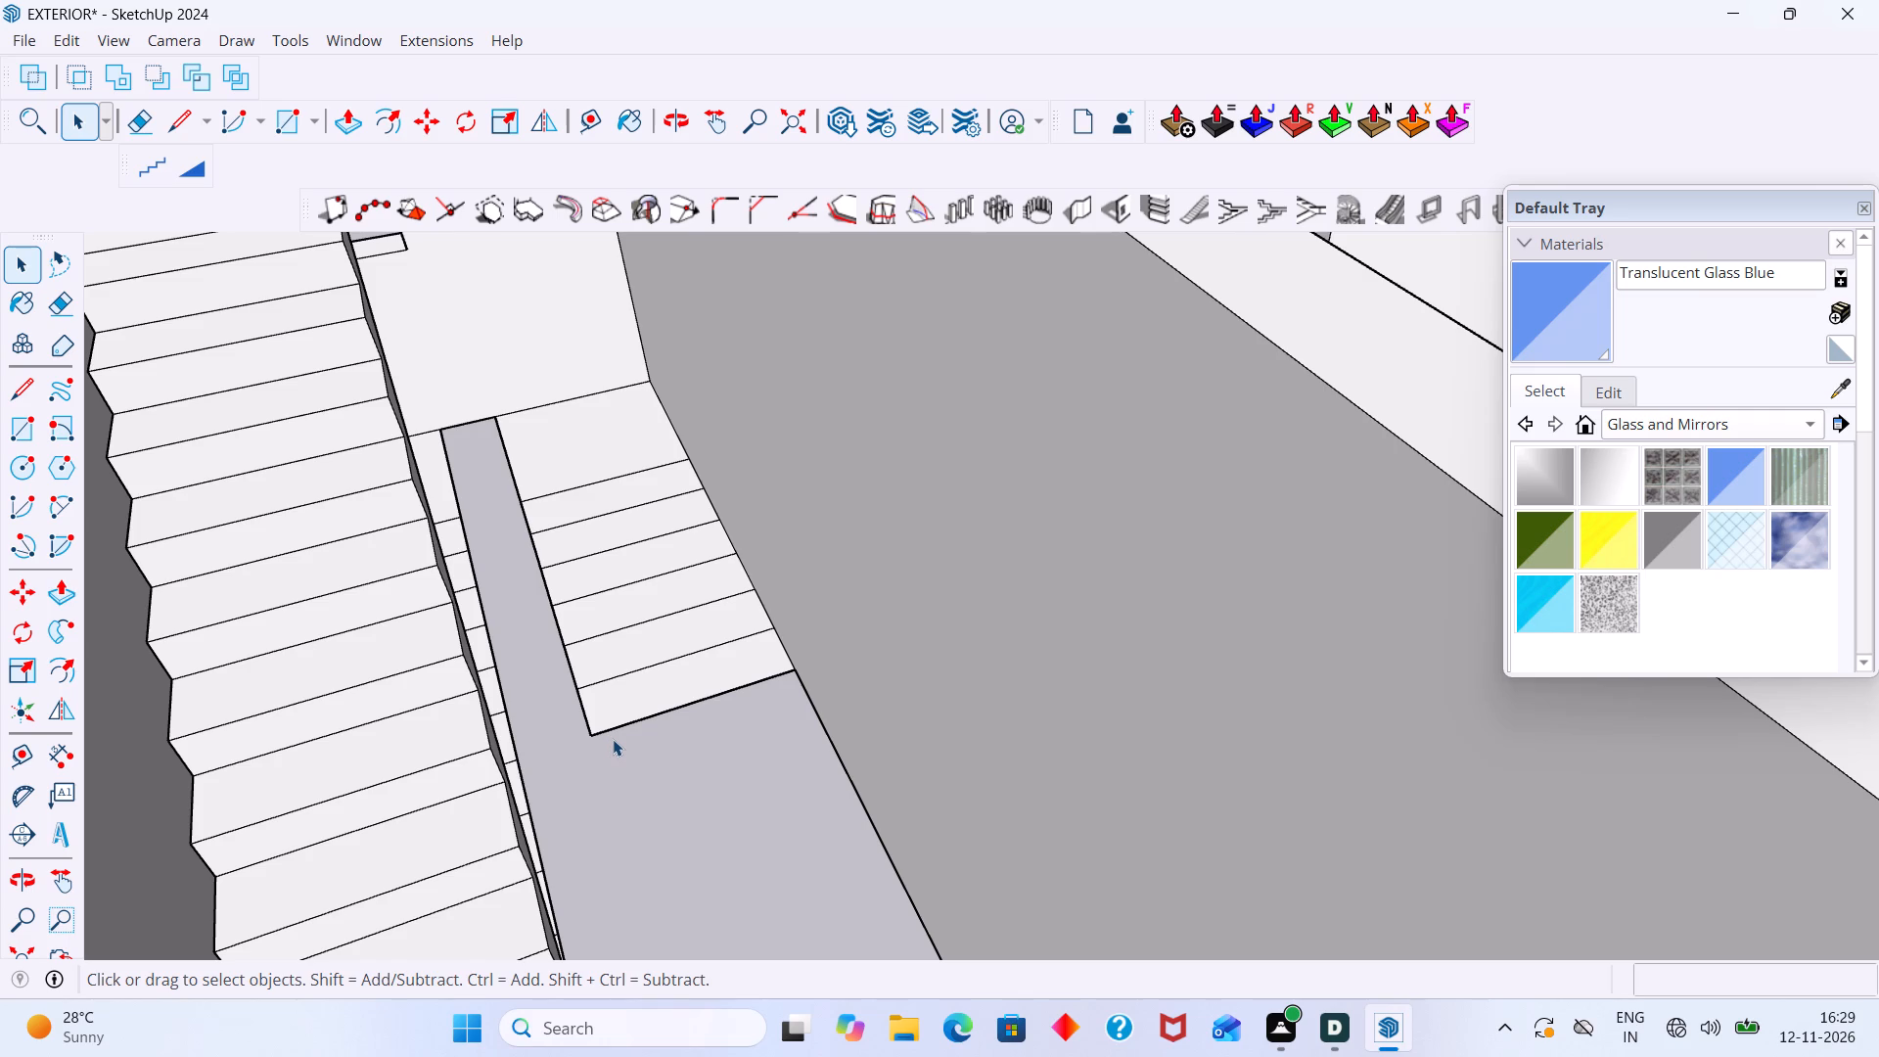
{"action": "scroll", "coordinate": [633, 718], "scroll_direction": "up", "scroll_amount": 6}
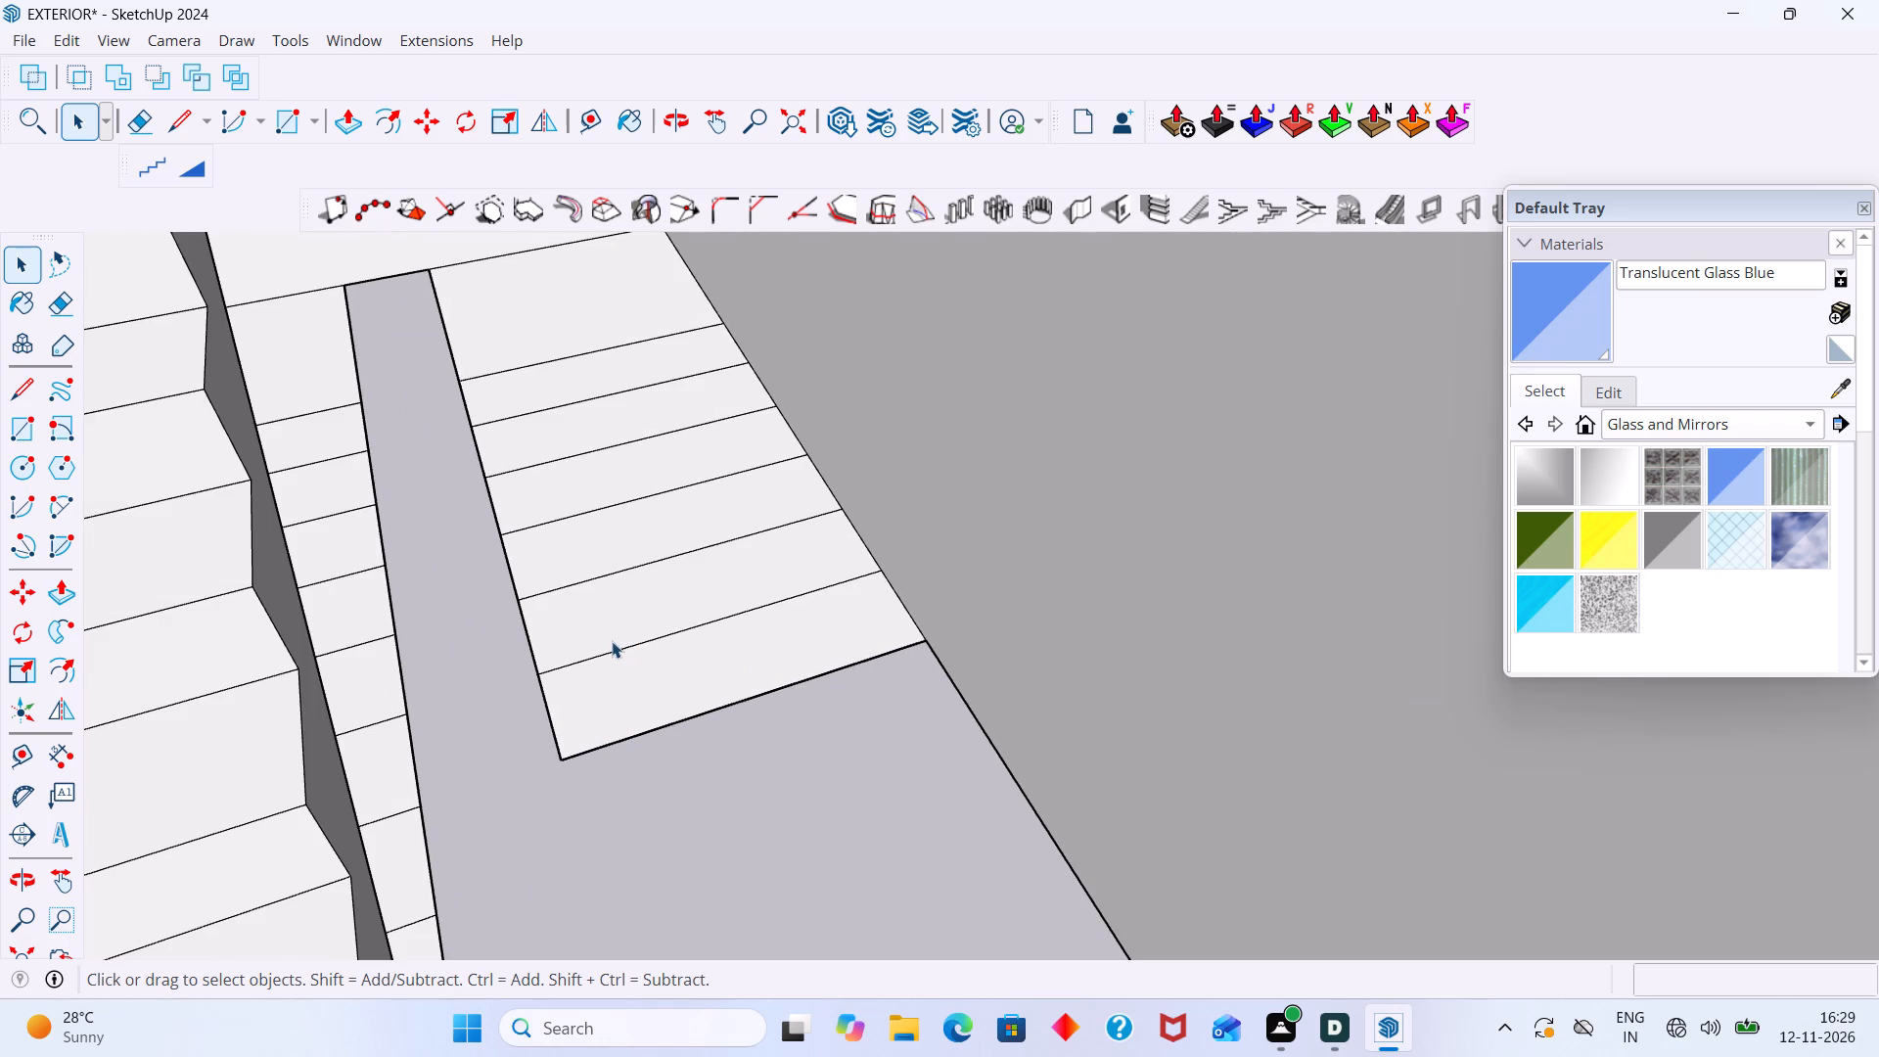
{"action": "scroll", "coordinate": [583, 663], "scroll_direction": "up", "scroll_amount": 3}
{"action": "left_click", "coordinate": [548, 648]}
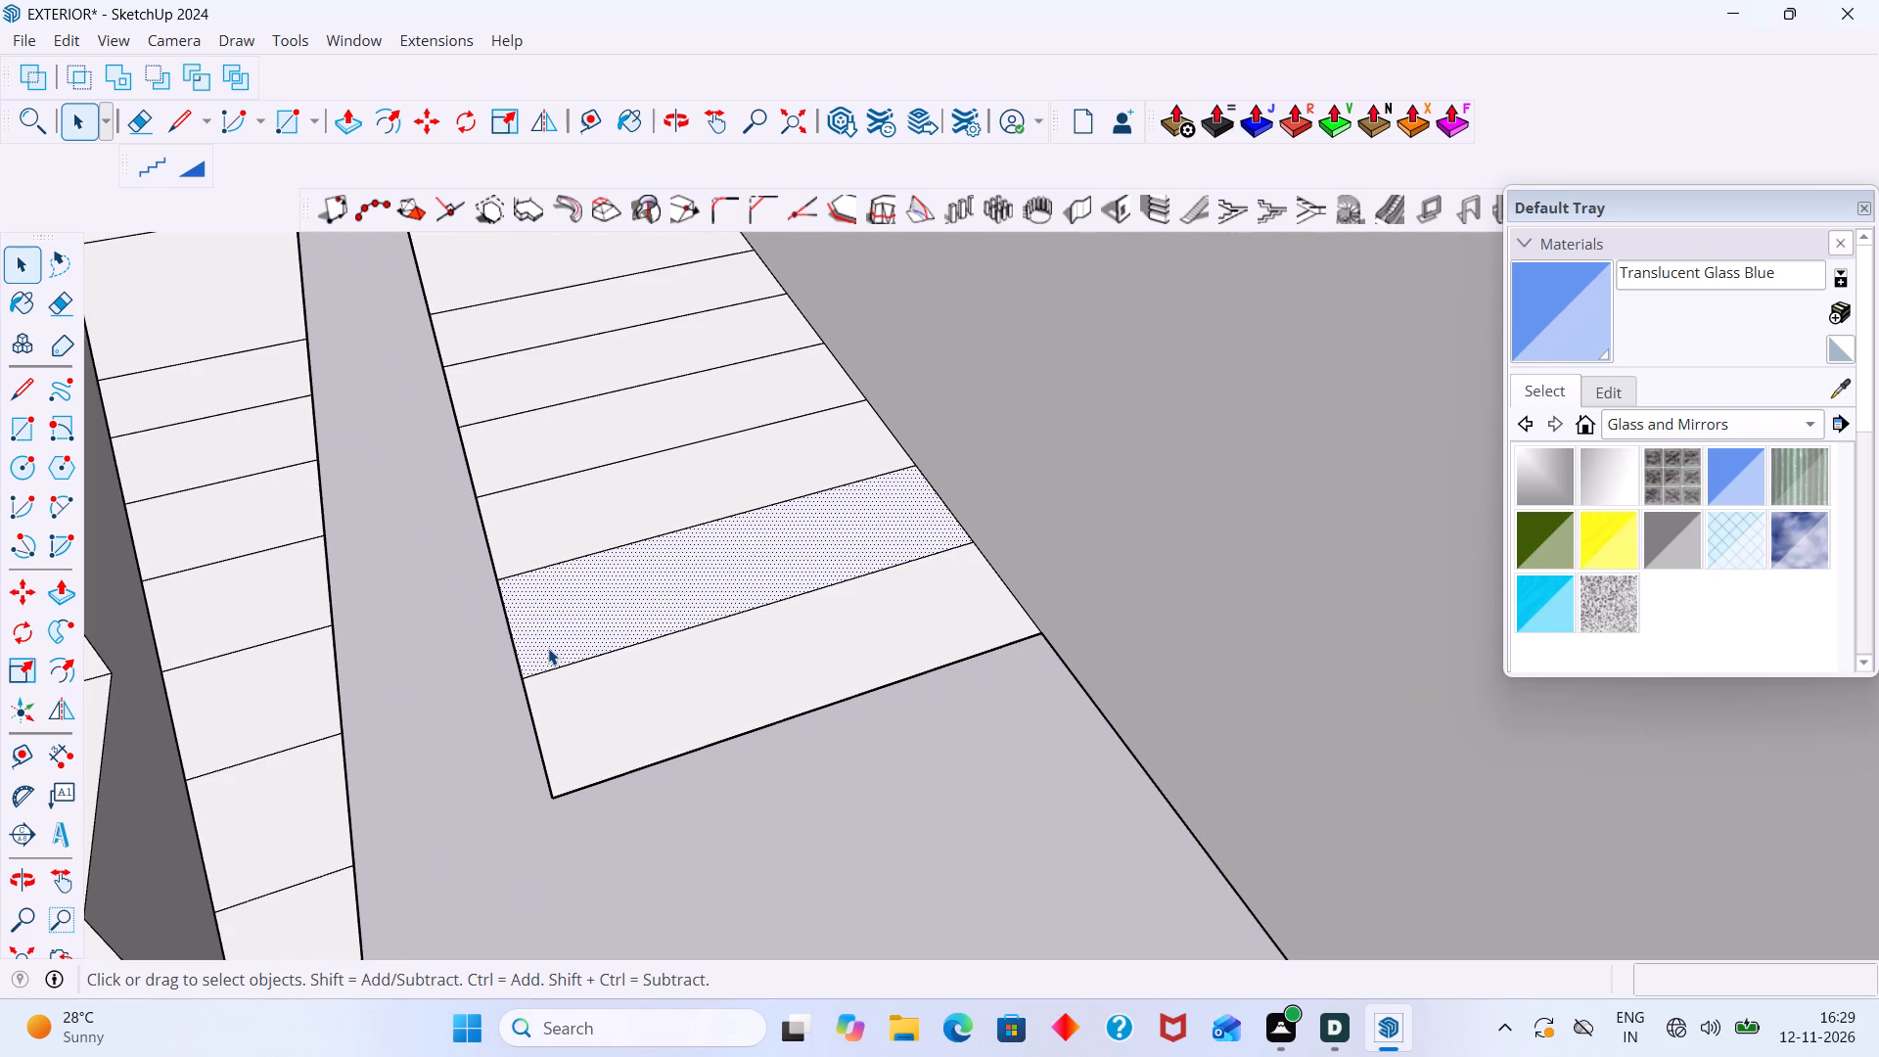
{"action": "key", "text": "Delete"}
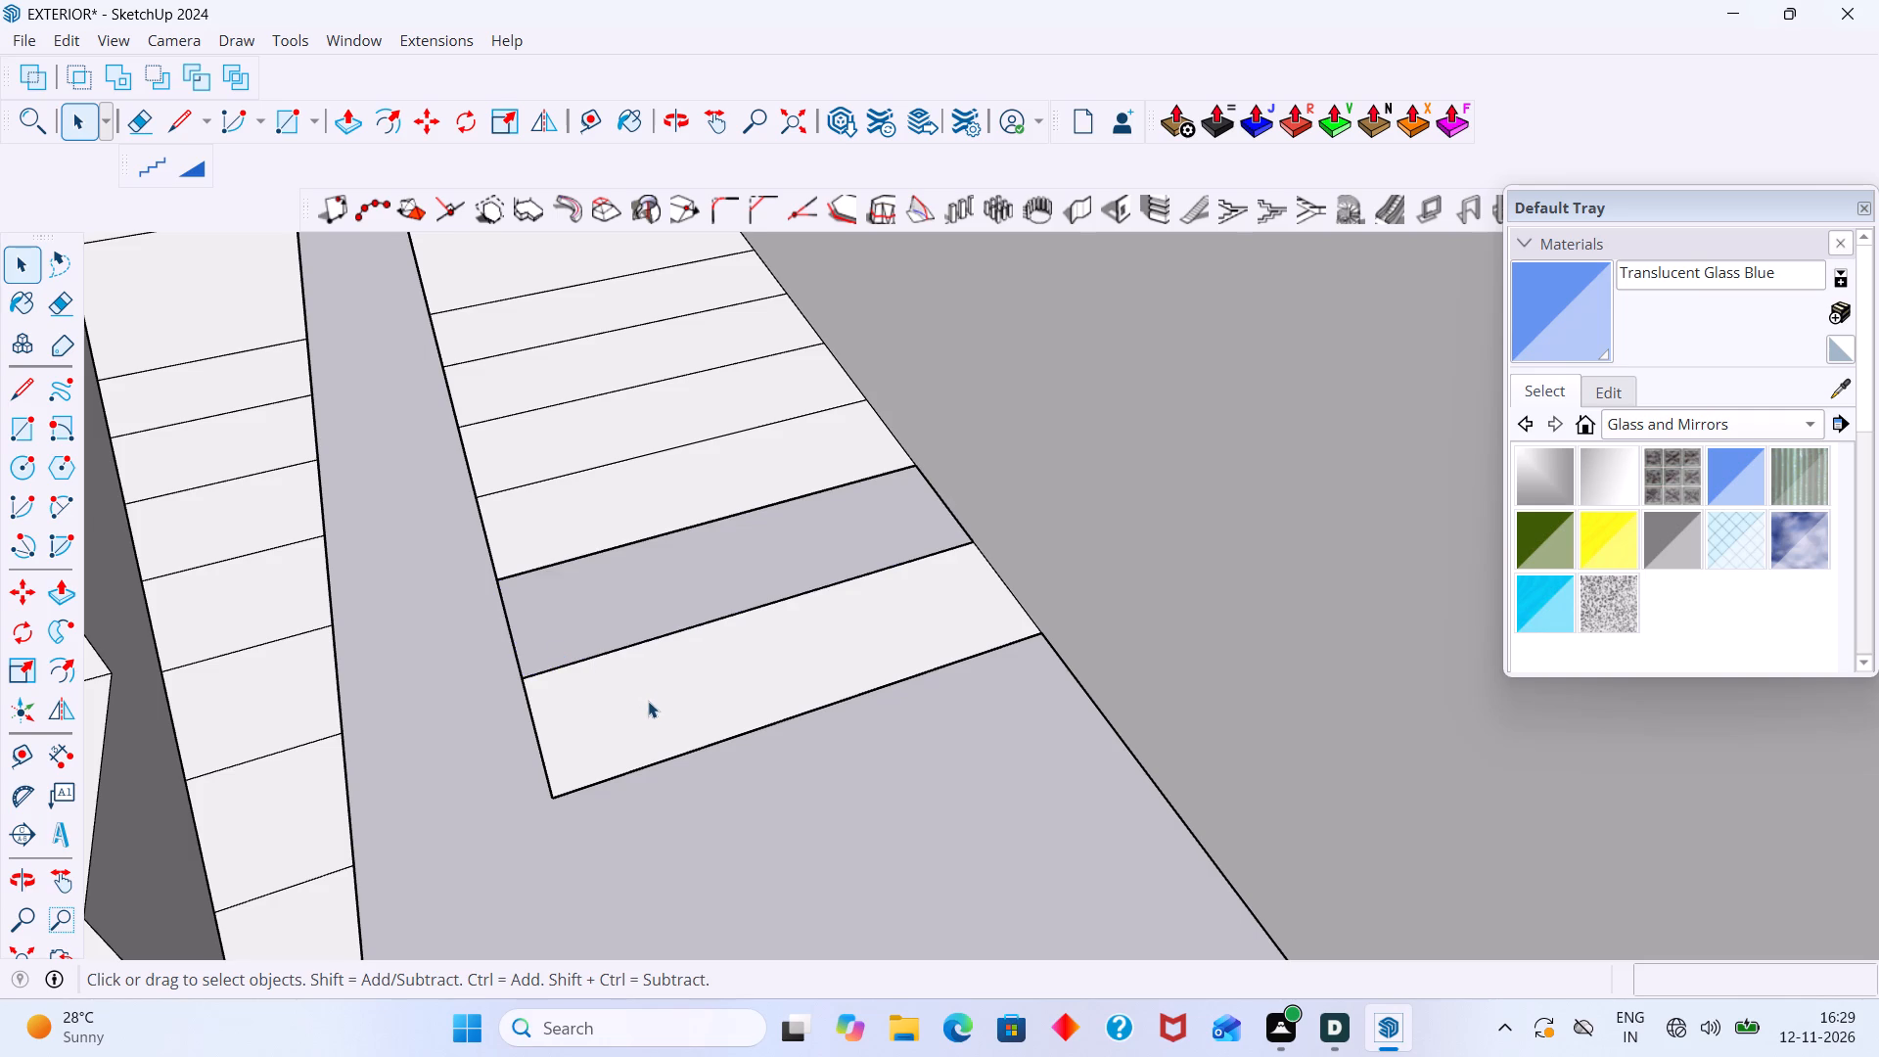
{"action": "left_click", "coordinate": [648, 701]}
{"action": "key", "text": "Delete"}
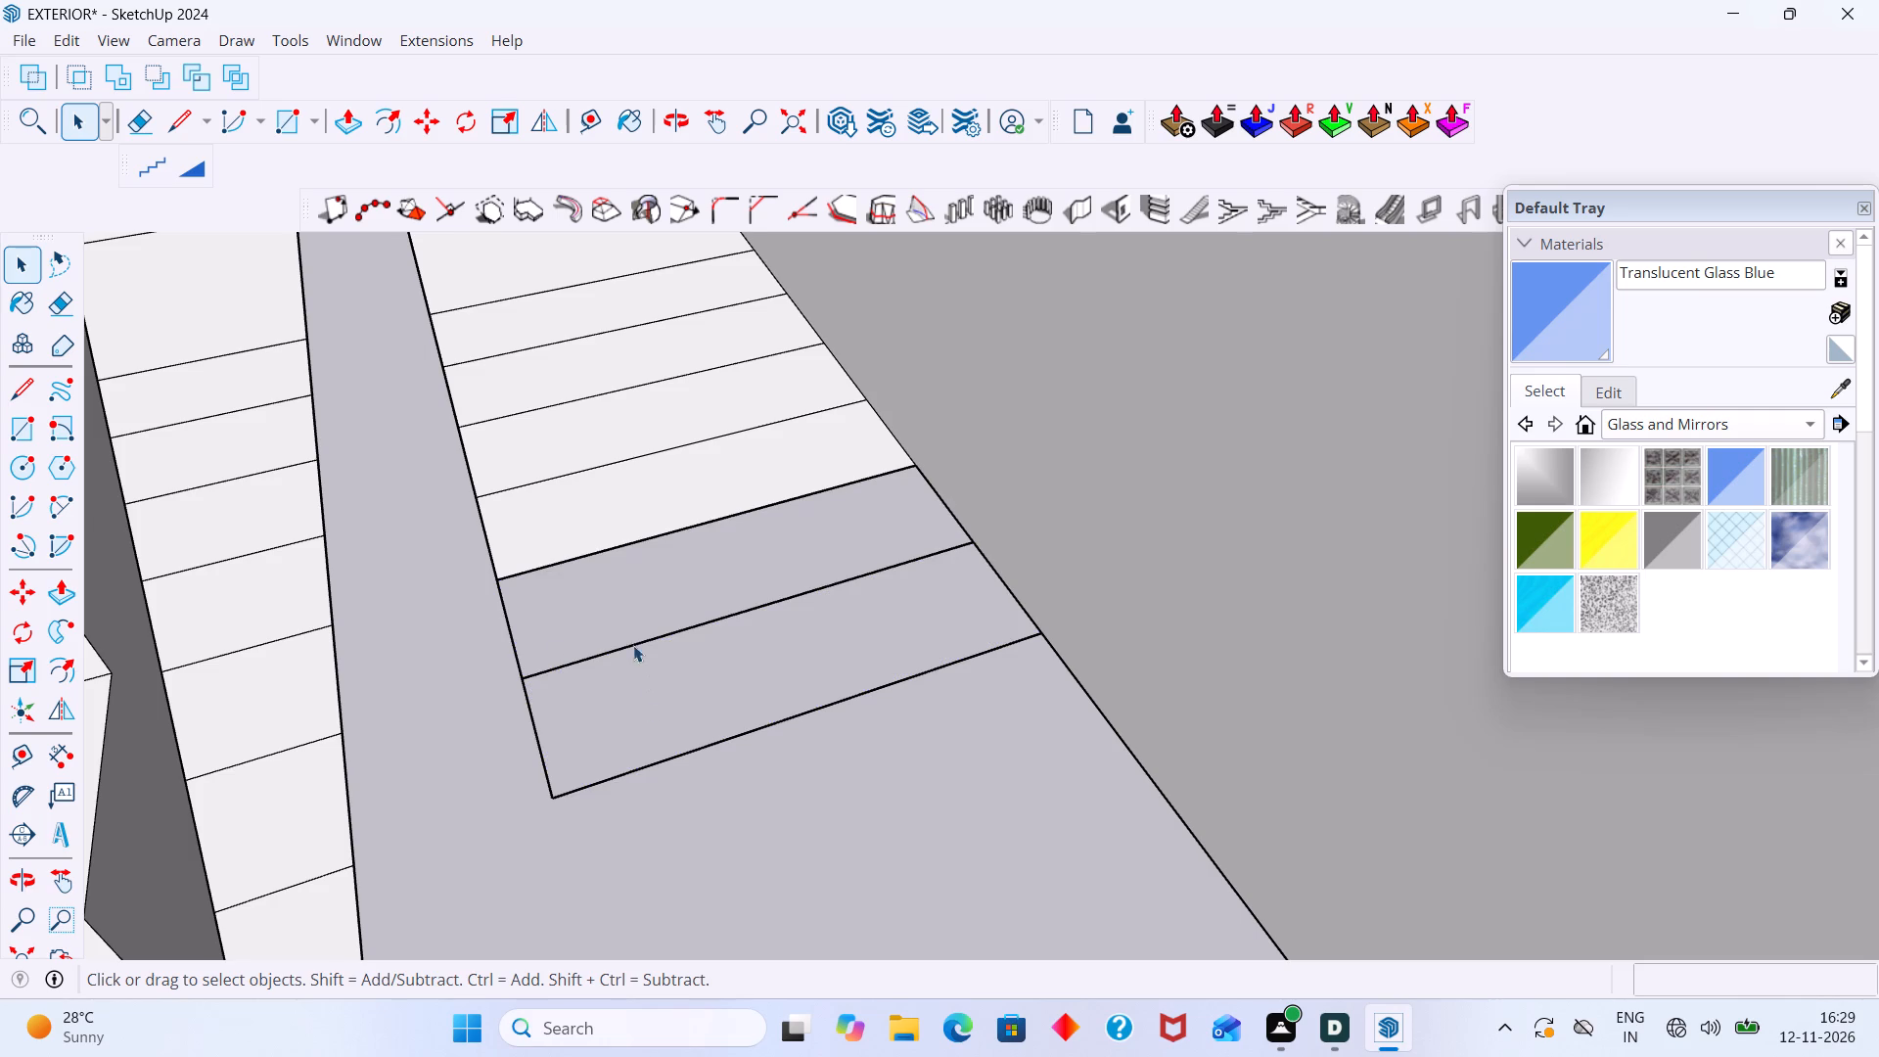
{"action": "left_click", "coordinate": [609, 527]}
{"action": "key", "text": "Delete"}
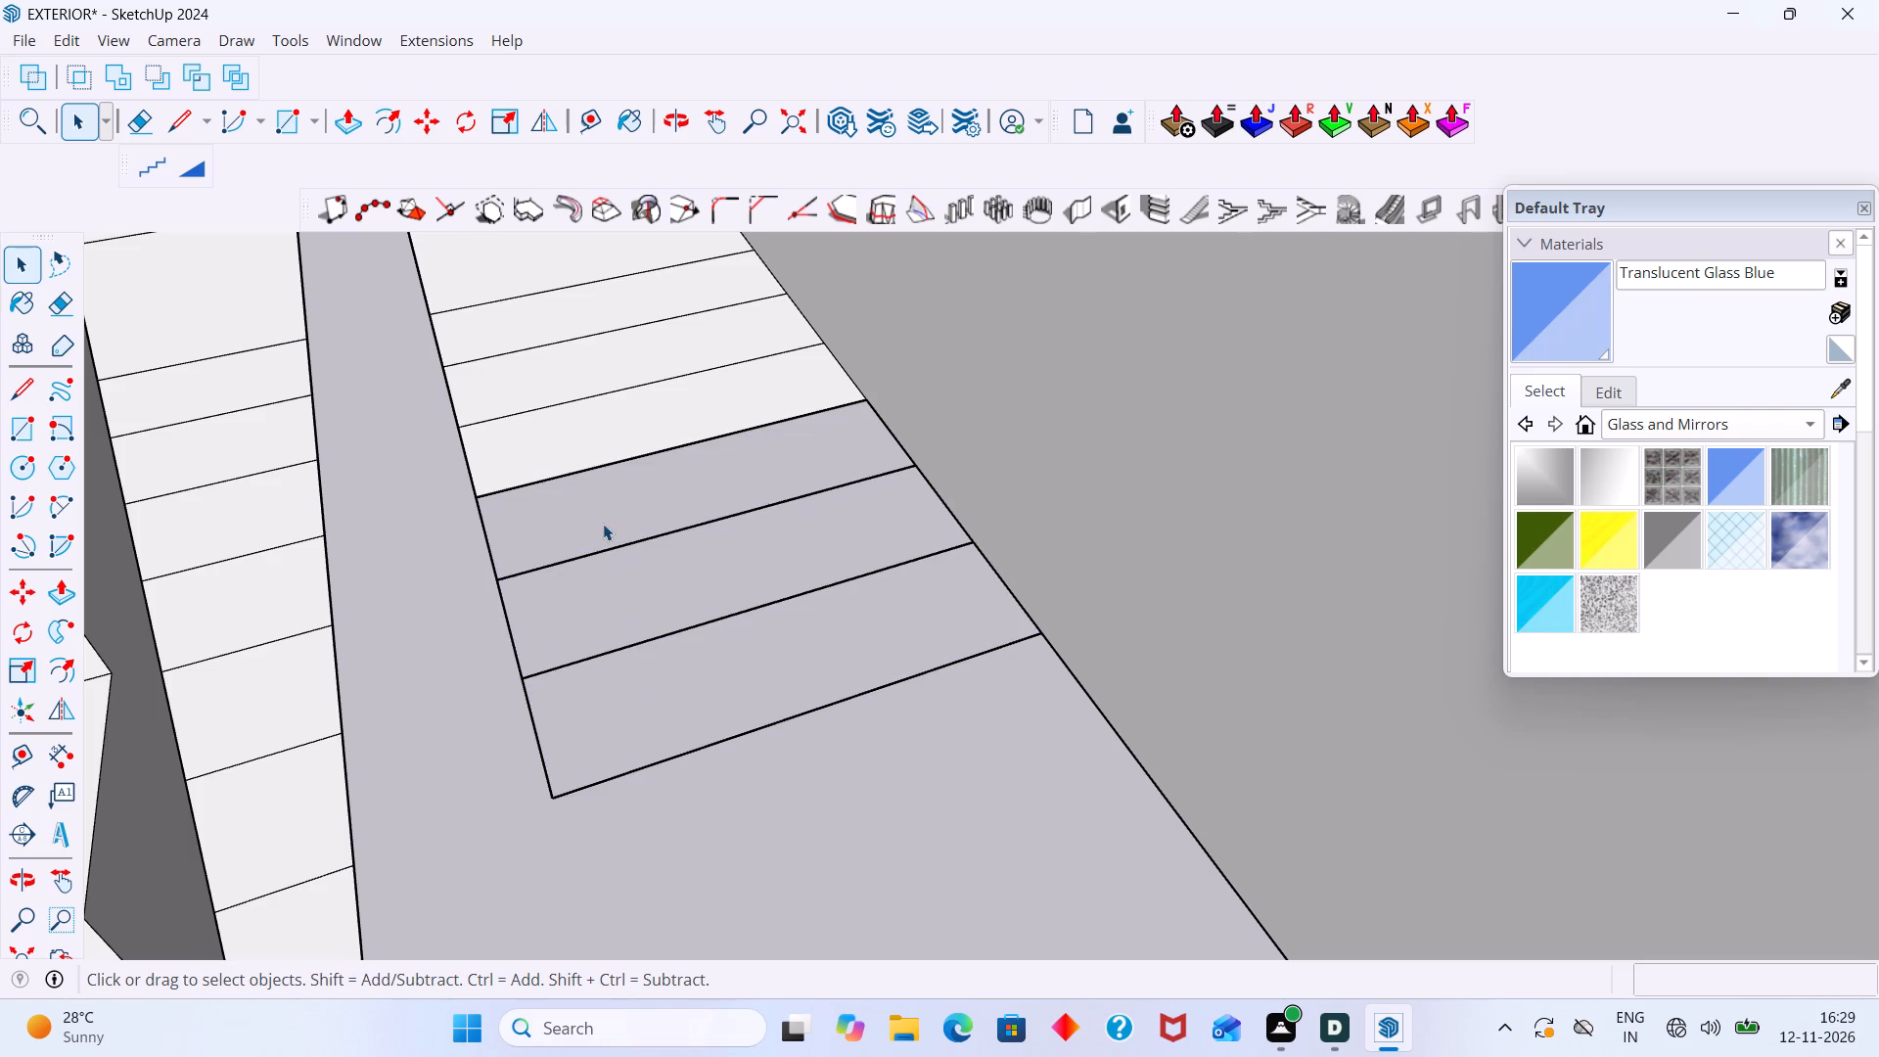
{"action": "left_click", "coordinate": [580, 442]}
{"action": "key", "text": "Delete"}
{"action": "left_click", "coordinate": [521, 372]}
{"action": "key", "text": "Delete"}
{"action": "left_click", "coordinate": [512, 336]}
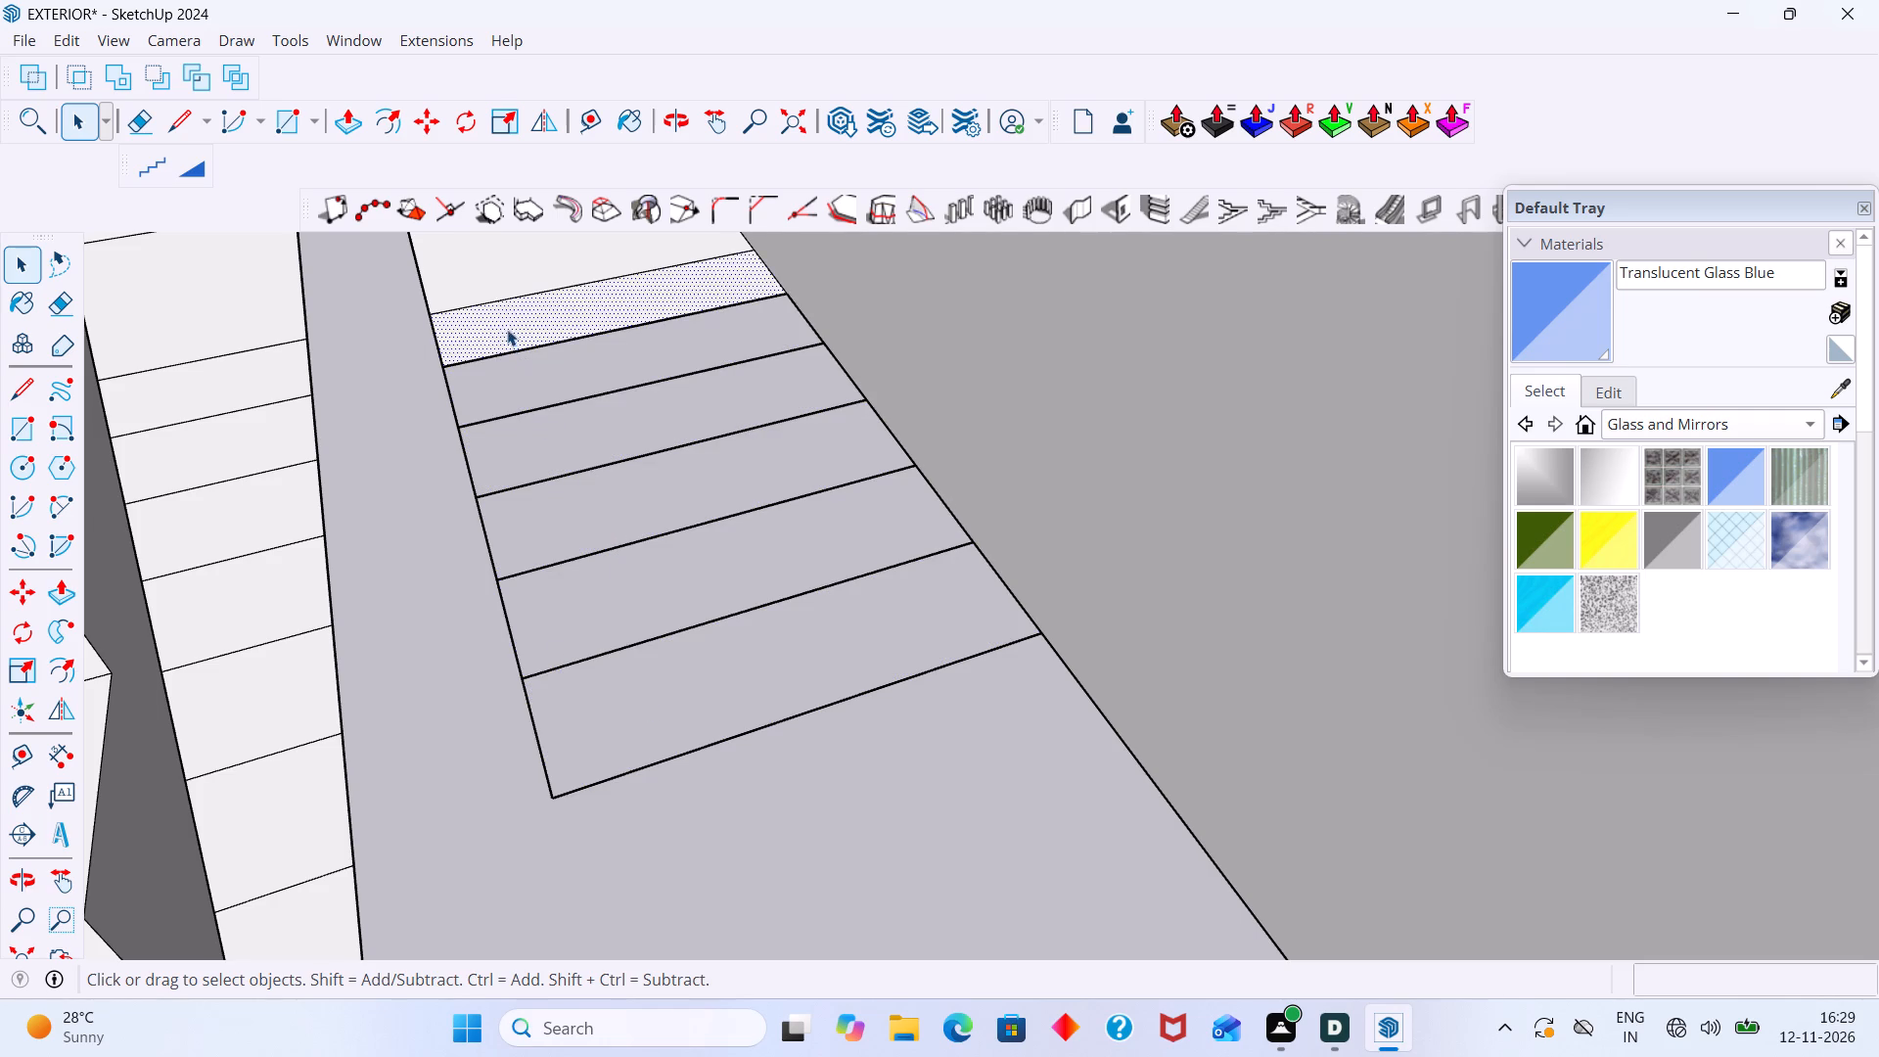
{"action": "key", "text": "Delete"}
{"action": "left_click", "coordinate": [470, 237]}
{"action": "key", "text": "Delete"}
Erase the remaining tread lines and the open-side edge of the old flight outline on the floor beside the wall.
{"action": "scroll", "coordinate": [453, 372], "scroll_direction": "down", "scroll_amount": 4}
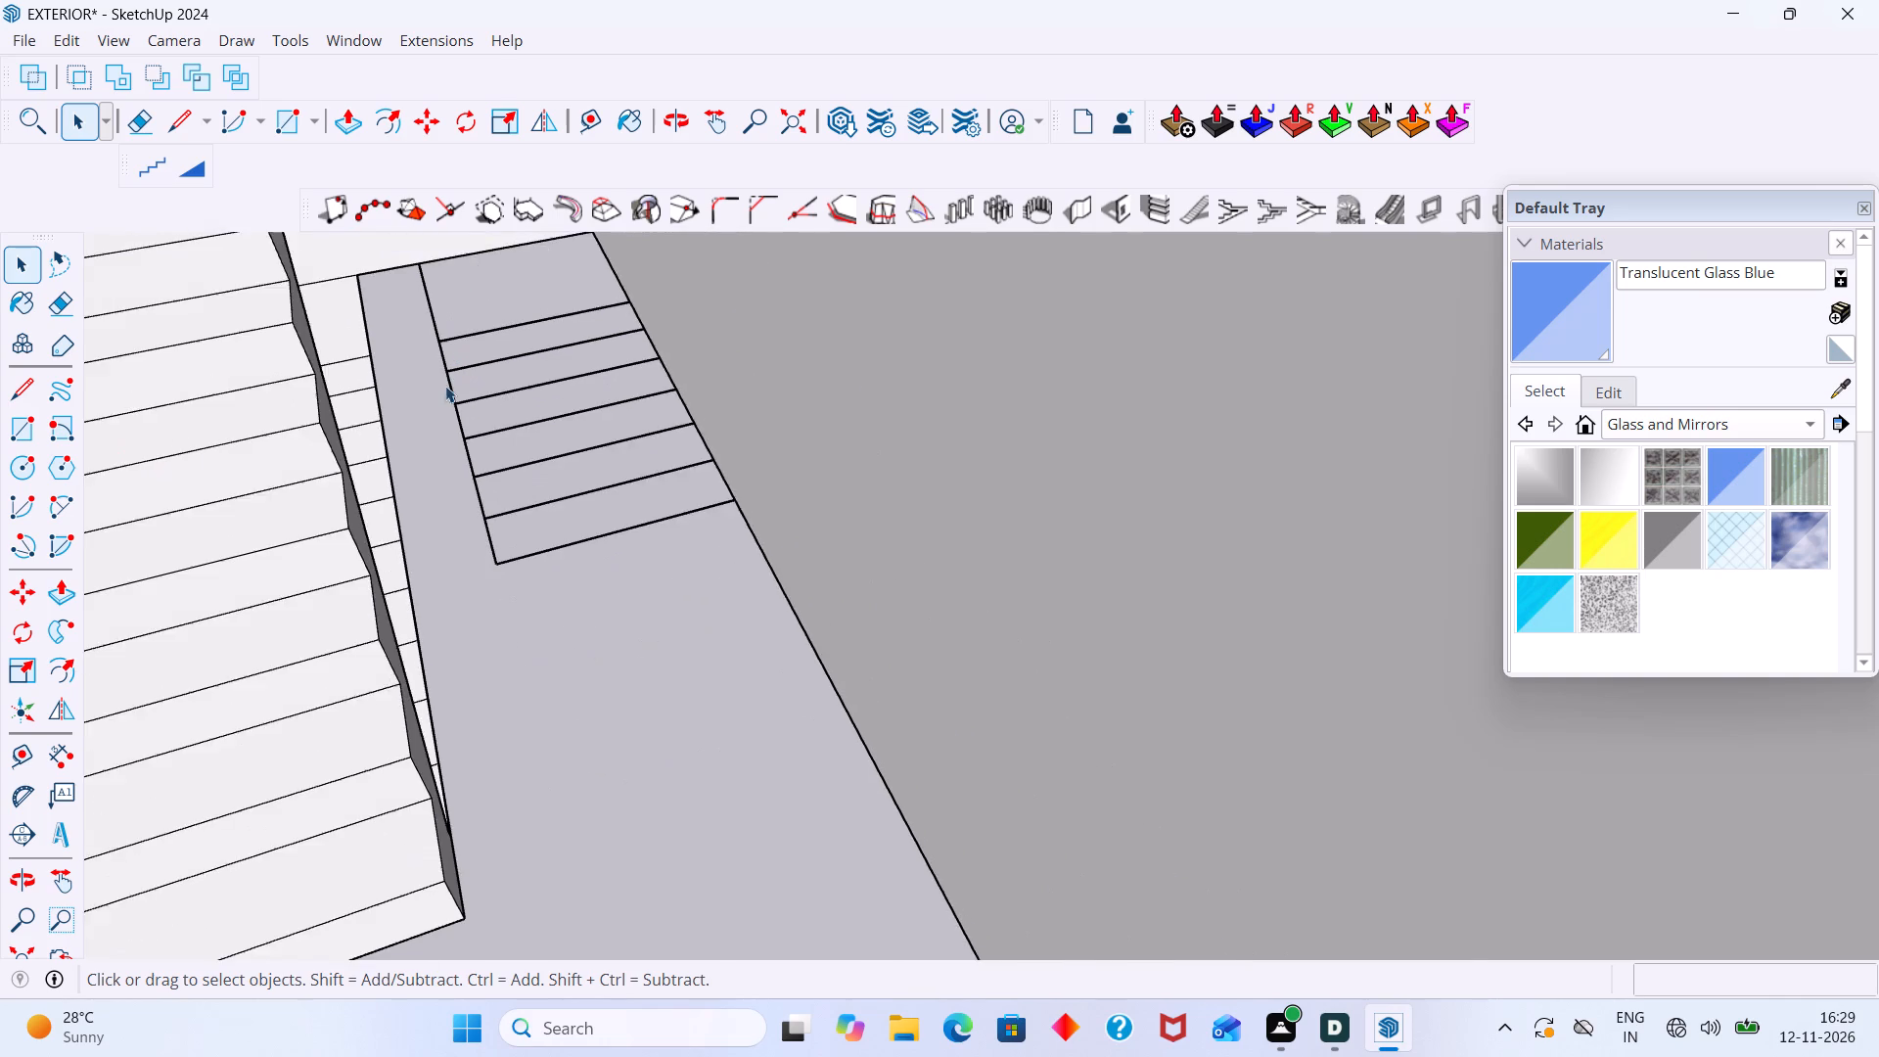
{"action": "scroll", "coordinate": [445, 386], "scroll_direction": "down", "scroll_amount": 5}
{"action": "middle_click_drag", "start_coordinate": [548, 500], "coordinate": [584, 628], "text": "shift"}
{"action": "scroll", "coordinate": [572, 620], "scroll_direction": "down", "scroll_amount": 9}
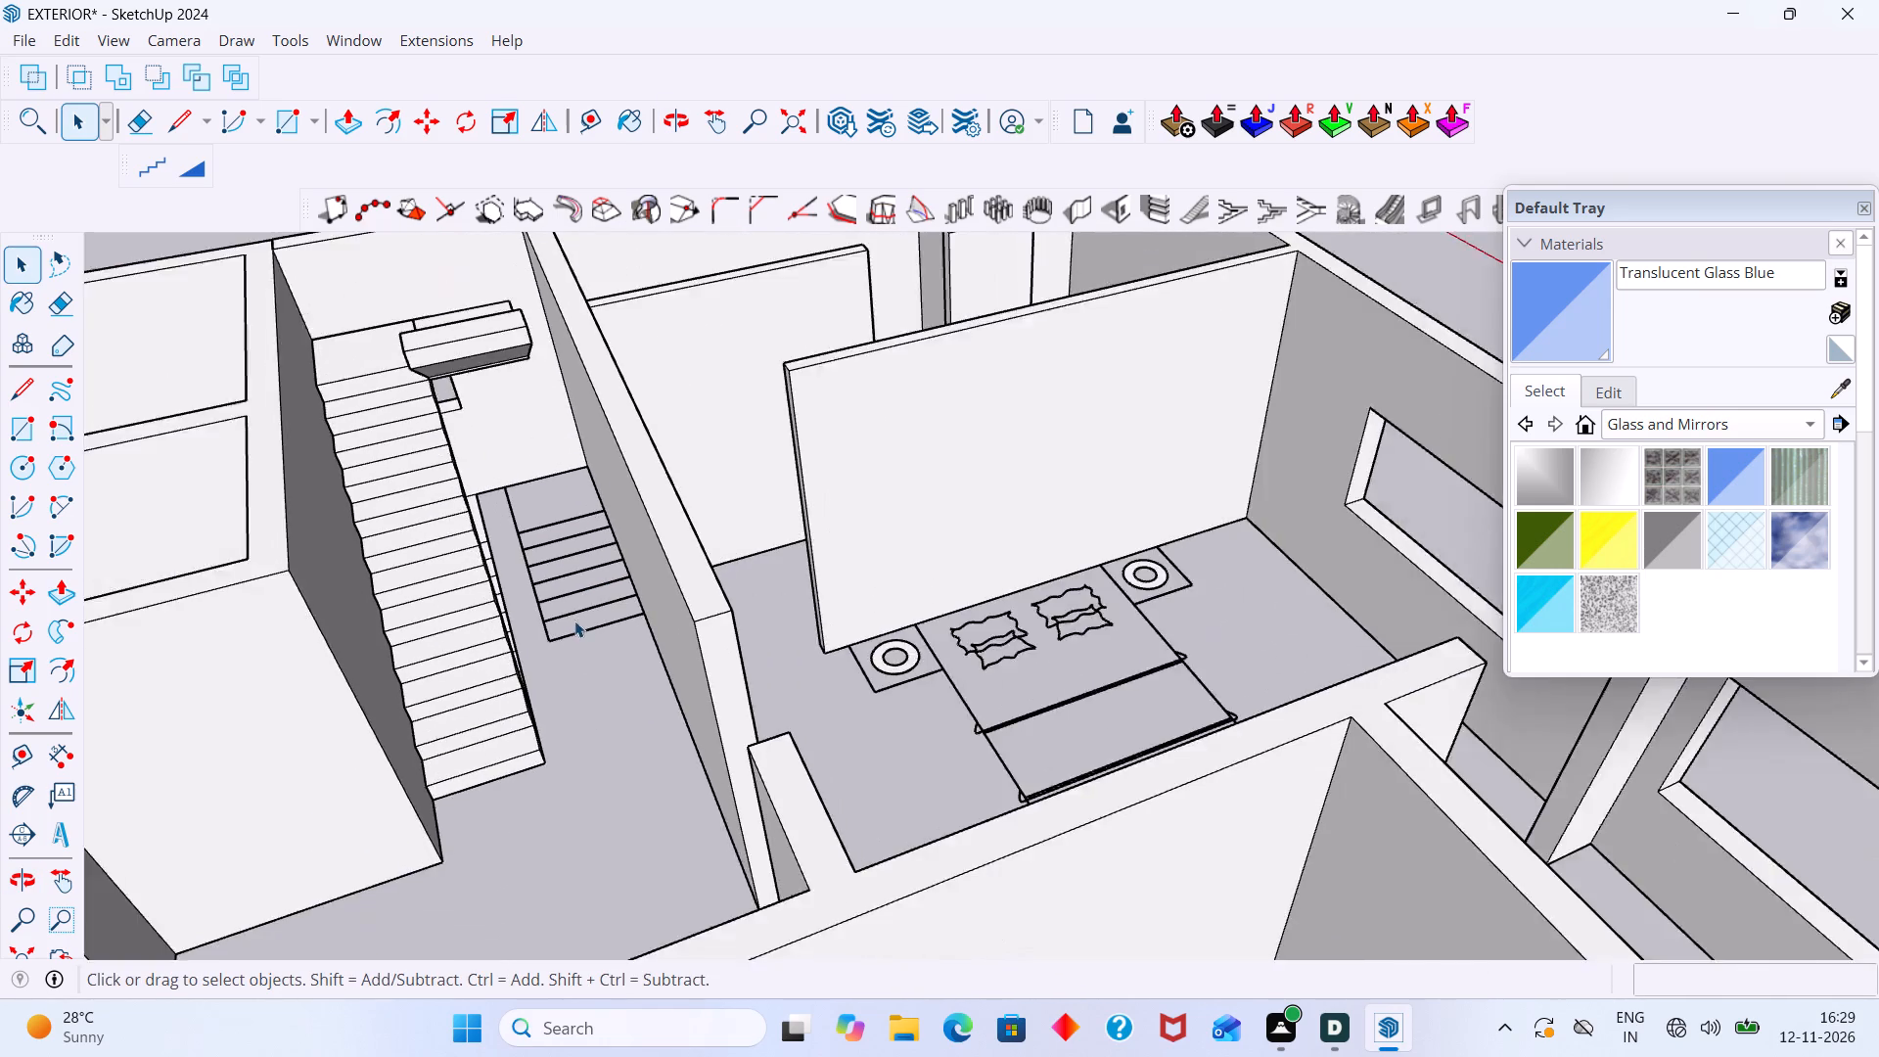
{"action": "middle_click_drag", "start_coordinate": [579, 620], "coordinate": [762, 629]}
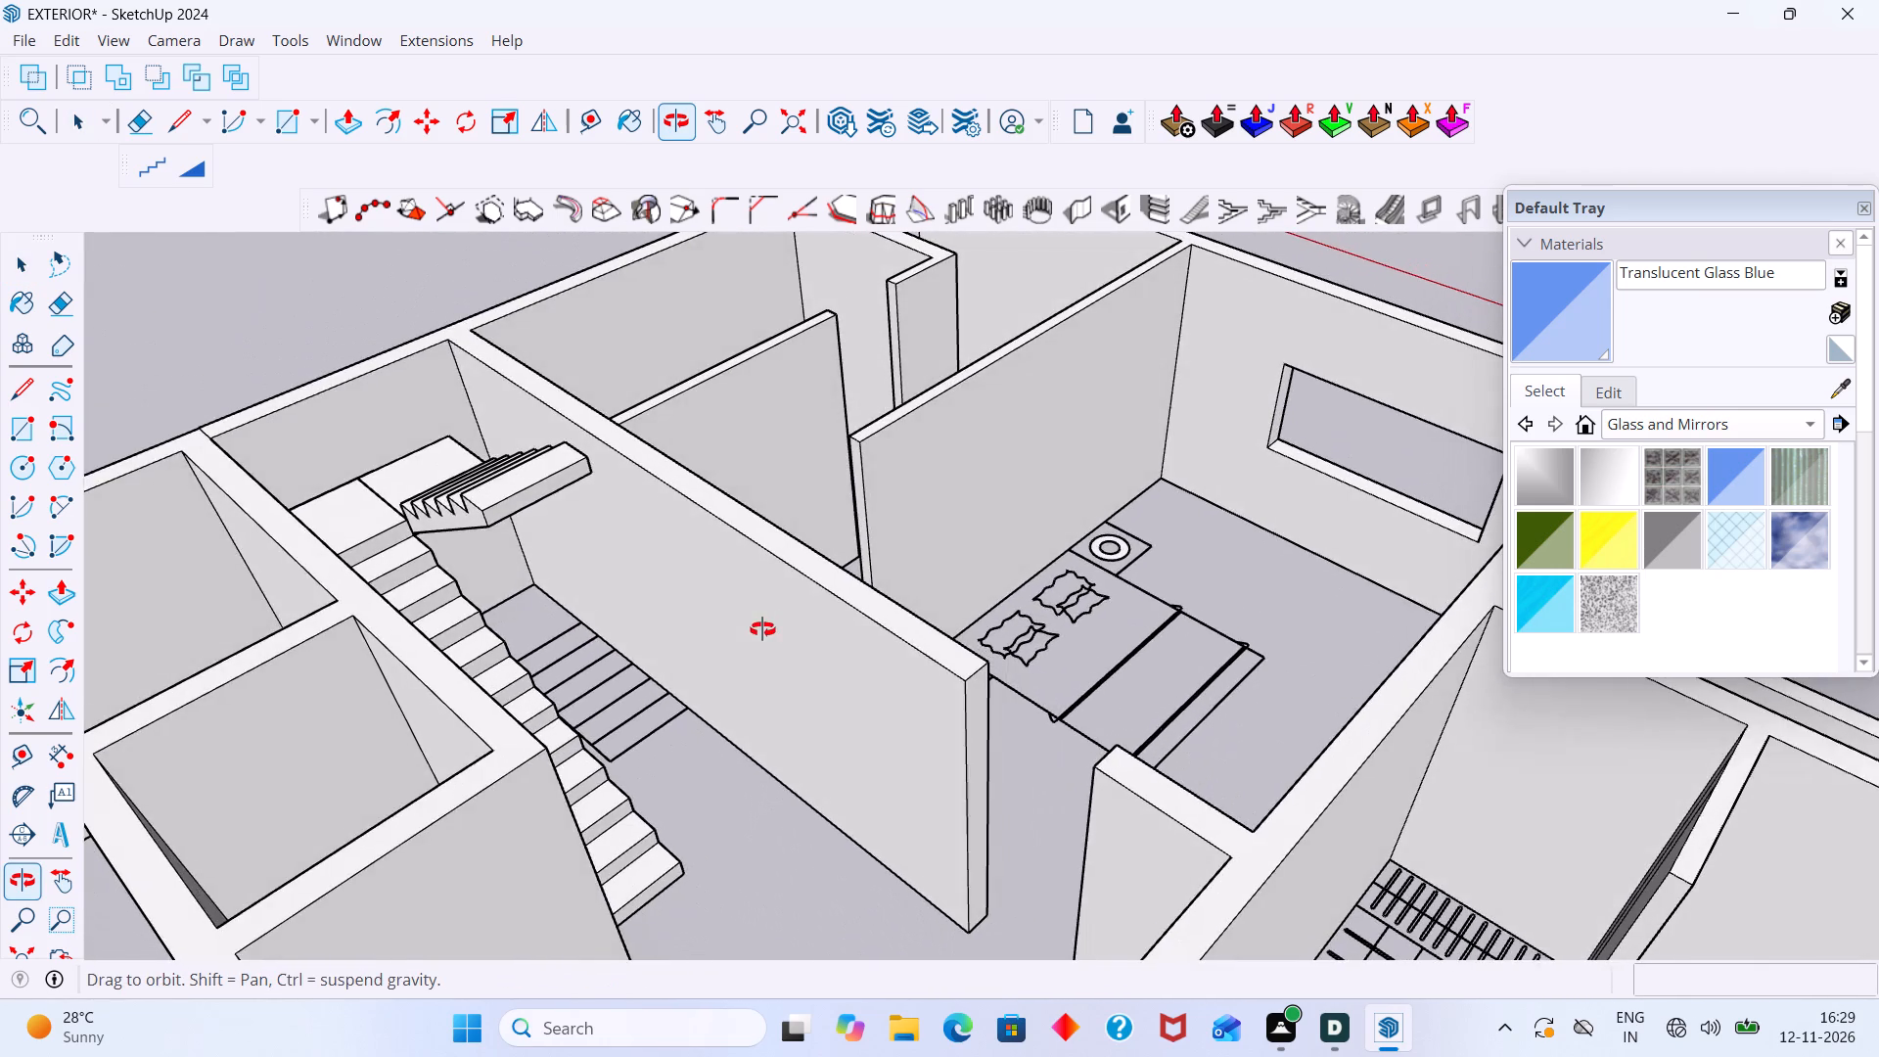
{"action": "middle_click_drag", "start_coordinate": [762, 629], "coordinate": [568, 629]}
{"action": "scroll", "coordinate": [568, 630], "scroll_direction": "up", "scroll_amount": 3}
{"action": "key", "text": "e"}
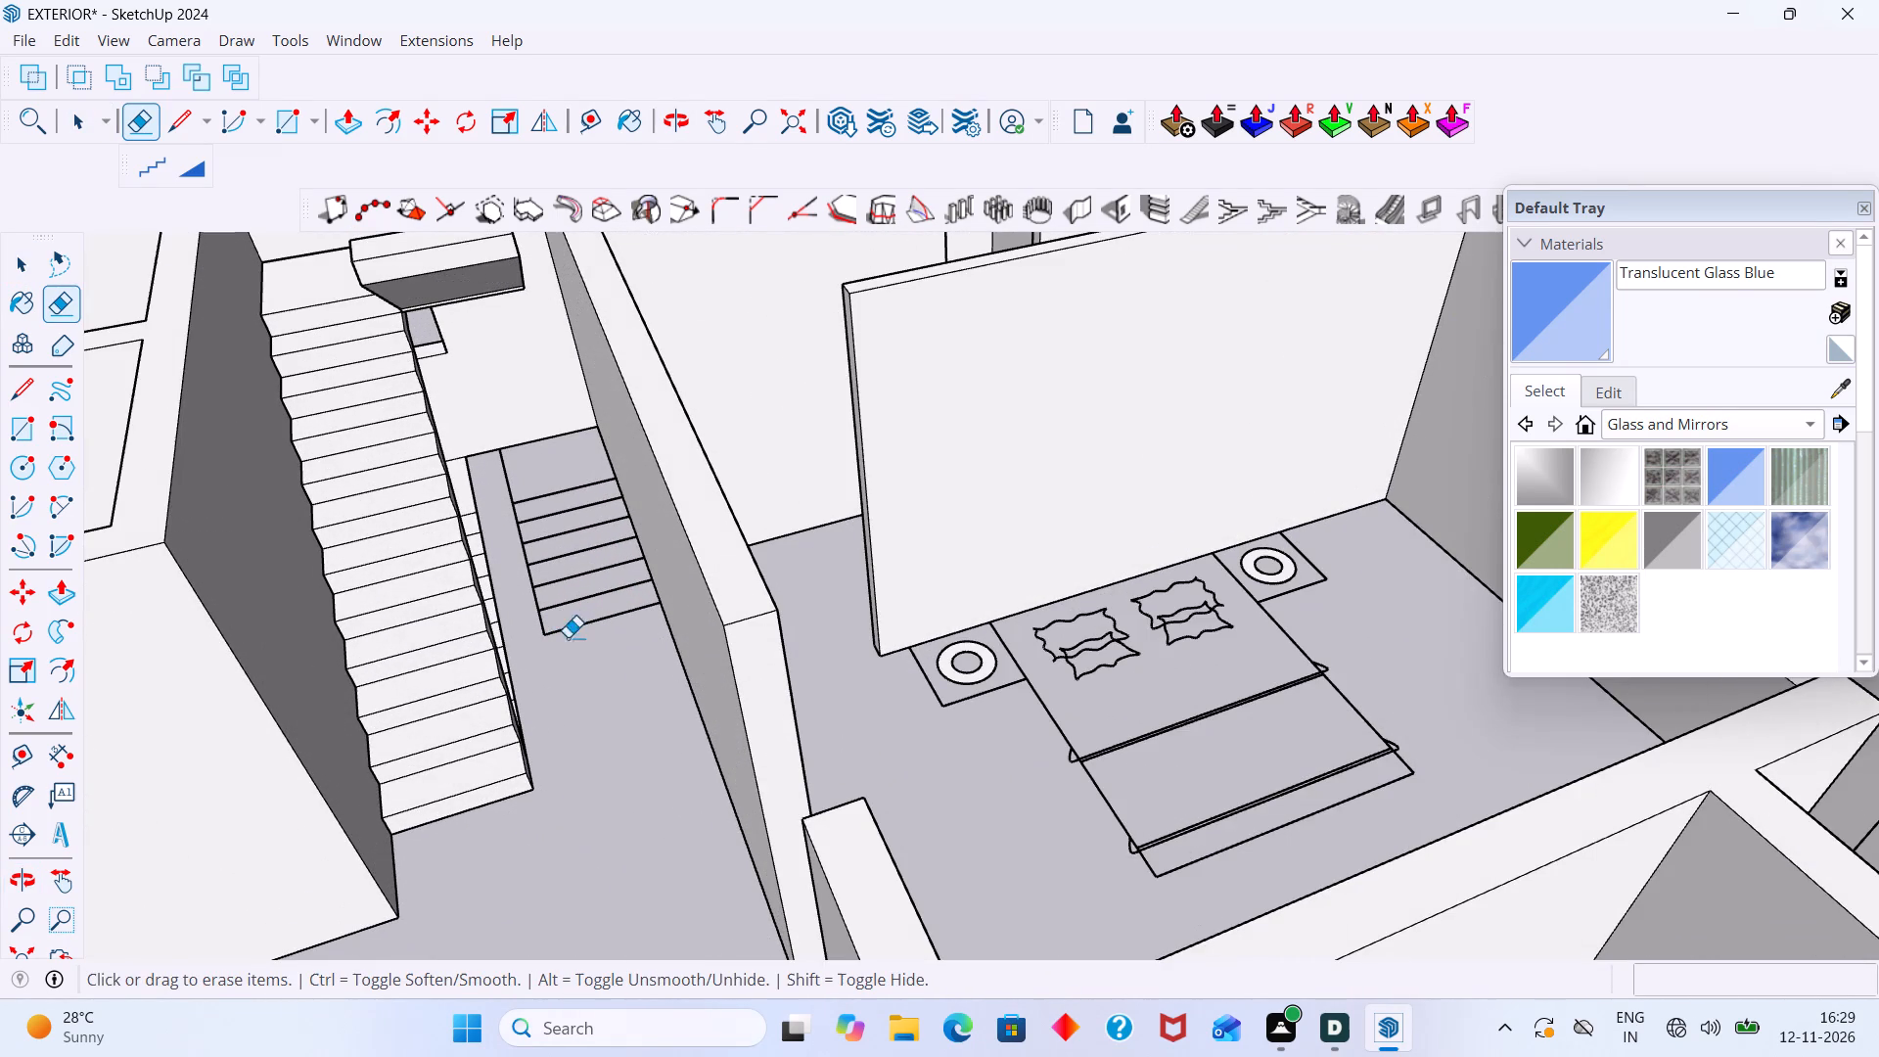
{"action": "left_click_drag", "start_coordinate": [557, 652], "coordinate": [508, 527]}
{"action": "left_click_drag", "start_coordinate": [574, 606], "coordinate": [525, 486]}
{"action": "left_click_drag", "start_coordinate": [533, 462], "coordinate": [516, 506]}
Erase the first tread lines and outer edge segments of the narrow floor strip alongside the lower flight, starting at the landing end.
{"action": "scroll", "coordinate": [477, 509], "scroll_direction": "up", "scroll_amount": 5}
{"action": "middle_click_drag", "start_coordinate": [541, 518], "coordinate": [478, 543]}
{"action": "scroll", "coordinate": [490, 483], "scroll_direction": "up", "scroll_amount": 6}
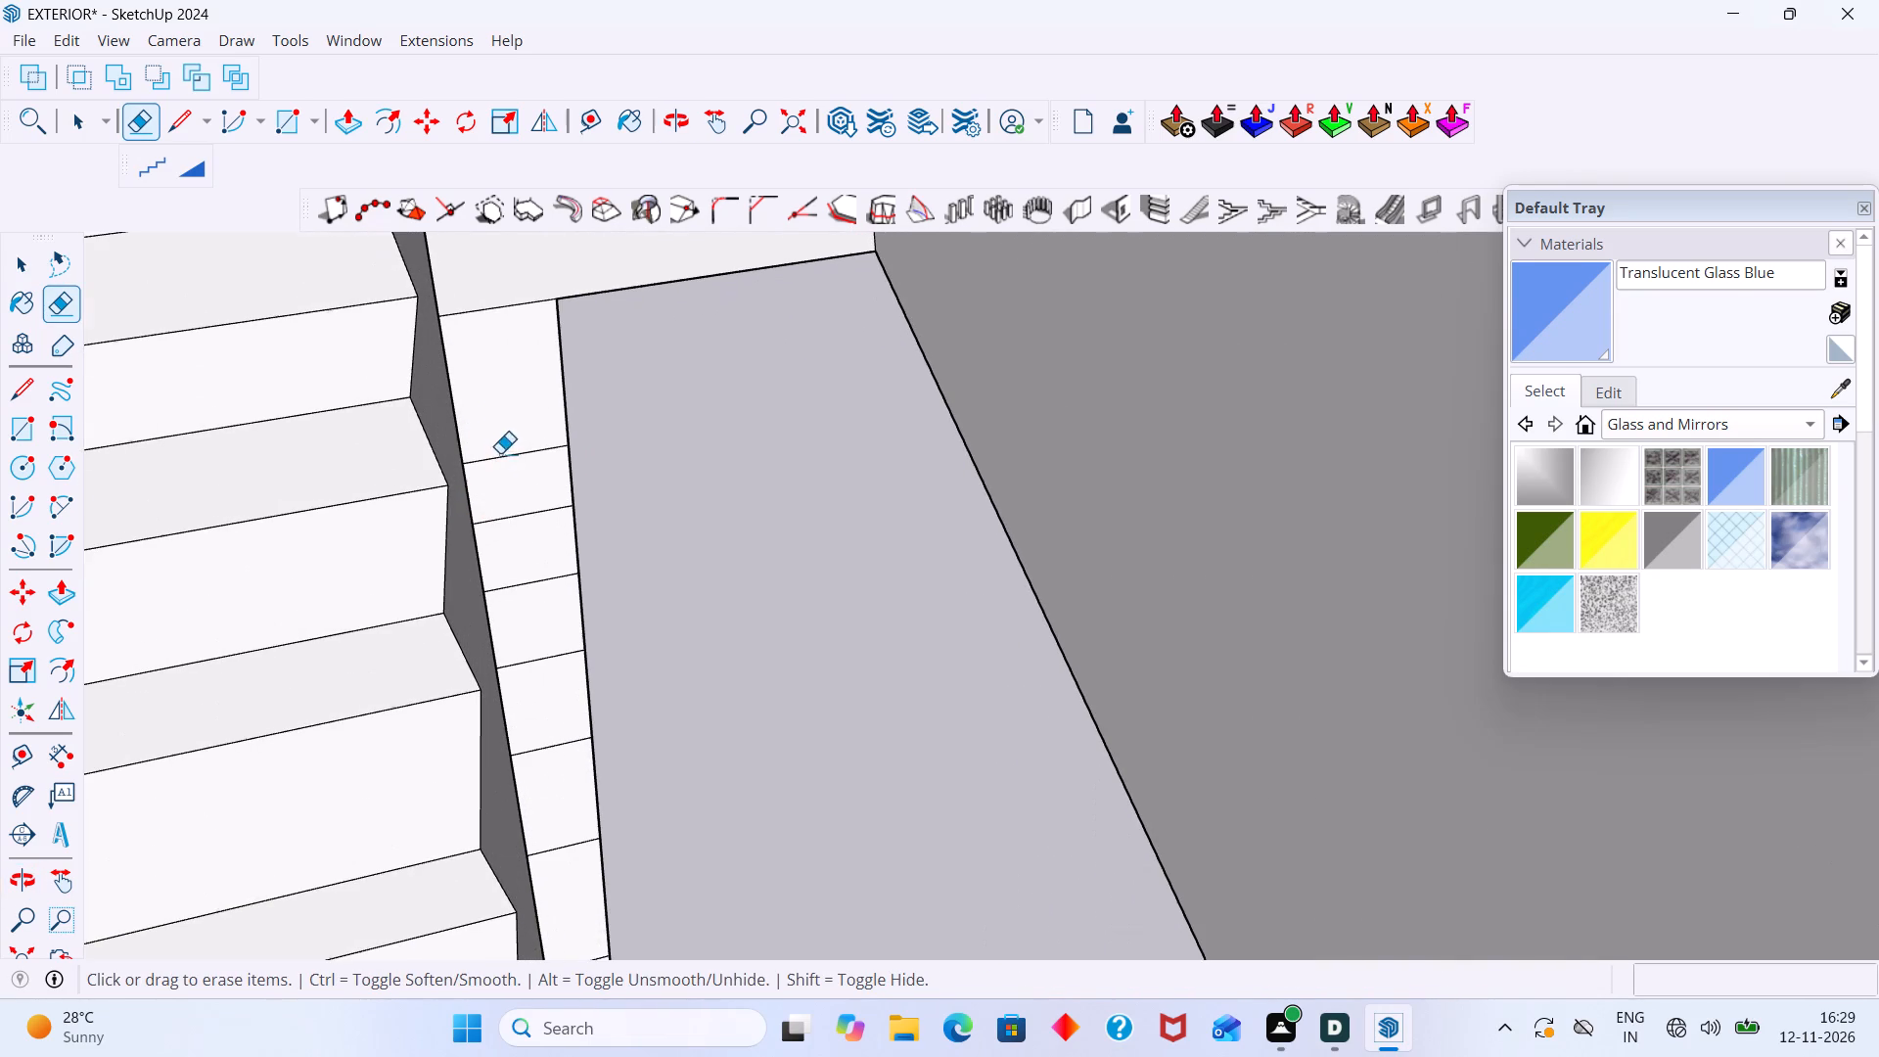
{"action": "left_click_drag", "start_coordinate": [566, 430], "coordinate": [558, 496]}
{"action": "left_click_drag", "start_coordinate": [584, 460], "coordinate": [590, 730]}
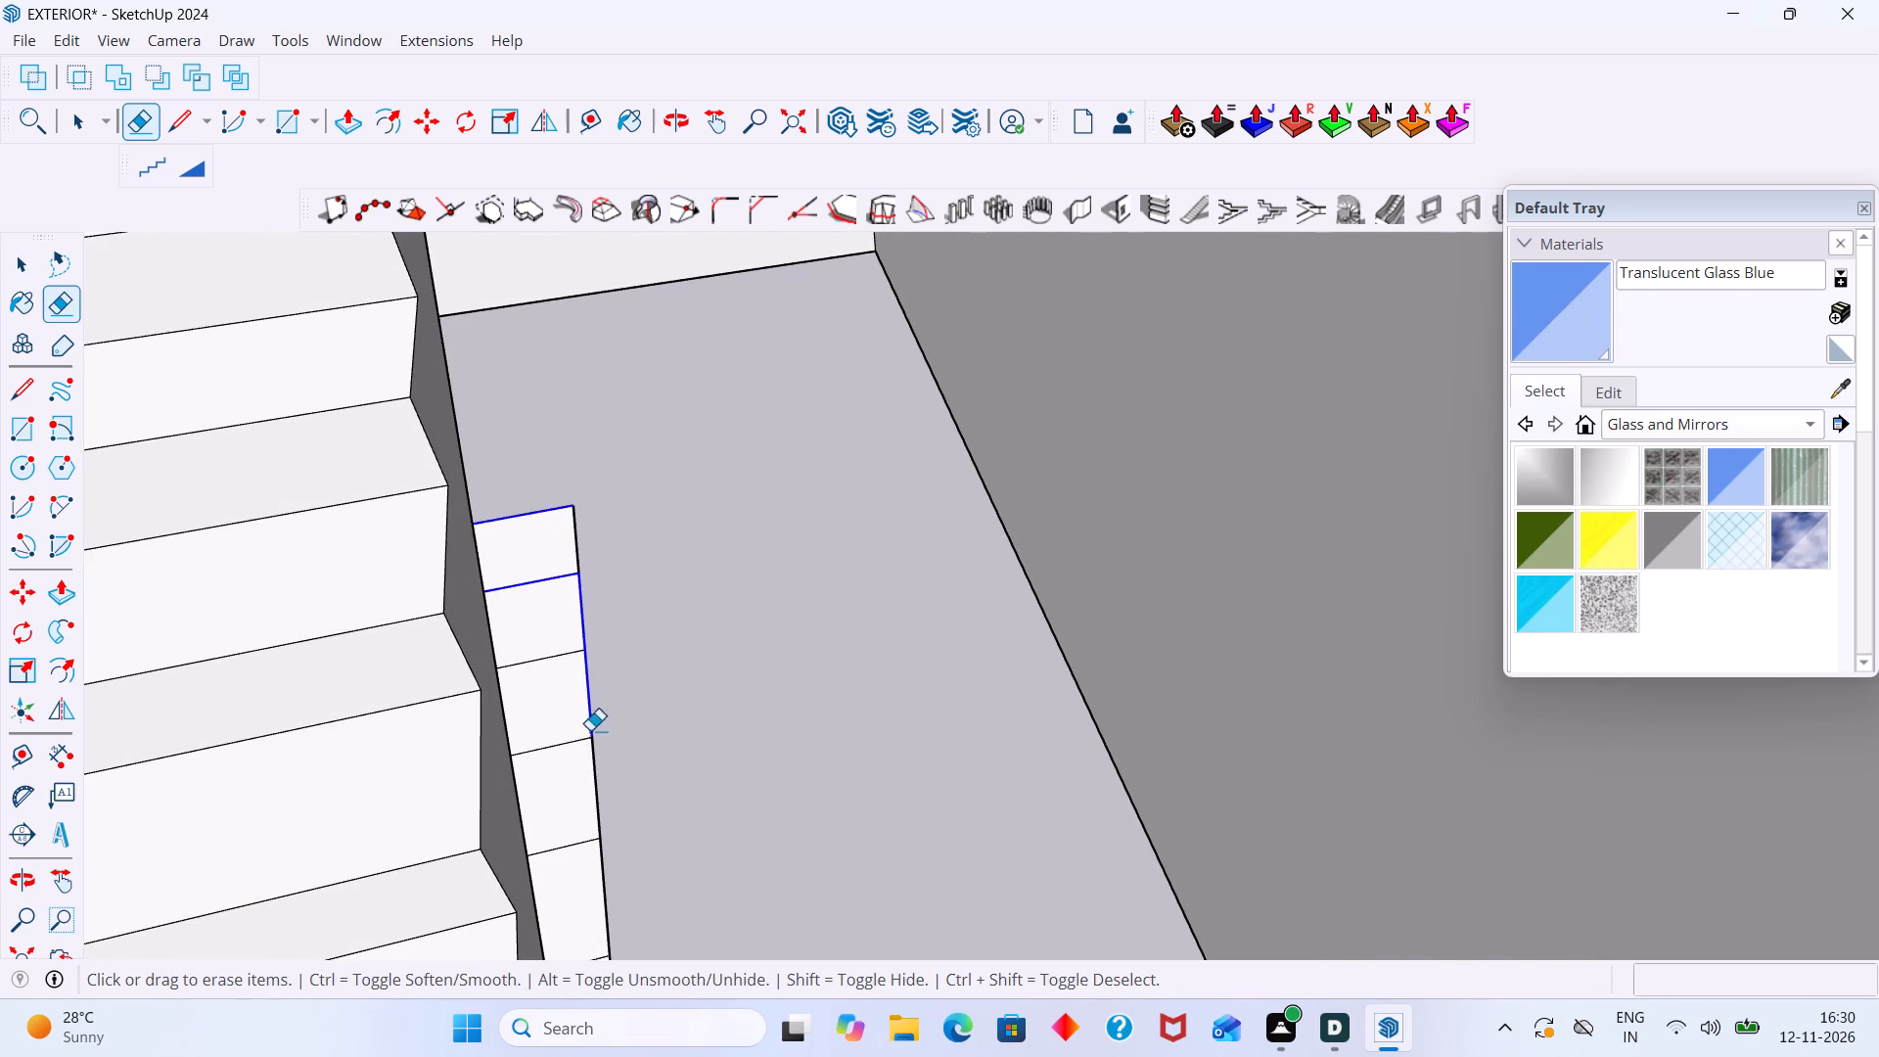
{"action": "left_click_drag", "start_coordinate": [590, 730], "coordinate": [535, 521]}
Erase the next tread lines and outer edge segments of the narrow floor strip beside the lower flight.
{"action": "scroll", "coordinate": [540, 512], "scroll_direction": "up", "scroll_amount": 1}
{"action": "scroll", "coordinate": [540, 512], "scroll_direction": "down", "scroll_amount": 4}
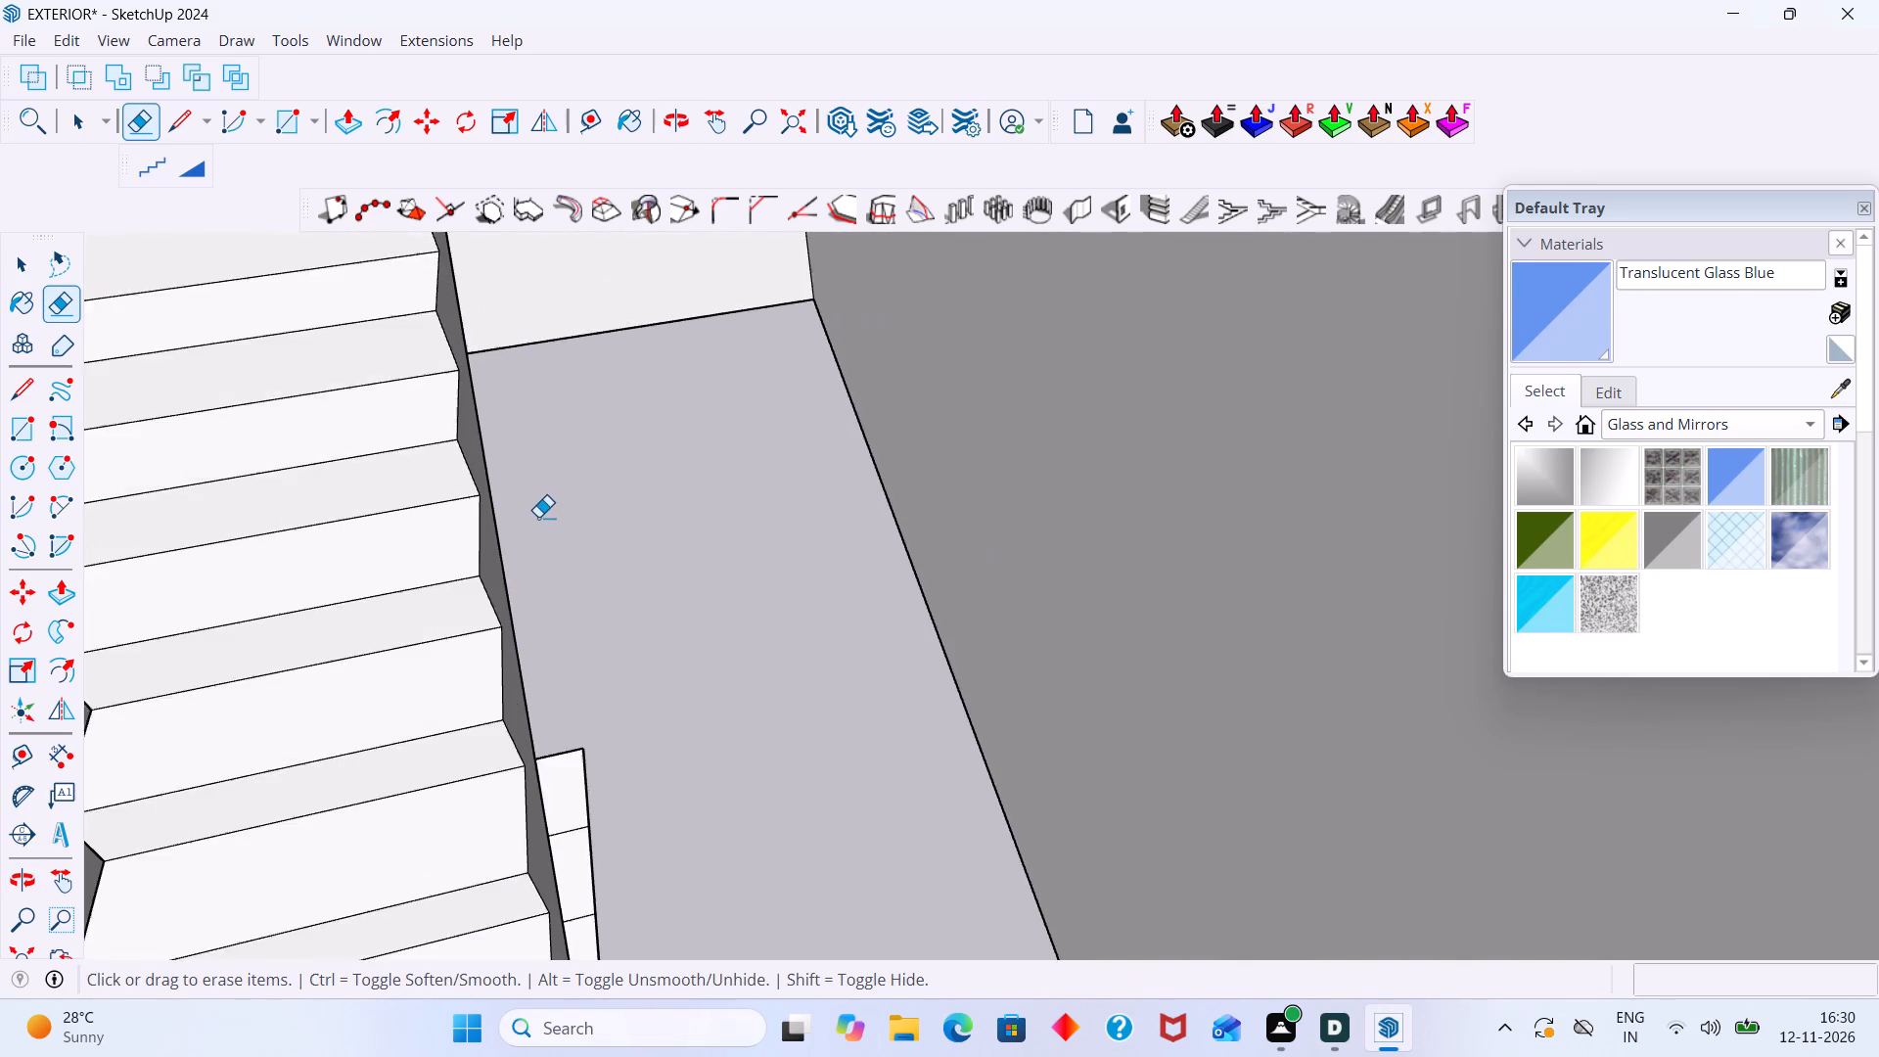
{"action": "scroll", "coordinate": [538, 517], "scroll_direction": "down", "scroll_amount": 2}
{"action": "middle_click_drag", "start_coordinate": [564, 619], "coordinate": [524, 566]}
{"action": "middle_click_drag", "start_coordinate": [582, 680], "coordinate": [571, 579]}
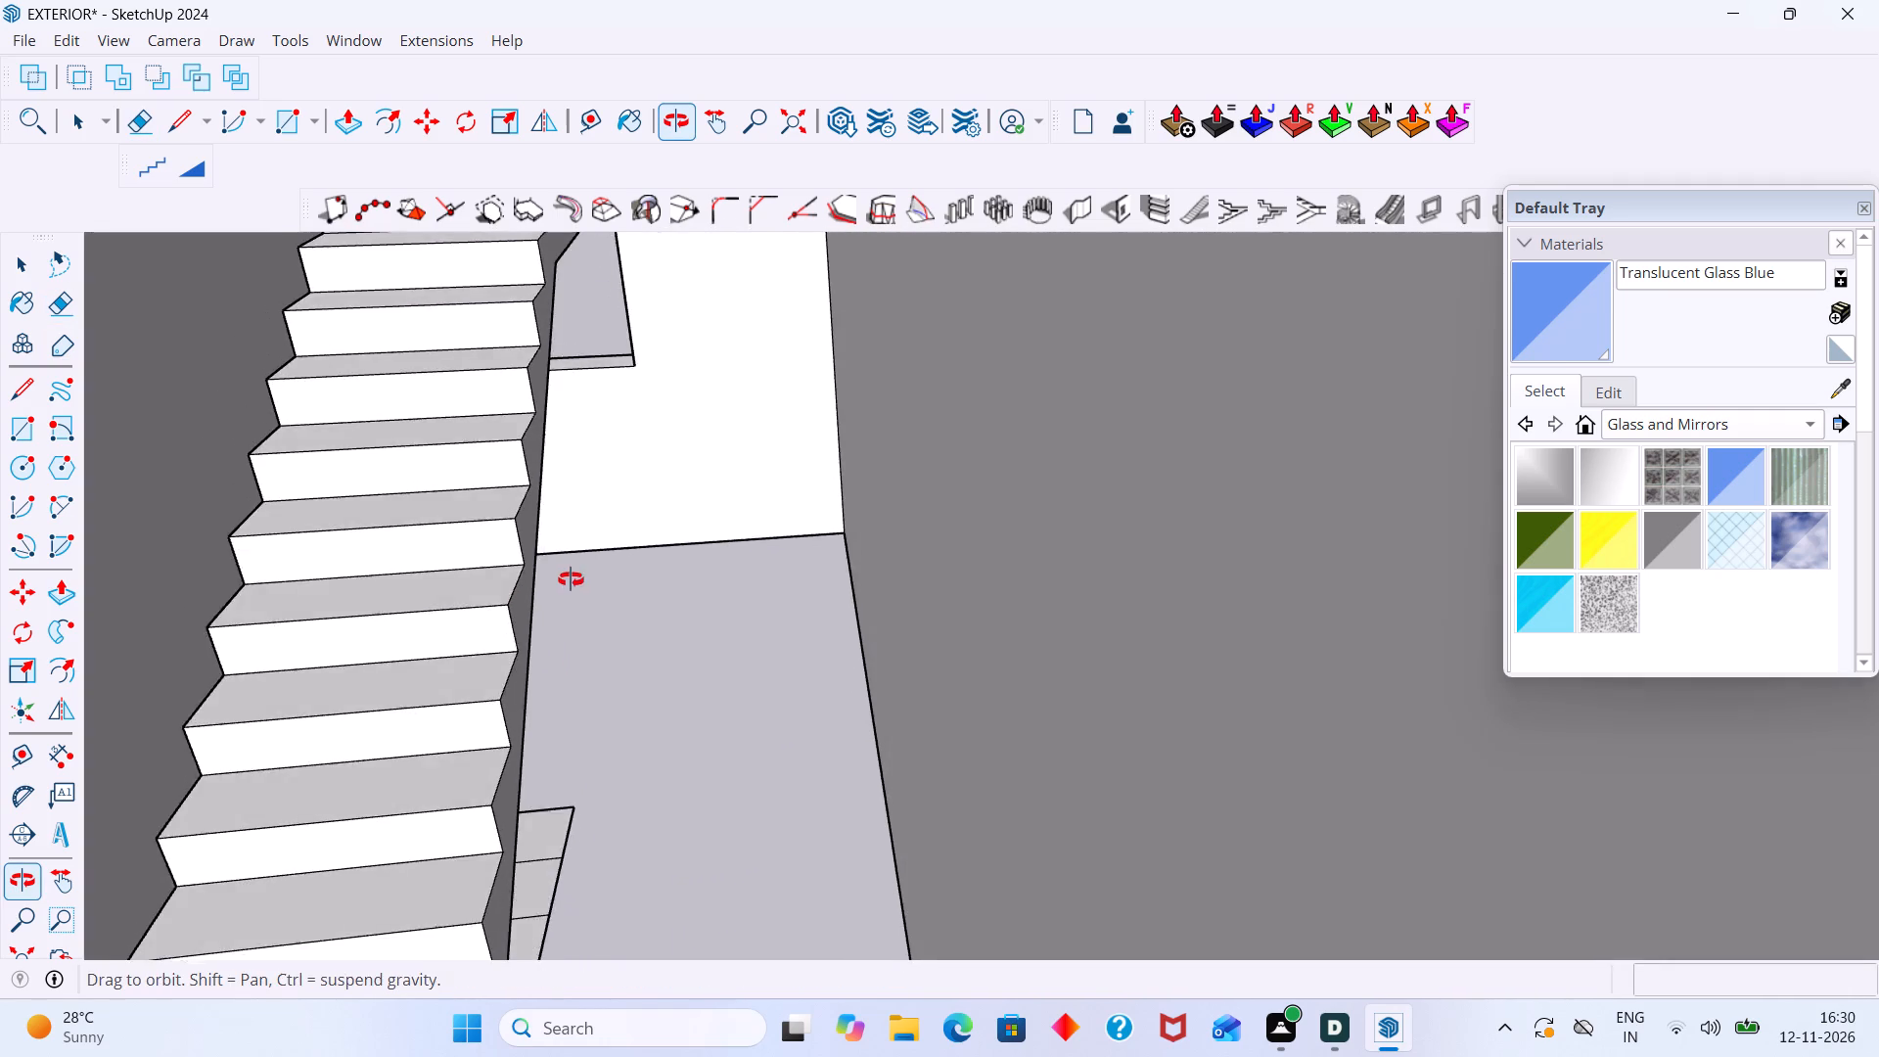
{"action": "middle_click_drag", "start_coordinate": [571, 579], "coordinate": [565, 561]}
{"action": "scroll", "coordinate": [565, 562], "scroll_direction": "down", "scroll_amount": 3}
{"action": "middle_click_drag", "start_coordinate": [599, 642], "coordinate": [602, 538]}
{"action": "scroll", "coordinate": [529, 577], "scroll_direction": "down", "scroll_amount": 6}
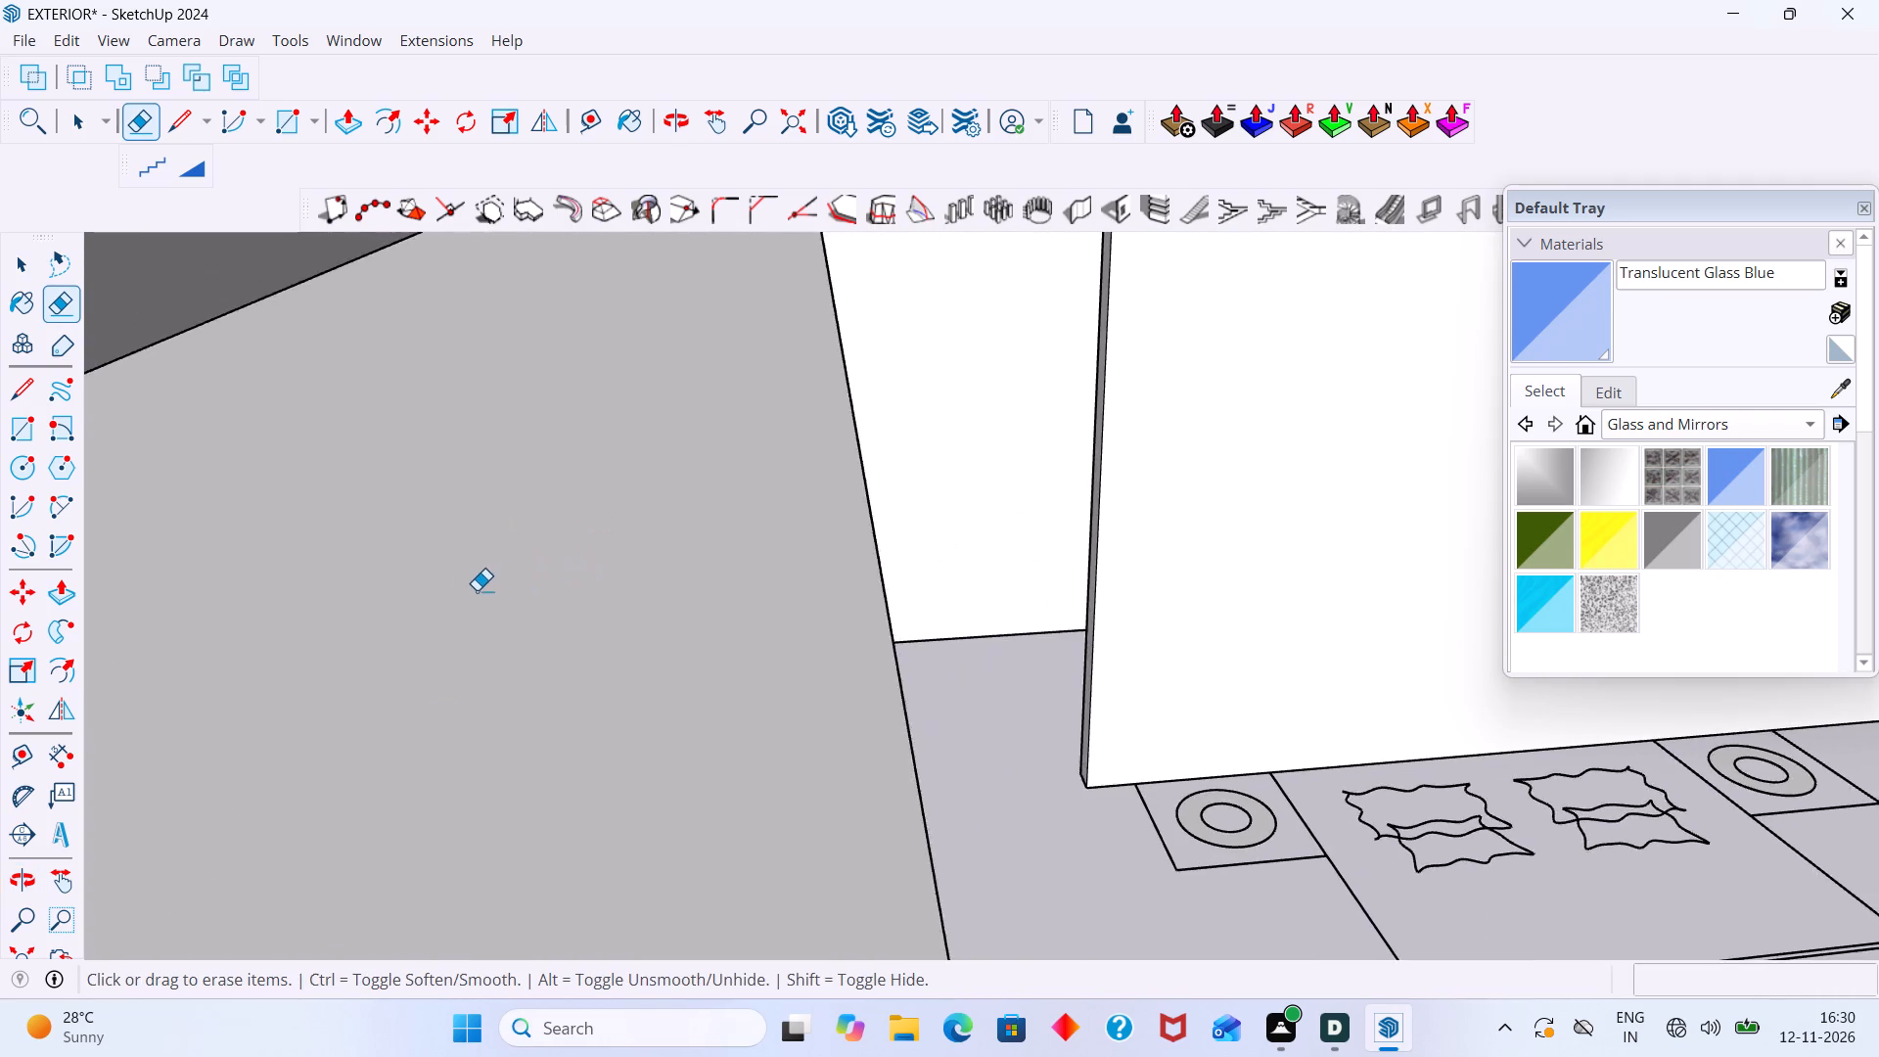
{"action": "scroll", "coordinate": [477, 590], "scroll_direction": "down", "scroll_amount": 20}
{"action": "scroll", "coordinate": [477, 590], "scroll_direction": "down", "scroll_amount": 5}
{"action": "middle_click_drag", "start_coordinate": [597, 505], "coordinate": [568, 577]}
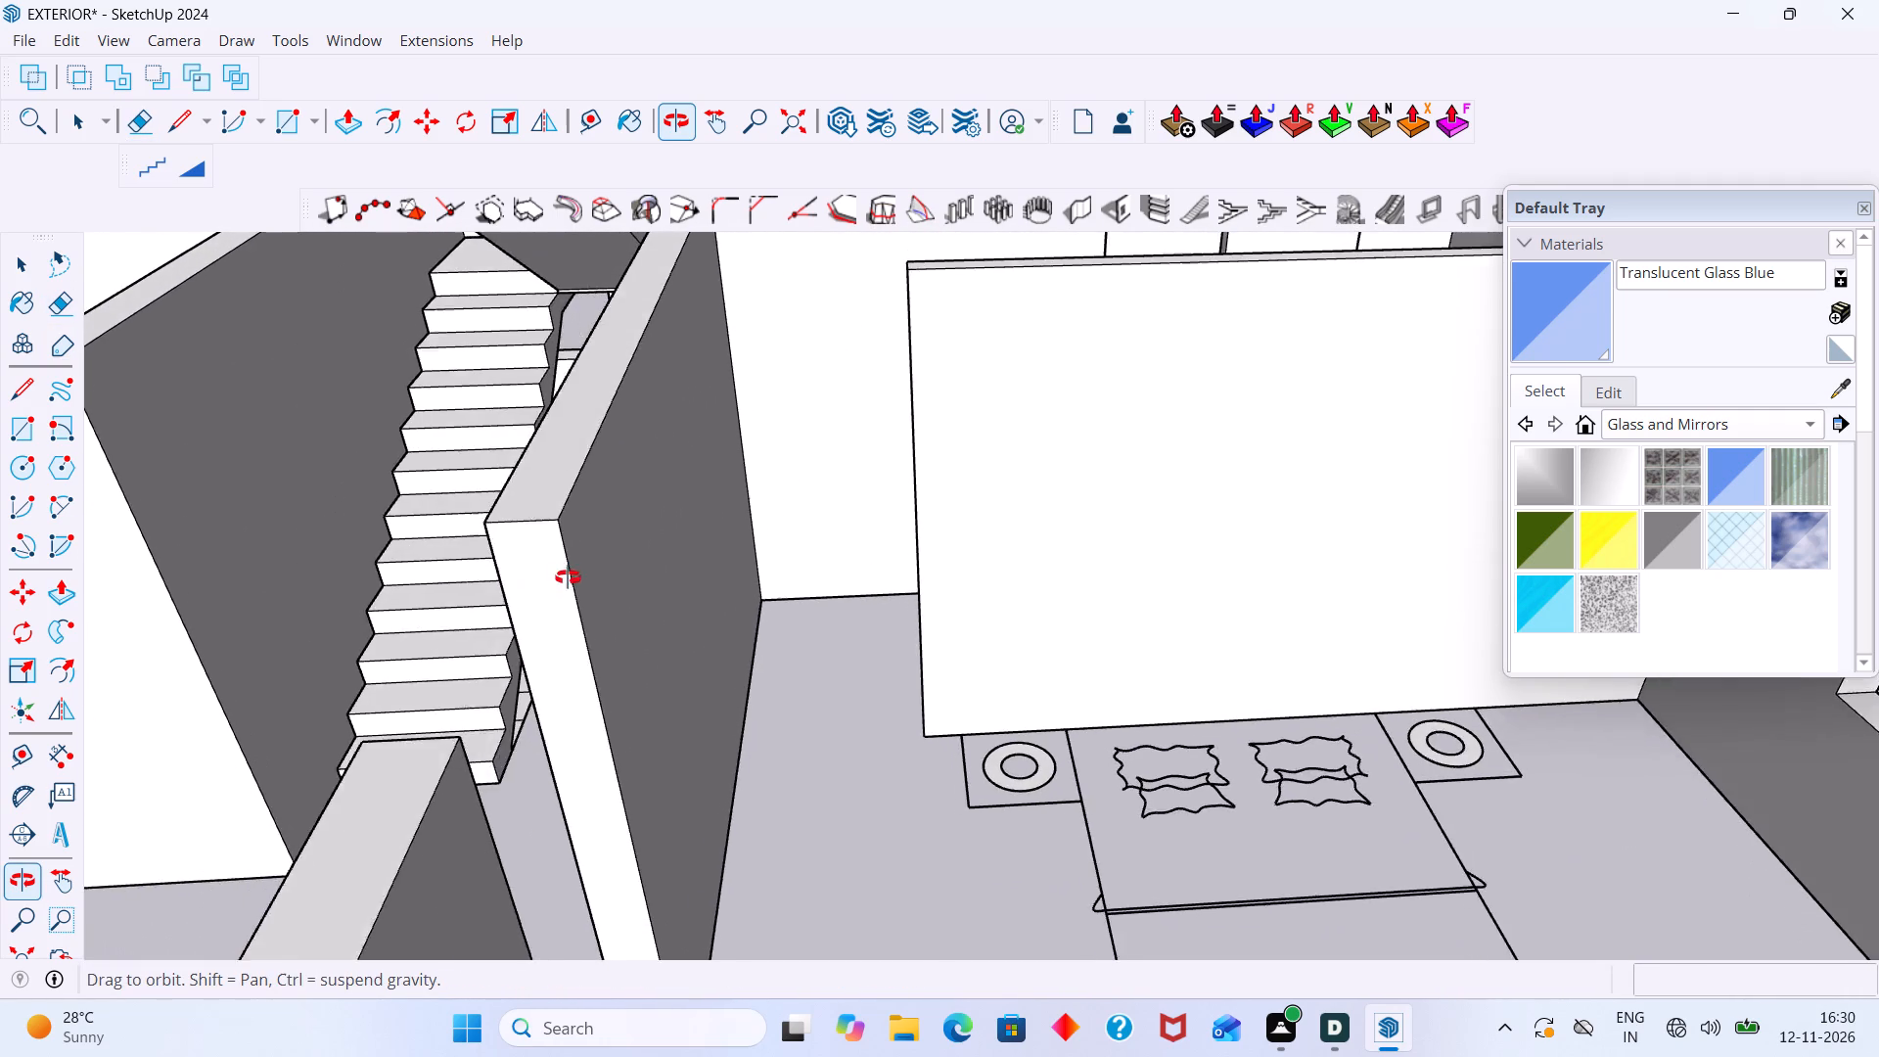
{"action": "middle_click_drag", "start_coordinate": [568, 577], "coordinate": [579, 576]}
{"action": "scroll", "coordinate": [515, 665], "scroll_direction": "up", "scroll_amount": 7}
{"action": "scroll", "coordinate": [545, 701], "scroll_direction": "down", "scroll_amount": 1}
{"action": "scroll", "coordinate": [555, 706], "scroll_direction": "up", "scroll_amount": 9}
{"action": "left_click_drag", "start_coordinate": [555, 454], "coordinate": [555, 461]}
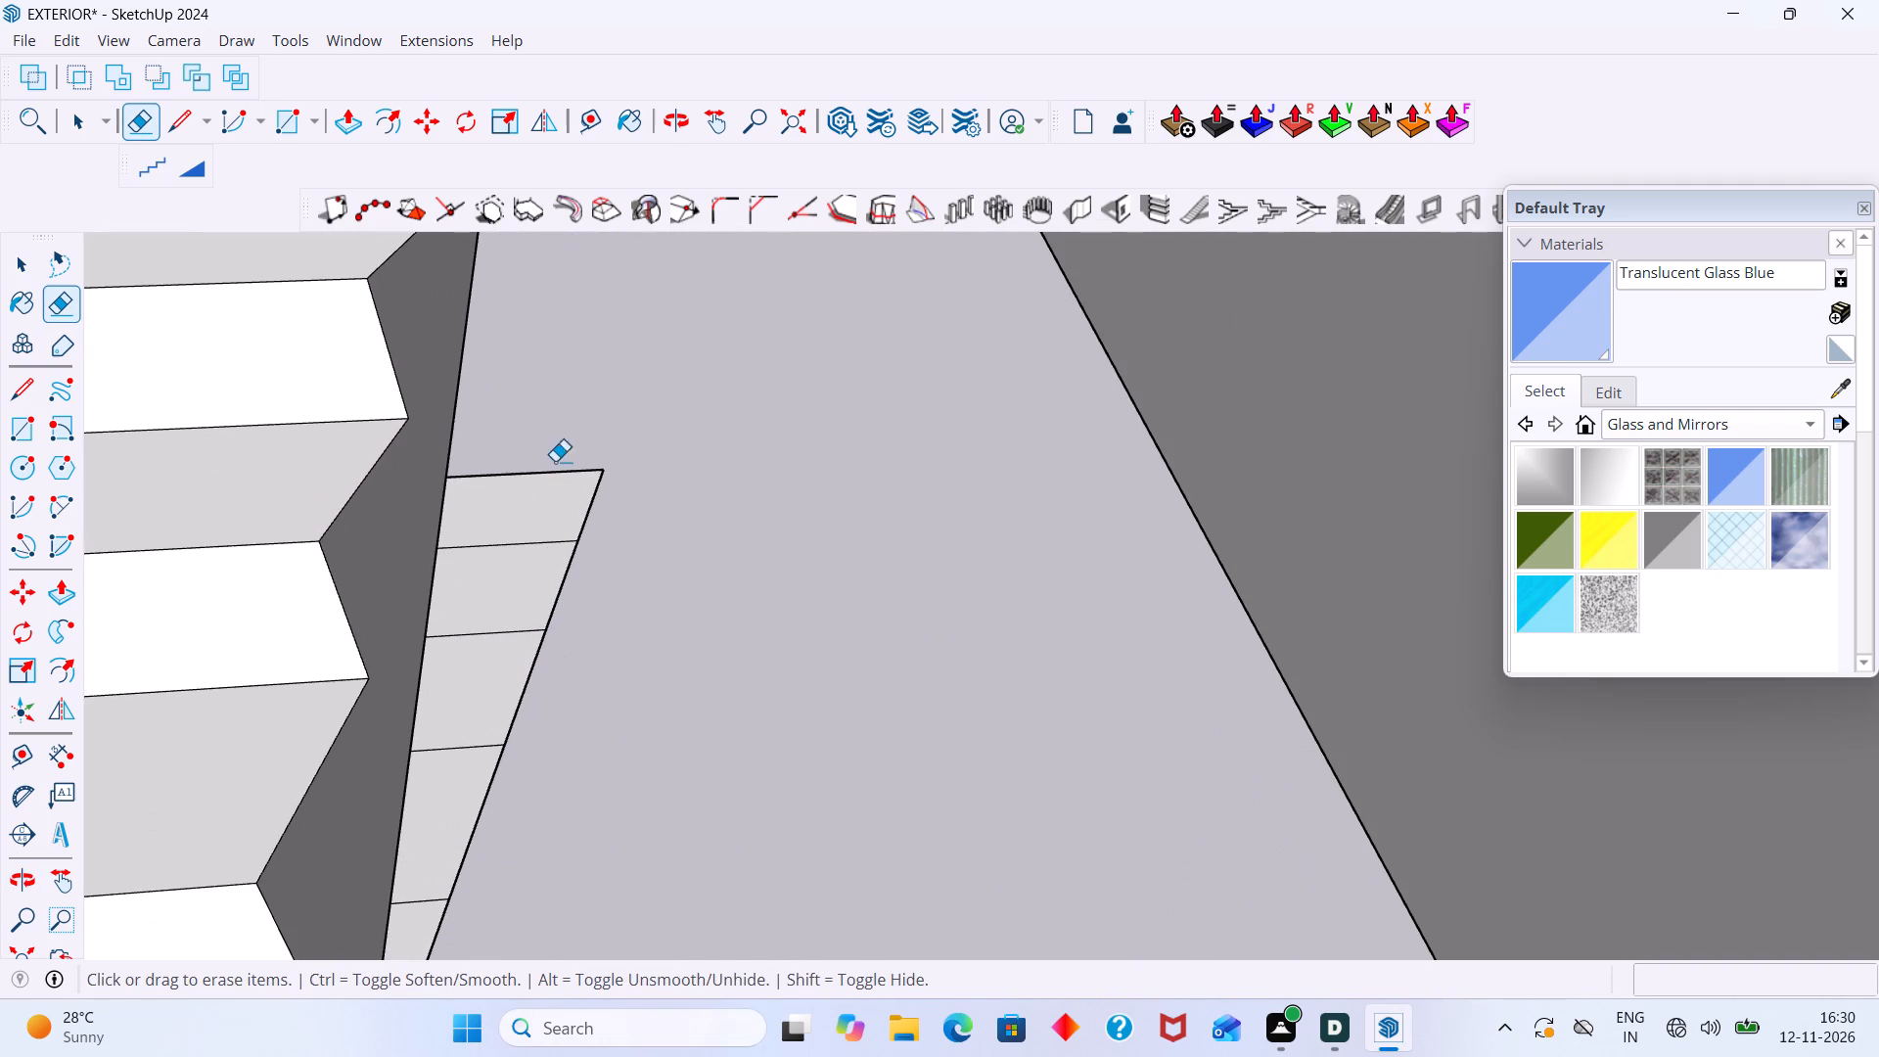
{"action": "left_click_drag", "start_coordinate": [555, 461], "coordinate": [491, 808]}
Erase the last small triangular remnant of the floor strip near the foot of the lower flight.
{"action": "scroll", "coordinate": [435, 802], "scroll_direction": "down", "scroll_amount": 5}
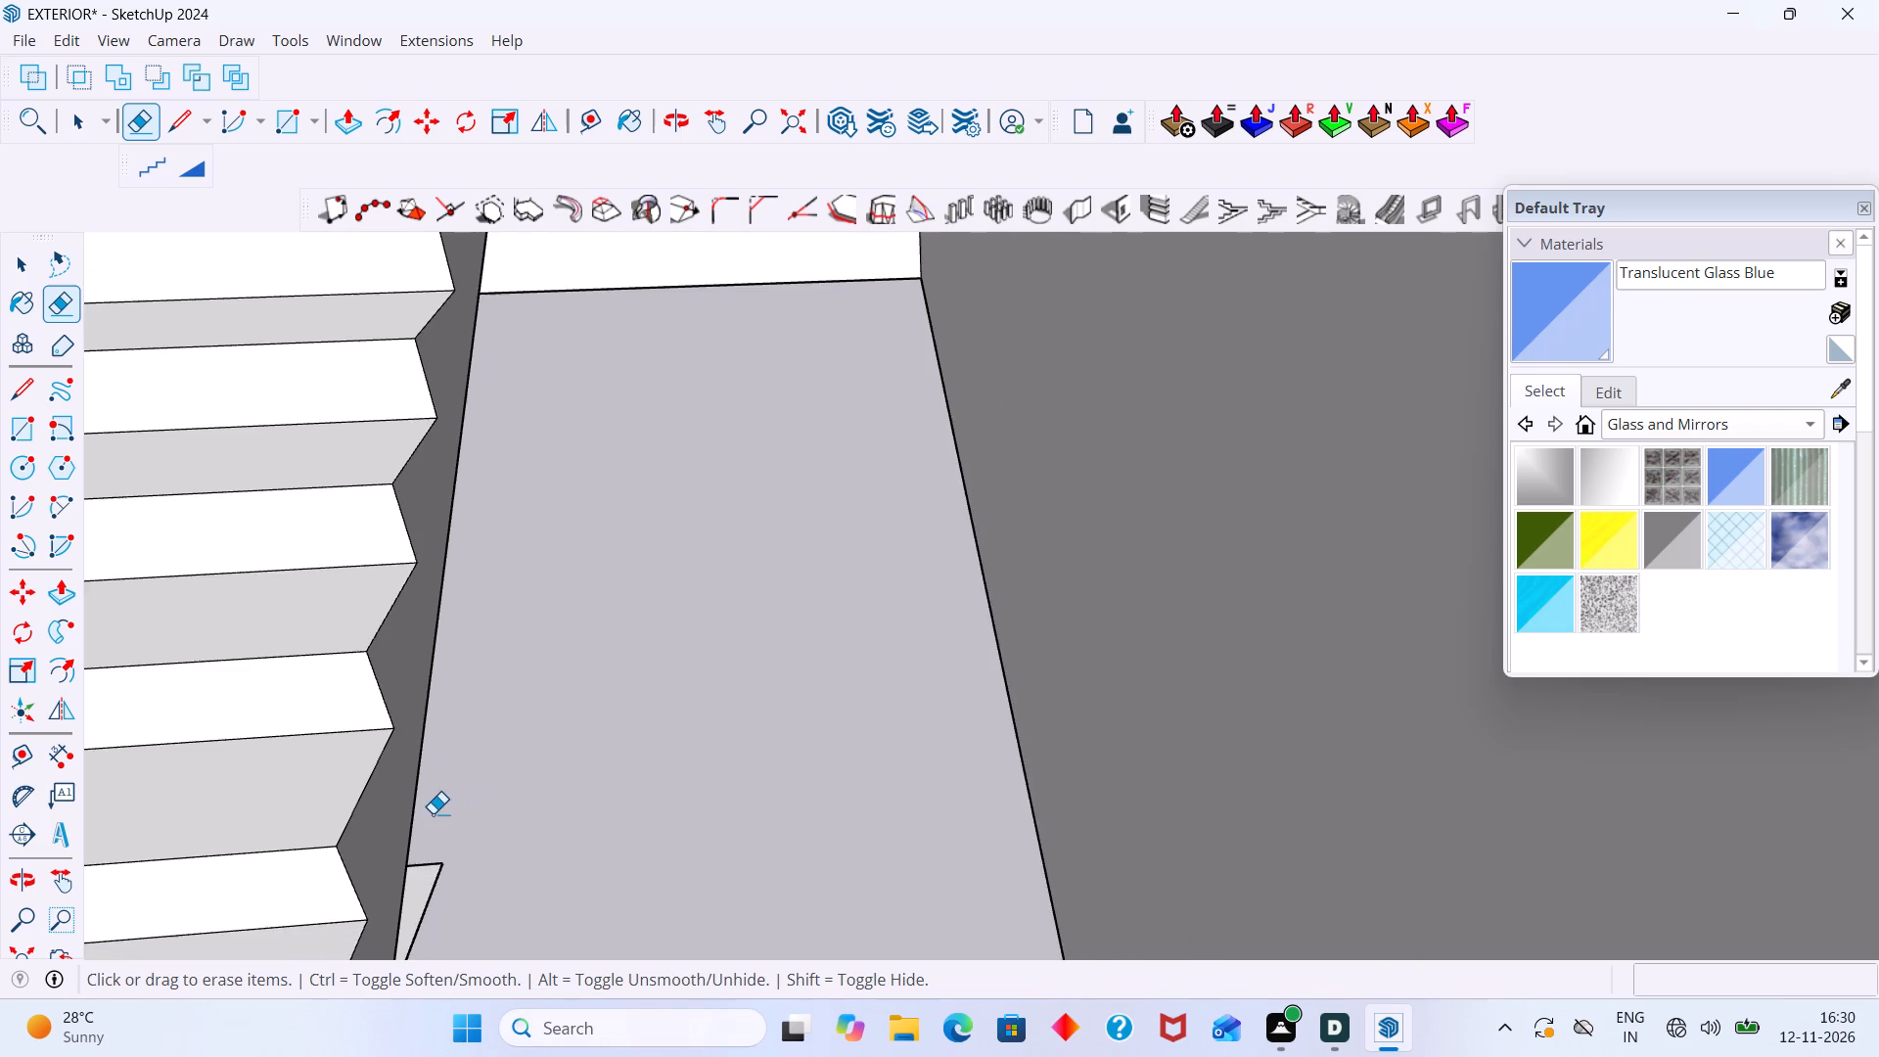
{"action": "middle_click_drag", "start_coordinate": [434, 814], "coordinate": [457, 758]}
{"action": "scroll", "coordinate": [464, 758], "scroll_direction": "up", "scroll_amount": 6}
{"action": "left_click_drag", "start_coordinate": [490, 748], "coordinate": [481, 722]}
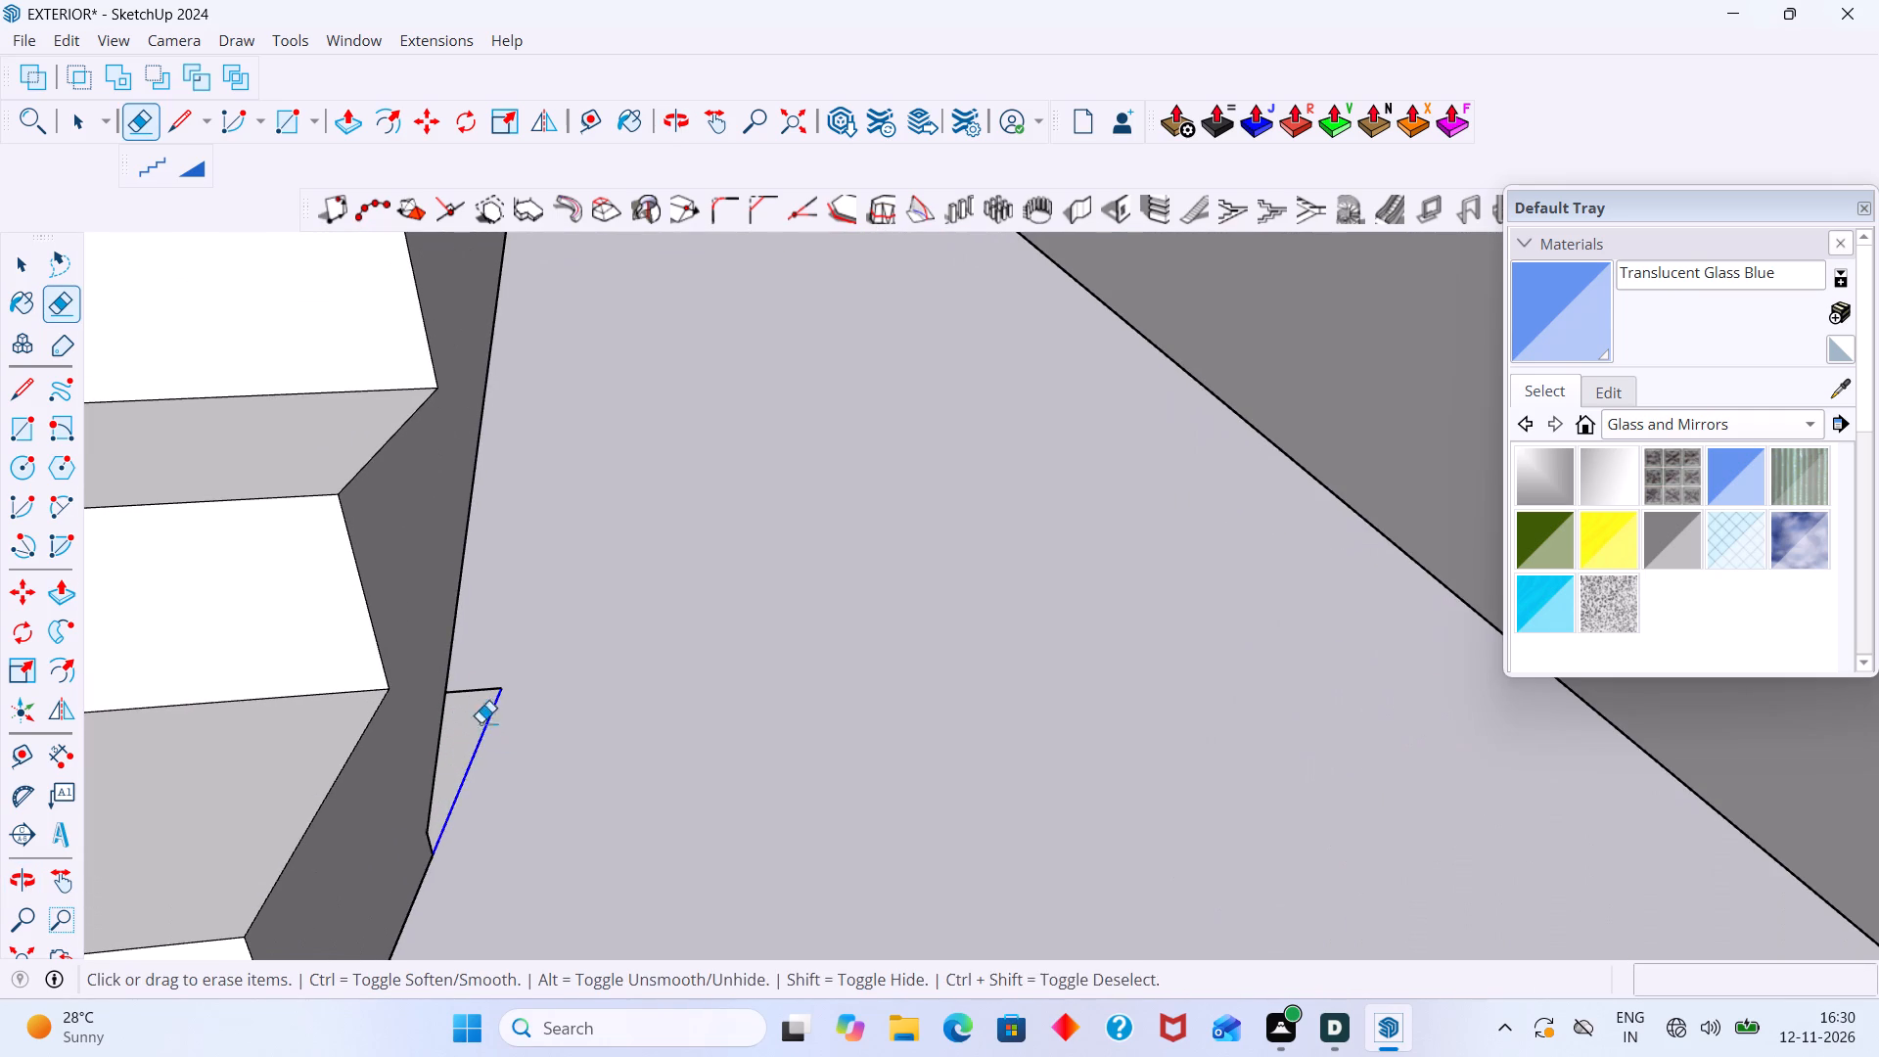
{"action": "left_click_drag", "start_coordinate": [481, 722], "coordinate": [474, 683]}
{"action": "scroll", "coordinate": [472, 686], "scroll_direction": "down", "scroll_amount": 12}
{"action": "middle_click_drag", "start_coordinate": [499, 743], "coordinate": [533, 743]}
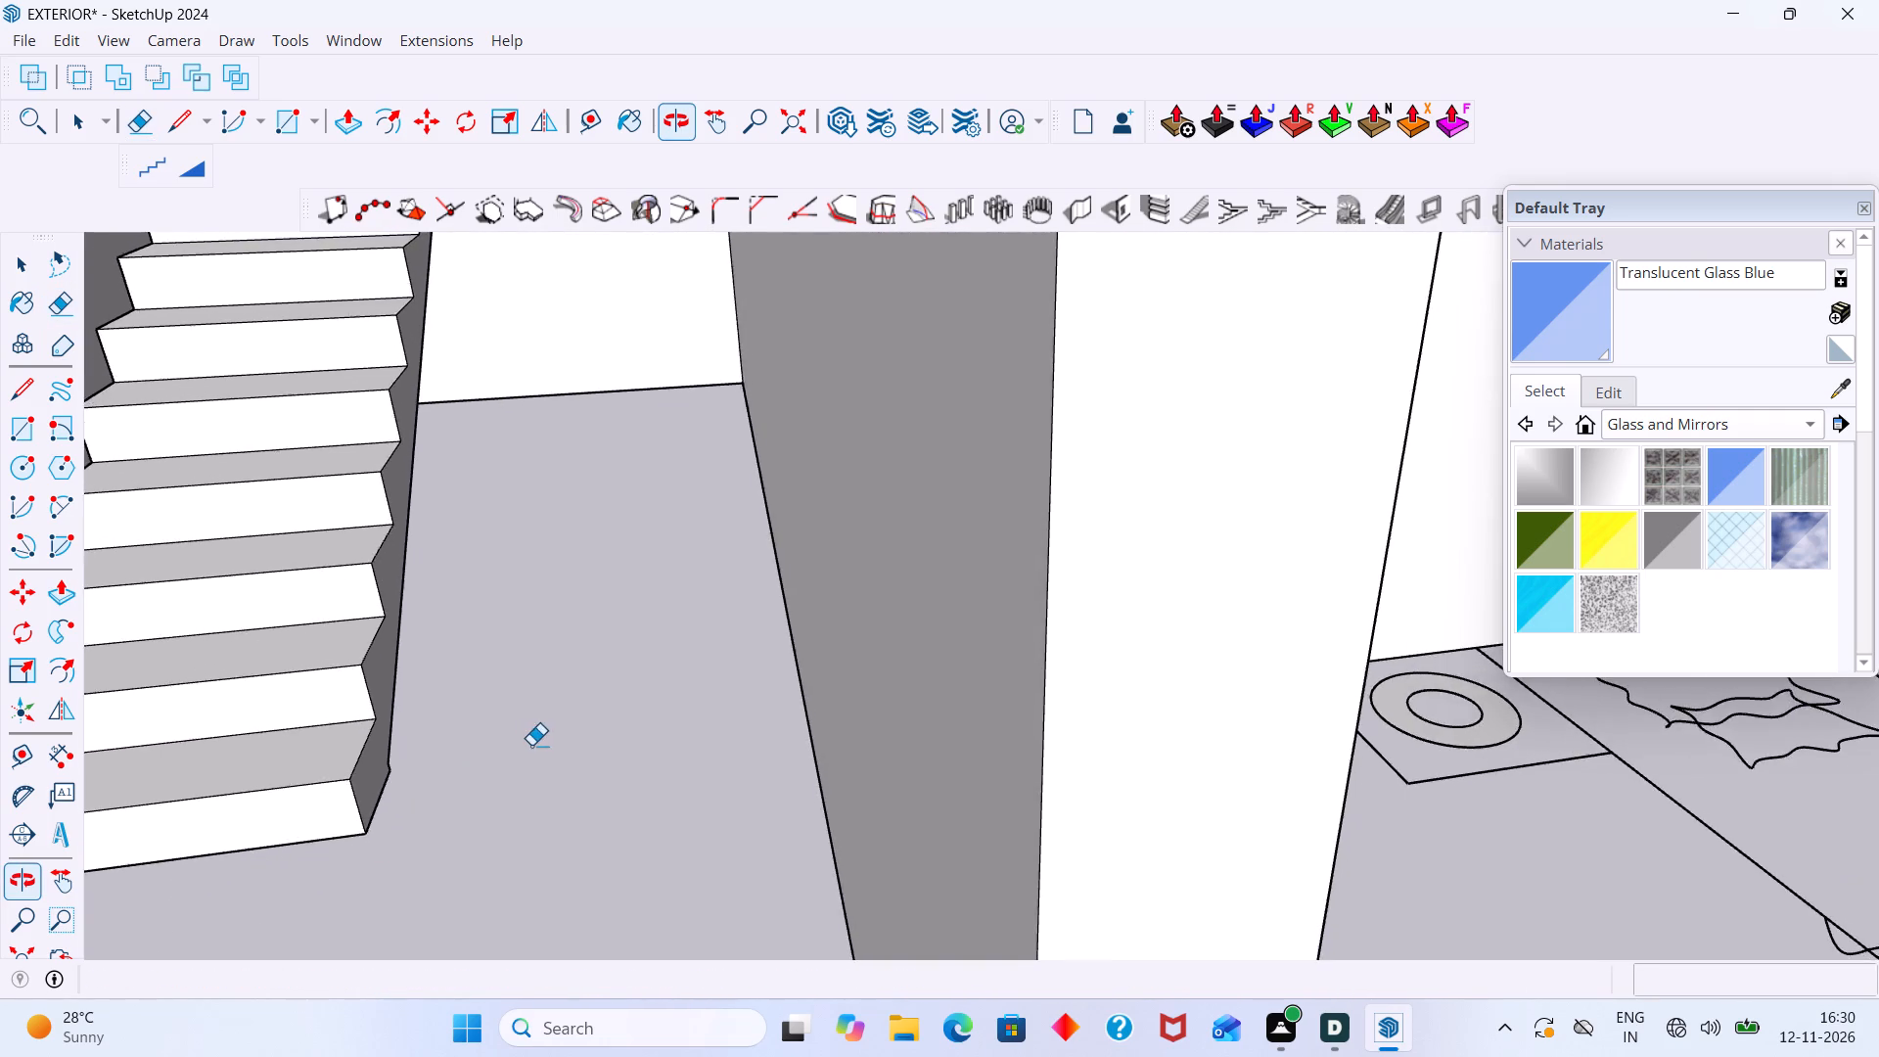
{"action": "scroll", "coordinate": [525, 745], "scroll_direction": "down", "scroll_amount": 6}
{"action": "key", "text": "space"}
Examine the whole model, including the walled floor with the staircase, from above and from several angles.
{"action": "scroll", "coordinate": [487, 752], "scroll_direction": "down", "scroll_amount": 6}
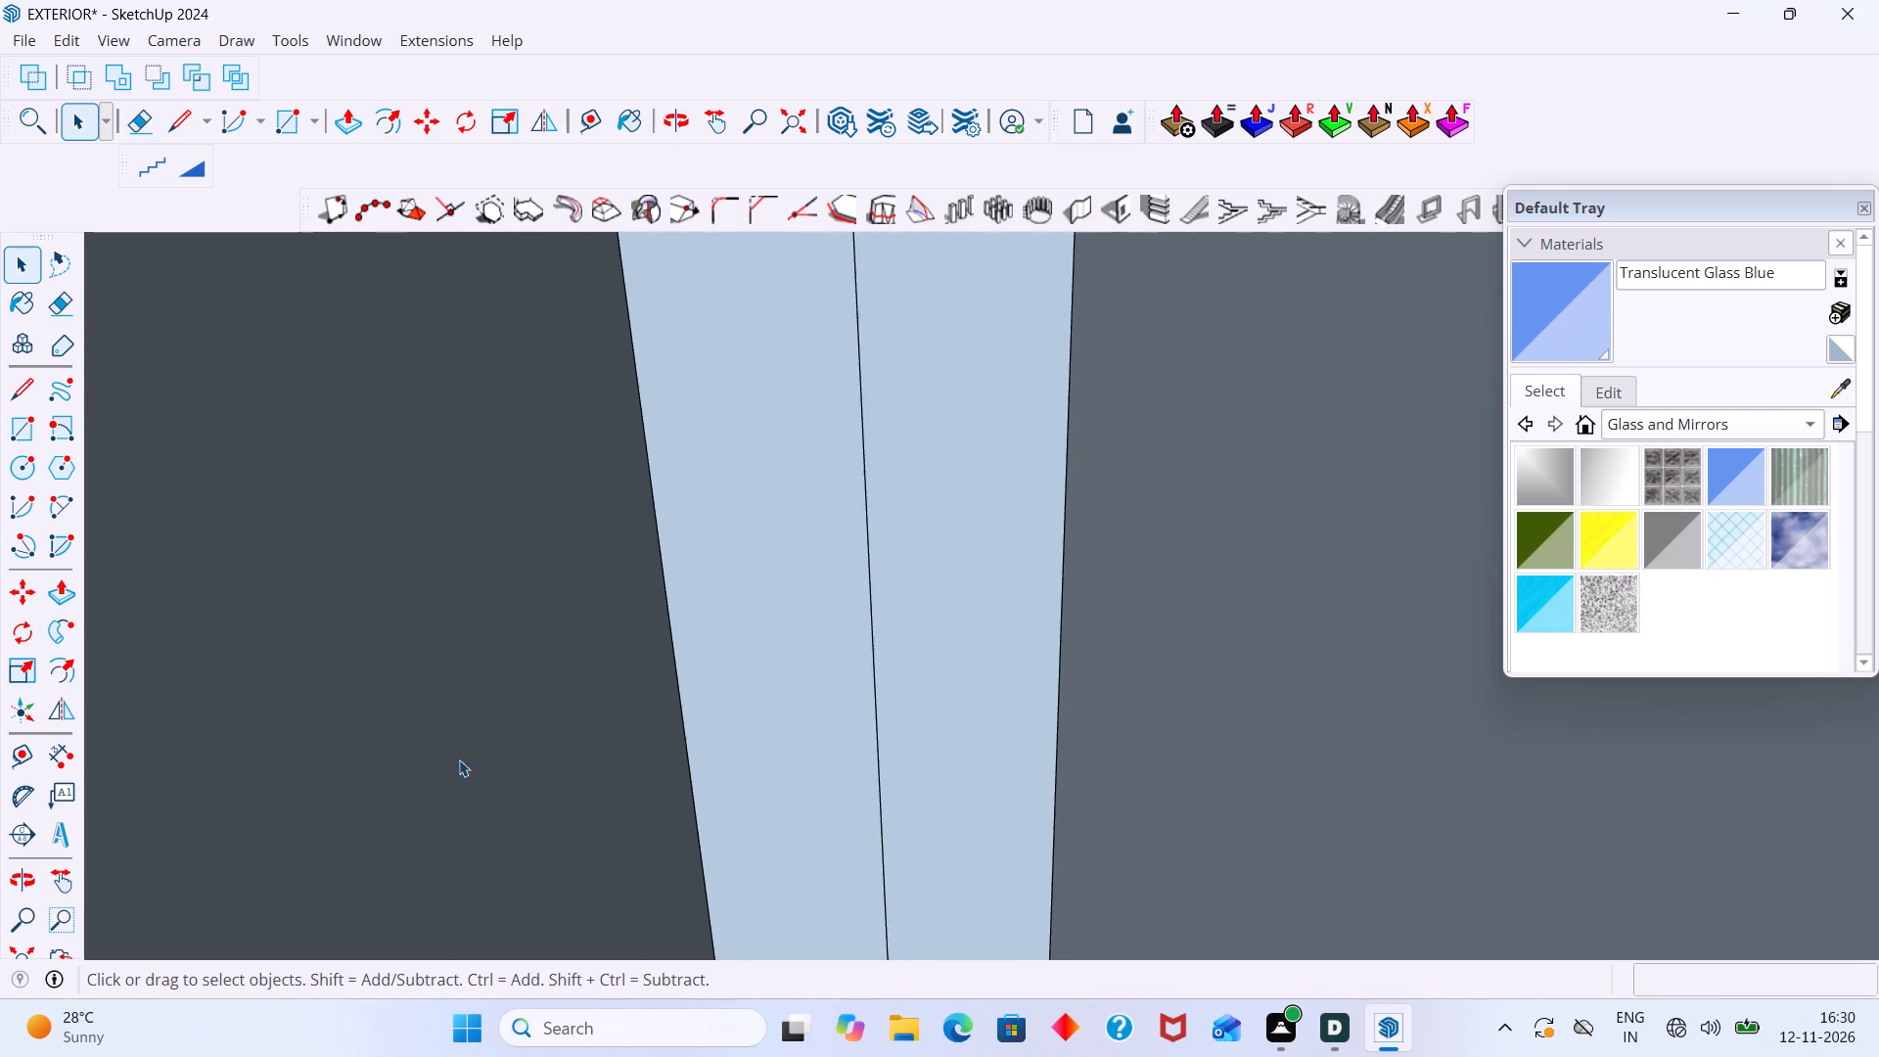
{"action": "scroll", "coordinate": [459, 759], "scroll_direction": "down", "scroll_amount": 13}
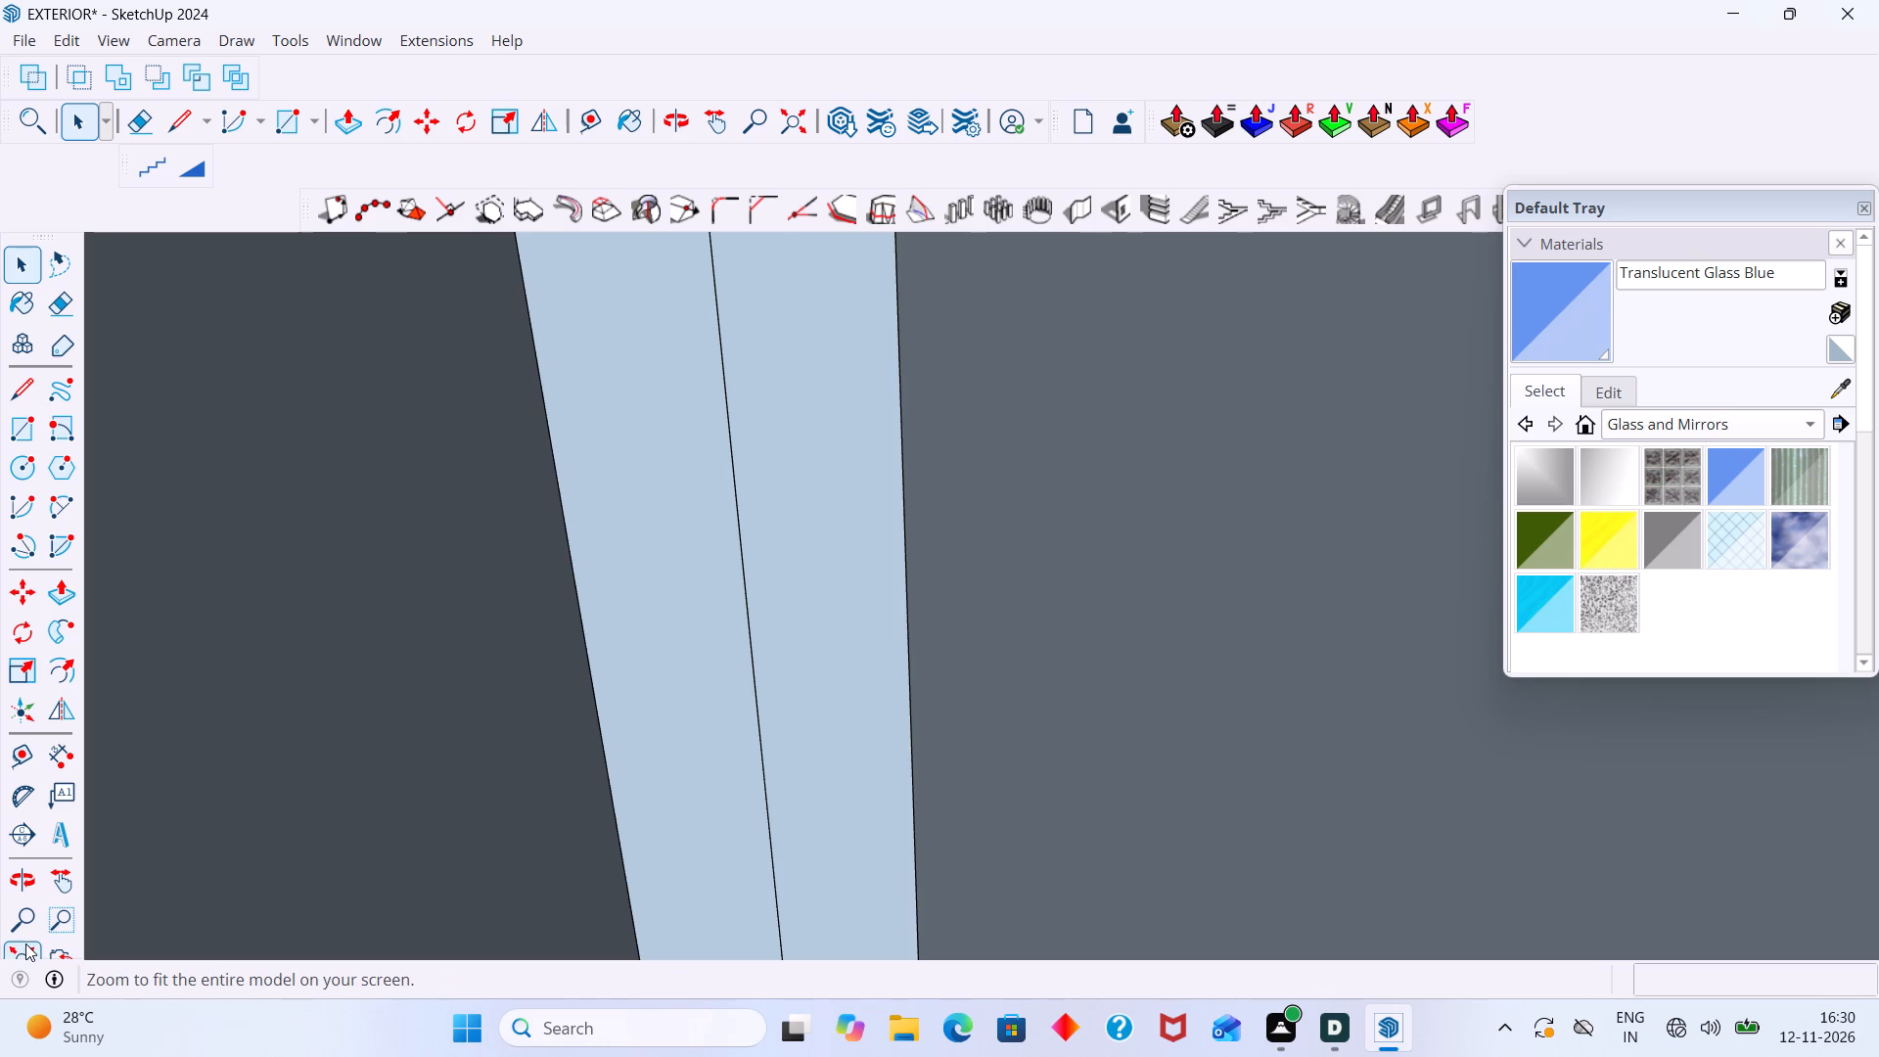
{"action": "left_click", "coordinate": [25, 943]}
{"action": "left_click", "coordinate": [27, 944]}
{"action": "scroll", "coordinate": [312, 804], "scroll_direction": "down", "scroll_amount": 1}
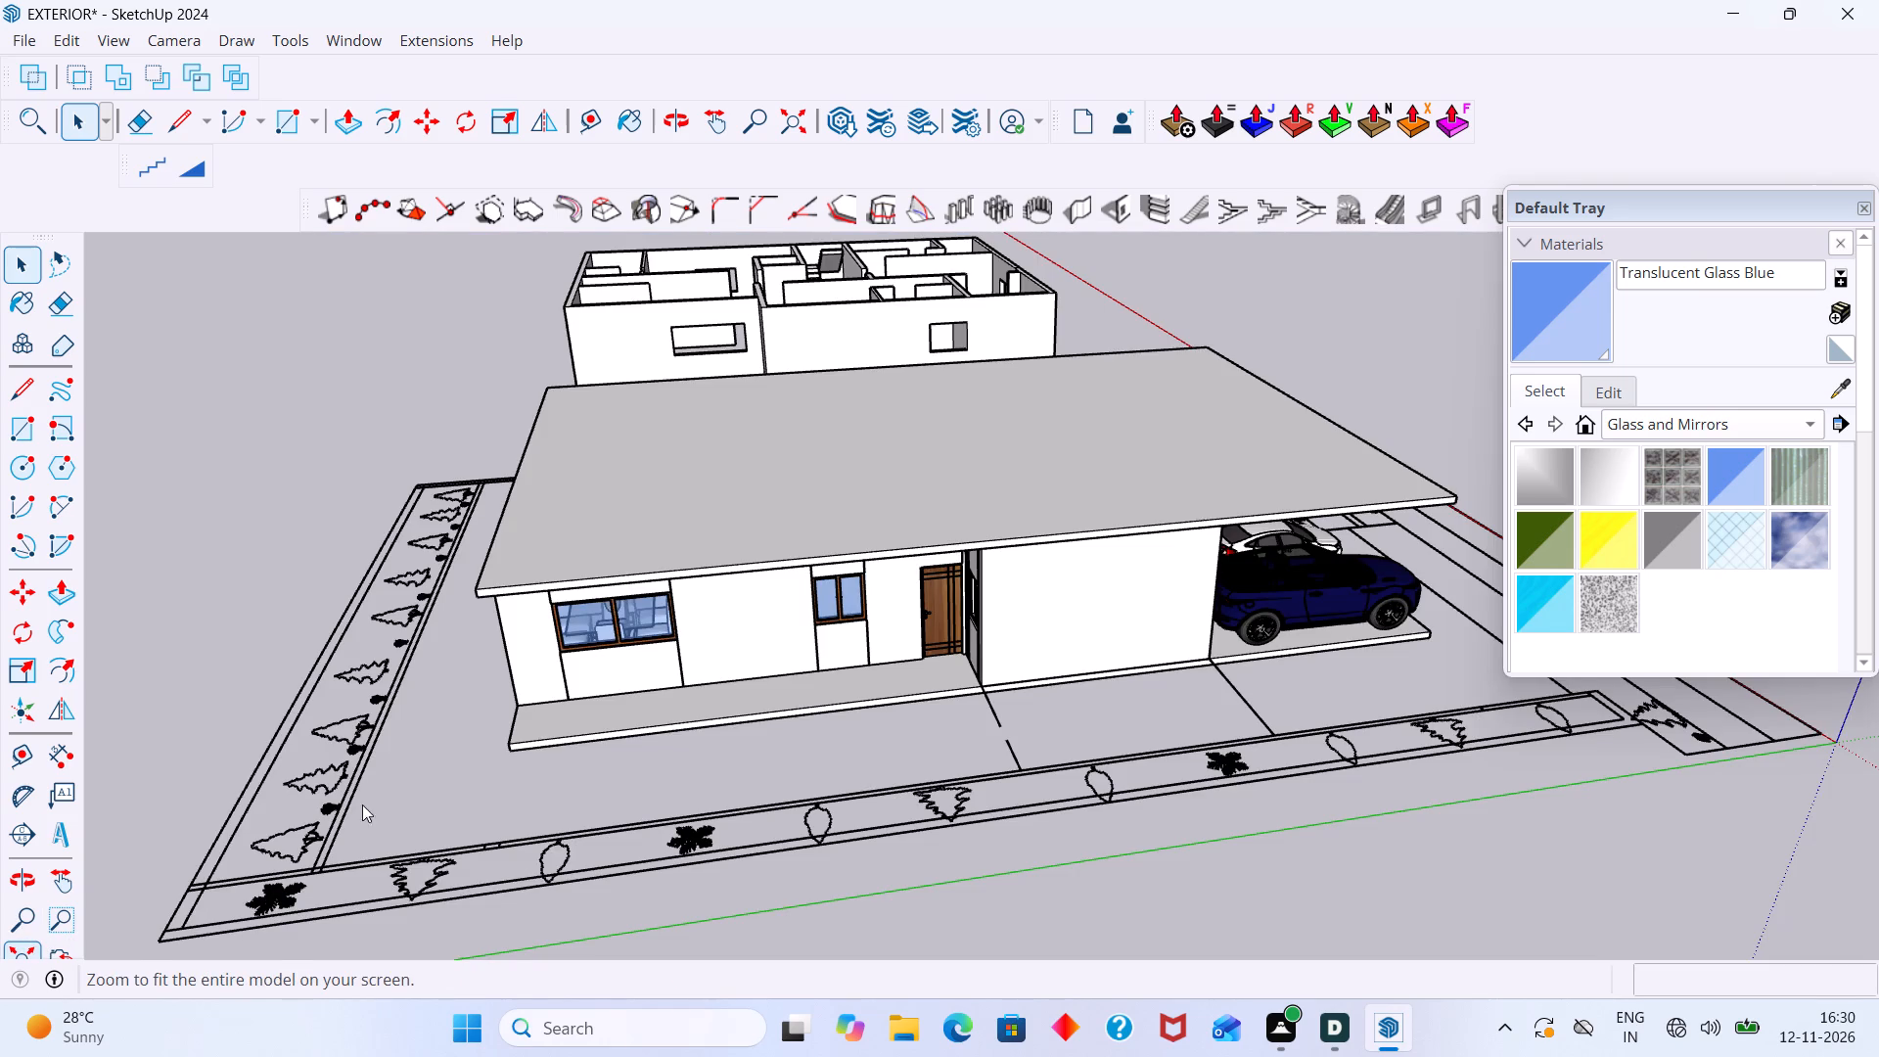
{"action": "scroll", "coordinate": [362, 804], "scroll_direction": "down", "scroll_amount": 2}
{"action": "middle_click_drag", "start_coordinate": [732, 712], "coordinate": [856, 799]}
{"action": "scroll", "coordinate": [848, 796], "scroll_direction": "down", "scroll_amount": 2}
{"action": "middle_click_drag", "start_coordinate": [848, 796], "coordinate": [872, 979], "text": "shift"}
{"action": "middle_click_drag", "start_coordinate": [805, 656], "coordinate": [835, 923], "text": "shift"}
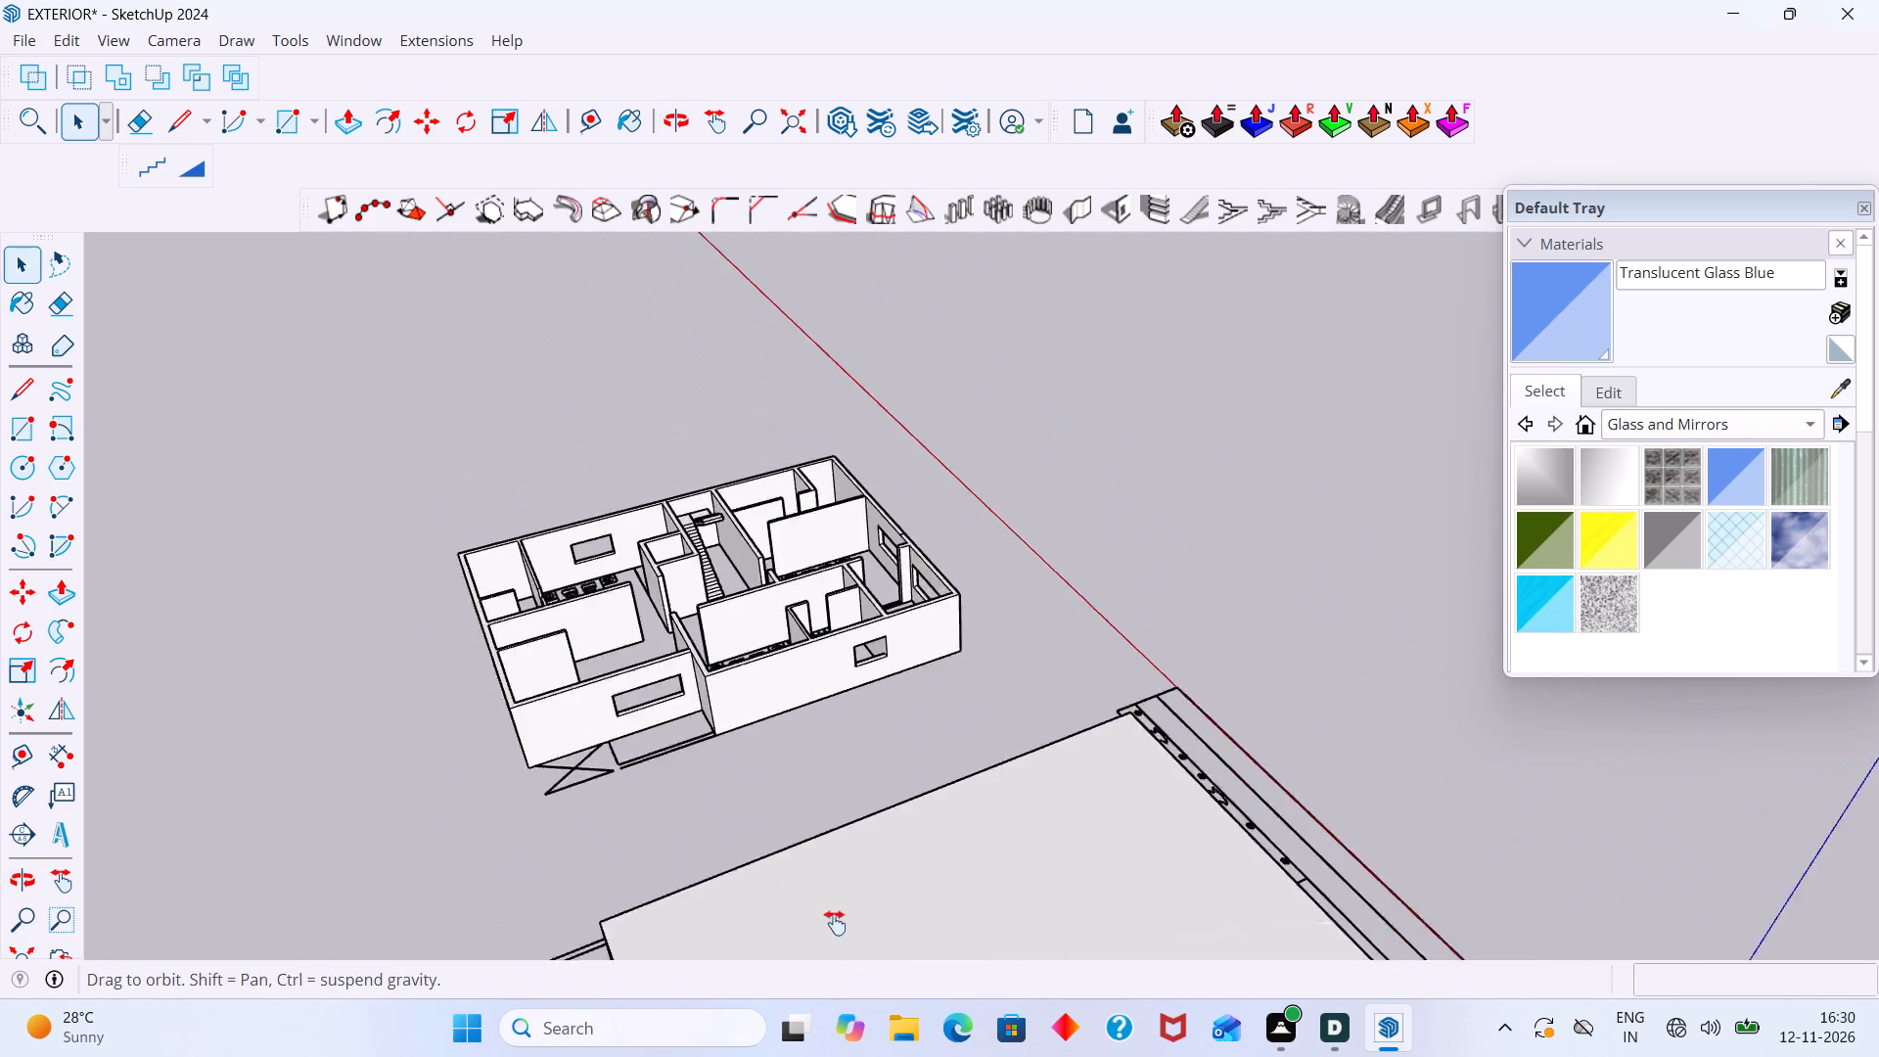
{"action": "middle_click_drag", "start_coordinate": [835, 923], "coordinate": [867, 927], "text": "shift"}
{"action": "scroll", "coordinate": [888, 674], "scroll_direction": "up", "scroll_amount": 6}
{"action": "middle_click_drag", "start_coordinate": [802, 637], "coordinate": [939, 891]}
{"action": "scroll", "coordinate": [848, 841], "scroll_direction": "up", "scroll_amount": 1}
{"action": "scroll", "coordinate": [845, 841], "scroll_direction": "down", "scroll_amount": 4}
{"action": "middle_click_drag", "start_coordinate": [803, 844], "coordinate": [800, 695]}
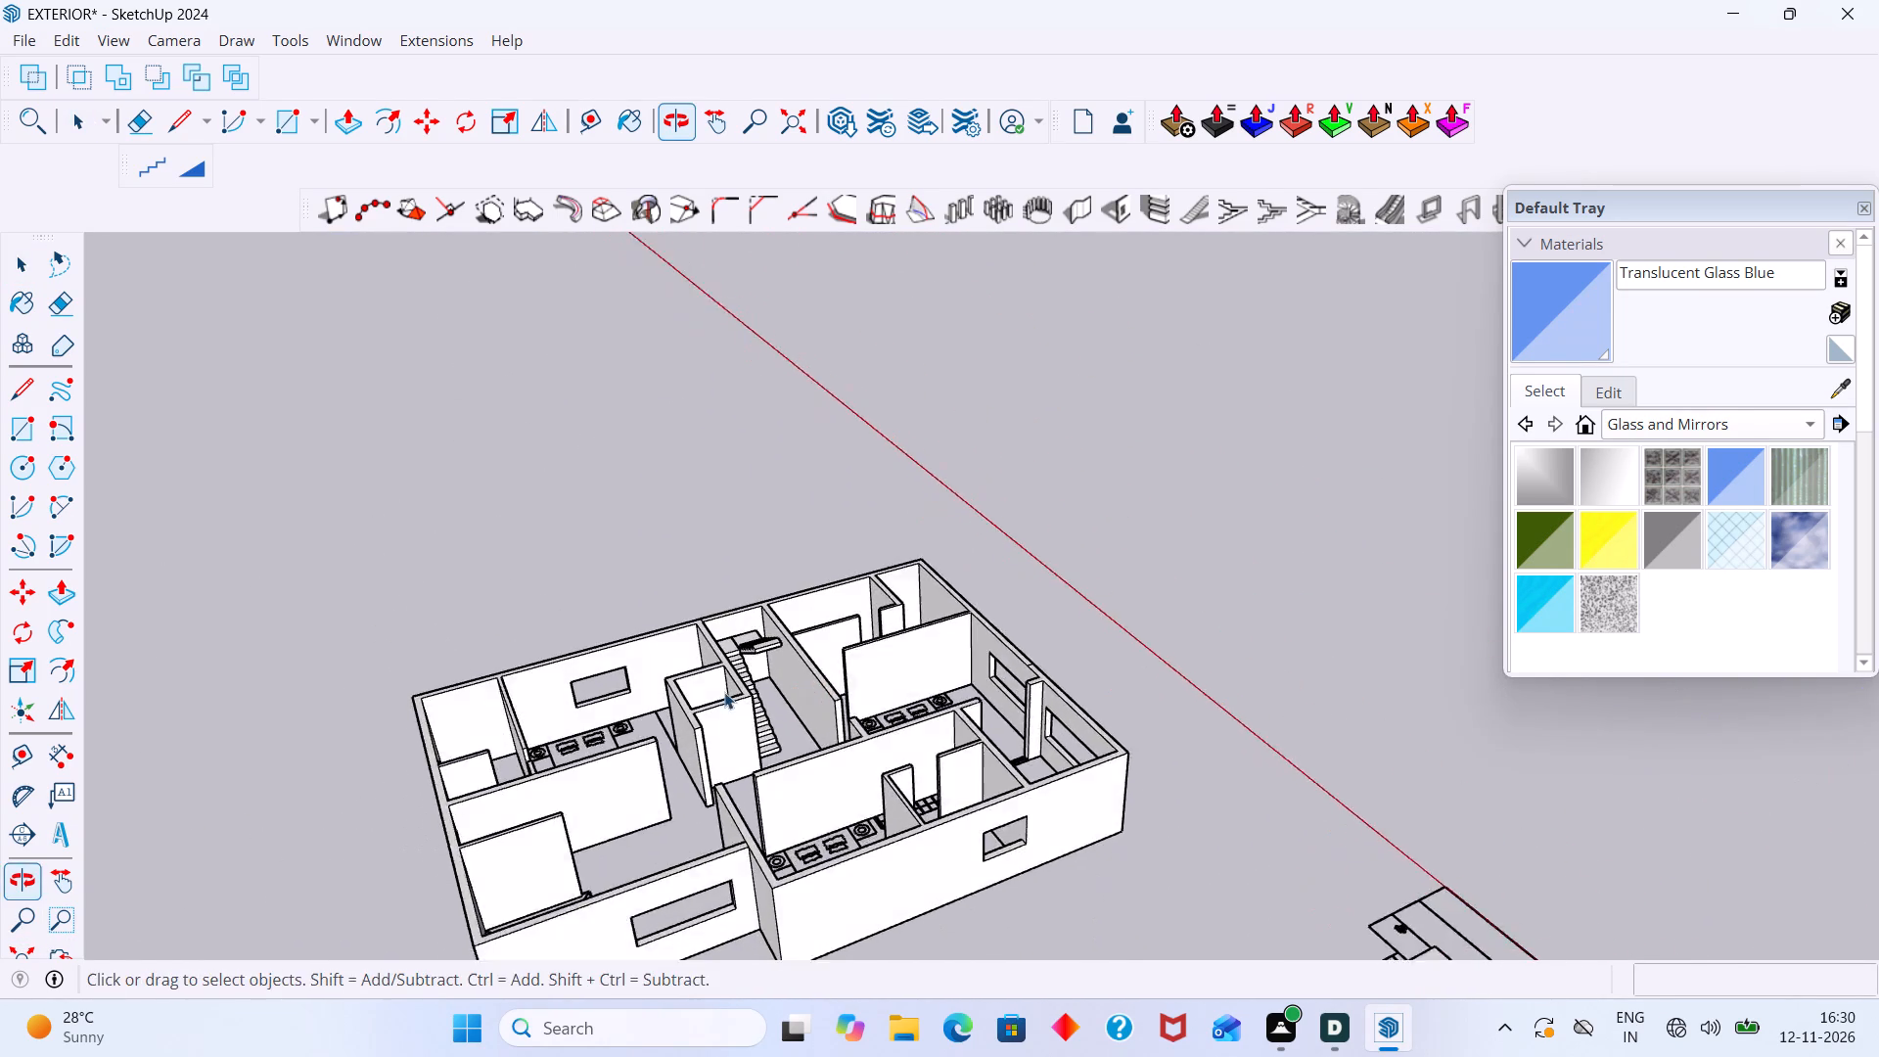
{"action": "scroll", "coordinate": [709, 689], "scroll_direction": "up", "scroll_amount": 3}
{"action": "middle_click_drag", "start_coordinate": [706, 665], "coordinate": [851, 708]}
{"action": "scroll", "coordinate": [842, 699], "scroll_direction": "down", "scroll_amount": 6}
Delete the stray floor line in the bedroom beside the stairs, between the window wall and the small enclosed room's corner.
{"action": "scroll", "coordinate": [700, 845], "scroll_direction": "up", "scroll_amount": 2}
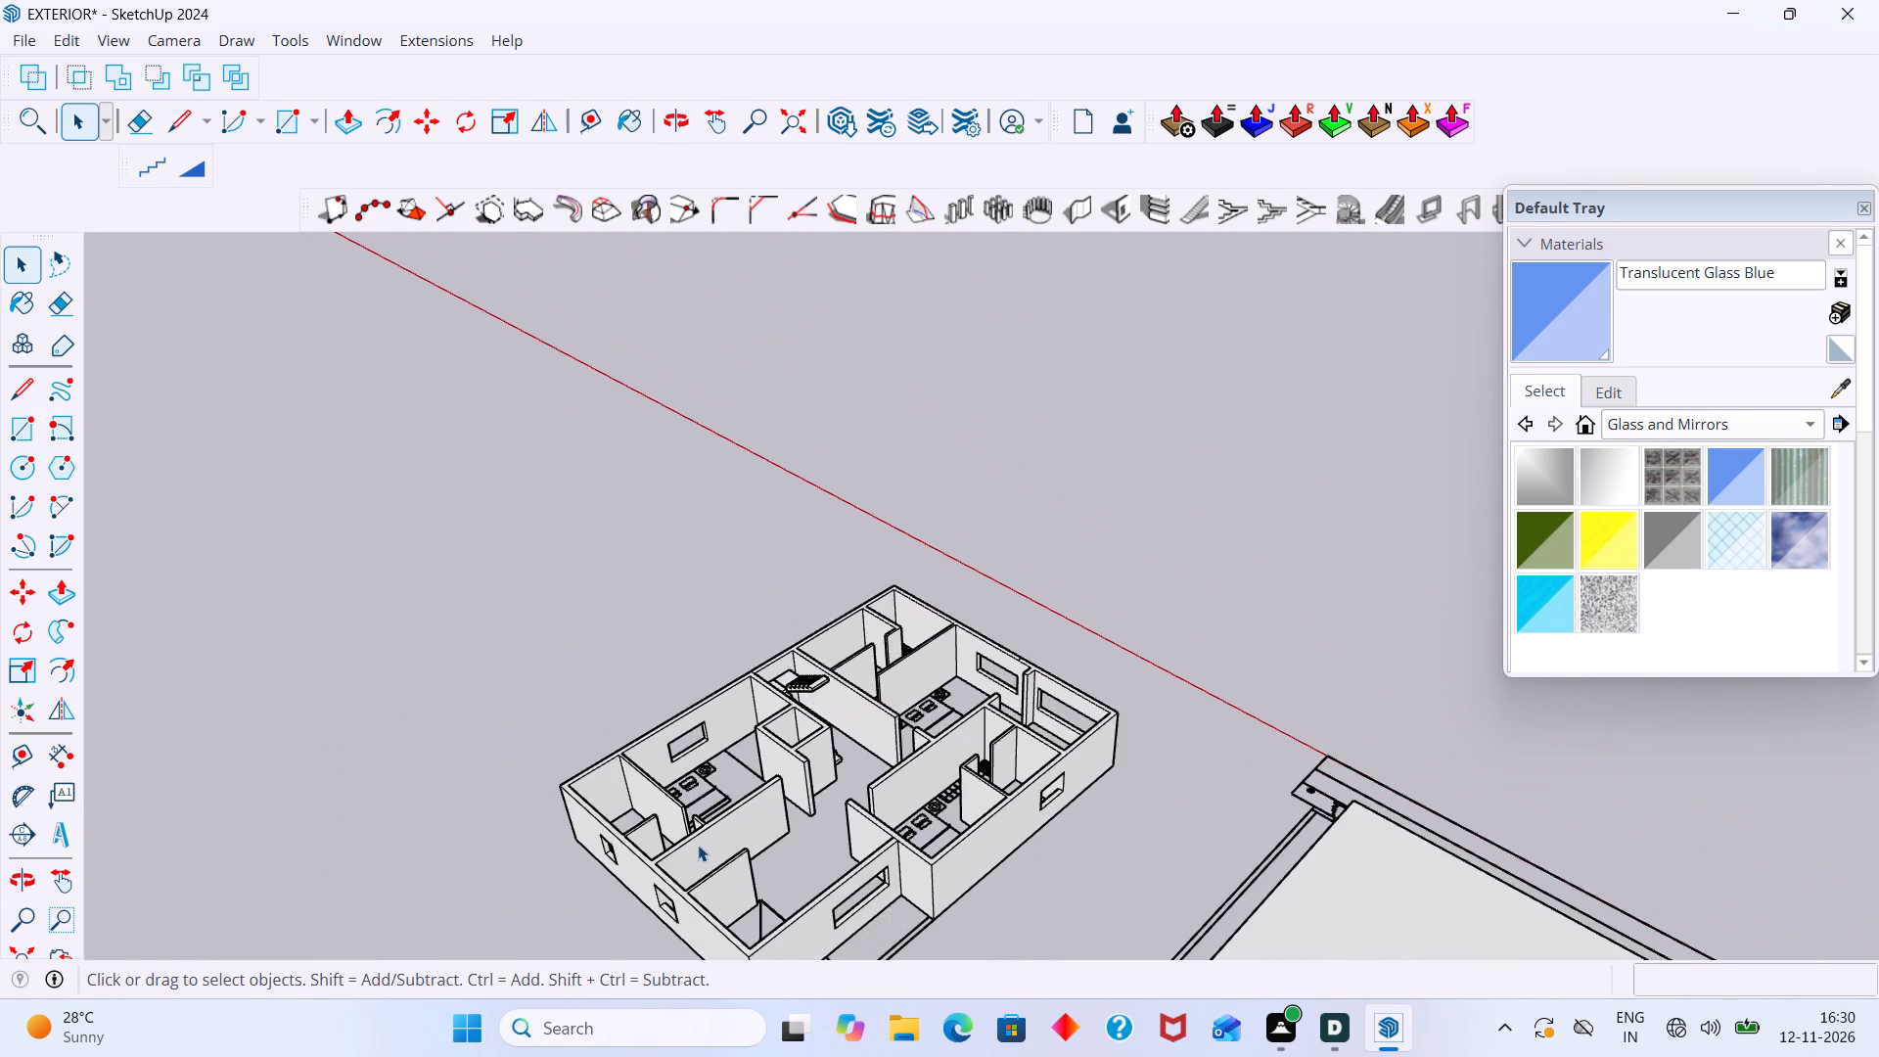
{"action": "scroll", "coordinate": [698, 845], "scroll_direction": "up", "scroll_amount": 20}
{"action": "scroll", "coordinate": [698, 845], "scroll_direction": "up", "scroll_amount": 3}
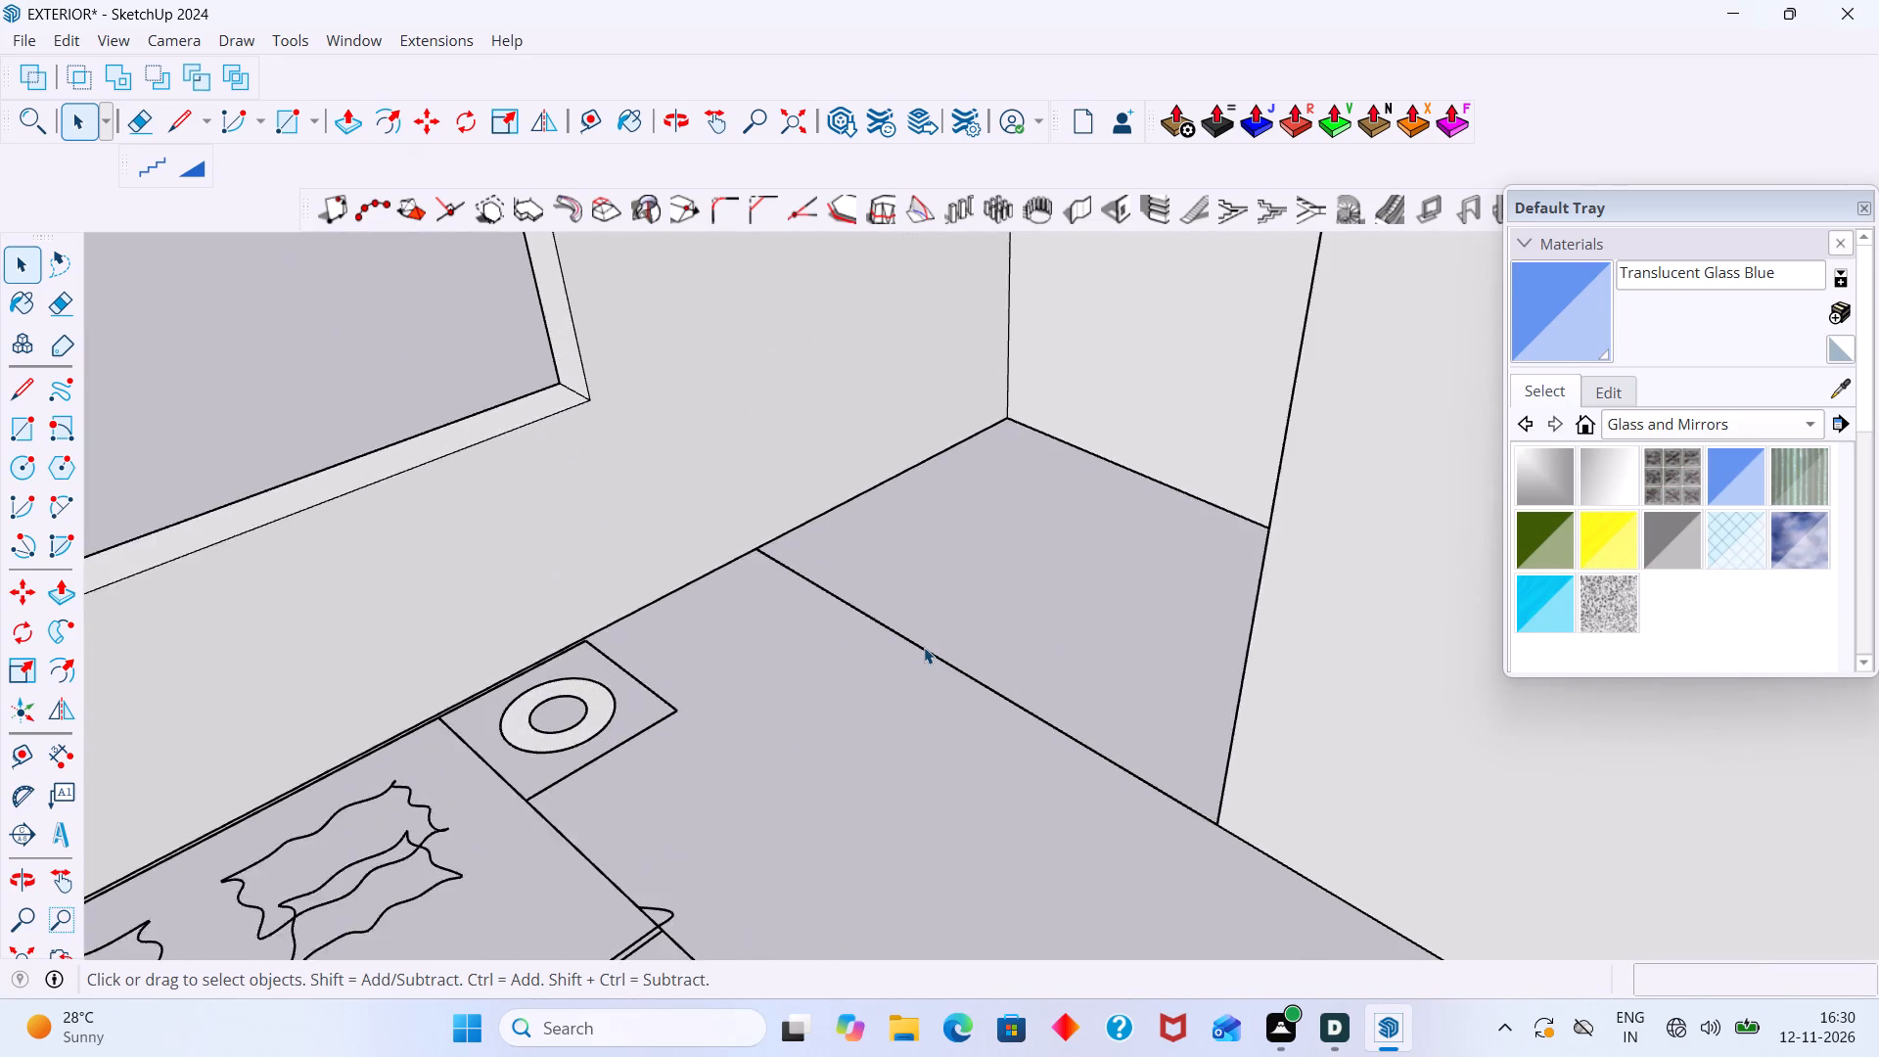
{"action": "scroll", "coordinate": [924, 647], "scroll_direction": "down", "scroll_amount": 8}
{"action": "middle_click_drag", "start_coordinate": [927, 674], "coordinate": [1273, 731]}
{"action": "scroll", "coordinate": [1260, 725], "scroll_direction": "down", "scroll_amount": 1}
{"action": "middle_click_drag", "start_coordinate": [1245, 723], "coordinate": [802, 782], "text": "shift"}
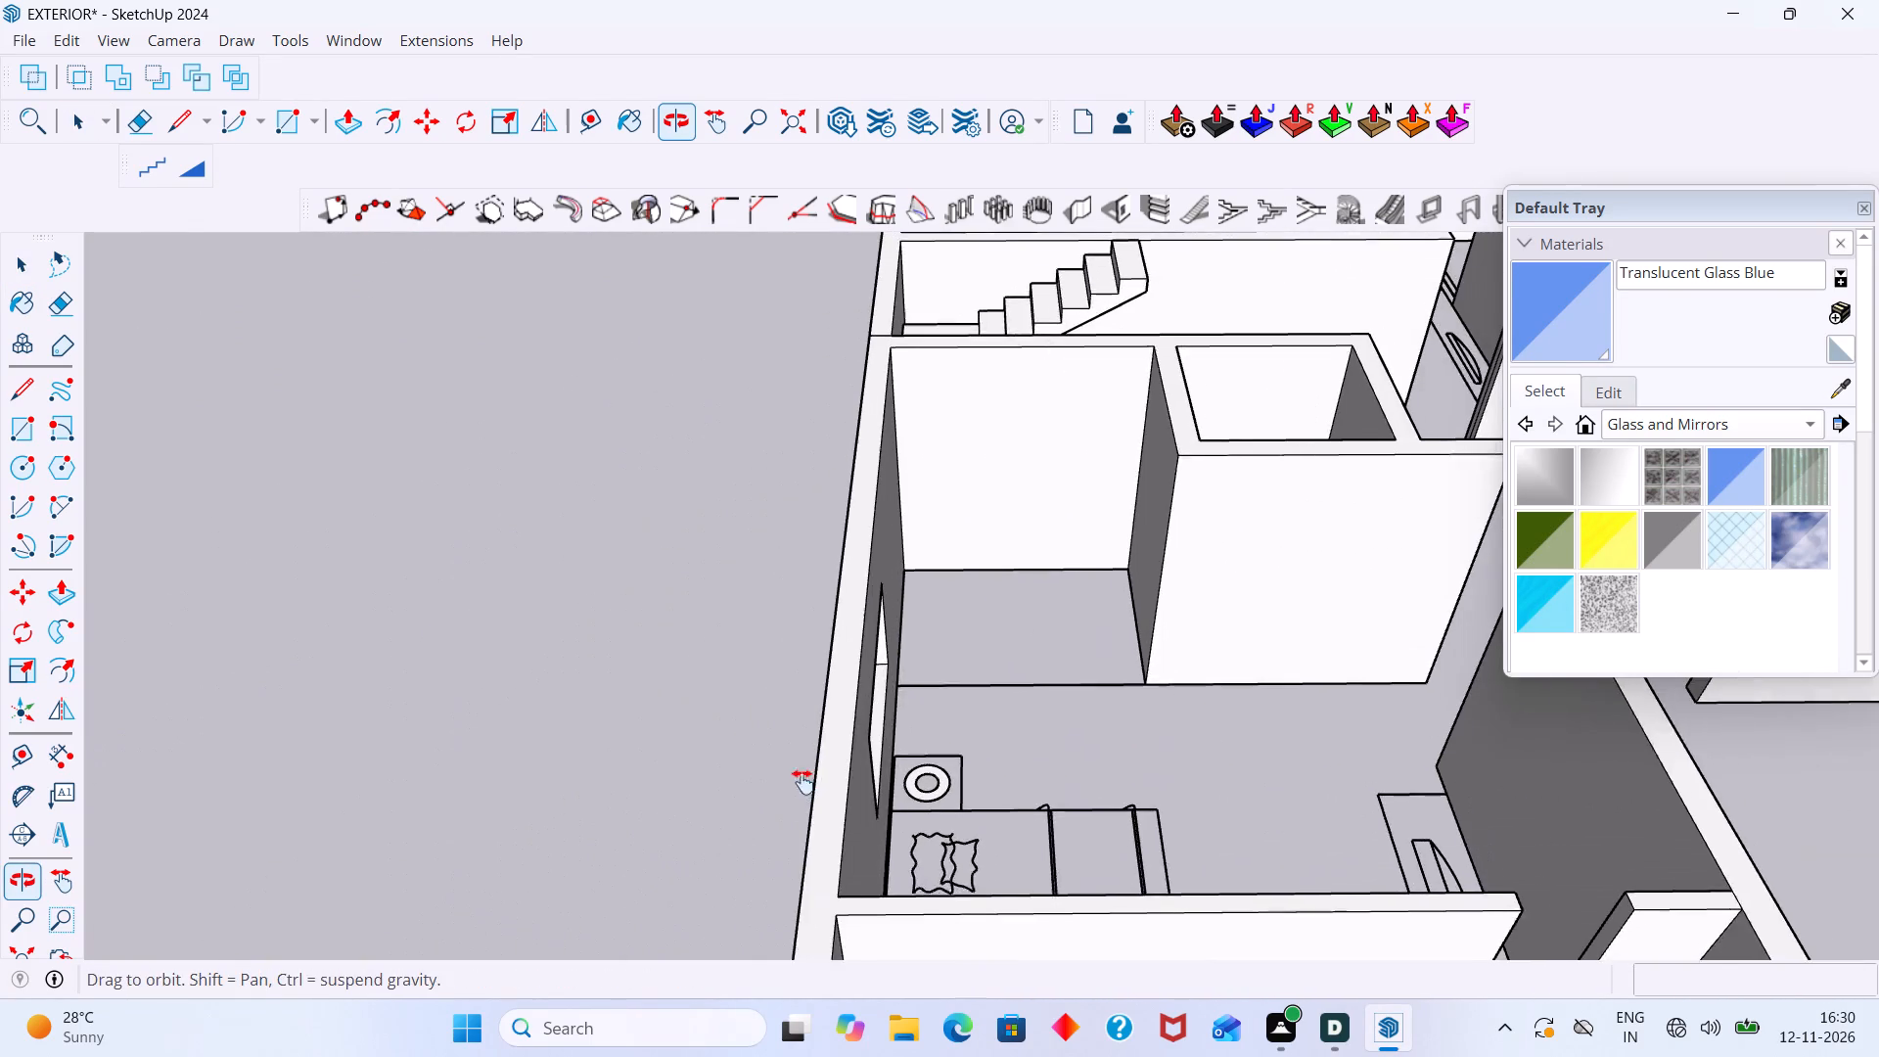
{"action": "middle_click_drag", "start_coordinate": [802, 782], "coordinate": [798, 782], "text": "shift"}
{"action": "scroll", "coordinate": [940, 704], "scroll_direction": "up", "scroll_amount": 4}
{"action": "middle_click_drag", "start_coordinate": [938, 687], "coordinate": [709, 734]}
{"action": "scroll", "coordinate": [865, 709], "scroll_direction": "down", "scroll_amount": 6}
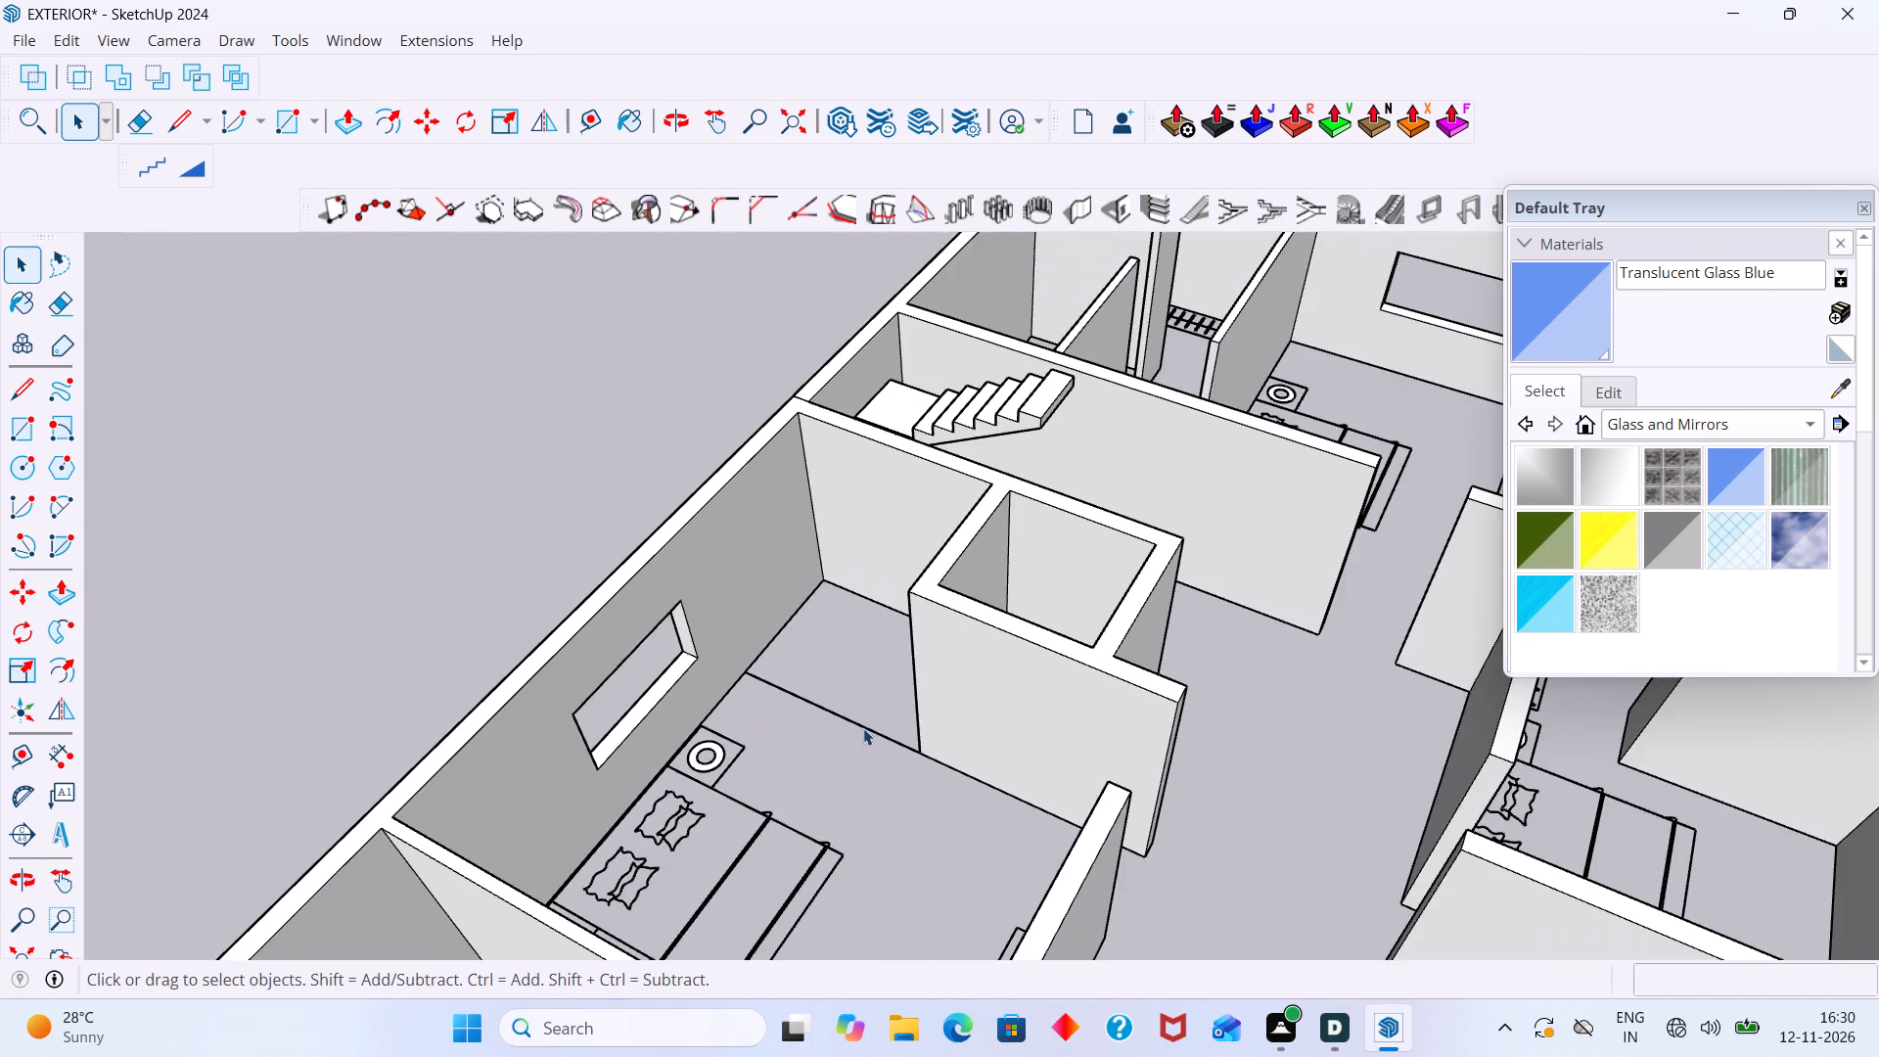
{"action": "middle_click_drag", "start_coordinate": [865, 729], "coordinate": [800, 721]}
{"action": "scroll", "coordinate": [830, 712], "scroll_direction": "up", "scroll_amount": 5}
{"action": "left_click", "coordinate": [811, 711]}
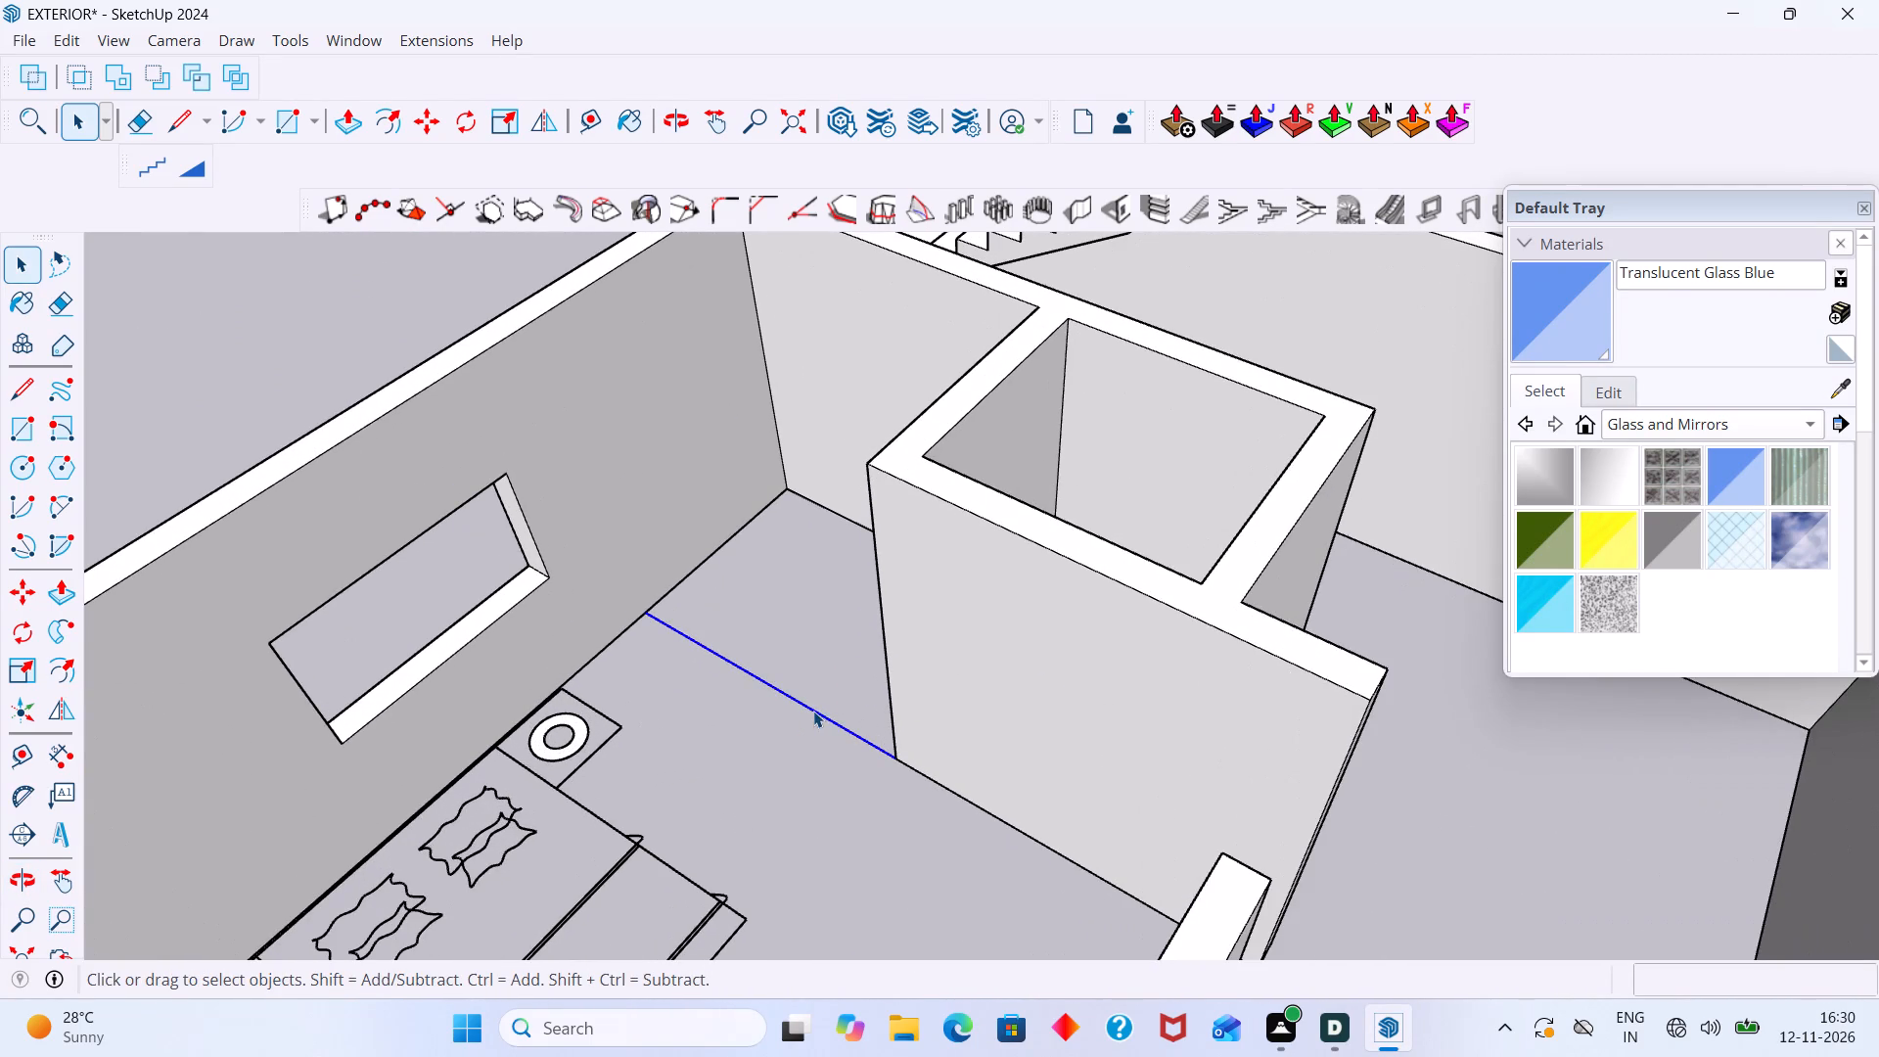
{"action": "key", "text": "Delete"}
Examine the rooms and the staircase across the walled floor from above.
{"action": "scroll", "coordinate": [816, 711], "scroll_direction": "down", "scroll_amount": 15}
{"action": "middle_click_drag", "start_coordinate": [1143, 682], "coordinate": [883, 683]}
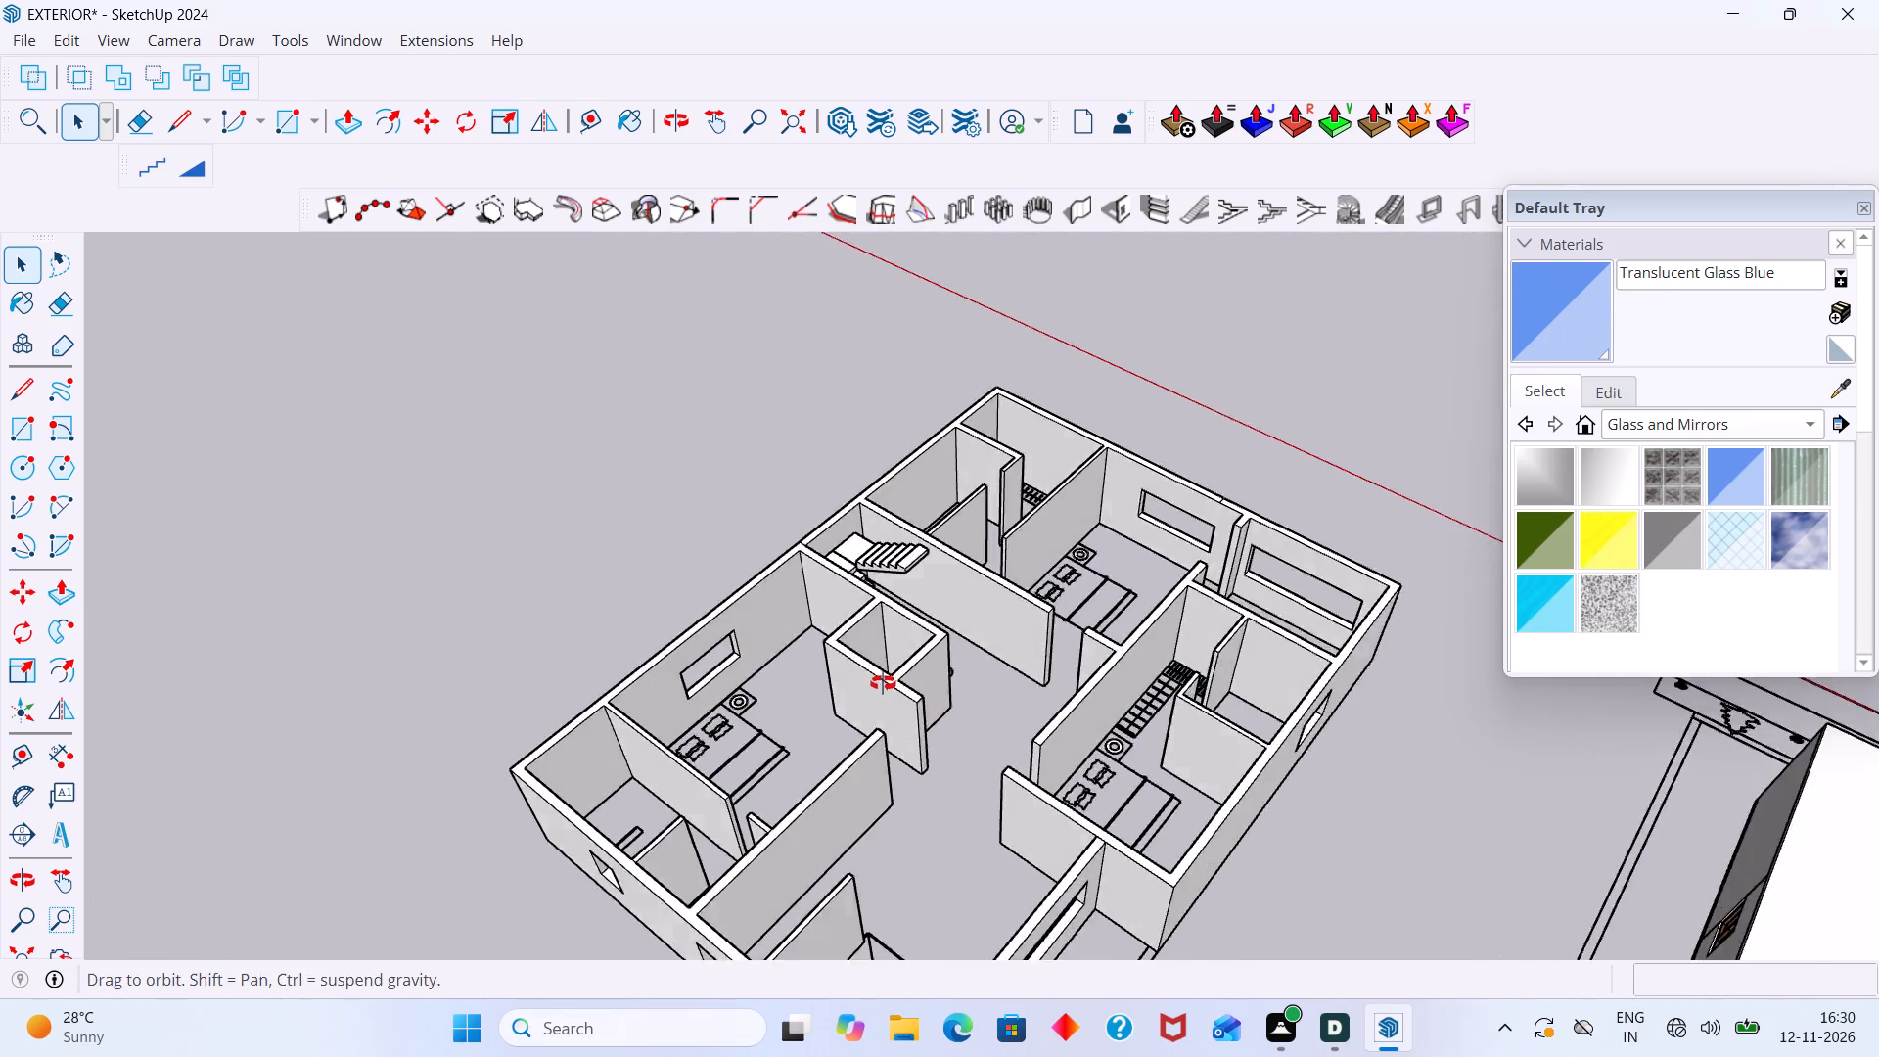
{"action": "middle_click_drag", "start_coordinate": [883, 683], "coordinate": [740, 710]}
{"action": "scroll", "coordinate": [774, 696], "scroll_direction": "down", "scroll_amount": 2}
{"action": "middle_click_drag", "start_coordinate": [774, 700], "coordinate": [579, 741], "text": "shift"}
{"action": "scroll", "coordinate": [690, 715], "scroll_direction": "down", "scroll_amount": 3}
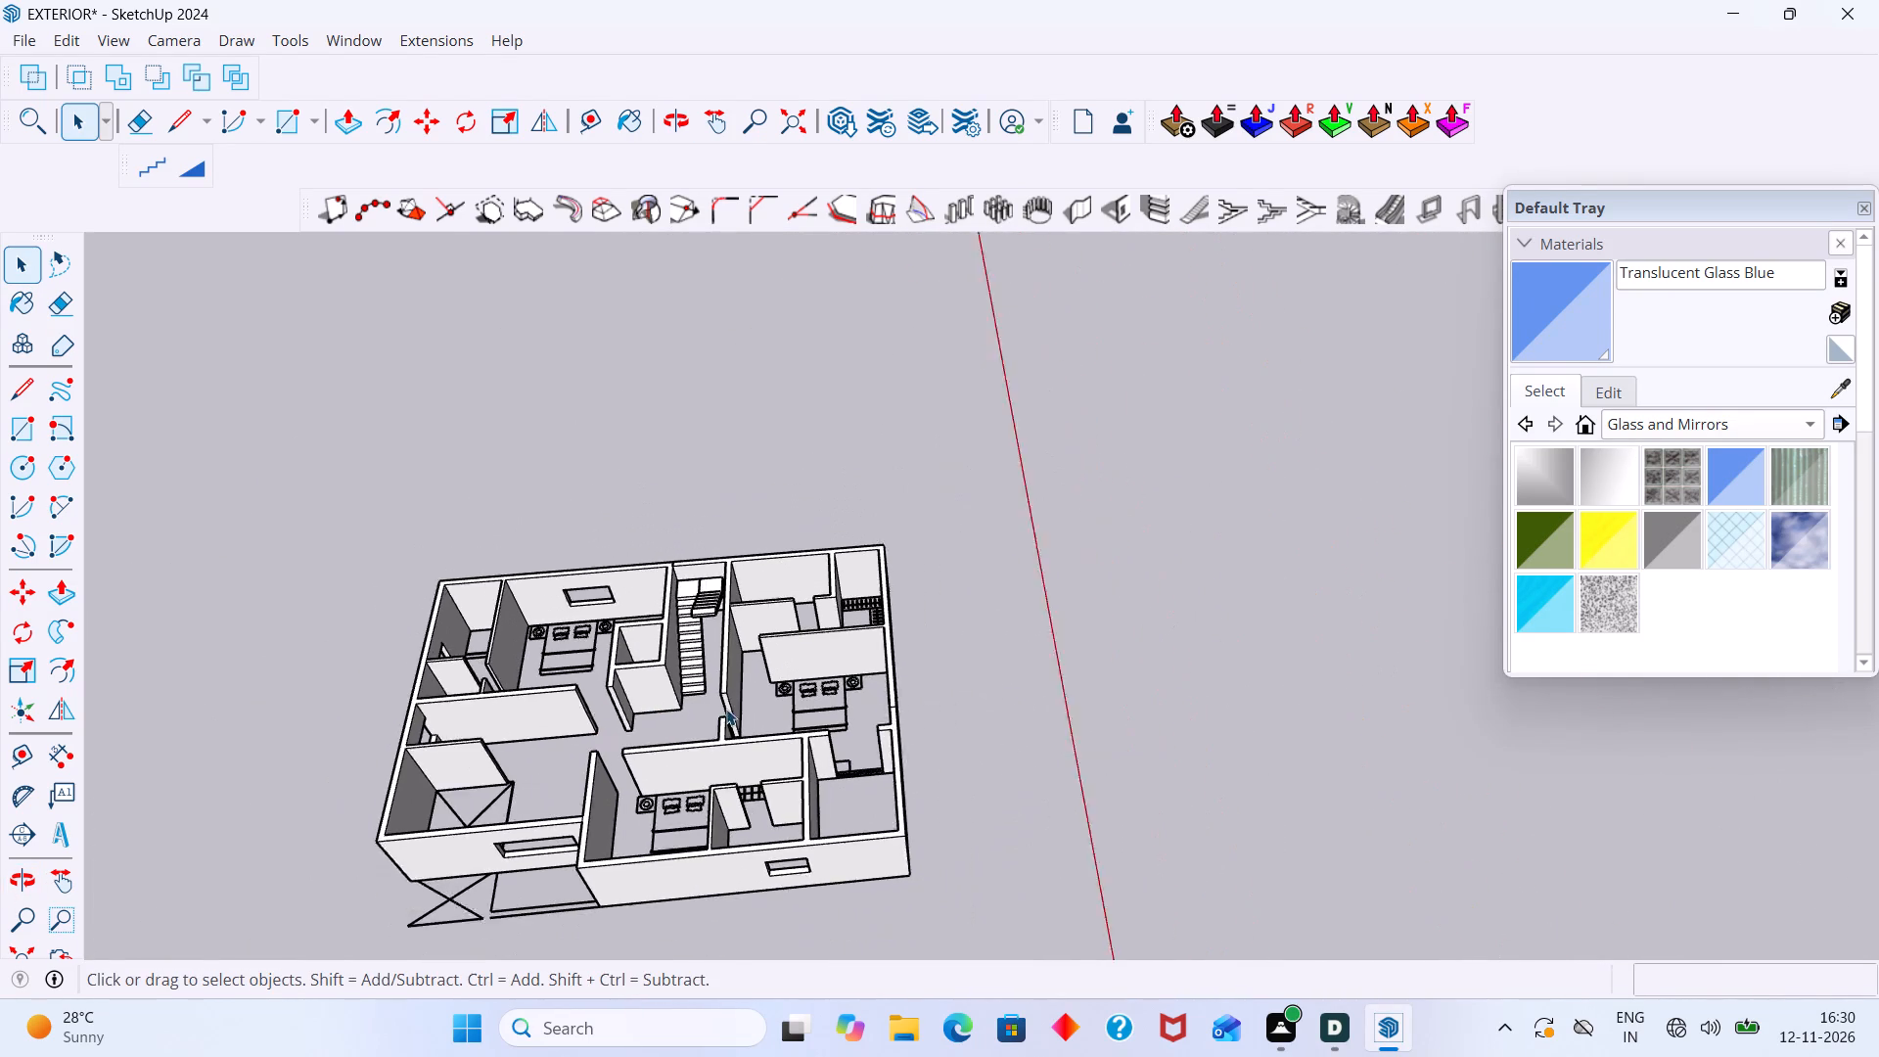
{"action": "scroll", "coordinate": [726, 709], "scroll_direction": "down", "scroll_amount": 1}
{"action": "scroll", "coordinate": [839, 745], "scroll_direction": "up", "scroll_amount": 8}
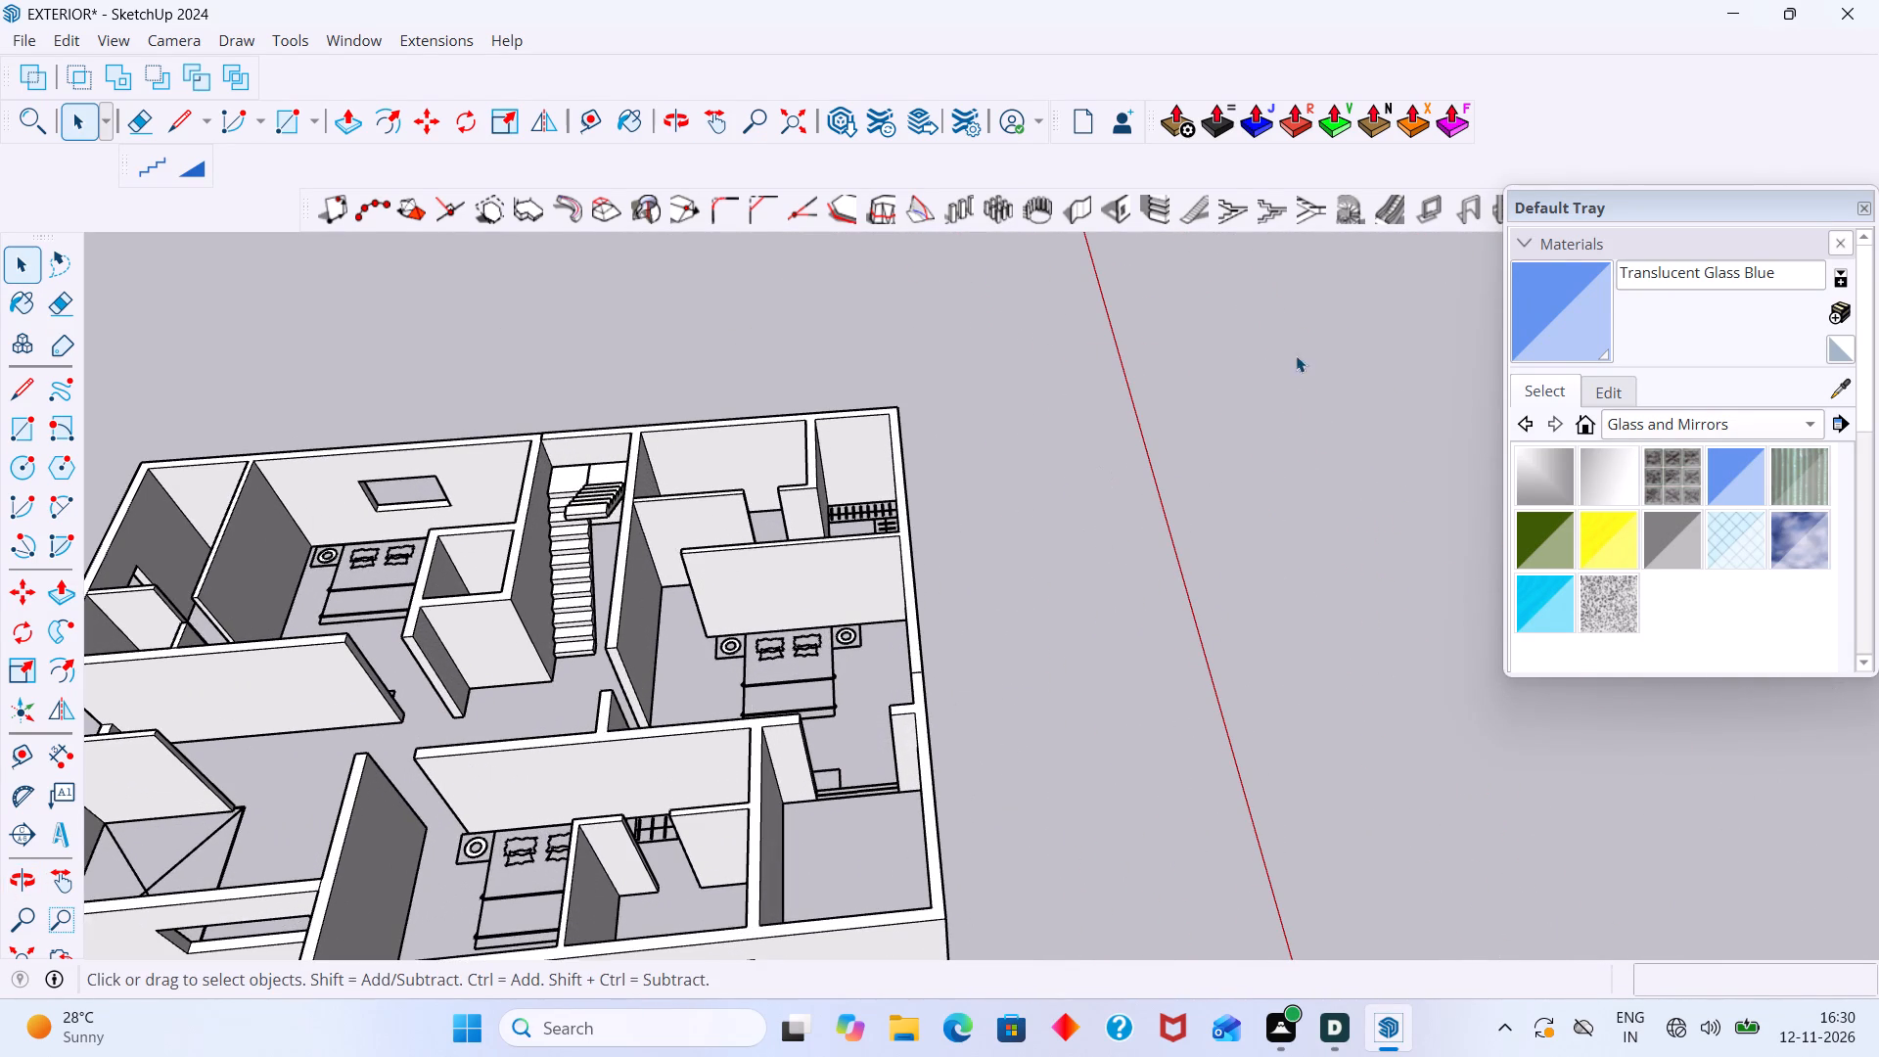
Close the Default Tray.
{"action": "left_click", "coordinate": [1865, 207]}
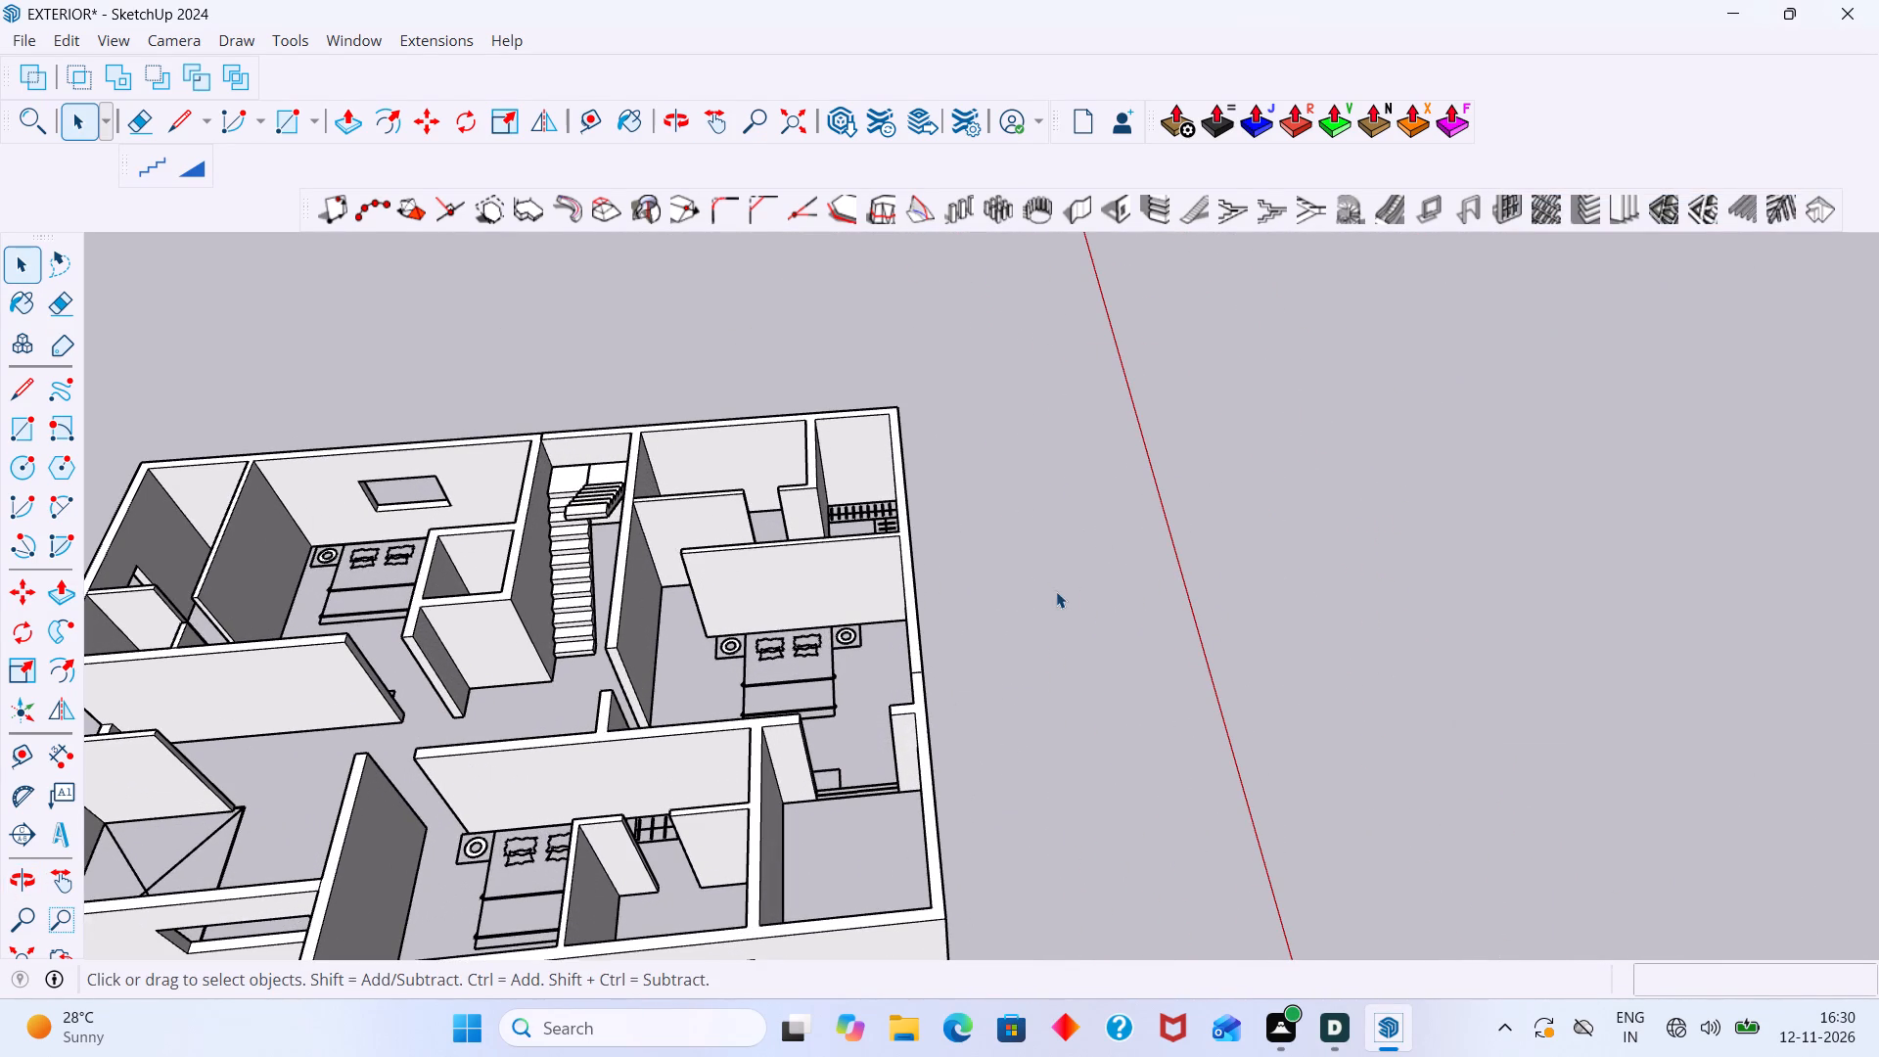
Erase the leftover crossed lines and the stray outline lines on the ground outside the walled floor's recessed front wall.
{"action": "scroll", "coordinate": [1056, 591], "scroll_direction": "down", "scroll_amount": 15}
{"action": "scroll", "coordinate": [1042, 624], "scroll_direction": "up", "scroll_amount": 1}
{"action": "scroll", "coordinate": [1040, 624], "scroll_direction": "down", "scroll_amount": 4}
{"action": "middle_click_drag", "start_coordinate": [1031, 631], "coordinate": [1014, 594]}
{"action": "scroll", "coordinate": [1014, 594], "scroll_direction": "down", "scroll_amount": 1}
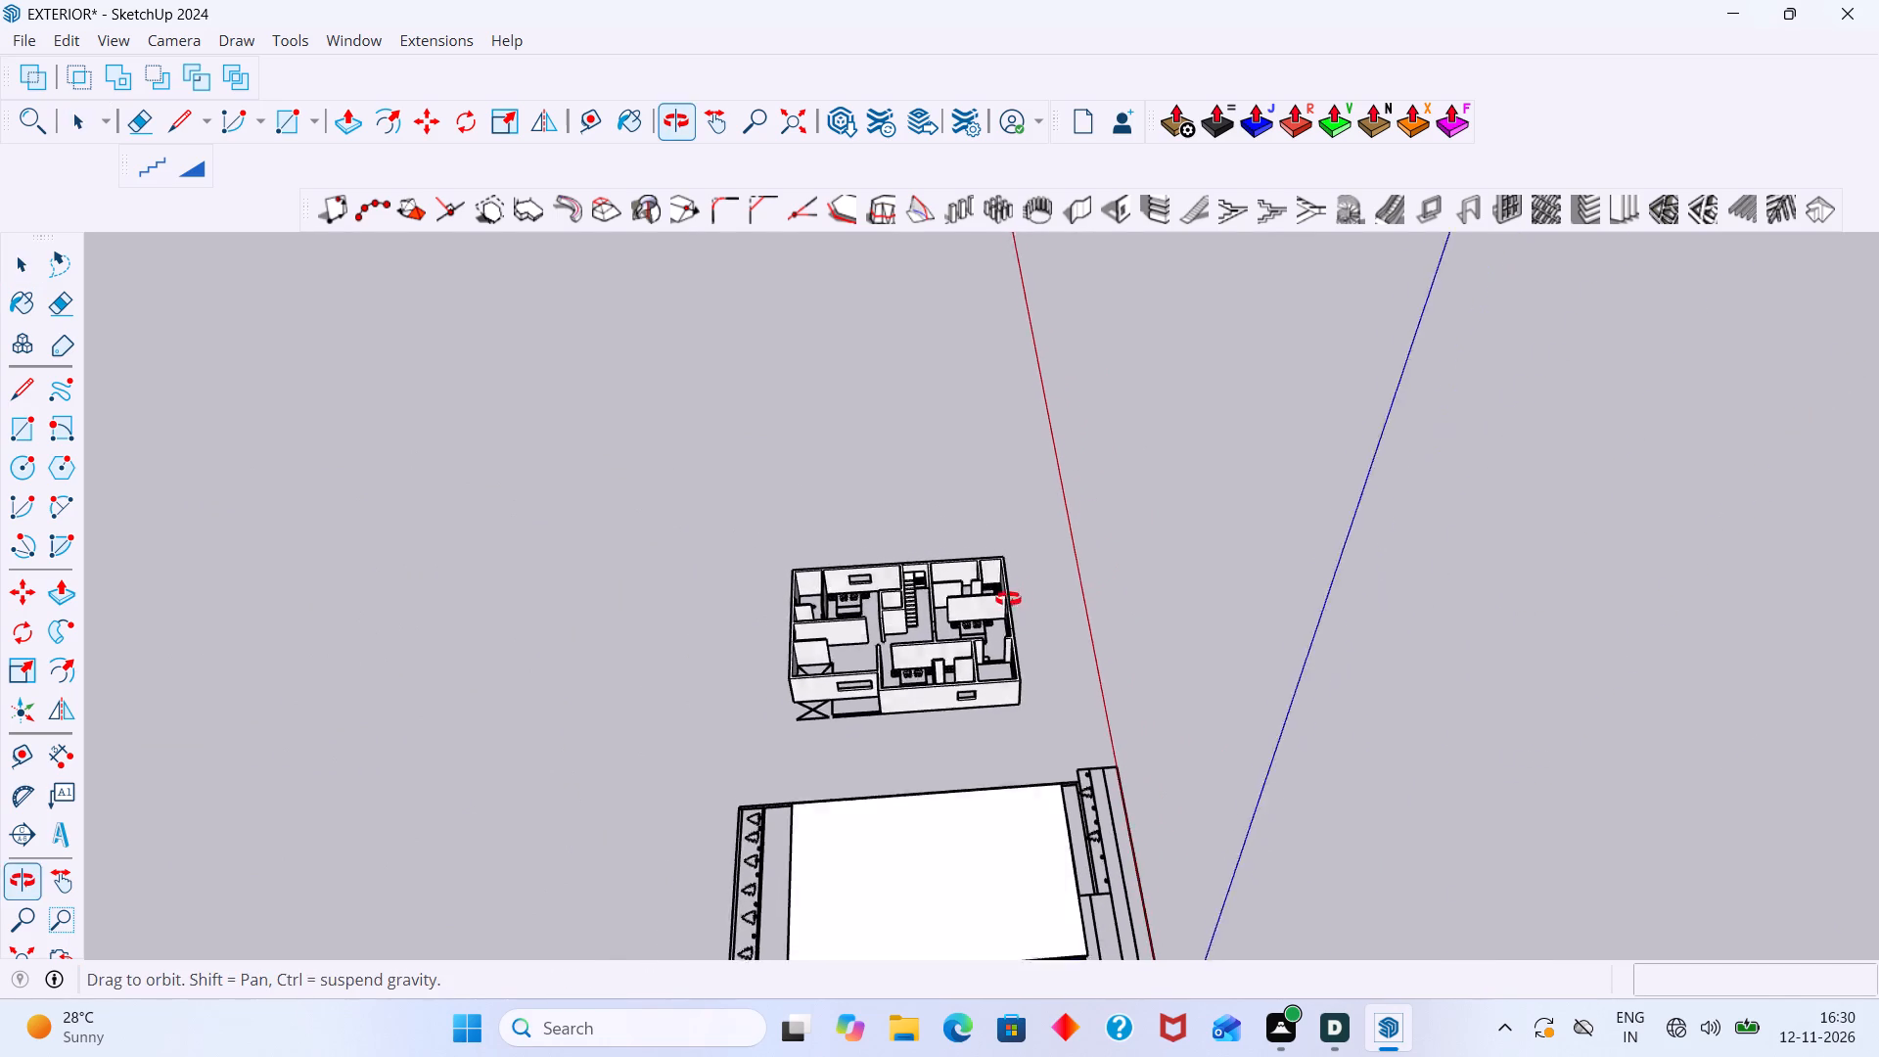
{"action": "scroll", "coordinate": [886, 703], "scroll_direction": "up", "scroll_amount": 13}
{"action": "key", "text": "e"}
{"action": "scroll", "coordinate": [831, 698], "scroll_direction": "up", "scroll_amount": 4}
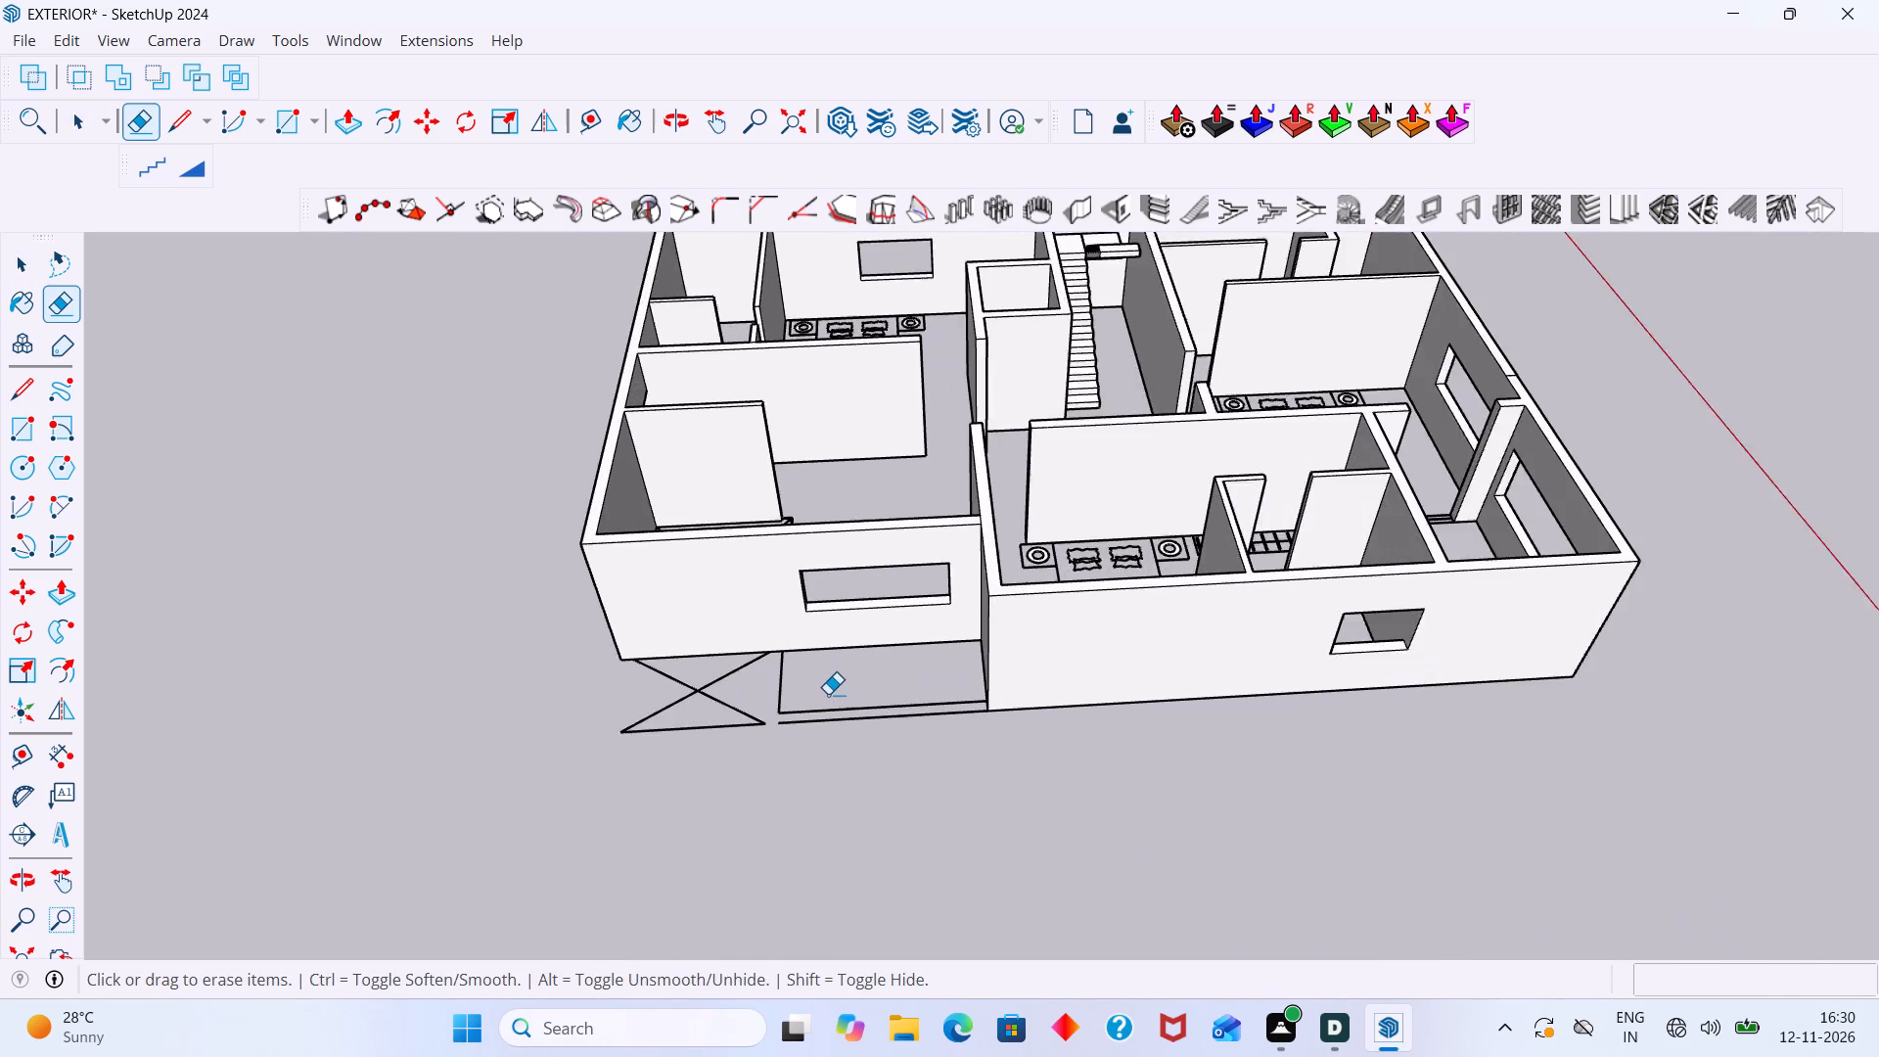
{"action": "scroll", "coordinate": [828, 694], "scroll_direction": "up", "scroll_amount": 3}
{"action": "left_click_drag", "start_coordinate": [811, 675], "coordinate": [712, 752]}
{"action": "left_click_drag", "start_coordinate": [826, 655], "coordinate": [634, 696]}
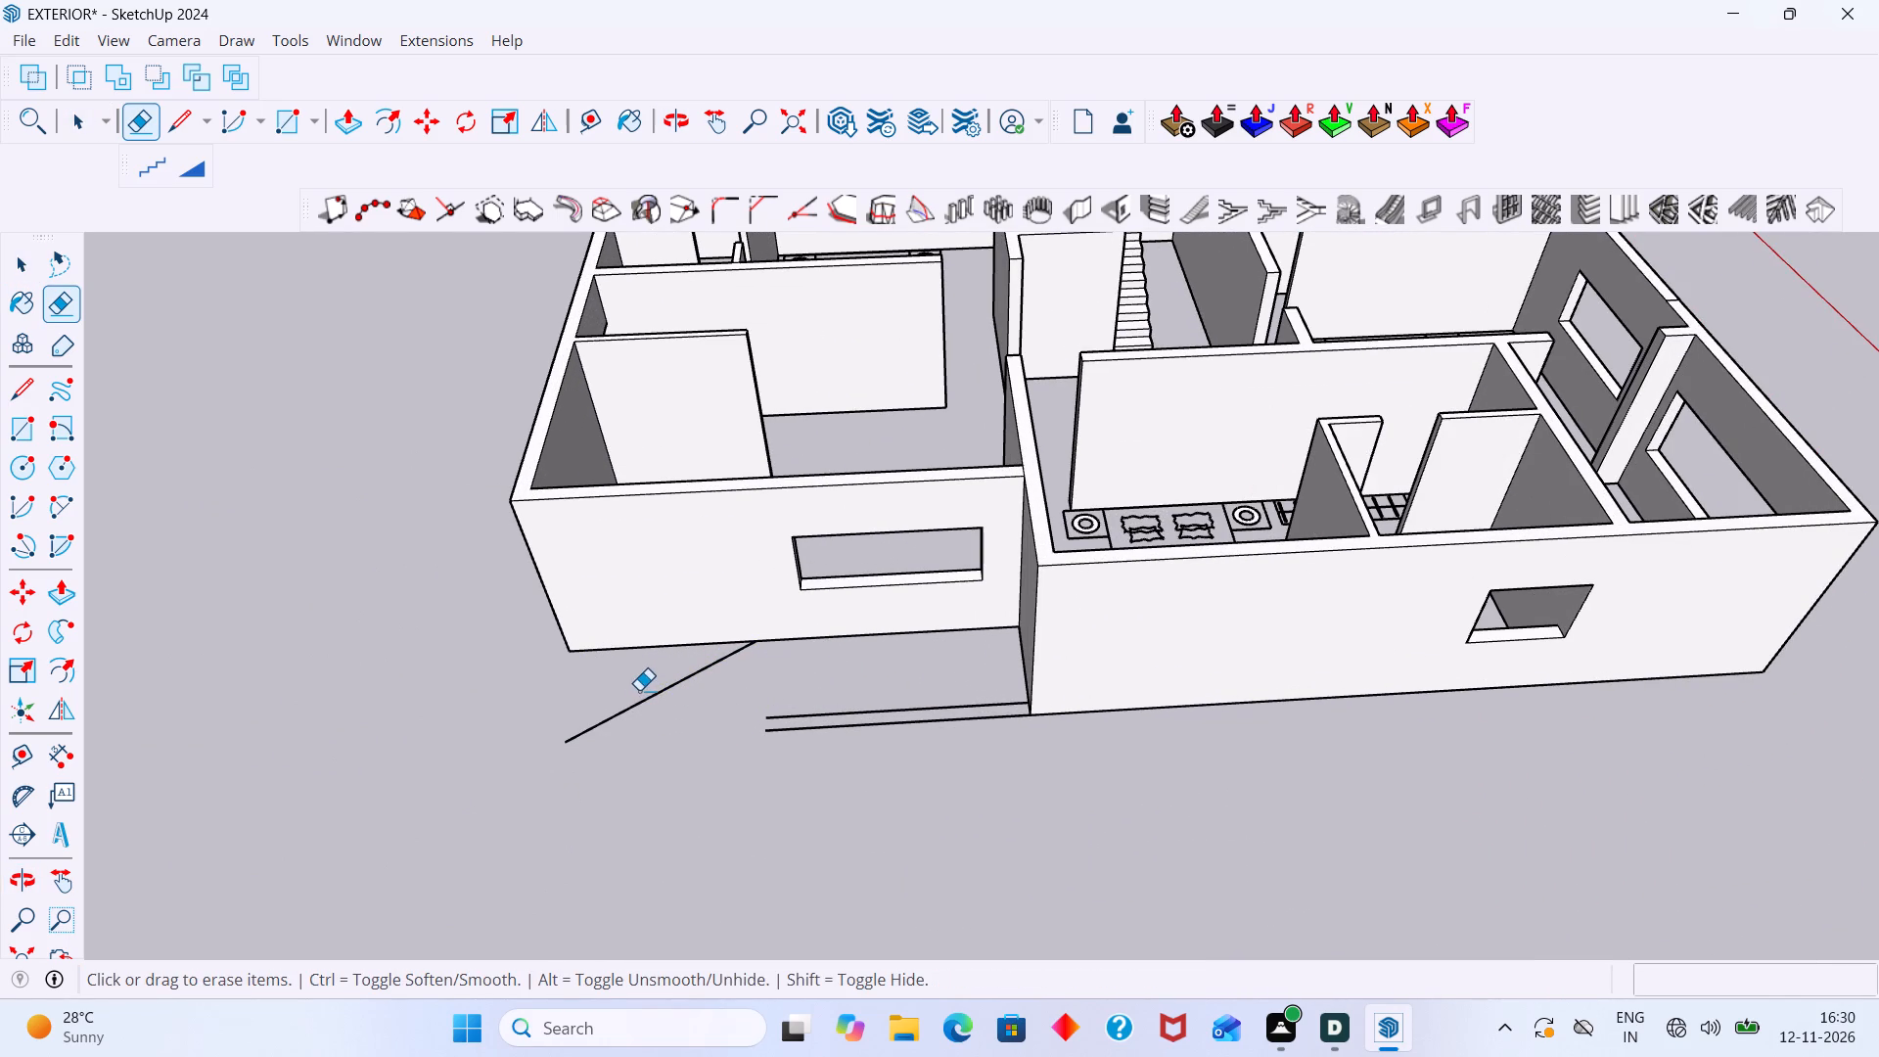
{"action": "left_click_drag", "start_coordinate": [664, 685], "coordinate": [676, 698]}
{"action": "left_click_drag", "start_coordinate": [798, 701], "coordinate": [809, 732]}
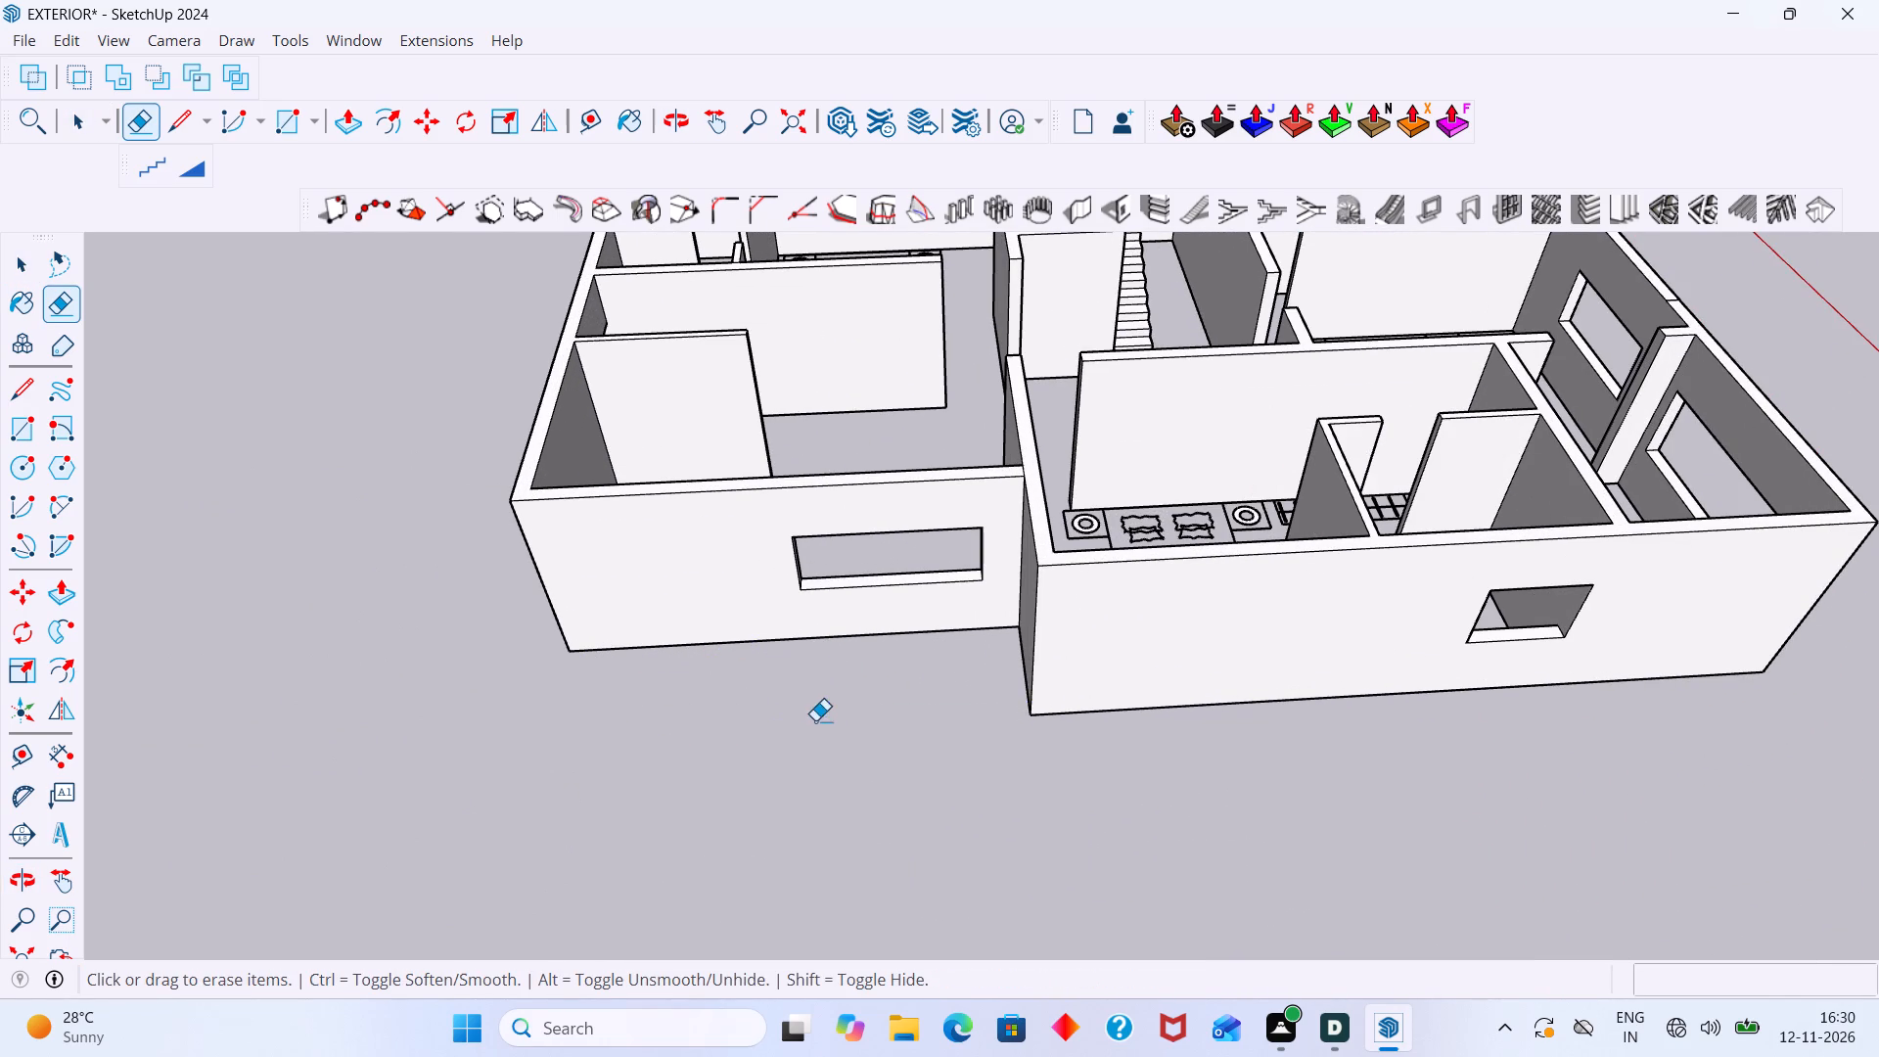
{"action": "scroll", "coordinate": [804, 715], "scroll_direction": "down", "scroll_amount": 8}
{"action": "middle_click_drag", "start_coordinate": [799, 712], "coordinate": [850, 788]}
{"action": "key", "text": "space"}
Examine the bedrooms, the staircase and the wardrobe room of the walled floor from above.
{"action": "scroll", "coordinate": [906, 755], "scroll_direction": "up", "scroll_amount": 3}
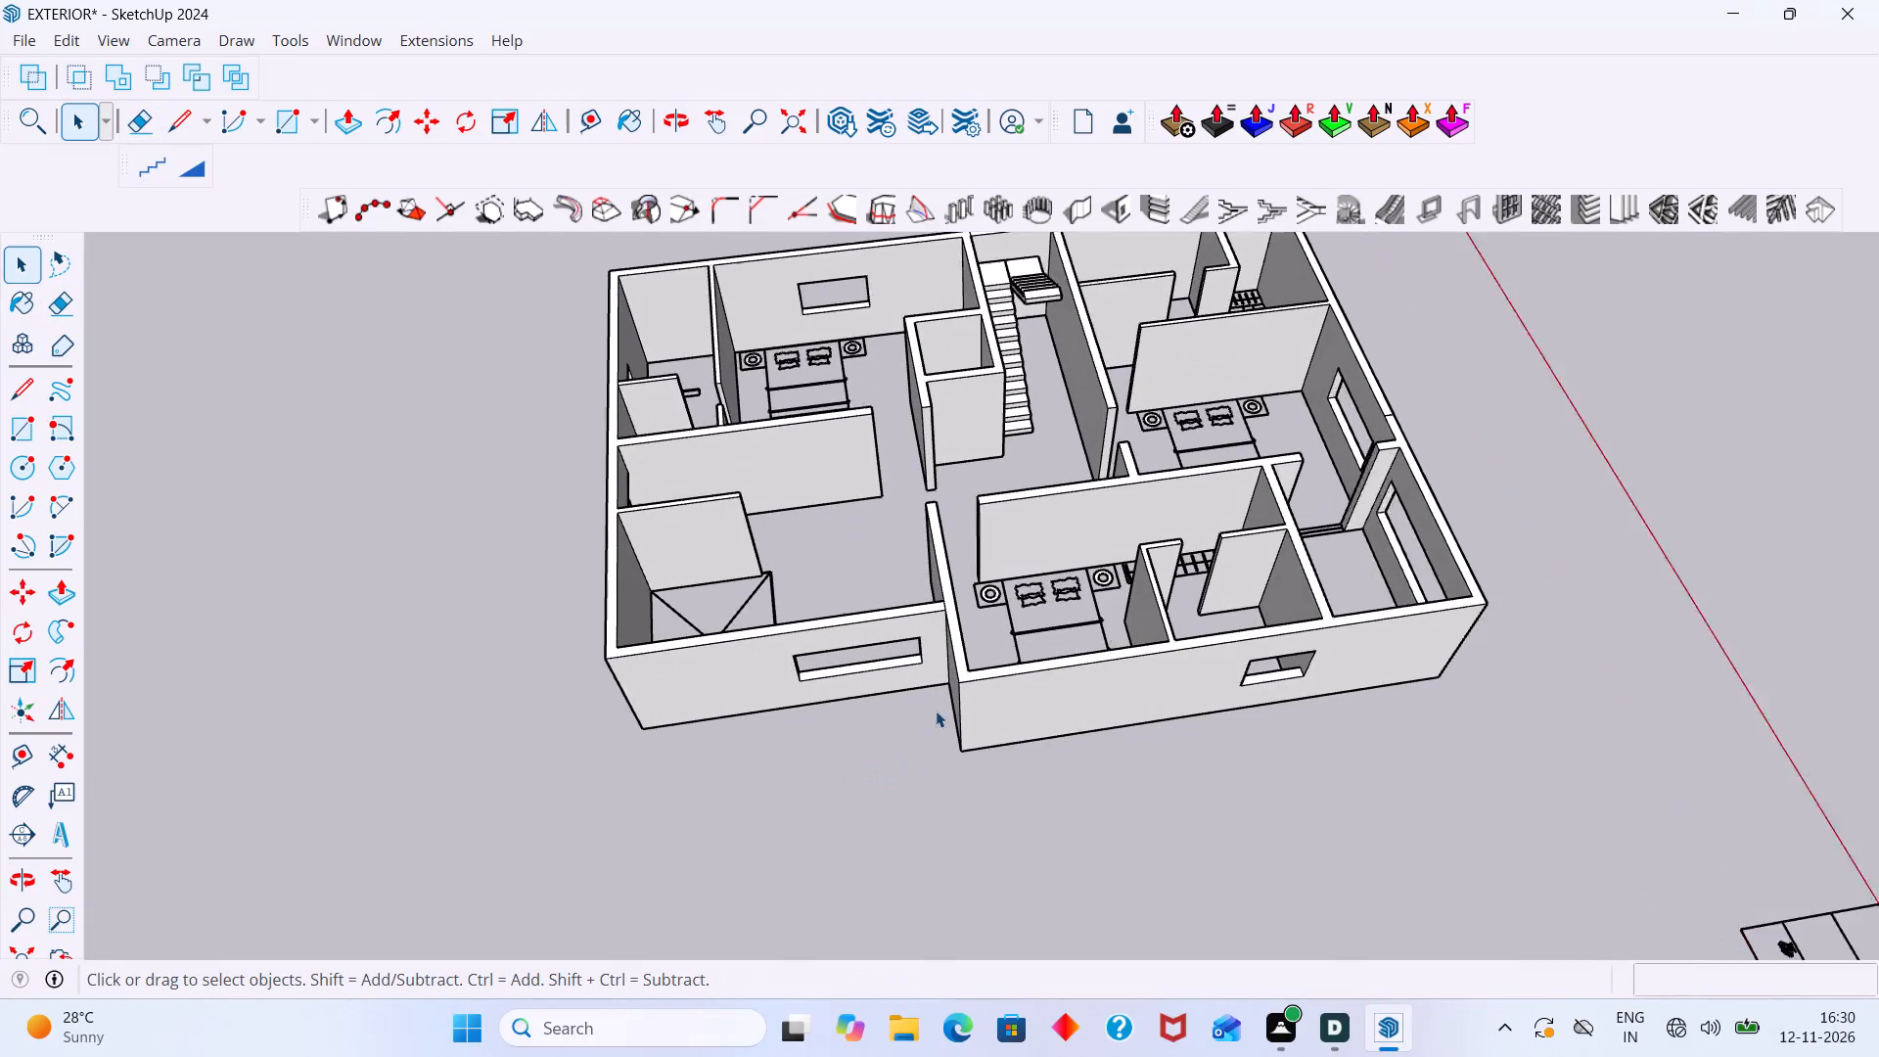
{"action": "scroll", "coordinate": [936, 711], "scroll_direction": "up", "scroll_amount": 1}
{"action": "middle_click_drag", "start_coordinate": [935, 689], "coordinate": [658, 772]}
{"action": "scroll", "coordinate": [766, 699], "scroll_direction": "up", "scroll_amount": 1}
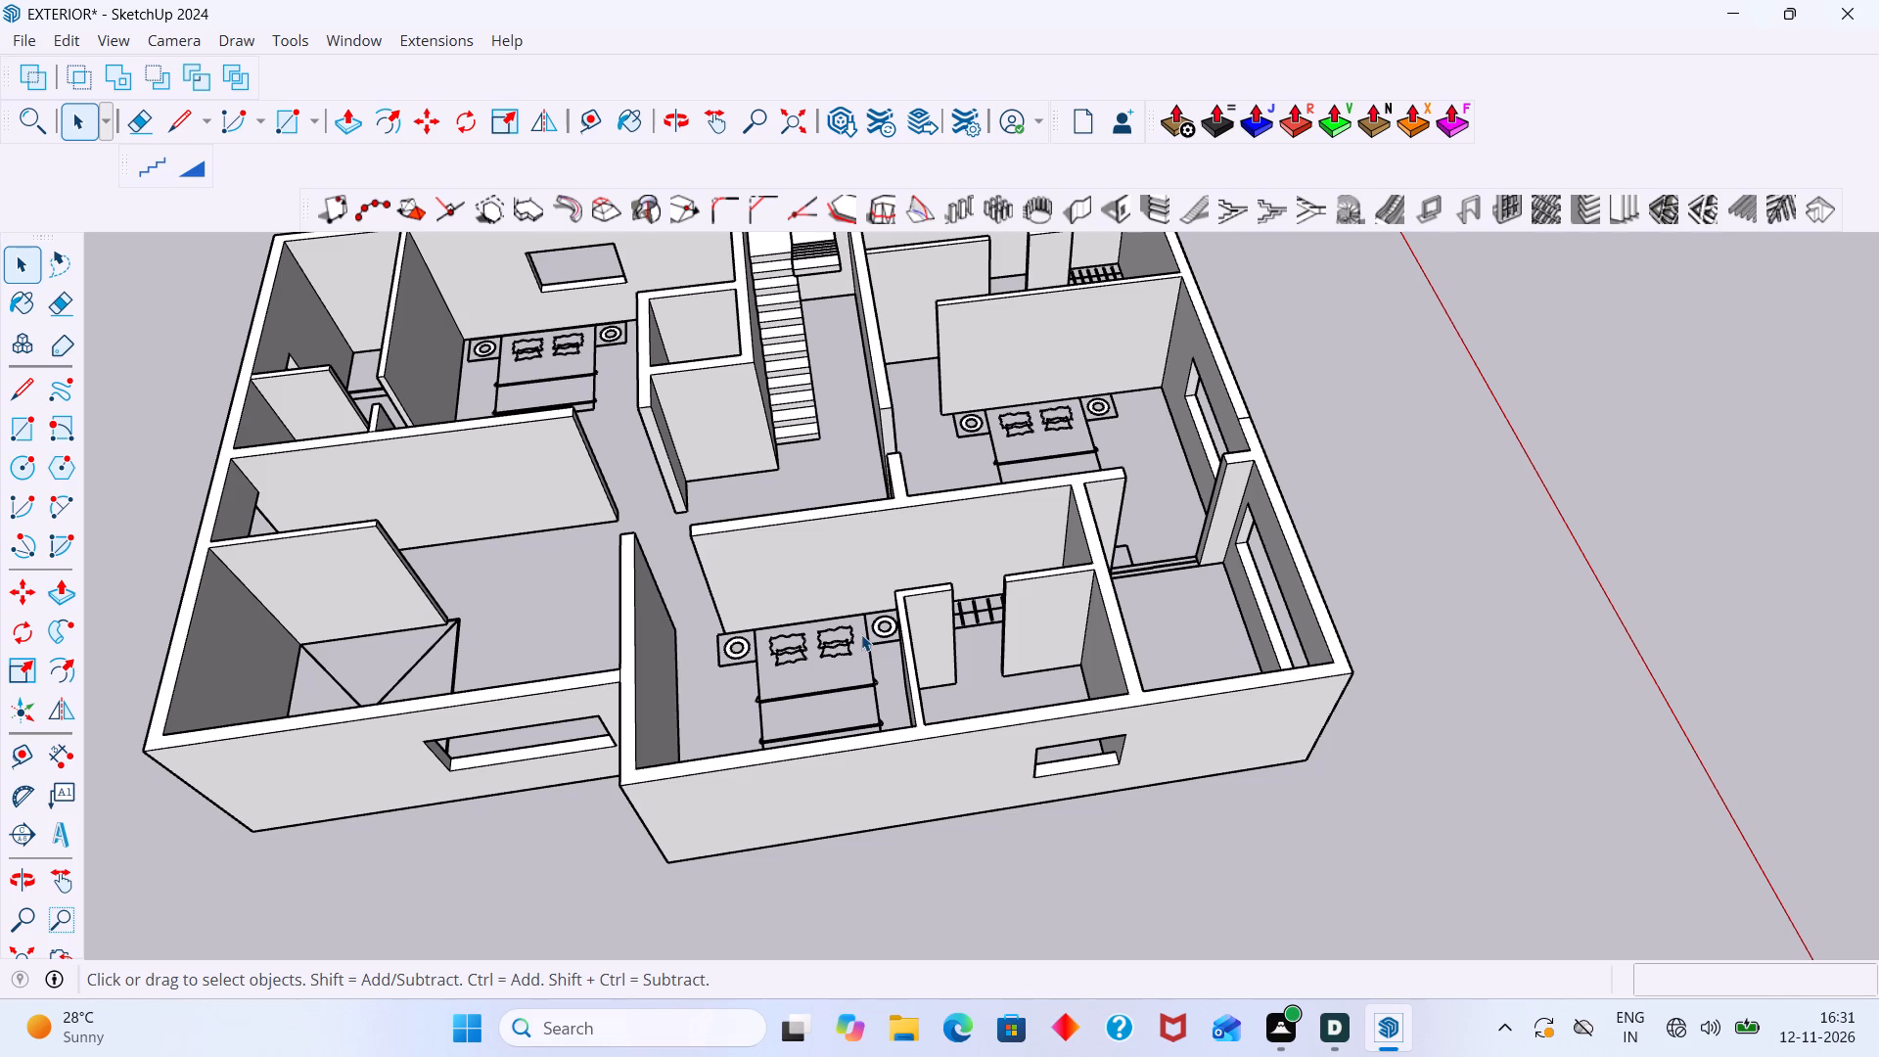
{"action": "scroll", "coordinate": [841, 620], "scroll_direction": "down", "scroll_amount": 5}
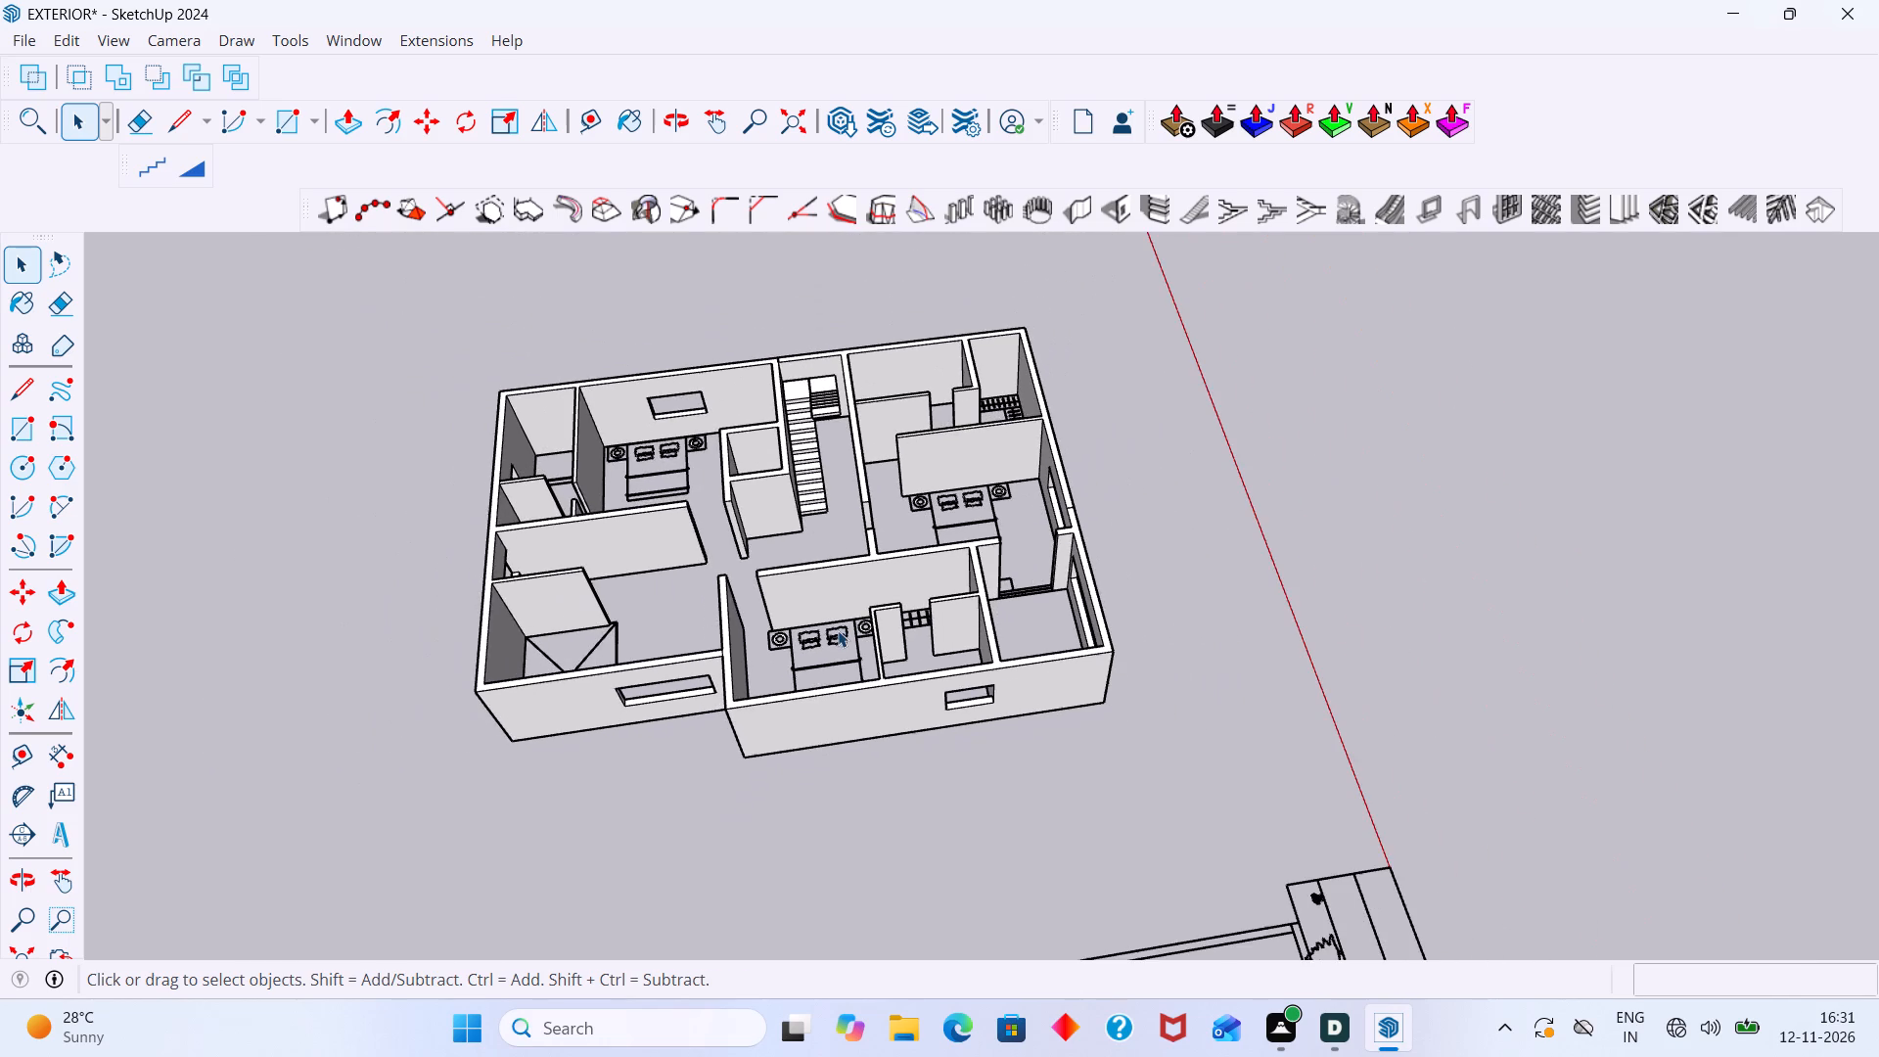
{"action": "scroll", "coordinate": [838, 630], "scroll_direction": "down", "scroll_amount": 1}
{"action": "middle_click_drag", "start_coordinate": [861, 638], "coordinate": [922, 654]}
{"action": "scroll", "coordinate": [923, 654], "scroll_direction": "up", "scroll_amount": 9}
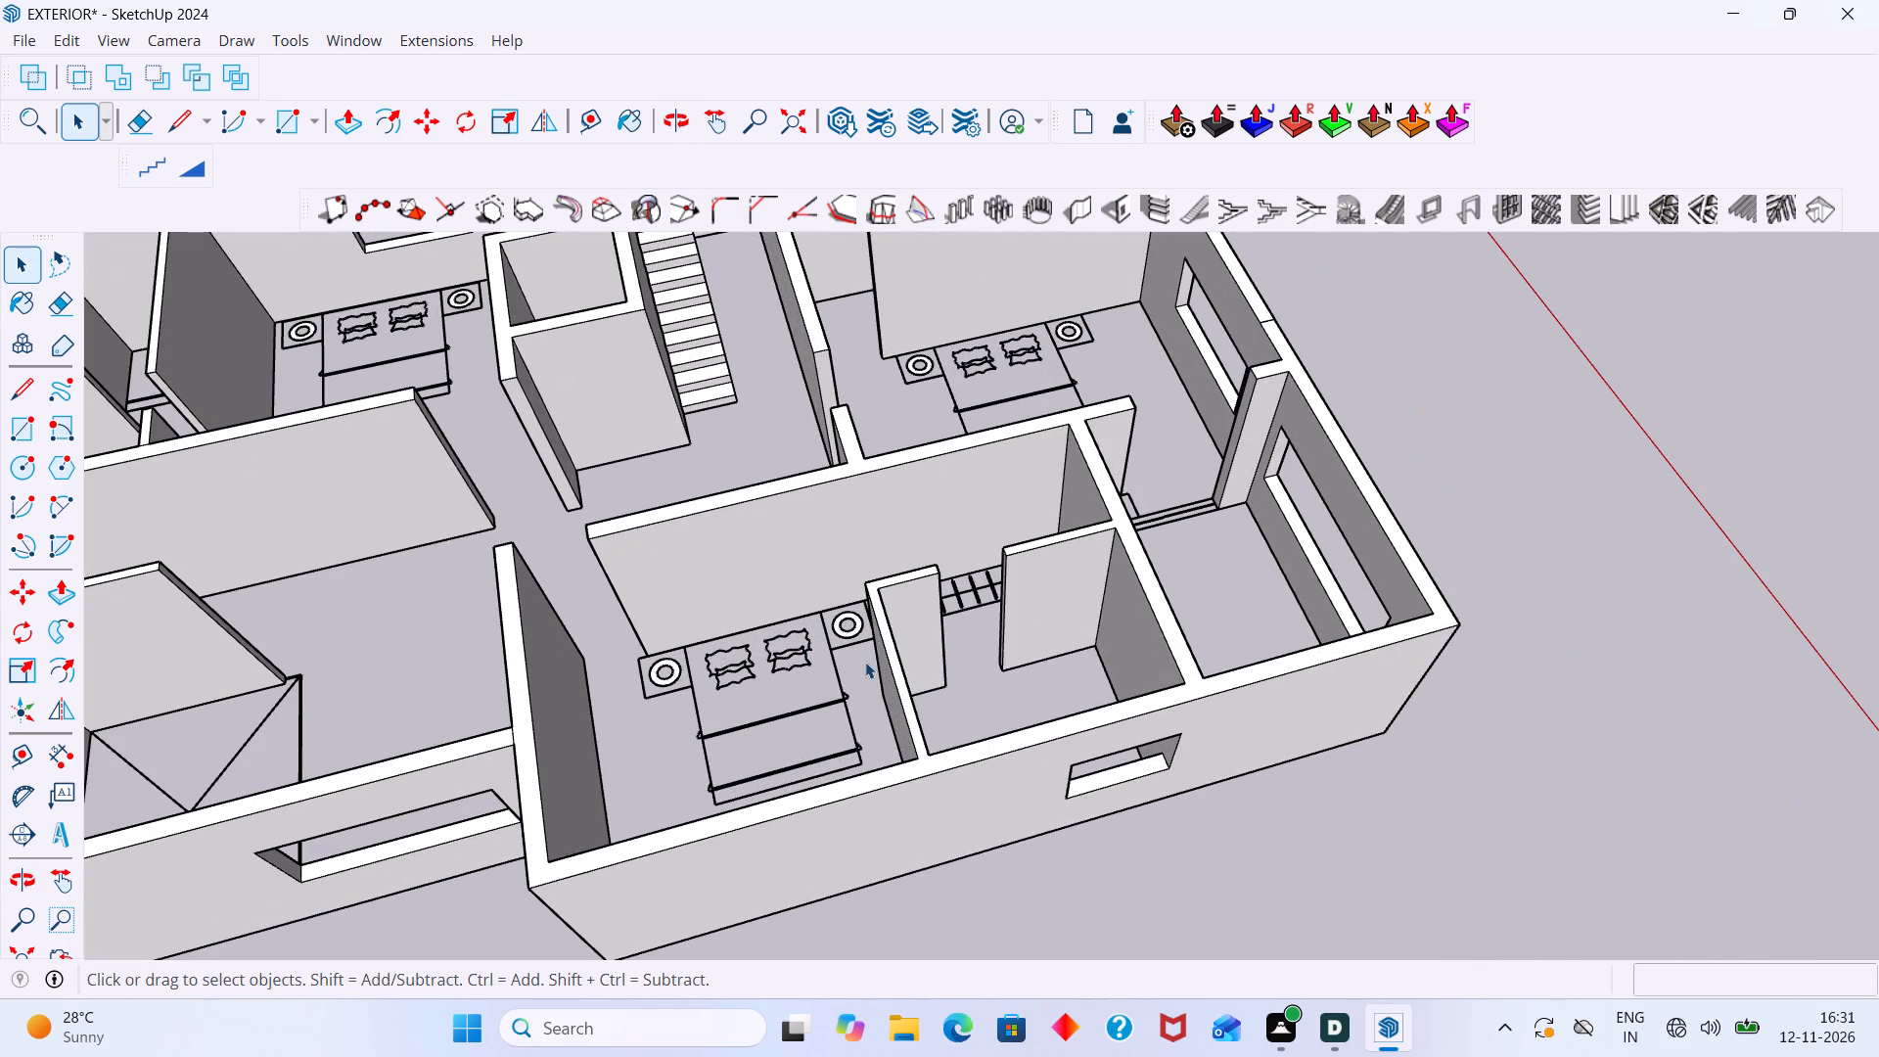
{"action": "scroll", "coordinate": [788, 660], "scroll_direction": "up", "scroll_amount": 3}
{"action": "scroll", "coordinate": [787, 658], "scroll_direction": "down", "scroll_amount": 12}
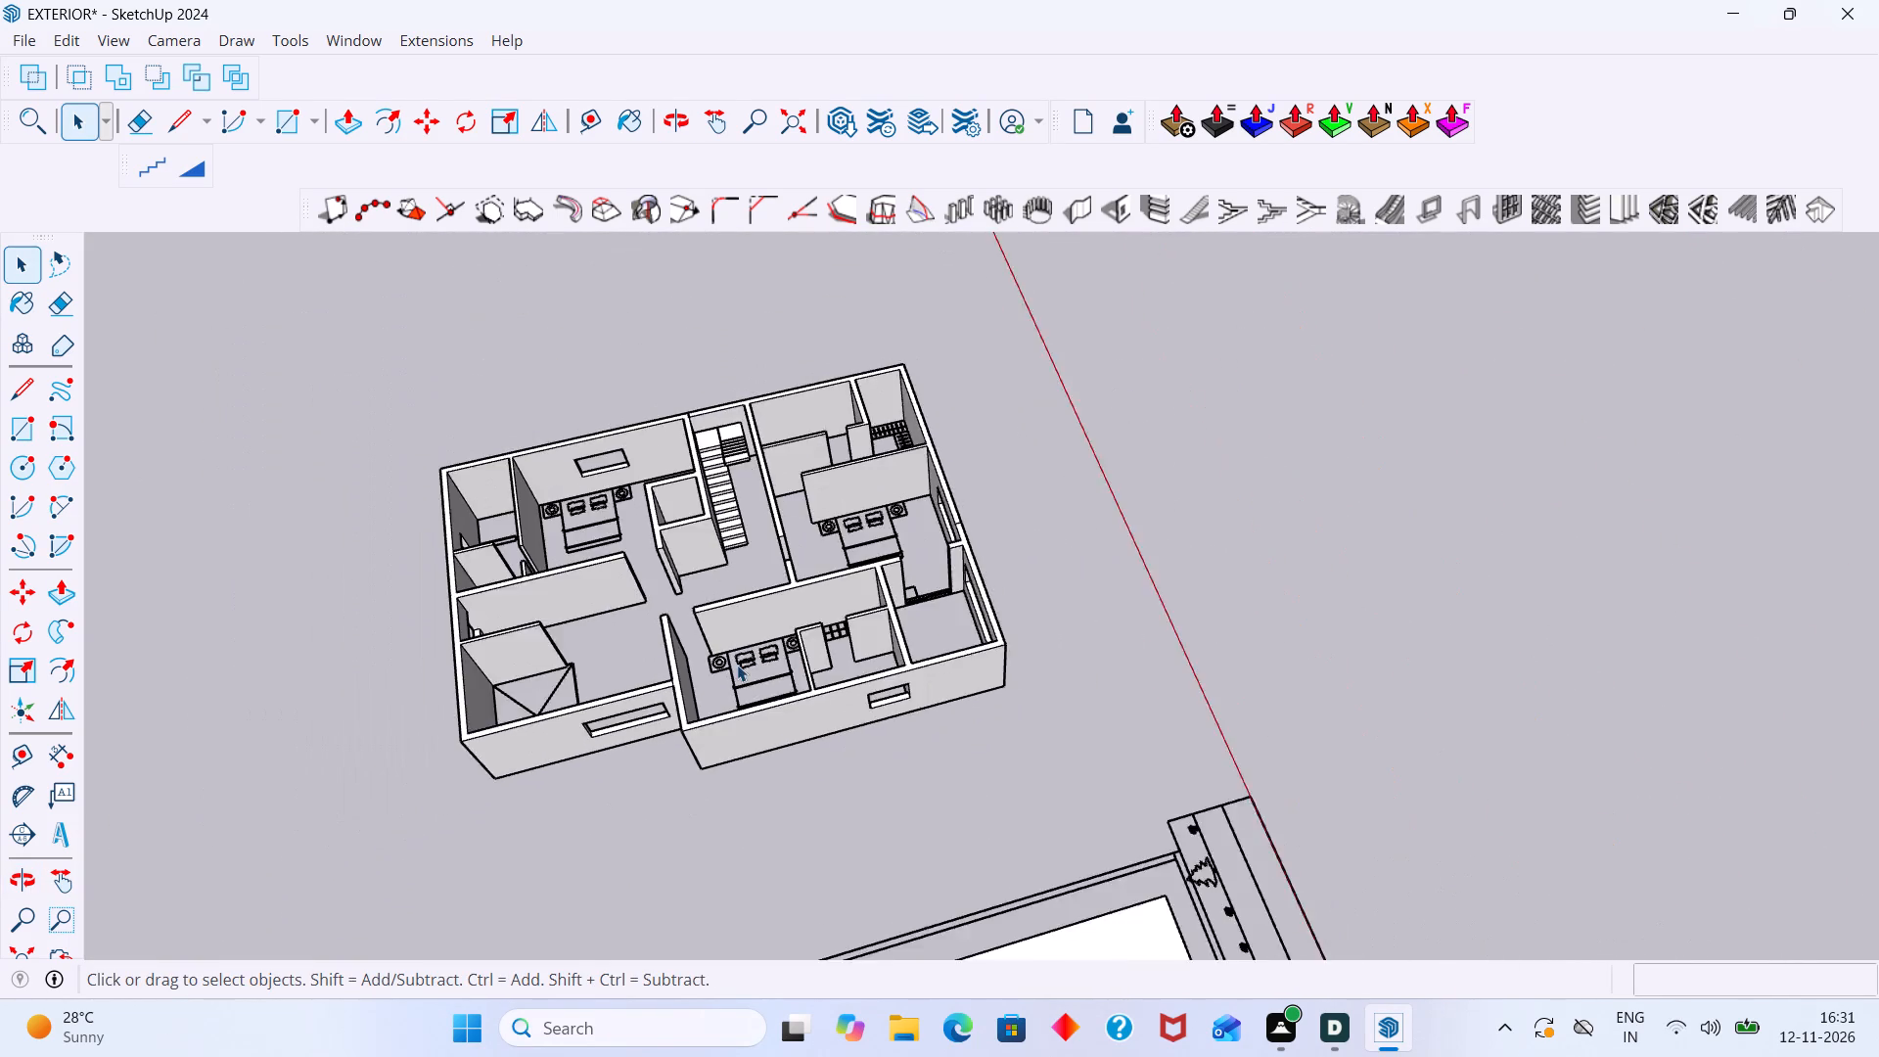
{"action": "scroll", "coordinate": [737, 665], "scroll_direction": "down", "scroll_amount": 5}
{"action": "middle_click_drag", "start_coordinate": [704, 659], "coordinate": [756, 805]}
{"action": "scroll", "coordinate": [747, 602], "scroll_direction": "up", "scroll_amount": 10}
{"action": "middle_click_drag", "start_coordinate": [771, 641], "coordinate": [817, 636]}
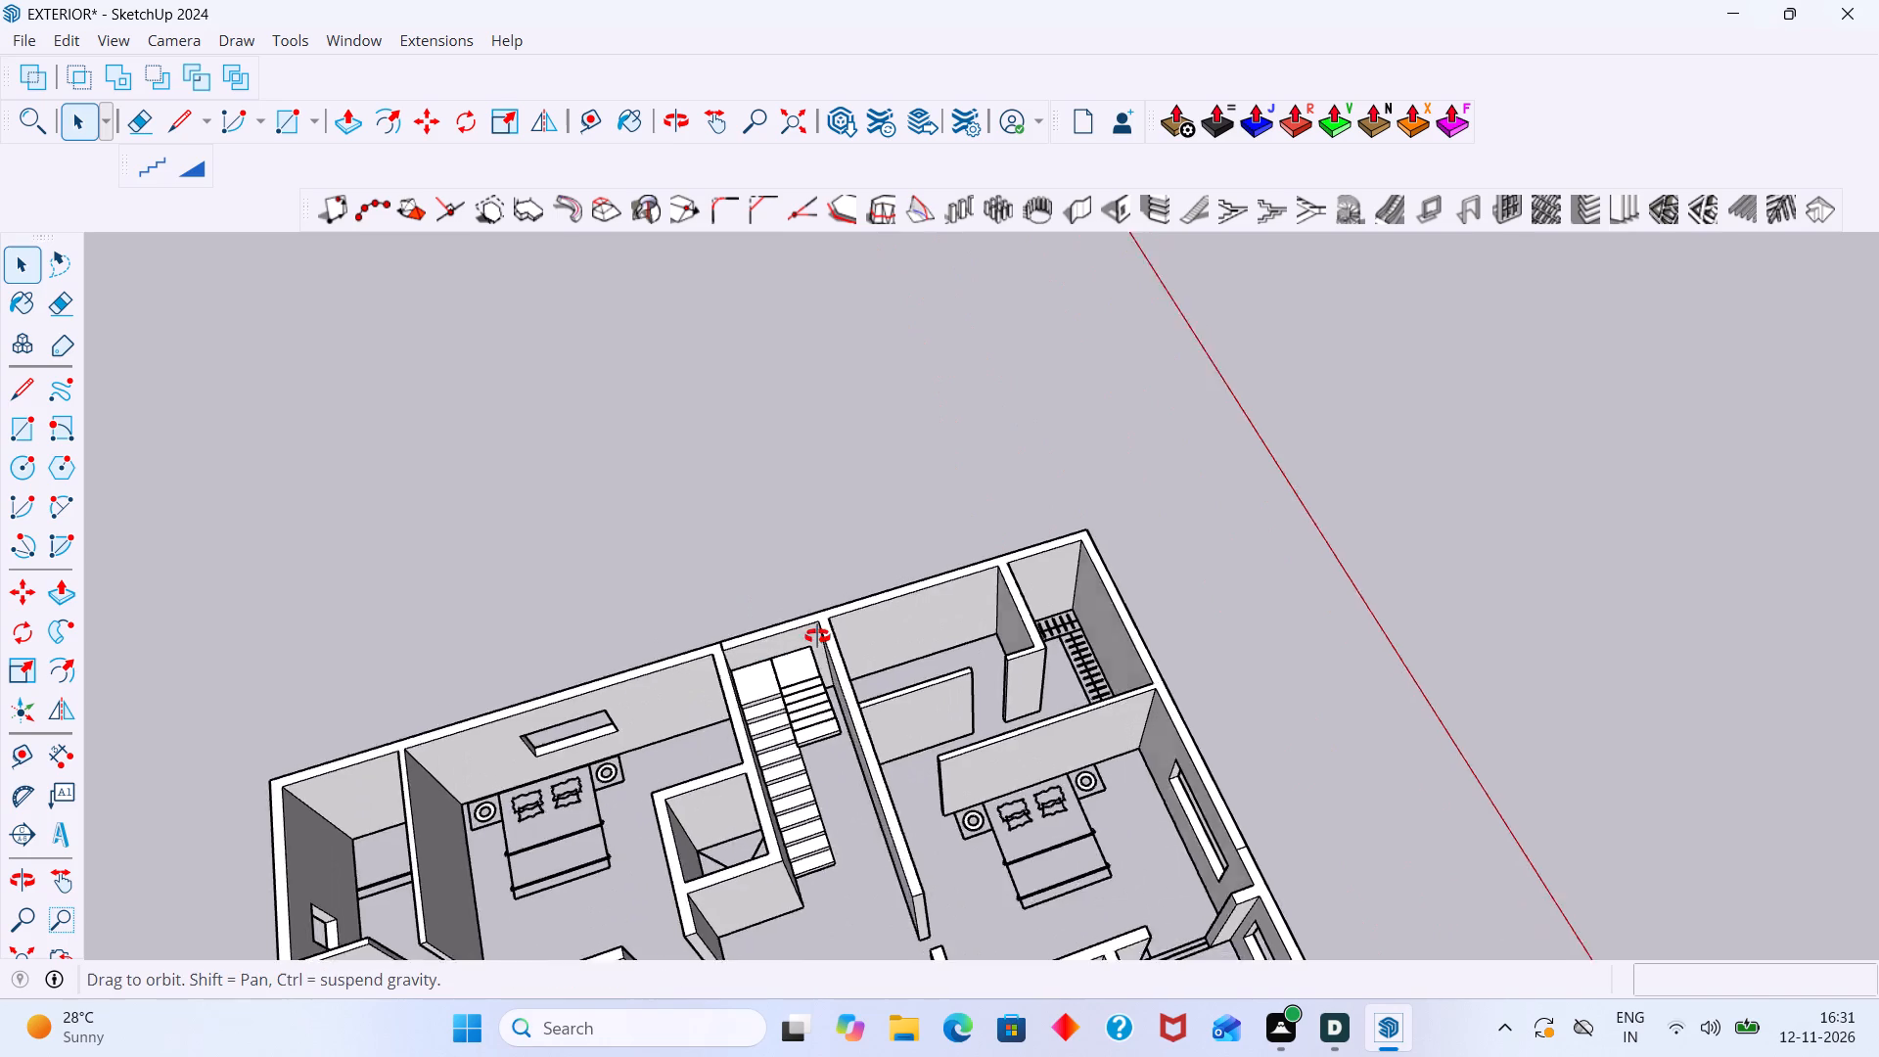
{"action": "middle_click_drag", "start_coordinate": [817, 636], "coordinate": [1128, 533]}
{"action": "scroll", "coordinate": [1094, 550], "scroll_direction": "down", "scroll_amount": 2}
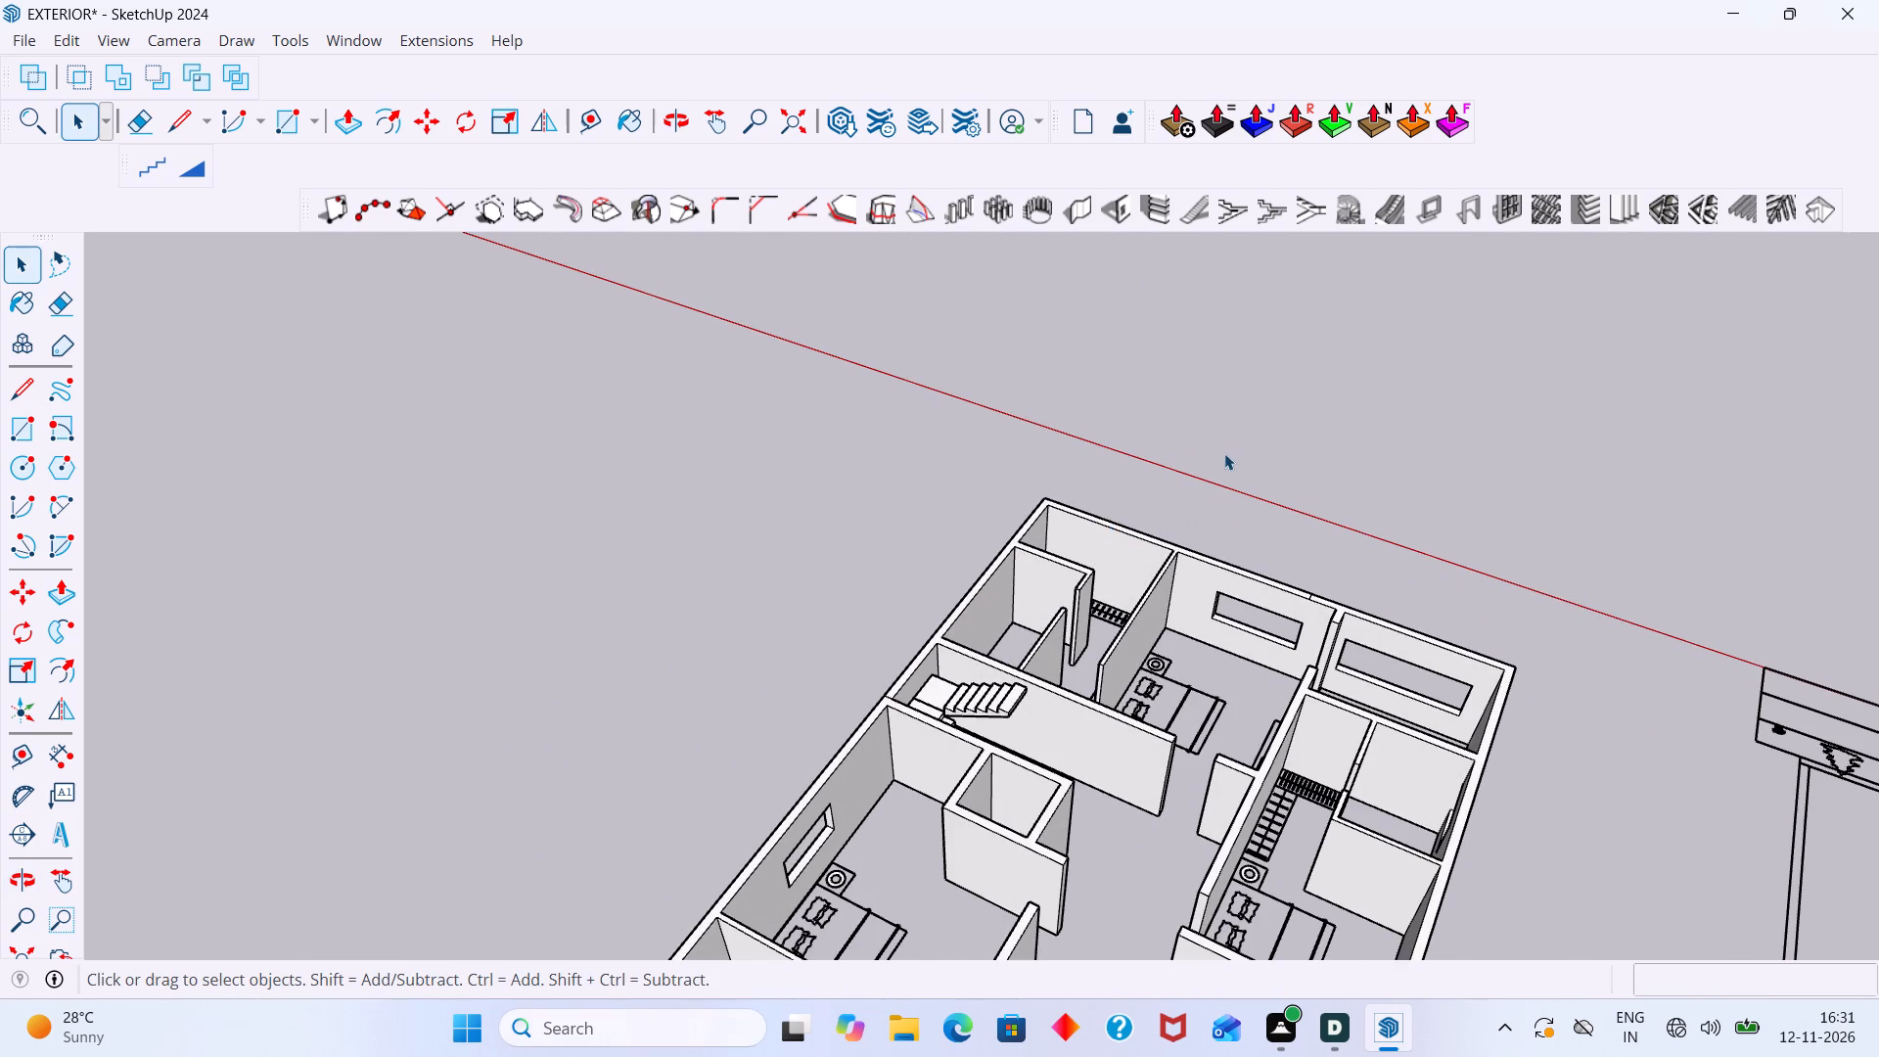
{"action": "scroll", "coordinate": [1149, 765], "scroll_direction": "up", "scroll_amount": 7}
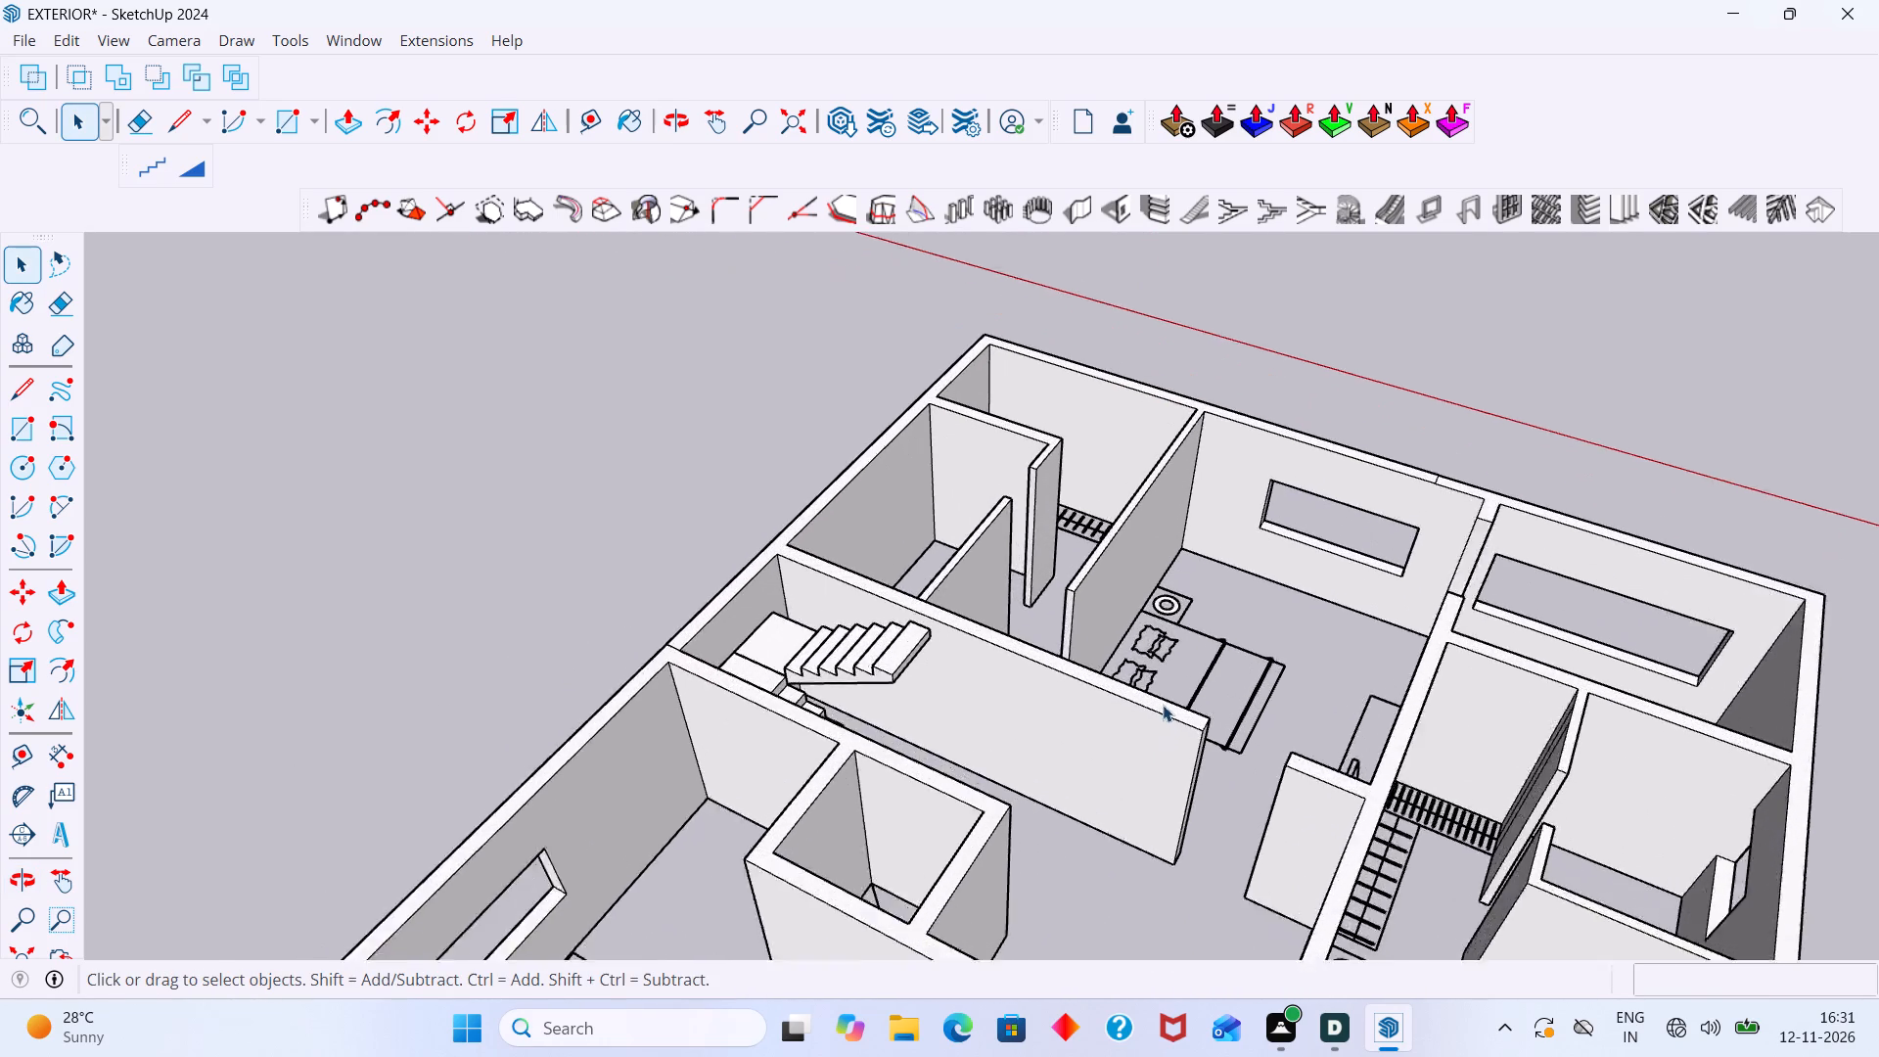
{"action": "scroll", "coordinate": [1163, 705], "scroll_direction": "up", "scroll_amount": 1}
{"action": "middle_click_drag", "start_coordinate": [1148, 683], "coordinate": [1023, 722]}
{"action": "scroll", "coordinate": [1028, 515], "scroll_direction": "up", "scroll_amount": 6}
{"action": "middle_click_drag", "start_coordinate": [1096, 440], "coordinate": [947, 607]}
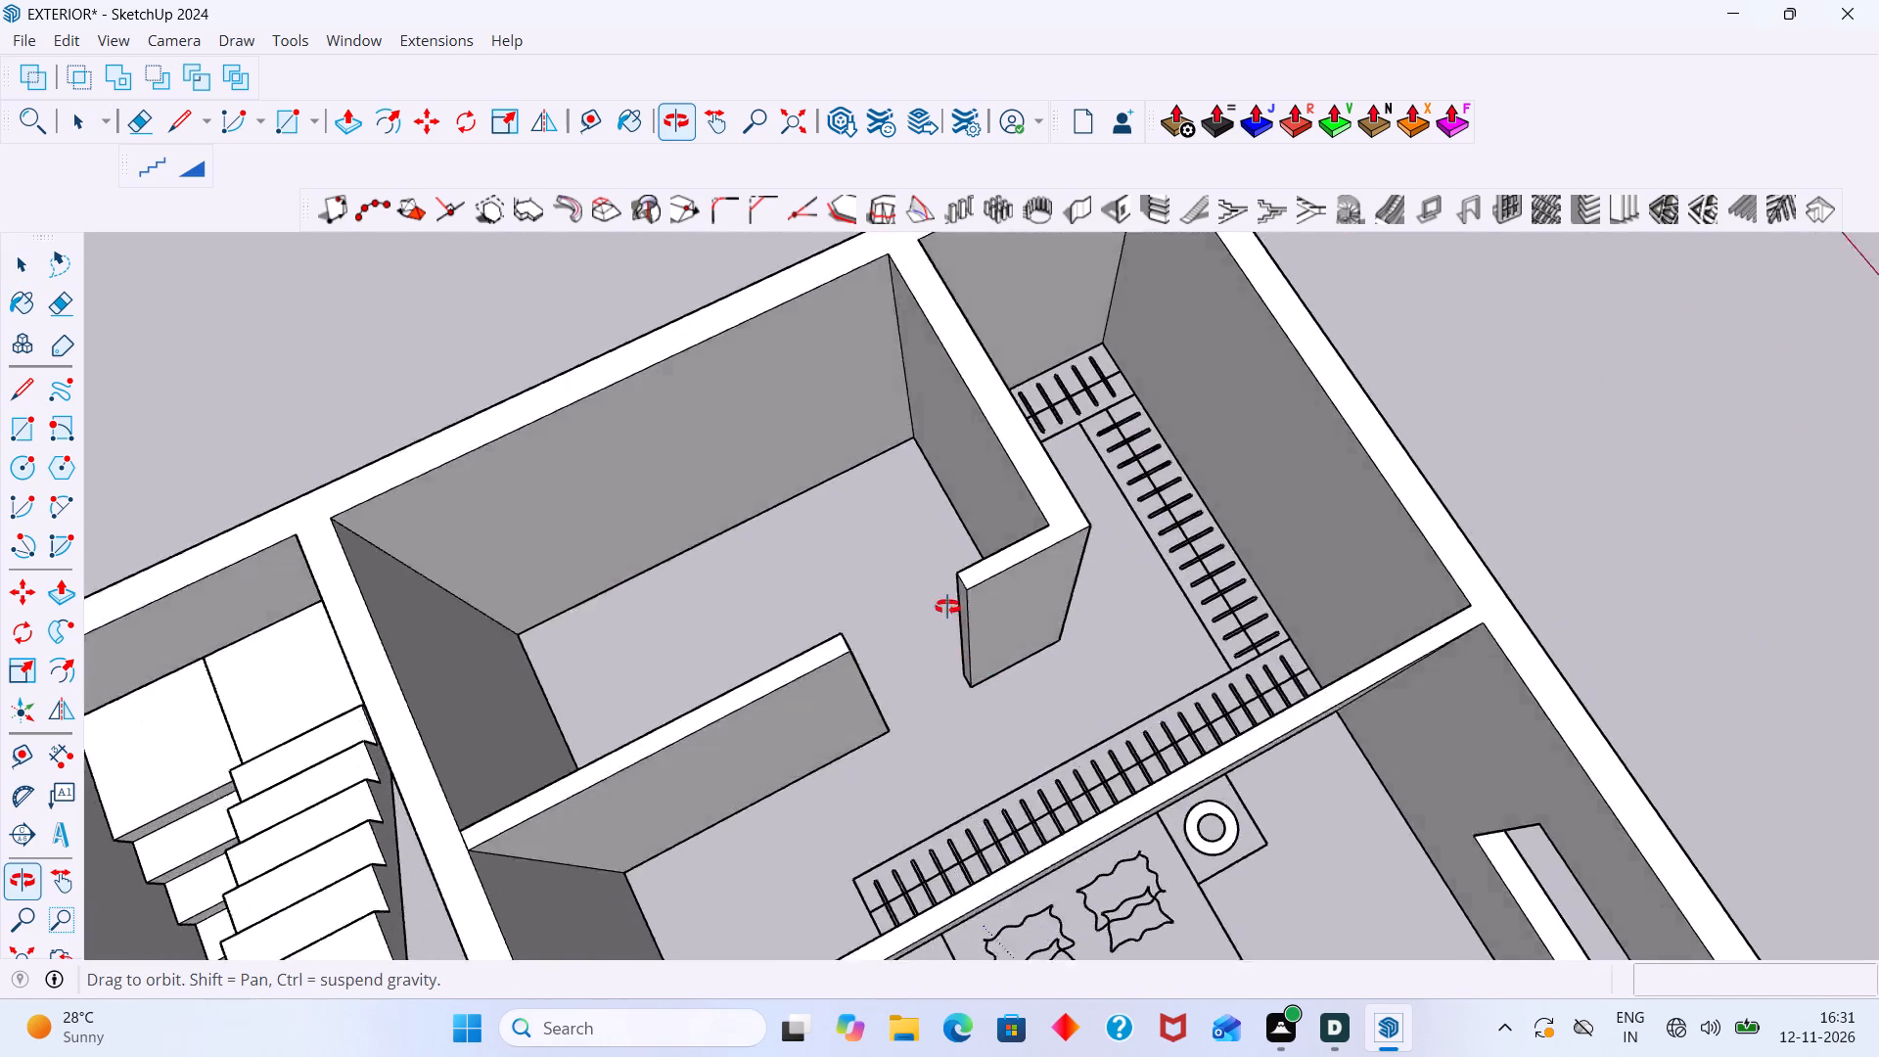
{"action": "middle_click_drag", "start_coordinate": [947, 607], "coordinate": [791, 496]}
{"action": "scroll", "coordinate": [791, 493], "scroll_direction": "down", "scroll_amount": 20}
{"action": "scroll", "coordinate": [791, 493], "scroll_direction": "down", "scroll_amount": 5}
{"action": "middle_click_drag", "start_coordinate": [807, 782], "coordinate": [771, 698]}
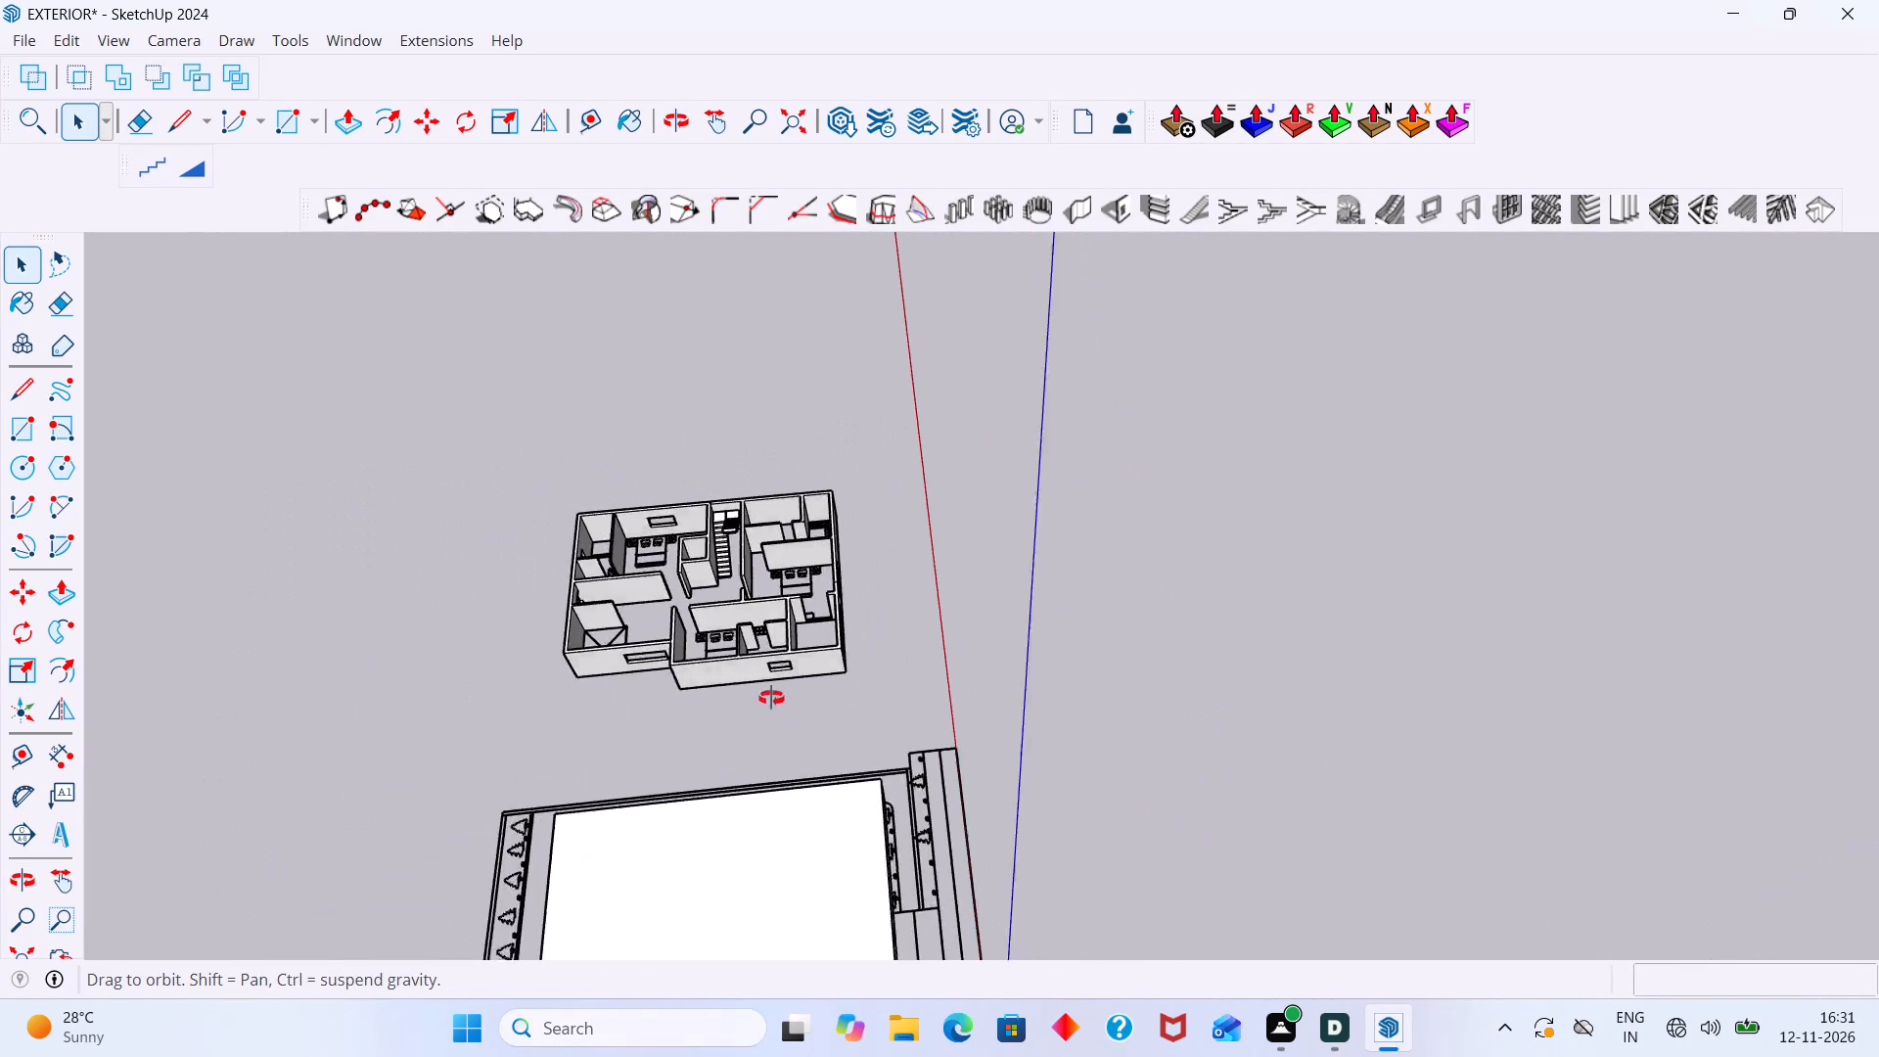
Examine the walled floor and the neighbouring roofed house from several sides.
{"action": "middle_click_drag", "start_coordinate": [771, 698], "coordinate": [1296, 534]}
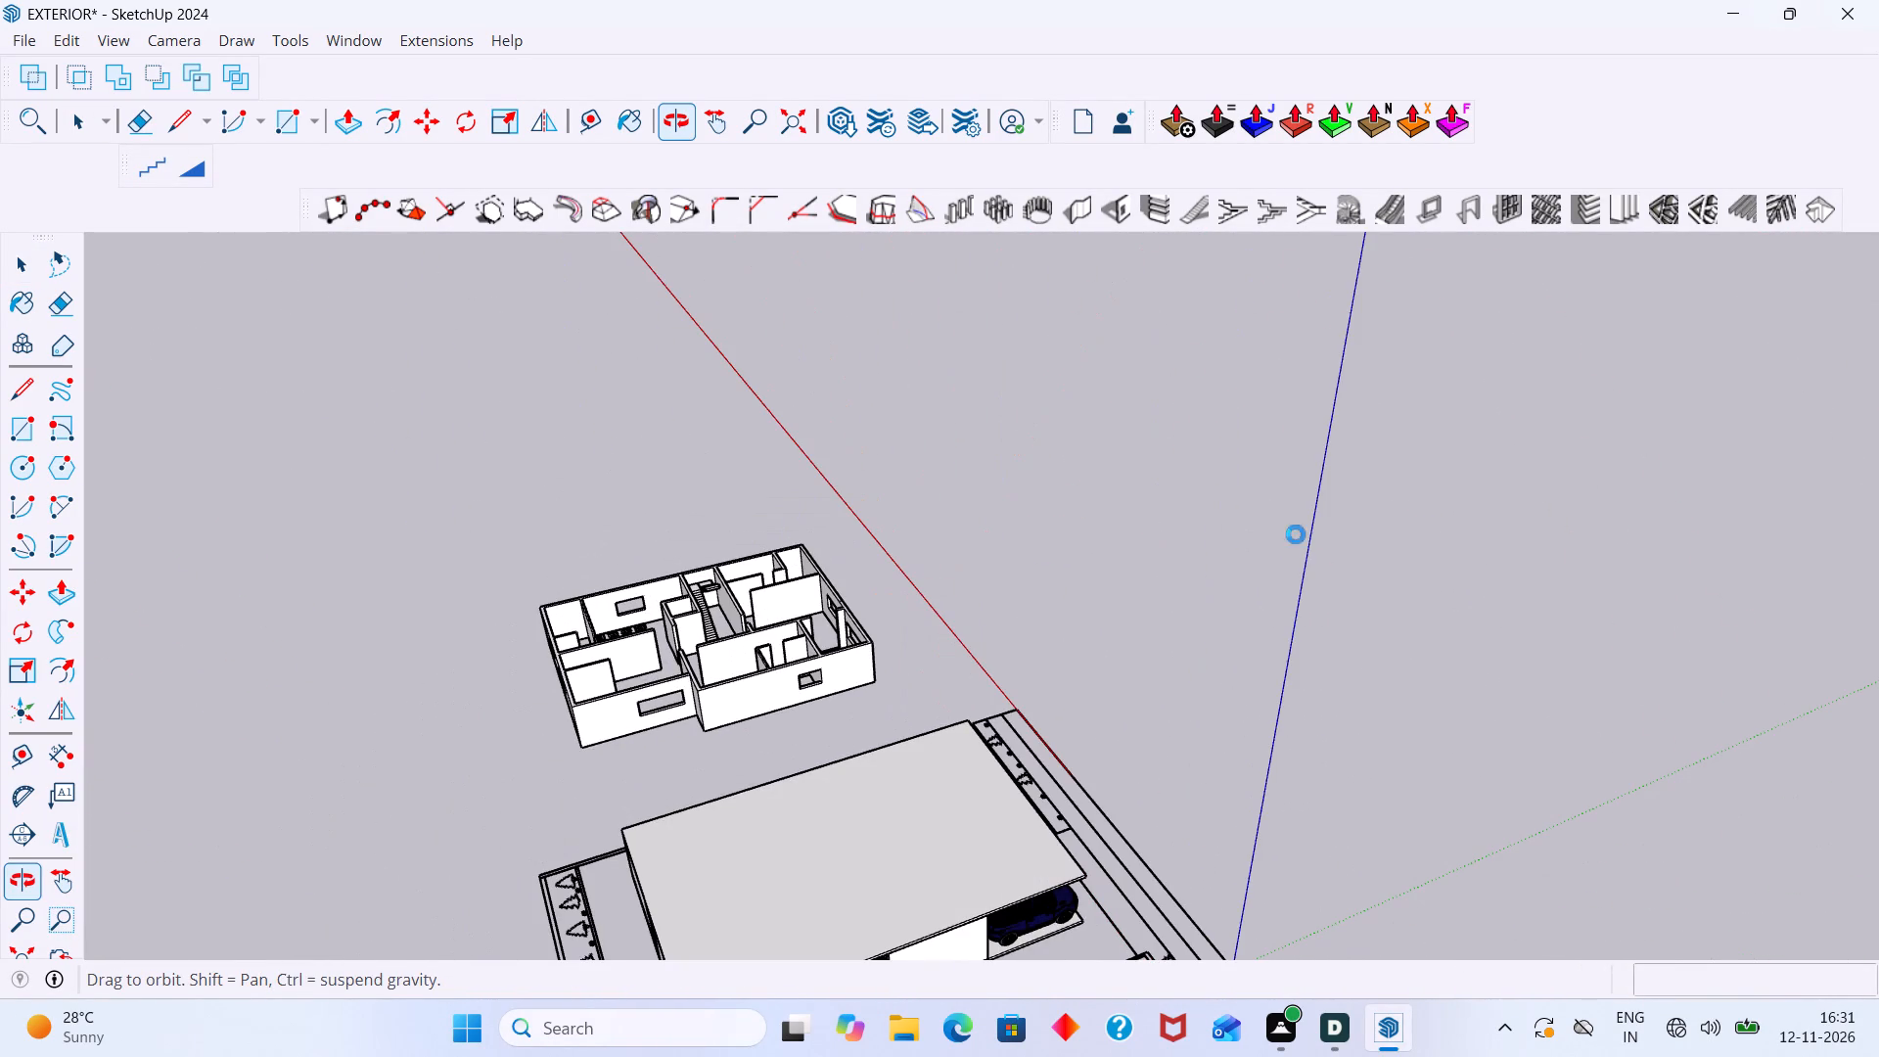
{"action": "middle_click_drag", "start_coordinate": [1296, 534], "coordinate": [1422, 499]}
{"action": "scroll", "coordinate": [385, 838], "scroll_direction": "down", "scroll_amount": 4}
{"action": "middle_click_drag", "start_coordinate": [427, 872], "coordinate": [553, 858]}
{"action": "scroll", "coordinate": [449, 820], "scroll_direction": "down", "scroll_amount": 16}
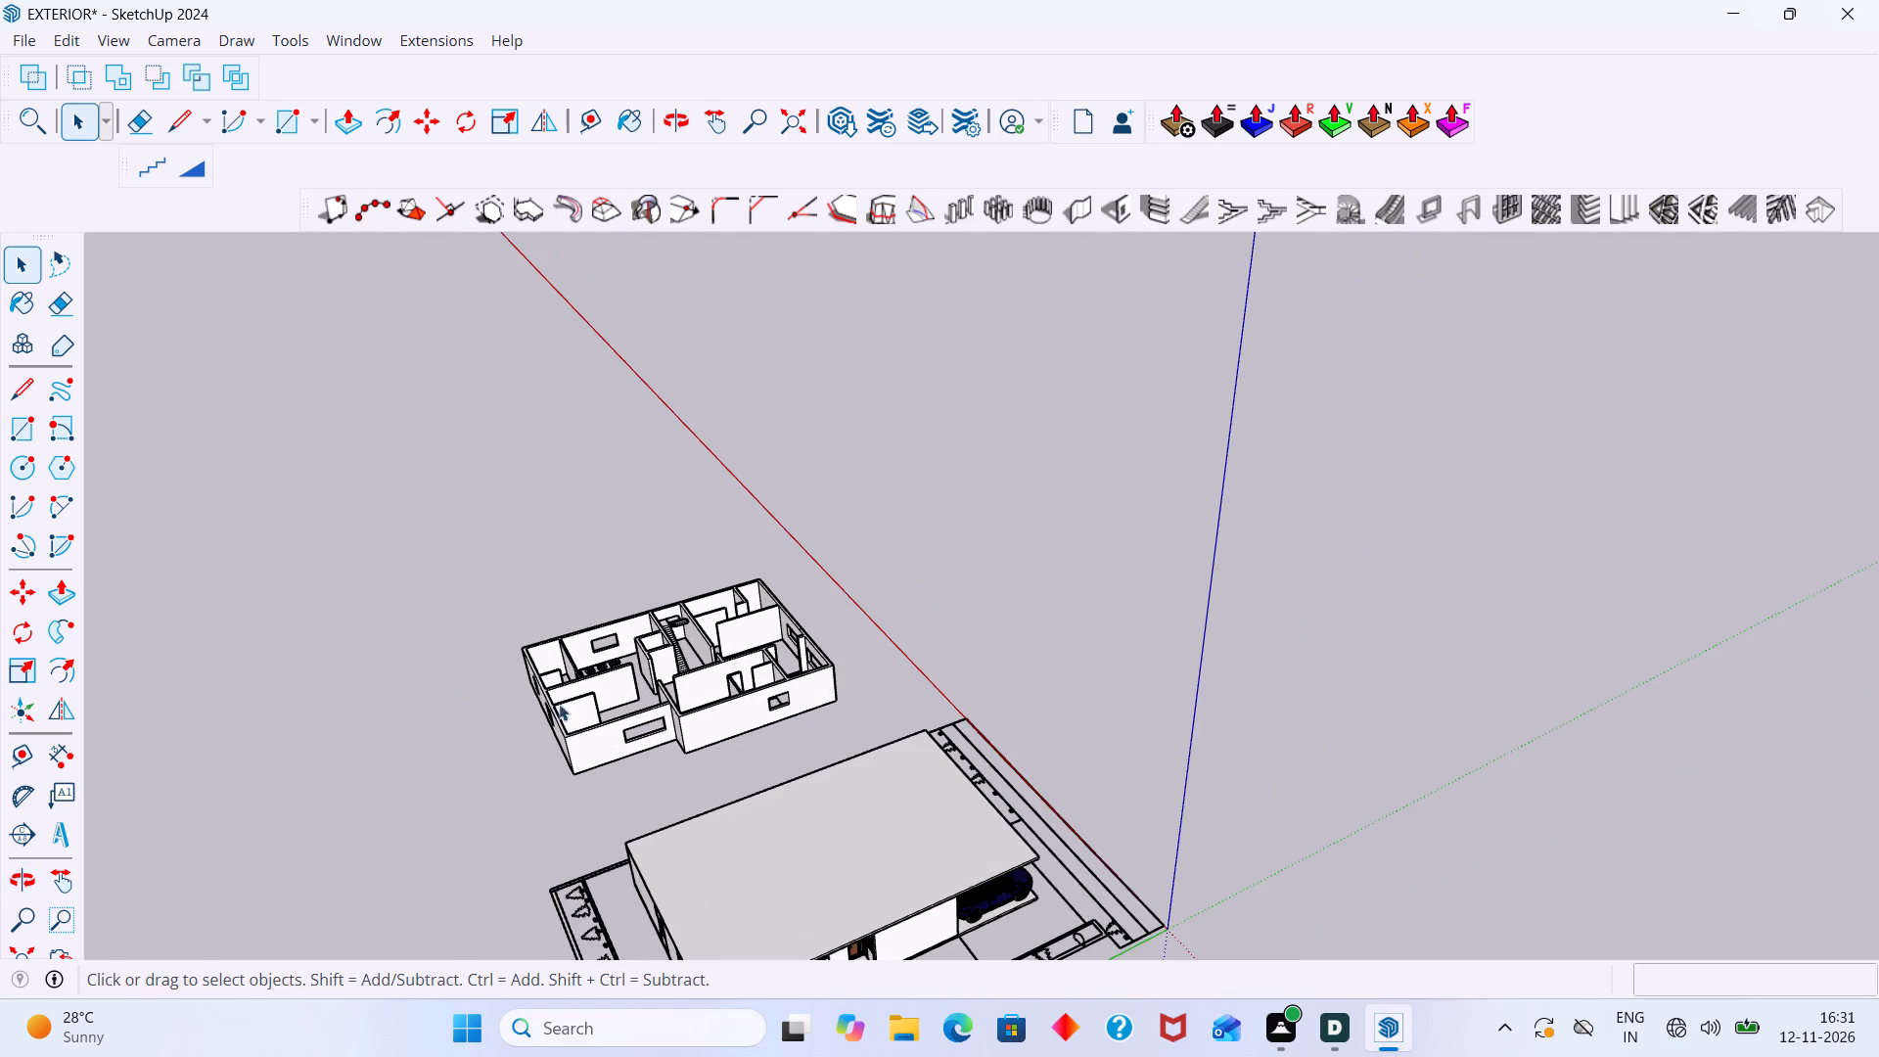
{"action": "middle_click_drag", "start_coordinate": [600, 742], "coordinate": [416, 706]}
{"action": "scroll", "coordinate": [577, 645], "scroll_direction": "up", "scroll_amount": 6}
{"action": "middle_click_drag", "start_coordinate": [633, 645], "coordinate": [757, 654]}
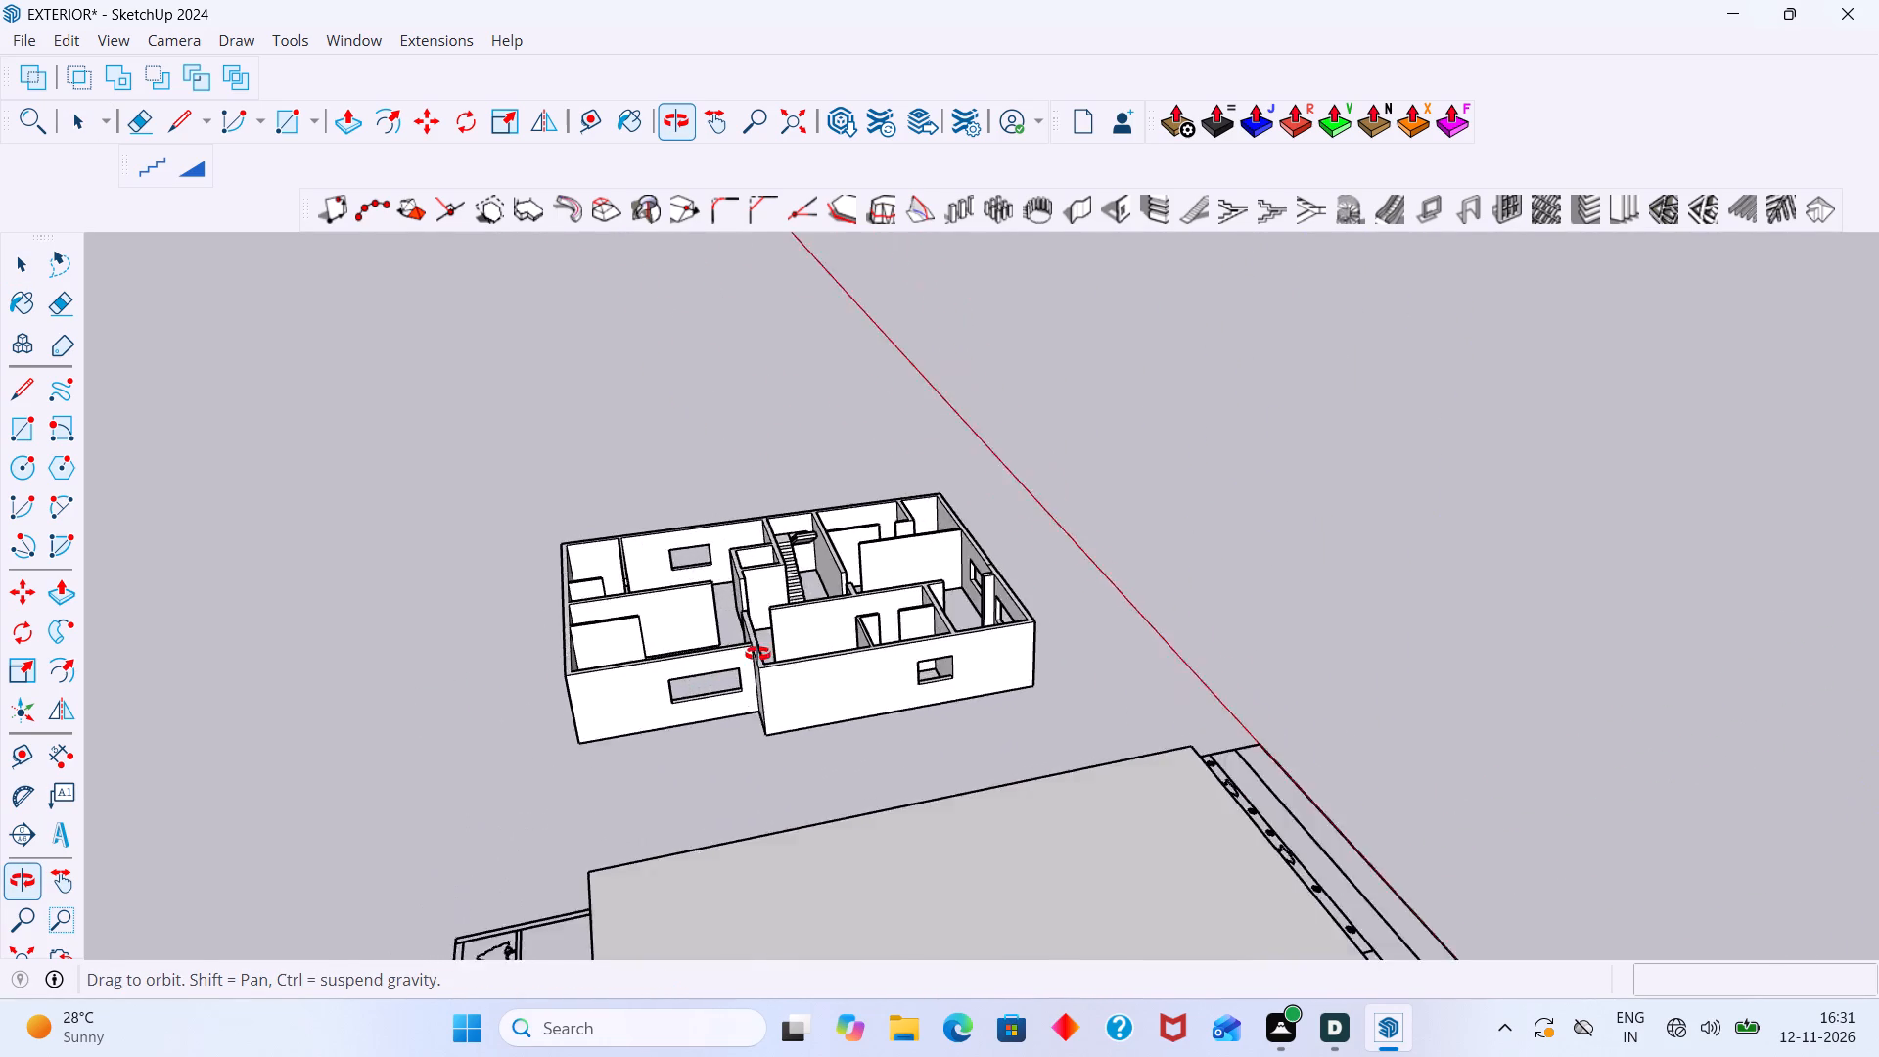
{"action": "middle_click_drag", "start_coordinate": [757, 654], "coordinate": [1732, 924]}
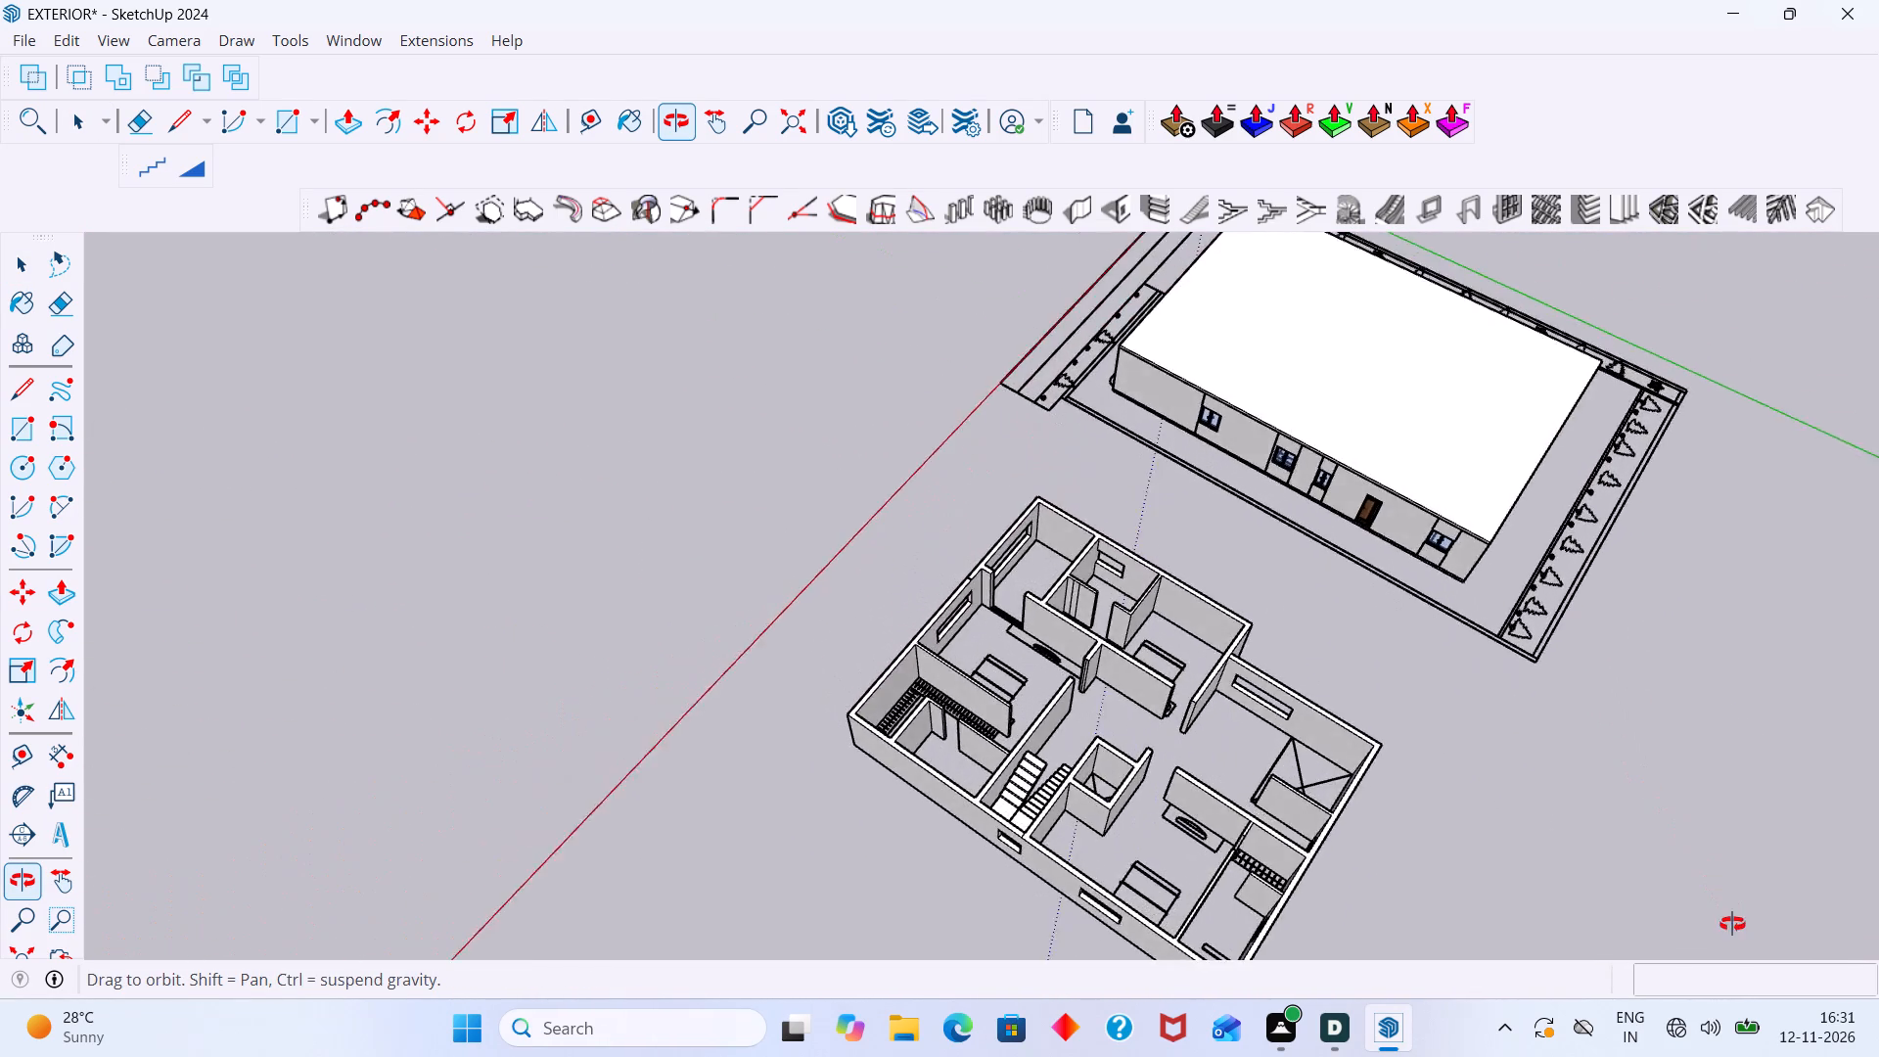
{"action": "middle_click_drag", "start_coordinate": [1732, 924], "coordinate": [556, 760]}
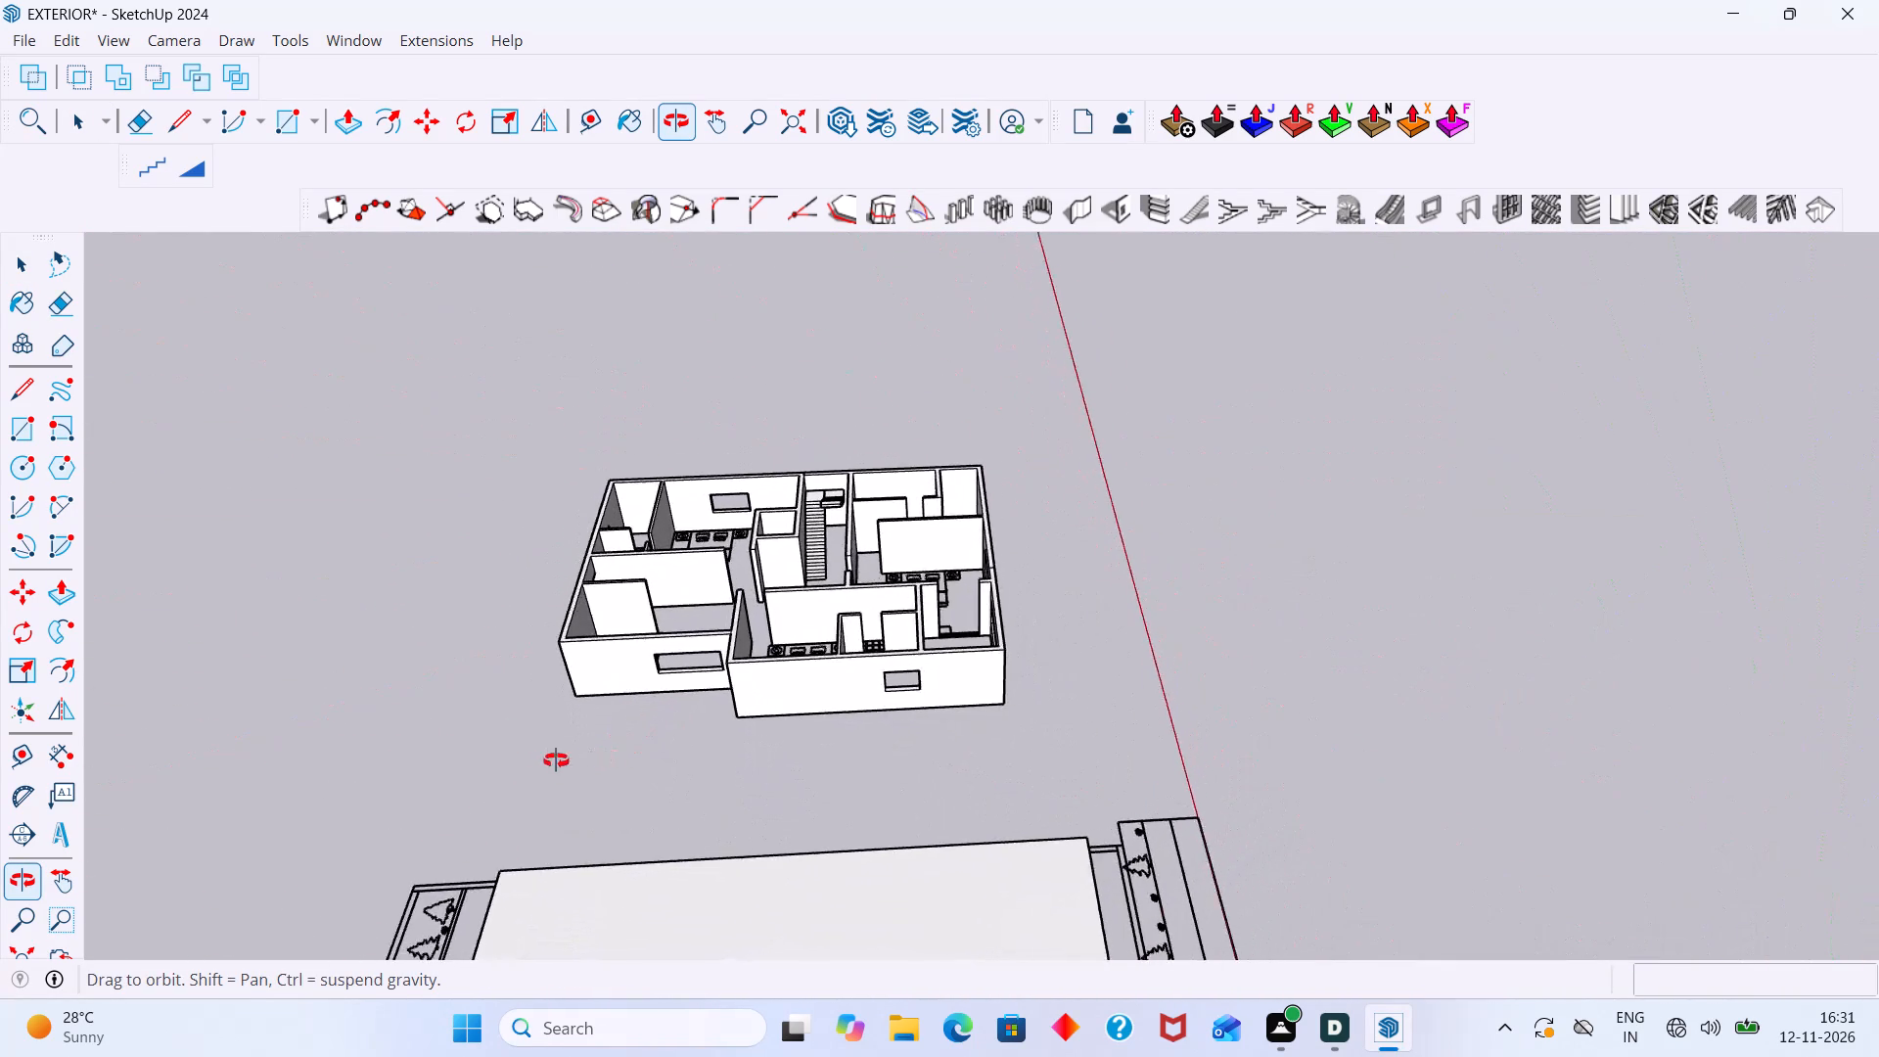
{"action": "middle_click_drag", "start_coordinate": [556, 760], "coordinate": [241, 748]}
{"action": "scroll", "coordinate": [901, 596], "scroll_direction": "up", "scroll_amount": 6}
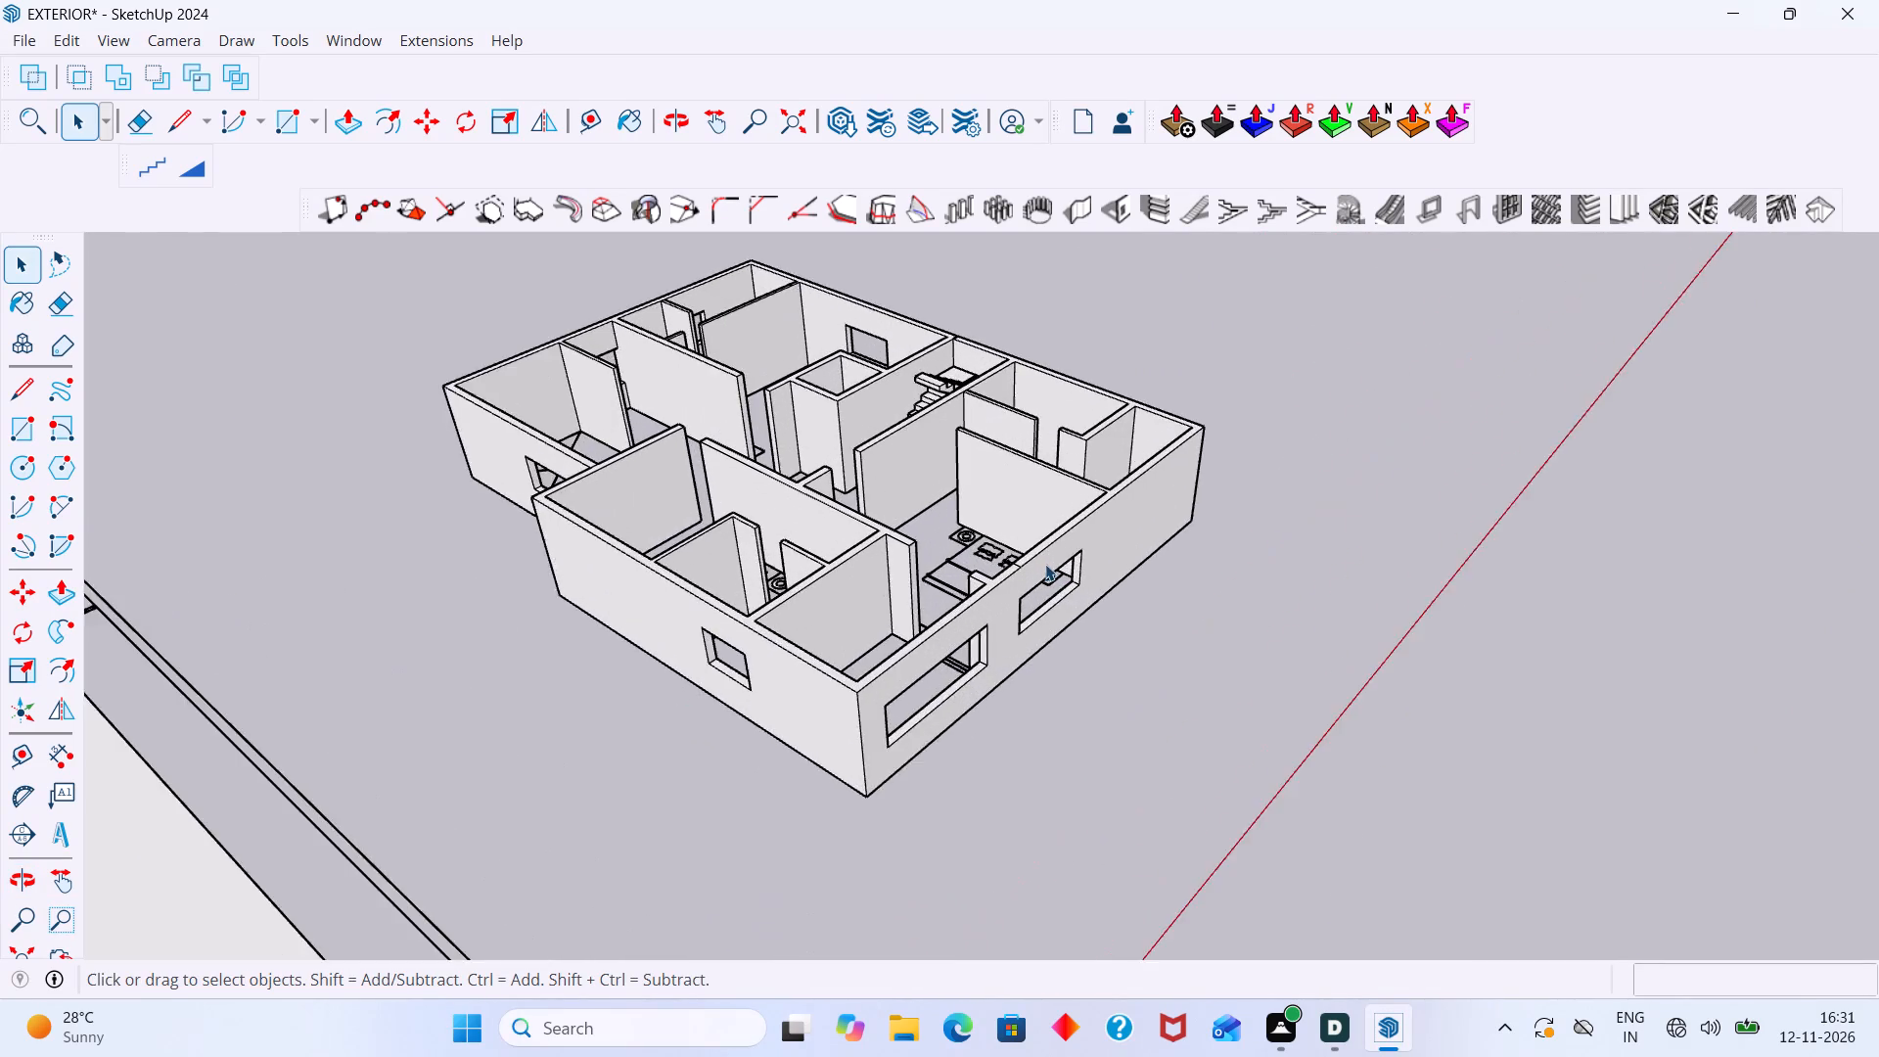
{"action": "scroll", "coordinate": [1045, 564], "scroll_direction": "up", "scroll_amount": 7}
{"action": "scroll", "coordinate": [980, 626], "scroll_direction": "down", "scroll_amount": 12}
{"action": "middle_click_drag", "start_coordinate": [953, 531], "coordinate": [768, 551]}
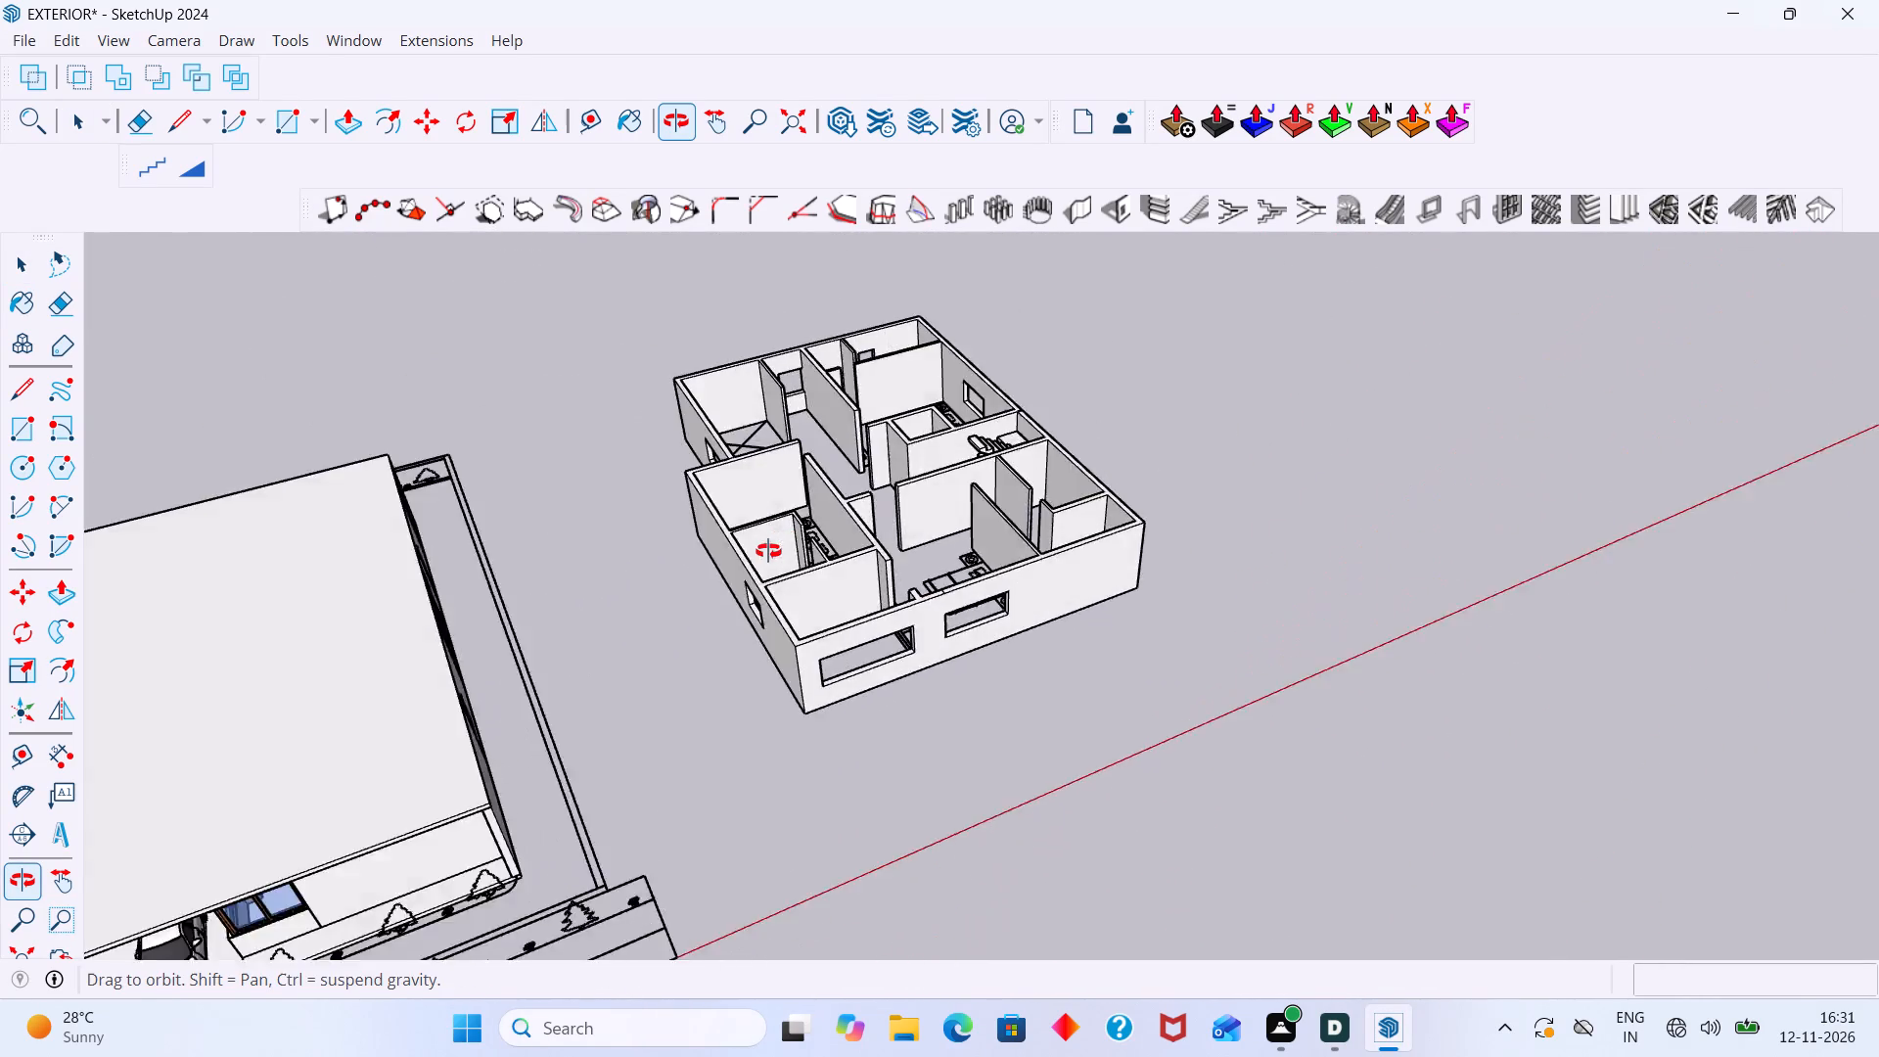
{"action": "middle_click_drag", "start_coordinate": [768, 551], "coordinate": [463, 562]}
{"action": "middle_click_drag", "start_coordinate": [973, 506], "coordinate": [844, 575]}
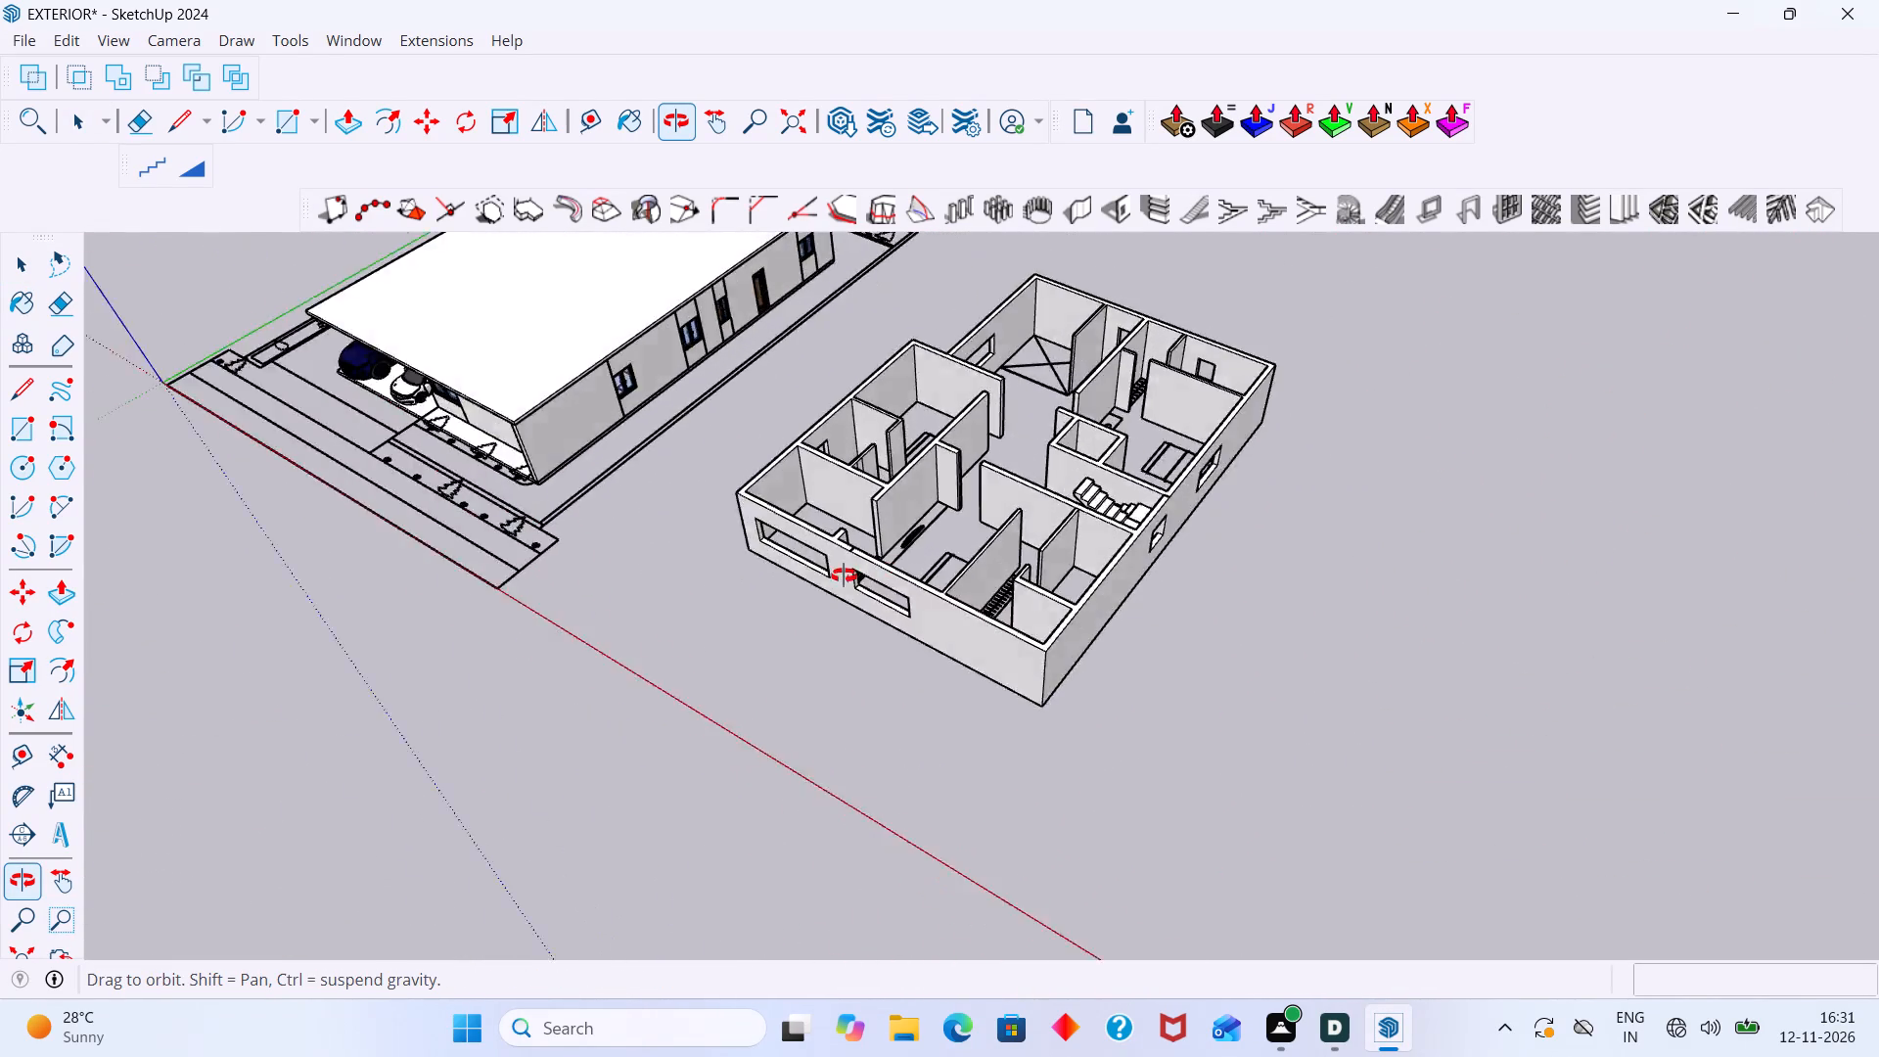
{"action": "middle_click_drag", "start_coordinate": [844, 575], "coordinate": [1132, 550]}
Examine the window walls, bedrooms, wardrobe areas and staircase of the walled floor up close from different angles.
{"action": "scroll", "coordinate": [841, 638], "scroll_direction": "up", "scroll_amount": 7}
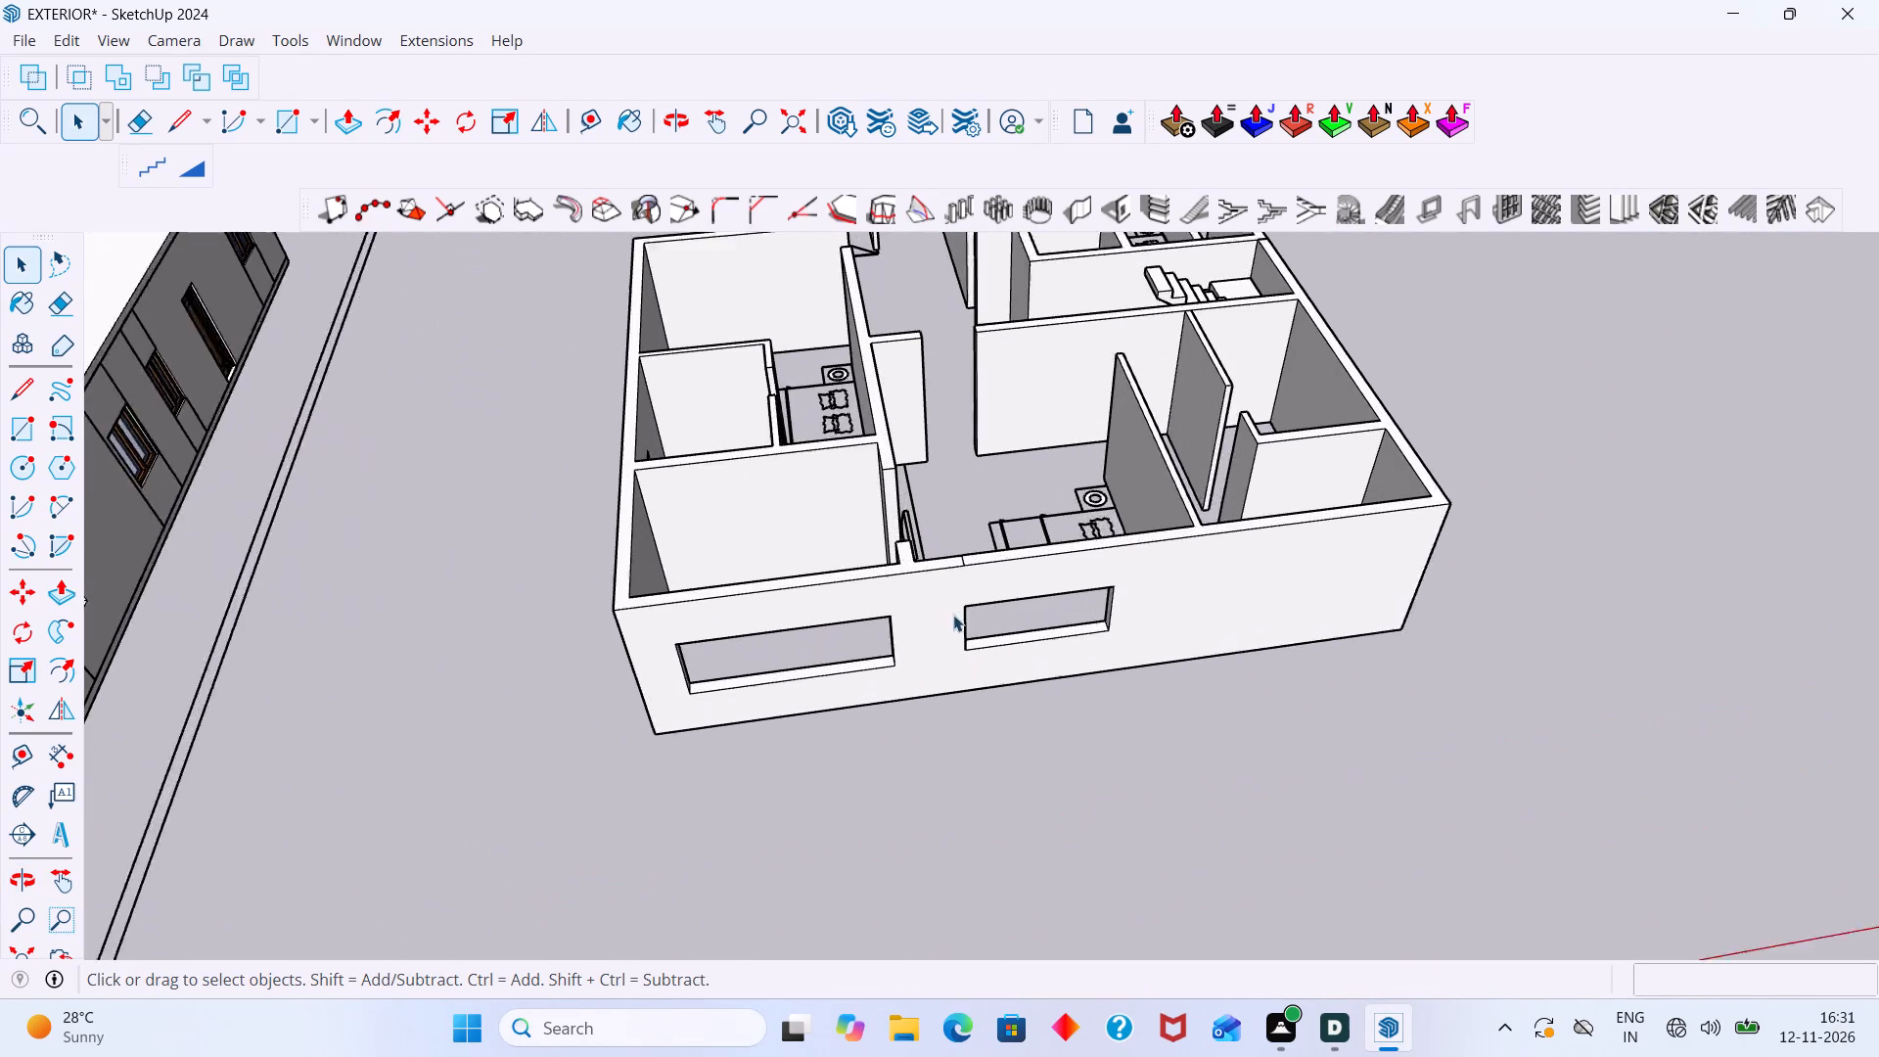
{"action": "scroll", "coordinate": [953, 615], "scroll_direction": "up", "scroll_amount": 2}
{"action": "scroll", "coordinate": [848, 568], "scroll_direction": "up", "scroll_amount": 1}
{"action": "scroll", "coordinate": [842, 570], "scroll_direction": "down", "scroll_amount": 3}
{"action": "middle_click_drag", "start_coordinate": [859, 681], "coordinate": [1008, 828]}
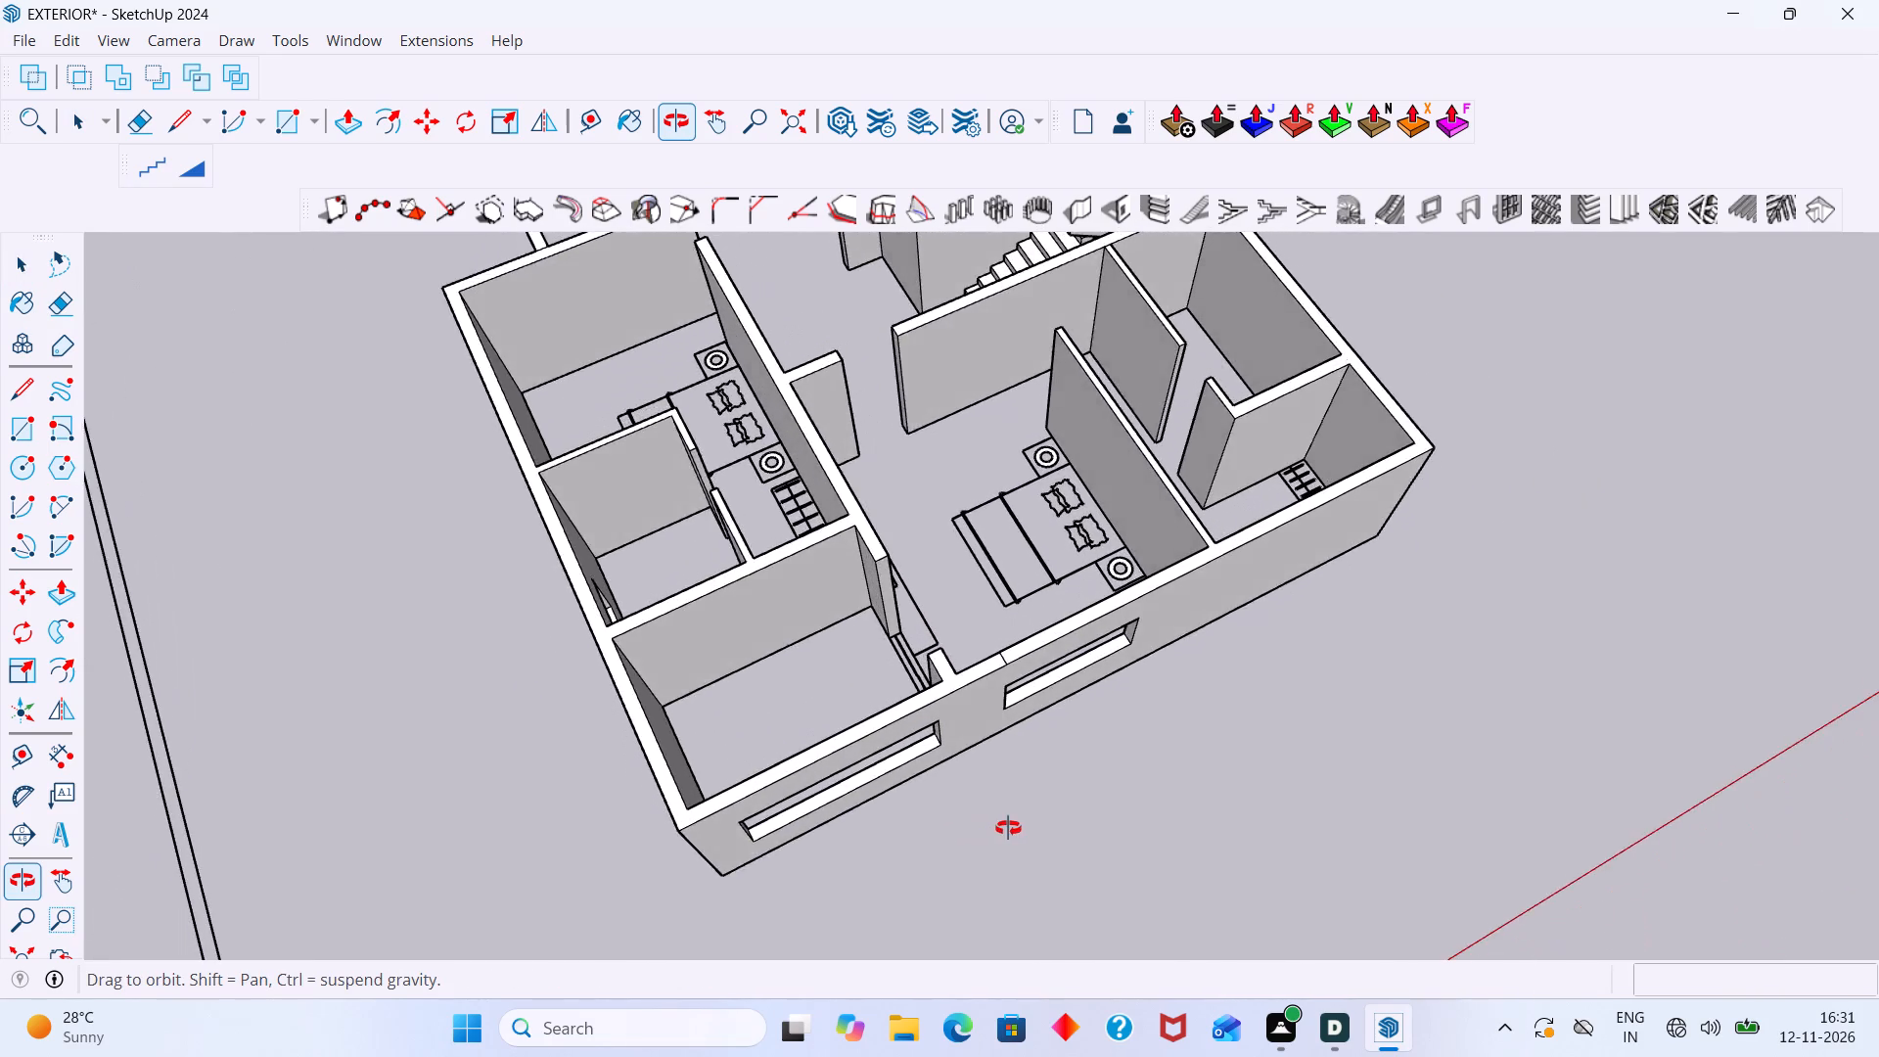
{"action": "middle_click_drag", "start_coordinate": [1008, 828], "coordinate": [1182, 808]}
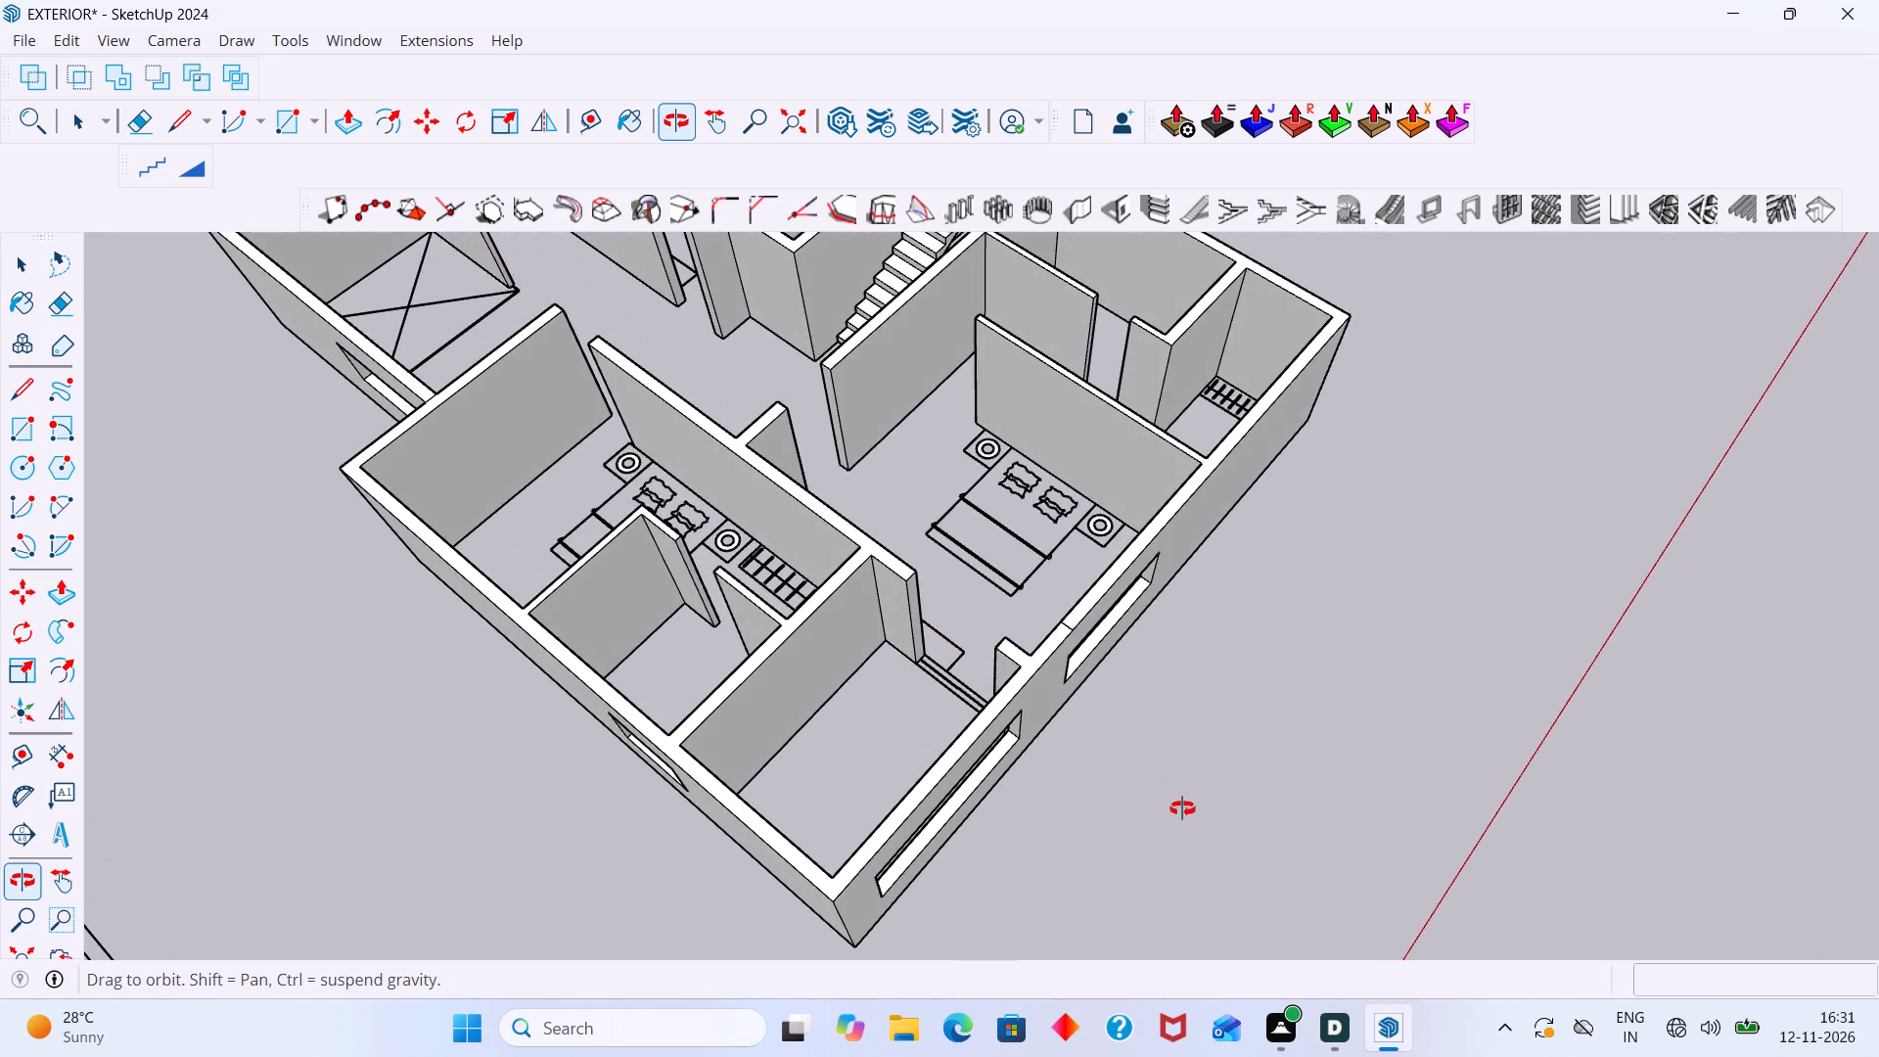
{"action": "middle_click_drag", "start_coordinate": [1182, 808], "coordinate": [1213, 813]}
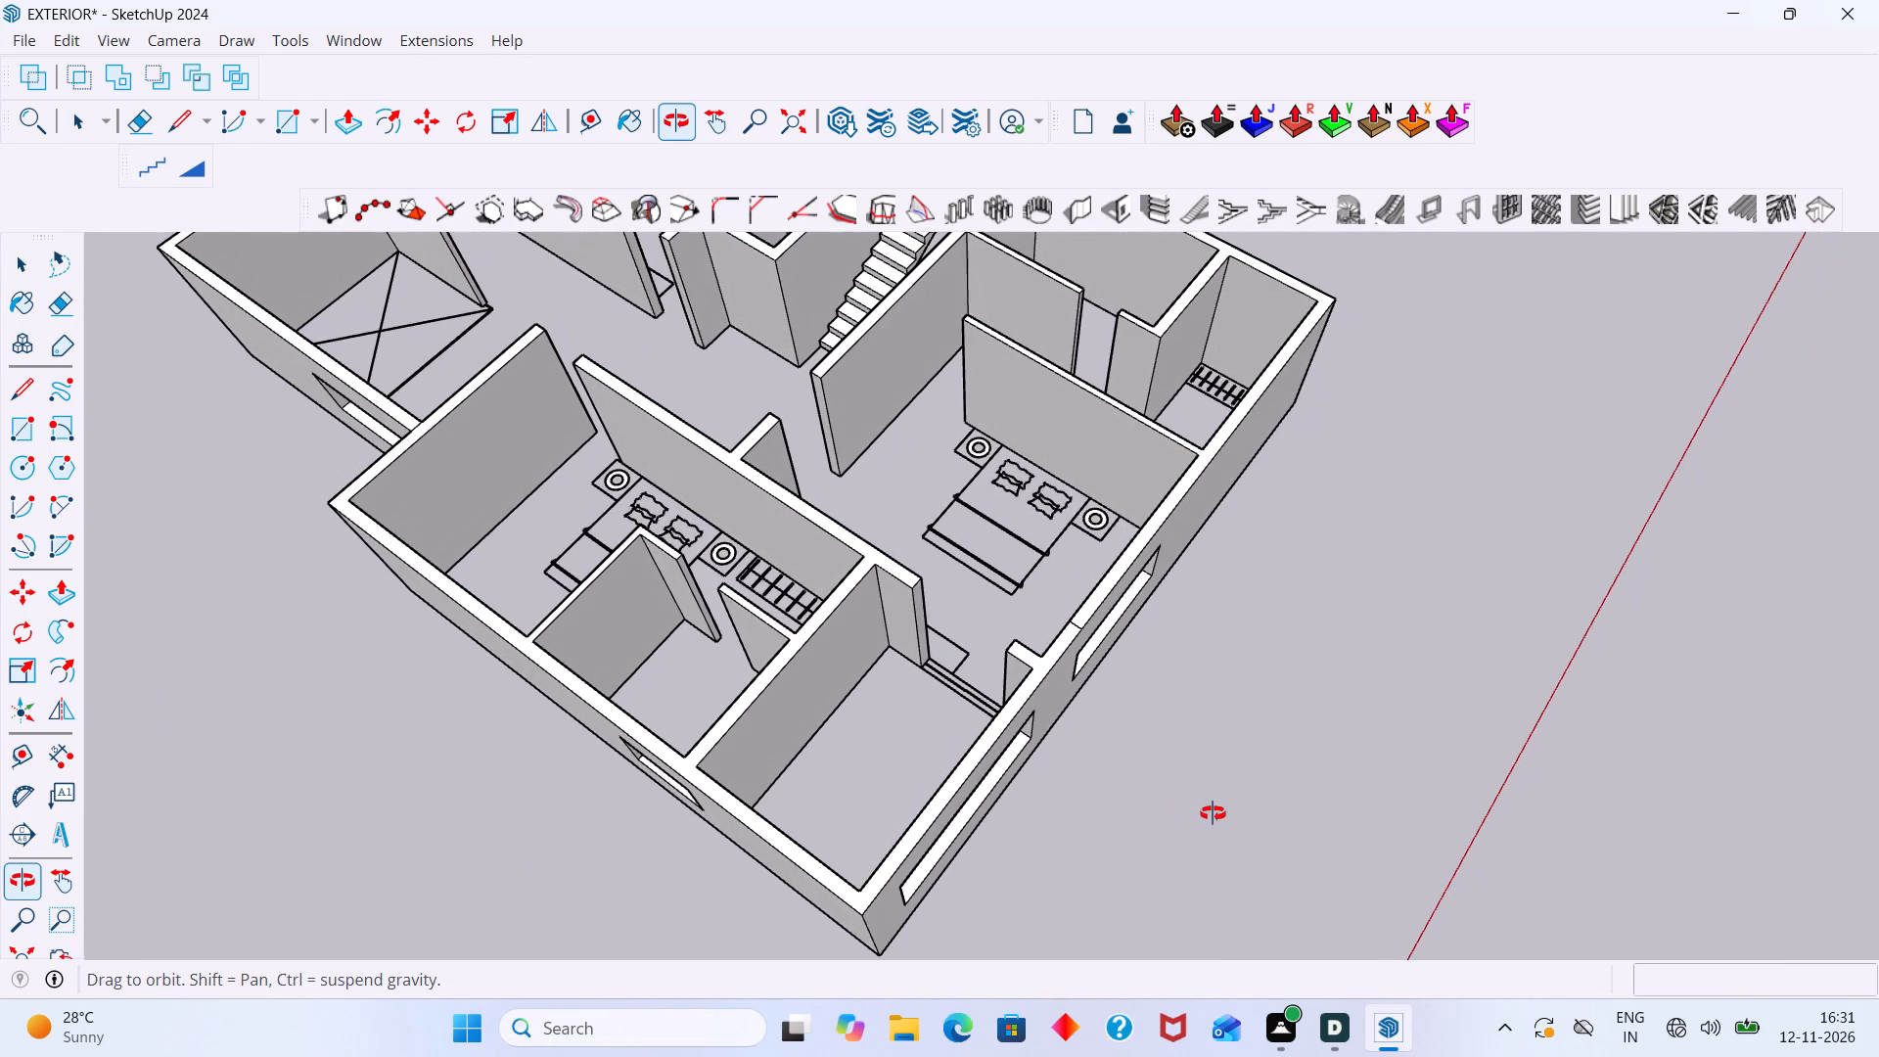
{"action": "middle_click_drag", "start_coordinate": [1213, 813], "coordinate": [1416, 688]}
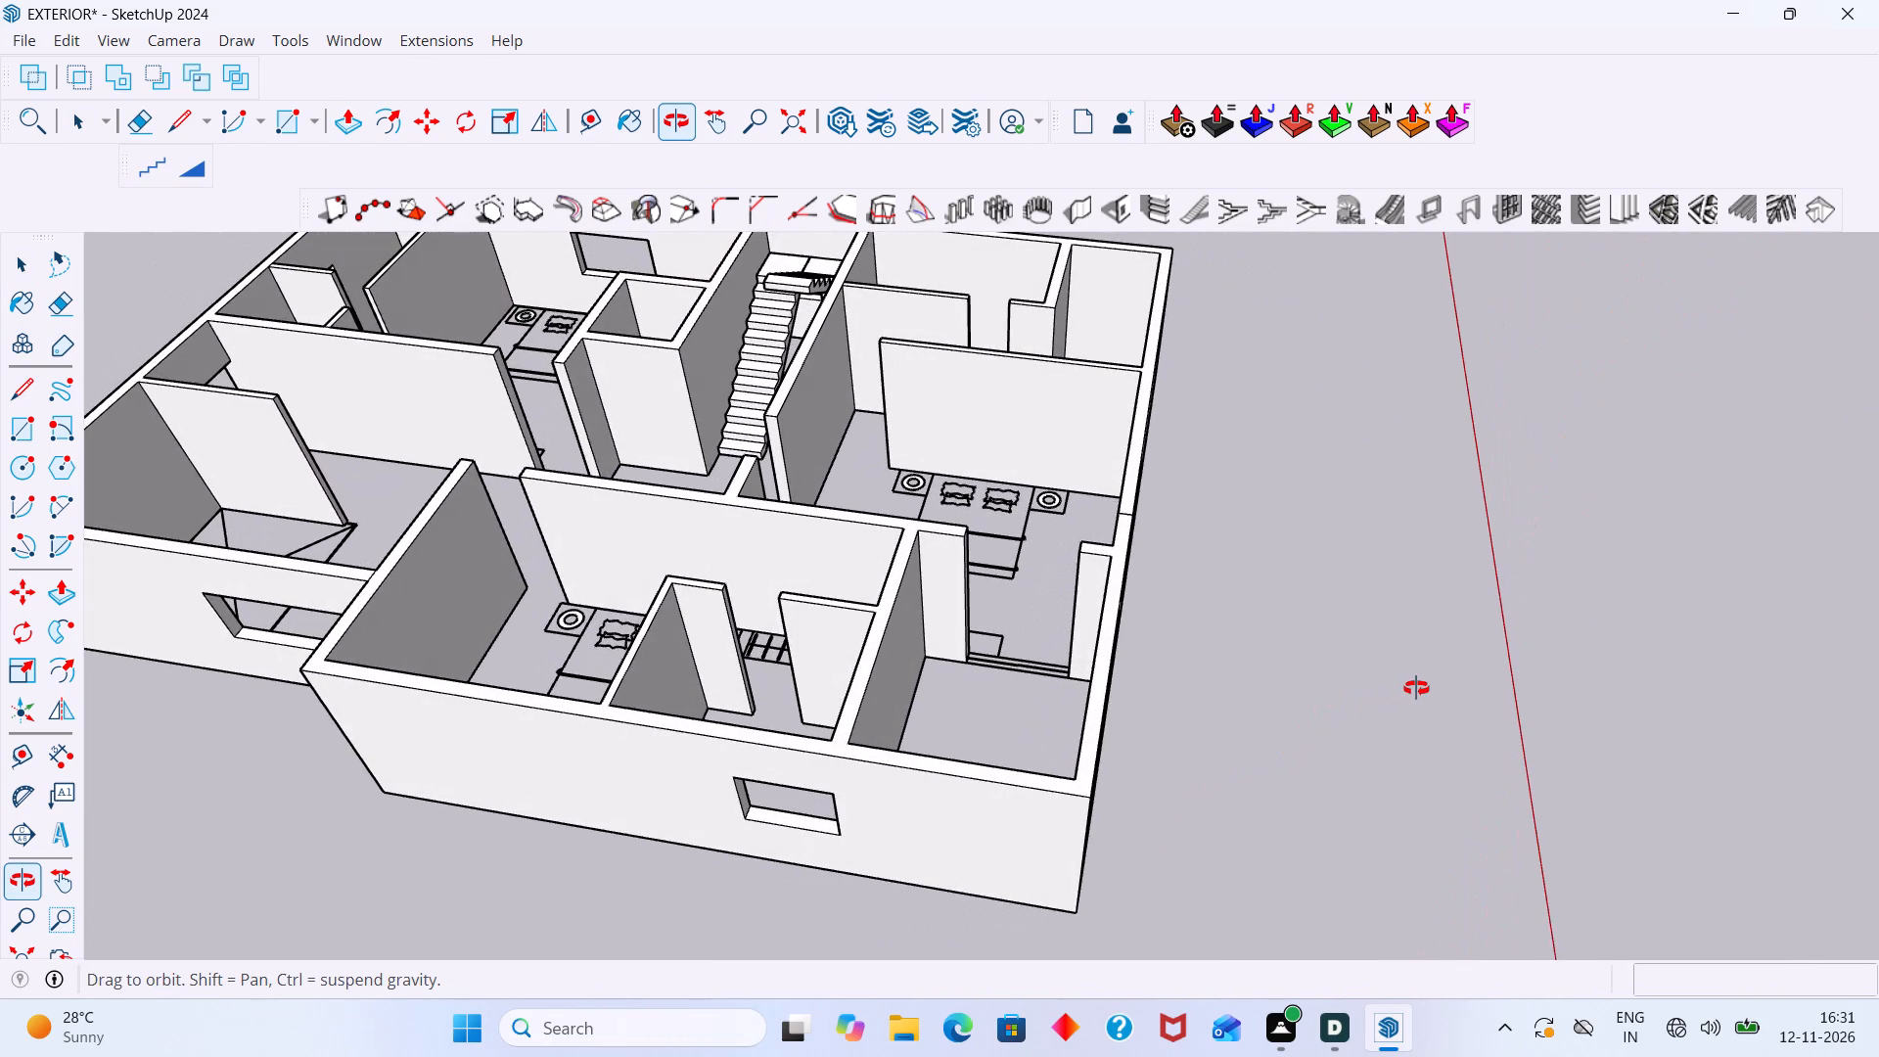
{"action": "middle_click_drag", "start_coordinate": [1416, 688], "coordinate": [1419, 688]}
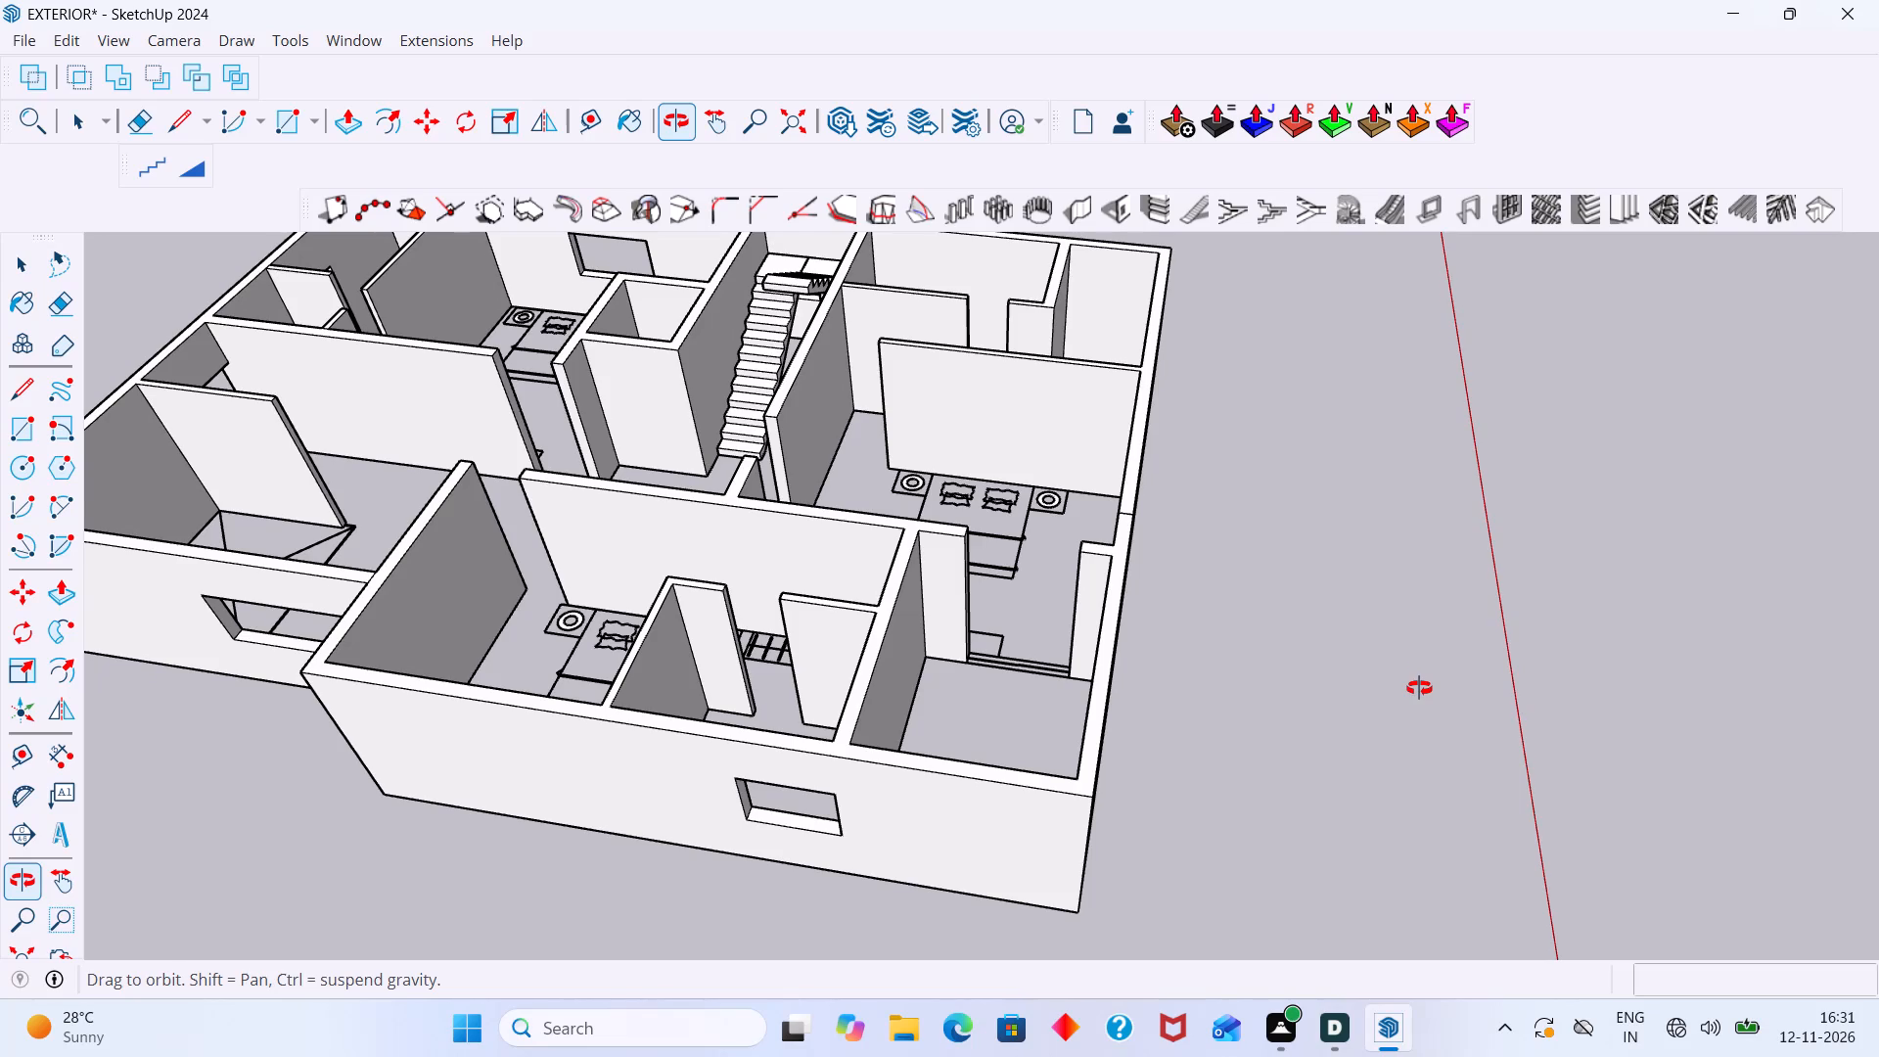
{"action": "middle_click_drag", "start_coordinate": [1419, 688], "coordinate": [1432, 650]}
{"action": "scroll", "coordinate": [888, 711], "scroll_direction": "up", "scroll_amount": 7}
{"action": "middle_click_drag", "start_coordinate": [753, 604], "coordinate": [992, 681]}
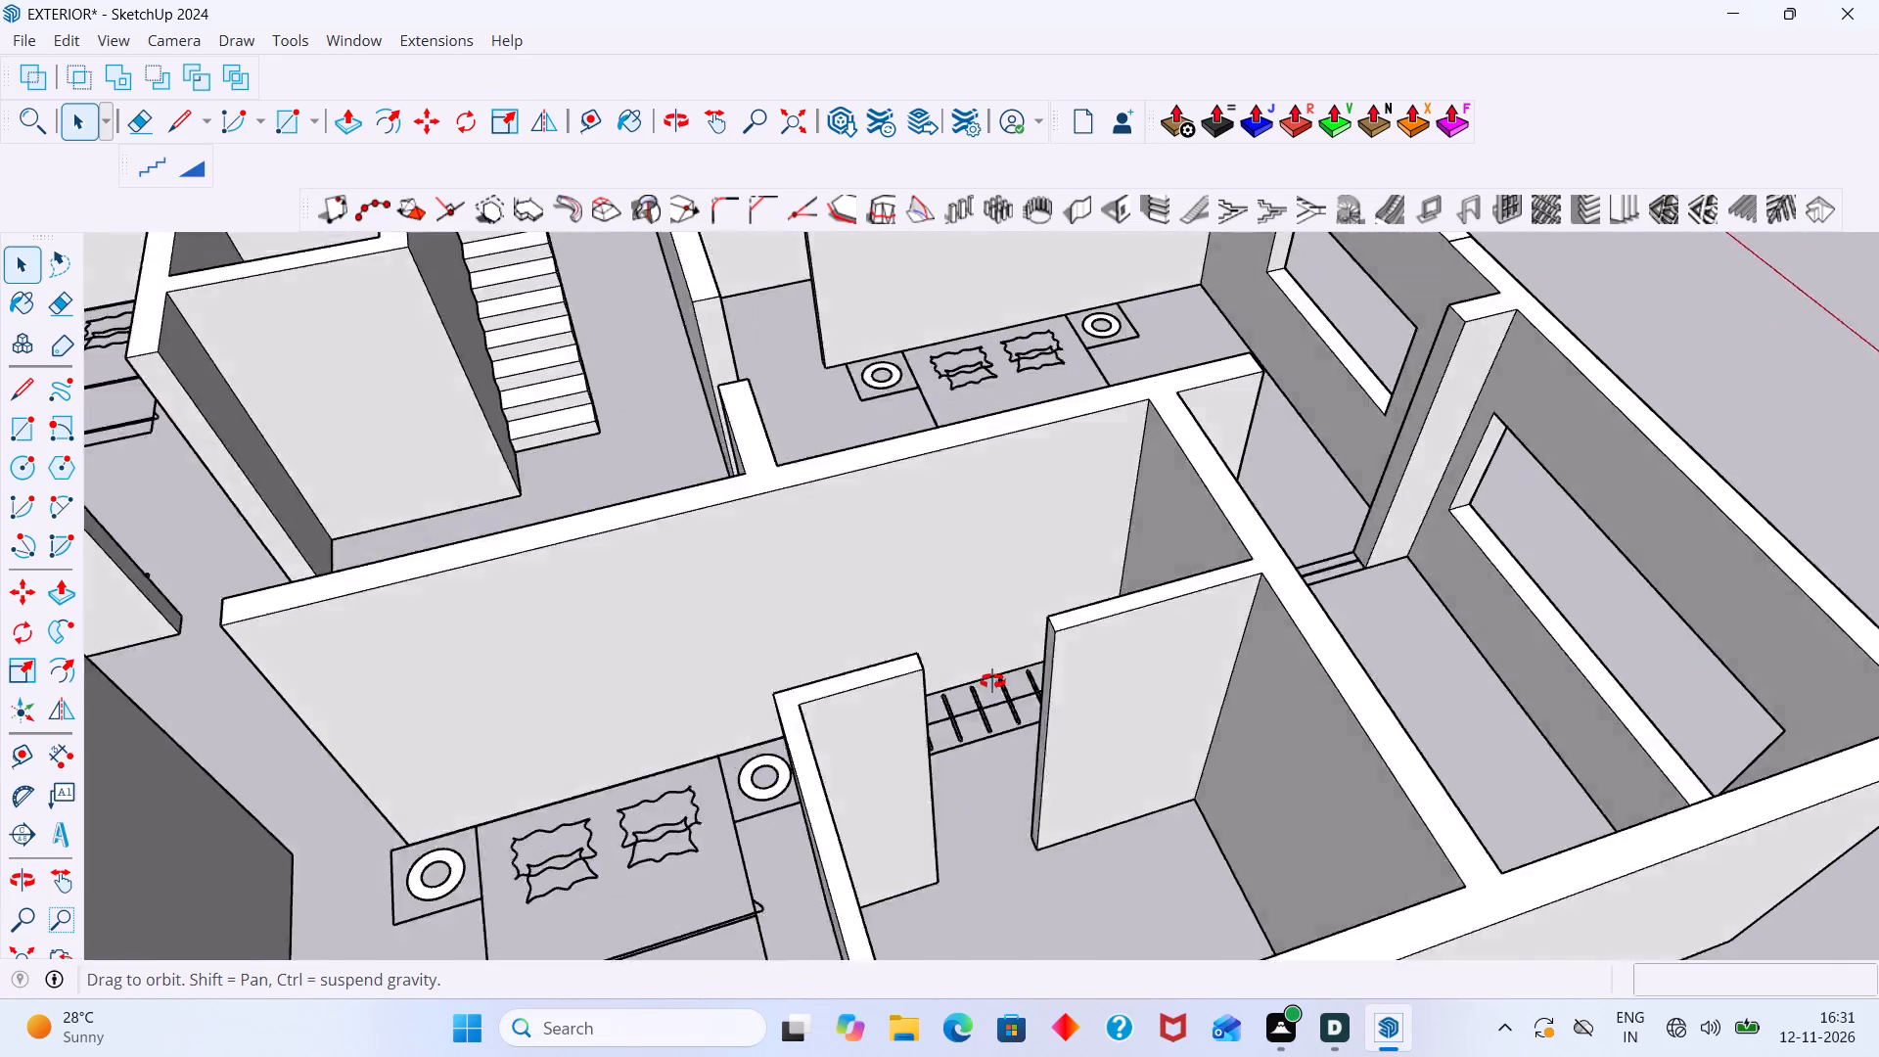
{"action": "middle_click_drag", "start_coordinate": [992, 681], "coordinate": [1197, 691]}
{"action": "scroll", "coordinate": [1194, 686], "scroll_direction": "up", "scroll_amount": 1}
{"action": "scroll", "coordinate": [1194, 686], "scroll_direction": "down", "scroll_amount": 13}
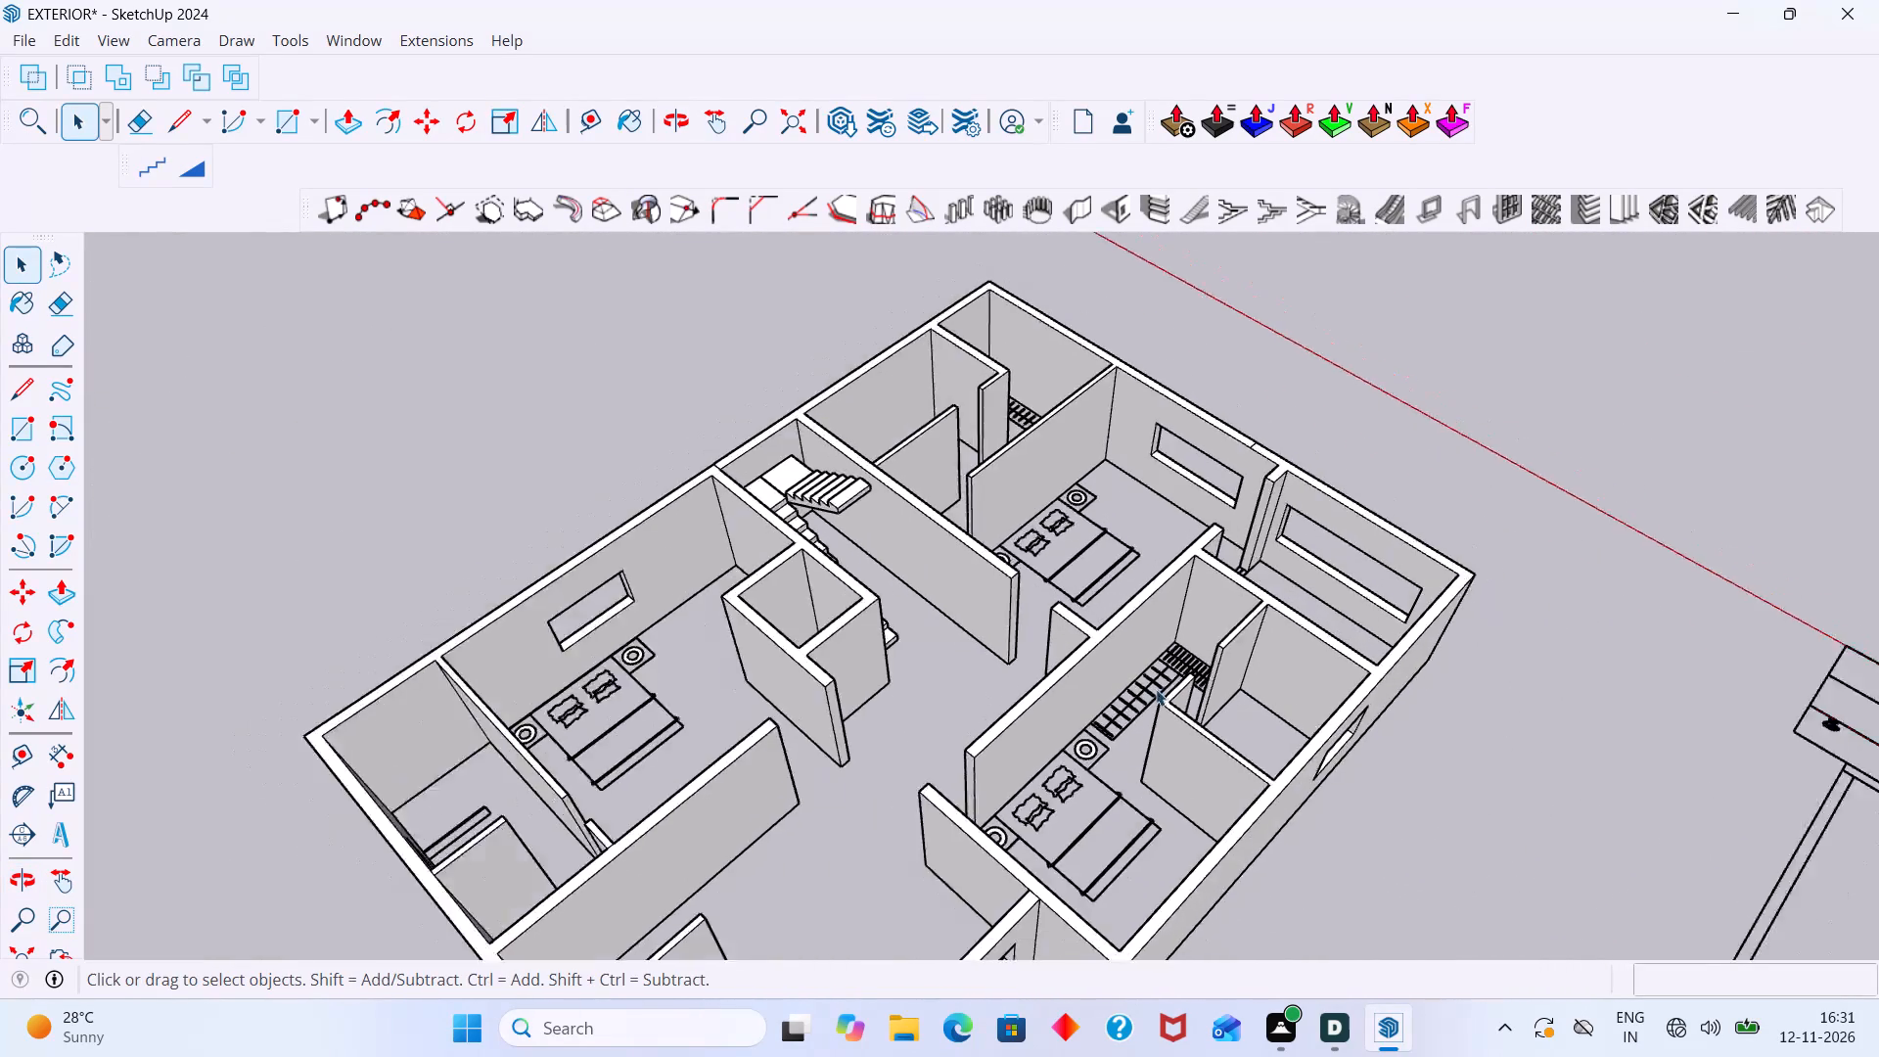
{"action": "scroll", "coordinate": [1156, 689], "scroll_direction": "down", "scroll_amount": 1}
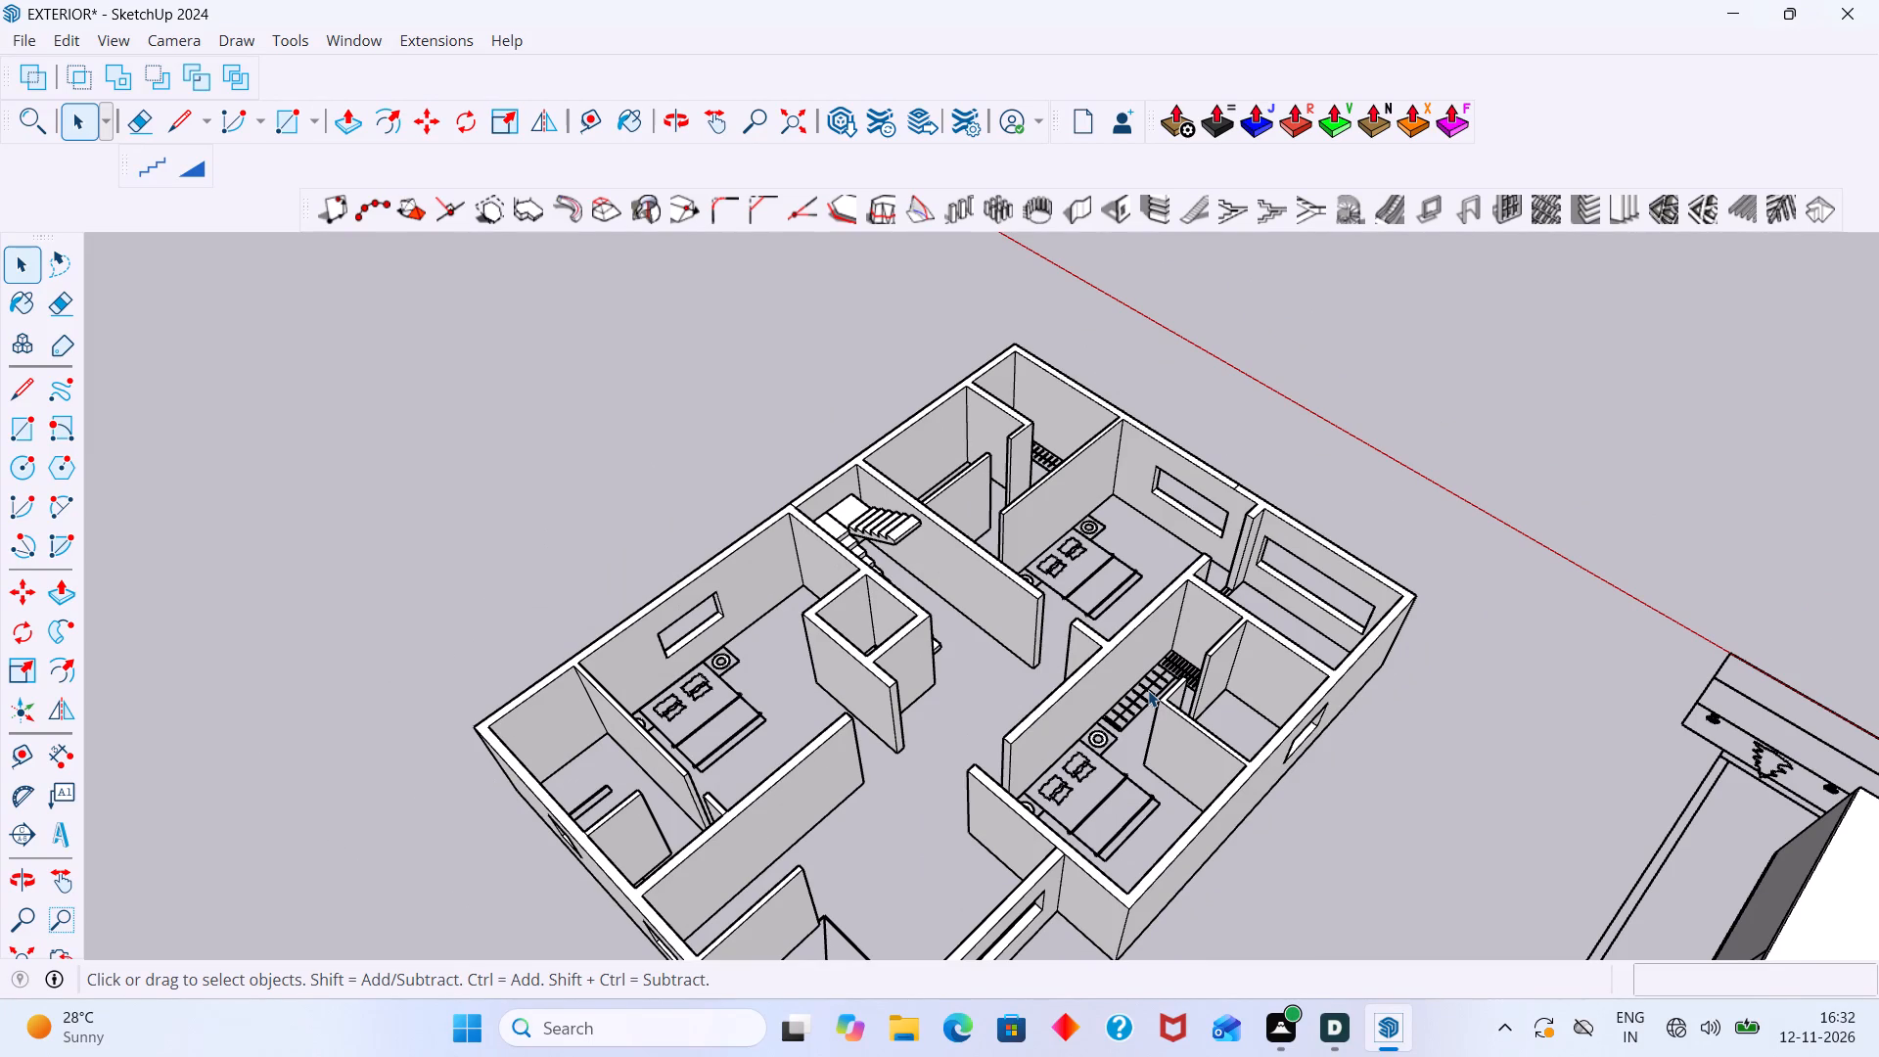
{"action": "scroll", "coordinate": [1088, 625], "scroll_direction": "down", "scroll_amount": 3}
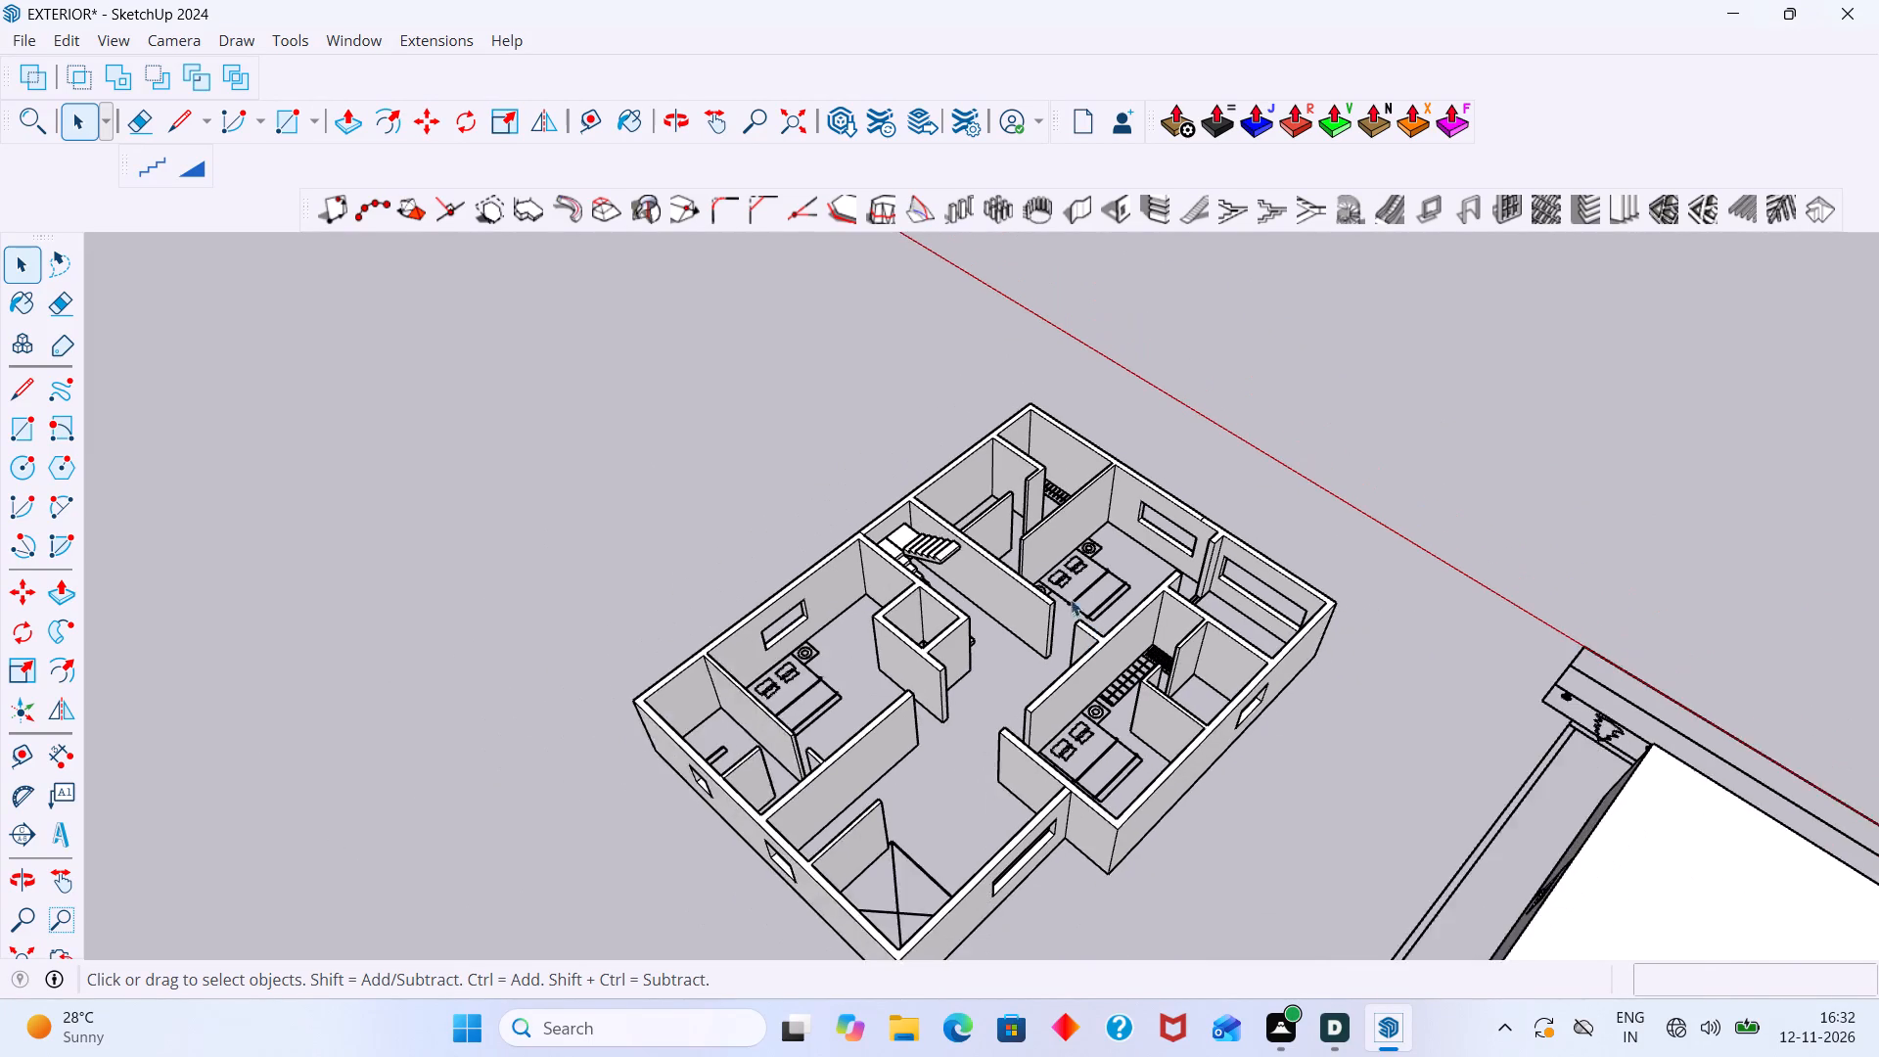
{"action": "scroll", "coordinate": [1071, 599], "scroll_direction": "down", "scroll_amount": 1}
{"action": "middle_click_drag", "start_coordinate": [1094, 559], "coordinate": [1043, 518]}
{"action": "scroll", "coordinate": [1043, 518], "scroll_direction": "up", "scroll_amount": 6}
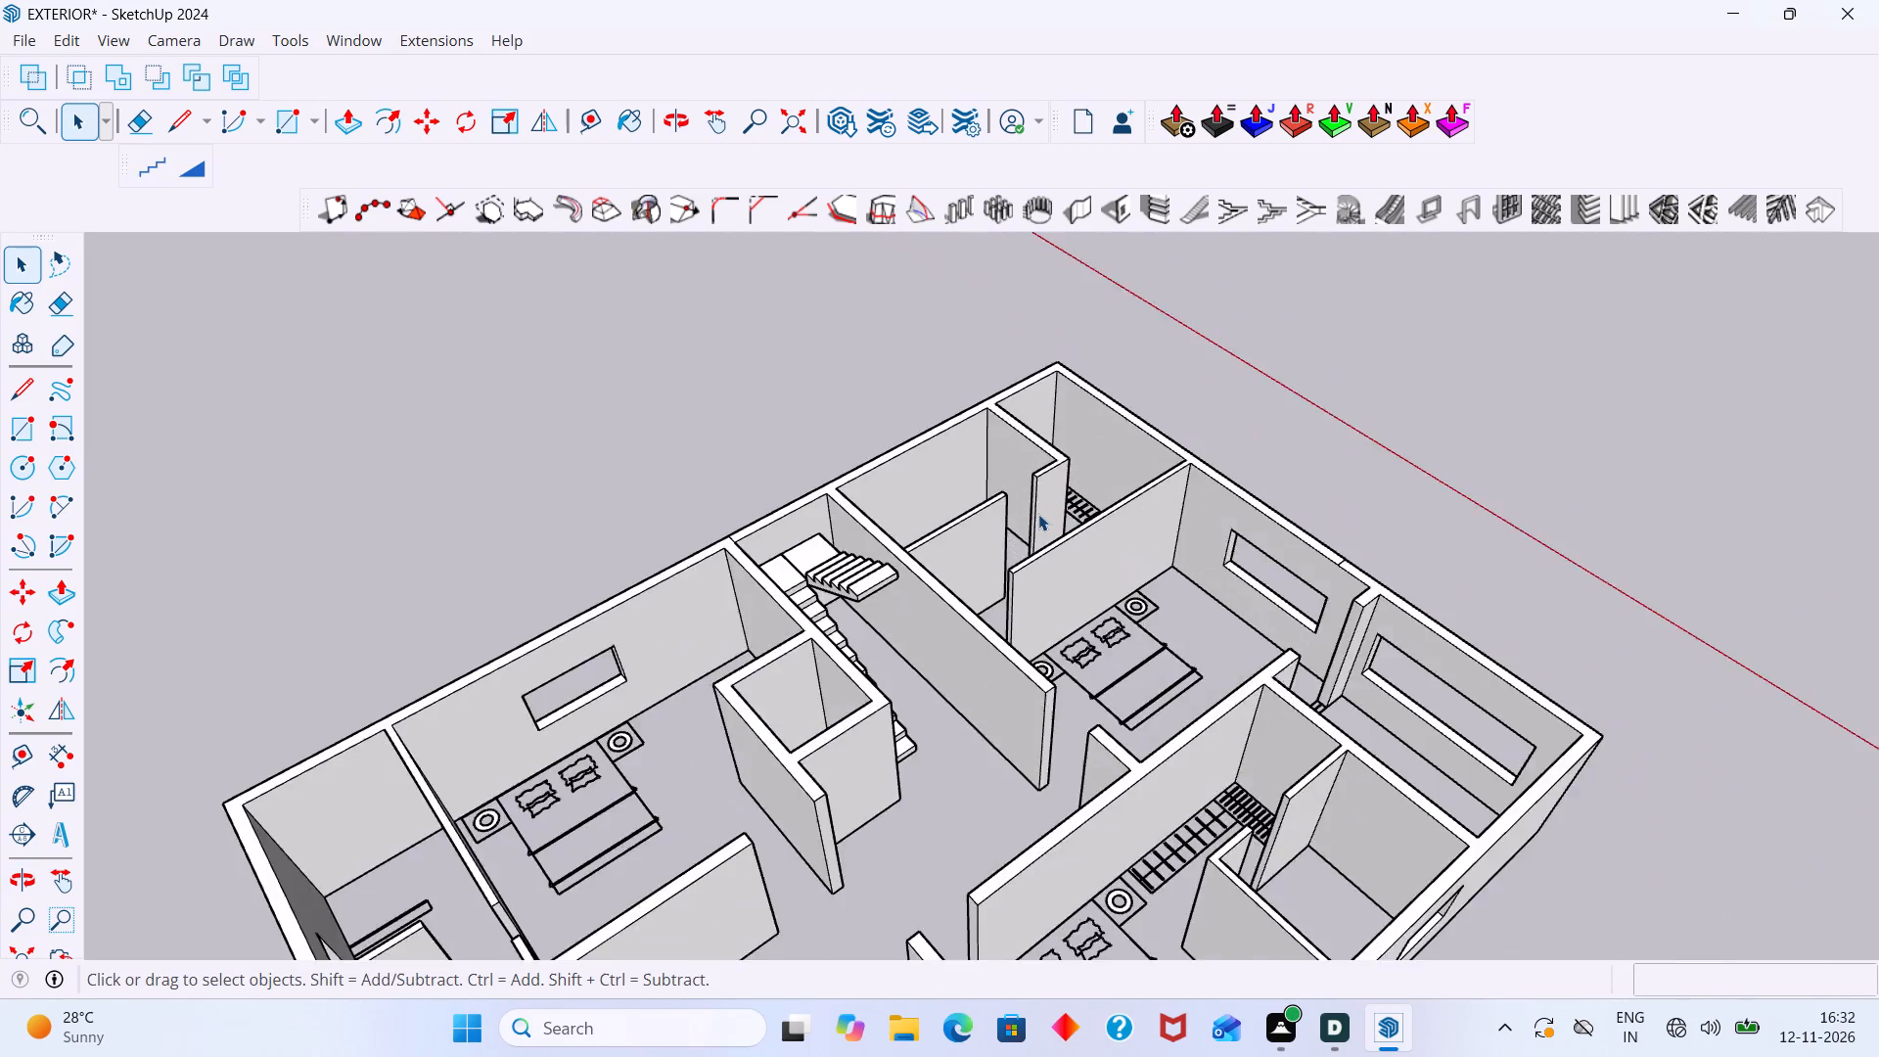
{"action": "scroll", "coordinate": [1038, 514], "scroll_direction": "up", "scroll_amount": 11}
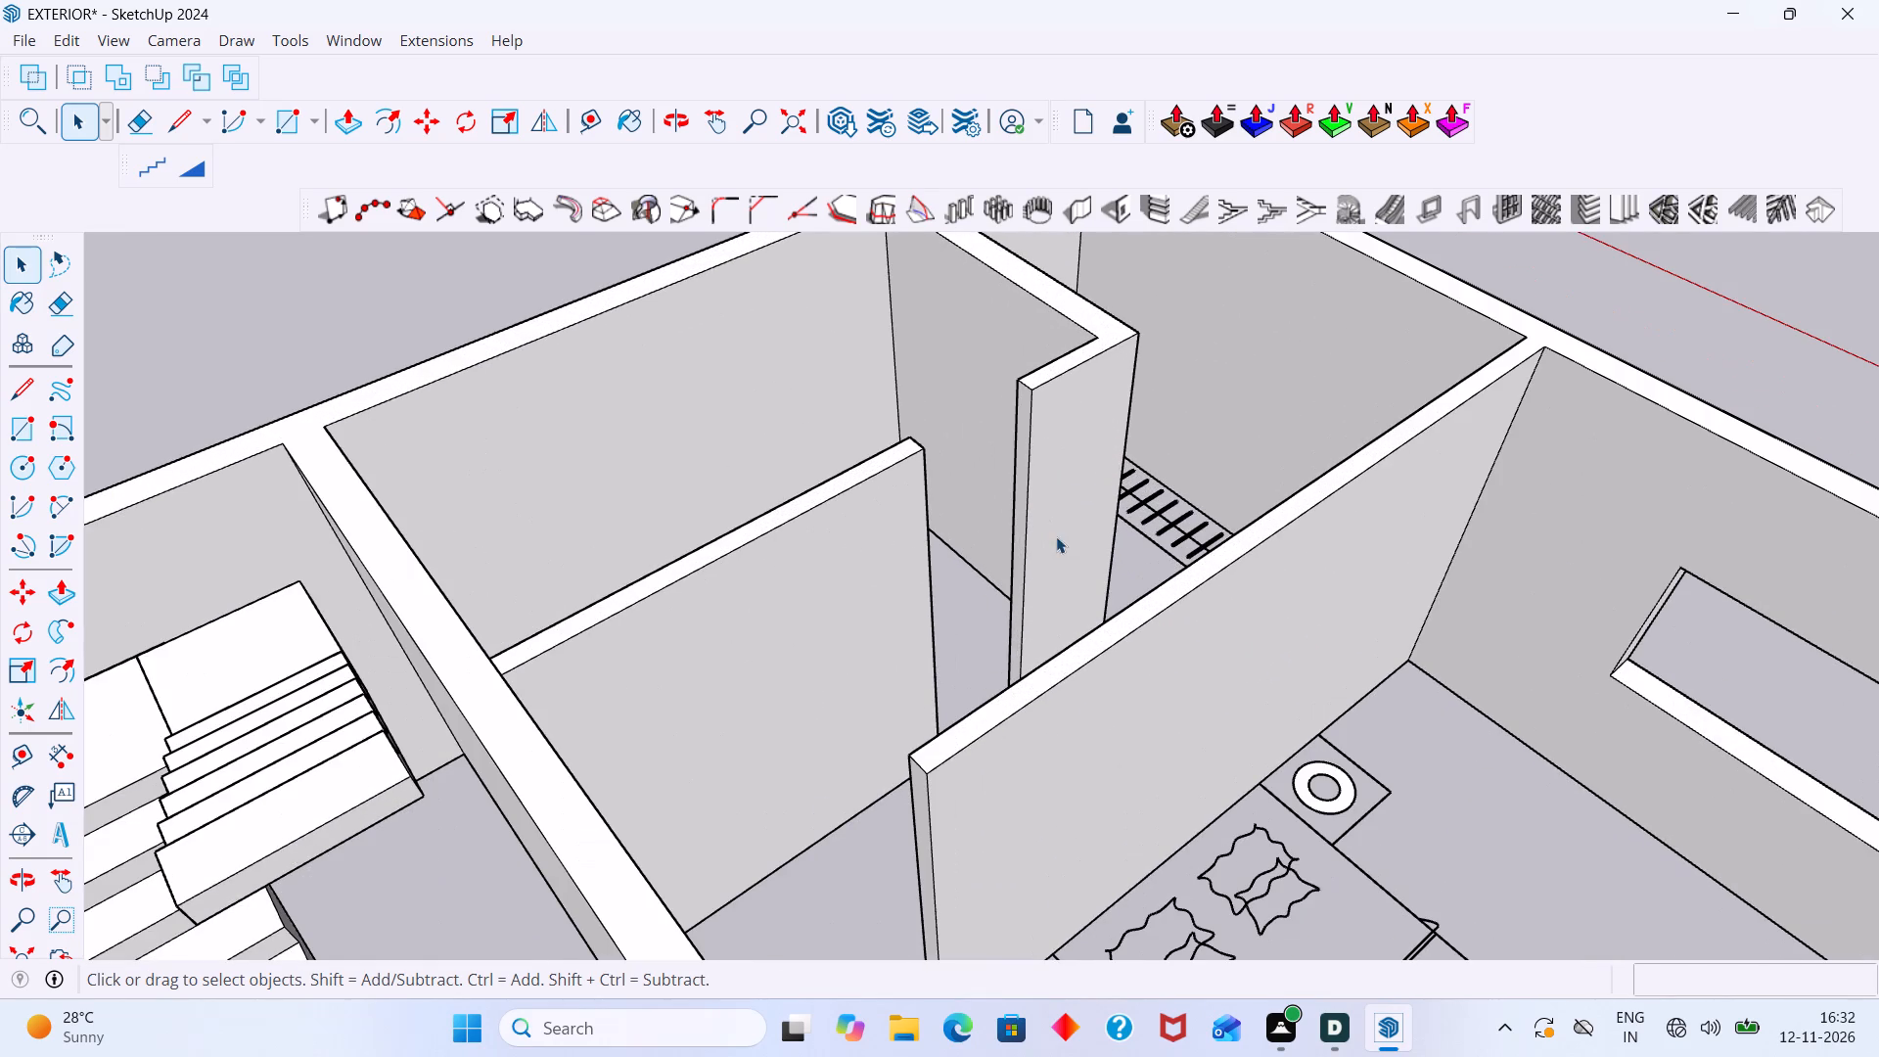
Examine the wardrobe partitions, the staircase flights and the bedrooms of the walled floor from above.
{"action": "middle_click_drag", "start_coordinate": [1081, 543], "coordinate": [1073, 617]}
{"action": "scroll", "coordinate": [1073, 598], "scroll_direction": "down", "scroll_amount": 5}
{"action": "middle_click_drag", "start_coordinate": [1095, 625], "coordinate": [993, 607]}
{"action": "scroll", "coordinate": [986, 596], "scroll_direction": "down", "scroll_amount": 3}
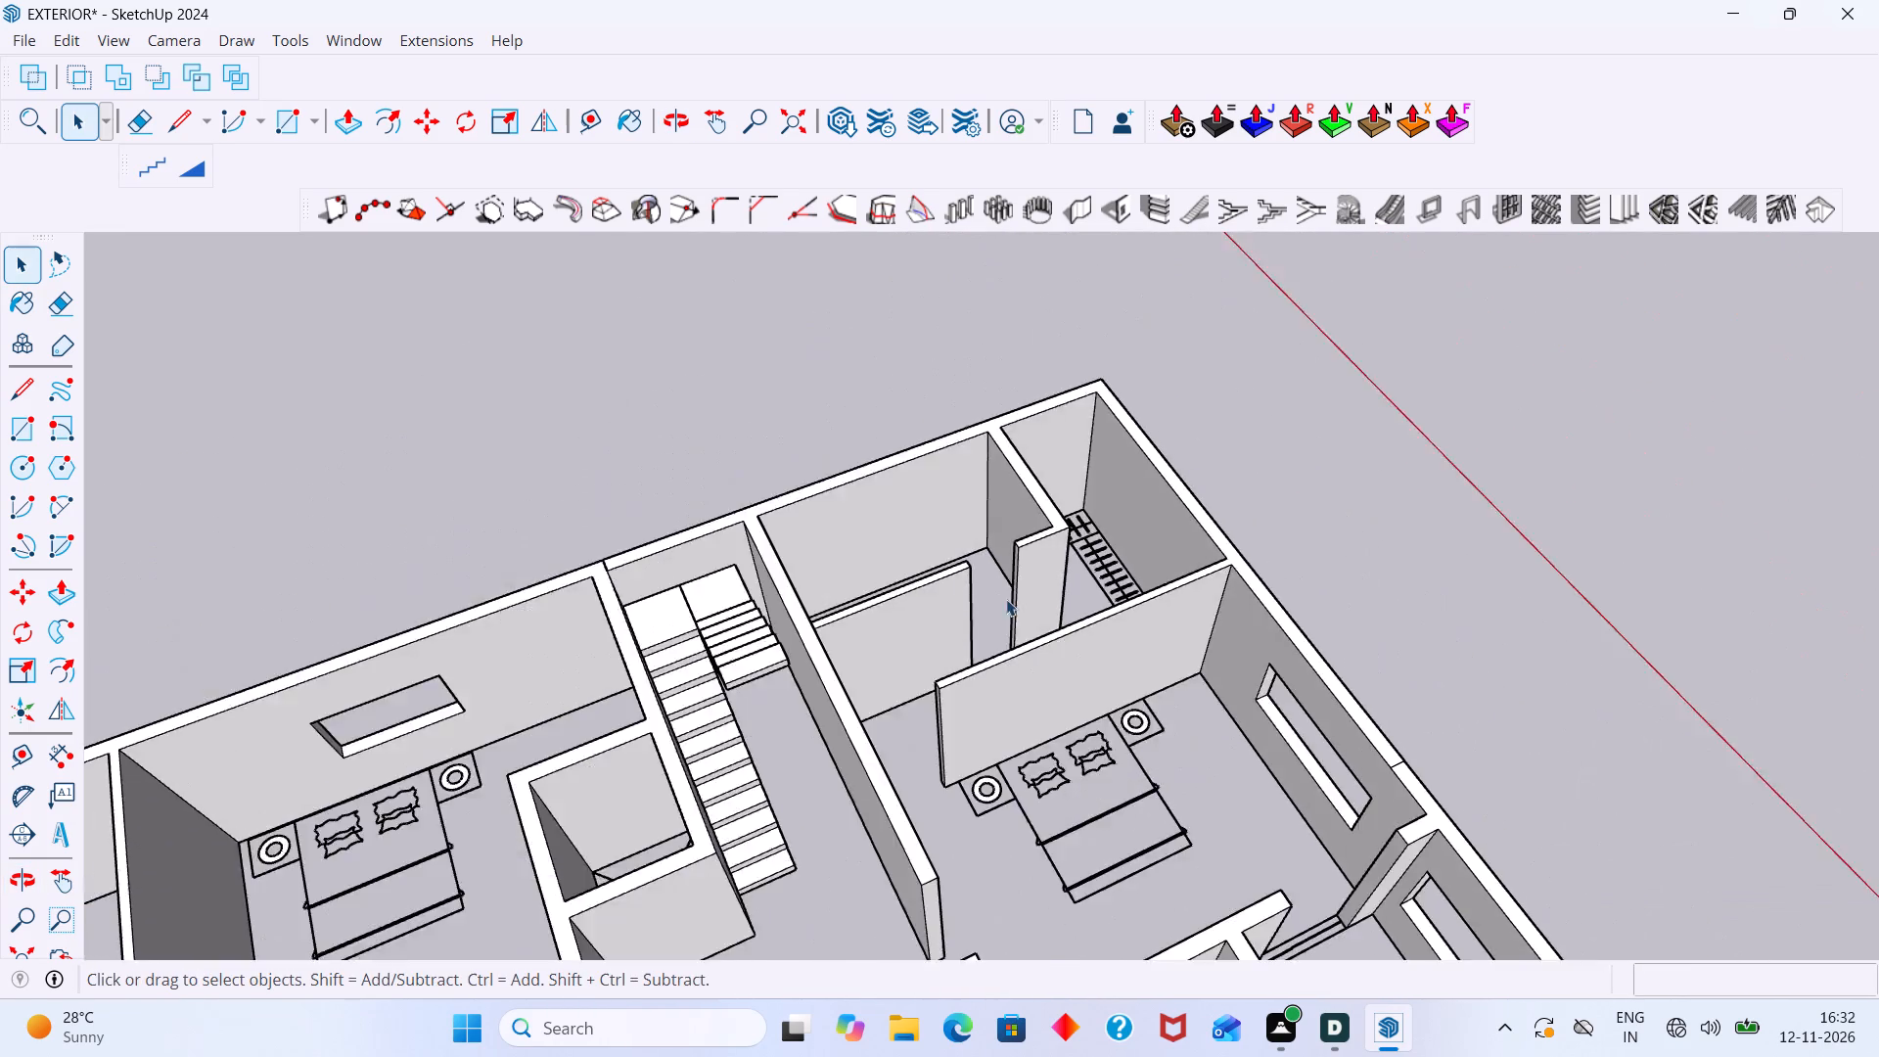
{"action": "scroll", "coordinate": [1006, 599], "scroll_direction": "down", "scroll_amount": 9}
{"action": "scroll", "coordinate": [855, 702], "scroll_direction": "up", "scroll_amount": 14}
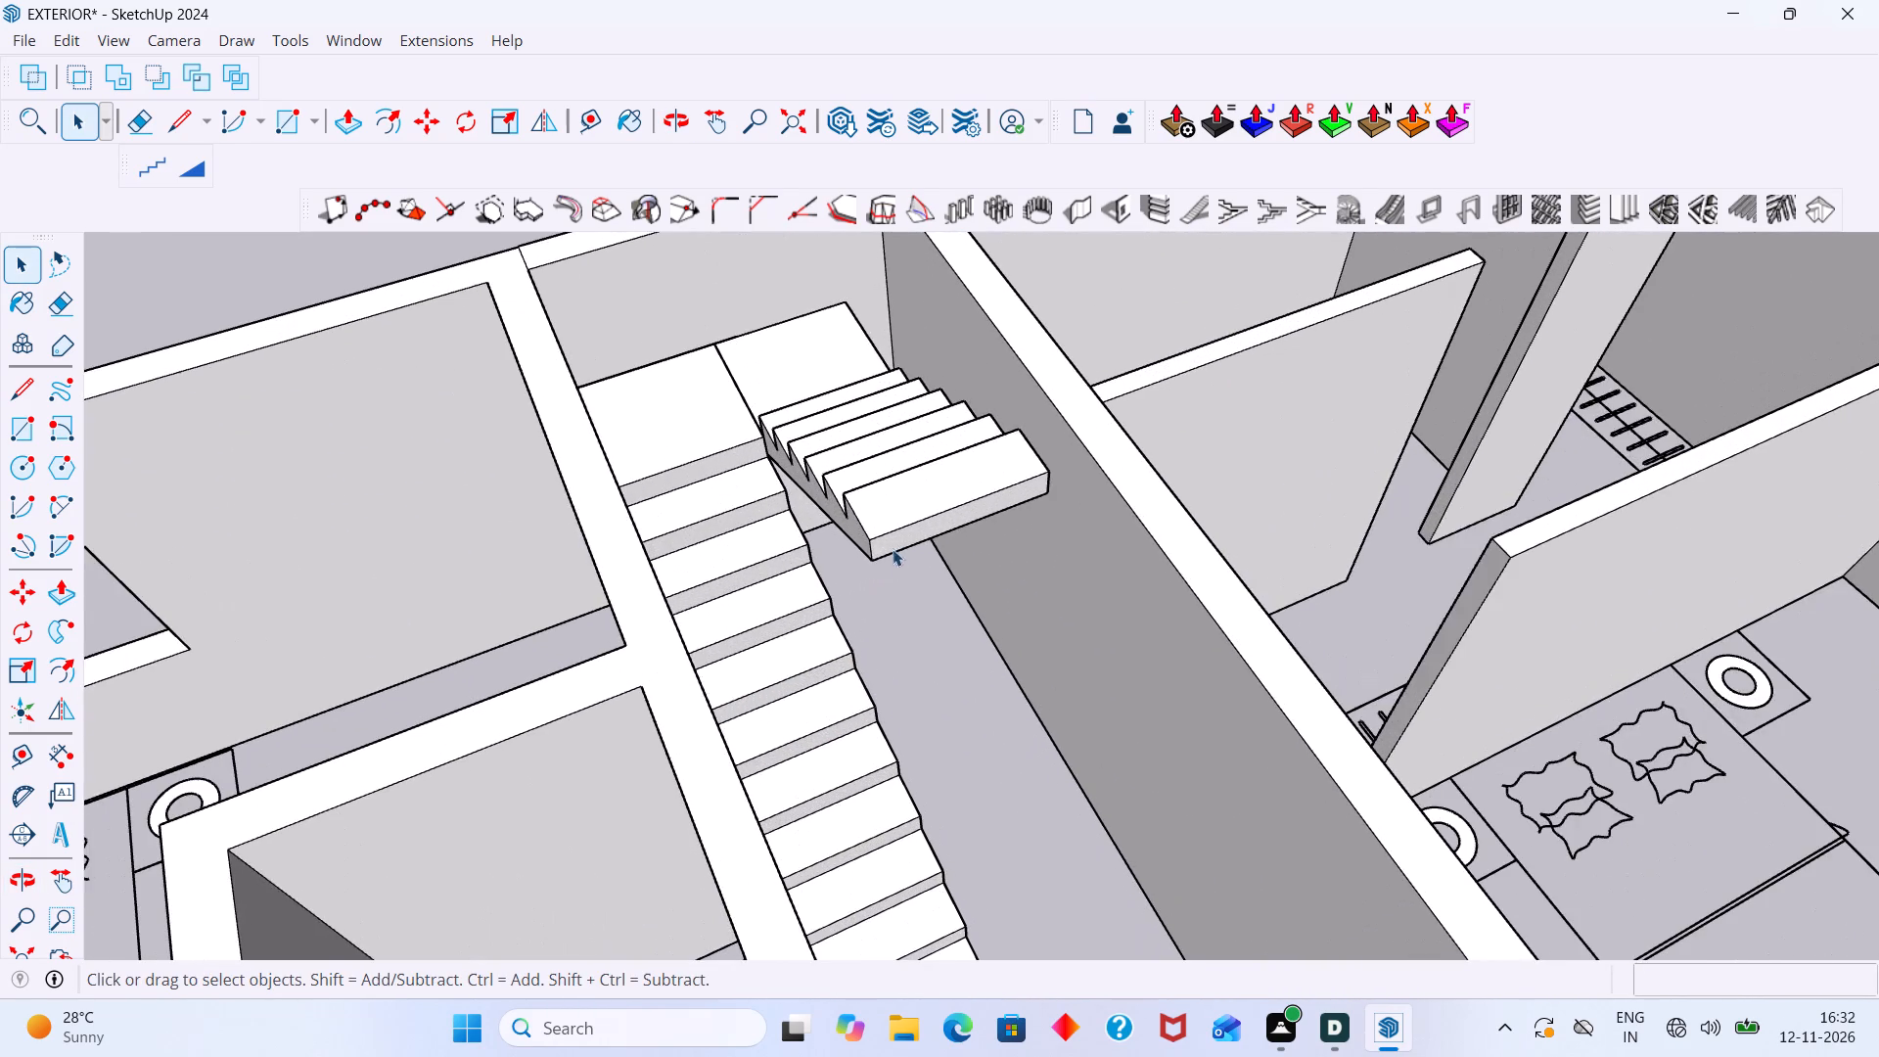
{"action": "middle_click_drag", "start_coordinate": [911, 535], "coordinate": [1026, 507]}
{"action": "scroll", "coordinate": [1026, 507], "scroll_direction": "up", "scroll_amount": 1}
{"action": "scroll", "coordinate": [1026, 507], "scroll_direction": "down", "scroll_amount": 12}
{"action": "scroll", "coordinate": [860, 695], "scroll_direction": "down", "scroll_amount": 1}
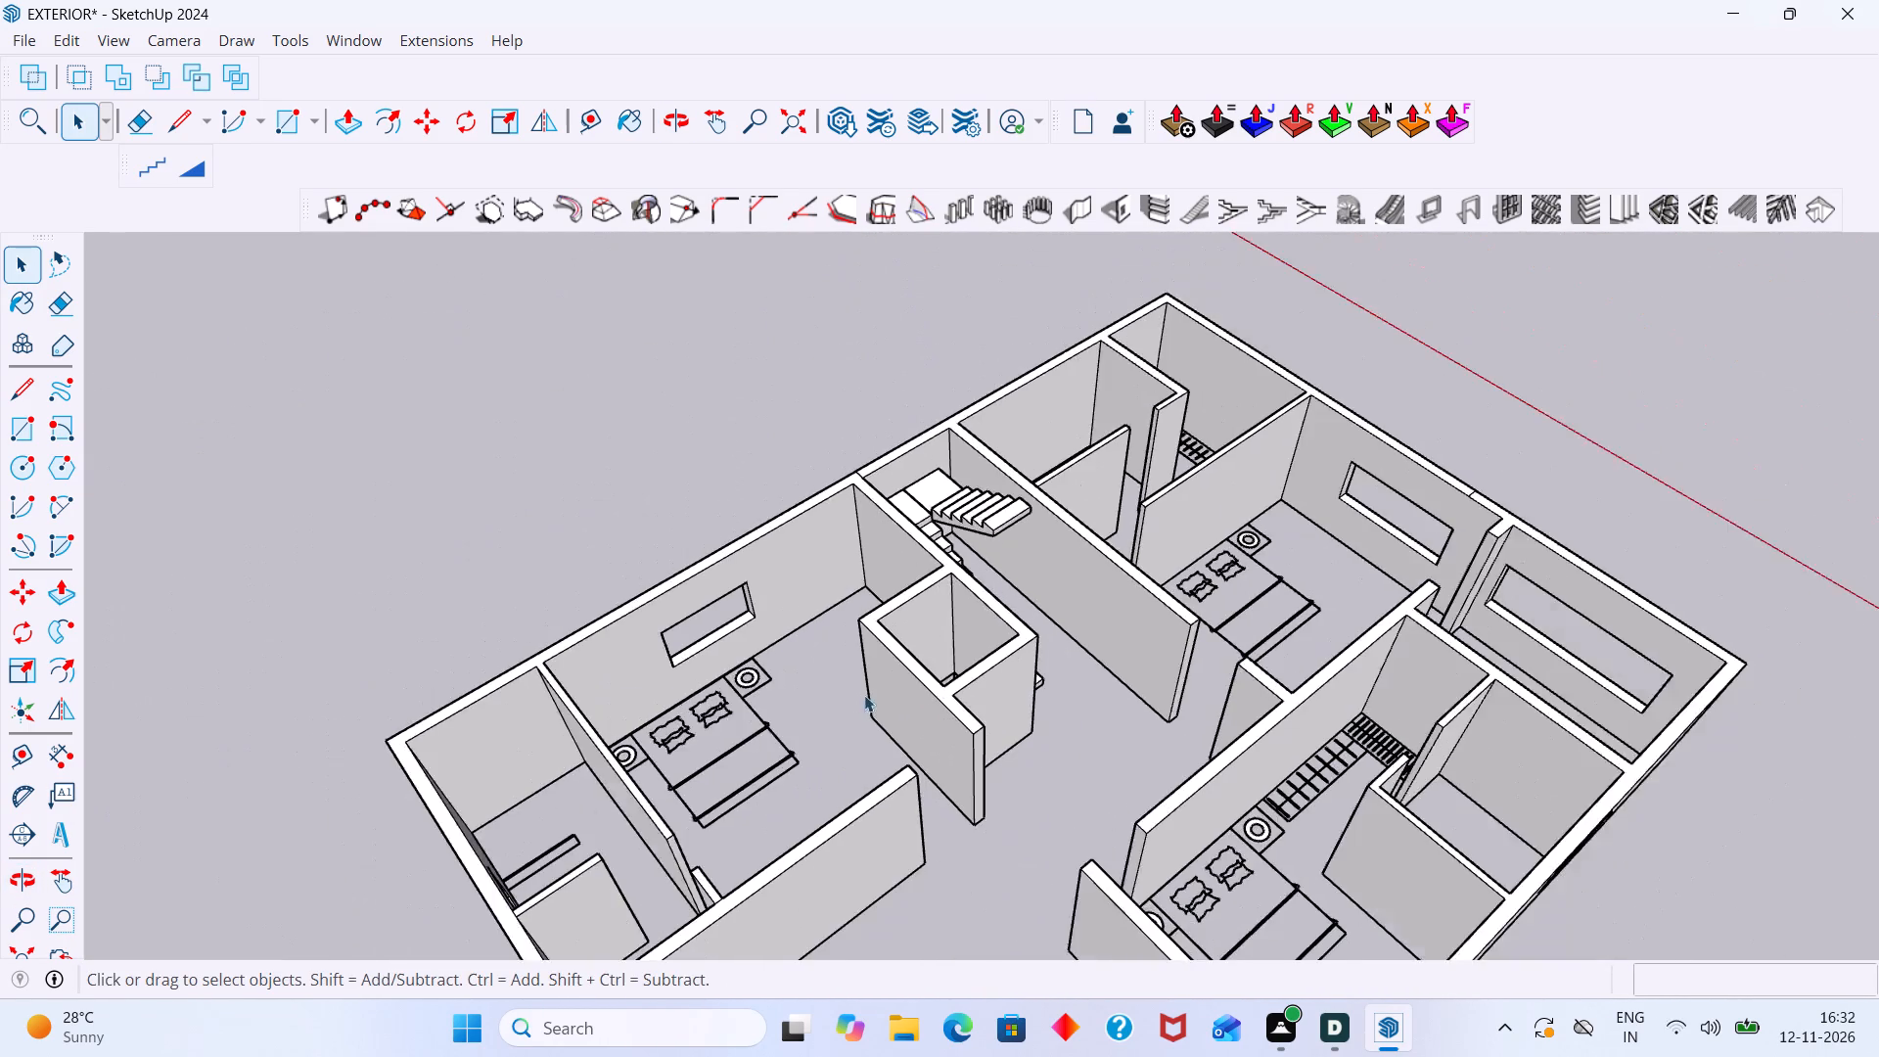
{"action": "scroll", "coordinate": [864, 695], "scroll_direction": "down", "scroll_amount": 3}
{"action": "middle_click_drag", "start_coordinate": [832, 754], "coordinate": [664, 739]}
{"action": "scroll", "coordinate": [565, 707], "scroll_direction": "up", "scroll_amount": 2}
{"action": "middle_click_drag", "start_coordinate": [560, 720], "coordinate": [602, 820]}
{"action": "scroll", "coordinate": [541, 799], "scroll_direction": "up", "scroll_amount": 4}
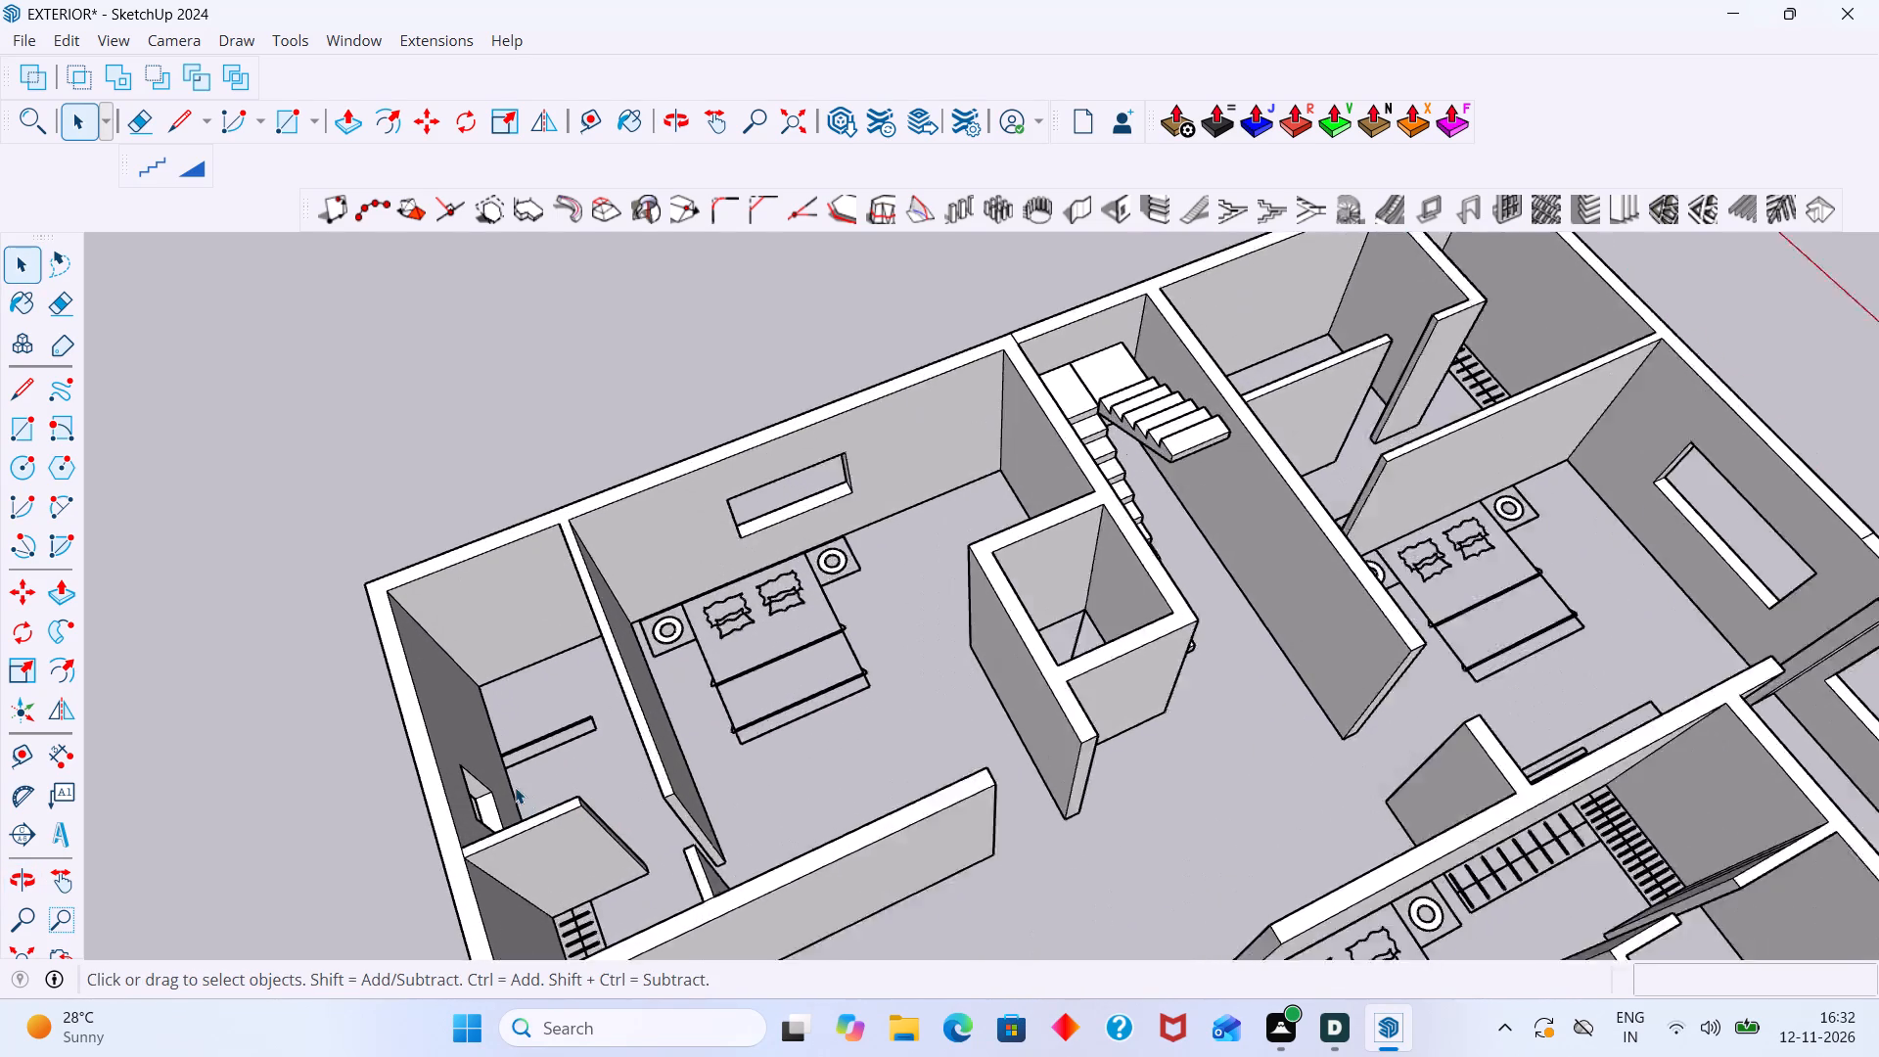
{"action": "scroll", "coordinate": [515, 787], "scroll_direction": "up", "scroll_amount": 7}
{"action": "scroll", "coordinate": [546, 754], "scroll_direction": "down", "scroll_amount": 12}
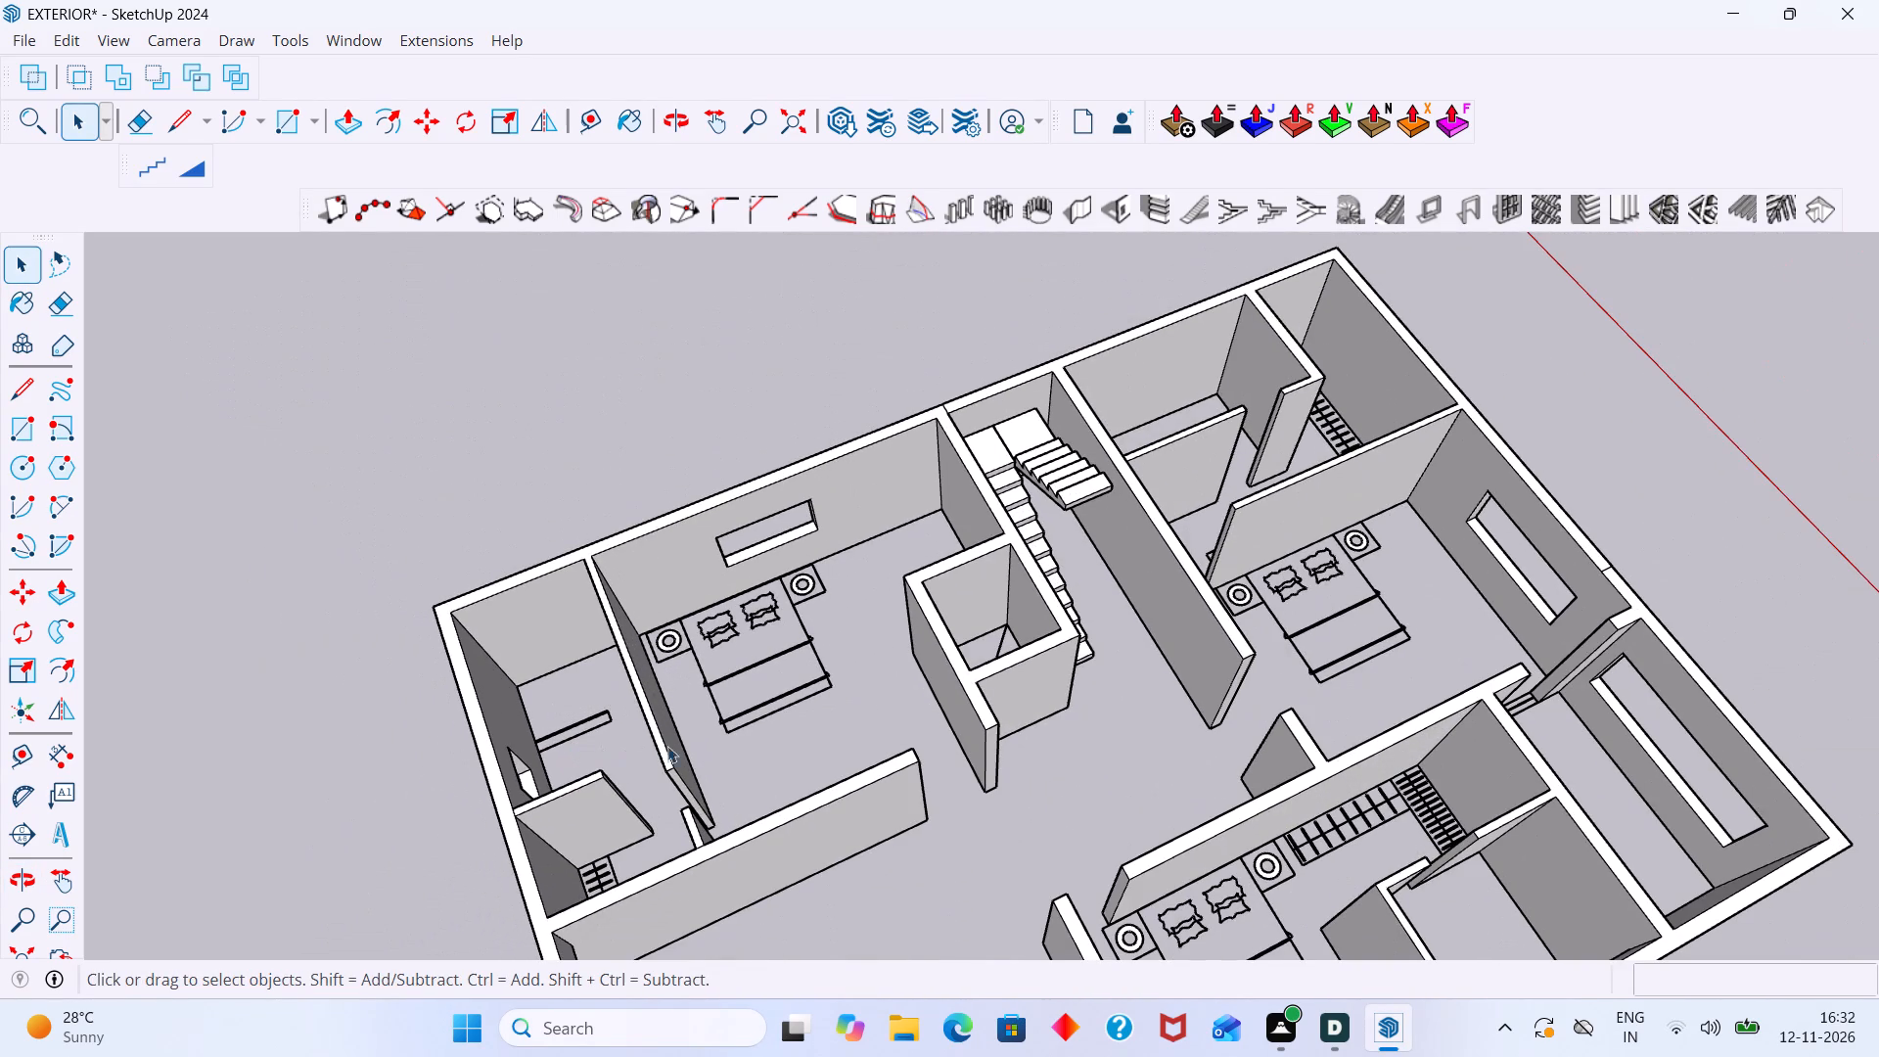
Erase the two leftover crossed diagonal lines on the floor of the small enclosed shaft beside the staircase.
{"action": "scroll", "coordinate": [833, 719], "scroll_direction": "down", "scroll_amount": 3}
{"action": "middle_click_drag", "start_coordinate": [1025, 655], "coordinate": [1005, 720]}
{"action": "scroll", "coordinate": [934, 705], "scroll_direction": "up", "scroll_amount": 9}
{"action": "middle_click_drag", "start_coordinate": [1016, 666], "coordinate": [1004, 702]}
{"action": "scroll", "coordinate": [982, 694], "scroll_direction": "up", "scroll_amount": 6}
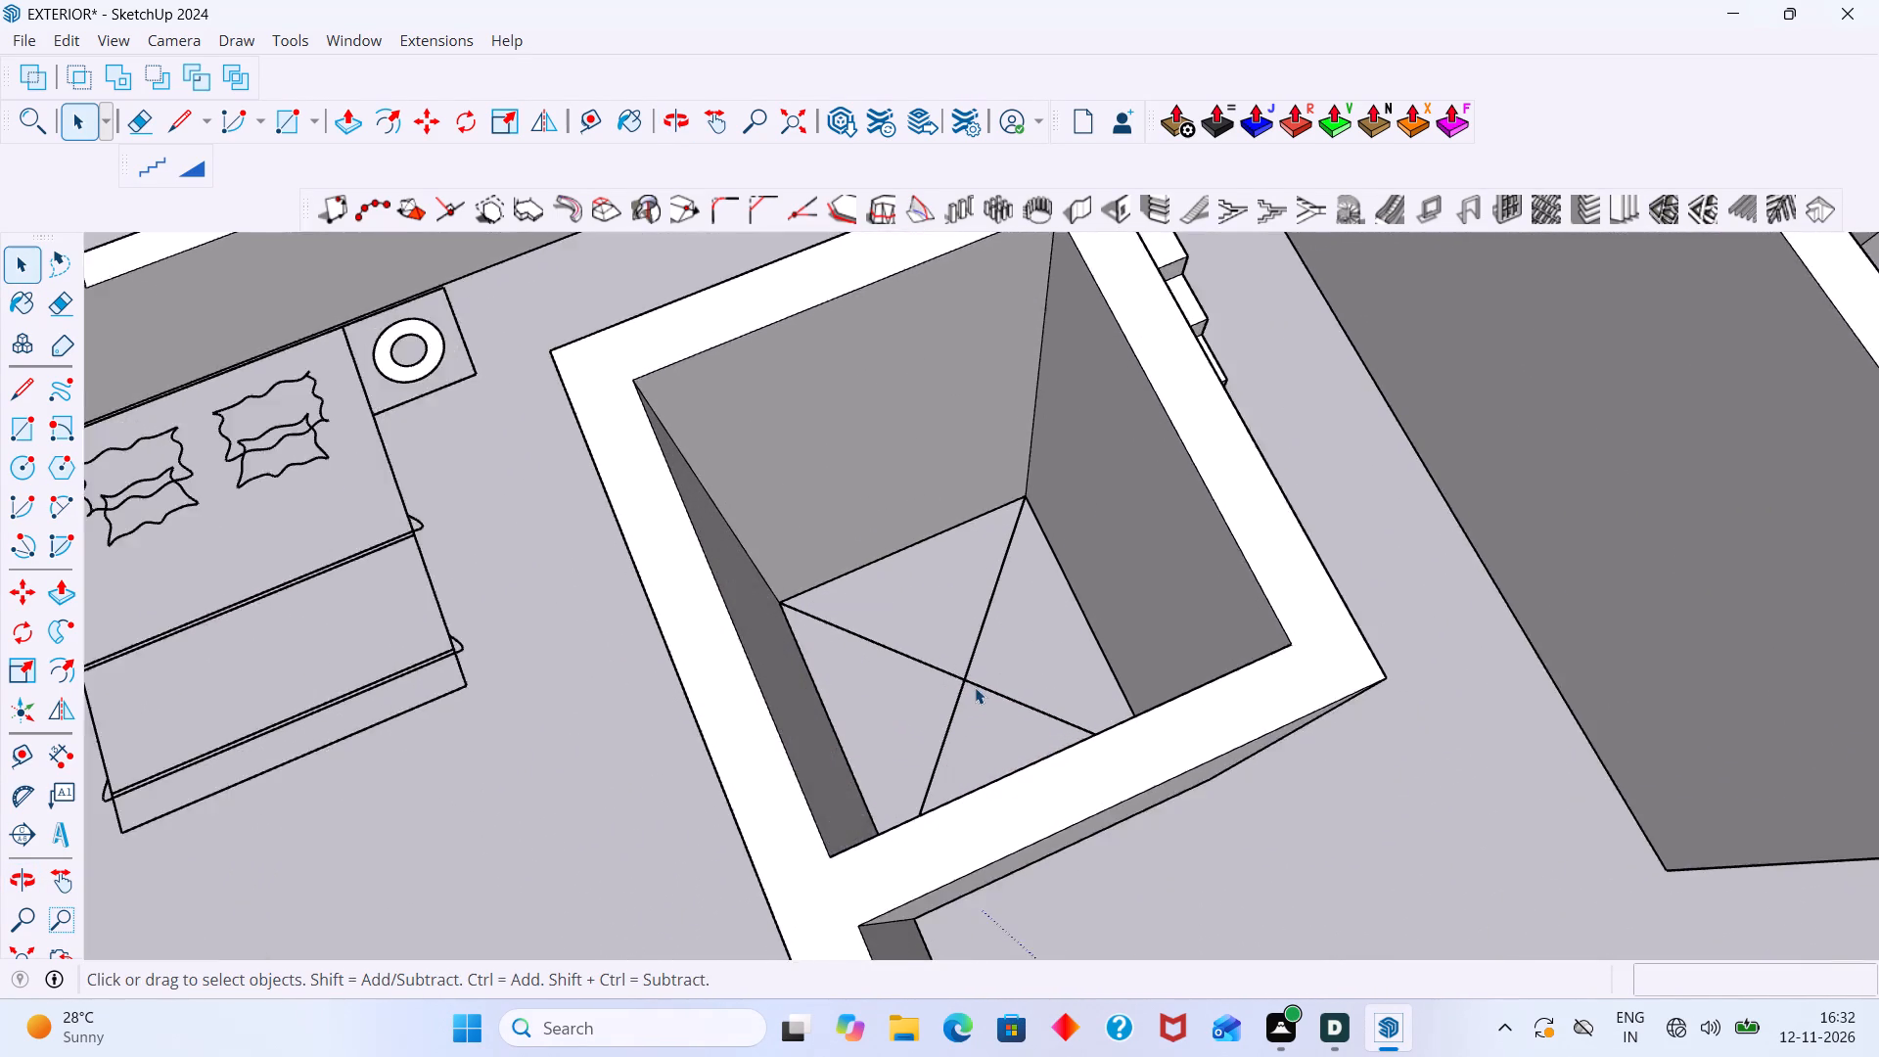
{"action": "scroll", "coordinate": [975, 687], "scroll_direction": "up", "scroll_amount": 5}
{"action": "left_click_drag", "start_coordinate": [978, 702], "coordinate": [949, 657]}
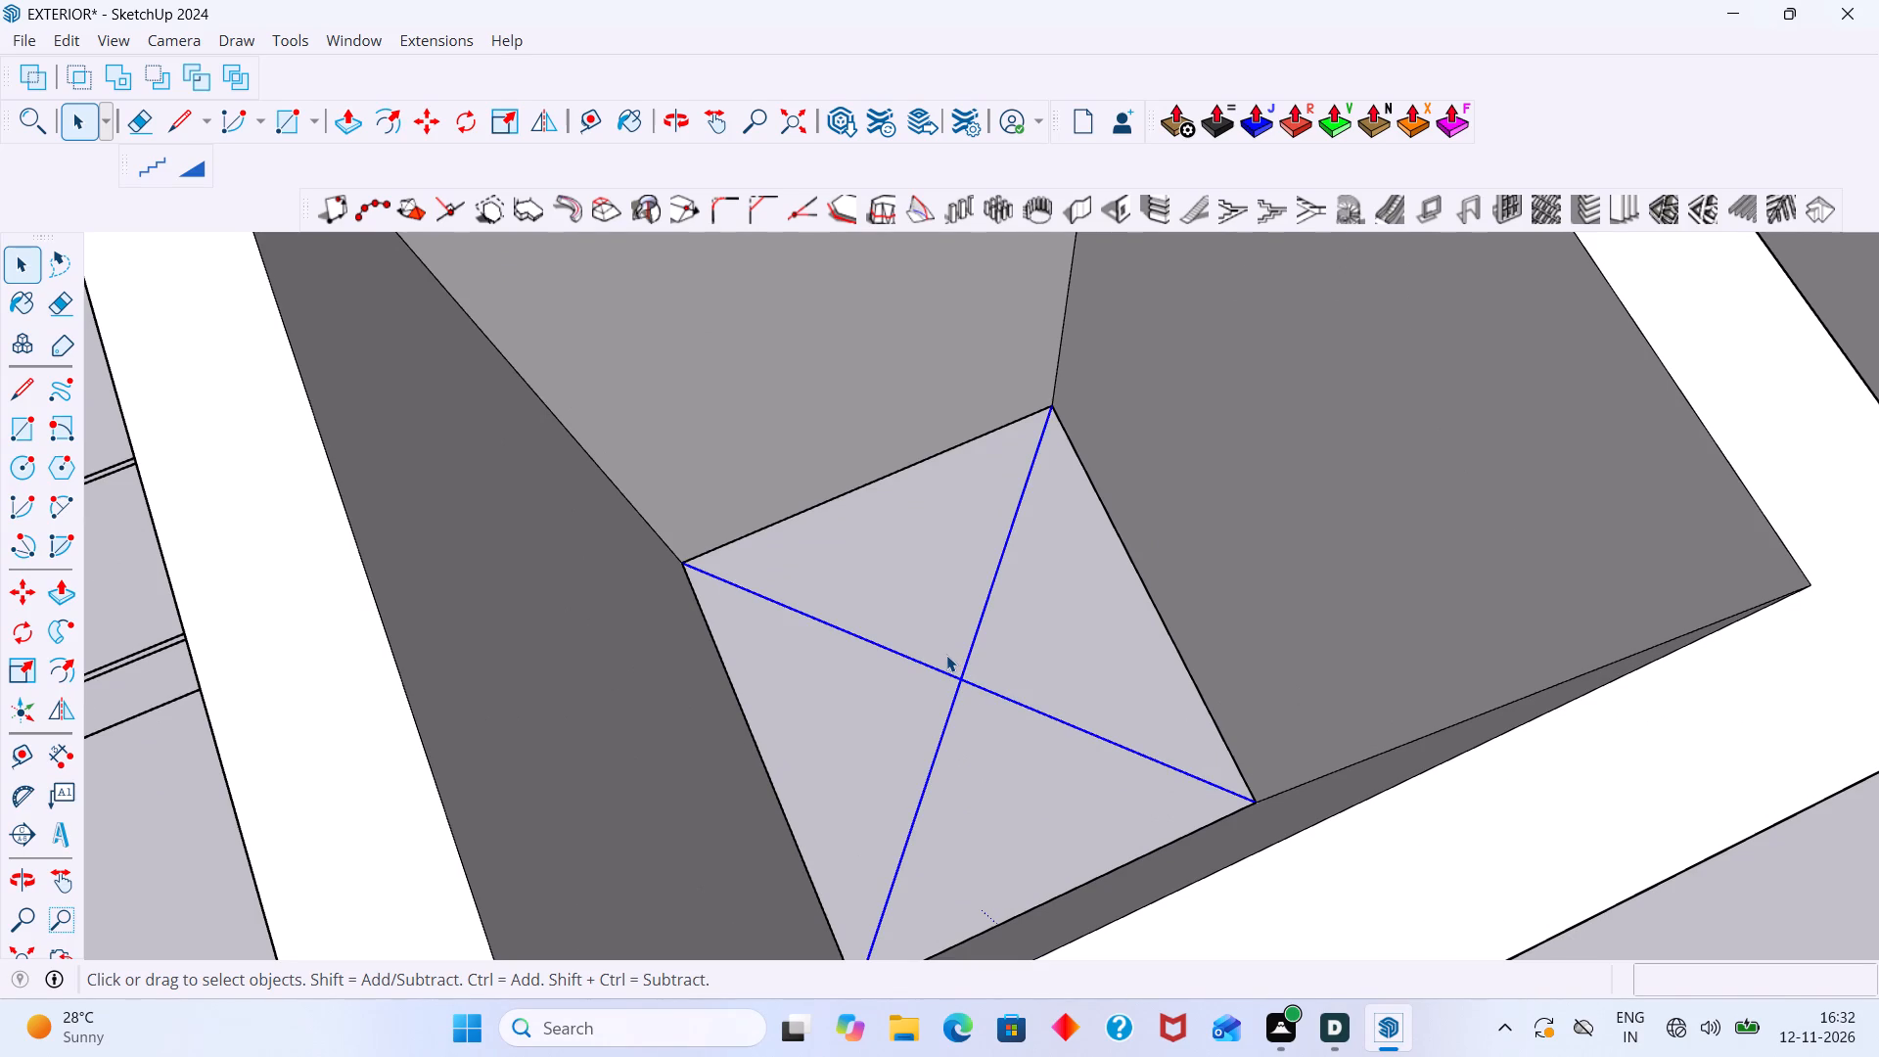
{"action": "key", "text": "Delete"}
Examine the shaft, the staircase, the wardrobe partitions and the whole walled floor from above.
{"action": "scroll", "coordinate": [961, 663], "scroll_direction": "down", "scroll_amount": 18}
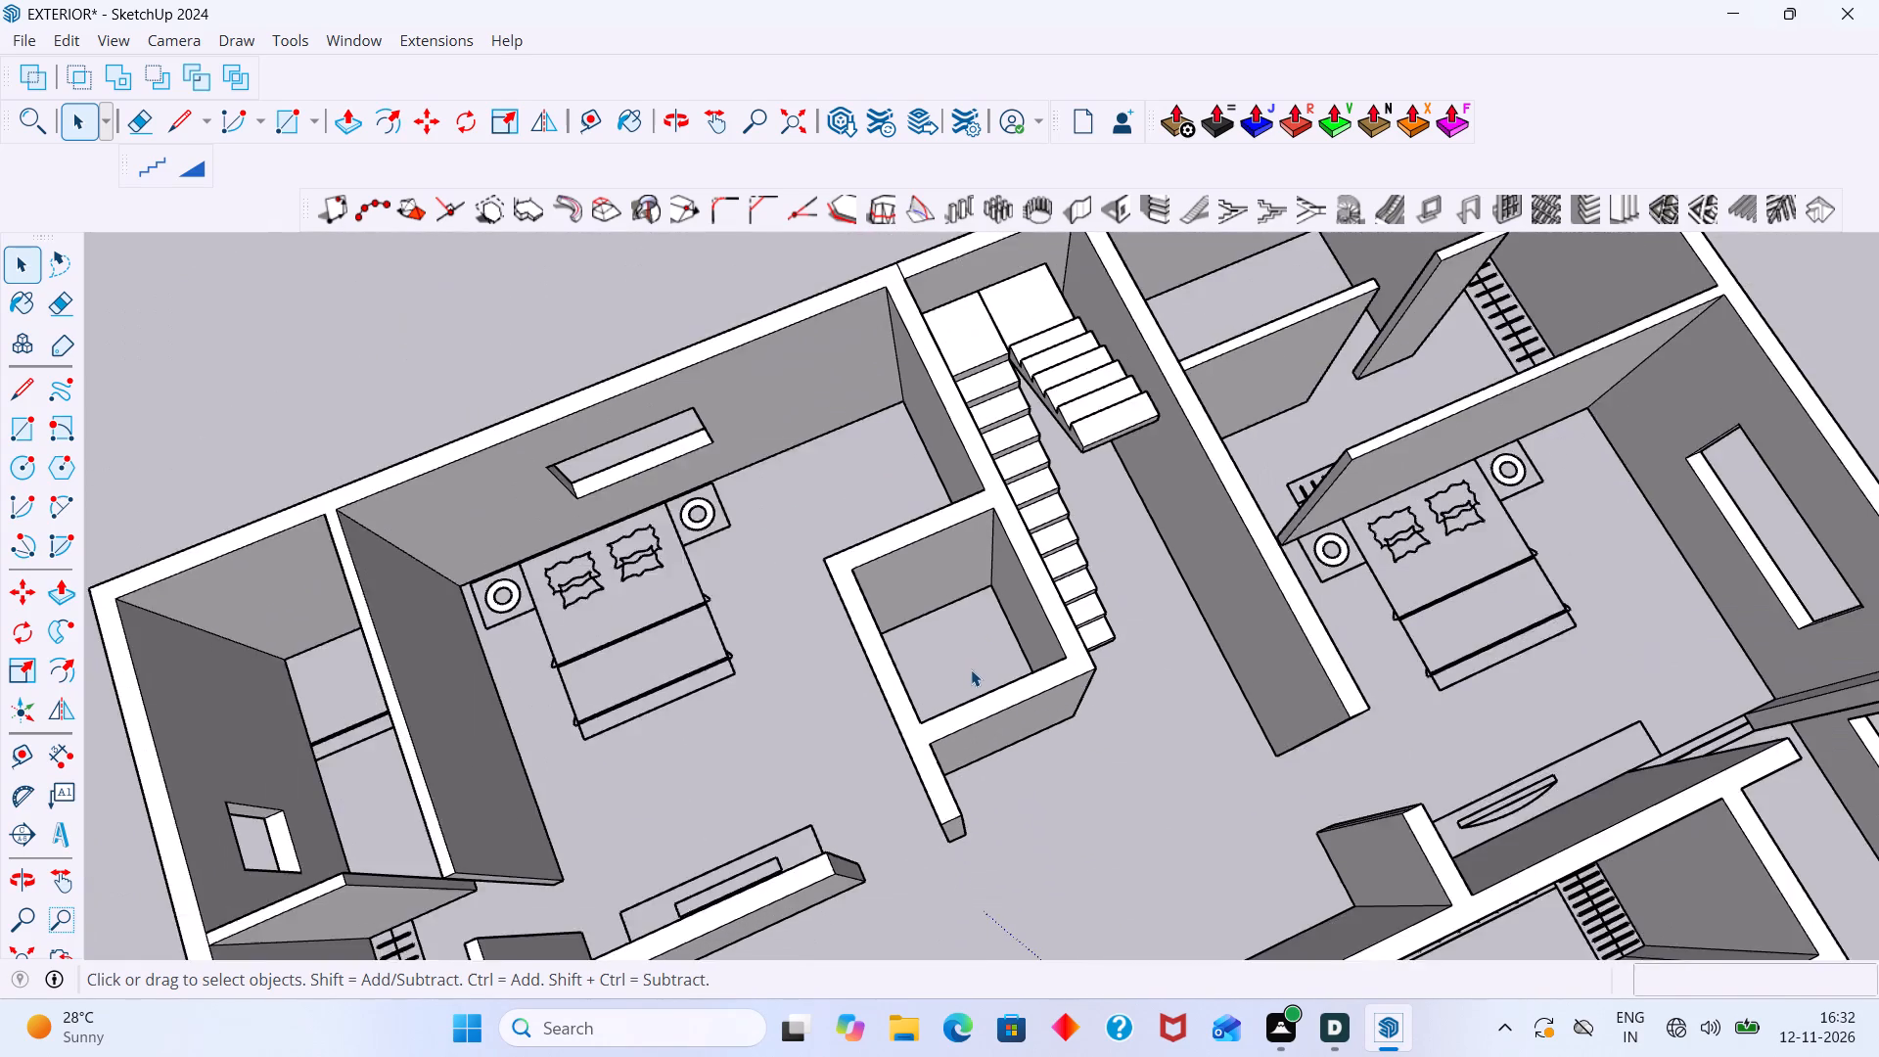
{"action": "scroll", "coordinate": [971, 669], "scroll_direction": "down", "scroll_amount": 2}
{"action": "middle_click_drag", "start_coordinate": [995, 667], "coordinate": [885, 575]}
{"action": "scroll", "coordinate": [1070, 537], "scroll_direction": "up", "scroll_amount": 4}
{"action": "scroll", "coordinate": [1158, 586], "scroll_direction": "down", "scroll_amount": 10}
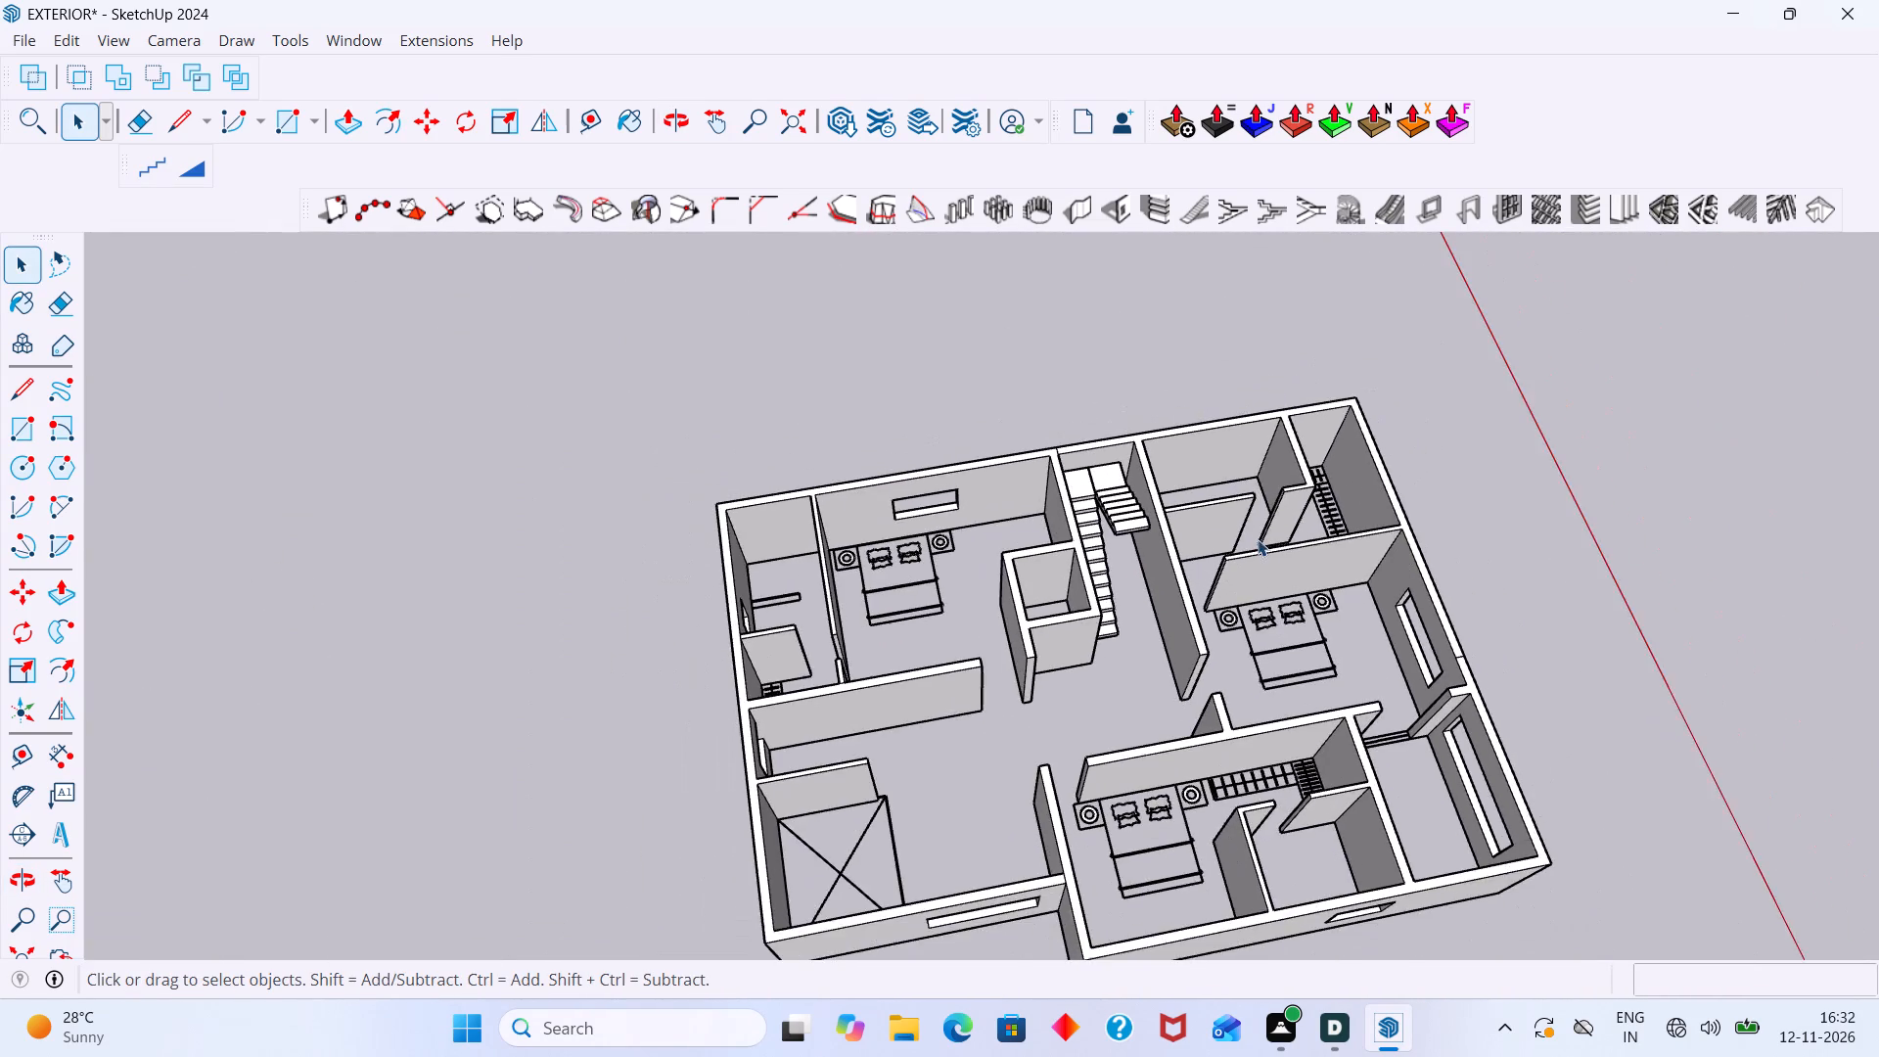
{"action": "scroll", "coordinate": [1288, 515], "scroll_direction": "up", "scroll_amount": 9}
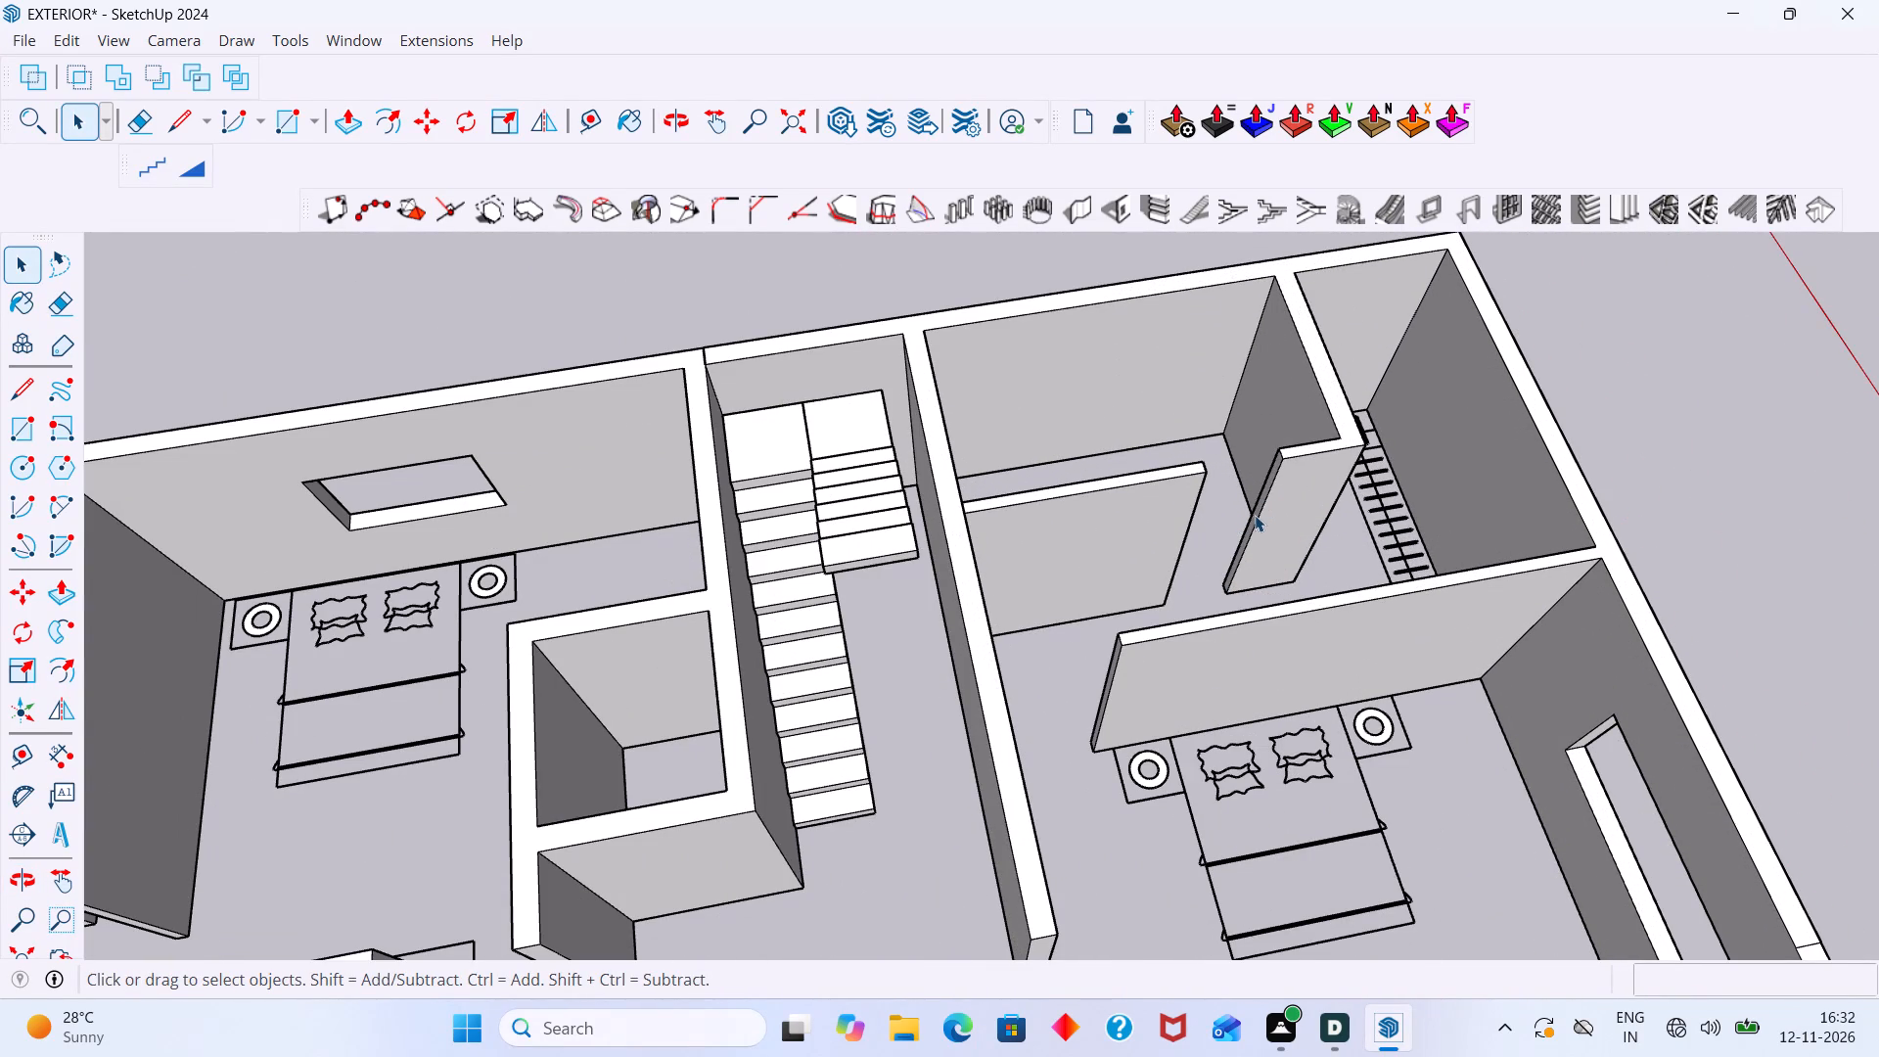
{"action": "scroll", "coordinate": [1252, 513], "scroll_direction": "down", "scroll_amount": 5}
{"action": "middle_click_drag", "start_coordinate": [1251, 519], "coordinate": [1254, 439]}
{"action": "scroll", "coordinate": [1291, 492], "scroll_direction": "up", "scroll_amount": 4}
{"action": "scroll", "coordinate": [1197, 575], "scroll_direction": "down", "scroll_amount": 2}
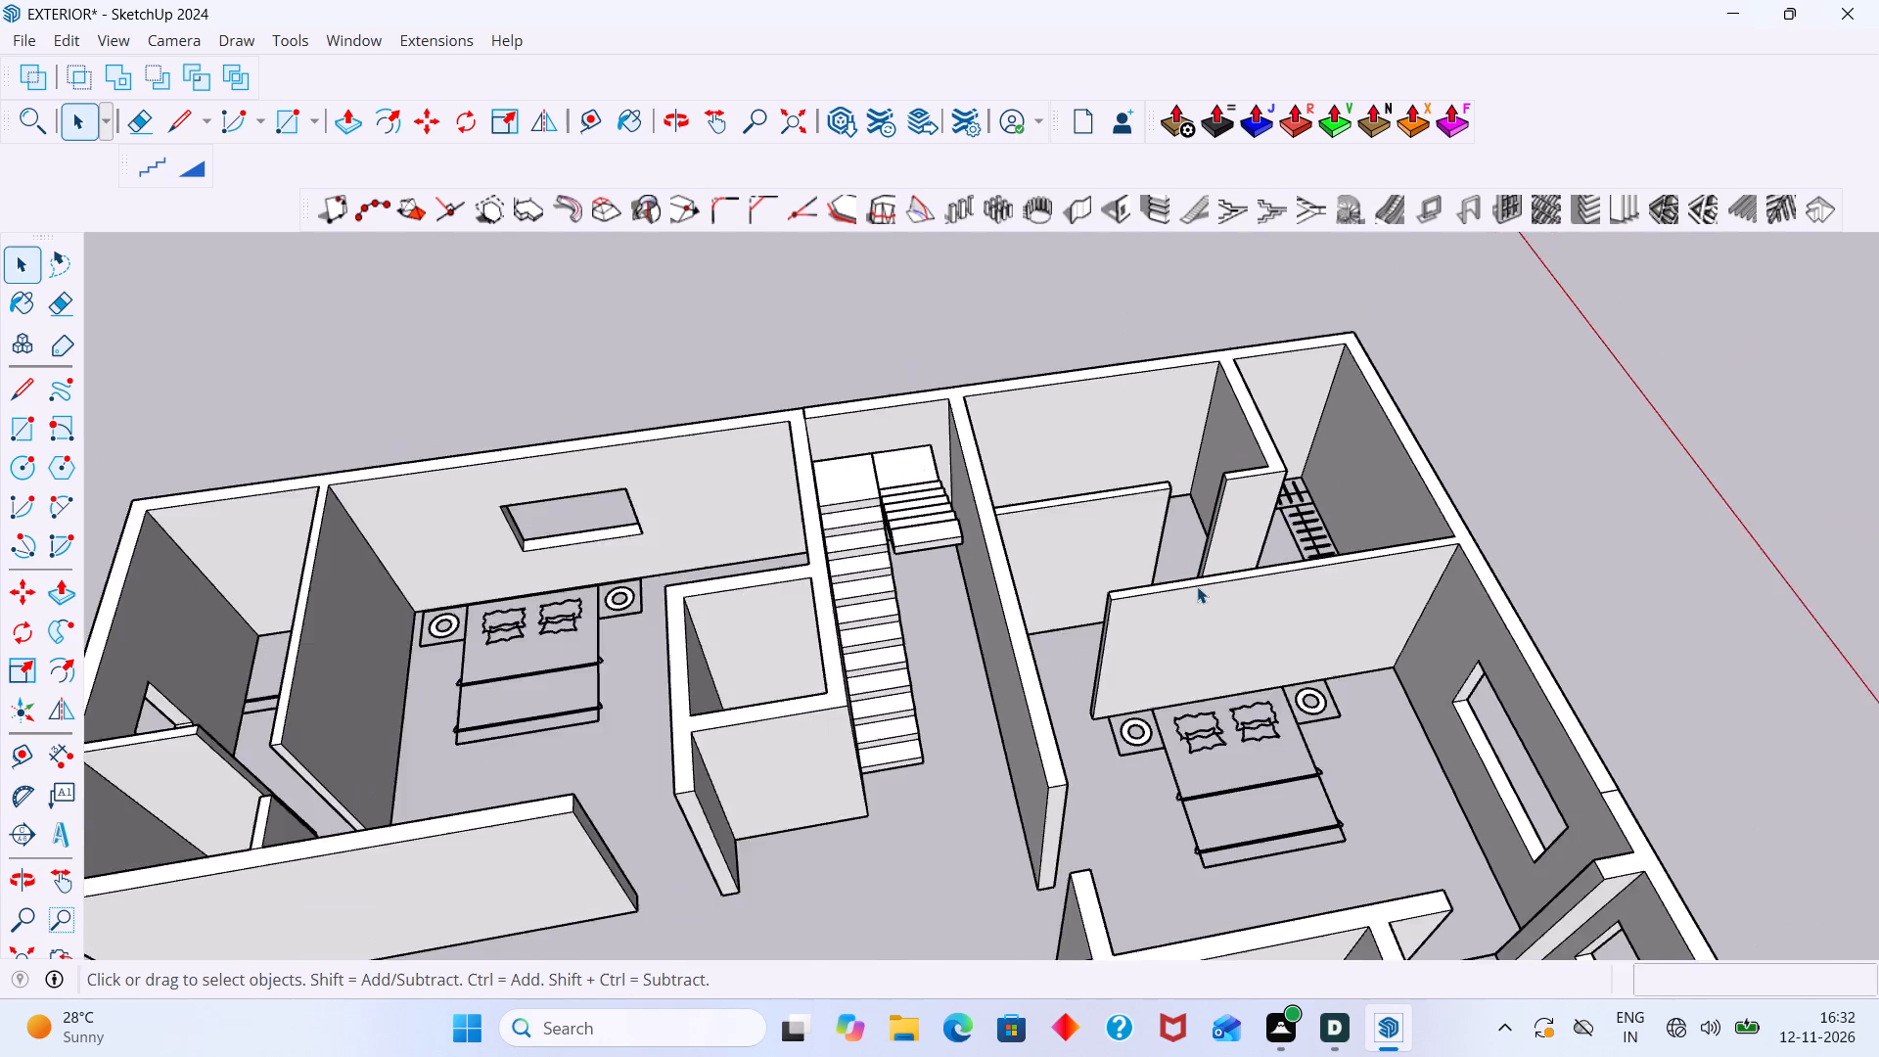
{"action": "scroll", "coordinate": [1197, 586], "scroll_direction": "down", "scroll_amount": 4}
{"action": "scroll", "coordinate": [1208, 701], "scroll_direction": "down", "scroll_amount": 2}
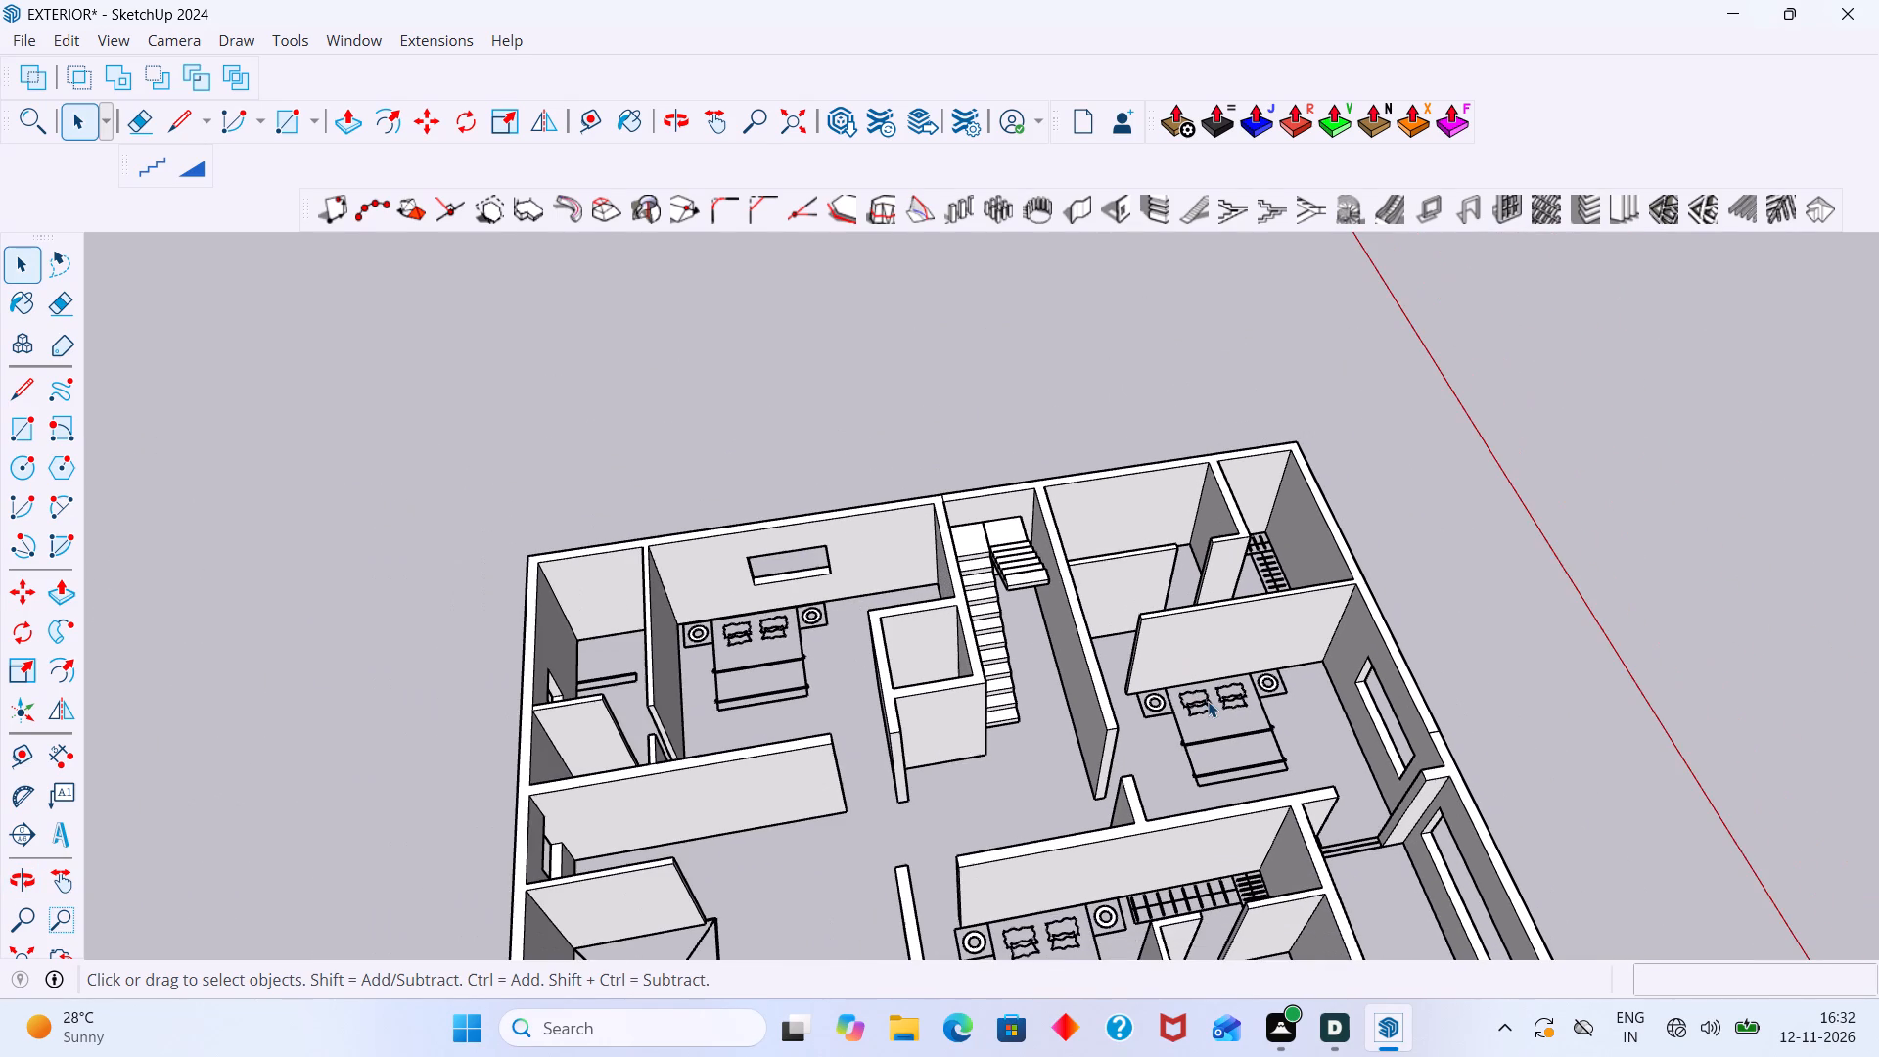
{"action": "middle_click_drag", "start_coordinate": [1208, 701], "coordinate": [960, 661], "text": "shift"}
{"action": "scroll", "coordinate": [956, 661], "scroll_direction": "down", "scroll_amount": 4}
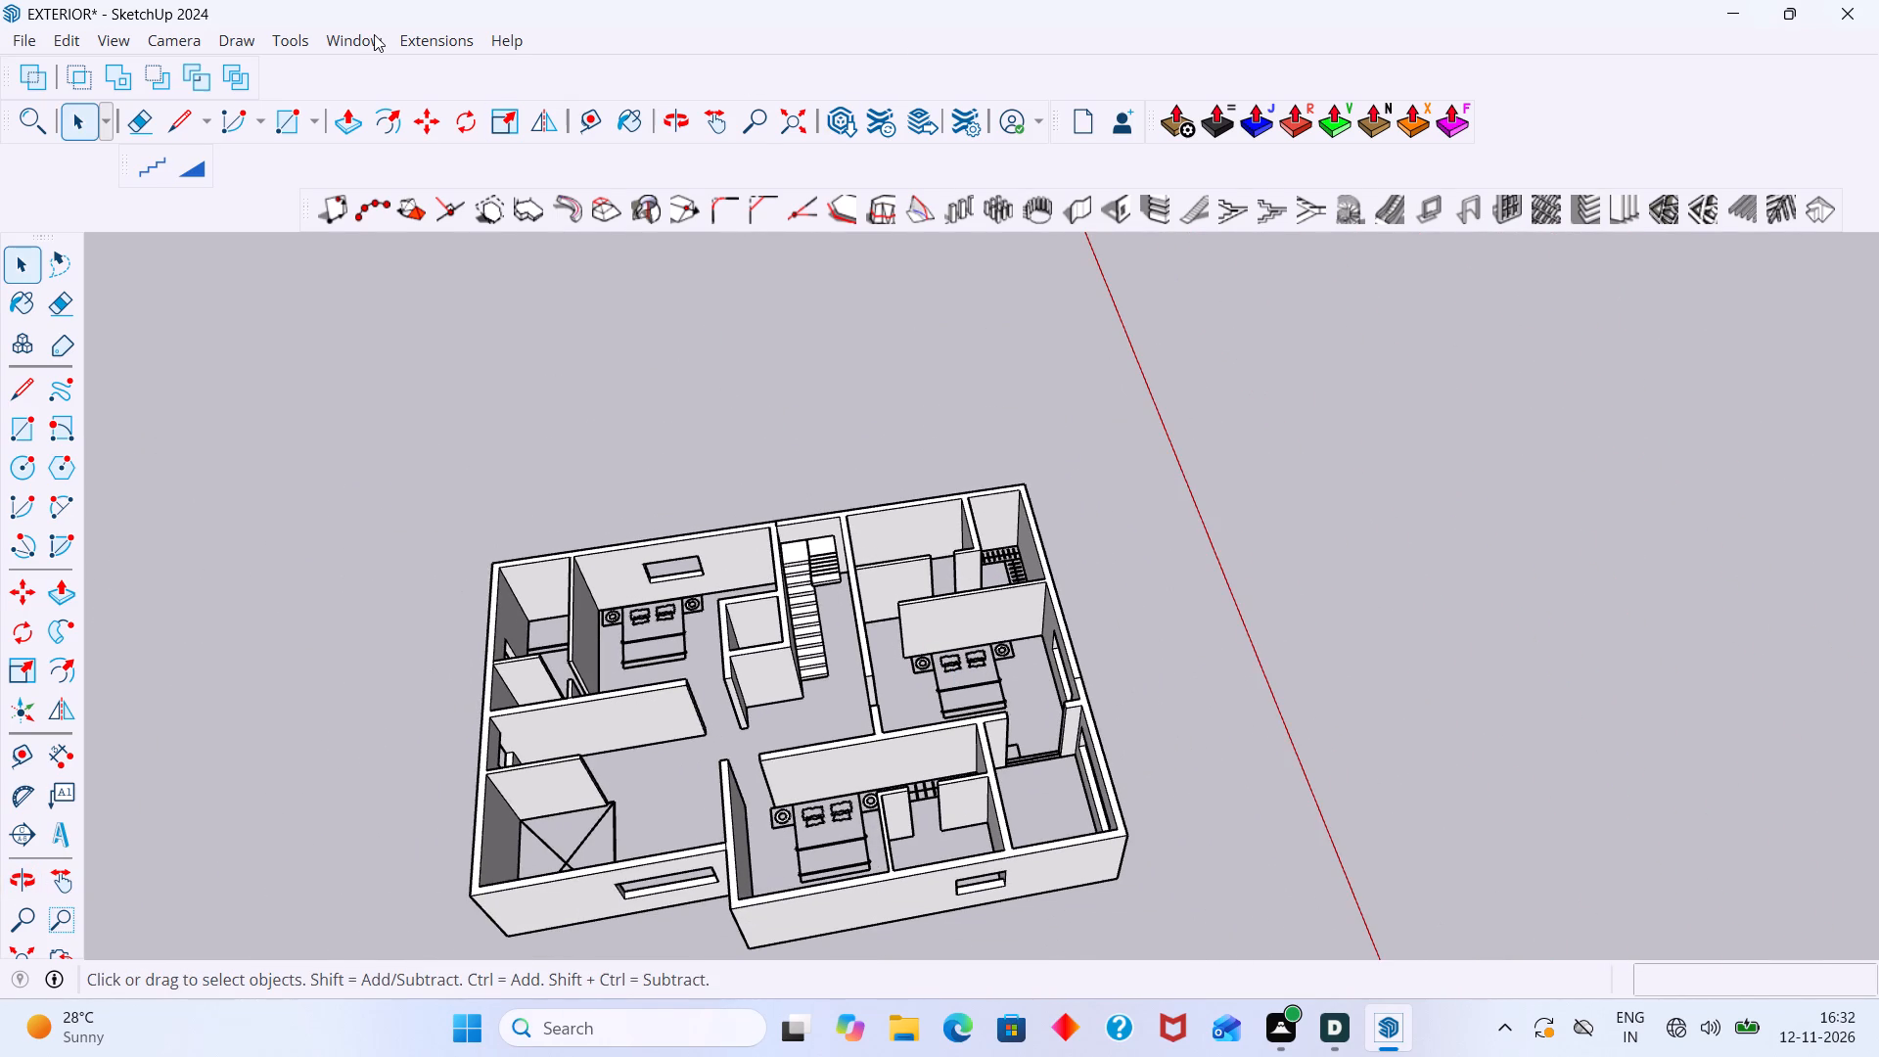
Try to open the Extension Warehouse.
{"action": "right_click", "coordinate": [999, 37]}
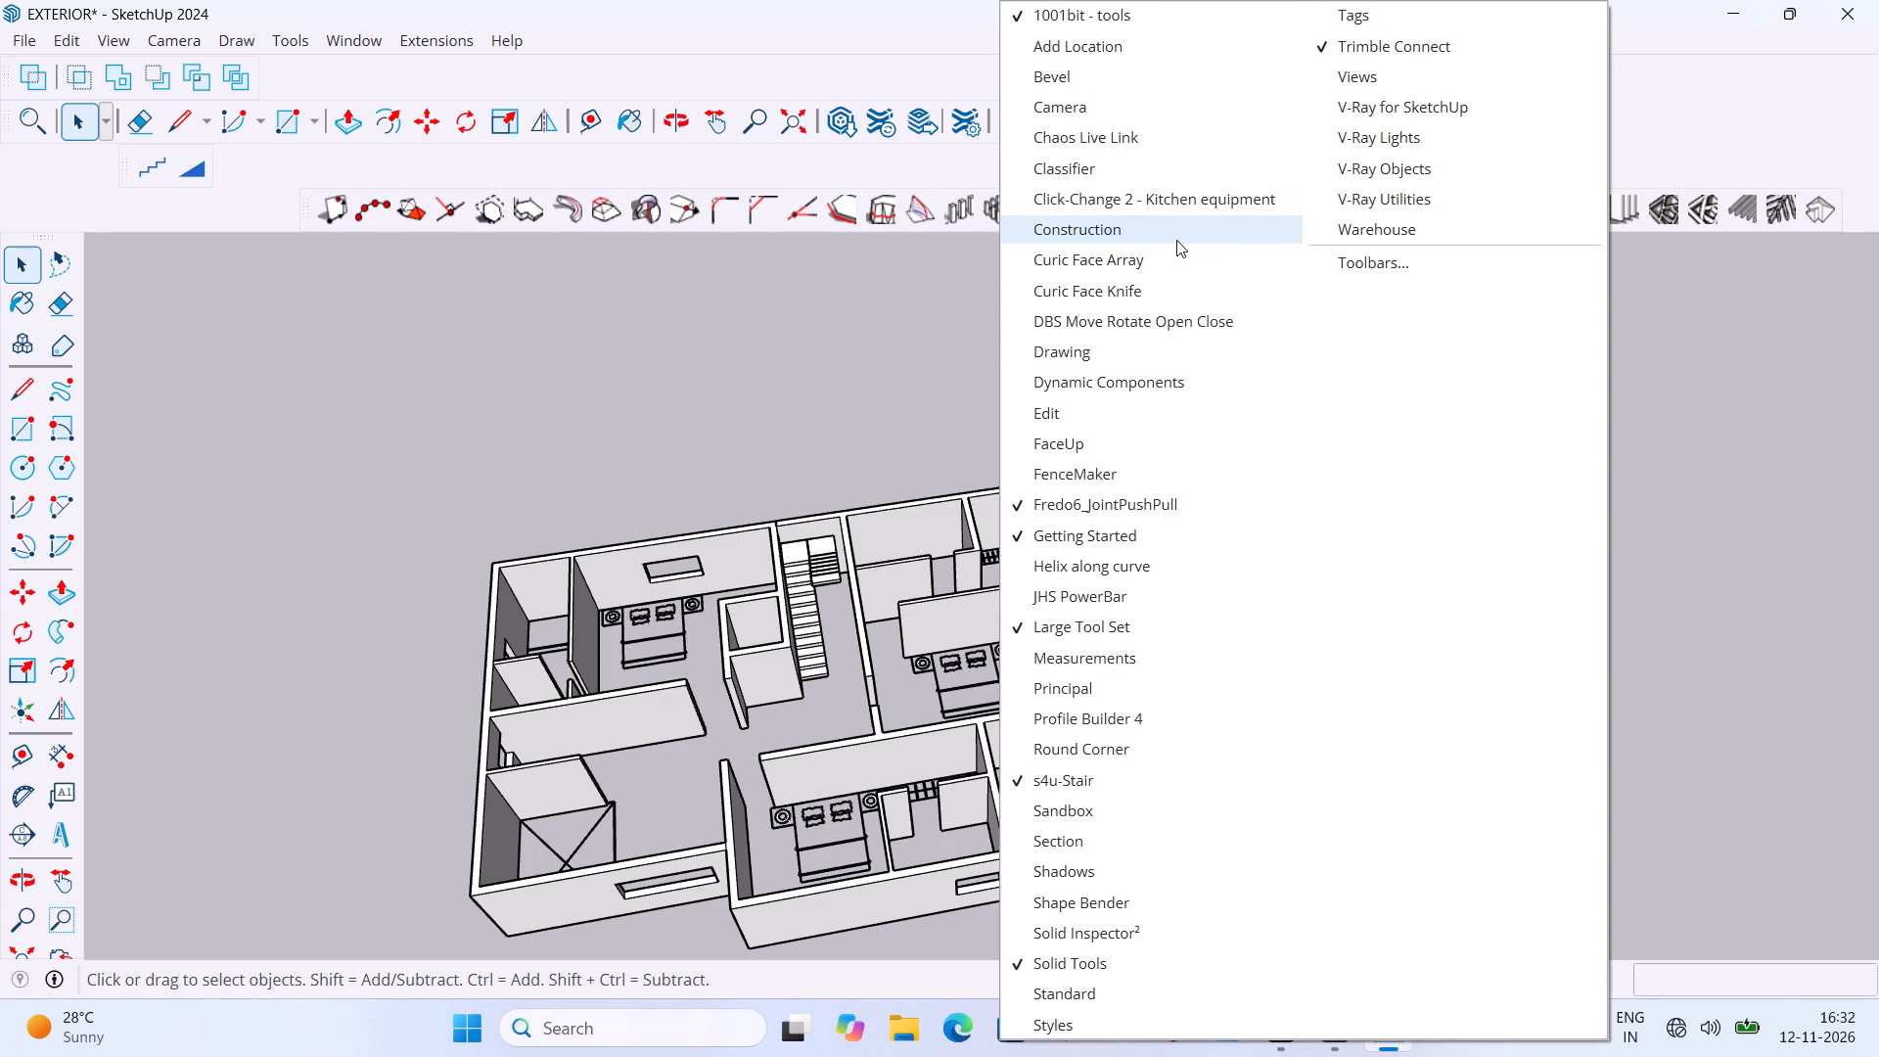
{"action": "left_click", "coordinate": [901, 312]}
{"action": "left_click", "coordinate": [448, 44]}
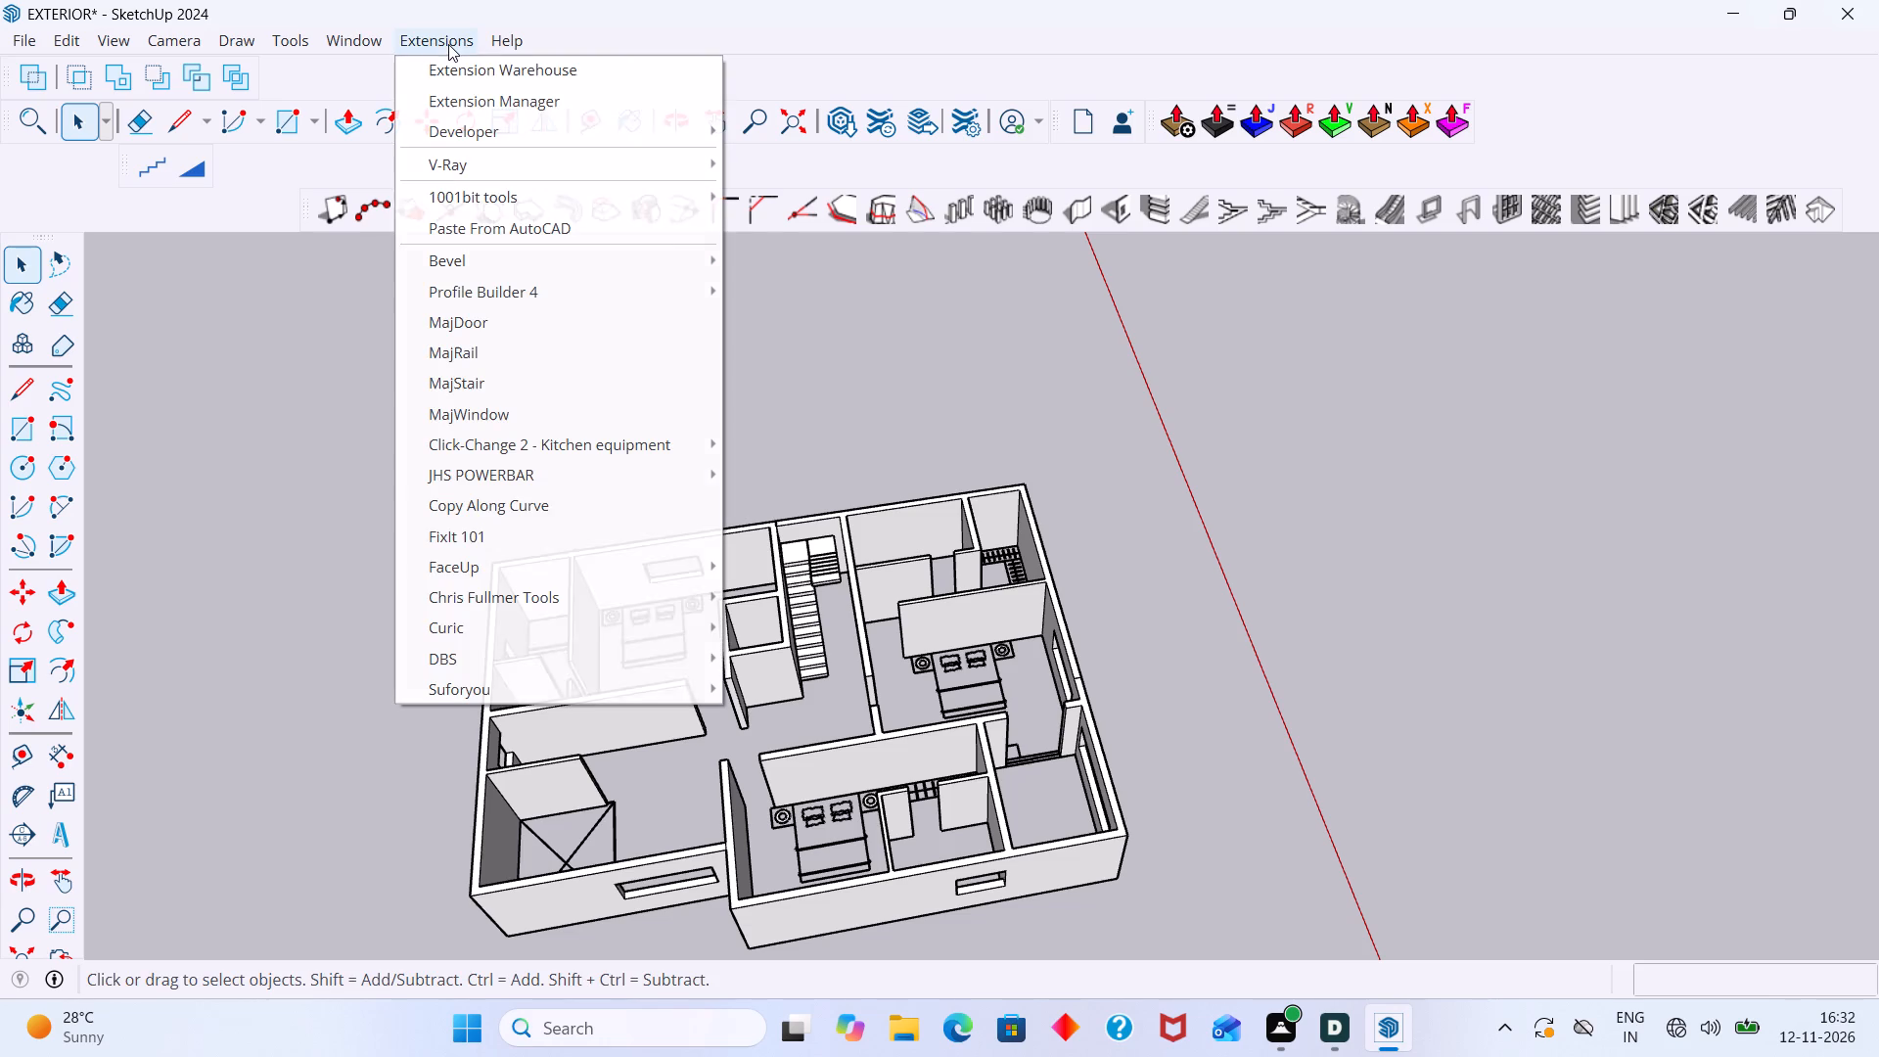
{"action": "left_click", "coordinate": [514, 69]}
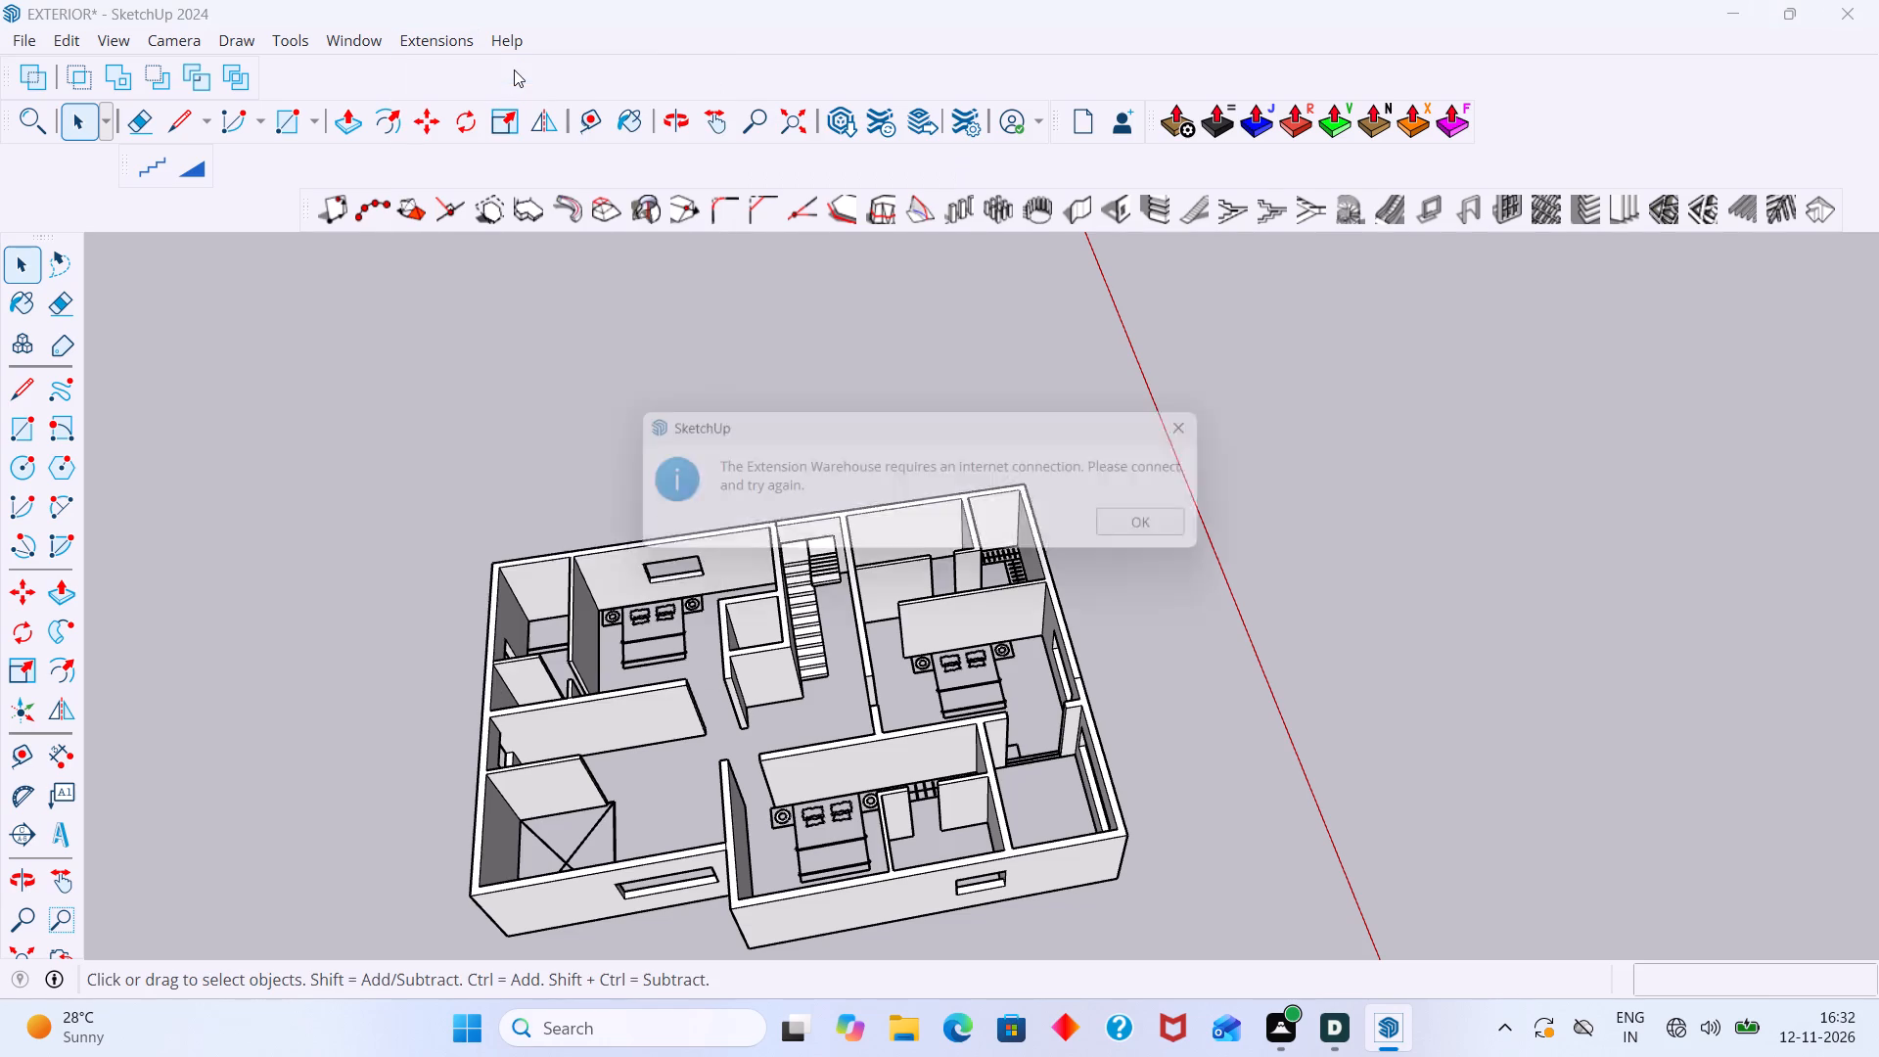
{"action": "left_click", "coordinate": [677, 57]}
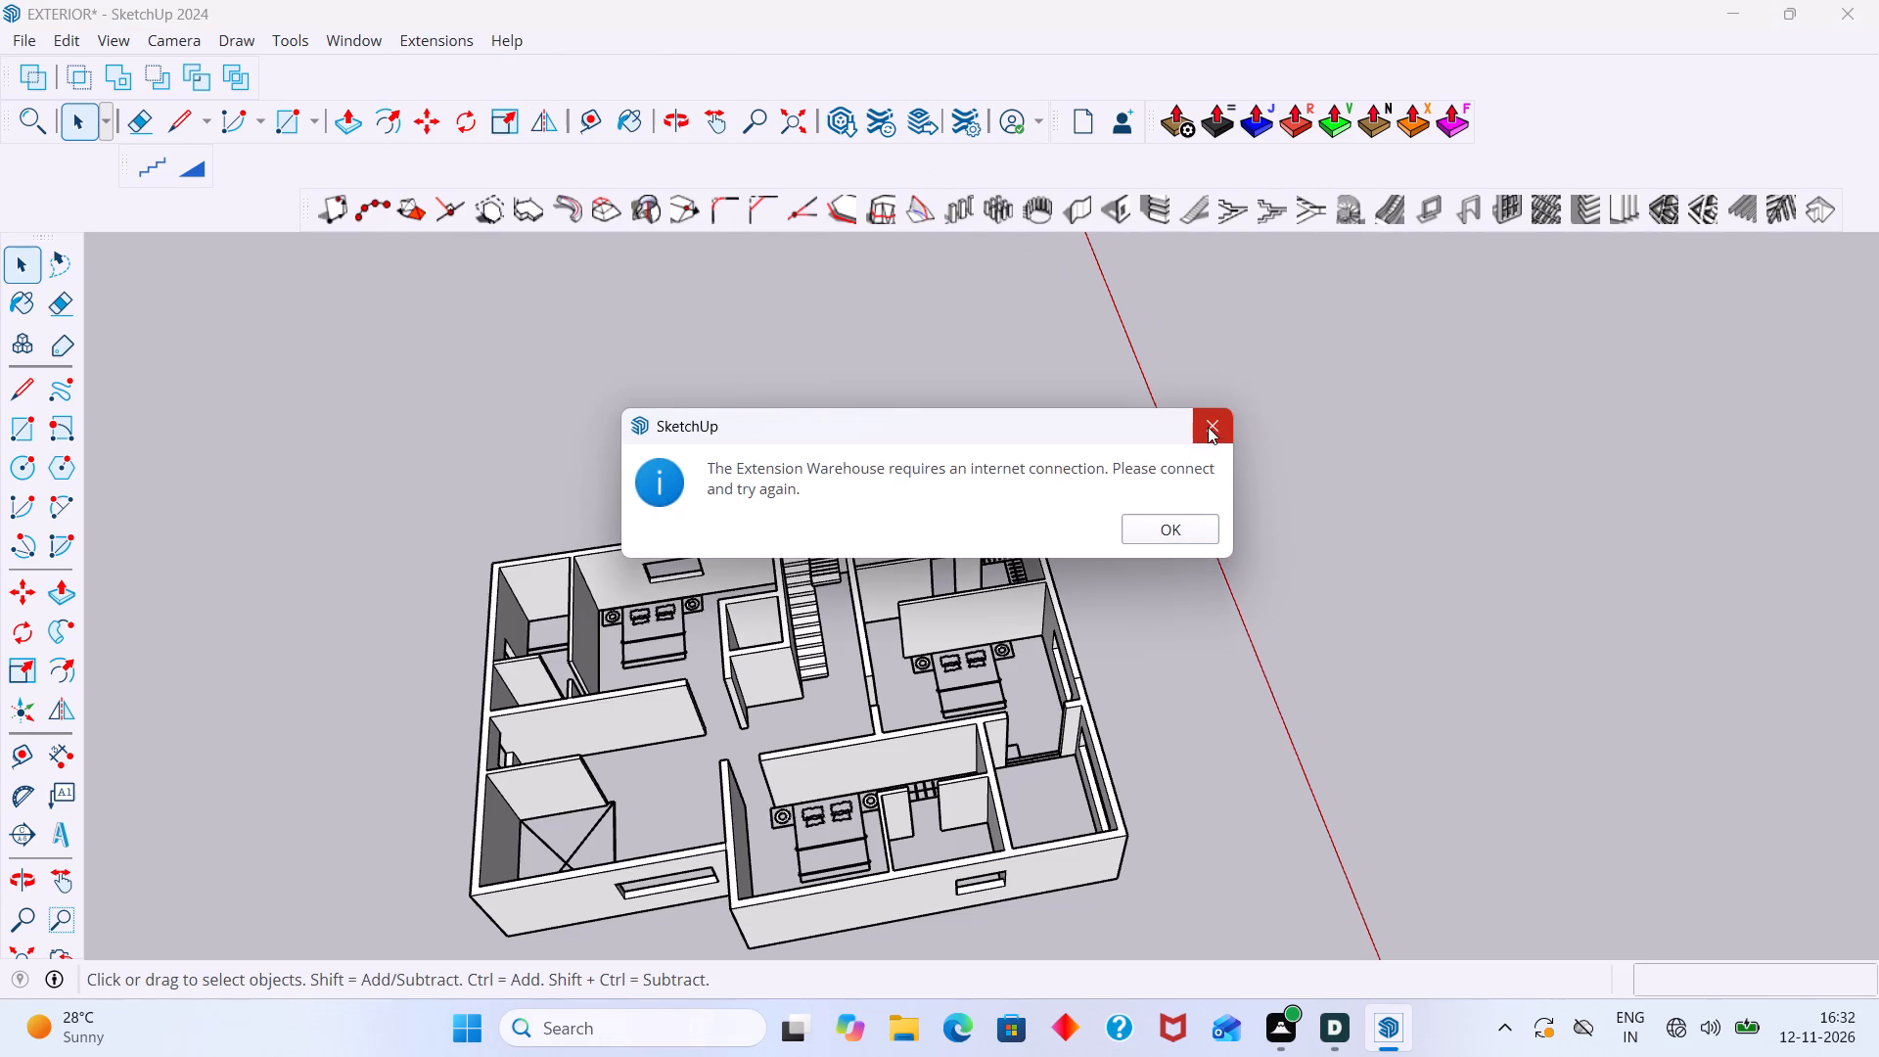
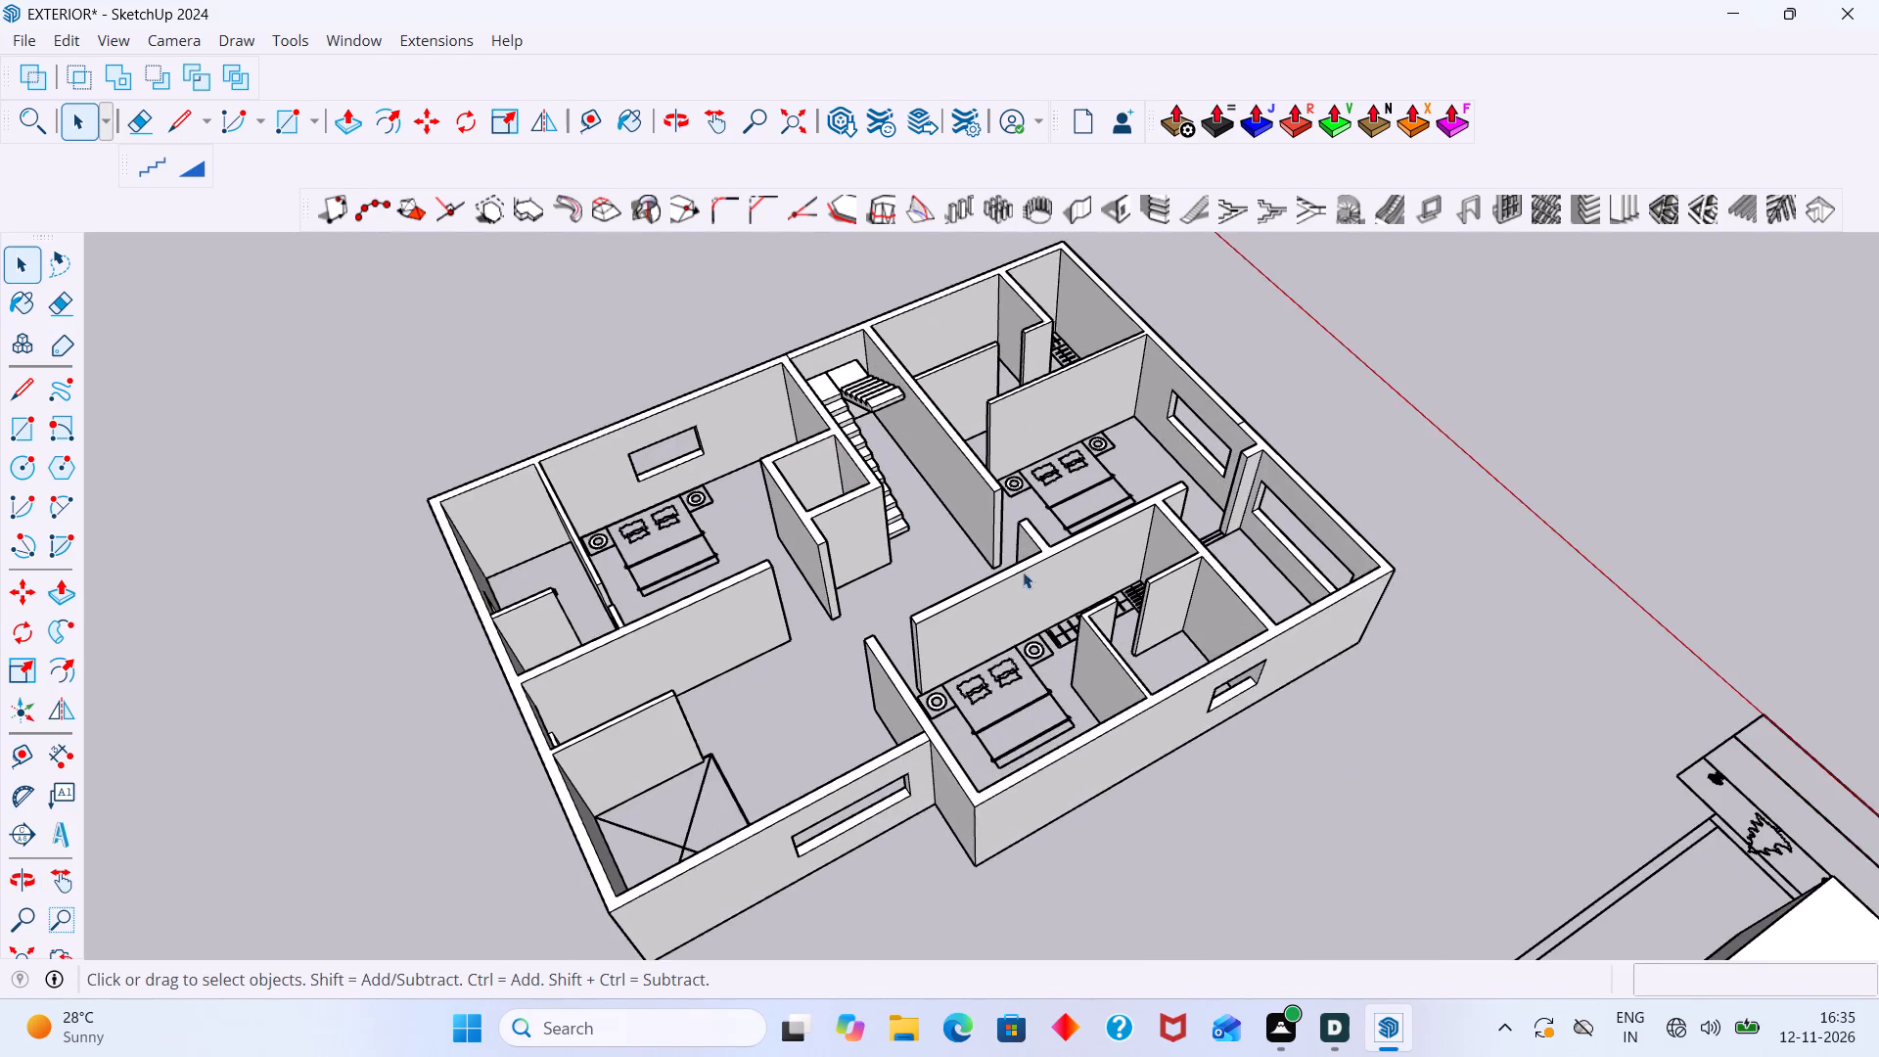
Examine the upper-floor rooms, focusing on the bedroom beyond the staircase with its flat bed and bedside table outlines.
{"action": "scroll", "coordinate": [1030, 553], "scroll_direction": "up", "scroll_amount": 5}
{"action": "middle_click_drag", "start_coordinate": [1062, 466], "coordinate": [939, 558]}
{"action": "scroll", "coordinate": [989, 367], "scroll_direction": "up", "scroll_amount": 5}
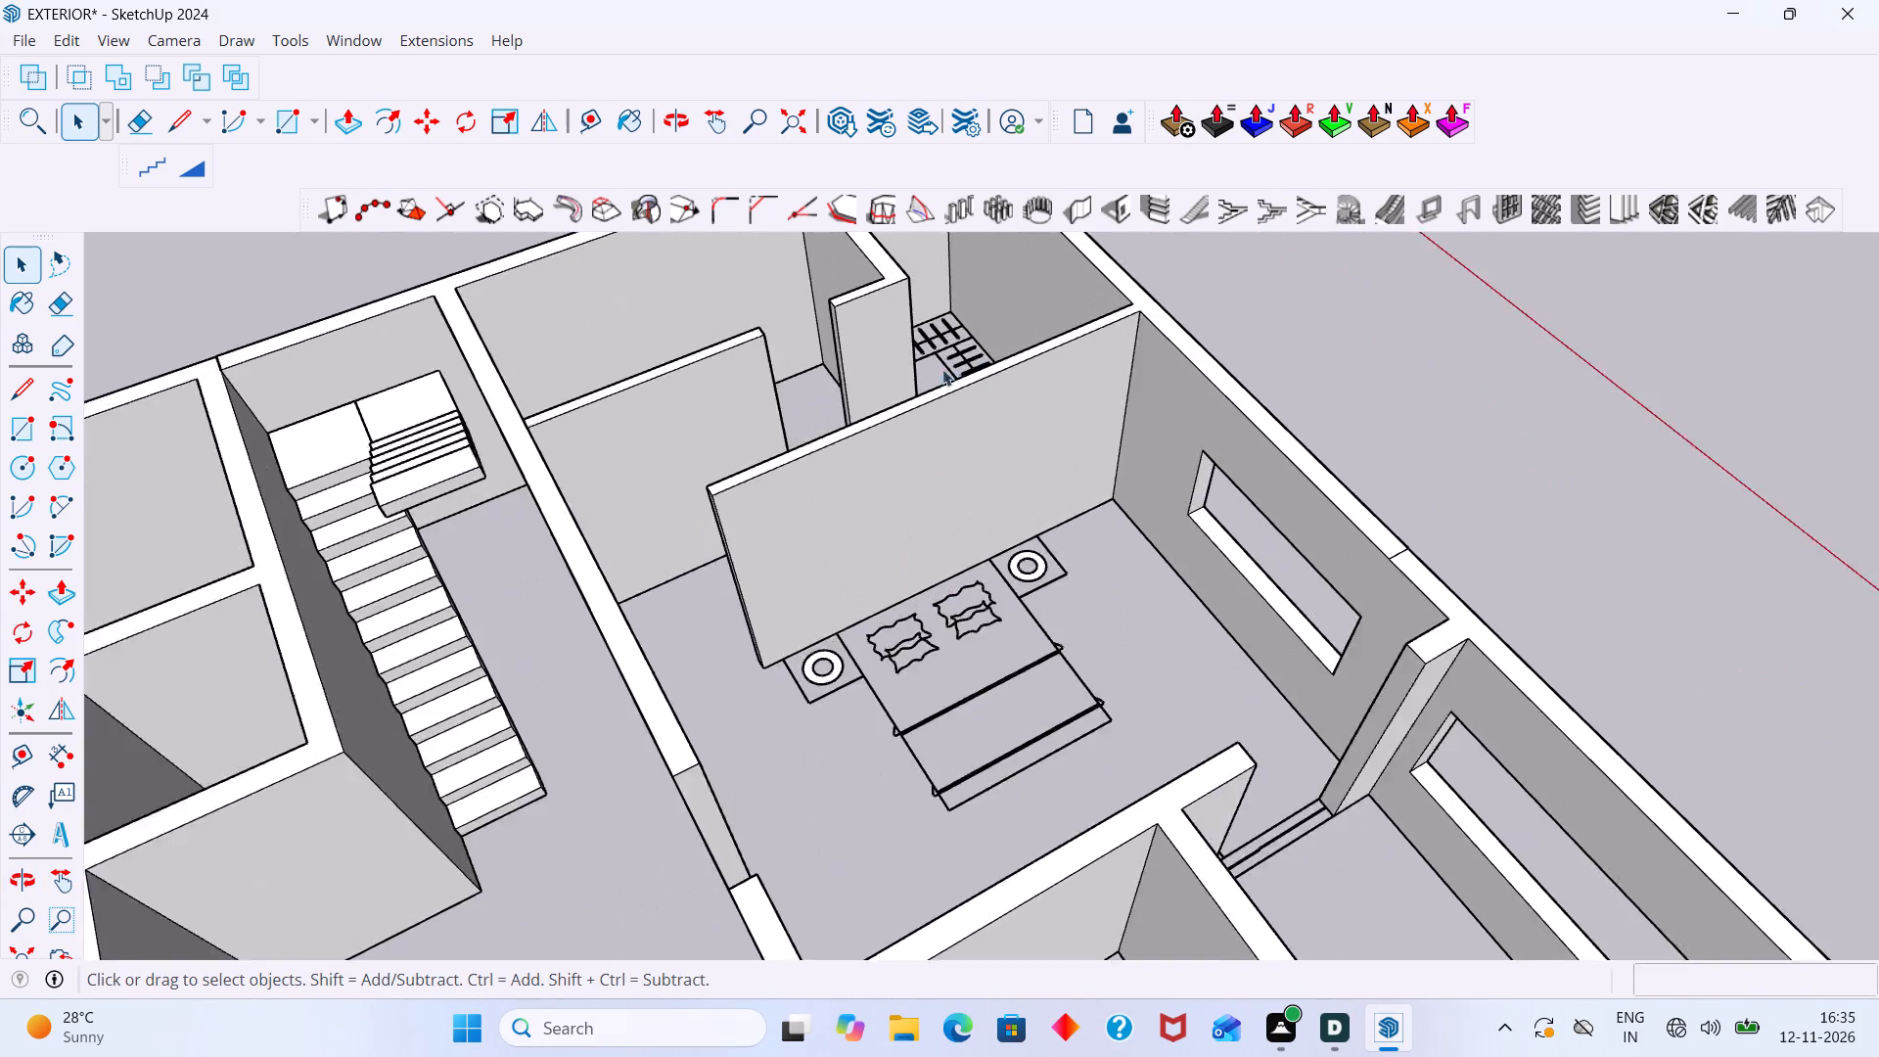
{"action": "scroll", "coordinate": [942, 369], "scroll_direction": "up", "scroll_amount": 5}
{"action": "scroll", "coordinate": [885, 386], "scroll_direction": "down", "scroll_amount": 20}
{"action": "scroll", "coordinate": [885, 386], "scroll_direction": "down", "scroll_amount": 4}
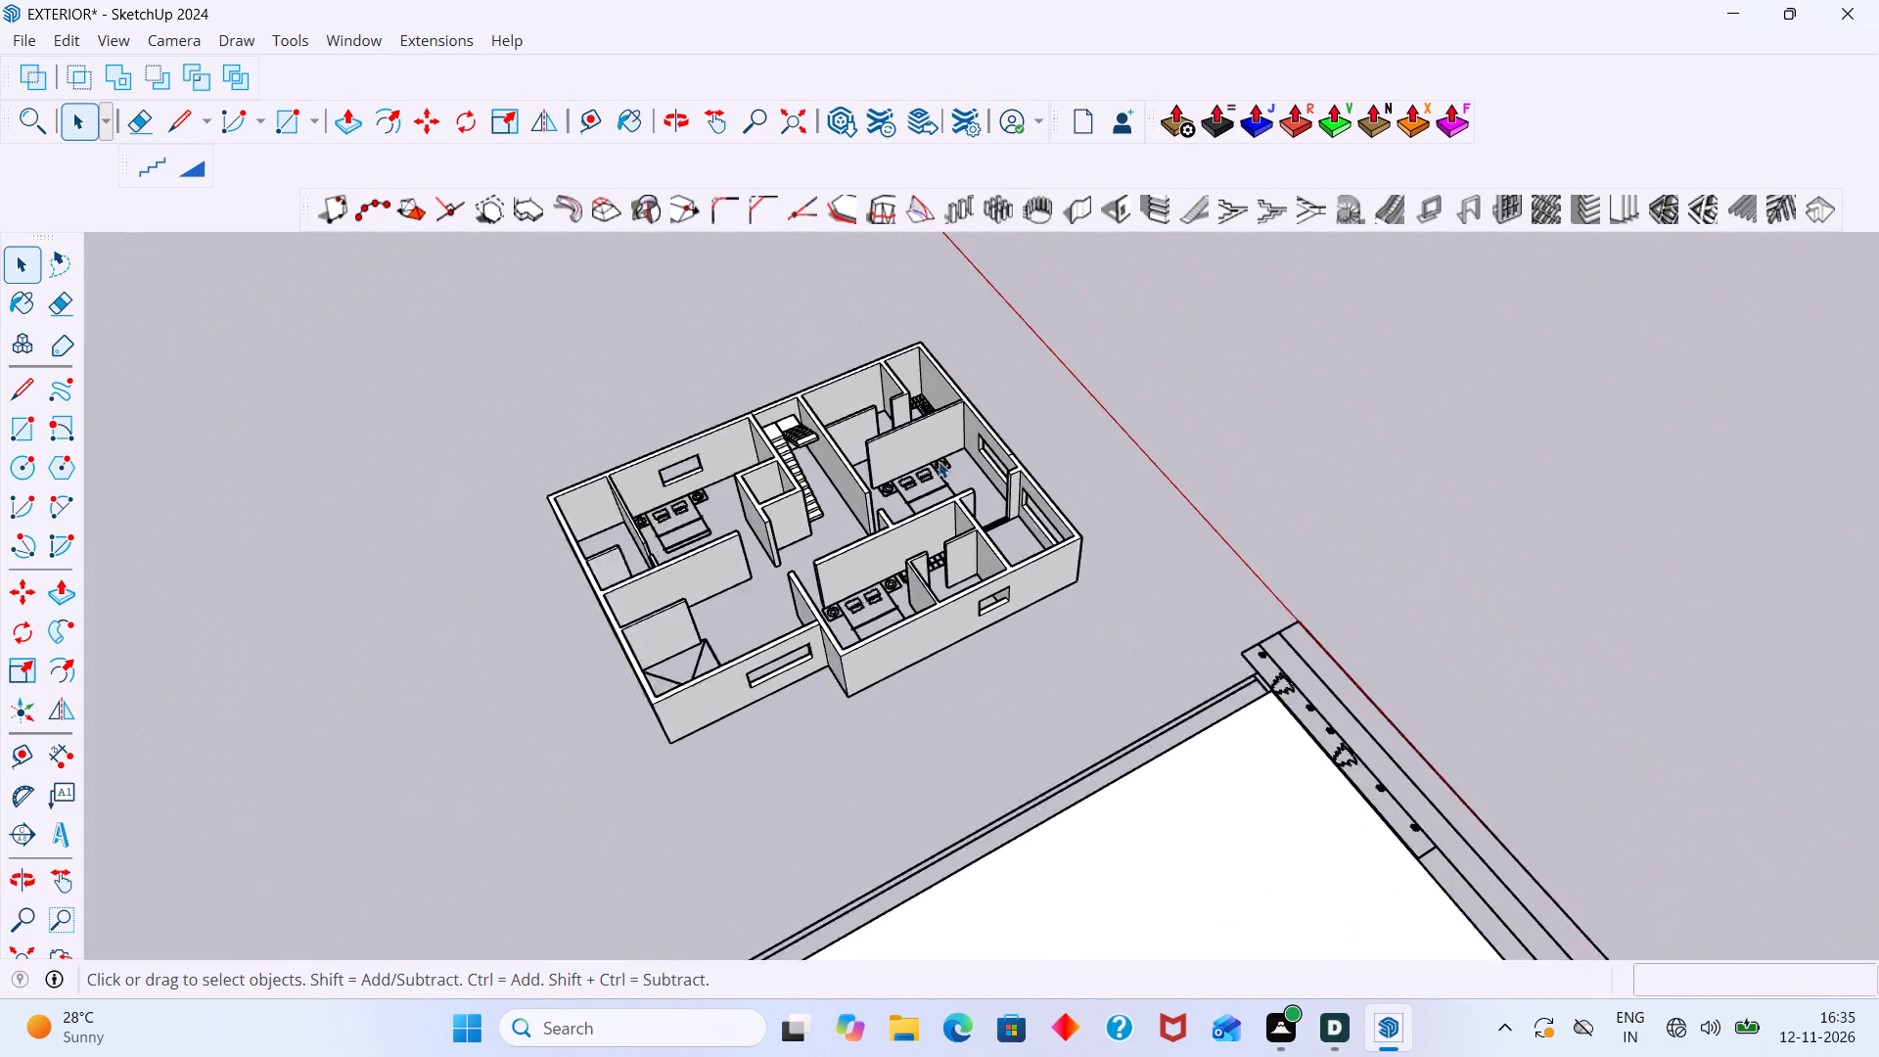
{"action": "middle_click_drag", "start_coordinate": [957, 506], "coordinate": [997, 585]}
{"action": "scroll", "coordinate": [944, 520], "scroll_direction": "up", "scroll_amount": 10}
{"action": "middle_click_drag", "start_coordinate": [905, 443], "coordinate": [906, 450]}
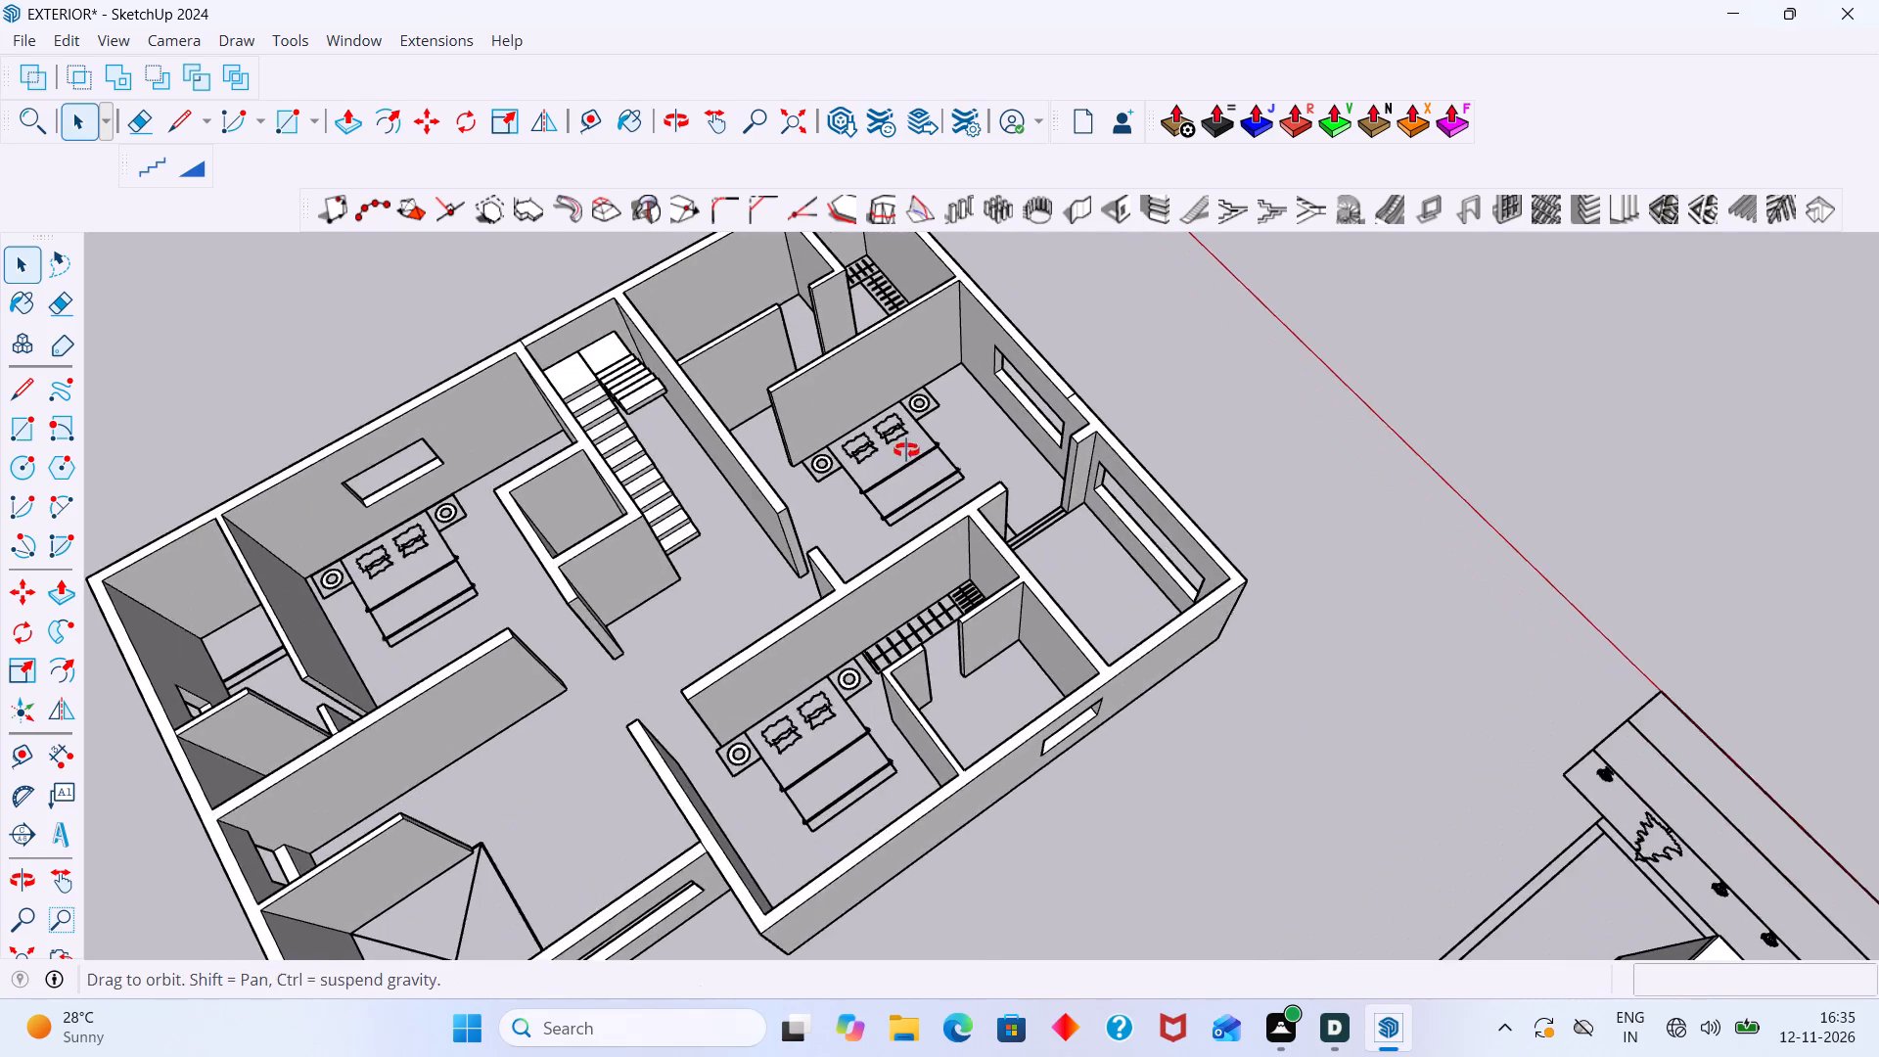
{"action": "middle_click_drag", "start_coordinate": [906, 450], "coordinate": [971, 659]}
{"action": "scroll", "coordinate": [900, 636], "scroll_direction": "up", "scroll_amount": 12}
{"action": "scroll", "coordinate": [820, 653], "scroll_direction": "down", "scroll_amount": 5}
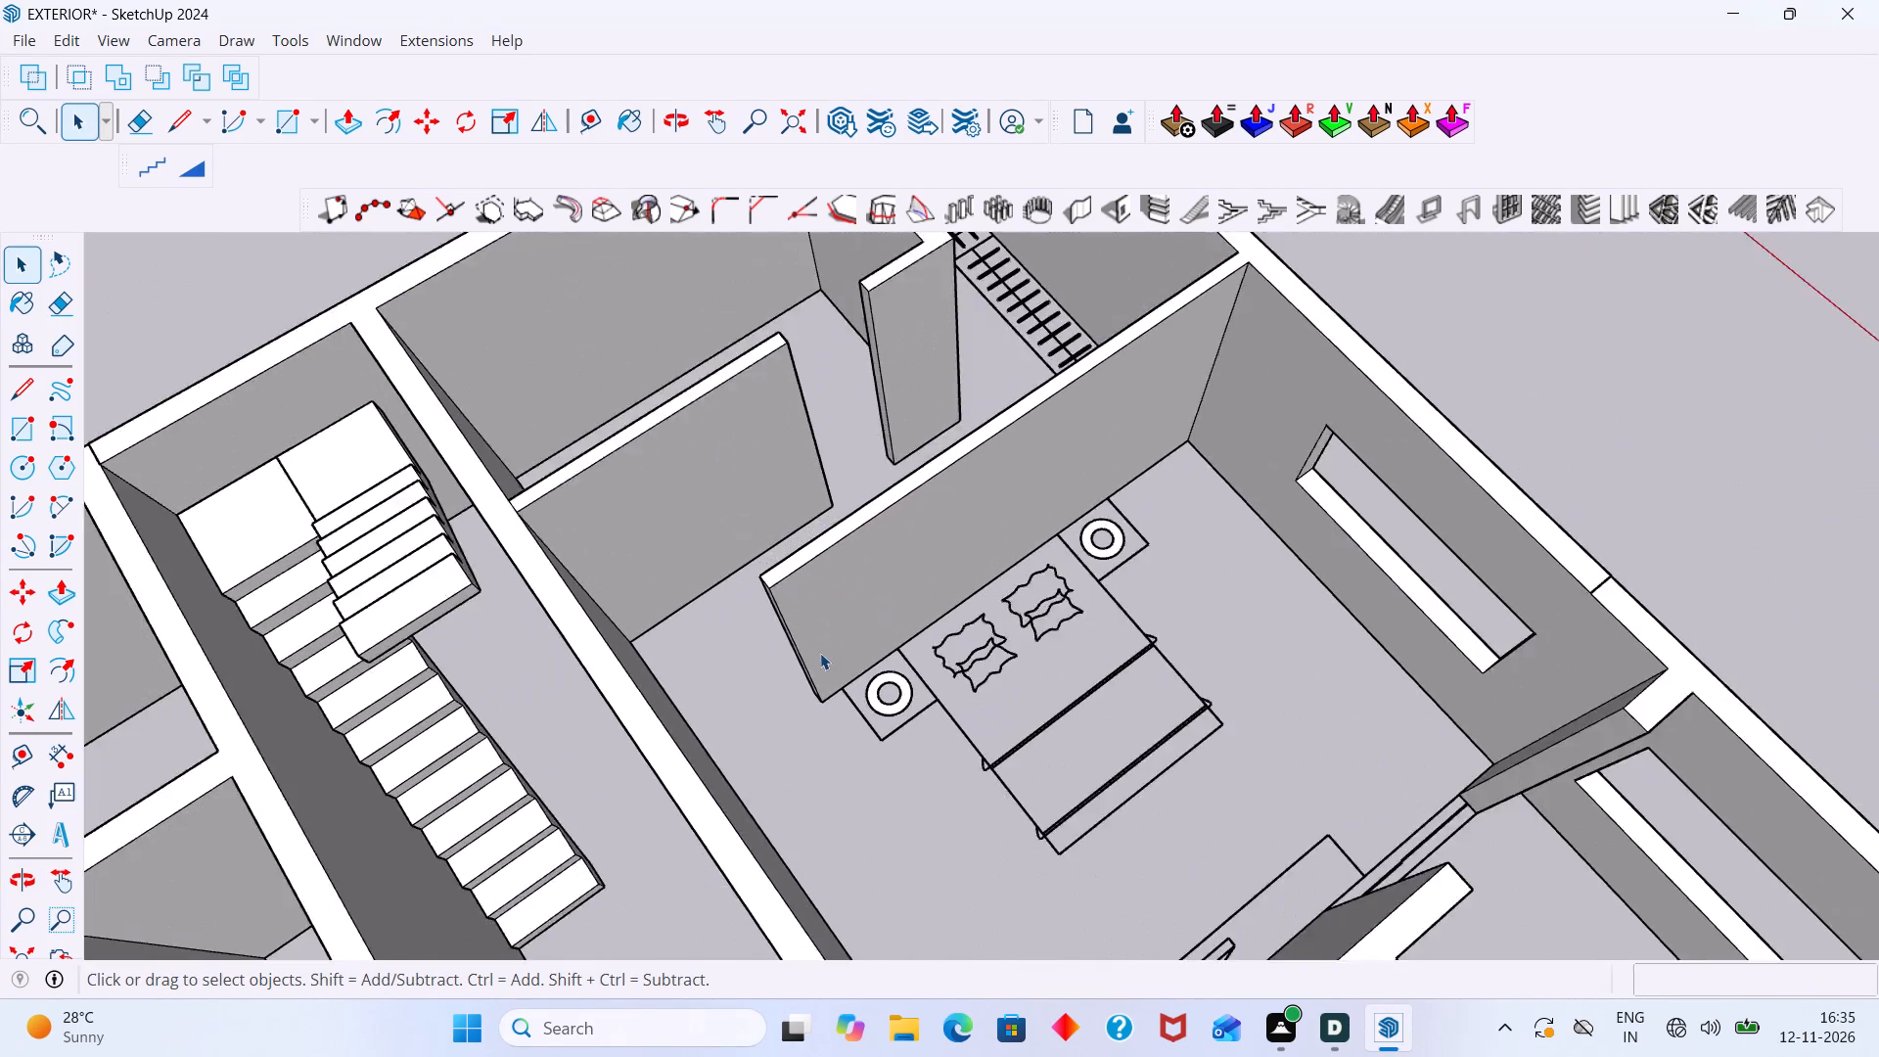
{"action": "scroll", "coordinate": [820, 653], "scroll_direction": "down", "scroll_amount": 13}
{"action": "middle_click_drag", "start_coordinate": [941, 627], "coordinate": [923, 583]}
{"action": "scroll", "coordinate": [928, 616], "scroll_direction": "up", "scroll_amount": 6}
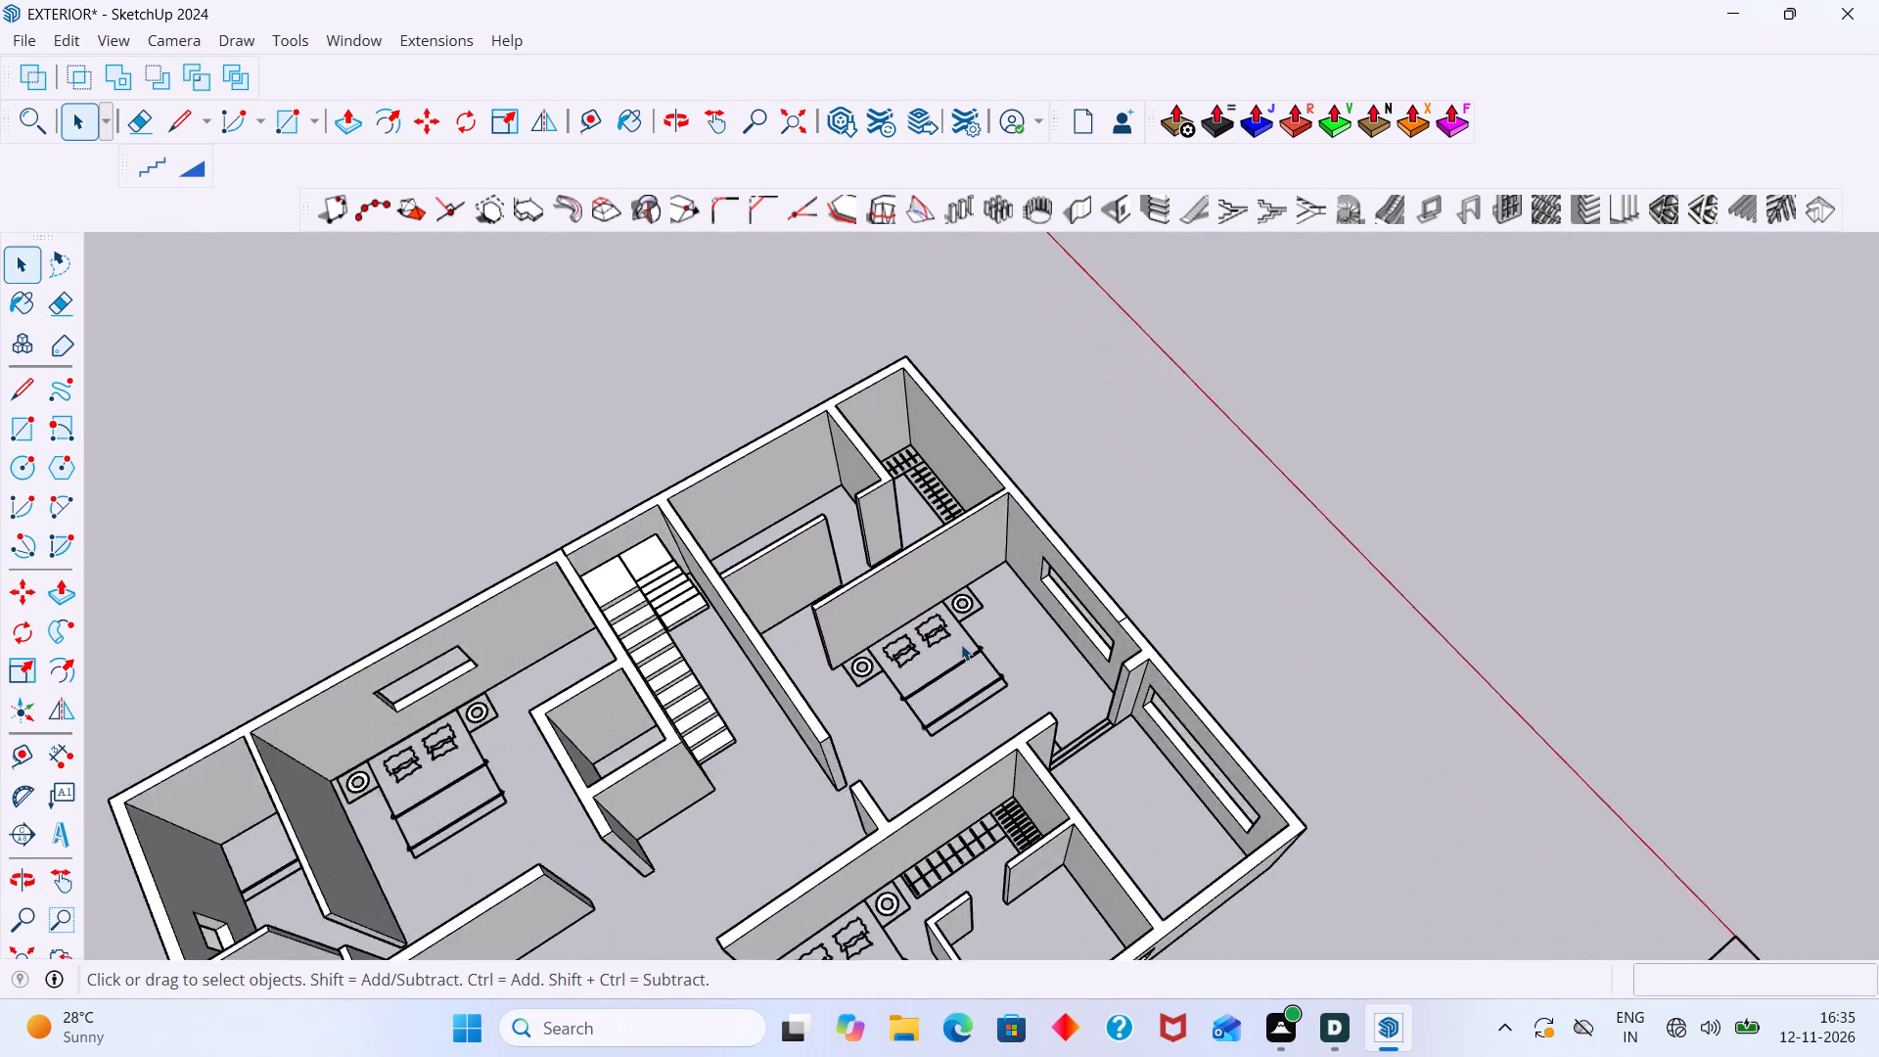
{"action": "scroll", "coordinate": [961, 644], "scroll_direction": "up", "scroll_amount": 8}
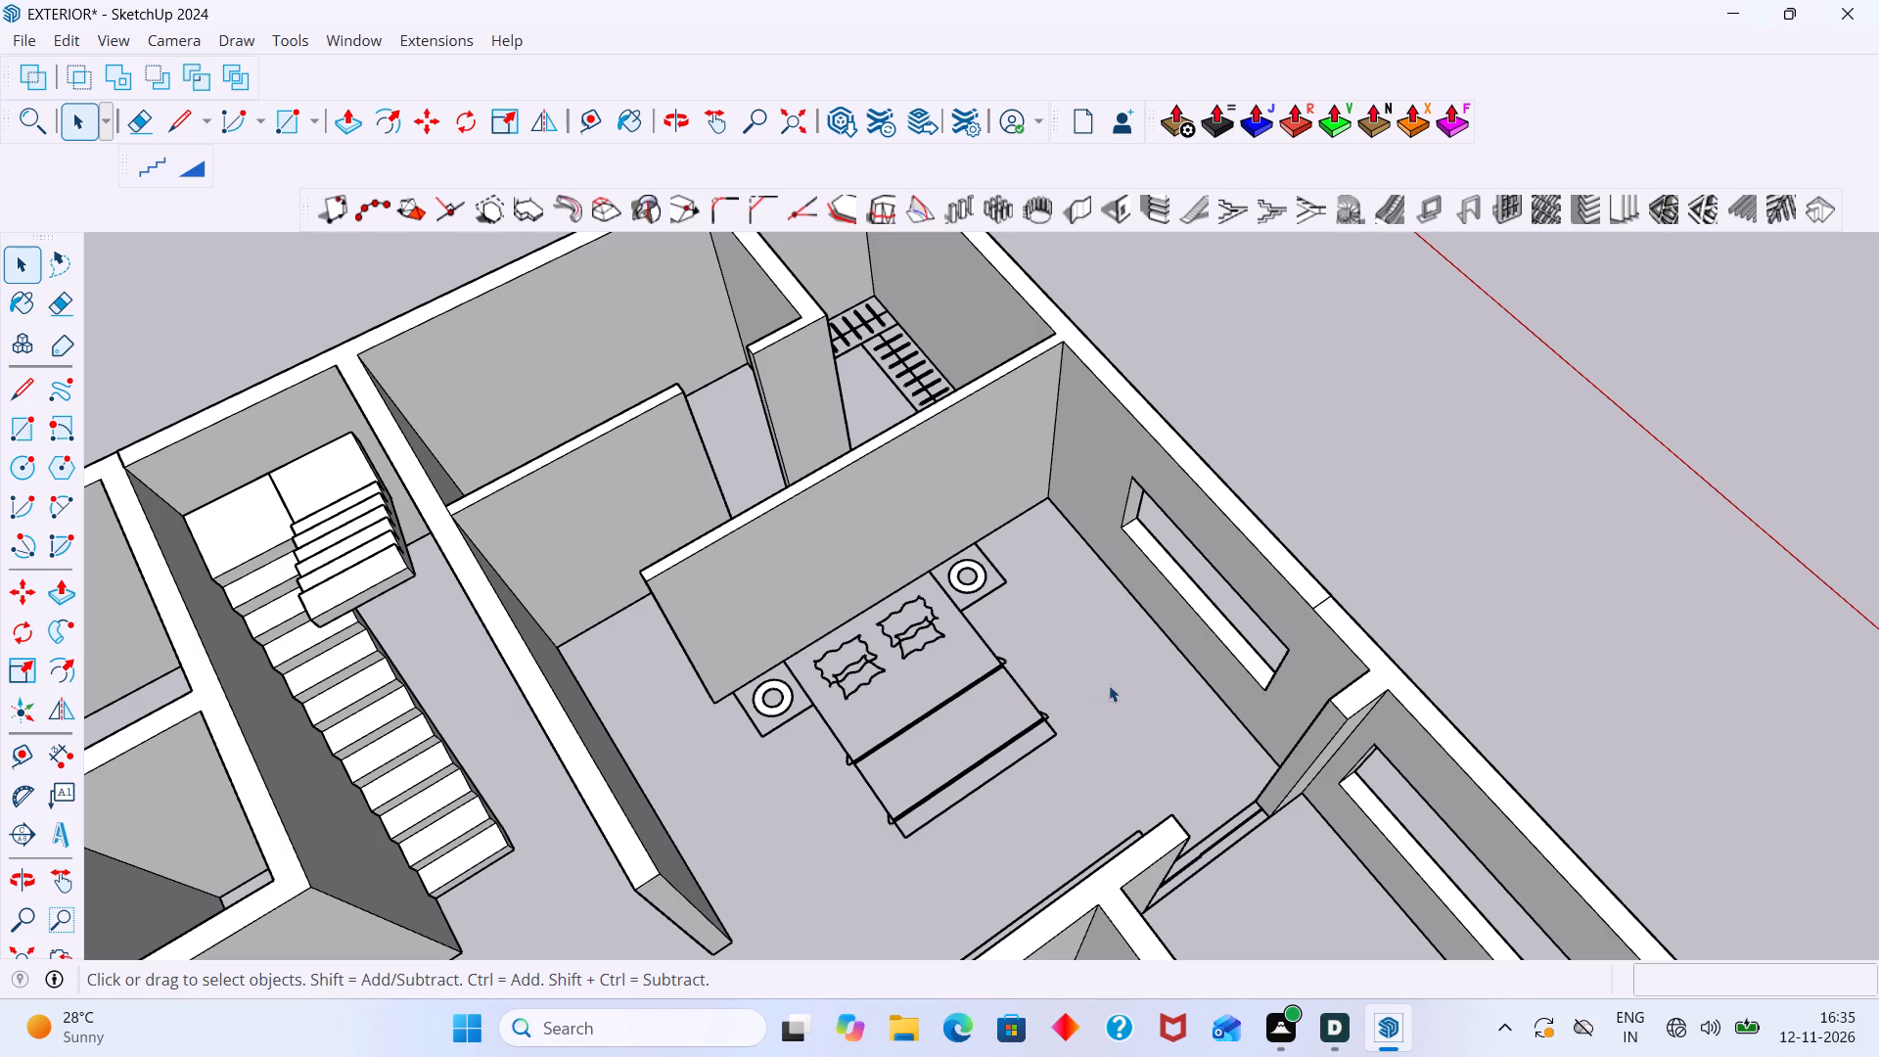
{"action": "scroll", "coordinate": [1067, 649], "scroll_direction": "down", "scroll_amount": 7}
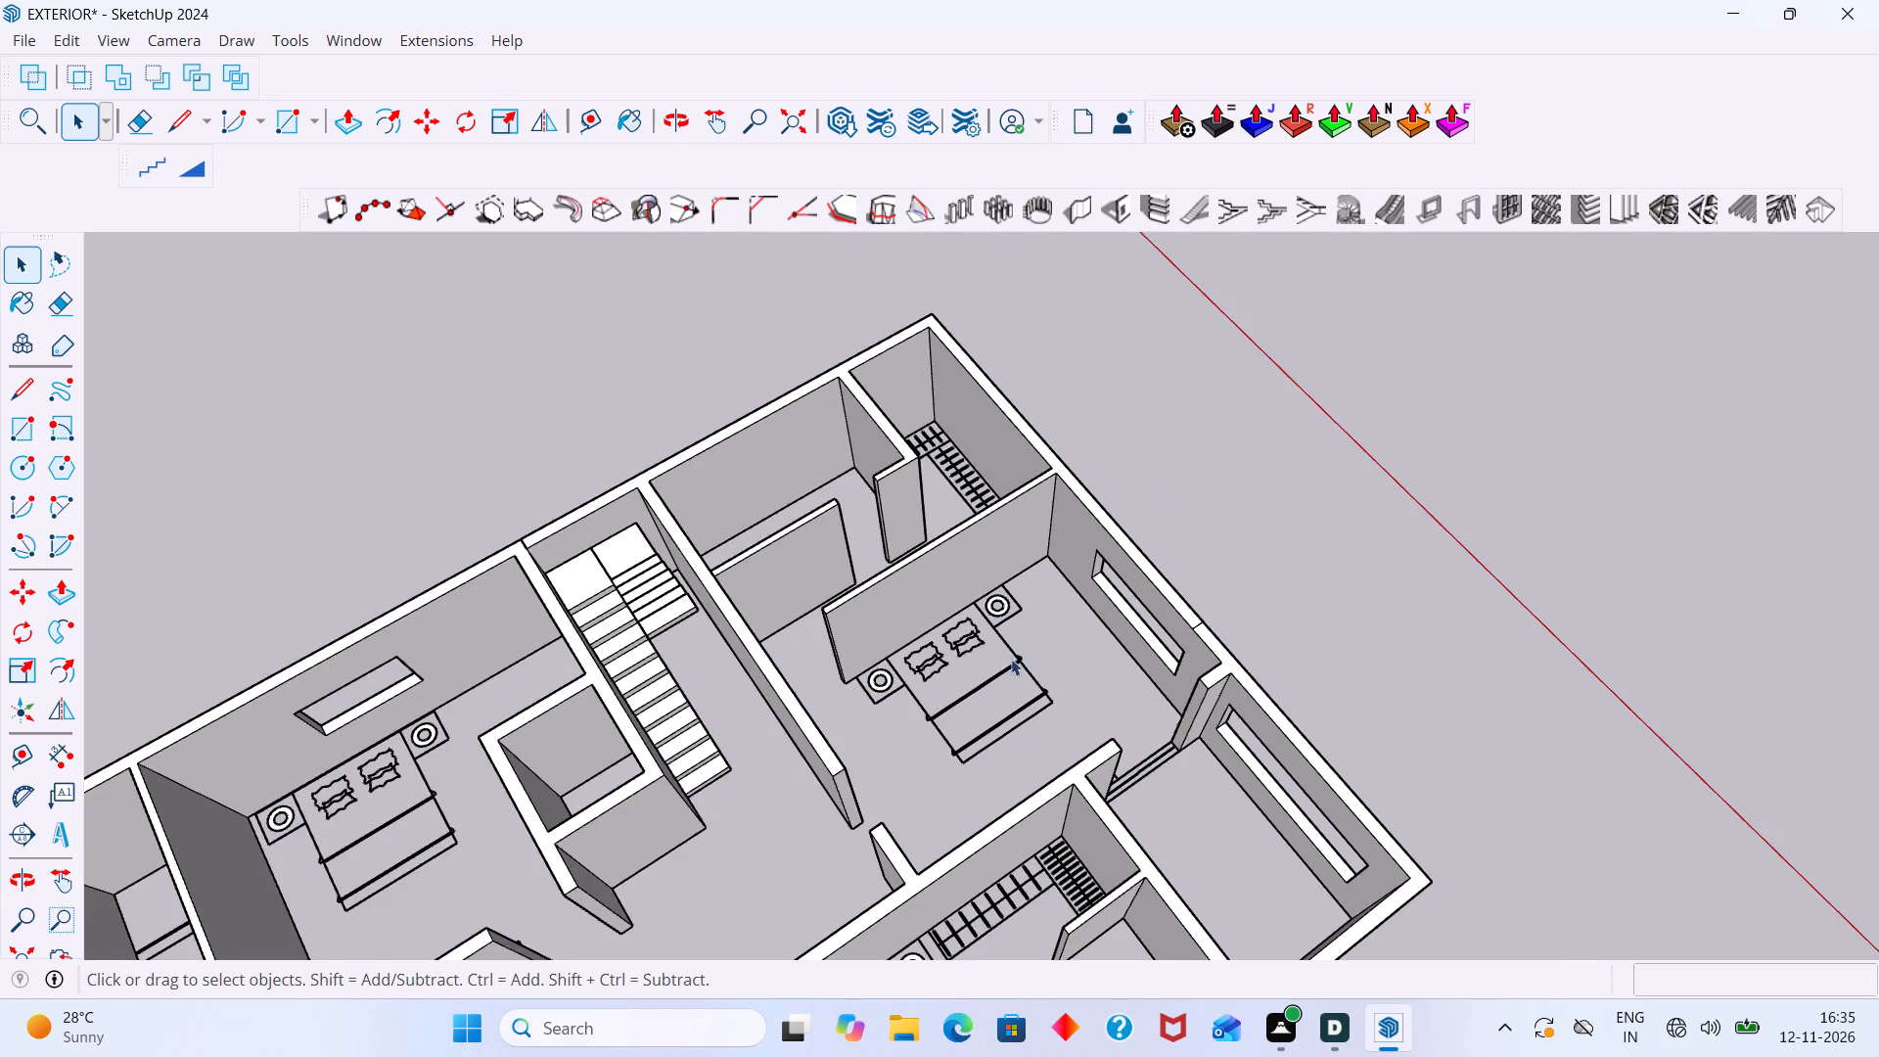
{"action": "middle_click_drag", "start_coordinate": [1011, 659], "coordinate": [926, 636]}
{"action": "scroll", "coordinate": [989, 613], "scroll_direction": "up", "scroll_amount": 16}
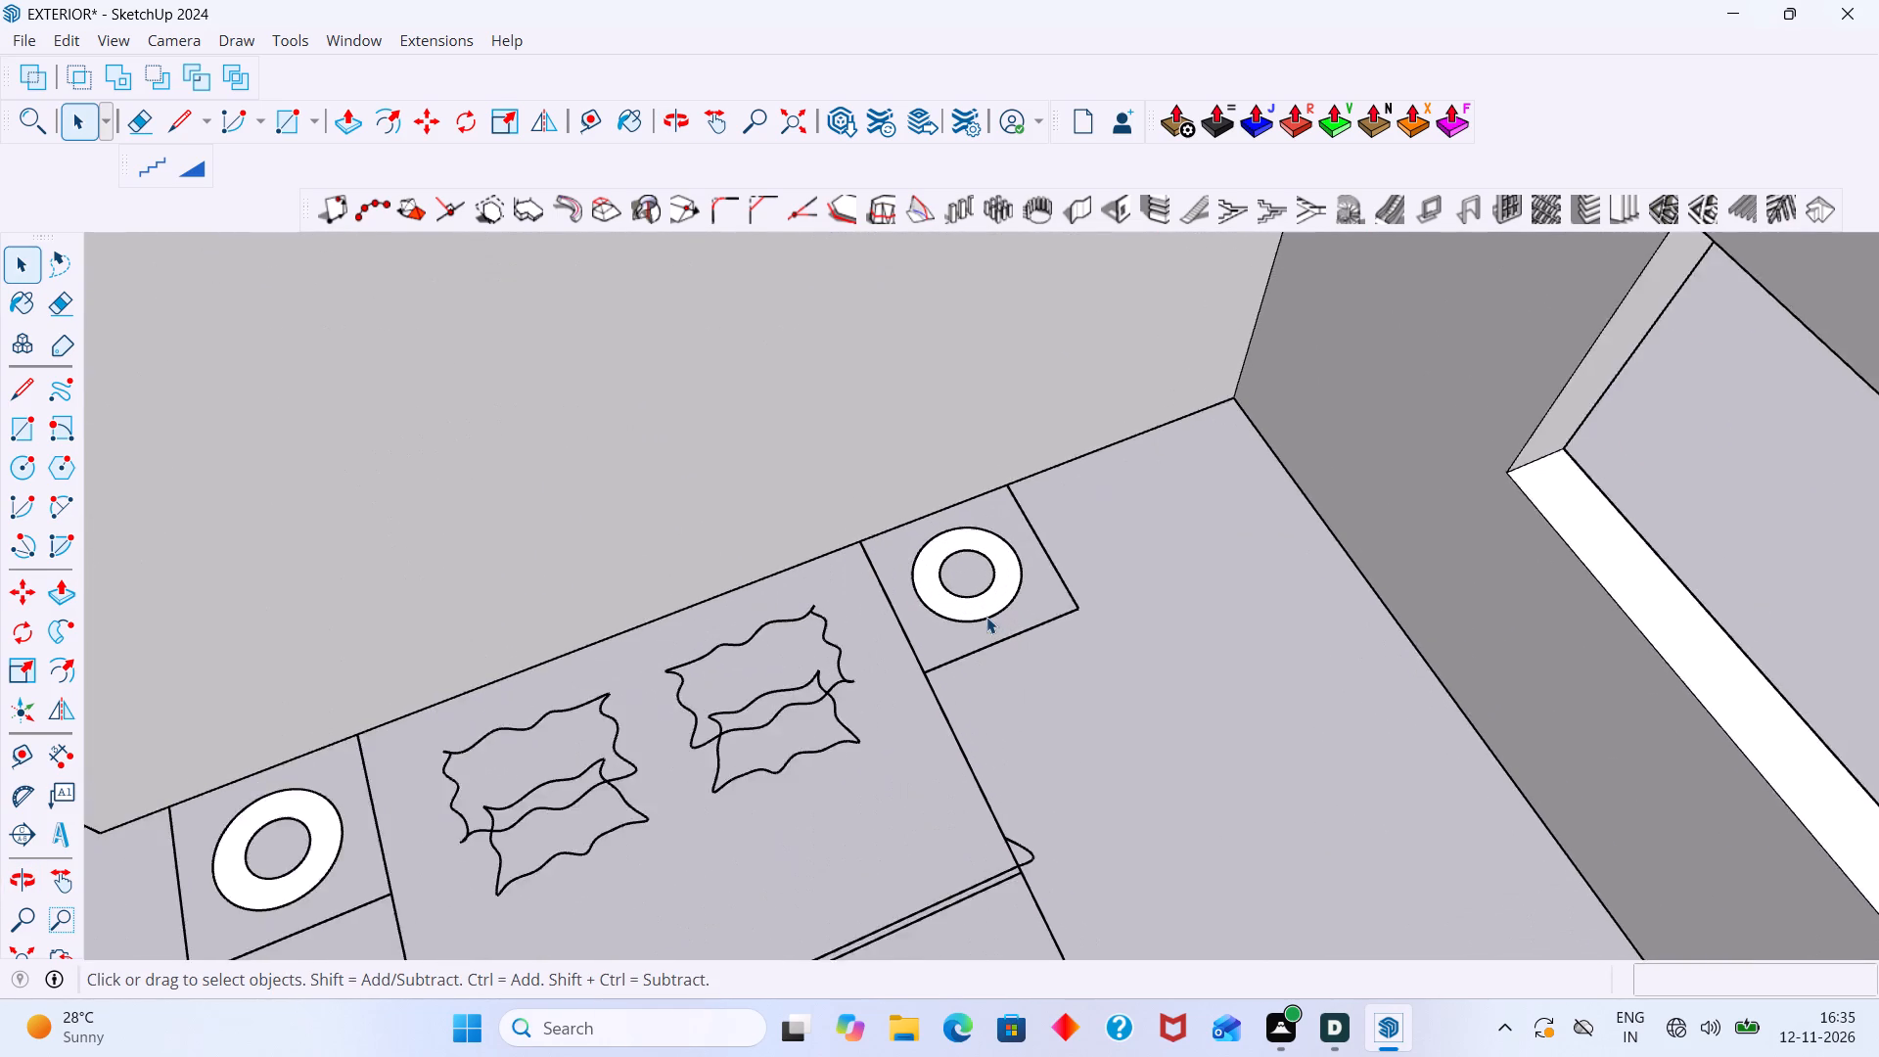
{"action": "scroll", "coordinate": [986, 617], "scroll_direction": "up", "scroll_amount": 2}
{"action": "scroll", "coordinate": [986, 617], "scroll_direction": "down", "scroll_amount": 19}
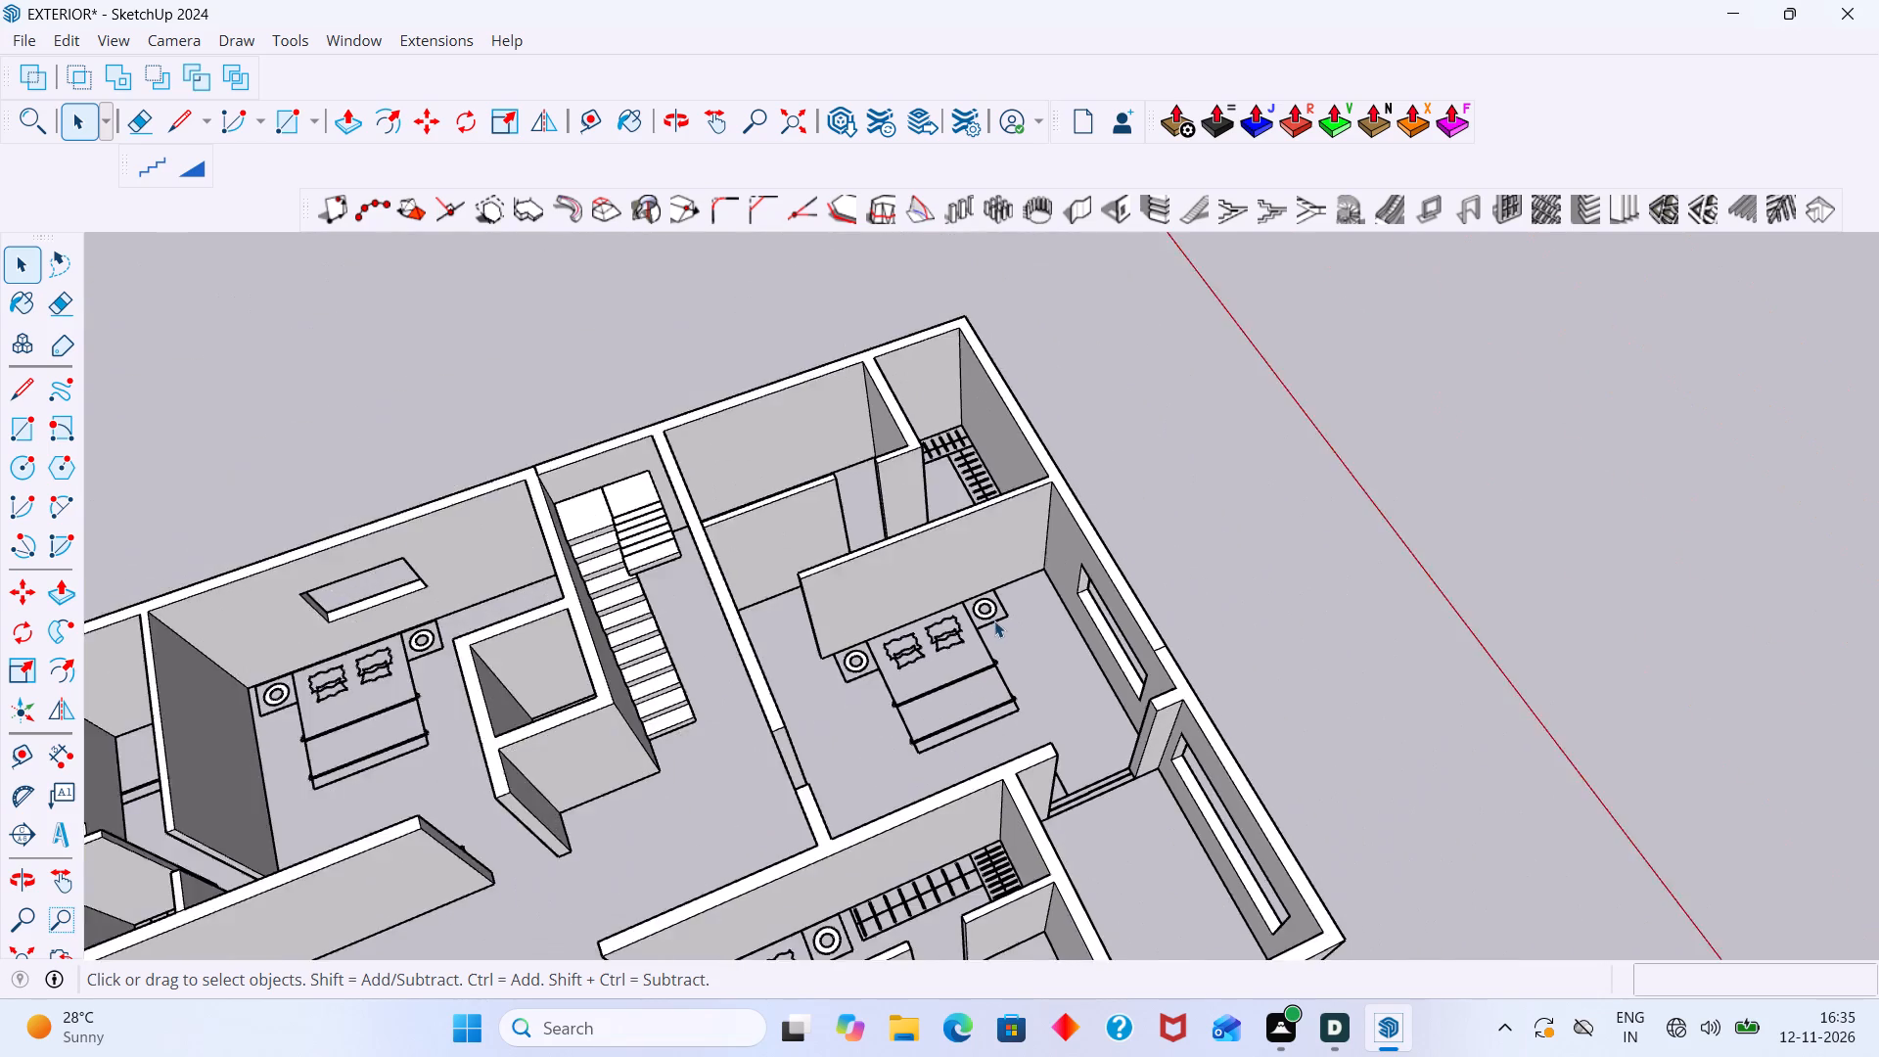
{"action": "scroll", "coordinate": [994, 620], "scroll_direction": "down", "scroll_amount": 3}
{"action": "scroll", "coordinate": [948, 660], "scroll_direction": "up", "scroll_amount": 2}
{"action": "scroll", "coordinate": [938, 660], "scroll_direction": "down", "scroll_amount": 1}
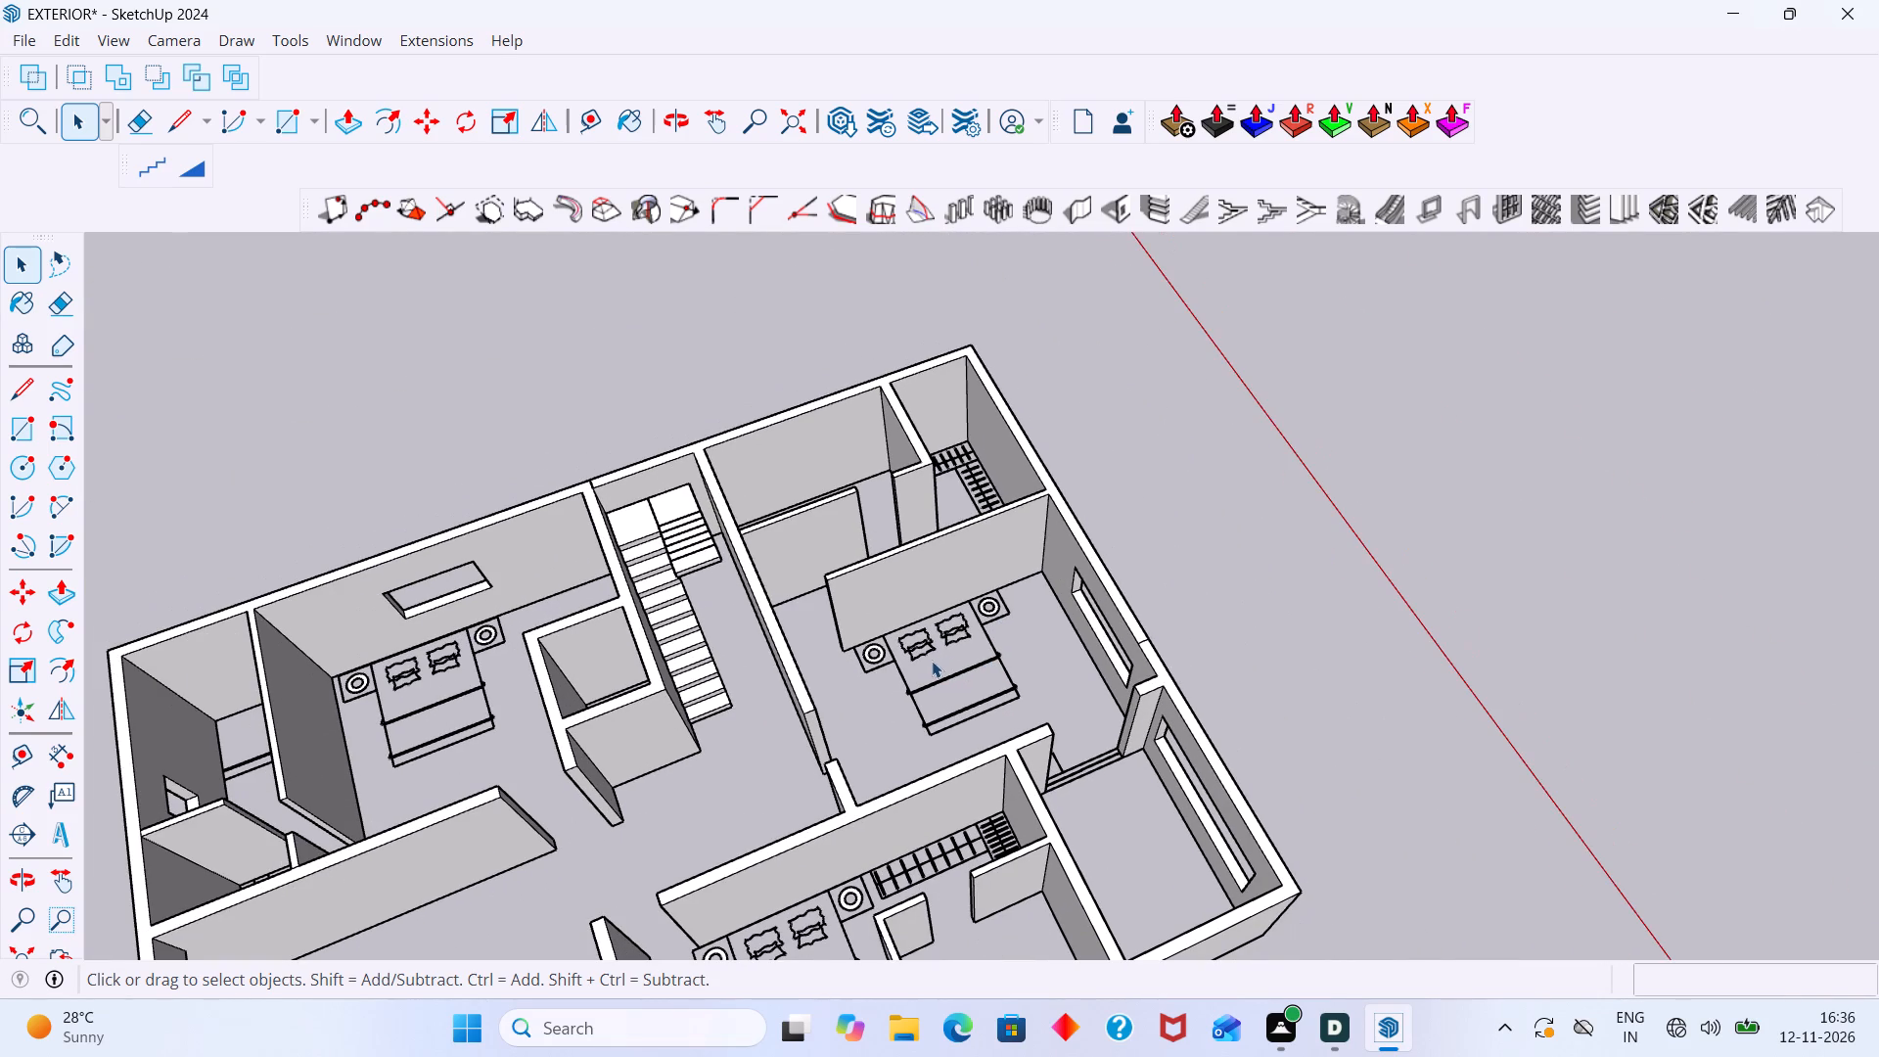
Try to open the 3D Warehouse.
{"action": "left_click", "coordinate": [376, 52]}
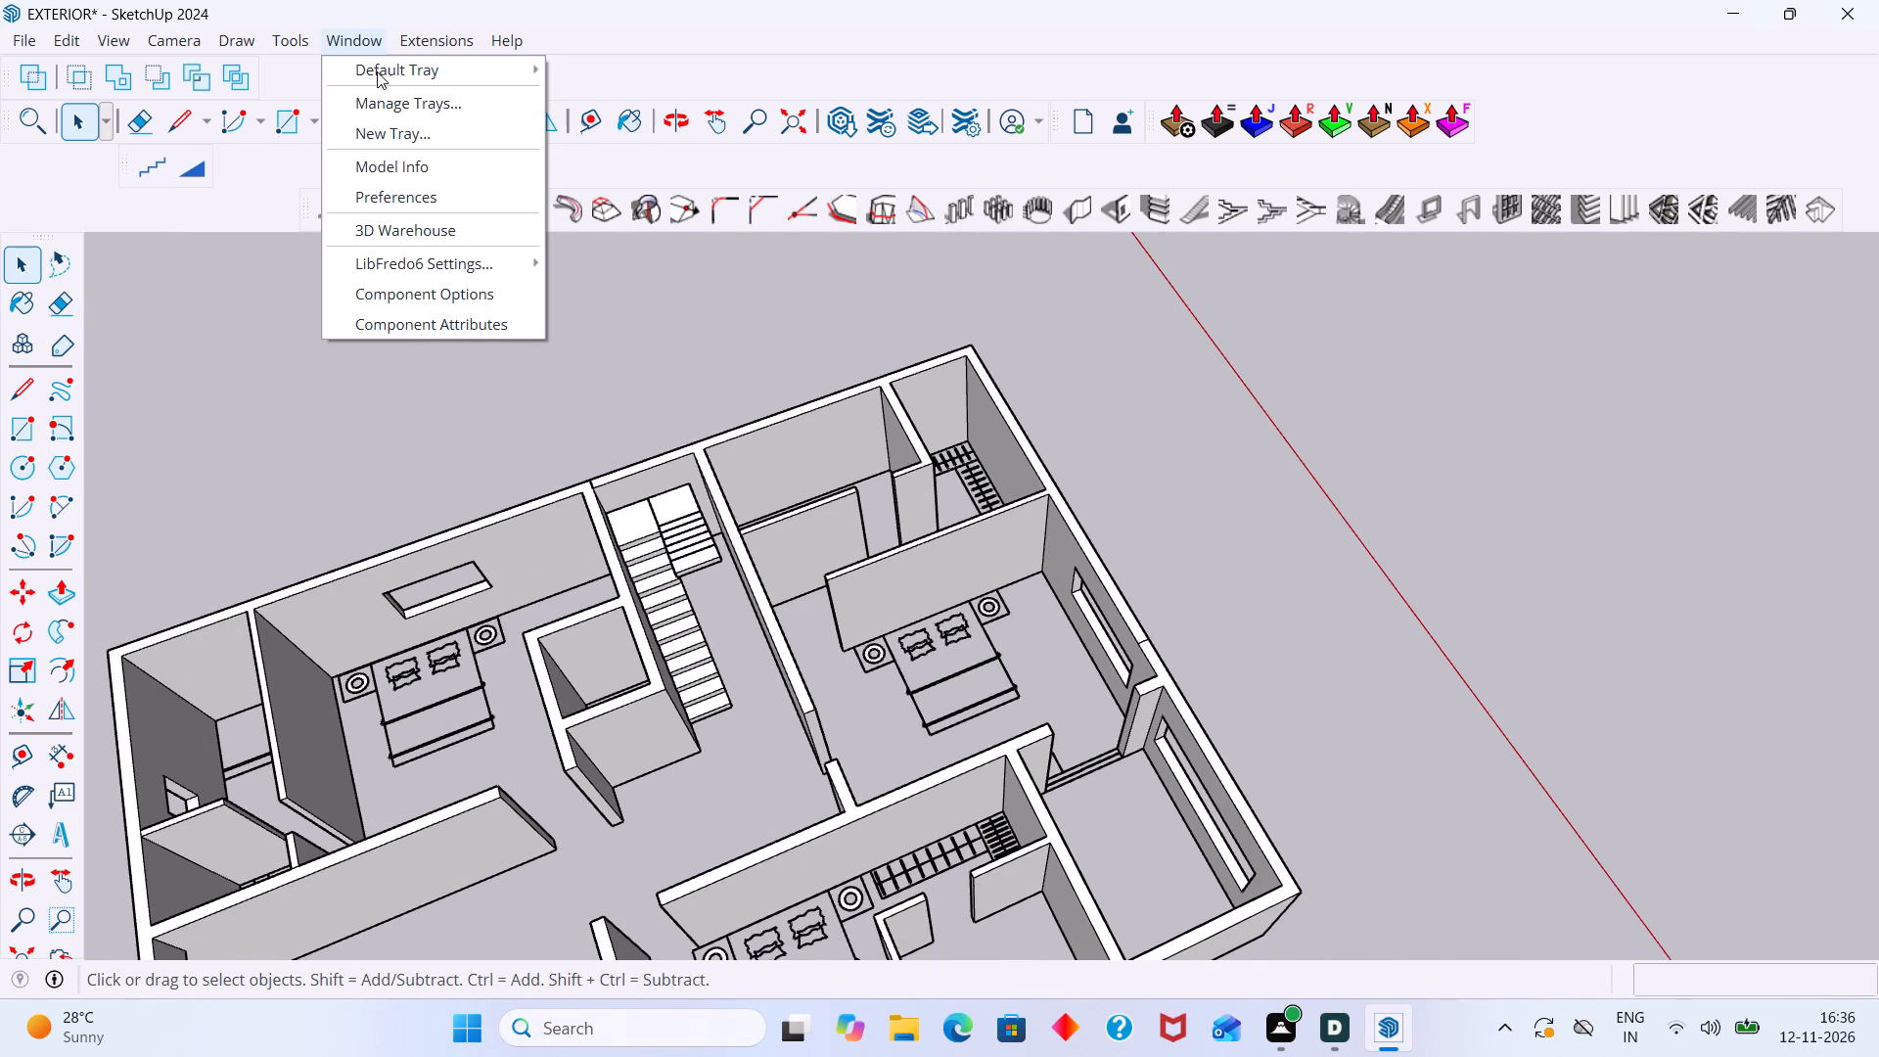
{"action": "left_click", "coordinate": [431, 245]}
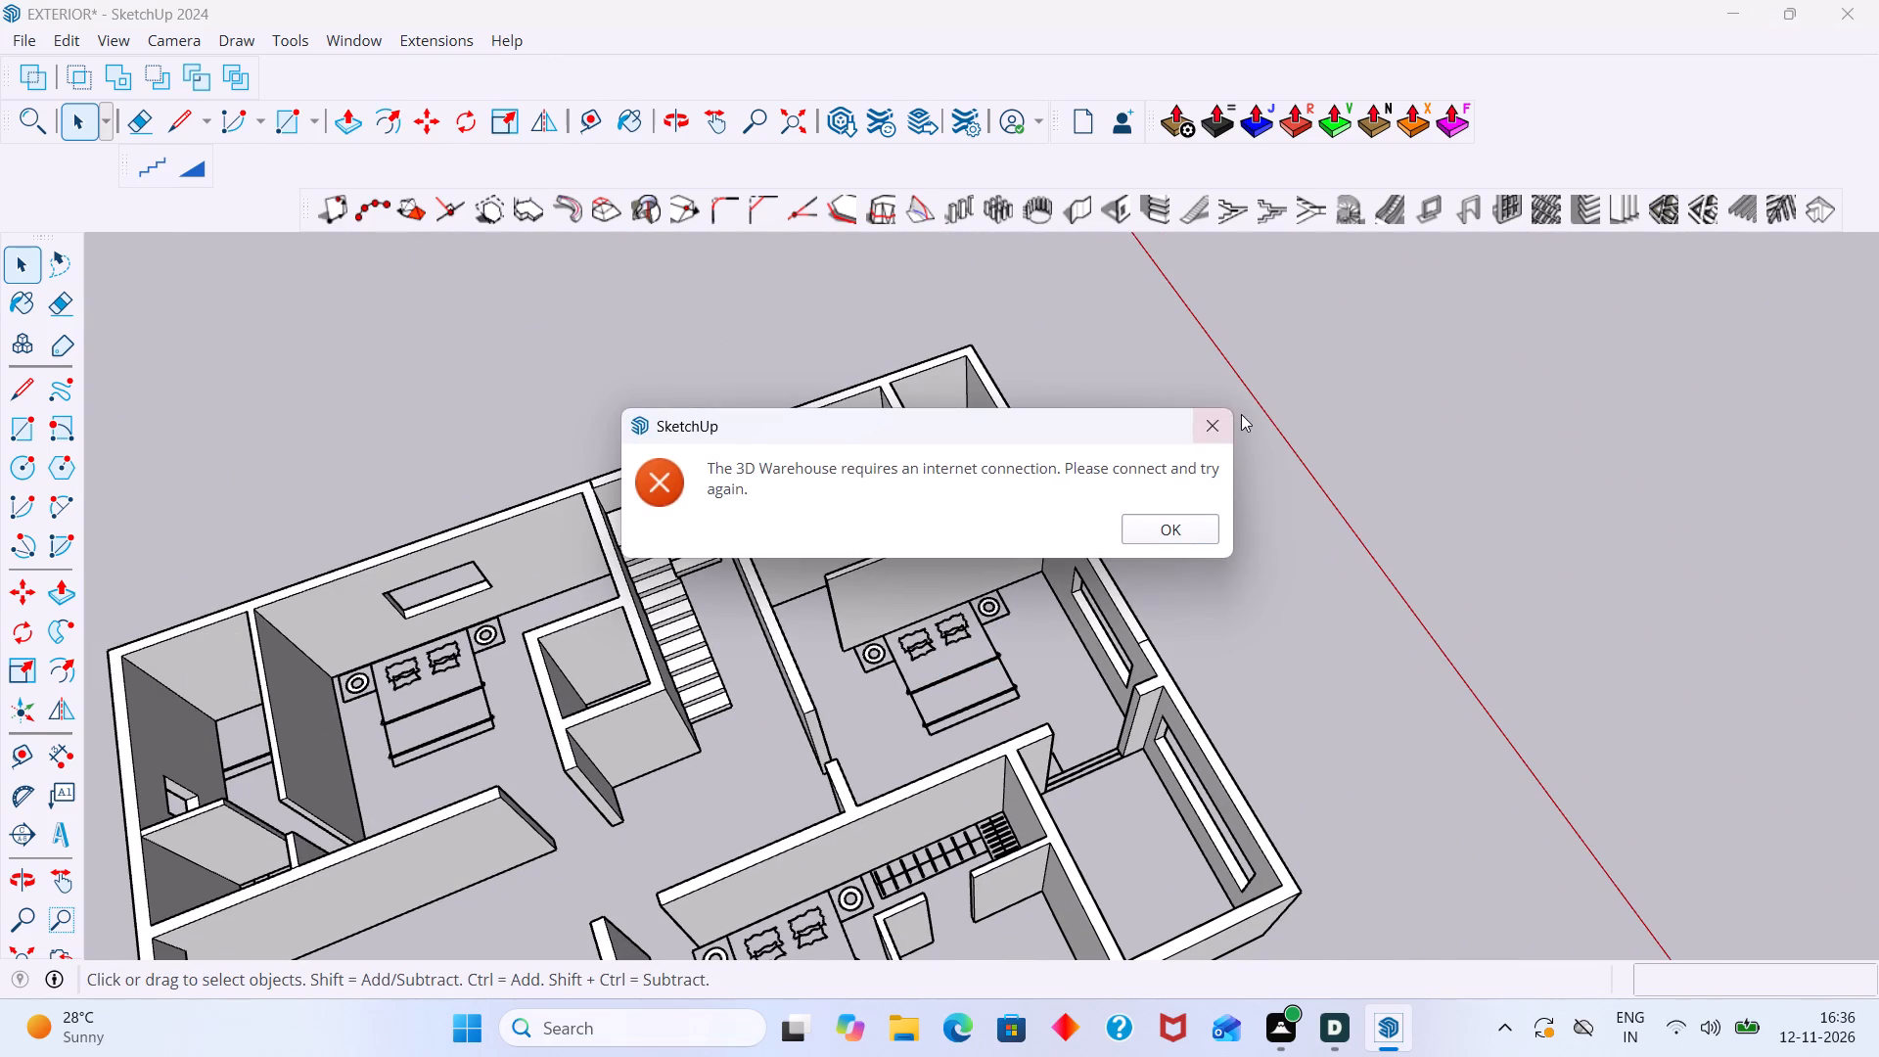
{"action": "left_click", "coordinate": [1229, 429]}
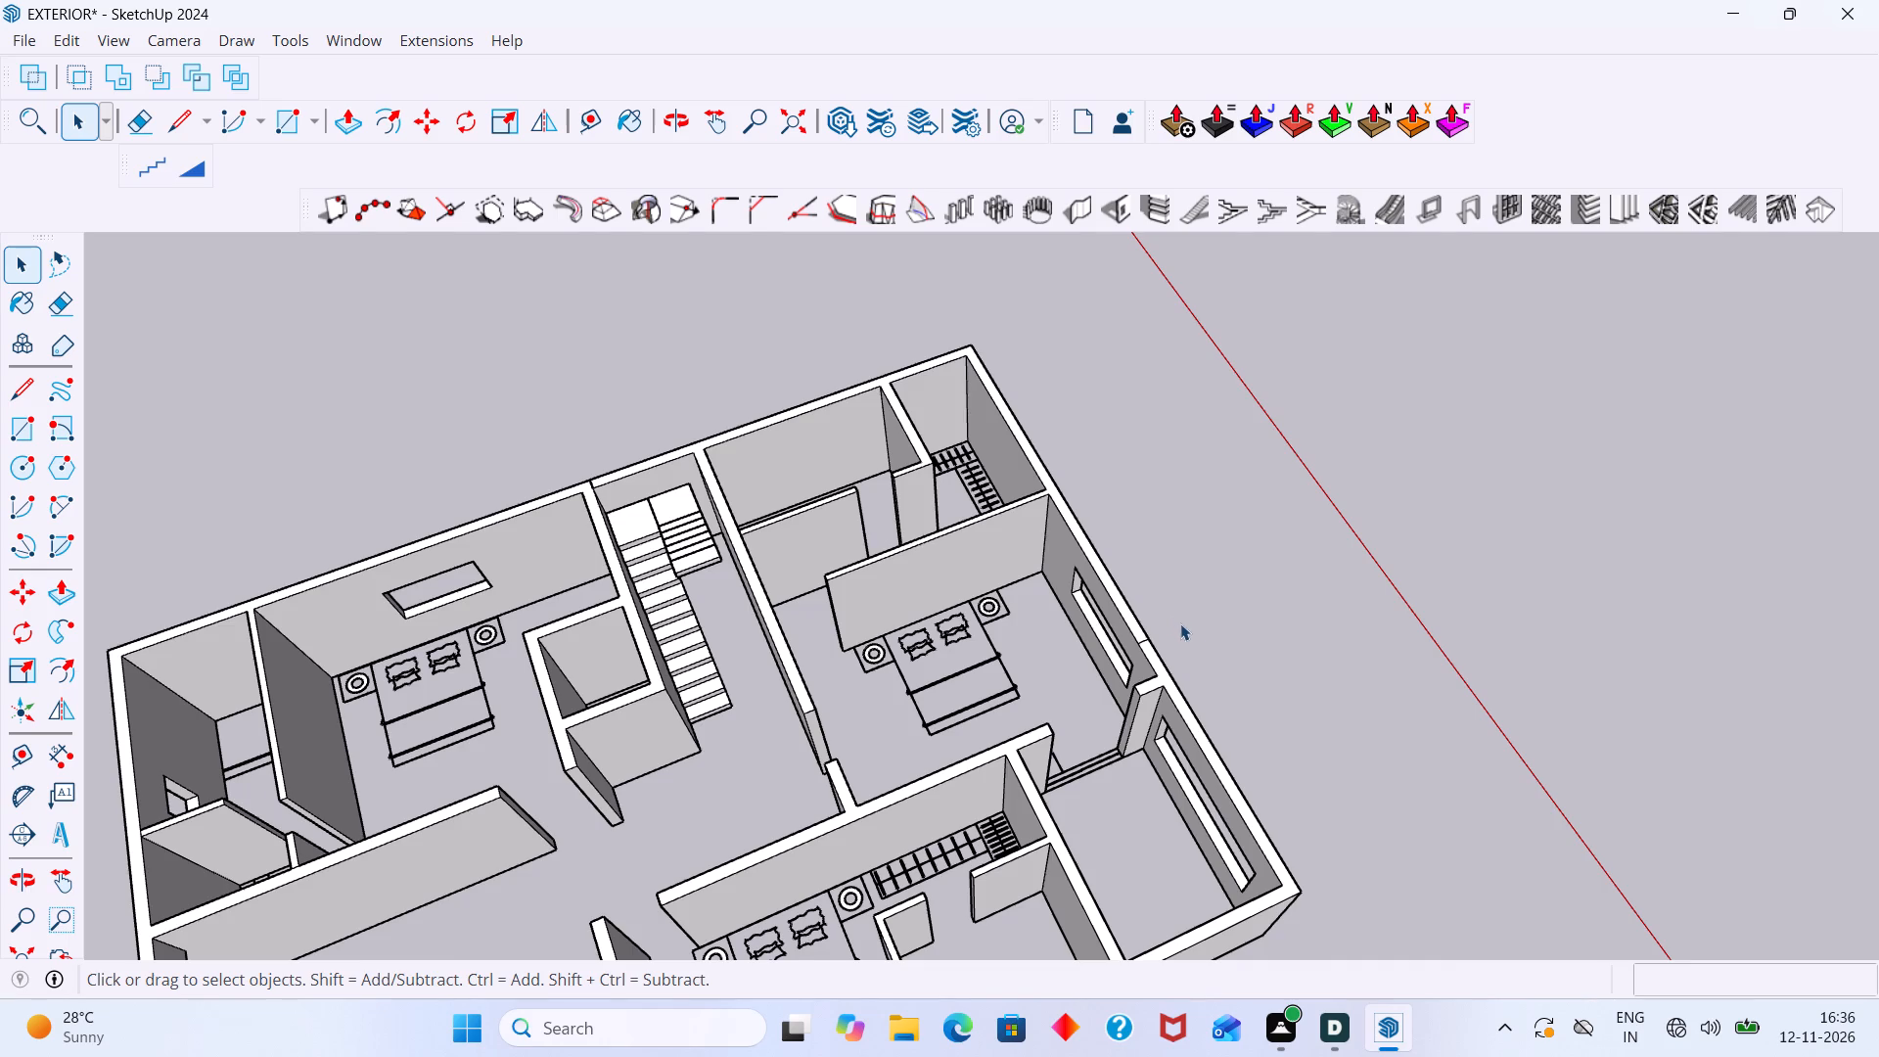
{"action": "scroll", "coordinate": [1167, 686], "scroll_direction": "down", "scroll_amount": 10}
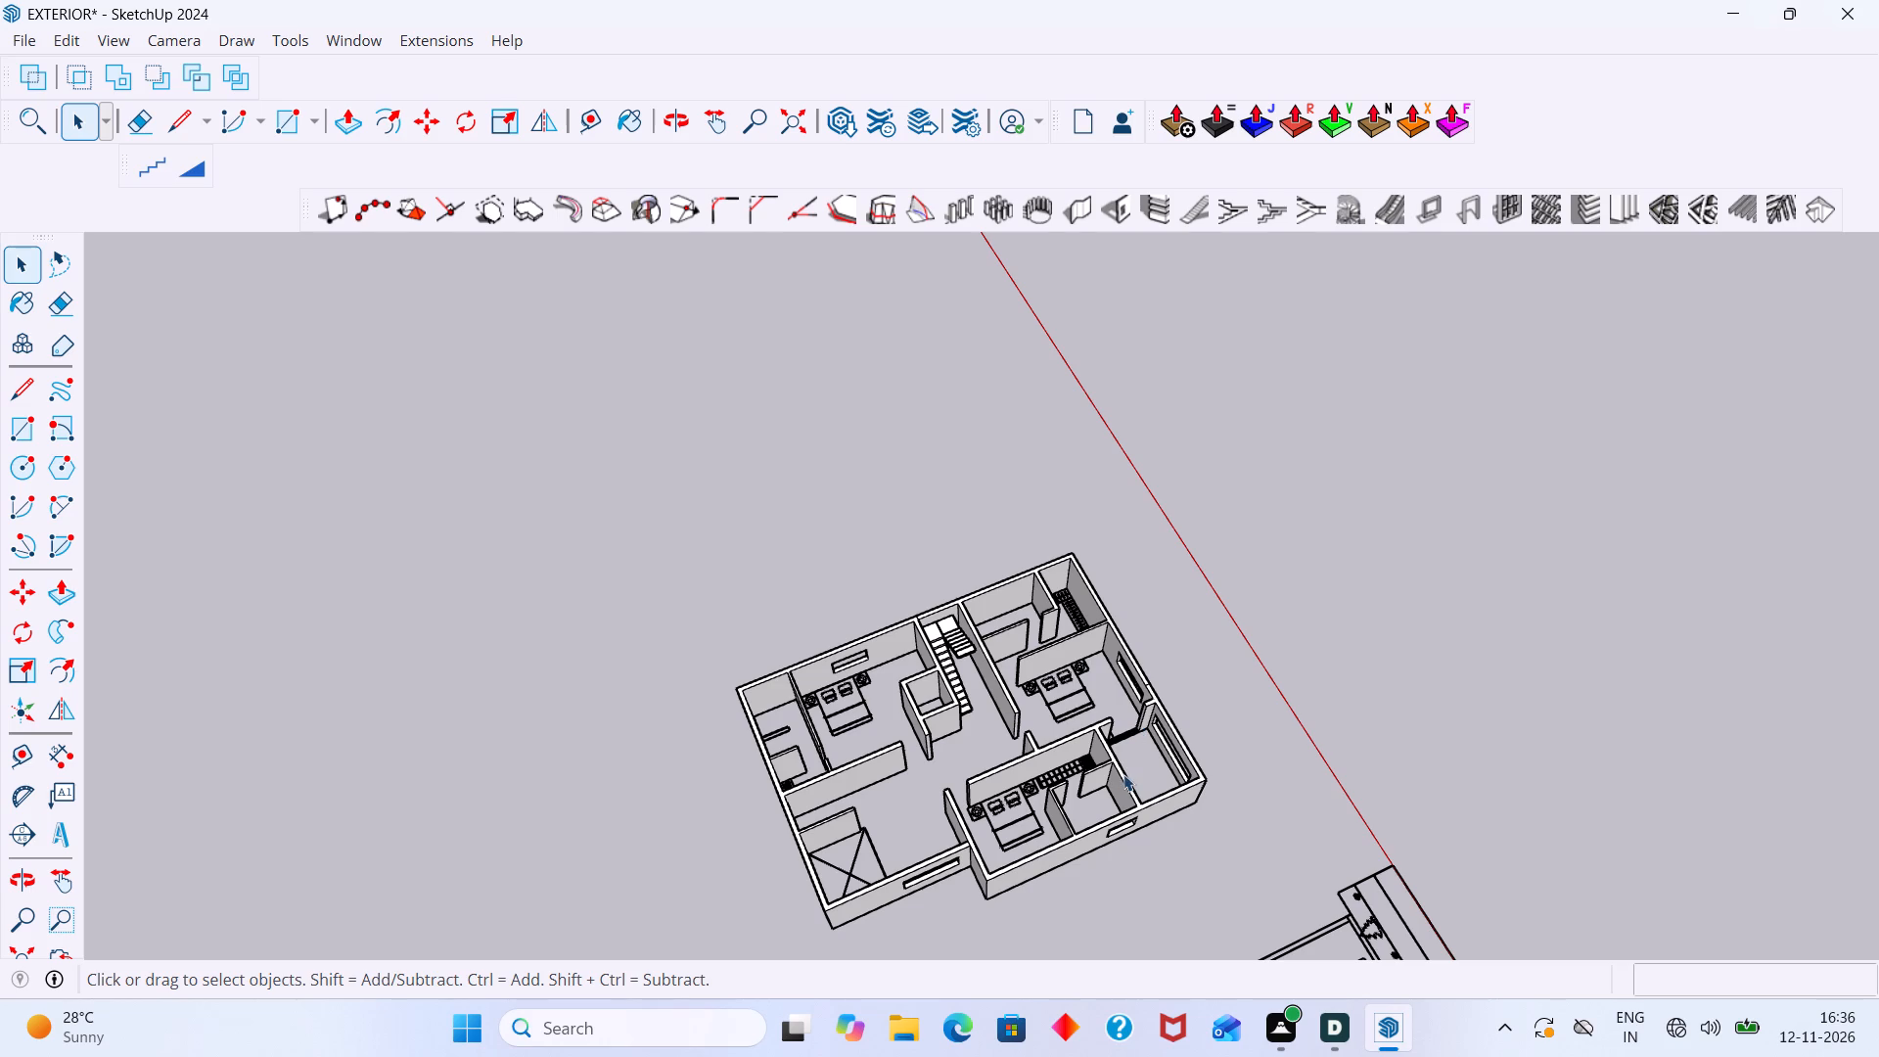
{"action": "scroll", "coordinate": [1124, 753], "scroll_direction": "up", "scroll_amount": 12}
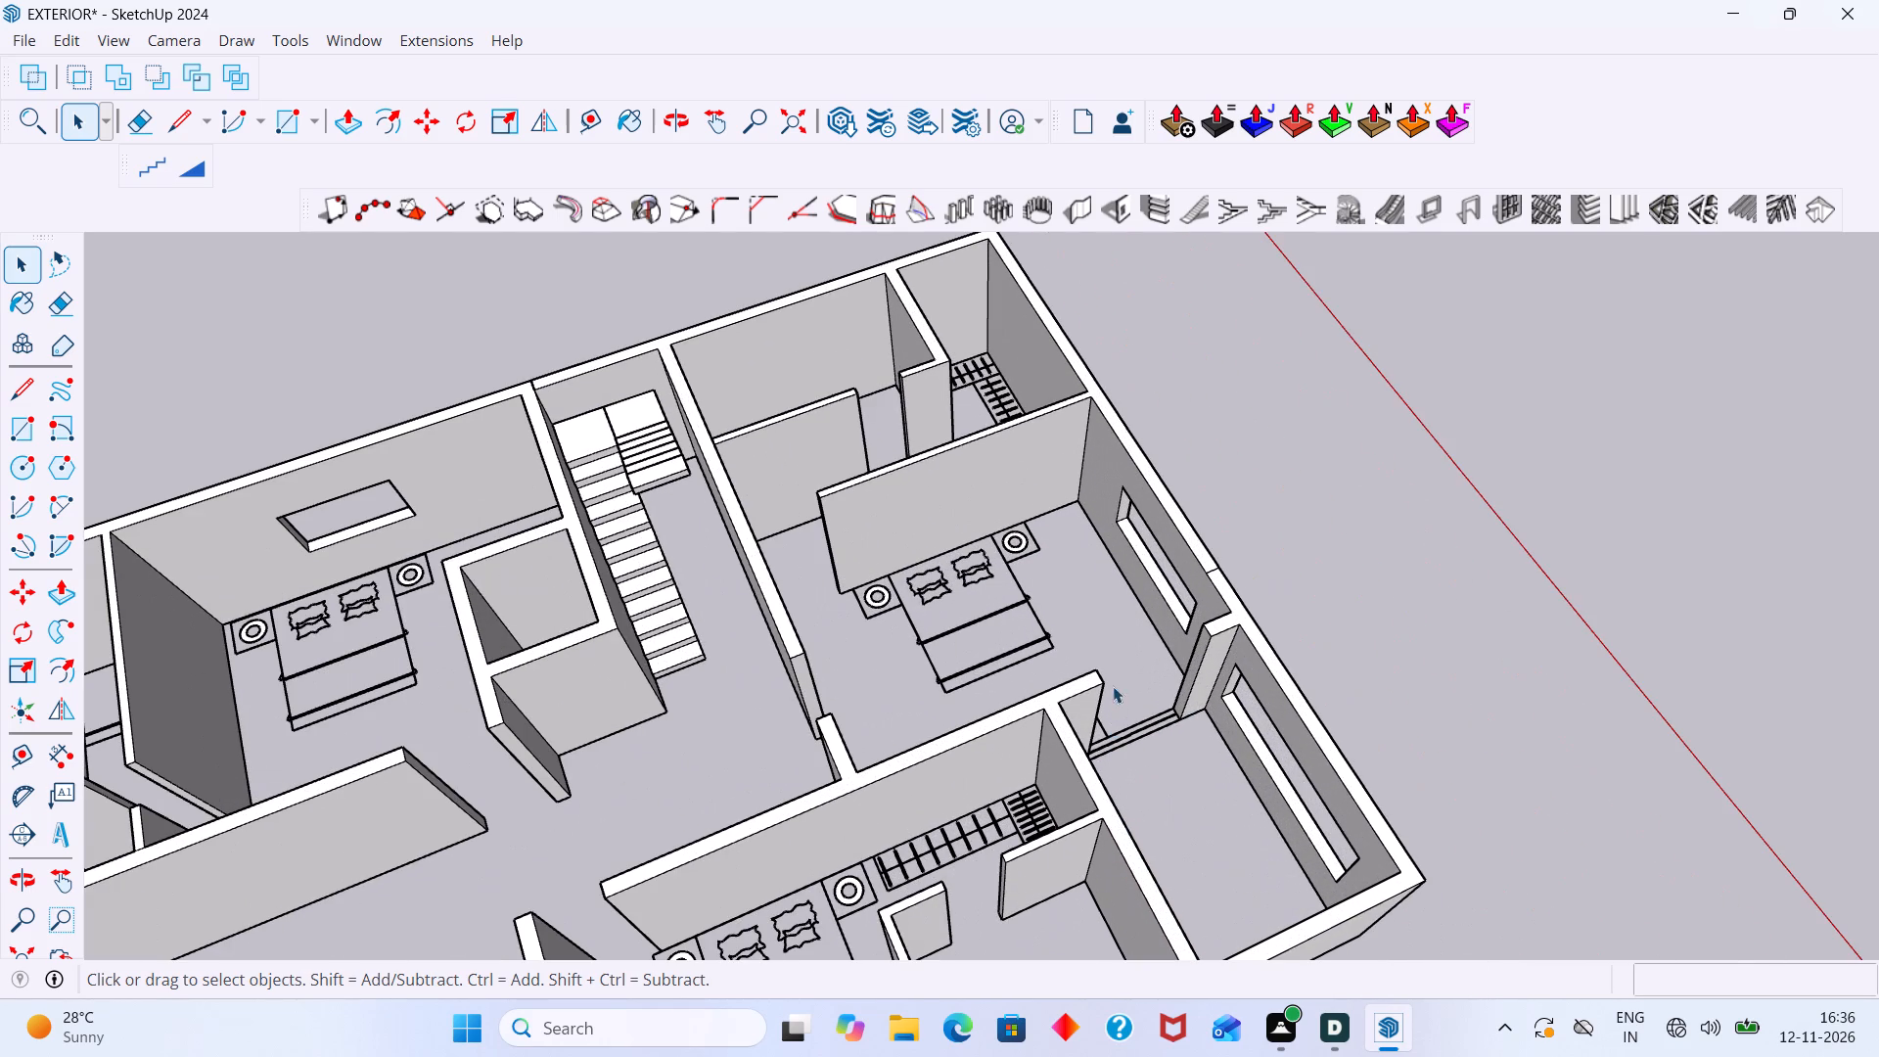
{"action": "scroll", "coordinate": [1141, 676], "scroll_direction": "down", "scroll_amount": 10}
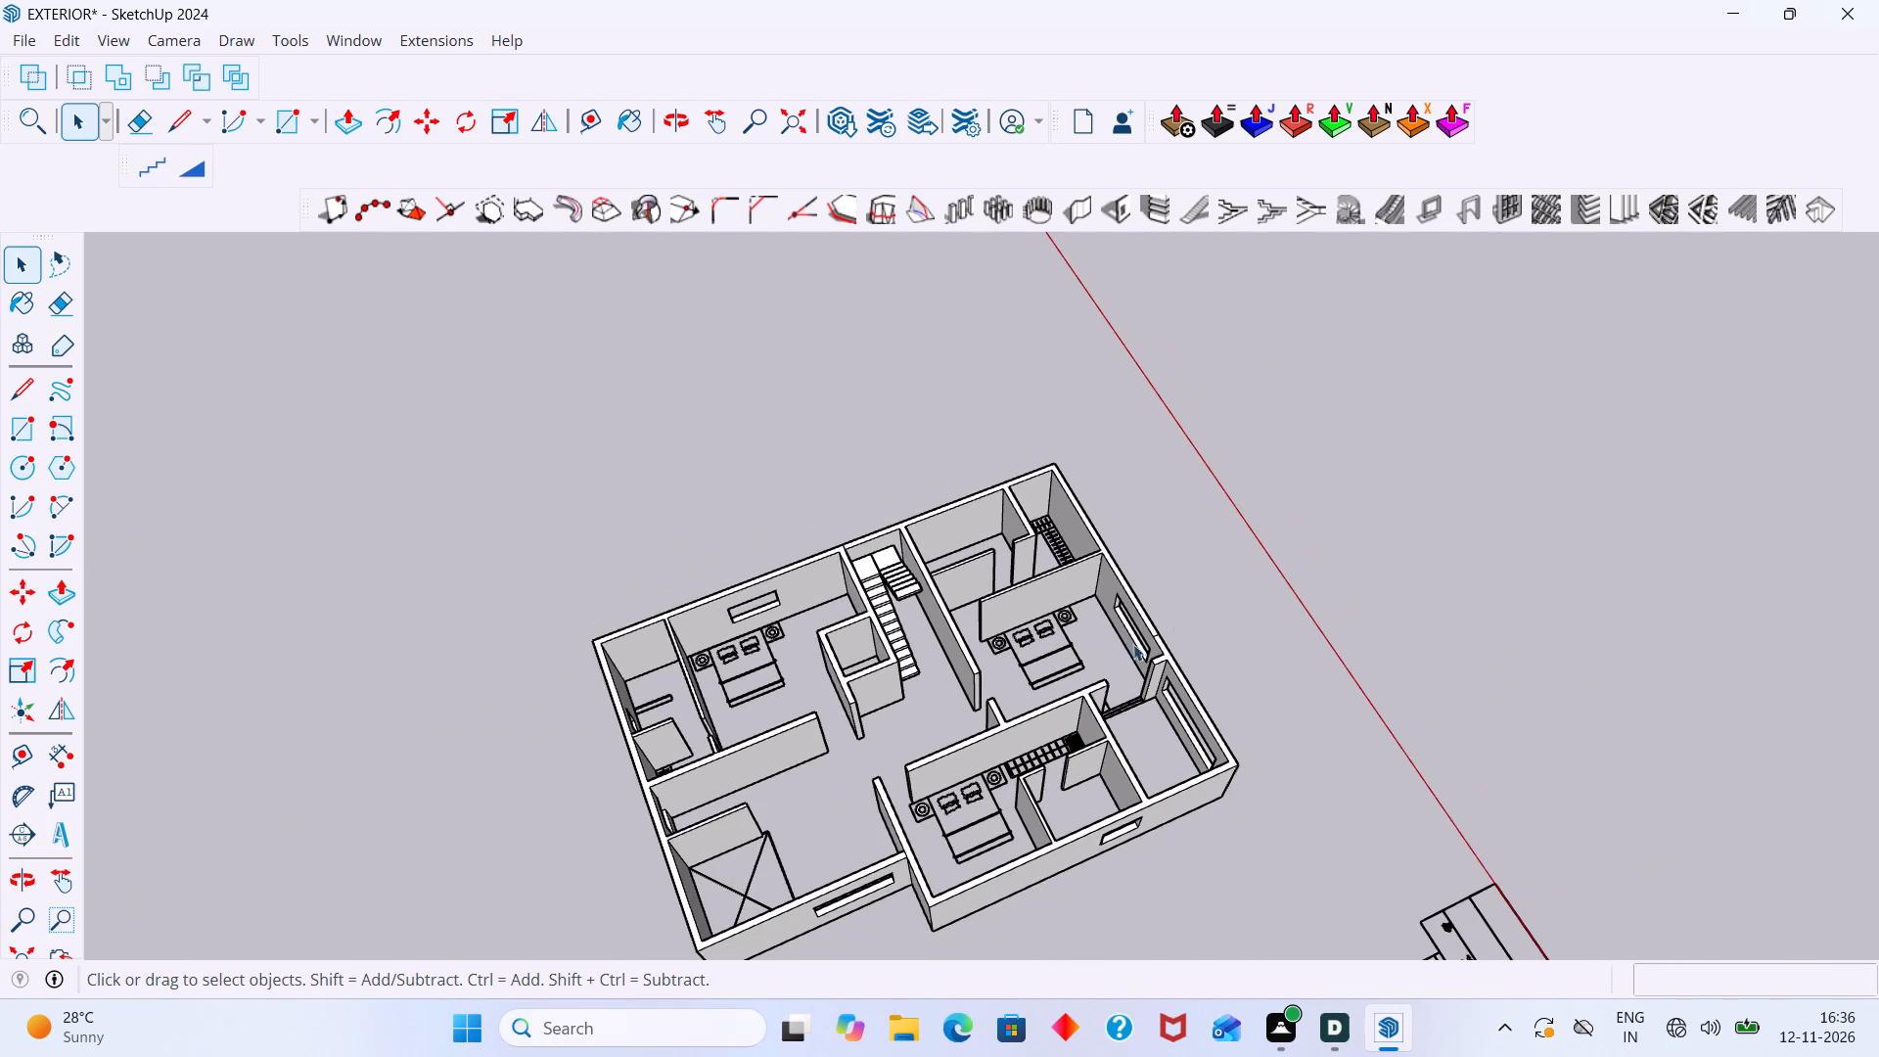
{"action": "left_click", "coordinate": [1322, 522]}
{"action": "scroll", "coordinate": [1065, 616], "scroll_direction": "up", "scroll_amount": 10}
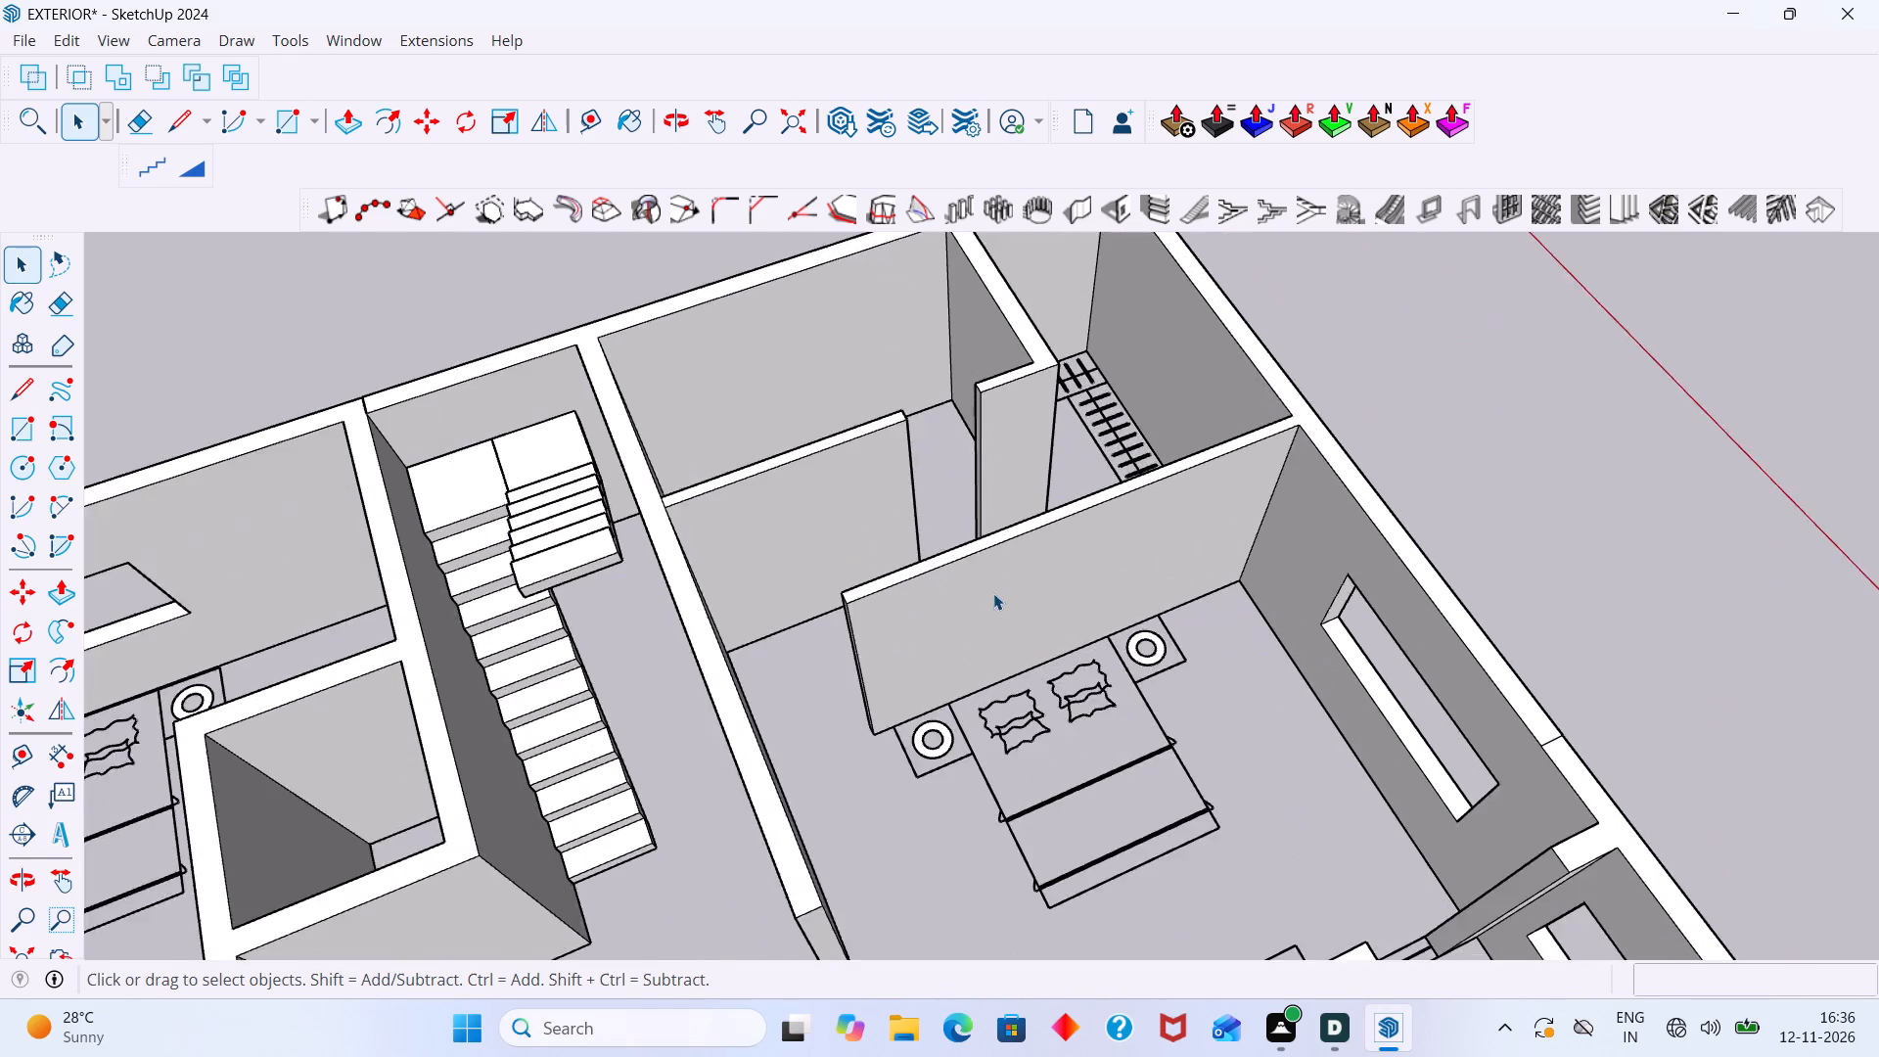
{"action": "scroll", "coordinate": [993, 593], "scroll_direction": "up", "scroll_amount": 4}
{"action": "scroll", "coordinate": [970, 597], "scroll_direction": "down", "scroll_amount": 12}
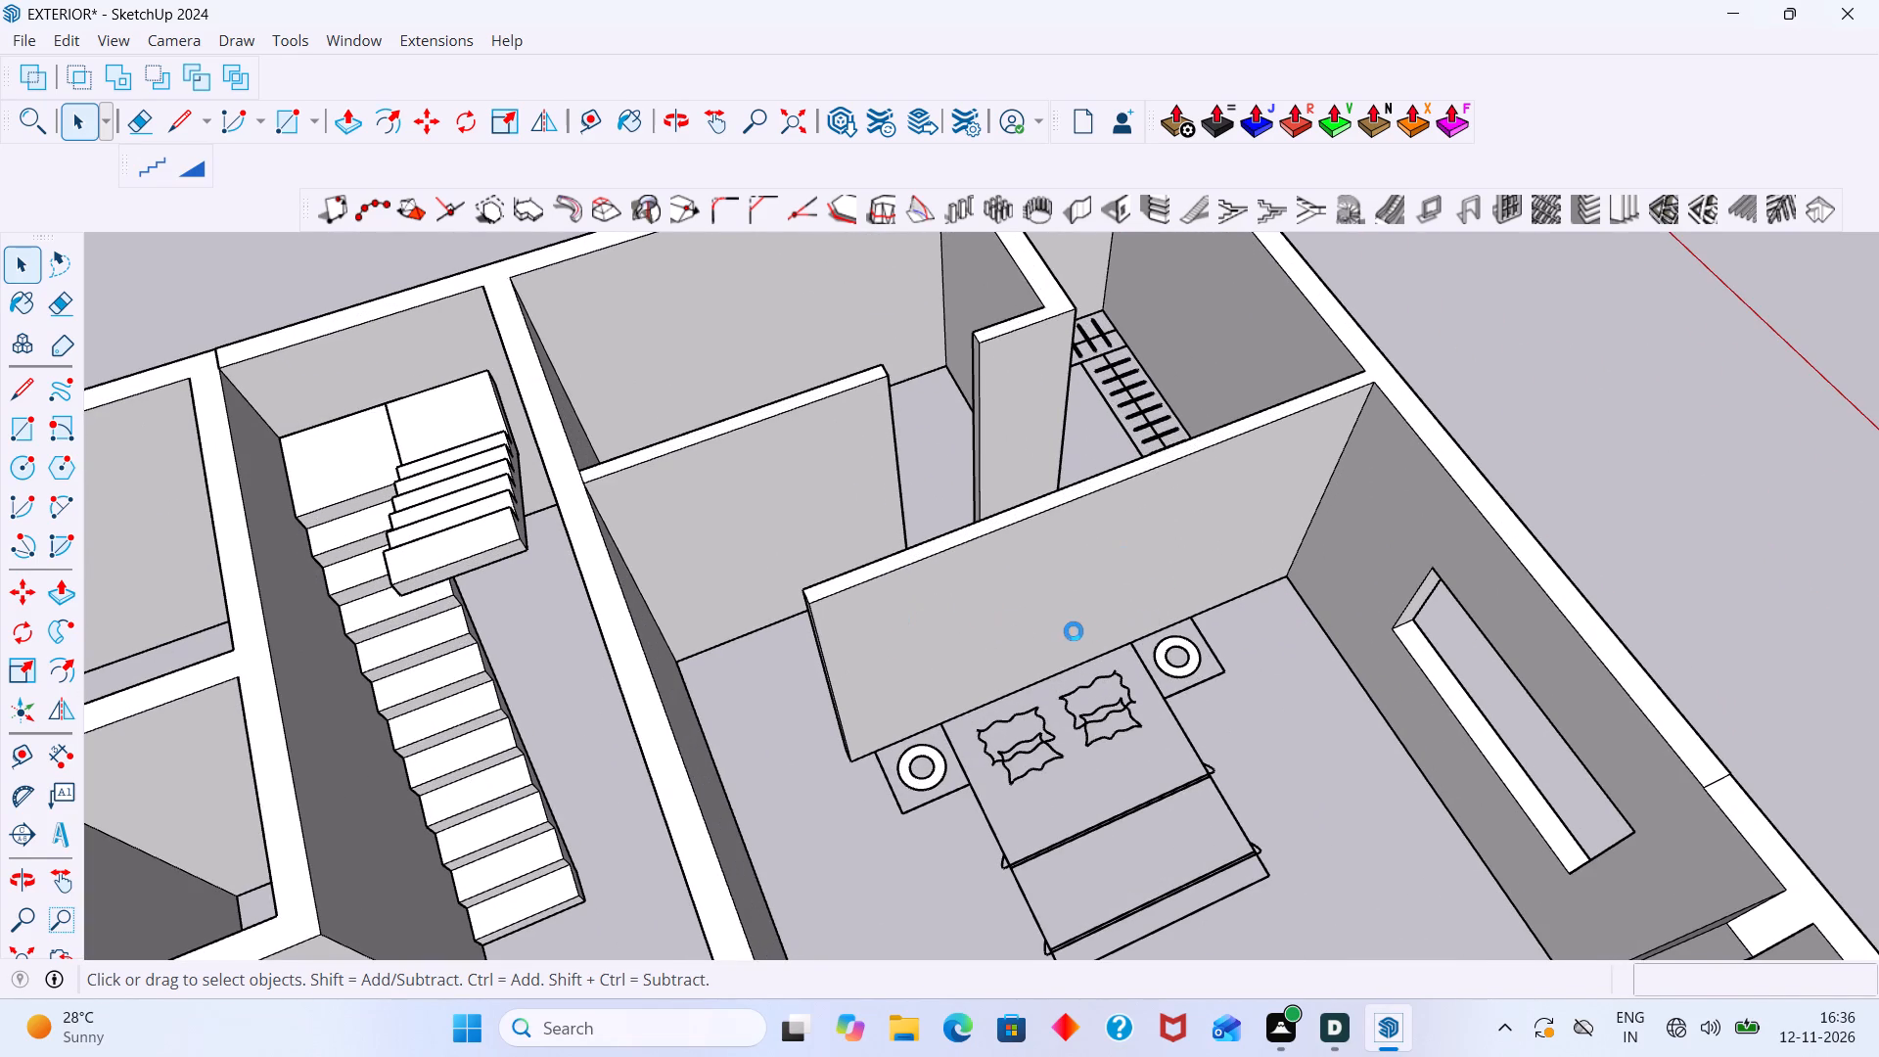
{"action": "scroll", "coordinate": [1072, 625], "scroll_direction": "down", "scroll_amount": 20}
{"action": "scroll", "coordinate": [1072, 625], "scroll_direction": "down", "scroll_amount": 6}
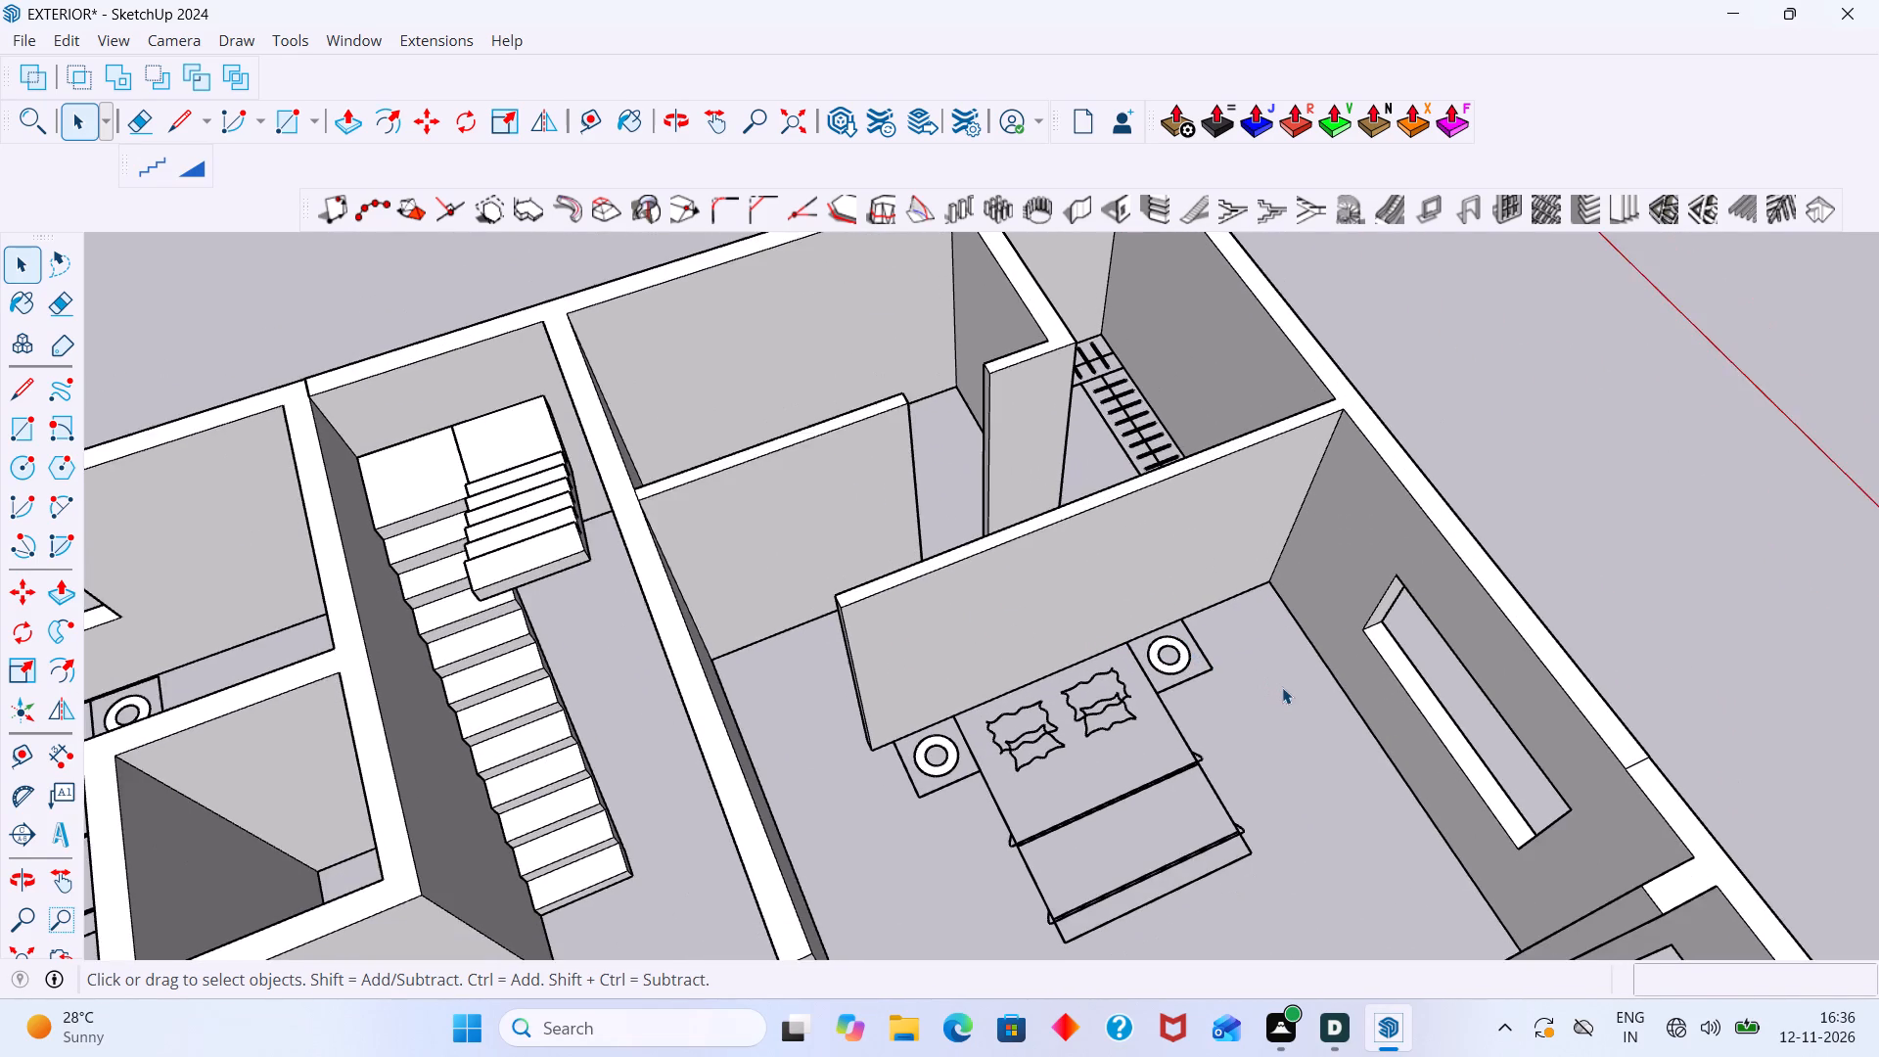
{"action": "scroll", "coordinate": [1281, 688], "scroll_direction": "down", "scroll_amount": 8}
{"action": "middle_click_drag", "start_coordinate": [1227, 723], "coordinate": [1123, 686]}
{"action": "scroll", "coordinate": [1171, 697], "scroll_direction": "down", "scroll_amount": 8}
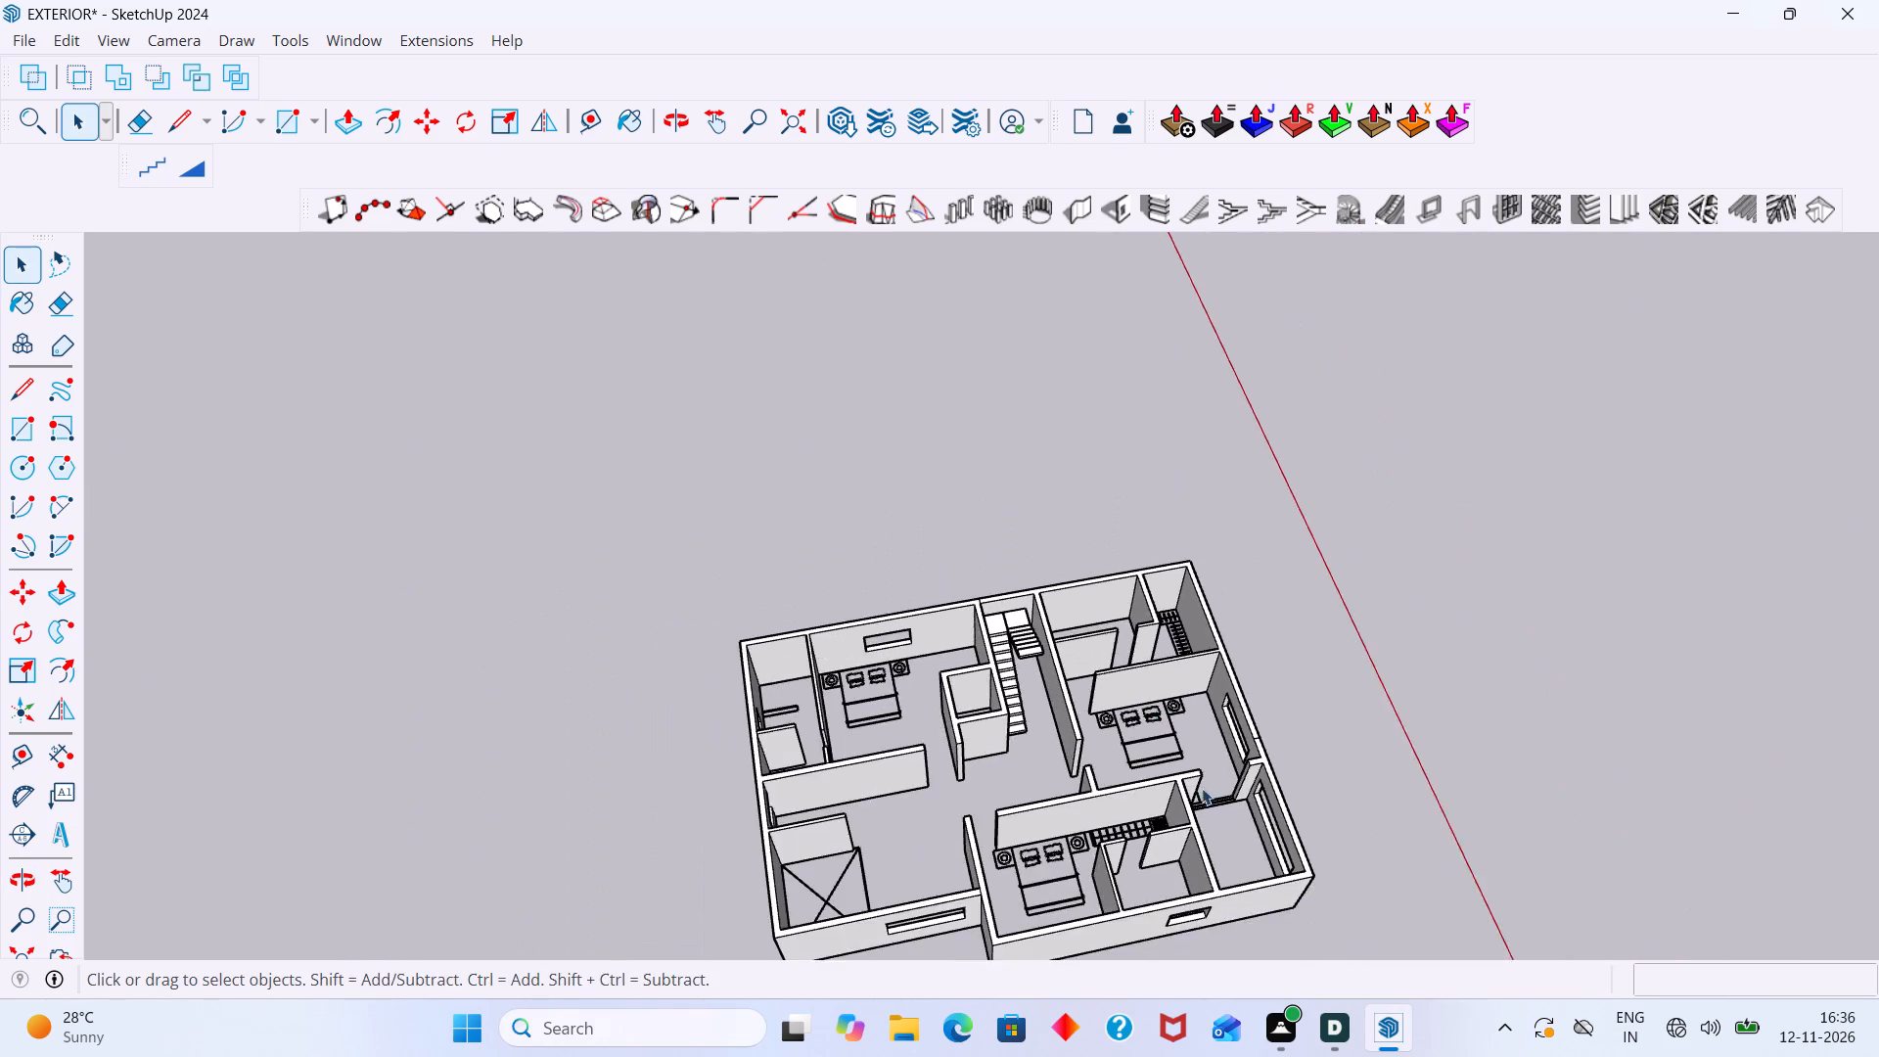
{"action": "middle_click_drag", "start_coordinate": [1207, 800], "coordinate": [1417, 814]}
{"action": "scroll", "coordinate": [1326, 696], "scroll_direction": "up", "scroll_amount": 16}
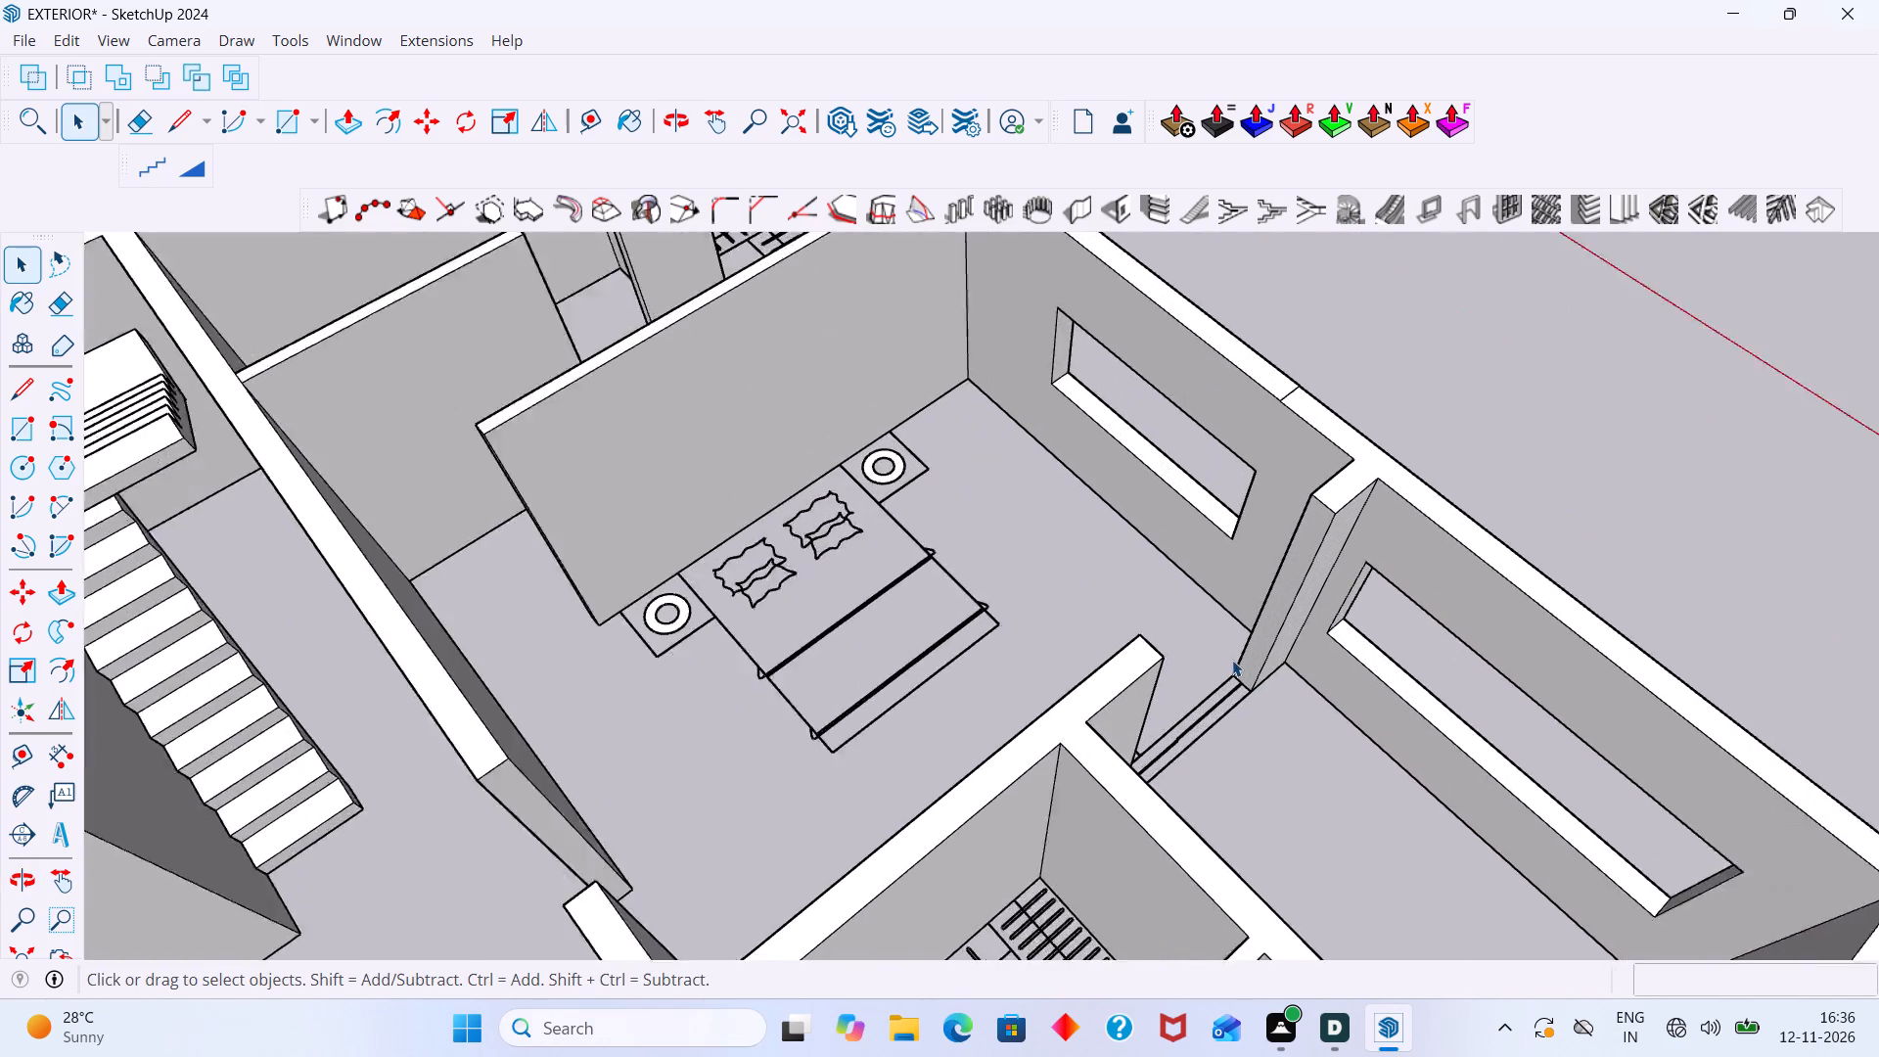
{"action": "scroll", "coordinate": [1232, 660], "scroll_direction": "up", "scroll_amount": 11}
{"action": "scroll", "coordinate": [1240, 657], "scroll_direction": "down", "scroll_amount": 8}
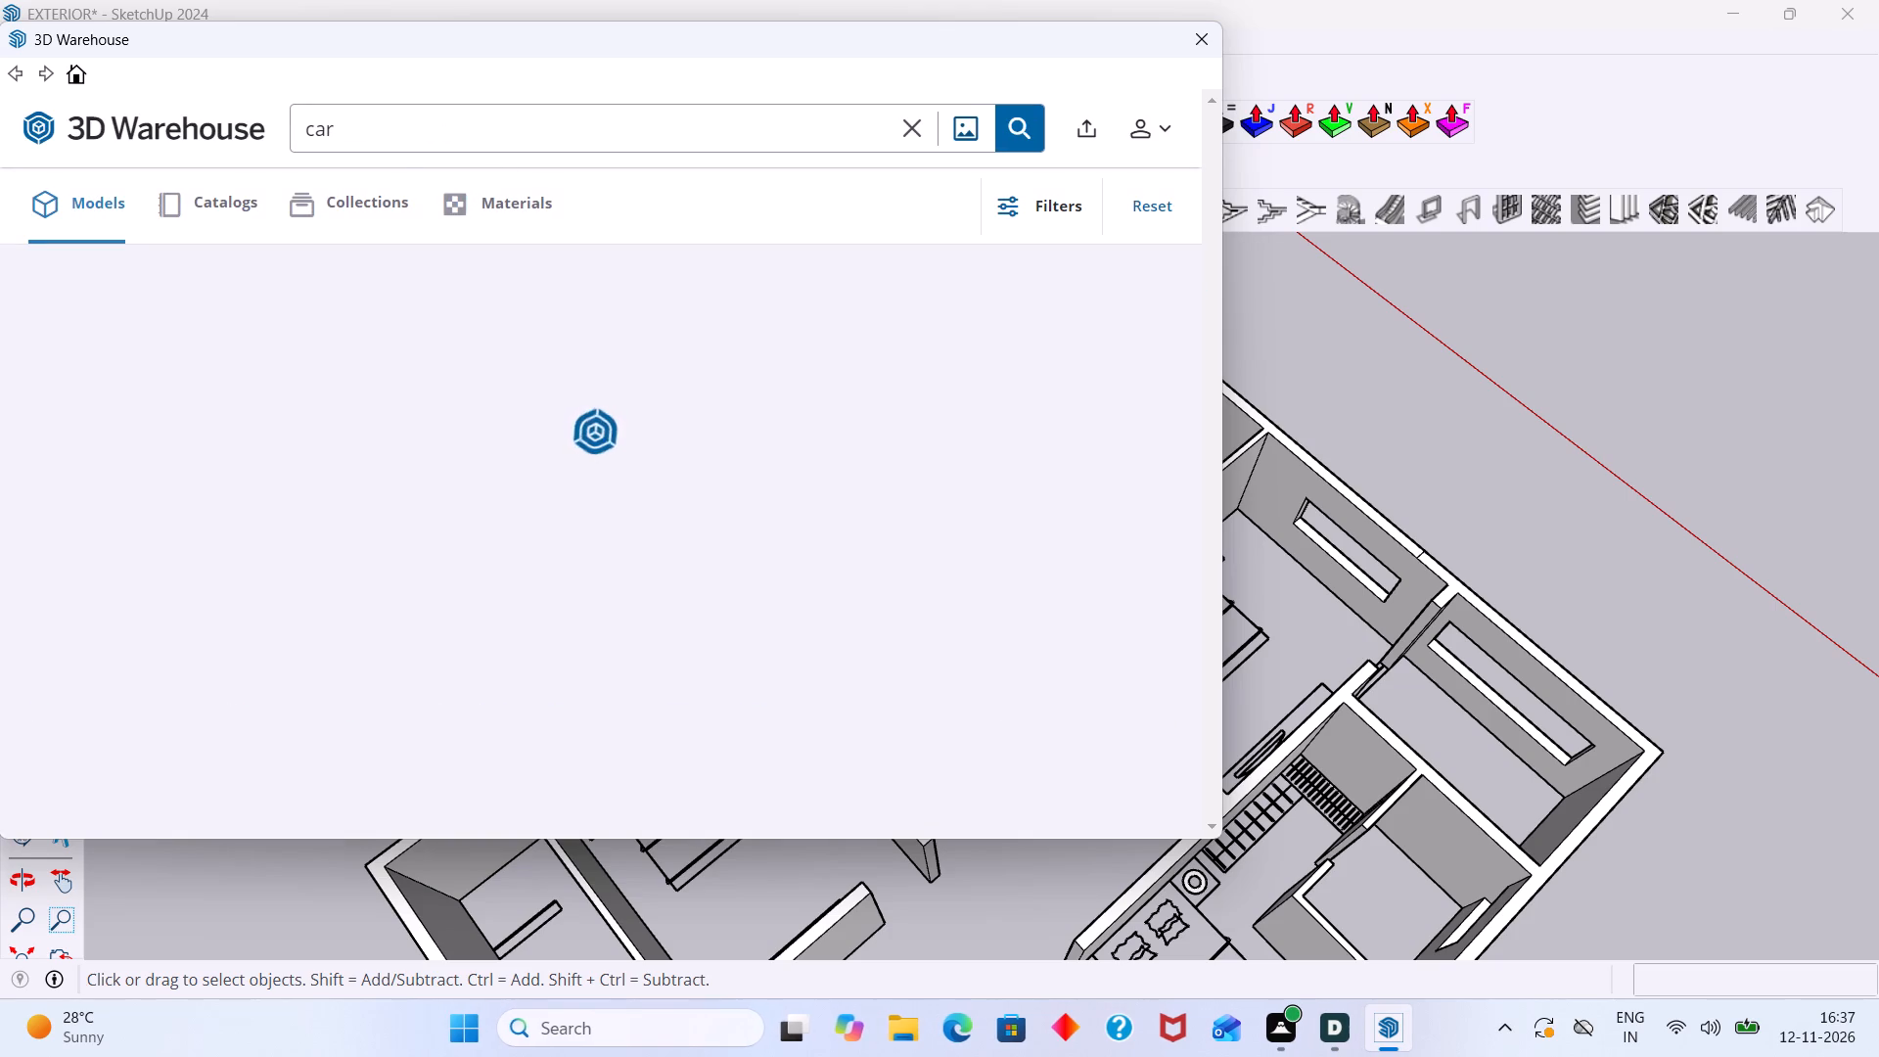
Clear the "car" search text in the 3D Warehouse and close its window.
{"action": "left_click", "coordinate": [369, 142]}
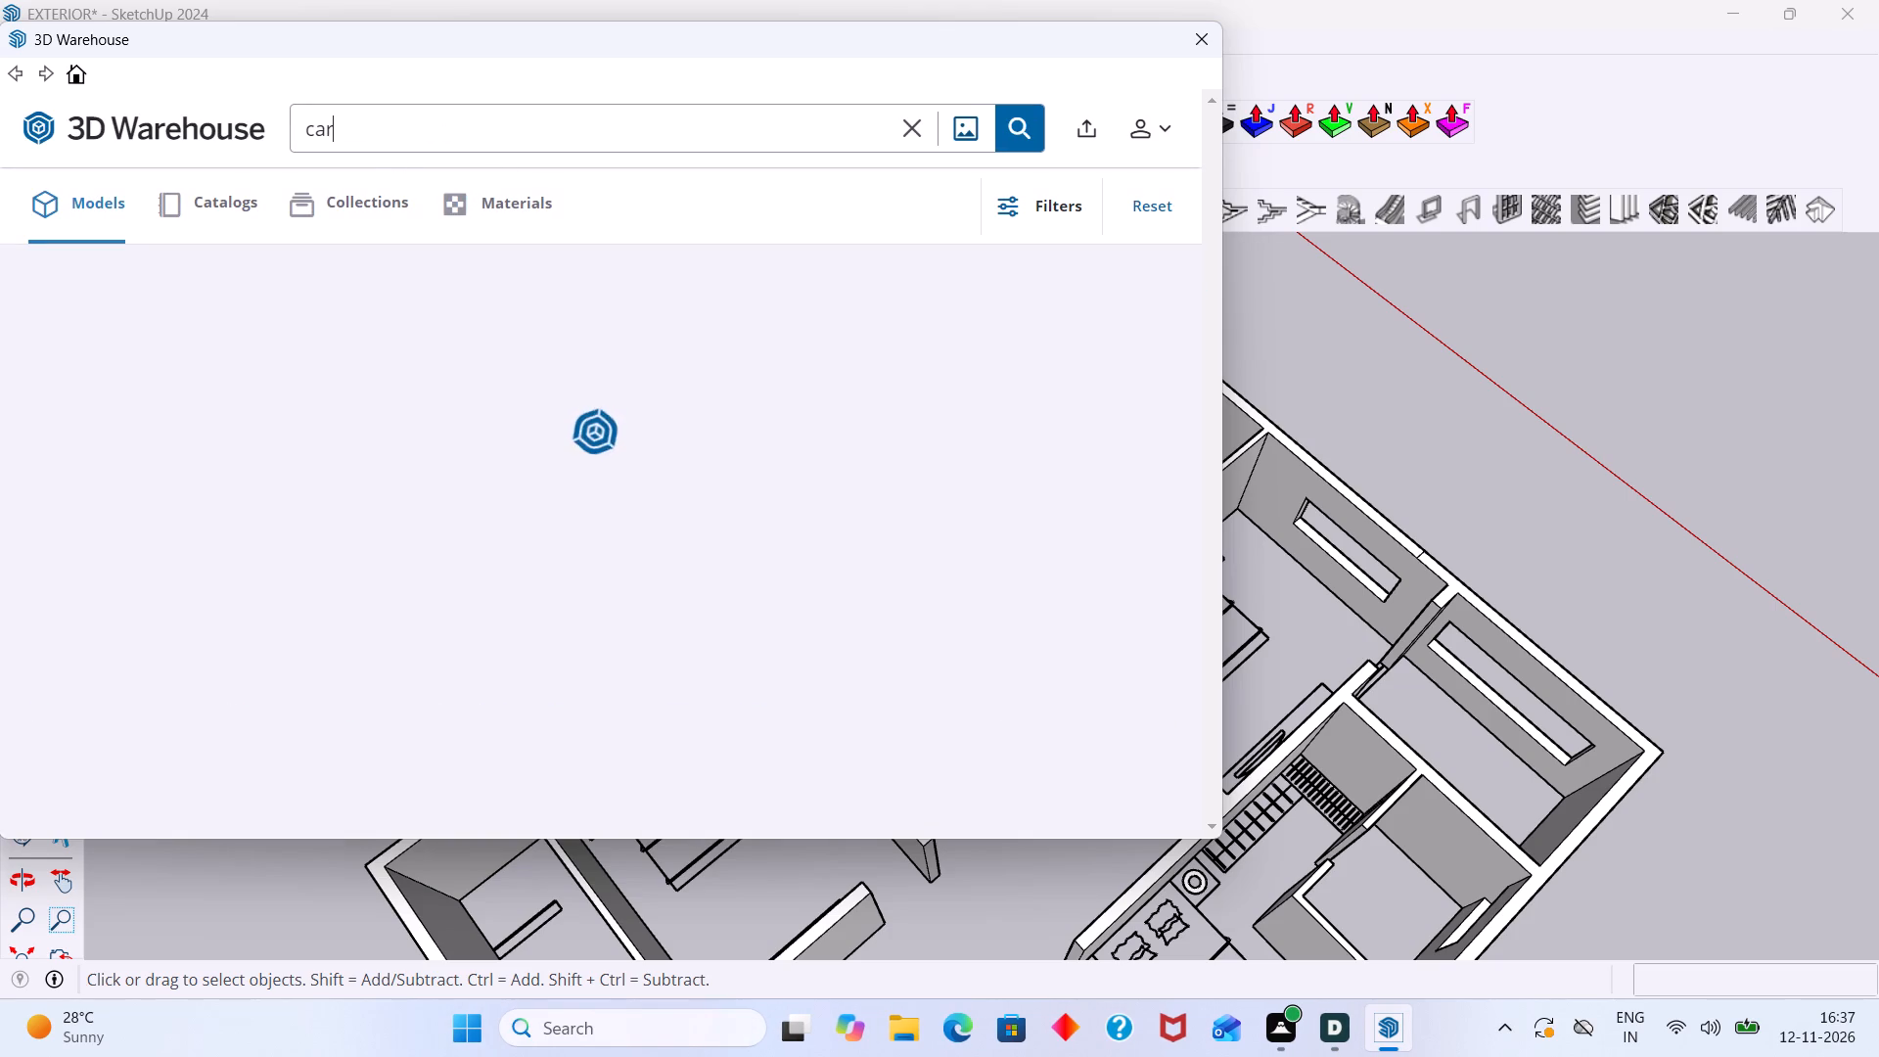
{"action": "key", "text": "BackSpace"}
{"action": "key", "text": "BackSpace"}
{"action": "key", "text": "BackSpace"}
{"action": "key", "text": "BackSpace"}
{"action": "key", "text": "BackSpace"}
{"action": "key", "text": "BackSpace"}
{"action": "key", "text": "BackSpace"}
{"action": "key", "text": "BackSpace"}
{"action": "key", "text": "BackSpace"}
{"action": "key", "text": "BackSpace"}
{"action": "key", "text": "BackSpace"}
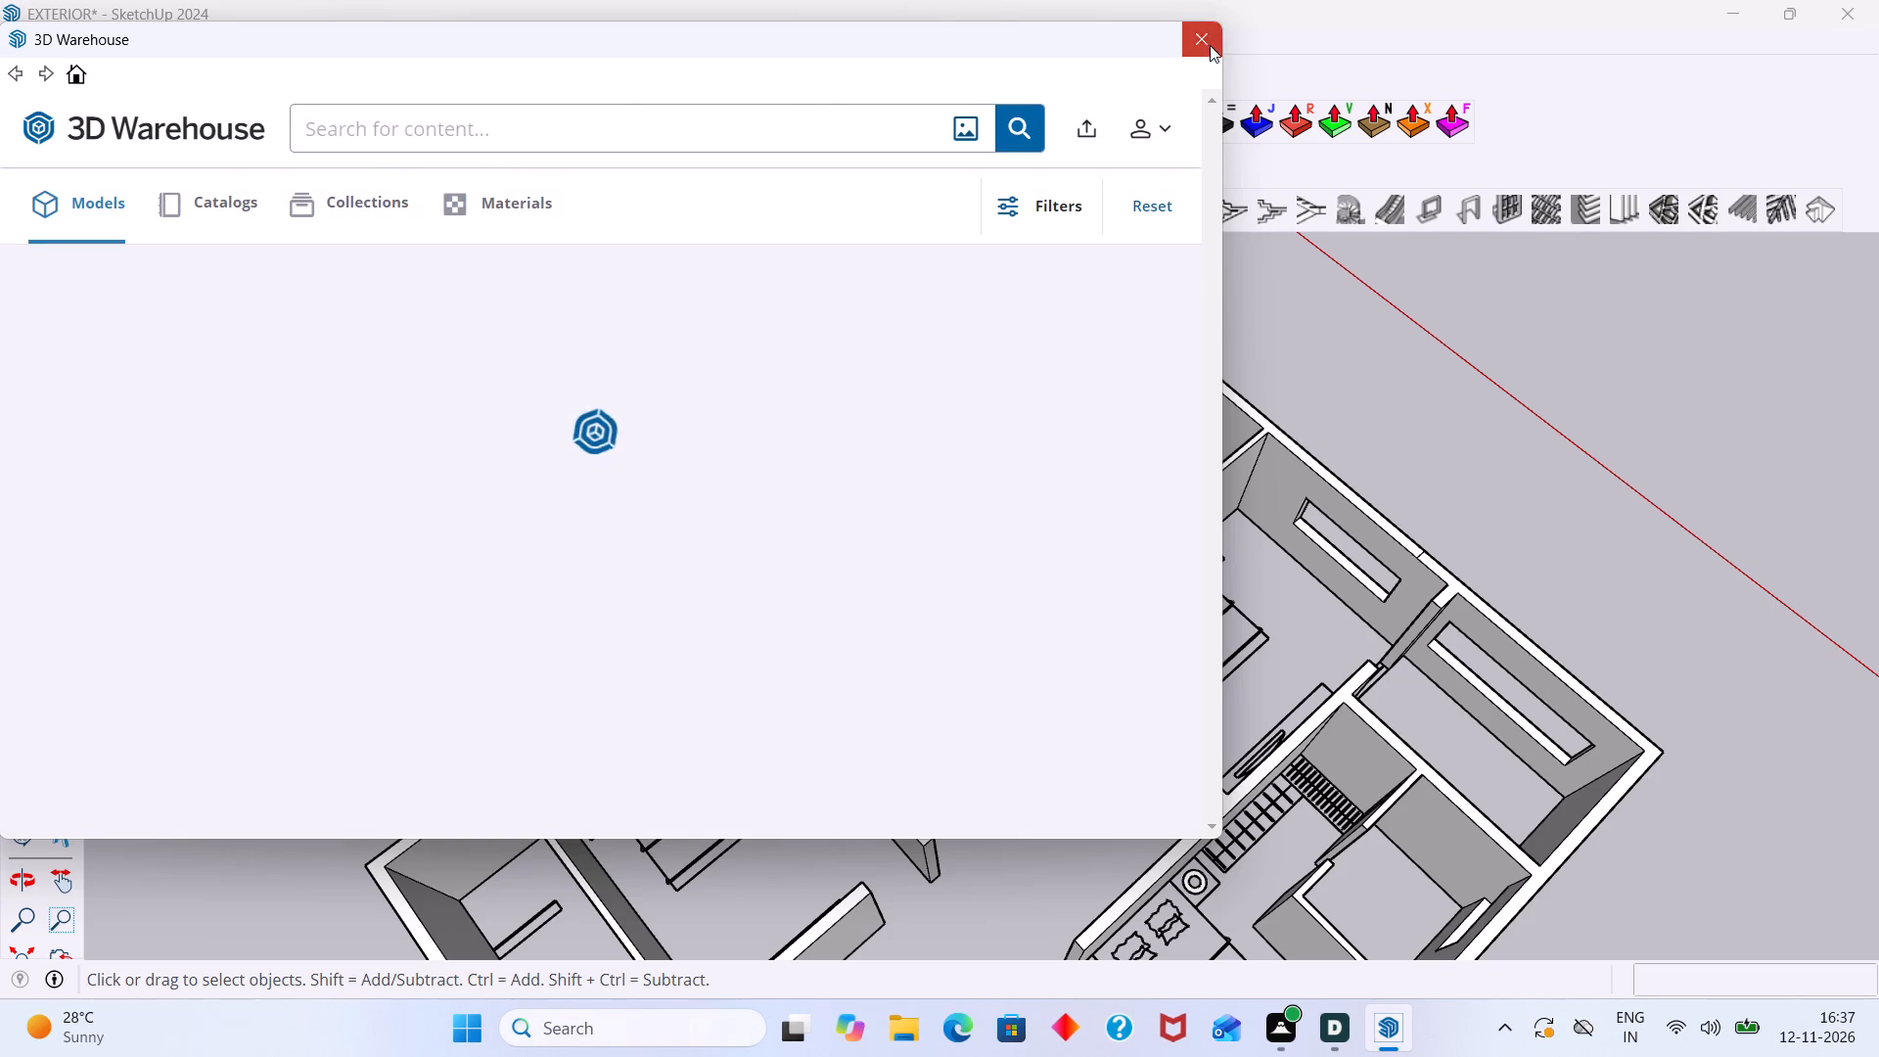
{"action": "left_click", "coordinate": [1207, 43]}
Hide the roof slab group covering the furnished ground-floor model.
{"action": "scroll", "coordinate": [1143, 213], "scroll_direction": "down", "scroll_amount": 16}
{"action": "middle_click_drag", "start_coordinate": [1354, 698], "coordinate": [1232, 640]}
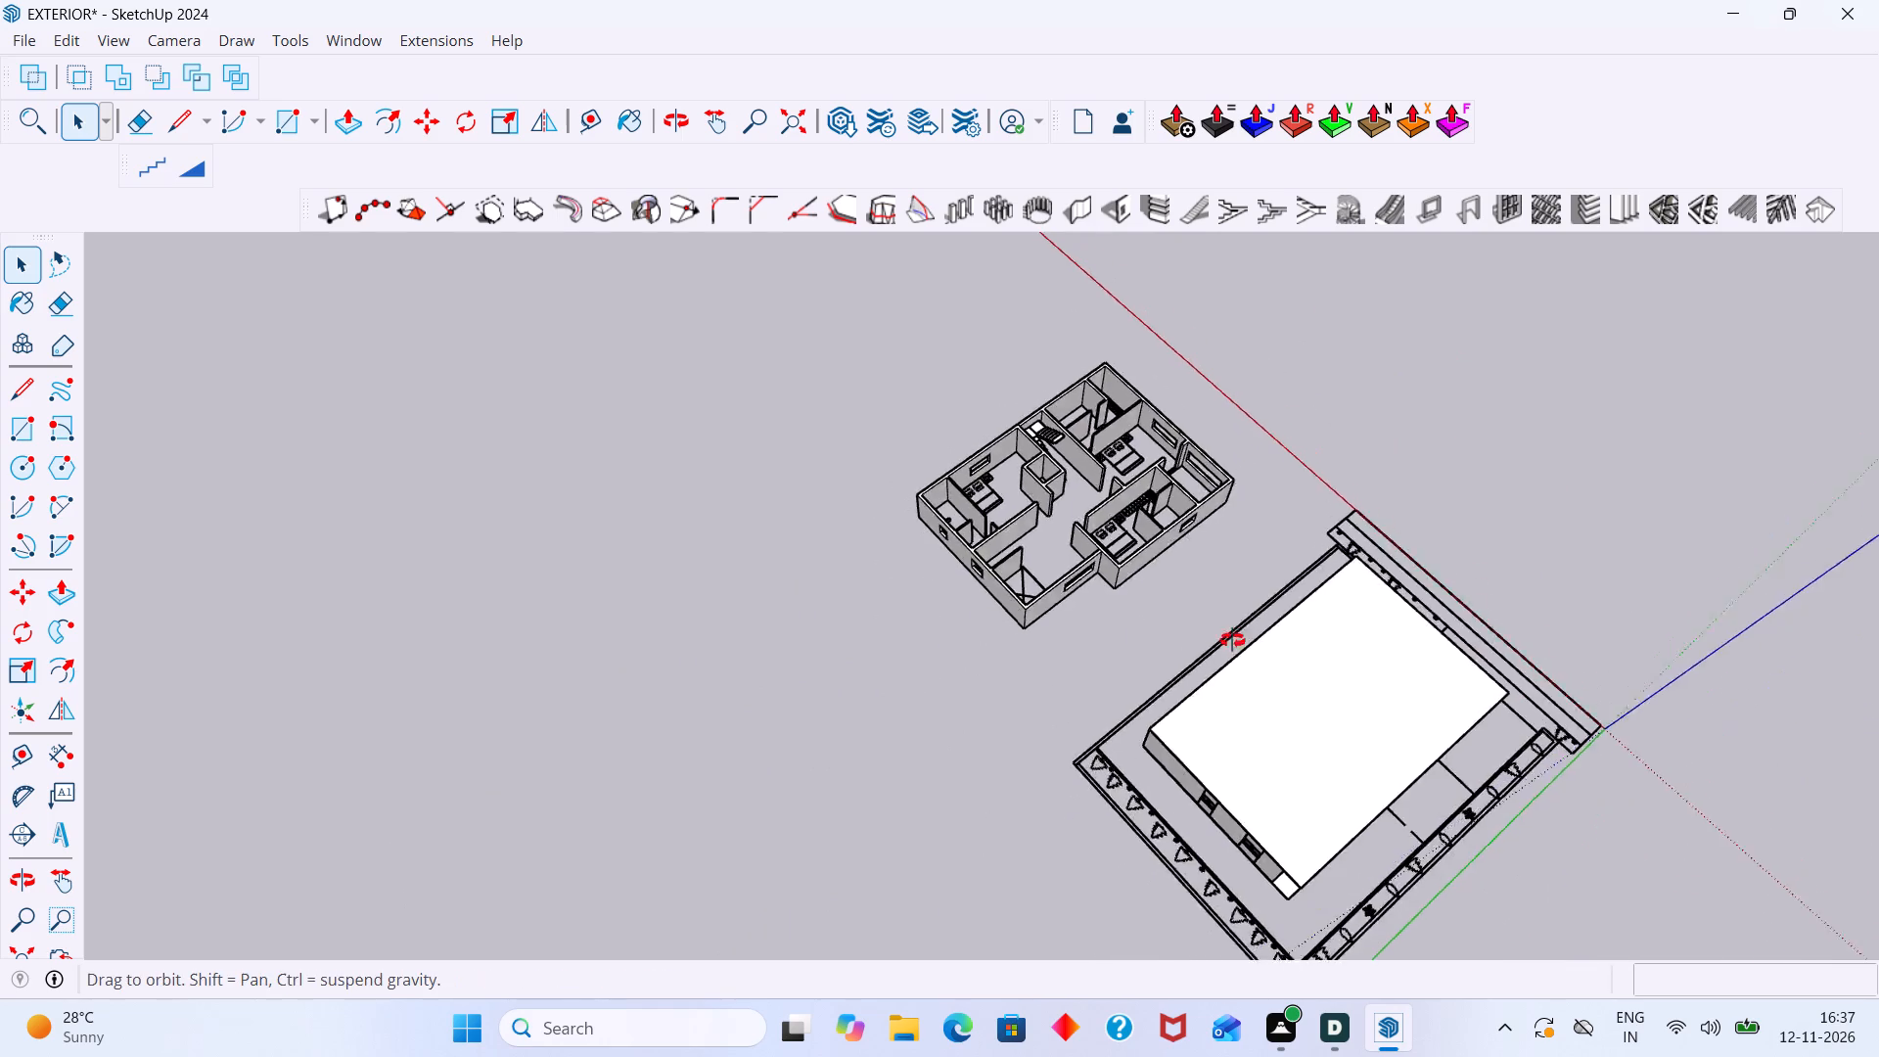
{"action": "middle_click_drag", "start_coordinate": [1232, 640], "coordinate": [1059, 523]}
{"action": "scroll", "coordinate": [1063, 518], "scroll_direction": "down", "scroll_amount": 4}
{"action": "middle_click_drag", "start_coordinate": [1032, 607], "coordinate": [1003, 470], "text": "shift"}
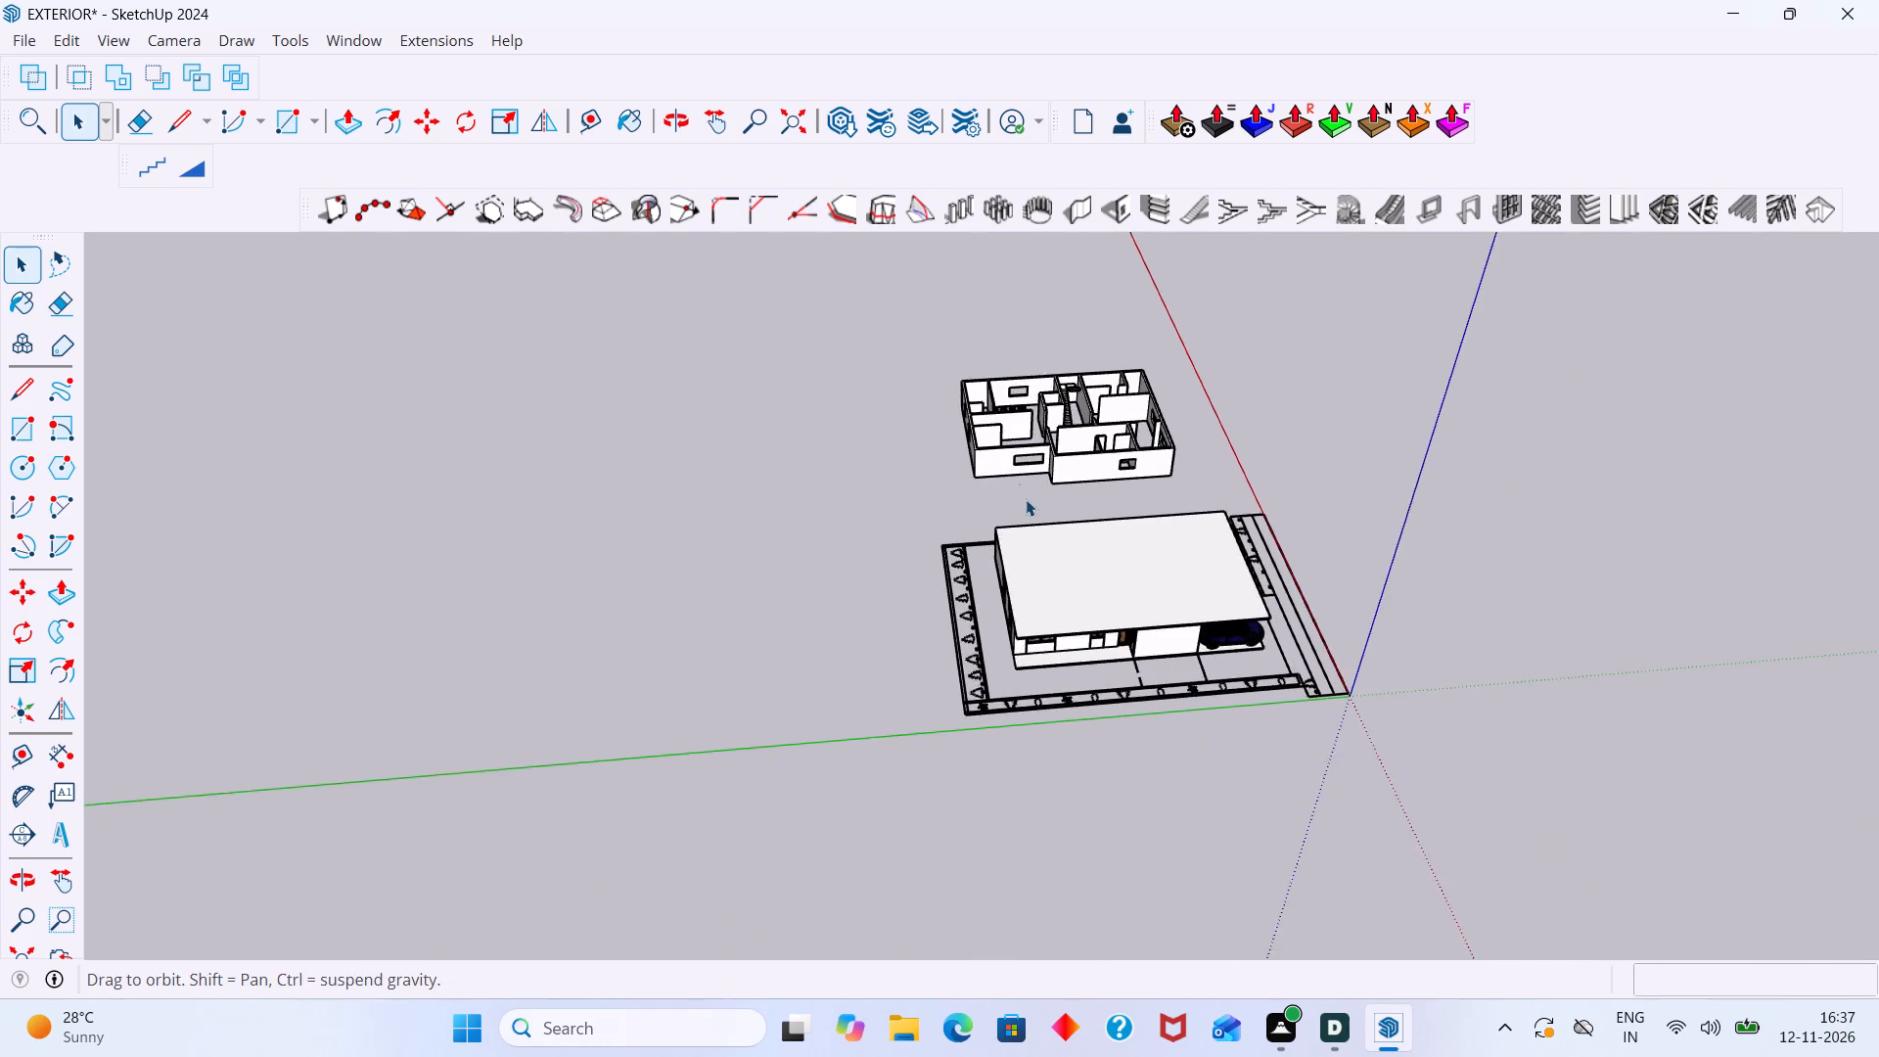
{"action": "scroll", "coordinate": [1027, 499], "scroll_direction": "up", "scroll_amount": 6}
{"action": "left_click", "coordinate": [1083, 593]}
{"action": "right_click", "coordinate": [1083, 593]}
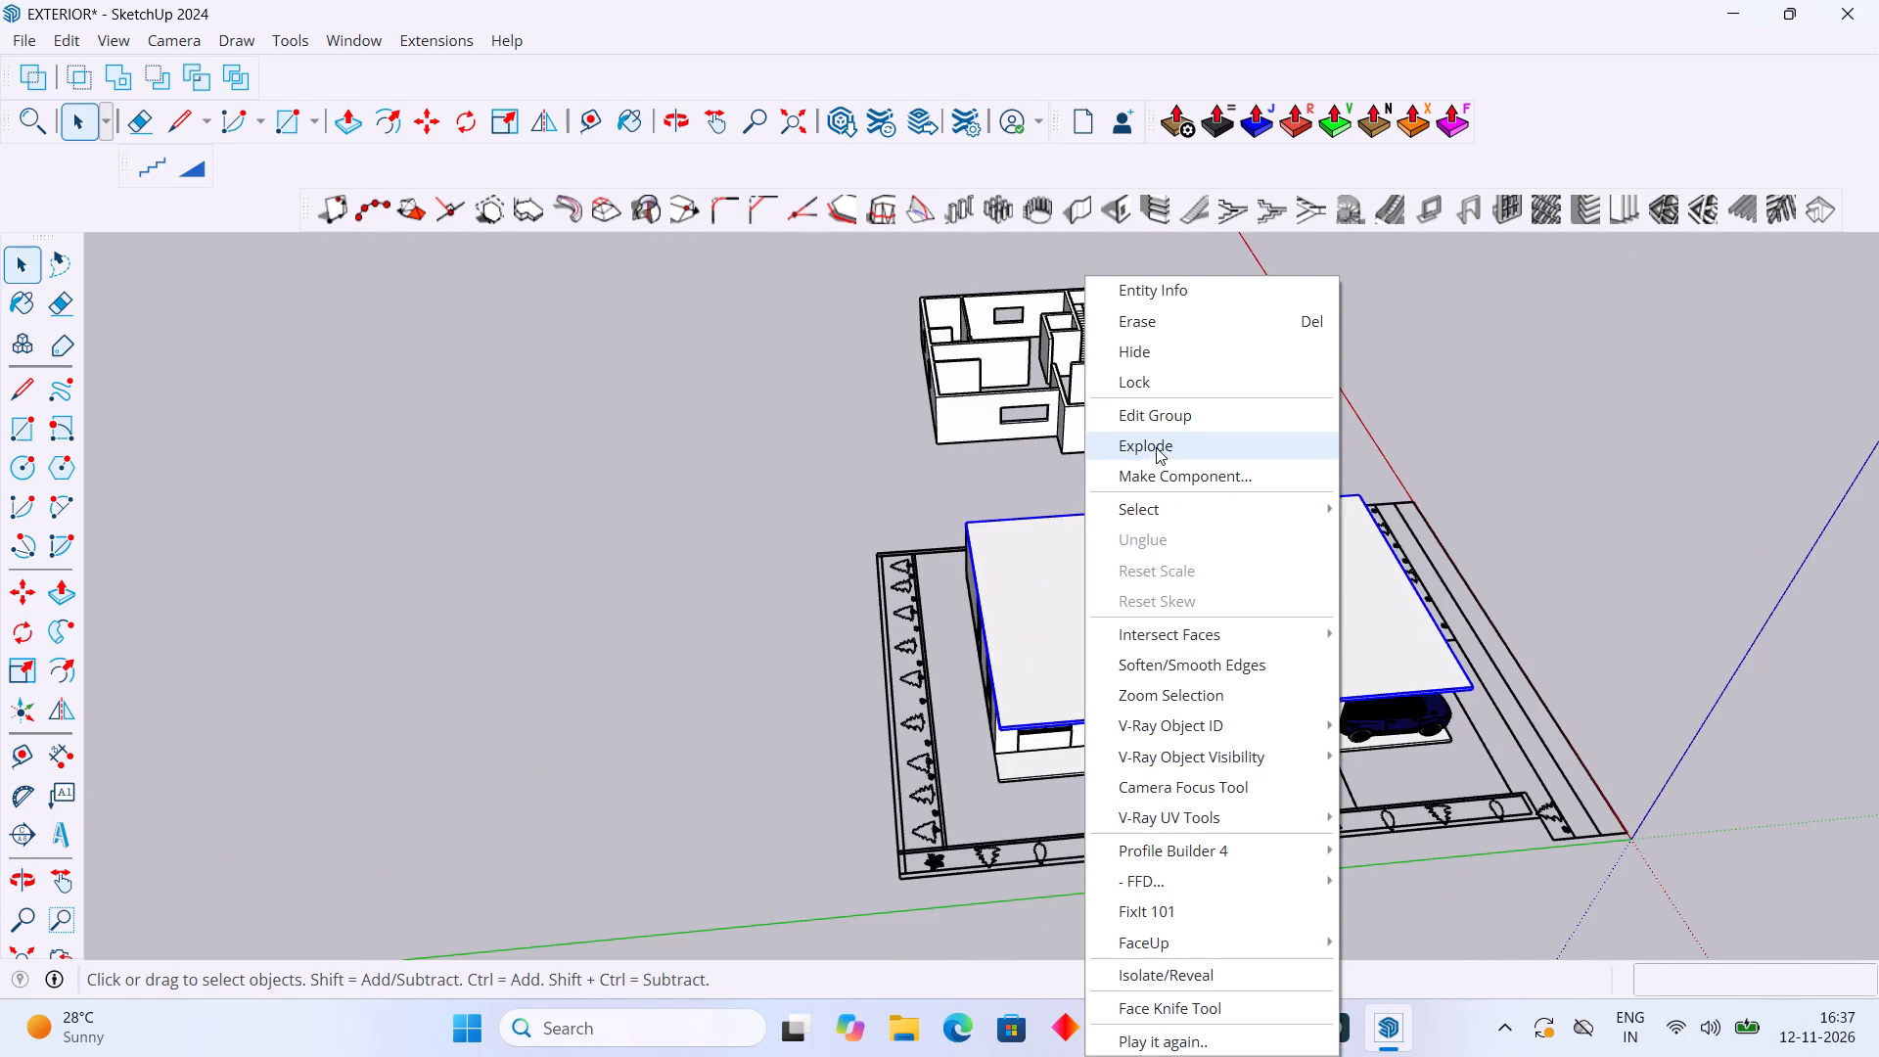
{"action": "left_click", "coordinate": [1134, 354]}
Copy the ground-floor bed about 87' across into the upper-floor bedroom beyond the staircase, over the flat bed outline.
{"action": "middle_click_drag", "start_coordinate": [1122, 662], "coordinate": [1062, 746]}
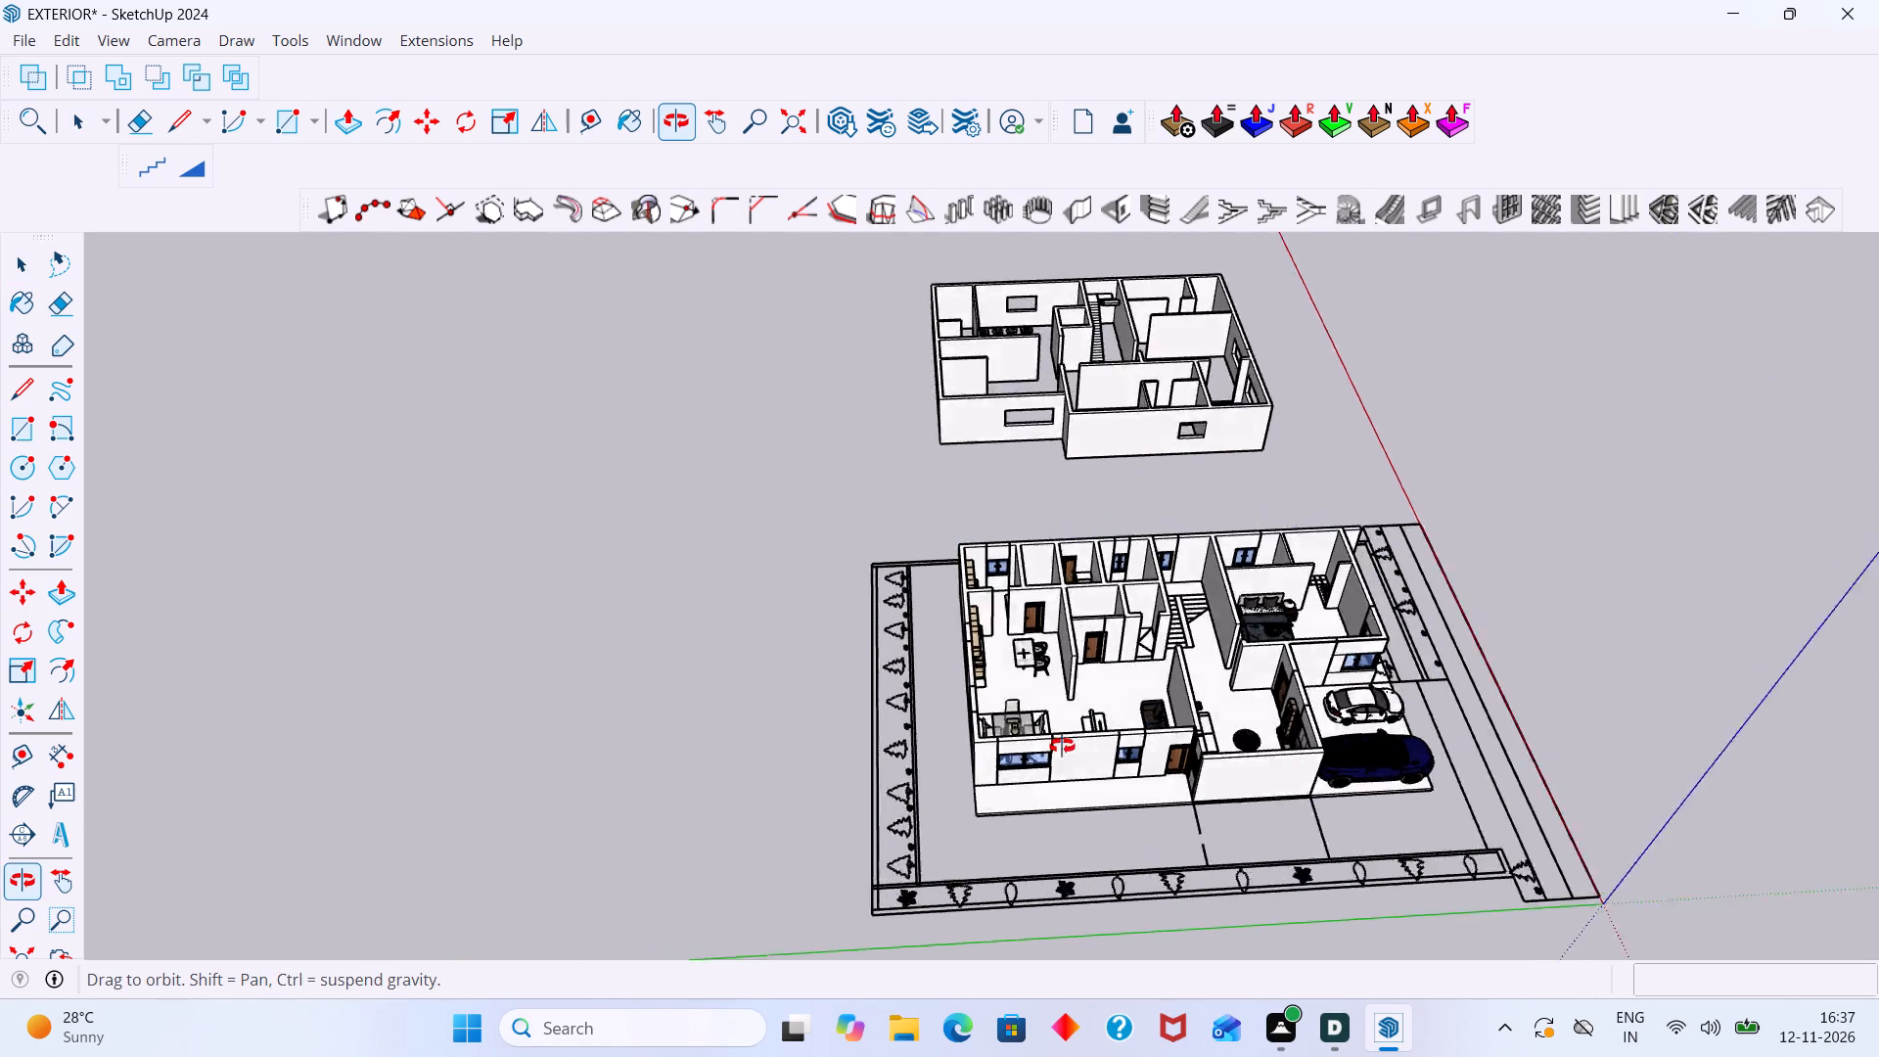
{"action": "middle_click_drag", "start_coordinate": [1062, 746], "coordinate": [626, 720]}
{"action": "scroll", "coordinate": [938, 682], "scroll_direction": "up", "scroll_amount": 6}
{"action": "middle_click_drag", "start_coordinate": [867, 671], "coordinate": [835, 722]}
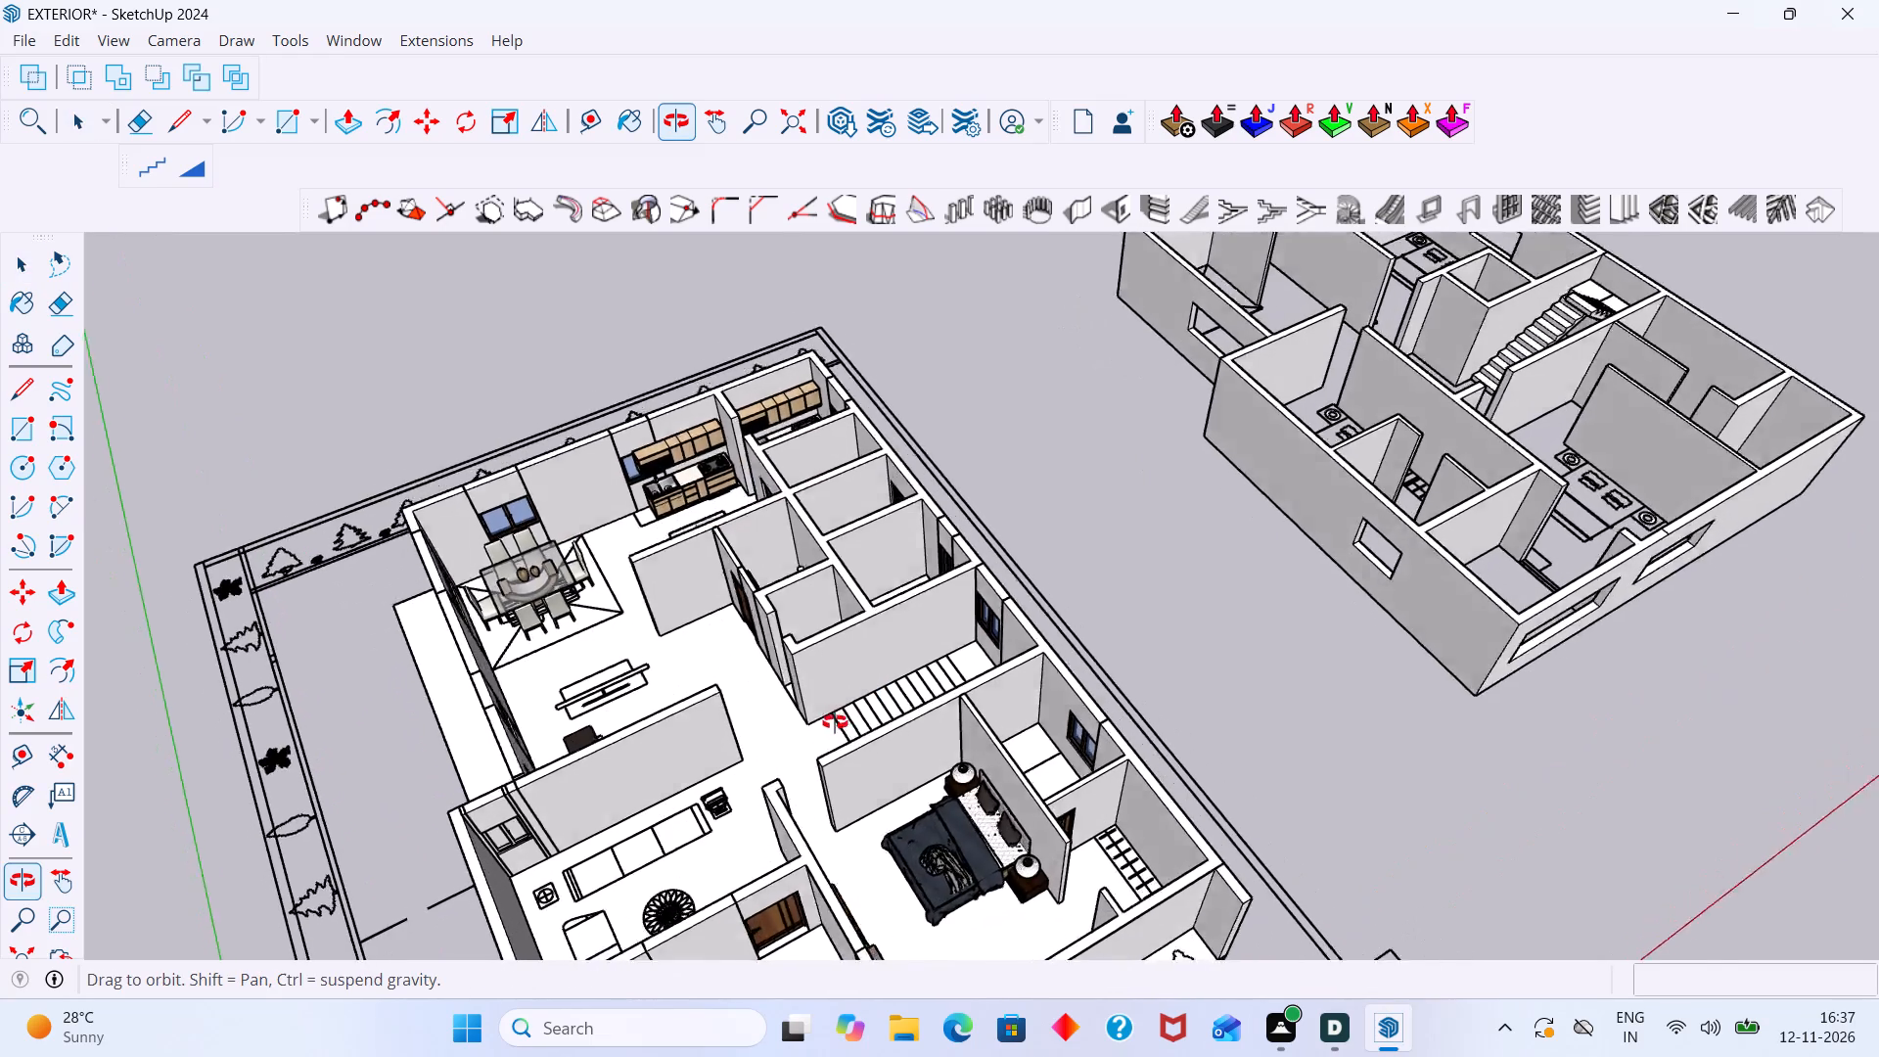
{"action": "middle_click_drag", "start_coordinate": [835, 722], "coordinate": [802, 768]}
{"action": "scroll", "coordinate": [804, 723], "scroll_direction": "down", "scroll_amount": 2}
{"action": "middle_click_drag", "start_coordinate": [817, 695], "coordinate": [1033, 447]}
{"action": "scroll", "coordinate": [1072, 608], "scroll_direction": "down", "scroll_amount": 2}
{"action": "middle_click_drag", "start_coordinate": [1051, 737], "coordinate": [1034, 737]}
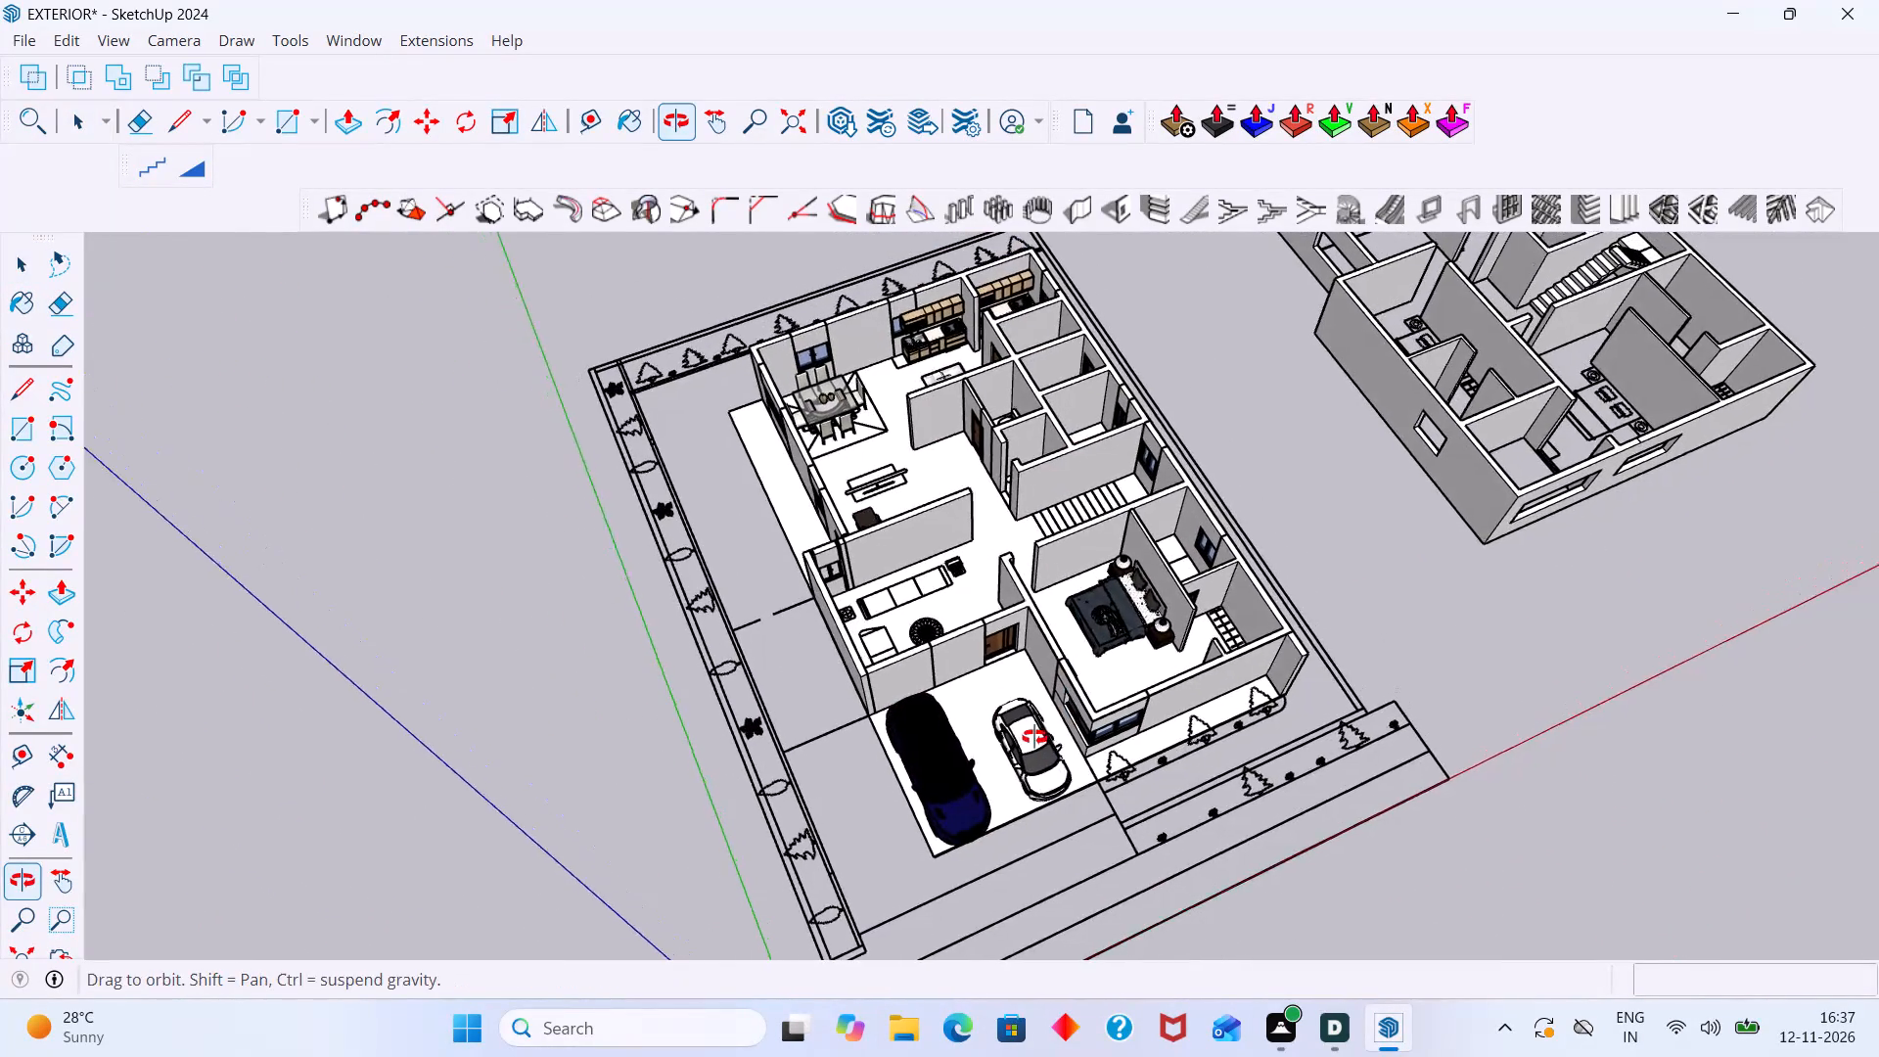
{"action": "middle_click_drag", "start_coordinate": [1034, 737], "coordinate": [1033, 731]}
{"action": "scroll", "coordinate": [1123, 634], "scroll_direction": "up", "scroll_amount": 19}
{"action": "left_click", "coordinate": [1175, 629]}
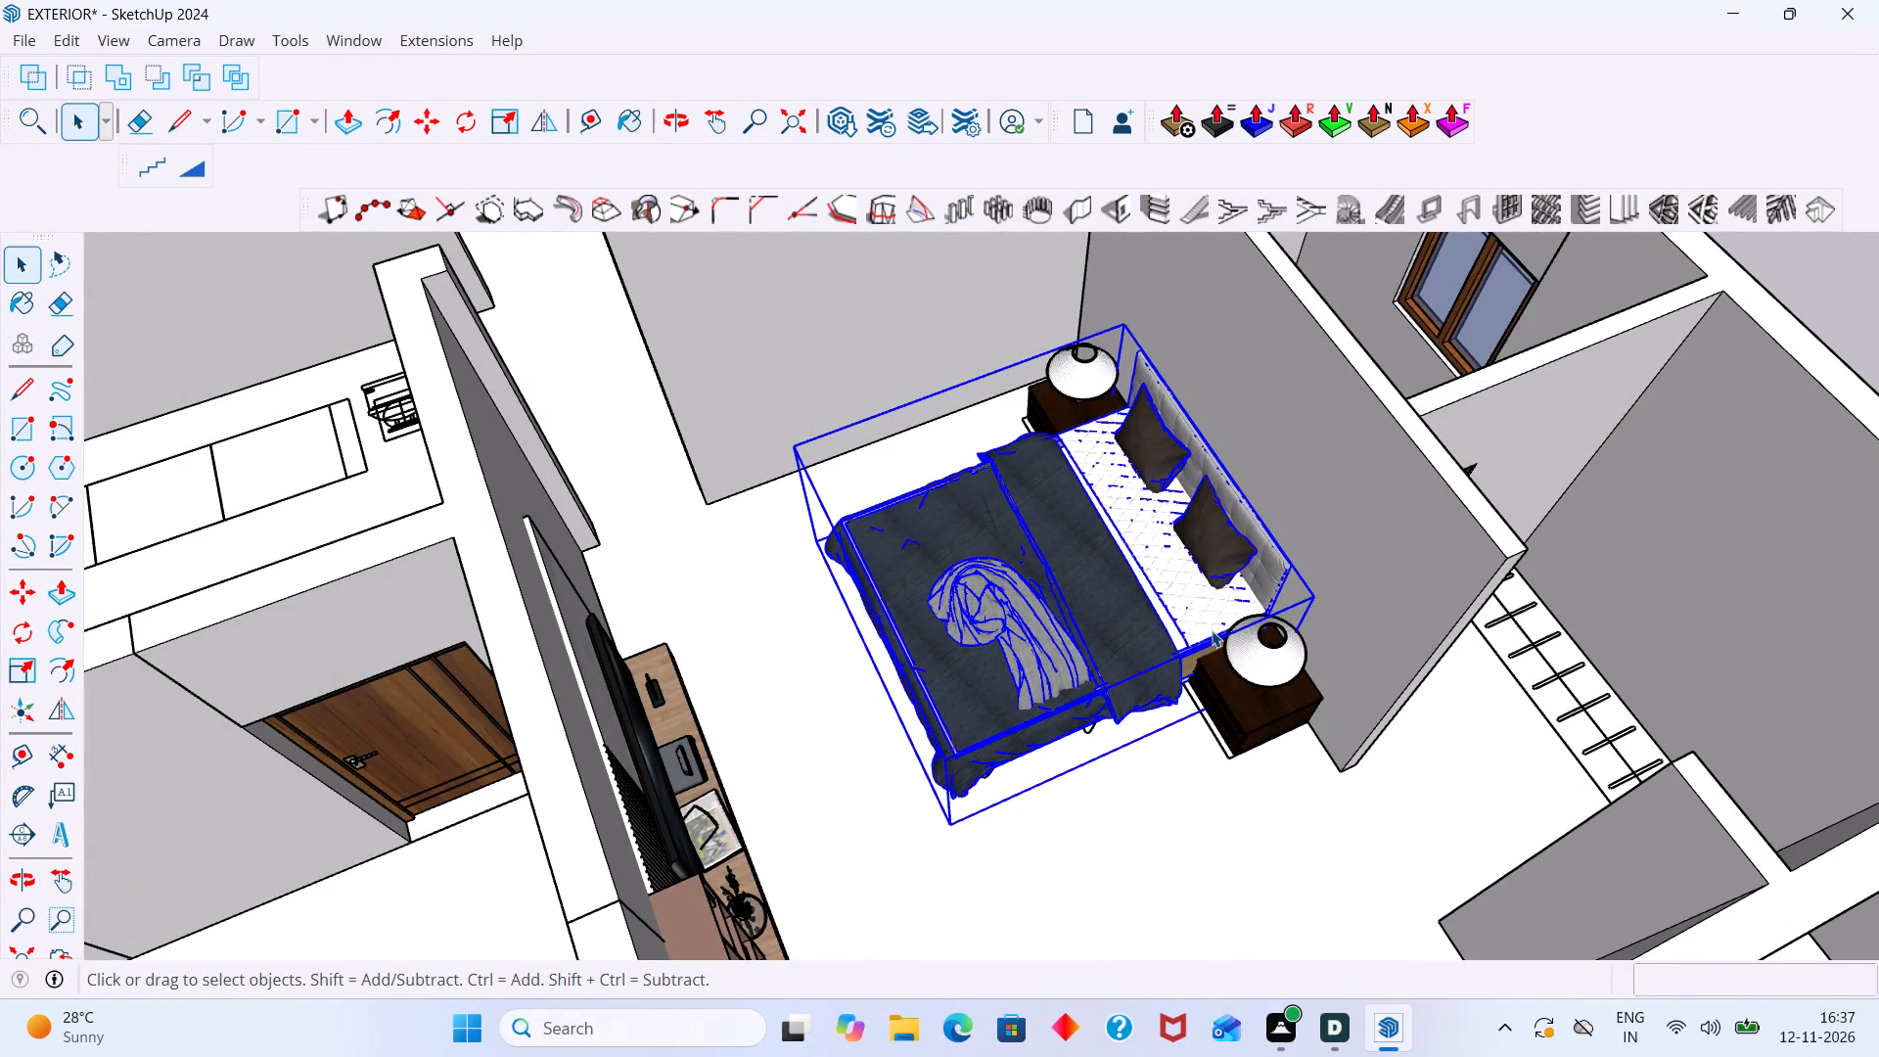
{"action": "key", "text": "m"}
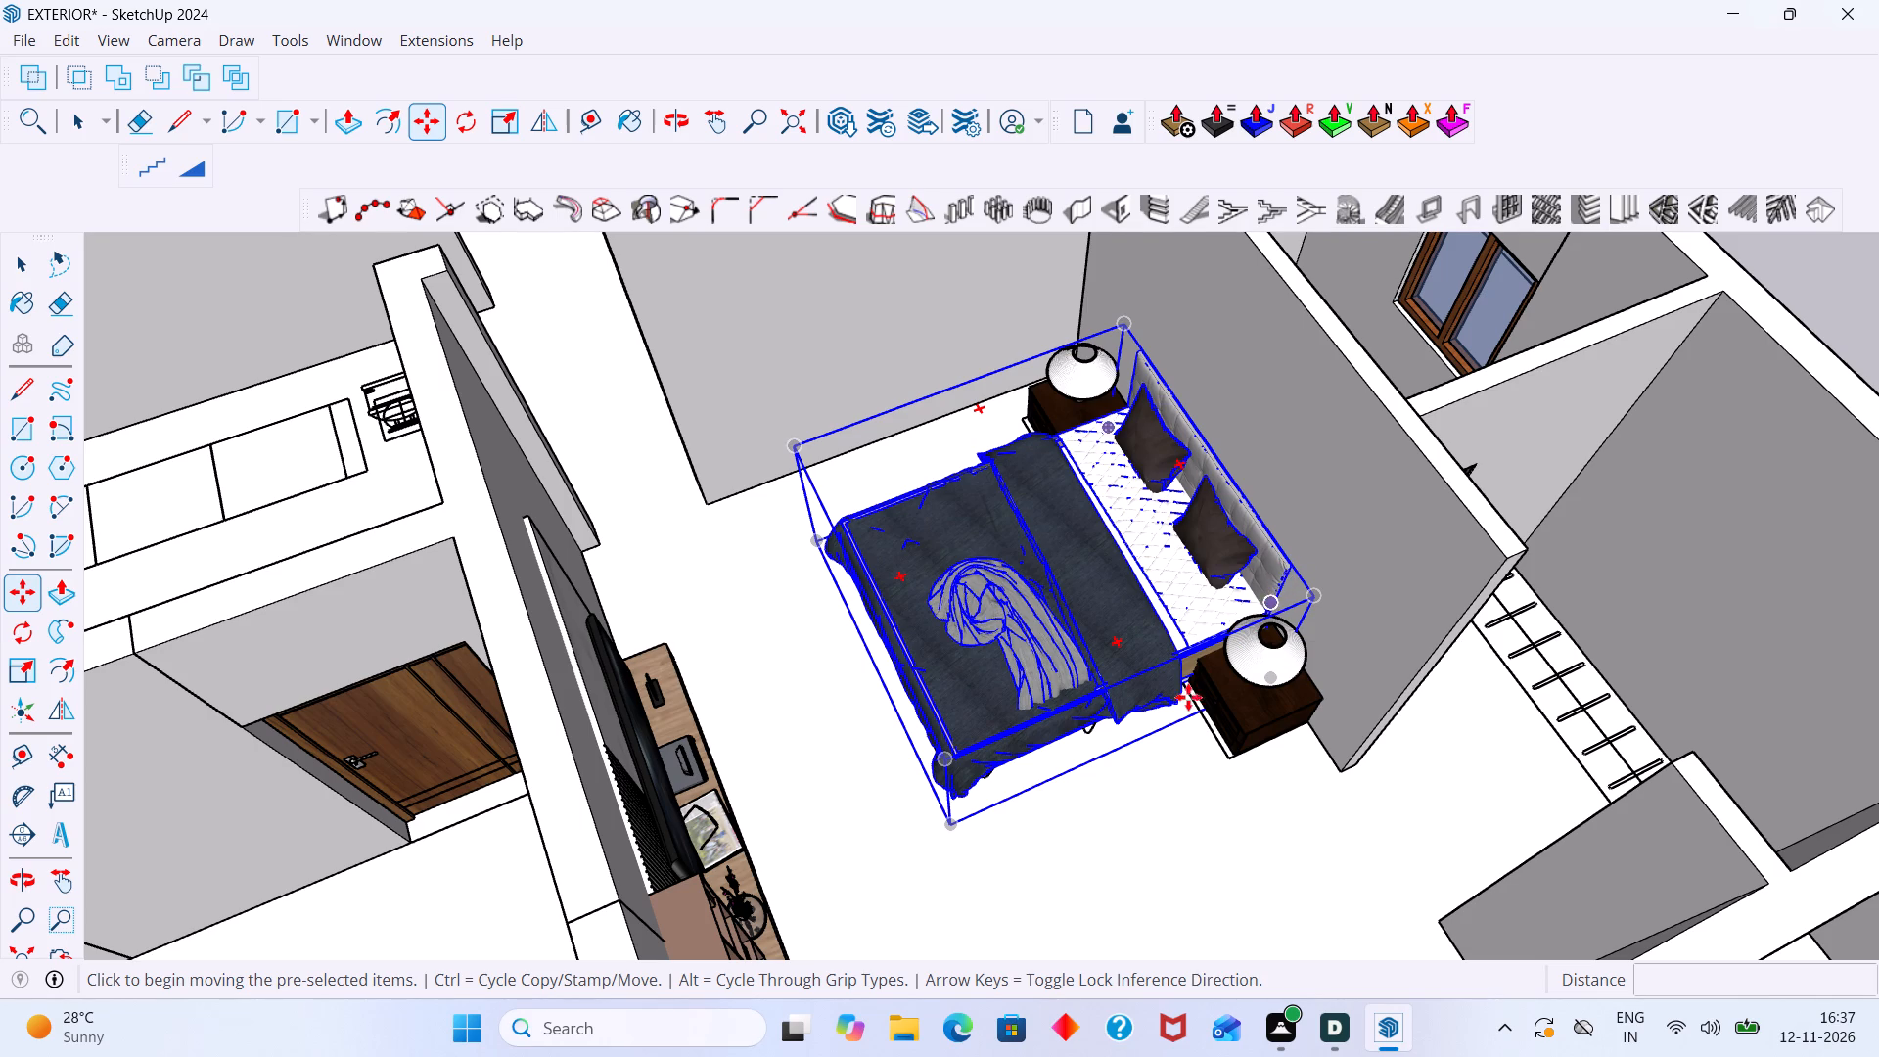
{"action": "scroll", "coordinate": [941, 868], "scroll_direction": "up", "scroll_amount": 4}
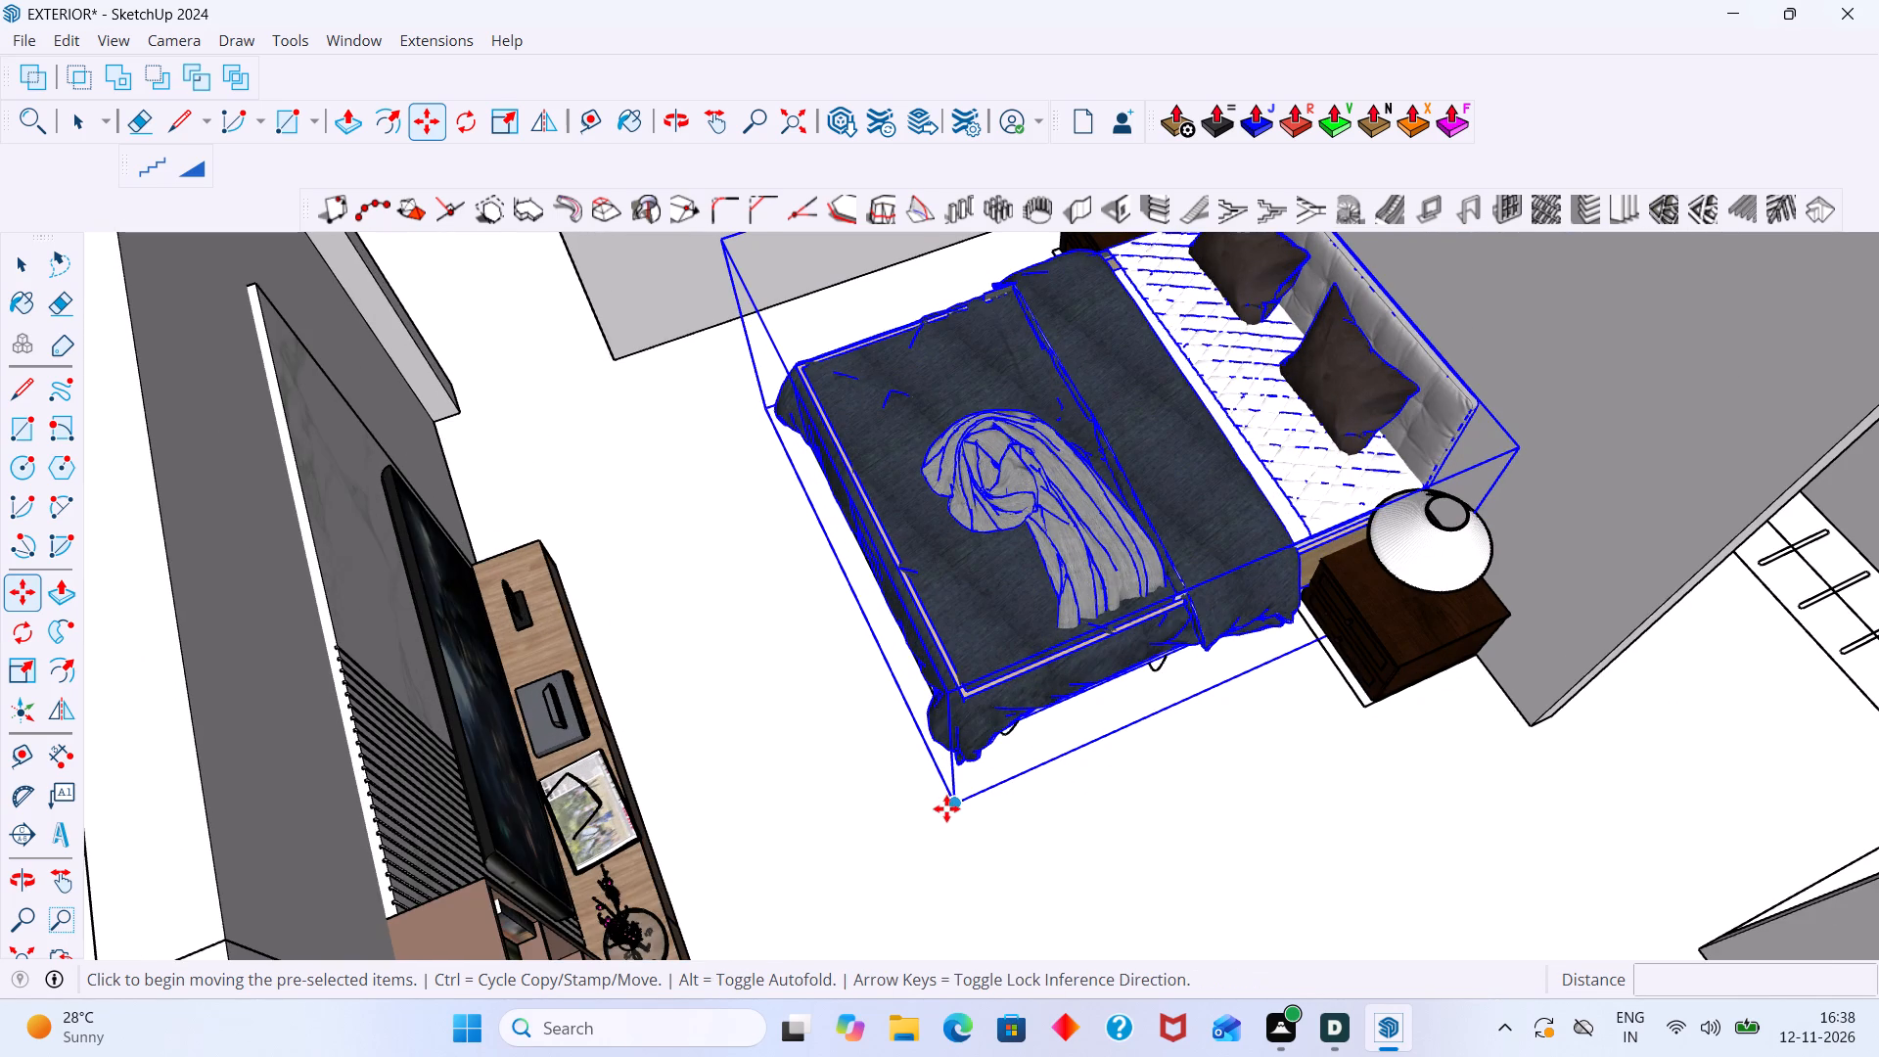
{"action": "left_click", "coordinate": [946, 808]}
{"action": "scroll", "coordinate": [998, 663], "scroll_direction": "down", "scroll_amount": 7}
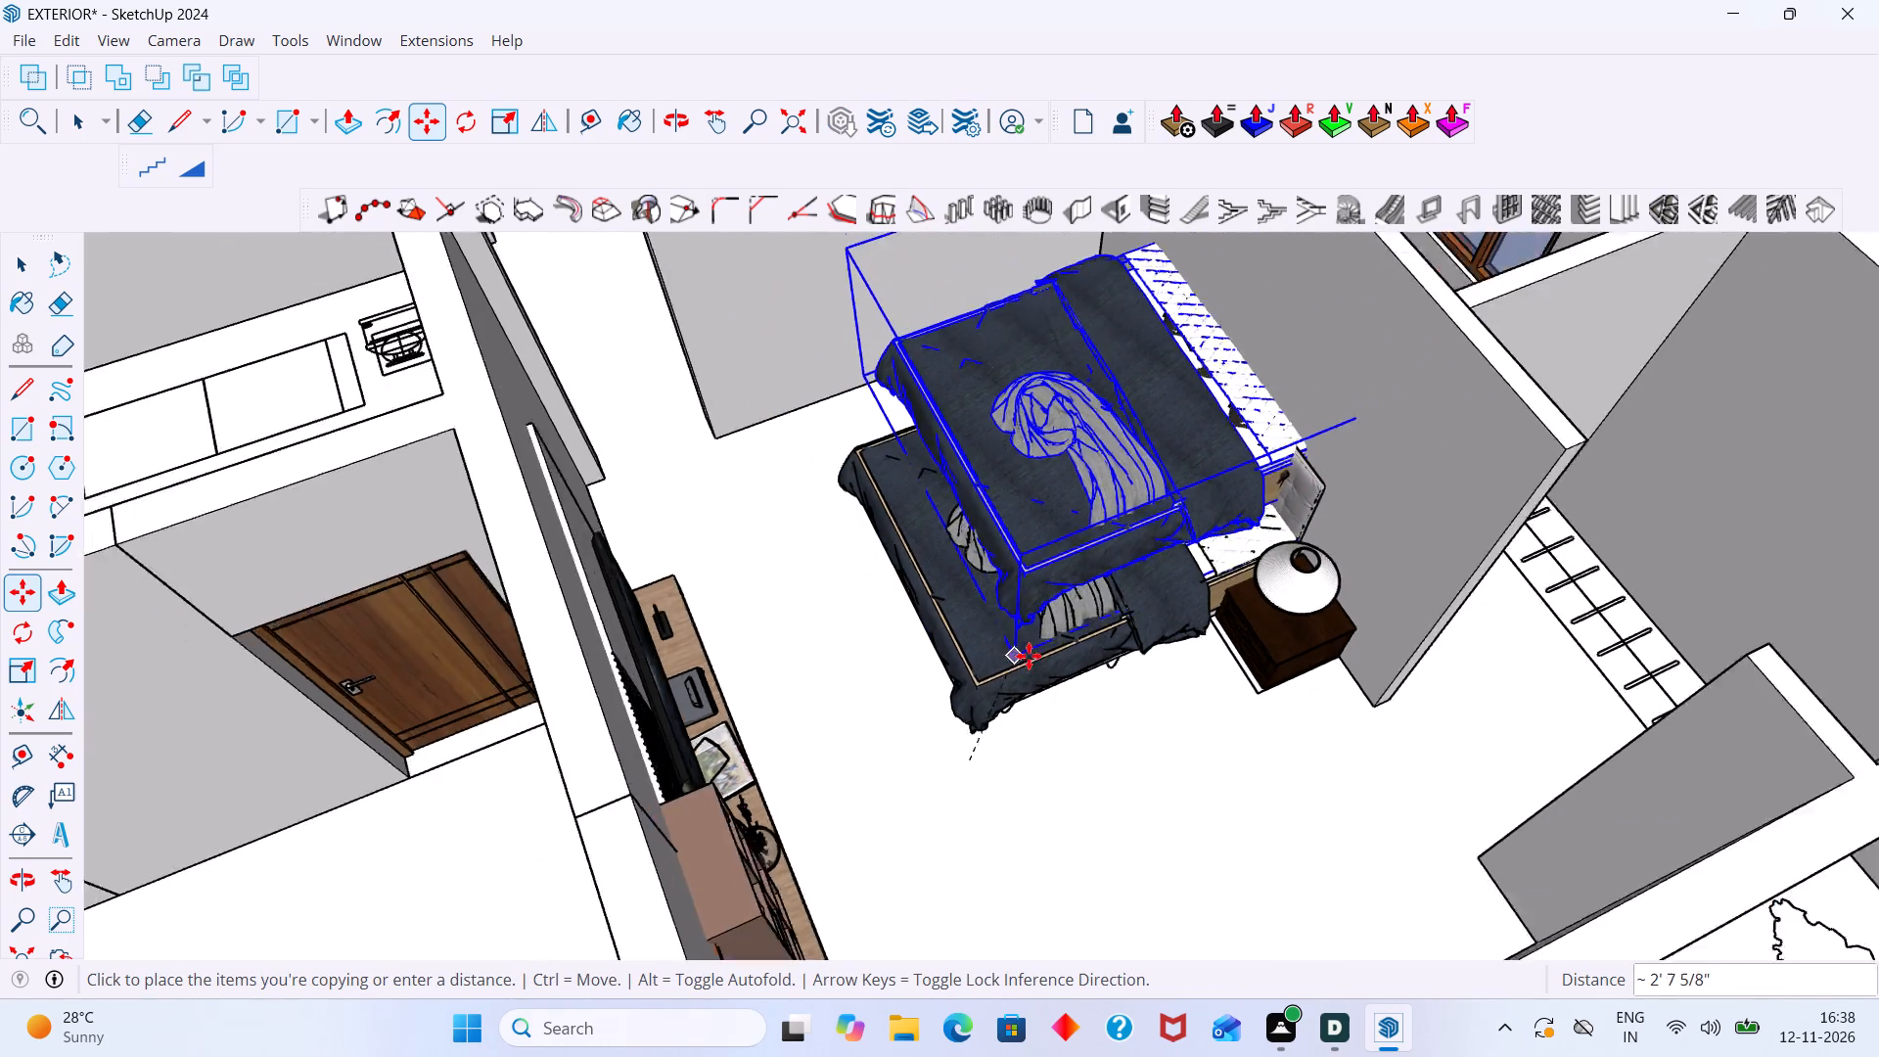
{"action": "scroll", "coordinate": [1029, 656], "scroll_direction": "down", "scroll_amount": 2}
{"action": "middle_click_drag", "start_coordinate": [1123, 606], "coordinate": [1141, 741], "text": "shift"}
{"action": "scroll", "coordinate": [1178, 645], "scroll_direction": "down", "scroll_amount": 12}
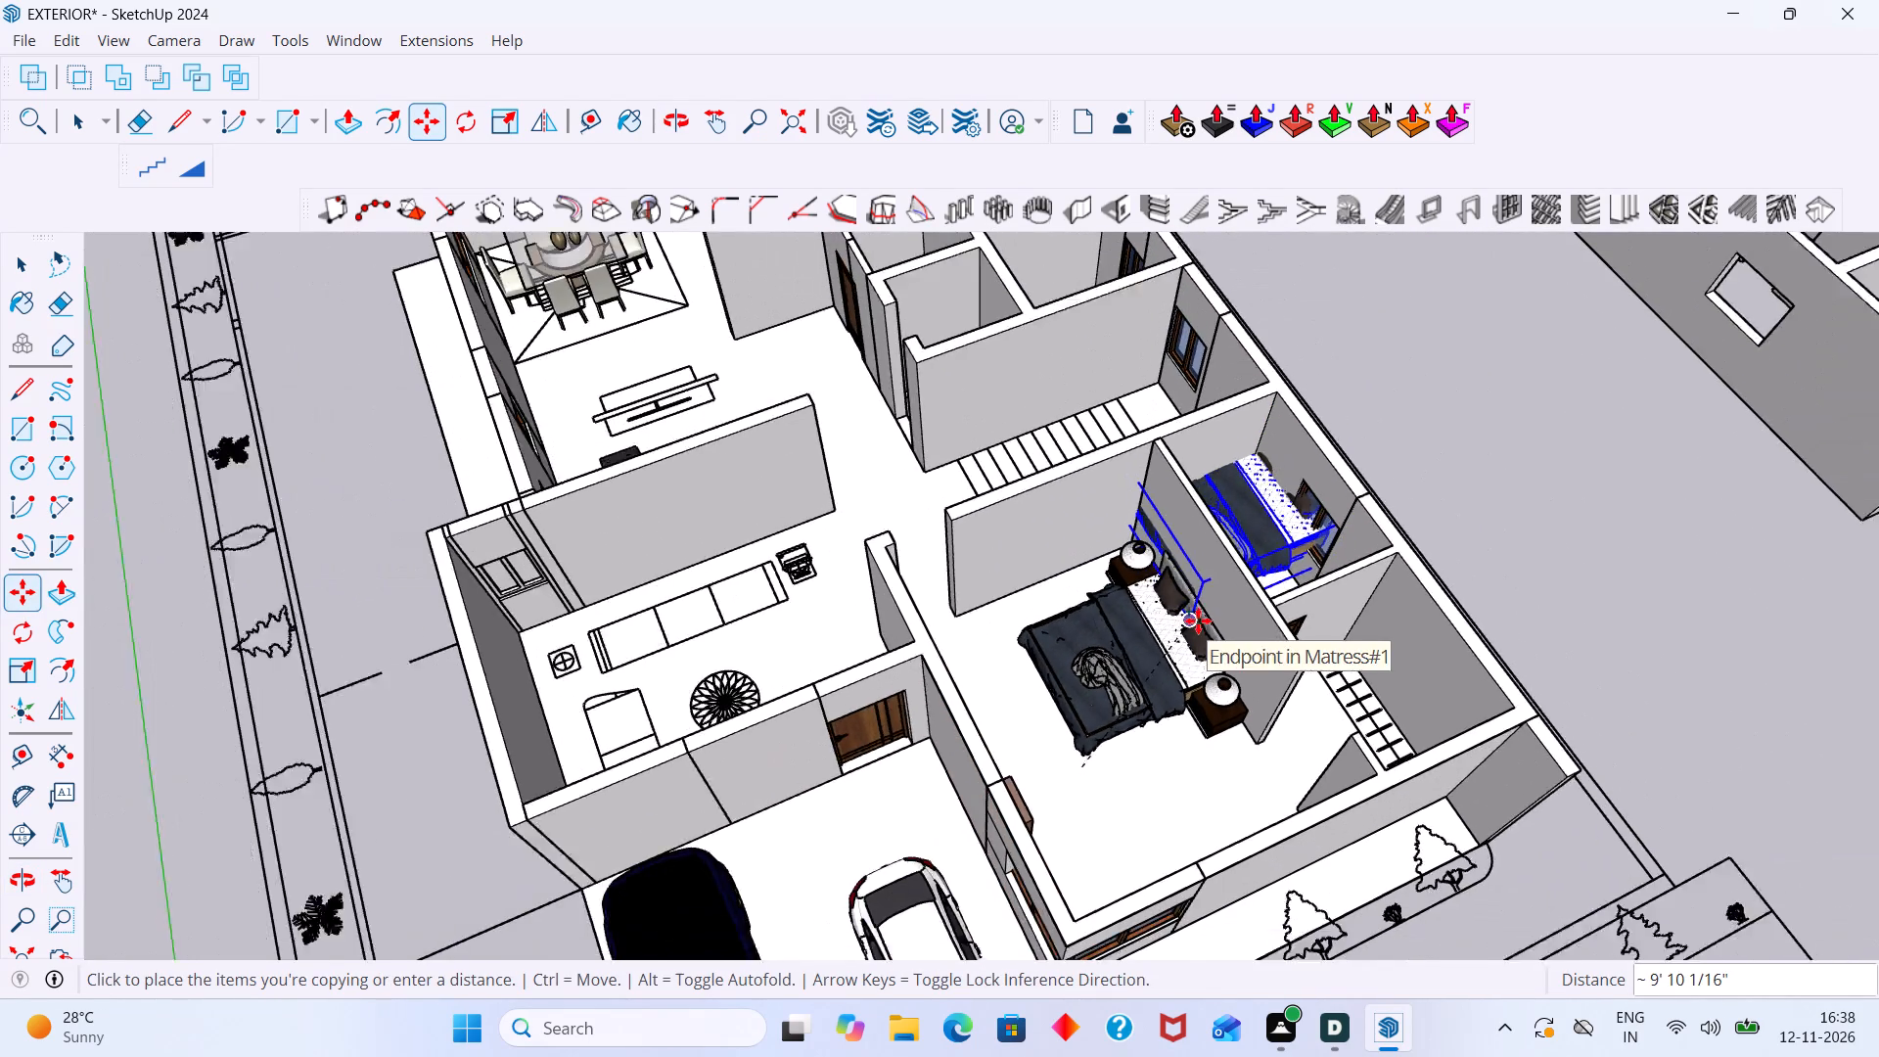
{"action": "scroll", "coordinate": [1198, 620], "scroll_direction": "down", "scroll_amount": 15}
{"action": "middle_click_drag", "start_coordinate": [1294, 557], "coordinate": [1119, 730], "text": "shift"}
{"action": "middle_click_drag", "start_coordinate": [1597, 535], "coordinate": [1483, 568], "text": "shift"}
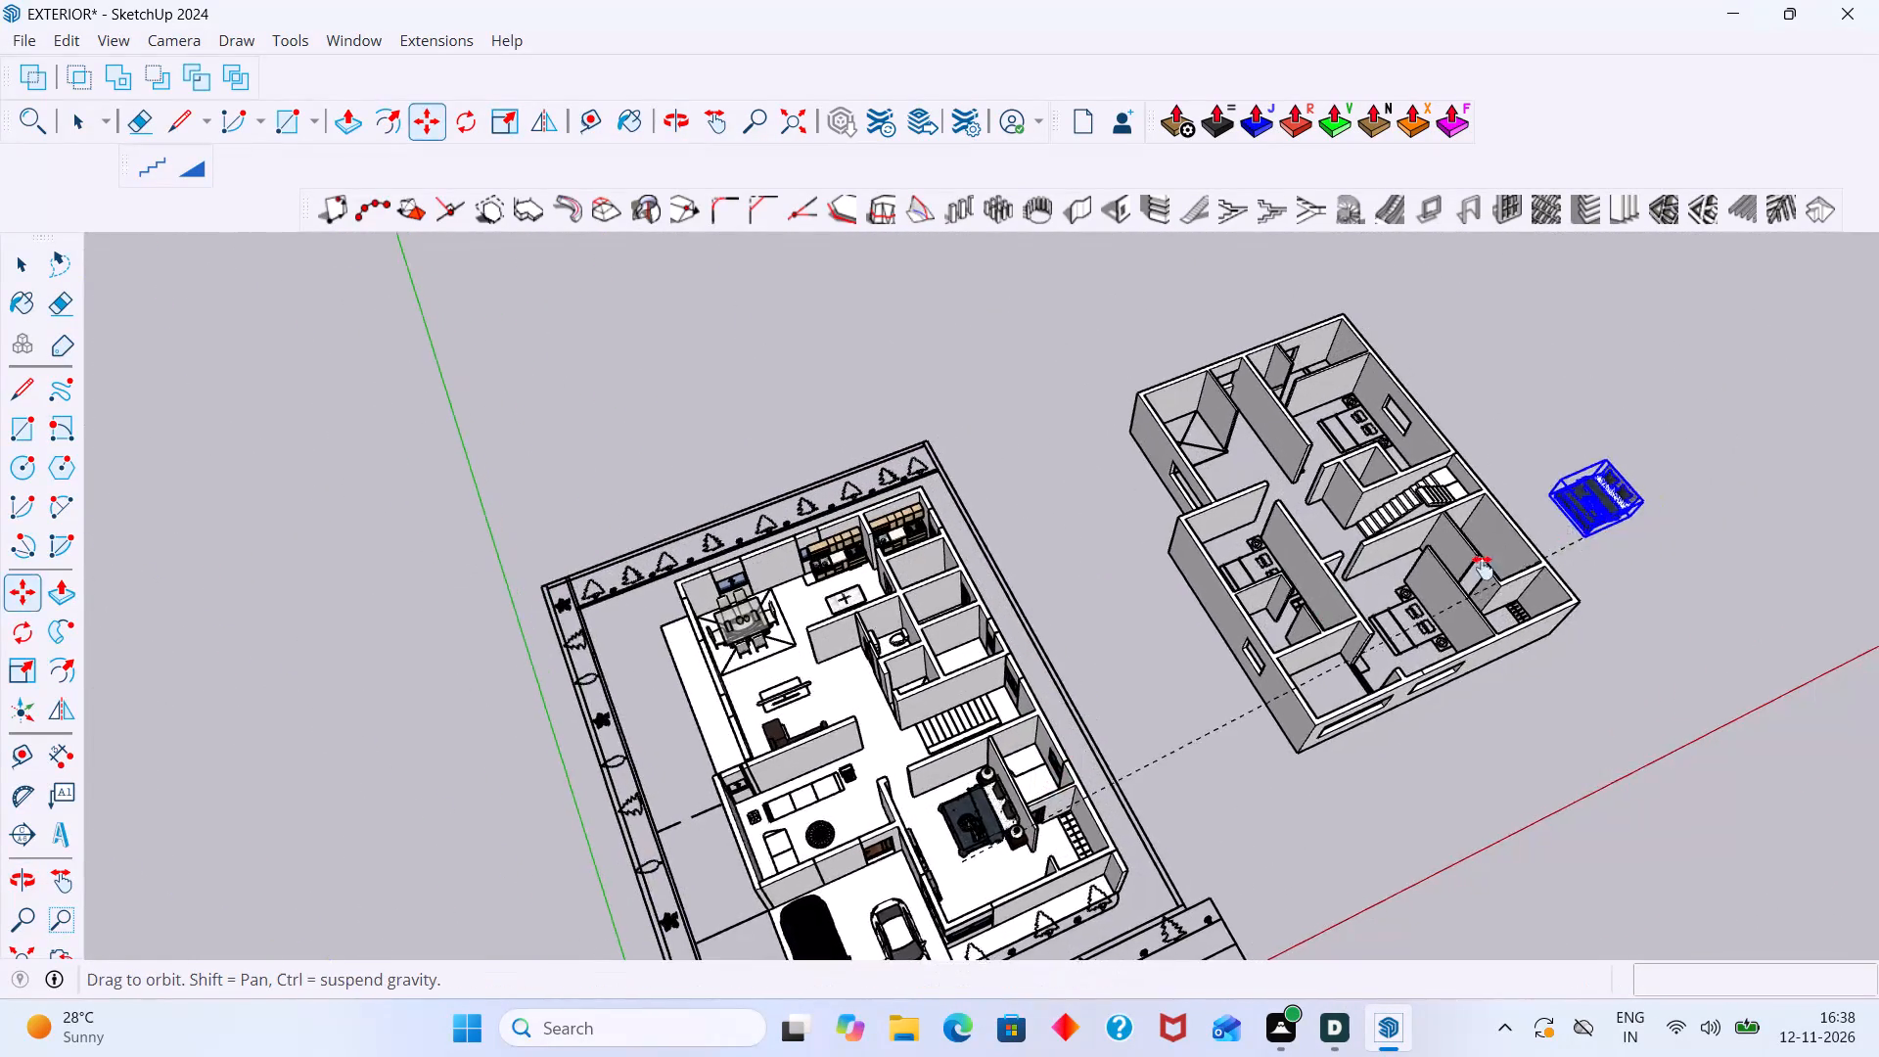
{"action": "middle_click_drag", "start_coordinate": [1483, 568], "coordinate": [1333, 603], "text": "shift"}
{"action": "scroll", "coordinate": [1215, 633], "scroll_direction": "up", "scroll_amount": 4}
{"action": "scroll", "coordinate": [1210, 570], "scroll_direction": "down", "scroll_amount": 7}
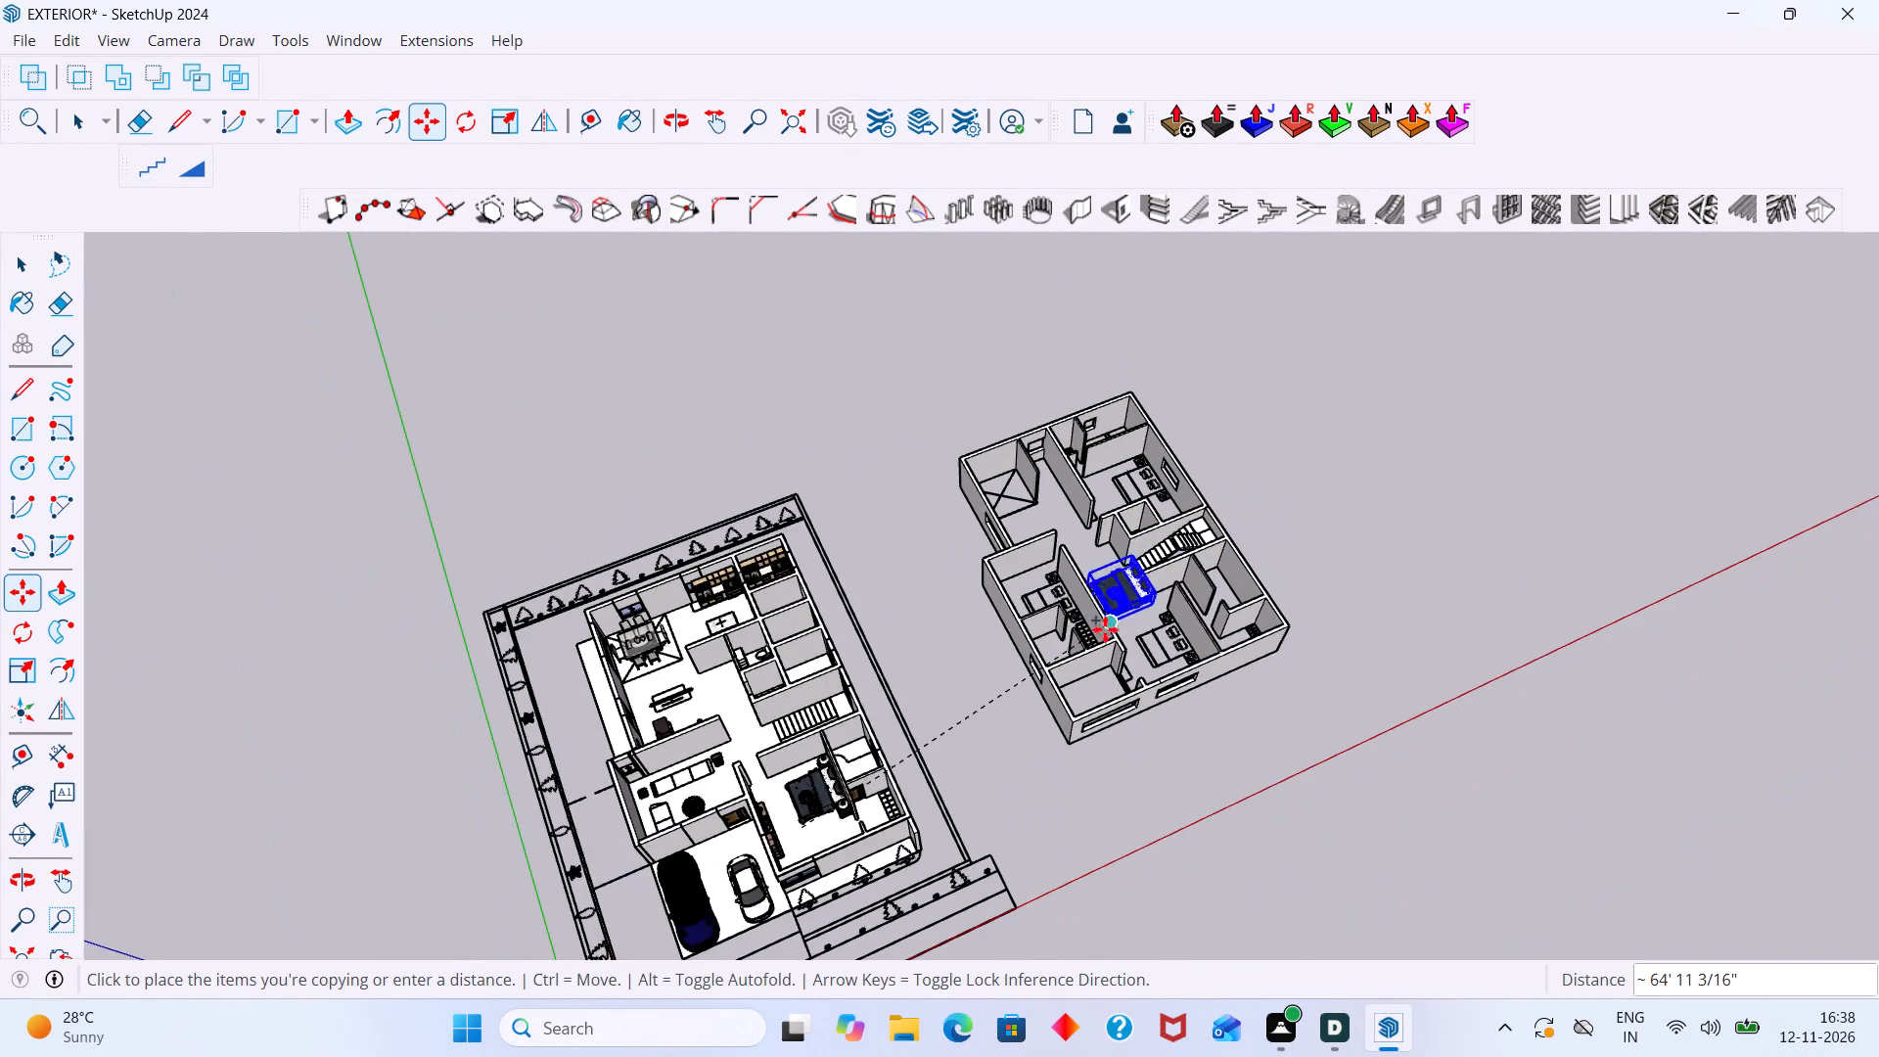
{"action": "middle_click_drag", "start_coordinate": [1099, 637], "coordinate": [1073, 665]}
{"action": "scroll", "coordinate": [1128, 533], "scroll_direction": "up", "scroll_amount": 17}
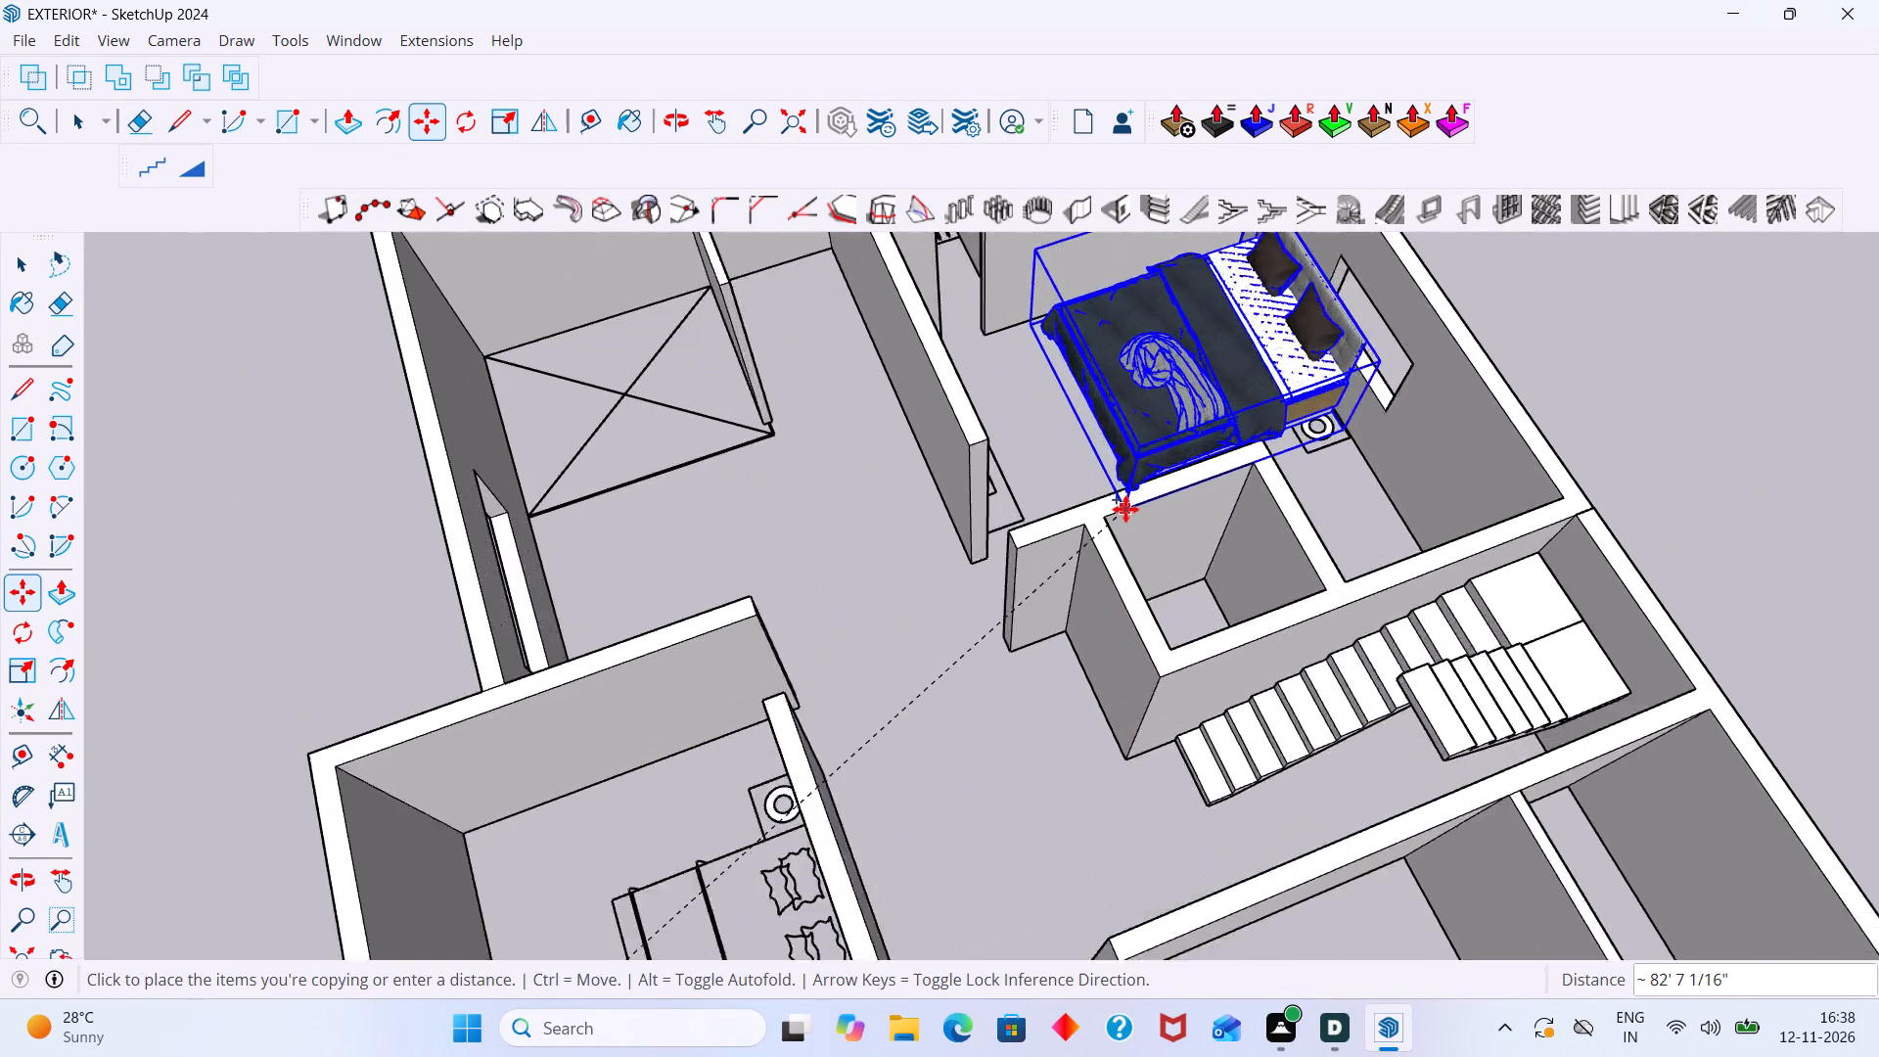
{"action": "scroll", "coordinate": [1125, 509], "scroll_direction": "up", "scroll_amount": 10}
{"action": "scroll", "coordinate": [1174, 454], "scroll_direction": "down", "scroll_amount": 3}
{"action": "middle_click_drag", "start_coordinate": [1194, 456], "coordinate": [1193, 636]}
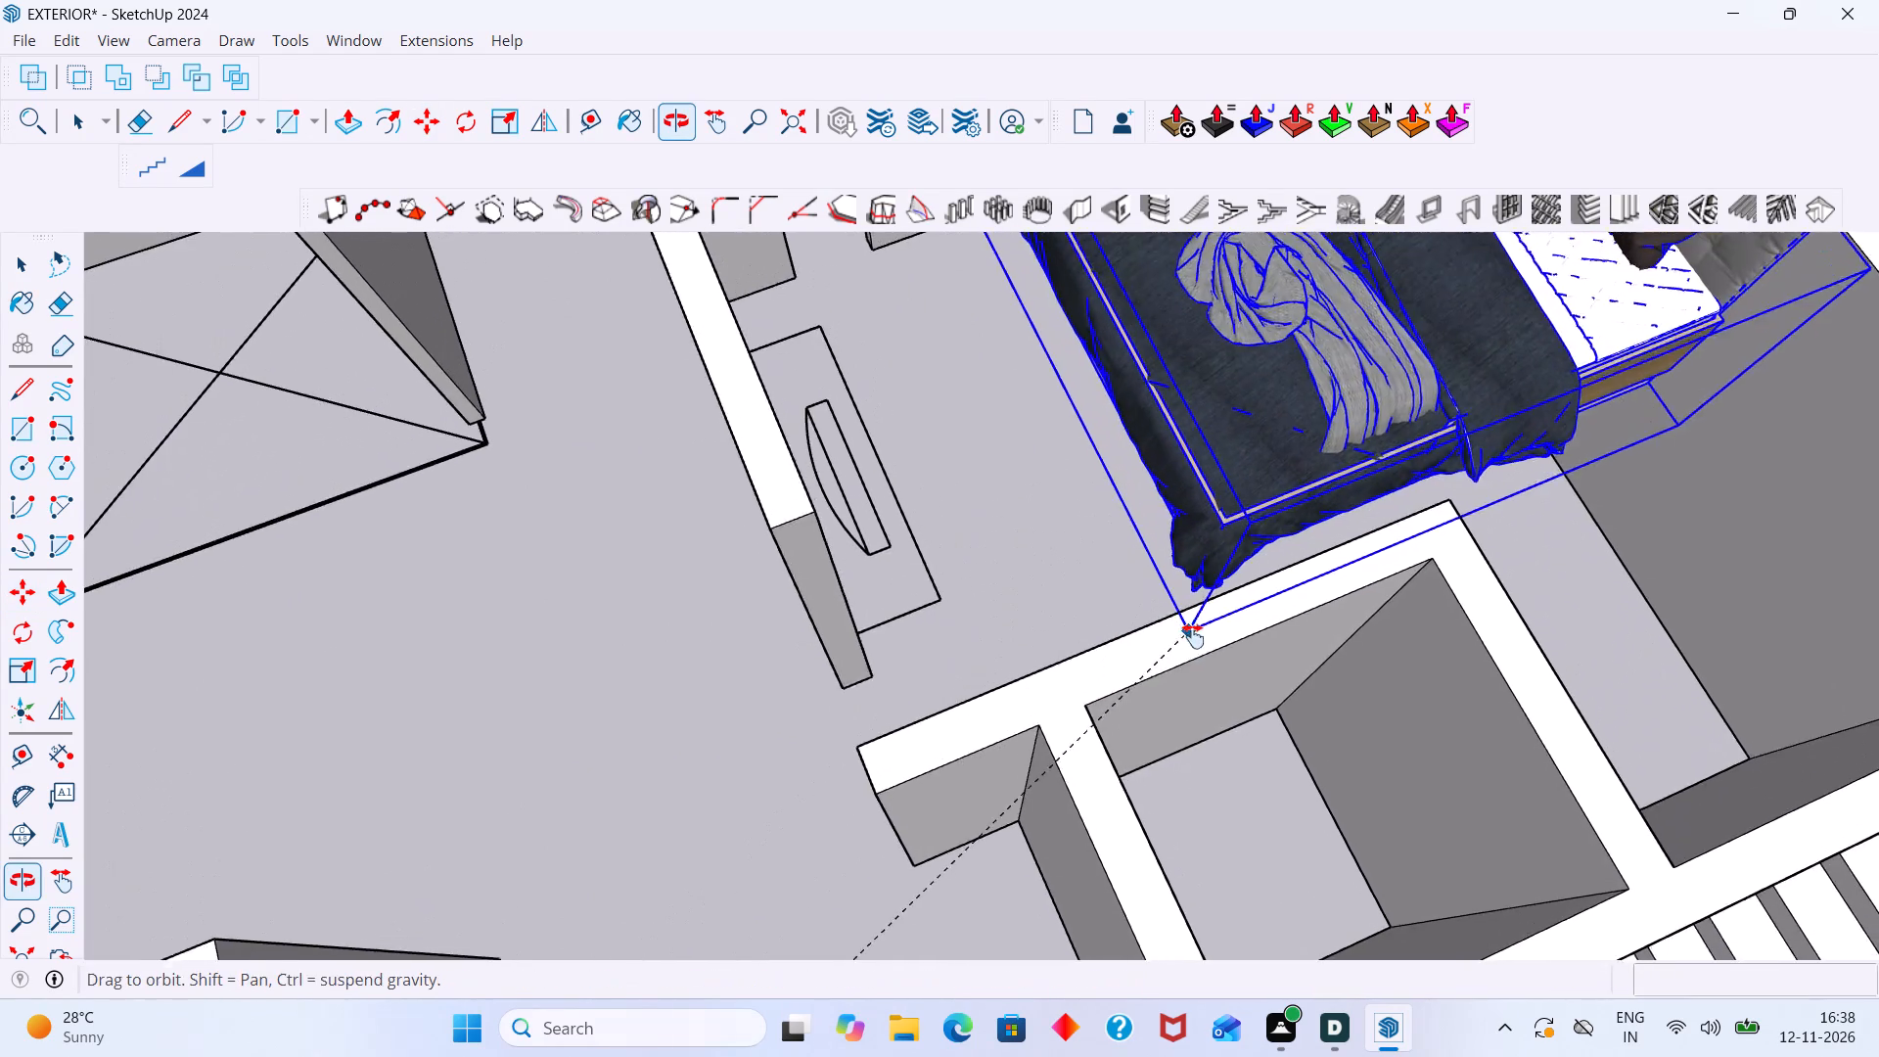
{"action": "middle_click_drag", "start_coordinate": [1193, 636], "coordinate": [1192, 637]}
{"action": "scroll", "coordinate": [1150, 603], "scroll_direction": "down", "scroll_amount": 4}
{"action": "scroll", "coordinate": [1104, 586], "scroll_direction": "up", "scroll_amount": 1}
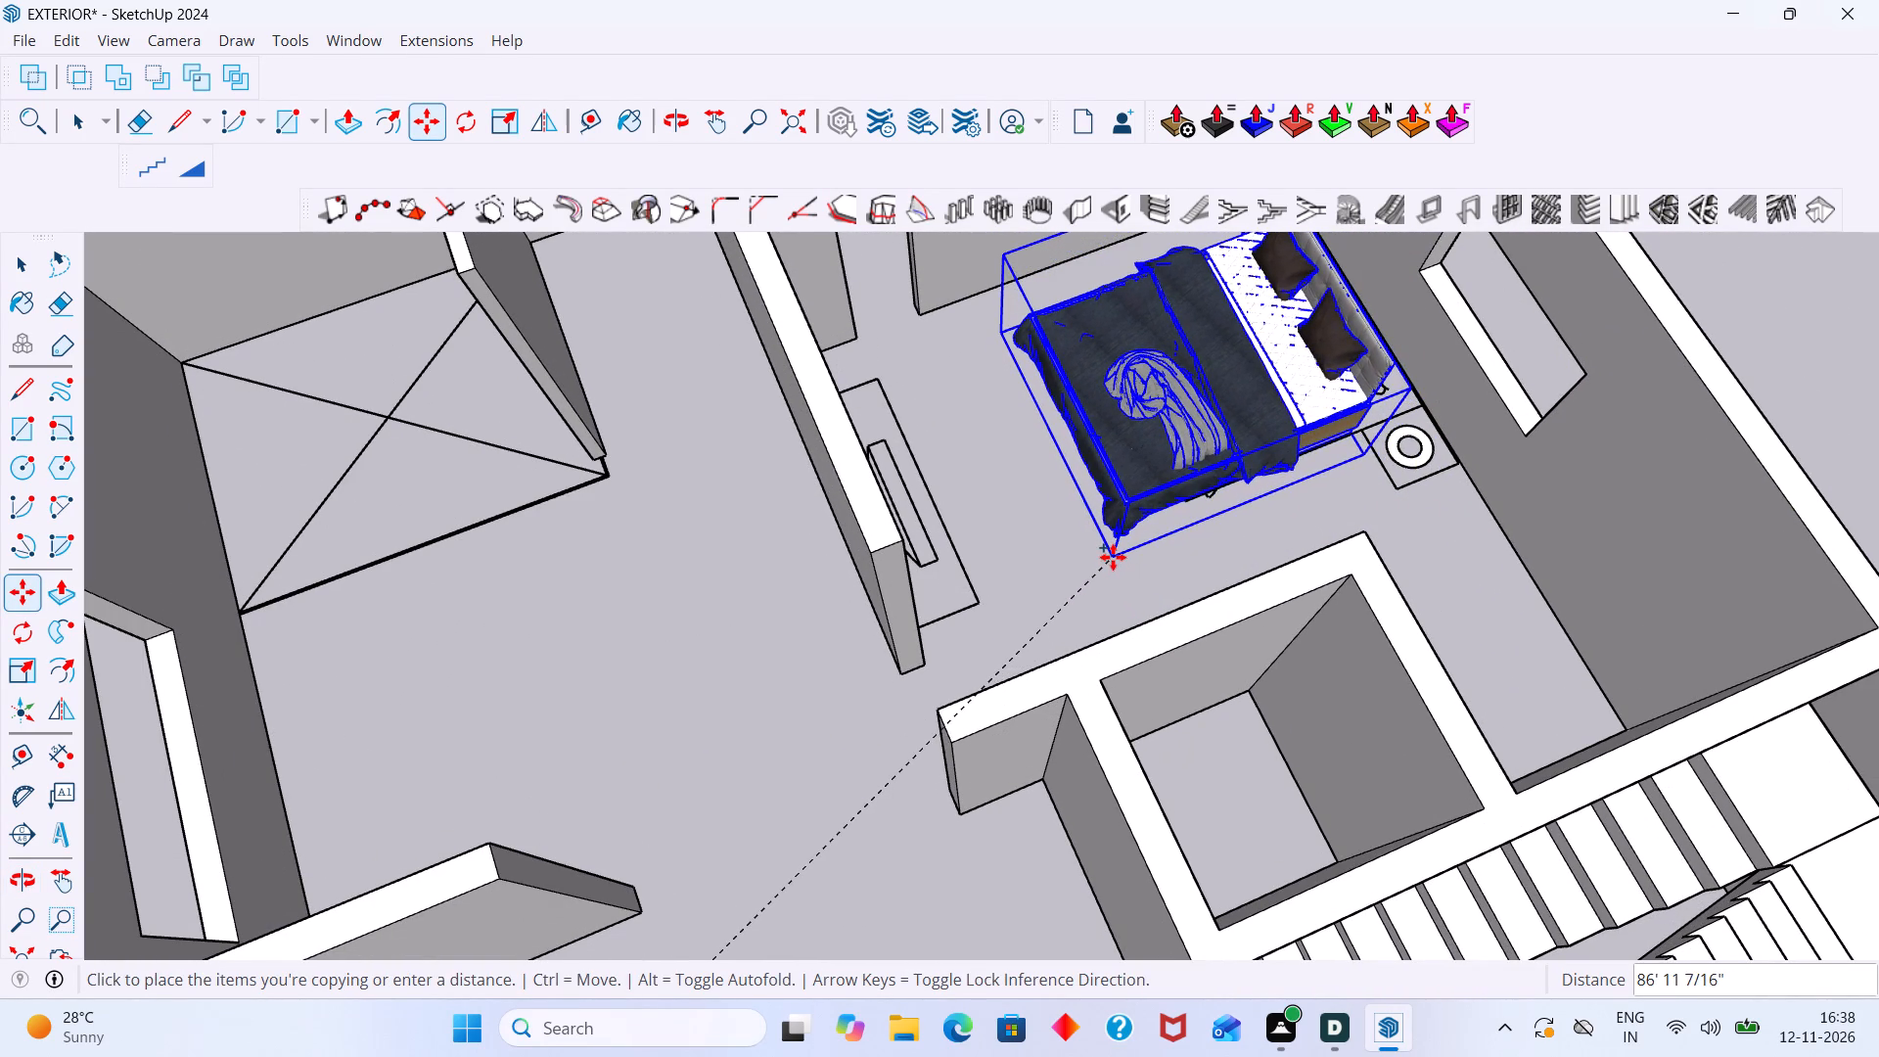
{"action": "left_click", "coordinate": [1117, 560]}
{"action": "key", "text": "space"}
{"action": "left_click", "coordinate": [1100, 586]}
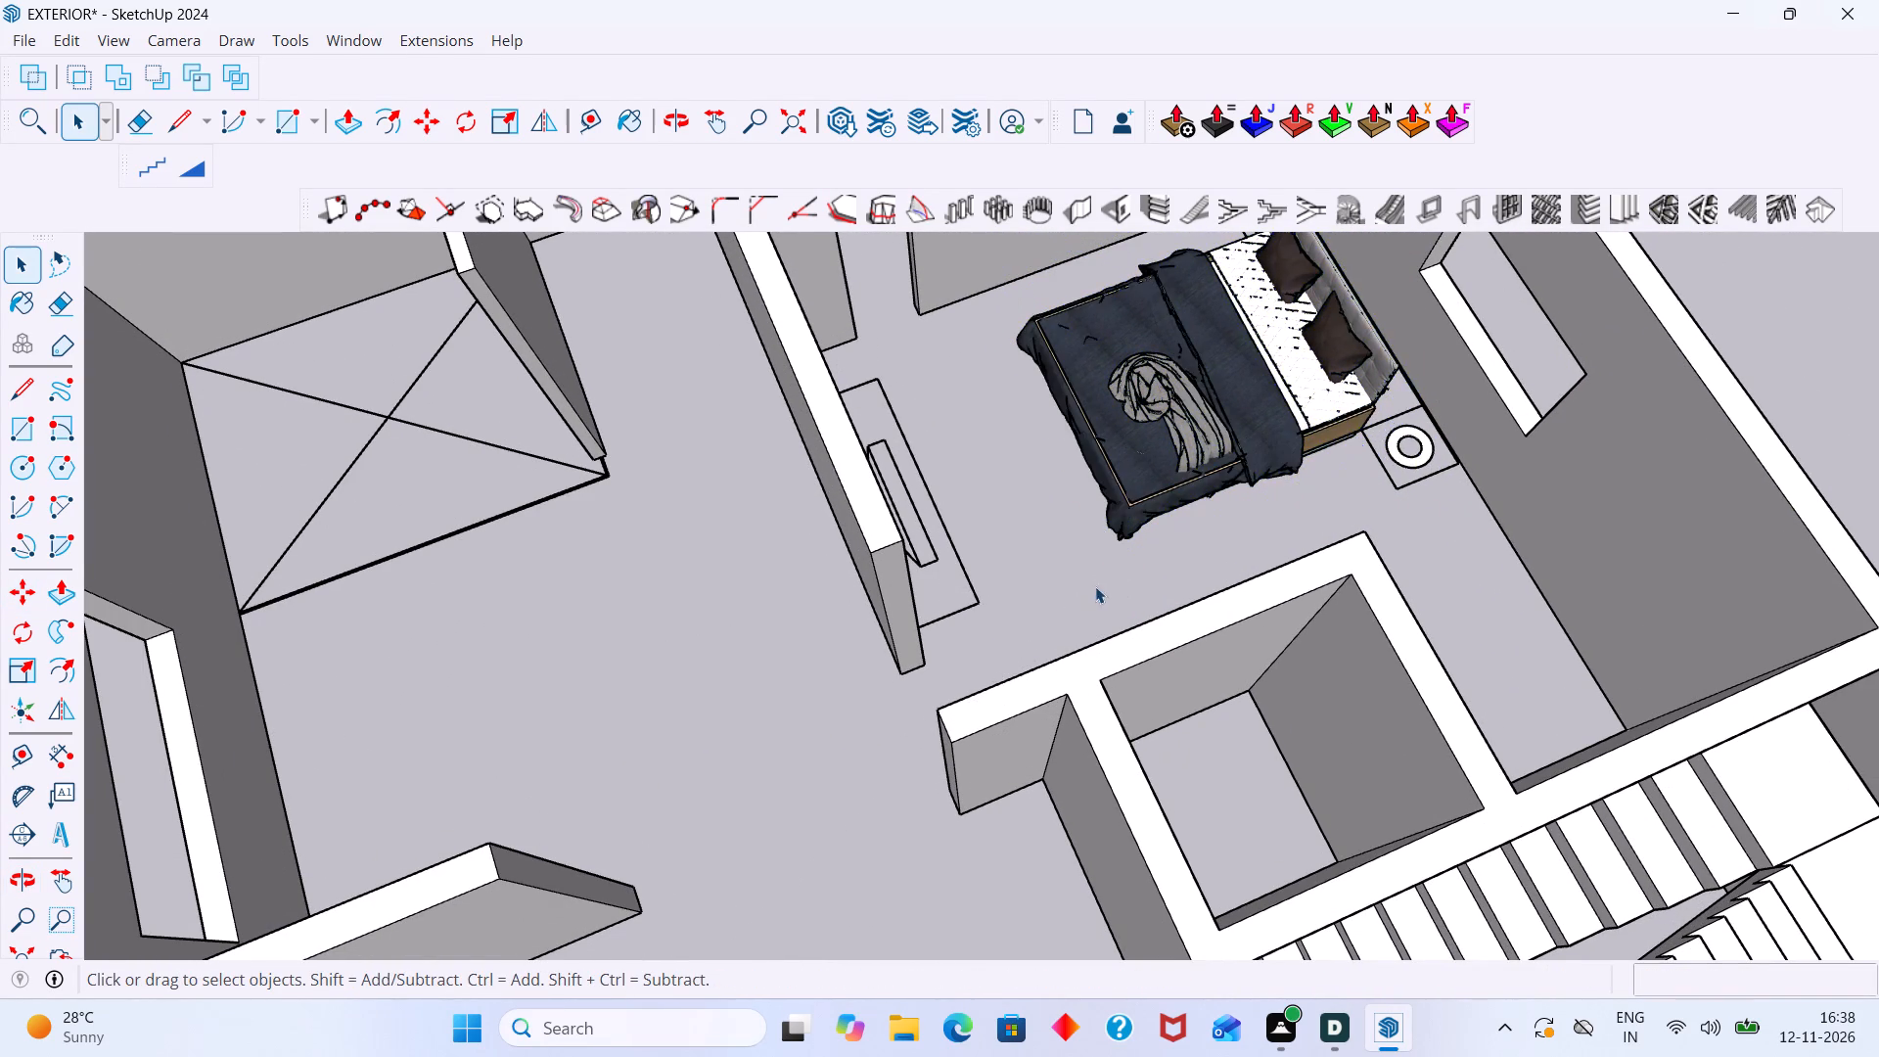
Move the copied bed about 2' 7" toward the window wall, aligning its base corner with the bedside table outline's wall-side corner.
{"action": "scroll", "coordinate": [1122, 573], "scroll_direction": "down", "scroll_amount": 1}
{"action": "middle_click_drag", "start_coordinate": [1237, 437], "coordinate": [1203, 618]}
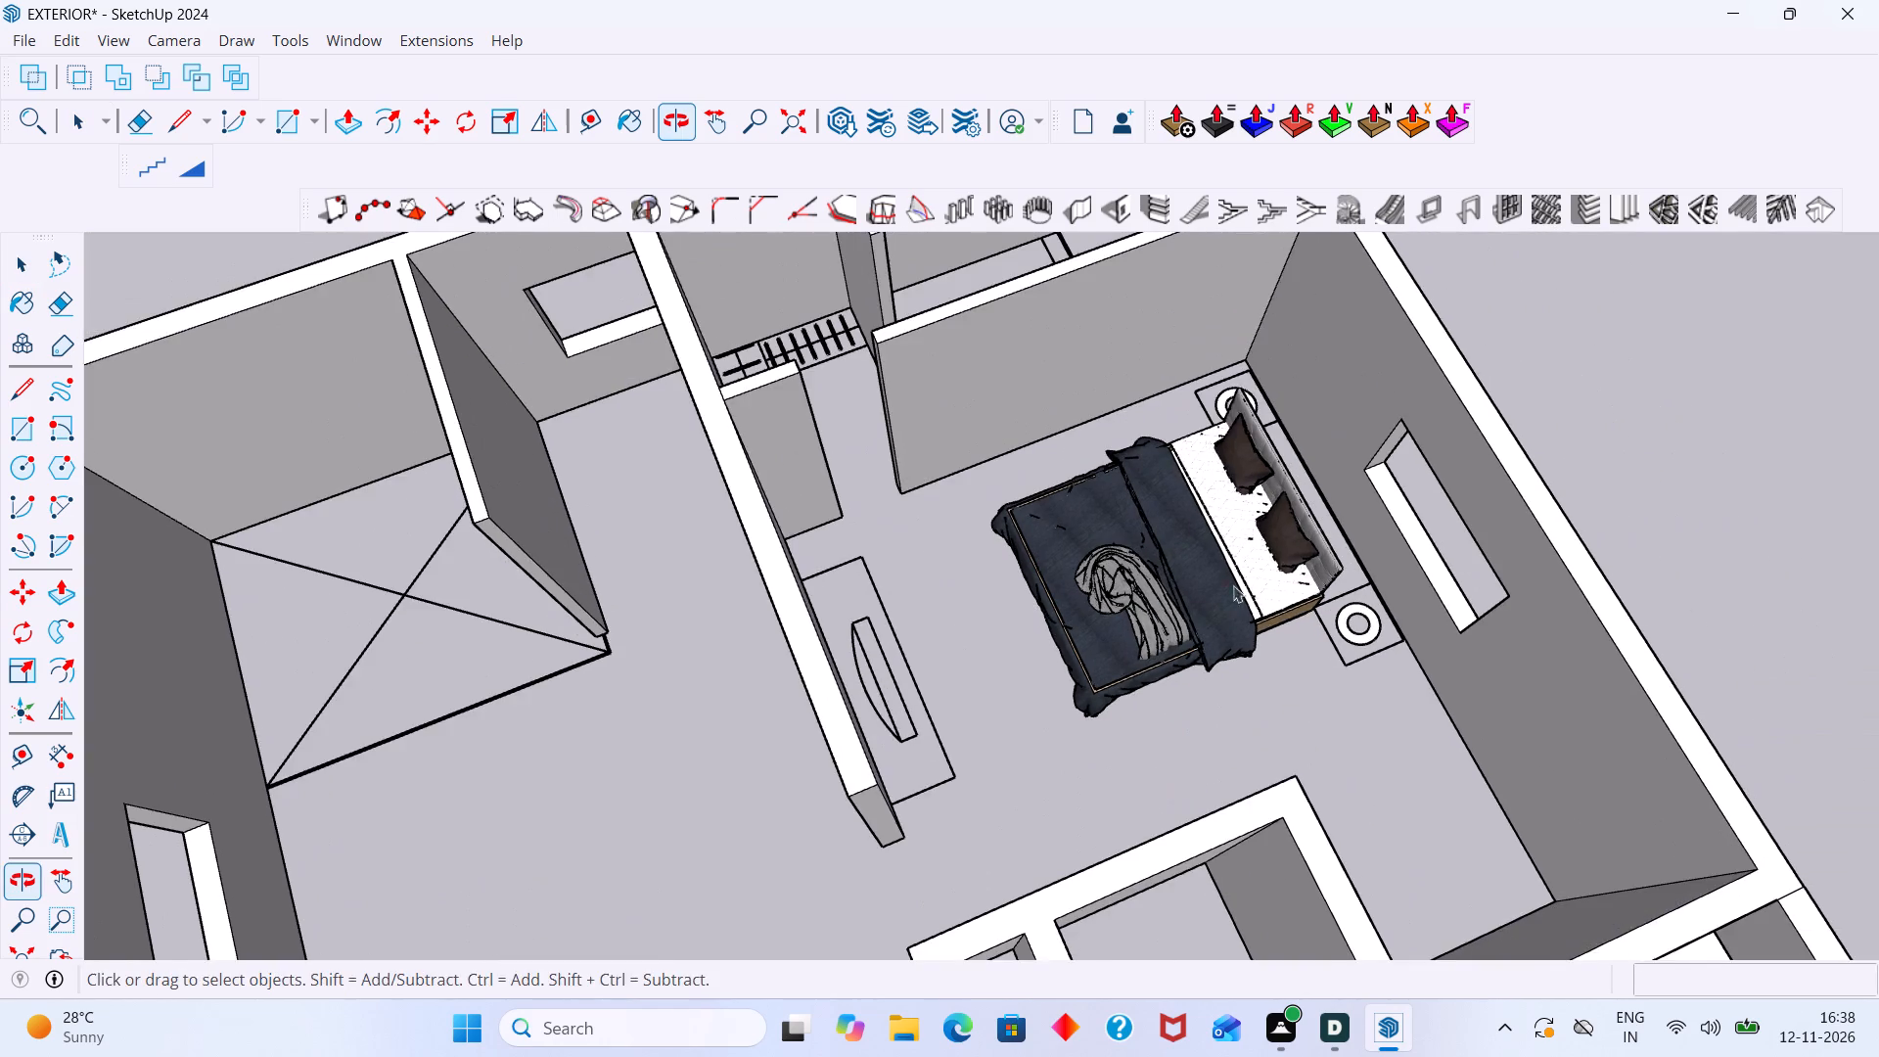
{"action": "middle_click_drag", "start_coordinate": [1221, 561], "coordinate": [1154, 514]}
{"action": "scroll", "coordinate": [1364, 628], "scroll_direction": "up", "scroll_amount": 13}
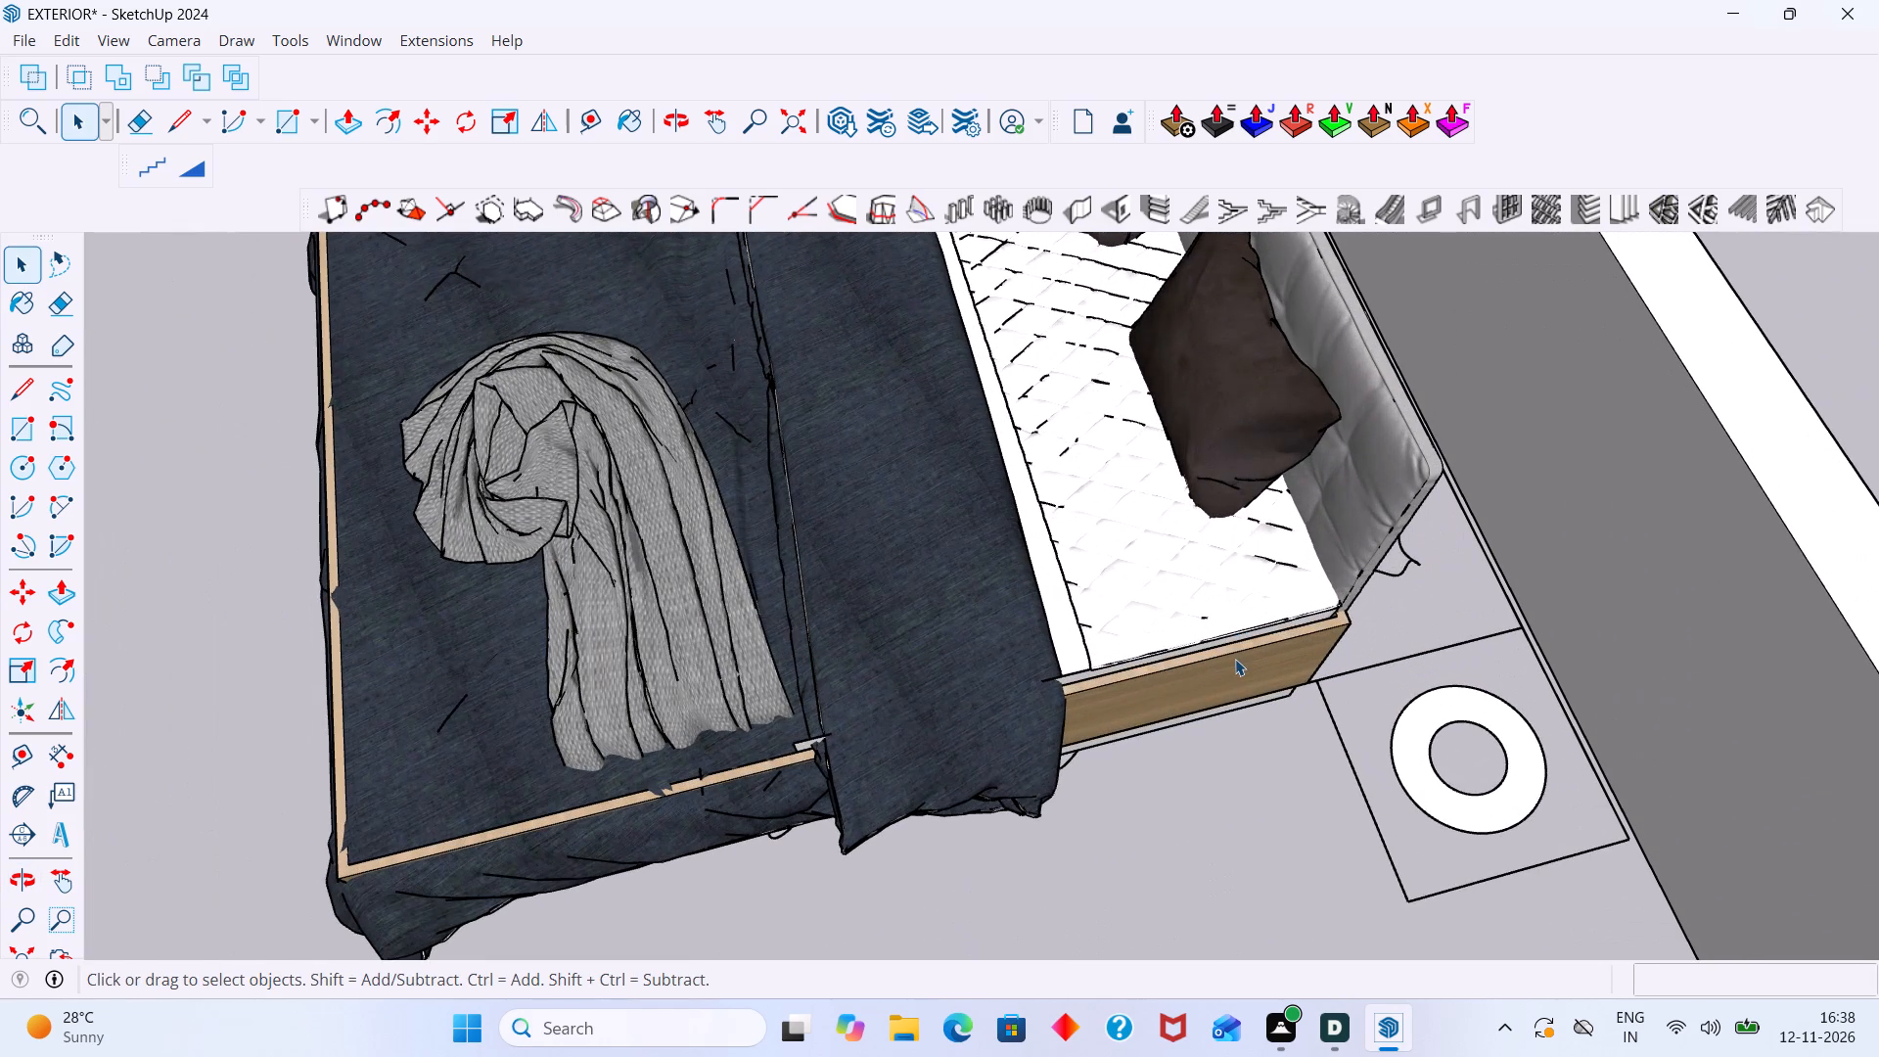
{"action": "left_click", "coordinate": [1235, 659]}
{"action": "scroll", "coordinate": [1255, 656], "scroll_direction": "up", "scroll_amount": 1}
{"action": "middle_click_drag", "start_coordinate": [1255, 656], "coordinate": [1252, 596]}
{"action": "scroll", "coordinate": [1251, 589], "scroll_direction": "down", "scroll_amount": 3}
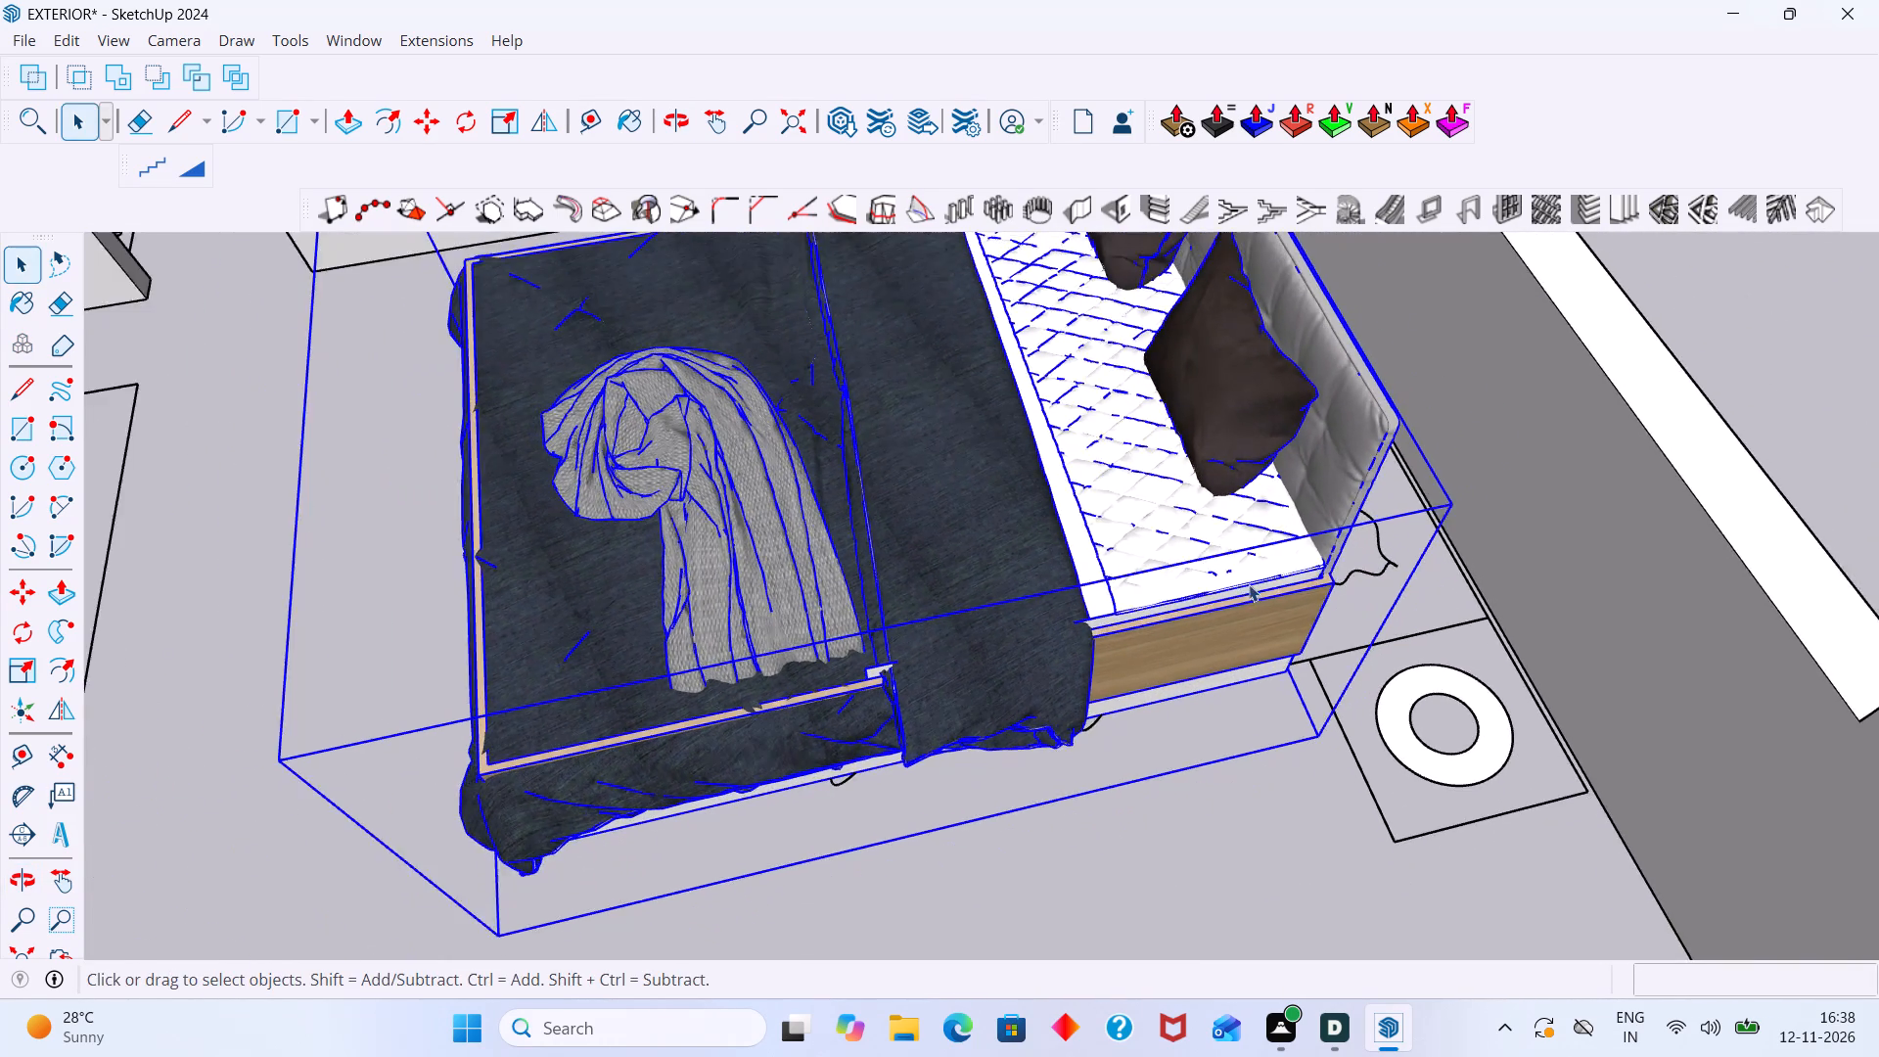
{"action": "middle_click_drag", "start_coordinate": [1249, 584], "coordinate": [1235, 520]}
{"action": "key", "text": "m"}
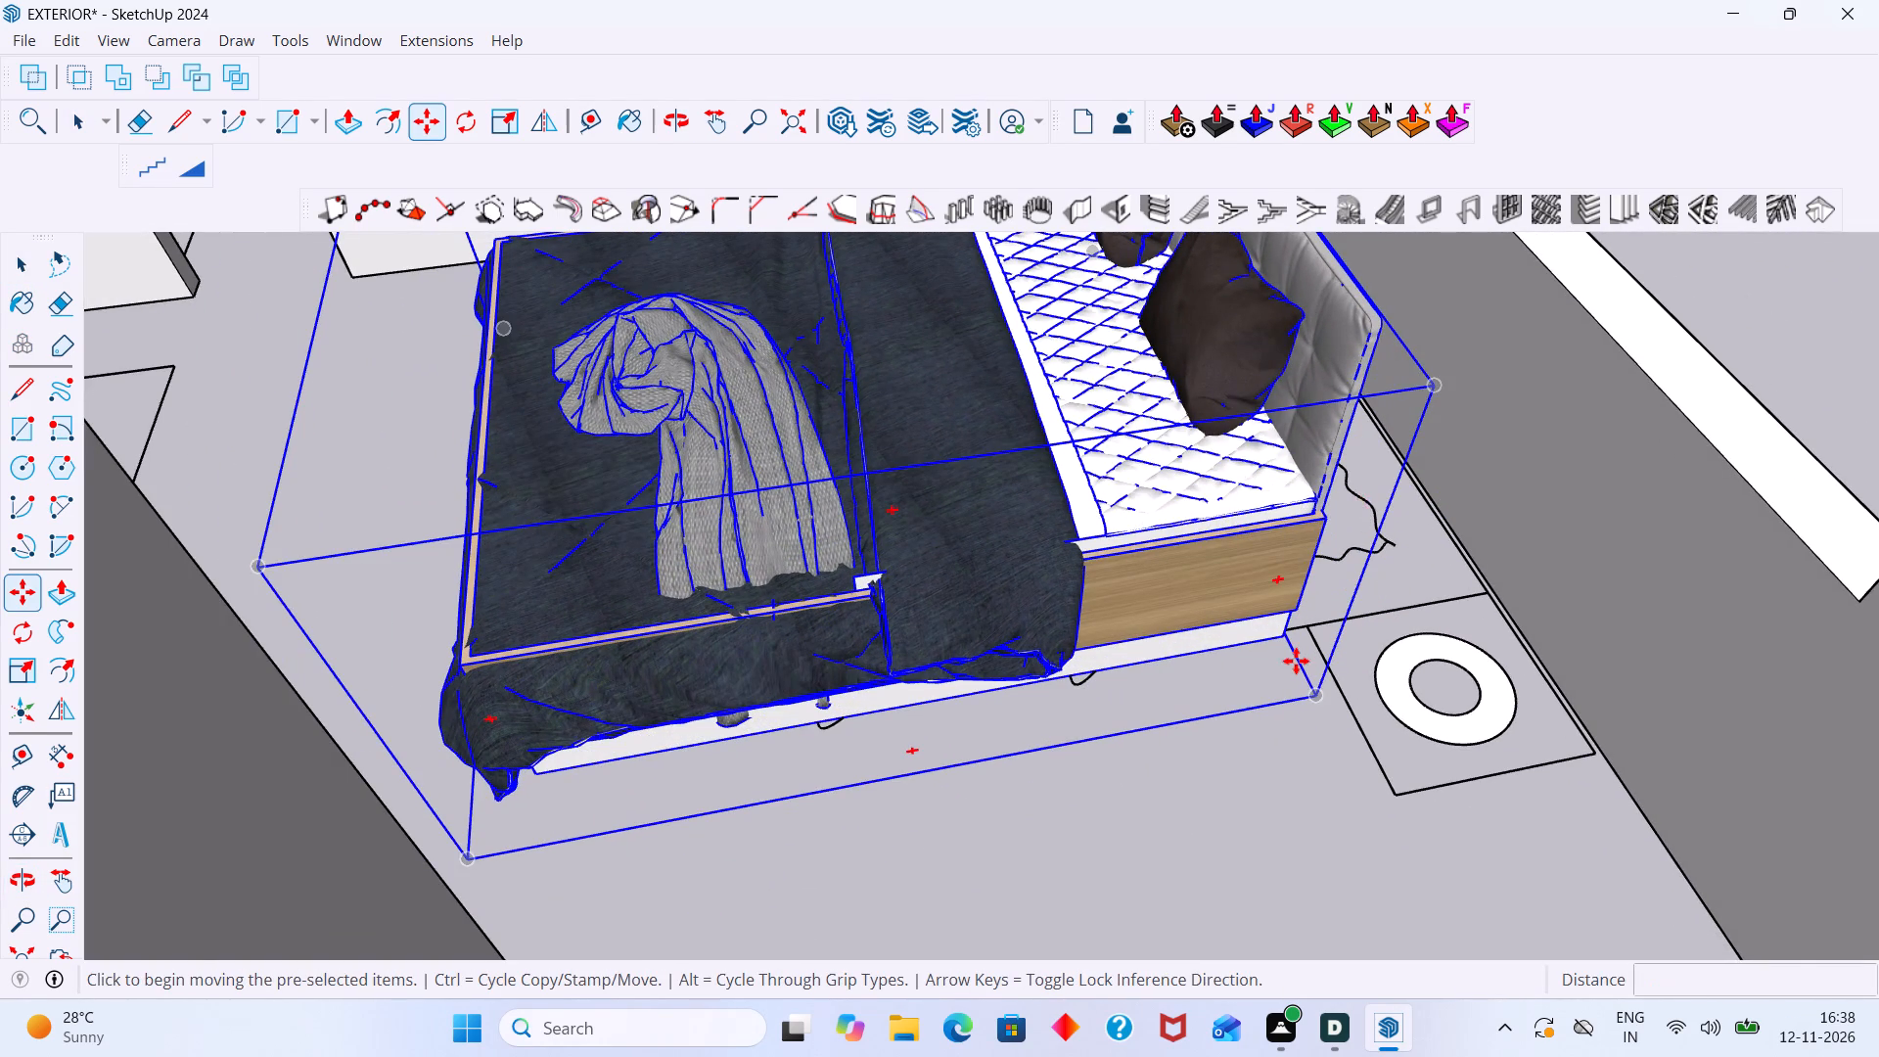
{"action": "scroll", "coordinate": [1296, 661], "scroll_direction": "up", "scroll_amount": 5}
{"action": "left_click", "coordinate": [1264, 623]}
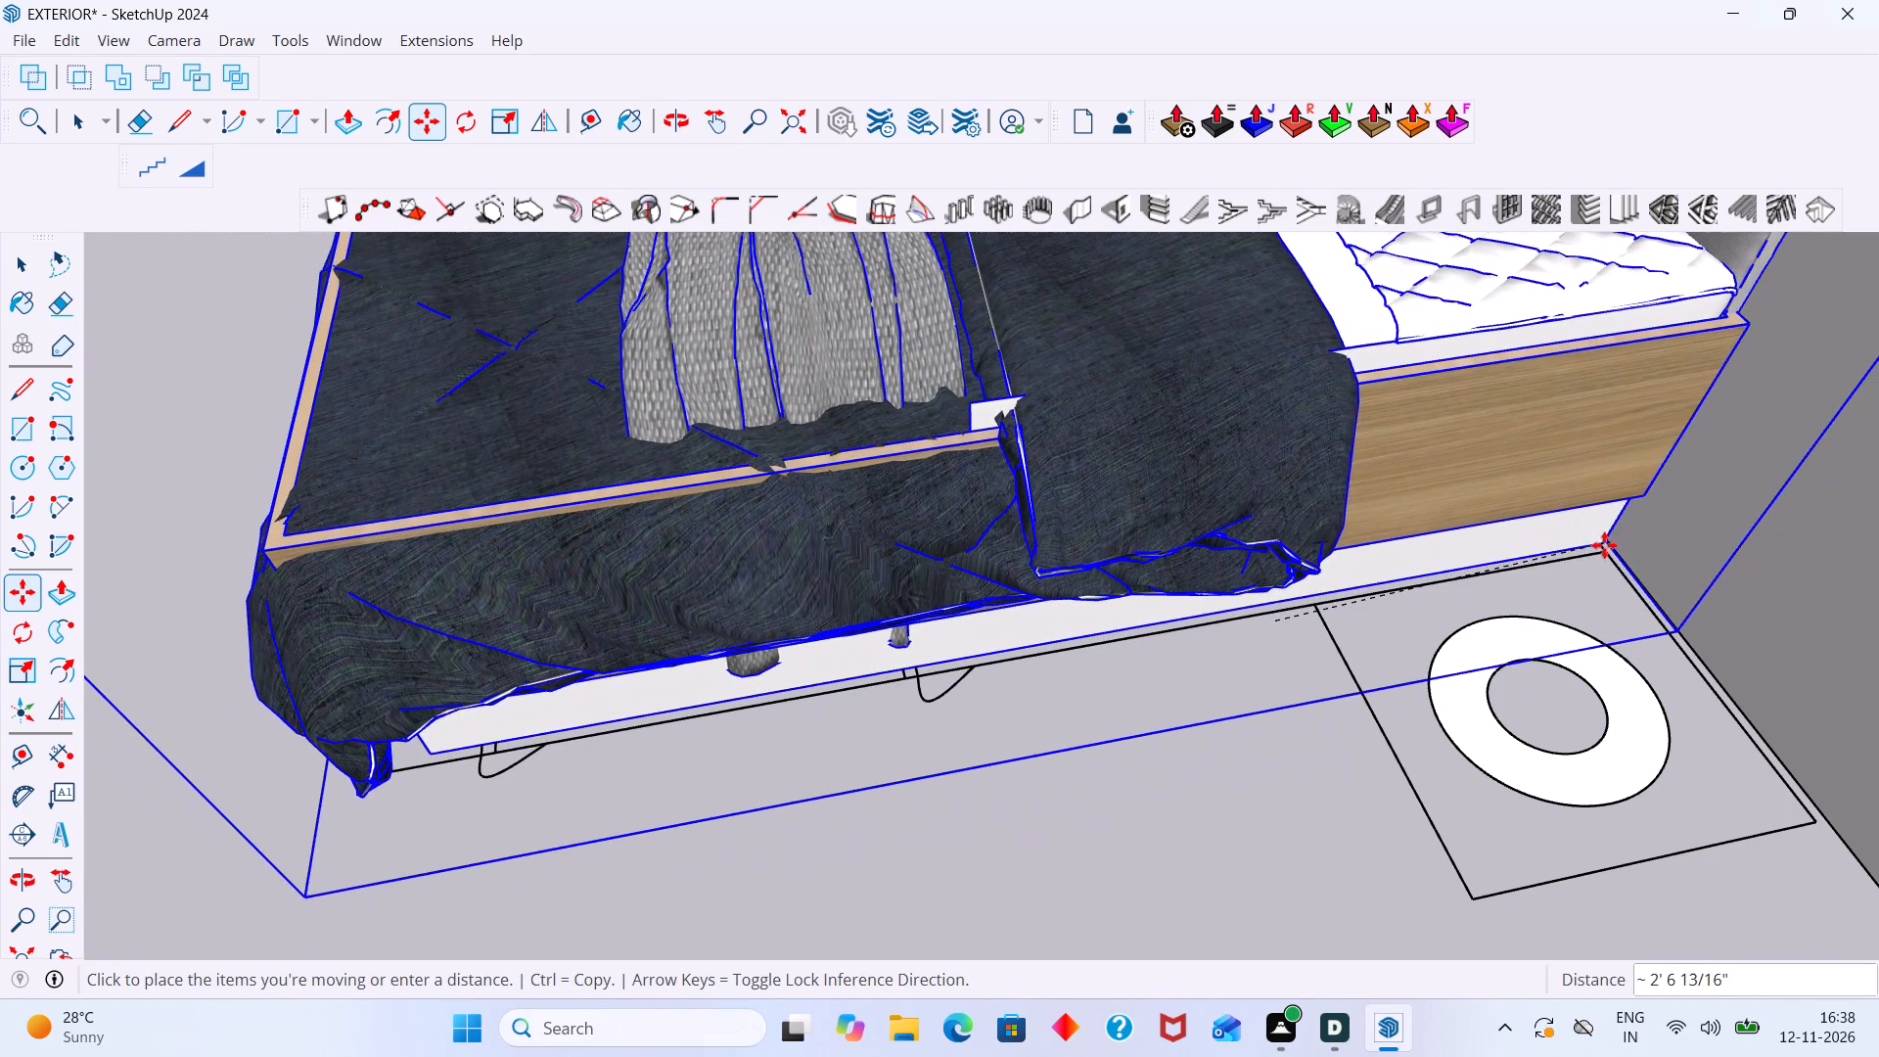
{"action": "left_click", "coordinate": [1604, 545]}
{"action": "key", "text": "space"}
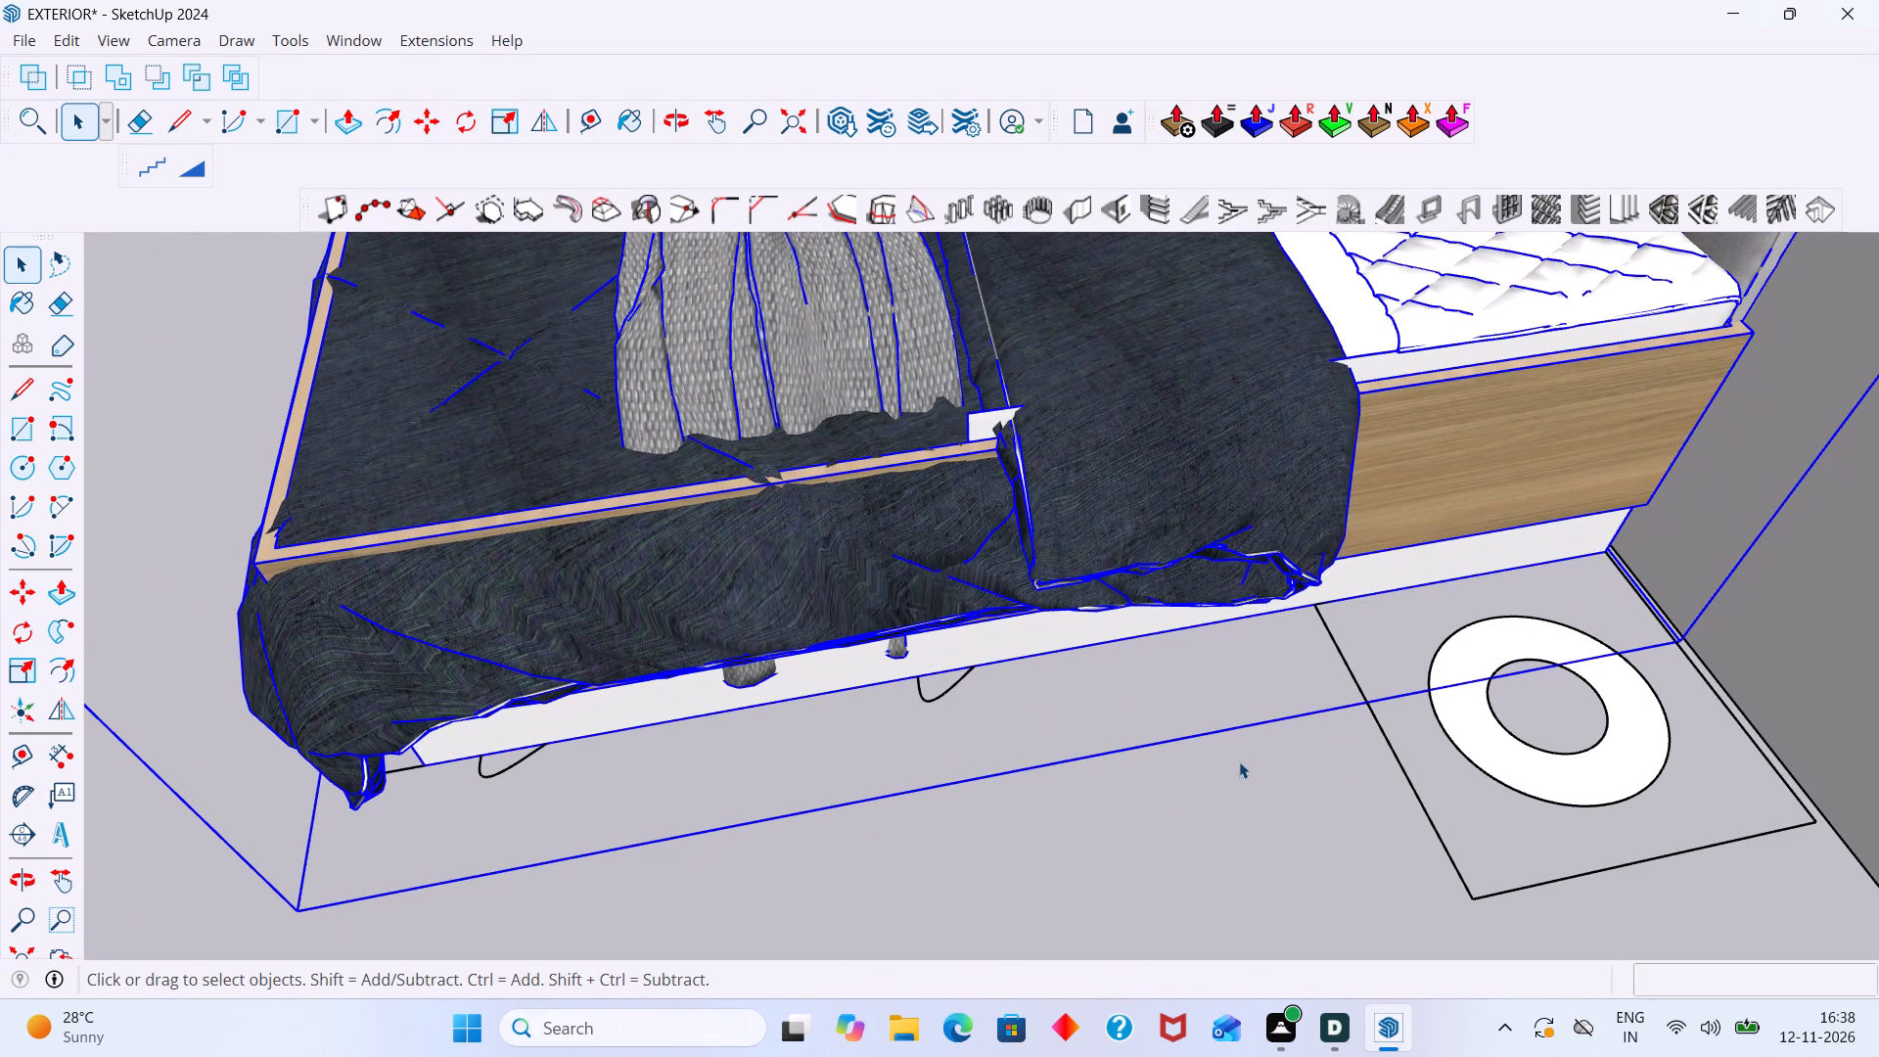
{"action": "left_click", "coordinate": [1227, 766]}
Copy the ground-floor bedside table with lamp nearest the front wall about 89' onto the staircase-side table outline by the upper-floor bed.
{"action": "scroll", "coordinate": [1226, 750], "scroll_direction": "down", "scroll_amount": 19}
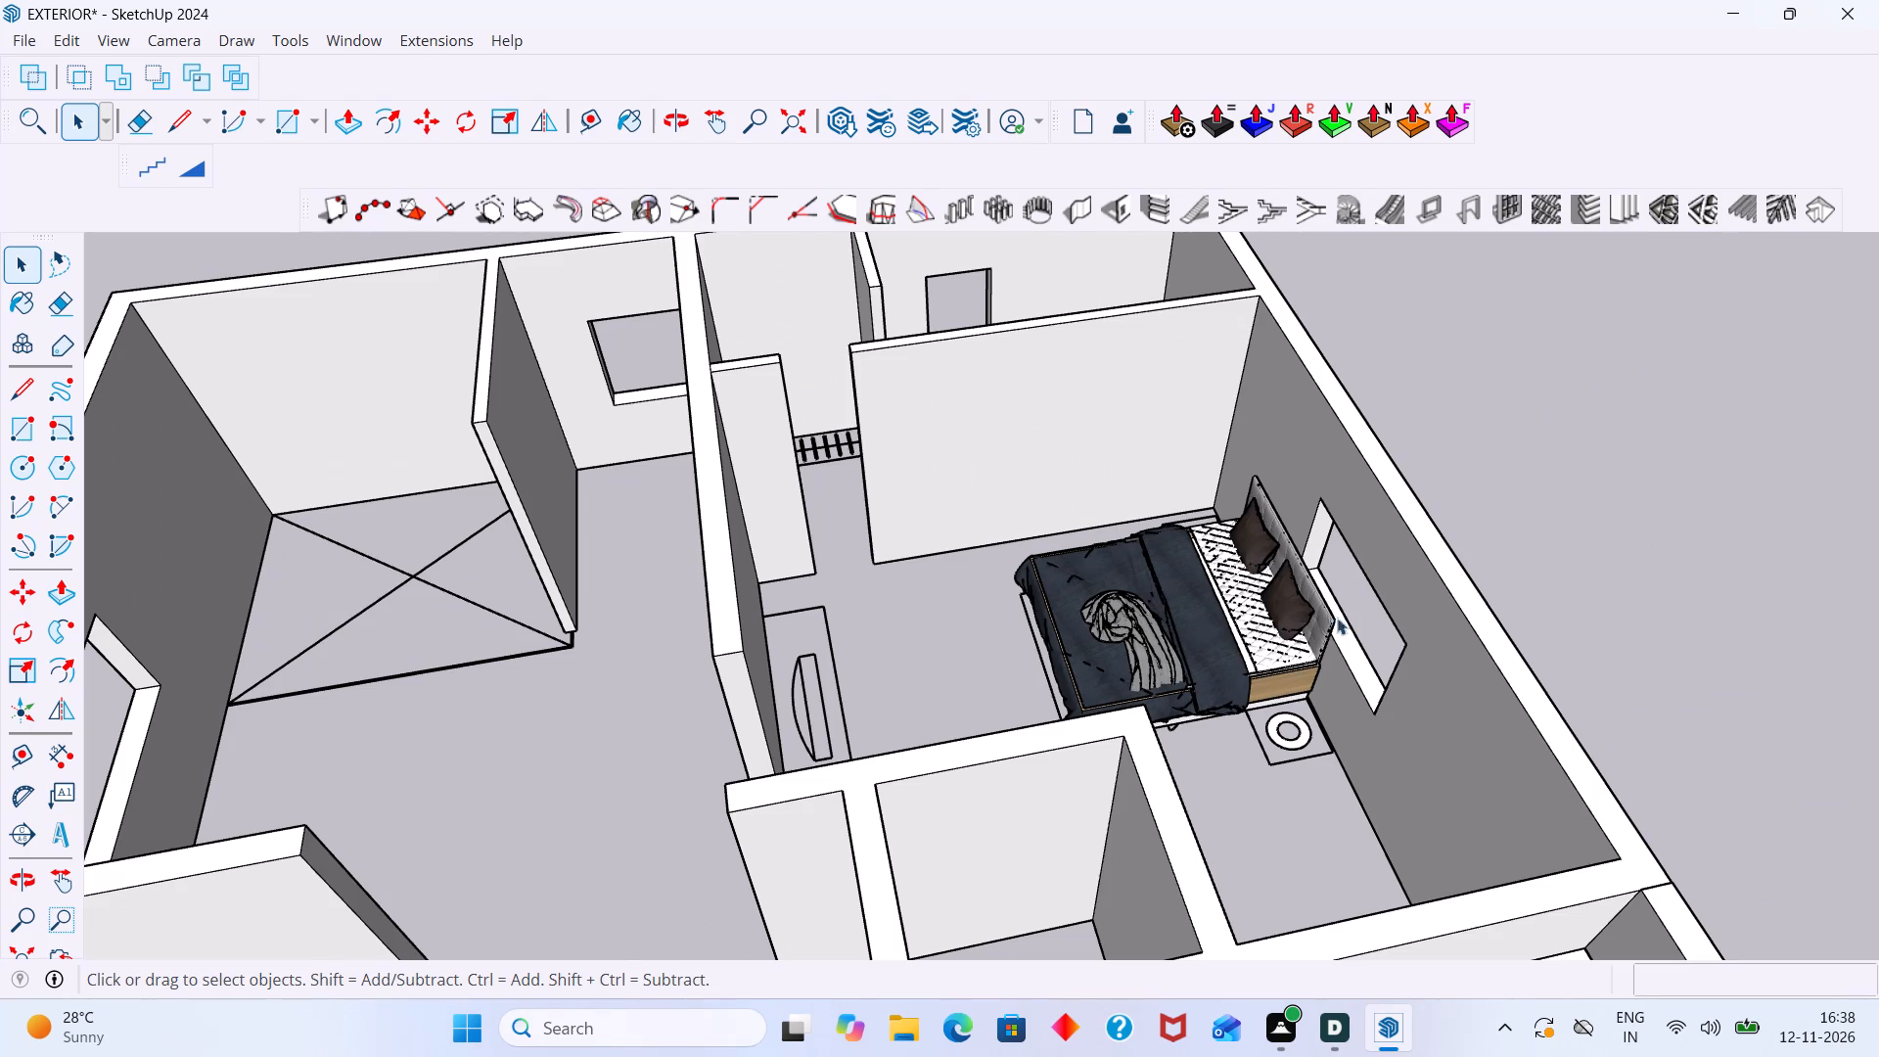
{"action": "scroll", "coordinate": [1359, 587], "scroll_direction": "down", "scroll_amount": 4}
{"action": "middle_click_drag", "start_coordinate": [1387, 633], "coordinate": [1435, 547]}
{"action": "scroll", "coordinate": [1357, 564], "scroll_direction": "down", "scroll_amount": 8}
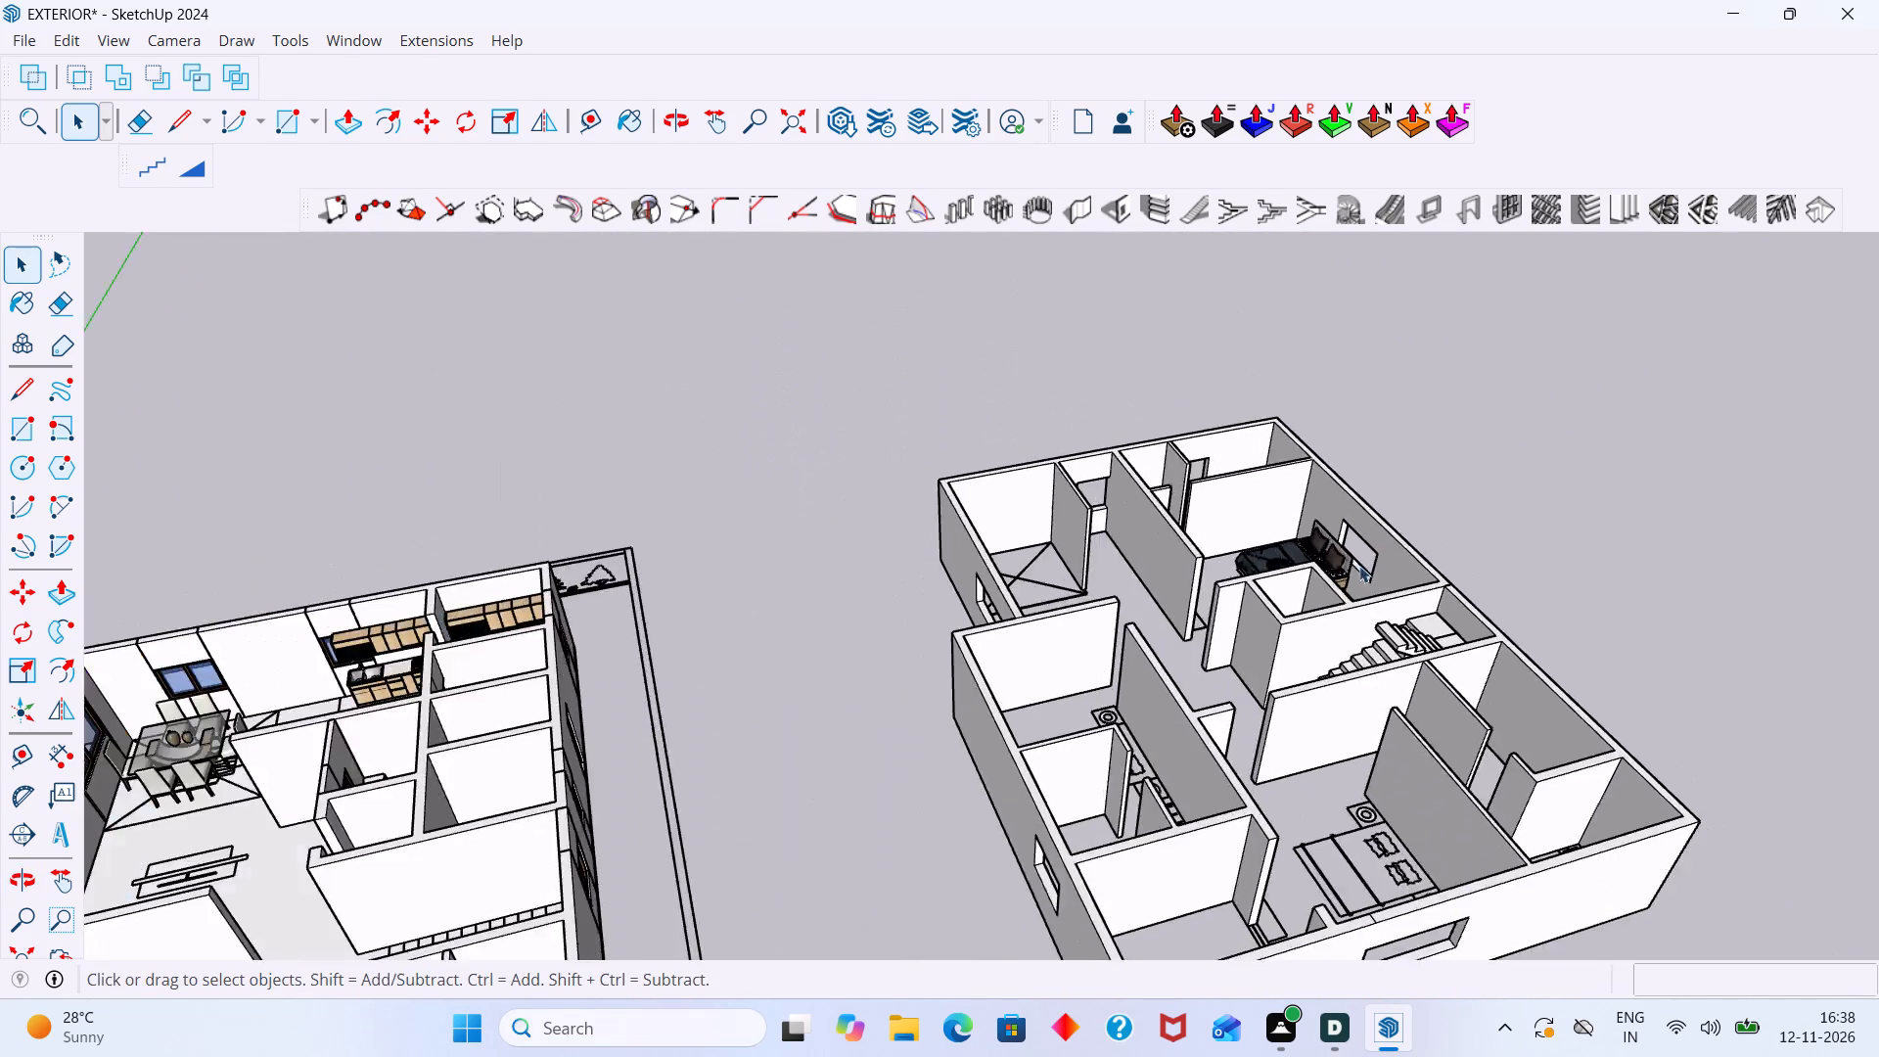
{"action": "scroll", "coordinate": [1359, 566], "scroll_direction": "down", "scroll_amount": 9}
{"action": "scroll", "coordinate": [1121, 800], "scroll_direction": "up", "scroll_amount": 2}
{"action": "scroll", "coordinate": [1018, 812], "scroll_direction": "up", "scroll_amount": 4}
{"action": "middle_click_drag", "start_coordinate": [997, 807], "coordinate": [981, 846]}
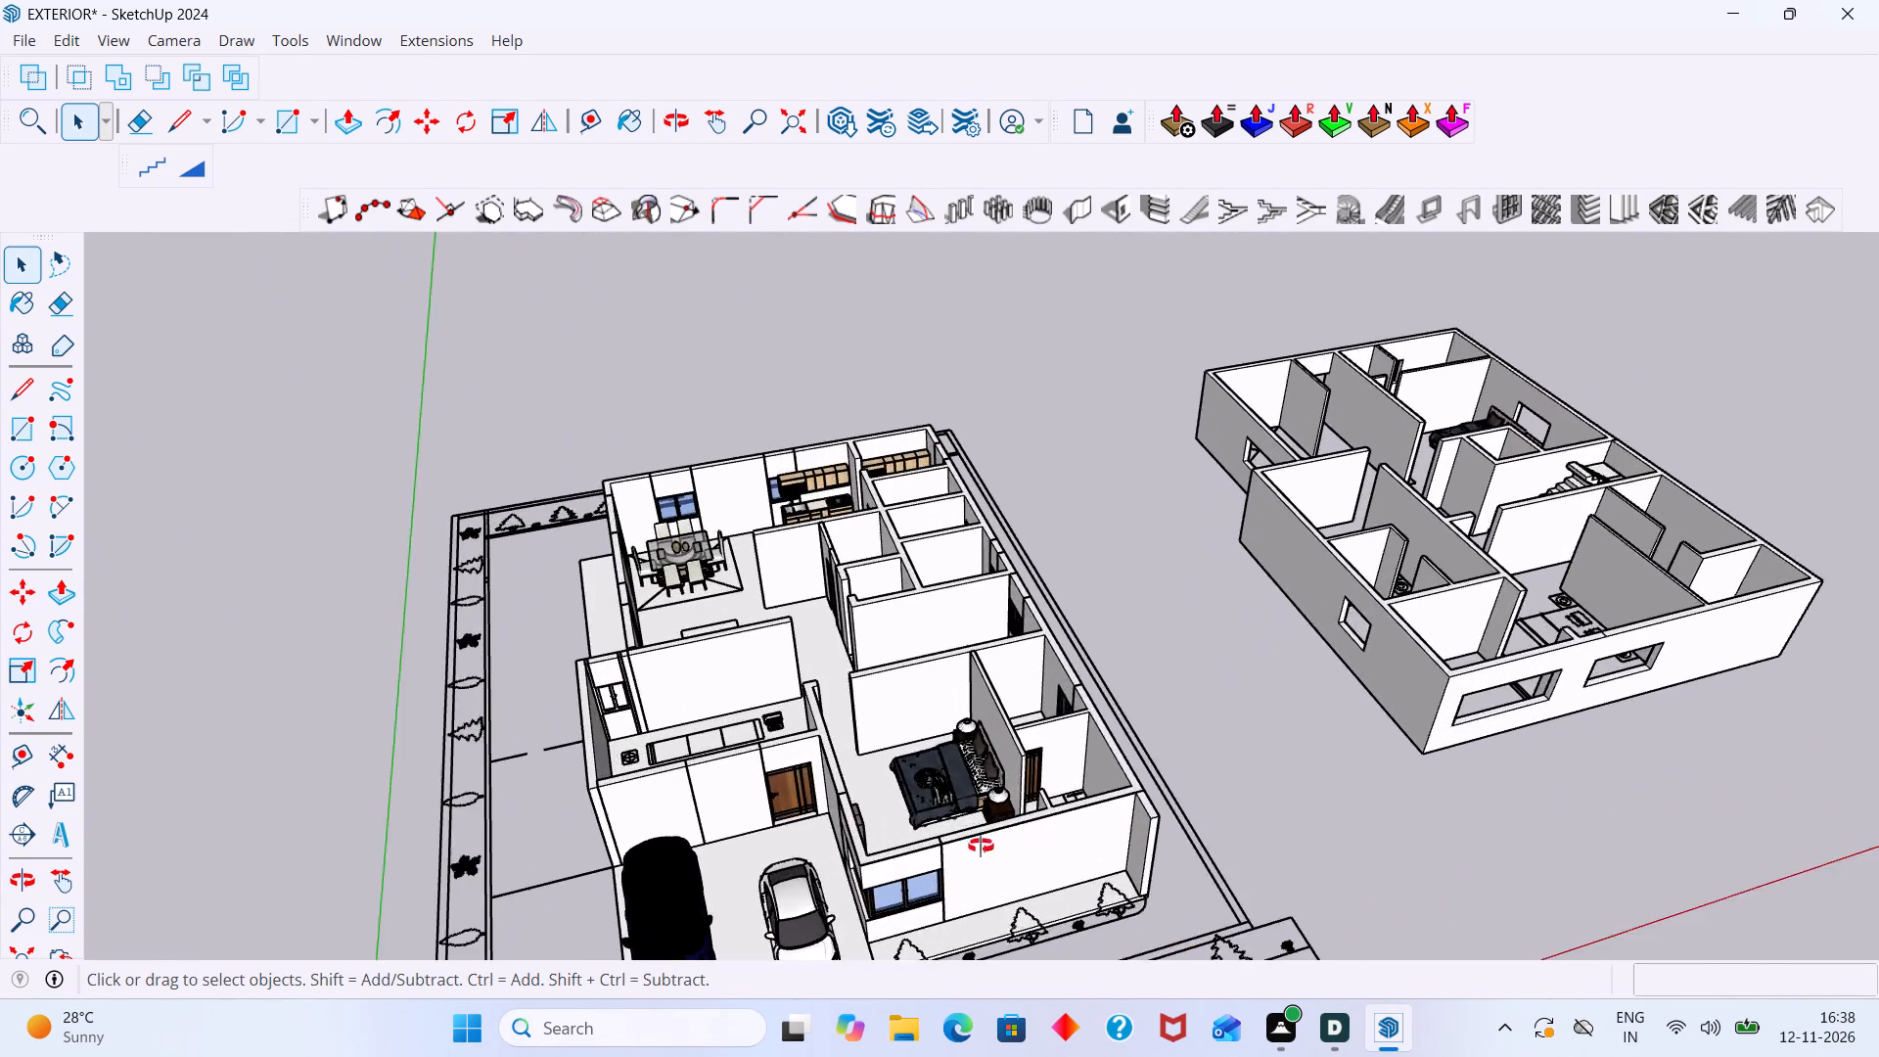
{"action": "middle_click_drag", "start_coordinate": [981, 846], "coordinate": [965, 904]}
{"action": "scroll", "coordinate": [977, 856], "scroll_direction": "up", "scroll_amount": 20}
{"action": "scroll", "coordinate": [977, 856], "scroll_direction": "up", "scroll_amount": 4}
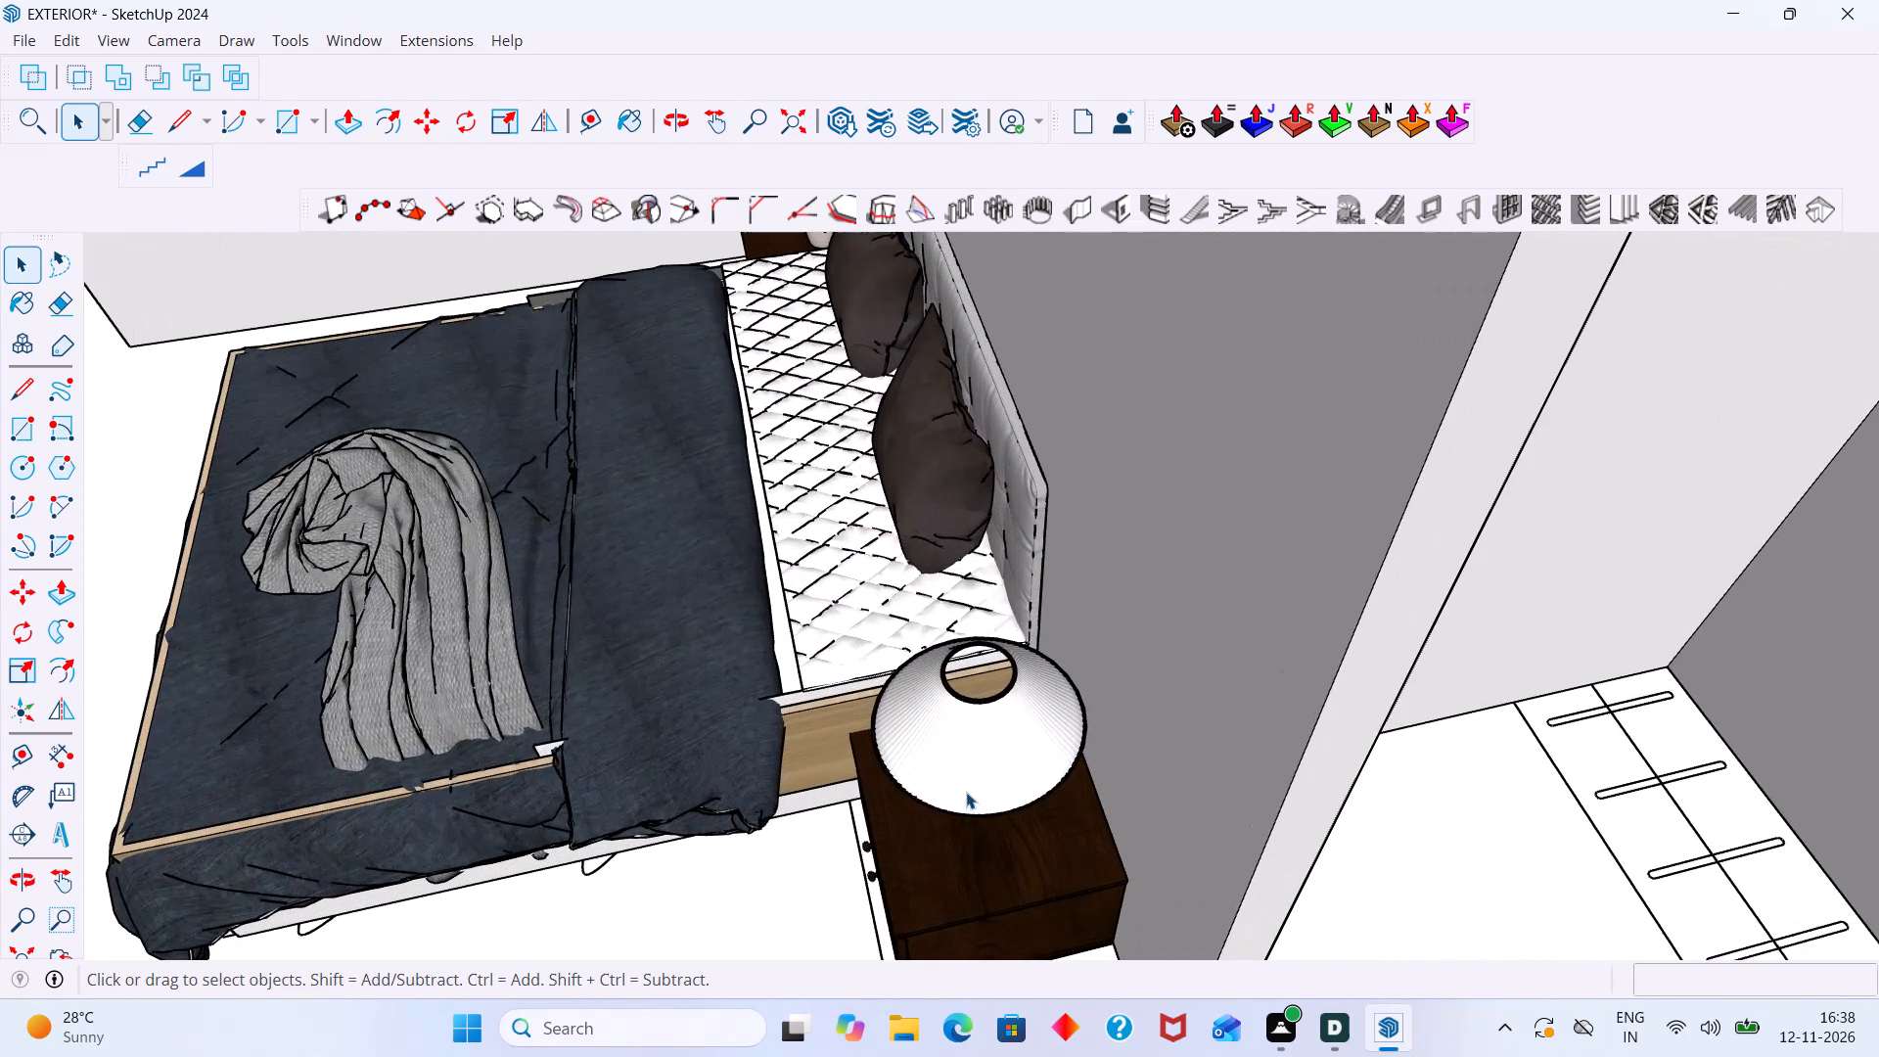
{"action": "left_click", "coordinate": [966, 791]}
{"action": "key", "text": "m"}
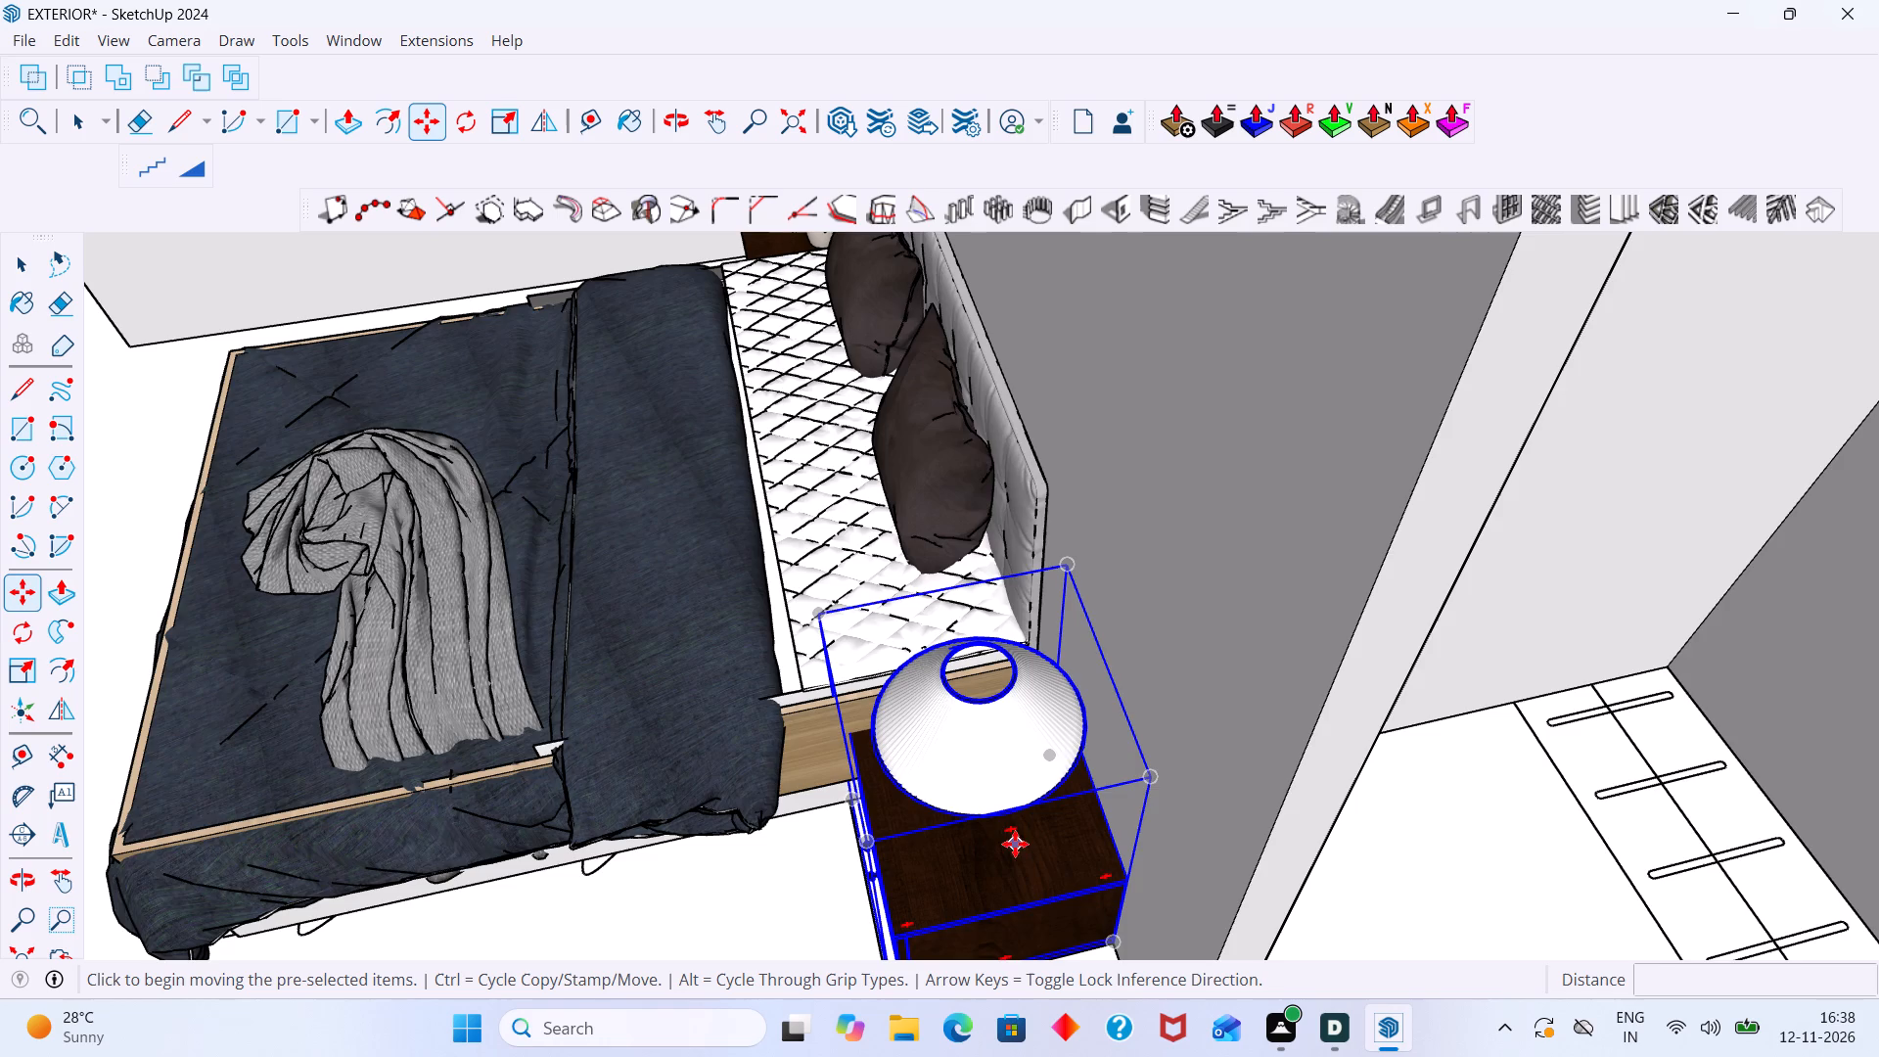
{"action": "scroll", "coordinate": [999, 838], "scroll_direction": "down", "scroll_amount": 4}
{"action": "middle_click_drag", "start_coordinate": [998, 838], "coordinate": [1062, 730]}
{"action": "scroll", "coordinate": [1040, 790], "scroll_direction": "up", "scroll_amount": 6}
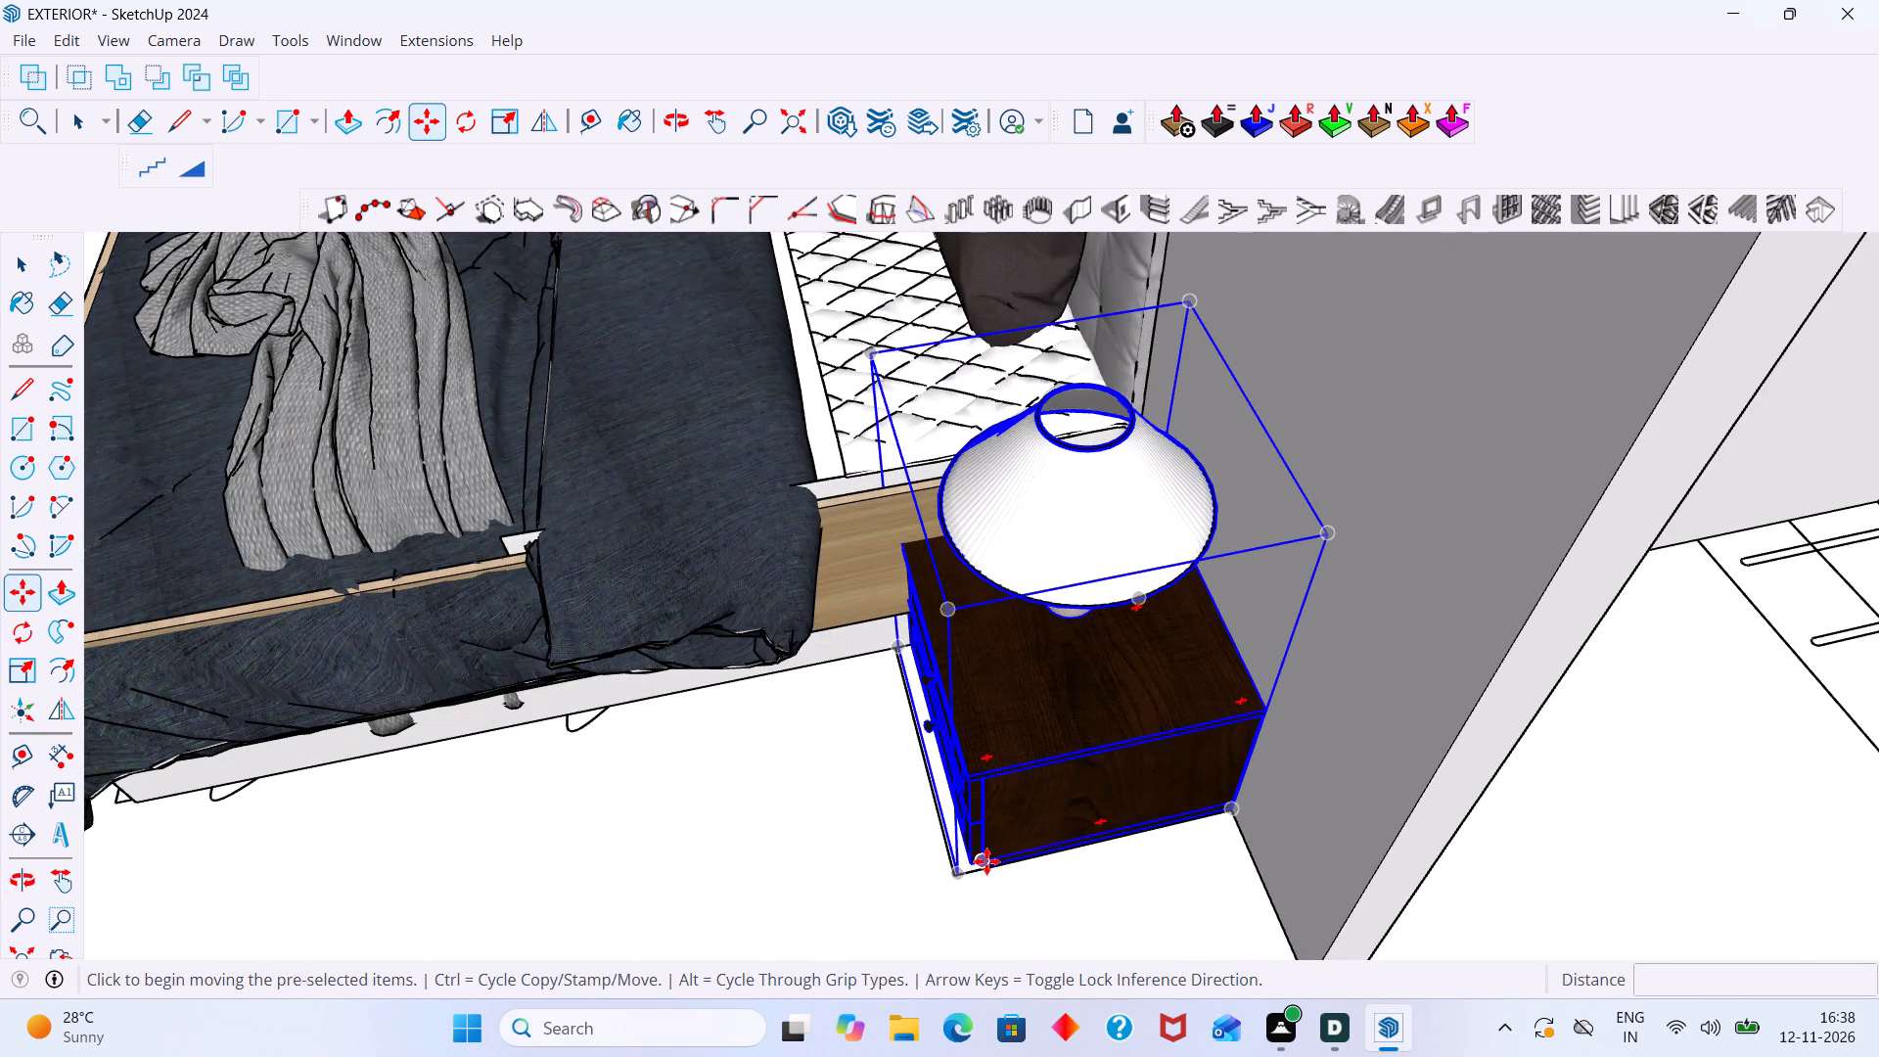
{"action": "left_click", "coordinate": [981, 864]}
{"action": "scroll", "coordinate": [1069, 784], "scroll_direction": "down", "scroll_amount": 8}
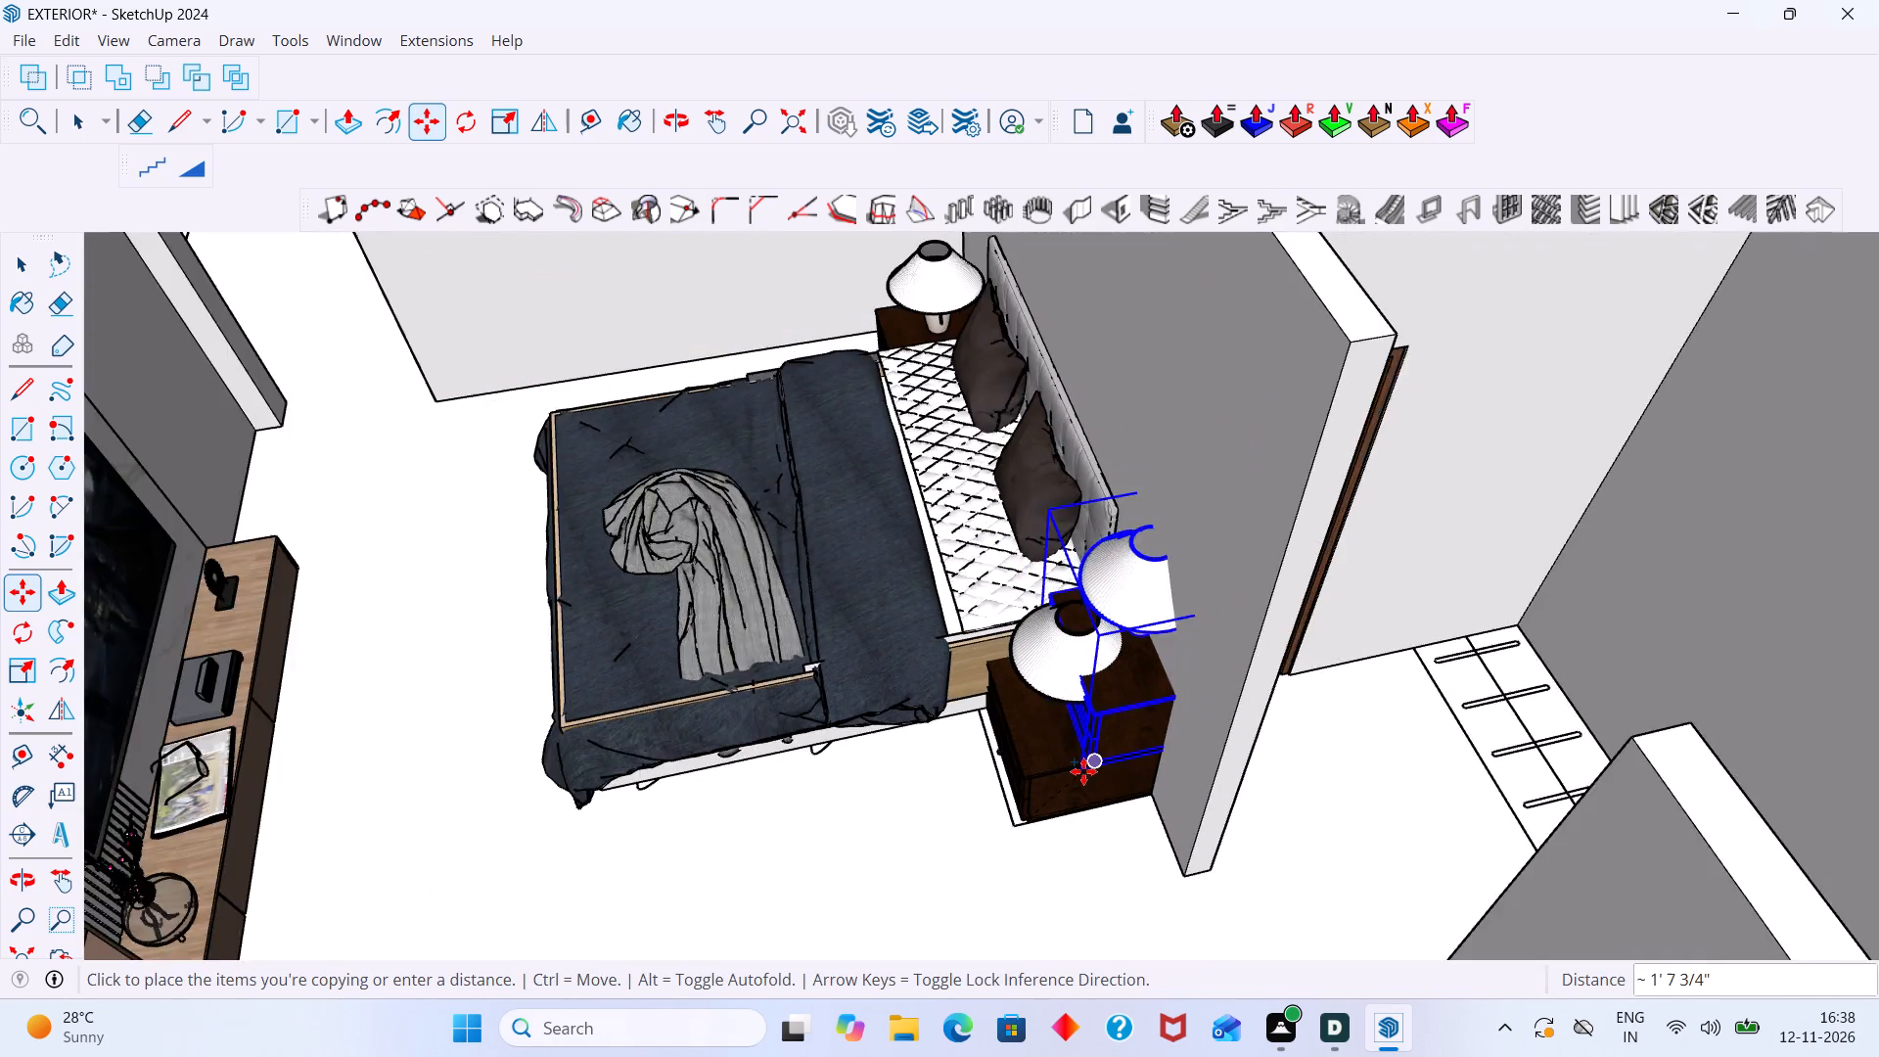
{"action": "scroll", "coordinate": [1083, 771], "scroll_direction": "down", "scroll_amount": 7}
{"action": "middle_click_drag", "start_coordinate": [1311, 700], "coordinate": [1114, 775], "text": "shift"}
{"action": "scroll", "coordinate": [1122, 751], "scroll_direction": "down", "scroll_amount": 14}
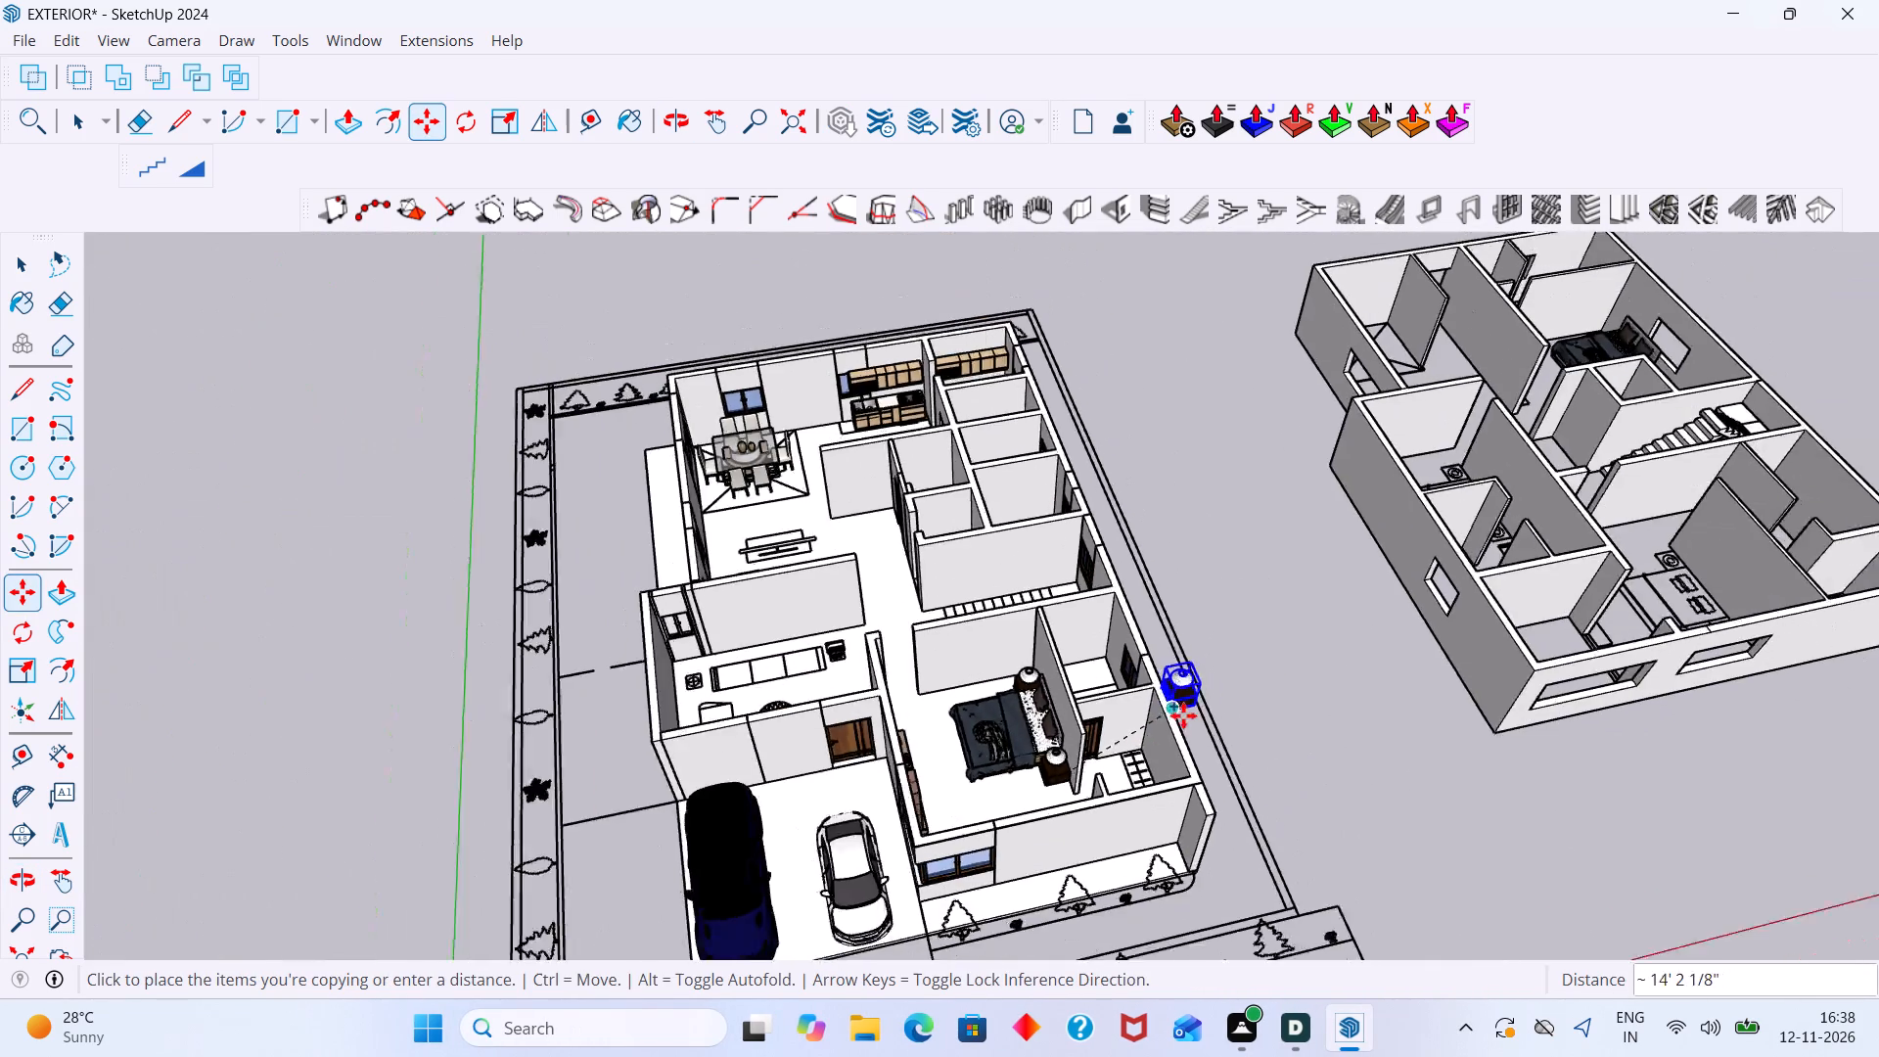
{"action": "scroll", "coordinate": [1183, 715], "scroll_direction": "down", "scroll_amount": 1}
{"action": "middle_click_drag", "start_coordinate": [1283, 680], "coordinate": [1129, 728], "text": "shift"}
{"action": "scroll", "coordinate": [1533, 624], "scroll_direction": "up", "scroll_amount": 6}
{"action": "middle_click_drag", "start_coordinate": [1472, 590], "coordinate": [1459, 658]}
{"action": "scroll", "coordinate": [1488, 576], "scroll_direction": "up", "scroll_amount": 4}
{"action": "middle_click_drag", "start_coordinate": [1526, 577], "coordinate": [1489, 784]}
{"action": "scroll", "coordinate": [1399, 662], "scroll_direction": "up", "scroll_amount": 7}
{"action": "middle_click_drag", "start_coordinate": [1309, 510], "coordinate": [1352, 685]}
{"action": "scroll", "coordinate": [1332, 660], "scroll_direction": "up", "scroll_amount": 8}
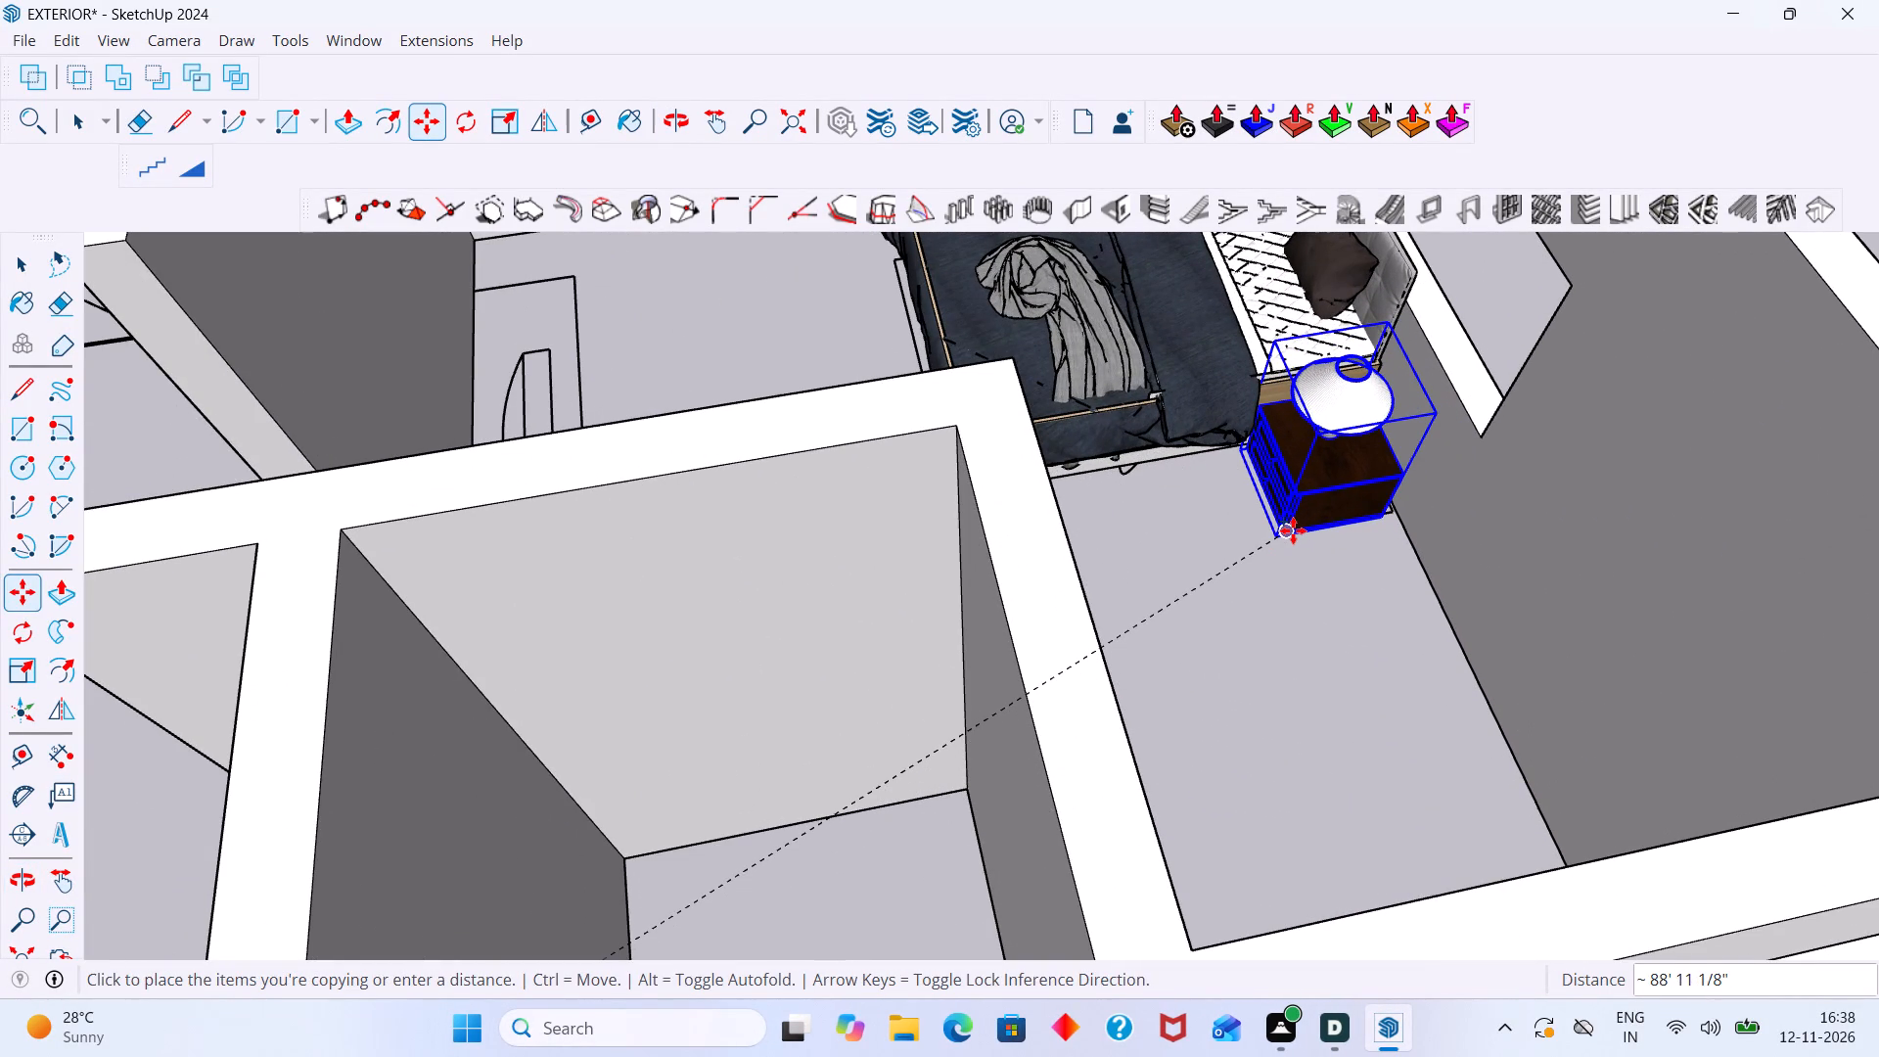
{"action": "left_click", "coordinate": [1293, 530]}
{"action": "key", "text": "space"}
{"action": "left_click", "coordinate": [1292, 637]}
Copy the ground-floor bedside table with lamp farther from the front wall about 89' 8" onto the upper-floor bed's partition-side table outline.
{"action": "scroll", "coordinate": [1290, 637], "scroll_direction": "down", "scroll_amount": 4}
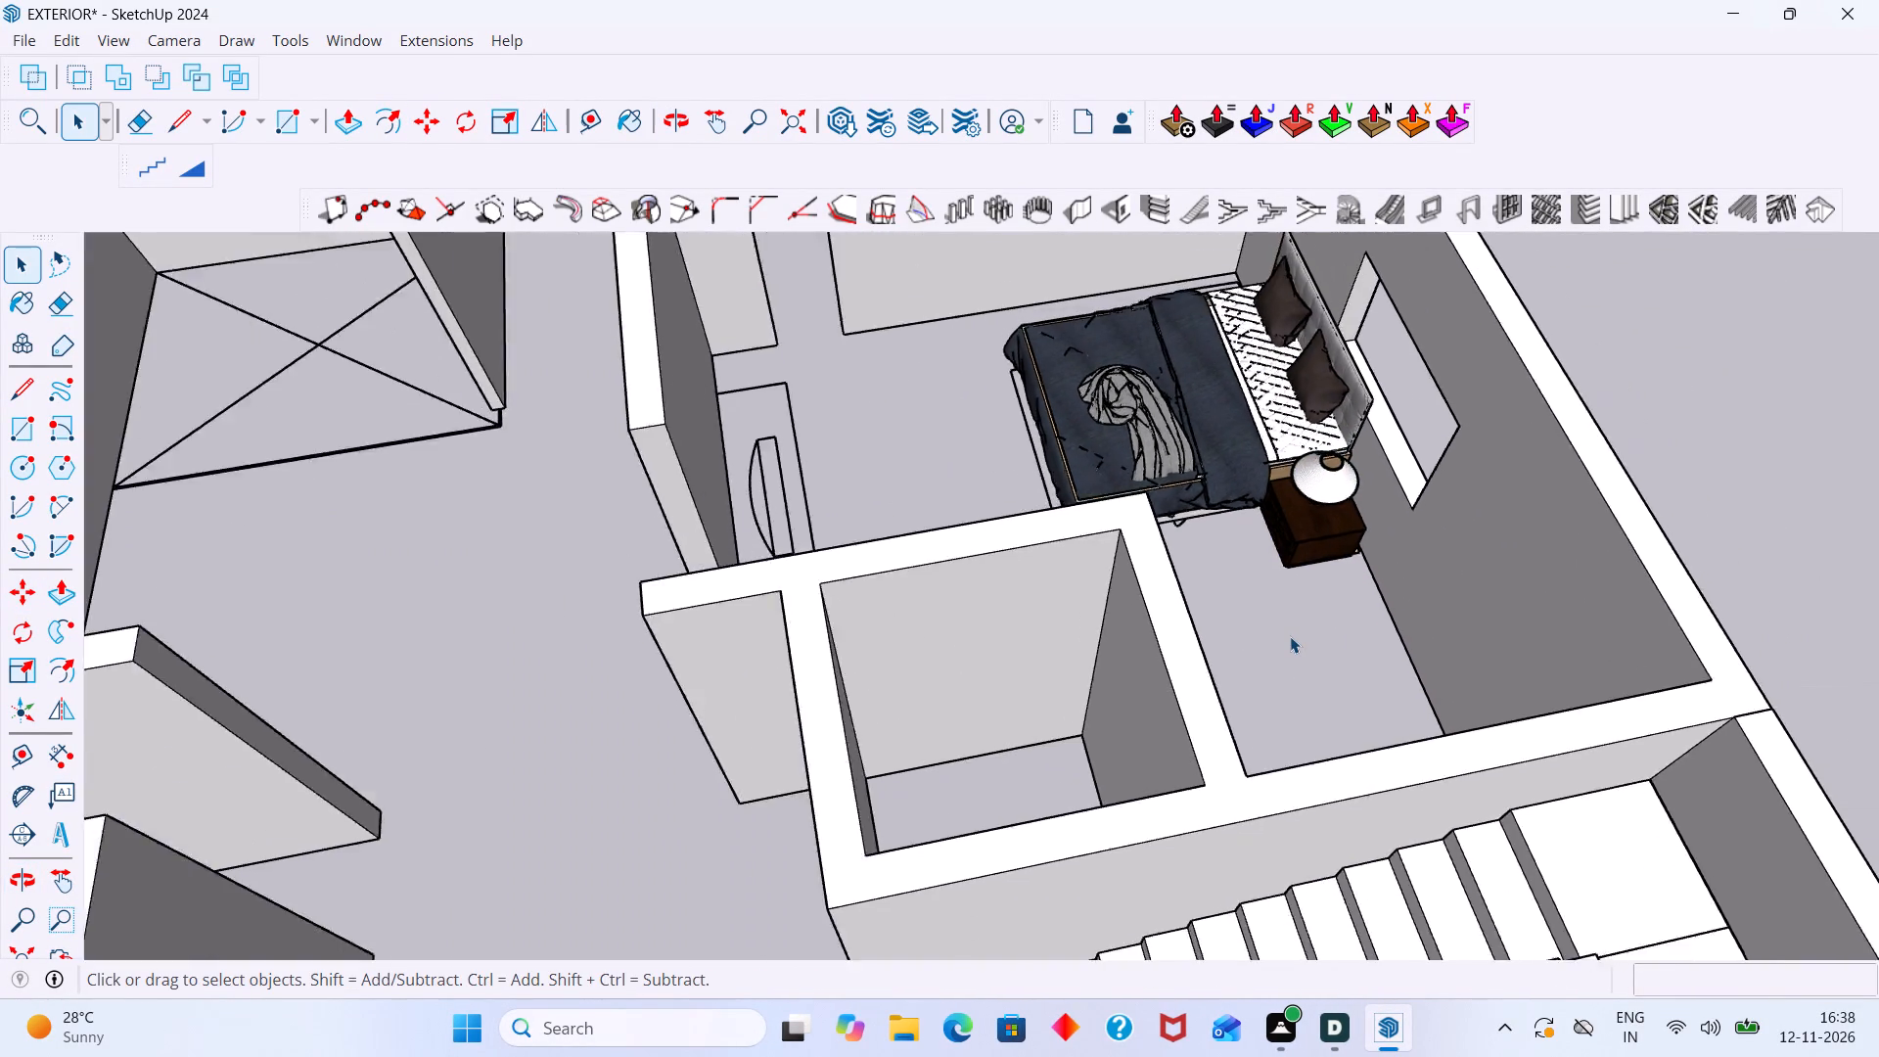
{"action": "scroll", "coordinate": [1290, 636], "scroll_direction": "down", "scroll_amount": 20}
{"action": "middle_click_drag", "start_coordinate": [1290, 636], "coordinate": [1373, 577]}
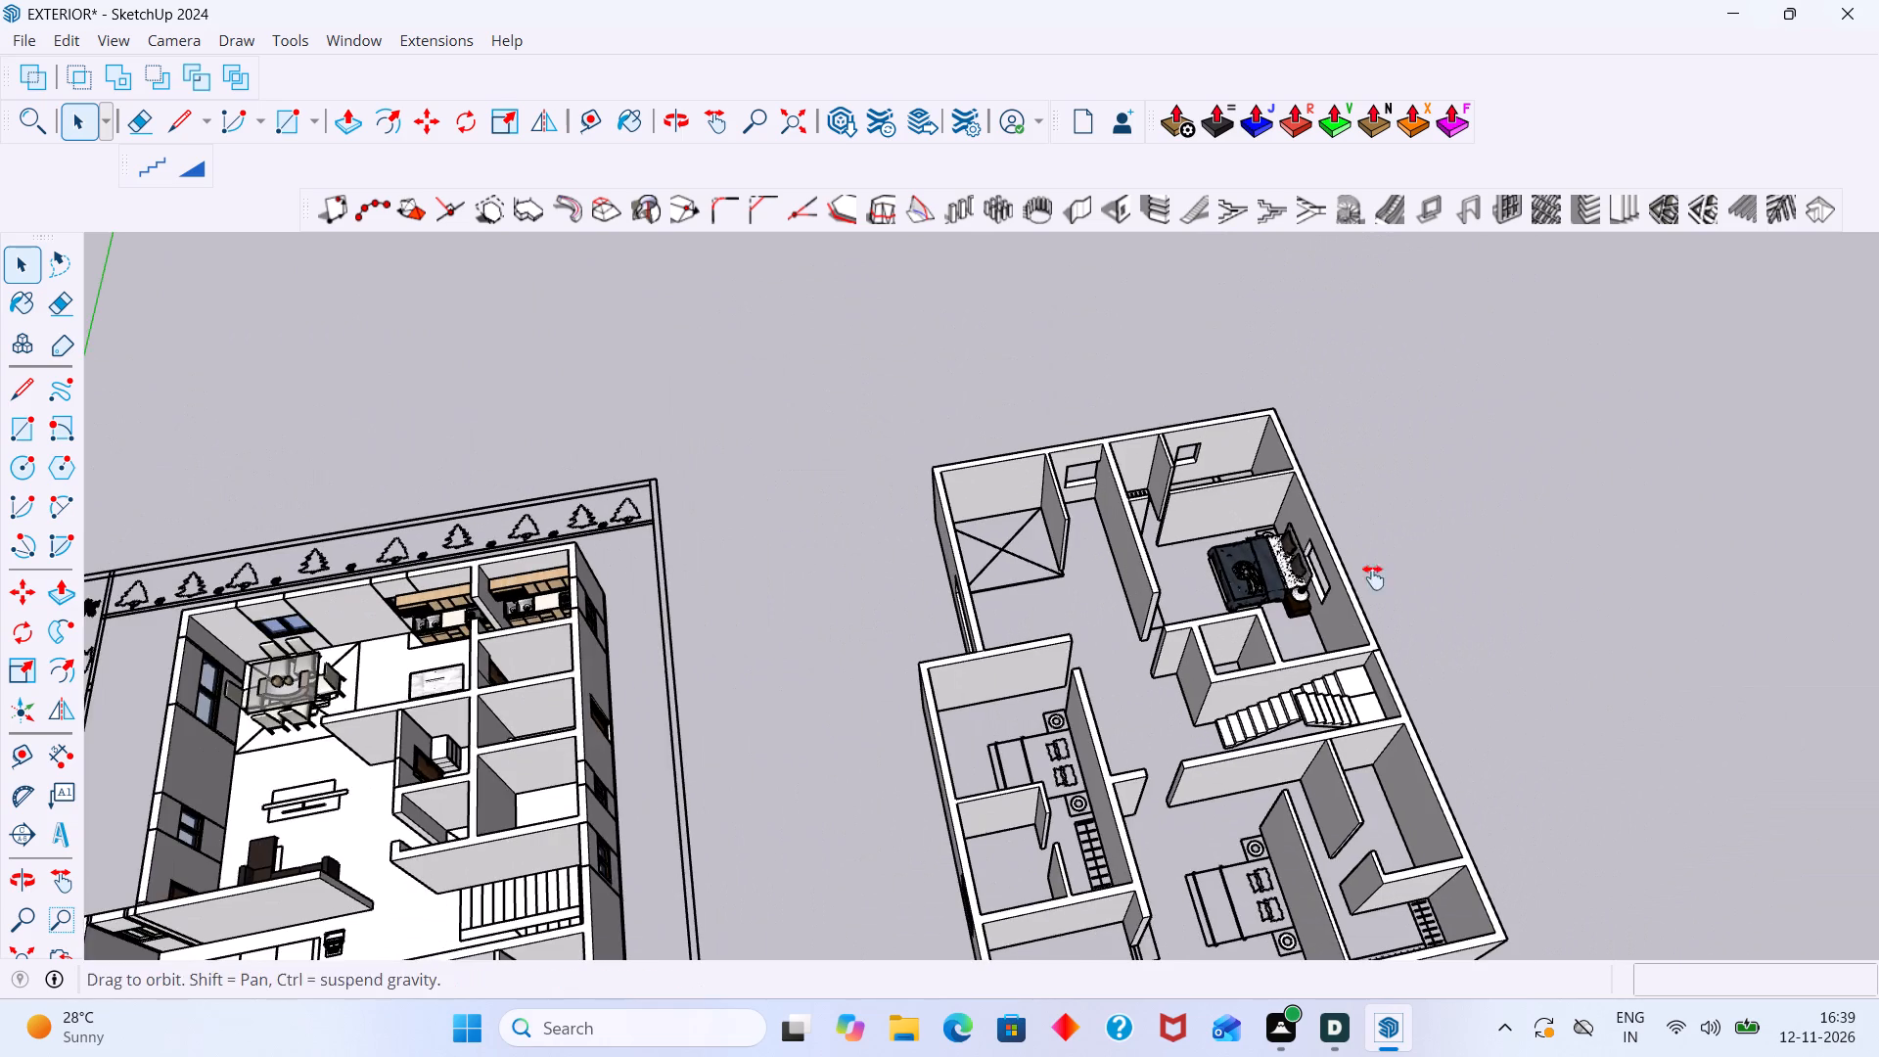
{"action": "middle_click_drag", "start_coordinate": [1373, 577], "coordinate": [1594, 417]}
{"action": "scroll", "coordinate": [1204, 587], "scroll_direction": "down", "scroll_amount": 5}
{"action": "middle_click_drag", "start_coordinate": [1025, 808], "coordinate": [1335, 599], "text": "shift"}
{"action": "scroll", "coordinate": [1293, 538], "scroll_direction": "up", "scroll_amount": 14}
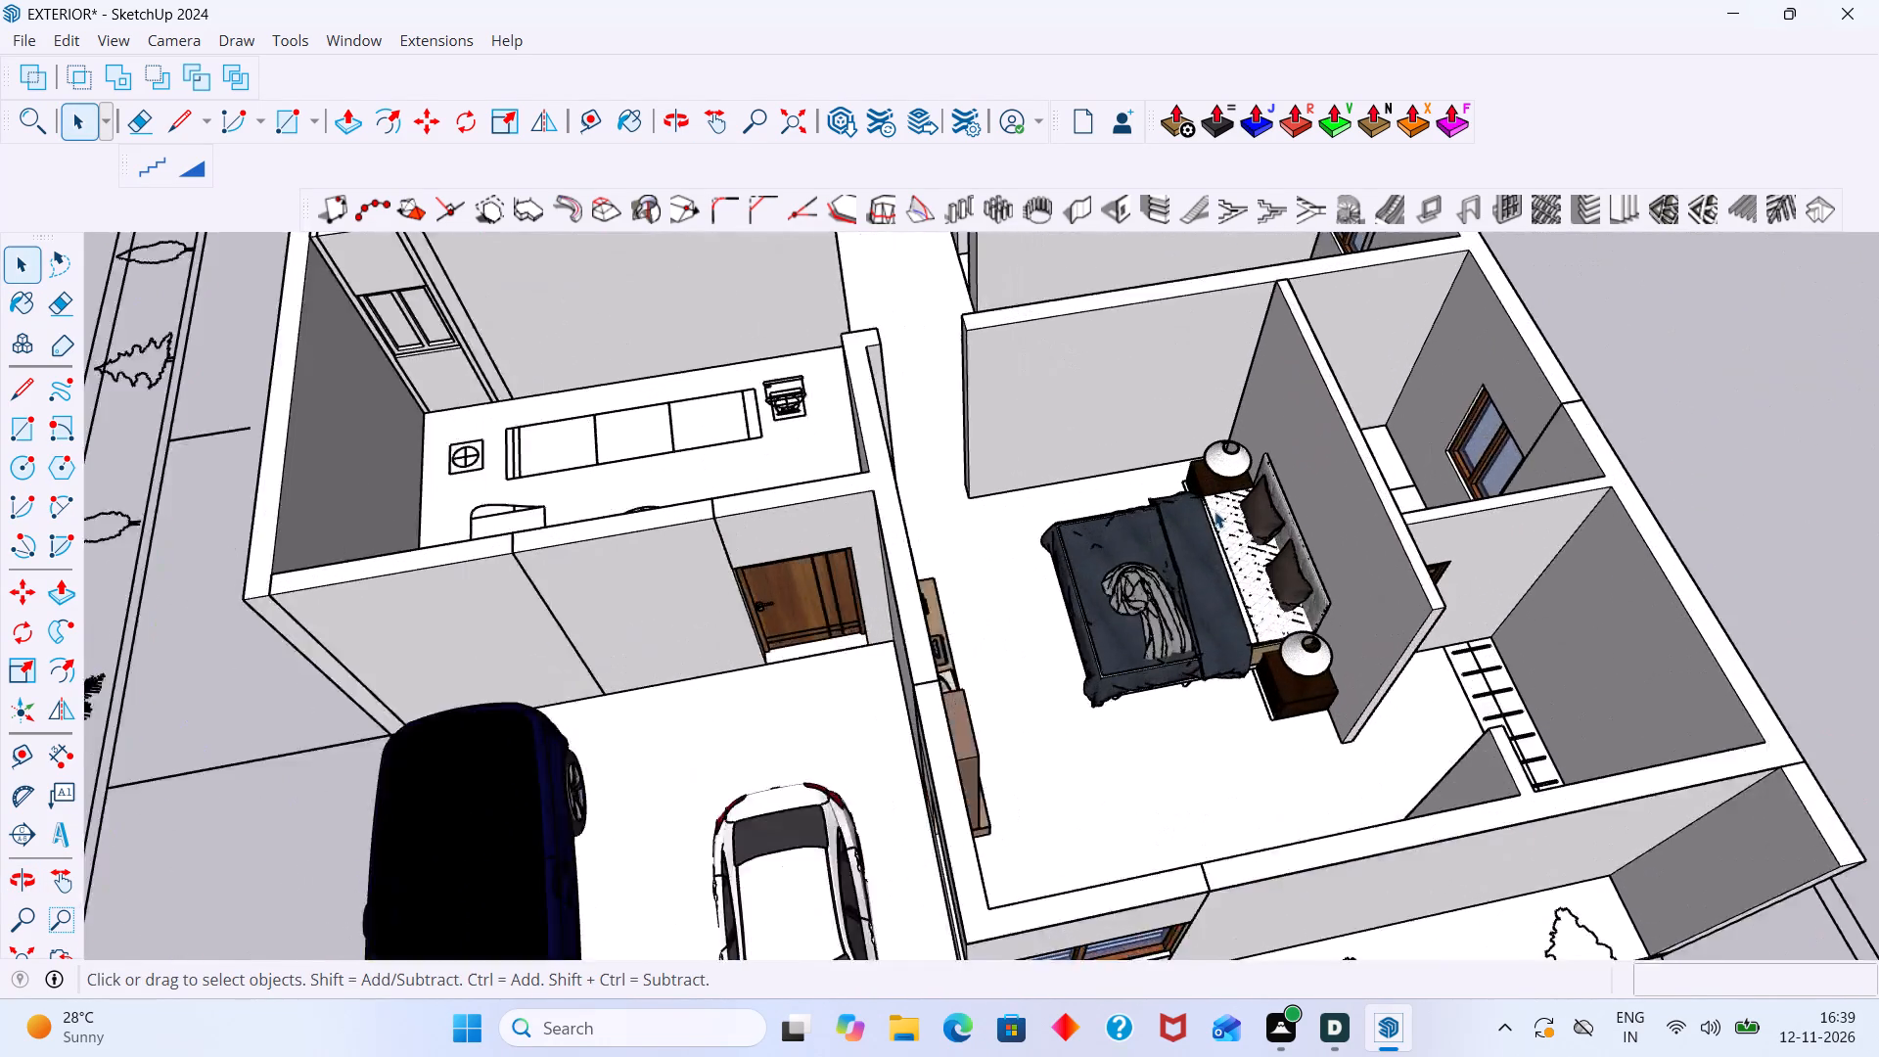
{"action": "scroll", "coordinate": [1214, 511], "scroll_direction": "up", "scroll_amount": 6}
{"action": "left_click", "coordinate": [1235, 442]}
{"action": "key", "text": "m"}
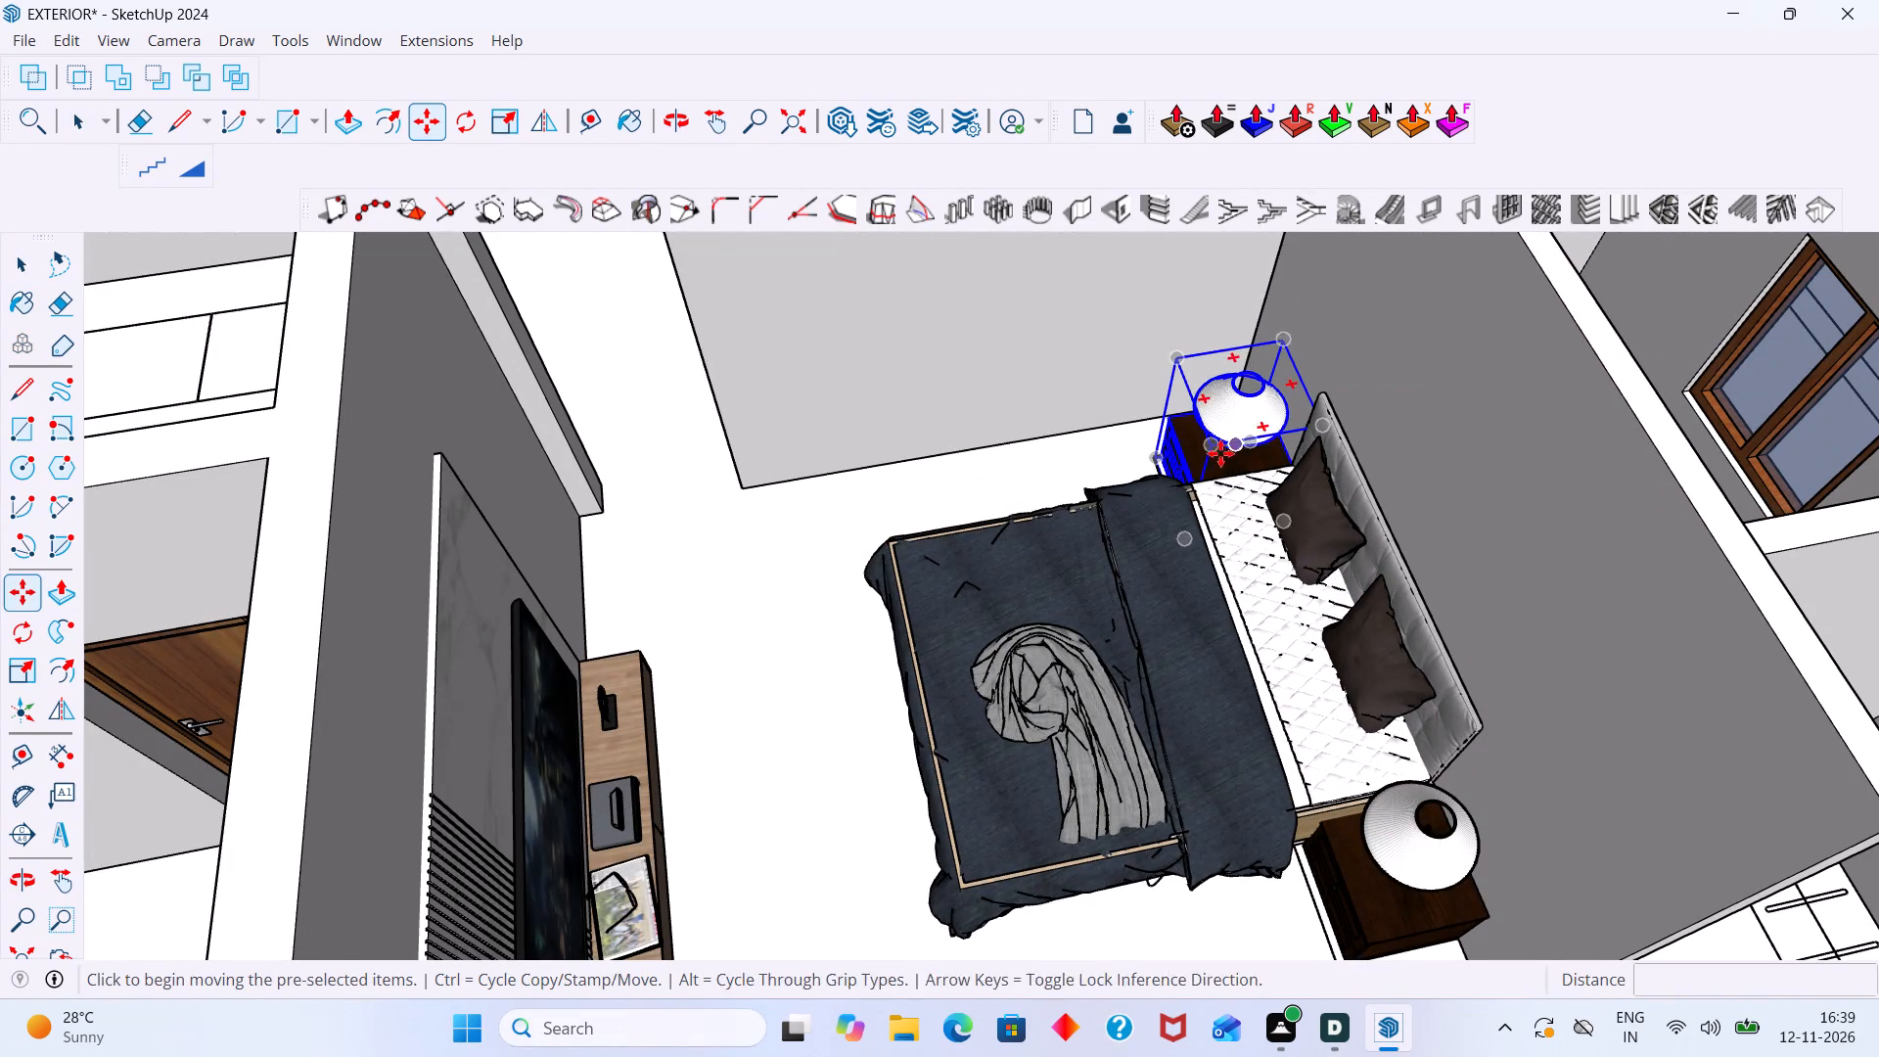
{"action": "left_click", "coordinate": [1215, 444]}
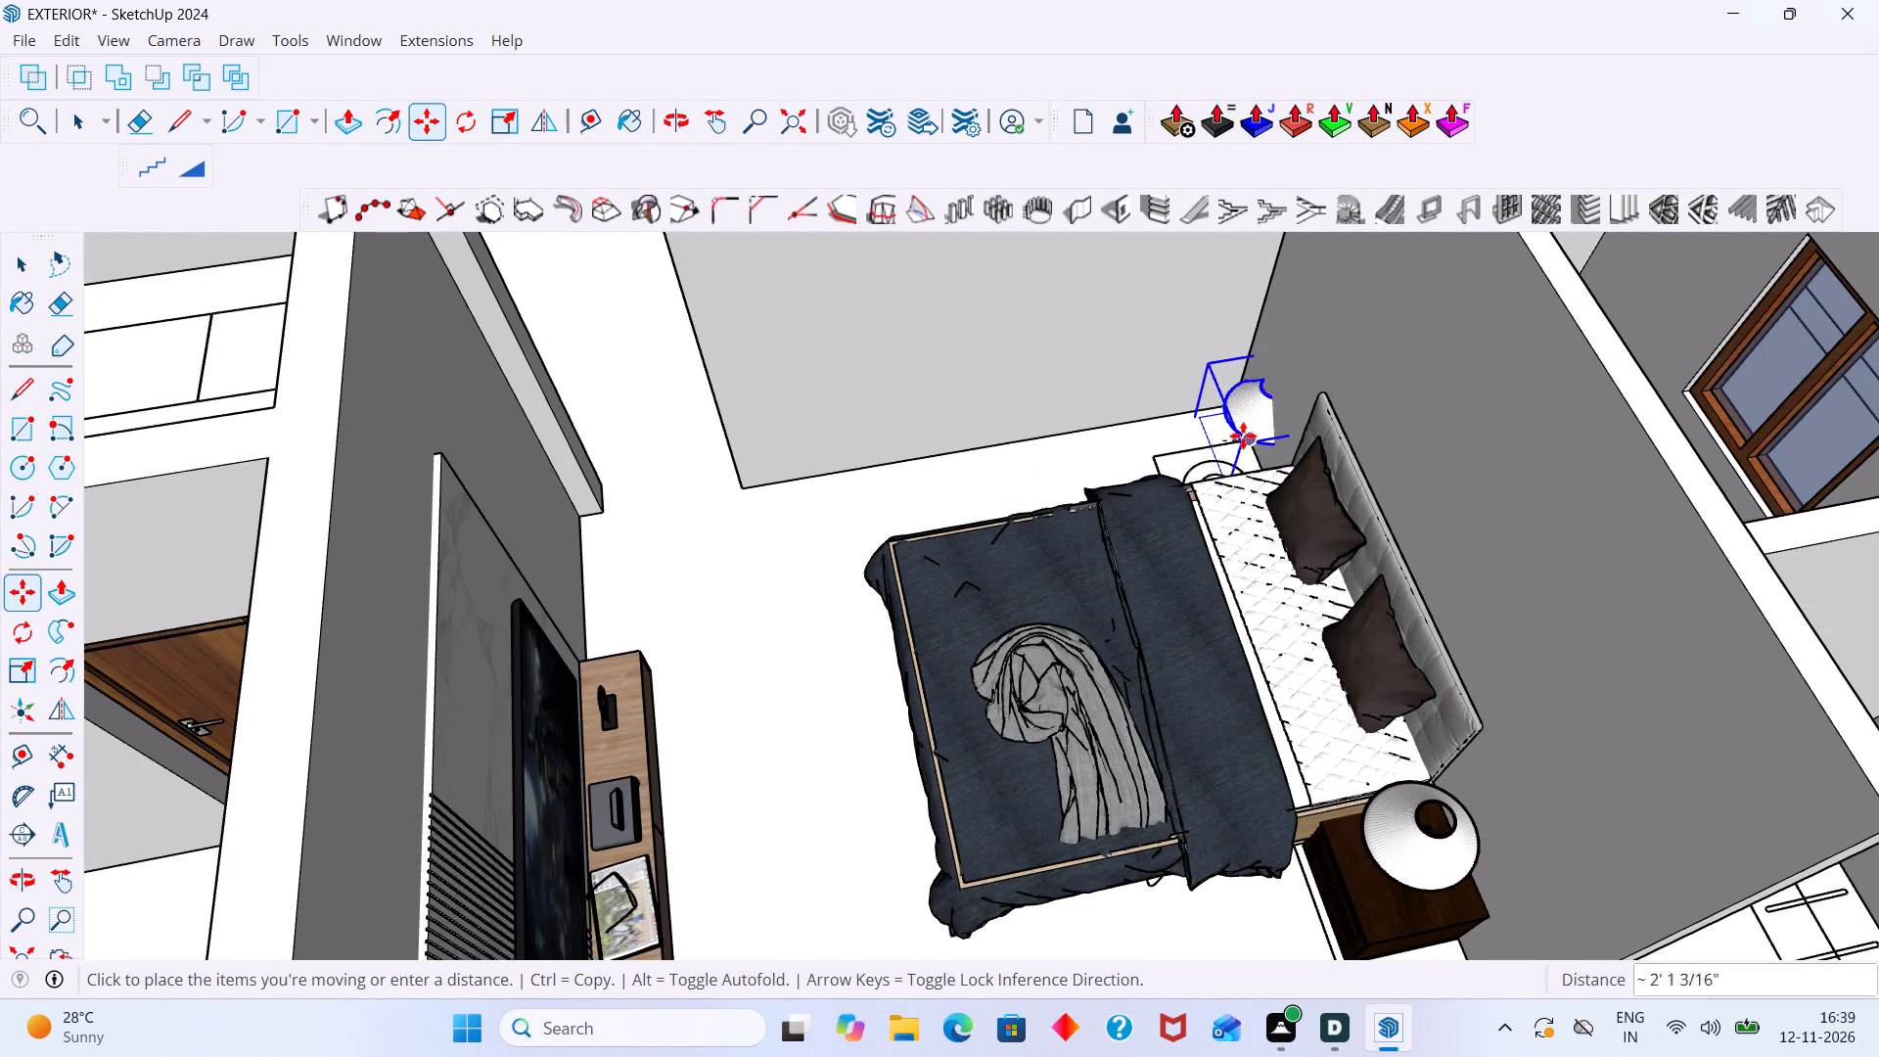
{"action": "scroll", "coordinate": [1345, 412], "scroll_direction": "down", "scroll_amount": 7}
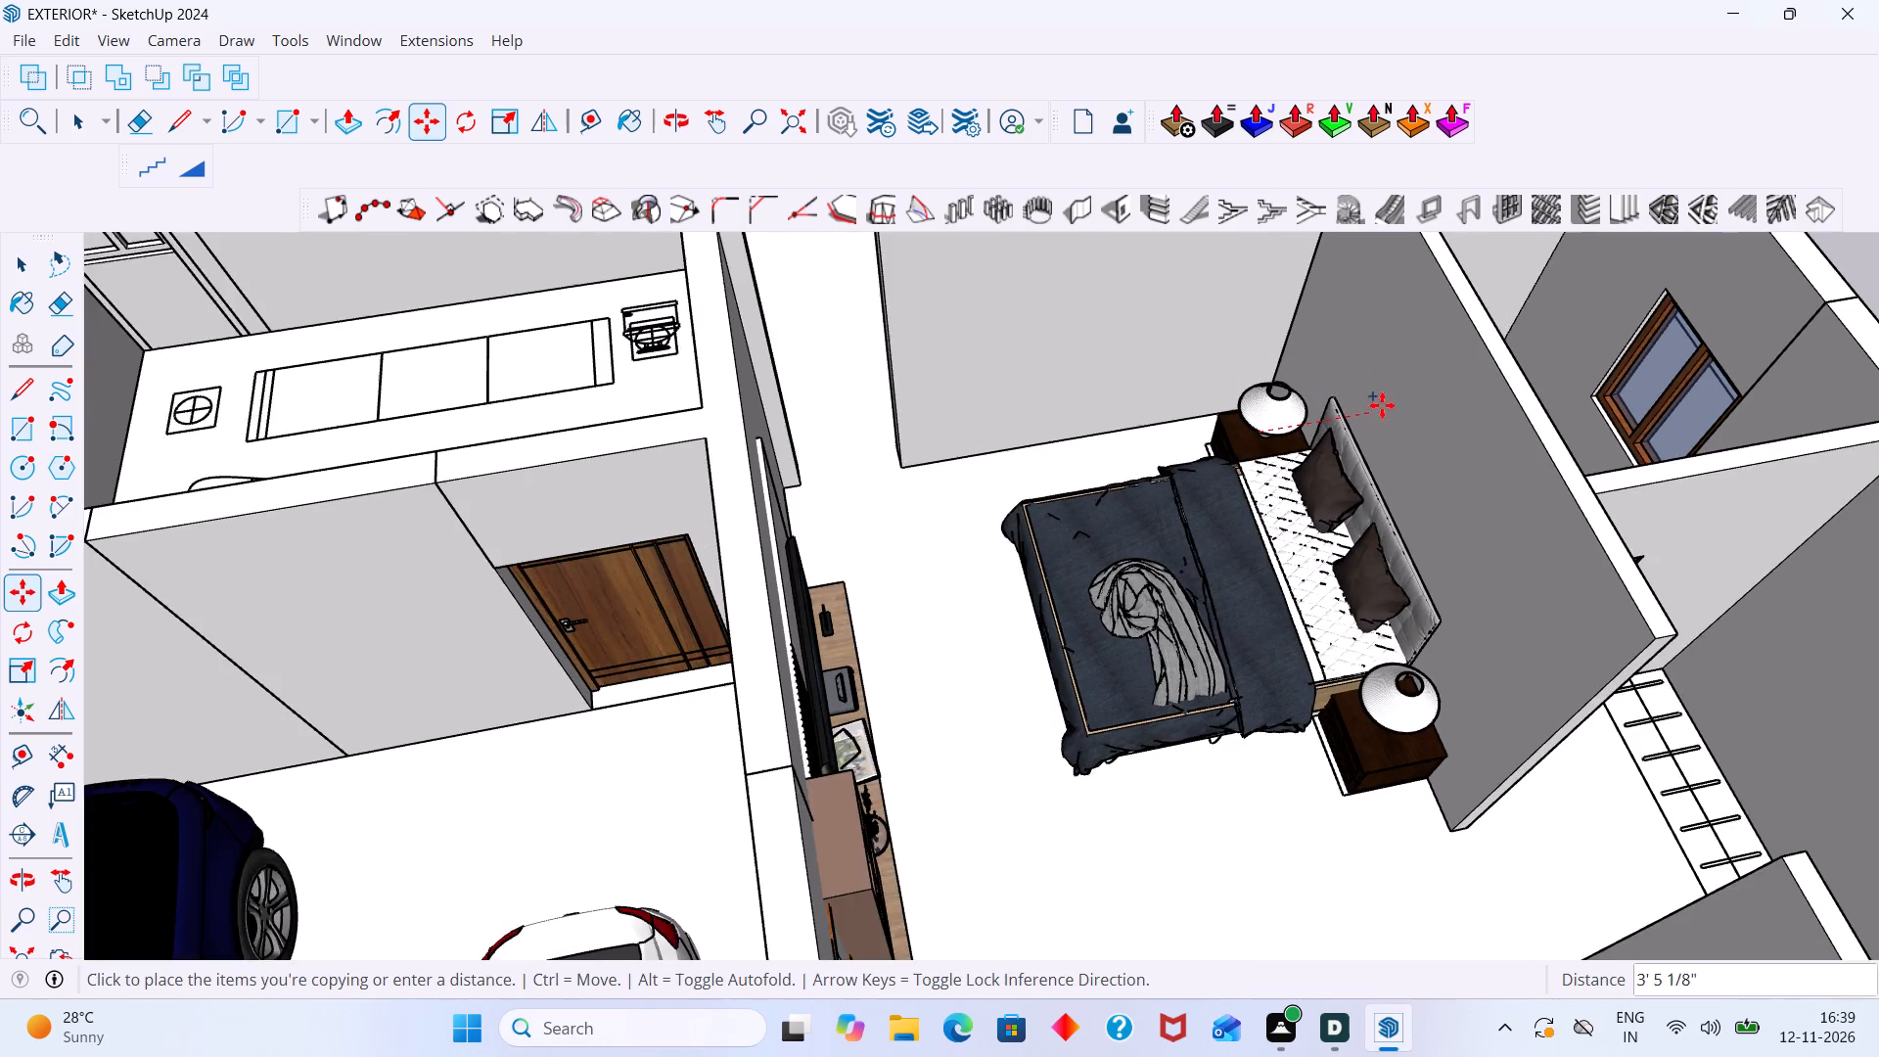
{"action": "middle_click_drag", "start_coordinate": [1382, 405], "coordinate": [1099, 672]}
{"action": "scroll", "coordinate": [1304, 573], "scroll_direction": "down", "scroll_amount": 7}
{"action": "middle_click_drag", "start_coordinate": [1394, 566], "coordinate": [948, 787]}
{"action": "scroll", "coordinate": [1253, 635], "scroll_direction": "down", "scroll_amount": 3}
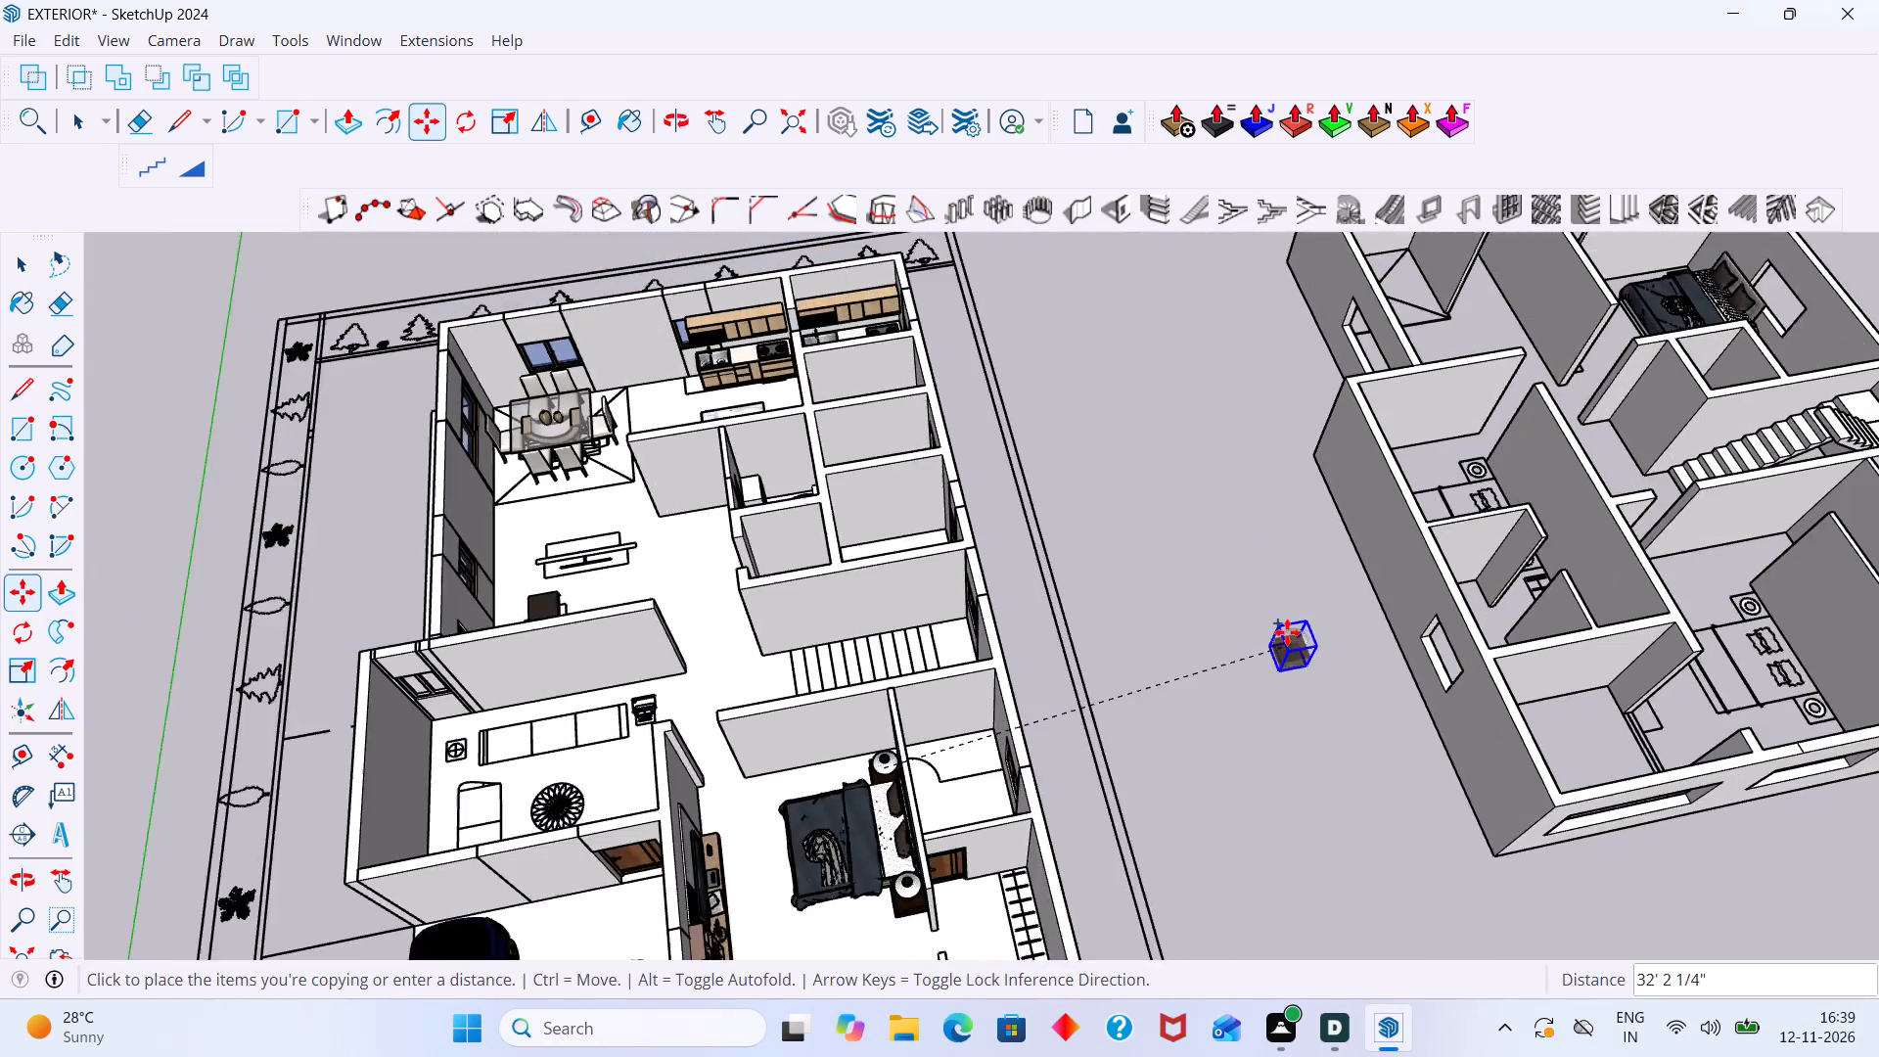
{"action": "middle_click_drag", "start_coordinate": [1287, 631], "coordinate": [948, 870]}
{"action": "middle_click_drag", "start_coordinate": [1429, 628], "coordinate": [1284, 732]}
{"action": "scroll", "coordinate": [1389, 610], "scroll_direction": "up", "scroll_amount": 10}
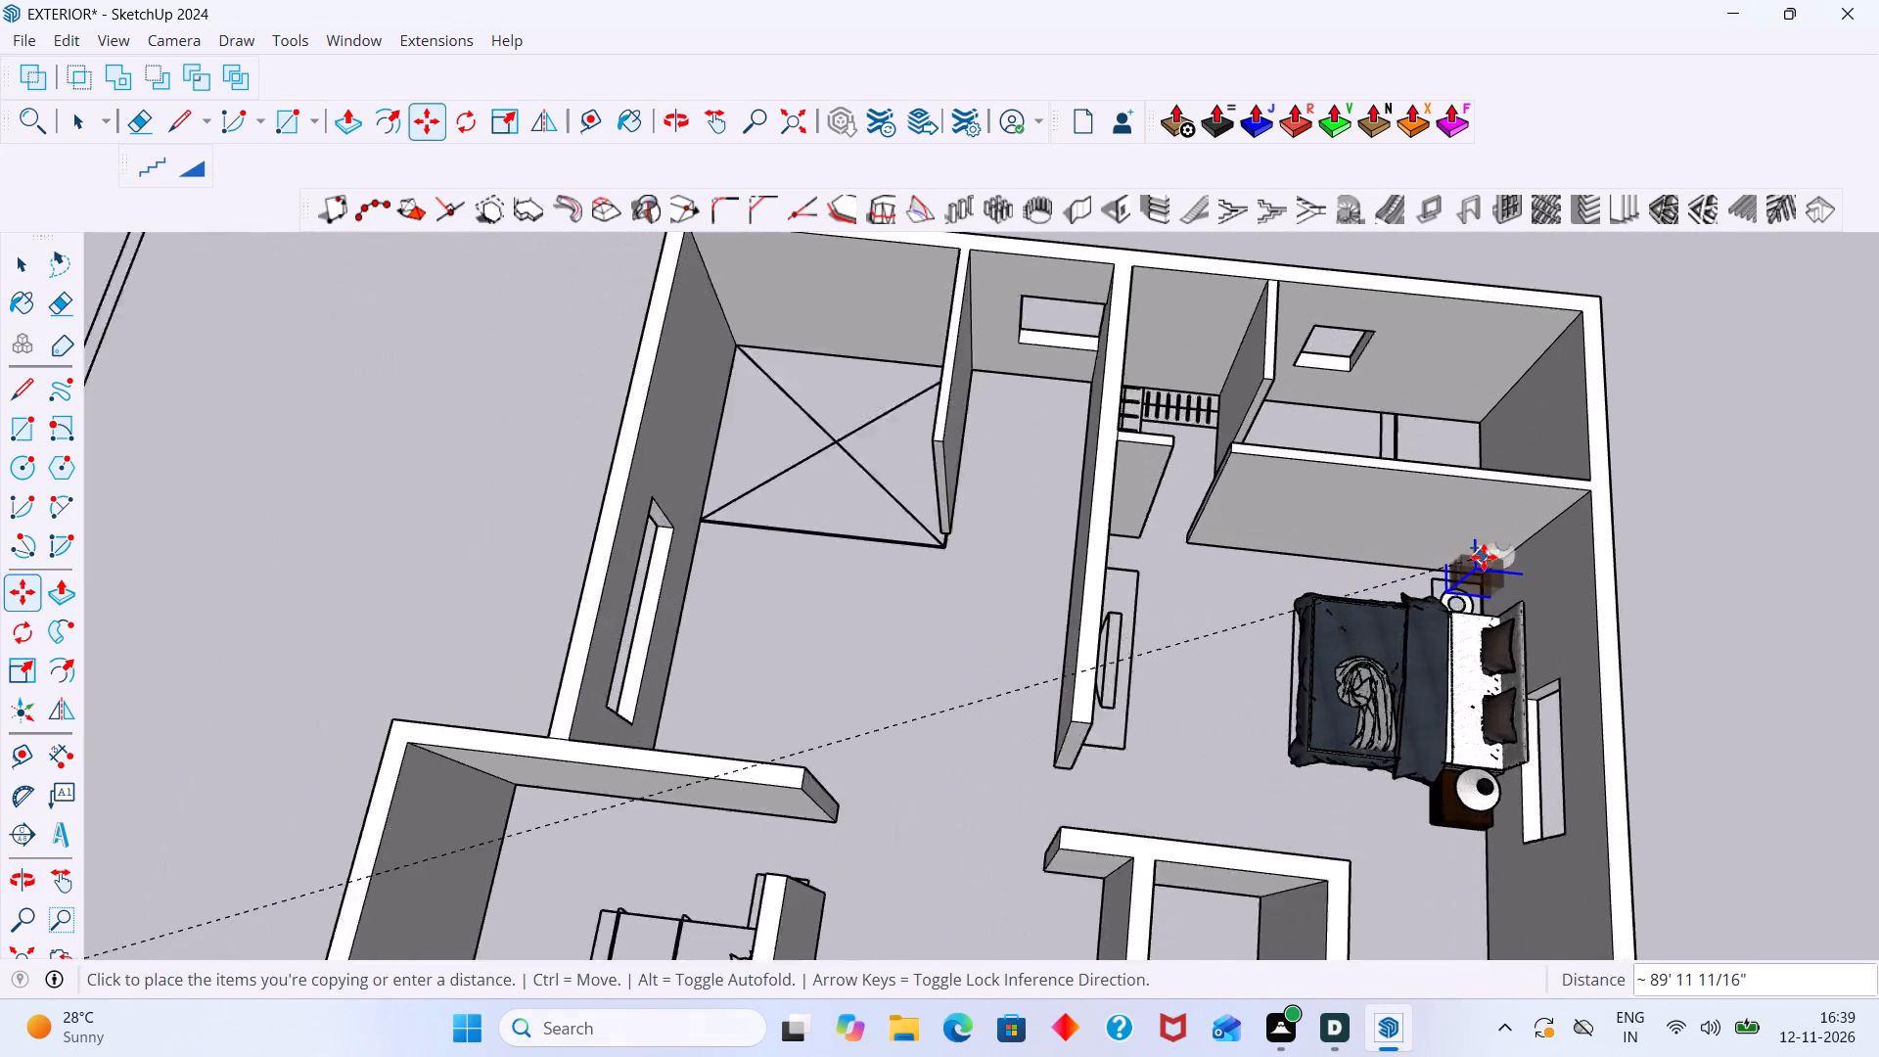
{"action": "scroll", "coordinate": [1484, 557], "scroll_direction": "up", "scroll_amount": 8}
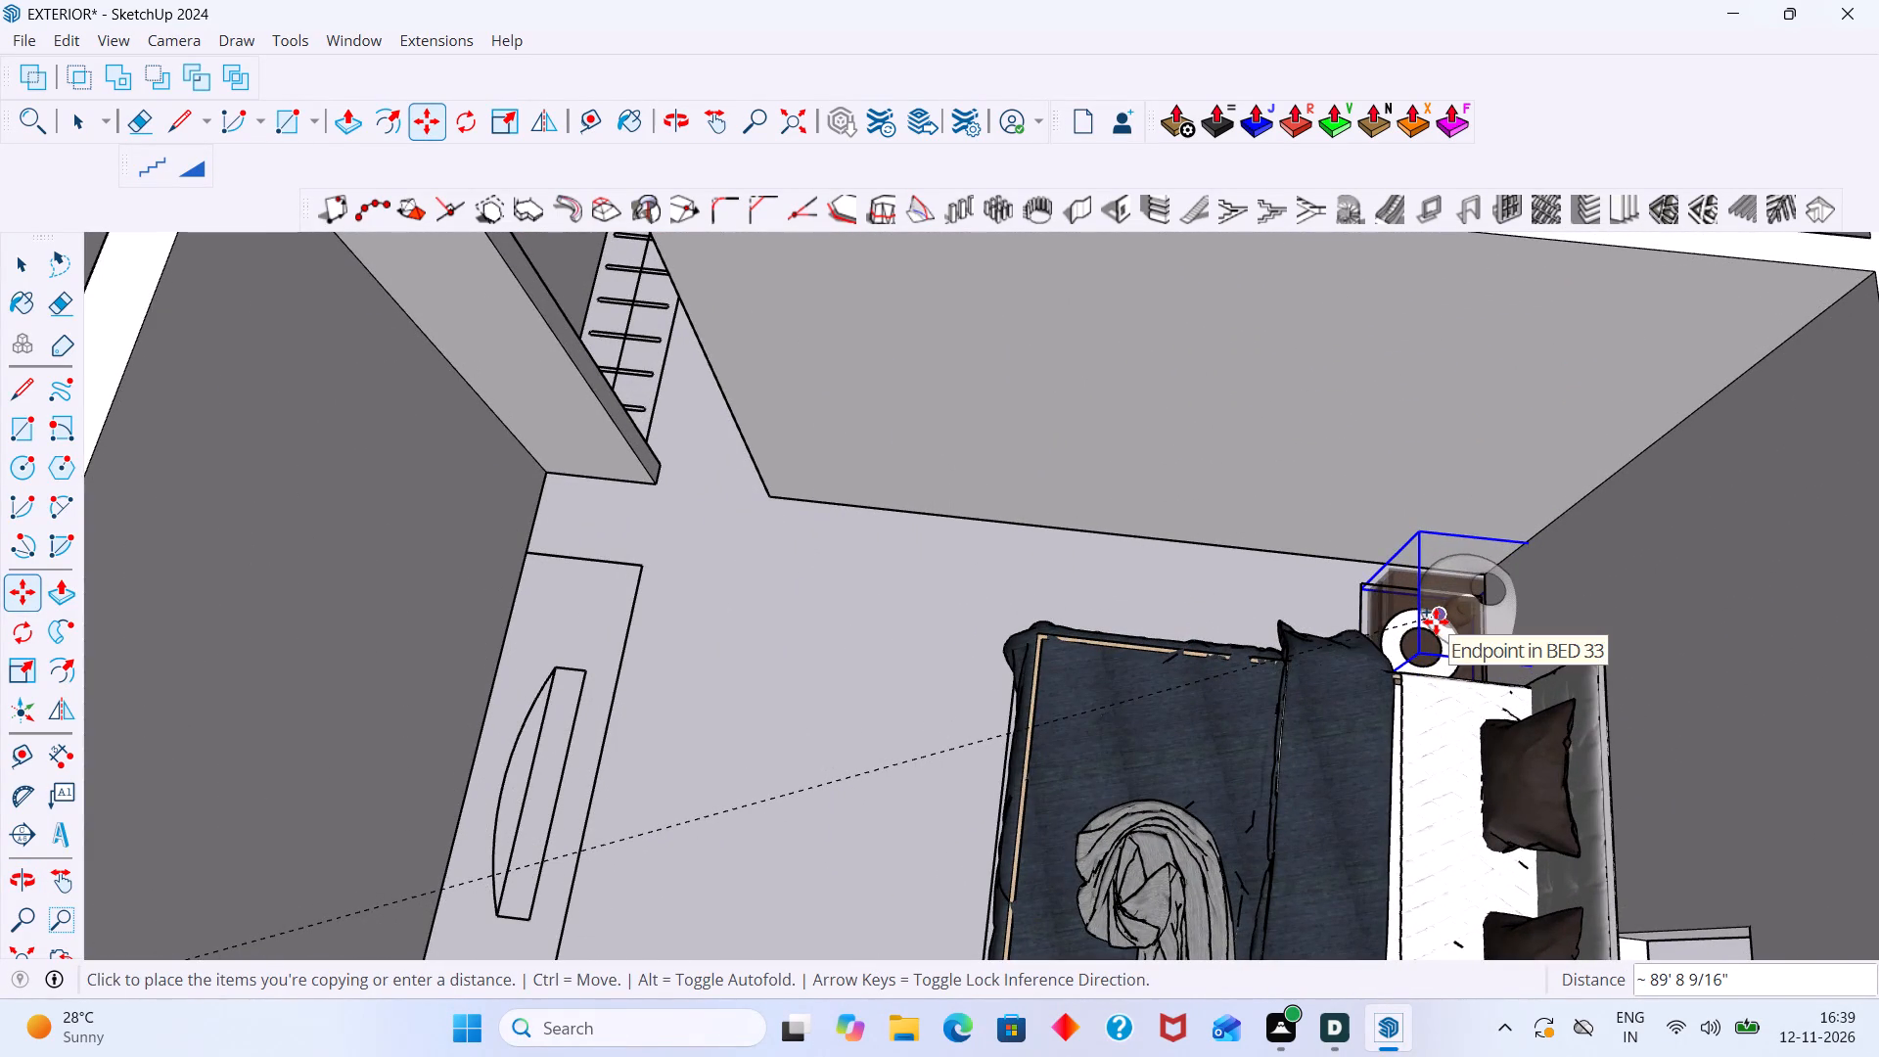
{"action": "left_click", "coordinate": [1427, 615]}
{"action": "key", "text": "space"}
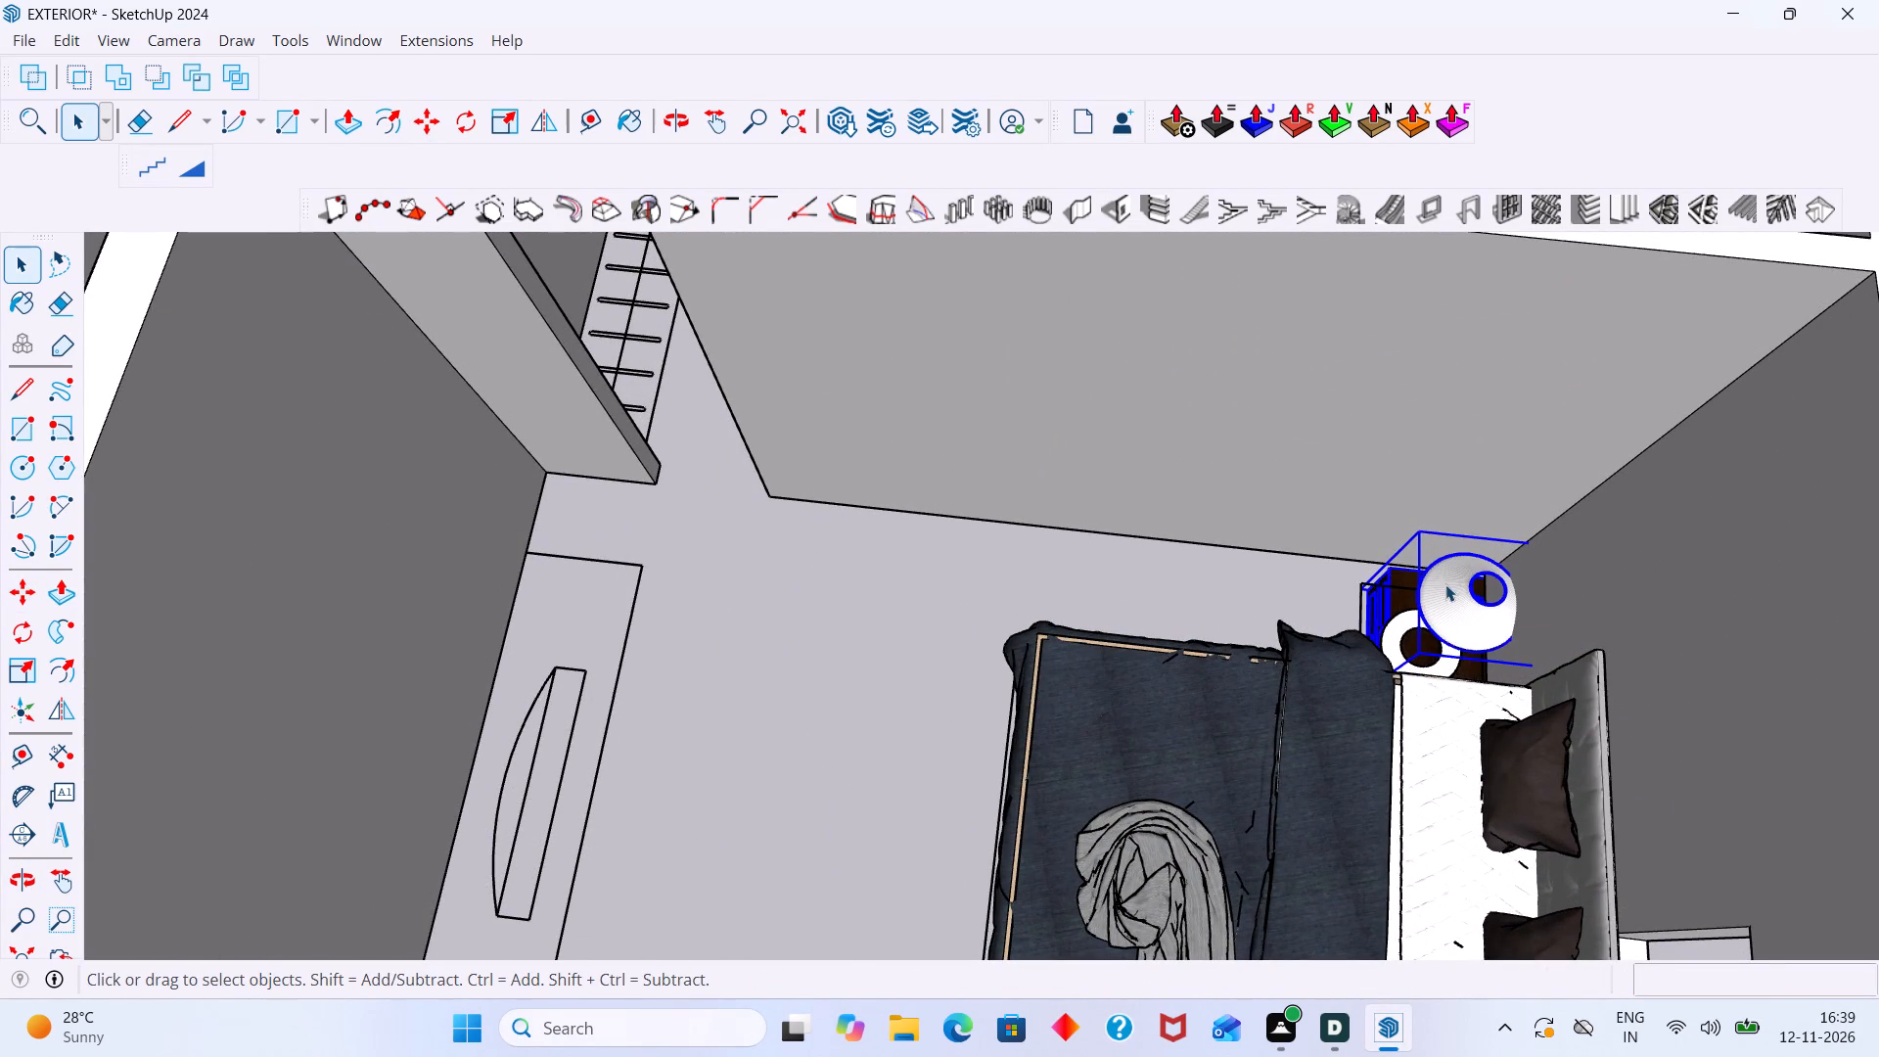
Move the copied partition-side bedside table about 5" to line it up with its floor outline beside the upper-floor bed.
{"action": "middle_click_drag", "start_coordinate": [1518, 580], "coordinate": [1511, 484]}
{"action": "scroll", "coordinate": [1502, 497], "scroll_direction": "up", "scroll_amount": 1}
{"action": "scroll", "coordinate": [1502, 497], "scroll_direction": "down", "scroll_amount": 2}
{"action": "middle_click_drag", "start_coordinate": [1527, 606], "coordinate": [1698, 605]}
{"action": "scroll", "coordinate": [1569, 556], "scroll_direction": "down", "scroll_amount": 1}
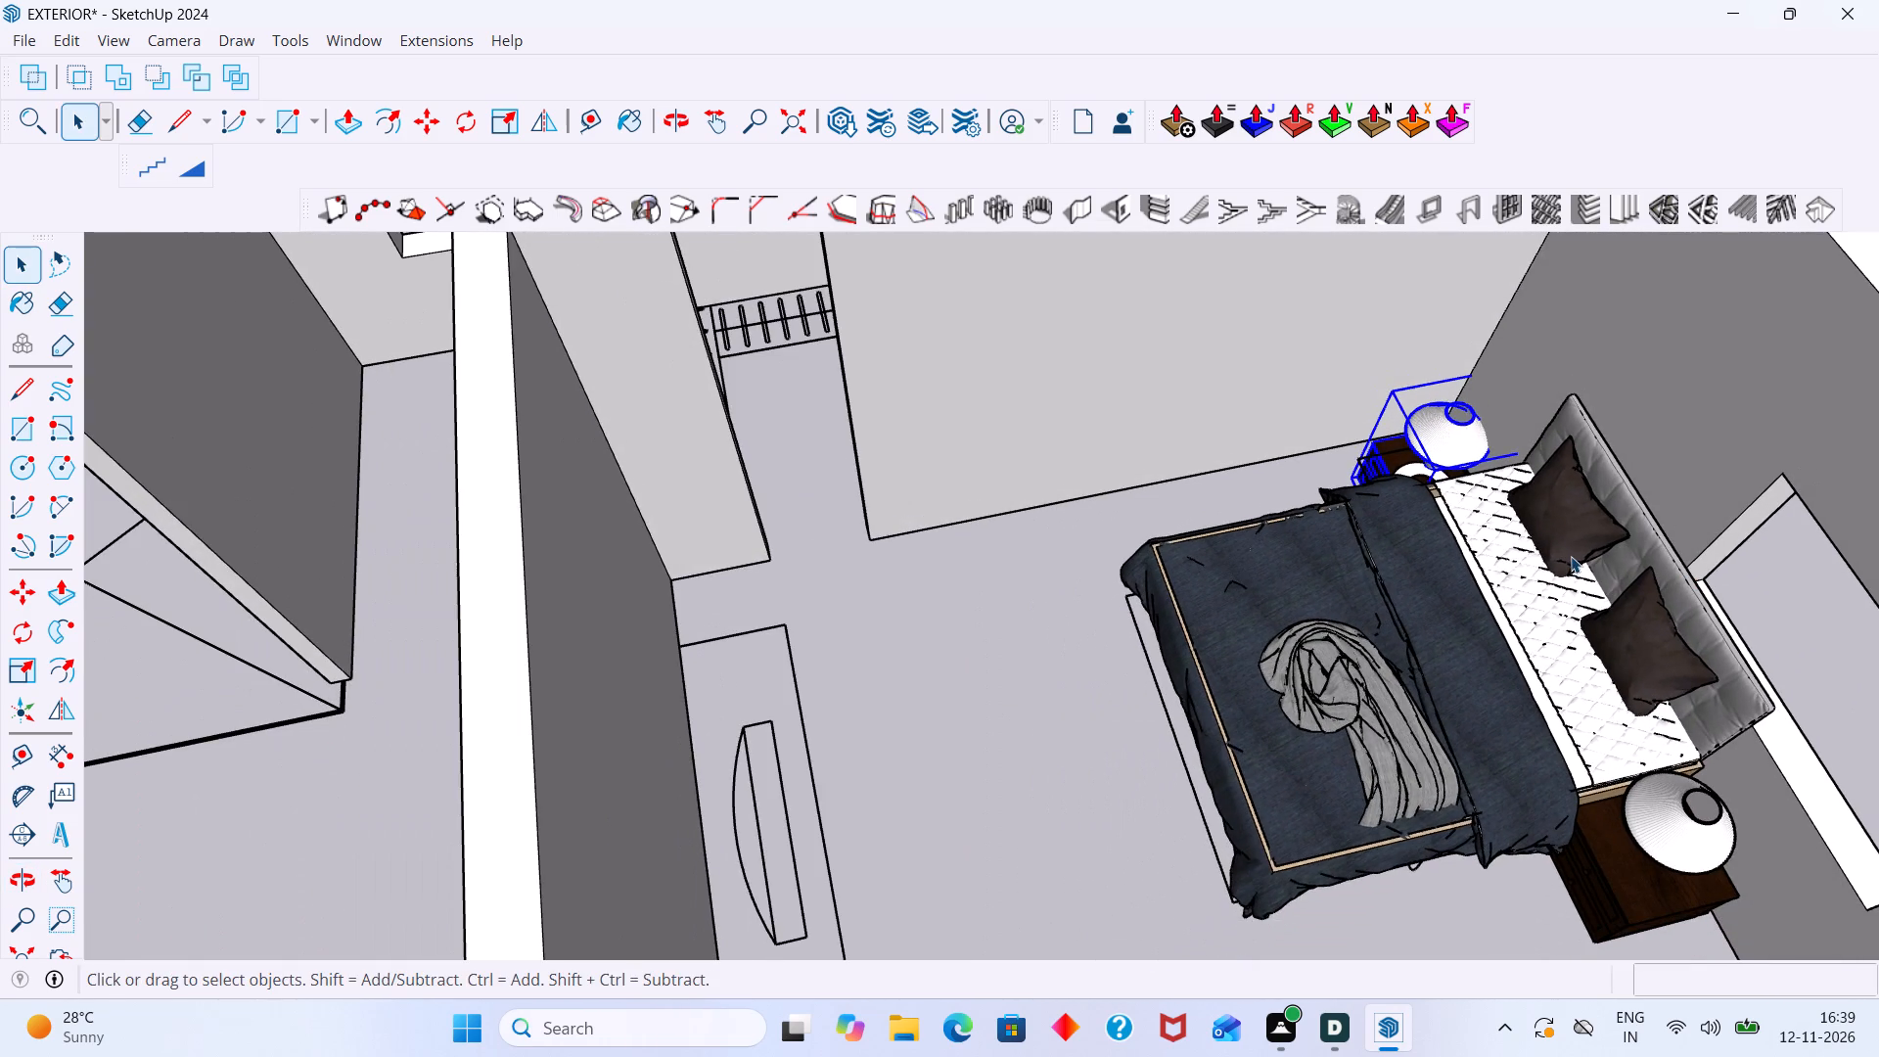
{"action": "middle_click_drag", "start_coordinate": [1571, 556], "coordinate": [1577, 782], "text": "shift"}
{"action": "middle_click_drag", "start_coordinate": [1553, 732], "coordinate": [1584, 846]}
{"action": "scroll", "coordinate": [1511, 703], "scroll_direction": "up", "scroll_amount": 7}
{"action": "middle_click_drag", "start_coordinate": [1501, 669], "coordinate": [1505, 792]}
{"action": "scroll", "coordinate": [1473, 671], "scroll_direction": "up", "scroll_amount": 7}
{"action": "key", "text": "m"}
{"action": "scroll", "coordinate": [1573, 674], "scroll_direction": "down", "scroll_amount": 7}
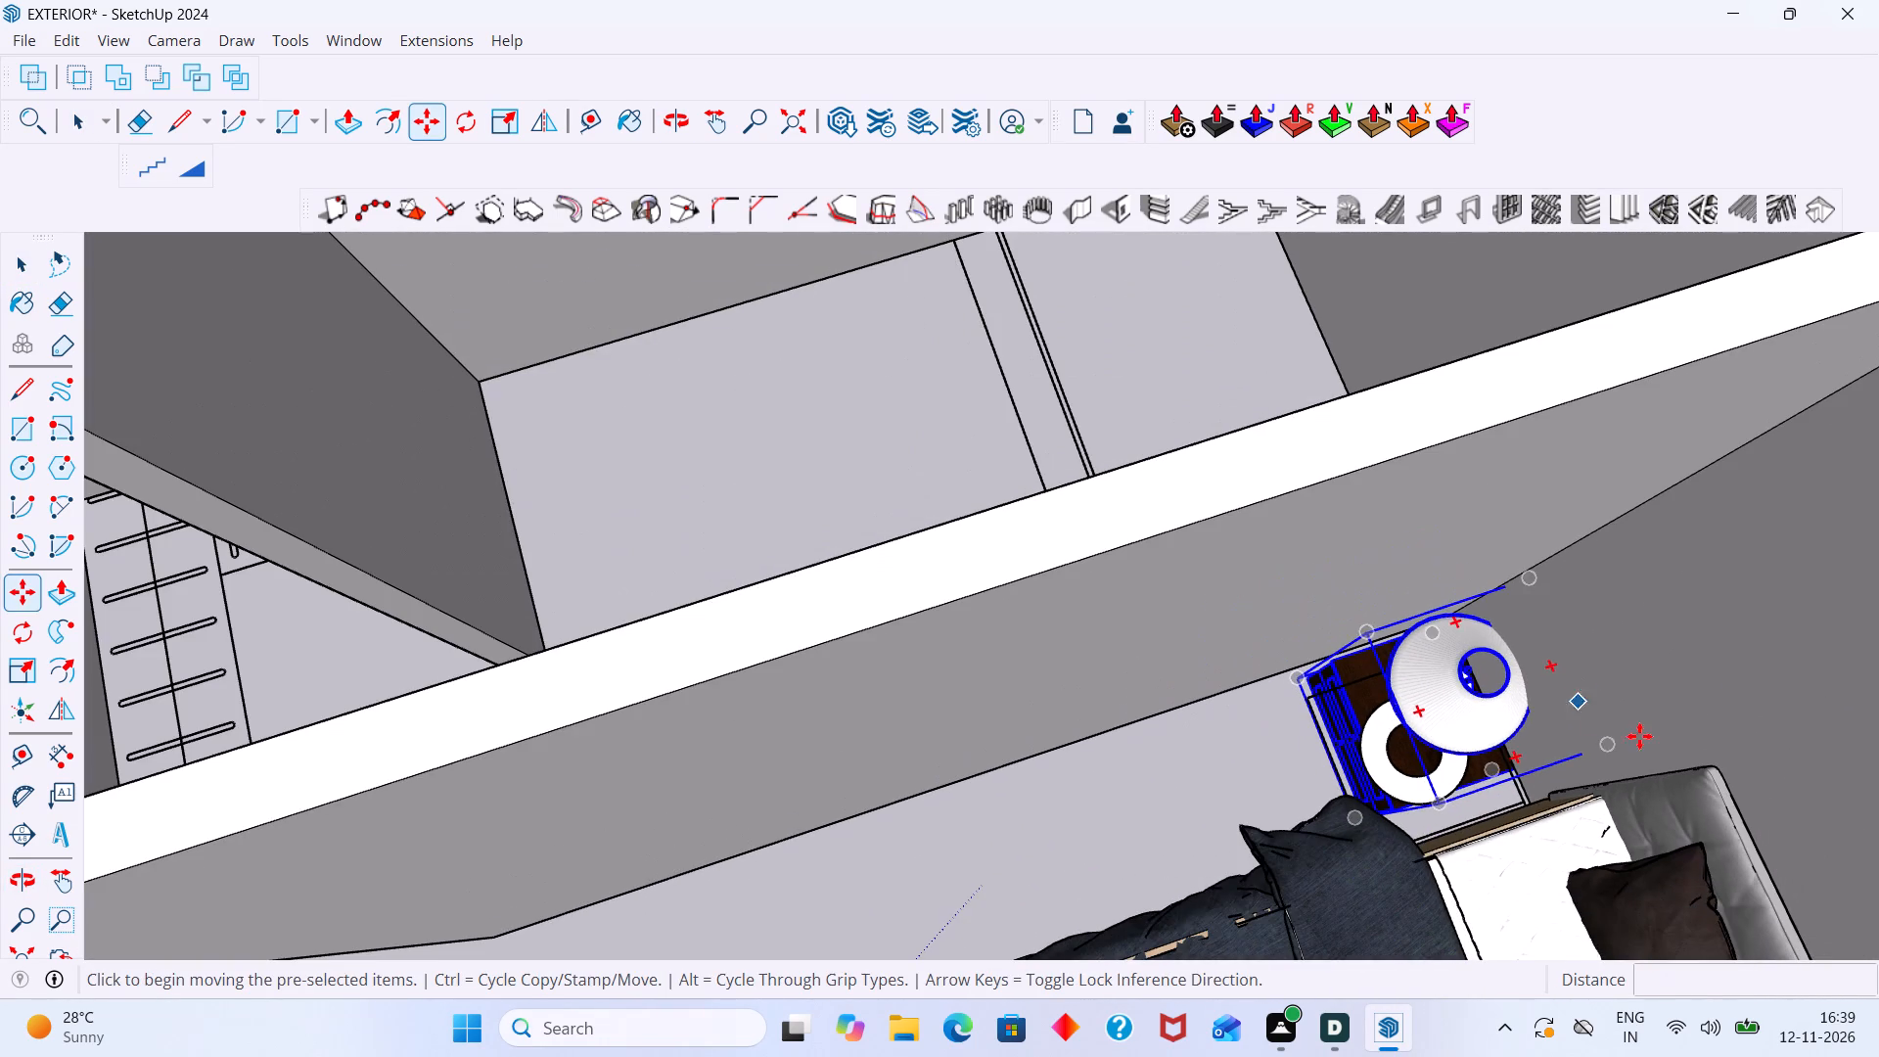
{"action": "left_click", "coordinate": [1607, 751]}
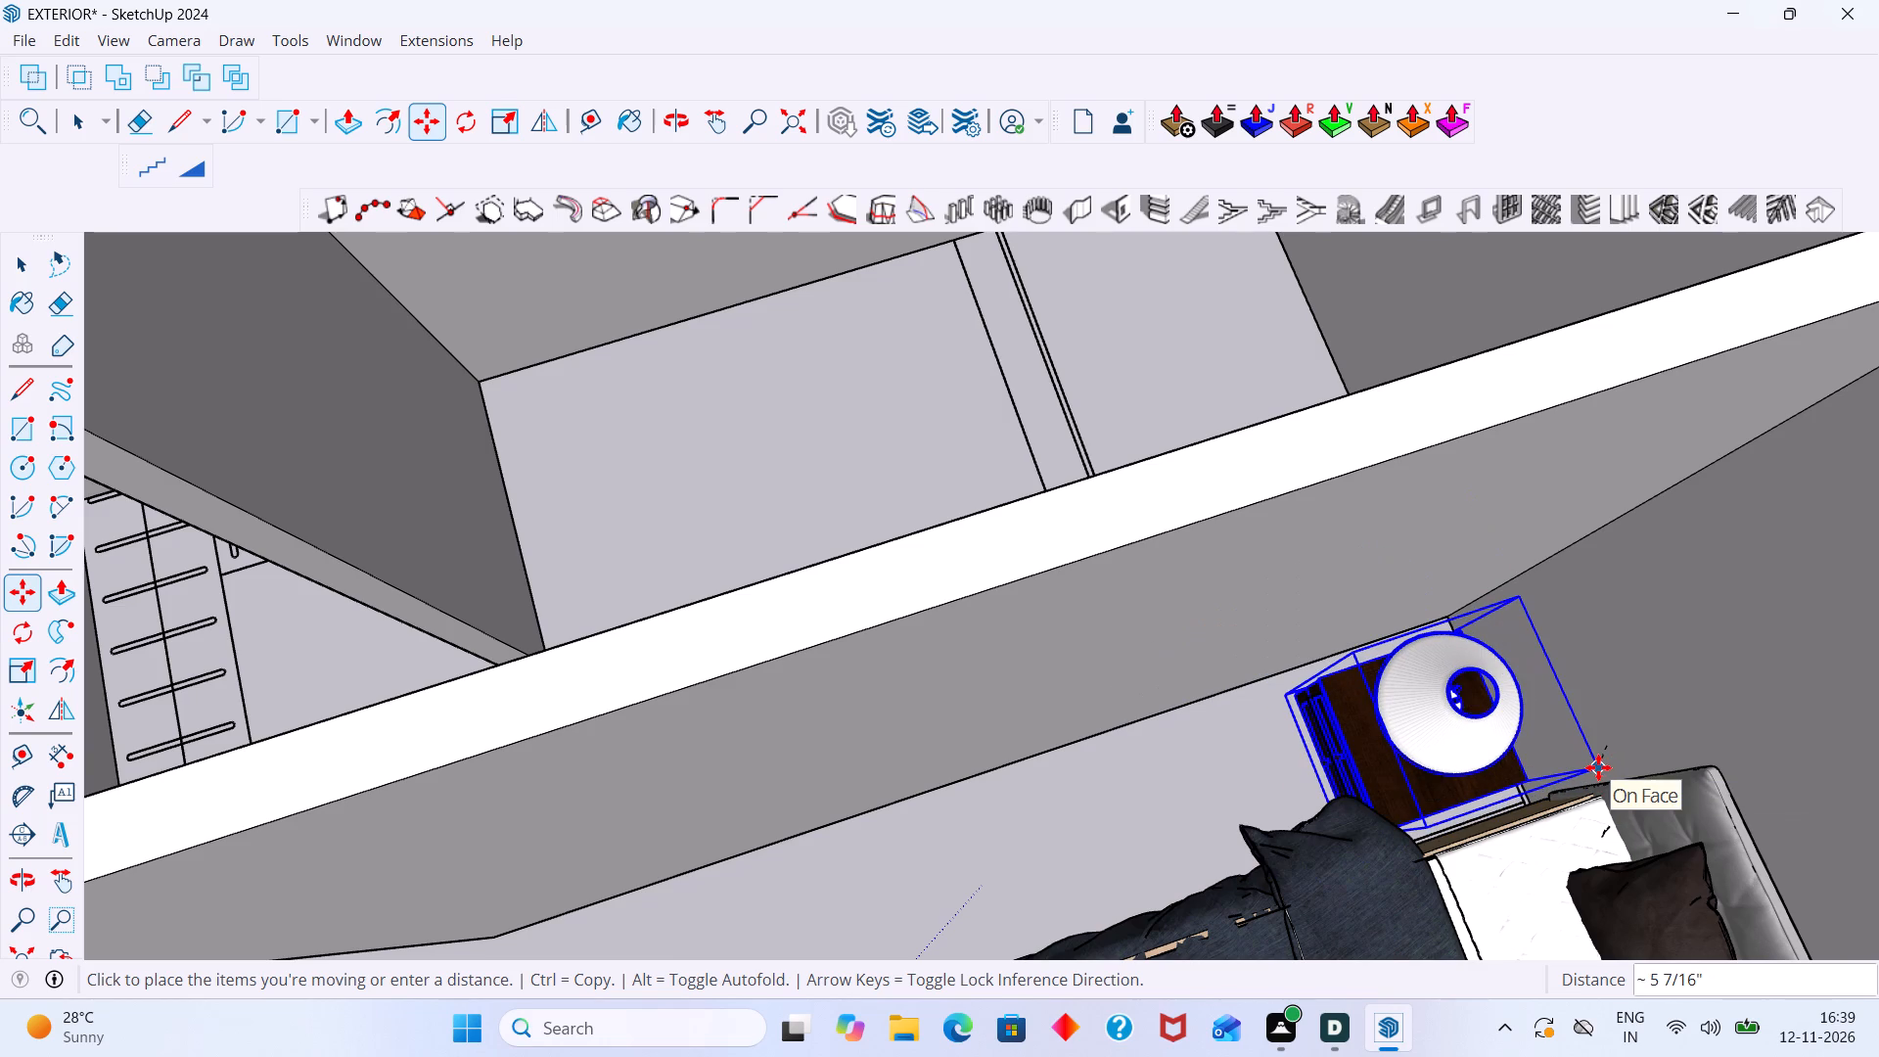
{"action": "left_click", "coordinate": [1598, 767]}
{"action": "key", "text": "space"}
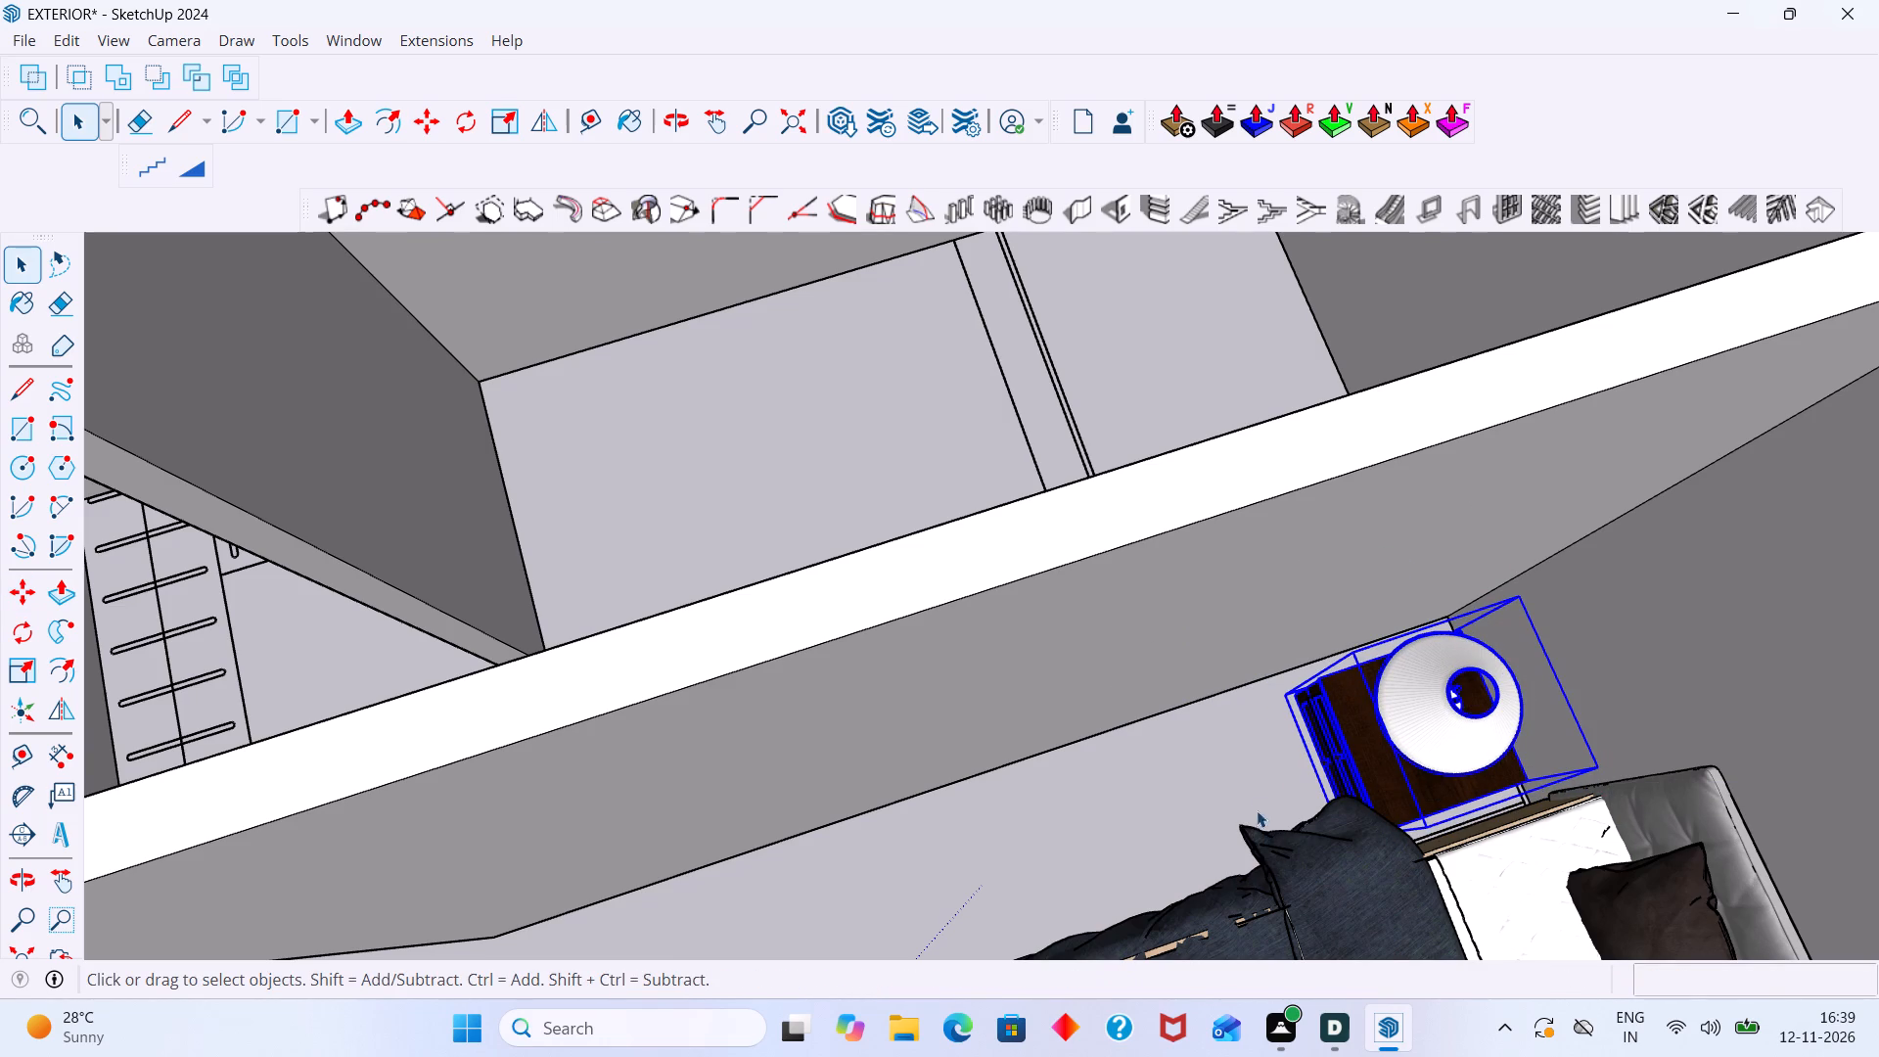
{"action": "left_click", "coordinate": [1255, 803]}
Examine how the partition-side bedside table sits between the upper-floor bed and the walls.
{"action": "scroll", "coordinate": [1259, 780], "scroll_direction": "down", "scroll_amount": 5}
{"action": "middle_click_drag", "start_coordinate": [1306, 784], "coordinate": [1358, 673]}
{"action": "scroll", "coordinate": [1421, 679], "scroll_direction": "up", "scroll_amount": 6}
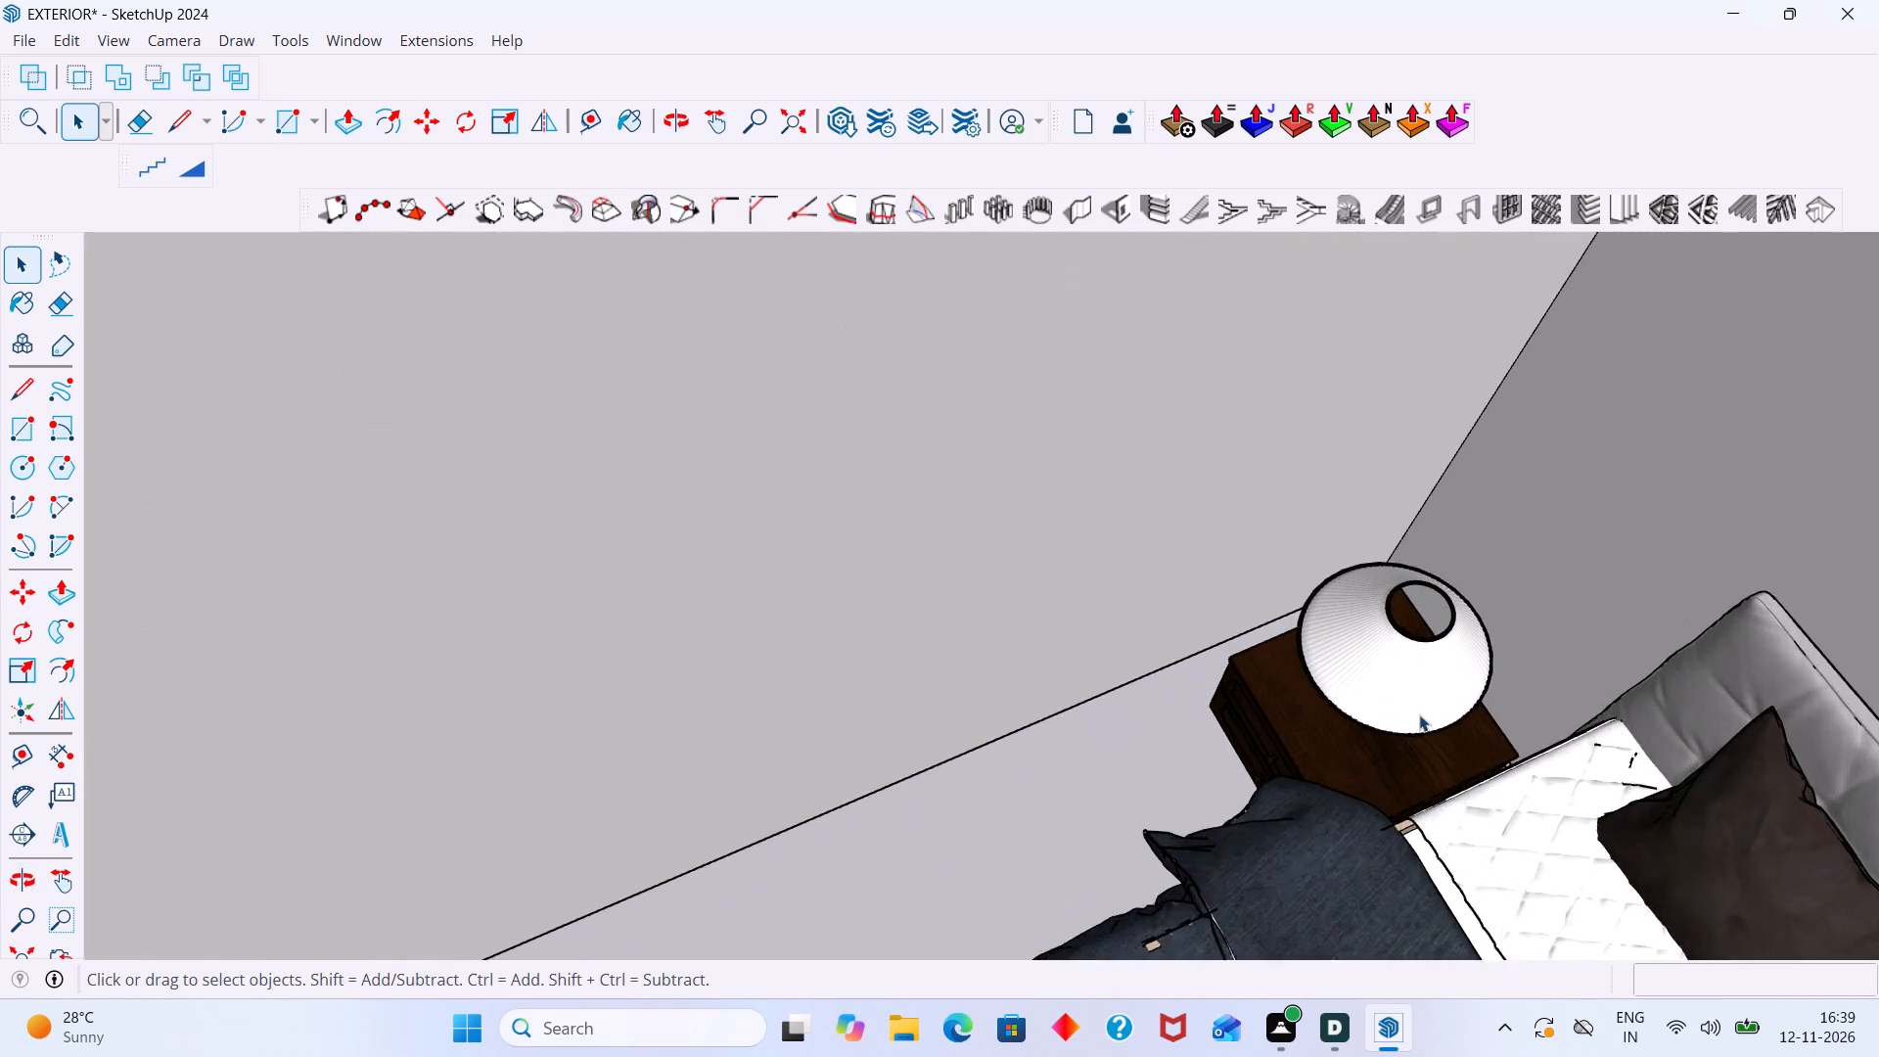
{"action": "scroll", "coordinate": [1419, 714], "scroll_direction": "up", "scroll_amount": 3}
{"action": "middle_click_drag", "start_coordinate": [1419, 723], "coordinate": [1733, 522]}
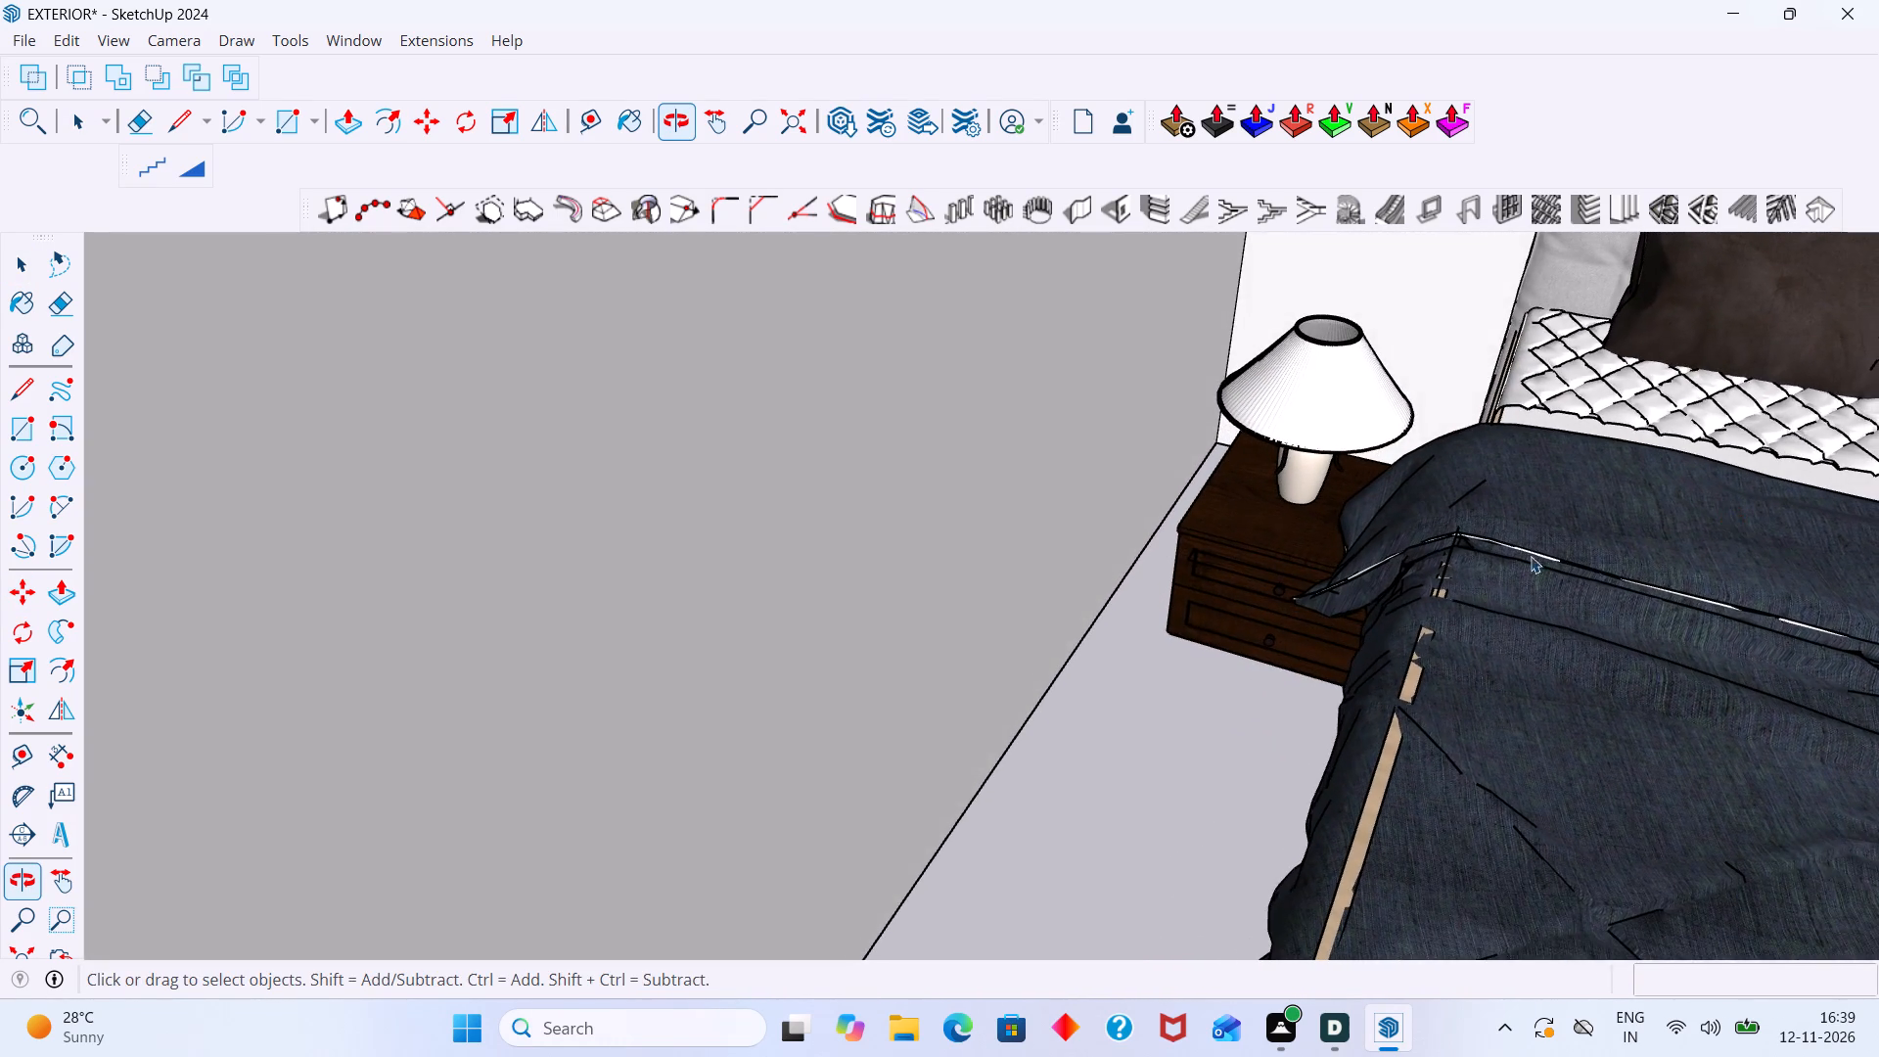
{"action": "scroll", "coordinate": [1517, 556], "scroll_direction": "down", "scroll_amount": 17}
{"action": "middle_click_drag", "start_coordinate": [1472, 568], "coordinate": [1267, 600], "text": "shift"}
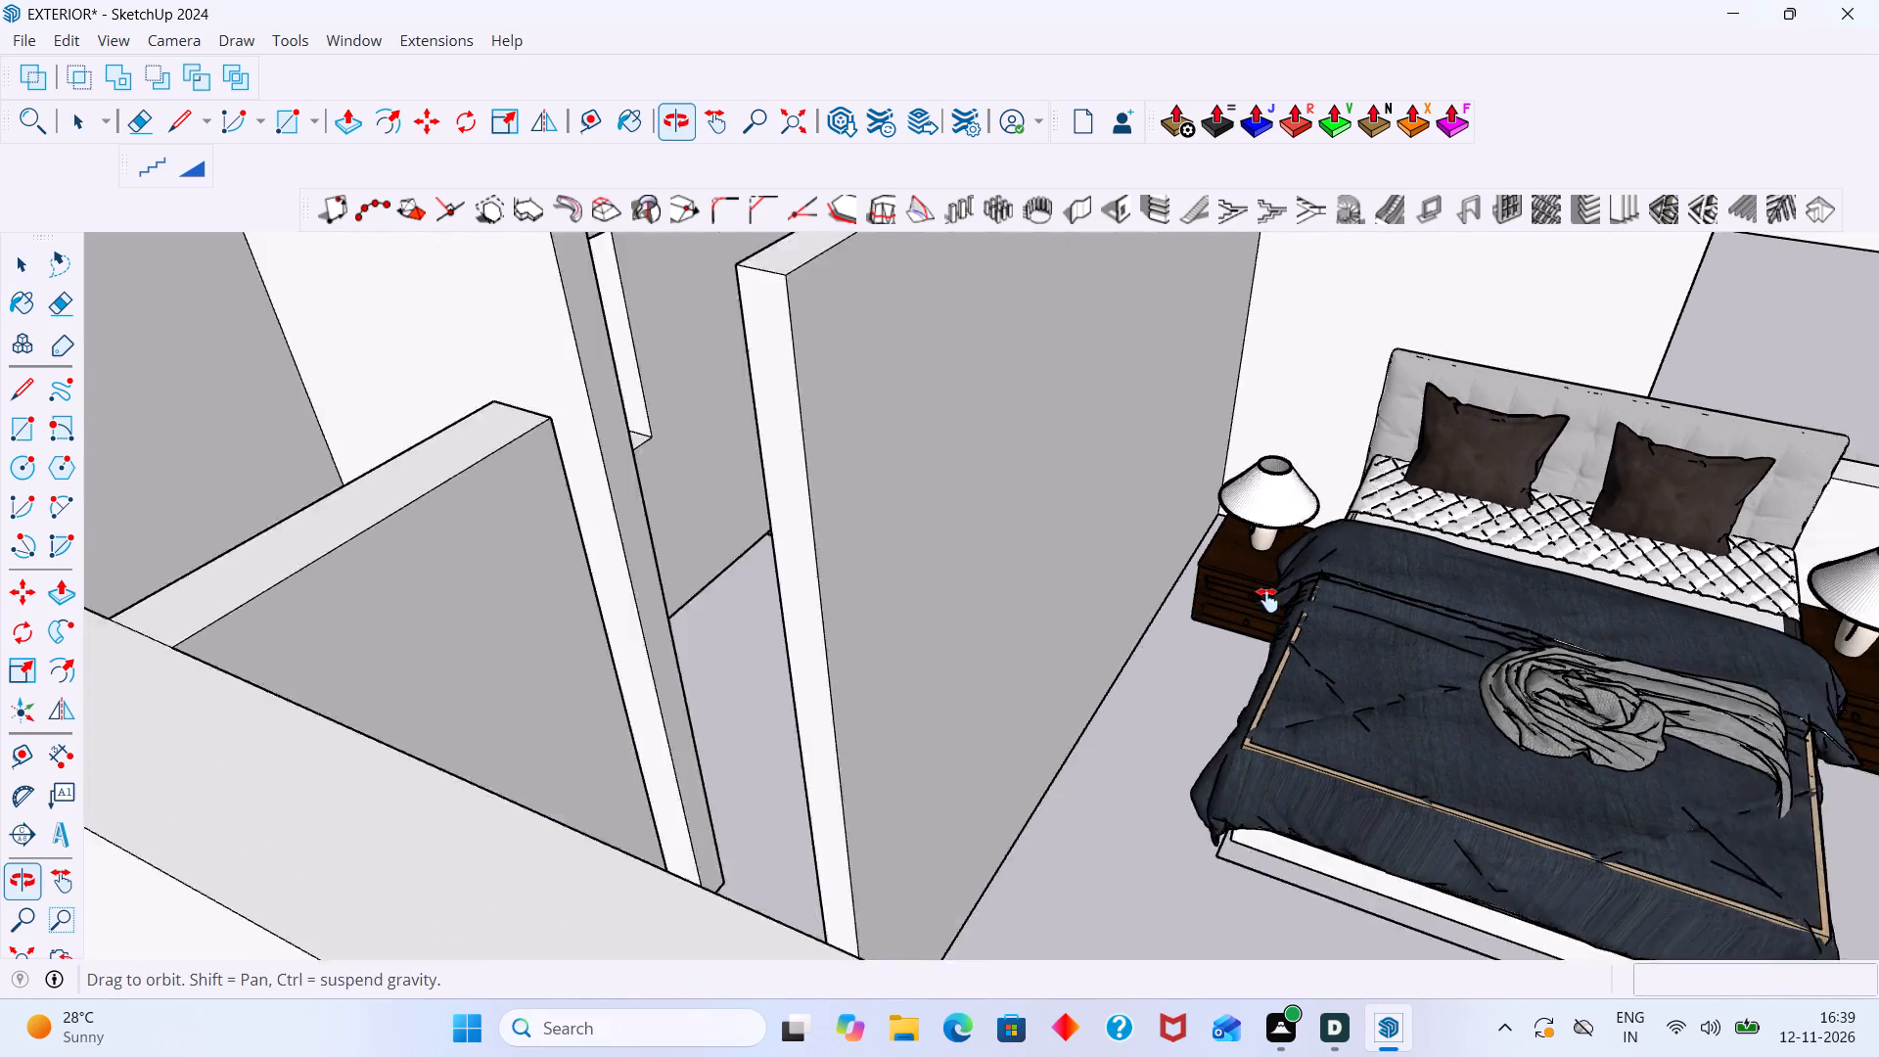
{"action": "middle_click_drag", "start_coordinate": [1267, 600], "coordinate": [1042, 657], "text": "shift"}
{"action": "scroll", "coordinate": [1104, 642], "scroll_direction": "down", "scroll_amount": 6}
{"action": "scroll", "coordinate": [1330, 654], "scroll_direction": "up", "scroll_amount": 11}
{"action": "middle_click_drag", "start_coordinate": [976, 643], "coordinate": [1086, 660]}
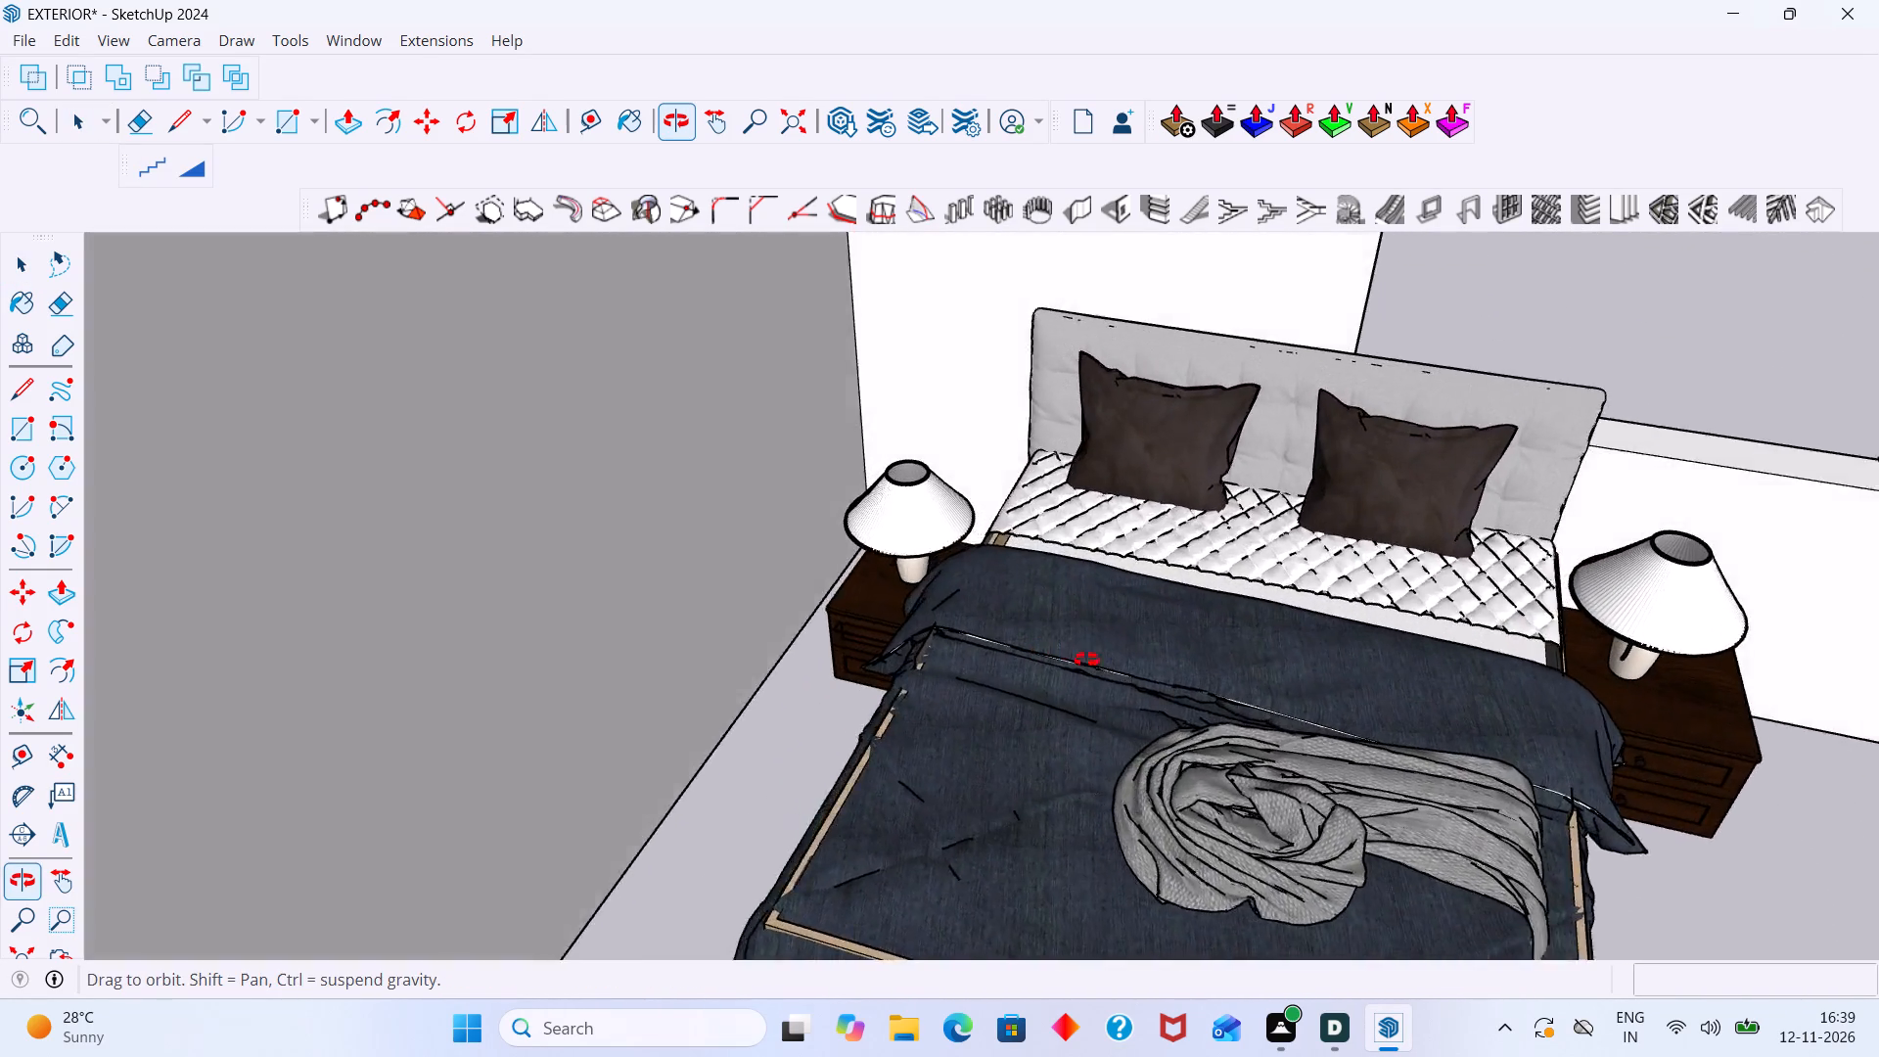
{"action": "middle_click_drag", "start_coordinate": [1086, 660], "coordinate": [1175, 658]}
{"action": "scroll", "coordinate": [913, 695], "scroll_direction": "up", "scroll_amount": 4}
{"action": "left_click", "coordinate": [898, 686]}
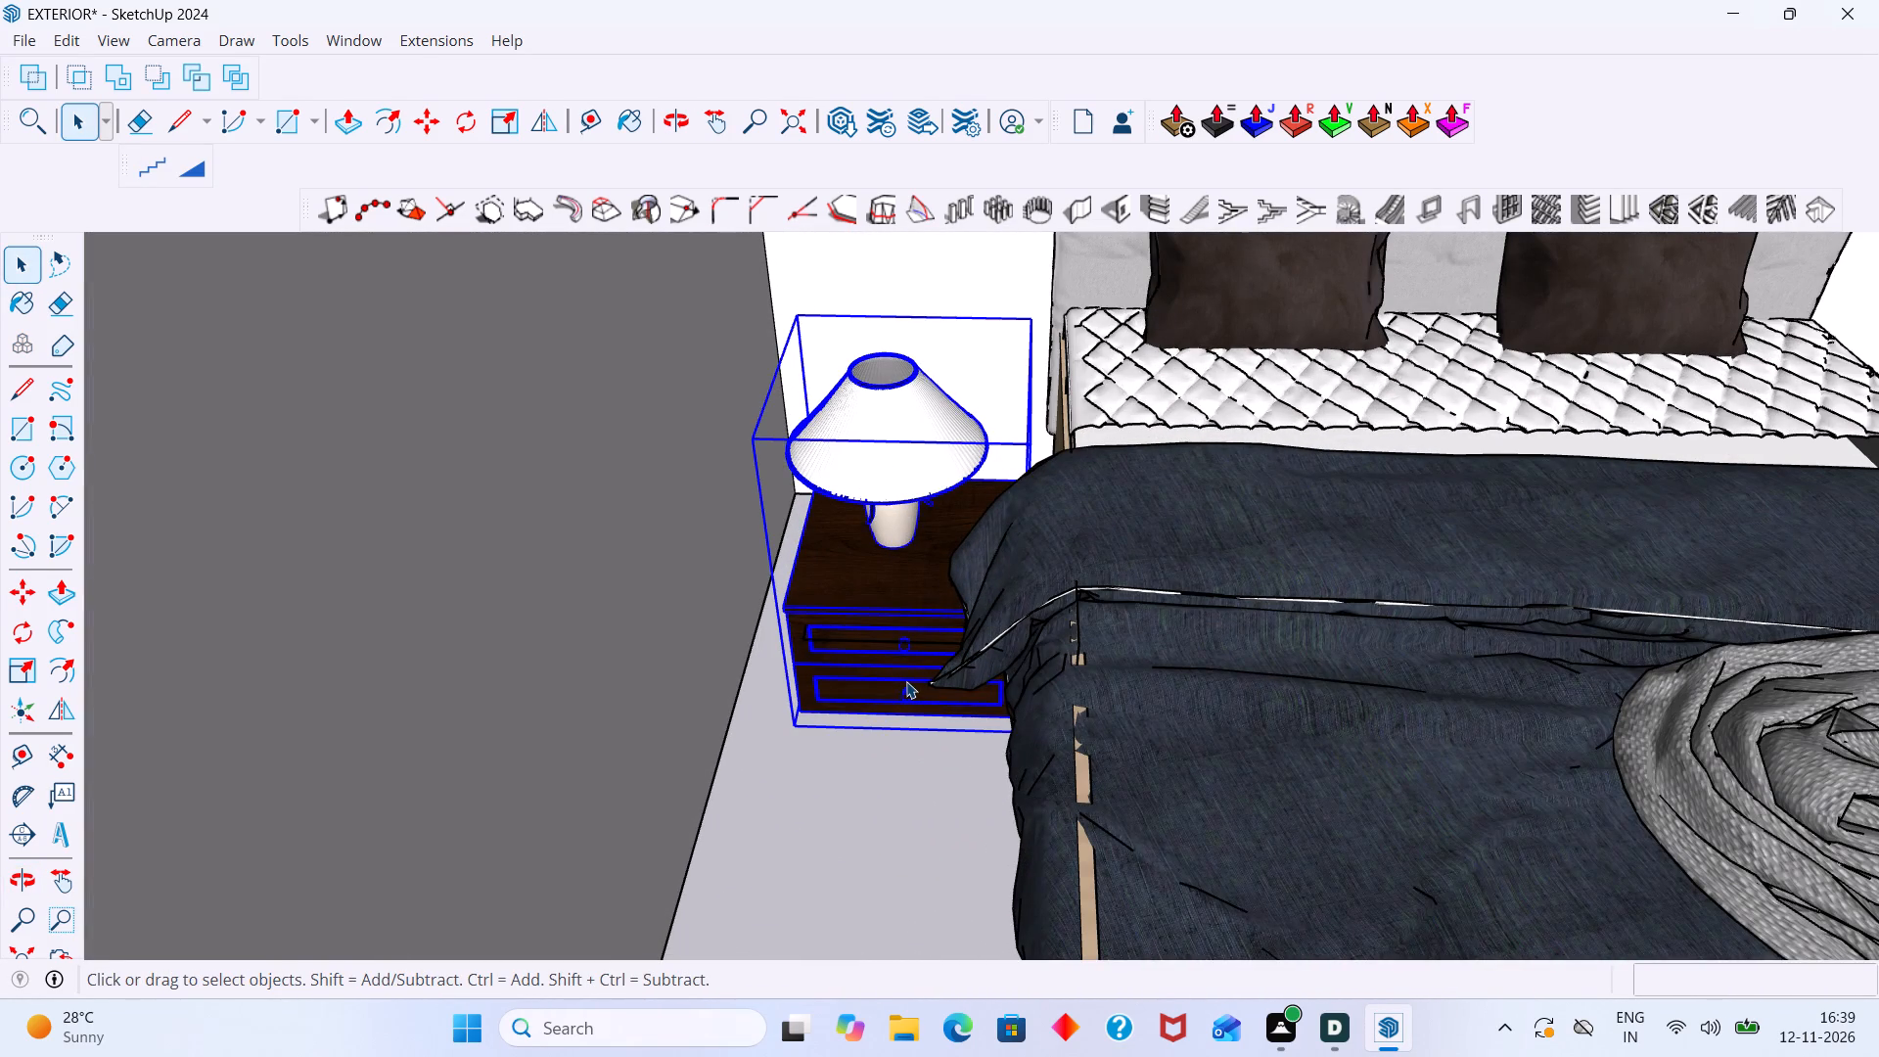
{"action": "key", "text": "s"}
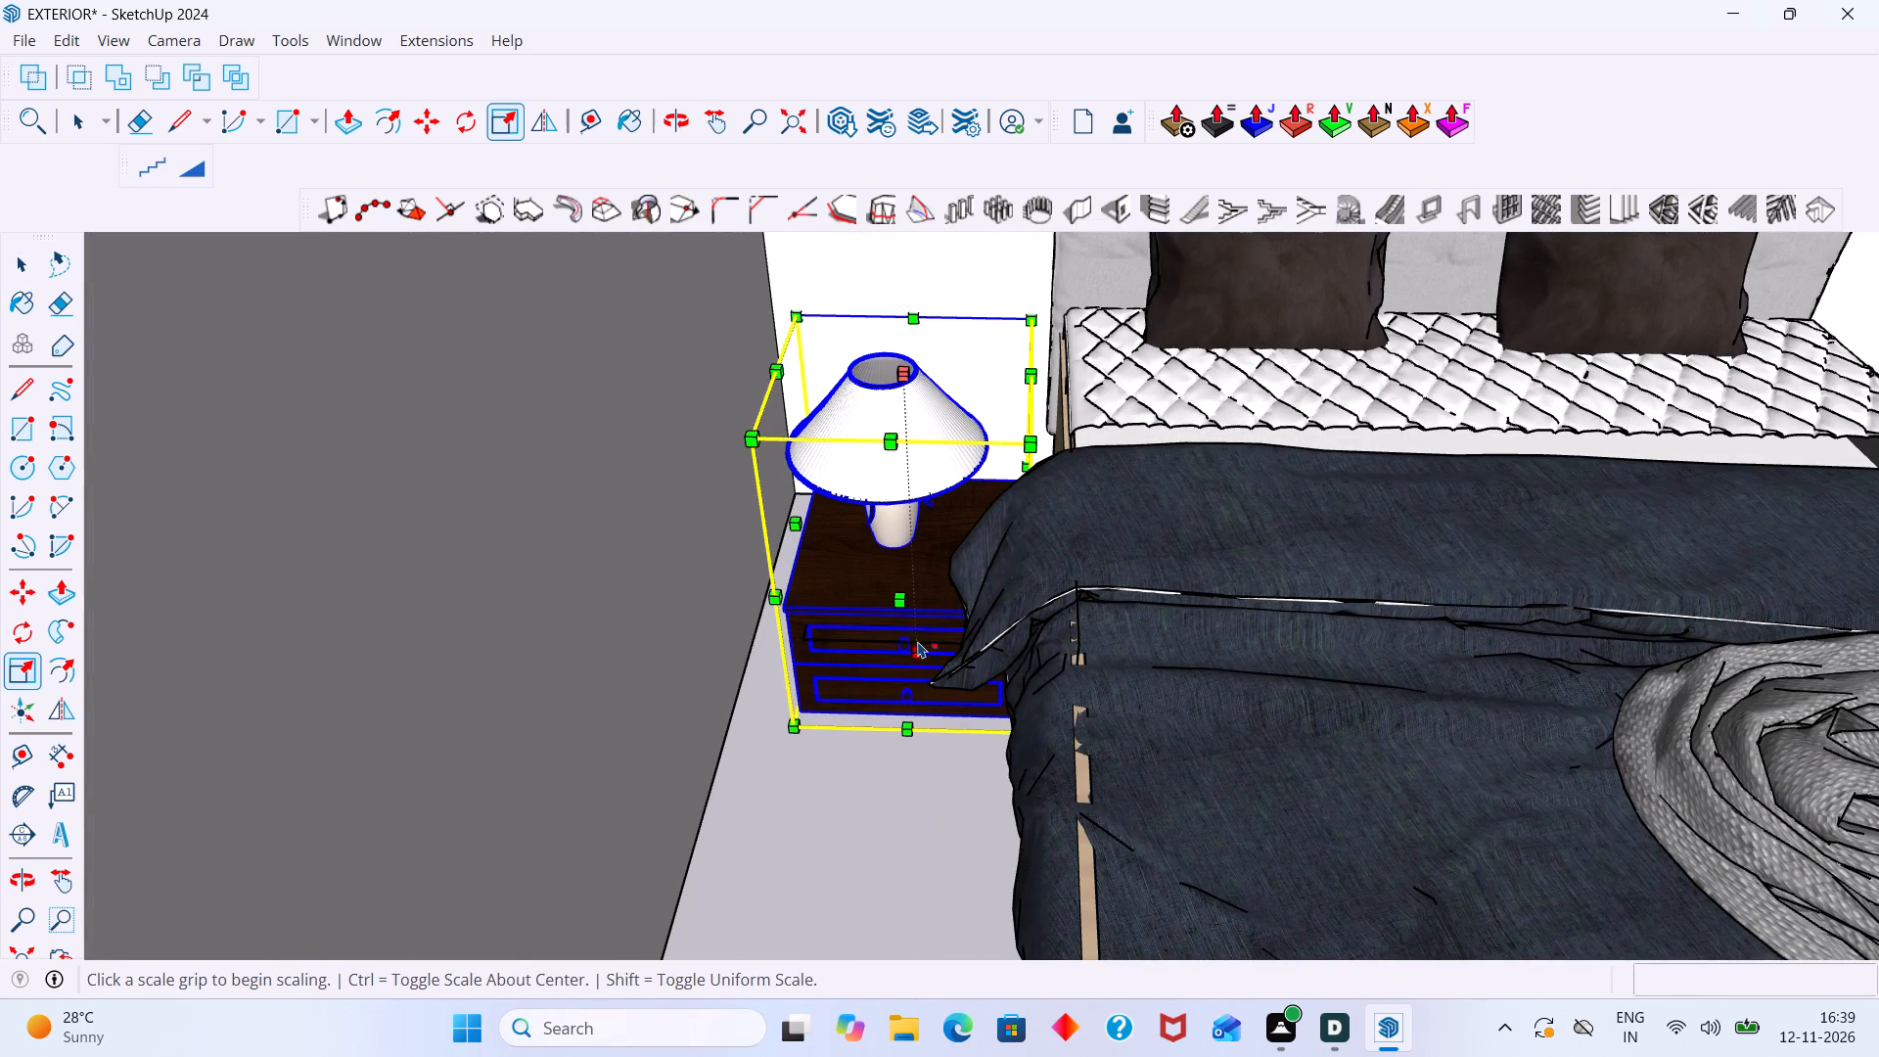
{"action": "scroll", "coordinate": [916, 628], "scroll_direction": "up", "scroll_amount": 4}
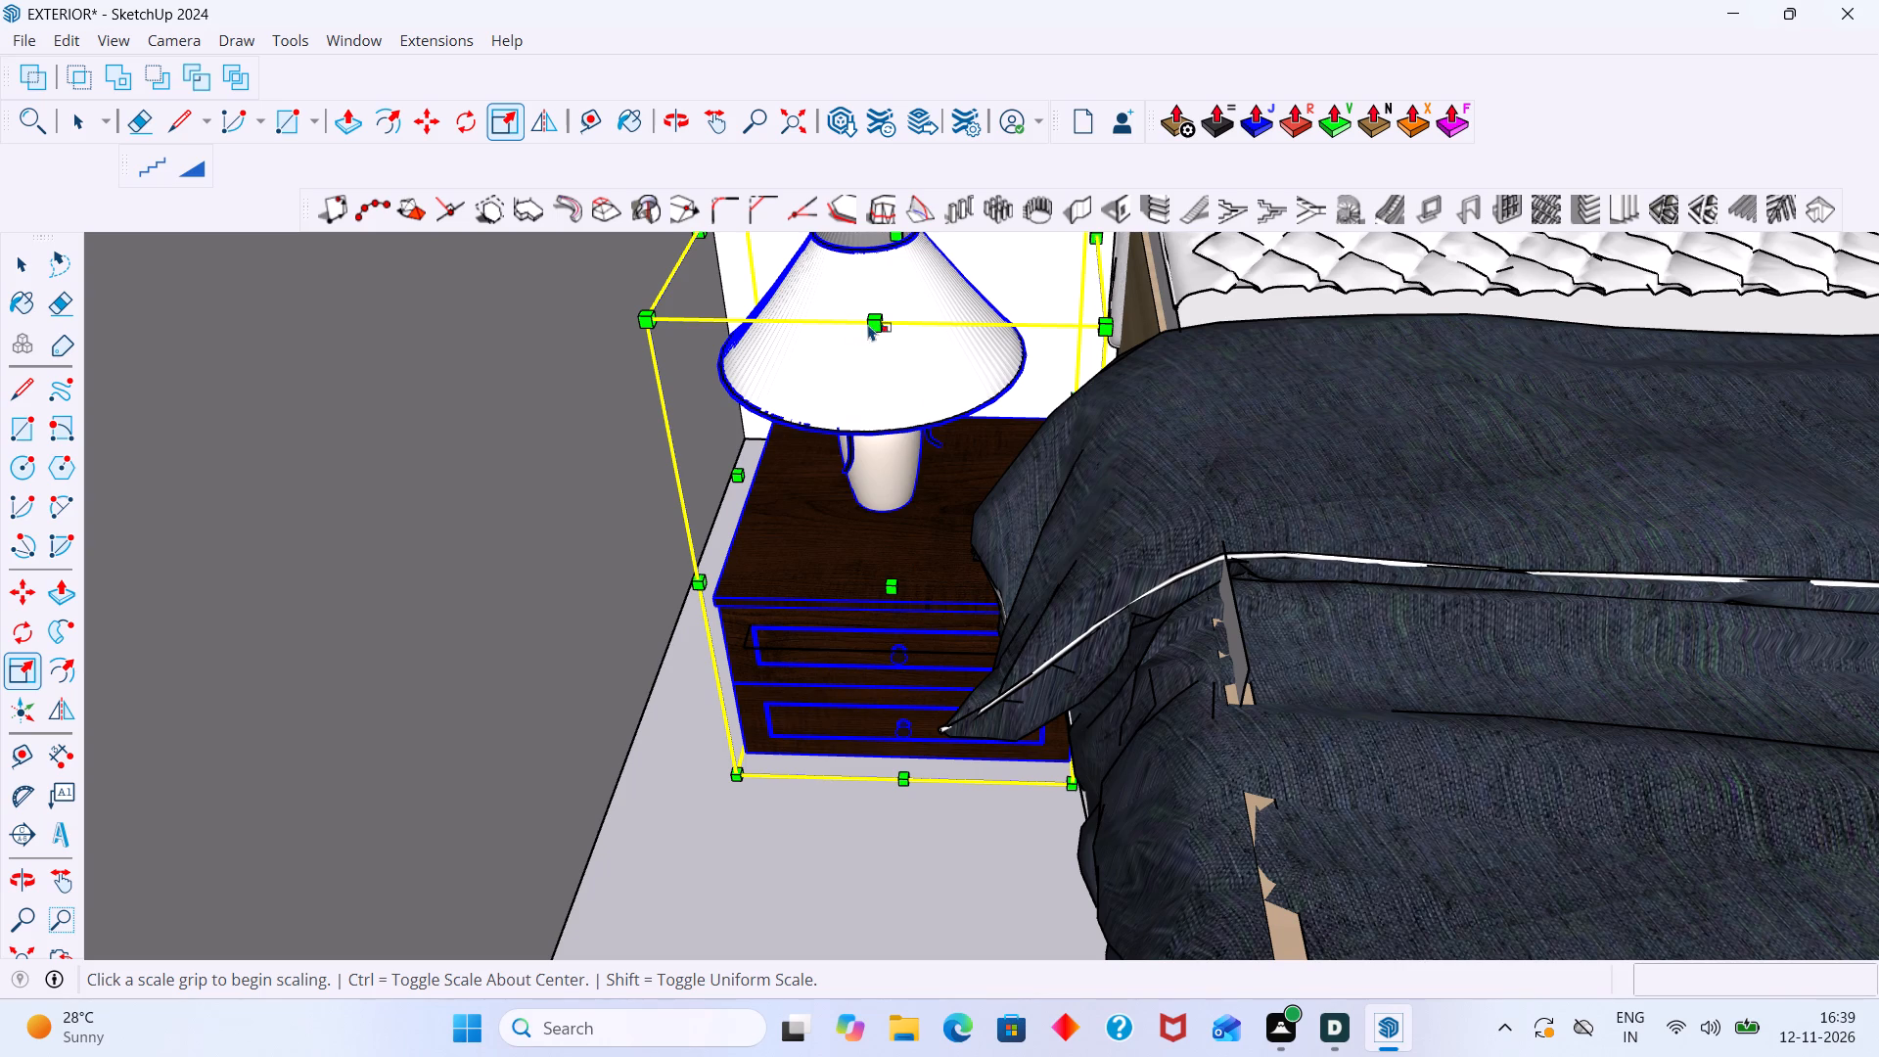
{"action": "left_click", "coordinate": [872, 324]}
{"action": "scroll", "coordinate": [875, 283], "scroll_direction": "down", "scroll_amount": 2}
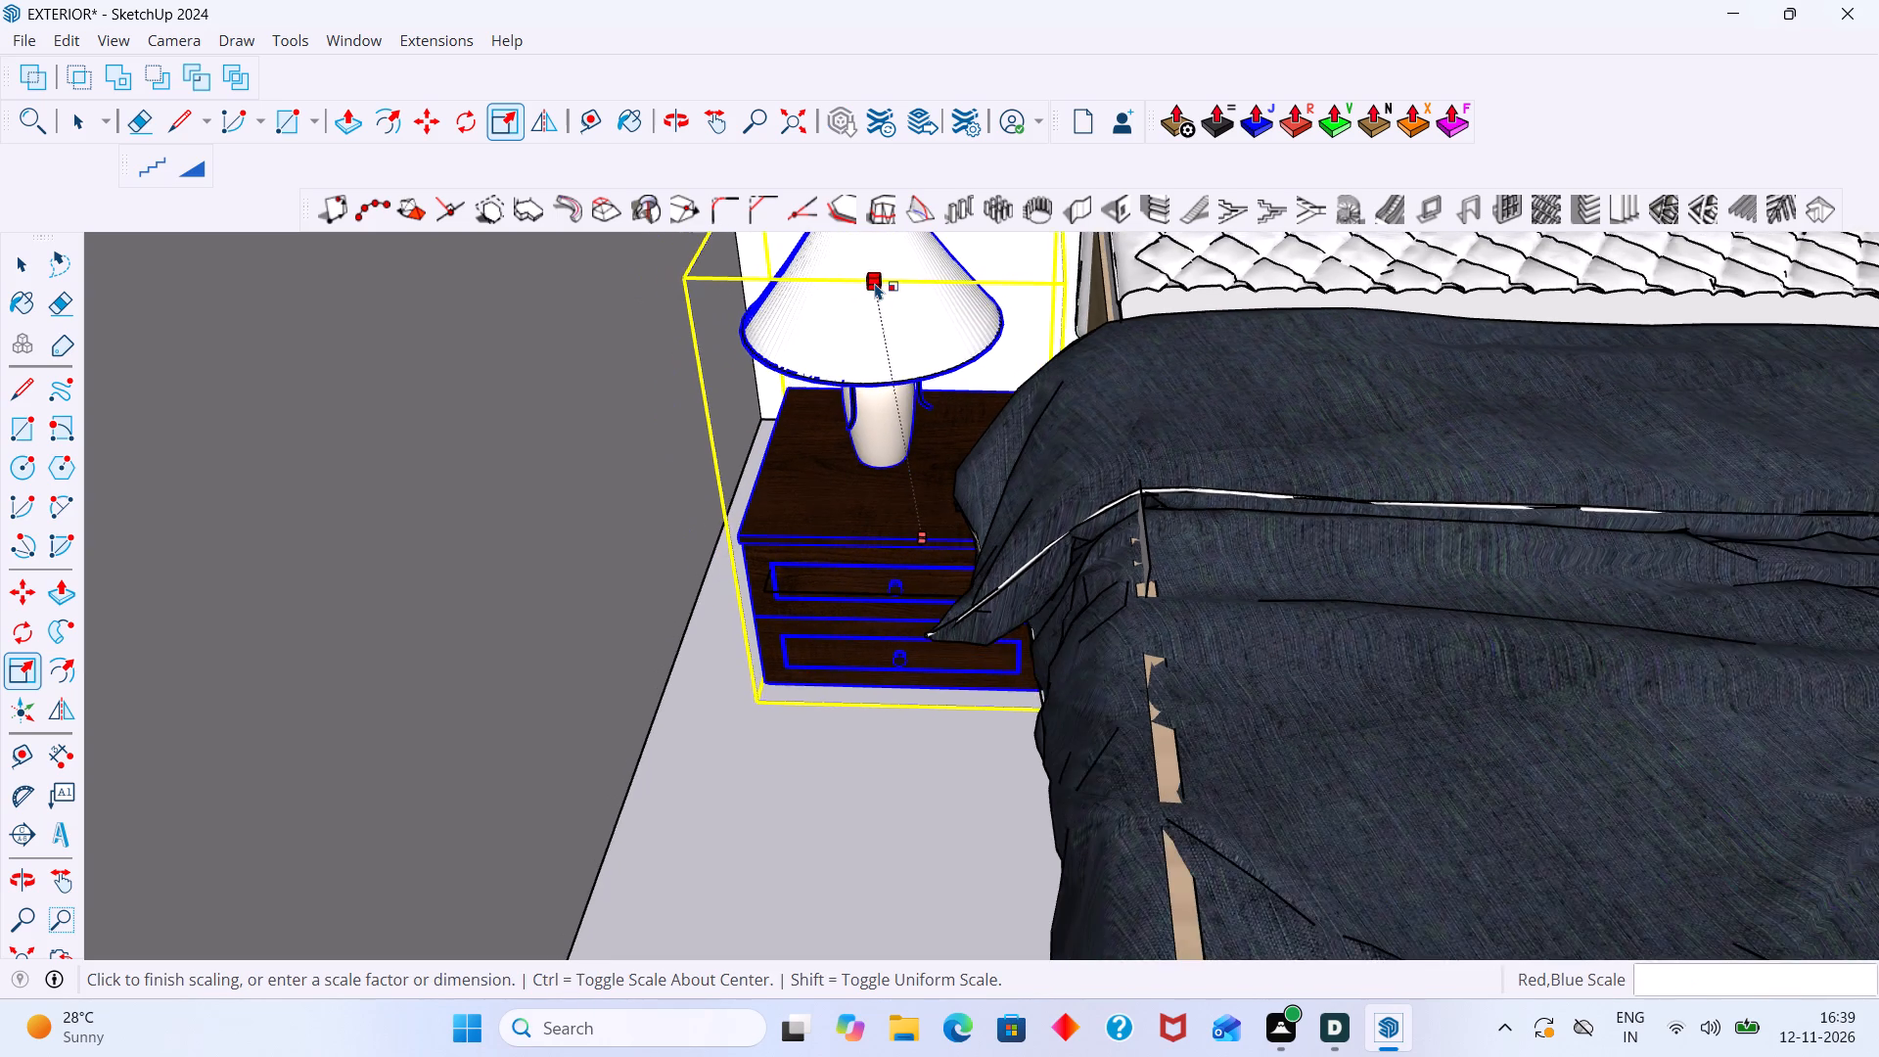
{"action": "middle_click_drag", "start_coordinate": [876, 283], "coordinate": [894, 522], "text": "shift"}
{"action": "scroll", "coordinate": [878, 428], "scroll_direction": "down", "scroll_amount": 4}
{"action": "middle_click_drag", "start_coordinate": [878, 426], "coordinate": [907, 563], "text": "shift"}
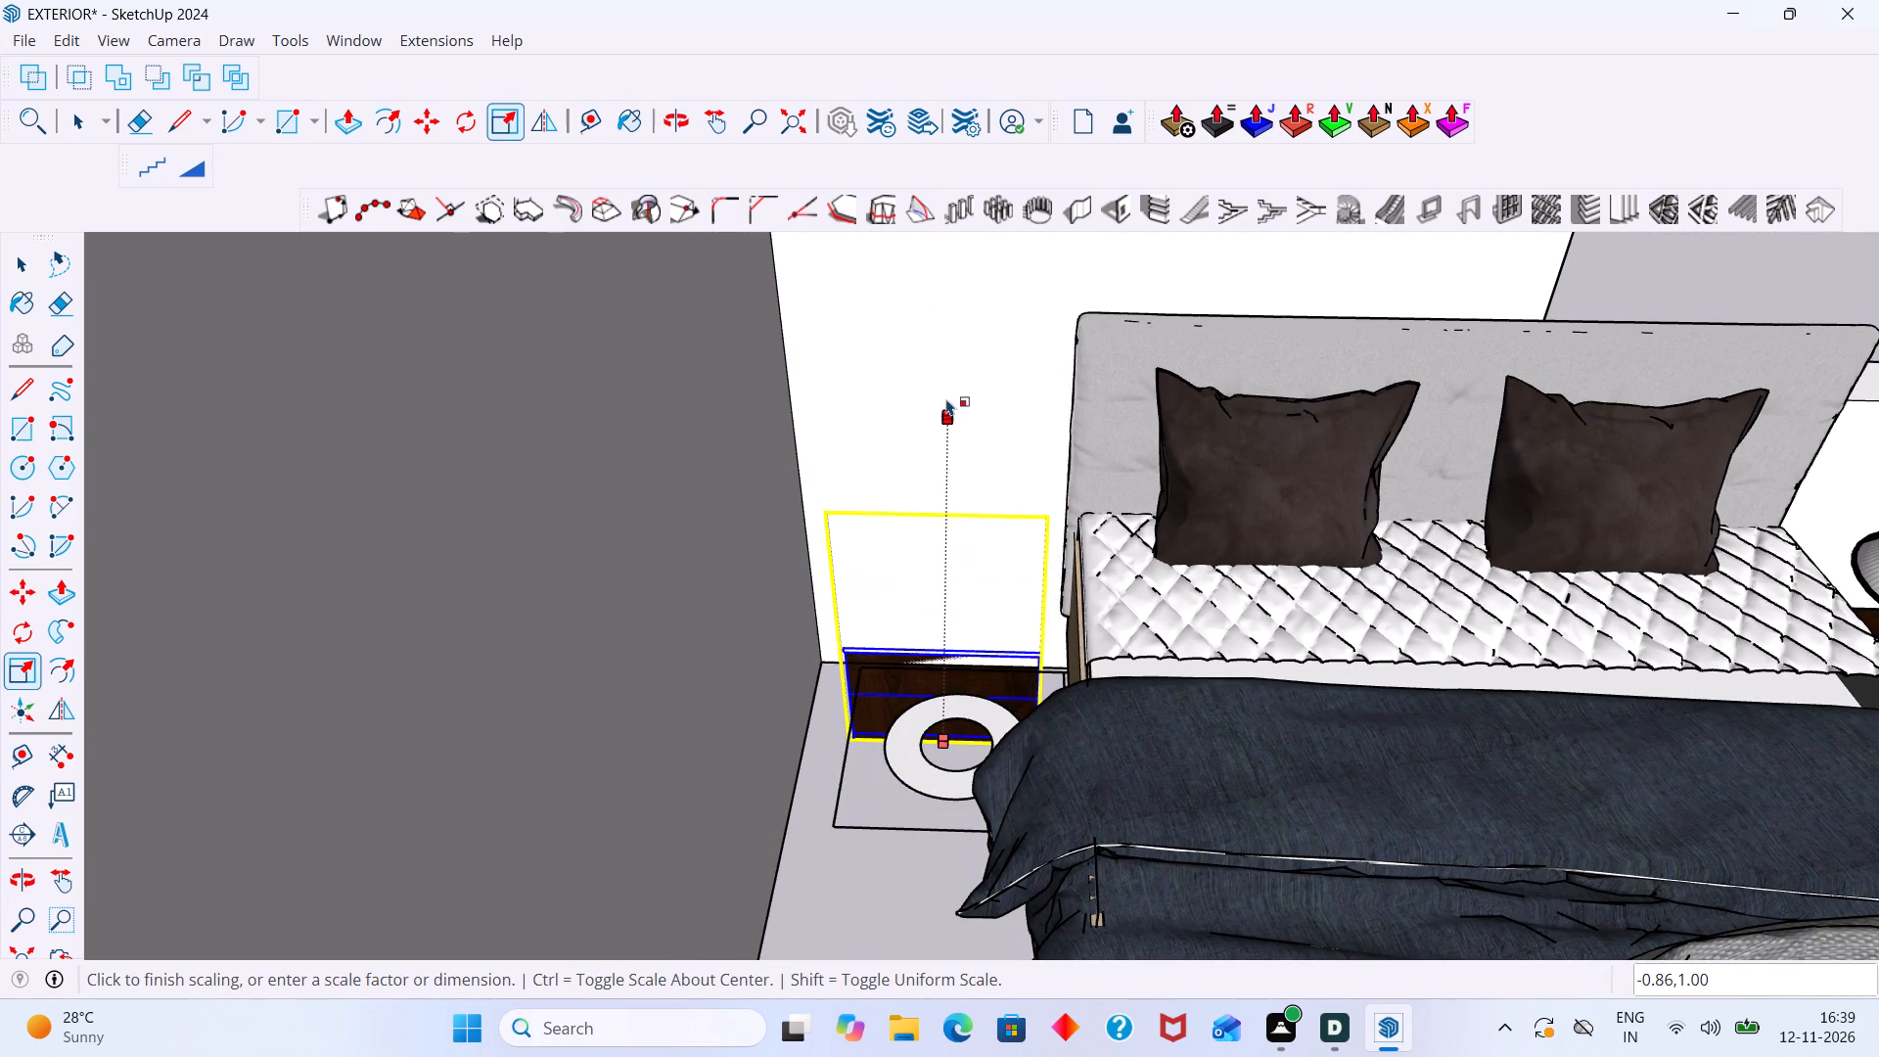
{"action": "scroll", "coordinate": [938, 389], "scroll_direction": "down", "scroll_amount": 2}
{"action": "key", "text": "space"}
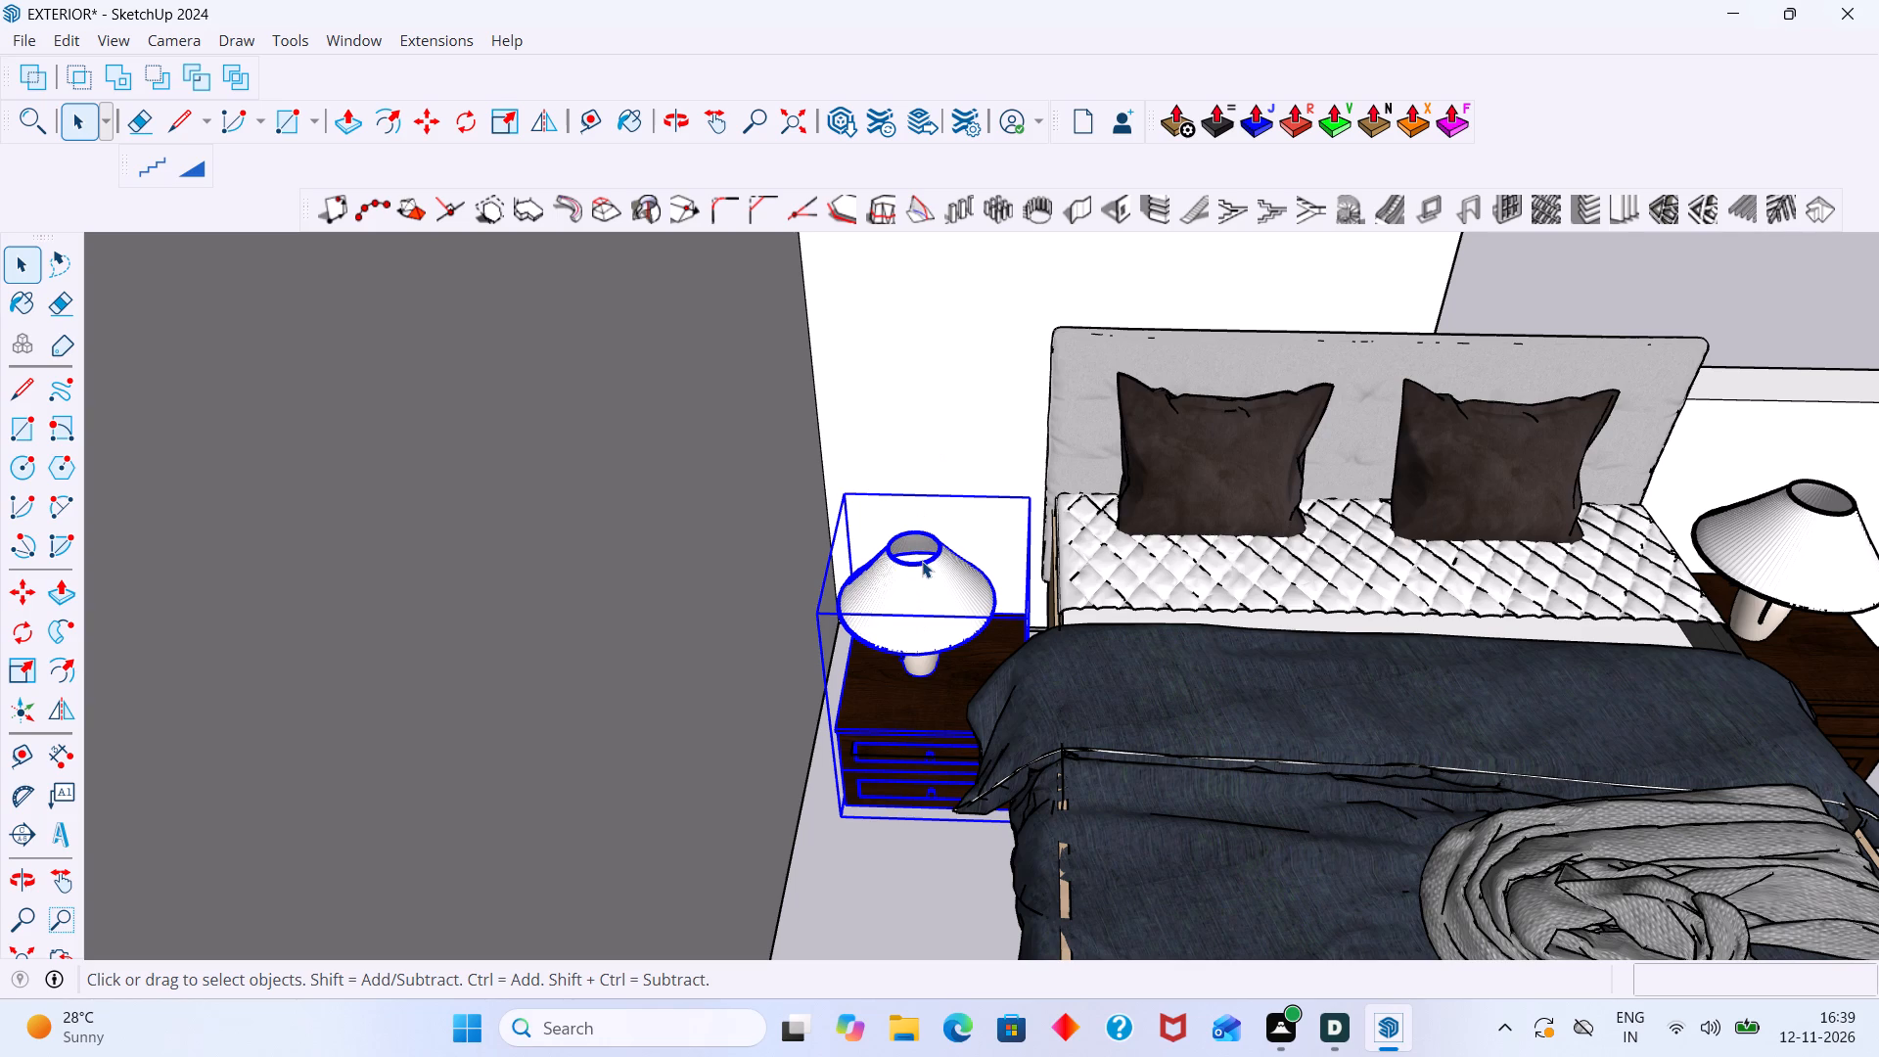
Scale the upper-floor bedside table with lamp on the partition side vertically by a factor of about 1.83.
{"action": "key", "text": "s"}
{"action": "left_click", "coordinate": [930, 556]}
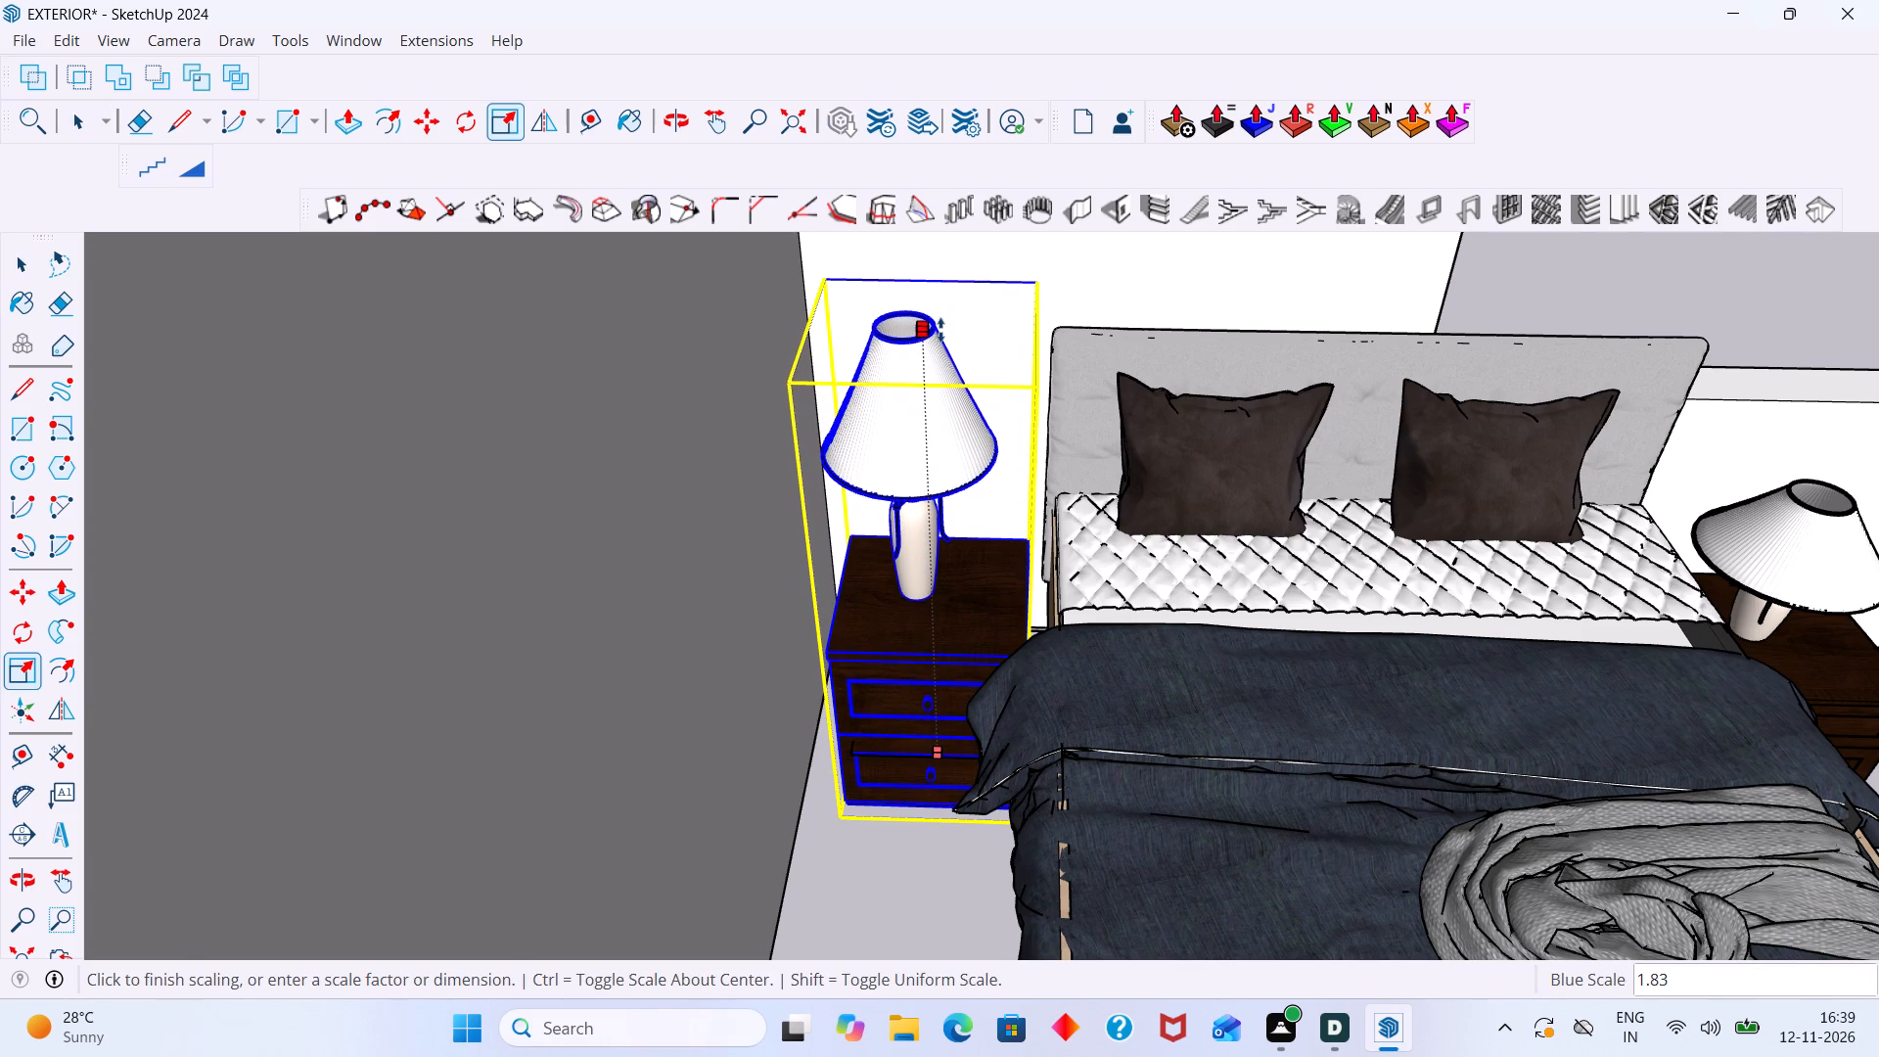
{"action": "left_click", "coordinate": [940, 330]}
Enlarge the same bedside table with lamp uniformly by about 1.10, and widen it toward the bed by about 1.11.
{"action": "middle_click_drag", "start_coordinate": [883, 769], "coordinate": [966, 755]}
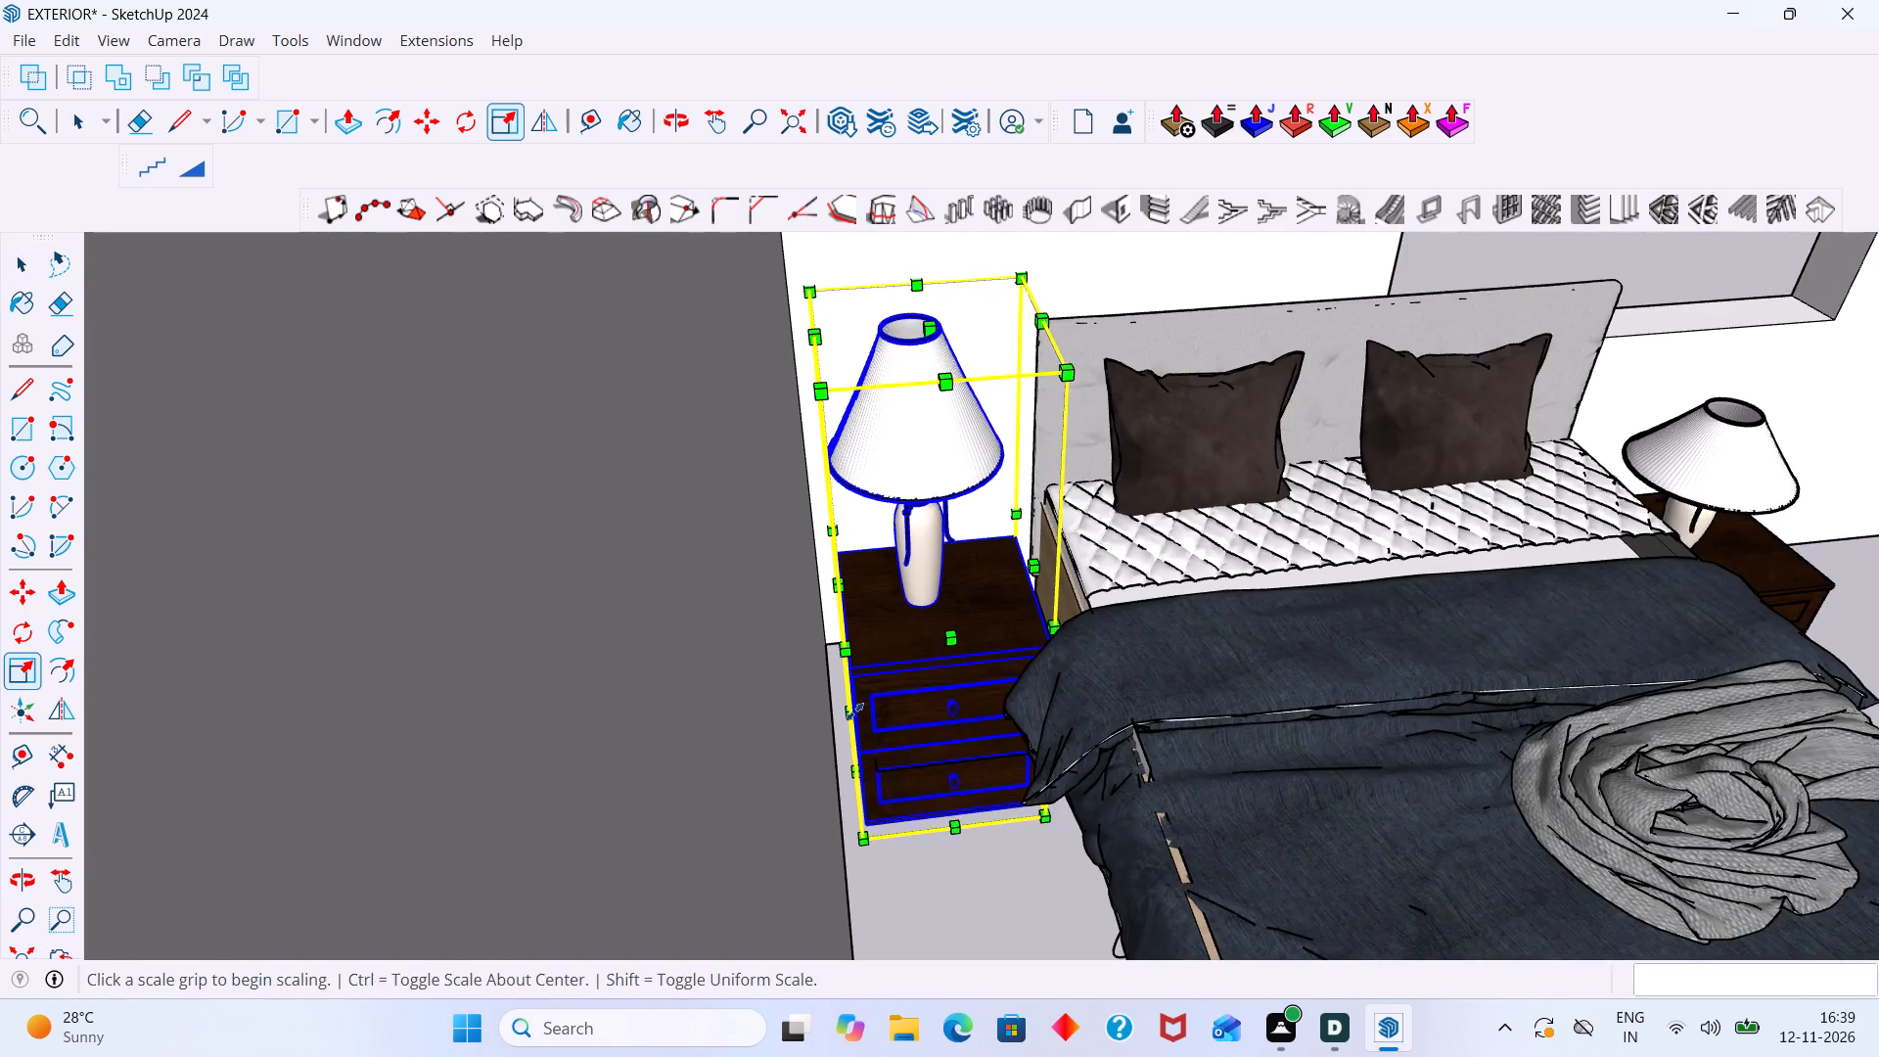
{"action": "scroll", "coordinate": [854, 712], "scroll_direction": "up", "scroll_amount": 4}
{"action": "left_click", "coordinate": [850, 714]}
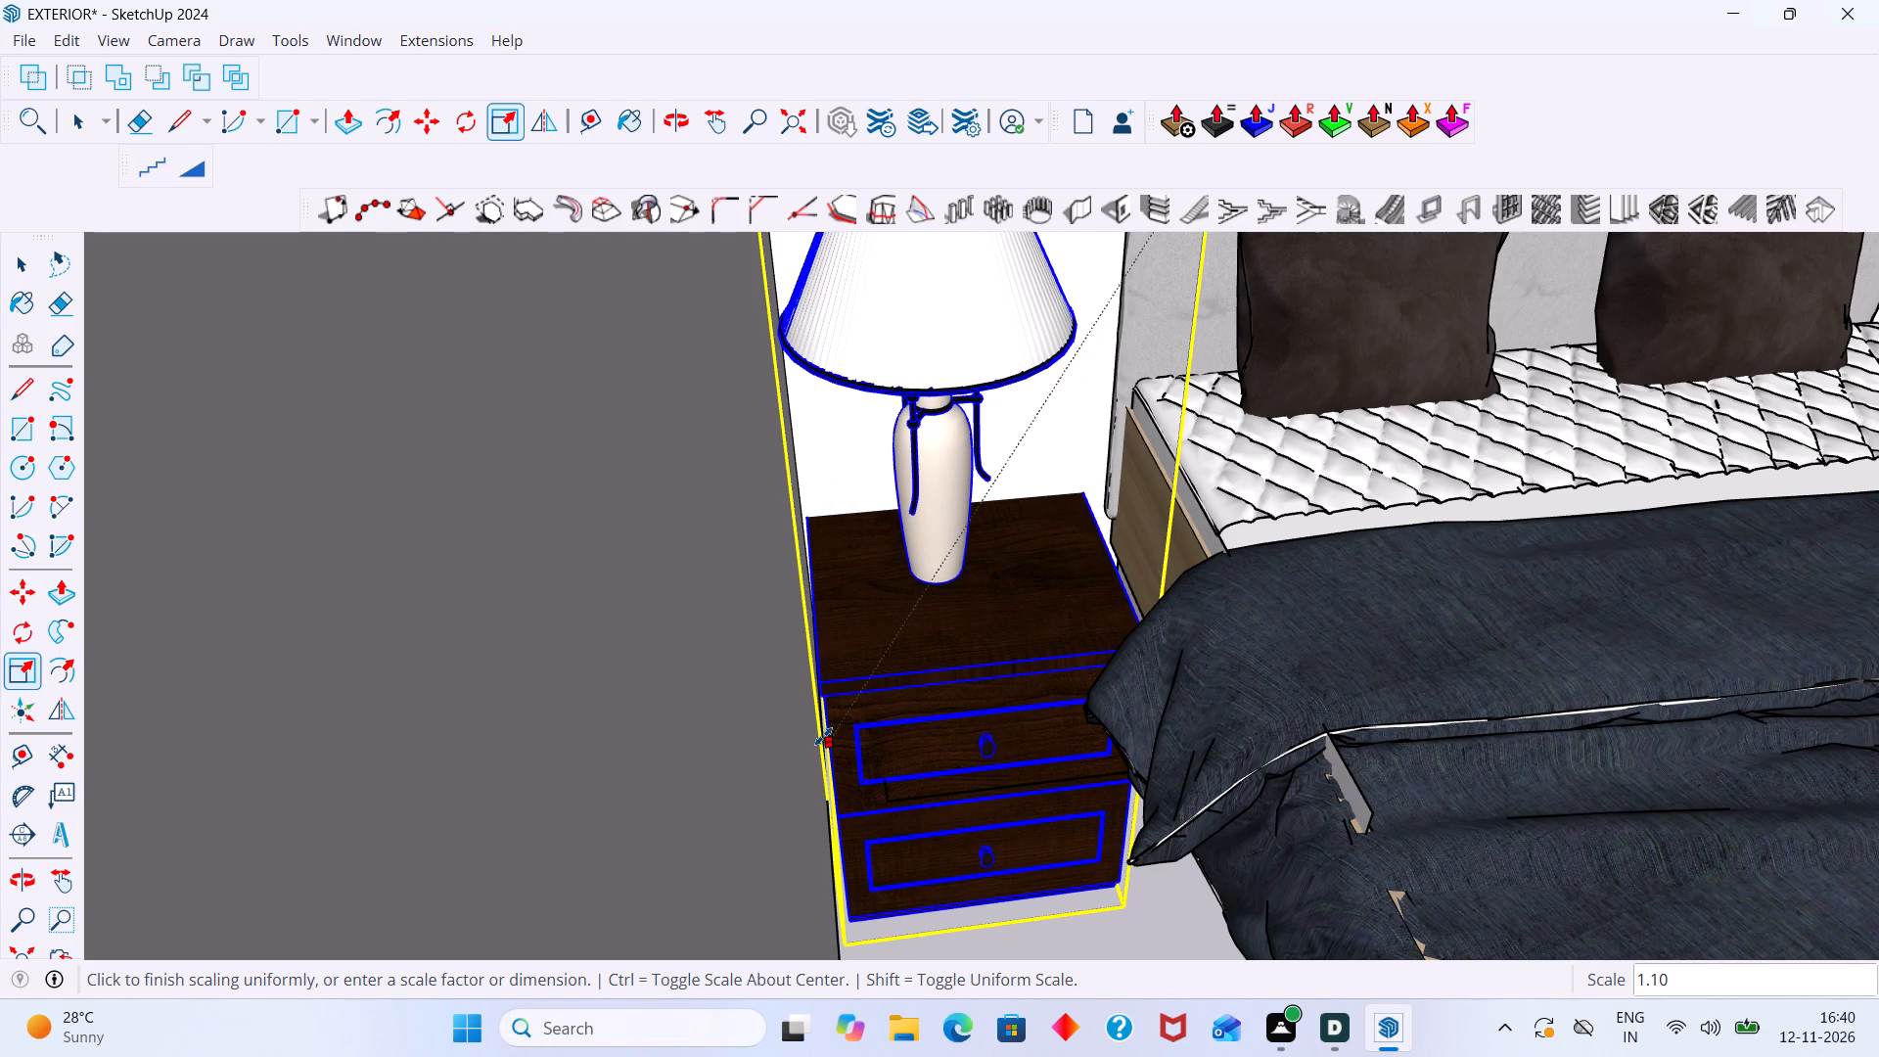
{"action": "left_click", "coordinate": [823, 736]}
{"action": "scroll", "coordinate": [1084, 590], "scroll_direction": "up", "scroll_amount": 4}
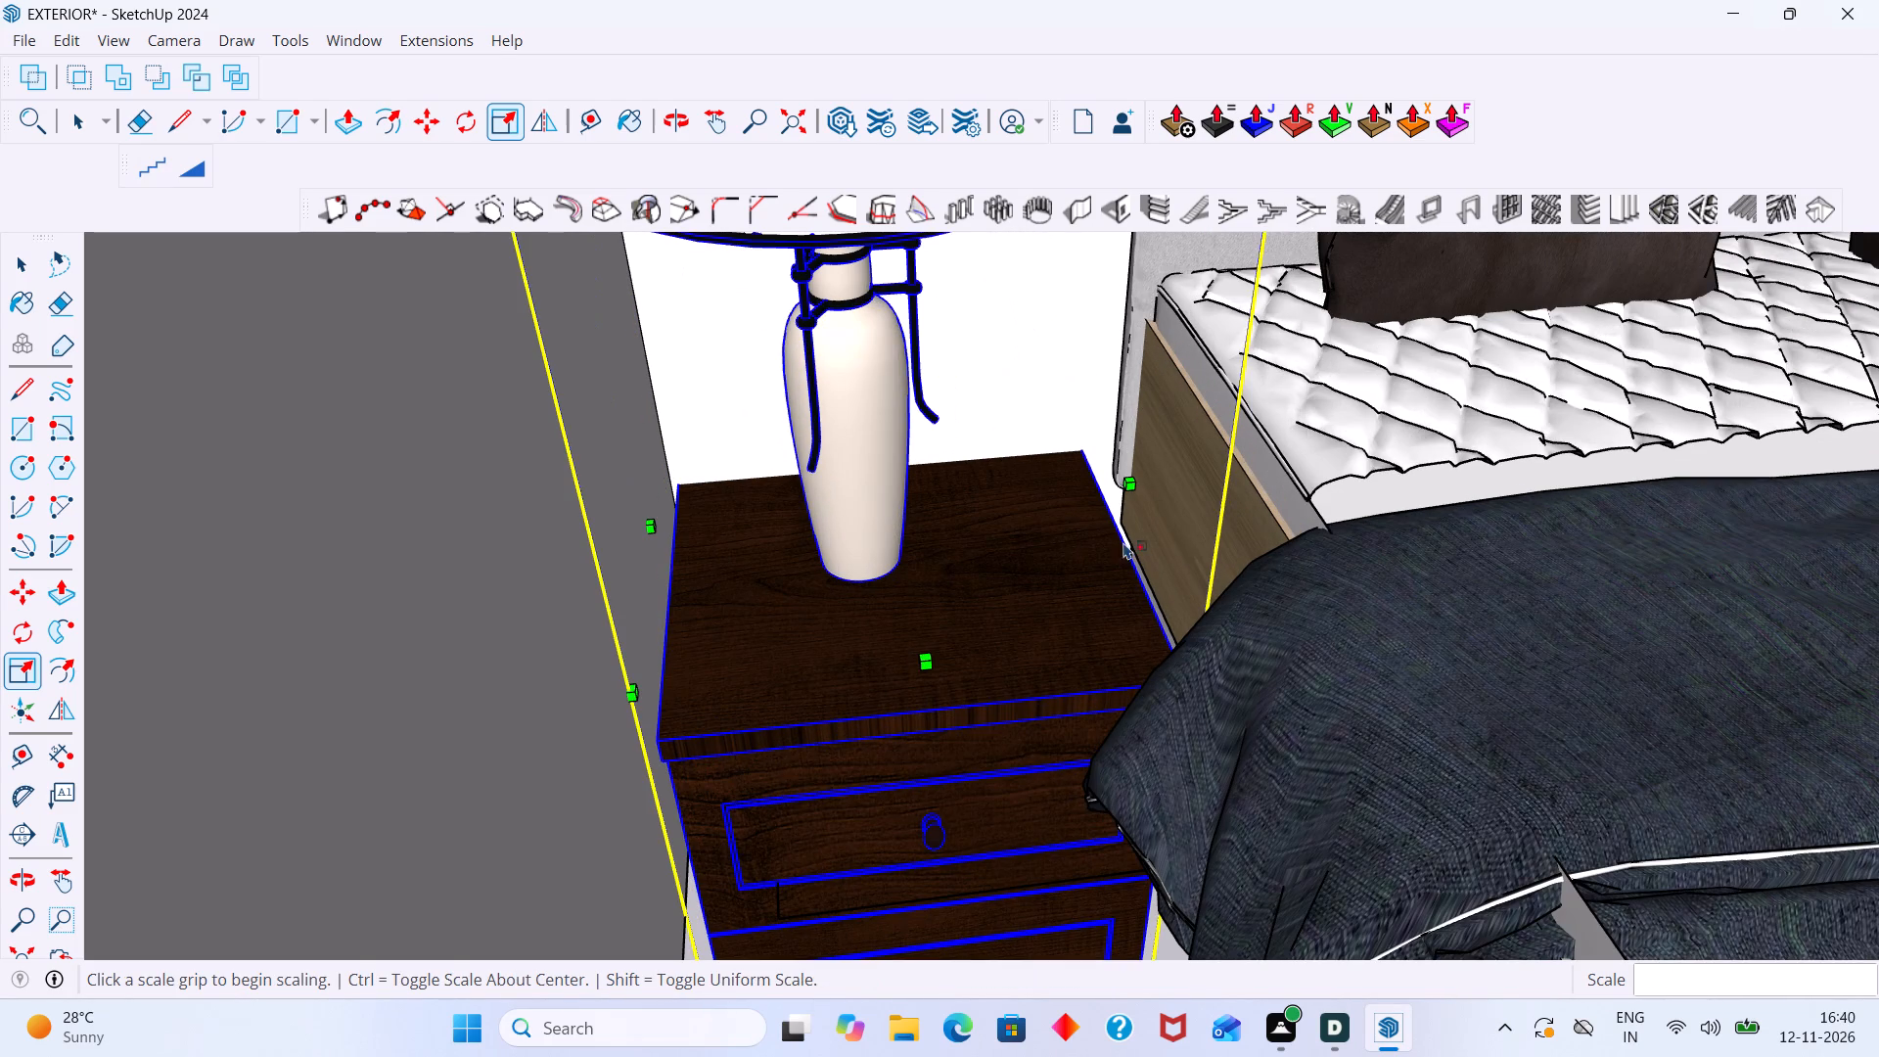
{"action": "left_click", "coordinate": [1135, 484]}
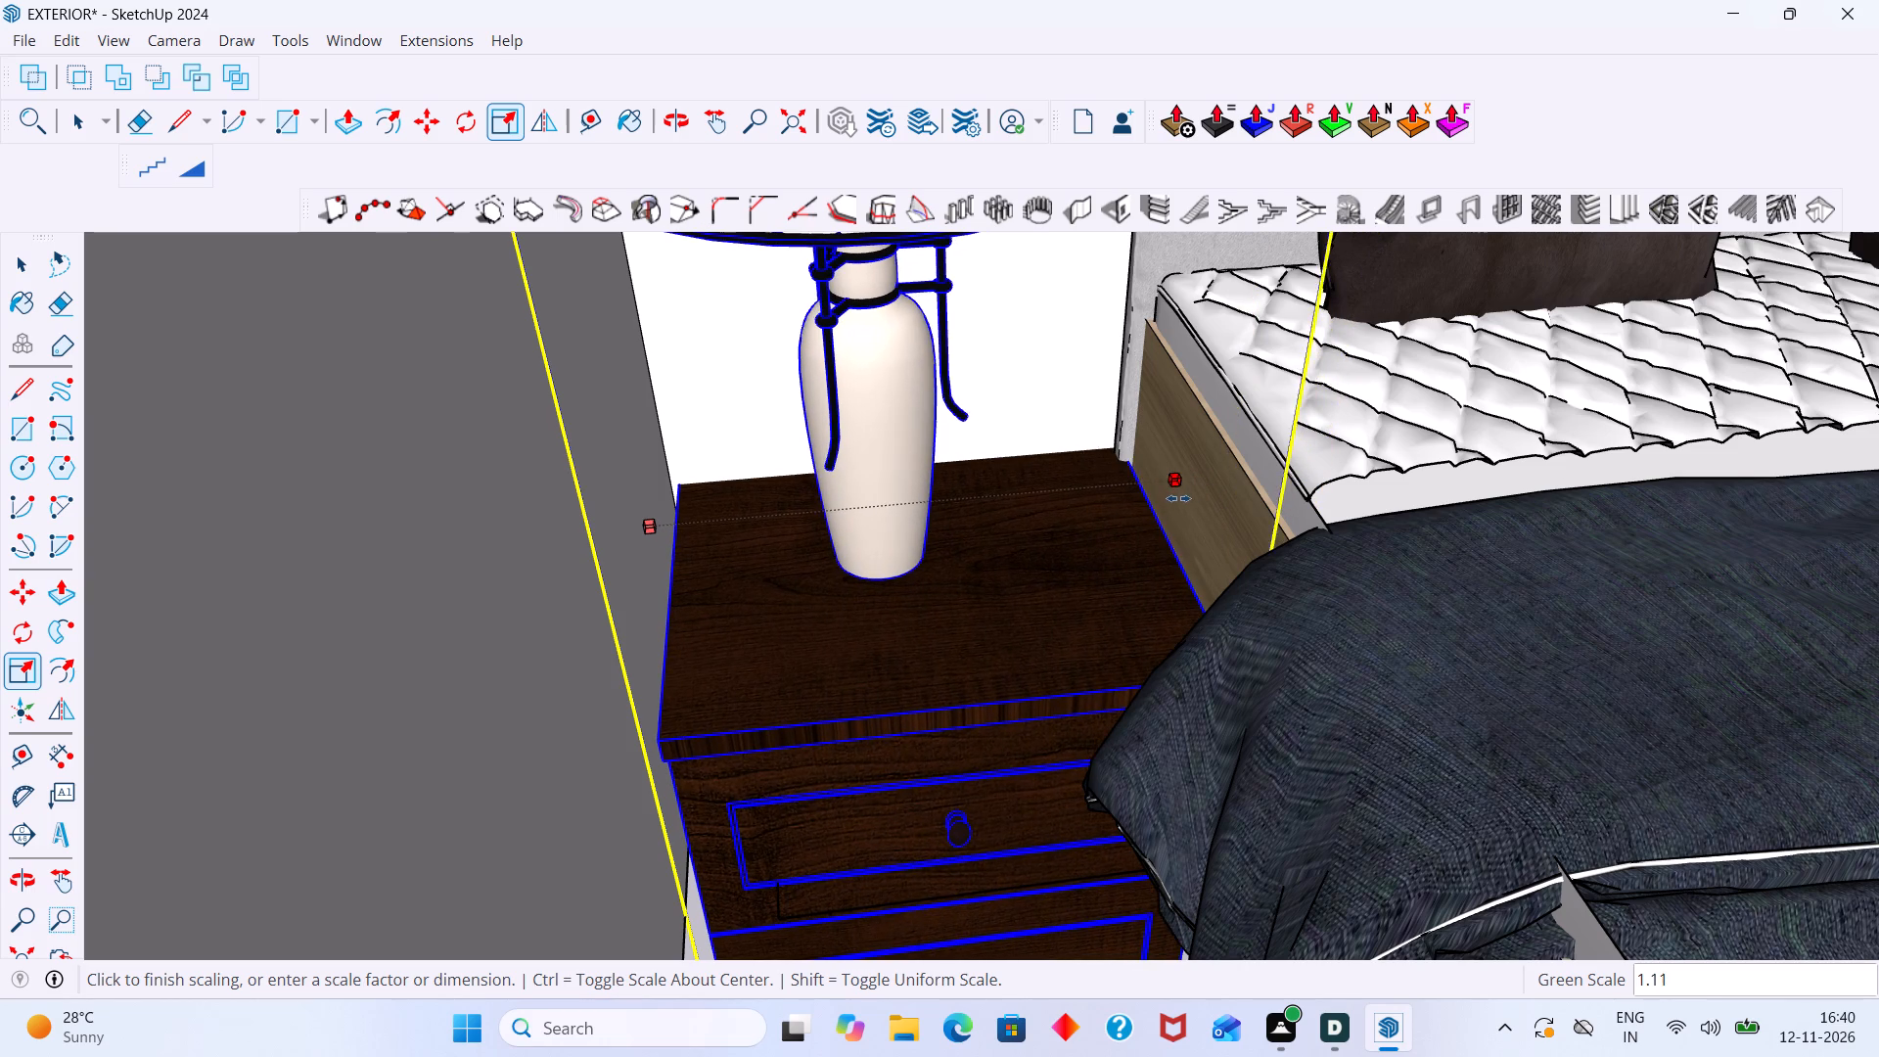
{"action": "left_click", "coordinate": [1173, 502]}
{"action": "key", "text": "space"}
Scale the ground-floor bedside table with lamp on the open side of the bed vertically, referencing the headboard's top corner.
{"action": "scroll", "coordinate": [1094, 605], "scroll_direction": "down", "scroll_amount": 4}
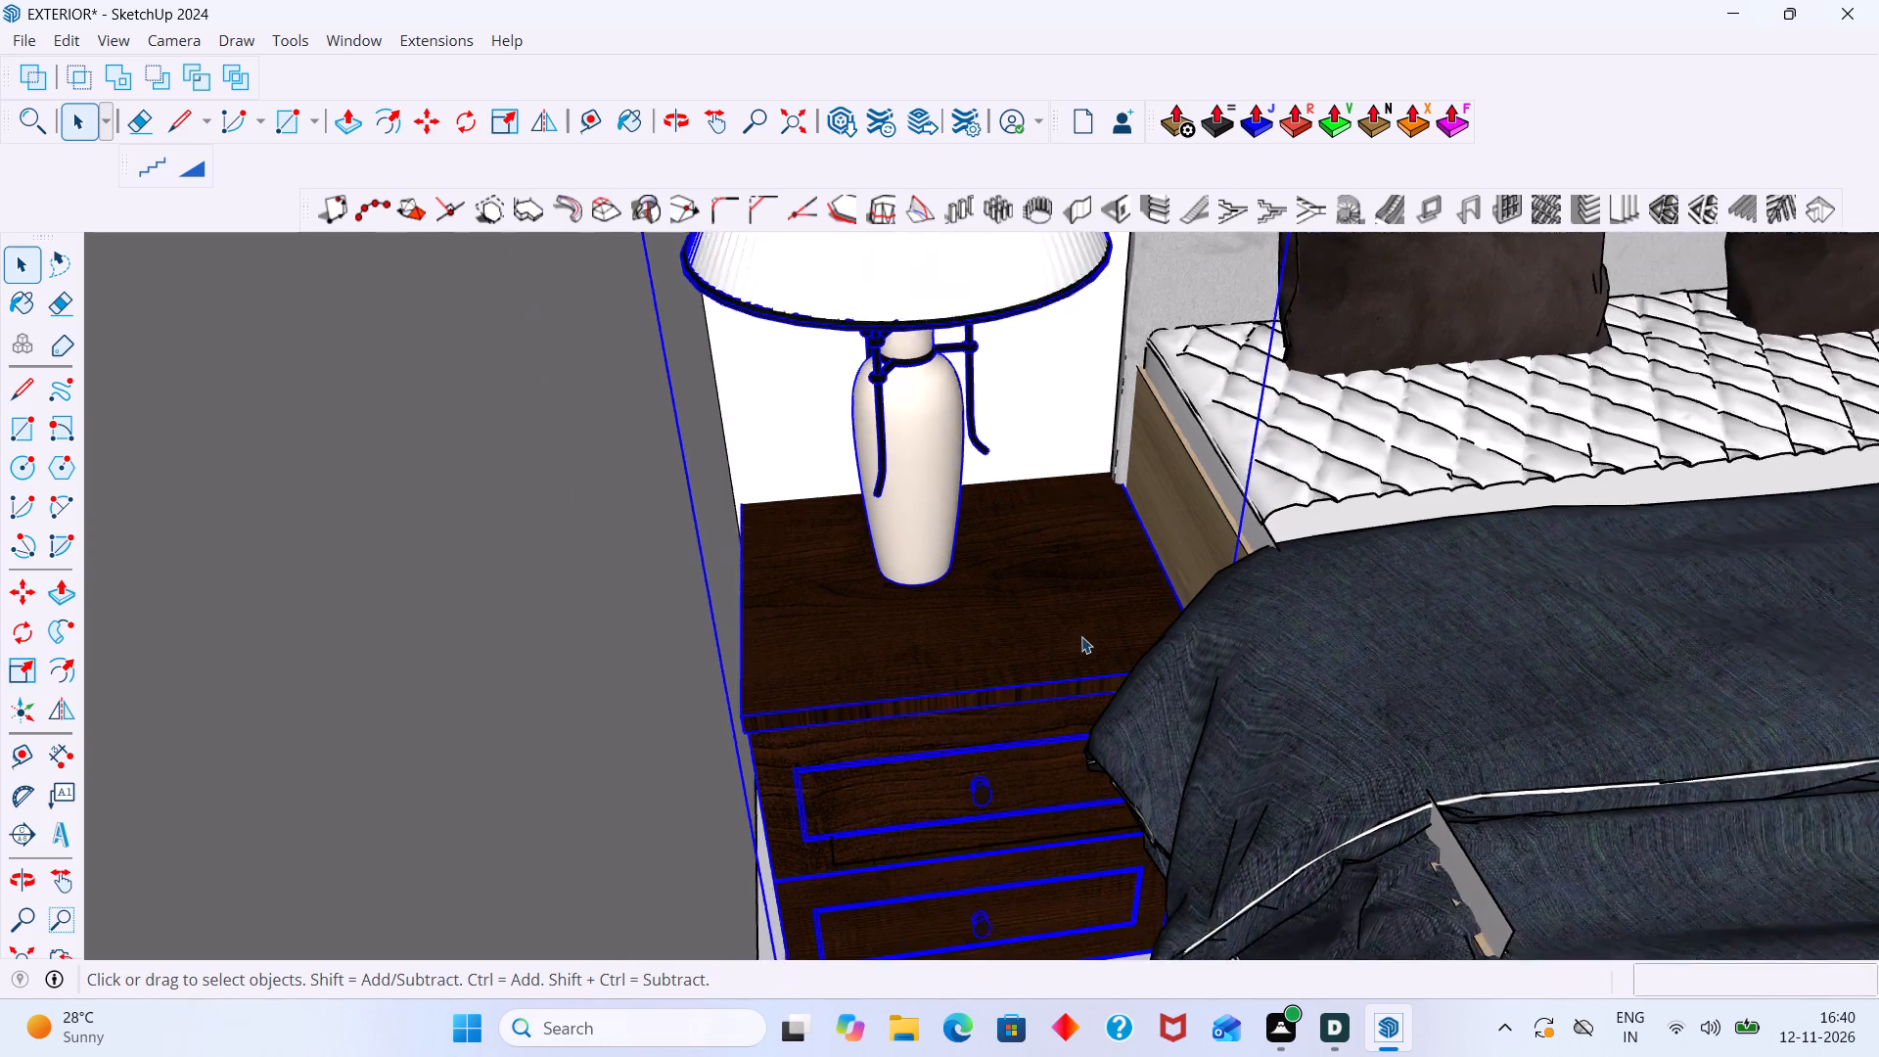
{"action": "scroll", "coordinate": [1081, 636], "scroll_direction": "down", "scroll_amount": 20}
{"action": "scroll", "coordinate": [1081, 636], "scroll_direction": "down", "scroll_amount": 8}
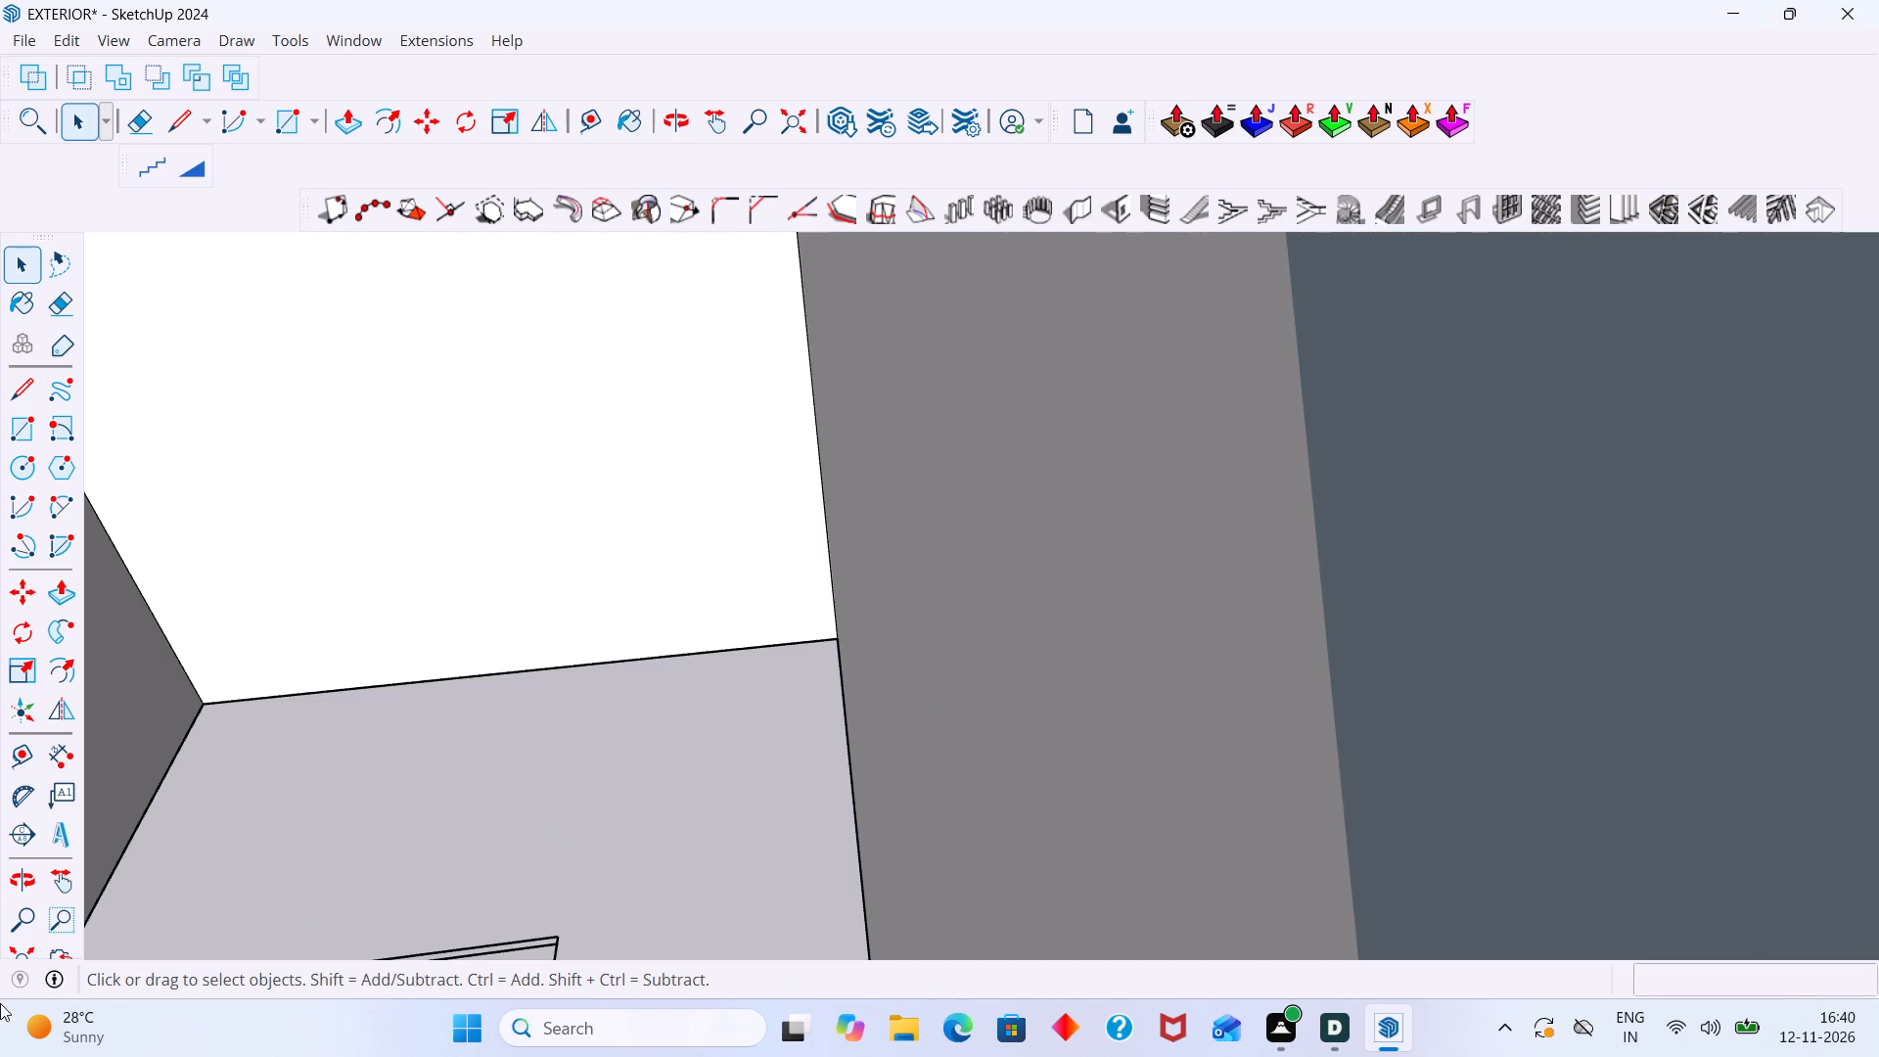
{"action": "left_click", "coordinate": [26, 950]}
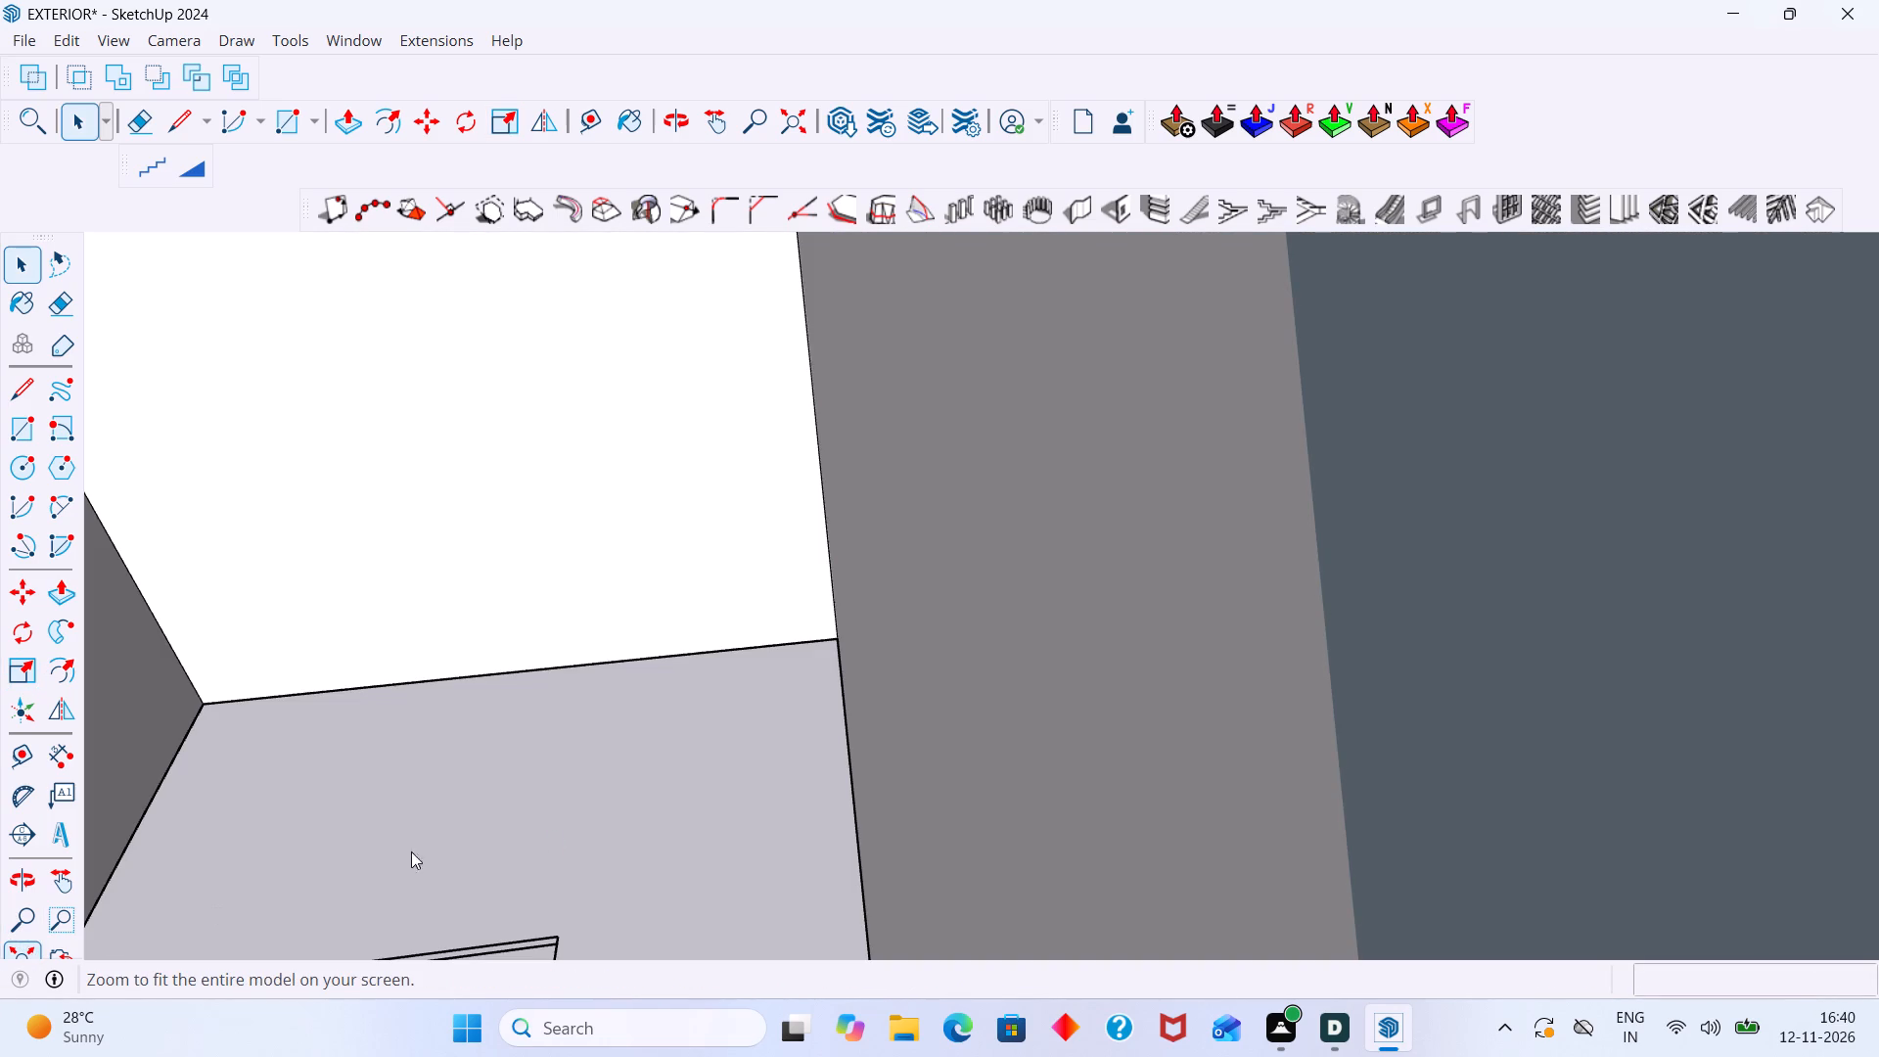
{"action": "left_click", "coordinate": [29, 949]}
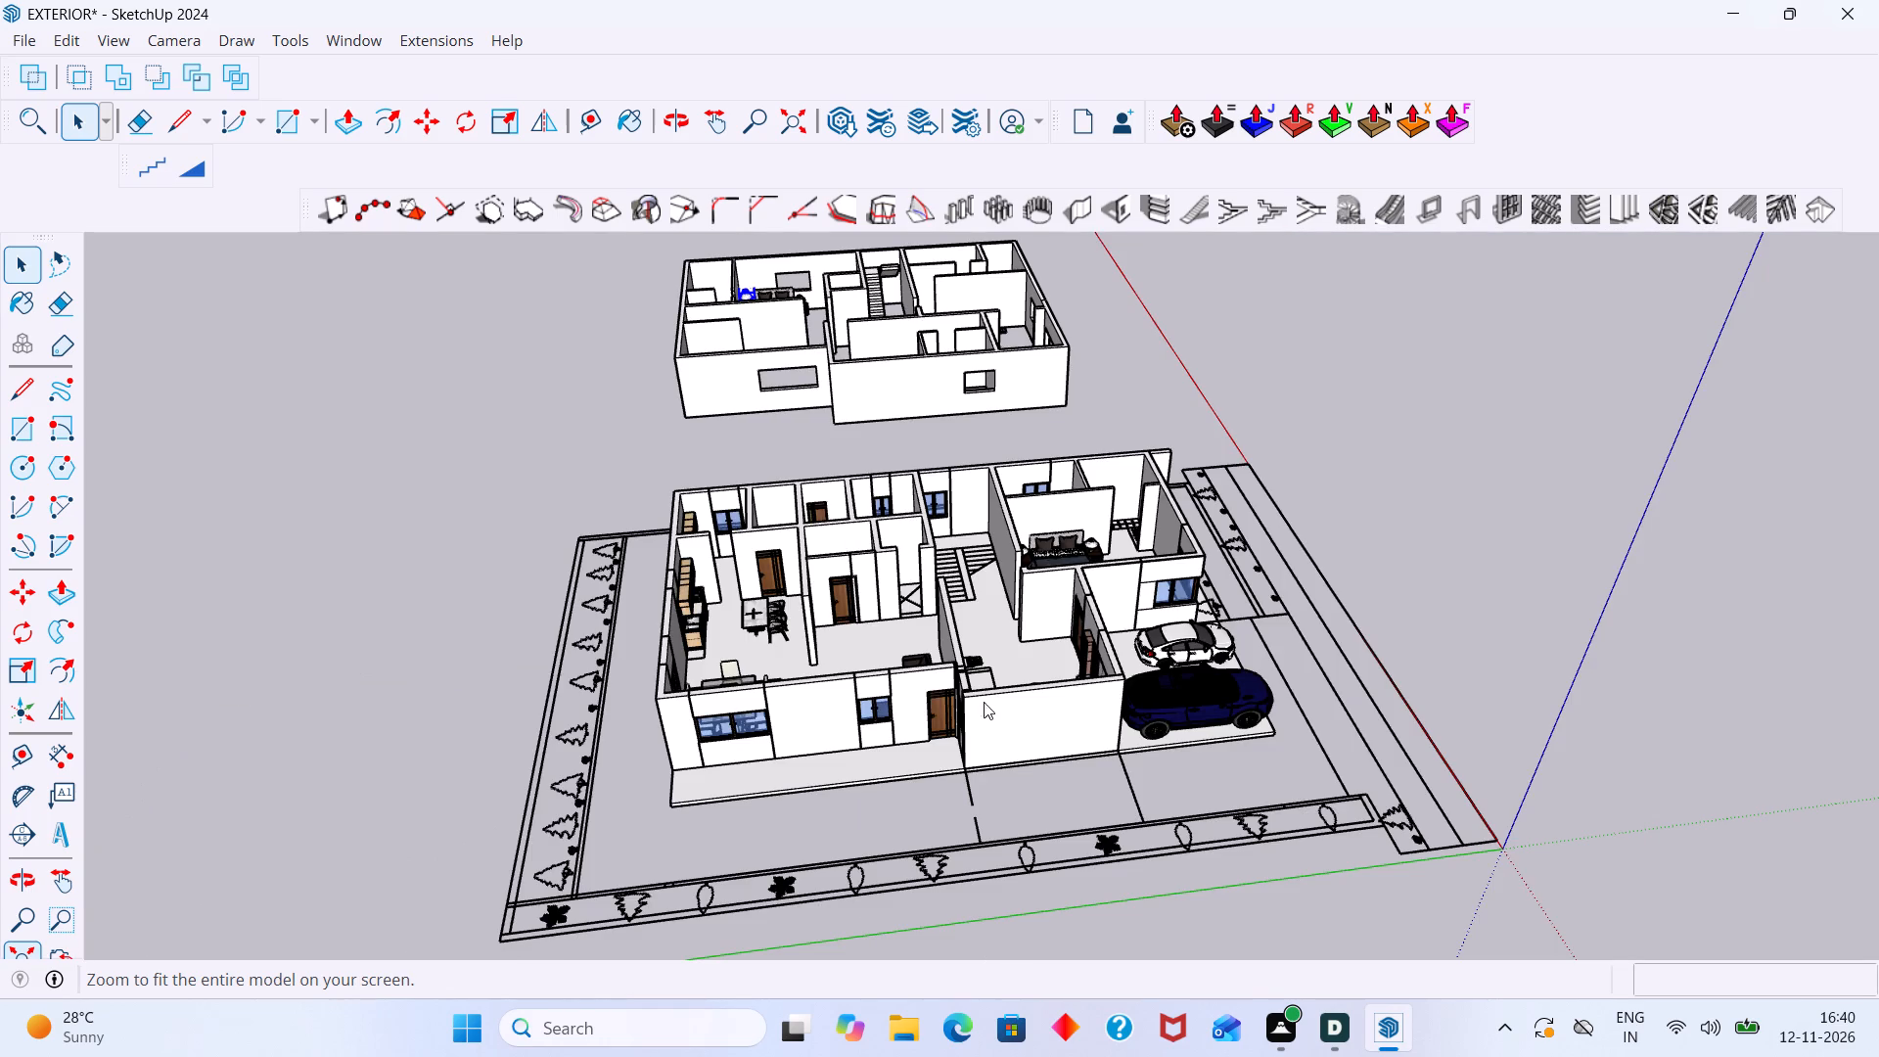
{"action": "scroll", "coordinate": [919, 662], "scroll_direction": "up", "scroll_amount": 8}
{"action": "middle_click_drag", "start_coordinate": [760, 620], "coordinate": [805, 748], "text": "shift"}
{"action": "scroll", "coordinate": [1389, 613], "scroll_direction": "up", "scroll_amount": 20}
{"action": "scroll", "coordinate": [1389, 613], "scroll_direction": "up", "scroll_amount": 2}
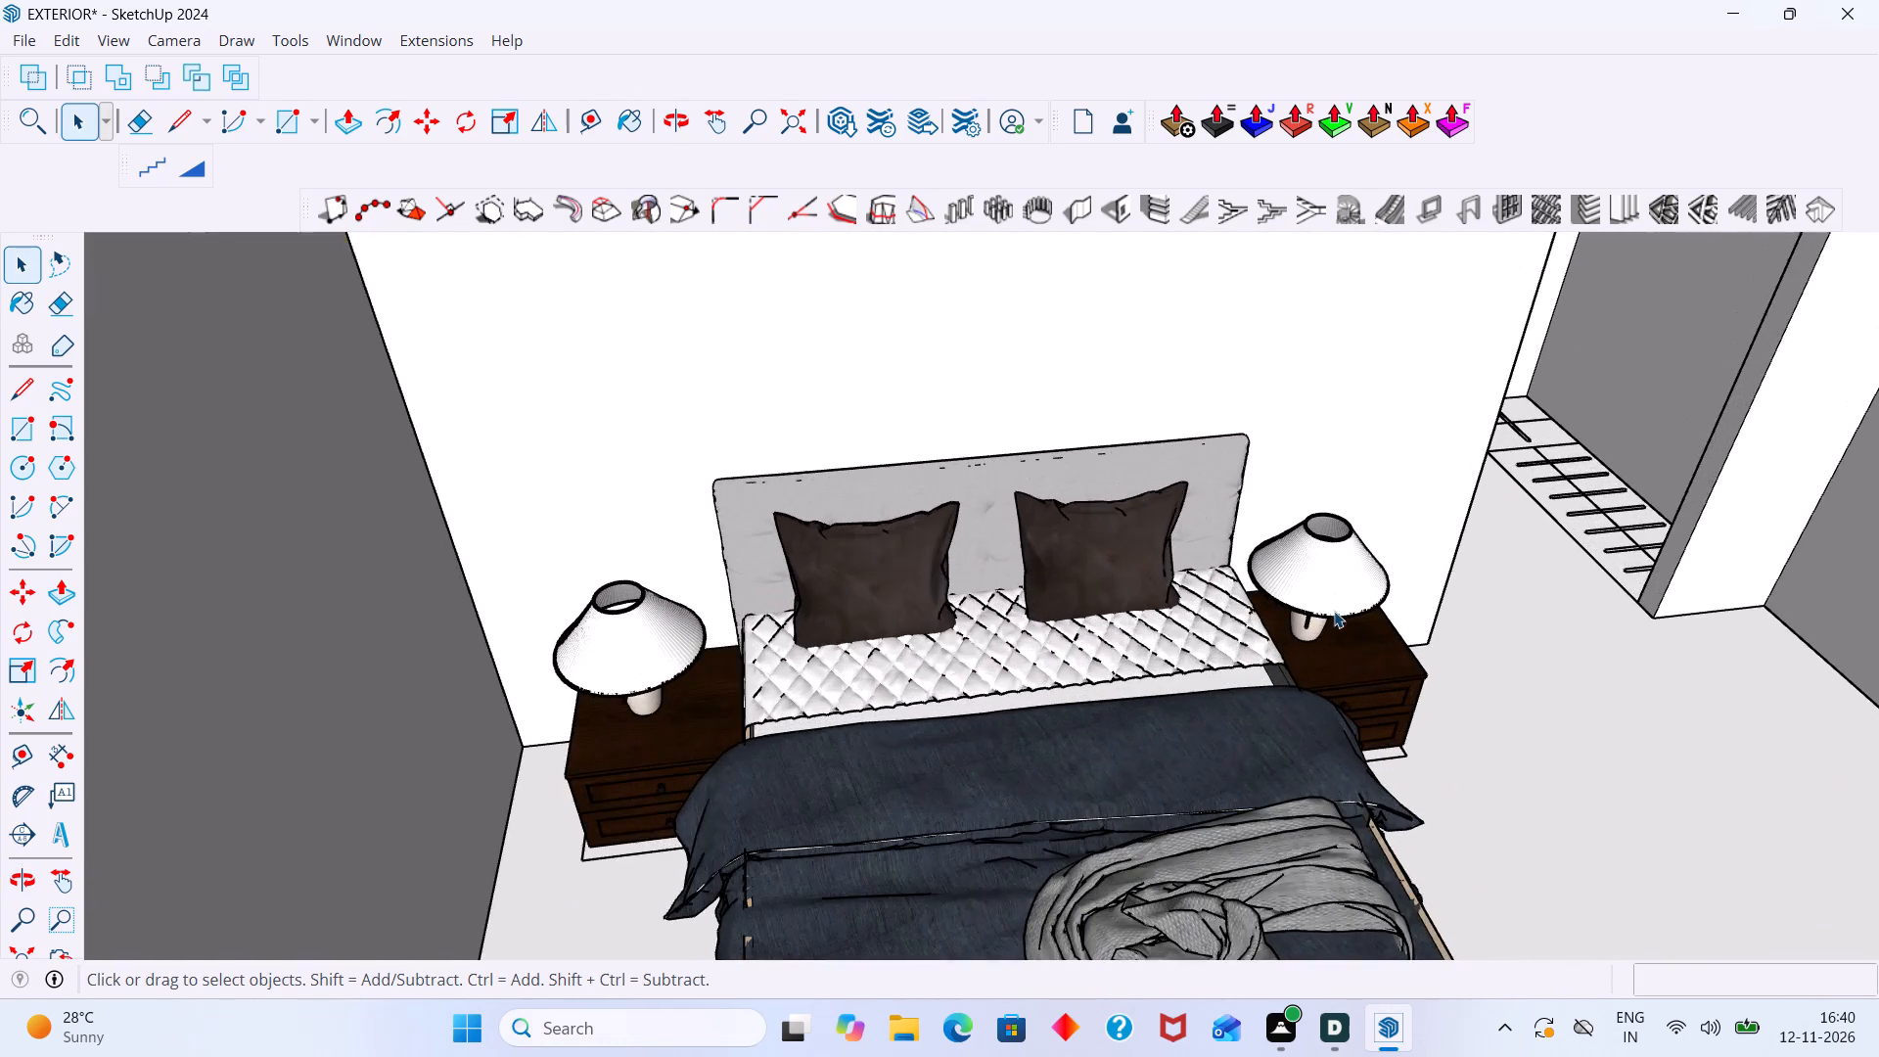
{"action": "middle_click_drag", "start_coordinate": [1333, 613], "coordinate": [1291, 614]}
{"action": "scroll", "coordinate": [1280, 615], "scroll_direction": "up", "scroll_amount": 4}
{"action": "middle_click_drag", "start_coordinate": [1289, 618], "coordinate": [1225, 590]}
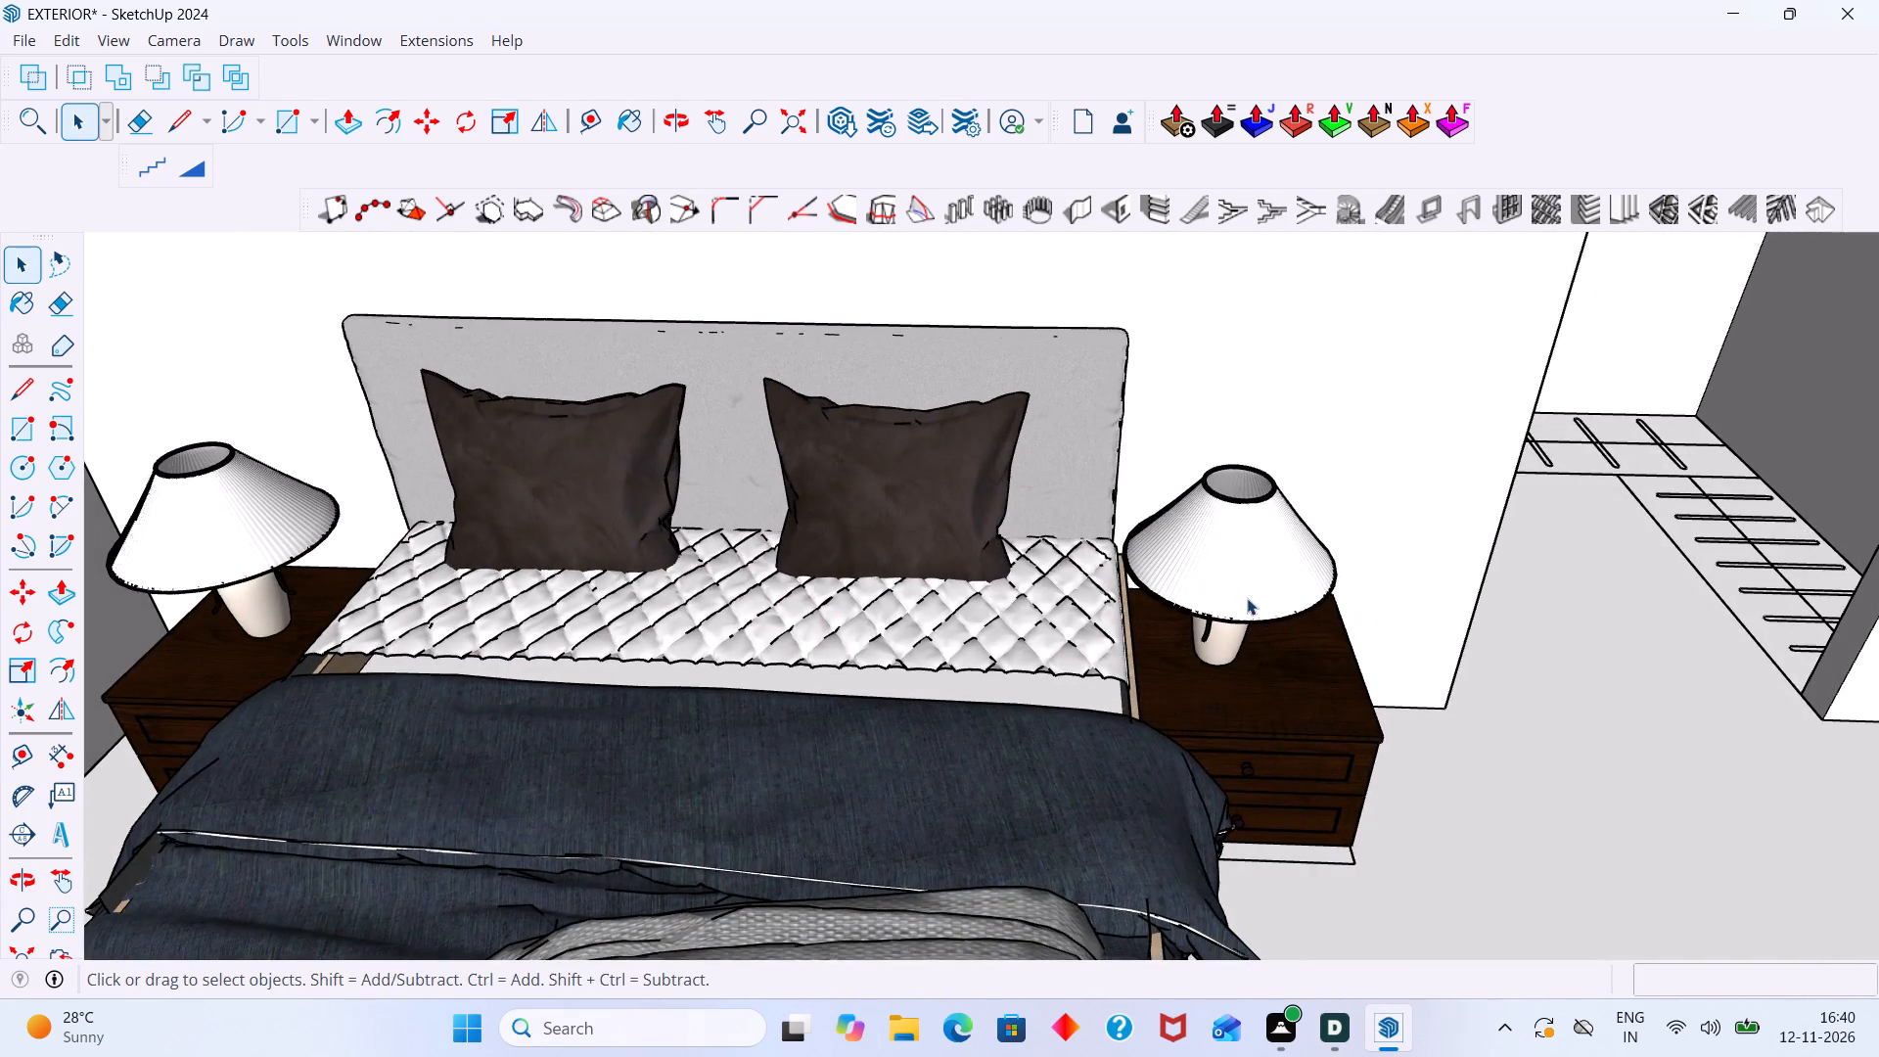
{"action": "scroll", "coordinate": [1241, 598], "scroll_direction": "up", "scroll_amount": 4}
{"action": "left_click", "coordinate": [1239, 590]}
{"action": "key", "text": "s"}
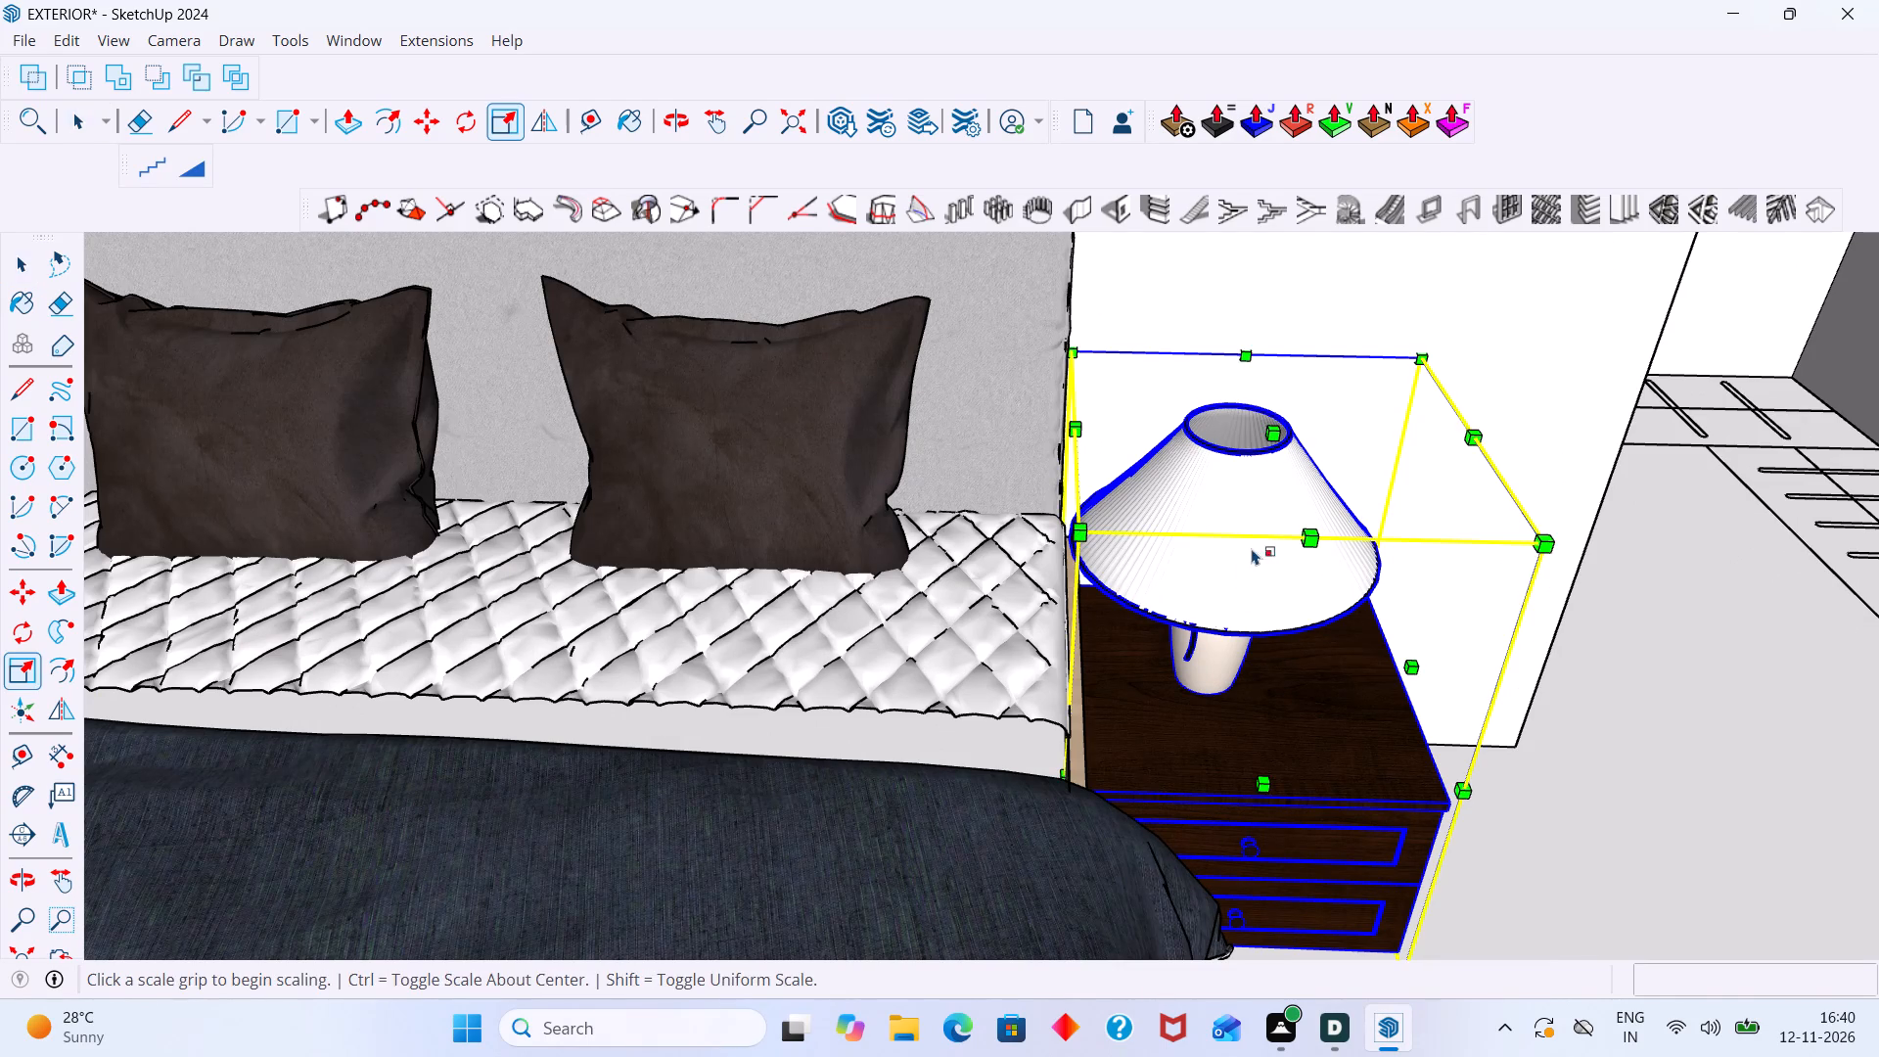
{"action": "left_click", "coordinate": [1278, 436]}
{"action": "scroll", "coordinate": [1245, 345], "scroll_direction": "down", "scroll_amount": 3}
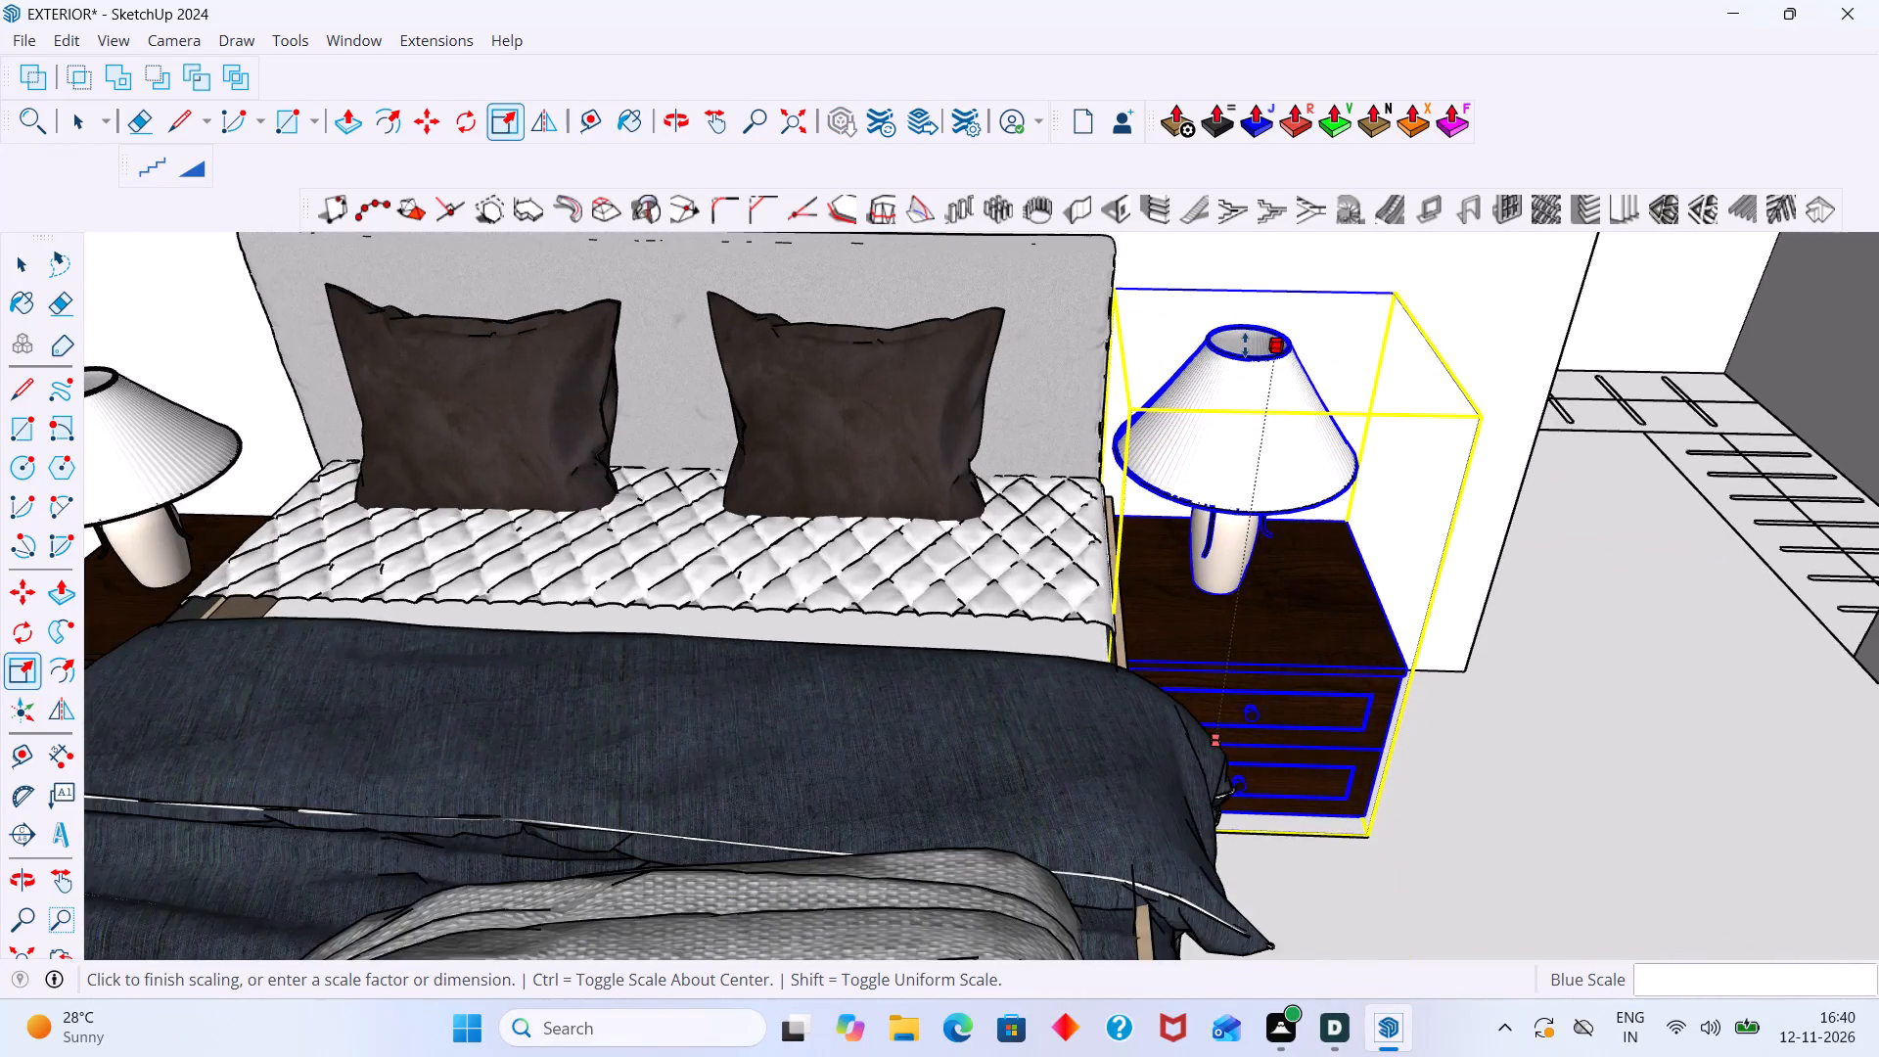
{"action": "middle_click_drag", "start_coordinate": [1249, 350], "coordinate": [1304, 539], "text": "shift"}
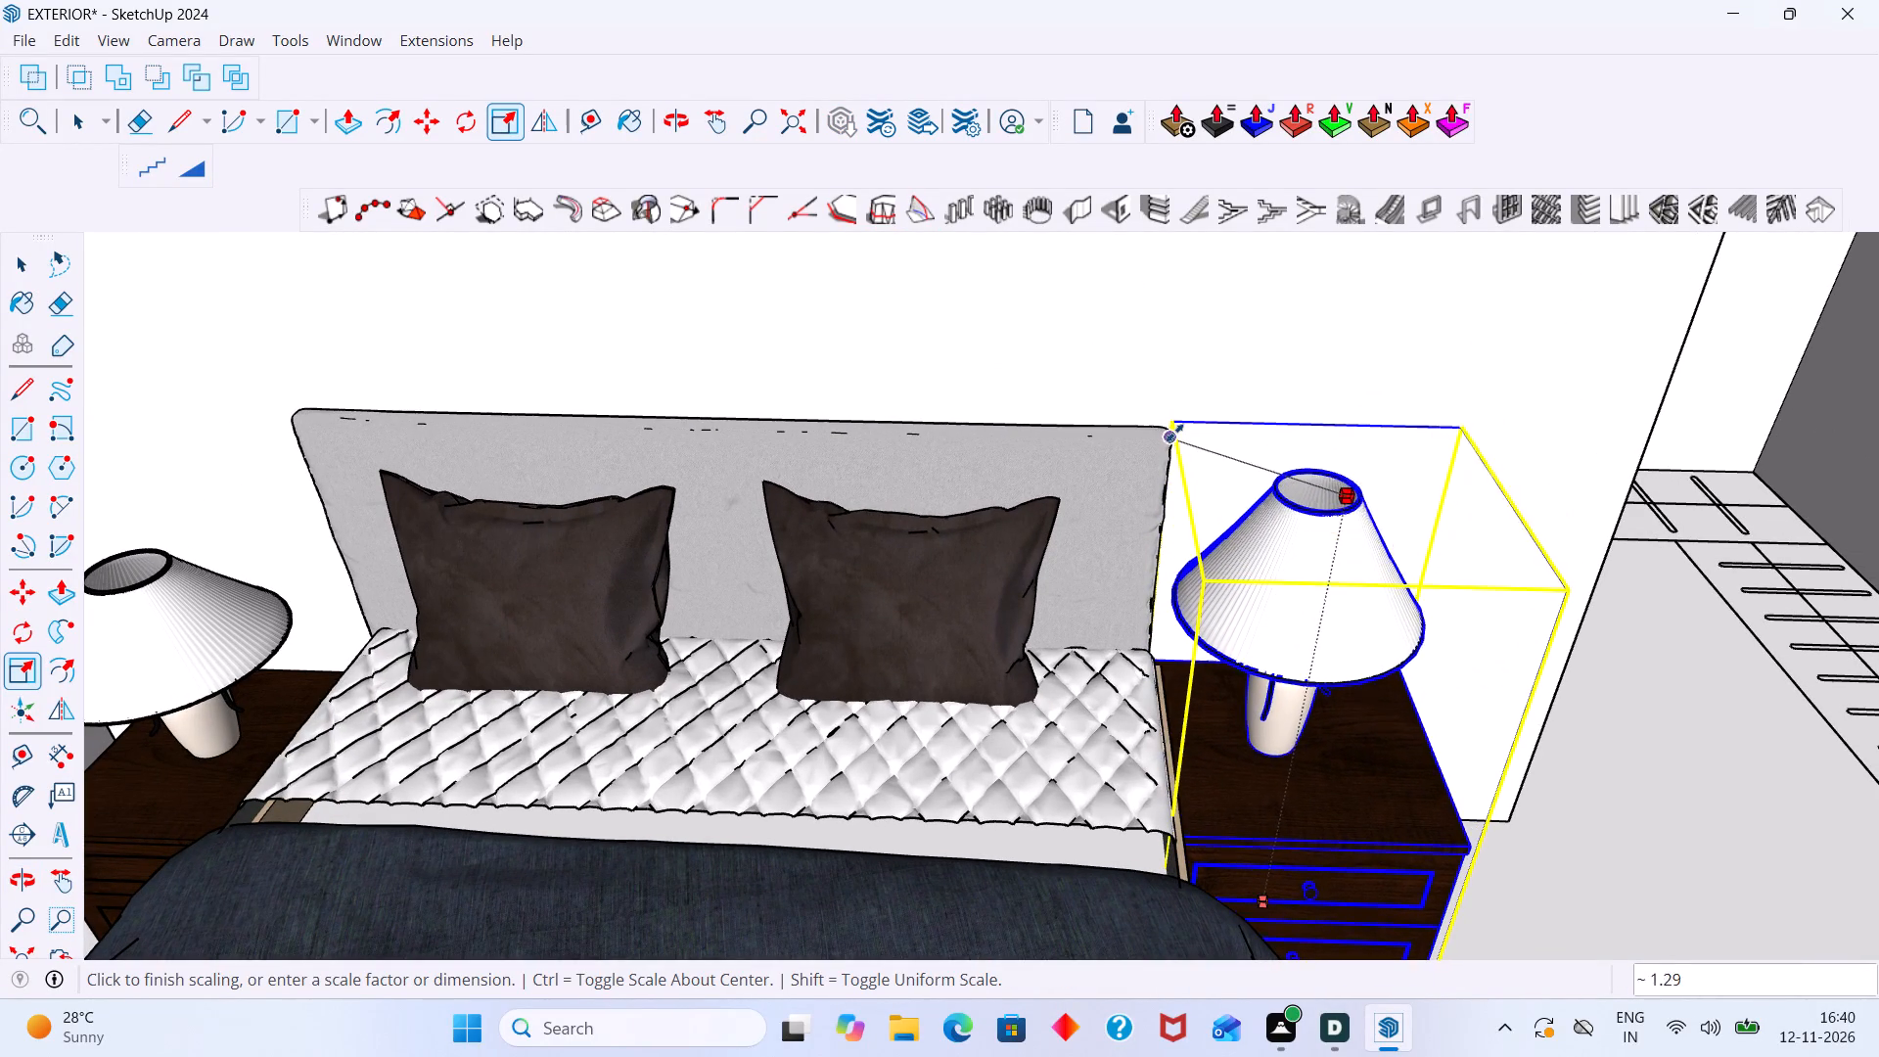
{"action": "left_click", "coordinate": [1173, 433]}
{"action": "key", "text": "space"}
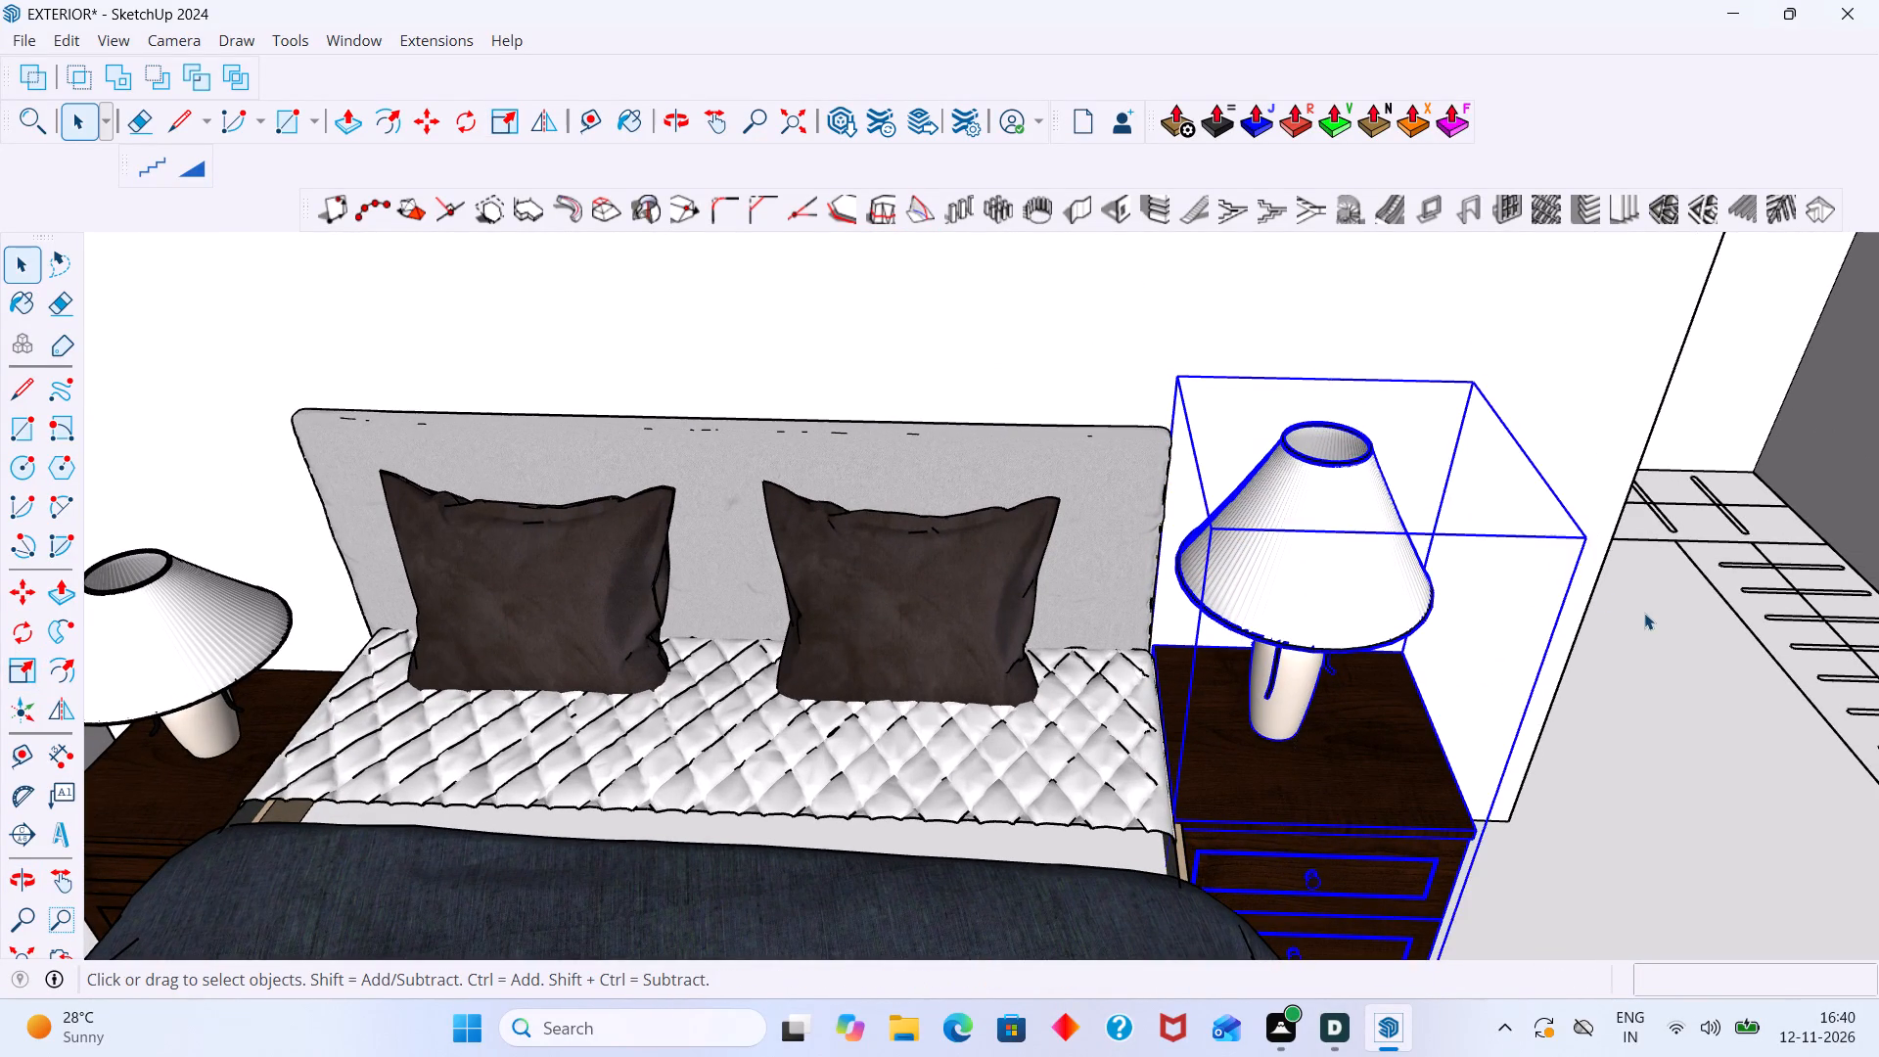
{"action": "left_click", "coordinate": [1656, 620]}
Delete the leftover floor outline in front of the ground-floor bedside table on the open side of the bed.
{"action": "scroll", "coordinate": [1635, 619], "scroll_direction": "down", "scroll_amount": 10}
{"action": "middle_click_drag", "start_coordinate": [1604, 644], "coordinate": [1482, 620]}
{"action": "scroll", "coordinate": [1482, 620], "scroll_direction": "down", "scroll_amount": 2}
{"action": "middle_click_drag", "start_coordinate": [1480, 620], "coordinate": [1436, 497], "text": "shift"}
{"action": "scroll", "coordinate": [1418, 537], "scroll_direction": "down", "scroll_amount": 1}
{"action": "middle_click_drag", "start_coordinate": [1418, 568], "coordinate": [1414, 651]}
{"action": "middle_click_drag", "start_coordinate": [1521, 577], "coordinate": [1464, 601]}
{"action": "scroll", "coordinate": [1463, 675], "scroll_direction": "up", "scroll_amount": 13}
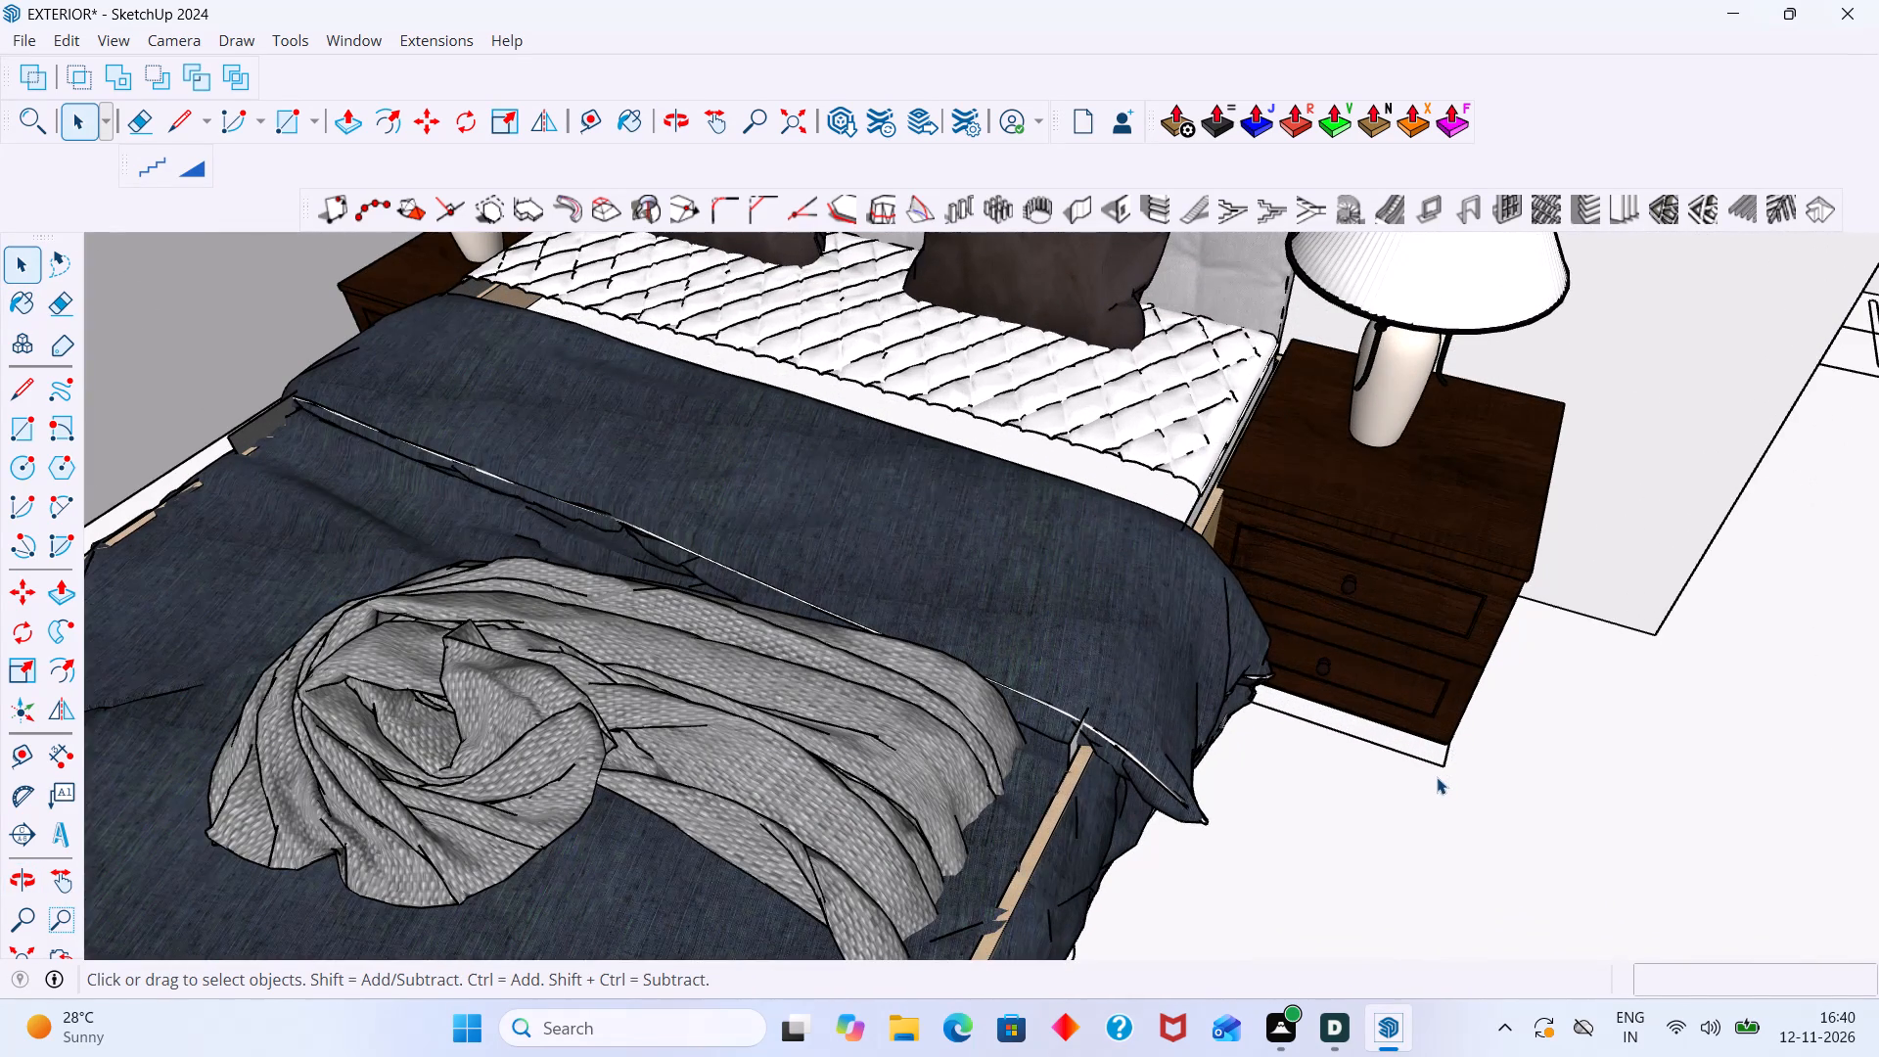
{"action": "left_click", "coordinate": [1426, 760]}
{"action": "key", "text": "Delete"}
Examine the ground-floor bedroom and the surrounding rooms with the finished bed and bedside tables in place.
{"action": "scroll", "coordinate": [1426, 759], "scroll_direction": "down", "scroll_amount": 12}
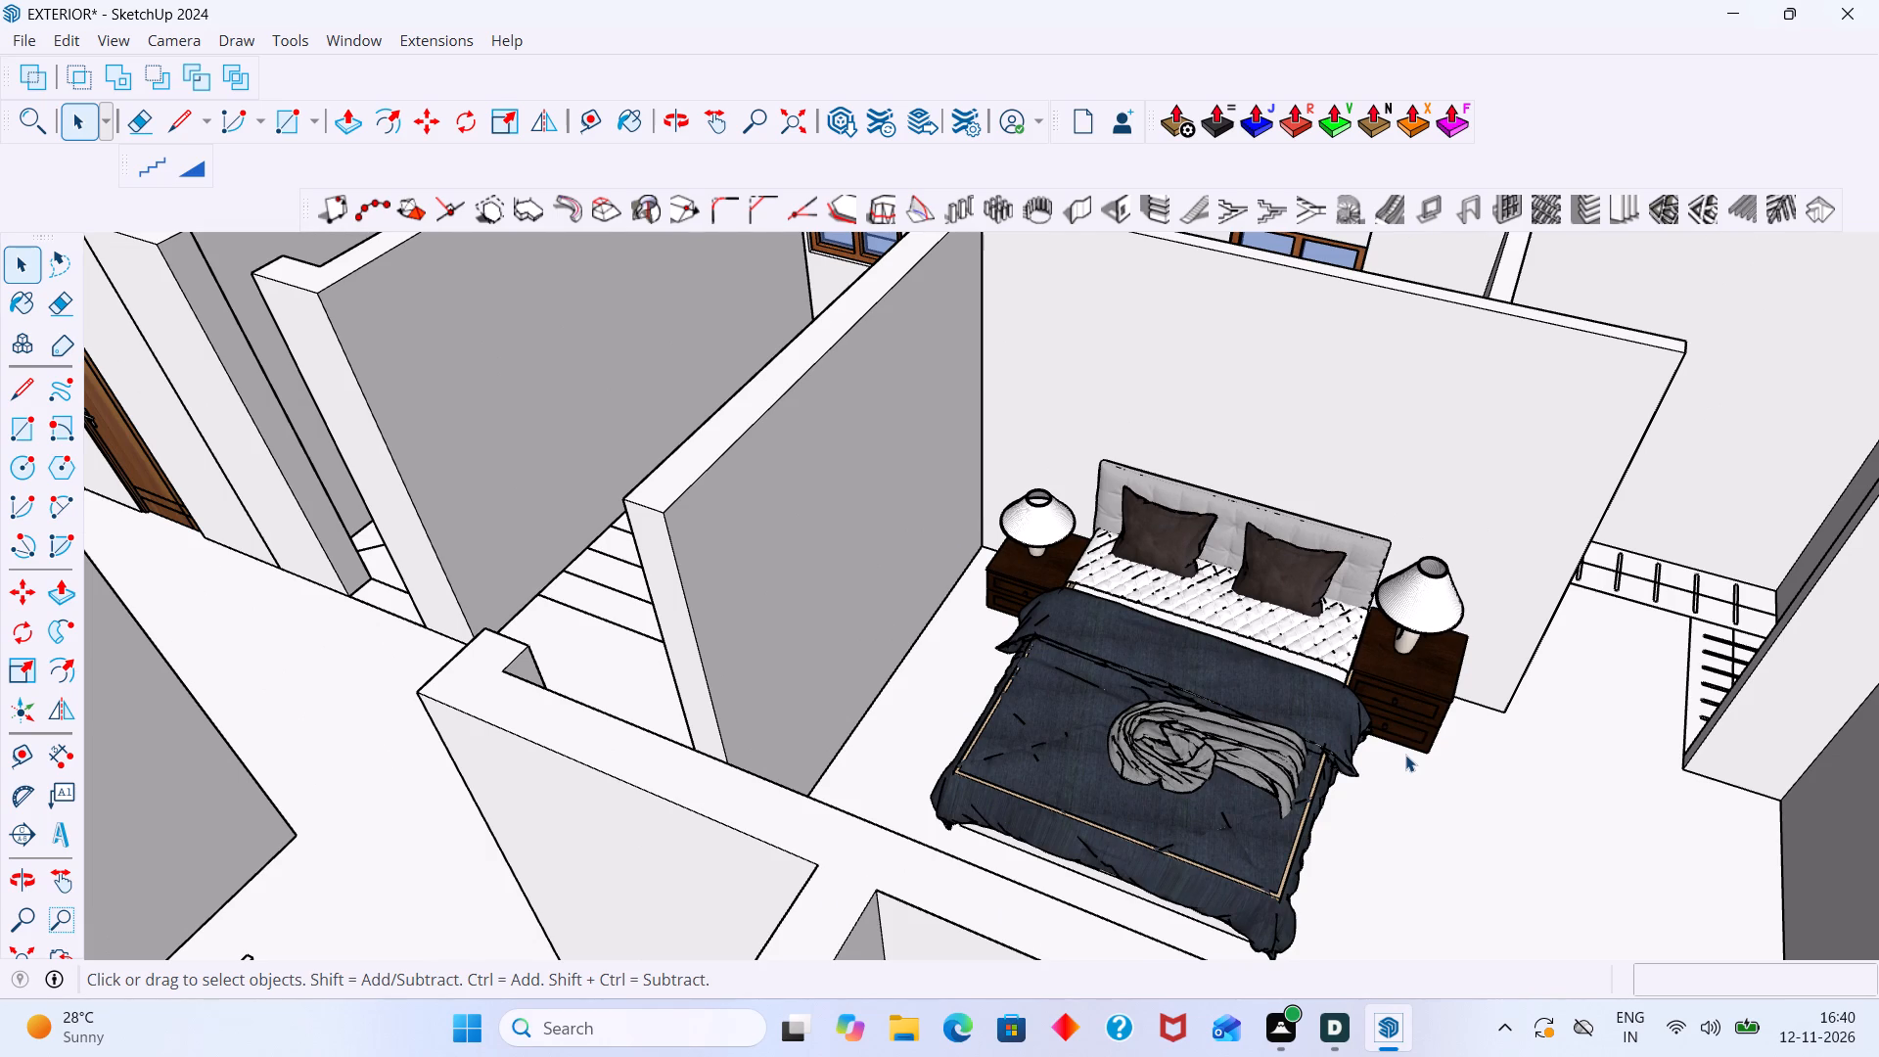
{"action": "scroll", "coordinate": [1407, 752], "scroll_direction": "down", "scroll_amount": 4}
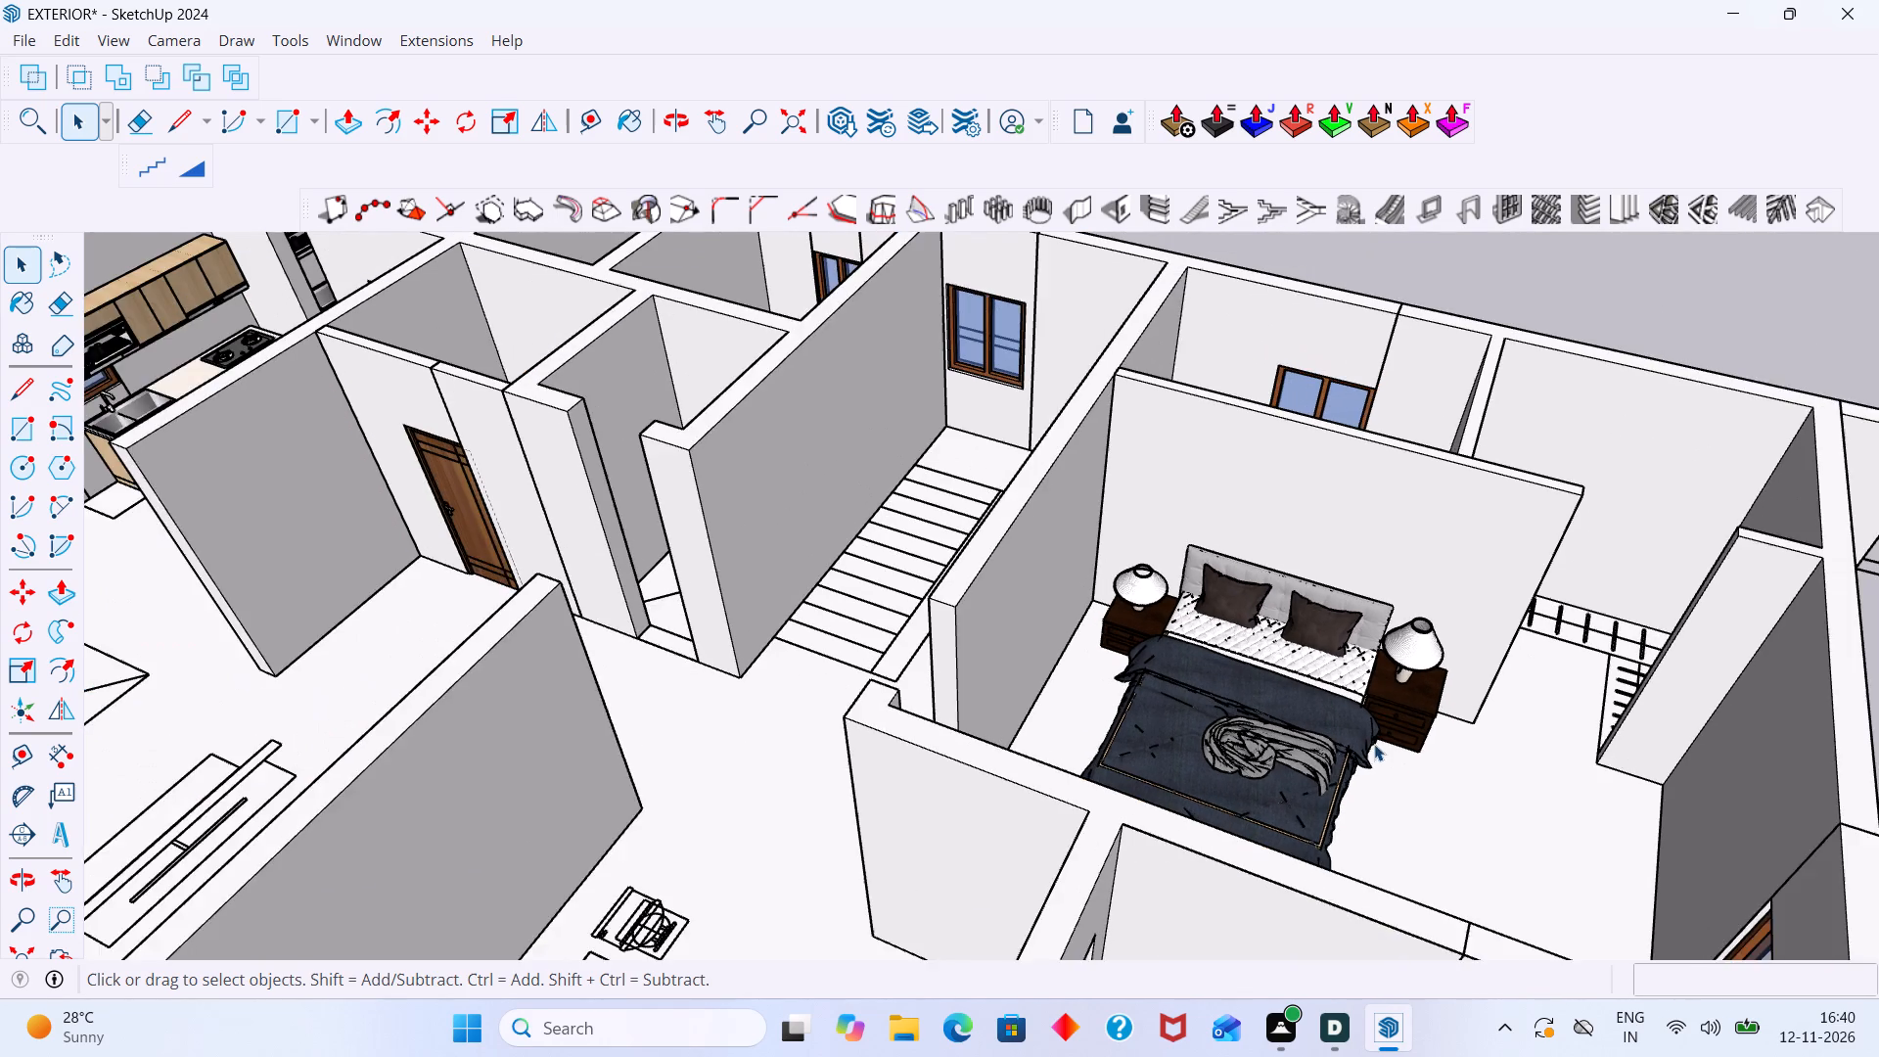
{"action": "scroll", "coordinate": [1374, 744], "scroll_direction": "down", "scroll_amount": 1}
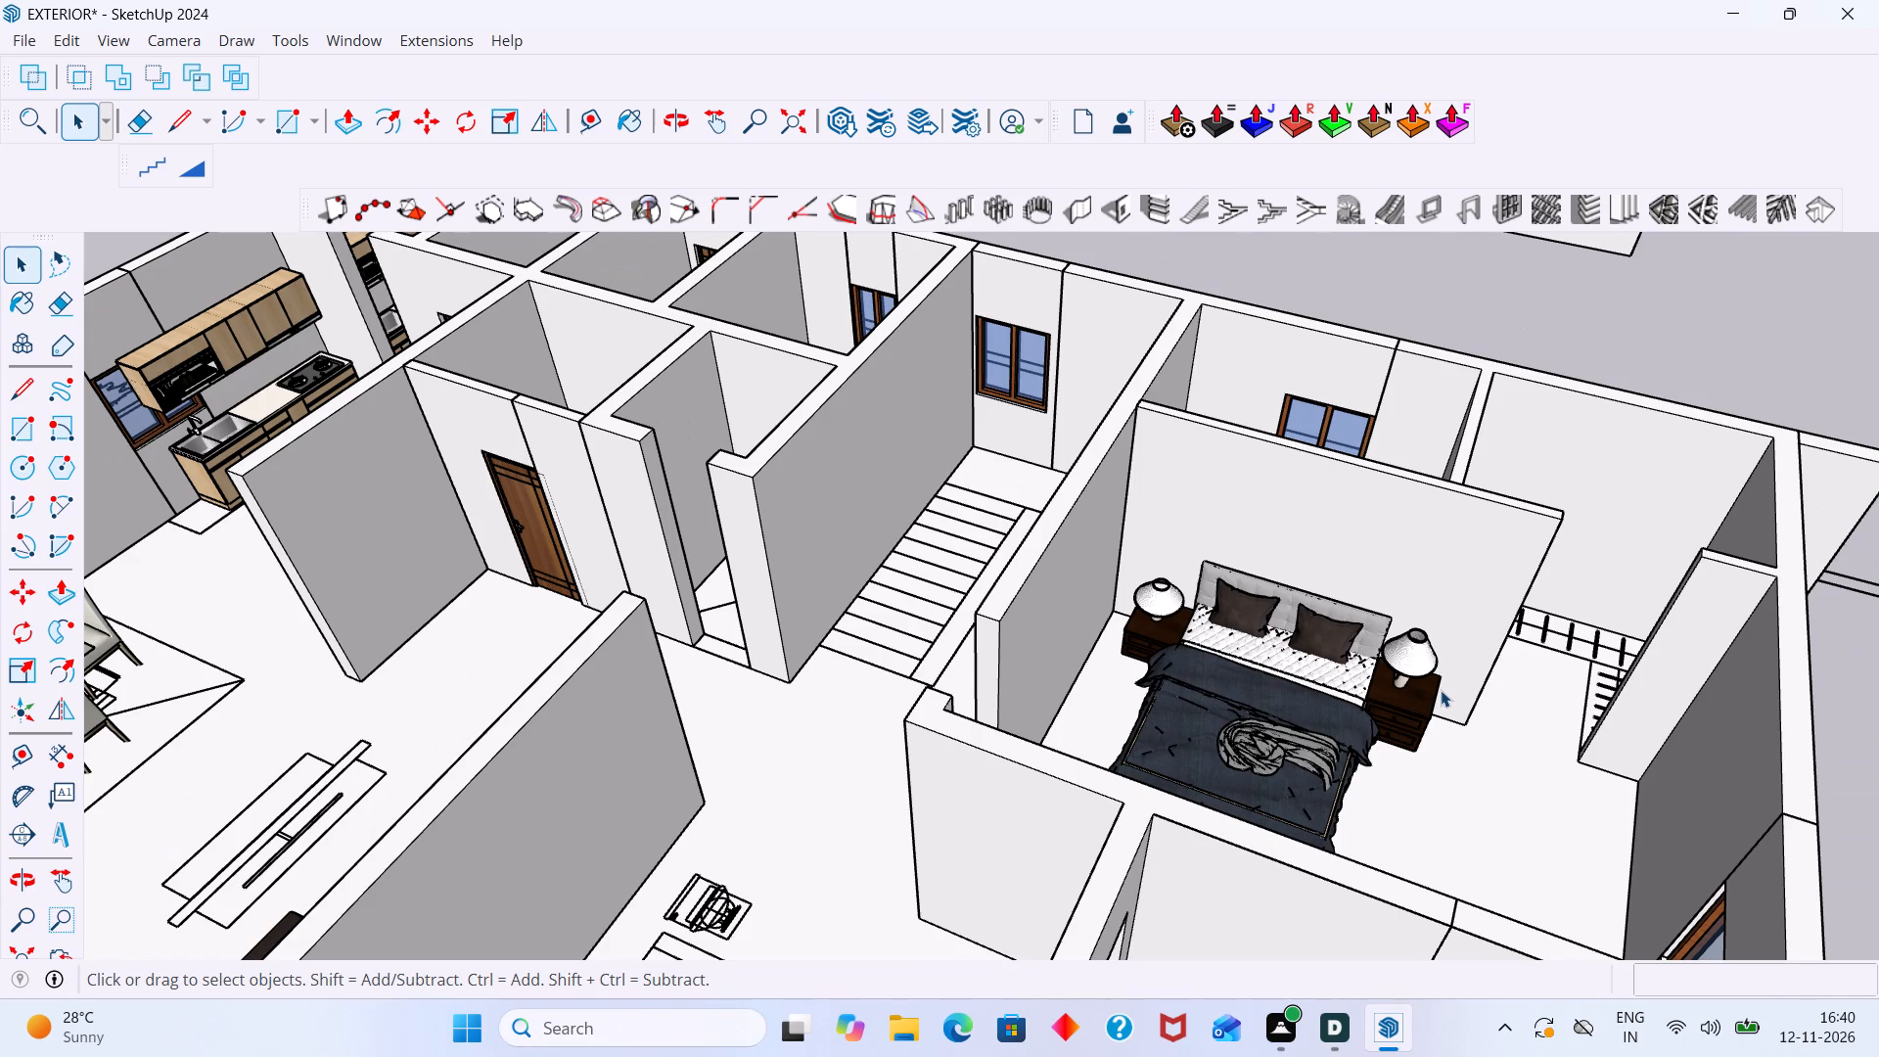
{"action": "middle_click_drag", "start_coordinate": [1415, 690], "coordinate": [1193, 656], "text": "shift"}
{"action": "scroll", "coordinate": [1199, 647], "scroll_direction": "down", "scroll_amount": 4}
{"action": "middle_click_drag", "start_coordinate": [1212, 647], "coordinate": [1190, 779]}
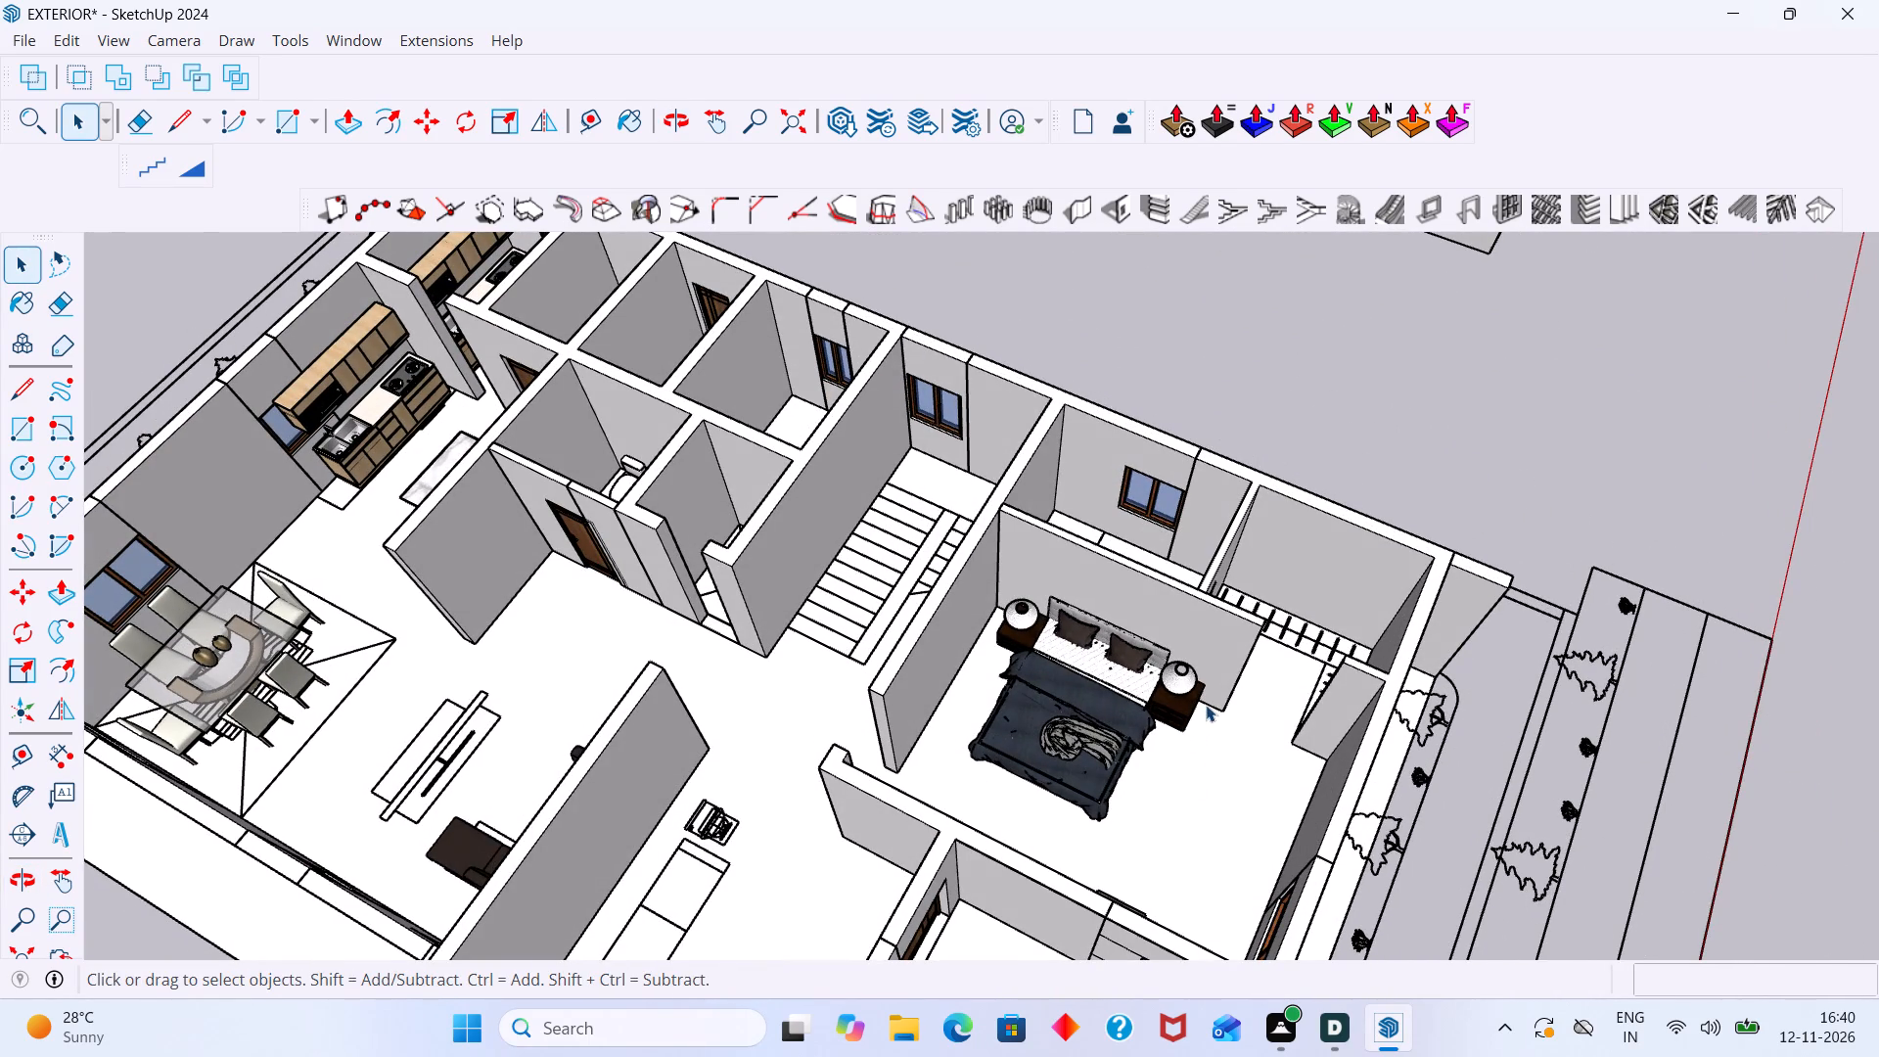
{"action": "scroll", "coordinate": [1126, 763], "scroll_direction": "down", "scroll_amount": 1}
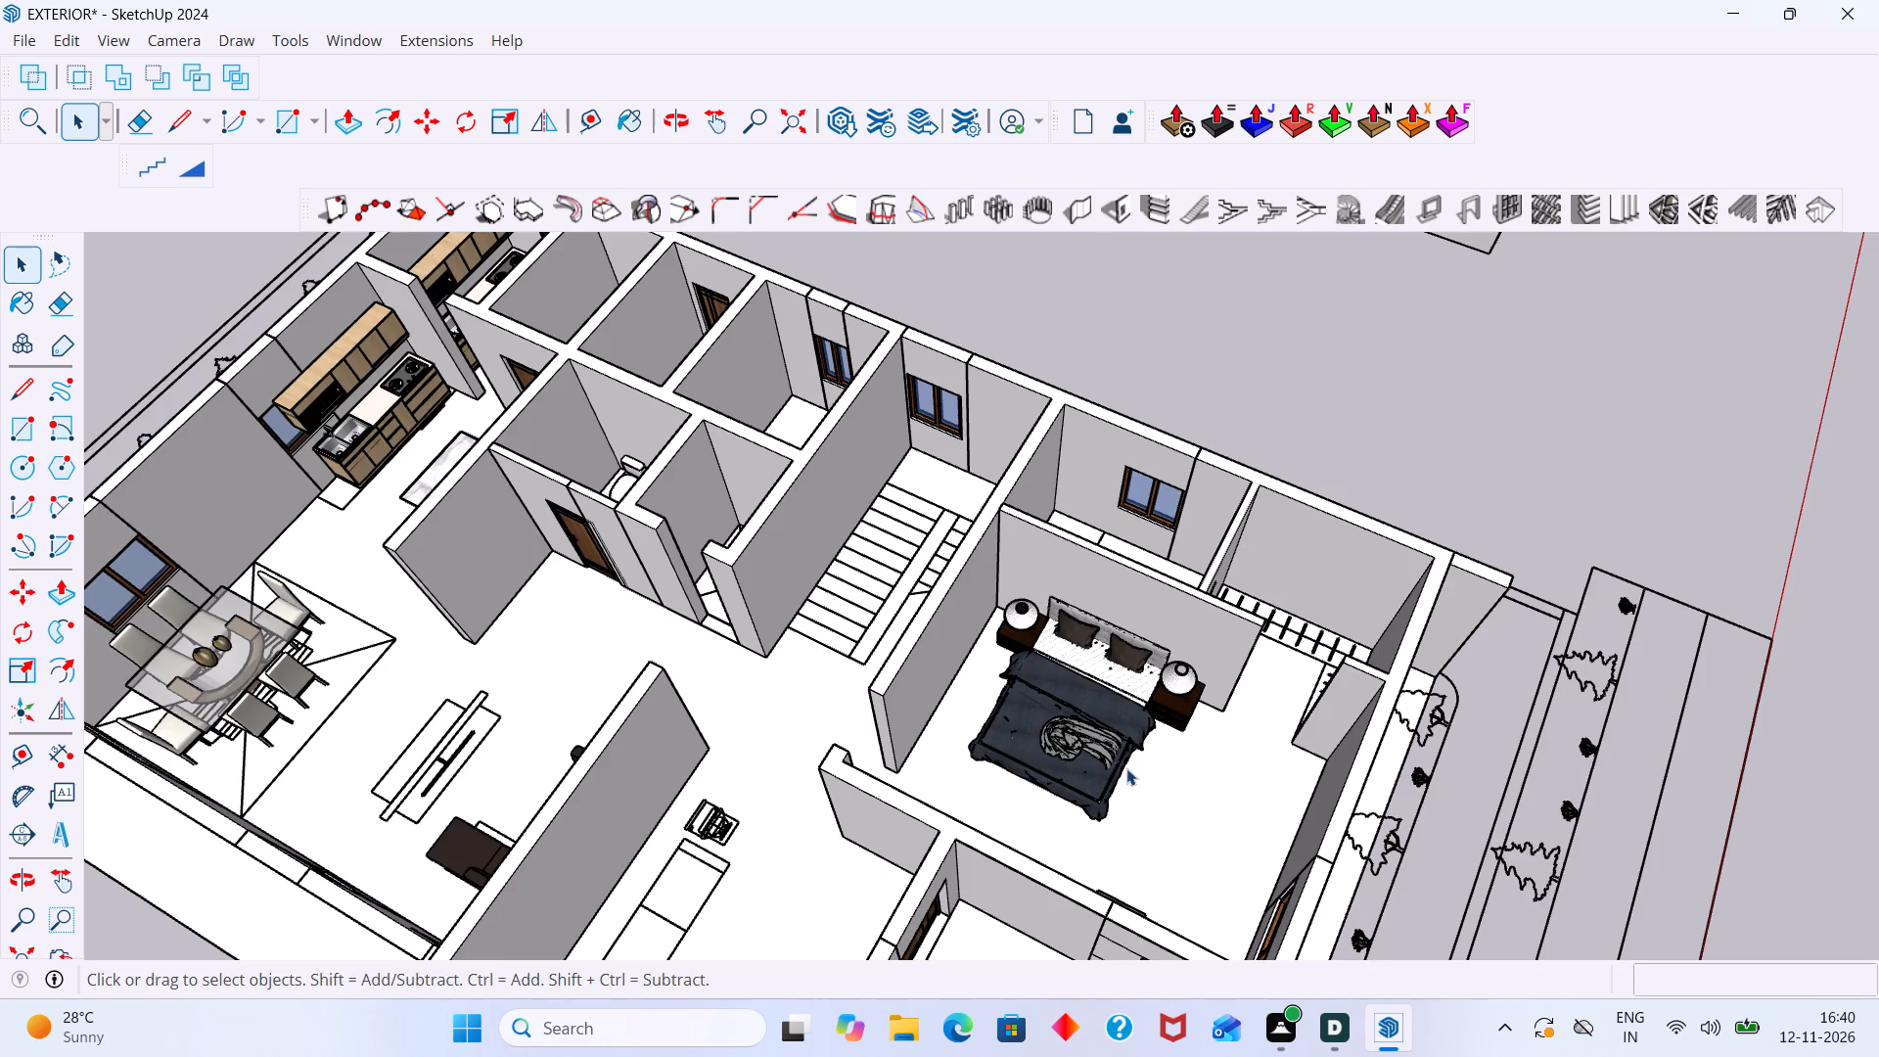
{"action": "scroll", "coordinate": [1126, 768], "scroll_direction": "down", "scroll_amount": 4}
{"action": "middle_click_drag", "start_coordinate": [1159, 816], "coordinate": [1047, 749], "text": "shift"}
{"action": "scroll", "coordinate": [1004, 769], "scroll_direction": "up", "scroll_amount": 3}
{"action": "scroll", "coordinate": [967, 771], "scroll_direction": "down", "scroll_amount": 2}
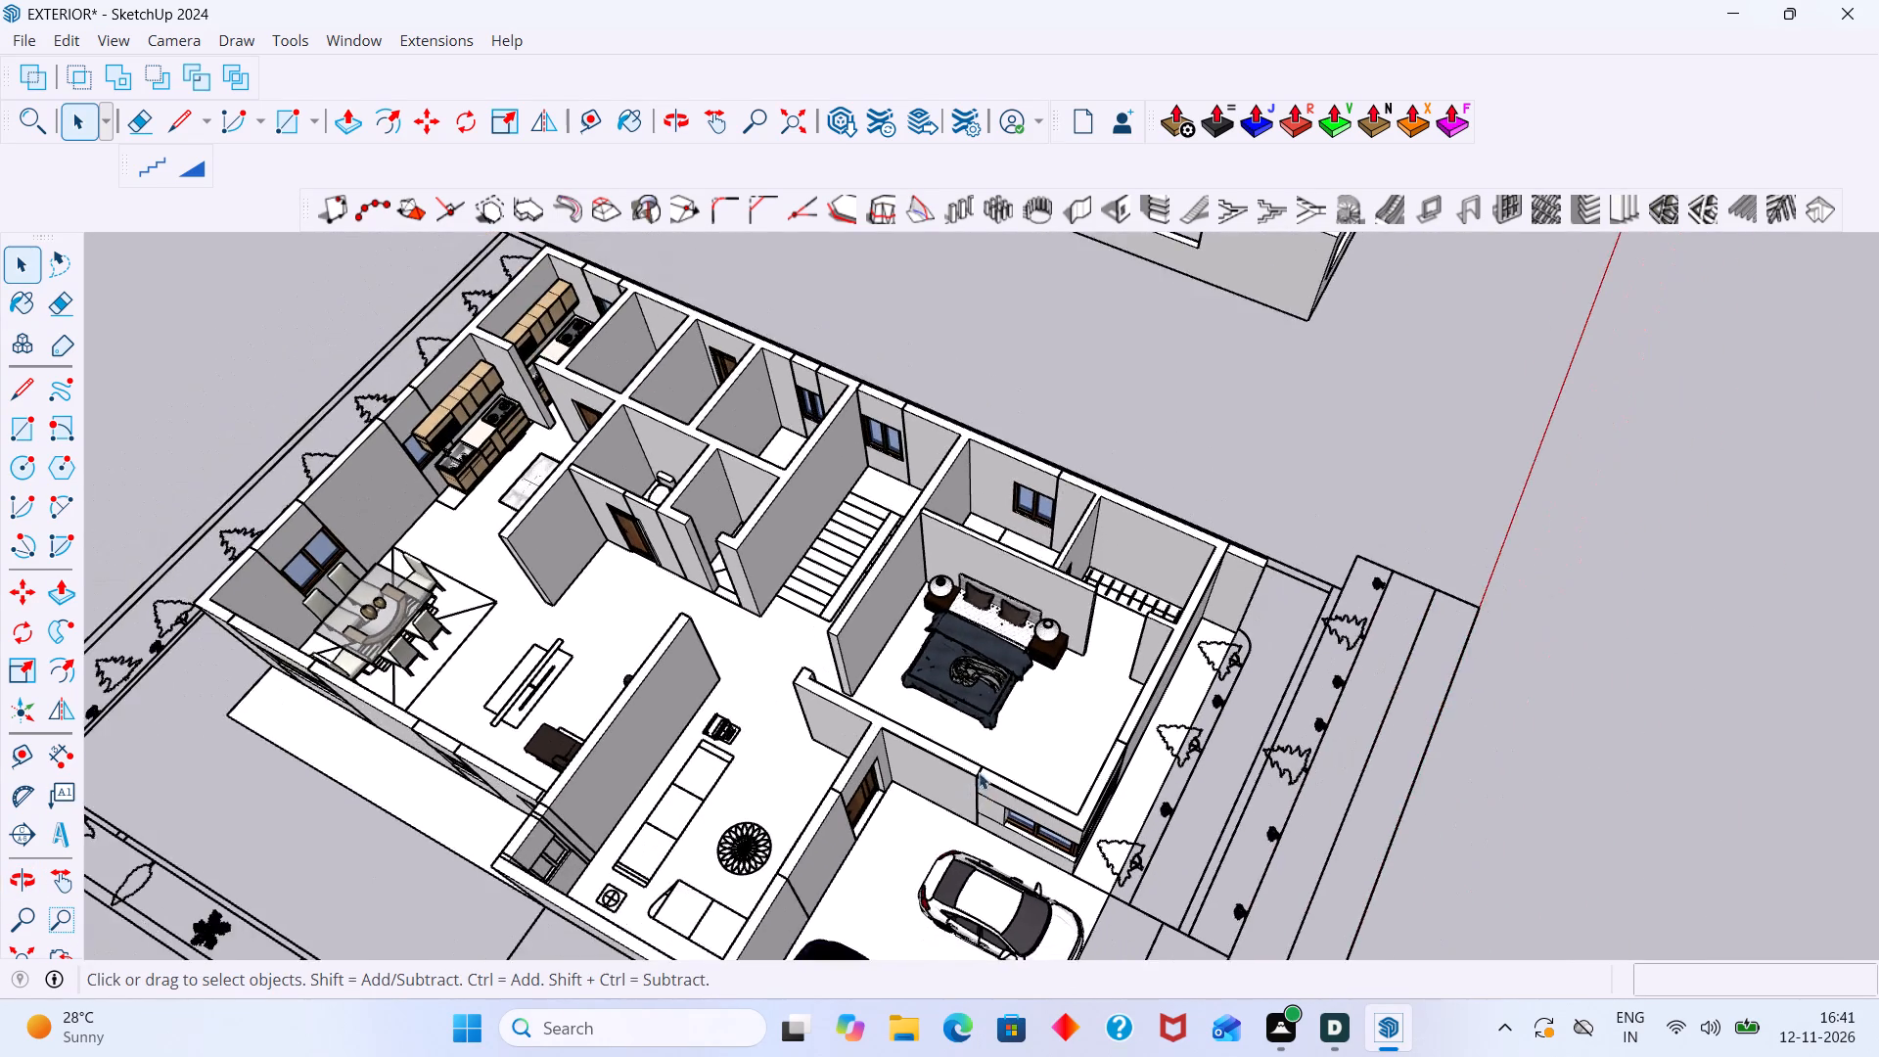
{"action": "middle_click_drag", "start_coordinate": [979, 772], "coordinate": [1039, 657]}
{"action": "scroll", "coordinate": [1034, 656], "scroll_direction": "down", "scroll_amount": 6}
{"action": "middle_click_drag", "start_coordinate": [903, 814], "coordinate": [777, 838]}
{"action": "scroll", "coordinate": [771, 791], "scroll_direction": "up", "scroll_amount": 6}
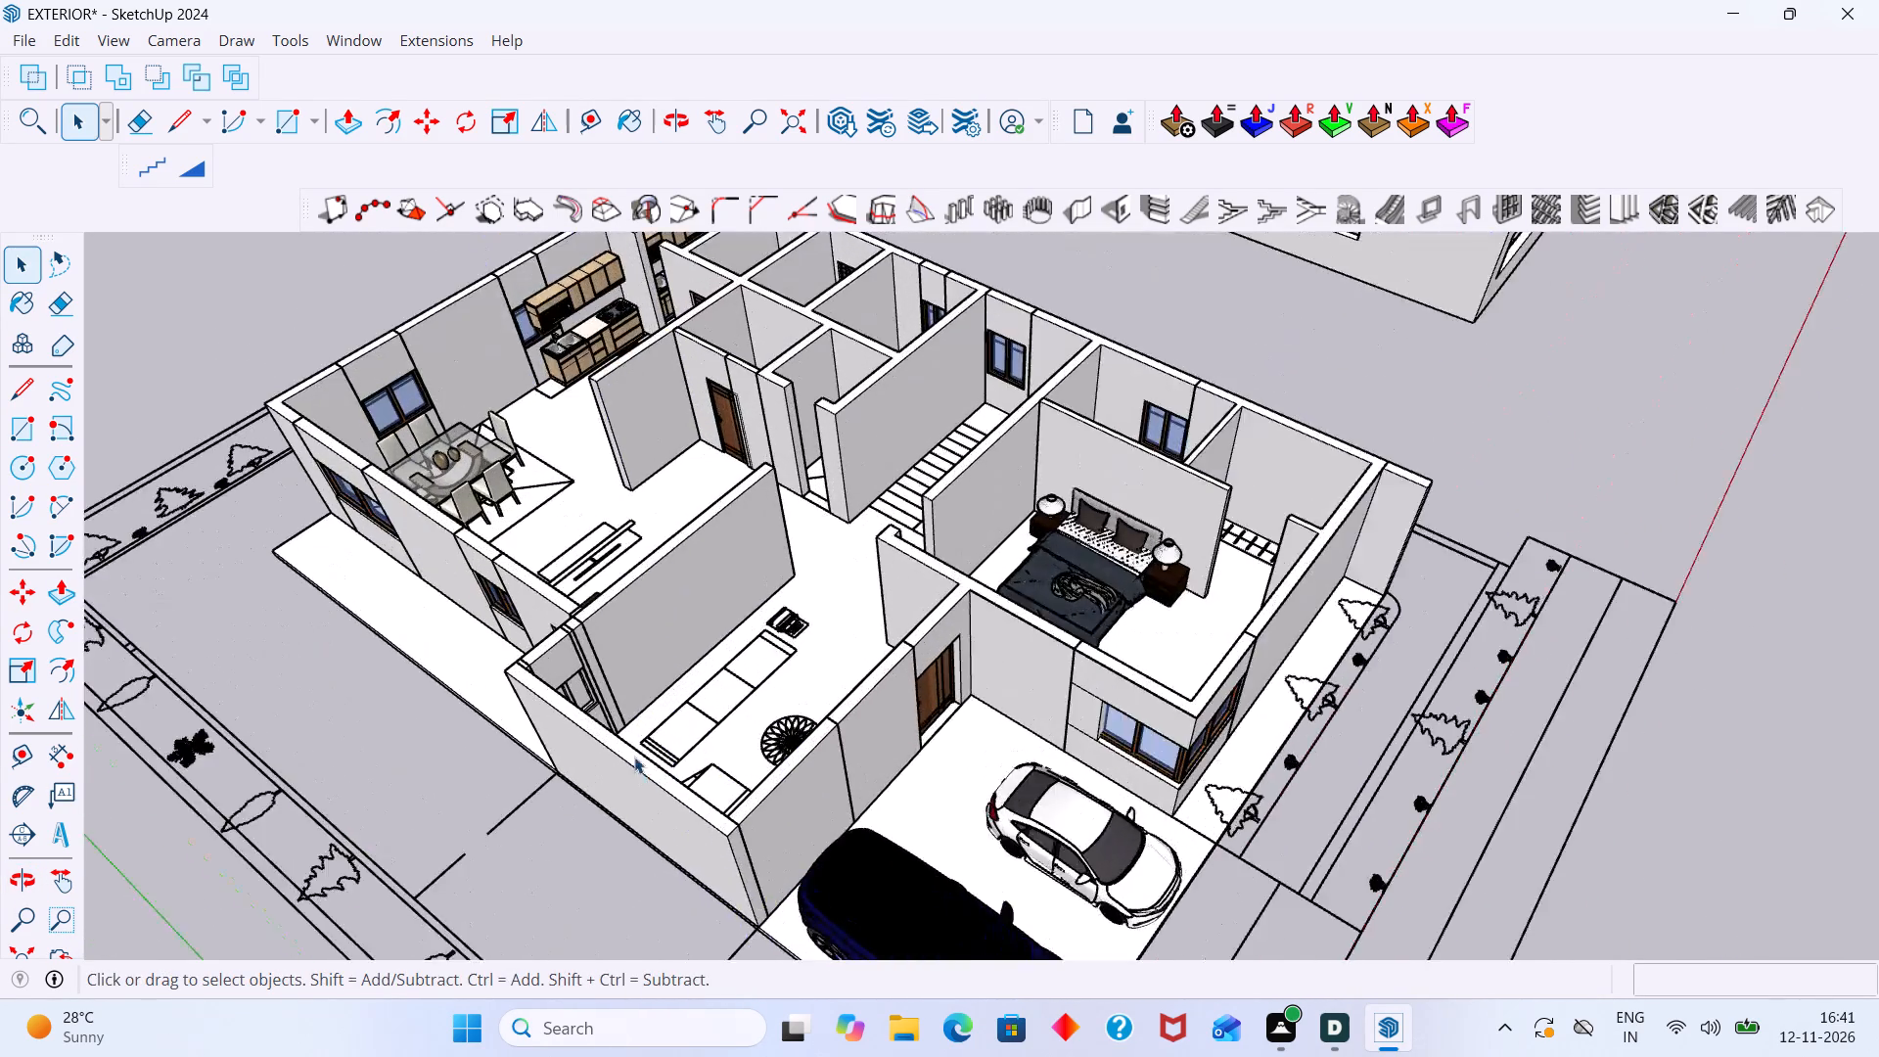
Examine the upper-floor plan for the furnished bedroom and the bedrooms that only have bed outlines.
{"action": "scroll", "coordinate": [634, 757], "scroll_direction": "up", "scroll_amount": 7}
{"action": "middle_click_drag", "start_coordinate": [694, 743], "coordinate": [1231, 729]}
{"action": "scroll", "coordinate": [1225, 722], "scroll_direction": "up", "scroll_amount": 1}
{"action": "scroll", "coordinate": [1223, 721], "scroll_direction": "down", "scroll_amount": 19}
{"action": "middle_click_drag", "start_coordinate": [1178, 719], "coordinate": [1276, 913], "text": "shift"}
{"action": "scroll", "coordinate": [1005, 714], "scroll_direction": "up", "scroll_amount": 4}
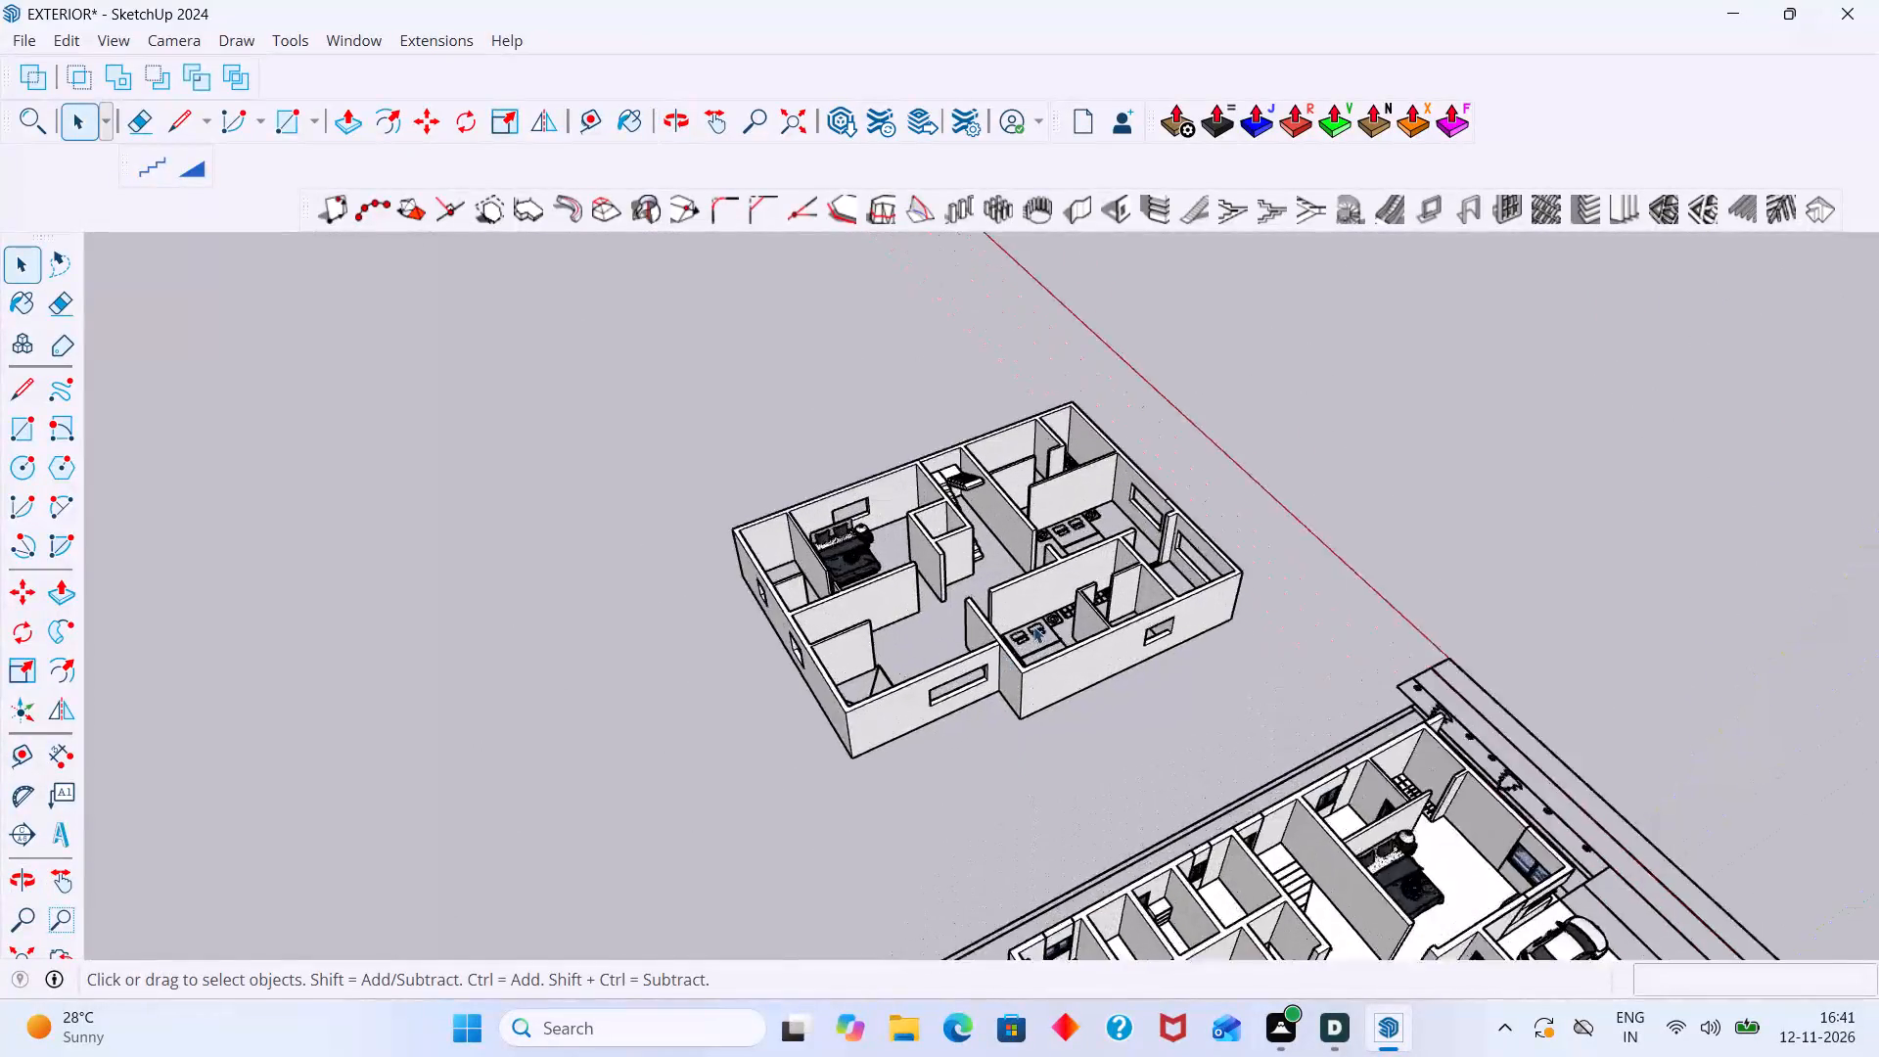
{"action": "scroll", "coordinate": [1033, 626], "scroll_direction": "up", "scroll_amount": 6}
{"action": "middle_click_drag", "start_coordinate": [1077, 590], "coordinate": [1136, 705]}
{"action": "scroll", "coordinate": [992, 534], "scroll_direction": "up", "scroll_amount": 5}
{"action": "scroll", "coordinate": [1004, 518], "scroll_direction": "down", "scroll_amount": 16}
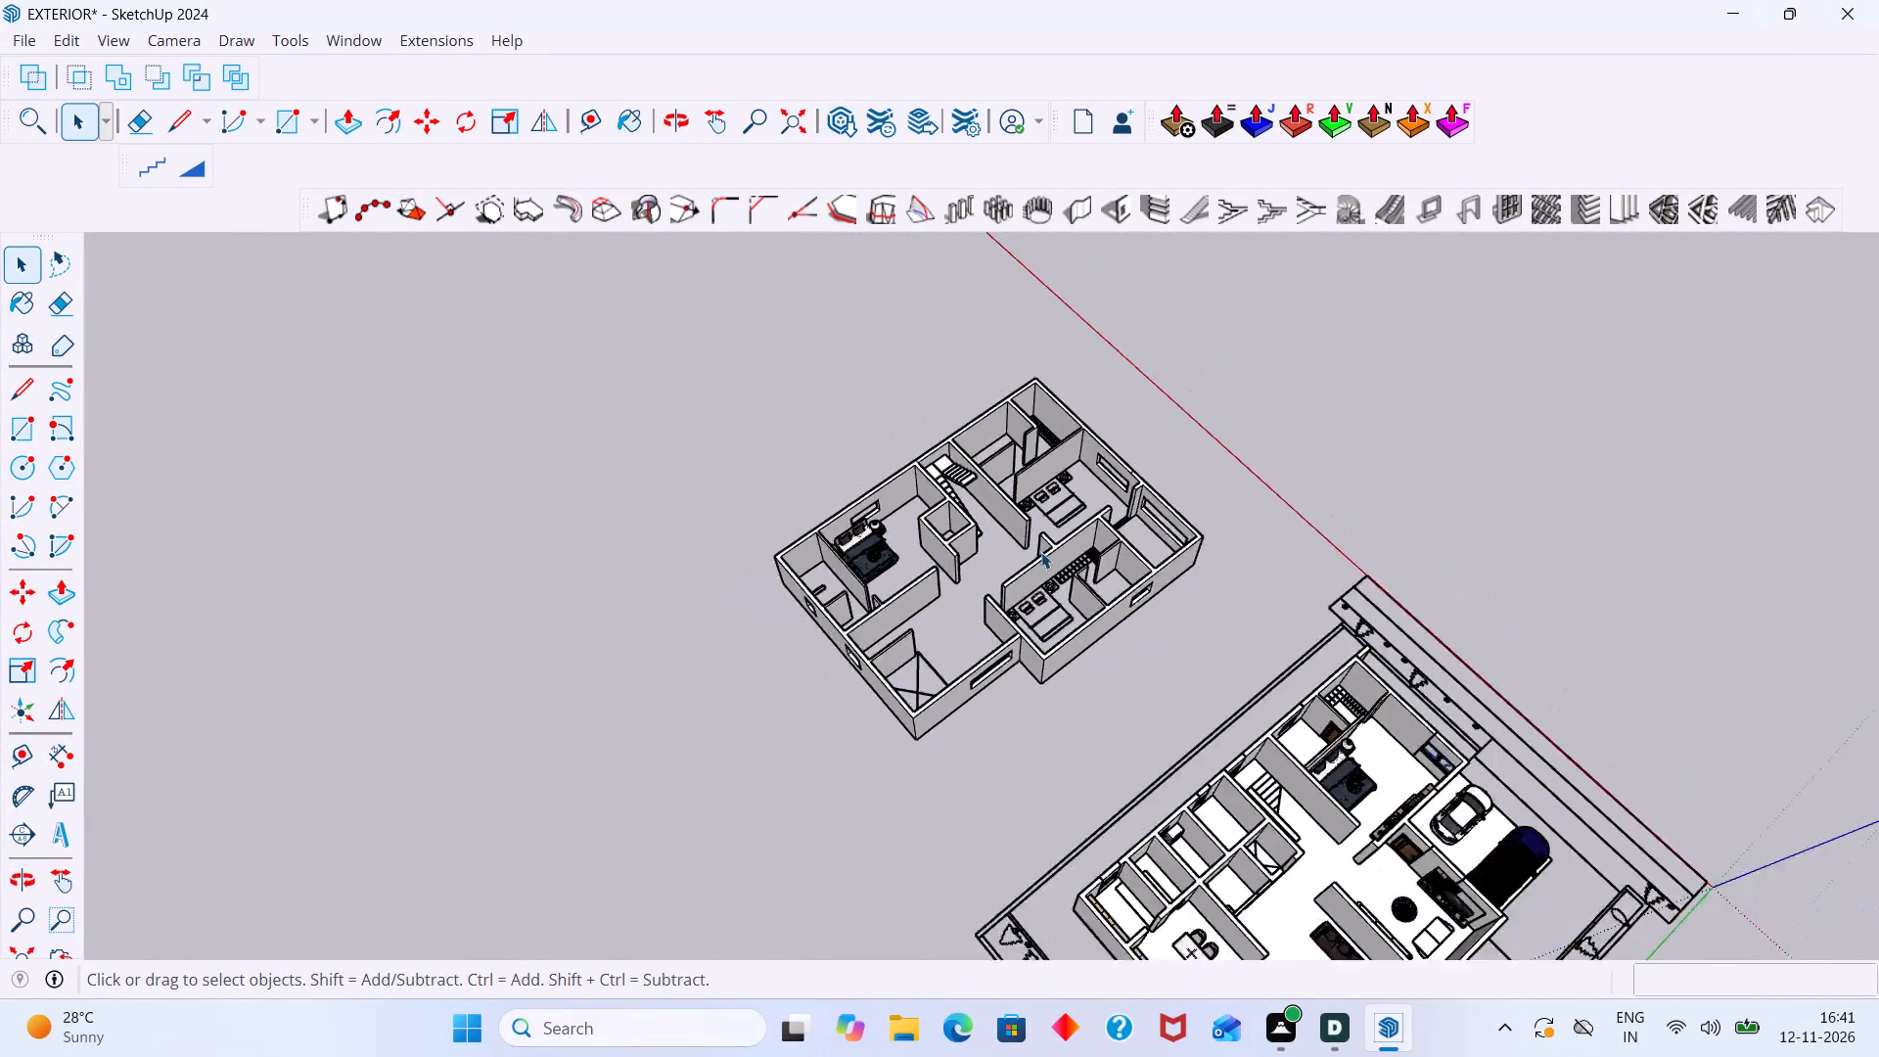
{"action": "scroll", "coordinate": [1041, 552], "scroll_direction": "down", "scroll_amount": 5}
{"action": "middle_click_drag", "start_coordinate": [1141, 602], "coordinate": [859, 615]}
{"action": "middle_click_drag", "start_coordinate": [988, 743], "coordinate": [843, 647]}
{"action": "middle_click_drag", "start_coordinate": [932, 715], "coordinate": [802, 712]}
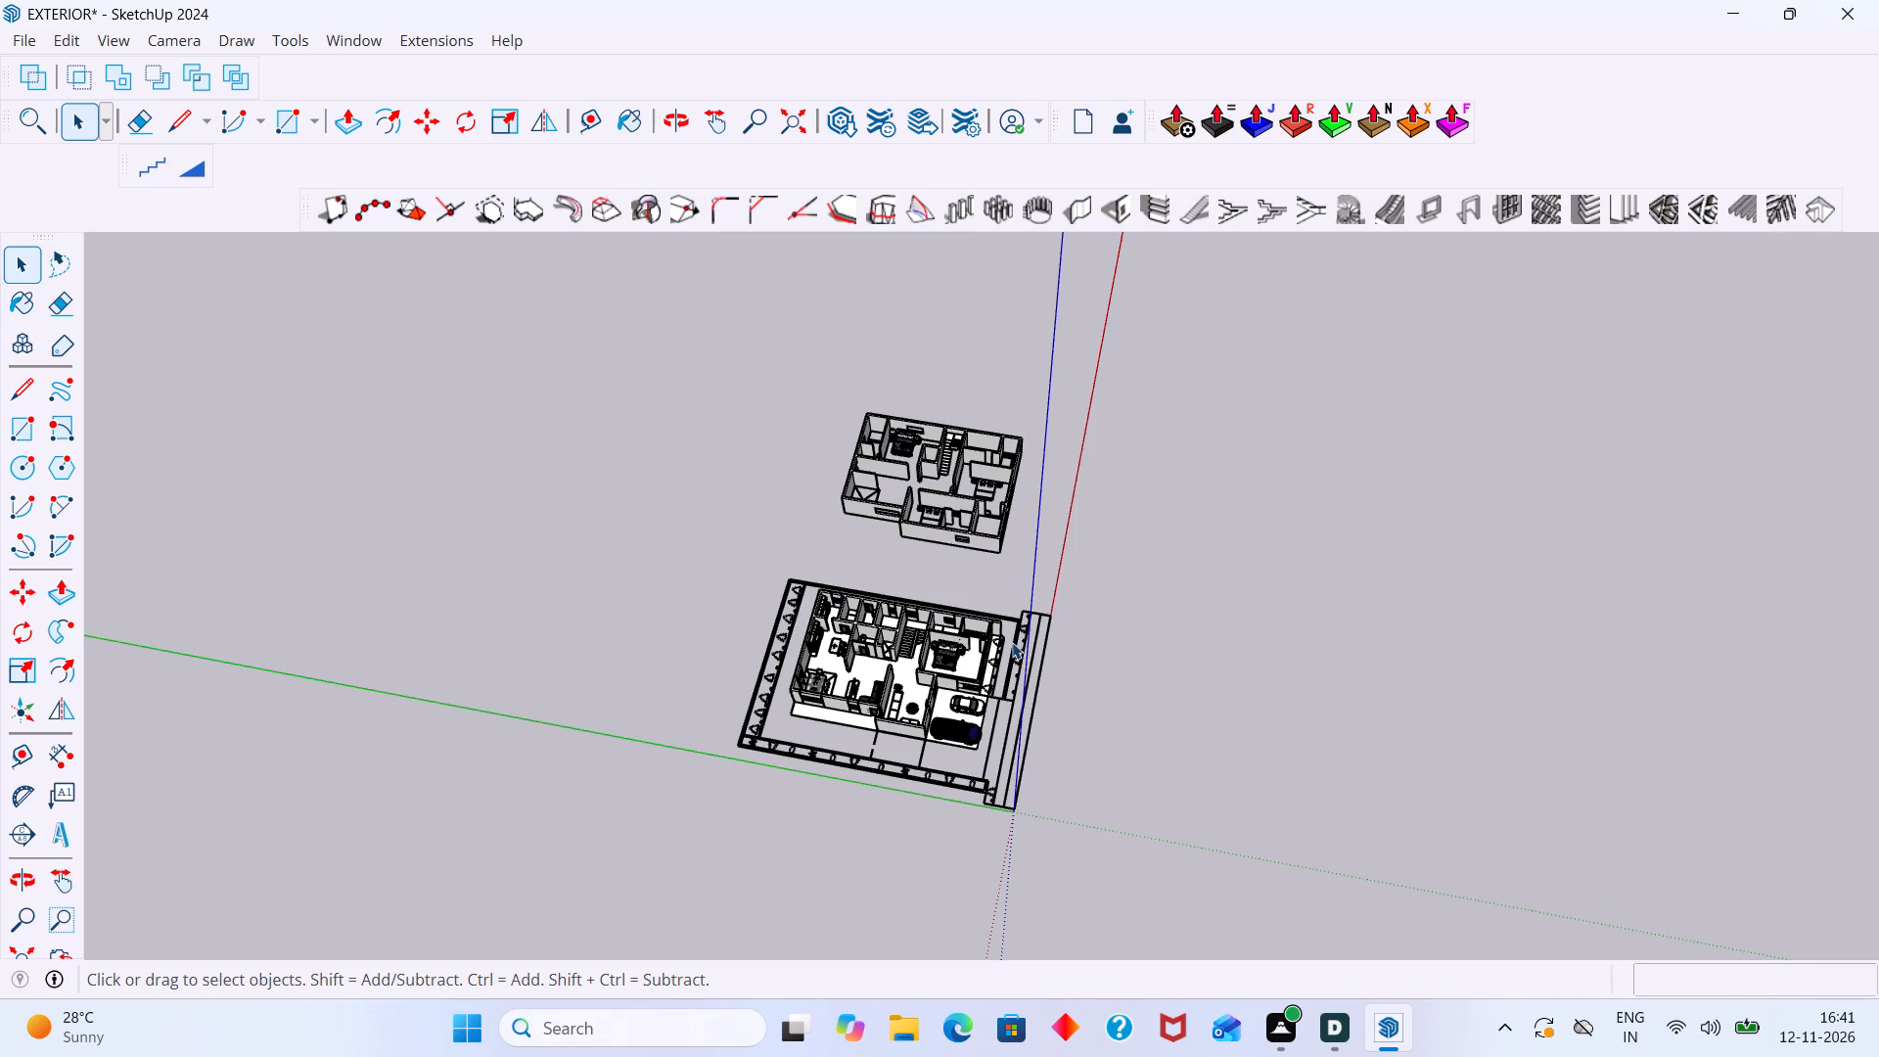
Examine the ground-floor furniture layout across the dining, living, staircase and bedroom areas.
{"action": "scroll", "coordinate": [855, 691], "scroll_direction": "up", "scroll_amount": 18}
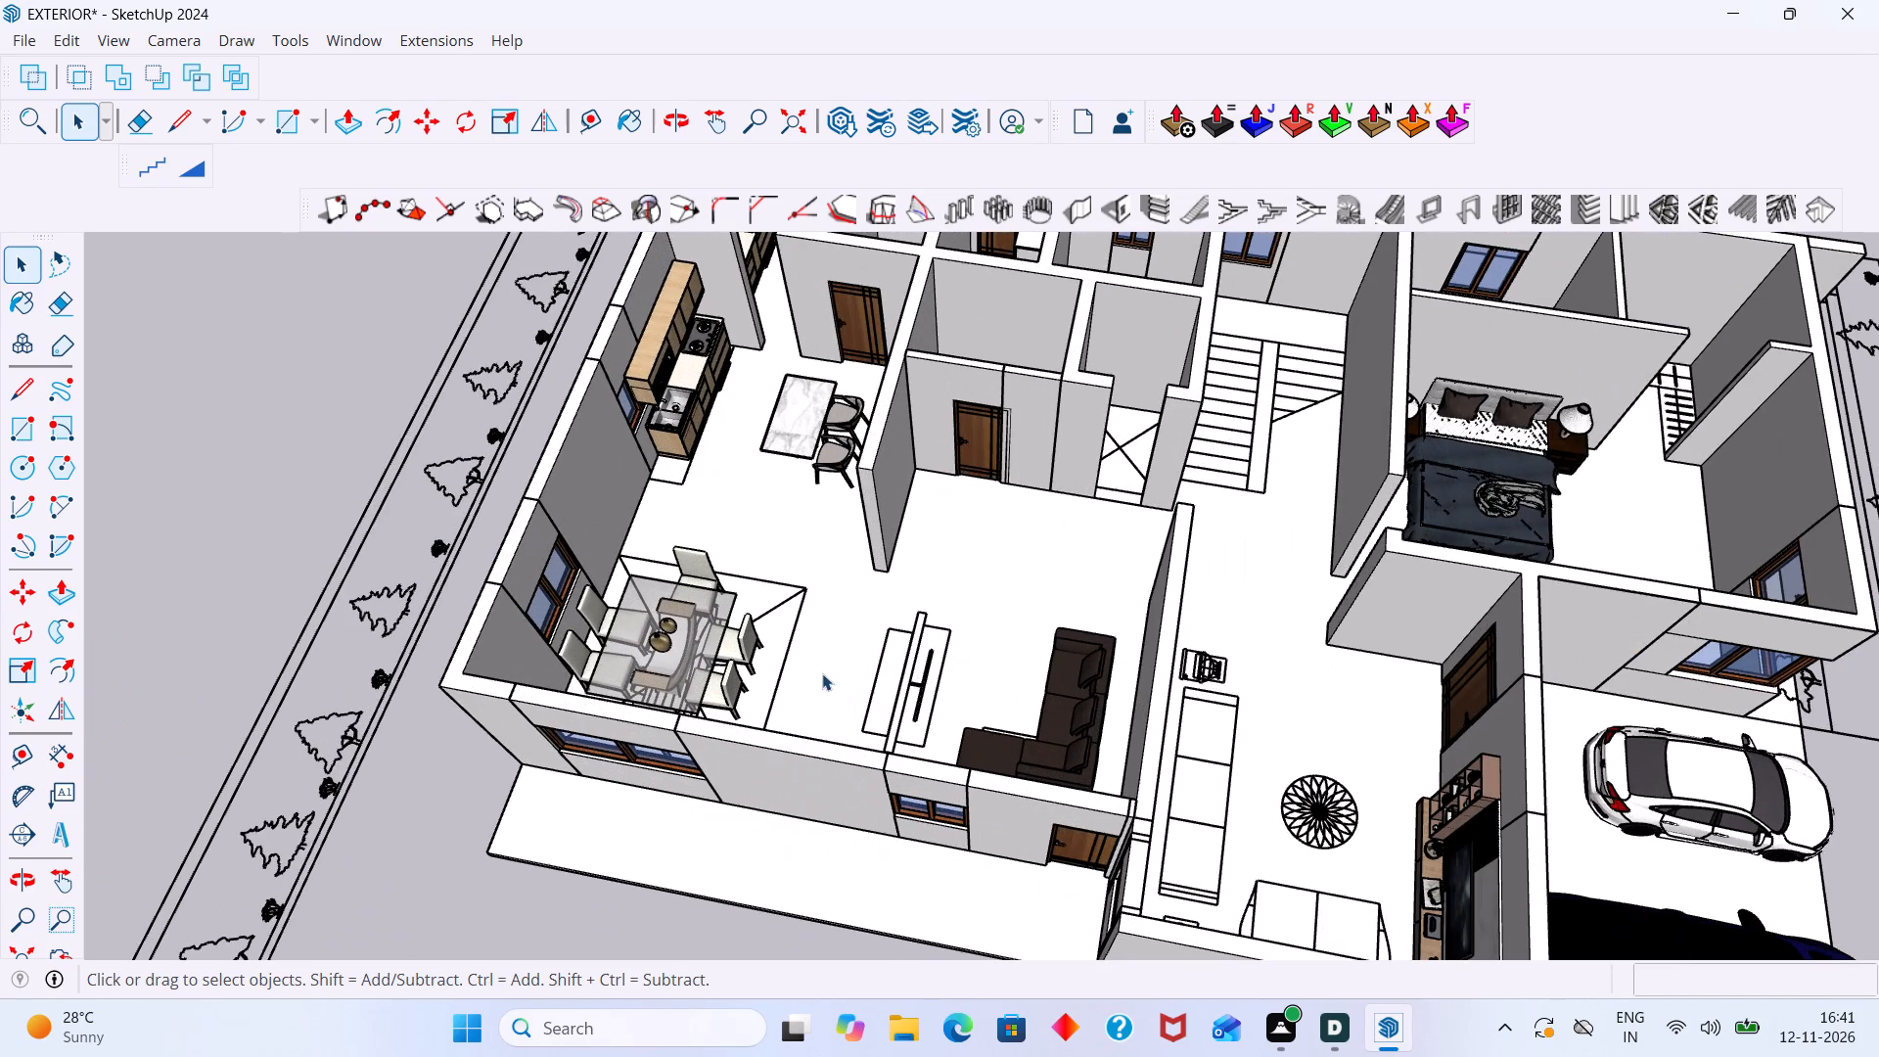
{"action": "middle_click_drag", "start_coordinate": [847, 620], "coordinate": [809, 555]}
{"action": "middle_click_drag", "start_coordinate": [960, 631], "coordinate": [1052, 709]}
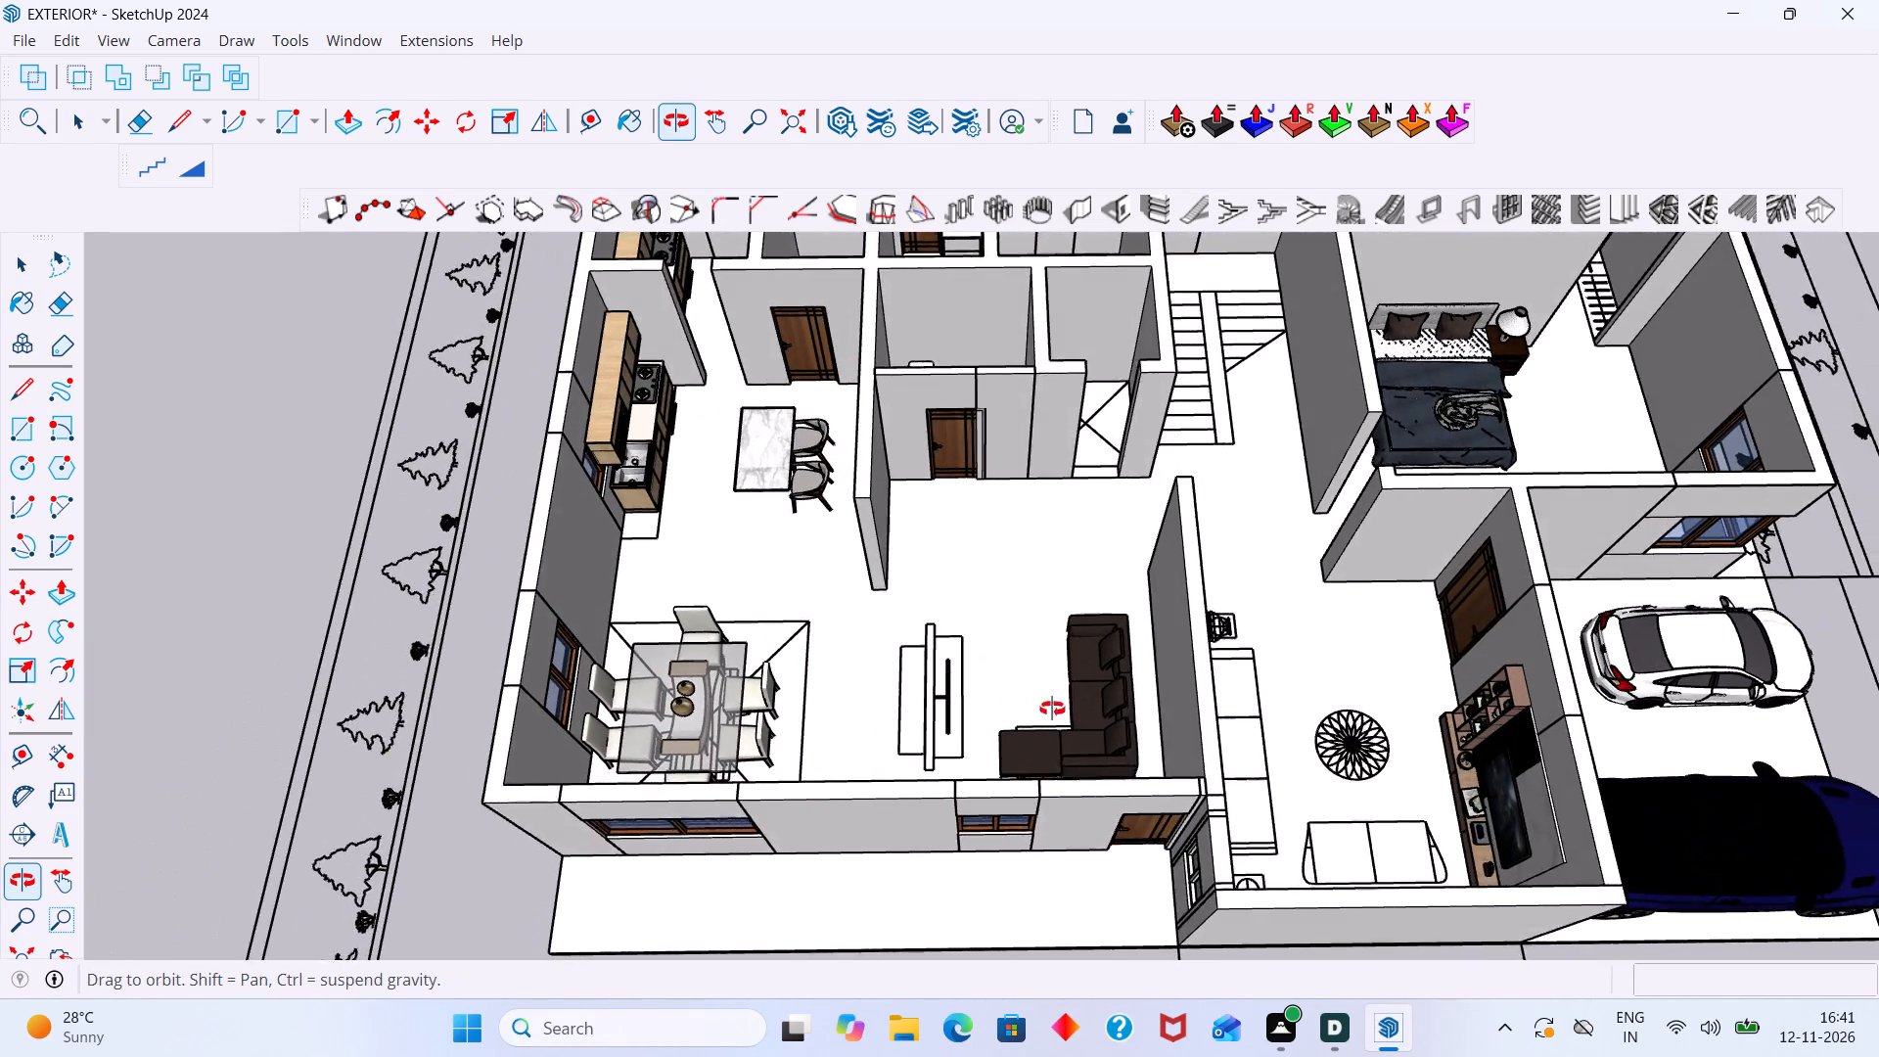
{"action": "middle_click_drag", "start_coordinate": [1052, 709], "coordinate": [965, 692]}
{"action": "scroll", "coordinate": [1019, 725], "scroll_direction": "up", "scroll_amount": 3}
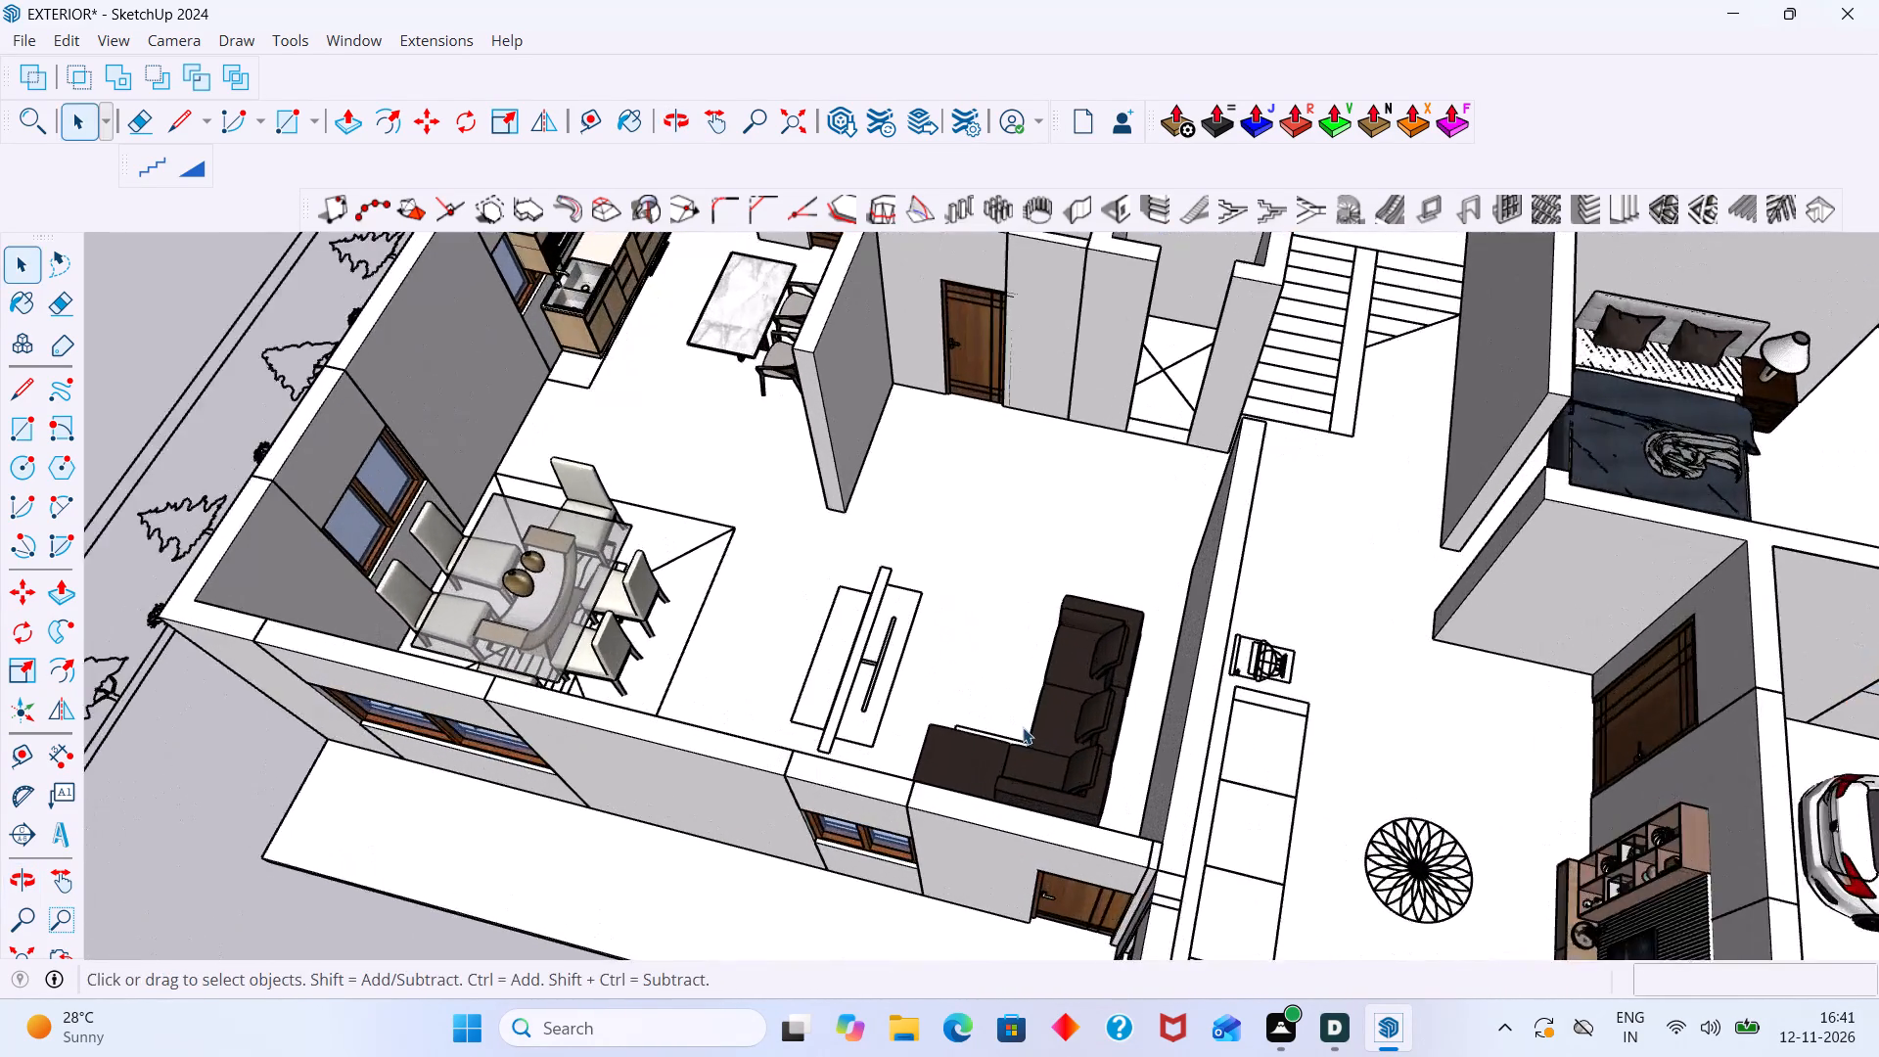
{"action": "scroll", "coordinate": [1026, 732], "scroll_direction": "down", "scroll_amount": 3}
{"action": "scroll", "coordinate": [1038, 735], "scroll_direction": "up", "scroll_amount": 1}
{"action": "scroll", "coordinate": [1042, 732], "scroll_direction": "down", "scroll_amount": 9}
{"action": "scroll", "coordinate": [1274, 672], "scroll_direction": "up", "scroll_amount": 7}
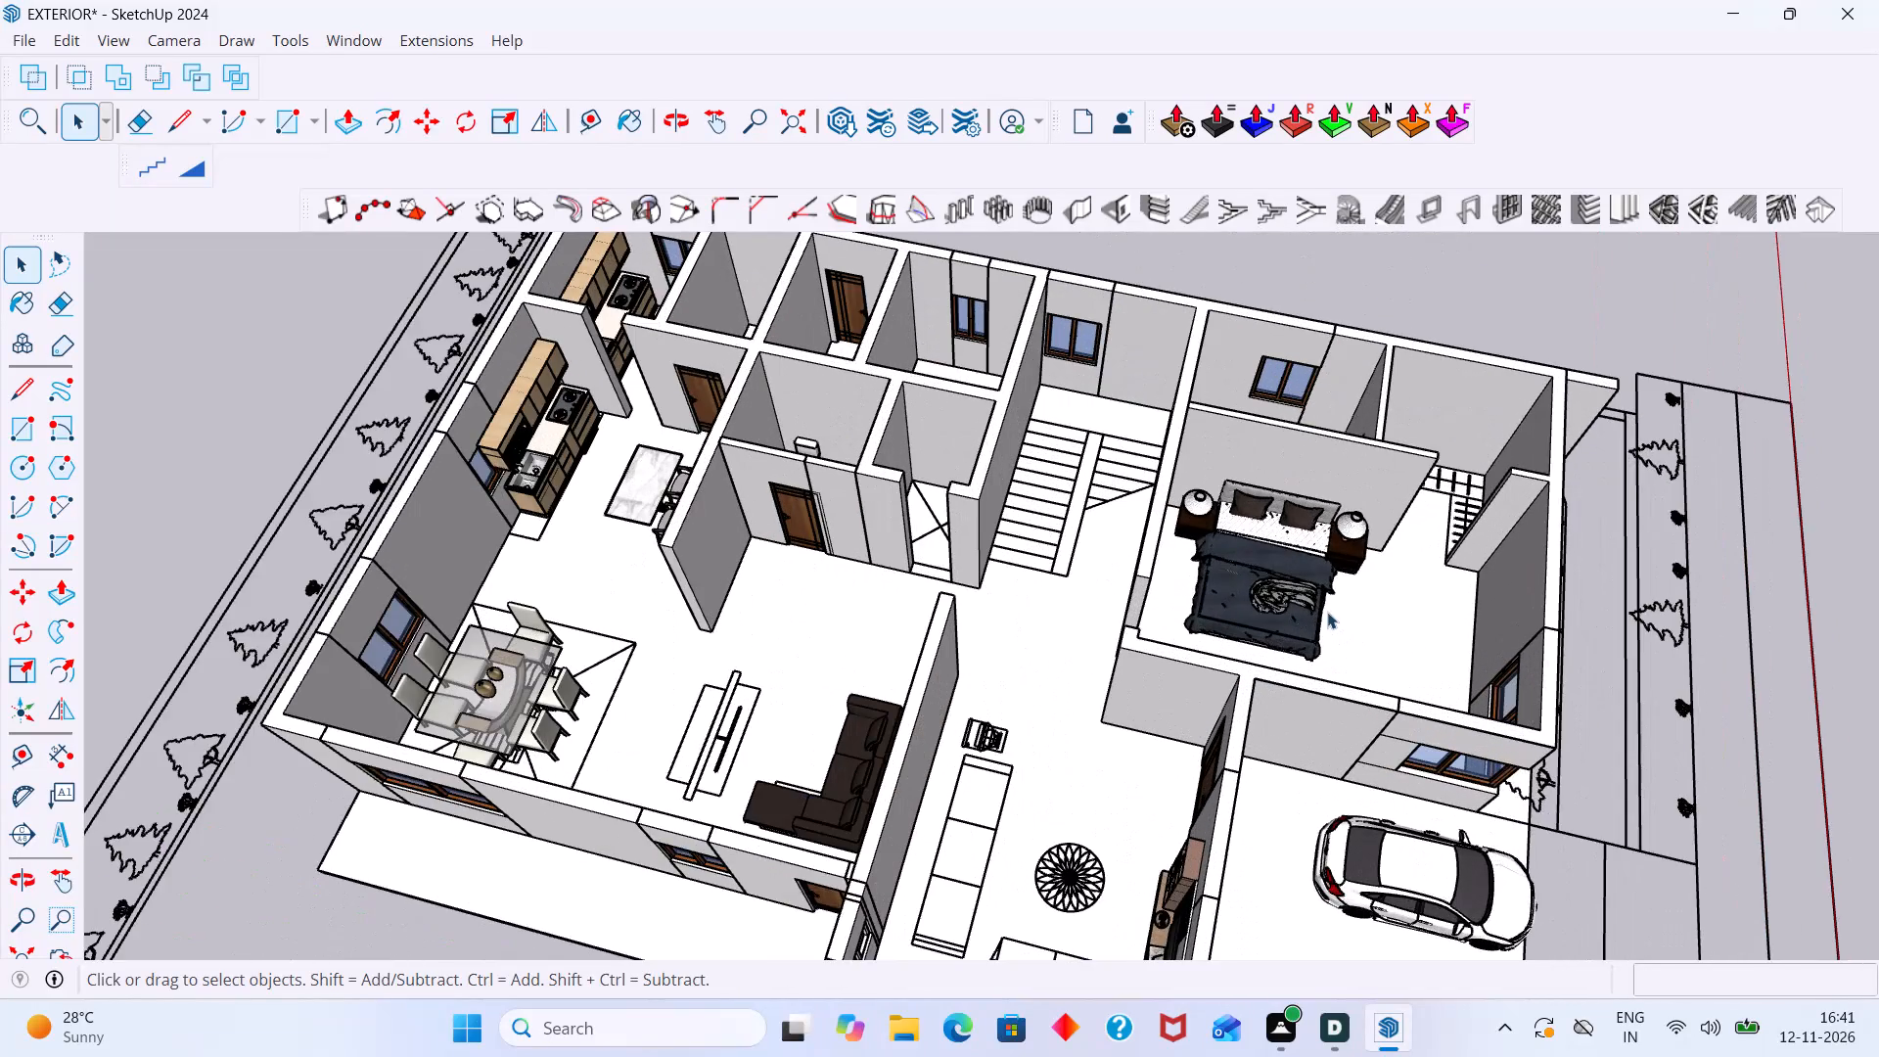
{"action": "middle_click_drag", "start_coordinate": [1326, 607], "coordinate": [1287, 805], "text": "shift"}
{"action": "scroll", "coordinate": [1222, 758], "scroll_direction": "up", "scroll_amount": 3}
{"action": "middle_click_drag", "start_coordinate": [1206, 848], "coordinate": [1224, 925]}
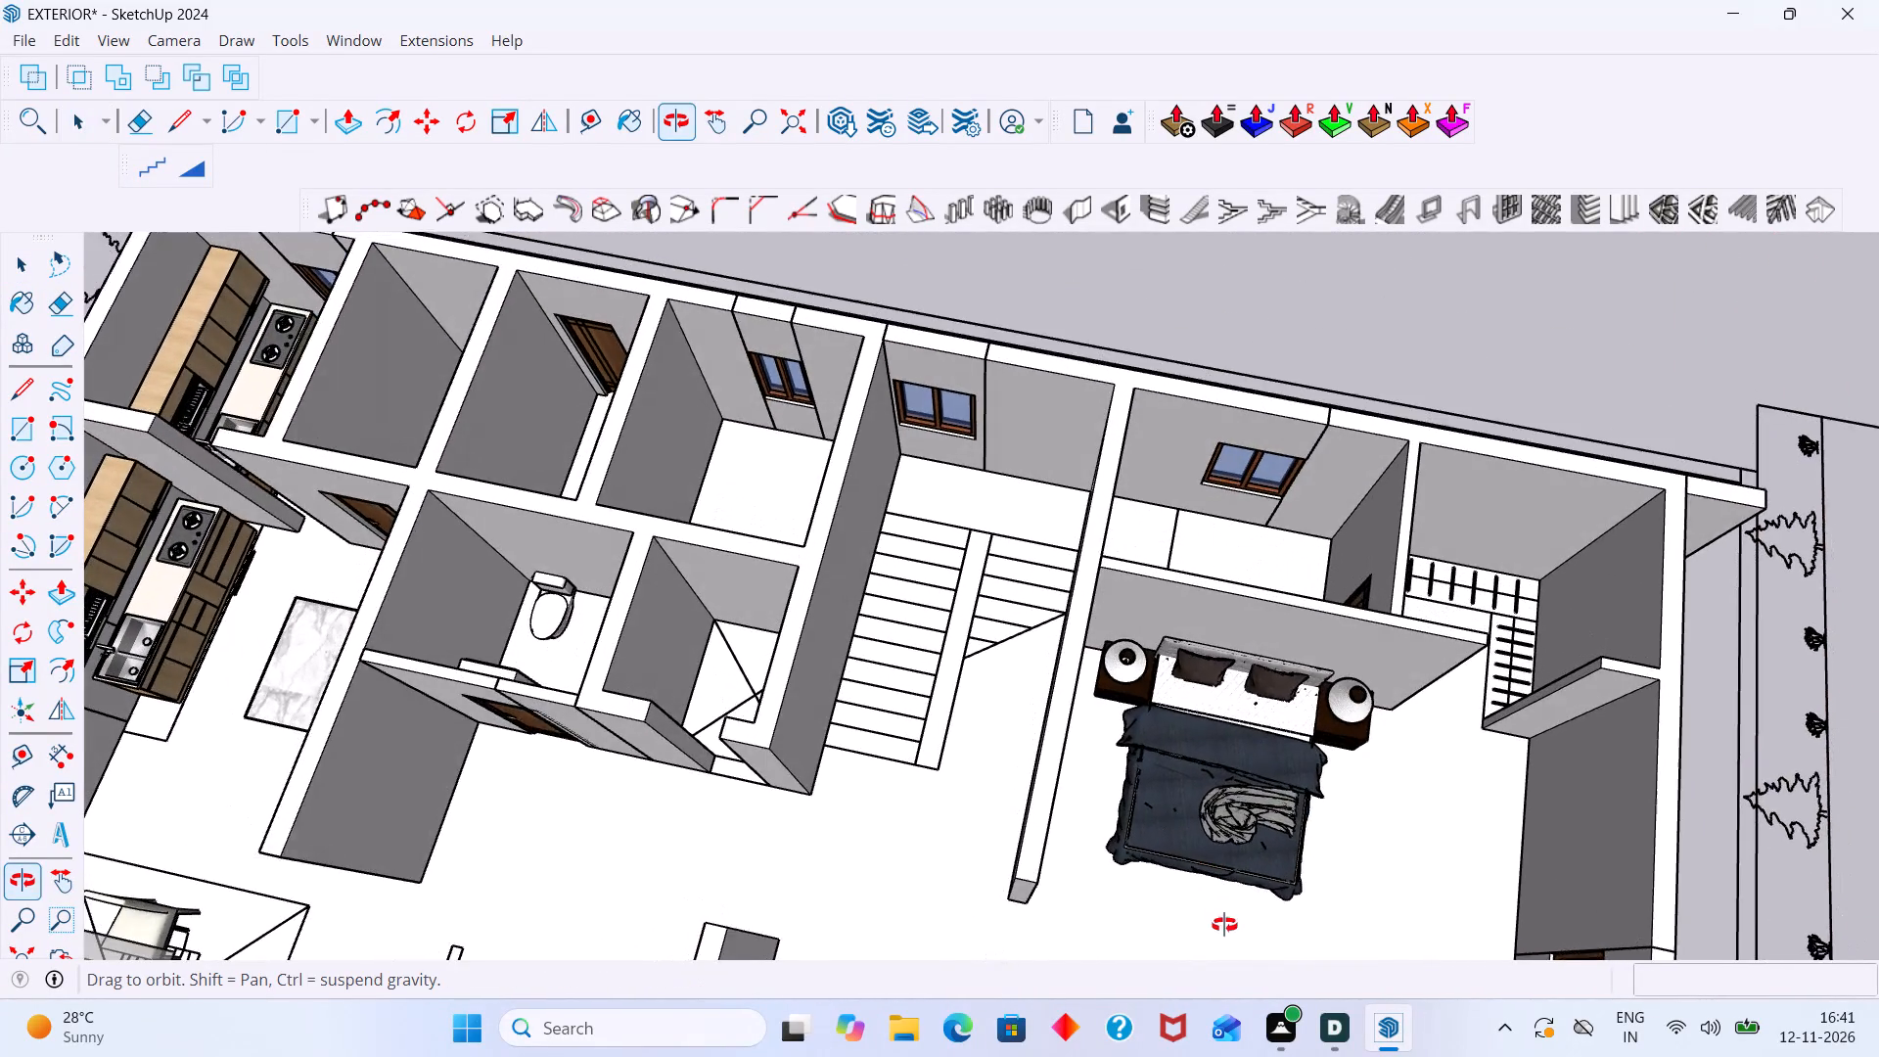
{"action": "middle_click_drag", "start_coordinate": [1224, 925], "coordinate": [1279, 780]}
{"action": "scroll", "coordinate": [1225, 803], "scroll_direction": "down", "scroll_amount": 10}
{"action": "middle_click_drag", "start_coordinate": [1133, 838], "coordinate": [1132, 839]}
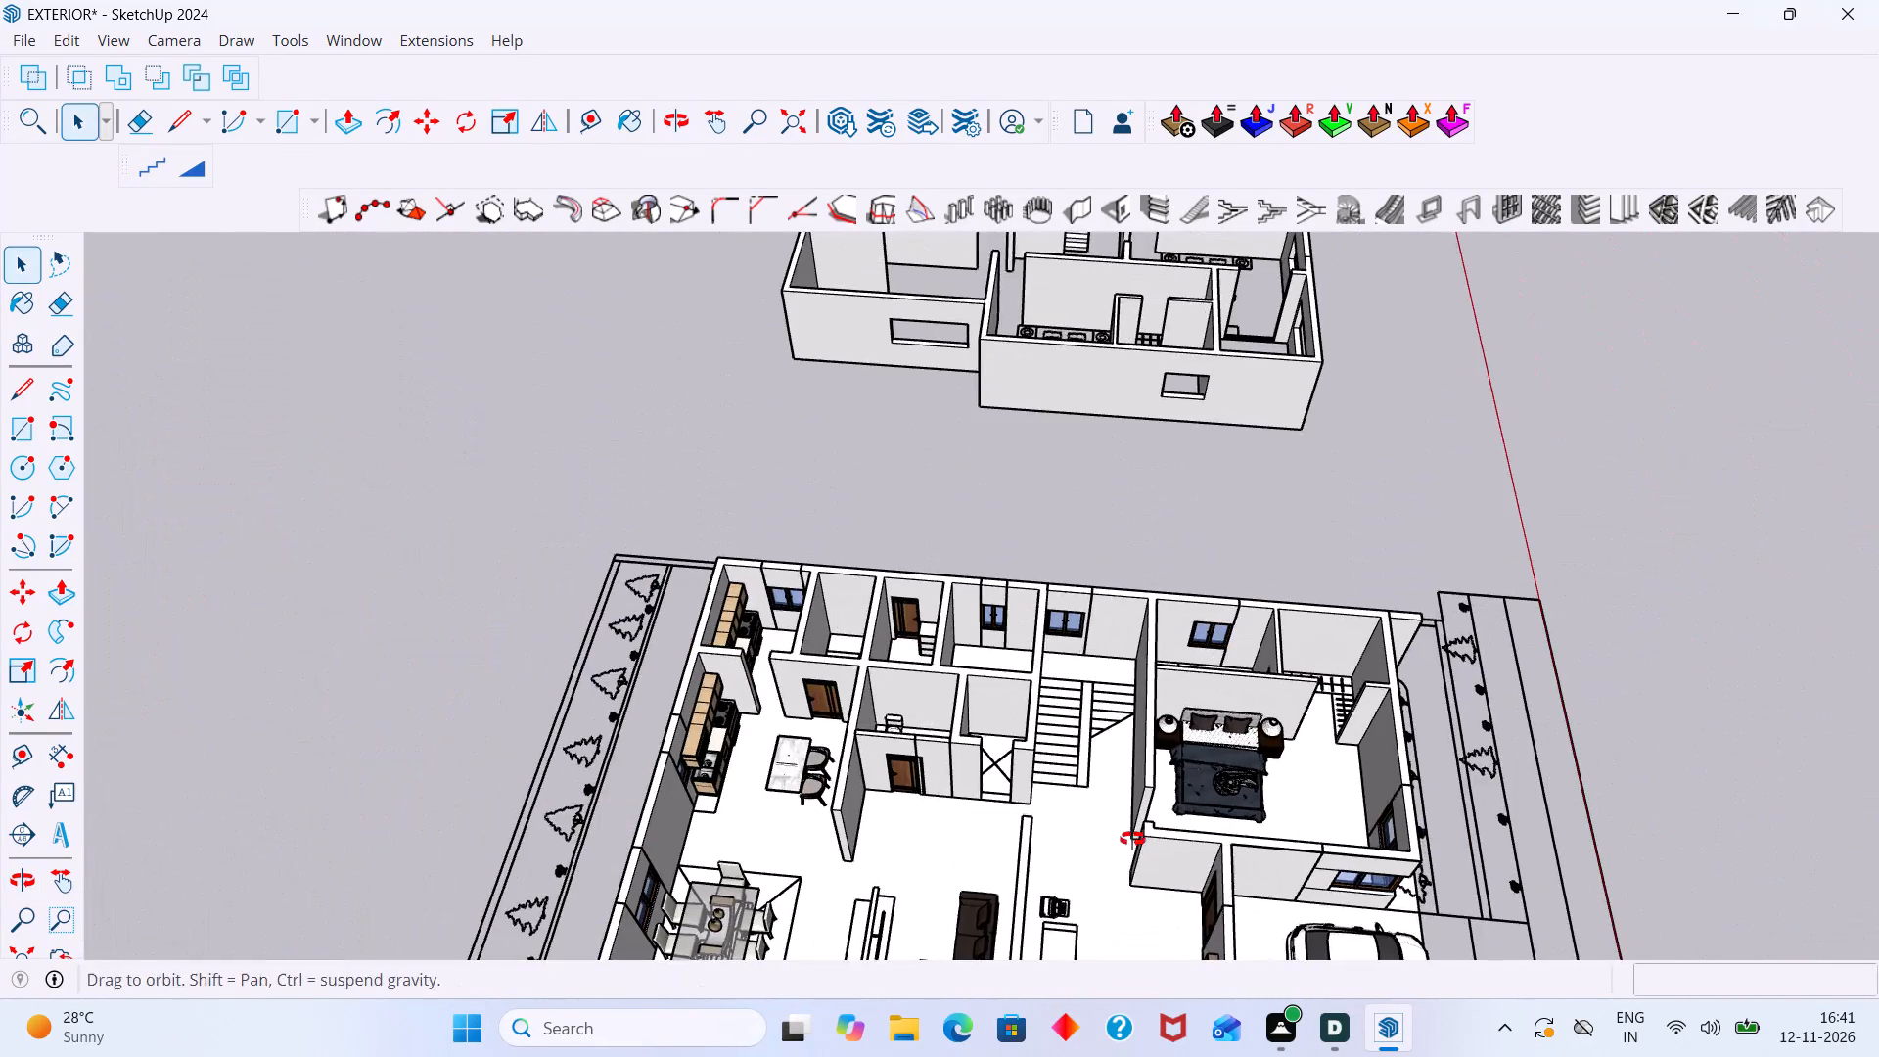
{"action": "middle_click_drag", "start_coordinate": [1132, 839], "coordinate": [1182, 676]}
{"action": "scroll", "coordinate": [950, 823], "scroll_direction": "up", "scroll_amount": 3}
{"action": "middle_click_drag", "start_coordinate": [978, 821], "coordinate": [1196, 858]}
{"action": "scroll", "coordinate": [1090, 830], "scroll_direction": "down", "scroll_amount": 2}
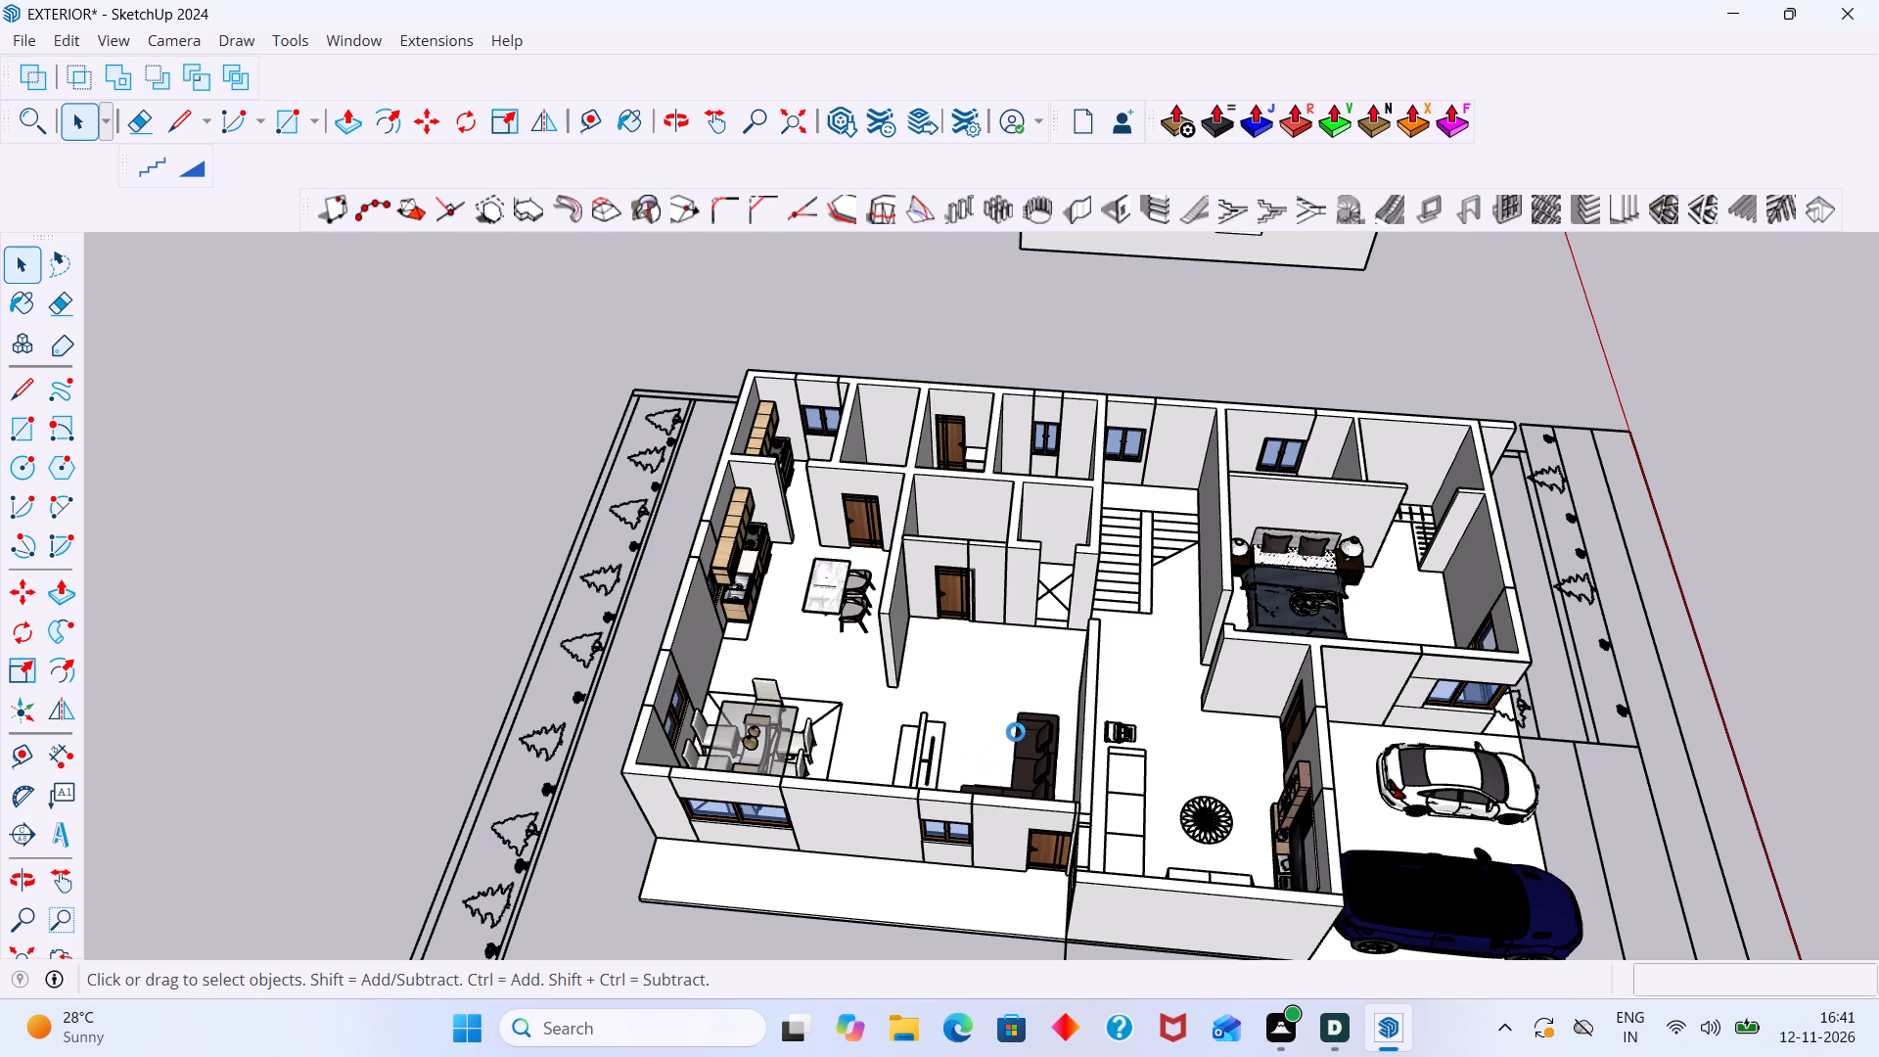
{"action": "scroll", "coordinate": [1004, 727], "scroll_direction": "down", "scroll_amount": 8}
{"action": "middle_click_drag", "start_coordinate": [1114, 824], "coordinate": [1209, 913]}
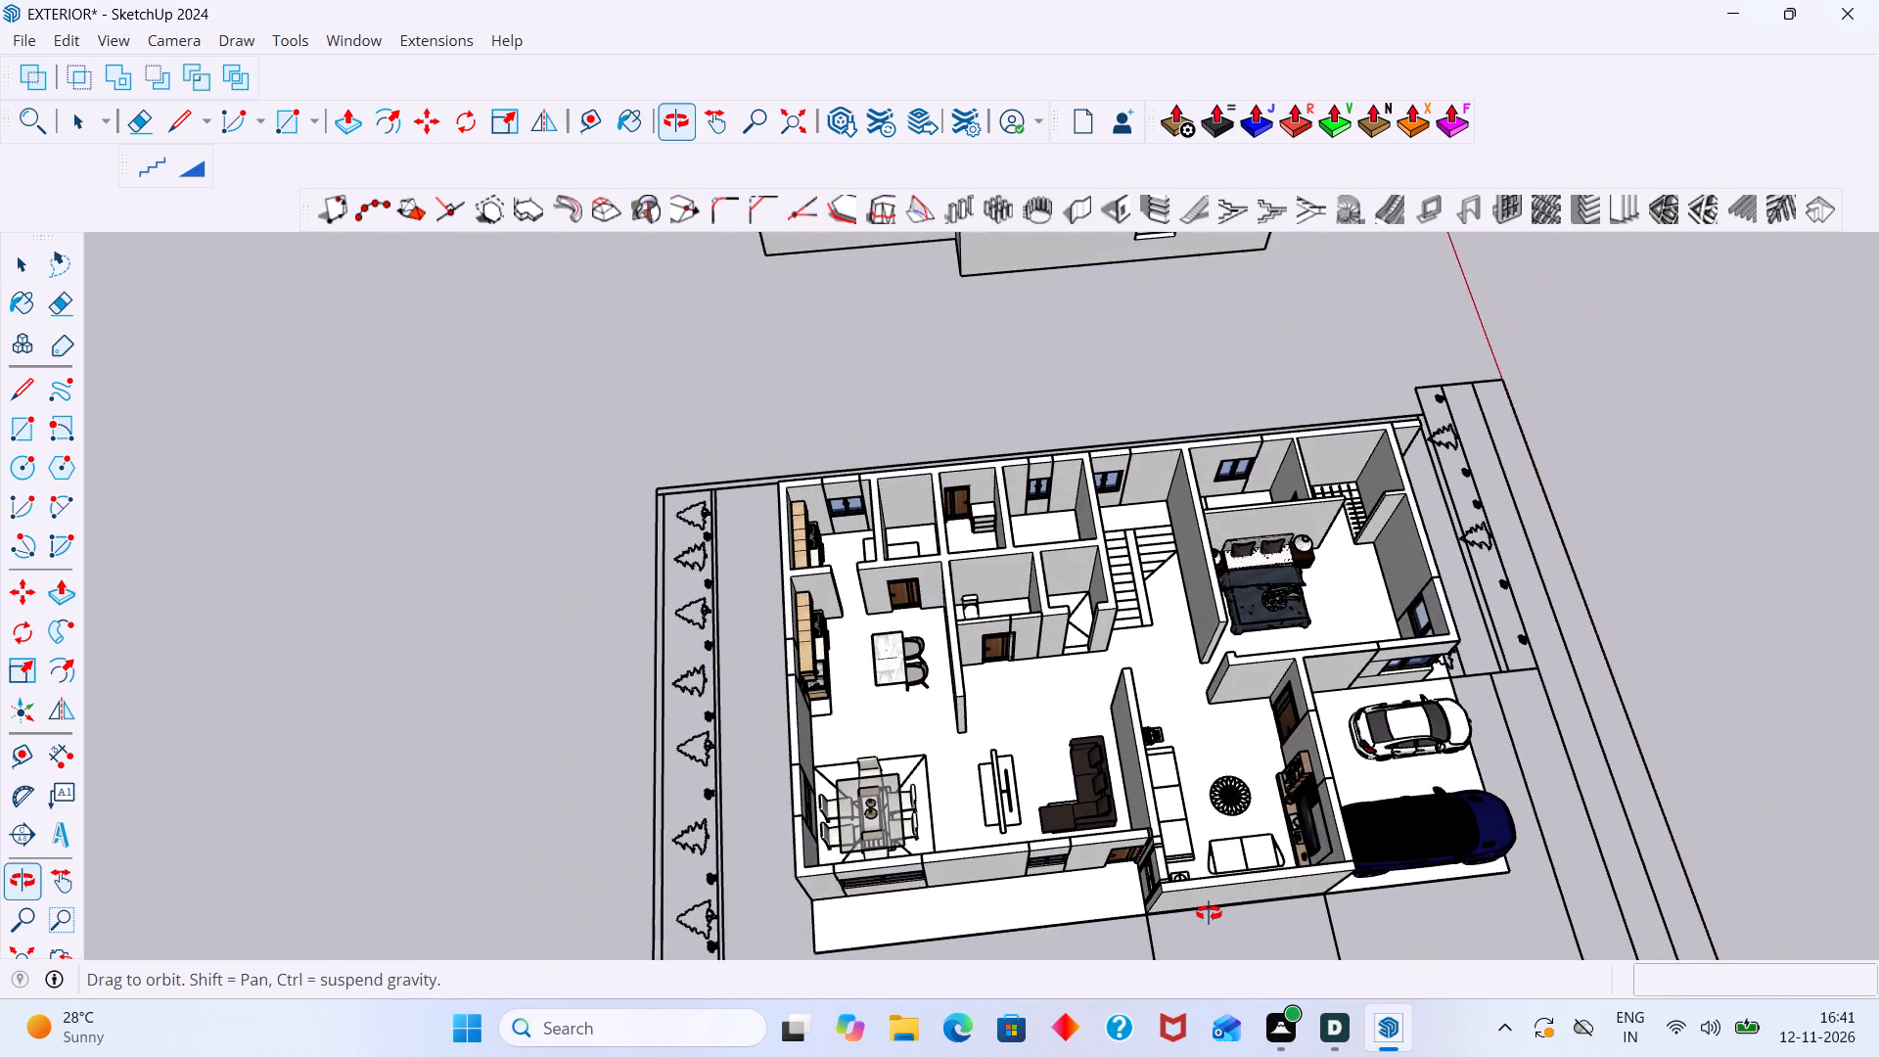
{"action": "middle_click_drag", "start_coordinate": [1209, 913], "coordinate": [1168, 924]}
{"action": "scroll", "coordinate": [1146, 874], "scroll_direction": "down", "scroll_amount": 3}
Copy the upper-floor bed with both bedside tables and lamps about 36' 4" onto the bed outline in the bedroom across the staircase.
{"action": "middle_click_drag", "start_coordinate": [1138, 848], "coordinate": [1150, 982], "text": "shift"}
{"action": "scroll", "coordinate": [1121, 719], "scroll_direction": "down", "scroll_amount": 3, "text": "shift"}
{"action": "middle_click_drag", "start_coordinate": [1121, 719], "coordinate": [1178, 837], "text": "shift"}
{"action": "scroll", "coordinate": [1186, 592], "scroll_direction": "up", "scroll_amount": 3, "text": "shift"}
{"action": "middle_click_drag", "start_coordinate": [1187, 563], "coordinate": [1171, 760], "text": "shift"}
{"action": "scroll", "coordinate": [1239, 730], "scroll_direction": "up", "scroll_amount": 8, "text": "shift"}
{"action": "scroll", "coordinate": [1191, 725], "scroll_direction": "down", "scroll_amount": 2, "text": "shift"}
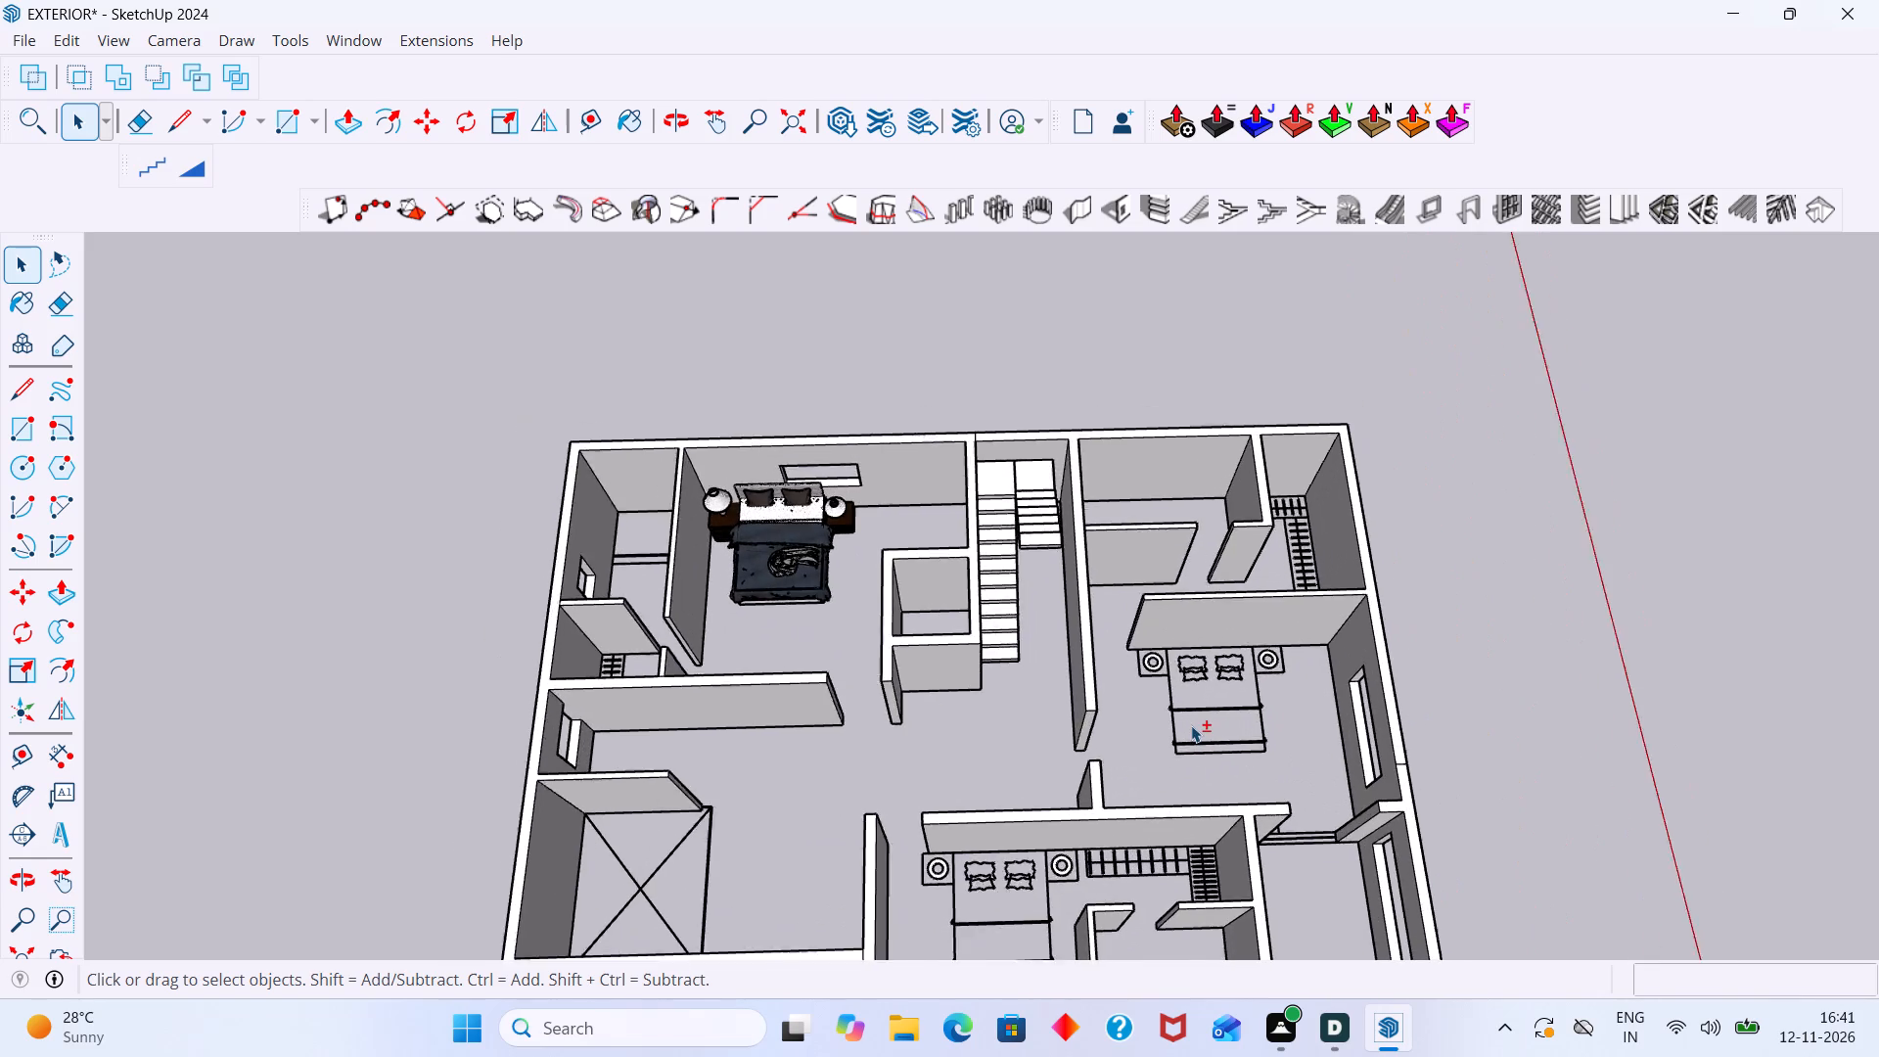
{"action": "scroll", "coordinate": [1191, 725], "scroll_direction": "down", "scroll_amount": 4, "text": "shift"}
{"action": "middle_click_drag", "start_coordinate": [871, 685], "coordinate": [849, 743], "text": "shift"}
{"action": "scroll", "coordinate": [901, 660], "scroll_direction": "up", "scroll_amount": 8}
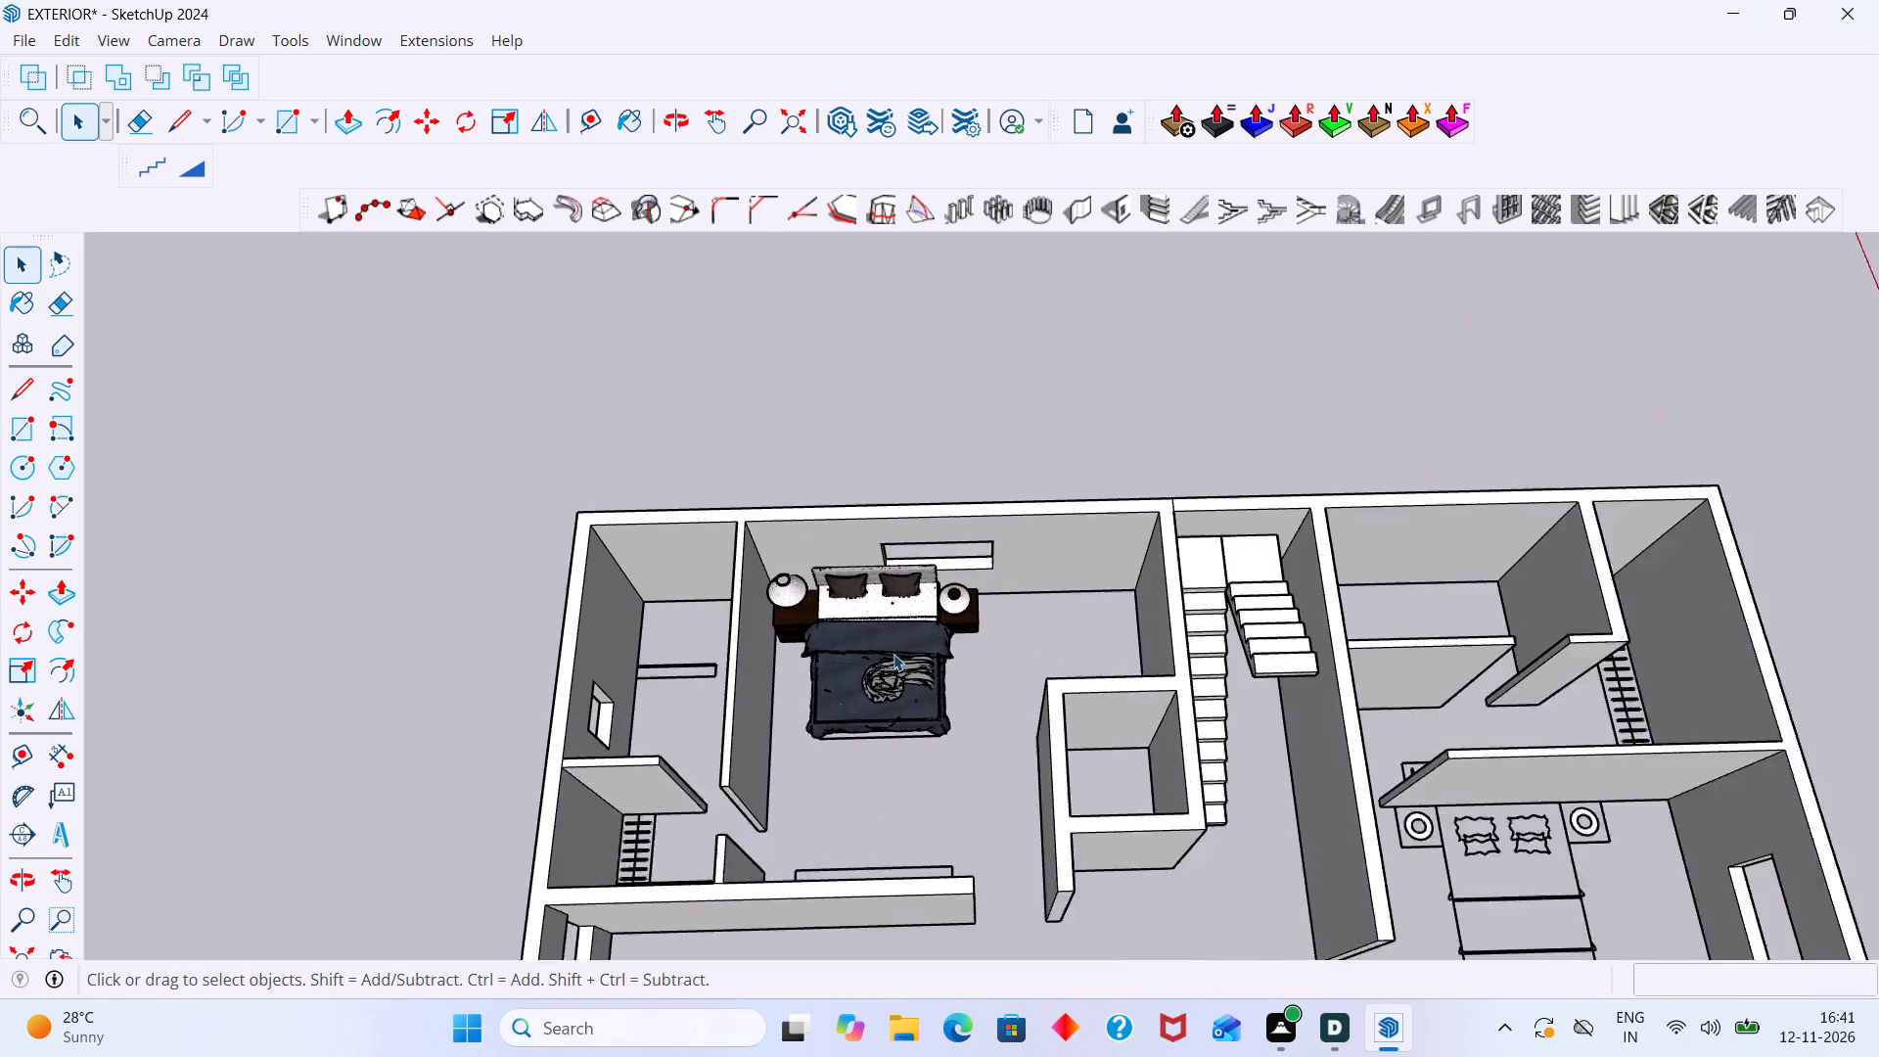
{"action": "scroll", "coordinate": [894, 654], "scroll_direction": "up", "scroll_amount": 4}
{"action": "left_click", "coordinate": [896, 603]}
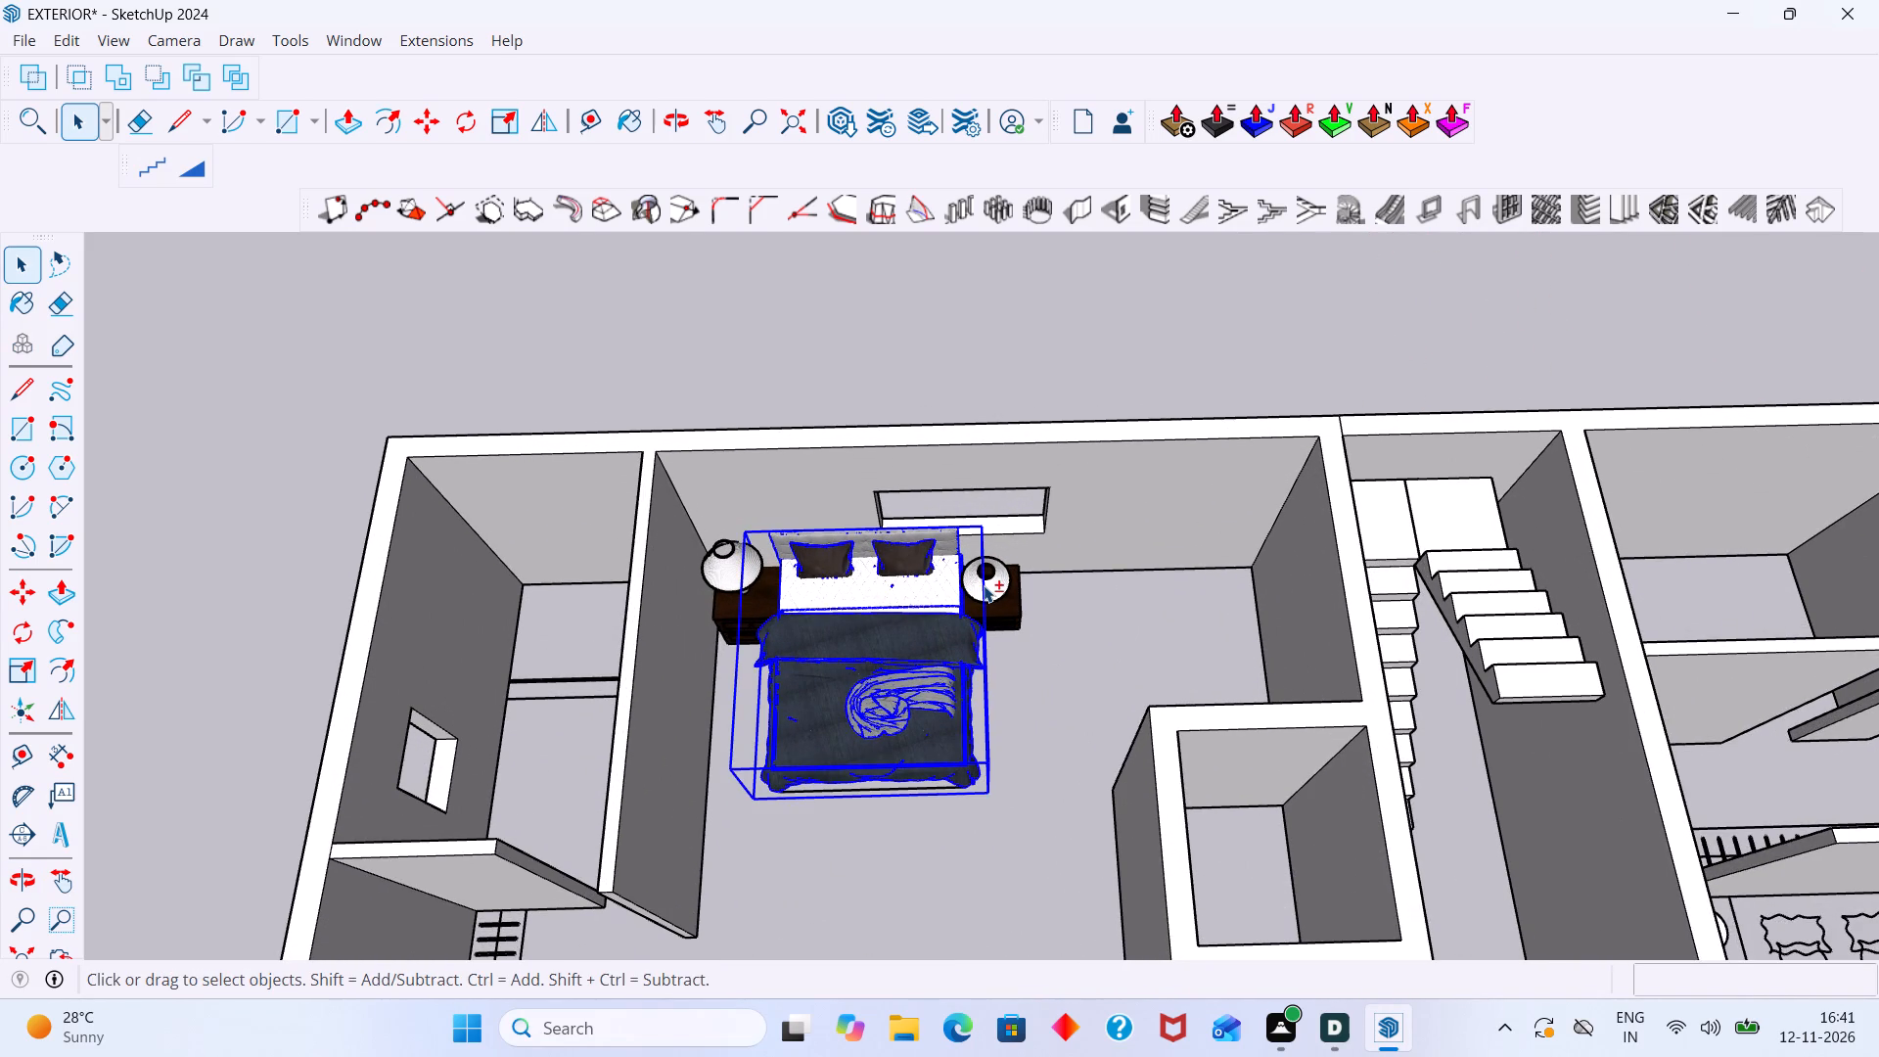
{"action": "left_click", "coordinate": [984, 585], "text": "shift"}
{"action": "left_click", "coordinate": [739, 599], "text": "shift"}
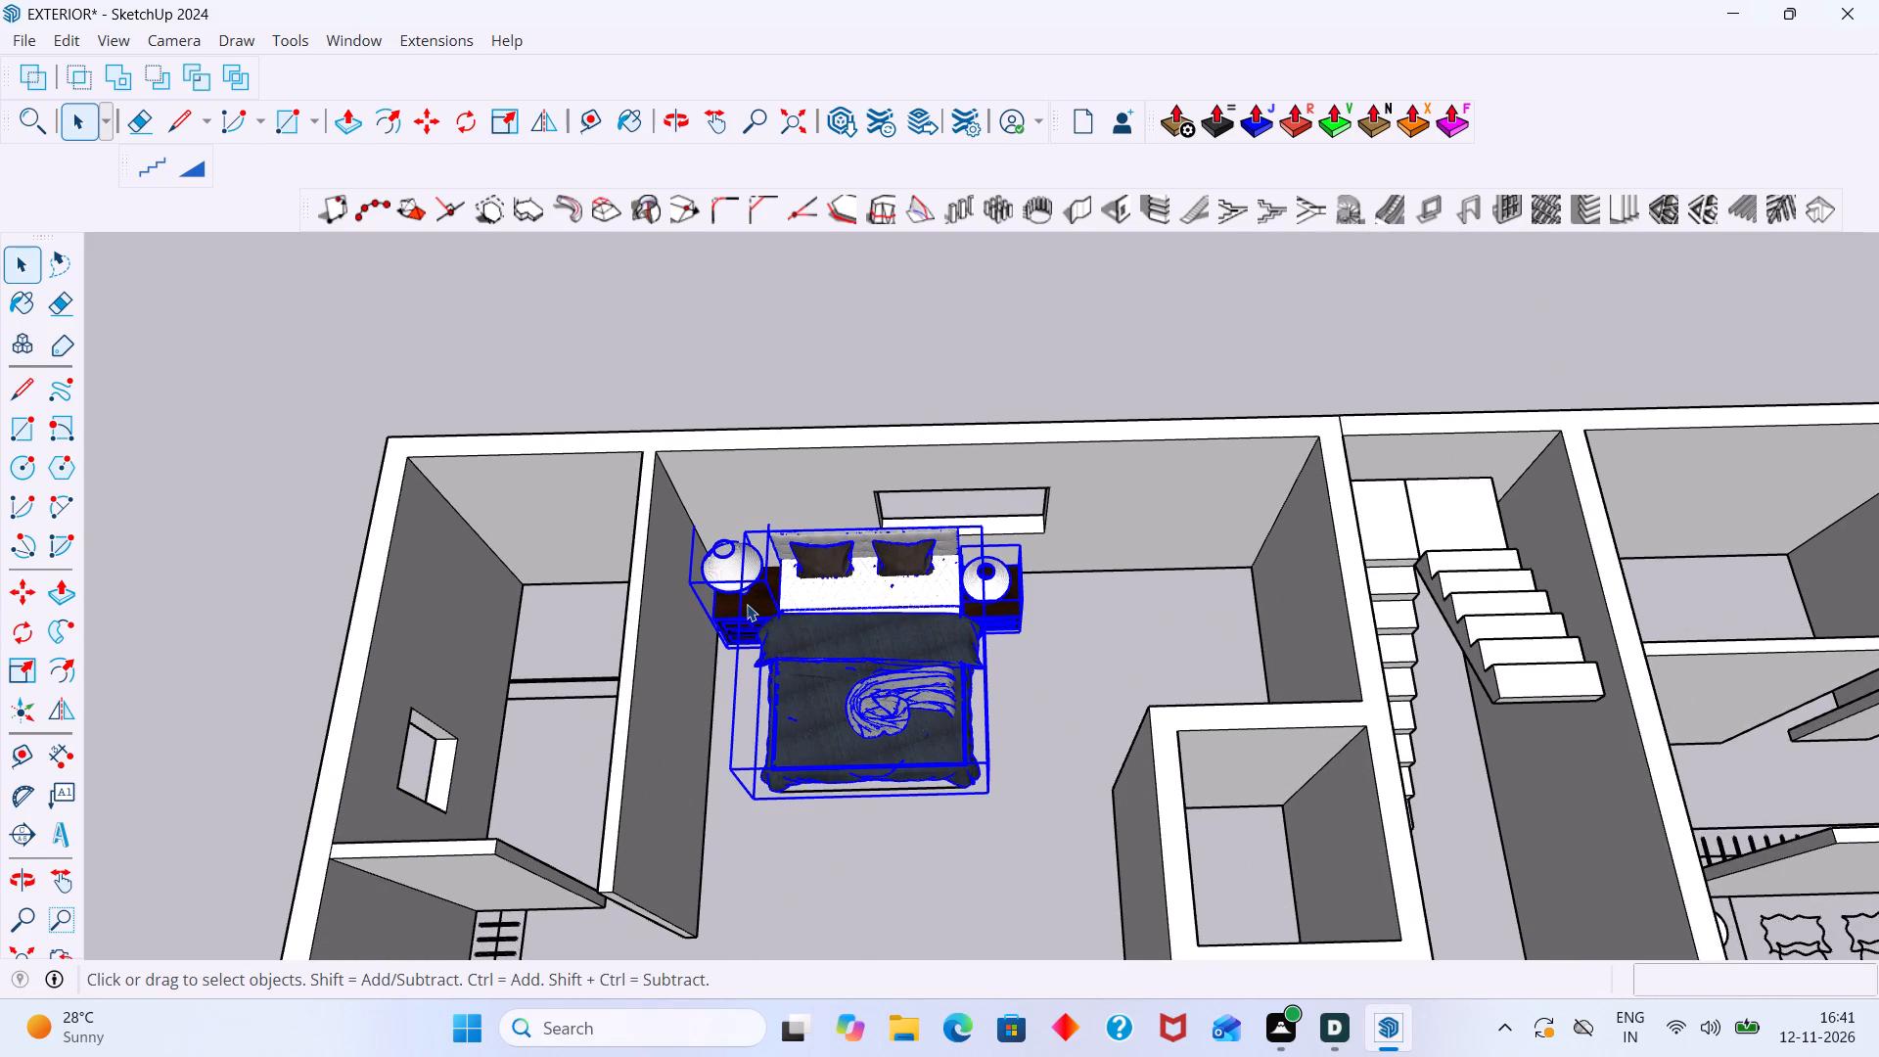
{"action": "key", "text": "m"}
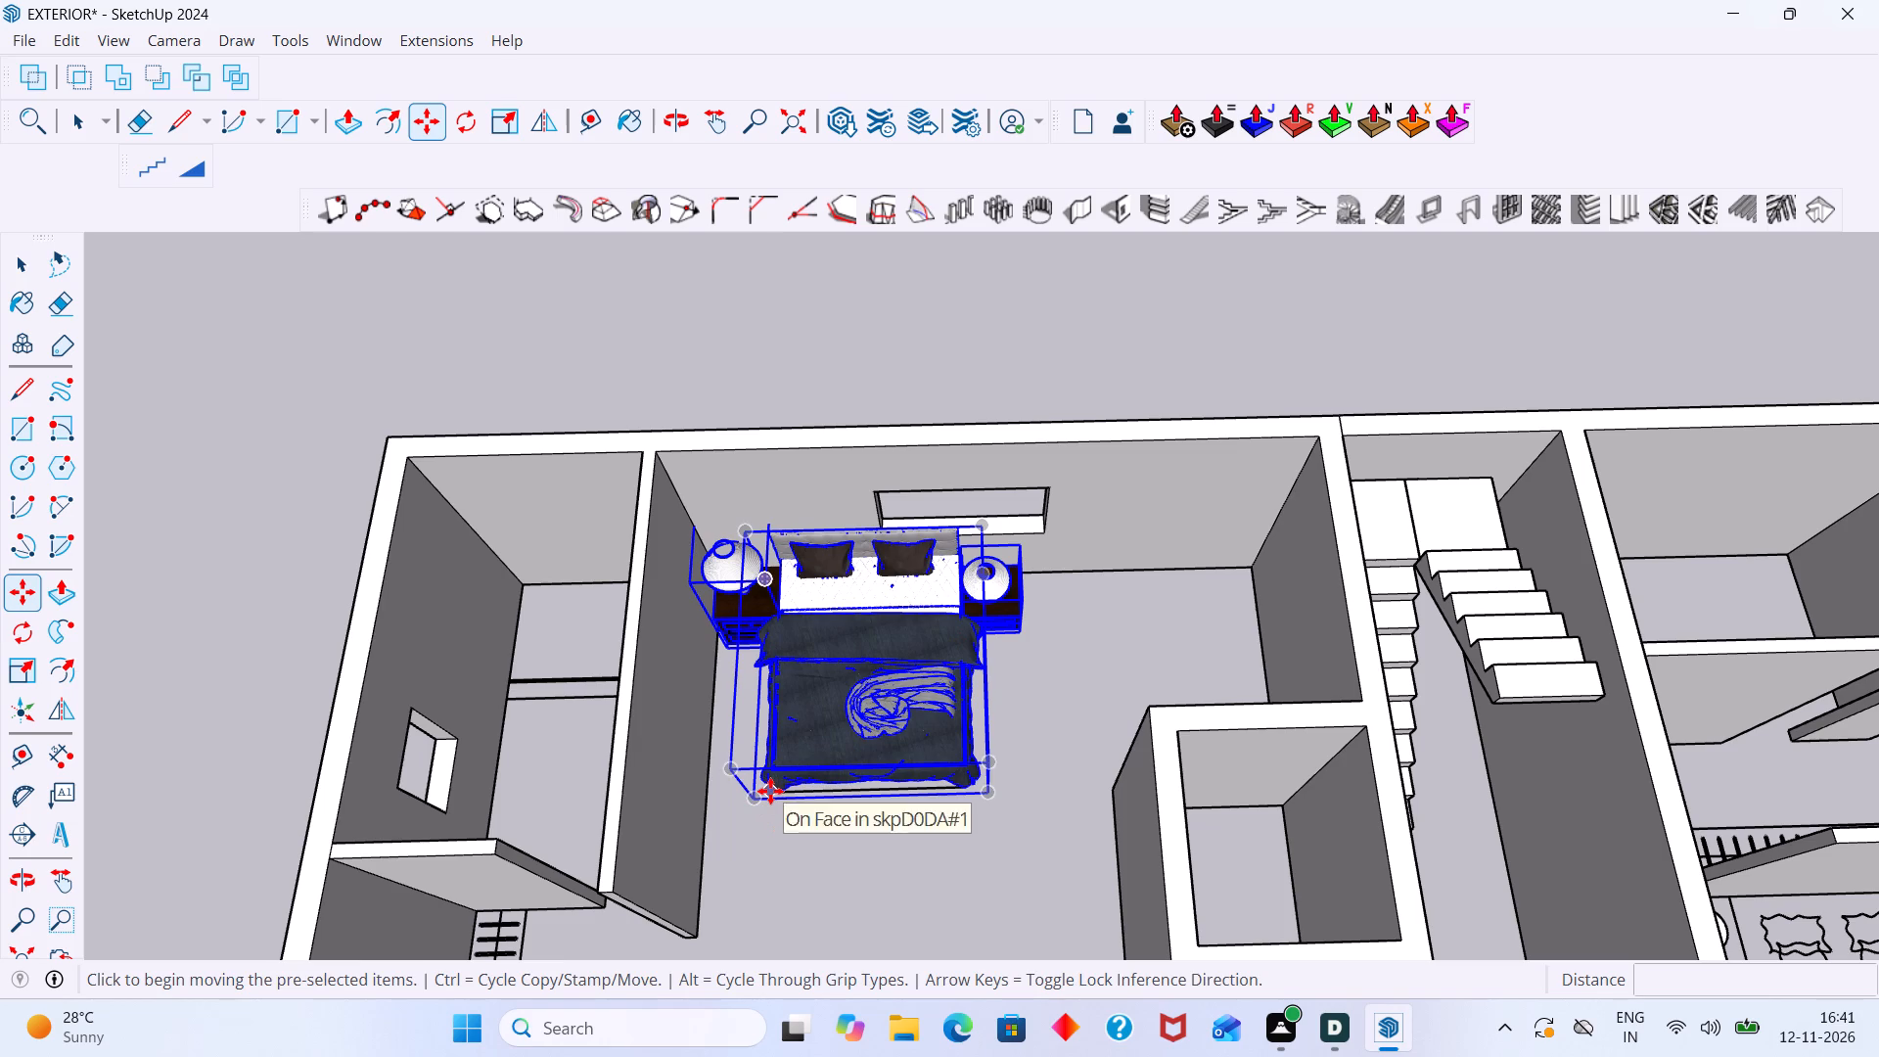
{"action": "left_click", "coordinate": [770, 791]}
{"action": "scroll", "coordinate": [859, 787], "scroll_direction": "down", "scroll_amount": 5}
{"action": "middle_click_drag", "start_coordinate": [1018, 820], "coordinate": [945, 762]}
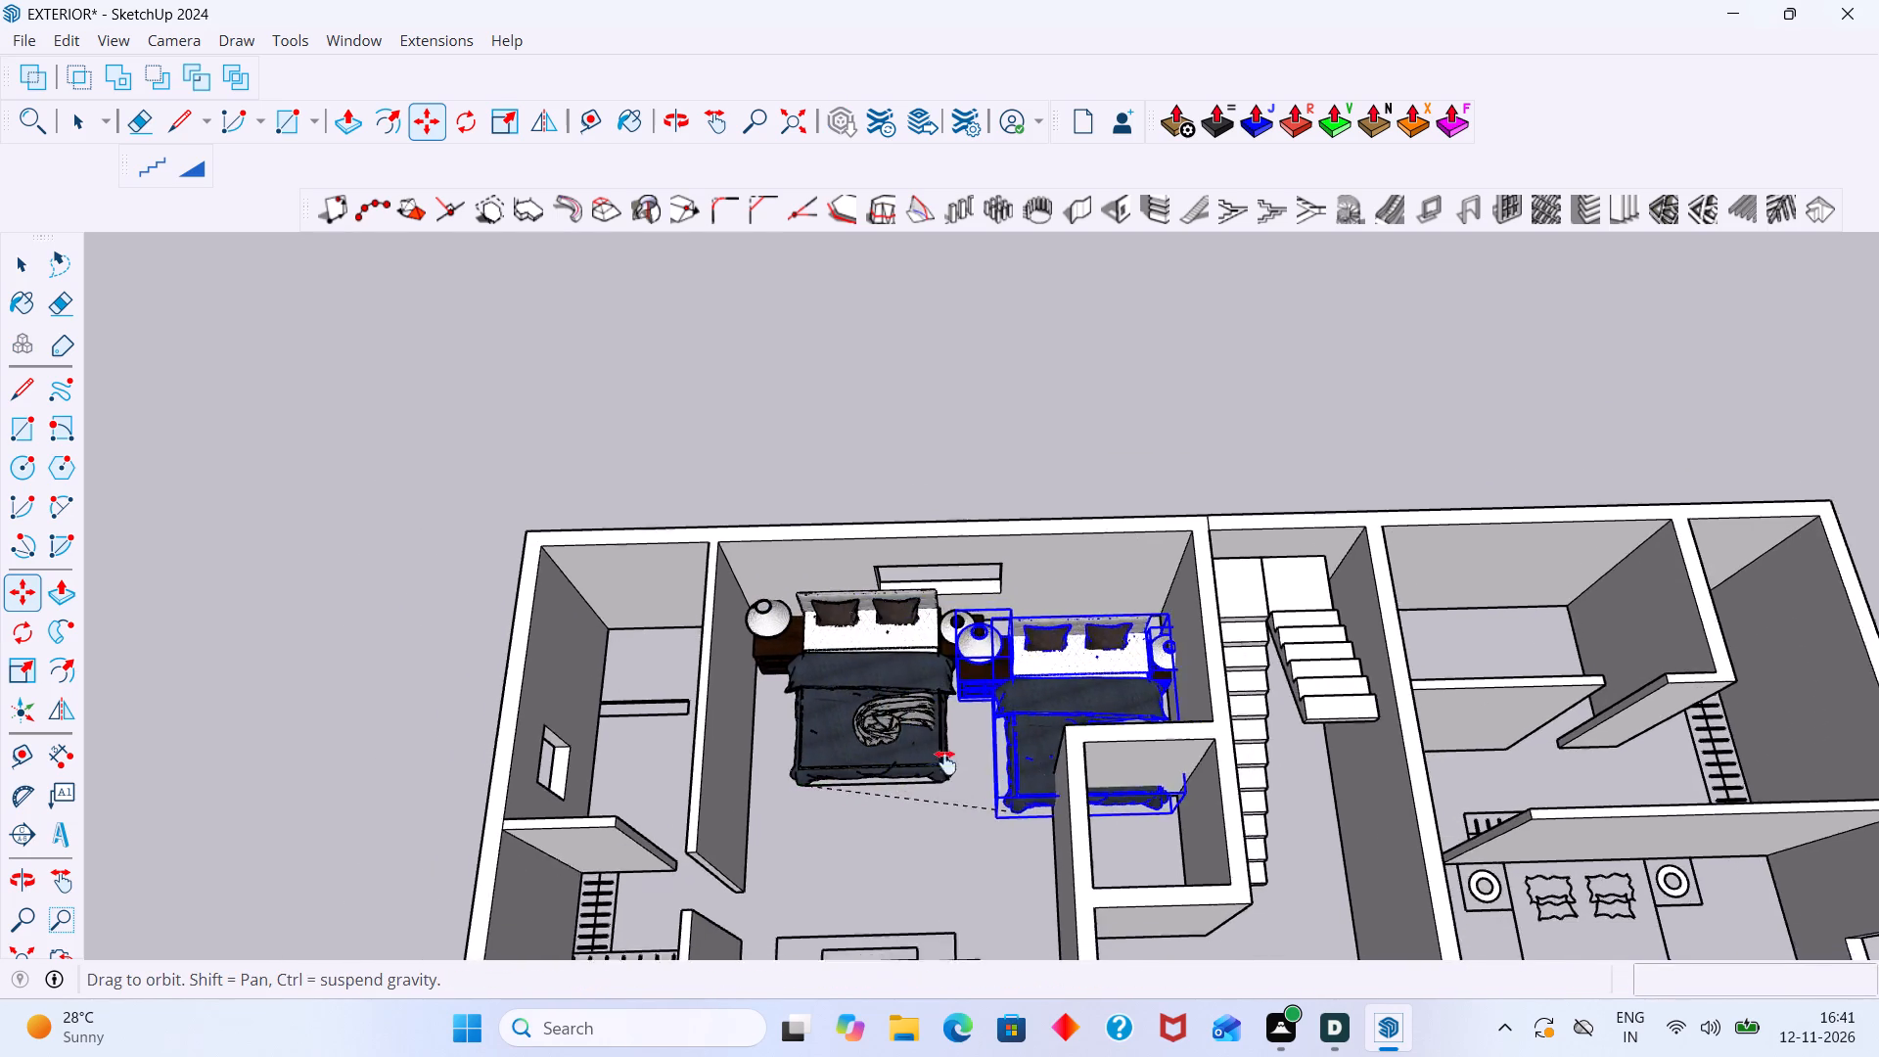
{"action": "middle_click_drag", "start_coordinate": [945, 762], "coordinate": [769, 654]}
{"action": "scroll", "coordinate": [1226, 871], "scroll_direction": "up", "scroll_amount": 3}
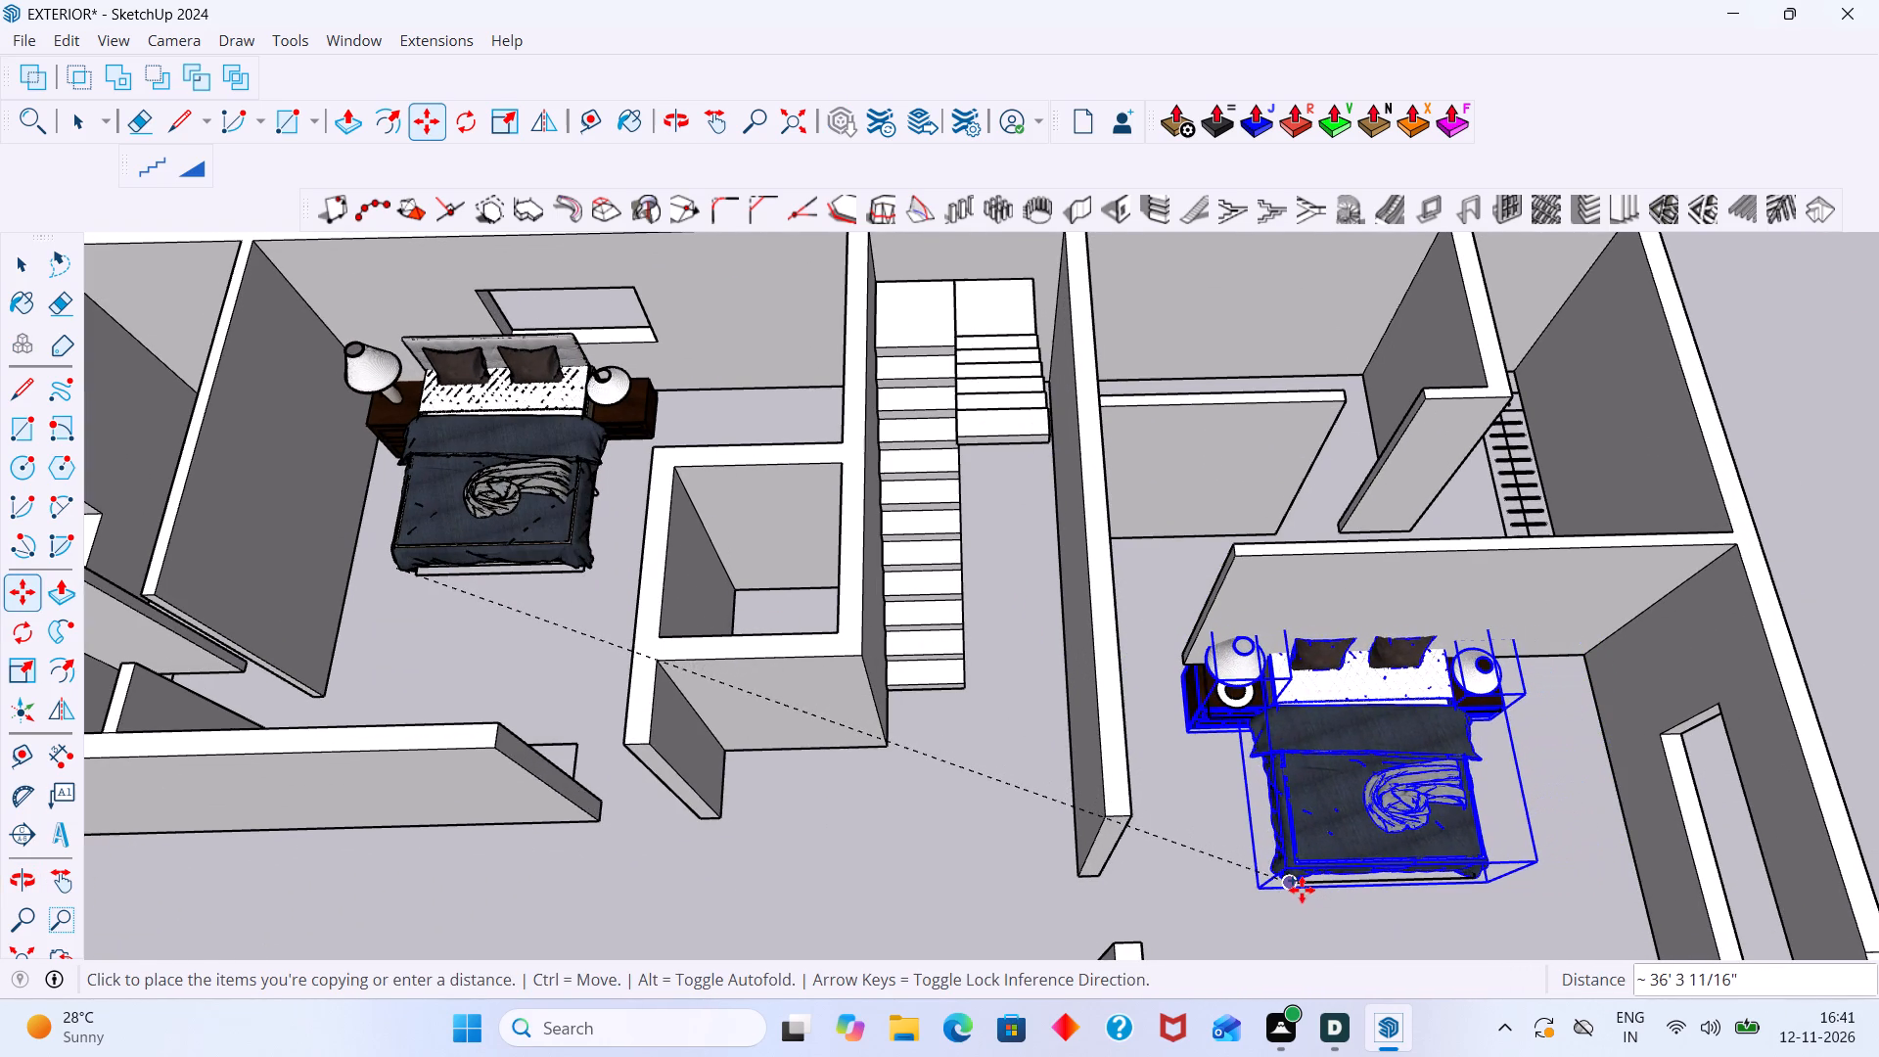
{"action": "left_click", "coordinate": [1299, 896]}
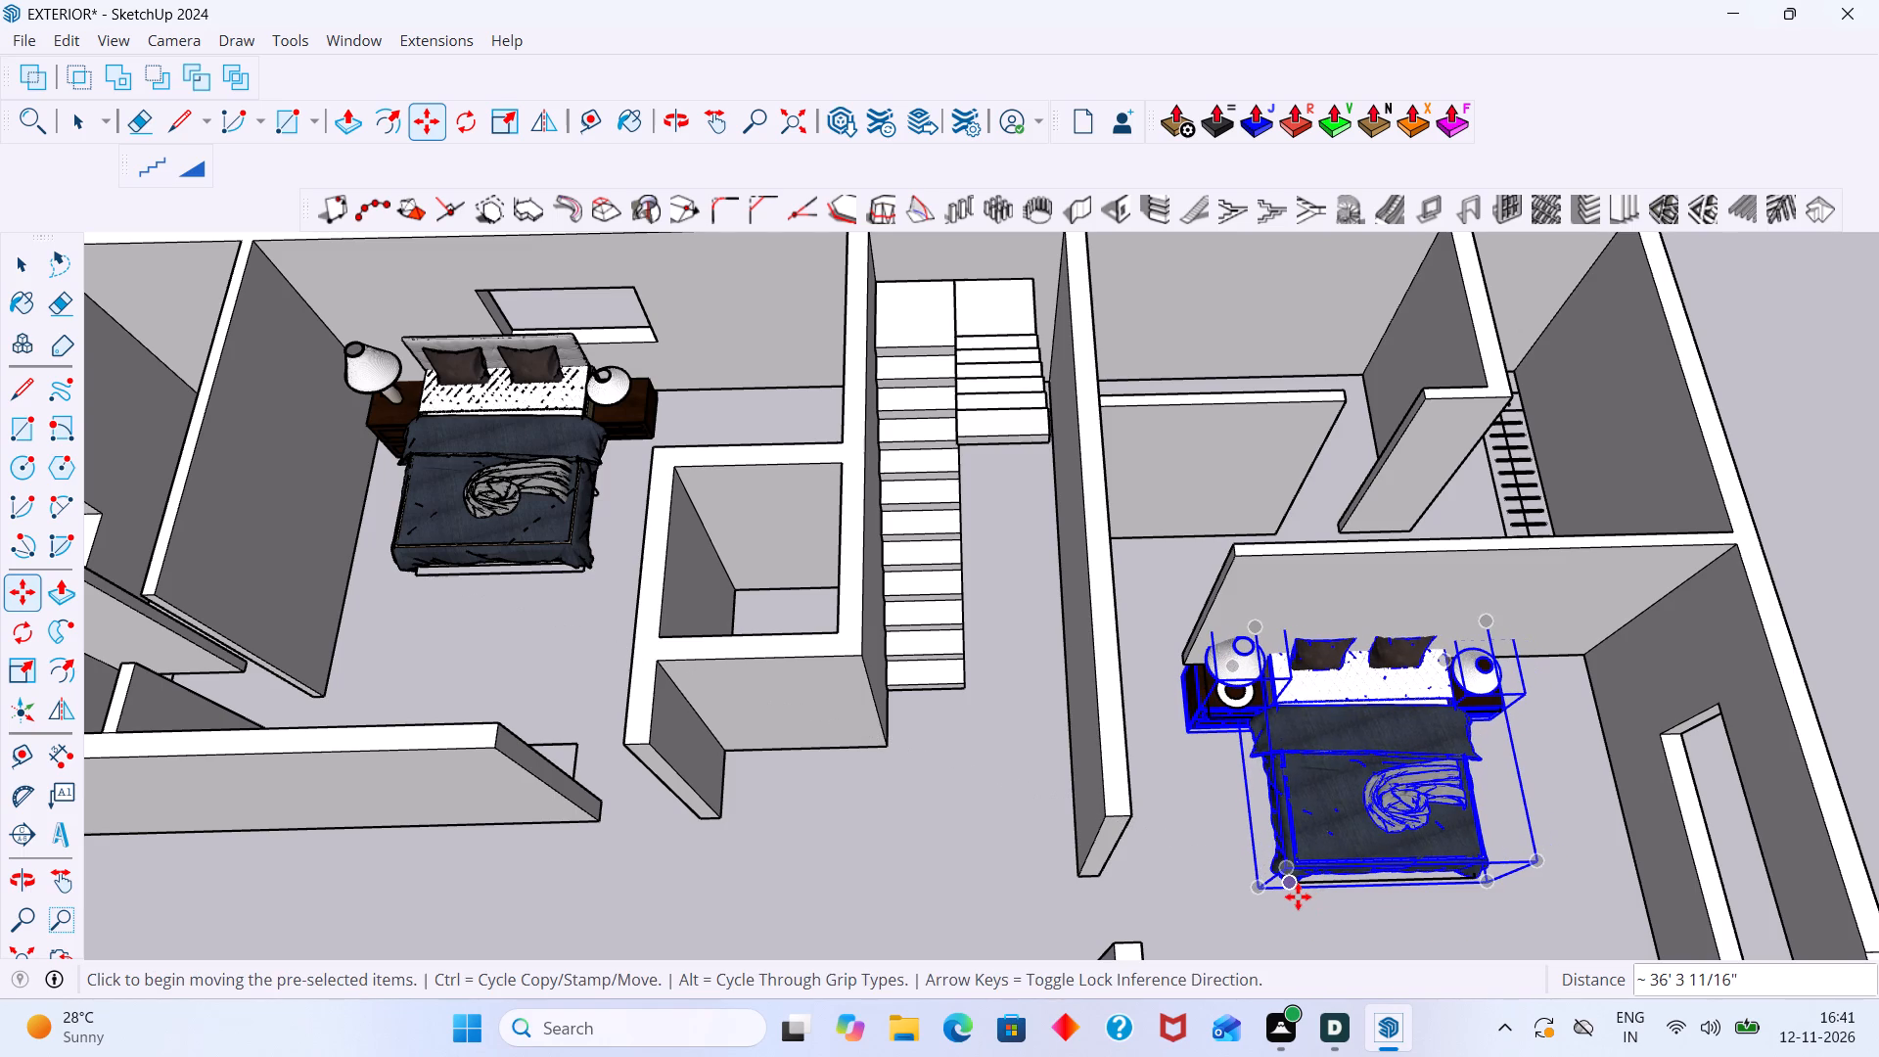
{"action": "key", "text": "space"}
{"action": "left_click", "coordinate": [1316, 953]}
Delete the leftover bed and bedside outline linework under the newly copied furniture in the bedroom across the staircase.
{"action": "scroll", "coordinate": [1171, 725], "scroll_direction": "up", "scroll_amount": 6}
{"action": "middle_click_drag", "start_coordinate": [1253, 678], "coordinate": [1245, 598]}
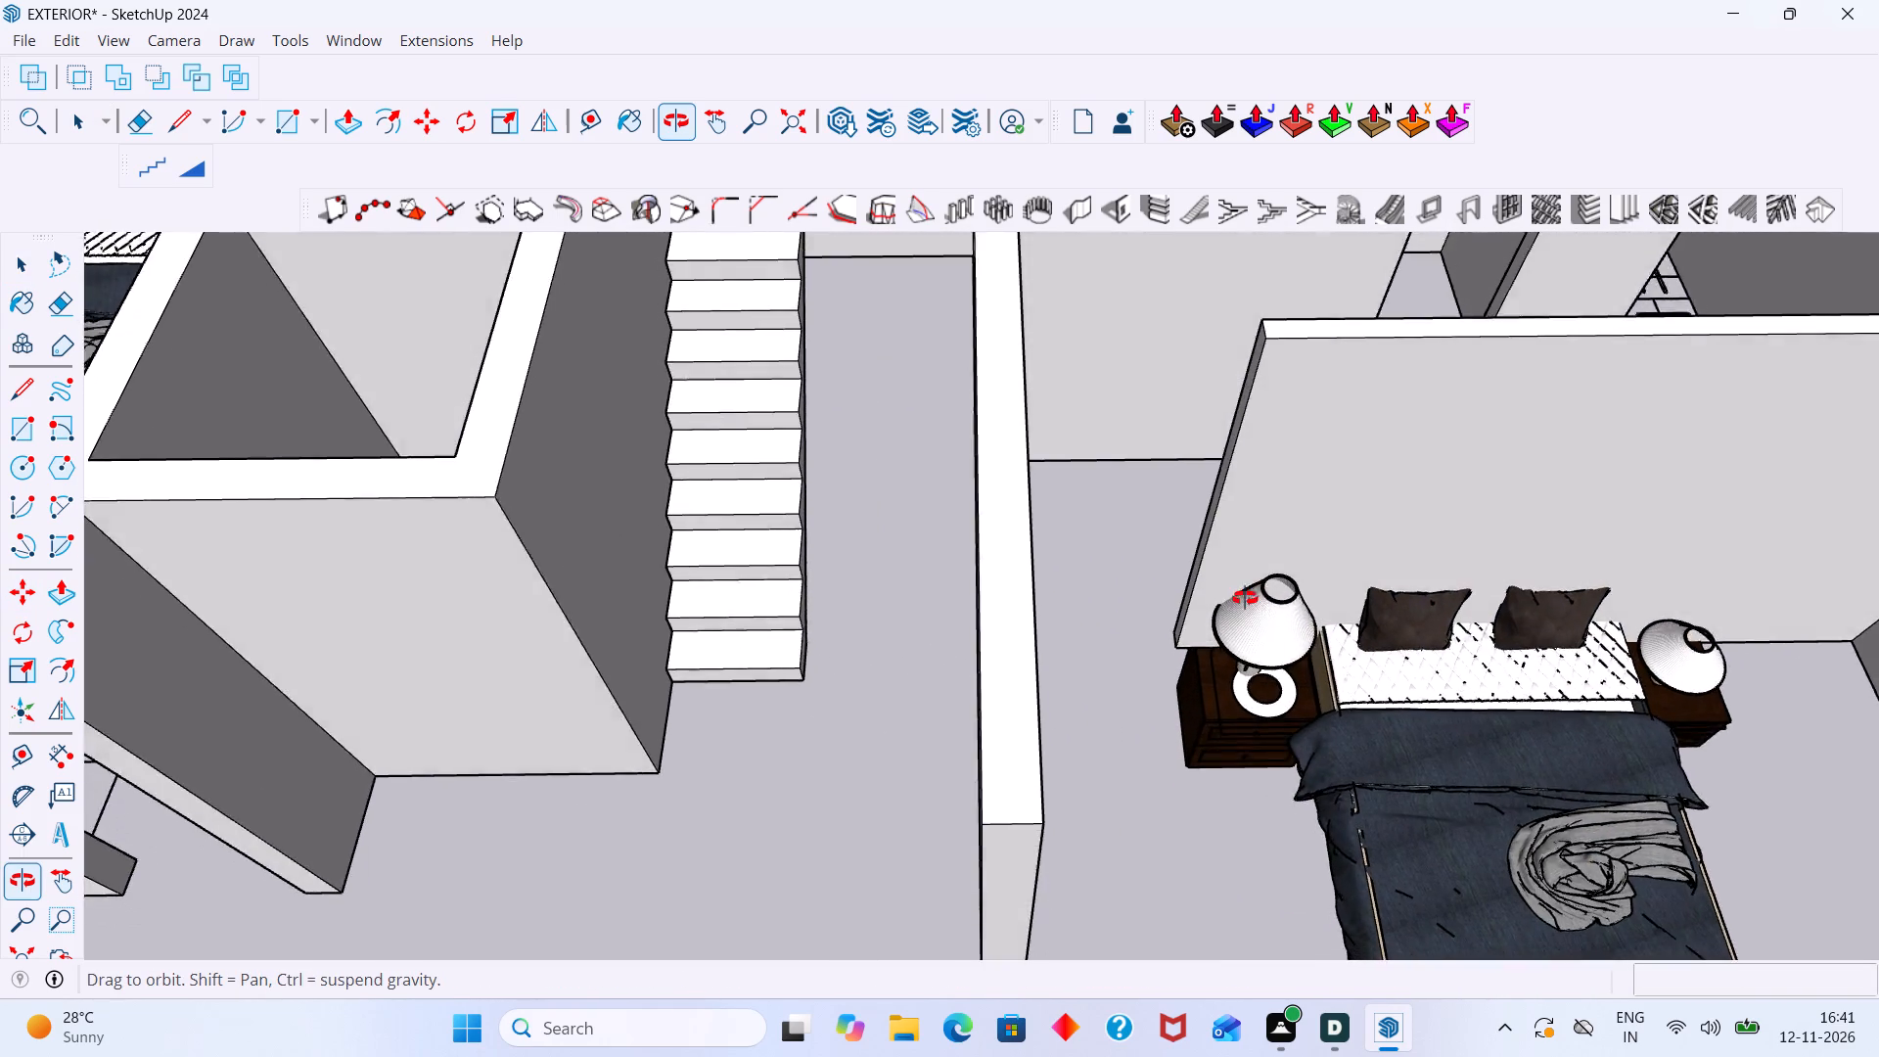
{"action": "middle_click_drag", "start_coordinate": [1245, 598], "coordinate": [1257, 563]}
{"action": "scroll", "coordinate": [1265, 642], "scroll_direction": "up", "scroll_amount": 9}
{"action": "left_click", "coordinate": [1256, 712]}
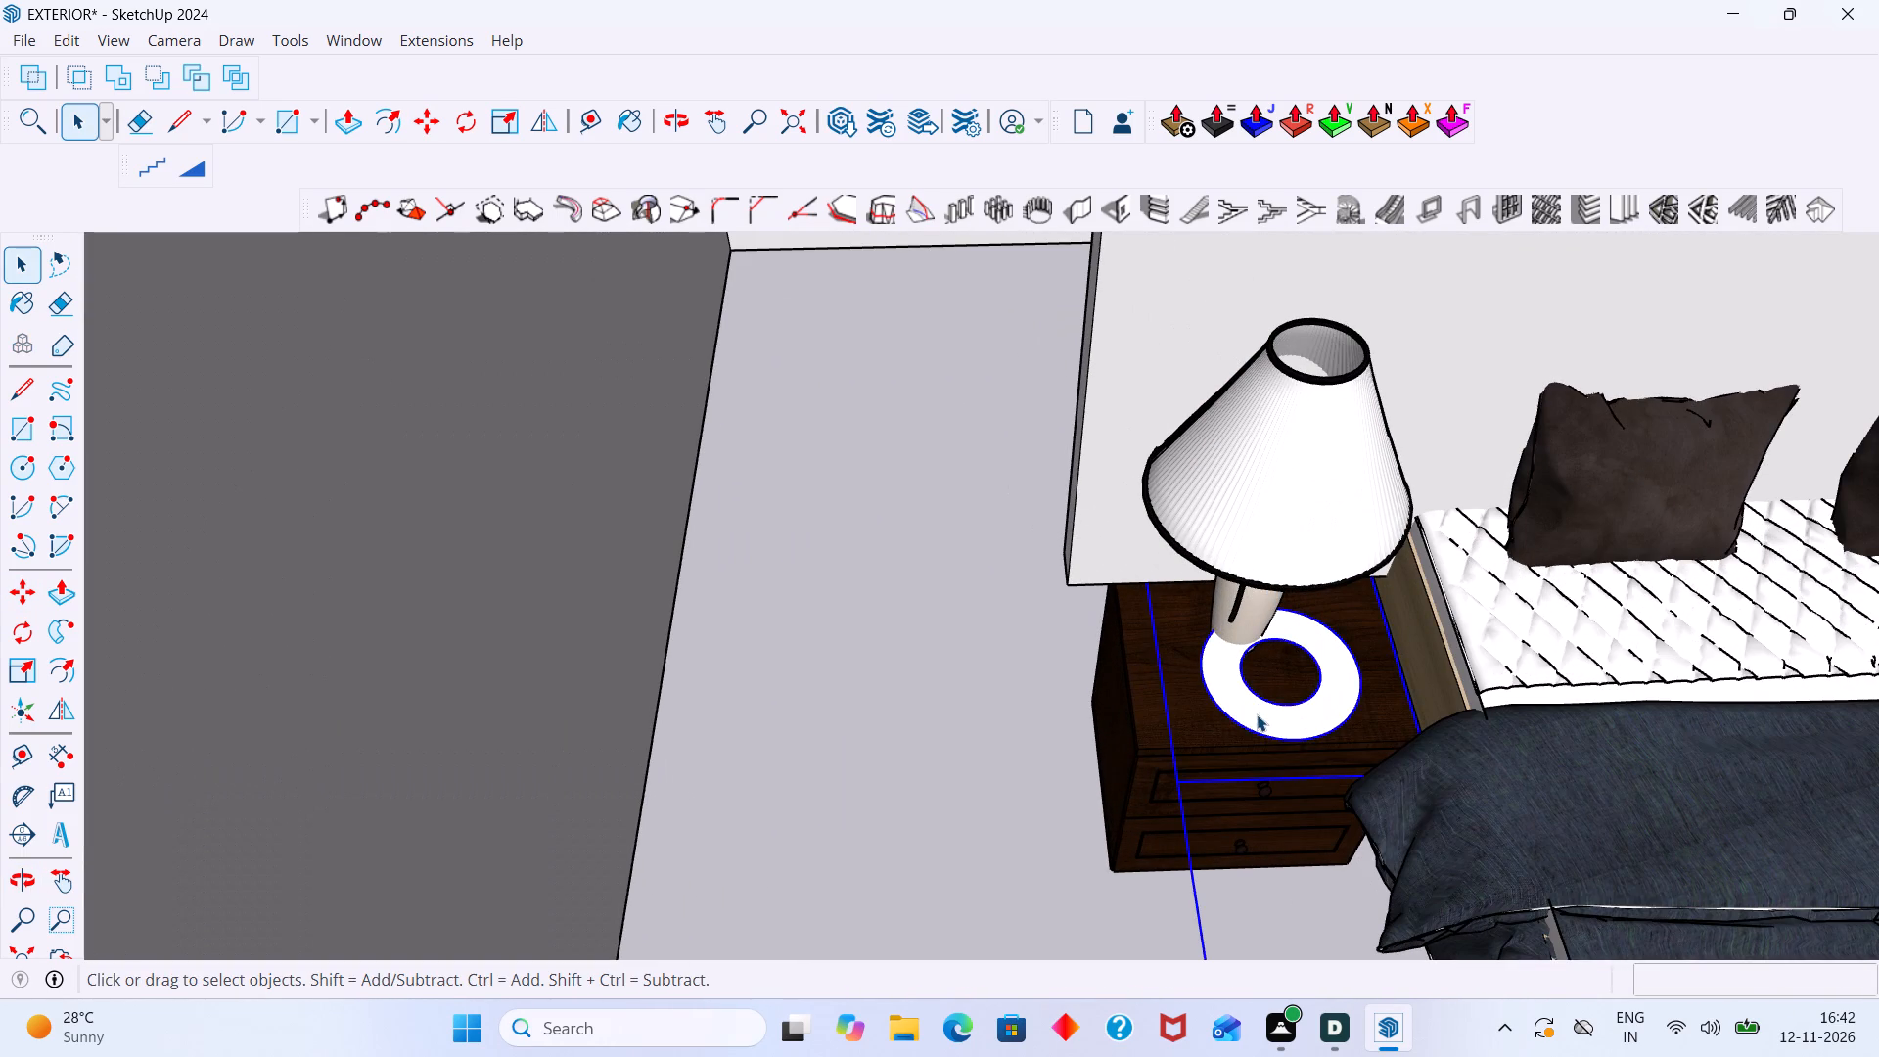
{"action": "double_click", "coordinate": [1275, 712]}
{"action": "key", "text": "Delete"}
{"action": "scroll", "coordinate": [1260, 728], "scroll_direction": "down", "scroll_amount": 16}
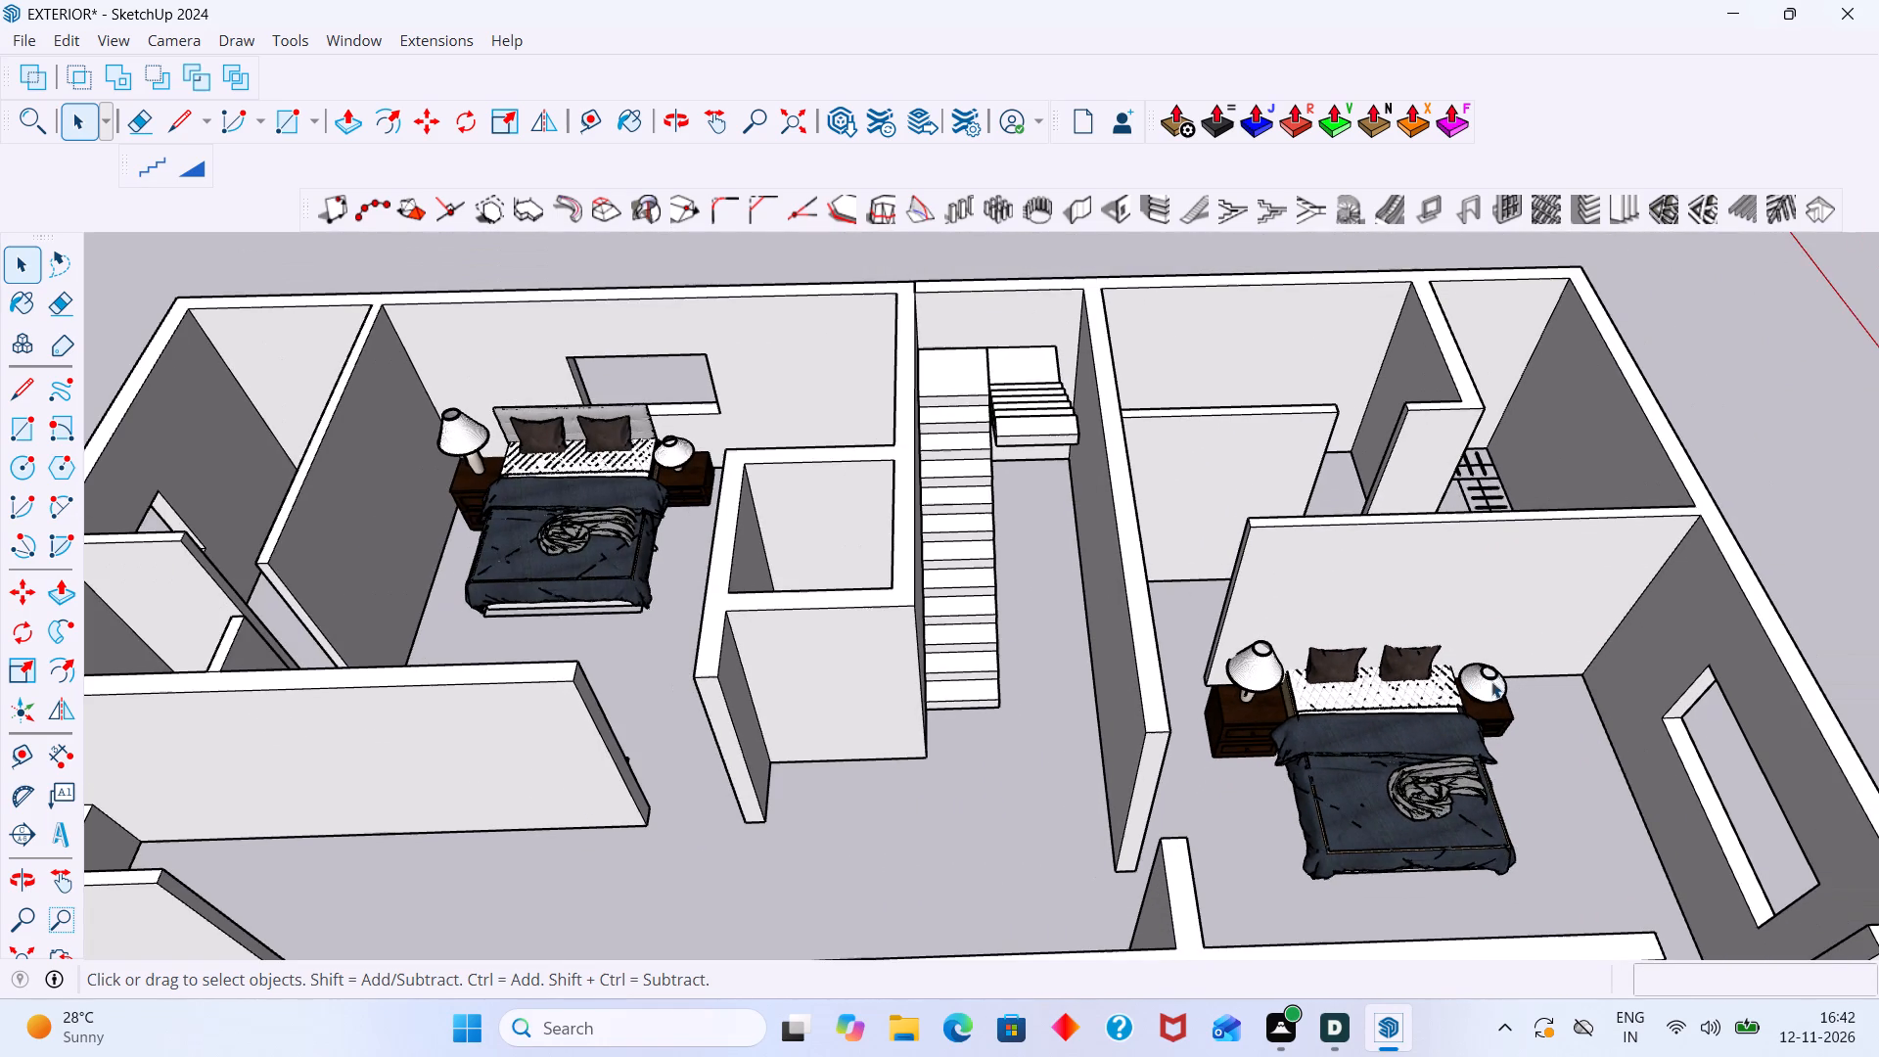
{"action": "left_click", "coordinate": [1556, 686]}
Copy only the bed 23' 6 1/8" onto the bed outline in the adjacent bedroom with the wardrobe linework.
{"action": "scroll", "coordinate": [1496, 701], "scroll_direction": "down", "scroll_amount": 8}
{"action": "middle_click_drag", "start_coordinate": [1425, 724], "coordinate": [1454, 877]}
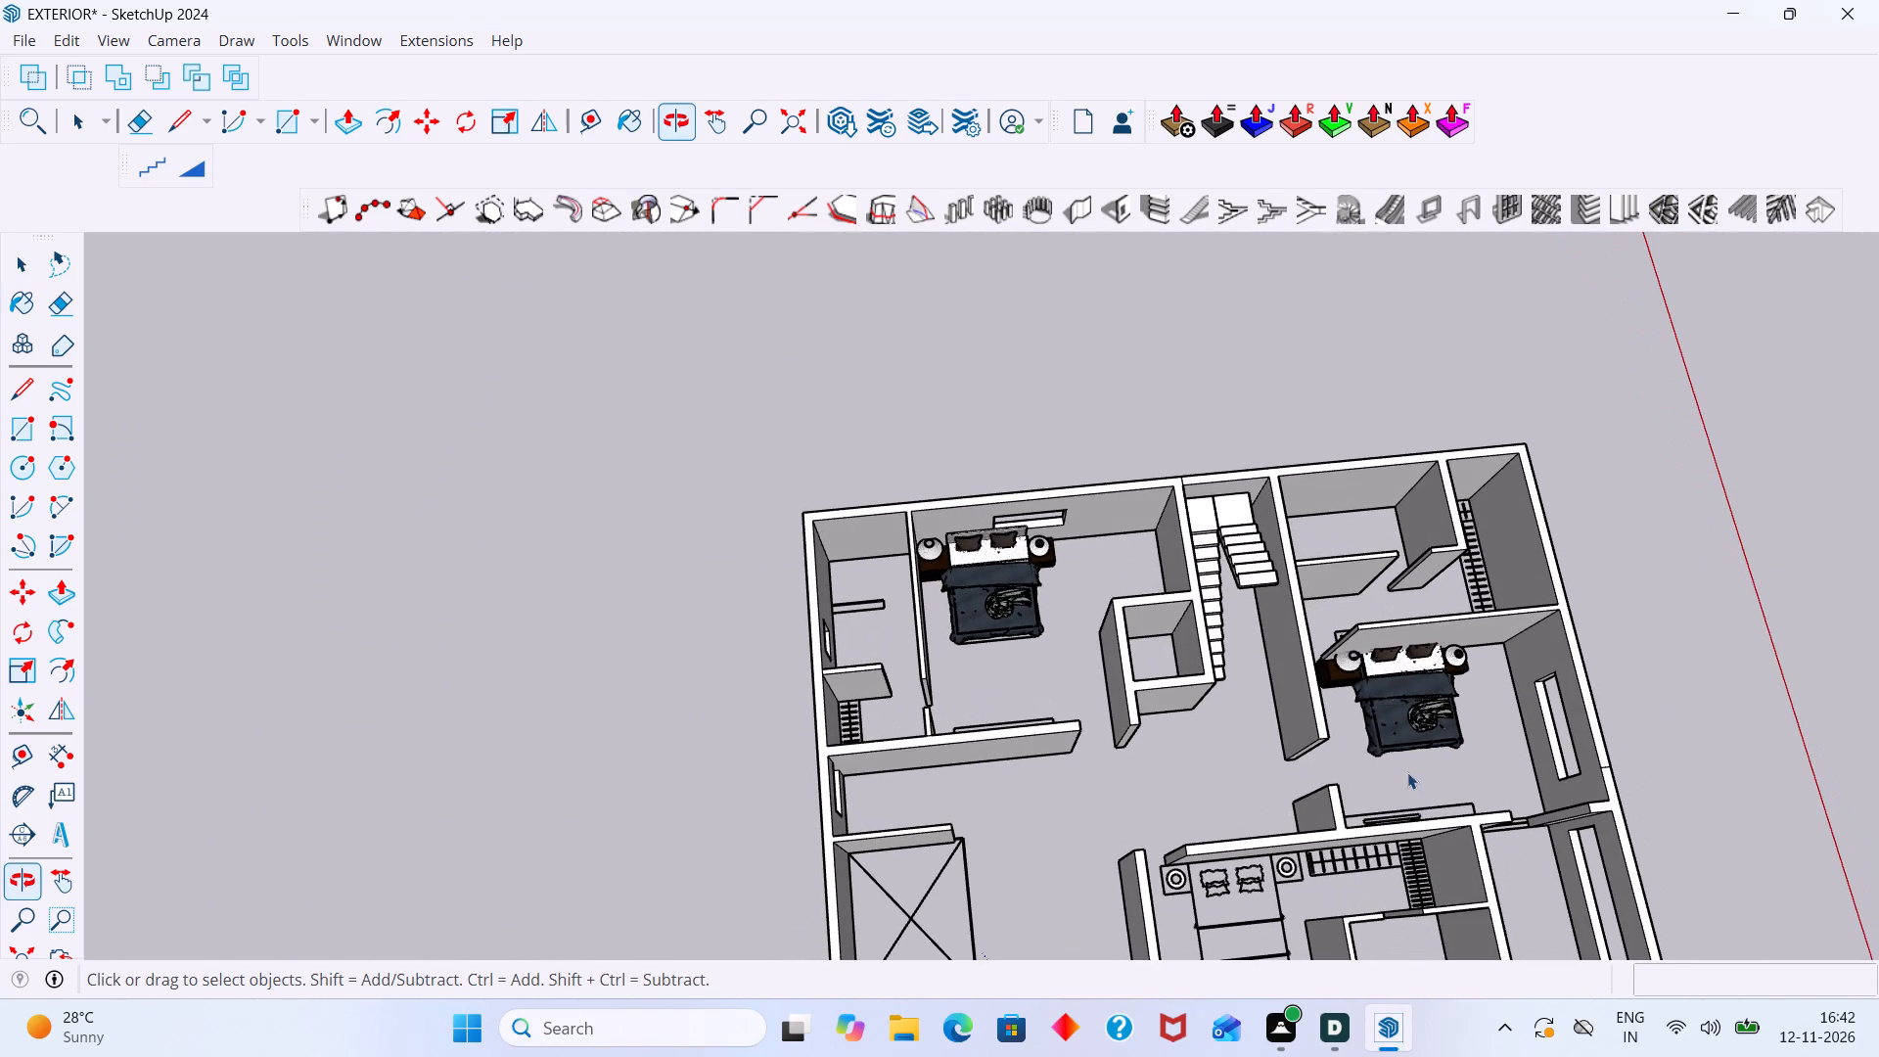
{"action": "middle_click_drag", "start_coordinate": [1389, 724], "coordinate": [1189, 716], "text": "shift"}
{"action": "scroll", "coordinate": [1164, 706], "scroll_direction": "down", "scroll_amount": 9}
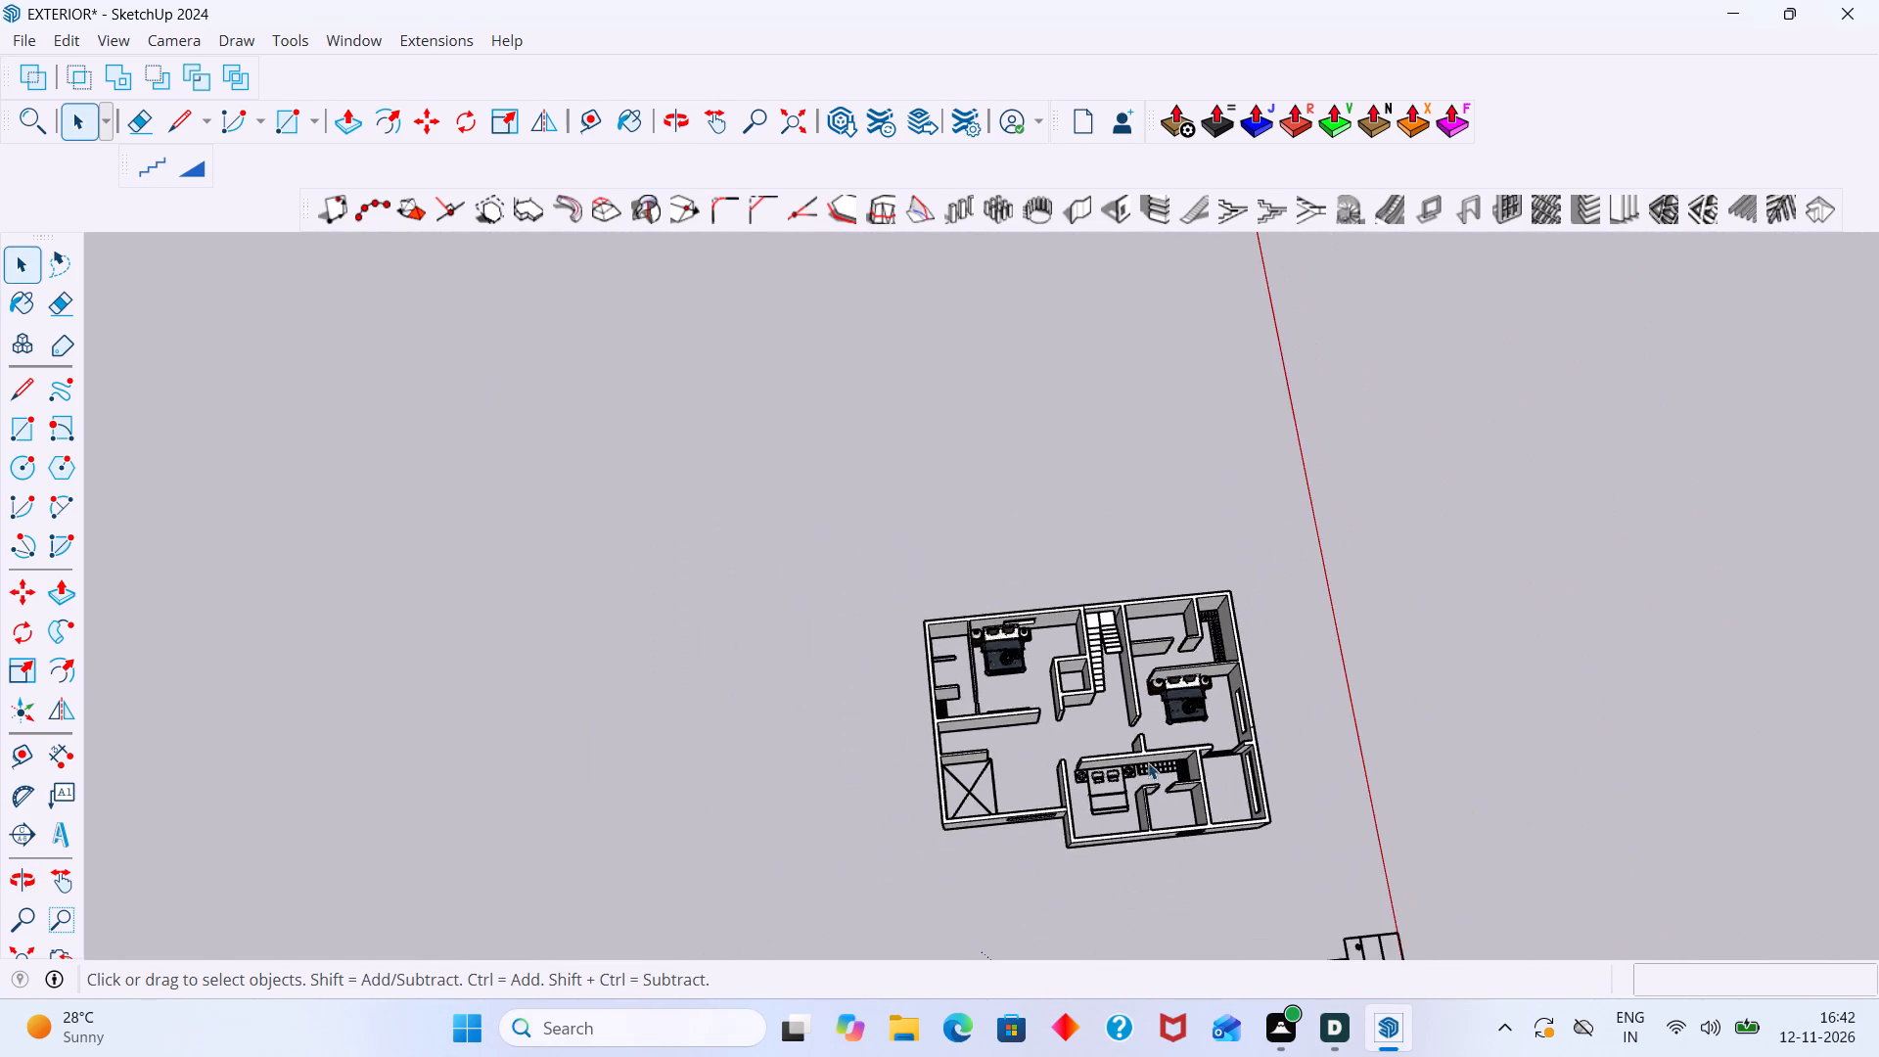
{"action": "middle_click_drag", "start_coordinate": [1148, 762], "coordinate": [1098, 658]}
{"action": "scroll", "coordinate": [1064, 716], "scroll_direction": "up", "scroll_amount": 15}
{"action": "middle_click_drag", "start_coordinate": [1090, 624], "coordinate": [1040, 788]}
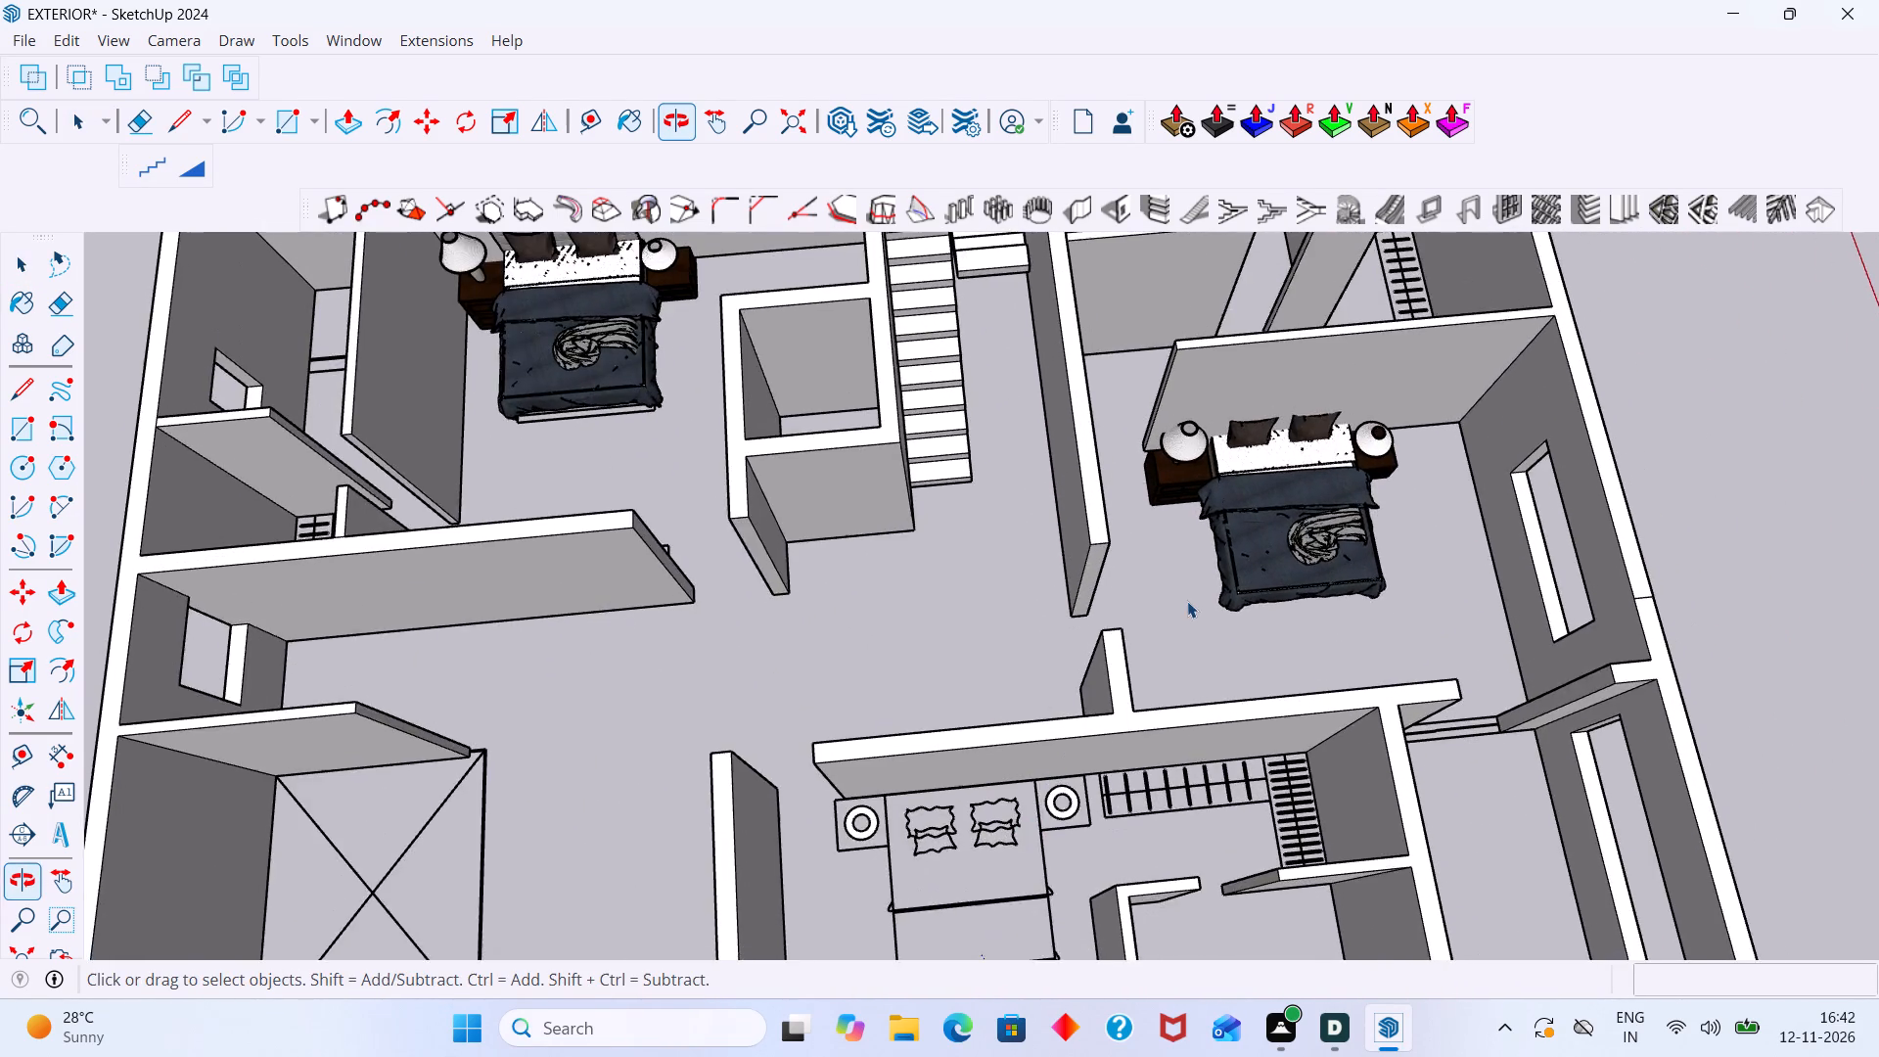
{"action": "scroll", "coordinate": [1187, 599], "scroll_direction": "down", "scroll_amount": 8}
{"action": "scroll", "coordinate": [1261, 562], "scroll_direction": "up", "scroll_amount": 6}
{"action": "left_click", "coordinate": [1237, 508]}
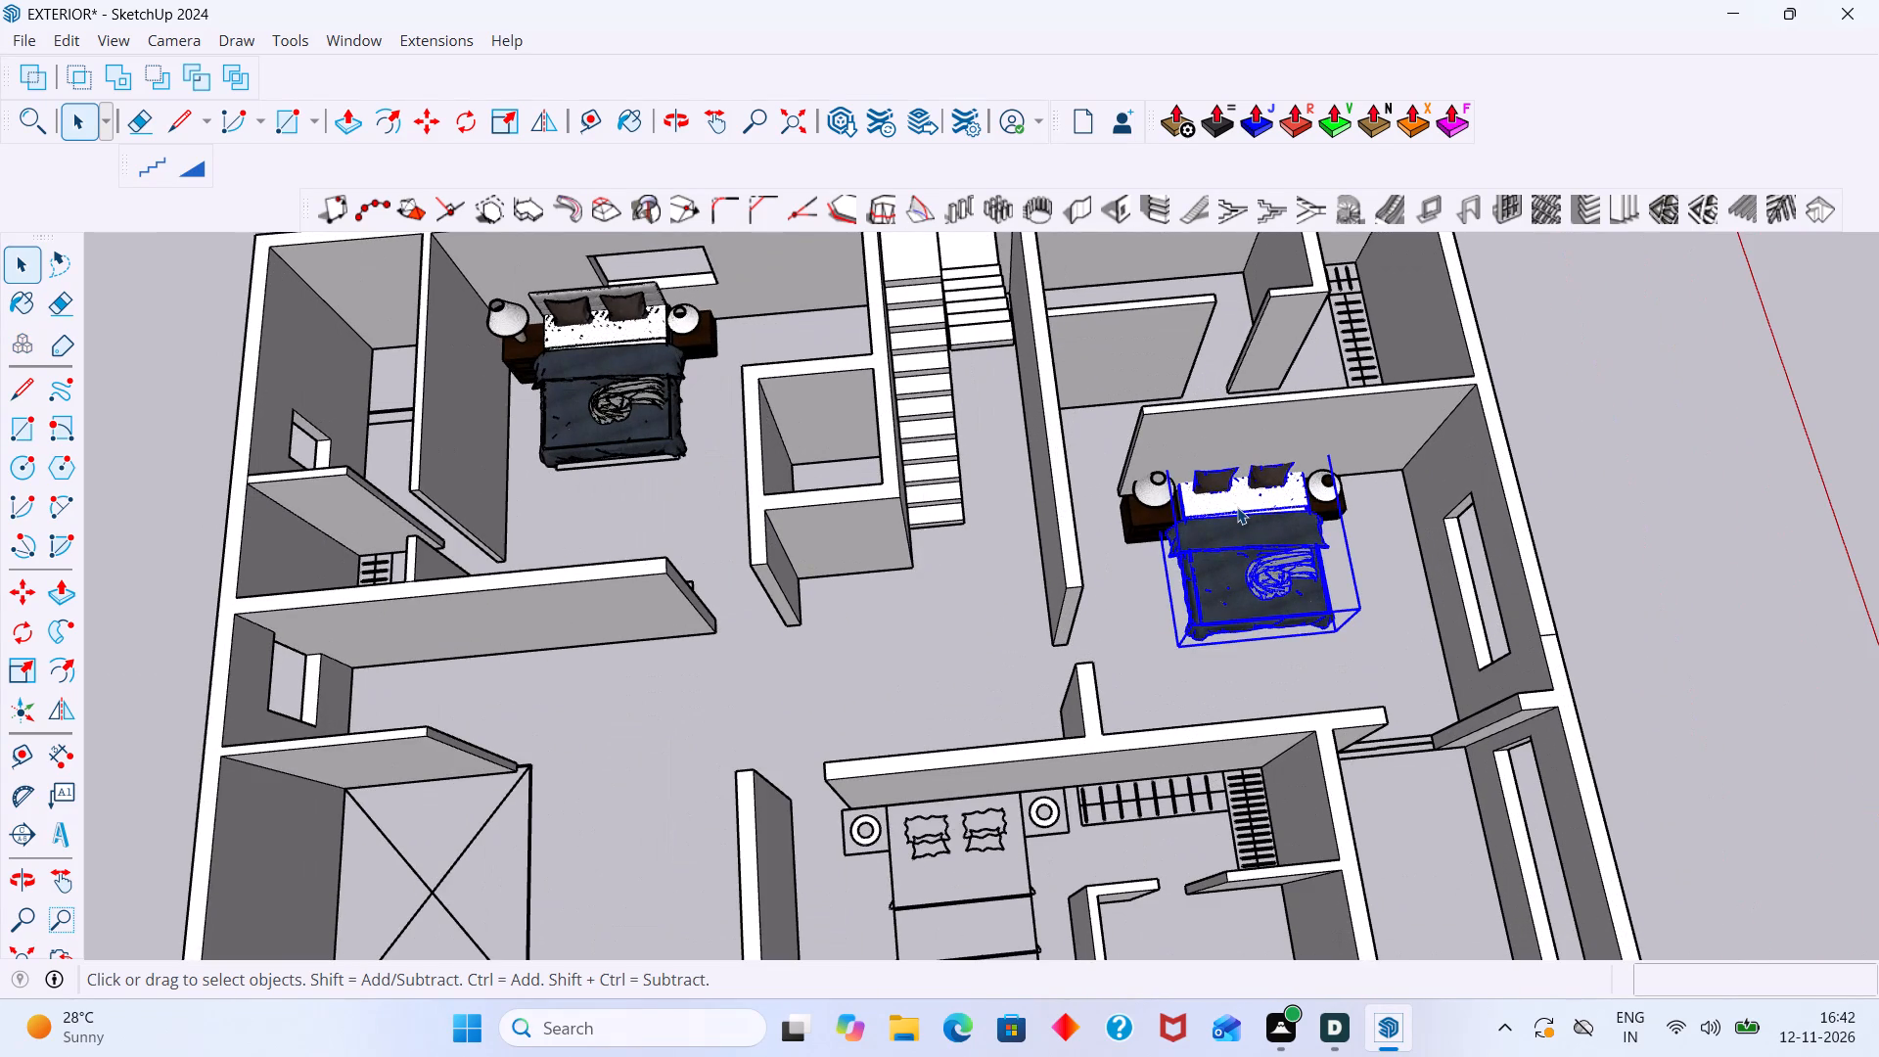
{"action": "key", "text": "m"}
{"action": "scroll", "coordinate": [1222, 644], "scroll_direction": "up", "scroll_amount": 10}
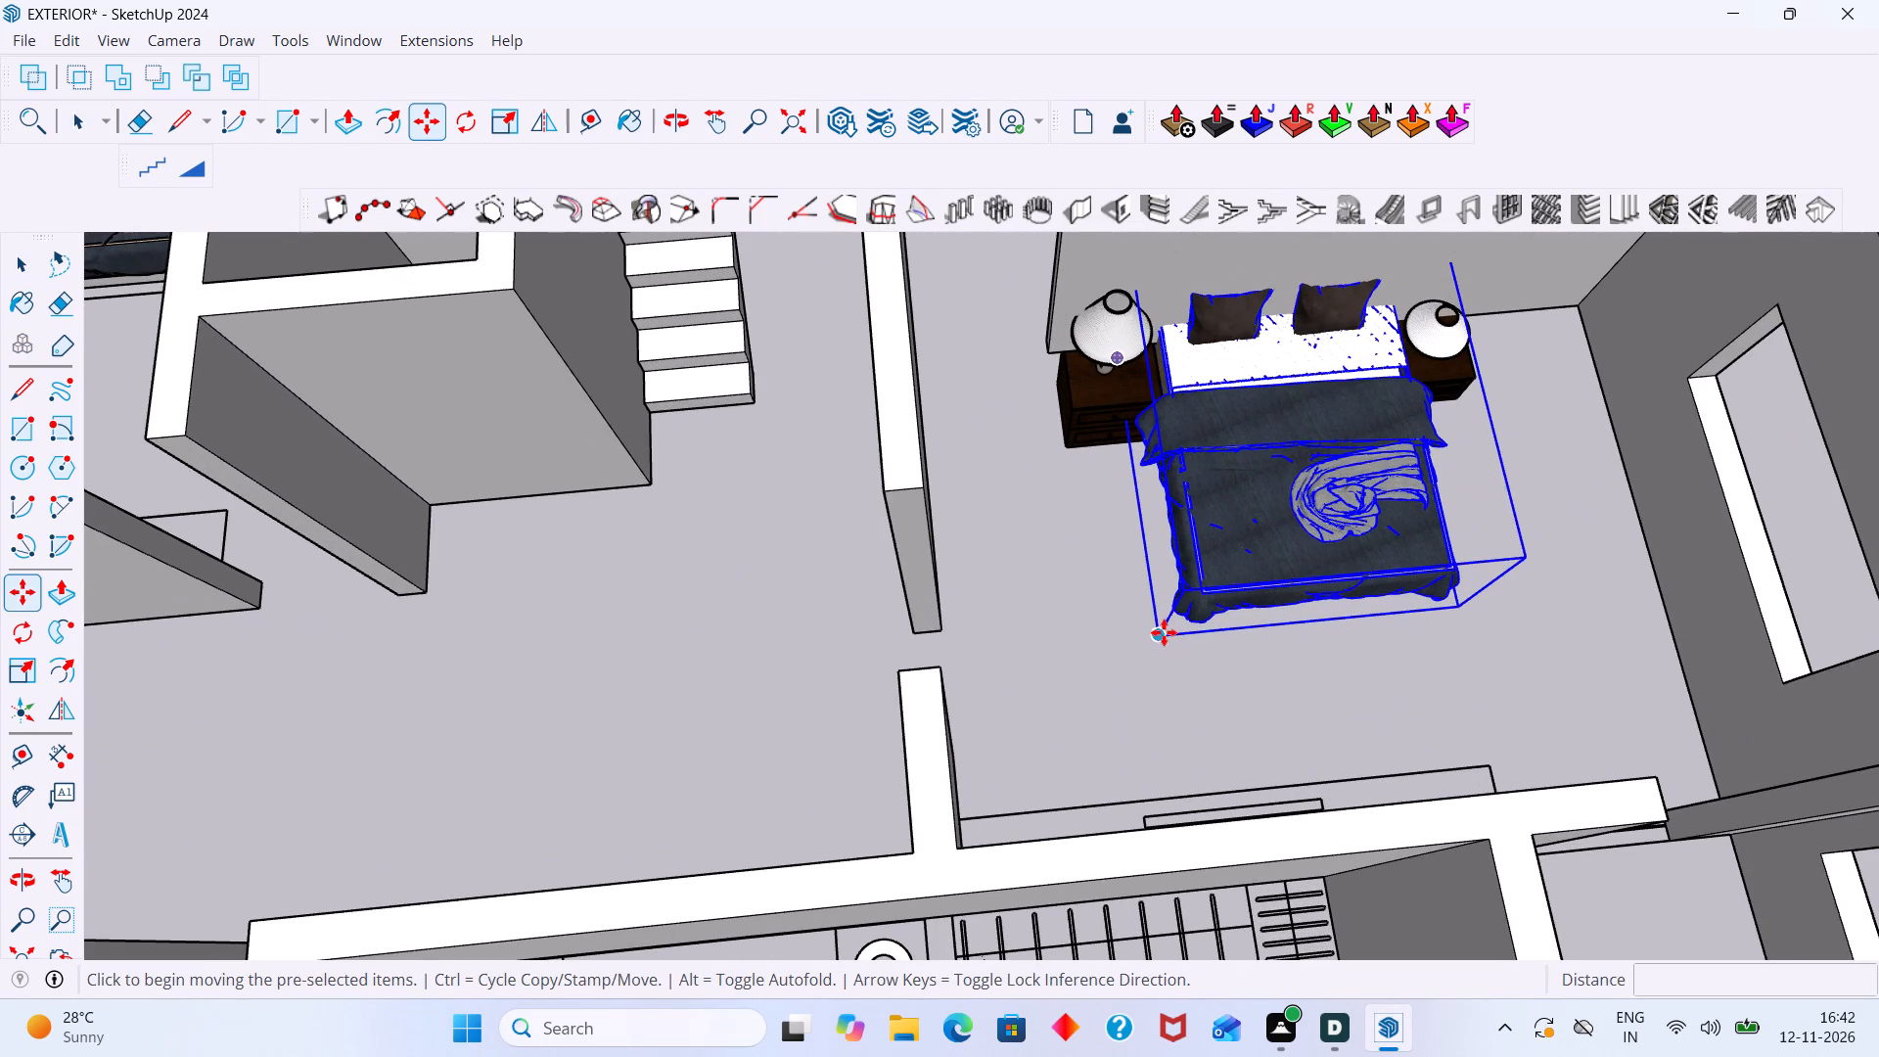
{"action": "left_click", "coordinate": [1164, 632]}
{"action": "scroll", "coordinate": [1030, 742], "scroll_direction": "down", "scroll_amount": 6}
{"action": "middle_click_drag", "start_coordinate": [1007, 756], "coordinate": [1179, 535], "text": "shift"}
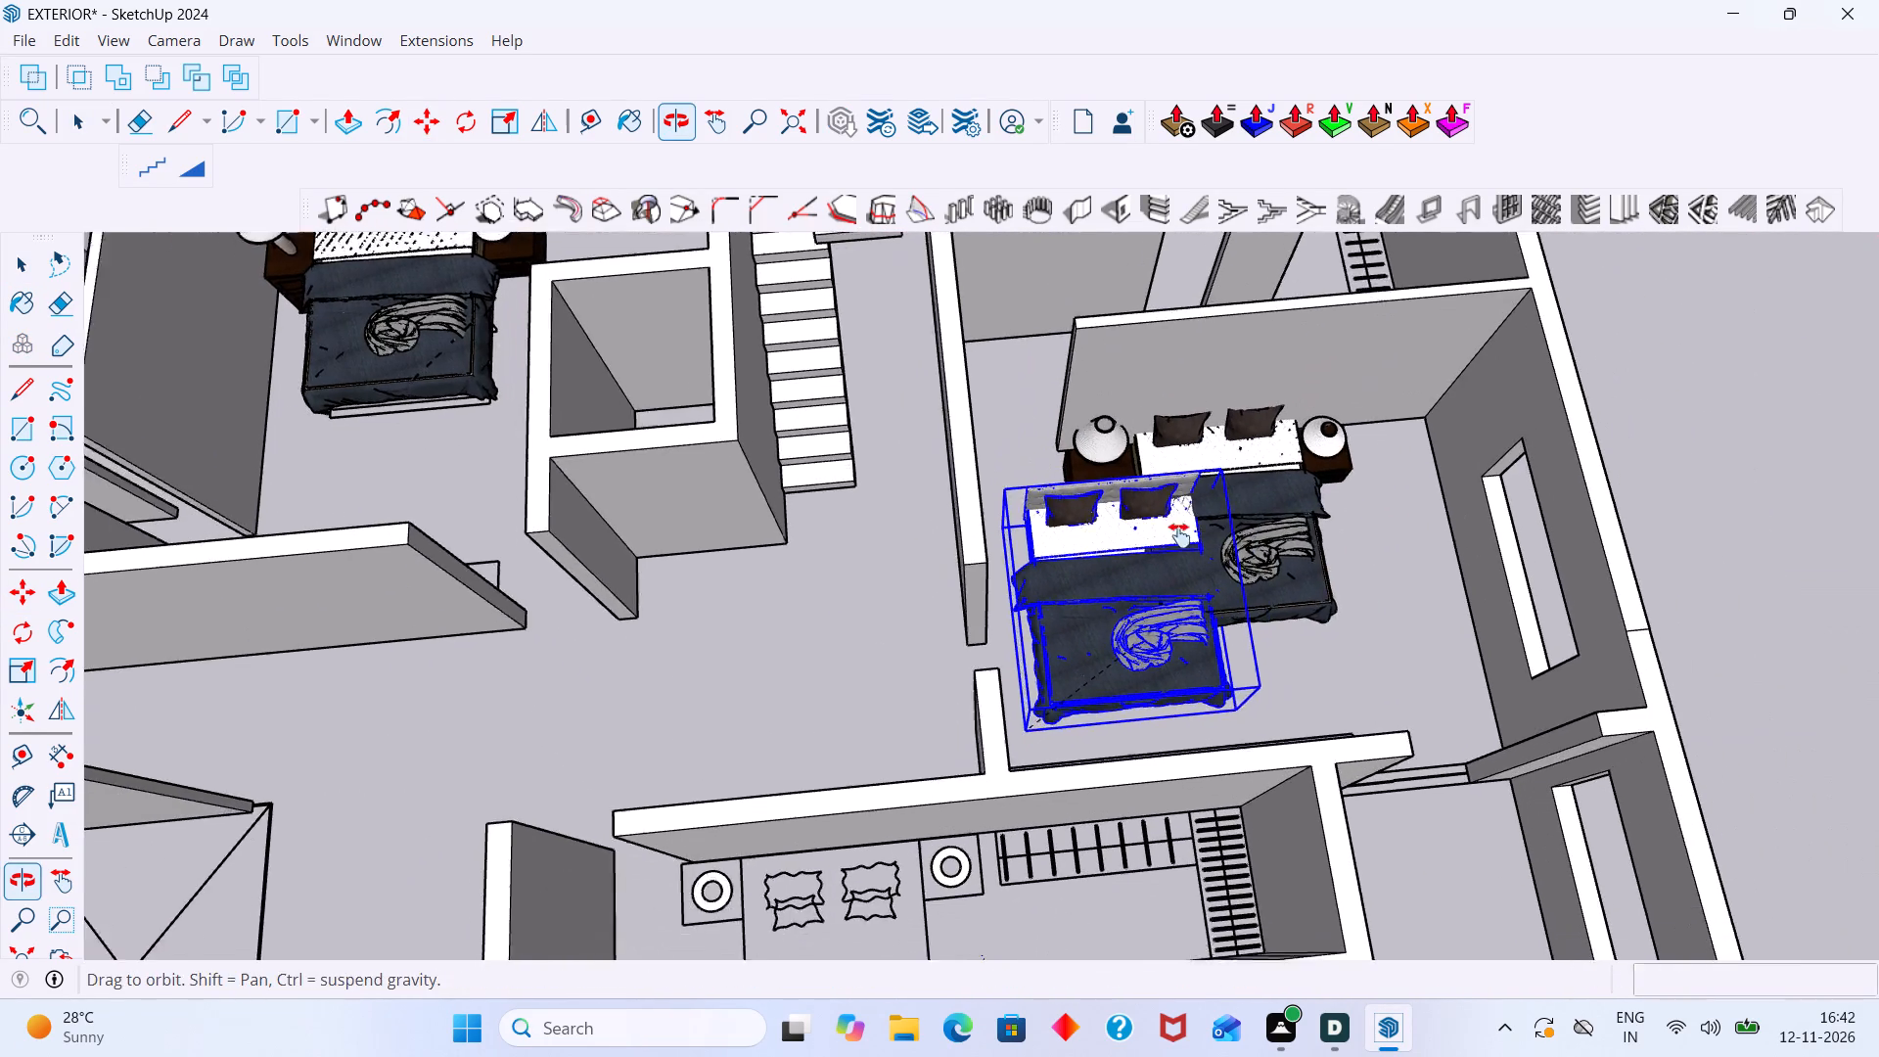
{"action": "middle_click_drag", "start_coordinate": [1179, 535], "coordinate": [1191, 520], "text": "shift"}
{"action": "scroll", "coordinate": [1085, 699], "scroll_direction": "down", "scroll_amount": 3}
{"action": "middle_click_drag", "start_coordinate": [1009, 781], "coordinate": [1168, 520]}
{"action": "scroll", "coordinate": [1037, 729], "scroll_direction": "up", "scroll_amount": 5}
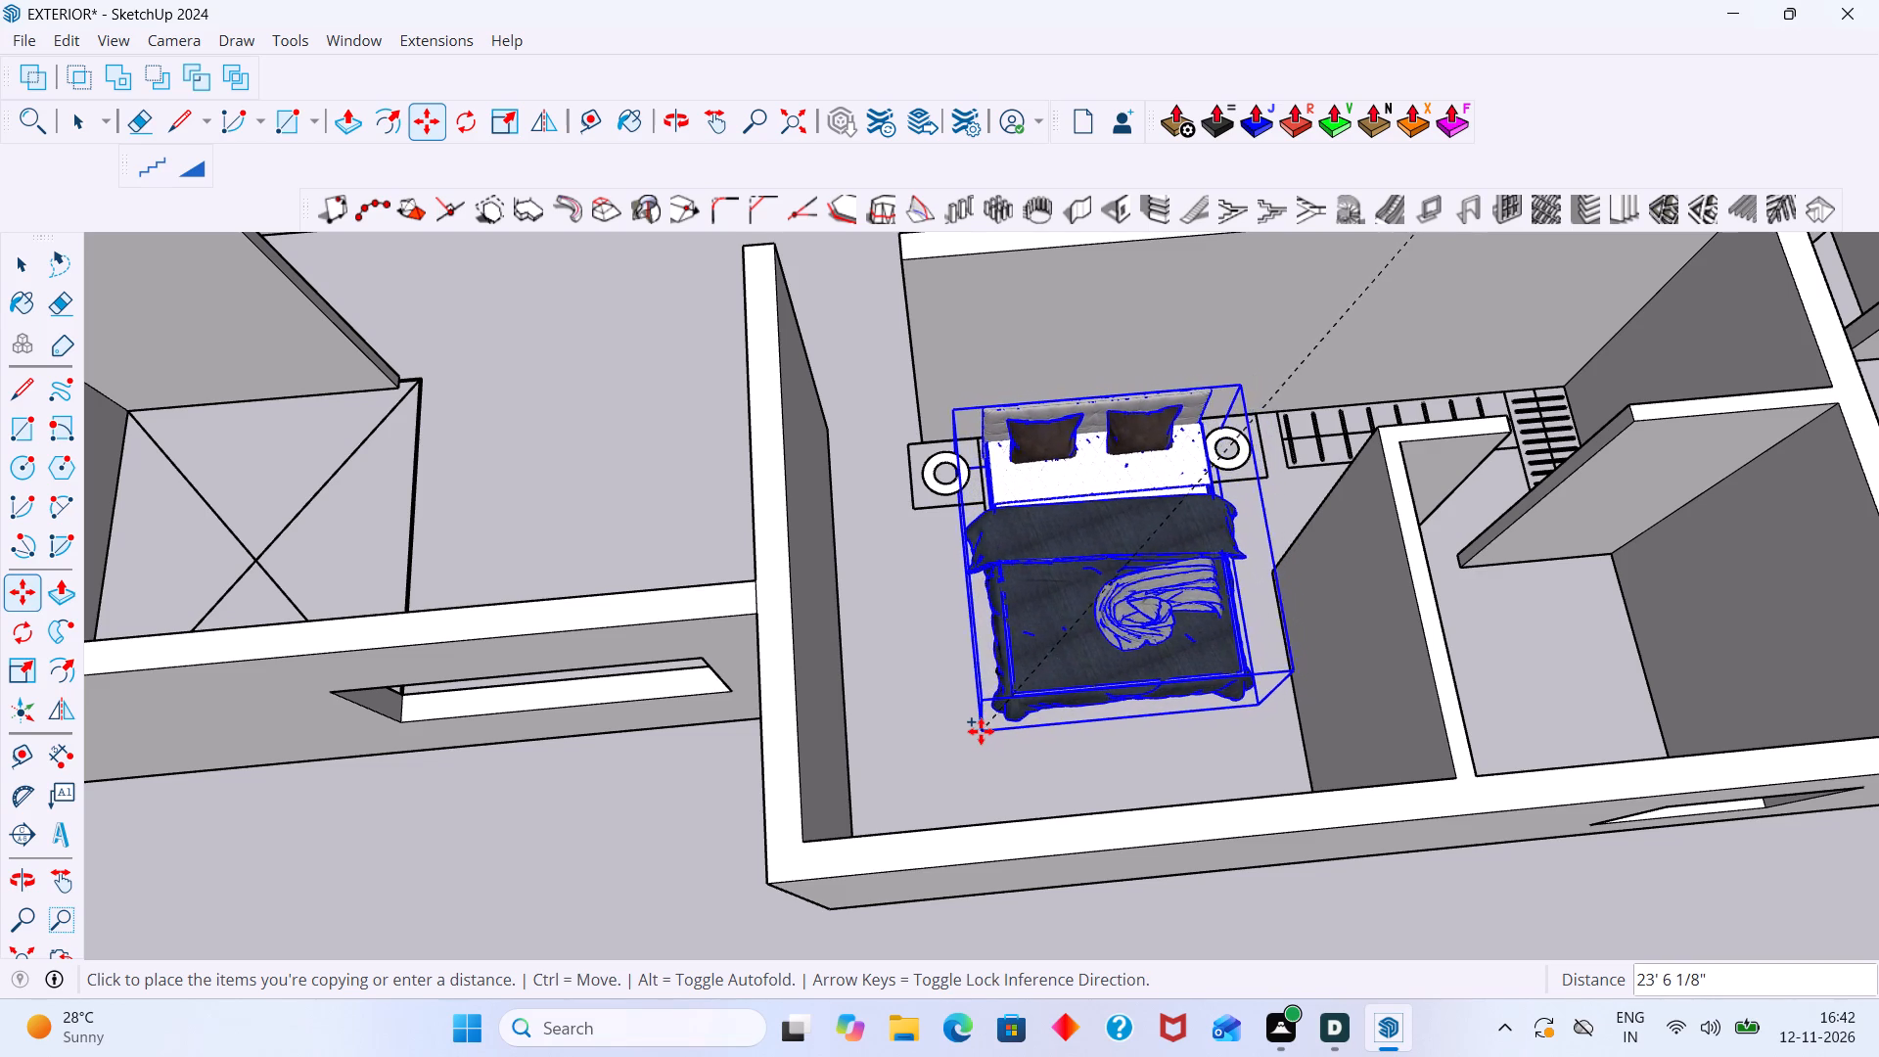
{"action": "left_click", "coordinate": [978, 731]}
{"action": "key", "text": "space"}
{"action": "scroll", "coordinate": [939, 750], "scroll_direction": "up", "scroll_amount": 3}
{"action": "middle_click_drag", "start_coordinate": [911, 755], "coordinate": [1008, 771]}
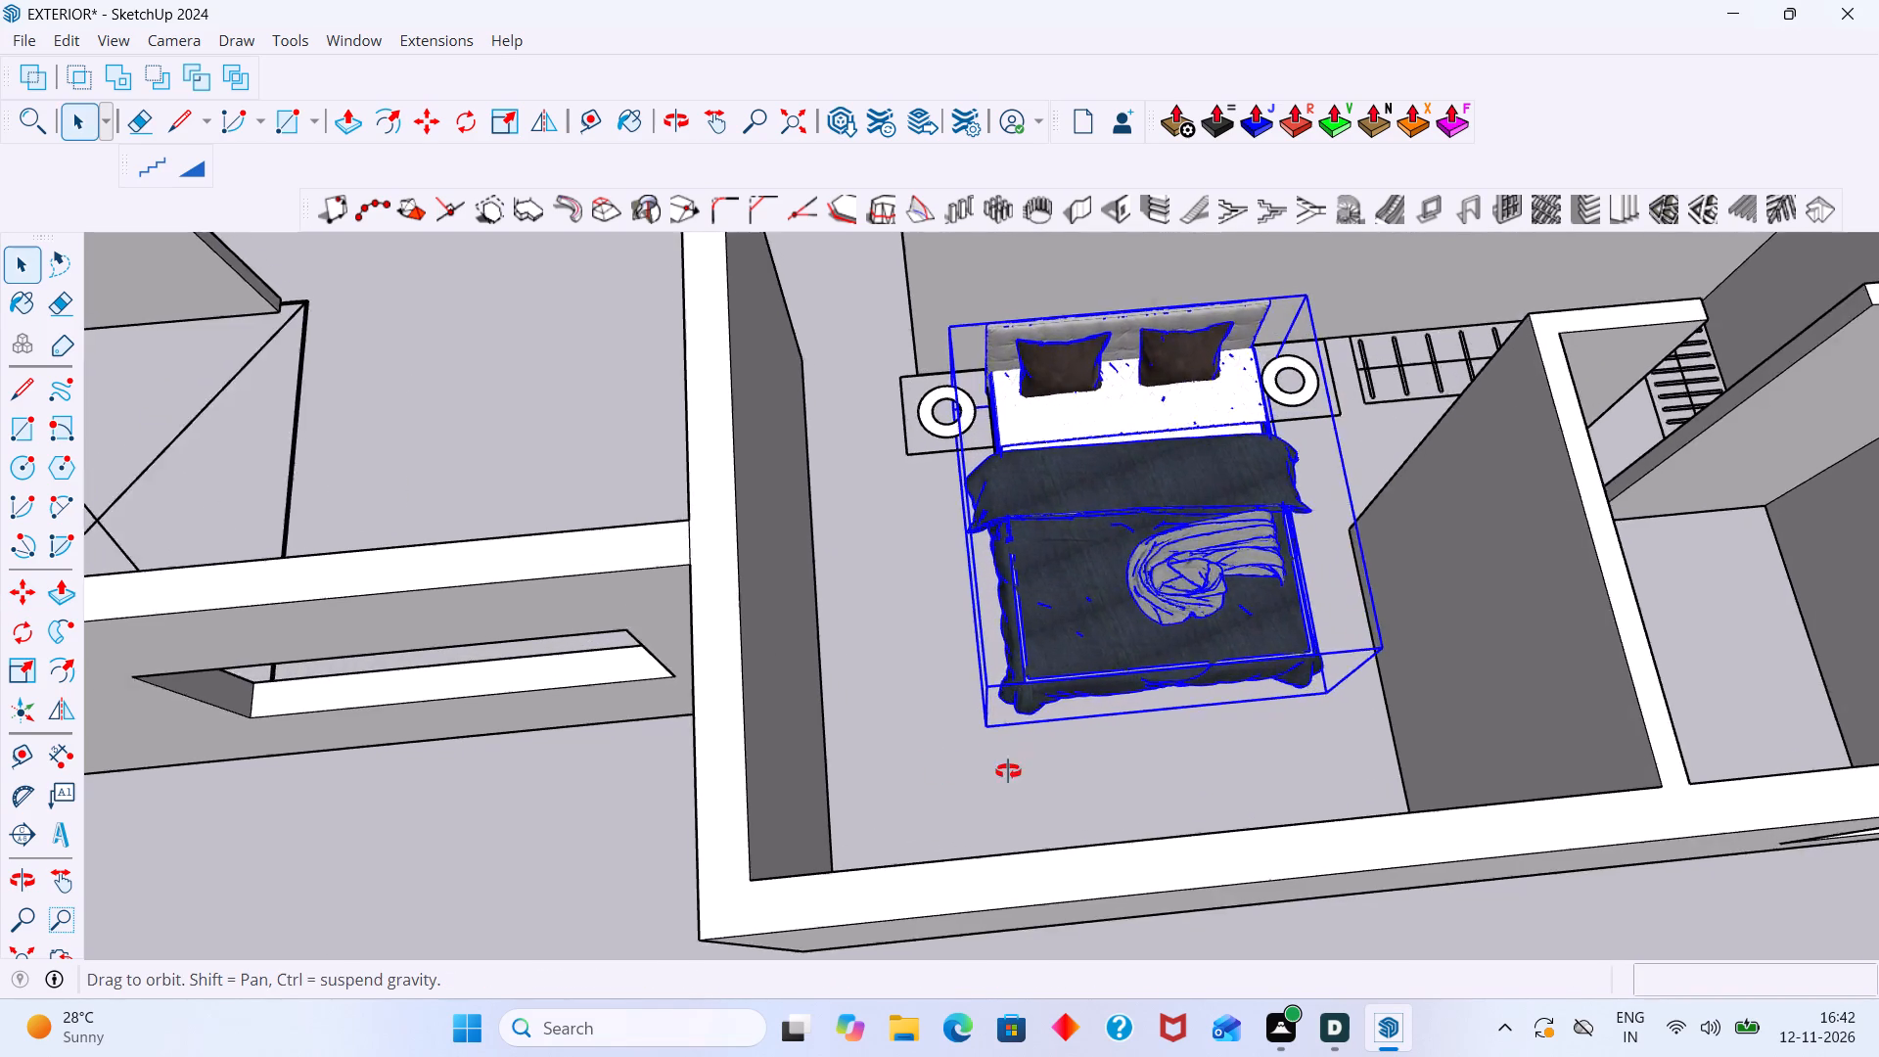
{"action": "middle_click_drag", "start_coordinate": [1008, 771], "coordinate": [1193, 683]}
{"action": "scroll", "coordinate": [861, 593], "scroll_direction": "up", "scroll_amount": 17}
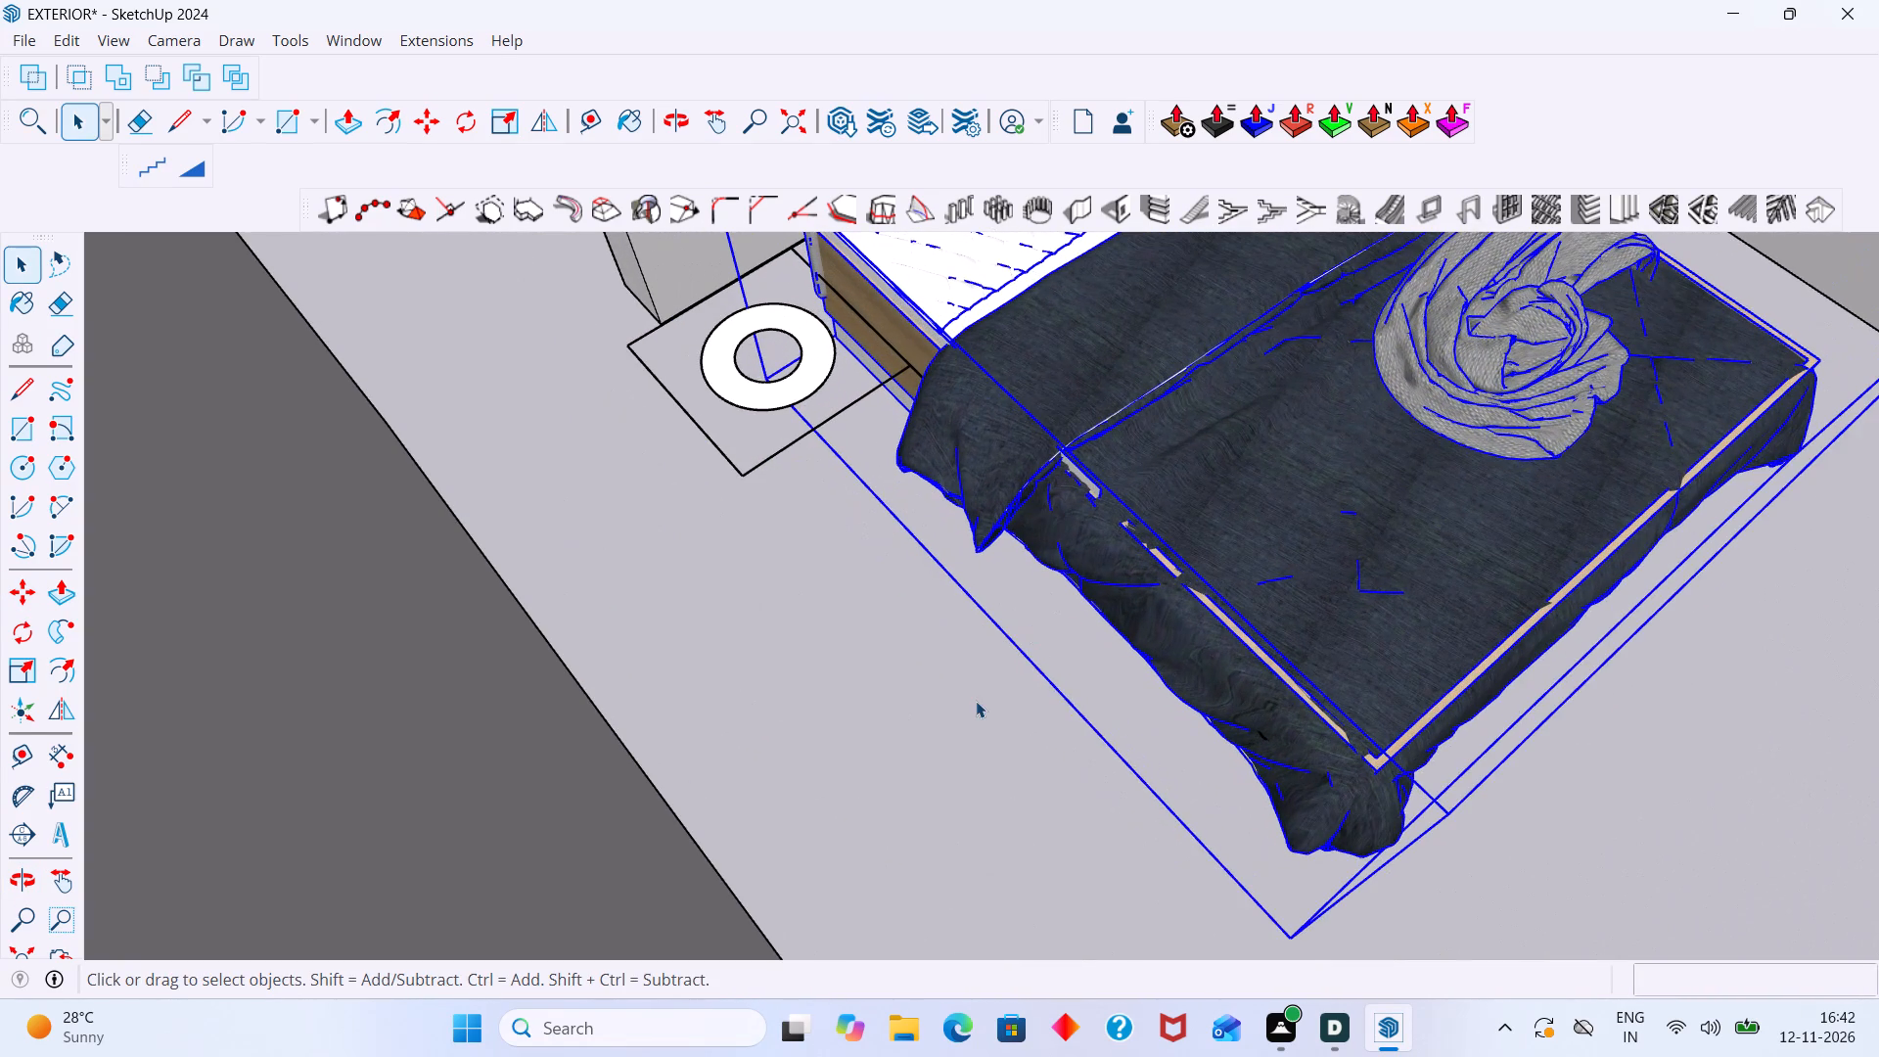
{"action": "left_click", "coordinate": [974, 700]}
Move the new bed about 1' 7 11/16" so its headboard-end base corner meets the bedside outline's corner at the wall.
{"action": "scroll", "coordinate": [992, 703], "scroll_direction": "down", "scroll_amount": 2}
{"action": "middle_click_drag", "start_coordinate": [993, 704], "coordinate": [1015, 804], "text": "shift"}
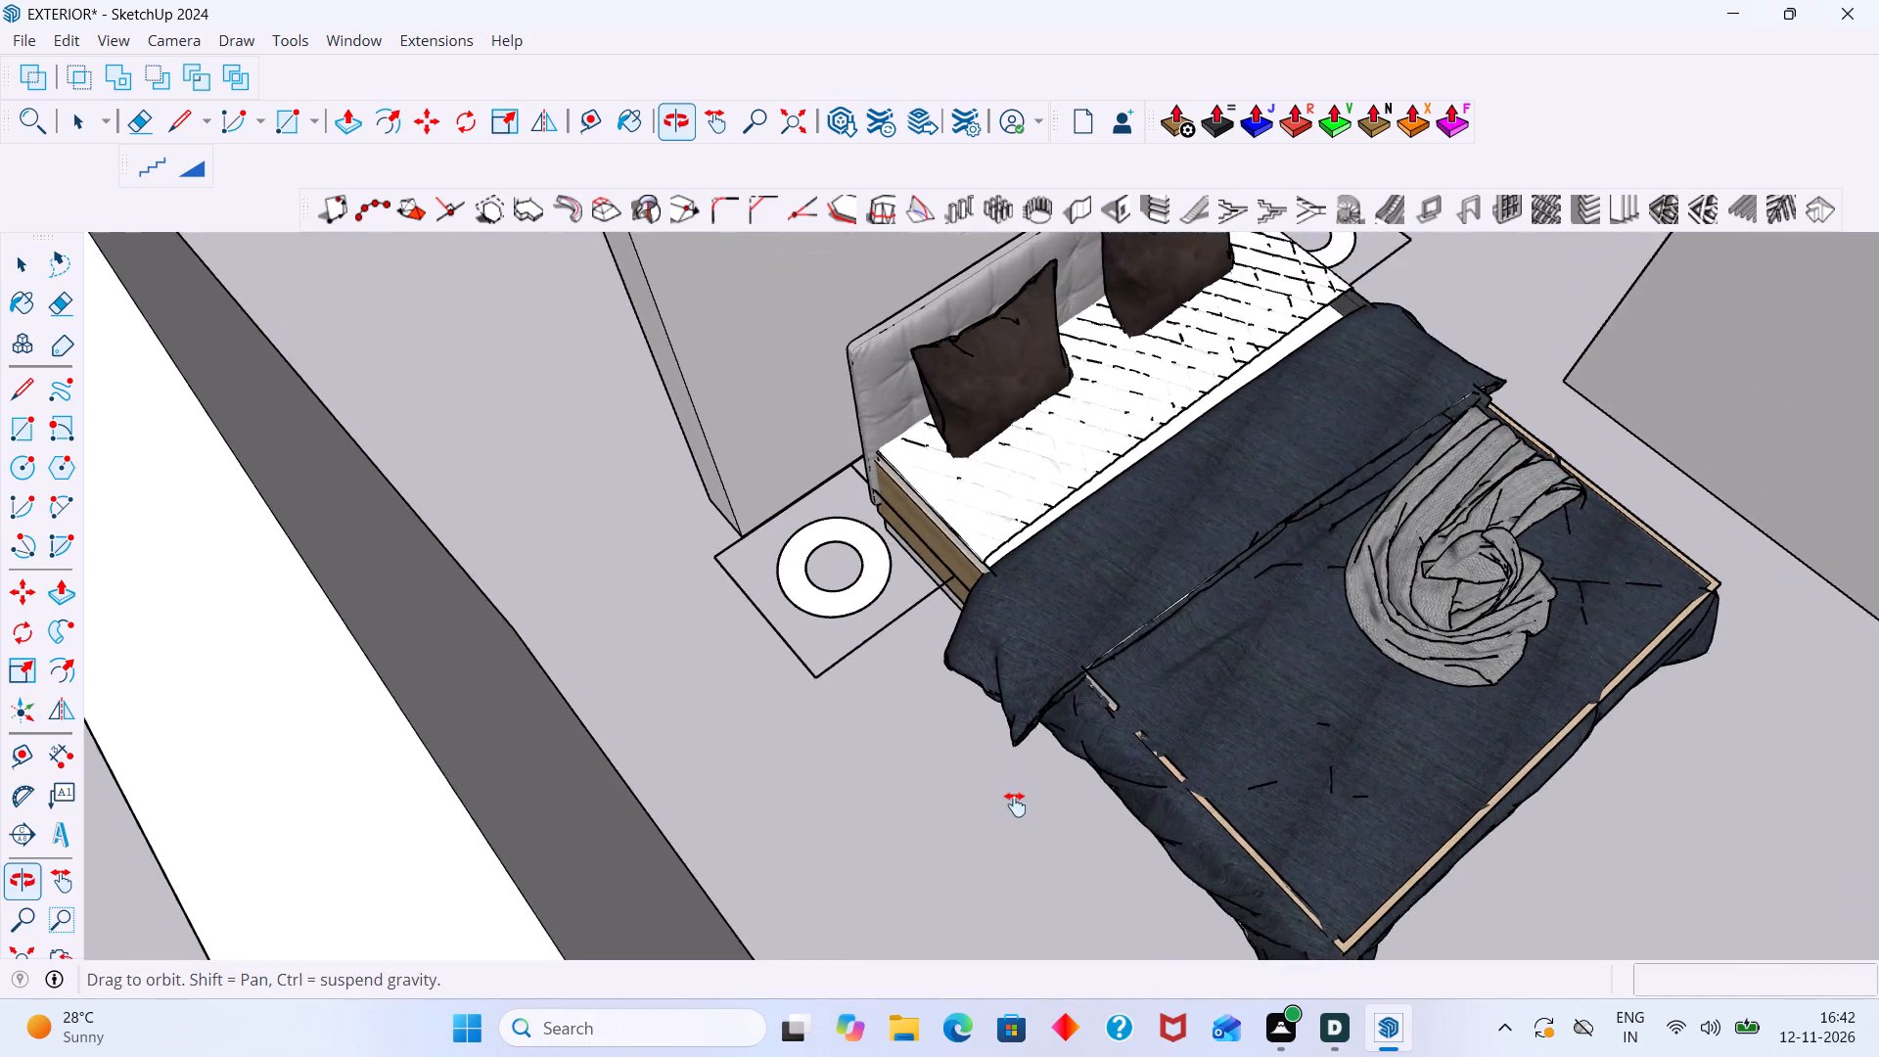
{"action": "middle_click_drag", "start_coordinate": [1015, 804], "coordinate": [1016, 803], "text": "shift"}
{"action": "scroll", "coordinate": [929, 579], "scroll_direction": "up", "scroll_amount": 3}
{"action": "middle_click_drag", "start_coordinate": [898, 558], "coordinate": [1058, 571]}
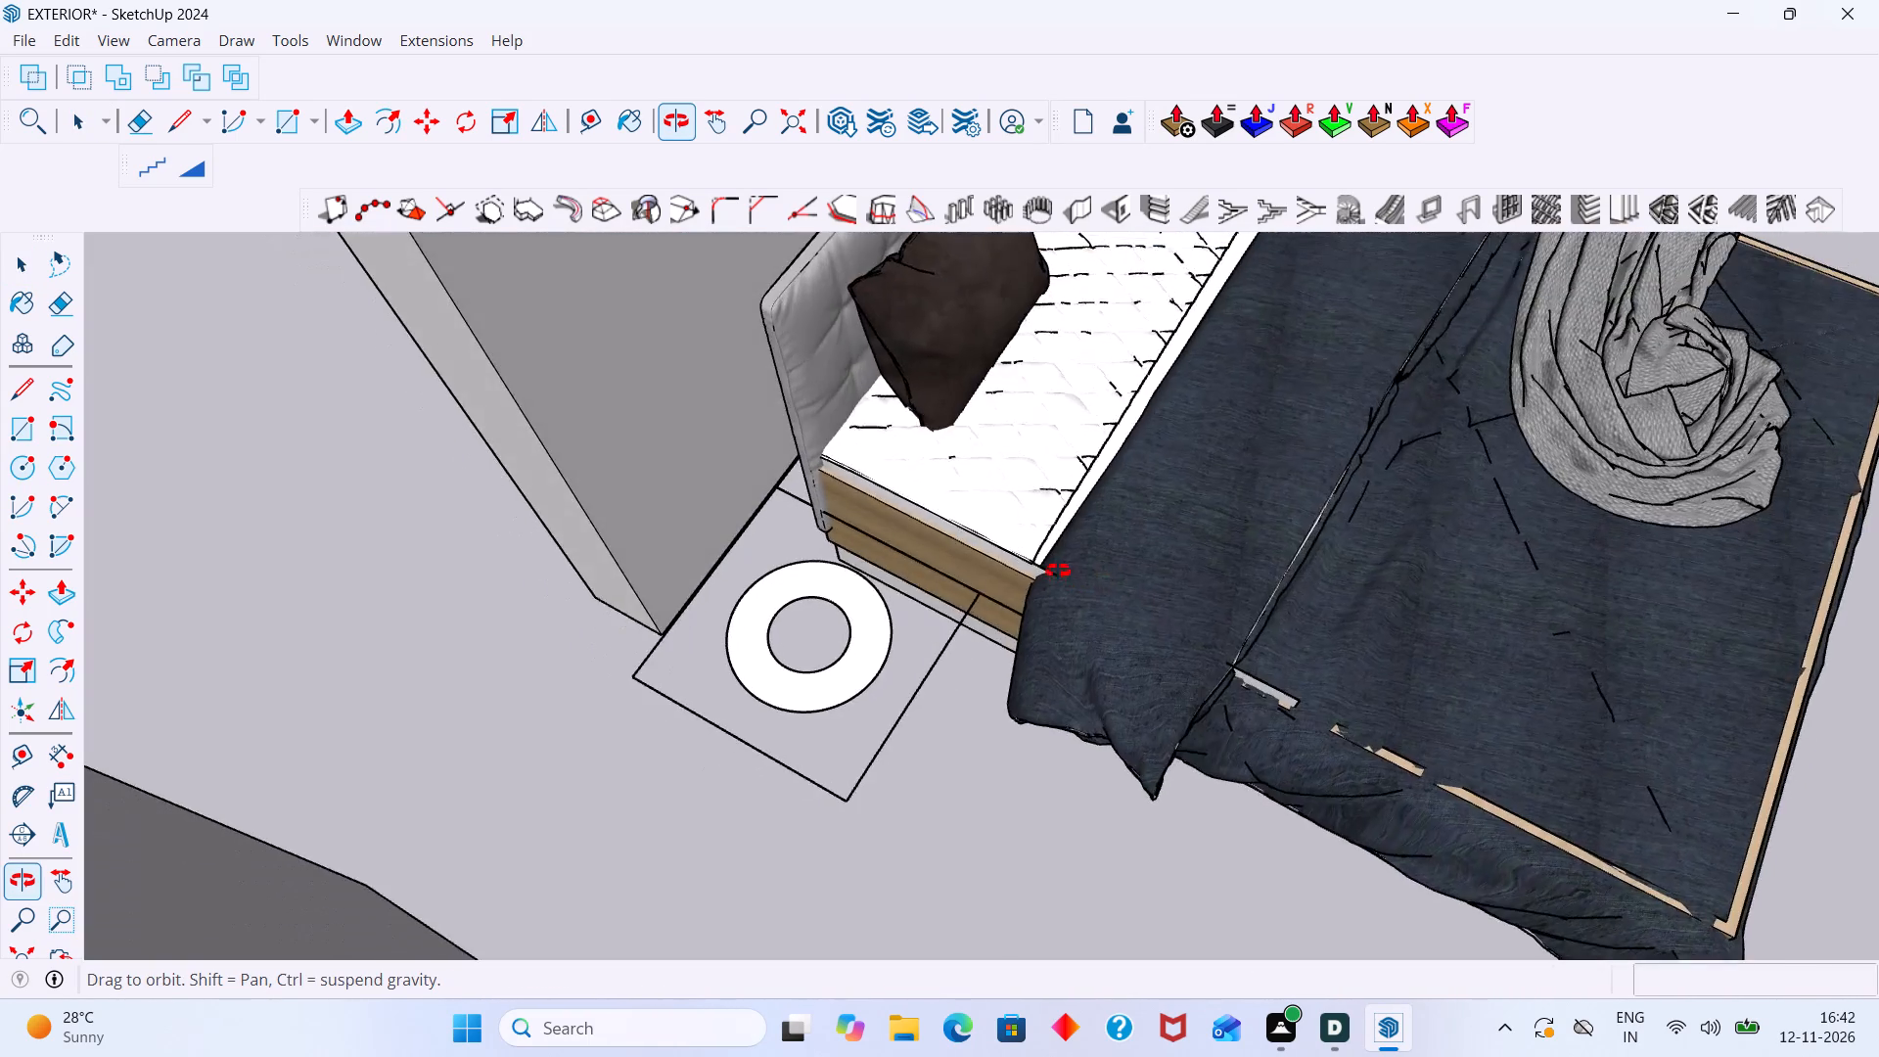
{"action": "middle_click_drag", "start_coordinate": [1058, 571], "coordinate": [1053, 573]}
{"action": "scroll", "coordinate": [912, 559], "scroll_direction": "up", "scroll_amount": 9}
{"action": "left_click", "coordinate": [890, 555]}
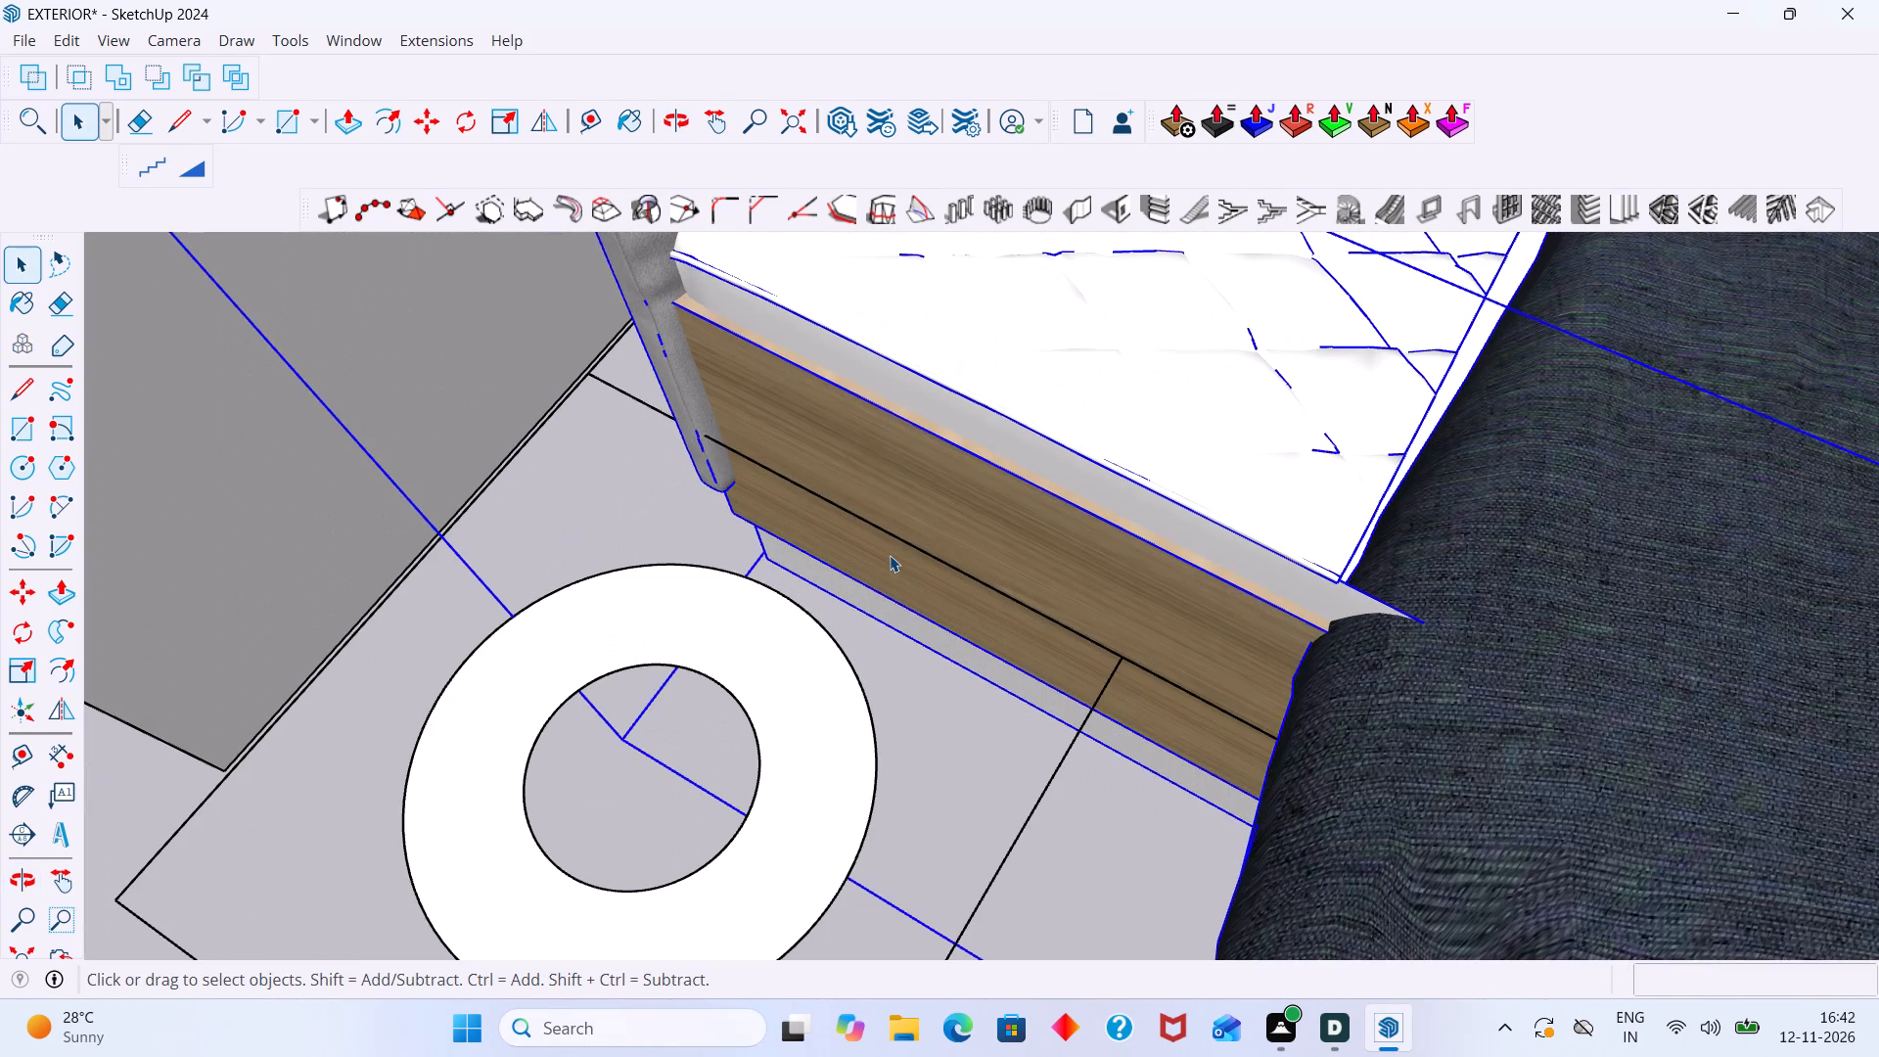
{"action": "key", "text": "m"}
{"action": "left_click", "coordinate": [623, 734]}
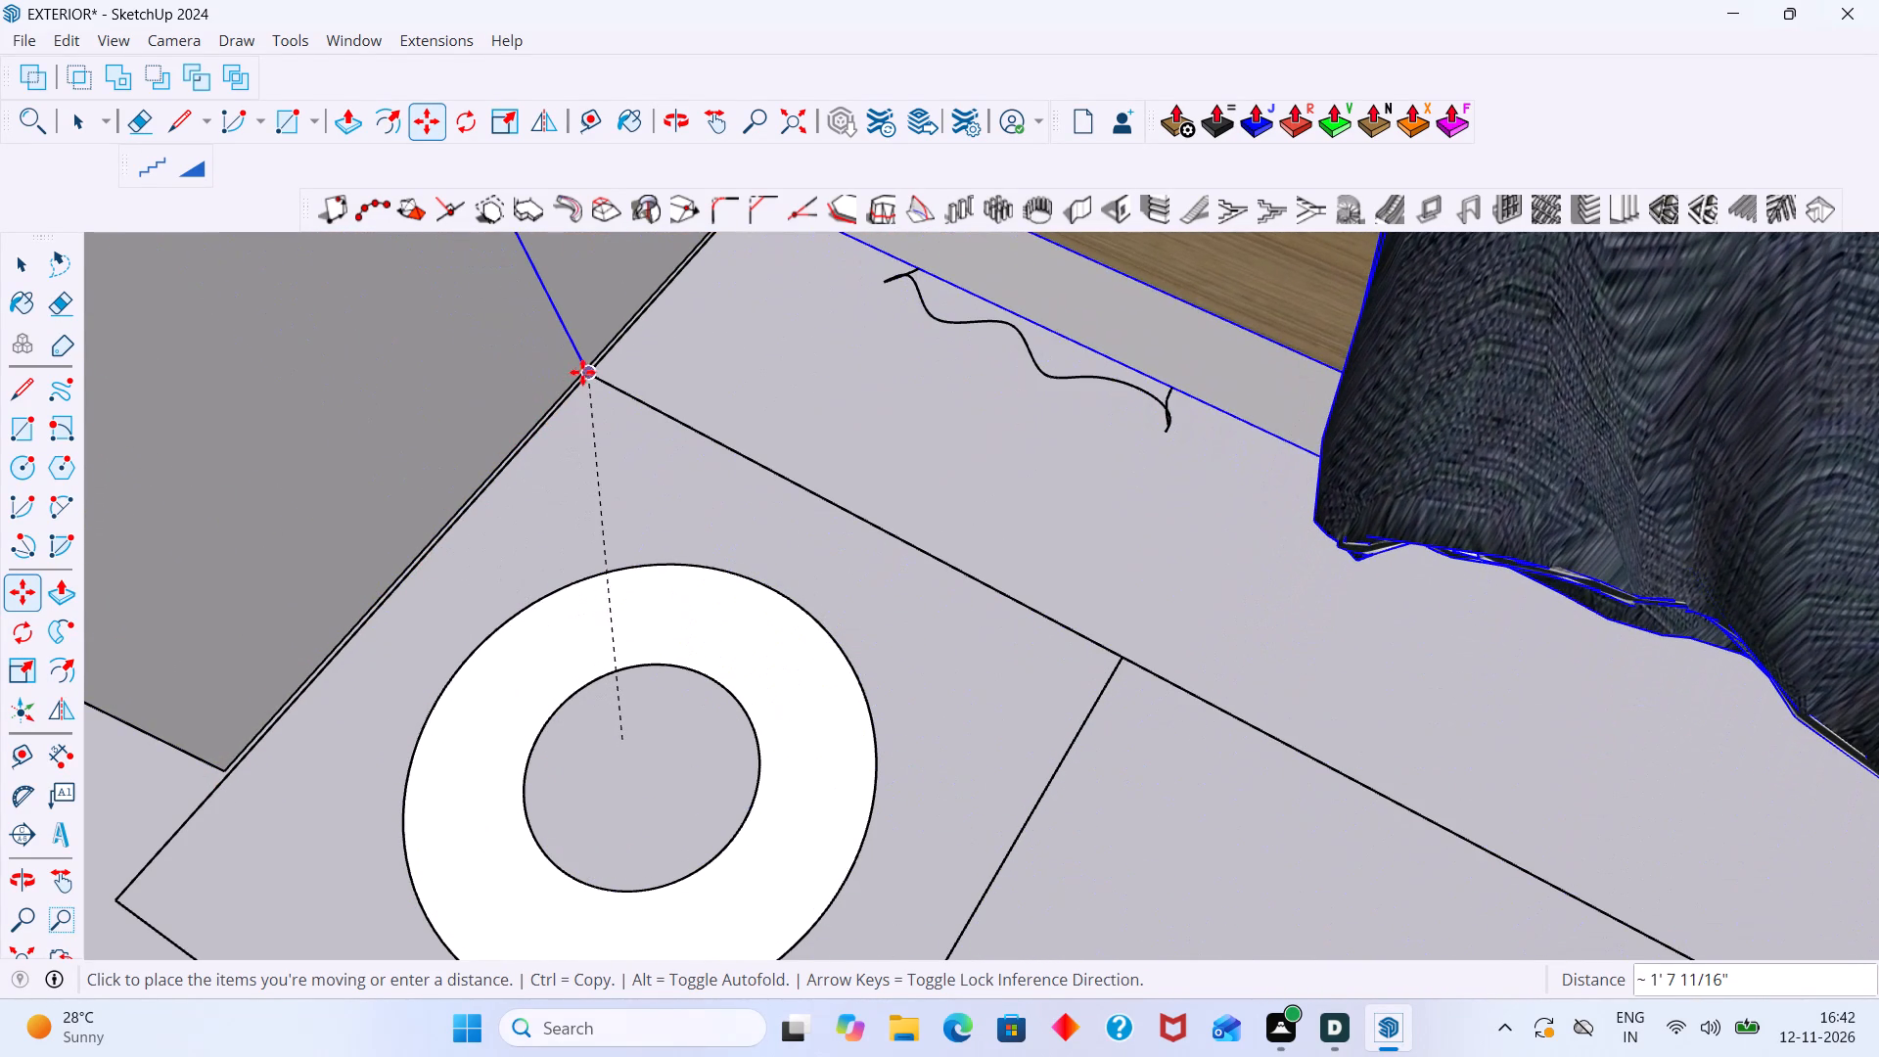
{"action": "left_click", "coordinate": [586, 368]}
{"action": "key", "text": "space"}
{"action": "scroll", "coordinate": [792, 493], "scroll_direction": "down", "scroll_amount": 10}
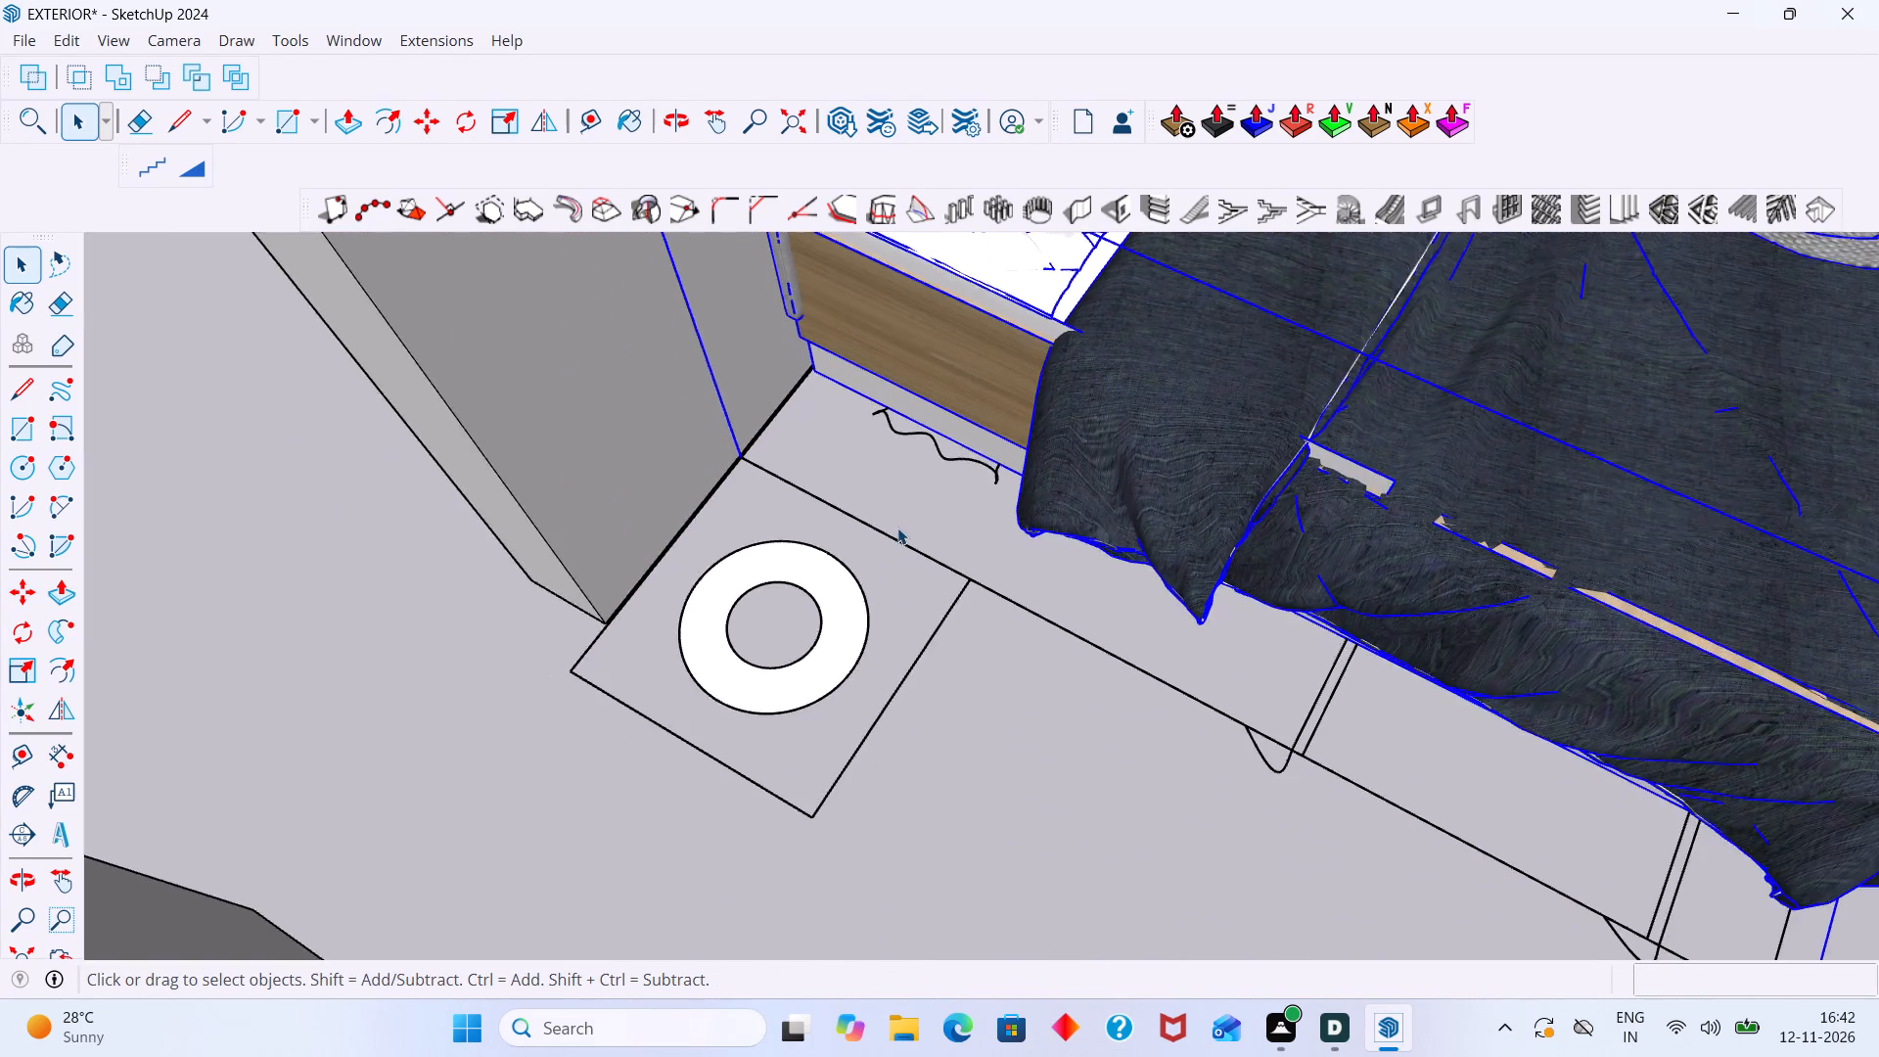
{"action": "scroll", "coordinate": [897, 528], "scroll_direction": "down", "scroll_amount": 3}
{"action": "scroll", "coordinate": [997, 497], "scroll_direction": "down", "scroll_amount": 5}
{"action": "scroll", "coordinate": [1087, 493], "scroll_direction": "down", "scroll_amount": 2}
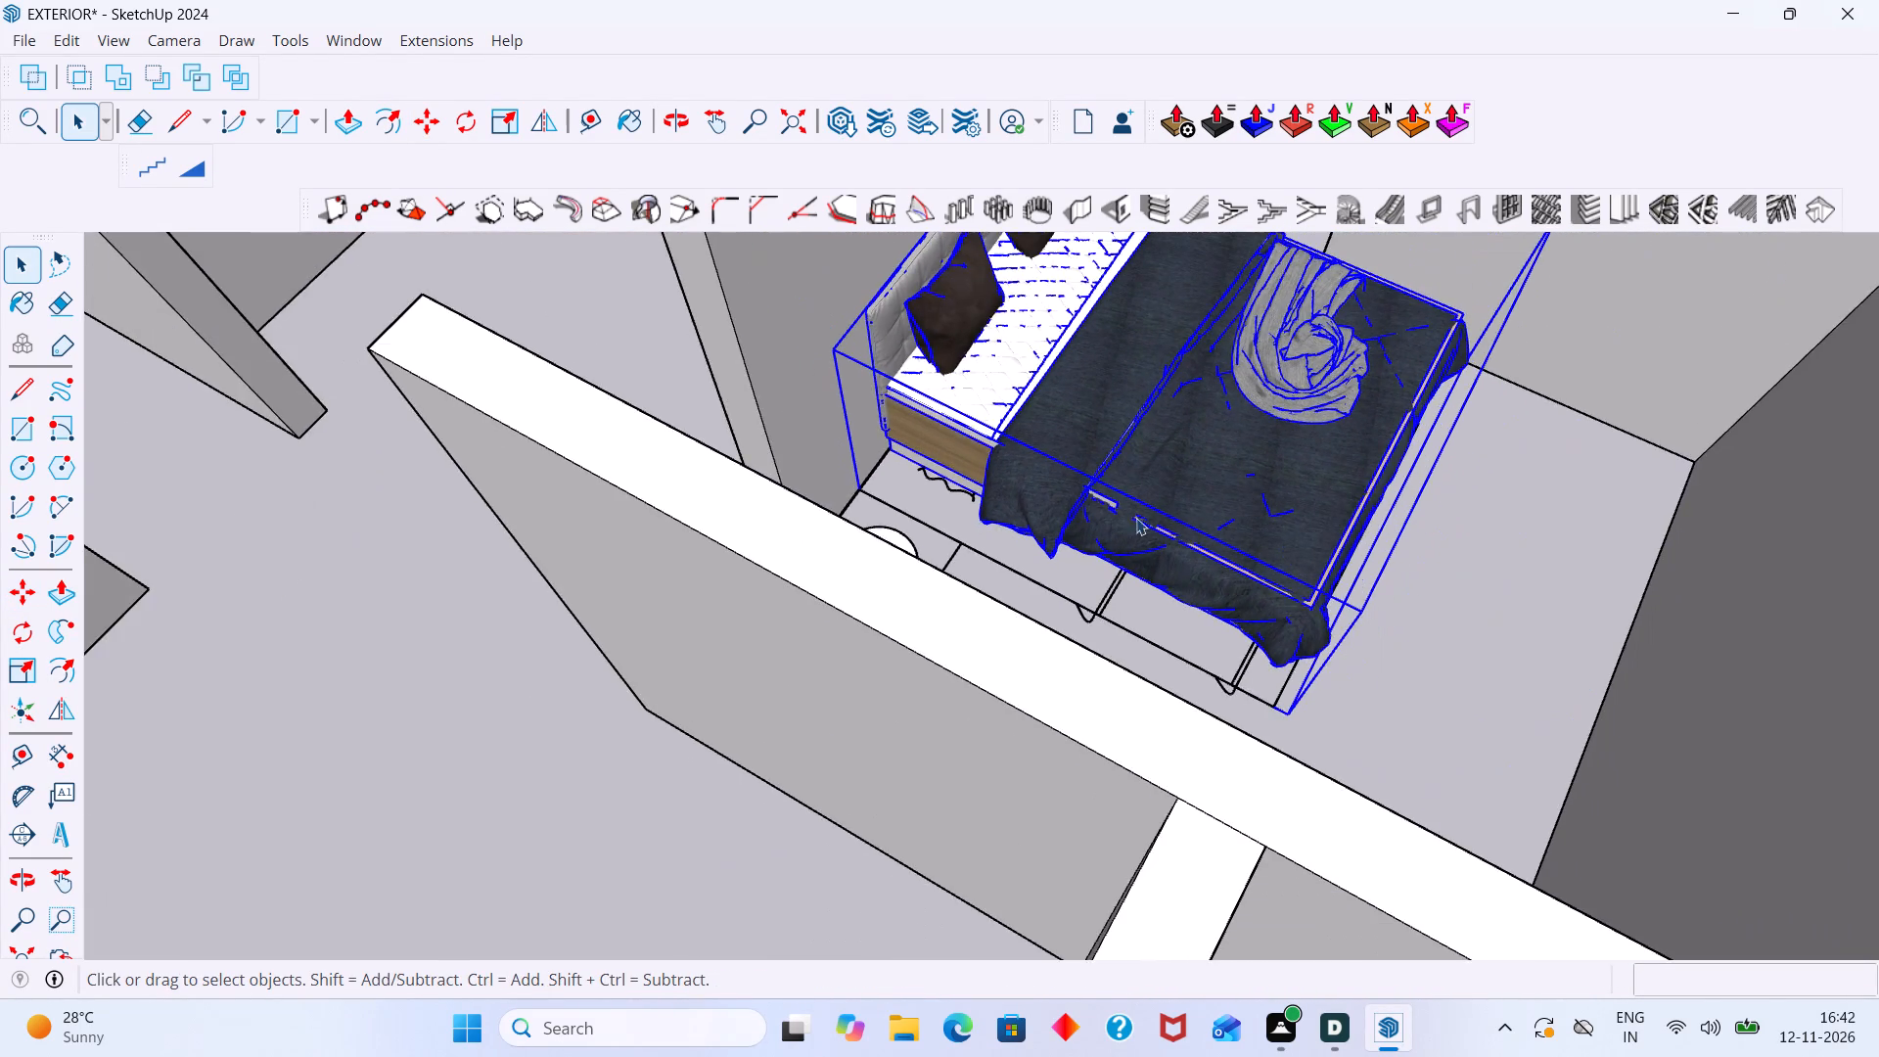
{"action": "scroll", "coordinate": [1136, 518], "scroll_direction": "down", "scroll_amount": 2}
{"action": "left_click", "coordinate": [646, 685]}
Shift the bed about 11" along the headboard wall so it sits between the two bedside table outlines.
{"action": "scroll", "coordinate": [745, 618], "scroll_direction": "down", "scroll_amount": 5}
{"action": "middle_click_drag", "start_coordinate": [767, 615], "coordinate": [744, 670]}
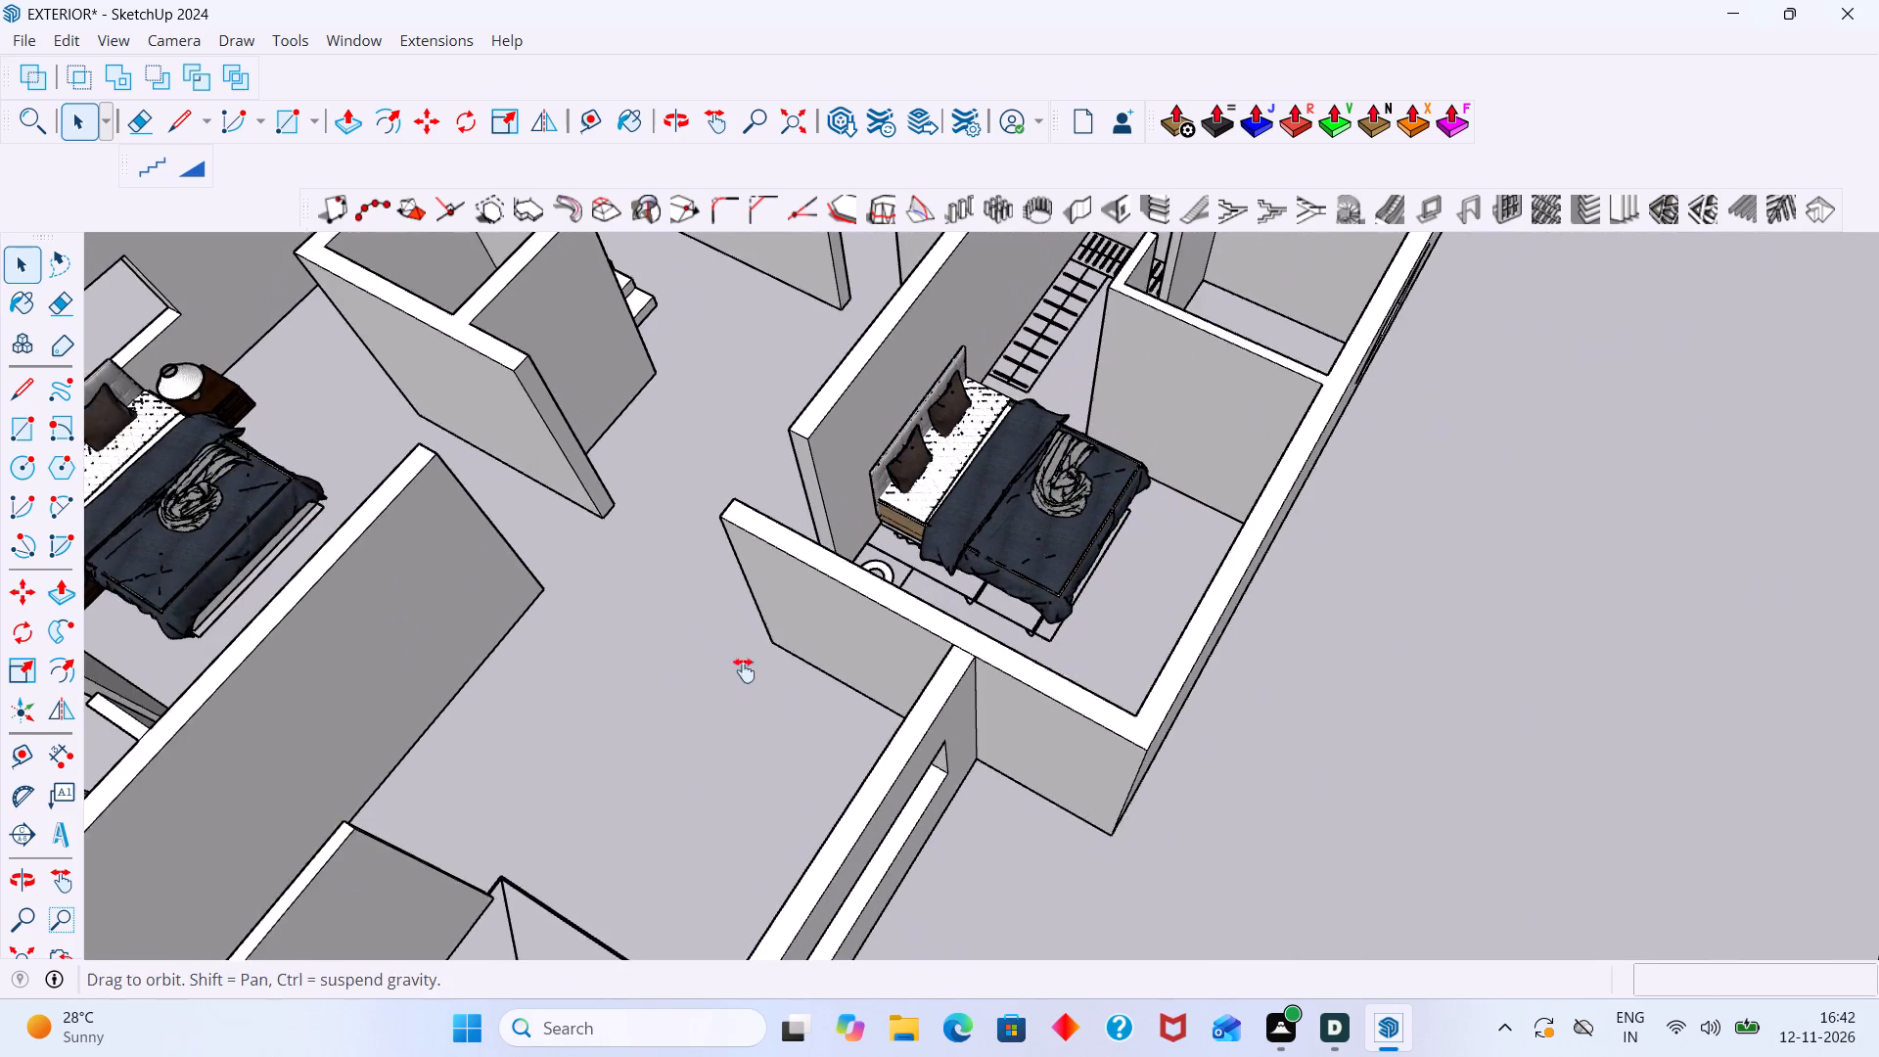
{"action": "middle_click_drag", "start_coordinate": [744, 670], "coordinate": [743, 701]}
{"action": "scroll", "coordinate": [965, 564], "scroll_direction": "up", "scroll_amount": 5}
{"action": "middle_click_drag", "start_coordinate": [939, 539], "coordinate": [884, 634]}
{"action": "scroll", "coordinate": [927, 569], "scroll_direction": "up", "scroll_amount": 3}
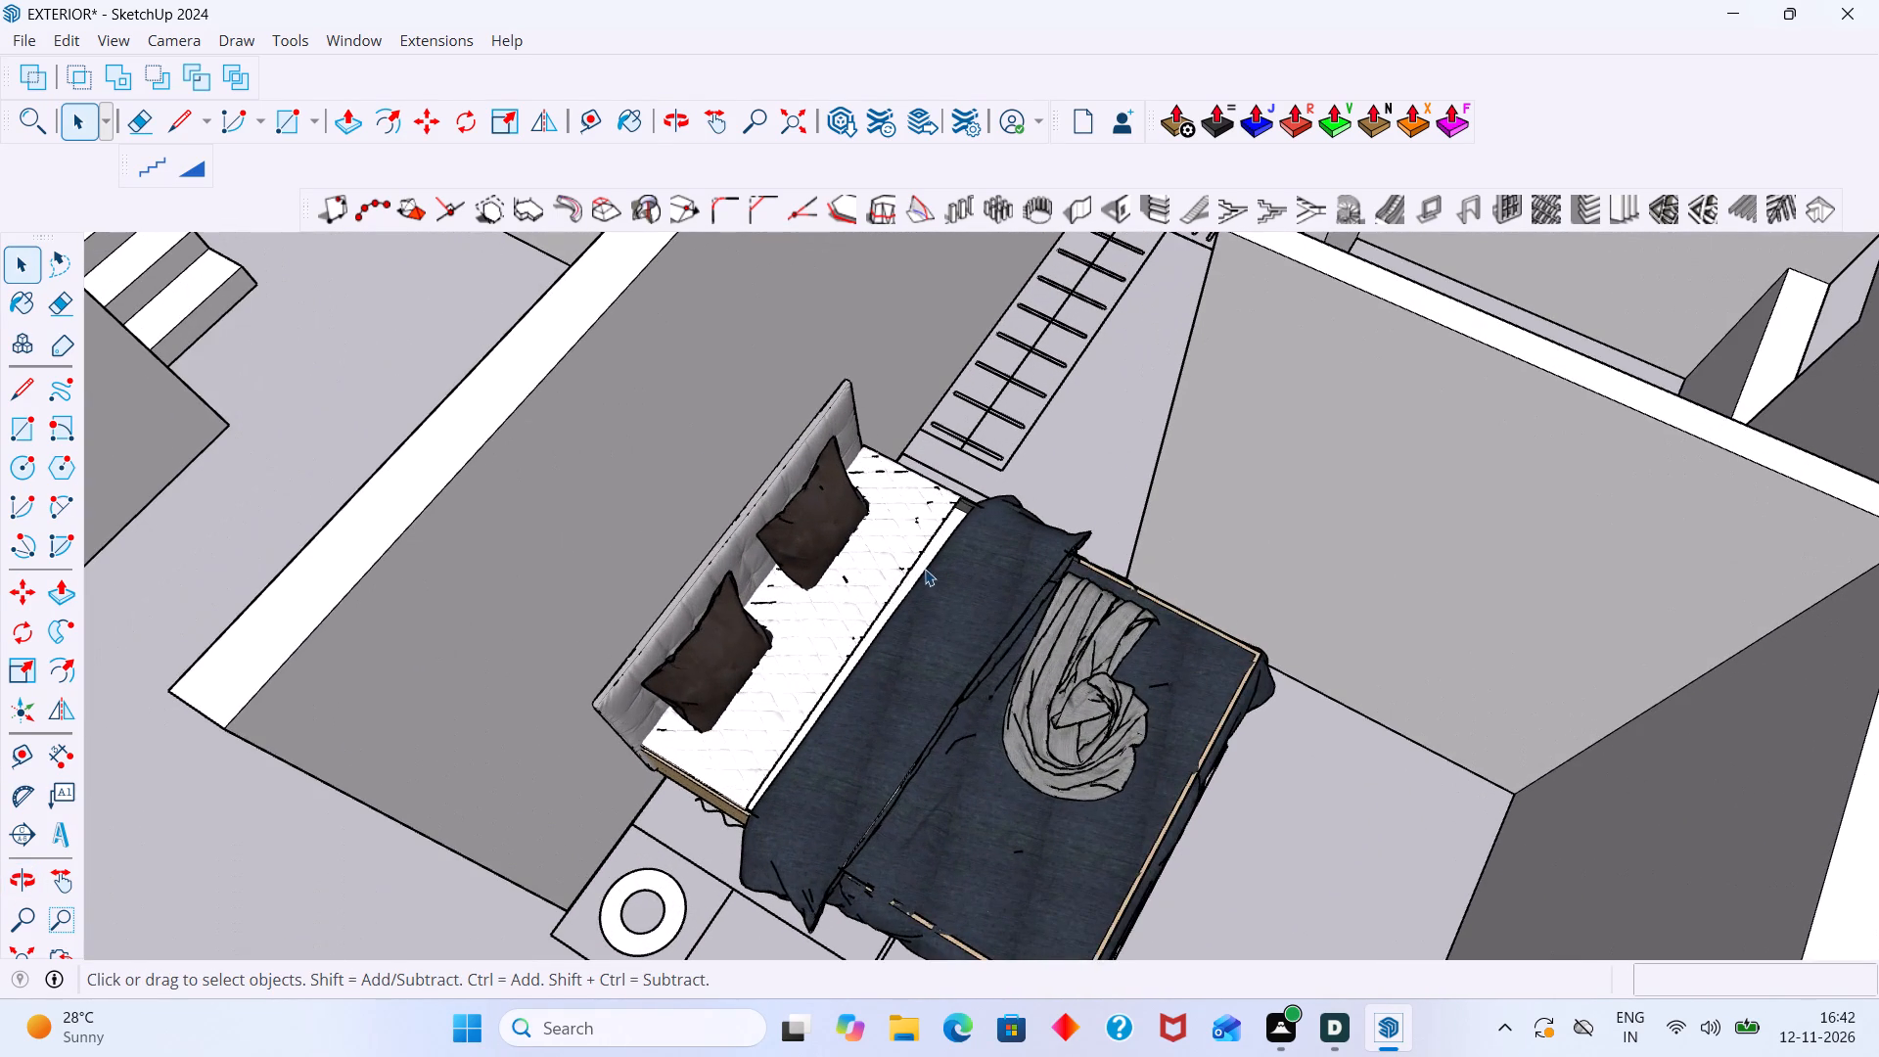
{"action": "left_click", "coordinate": [922, 568]}
{"action": "key", "text": "m"}
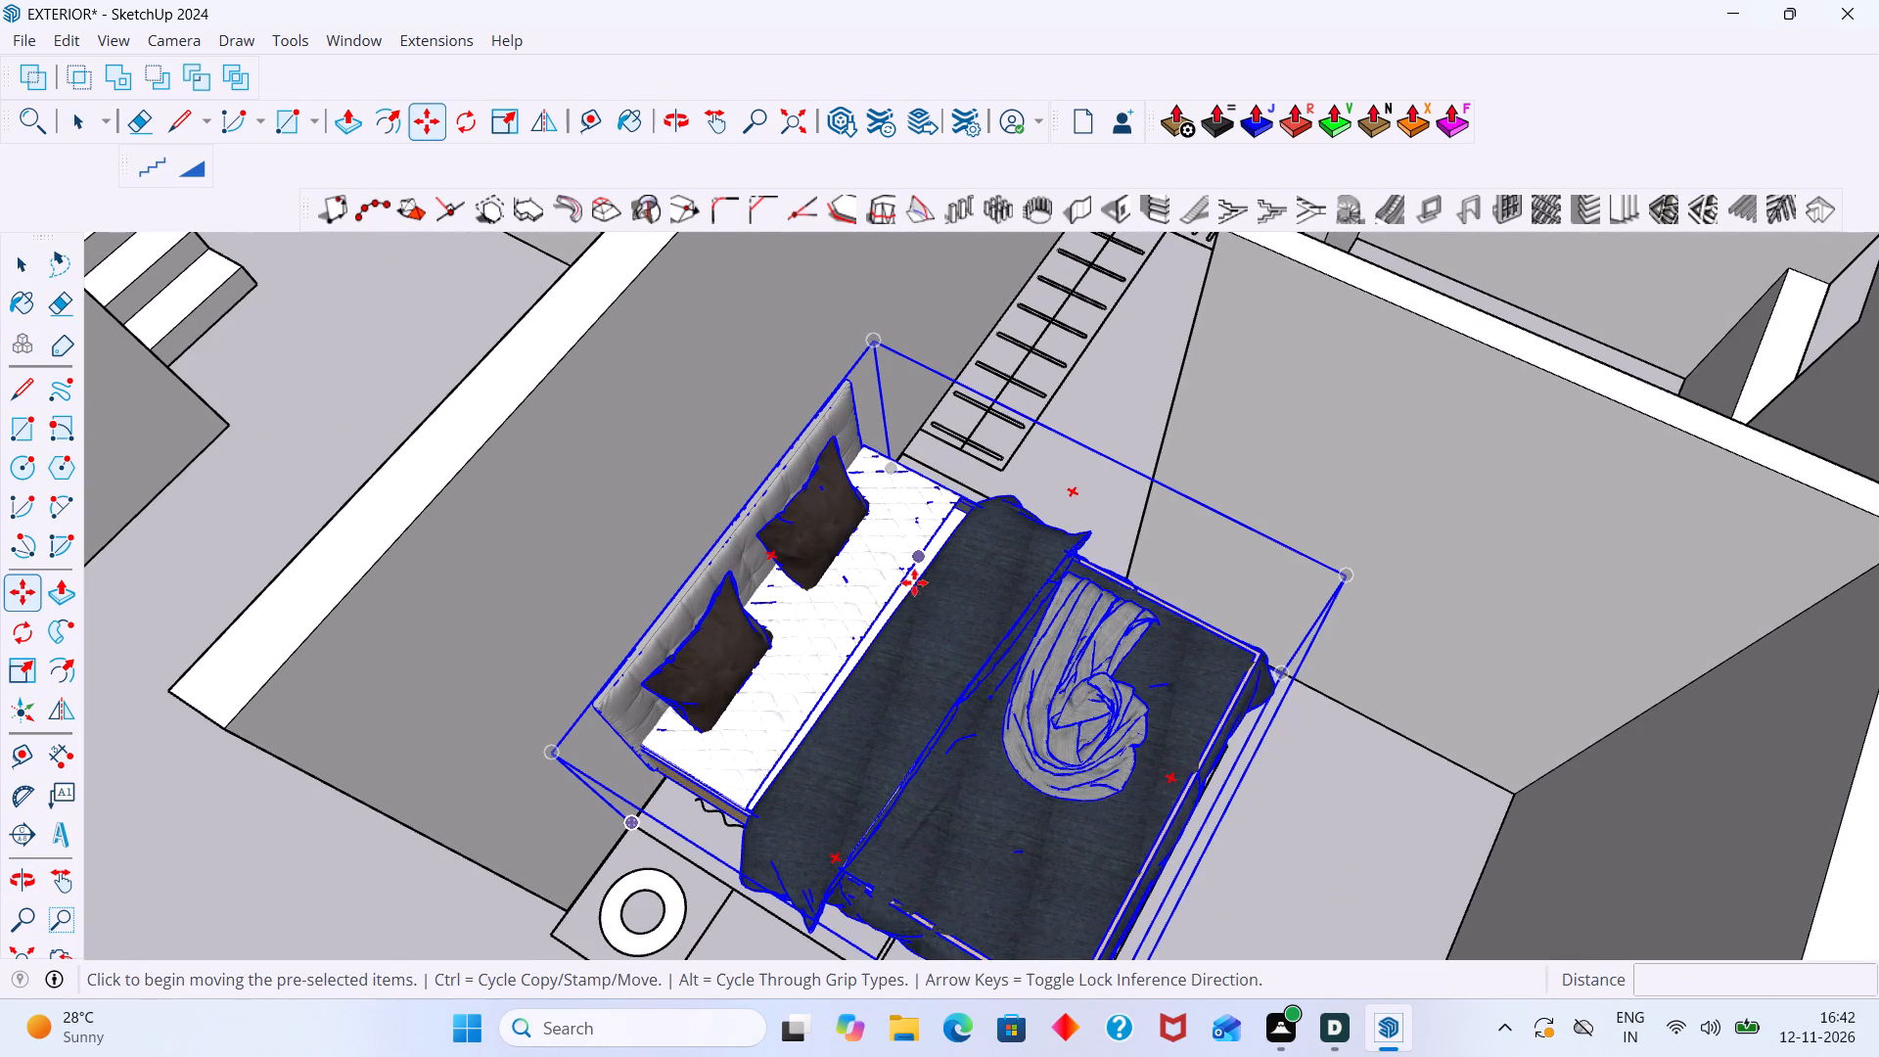
{"action": "scroll", "coordinate": [830, 624], "scroll_direction": "down", "scroll_amount": 8}
{"action": "middle_click_drag", "start_coordinate": [813, 885], "coordinate": [841, 837]}
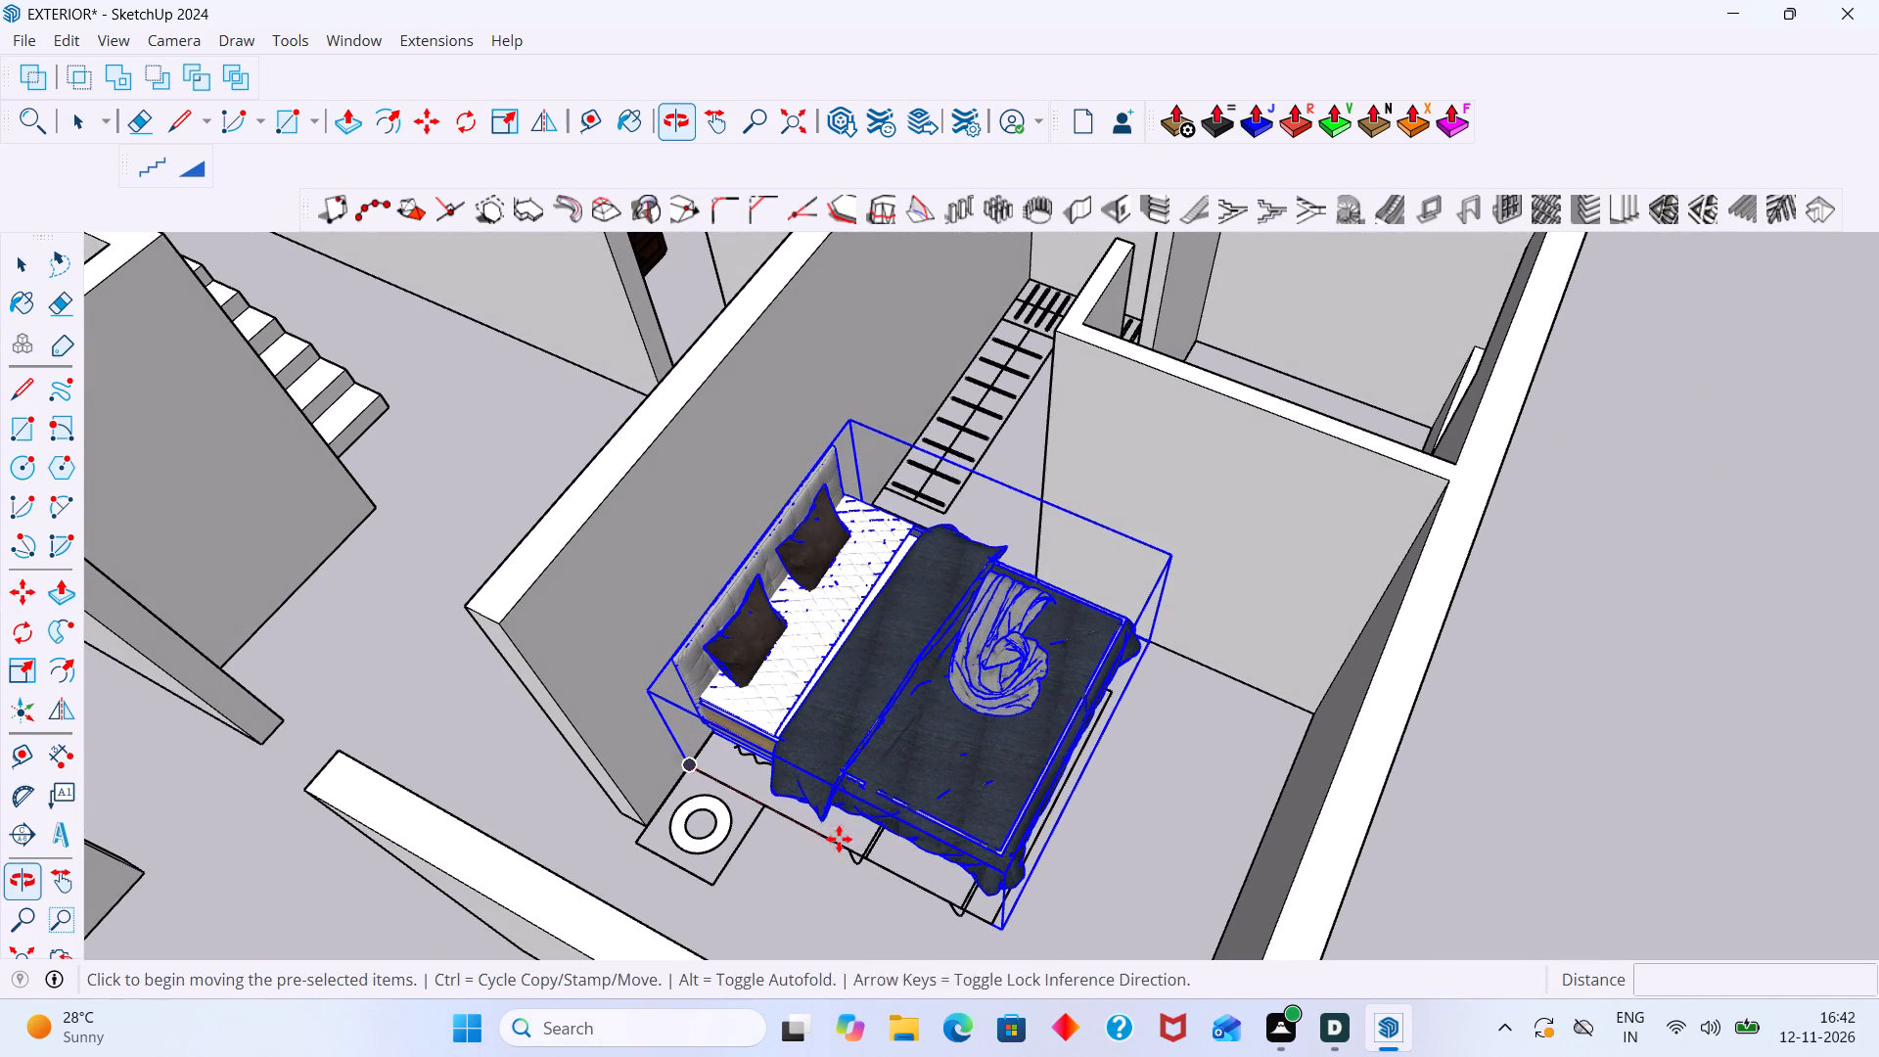
{"action": "left_click", "coordinate": [829, 843]}
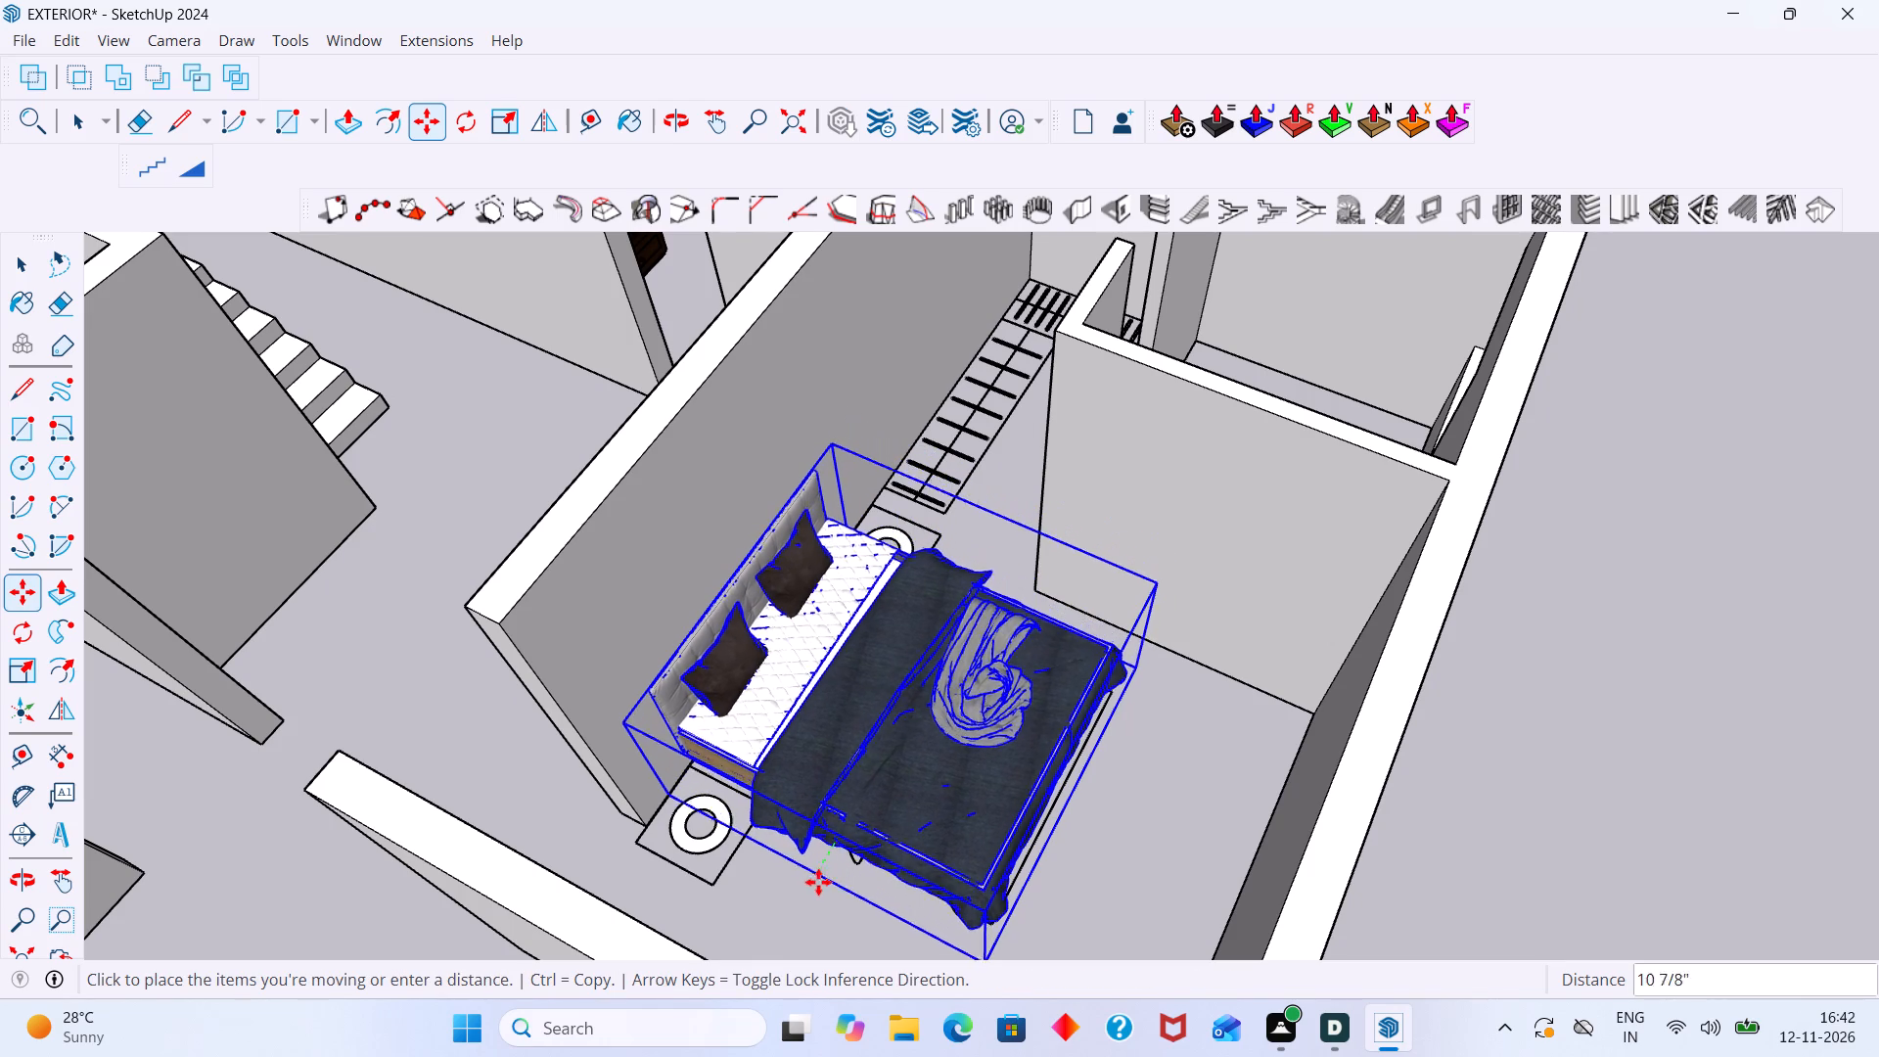
{"action": "left_click", "coordinate": [814, 886]}
{"action": "key", "text": "space"}
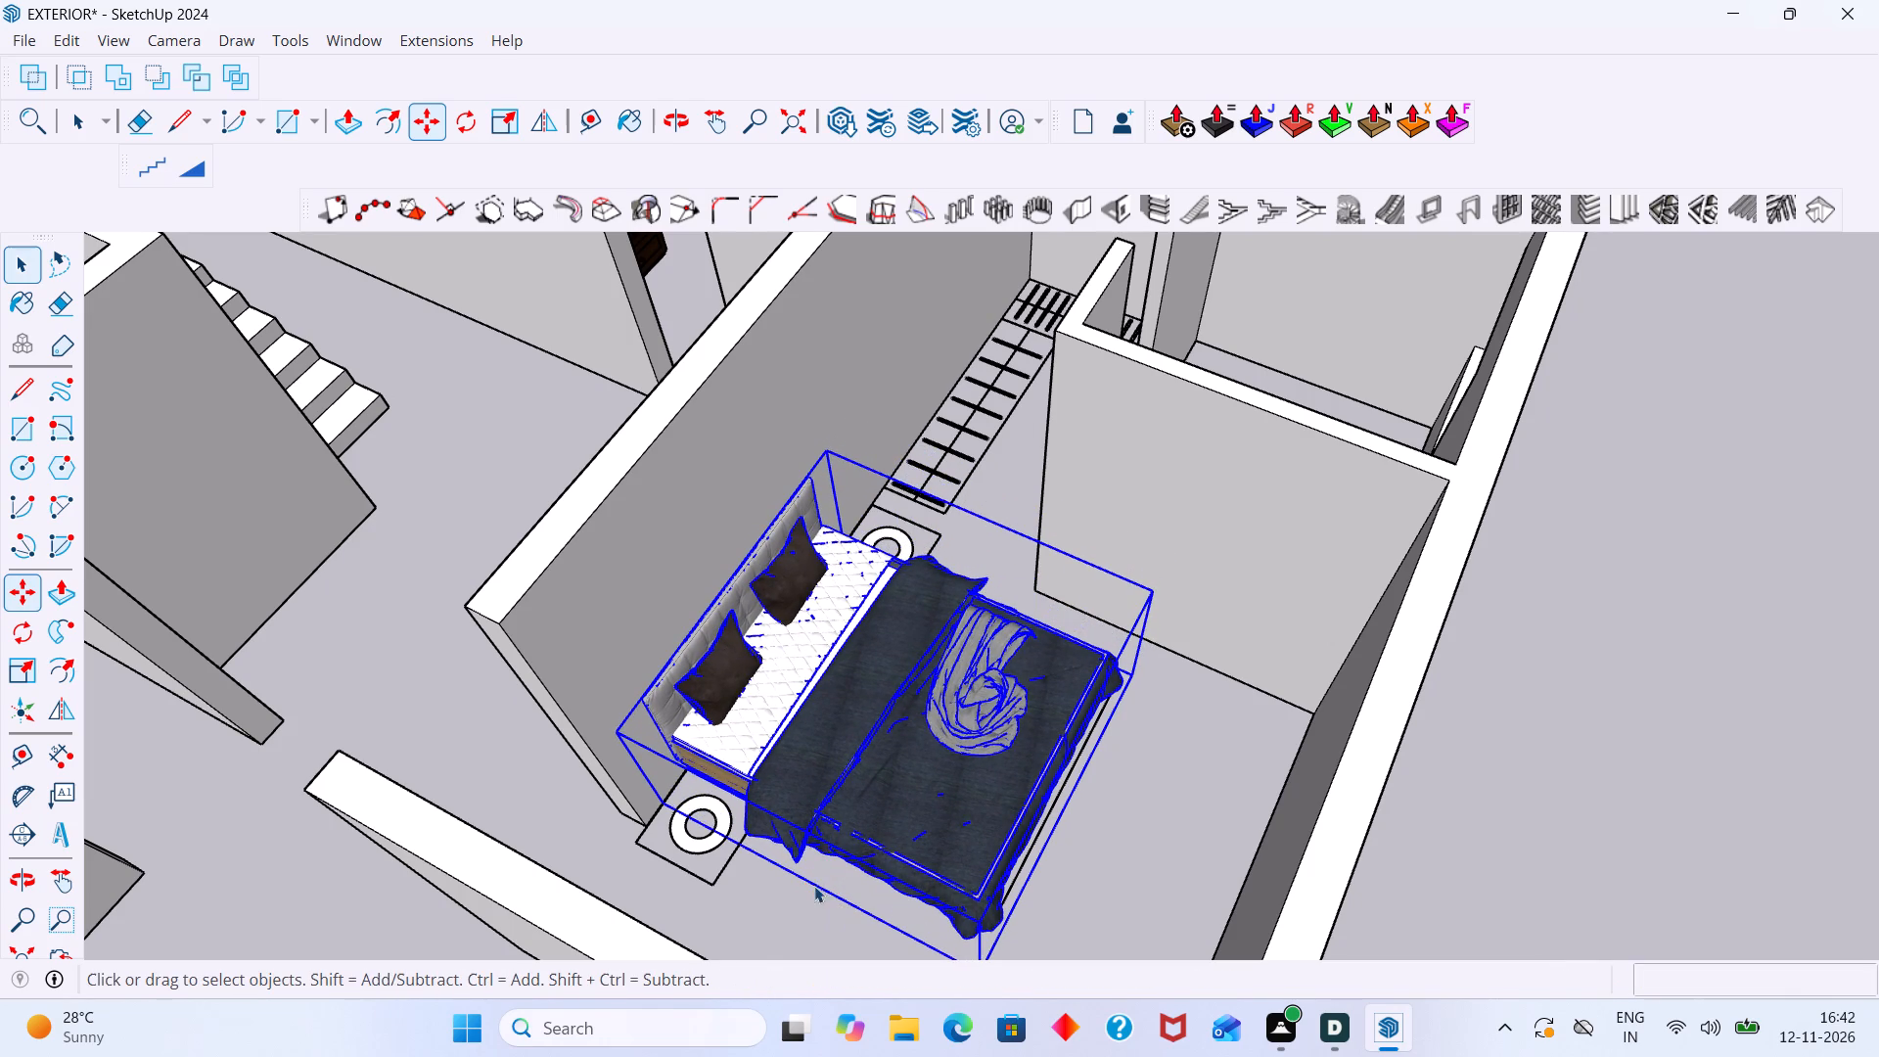
{"action": "left_click", "coordinate": [805, 915]}
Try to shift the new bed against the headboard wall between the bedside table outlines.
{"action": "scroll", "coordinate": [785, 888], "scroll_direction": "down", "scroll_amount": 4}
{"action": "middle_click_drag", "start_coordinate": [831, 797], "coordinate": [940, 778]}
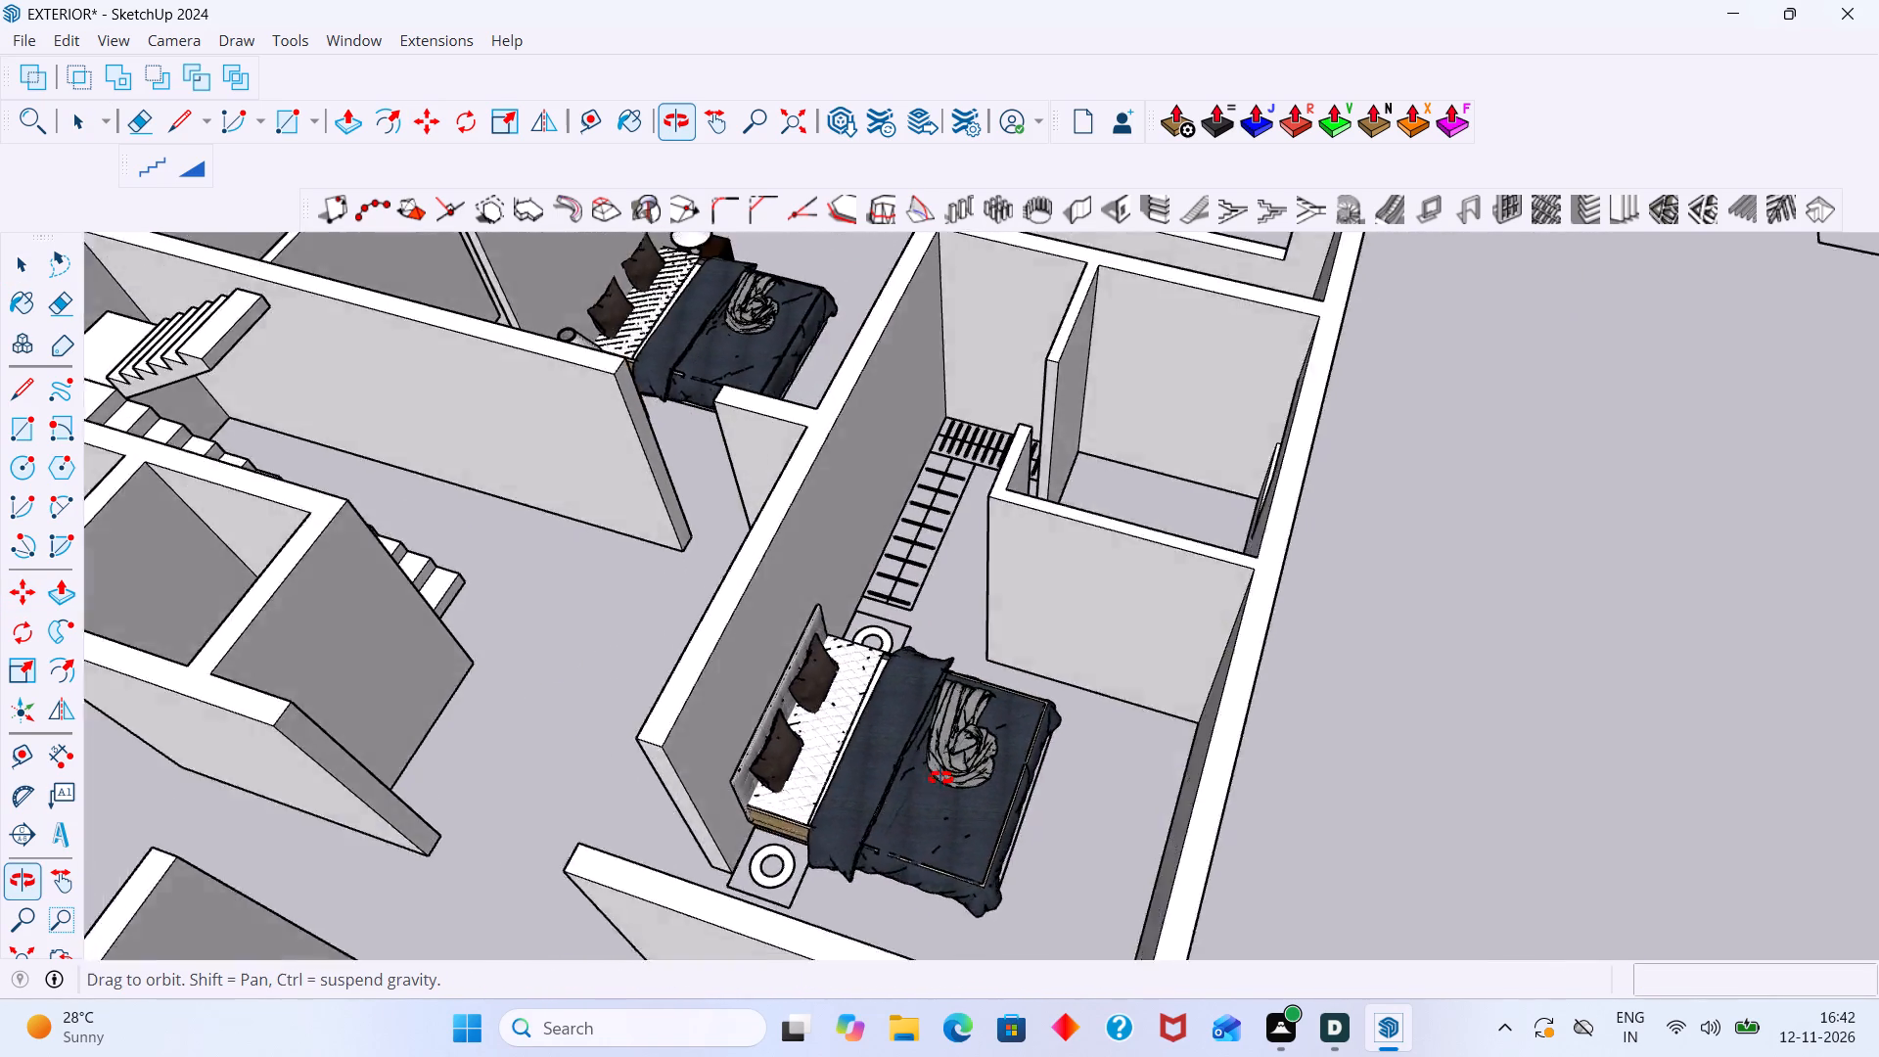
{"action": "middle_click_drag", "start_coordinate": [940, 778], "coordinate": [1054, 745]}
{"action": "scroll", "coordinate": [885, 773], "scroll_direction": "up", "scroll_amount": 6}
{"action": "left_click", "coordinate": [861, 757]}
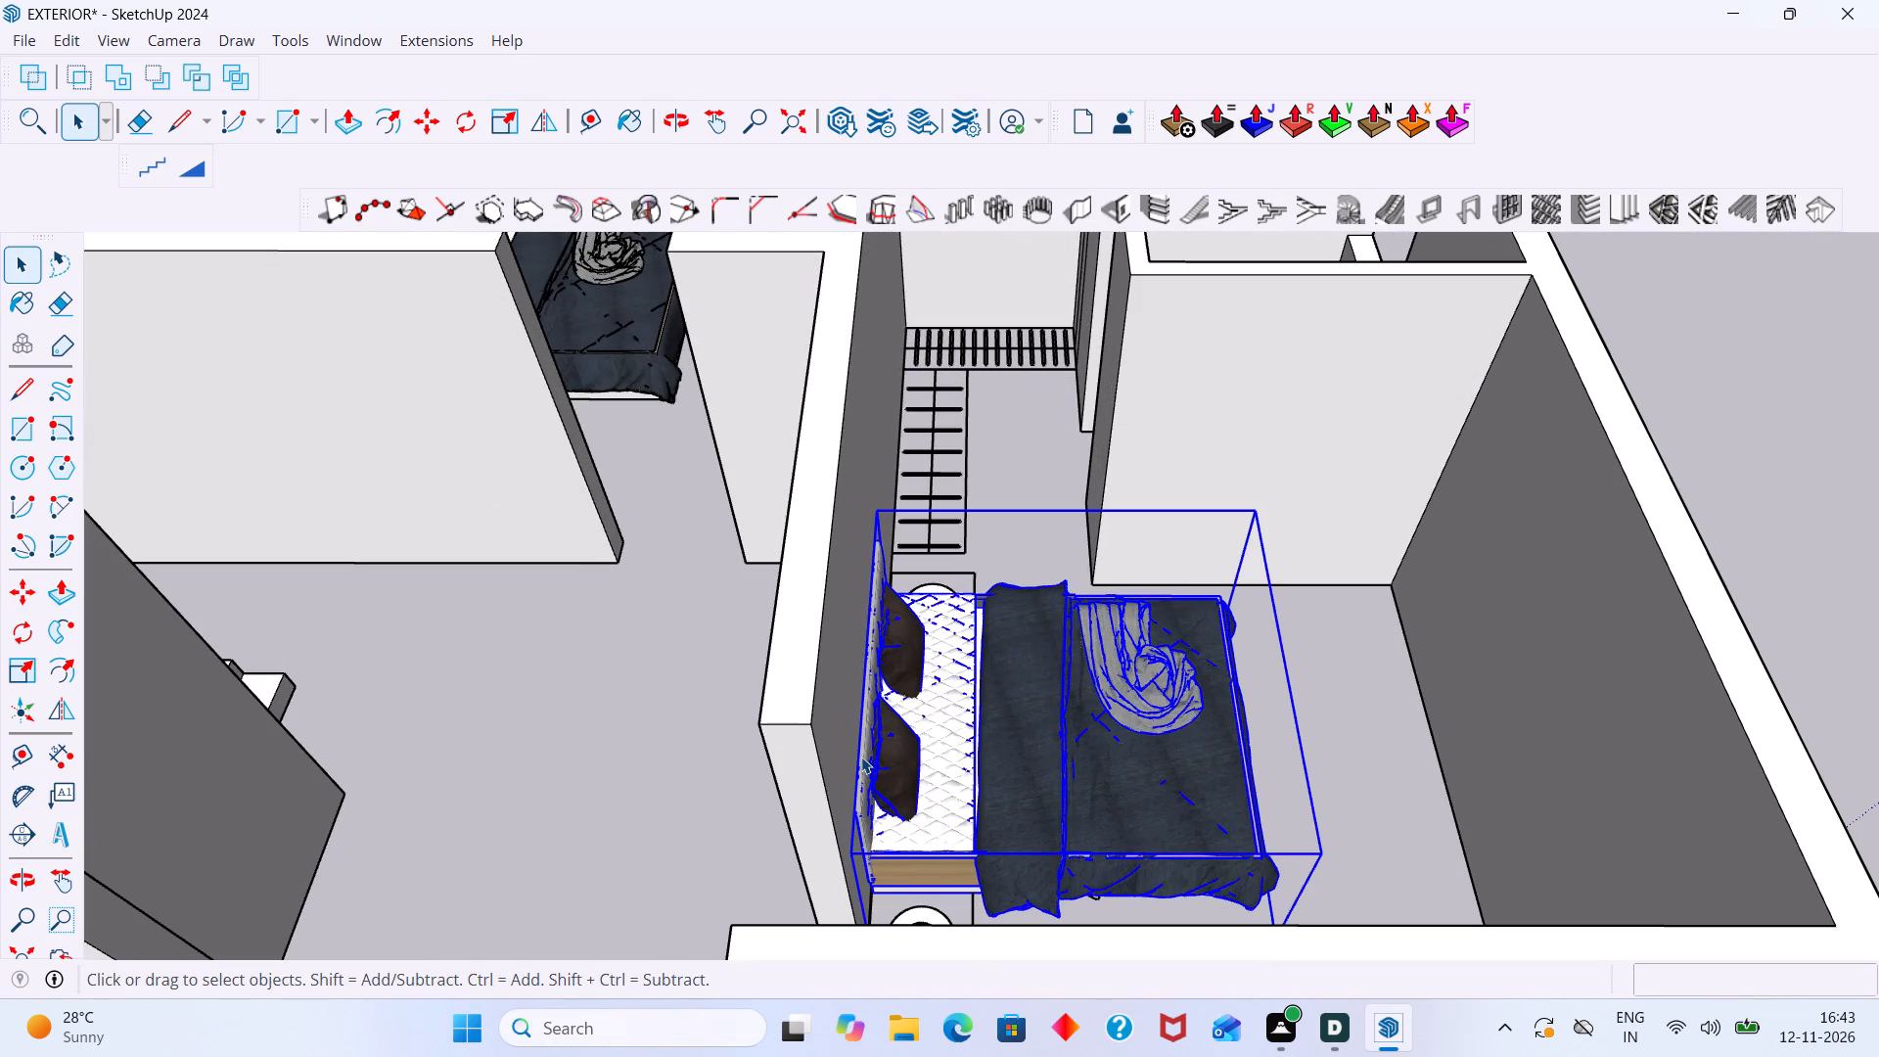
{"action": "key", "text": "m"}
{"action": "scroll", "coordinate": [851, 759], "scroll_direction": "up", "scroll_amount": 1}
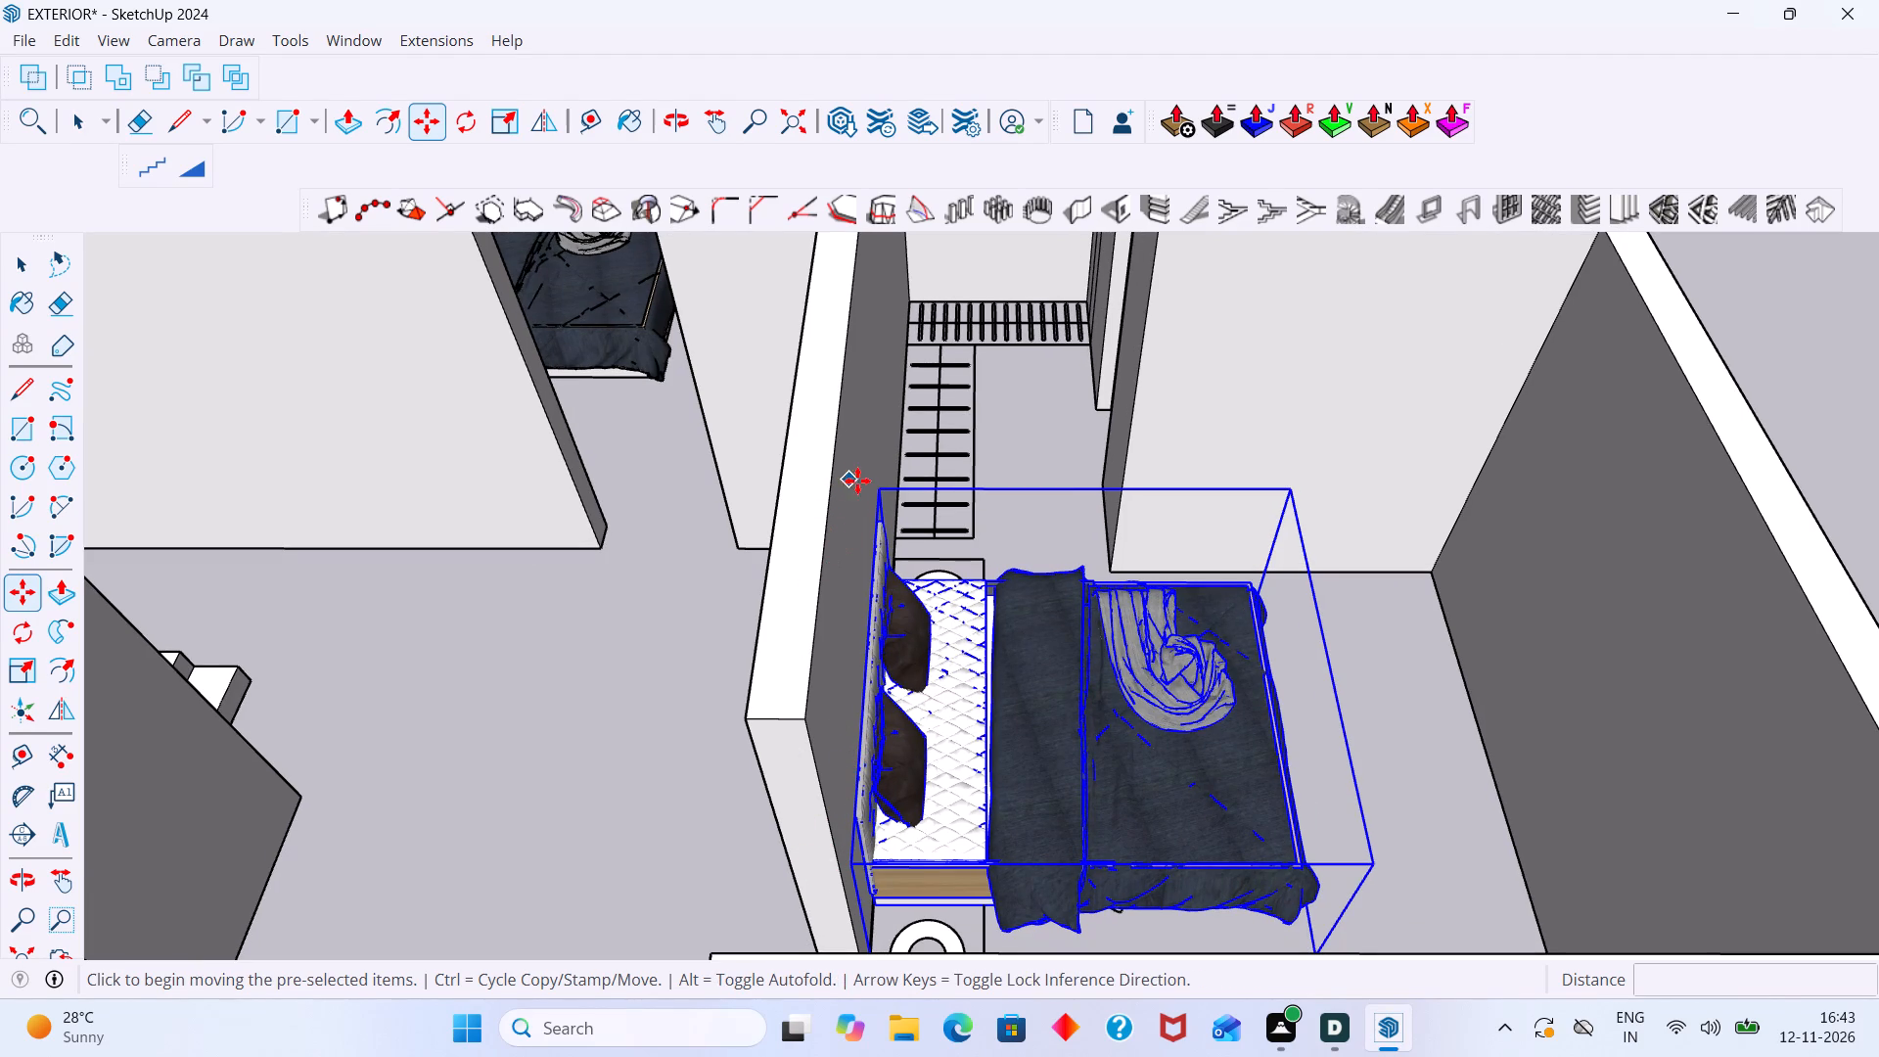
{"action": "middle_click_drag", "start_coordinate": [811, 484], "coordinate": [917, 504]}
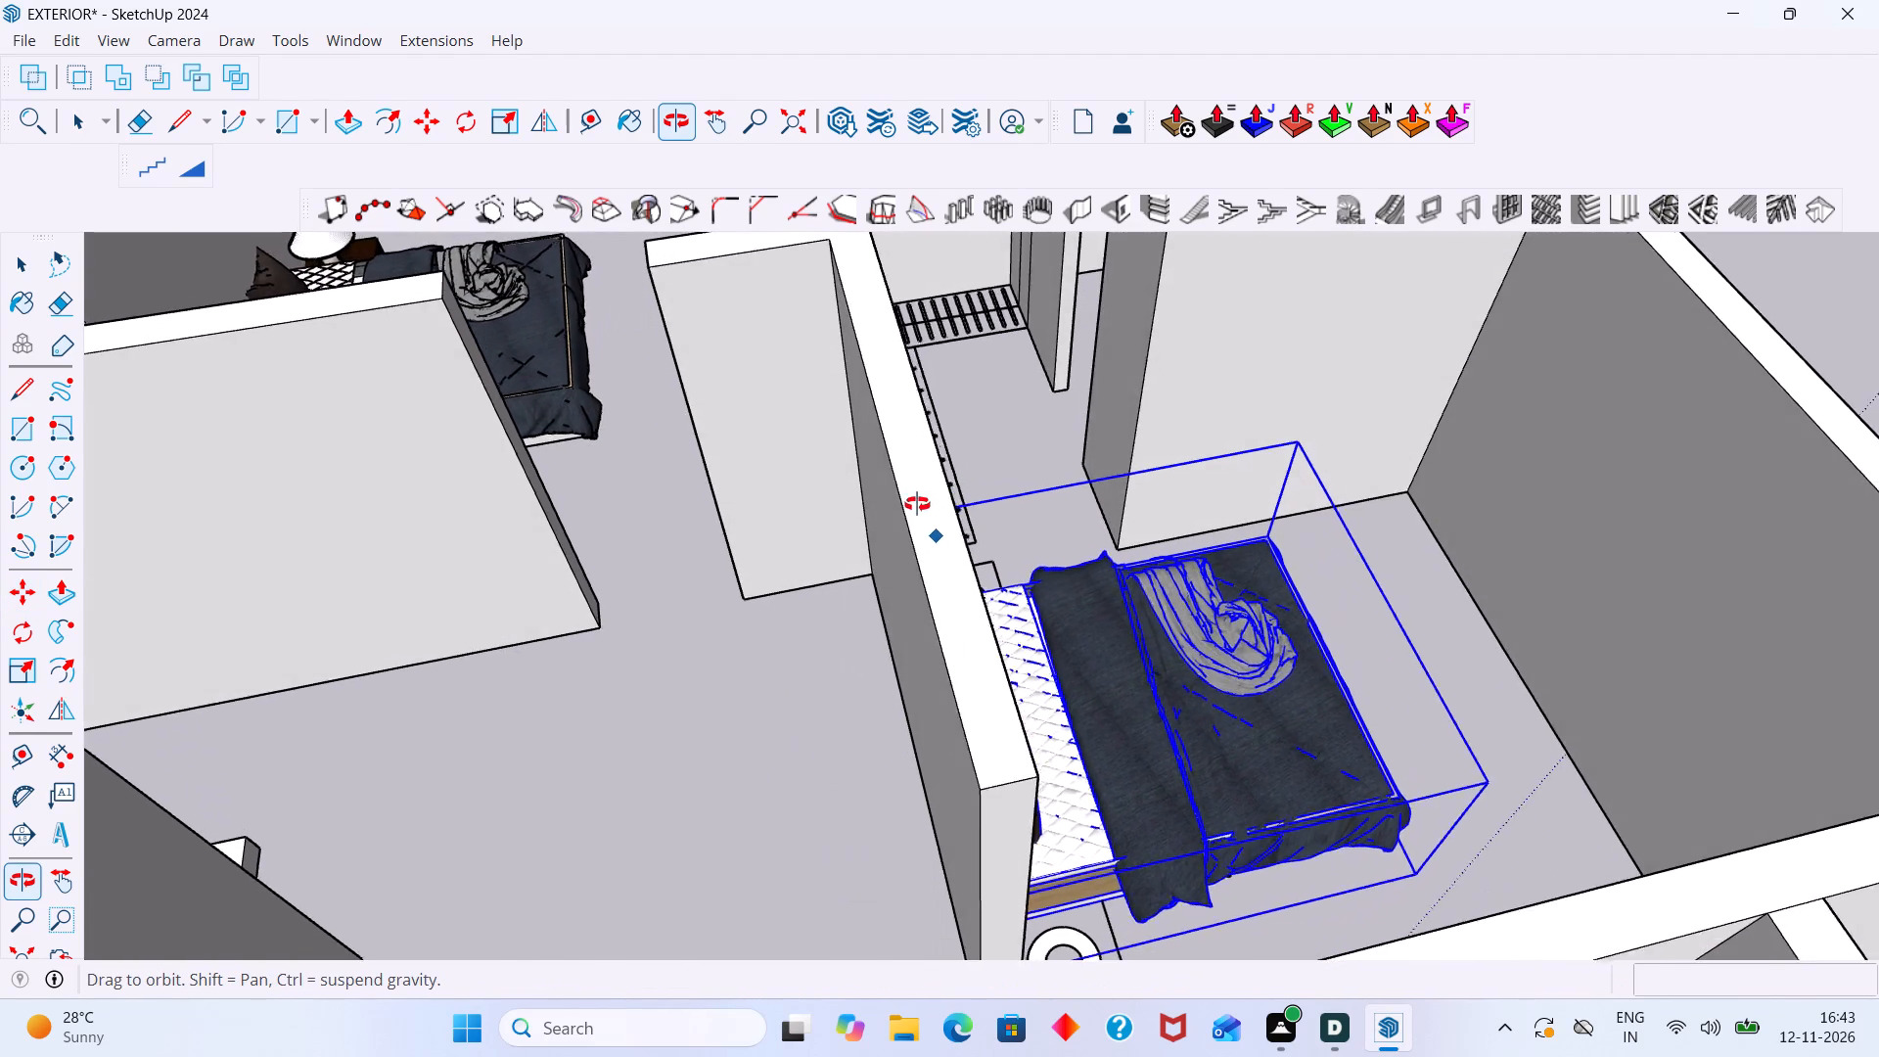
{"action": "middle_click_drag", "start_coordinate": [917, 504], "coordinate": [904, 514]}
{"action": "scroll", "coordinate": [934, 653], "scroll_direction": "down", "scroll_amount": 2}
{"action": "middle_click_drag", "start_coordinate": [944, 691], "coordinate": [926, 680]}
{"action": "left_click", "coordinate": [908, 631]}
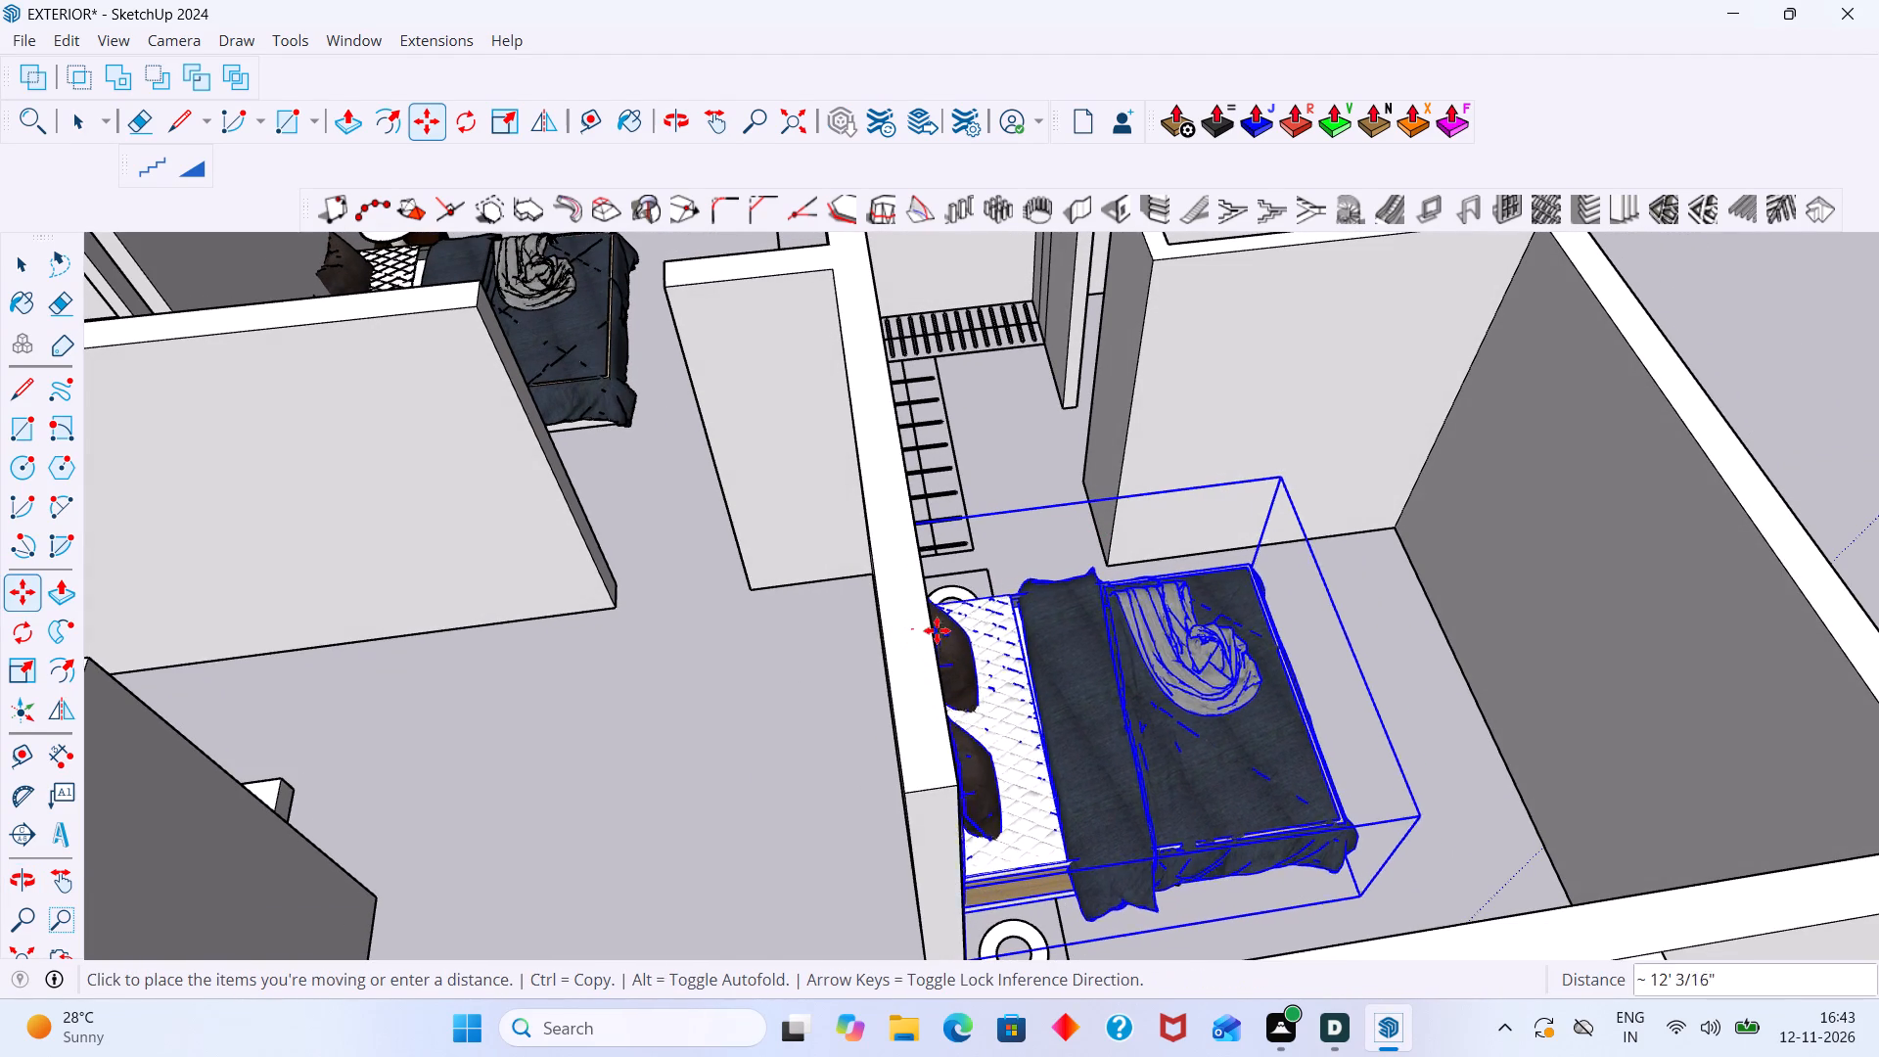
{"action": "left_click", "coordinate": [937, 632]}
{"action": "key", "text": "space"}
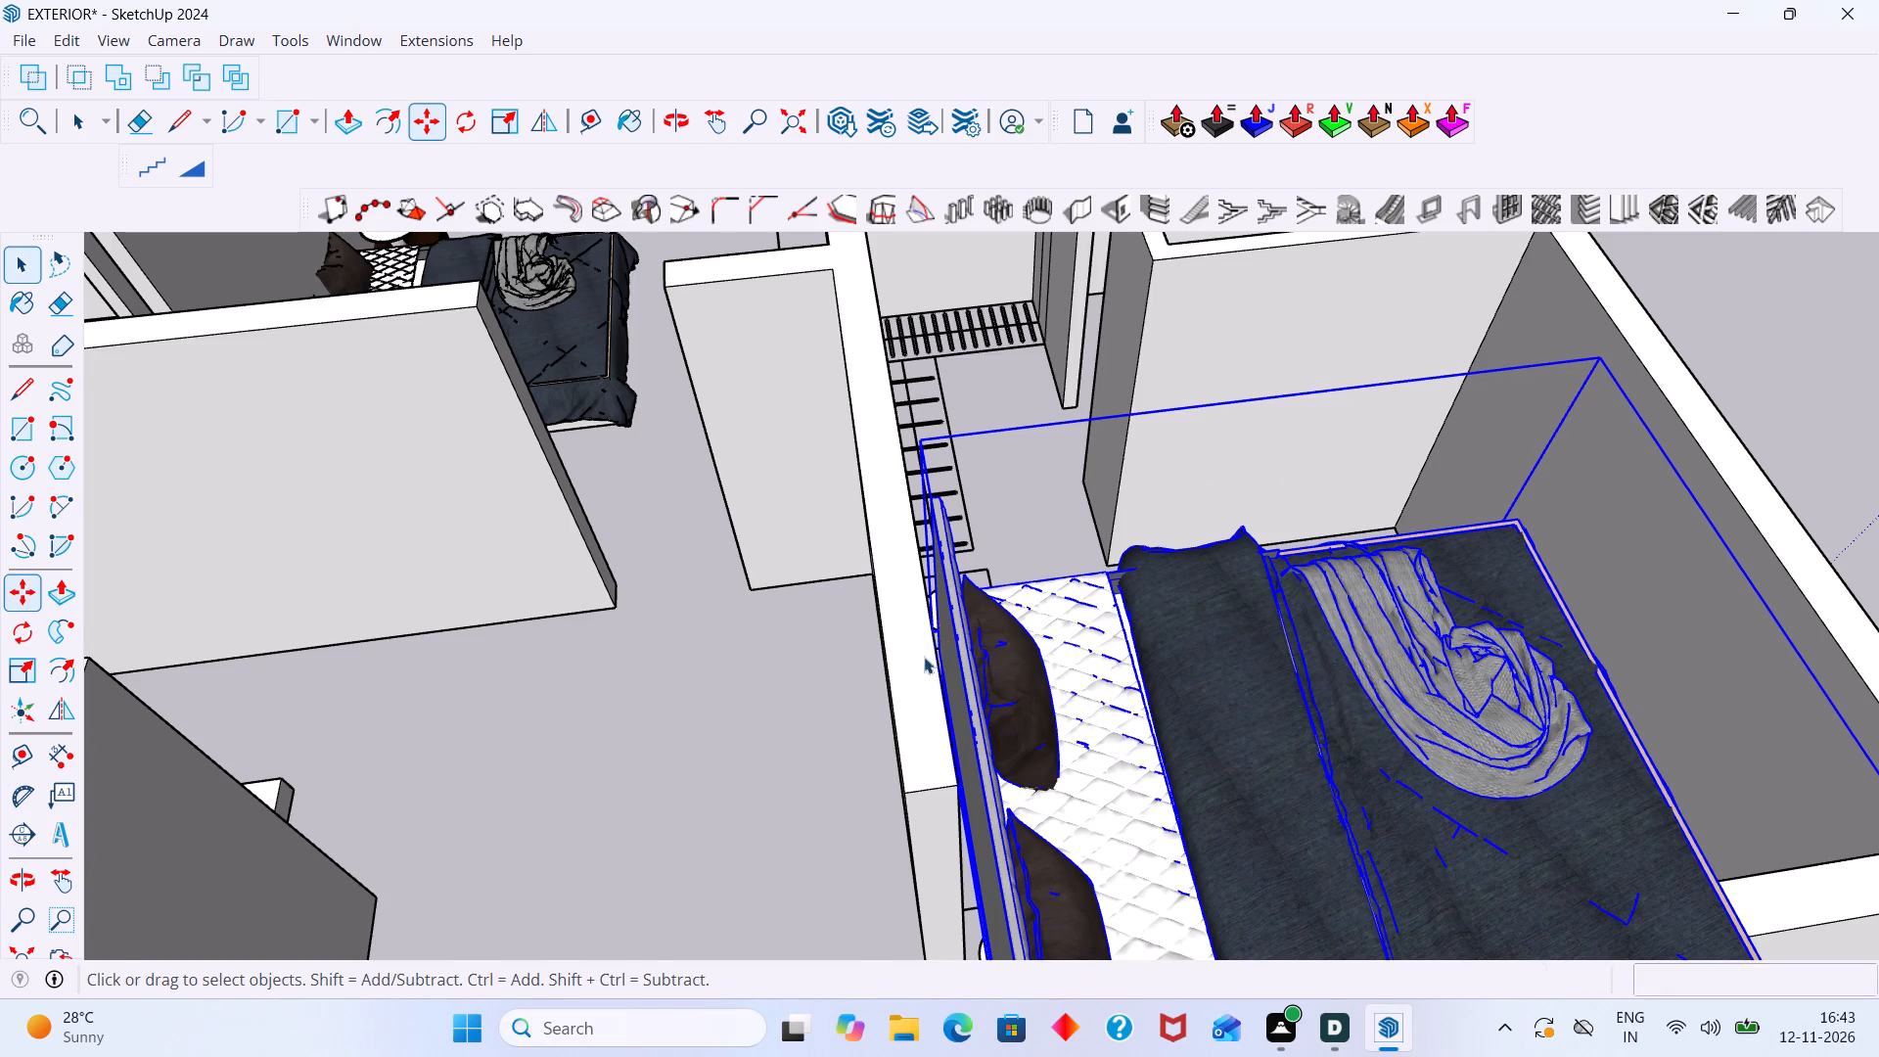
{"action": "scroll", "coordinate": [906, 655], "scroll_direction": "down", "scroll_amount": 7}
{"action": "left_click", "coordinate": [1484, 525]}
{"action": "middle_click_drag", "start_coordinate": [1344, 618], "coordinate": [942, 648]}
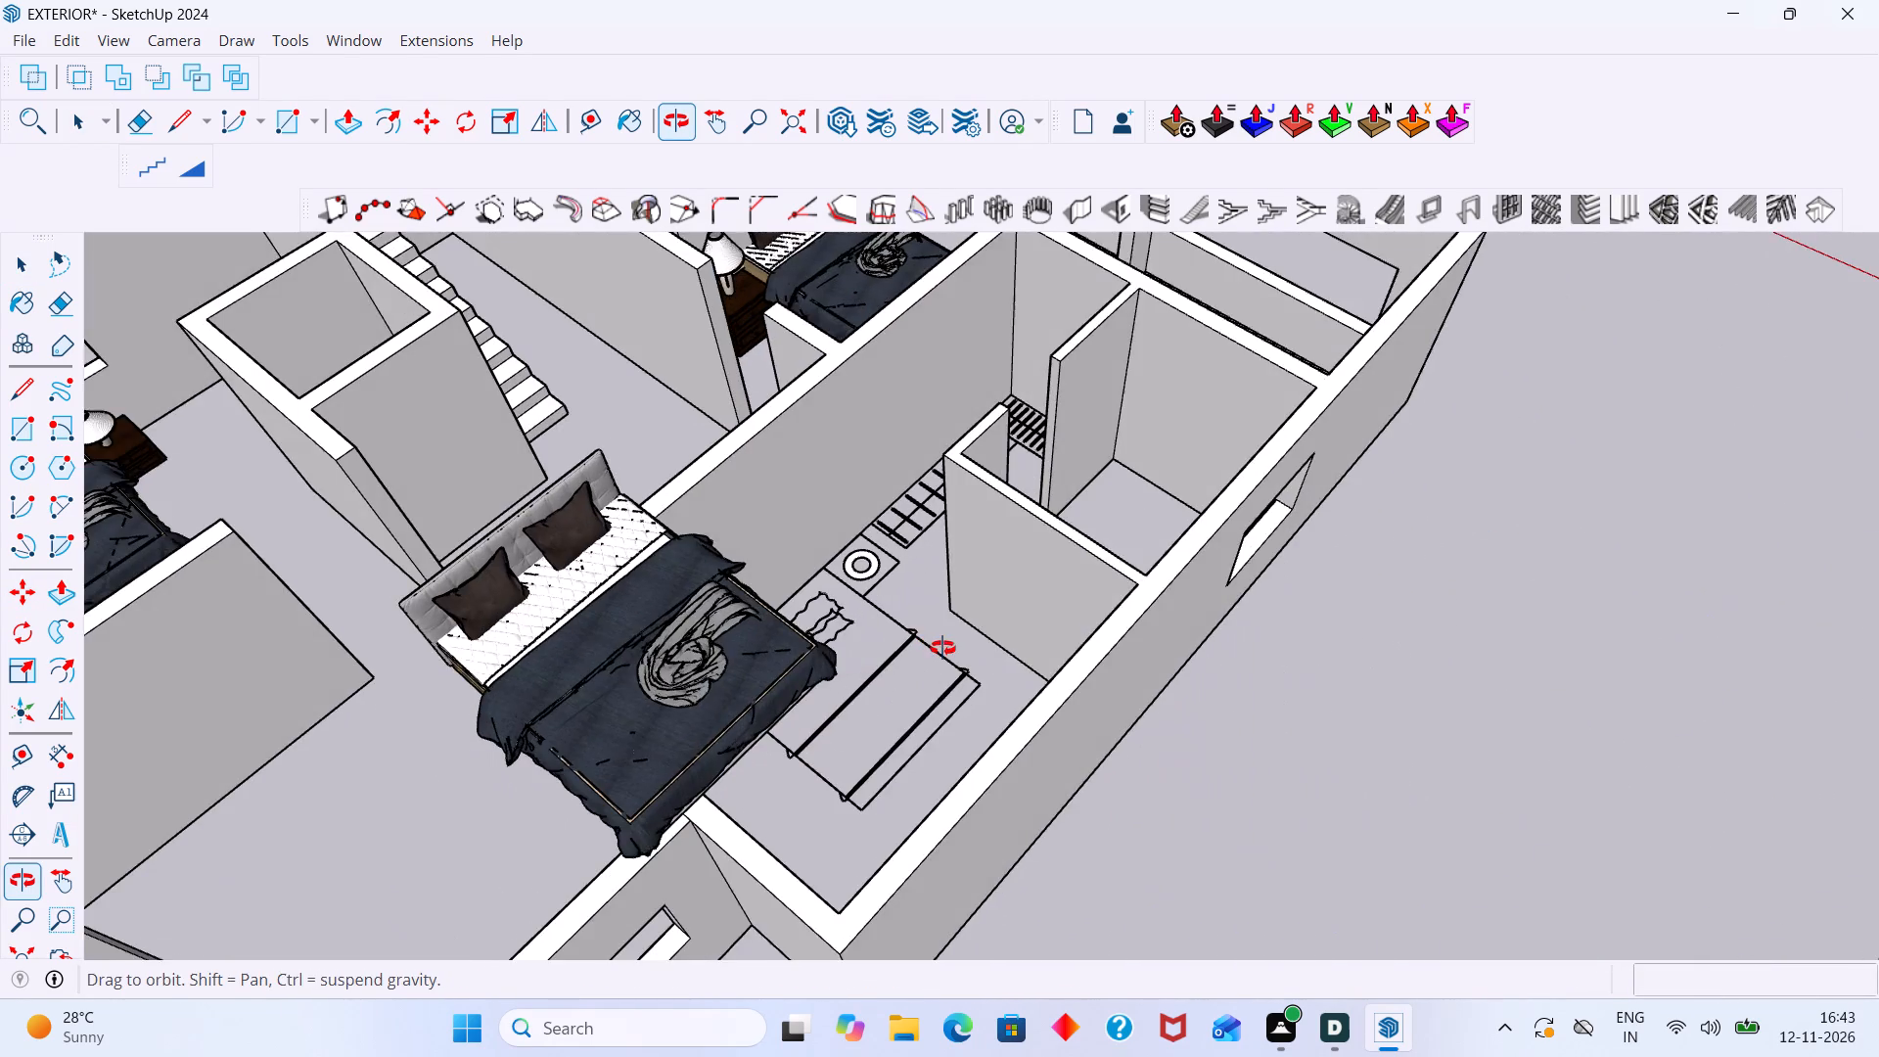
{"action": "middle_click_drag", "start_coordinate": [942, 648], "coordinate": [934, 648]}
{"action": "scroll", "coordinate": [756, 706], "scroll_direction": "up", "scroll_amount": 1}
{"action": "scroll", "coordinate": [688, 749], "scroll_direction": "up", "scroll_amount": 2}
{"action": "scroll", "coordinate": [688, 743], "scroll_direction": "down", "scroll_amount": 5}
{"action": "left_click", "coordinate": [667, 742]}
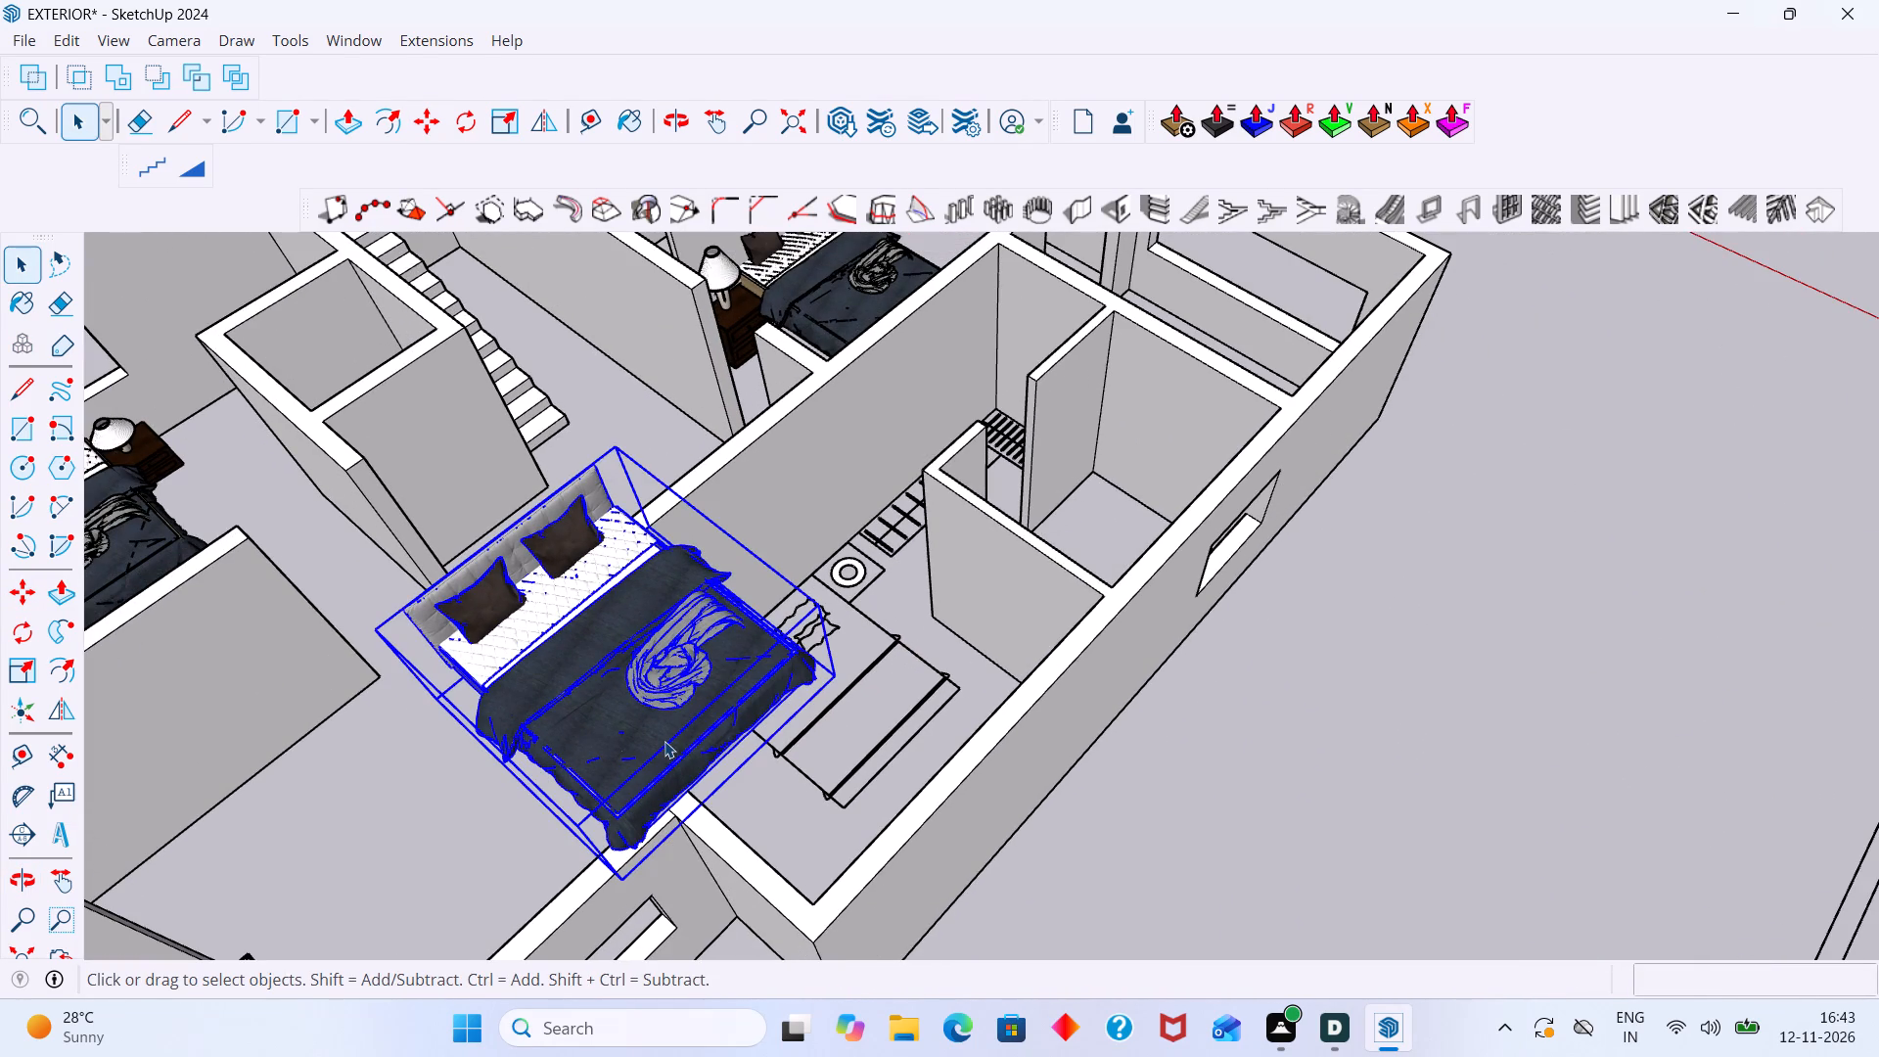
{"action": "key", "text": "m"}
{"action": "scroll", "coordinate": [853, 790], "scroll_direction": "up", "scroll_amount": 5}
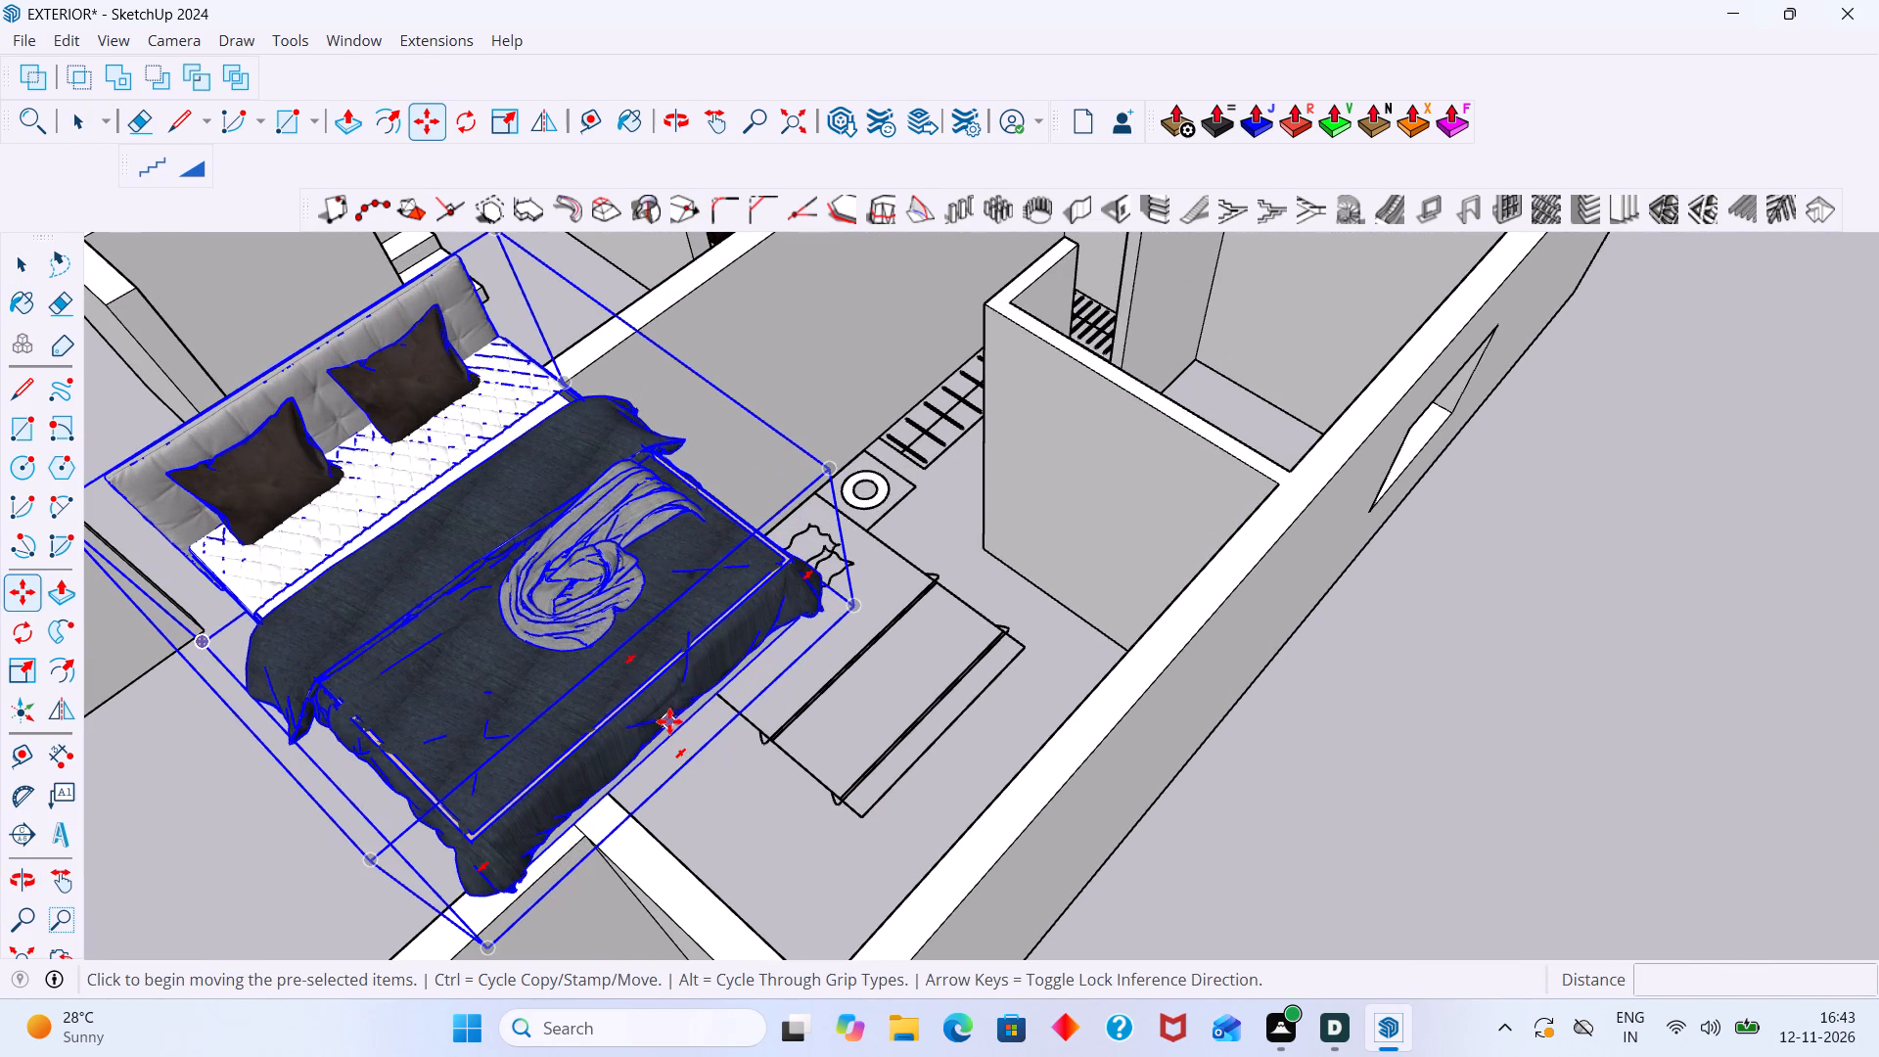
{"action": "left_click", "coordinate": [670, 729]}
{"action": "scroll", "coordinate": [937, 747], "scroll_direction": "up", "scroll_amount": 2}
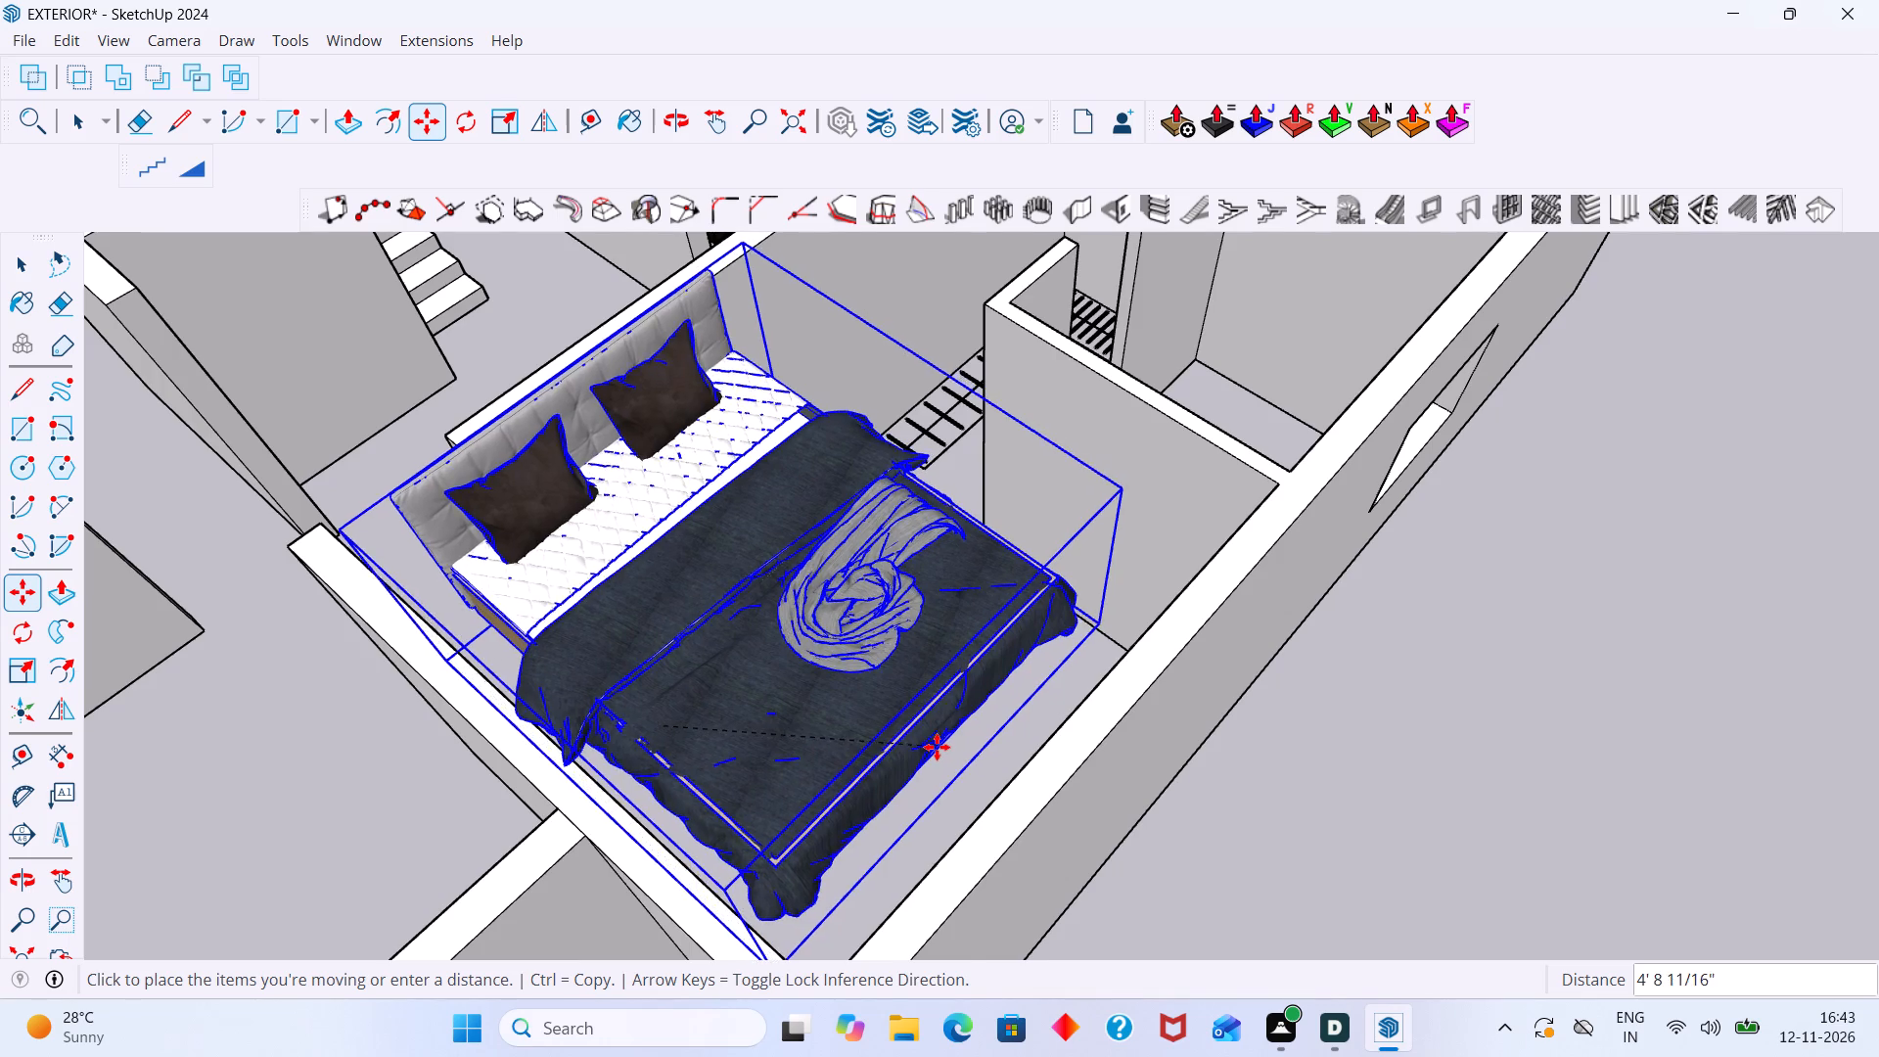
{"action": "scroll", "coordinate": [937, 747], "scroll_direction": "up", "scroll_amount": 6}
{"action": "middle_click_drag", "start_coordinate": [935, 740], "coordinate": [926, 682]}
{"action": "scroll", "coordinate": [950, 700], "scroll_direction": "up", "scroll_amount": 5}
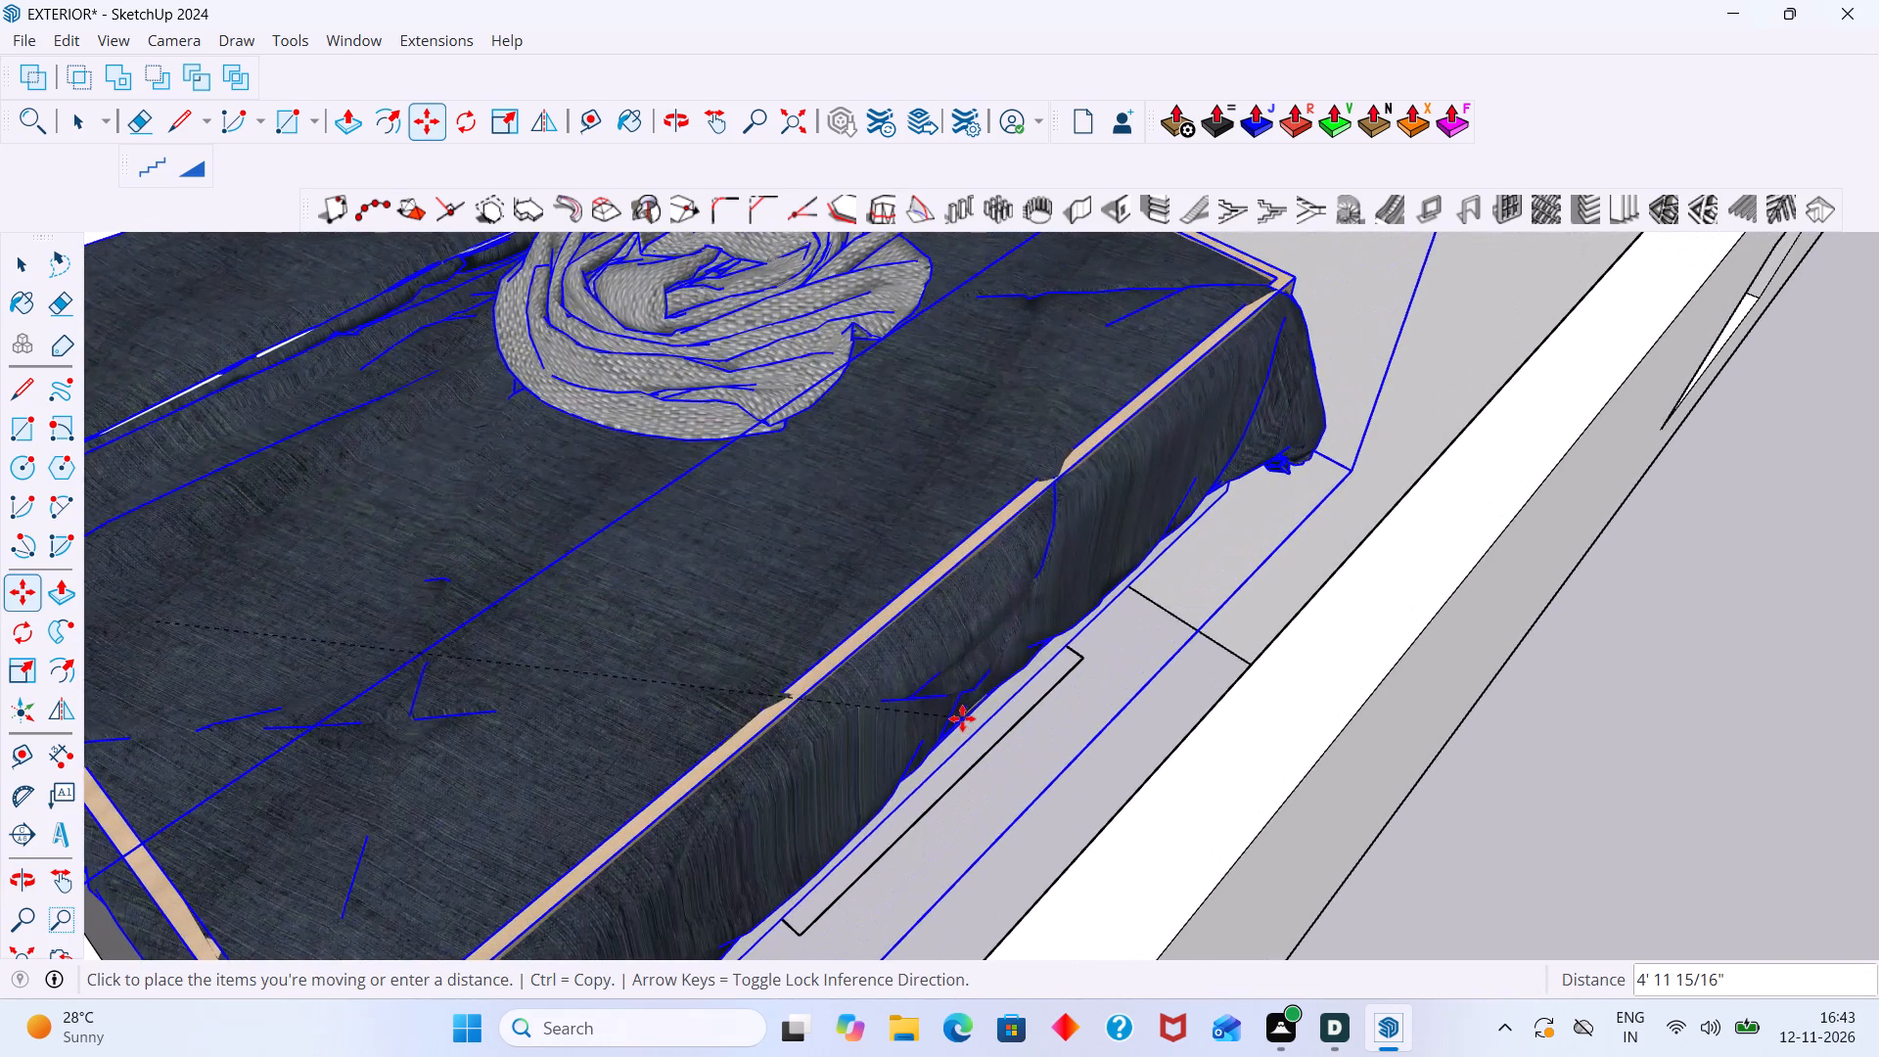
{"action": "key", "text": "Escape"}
Move the displaced bed about 12' 8 3/8" by its foot-end base corner, back into the bedroom over the bed outline.
{"action": "scroll", "coordinate": [961, 712], "scroll_direction": "down", "scroll_amount": 10}
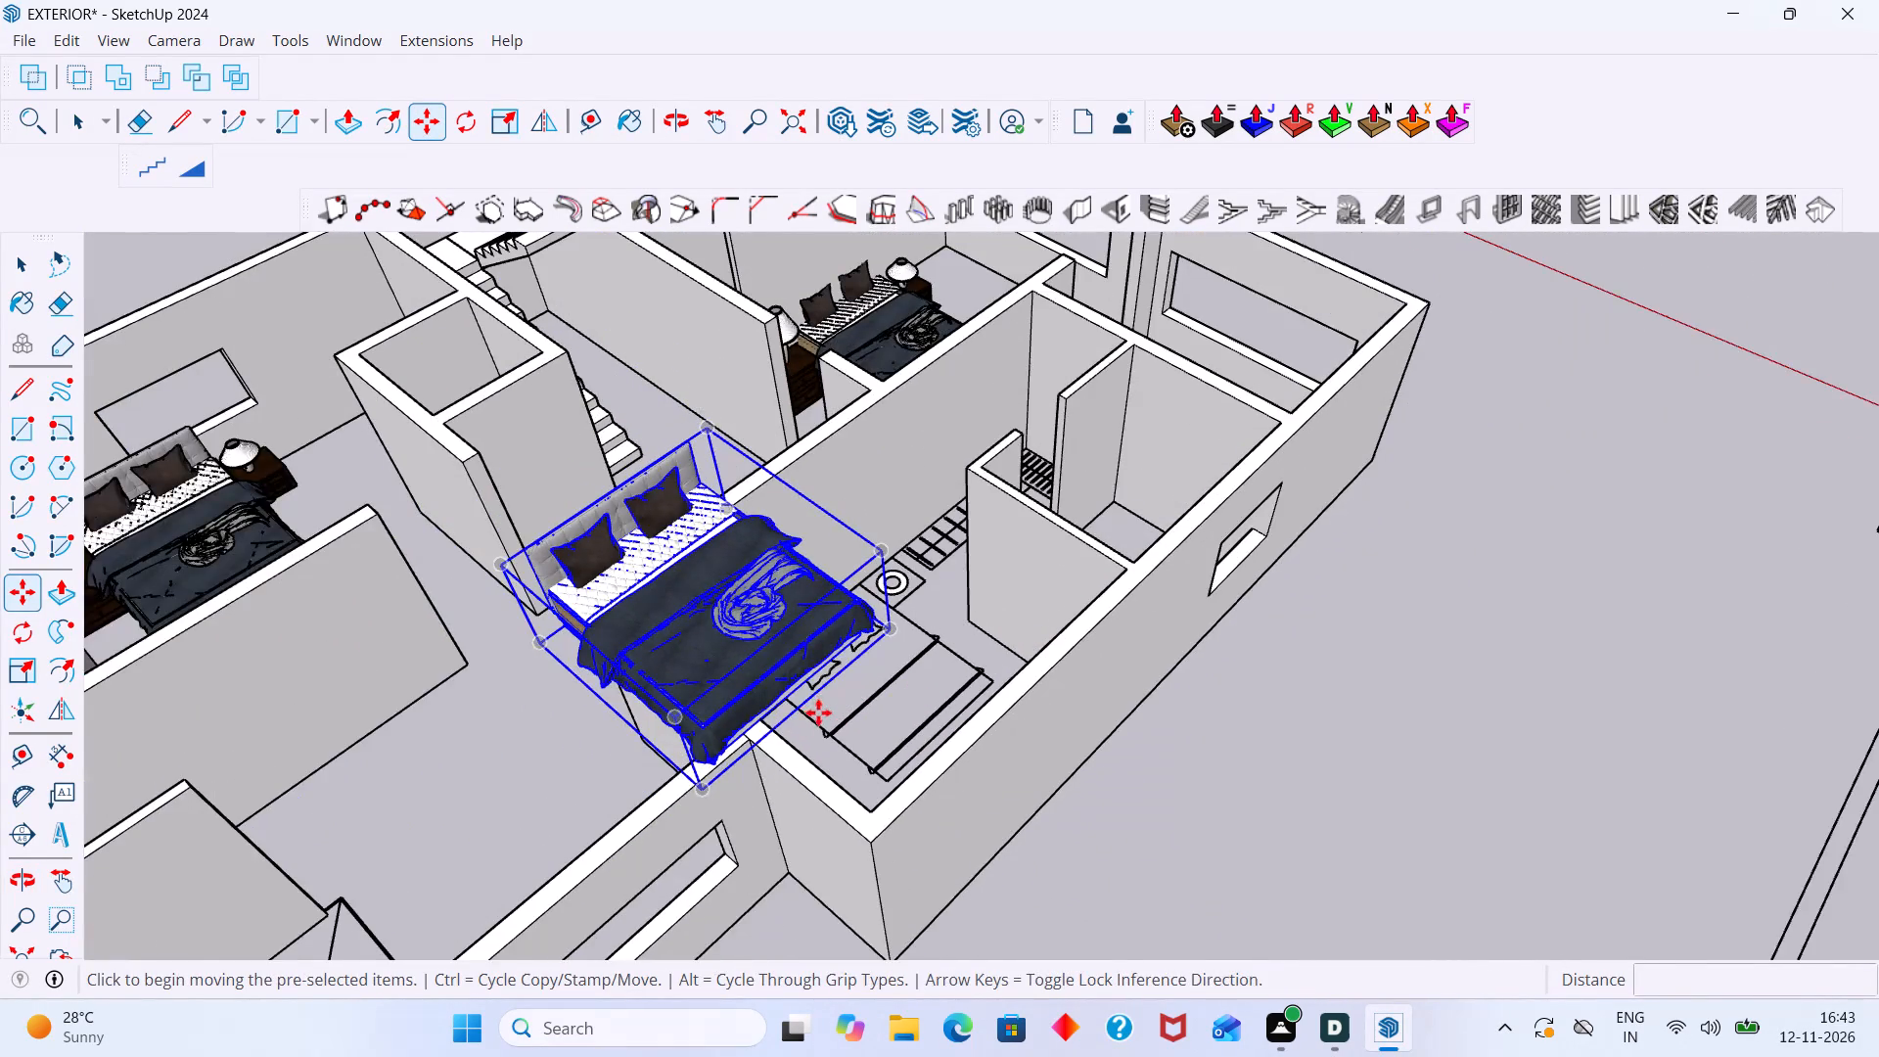
{"action": "scroll", "coordinate": [818, 712], "scroll_direction": "down", "scroll_amount": 3}
{"action": "middle_click_drag", "start_coordinate": [823, 718], "coordinate": [804, 727]}
{"action": "scroll", "coordinate": [767, 720], "scroll_direction": "up", "scroll_amount": 9}
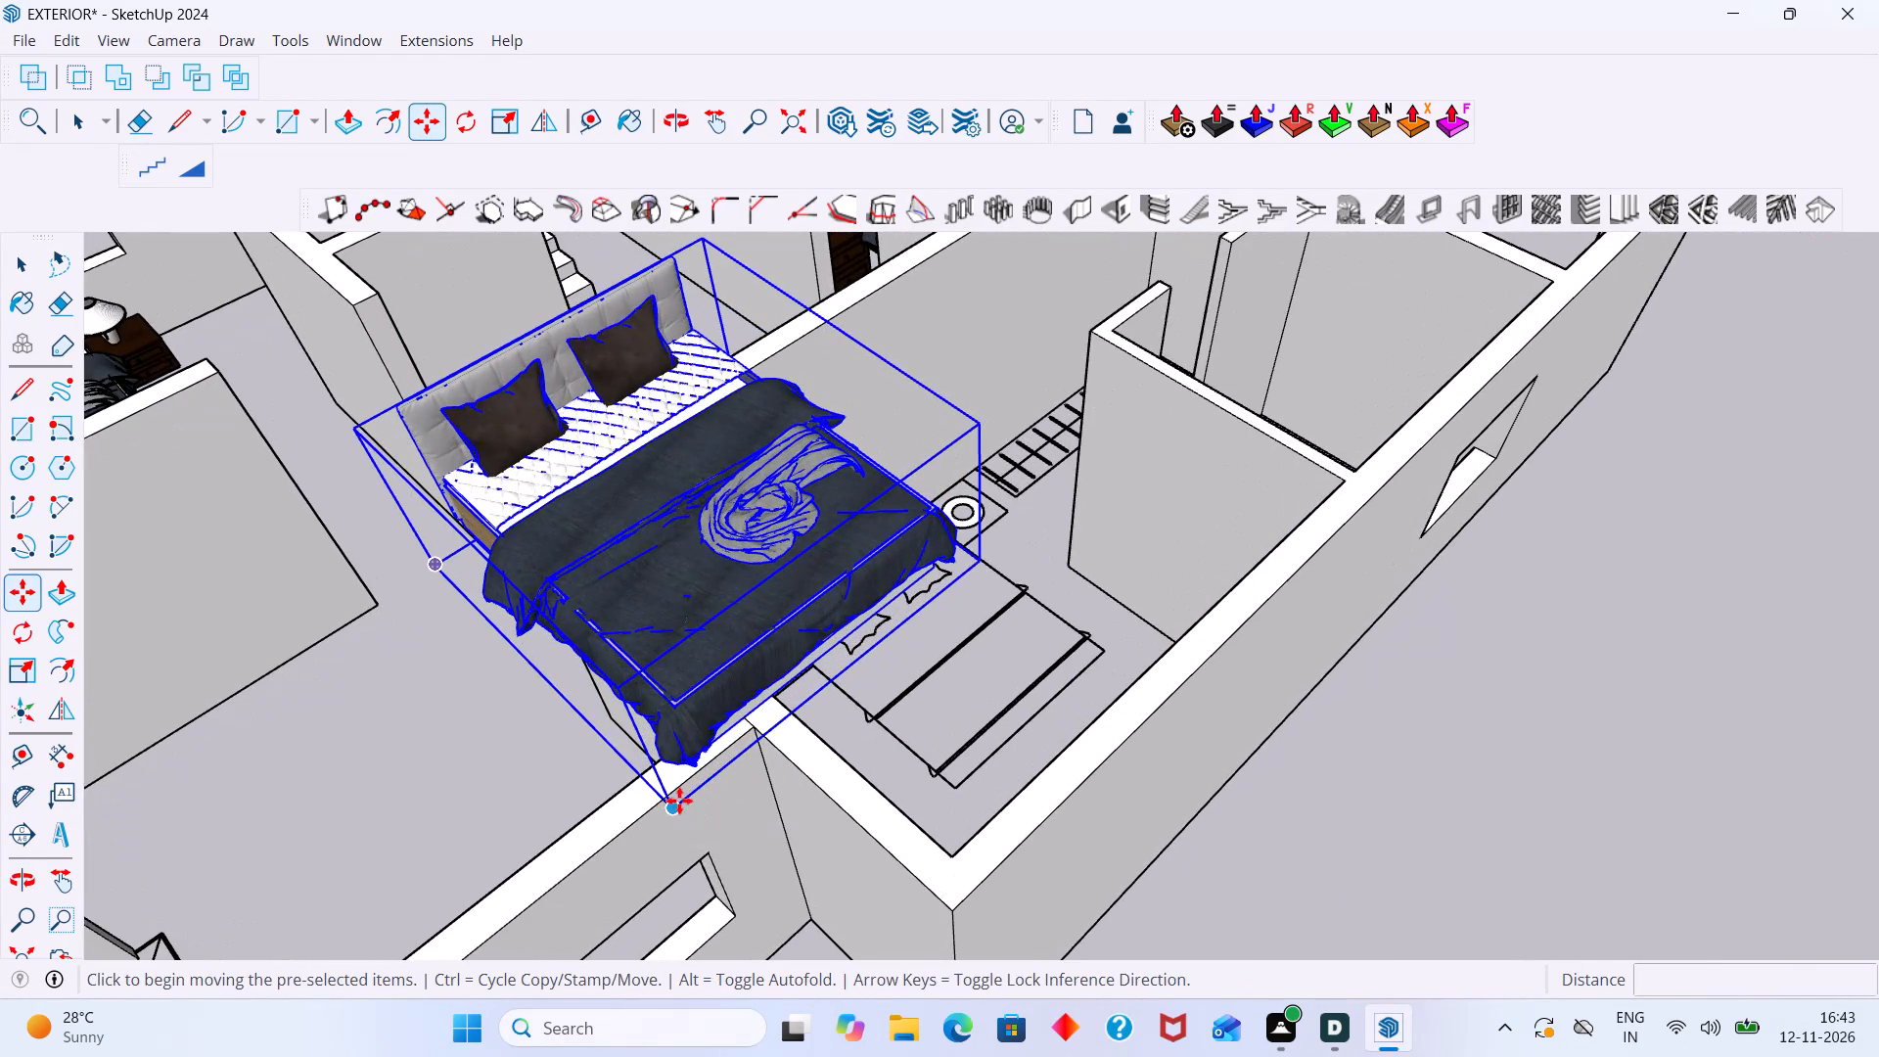
{"action": "left_click", "coordinate": [671, 802]}
{"action": "scroll", "coordinate": [946, 768], "scroll_direction": "up", "scroll_amount": 6}
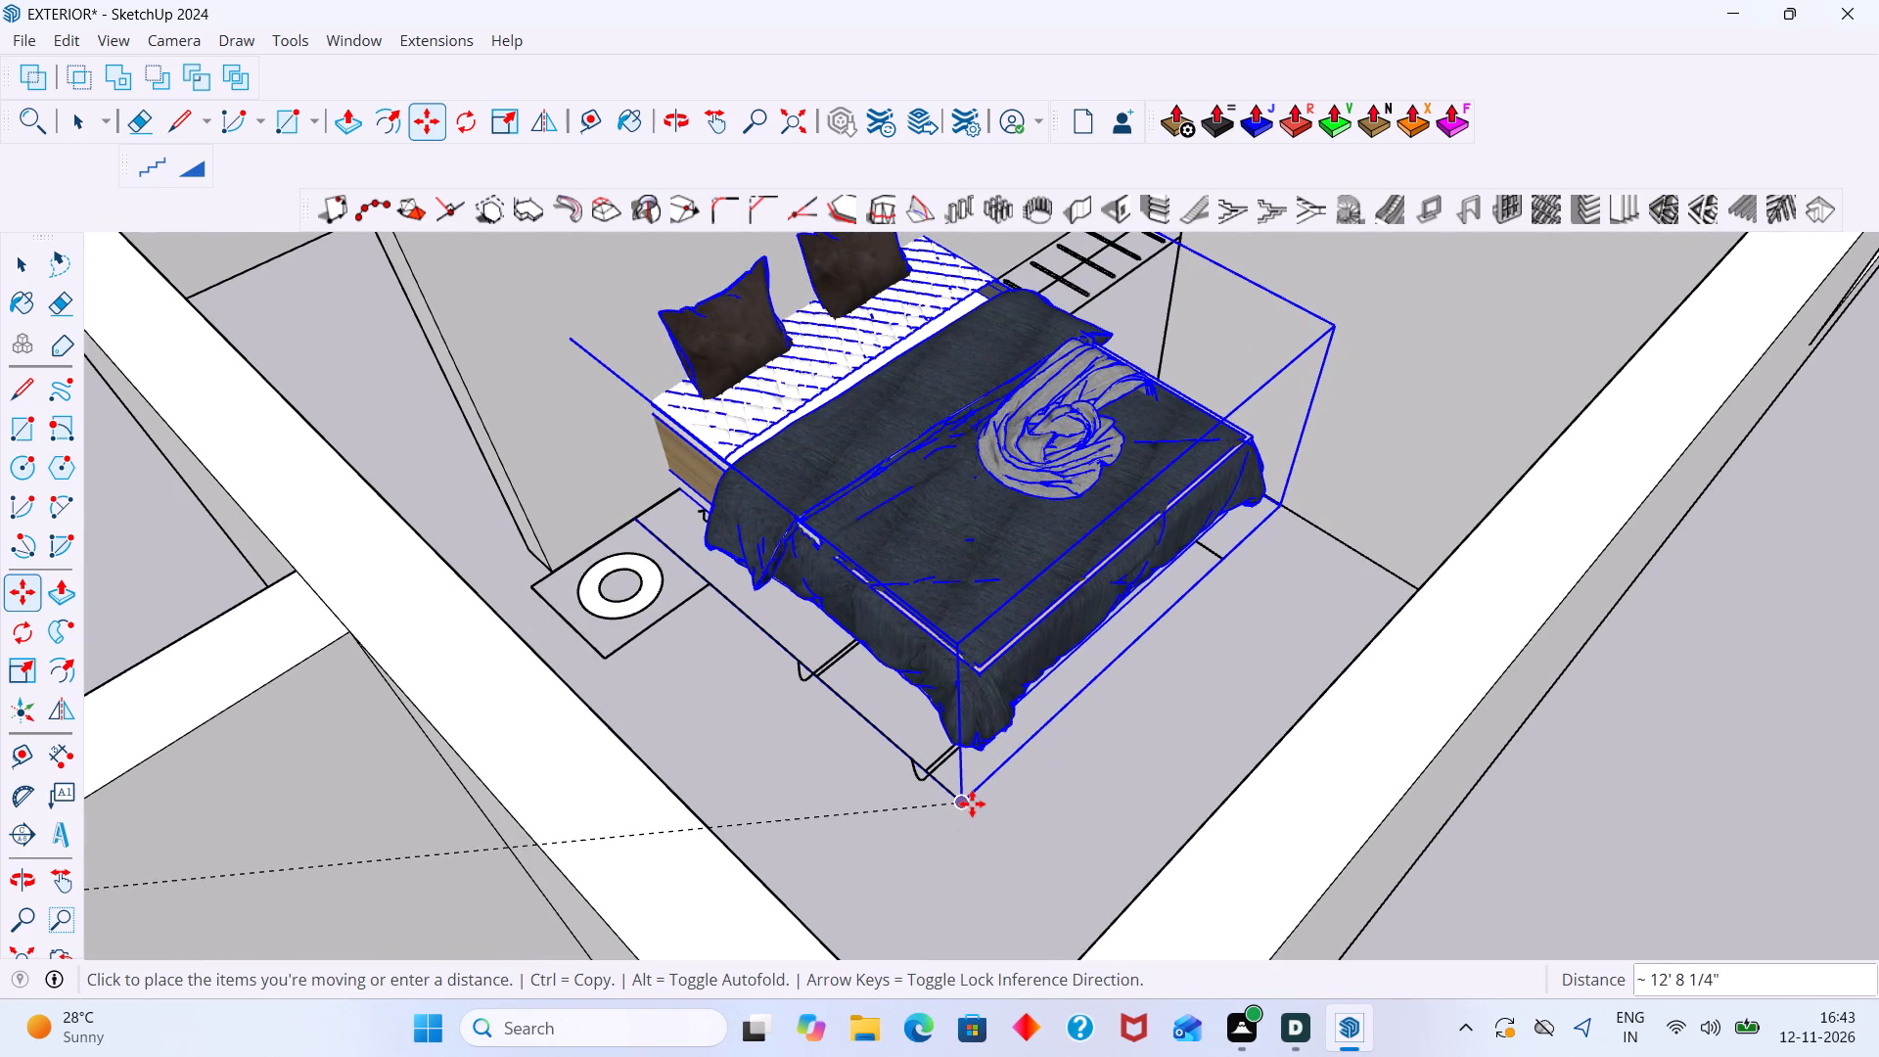
{"action": "scroll", "coordinate": [958, 805], "scroll_direction": "down", "scroll_amount": 5}
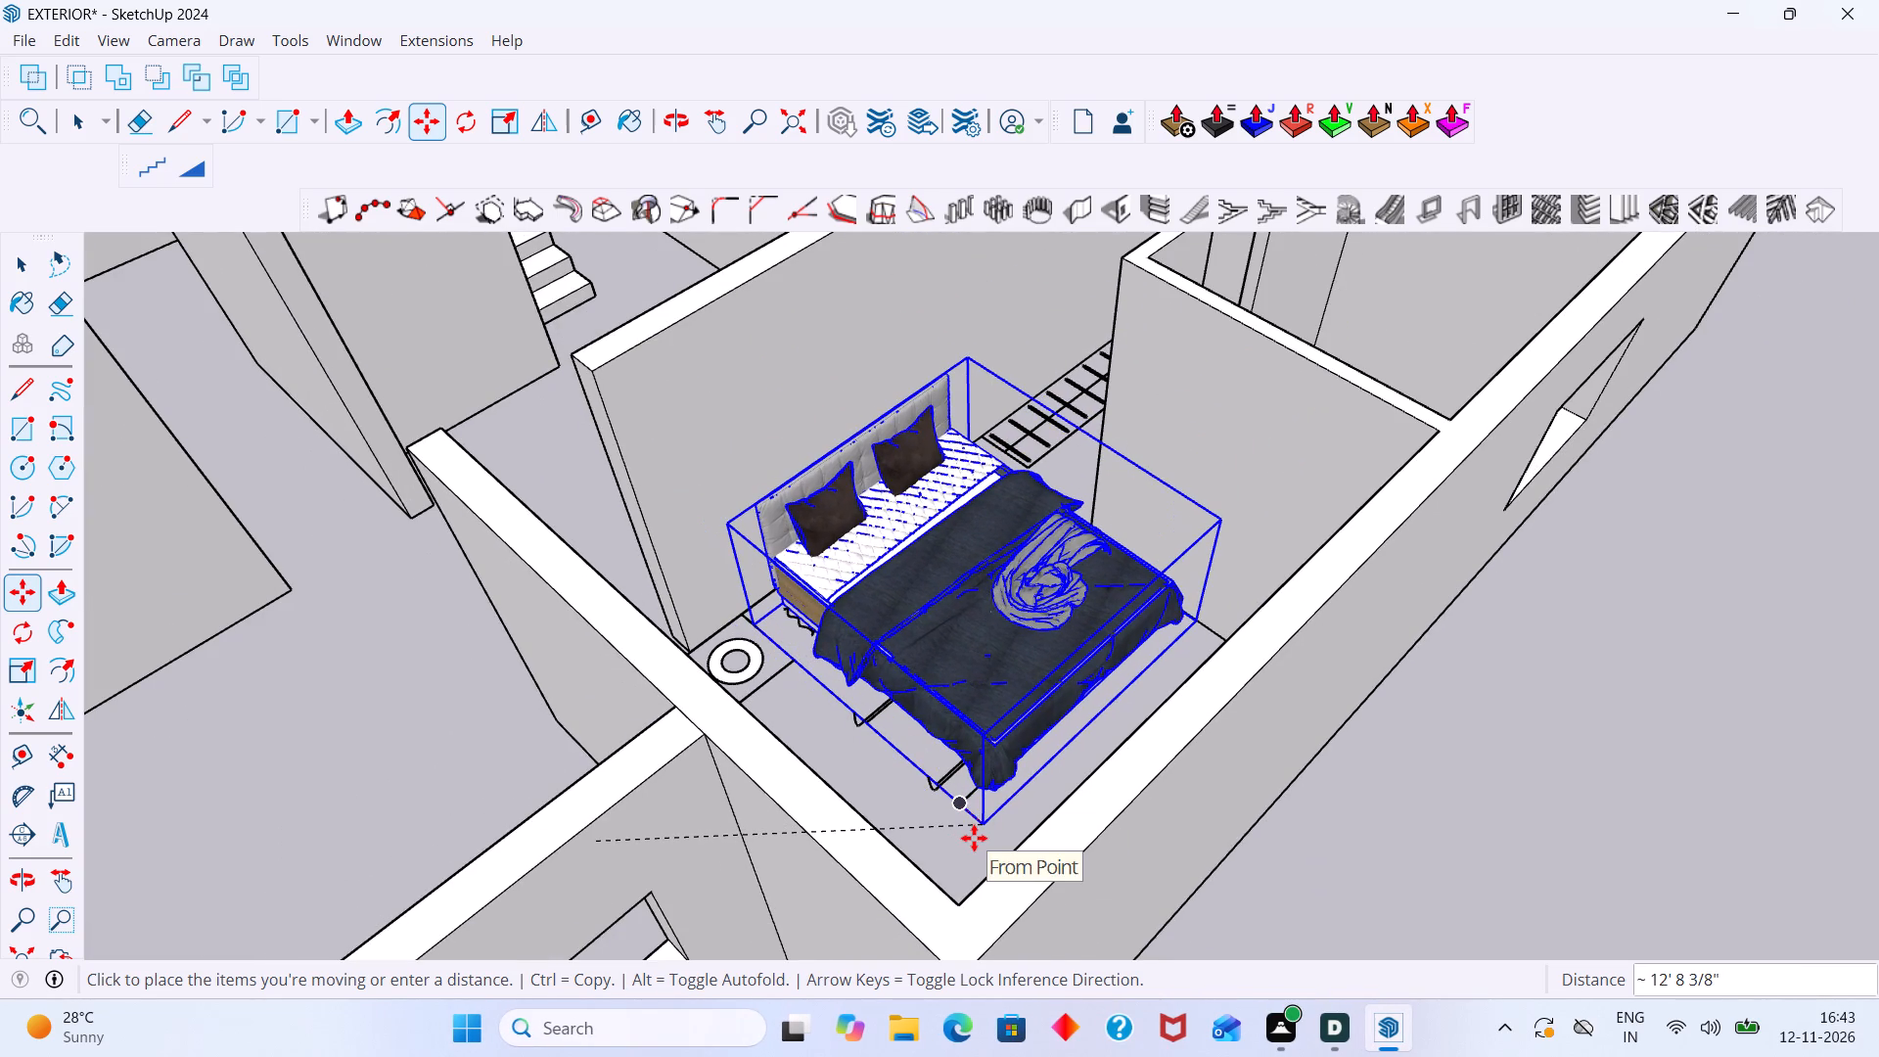
{"action": "left_click", "coordinate": [973, 838]}
{"action": "key", "text": "space"}
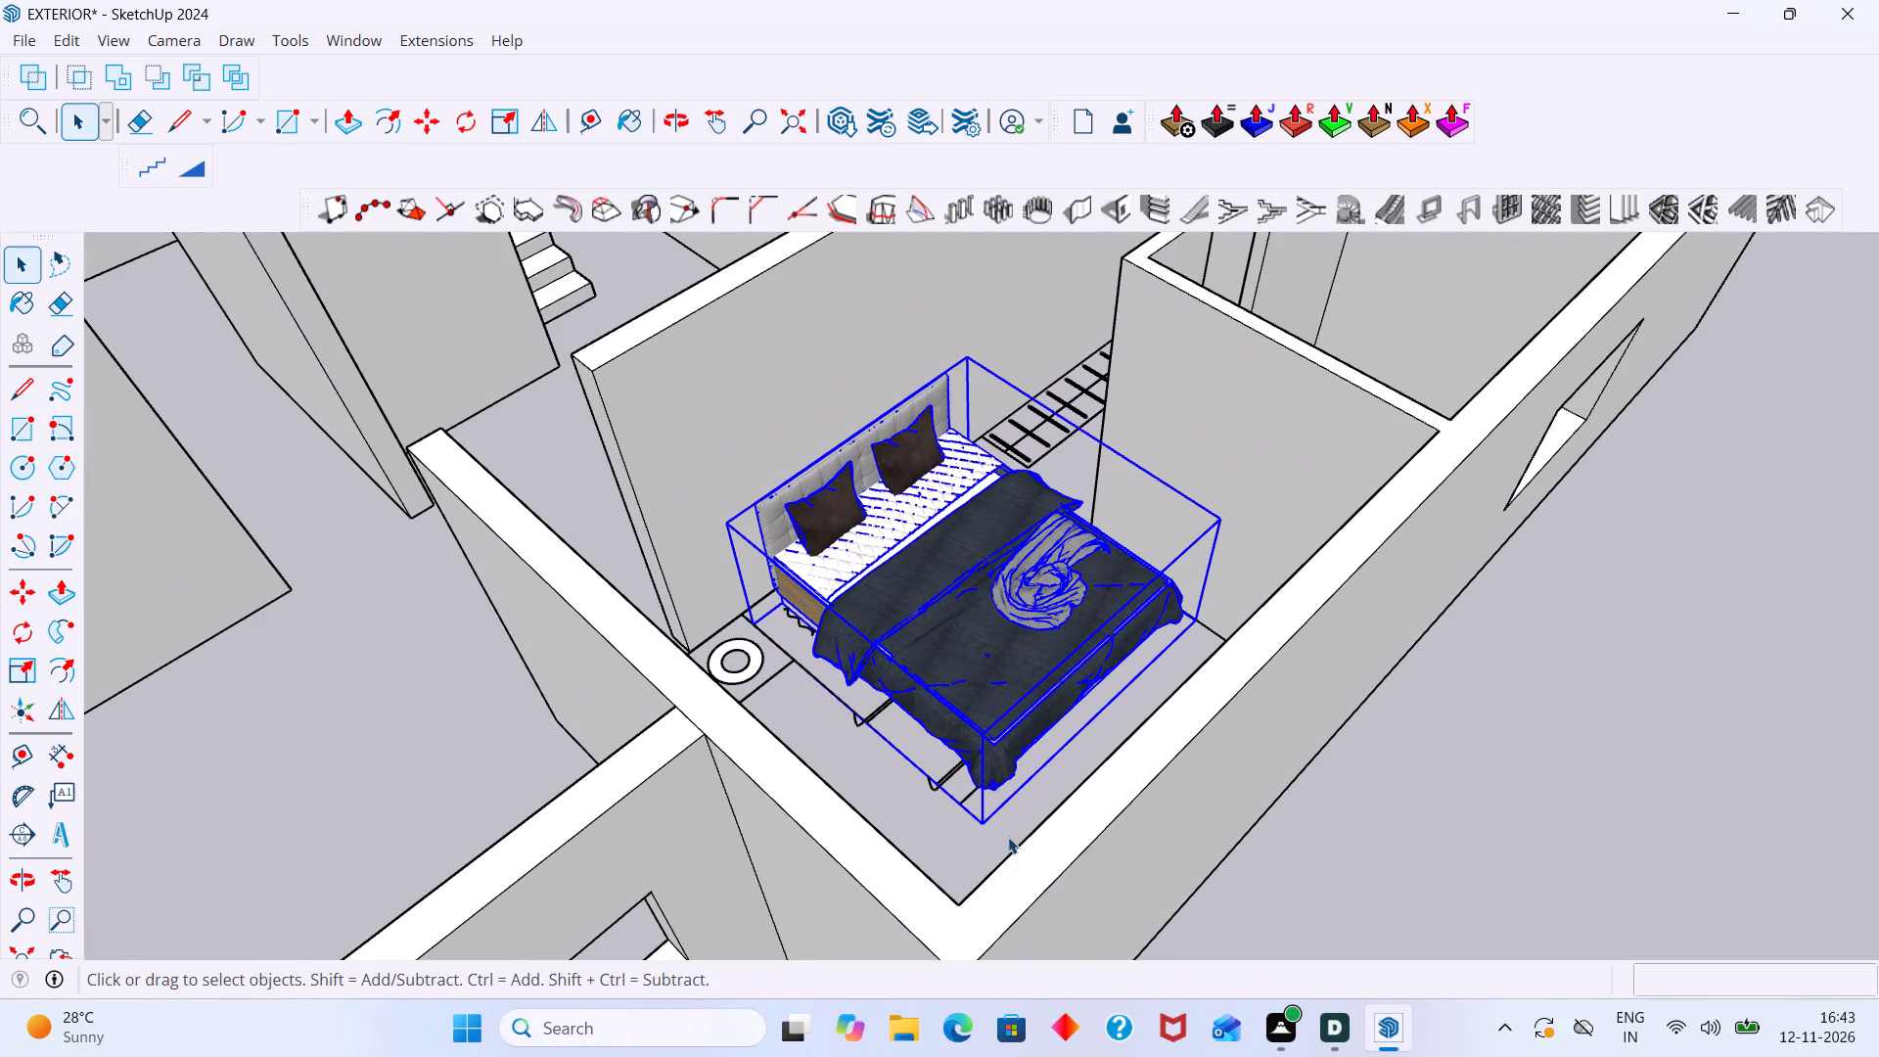
{"action": "left_click", "coordinate": [1009, 837]}
Shift the bed about 7 1/16" from its foot-end base corner so it sits between the two bedside table outlines.
{"action": "scroll", "coordinate": [990, 780], "scroll_direction": "up", "scroll_amount": 5}
{"action": "middle_click_drag", "start_coordinate": [991, 770], "coordinate": [1166, 813]}
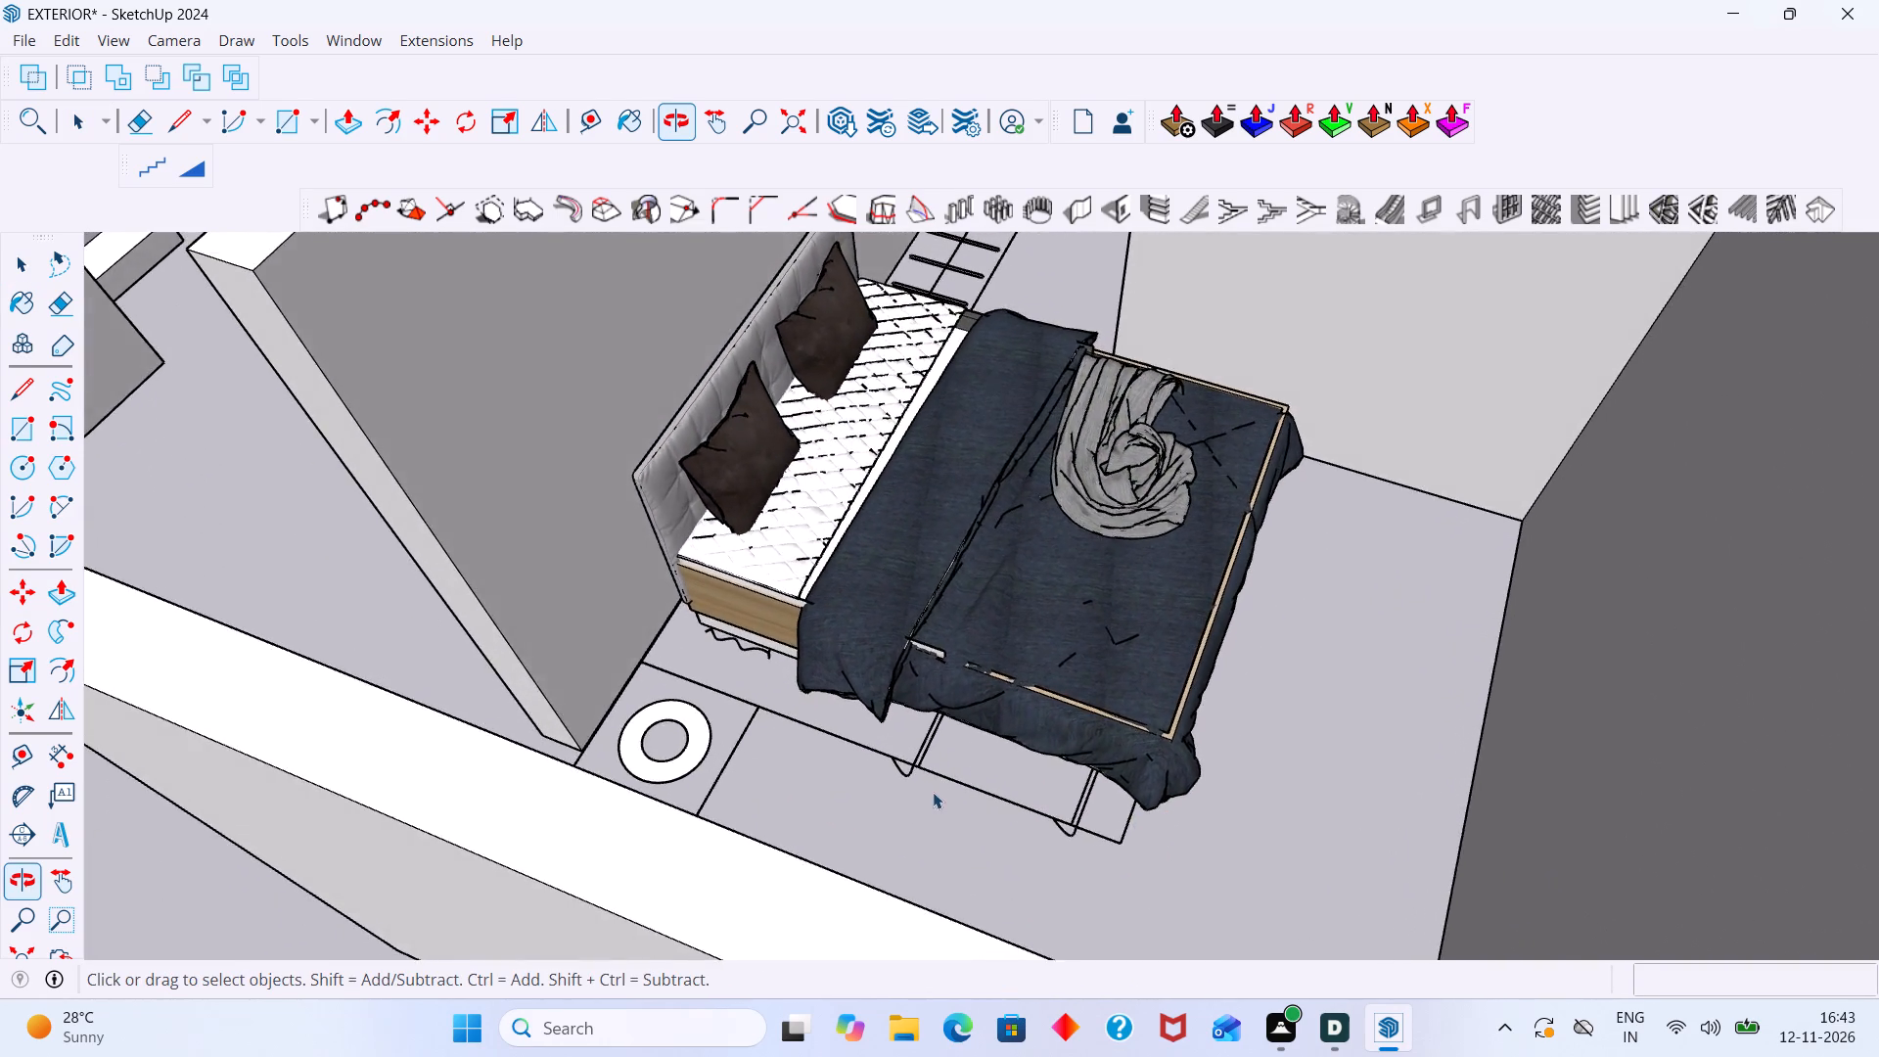
{"action": "scroll", "coordinate": [932, 791], "scroll_direction": "up", "scroll_amount": 3}
{"action": "left_click", "coordinate": [976, 697]}
{"action": "scroll", "coordinate": [976, 697], "scroll_direction": "down", "scroll_amount": 9}
{"action": "middle_click_drag", "start_coordinate": [979, 700], "coordinate": [848, 719]}
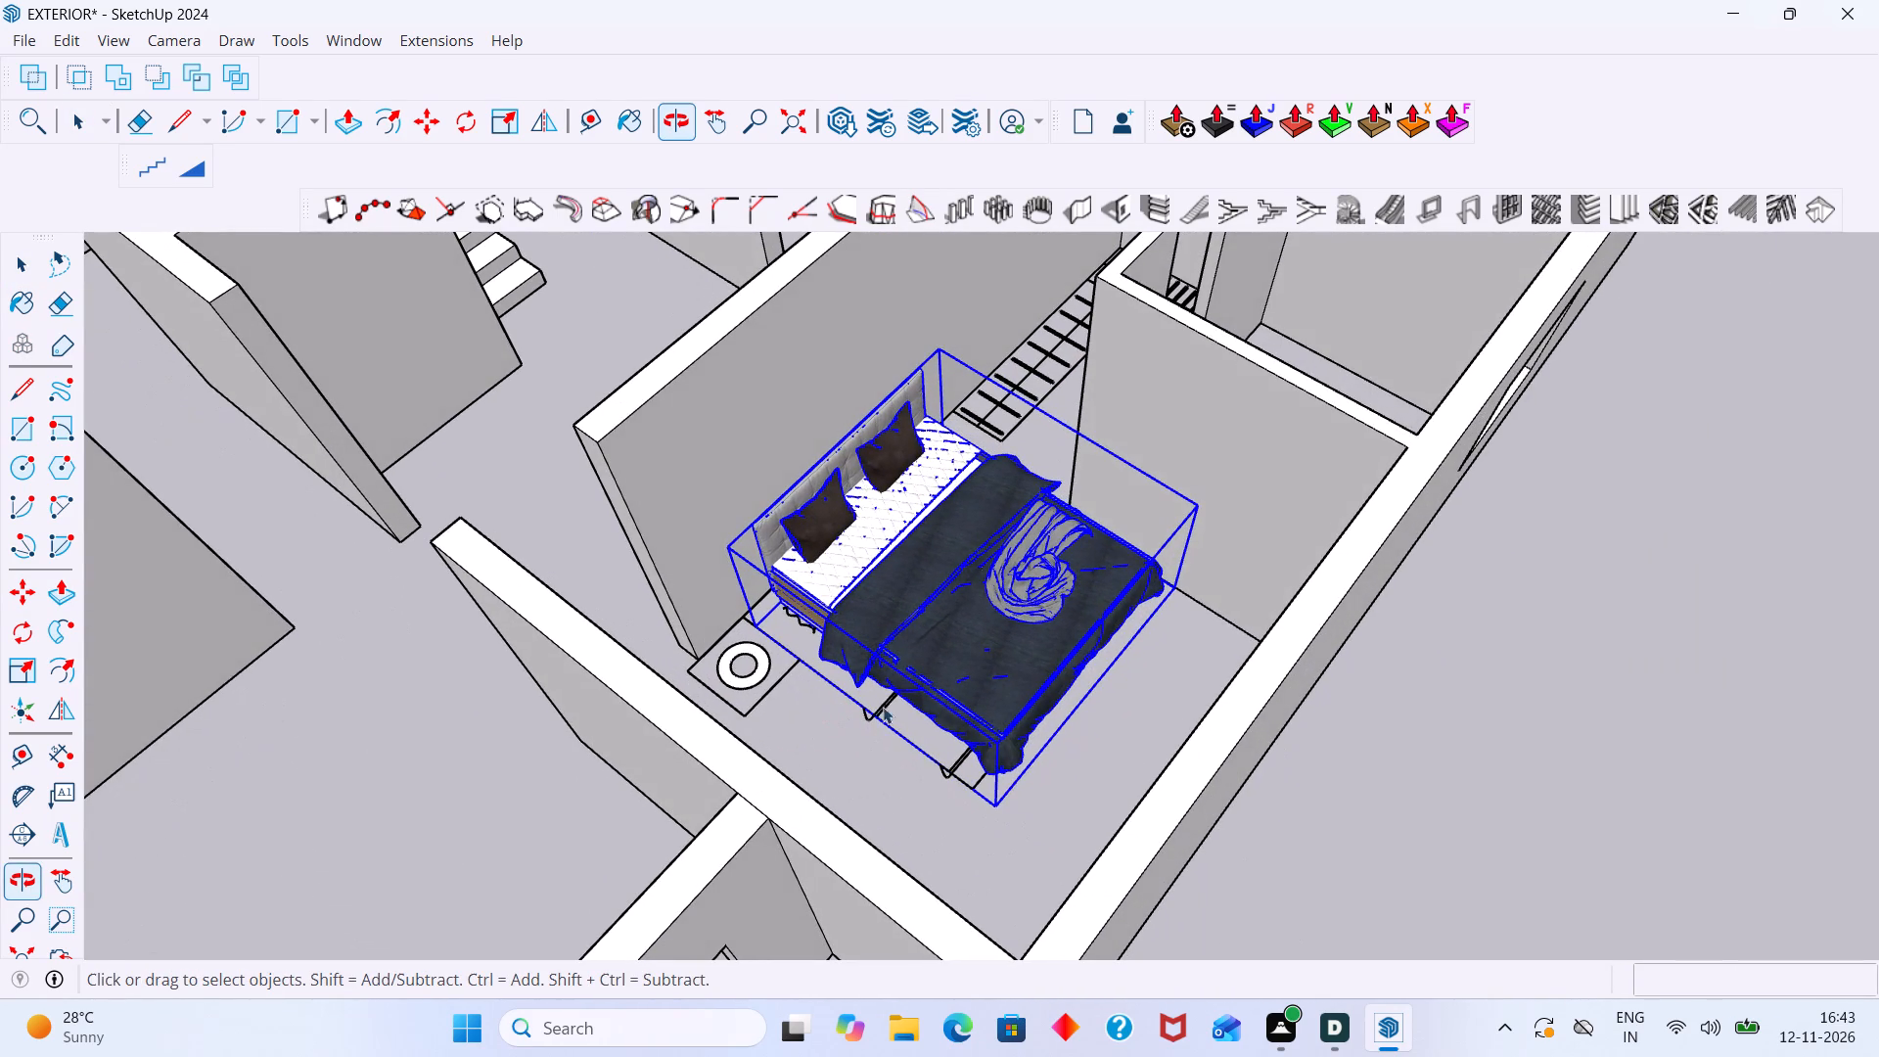
{"action": "left_click", "coordinate": [1104, 729]}
{"action": "scroll", "coordinate": [1032, 700], "scroll_direction": "up", "scroll_amount": 3}
{"action": "left_click", "coordinate": [982, 685]}
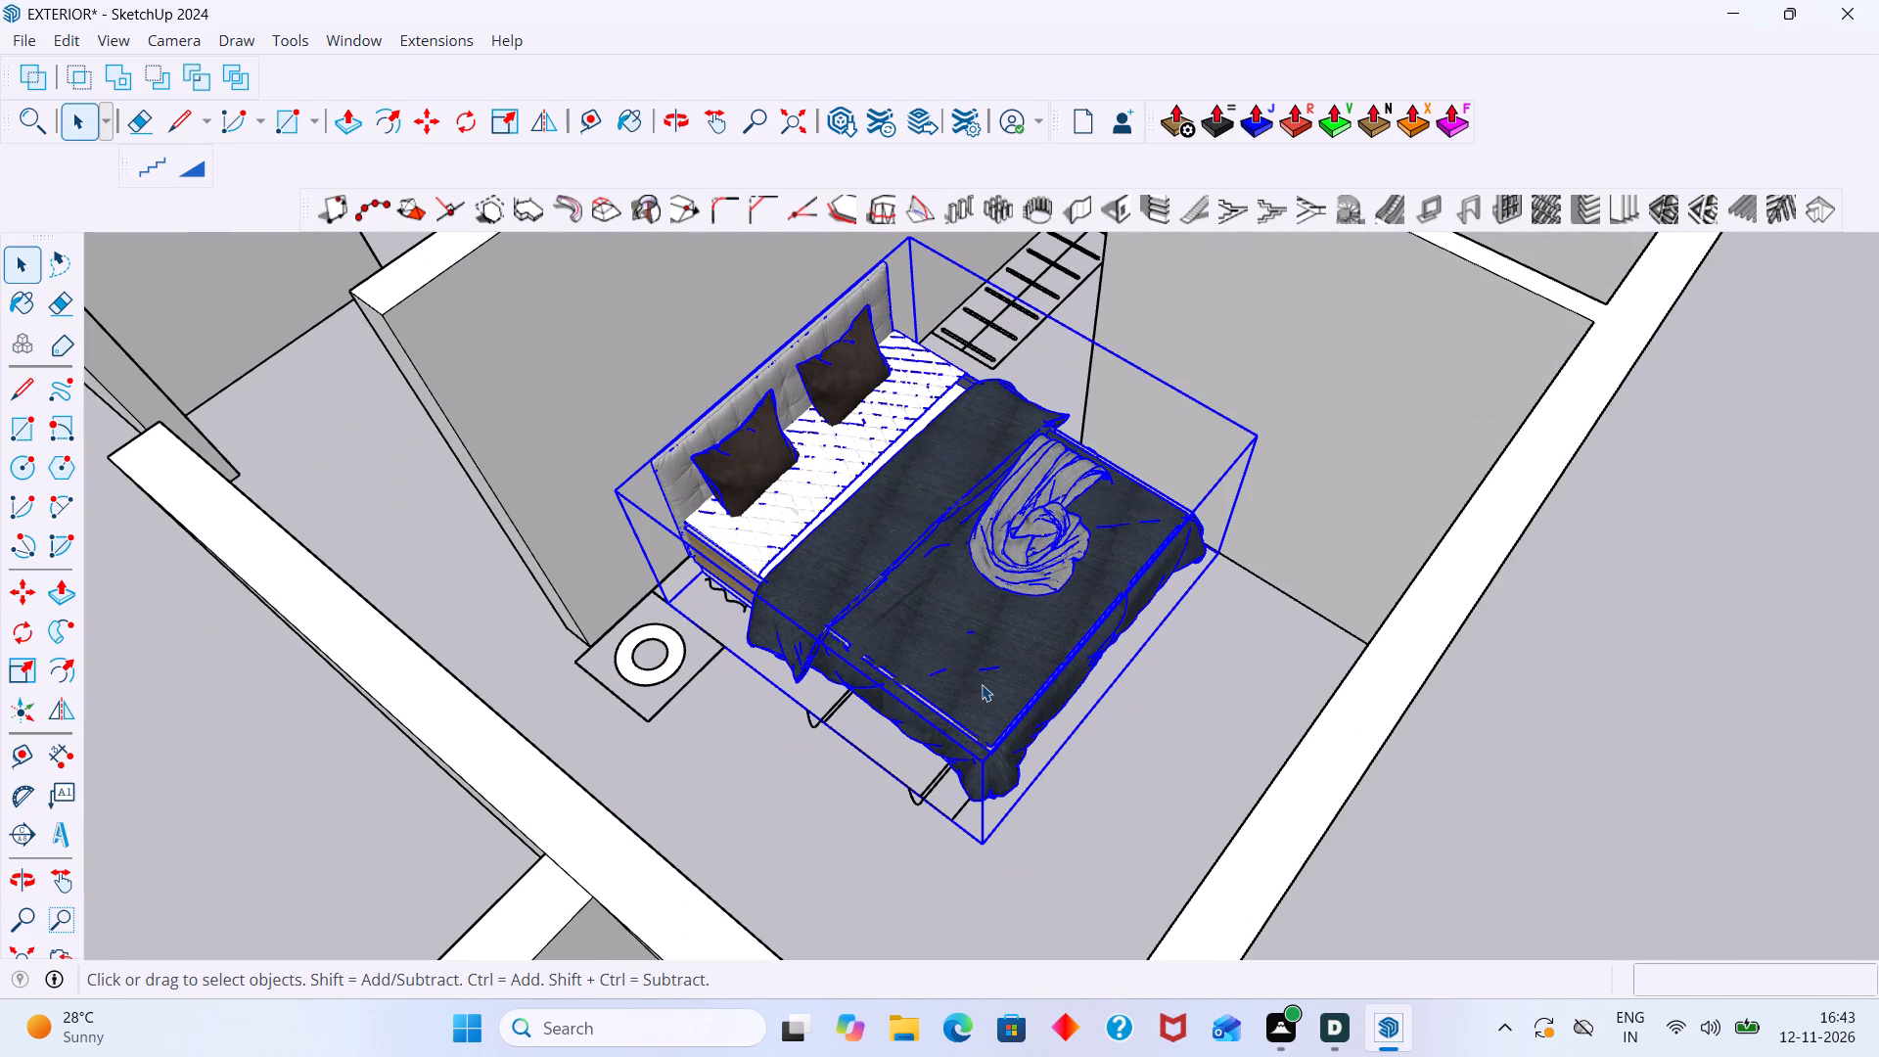
{"action": "key", "text": "m"}
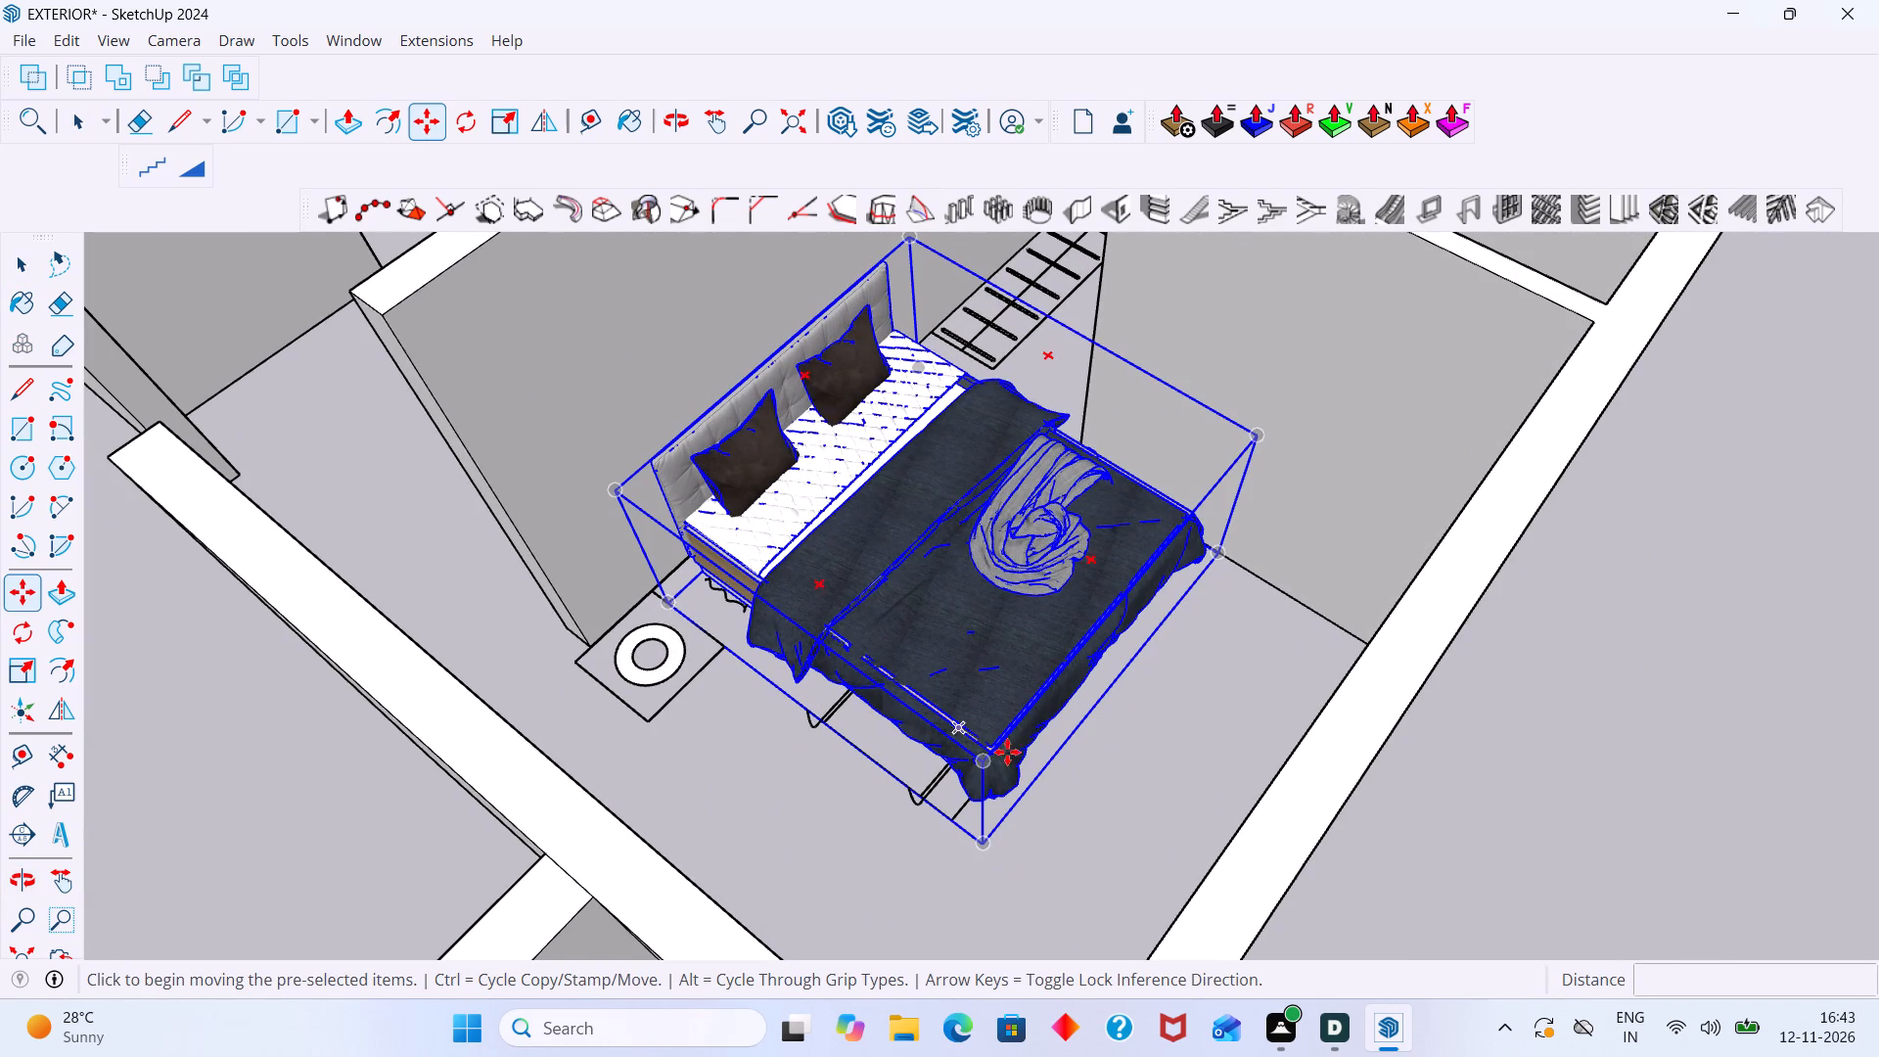
{"action": "left_click", "coordinate": [988, 840]}
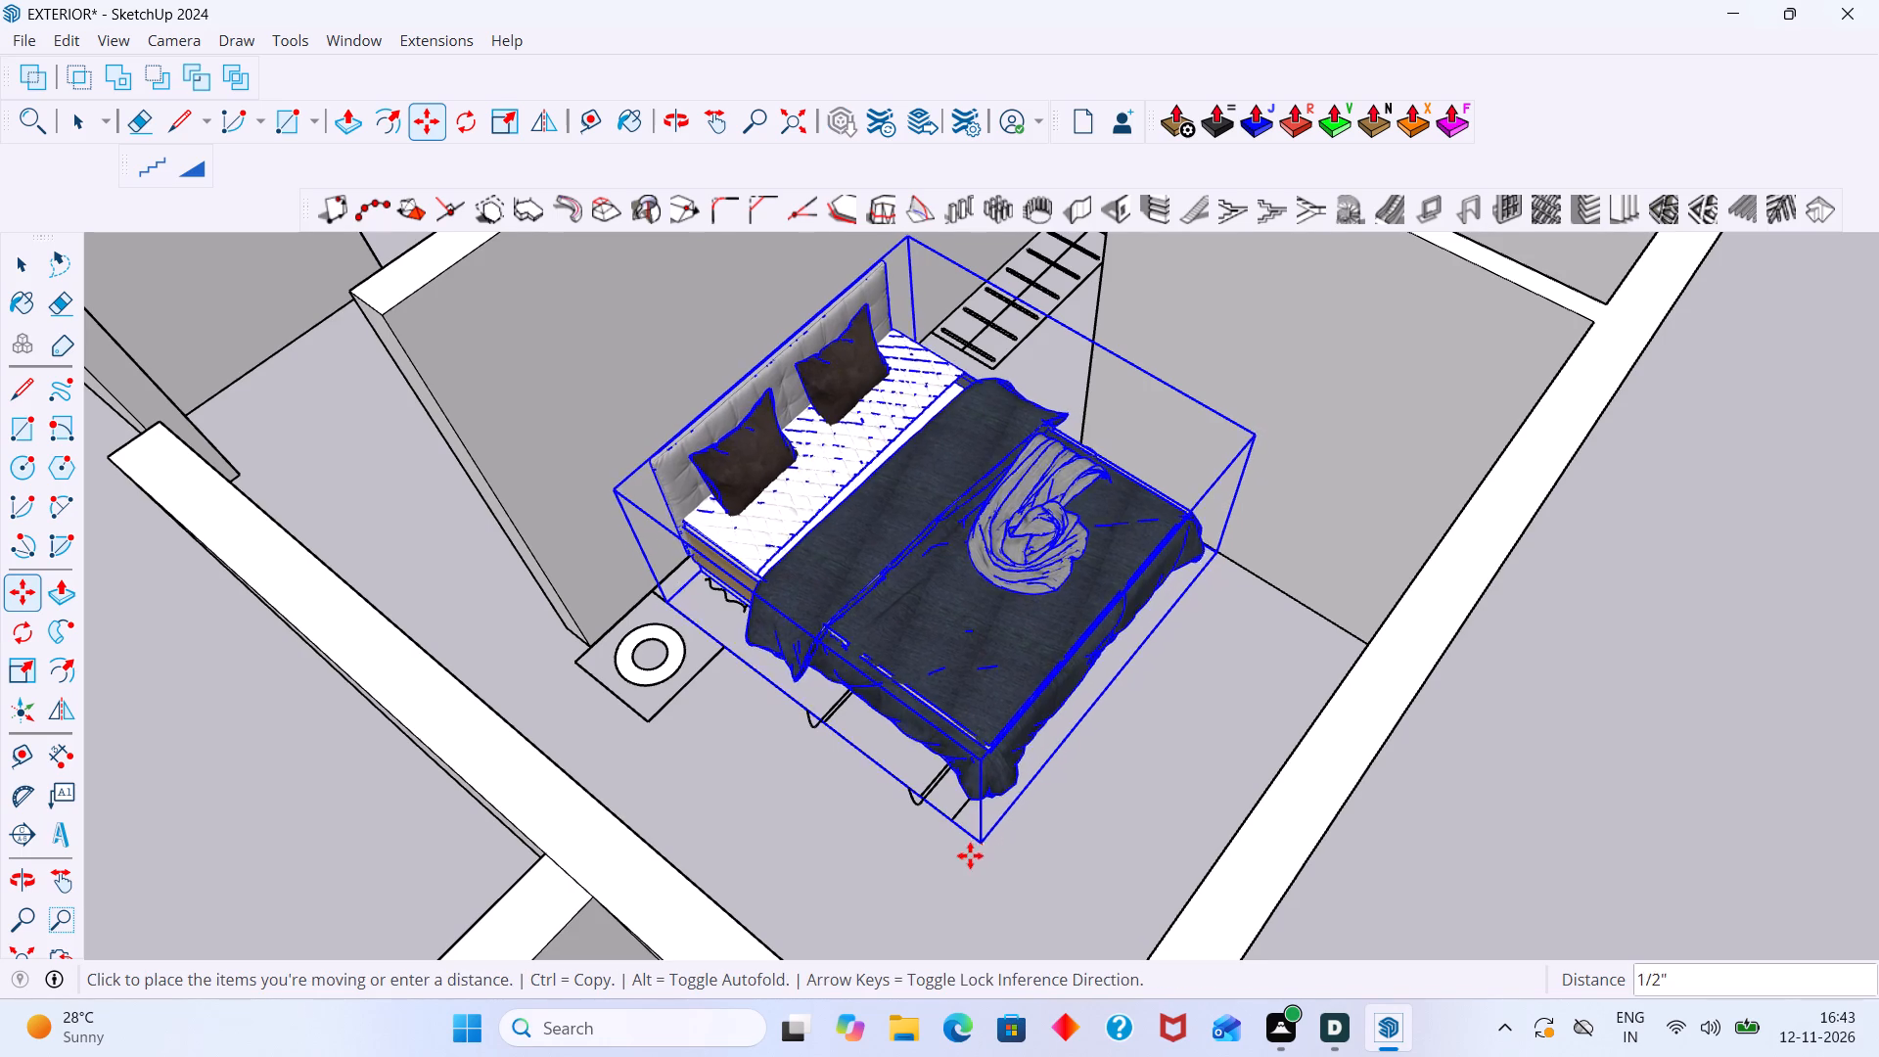
{"action": "left_click", "coordinate": [961, 866]}
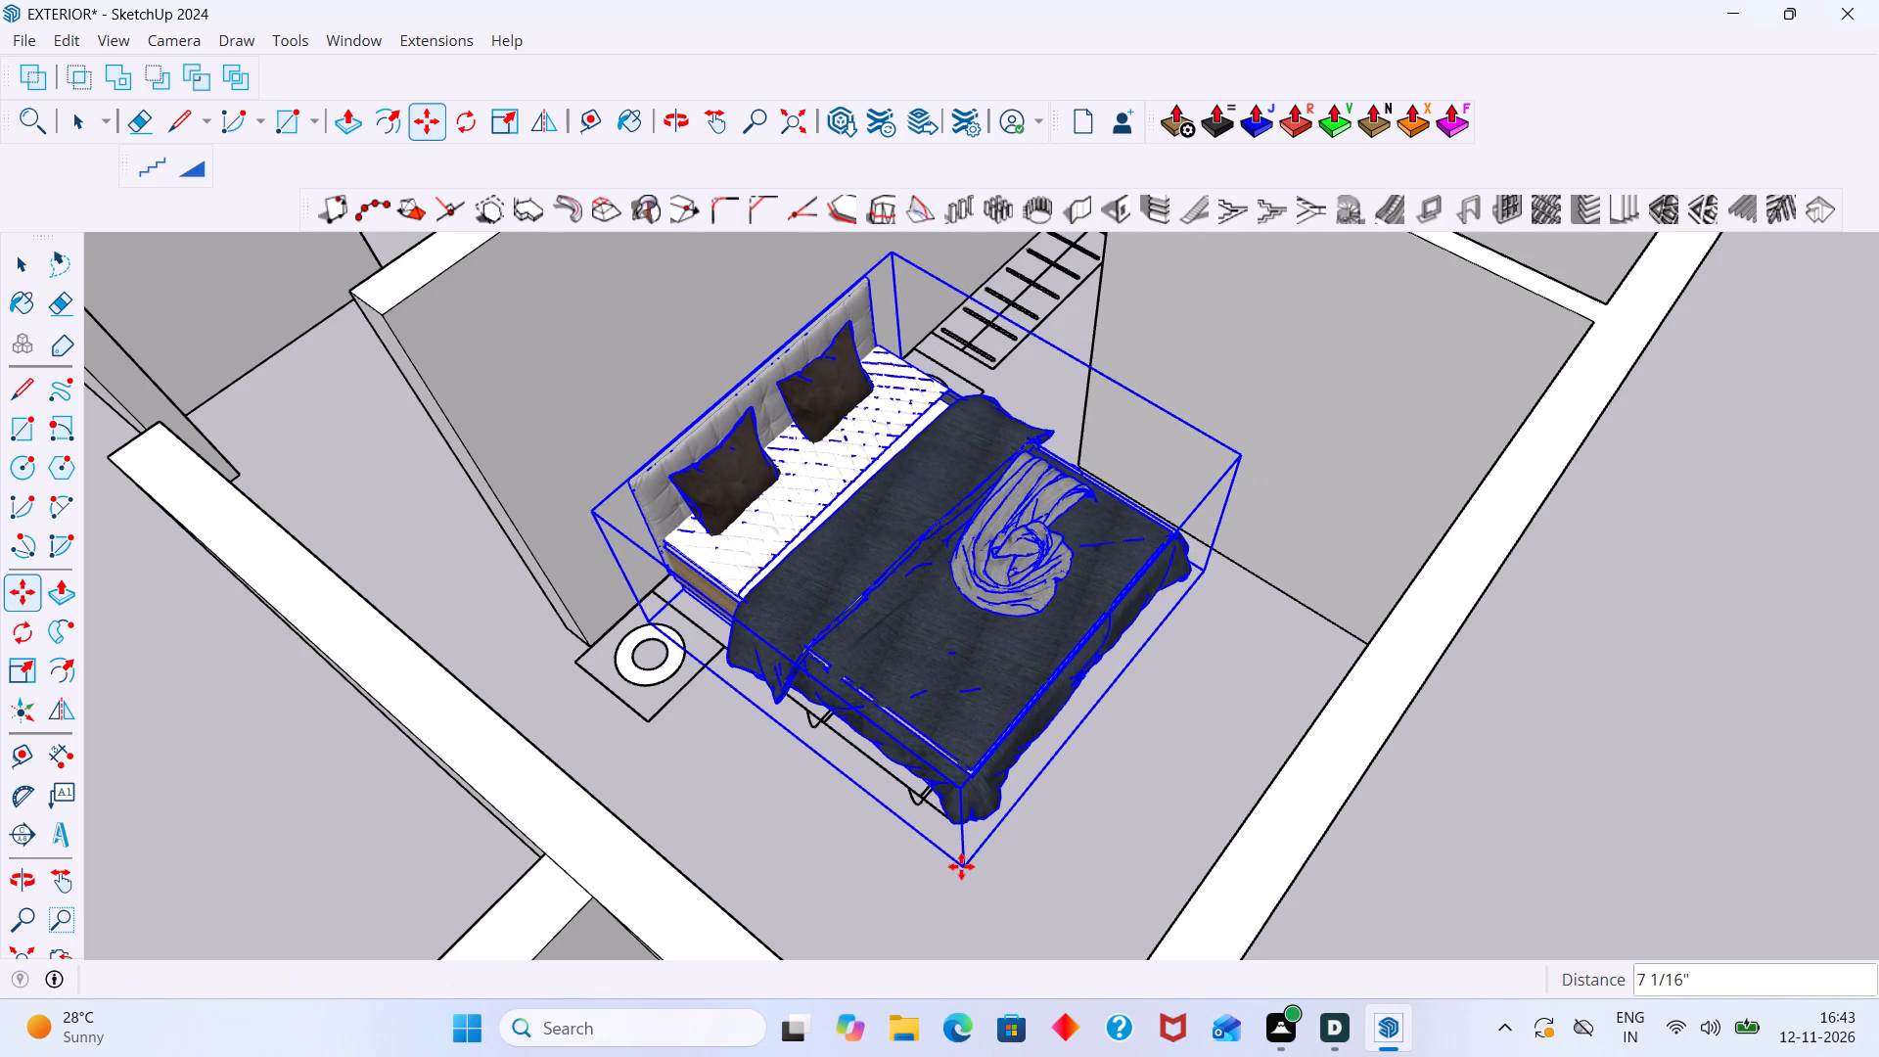
{"action": "key", "text": "space"}
{"action": "left_click", "coordinate": [1032, 866]}
Examine how the bed fits between the bedside table outlines along the headboard wall.
{"action": "scroll", "coordinate": [1020, 847], "scroll_direction": "down", "scroll_amount": 5}
{"action": "middle_click_drag", "start_coordinate": [1014, 793], "coordinate": [727, 827]}
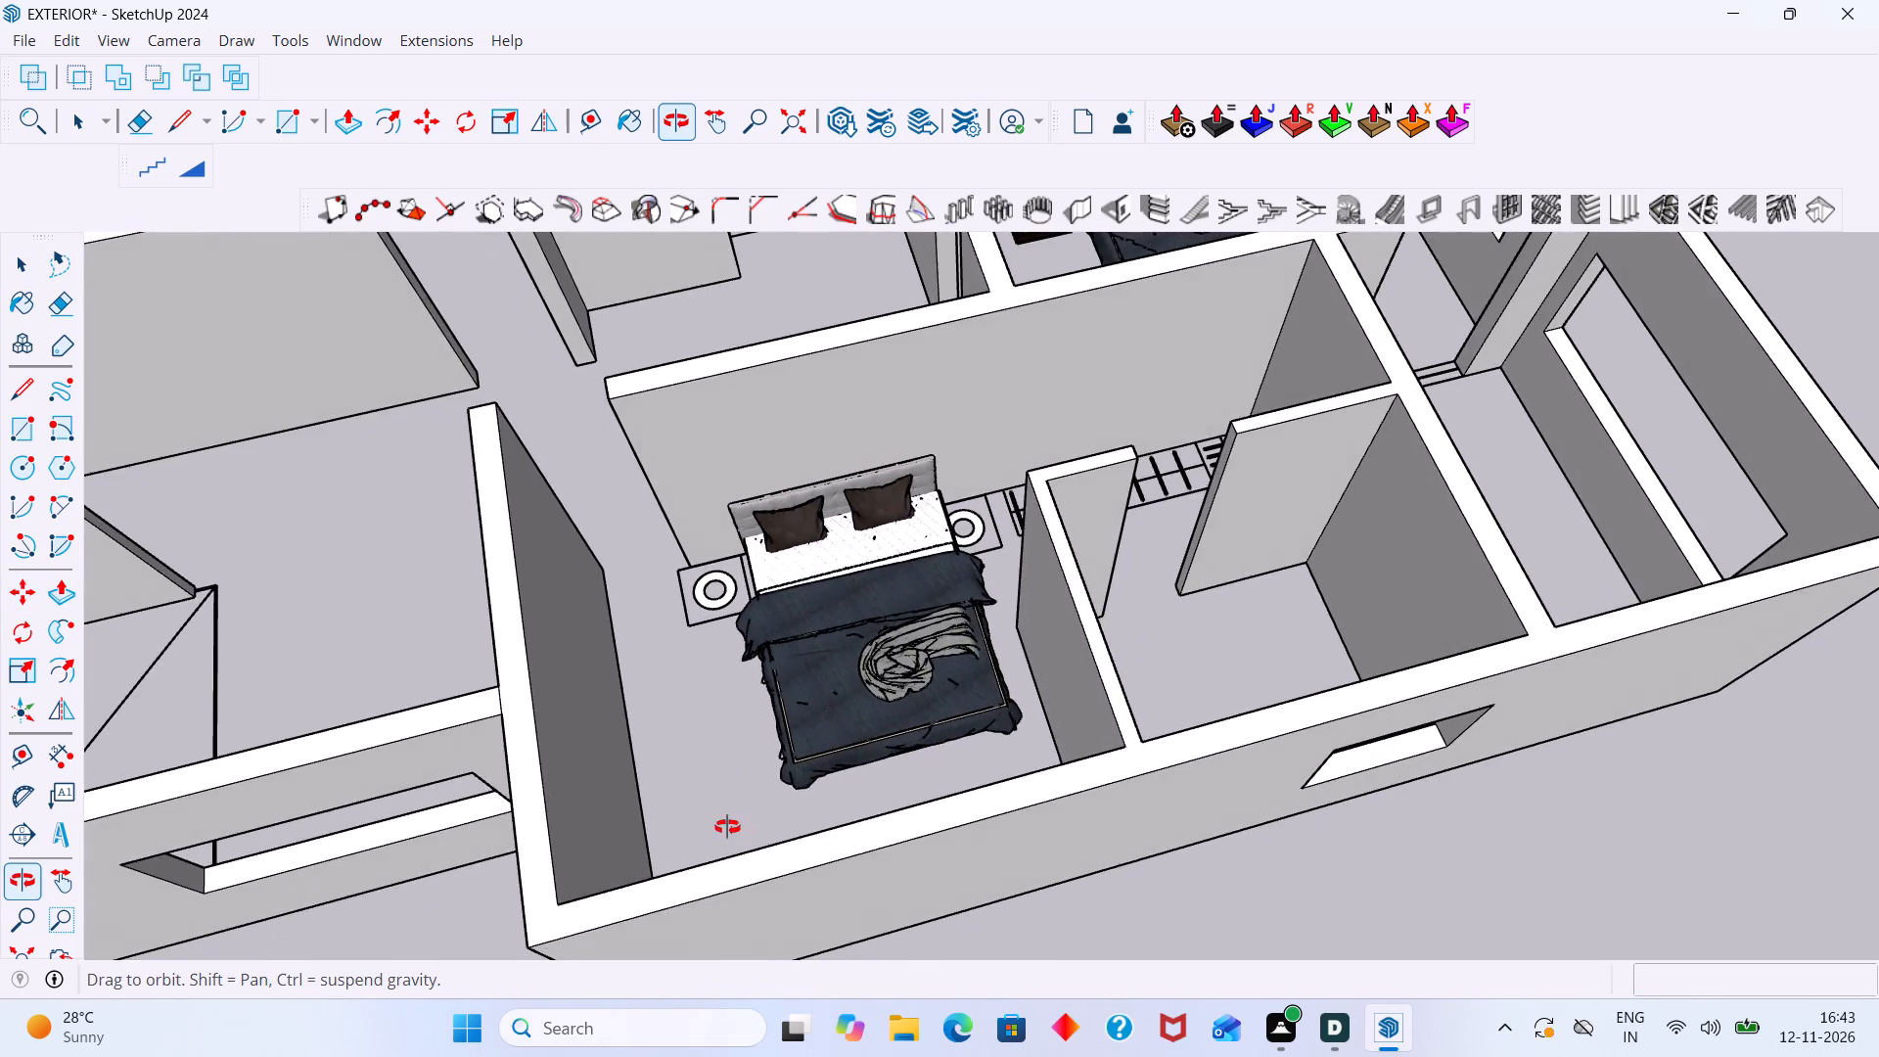
{"action": "middle_click_drag", "start_coordinate": [727, 827], "coordinate": [729, 810]}
{"action": "scroll", "coordinate": [923, 555], "scroll_direction": "up", "scroll_amount": 12}
{"action": "middle_click_drag", "start_coordinate": [951, 521], "coordinate": [891, 537]}
{"action": "scroll", "coordinate": [891, 537], "scroll_direction": "up", "scroll_amount": 3}
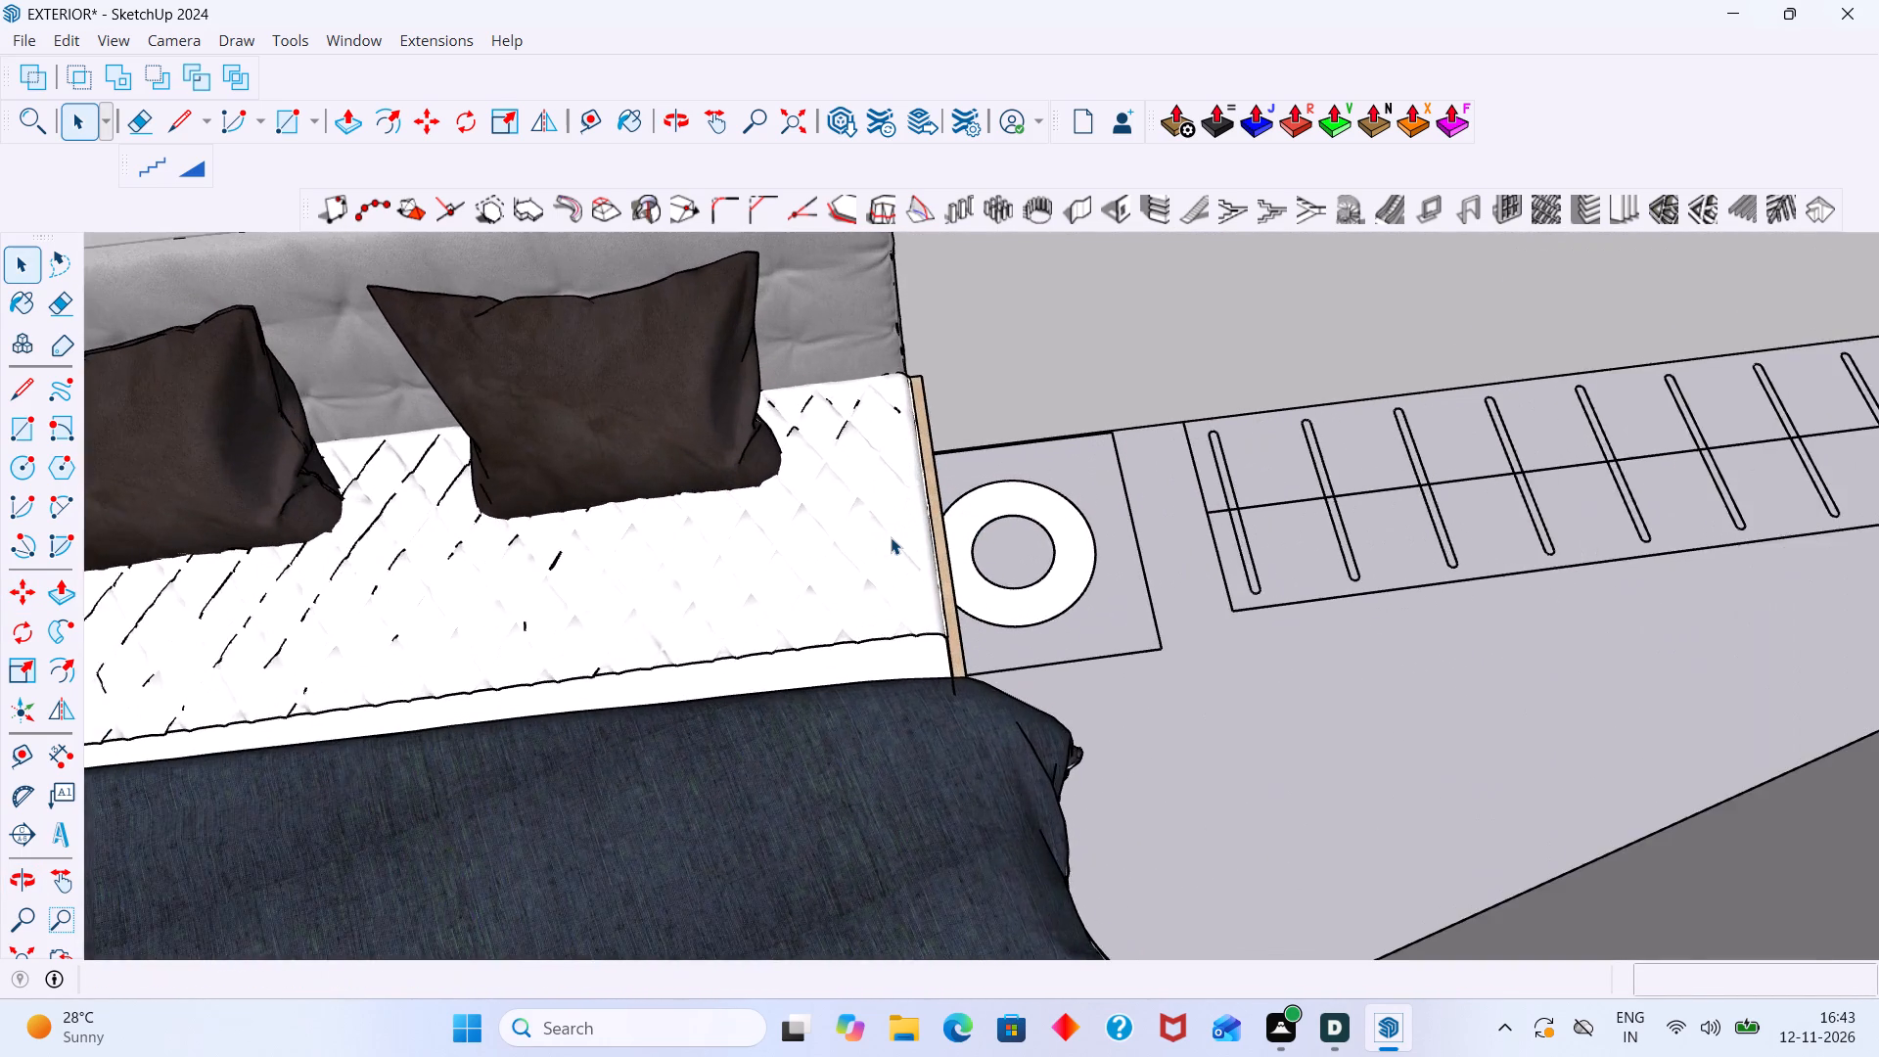
{"action": "scroll", "coordinate": [894, 530], "scroll_direction": "down", "scroll_amount": 20}
{"action": "scroll", "coordinate": [894, 530], "scroll_direction": "down", "scroll_amount": 19}
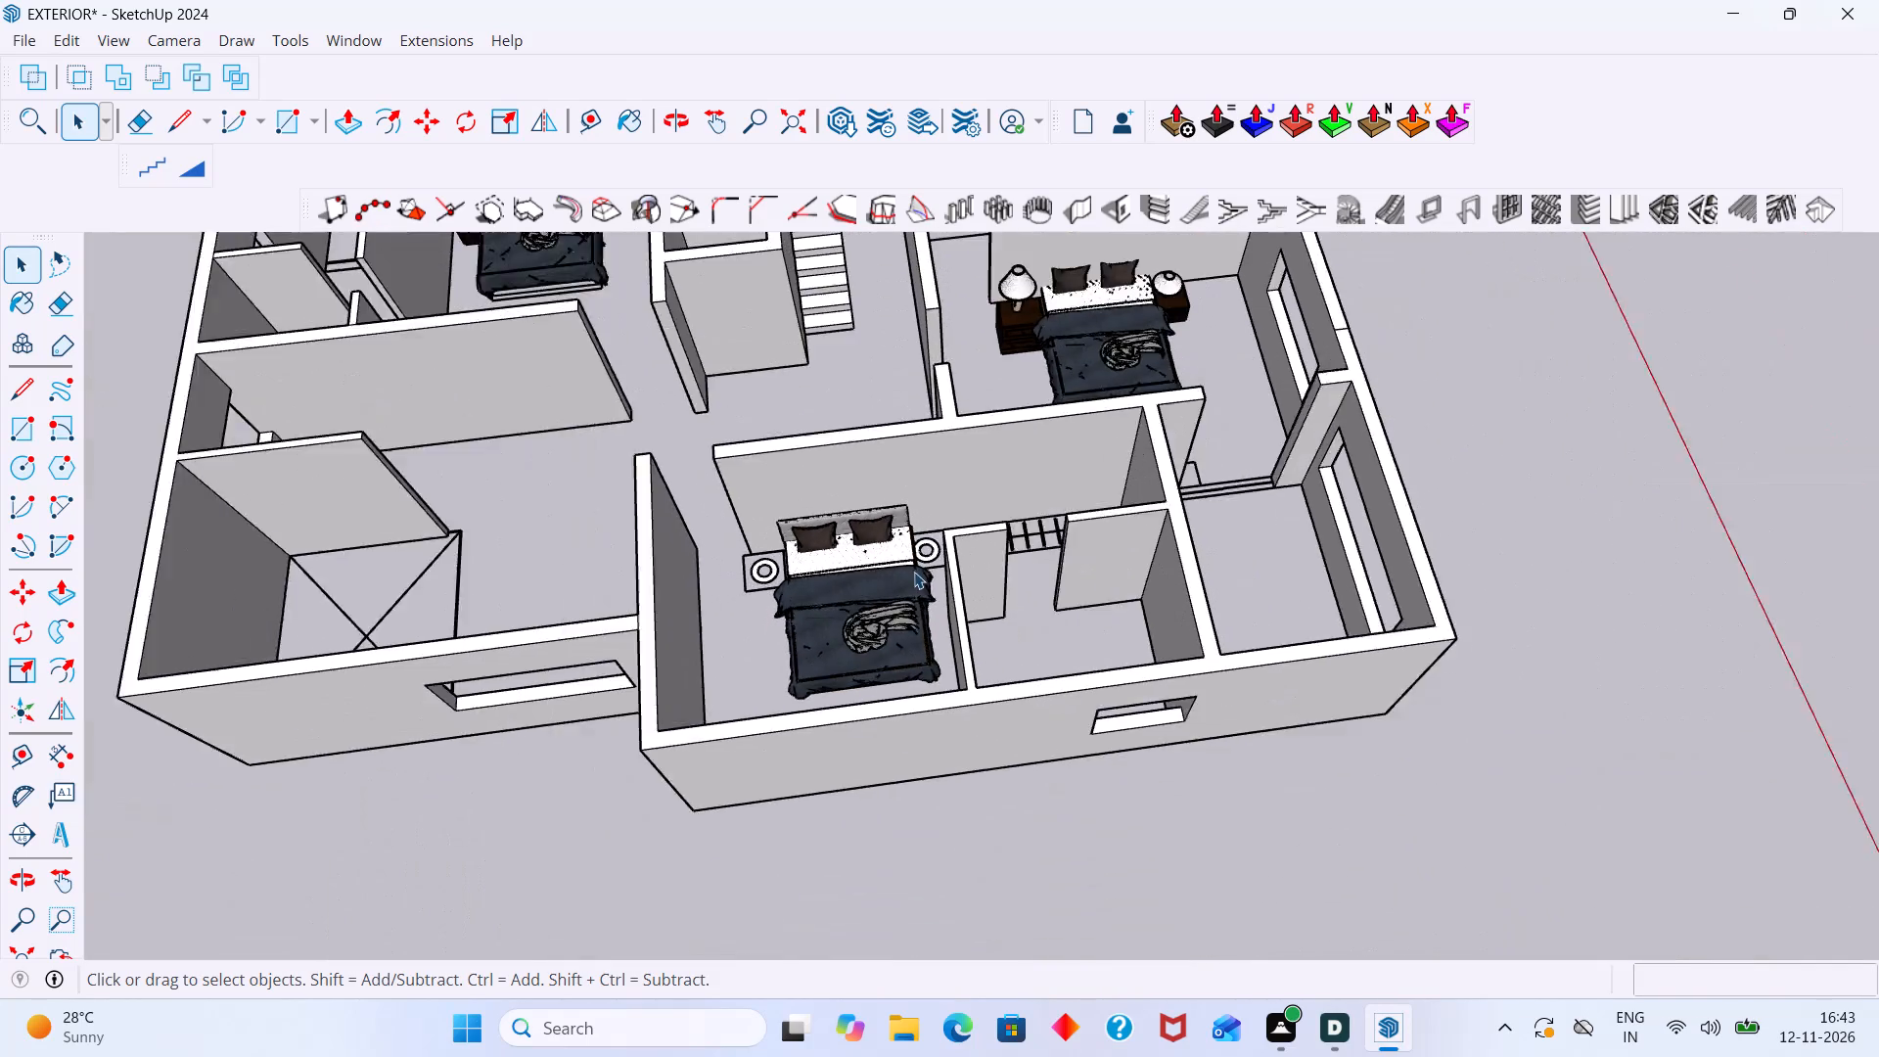
{"action": "scroll", "coordinate": [914, 572], "scroll_direction": "down", "scroll_amount": 3}
{"action": "middle_click_drag", "start_coordinate": [939, 621], "coordinate": [909, 553]}
{"action": "scroll", "coordinate": [849, 561], "scroll_direction": "up", "scroll_amount": 13}
{"action": "scroll", "coordinate": [977, 541], "scroll_direction": "down", "scroll_amount": 2}
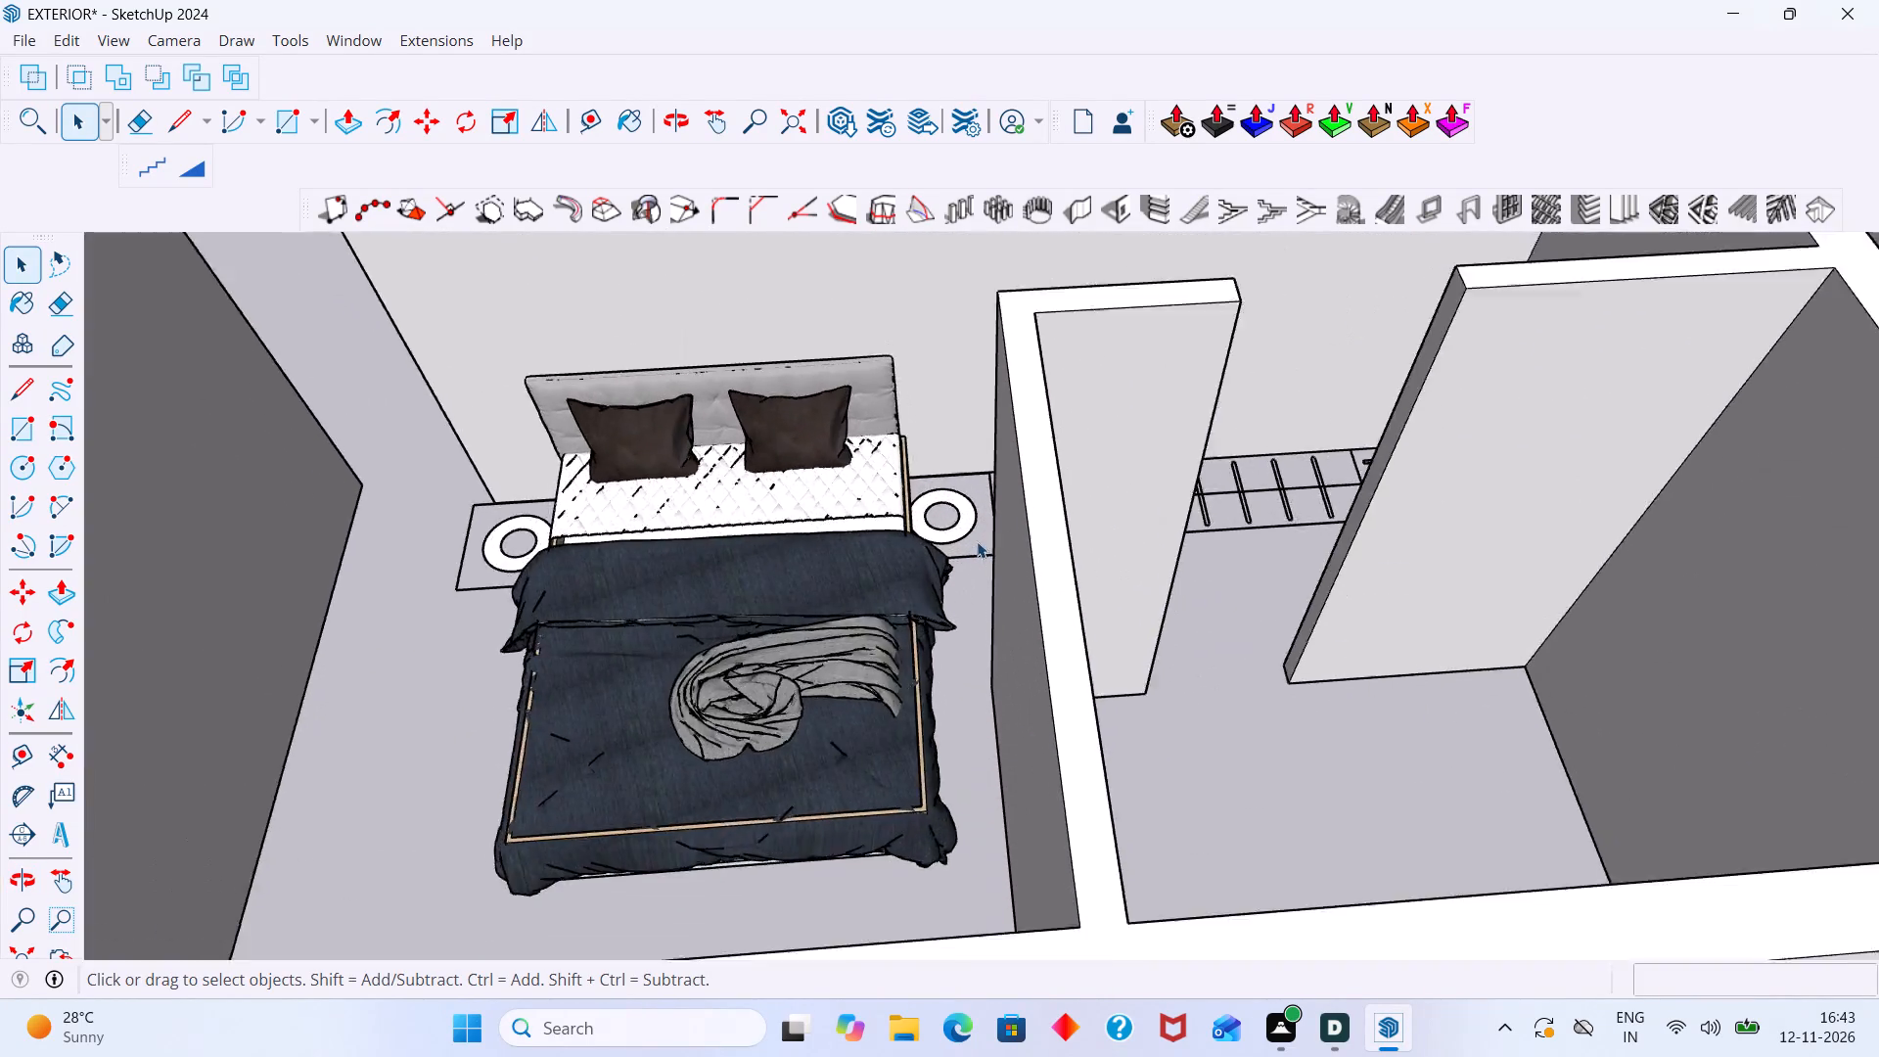
Examine the upper floor's layout and the window opening in its outer wall.
{"action": "scroll", "coordinate": [977, 541], "scroll_direction": "down", "scroll_amount": 20}
{"action": "scroll", "coordinate": [977, 541], "scroll_direction": "down", "scroll_amount": 5}
{"action": "middle_click_drag", "start_coordinate": [1020, 570], "coordinate": [1063, 484]}
{"action": "scroll", "coordinate": [1043, 569], "scroll_direction": "up", "scroll_amount": 5}
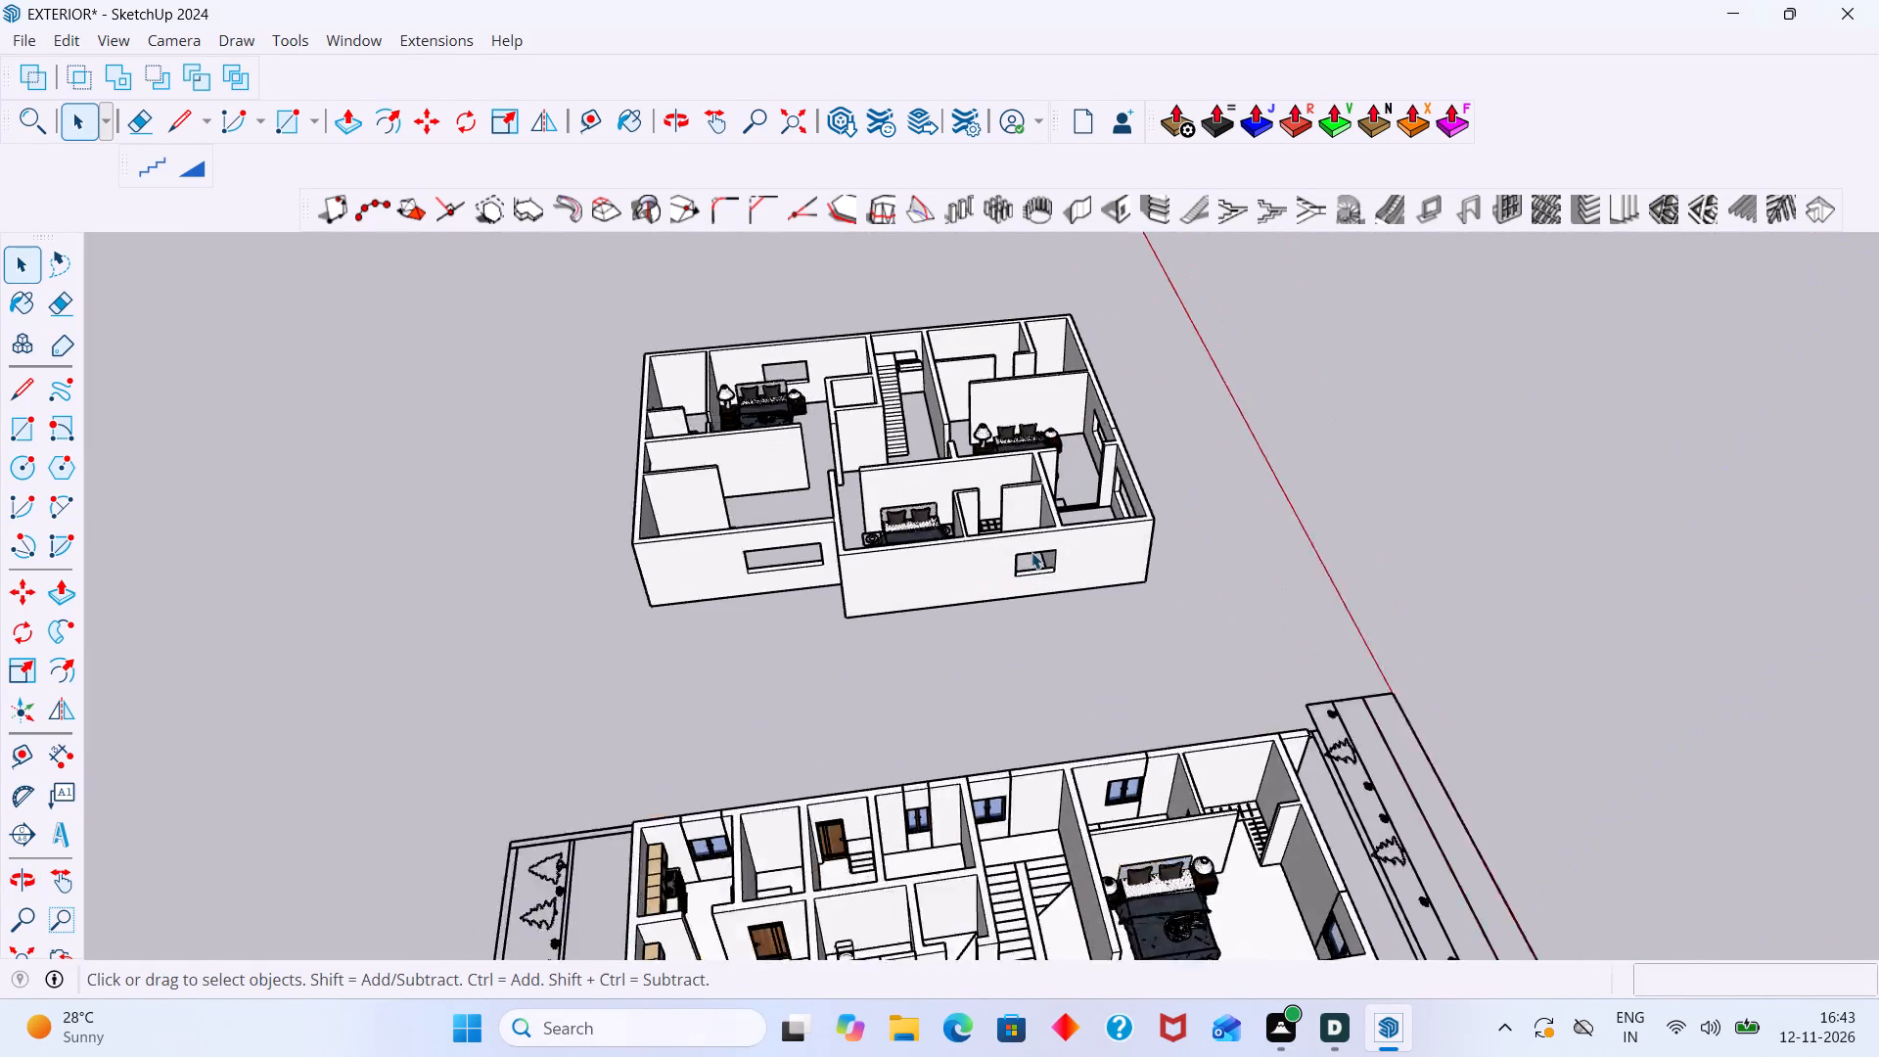
{"action": "scroll", "coordinate": [1031, 552], "scroll_direction": "up", "scroll_amount": 8}
{"action": "middle_click_drag", "start_coordinate": [1039, 584], "coordinate": [900, 469]}
{"action": "scroll", "coordinate": [957, 434], "scroll_direction": "up", "scroll_amount": 7}
{"action": "middle_click_drag", "start_coordinate": [876, 486], "coordinate": [788, 367]}
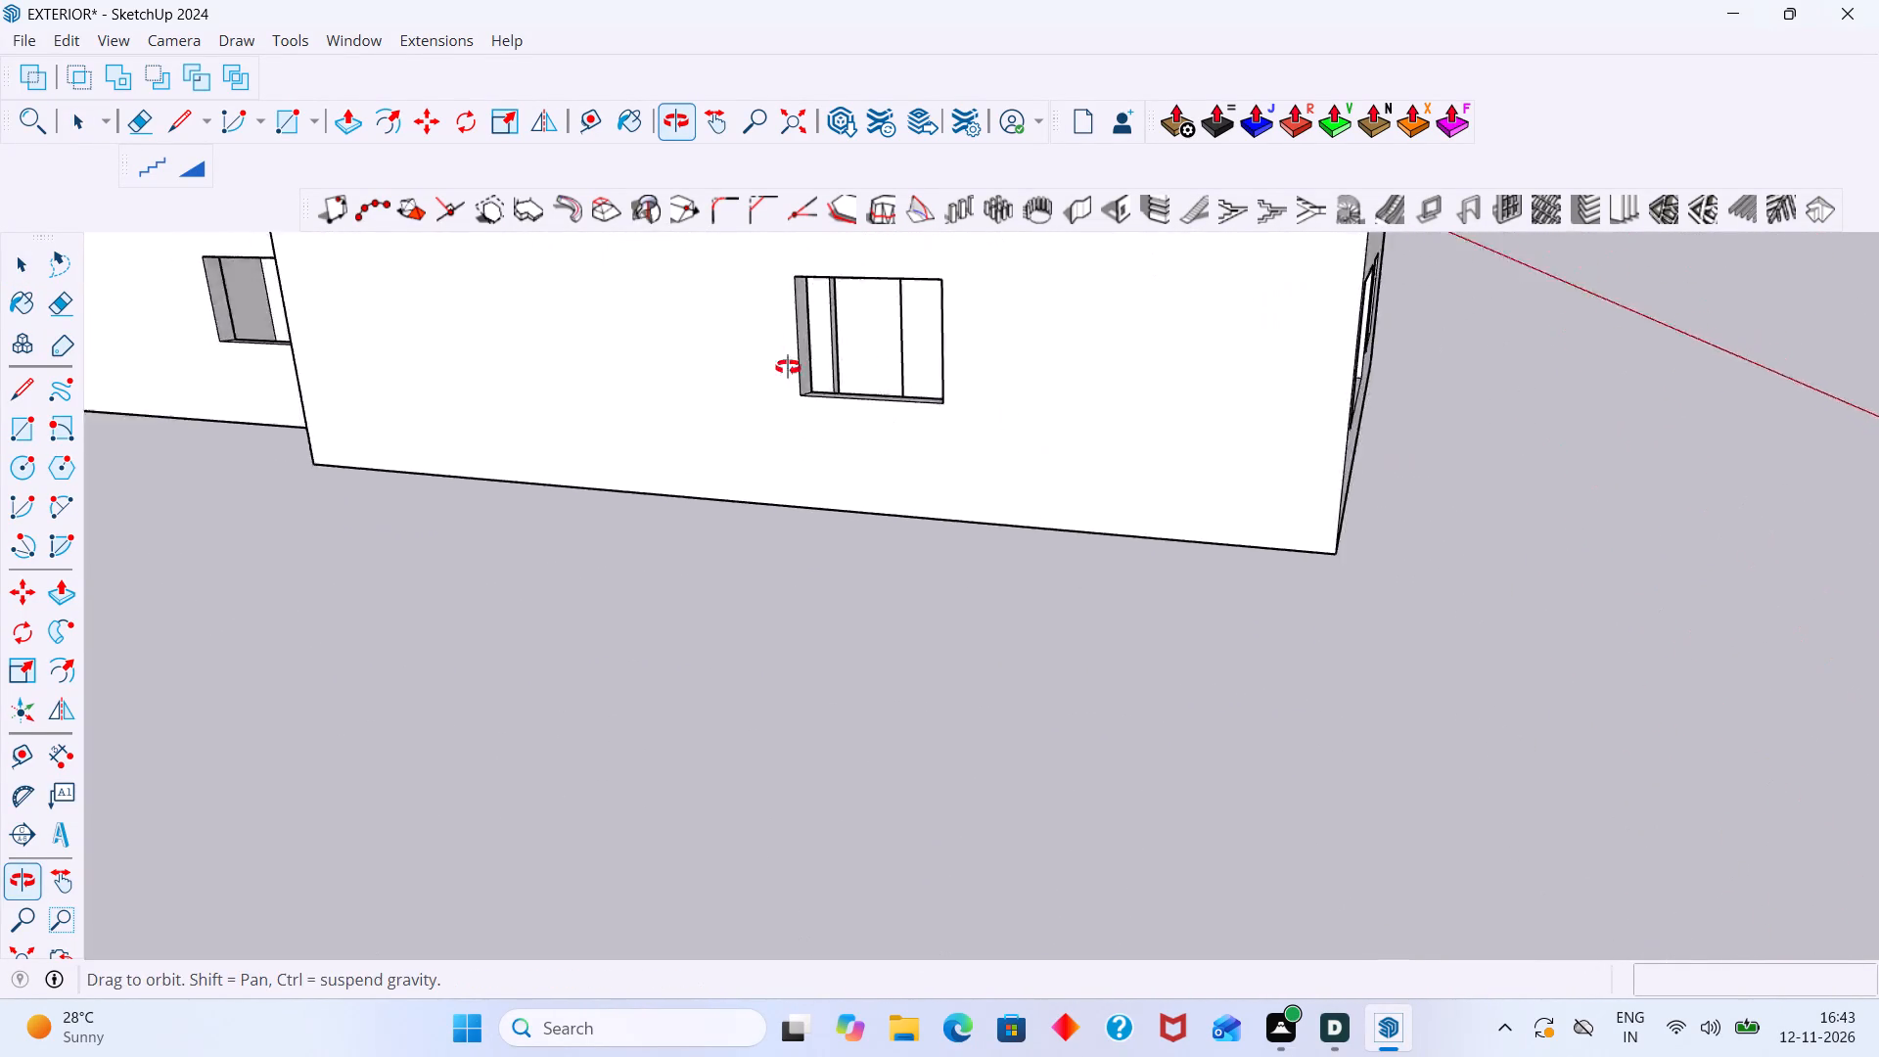
{"action": "middle_click_drag", "start_coordinate": [788, 367], "coordinate": [783, 355]}
{"action": "scroll", "coordinate": [783, 355], "scroll_direction": "down", "scroll_amount": 11}
{"action": "middle_click_drag", "start_coordinate": [898, 461], "coordinate": [1039, 572]}
{"action": "scroll", "coordinate": [995, 544], "scroll_direction": "down", "scroll_amount": 2}
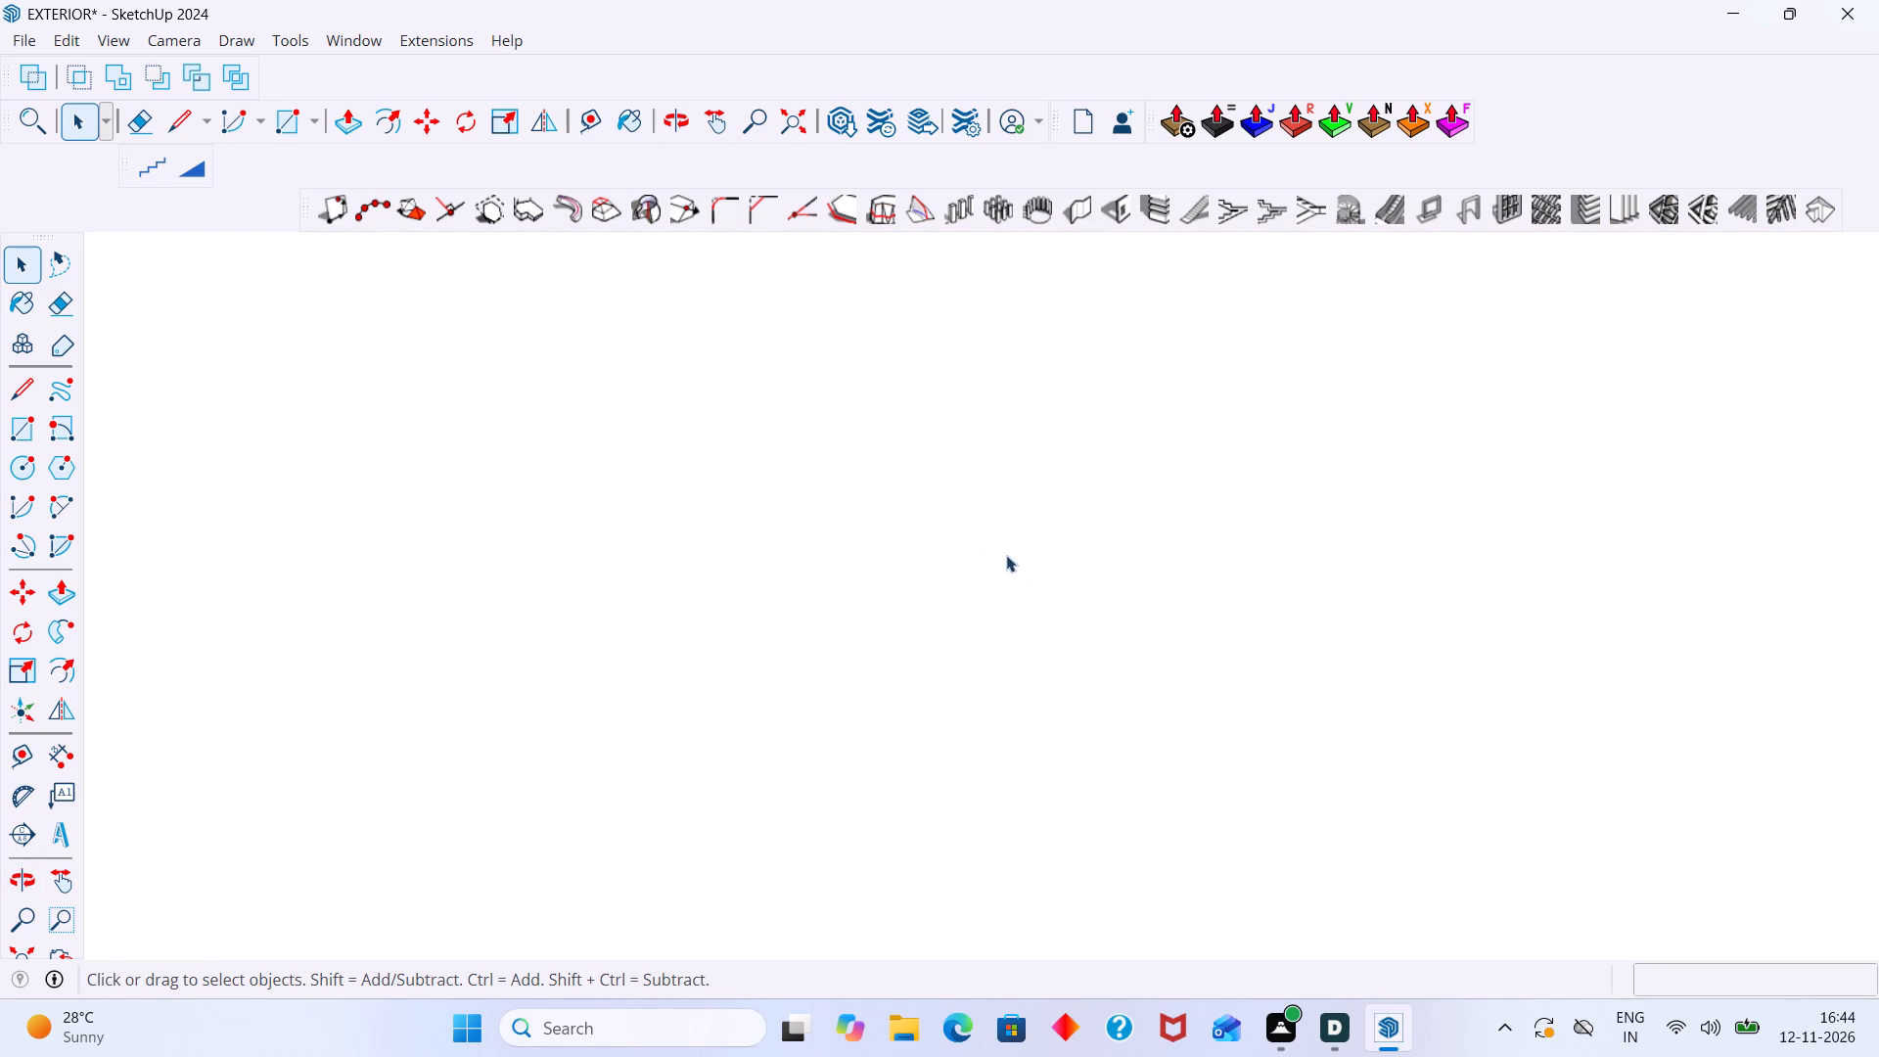
{"action": "scroll", "coordinate": [1006, 555], "scroll_direction": "down", "scroll_amount": 20}
{"action": "scroll", "coordinate": [1006, 555], "scroll_direction": "down", "scroll_amount": 20}
{"action": "scroll", "coordinate": [1006, 555], "scroll_direction": "down", "scroll_amount": 11}
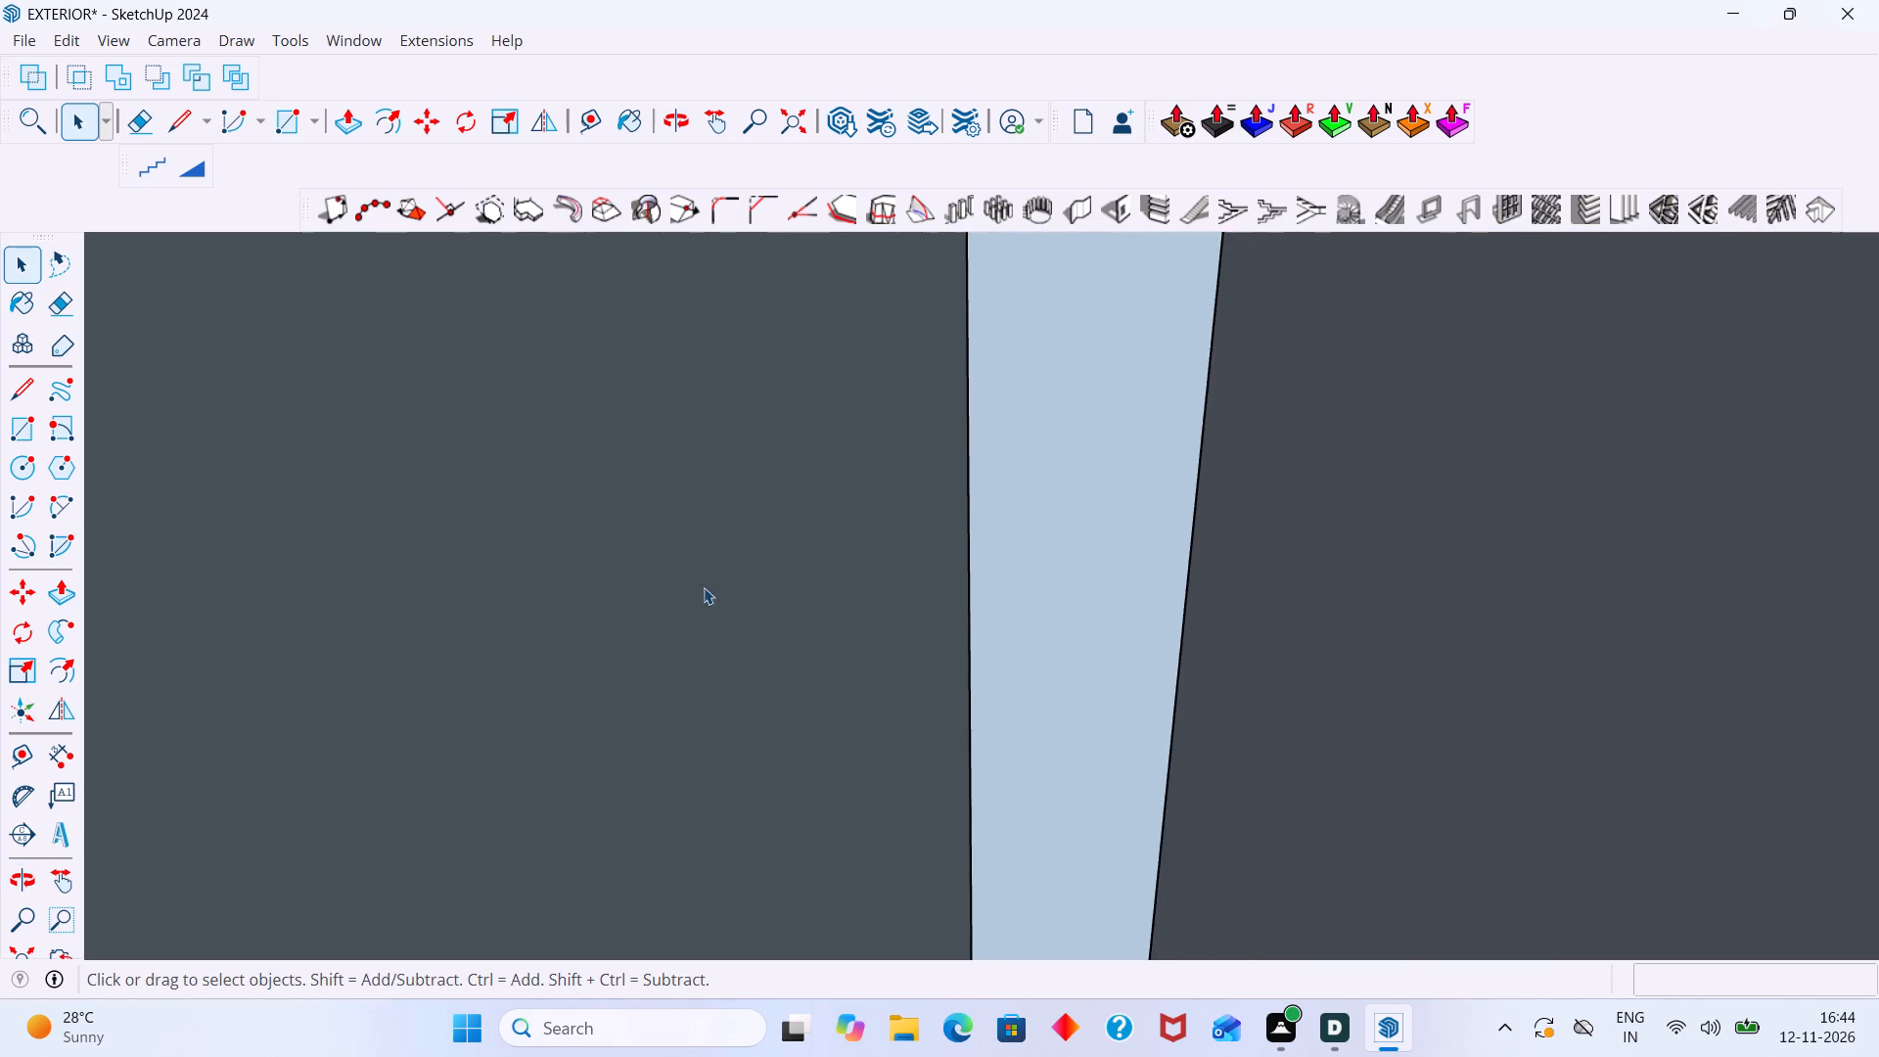
{"action": "scroll", "coordinate": [704, 587], "scroll_direction": "down", "scroll_amount": 6}
Fit the whole model in view and examine the ground floor's furnished bedroom with its bed, bedside tables and lamps.
{"action": "left_click", "coordinate": [14, 954]}
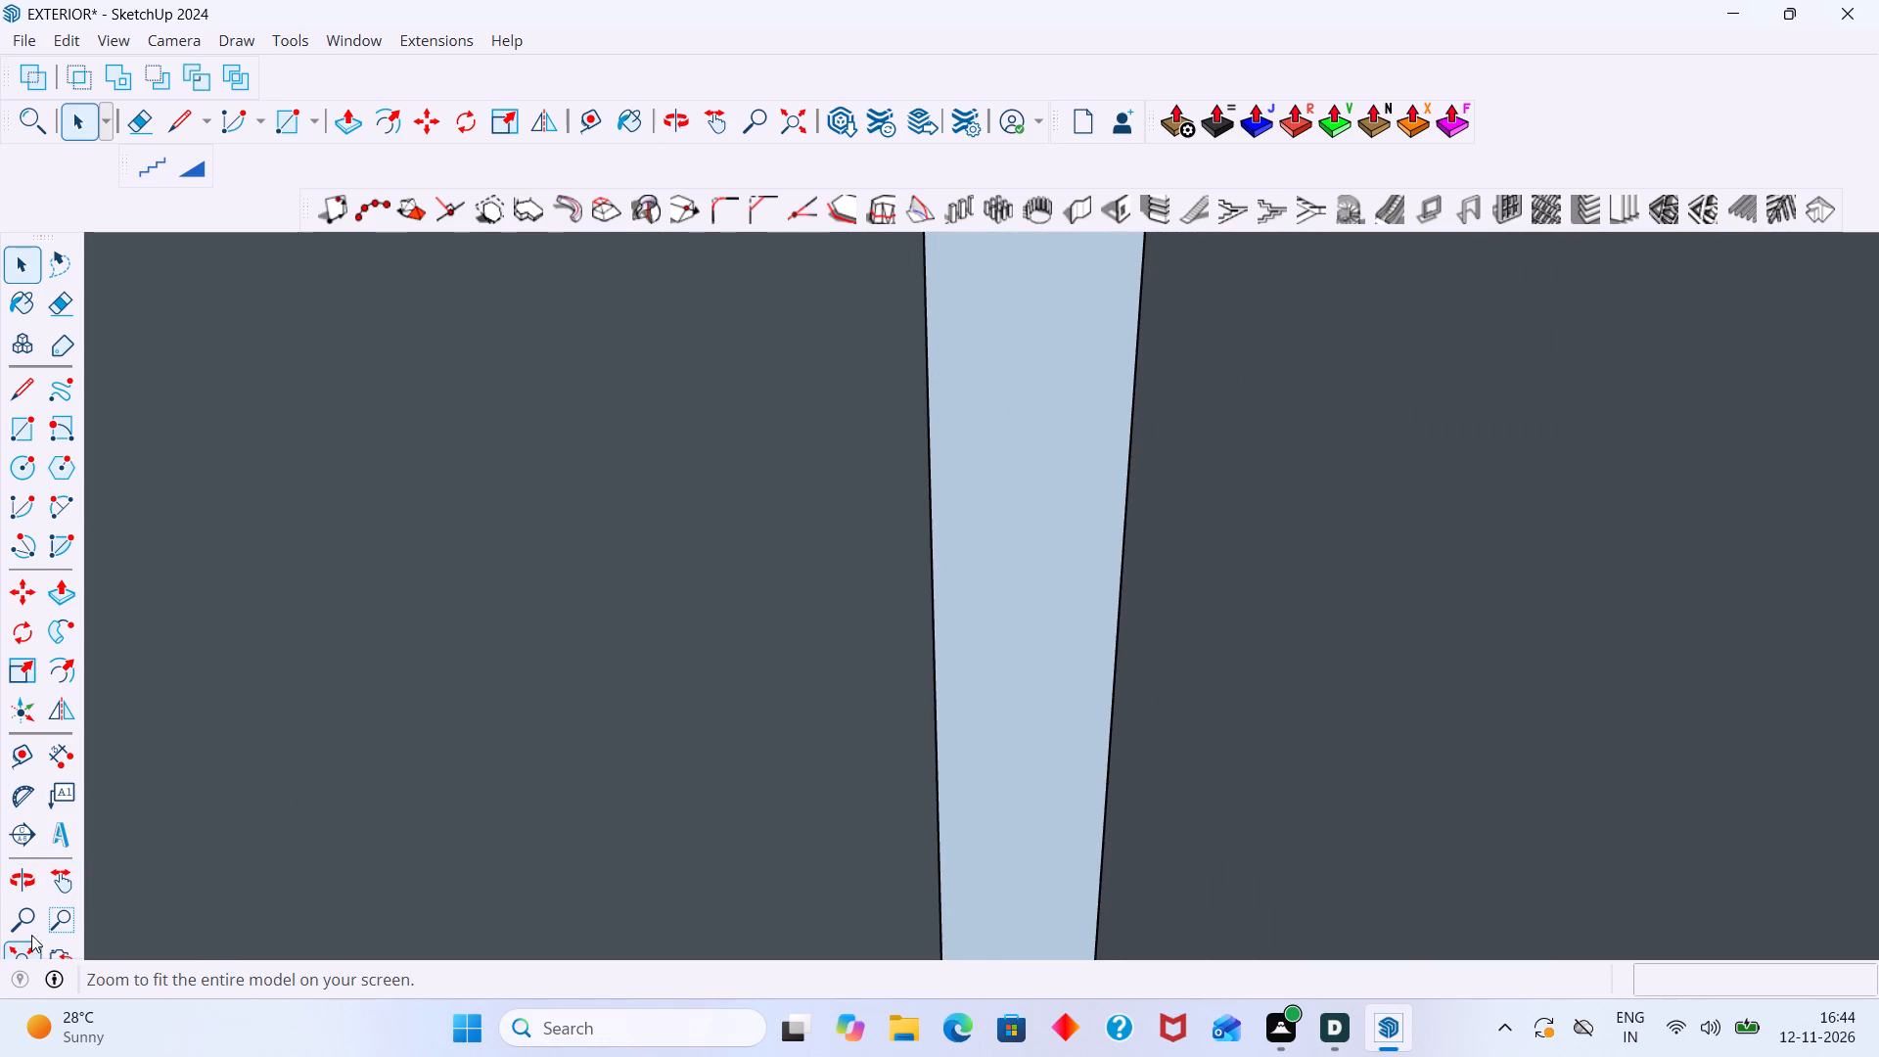
{"action": "left_click", "coordinate": [13, 943]}
{"action": "scroll", "coordinate": [150, 874], "scroll_direction": "down", "scroll_amount": 13}
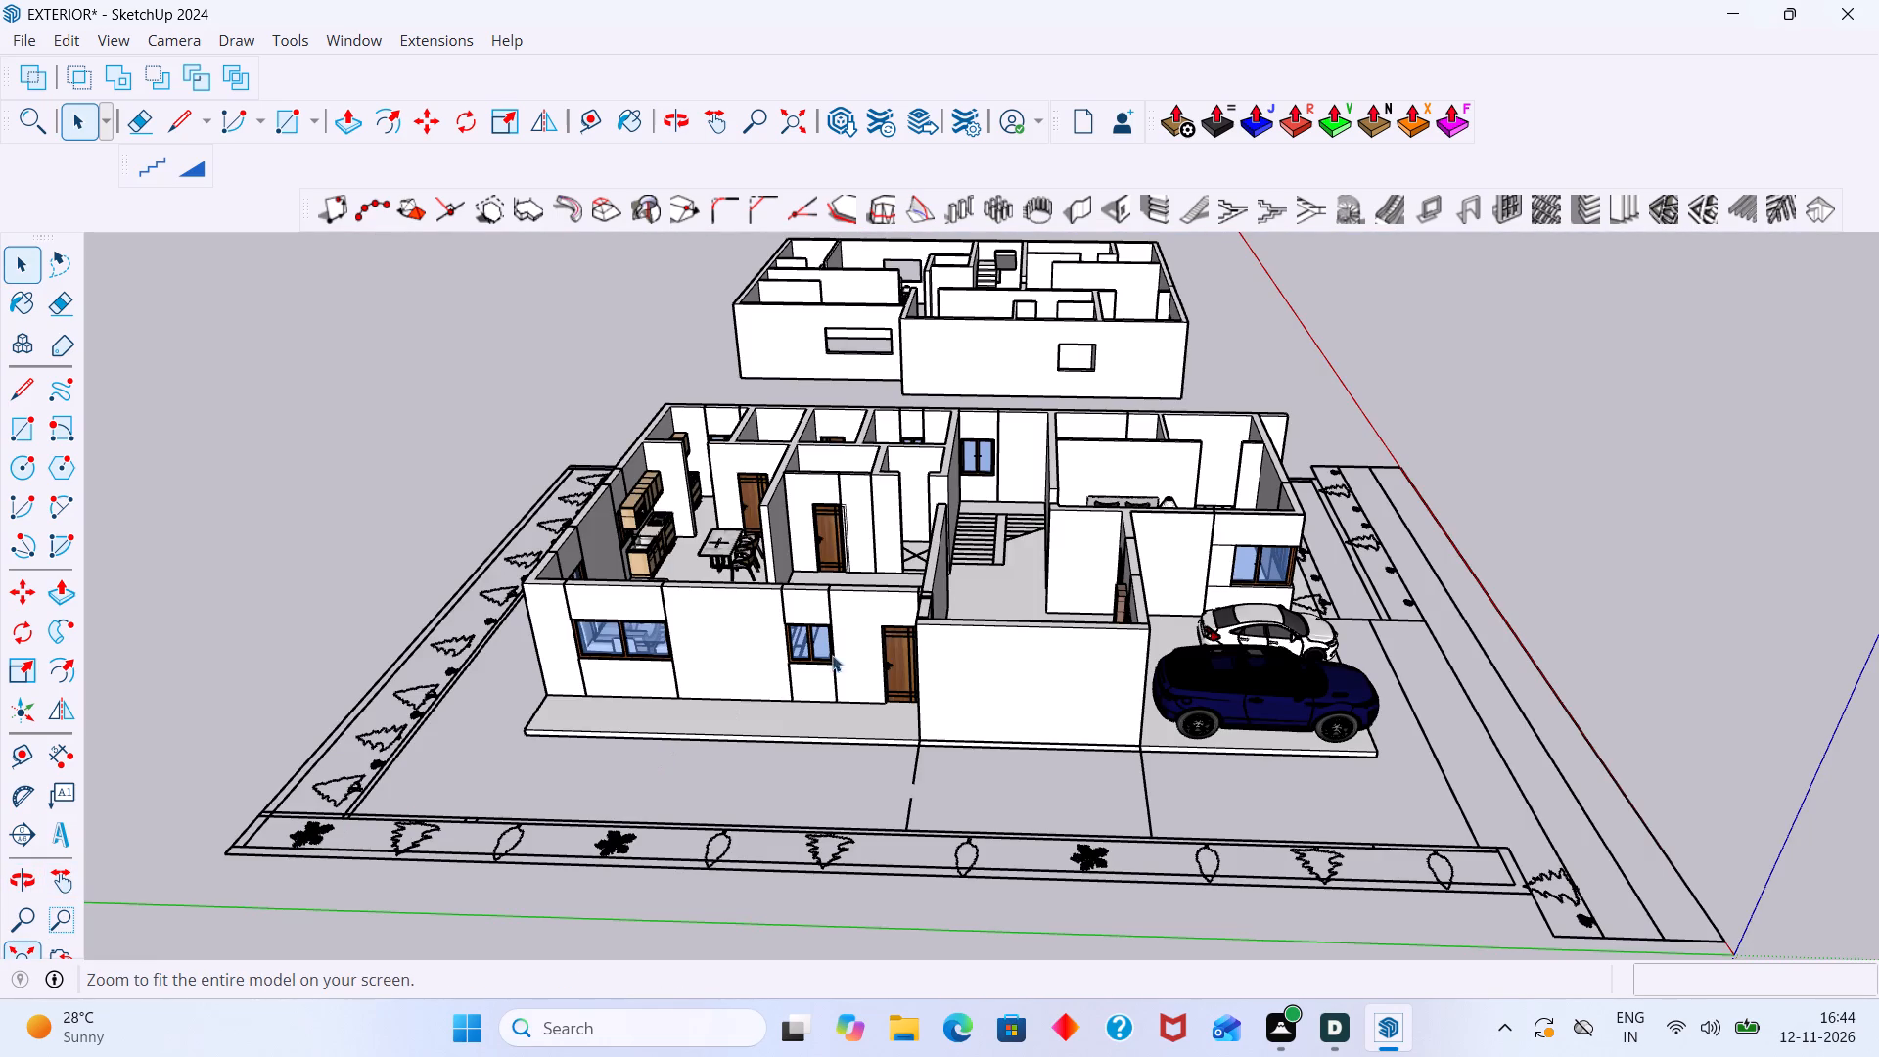
{"action": "middle_click_drag", "start_coordinate": [962, 543], "coordinate": [979, 642], "text": "shift"}
{"action": "scroll", "coordinate": [955, 629], "scroll_direction": "up", "scroll_amount": 6}
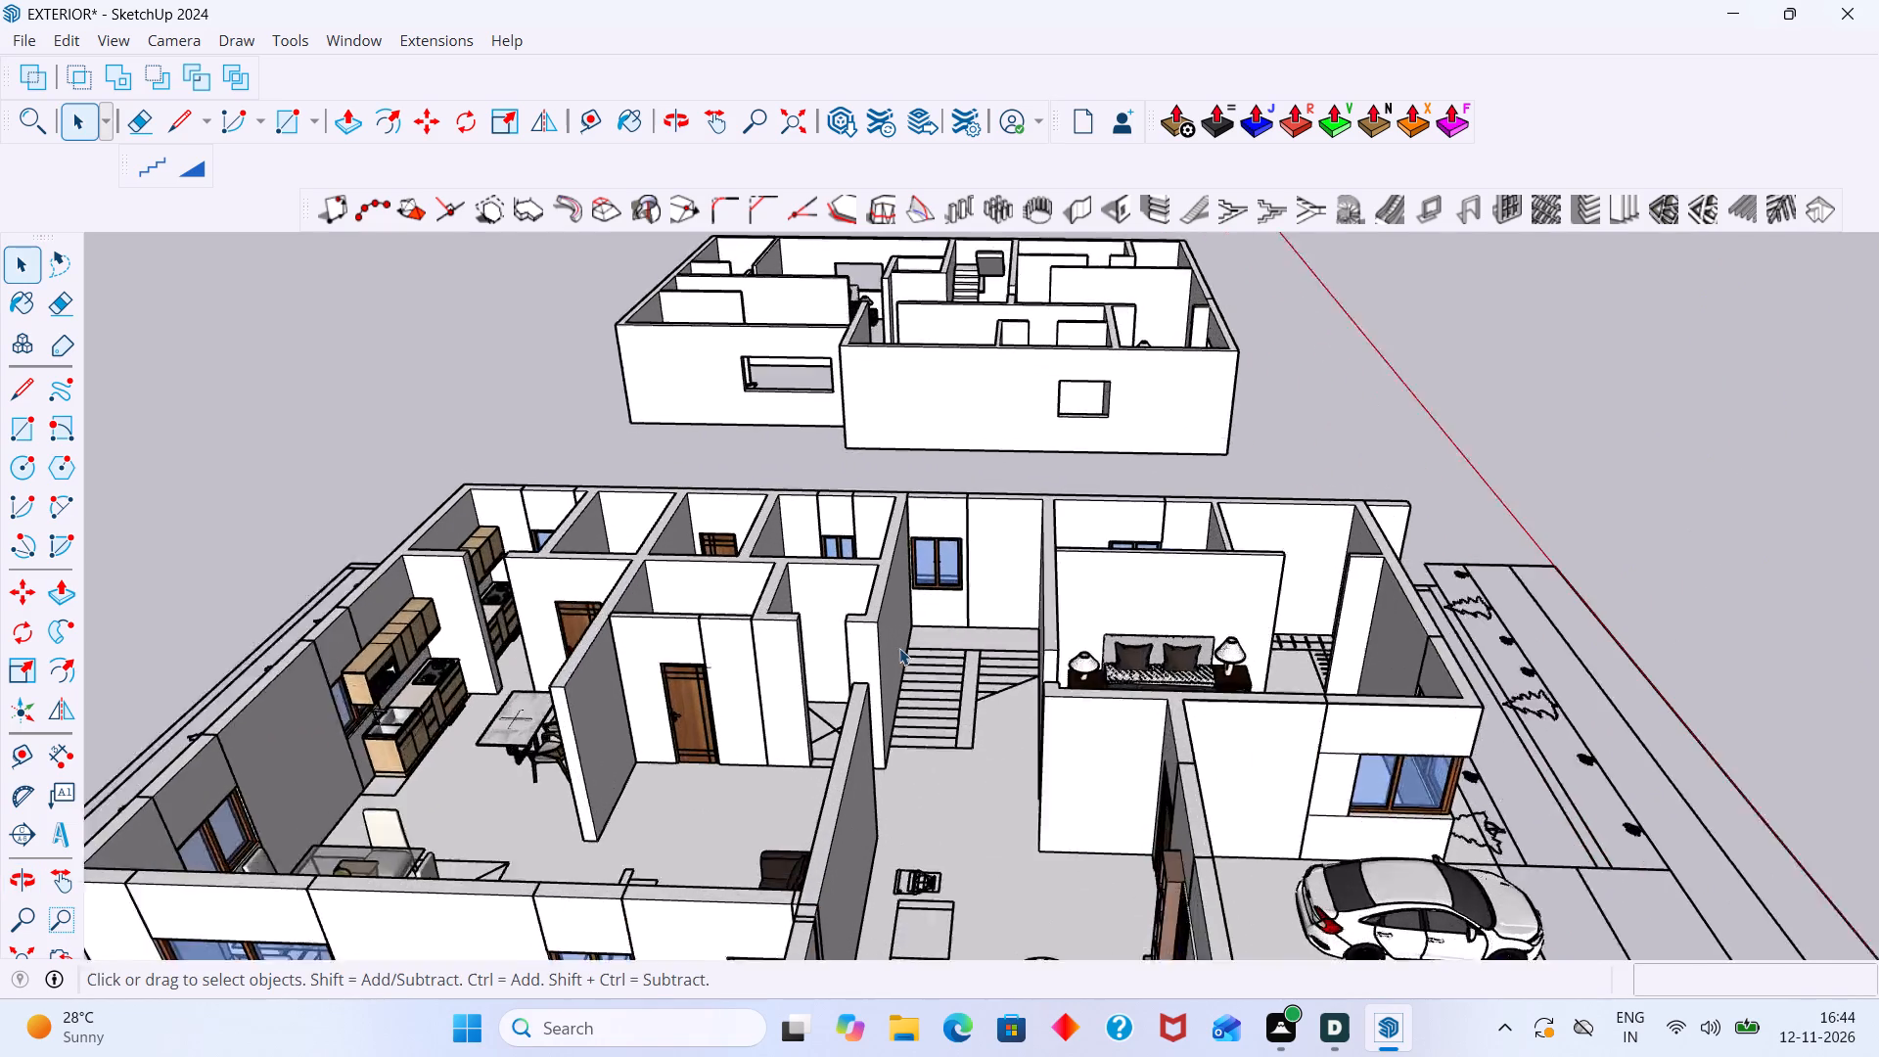
{"action": "scroll", "coordinate": [899, 648], "scroll_direction": "up", "scroll_amount": 1}
{"action": "middle_click_drag", "start_coordinate": [1010, 661], "coordinate": [1084, 693]}
{"action": "scroll", "coordinate": [1260, 674], "scroll_direction": "up", "scroll_amount": 2}
{"action": "middle_click_drag", "start_coordinate": [1277, 681], "coordinate": [981, 666]}
{"action": "middle_click_drag", "start_coordinate": [1134, 661], "coordinate": [957, 651]}
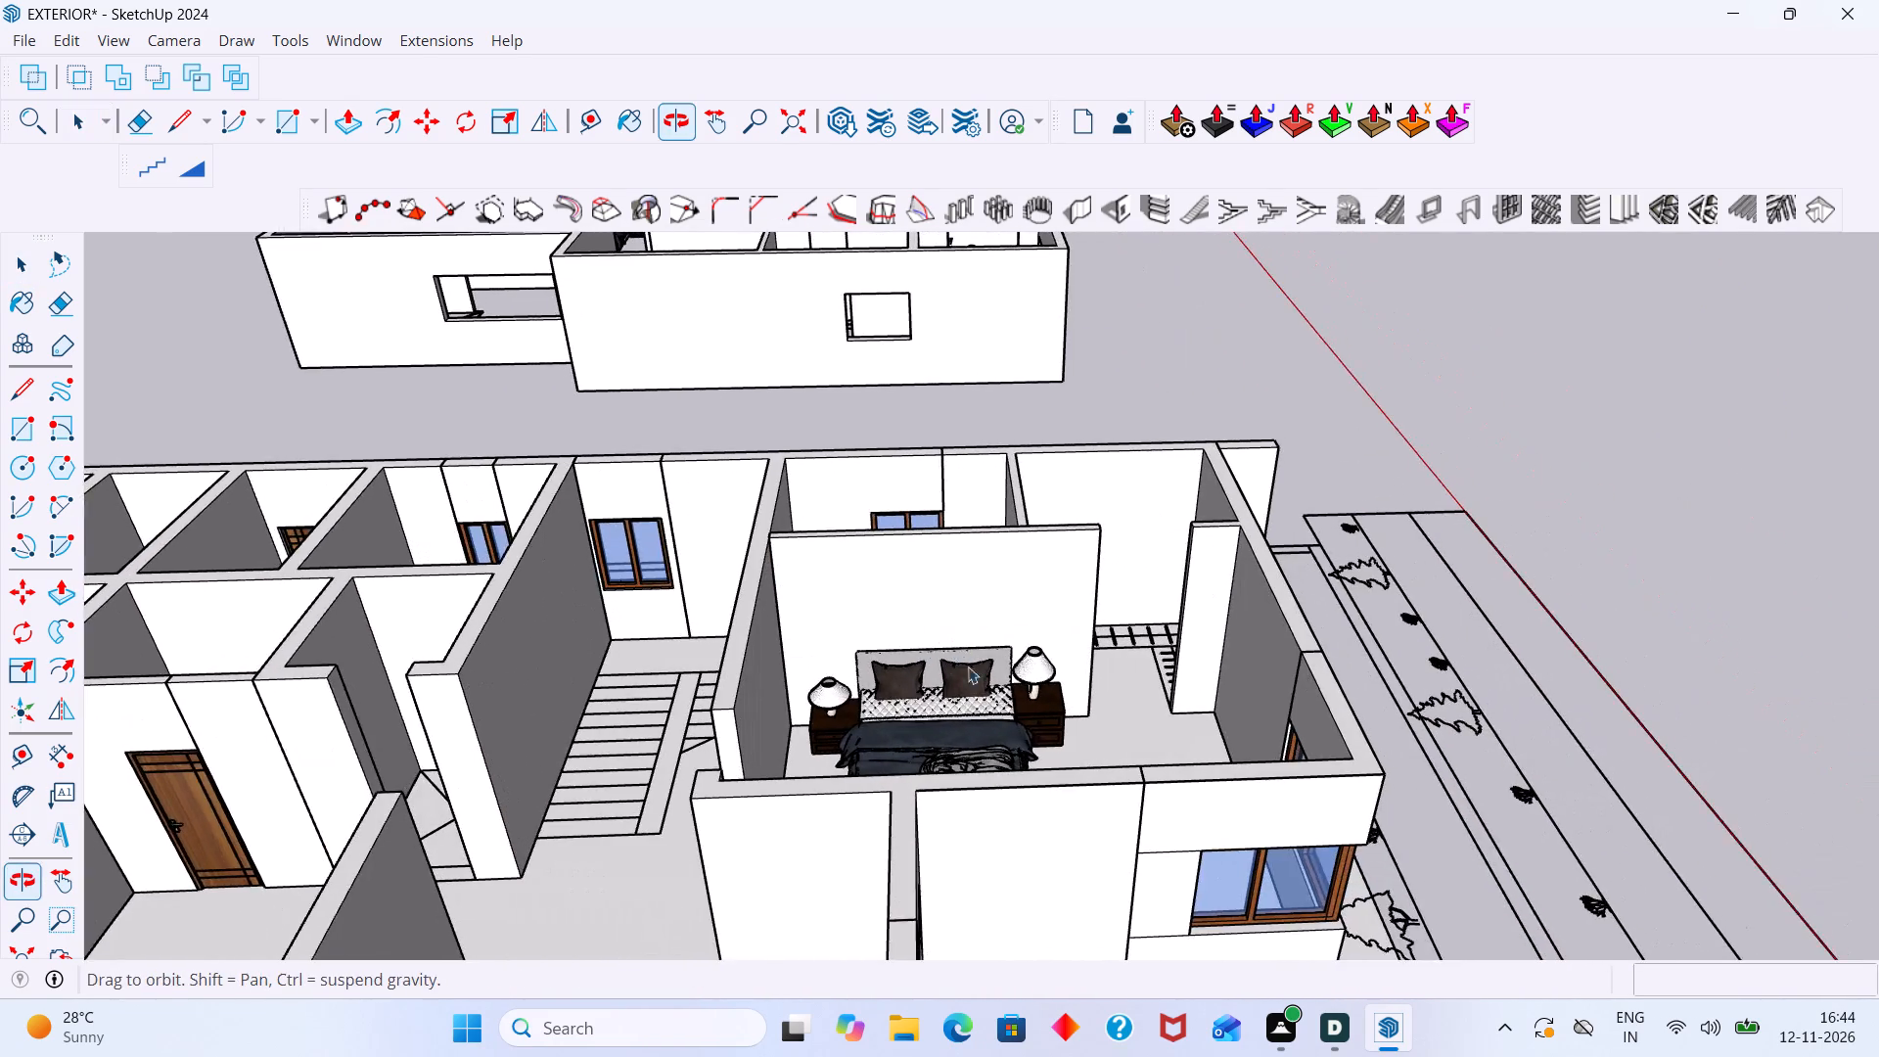
{"action": "scroll", "coordinate": [1026, 679], "scroll_direction": "up", "scroll_amount": 1}
{"action": "scroll", "coordinate": [1026, 680], "scroll_direction": "down", "scroll_amount": 7}
{"action": "middle_click_drag", "start_coordinate": [1015, 759], "coordinate": [1031, 612]}
{"action": "scroll", "coordinate": [997, 675], "scroll_direction": "down", "scroll_amount": 5}
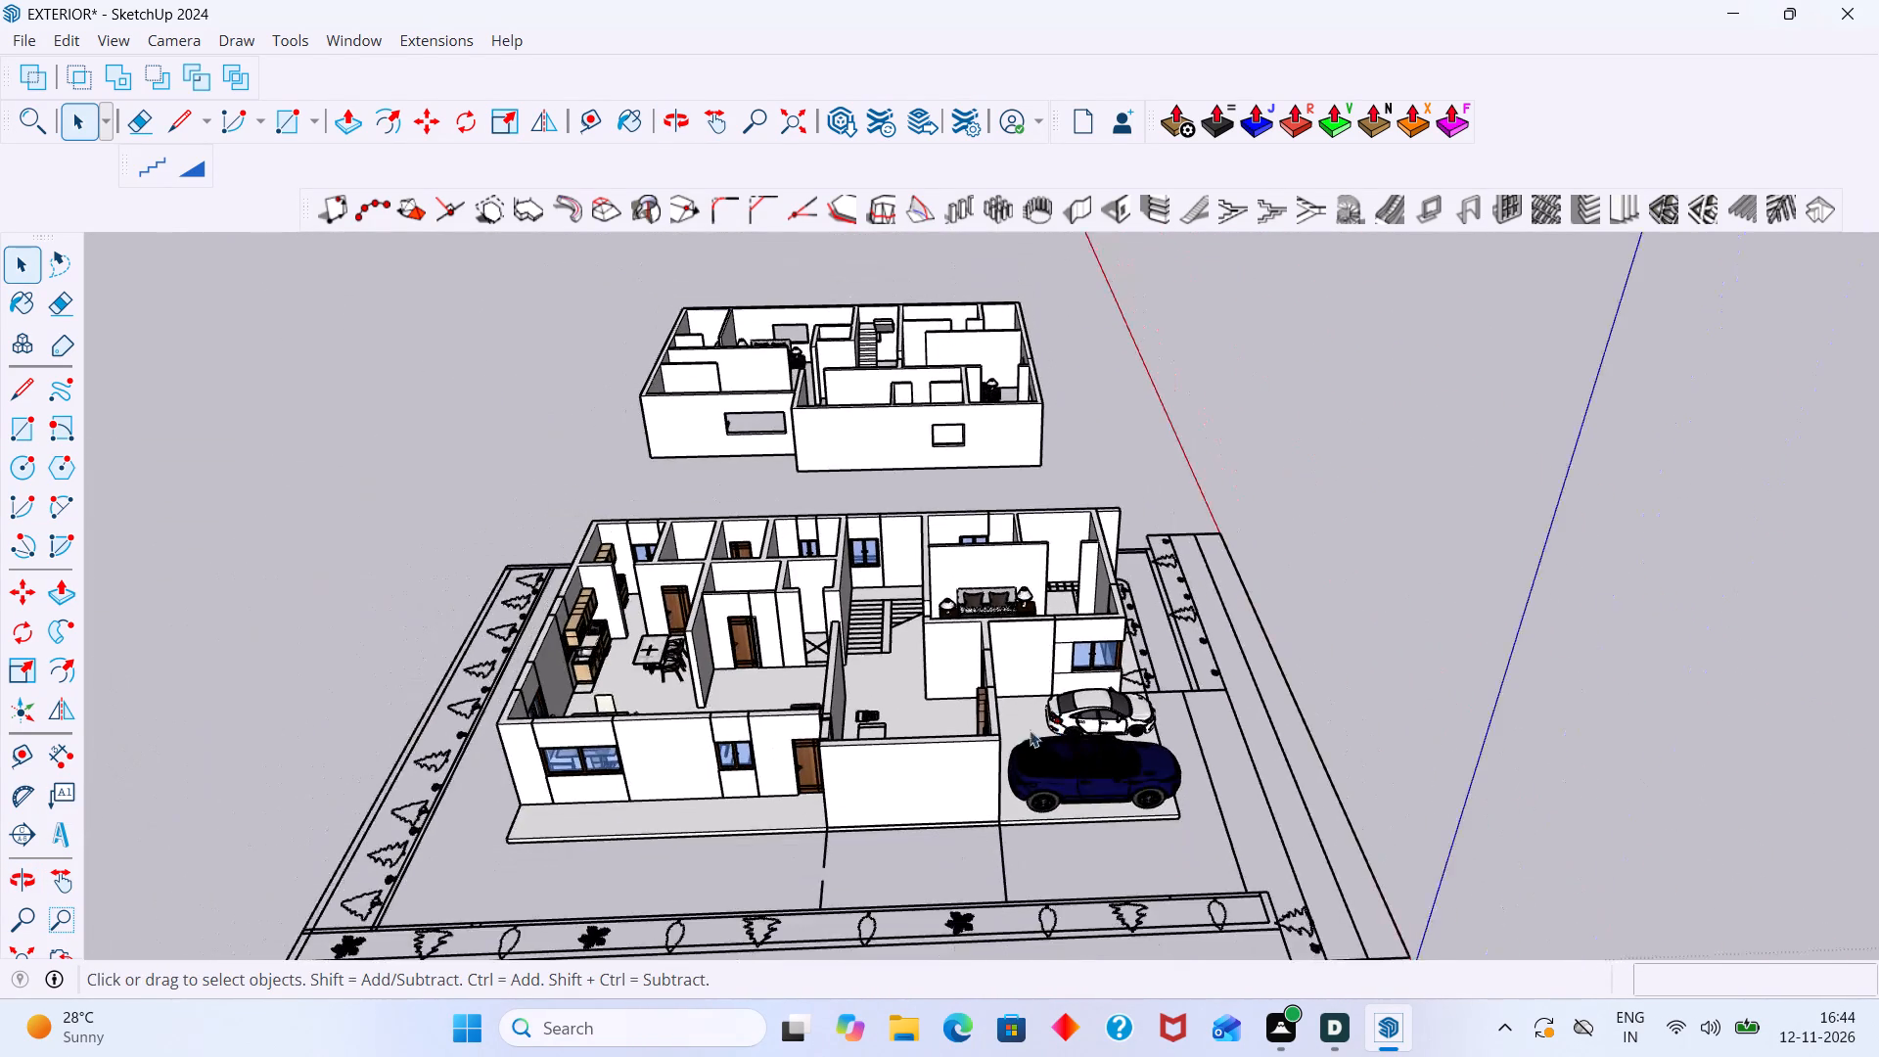
Examine both floors from above, comparing the ground floor's furnished rooms with the upper floor's three bedrooms.
{"action": "scroll", "coordinate": [904, 750], "scroll_direction": "up", "scroll_amount": 3}
{"action": "middle_click_drag", "start_coordinate": [878, 757], "coordinate": [890, 860]}
{"action": "scroll", "coordinate": [886, 803], "scroll_direction": "up", "scroll_amount": 2}
{"action": "scroll", "coordinate": [917, 735], "scroll_direction": "down", "scroll_amount": 6}
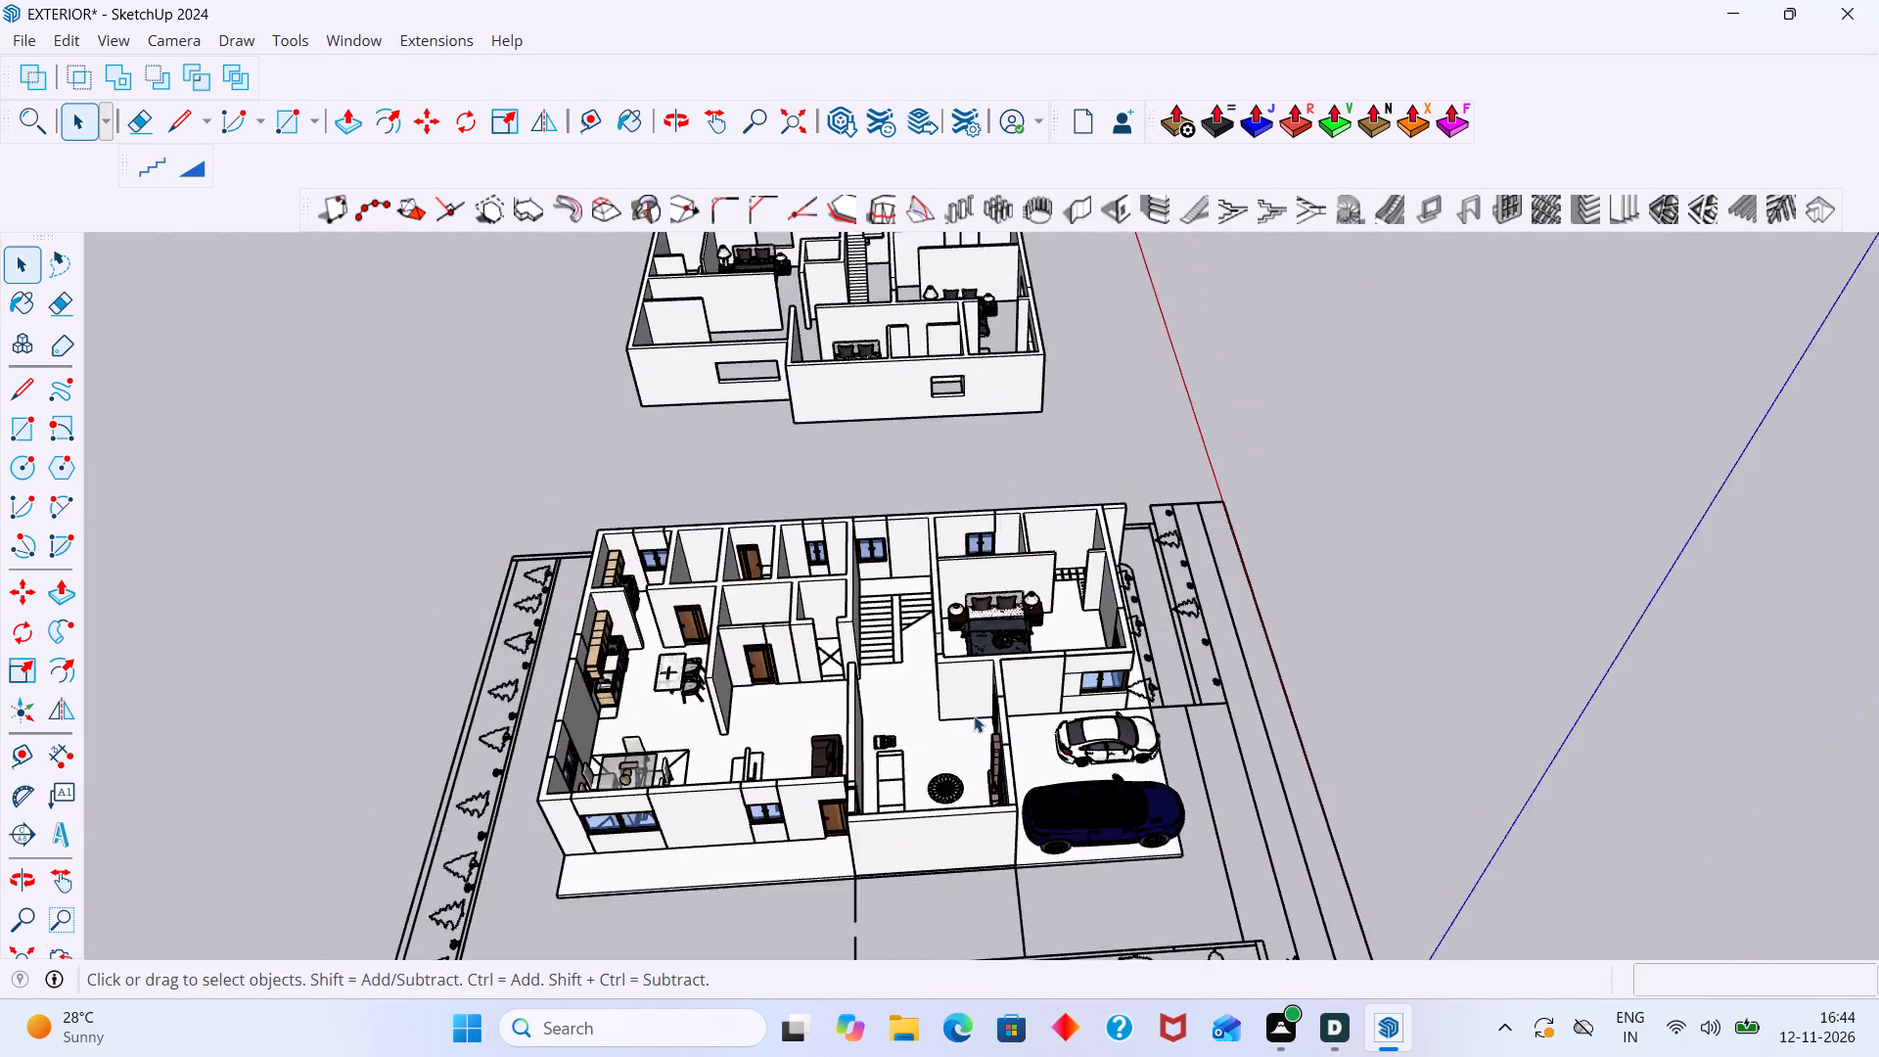
{"action": "scroll", "coordinate": [974, 715], "scroll_direction": "down", "scroll_amount": 2}
{"action": "middle_click_drag", "start_coordinate": [984, 714], "coordinate": [1106, 1004]}
{"action": "scroll", "coordinate": [1025, 693], "scroll_direction": "up", "scroll_amount": 7}
{"action": "middle_click_drag", "start_coordinate": [1115, 670], "coordinate": [1081, 853]}
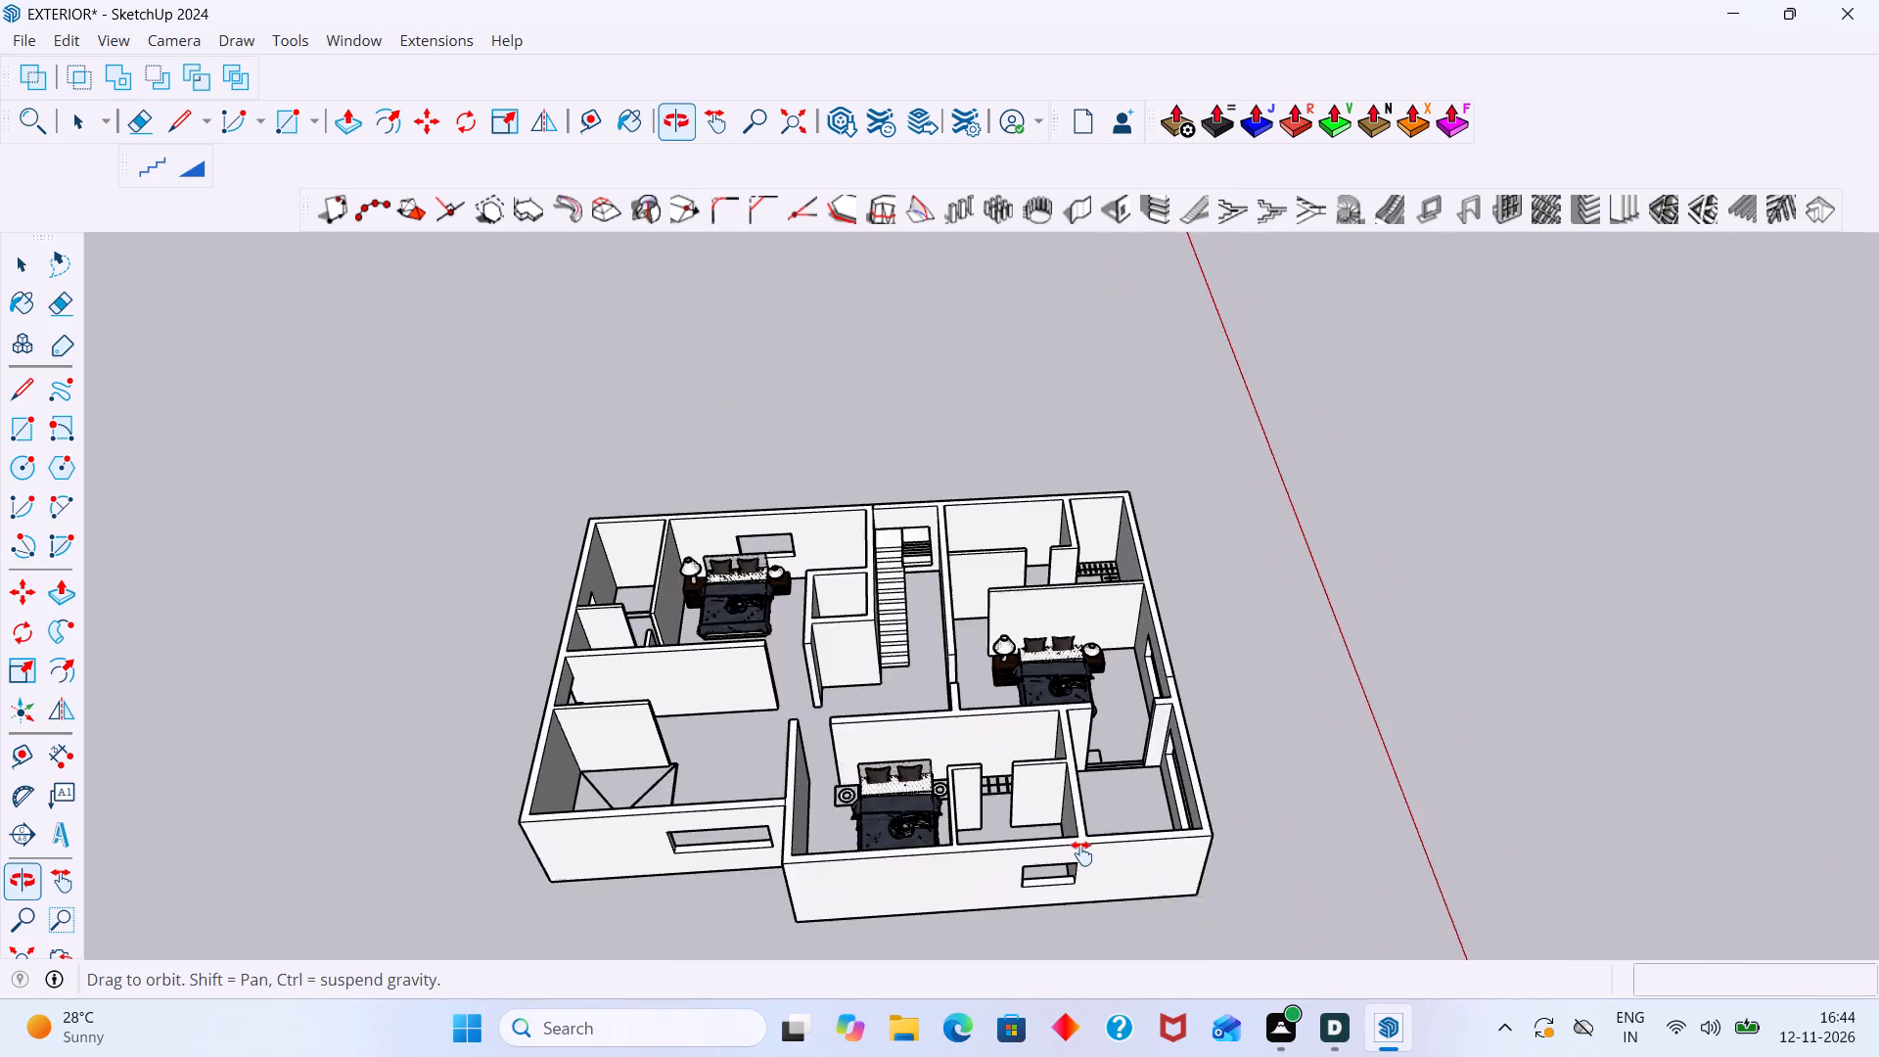
{"action": "middle_click_drag", "start_coordinate": [1081, 853], "coordinate": [1081, 840]}
{"action": "scroll", "coordinate": [1057, 728], "scroll_direction": "up", "scroll_amount": 11}
{"action": "scroll", "coordinate": [1055, 696], "scroll_direction": "down", "scroll_amount": 13}
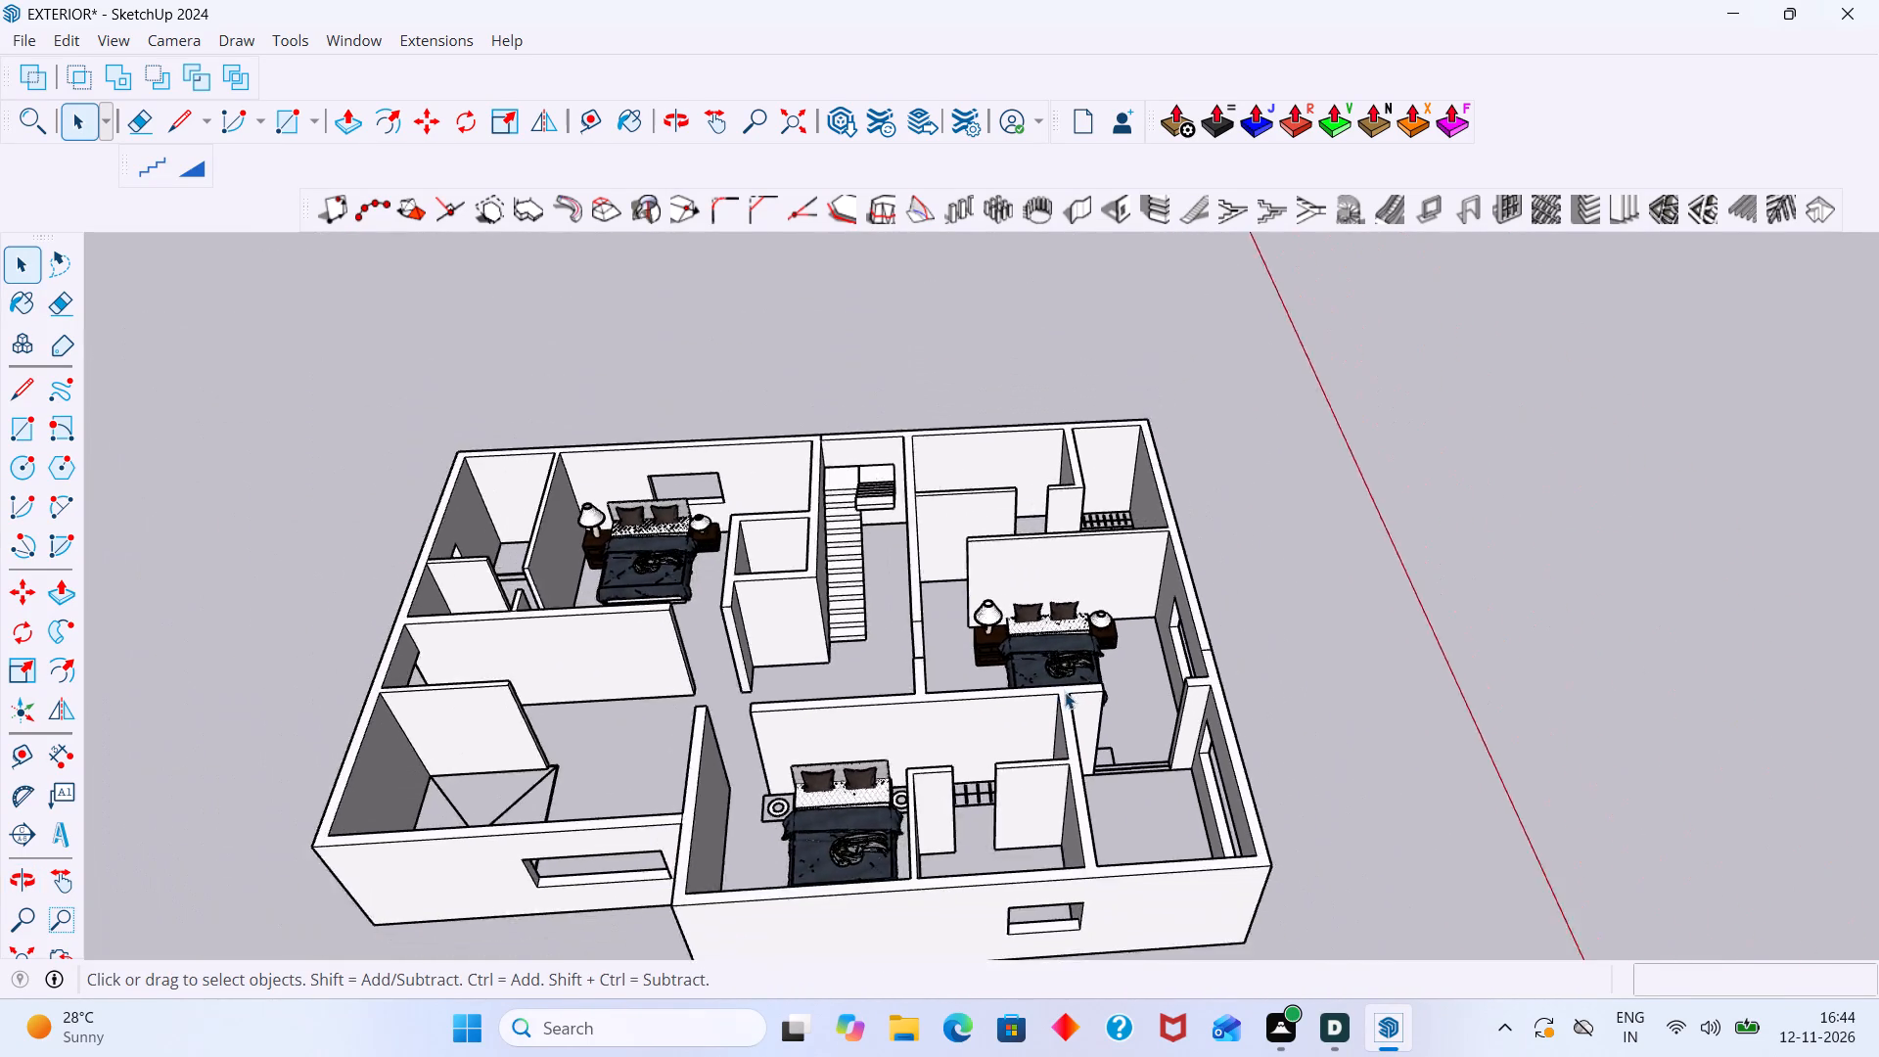
{"action": "scroll", "coordinate": [1065, 692], "scroll_direction": "down", "scroll_amount": 2}
{"action": "middle_click_drag", "start_coordinate": [1106, 708], "coordinate": [1033, 683]}
{"action": "scroll", "coordinate": [1007, 687], "scroll_direction": "down", "scroll_amount": 19}
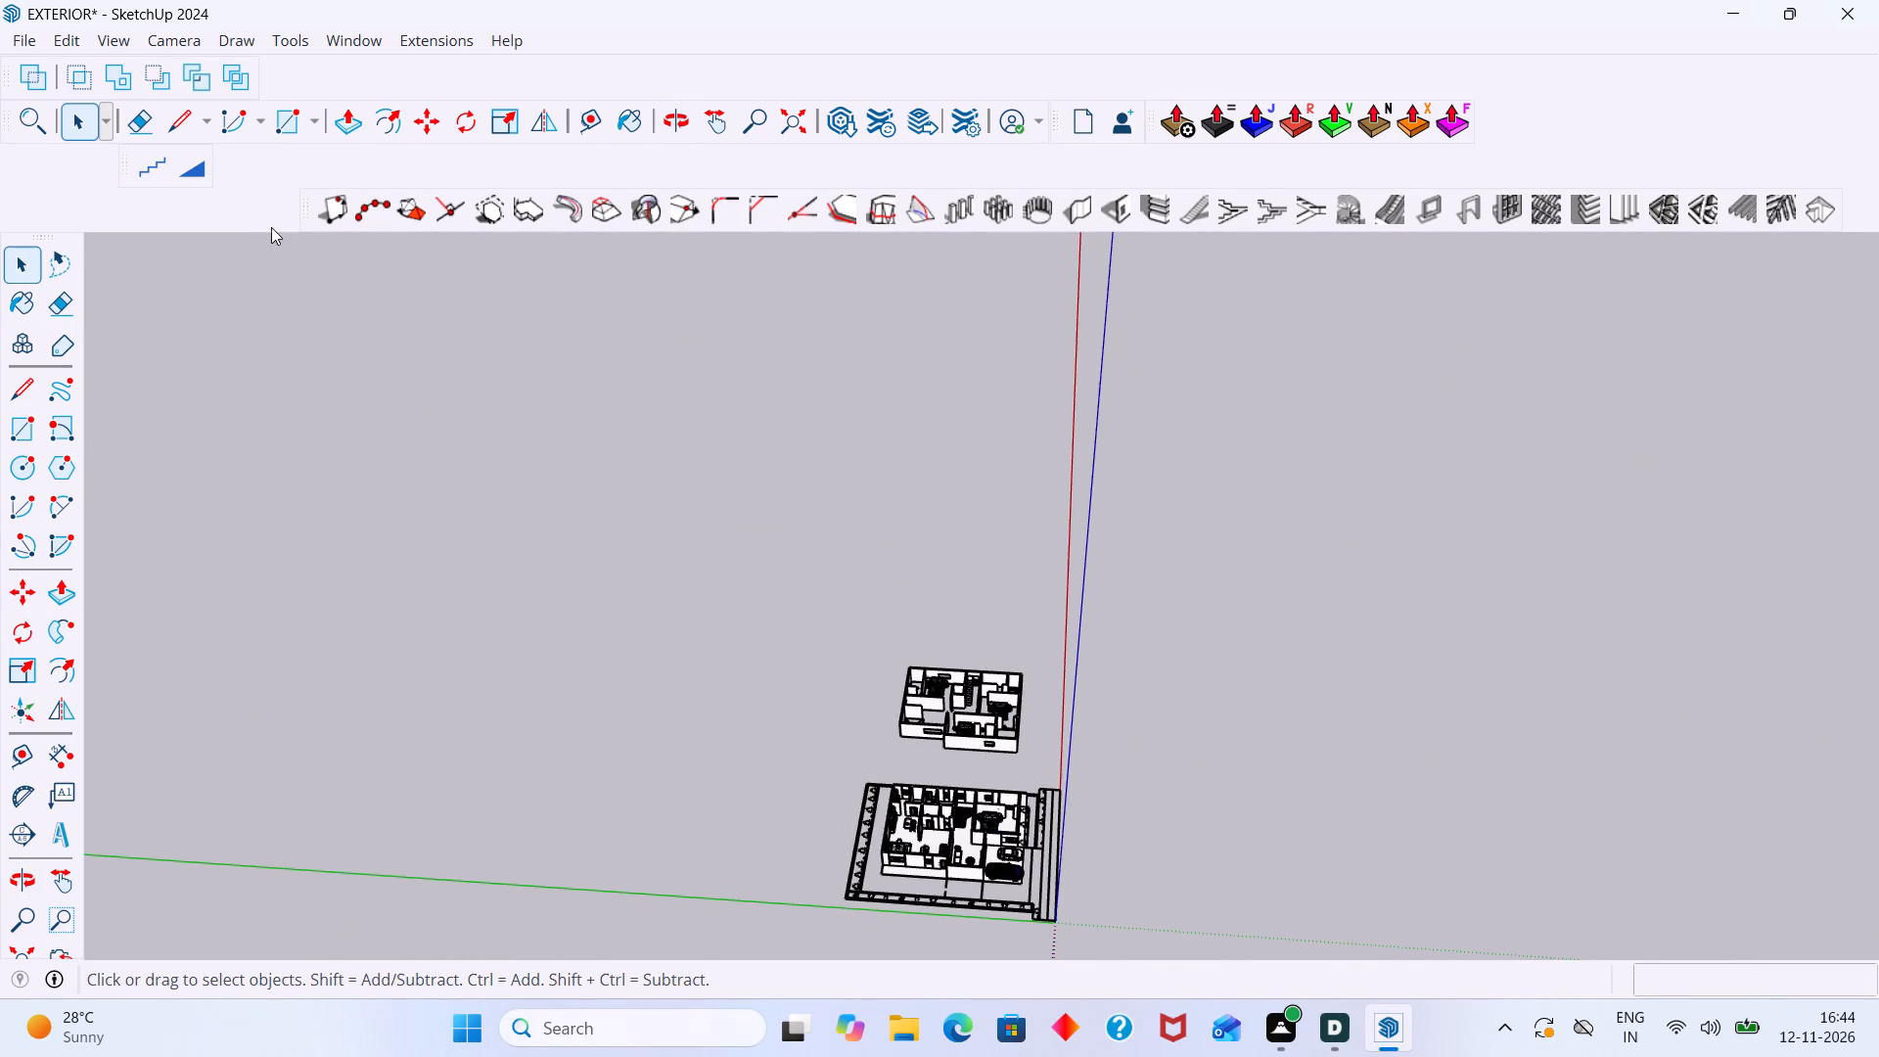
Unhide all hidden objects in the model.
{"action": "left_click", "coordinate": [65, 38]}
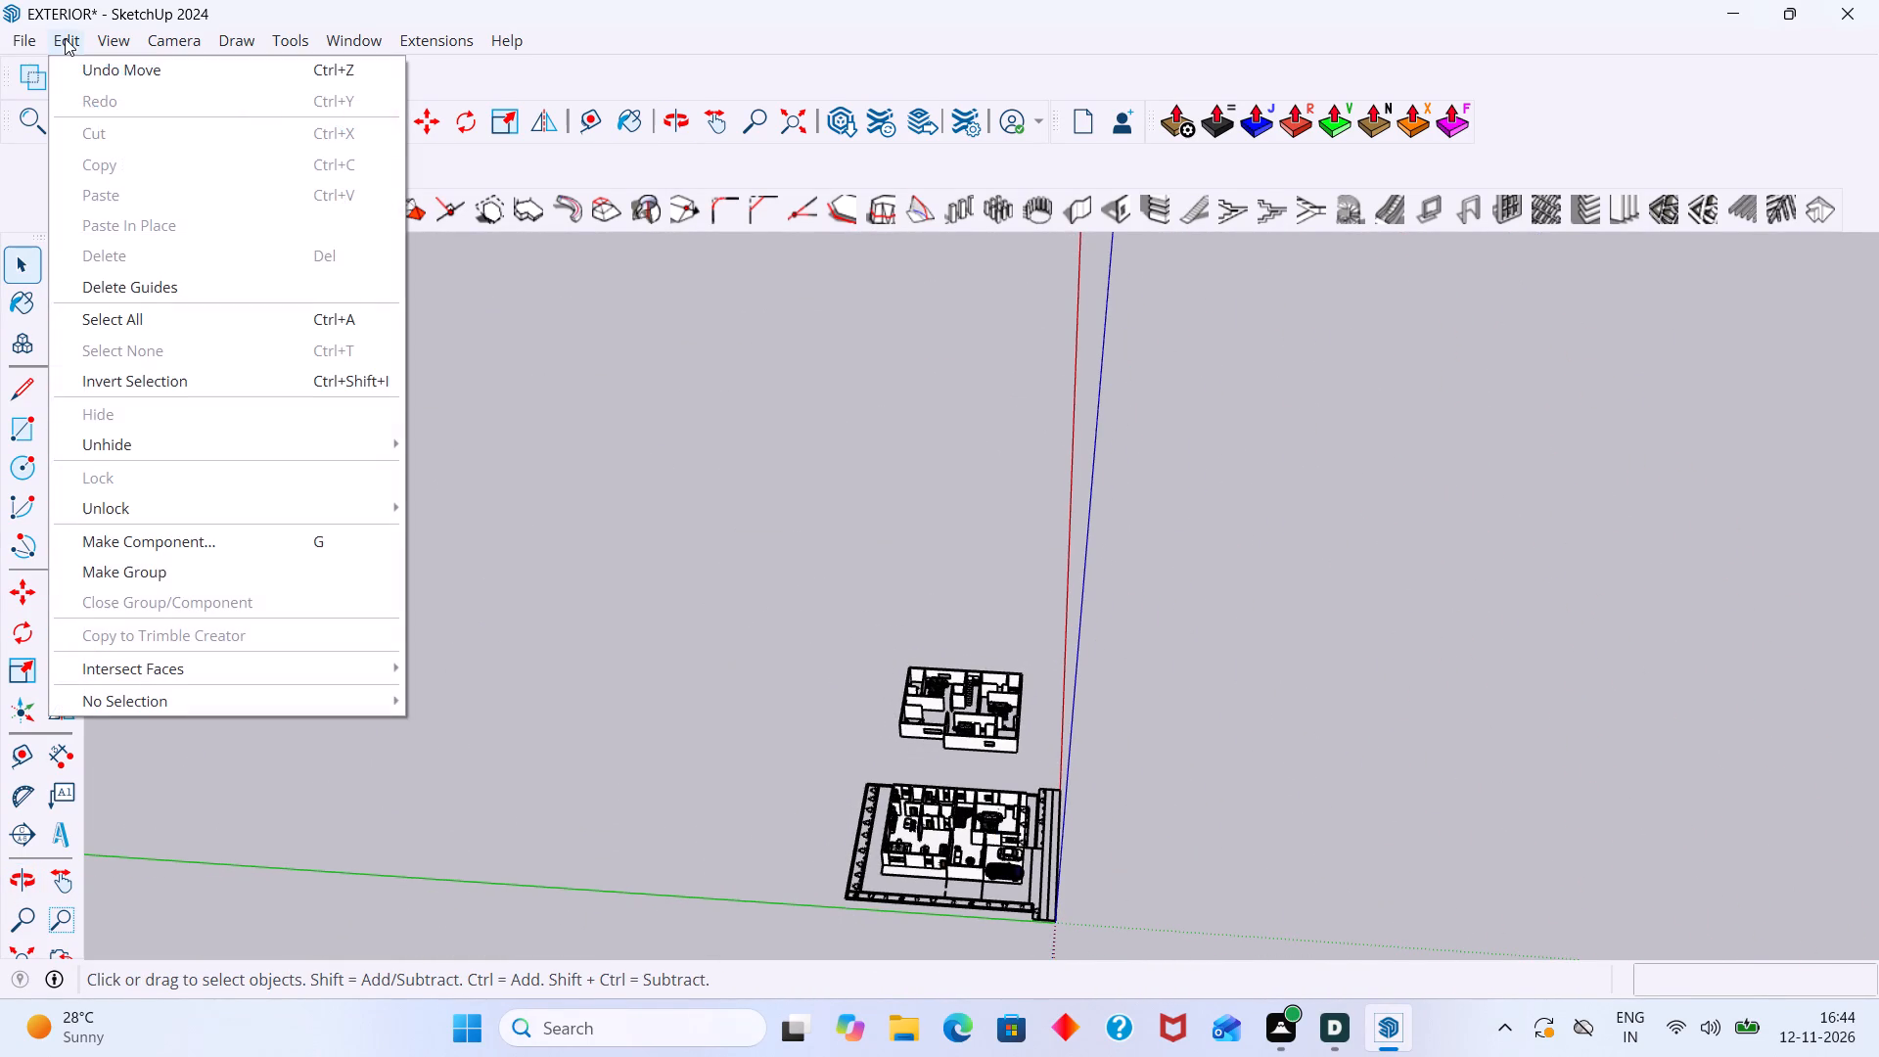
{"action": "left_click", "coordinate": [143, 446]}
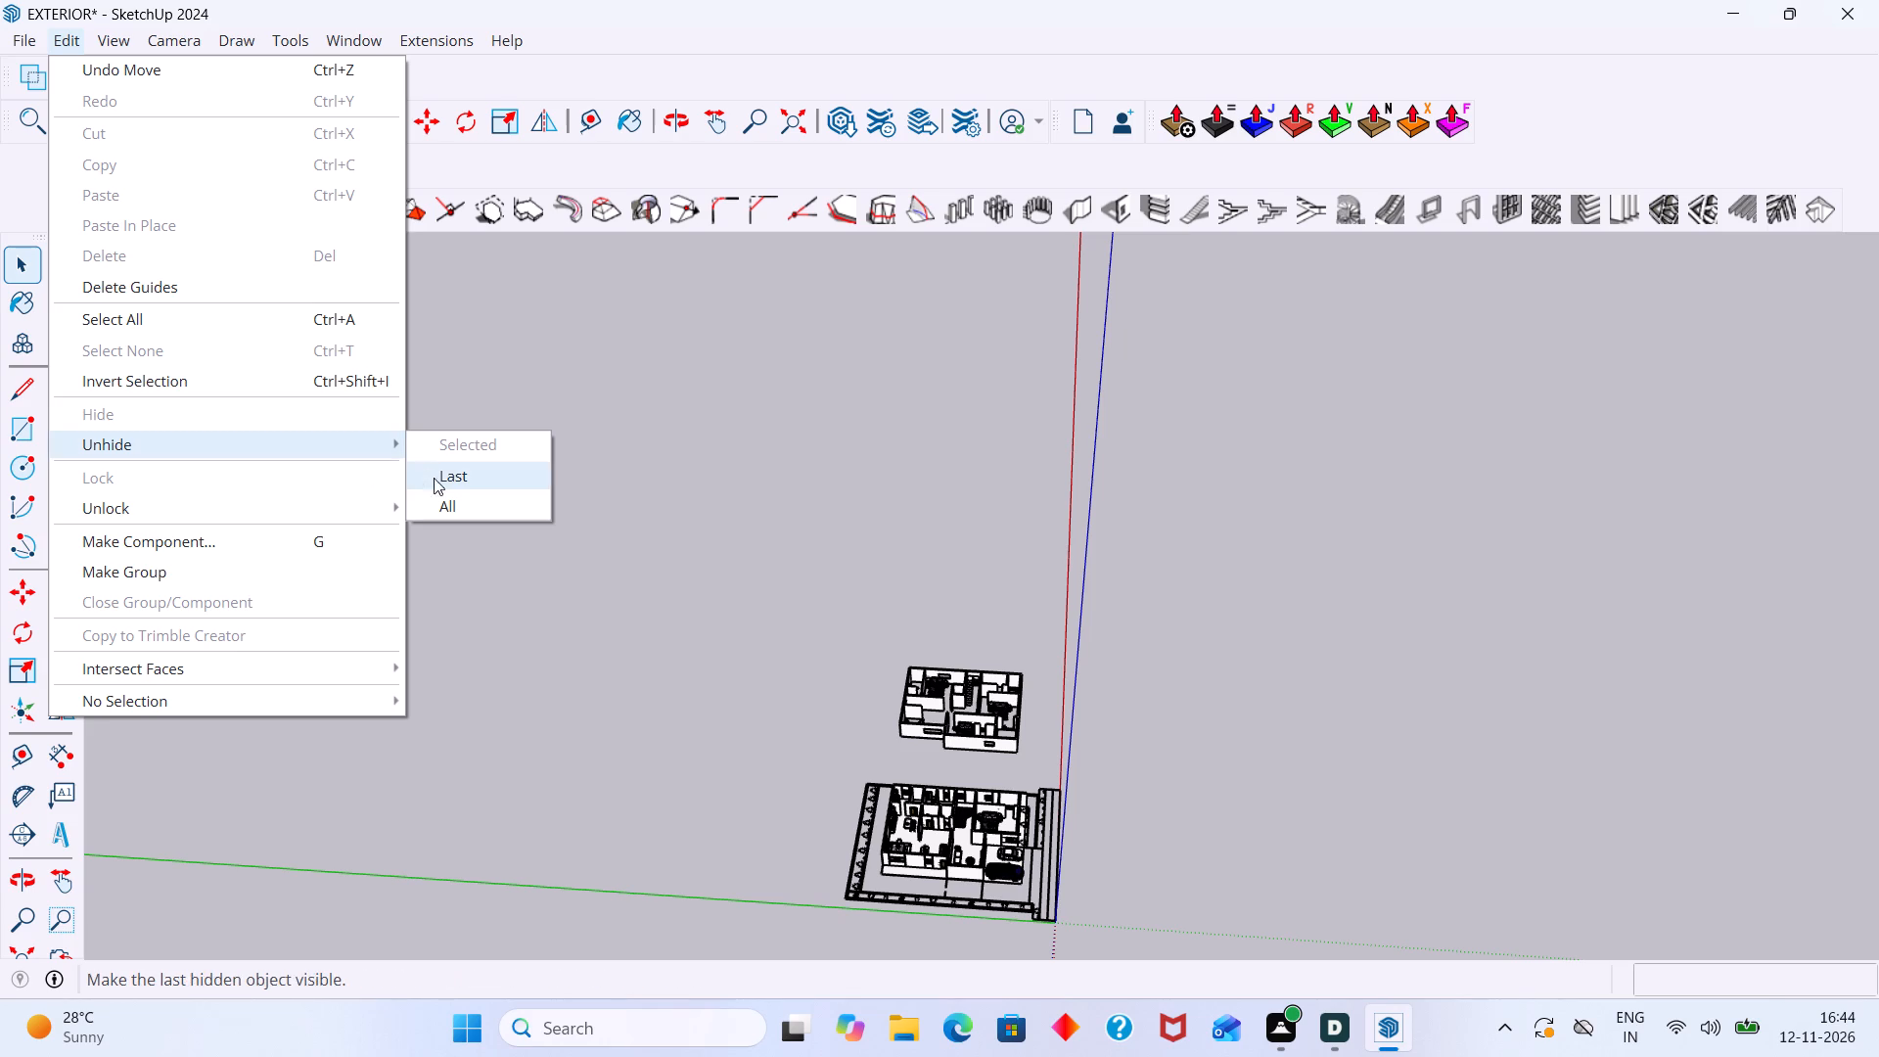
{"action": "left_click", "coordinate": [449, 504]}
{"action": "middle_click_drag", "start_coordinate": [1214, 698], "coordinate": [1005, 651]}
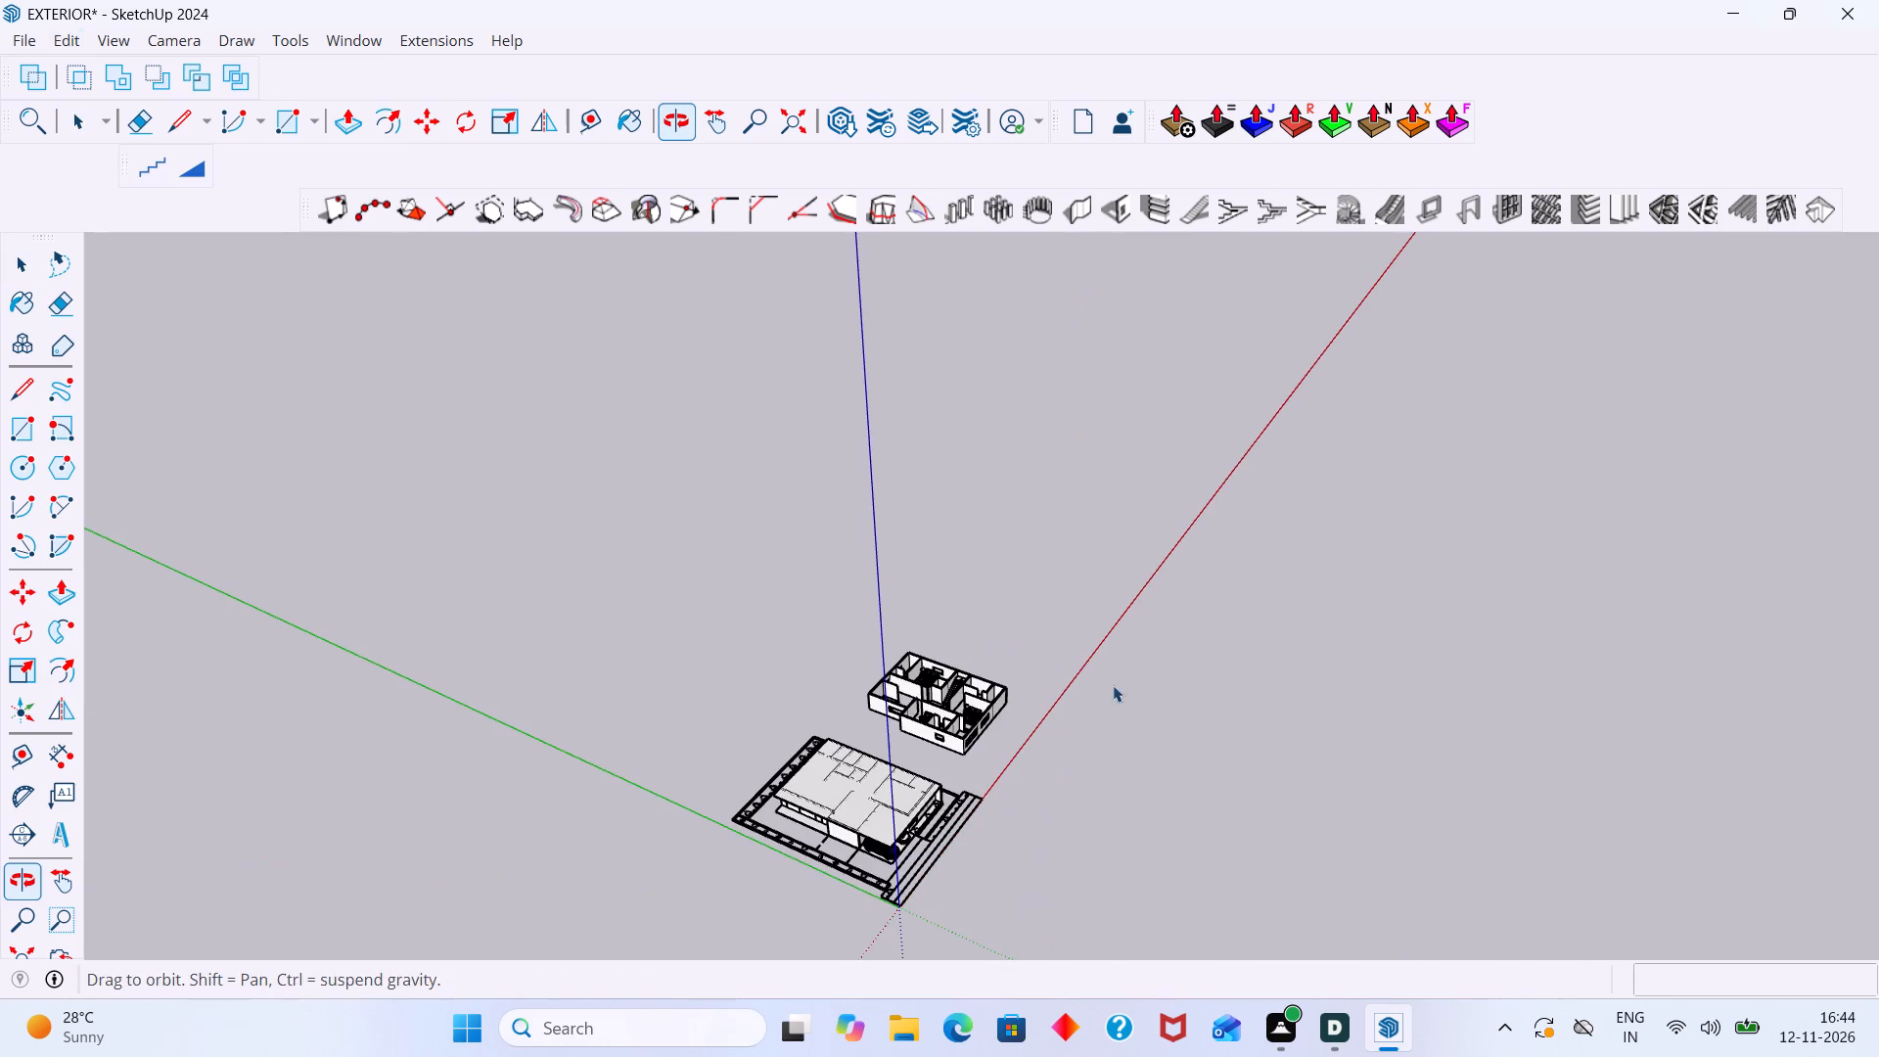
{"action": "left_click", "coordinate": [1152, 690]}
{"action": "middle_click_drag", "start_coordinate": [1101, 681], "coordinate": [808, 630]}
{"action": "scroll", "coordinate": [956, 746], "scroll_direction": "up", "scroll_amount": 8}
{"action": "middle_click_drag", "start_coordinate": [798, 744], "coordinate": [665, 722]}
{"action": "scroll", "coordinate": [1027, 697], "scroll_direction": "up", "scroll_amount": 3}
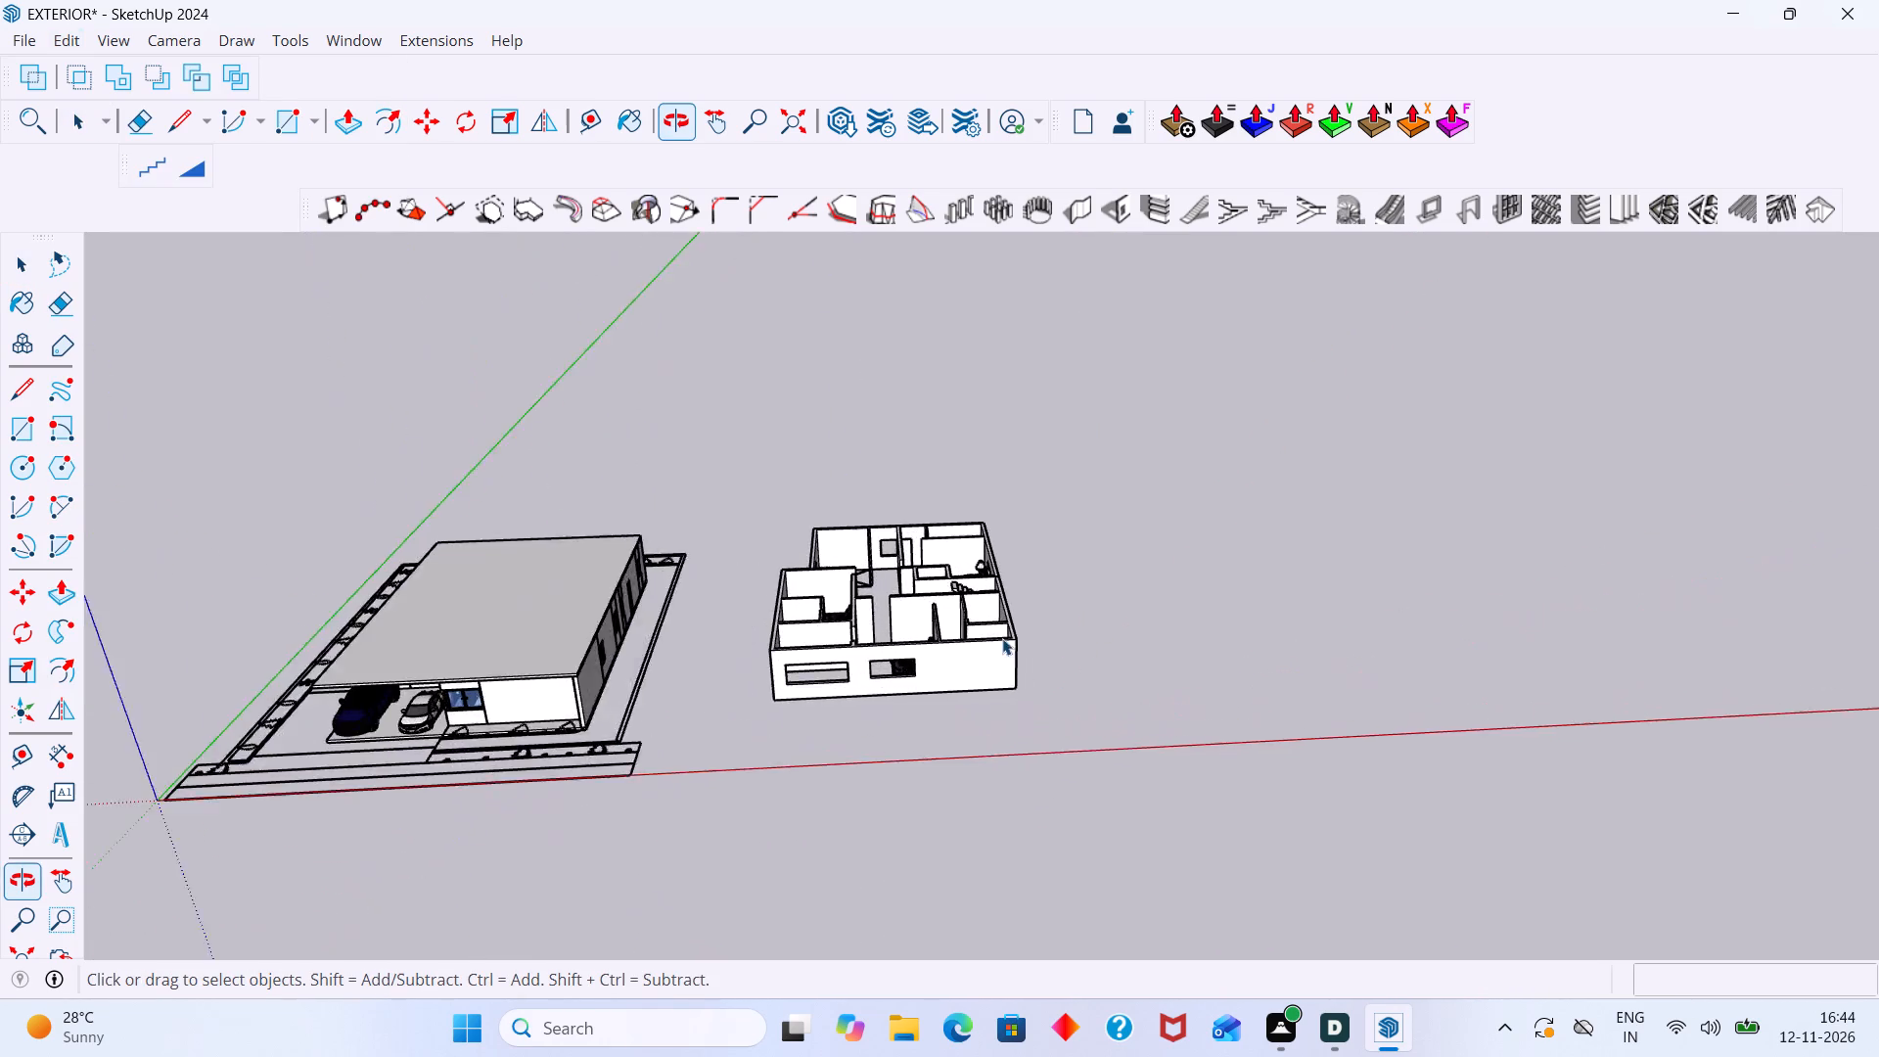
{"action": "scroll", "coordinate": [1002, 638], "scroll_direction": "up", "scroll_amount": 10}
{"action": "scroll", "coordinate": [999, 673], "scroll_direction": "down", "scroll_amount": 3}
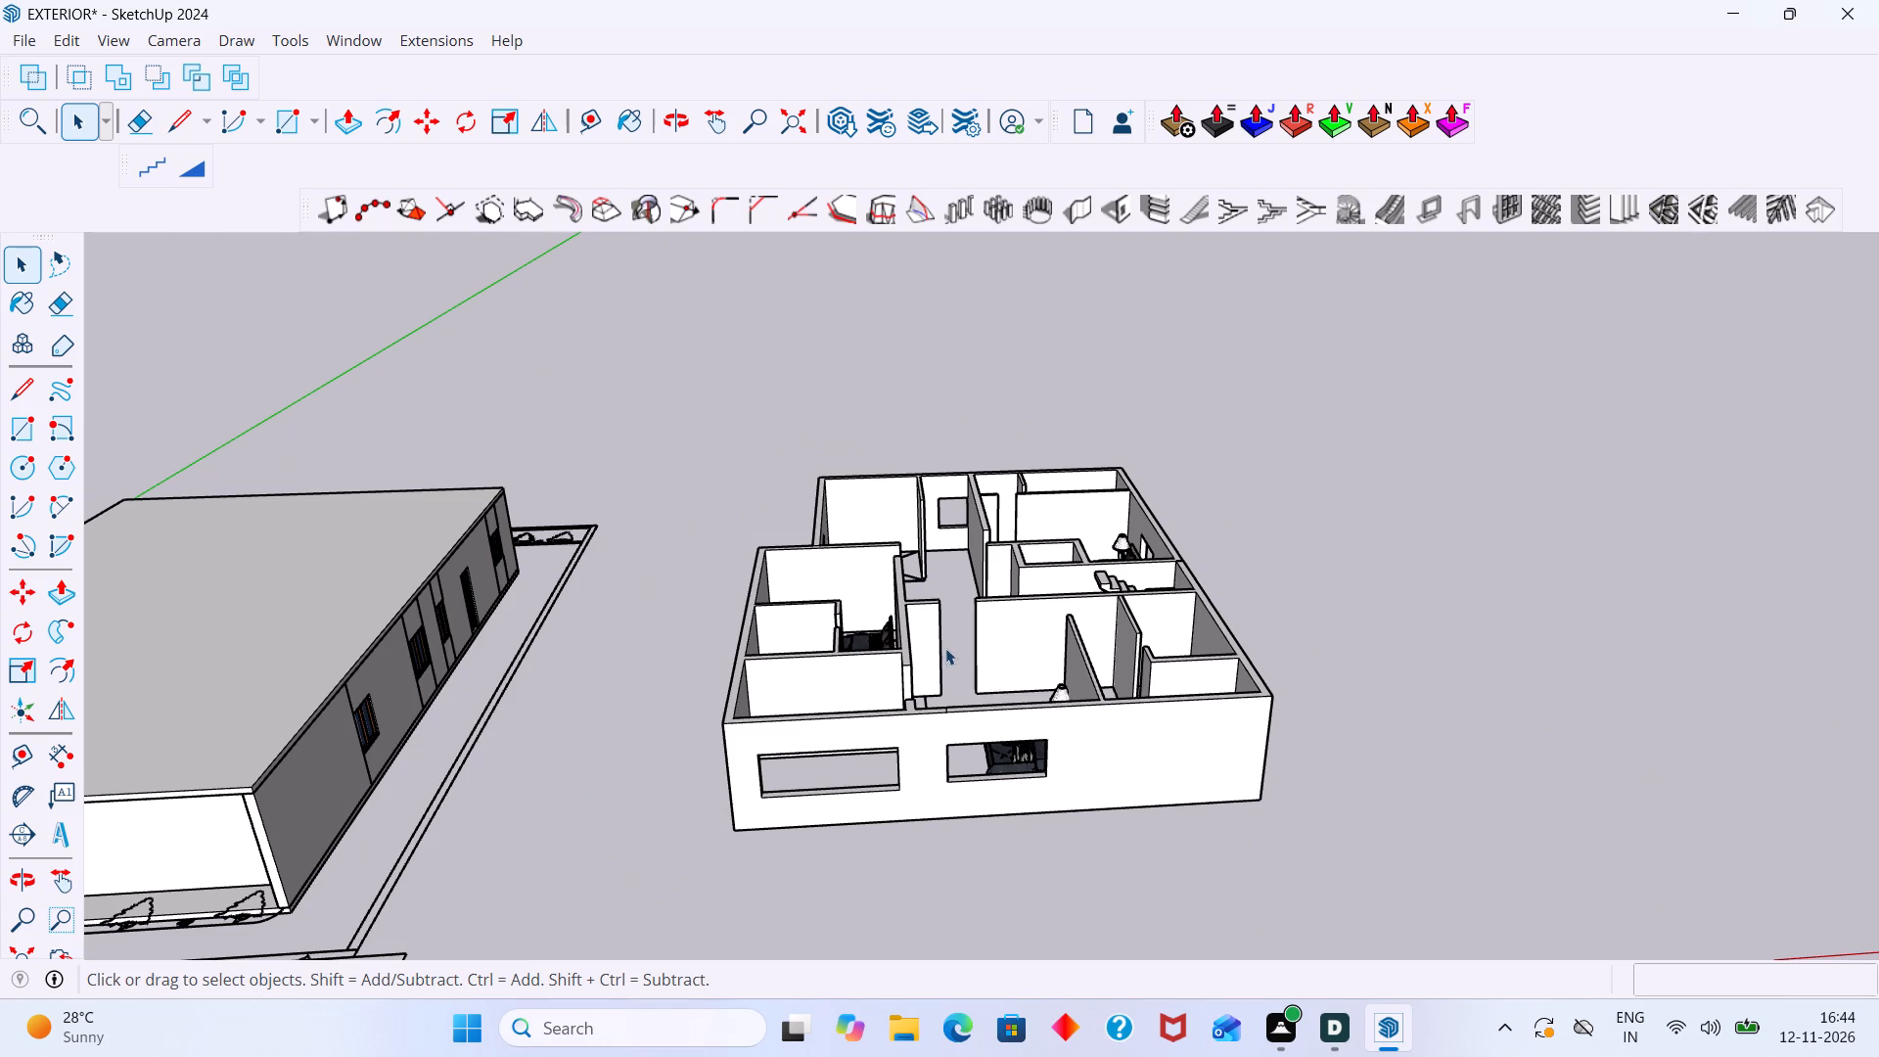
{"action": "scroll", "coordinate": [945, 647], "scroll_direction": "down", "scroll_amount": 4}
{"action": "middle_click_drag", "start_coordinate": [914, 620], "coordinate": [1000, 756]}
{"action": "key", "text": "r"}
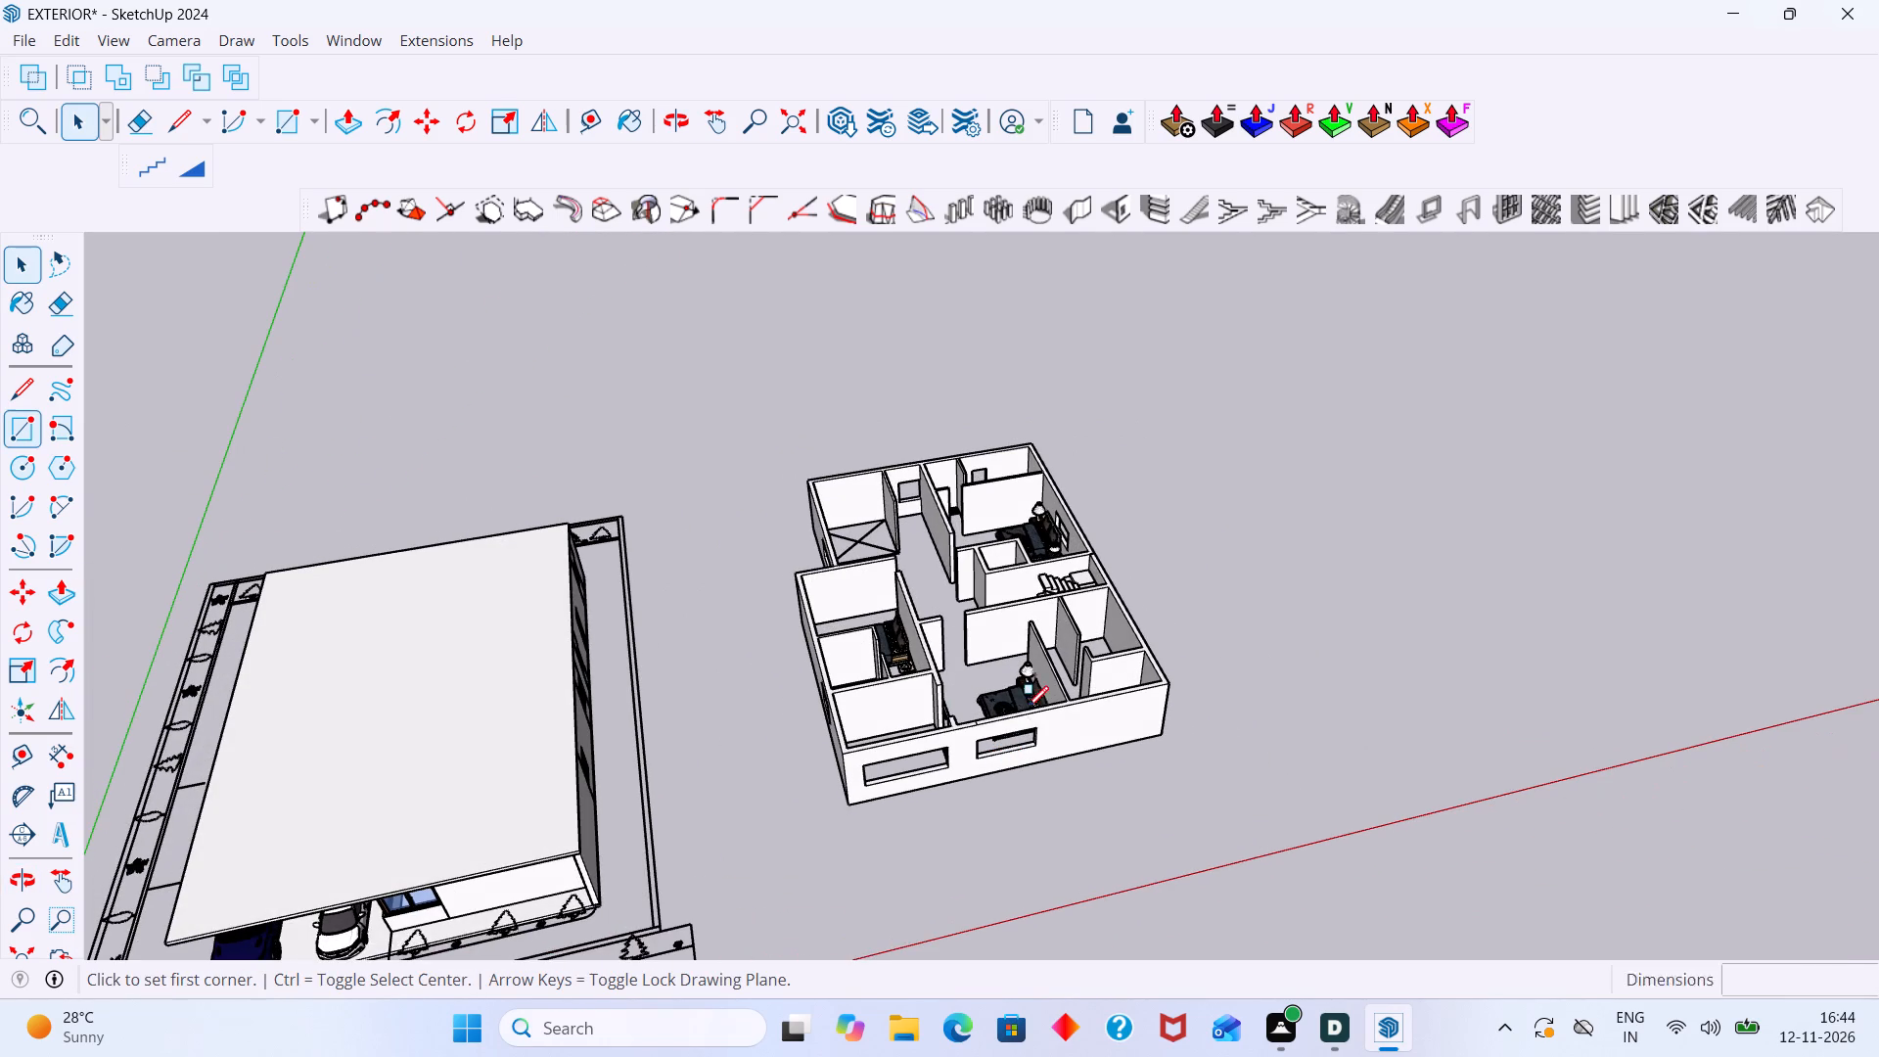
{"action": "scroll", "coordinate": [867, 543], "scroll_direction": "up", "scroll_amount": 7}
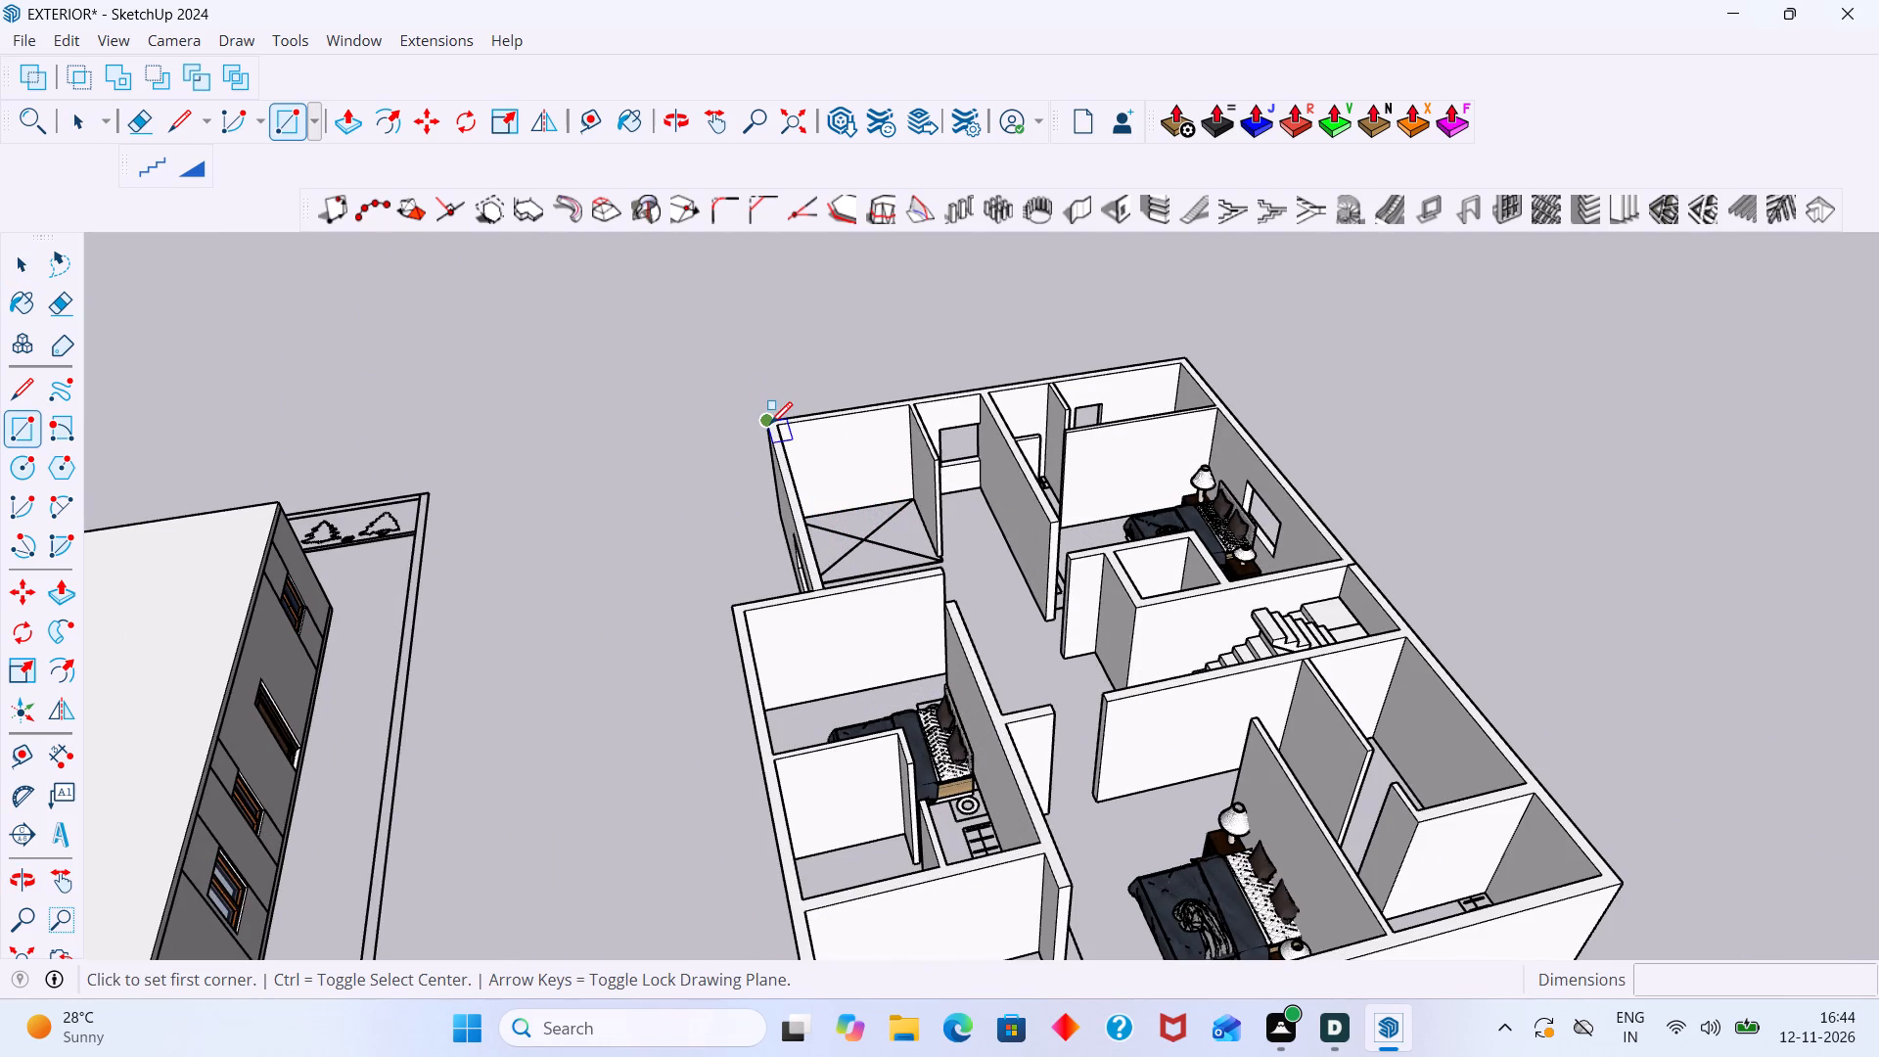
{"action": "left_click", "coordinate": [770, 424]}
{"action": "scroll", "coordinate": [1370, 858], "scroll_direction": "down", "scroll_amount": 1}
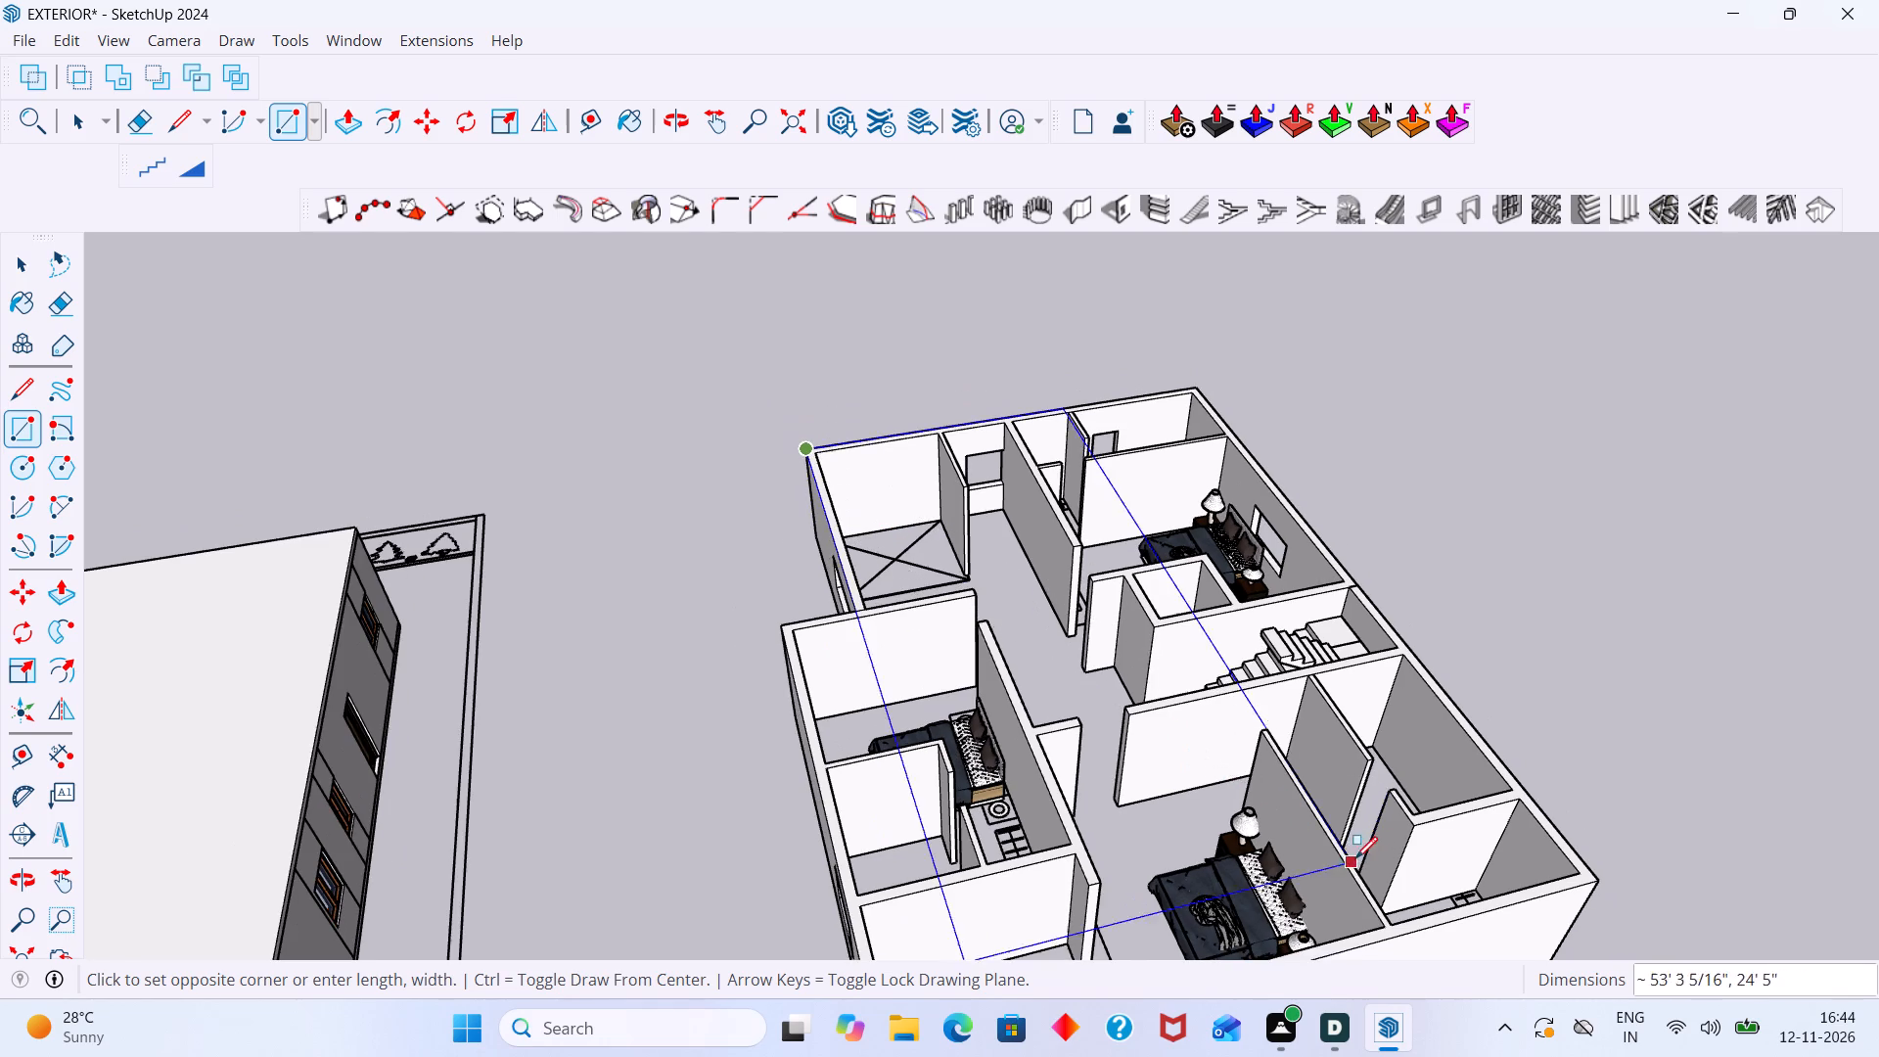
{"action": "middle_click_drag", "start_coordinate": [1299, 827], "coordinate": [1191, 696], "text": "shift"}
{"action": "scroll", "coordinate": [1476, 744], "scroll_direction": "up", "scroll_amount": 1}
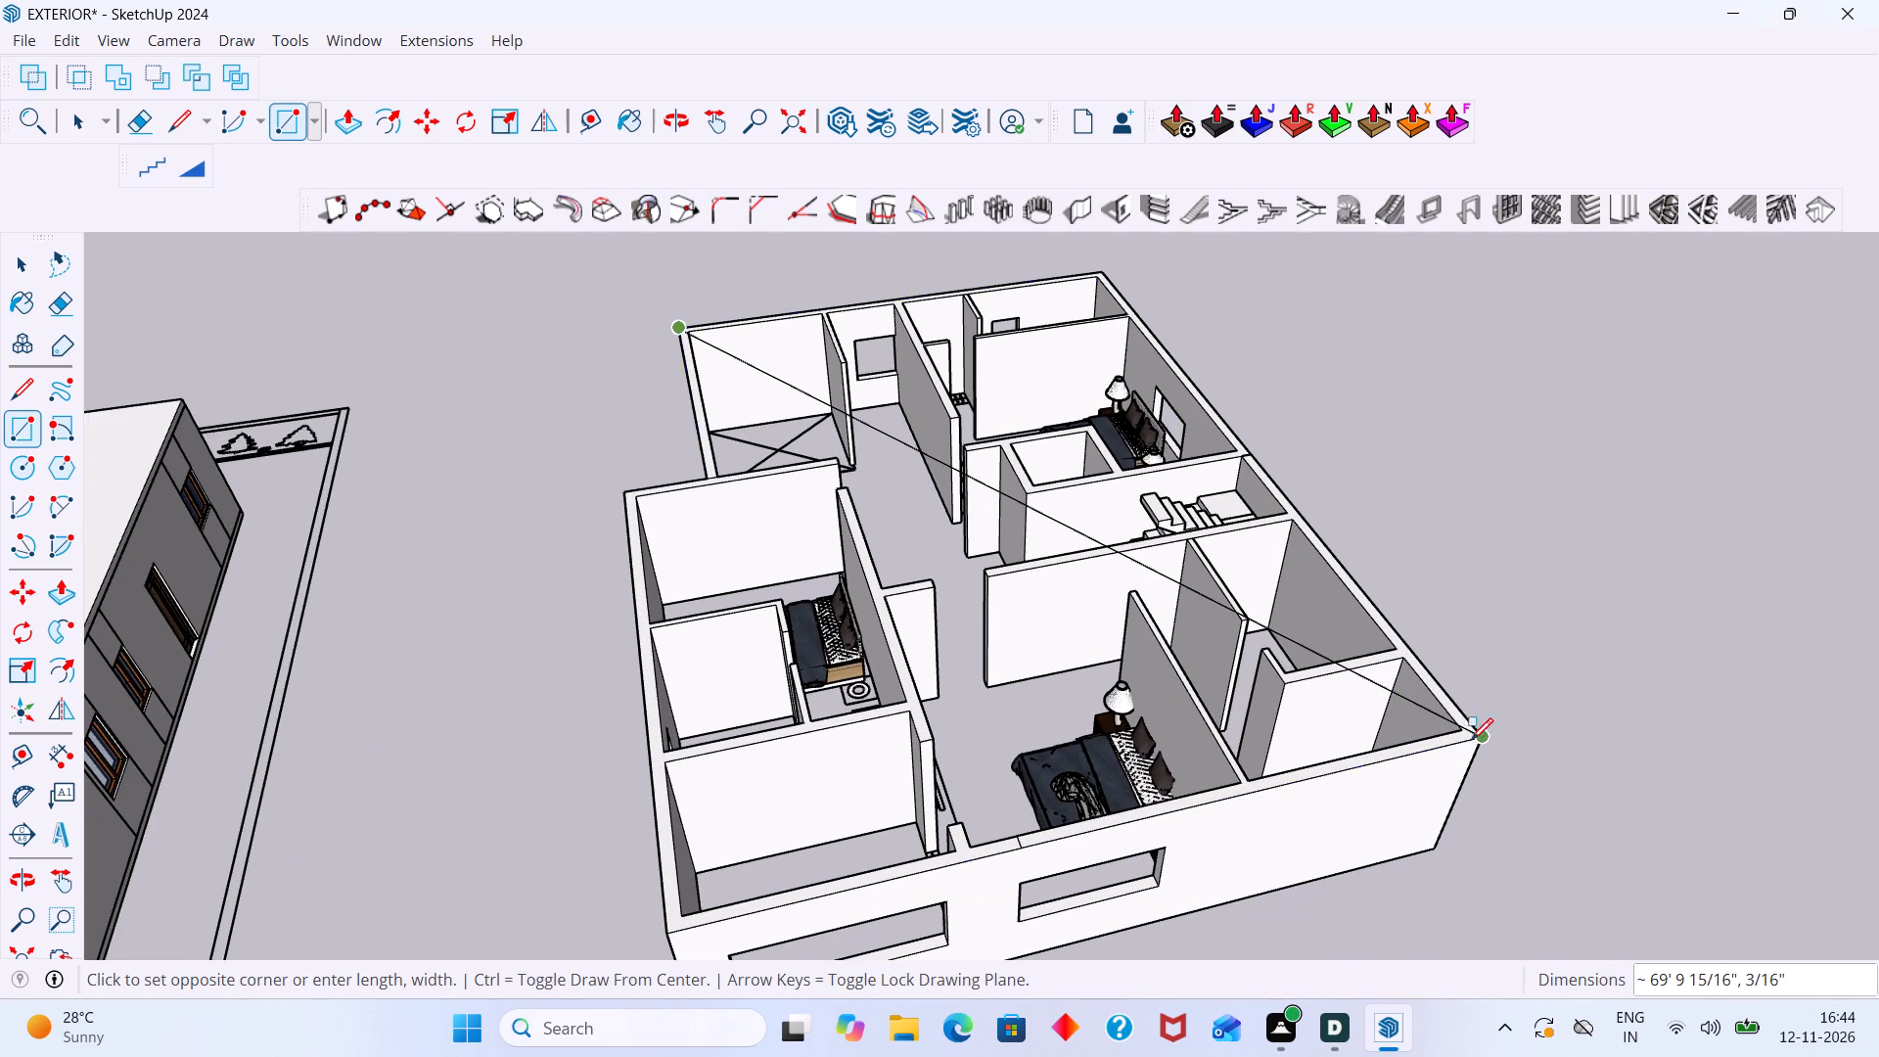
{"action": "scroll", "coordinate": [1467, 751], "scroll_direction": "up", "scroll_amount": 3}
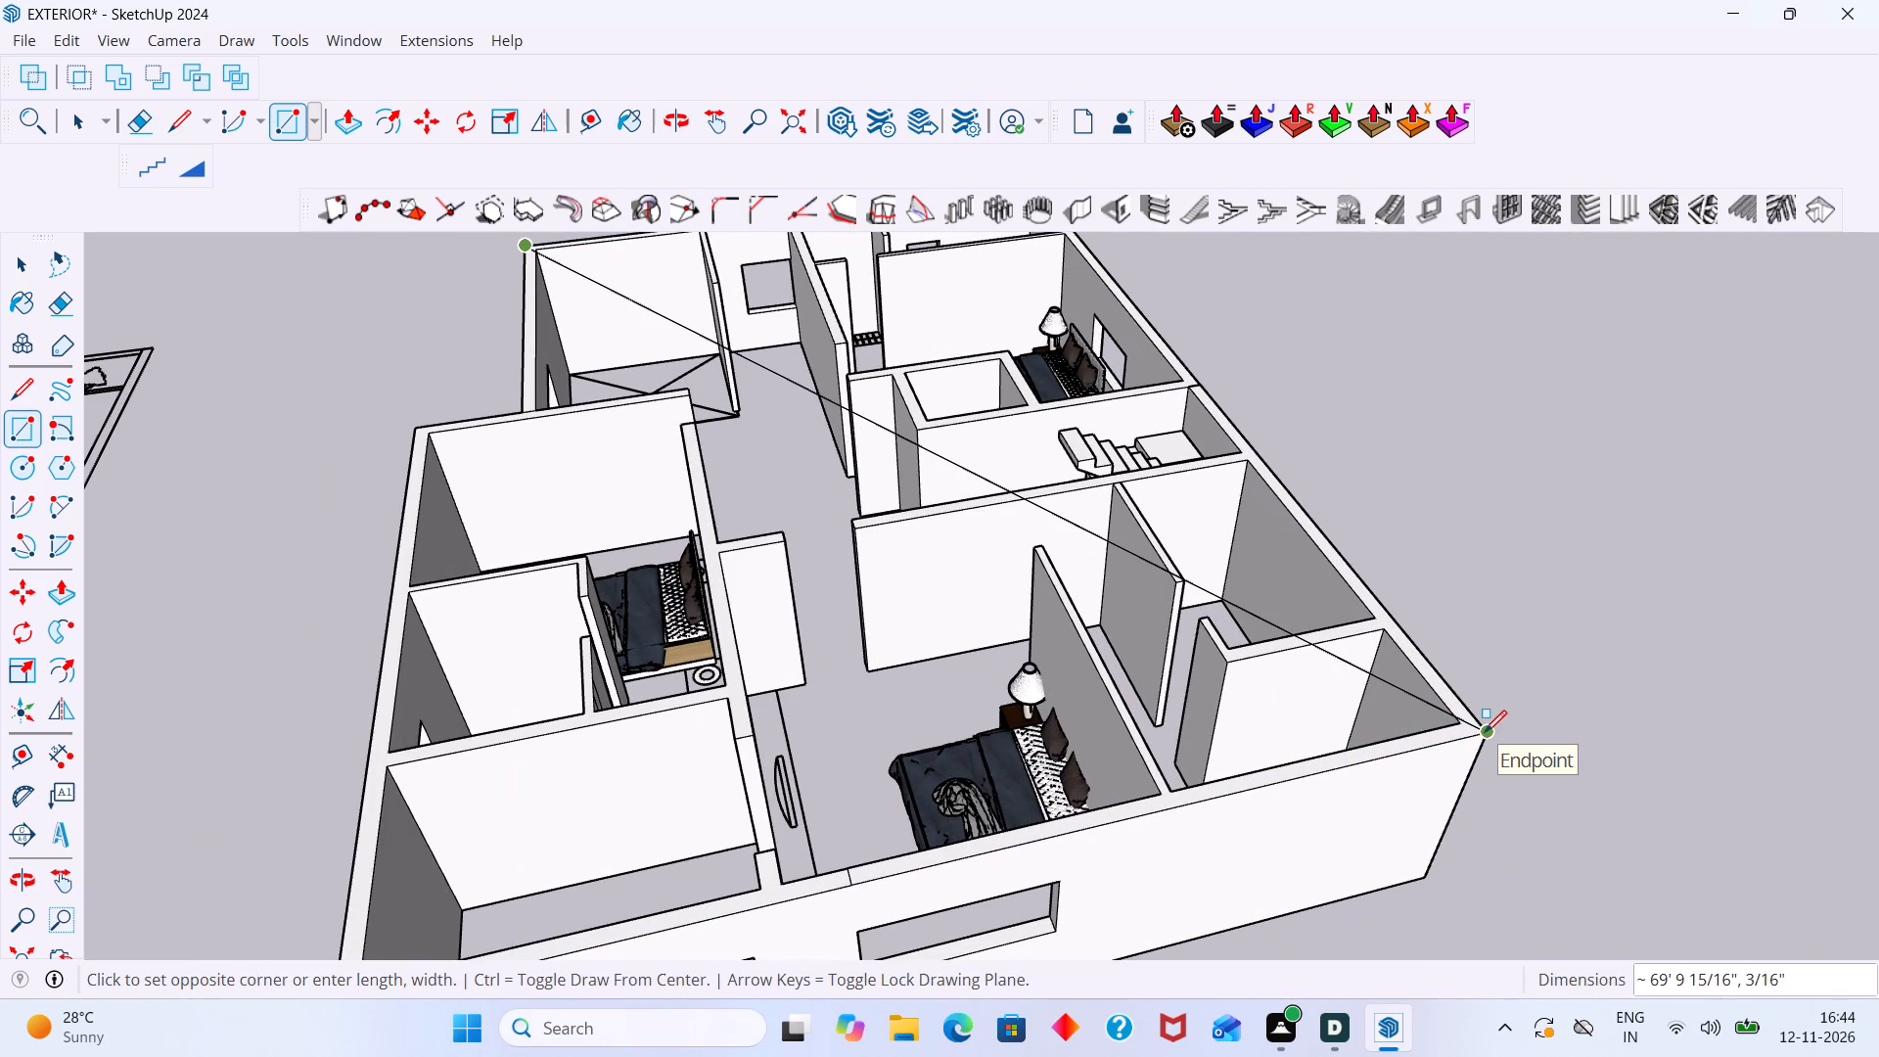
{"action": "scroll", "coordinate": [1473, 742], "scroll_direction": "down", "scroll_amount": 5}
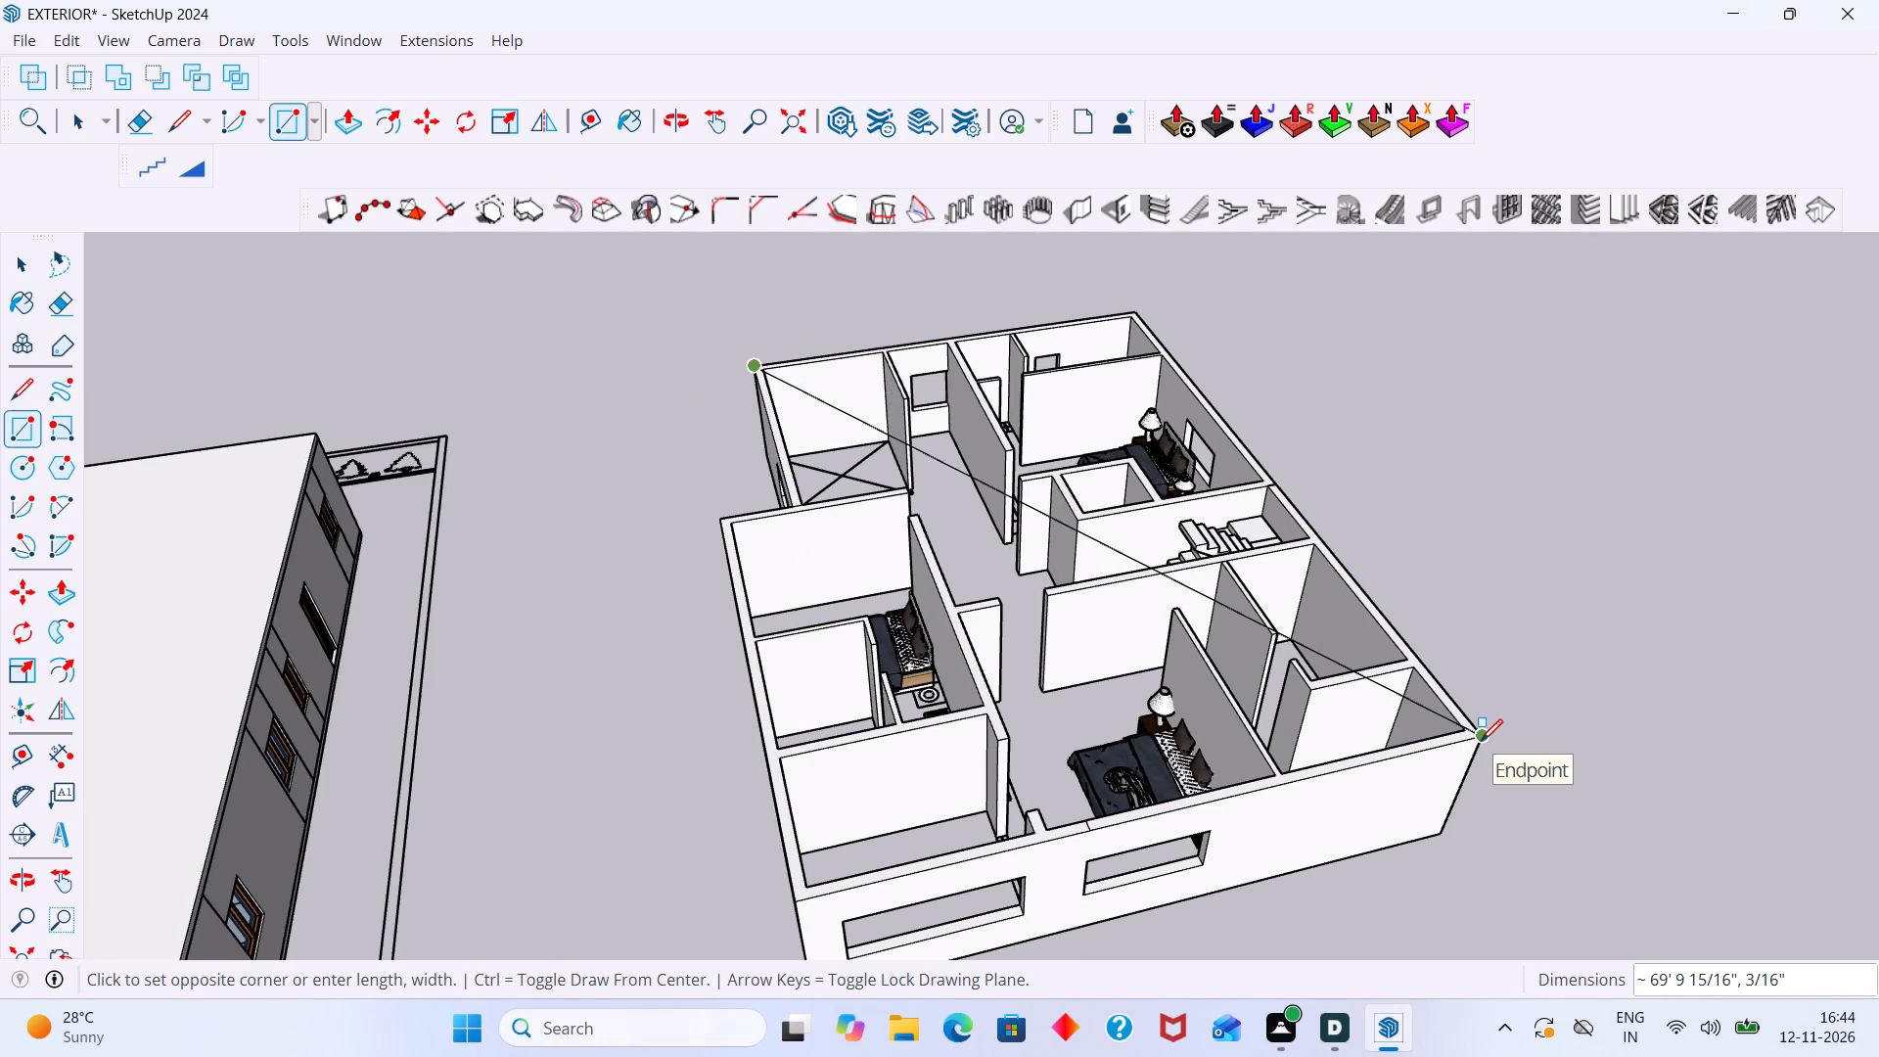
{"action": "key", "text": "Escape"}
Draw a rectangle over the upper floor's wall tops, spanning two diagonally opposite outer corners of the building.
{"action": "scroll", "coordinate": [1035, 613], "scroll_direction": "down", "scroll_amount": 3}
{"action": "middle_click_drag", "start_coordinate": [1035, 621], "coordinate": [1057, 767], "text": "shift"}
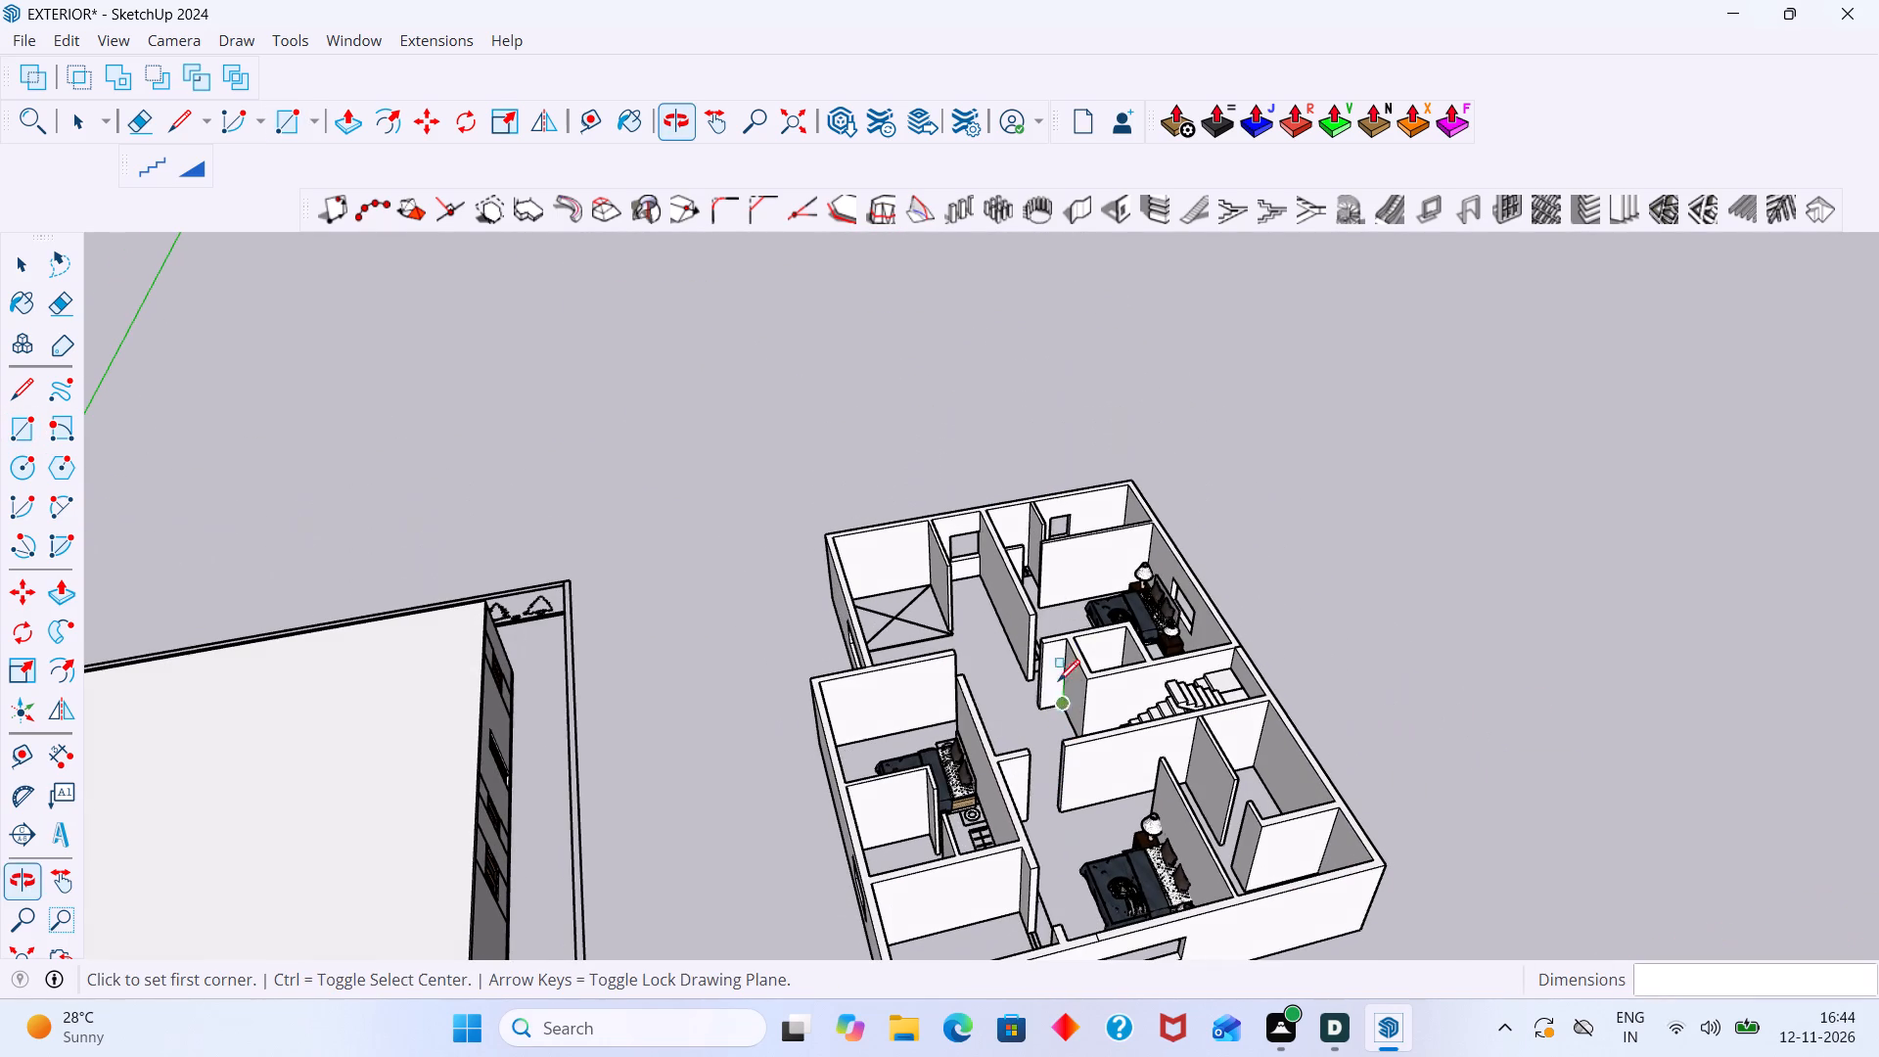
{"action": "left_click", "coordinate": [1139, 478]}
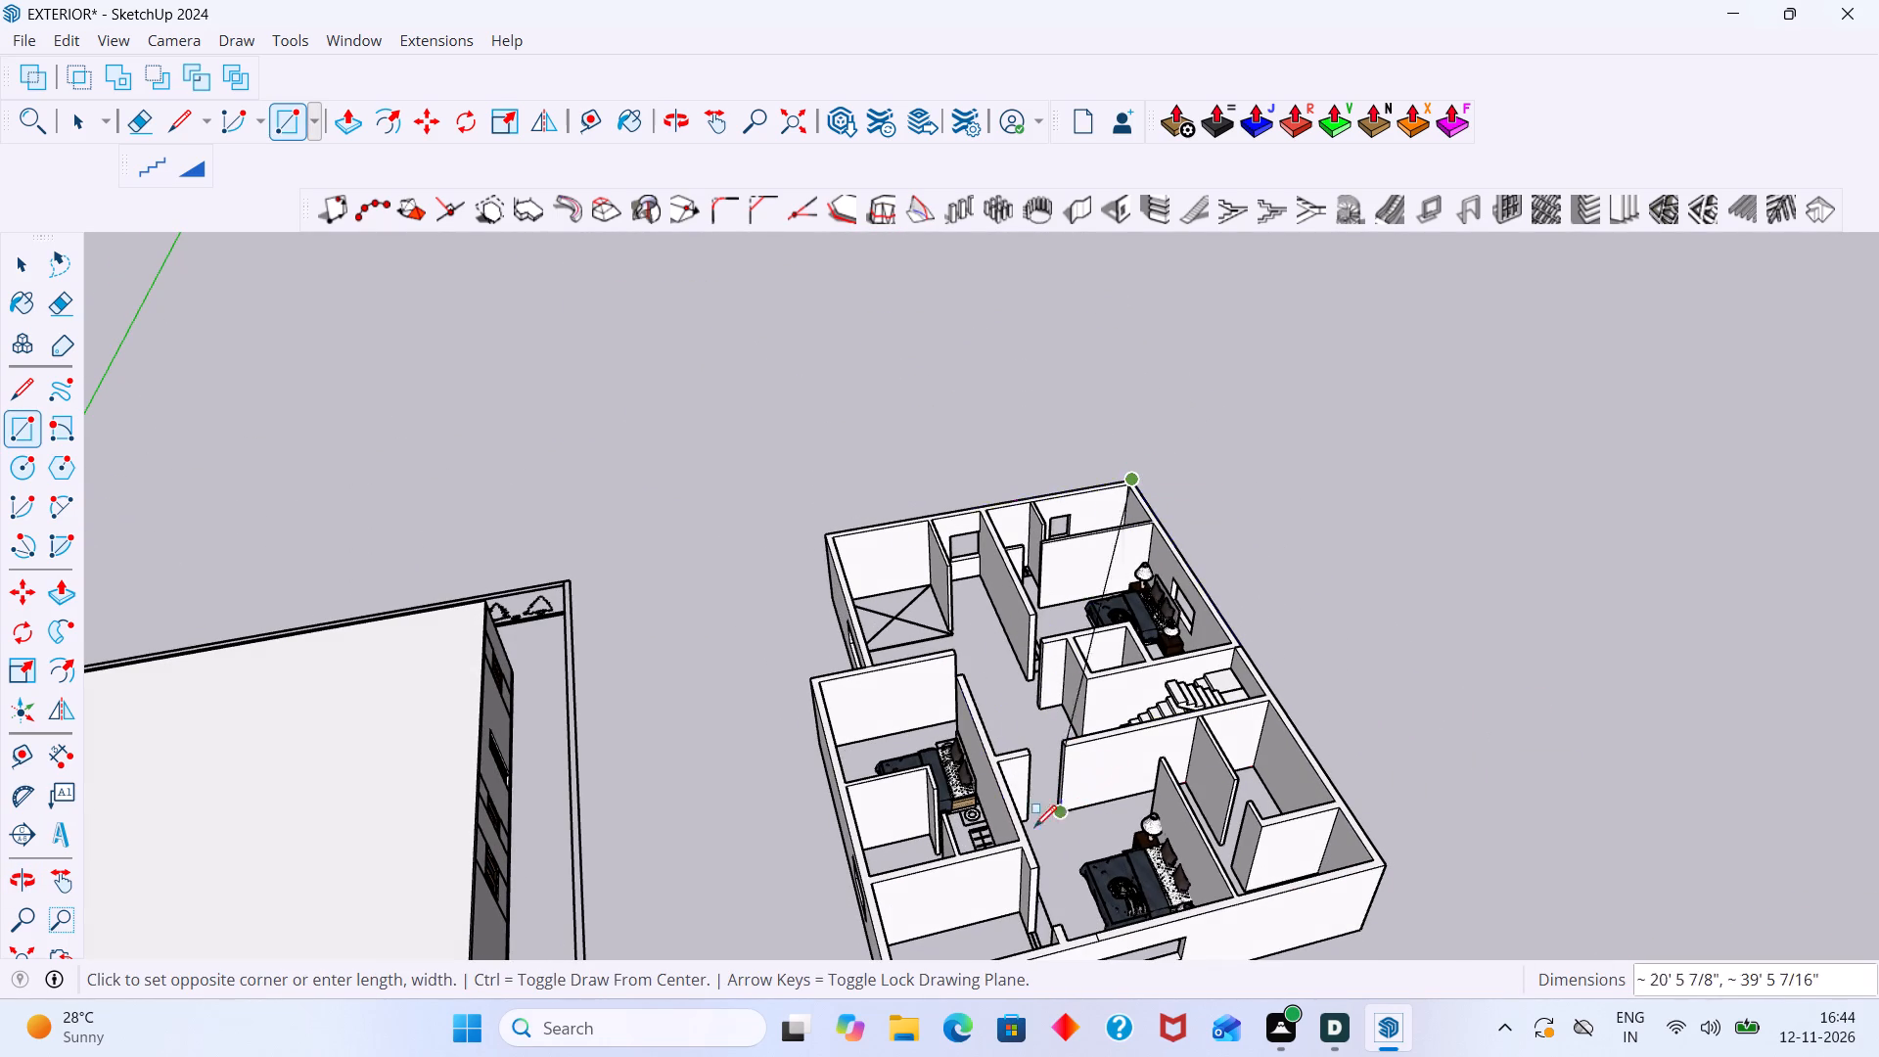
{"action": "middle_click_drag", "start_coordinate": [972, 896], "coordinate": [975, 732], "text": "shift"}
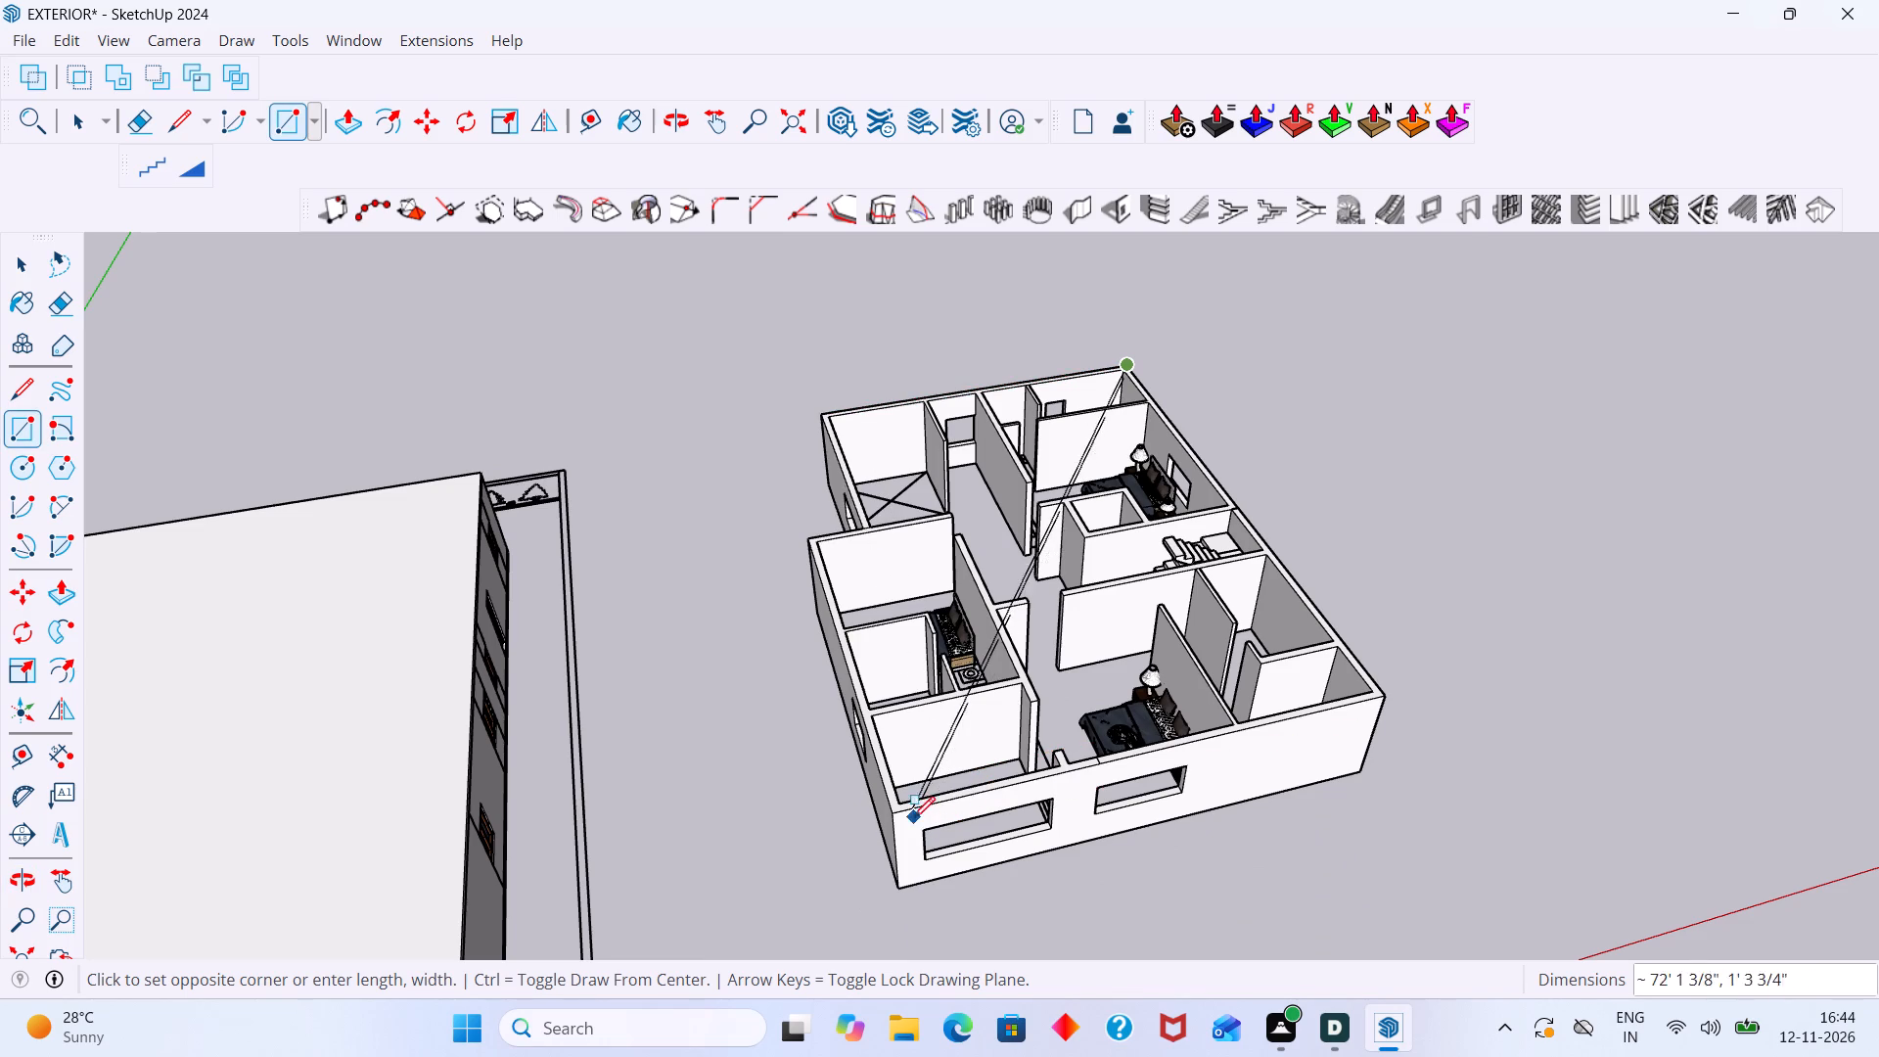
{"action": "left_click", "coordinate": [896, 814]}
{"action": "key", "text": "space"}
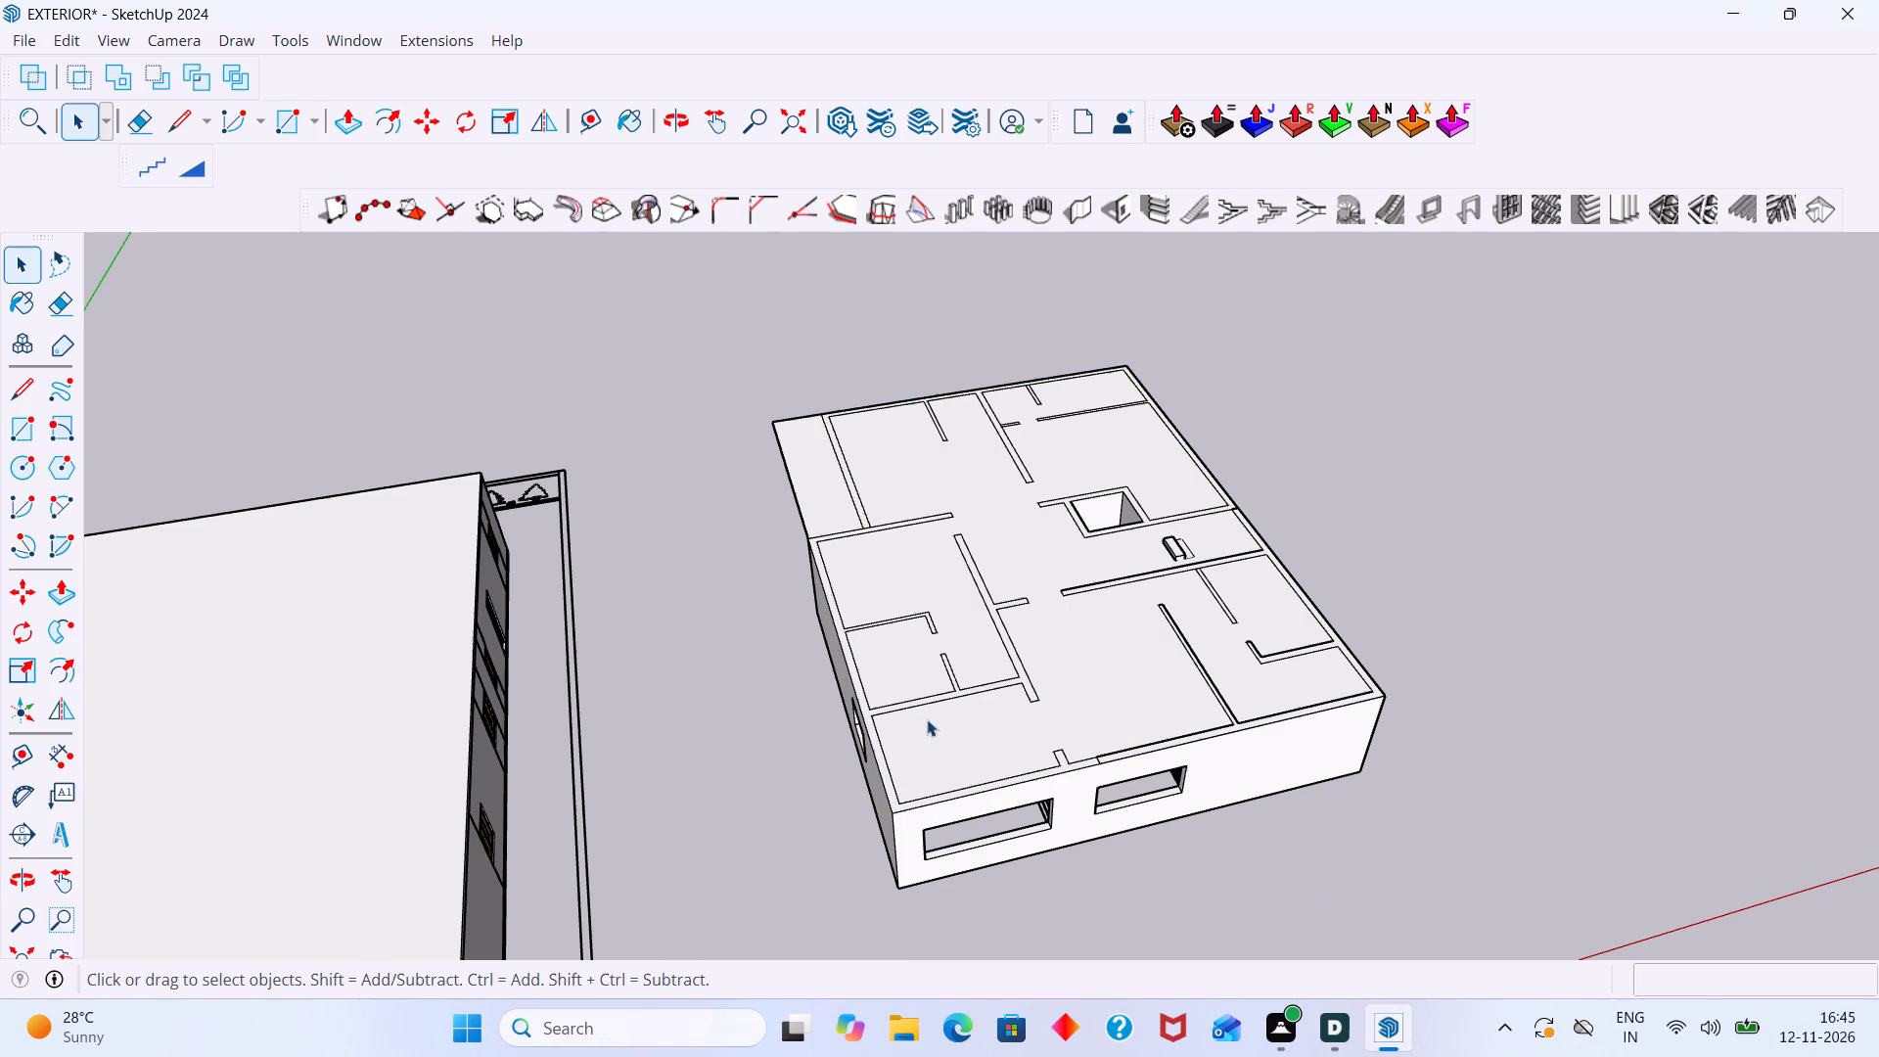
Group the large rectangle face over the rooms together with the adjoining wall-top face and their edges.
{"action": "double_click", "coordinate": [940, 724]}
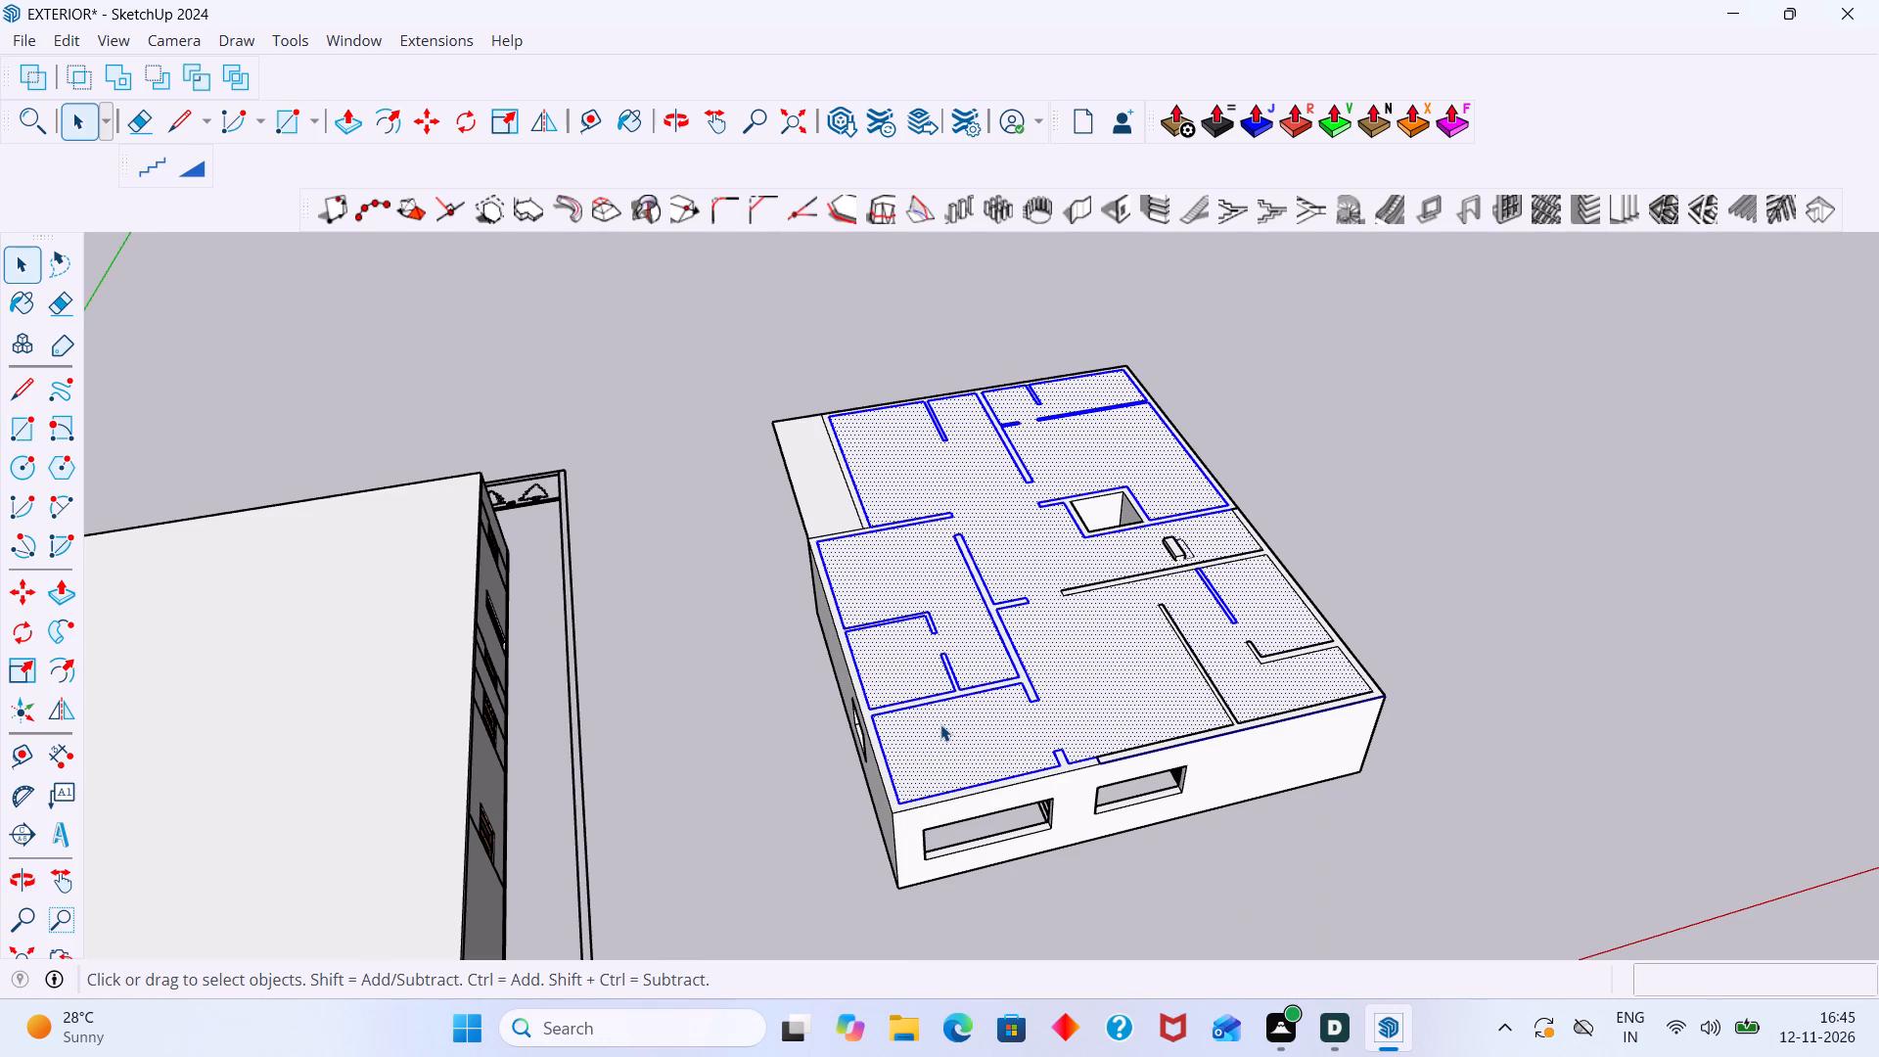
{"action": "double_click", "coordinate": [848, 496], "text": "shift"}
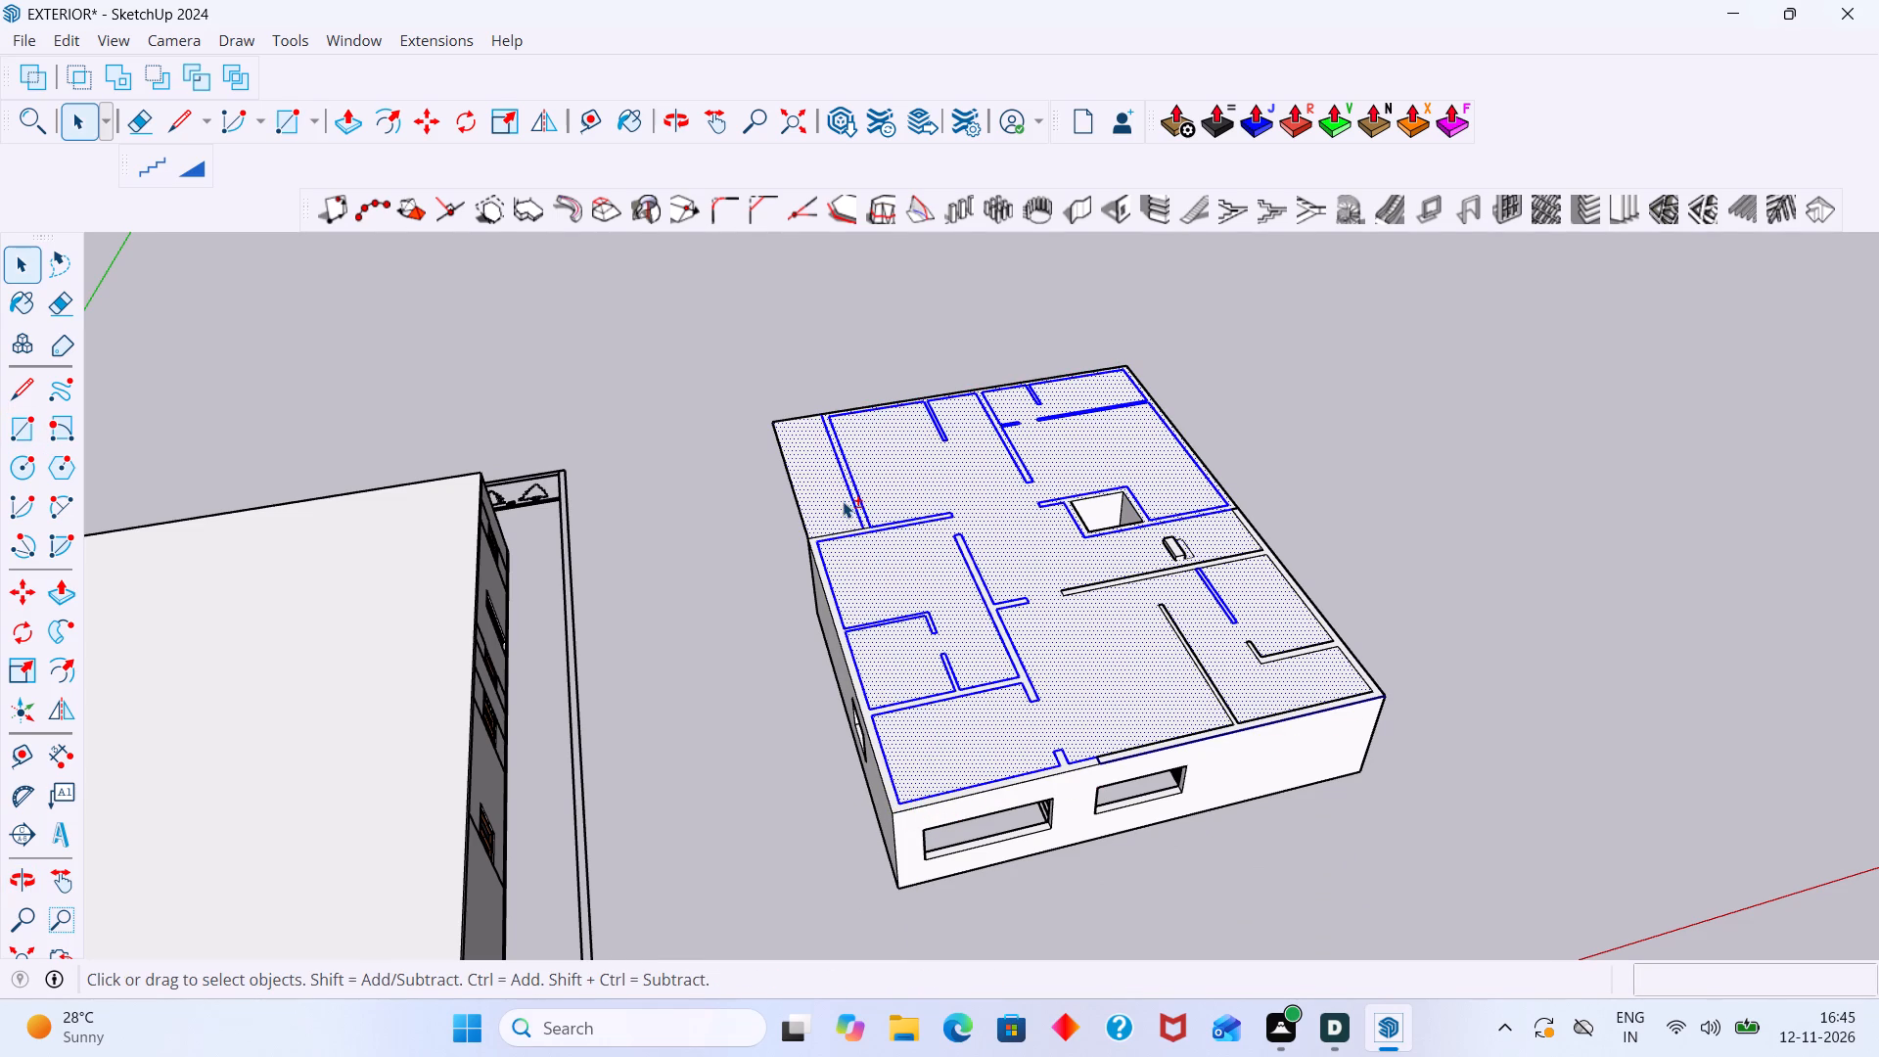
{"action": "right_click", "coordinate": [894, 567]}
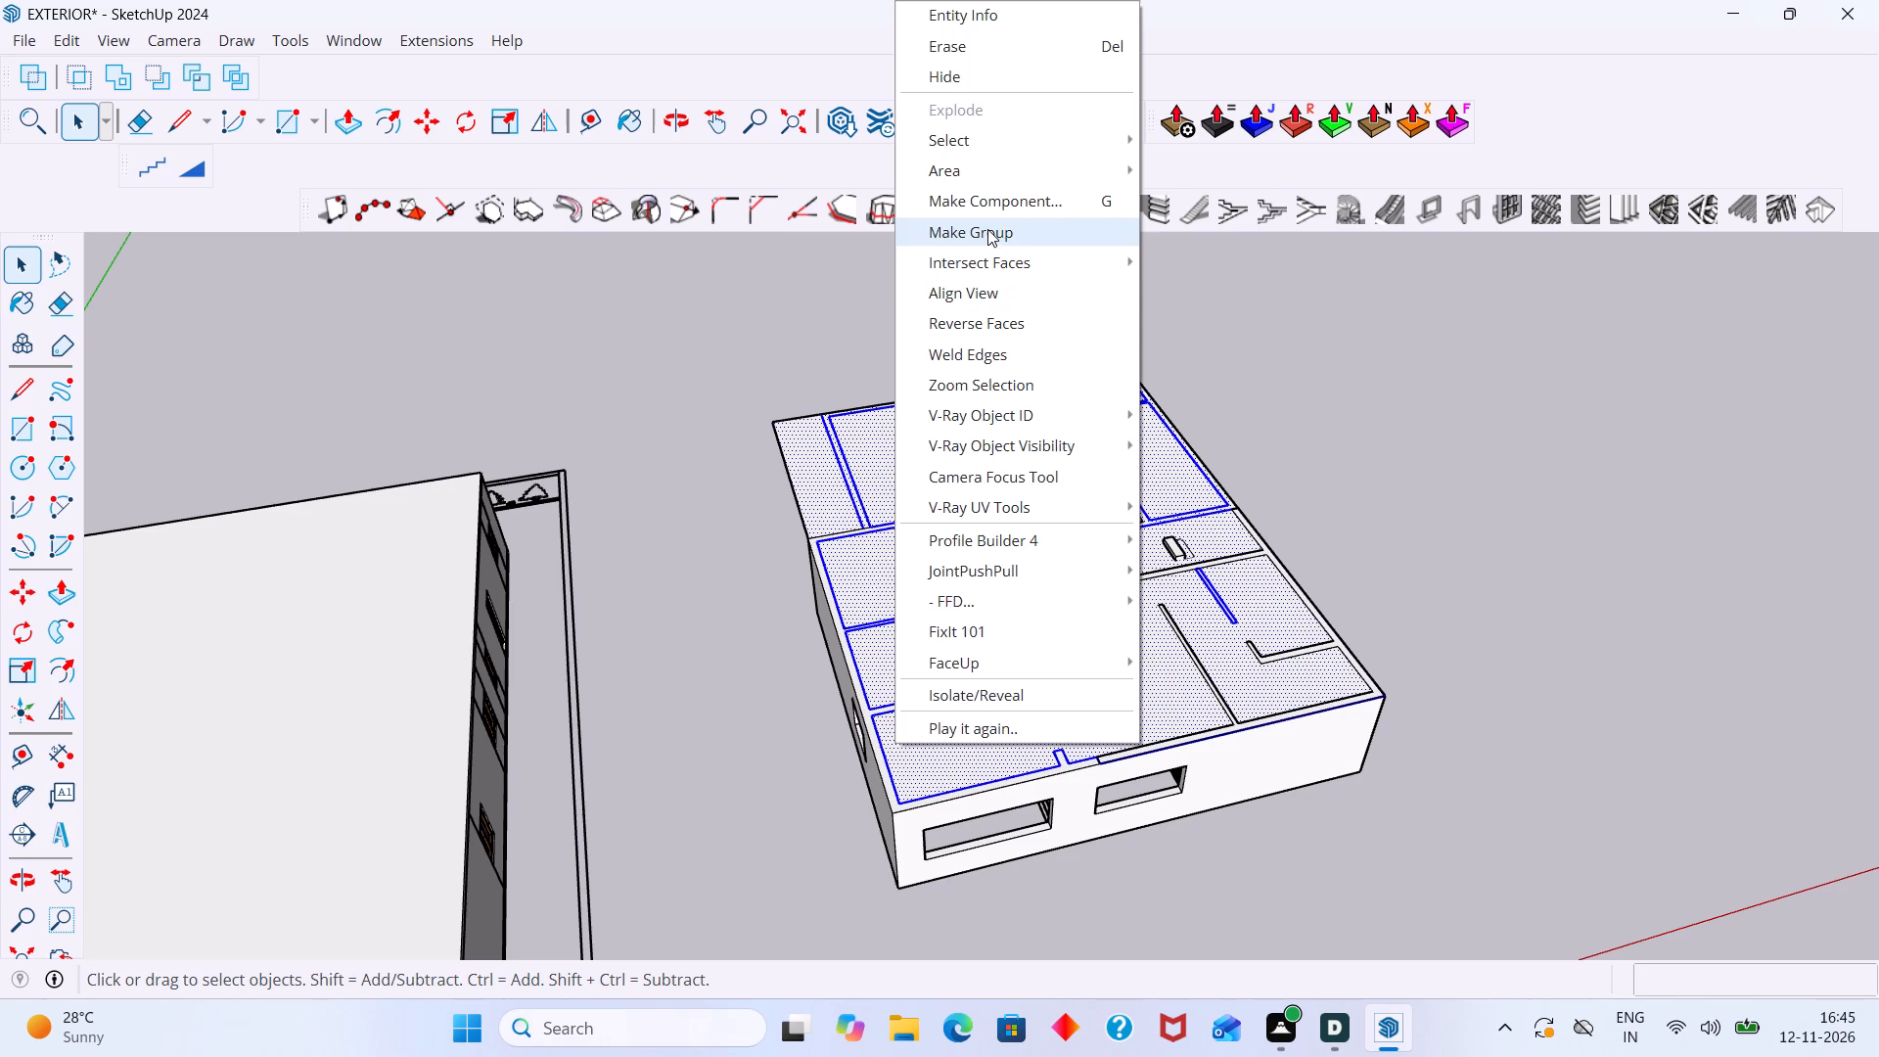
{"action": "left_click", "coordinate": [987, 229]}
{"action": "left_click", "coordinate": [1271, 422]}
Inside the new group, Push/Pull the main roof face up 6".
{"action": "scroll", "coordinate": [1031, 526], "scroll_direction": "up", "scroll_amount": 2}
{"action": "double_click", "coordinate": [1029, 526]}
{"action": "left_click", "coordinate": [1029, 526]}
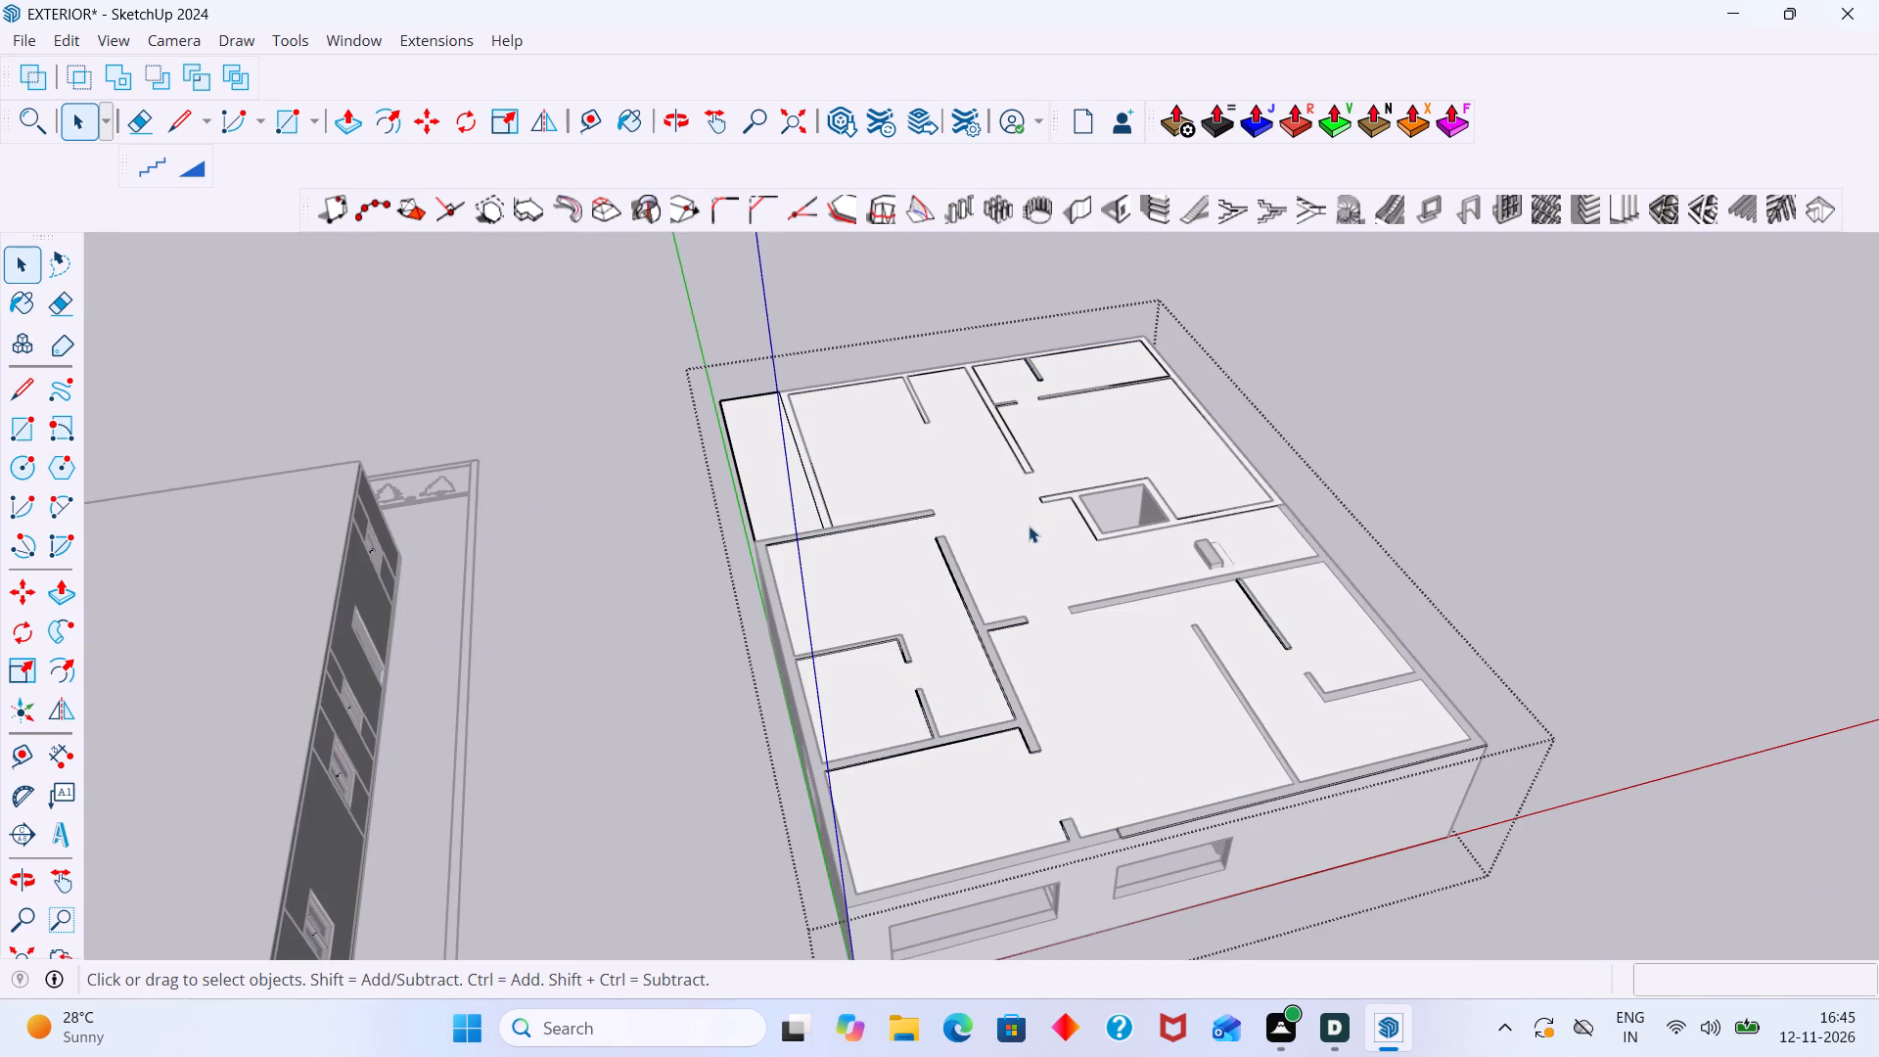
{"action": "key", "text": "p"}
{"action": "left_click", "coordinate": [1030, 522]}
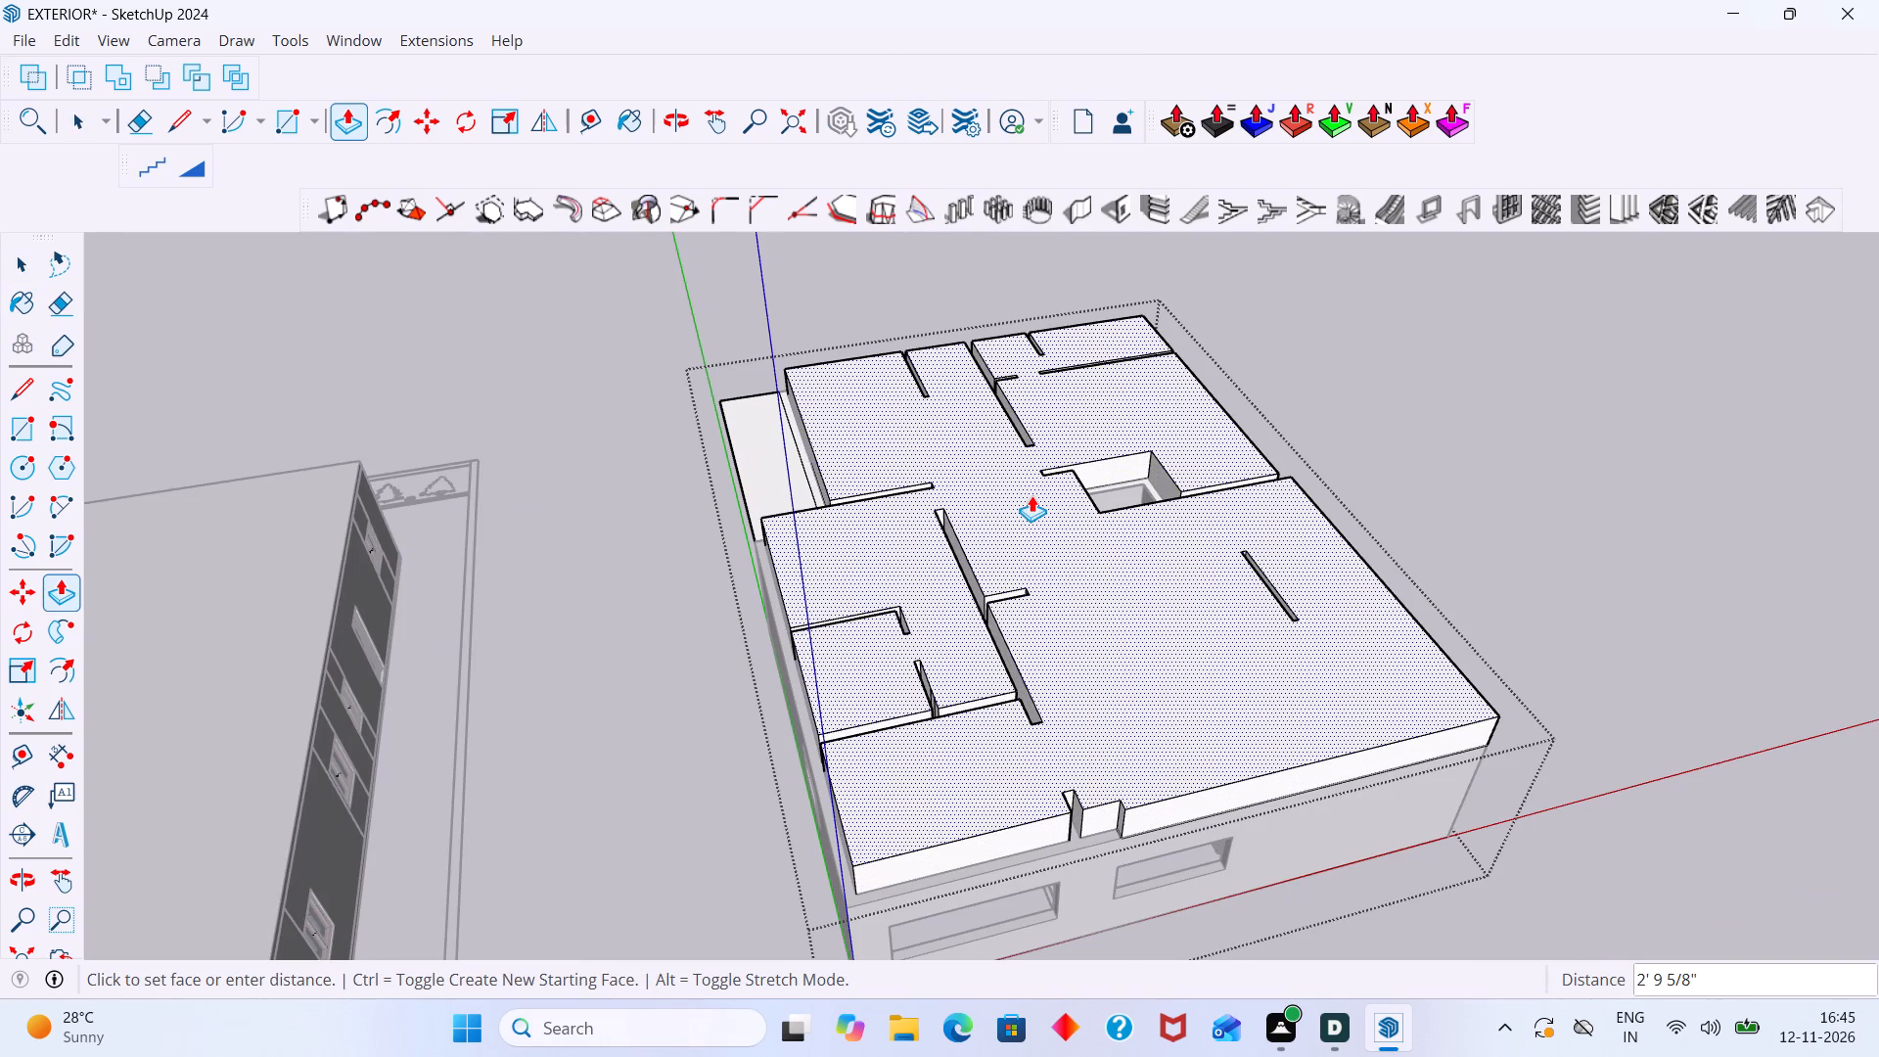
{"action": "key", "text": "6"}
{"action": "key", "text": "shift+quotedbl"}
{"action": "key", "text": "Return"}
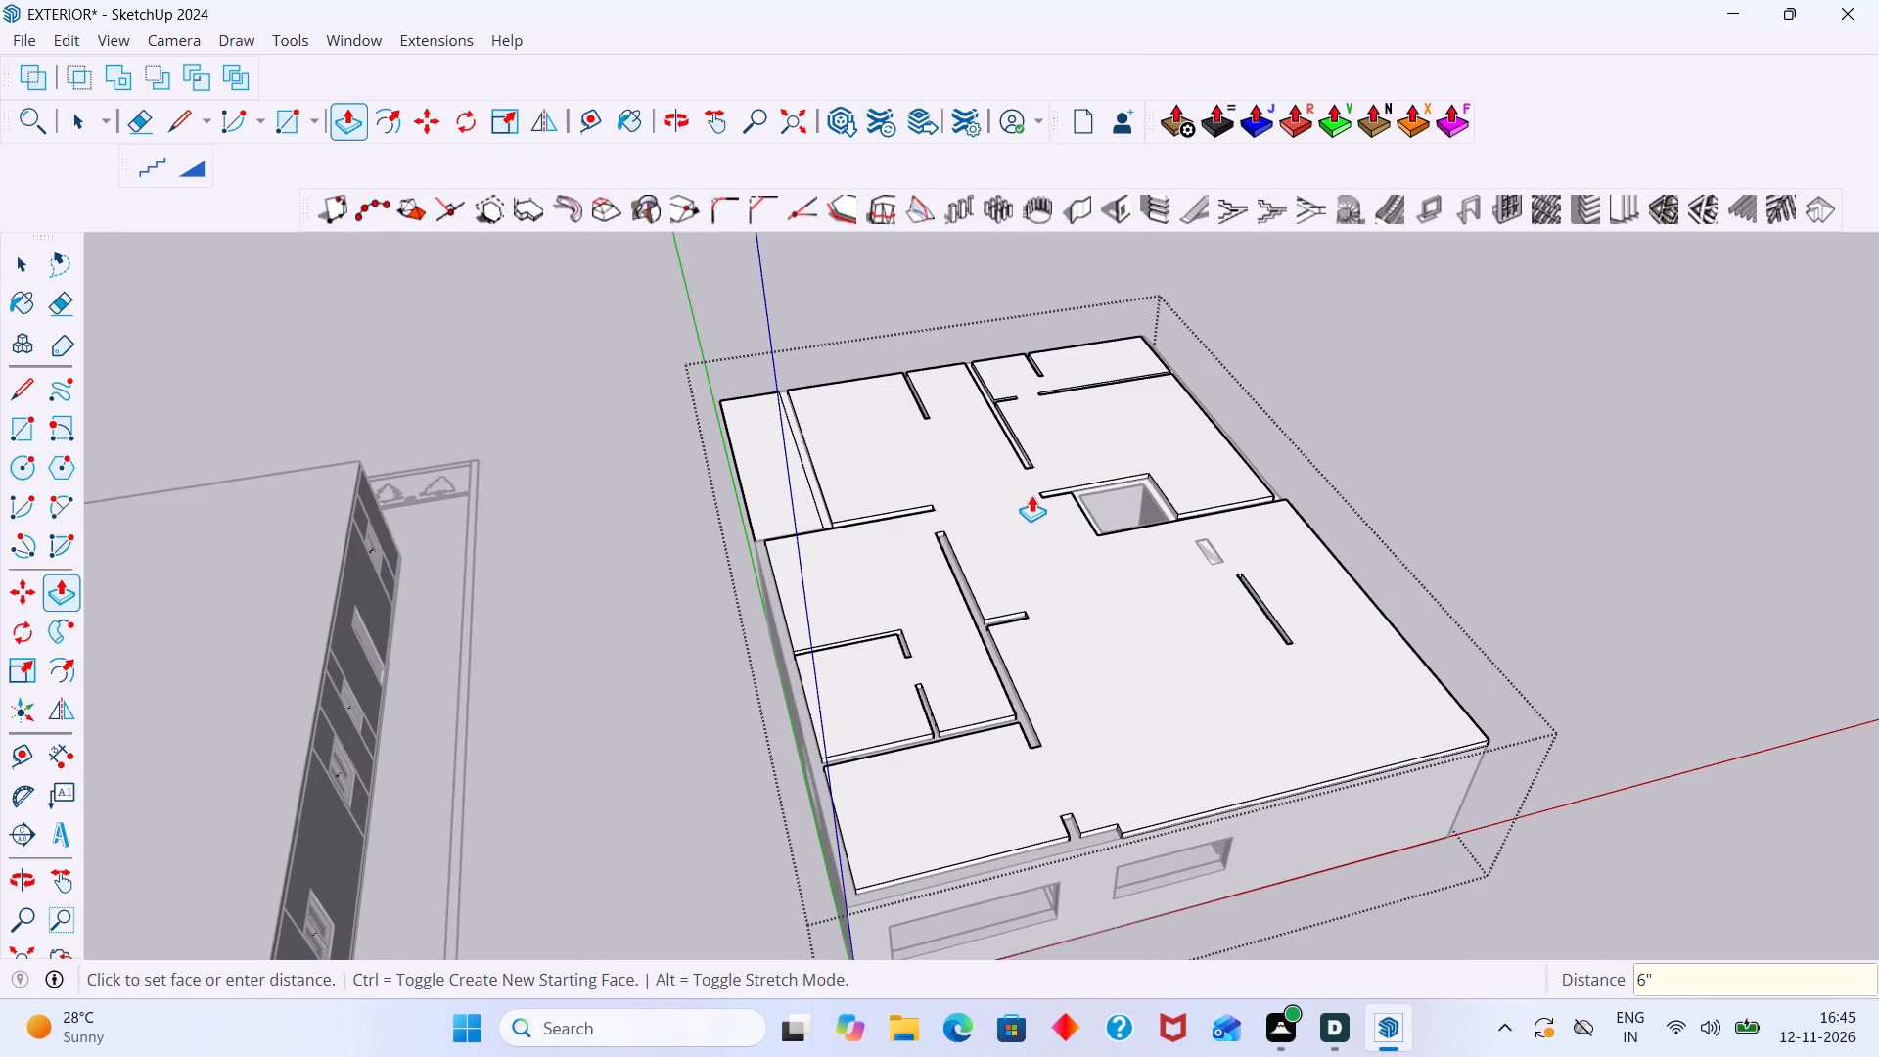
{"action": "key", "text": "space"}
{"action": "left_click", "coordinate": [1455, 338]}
Examine the roof slab for gaps along the wall lines and for its overhang at the recessed outer corner.
{"action": "scroll", "coordinate": [1388, 531], "scroll_direction": "up", "scroll_amount": 2}
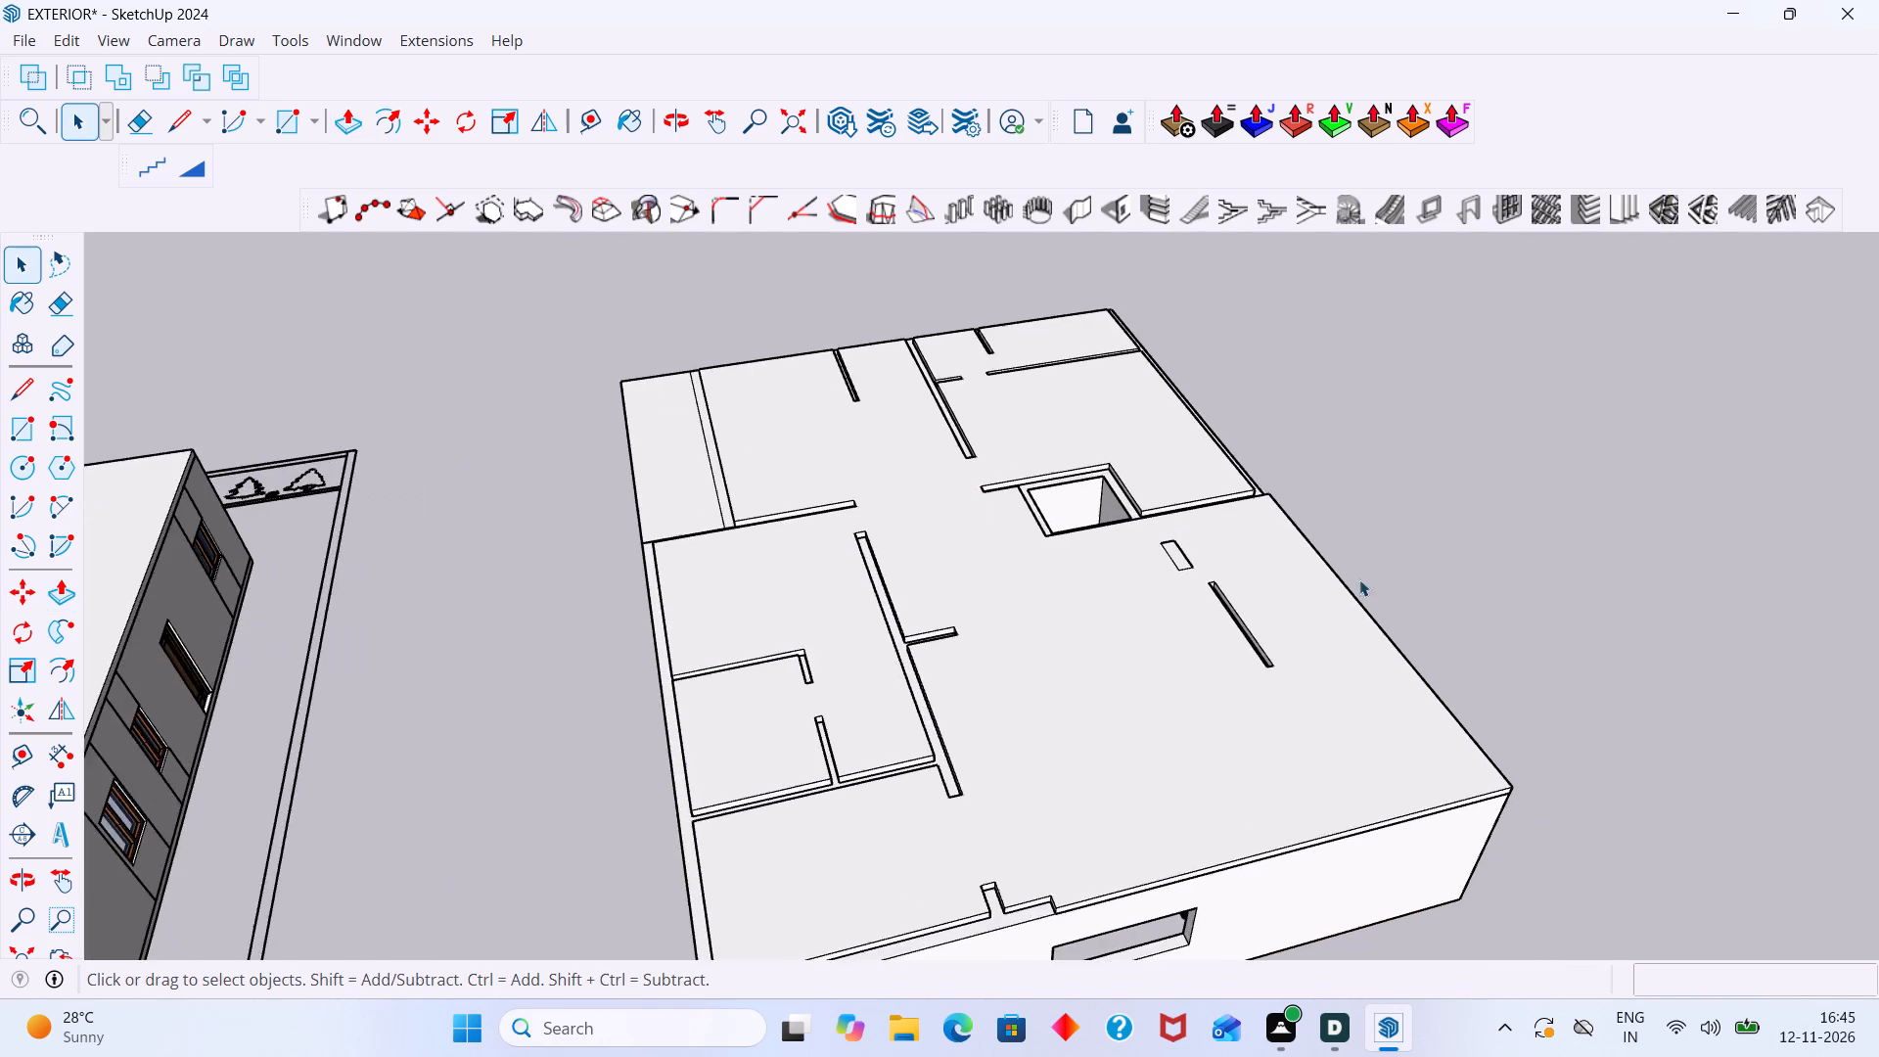
{"action": "middle_click_drag", "start_coordinate": [1359, 579], "coordinate": [1381, 711]}
{"action": "scroll", "coordinate": [1262, 570], "scroll_direction": "up", "scroll_amount": 2}
{"action": "middle_click_drag", "start_coordinate": [1218, 512], "coordinate": [1317, 778]}
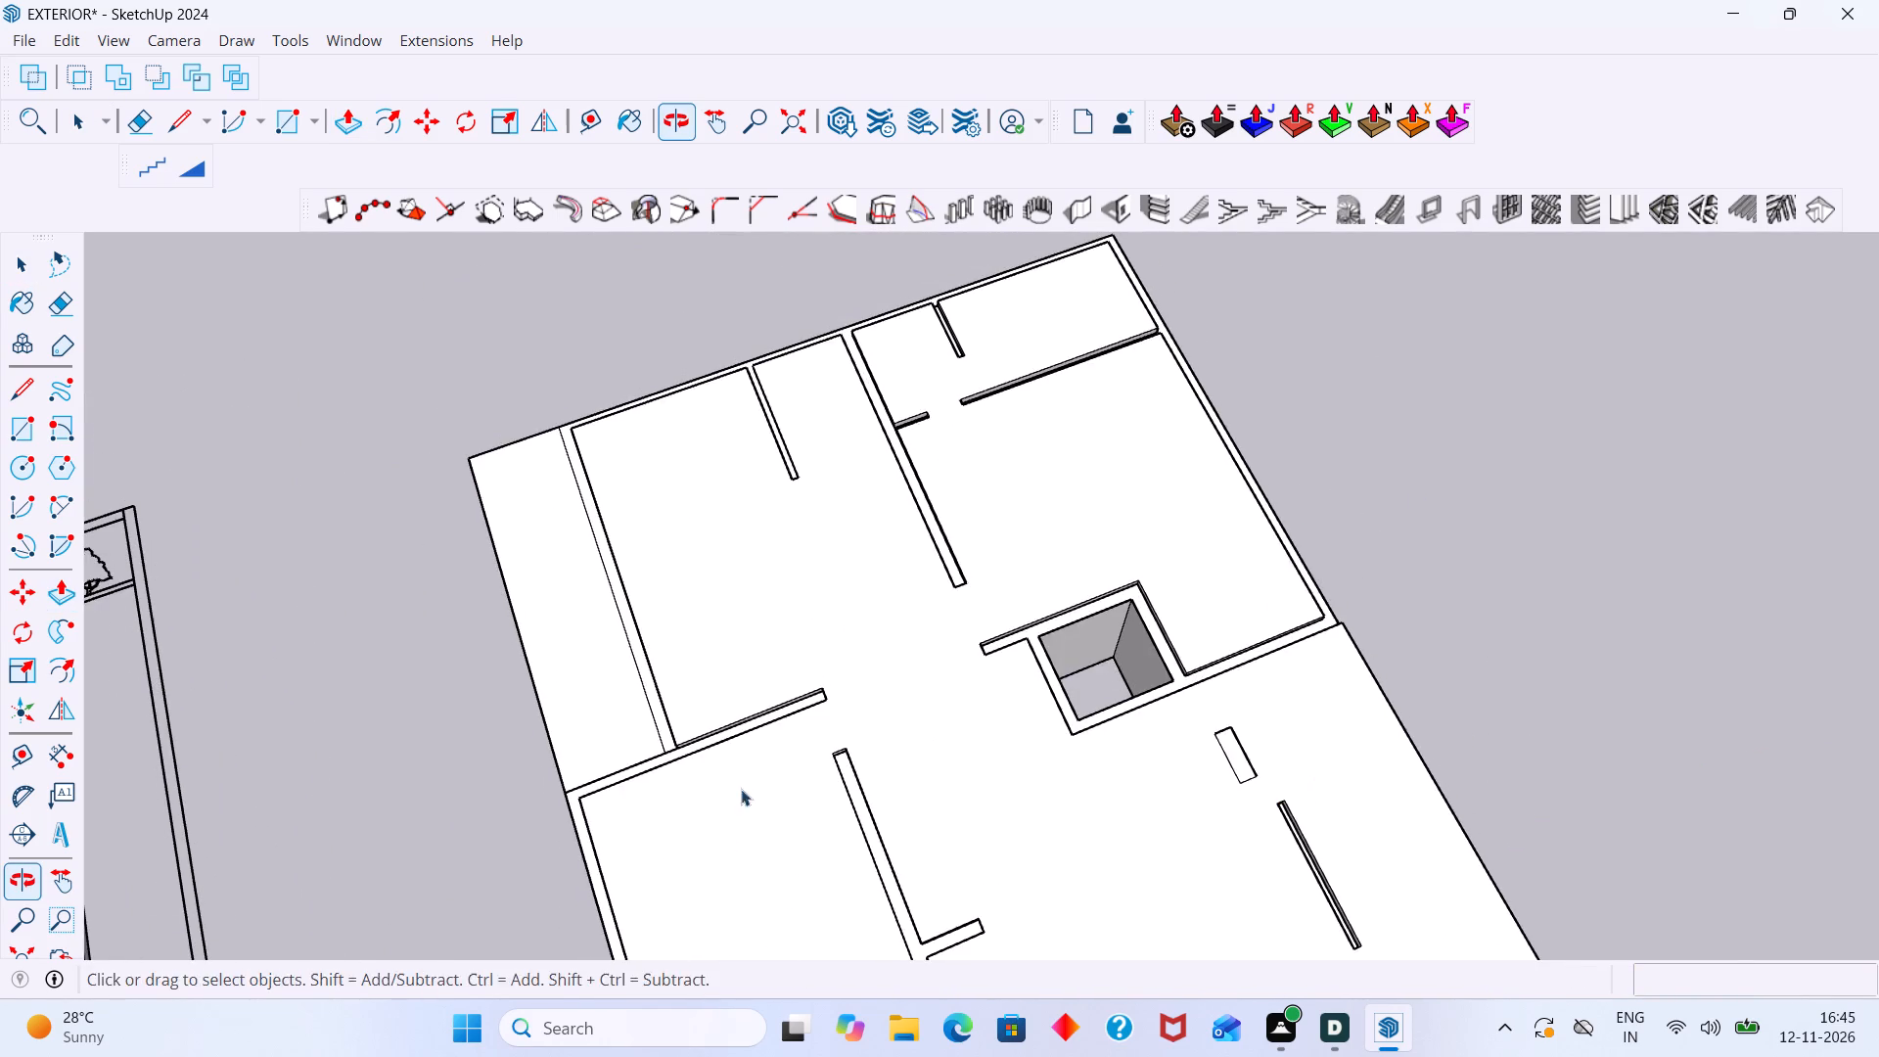
{"action": "middle_click_drag", "start_coordinate": [667, 789], "coordinate": [762, 693]}
{"action": "scroll", "coordinate": [775, 712], "scroll_direction": "up", "scroll_amount": 5}
{"action": "middle_click_drag", "start_coordinate": [716, 720], "coordinate": [888, 615]}
{"action": "middle_click_drag", "start_coordinate": [882, 623], "coordinate": [966, 587]}
{"action": "middle_click_drag", "start_coordinate": [918, 641], "coordinate": [1054, 622]}
{"action": "scroll", "coordinate": [1047, 625], "scroll_direction": "up", "scroll_amount": 3}
{"action": "scroll", "coordinate": [1045, 625], "scroll_direction": "down", "scroll_amount": 4}
{"action": "middle_click_drag", "start_coordinate": [1053, 630], "coordinate": [924, 615]}
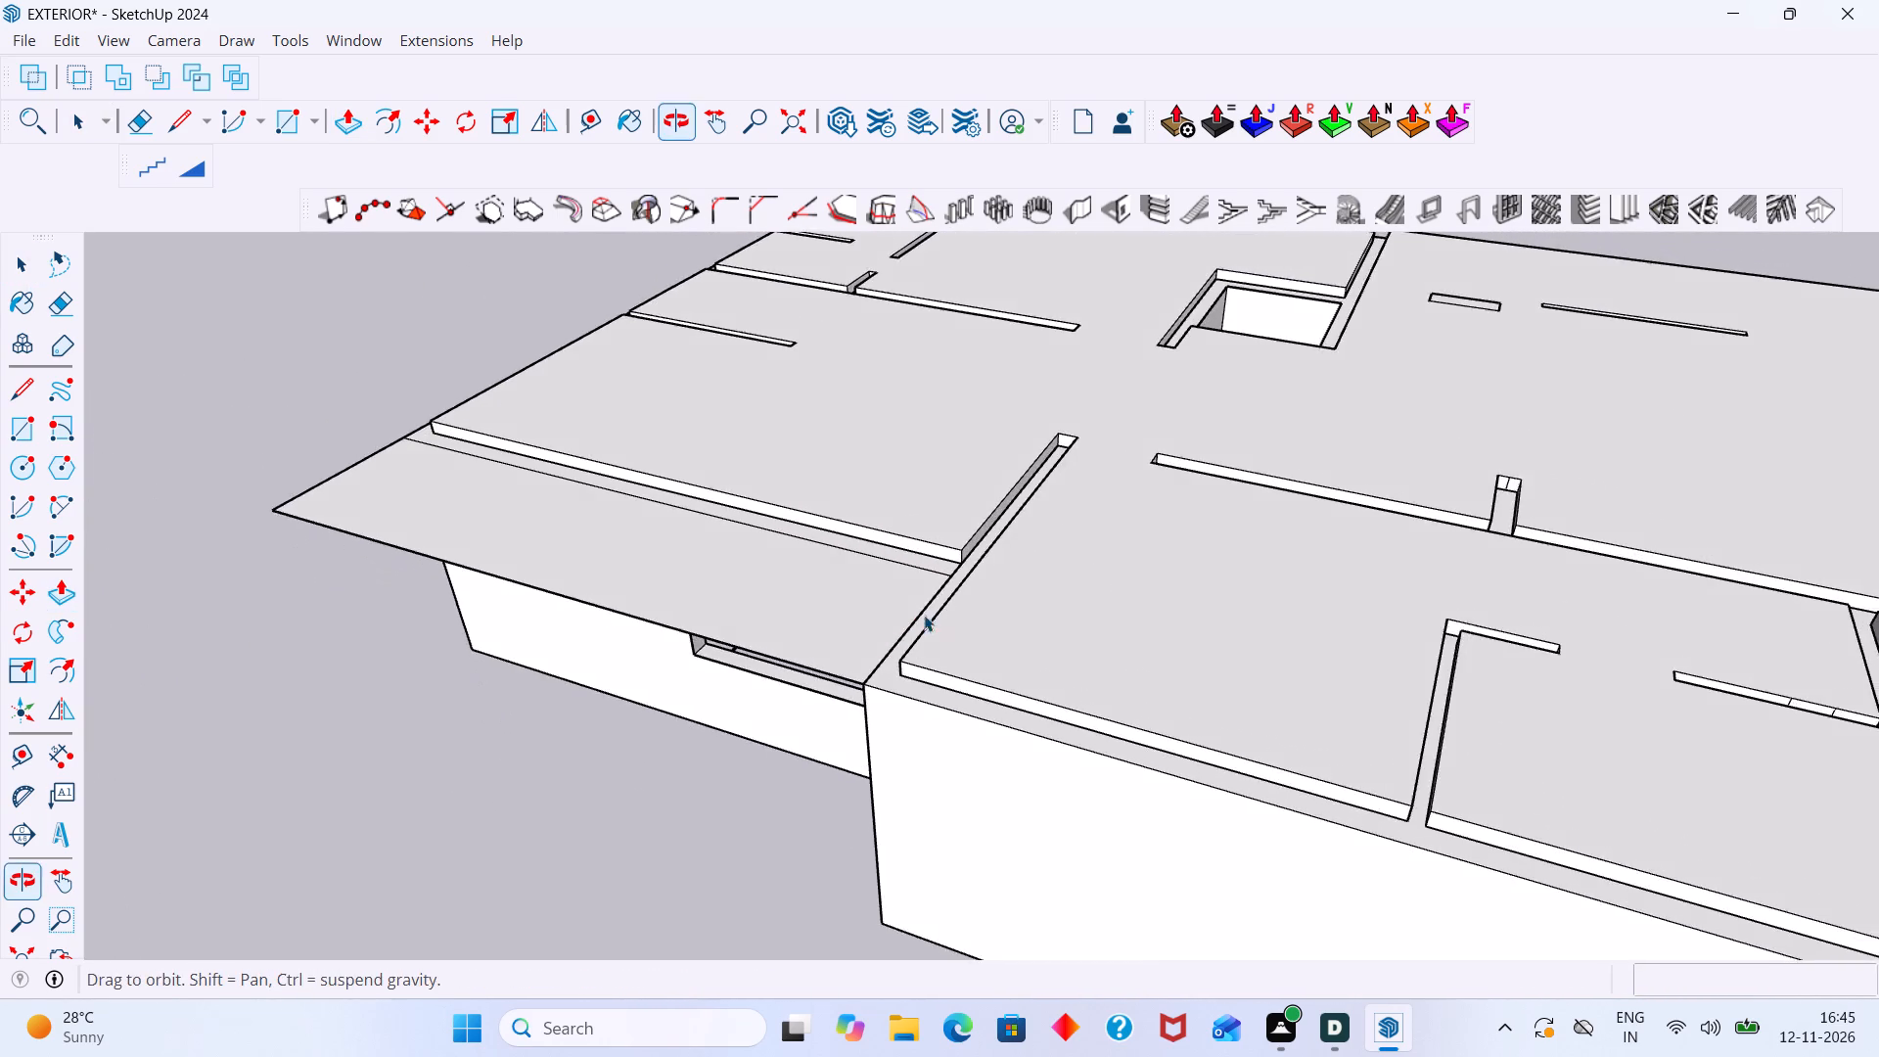
{"action": "middle_click_drag", "start_coordinate": [924, 615], "coordinate": [926, 625]}
{"action": "scroll", "coordinate": [927, 582], "scroll_direction": "up", "scroll_amount": 11}
{"action": "left_click", "coordinate": [925, 676]}
{"action": "double_click", "coordinate": [907, 667]}
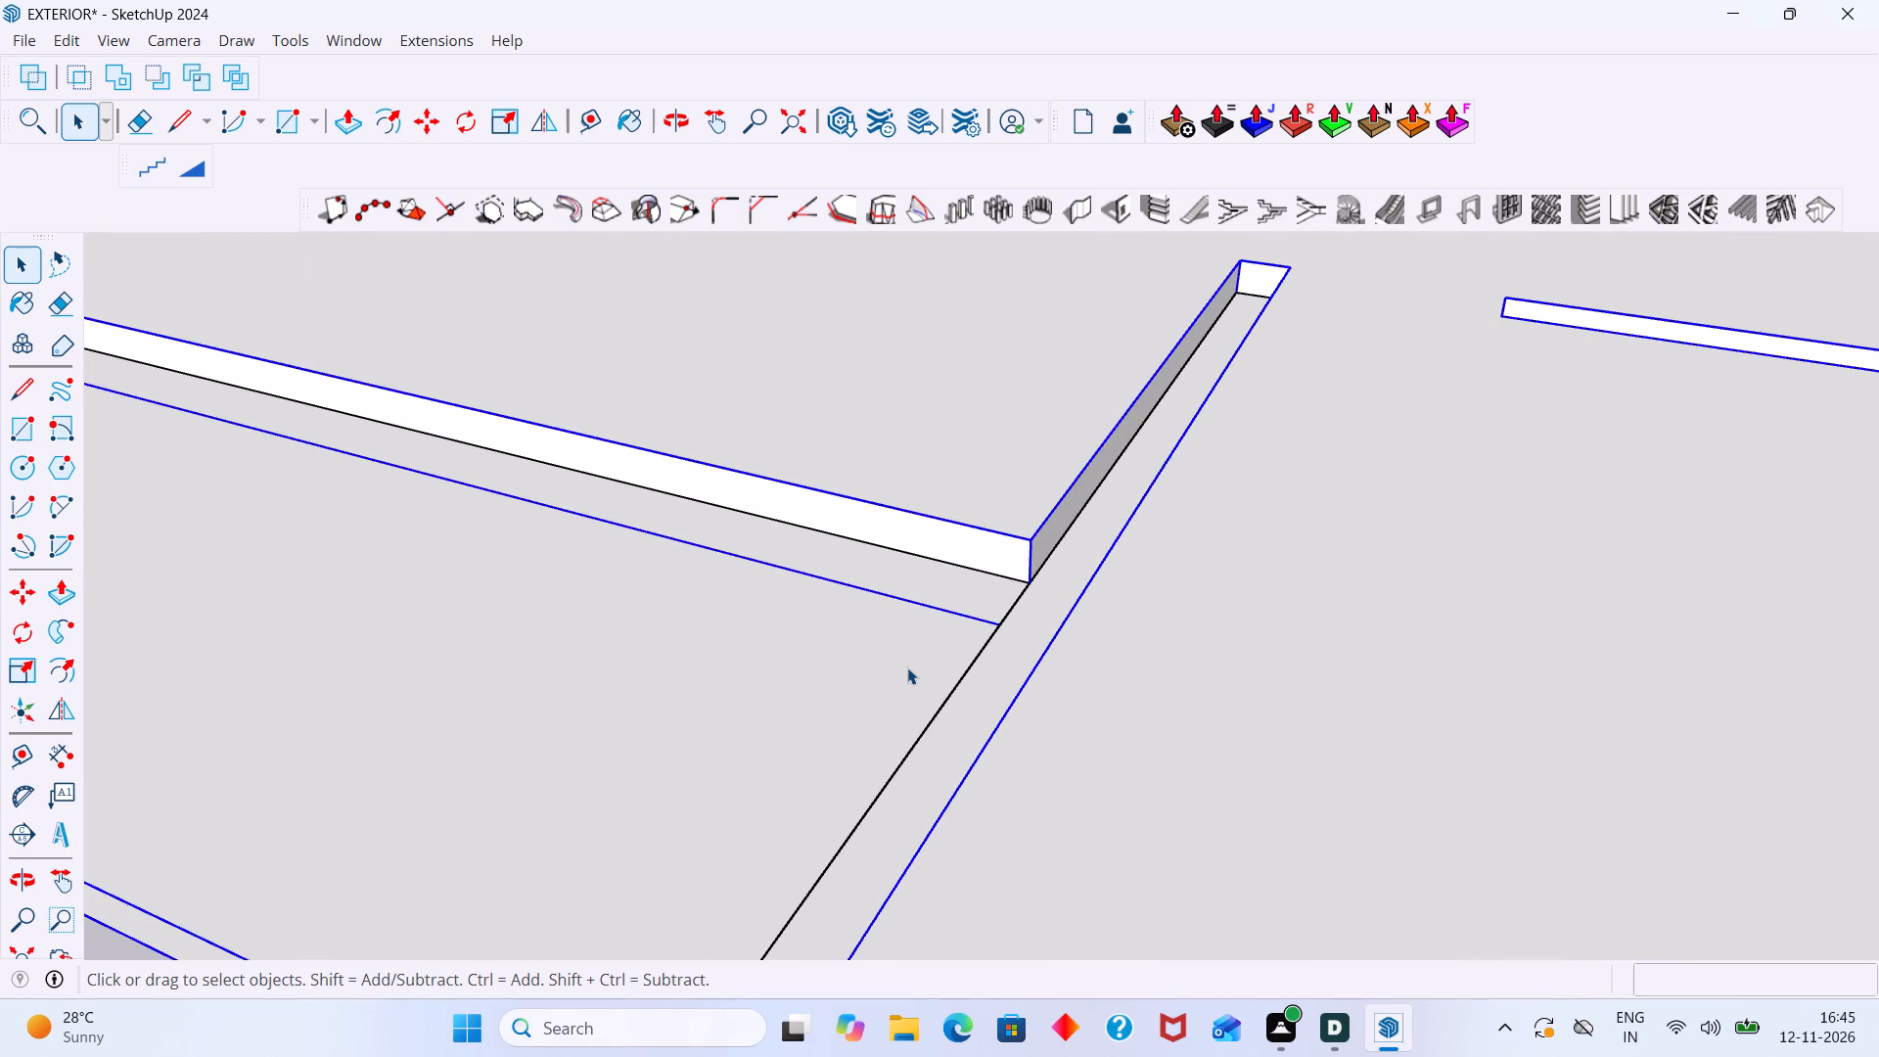
{"action": "scroll", "coordinate": [877, 713], "scroll_direction": "down", "scroll_amount": 17}
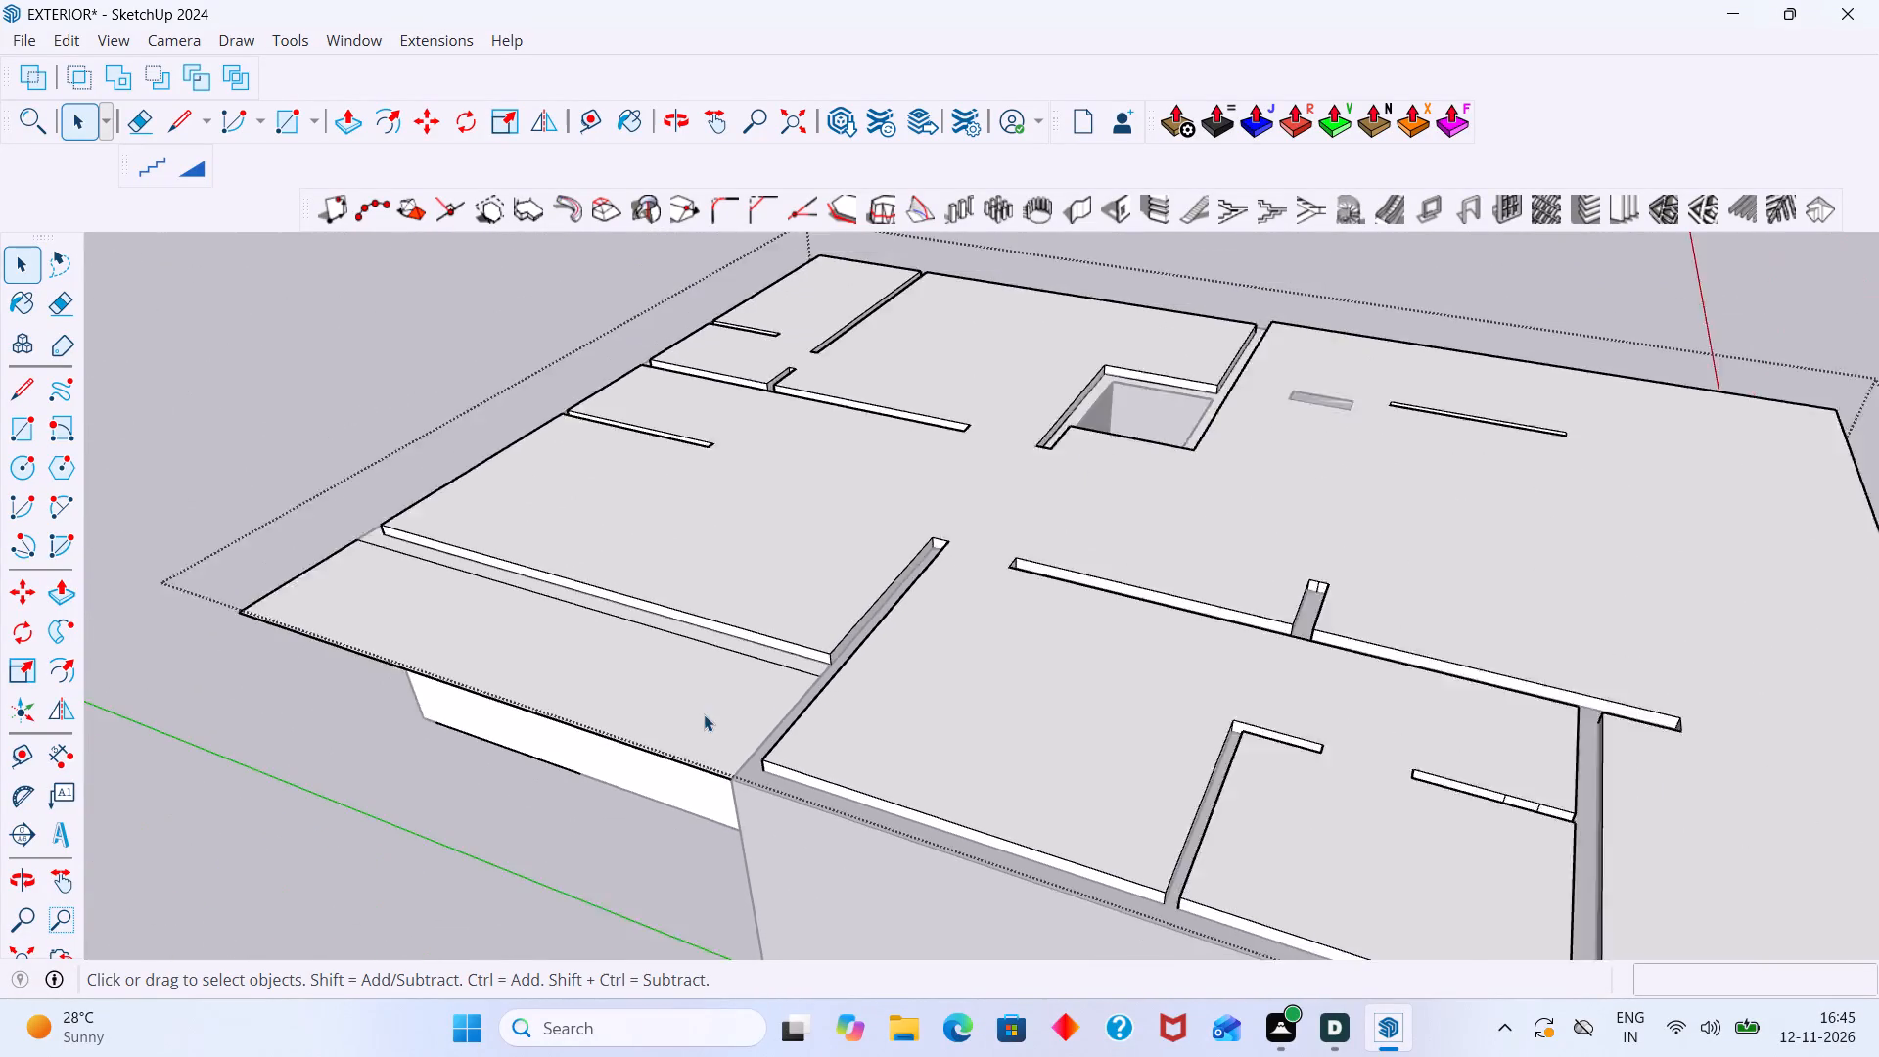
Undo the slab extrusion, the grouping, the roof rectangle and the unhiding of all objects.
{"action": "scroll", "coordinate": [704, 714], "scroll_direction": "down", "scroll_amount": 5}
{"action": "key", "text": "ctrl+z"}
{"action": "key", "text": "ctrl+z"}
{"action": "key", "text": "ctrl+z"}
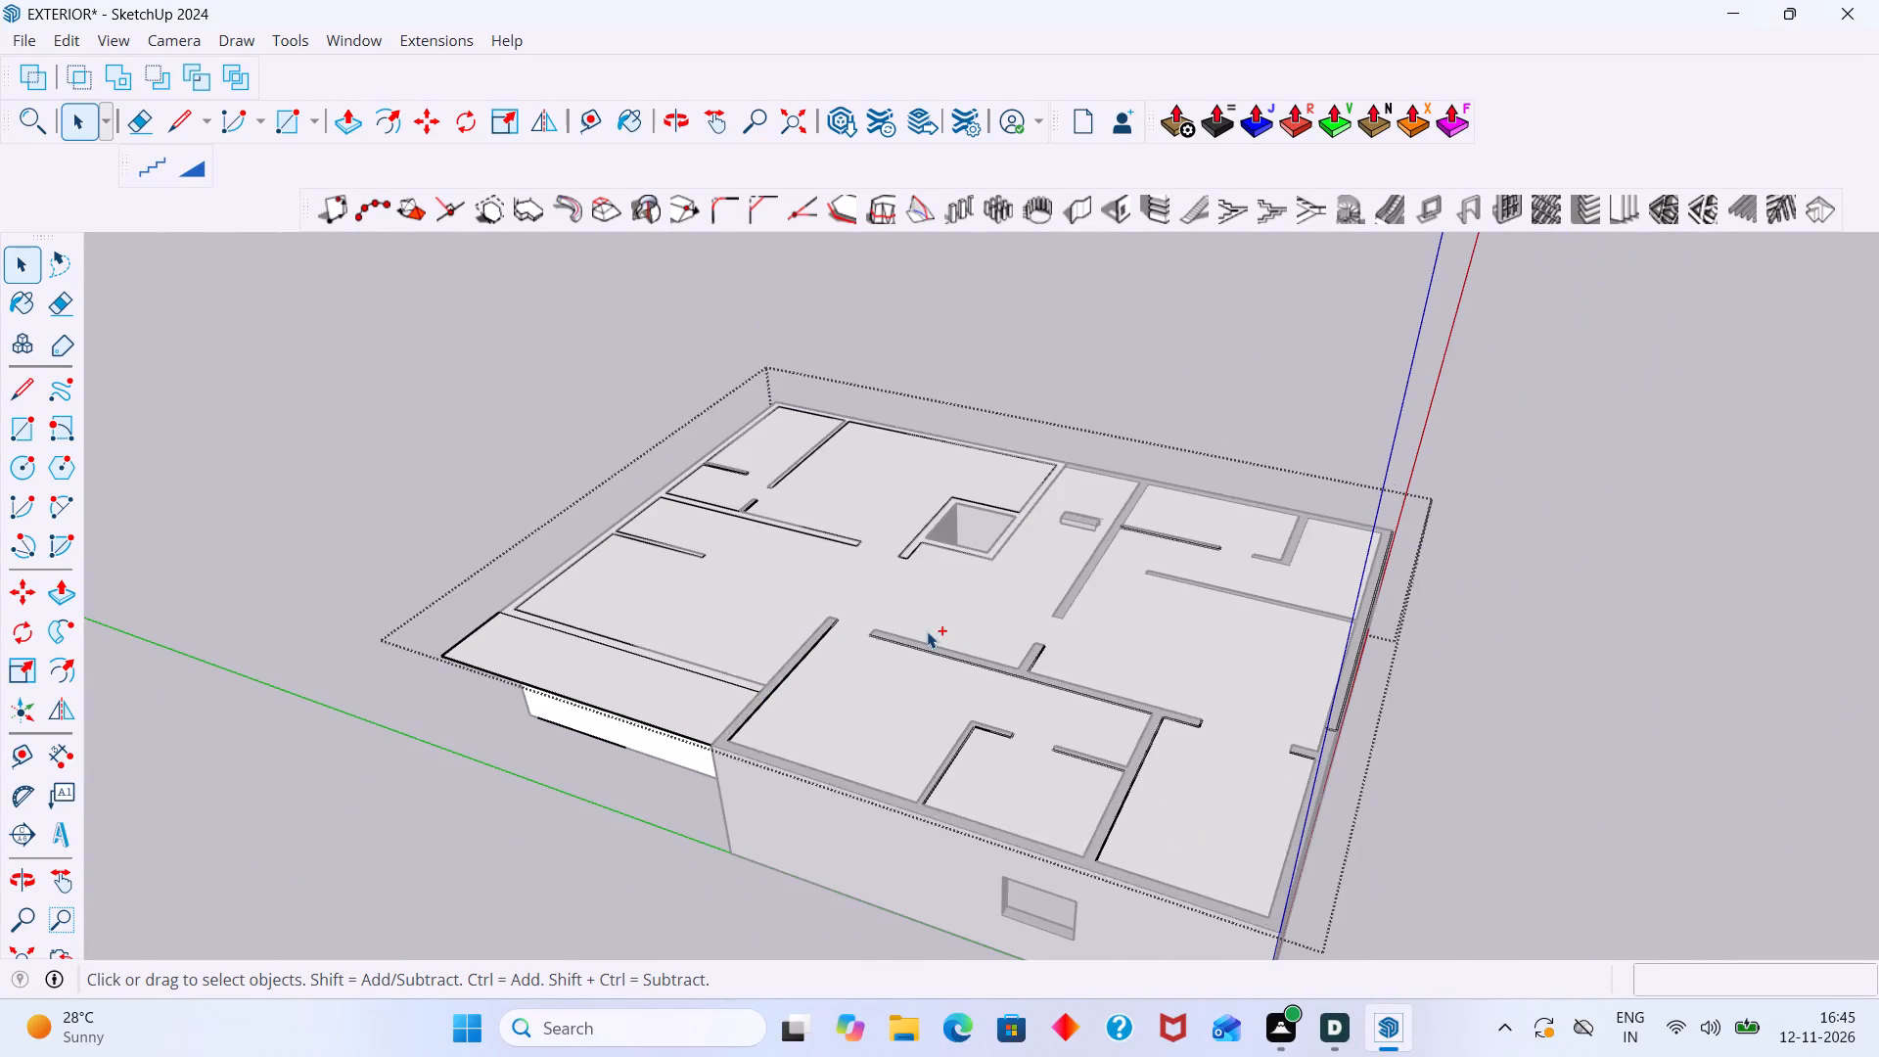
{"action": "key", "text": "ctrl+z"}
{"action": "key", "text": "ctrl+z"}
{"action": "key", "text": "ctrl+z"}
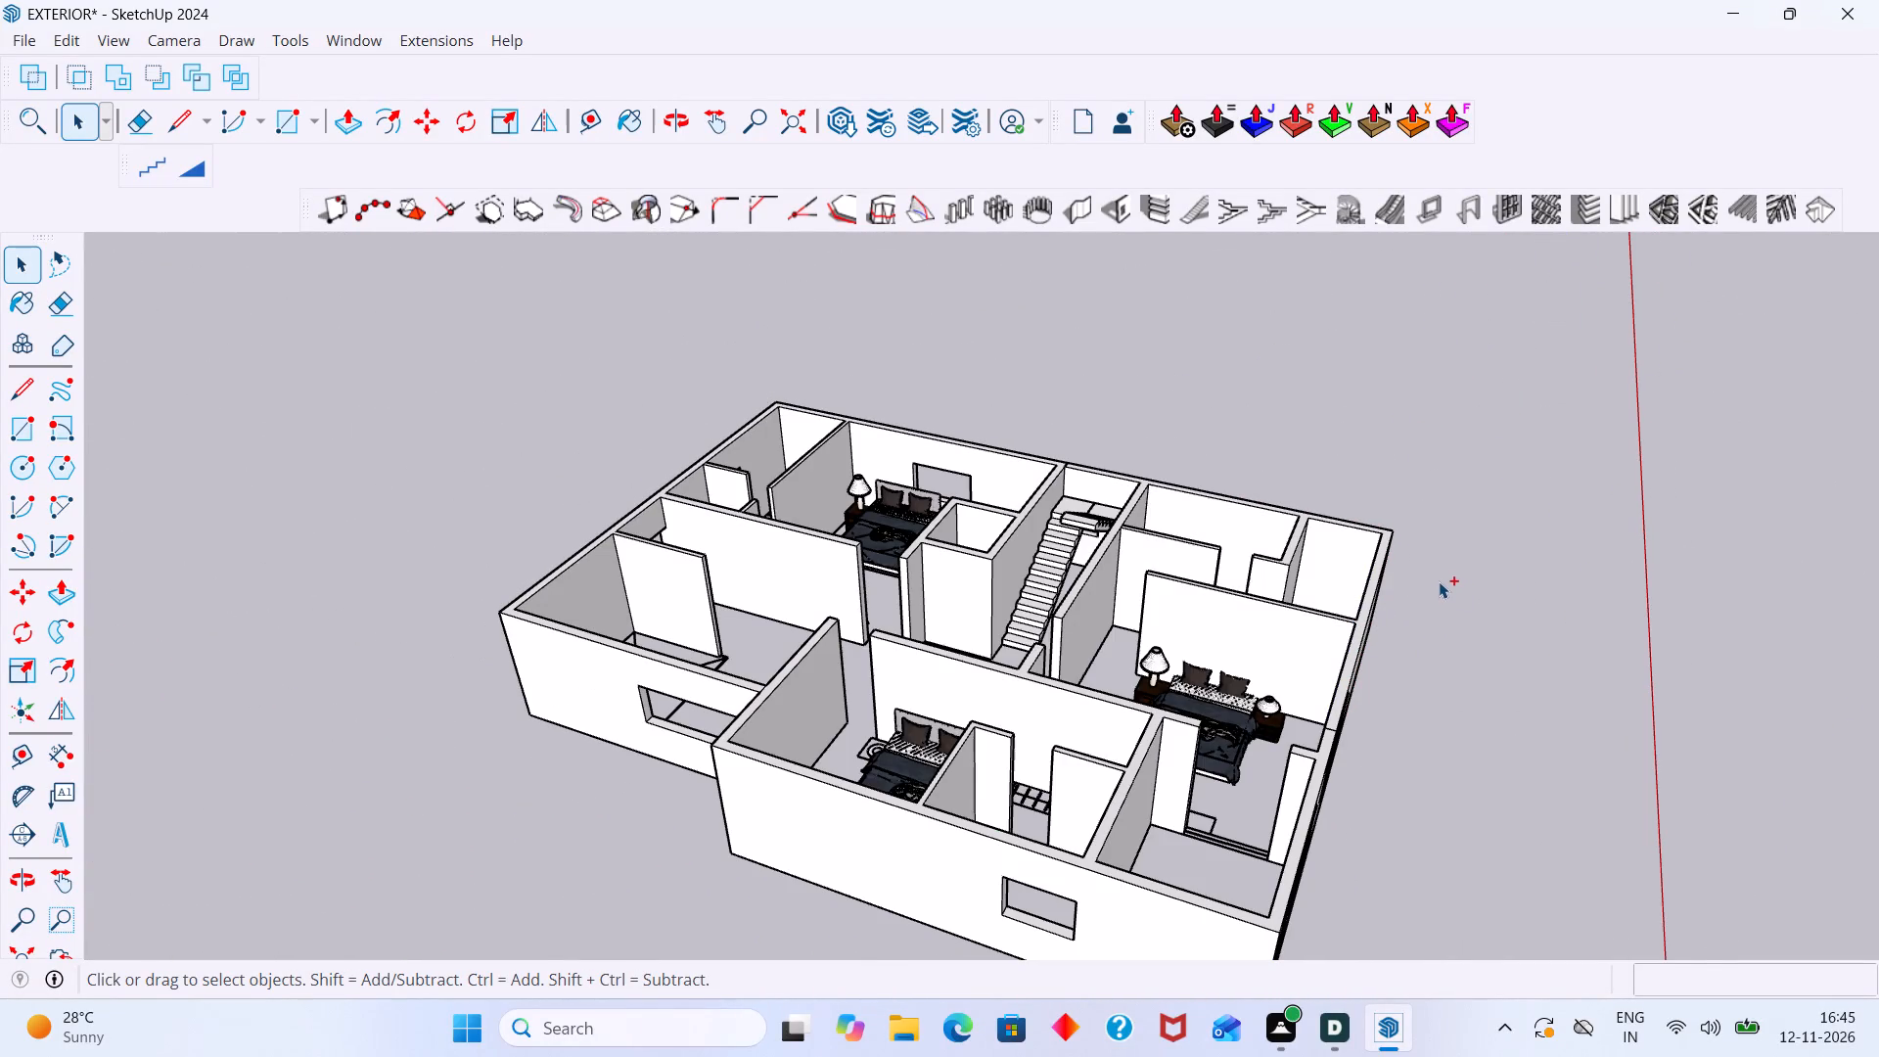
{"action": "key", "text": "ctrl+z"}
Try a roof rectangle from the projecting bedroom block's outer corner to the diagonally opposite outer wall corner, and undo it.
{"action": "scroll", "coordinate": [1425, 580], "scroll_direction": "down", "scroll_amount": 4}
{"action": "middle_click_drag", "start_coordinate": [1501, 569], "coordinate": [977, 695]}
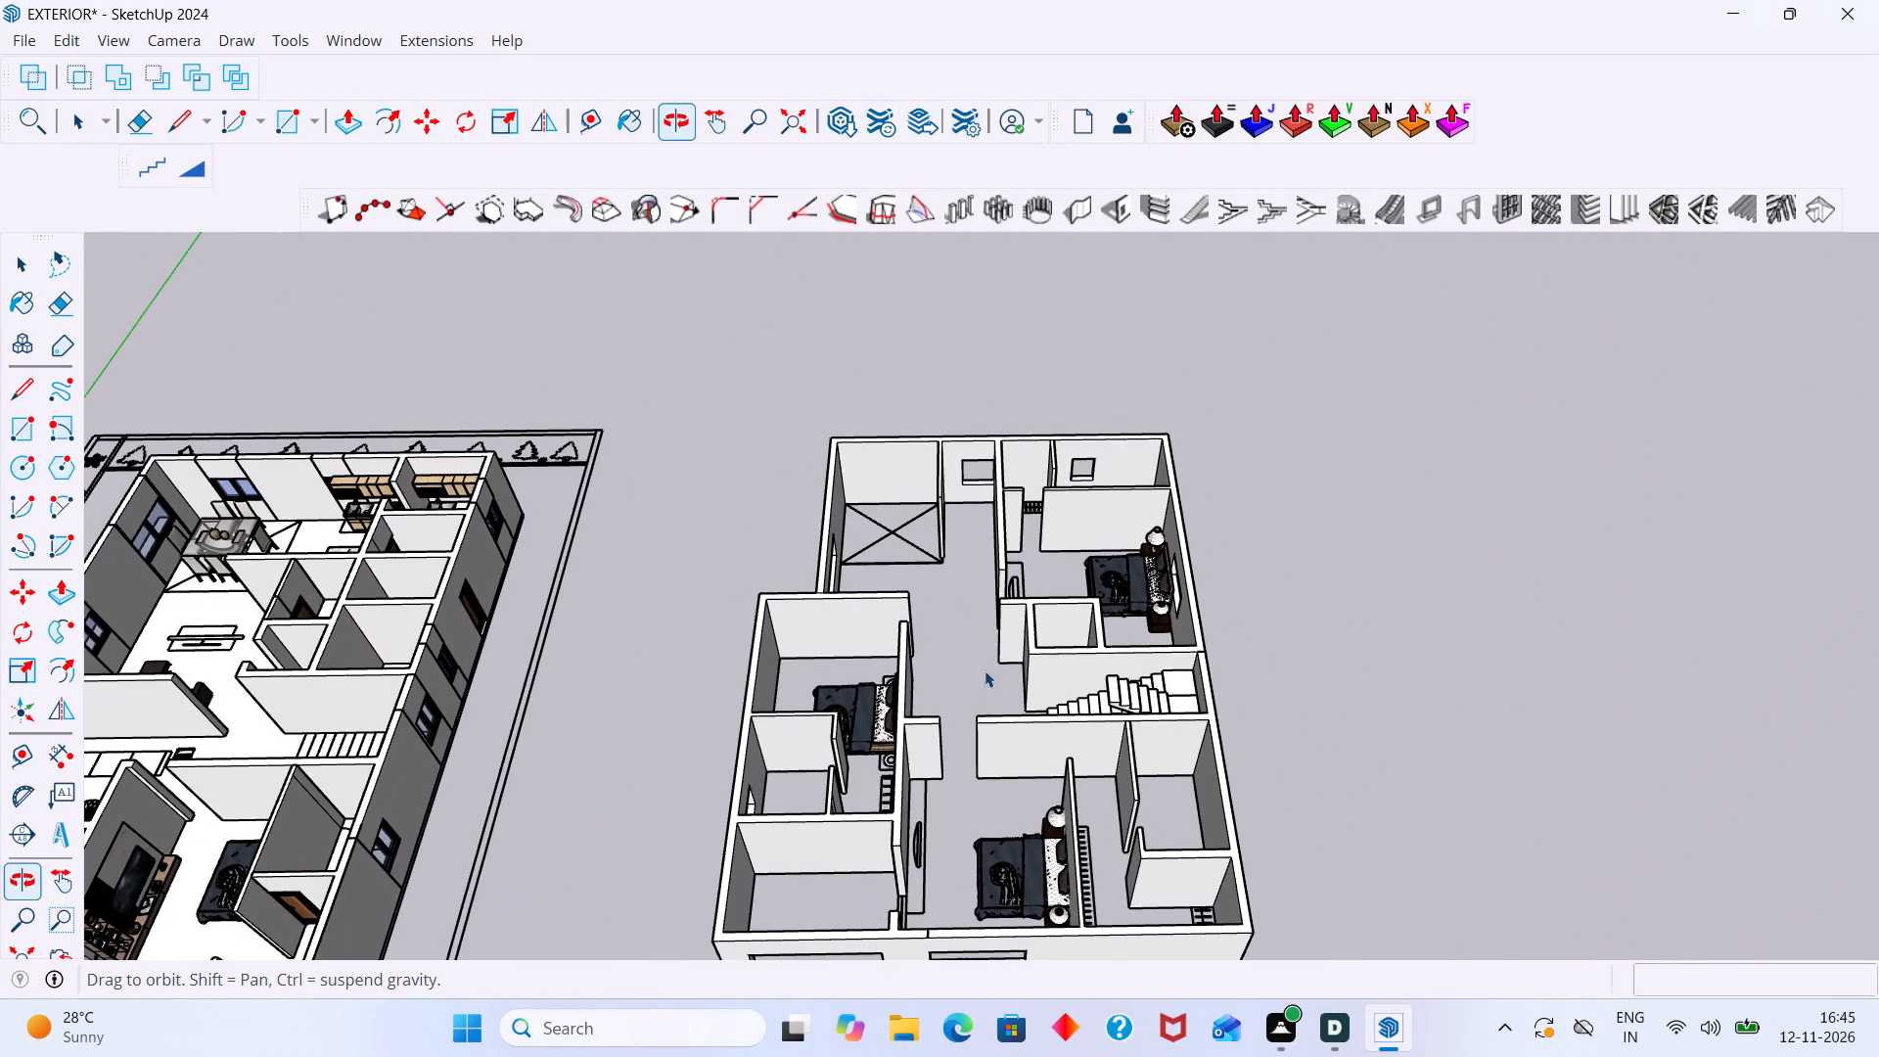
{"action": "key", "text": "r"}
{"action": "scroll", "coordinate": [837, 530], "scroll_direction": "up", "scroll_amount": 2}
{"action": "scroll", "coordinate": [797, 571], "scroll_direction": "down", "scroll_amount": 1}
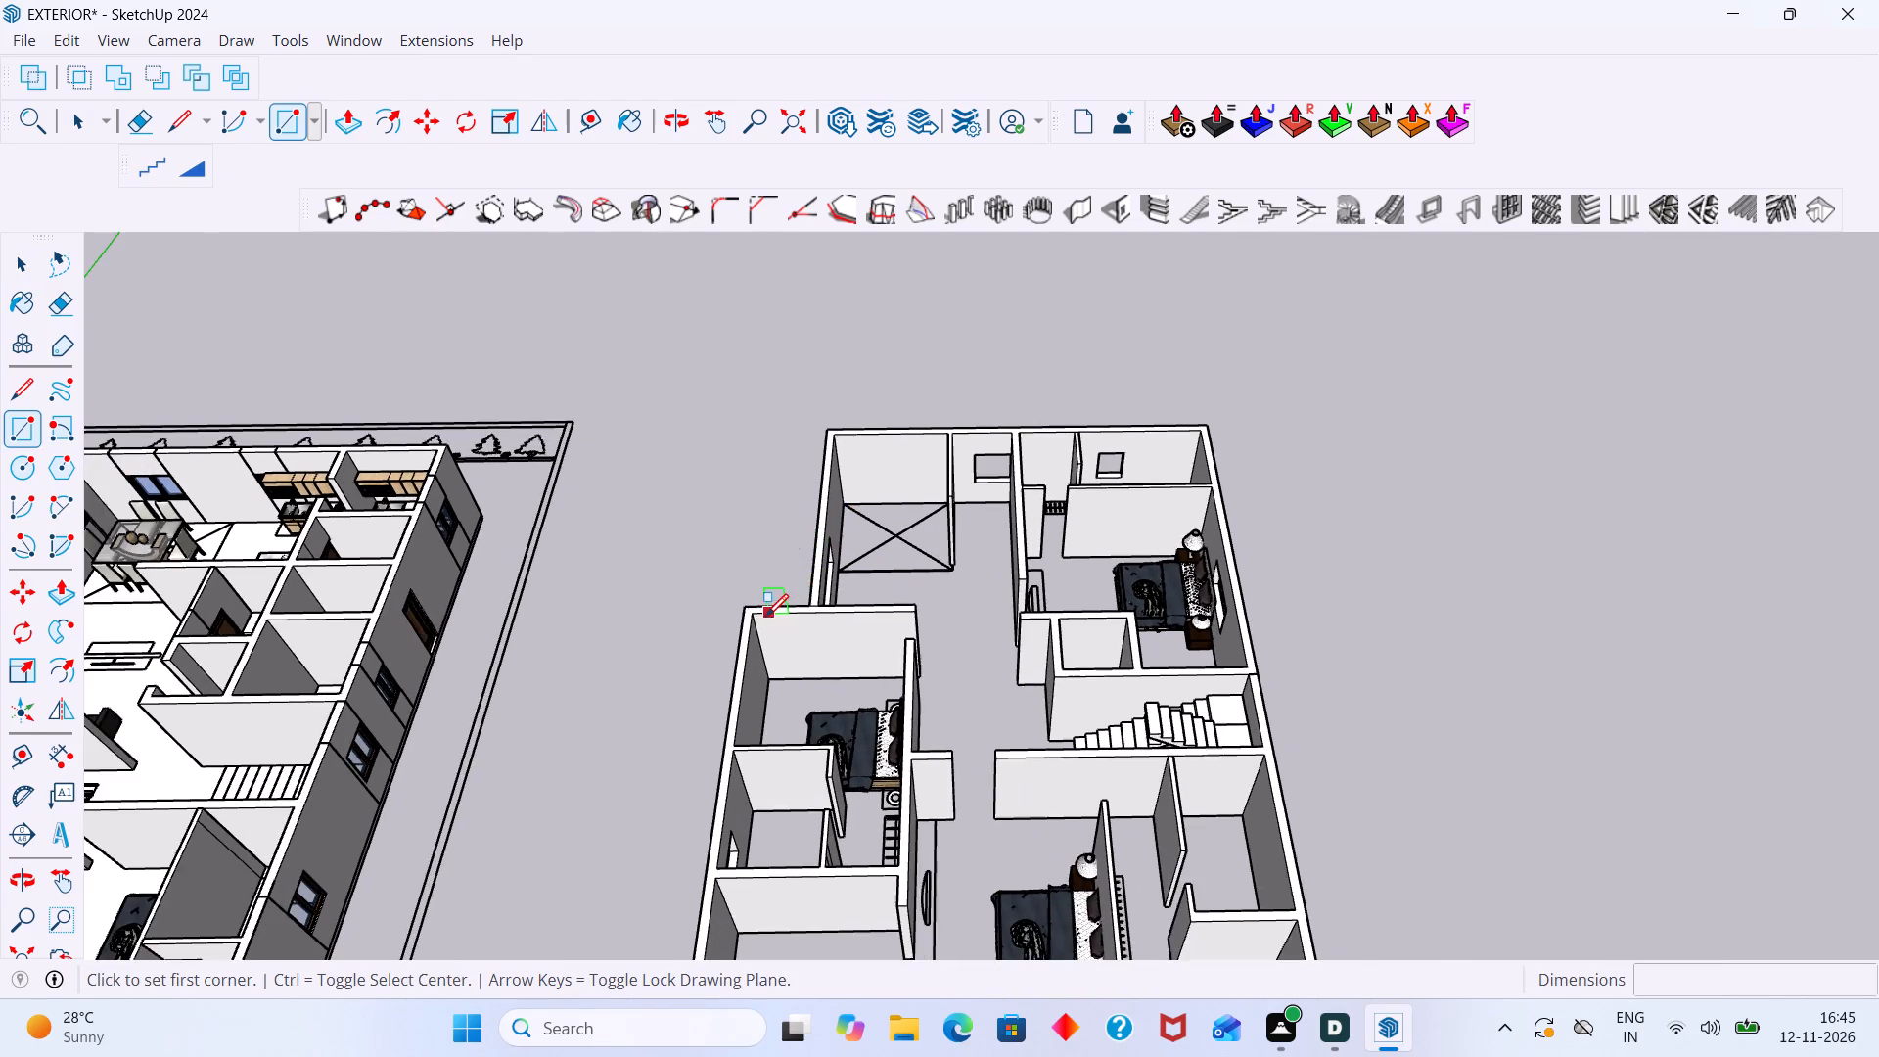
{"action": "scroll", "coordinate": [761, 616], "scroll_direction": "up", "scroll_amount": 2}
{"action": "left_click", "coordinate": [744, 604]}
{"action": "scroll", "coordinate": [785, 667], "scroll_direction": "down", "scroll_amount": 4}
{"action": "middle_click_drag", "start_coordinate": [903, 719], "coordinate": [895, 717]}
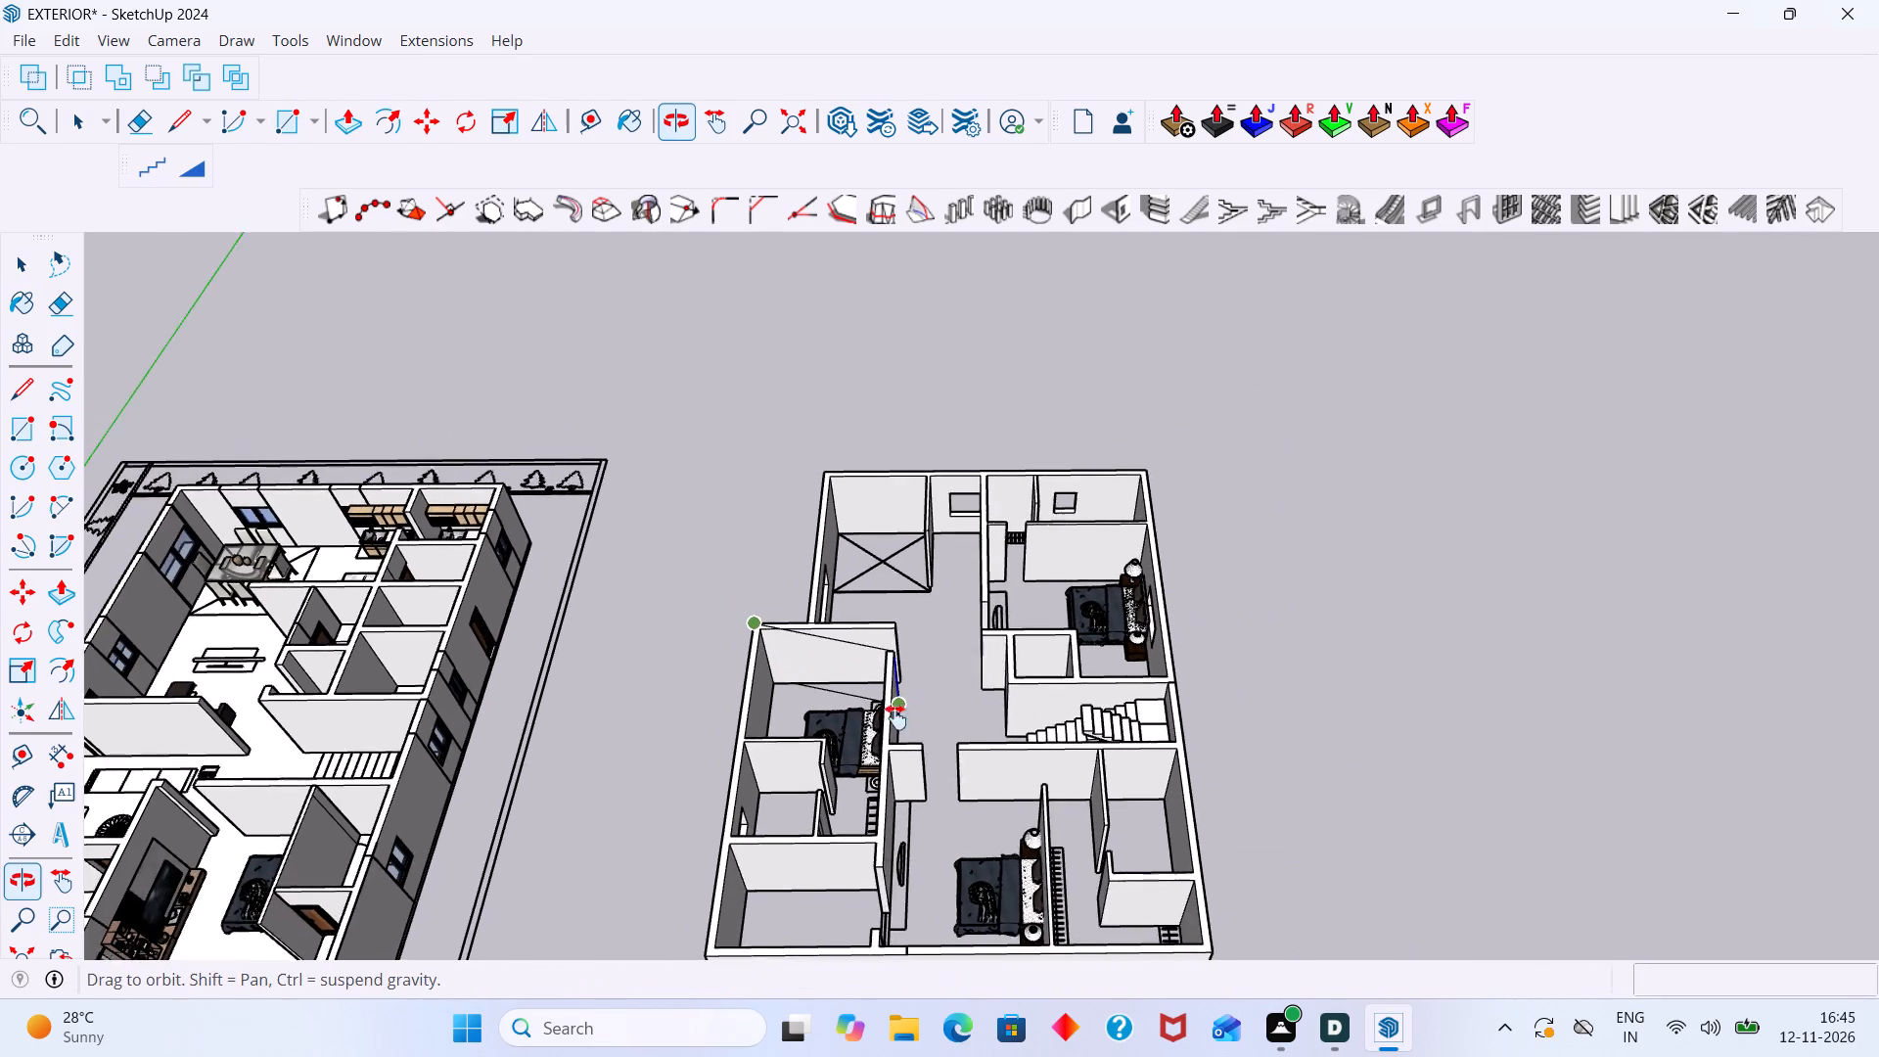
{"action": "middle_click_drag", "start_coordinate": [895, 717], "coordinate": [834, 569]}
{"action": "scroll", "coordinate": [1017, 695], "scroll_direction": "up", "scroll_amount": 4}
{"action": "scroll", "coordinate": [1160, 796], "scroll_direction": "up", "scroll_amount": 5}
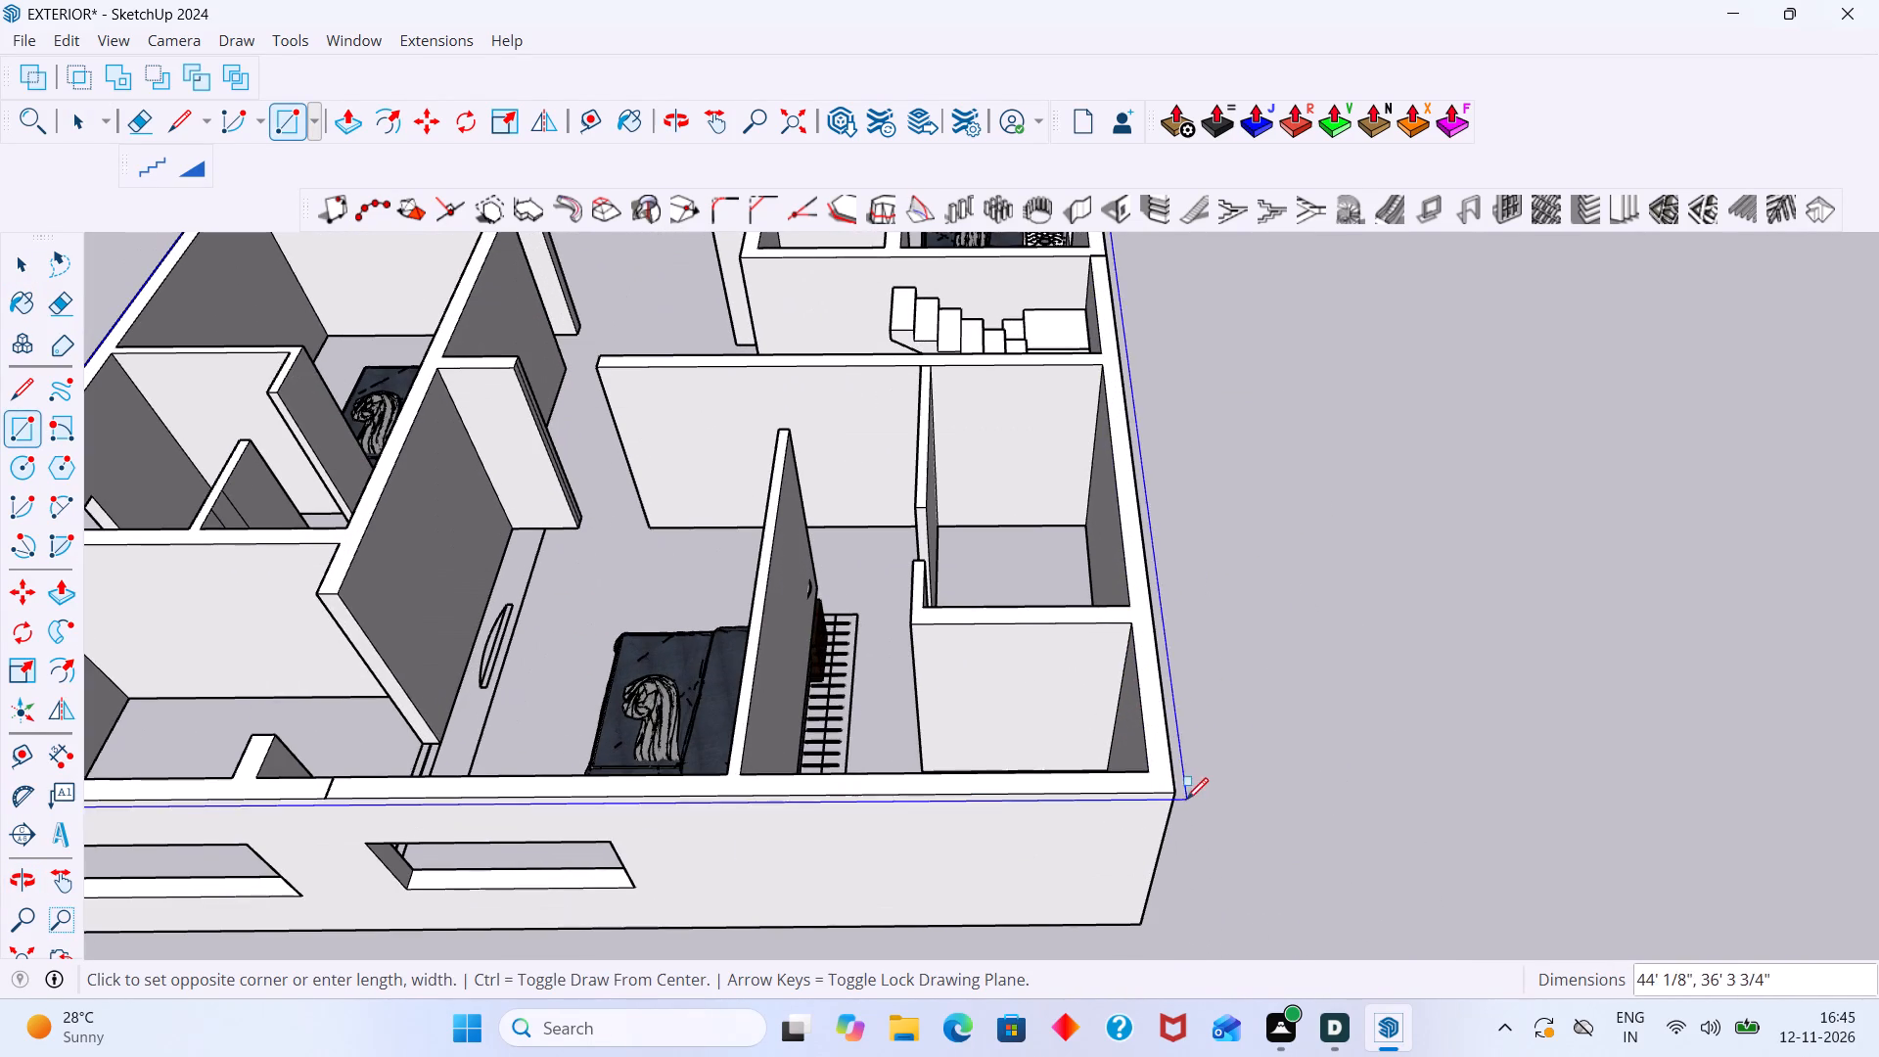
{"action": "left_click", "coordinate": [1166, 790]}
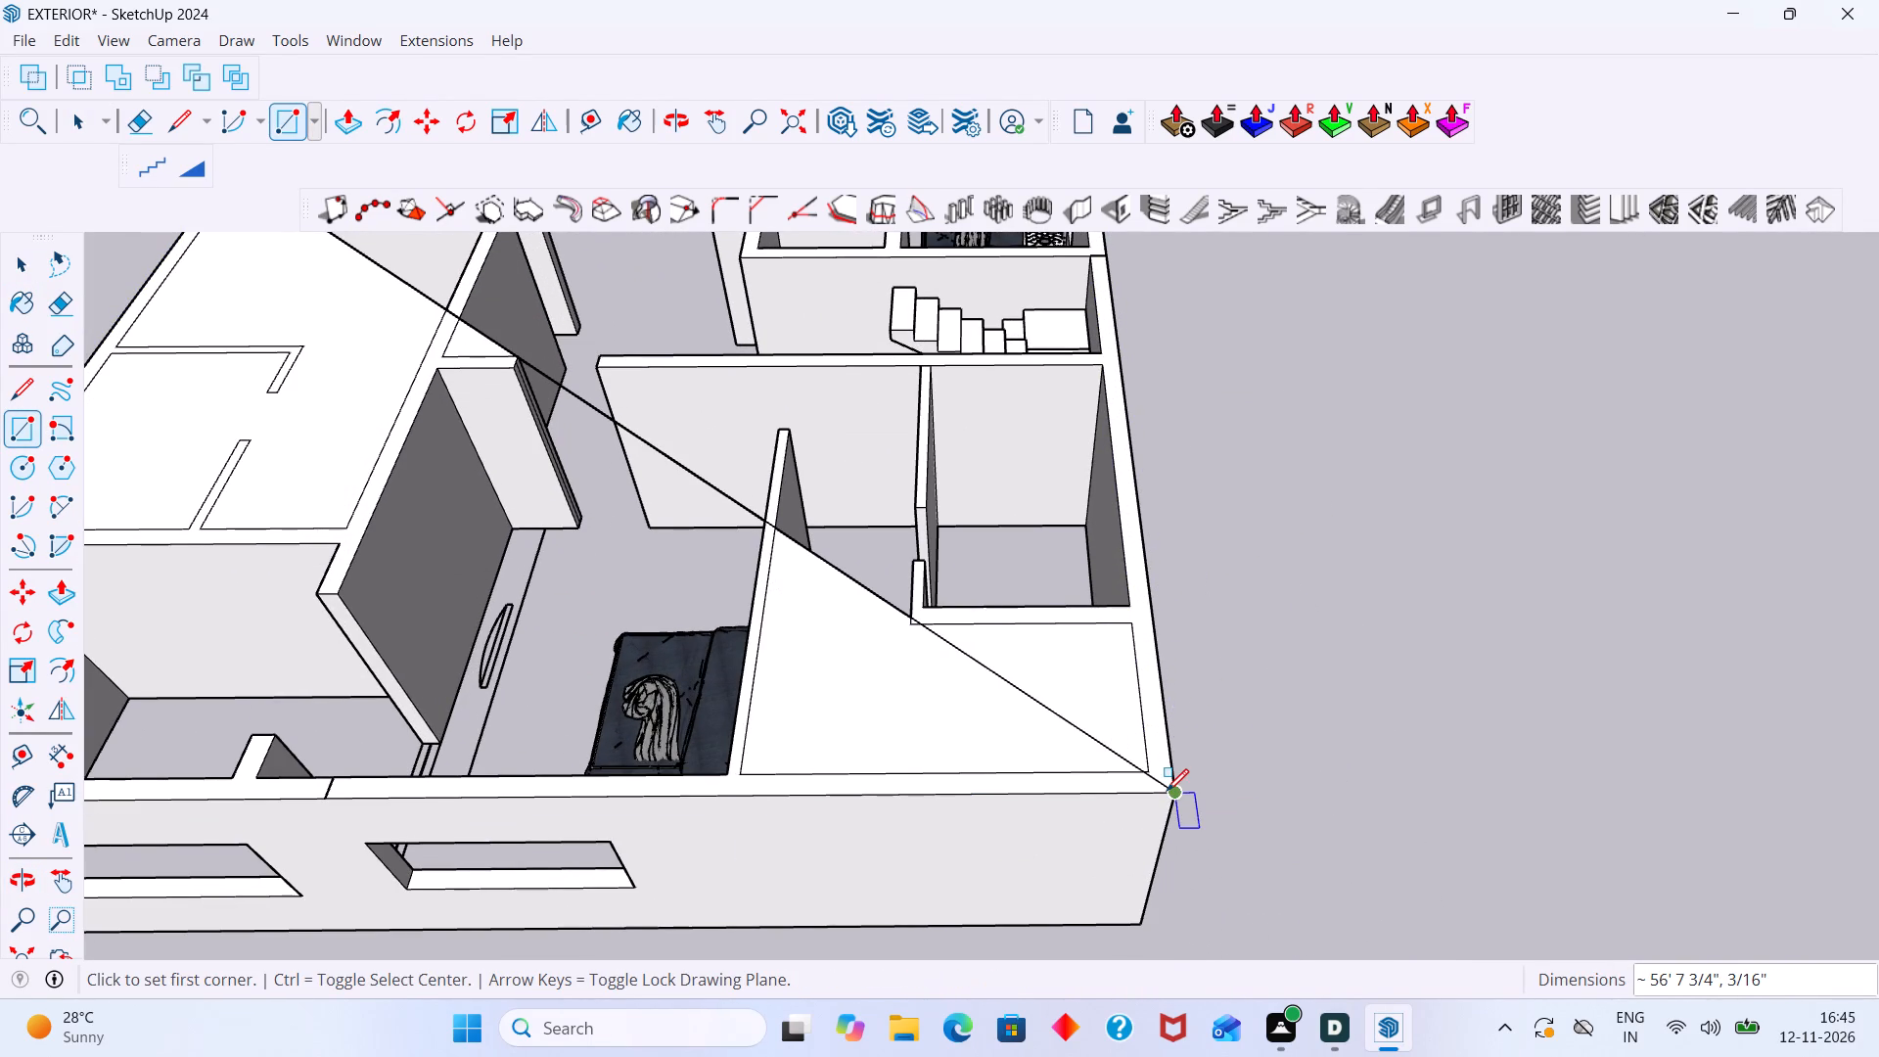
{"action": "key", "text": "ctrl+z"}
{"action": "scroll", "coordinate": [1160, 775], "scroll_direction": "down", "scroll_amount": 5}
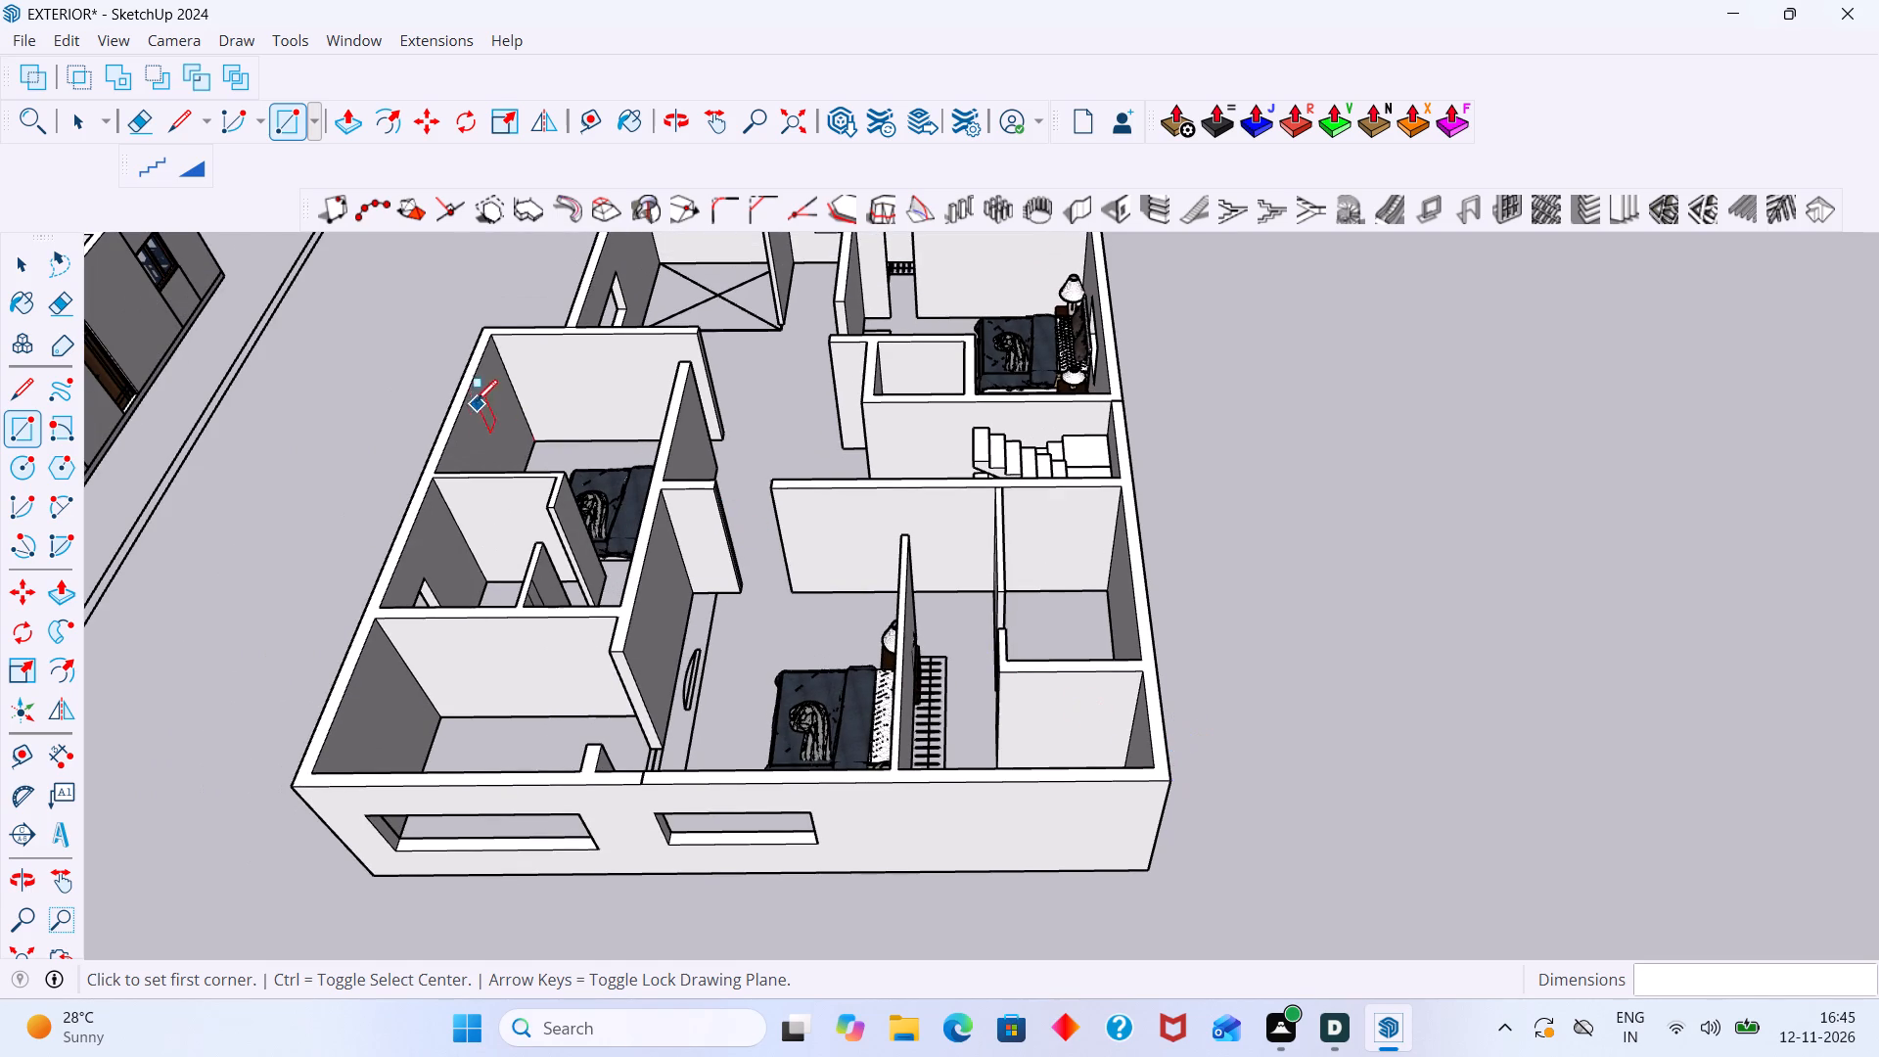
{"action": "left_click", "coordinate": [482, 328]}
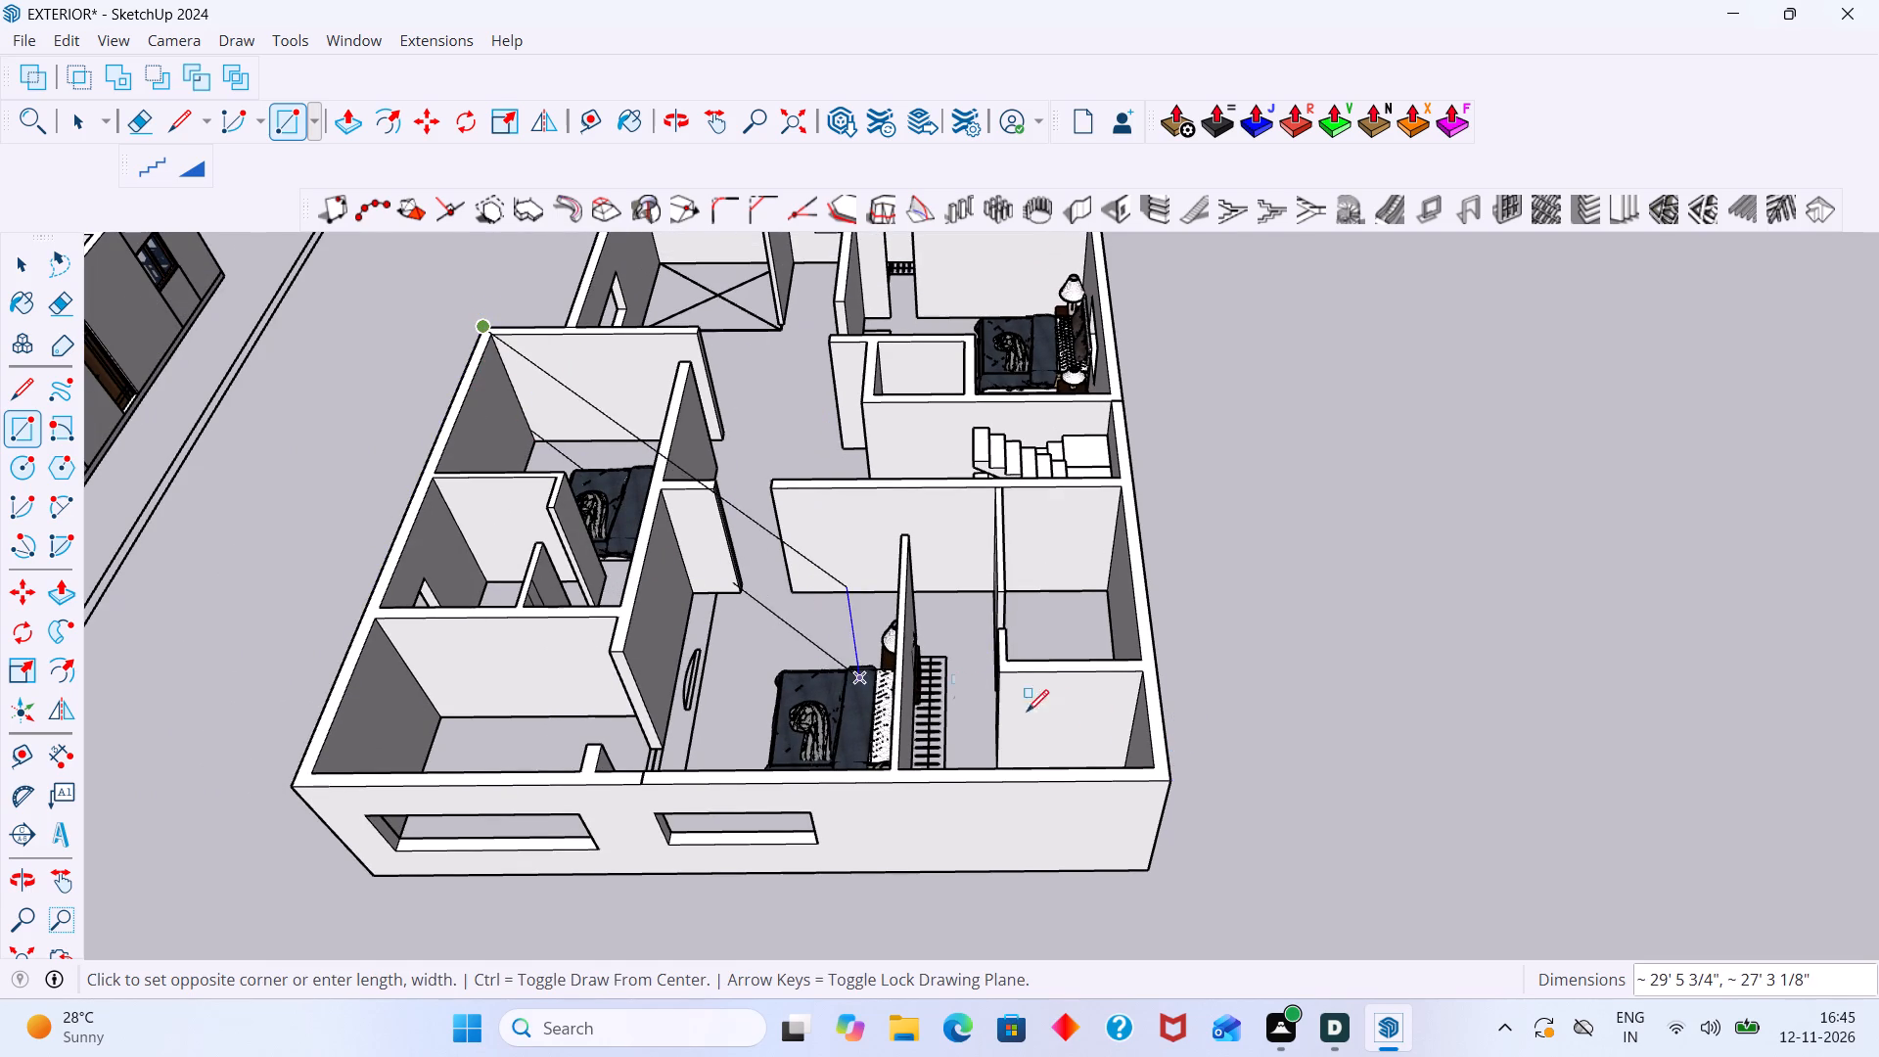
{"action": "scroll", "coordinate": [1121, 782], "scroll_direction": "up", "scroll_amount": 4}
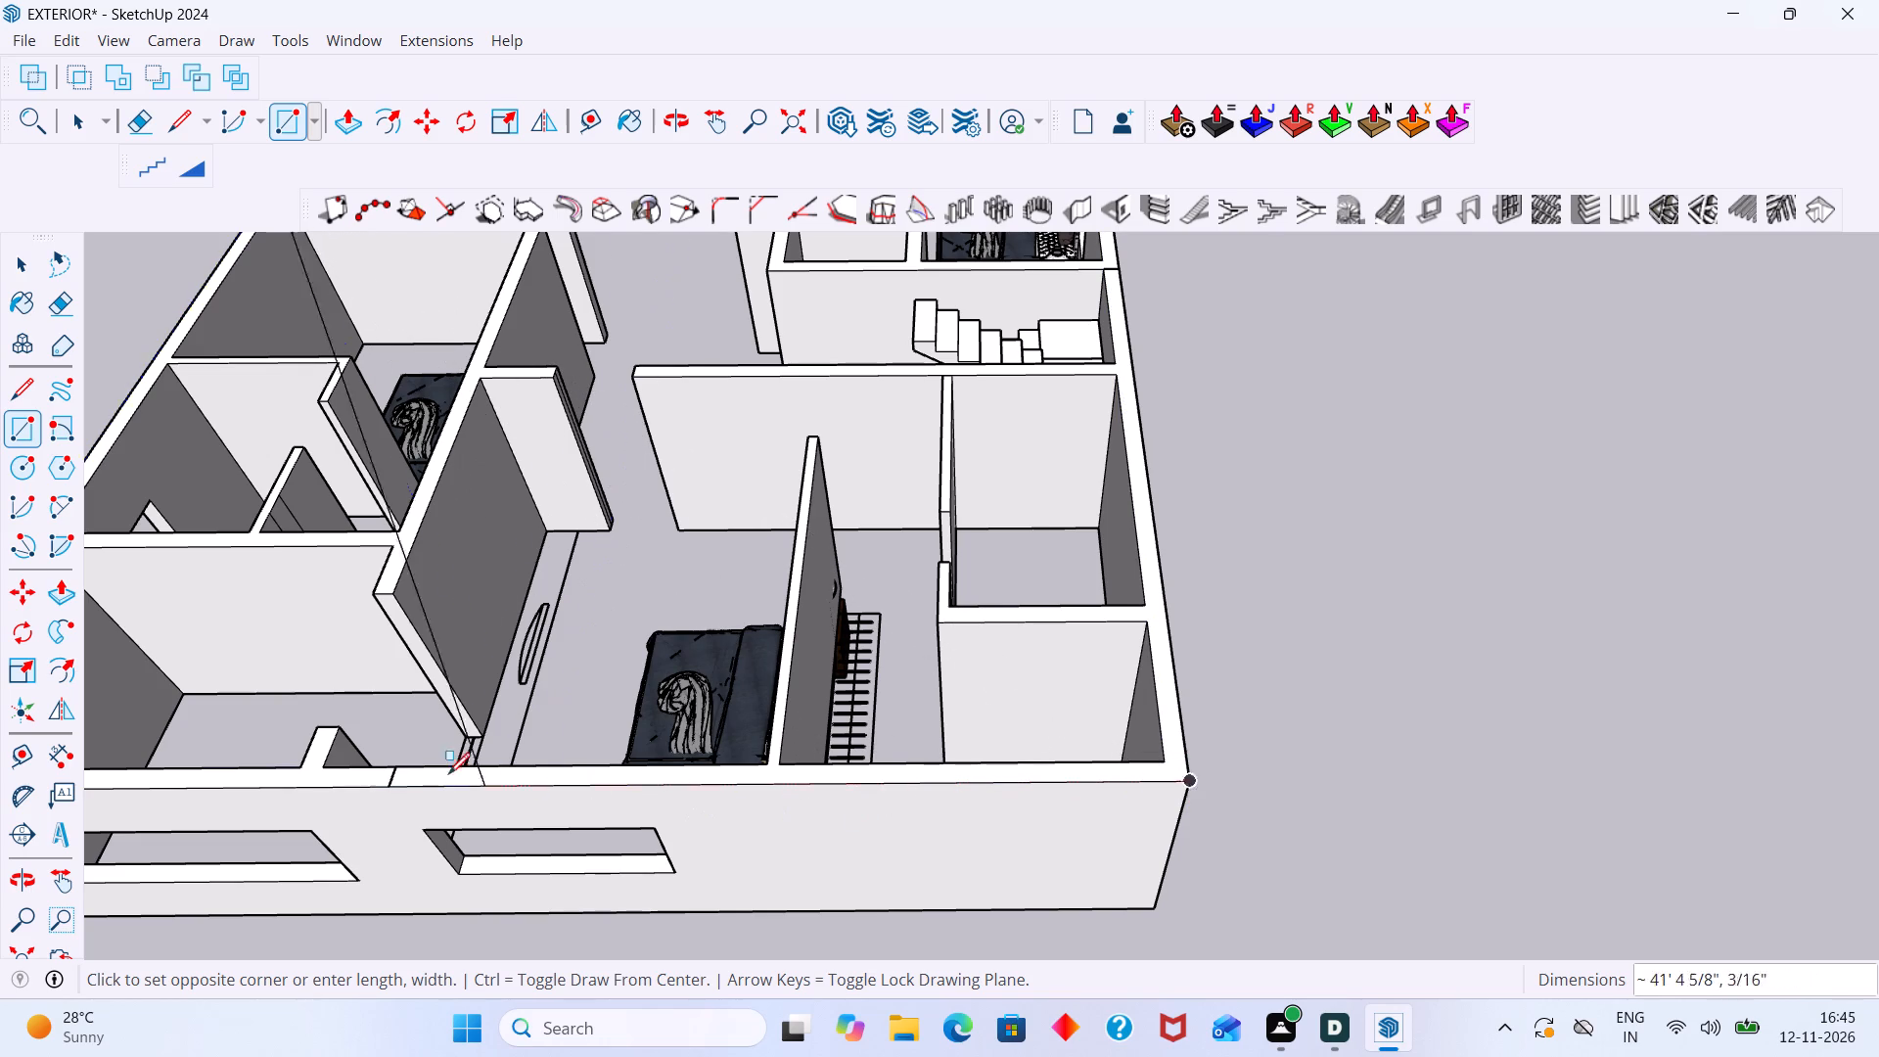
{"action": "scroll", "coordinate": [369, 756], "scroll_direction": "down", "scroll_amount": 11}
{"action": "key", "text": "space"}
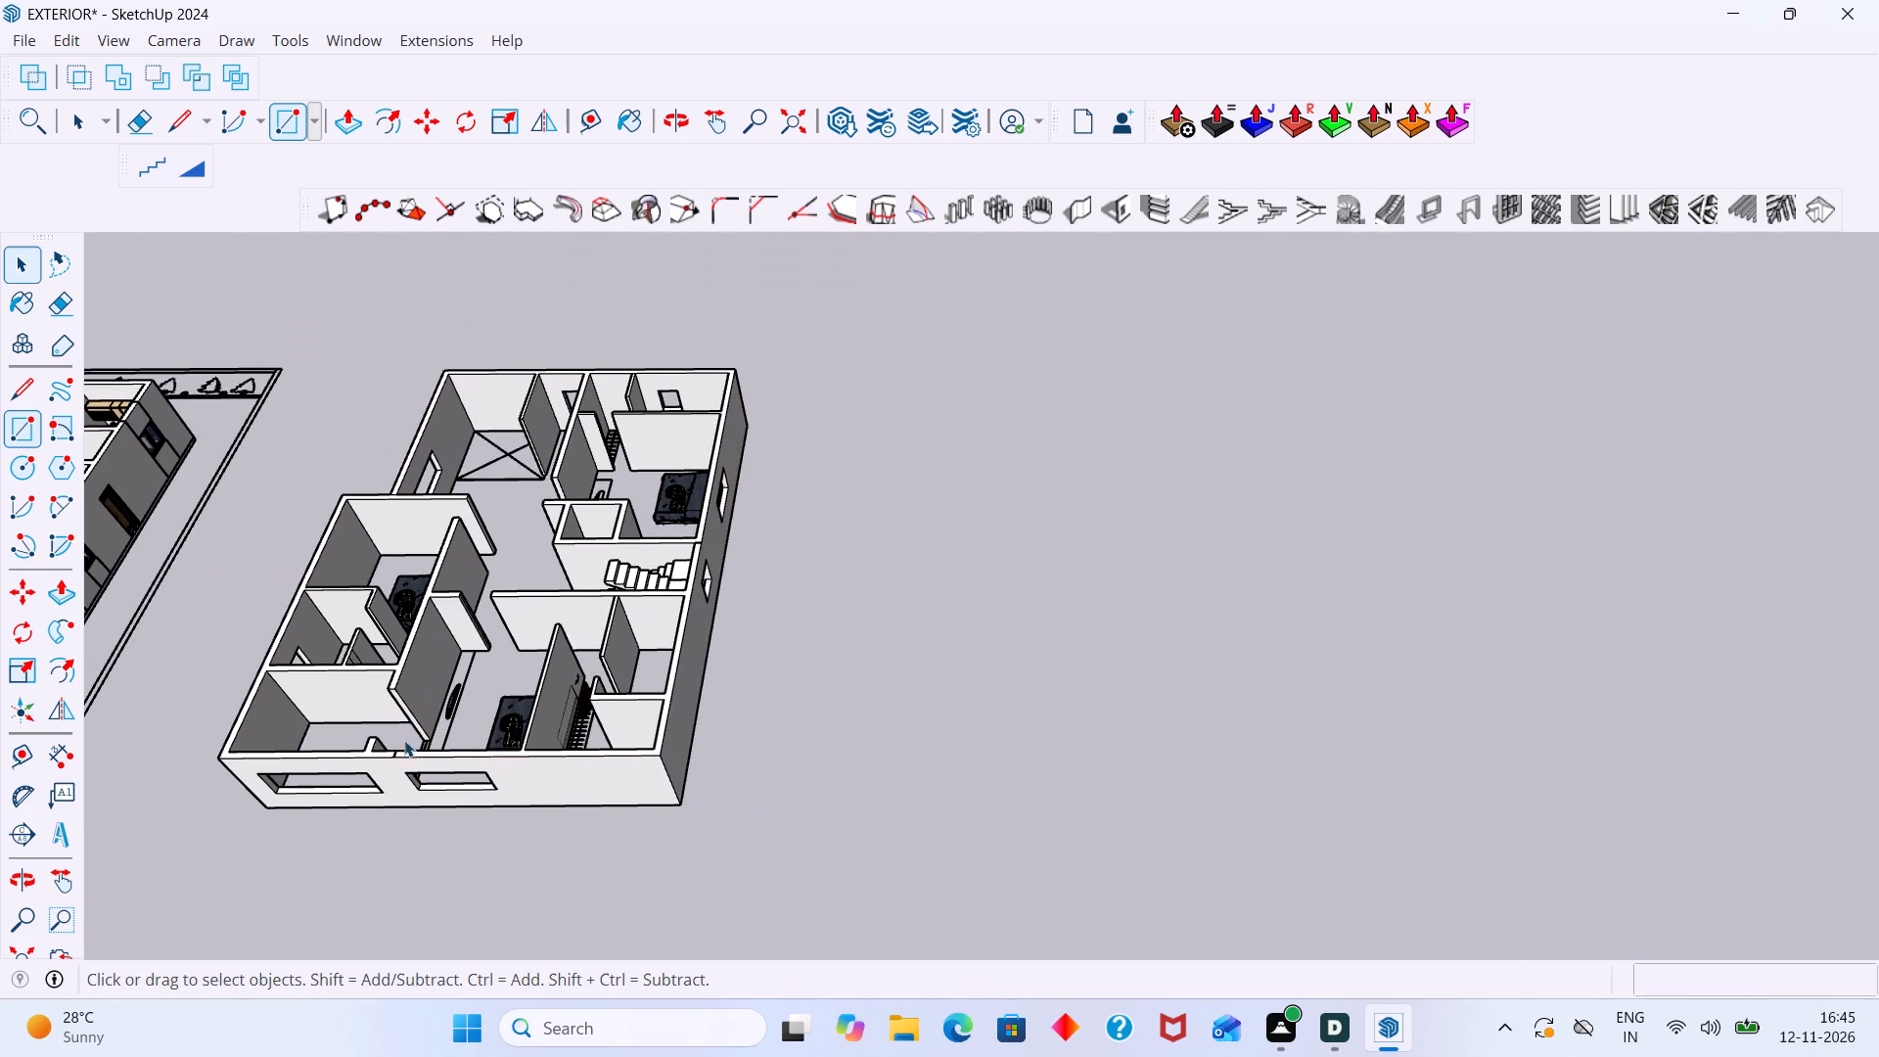
Draw a horizontal rectangle about 38' by 58' 7" over the wall tops, from the far outer corner to the diagonally opposite corner.
{"action": "key", "text": "r"}
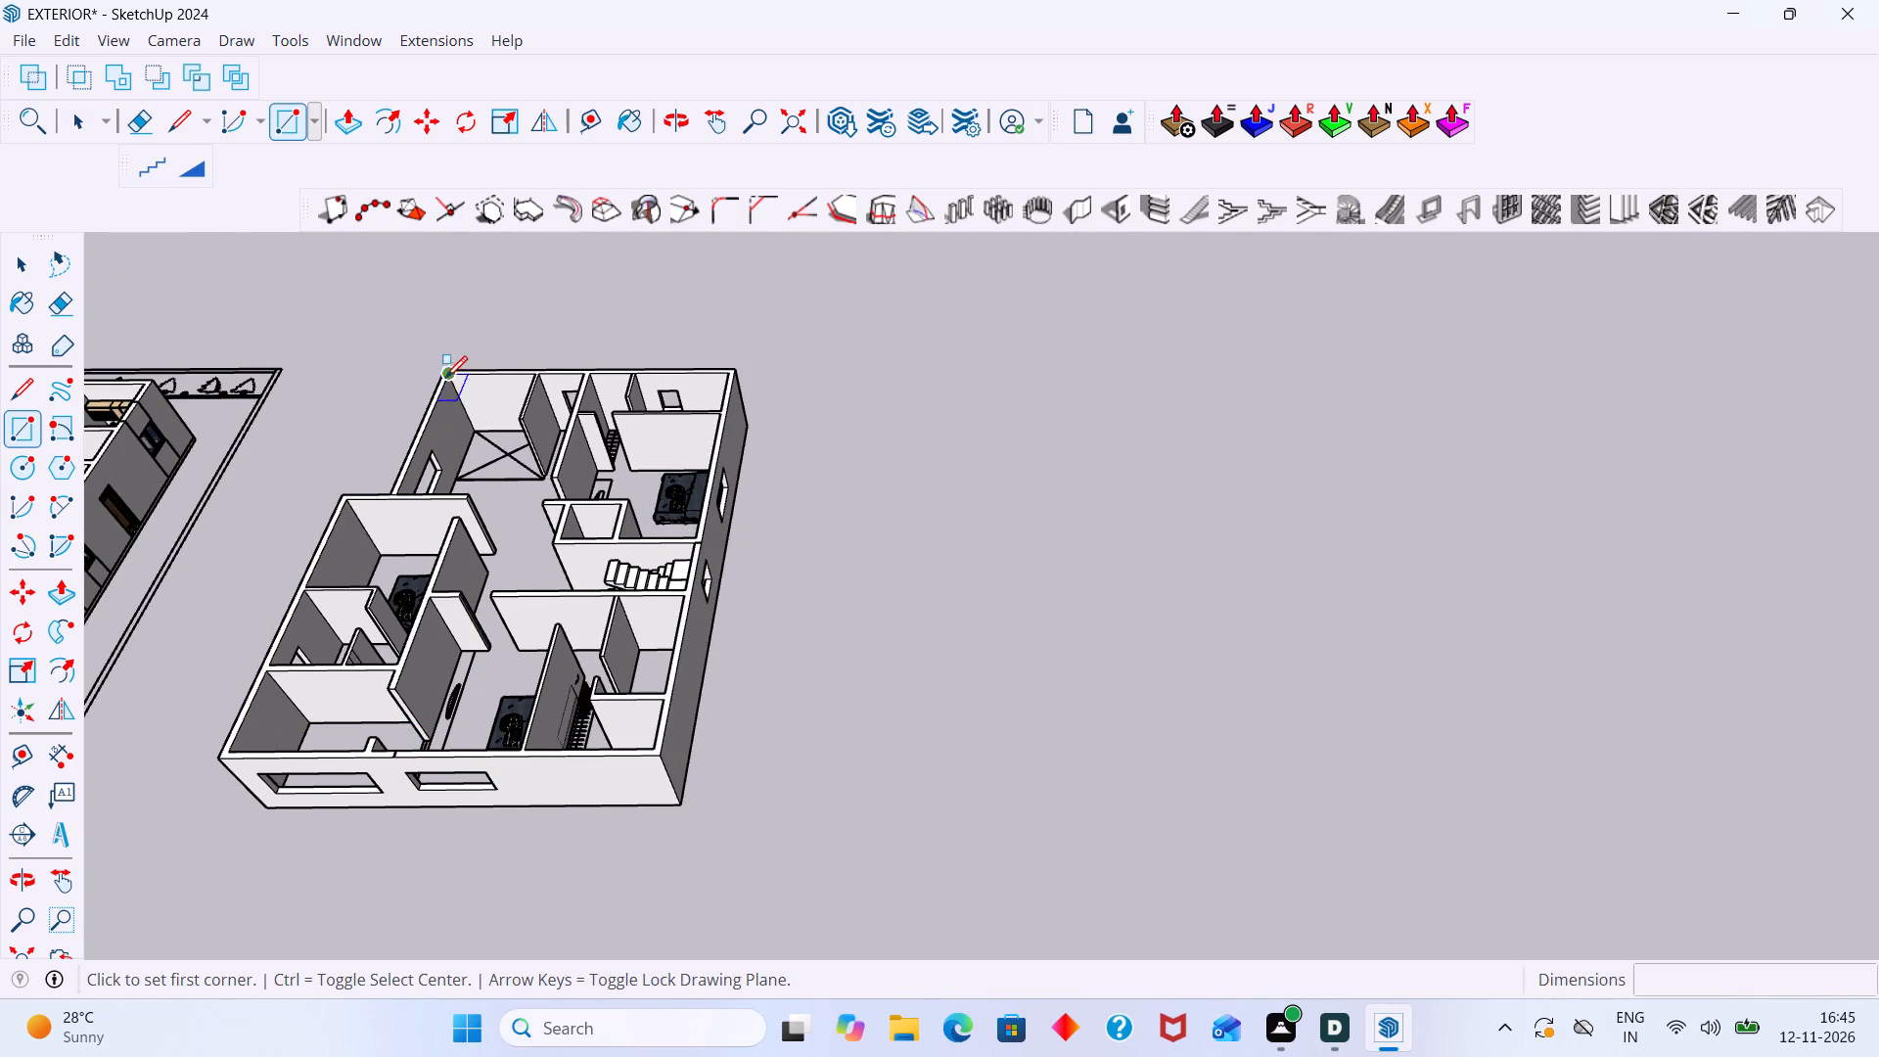
{"action": "scroll", "coordinate": [446, 369], "scroll_direction": "up", "scroll_amount": 9}
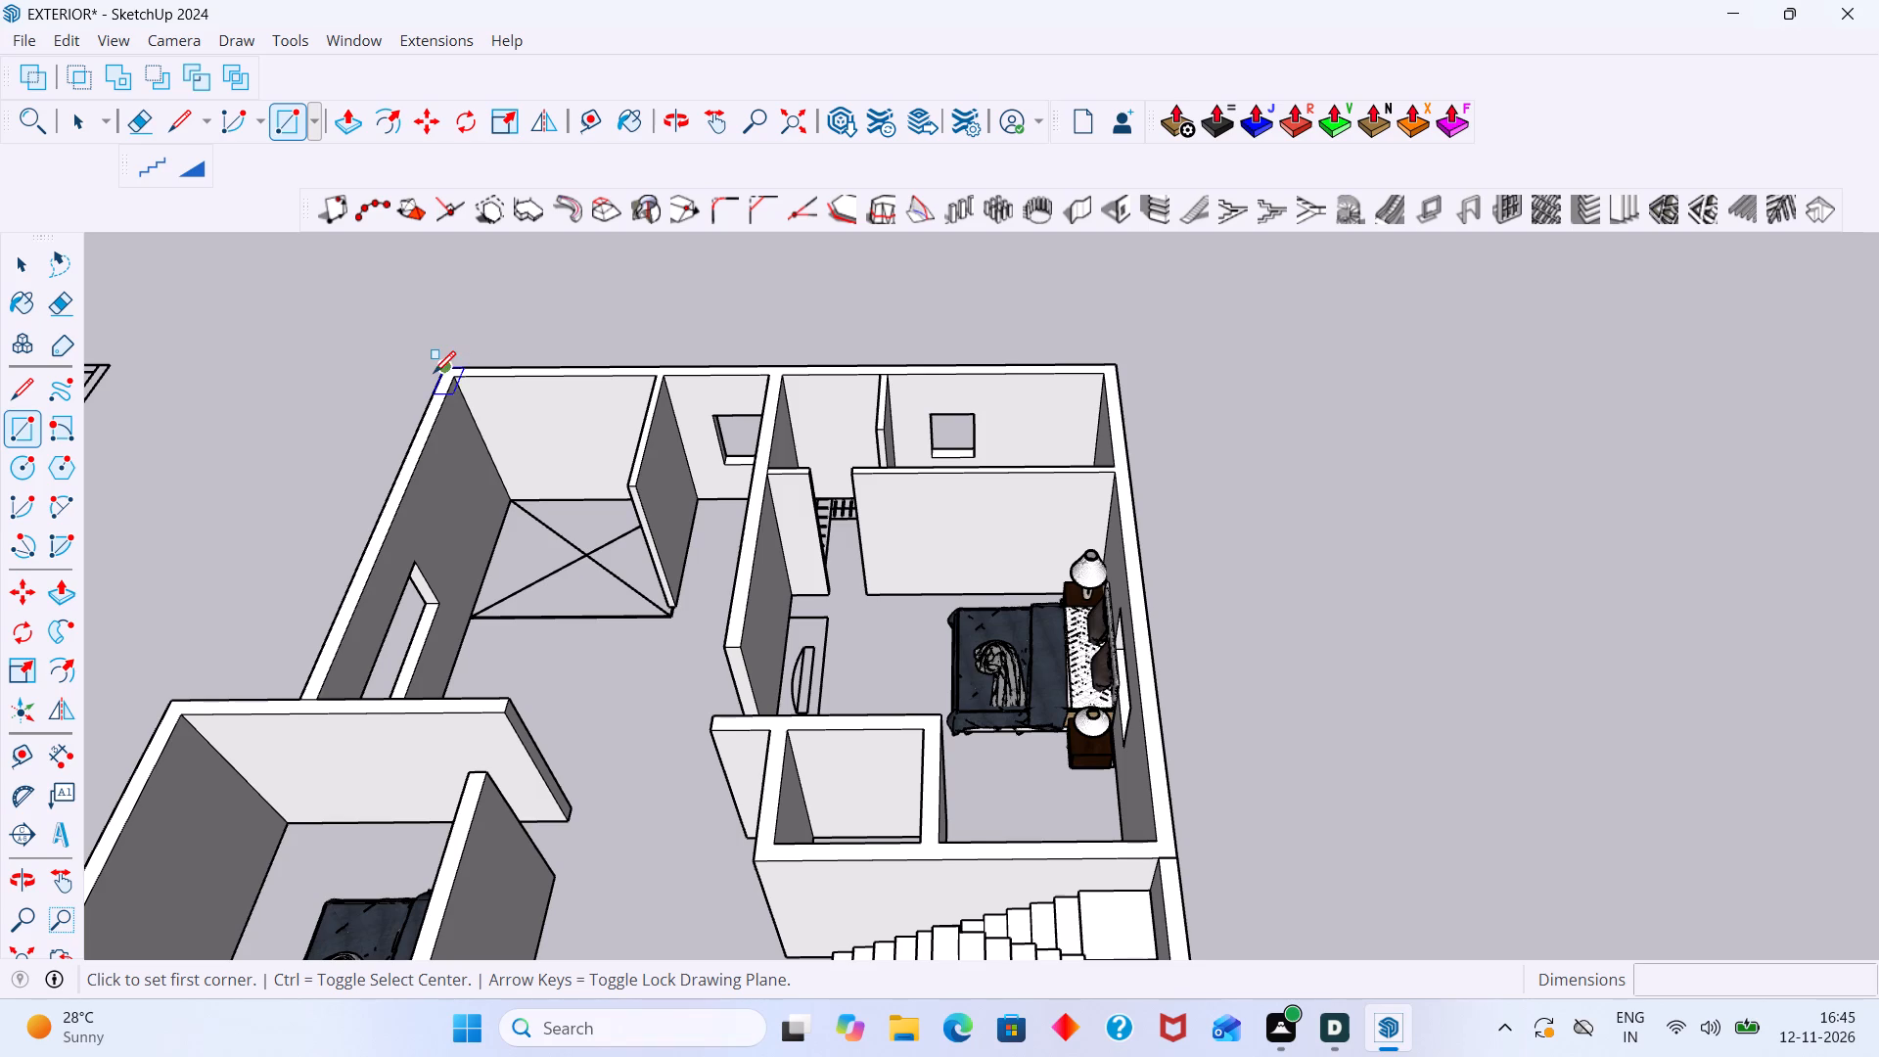
{"action": "left_click", "coordinate": [437, 370]}
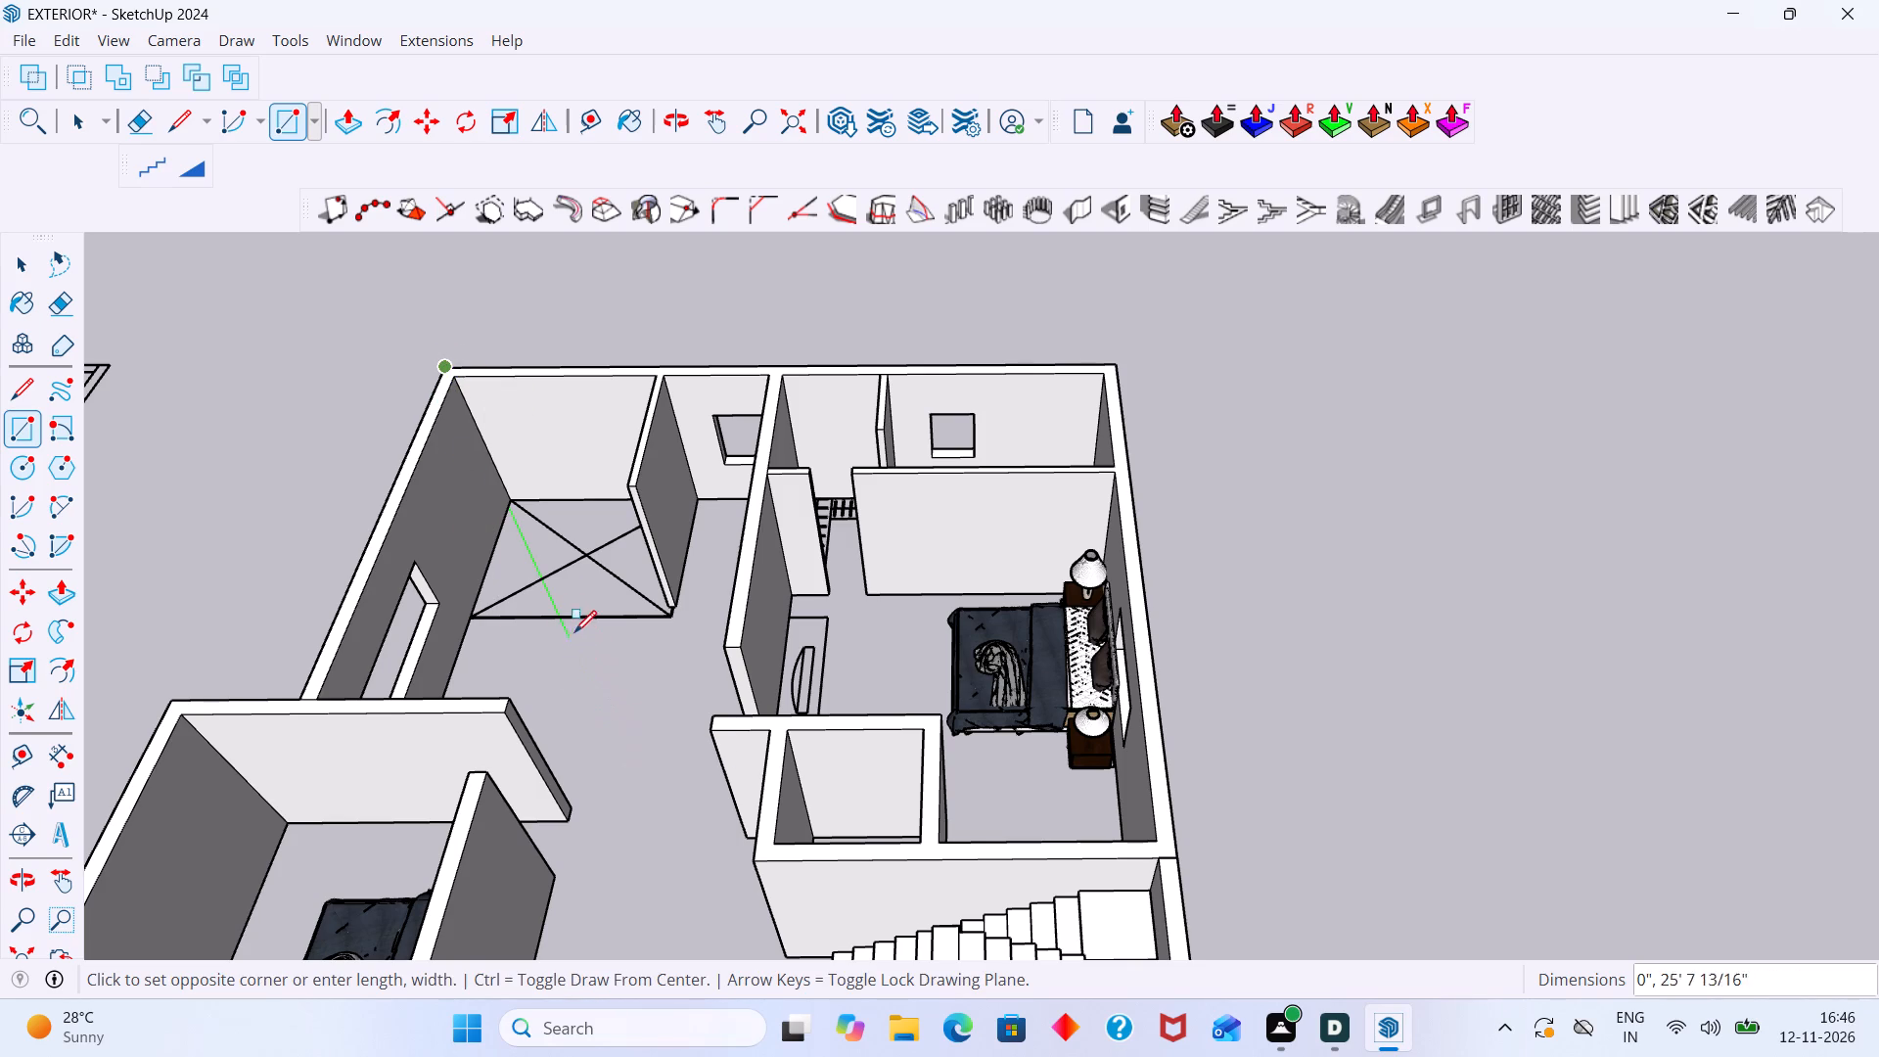
{"action": "scroll", "coordinate": [456, 592], "scroll_direction": "down", "scroll_amount": 3}
{"action": "key", "text": "Up"}
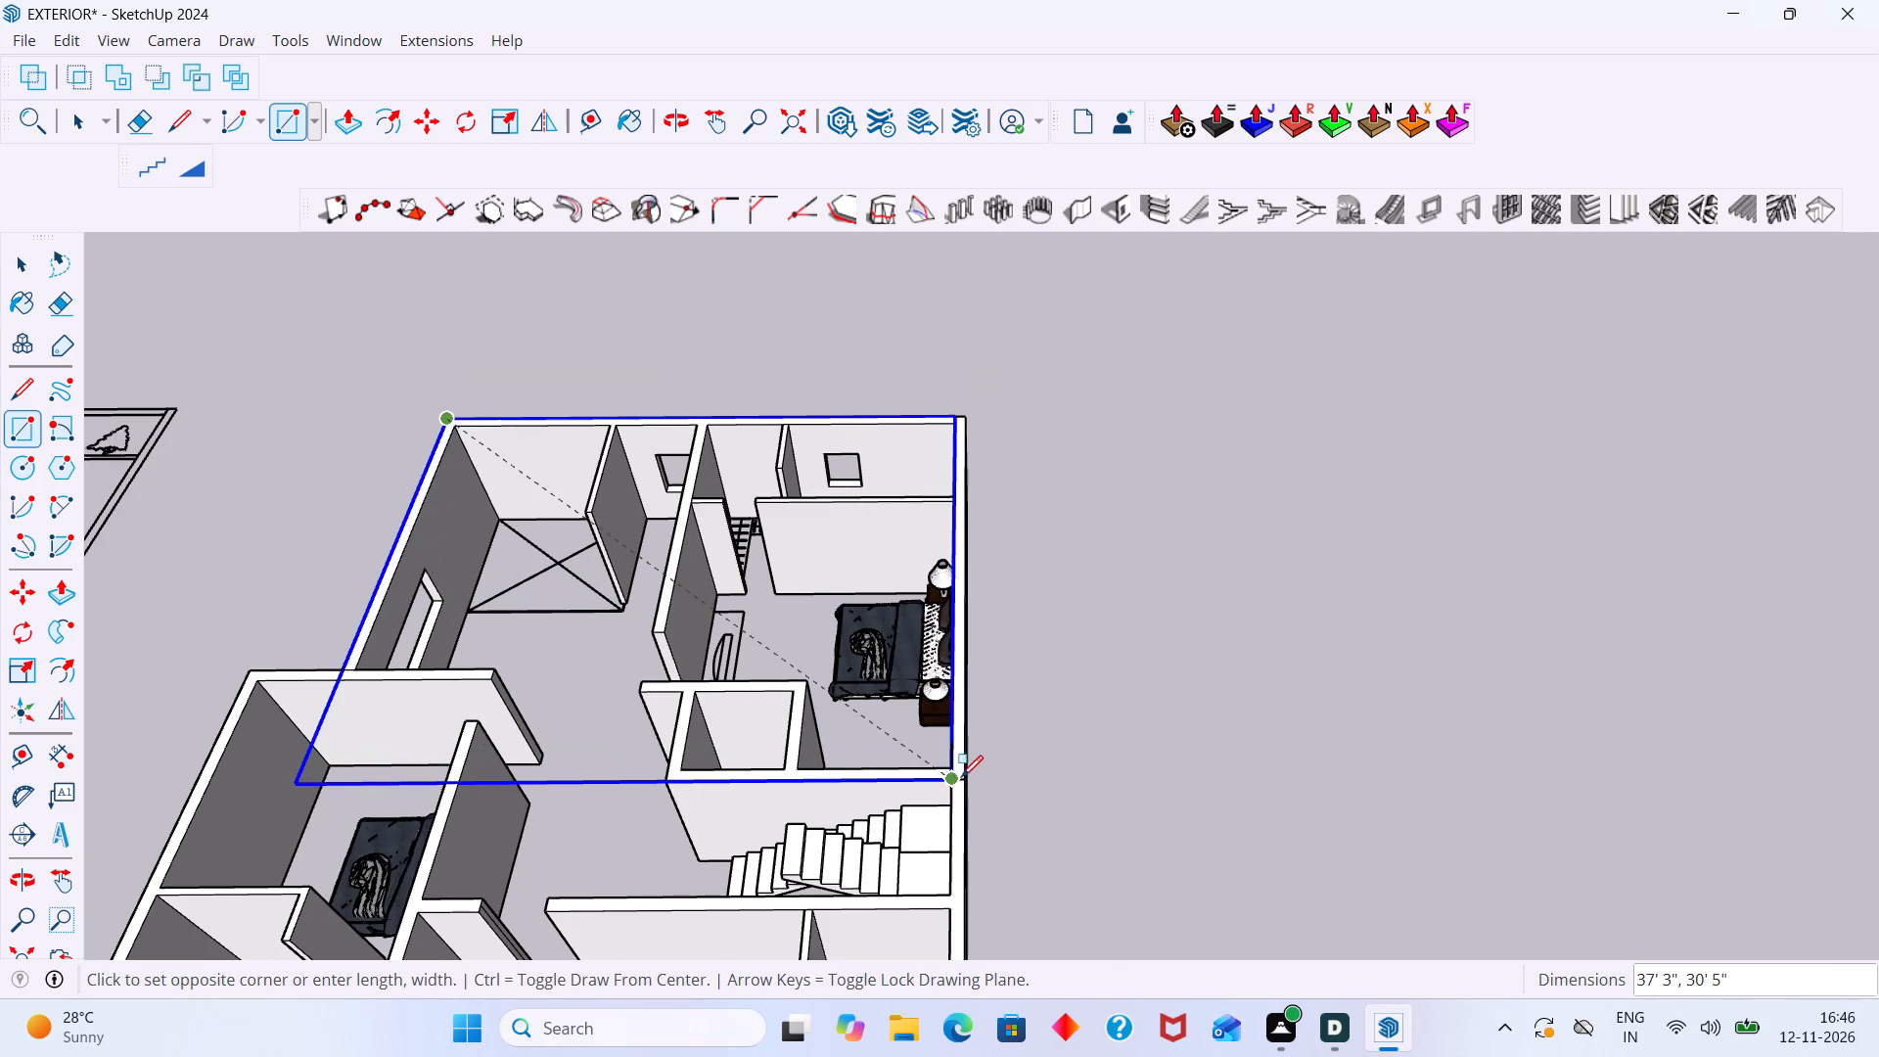
{"action": "scroll", "coordinate": [968, 777], "scroll_direction": "up", "scroll_amount": 2}
{"action": "scroll", "coordinate": [968, 777], "scroll_direction": "down", "scroll_amount": 5}
{"action": "middle_click_drag", "start_coordinate": [968, 787], "coordinate": [957, 620], "text": "shift"}
{"action": "middle_click_drag", "start_coordinate": [933, 797], "coordinate": [925, 599]}
{"action": "scroll", "coordinate": [940, 781], "scroll_direction": "up", "scroll_amount": 3}
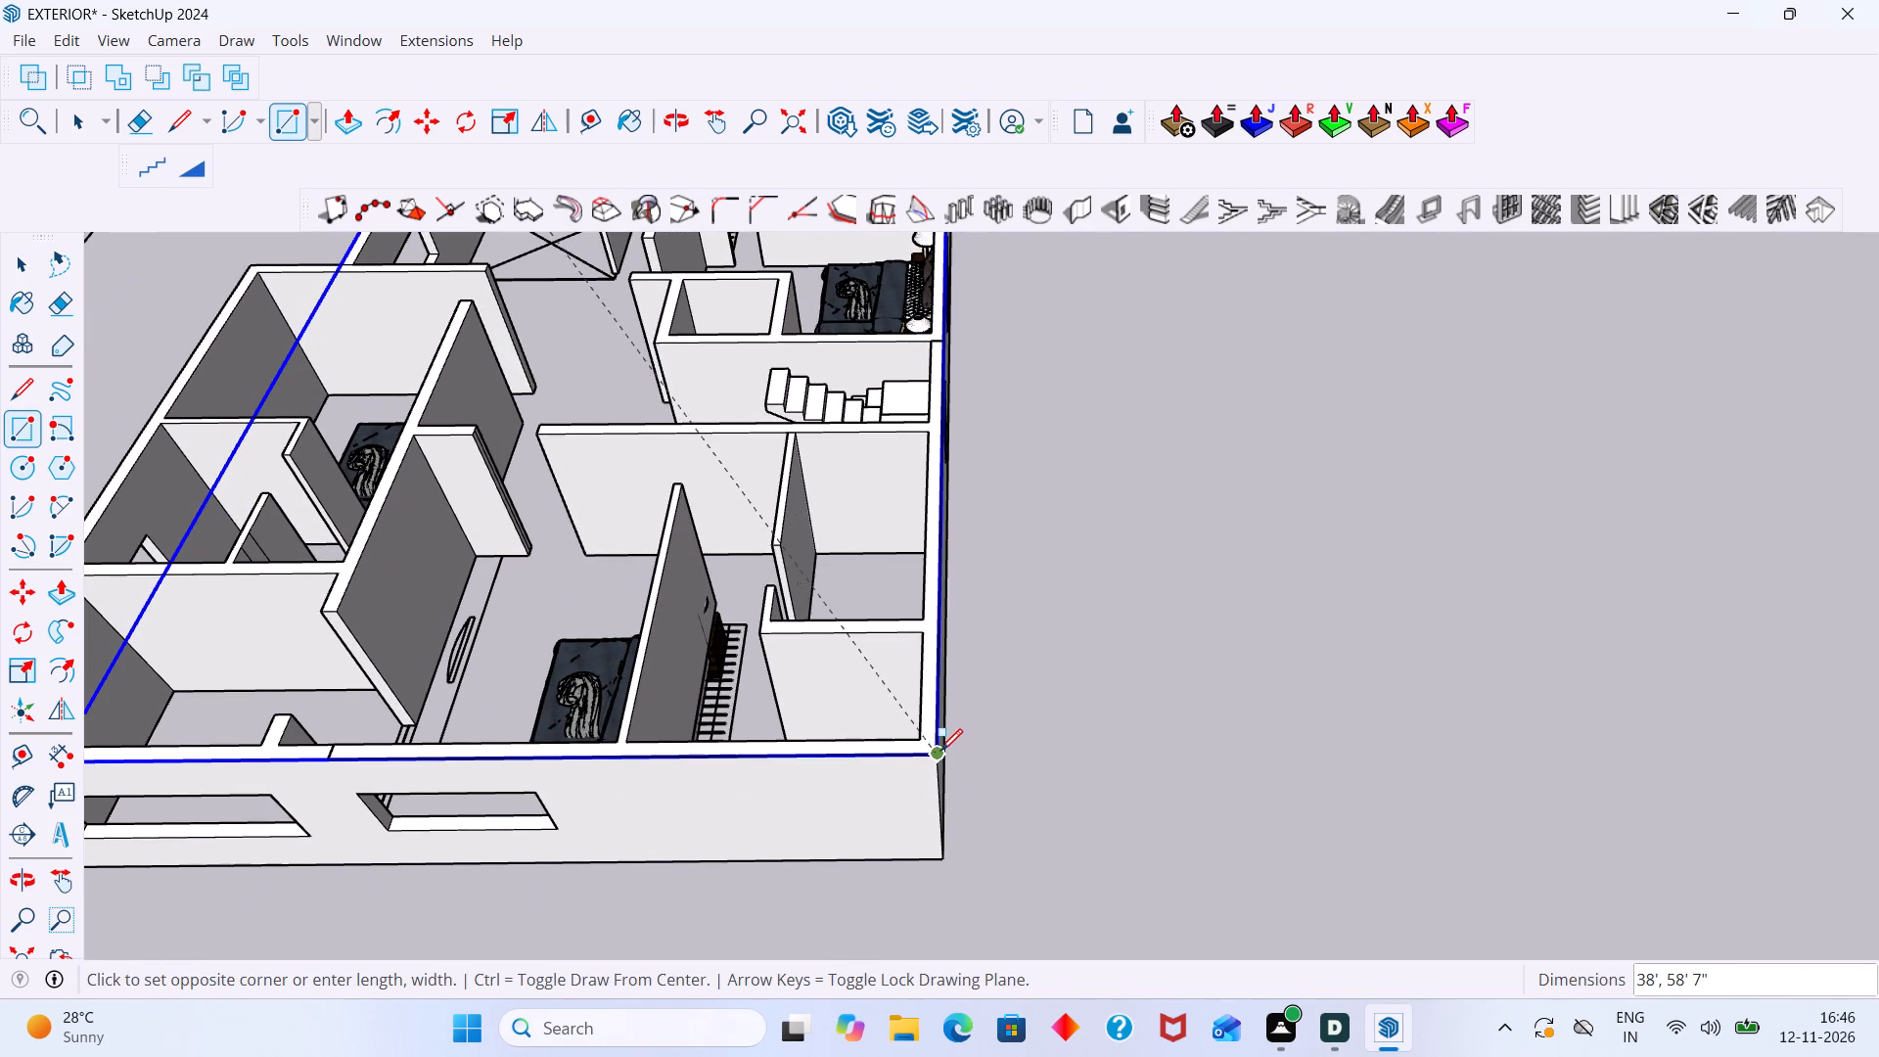
{"action": "left_click", "coordinate": [942, 749]}
{"action": "key", "text": "space"}
{"action": "scroll", "coordinate": [939, 747], "scroll_direction": "down", "scroll_amount": 5}
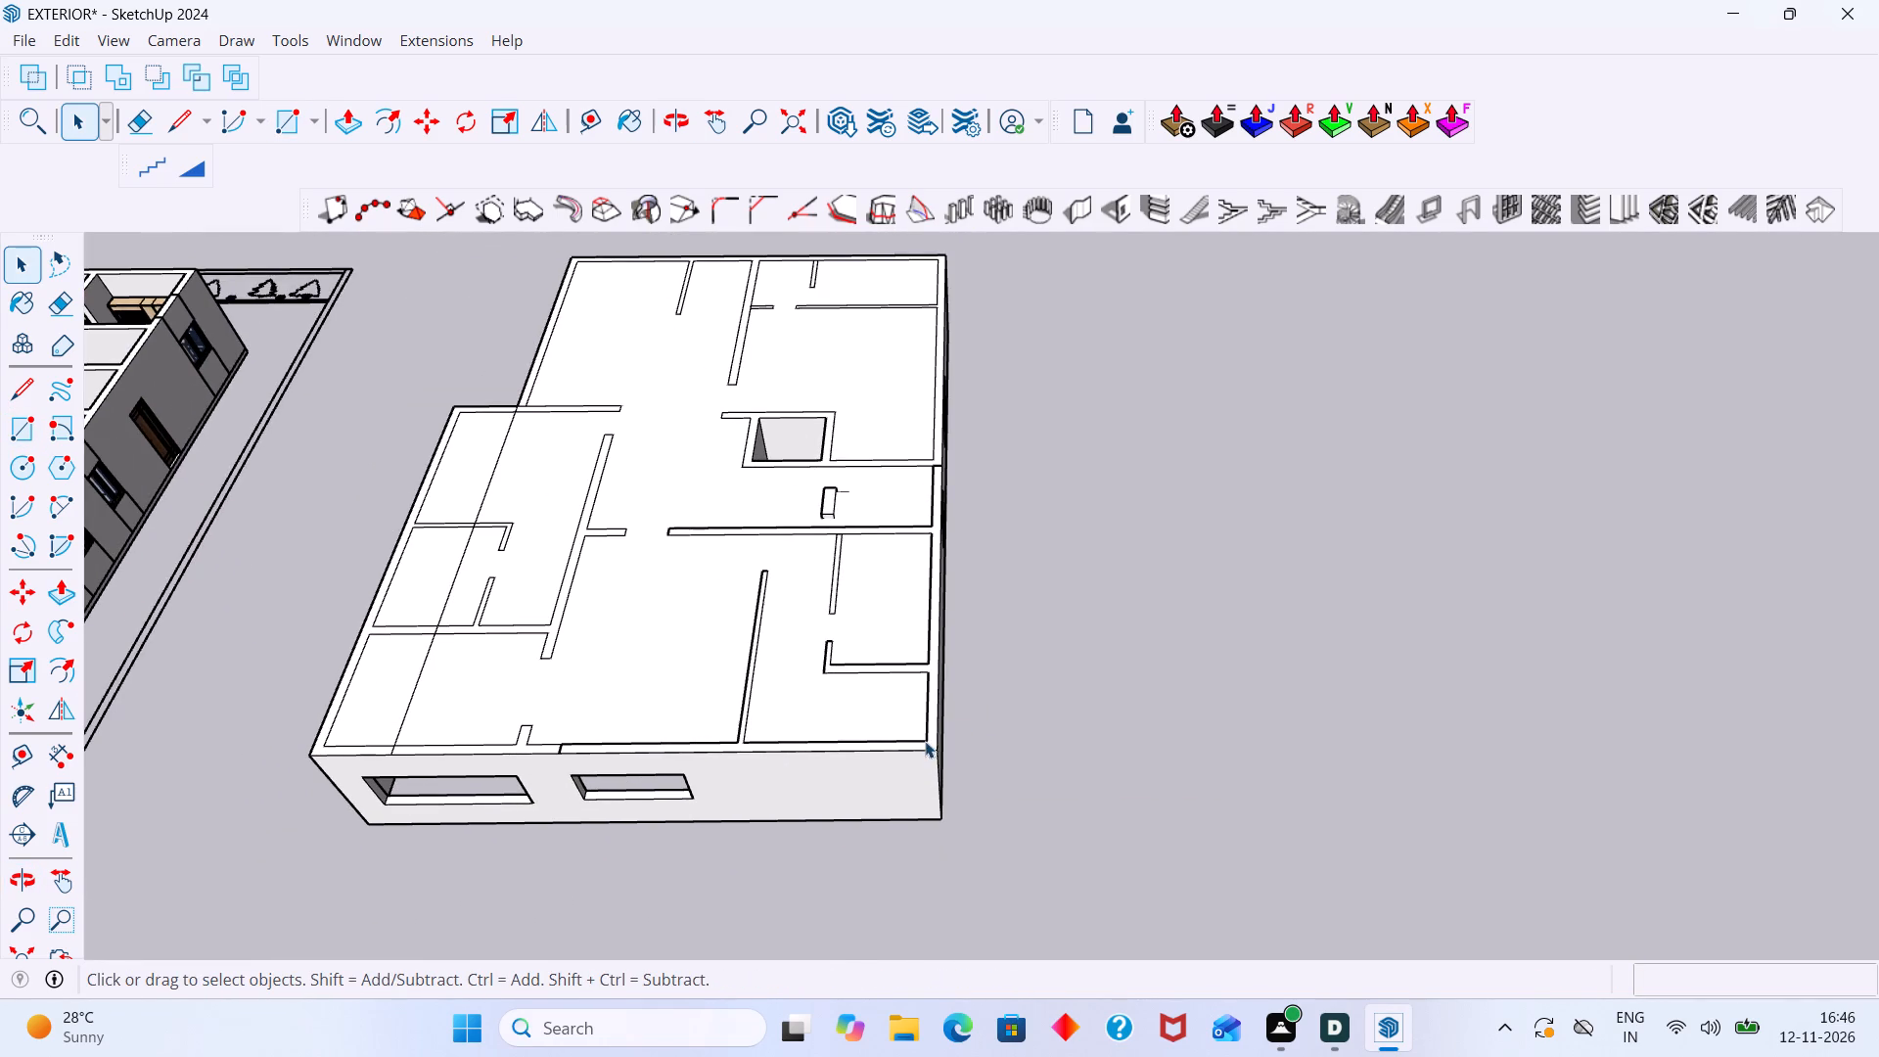
Erase the rectangle's stray edge where it crosses the middle room, the room behind the two-window wall, and that wall's top.
{"action": "middle_click_drag", "start_coordinate": [923, 727], "coordinate": [1292, 678], "text": "shift"}
{"action": "scroll", "coordinate": [663, 604], "scroll_direction": "up", "scroll_amount": 6}
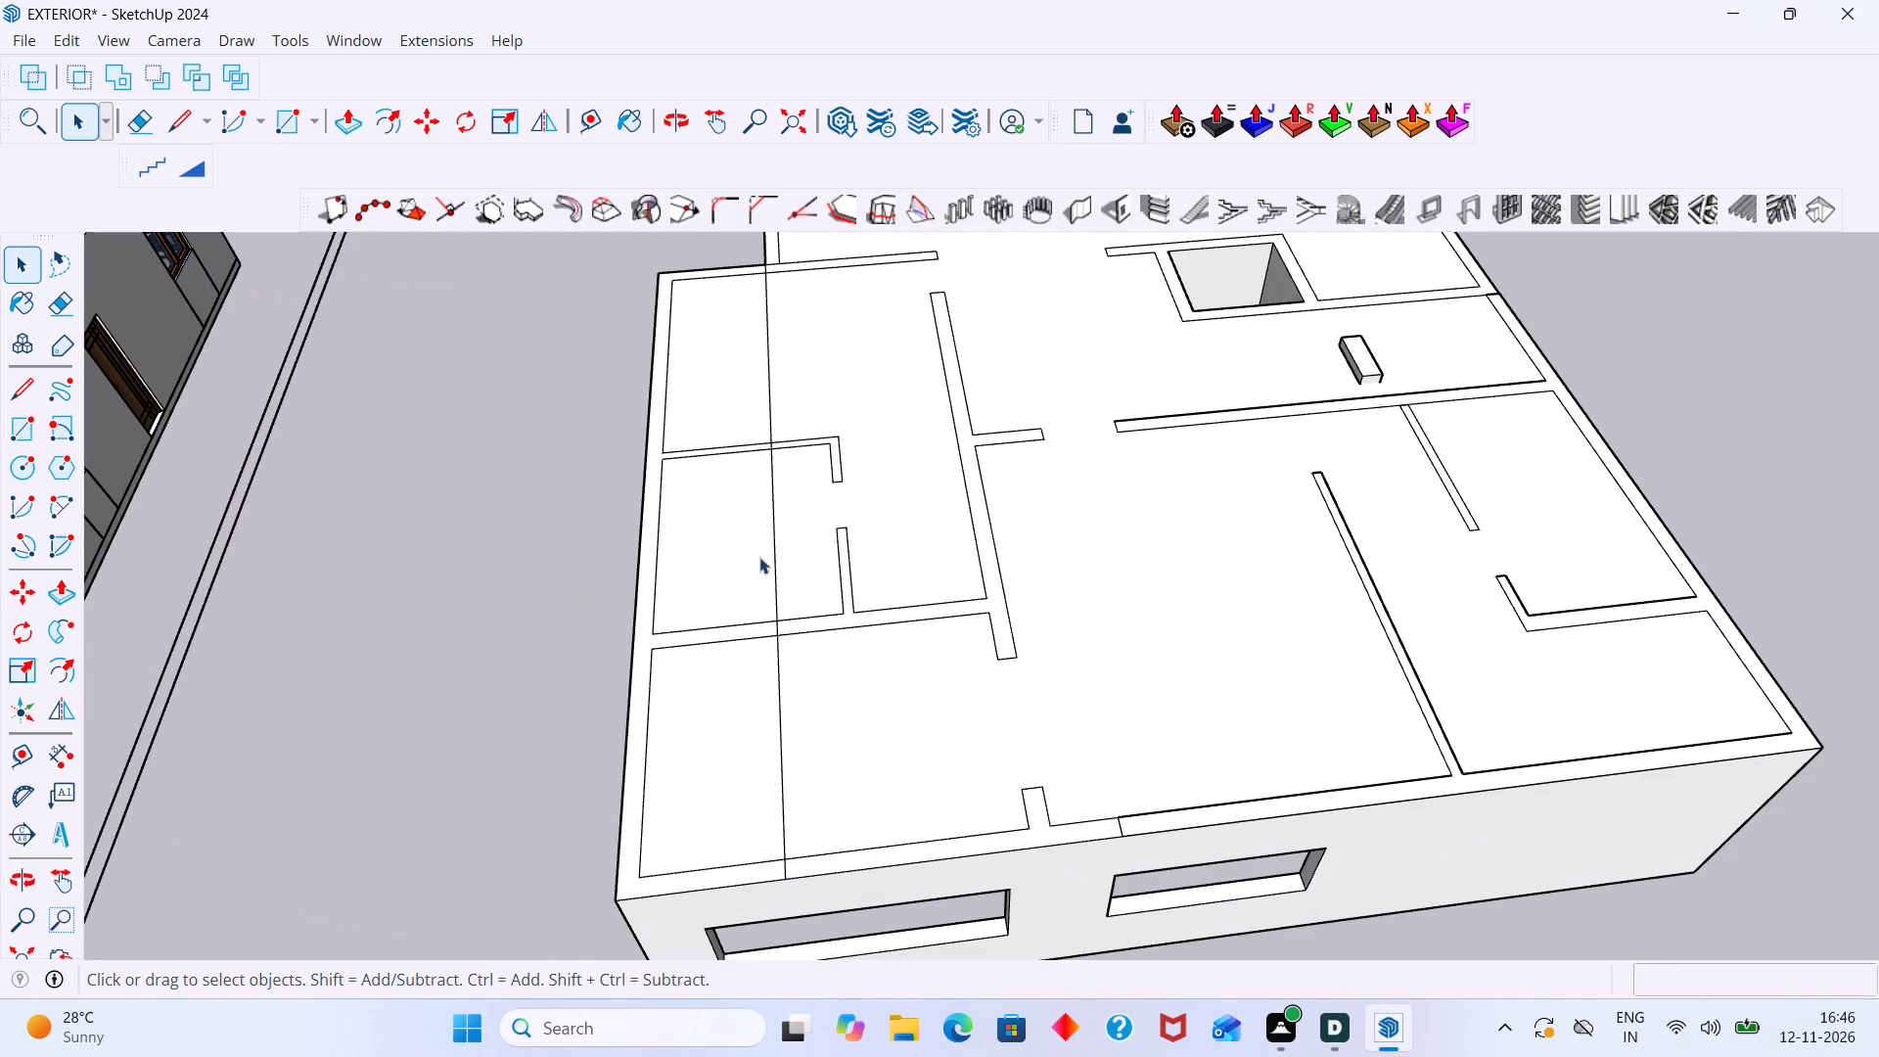
{"action": "left_click", "coordinate": [776, 552]}
{"action": "key", "text": "Delete"}
{"action": "key", "text": "e"}
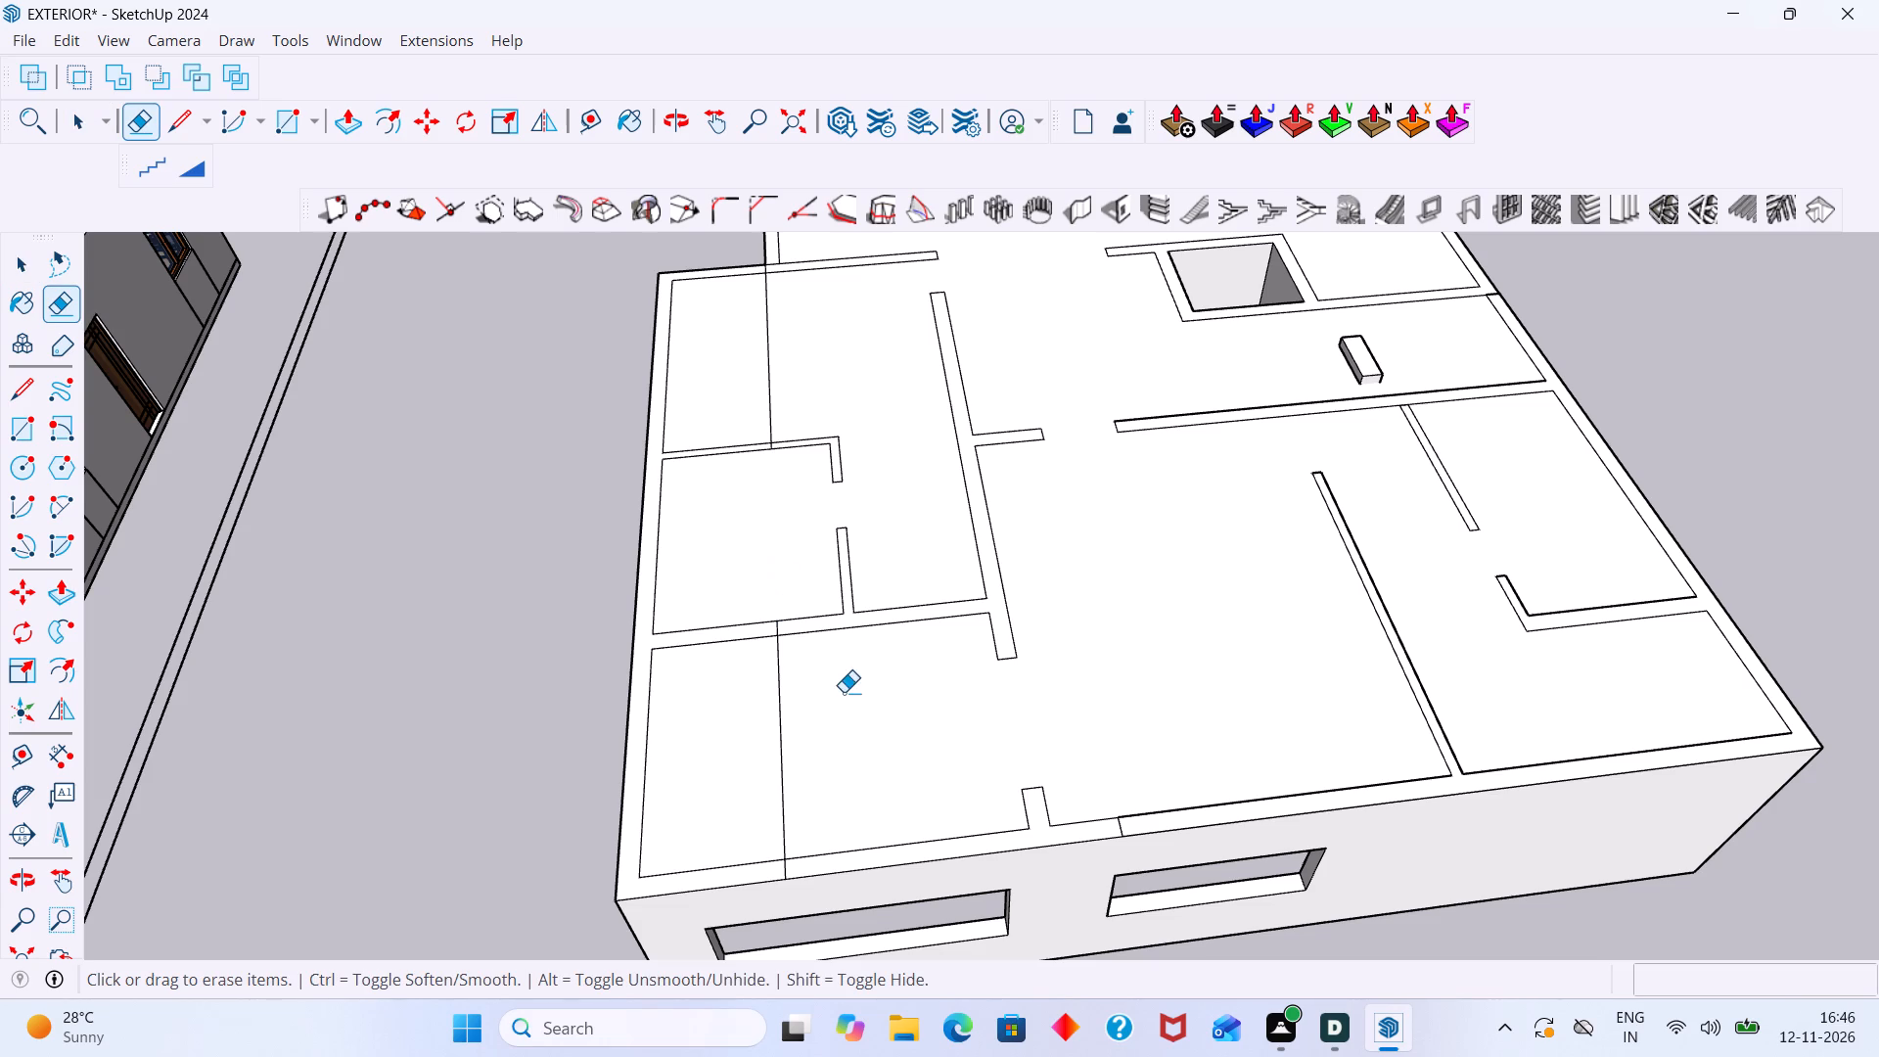
{"action": "left_click_drag", "start_coordinate": [844, 692], "coordinate": [783, 723]}
{"action": "scroll", "coordinate": [780, 722], "scroll_direction": "up", "scroll_amount": 3}
{"action": "middle_click_drag", "start_coordinate": [821, 899], "coordinate": [807, 854]}
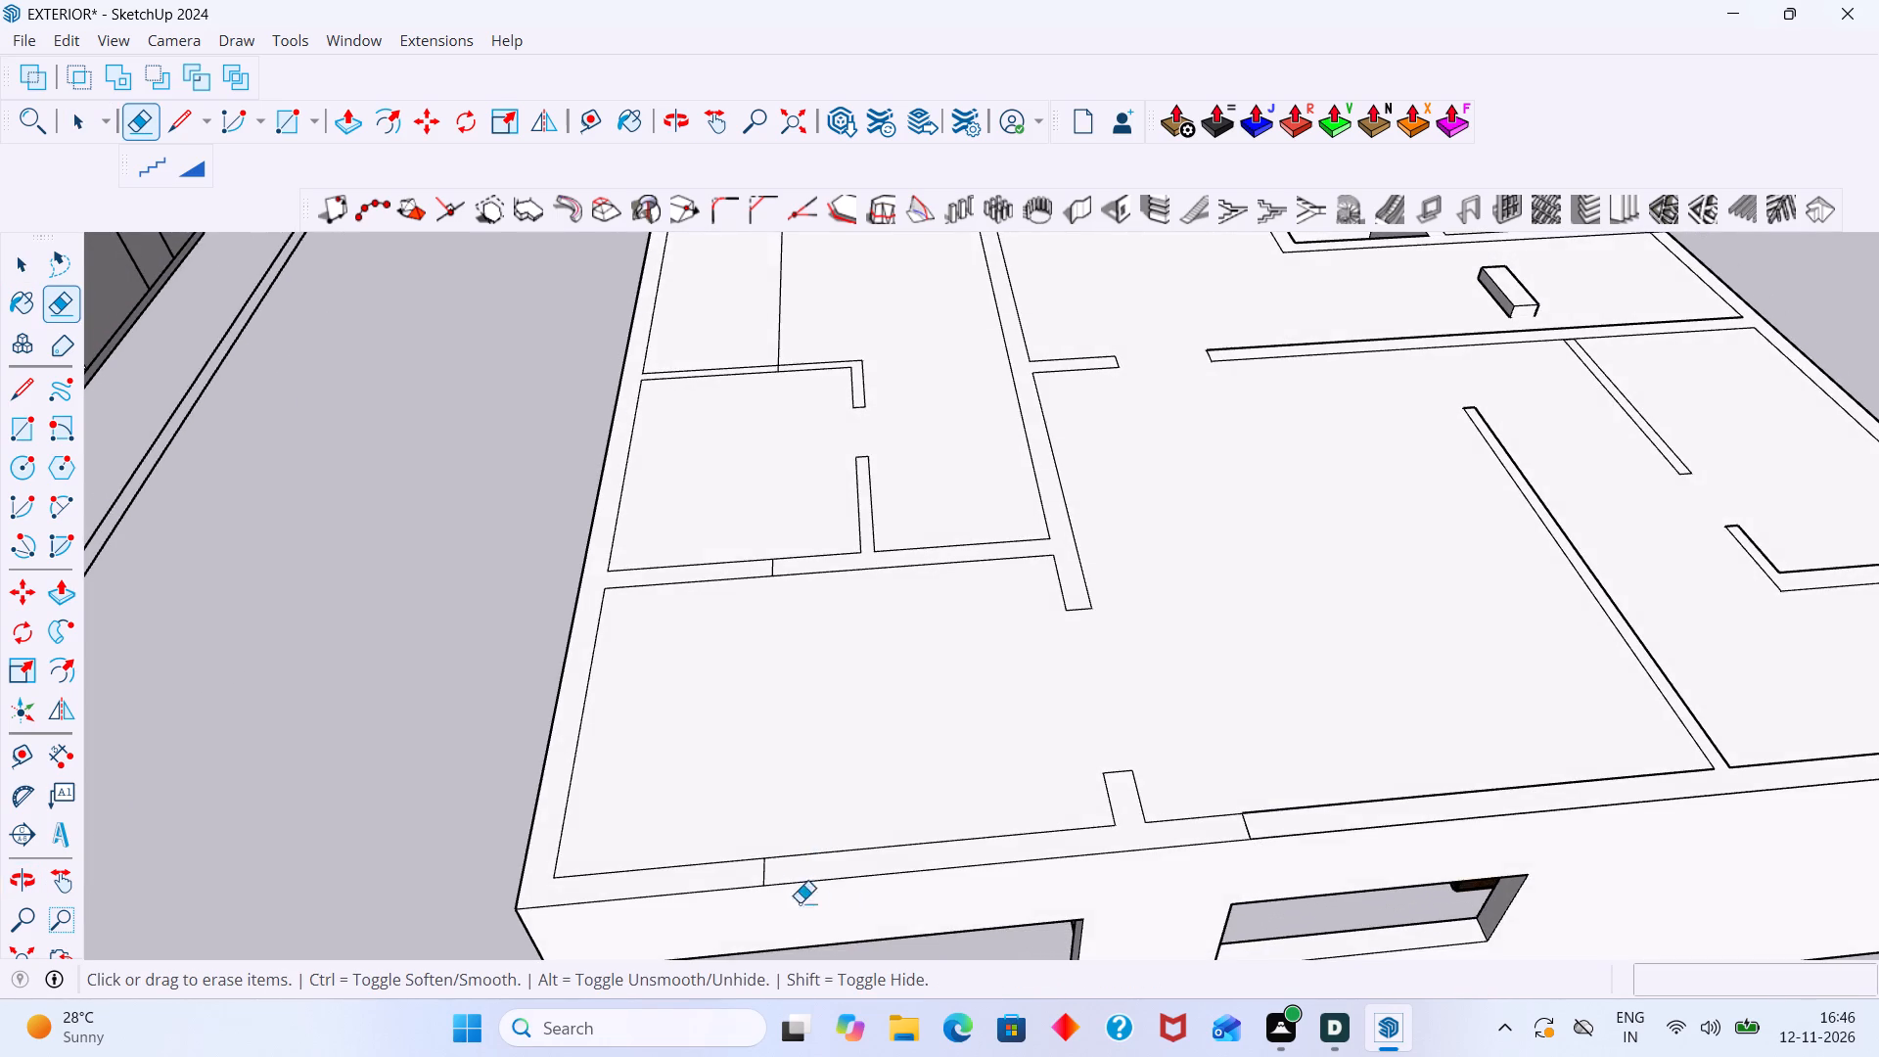
{"action": "scroll", "coordinate": [765, 893], "scroll_direction": "up", "scroll_amount": 5}
{"action": "left_click_drag", "start_coordinate": [775, 864], "coordinate": [755, 864]}
Erase the remaining stray edge pieces across the two partition wall tops and the bedroom beside the recessed corner.
{"action": "scroll", "coordinate": [736, 816], "scroll_direction": "down", "scroll_amount": 3}
{"action": "middle_click_drag", "start_coordinate": [864, 684], "coordinate": [914, 777], "text": "shift"}
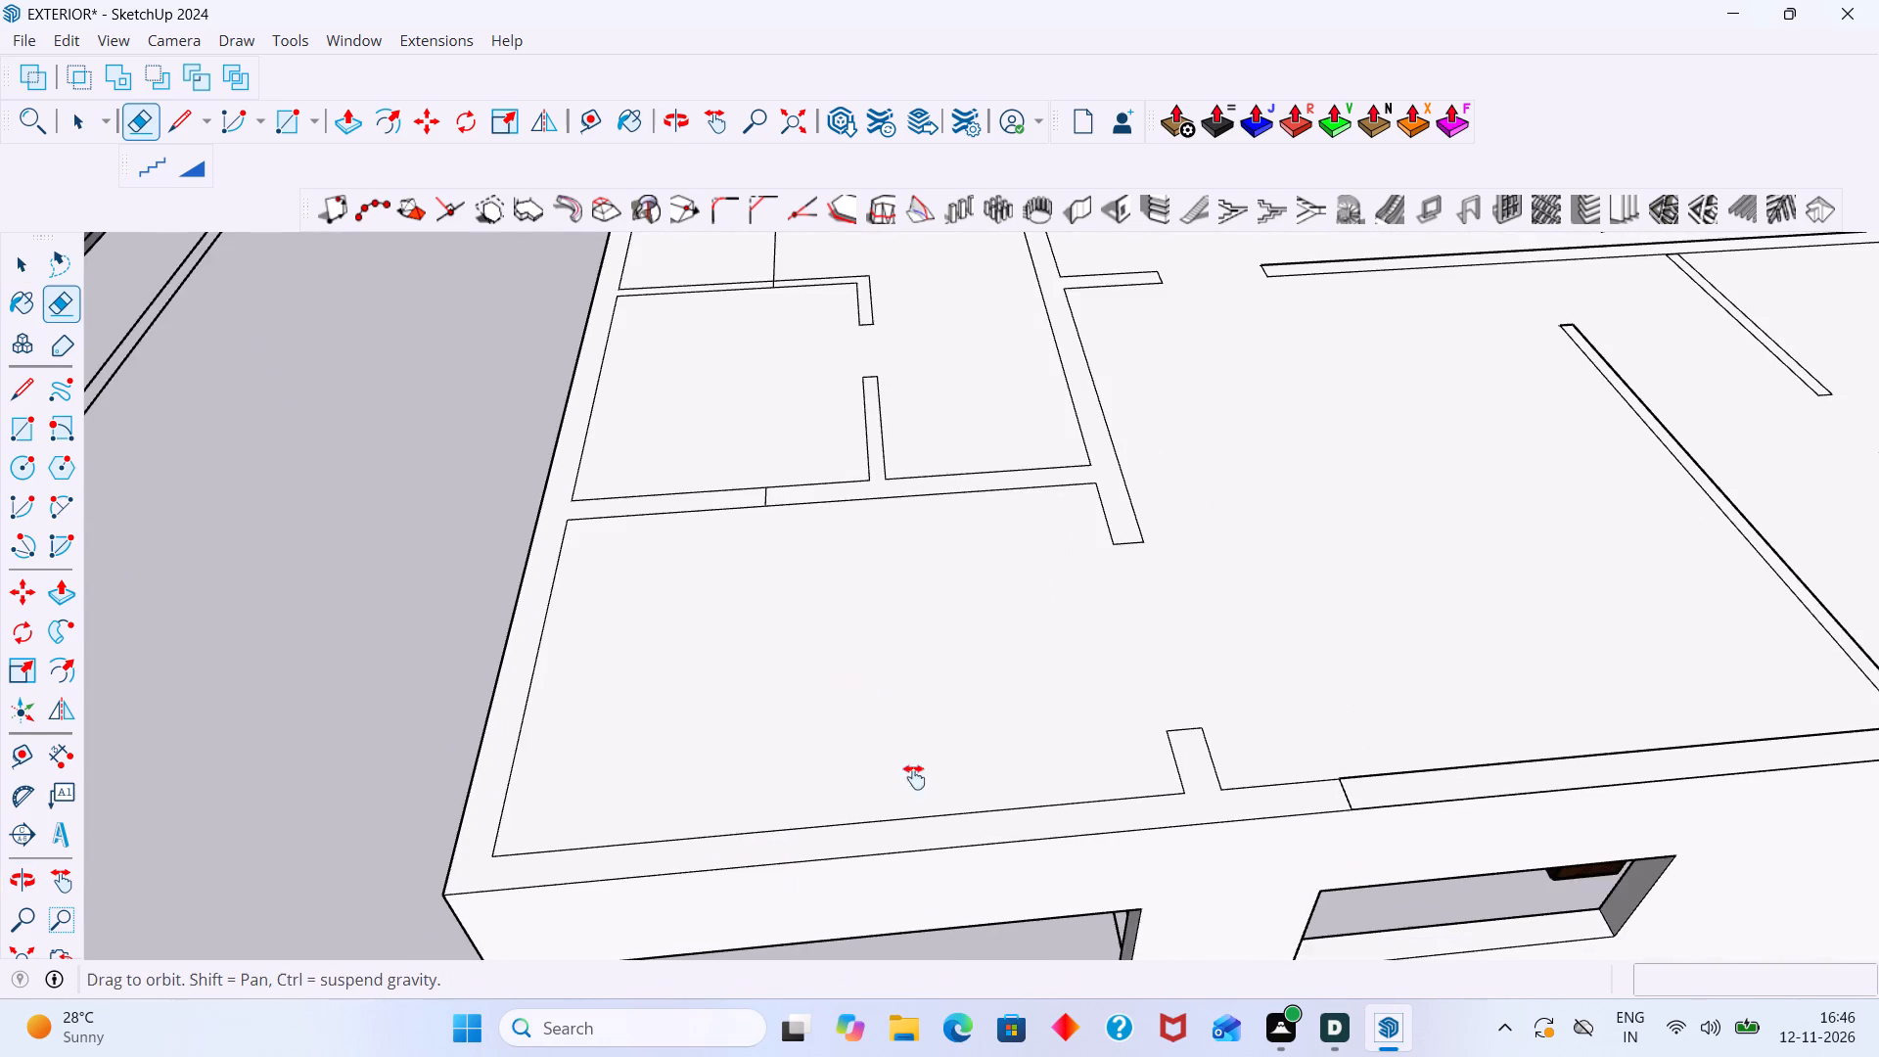
{"action": "middle_click_drag", "start_coordinate": [914, 777], "coordinate": [968, 841], "text": "shift"}
{"action": "scroll", "coordinate": [848, 687], "scroll_direction": "up", "scroll_amount": 9}
{"action": "left_click_drag", "start_coordinate": [882, 626], "coordinate": [836, 635]}
{"action": "scroll", "coordinate": [836, 635], "scroll_direction": "down", "scroll_amount": 7}
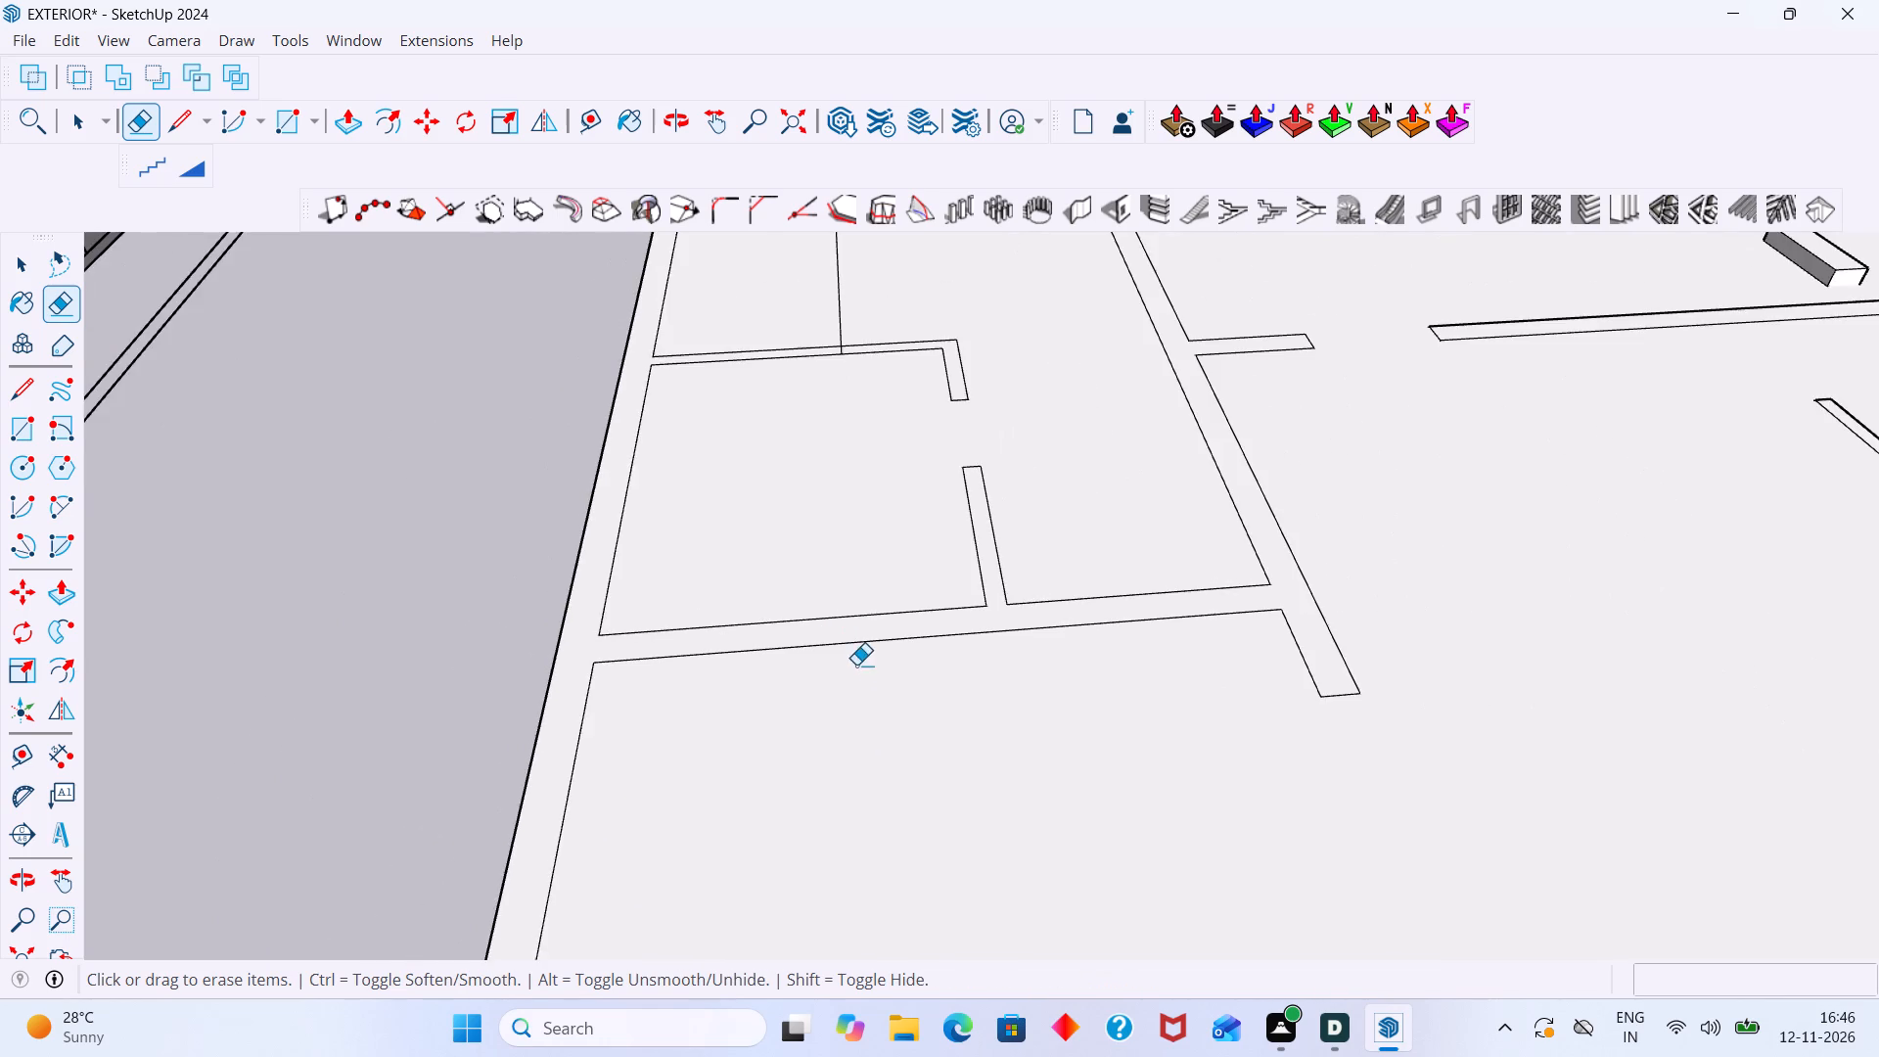
{"action": "scroll", "coordinate": [856, 665], "scroll_direction": "down", "scroll_amount": 1}
{"action": "middle_click_drag", "start_coordinate": [824, 578], "coordinate": [899, 798]}
{"action": "left_click_drag", "start_coordinate": [951, 456], "coordinate": [831, 478]}
{"action": "scroll", "coordinate": [831, 478], "scroll_direction": "down", "scroll_amount": 2}
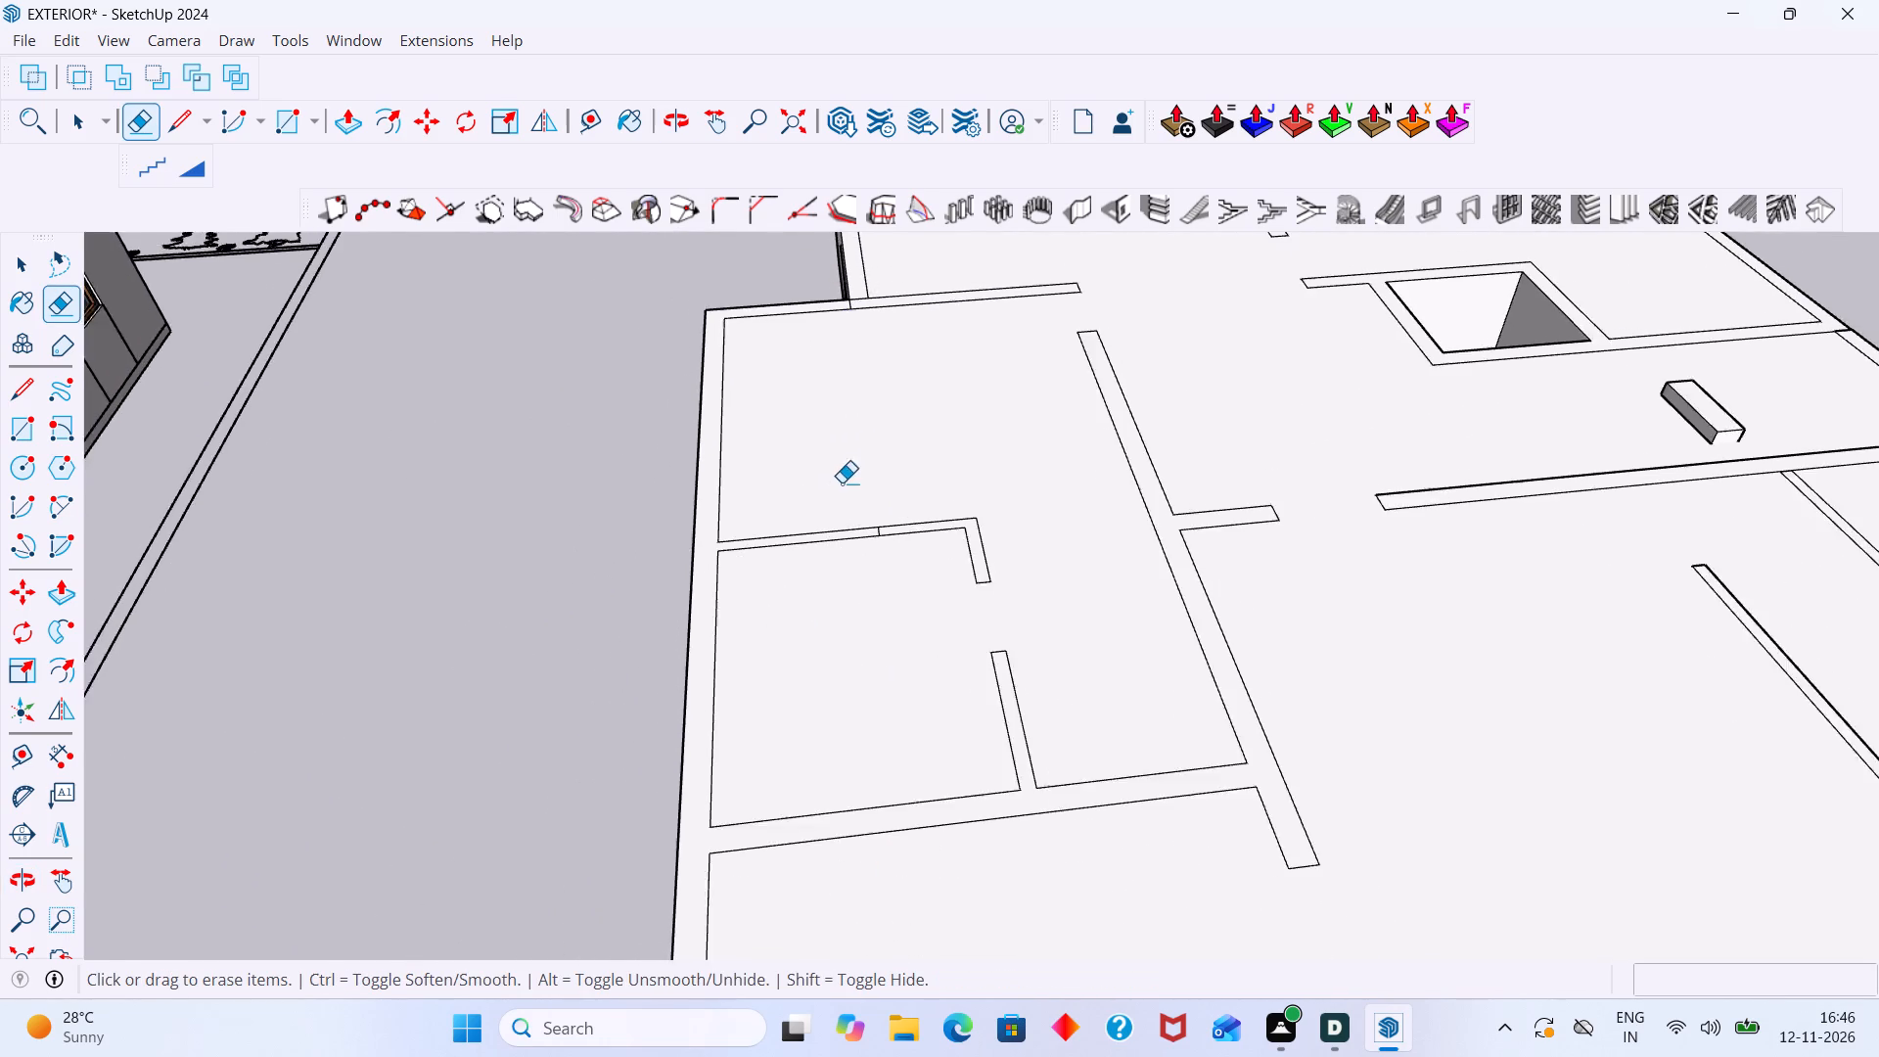
{"action": "middle_click_drag", "start_coordinate": [842, 504], "coordinate": [851, 613]}
{"action": "scroll", "coordinate": [845, 618], "scroll_direction": "down", "scroll_amount": 1}
{"action": "scroll", "coordinate": [886, 612], "scroll_direction": "up", "scroll_amount": 17}
{"action": "left_click_drag", "start_coordinate": [880, 608], "coordinate": [790, 608]}
{"action": "scroll", "coordinate": [800, 602], "scroll_direction": "down", "scroll_amount": 4}
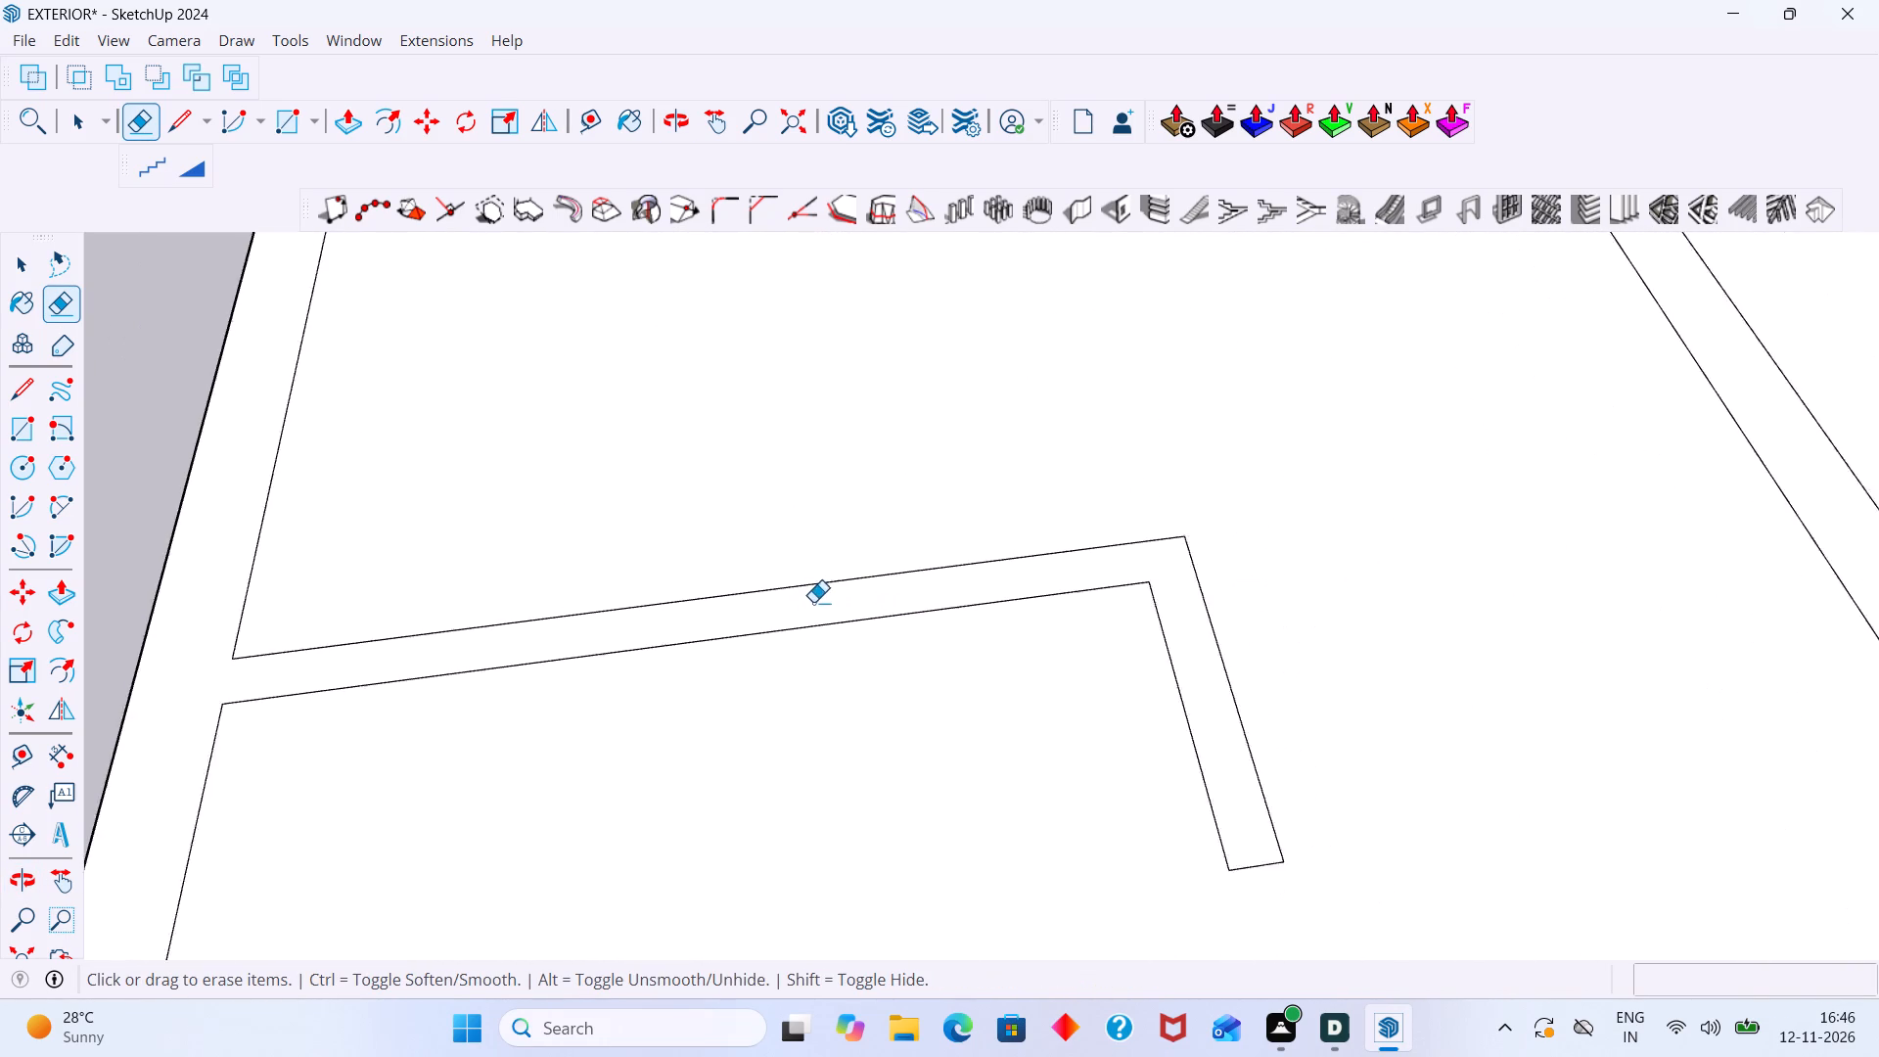
Erase the short leftover edges crossing the wall top at the recessed outer corner.
{"action": "scroll", "coordinate": [798, 591], "scroll_direction": "down", "scroll_amount": 9}
{"action": "middle_click_drag", "start_coordinate": [802, 488], "coordinate": [824, 752], "text": "shift"}
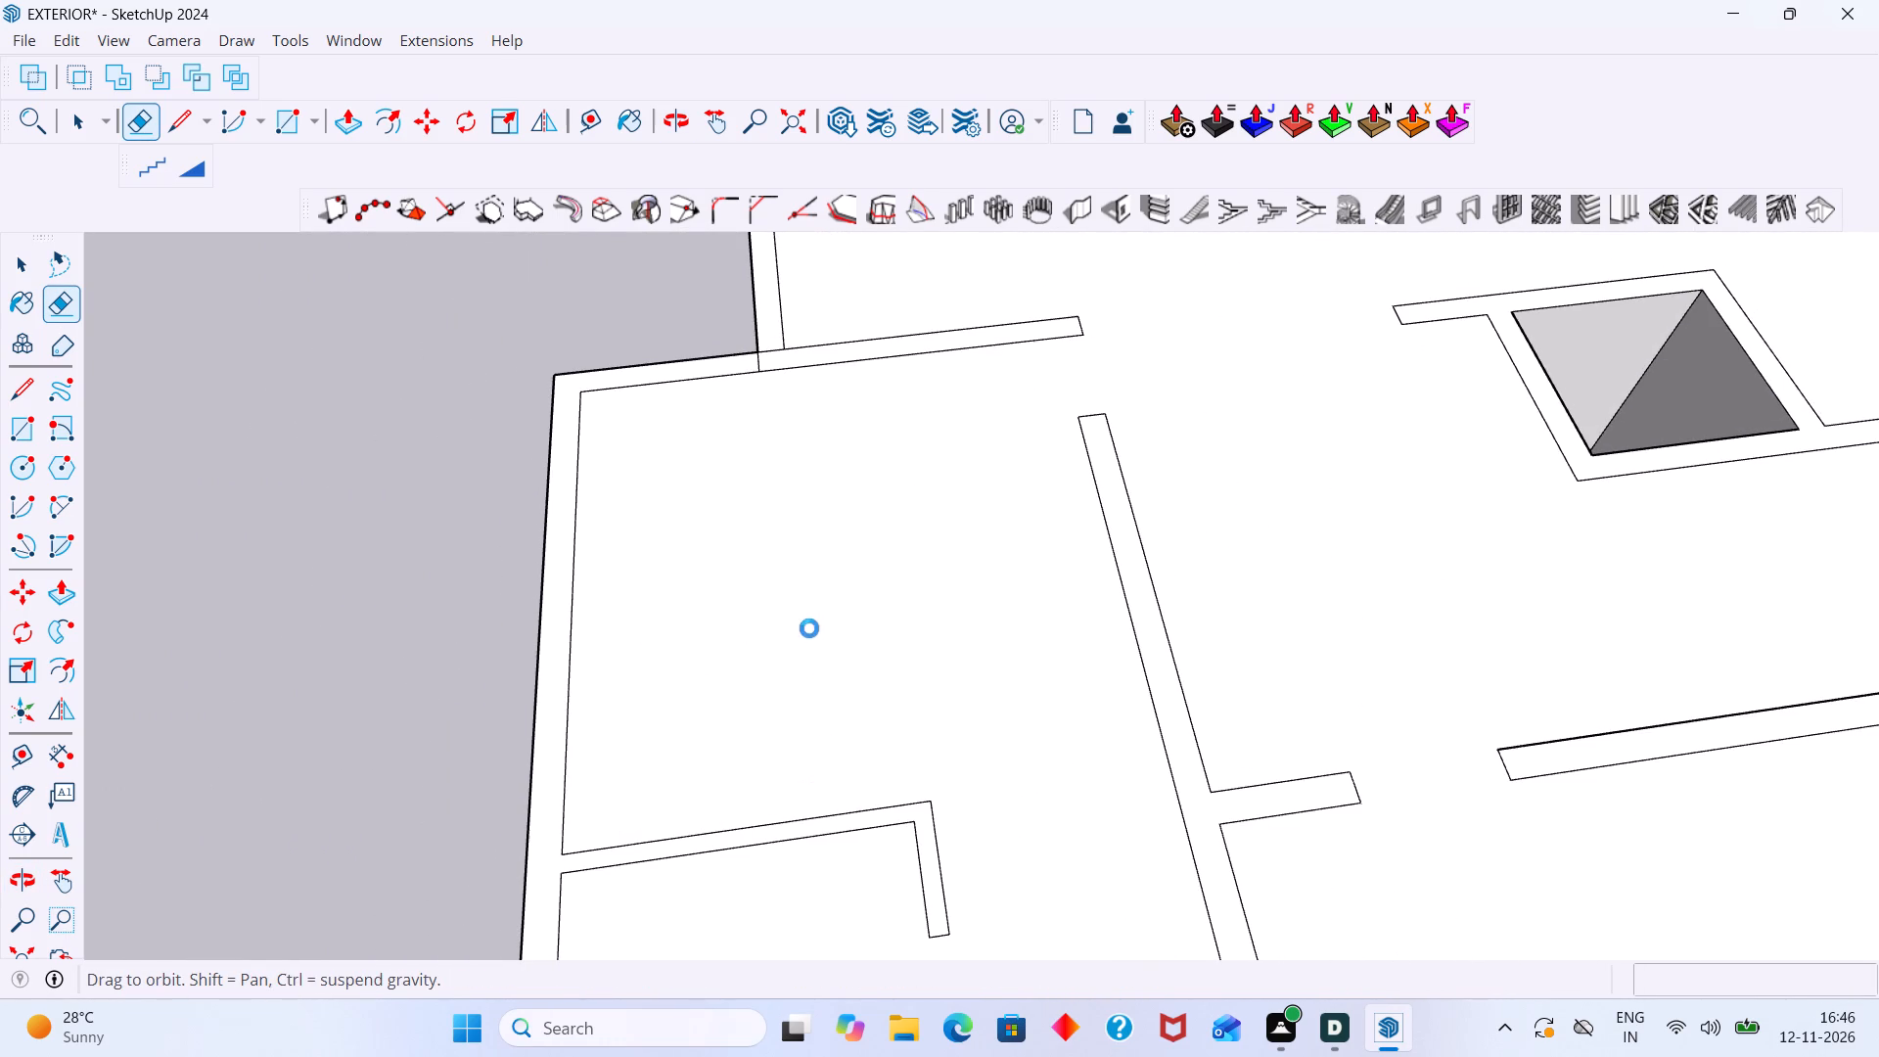
{"action": "middle_click_drag", "start_coordinate": [809, 627], "coordinate": [835, 762]}
{"action": "middle_click_drag", "start_coordinate": [760, 616], "coordinate": [791, 740]}
{"action": "scroll", "coordinate": [763, 407], "scroll_direction": "up", "scroll_amount": 7}
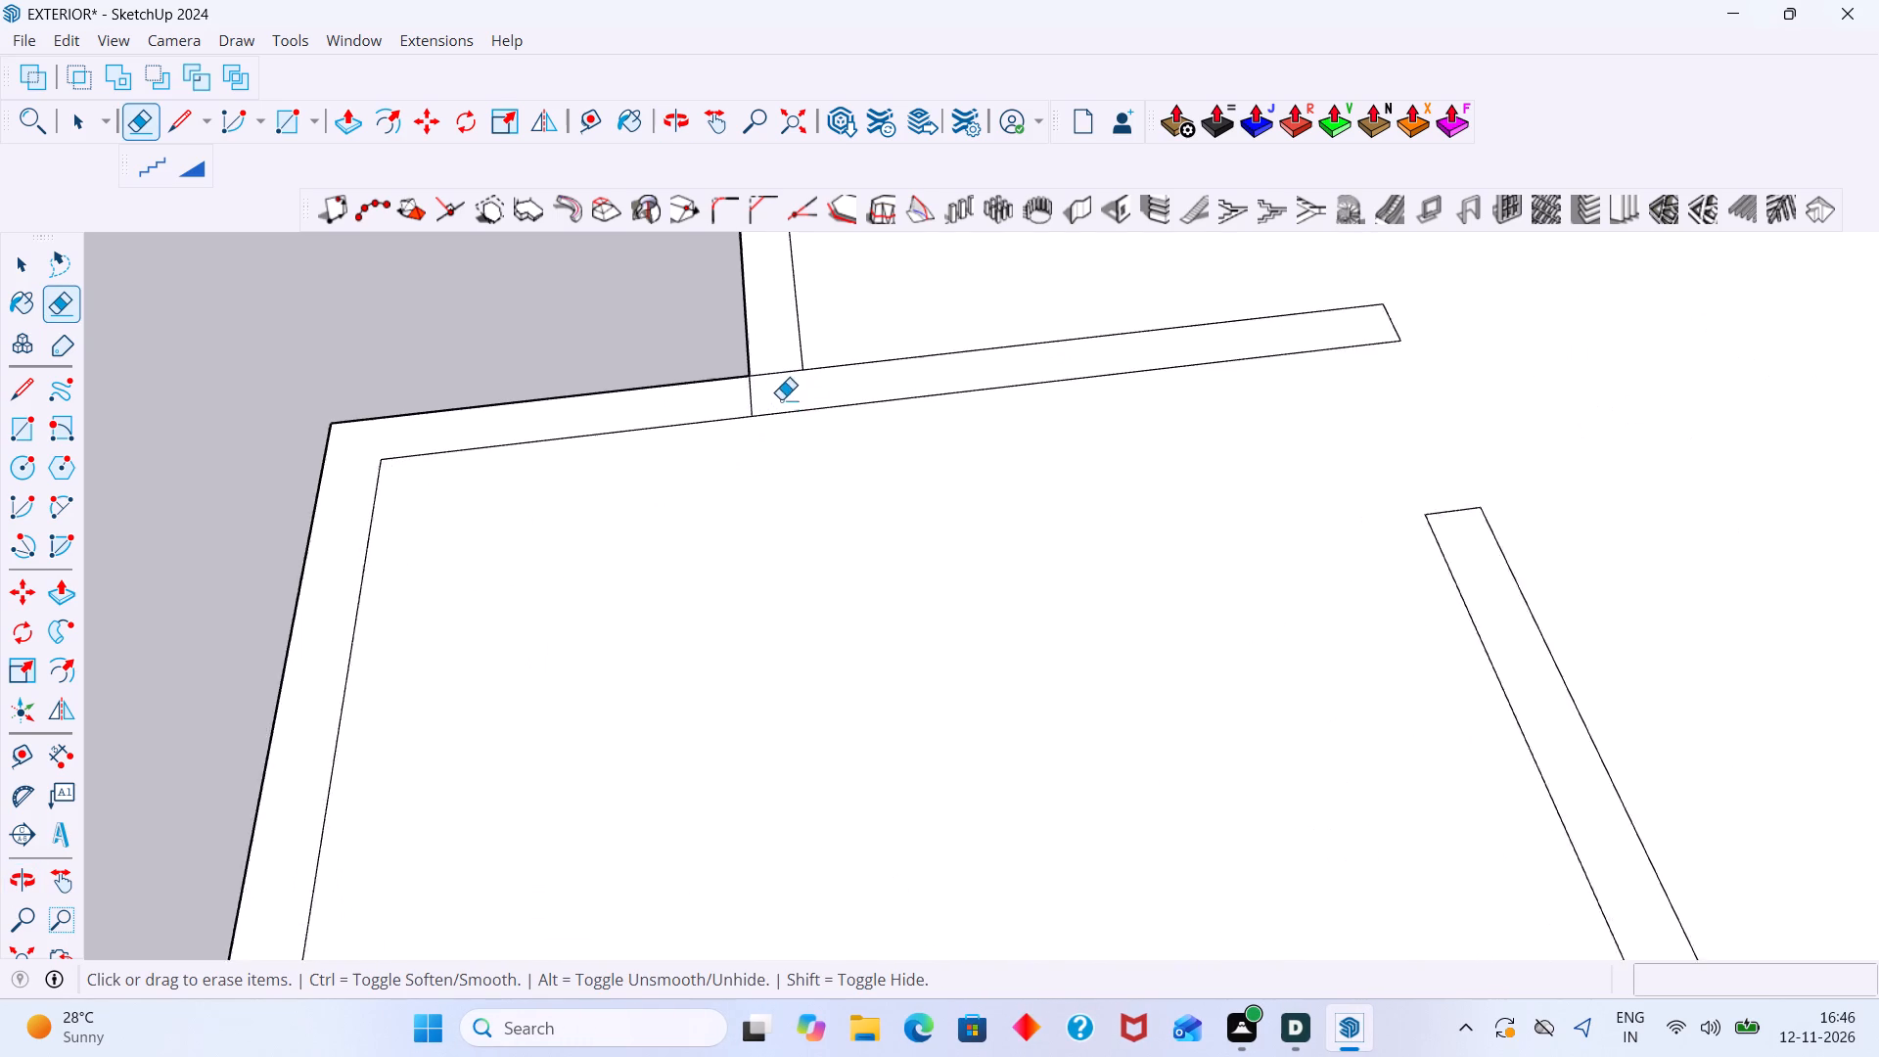
{"action": "scroll", "coordinate": [781, 399], "scroll_direction": "up", "scroll_amount": 6}
{"action": "left_click_drag", "start_coordinate": [790, 347], "coordinate": [726, 412]}
{"action": "scroll", "coordinate": [733, 401], "scroll_direction": "down", "scroll_amount": 8}
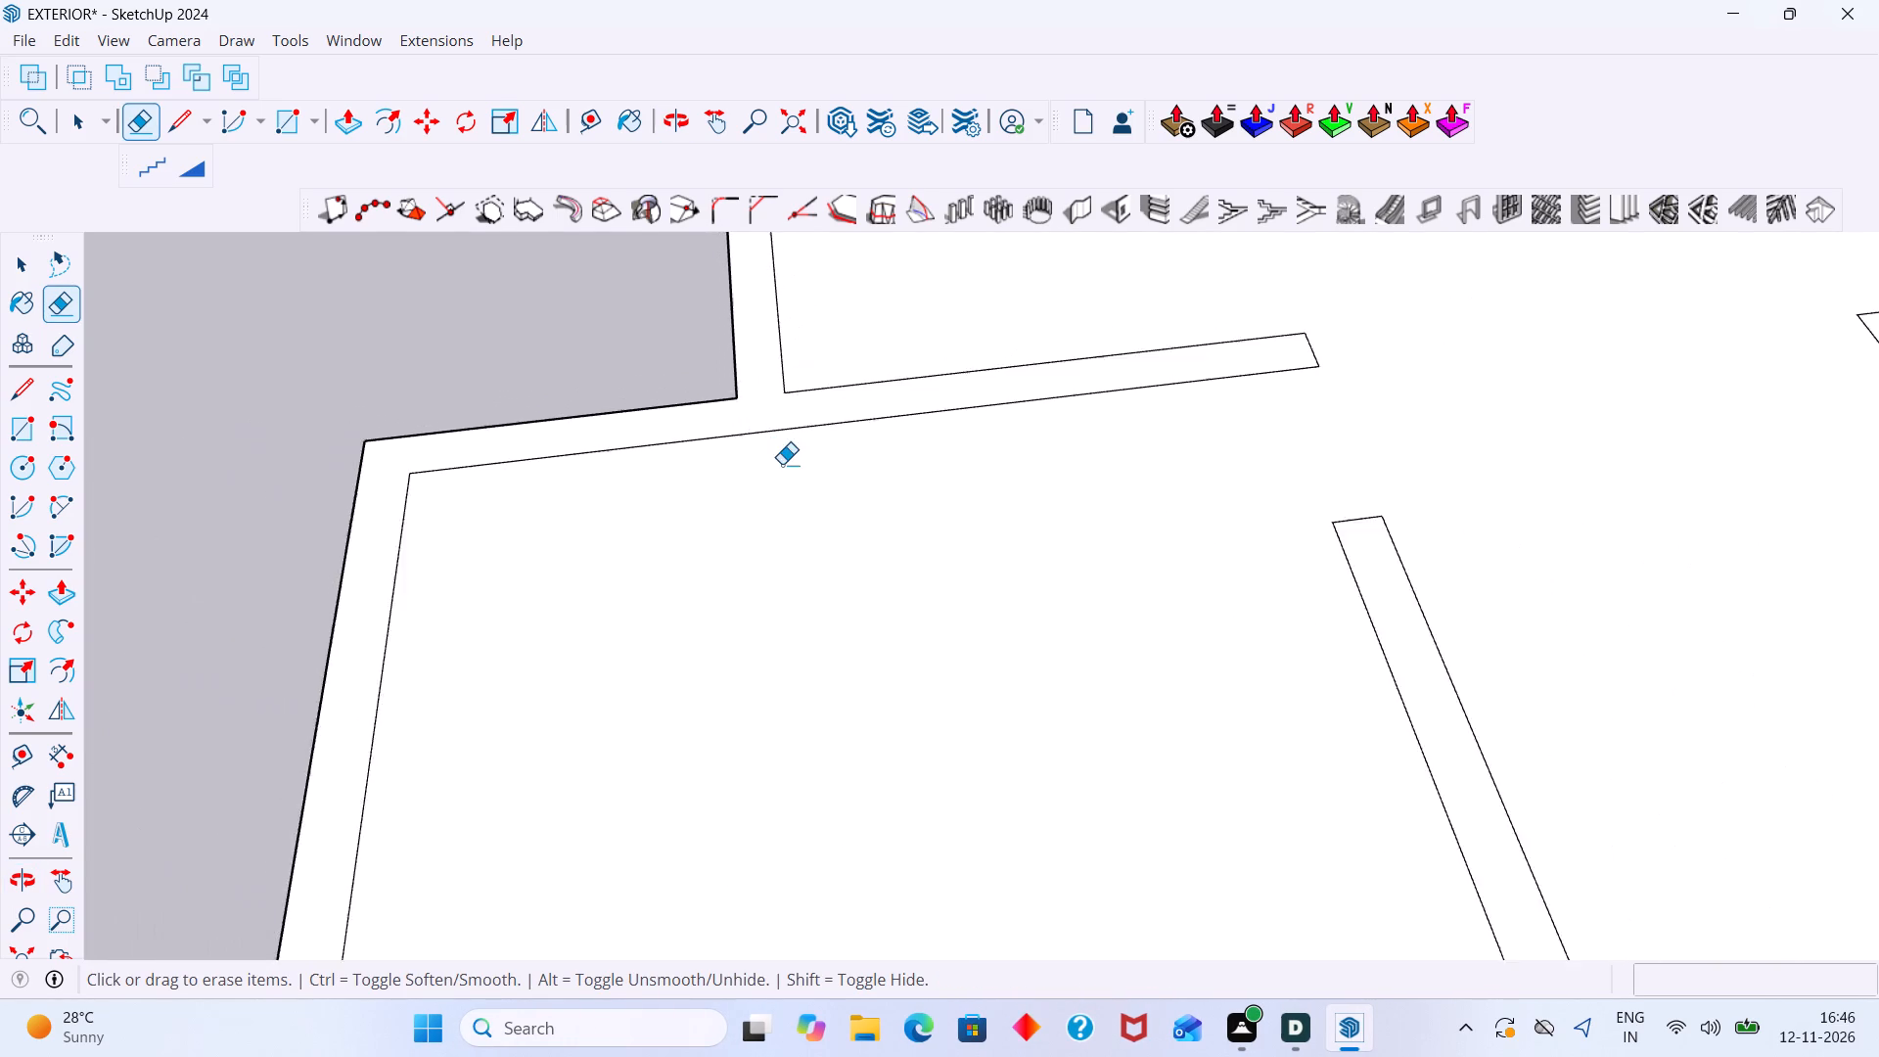
{"action": "scroll", "coordinate": [782, 464], "scroll_direction": "down", "scroll_amount": 7}
Group the main roof face over the rooms together with its bounding edges.
{"action": "key", "text": "space"}
{"action": "double_click", "coordinate": [840, 504]}
{"action": "scroll", "coordinate": [870, 524], "scroll_direction": "down", "scroll_amount": 3}
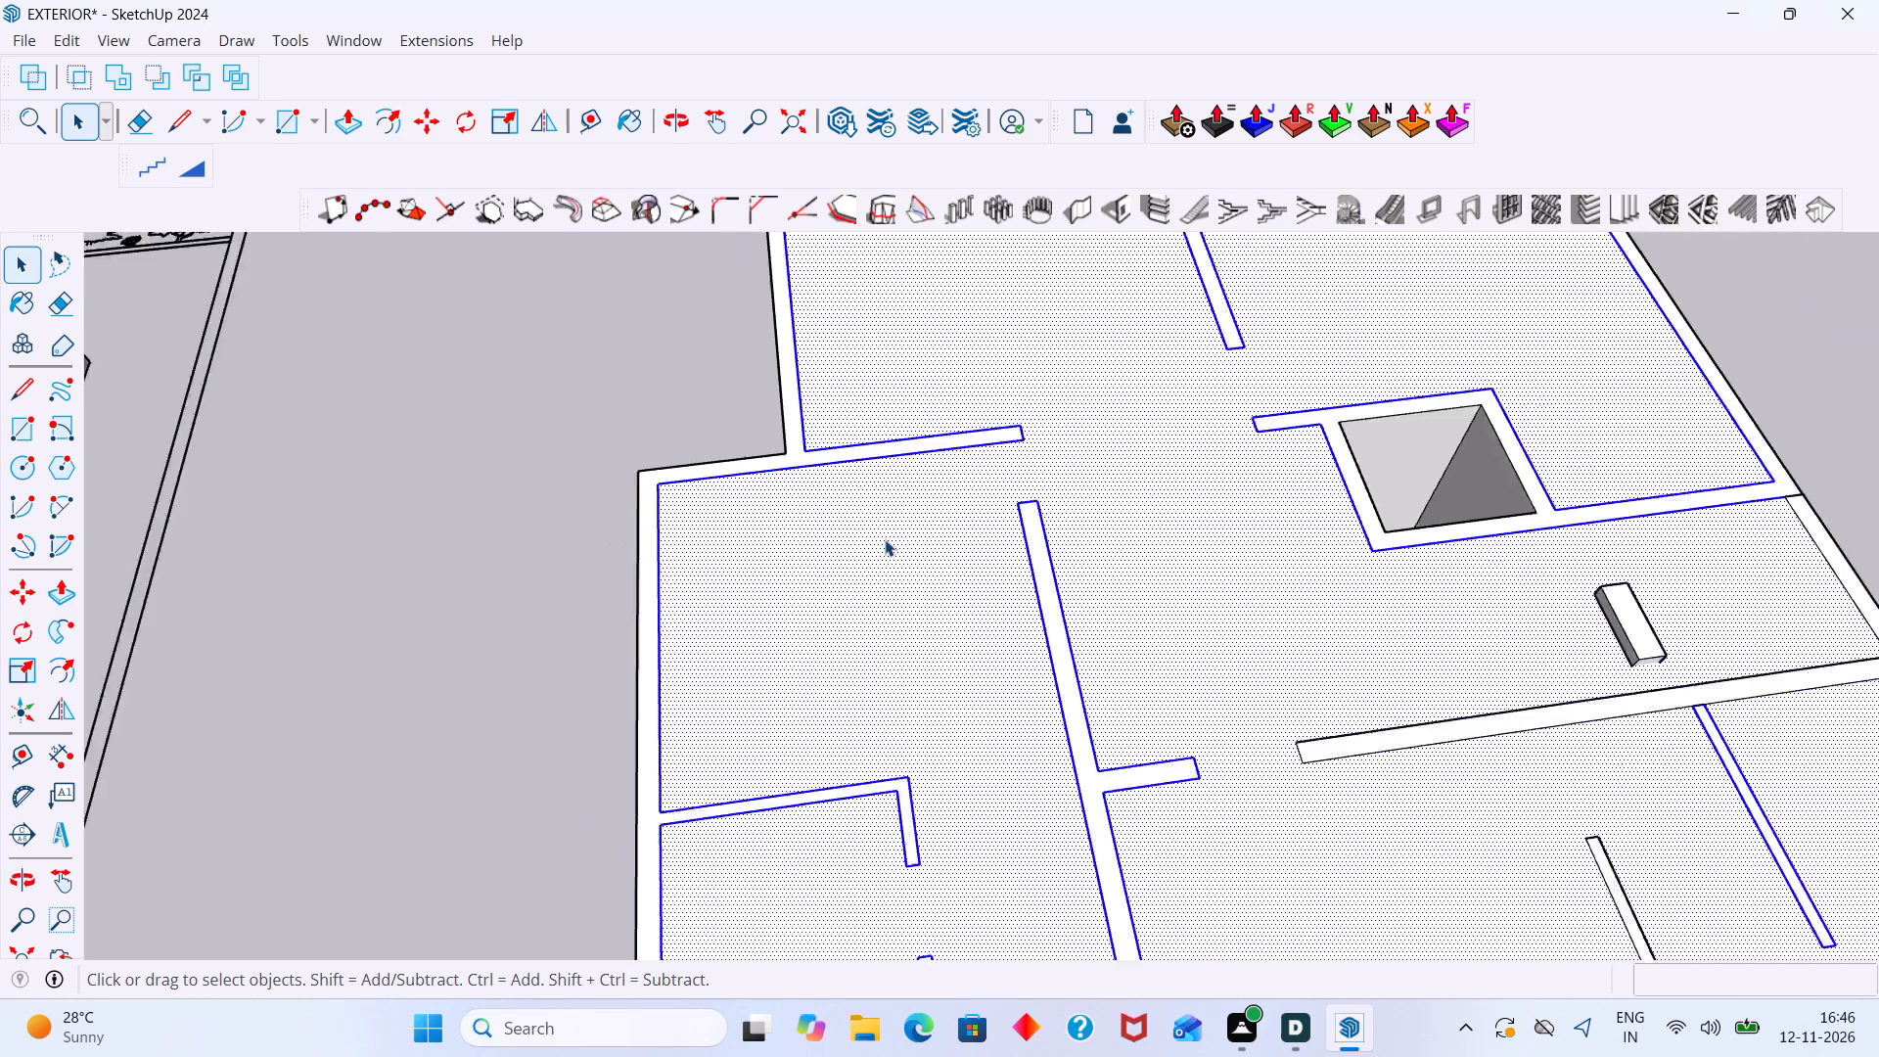
{"action": "scroll", "coordinate": [885, 539], "scroll_direction": "down", "scroll_amount": 12}
{"action": "scroll", "coordinate": [1049, 649], "scroll_direction": "up", "scroll_amount": 10}
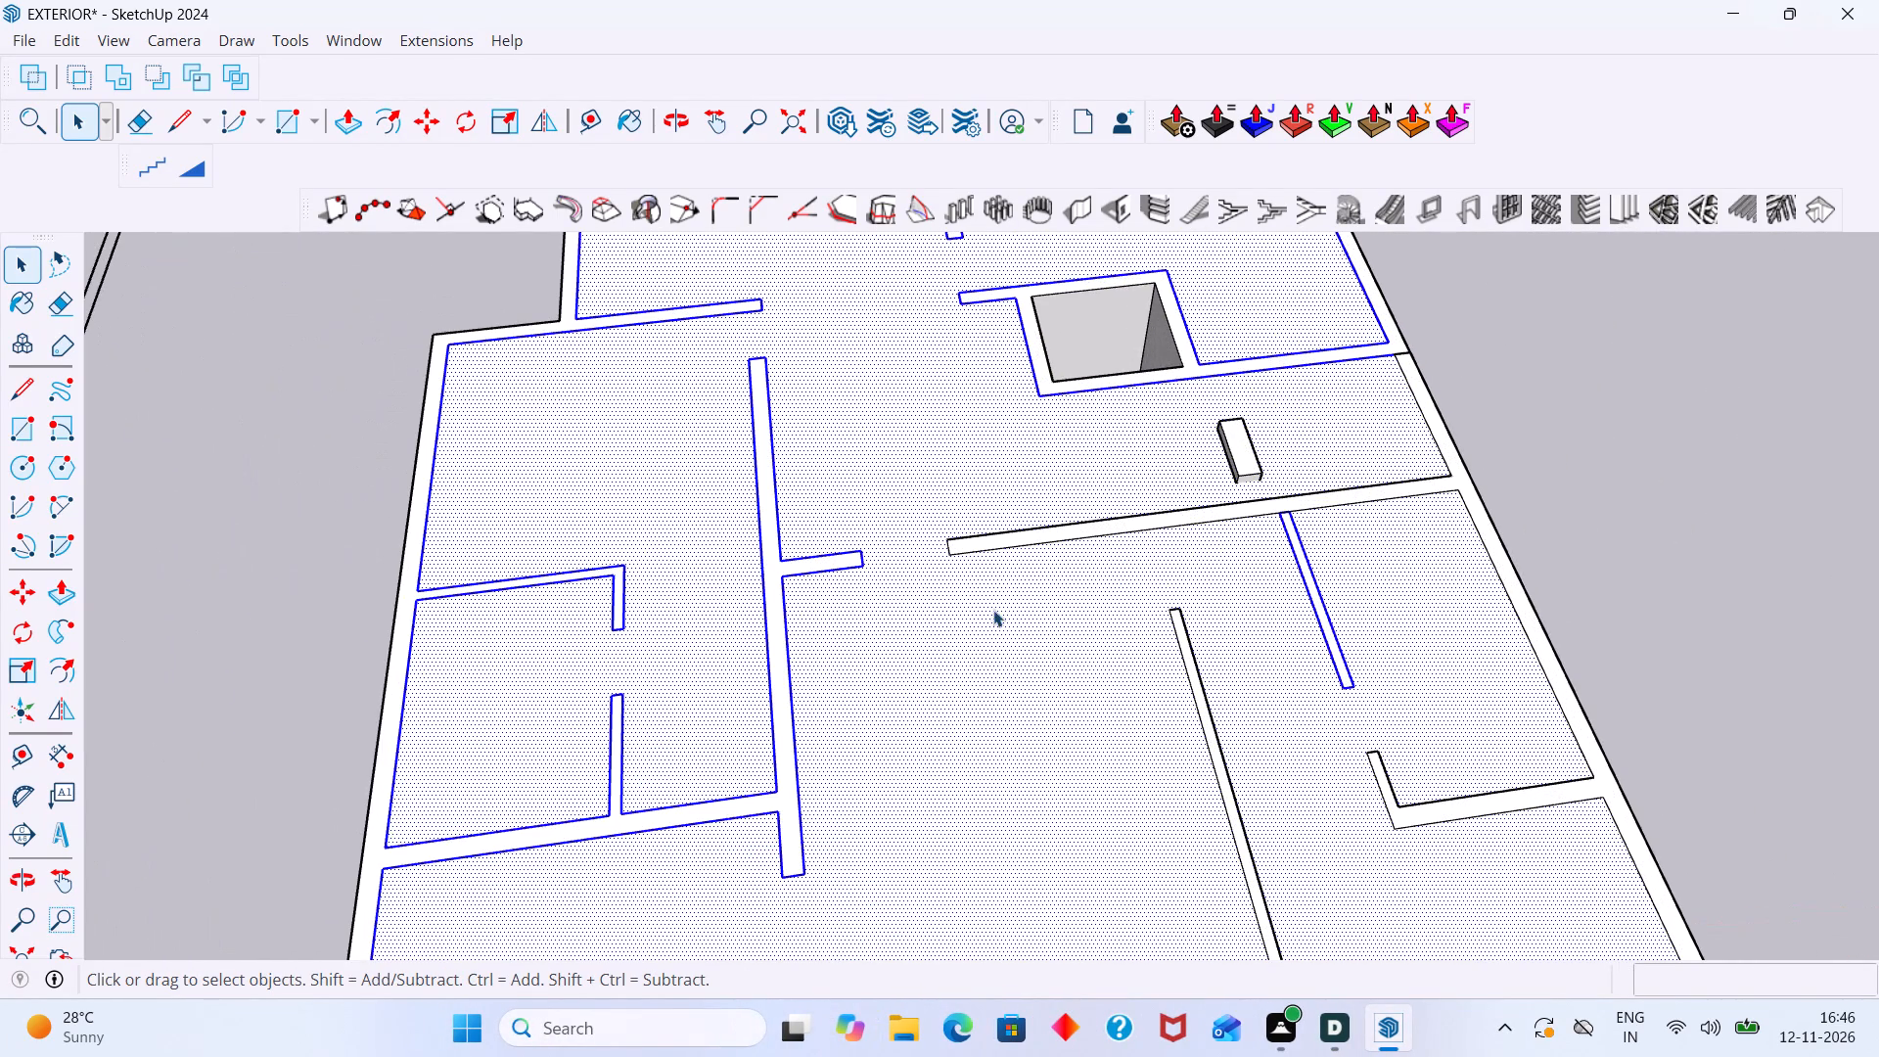
{"action": "right_click", "coordinate": [984, 613]}
{"action": "left_click", "coordinate": [1071, 229]}
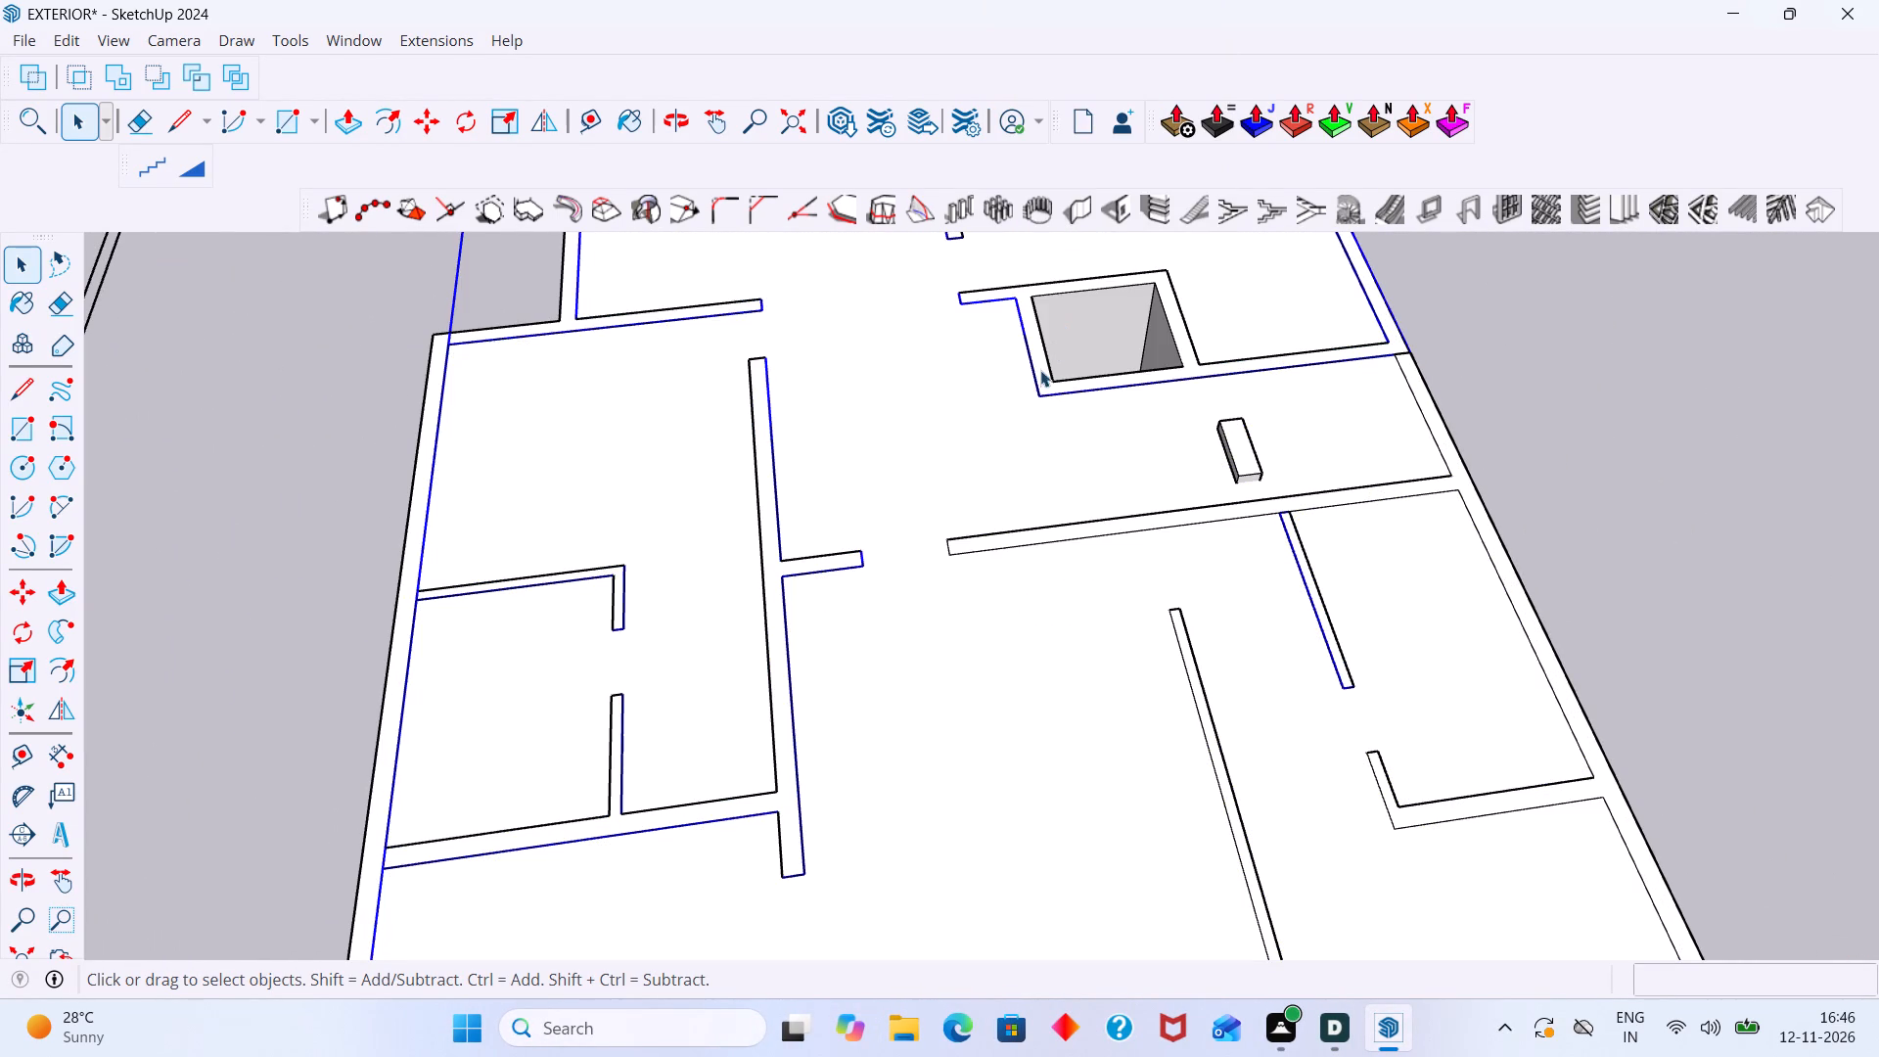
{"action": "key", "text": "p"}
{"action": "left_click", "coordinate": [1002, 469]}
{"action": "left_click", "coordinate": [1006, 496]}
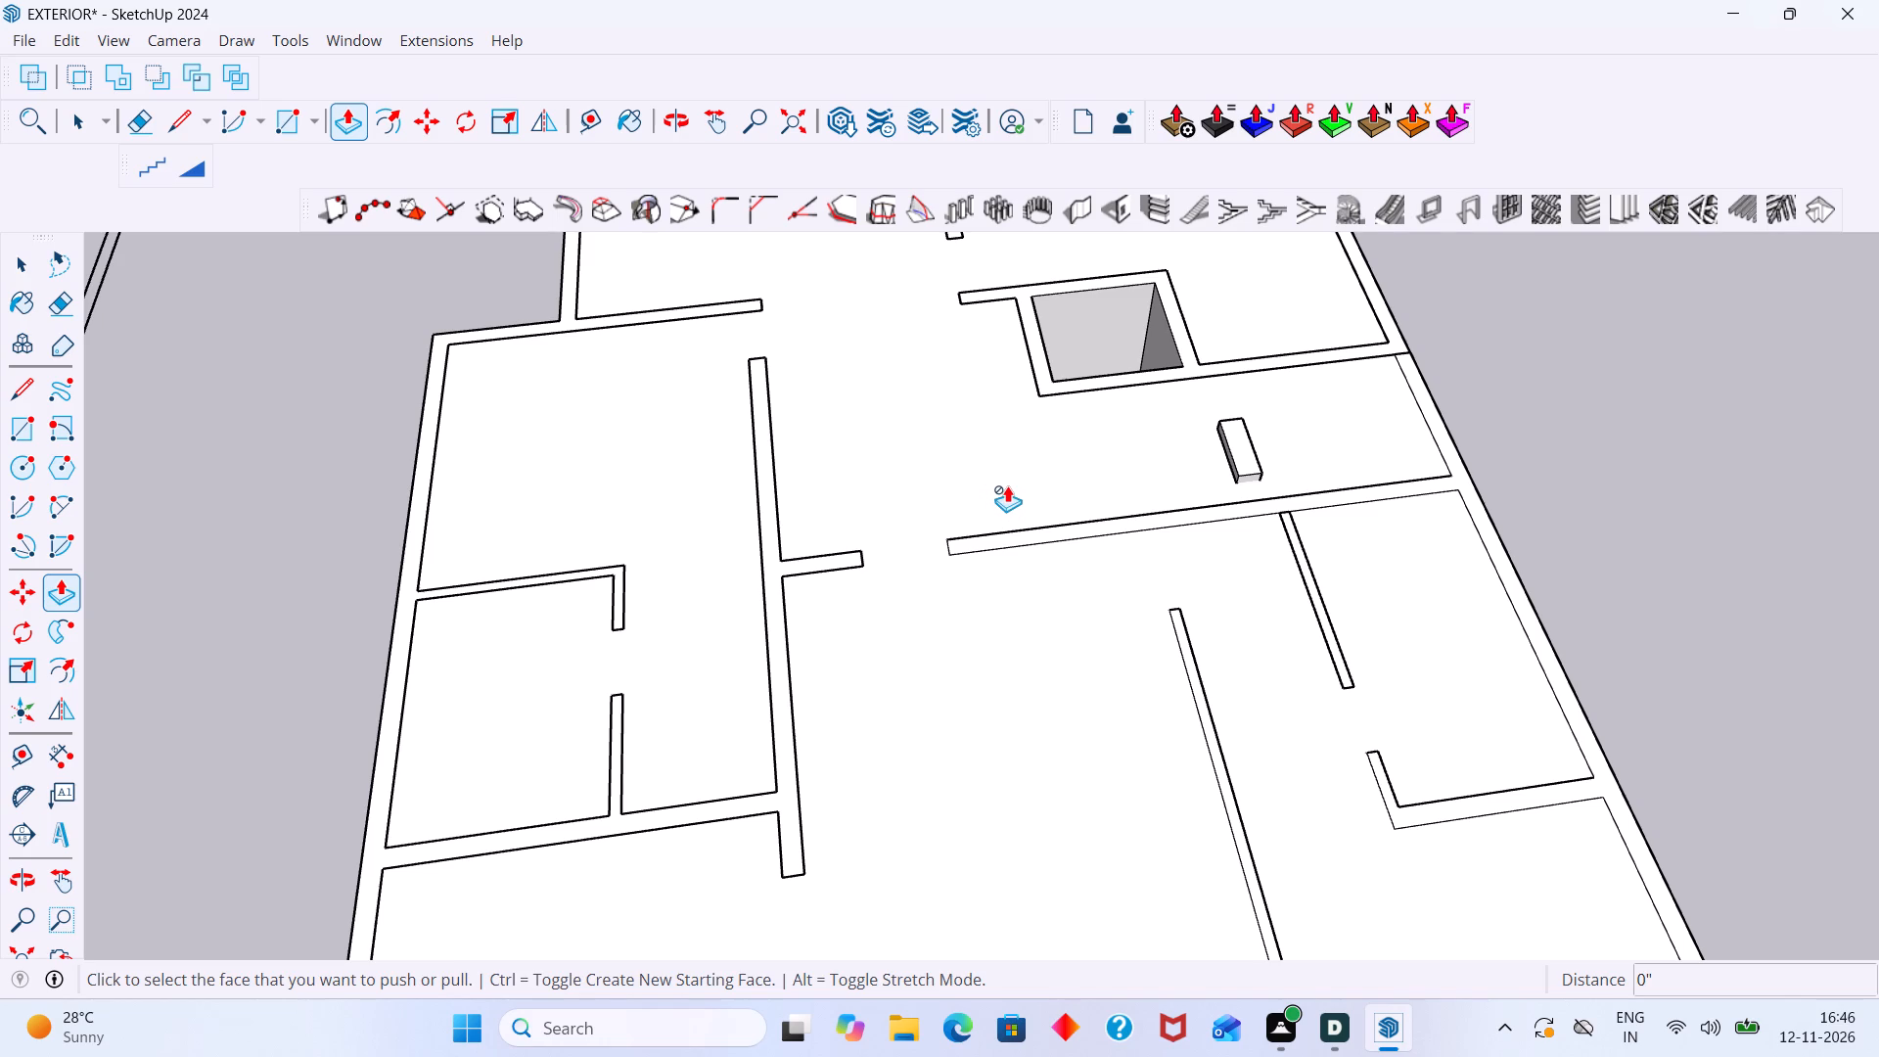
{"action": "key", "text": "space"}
Inside the new group, Push/Pull the main roof face up 6".
{"action": "left_click", "coordinate": [1011, 499]}
{"action": "scroll", "coordinate": [1012, 498], "scroll_direction": "down", "scroll_amount": 6}
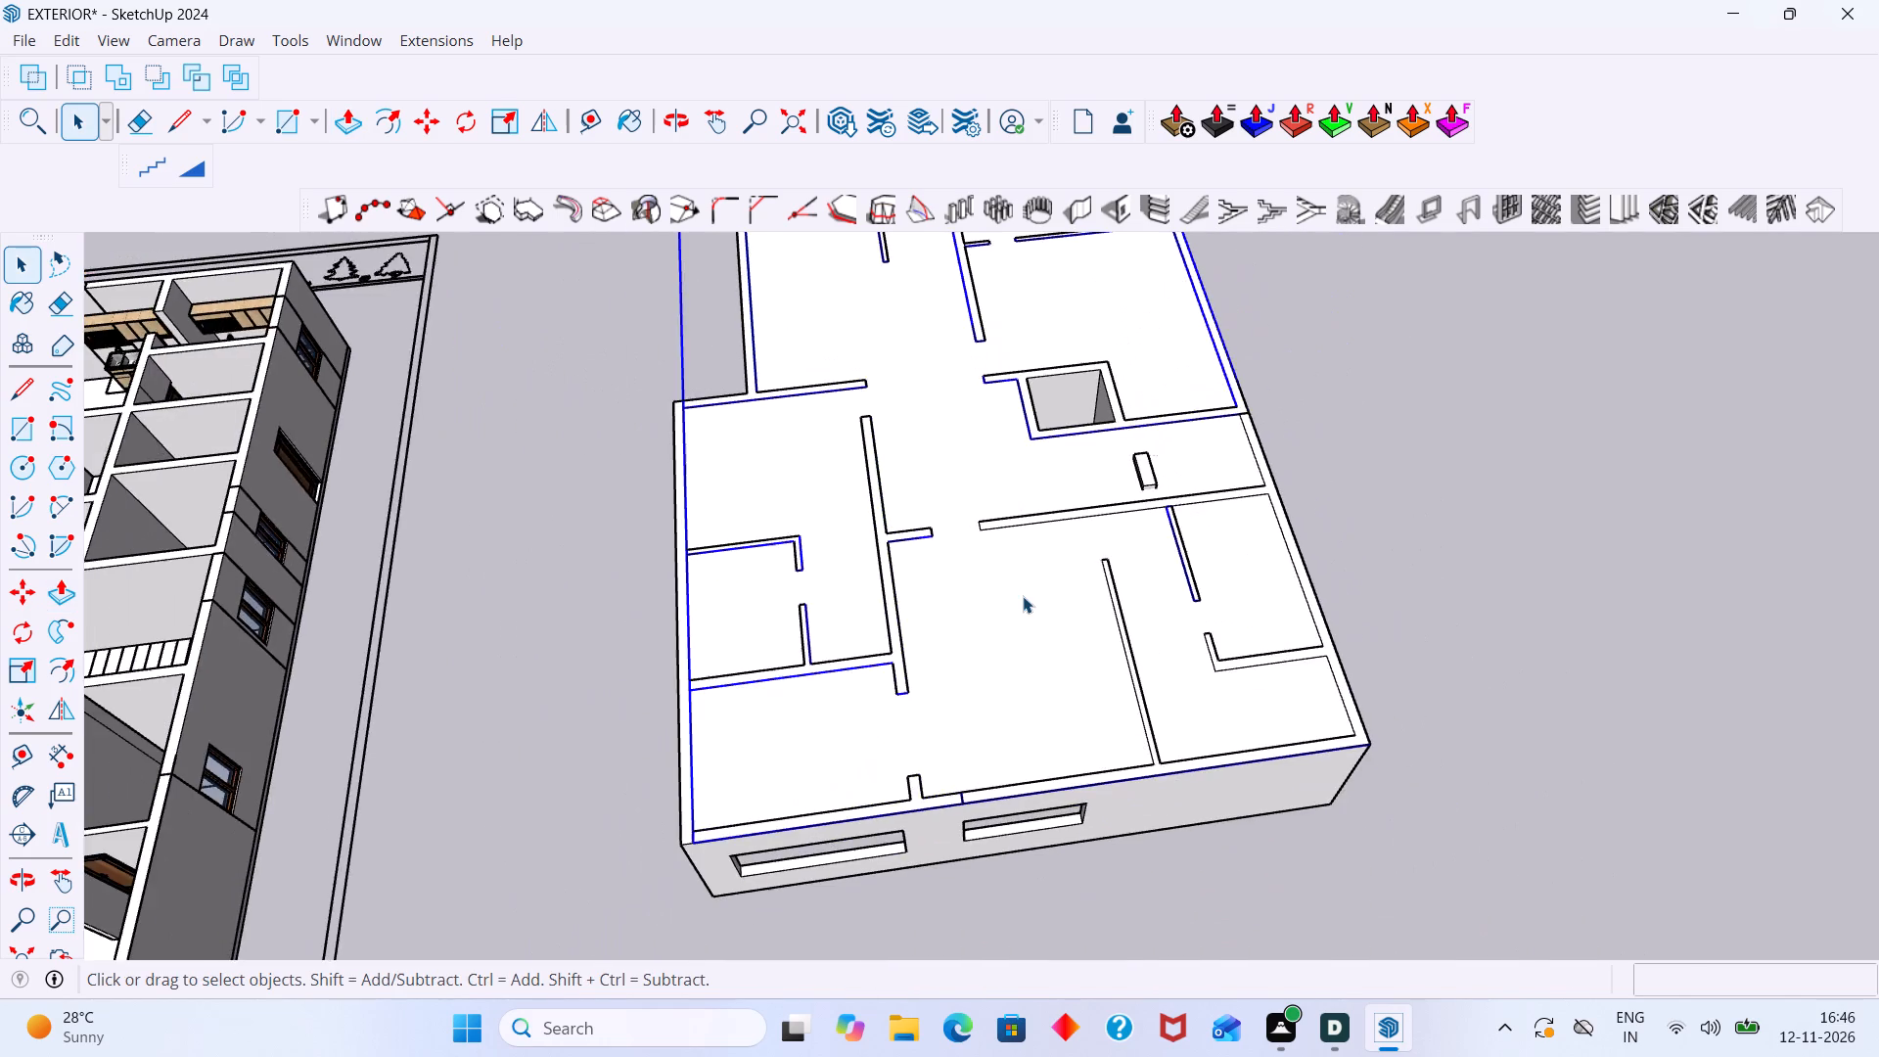
{"action": "double_click", "coordinate": [1023, 608]}
{"action": "left_click", "coordinate": [1032, 660]}
{"action": "key", "text": "p"}
{"action": "left_click", "coordinate": [1026, 648]}
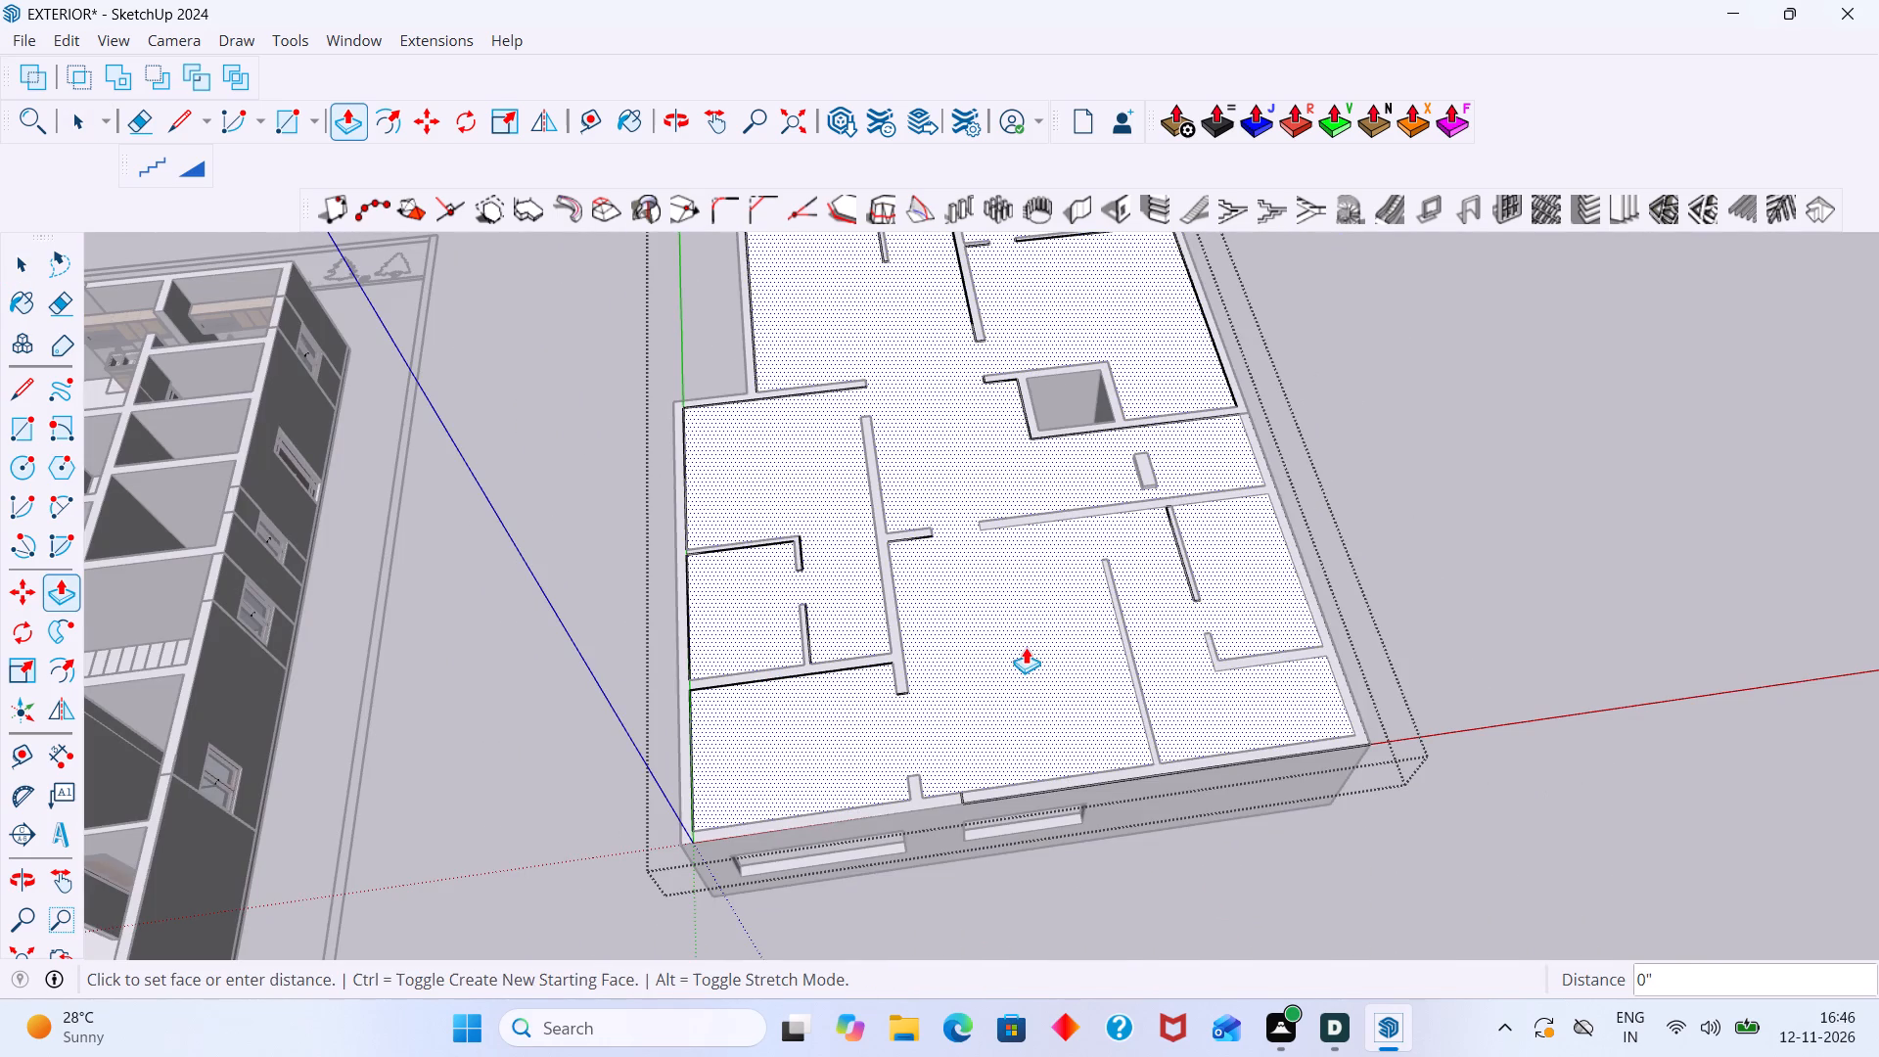
{"action": "key", "text": "6"}
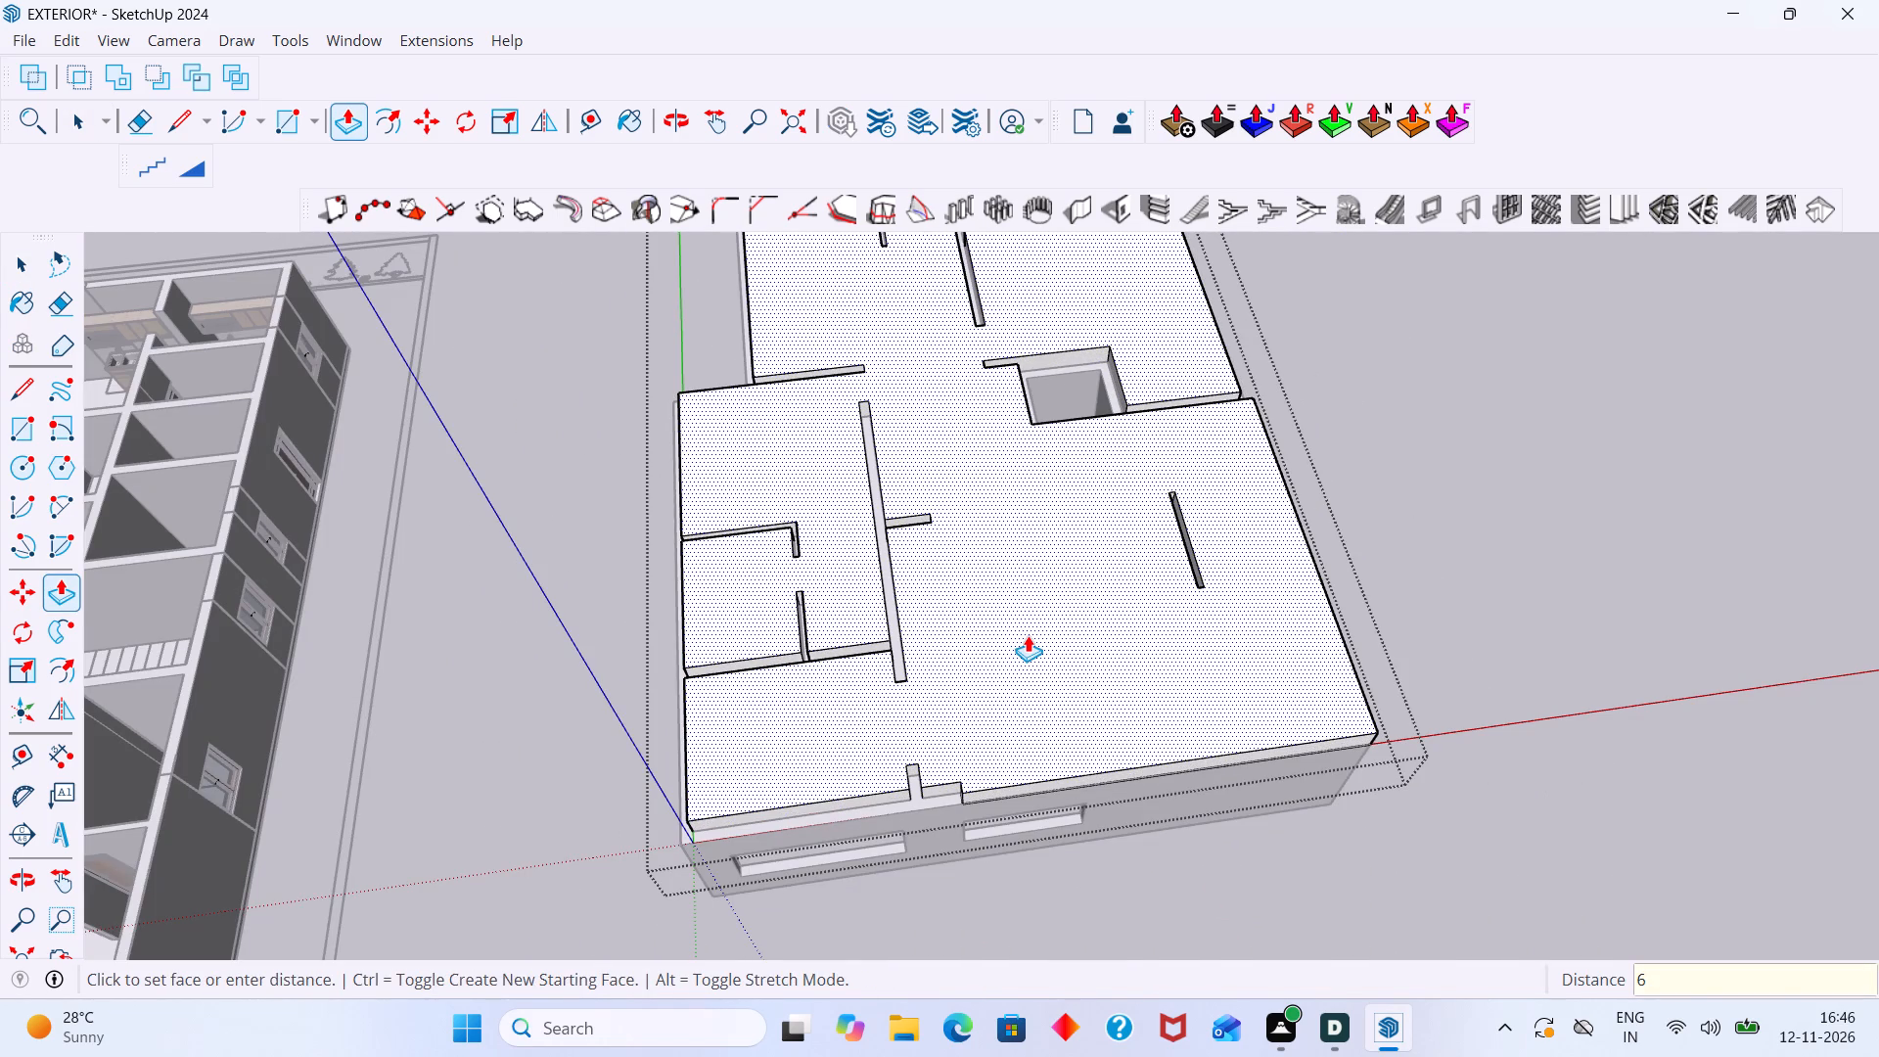
{"action": "key", "text": "shift+quotedbl"}
{"action": "key", "text": "Return"}
{"action": "key", "text": "space"}
{"action": "left_click", "coordinate": [1398, 500]}
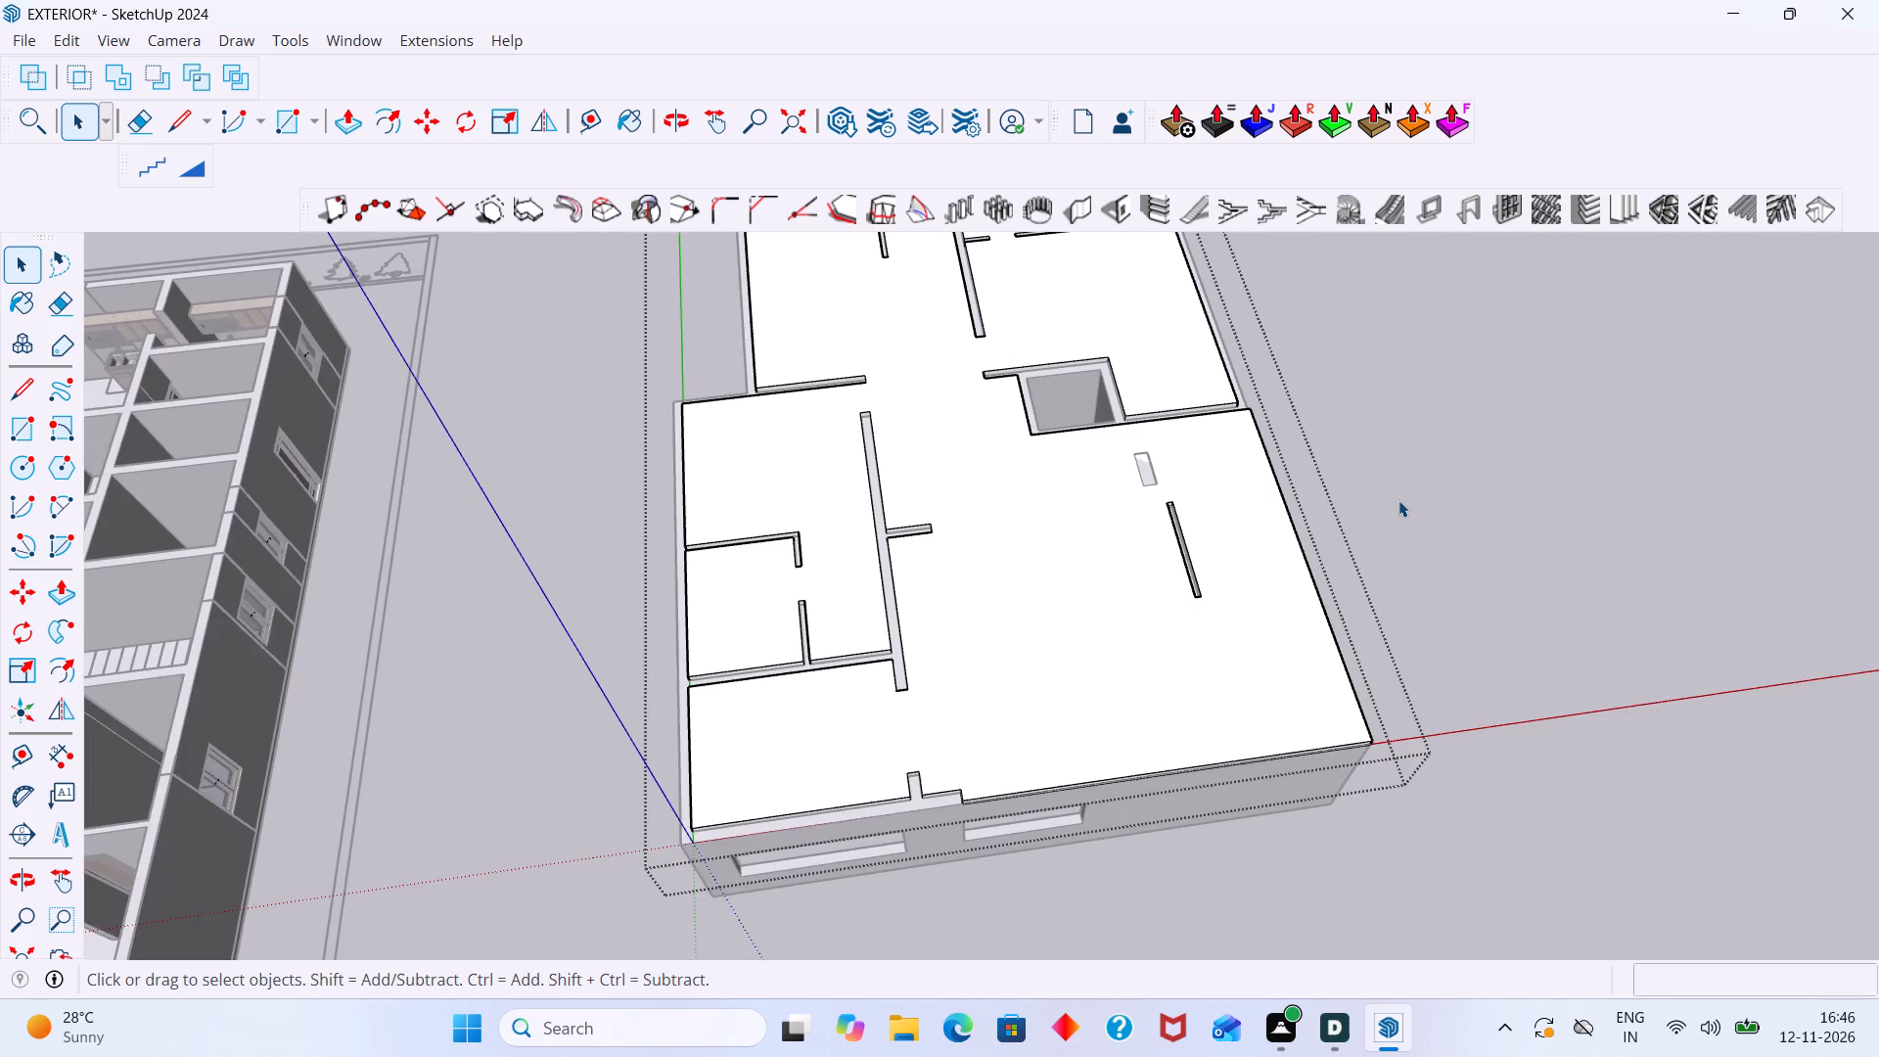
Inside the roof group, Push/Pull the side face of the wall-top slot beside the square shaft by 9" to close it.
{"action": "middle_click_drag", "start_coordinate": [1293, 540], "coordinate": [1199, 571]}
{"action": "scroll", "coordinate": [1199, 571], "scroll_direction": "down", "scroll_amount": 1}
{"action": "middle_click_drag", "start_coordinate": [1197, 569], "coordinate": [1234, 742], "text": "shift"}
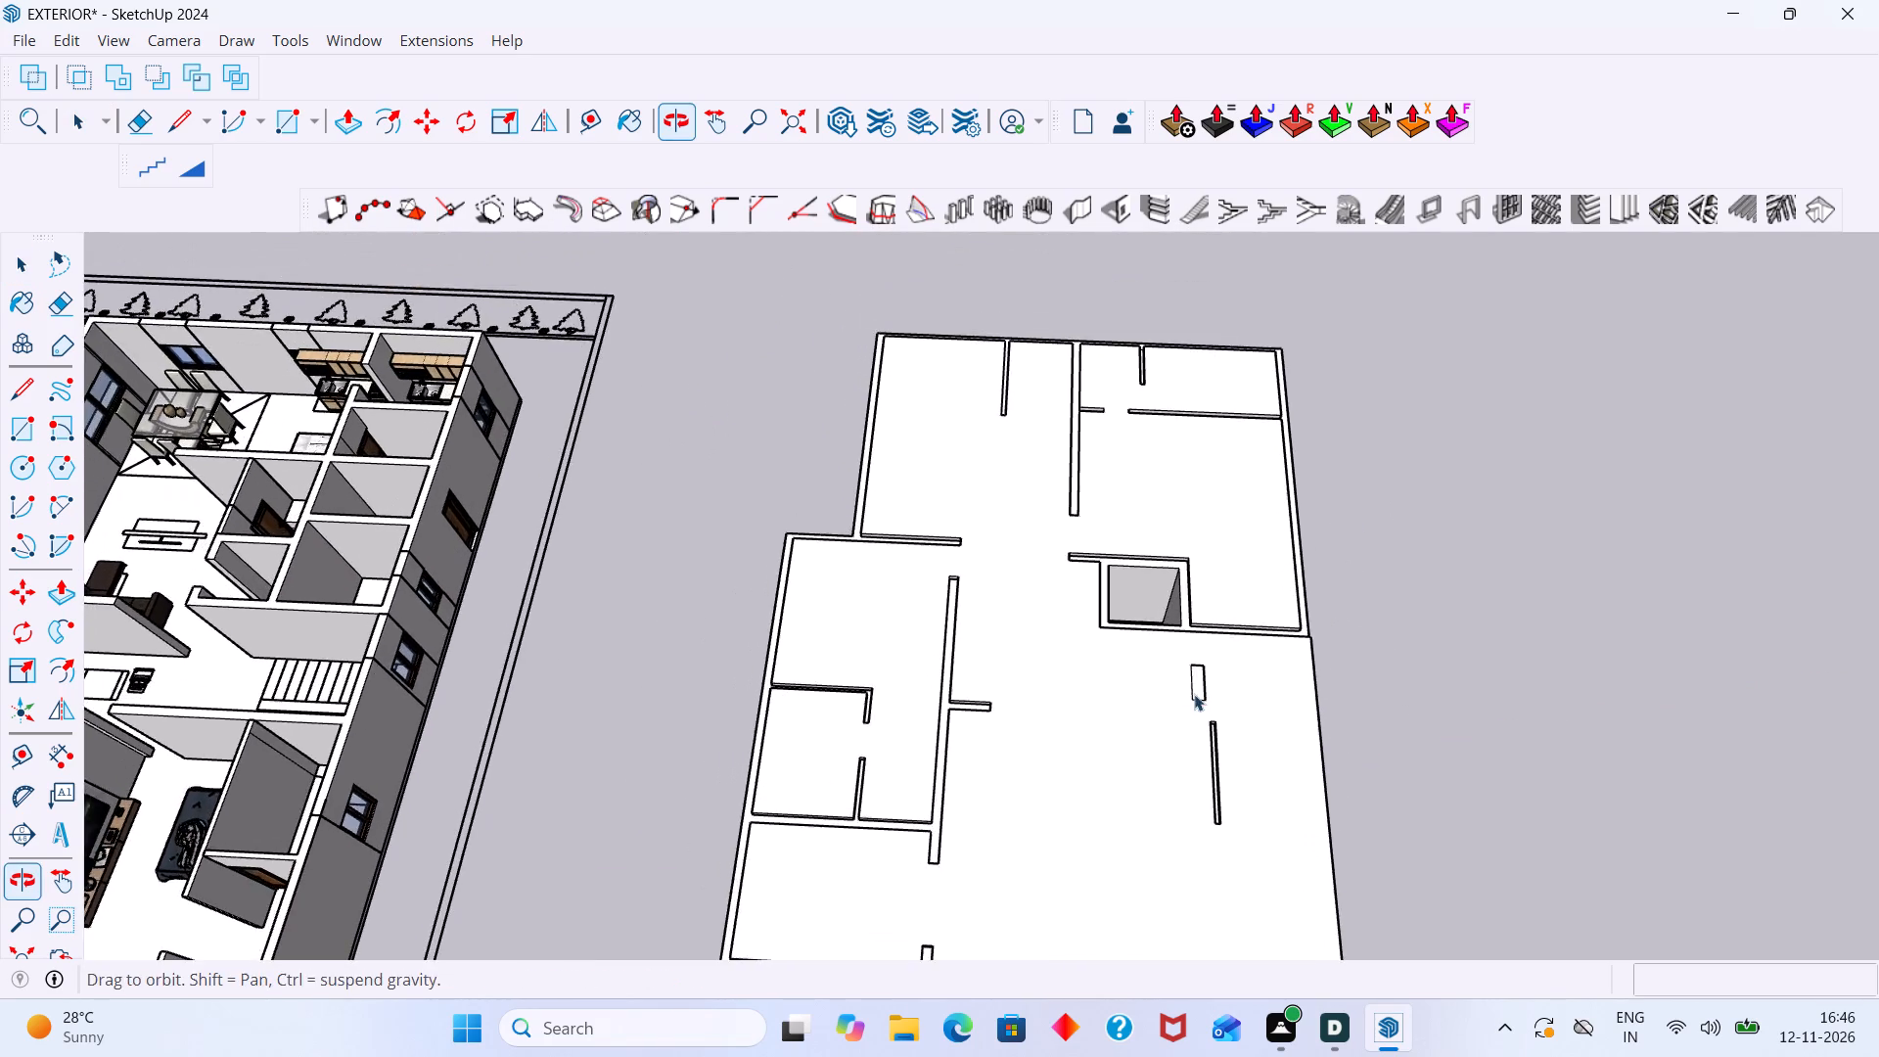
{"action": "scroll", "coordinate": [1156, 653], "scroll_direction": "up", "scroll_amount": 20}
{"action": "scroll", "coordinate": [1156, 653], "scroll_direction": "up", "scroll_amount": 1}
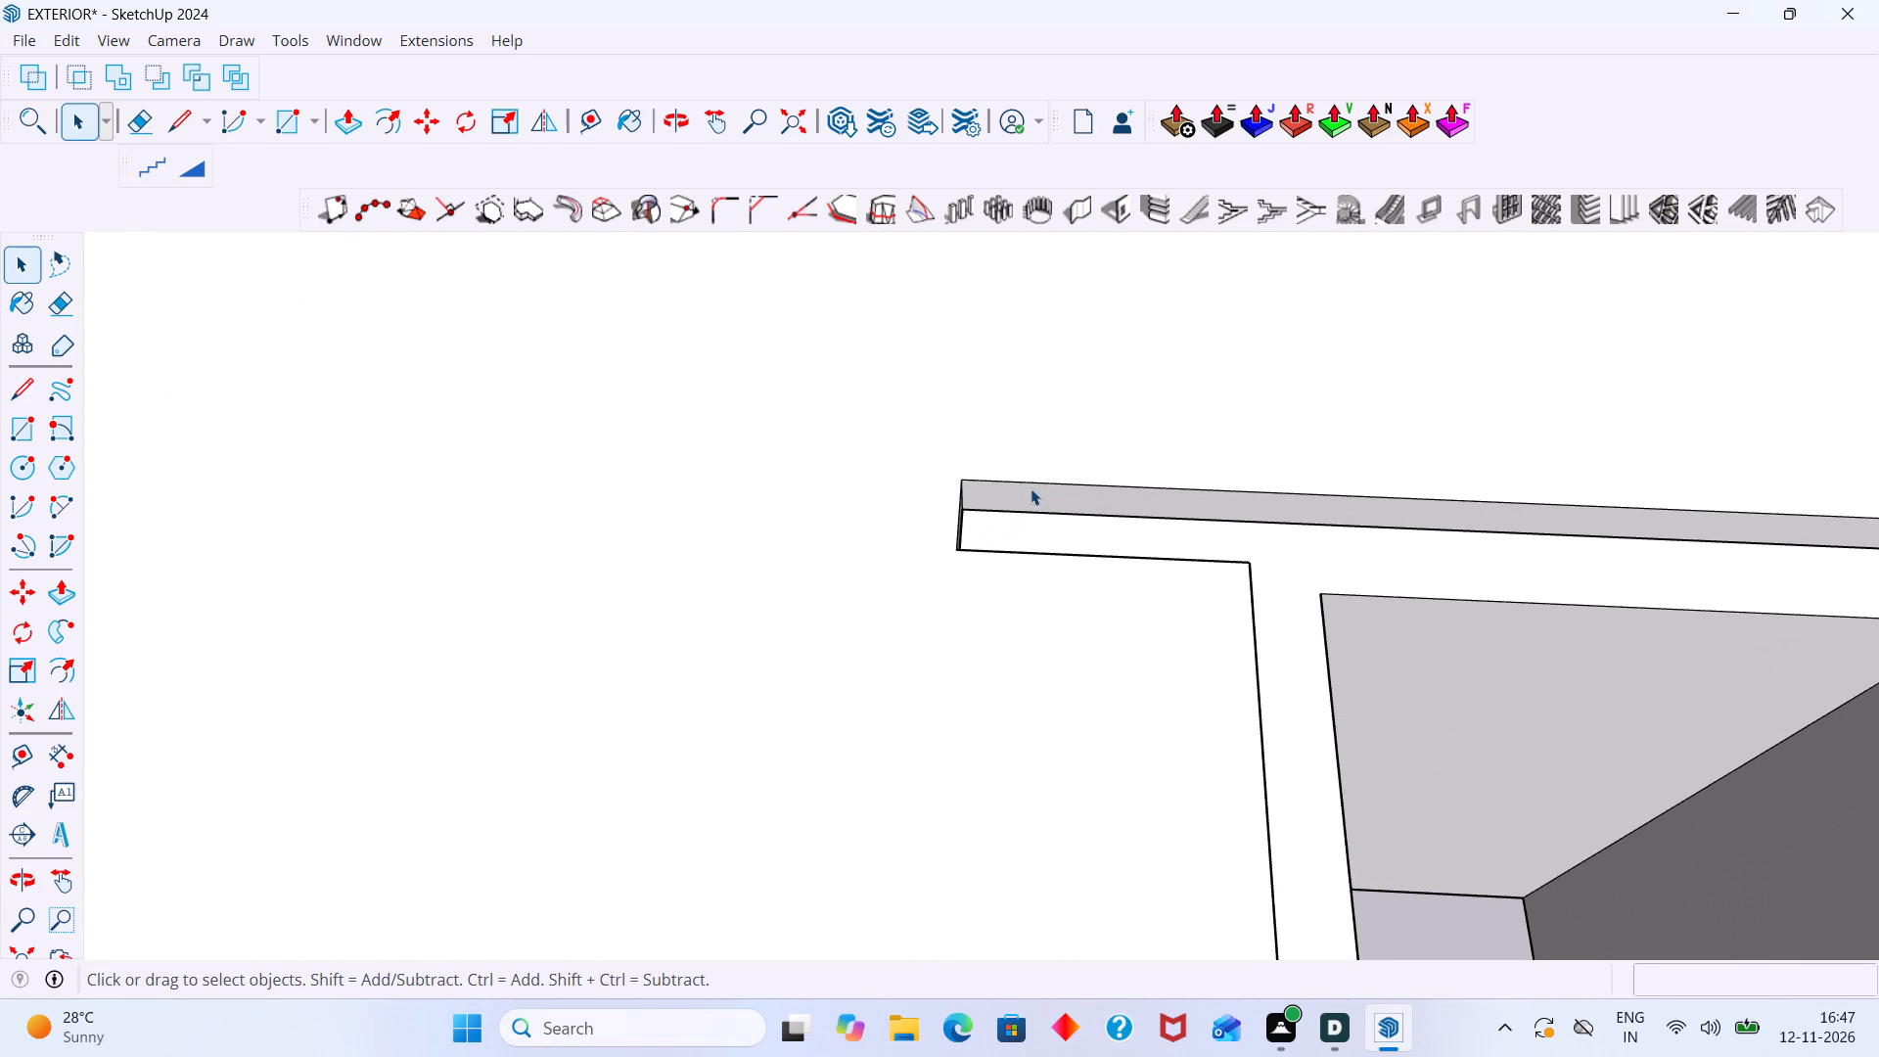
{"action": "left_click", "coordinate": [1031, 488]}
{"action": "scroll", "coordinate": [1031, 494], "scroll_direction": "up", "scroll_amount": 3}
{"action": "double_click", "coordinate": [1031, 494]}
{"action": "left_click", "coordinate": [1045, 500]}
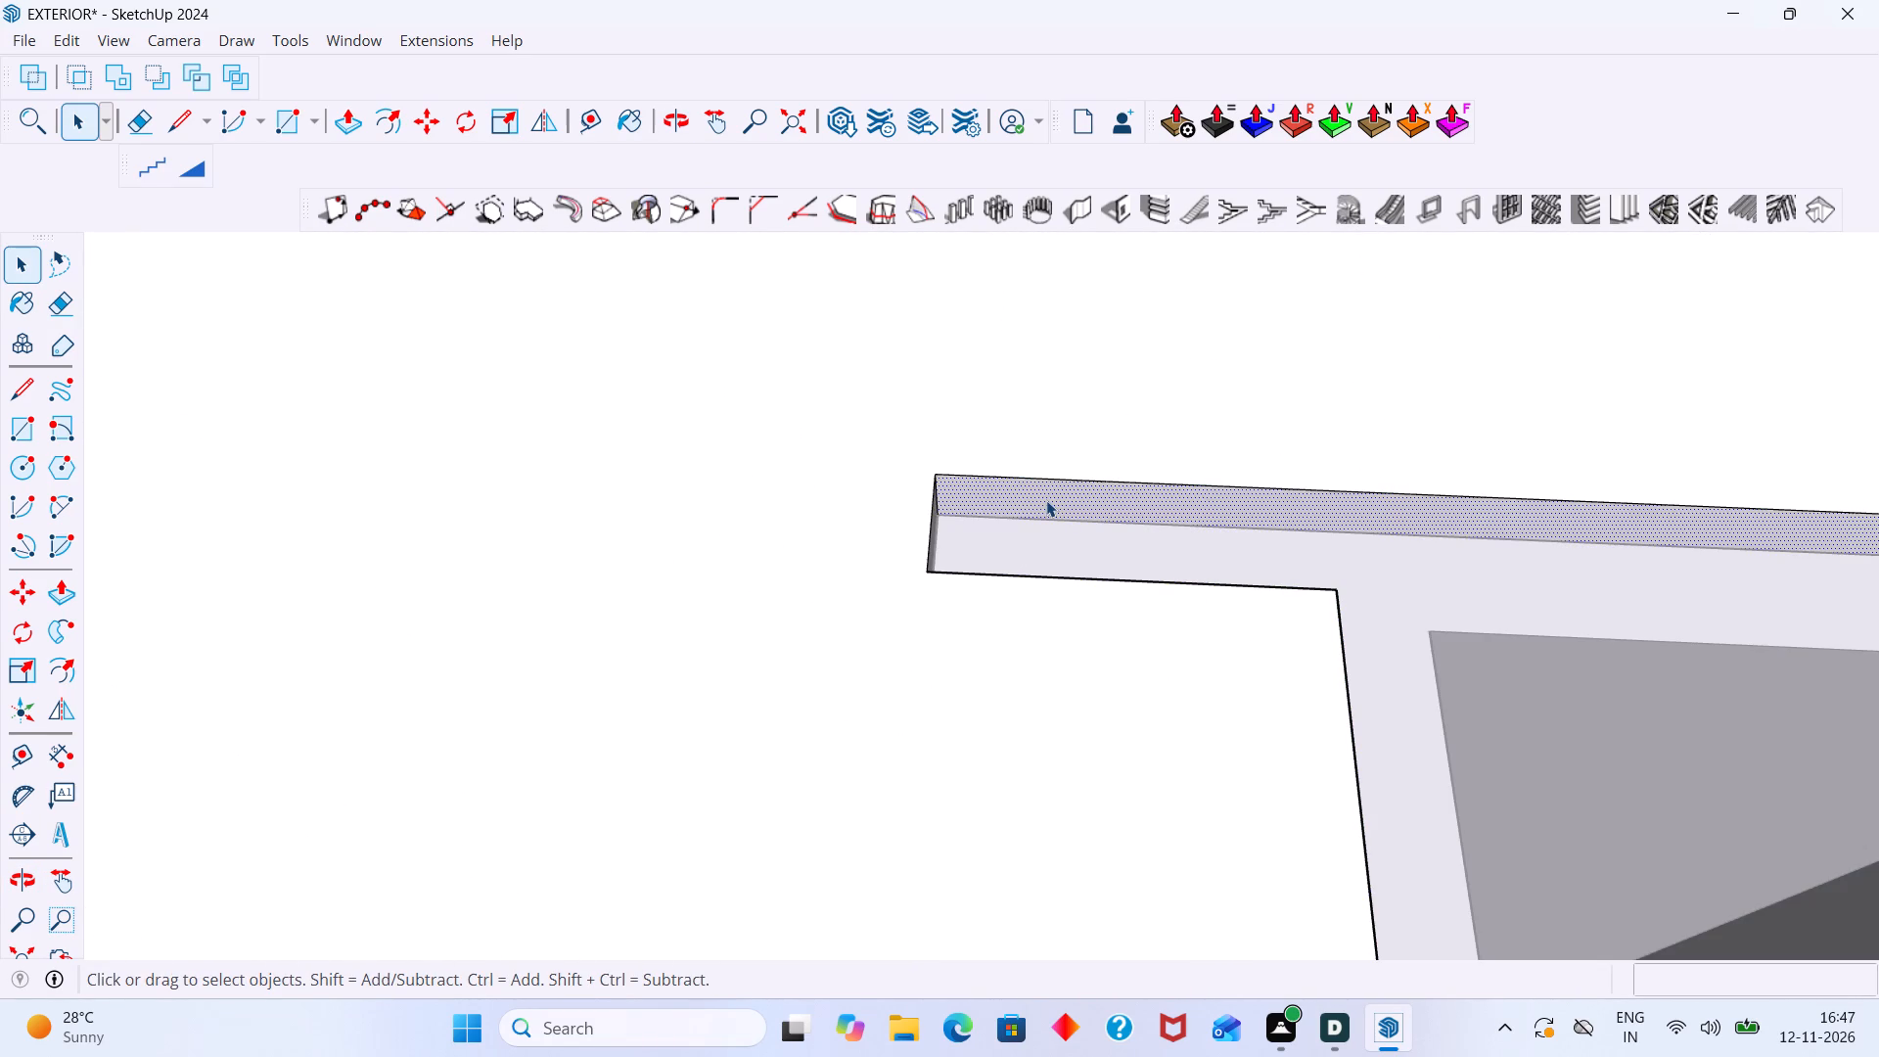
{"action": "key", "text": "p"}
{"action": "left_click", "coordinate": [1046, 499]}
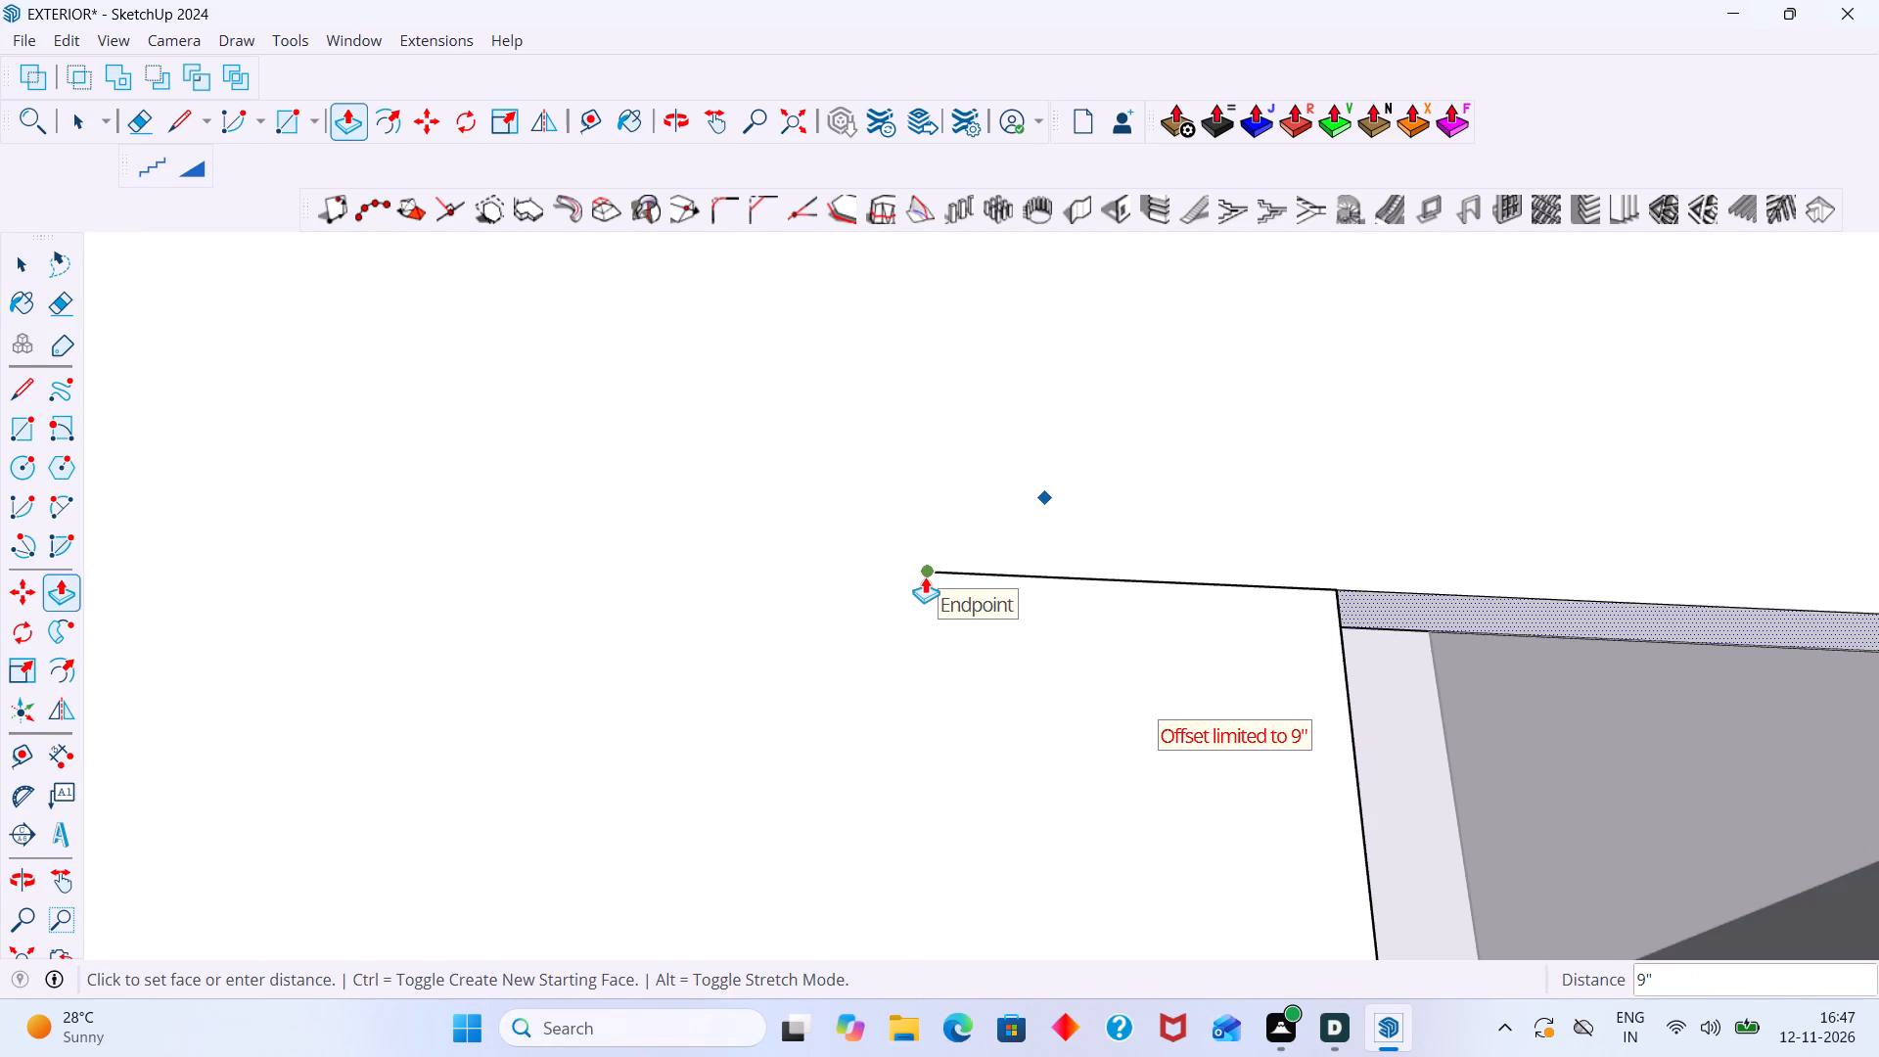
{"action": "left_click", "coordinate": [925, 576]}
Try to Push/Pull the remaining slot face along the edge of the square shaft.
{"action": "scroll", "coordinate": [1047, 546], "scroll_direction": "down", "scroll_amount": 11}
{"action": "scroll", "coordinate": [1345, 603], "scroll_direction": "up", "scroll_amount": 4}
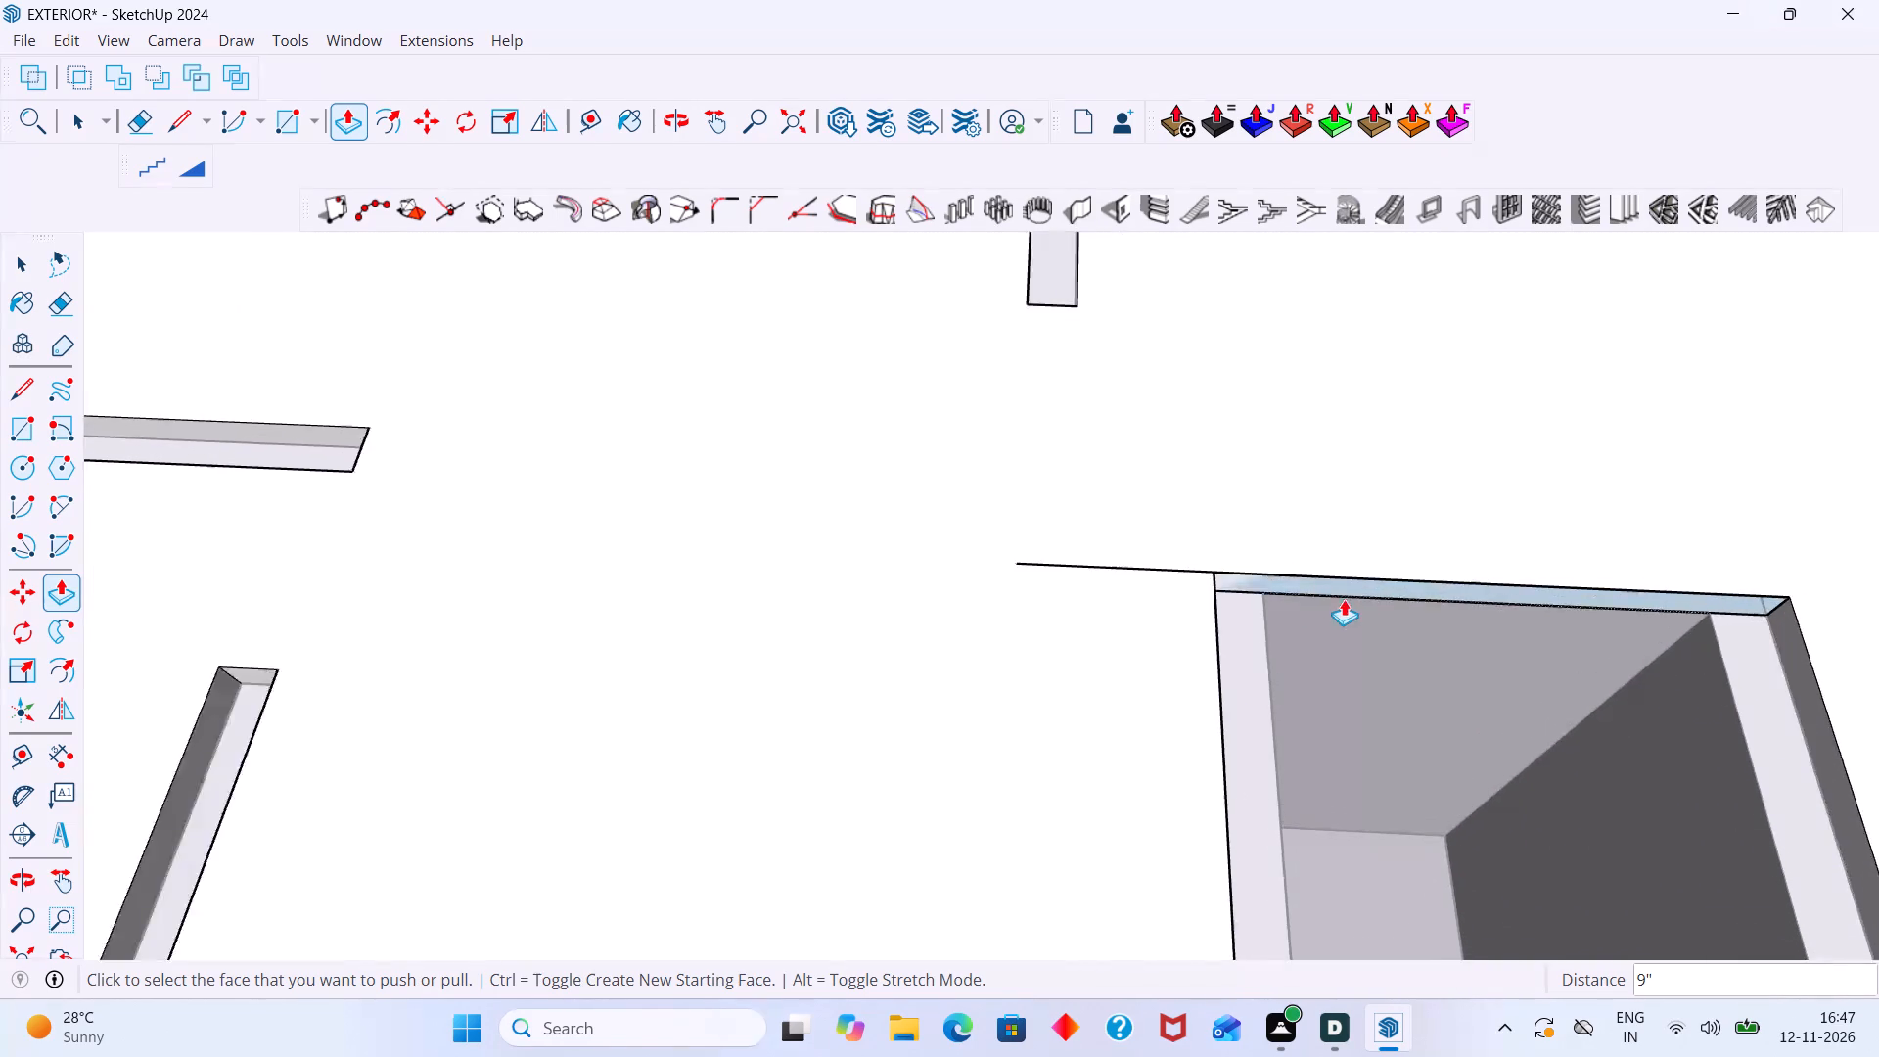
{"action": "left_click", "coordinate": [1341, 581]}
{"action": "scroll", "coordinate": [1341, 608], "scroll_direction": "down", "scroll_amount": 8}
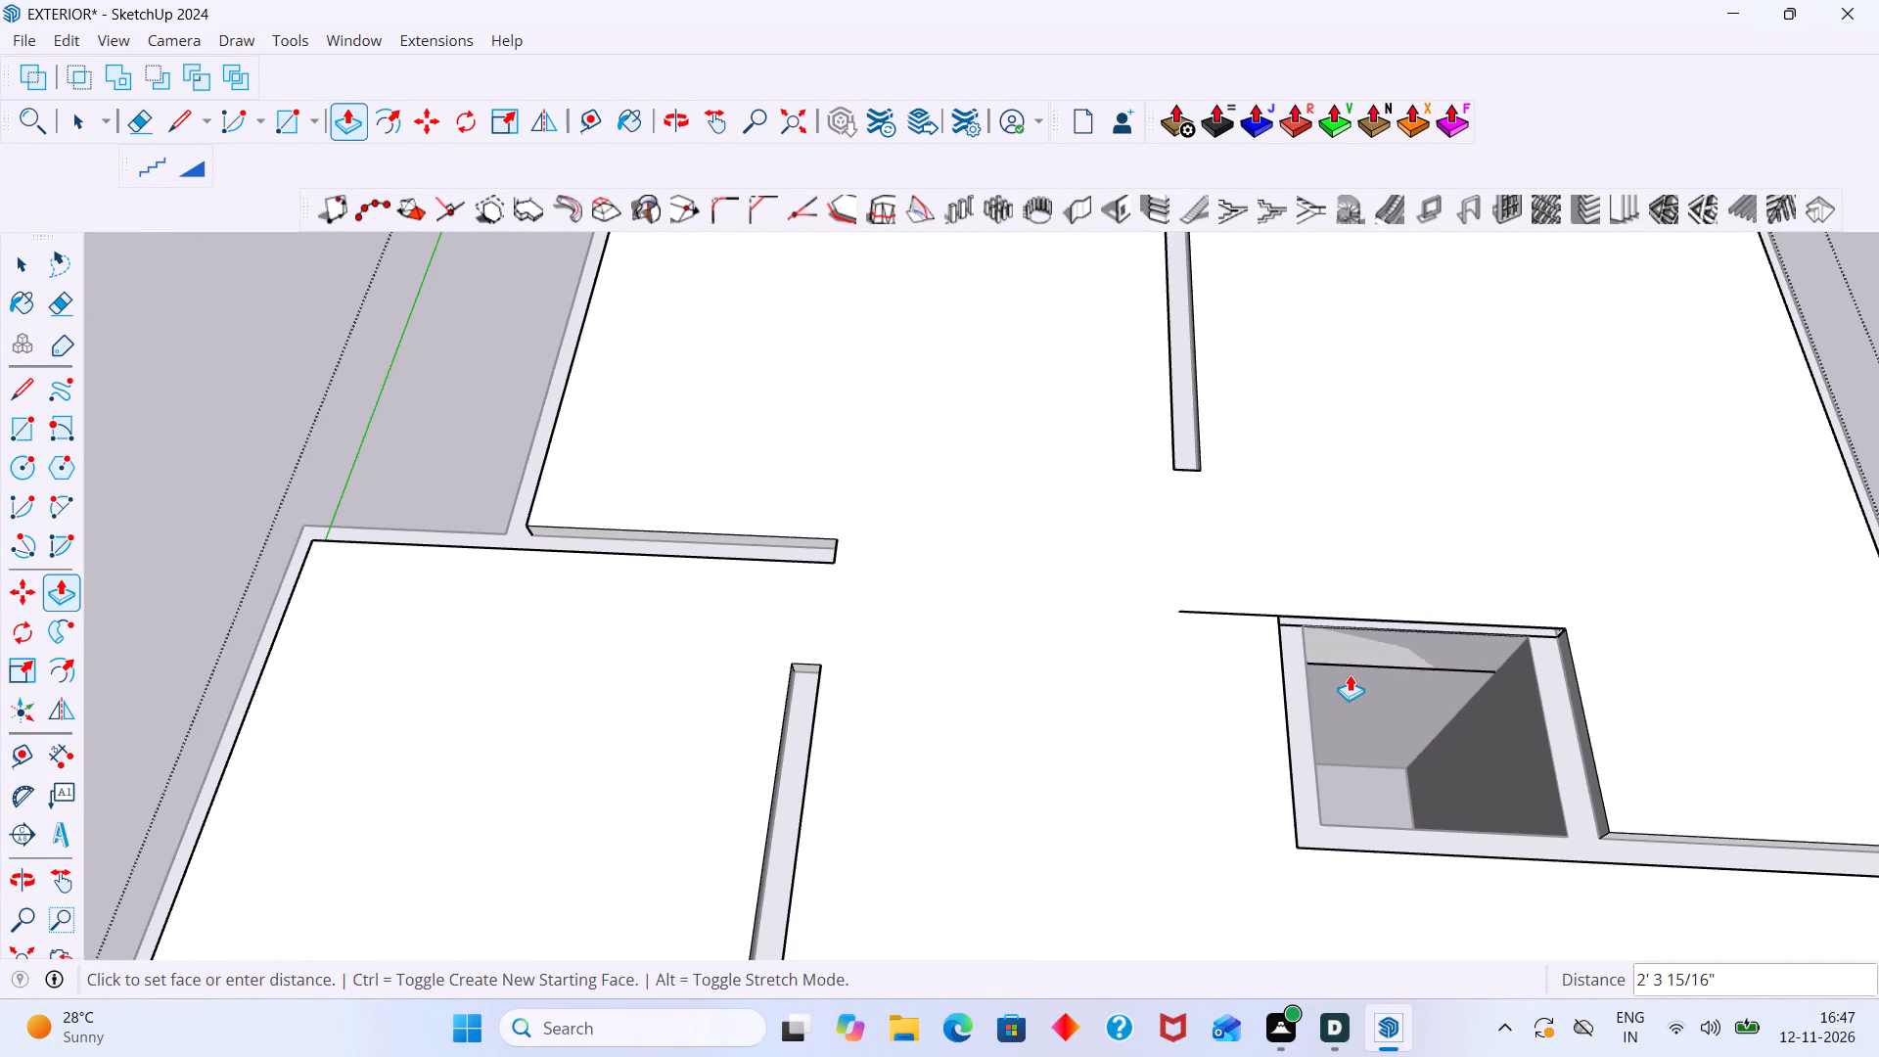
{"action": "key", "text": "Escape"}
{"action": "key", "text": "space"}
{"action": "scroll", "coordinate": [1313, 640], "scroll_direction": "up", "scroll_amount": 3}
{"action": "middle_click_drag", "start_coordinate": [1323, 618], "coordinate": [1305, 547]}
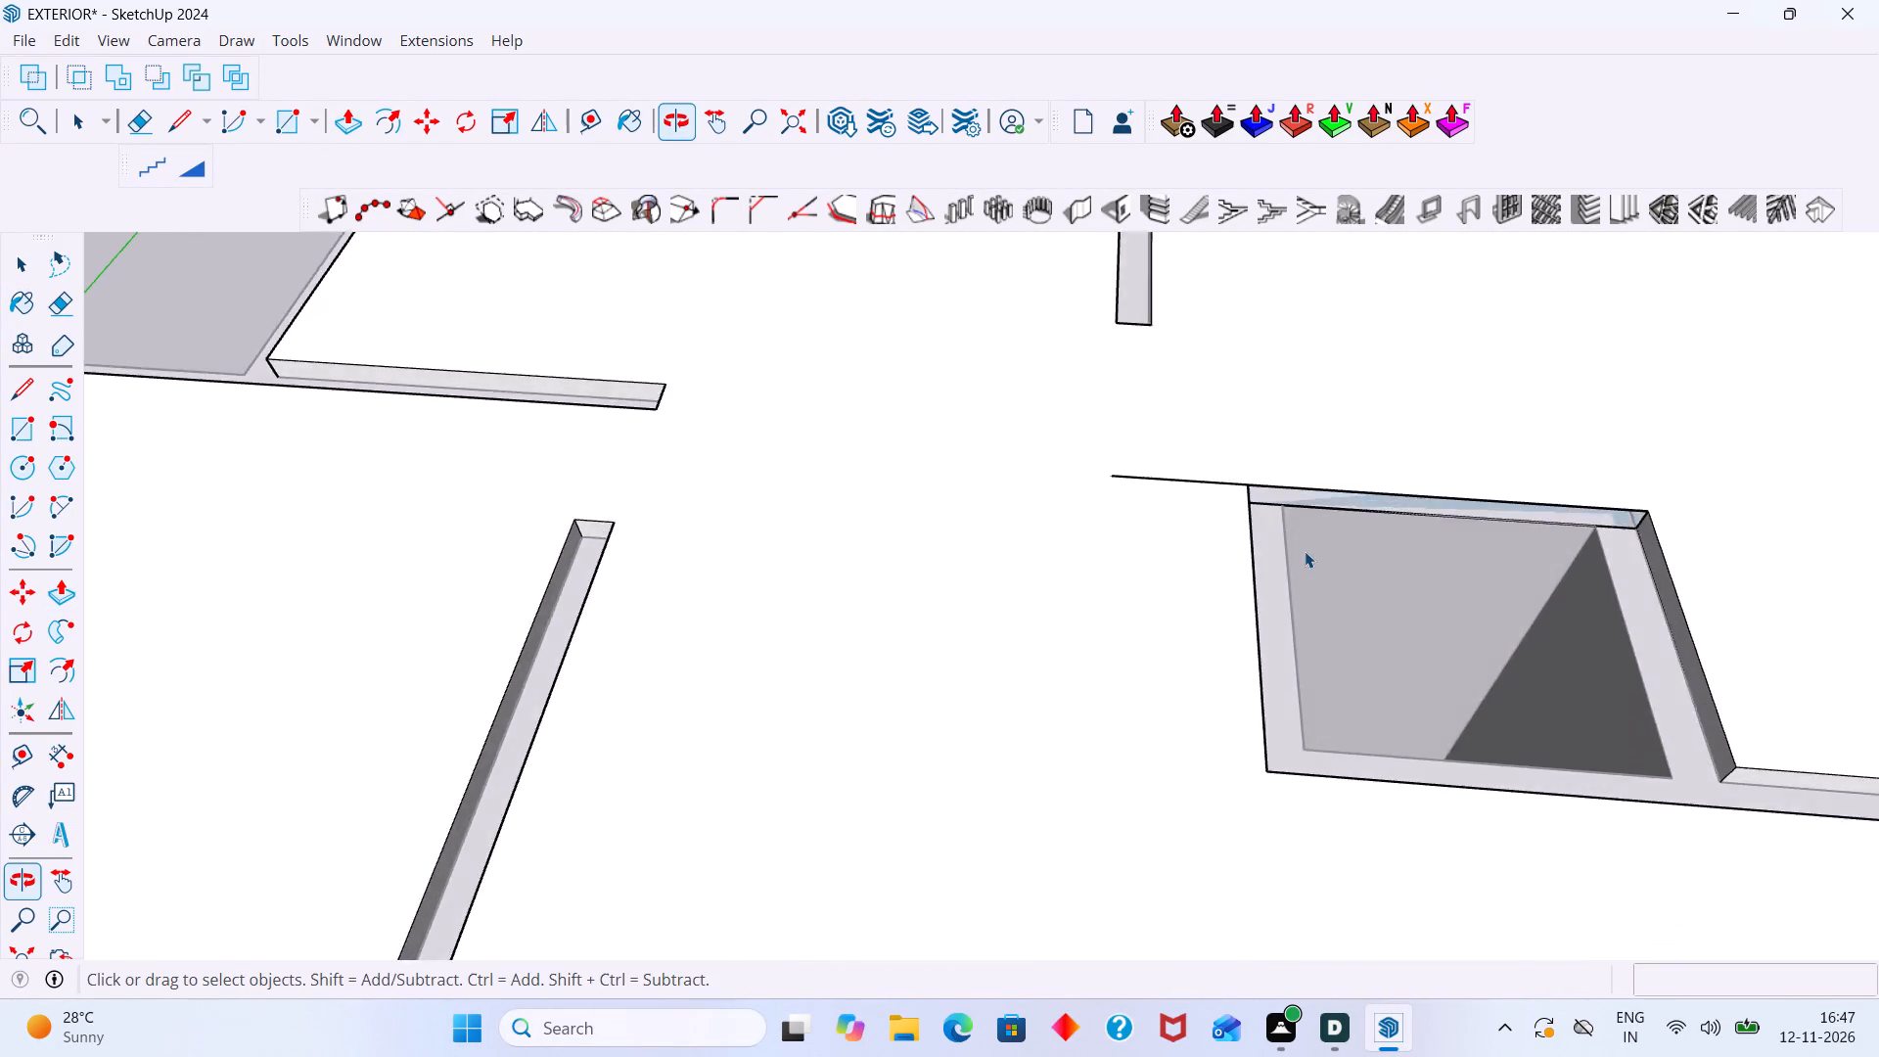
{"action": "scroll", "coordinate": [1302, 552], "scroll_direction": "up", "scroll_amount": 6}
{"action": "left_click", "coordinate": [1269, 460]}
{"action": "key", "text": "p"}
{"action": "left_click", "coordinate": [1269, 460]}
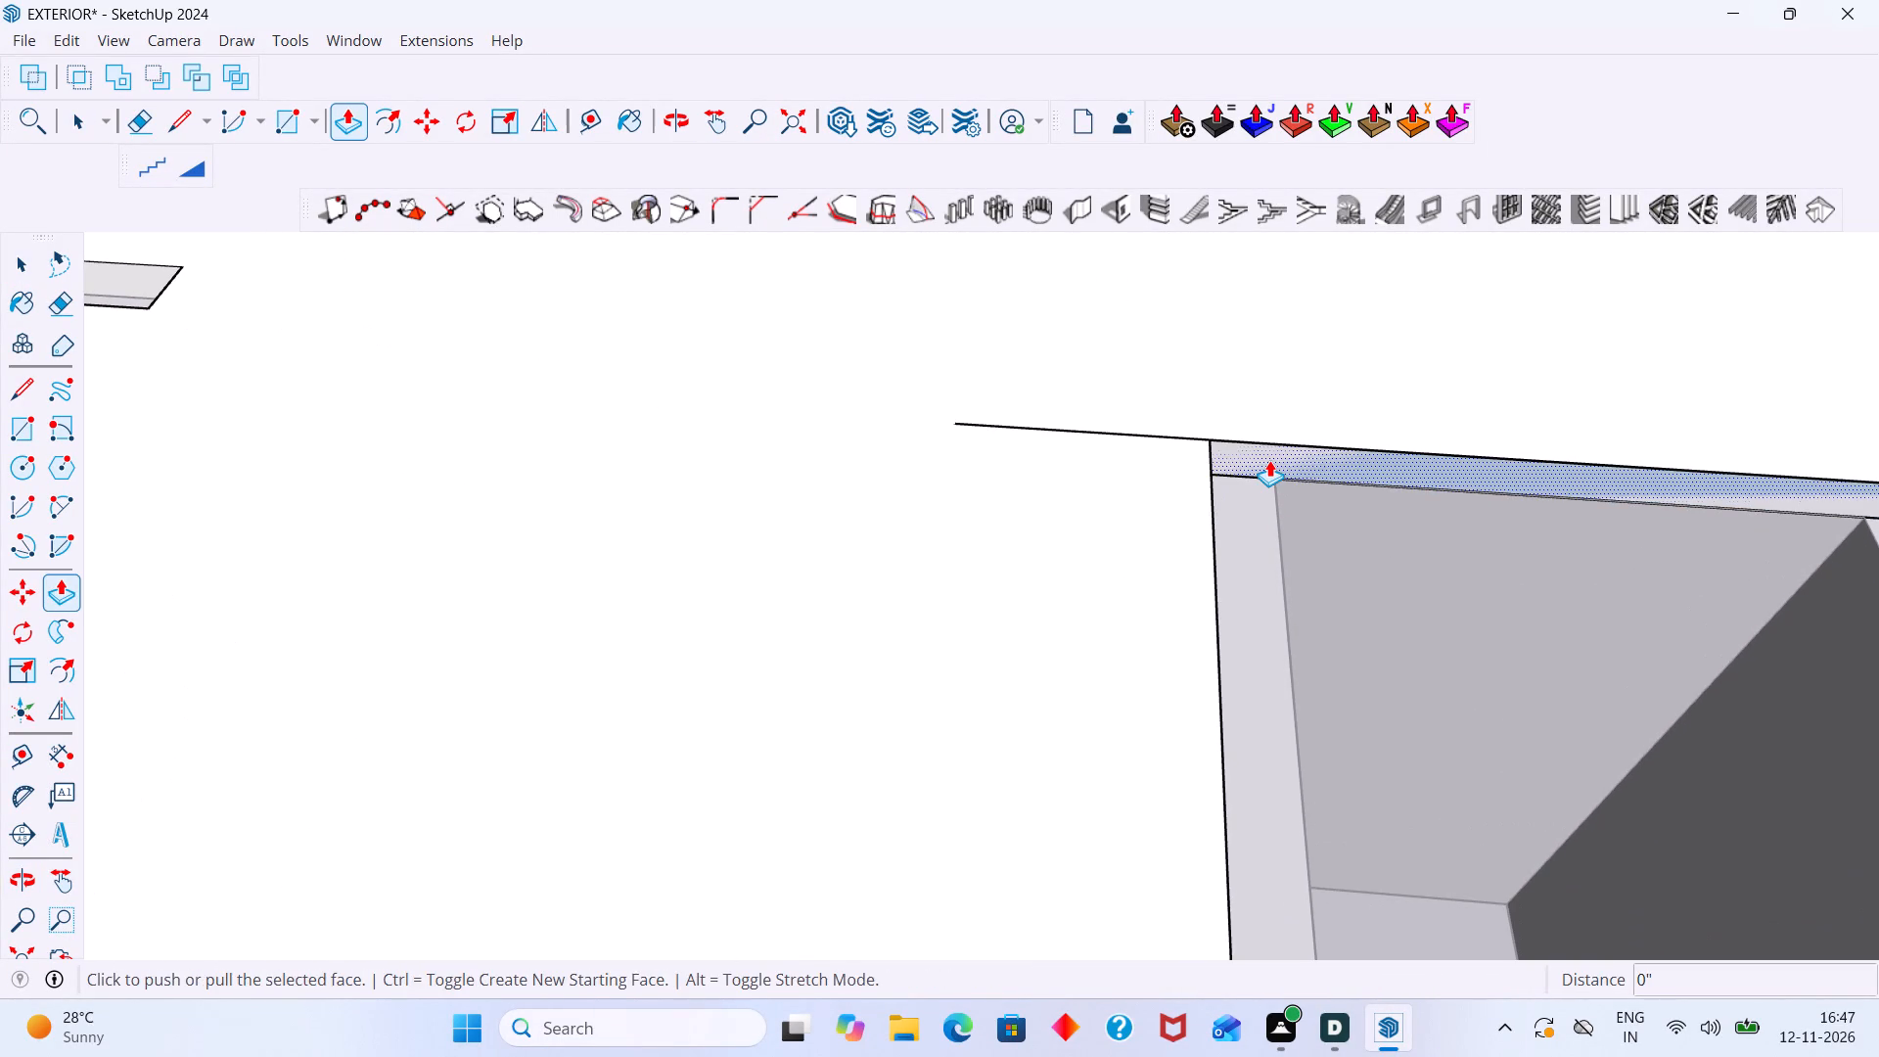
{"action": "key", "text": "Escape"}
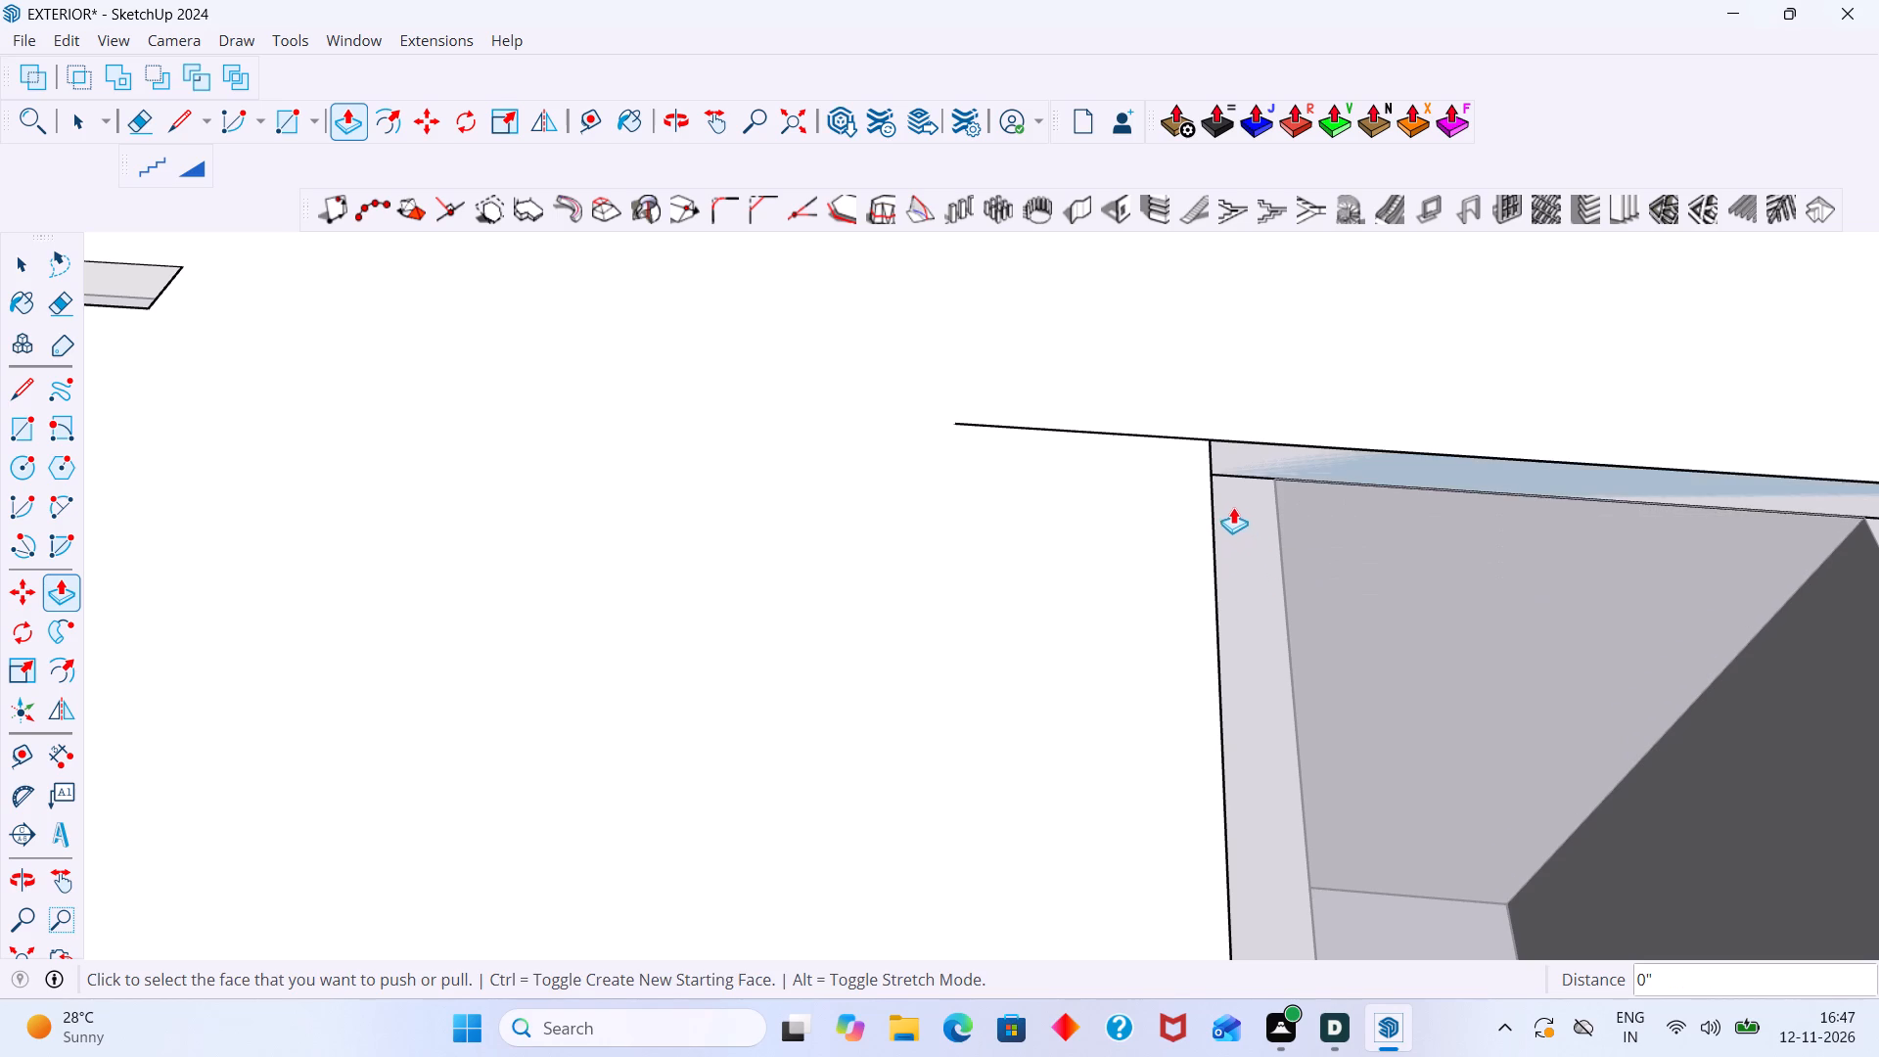
Undo the roof slab work, including its extrusion, grouping, edge cleanup and drawn faces, back to the uncovered upper-floor rooms.
{"action": "scroll", "coordinate": [1232, 503], "scroll_direction": "down", "scroll_amount": 4}
{"action": "scroll", "coordinate": [1232, 503], "scroll_direction": "up", "scroll_amount": 1}
{"action": "scroll", "coordinate": [1231, 503], "scroll_direction": "down", "scroll_amount": 3}
{"action": "scroll", "coordinate": [1231, 503], "scroll_direction": "up", "scroll_amount": 1}
{"action": "scroll", "coordinate": [1229, 503], "scroll_direction": "down", "scroll_amount": 9}
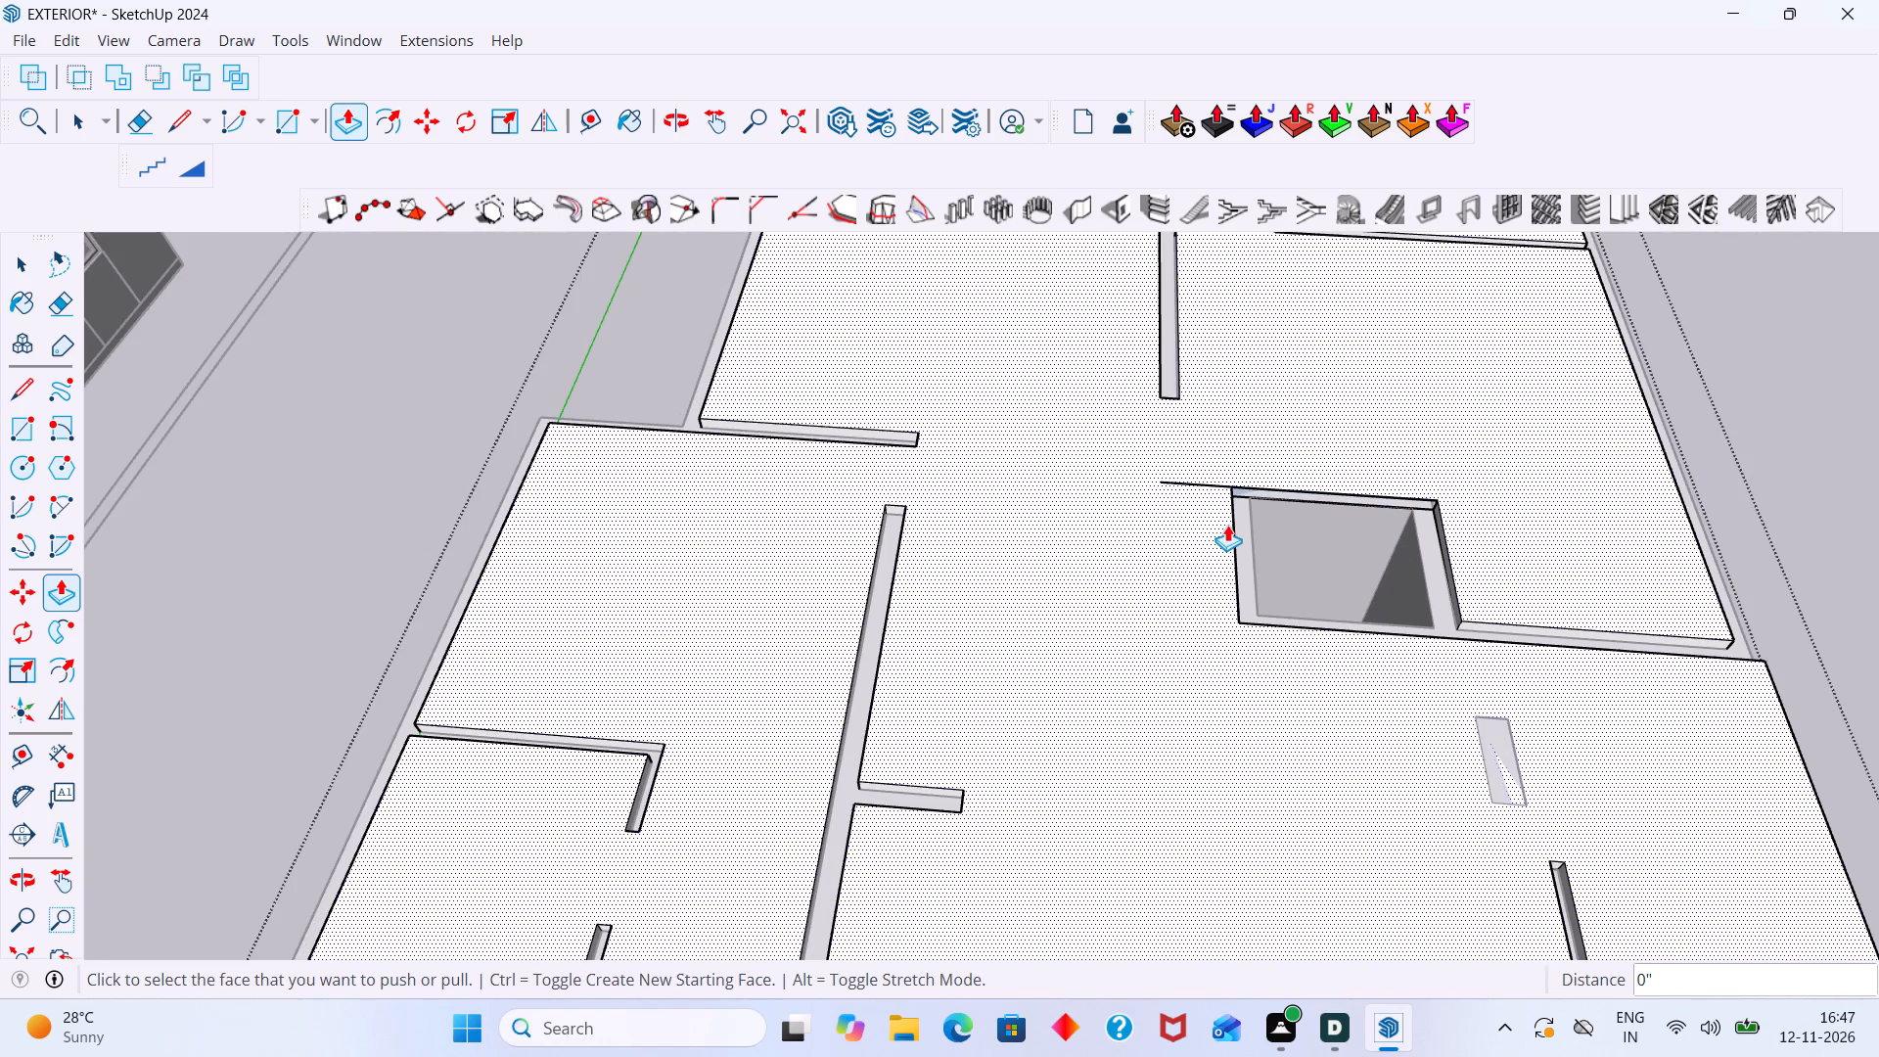
{"action": "key", "text": "ctrl+z"}
{"action": "key", "text": "ctrl+z"}
{"action": "key", "text": "ctrl+z"}
{"action": "key", "text": "ctrl+z"}
{"action": "key", "text": "ctrl+z"}
{"action": "key", "text": "ctrl+z"}
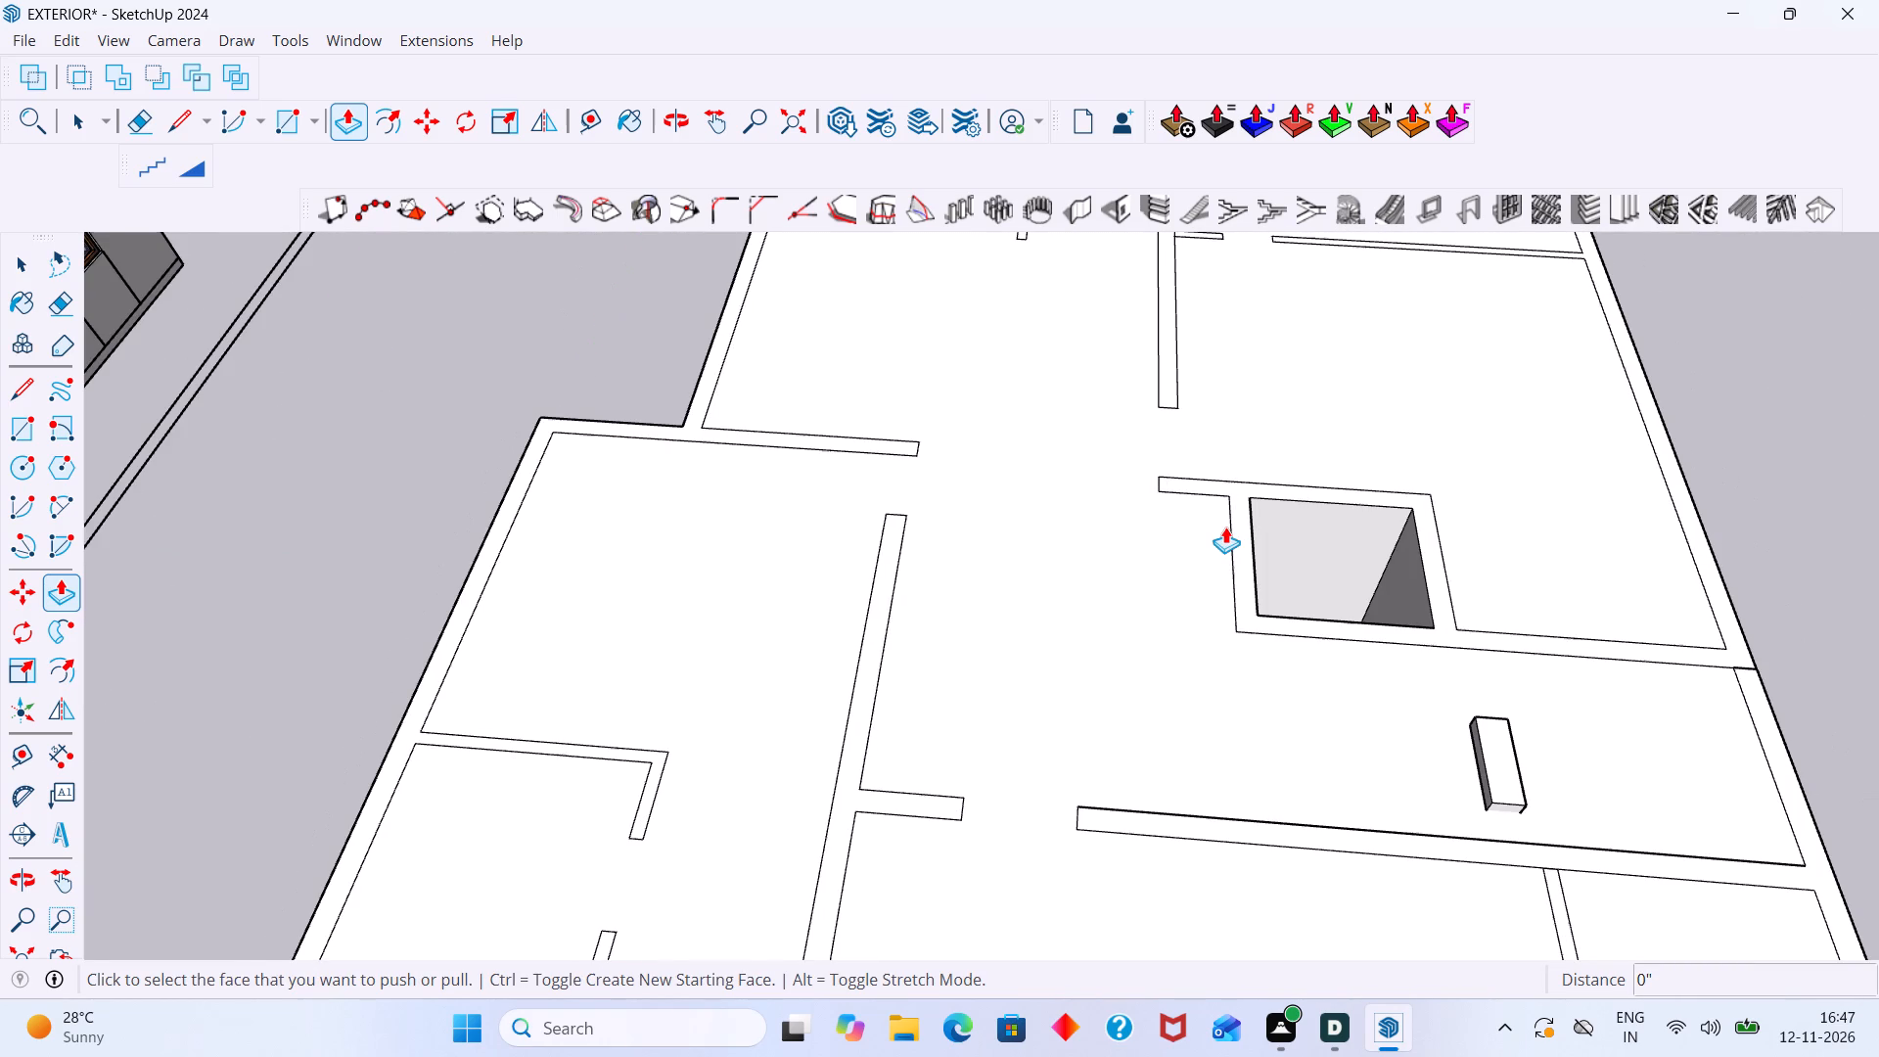
{"action": "key", "text": "ctrl+z"}
{"action": "key", "text": "ctrl+z"}
{"action": "key", "text": "ctrl+z"}
{"action": "key", "text": "ctrl+z"}
{"action": "key", "text": "ctrl+z"}
{"action": "key", "text": "ctrl+z"}
{"action": "key", "text": "ctrl+z"}
{"action": "key", "text": "ctrl+z"}
{"action": "key", "text": "ctrl+z"}
{"action": "key", "text": "space"}
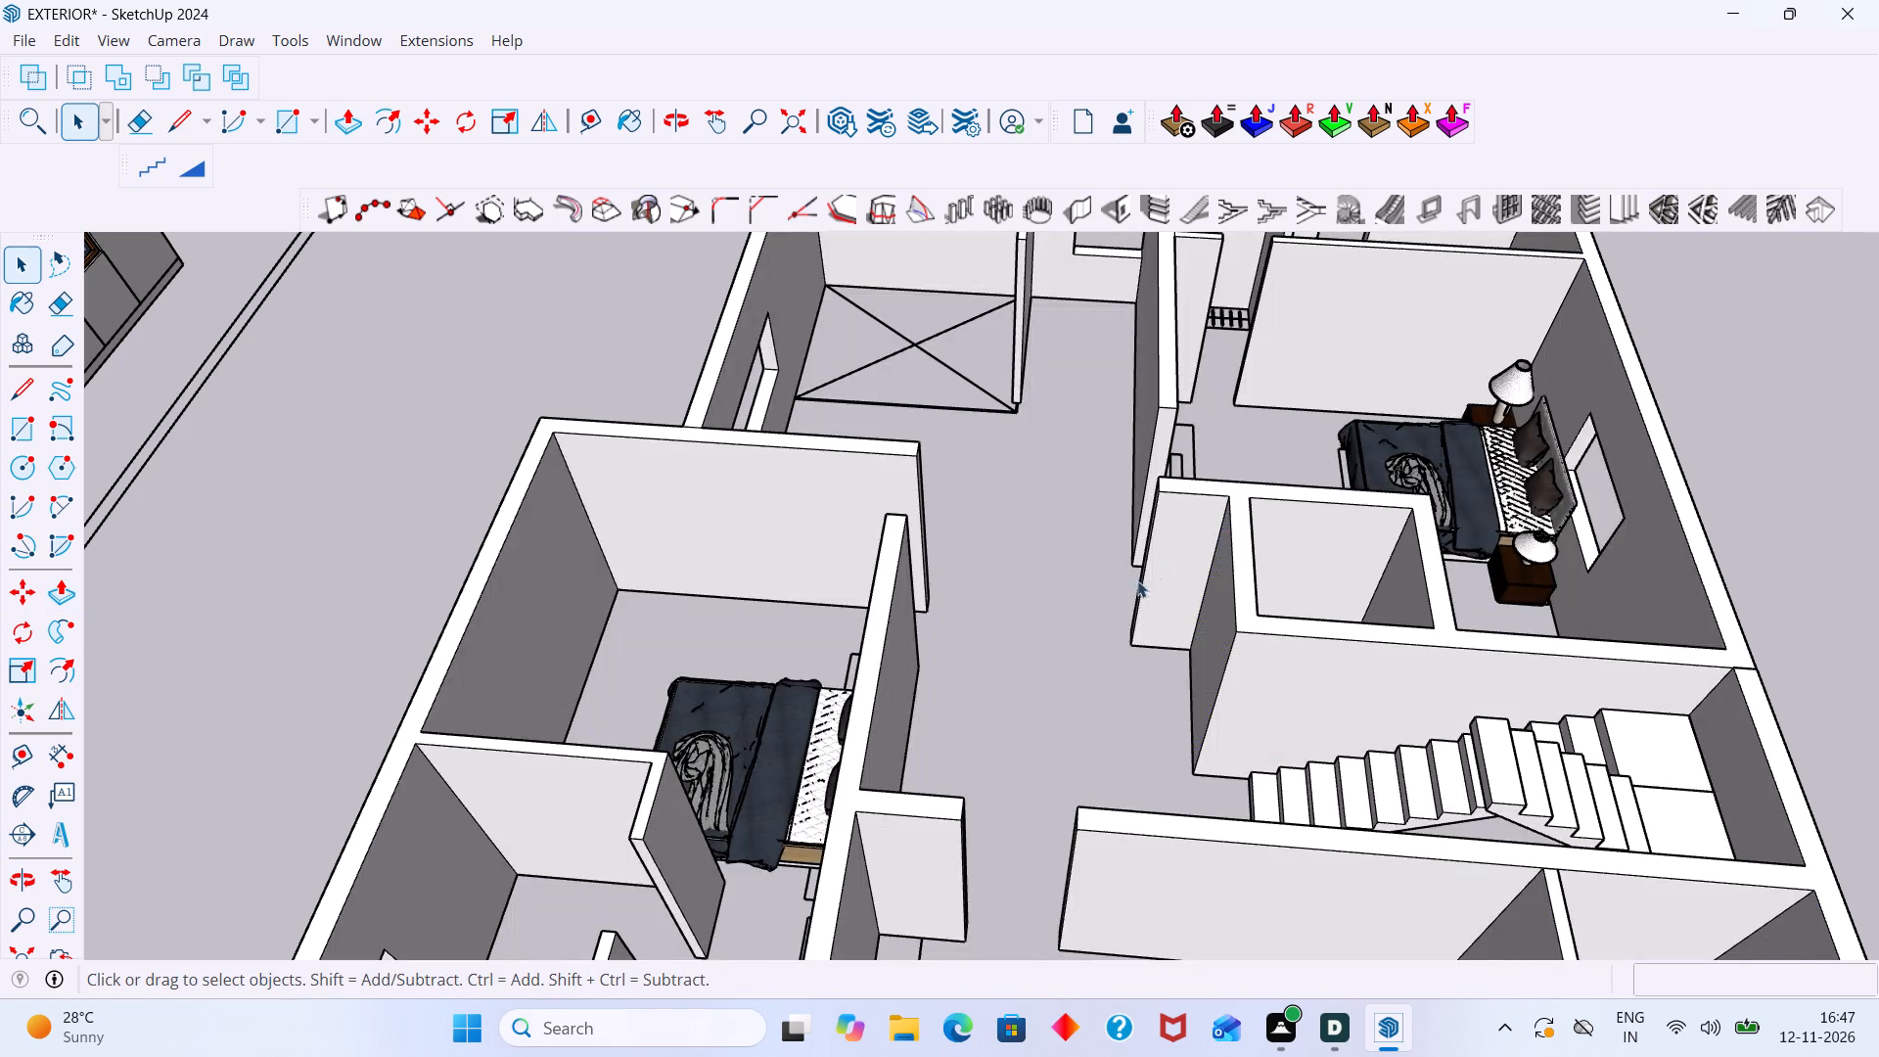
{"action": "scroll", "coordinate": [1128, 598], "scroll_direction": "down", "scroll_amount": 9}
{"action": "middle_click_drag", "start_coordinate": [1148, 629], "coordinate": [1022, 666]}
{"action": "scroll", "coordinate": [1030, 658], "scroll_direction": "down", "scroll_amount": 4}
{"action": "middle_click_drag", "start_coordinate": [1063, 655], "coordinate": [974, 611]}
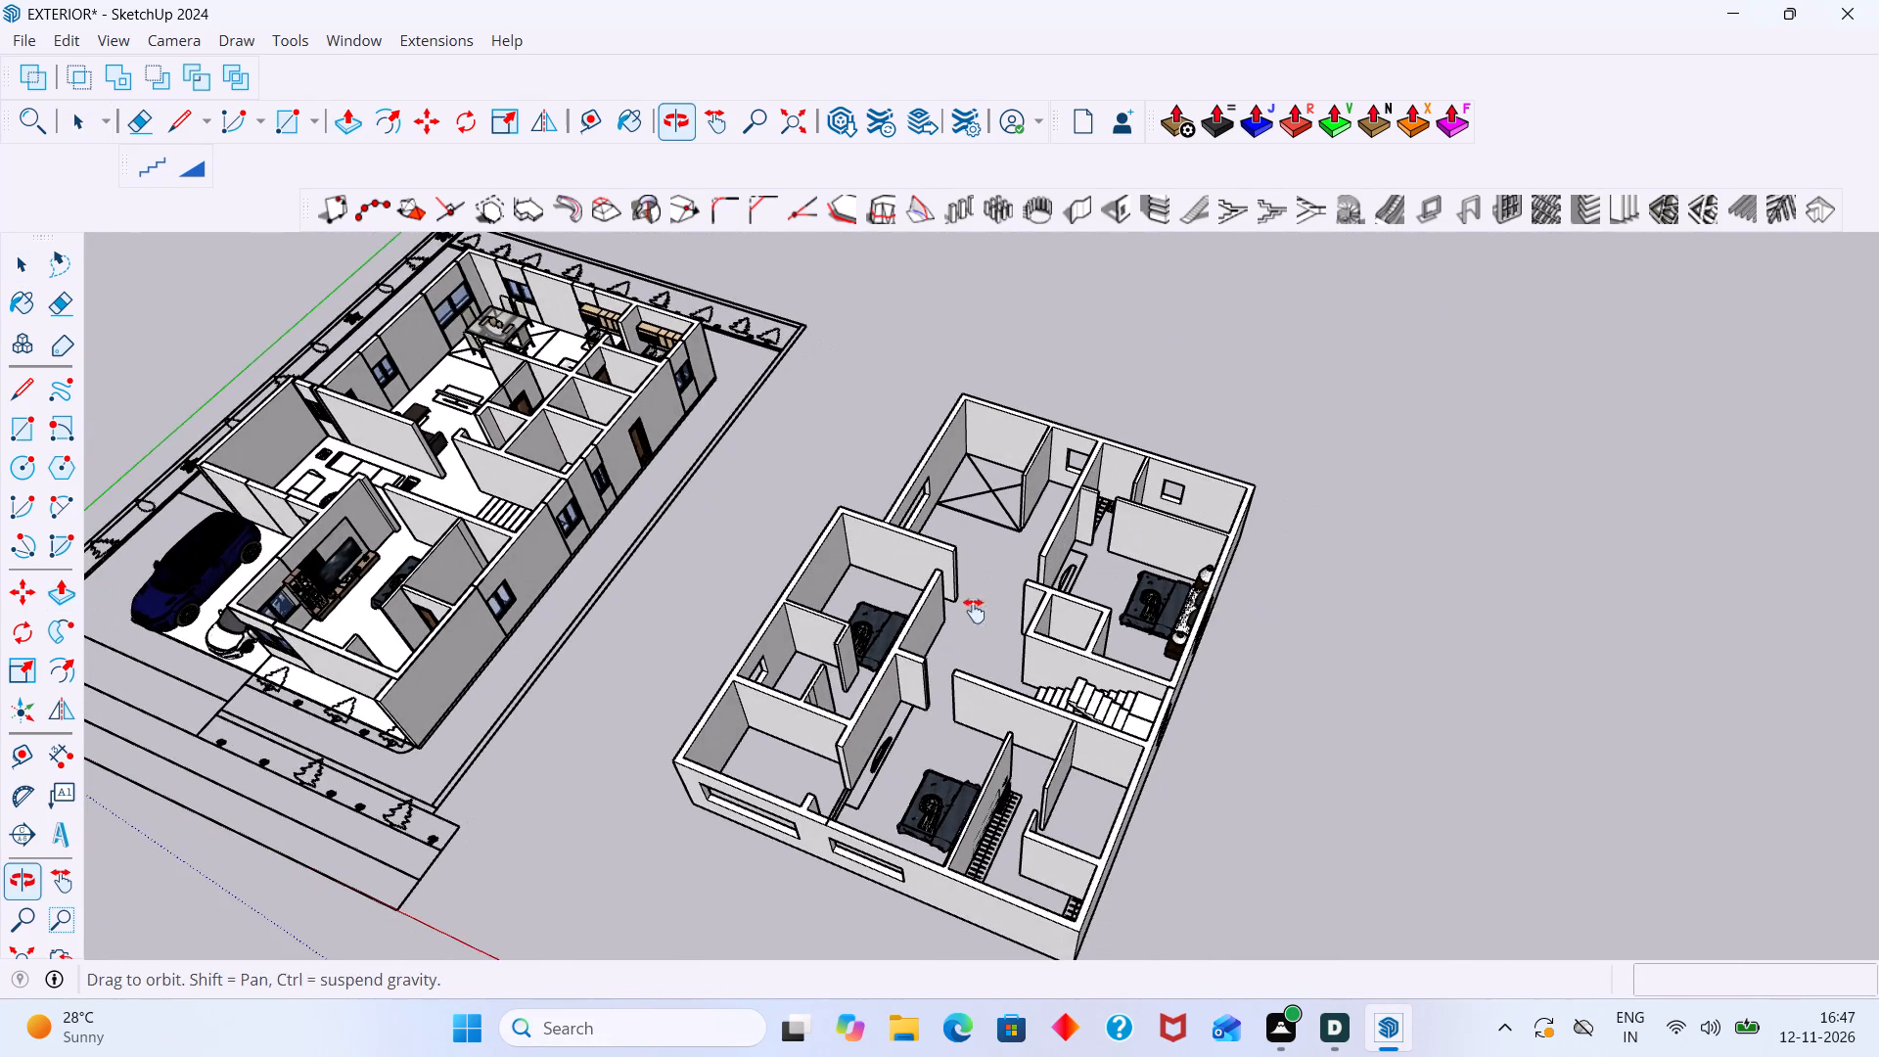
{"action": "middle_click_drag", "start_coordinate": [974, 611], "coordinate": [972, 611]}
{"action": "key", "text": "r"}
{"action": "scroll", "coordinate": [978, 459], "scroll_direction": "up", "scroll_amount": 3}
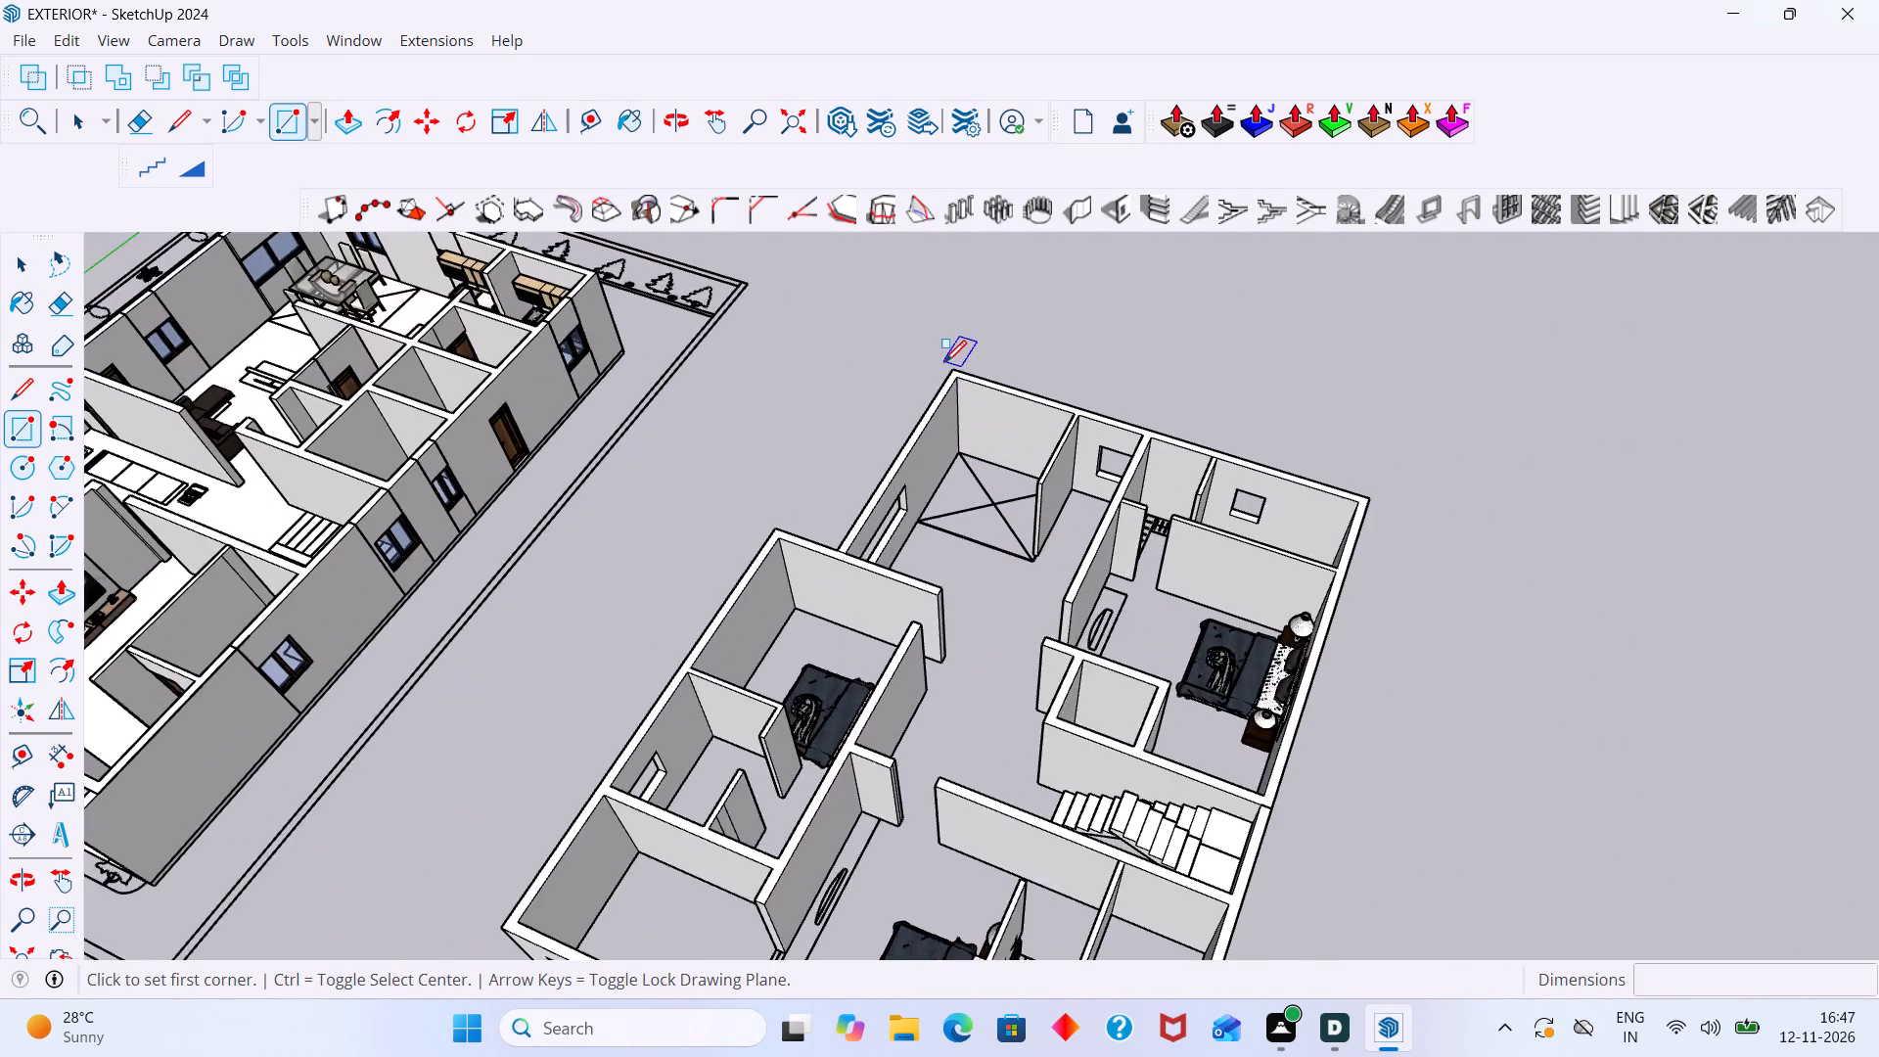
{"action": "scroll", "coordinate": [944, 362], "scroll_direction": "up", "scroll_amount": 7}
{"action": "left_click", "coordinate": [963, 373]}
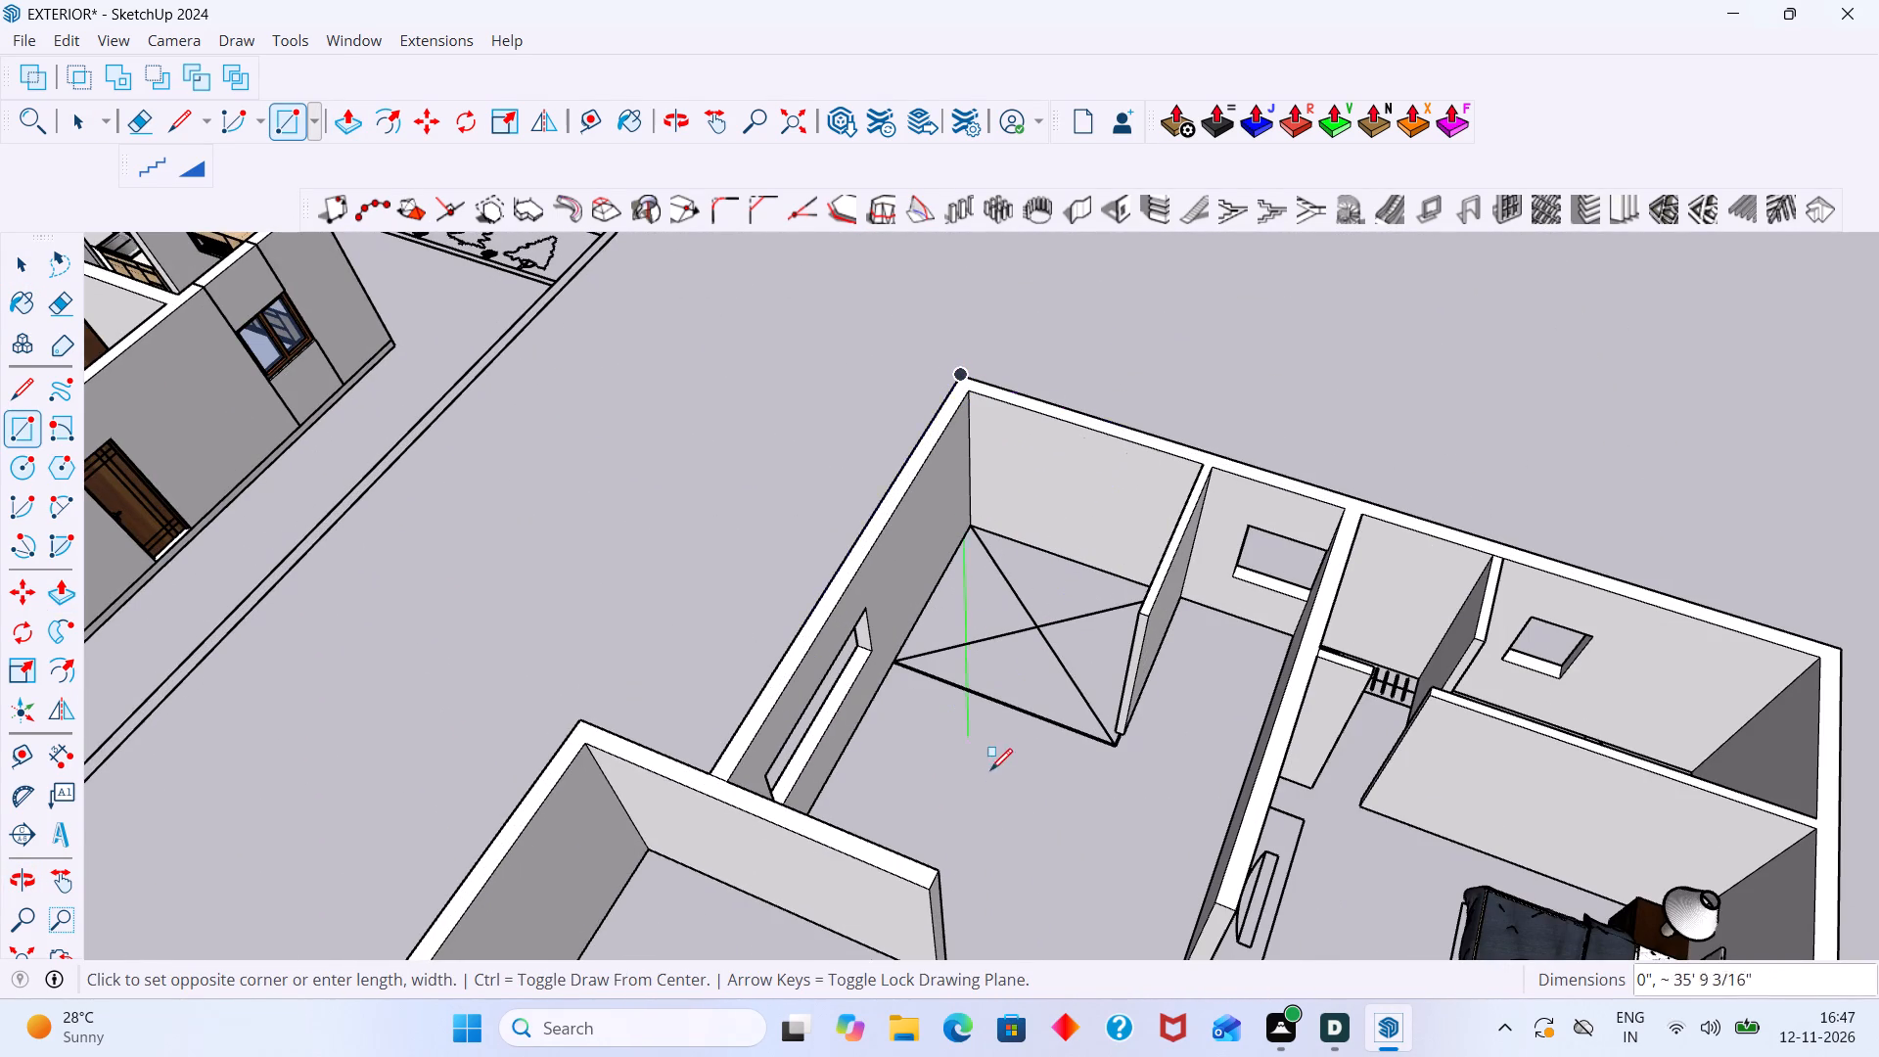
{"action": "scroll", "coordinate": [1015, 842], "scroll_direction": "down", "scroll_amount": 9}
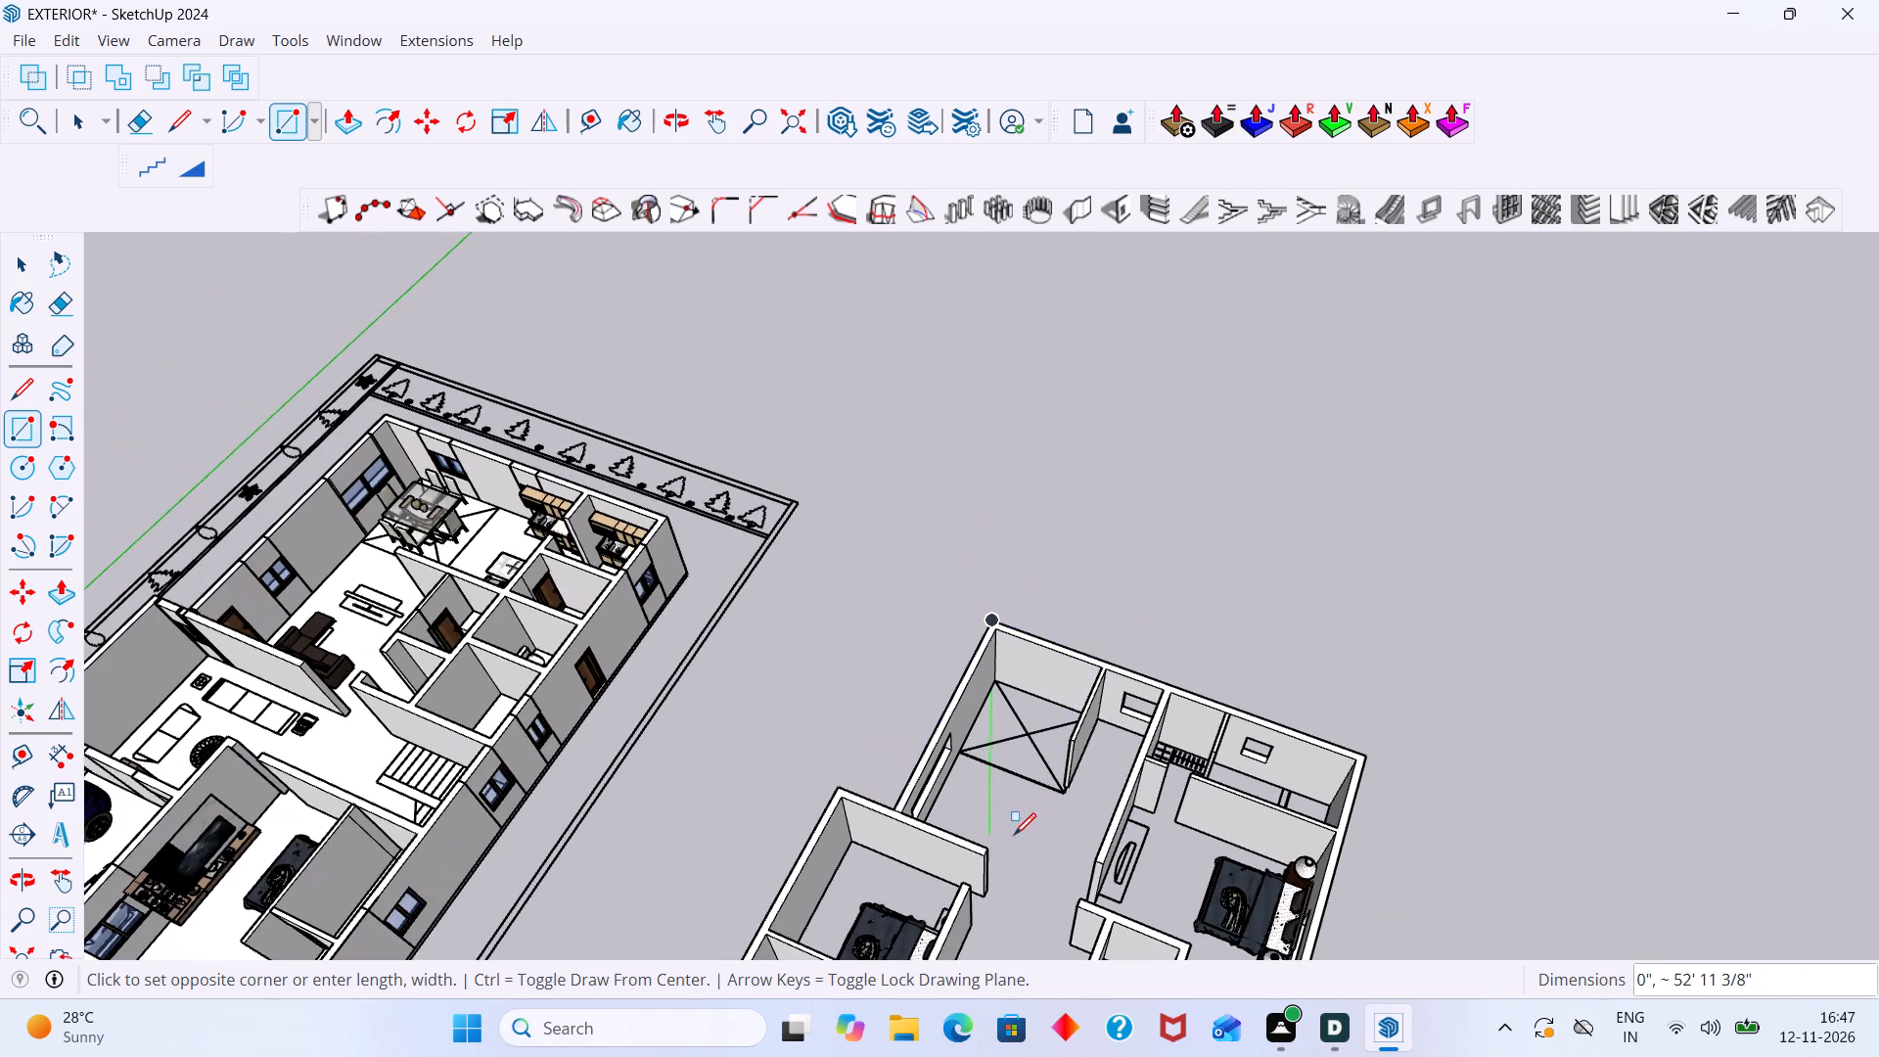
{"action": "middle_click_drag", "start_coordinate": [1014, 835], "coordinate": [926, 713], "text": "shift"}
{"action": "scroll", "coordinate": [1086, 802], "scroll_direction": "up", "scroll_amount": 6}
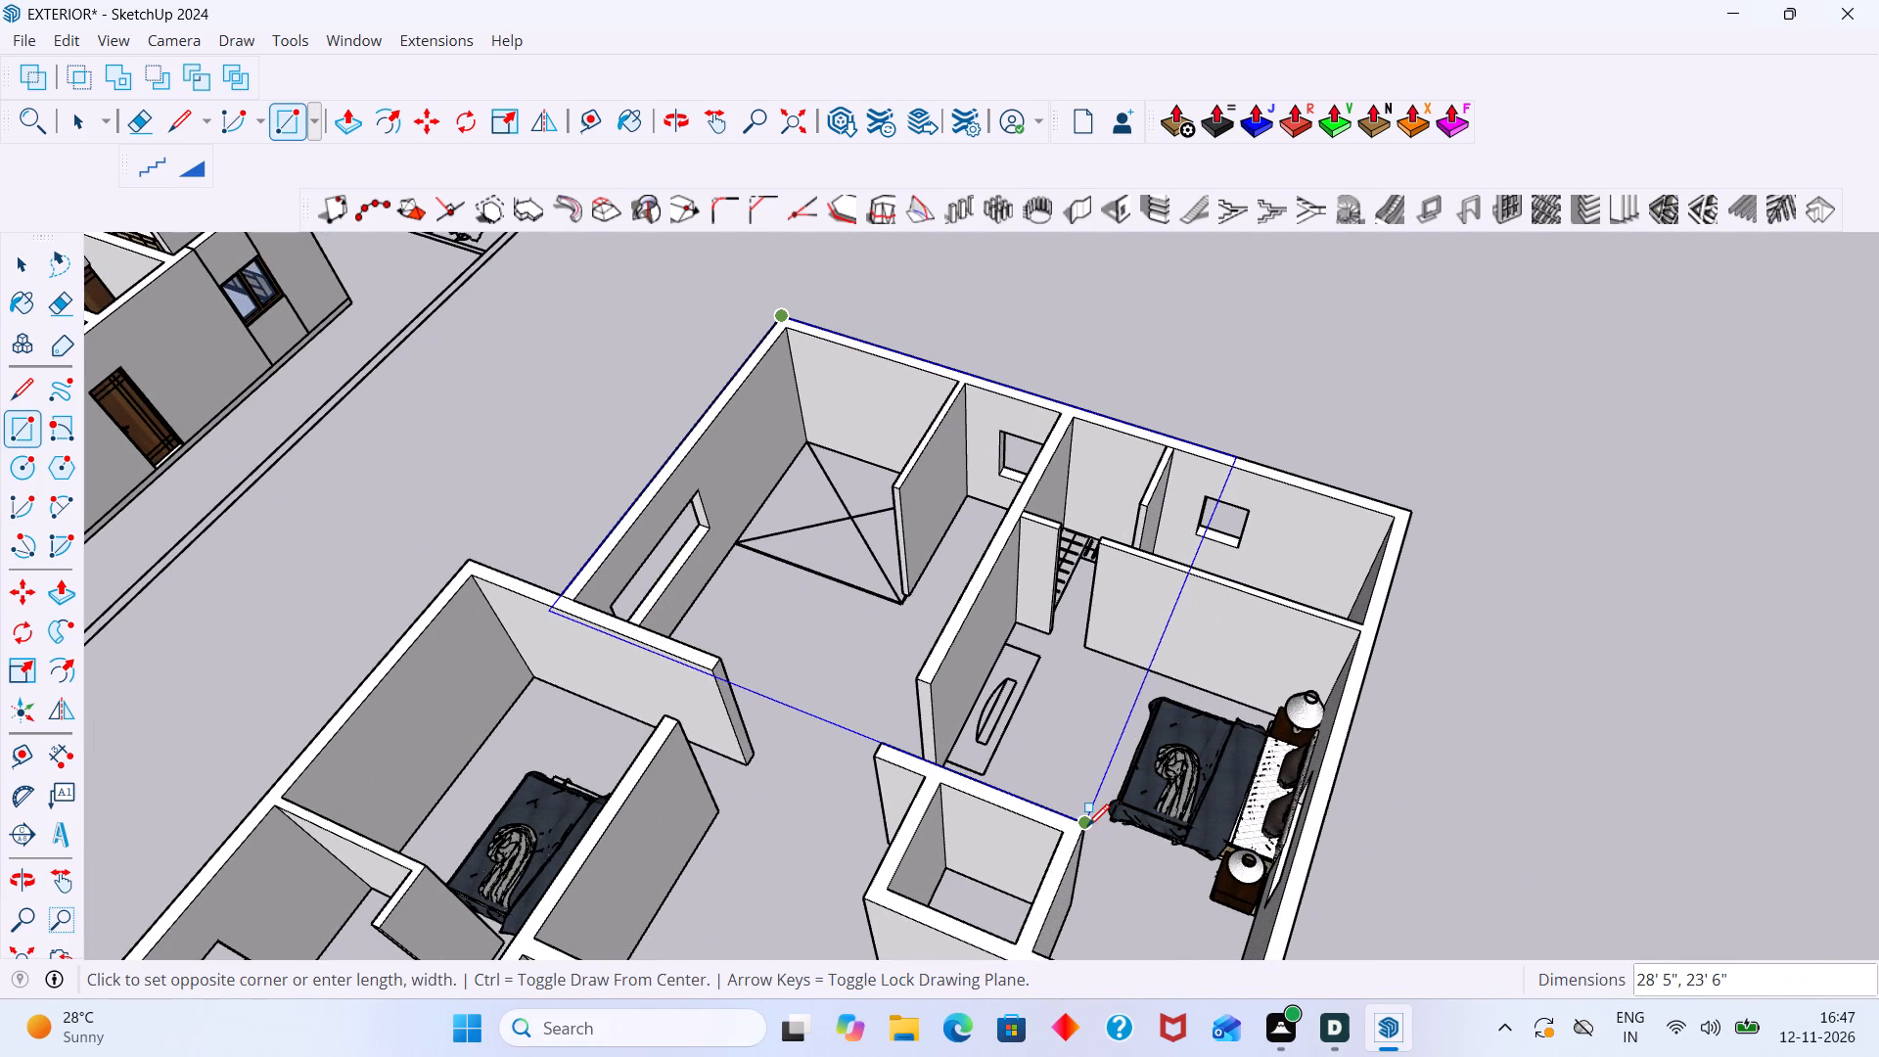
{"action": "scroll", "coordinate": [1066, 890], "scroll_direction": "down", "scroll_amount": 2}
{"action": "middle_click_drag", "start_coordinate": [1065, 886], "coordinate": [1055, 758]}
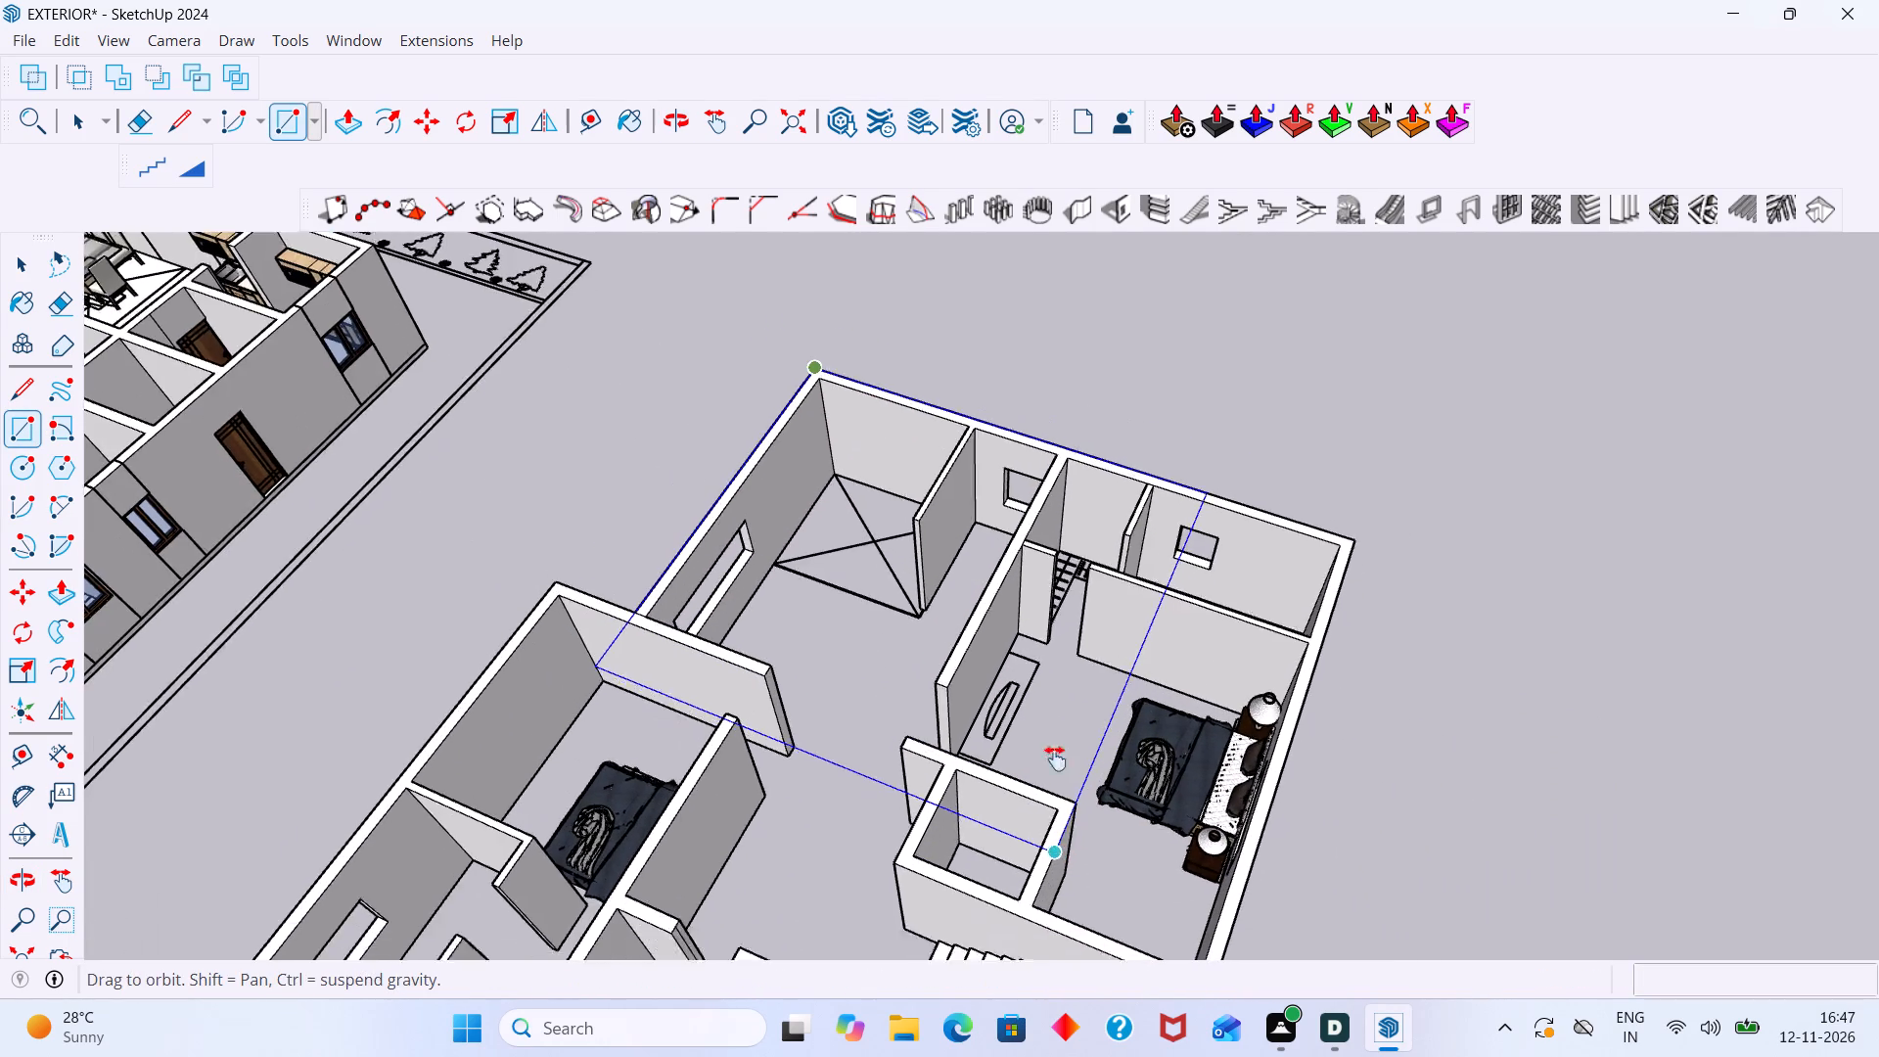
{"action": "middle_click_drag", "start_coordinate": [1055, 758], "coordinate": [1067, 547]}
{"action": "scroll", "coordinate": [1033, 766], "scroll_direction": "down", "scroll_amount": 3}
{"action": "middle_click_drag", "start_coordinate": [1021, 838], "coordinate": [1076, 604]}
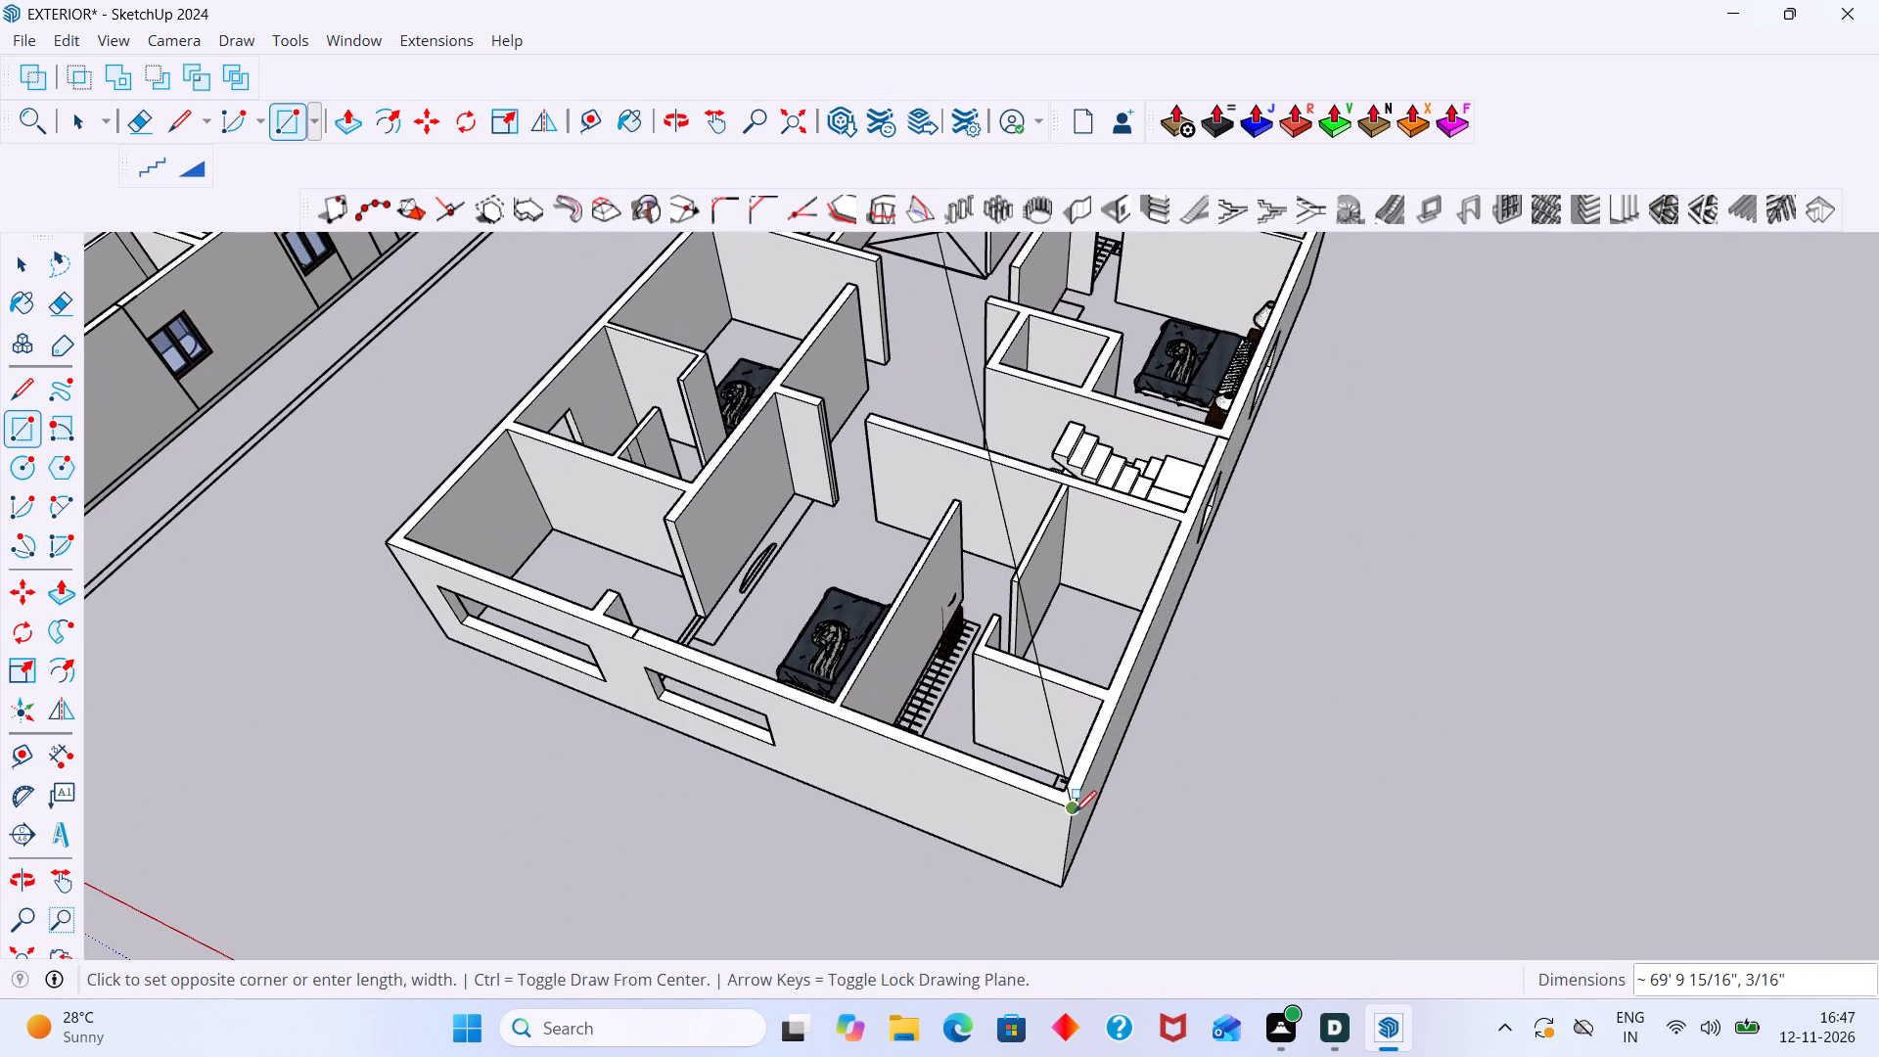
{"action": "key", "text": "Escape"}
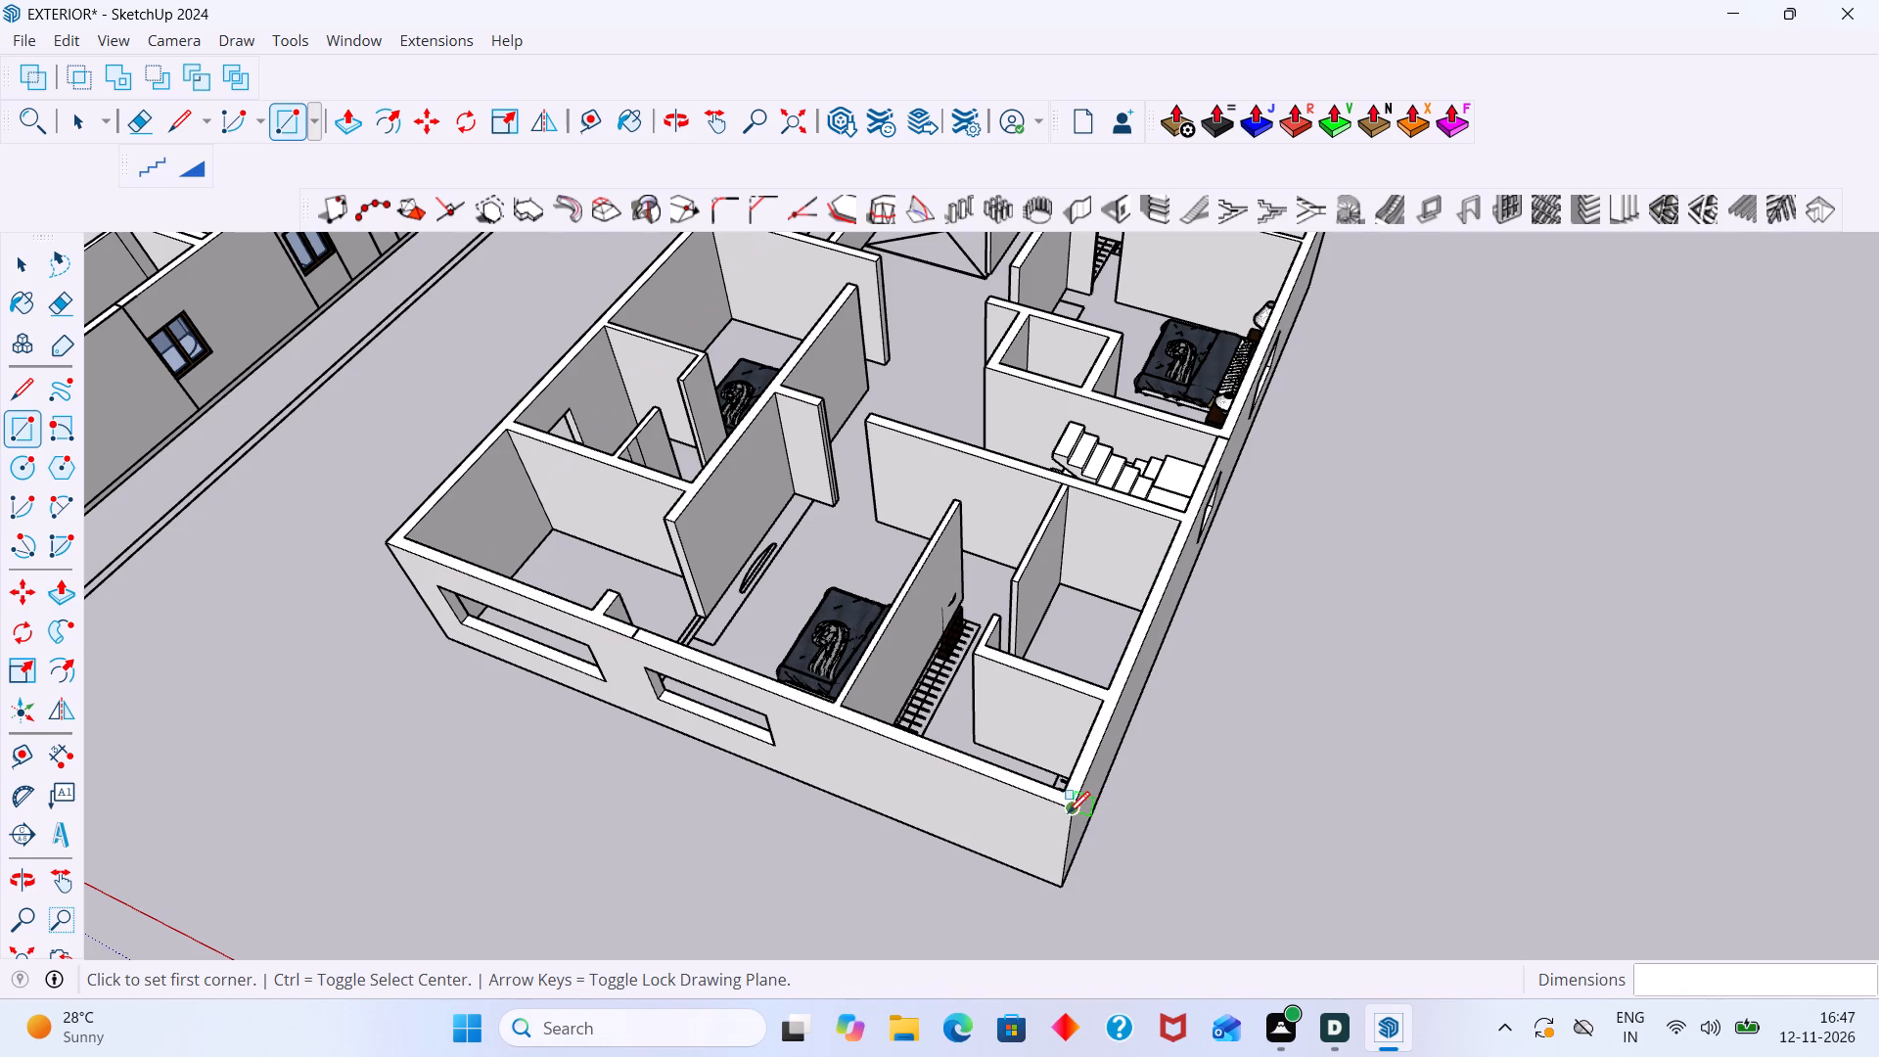
Draw a horizontal 43' 8" by 36' 1" rectangle over the wall tops, from the outer corner beside the stair-side rooms to the recessed outer corner.
{"action": "middle_click_drag", "start_coordinate": [1060, 790], "coordinate": [1095, 891]}
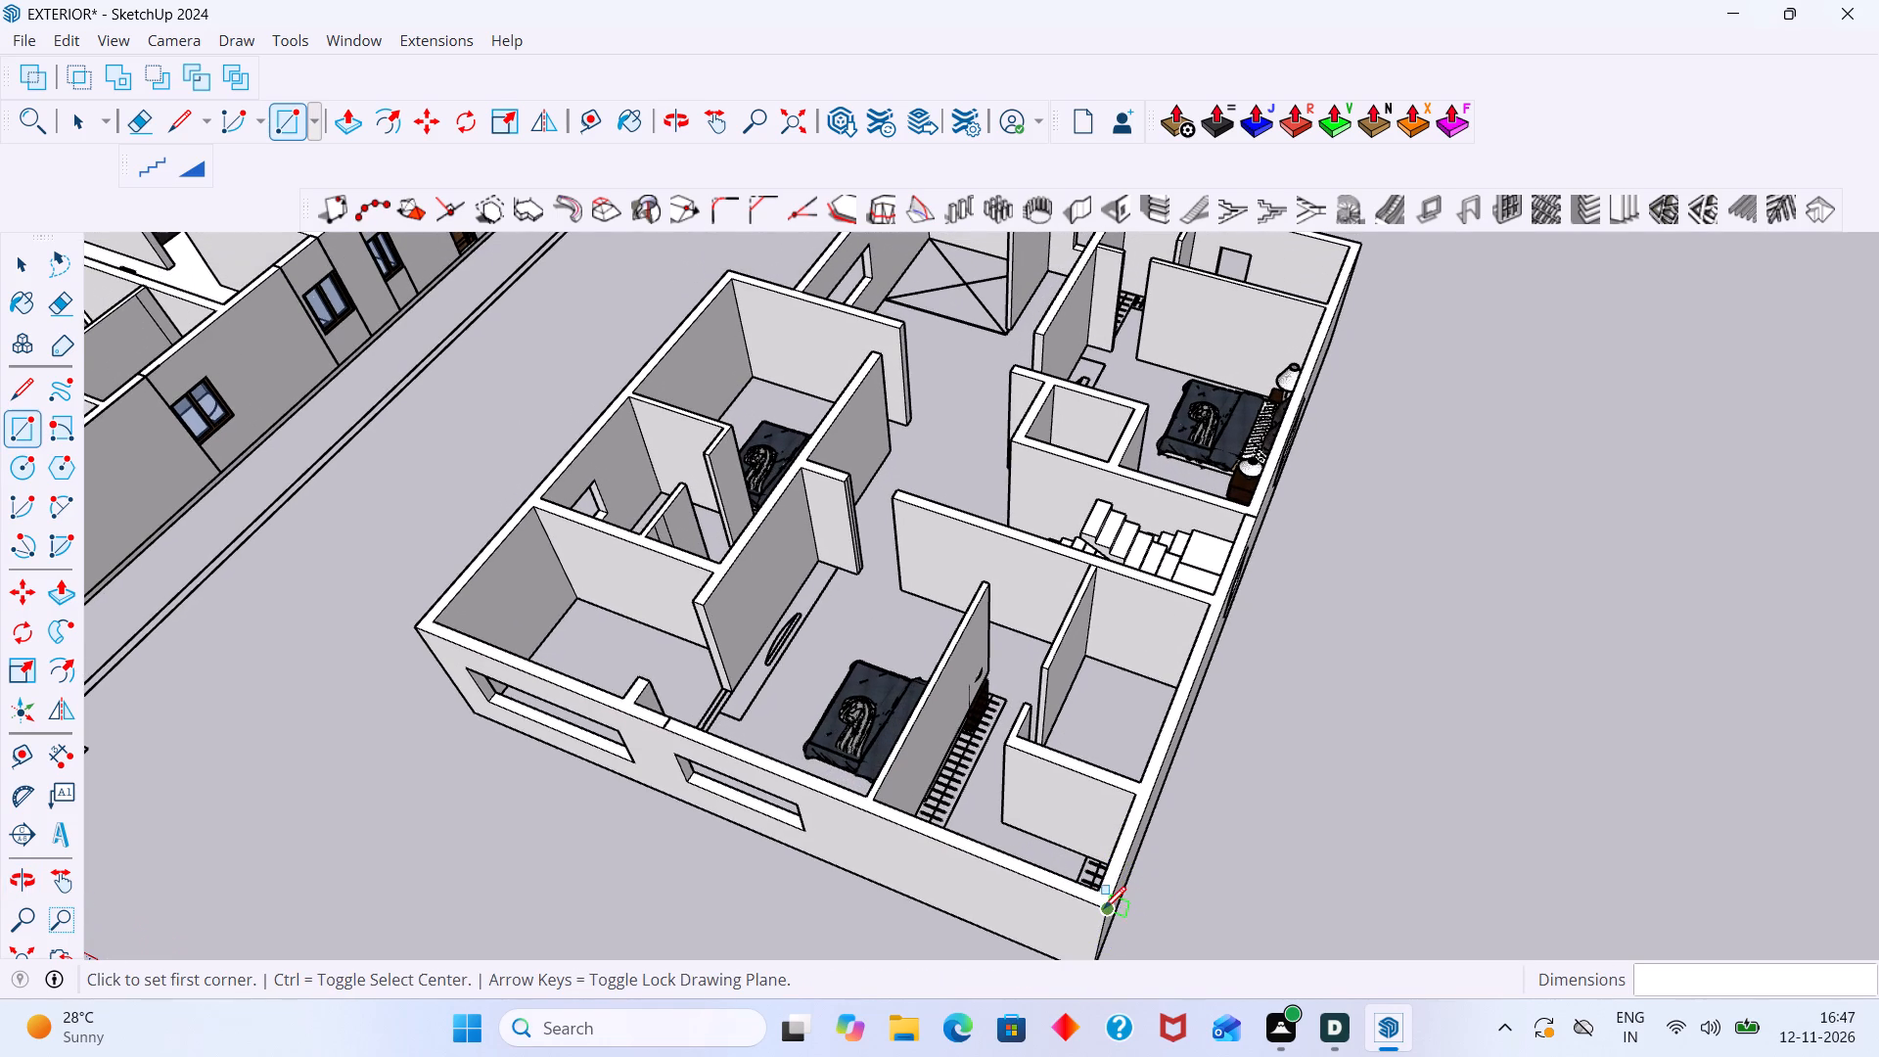
{"action": "left_click", "coordinate": [1104, 908]}
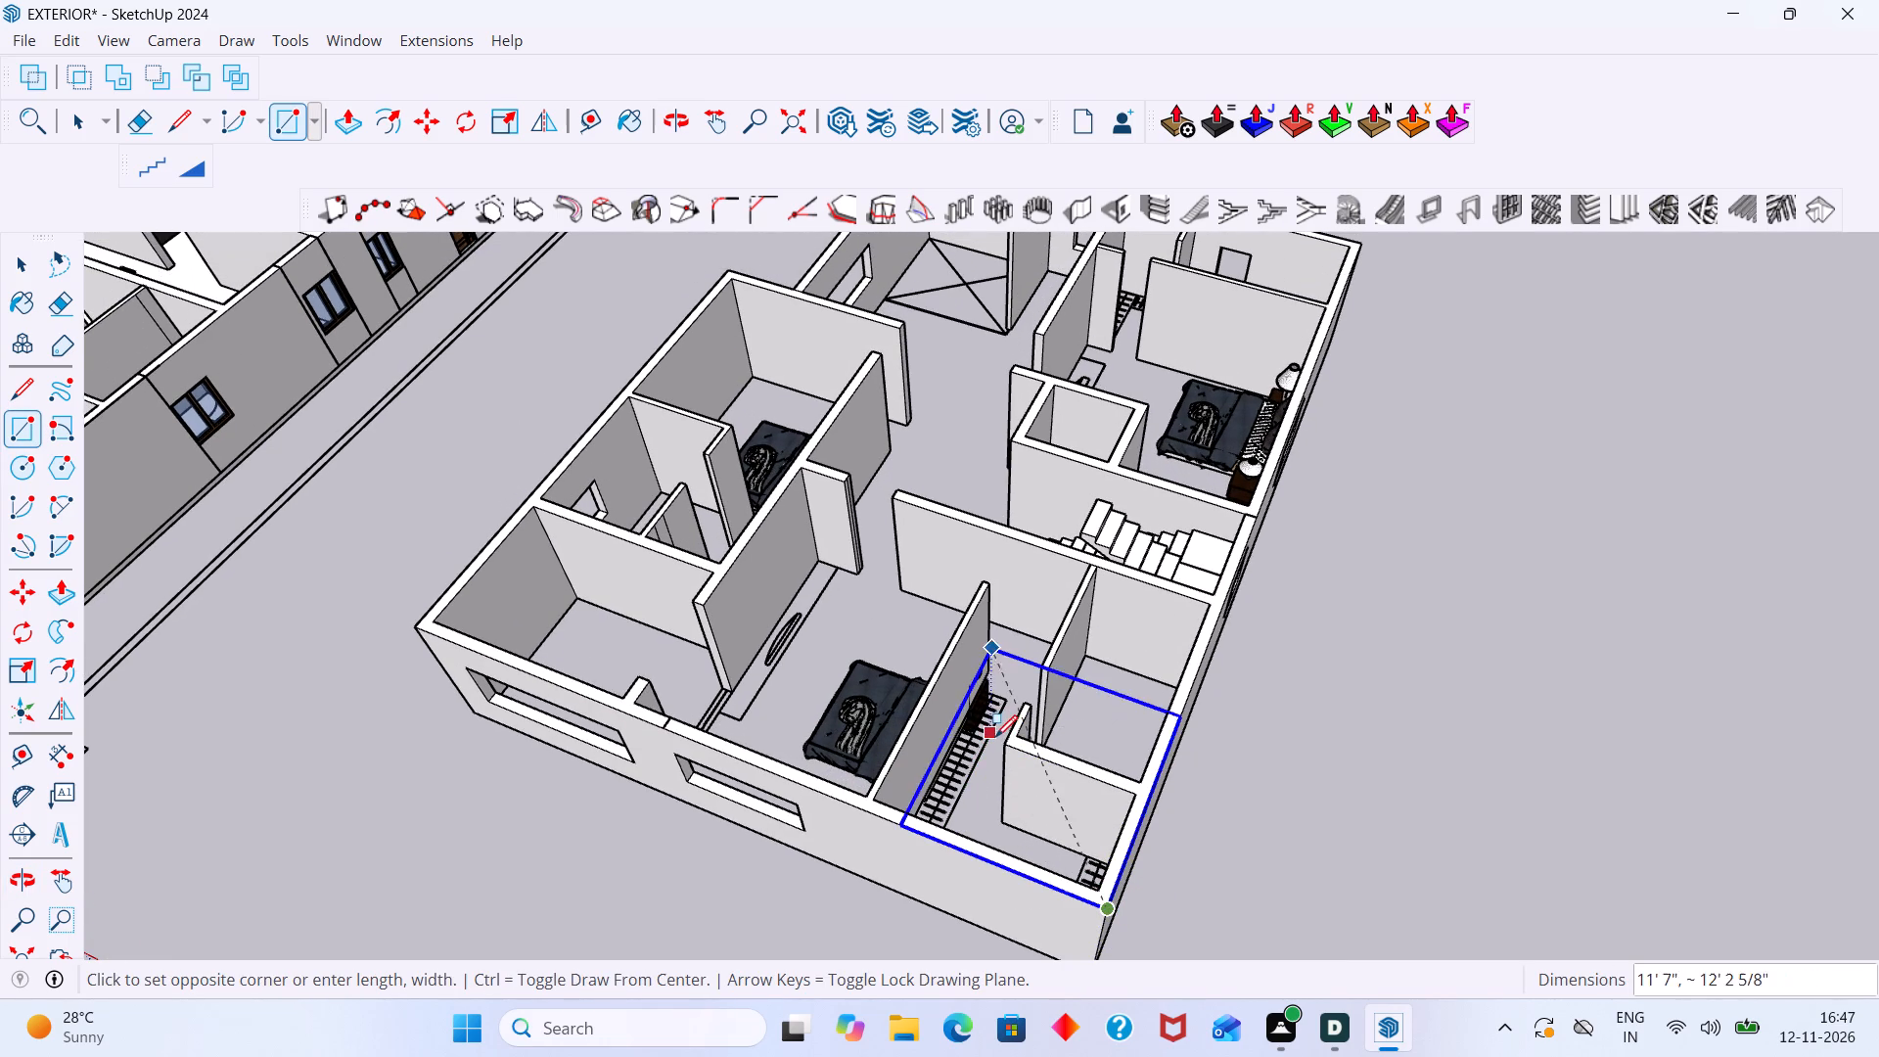
{"action": "key", "text": "Up"}
{"action": "scroll", "coordinate": [727, 309], "scroll_direction": "up", "scroll_amount": 9}
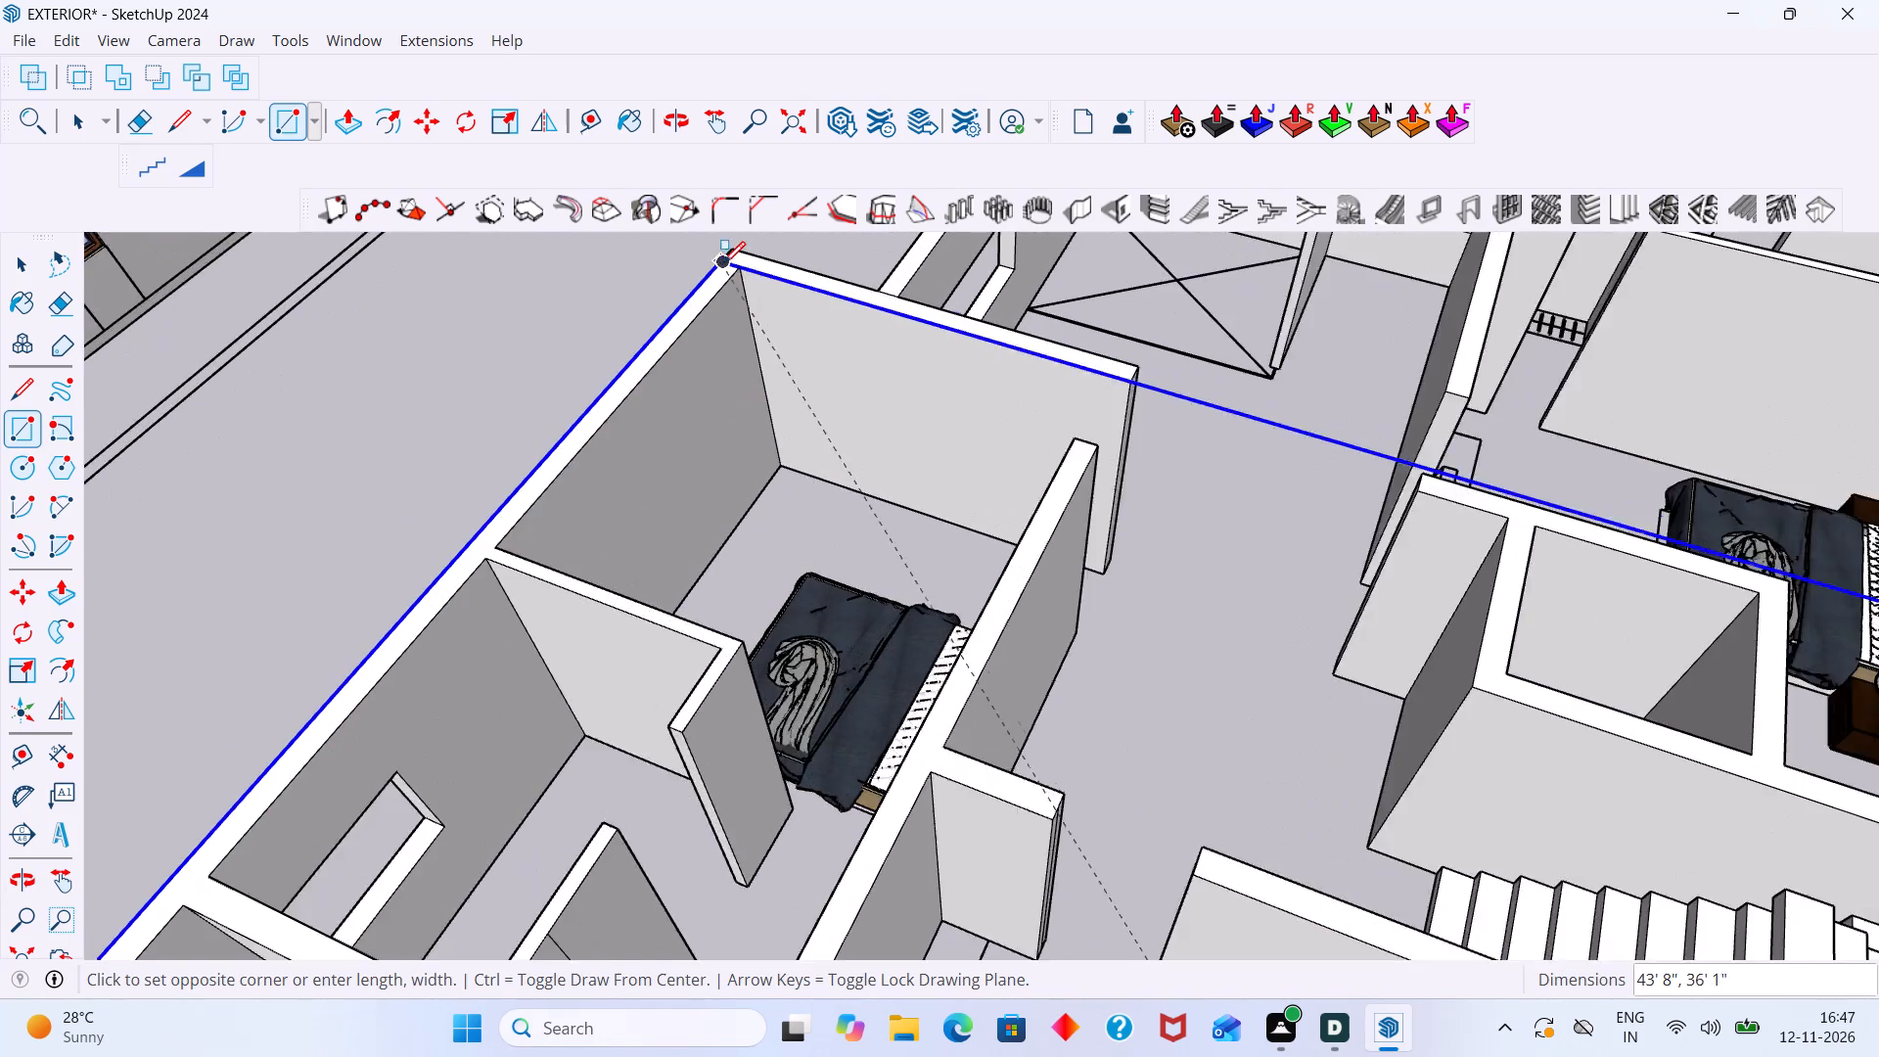
{"action": "scroll", "coordinate": [723, 263], "scroll_direction": "up", "scroll_amount": 2}
{"action": "left_click", "coordinate": [733, 244]}
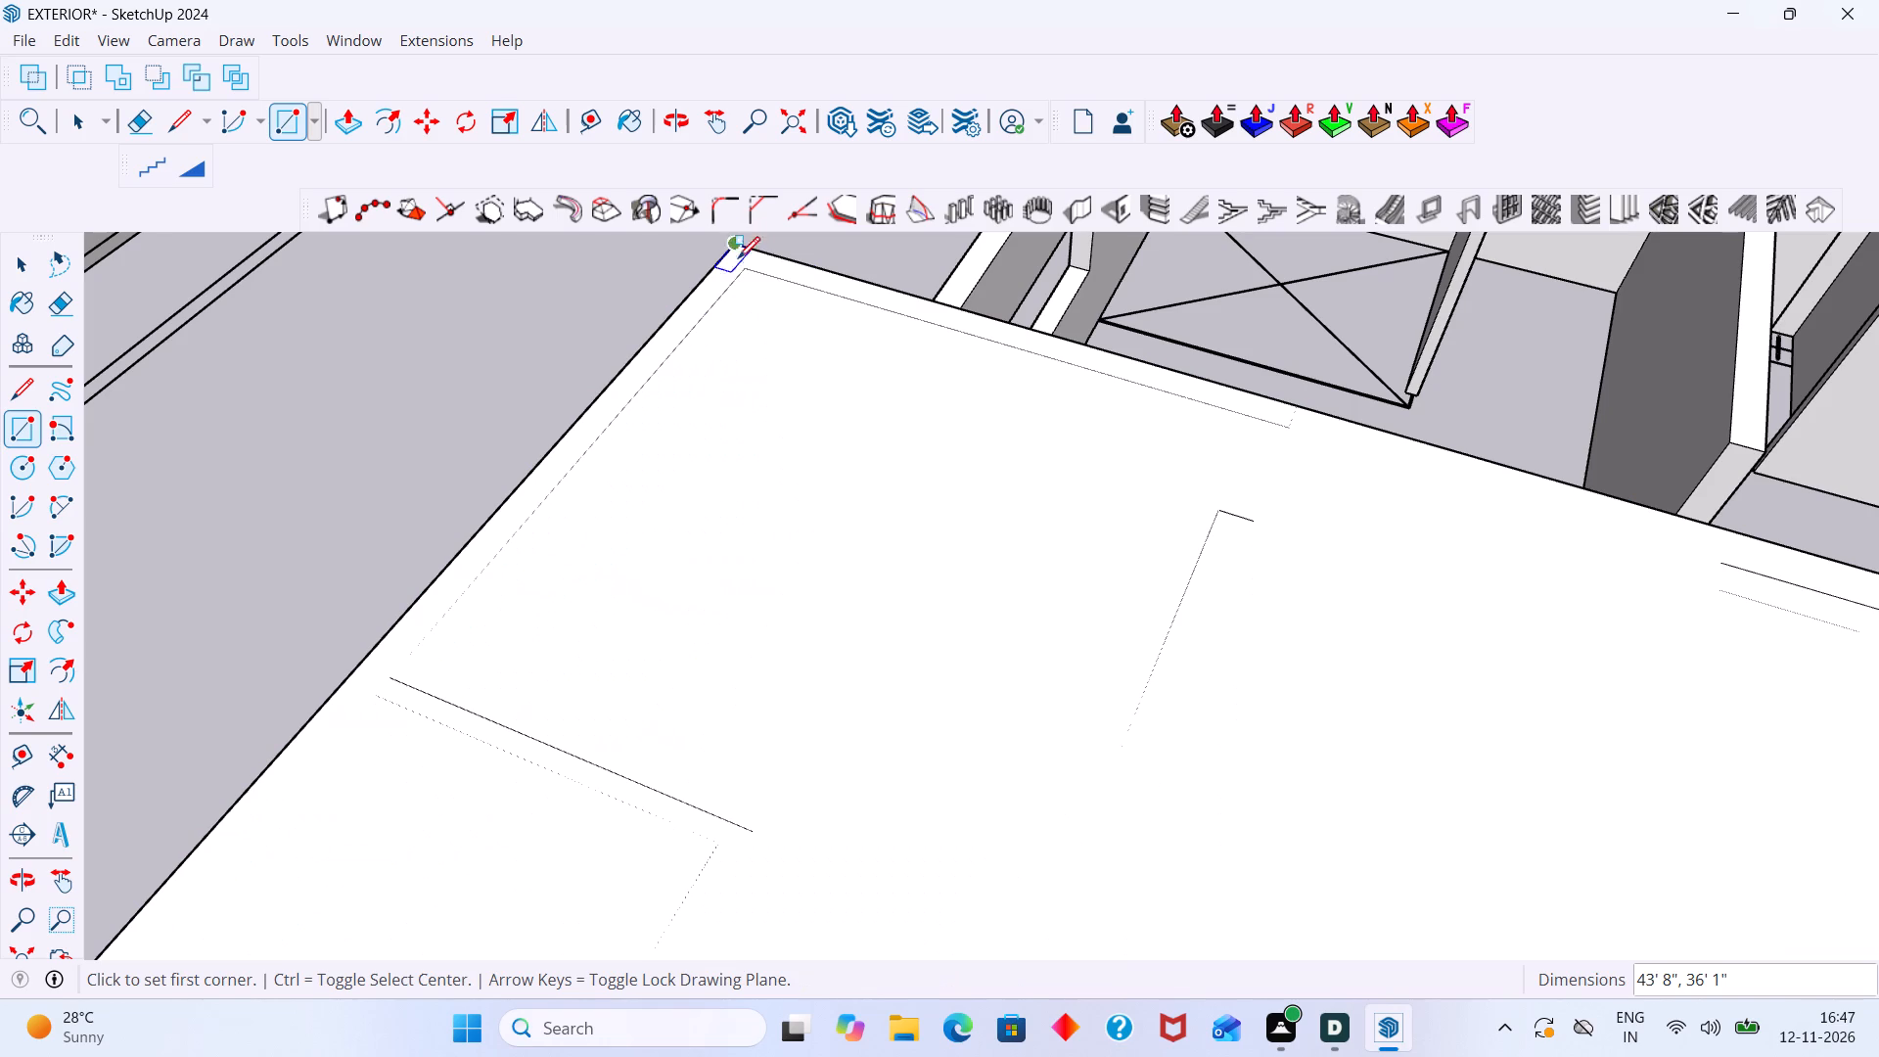
{"action": "key", "text": "space"}
{"action": "scroll", "coordinate": [881, 496], "scroll_direction": "down", "scroll_amount": 16}
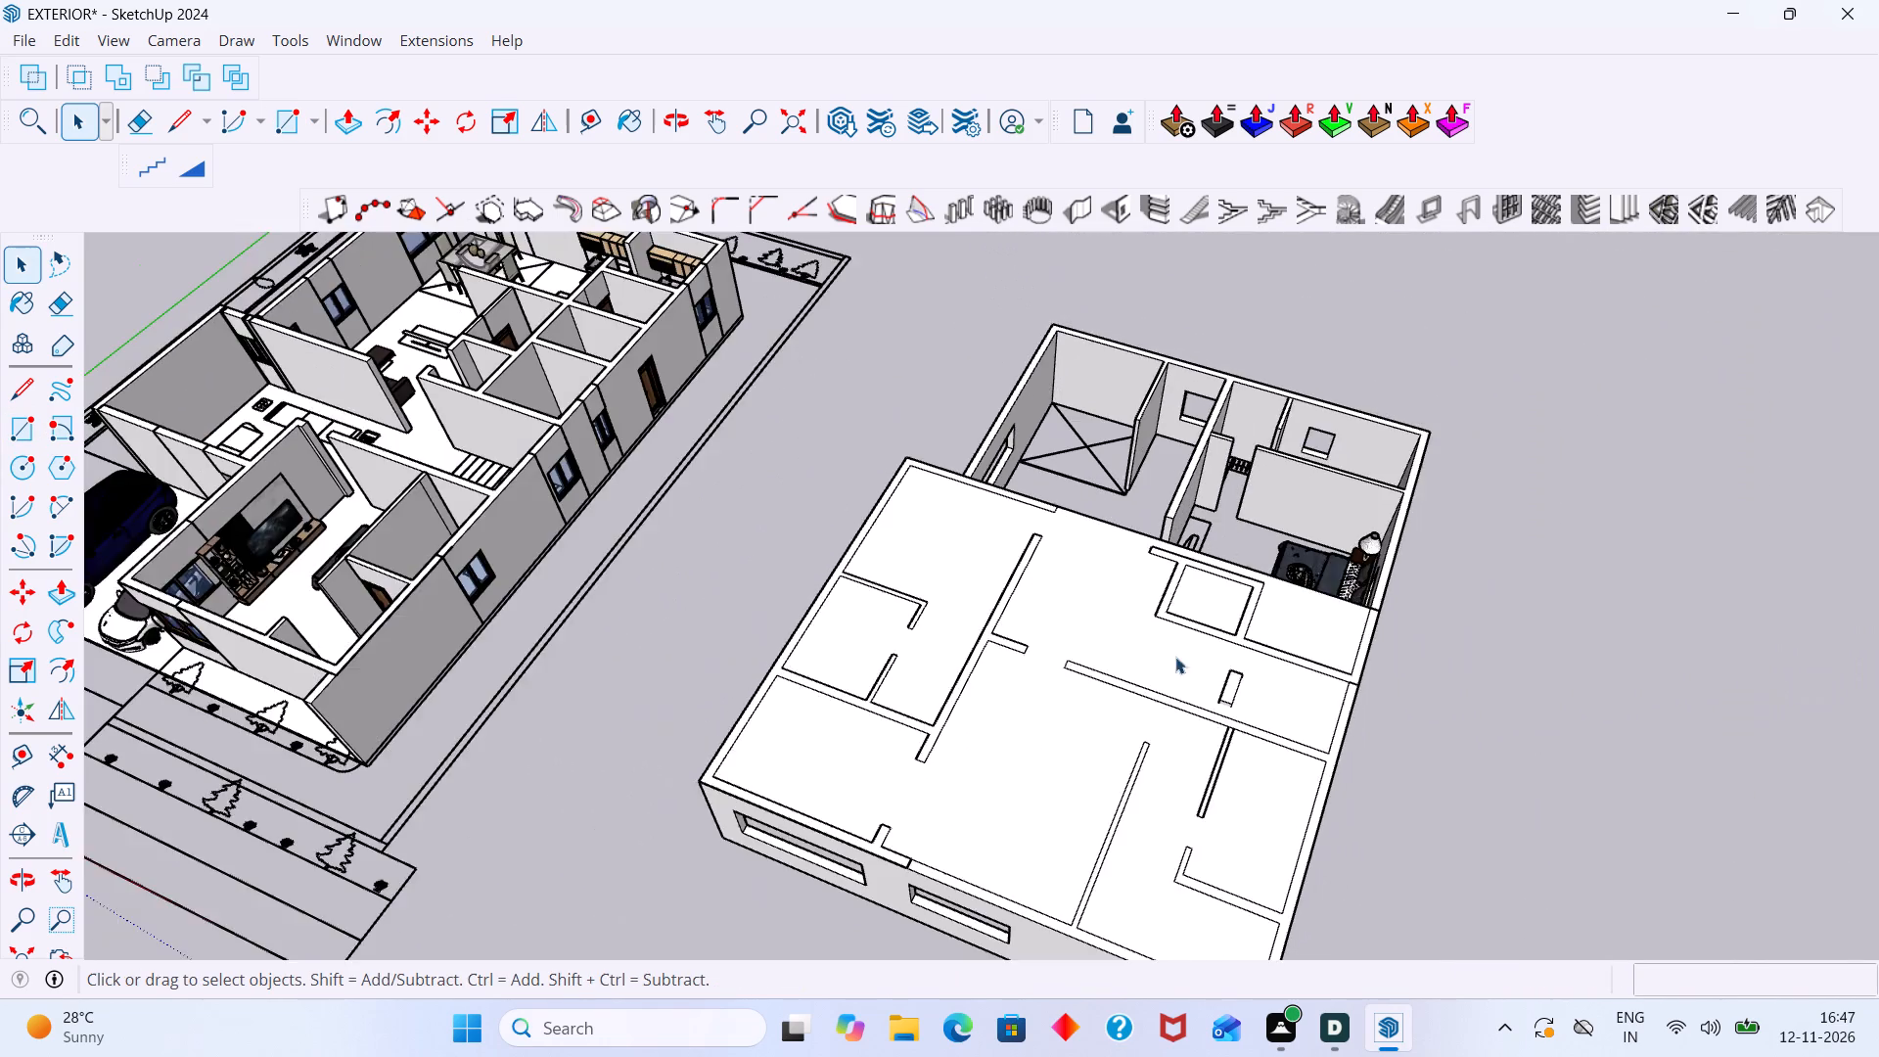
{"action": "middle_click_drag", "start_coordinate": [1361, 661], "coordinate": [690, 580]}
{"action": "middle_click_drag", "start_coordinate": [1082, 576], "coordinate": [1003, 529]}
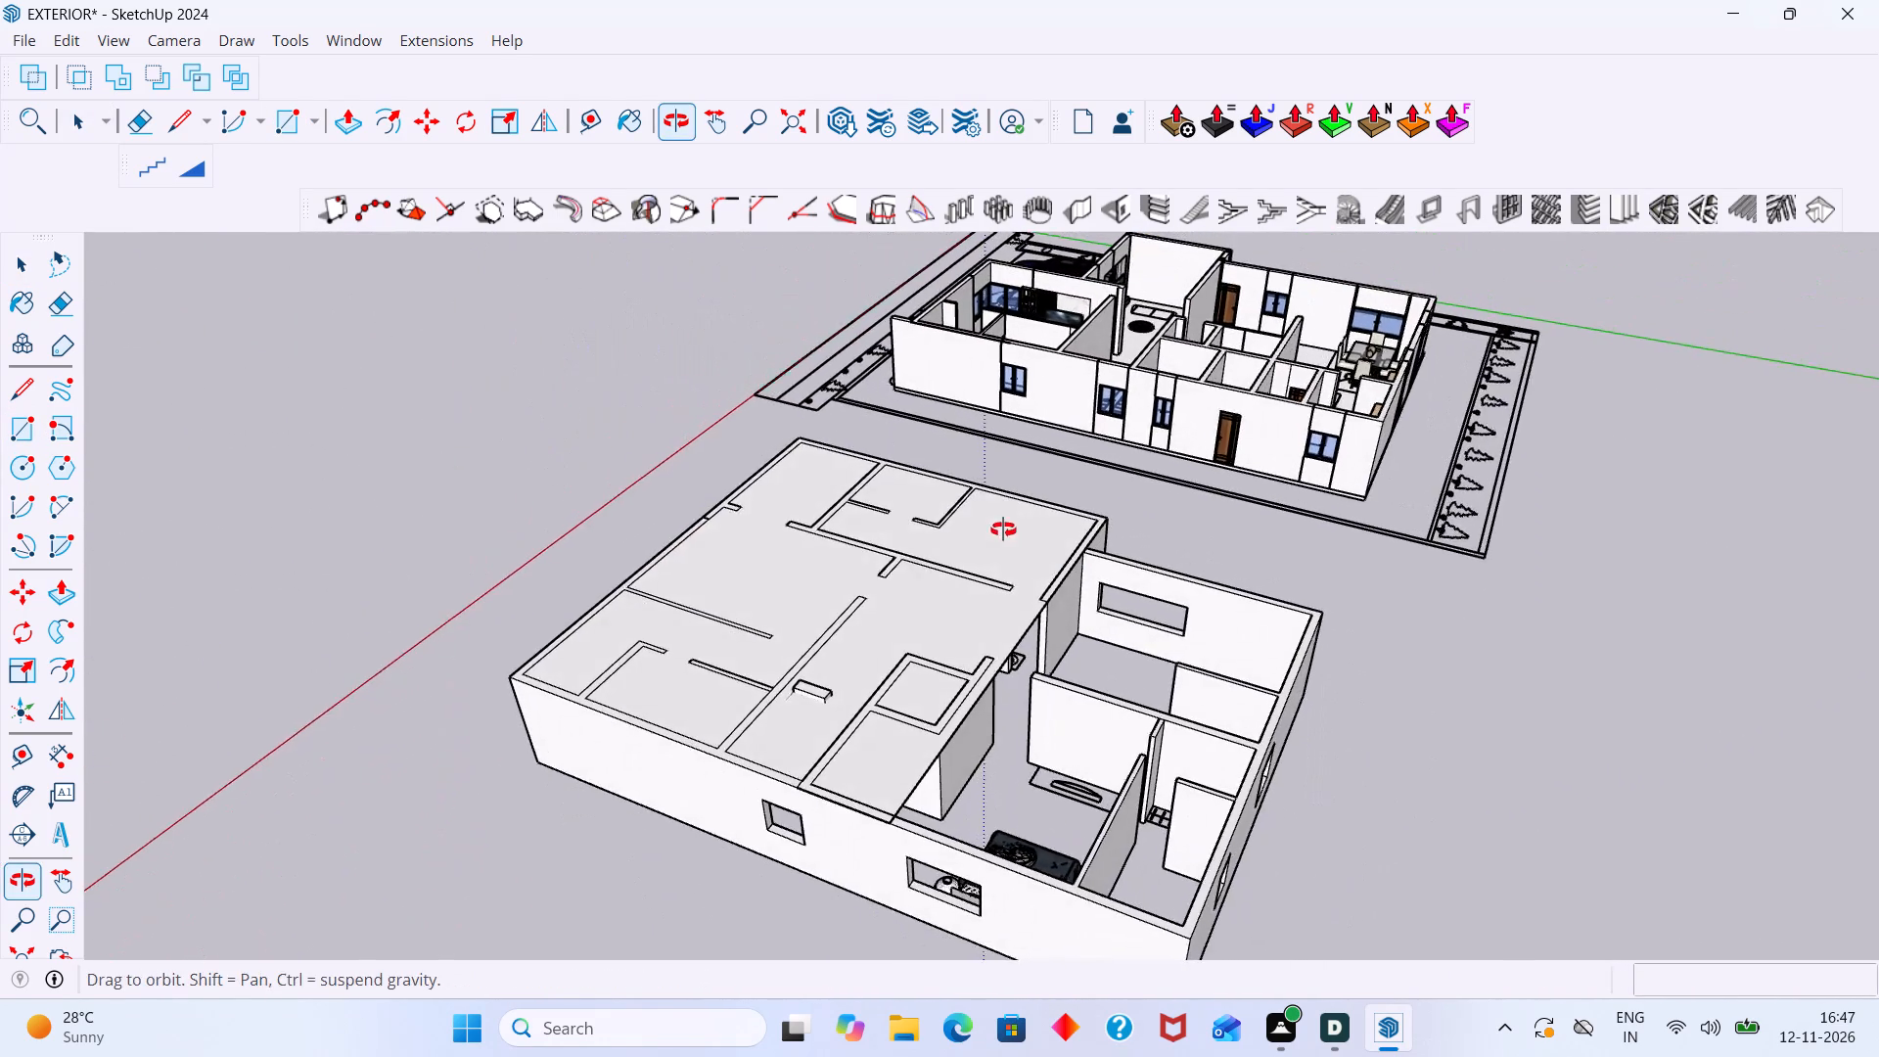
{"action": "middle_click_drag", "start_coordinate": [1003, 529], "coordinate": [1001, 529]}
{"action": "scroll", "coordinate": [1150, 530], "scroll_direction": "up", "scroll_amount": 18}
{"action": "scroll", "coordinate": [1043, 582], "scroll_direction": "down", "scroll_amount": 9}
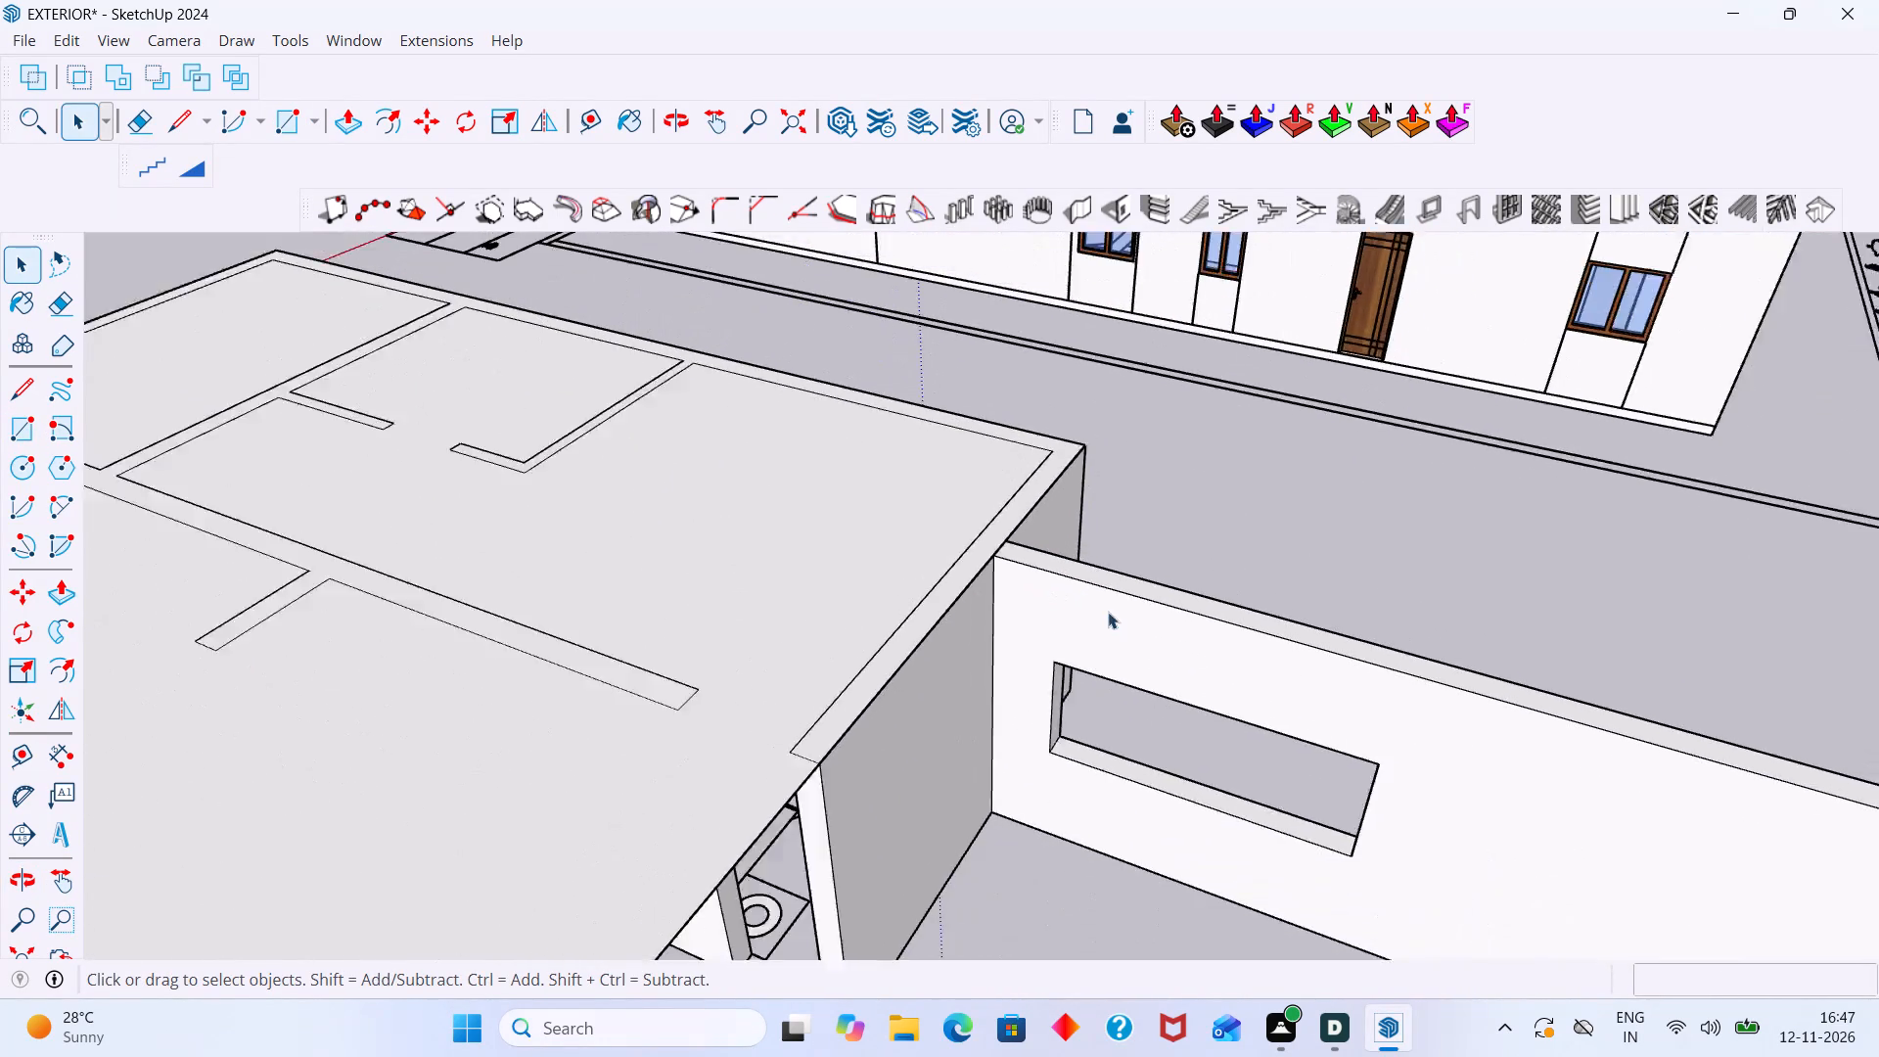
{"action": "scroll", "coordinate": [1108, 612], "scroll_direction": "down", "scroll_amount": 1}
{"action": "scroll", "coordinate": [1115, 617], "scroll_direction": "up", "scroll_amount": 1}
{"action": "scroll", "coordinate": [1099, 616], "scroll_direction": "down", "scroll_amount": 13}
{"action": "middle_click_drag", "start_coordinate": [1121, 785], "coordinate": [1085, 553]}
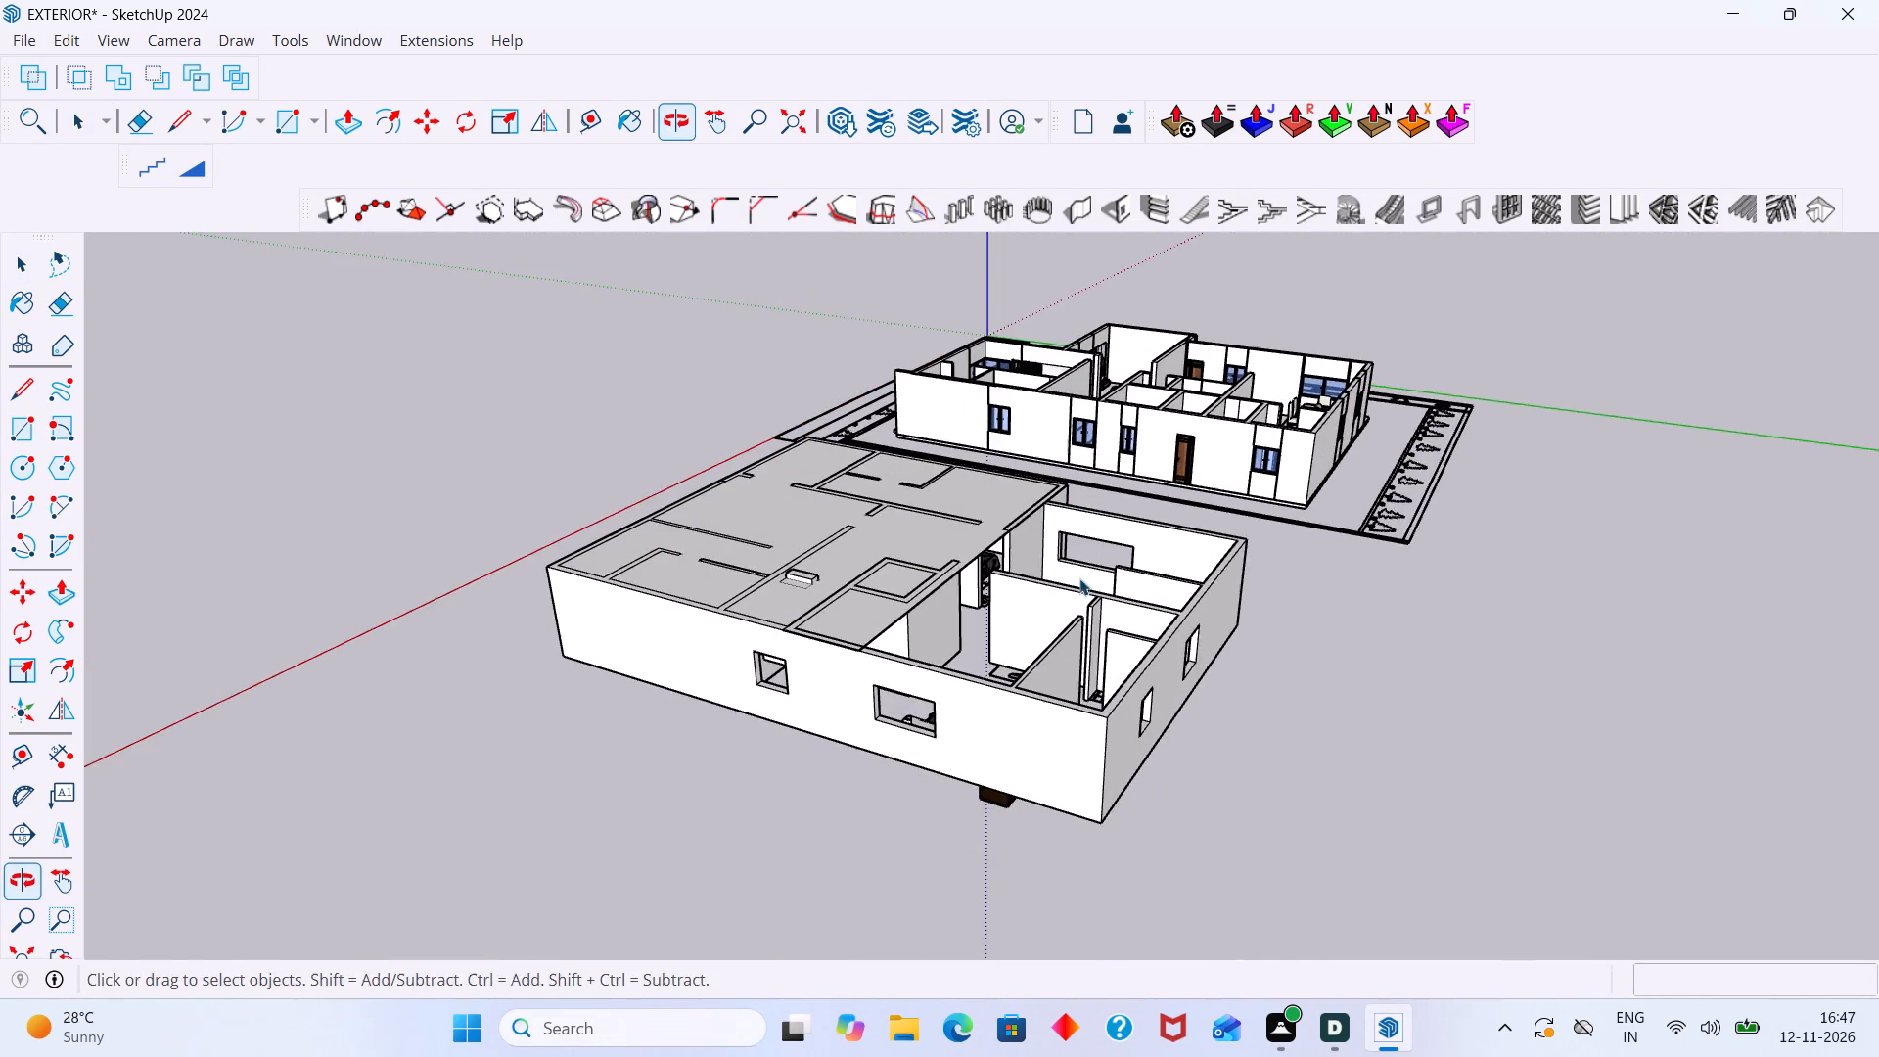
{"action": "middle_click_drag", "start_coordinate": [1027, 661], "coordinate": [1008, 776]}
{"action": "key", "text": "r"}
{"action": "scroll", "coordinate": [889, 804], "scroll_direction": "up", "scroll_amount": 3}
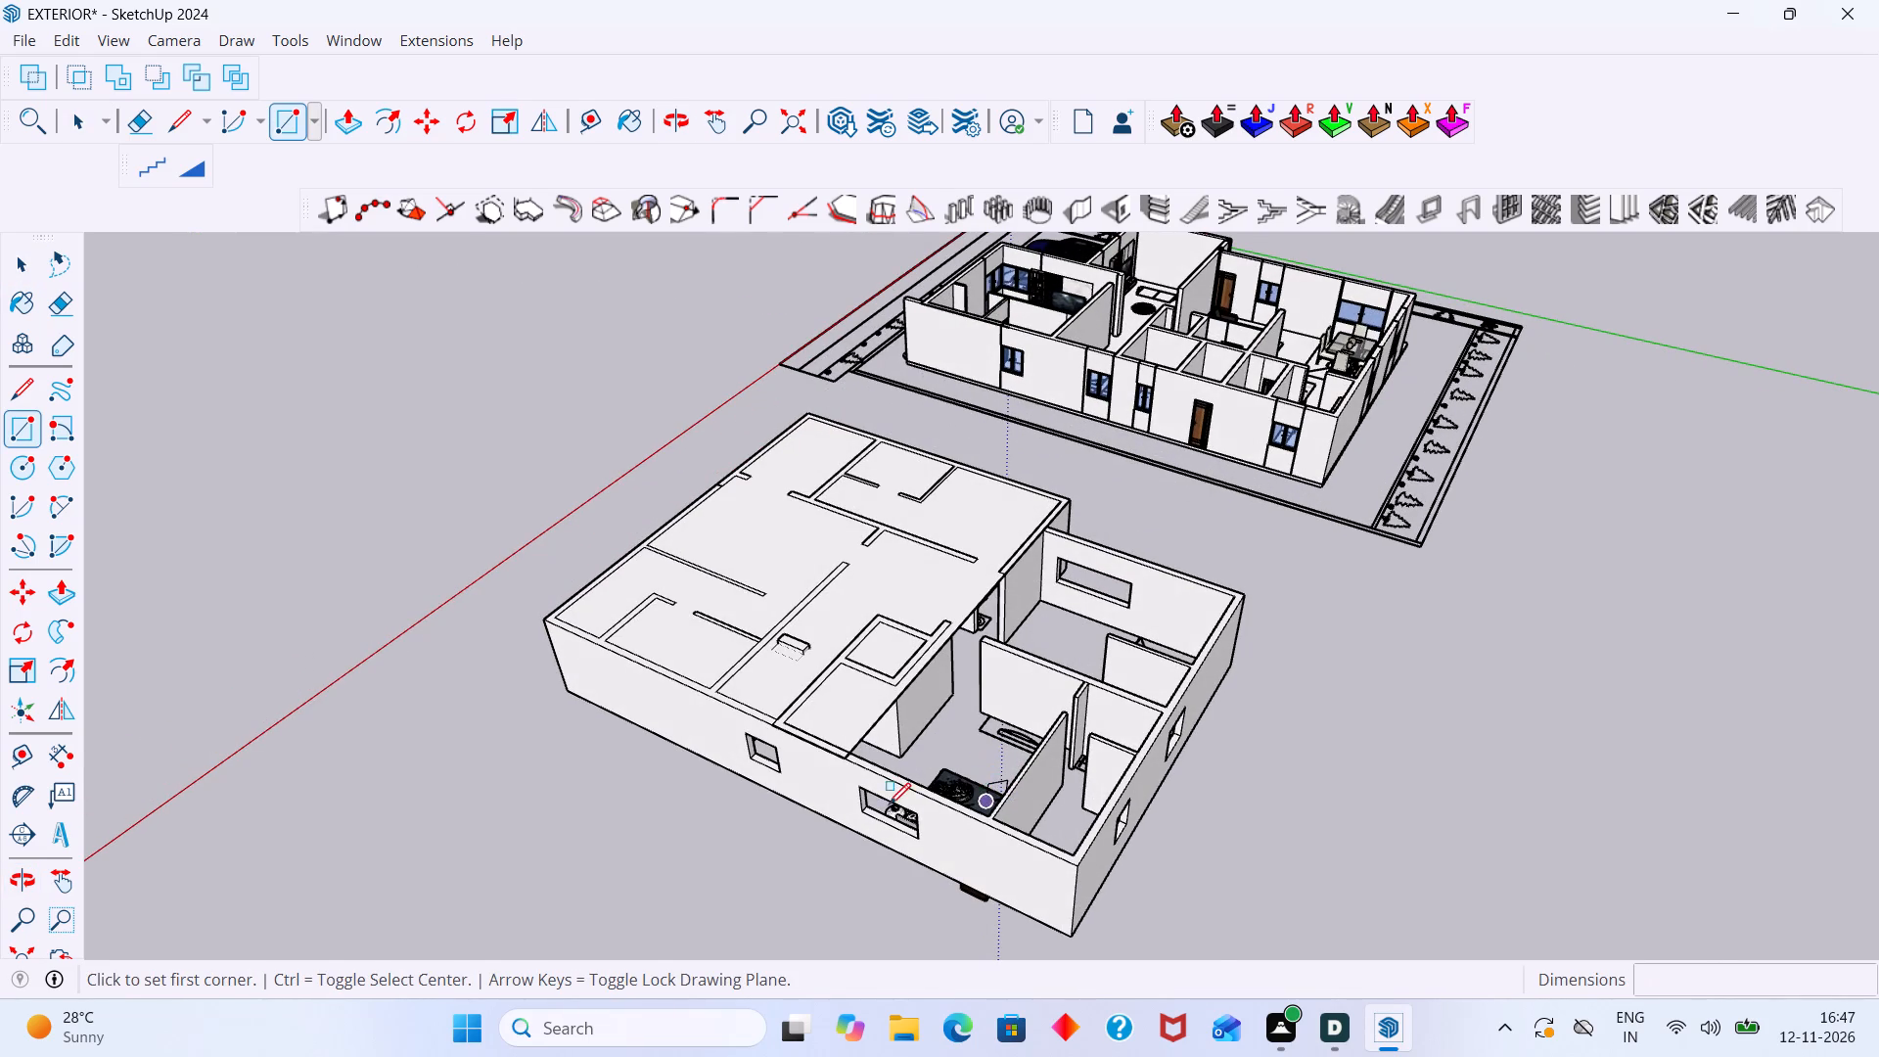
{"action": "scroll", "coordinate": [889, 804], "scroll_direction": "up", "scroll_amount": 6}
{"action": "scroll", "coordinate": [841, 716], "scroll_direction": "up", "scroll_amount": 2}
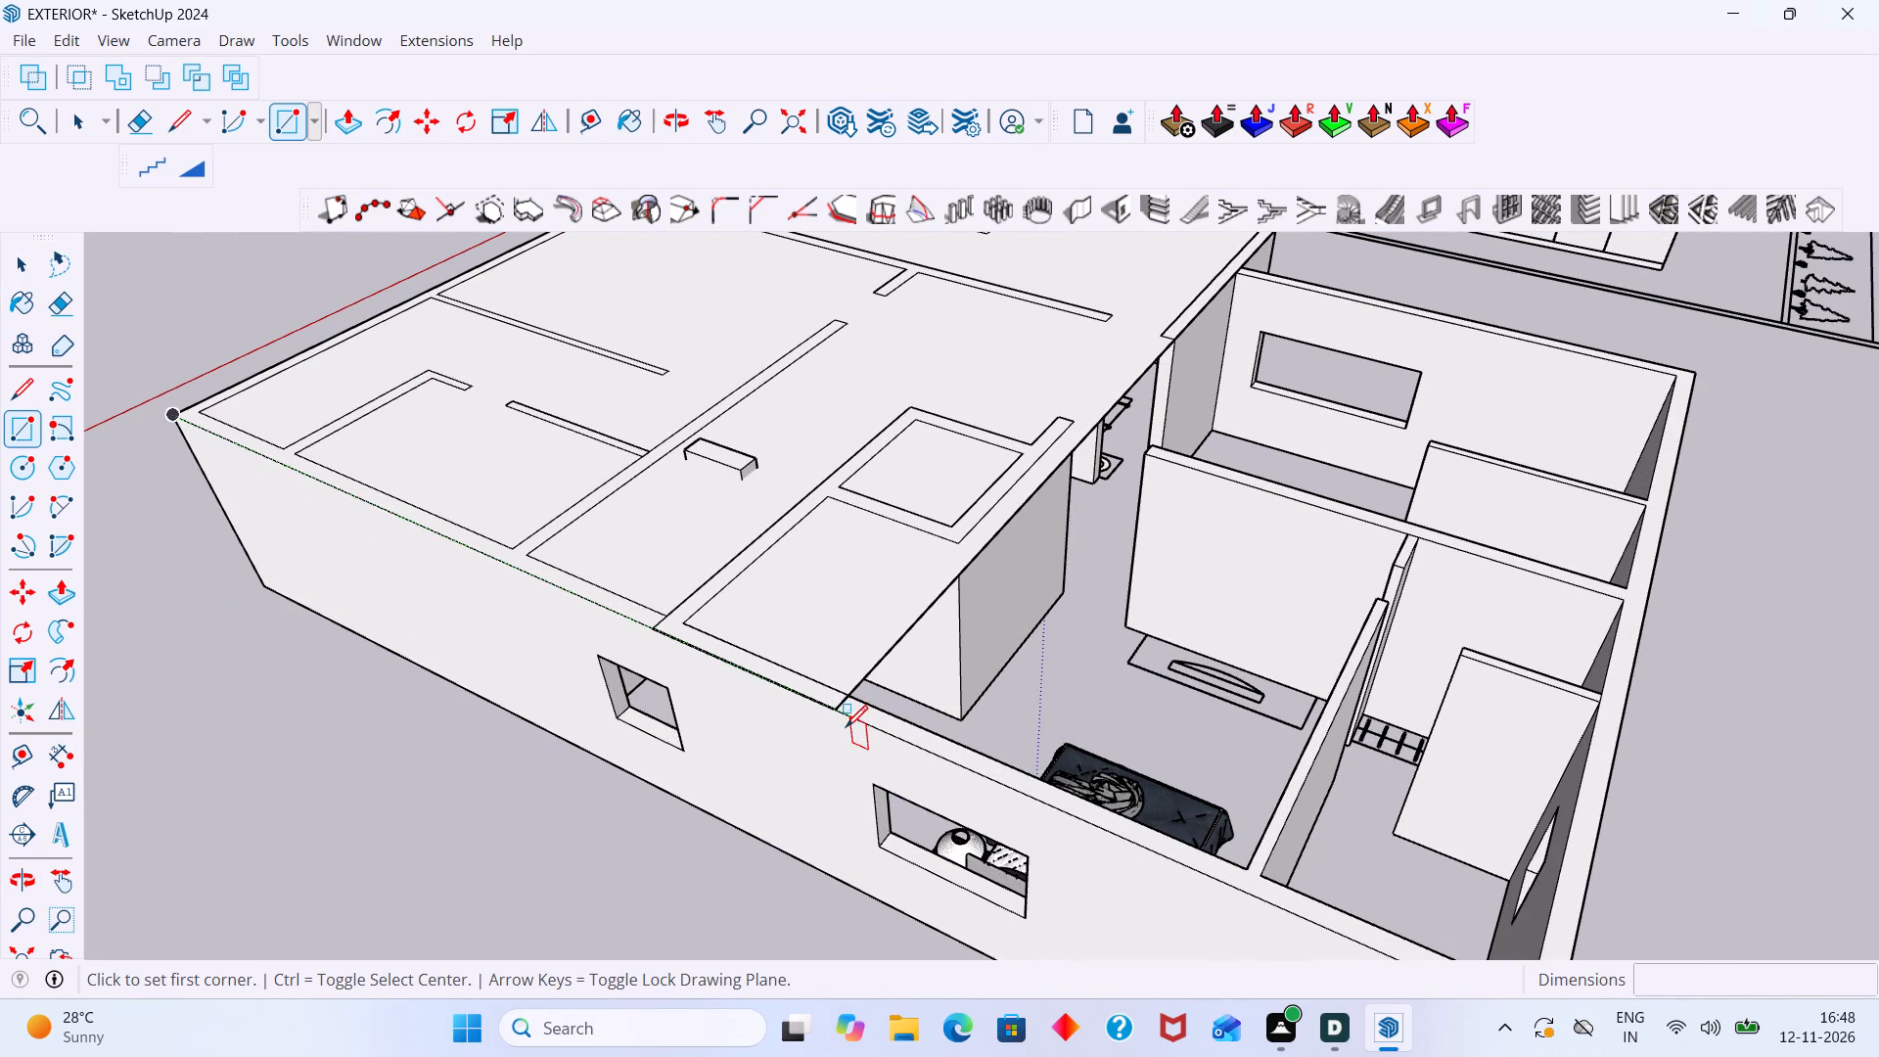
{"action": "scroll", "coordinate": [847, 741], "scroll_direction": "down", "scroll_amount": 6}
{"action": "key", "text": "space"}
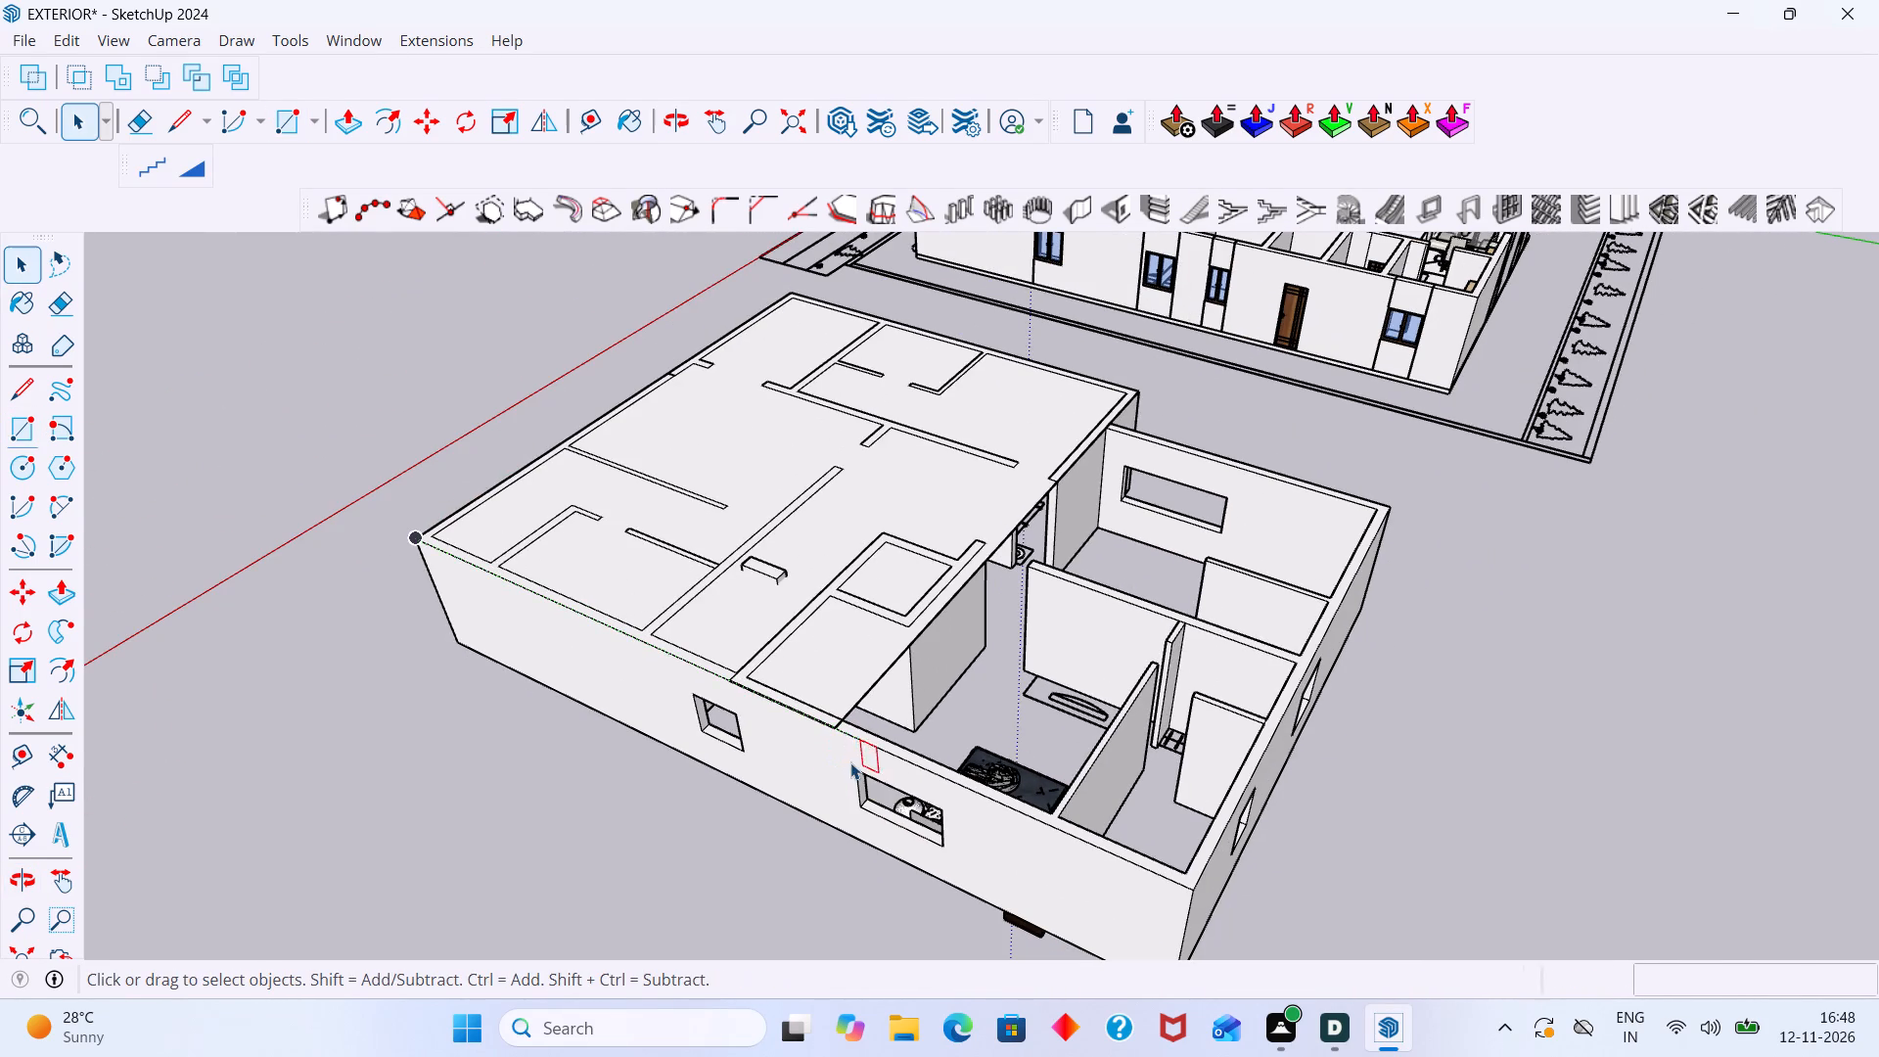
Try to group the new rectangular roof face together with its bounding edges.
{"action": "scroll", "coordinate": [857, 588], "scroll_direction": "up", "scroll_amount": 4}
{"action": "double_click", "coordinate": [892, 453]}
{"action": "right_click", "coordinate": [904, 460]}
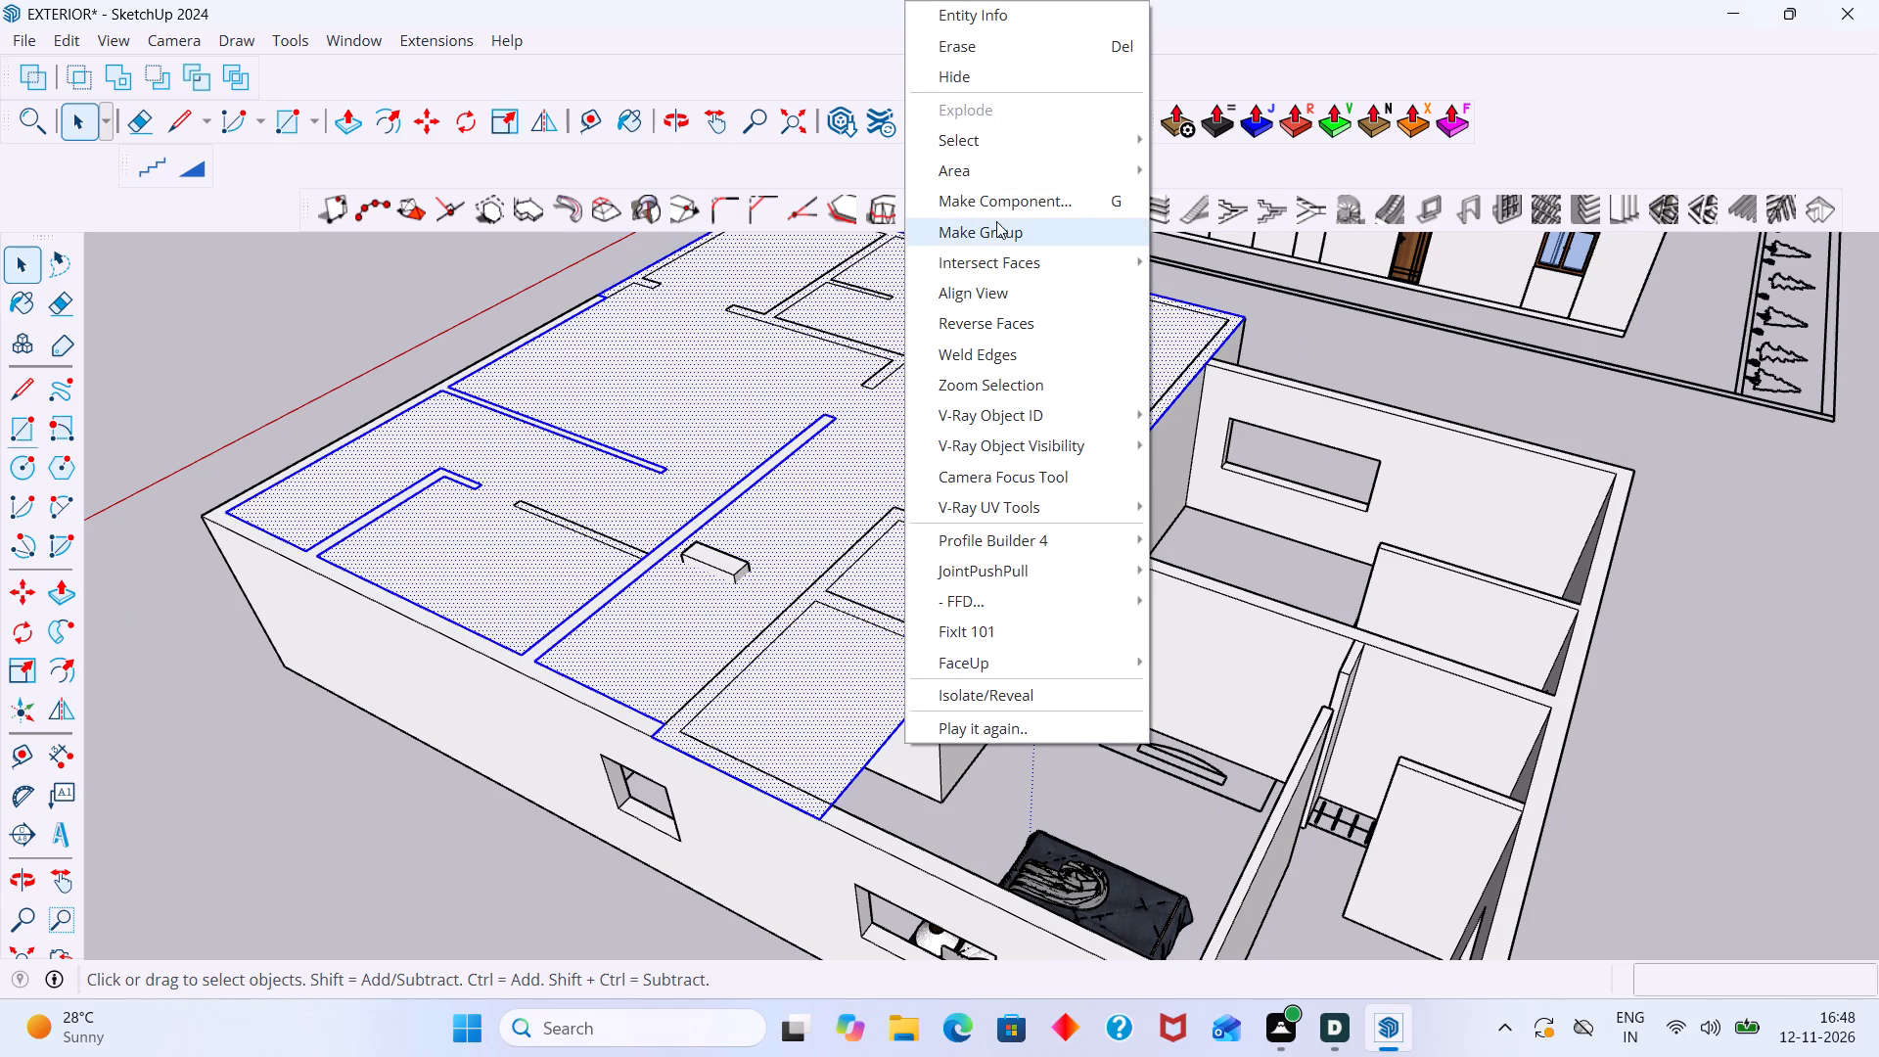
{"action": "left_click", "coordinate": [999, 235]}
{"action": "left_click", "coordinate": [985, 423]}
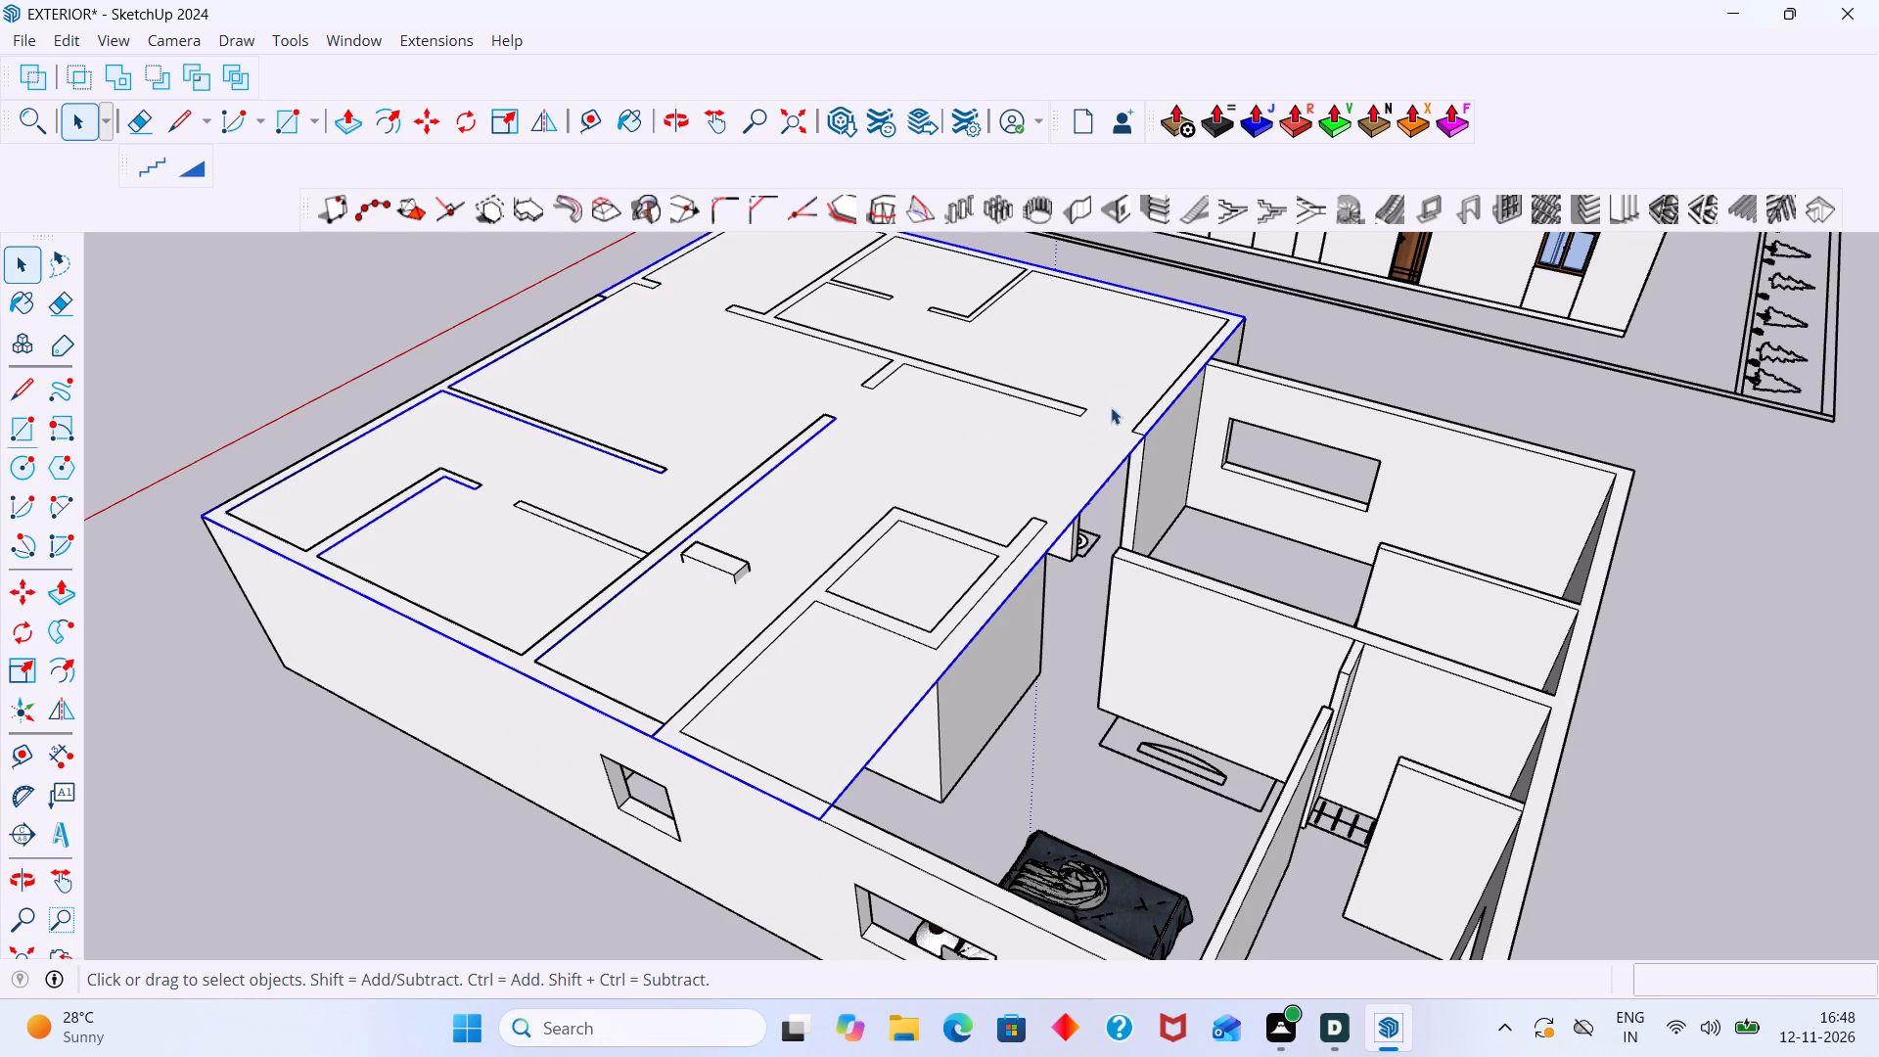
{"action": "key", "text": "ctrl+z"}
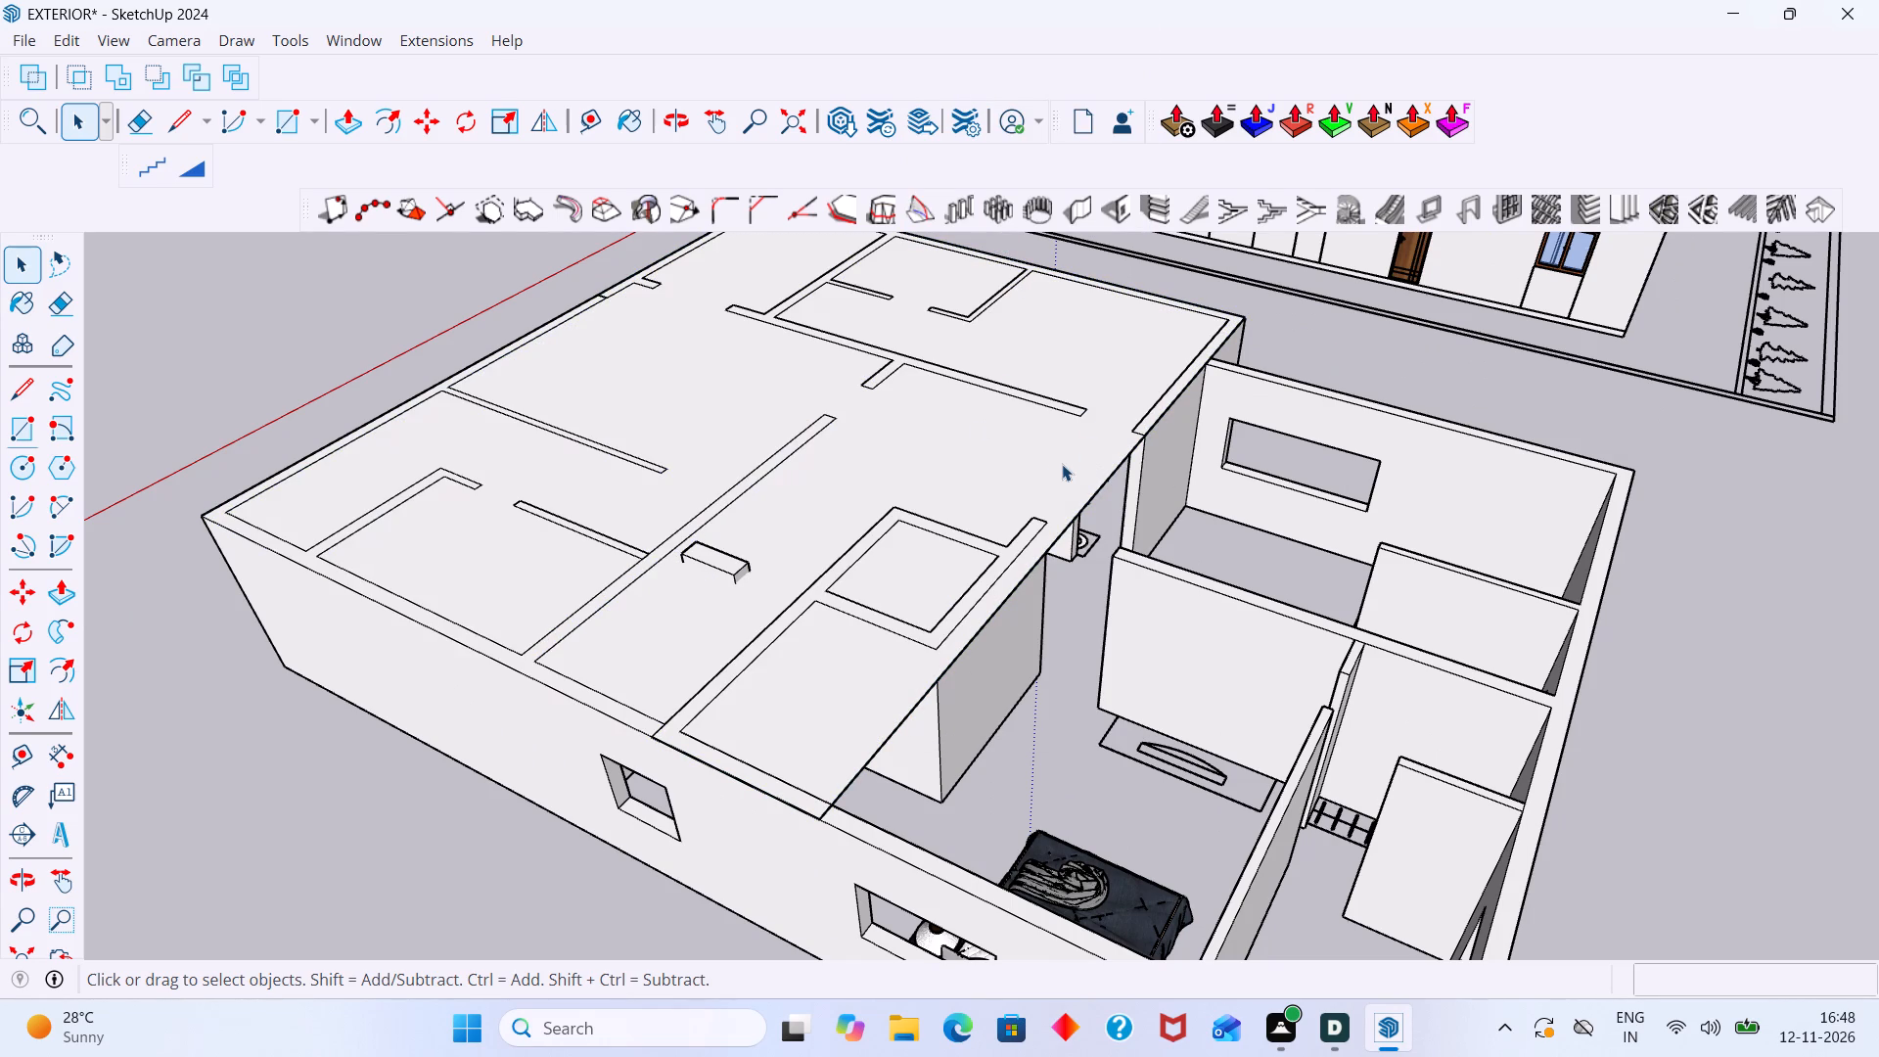
Group the new roof face together with its bounding edges.
{"action": "double_click", "coordinate": [1049, 466]}
{"action": "right_click", "coordinate": [1047, 464]}
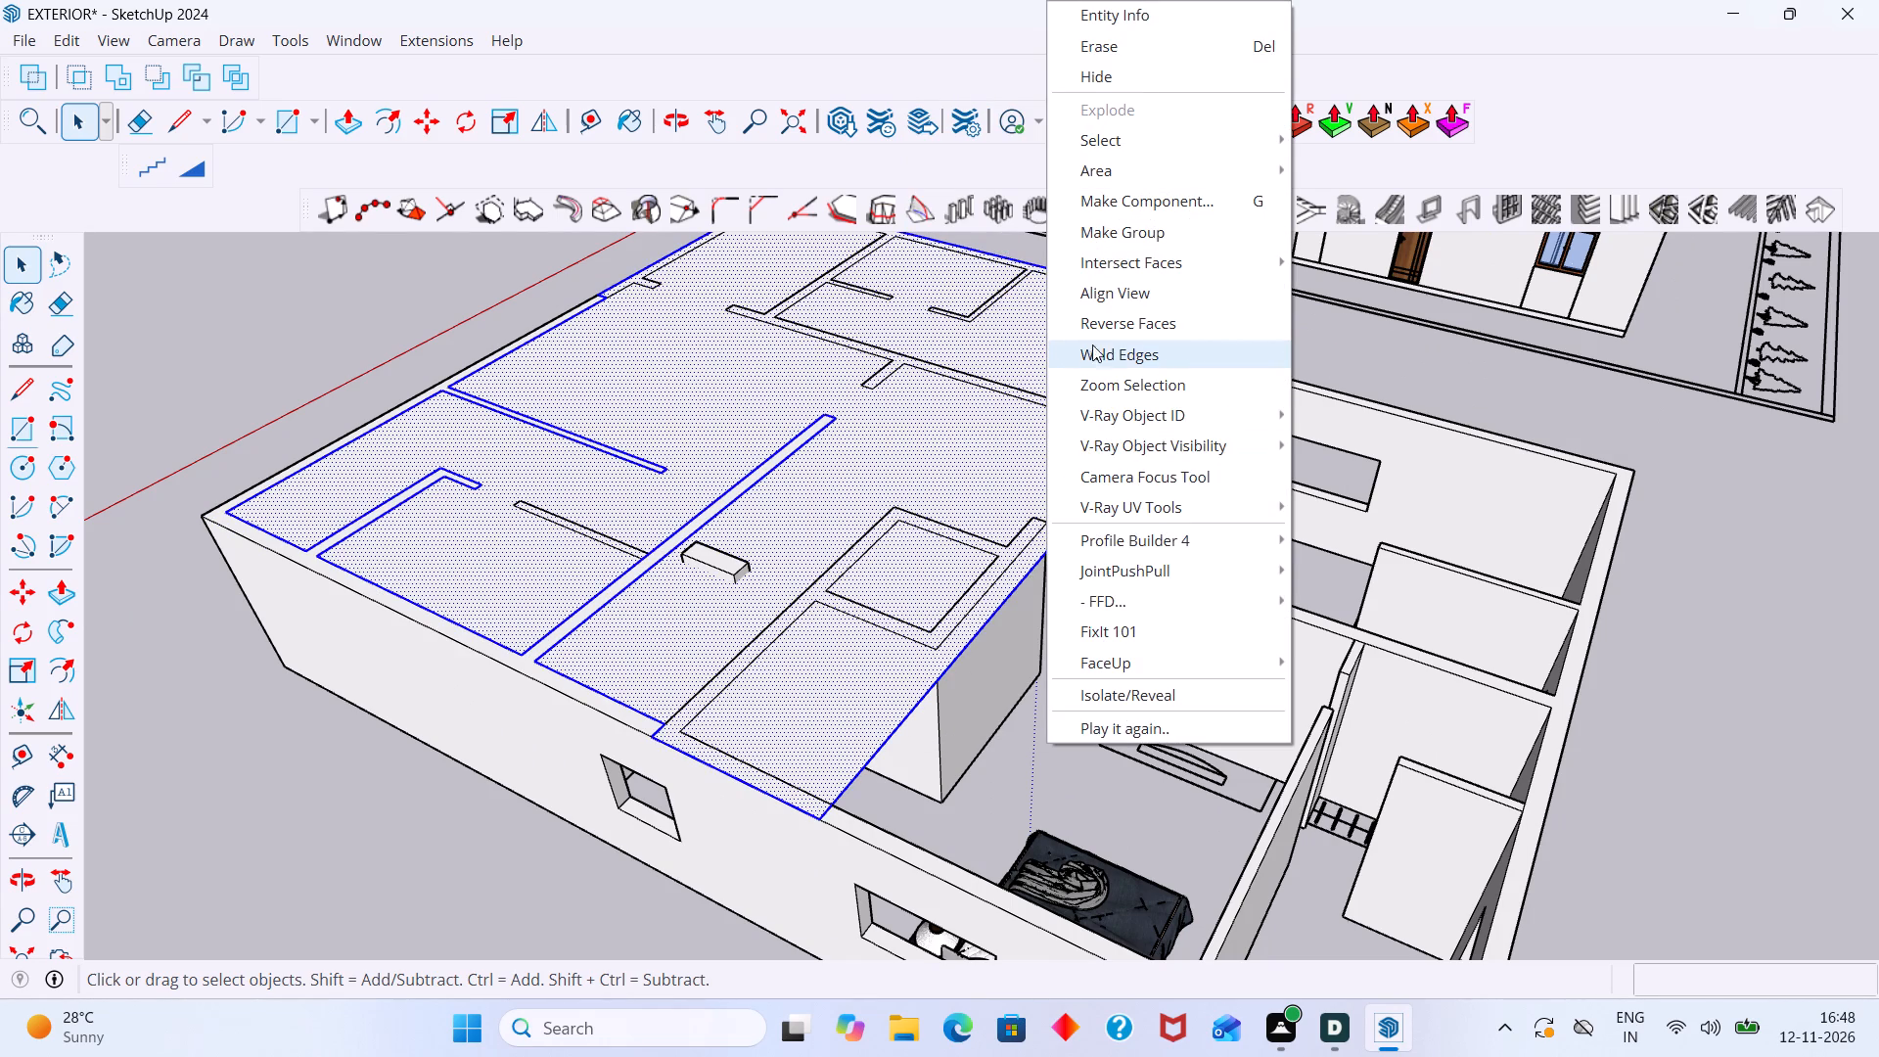
{"action": "left_click", "coordinate": [1125, 233]}
Open the roof group and extrude its face upward by 6".
{"action": "left_click", "coordinate": [1077, 438]}
{"action": "double_click", "coordinate": [1076, 438]}
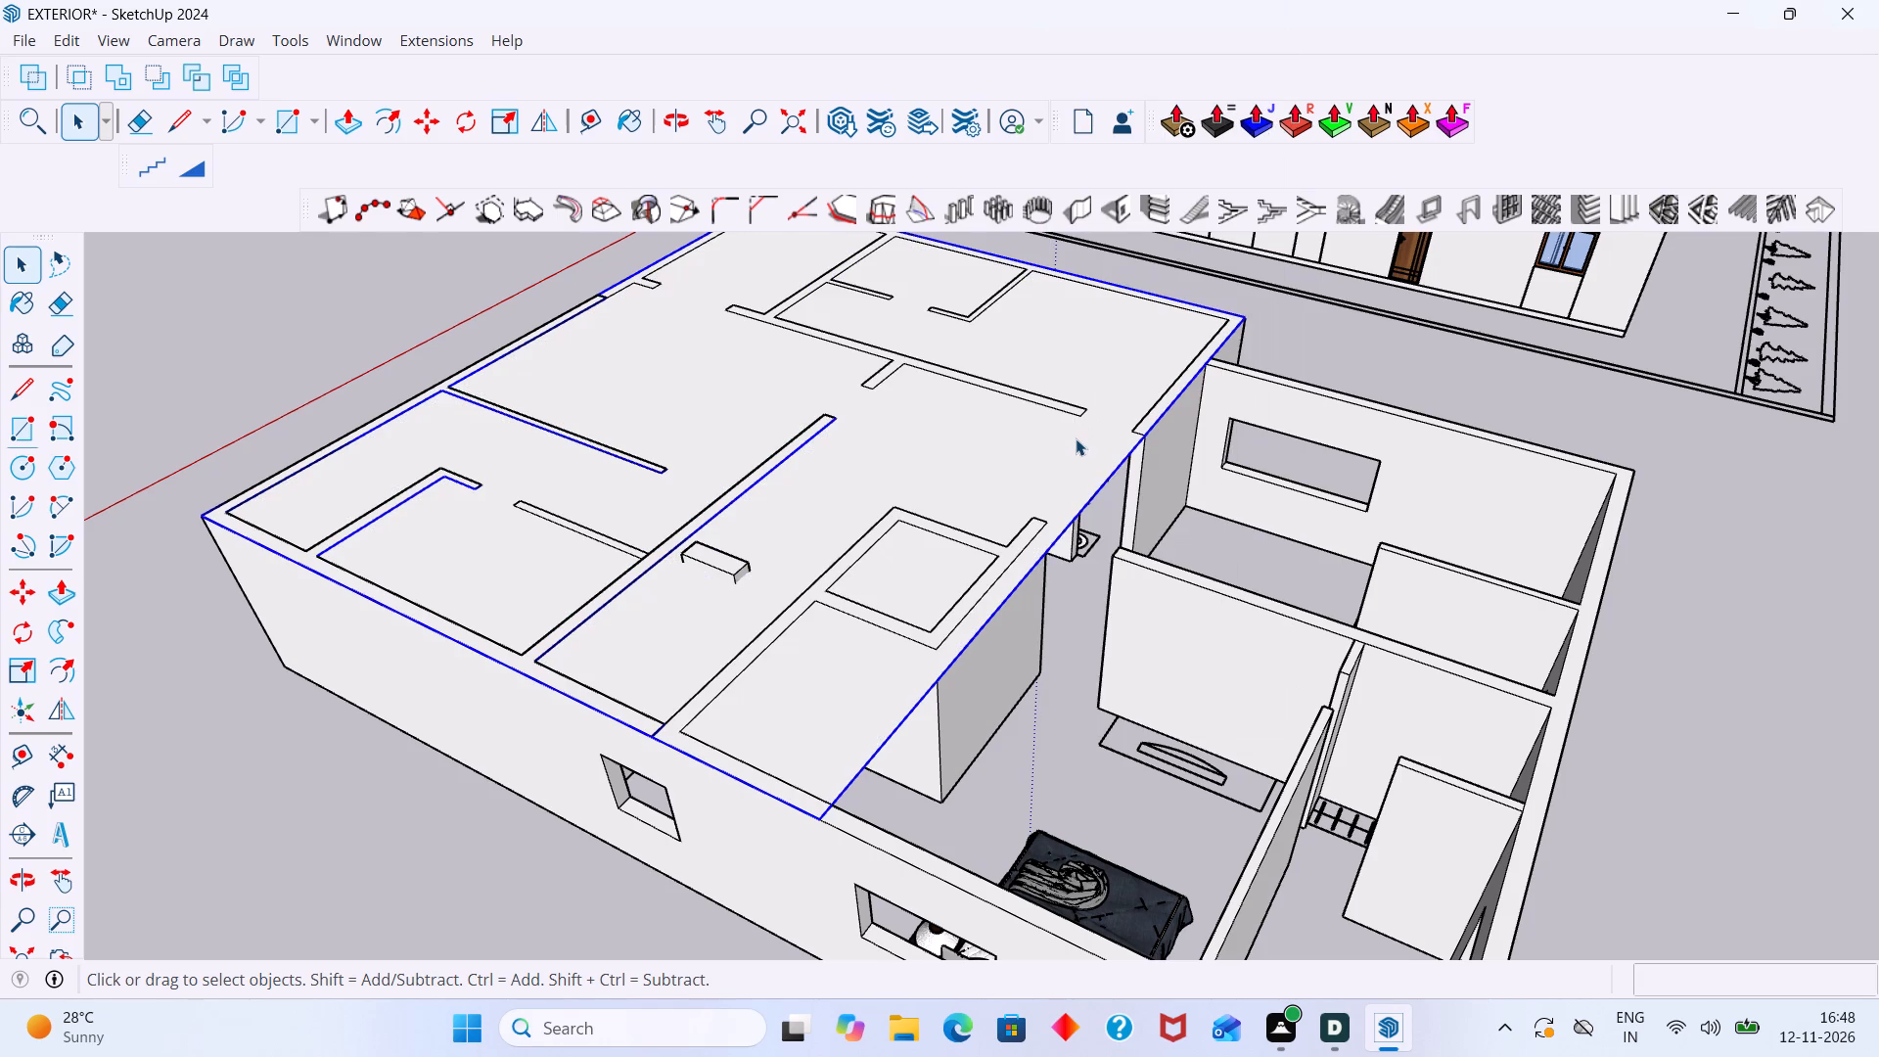
{"action": "key", "text": "p"}
{"action": "left_click", "coordinate": [1076, 441]}
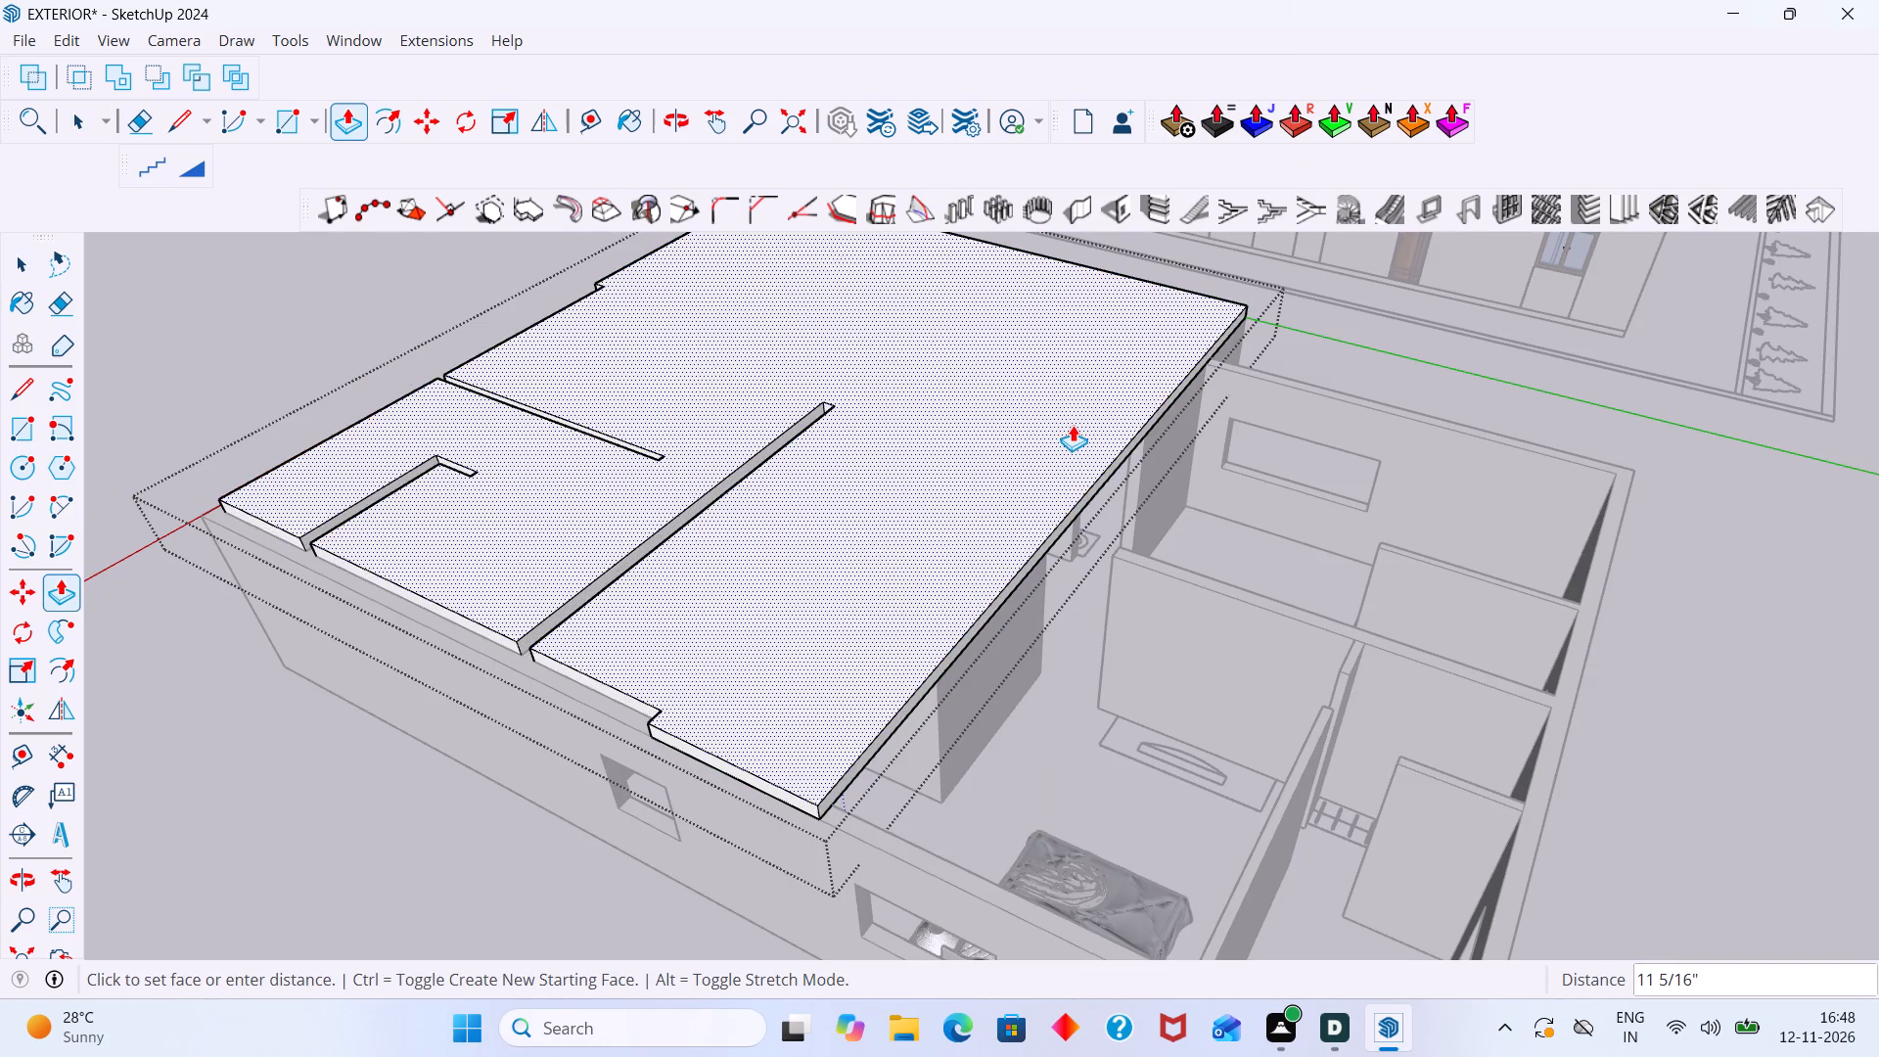
{"action": "key", "text": "6"}
{"action": "key", "text": "shift+quotedbl"}
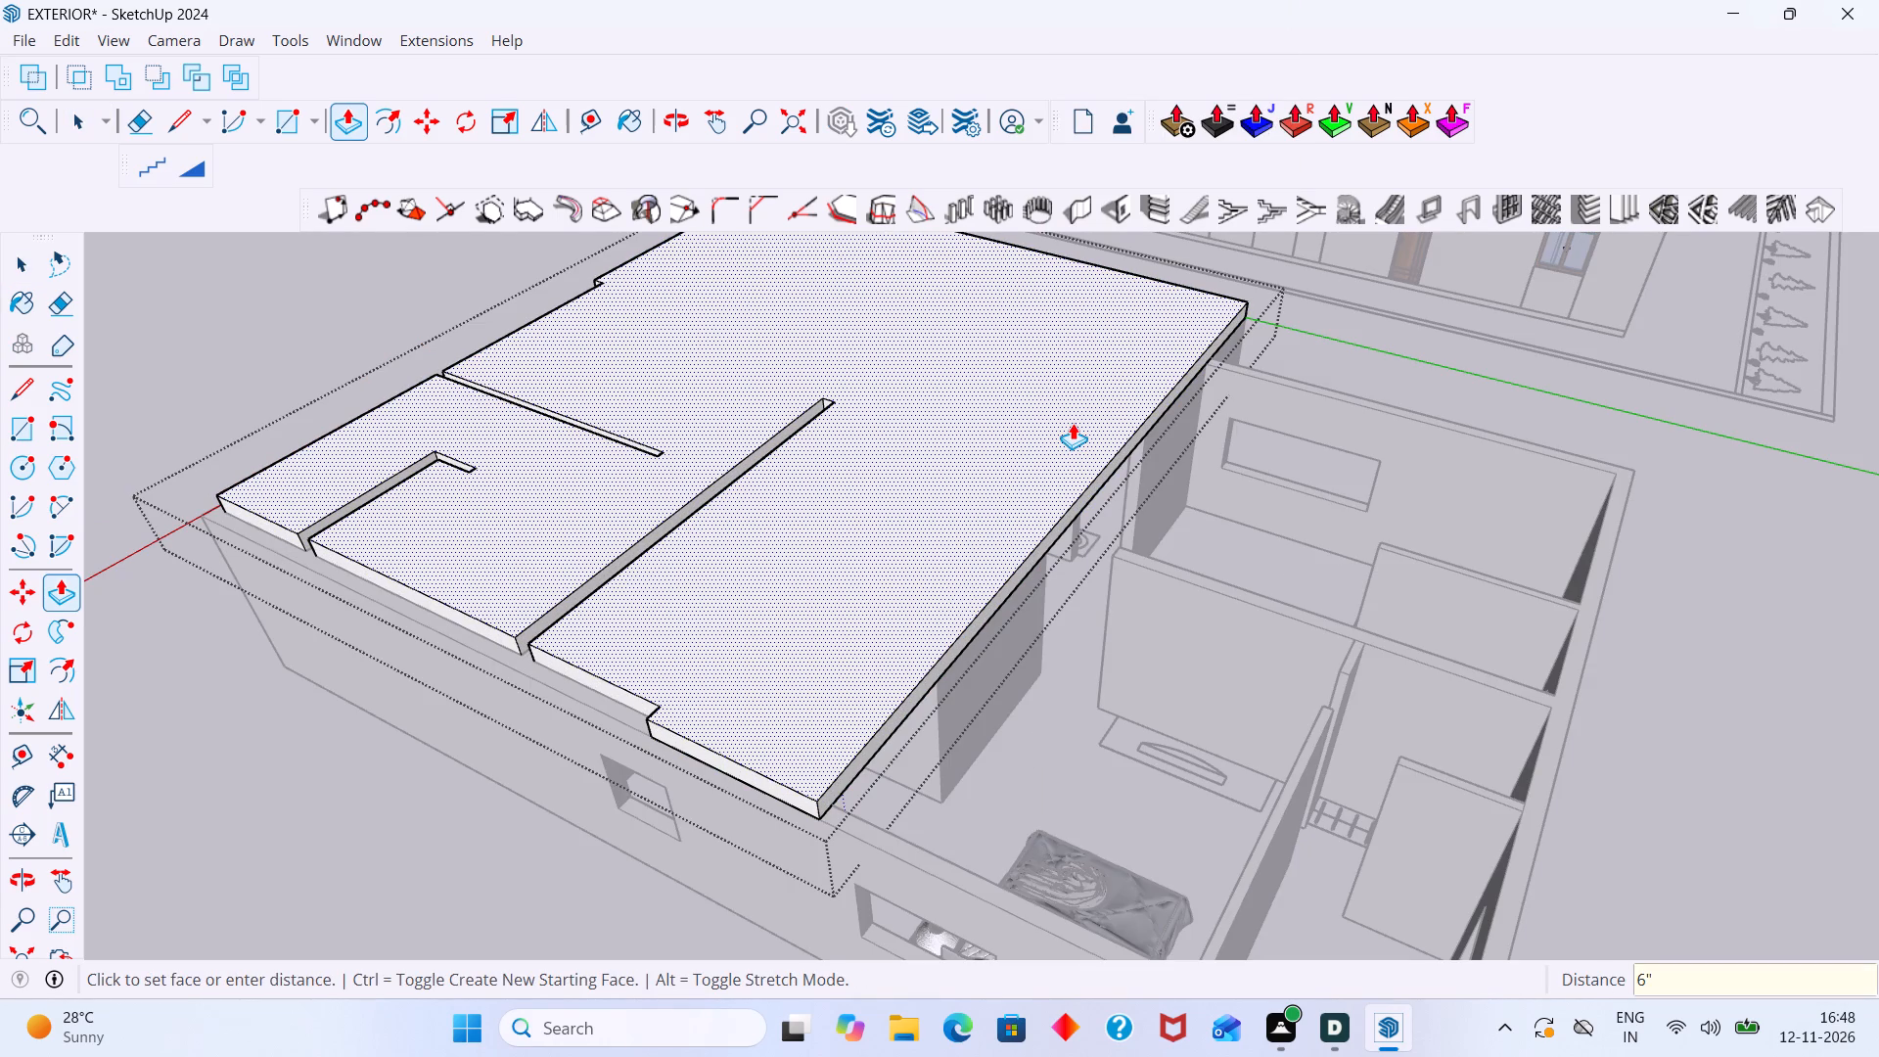
{"action": "key", "text": "Return"}
{"action": "key", "text": "space"}
{"action": "left_click", "coordinate": [1347, 364]}
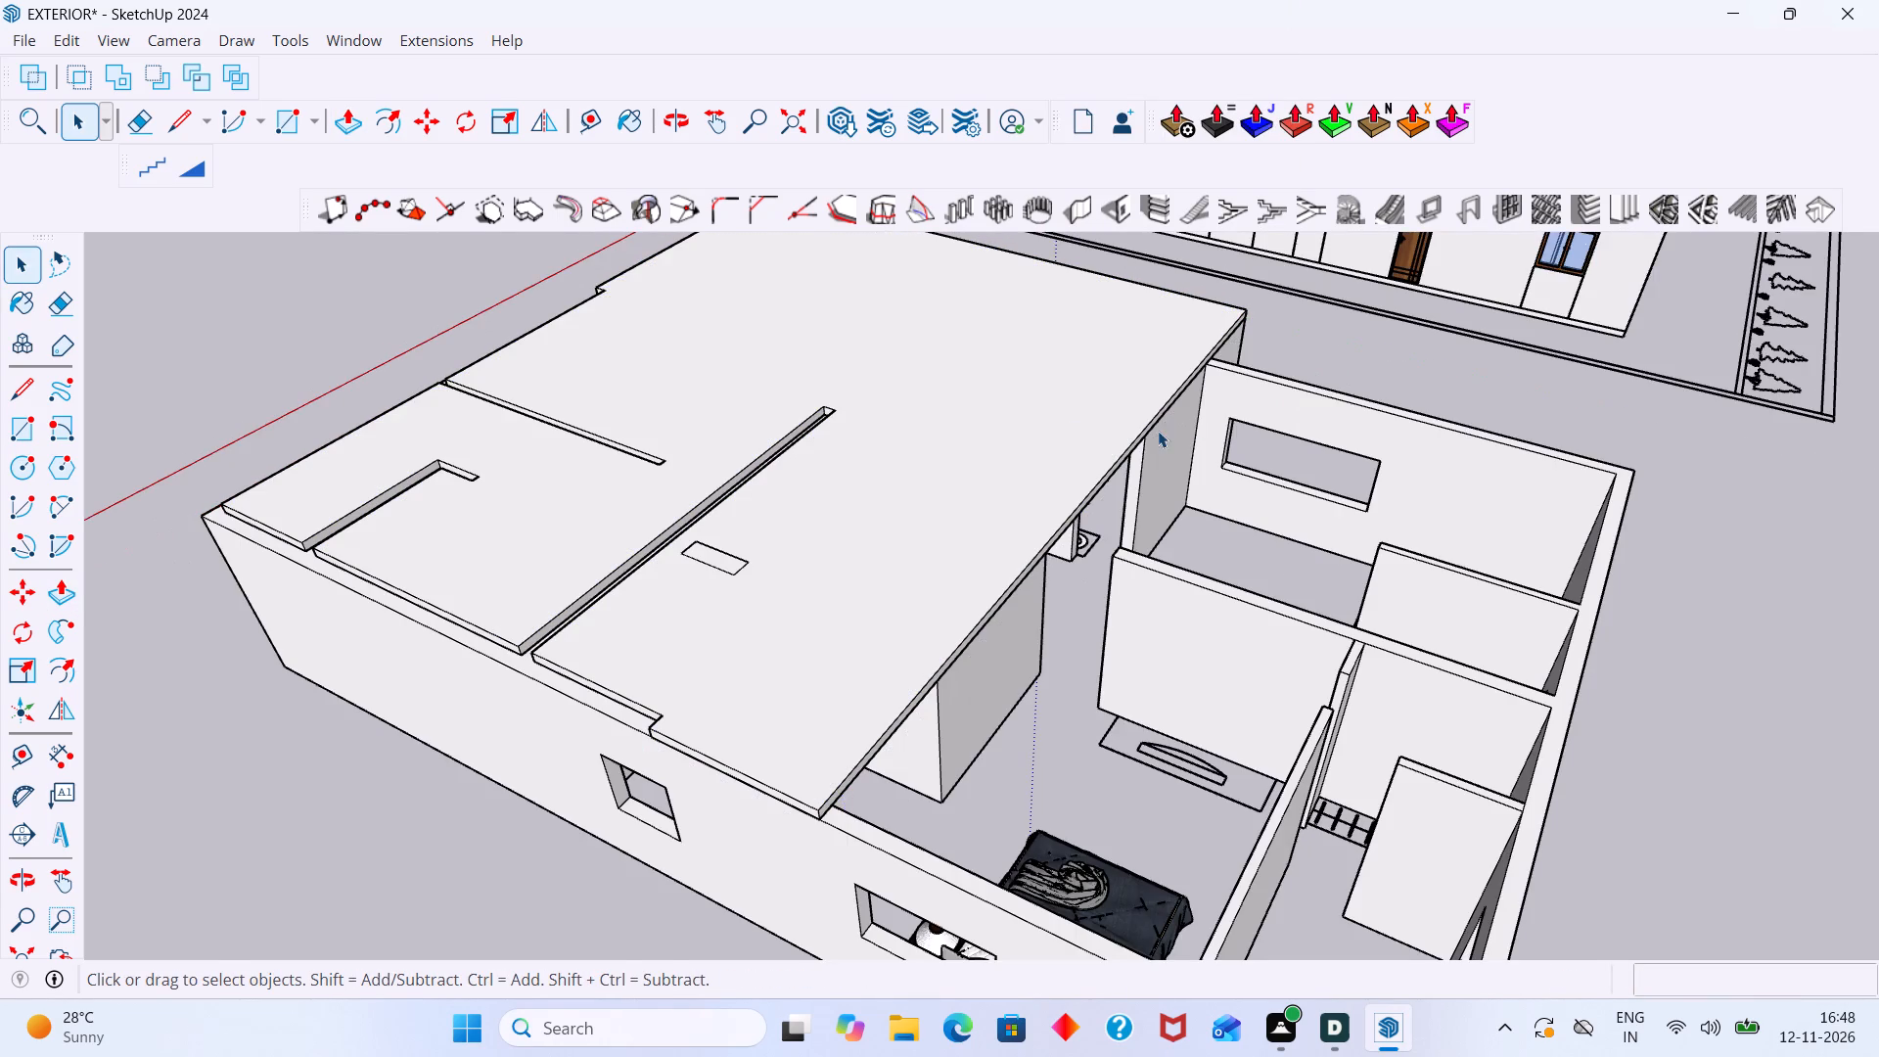
Fill the long slot nearest the small rectangular outline by pushing its end face out to the slab's outer side.
{"action": "middle_click_drag", "start_coordinate": [1153, 434], "coordinate": [1483, 319]}
{"action": "scroll", "coordinate": [914, 539], "scroll_direction": "up", "scroll_amount": 4}
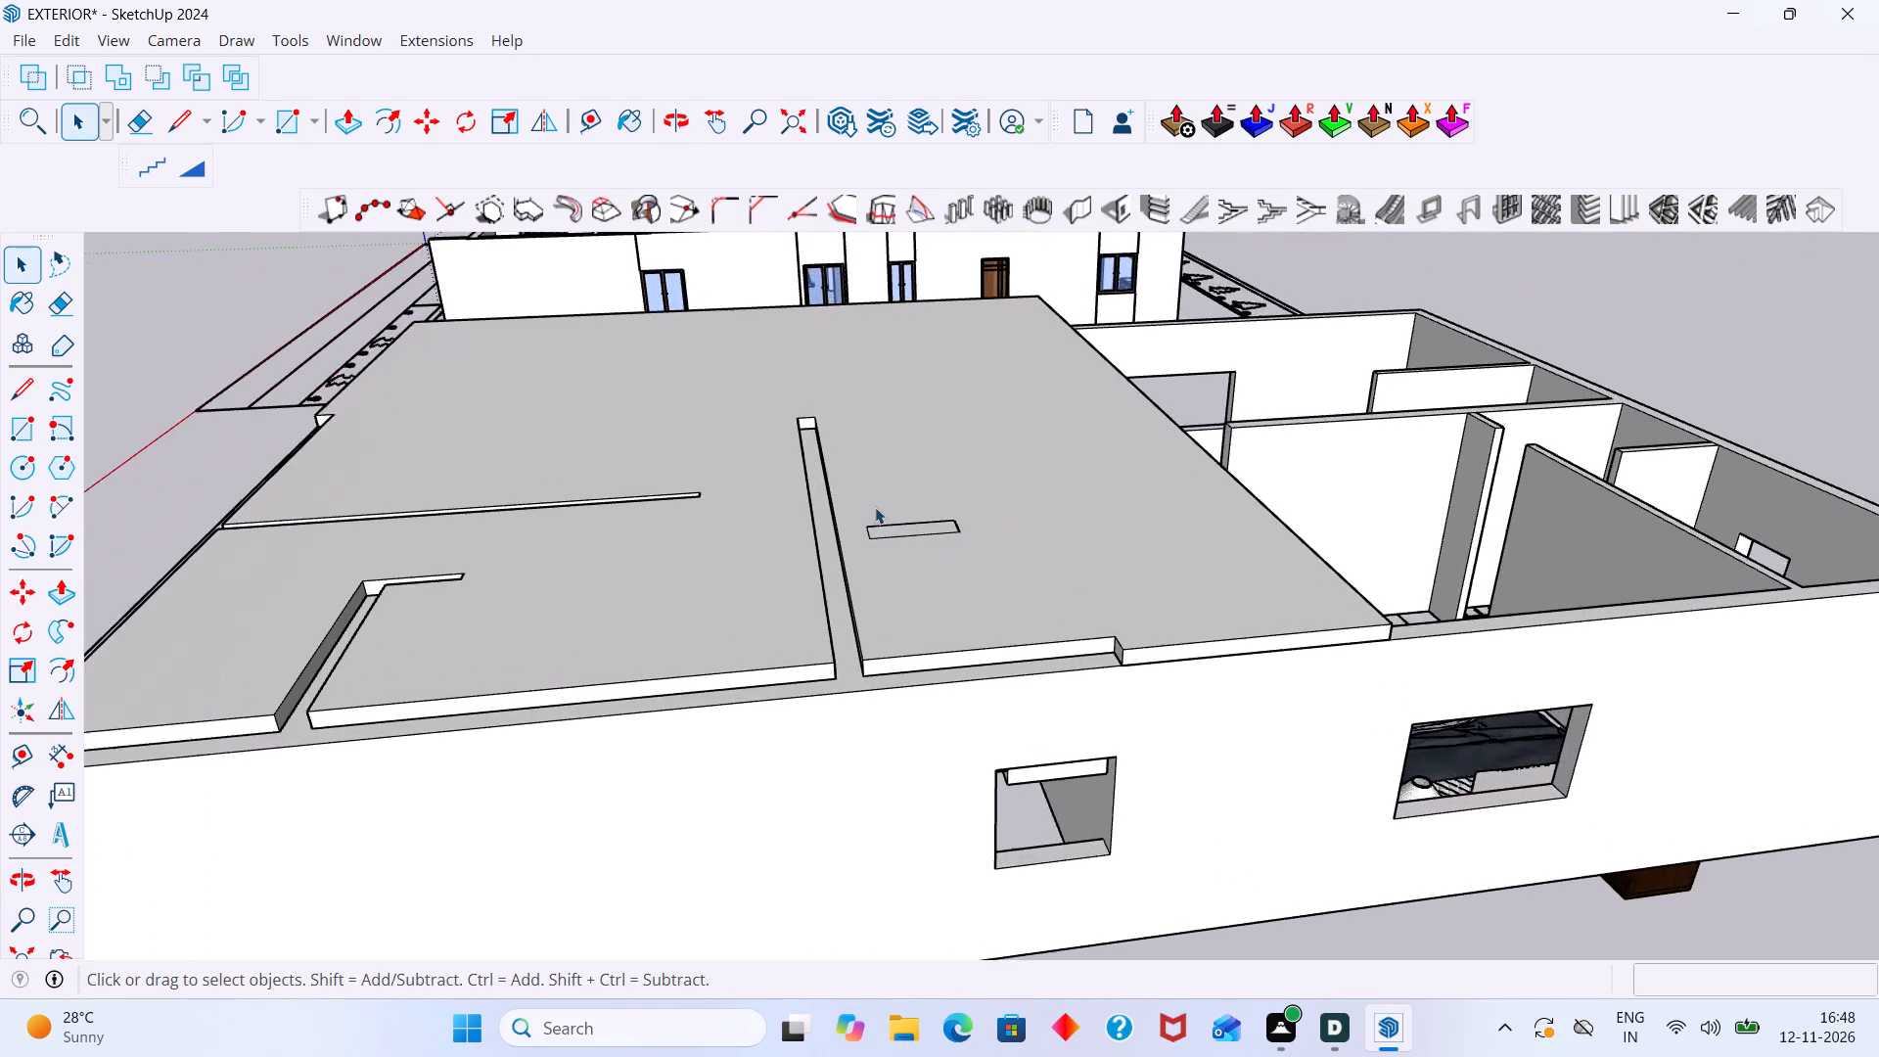
{"action": "scroll", "coordinate": [875, 507], "scroll_direction": "up", "scroll_amount": 13}
{"action": "left_click", "coordinate": [786, 383]}
{"action": "triple_click", "coordinate": [785, 383]}
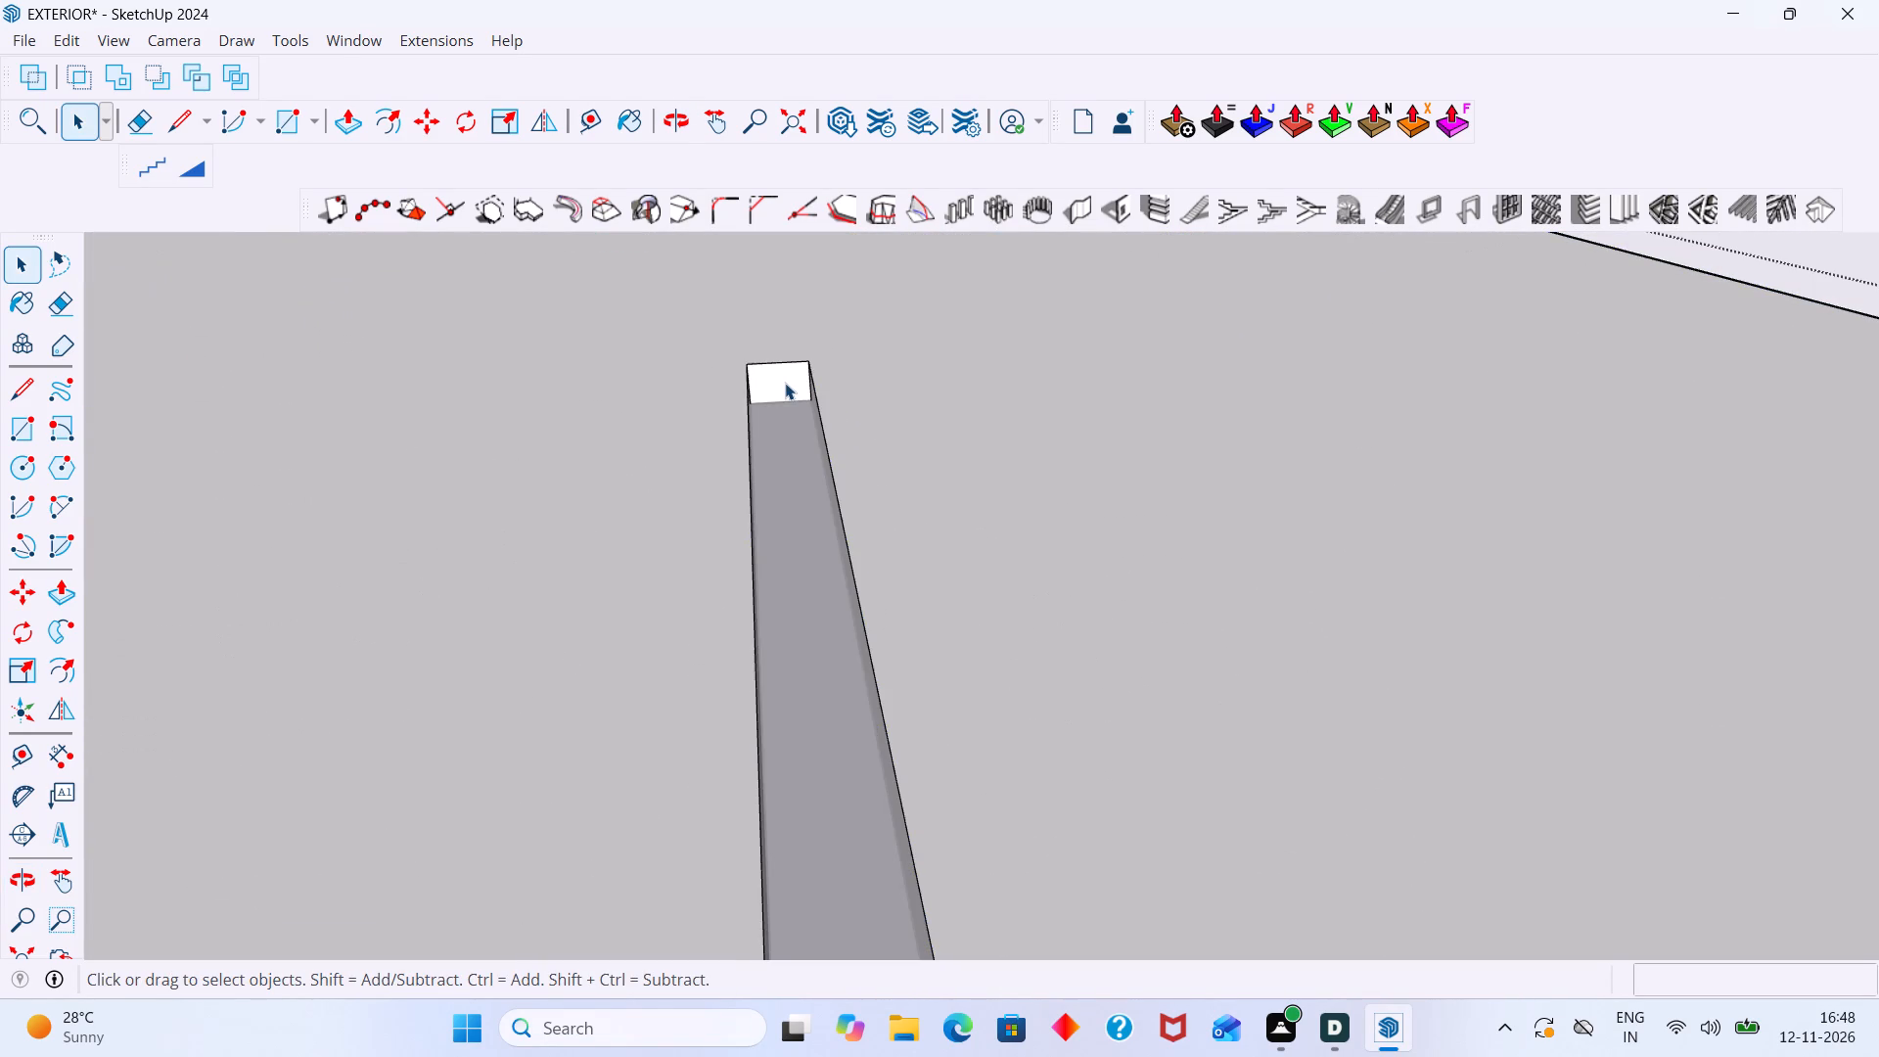
{"action": "left_click", "coordinate": [785, 388]}
{"action": "key", "text": "p"}
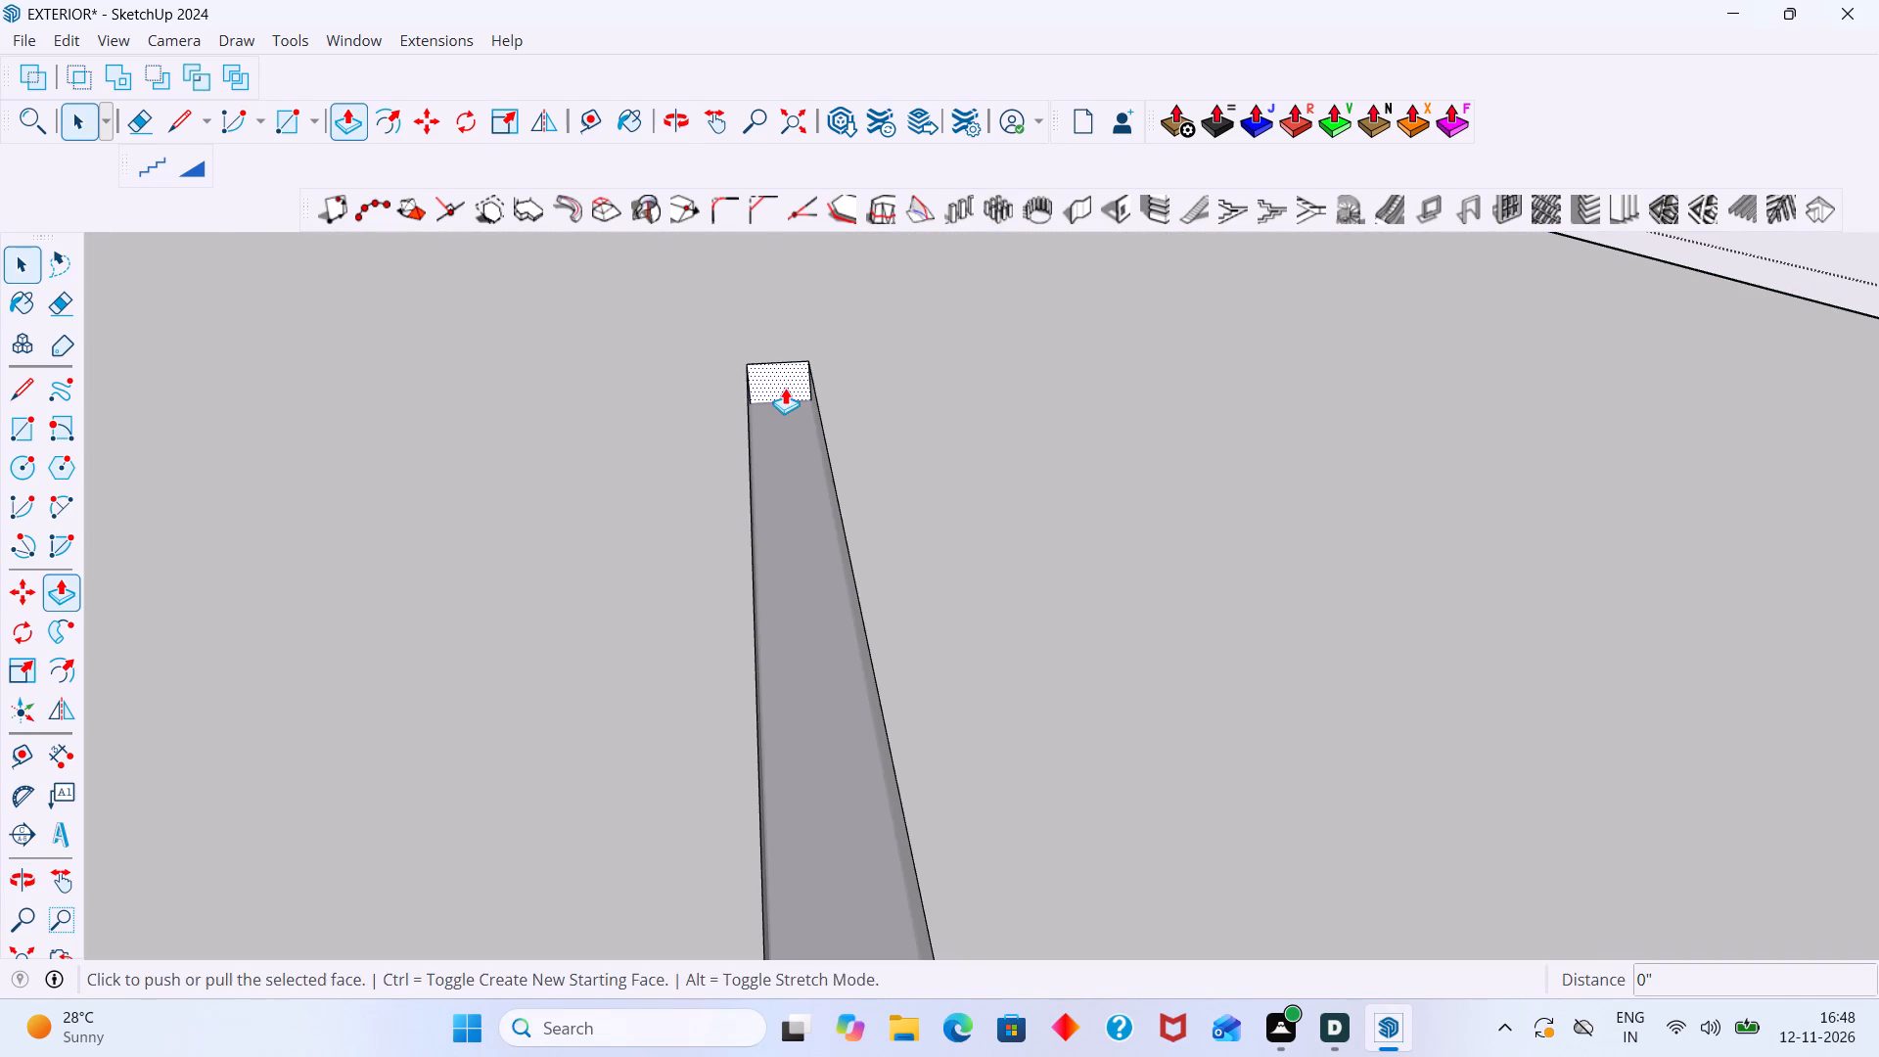
{"action": "left_click", "coordinate": [785, 388]}
{"action": "scroll", "coordinate": [829, 676], "scroll_direction": "down", "scroll_amount": 7}
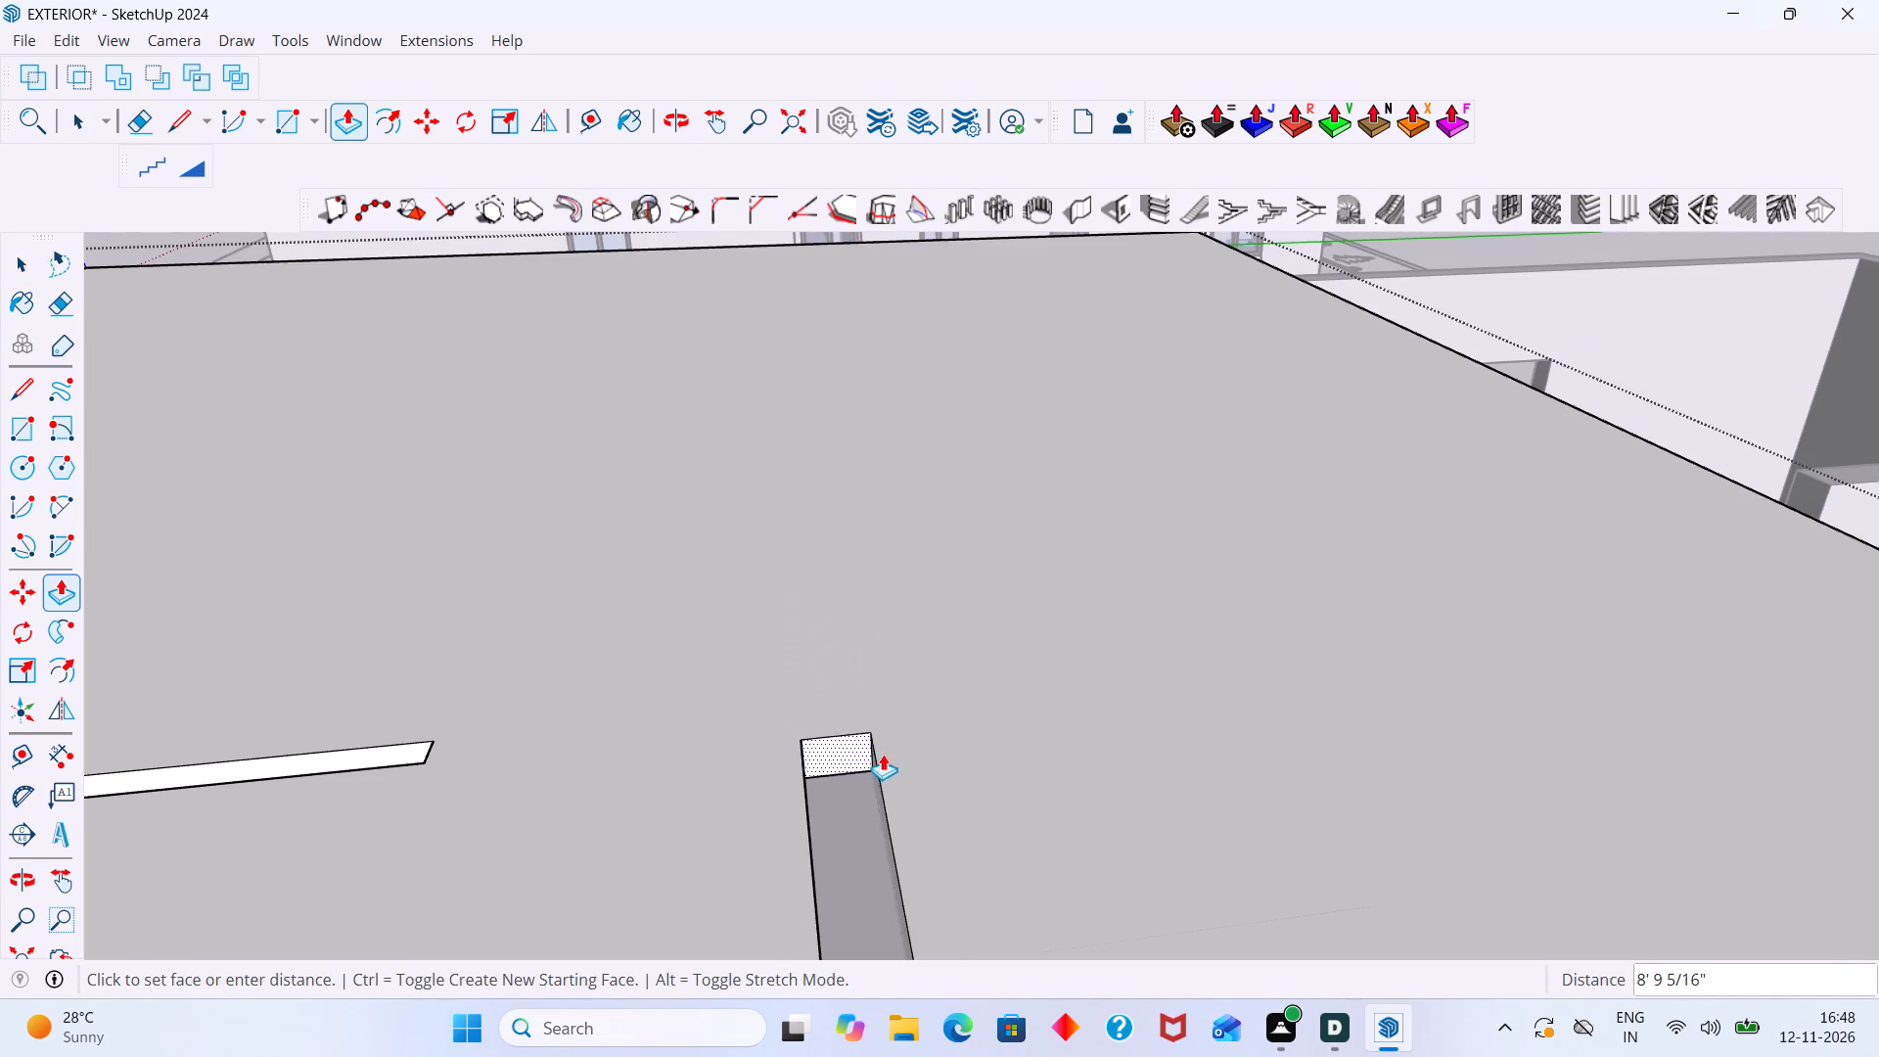
{"action": "scroll", "coordinate": [883, 768], "scroll_direction": "down", "scroll_amount": 1}
{"action": "middle_click_drag", "start_coordinate": [887, 814], "coordinate": [862, 457]}
{"action": "scroll", "coordinate": [864, 490], "scroll_direction": "down", "scroll_amount": 11}
{"action": "middle_click_drag", "start_coordinate": [897, 621], "coordinate": [872, 455], "text": "shift"}
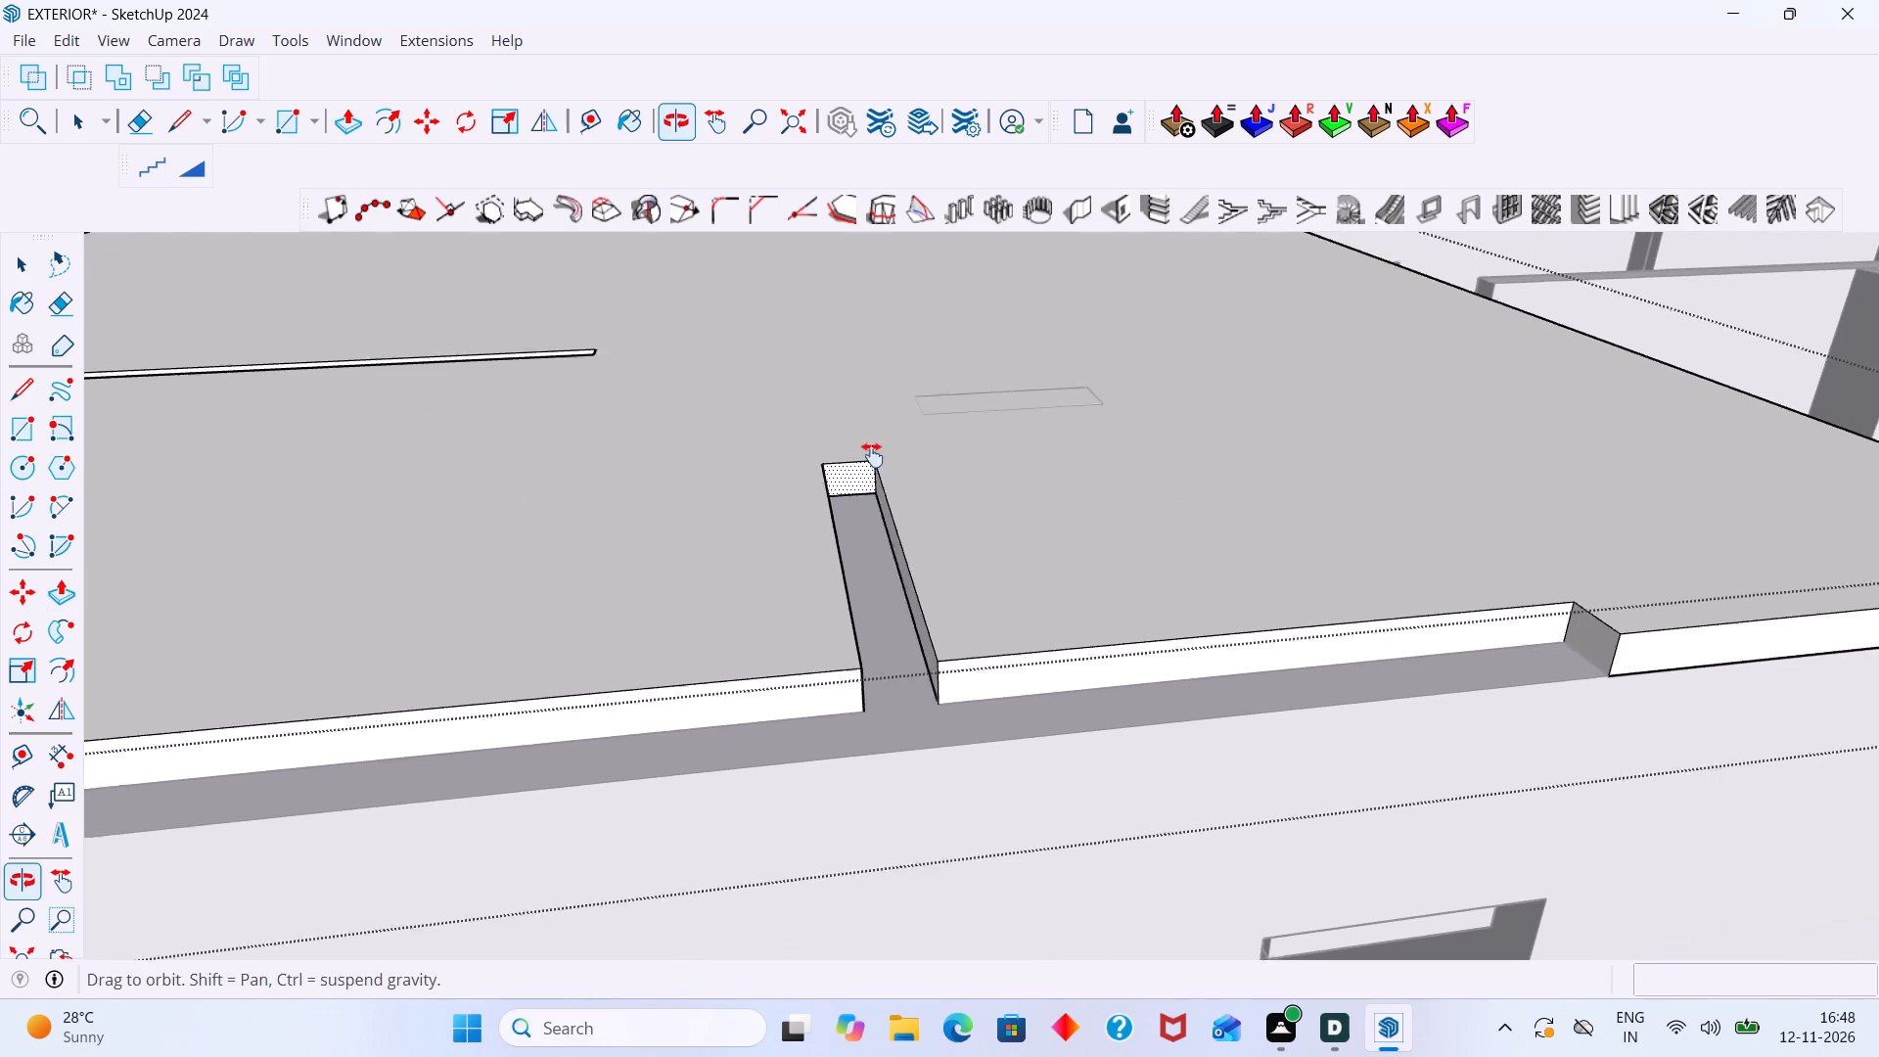
{"action": "middle_click_drag", "start_coordinate": [872, 455], "coordinate": [872, 453], "text": "shift"}
{"action": "left_click", "coordinate": [938, 628]}
{"action": "key", "text": "space"}
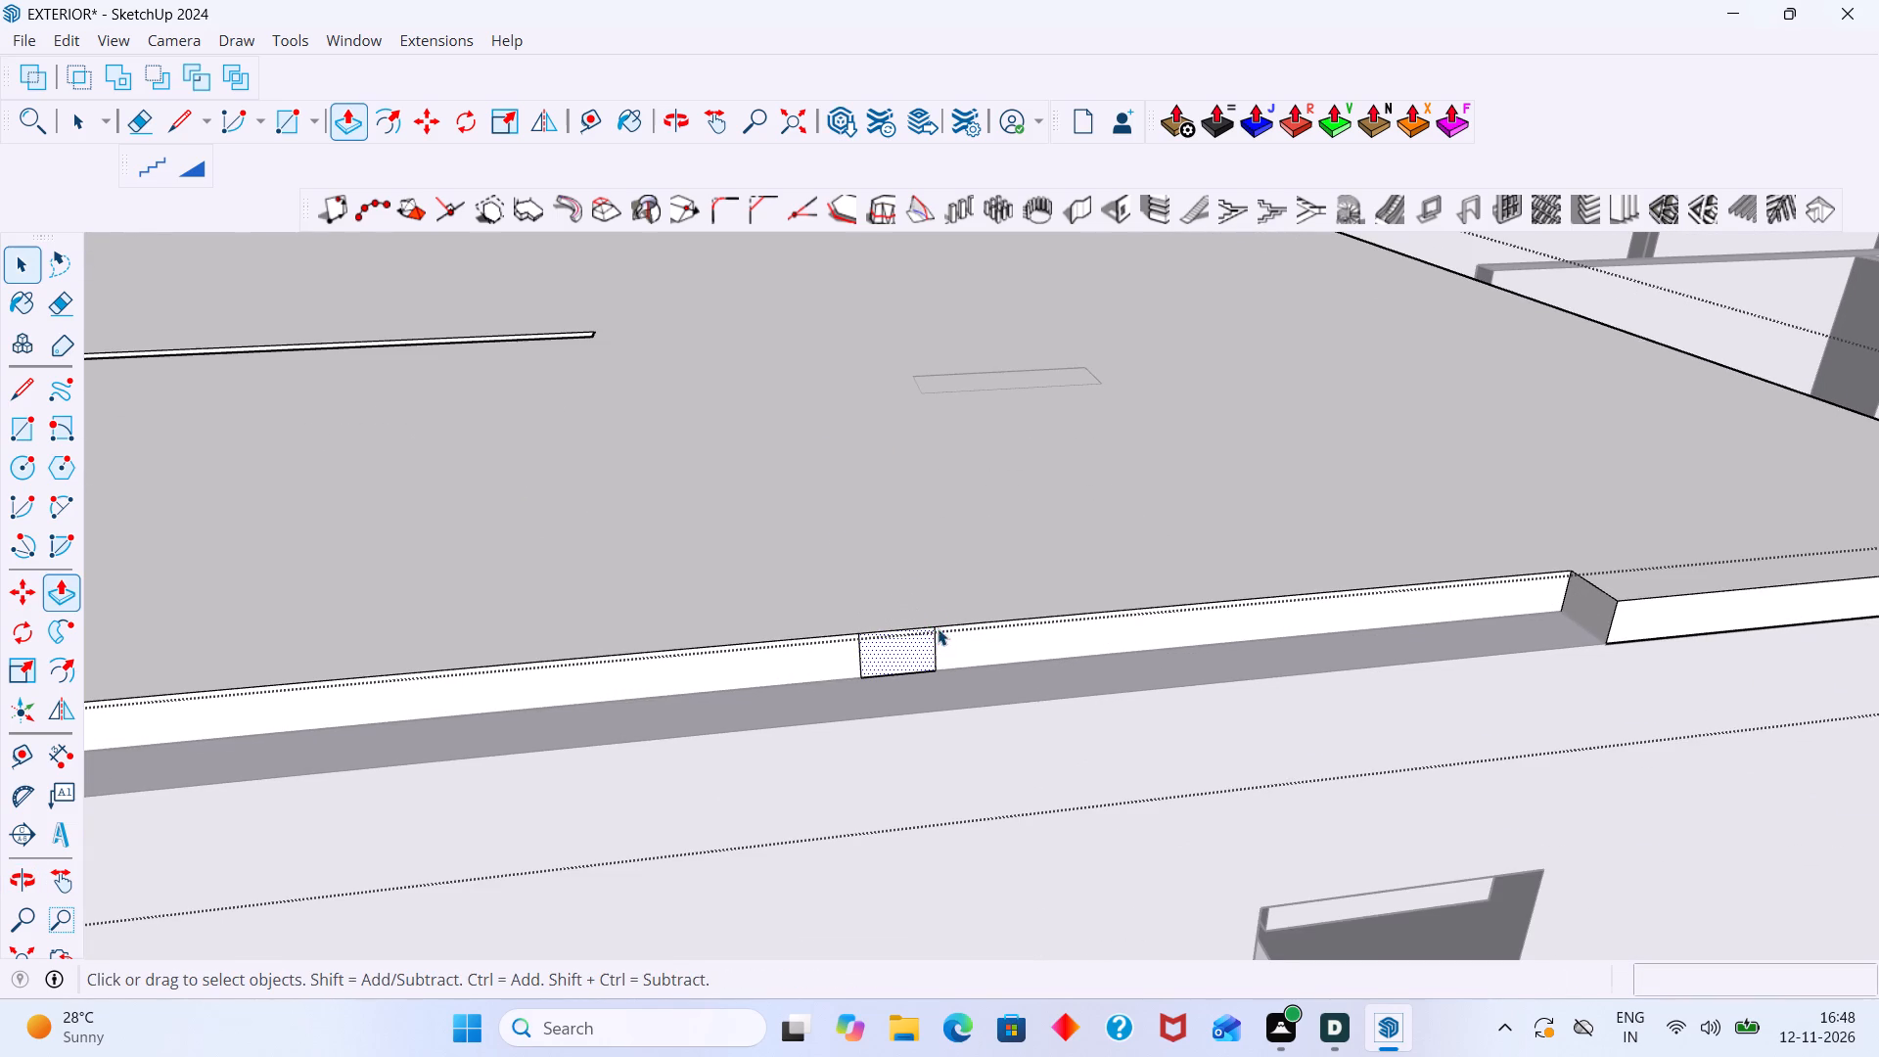
{"action": "scroll", "coordinate": [1073, 806], "scroll_direction": "down", "scroll_amount": 8}
{"action": "scroll", "coordinate": [1593, 685], "scroll_direction": "down", "scroll_amount": 3}
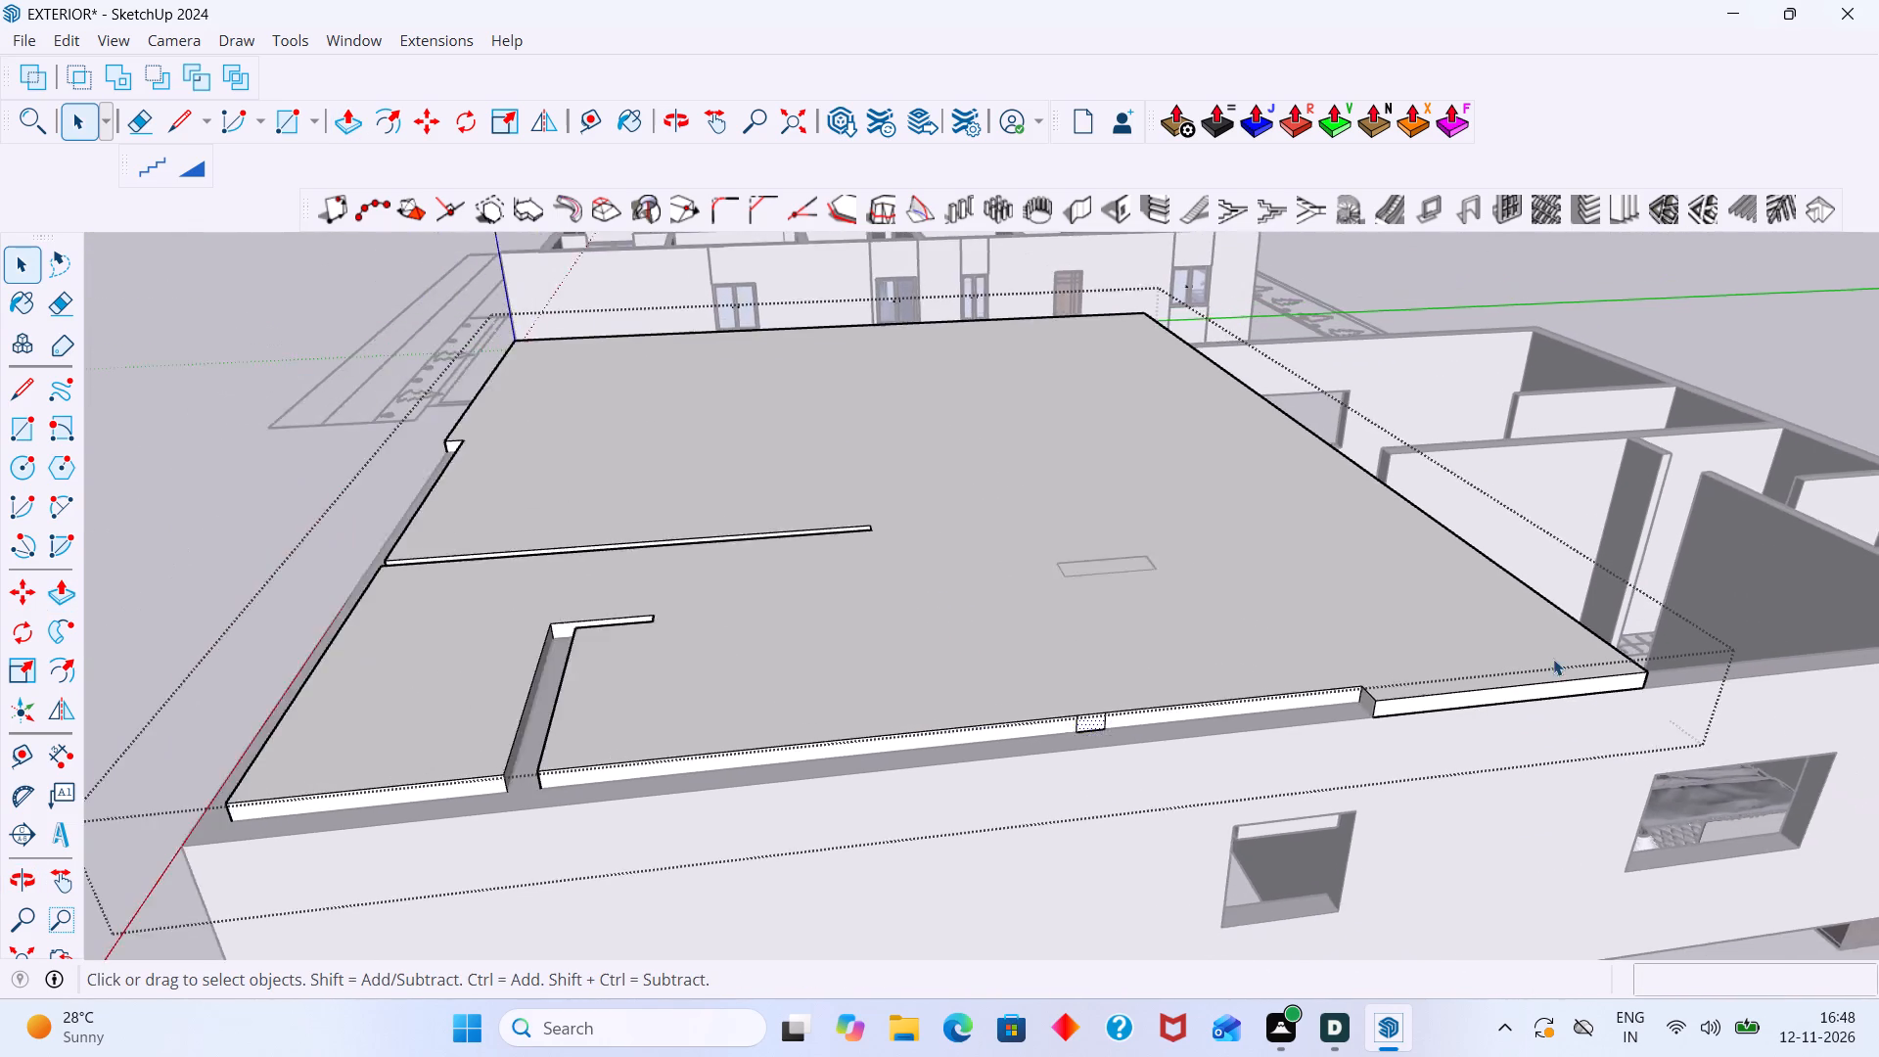
{"action": "scroll", "coordinate": [1553, 659], "scroll_direction": "down", "scroll_amount": 3}
{"action": "left_click", "coordinate": [1715, 399]}
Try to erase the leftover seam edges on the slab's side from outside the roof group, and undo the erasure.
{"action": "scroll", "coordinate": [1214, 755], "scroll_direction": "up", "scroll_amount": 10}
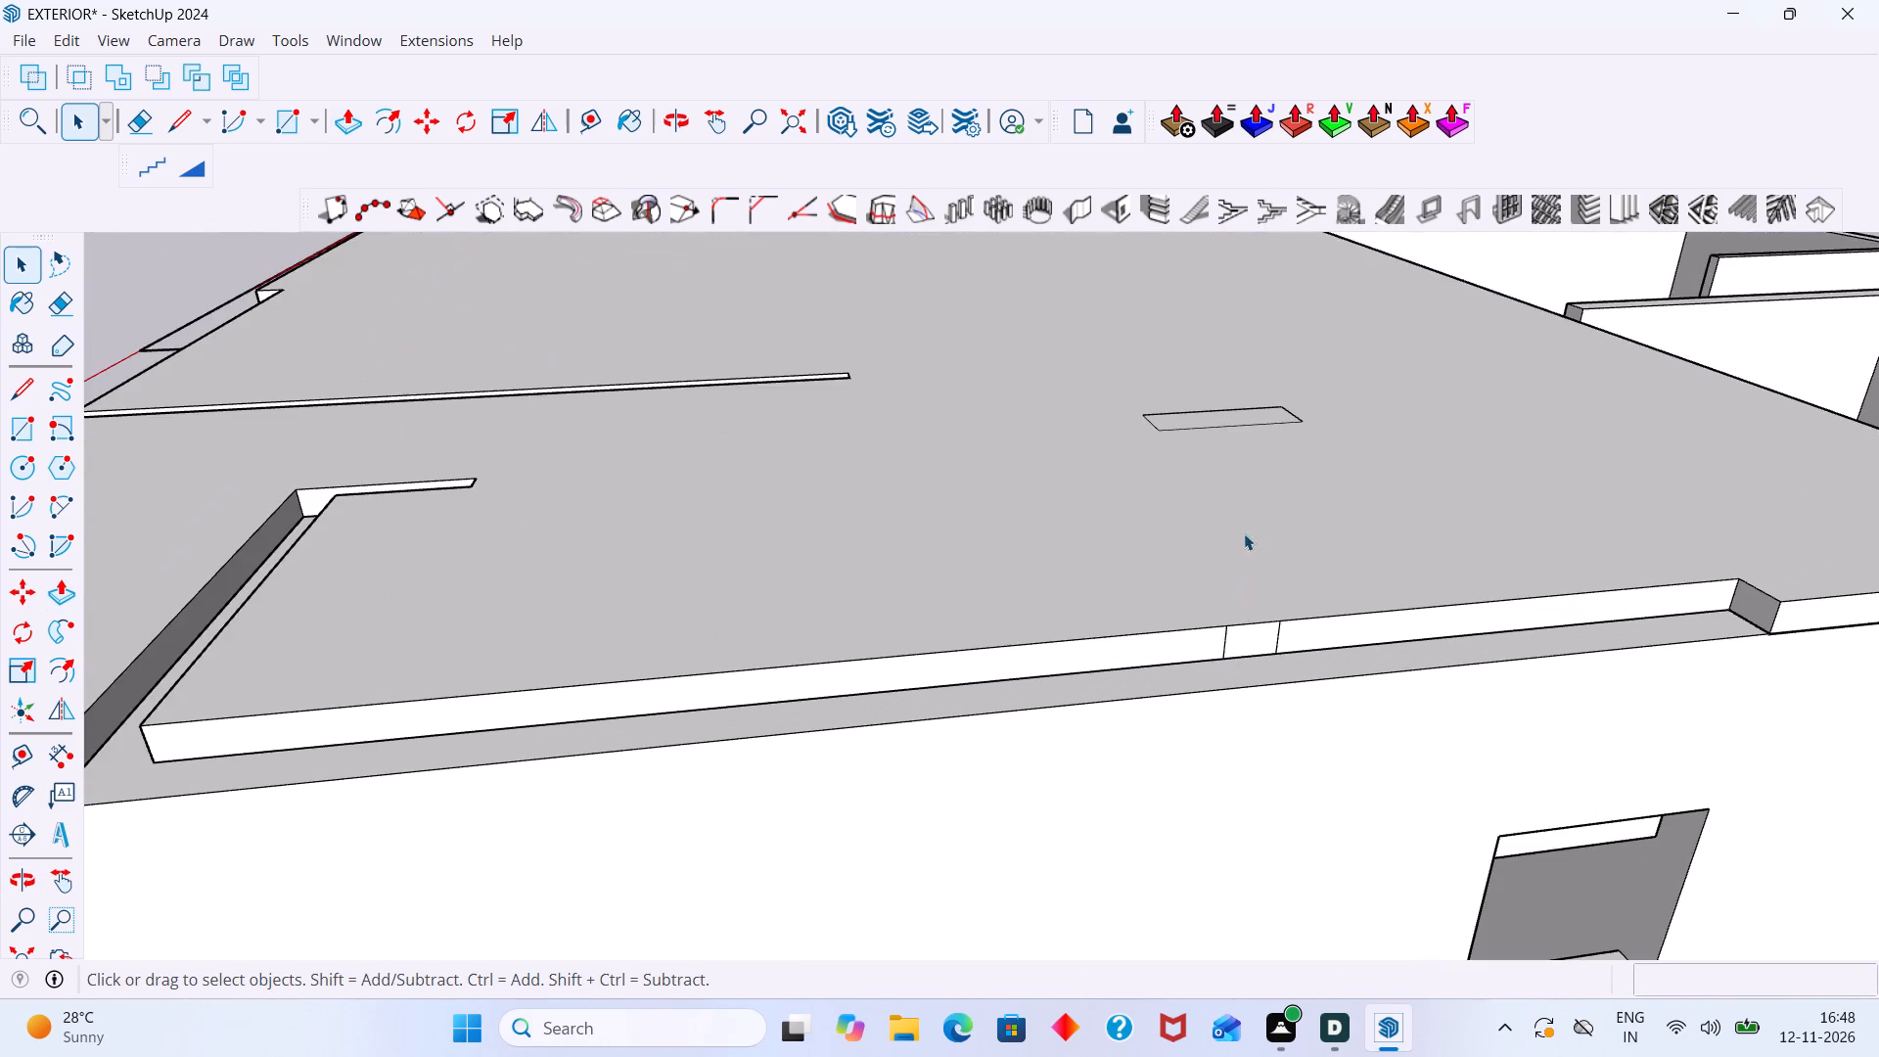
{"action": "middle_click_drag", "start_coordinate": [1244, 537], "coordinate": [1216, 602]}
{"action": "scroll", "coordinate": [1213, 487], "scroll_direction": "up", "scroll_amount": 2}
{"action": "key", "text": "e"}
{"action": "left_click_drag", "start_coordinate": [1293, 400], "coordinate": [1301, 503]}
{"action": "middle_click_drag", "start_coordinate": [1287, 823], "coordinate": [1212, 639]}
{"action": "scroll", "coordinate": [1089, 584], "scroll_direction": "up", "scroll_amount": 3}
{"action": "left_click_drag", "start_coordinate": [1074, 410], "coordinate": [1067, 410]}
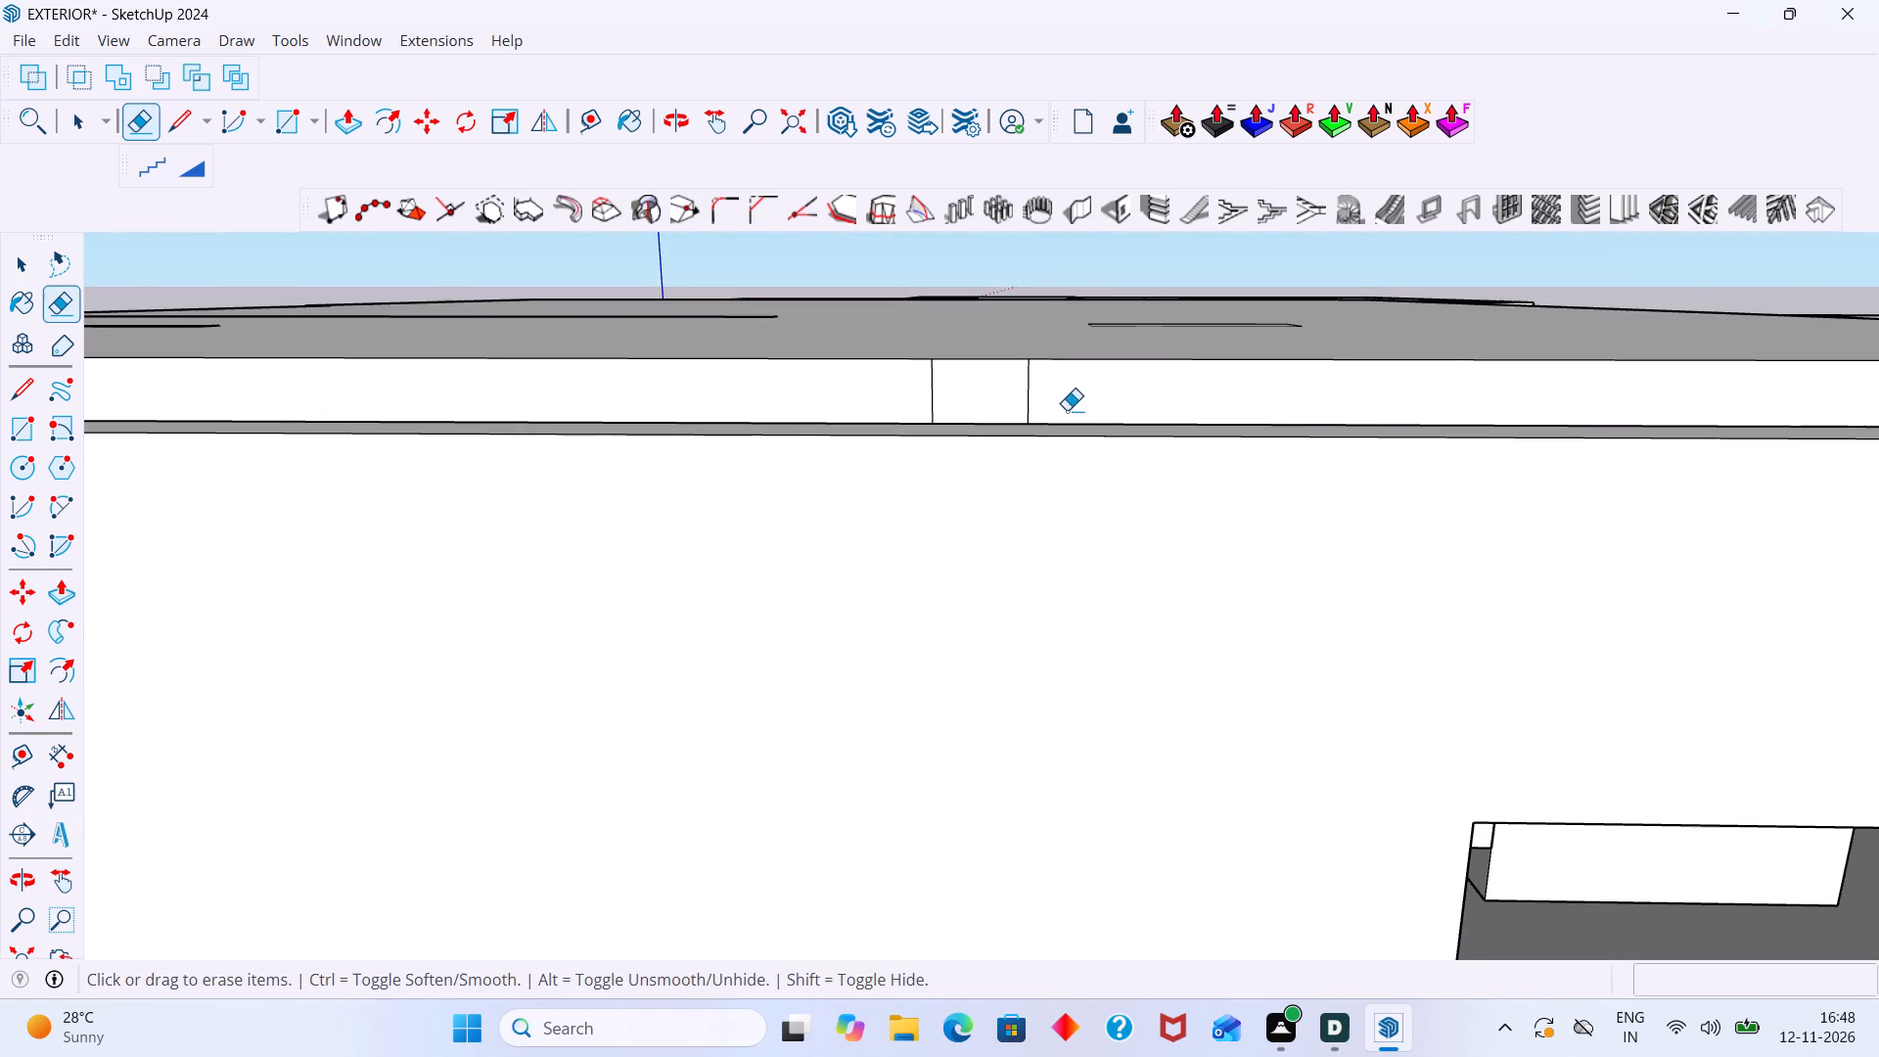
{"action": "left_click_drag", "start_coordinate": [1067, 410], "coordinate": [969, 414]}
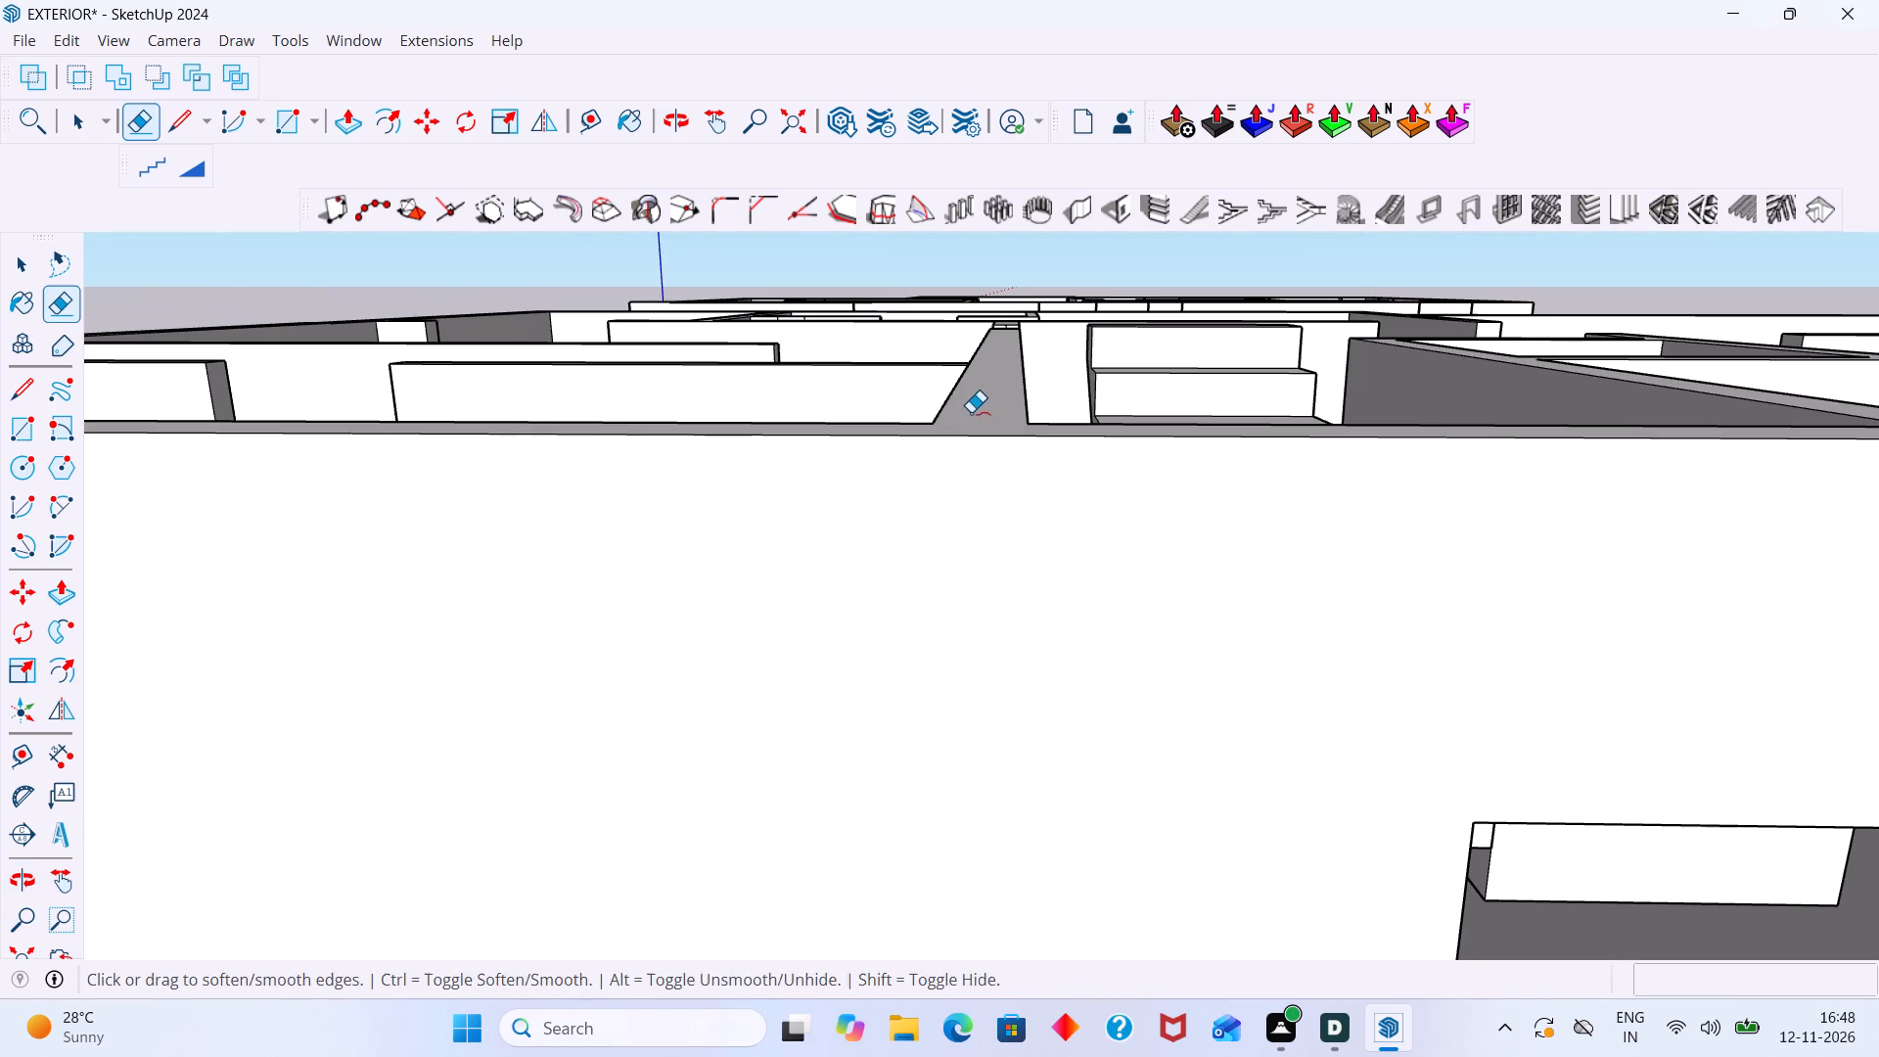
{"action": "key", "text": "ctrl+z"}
Inside the roof group, erase the two vertical seam edges left on the slab's side by the filled slot.
{"action": "key", "text": "space"}
{"action": "double_click", "coordinate": [1052, 405]}
{"action": "left_click", "coordinate": [1038, 406]}
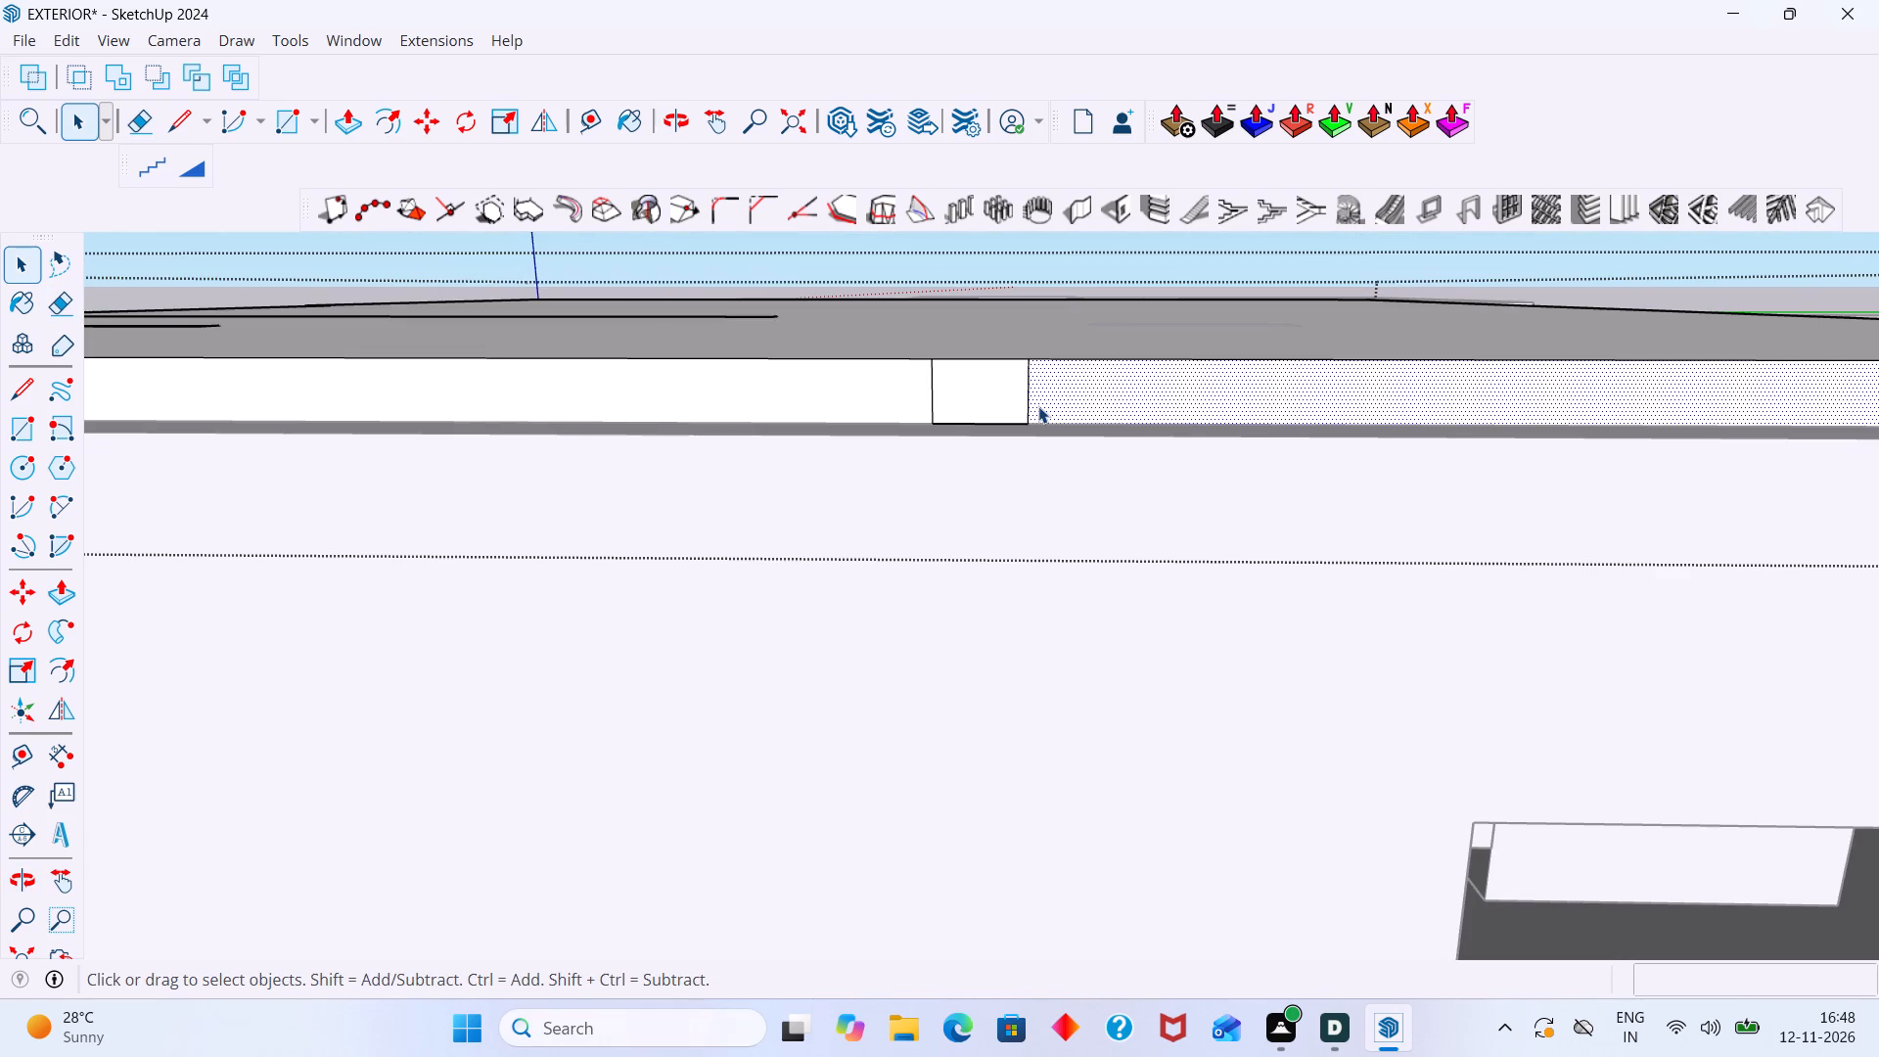
{"action": "key", "text": "e"}
{"action": "left_click_drag", "start_coordinate": [1052, 400], "coordinate": [955, 402]}
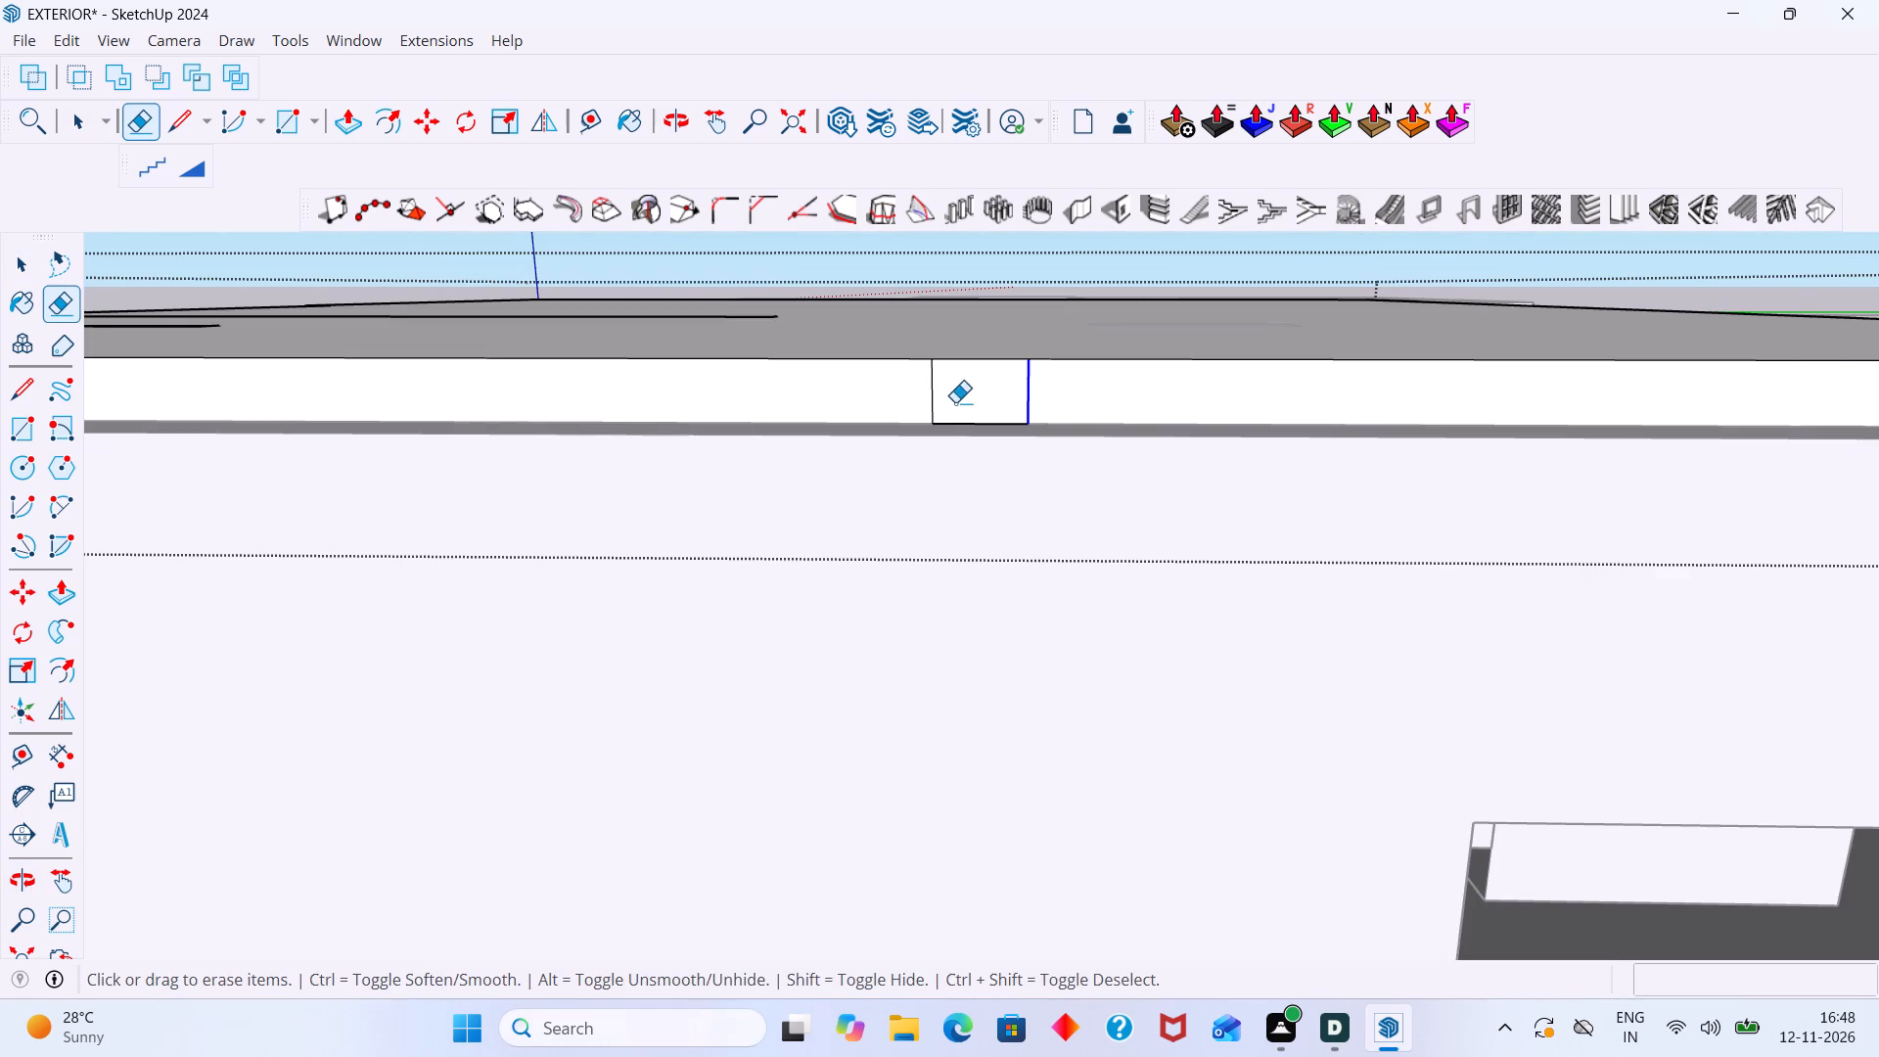
{"action": "left_click_drag", "start_coordinate": [955, 402], "coordinate": [918, 399]}
{"action": "scroll", "coordinate": [938, 387], "scroll_direction": "down", "scroll_amount": 17}
{"action": "middle_click_drag", "start_coordinate": [1131, 437], "coordinate": [1096, 530]}
{"action": "key", "text": "space"}
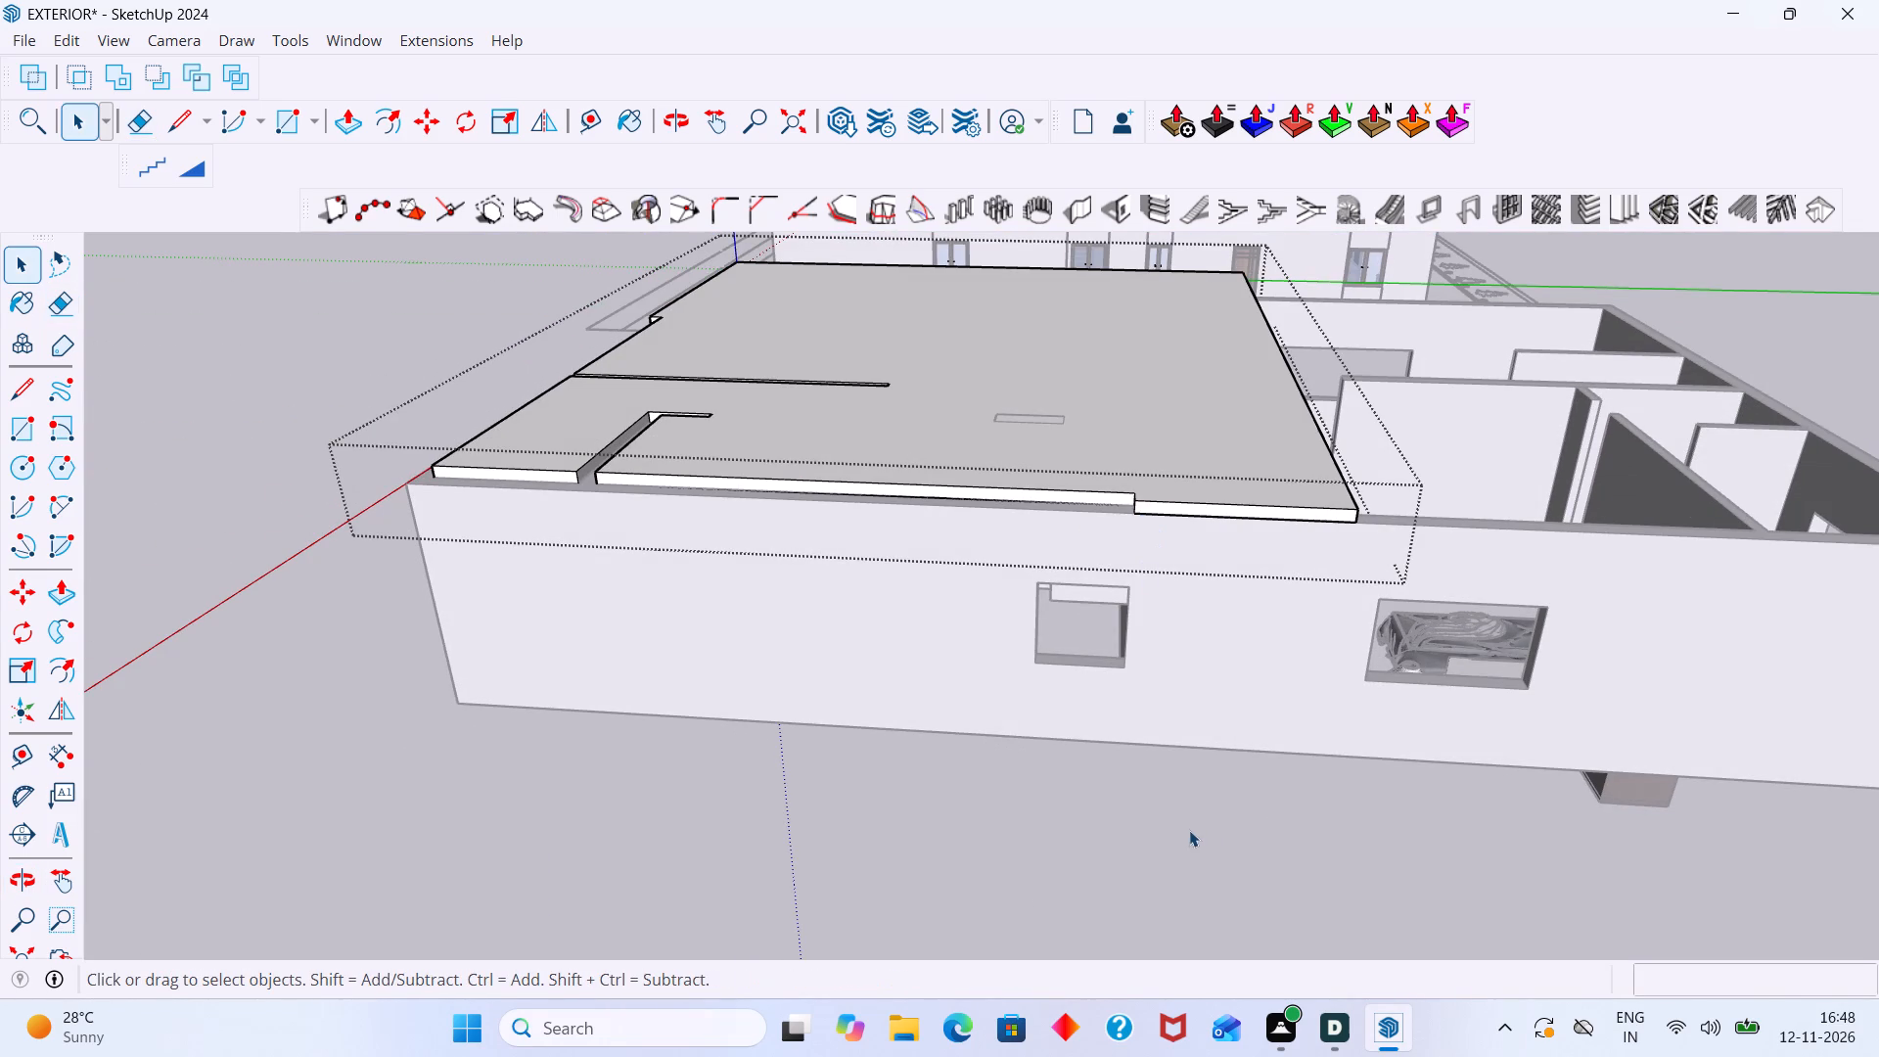
{"action": "left_click", "coordinate": [1209, 839]}
Fill the other long straight slot in the roof slab by pushing its end face out to the adjacent outer side.
{"action": "middle_click_drag", "start_coordinate": [1079, 776], "coordinate": [1344, 811]}
{"action": "scroll", "coordinate": [848, 575], "scroll_direction": "up", "scroll_amount": 12}
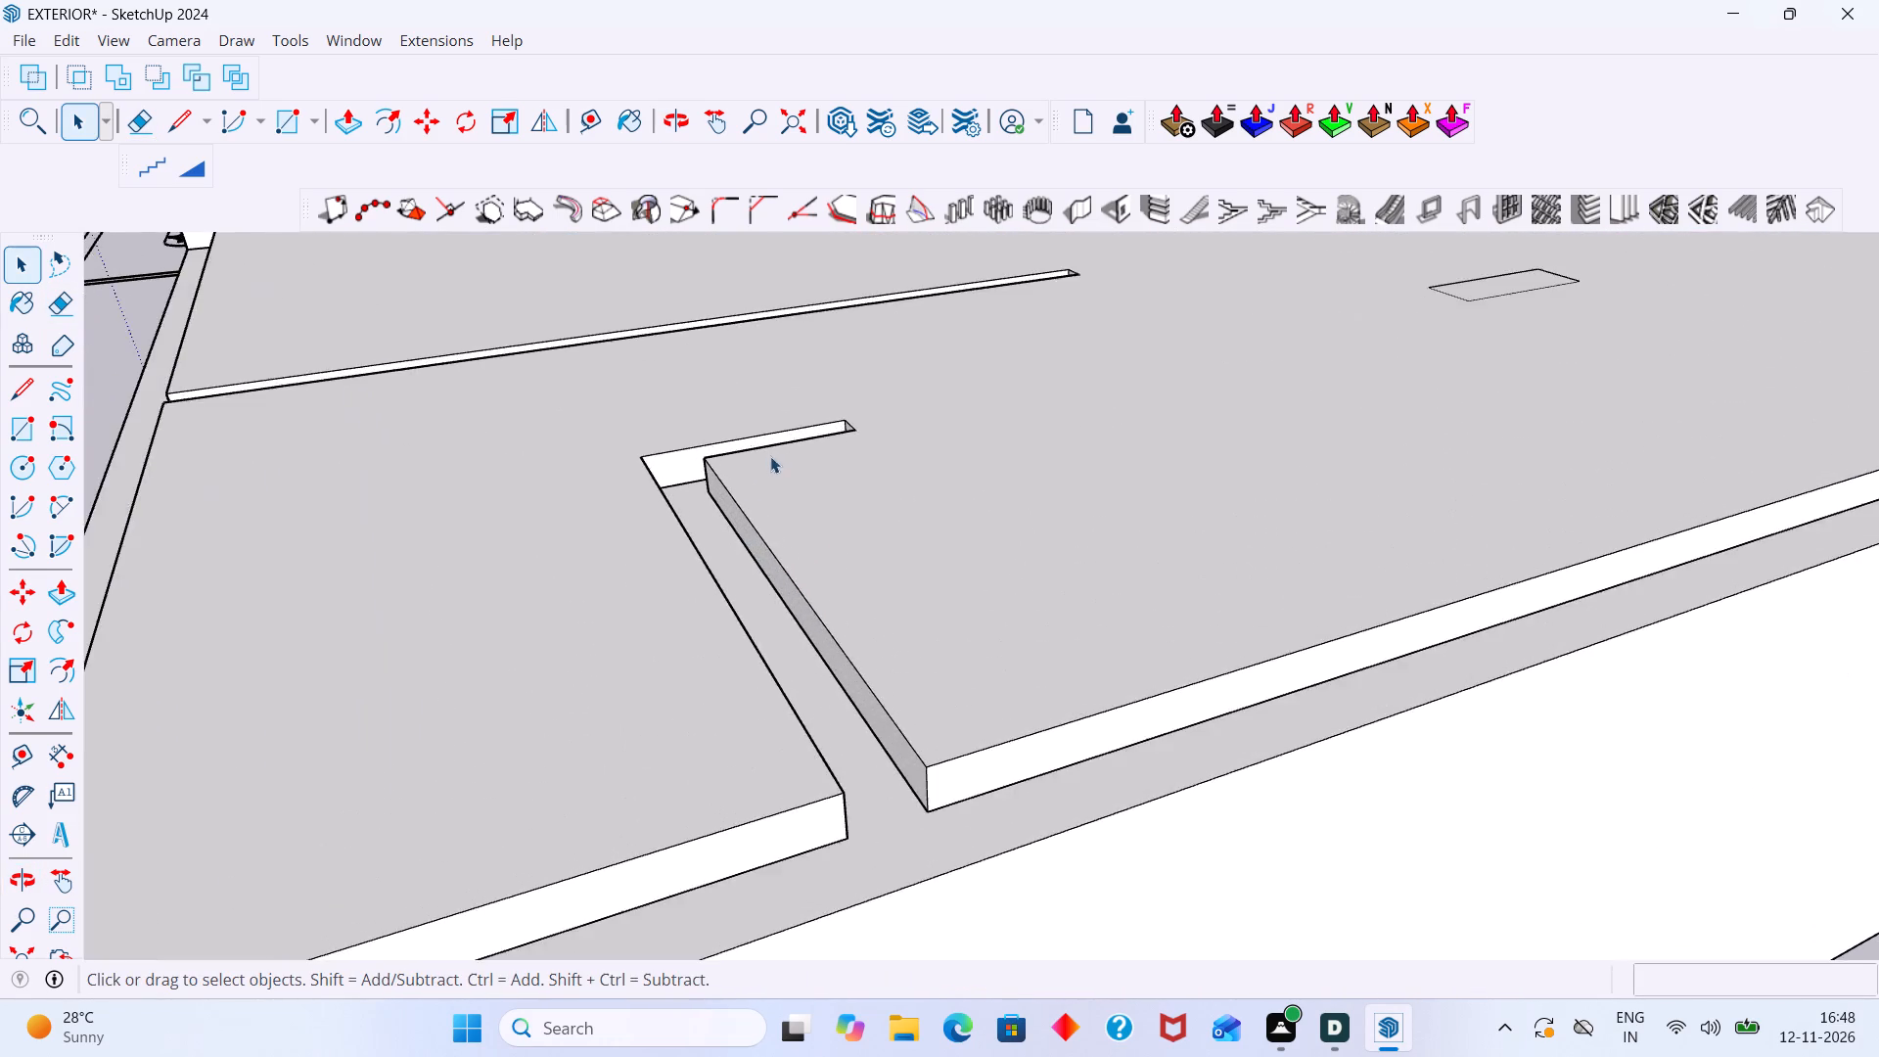
{"action": "middle_click_drag", "start_coordinate": [769, 455], "coordinate": [767, 548]}
{"action": "middle_click_drag", "start_coordinate": [663, 439], "coordinate": [1106, 440]}
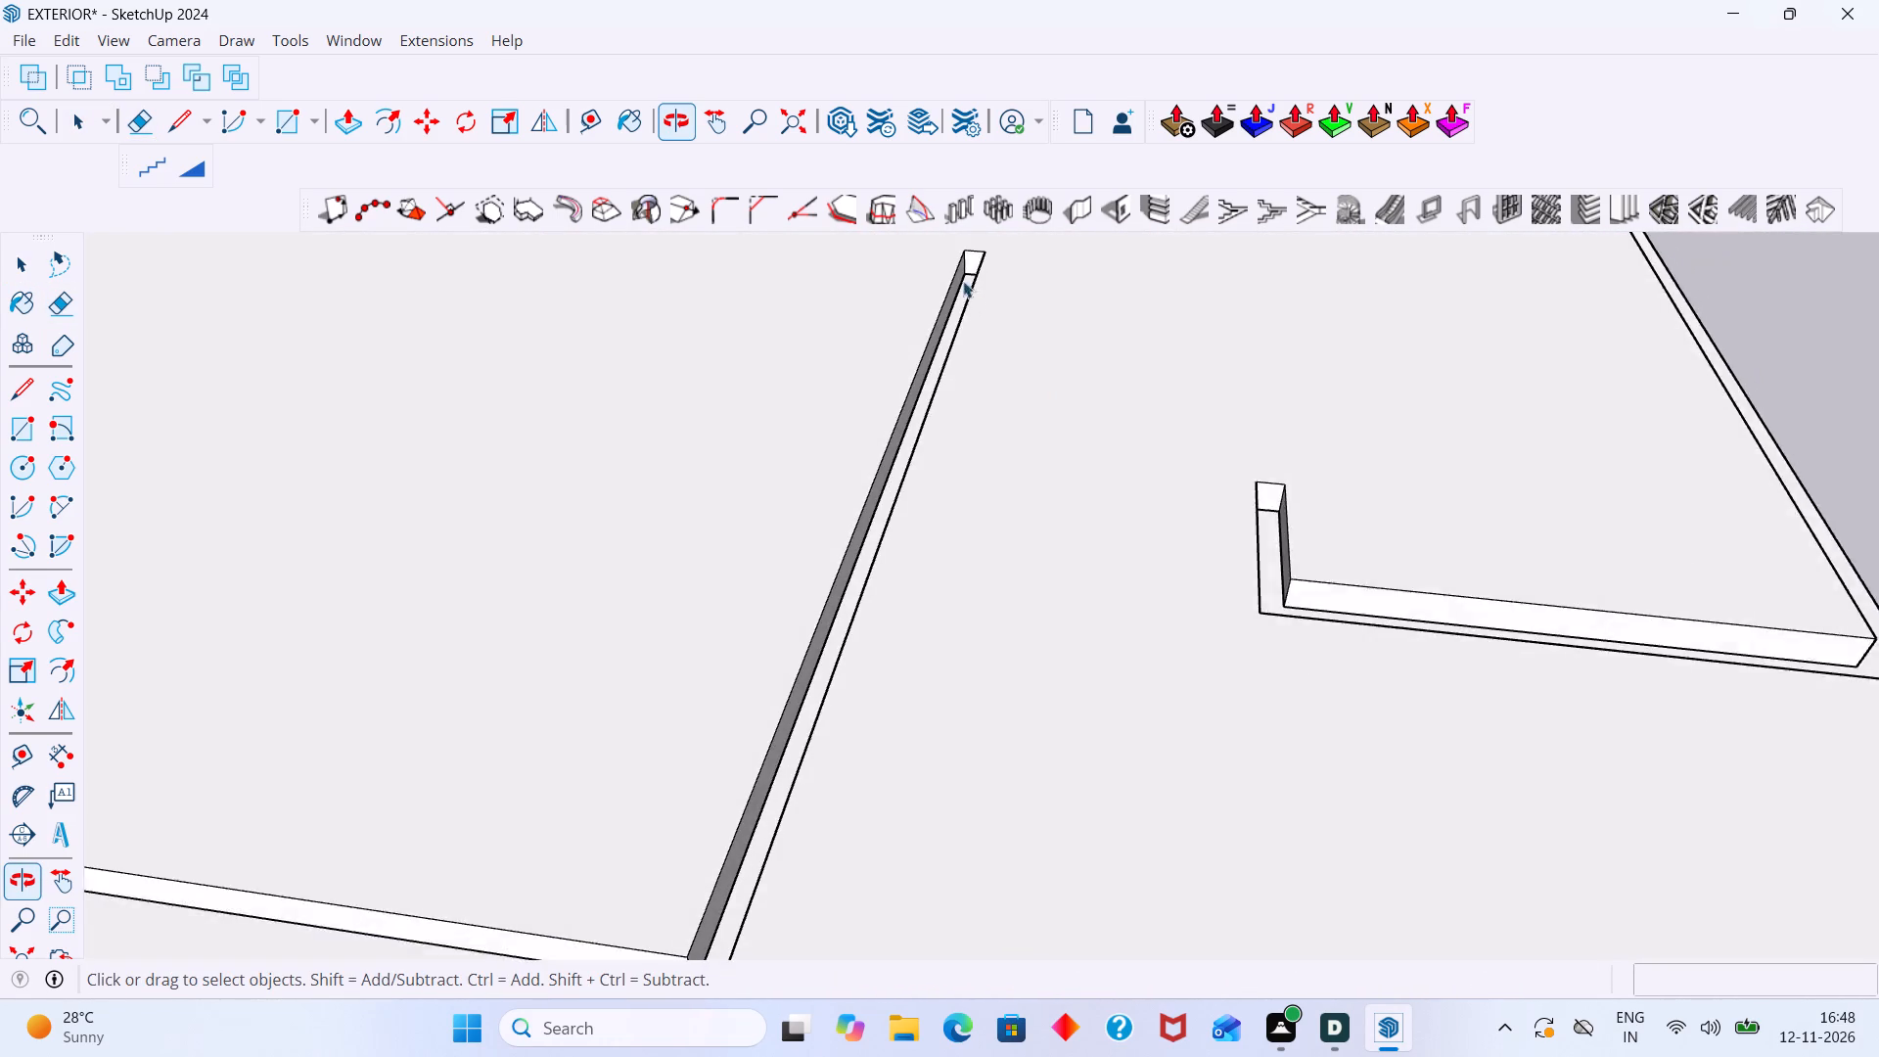
{"action": "scroll", "coordinate": [961, 274], "scroll_direction": "up", "scroll_amount": 8}
{"action": "left_click", "coordinate": [984, 253]}
{"action": "triple_click", "coordinate": [983, 253]}
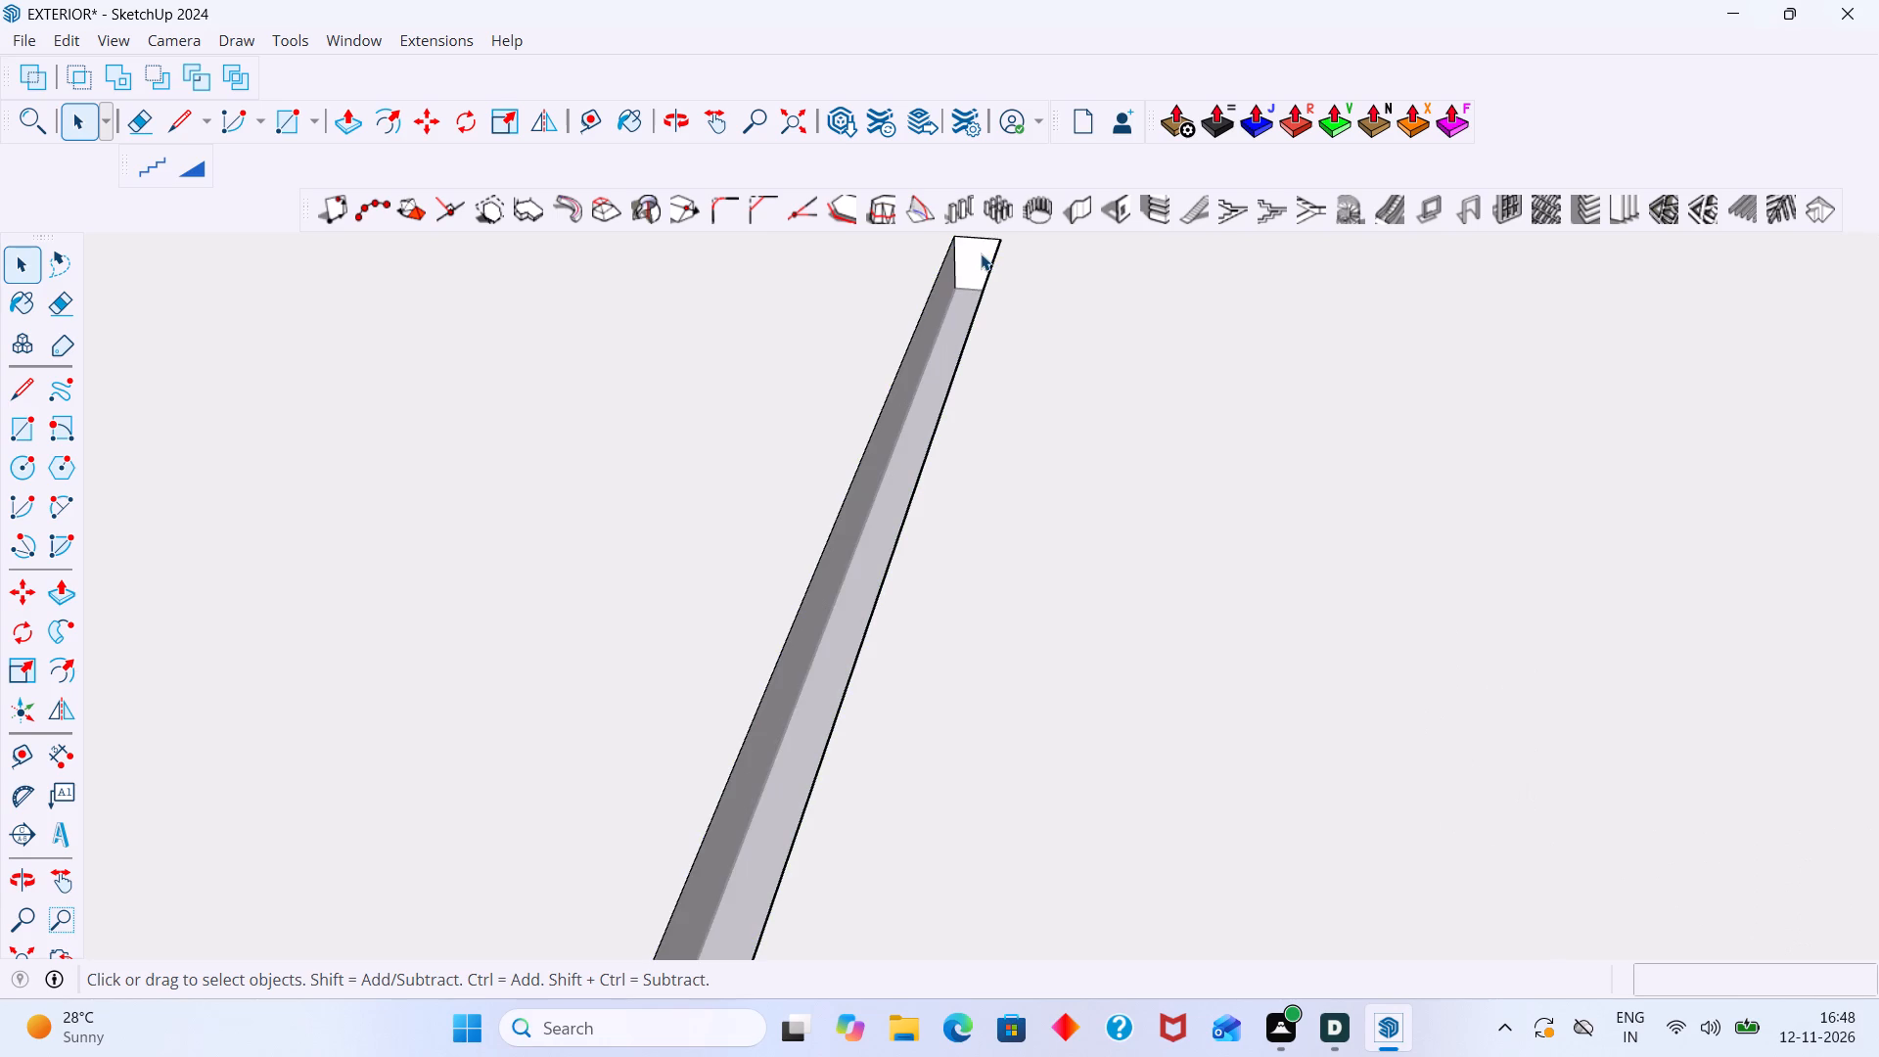
{"action": "left_click", "coordinate": [981, 253]}
{"action": "key", "text": "p"}
{"action": "left_click", "coordinate": [983, 253]}
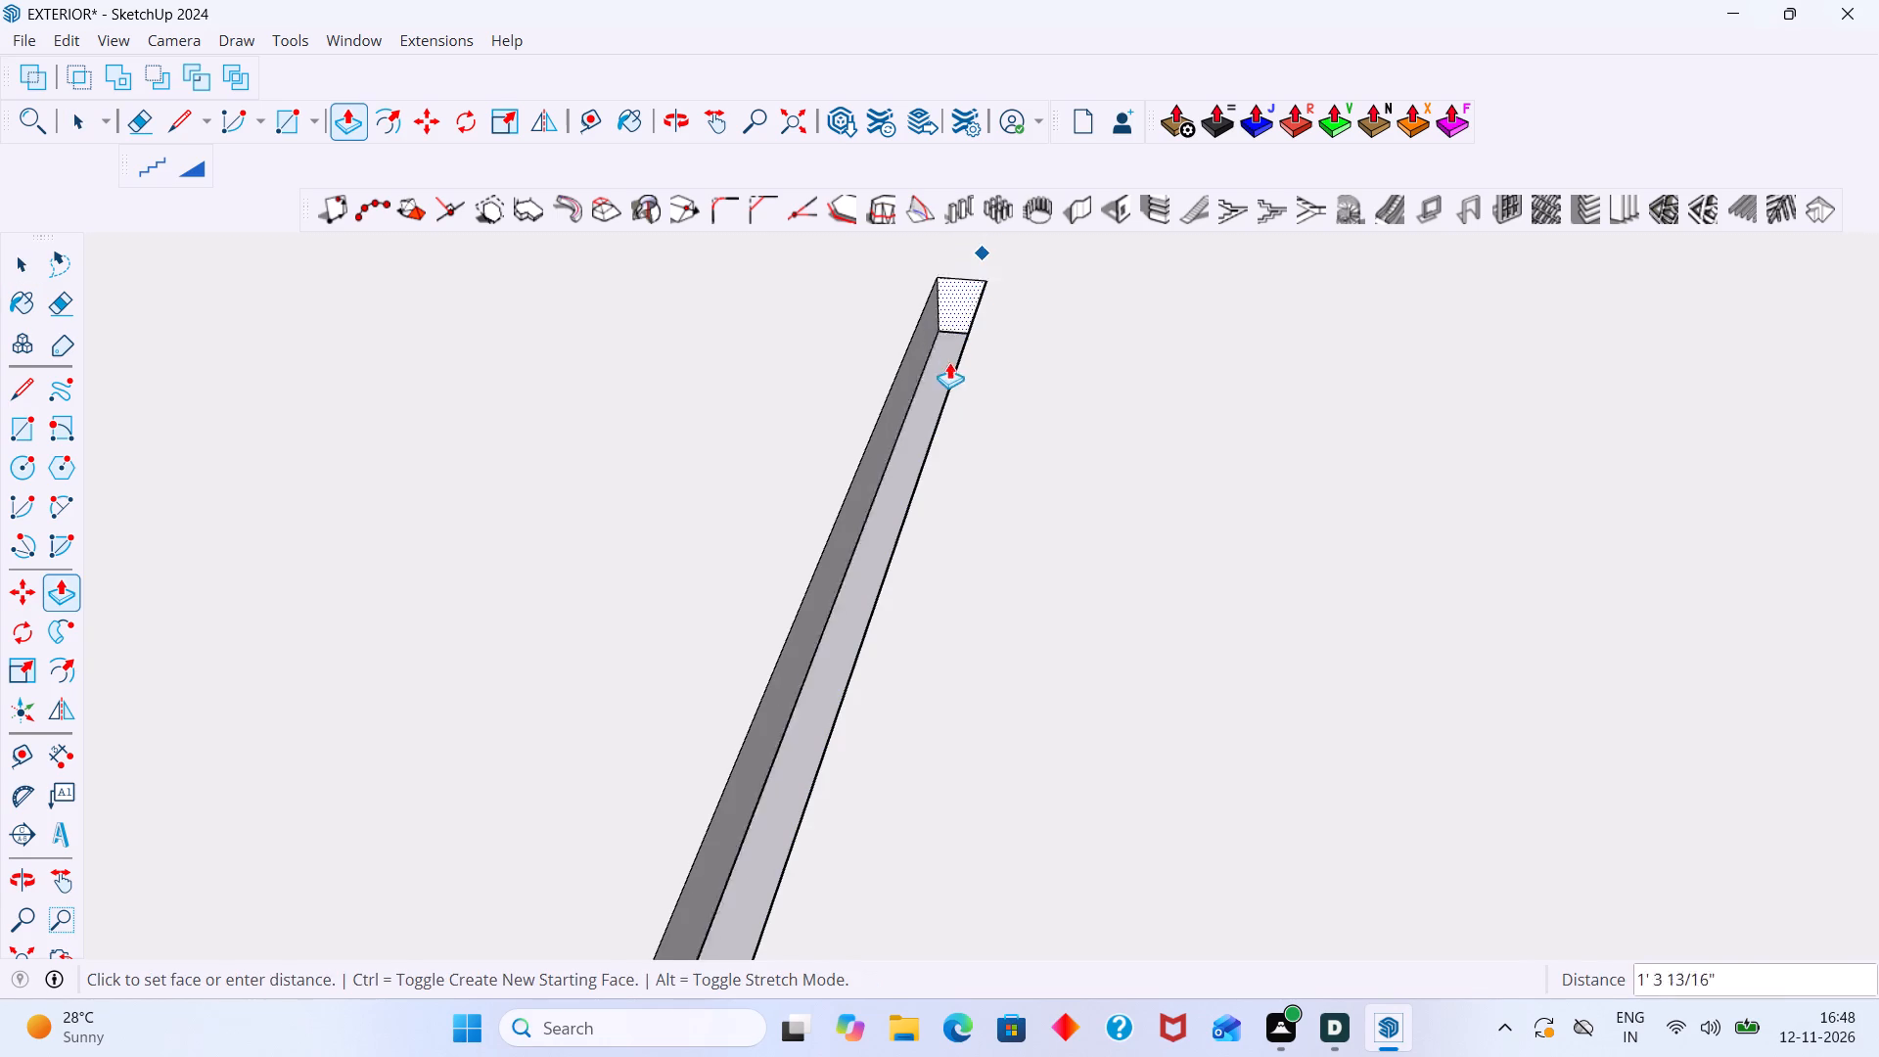
{"action": "scroll", "coordinate": [936, 440], "scroll_direction": "down", "scroll_amount": 5}
{"action": "middle_click_drag", "start_coordinate": [913, 524], "coordinate": [954, 312], "text": "shift"}
{"action": "scroll", "coordinate": [846, 496], "scroll_direction": "down", "scroll_amount": 5}
{"action": "middle_click_drag", "start_coordinate": [845, 674], "coordinate": [896, 364]}
{"action": "scroll", "coordinate": [793, 602], "scroll_direction": "down", "scroll_amount": 1}
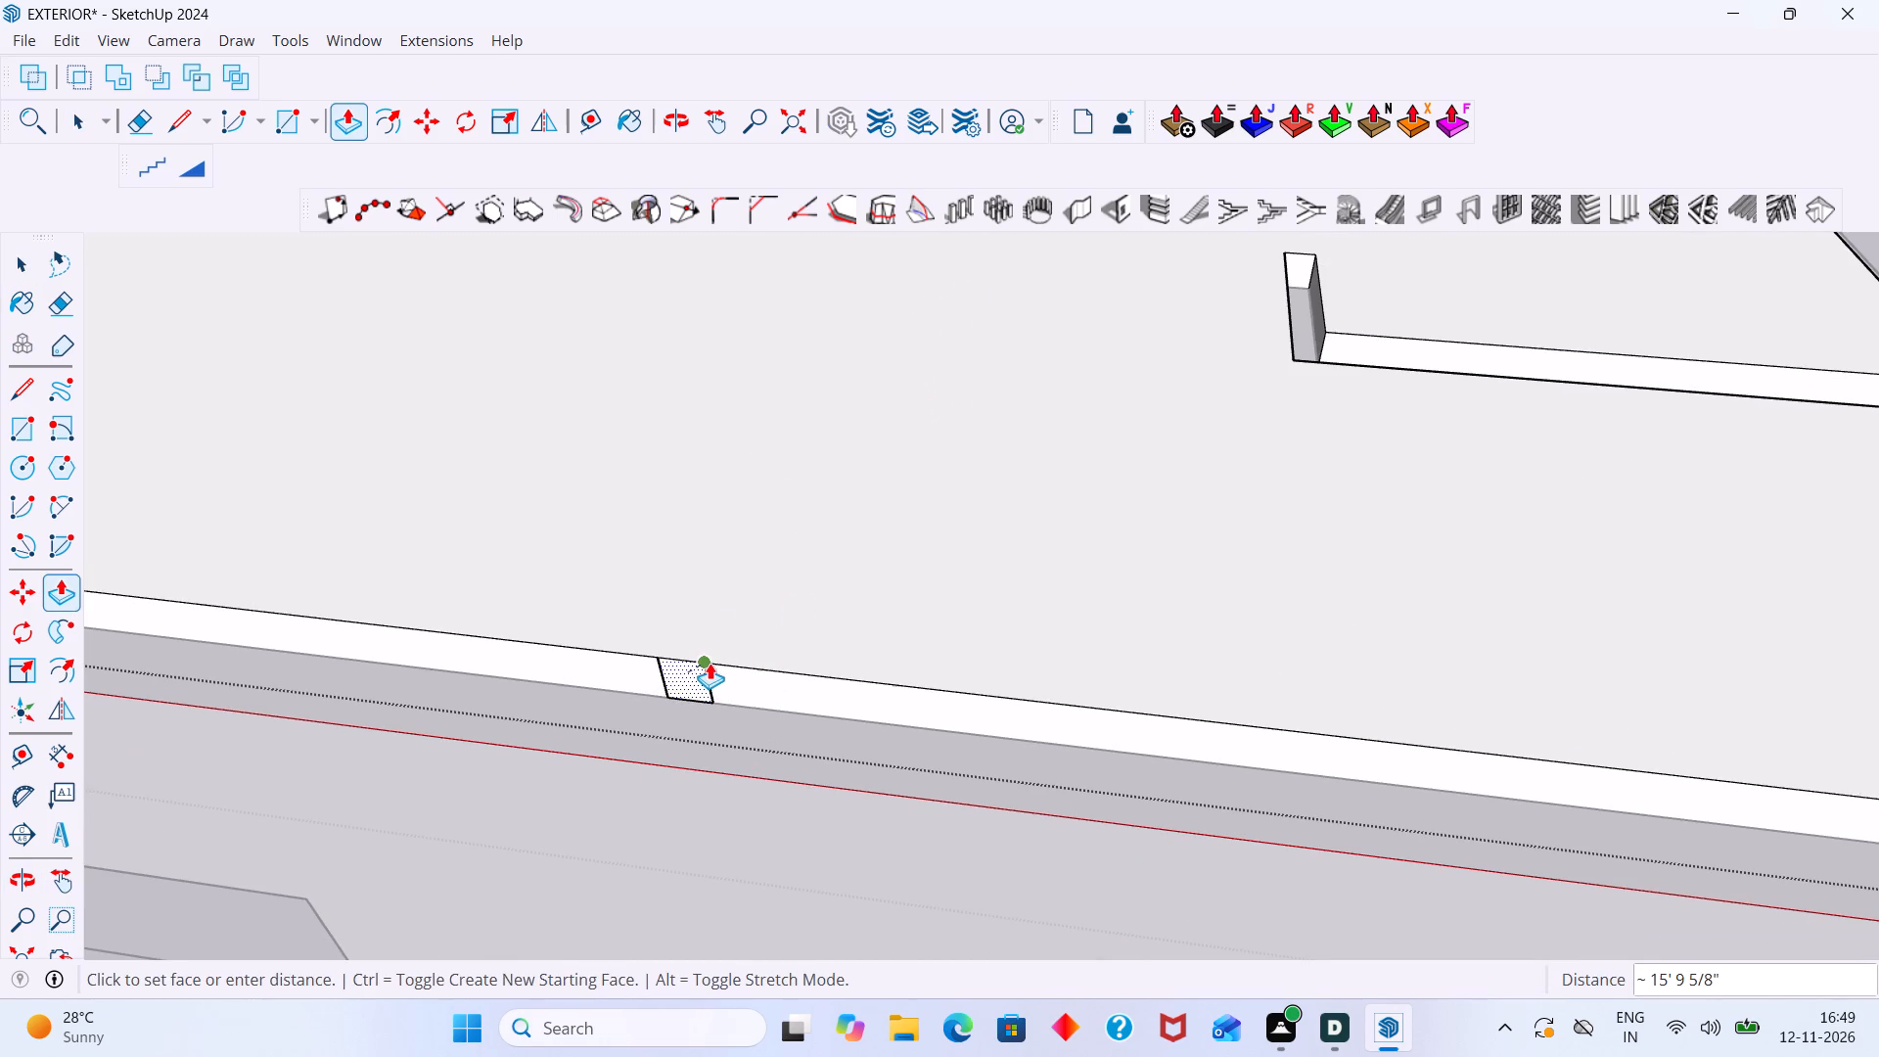
{"action": "left_click", "coordinate": [710, 663]}
{"action": "key", "text": "space"}
{"action": "scroll", "coordinate": [692, 808], "scroll_direction": "down", "scroll_amount": 4}
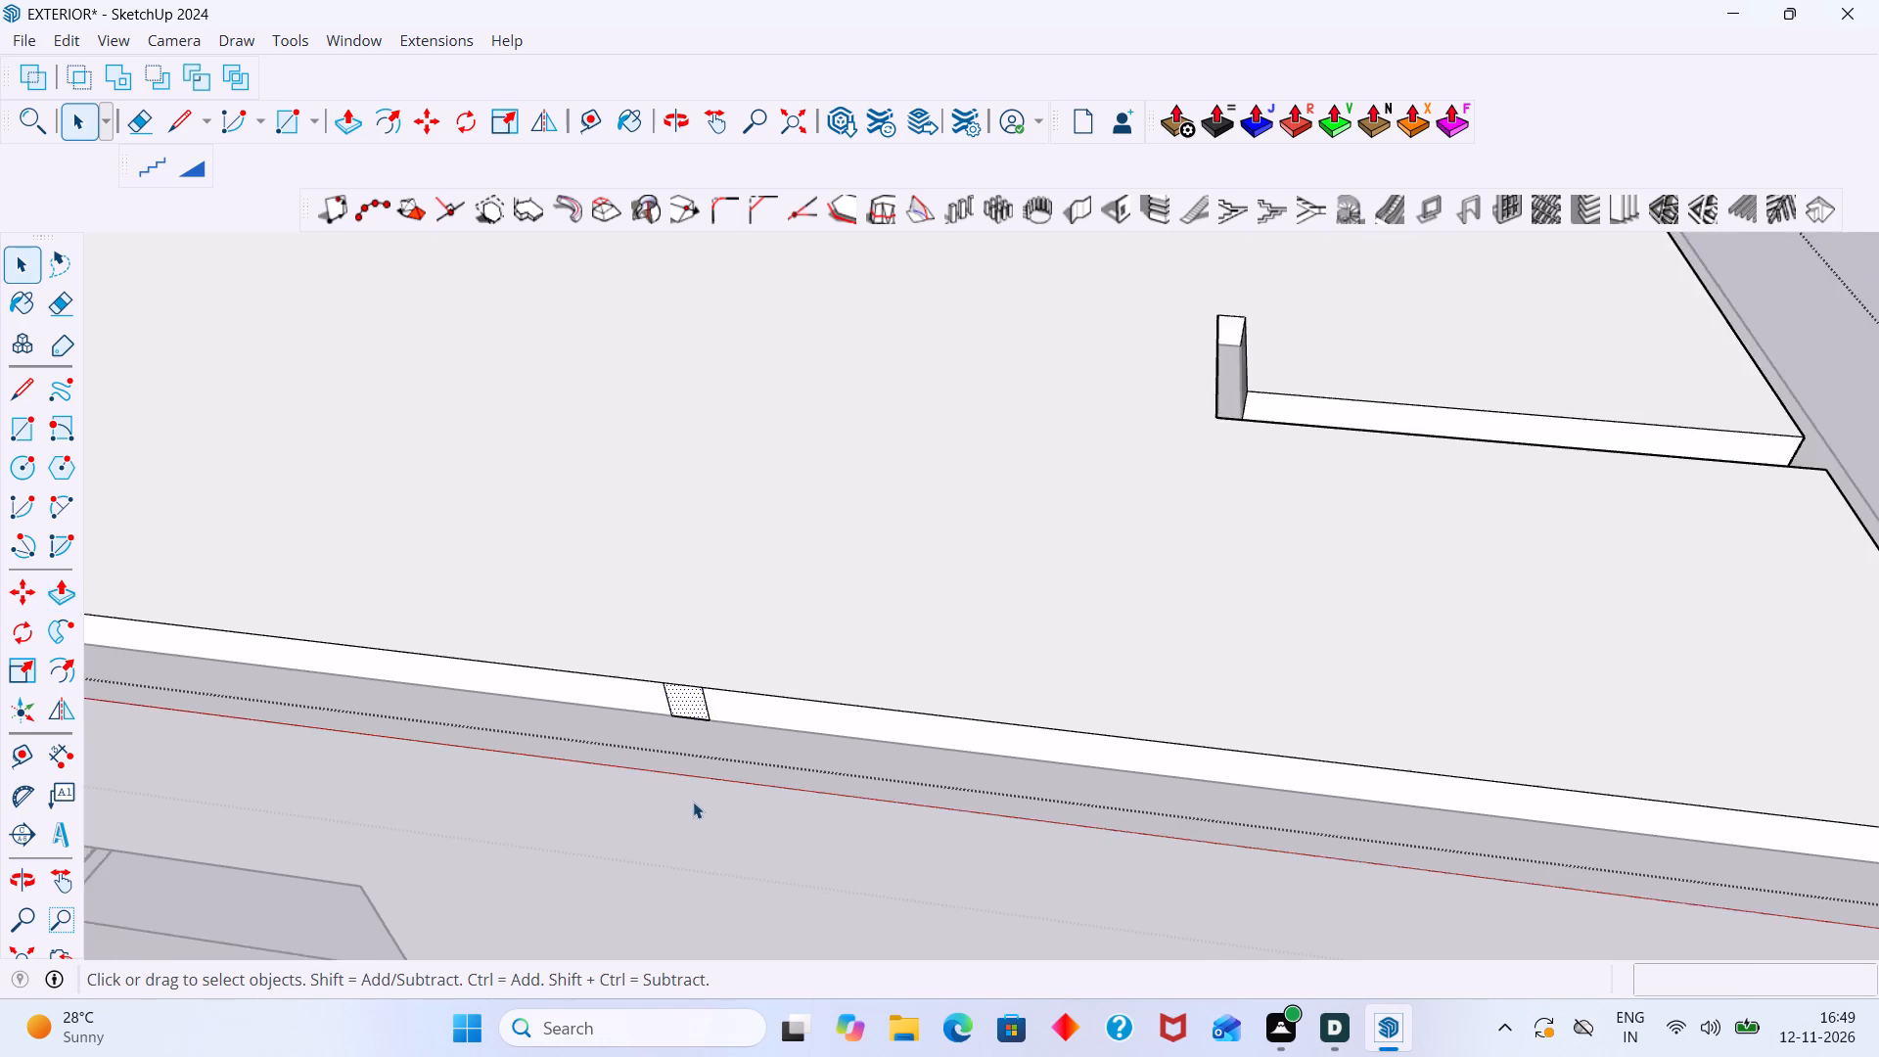
{"action": "scroll", "coordinate": [693, 802], "scroll_direction": "down", "scroll_amount": 10}
{"action": "left_click", "coordinate": [1394, 657]}
Erase the two vertical seam edges left by the second filled slot on the slab's side and leave the roof group.
{"action": "scroll", "coordinate": [769, 850], "scroll_direction": "up", "scroll_amount": 8}
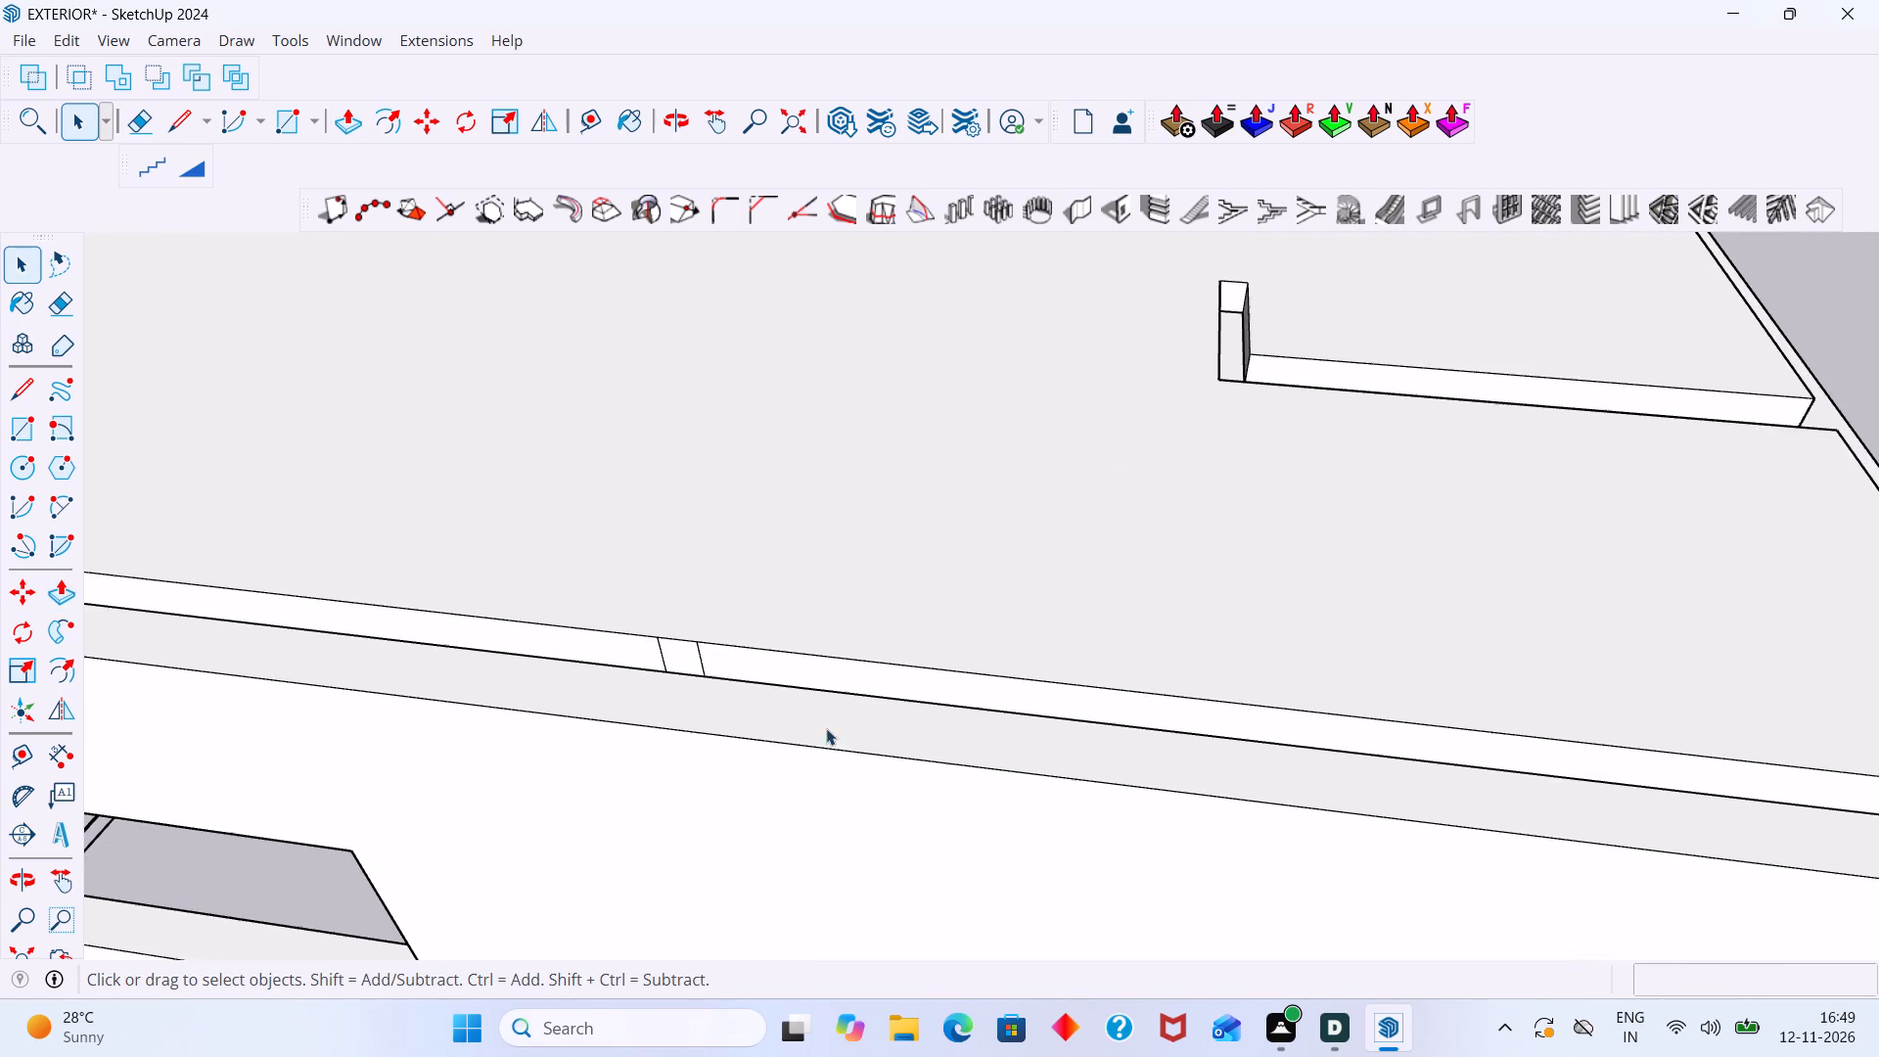
{"action": "middle_click", "coordinate": [858, 716]}
{"action": "scroll", "coordinate": [772, 676], "scroll_direction": "up", "scroll_amount": 6}
{"action": "left_click", "coordinate": [712, 659]}
{"action": "triple_click", "coordinate": [688, 660]}
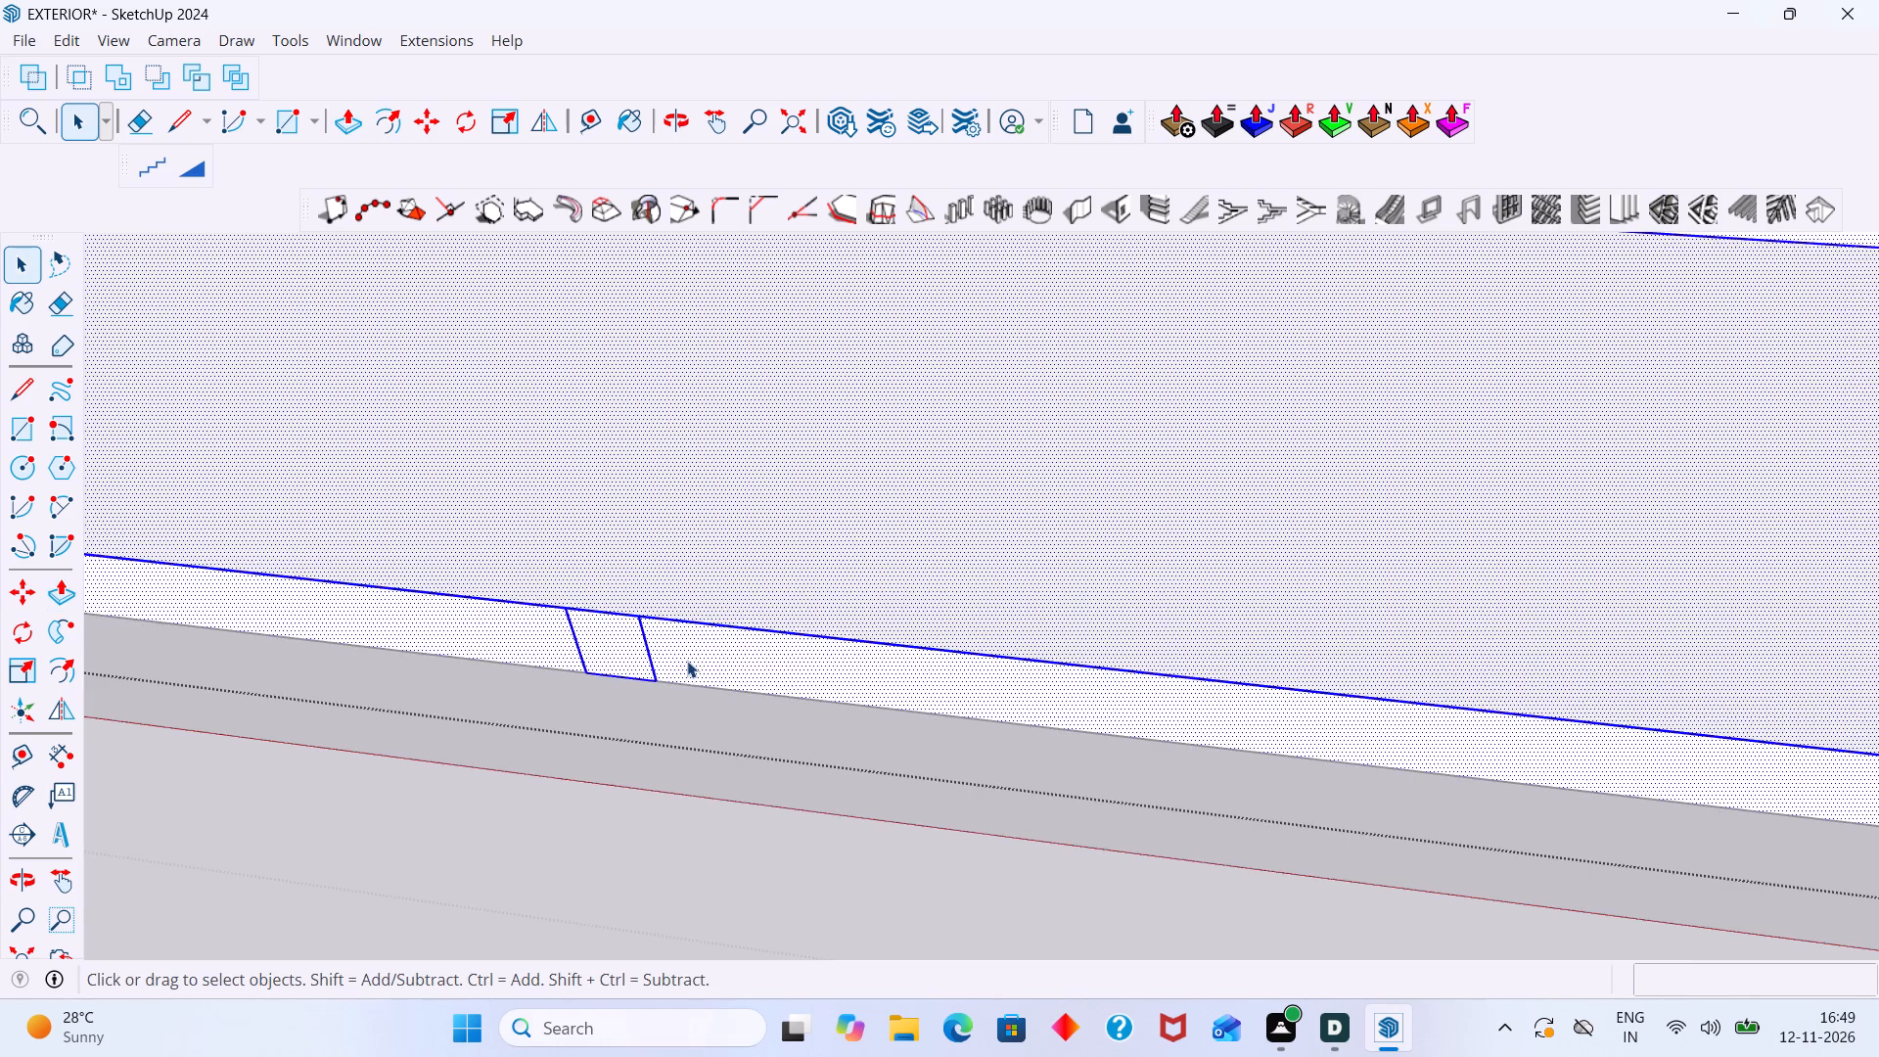
{"action": "scroll", "coordinate": [678, 670], "scroll_direction": "up", "scroll_amount": 2}
{"action": "left_click", "coordinate": [677, 670]}
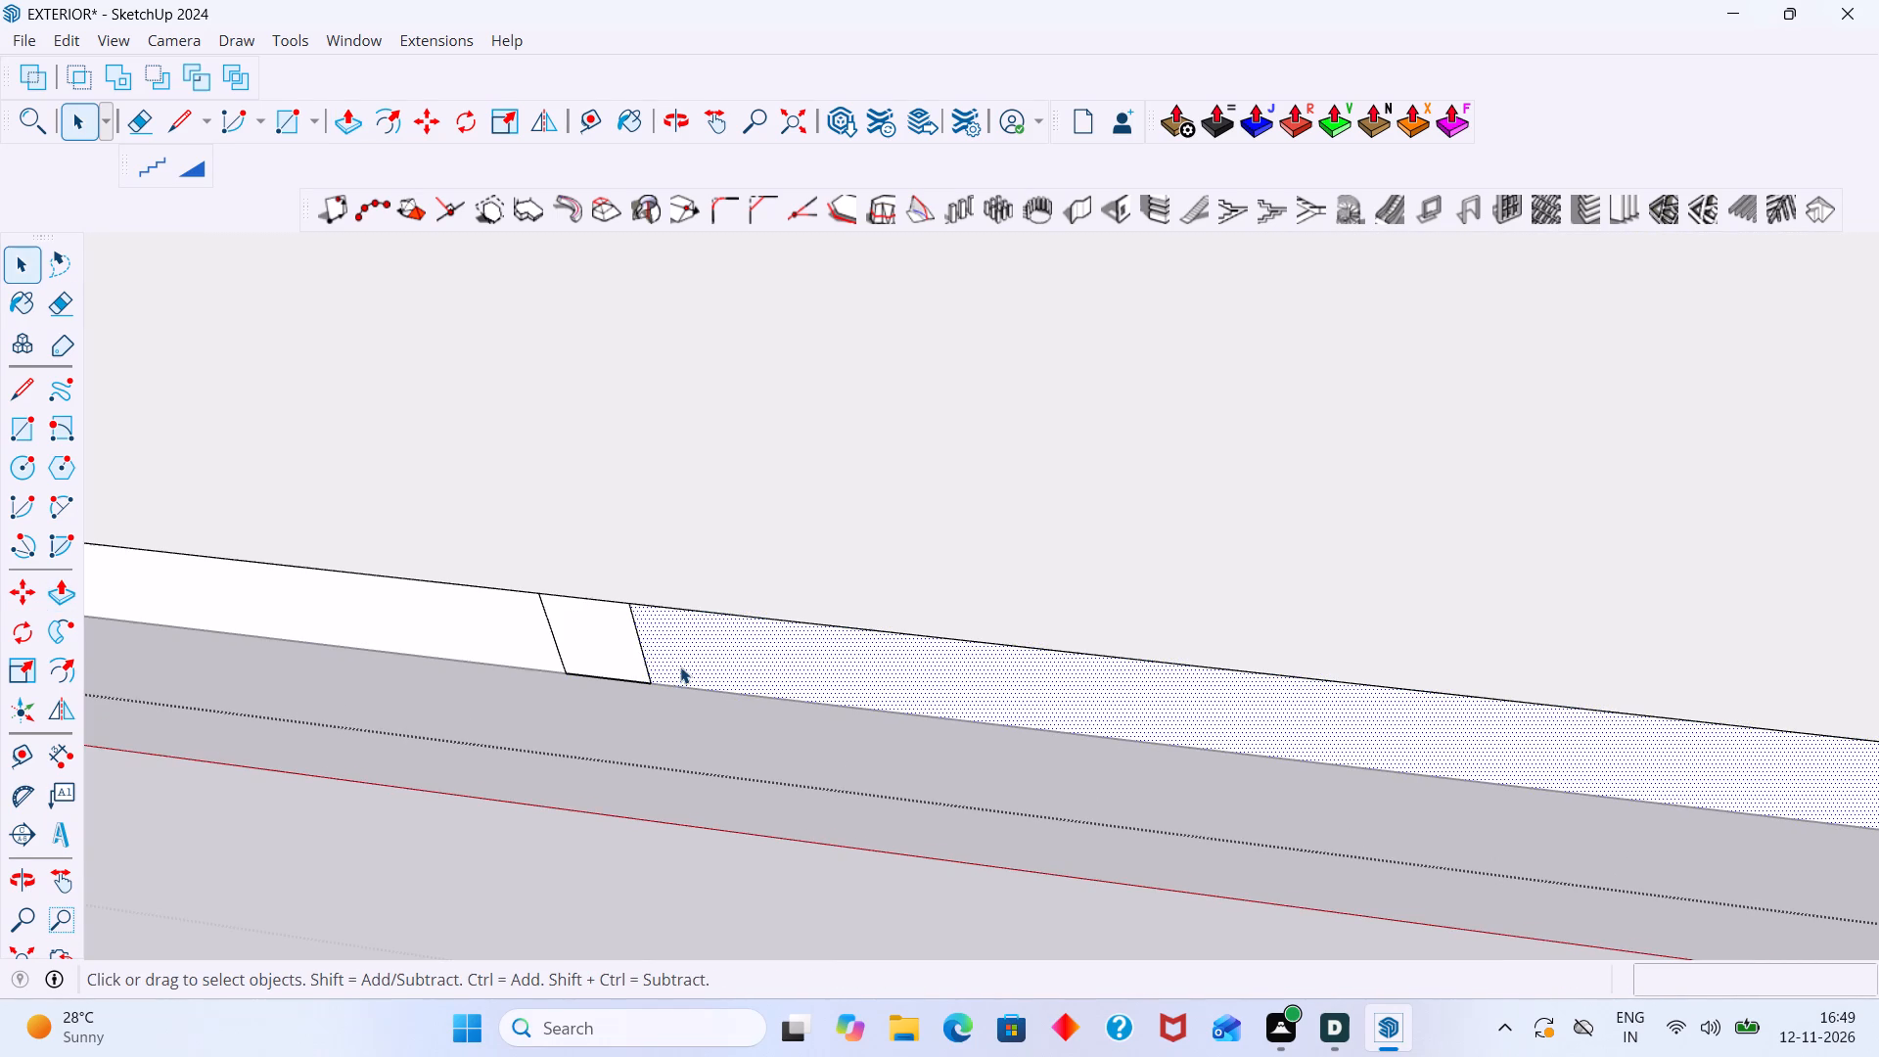
{"action": "key", "text": "e"}
{"action": "left_click_drag", "start_coordinate": [678, 665], "coordinate": [556, 643]}
{"action": "scroll", "coordinate": [561, 639], "scroll_direction": "down", "scroll_amount": 5}
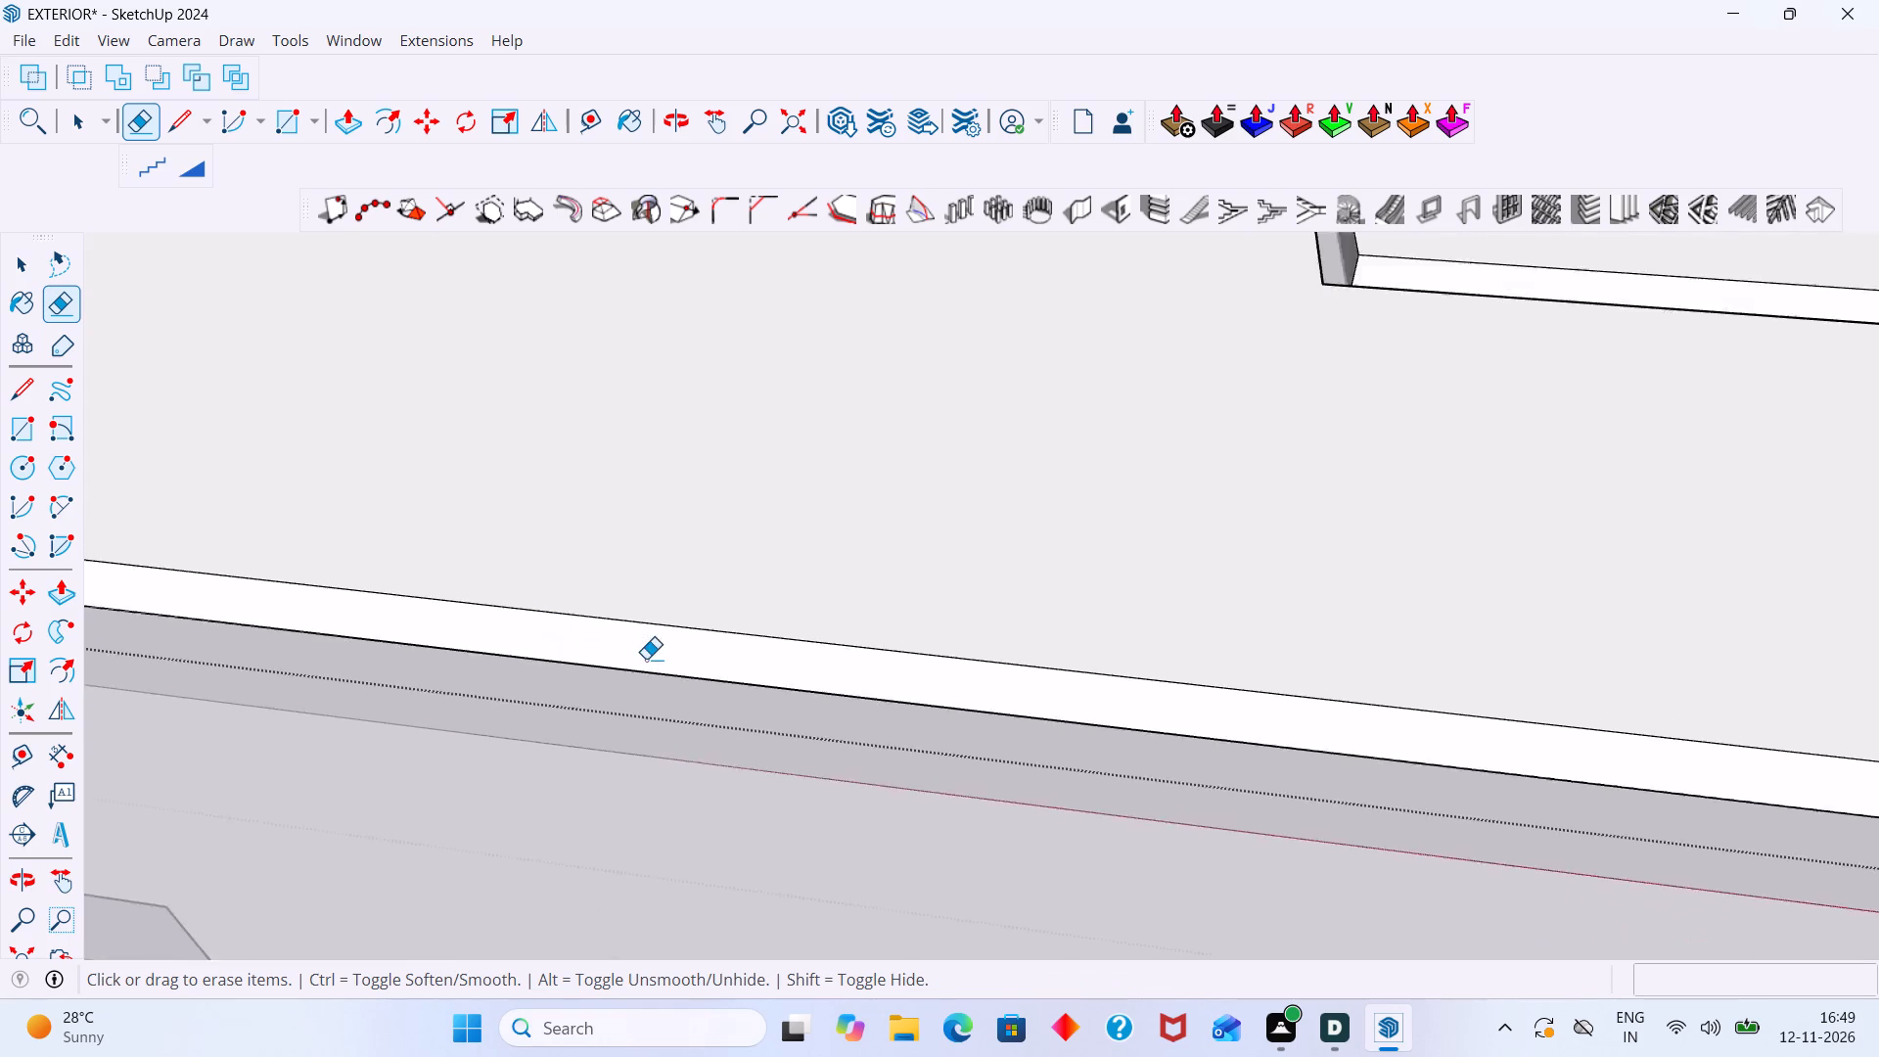
{"action": "scroll", "coordinate": [646, 659], "scroll_direction": "down", "scroll_amount": 16}
{"action": "middle_click_drag", "start_coordinate": [1124, 565], "coordinate": [1041, 539]}
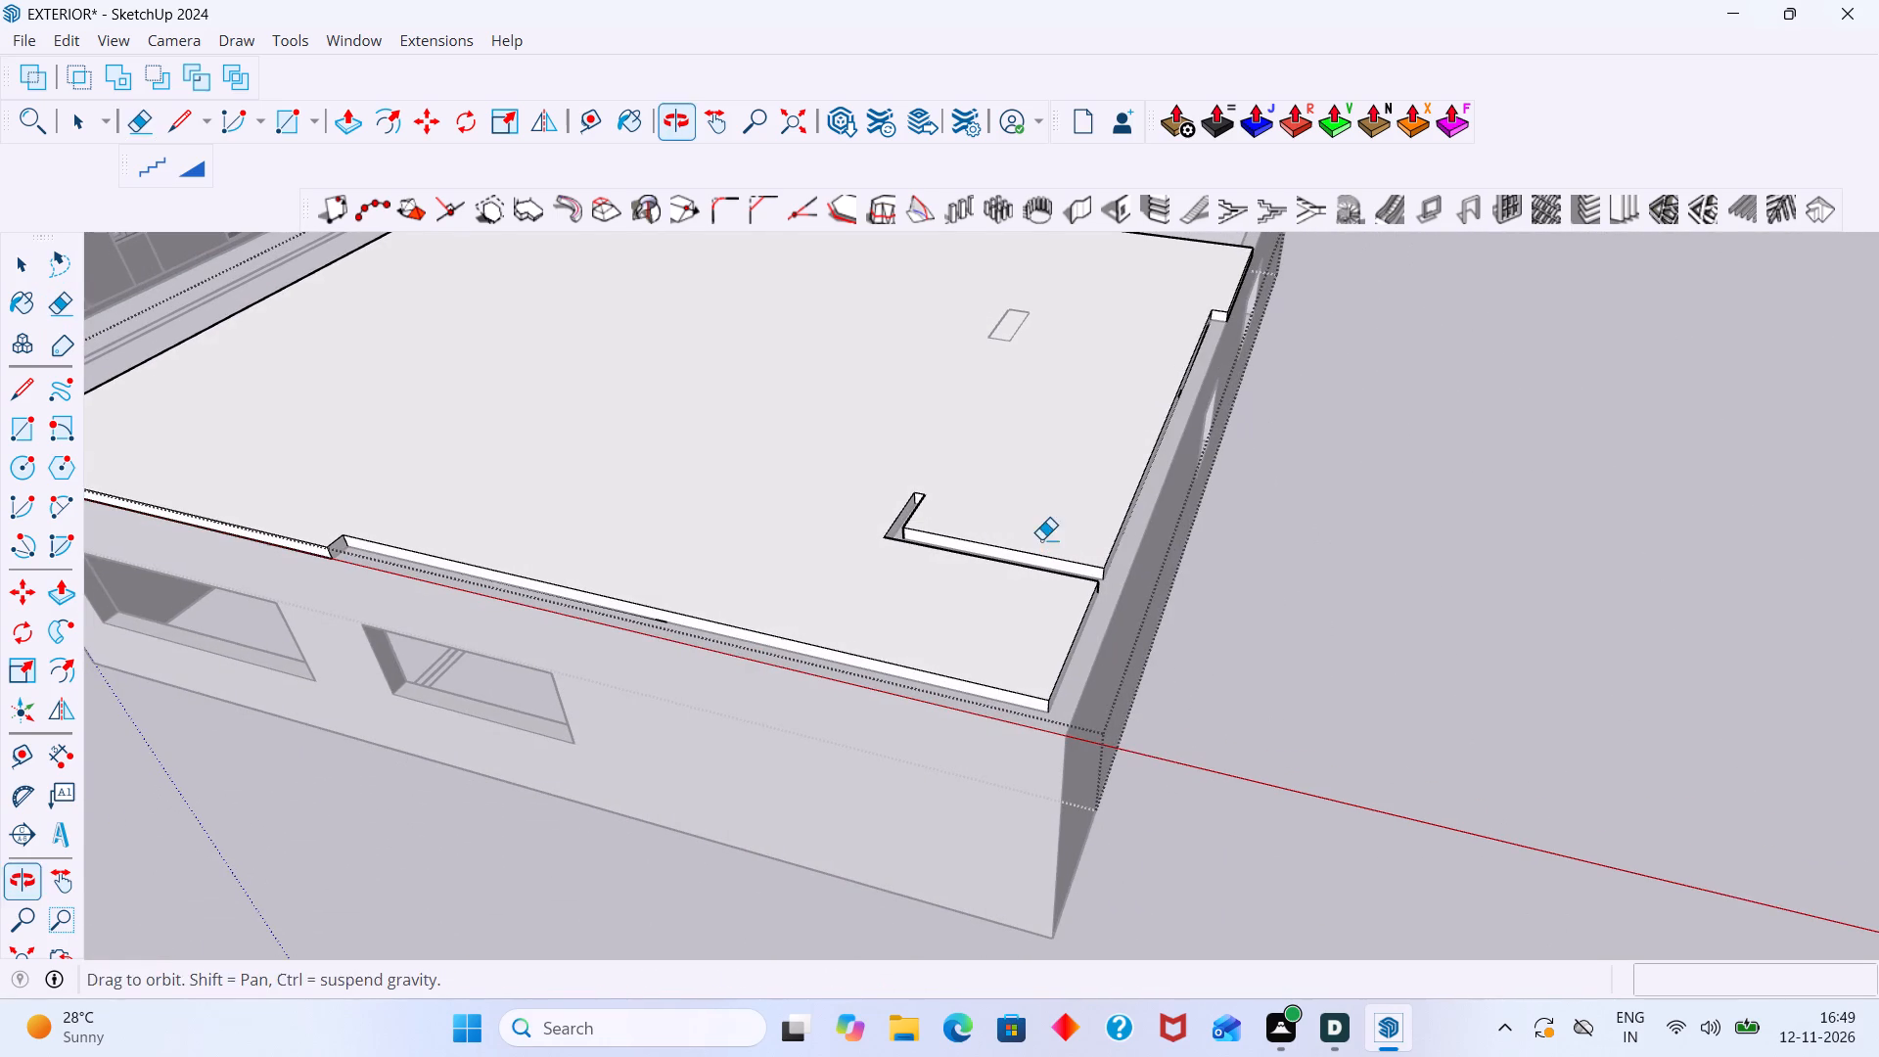
{"action": "middle_click_drag", "start_coordinate": [1041, 539], "coordinate": [1045, 545]}
{"action": "key", "text": "space"}
{"action": "left_click_drag", "start_coordinate": [1438, 520], "coordinate": [1429, 520]}
Fill the short leg of the L-shaped slot by pushing its end face back to the slot's inner corner.
{"action": "middle_click_drag", "start_coordinate": [956, 597], "coordinate": [885, 638]}
{"action": "scroll", "coordinate": [876, 548], "scroll_direction": "up", "scroll_amount": 4}
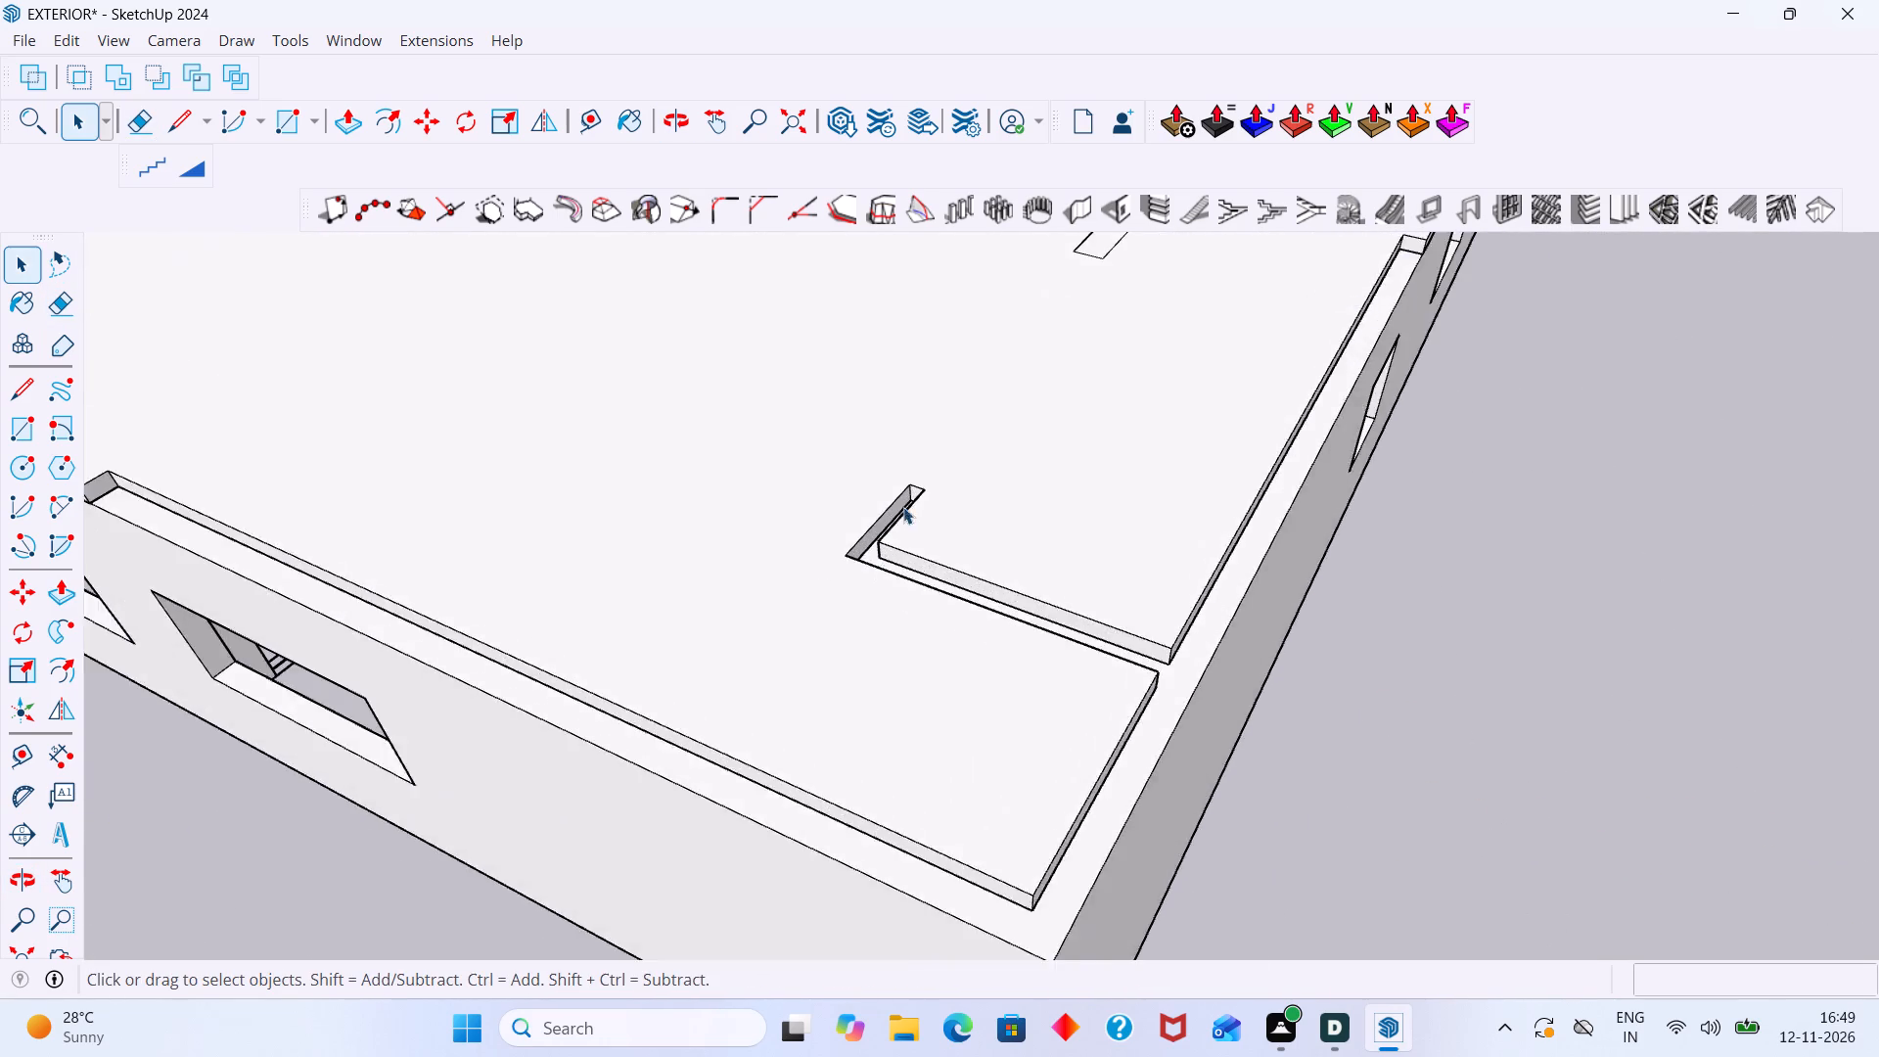
{"action": "scroll", "coordinate": [903, 507], "scroll_direction": "up", "scroll_amount": 17}
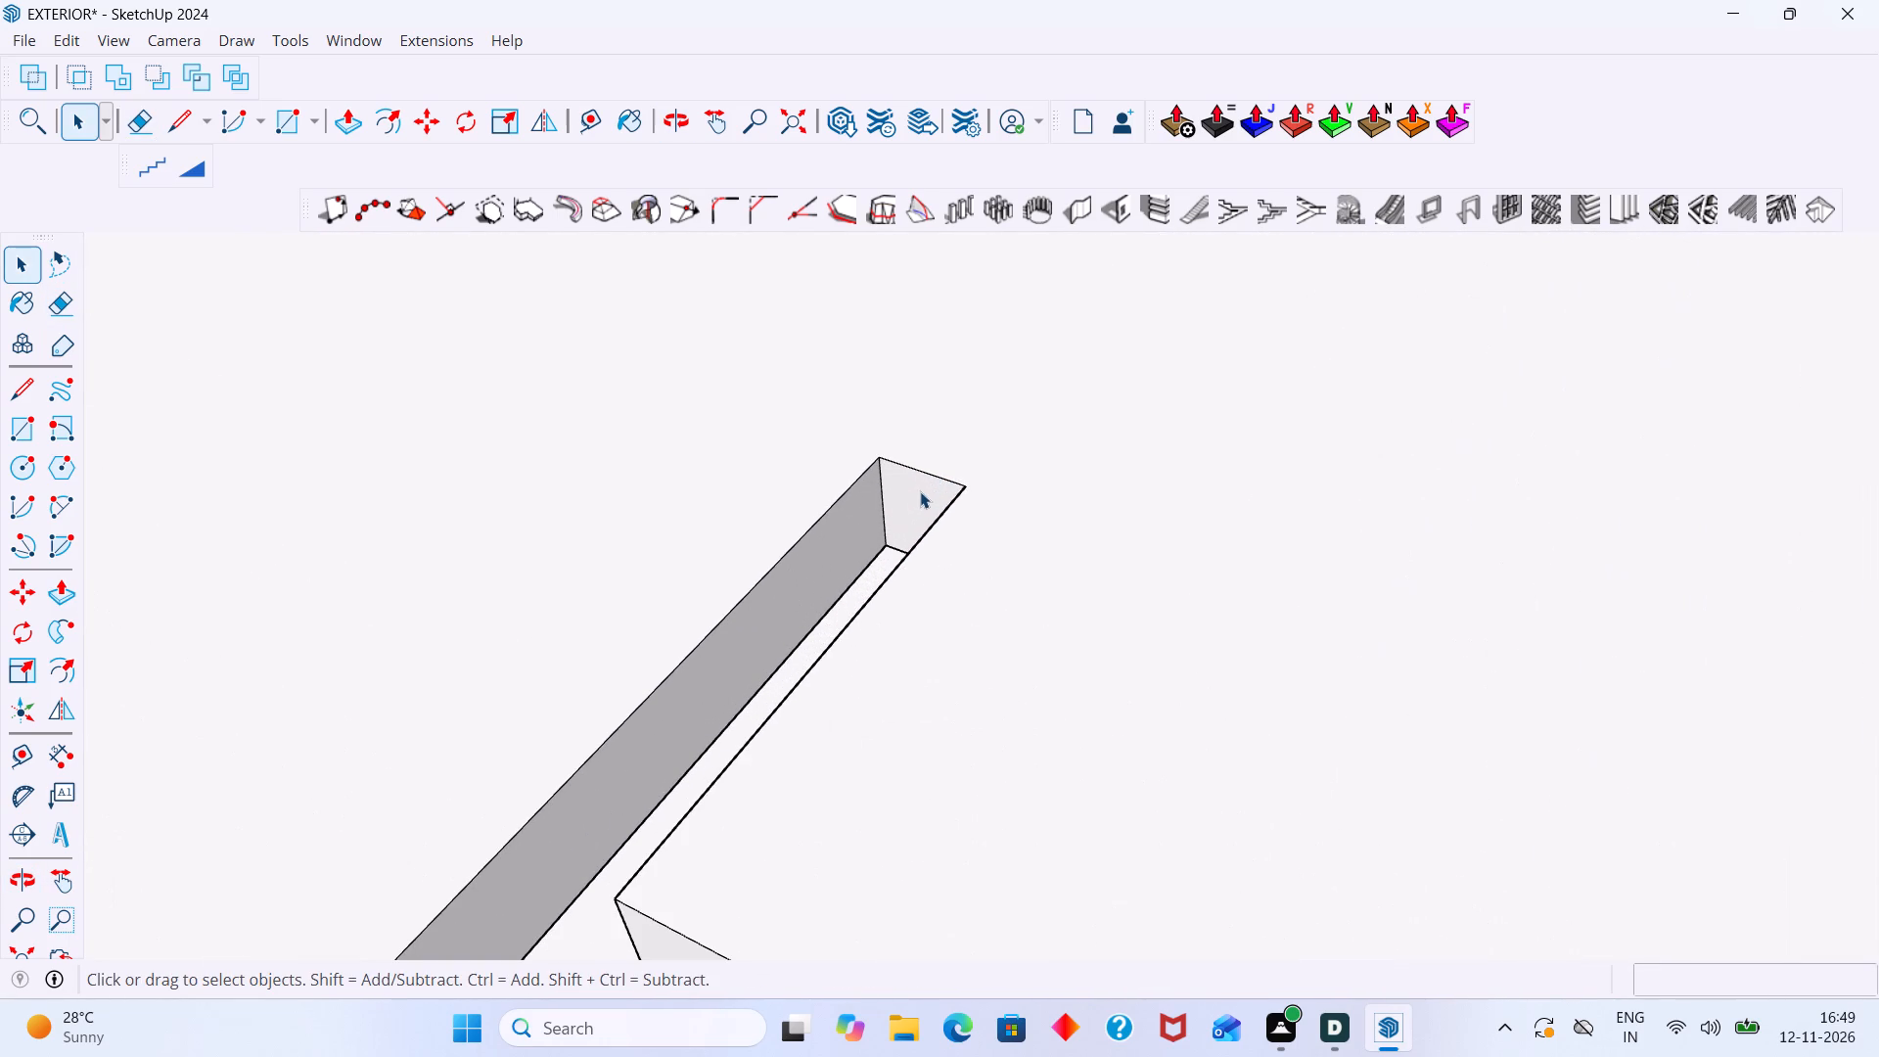
{"action": "left_click", "coordinate": [920, 493]}
{"action": "scroll", "coordinate": [919, 493], "scroll_direction": "up", "scroll_amount": 3}
{"action": "double_click", "coordinate": [918, 494]}
{"action": "left_click", "coordinate": [919, 508]}
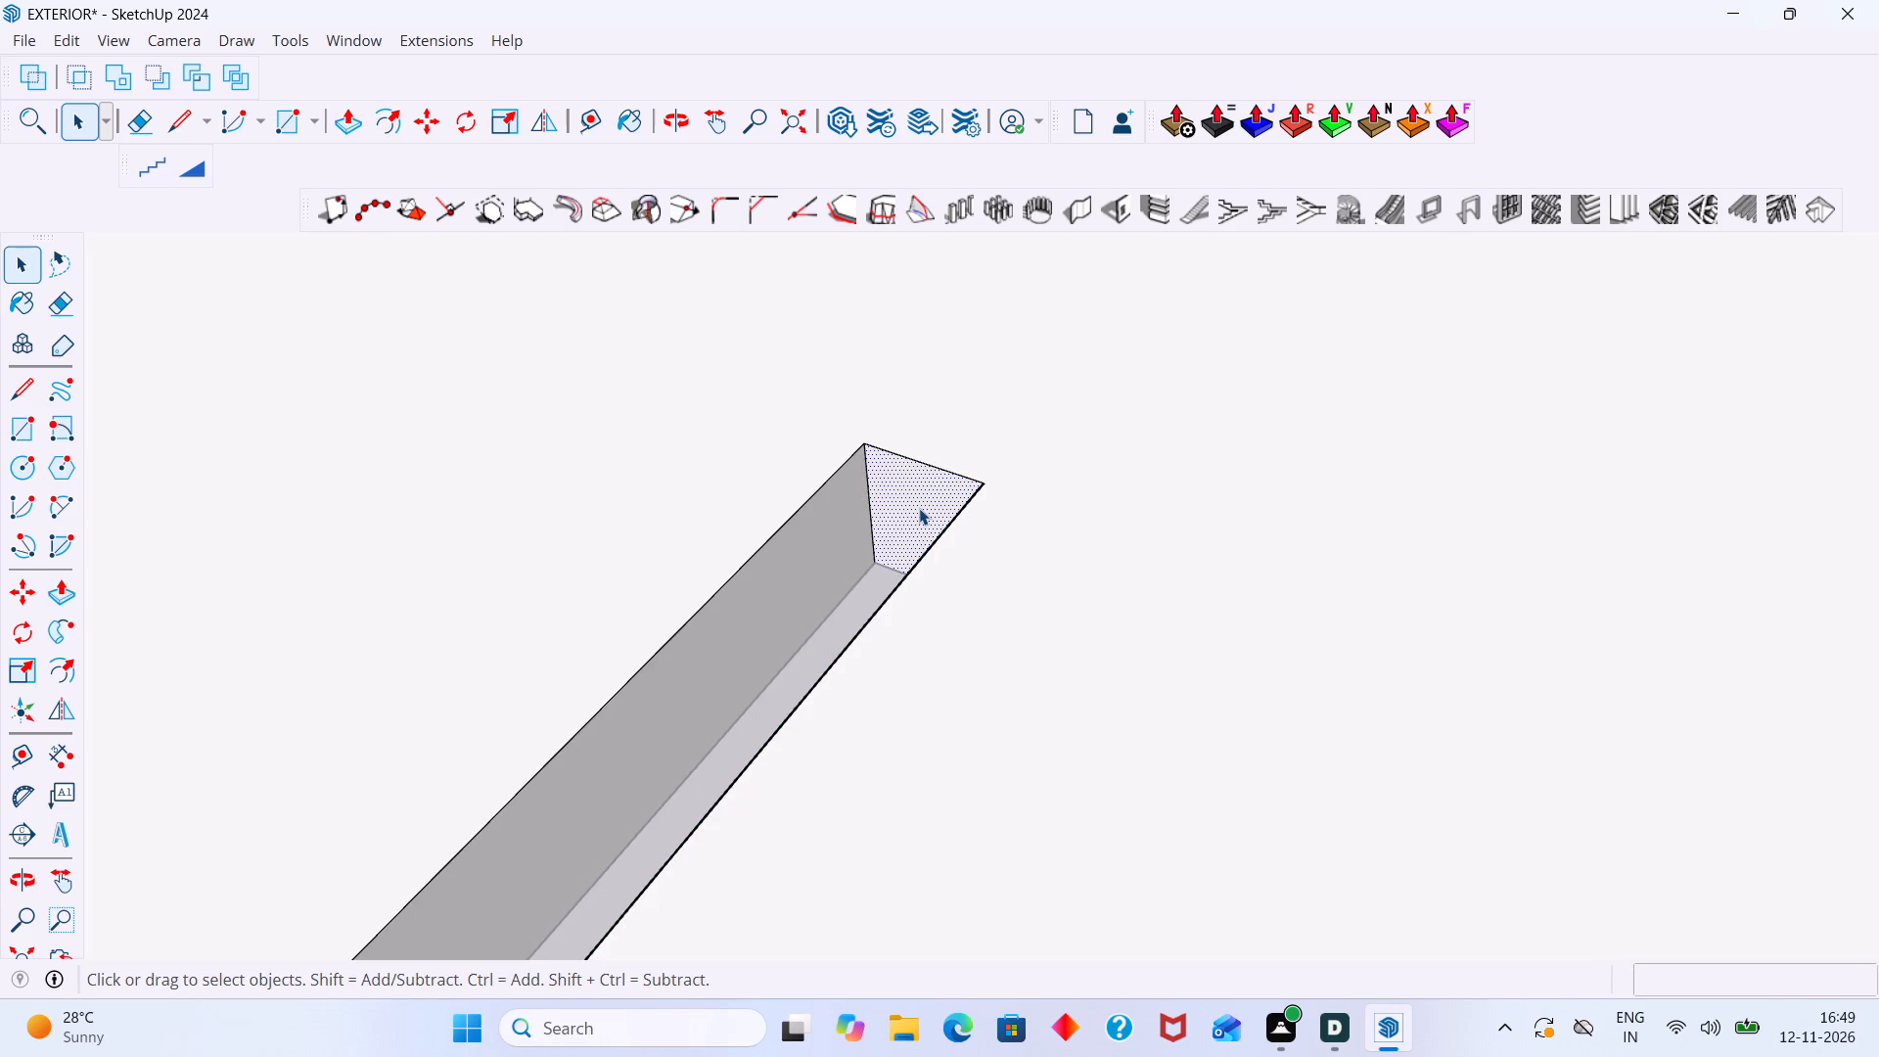
{"action": "key", "text": "p"}
{"action": "left_click", "coordinate": [919, 508]}
{"action": "scroll", "coordinate": [840, 607], "scroll_direction": "down", "scroll_amount": 5}
{"action": "middle_click_drag", "start_coordinate": [830, 610], "coordinate": [898, 442], "text": "shift"}
{"action": "scroll", "coordinate": [814, 522], "scroll_direction": "down", "scroll_amount": 3}
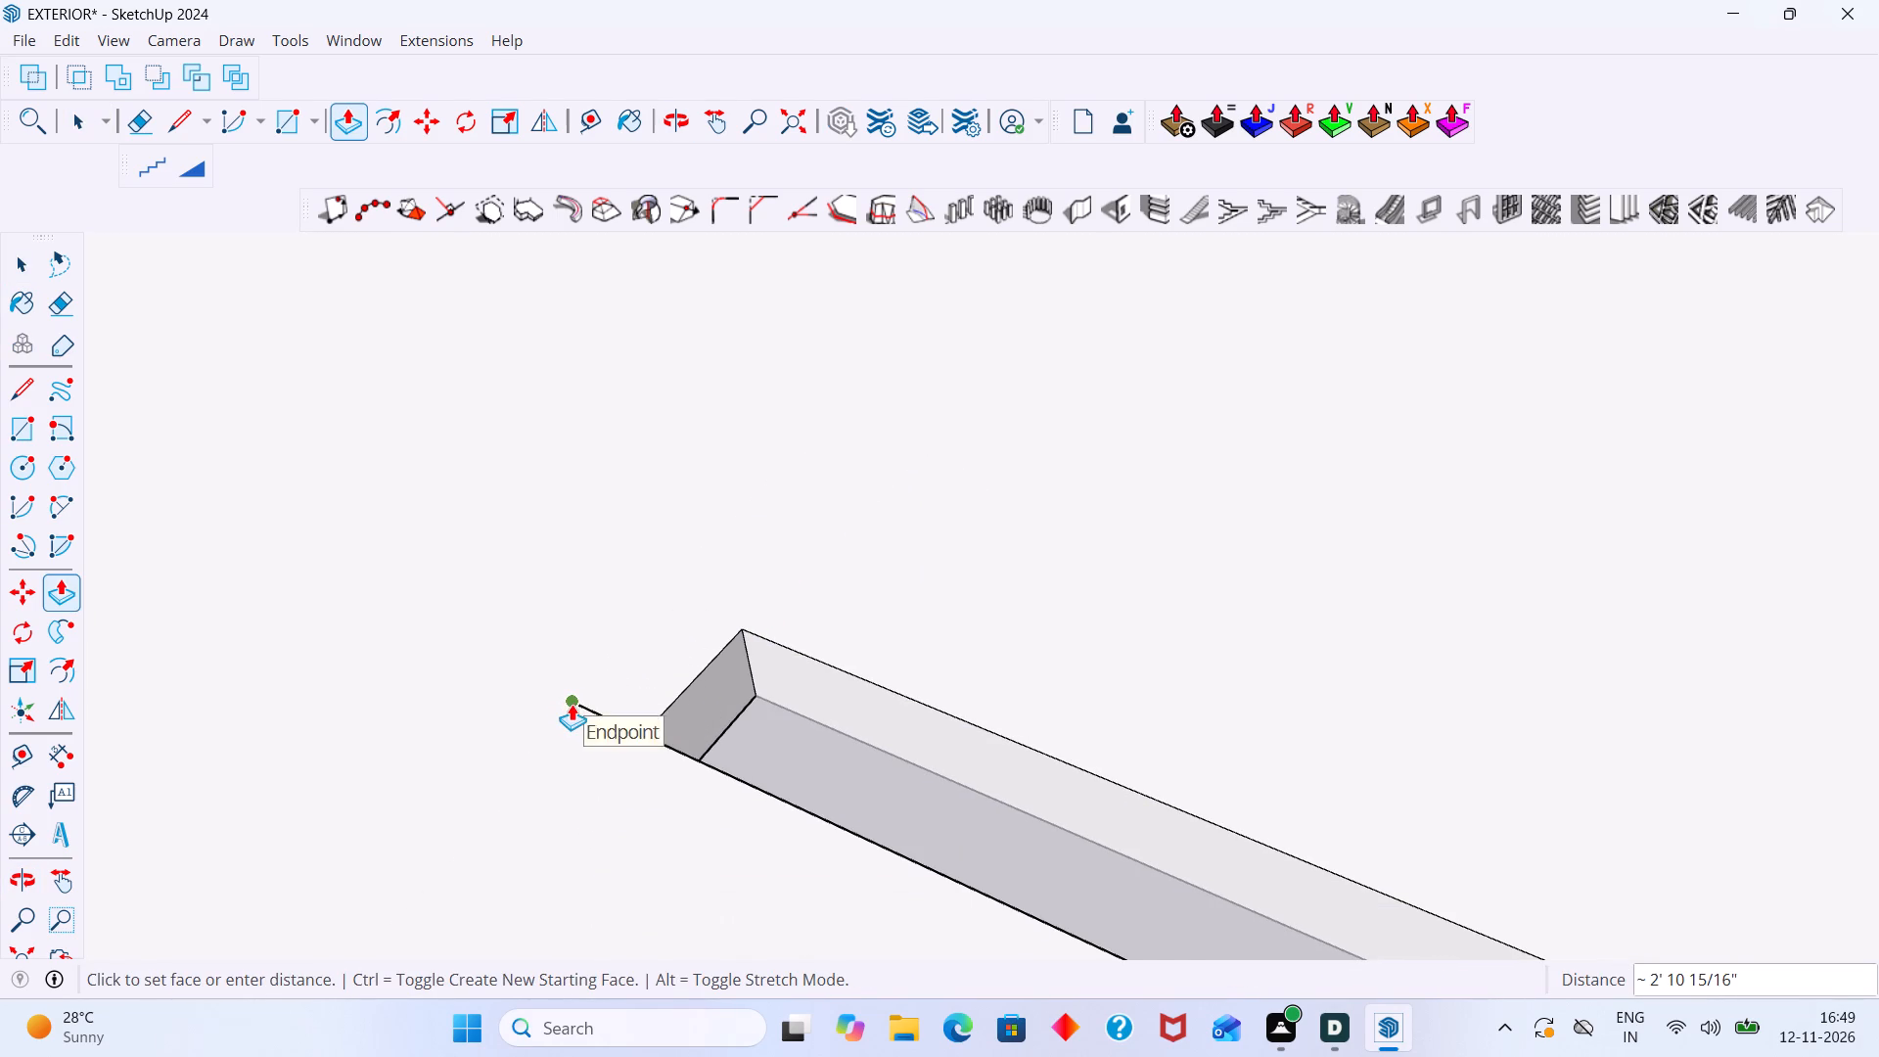
{"action": "left_click", "coordinate": [572, 704]}
{"action": "key", "text": "space"}
Fill the remaining shallow slot in the roof slab by pushing its long side face 9" out to the slot's outer corner.
{"action": "scroll", "coordinate": [648, 685], "scroll_direction": "down", "scroll_amount": 8}
{"action": "middle_click_drag", "start_coordinate": [851, 750], "coordinate": [855, 710]}
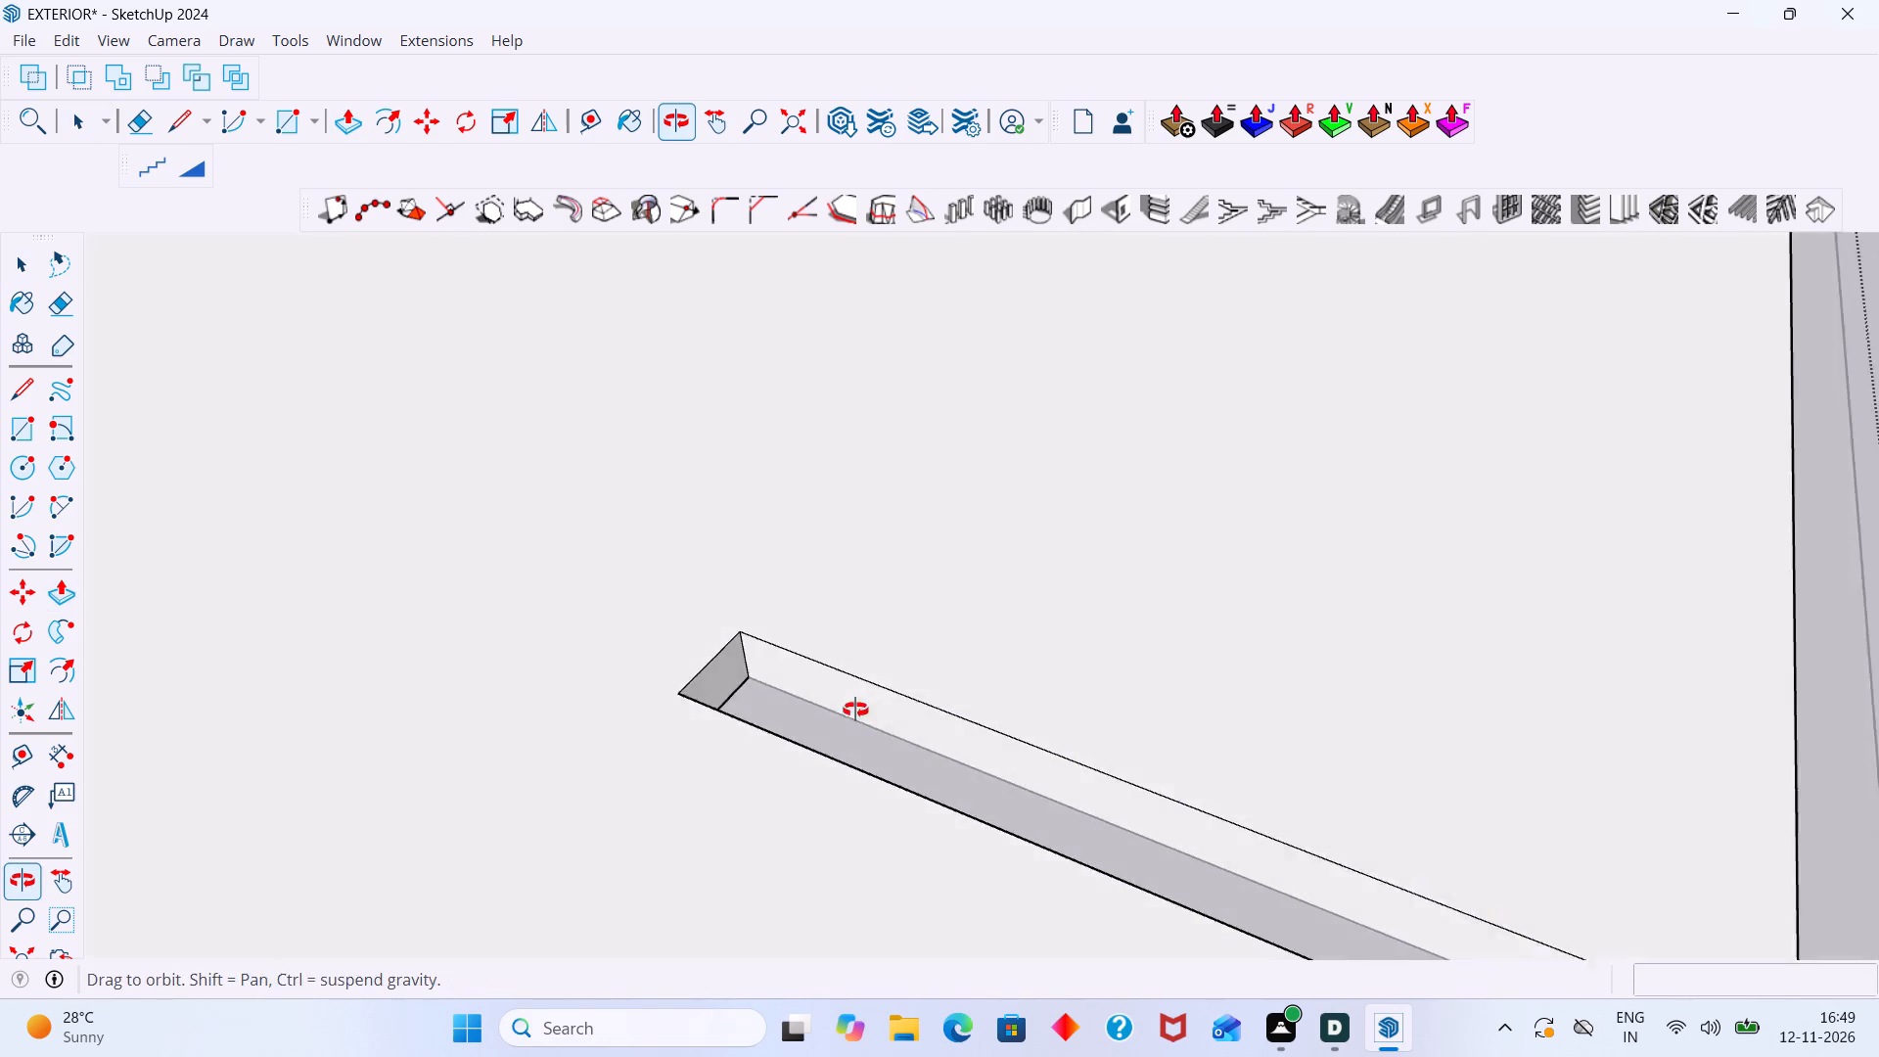
{"action": "middle_click_drag", "start_coordinate": [855, 710], "coordinate": [855, 708]}
{"action": "scroll", "coordinate": [862, 716], "scroll_direction": "up", "scroll_amount": 5}
{"action": "left_click", "coordinate": [864, 677]}
{"action": "key", "text": "p"}
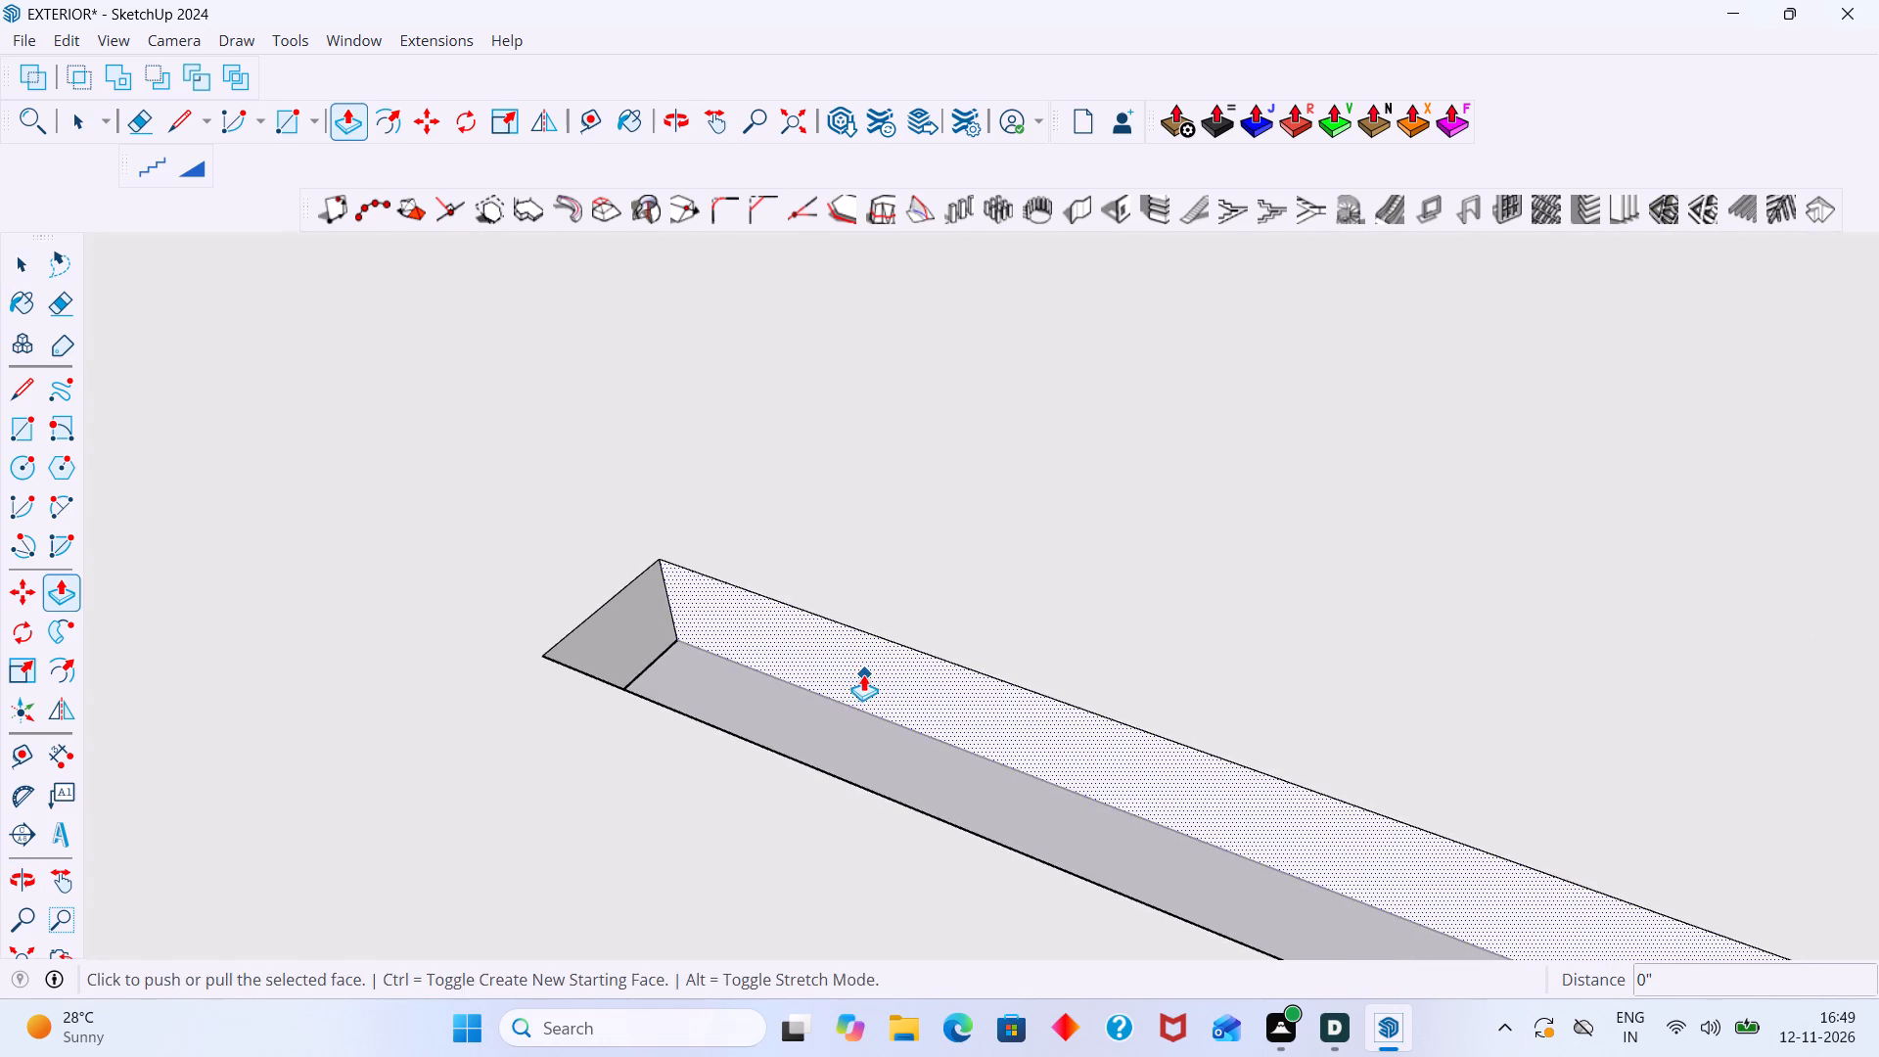
{"action": "left_click", "coordinate": [863, 674]}
{"action": "left_click", "coordinate": [540, 659]}
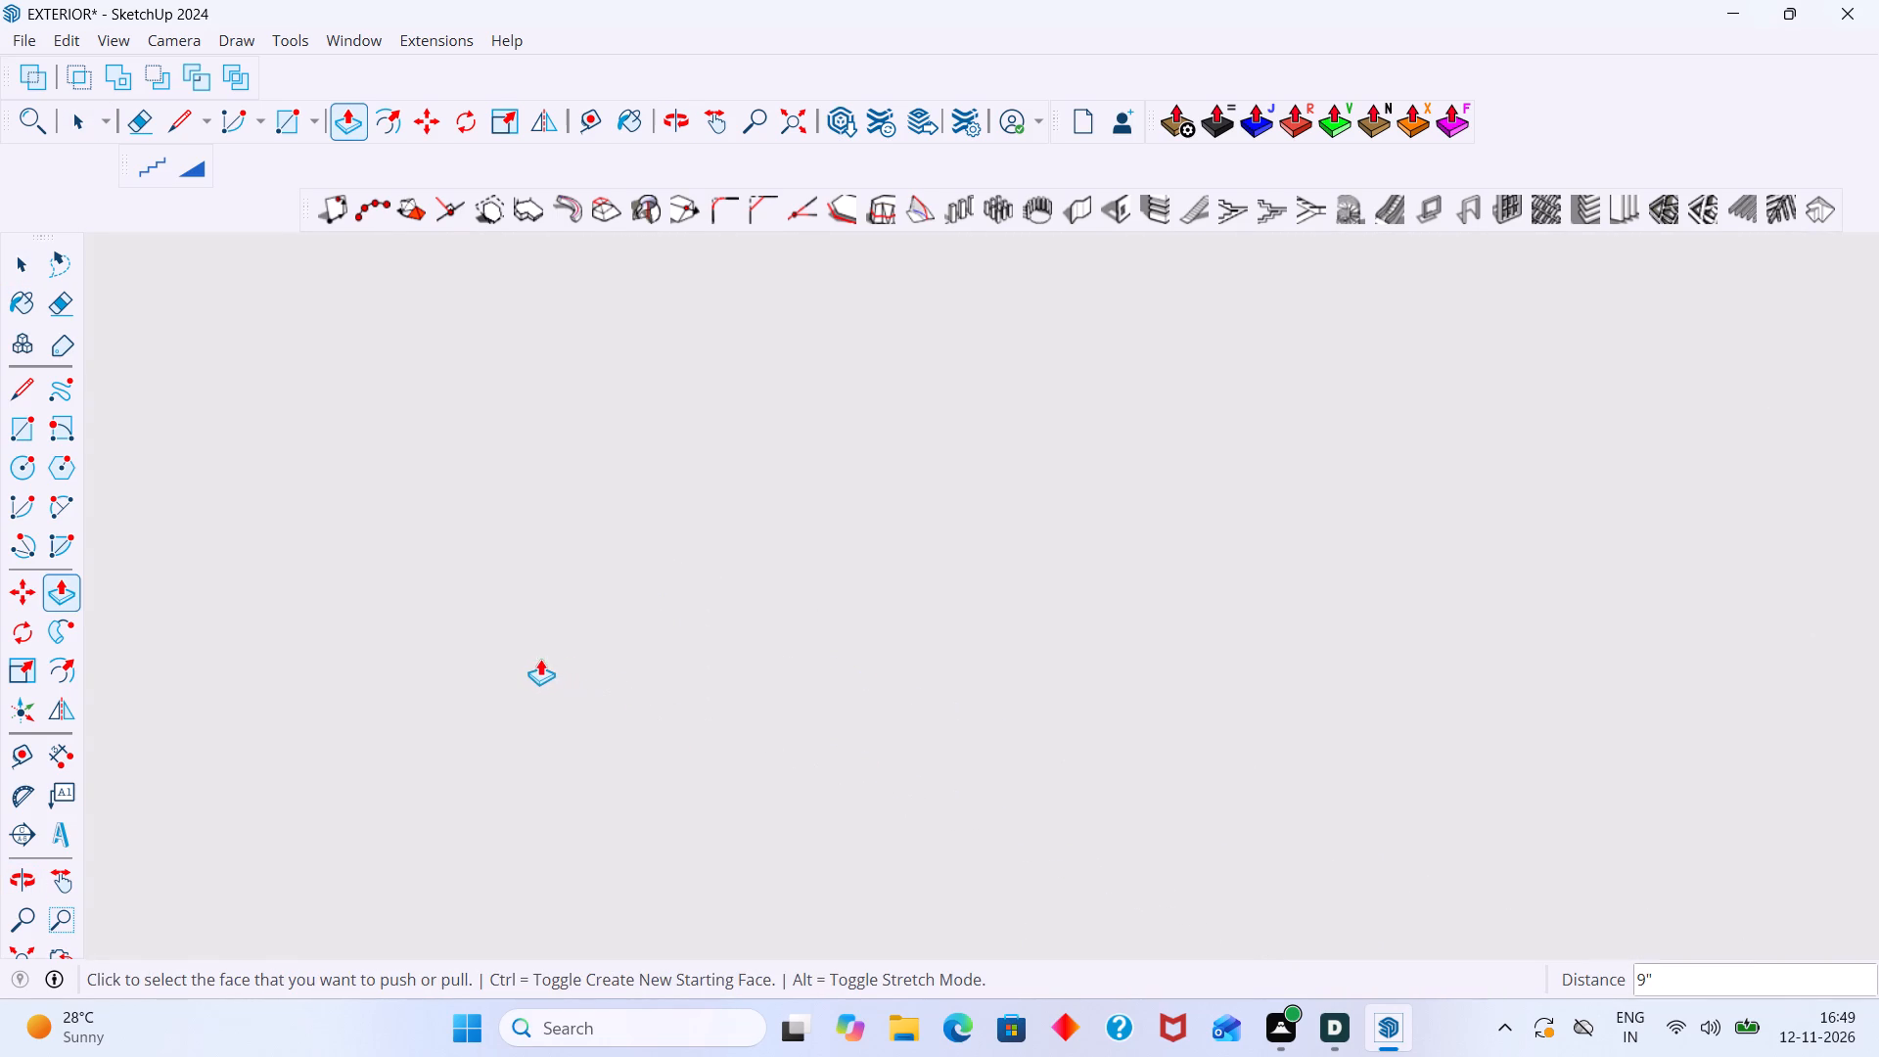
{"action": "key", "text": "space"}
{"action": "scroll", "coordinate": [633, 632], "scroll_direction": "down", "scroll_amount": 20}
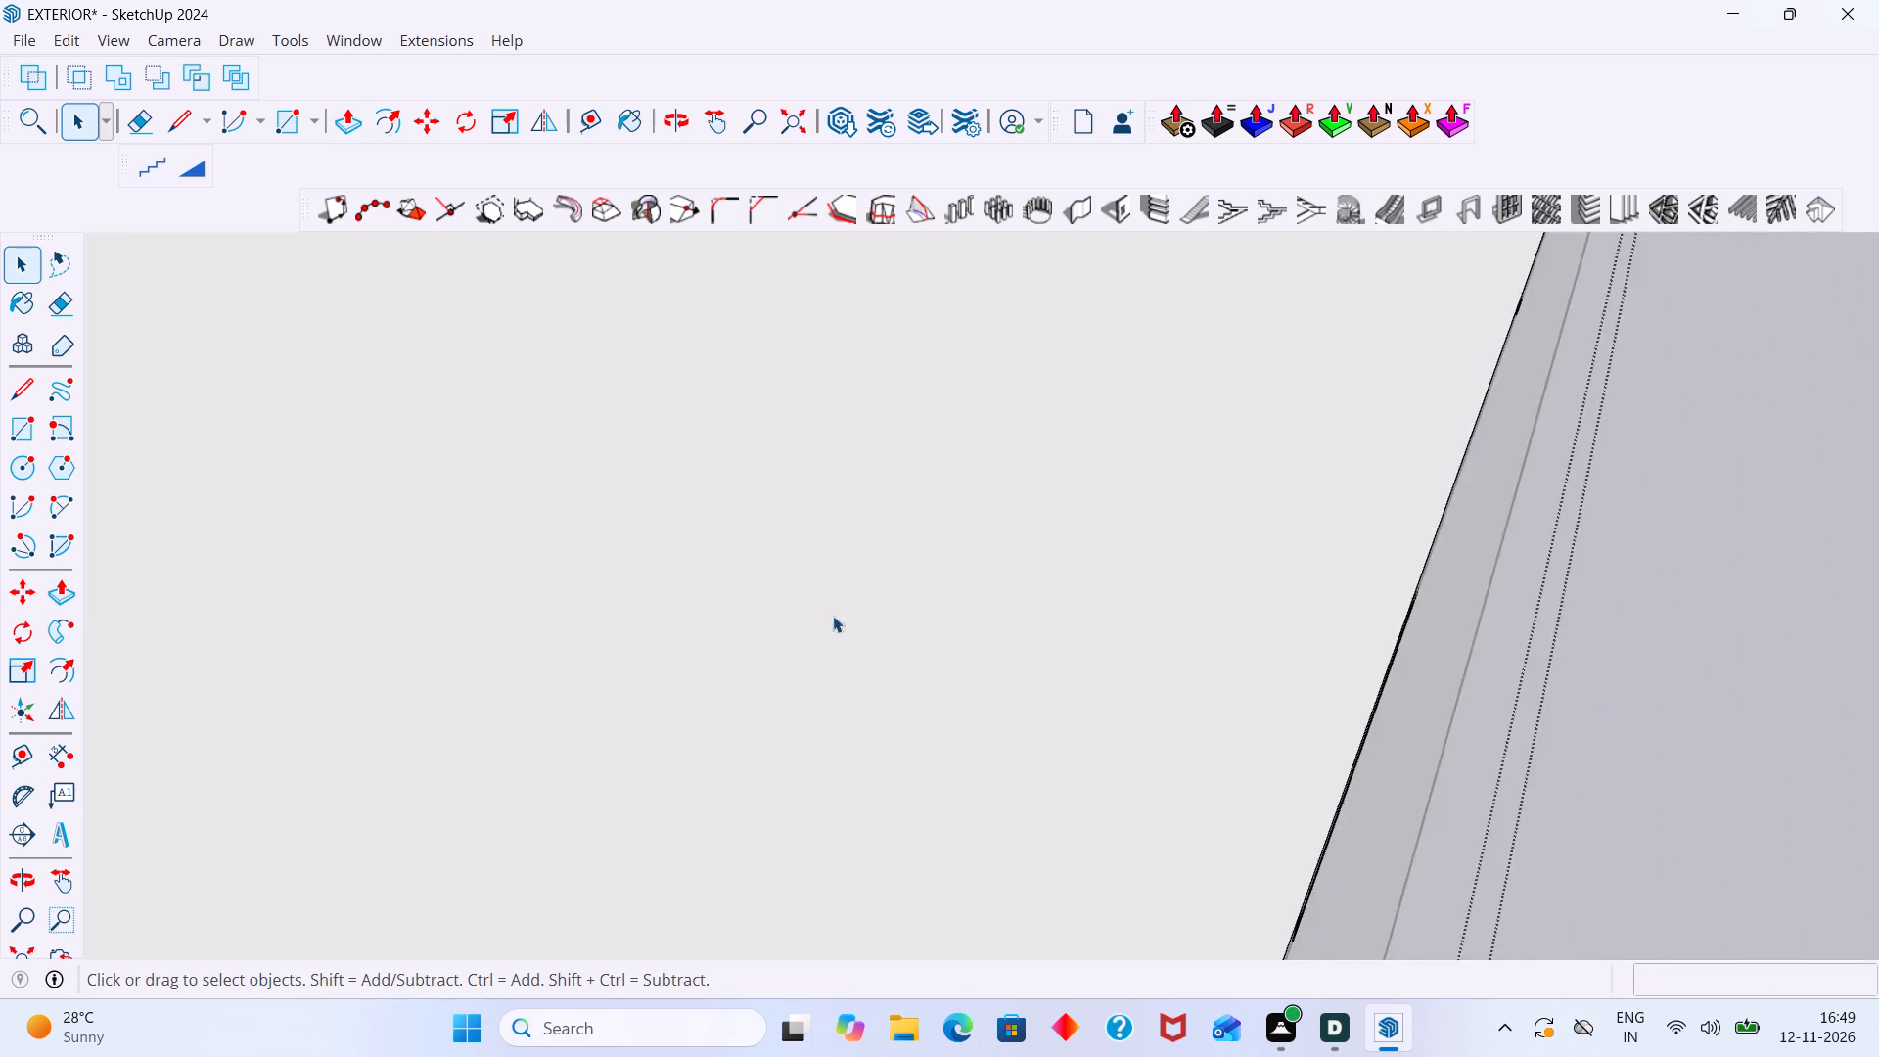
{"action": "scroll", "coordinate": [833, 616], "scroll_direction": "down", "scroll_amount": 19}
{"action": "key", "text": "space"}
{"action": "scroll", "coordinate": [1209, 605], "scroll_direction": "up", "scroll_amount": 1}
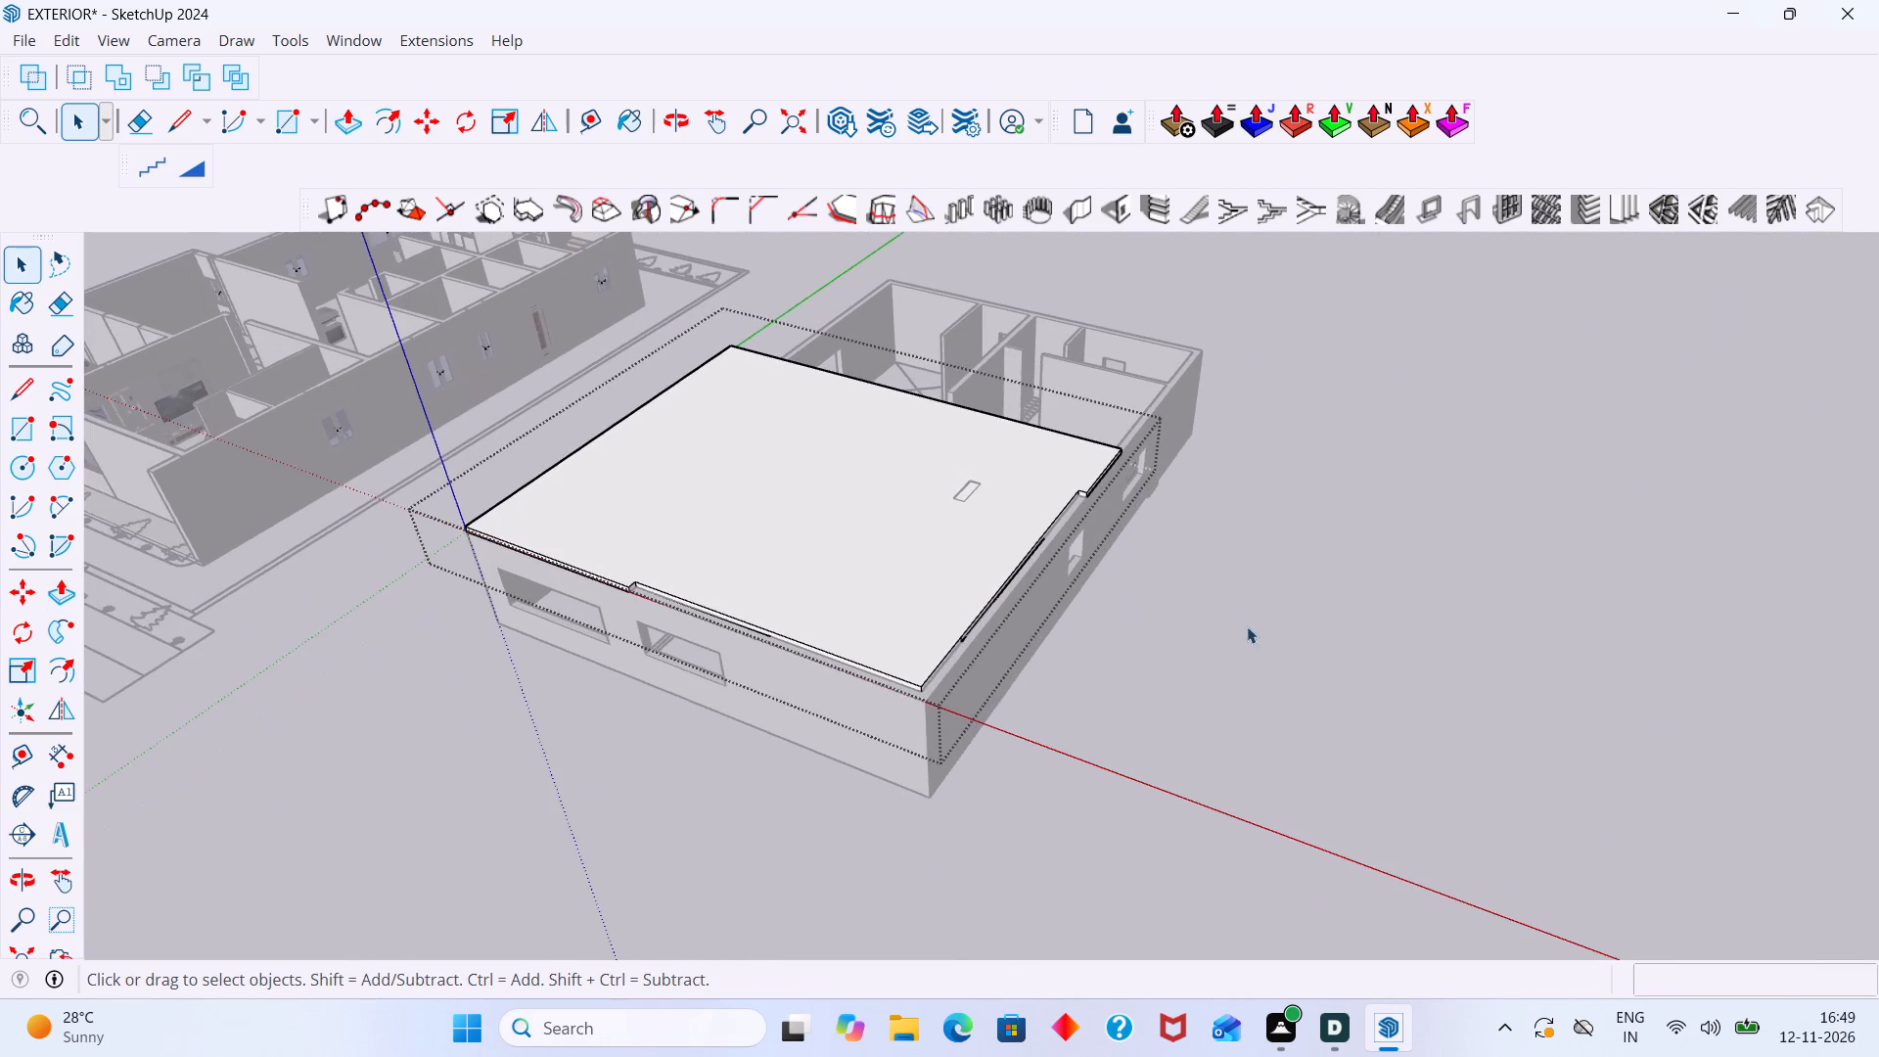
{"action": "left_click", "coordinate": [1248, 627]}
Inside the roof group, erase the vertical seam edge midway along the slab's recessed long side and leave the group.
{"action": "middle_click_drag", "start_coordinate": [1066, 612], "coordinate": [841, 596]}
{"action": "scroll", "coordinate": [844, 609], "scroll_direction": "up", "scroll_amount": 17}
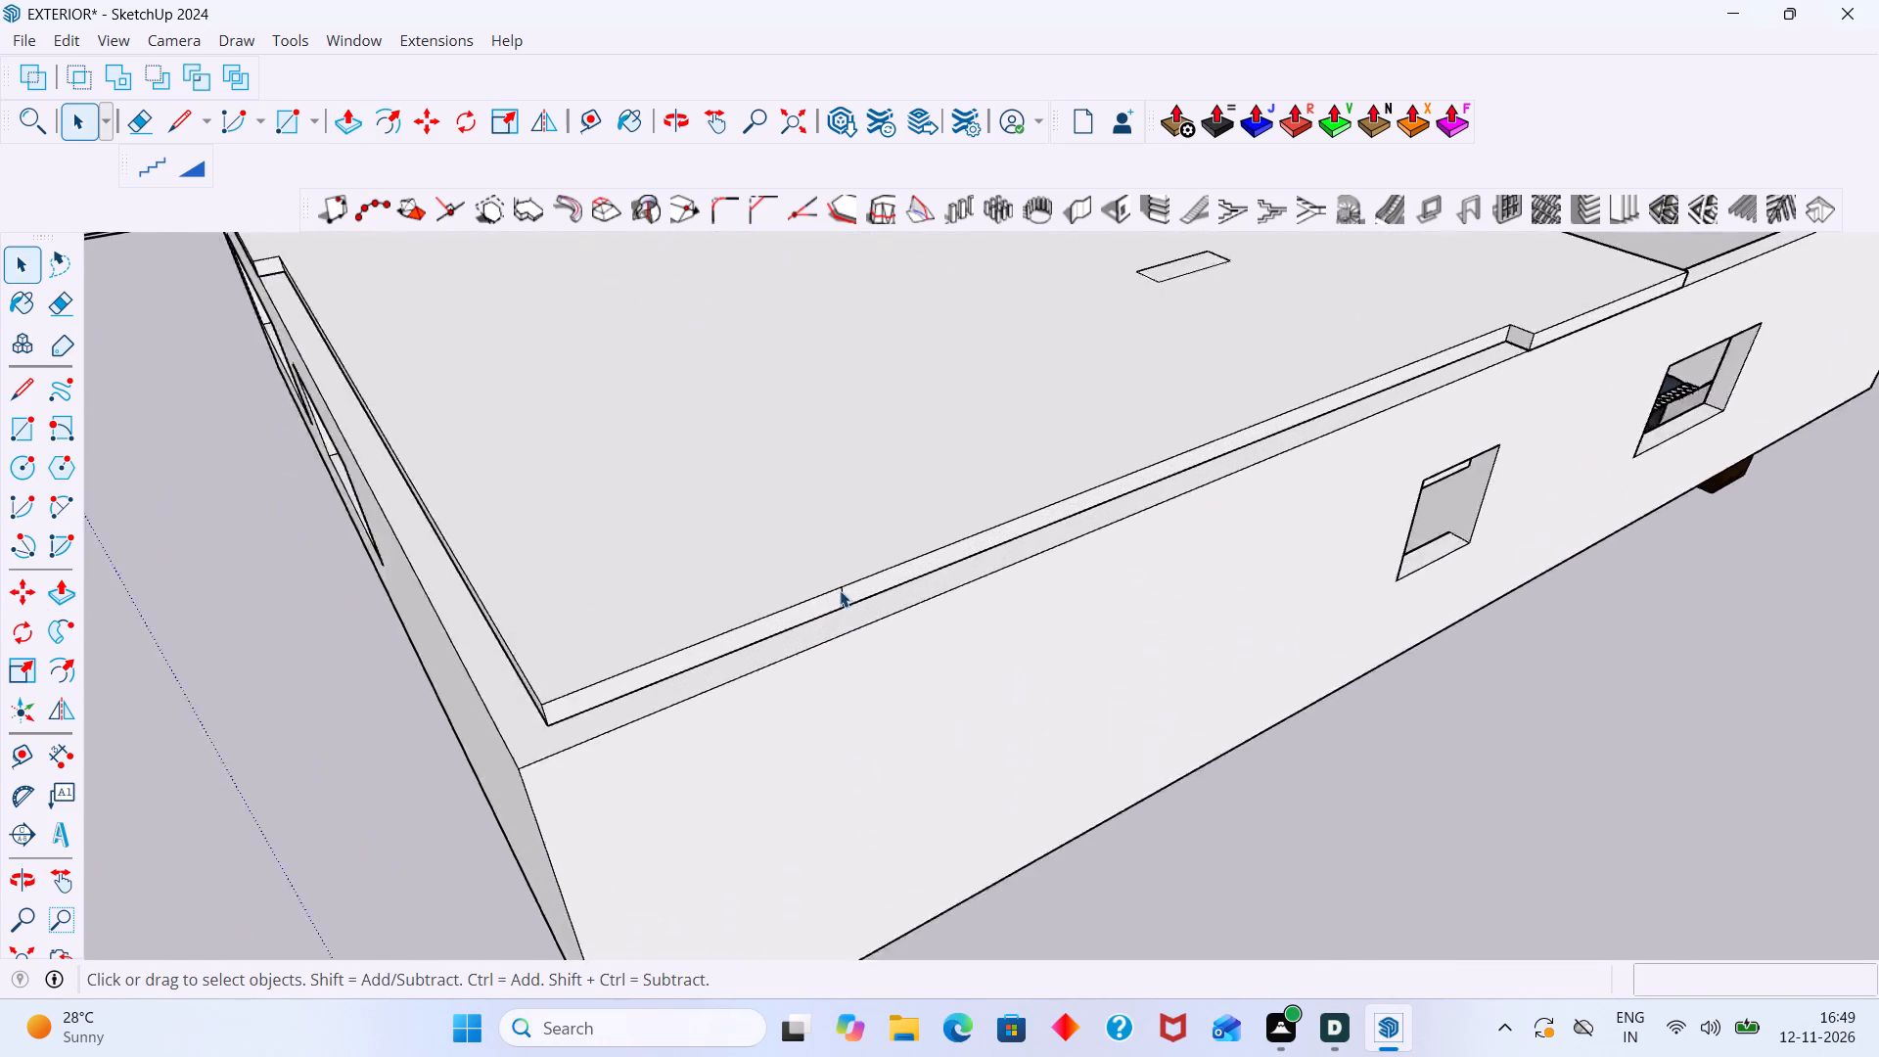
{"action": "scroll", "coordinate": [840, 590], "scroll_direction": "up", "scroll_amount": 14}
{"action": "double_click", "coordinate": [828, 585]}
{"action": "left_click", "coordinate": [795, 597]}
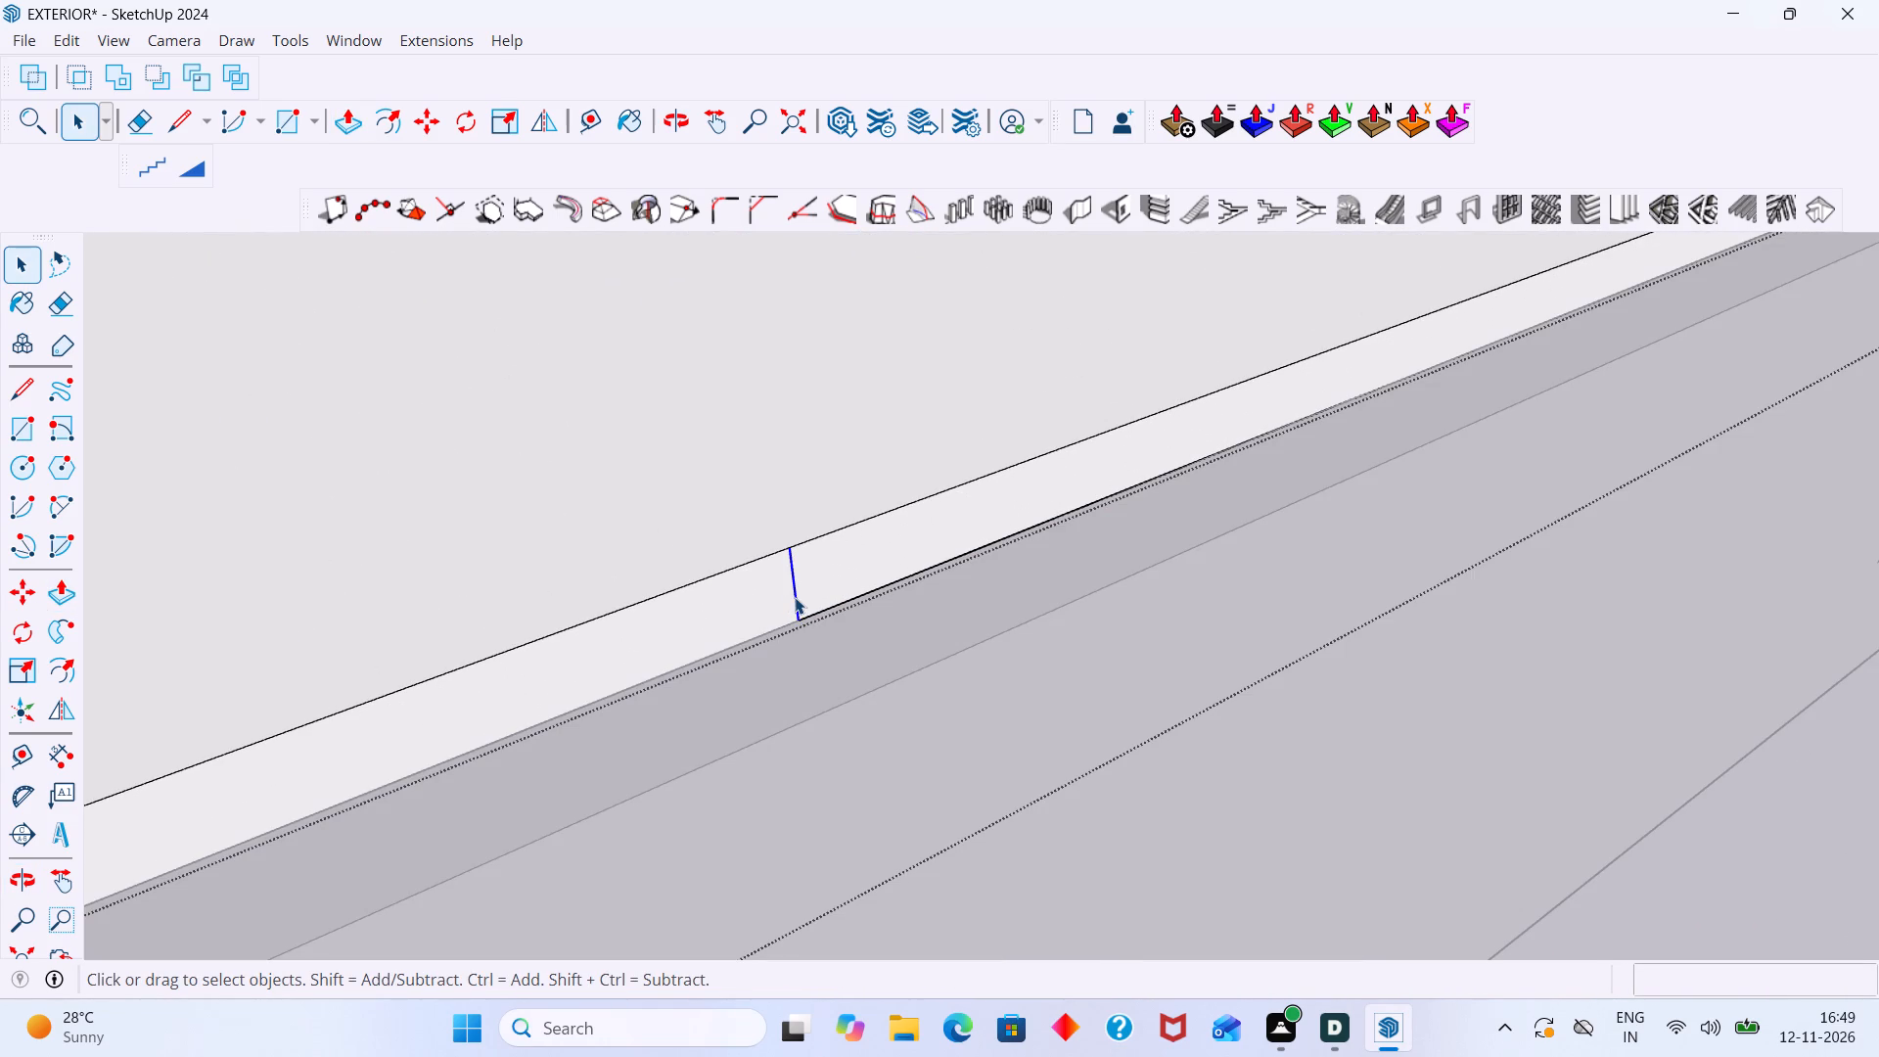
{"action": "key", "text": "Delete"}
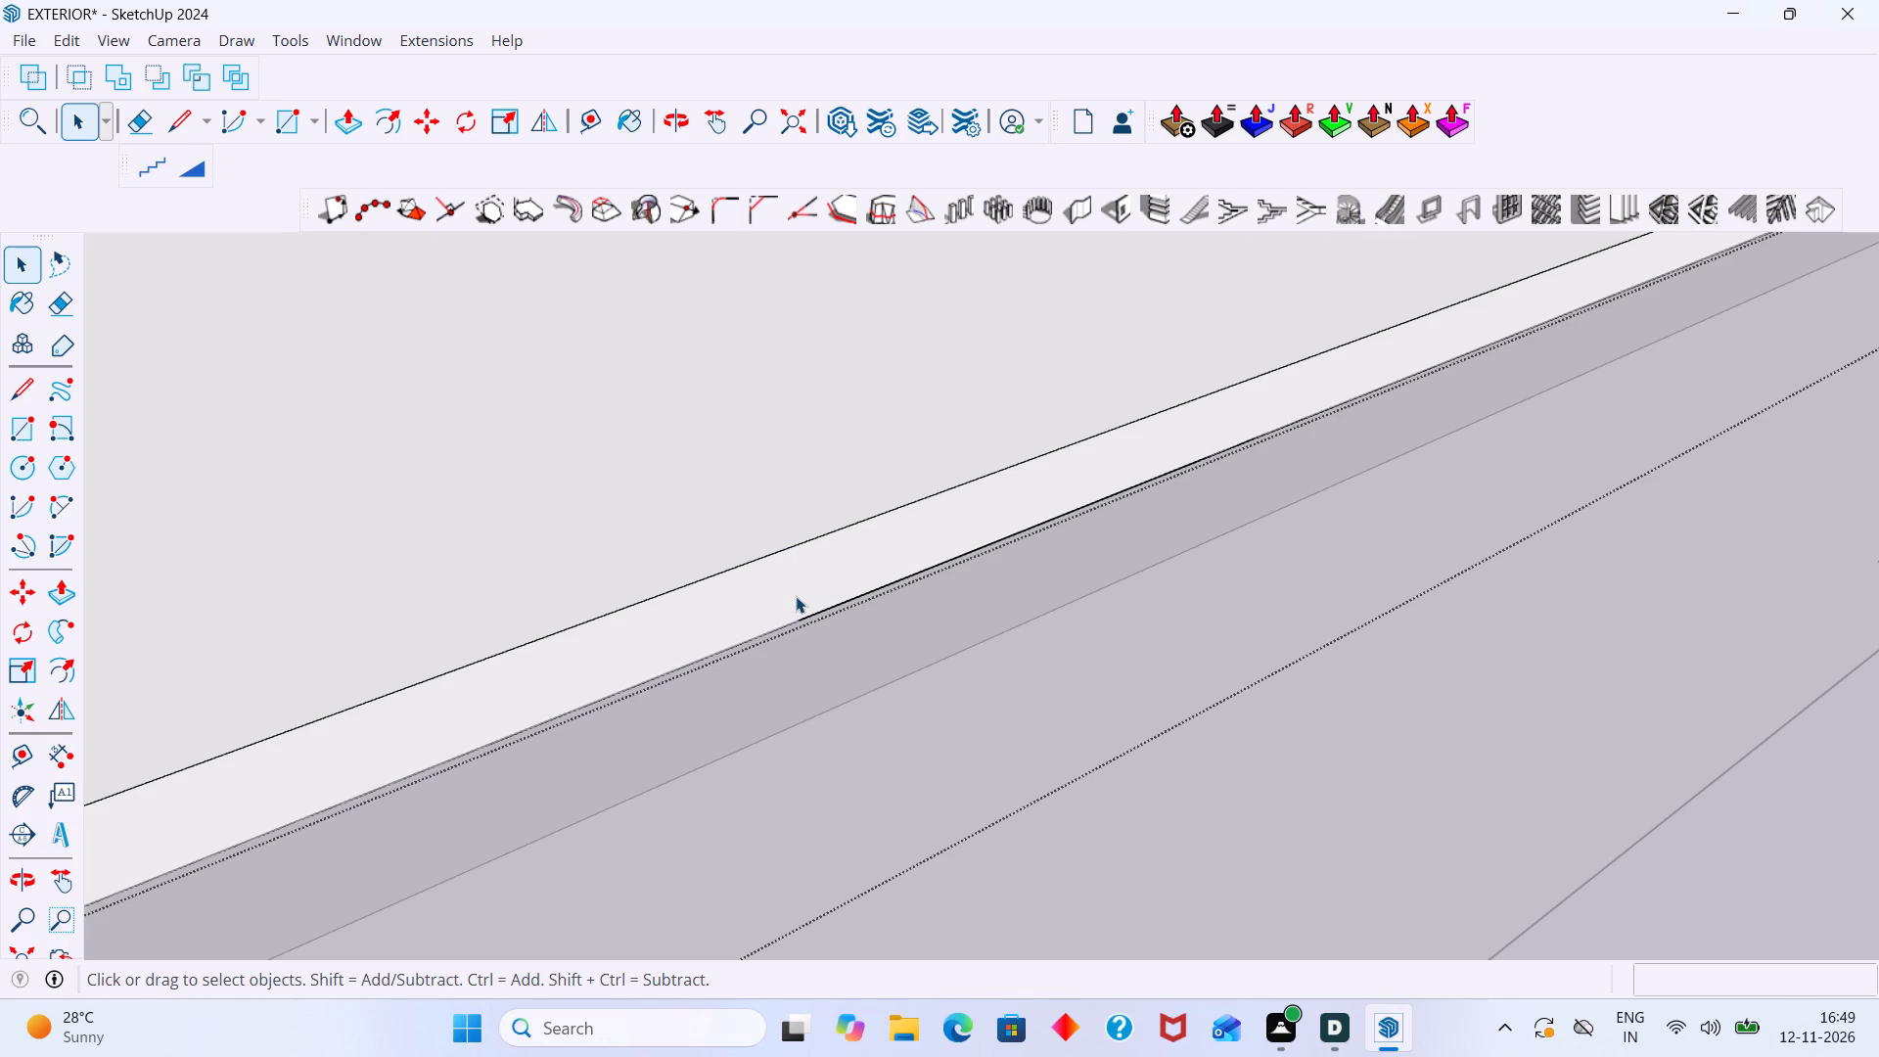
{"action": "scroll", "coordinate": [796, 596], "scroll_direction": "down", "scroll_amount": 14}
{"action": "middle_click_drag", "start_coordinate": [939, 566], "coordinate": [709, 672], "text": "shift"}
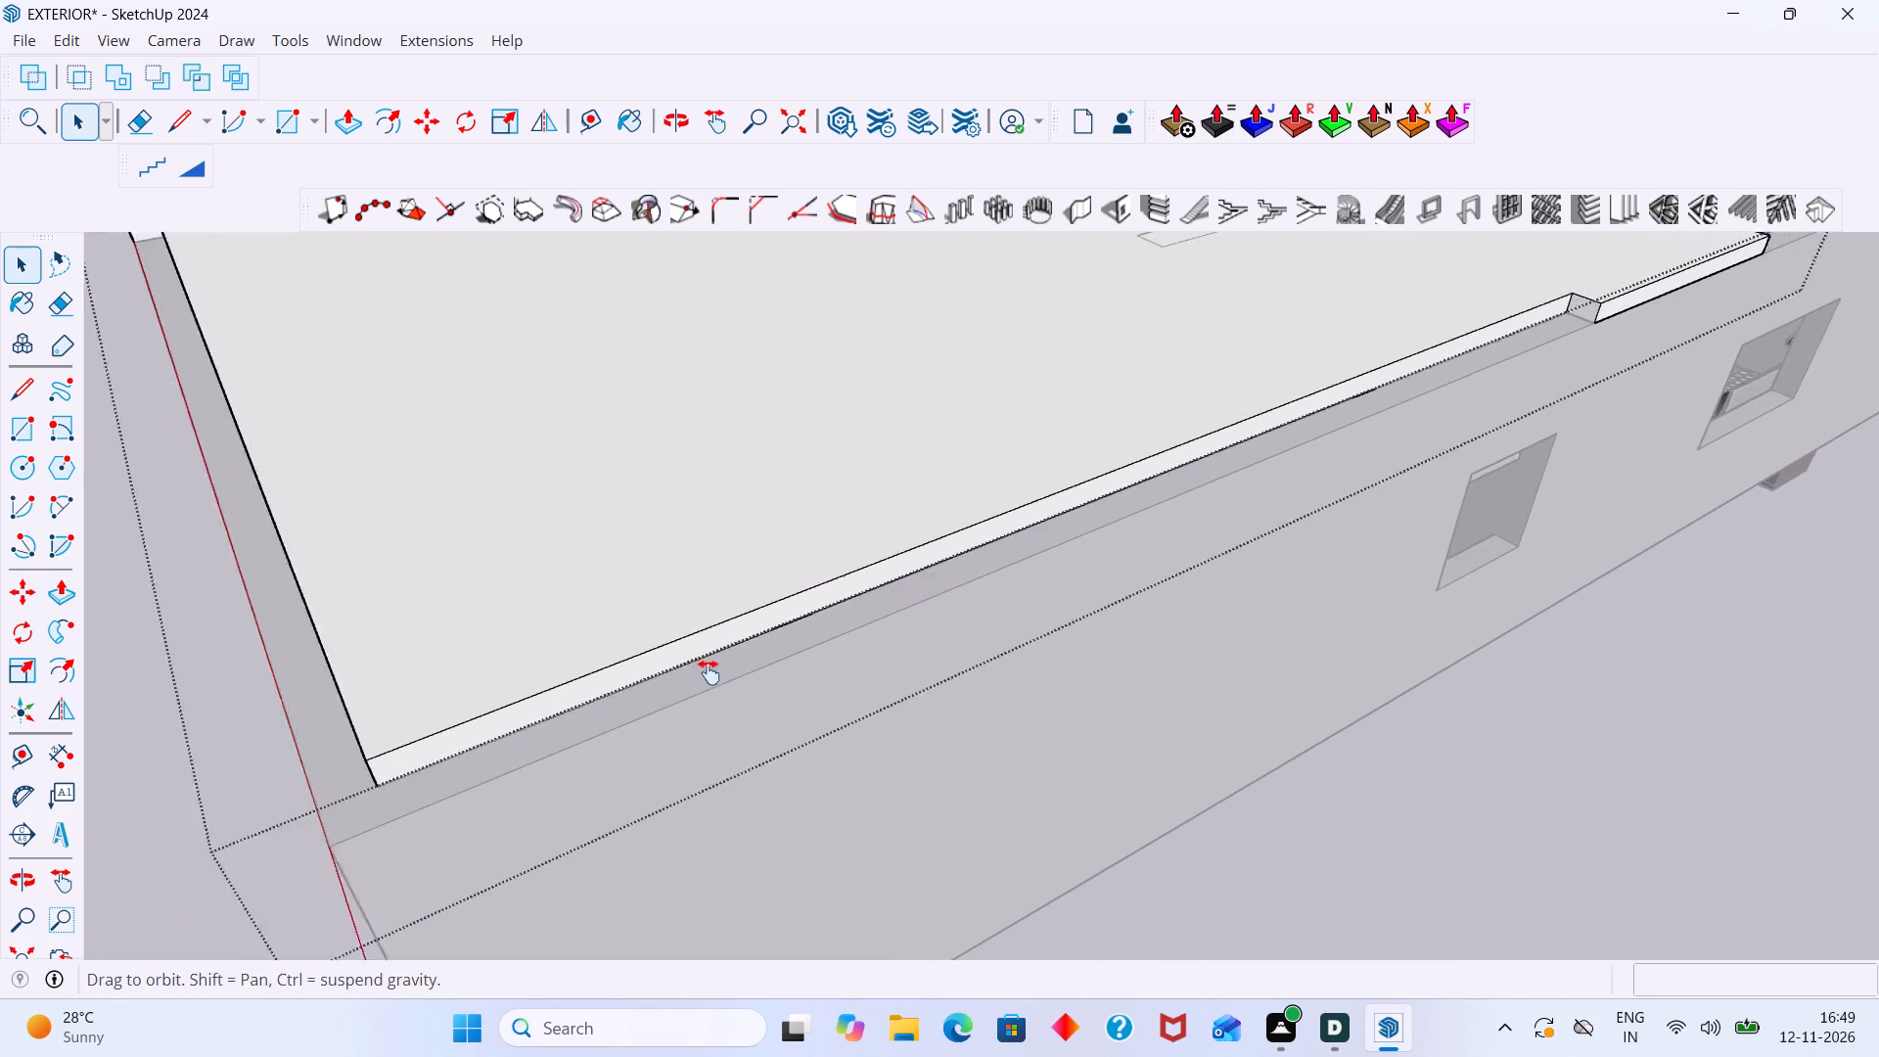
{"action": "middle_click_drag", "start_coordinate": [709, 672], "coordinate": [692, 679], "text": "shift"}
{"action": "left_click", "coordinate": [1604, 691]}
Inside the roof group, fill the long side recess by pushing its end face 27' 5" along the wall toward the slab's corner.
{"action": "scroll", "coordinate": [1381, 321], "scroll_direction": "up", "scroll_amount": 3}
{"action": "middle_click_drag", "start_coordinate": [1392, 339], "coordinate": [1410, 360]}
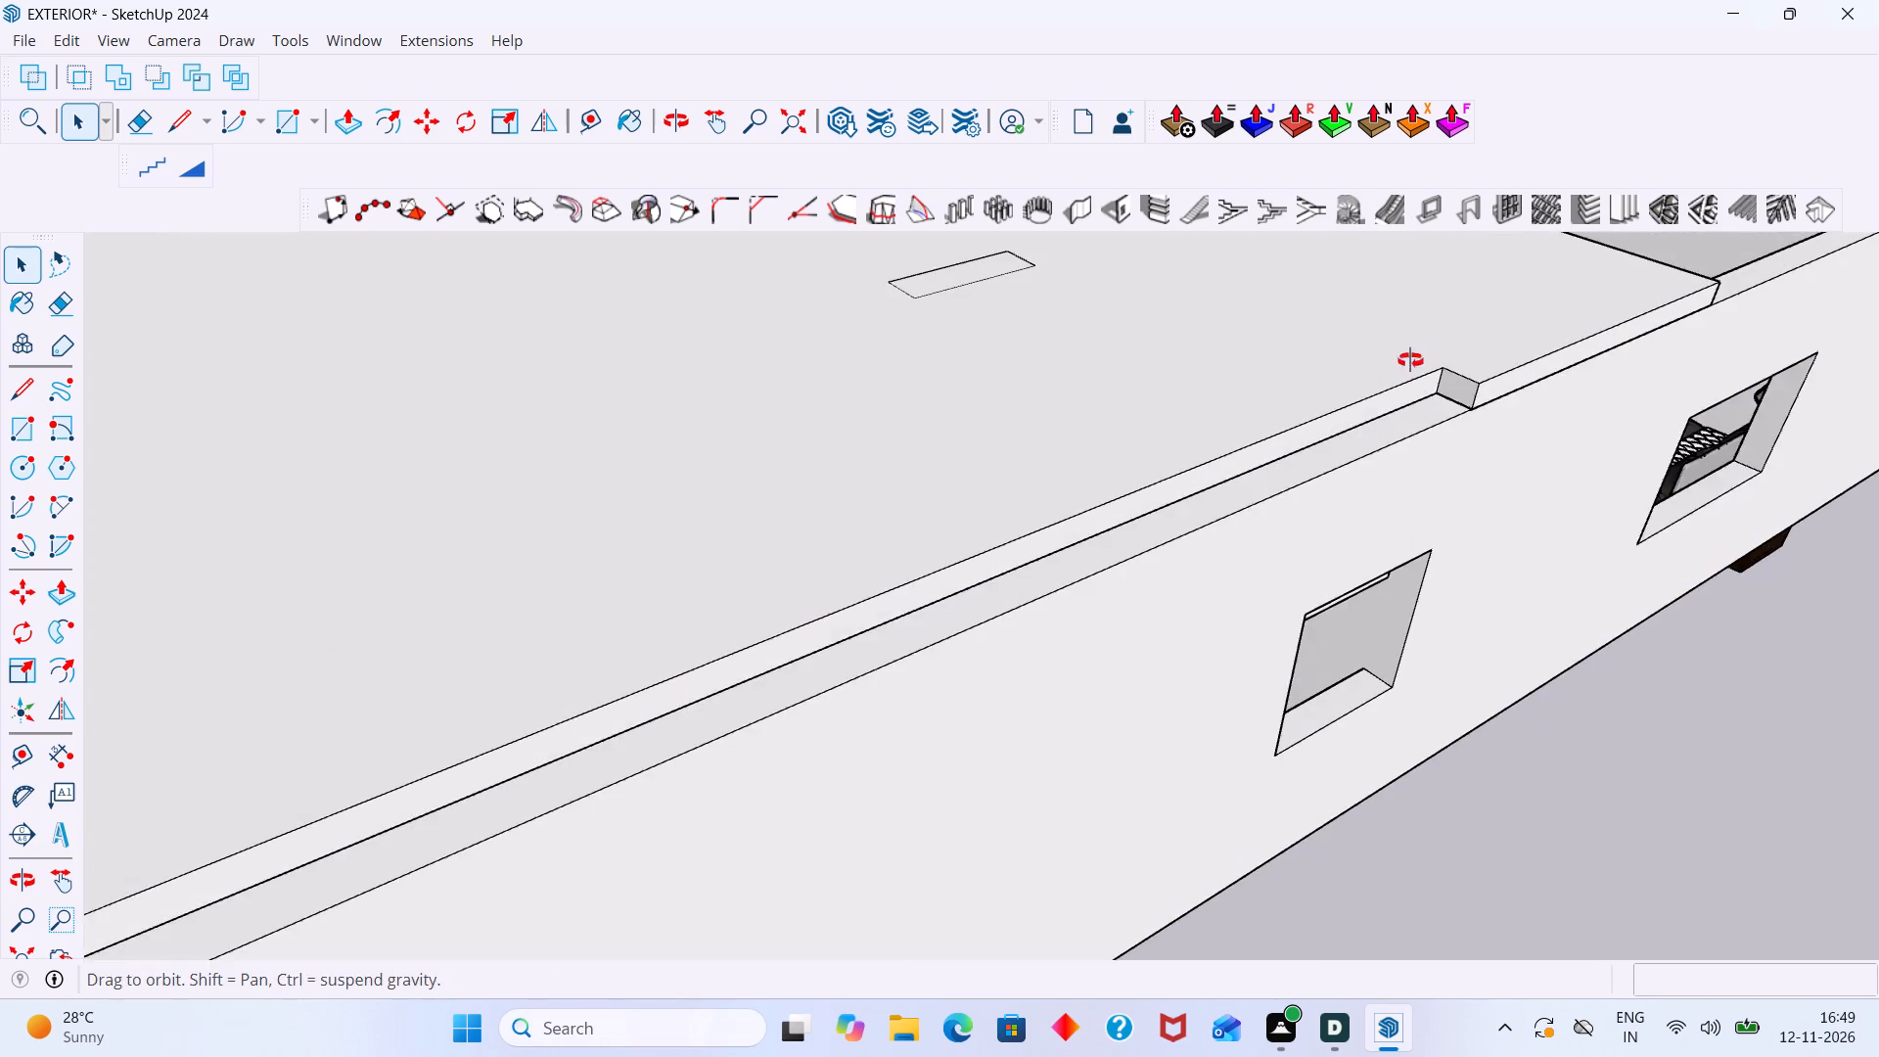
{"action": "middle_click_drag", "start_coordinate": [1410, 360], "coordinate": [1527, 418]}
{"action": "scroll", "coordinate": [1530, 424], "scroll_direction": "up", "scroll_amount": 6}
{"action": "left_click", "coordinate": [1530, 423]}
{"action": "double_click", "coordinate": [1530, 421]}
{"action": "left_click", "coordinate": [1530, 412]}
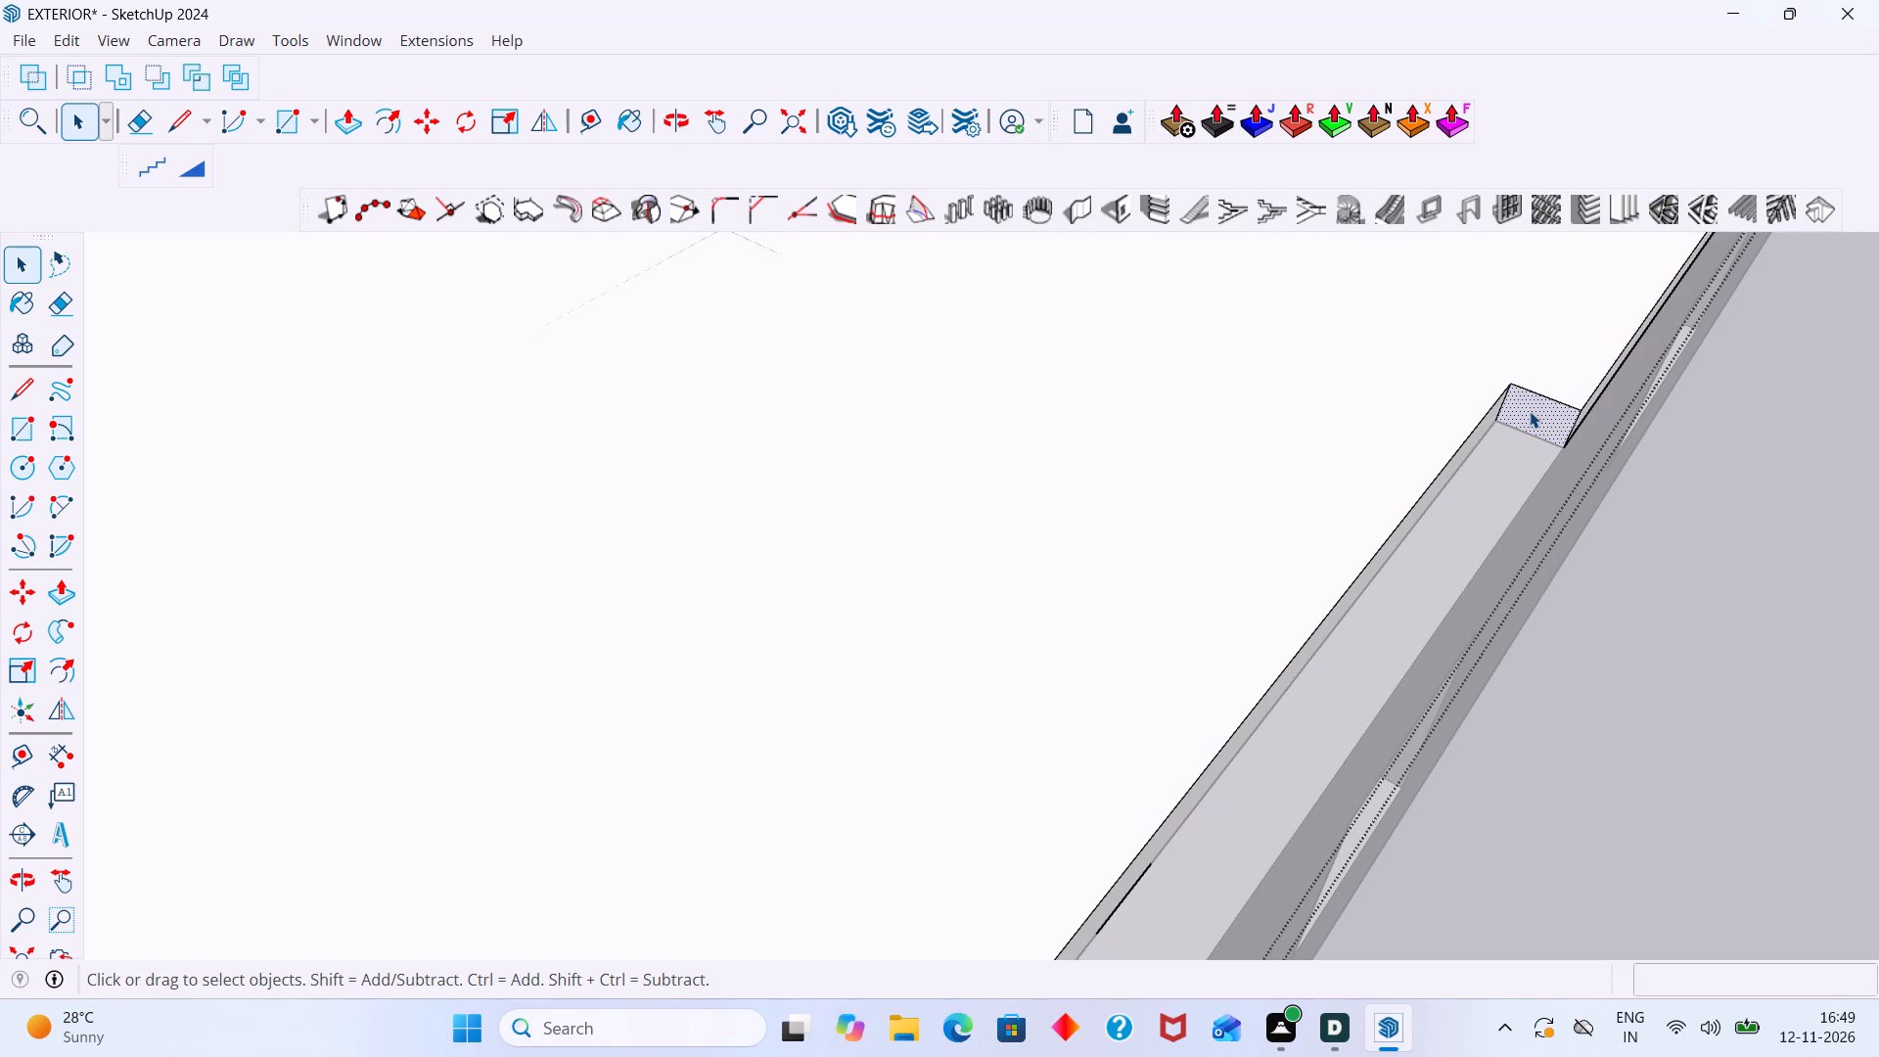
{"action": "key", "text": "p"}
{"action": "left_click", "coordinate": [1531, 411]}
{"action": "scroll", "coordinate": [1432, 505], "scroll_direction": "down", "scroll_amount": 8}
{"action": "middle_click_drag", "start_coordinate": [1373, 633], "coordinate": [1391, 610], "text": "shift"}
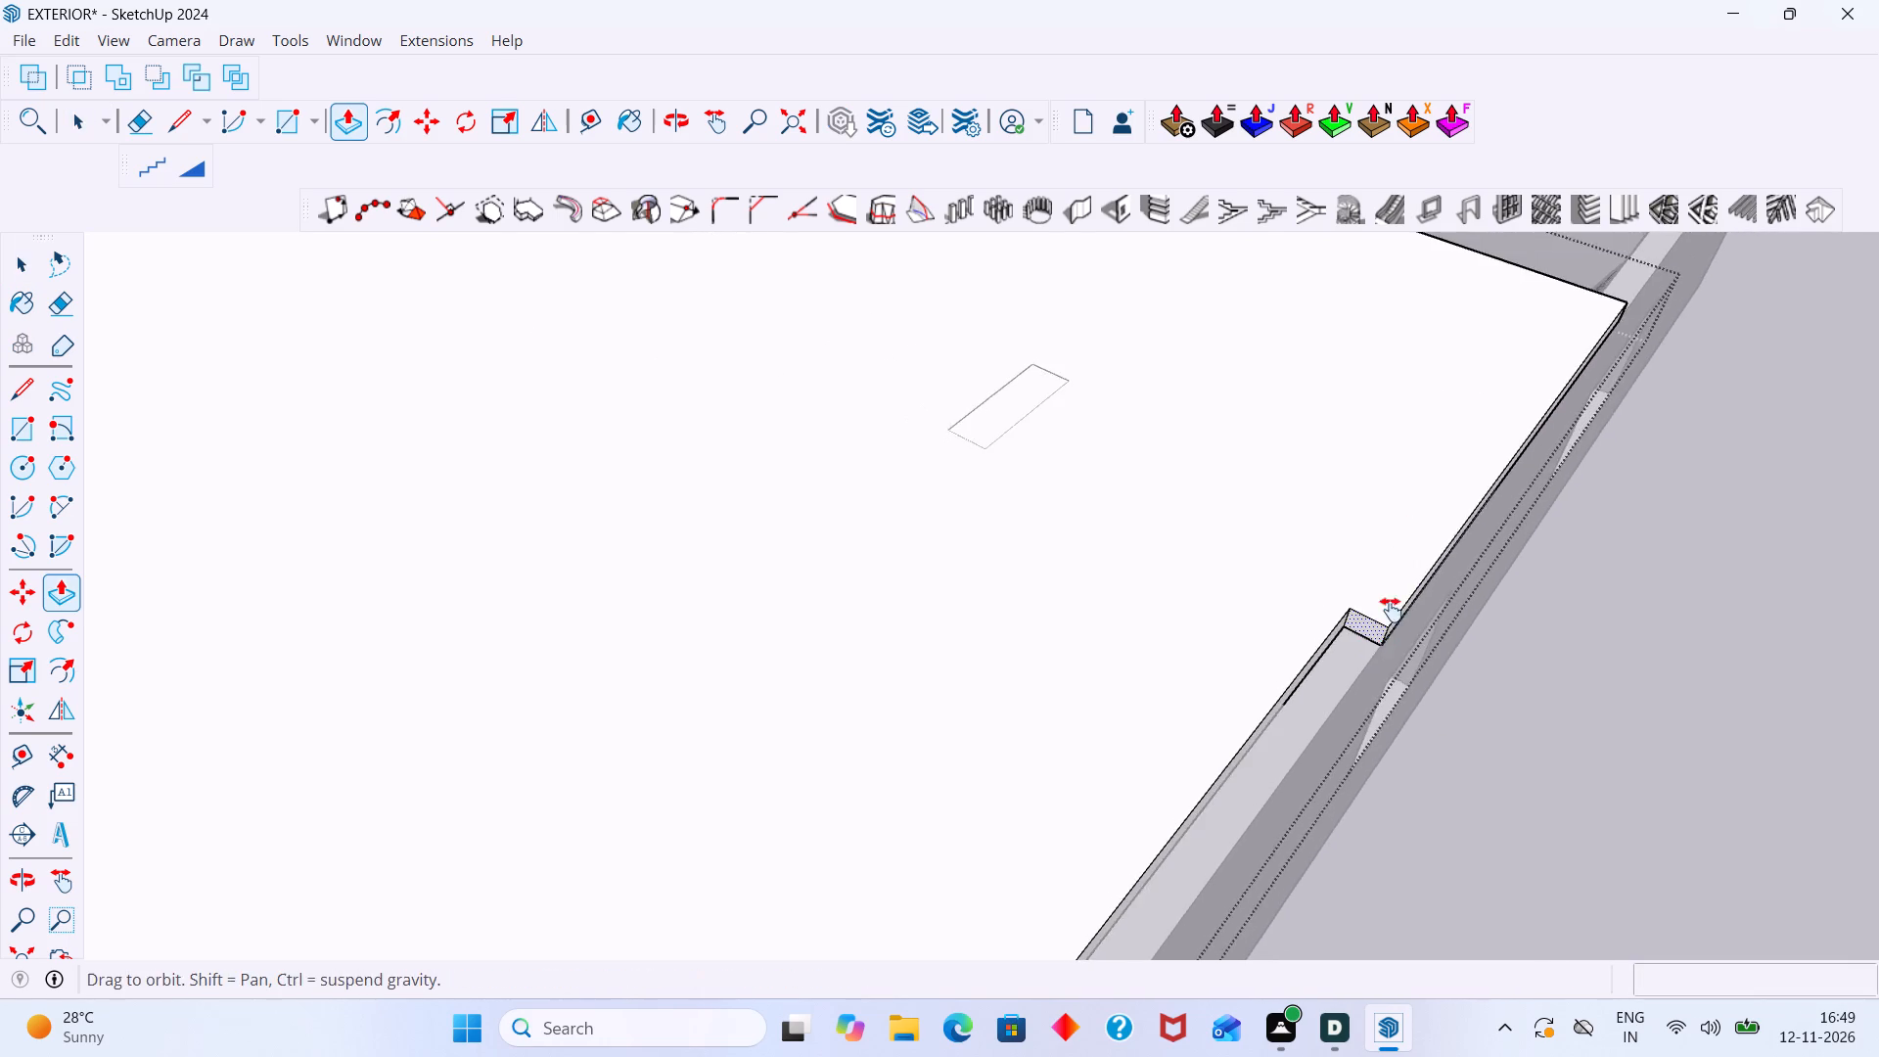
{"action": "middle_click_drag", "start_coordinate": [1391, 610], "coordinate": [1512, 441], "text": "shift"}
{"action": "scroll", "coordinate": [1360, 561], "scroll_direction": "down", "scroll_amount": 9}
{"action": "middle_click_drag", "start_coordinate": [1242, 737], "coordinate": [1248, 569], "text": "shift"}
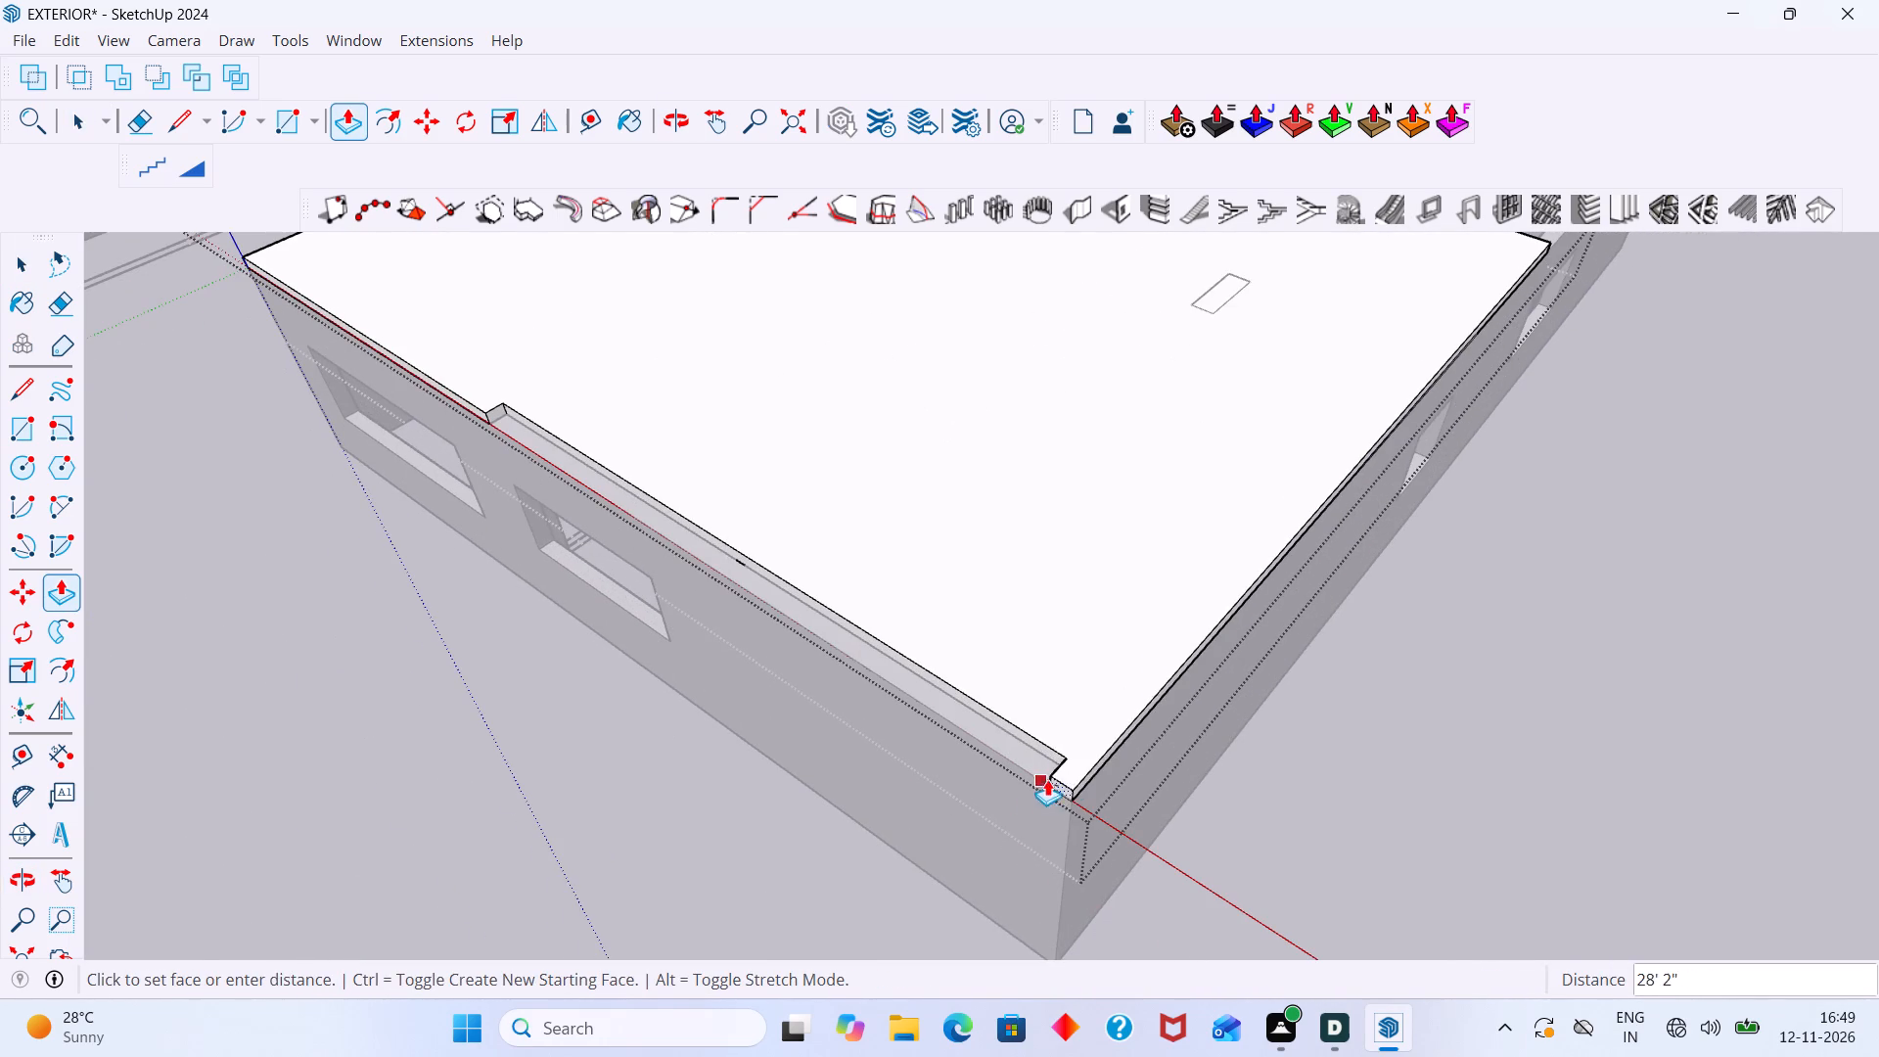
{"action": "scroll", "coordinate": [1076, 785], "scroll_direction": "up", "scroll_amount": 2}
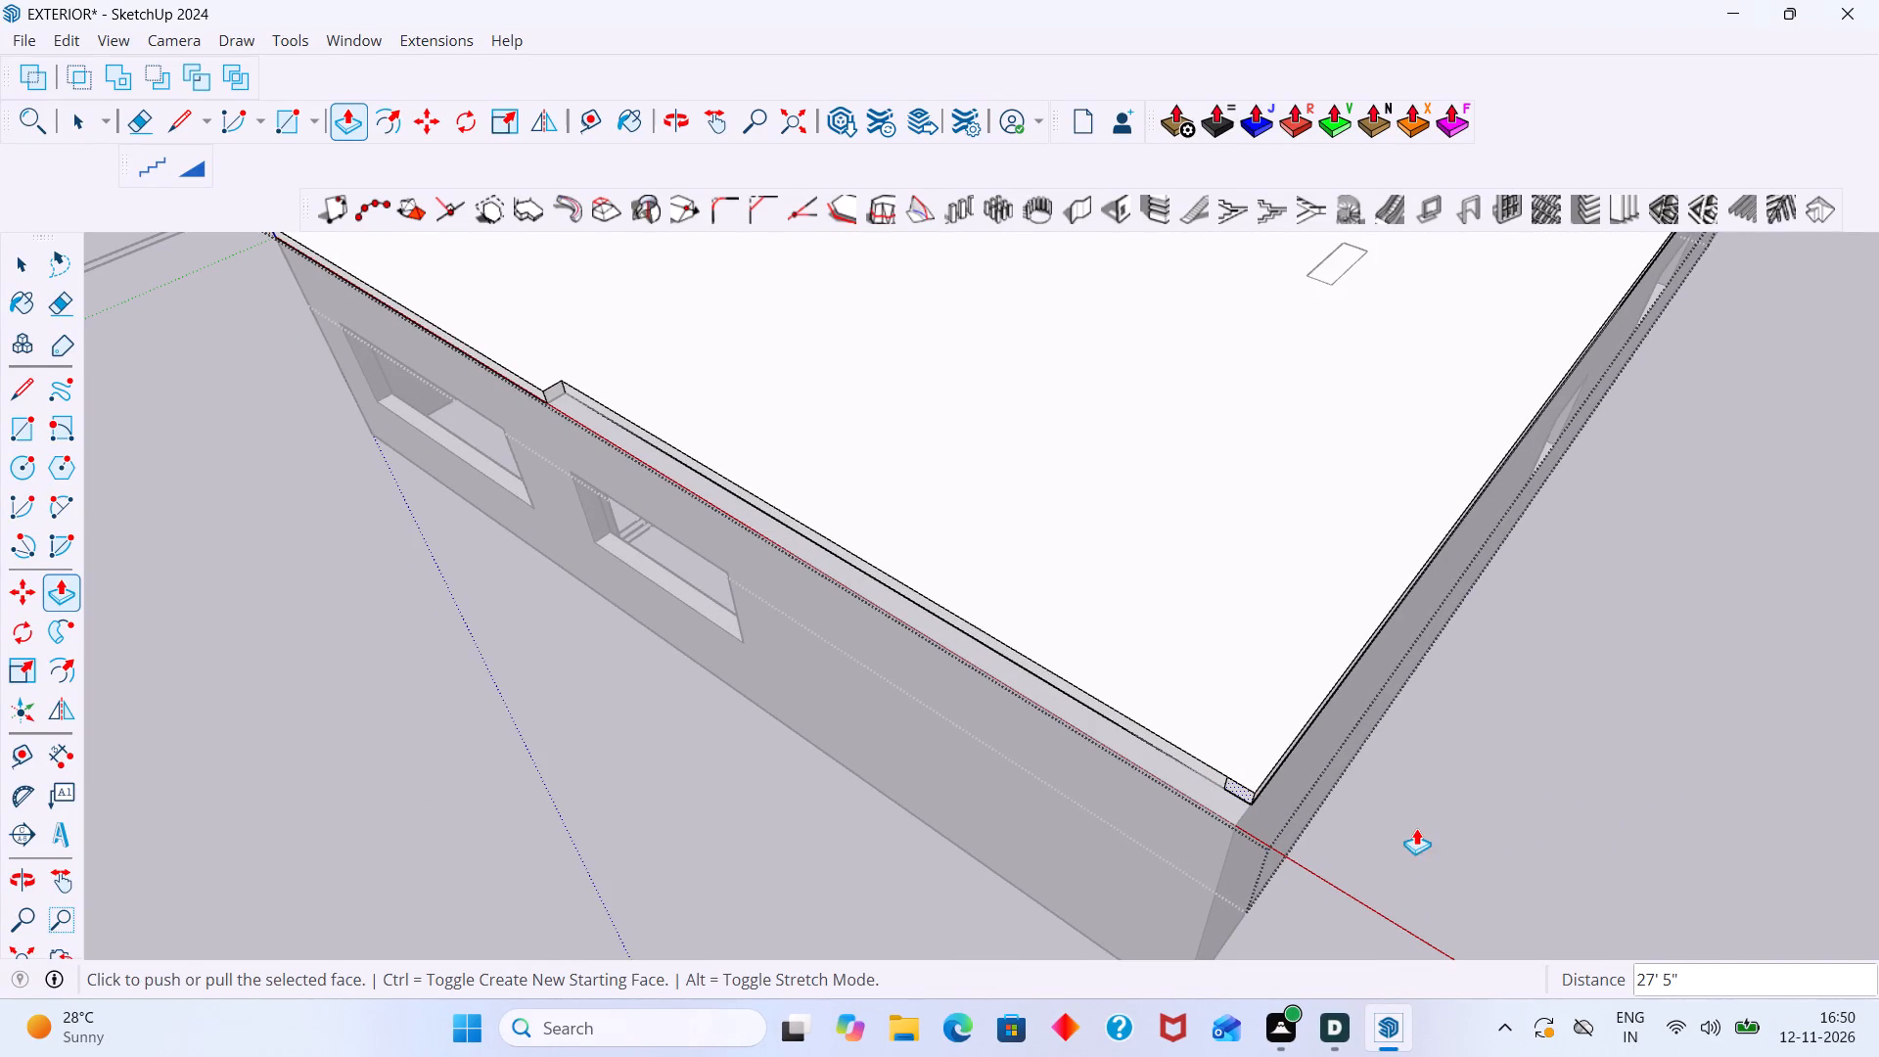
{"action": "key", "text": "space"}
{"action": "scroll", "coordinate": [1217, 727], "scroll_direction": "down", "scroll_amount": 5}
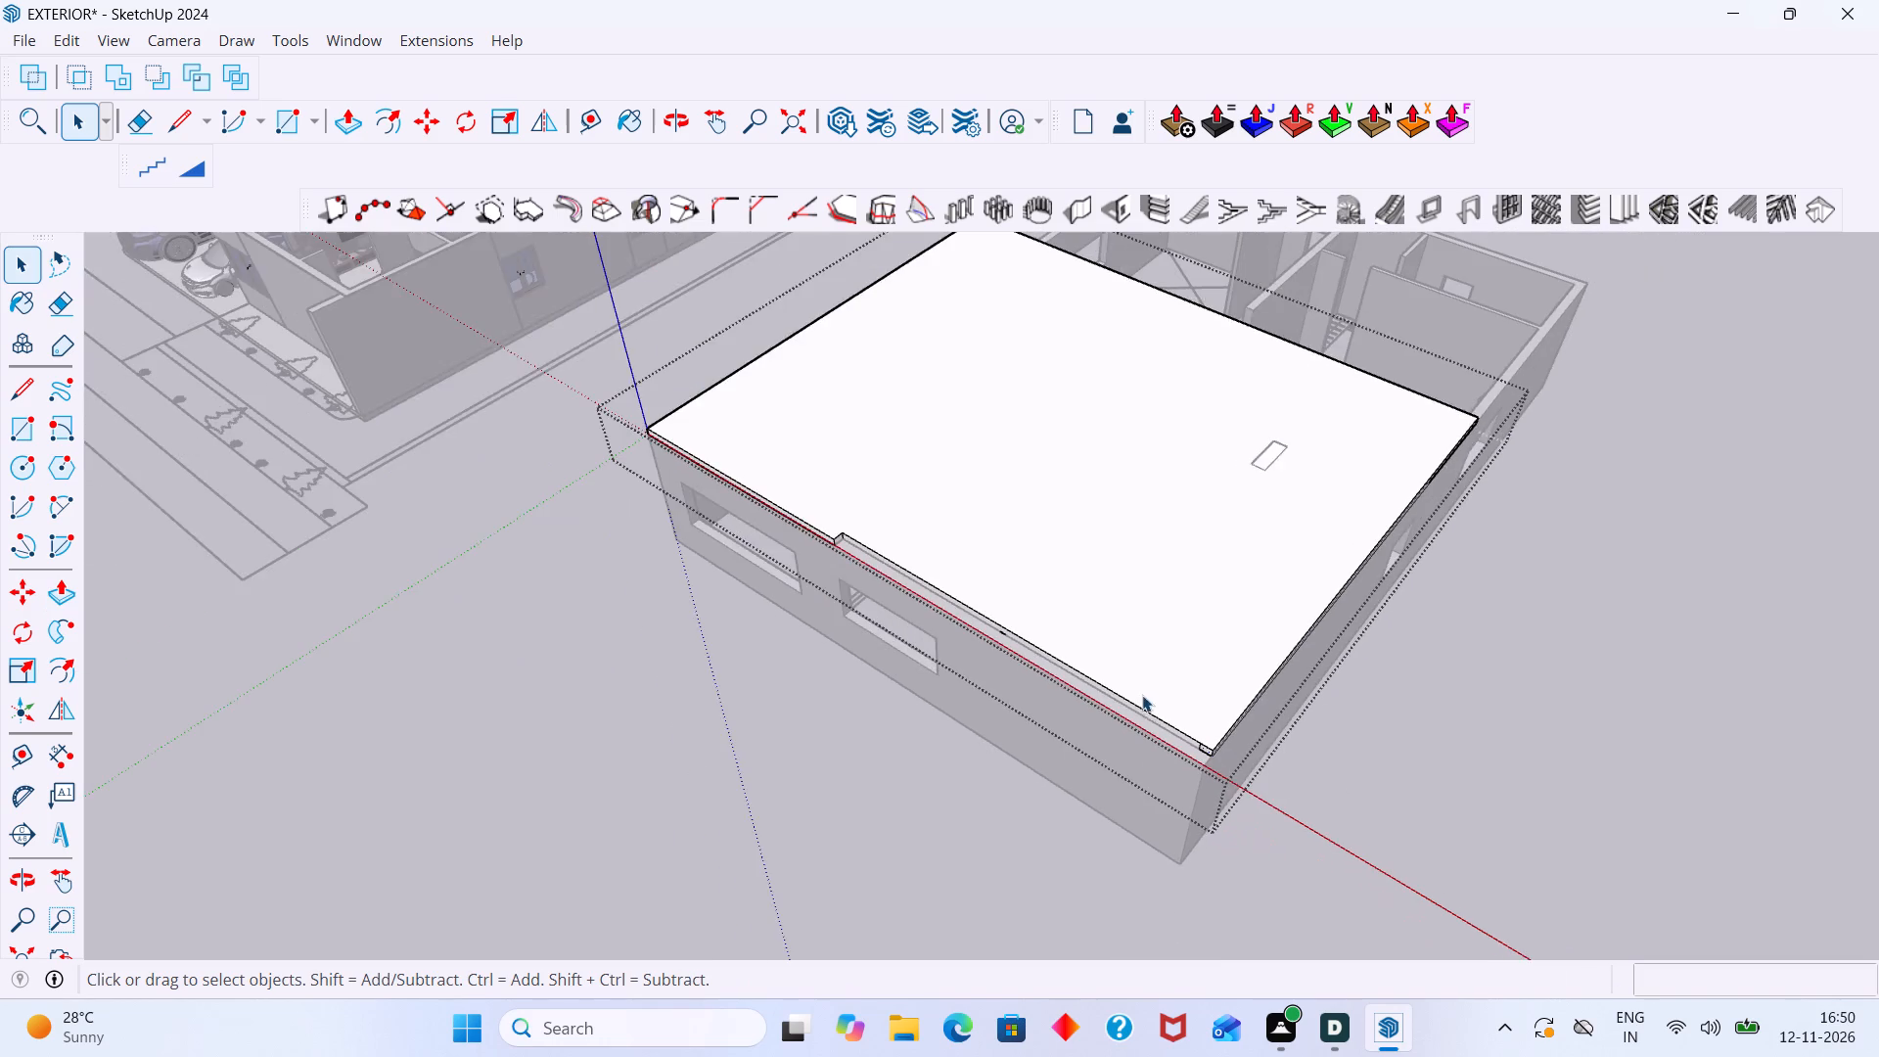
{"action": "scroll", "coordinate": [1142, 695], "scroll_direction": "down", "scroll_amount": 5}
{"action": "left_click", "coordinate": [1496, 739]}
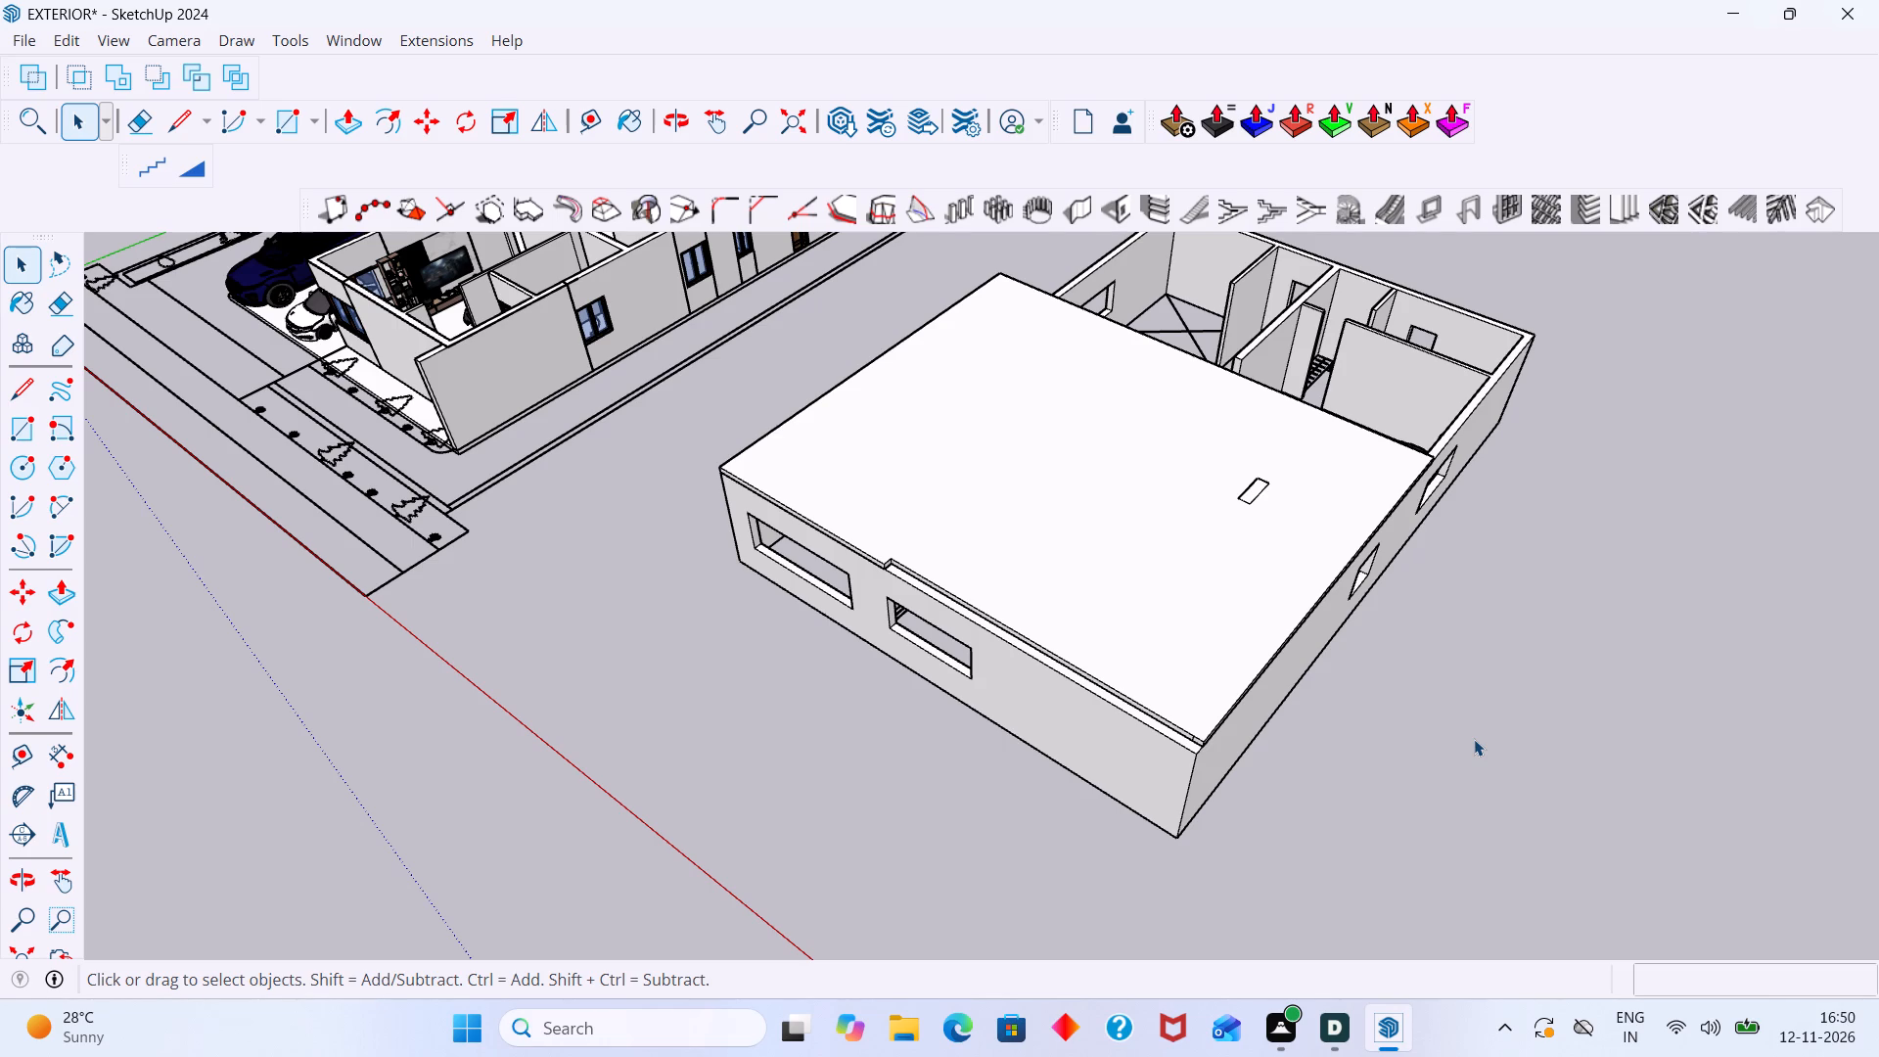
Erase the vertical seam edge near the slab's corner on its adjacent recessed side and leave the roof group.
{"action": "scroll", "coordinate": [1272, 743], "scroll_direction": "up", "scroll_amount": 5}
{"action": "middle_click_drag", "start_coordinate": [1205, 750], "coordinate": [1352, 701]}
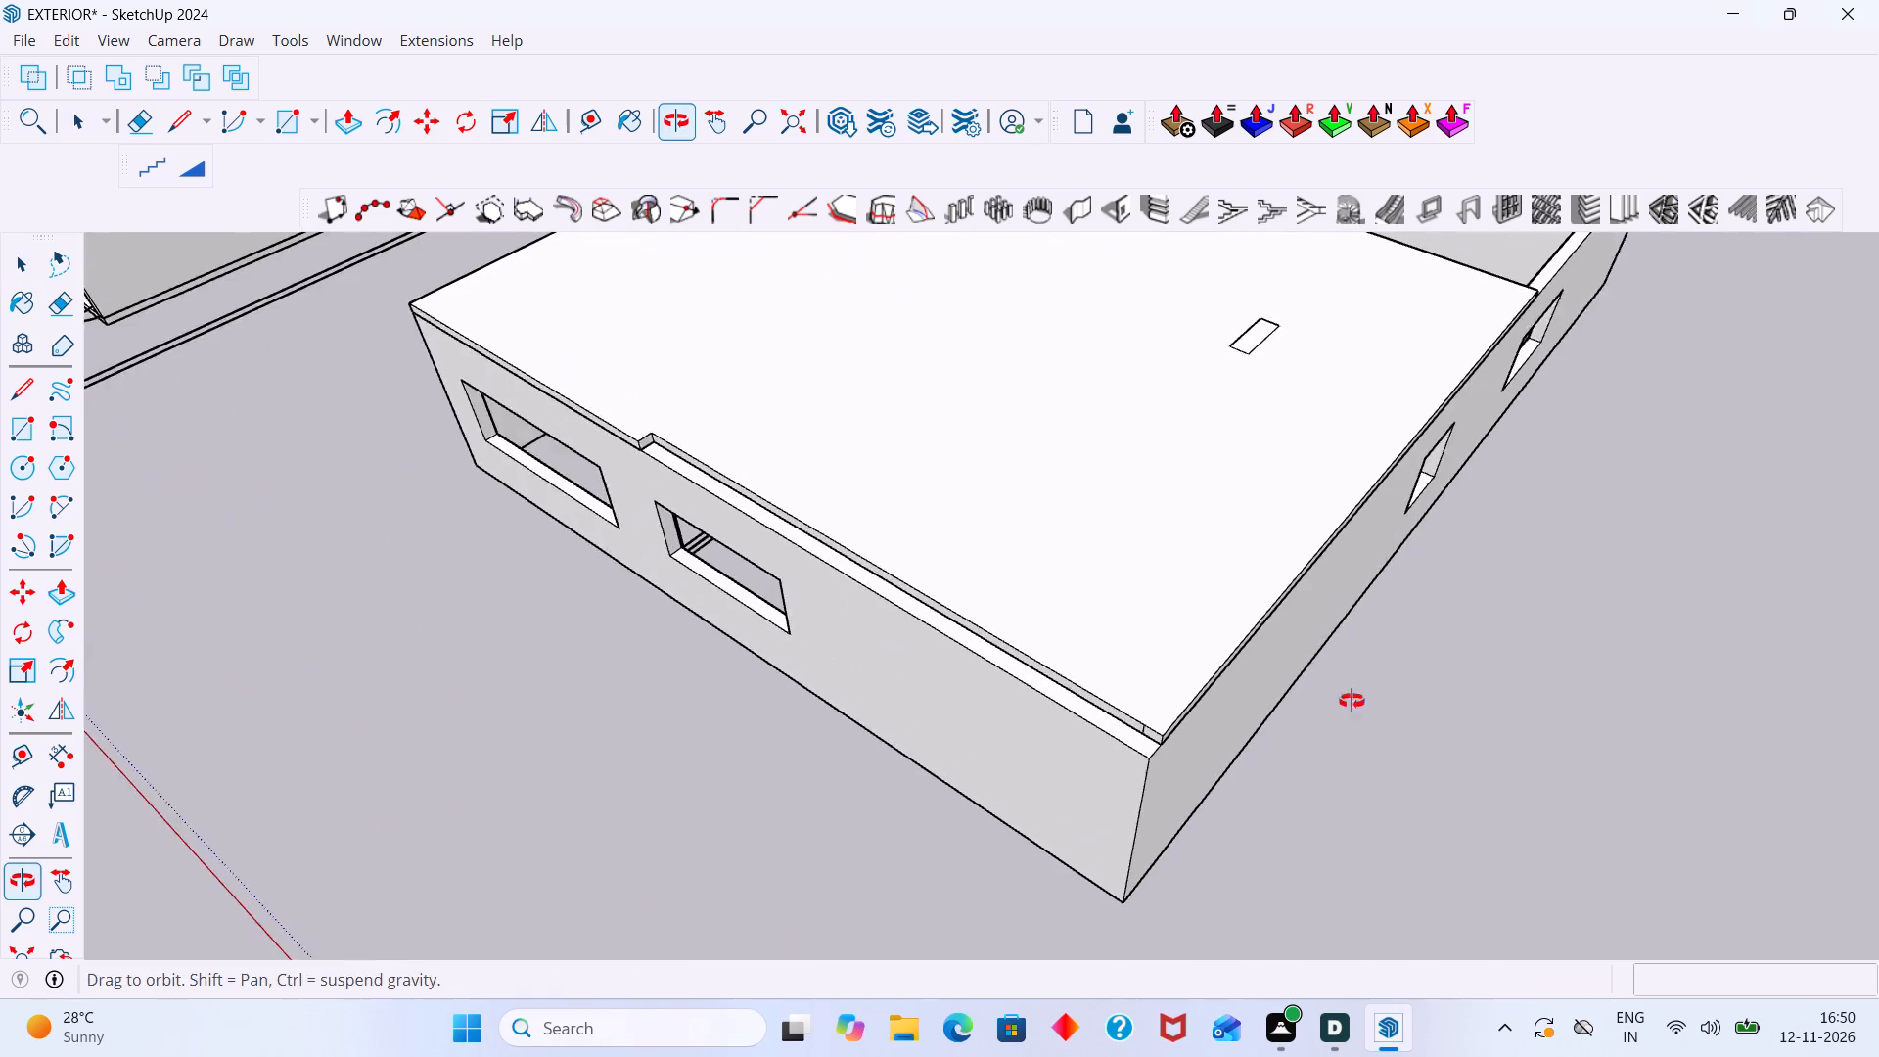
{"action": "middle_click_drag", "start_coordinate": [1352, 701], "coordinate": [1389, 690]}
{"action": "scroll", "coordinate": [1346, 660], "scroll_direction": "up", "scroll_amount": 14}
{"action": "left_click", "coordinate": [1307, 510]}
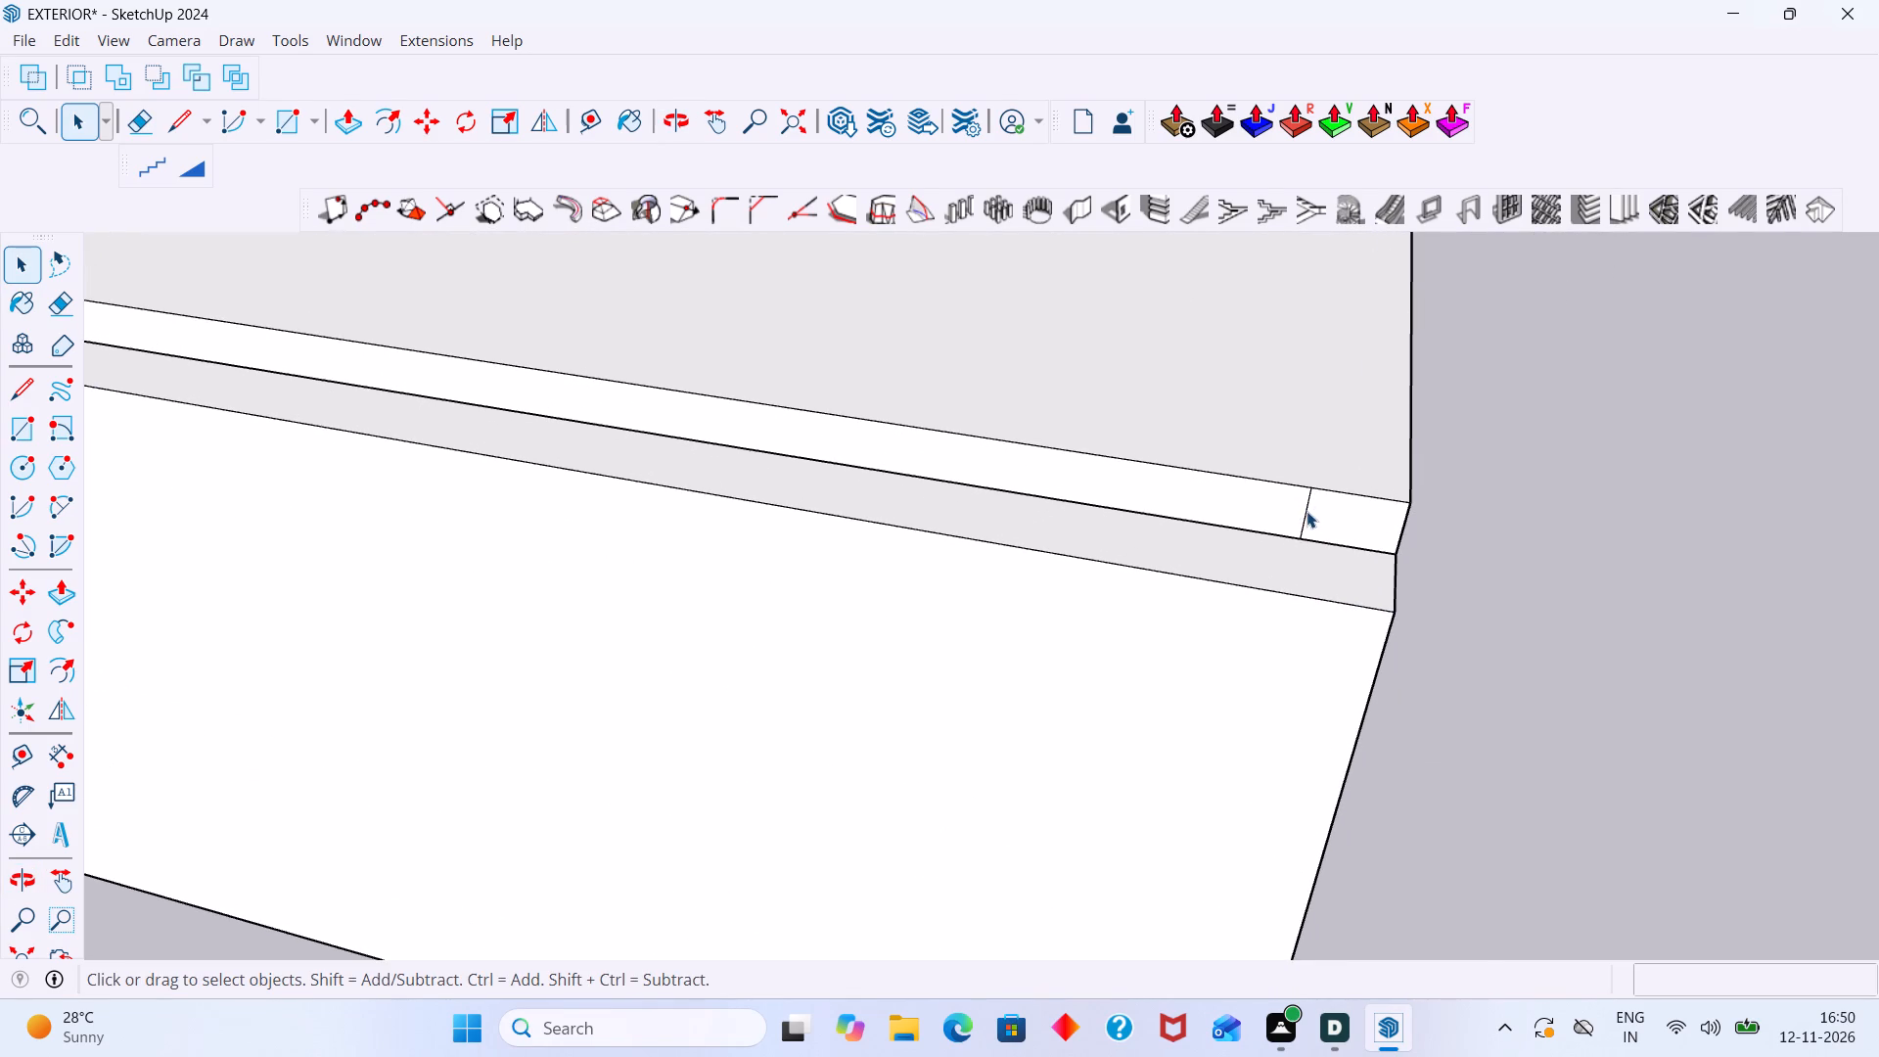
{"action": "double_click", "coordinate": [1305, 523]}
{"action": "scroll", "coordinate": [1304, 518], "scroll_direction": "up", "scroll_amount": 2}
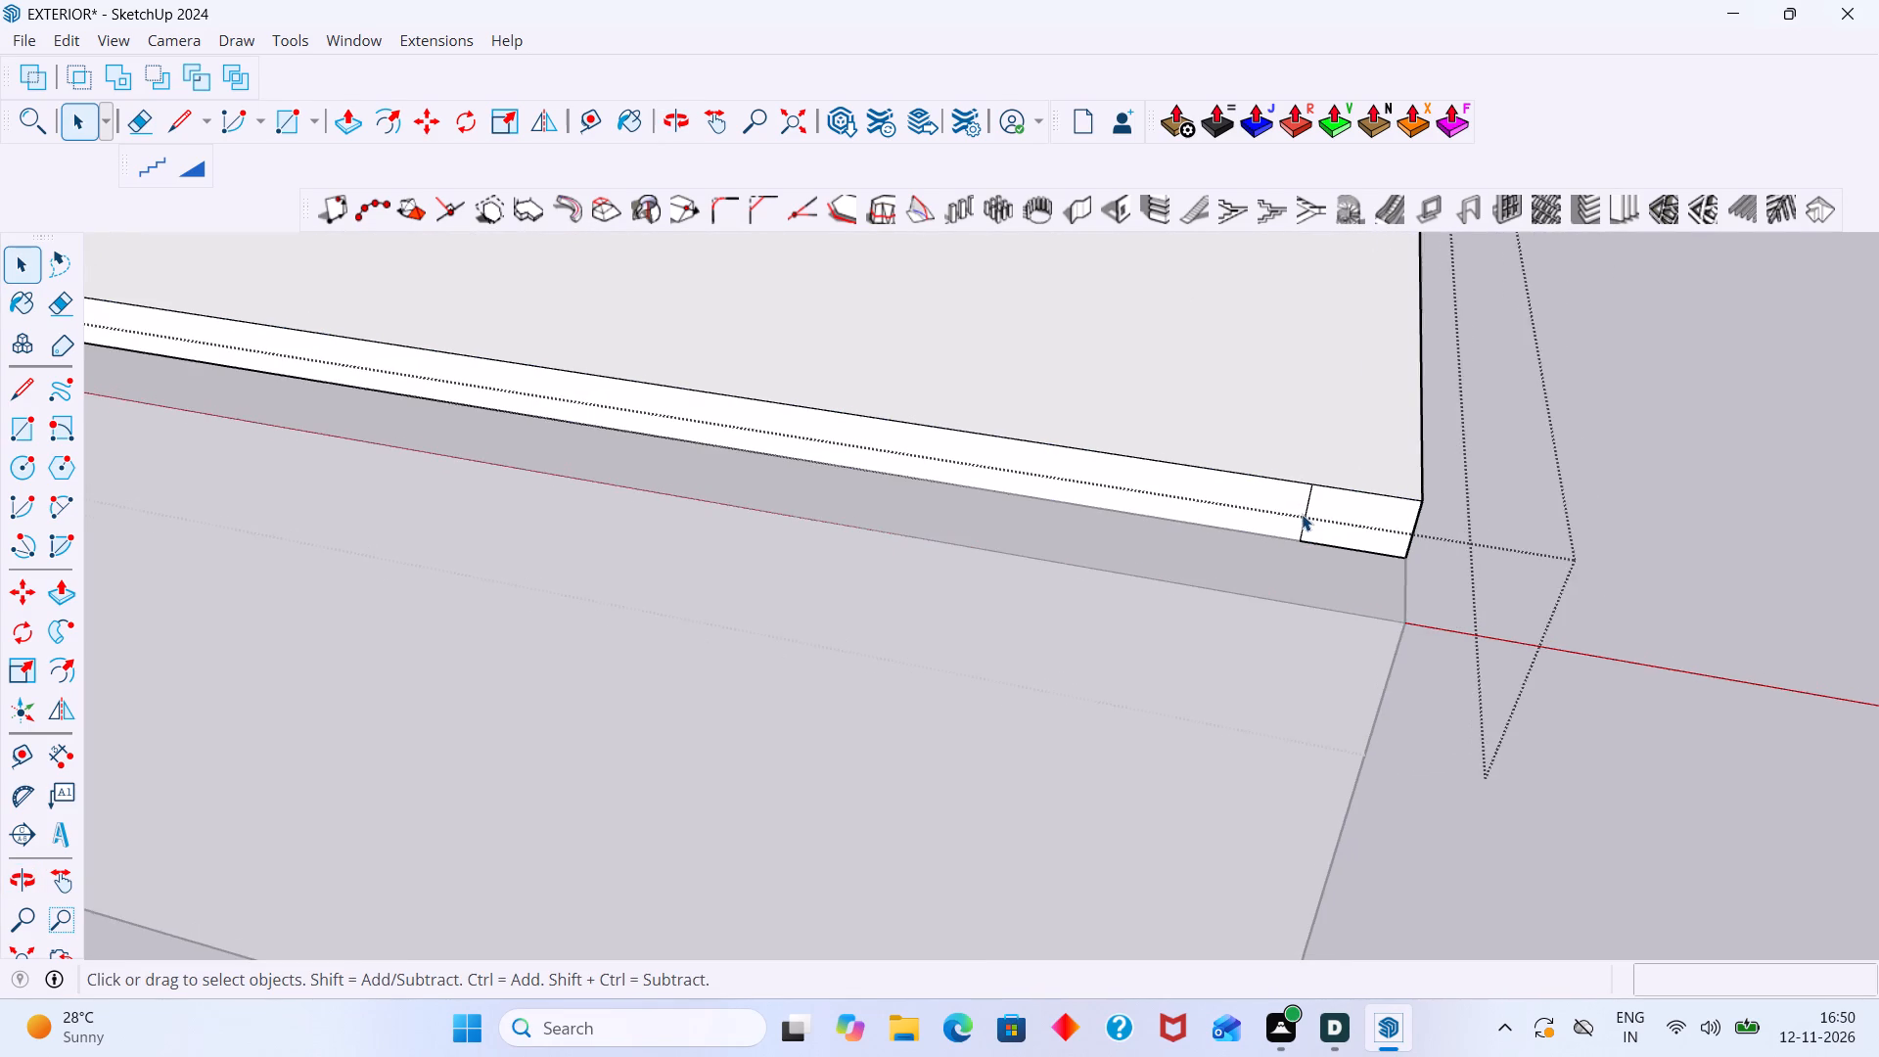
{"action": "left_click", "coordinate": [1303, 513]}
{"action": "key", "text": "Delete"}
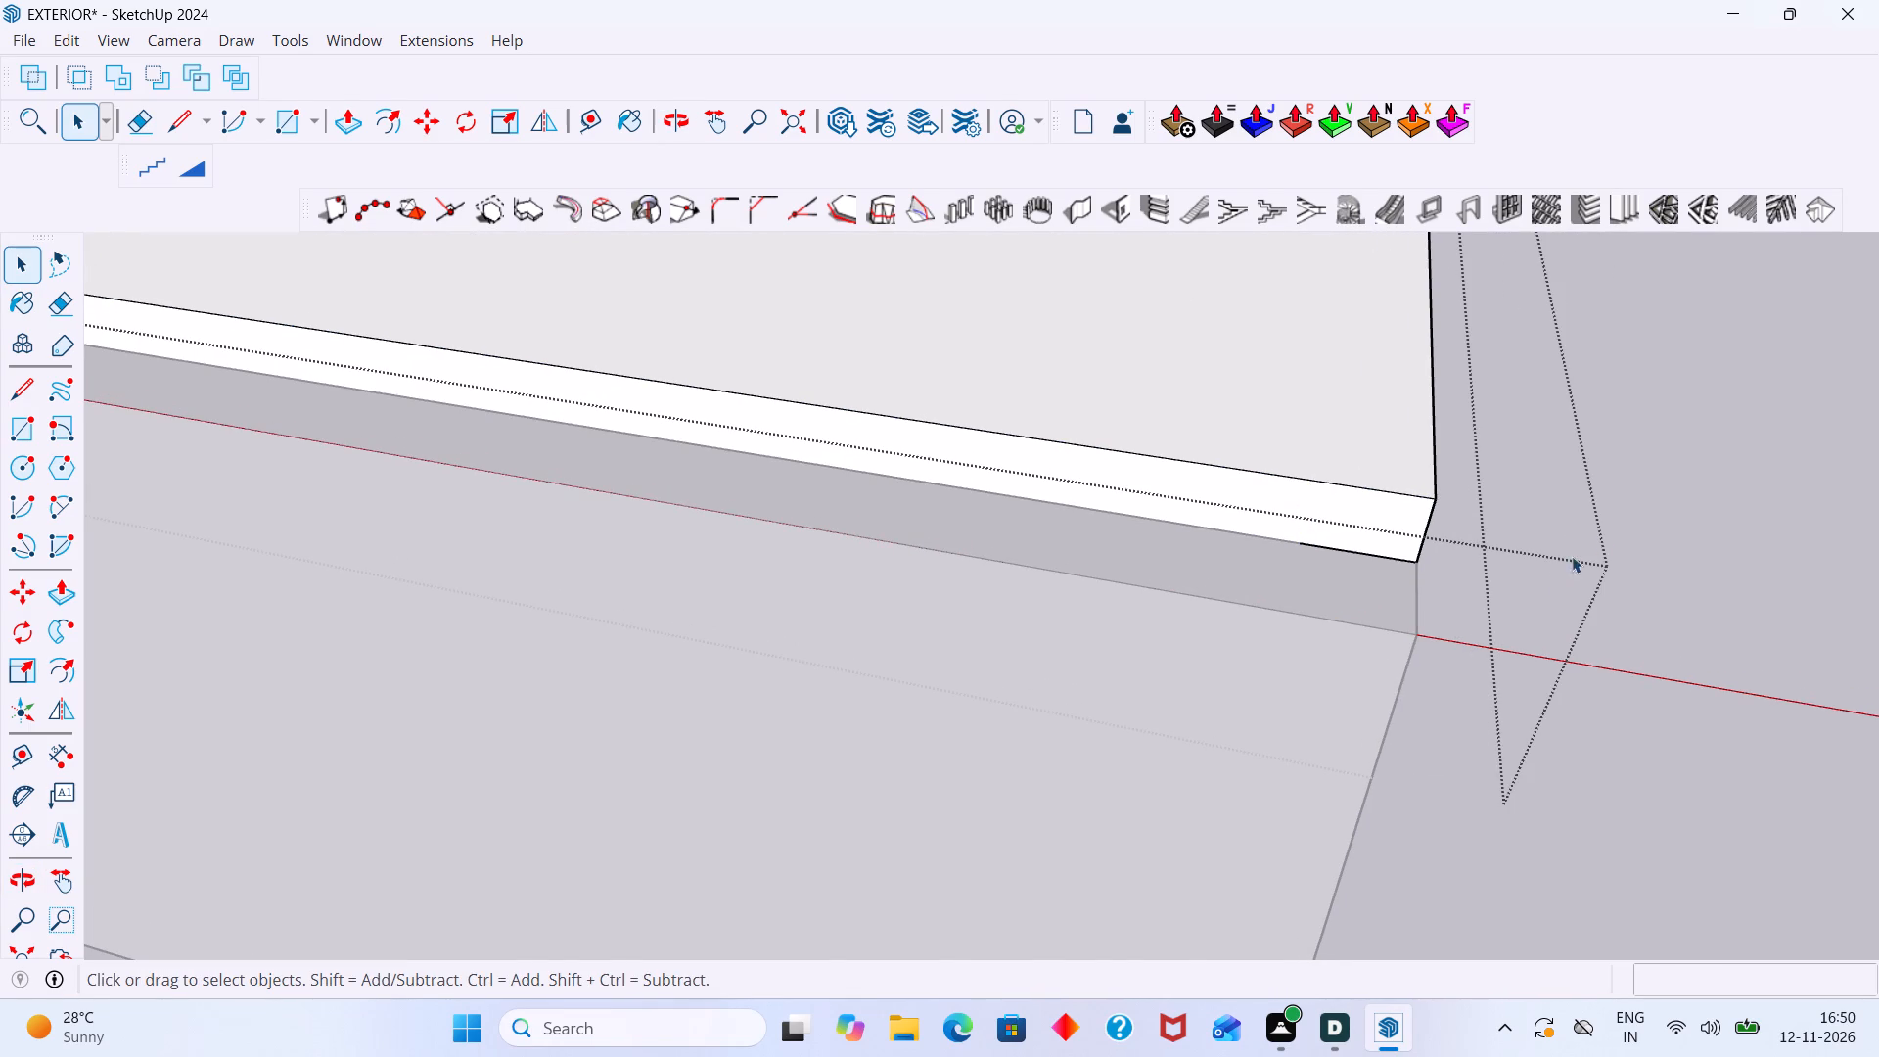
{"action": "left_click", "coordinate": [1606, 529]}
Push the remaining recessed side face of the roof slab above the windows out 1' 1 1/4", flush with the adjacent outer side.
{"action": "scroll", "coordinate": [1478, 555], "scroll_direction": "down", "scroll_amount": 6}
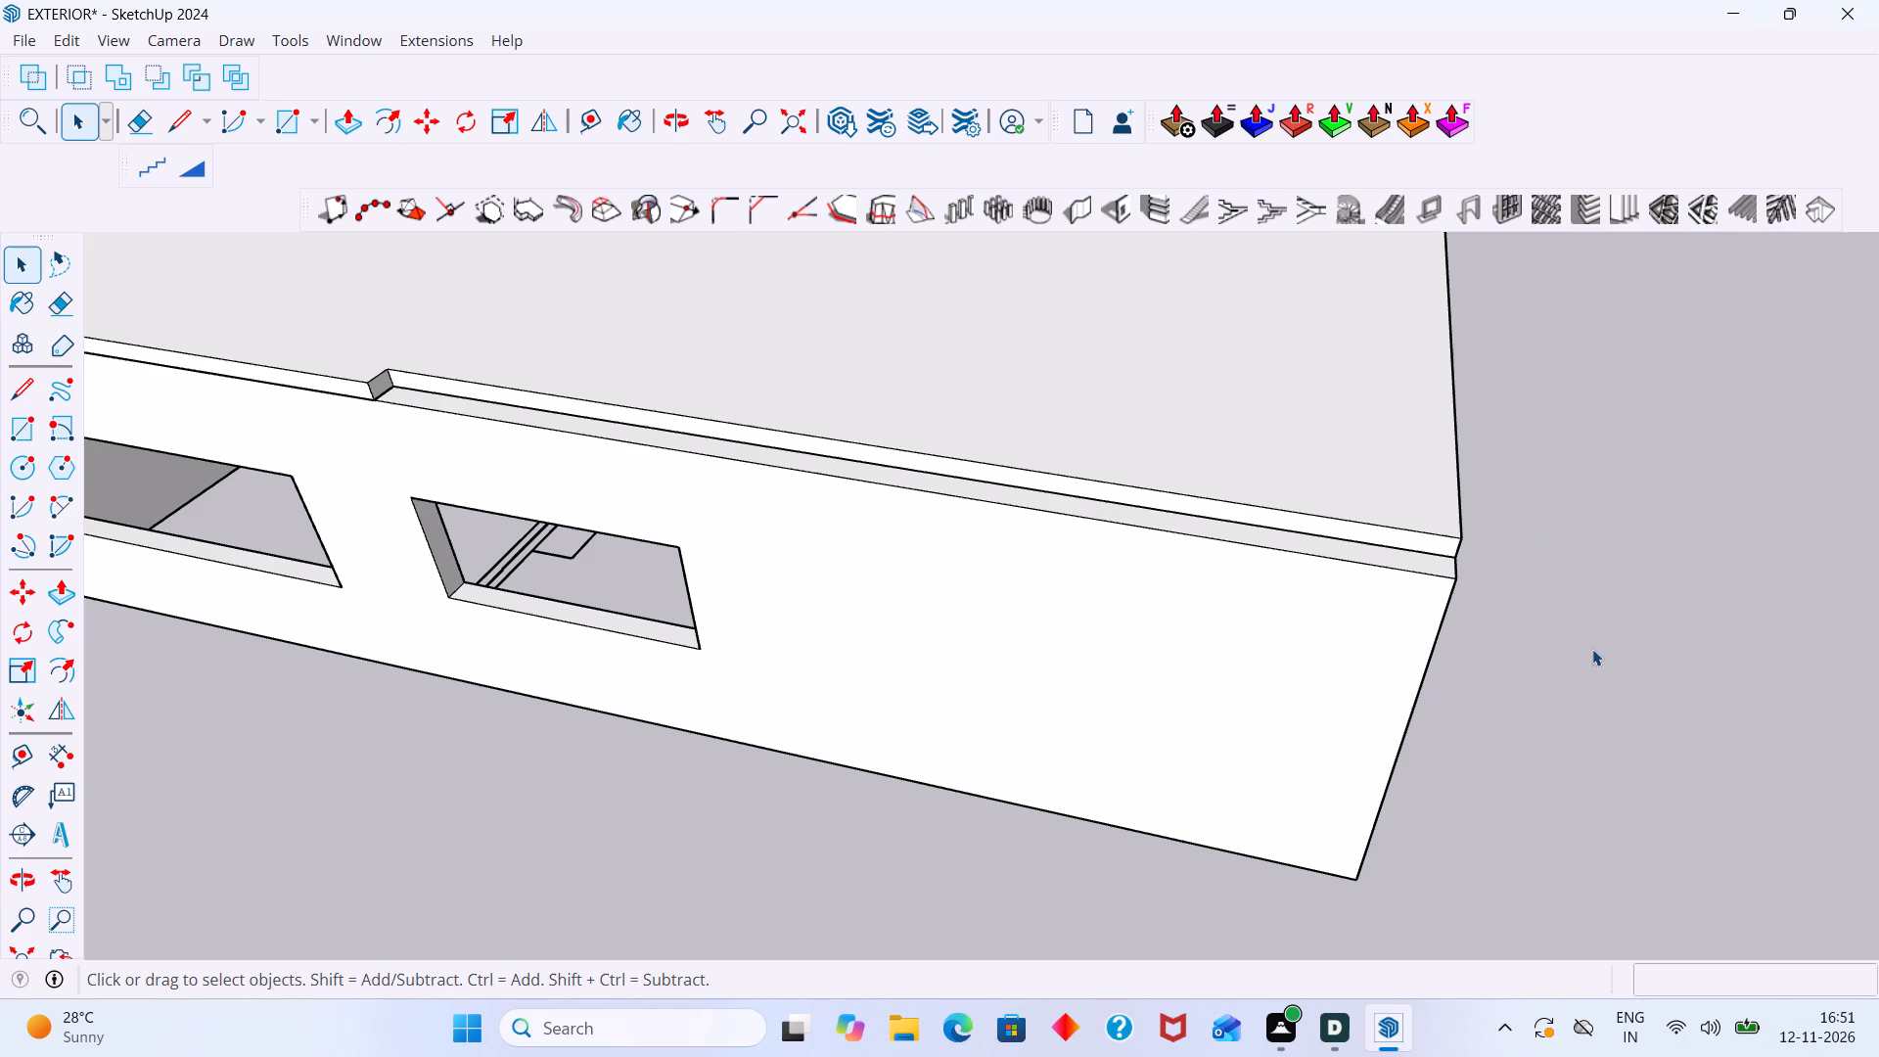
{"action": "scroll", "coordinate": [530, 456], "scroll_direction": "up", "scroll_amount": 8}
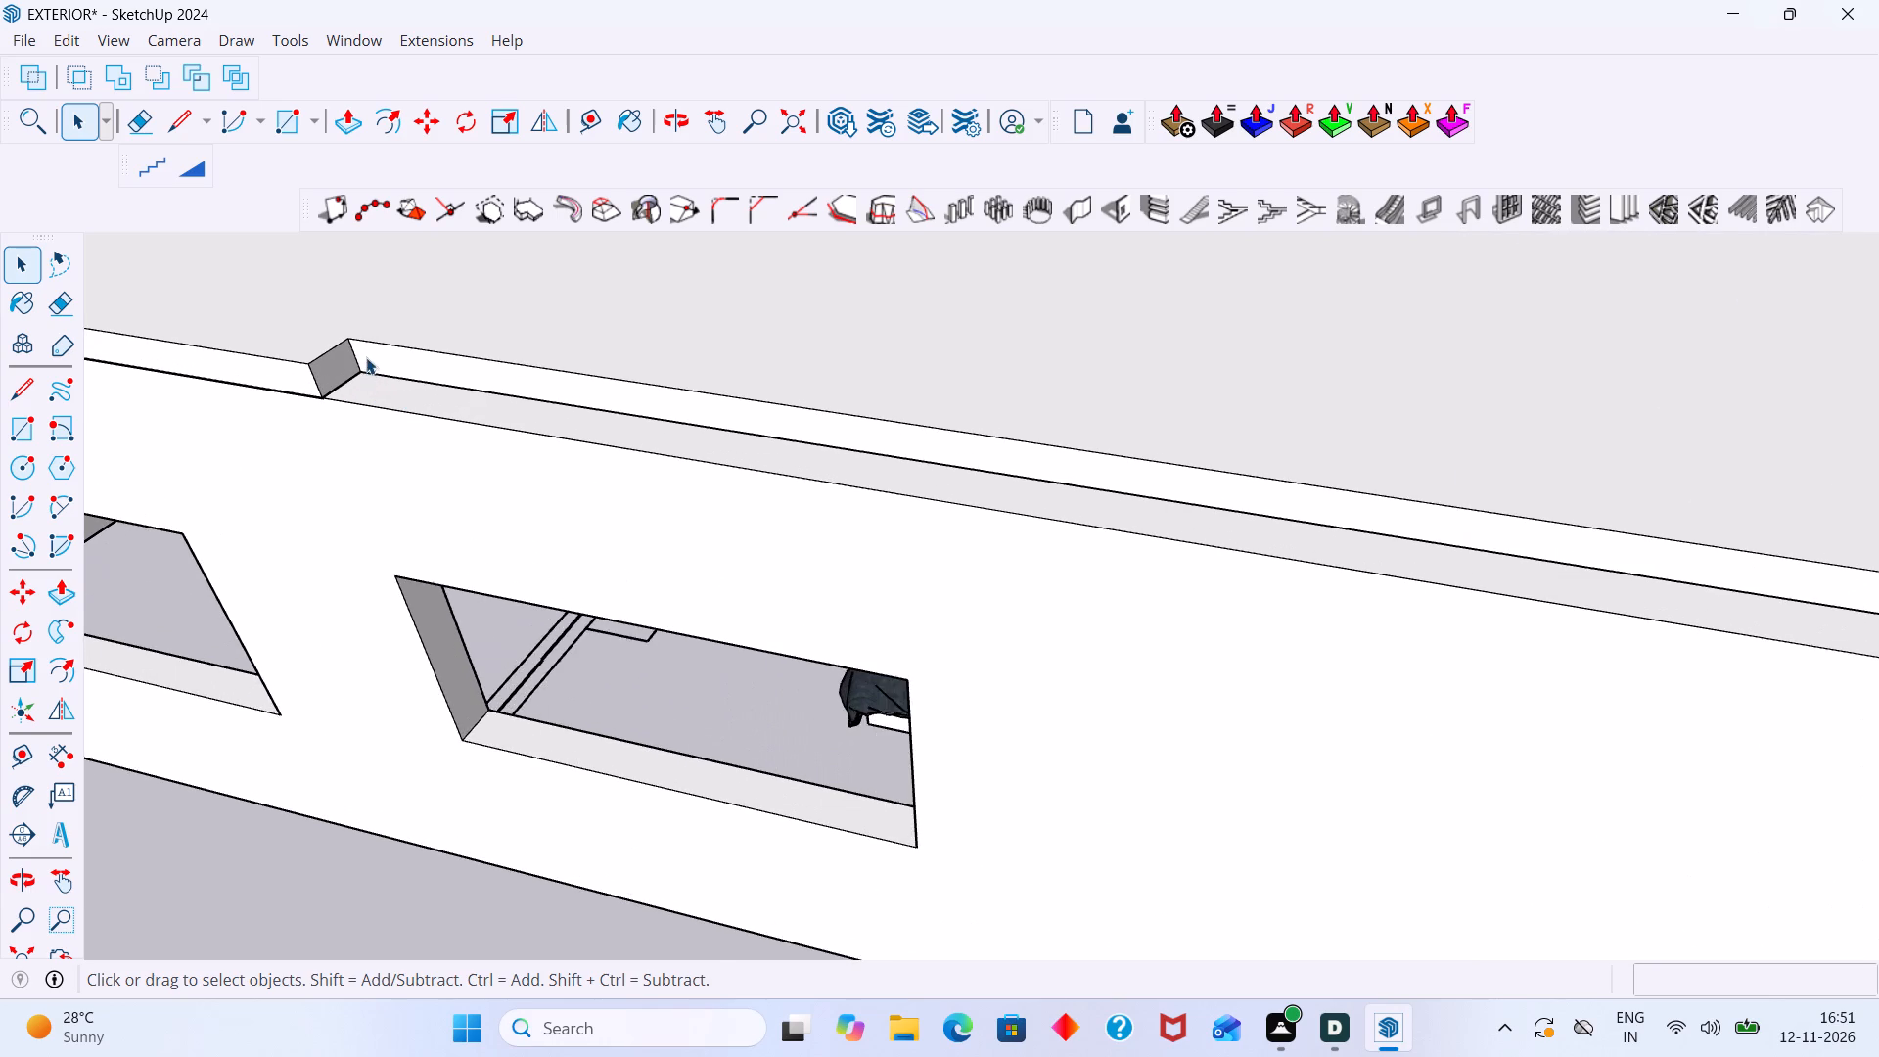
{"action": "left_click", "coordinate": [385, 361]}
{"action": "scroll", "coordinate": [385, 361], "scroll_direction": "up", "scroll_amount": 2}
{"action": "double_click", "coordinate": [386, 362]}
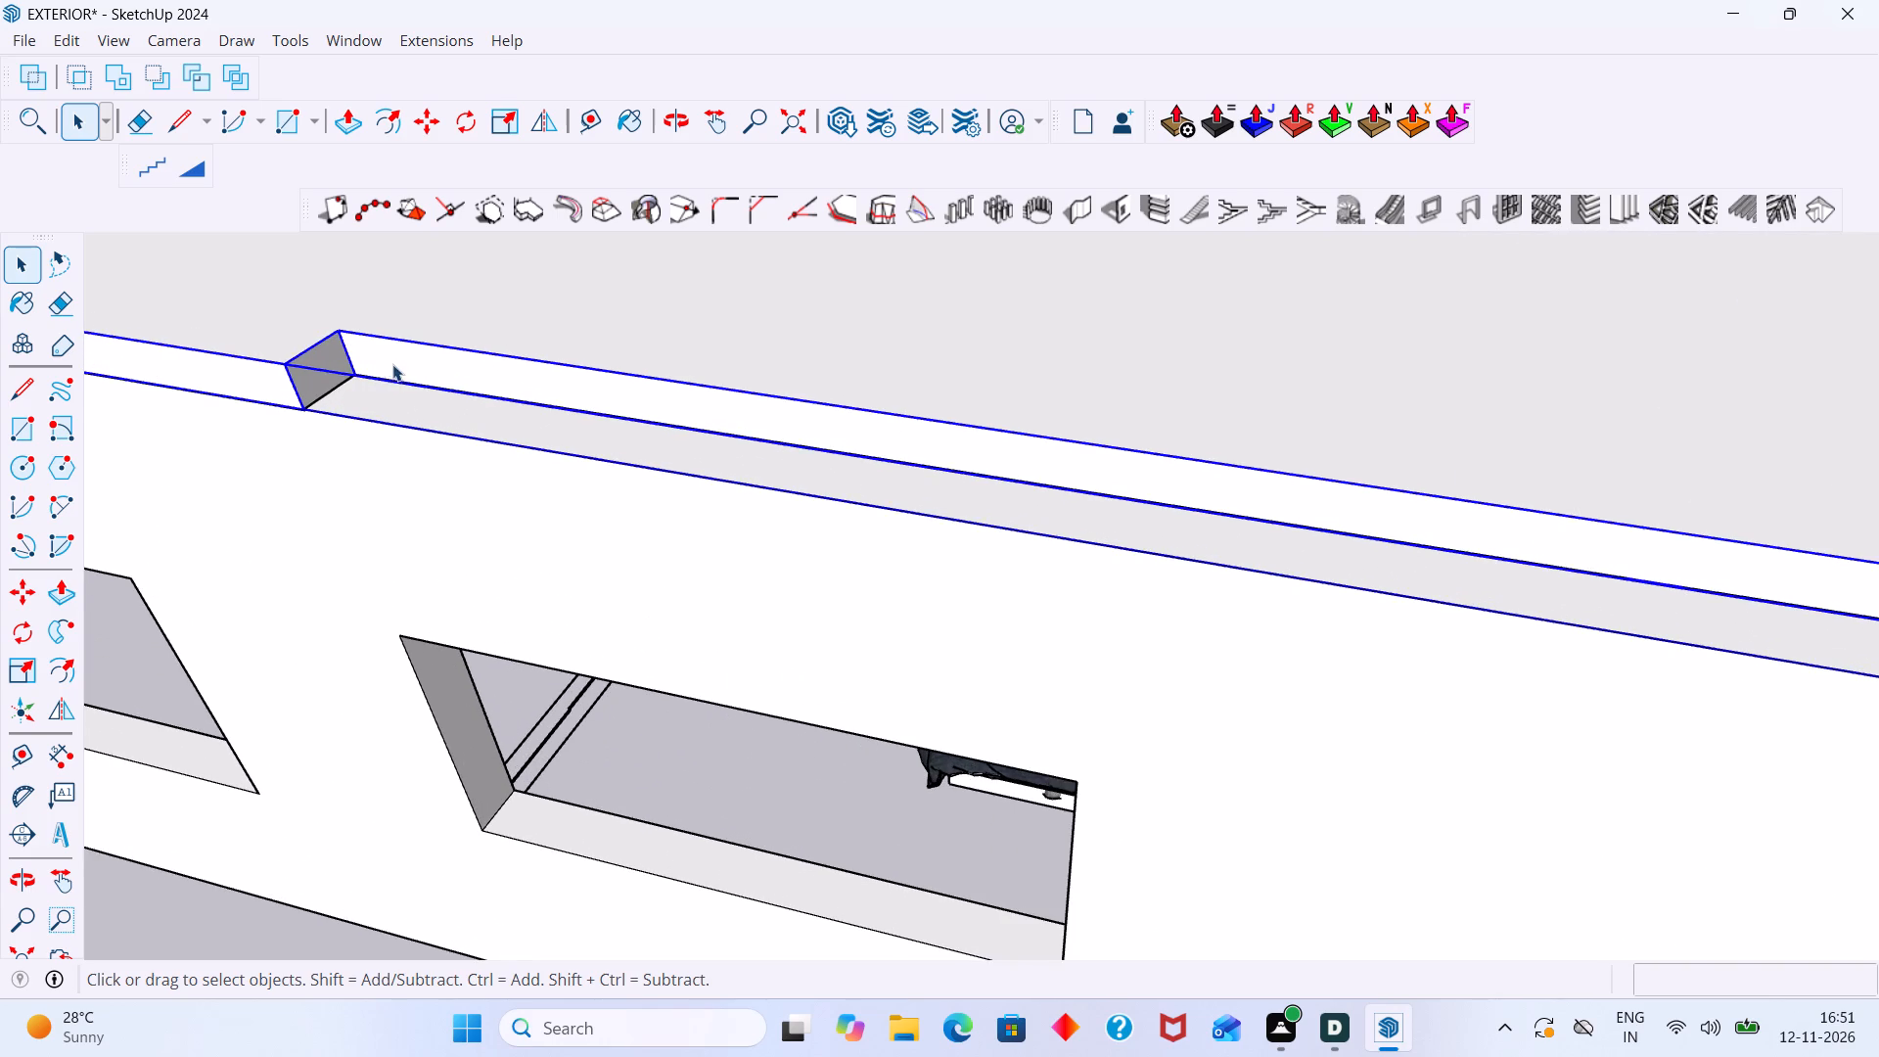
{"action": "left_click", "coordinate": [405, 368]}
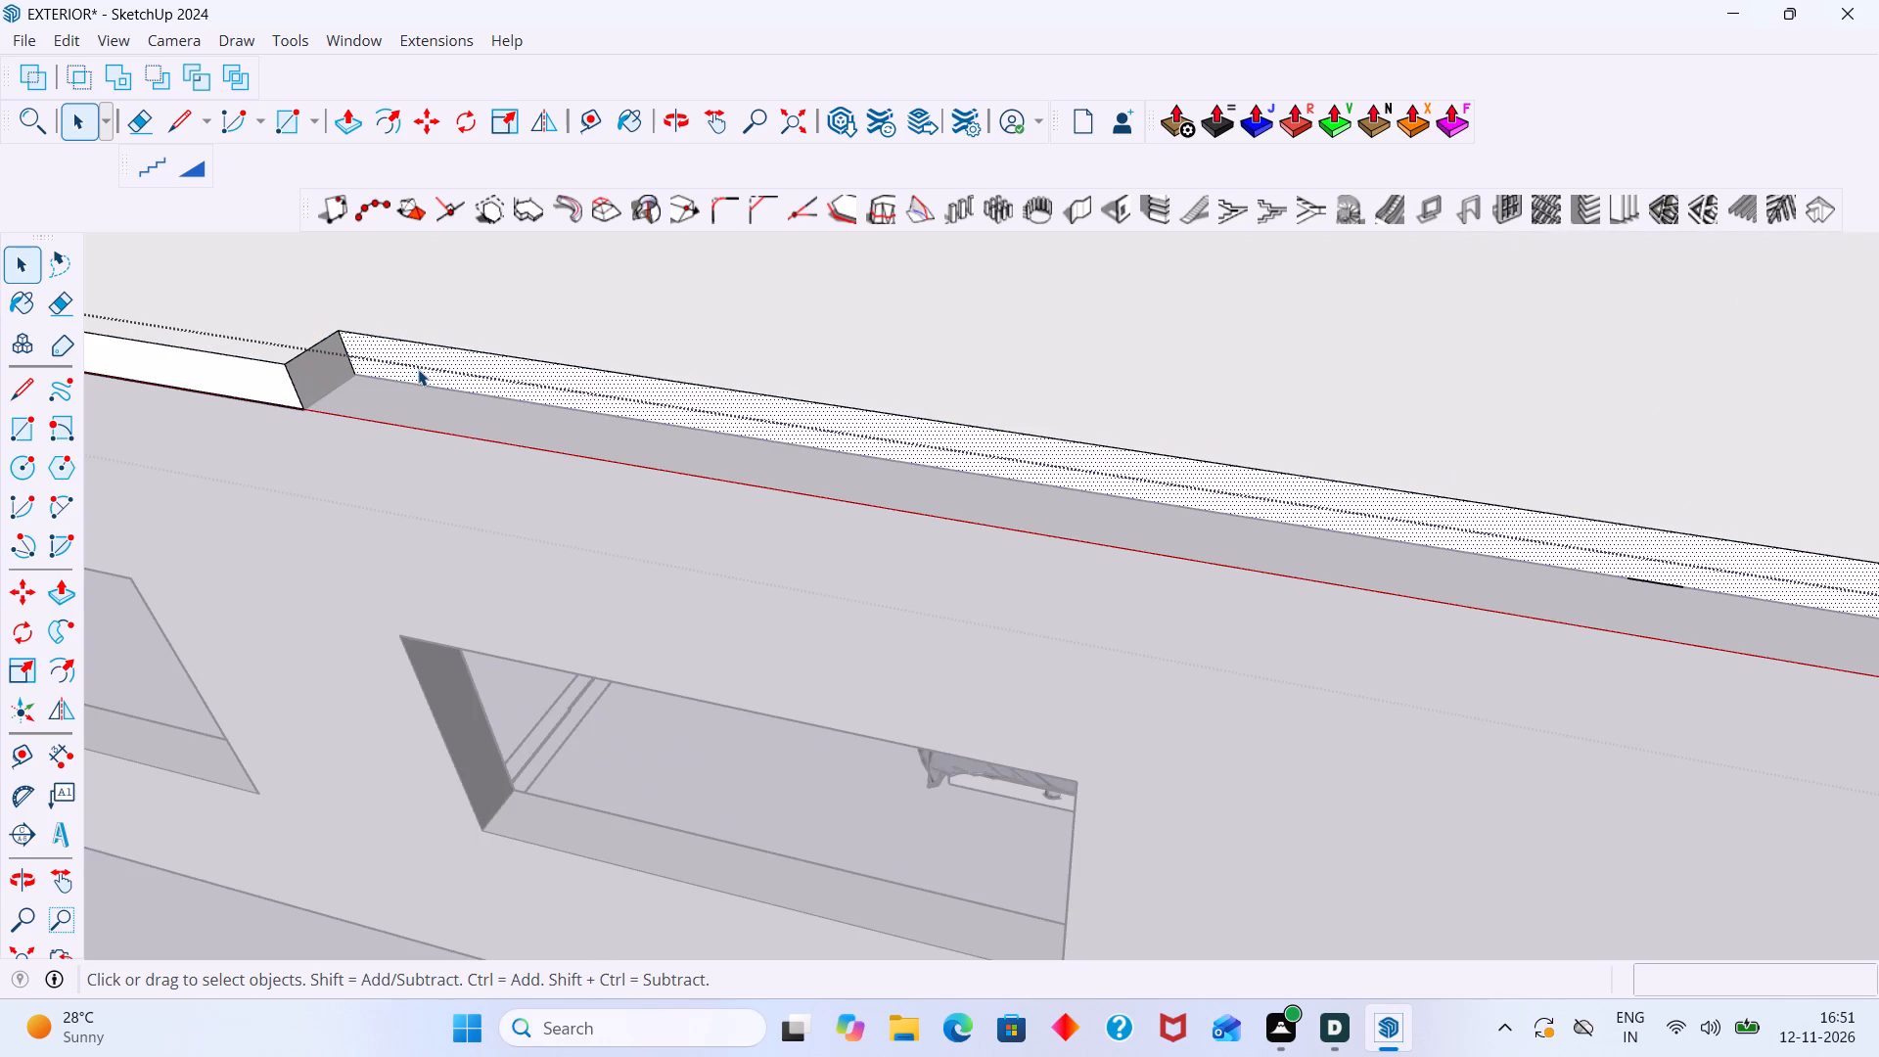
{"action": "key", "text": "p"}
{"action": "left_click", "coordinate": [418, 369]}
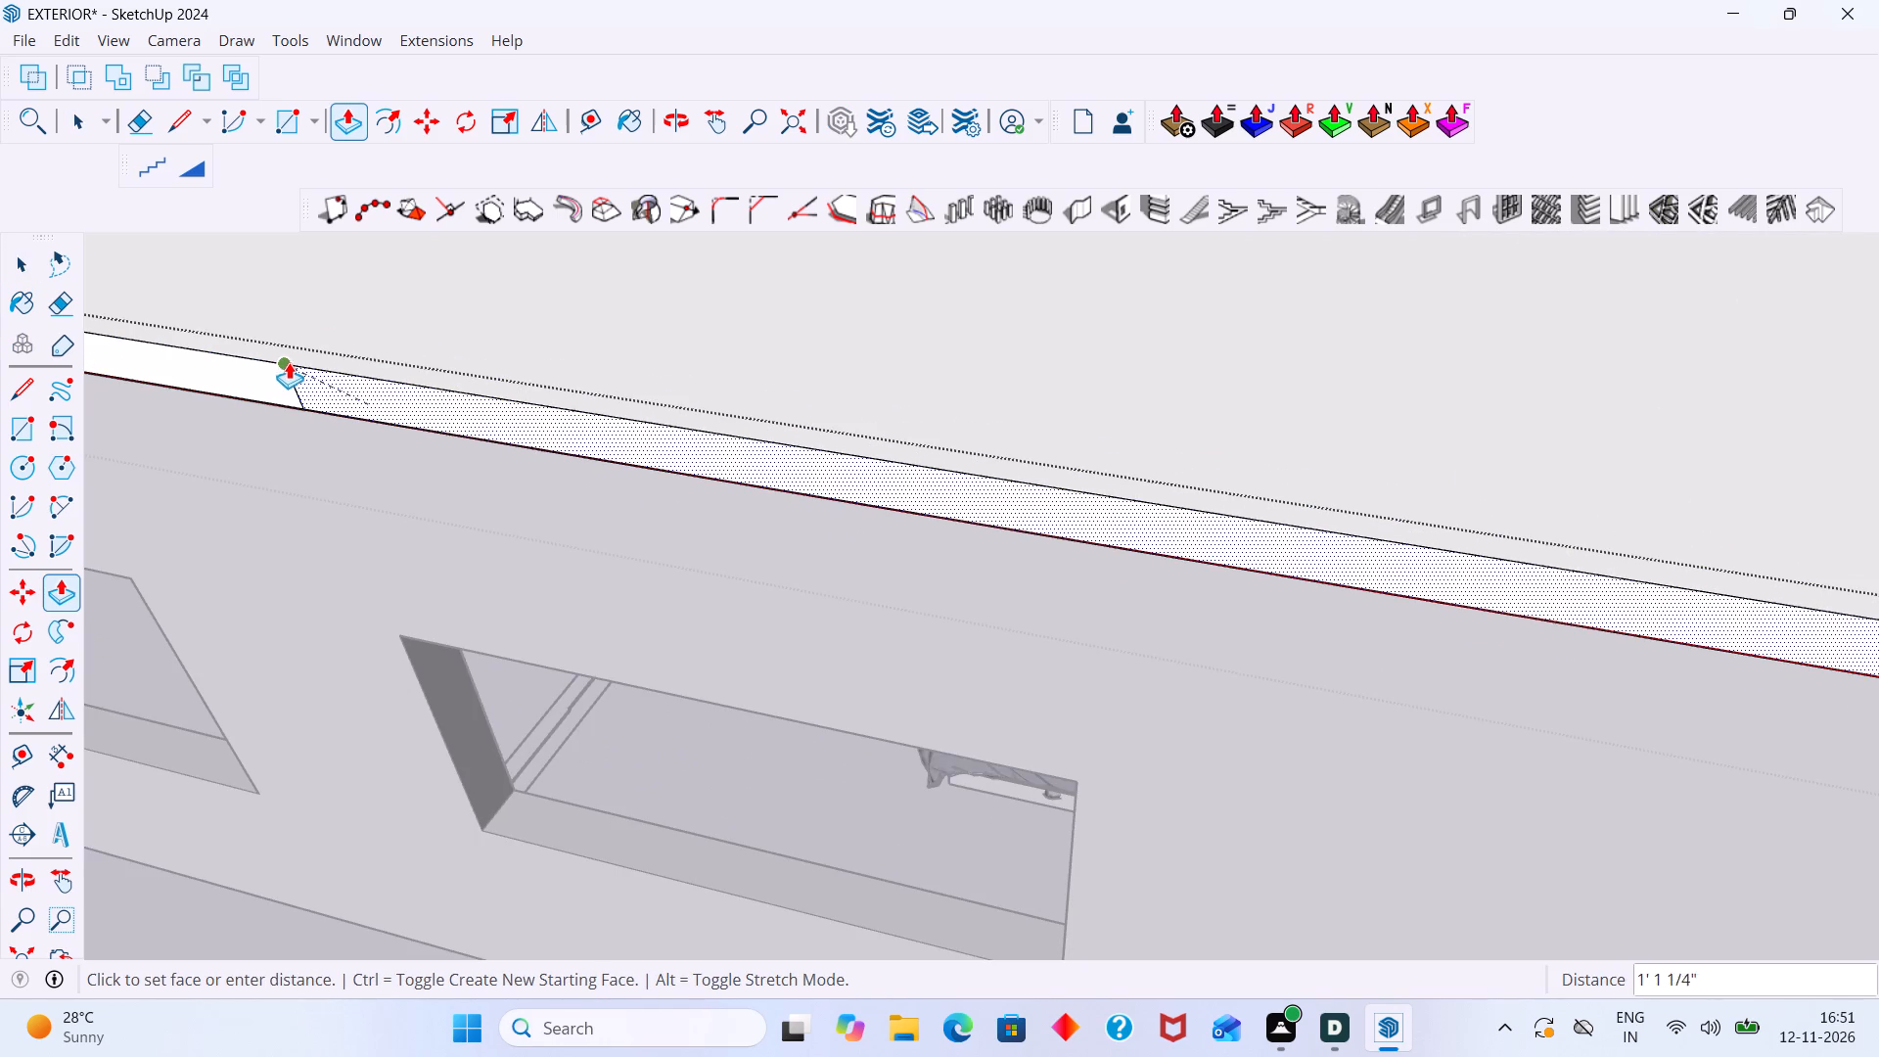
{"action": "left_click", "coordinate": [288, 361]}
{"action": "key", "text": "space"}
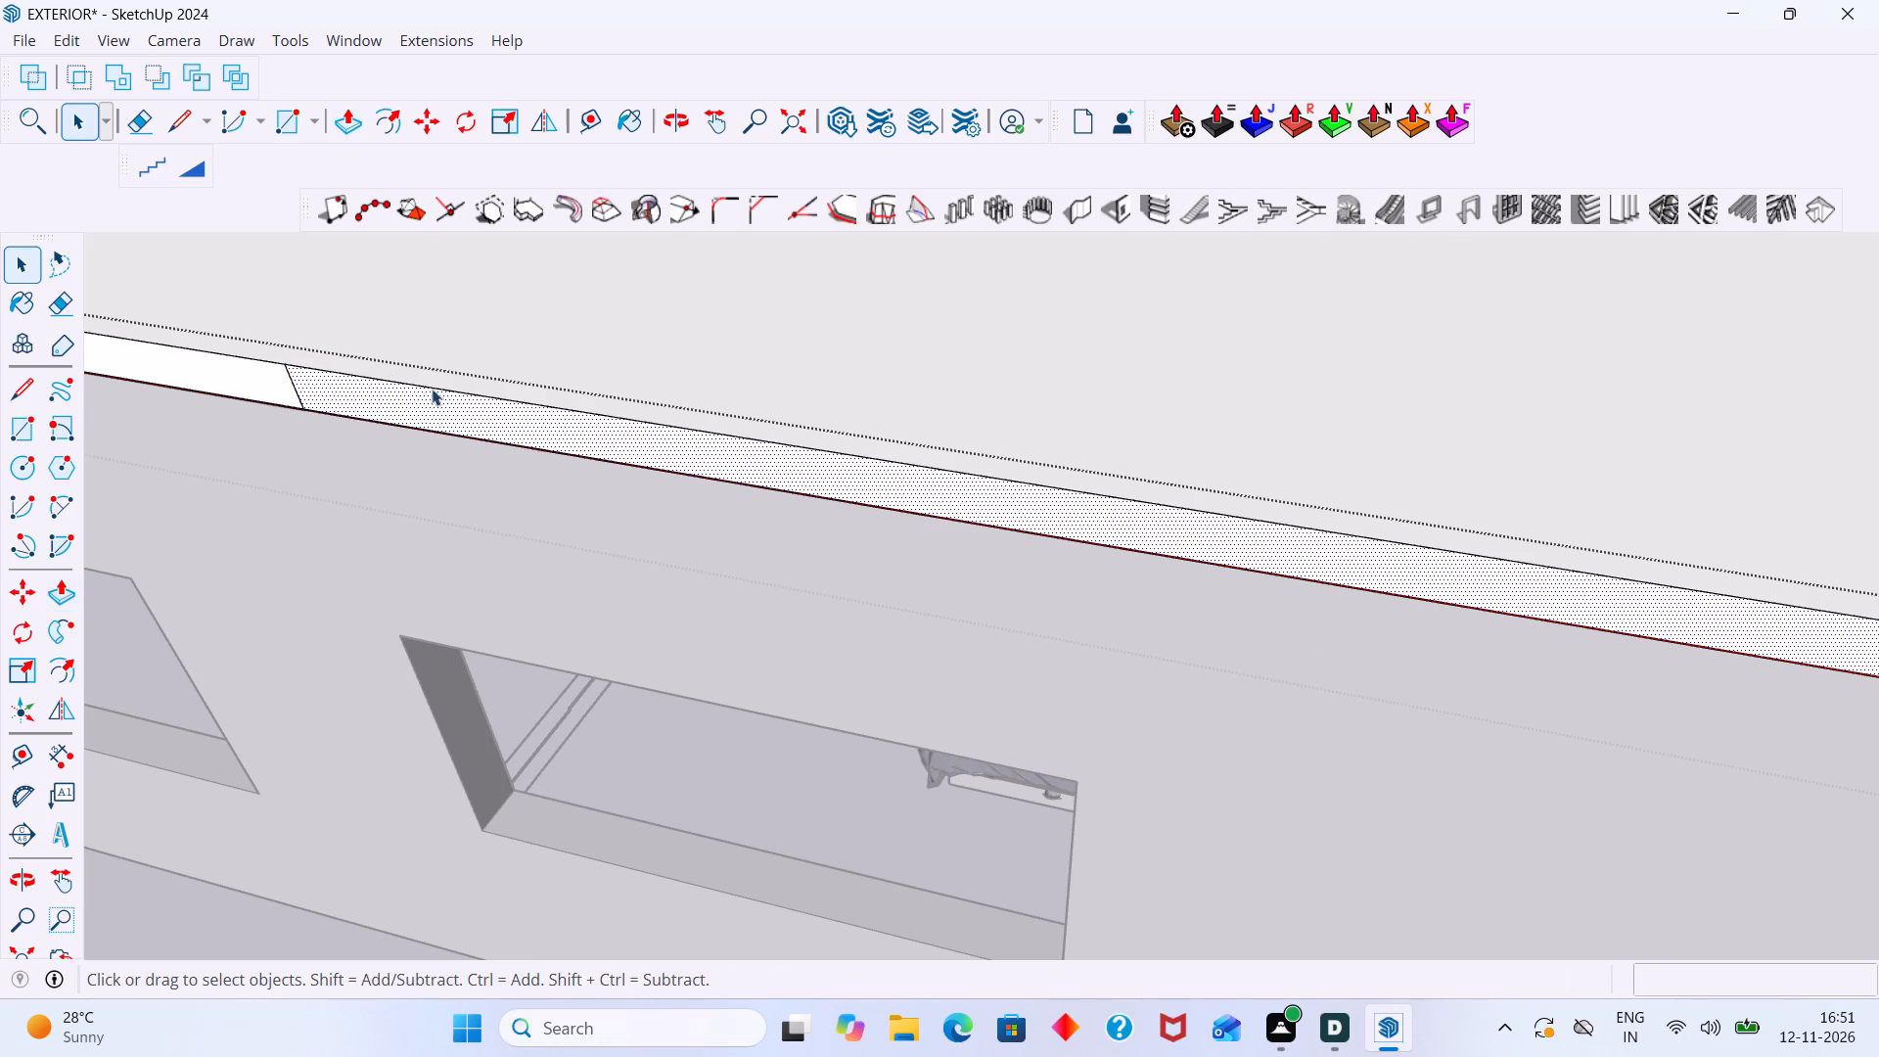
{"action": "scroll", "coordinate": [435, 390], "scroll_direction": "down", "scroll_amount": 19}
{"action": "left_click", "coordinate": [1275, 463]}
Inside the roof group, erase the last vertical seam edge on the slab's side above the windows and leave the group.
{"action": "middle_click_drag", "start_coordinate": [968, 534], "coordinate": [1233, 527]}
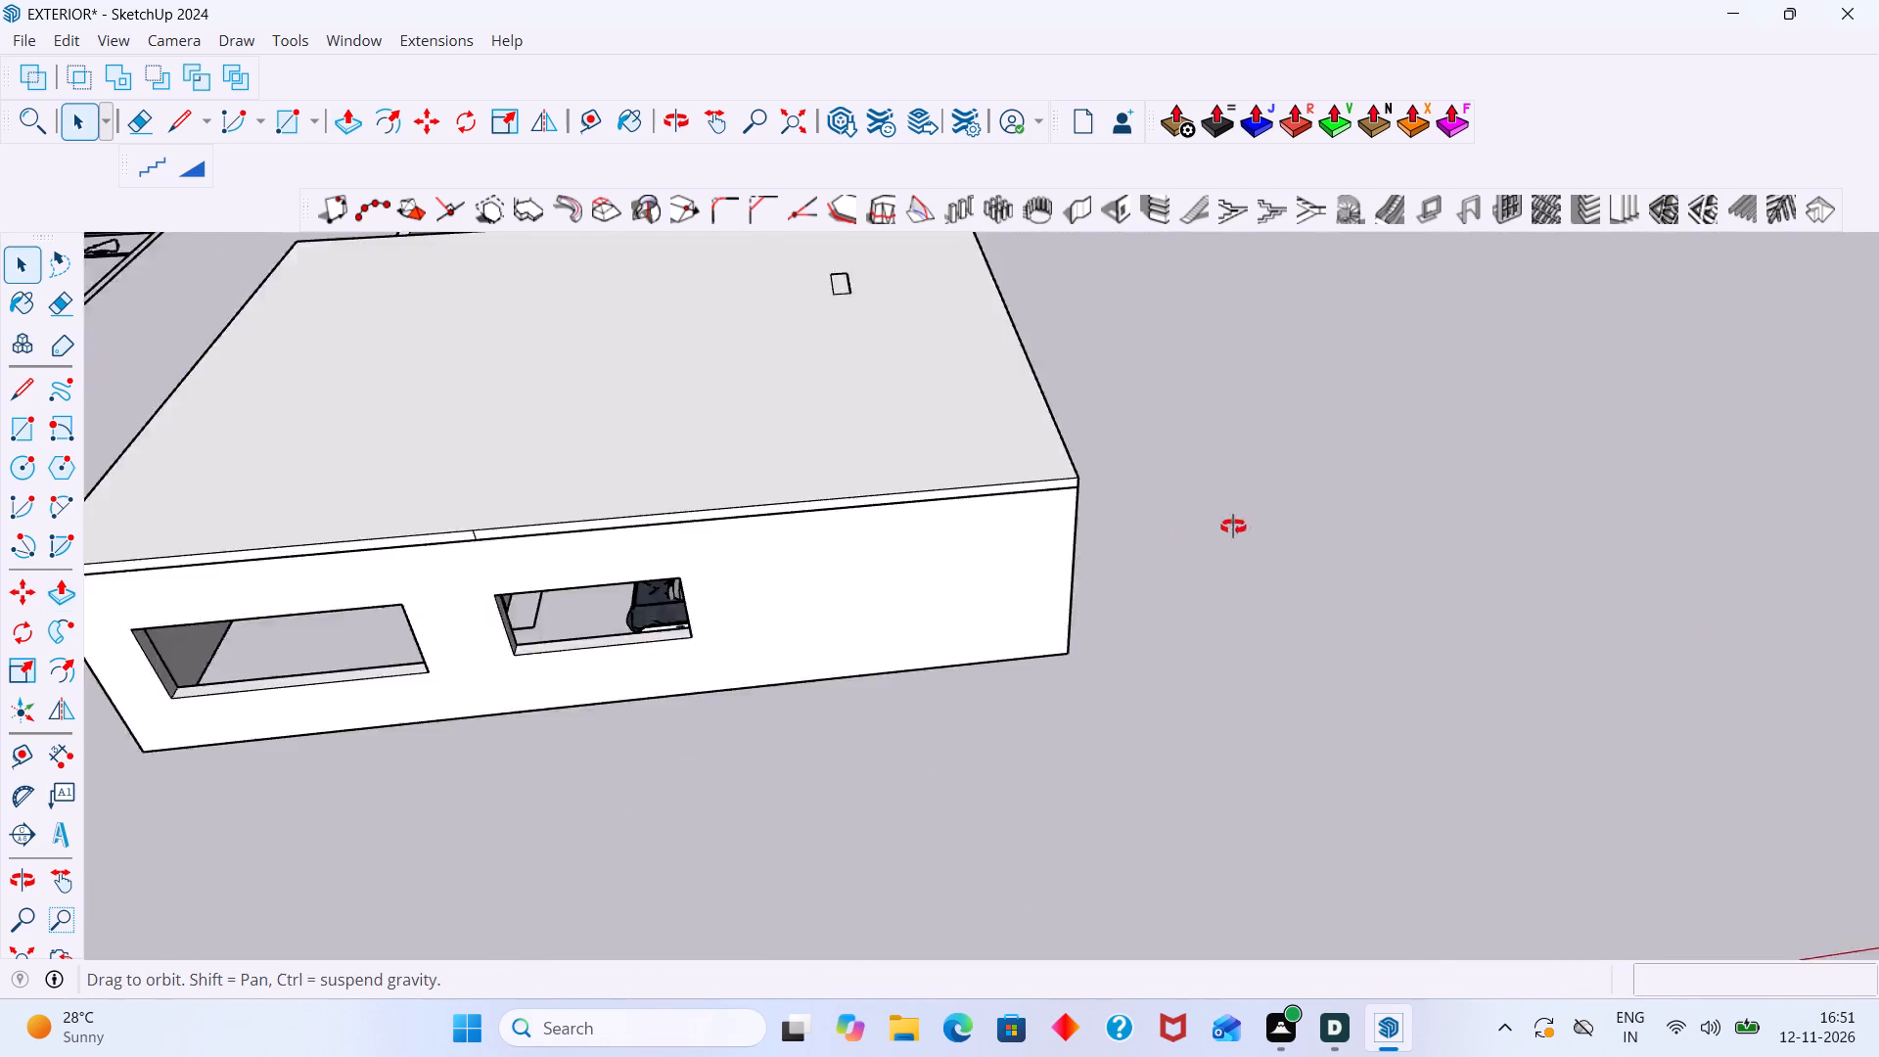
{"action": "middle_click_drag", "start_coordinate": [1233, 527], "coordinate": [1254, 527]}
{"action": "scroll", "coordinate": [551, 606], "scroll_direction": "up", "scroll_amount": 9}
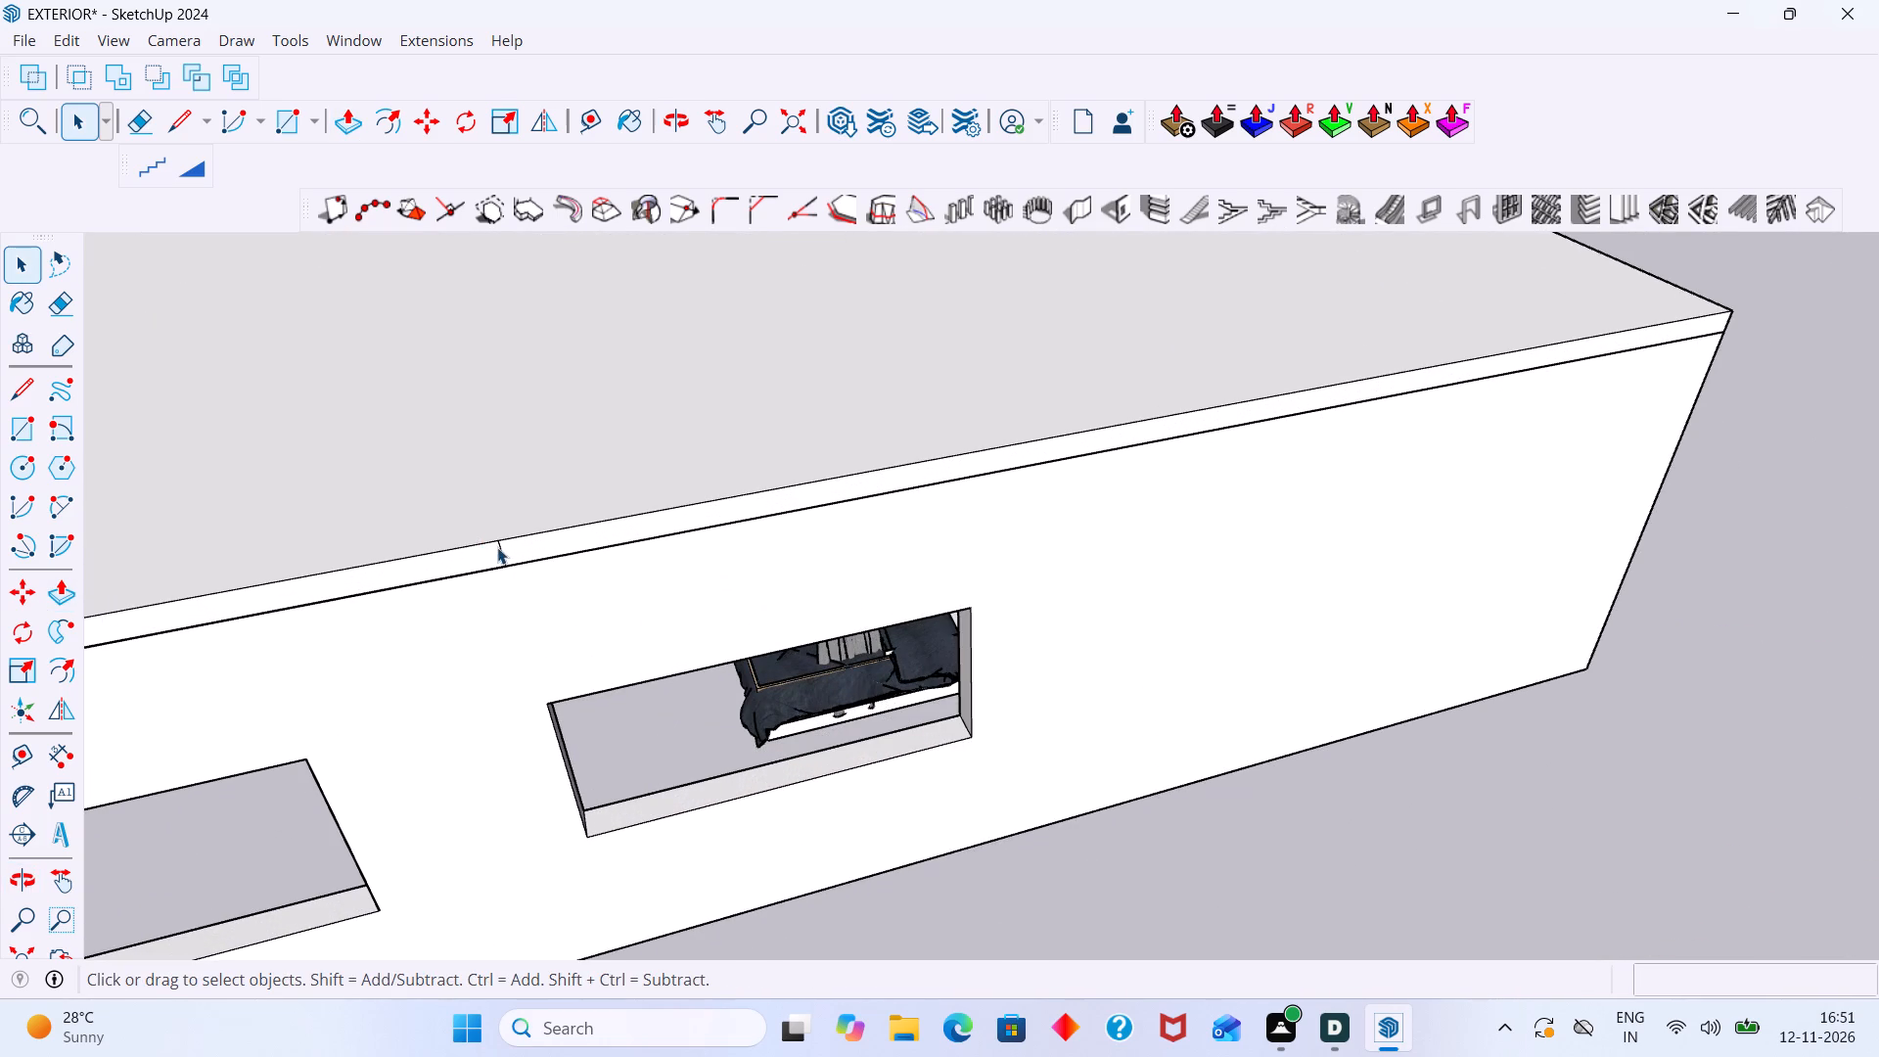
{"action": "left_click", "coordinate": [500, 549]}
{"action": "scroll", "coordinate": [500, 549], "scroll_direction": "up", "scroll_amount": 1}
{"action": "double_click", "coordinate": [500, 549]}
{"action": "scroll", "coordinate": [501, 549], "scroll_direction": "up", "scroll_amount": 3}
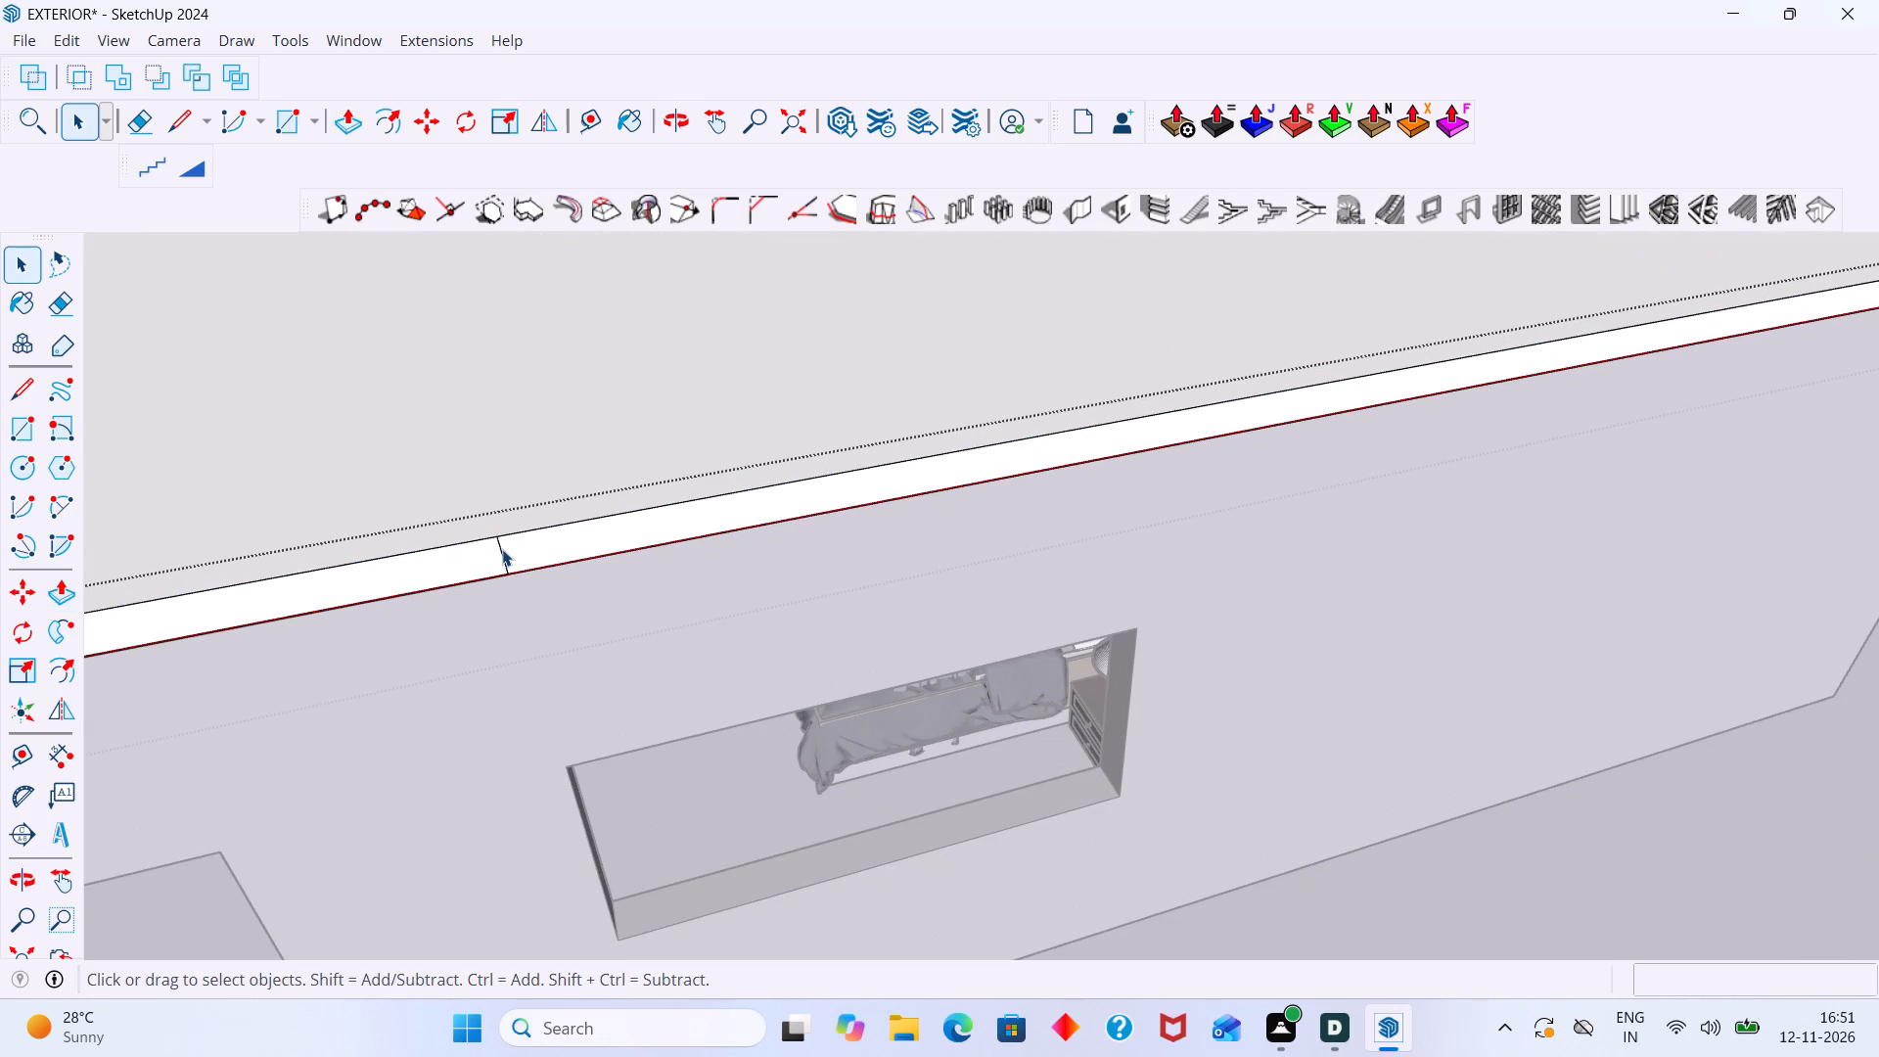
{"action": "key", "text": "e"}
{"action": "scroll", "coordinate": [521, 552], "scroll_direction": "up", "scroll_amount": 4}
{"action": "left_click_drag", "start_coordinate": [521, 552], "coordinate": [471, 561]}
{"action": "scroll", "coordinate": [476, 561], "scroll_direction": "down", "scroll_amount": 12}
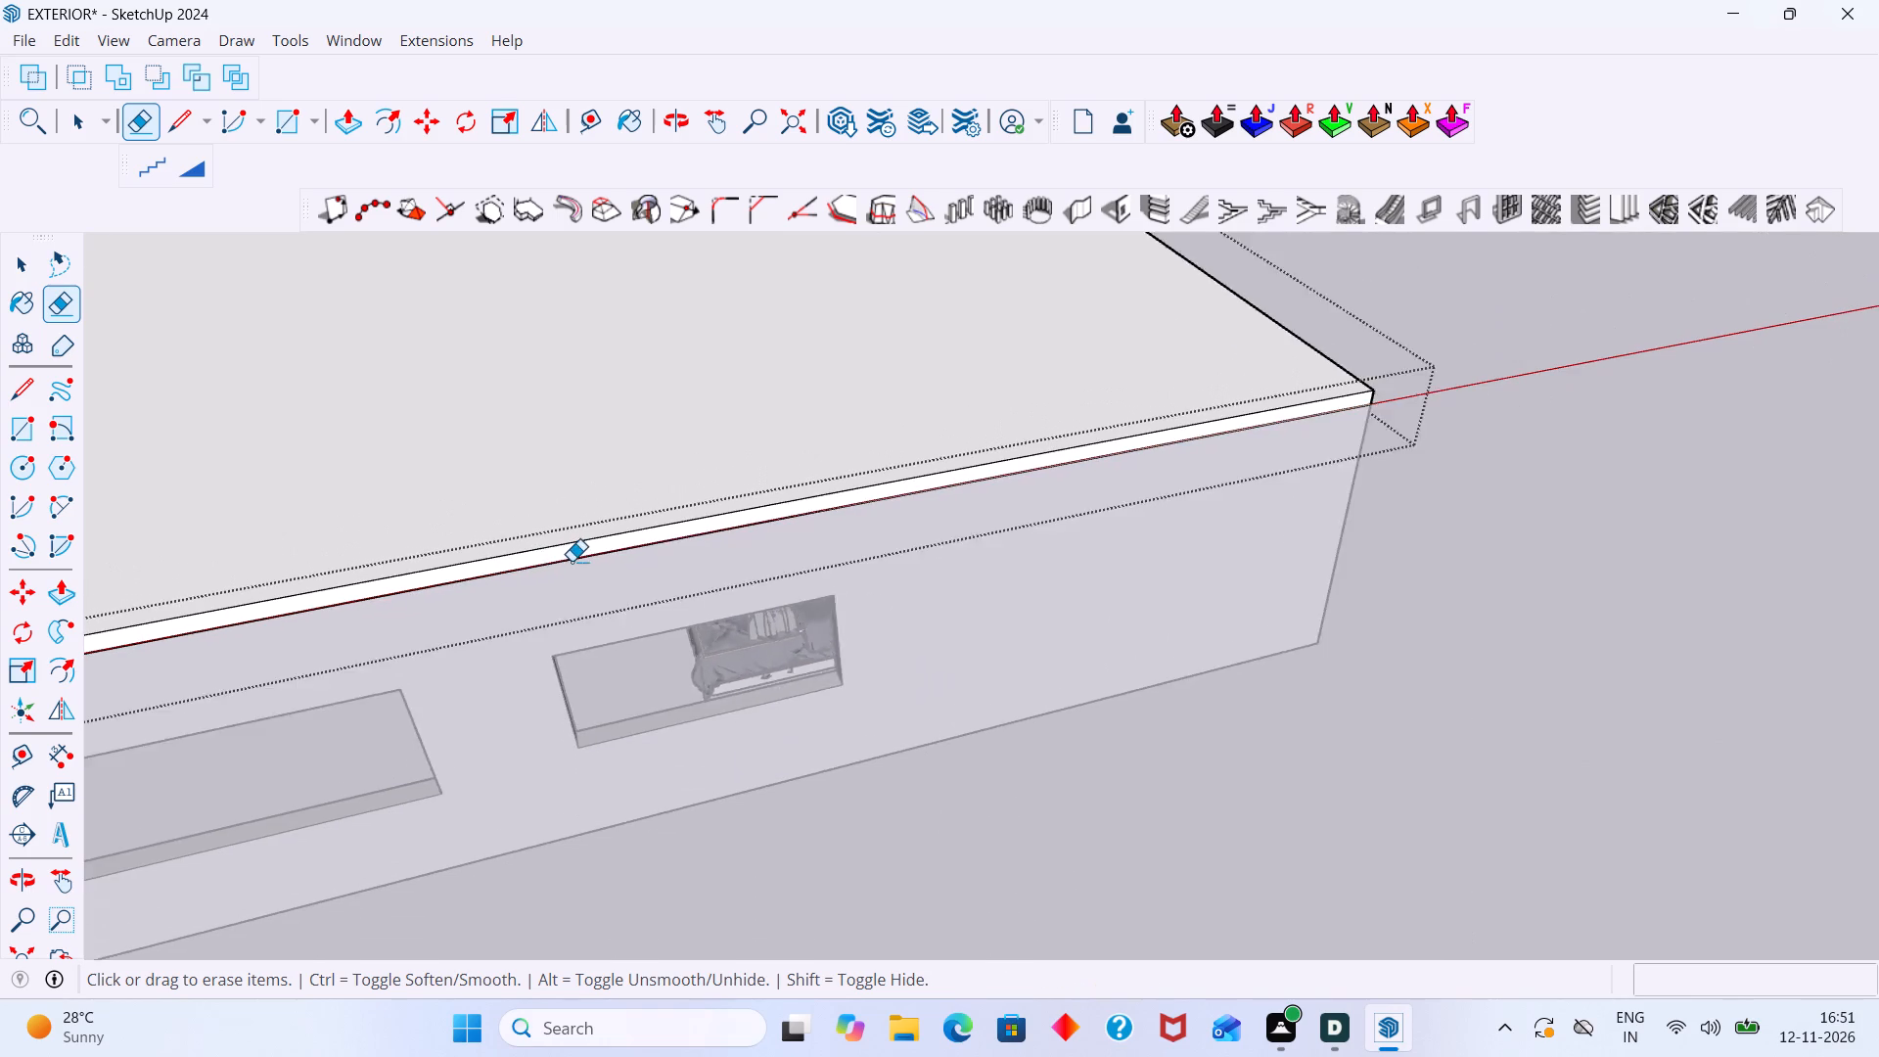
{"action": "scroll", "coordinate": [572, 561], "scroll_direction": "down", "scroll_amount": 8}
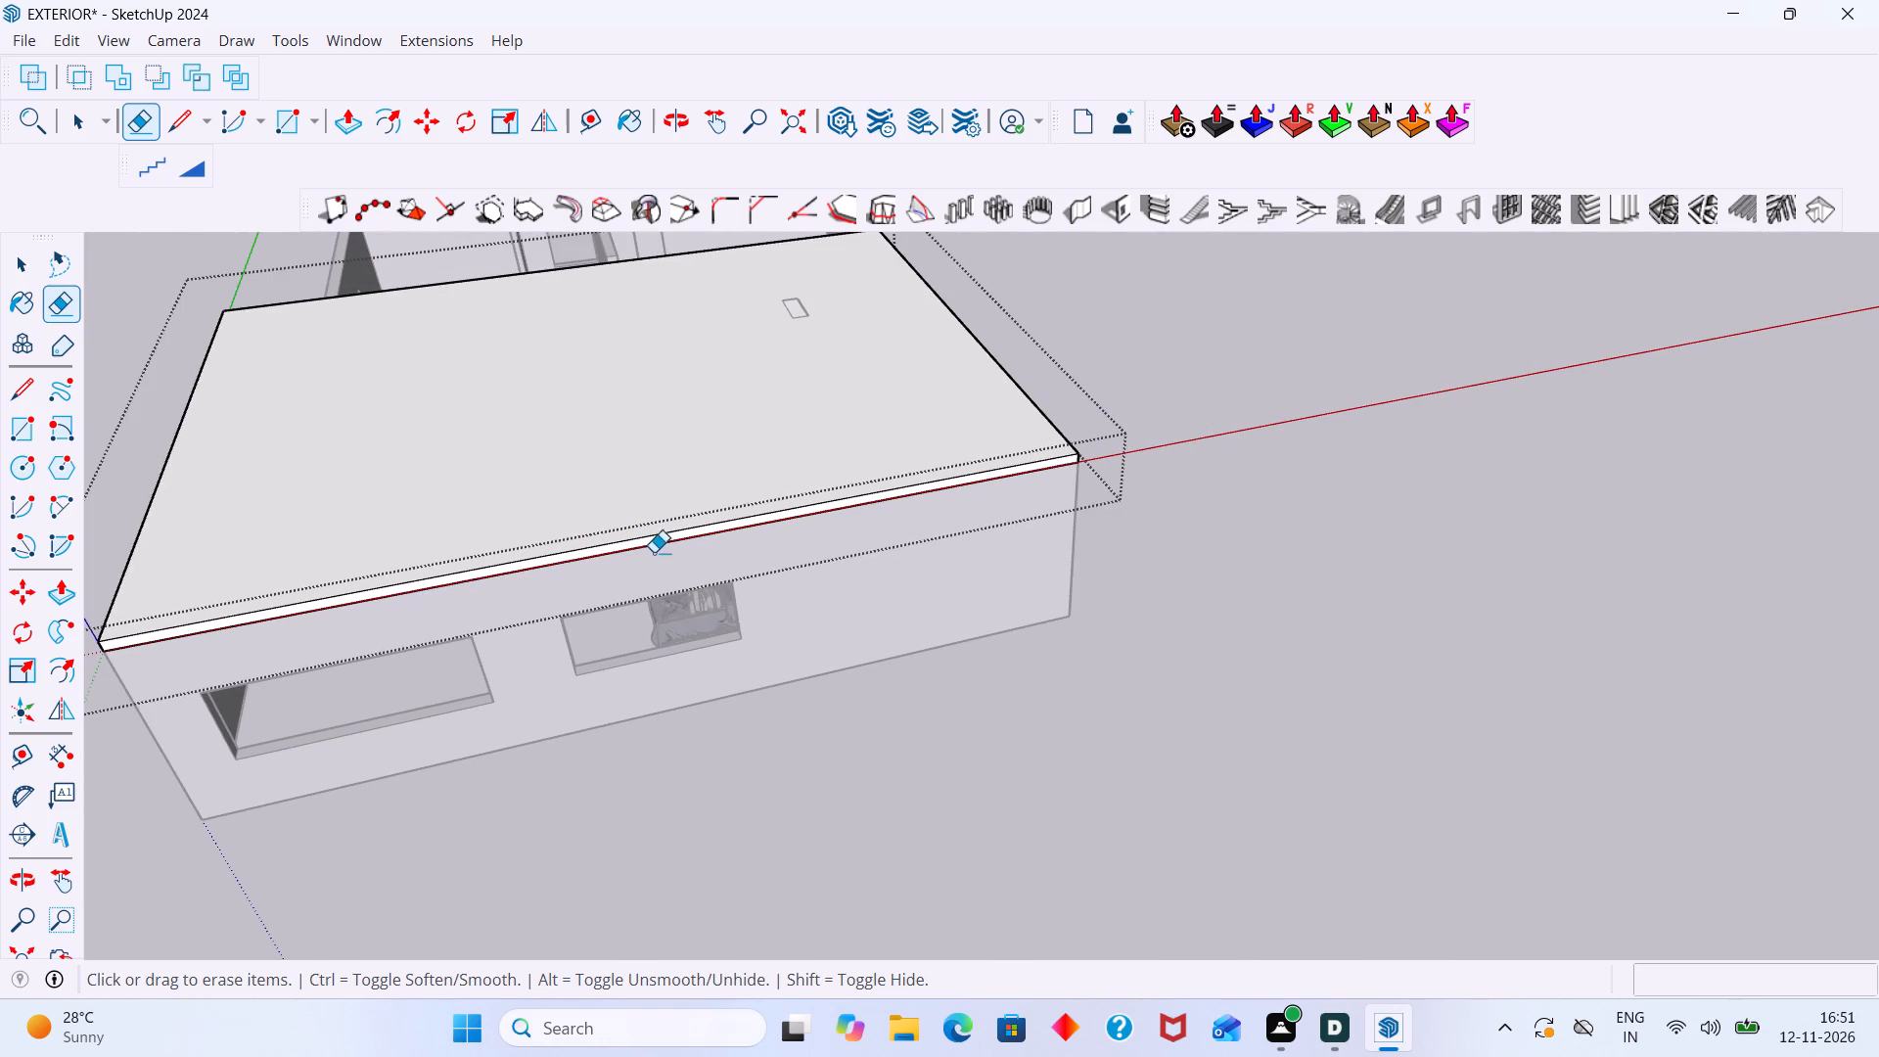
{"action": "key", "text": "space"}
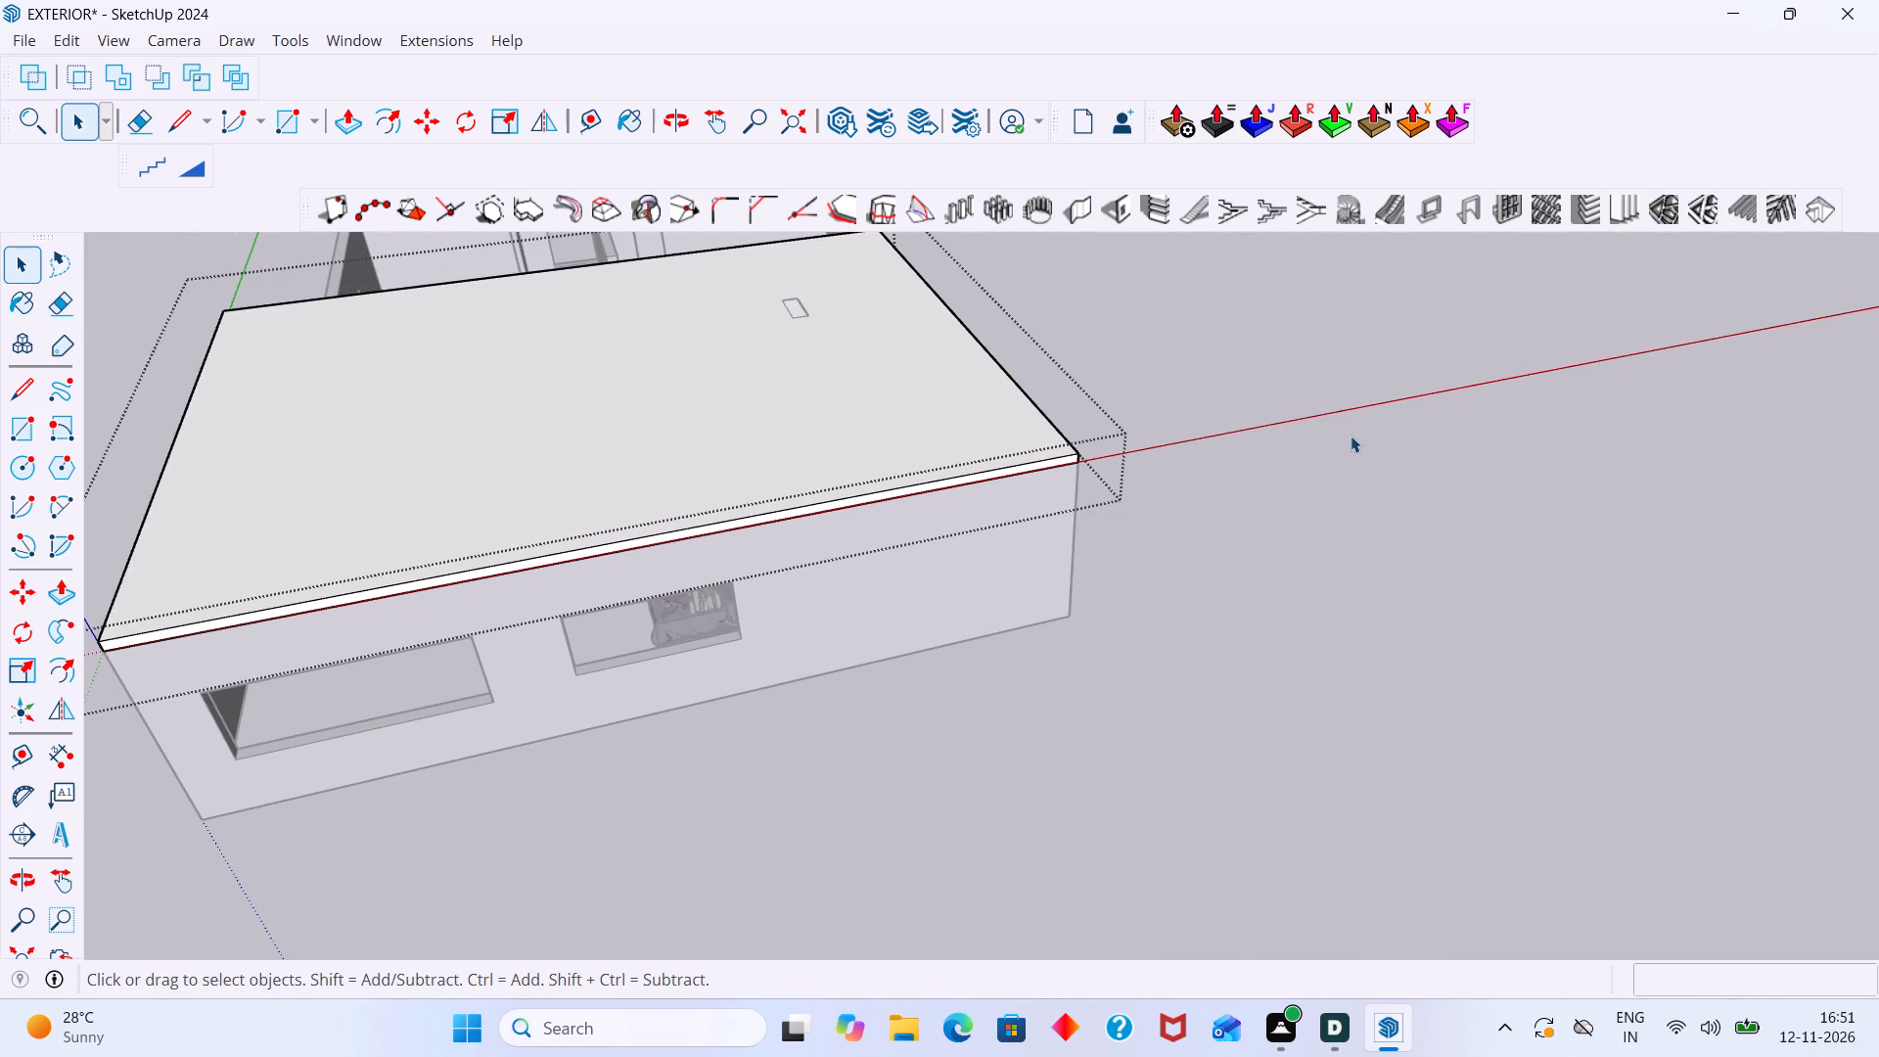
{"action": "left_click", "coordinate": [1351, 436]}
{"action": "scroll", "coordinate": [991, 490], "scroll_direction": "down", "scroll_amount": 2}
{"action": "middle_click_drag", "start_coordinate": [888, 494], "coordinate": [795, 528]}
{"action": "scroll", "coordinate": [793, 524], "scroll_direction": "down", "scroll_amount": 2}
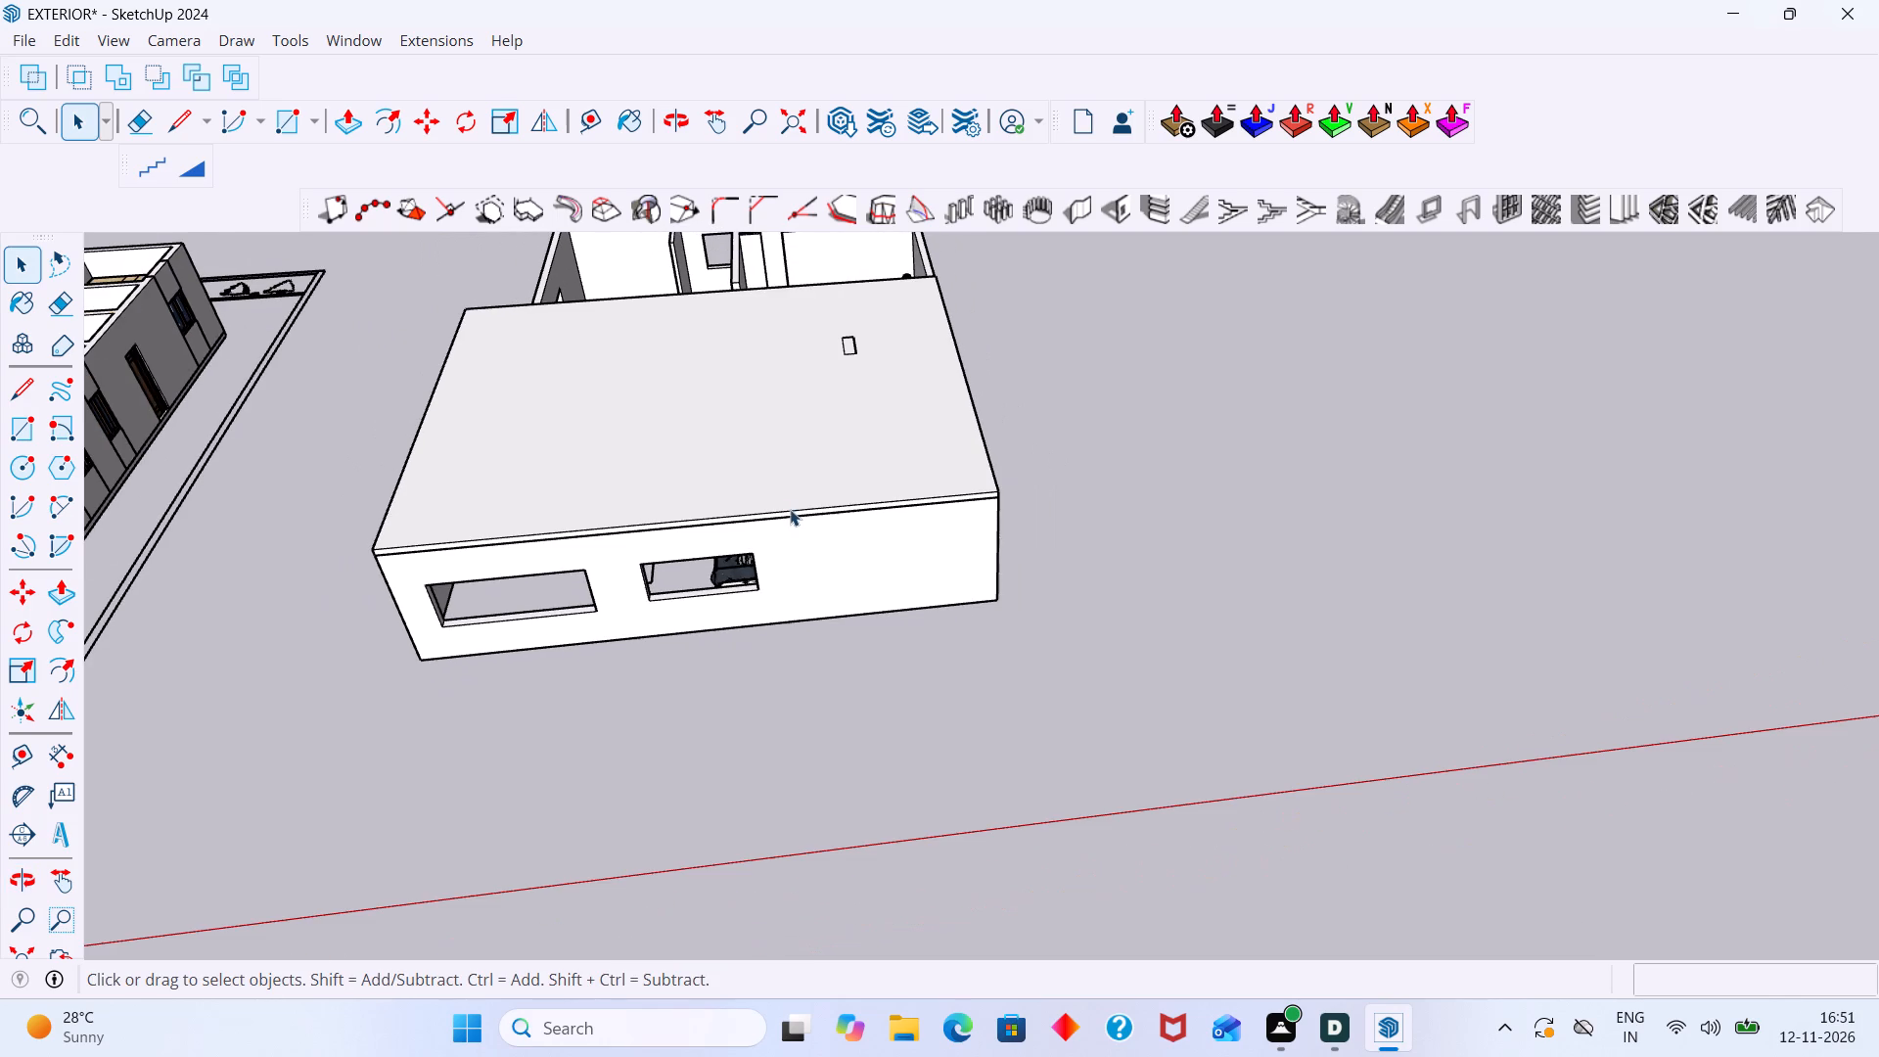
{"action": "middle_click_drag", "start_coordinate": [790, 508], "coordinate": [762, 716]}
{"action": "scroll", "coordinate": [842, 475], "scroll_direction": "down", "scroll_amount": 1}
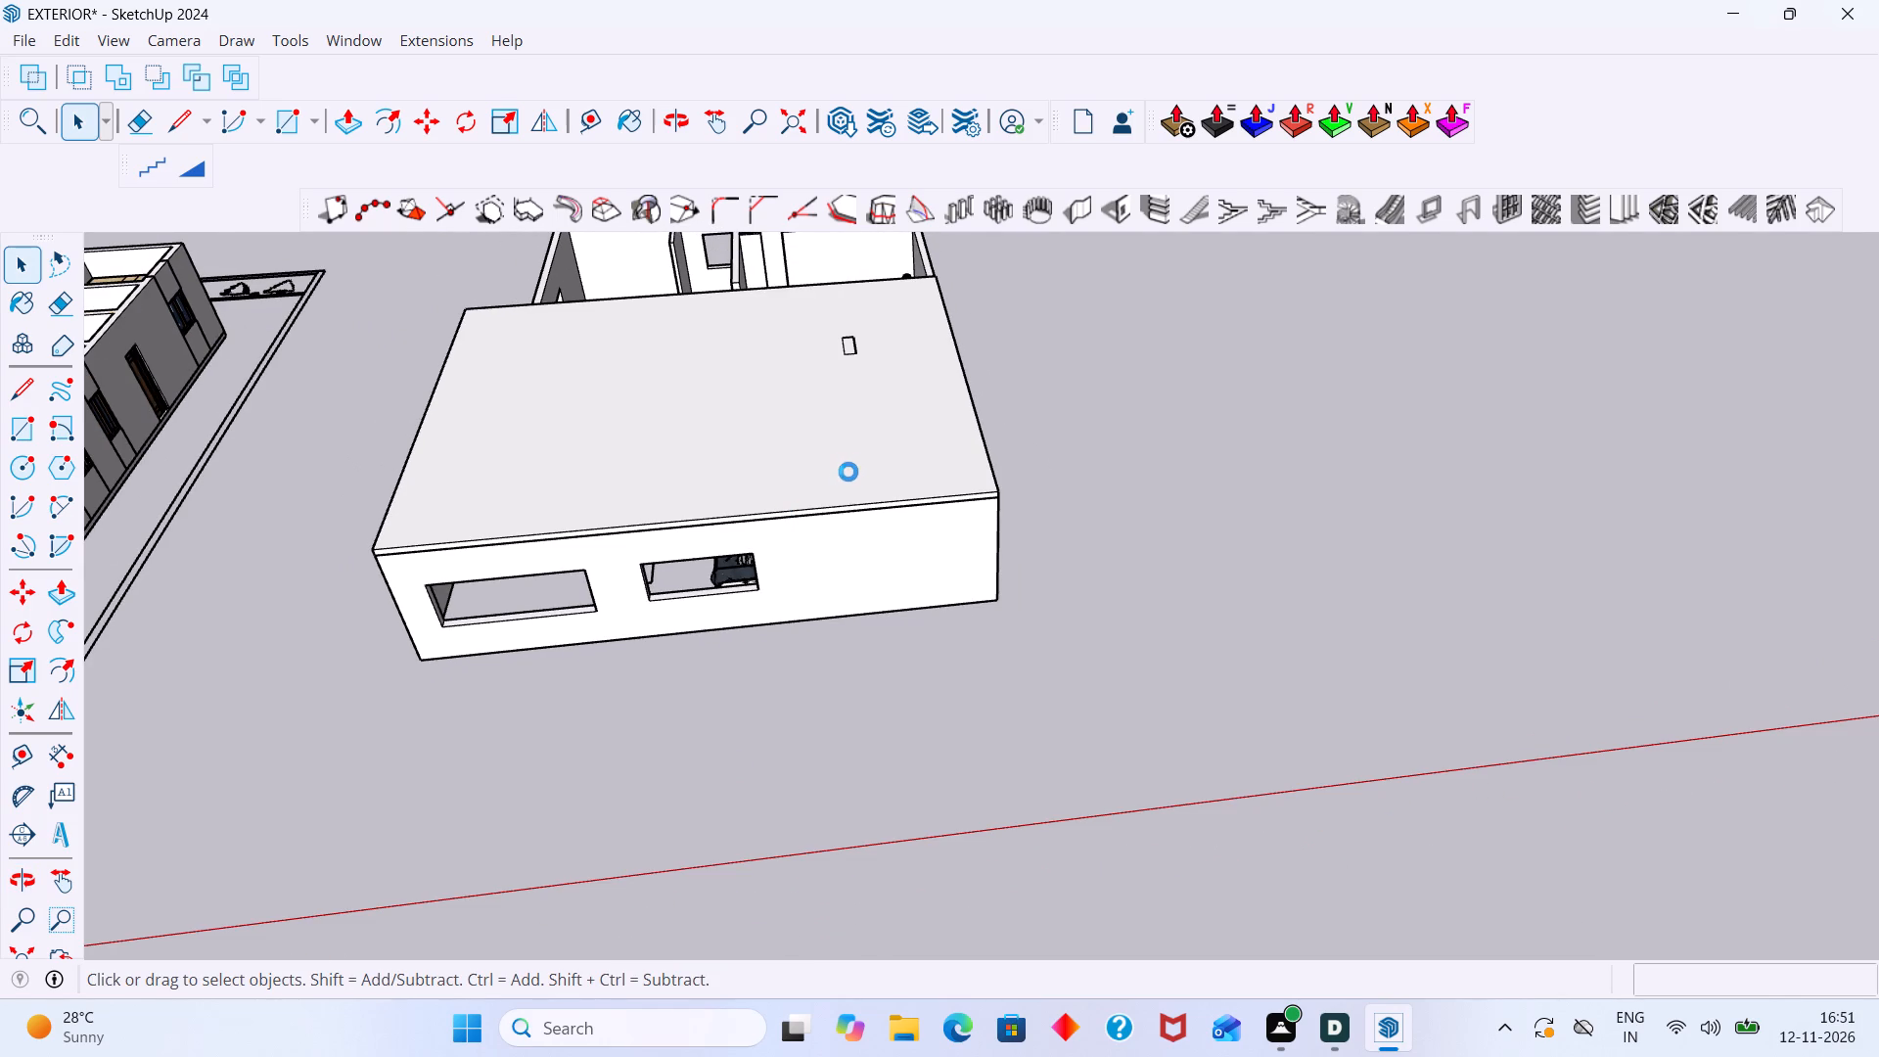
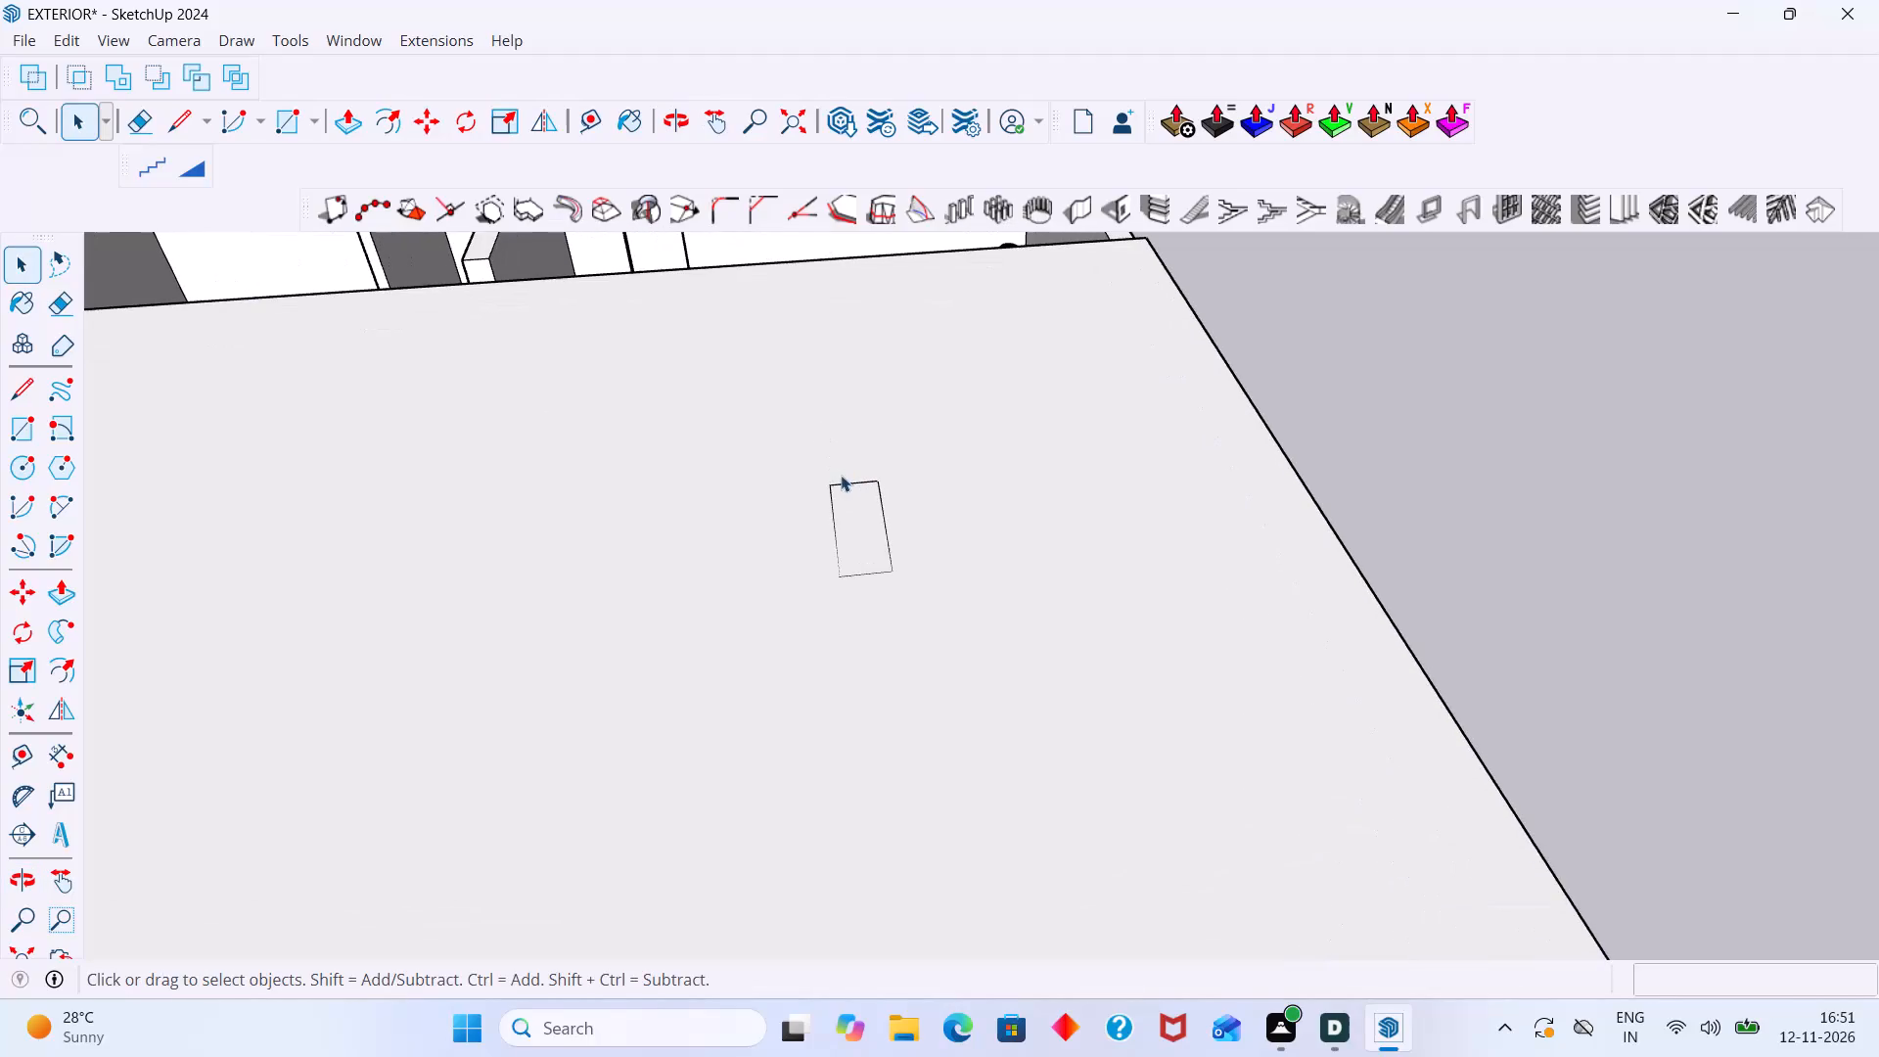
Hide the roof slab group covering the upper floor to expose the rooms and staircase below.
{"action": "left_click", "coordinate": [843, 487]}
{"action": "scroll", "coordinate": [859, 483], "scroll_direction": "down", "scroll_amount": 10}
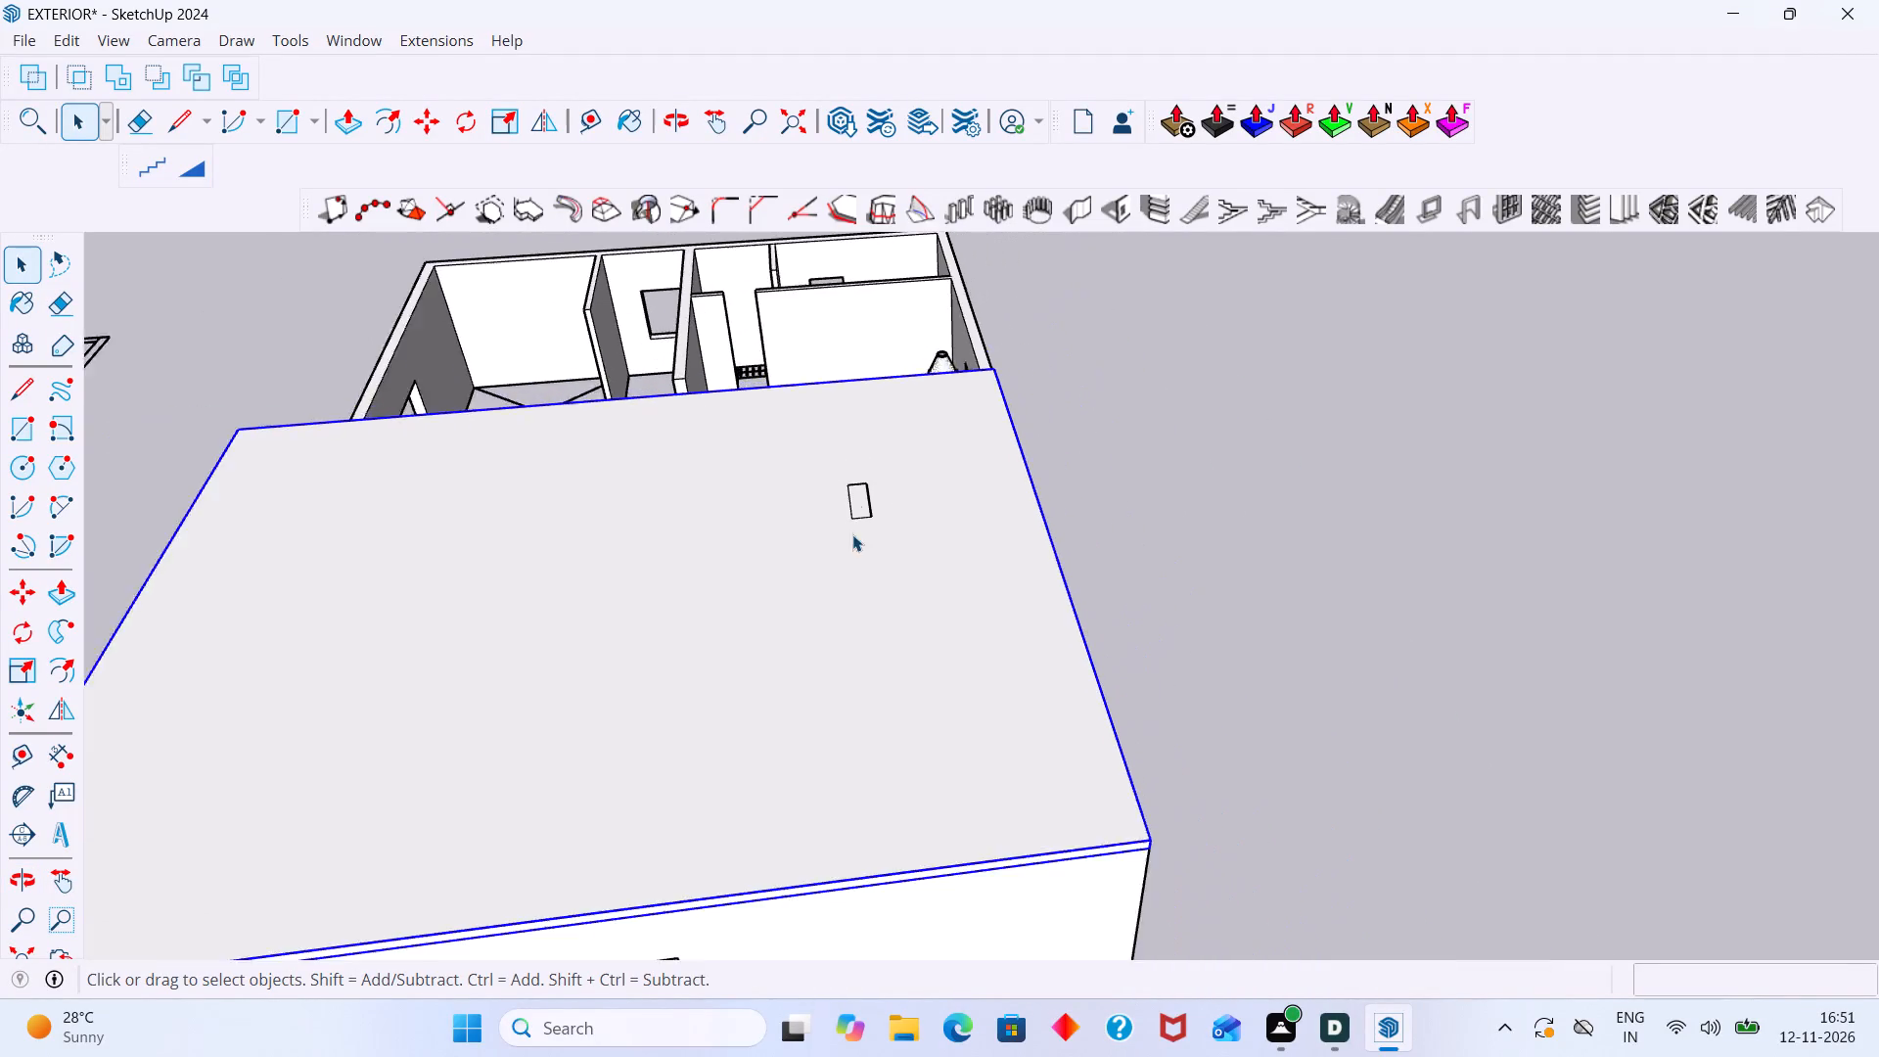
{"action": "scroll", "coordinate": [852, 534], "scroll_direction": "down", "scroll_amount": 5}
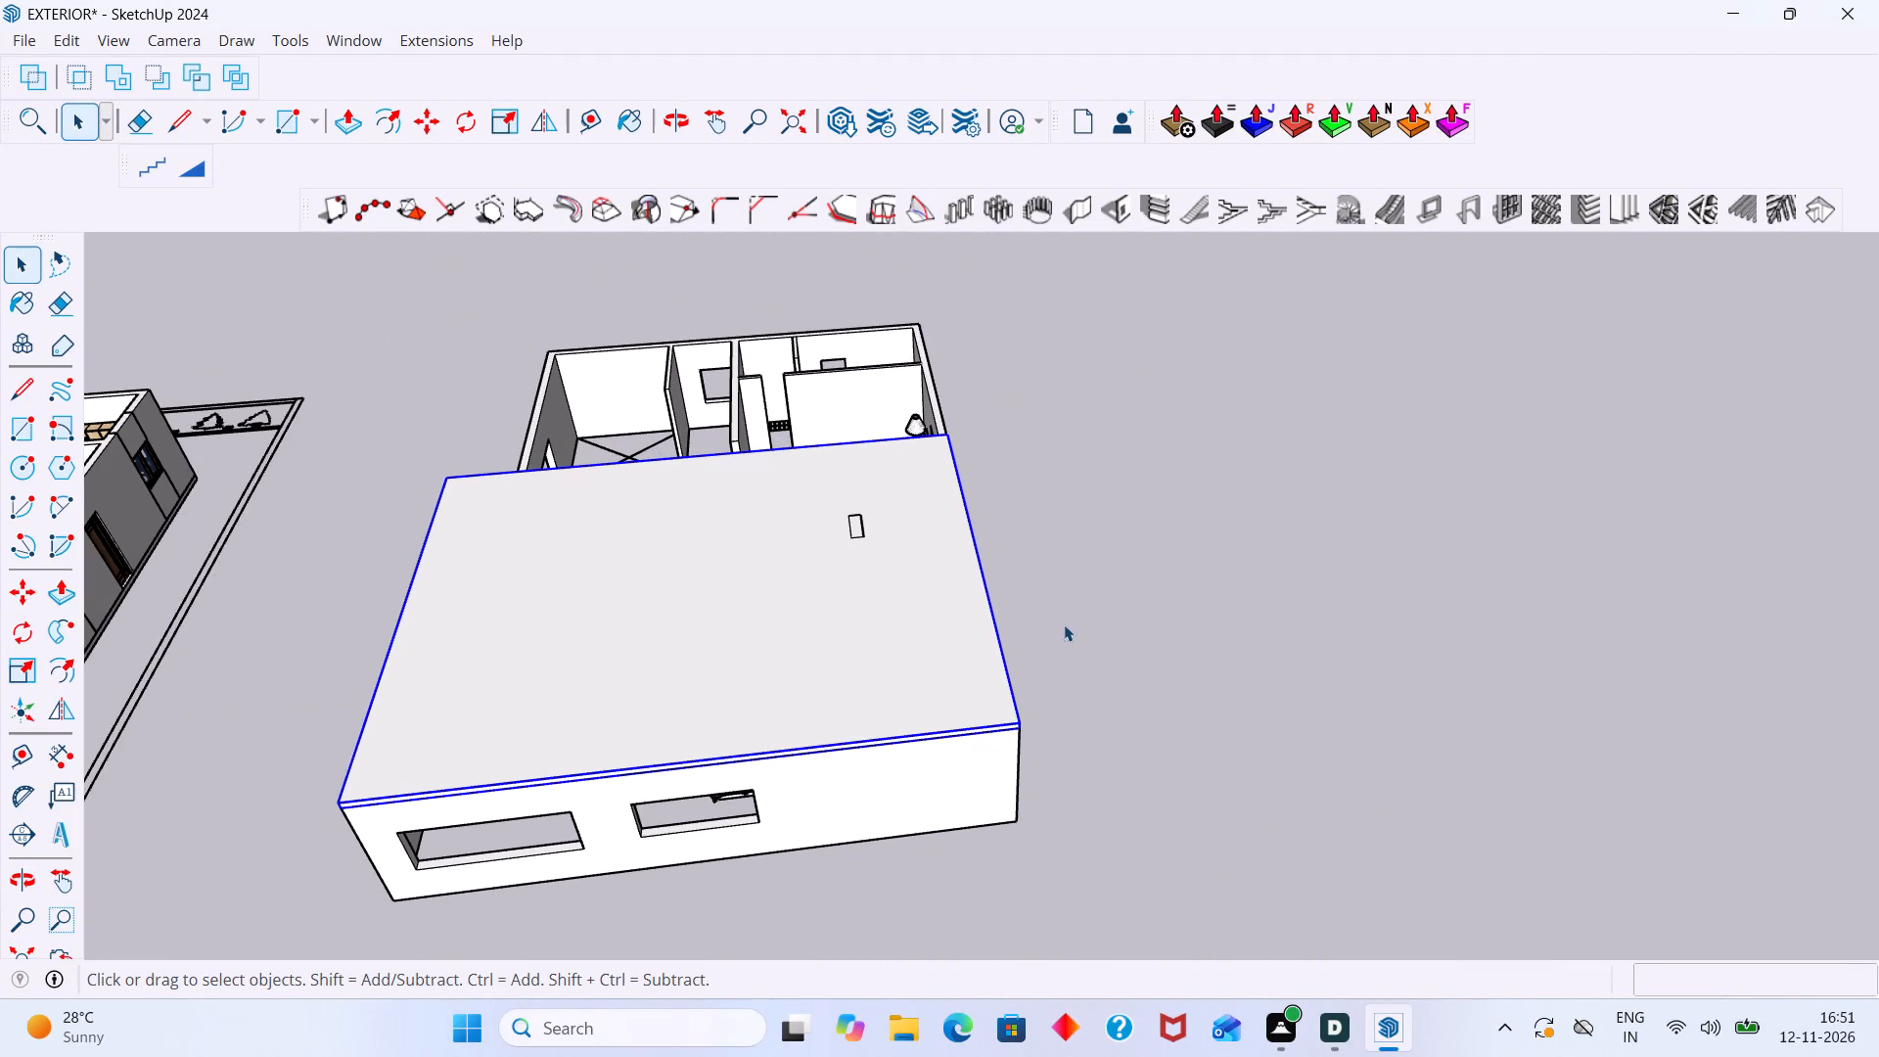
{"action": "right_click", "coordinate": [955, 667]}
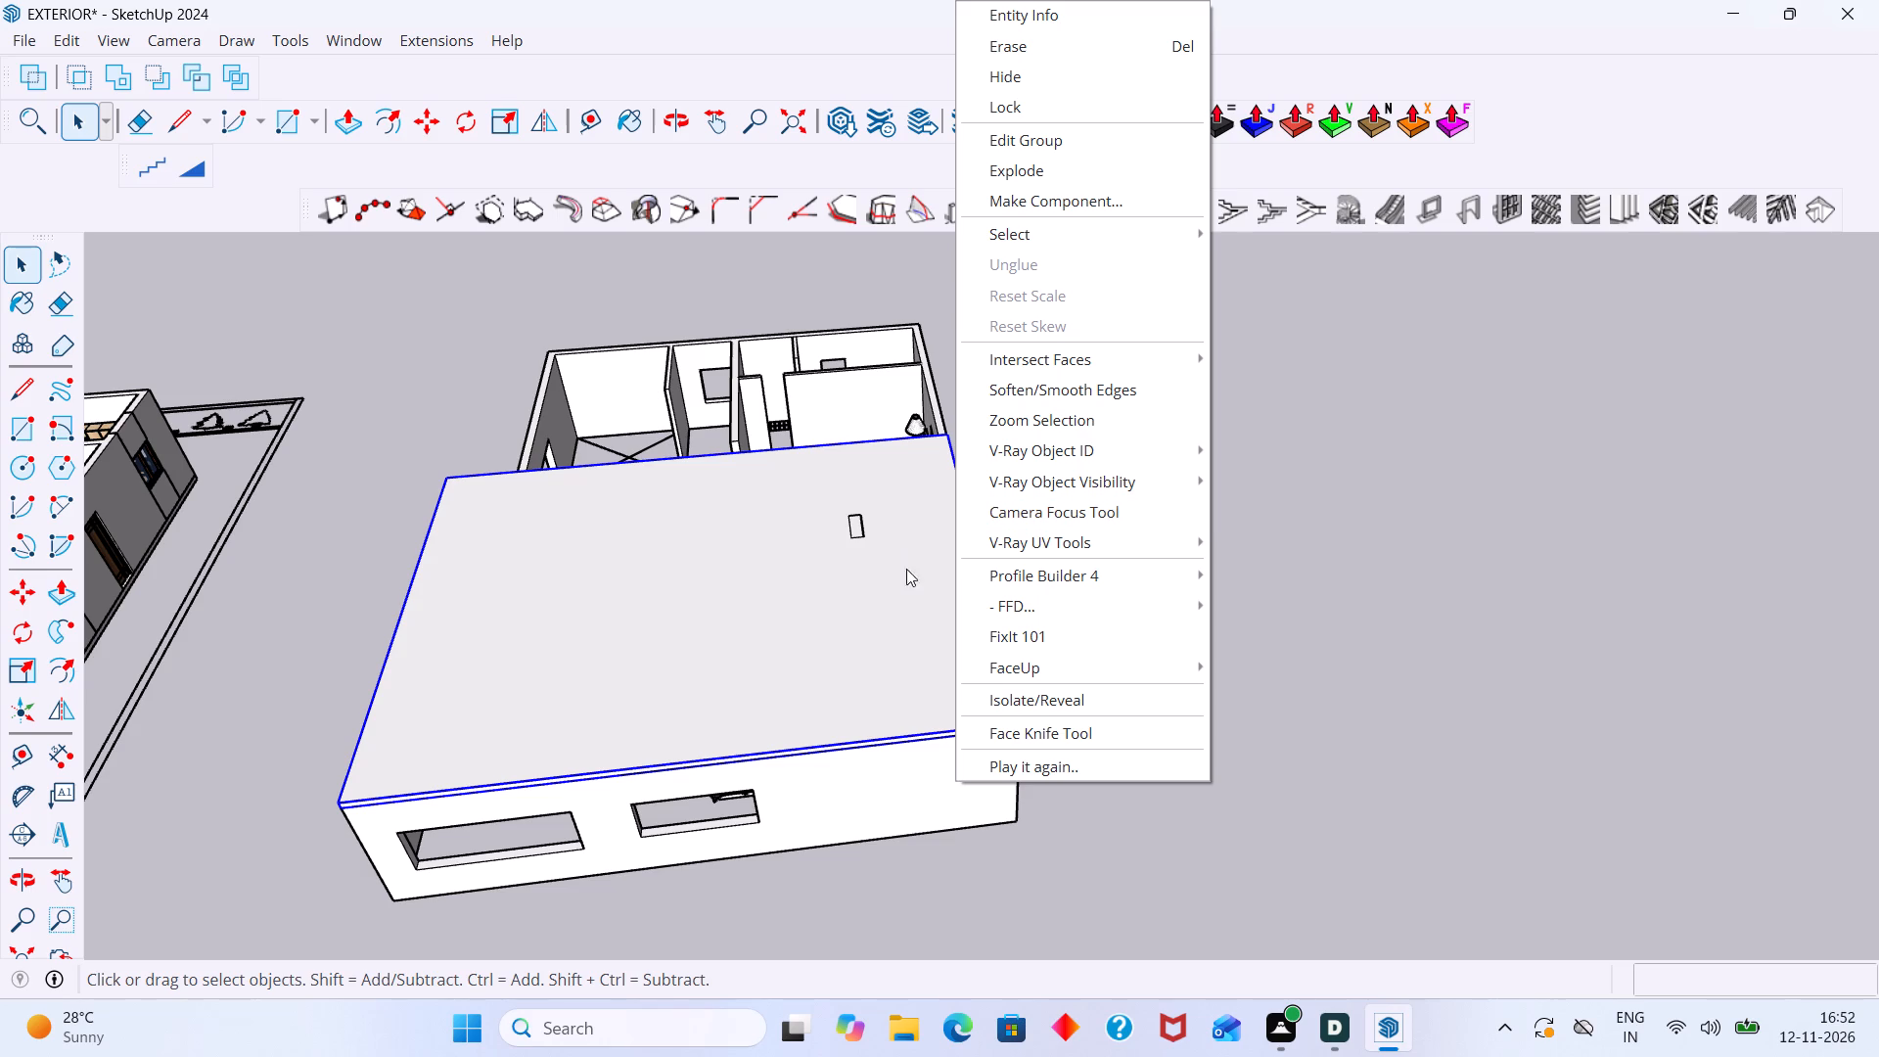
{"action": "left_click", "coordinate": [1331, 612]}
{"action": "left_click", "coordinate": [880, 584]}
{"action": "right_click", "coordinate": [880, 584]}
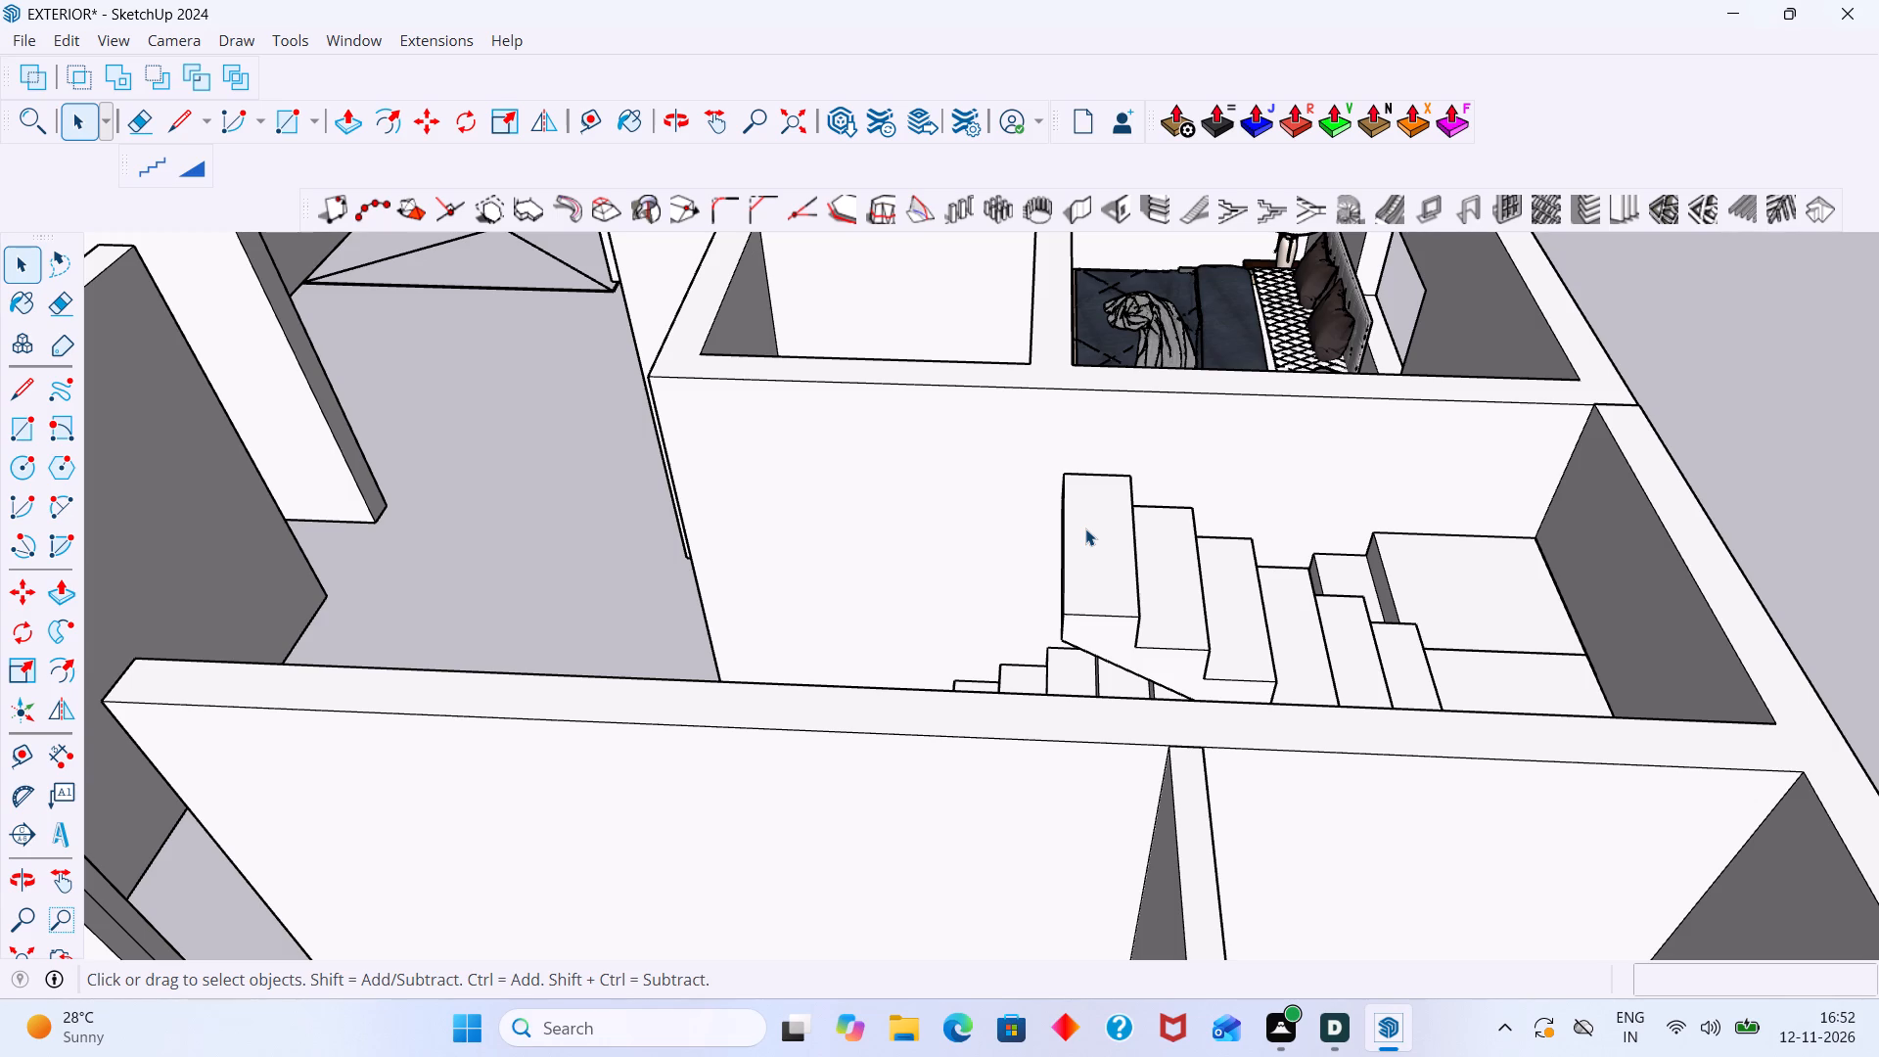
Unhide all hidden objects in the model, including the roofs of both buildings.
{"action": "scroll", "coordinate": [1032, 521], "scroll_direction": "down", "scroll_amount": 7}
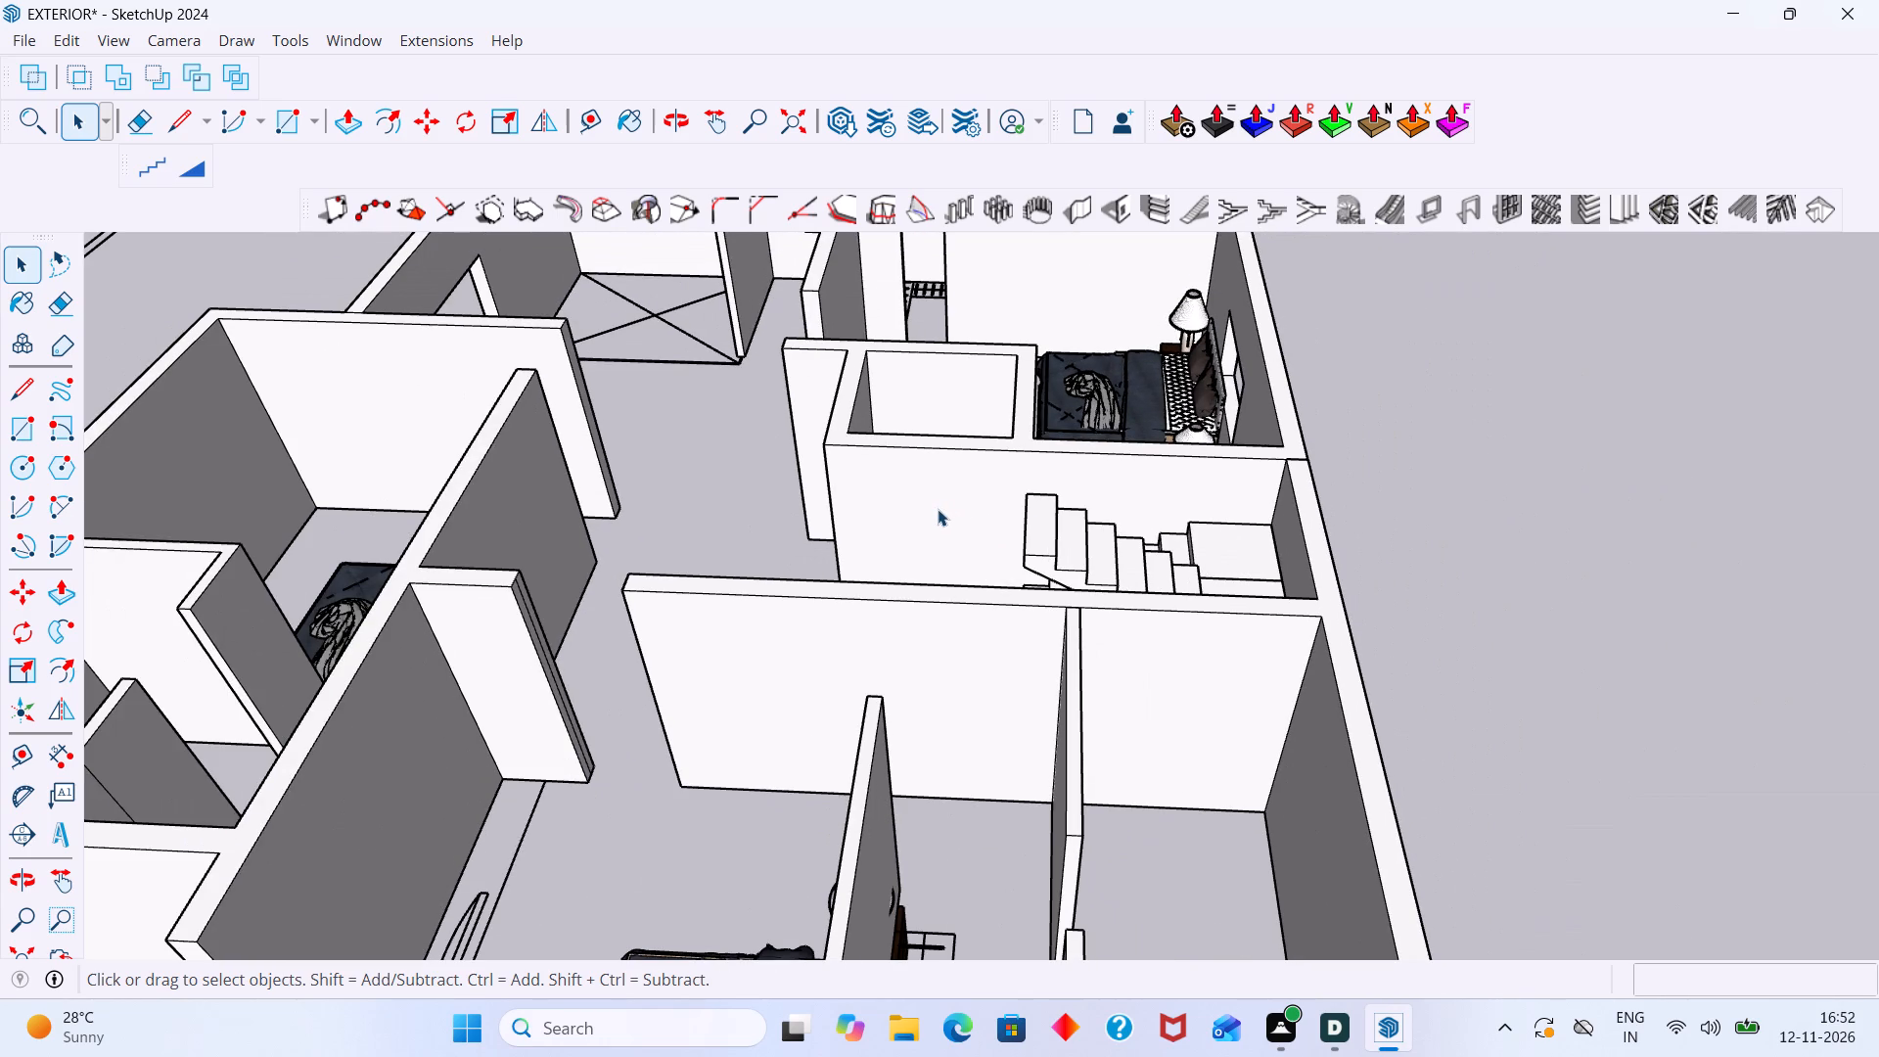
{"action": "scroll", "coordinate": [854, 547], "scroll_direction": "down", "scroll_amount": 6}
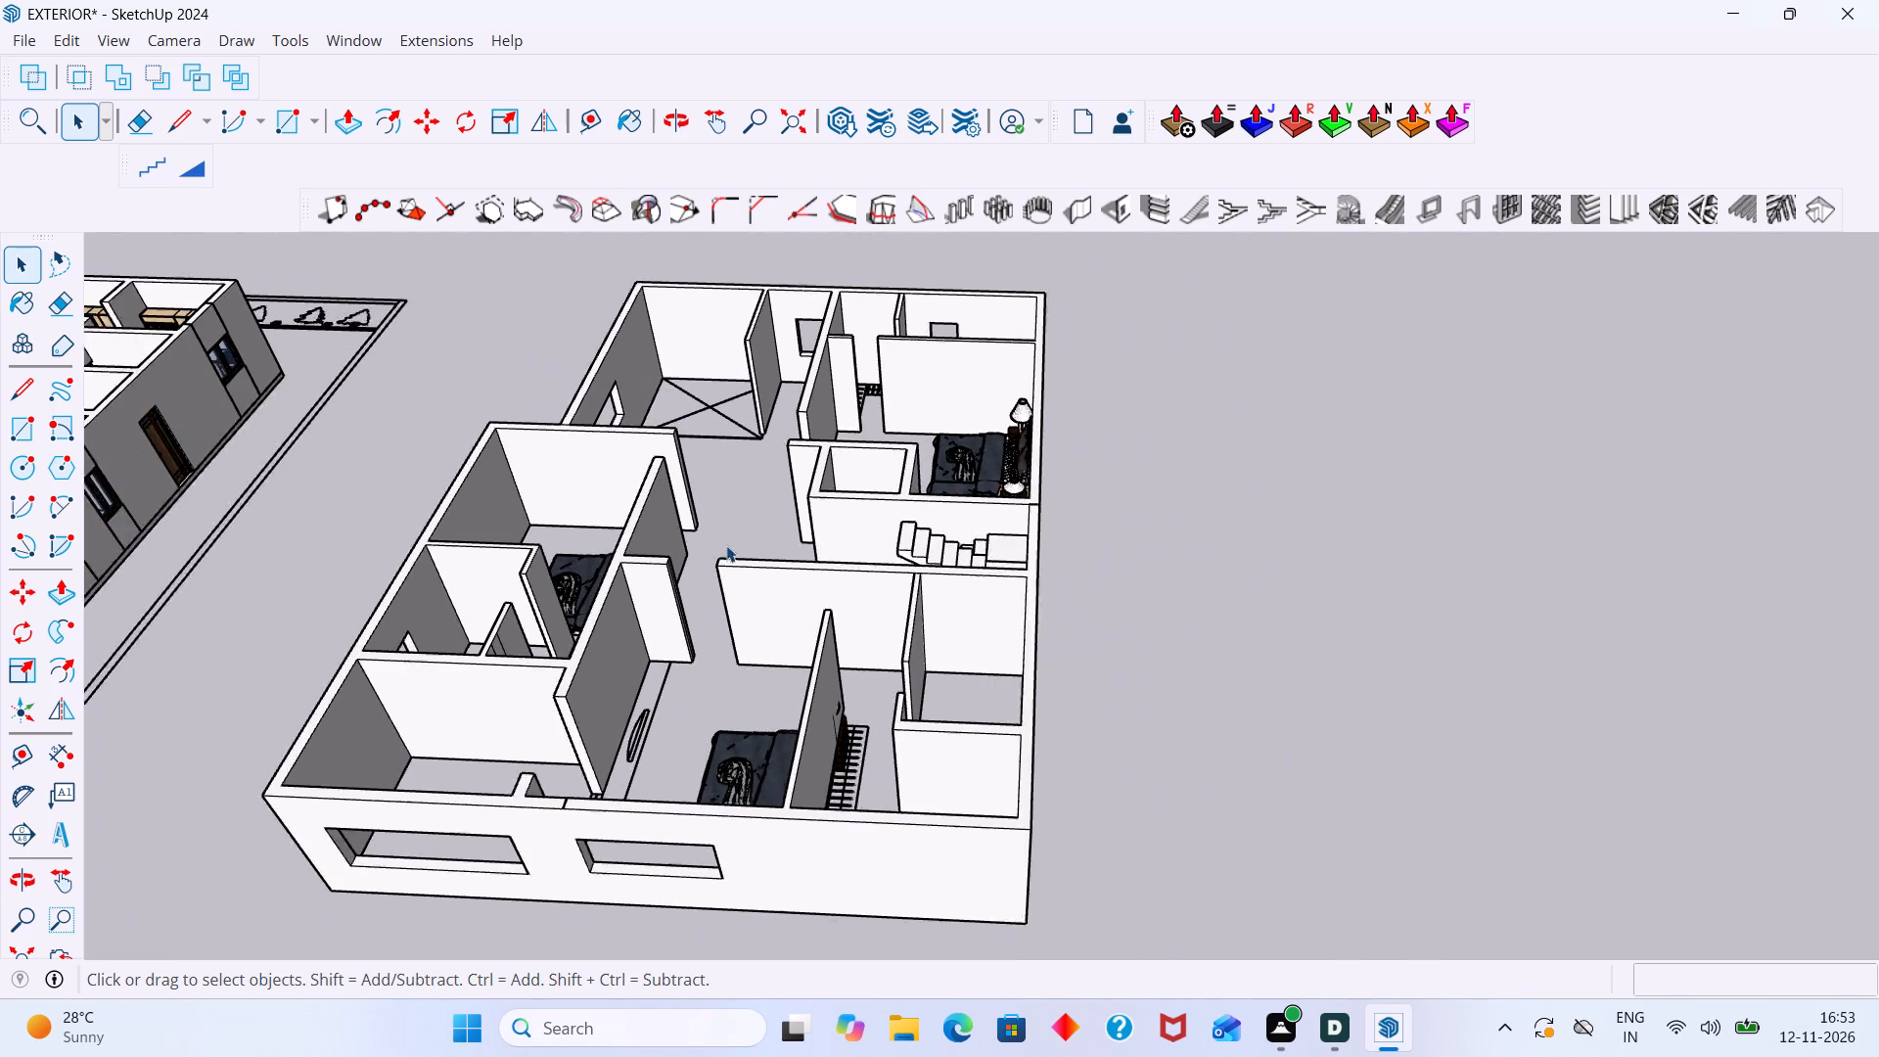
{"action": "scroll", "coordinate": [726, 545], "scroll_direction": "down", "scroll_amount": 2}
{"action": "middle_click_drag", "start_coordinate": [709, 548], "coordinate": [734, 753], "text": "shift"}
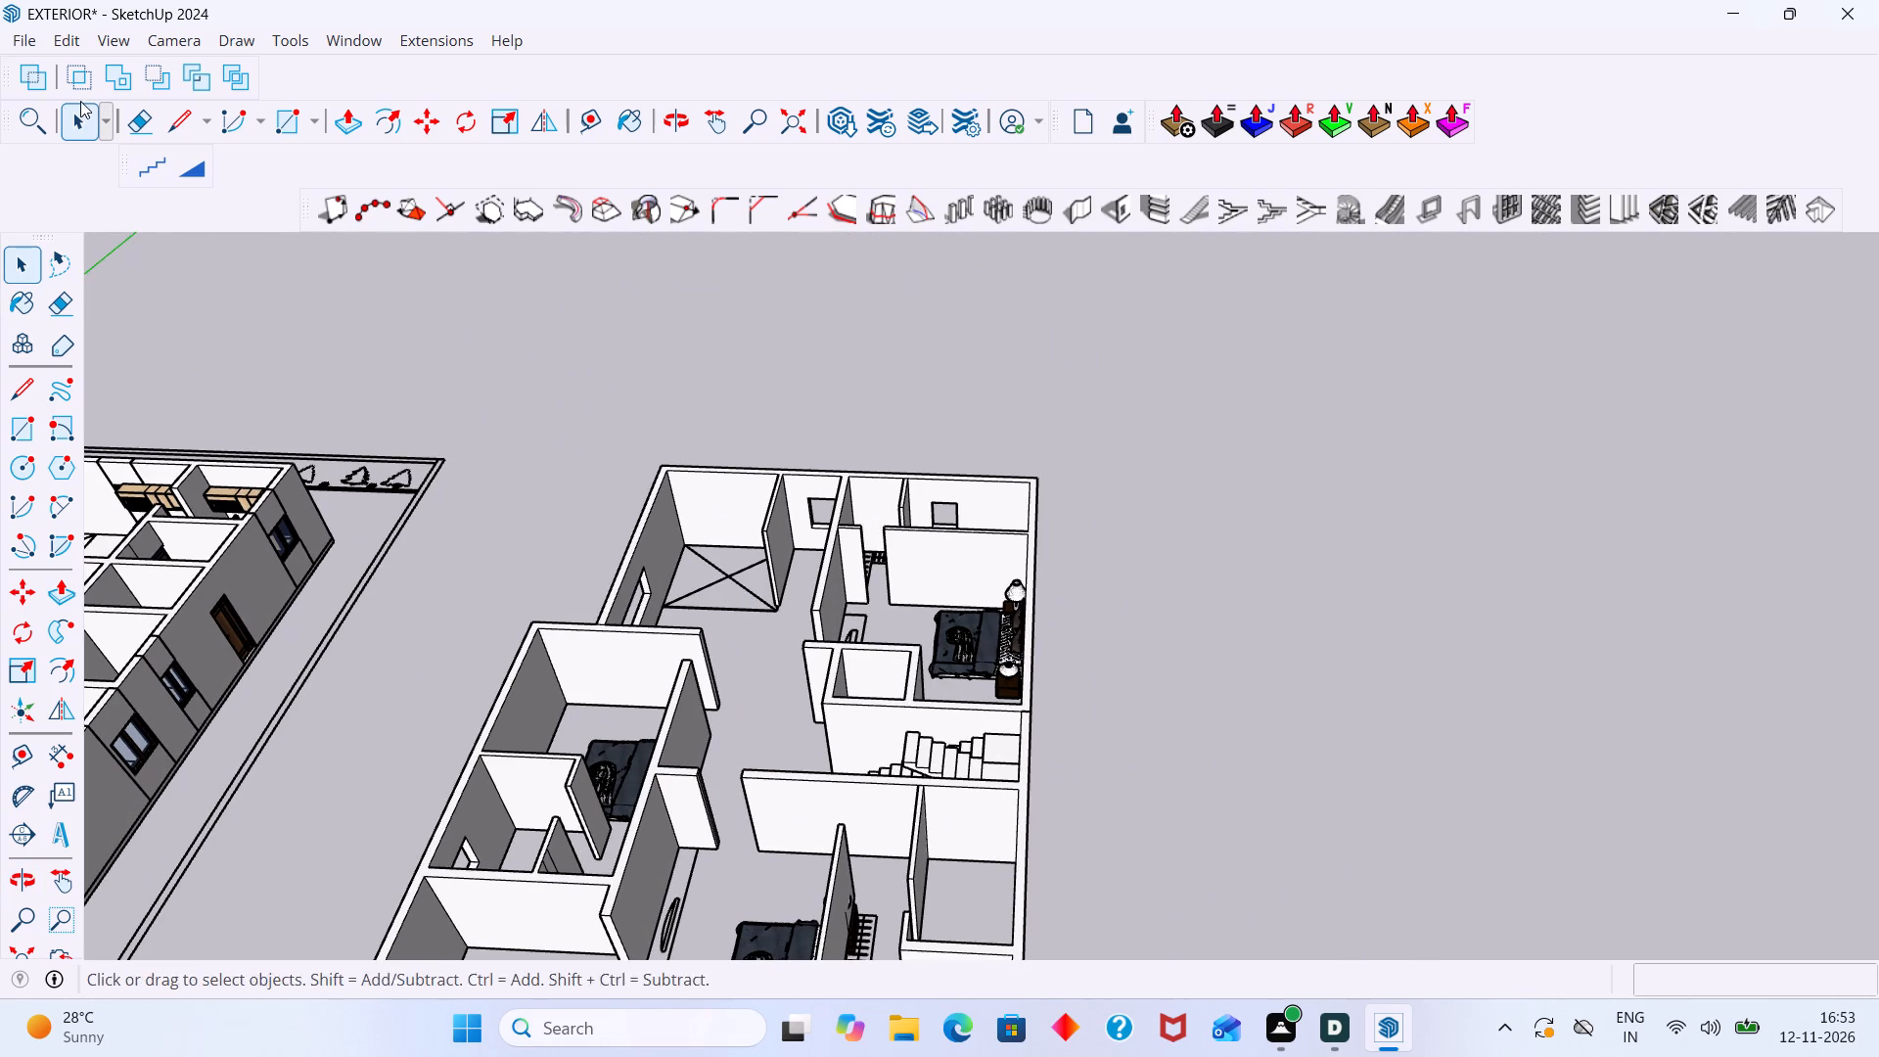
{"action": "left_click", "coordinate": [64, 36]}
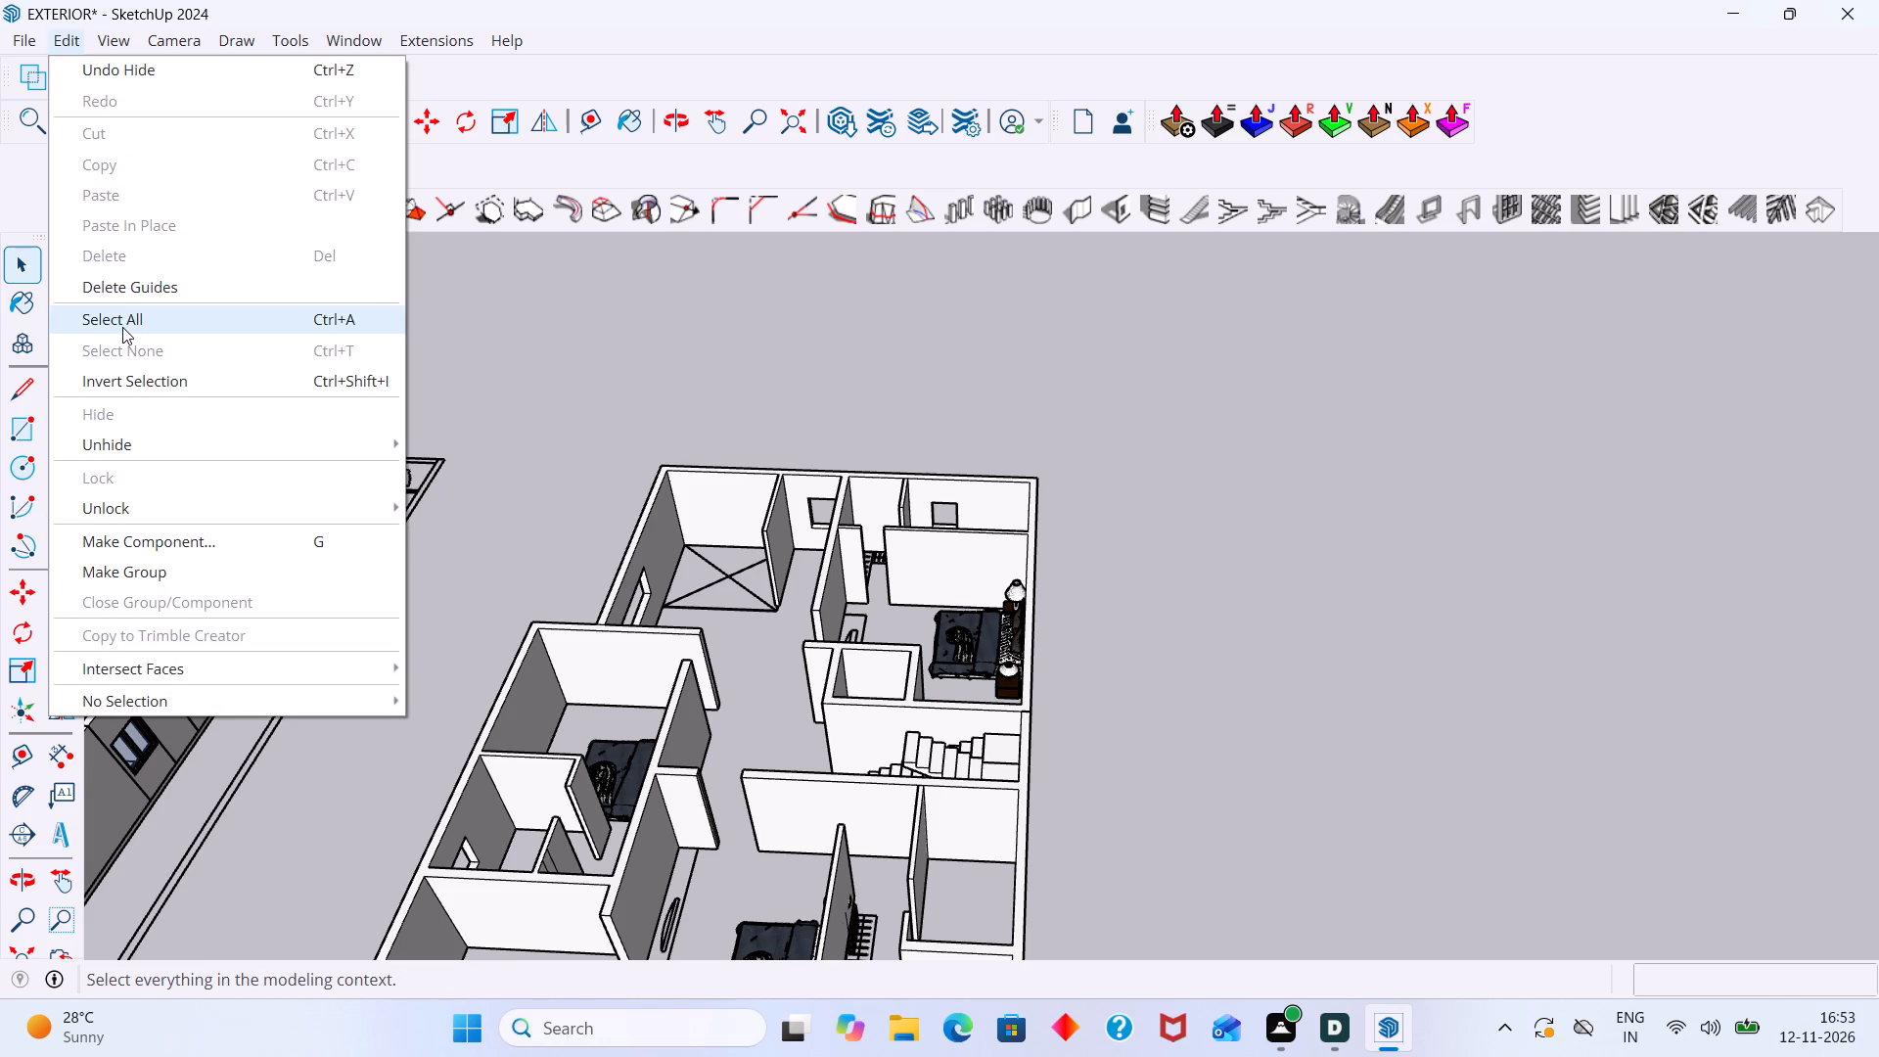
{"action": "left_click", "coordinate": [140, 452]}
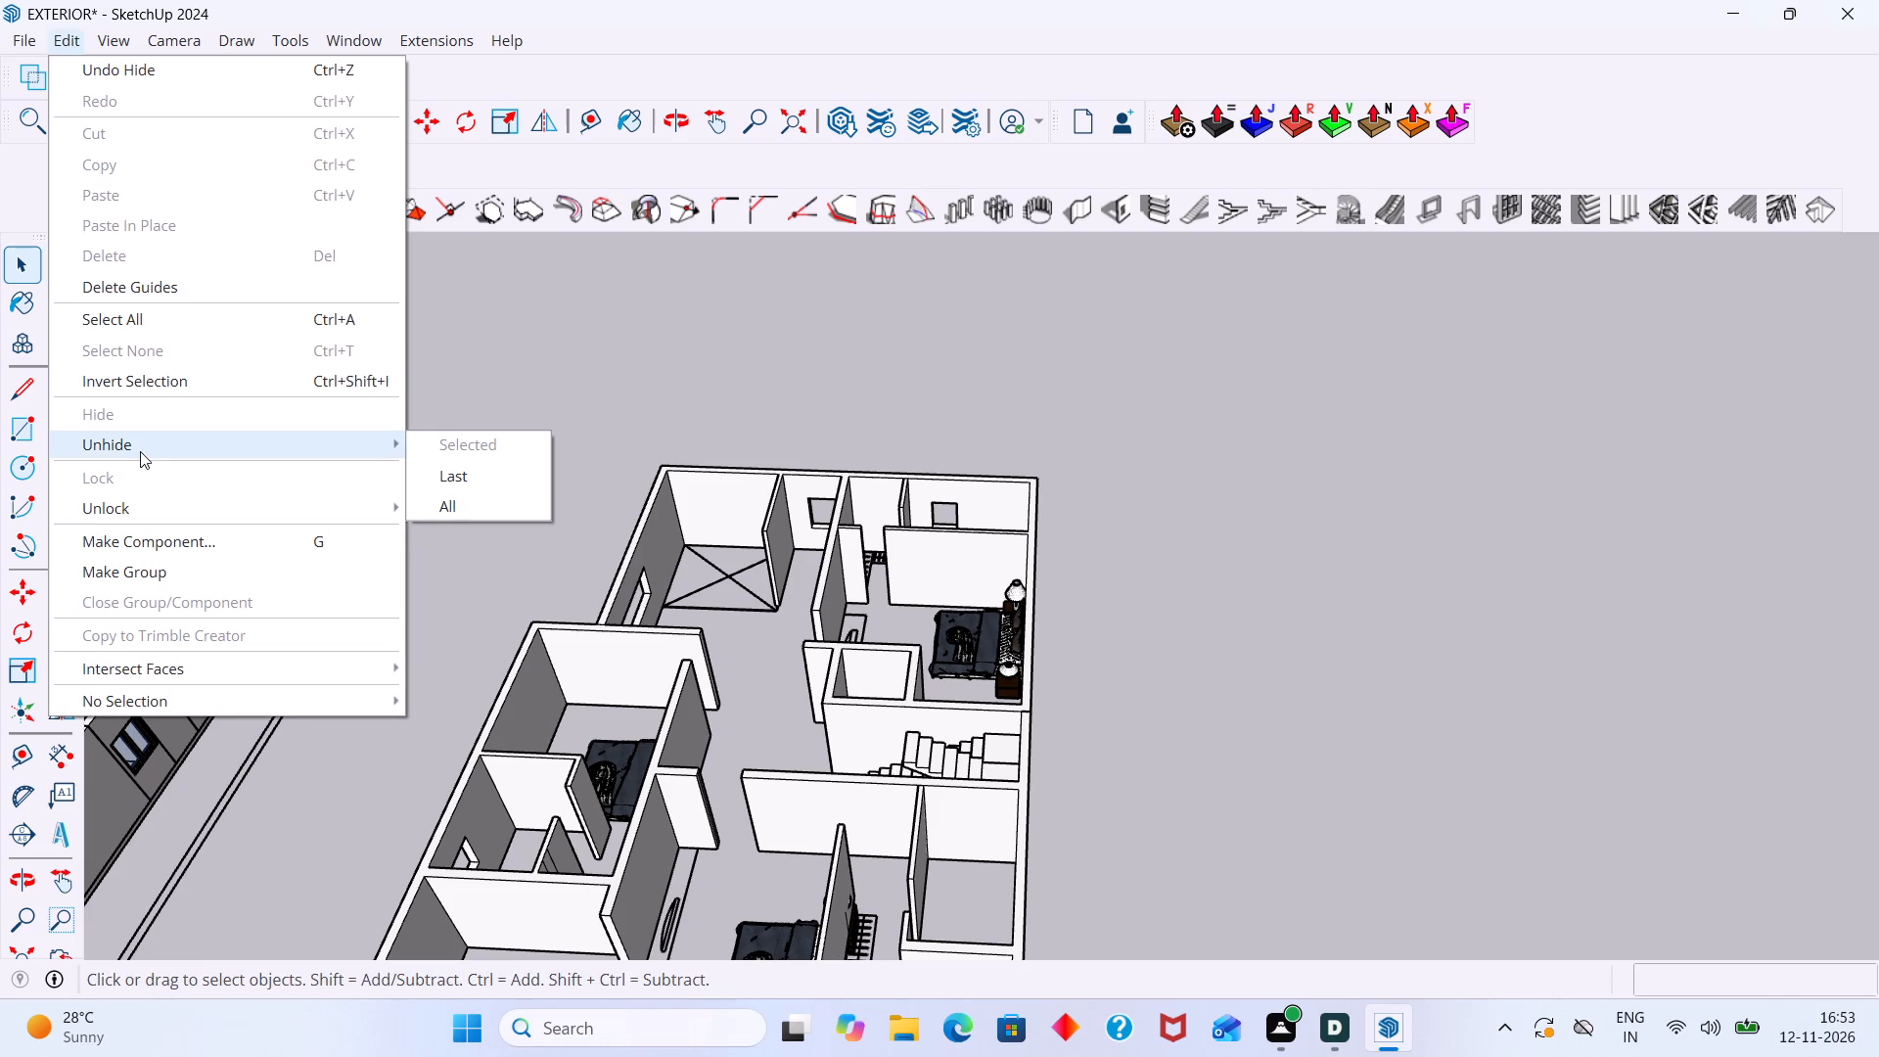
{"action": "left_click", "coordinate": [480, 512]}
Examine the roofed upper floor around its side windows and bedroom, and compare it with the ground-floor building in the full model.
{"action": "scroll", "coordinate": [586, 531], "scroll_direction": "down", "scroll_amount": 7}
{"action": "middle_click_drag", "start_coordinate": [963, 756], "coordinate": [948, 683]}
{"action": "scroll", "coordinate": [862, 694], "scroll_direction": "up", "scroll_amount": 4}
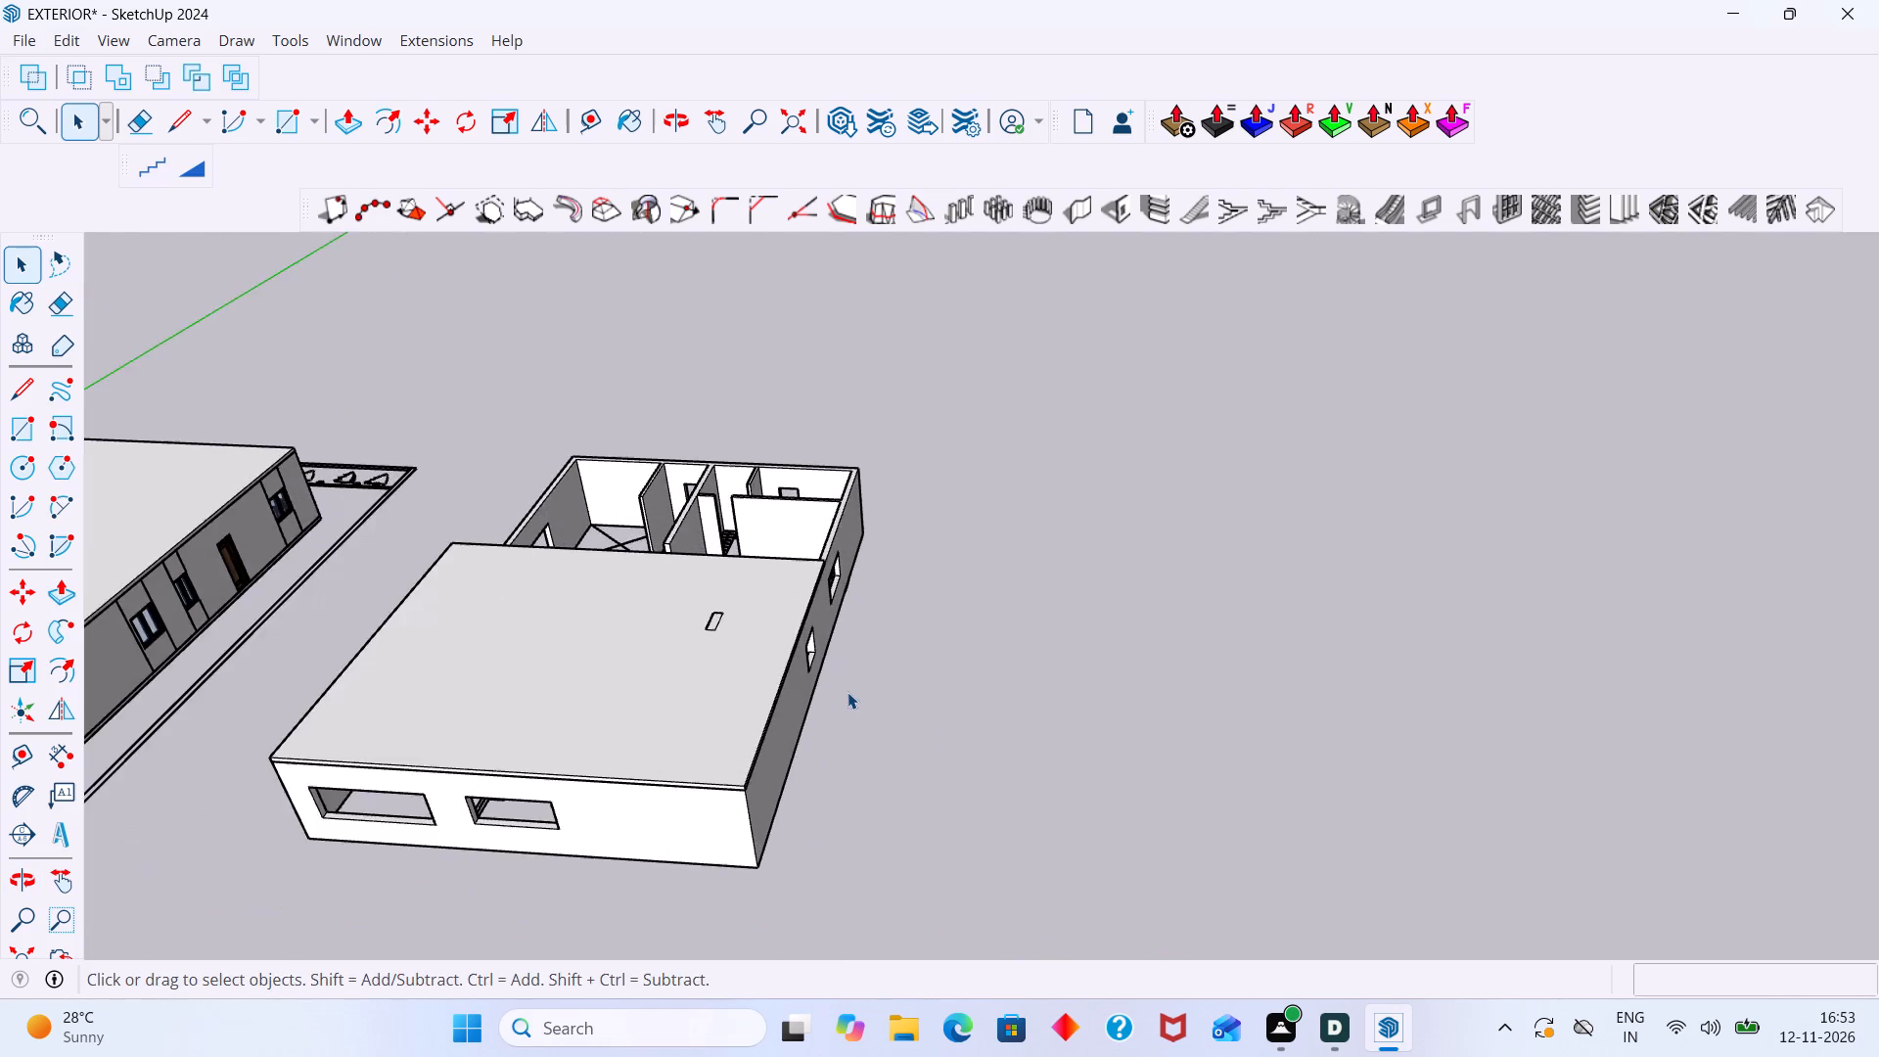
{"action": "middle_click_drag", "start_coordinate": [843, 692], "coordinate": [634, 639]}
{"action": "scroll", "coordinate": [741, 630], "scroll_direction": "up", "scroll_amount": 5}
{"action": "scroll", "coordinate": [800, 655], "scroll_direction": "down", "scroll_amount": 4}
{"action": "middle_click_drag", "start_coordinate": [919, 642], "coordinate": [859, 643]}
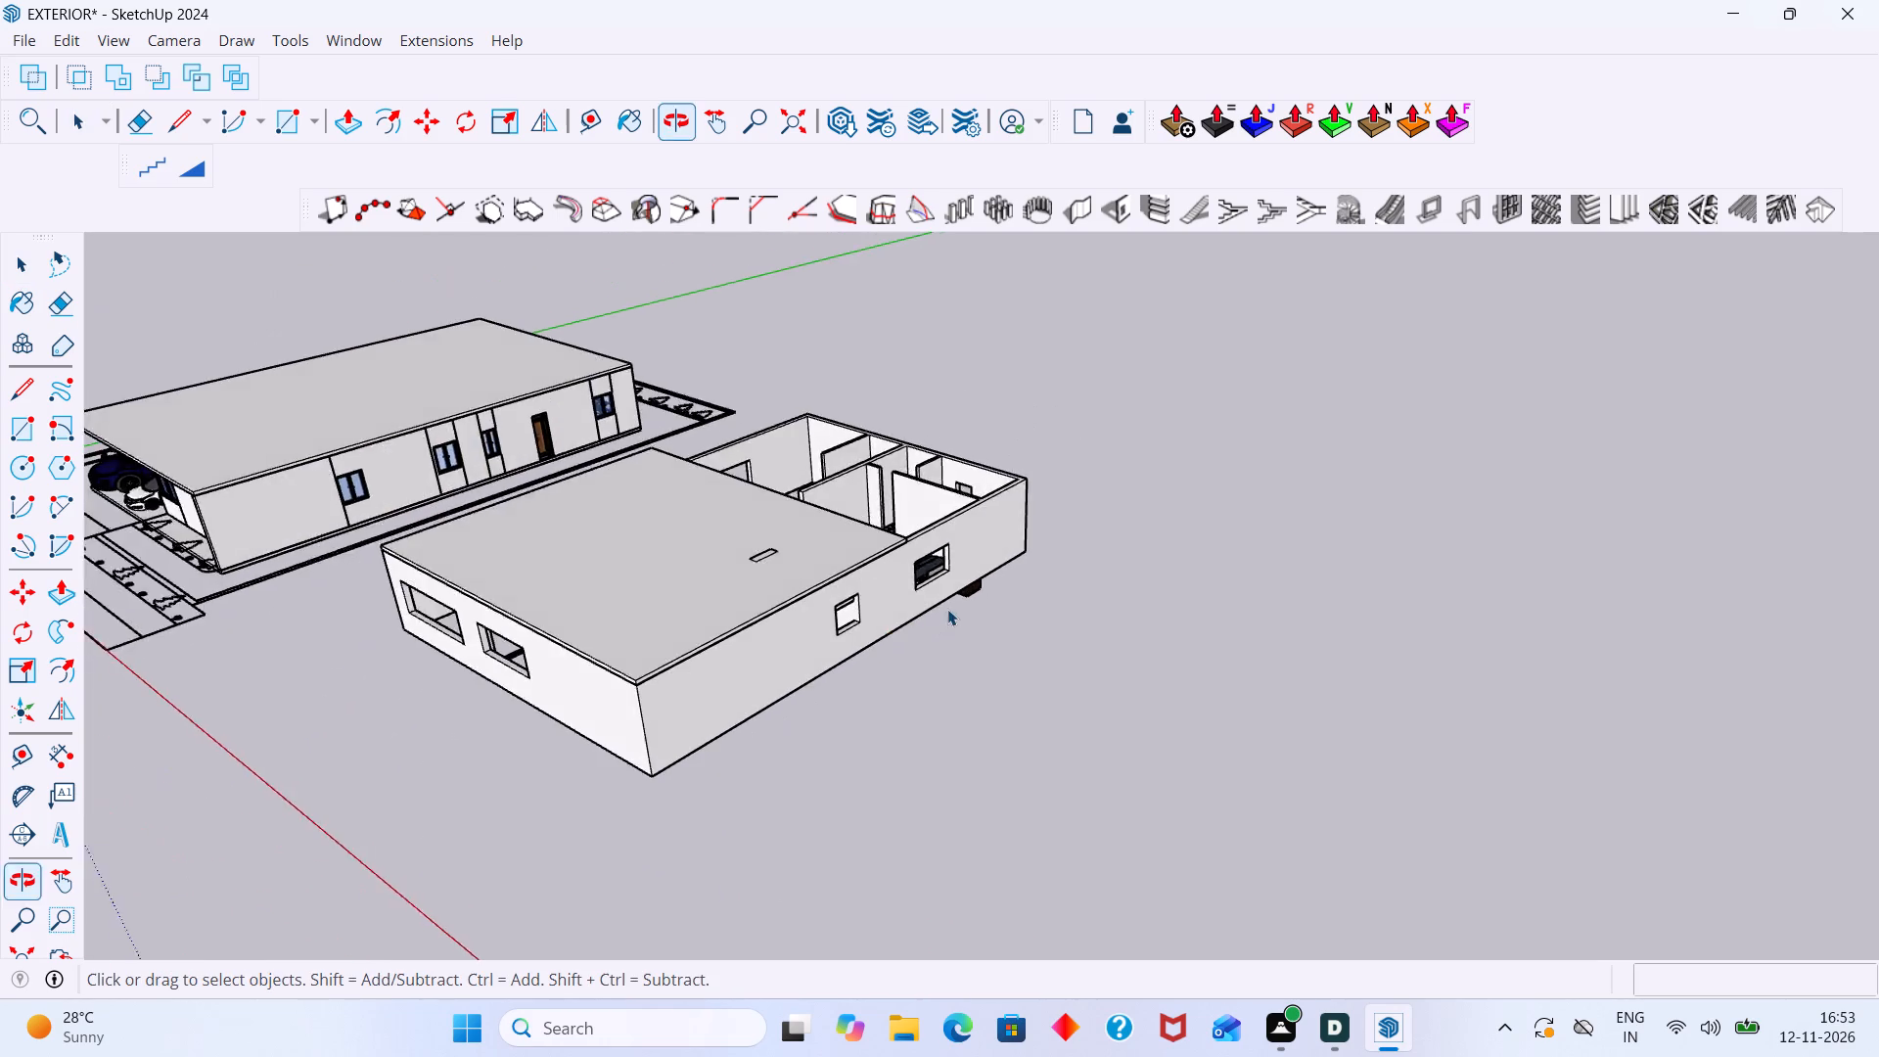
{"action": "scroll", "coordinate": [947, 609], "scroll_direction": "up", "scroll_amount": 20}
{"action": "scroll", "coordinate": [947, 609], "scroll_direction": "up", "scroll_amount": 2}
{"action": "middle_click_drag", "start_coordinate": [894, 557], "coordinate": [970, 712]}
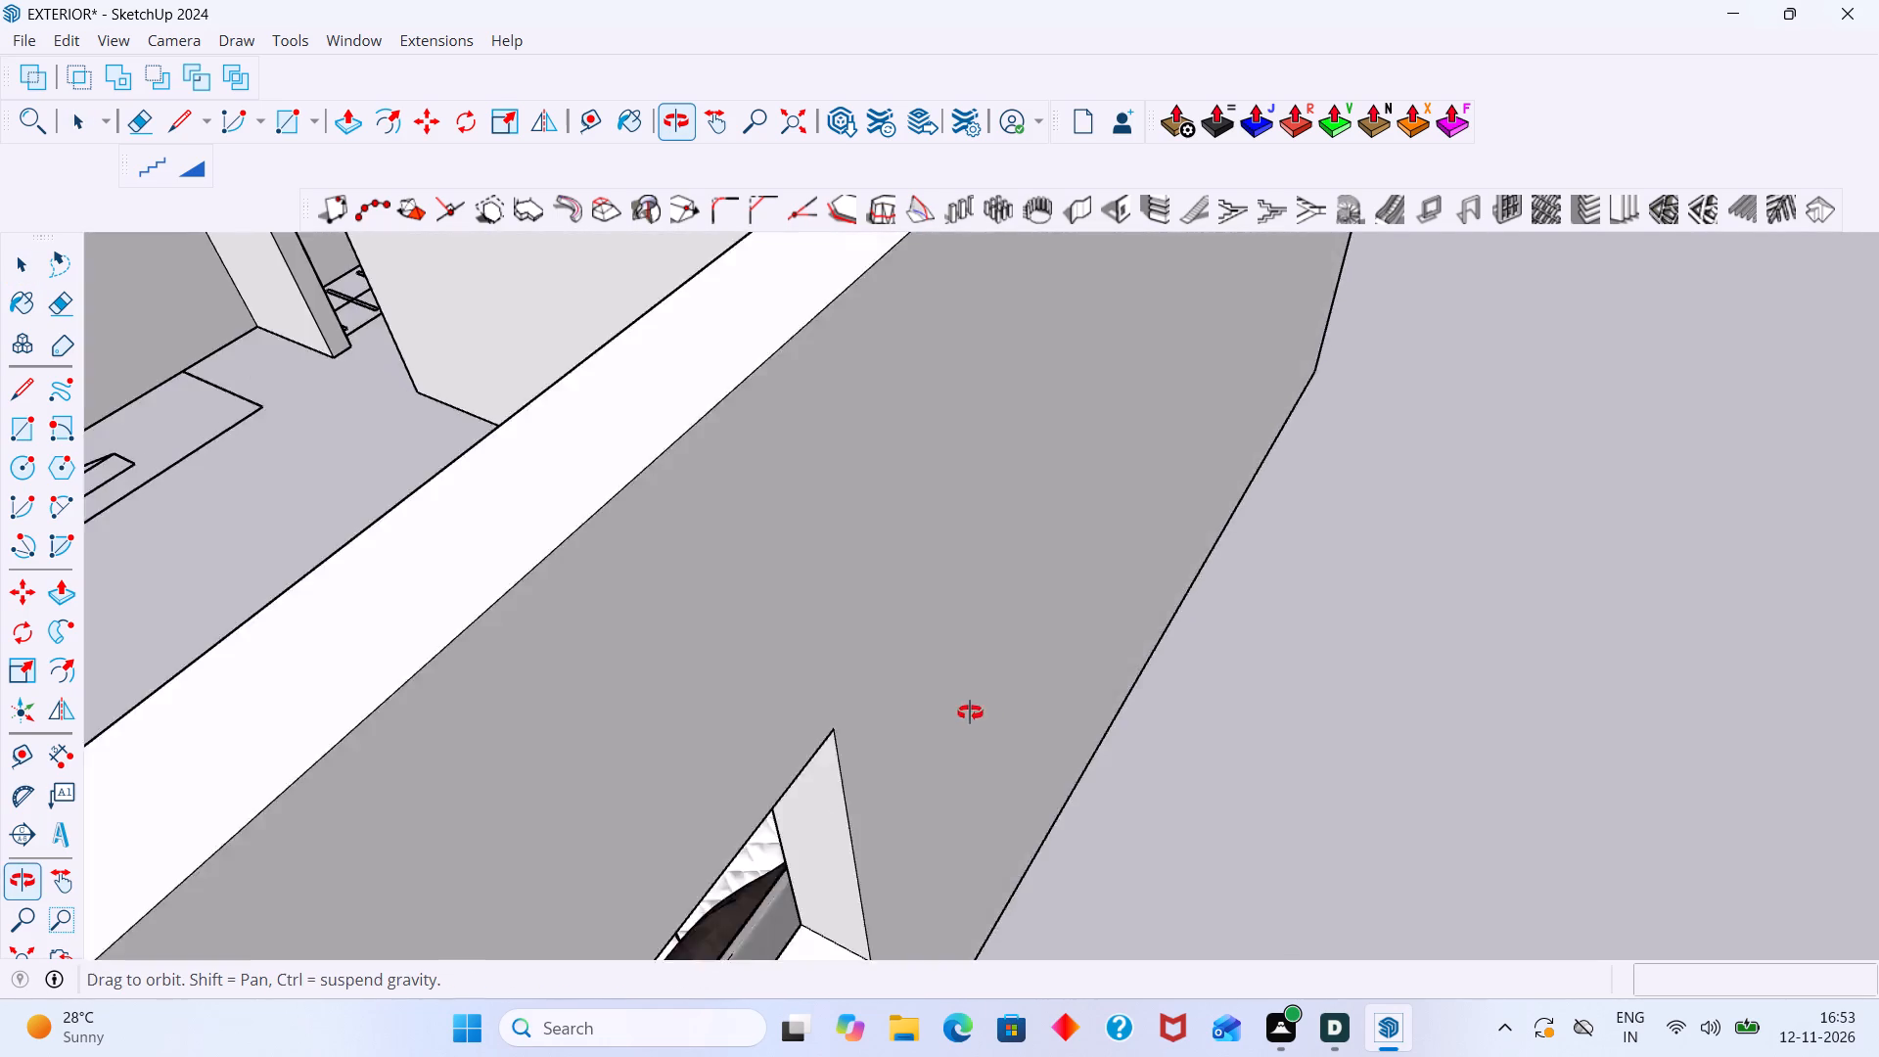
{"action": "middle_click_drag", "start_coordinate": [970, 712], "coordinate": [1060, 659]}
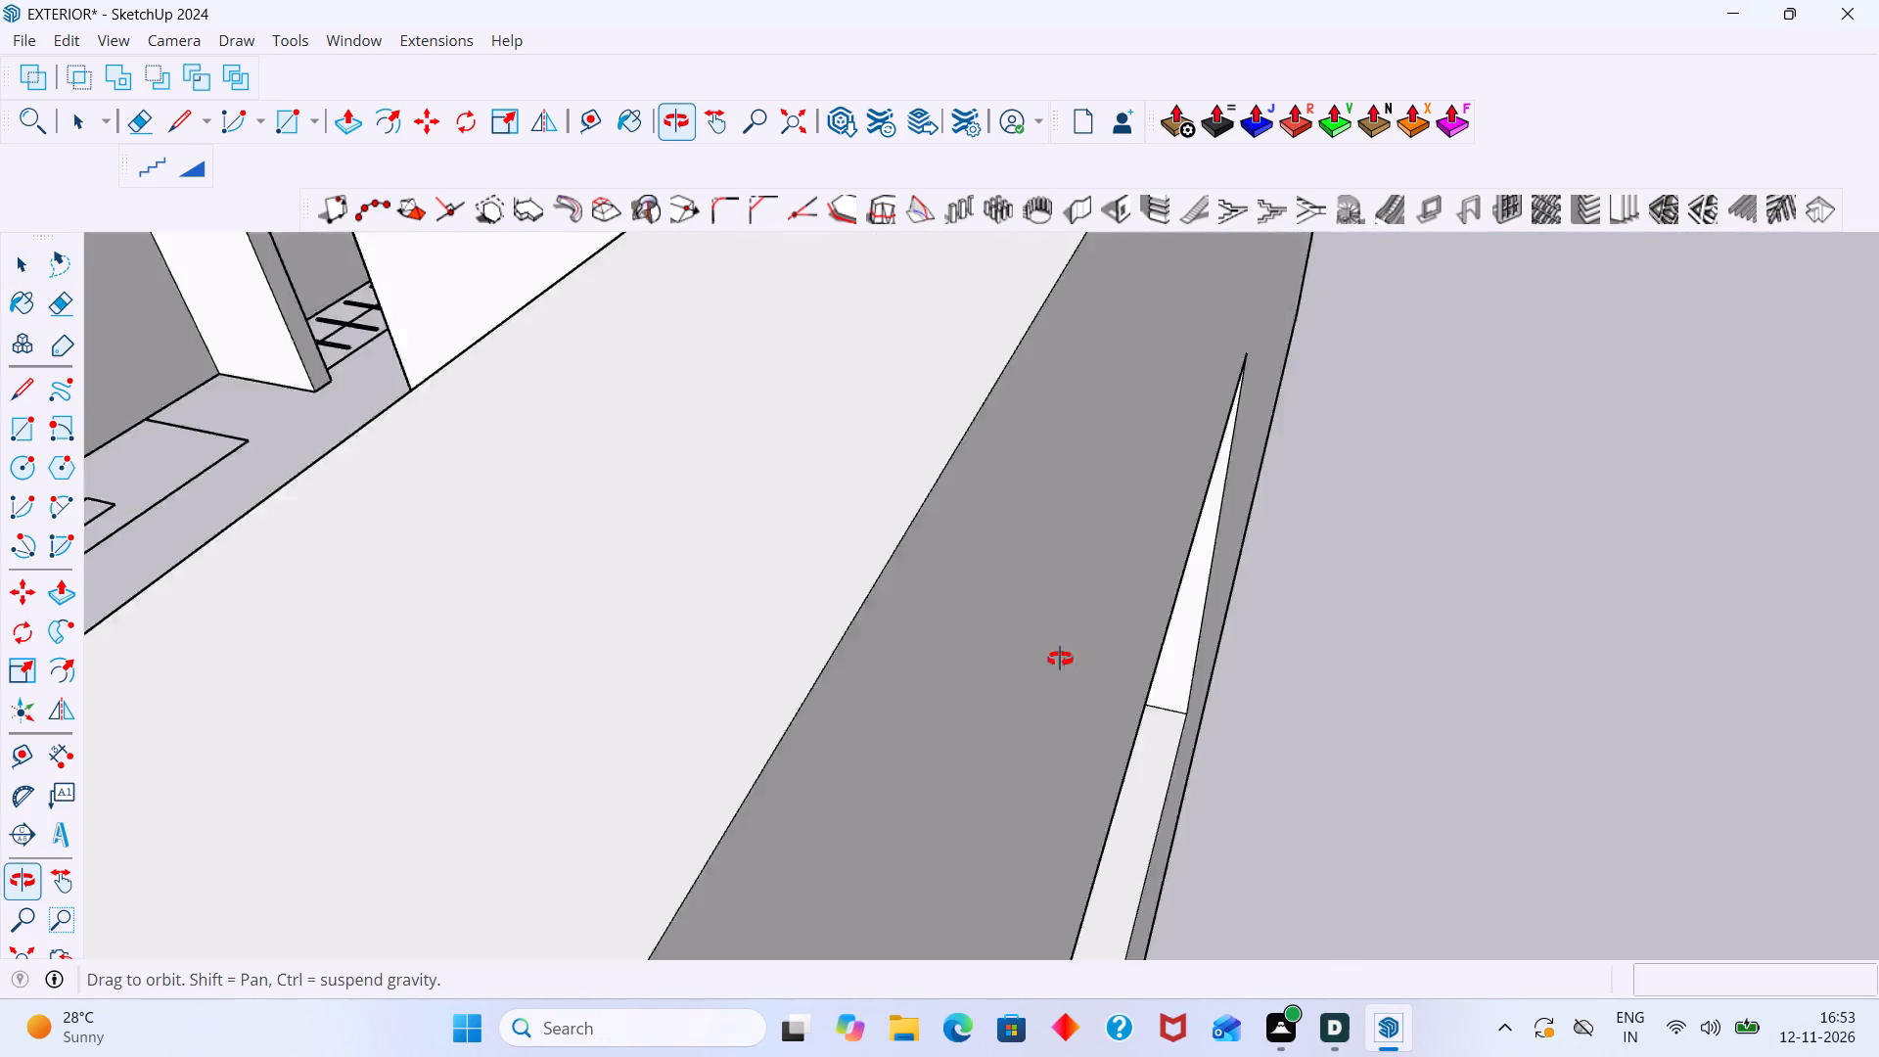
{"action": "middle_click_drag", "start_coordinate": [1060, 659], "coordinate": [1523, 696]}
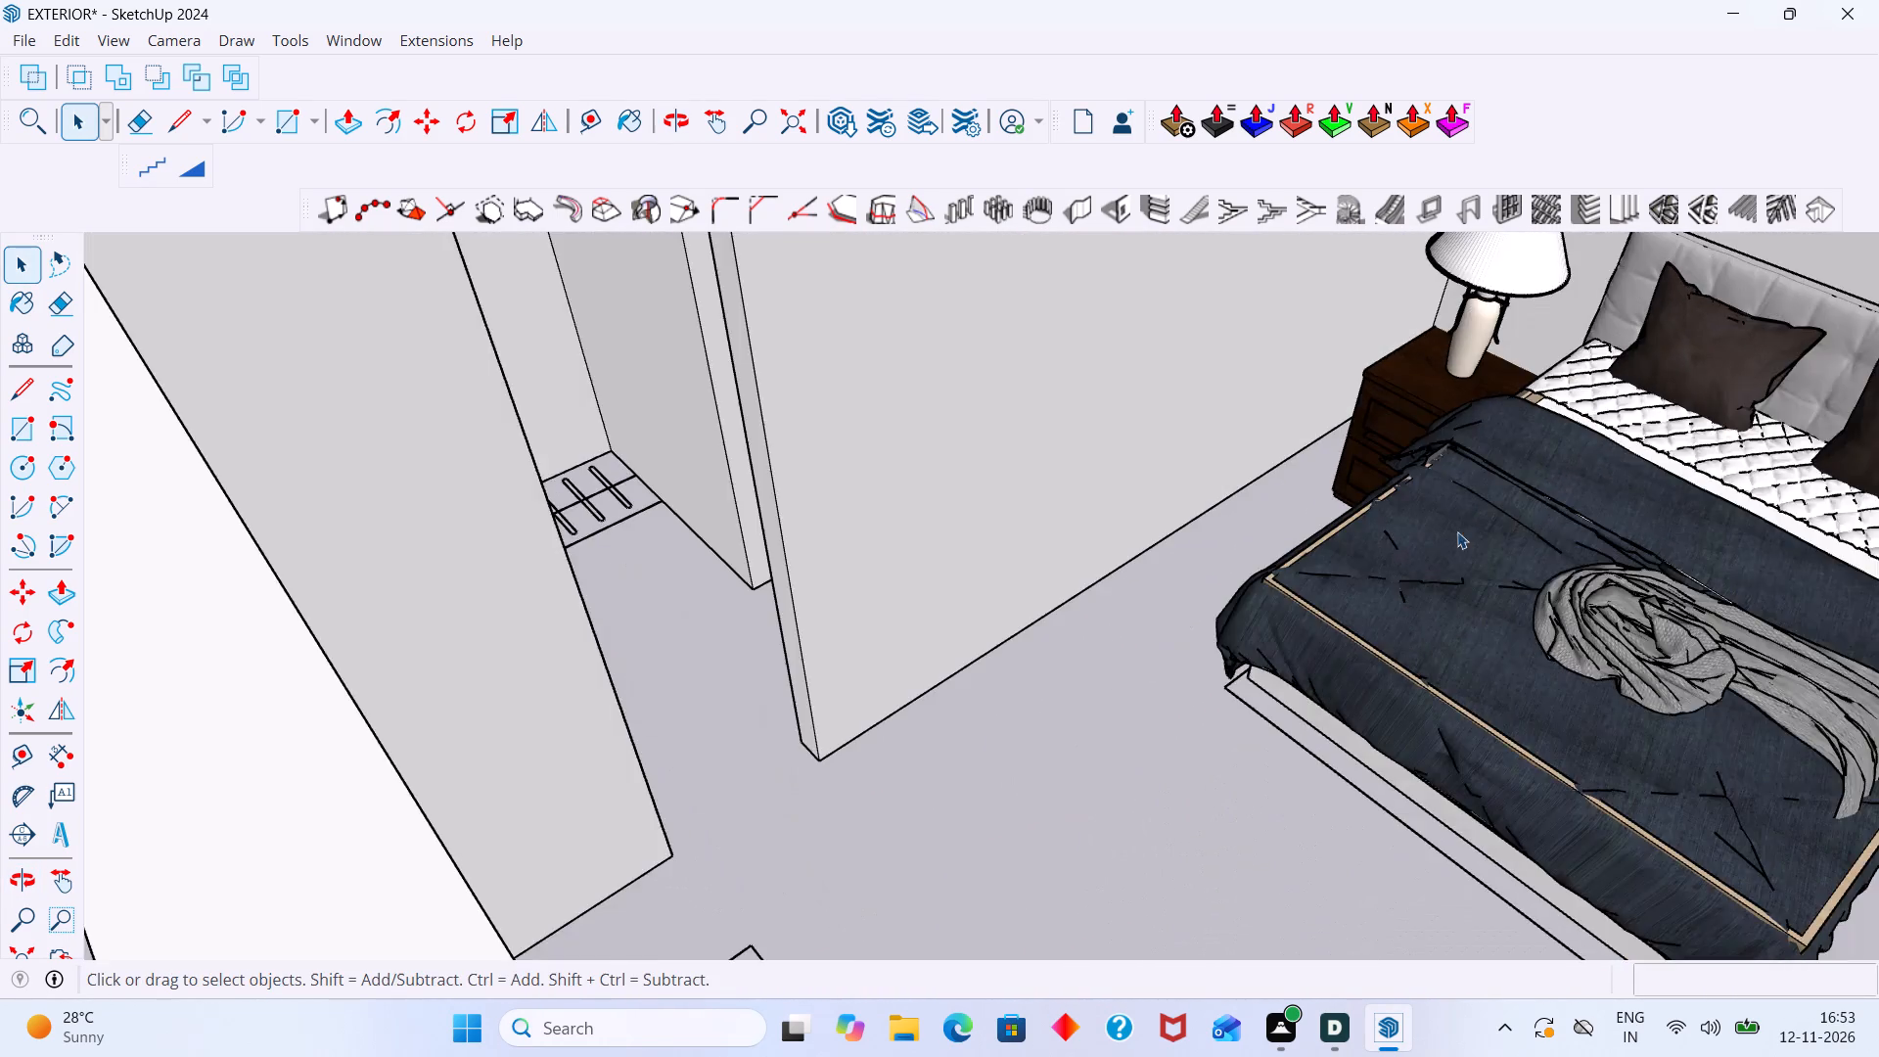
{"action": "scroll", "coordinate": [1441, 446], "scroll_direction": "up", "scroll_amount": 4}
{"action": "scroll", "coordinate": [1416, 393], "scroll_direction": "down", "scroll_amount": 3}
{"action": "middle_click_drag", "start_coordinate": [1393, 442], "coordinate": [952, 427], "text": "shift"}
{"action": "scroll", "coordinate": [891, 407], "scroll_direction": "down", "scroll_amount": 5}
{"action": "middle_click_drag", "start_coordinate": [1019, 498], "coordinate": [1025, 480]}
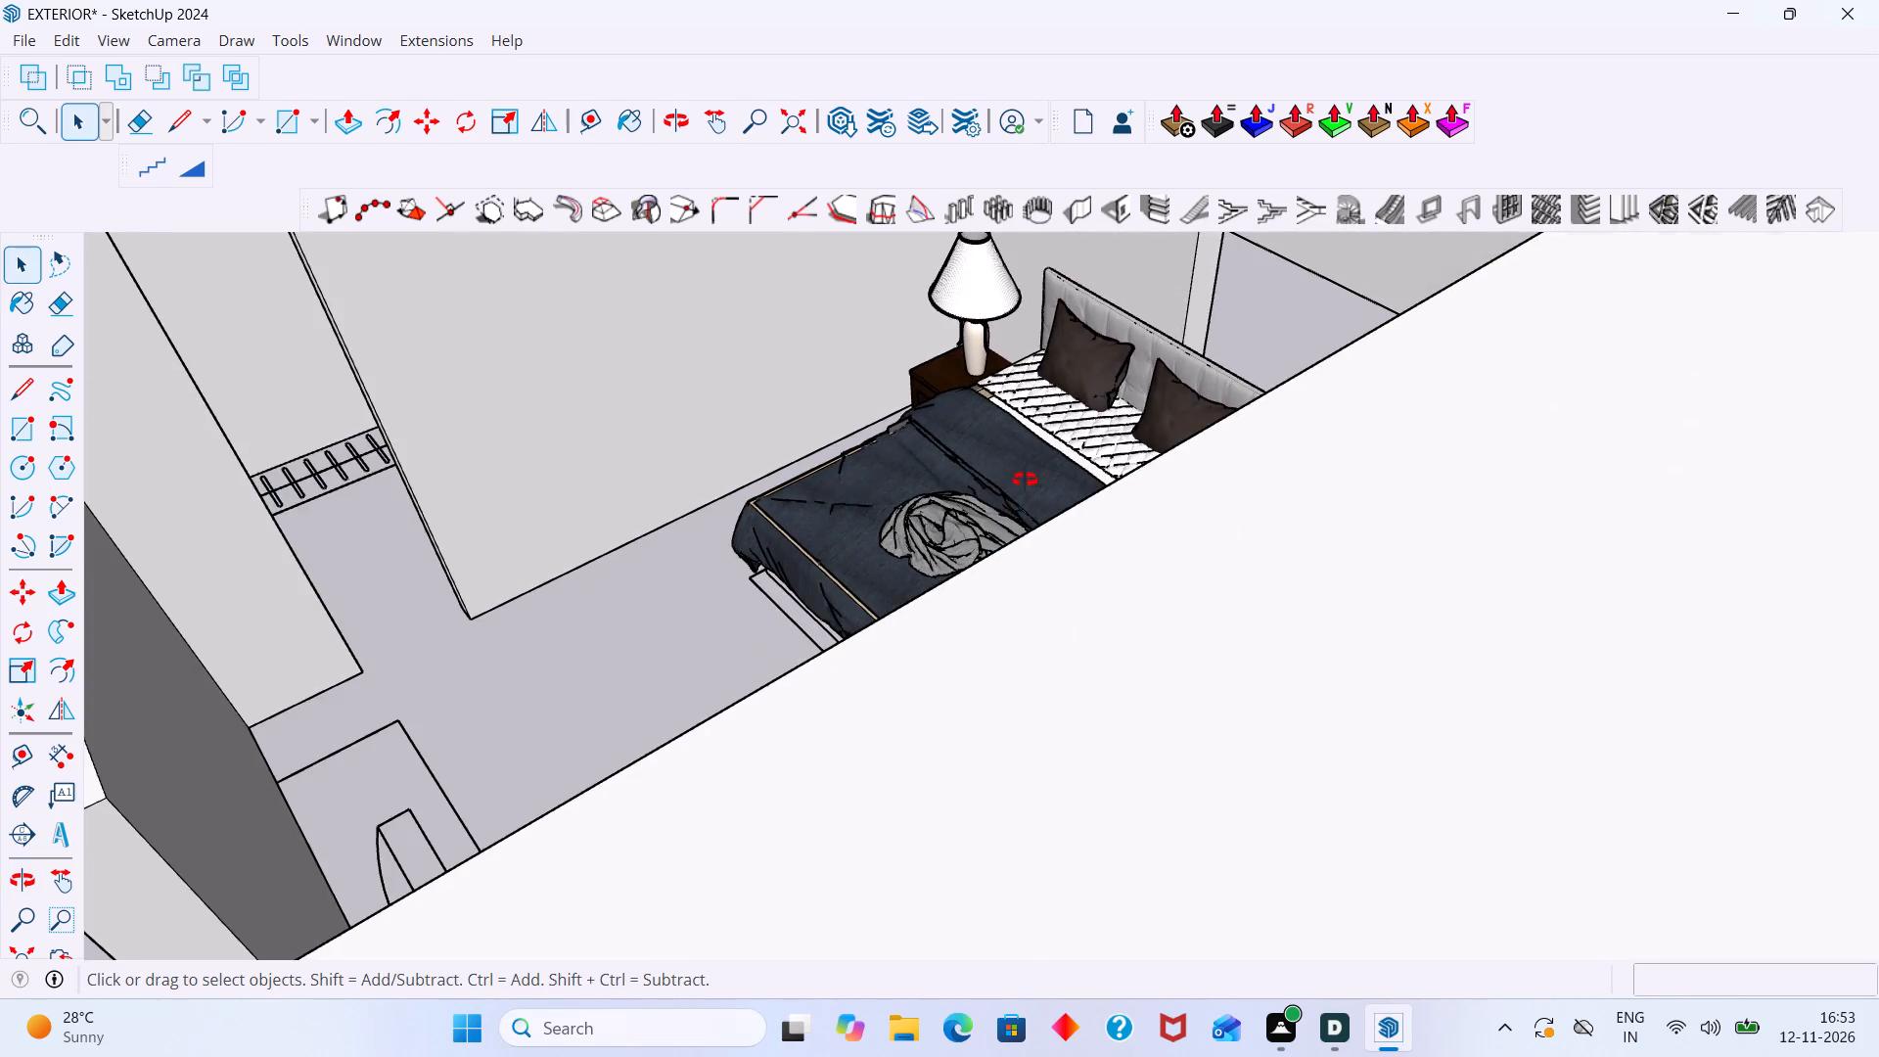
{"action": "middle_click_drag", "start_coordinate": [1025, 480], "coordinate": [695, 243]}
{"action": "scroll", "coordinate": [714, 283], "scroll_direction": "down", "scroll_amount": 20}
{"action": "scroll", "coordinate": [714, 283], "scroll_direction": "down", "scroll_amount": 7}
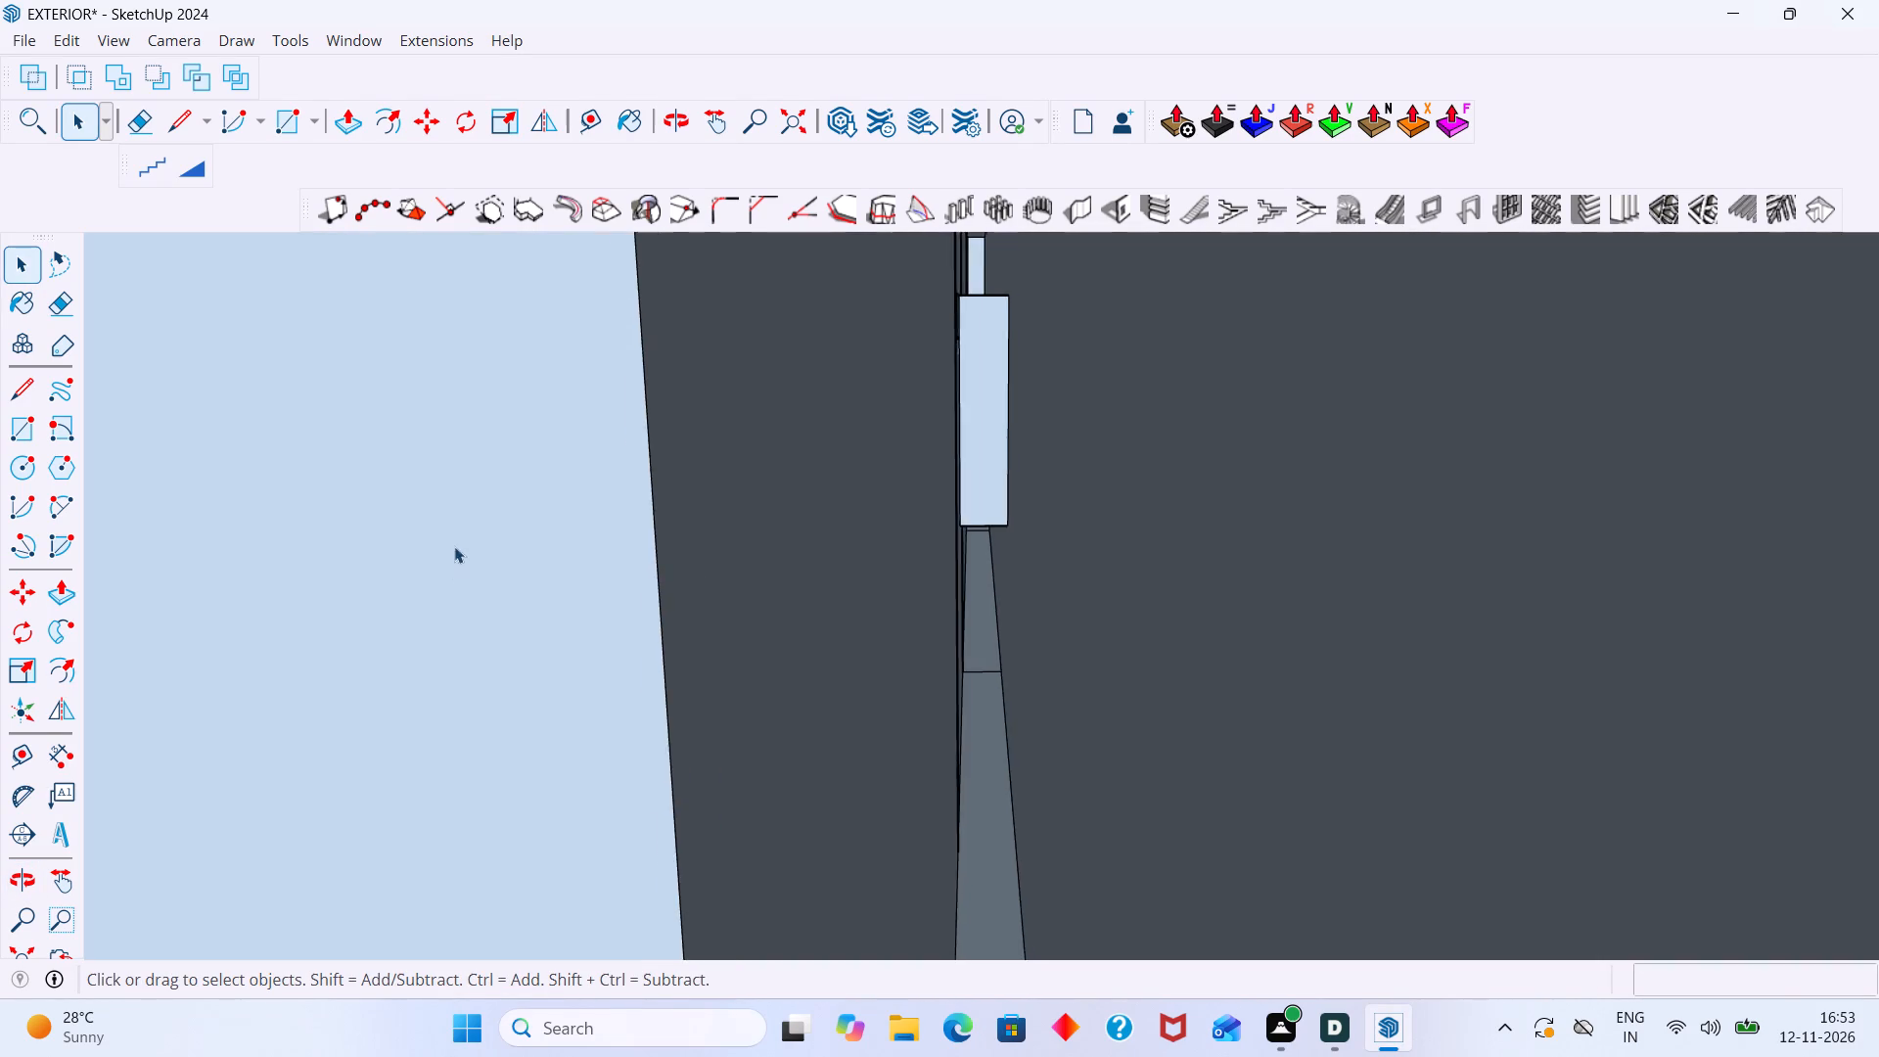
{"action": "scroll", "coordinate": [454, 546], "scroll_direction": "down", "scroll_amount": 14}
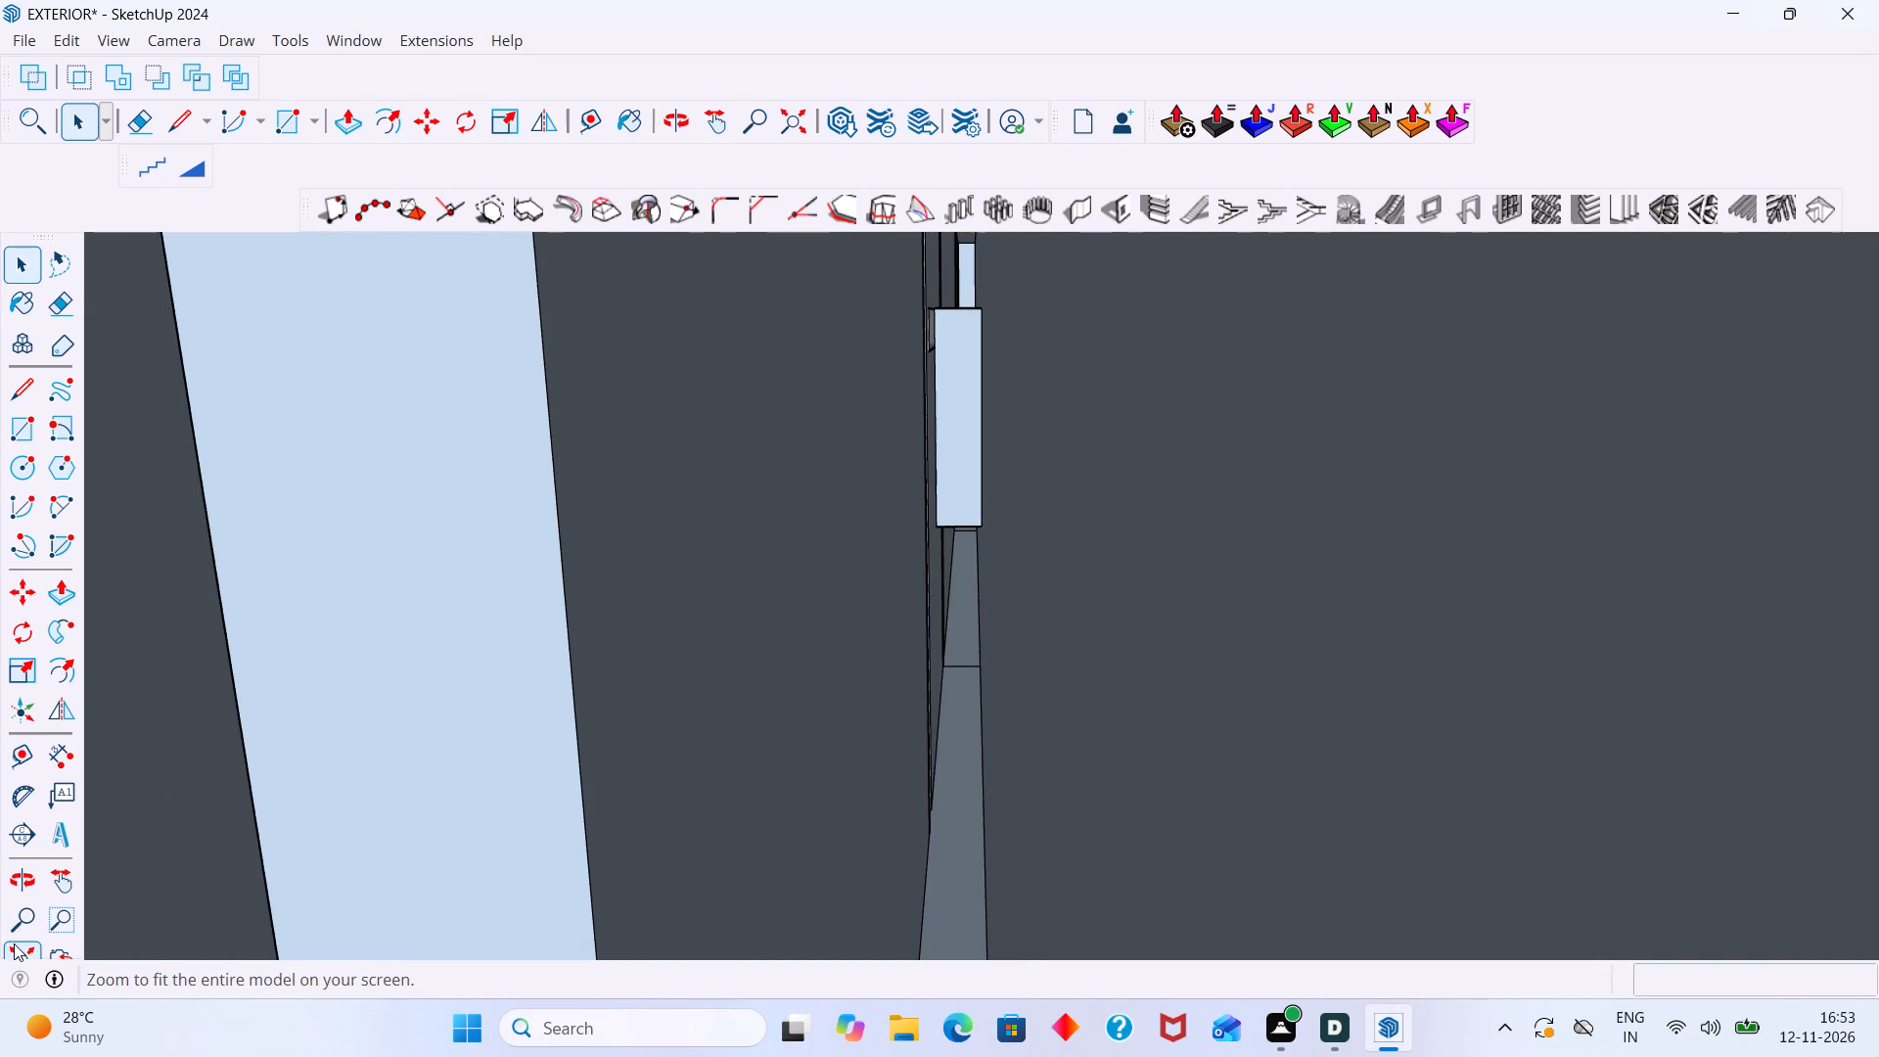
{"action": "left_click", "coordinate": [14, 943]}
{"action": "left_click", "coordinate": [12, 946]}
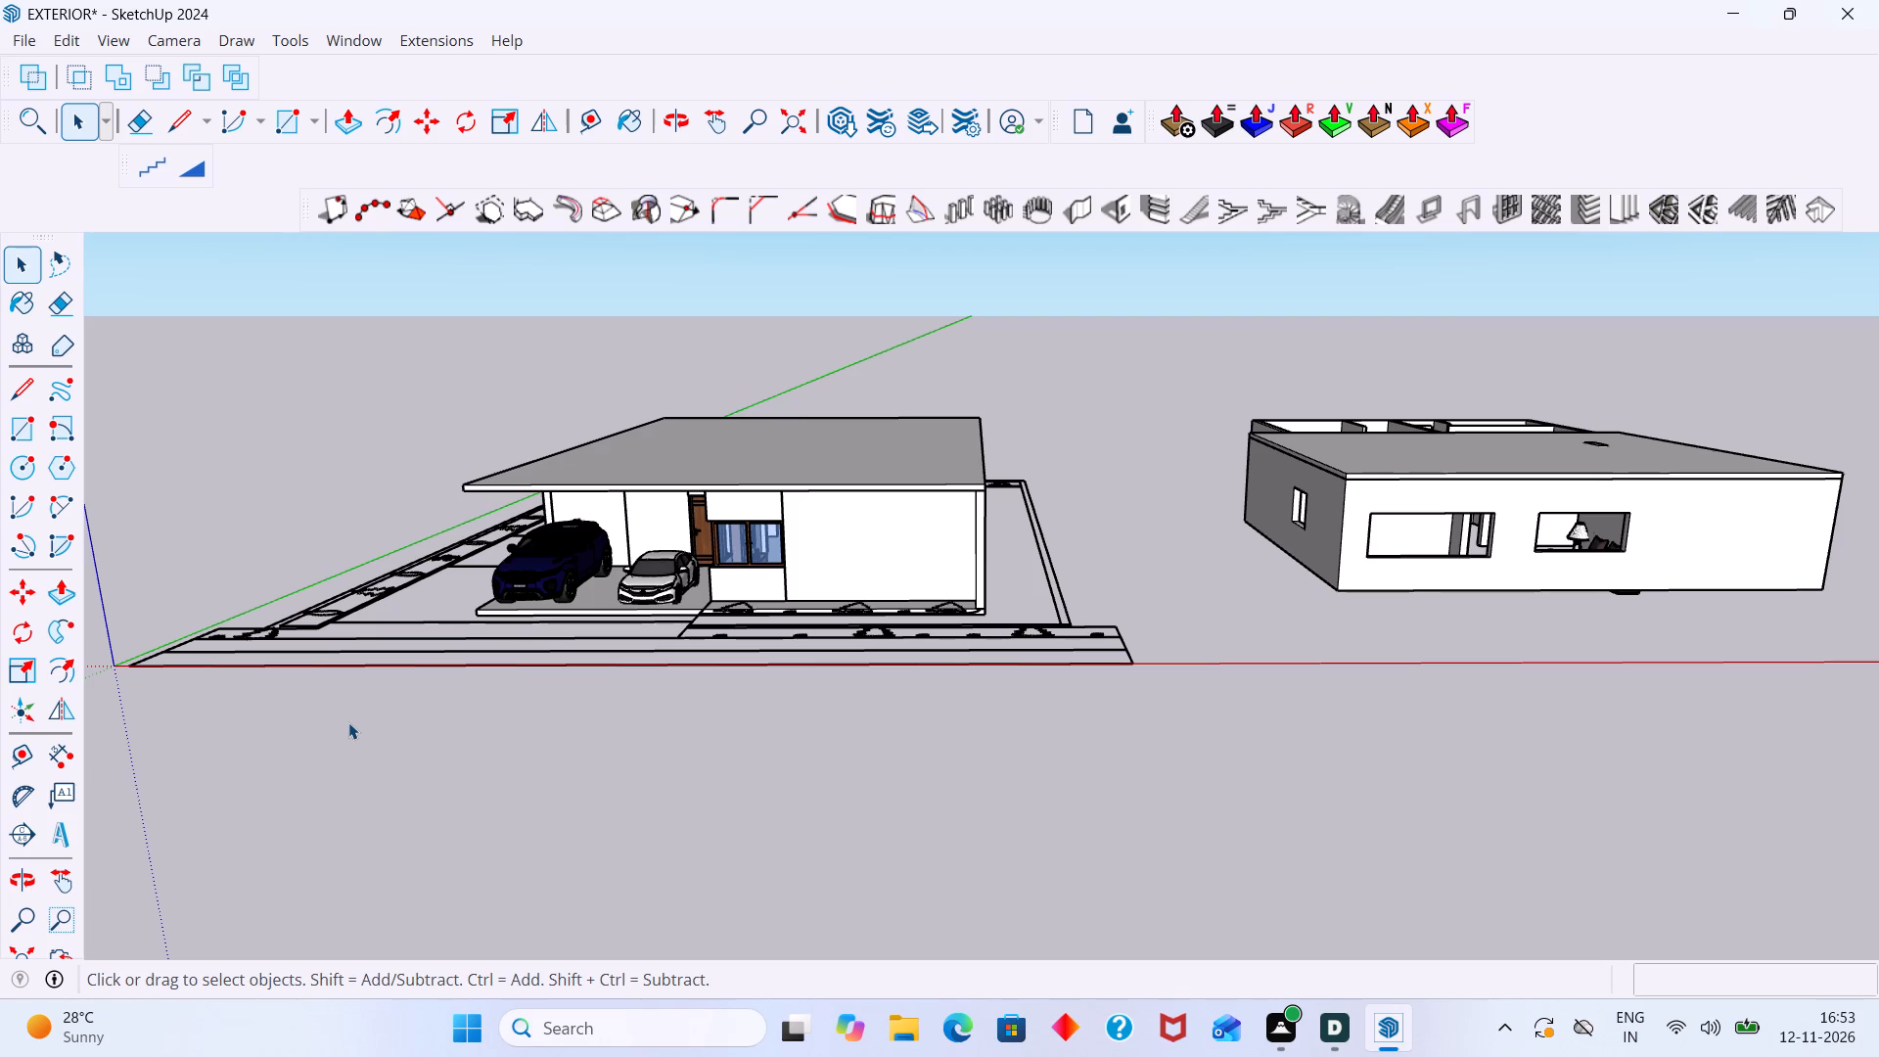
{"action": "scroll", "coordinate": [420, 655], "scroll_direction": "down", "scroll_amount": 3}
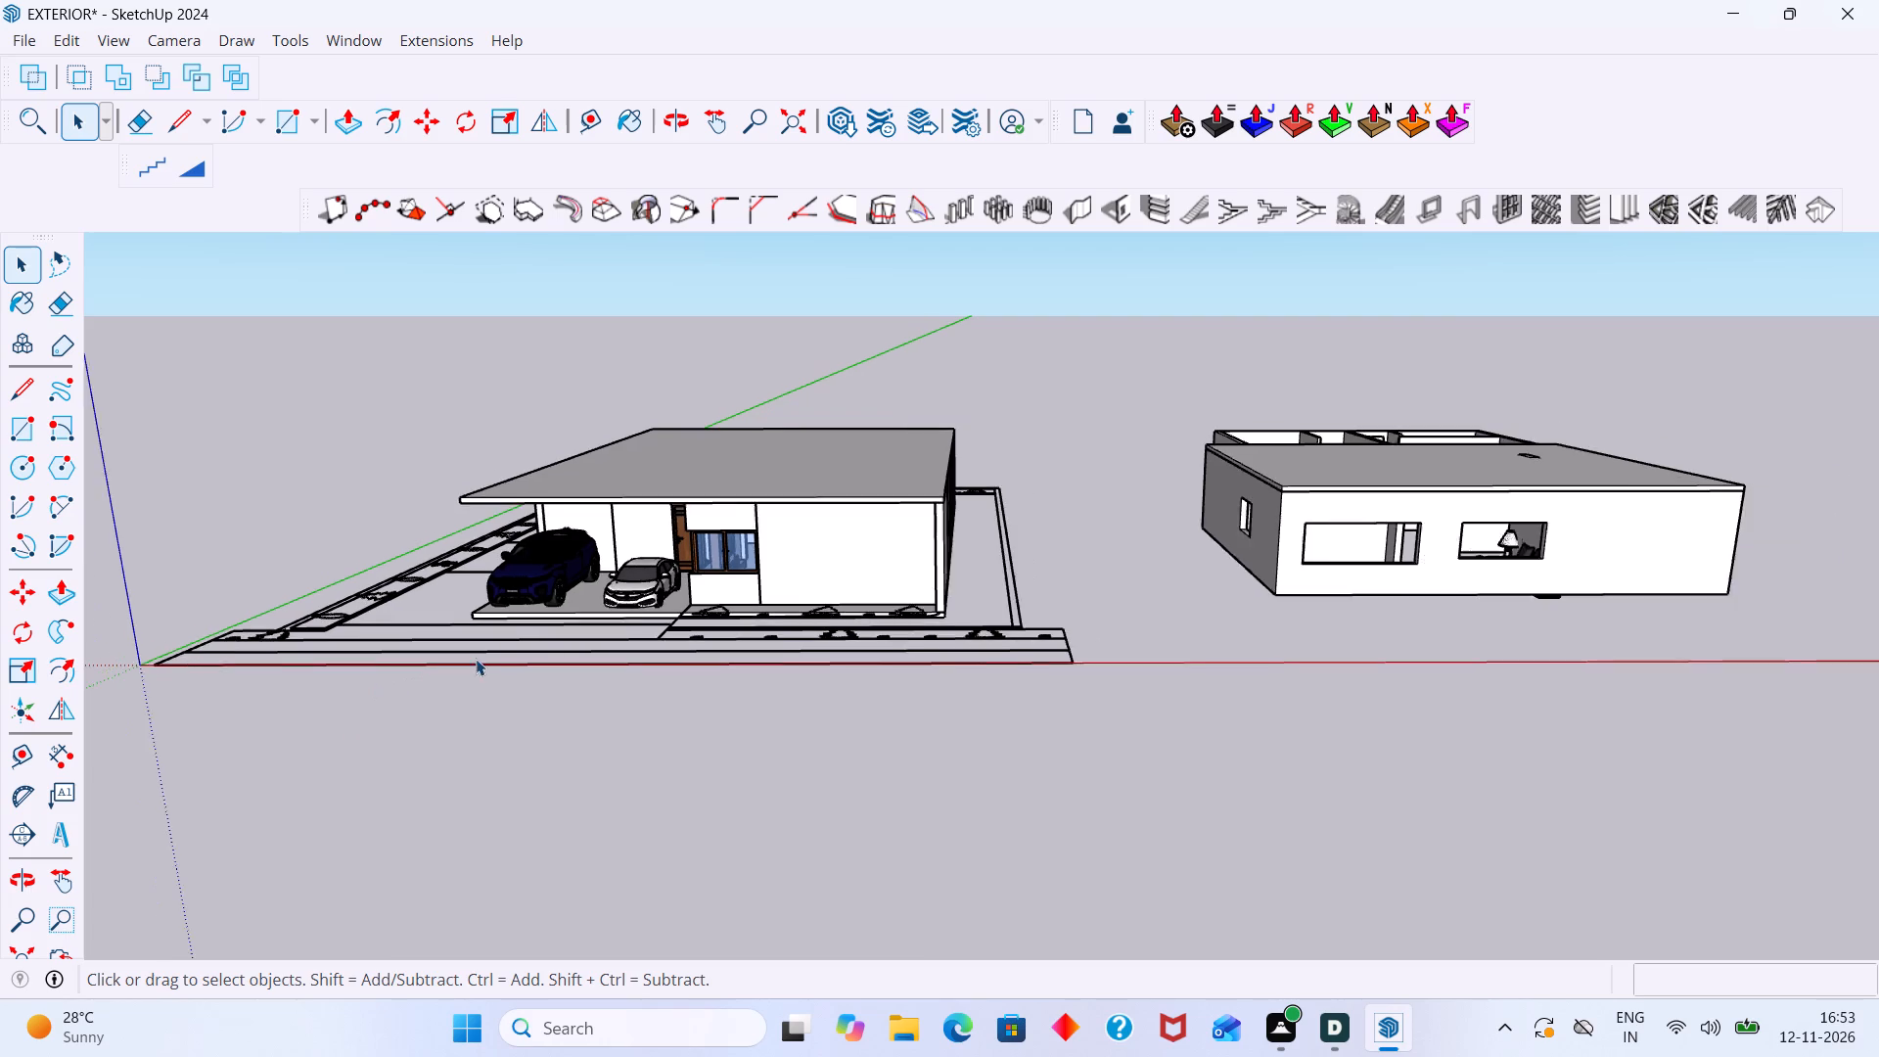
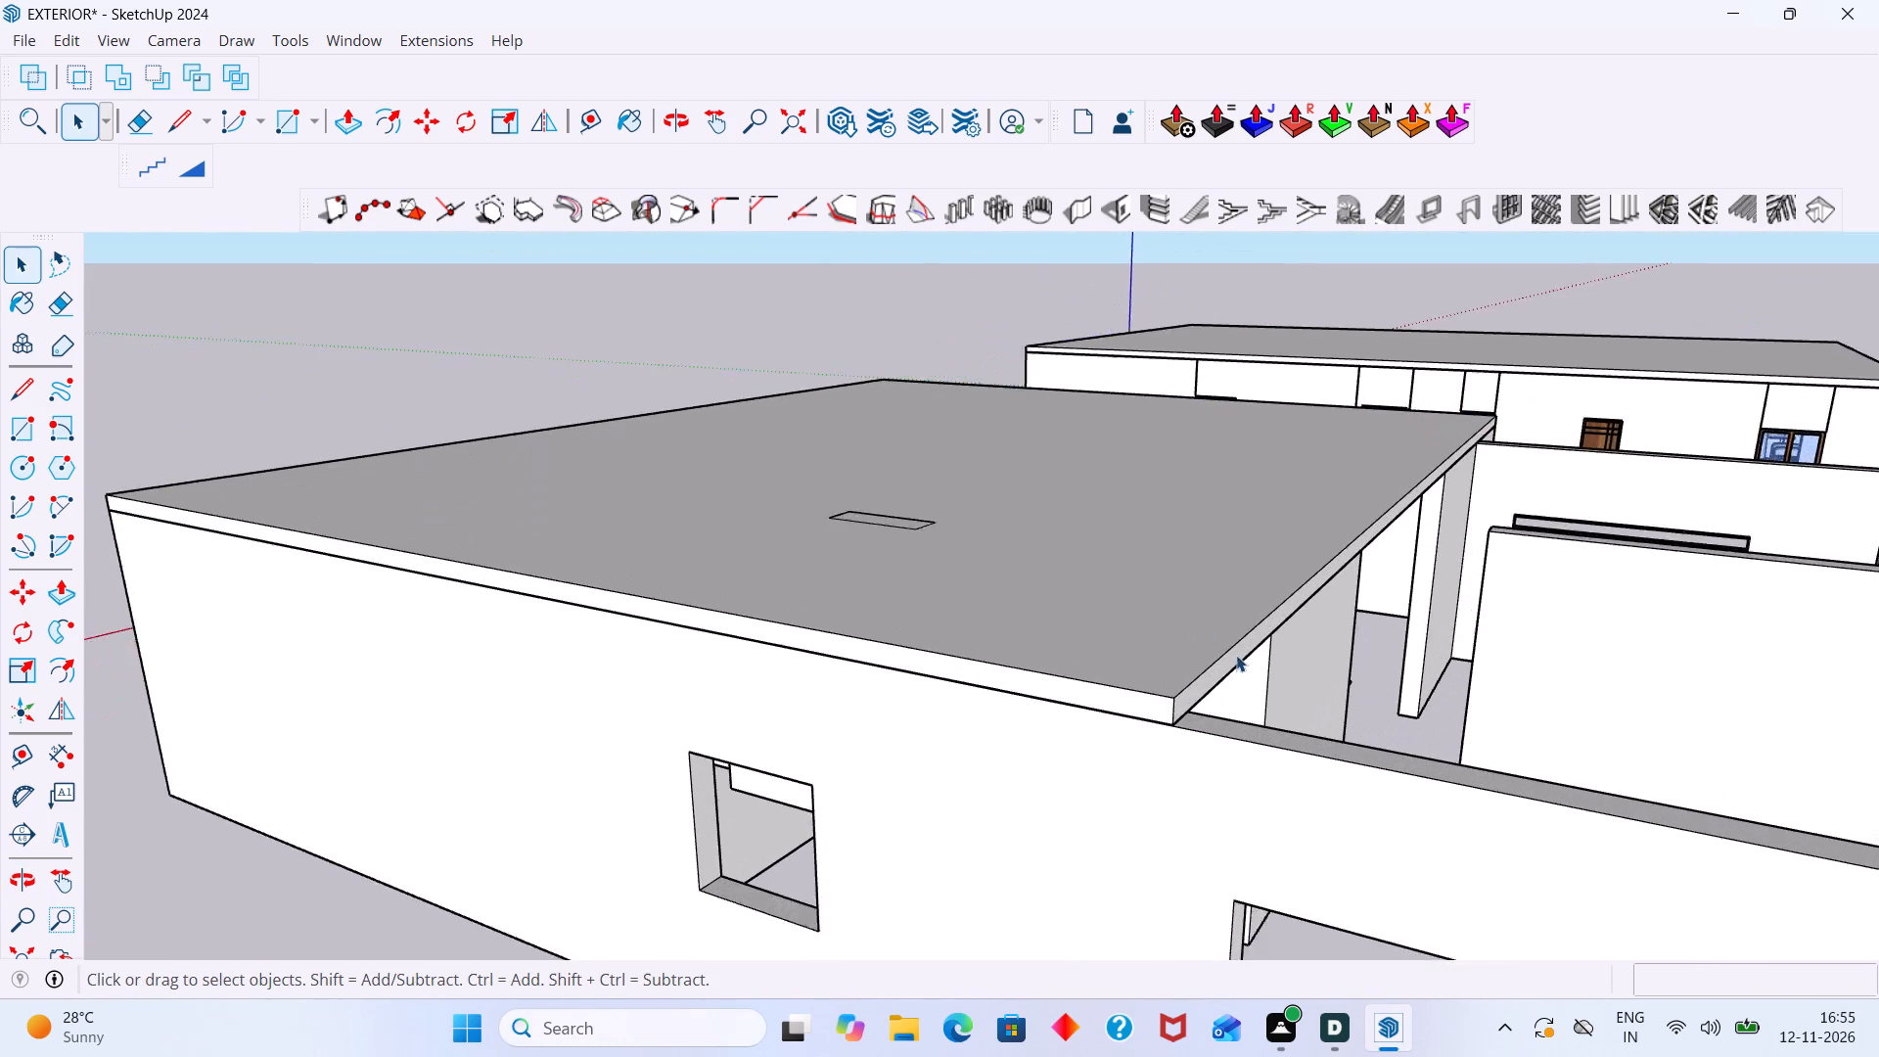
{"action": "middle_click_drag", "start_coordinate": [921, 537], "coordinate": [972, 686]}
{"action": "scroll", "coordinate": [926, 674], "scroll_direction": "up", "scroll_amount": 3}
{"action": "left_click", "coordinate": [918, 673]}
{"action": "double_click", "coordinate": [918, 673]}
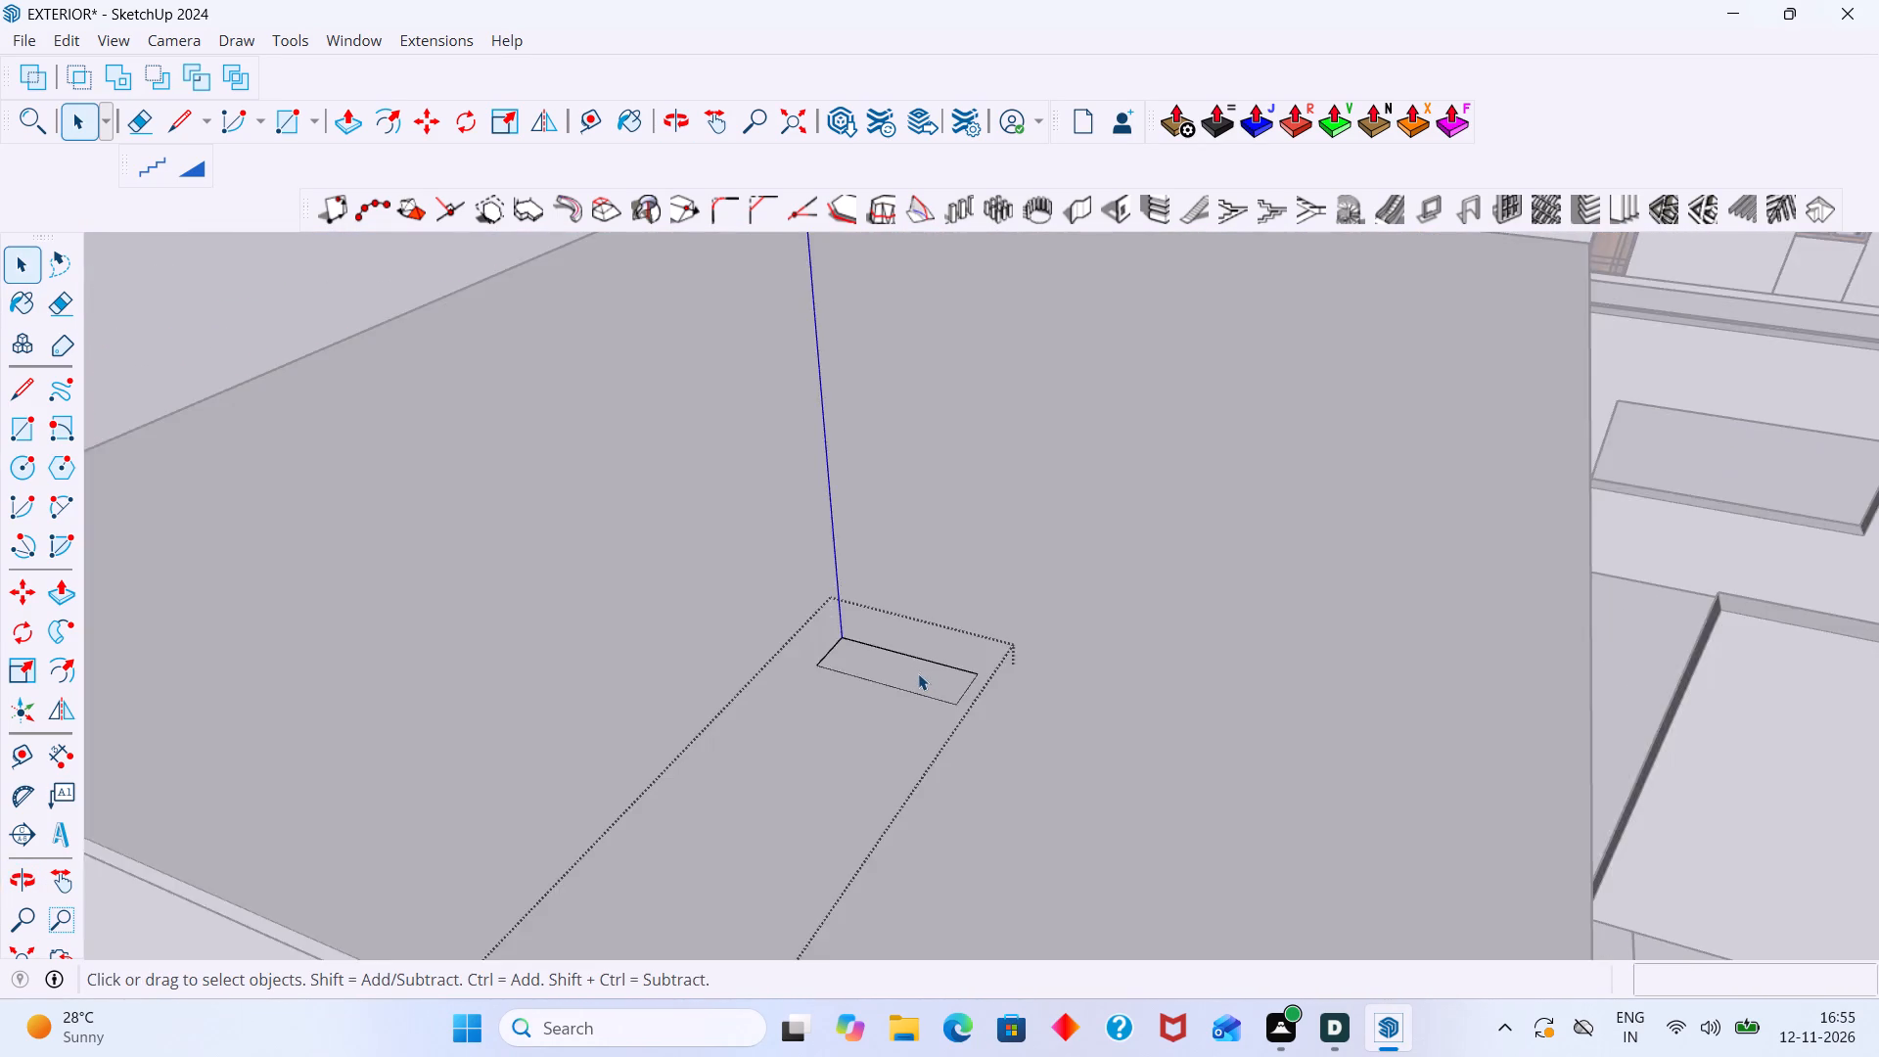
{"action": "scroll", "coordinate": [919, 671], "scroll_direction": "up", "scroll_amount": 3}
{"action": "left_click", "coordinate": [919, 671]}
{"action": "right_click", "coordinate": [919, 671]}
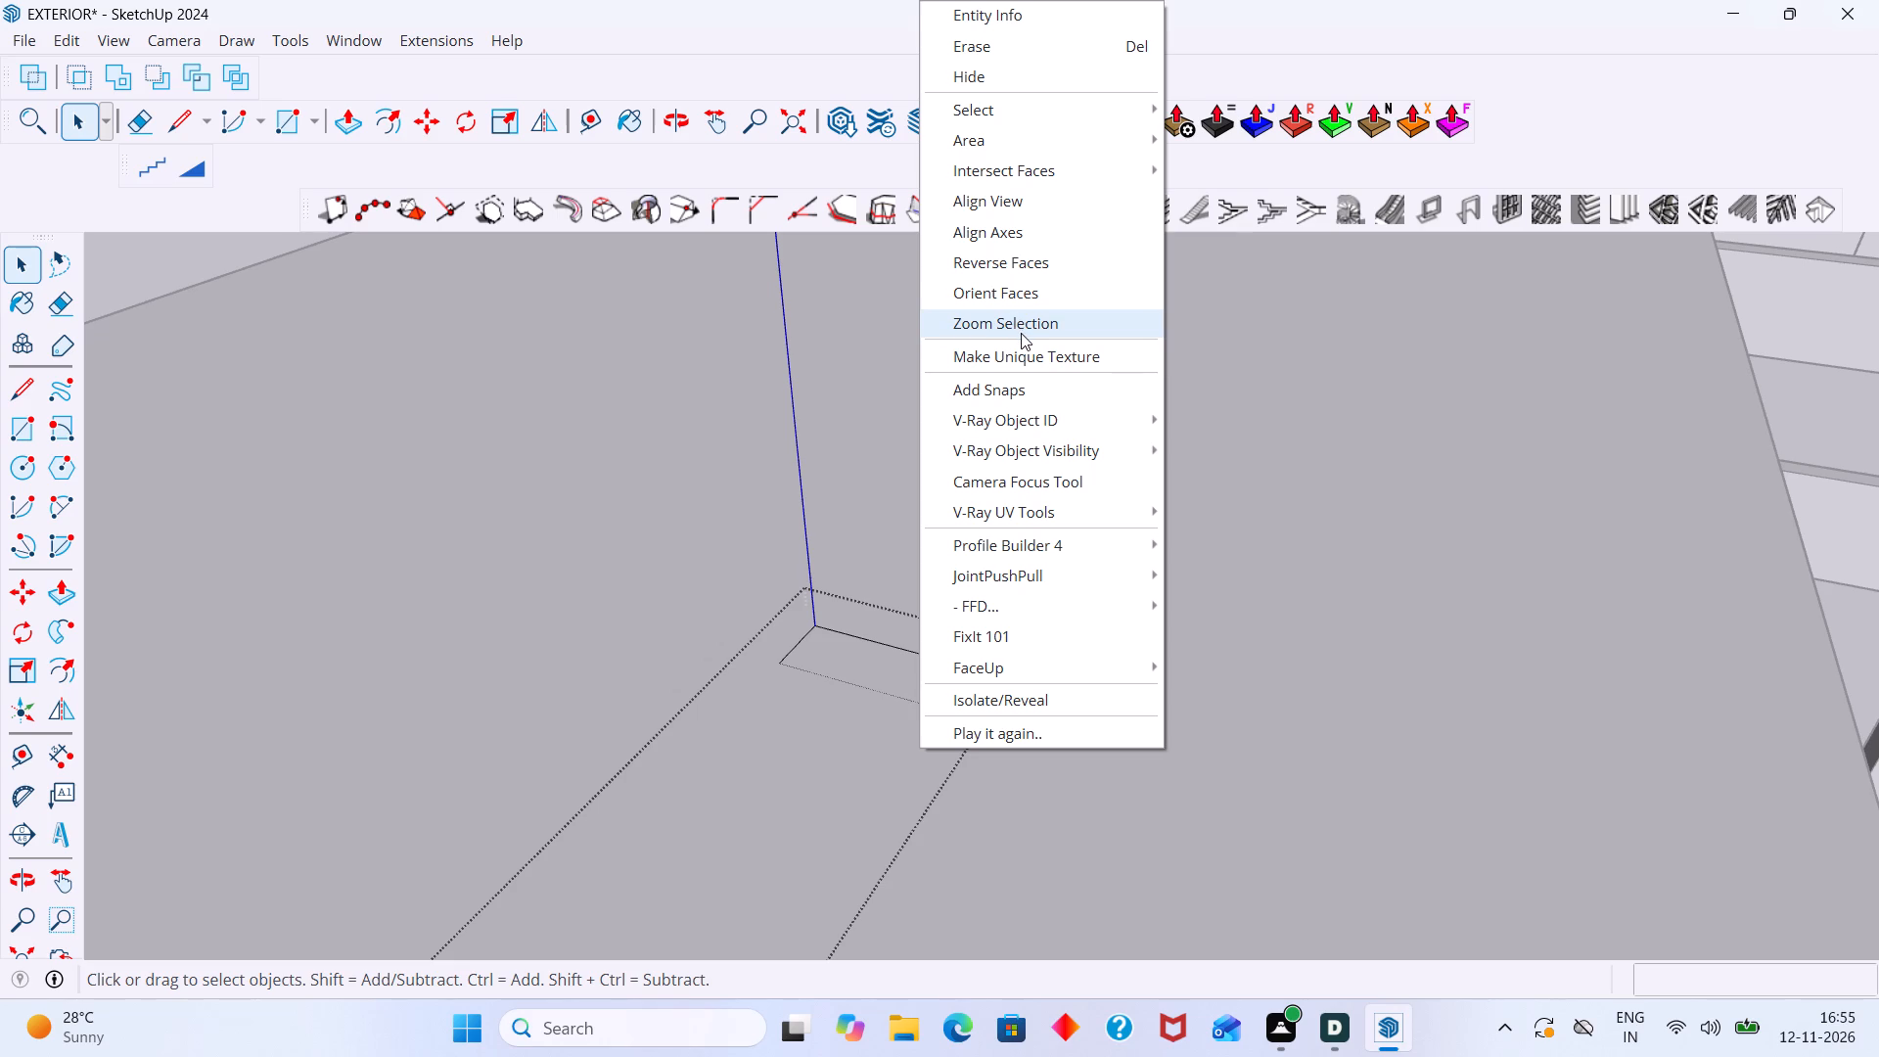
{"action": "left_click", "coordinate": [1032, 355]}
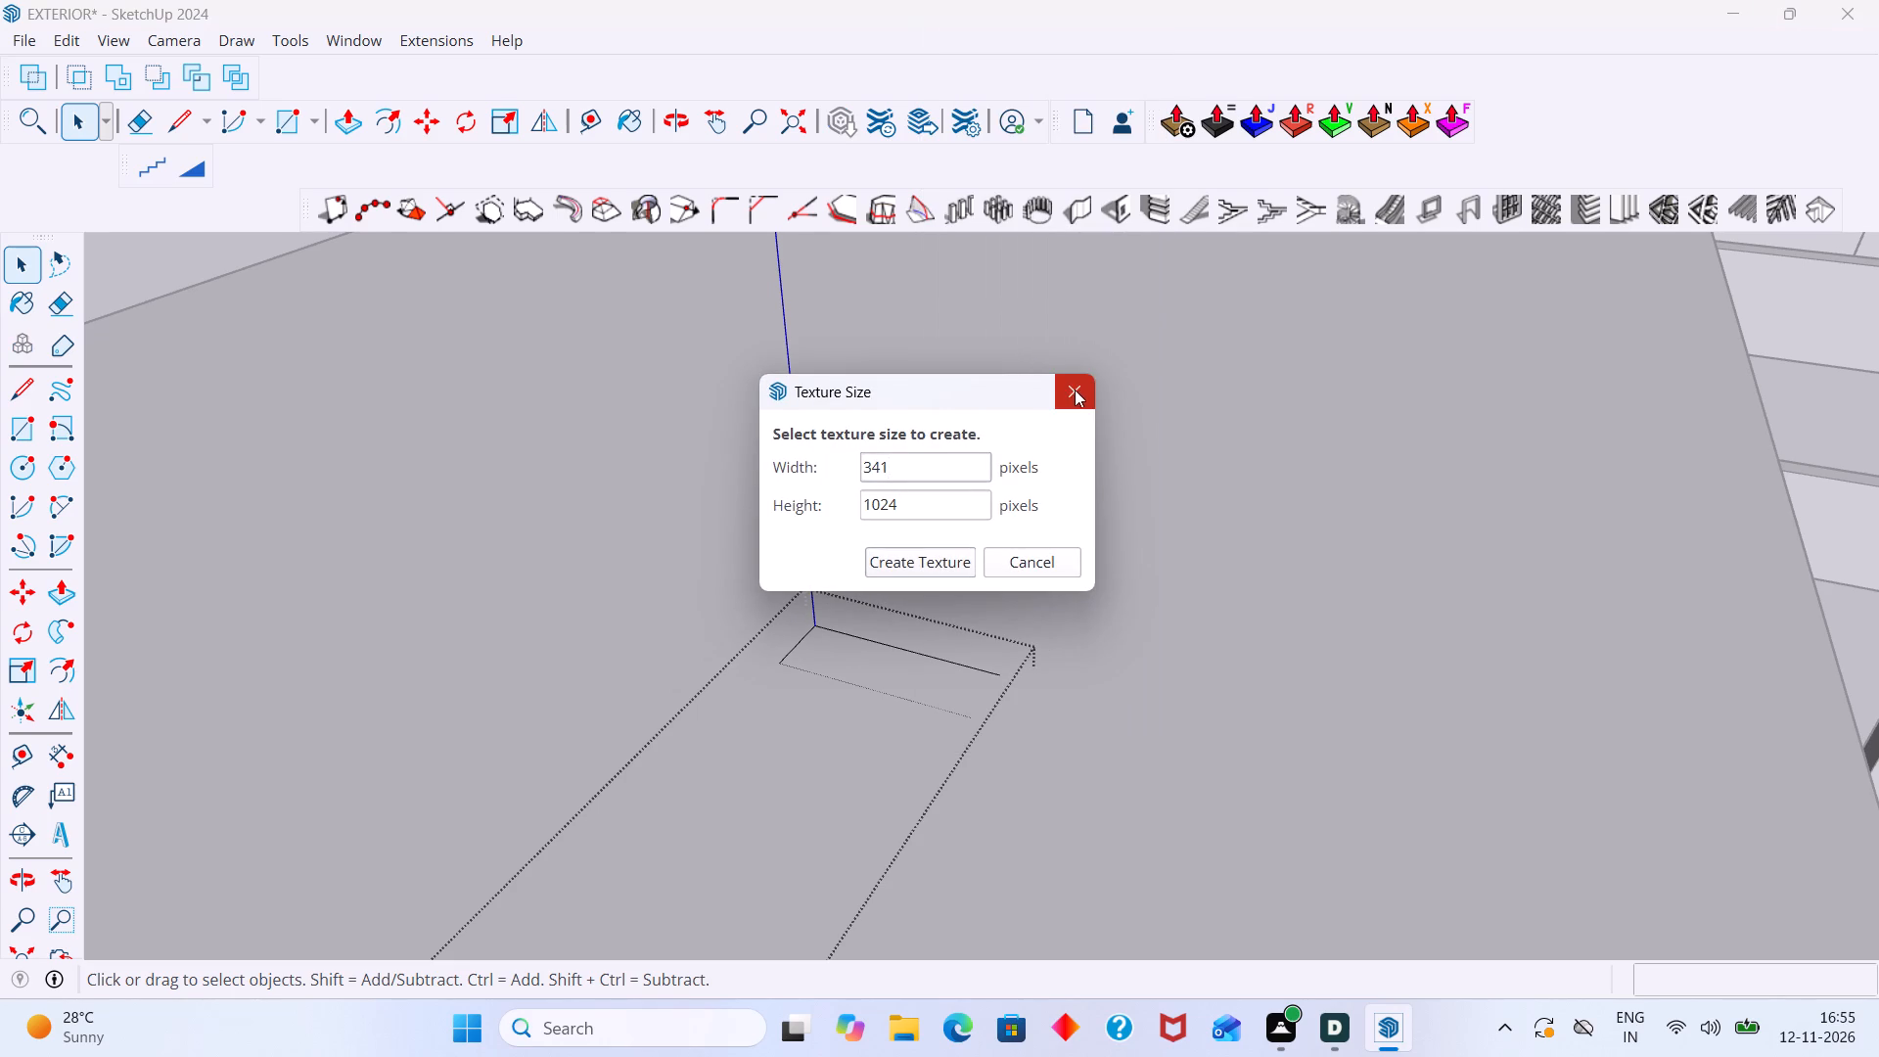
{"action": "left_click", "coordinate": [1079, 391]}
Intersect the small rectangular face showing through the upper floor's roof slab with the model.
{"action": "scroll", "coordinate": [931, 669], "scroll_direction": "down", "scroll_amount": 7}
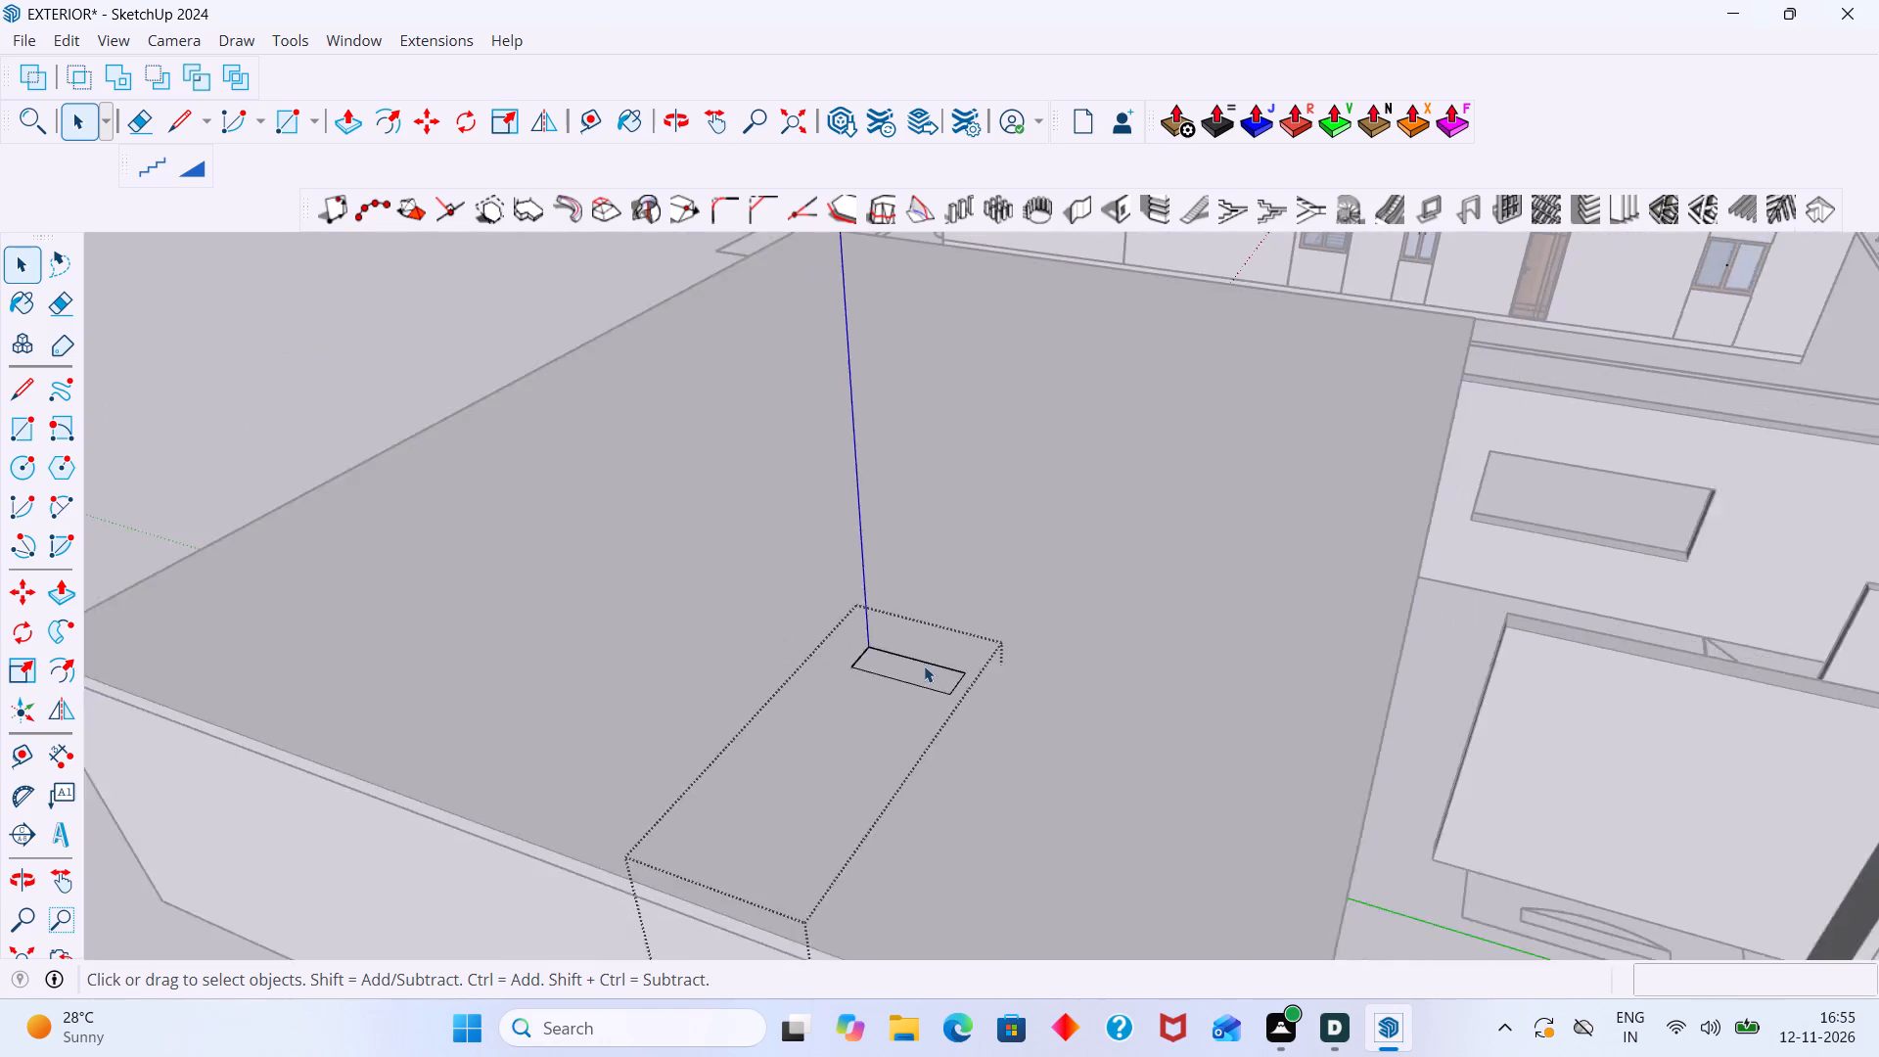
{"action": "scroll", "coordinate": [924, 666], "scroll_direction": "down", "scroll_amount": 6}
{"action": "scroll", "coordinate": [929, 666], "scroll_direction": "up", "scroll_amount": 7}
{"action": "left_click", "coordinate": [929, 667]}
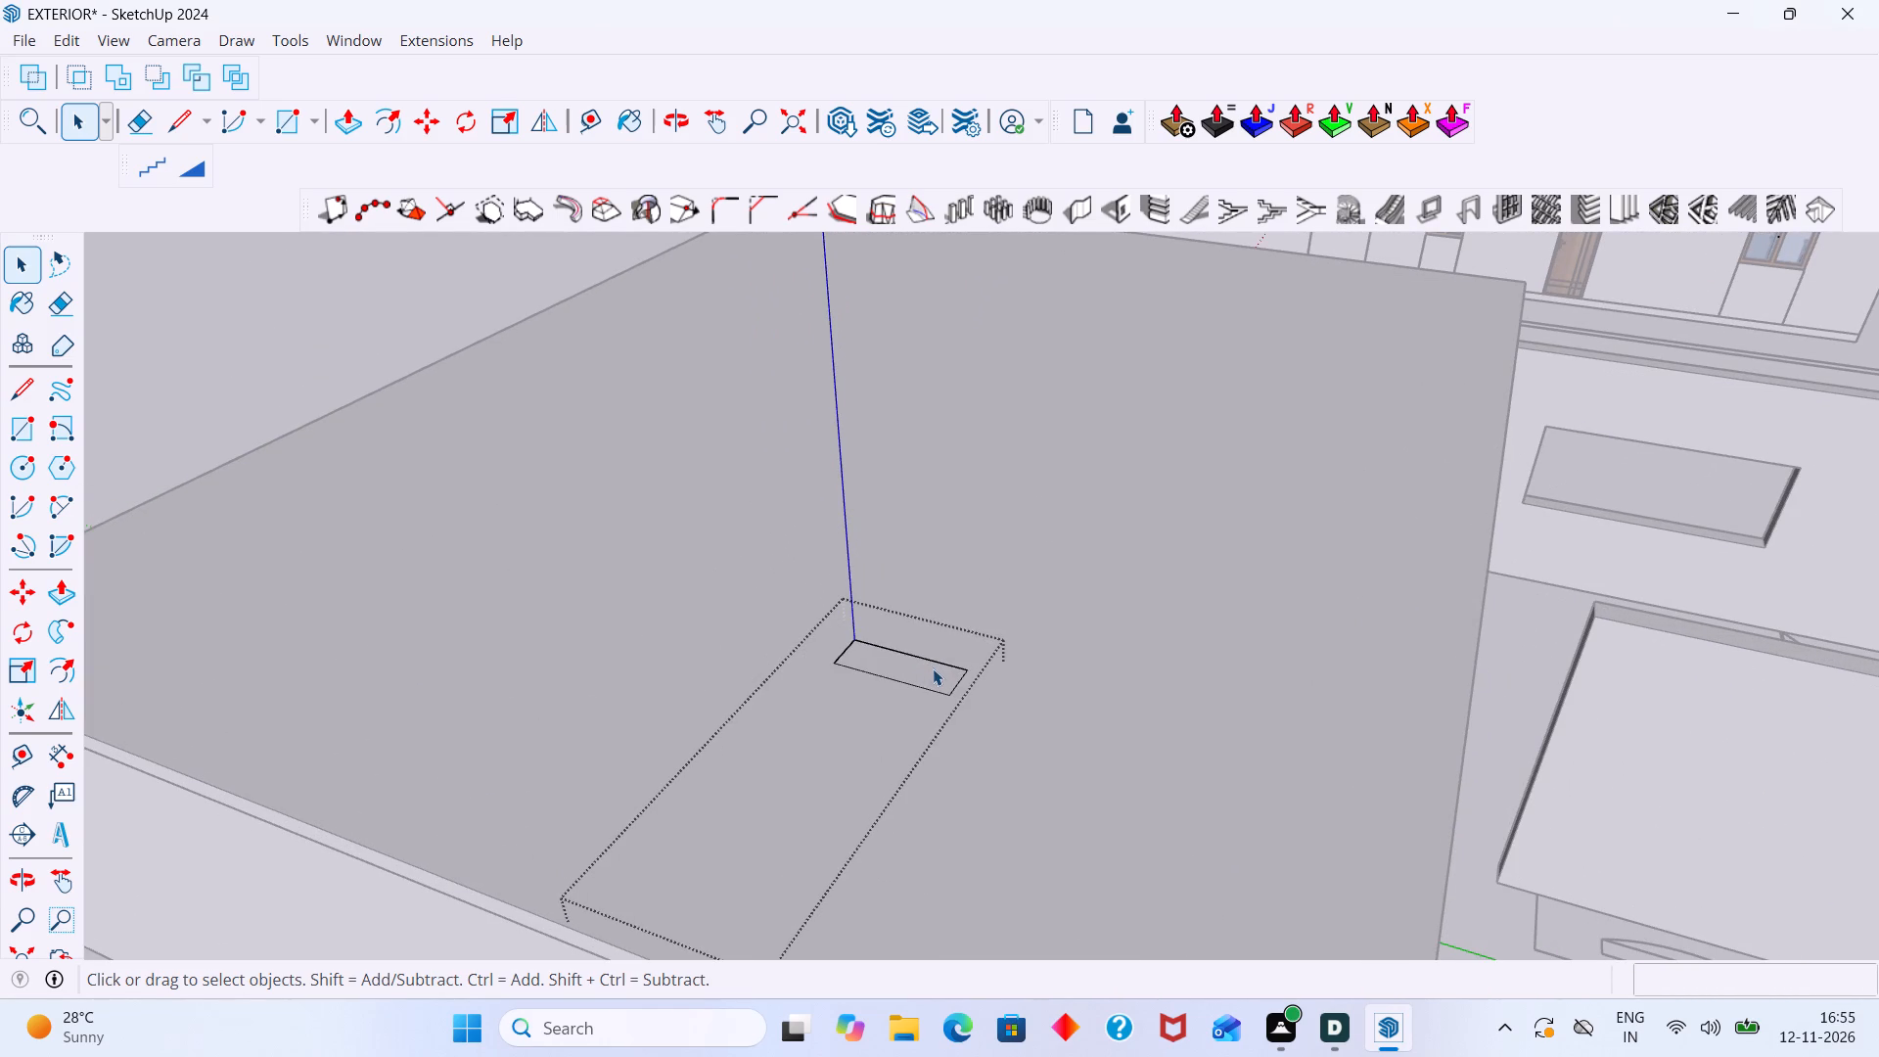
{"action": "right_click", "coordinate": [933, 668]}
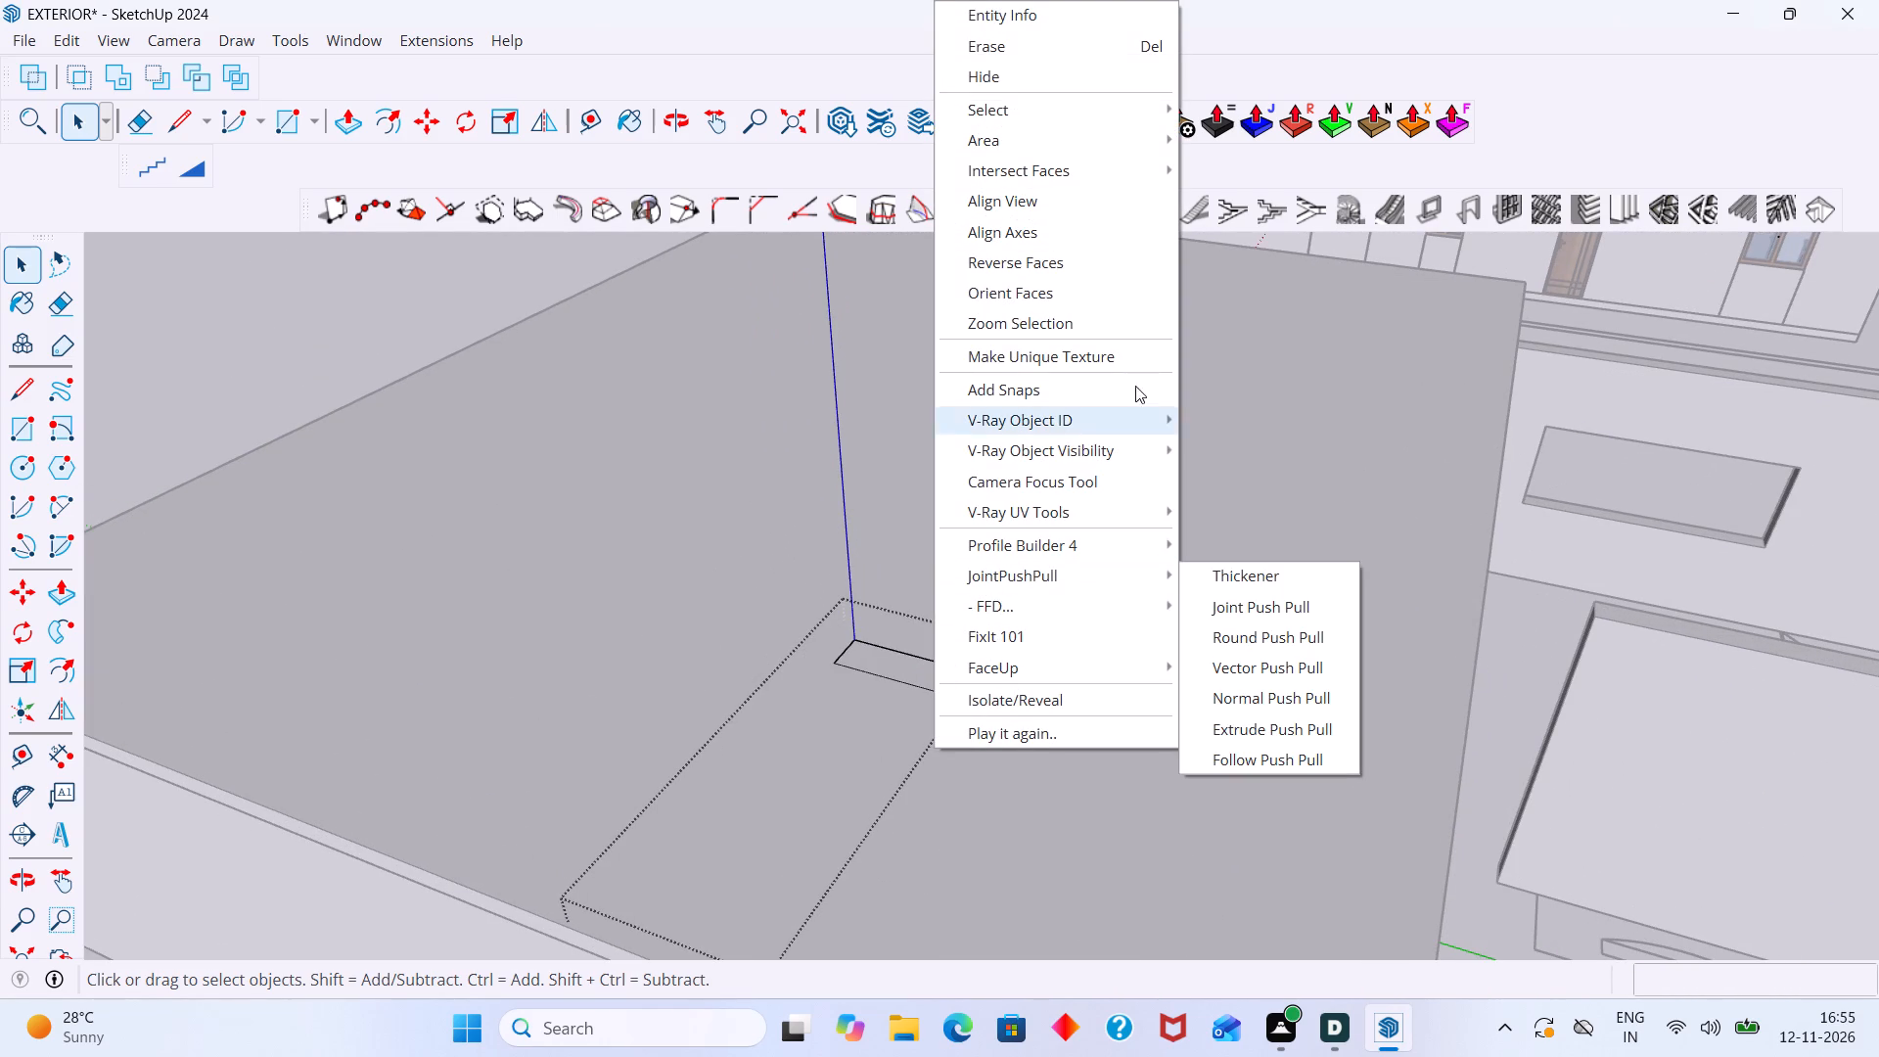
{"action": "left_click", "coordinate": [1114, 172]}
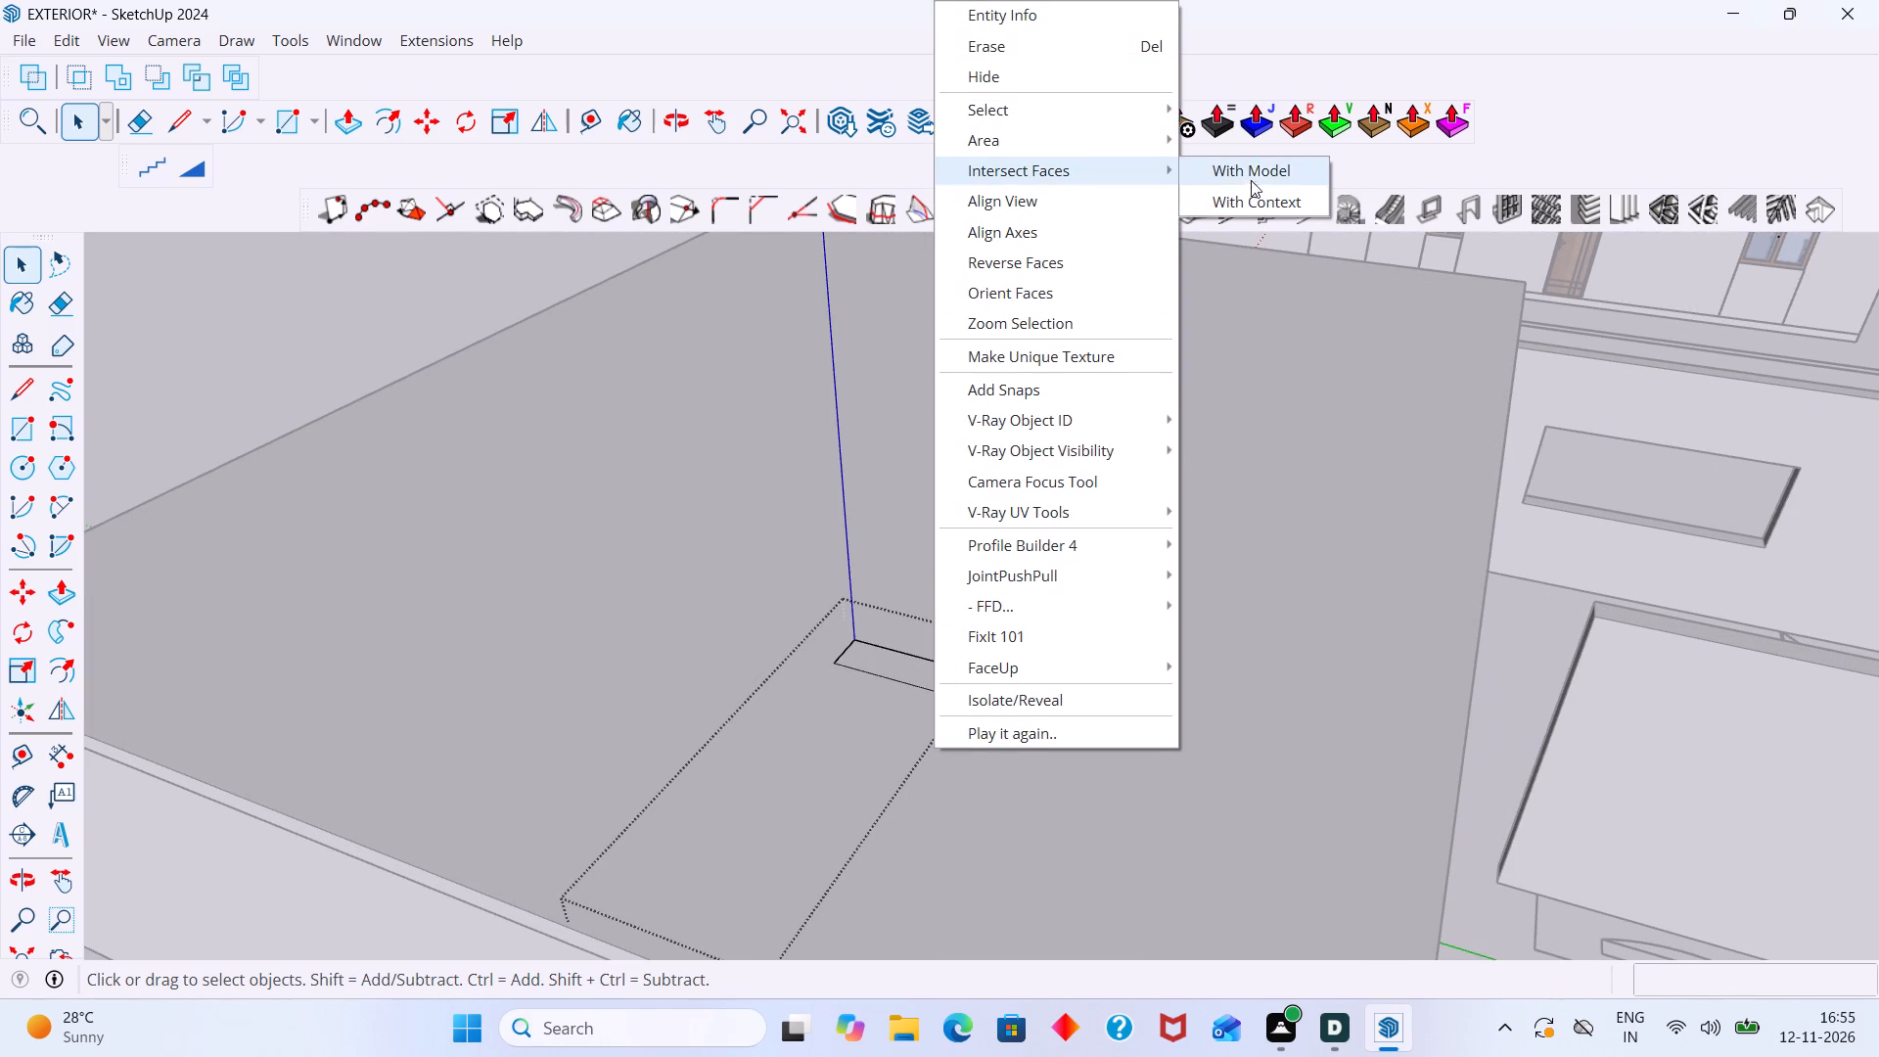
{"action": "left_click", "coordinate": [1255, 169]}
{"action": "left_click", "coordinate": [1083, 525]}
{"action": "scroll", "coordinate": [874, 653], "scroll_direction": "up", "scroll_amount": 3}
{"action": "double_click", "coordinate": [903, 669]}
{"action": "scroll", "coordinate": [905, 668], "scroll_direction": "up", "scroll_amount": 1}
{"action": "scroll", "coordinate": [905, 670], "scroll_direction": "down", "scroll_amount": 5}
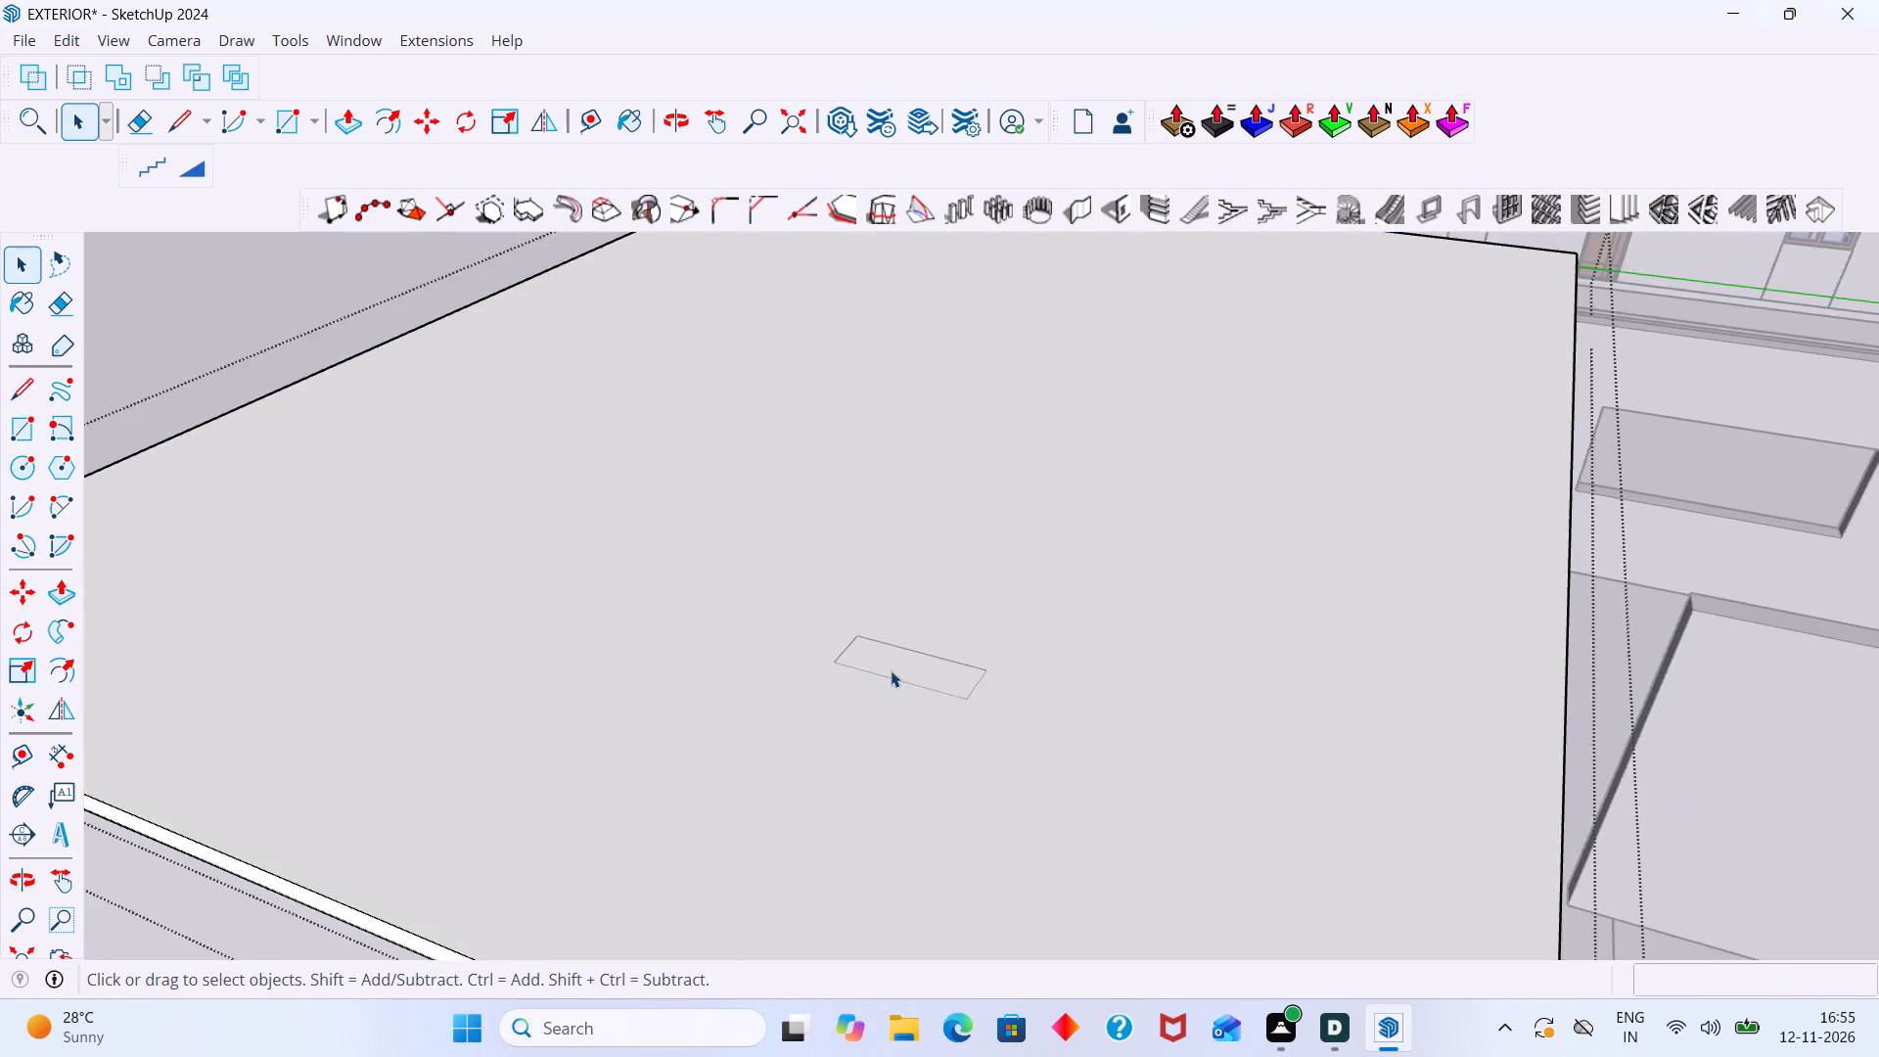
{"action": "scroll", "coordinate": [891, 670], "scroll_direction": "down", "scroll_amount": 13}
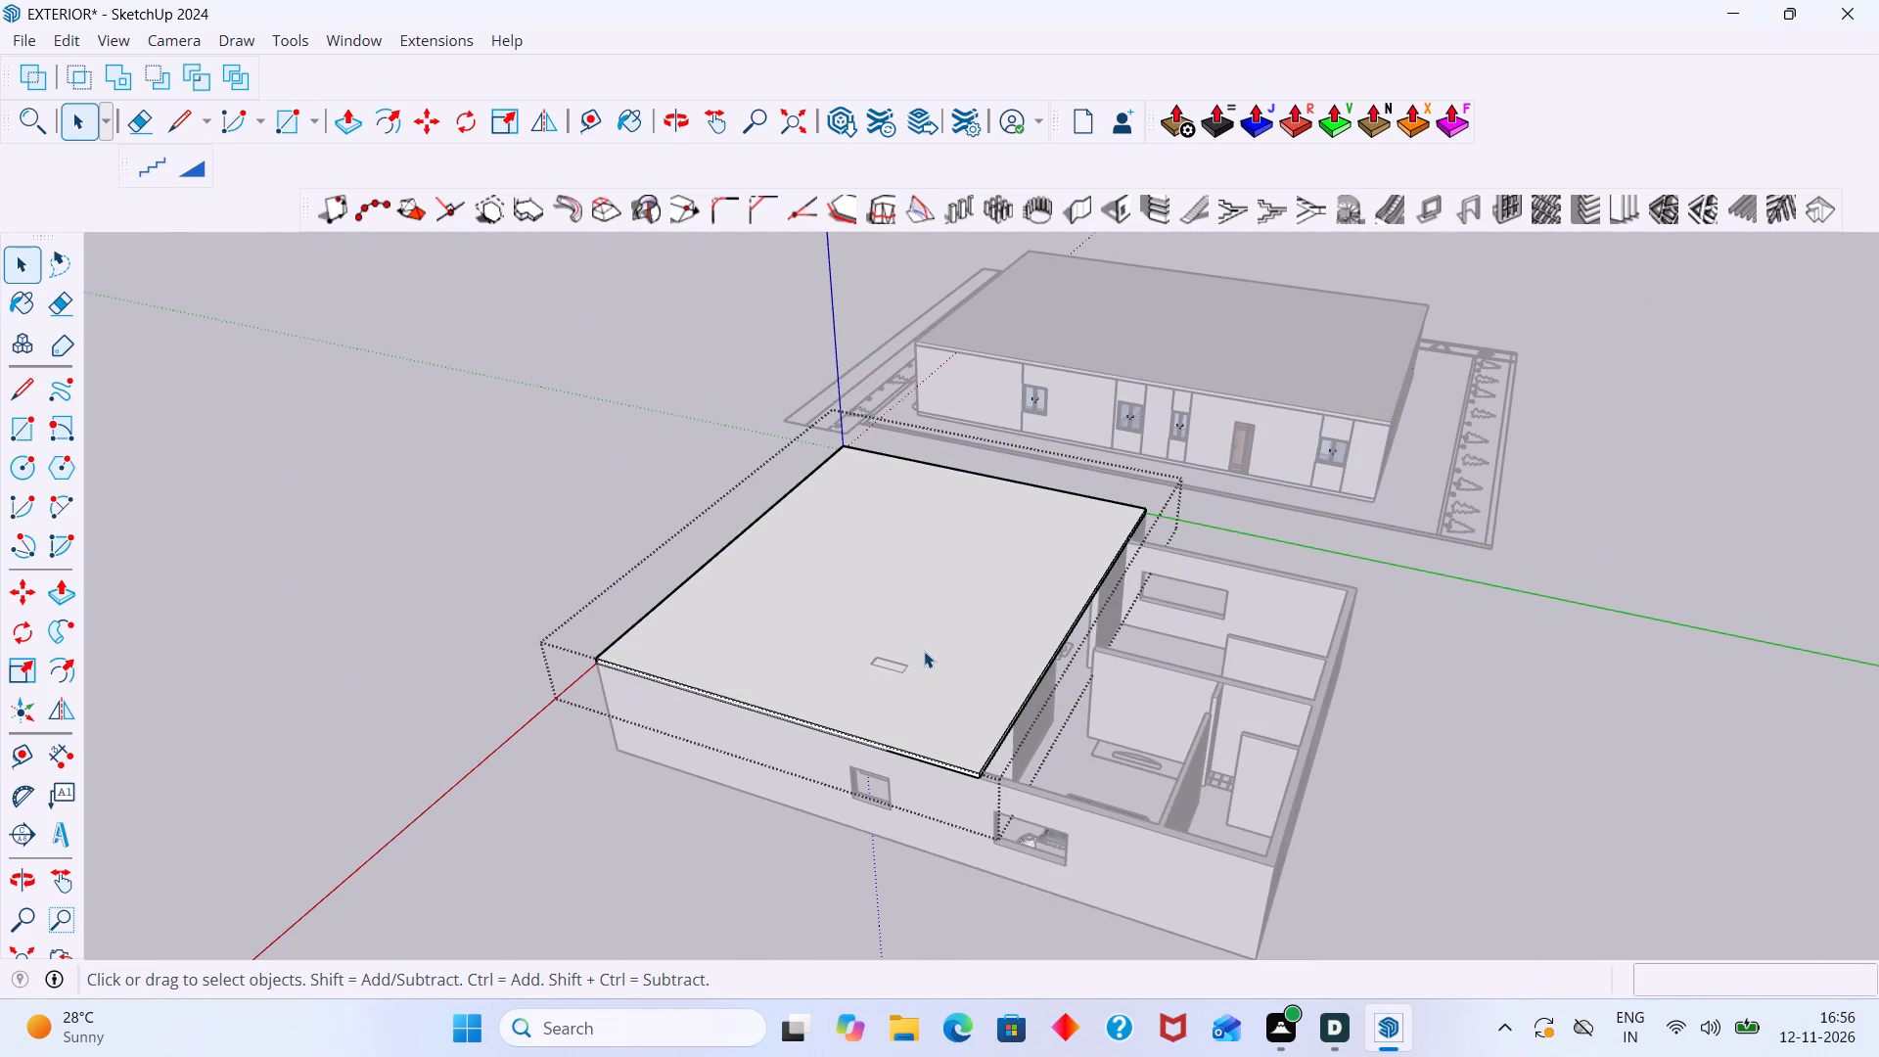
{"action": "scroll", "coordinate": [900, 630], "scroll_direction": "down", "scroll_amount": 2}
{"action": "left_click", "coordinate": [1397, 680]}
Push/Pull the roof slab's side face over the uncovered rooms, out to the corner of the upper floor's outer wall.
{"action": "middle_click_drag", "start_coordinate": [1088, 708], "coordinate": [932, 637]}
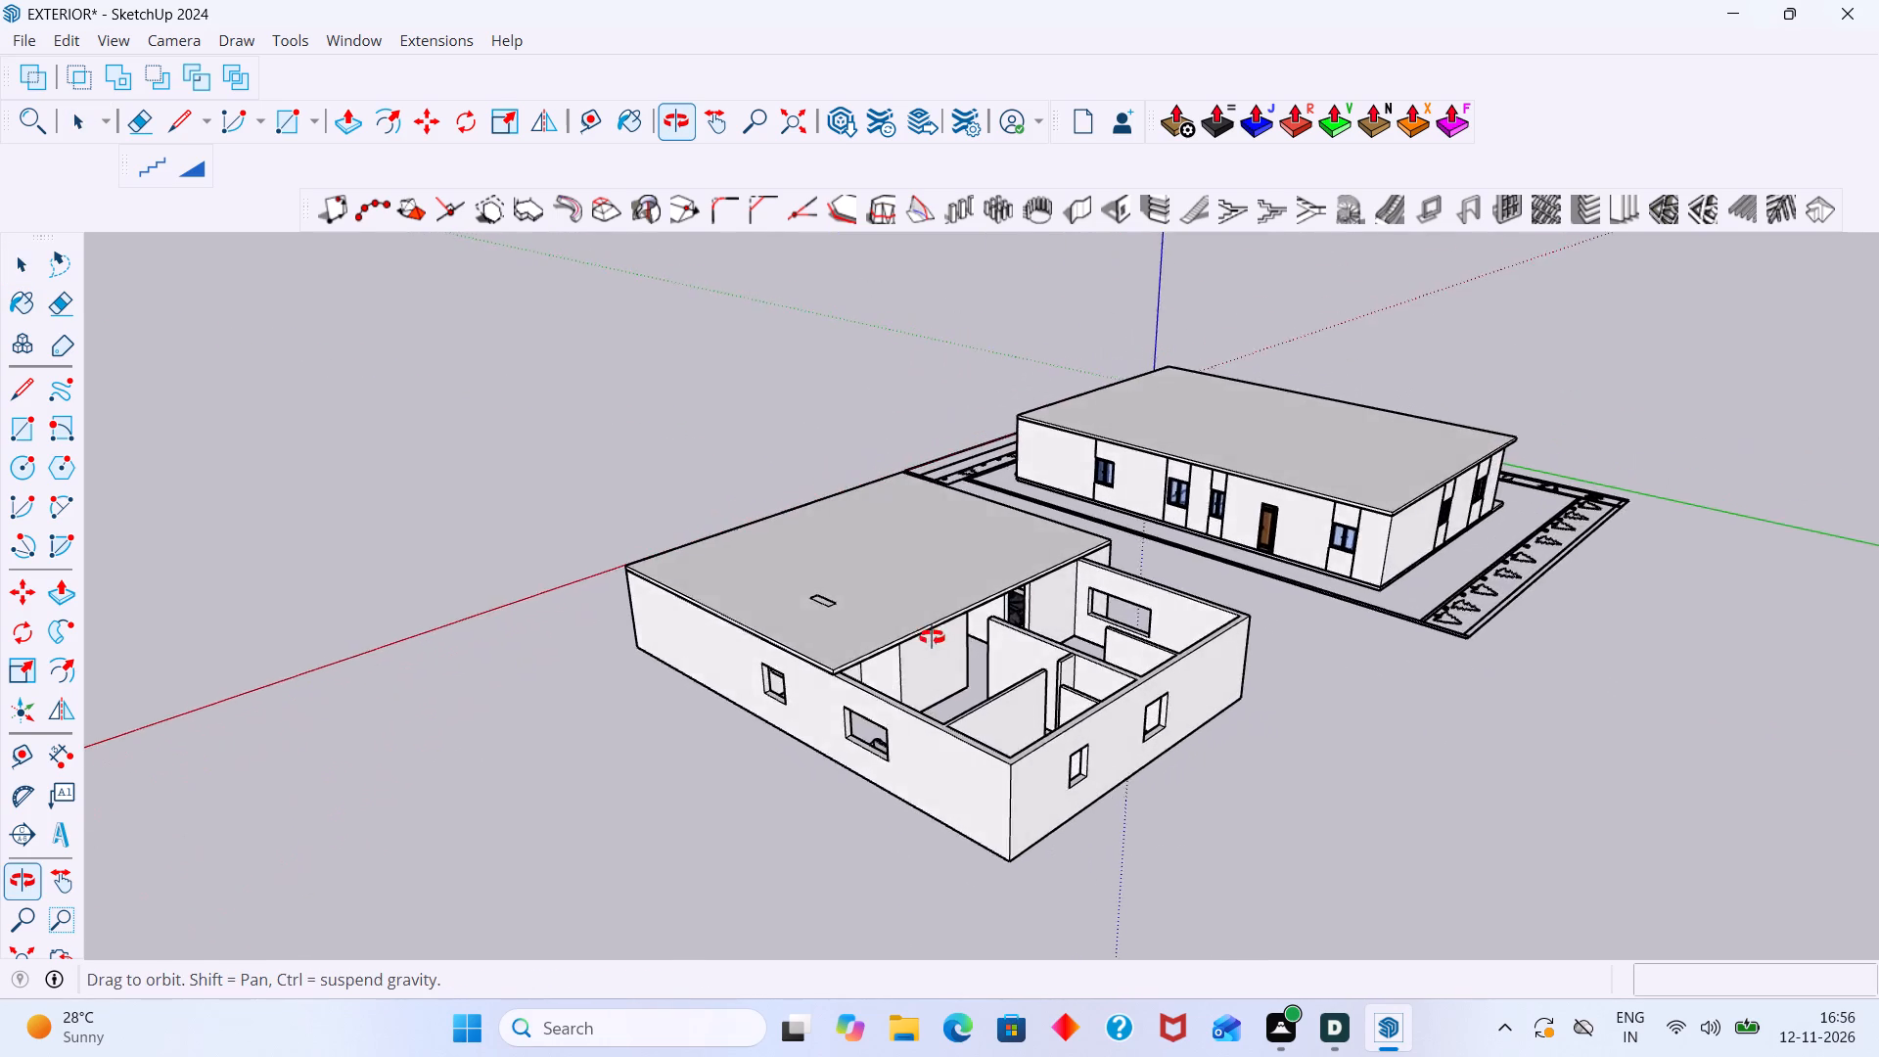
{"action": "middle_click_drag", "start_coordinate": [932, 637], "coordinate": [928, 633]}
{"action": "scroll", "coordinate": [928, 632], "scroll_direction": "up", "scroll_amount": 17}
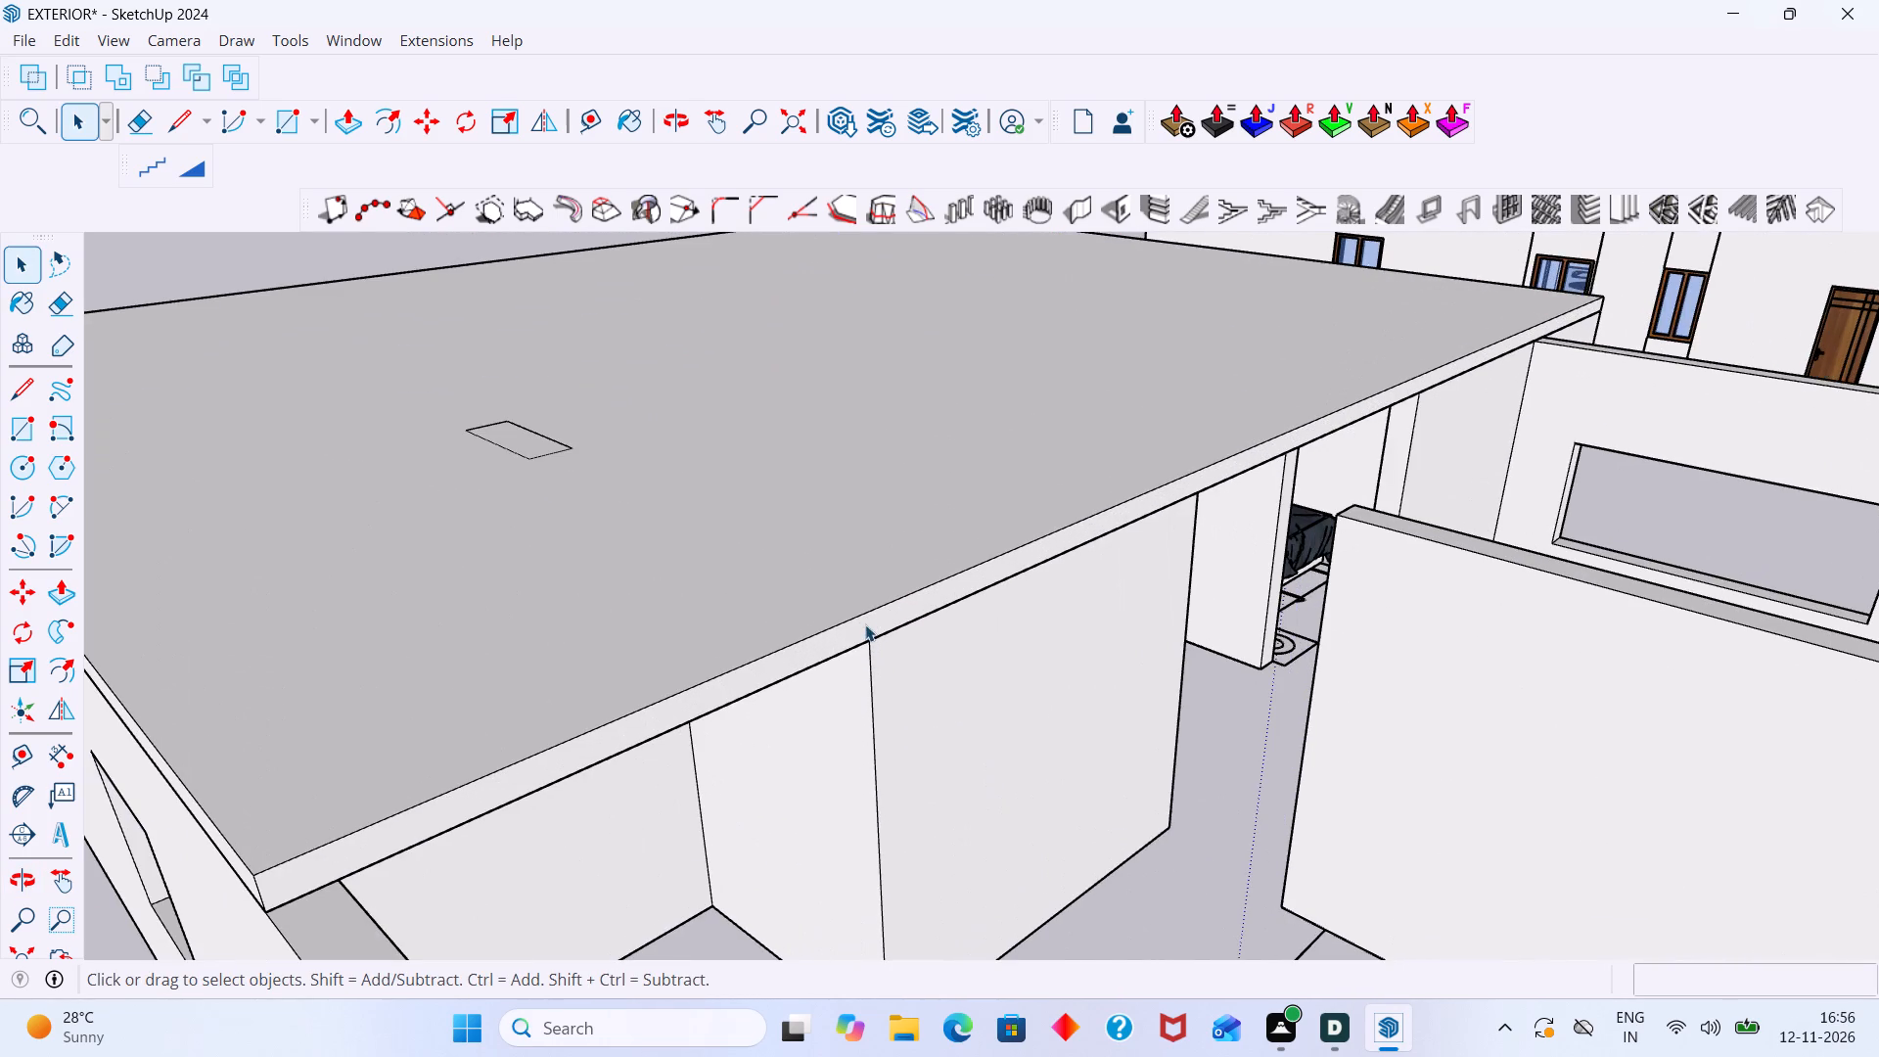
{"action": "left_click", "coordinate": [865, 624]}
{"action": "scroll", "coordinate": [865, 625], "scroll_direction": "up", "scroll_amount": 3}
{"action": "double_click", "coordinate": [865, 625]}
{"action": "left_click", "coordinate": [870, 630]}
{"action": "left_click", "coordinate": [870, 630]}
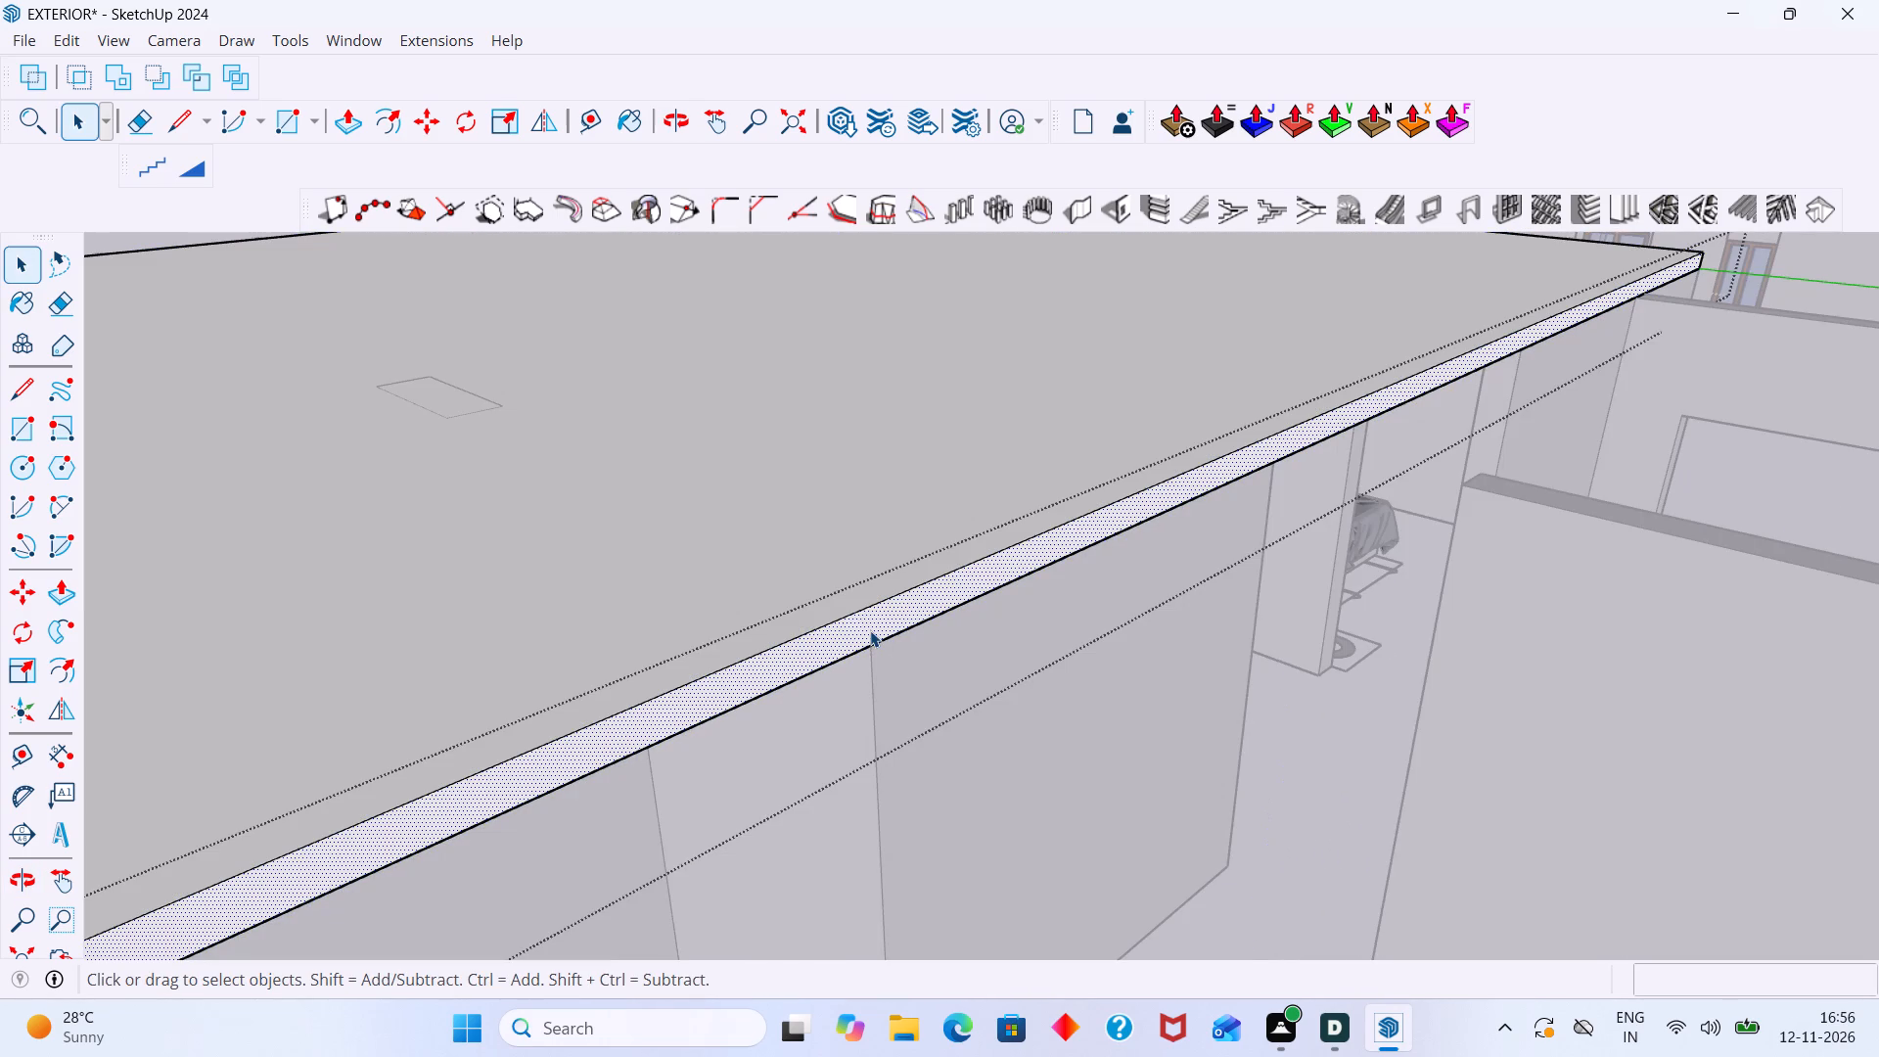
{"action": "key", "text": "p"}
{"action": "left_click", "coordinate": [870, 630]}
{"action": "scroll", "coordinate": [1025, 682], "scroll_direction": "down", "scroll_amount": 8}
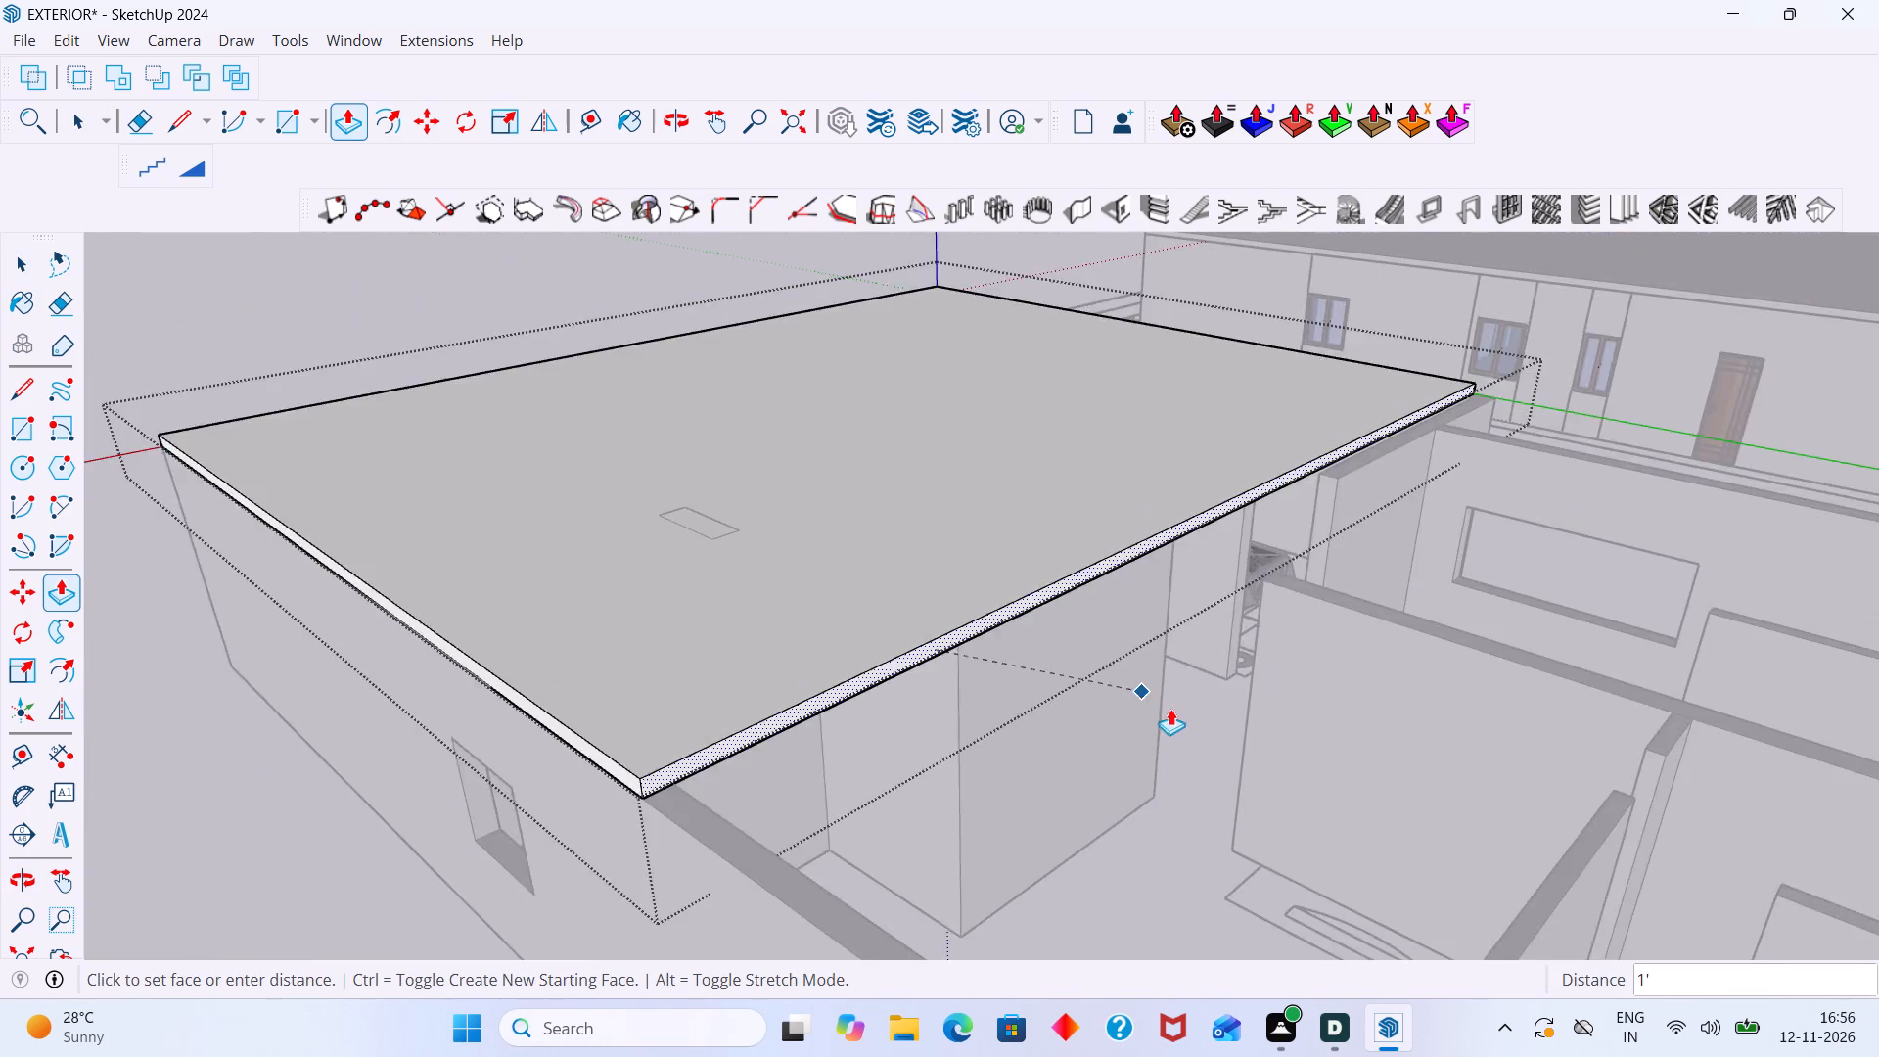
{"action": "scroll", "coordinate": [1170, 709], "scroll_direction": "down", "scroll_amount": 6}
{"action": "scroll", "coordinate": [1340, 874], "scroll_direction": "down", "scroll_amount": 2}
{"action": "middle_click_drag", "start_coordinate": [1299, 833], "coordinate": [1260, 644]}
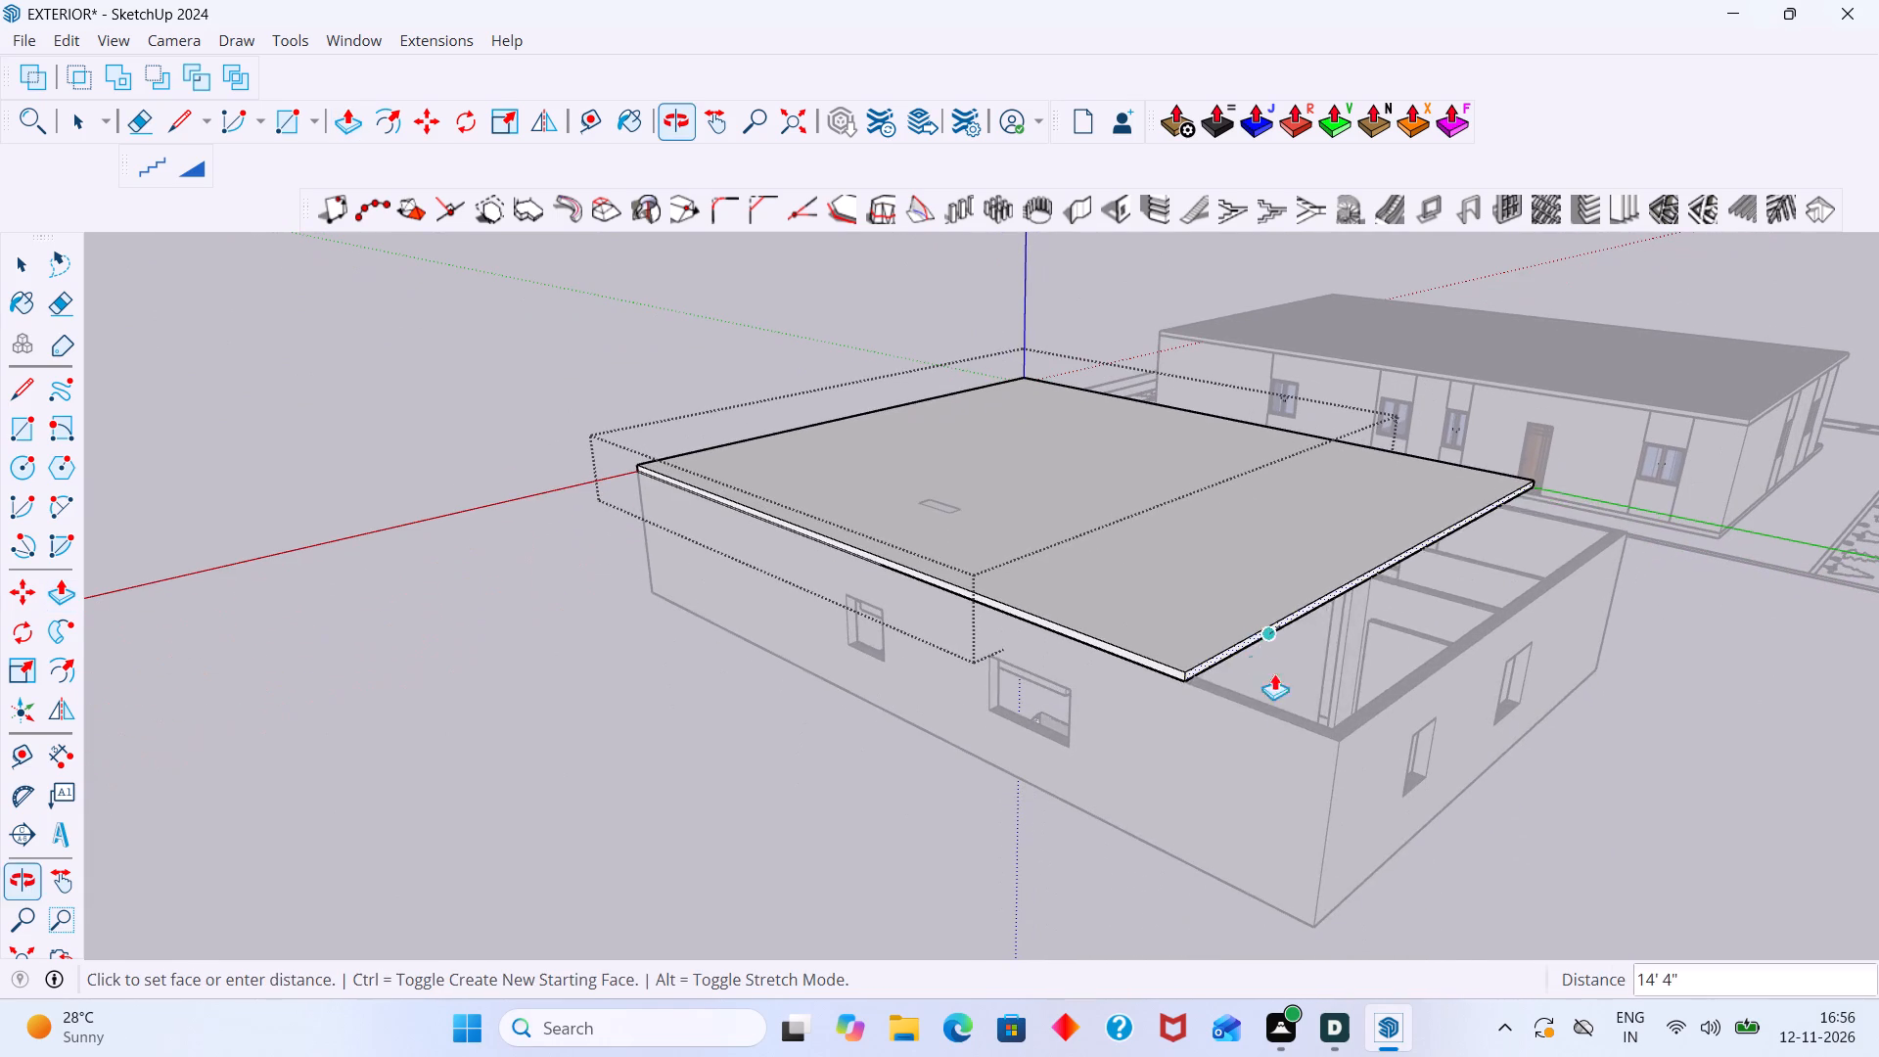
{"action": "left_click", "coordinate": [1341, 745]}
{"action": "key", "text": "space"}
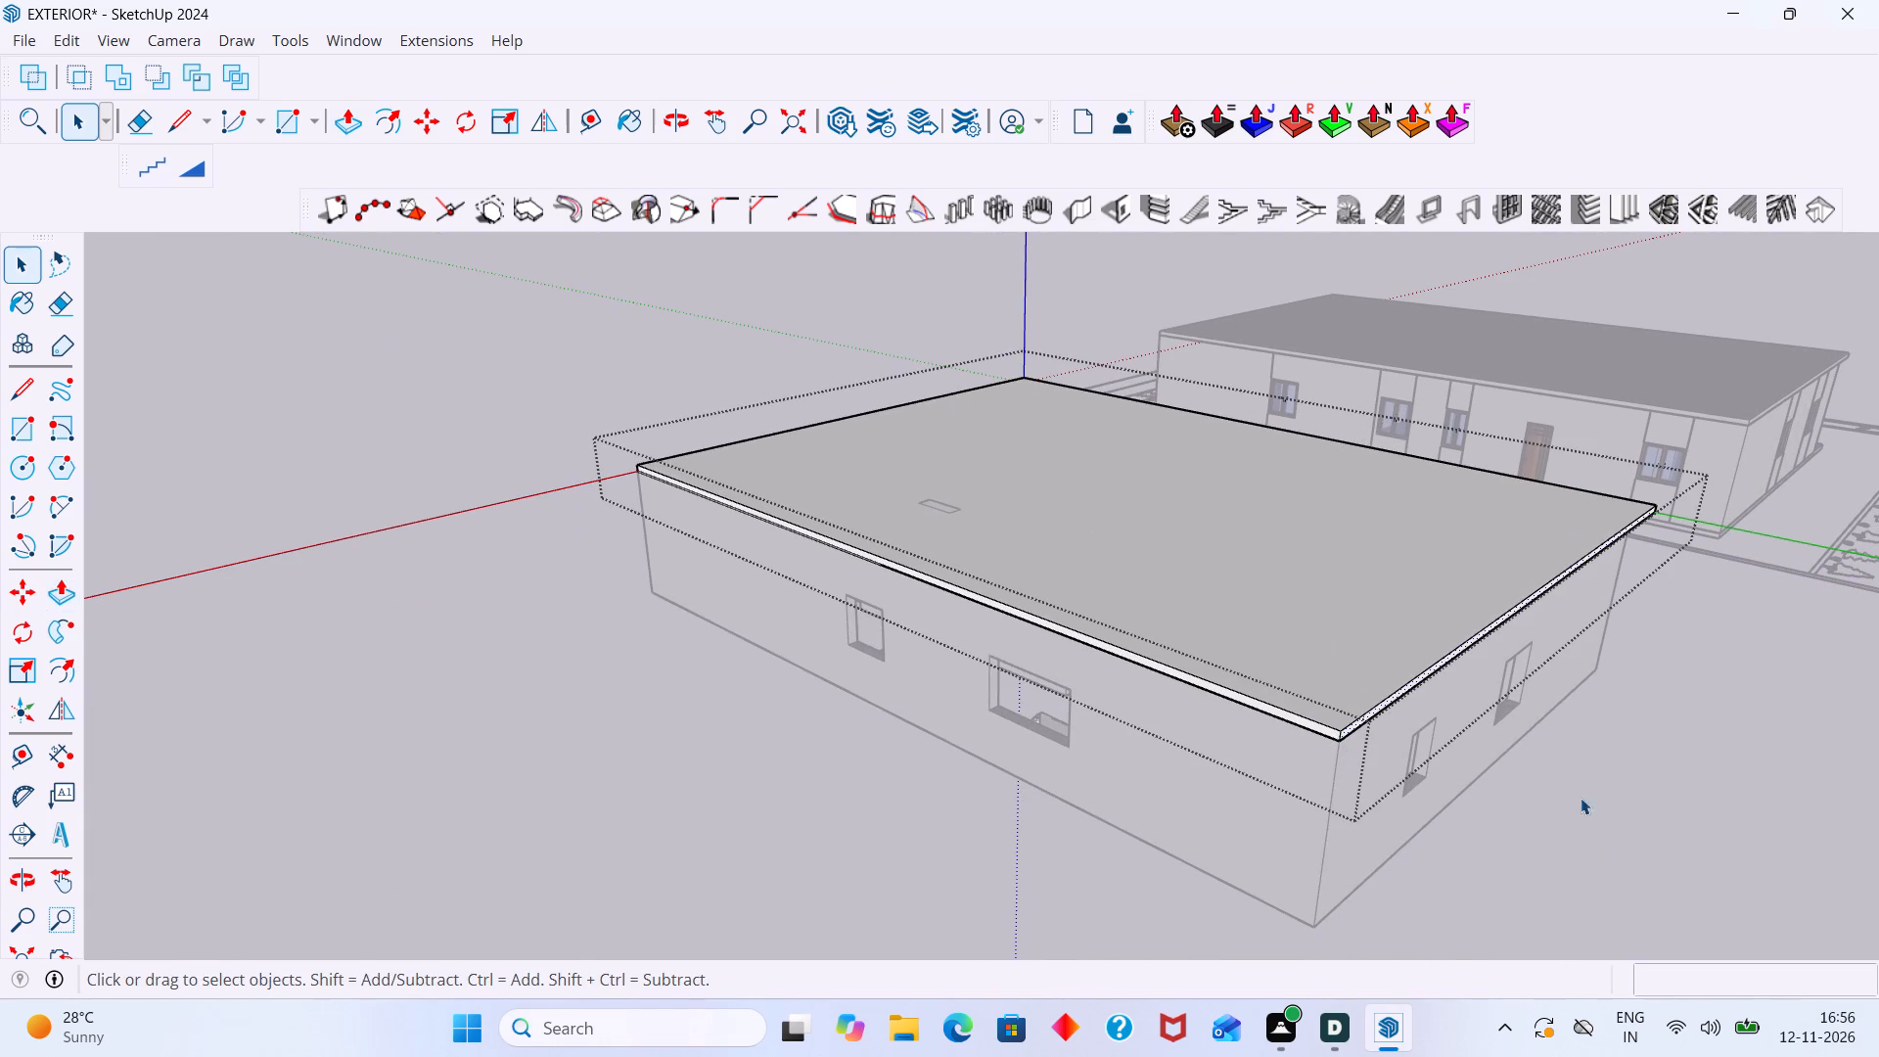
{"action": "left_click", "coordinate": [1673, 784]}
Examine the extended roof slab and its overhang from all sides of the upper floor, alongside the ground-floor building.
{"action": "scroll", "coordinate": [1613, 769], "scroll_direction": "down", "scroll_amount": 3}
{"action": "middle_click_drag", "start_coordinate": [1593, 756], "coordinate": [1247, 702]}
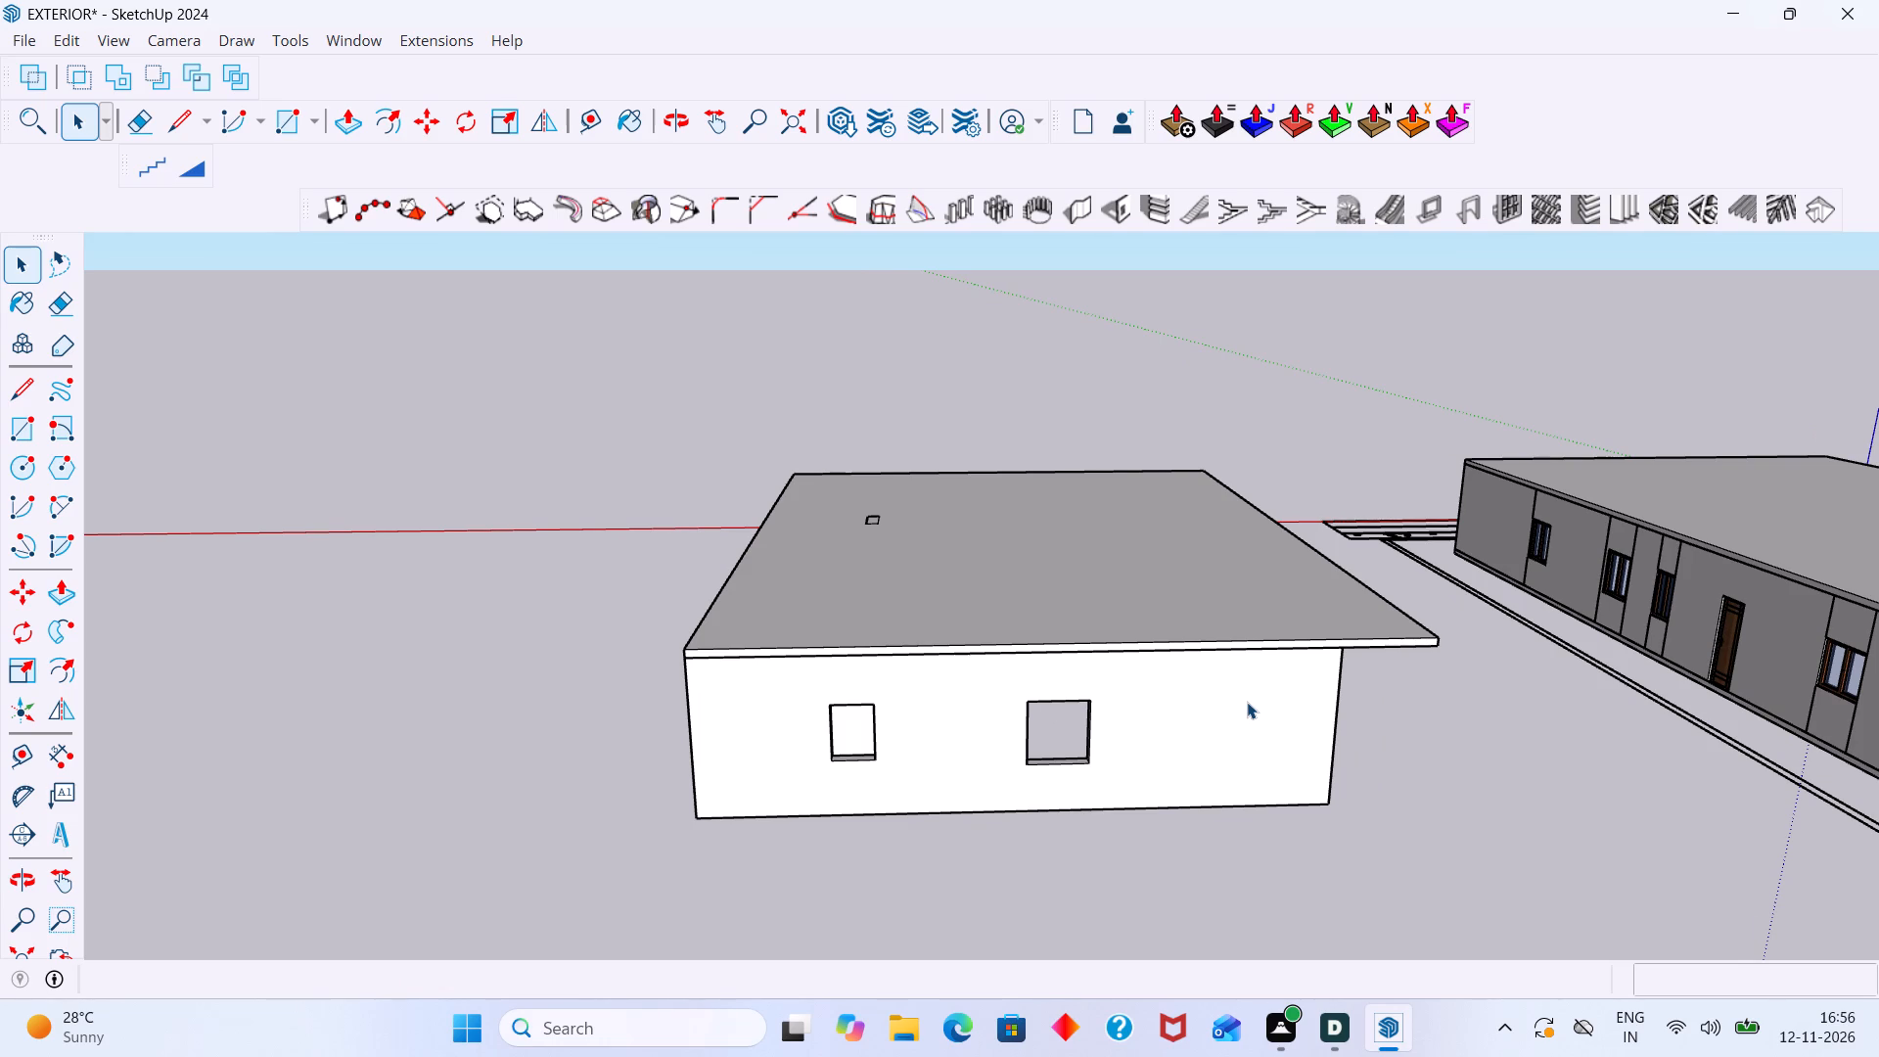
{"action": "scroll", "coordinate": [1087, 586], "scroll_direction": "down", "scroll_amount": 4}
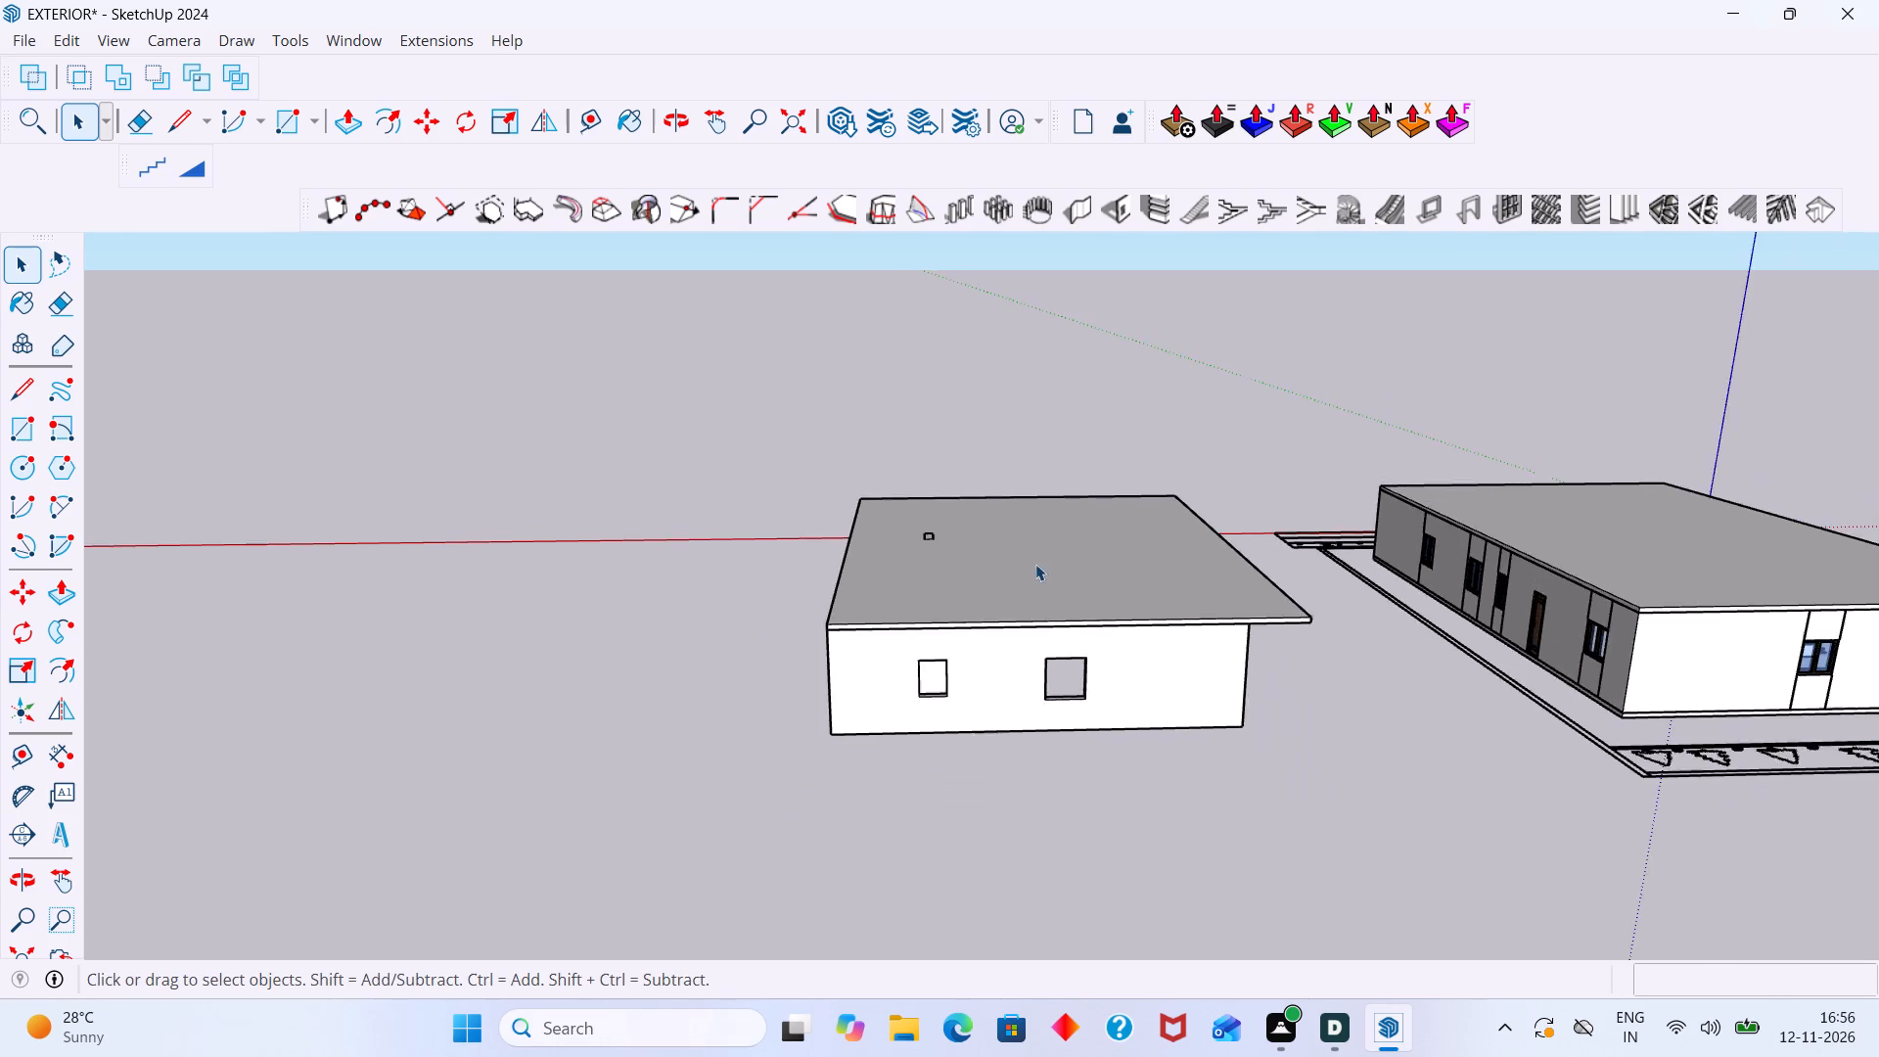
{"action": "middle_click_drag", "start_coordinate": [1034, 564], "coordinate": [1008, 736]}
{"action": "scroll", "coordinate": [923, 584], "scroll_direction": "up", "scroll_amount": 7}
{"action": "middle_click_drag", "start_coordinate": [925, 619], "coordinate": [1224, 617]}
{"action": "scroll", "coordinate": [1213, 619], "scroll_direction": "down", "scroll_amount": 7}
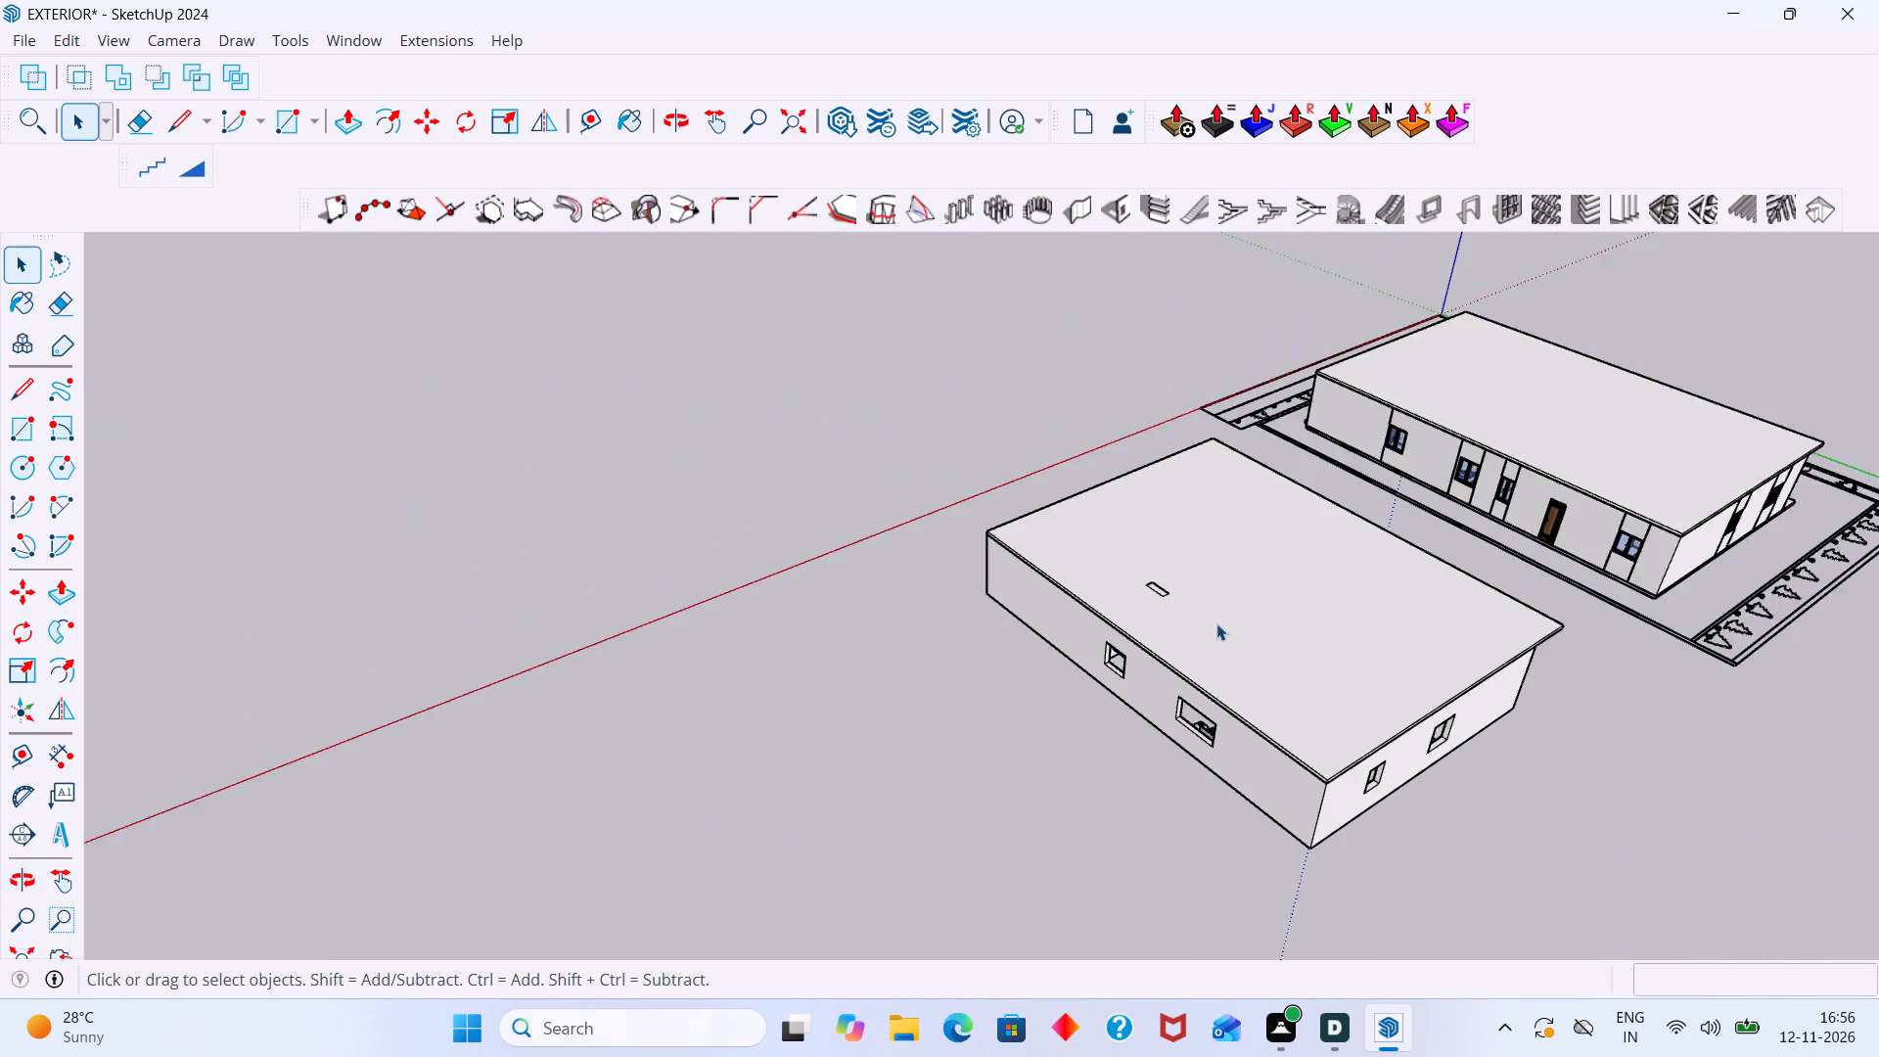
{"action": "scroll", "coordinate": [1216, 623], "scroll_direction": "down", "scroll_amount": 8}
{"action": "middle_click_drag", "start_coordinate": [1282, 767], "coordinate": [1133, 656]}
{"action": "scroll", "coordinate": [1177, 665], "scroll_direction": "up", "scroll_amount": 7}
{"action": "middle_click_drag", "start_coordinate": [1245, 696], "coordinate": [1252, 596]}
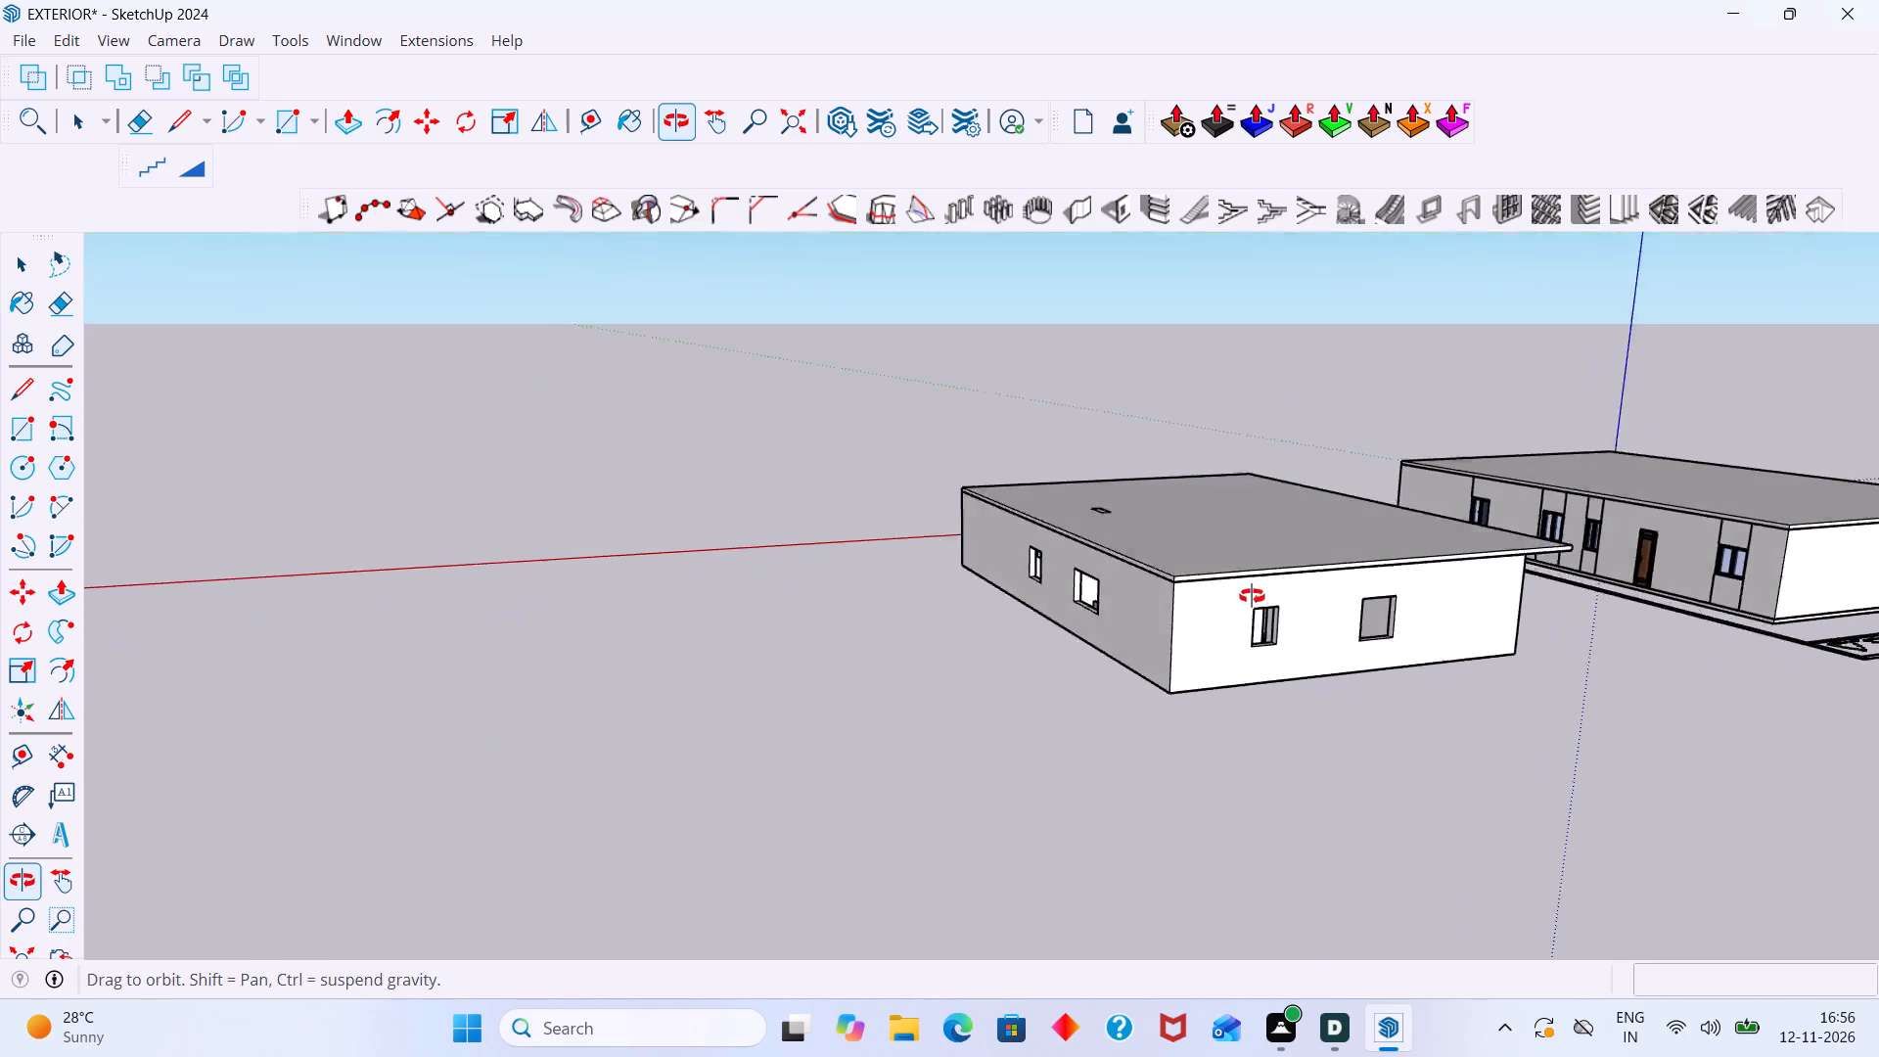
{"action": "middle_click_drag", "start_coordinate": [1252, 596], "coordinate": [1252, 581]}
{"action": "scroll", "coordinate": [1255, 580], "scroll_direction": "up", "scroll_amount": 14}
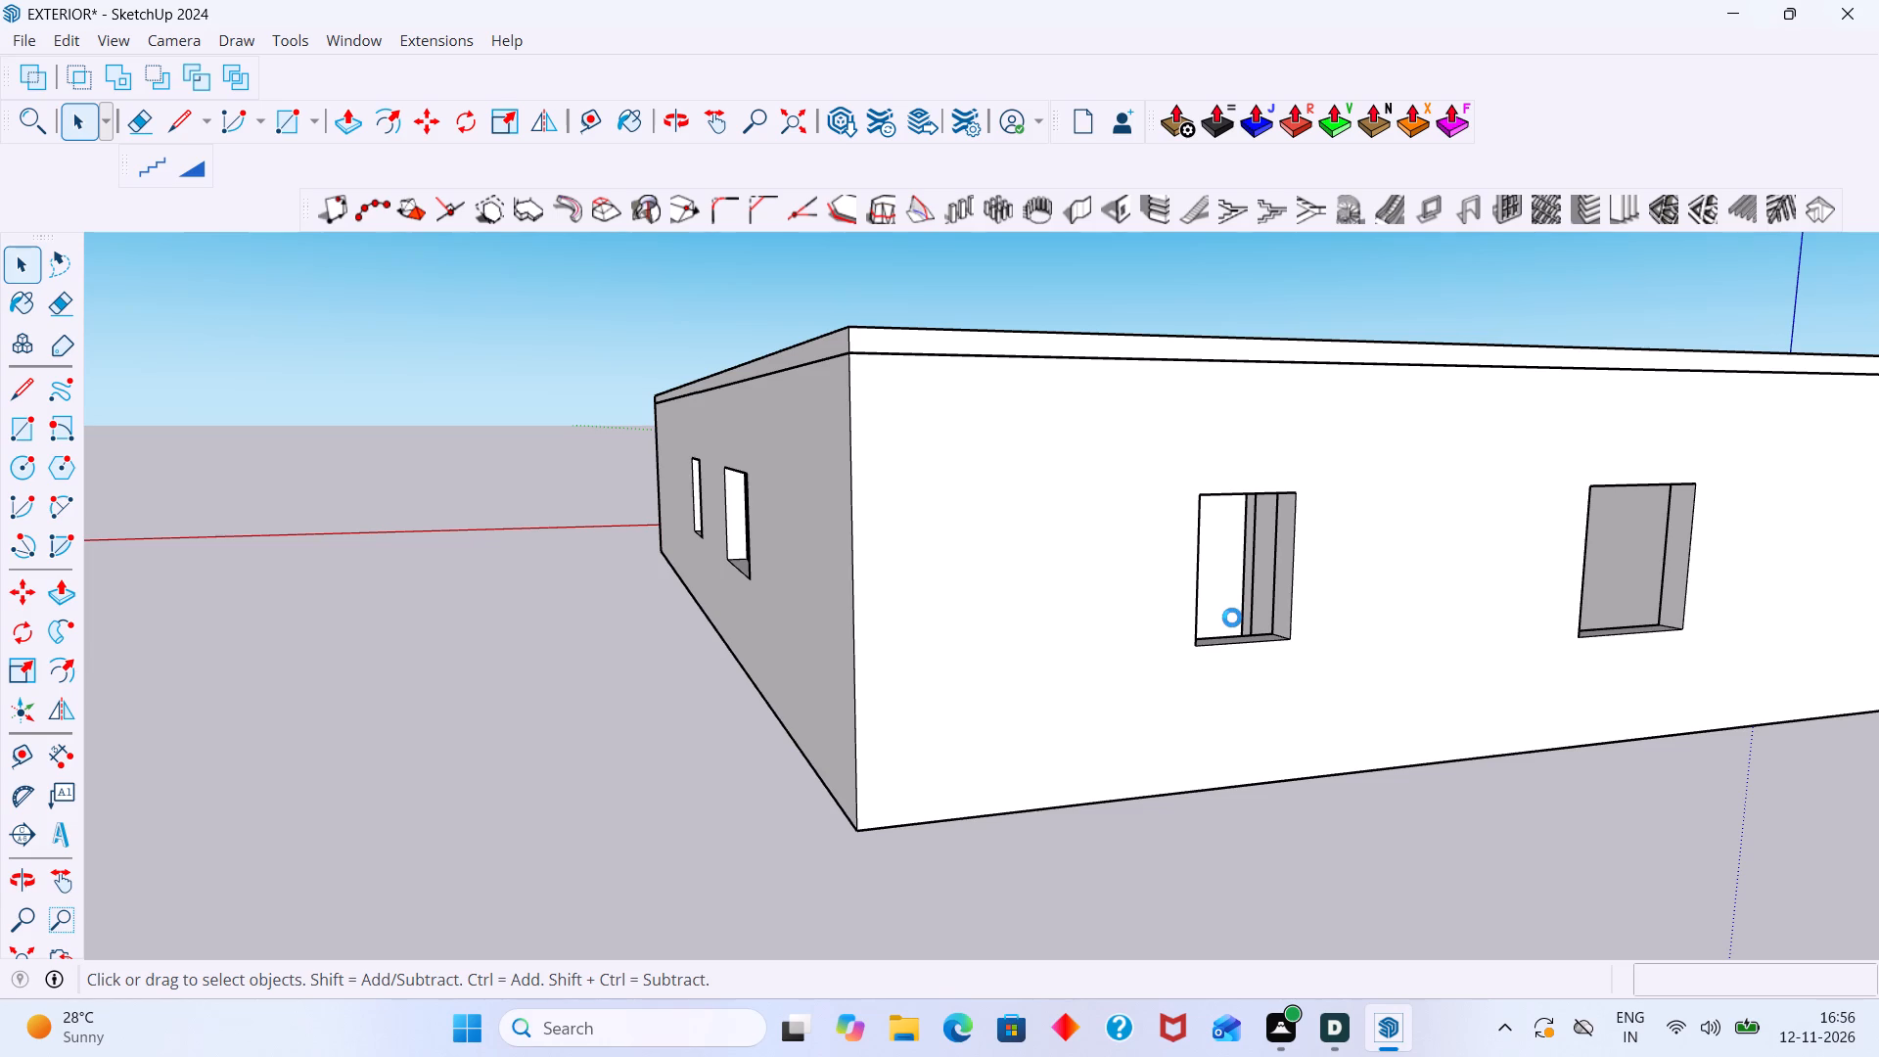
{"action": "scroll", "coordinate": [1221, 610], "scroll_direction": "down", "scroll_amount": 2}
{"action": "middle_click", "coordinate": [1255, 620]}
{"action": "scroll", "coordinate": [1251, 618], "scroll_direction": "down", "scroll_amount": 5}
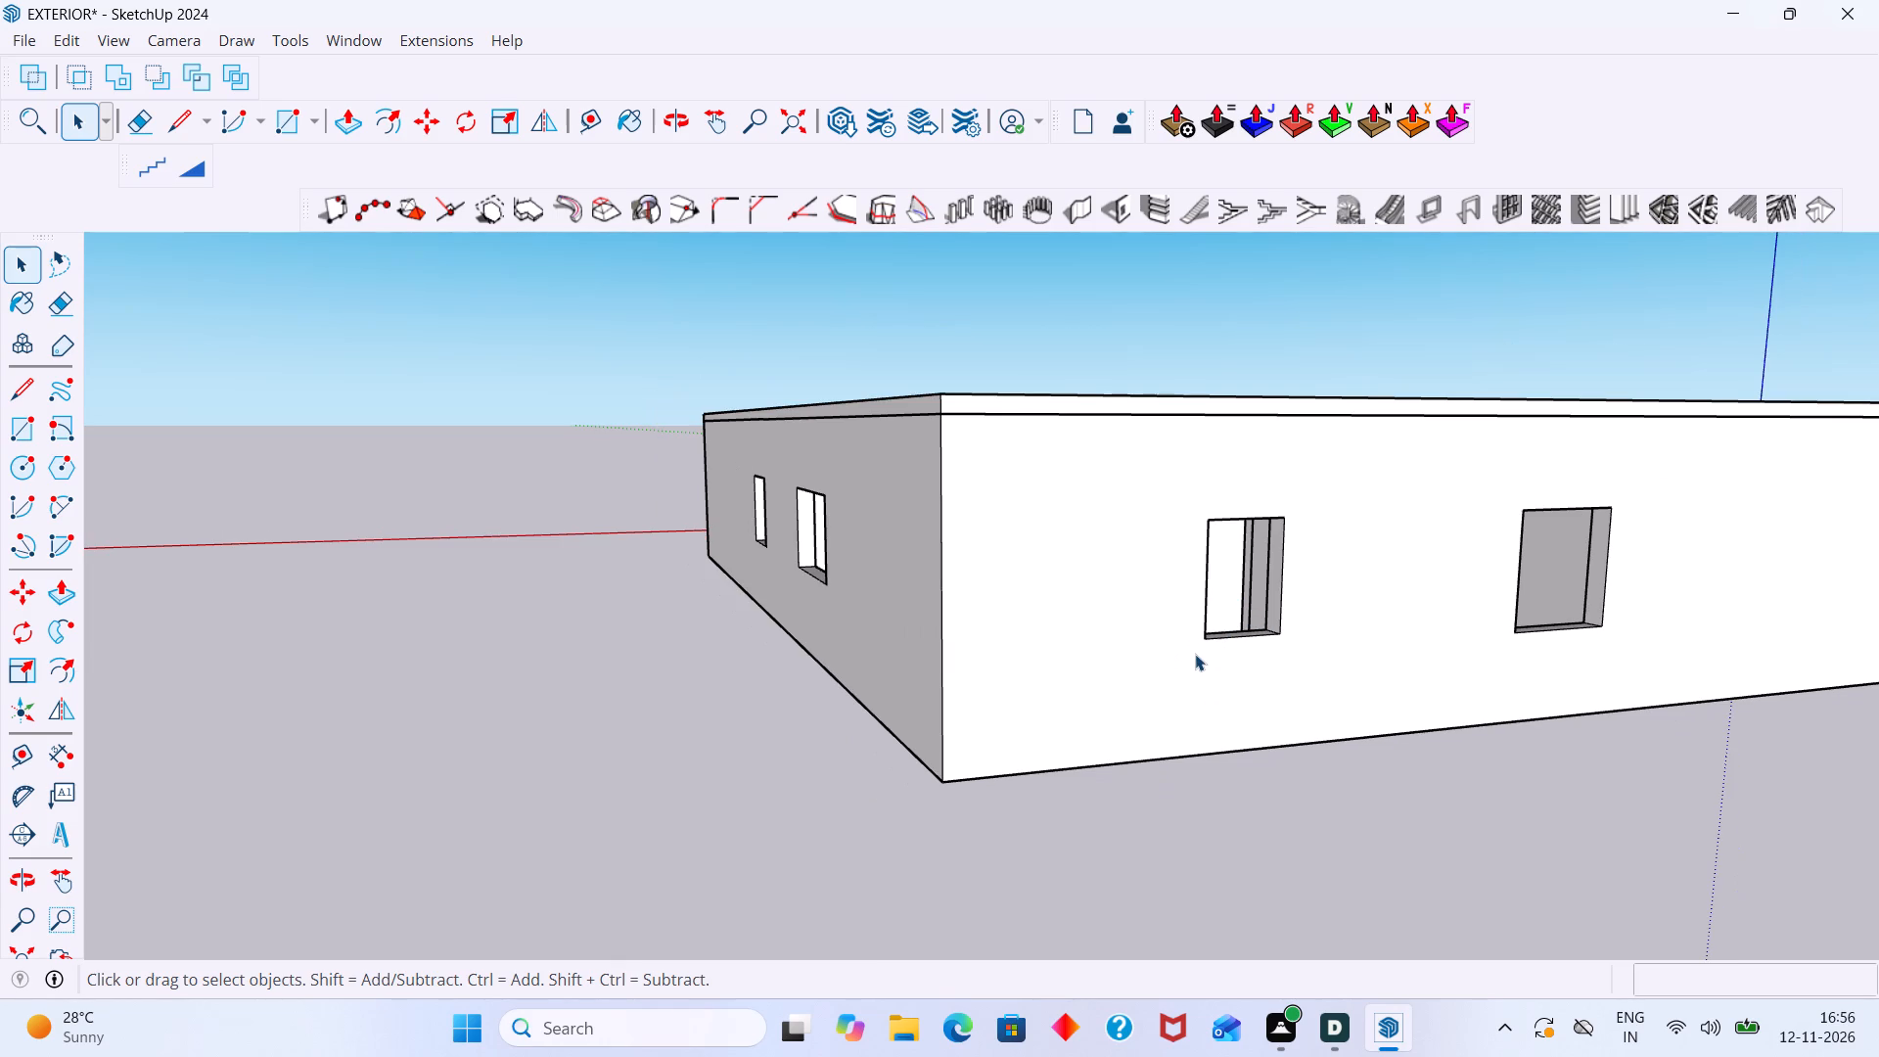
{"action": "scroll", "coordinate": [1314, 580], "scroll_direction": "down", "scroll_amount": 6}
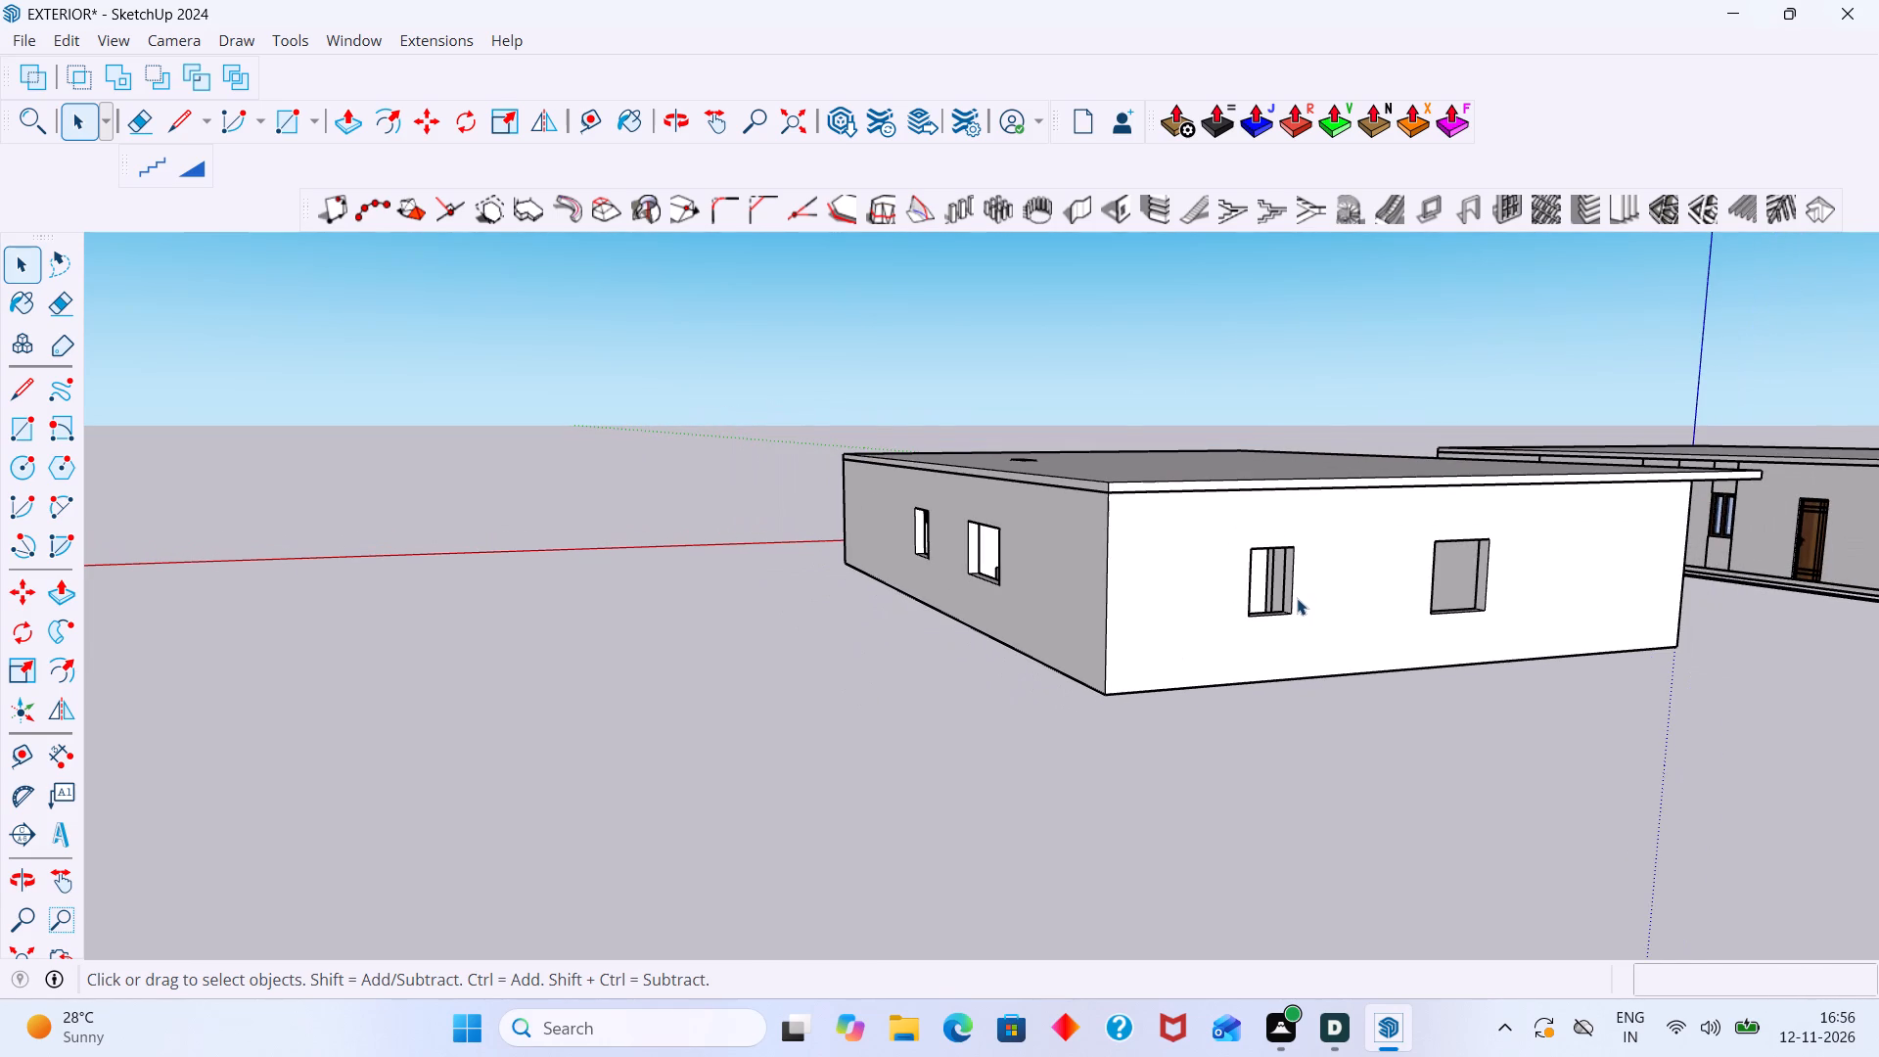
{"action": "scroll", "coordinate": [1307, 599], "scroll_direction": "down", "scroll_amount": 4}
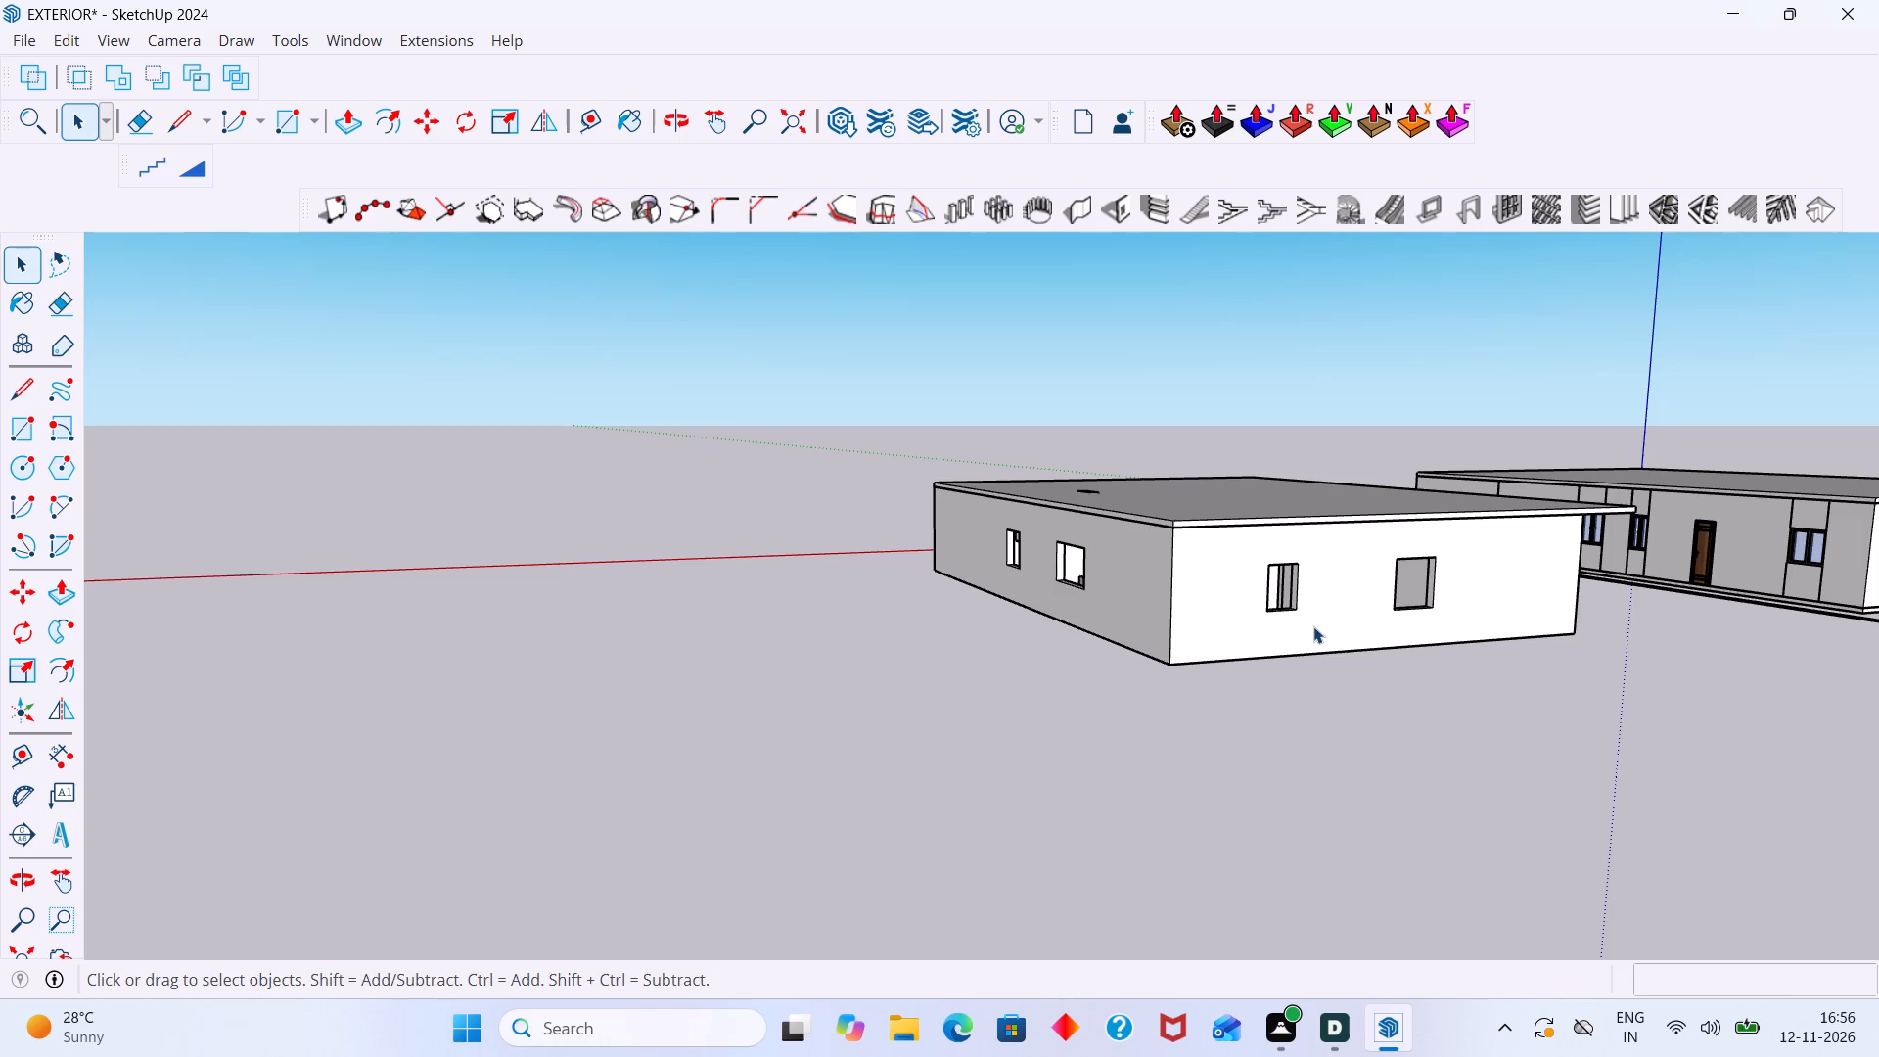
{"action": "middle_click_drag", "start_coordinate": [1313, 626], "coordinate": [897, 592]}
{"action": "scroll", "coordinate": [1019, 600], "scroll_direction": "down", "scroll_amount": 3}
{"action": "middle_click_drag", "start_coordinate": [1155, 635], "coordinate": [866, 697]}
{"action": "scroll", "coordinate": [874, 654], "scroll_direction": "up", "scroll_amount": 5}
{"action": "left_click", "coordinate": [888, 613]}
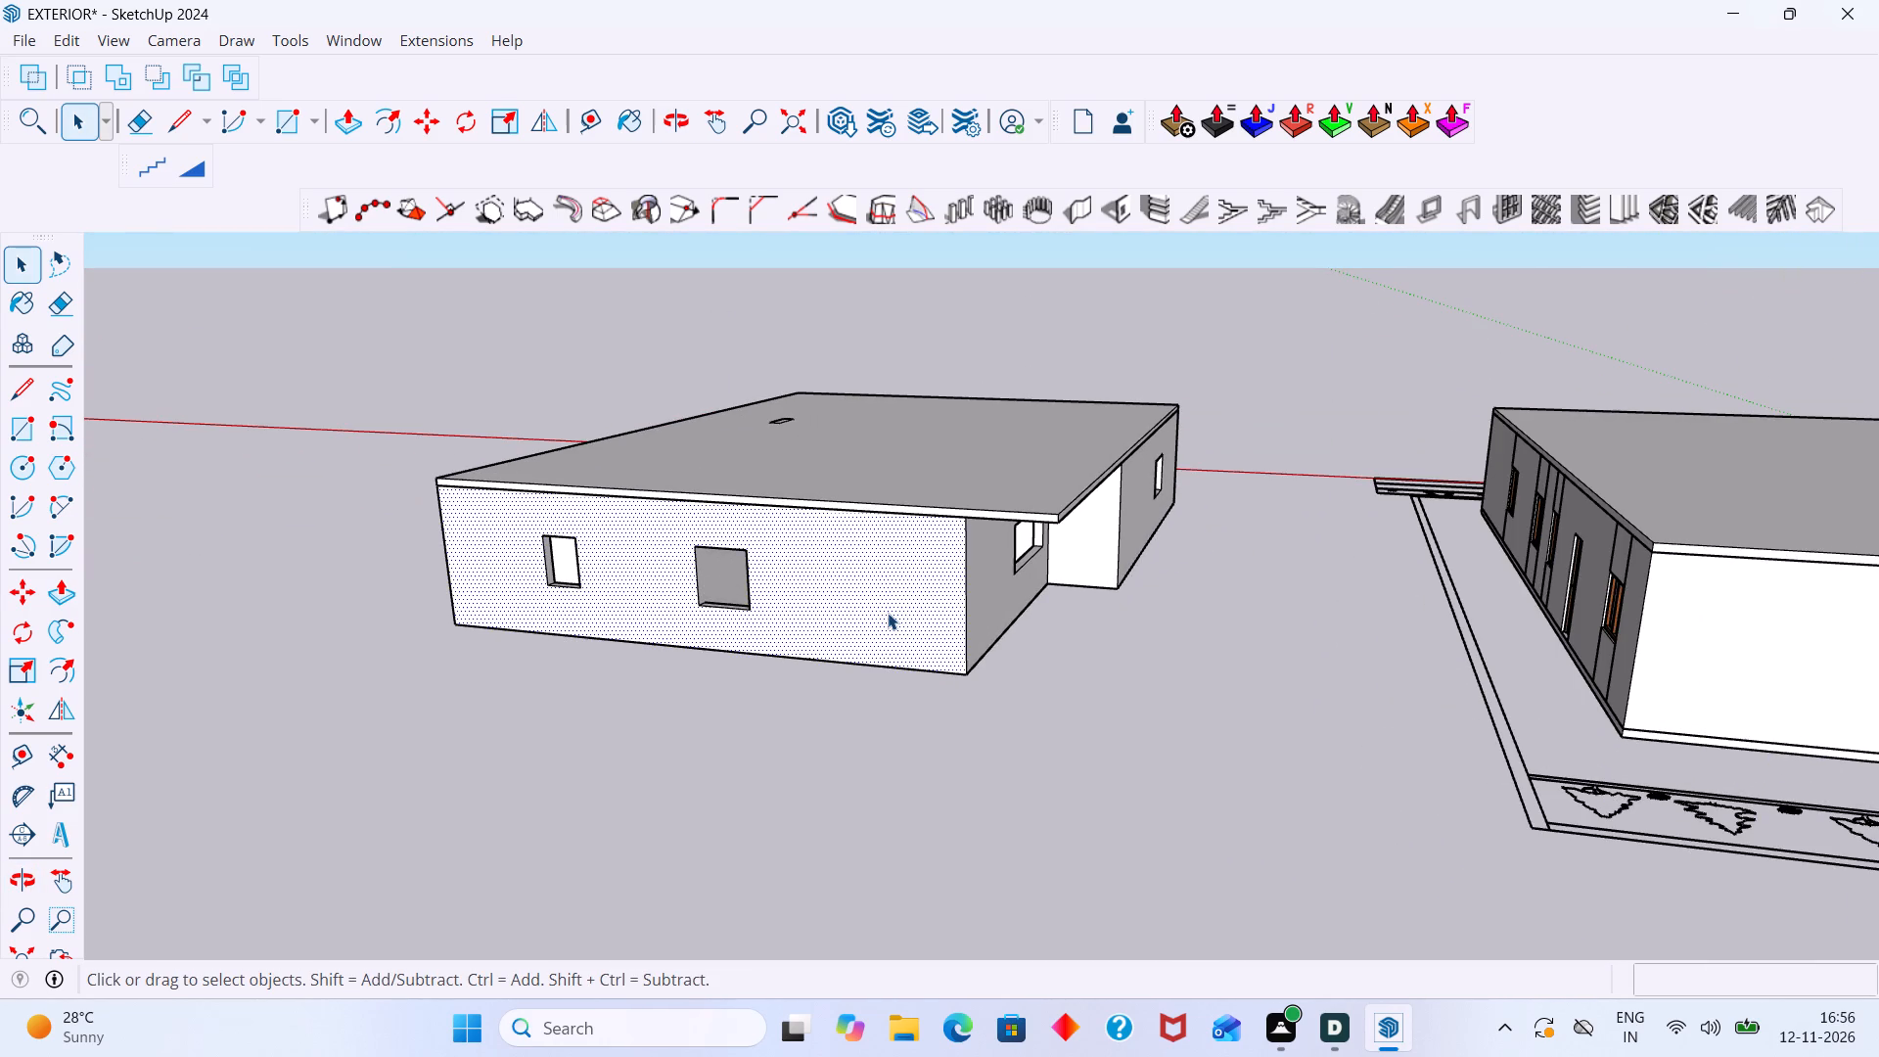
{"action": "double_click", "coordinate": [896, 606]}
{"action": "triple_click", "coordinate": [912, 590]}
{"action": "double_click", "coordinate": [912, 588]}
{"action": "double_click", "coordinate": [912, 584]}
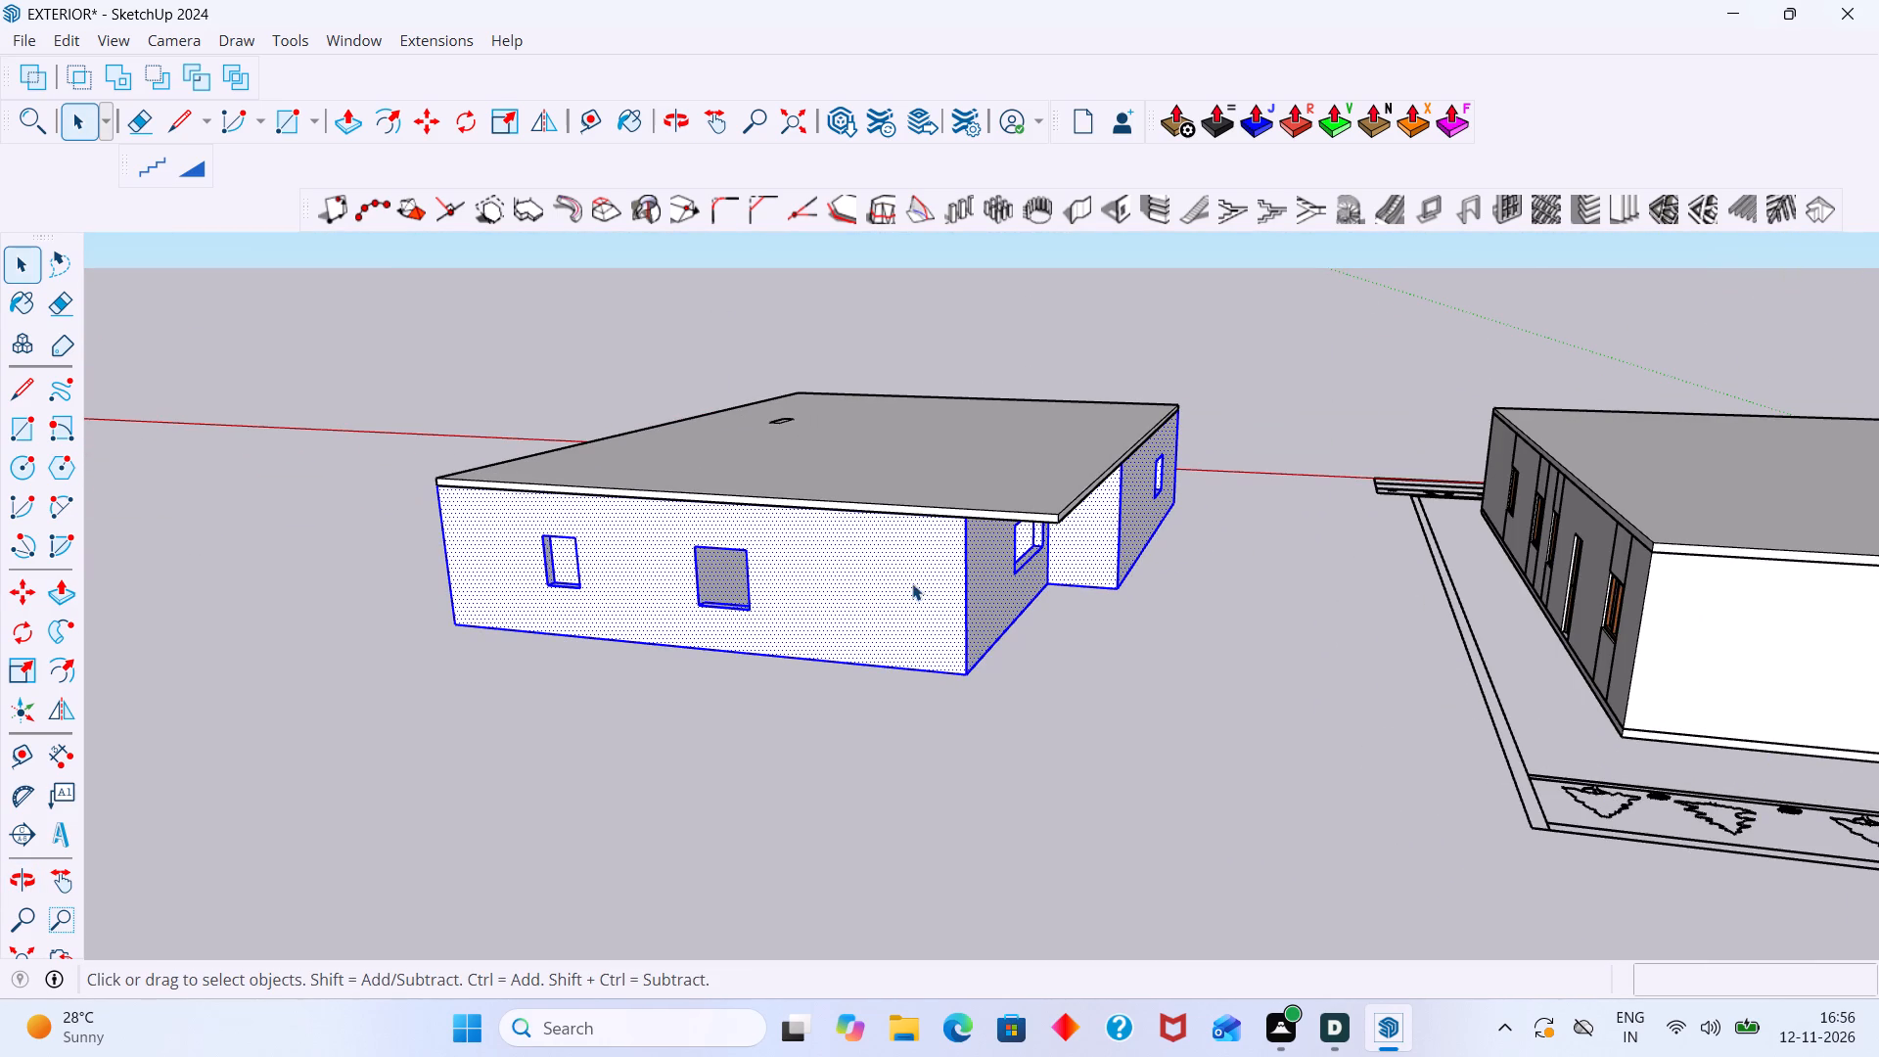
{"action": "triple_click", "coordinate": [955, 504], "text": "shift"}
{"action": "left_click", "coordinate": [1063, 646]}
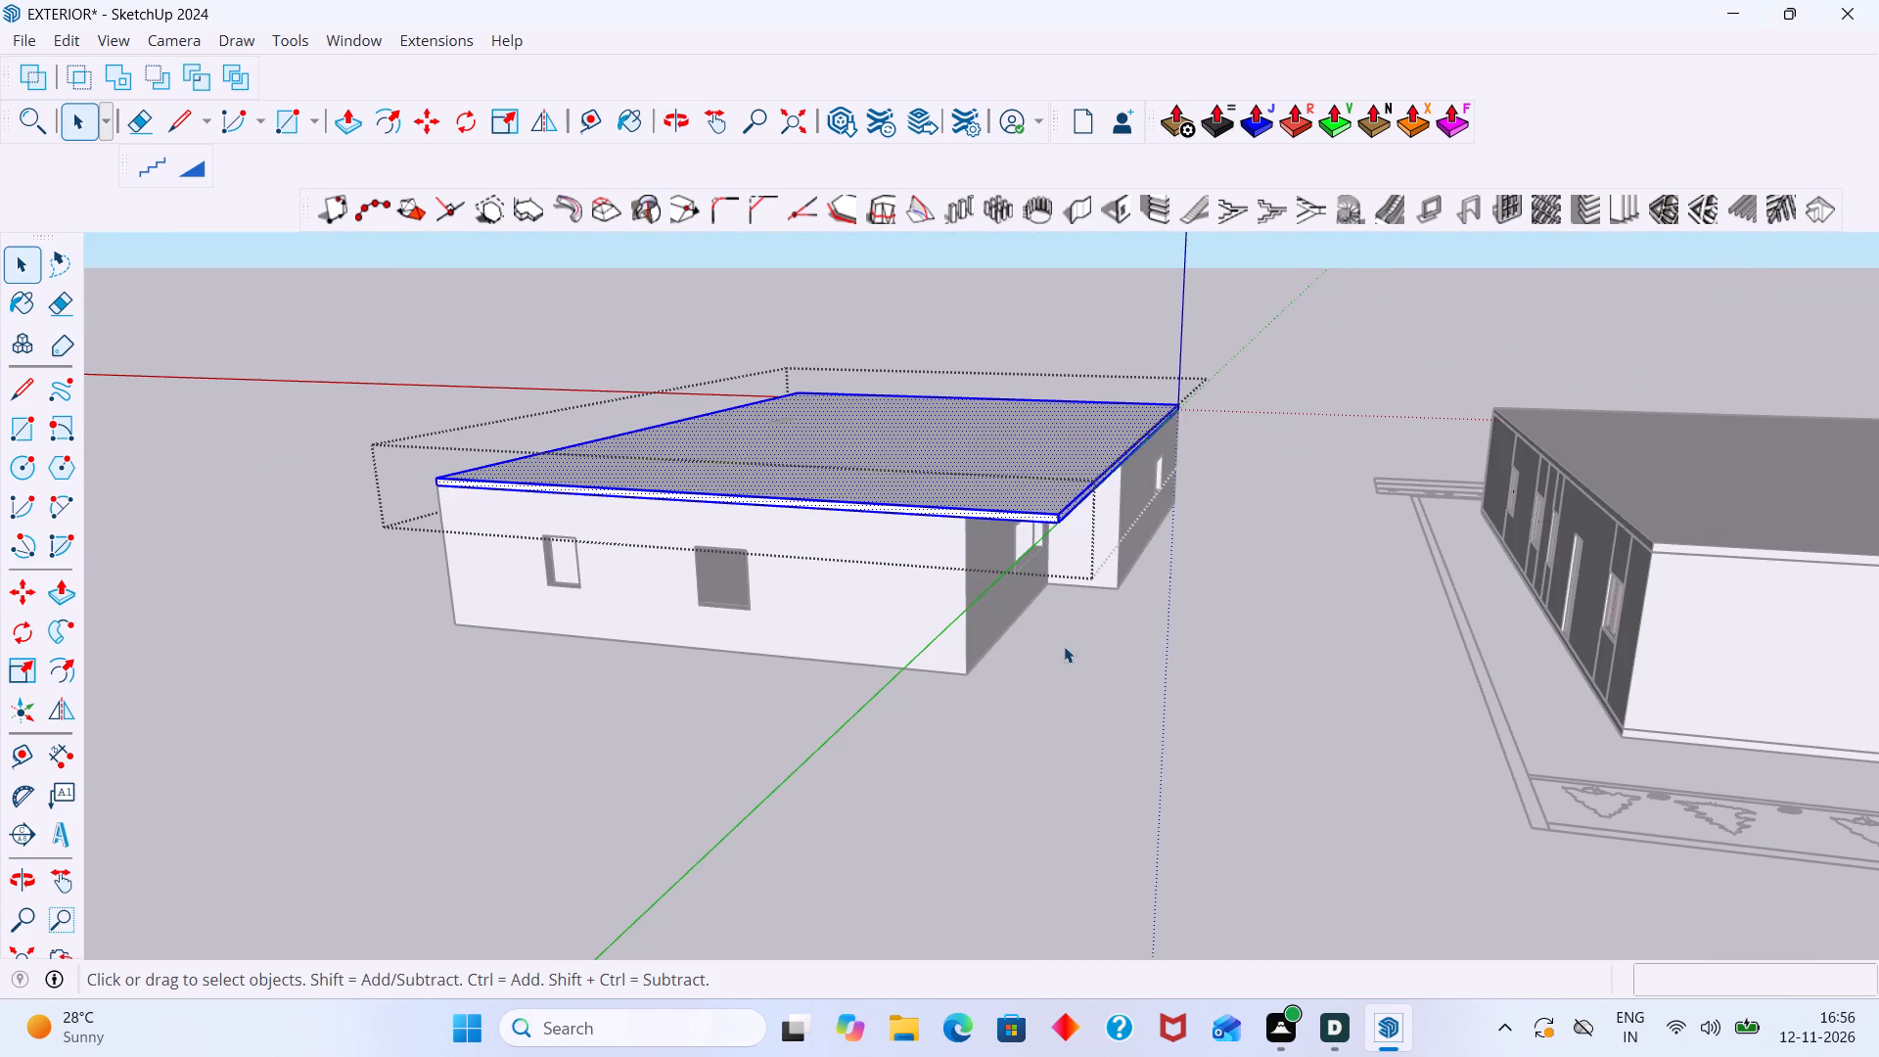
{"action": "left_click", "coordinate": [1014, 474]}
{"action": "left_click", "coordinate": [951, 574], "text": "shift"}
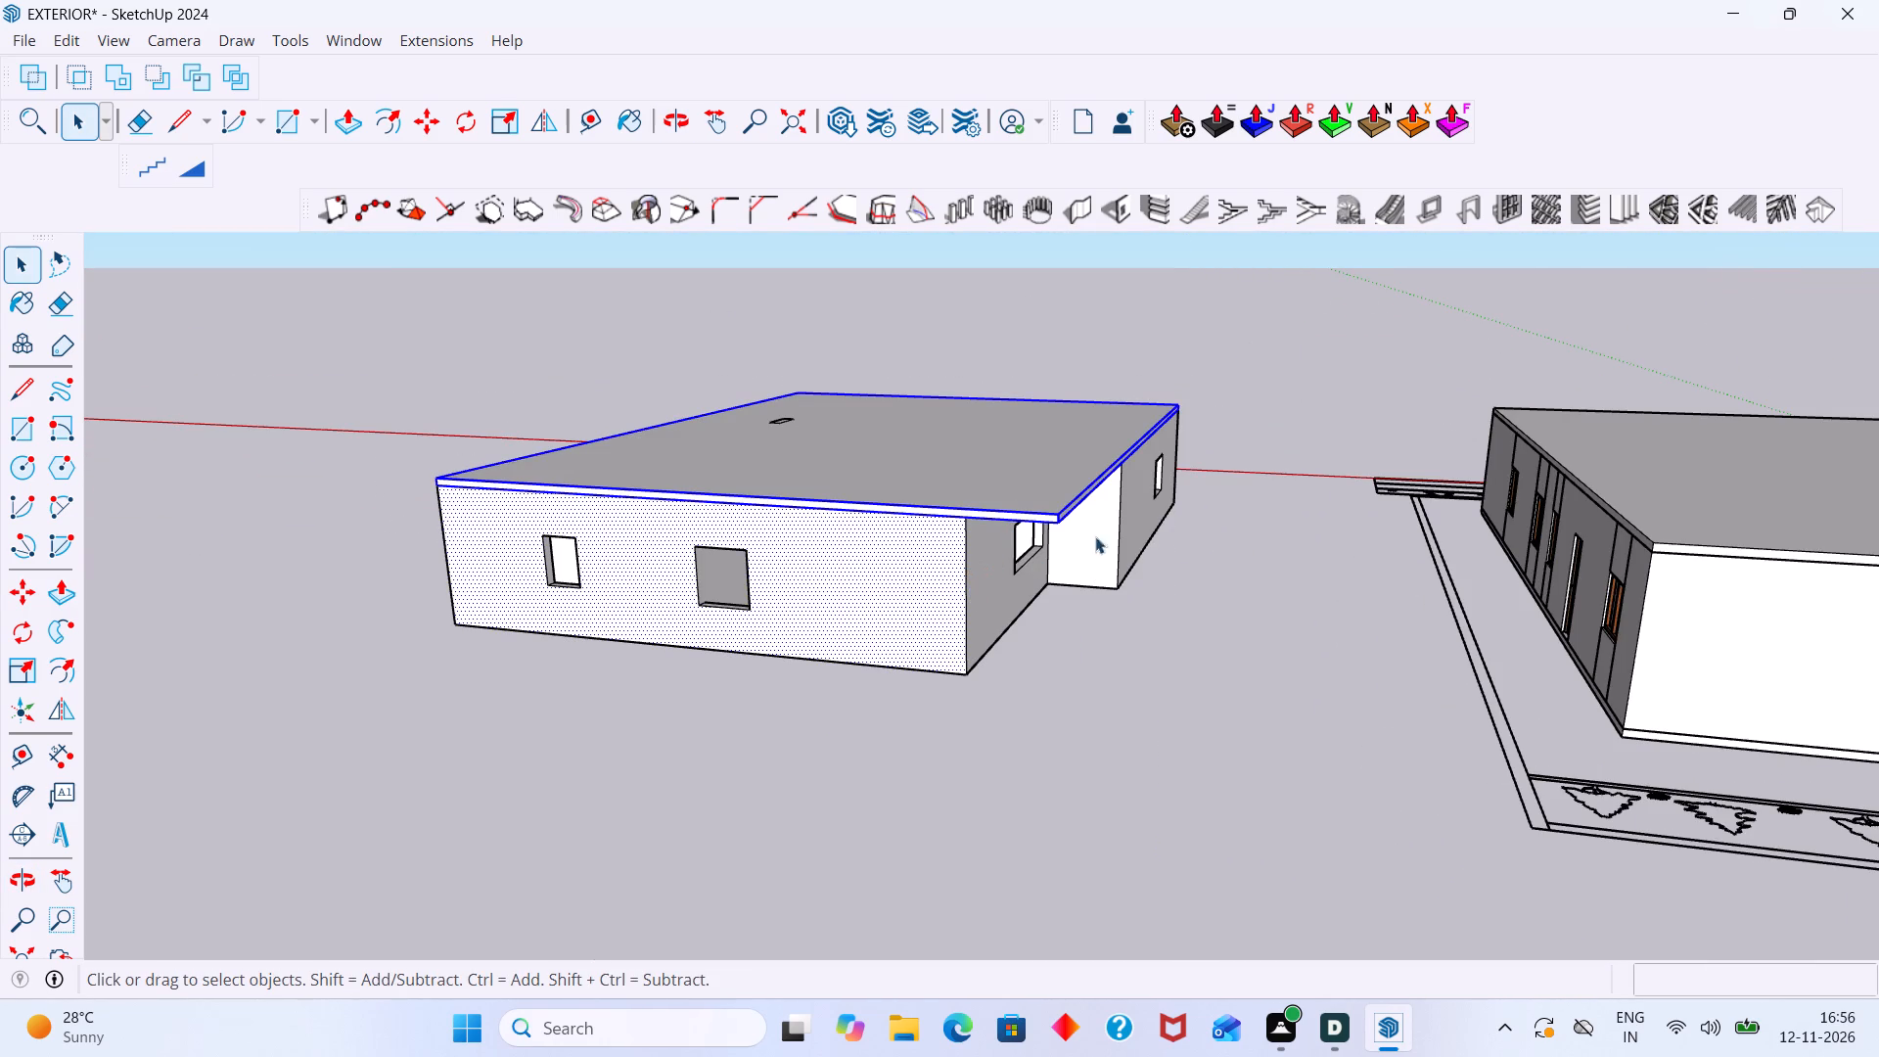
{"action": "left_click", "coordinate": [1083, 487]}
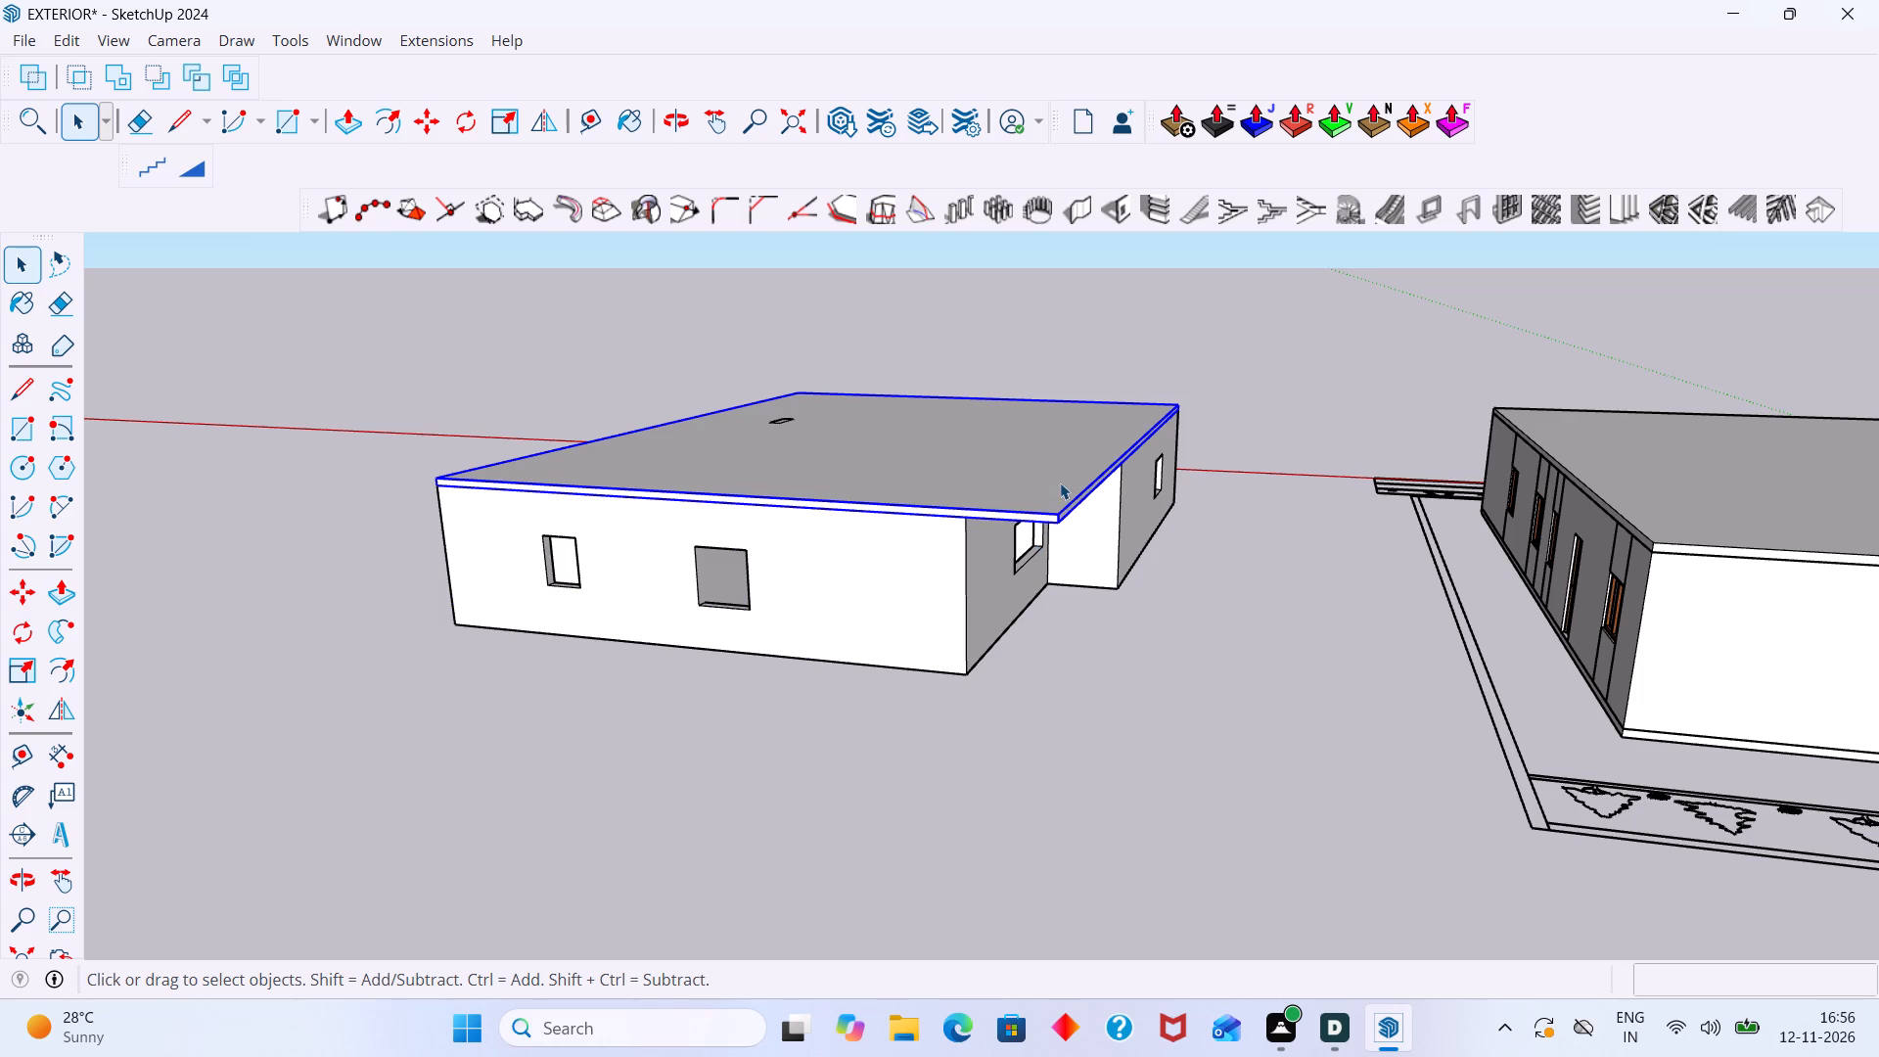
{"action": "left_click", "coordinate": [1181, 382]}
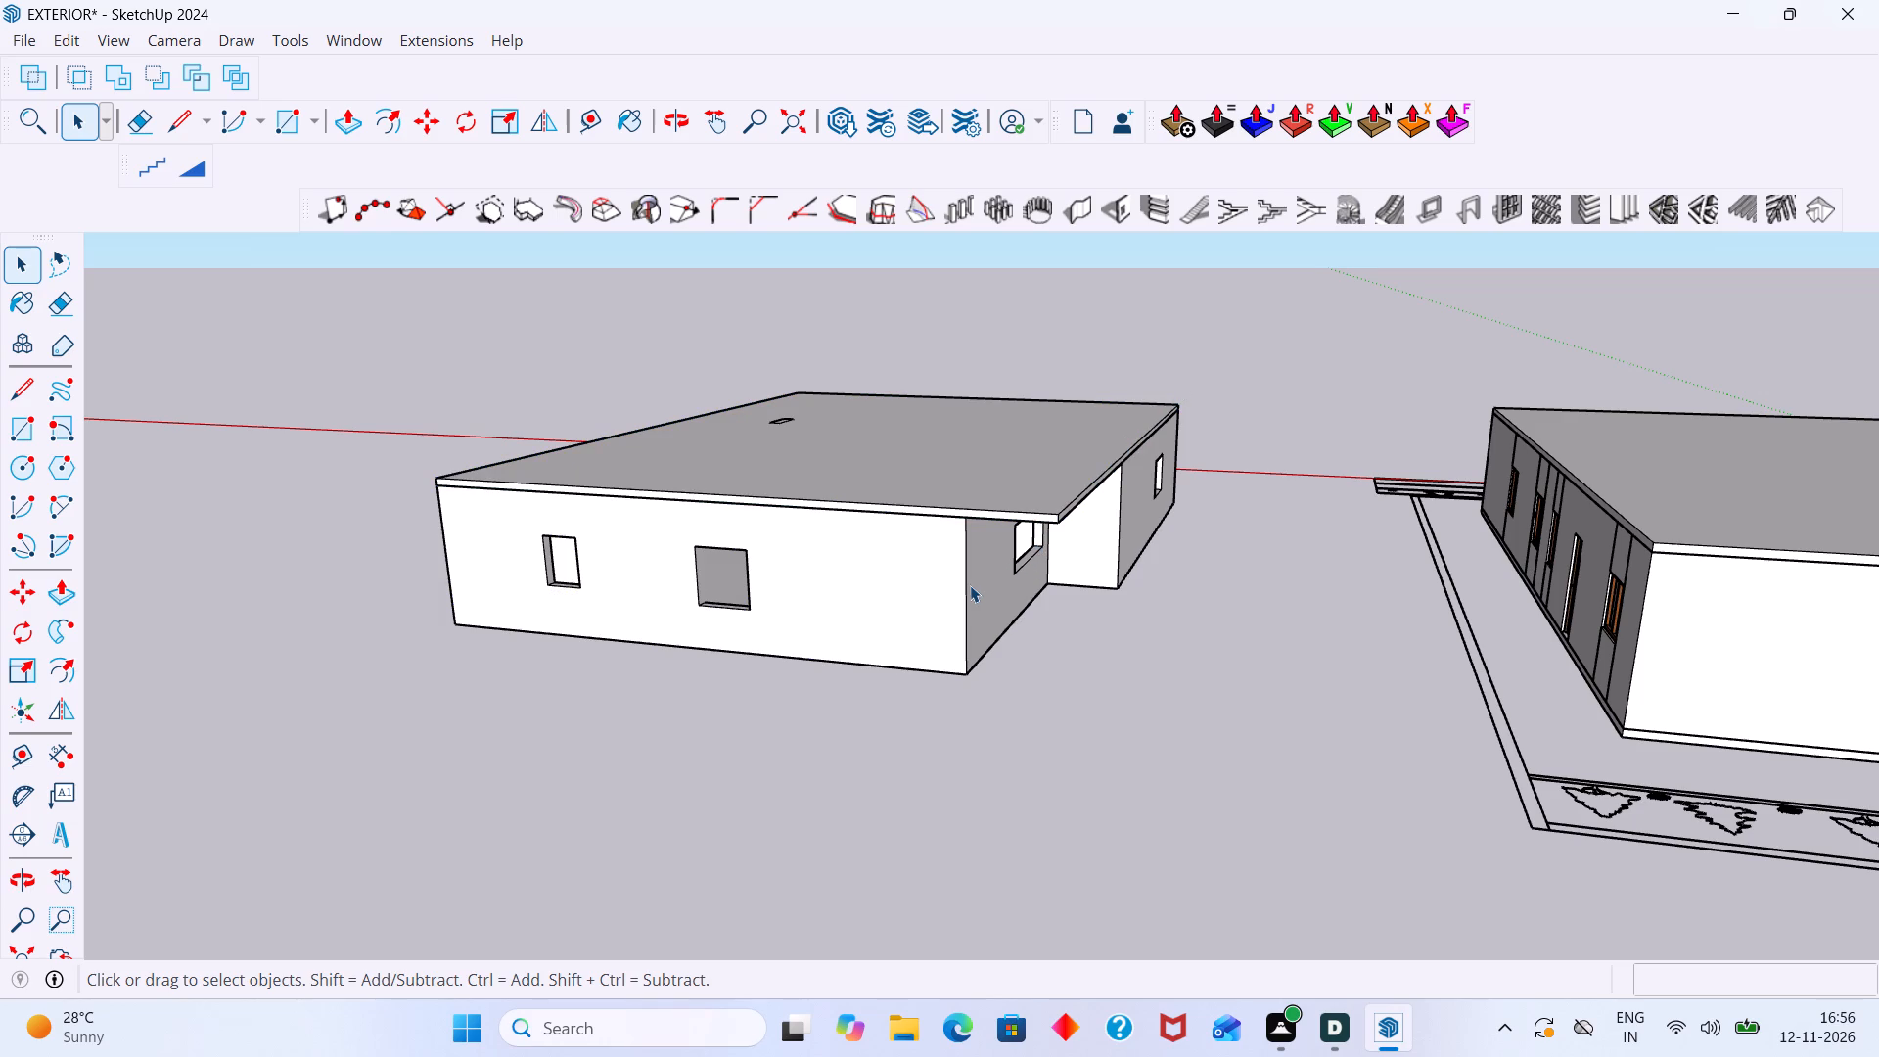
Make a group of all the upper floor's connected wall geometry, leaving out the roof slab.
{"action": "triple_click", "coordinate": [970, 585]}
{"action": "double_click", "coordinate": [969, 585]}
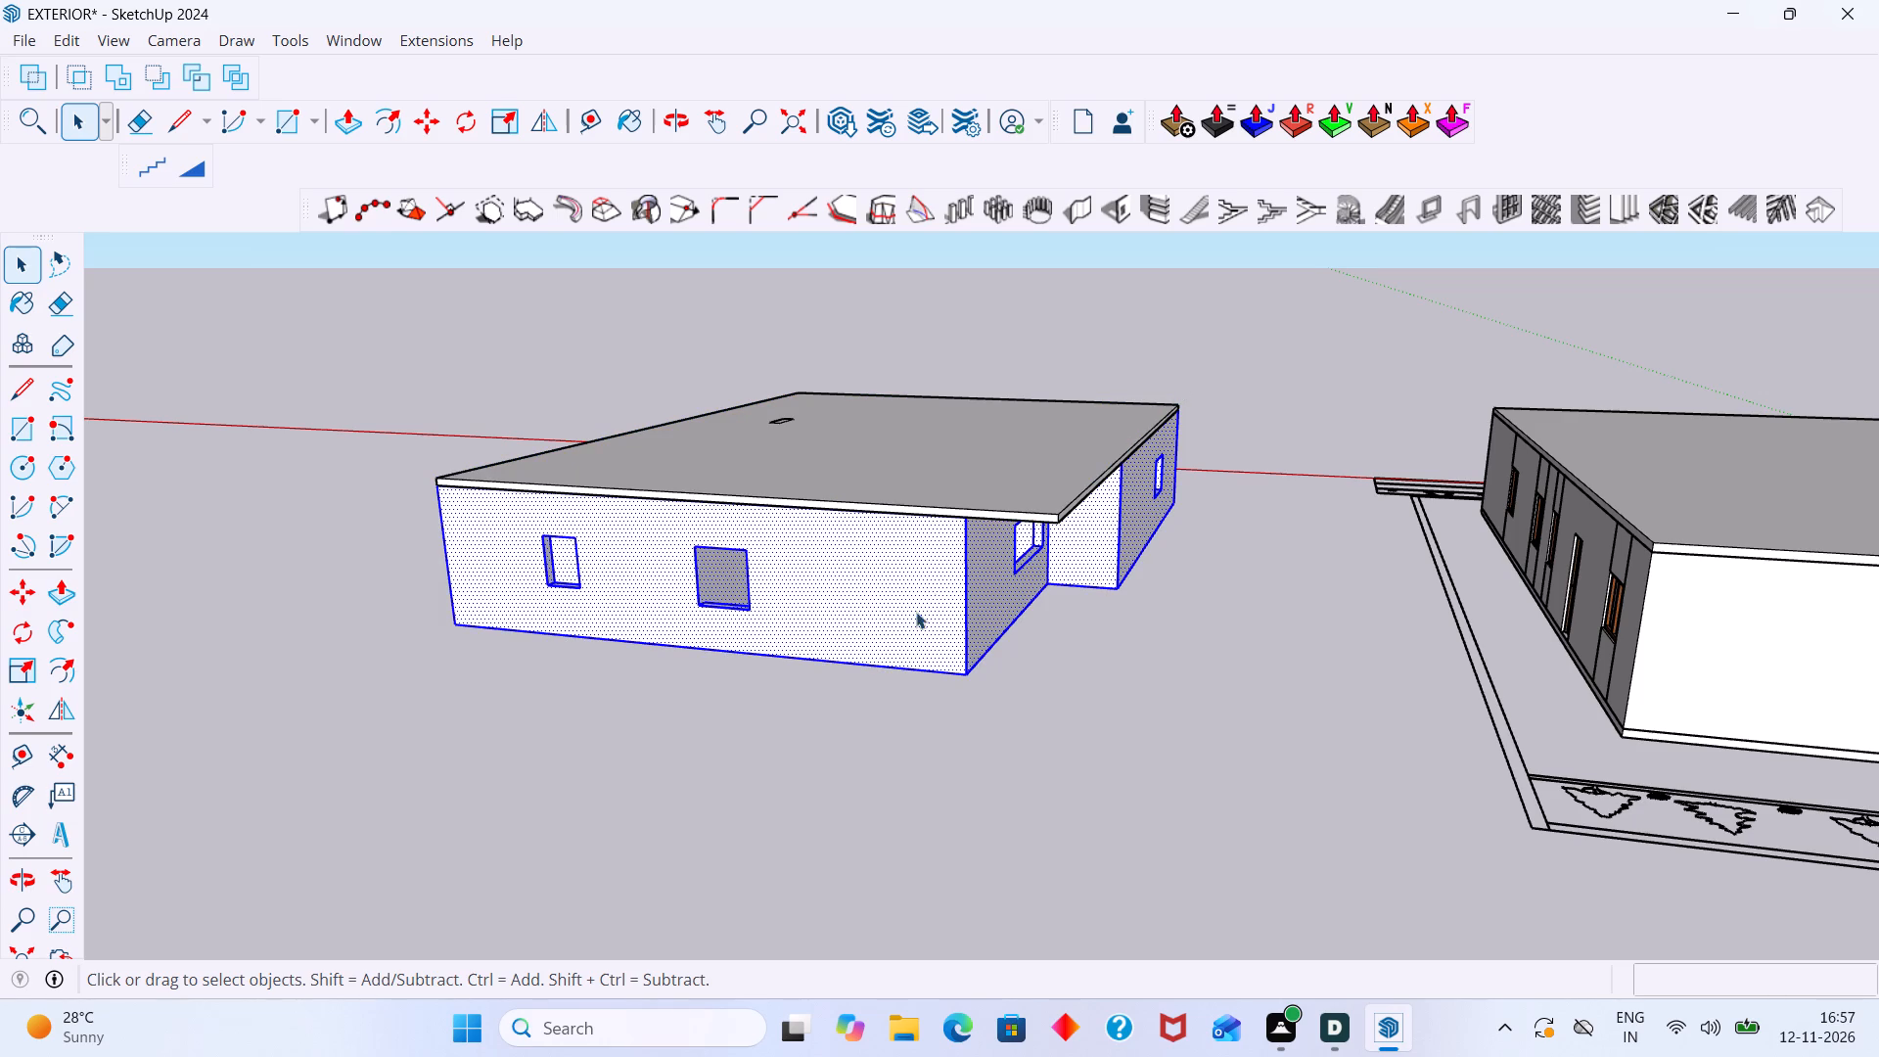
{"action": "middle_click_drag", "start_coordinate": [916, 612], "coordinate": [1400, 600]}
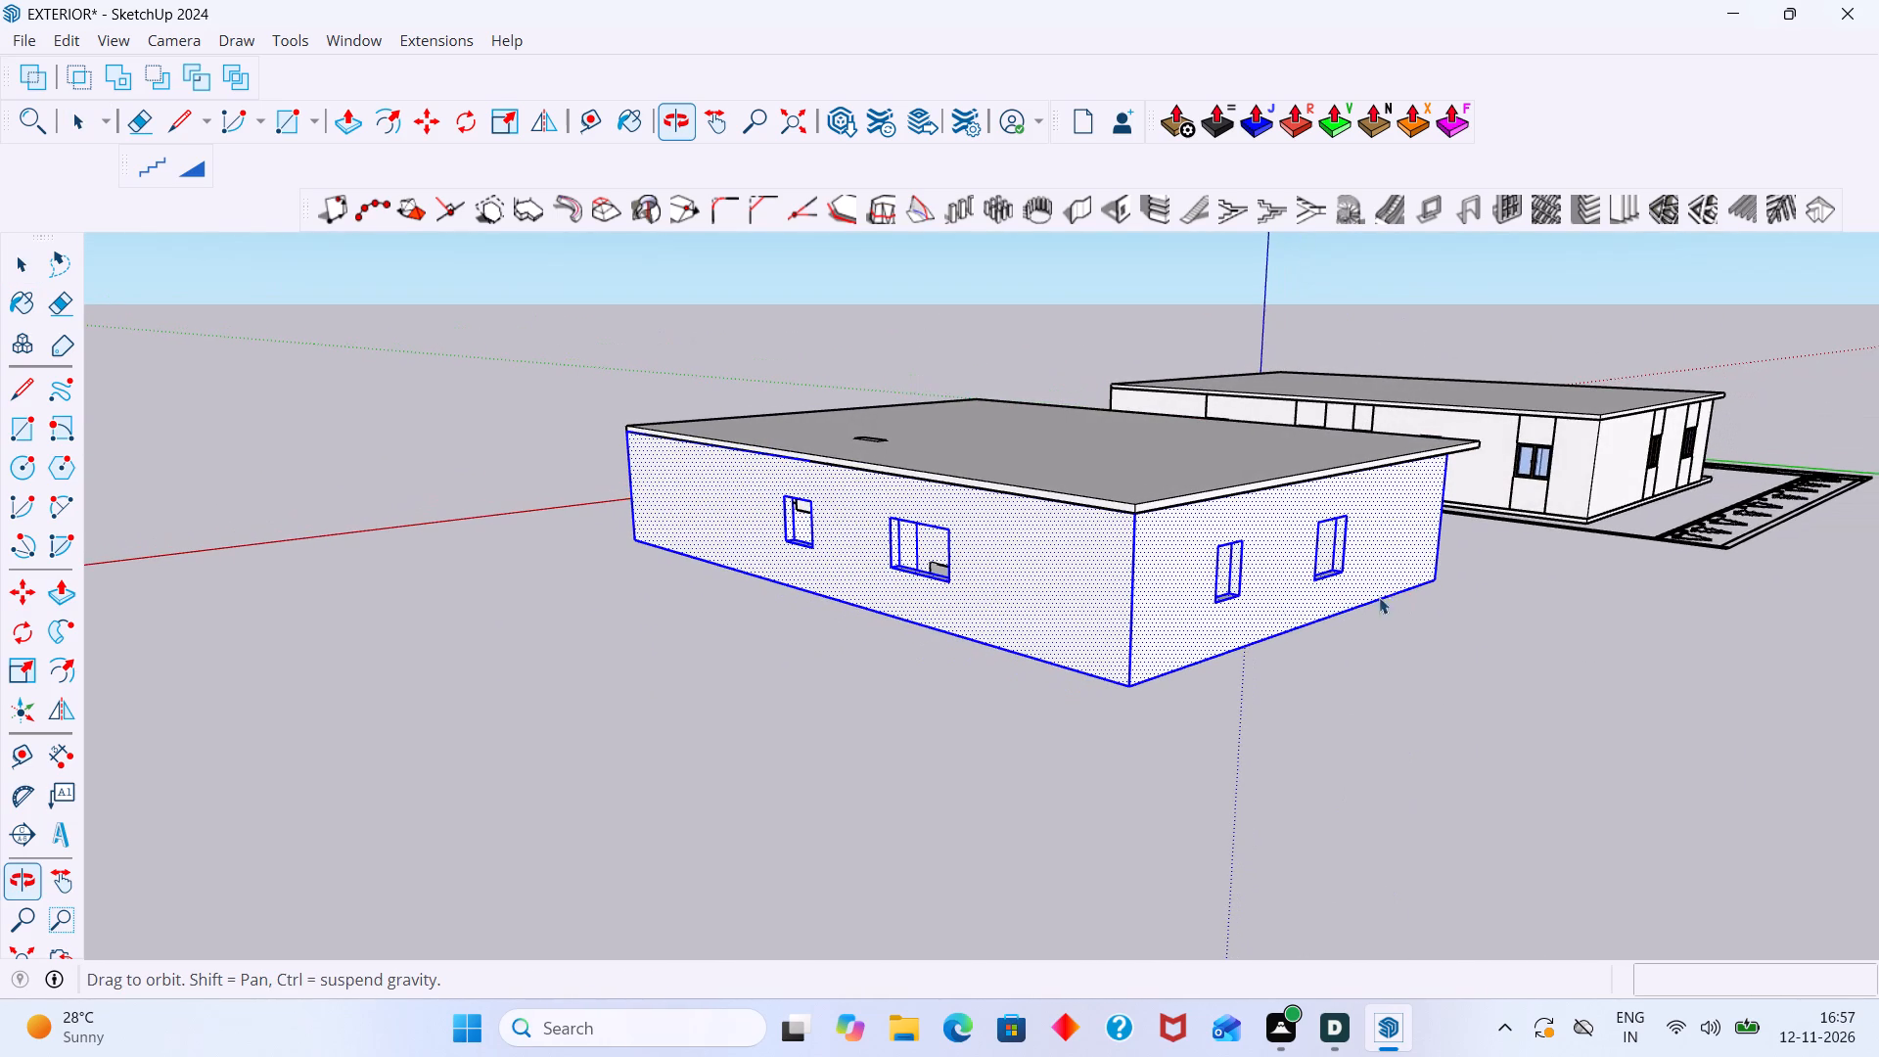
{"action": "right_click", "coordinate": [1161, 614]}
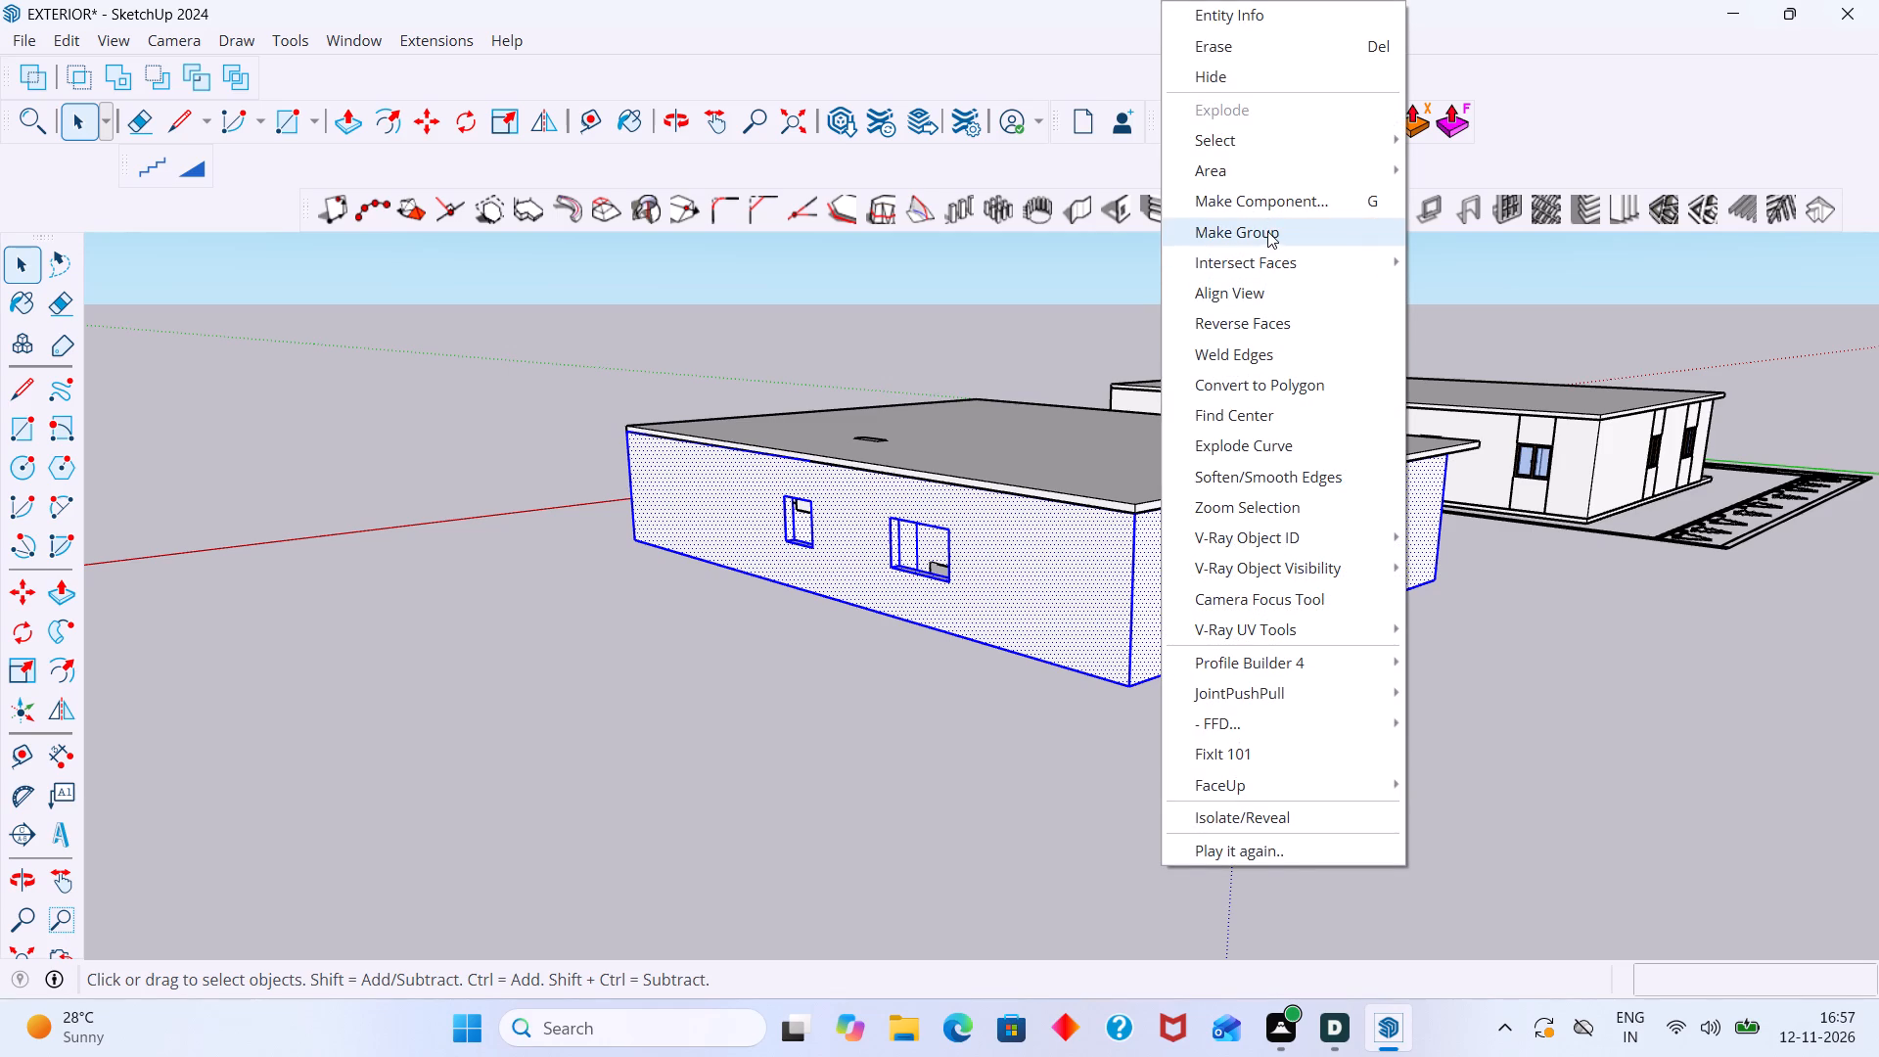
{"action": "left_click", "coordinate": [1267, 231]}
{"action": "left_click", "coordinate": [1314, 639]}
{"action": "scroll", "coordinate": [1233, 585], "scroll_direction": "down", "scroll_amount": 1}
{"action": "middle_click_drag", "start_coordinate": [1217, 599], "coordinate": [1063, 606]}
{"action": "scroll", "coordinate": [1115, 623], "scroll_direction": "down", "scroll_amount": 2}
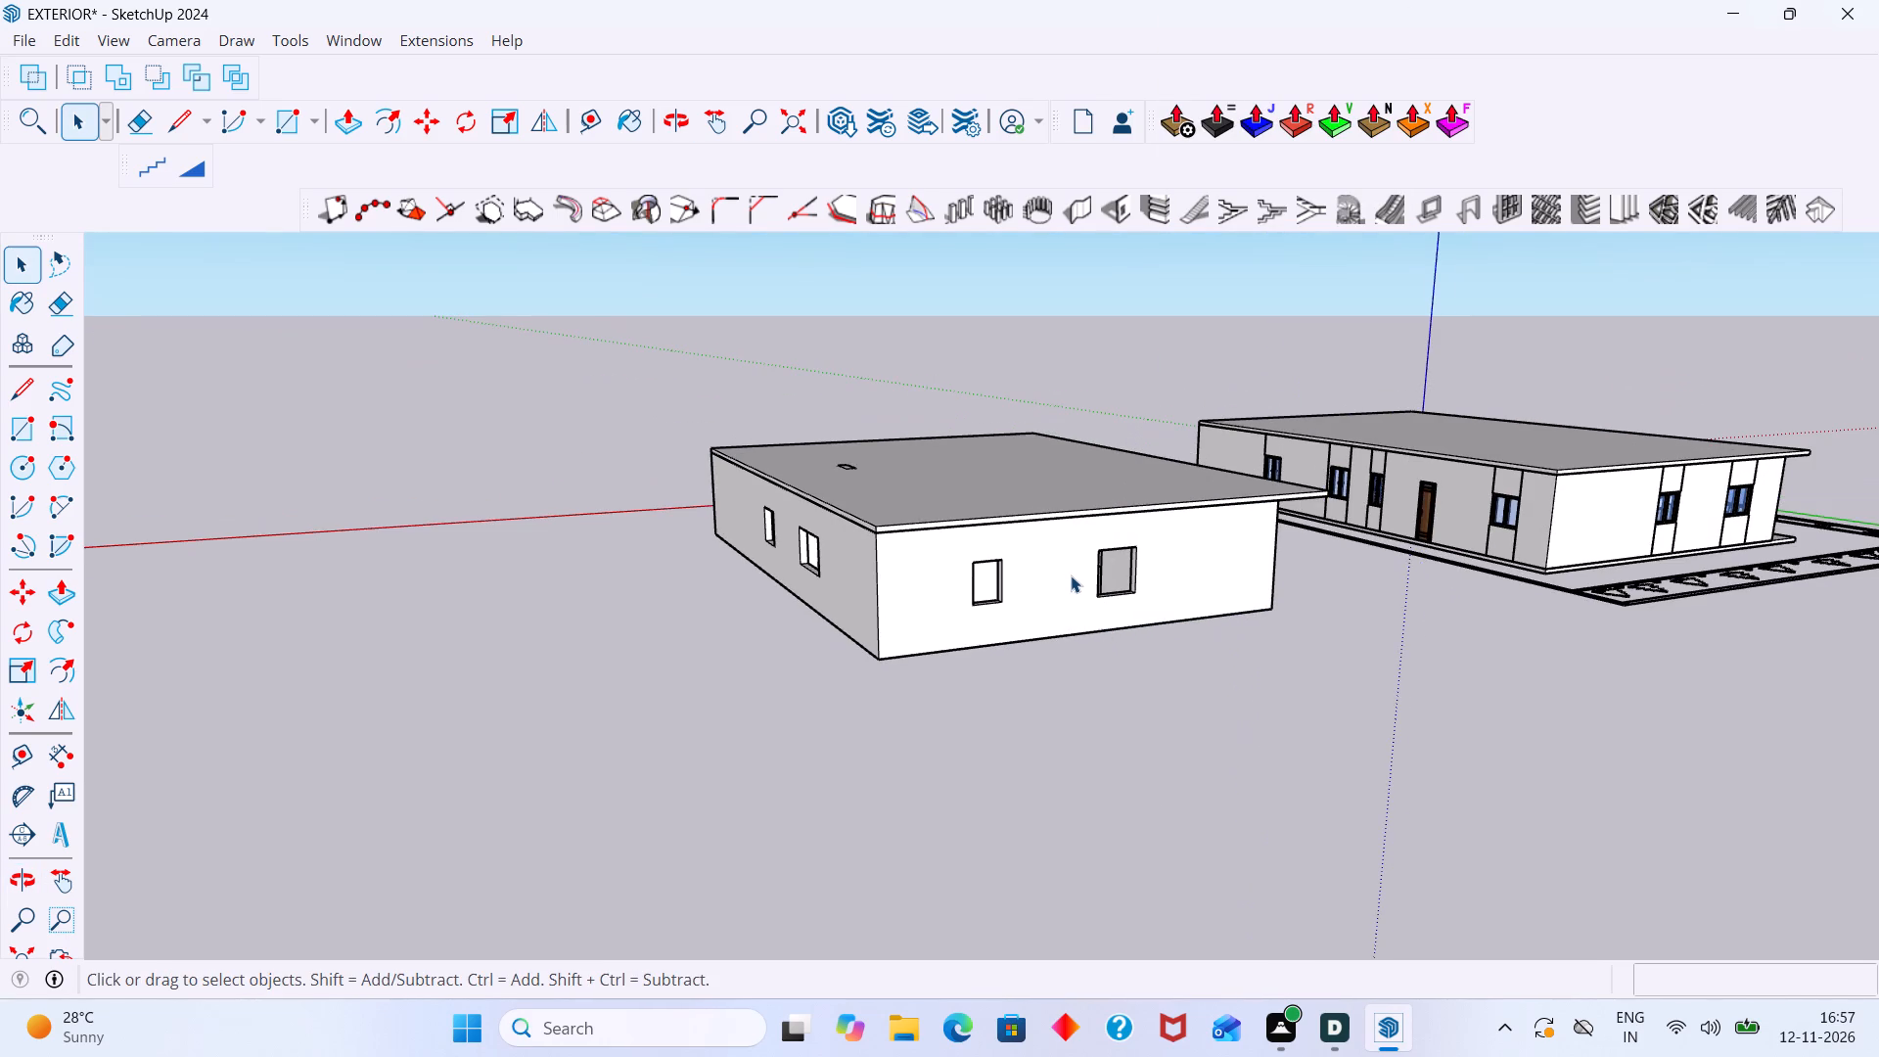
Examine the upper floor's walls, window openings and roof slab from all sides, alongside the ground-floor building.
{"action": "left_click", "coordinate": [1070, 575]}
{"action": "left_click", "coordinate": [1068, 494], "text": "shift"}
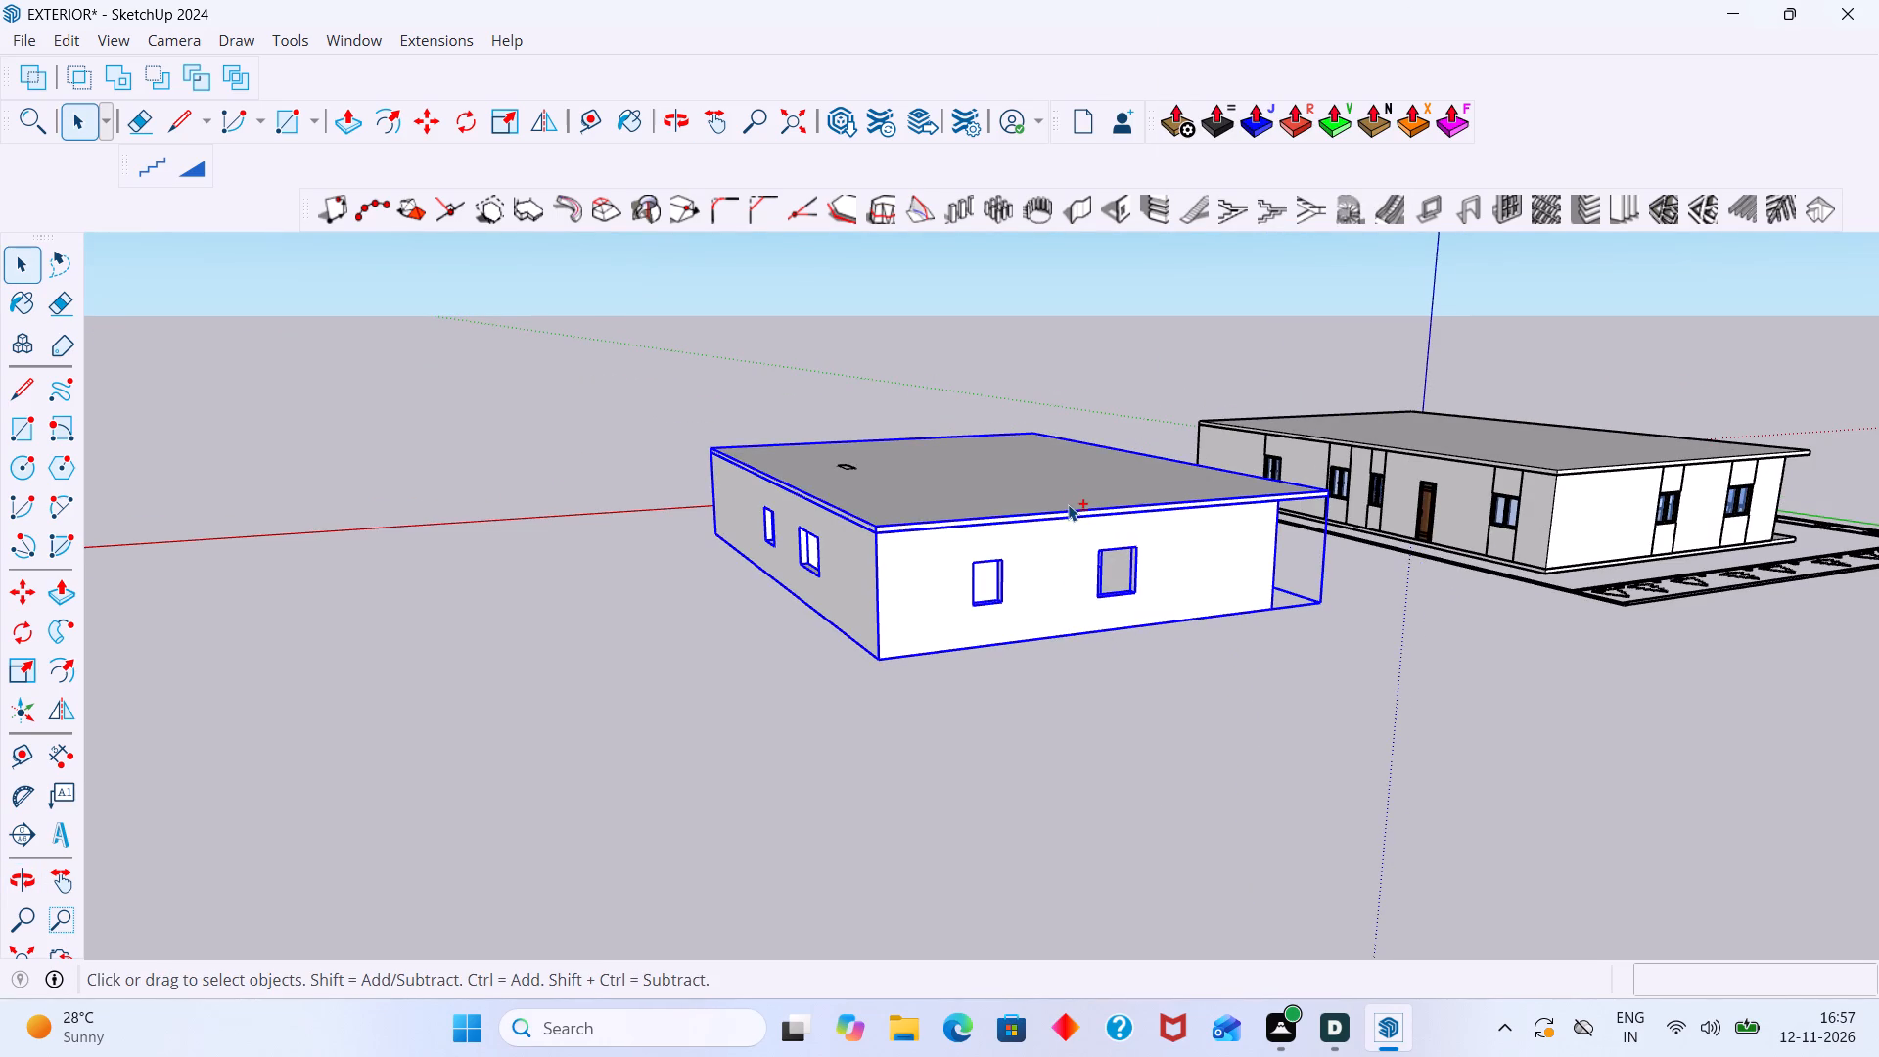
{"action": "scroll", "coordinate": [1085, 522], "scroll_direction": "down", "scroll_amount": 11}
{"action": "middle_click_drag", "start_coordinate": [1126, 600], "coordinate": [1415, 833]}
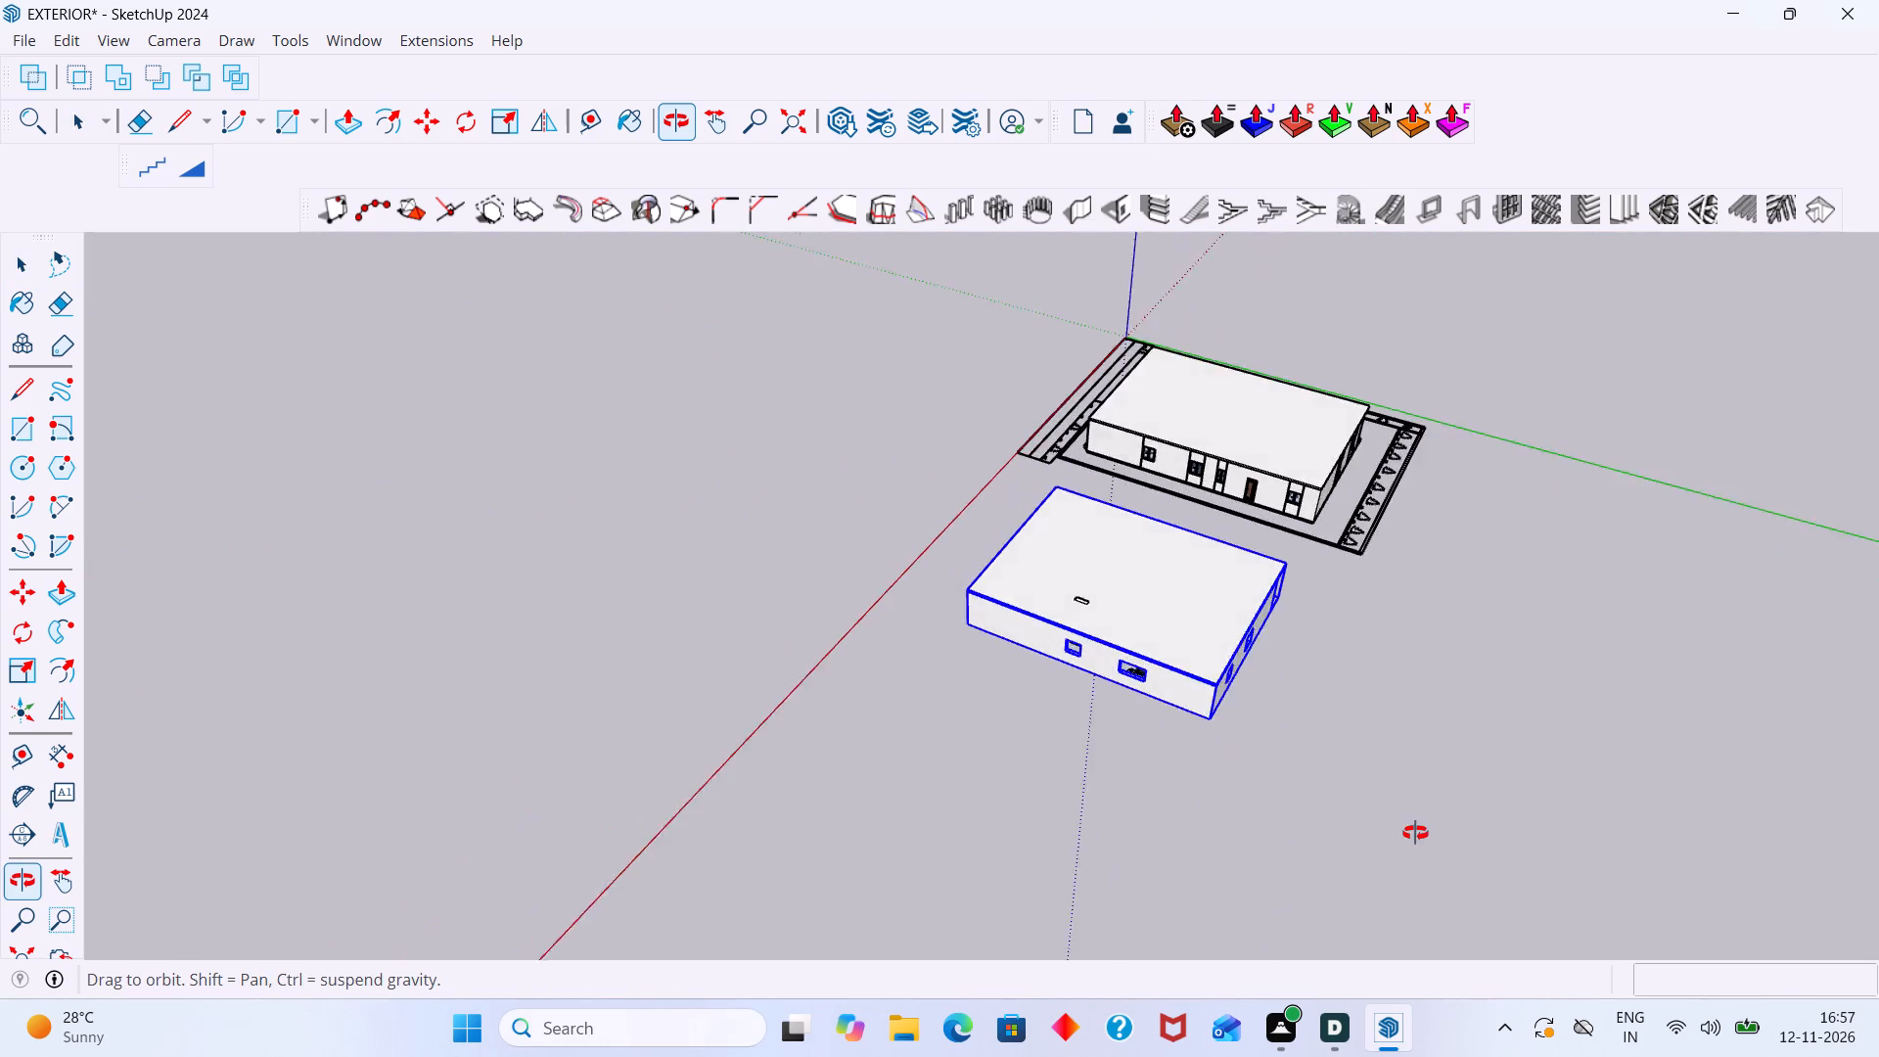
{"action": "middle_click_drag", "start_coordinate": [1415, 833], "coordinate": [692, 599]}
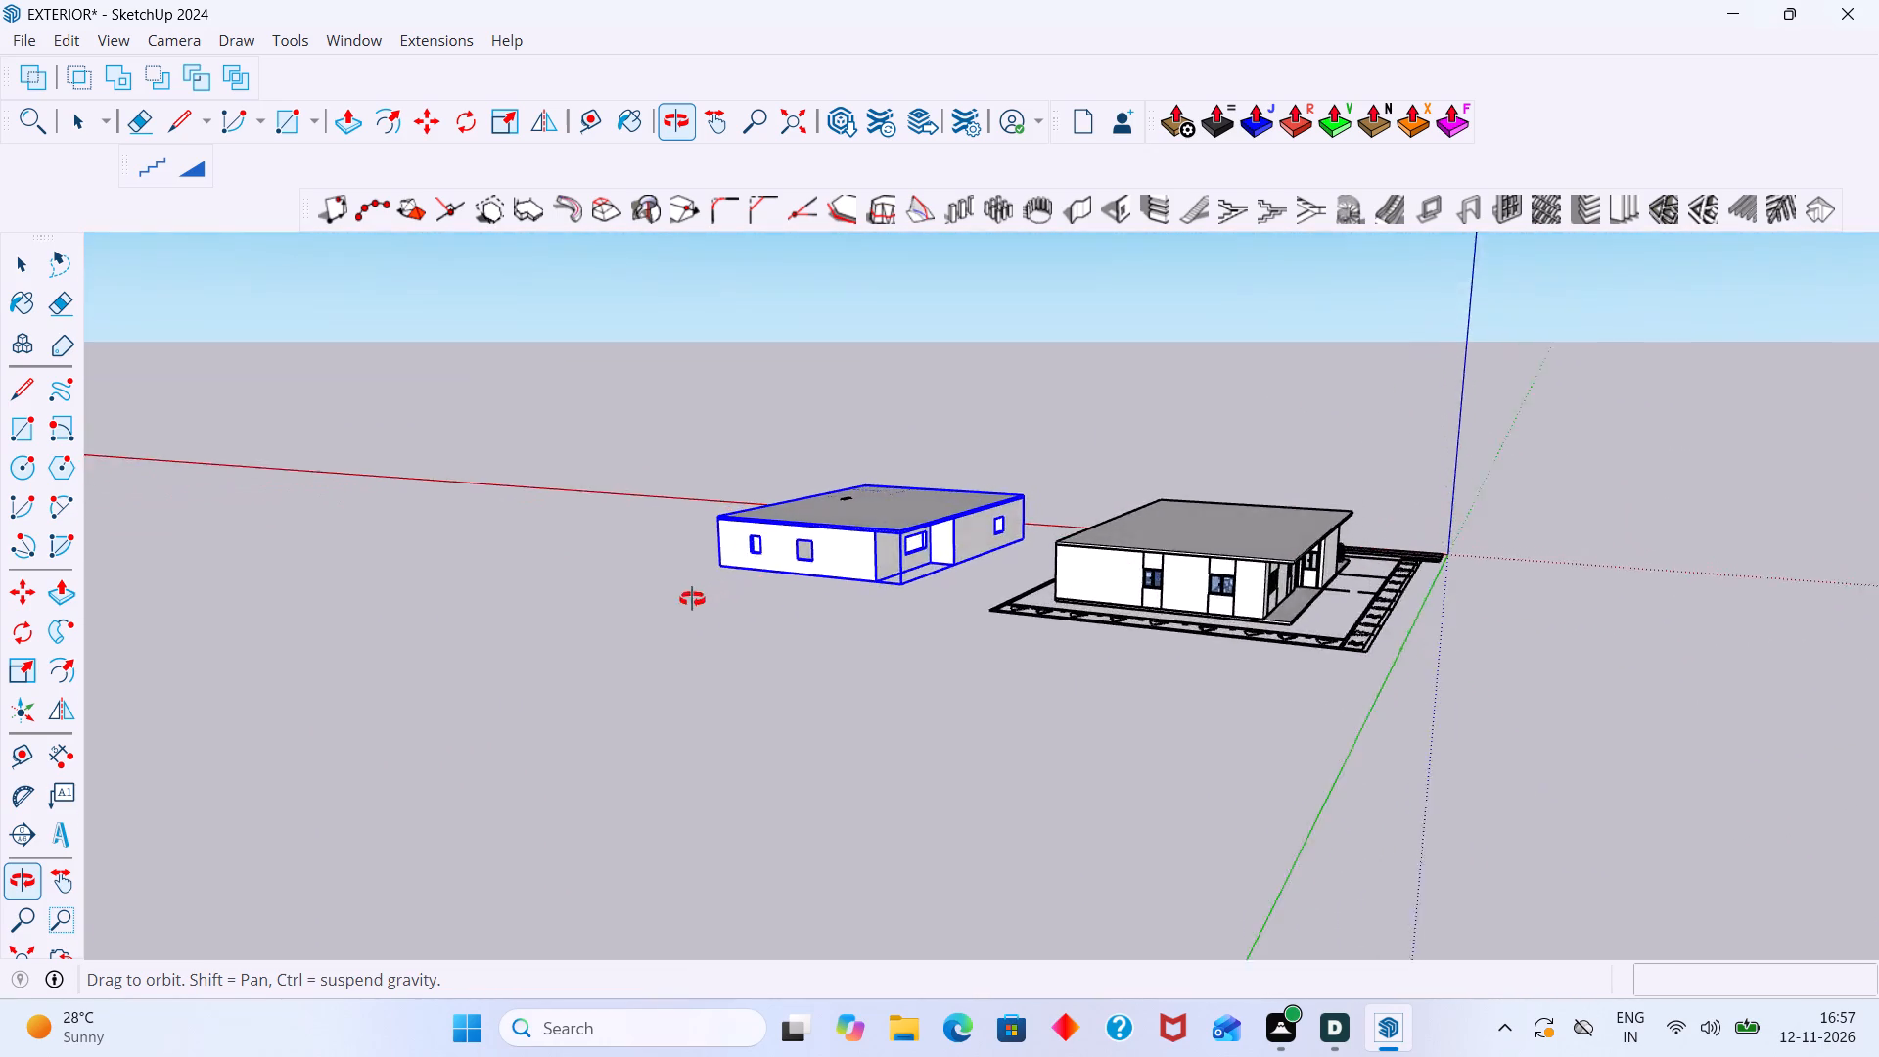
{"action": "middle_click_drag", "start_coordinate": [692, 599], "coordinate": [902, 804]}
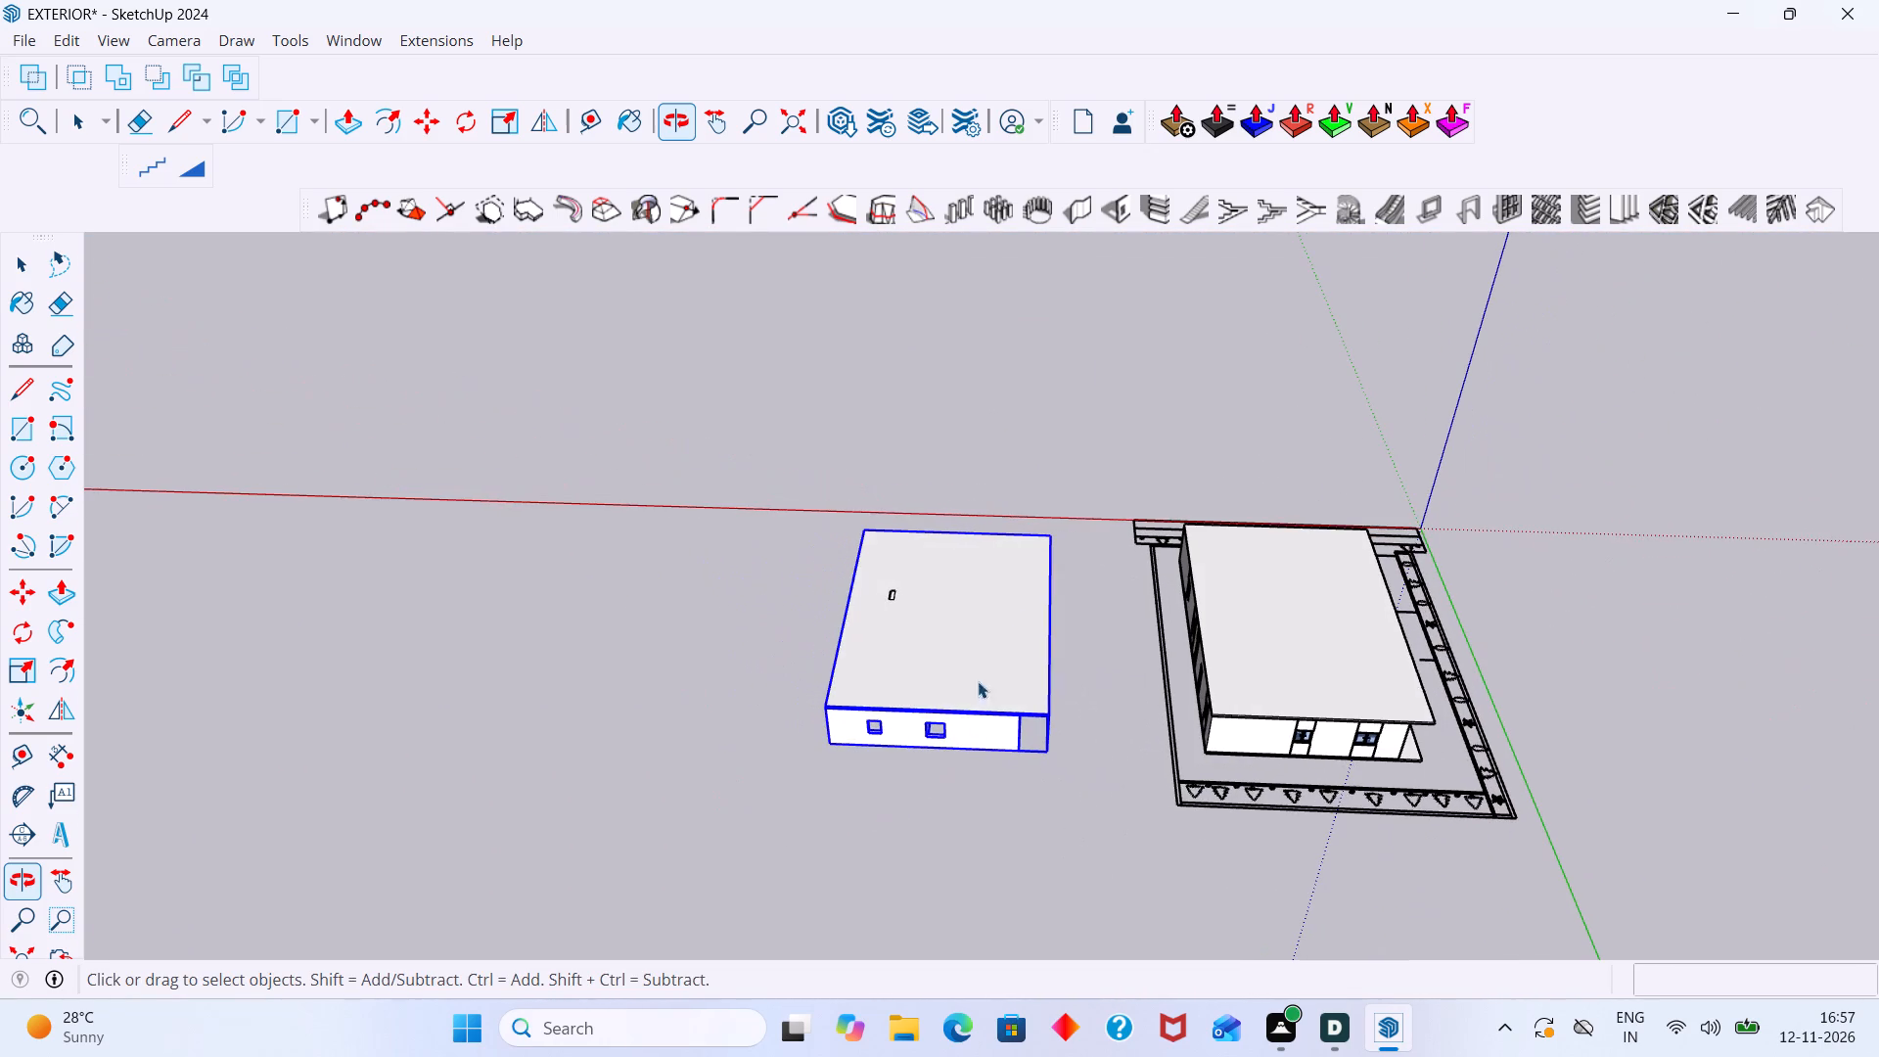
{"action": "left_click", "coordinate": [1046, 439]}
{"action": "scroll", "coordinate": [984, 602], "scroll_direction": "down", "scroll_amount": 3}
{"action": "middle_click_drag", "start_coordinate": [992, 684], "coordinate": [959, 545]}
{"action": "scroll", "coordinate": [959, 617], "scroll_direction": "up", "scroll_amount": 8}
{"action": "middle_click_drag", "start_coordinate": [905, 684], "coordinate": [1099, 648]}
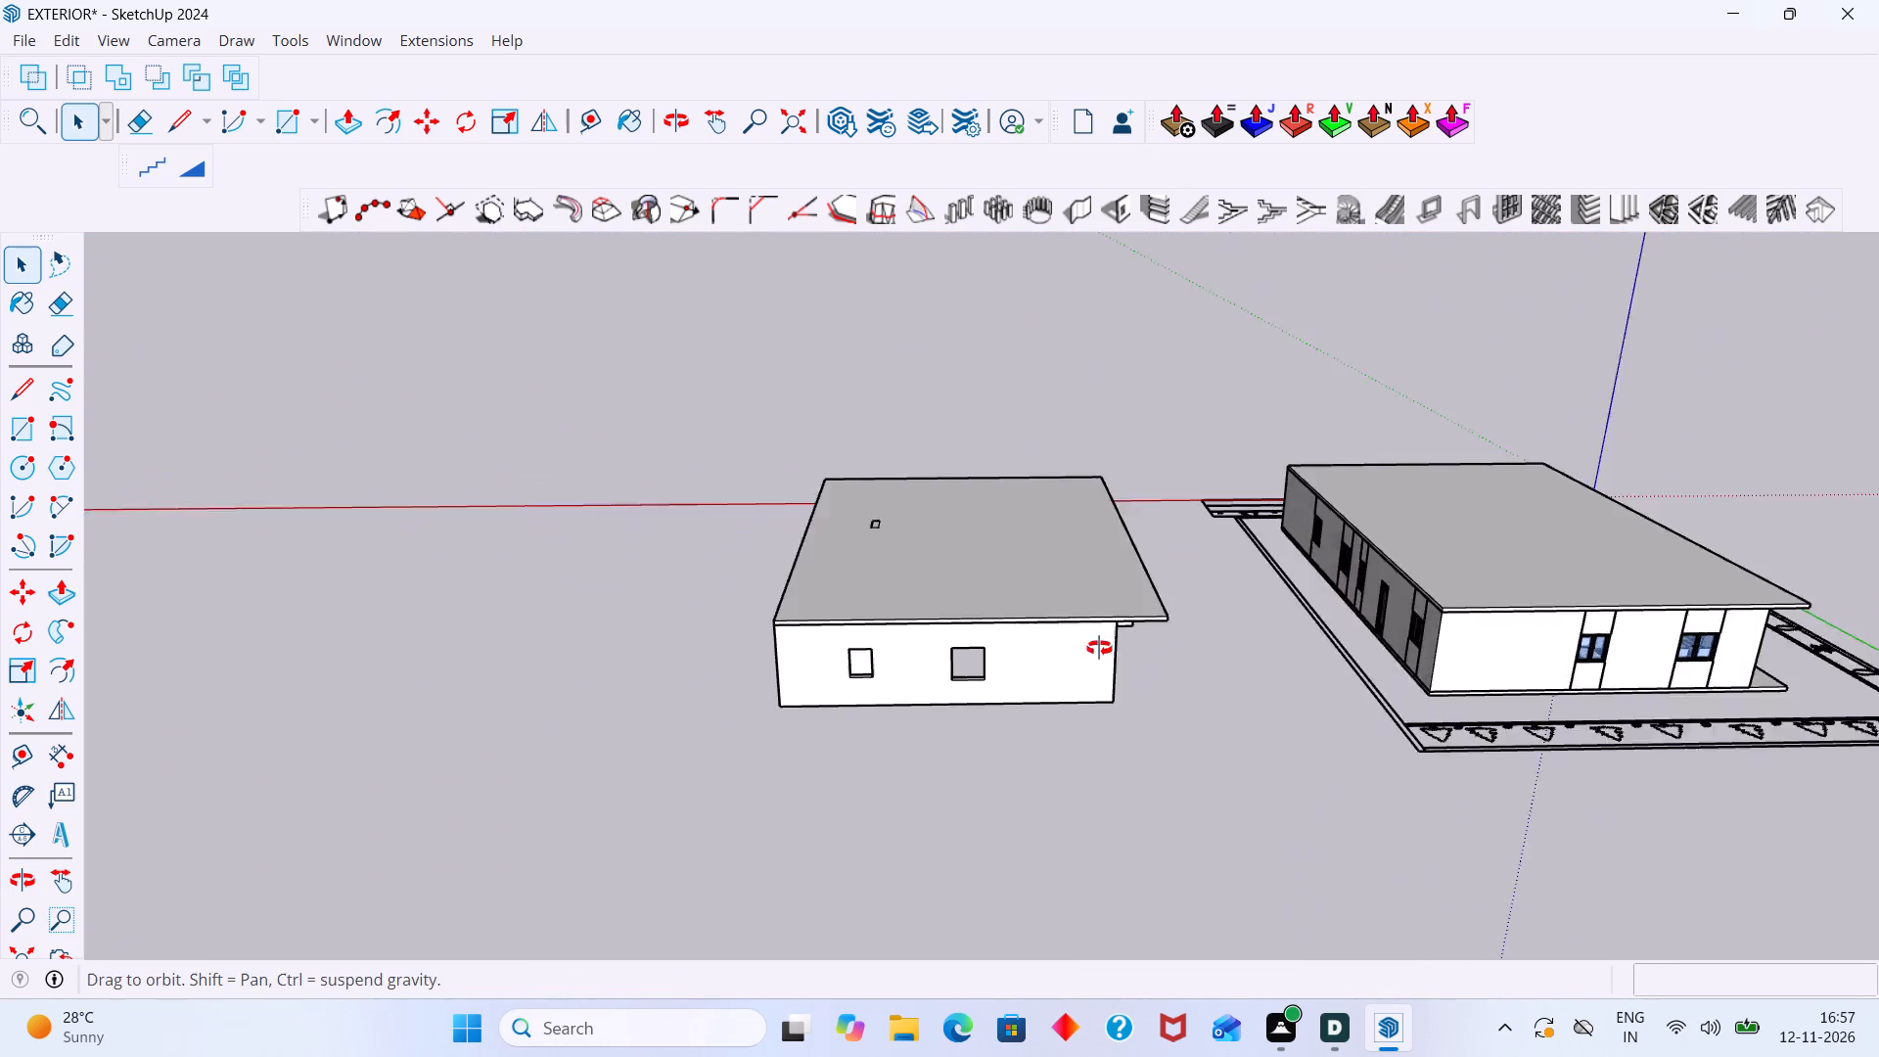
{"action": "middle_click_drag", "start_coordinate": [1099, 648], "coordinate": [1341, 668]}
{"action": "scroll", "coordinate": [752, 711], "scroll_direction": "up", "scroll_amount": 1}
{"action": "middle_click_drag", "start_coordinate": [790, 708], "coordinate": [1708, 730]}
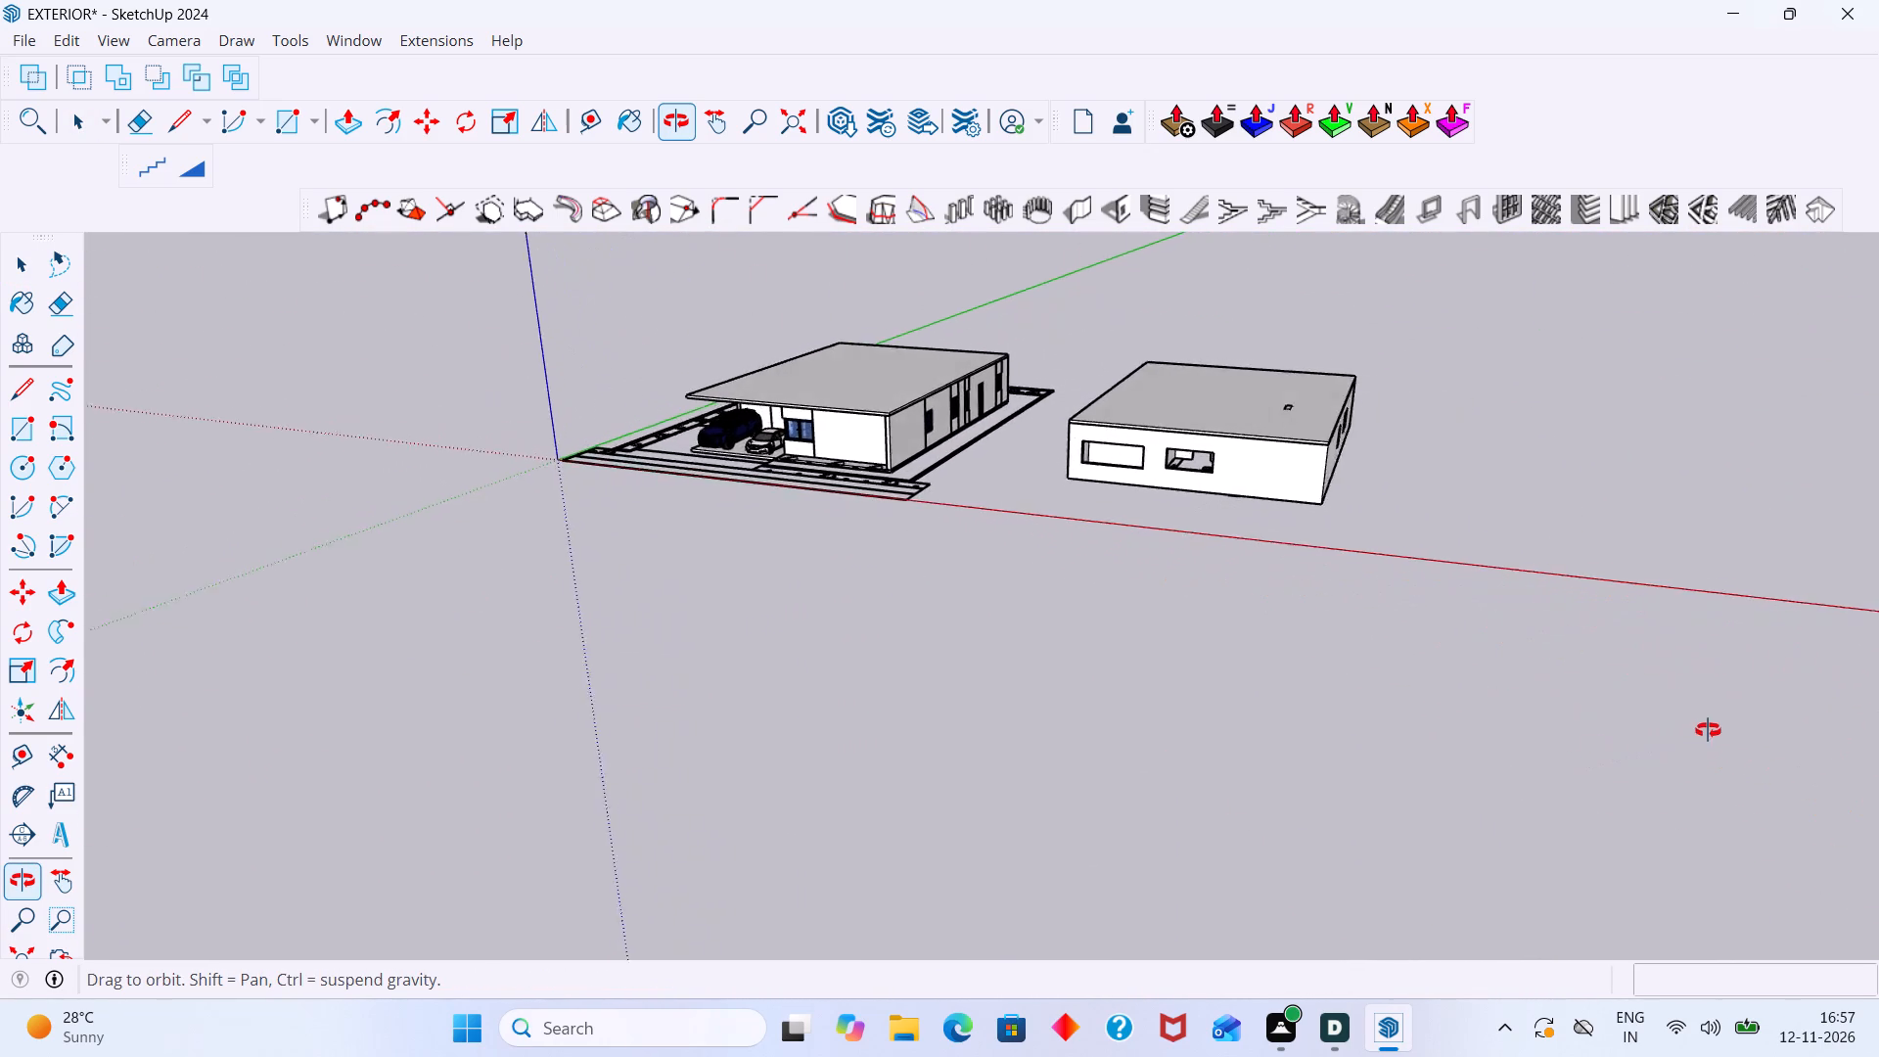
{"action": "middle_click_drag", "start_coordinate": [1708, 730], "coordinate": [1855, 657]}
{"action": "scroll", "coordinate": [1031, 548], "scroll_direction": "up", "scroll_amount": 10}
{"action": "middle_click_drag", "start_coordinate": [1165, 417], "coordinate": [1163, 476]}
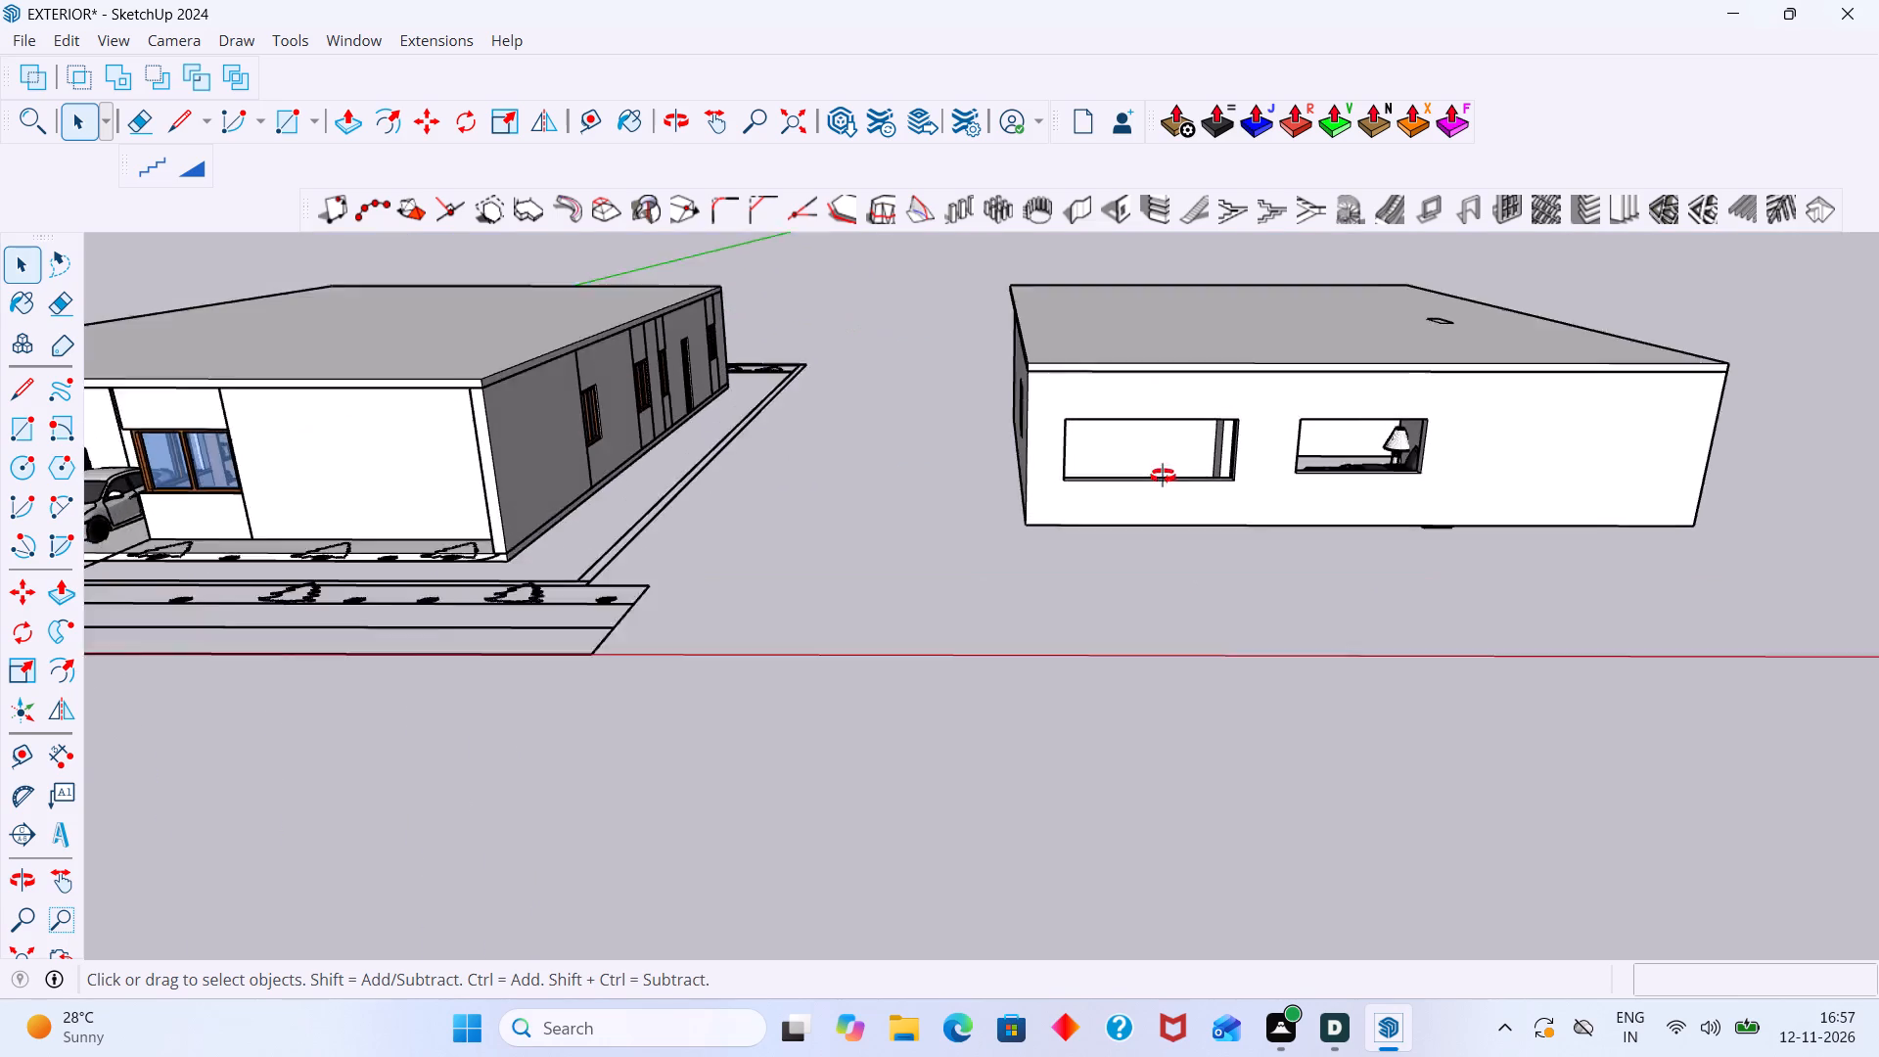
{"action": "middle_click_drag", "start_coordinate": [1163, 476], "coordinate": [1181, 572]}
{"action": "scroll", "coordinate": [1429, 299], "scroll_direction": "down", "scroll_amount": 1}
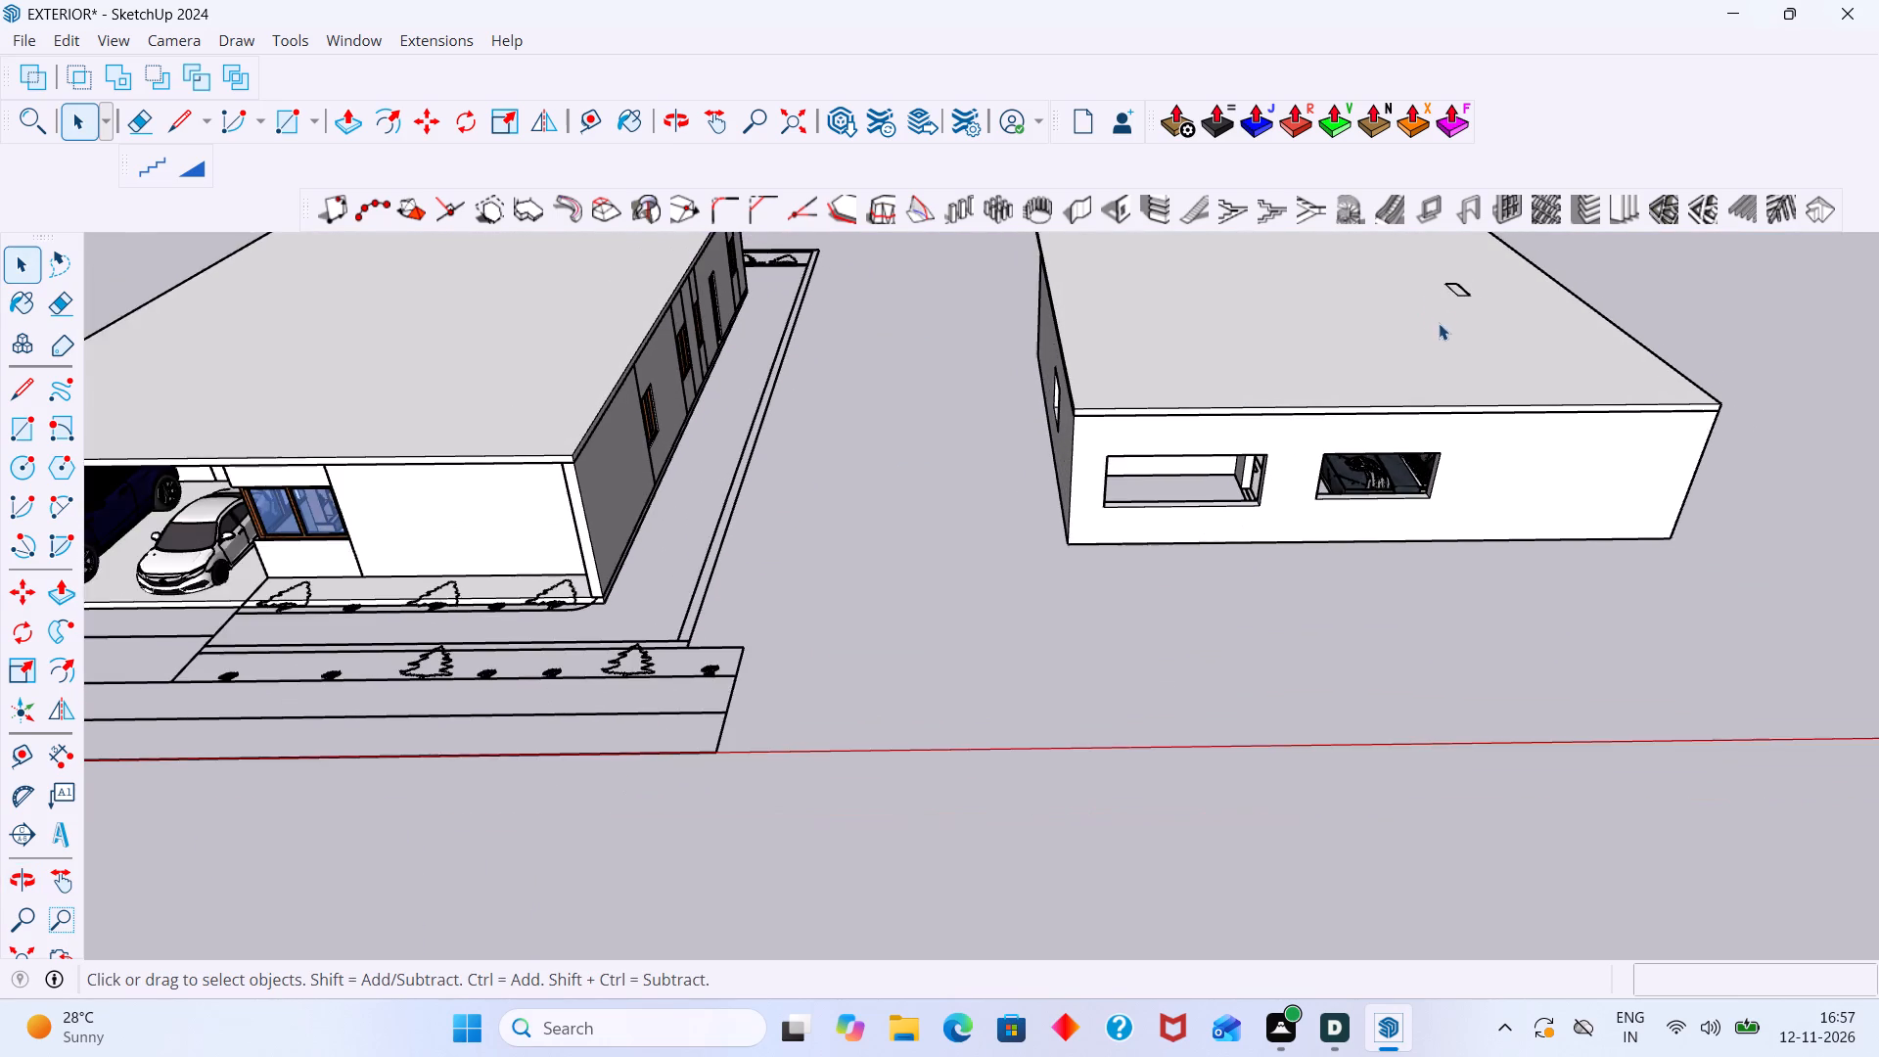
{"action": "middle_click_drag", "start_coordinate": [1439, 323], "coordinate": [1225, 544]}
{"action": "scroll", "coordinate": [1250, 546], "scroll_direction": "up", "scroll_amount": 5}
{"action": "scroll", "coordinate": [1287, 461], "scroll_direction": "down", "scroll_amount": 11}
{"action": "middle_click_drag", "start_coordinate": [1202, 573], "coordinate": [1205, 555]}
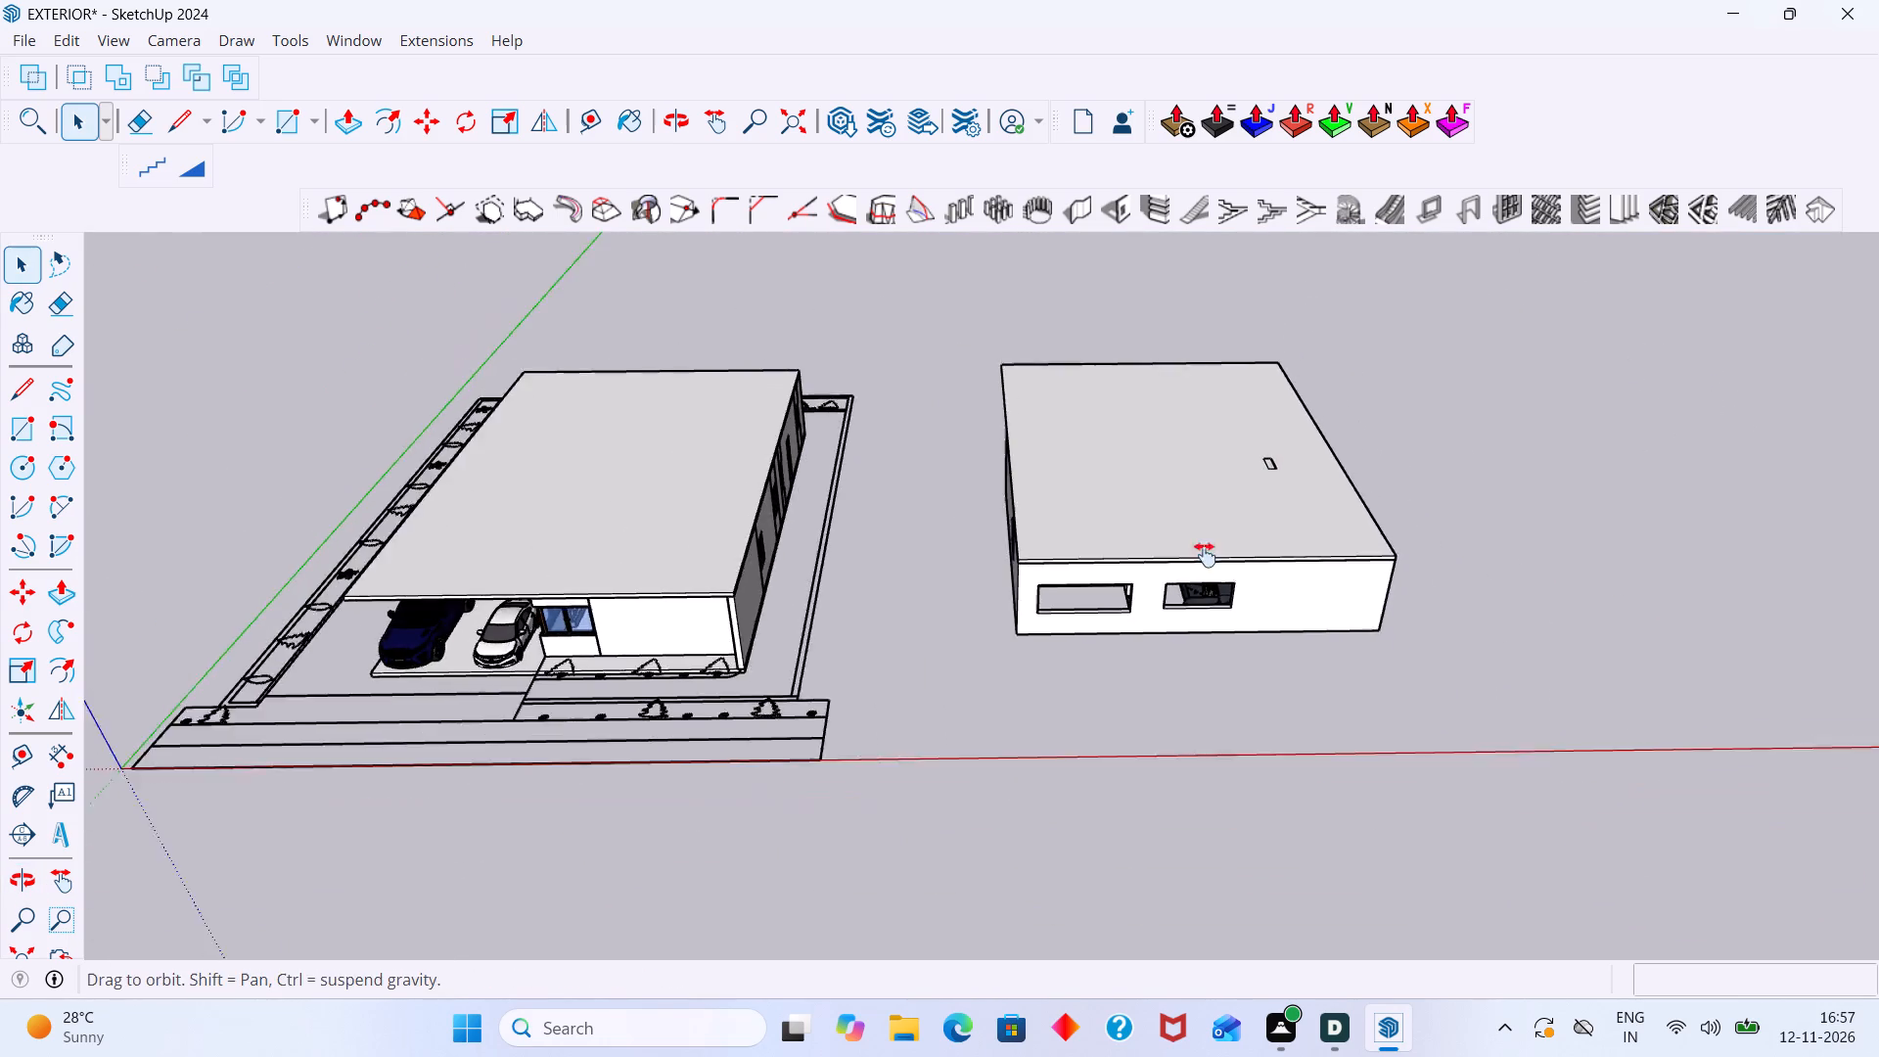
{"action": "middle_click_drag", "start_coordinate": [1205, 555], "coordinate": [1211, 466]}
Close the wider window opening in the two-window bedroom-side wall by Push/Pulling its side jamb about 11' across, inside the wall group.
{"action": "scroll", "coordinate": [1138, 487], "scroll_direction": "up", "scroll_amount": 6}
{"action": "middle_click_drag", "start_coordinate": [1137, 483], "coordinate": [1196, 405]}
{"action": "middle_click_drag", "start_coordinate": [1185, 487], "coordinate": [1497, 489]}
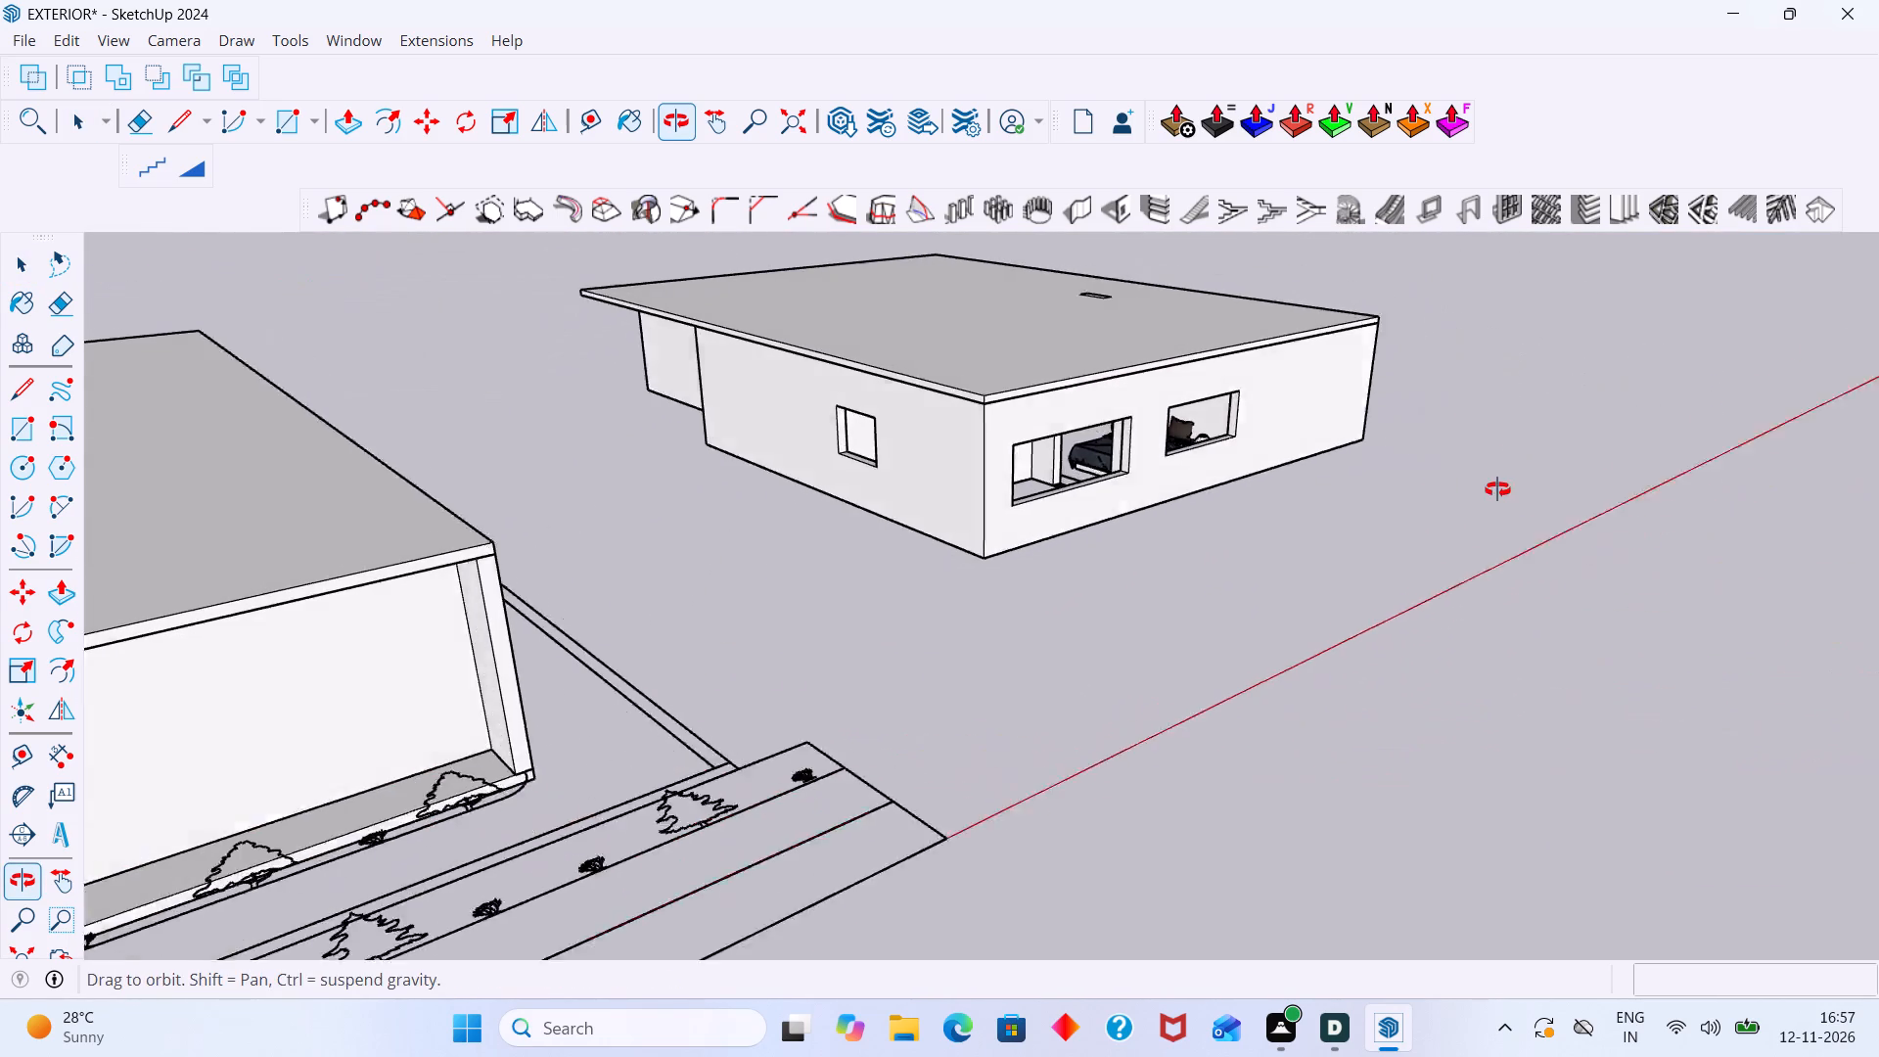
{"action": "middle_click_drag", "start_coordinate": [1497, 489], "coordinate": [1477, 489]}
{"action": "scroll", "coordinate": [1119, 520], "scroll_direction": "up", "scroll_amount": 2}
{"action": "middle_click_drag", "start_coordinate": [1103, 509], "coordinate": [1188, 519]}
{"action": "scroll", "coordinate": [1105, 419], "scroll_direction": "up", "scroll_amount": 1}
{"action": "scroll", "coordinate": [1056, 464], "scroll_direction": "down", "scroll_amount": 2}
{"action": "scroll", "coordinate": [1035, 463], "scroll_direction": "up", "scroll_amount": 11}
{"action": "left_click", "coordinate": [1031, 364]}
{"action": "scroll", "coordinate": [1028, 385], "scroll_direction": "up", "scroll_amount": 4}
{"action": "triple_click", "coordinate": [1027, 385]}
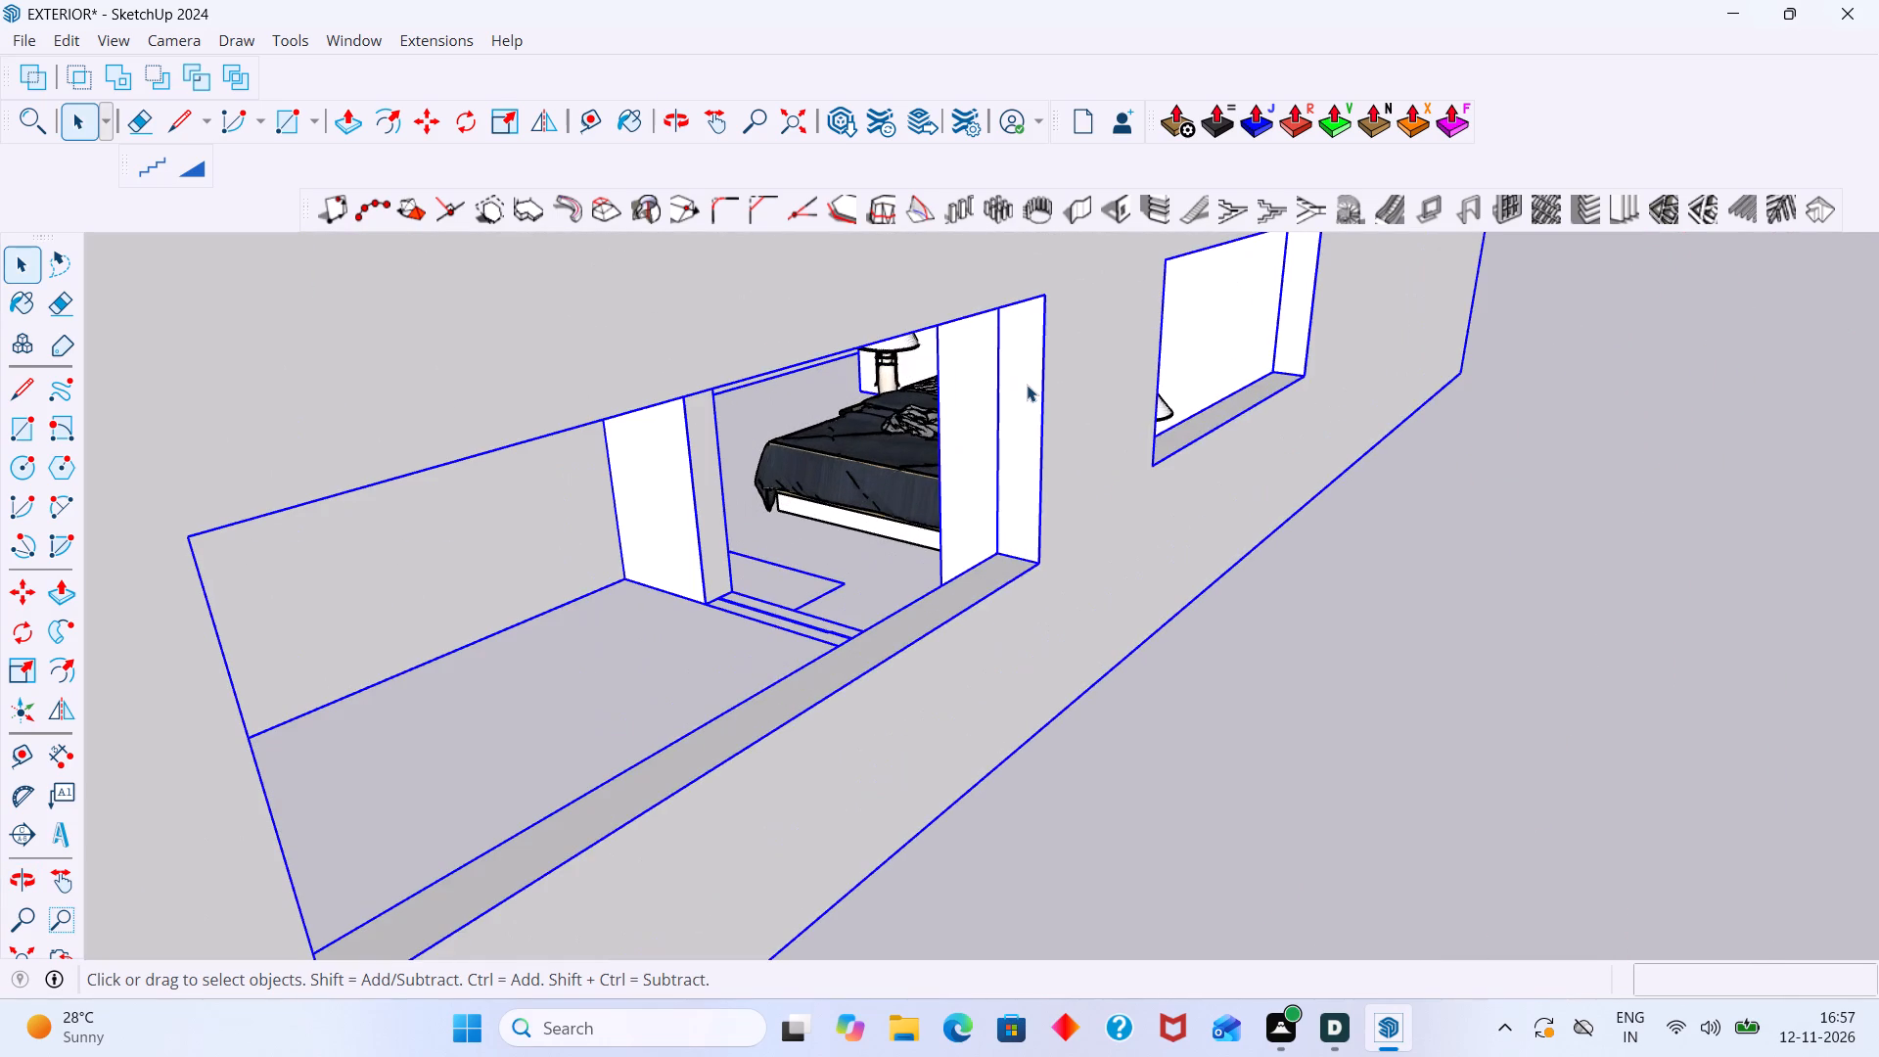
{"action": "triple_click", "coordinate": [1027, 385]}
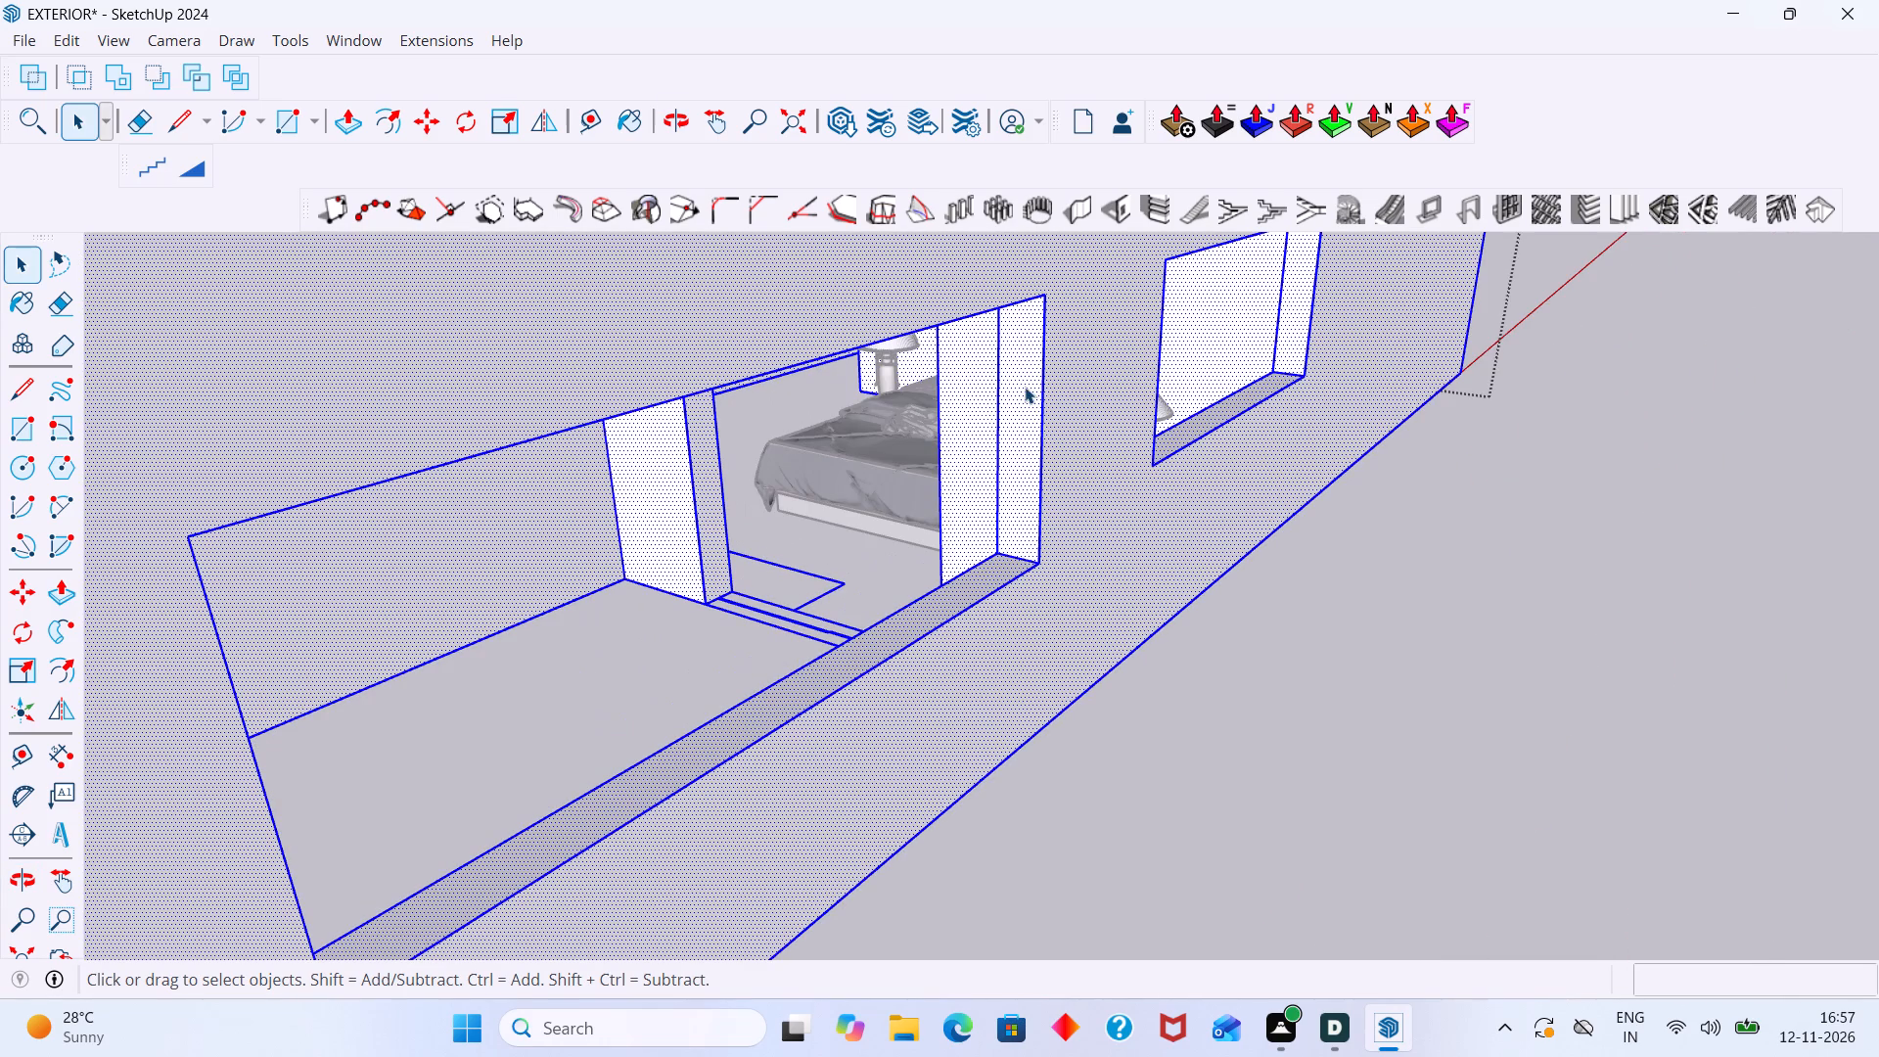
{"action": "left_click", "coordinate": [1052, 382]}
{"action": "left_click", "coordinate": [1019, 382]}
{"action": "key", "text": "p"}
{"action": "left_click", "coordinate": [1020, 385]}
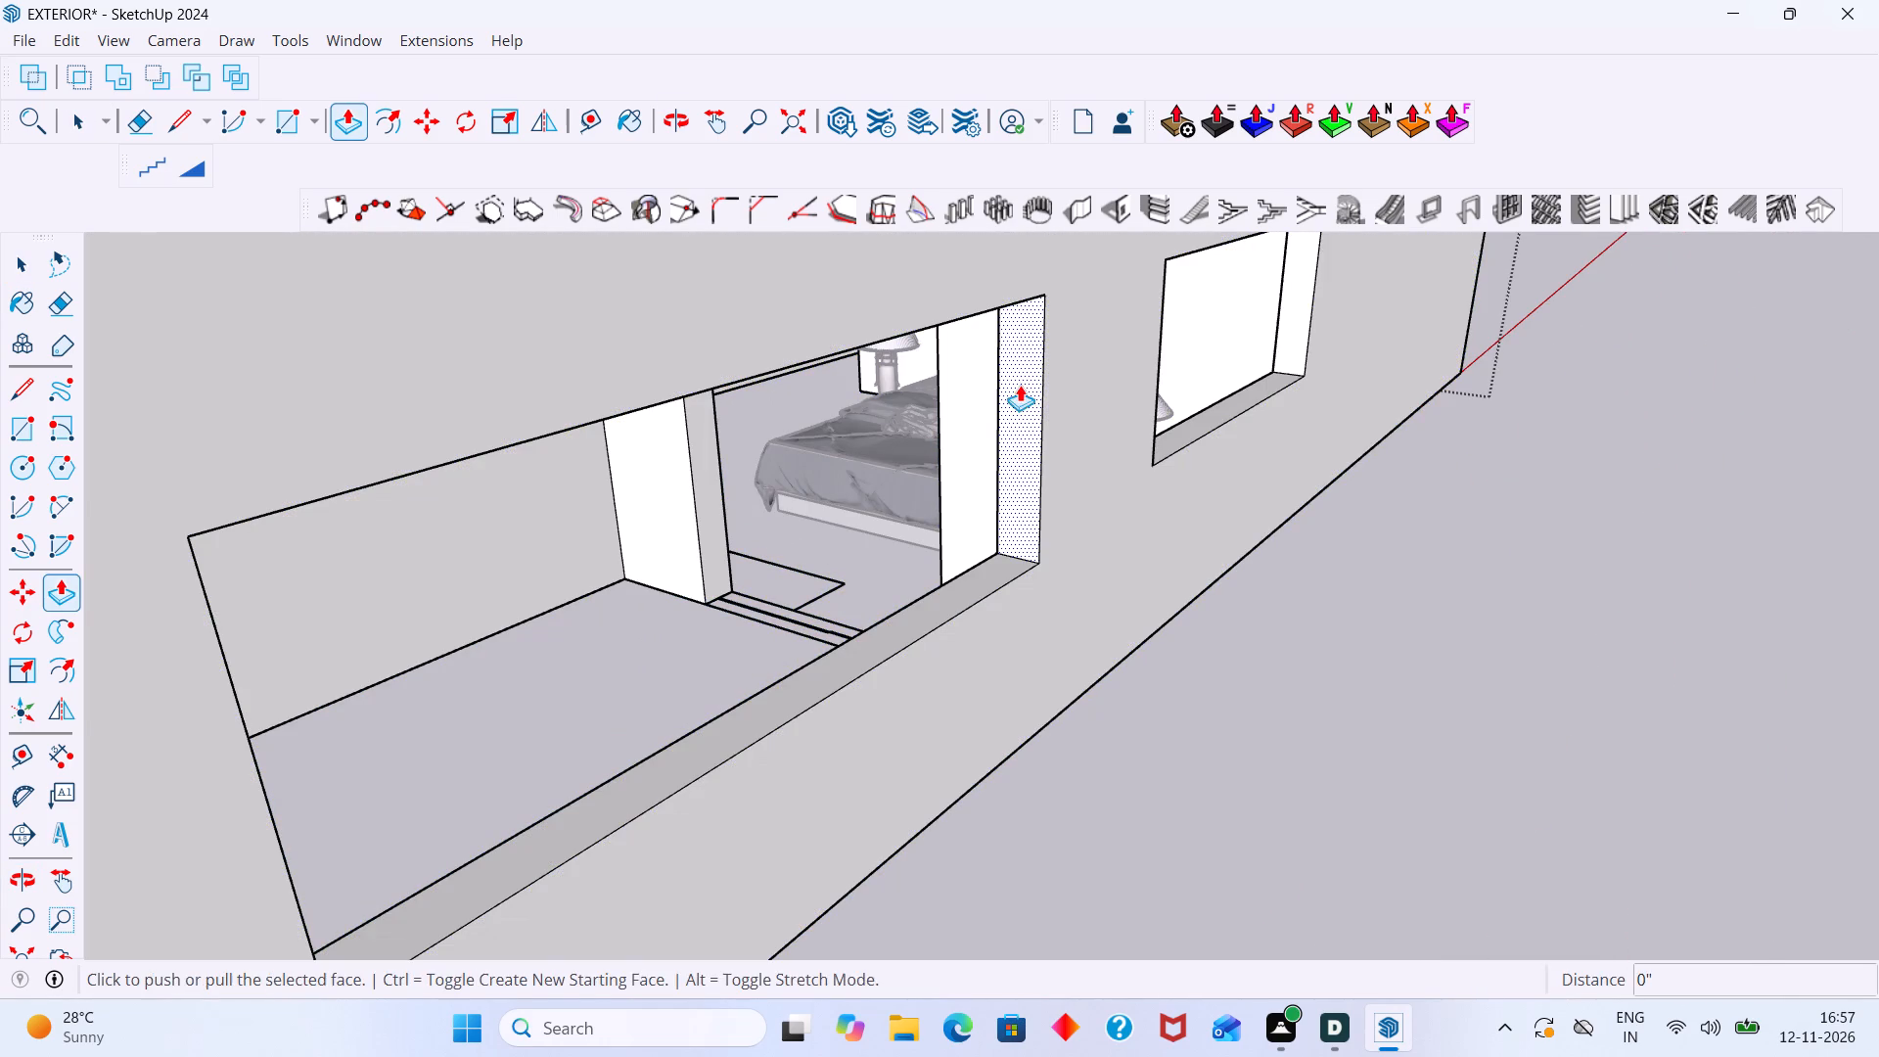
{"action": "left_click", "coordinate": [191, 541]}
{"action": "key", "text": "space"}
{"action": "scroll", "coordinate": [349, 608], "scroll_direction": "down", "scroll_amount": 2}
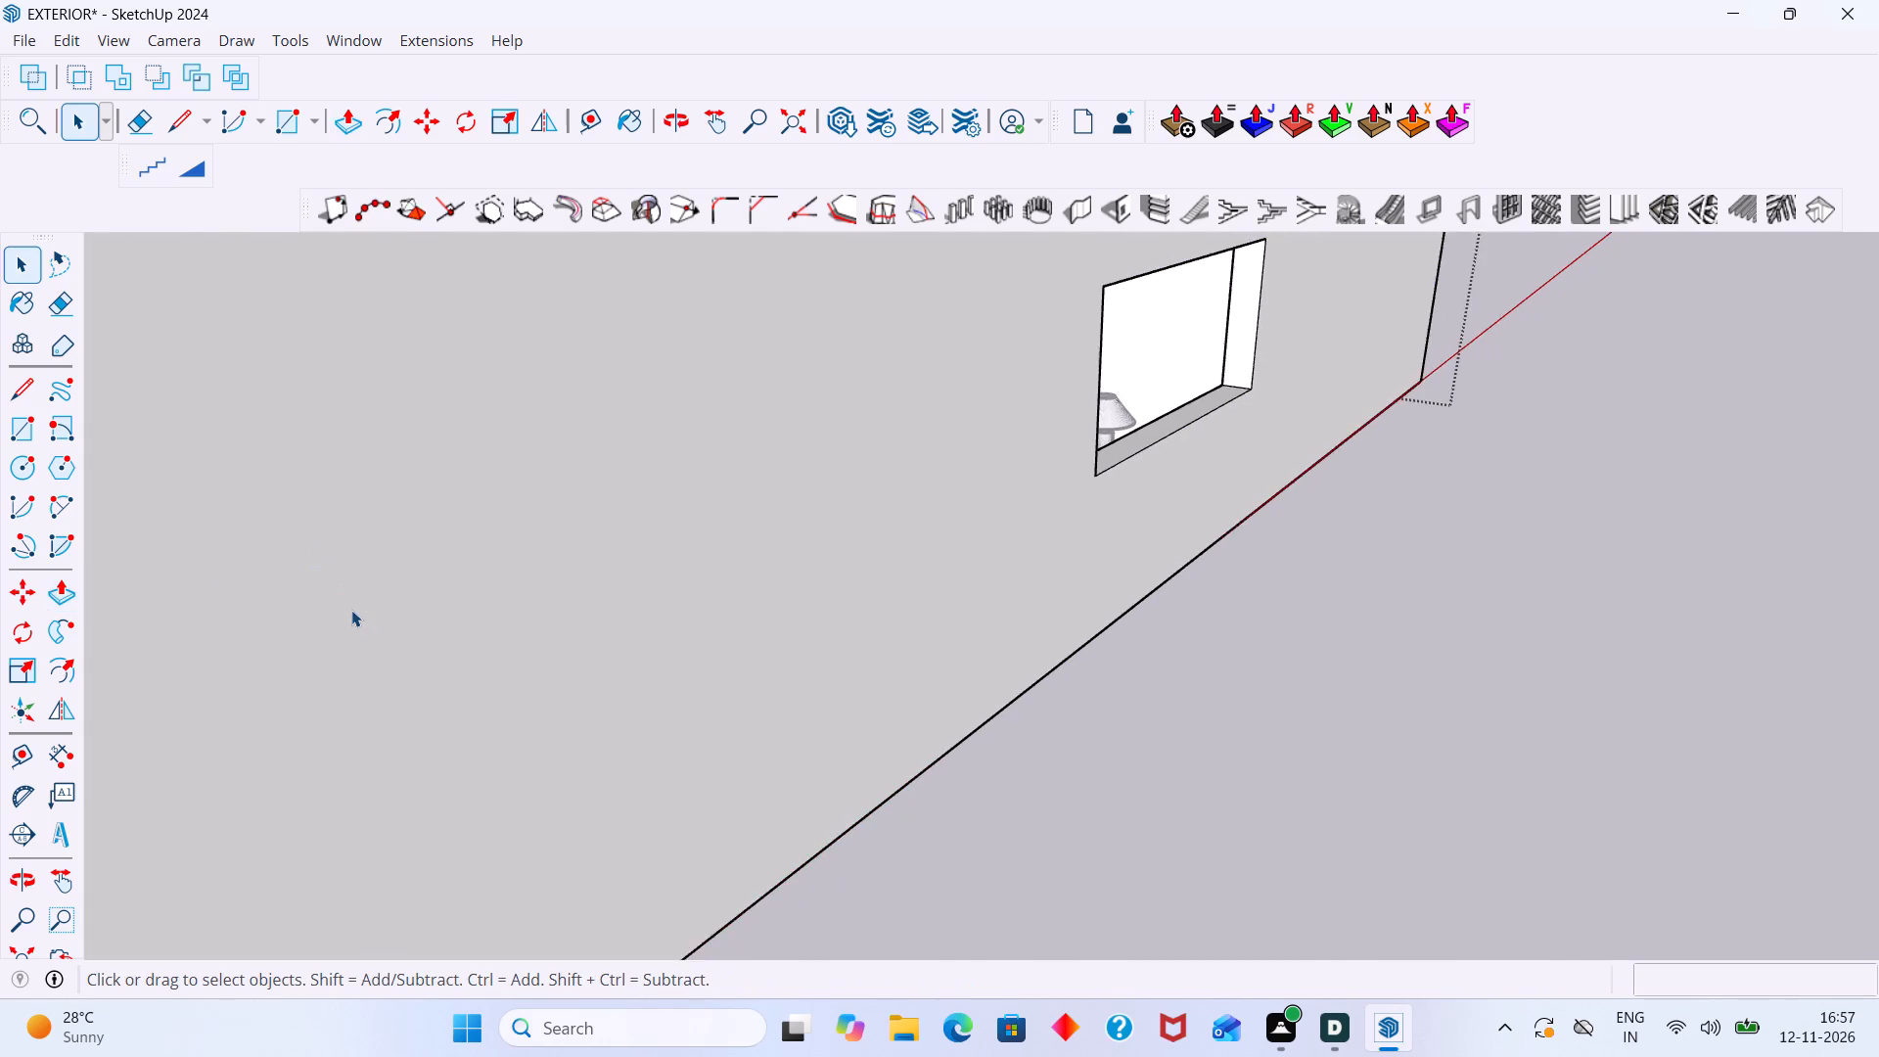
{"action": "scroll", "coordinate": [347, 606], "scroll_direction": "down", "scroll_amount": 20}
{"action": "scroll", "coordinate": [347, 606], "scroll_direction": "down", "scroll_amount": 7}
{"action": "middle_click_drag", "start_coordinate": [578, 709], "coordinate": [468, 726]}
{"action": "left_click", "coordinate": [684, 750]}
Examine the wall with the closed opening and its remaining window from above, below and the adjoining side.
{"action": "middle_click_drag", "start_coordinate": [631, 592], "coordinate": [532, 571]}
{"action": "scroll", "coordinate": [533, 514], "scroll_direction": "up", "scroll_amount": 8}
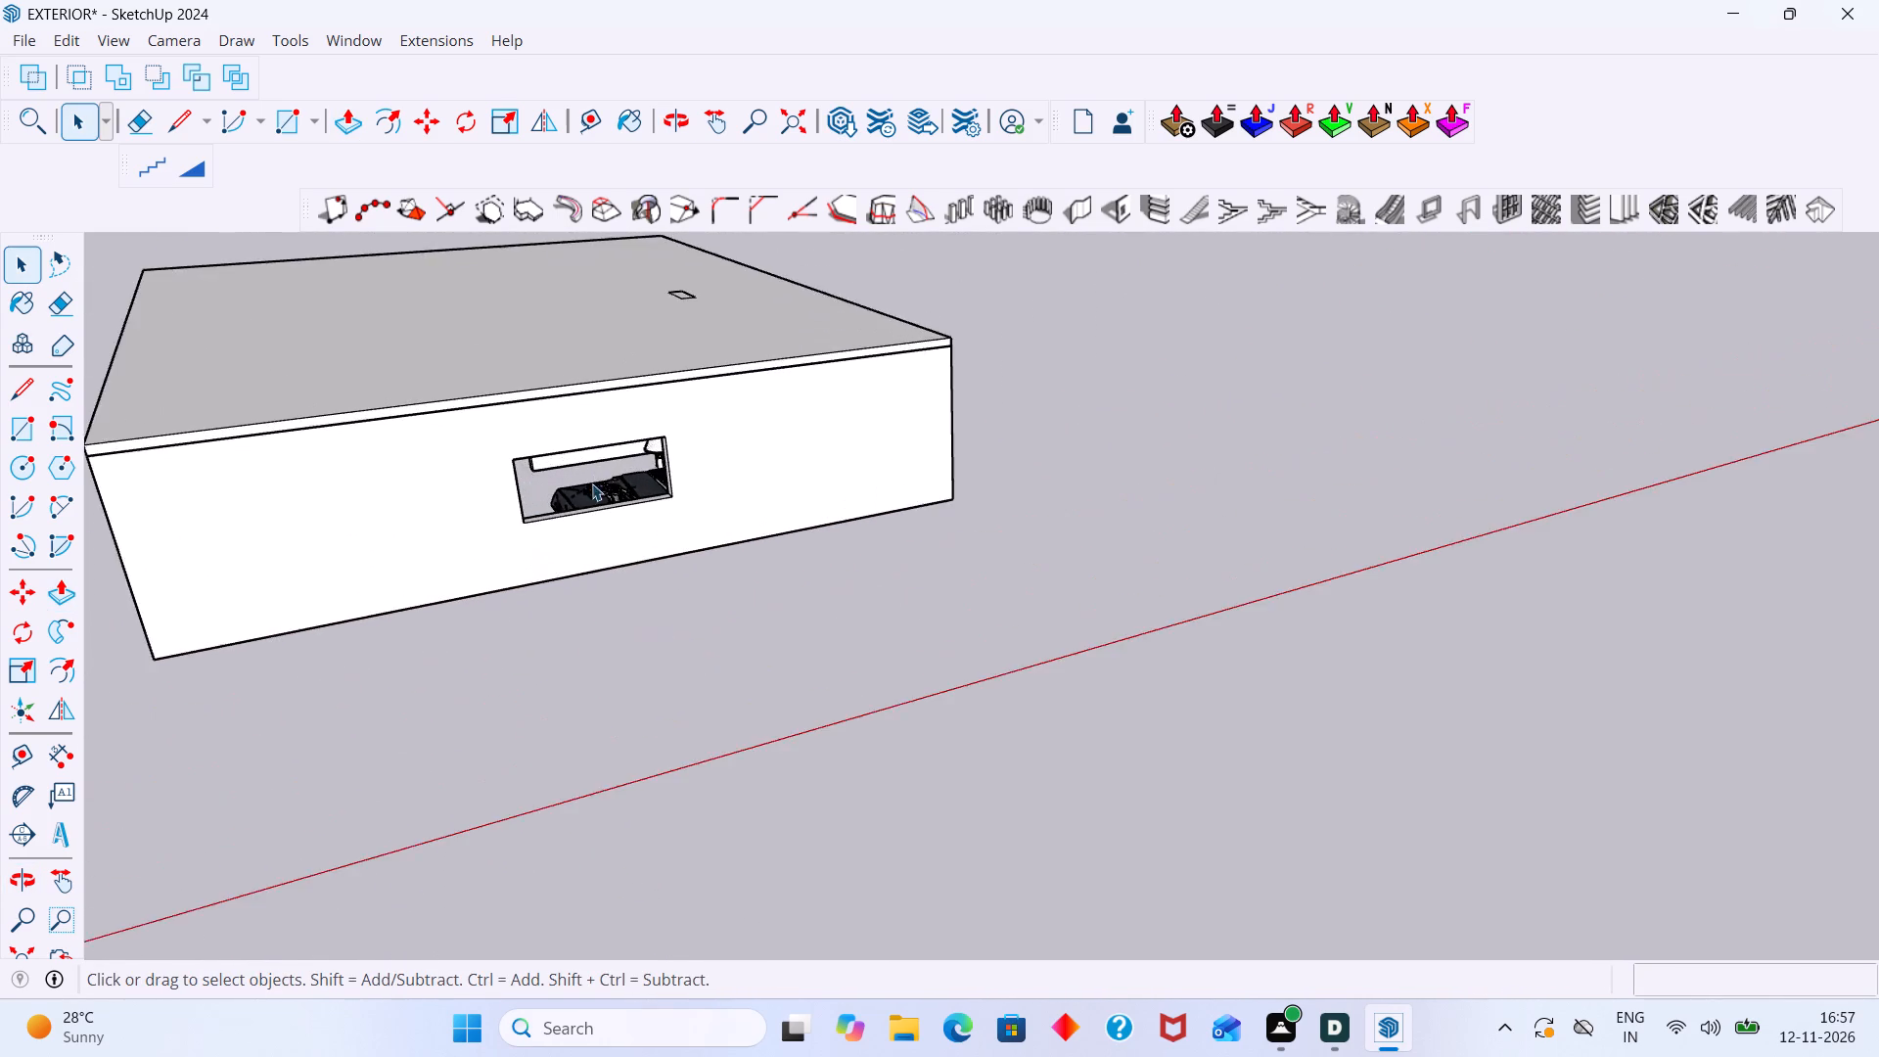
{"action": "middle_click_drag", "start_coordinate": [605, 508], "coordinate": [648, 531]}
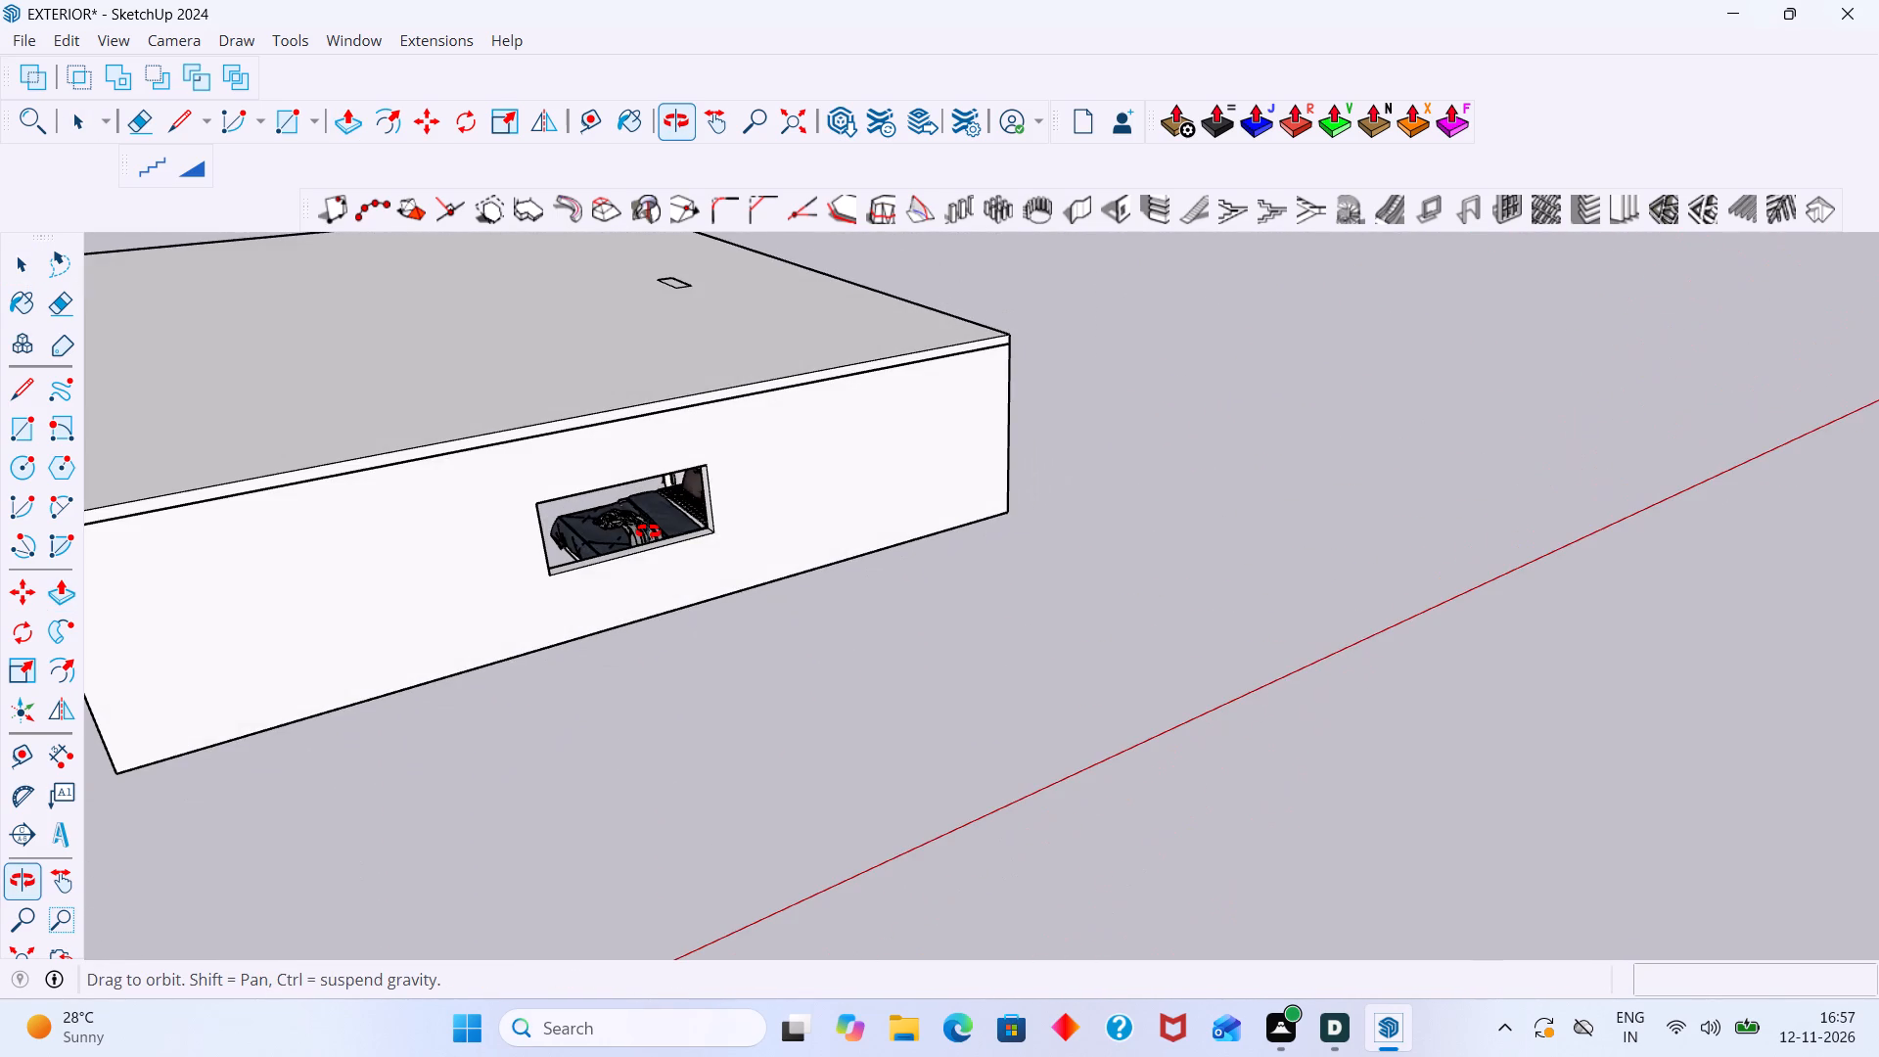
{"action": "middle_click_drag", "start_coordinate": [648, 531], "coordinate": [586, 452]}
{"action": "scroll", "coordinate": [586, 452], "scroll_direction": "up", "scroll_amount": 1}
{"action": "scroll", "coordinate": [586, 452], "scroll_direction": "down", "scroll_amount": 2}
{"action": "middle_click_drag", "start_coordinate": [631, 483], "coordinate": [681, 672], "text": "shift"}
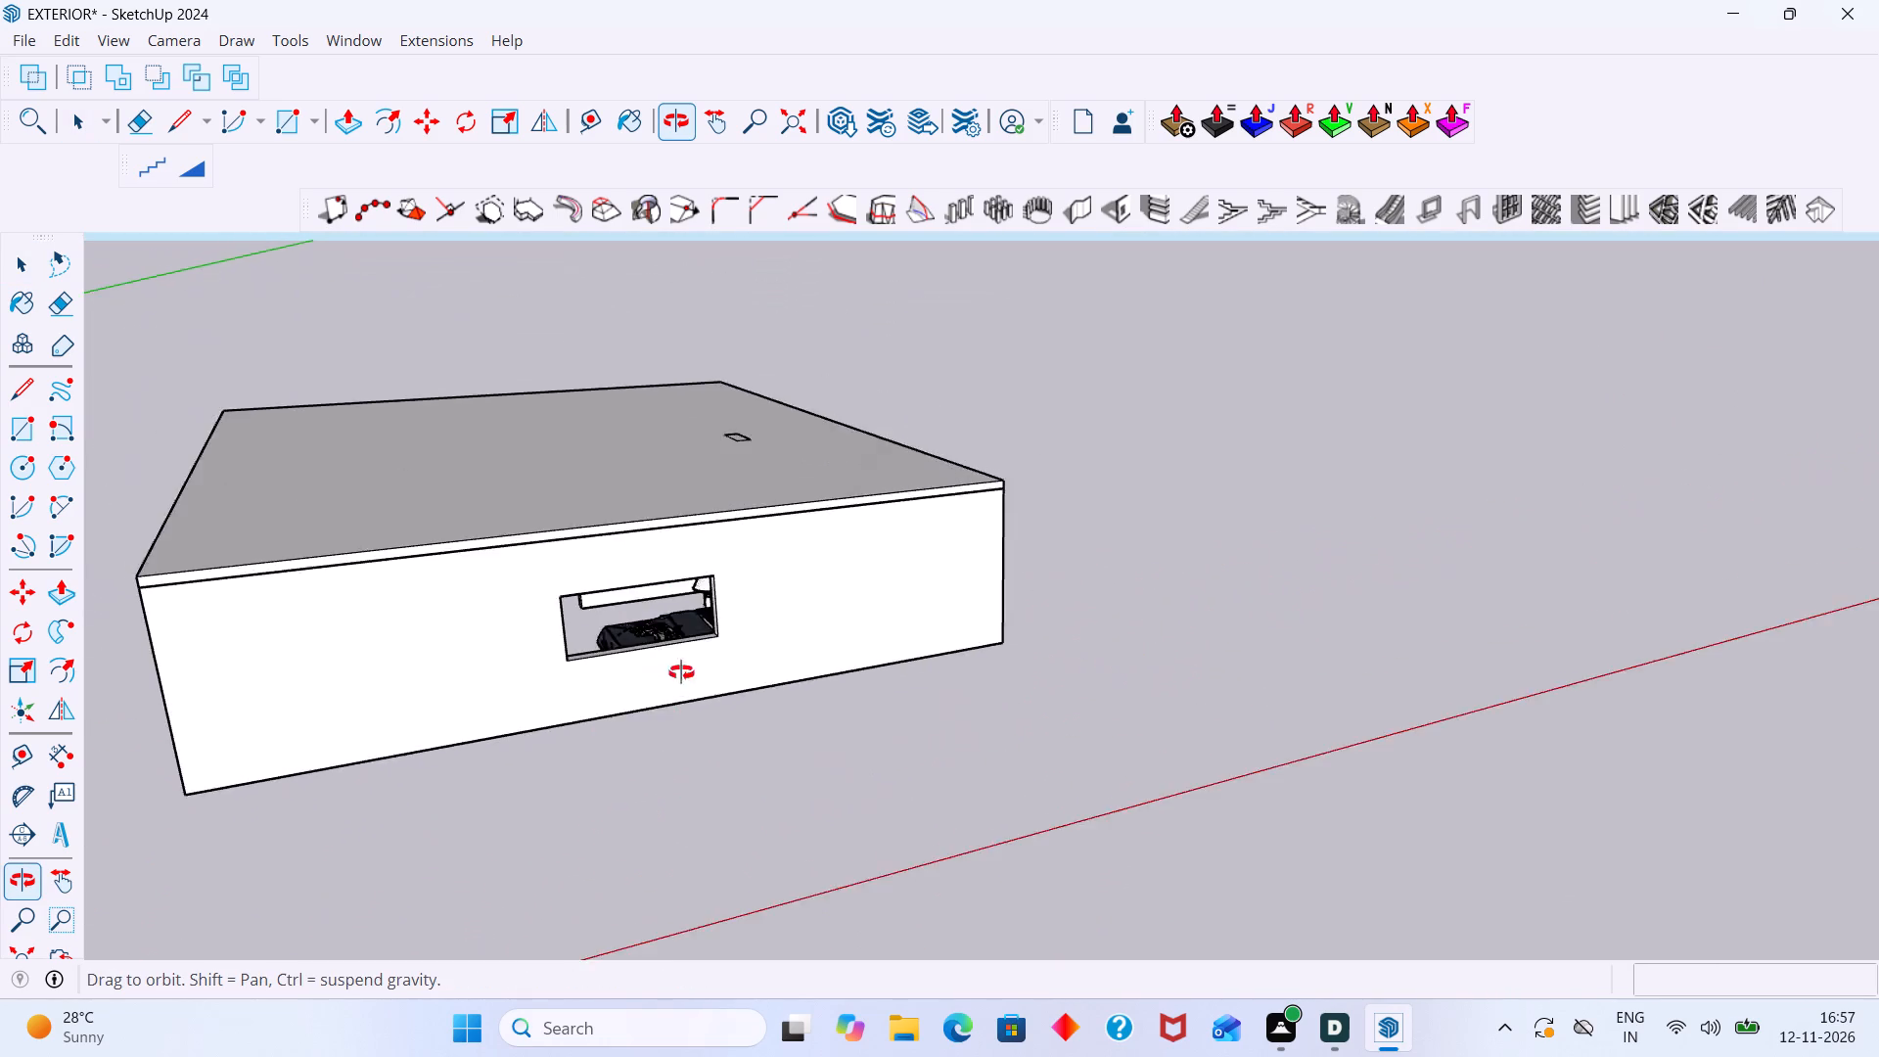
{"action": "middle_click_drag", "start_coordinate": [681, 672], "coordinate": [730, 536], "text": "shift"}
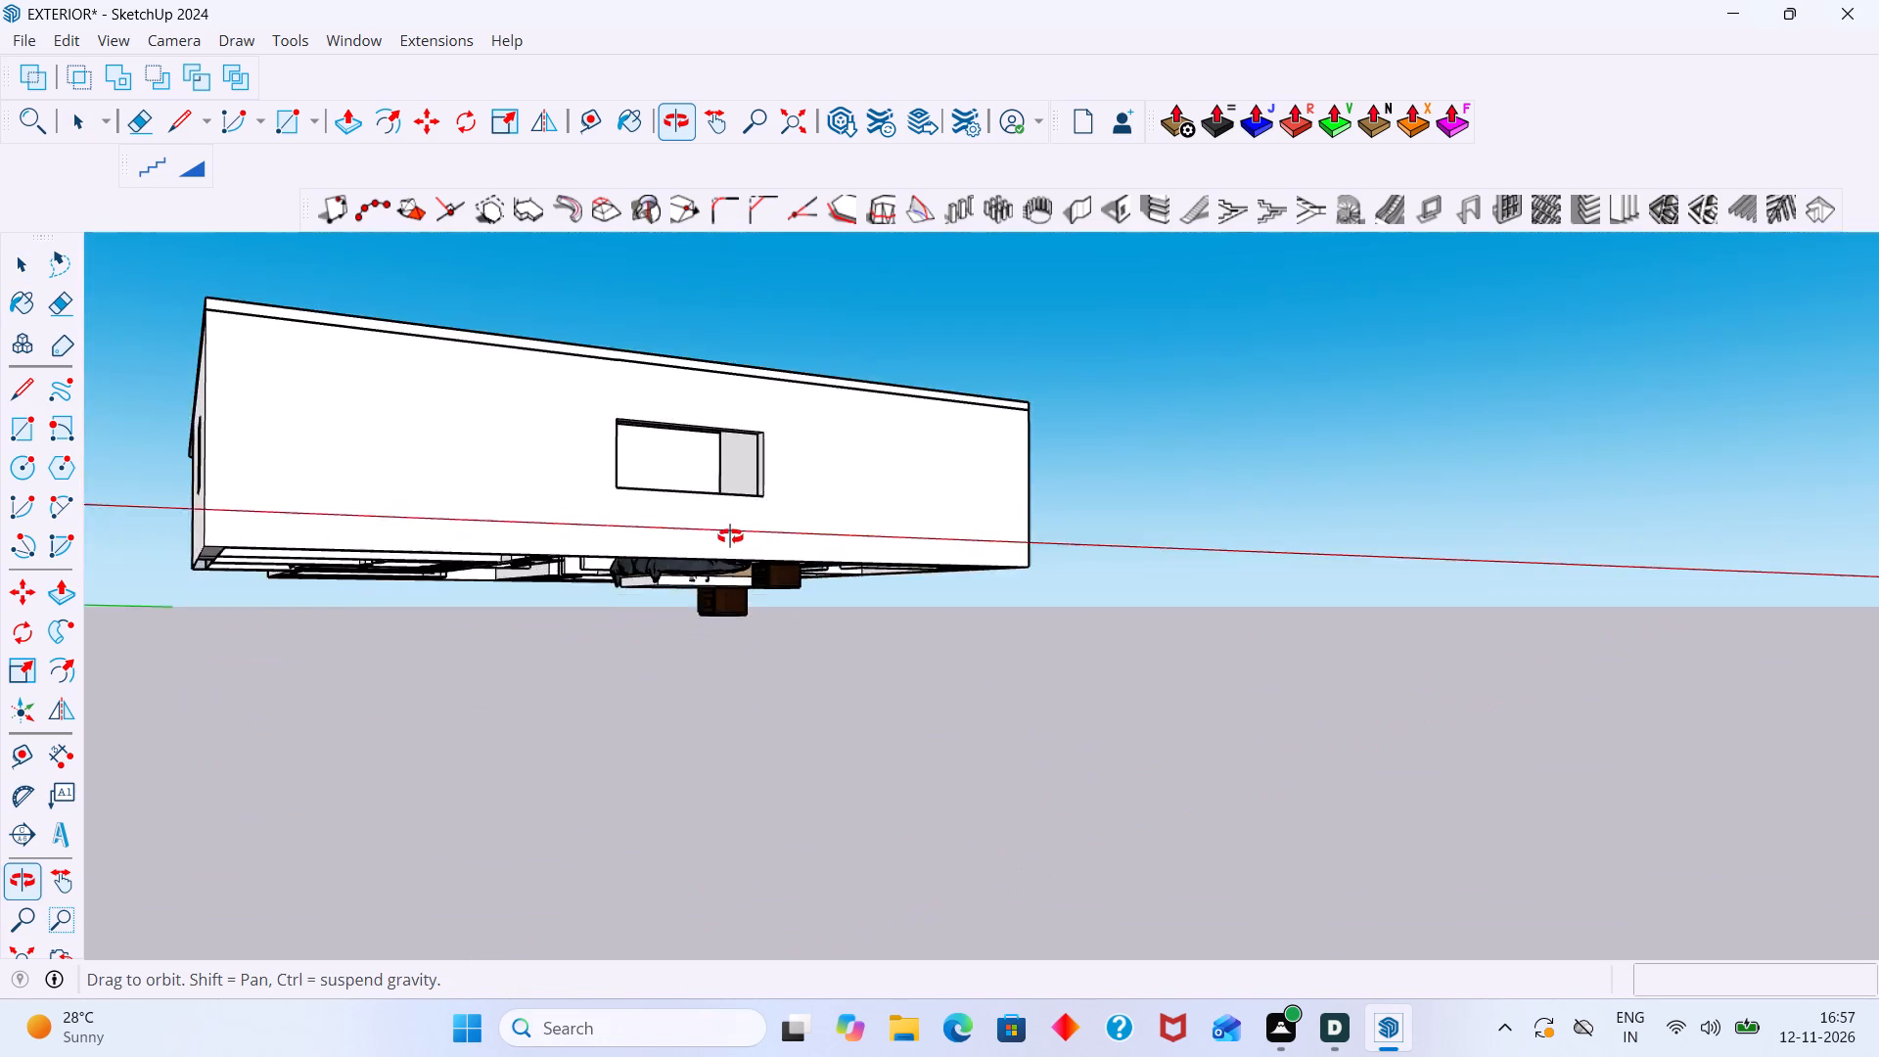
{"action": "middle_click_drag", "start_coordinate": [730, 536], "coordinate": [852, 564], "text": "shift"}
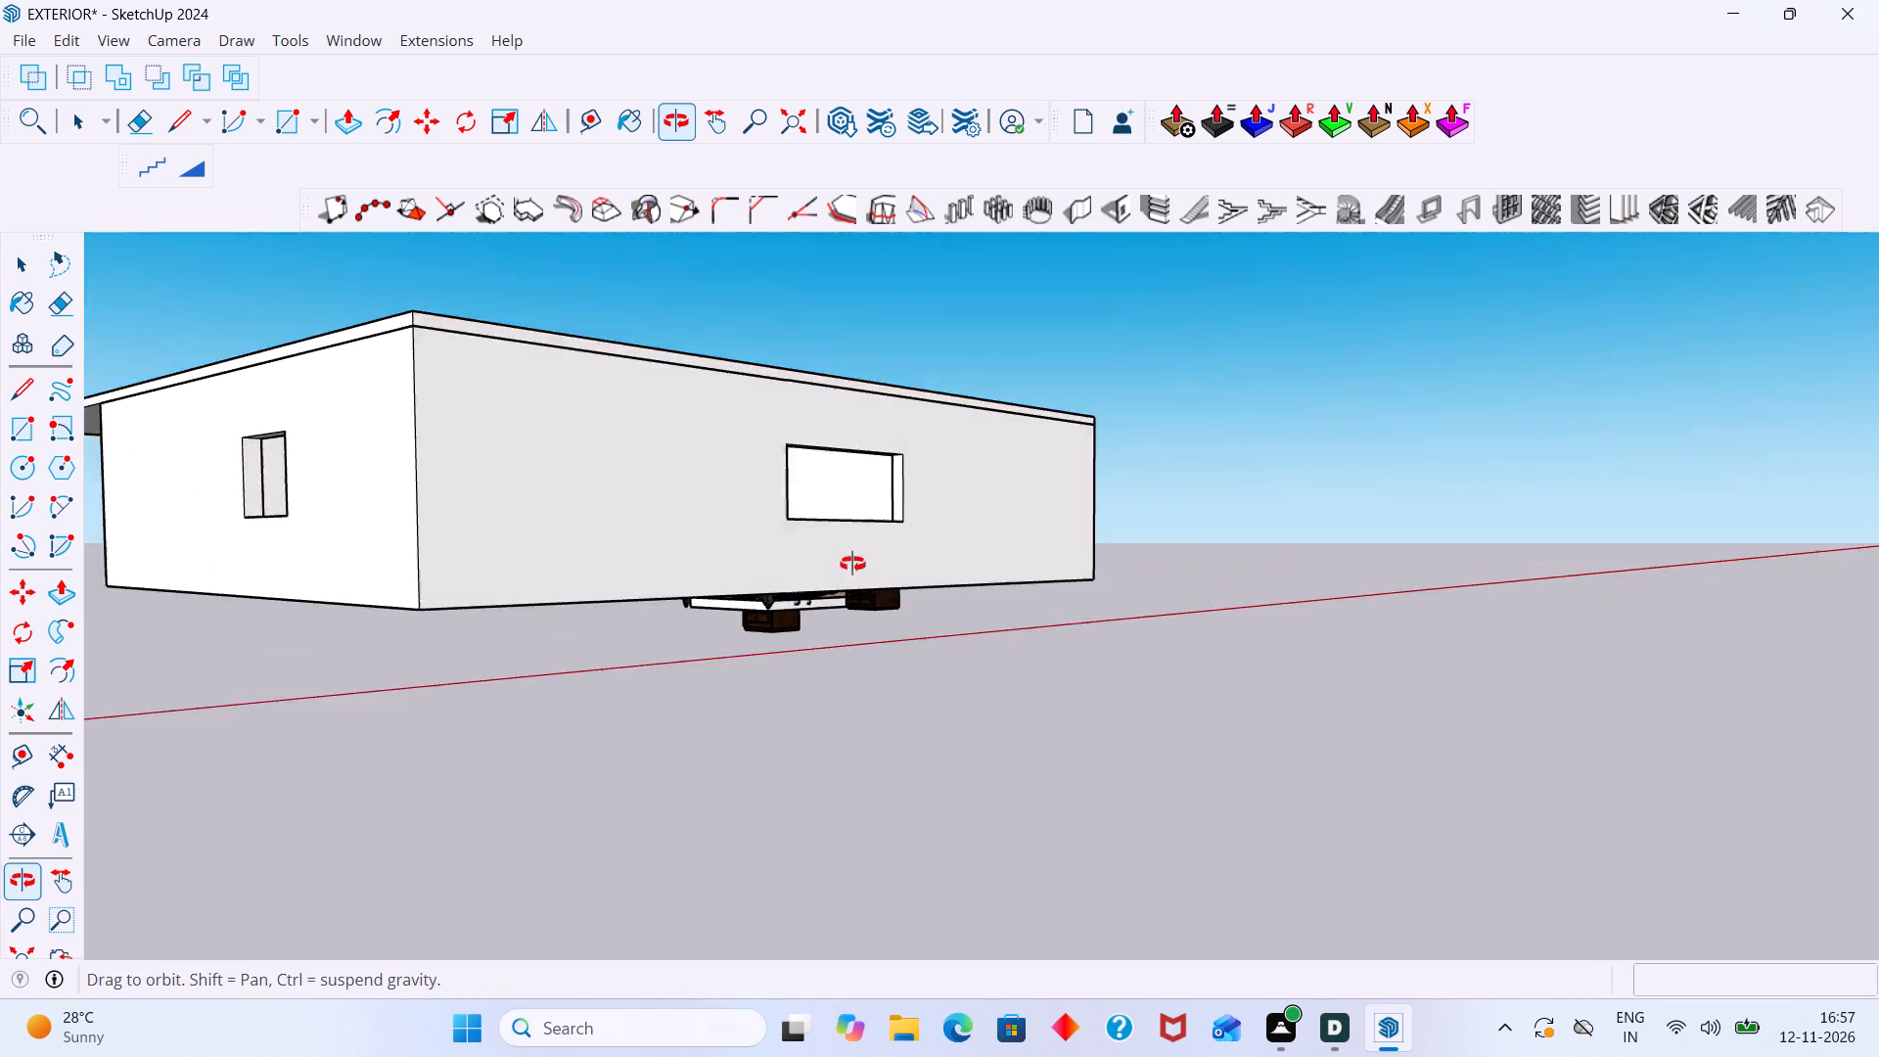
{"action": "middle_click_drag", "start_coordinate": [852, 564], "coordinate": [556, 673], "text": "shift"}
{"action": "scroll", "coordinate": [573, 672], "scroll_direction": "down", "scroll_amount": 4}
{"action": "middle_click_drag", "start_coordinate": [563, 665], "coordinate": [868, 621]}
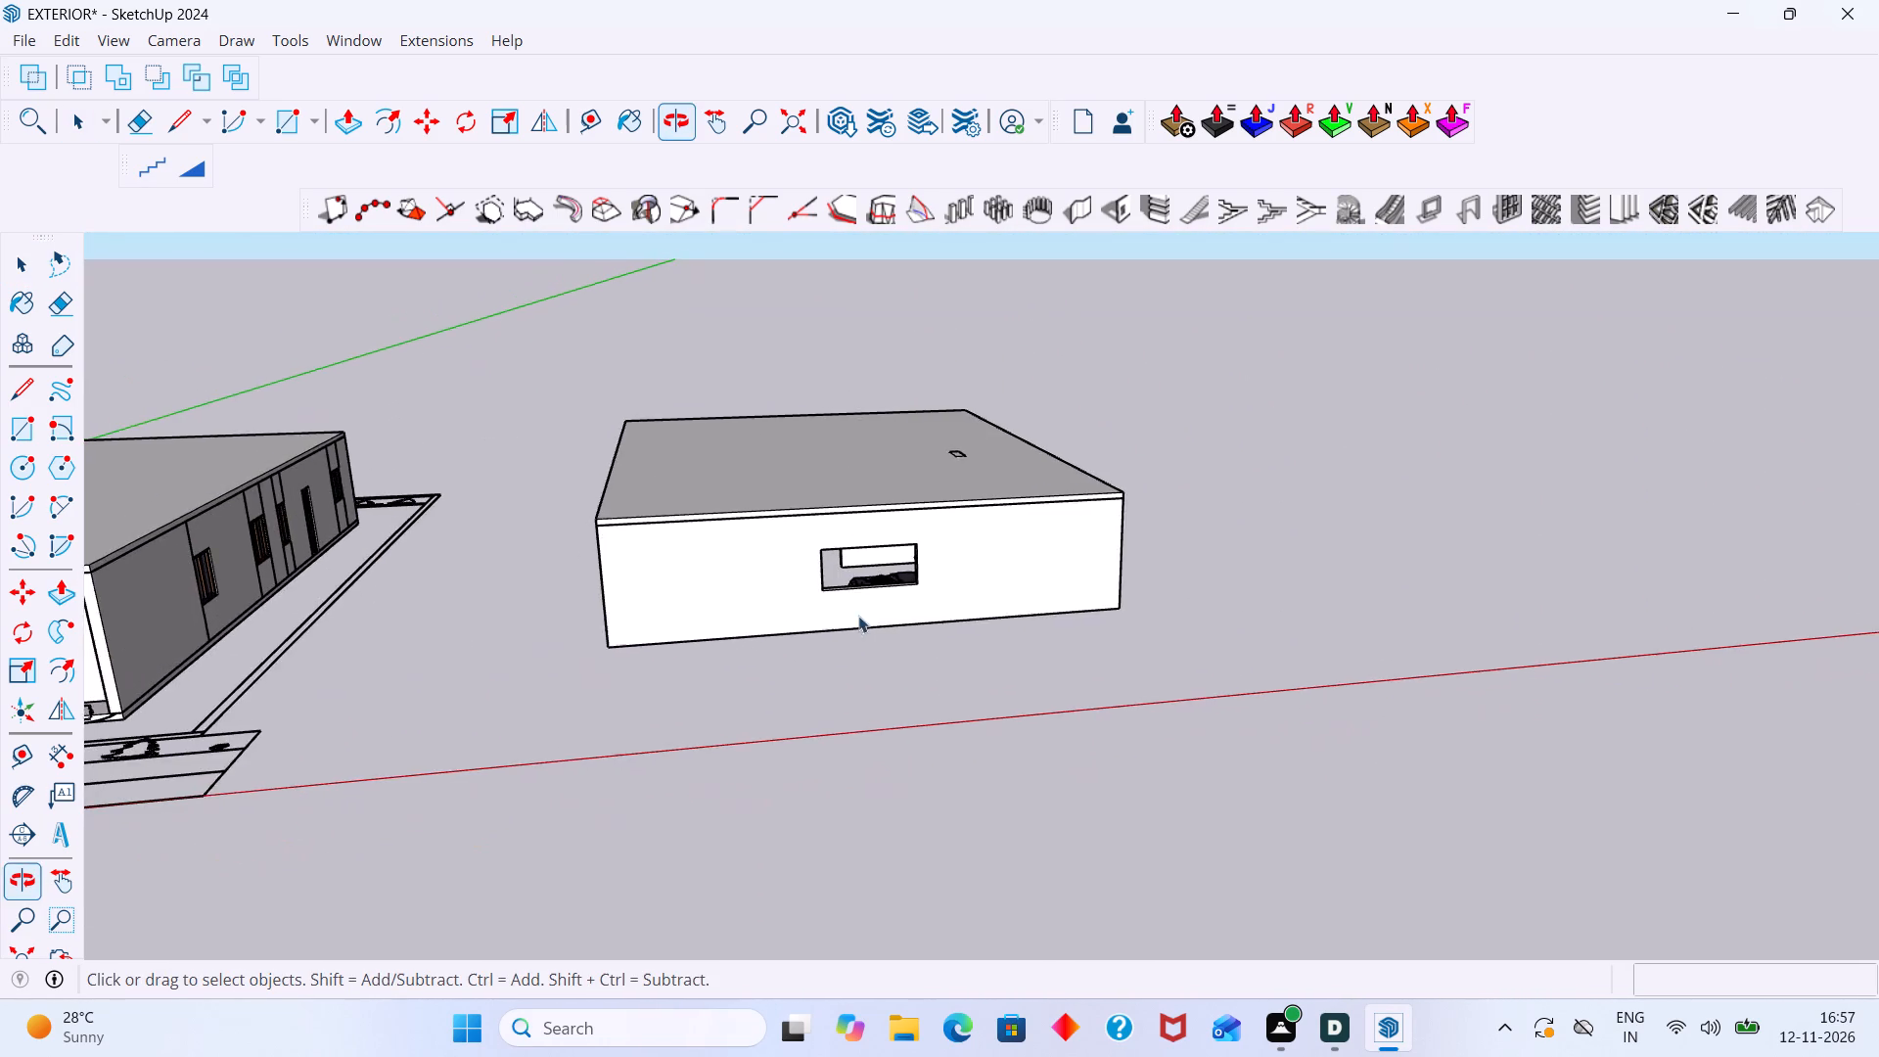
Copy the upper floor's roof slab 10' 6 3/16" straight down to the bottom corner of the walls as a floor slab.
{"action": "scroll", "coordinate": [787, 559], "scroll_direction": "up", "scroll_amount": 4}
{"action": "left_click", "coordinate": [761, 486]}
{"action": "key", "text": "m"}
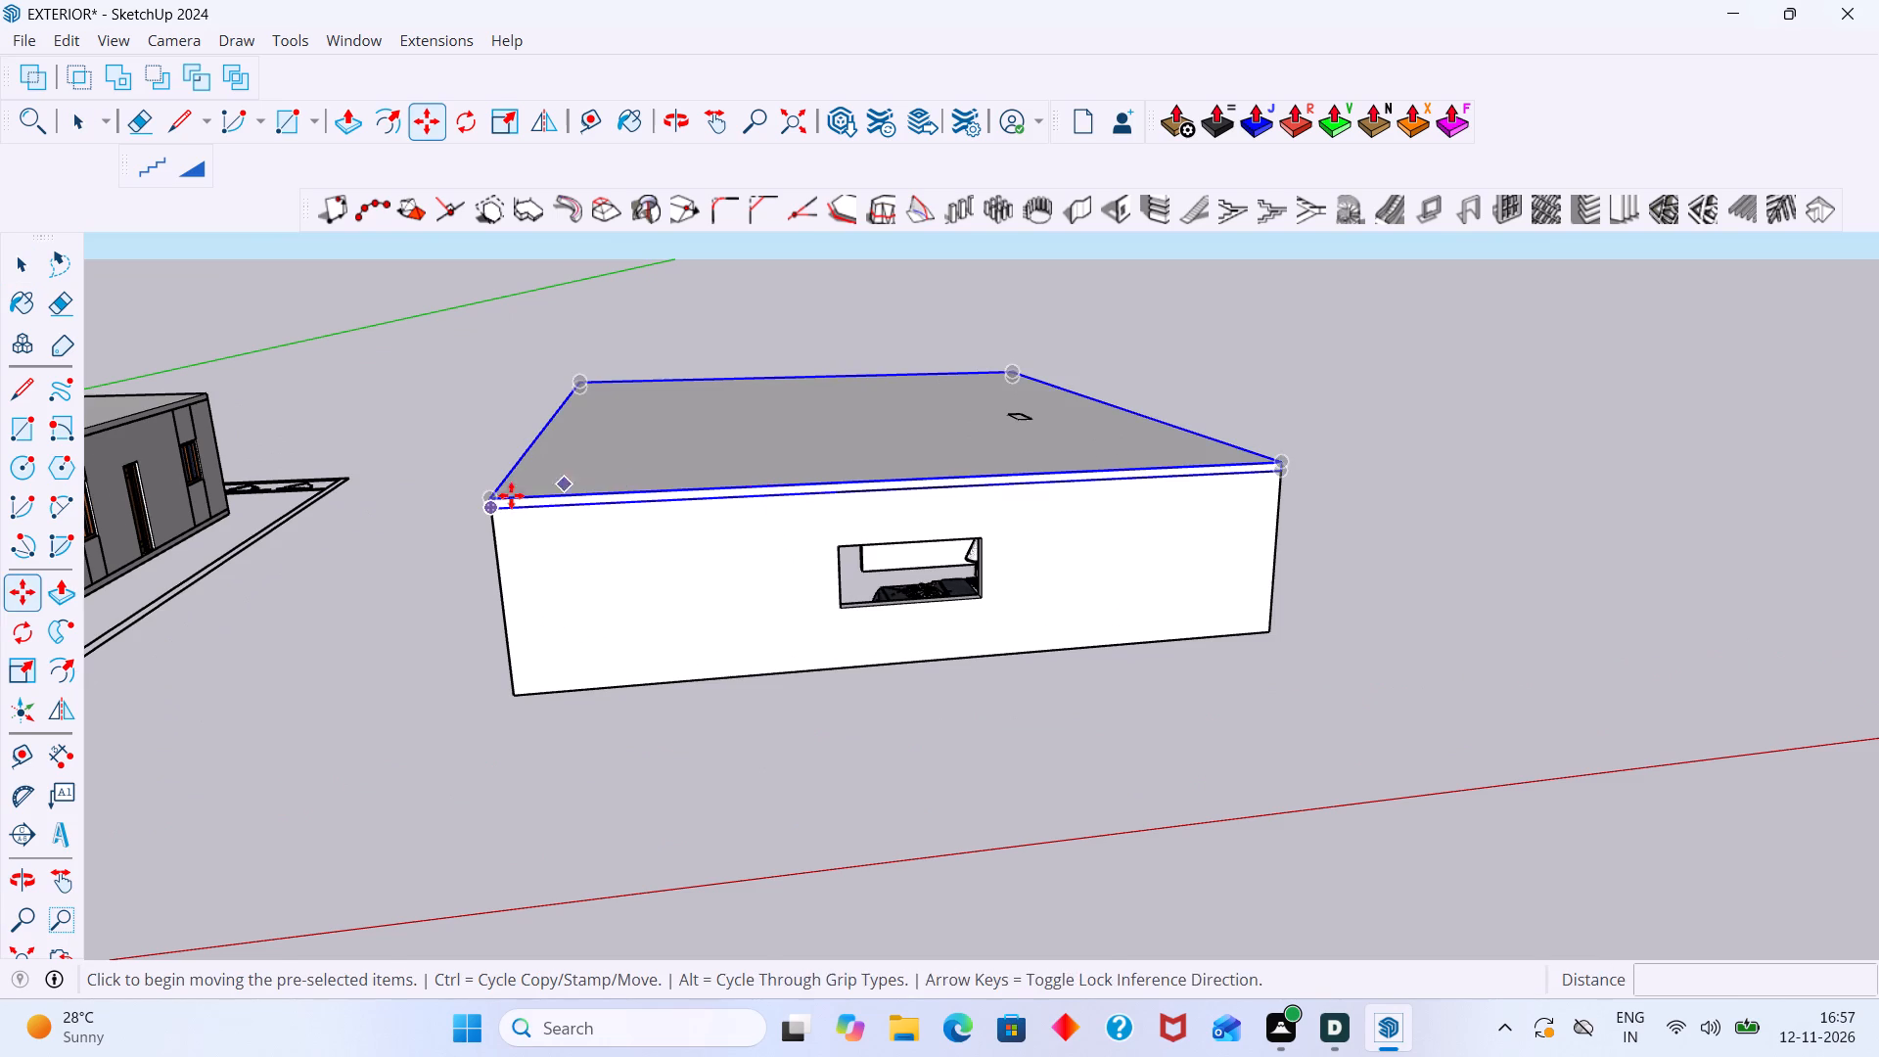
{"action": "scroll", "coordinate": [434, 493], "scroll_direction": "up", "scroll_amount": 7}
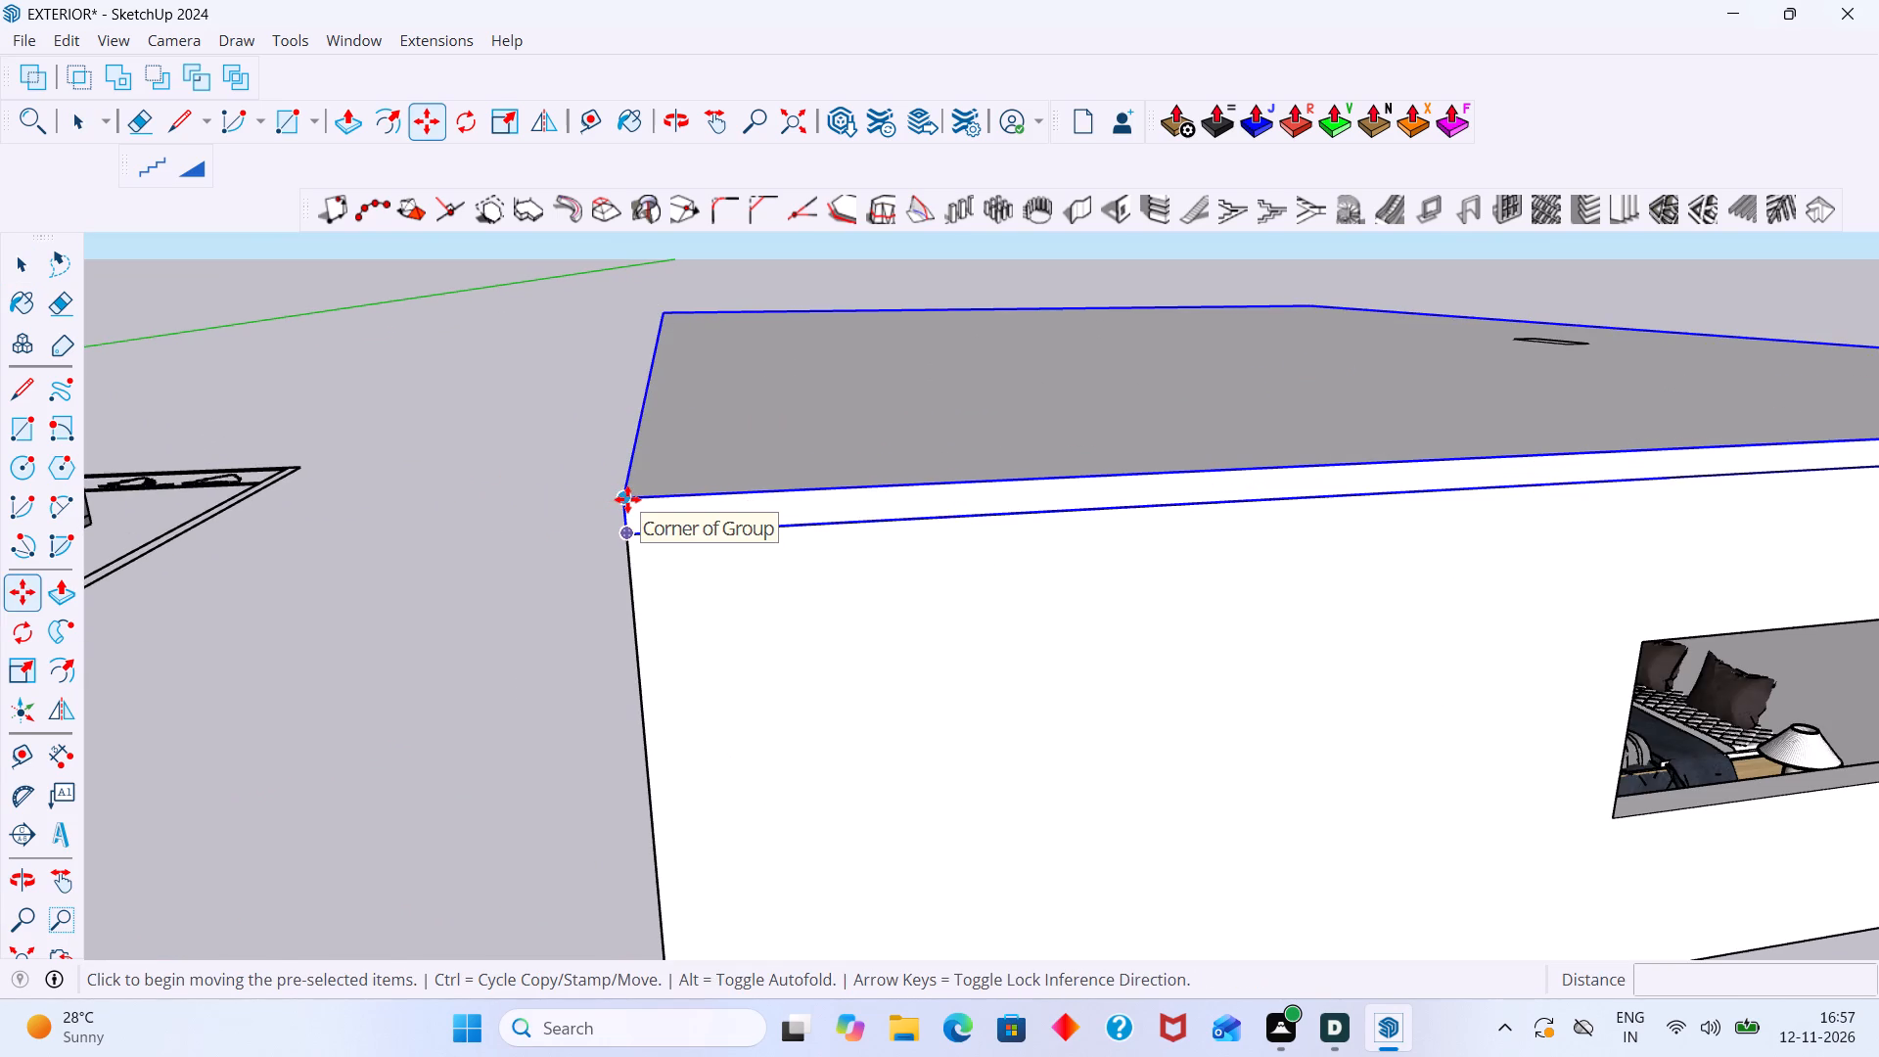
{"action": "left_click", "coordinate": [627, 499]}
{"action": "scroll", "coordinate": [643, 615], "scroll_direction": "down", "scroll_amount": 4}
{"action": "middle_click_drag", "start_coordinate": [650, 675], "coordinate": [630, 459], "text": "shift"}
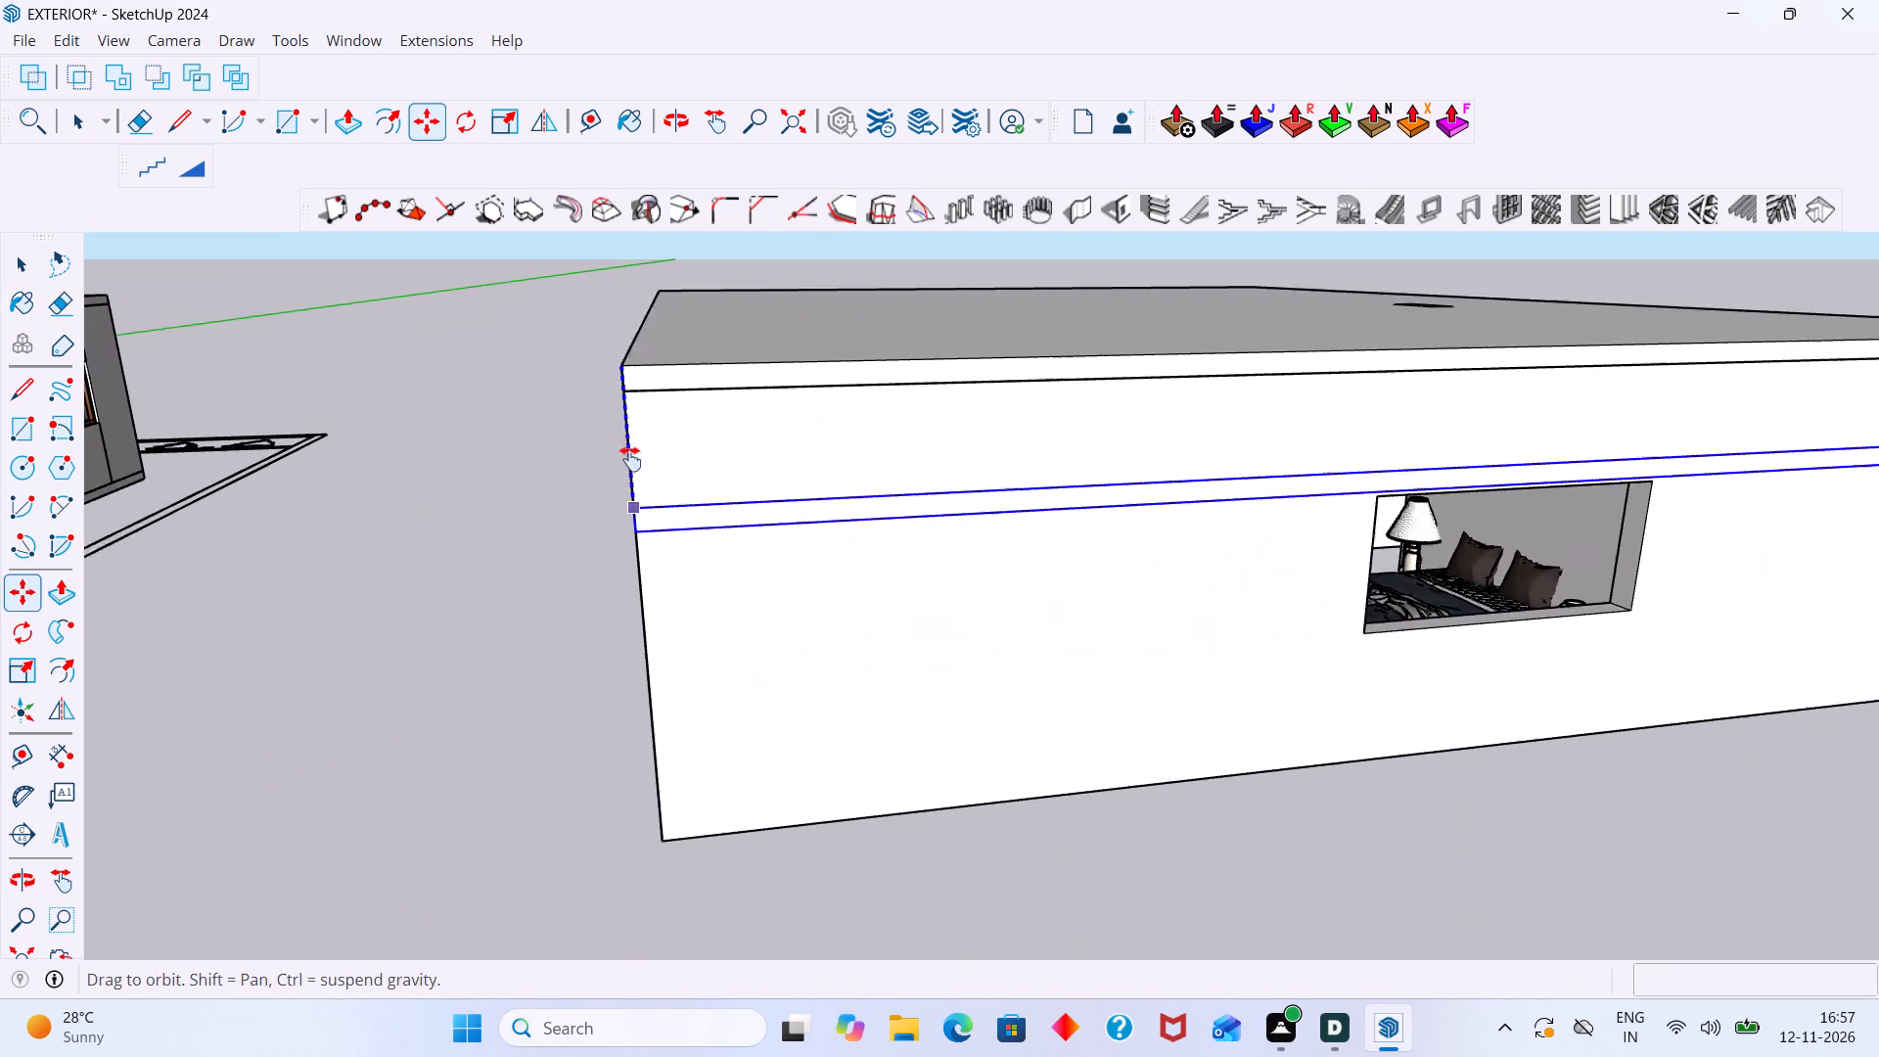
{"action": "middle_click_drag", "start_coordinate": [630, 459], "coordinate": [630, 433], "text": "shift"}
{"action": "scroll", "coordinate": [669, 809], "scroll_direction": "up", "scroll_amount": 4}
{"action": "left_click", "coordinate": [652, 752]}
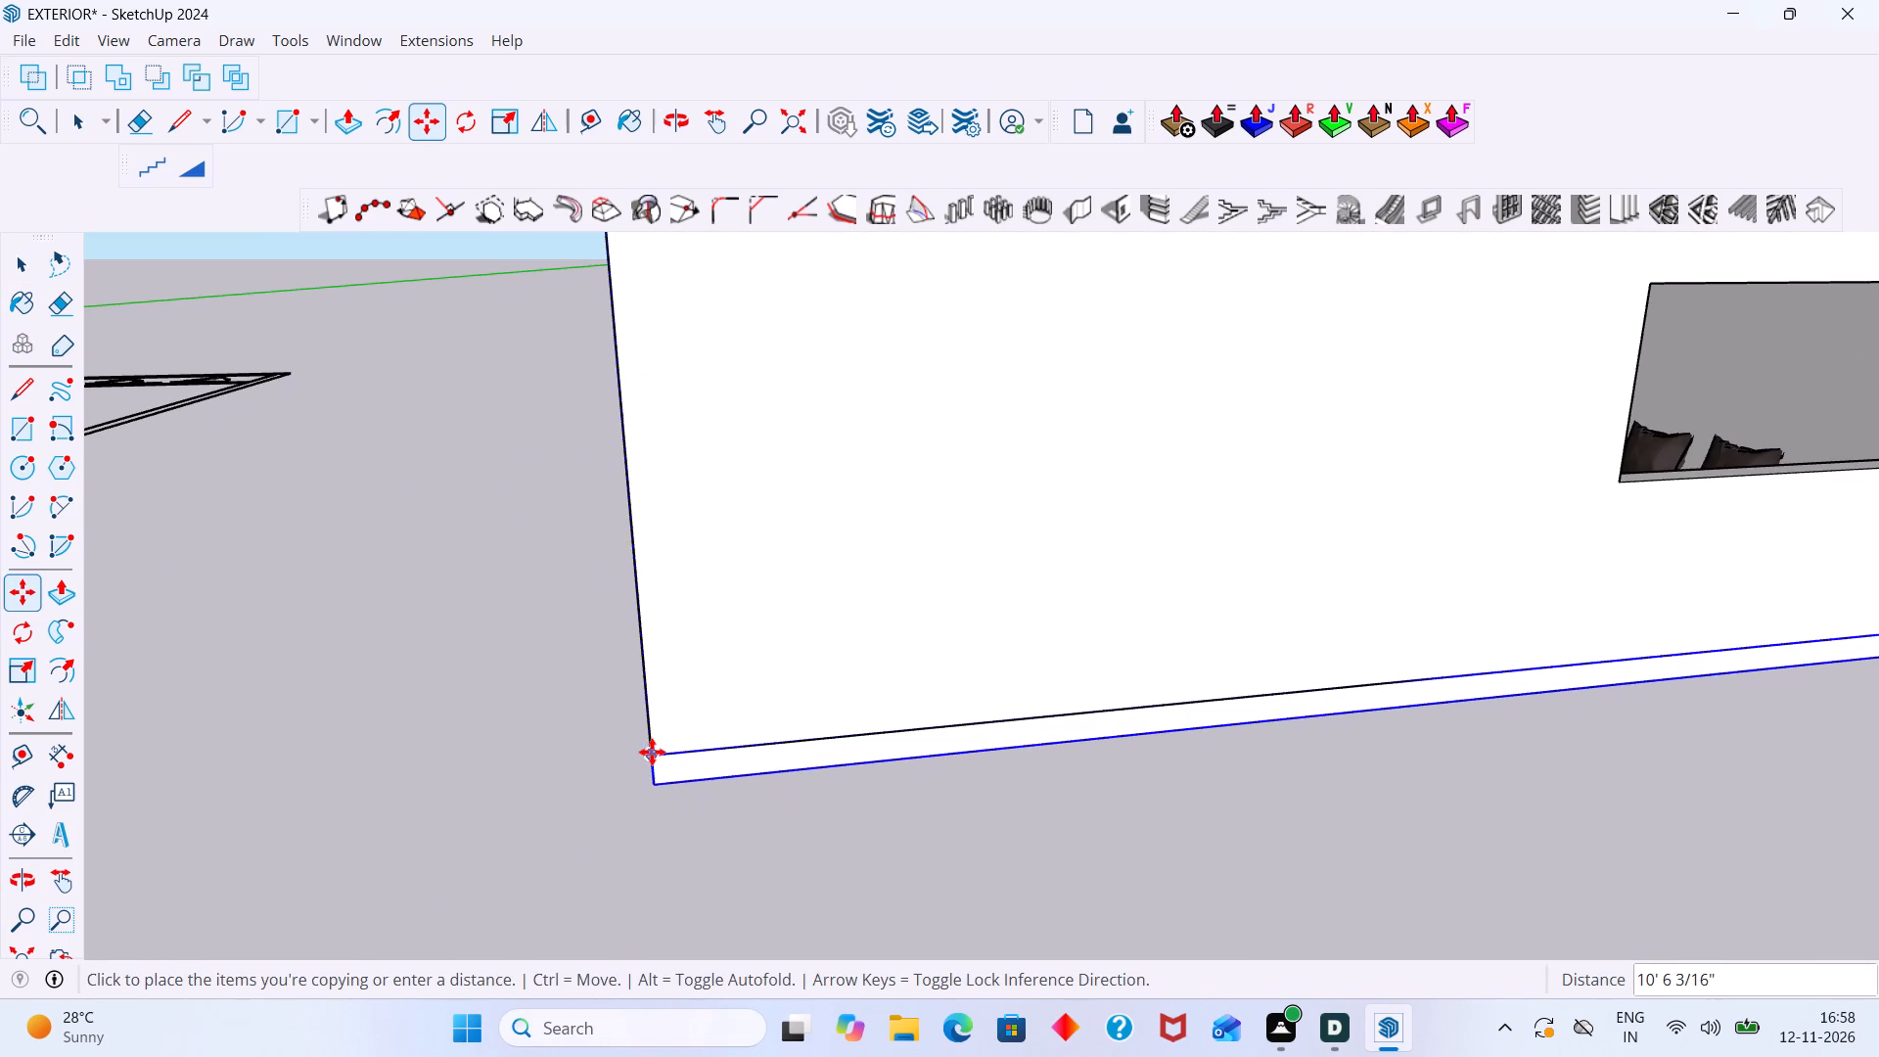
{"action": "key", "text": "space"}
{"action": "left_click", "coordinate": [735, 836]}
Hide the upper floor's roof slab to expose the rooms.
{"action": "scroll", "coordinate": [763, 830], "scroll_direction": "down", "scroll_amount": 8}
{"action": "middle_click_drag", "start_coordinate": [1431, 693], "coordinate": [1625, 684]}
{"action": "scroll", "coordinate": [1312, 518], "scroll_direction": "up", "scroll_amount": 4}
{"action": "left_click", "coordinate": [1250, 349]}
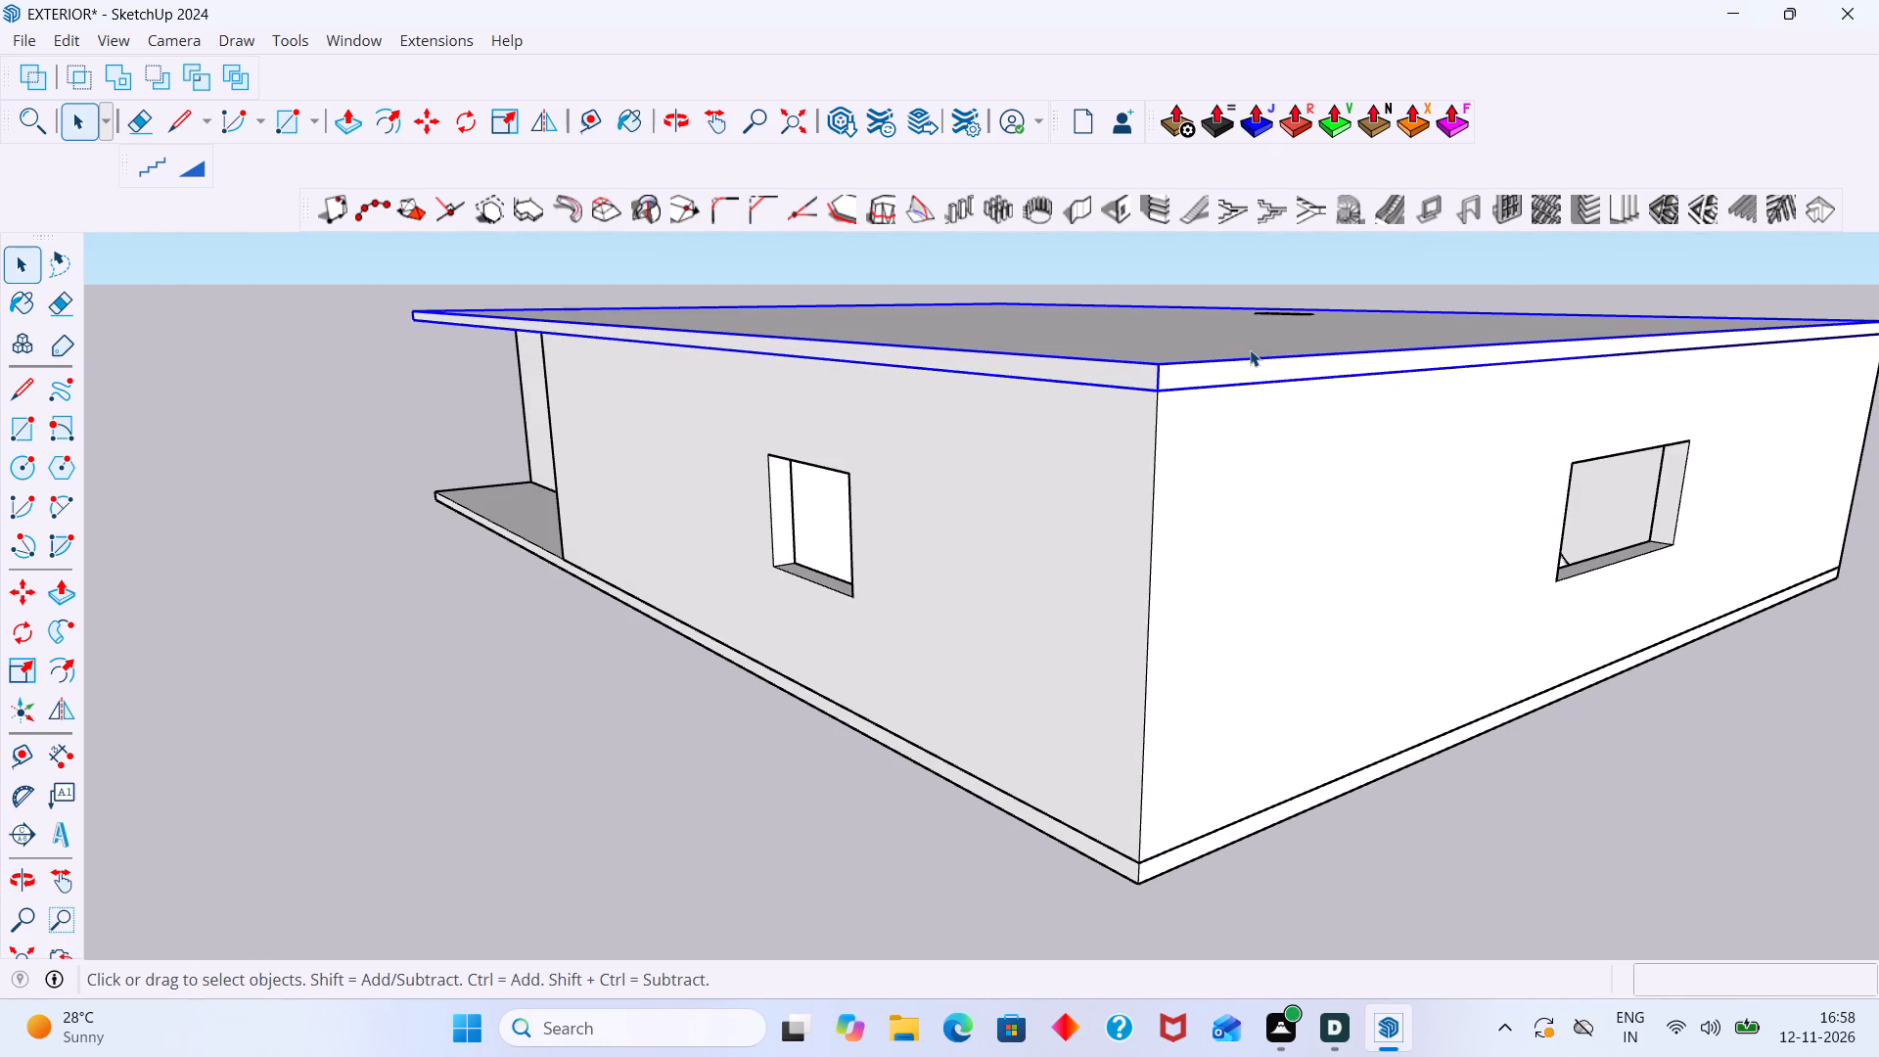
{"action": "right_click", "coordinate": [1250, 349]}
{"action": "left_click", "coordinate": [1321, 87]}
Move the sunken bed in the corner bedroom about 2' 4" up along the blue axis, above the new floor slab.
{"action": "scroll", "coordinate": [1314, 456], "scroll_direction": "down", "scroll_amount": 3}
{"action": "middle_click_drag", "start_coordinate": [1362, 522], "coordinate": [1389, 618]}
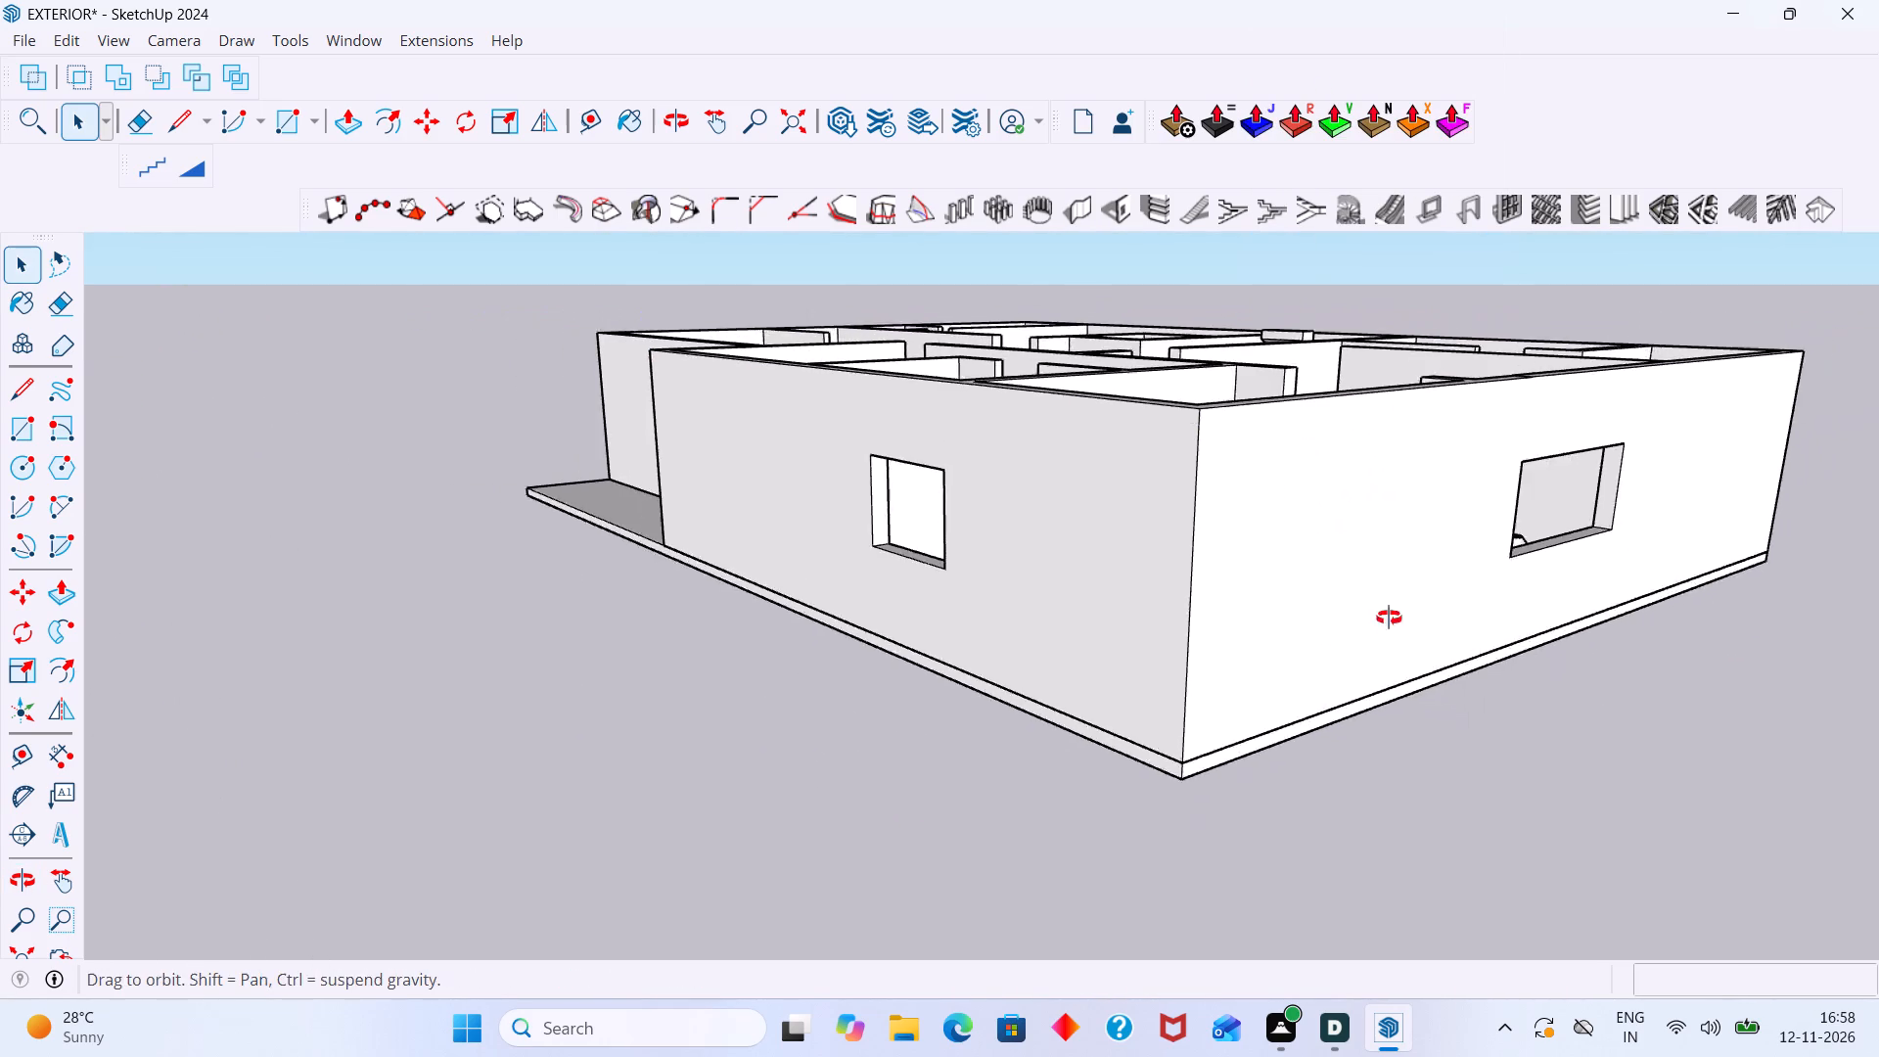
{"action": "middle_click_drag", "start_coordinate": [1389, 618], "coordinate": [1542, 873]}
{"action": "scroll", "coordinate": [1386, 563], "scroll_direction": "up", "scroll_amount": 5}
{"action": "middle_click_drag", "start_coordinate": [1441, 515], "coordinate": [1385, 483]}
{"action": "scroll", "coordinate": [1371, 526], "scroll_direction": "up", "scroll_amount": 6}
{"action": "middle_click_drag", "start_coordinate": [1378, 577], "coordinate": [1379, 565]}
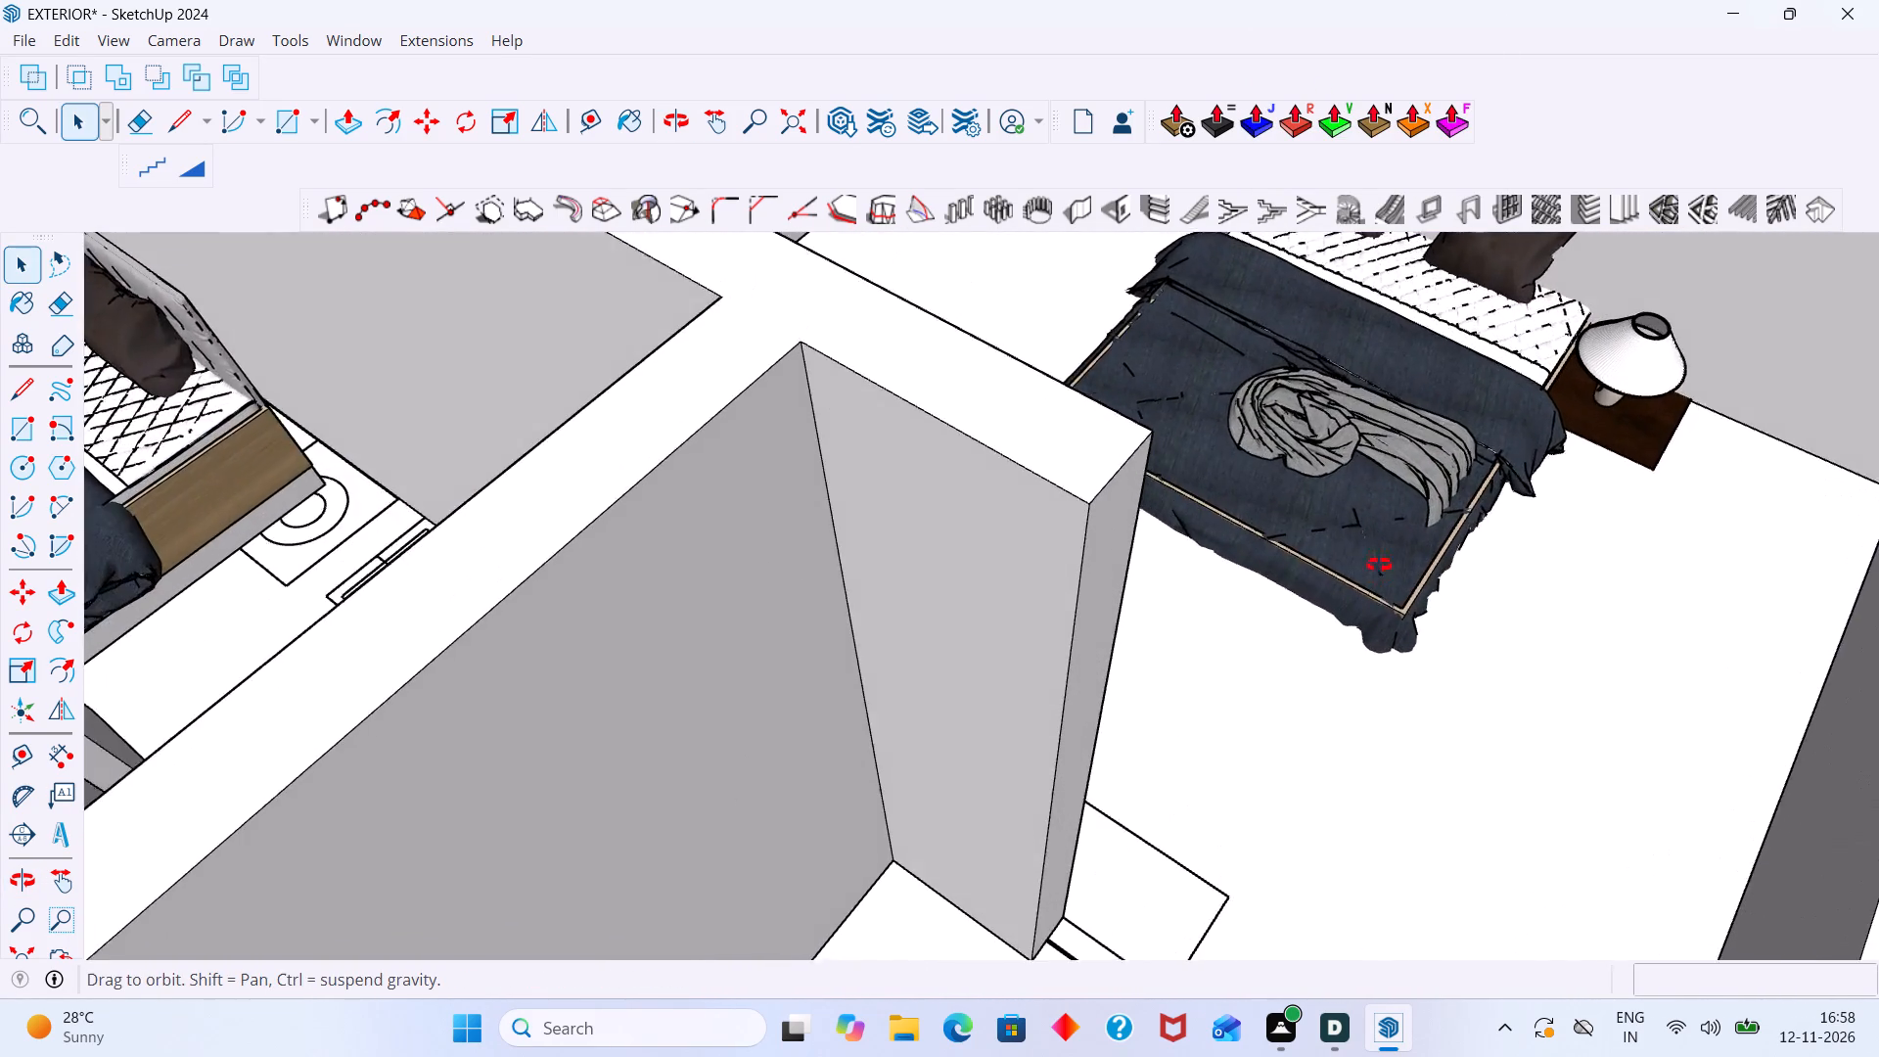
{"action": "middle_click_drag", "start_coordinate": [1379, 565], "coordinate": [1373, 451]}
{"action": "scroll", "coordinate": [1357, 535], "scroll_direction": "up", "scroll_amount": 6}
{"action": "left_click", "coordinate": [1355, 574]}
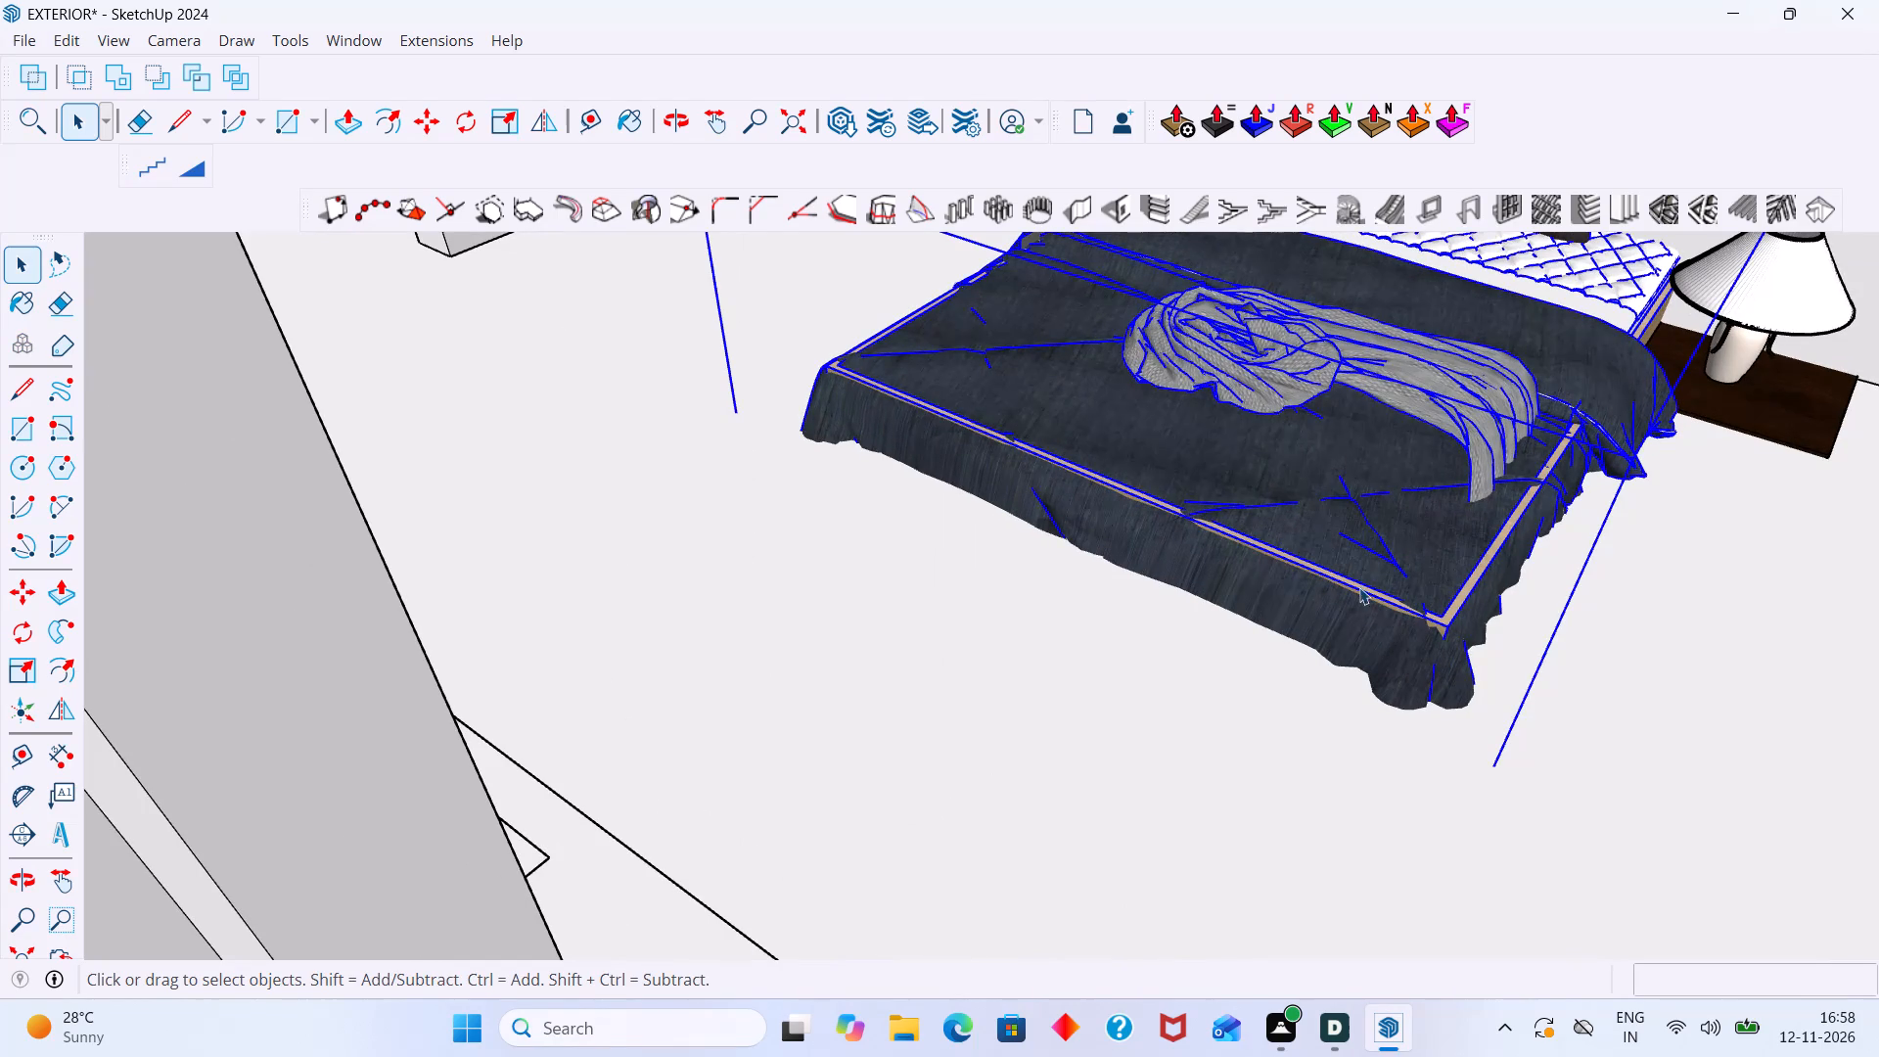
{"action": "key", "text": "m"}
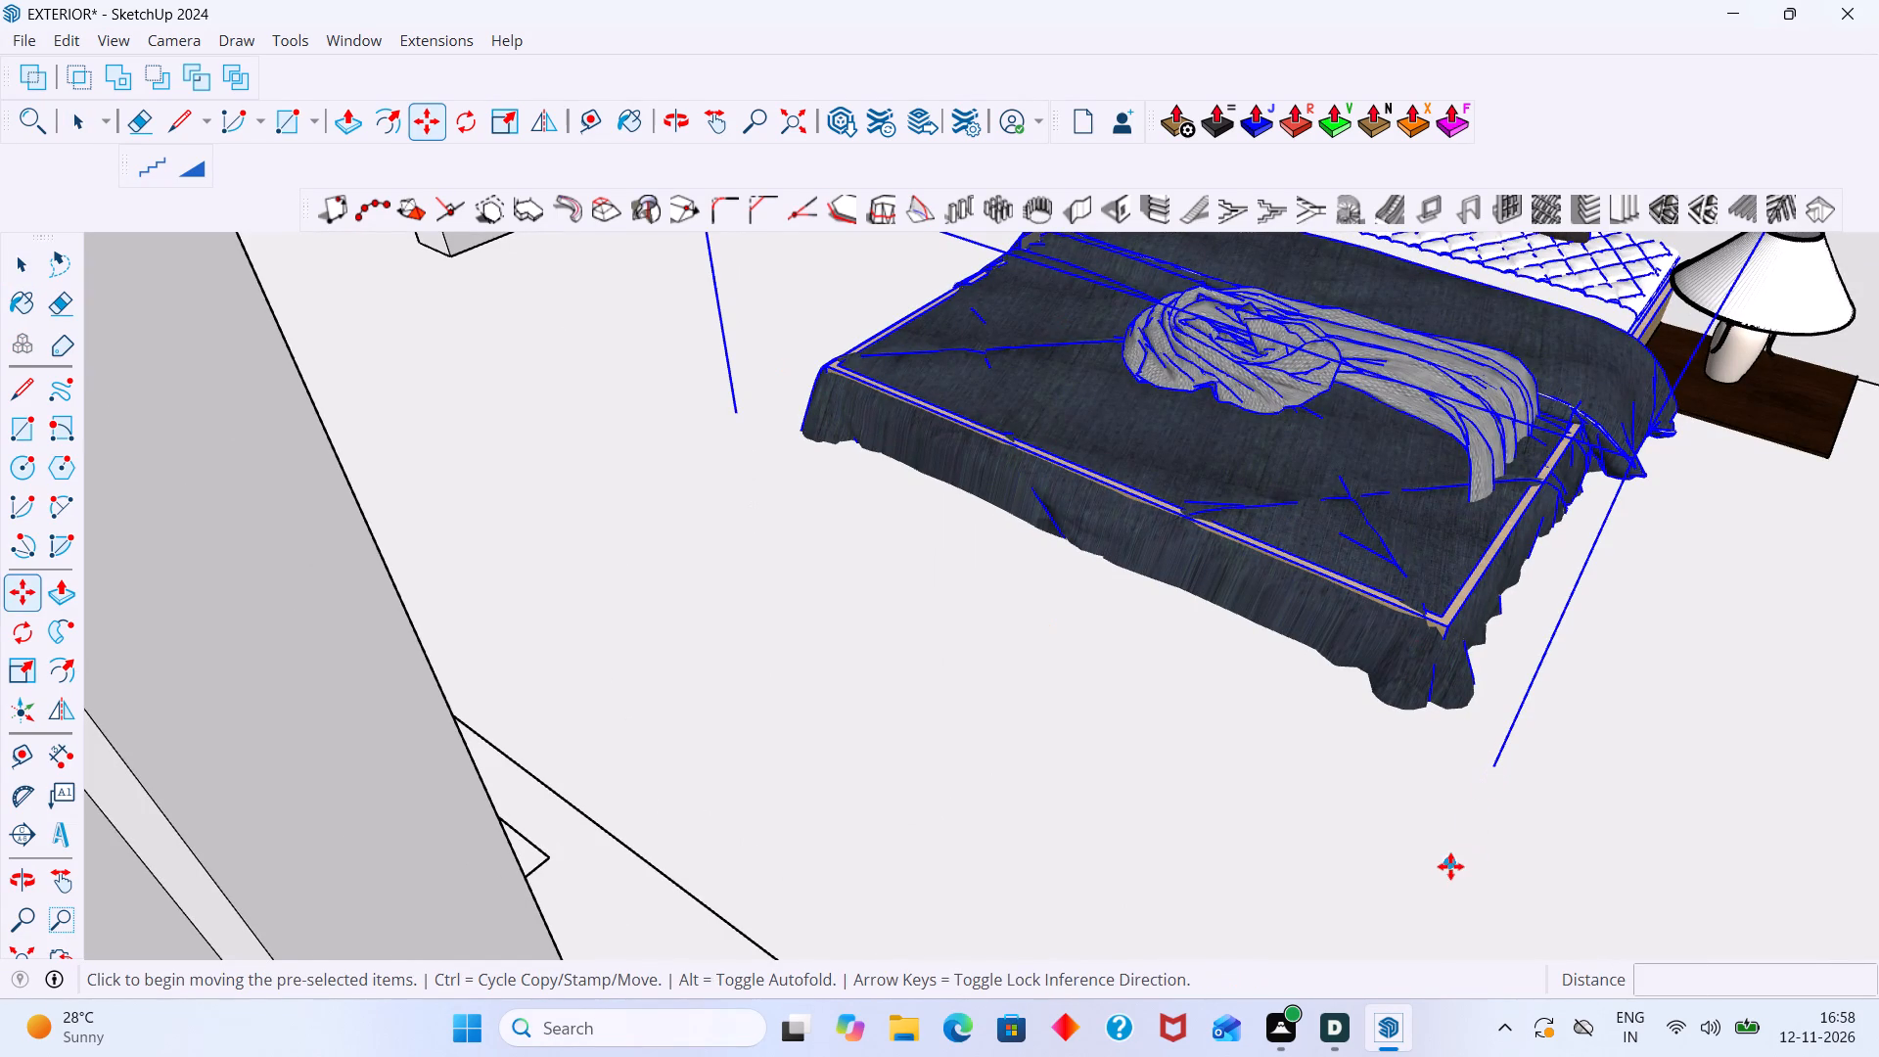
{"action": "left_click", "coordinate": [1450, 865]}
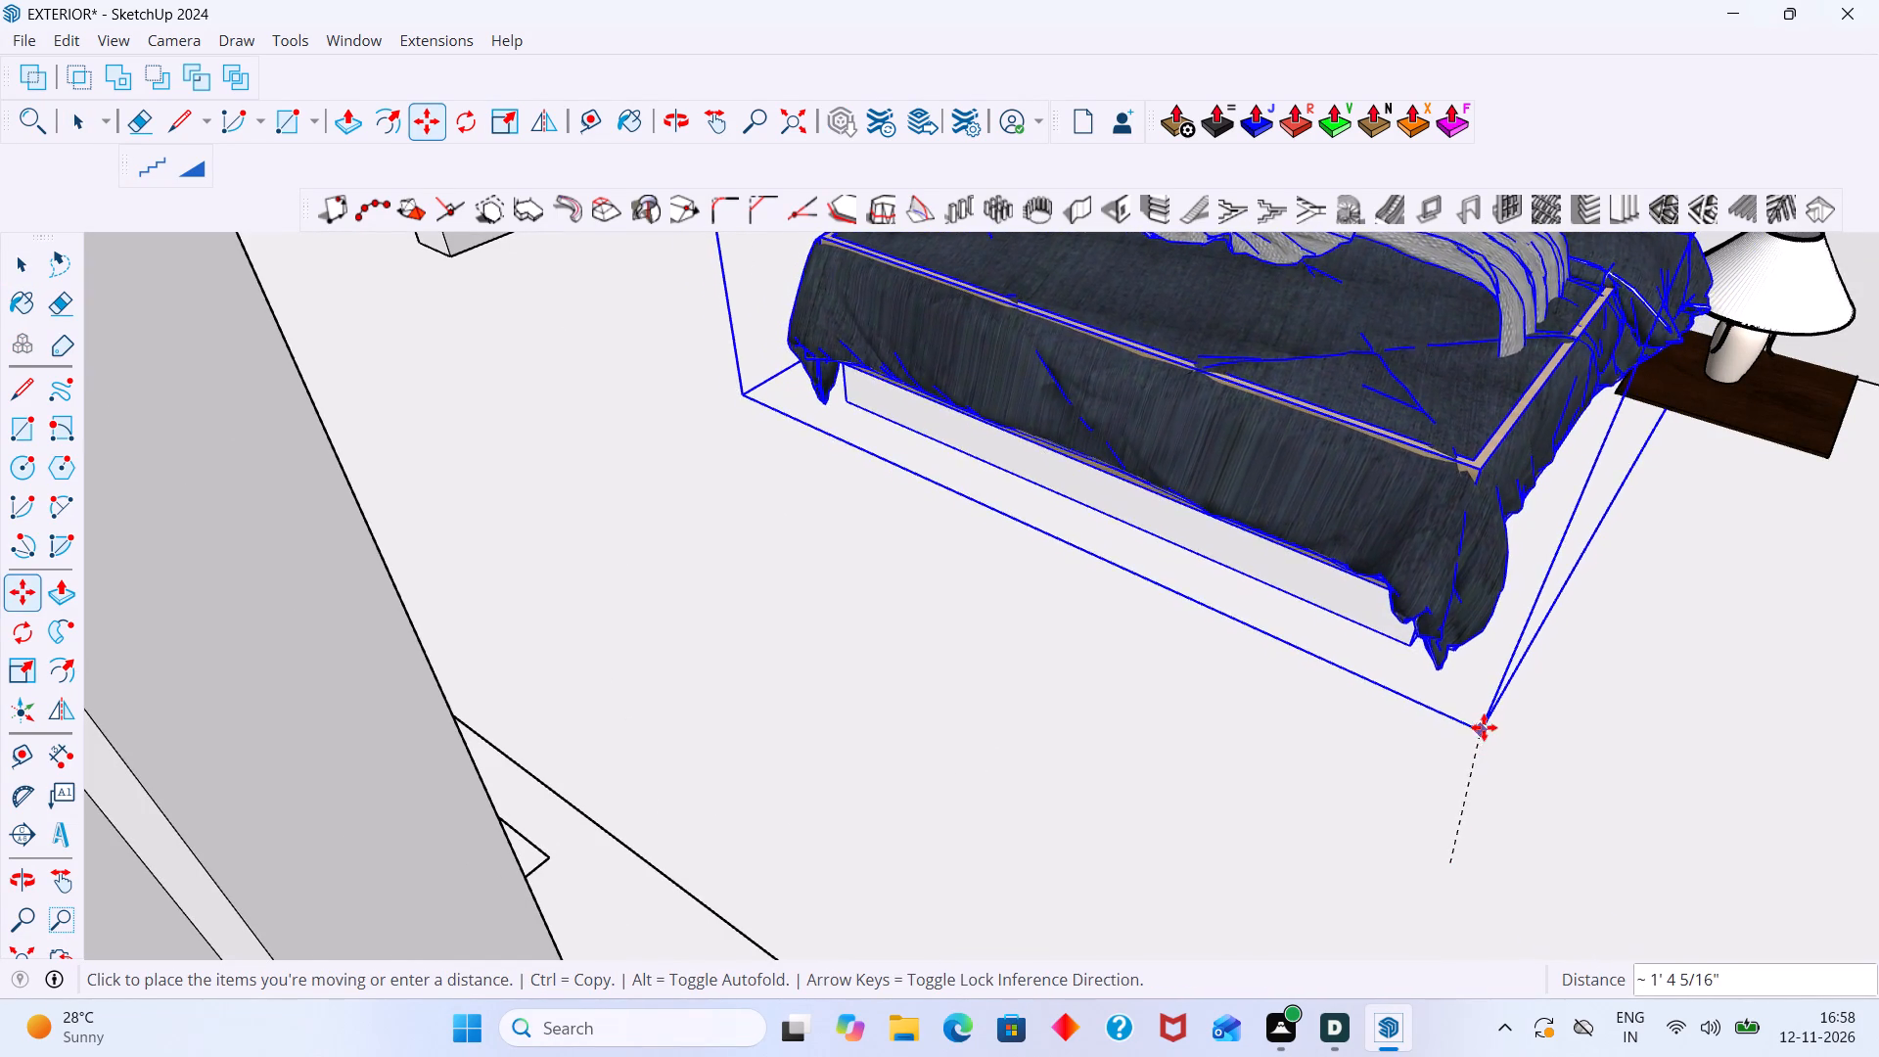
{"action": "scroll", "coordinate": [1473, 726], "scroll_direction": "down", "scroll_amount": 2}
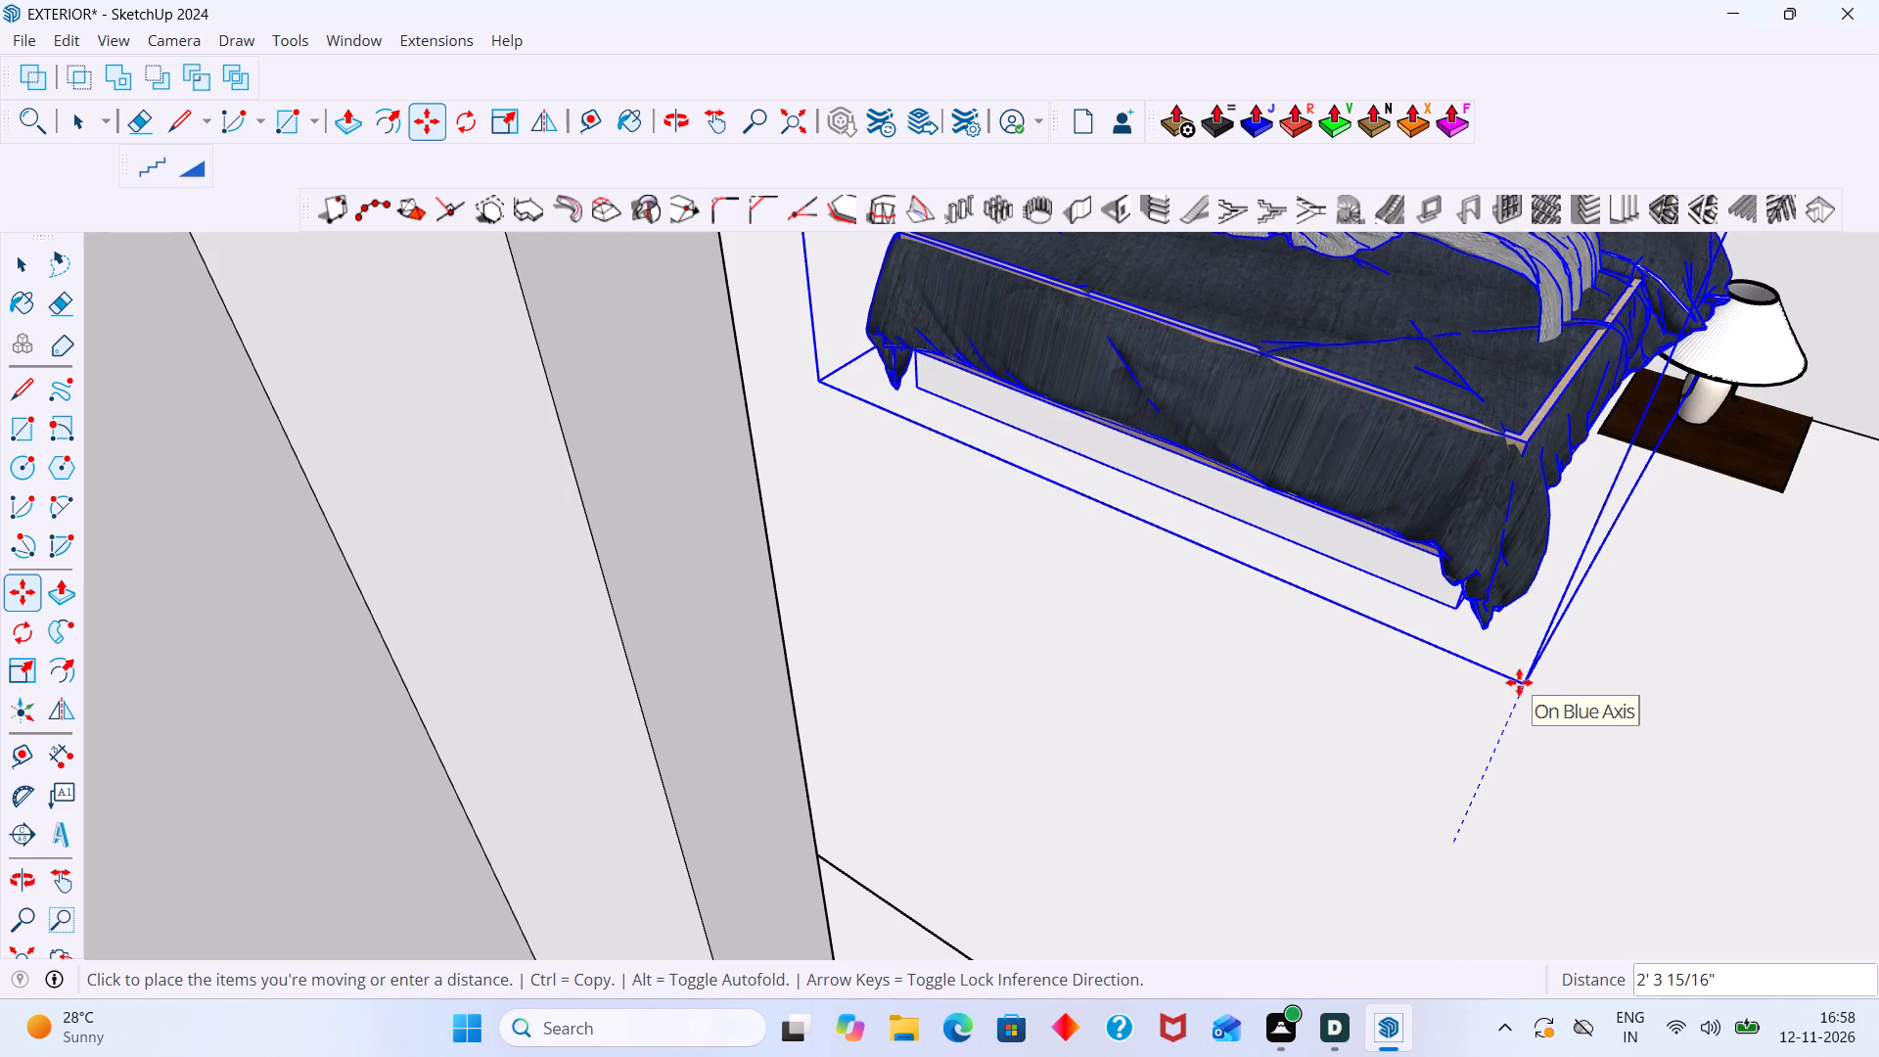
{"action": "left_click", "coordinate": [1519, 682]}
{"action": "key", "text": "space"}
{"action": "left_click", "coordinate": [1584, 729]}
Move the sunken nightstand with lamp on the window side of the corner bedroom's bed about 2' 1" up onto the floor slab.
{"action": "scroll", "coordinate": [1584, 729], "scroll_direction": "down", "scroll_amount": 4}
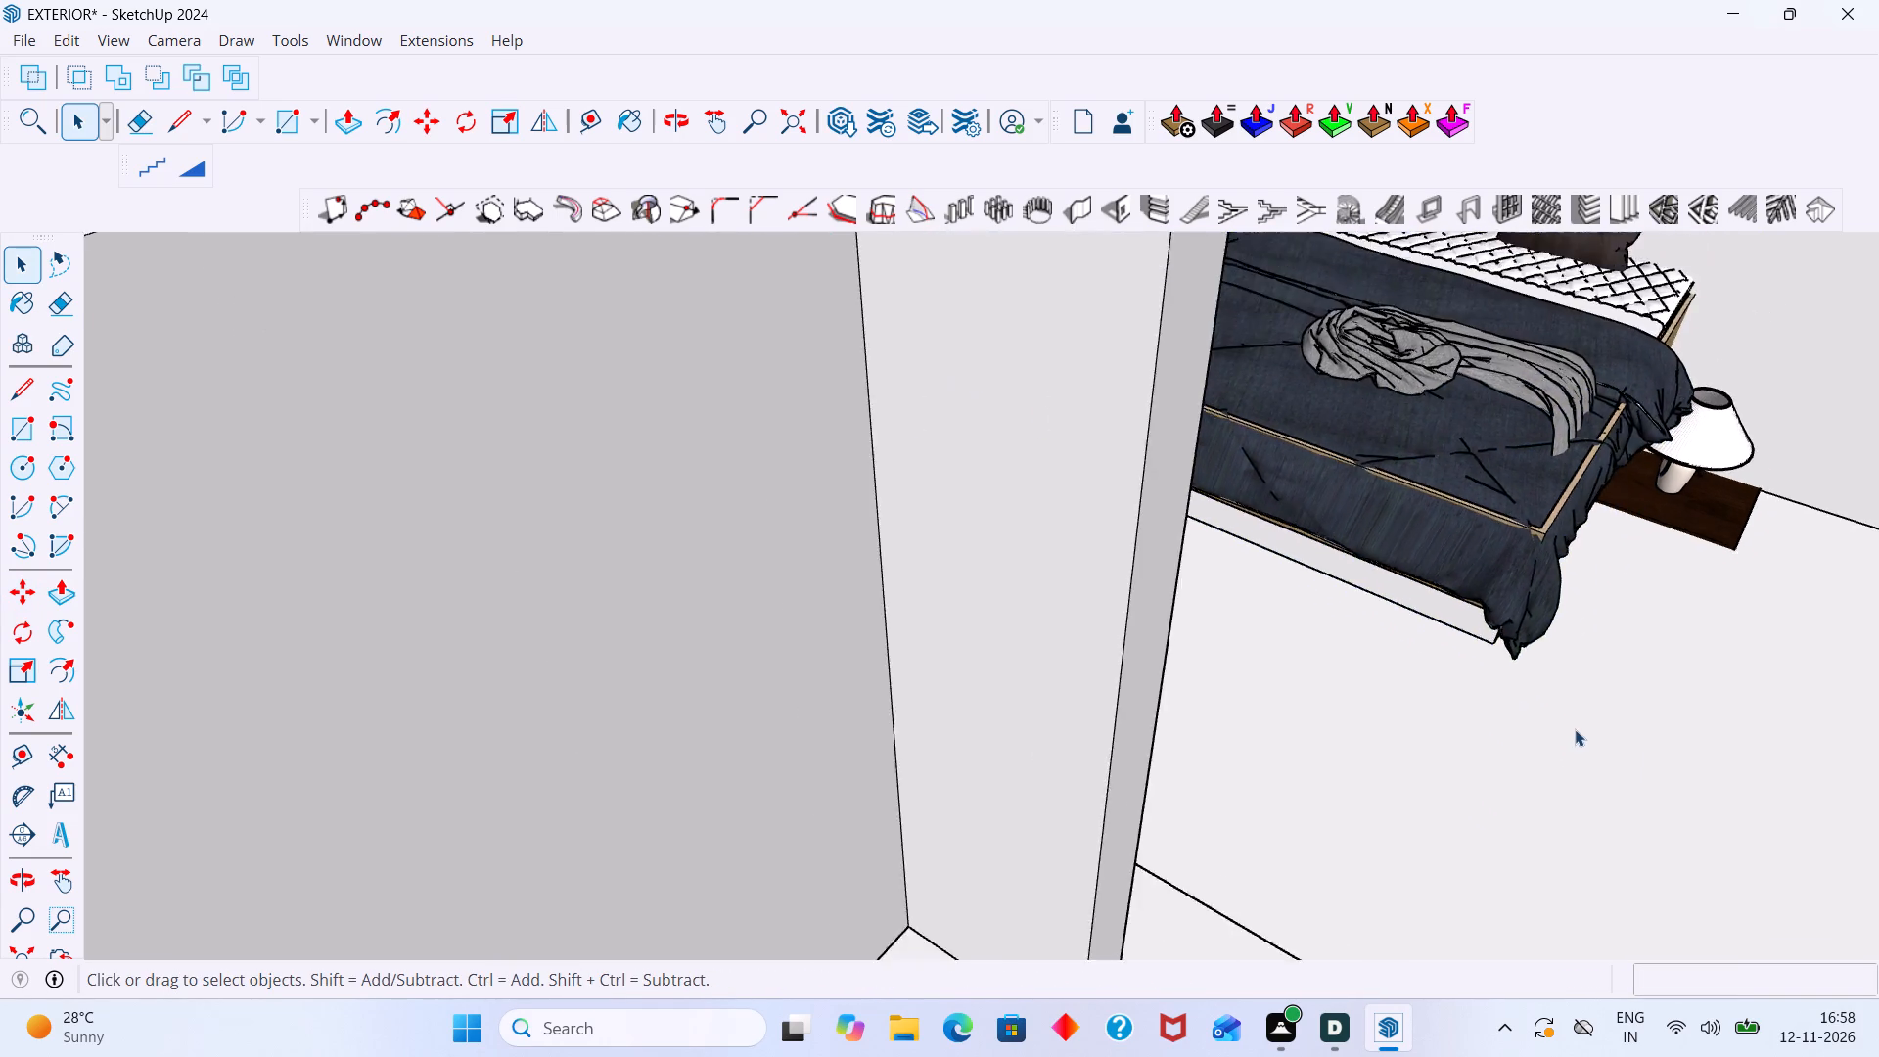
{"action": "scroll", "coordinate": [1575, 729], "scroll_direction": "down", "scroll_amount": 5}
{"action": "middle_click_drag", "start_coordinate": [1546, 727], "coordinate": [1369, 691]}
{"action": "scroll", "coordinate": [1702, 632], "scroll_direction": "down", "scroll_amount": 1}
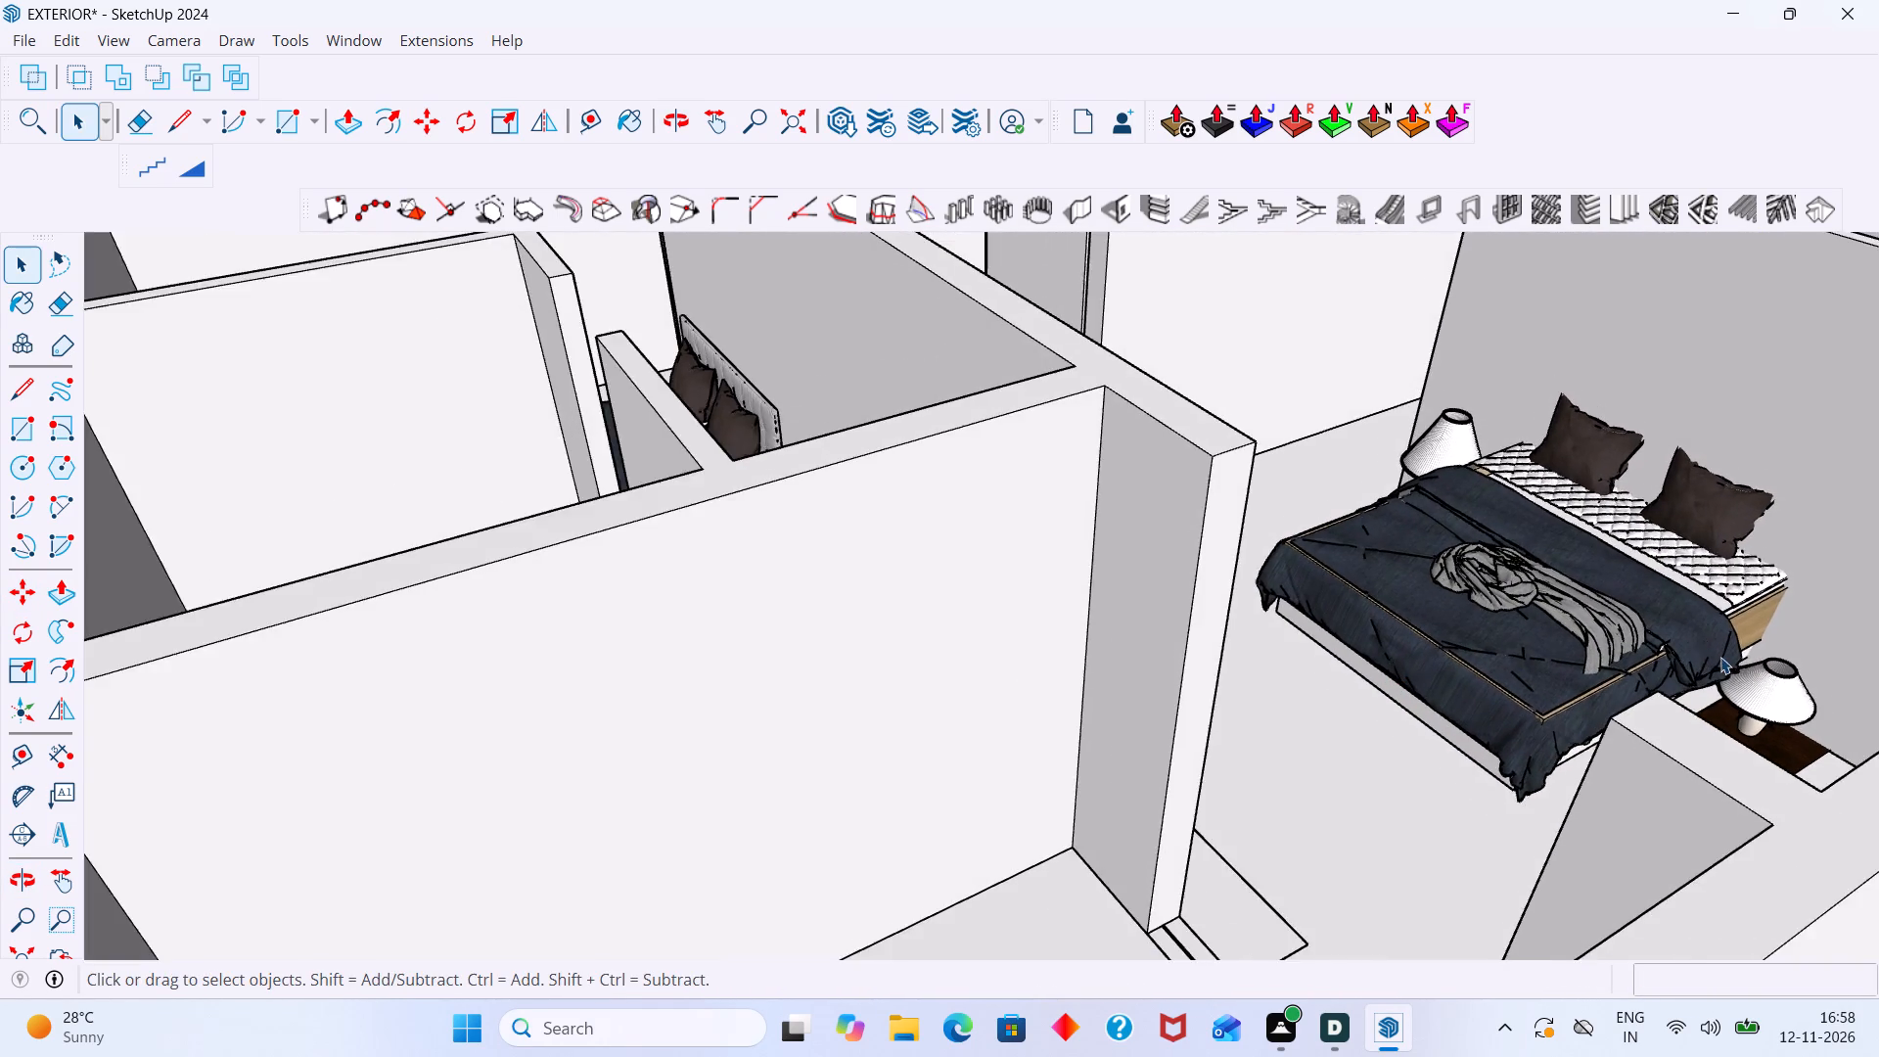
{"action": "middle_click_drag", "start_coordinate": [1723, 682], "coordinate": [1794, 761]}
{"action": "scroll", "coordinate": [1779, 745], "scroll_direction": "down", "scroll_amount": 1}
{"action": "middle_click_drag", "start_coordinate": [1764, 734], "coordinate": [1287, 604], "text": "shift"}
{"action": "scroll", "coordinate": [1283, 604], "scroll_direction": "down", "scroll_amount": 3}
{"action": "middle_click_drag", "start_coordinate": [1322, 641], "coordinate": [1340, 661]}
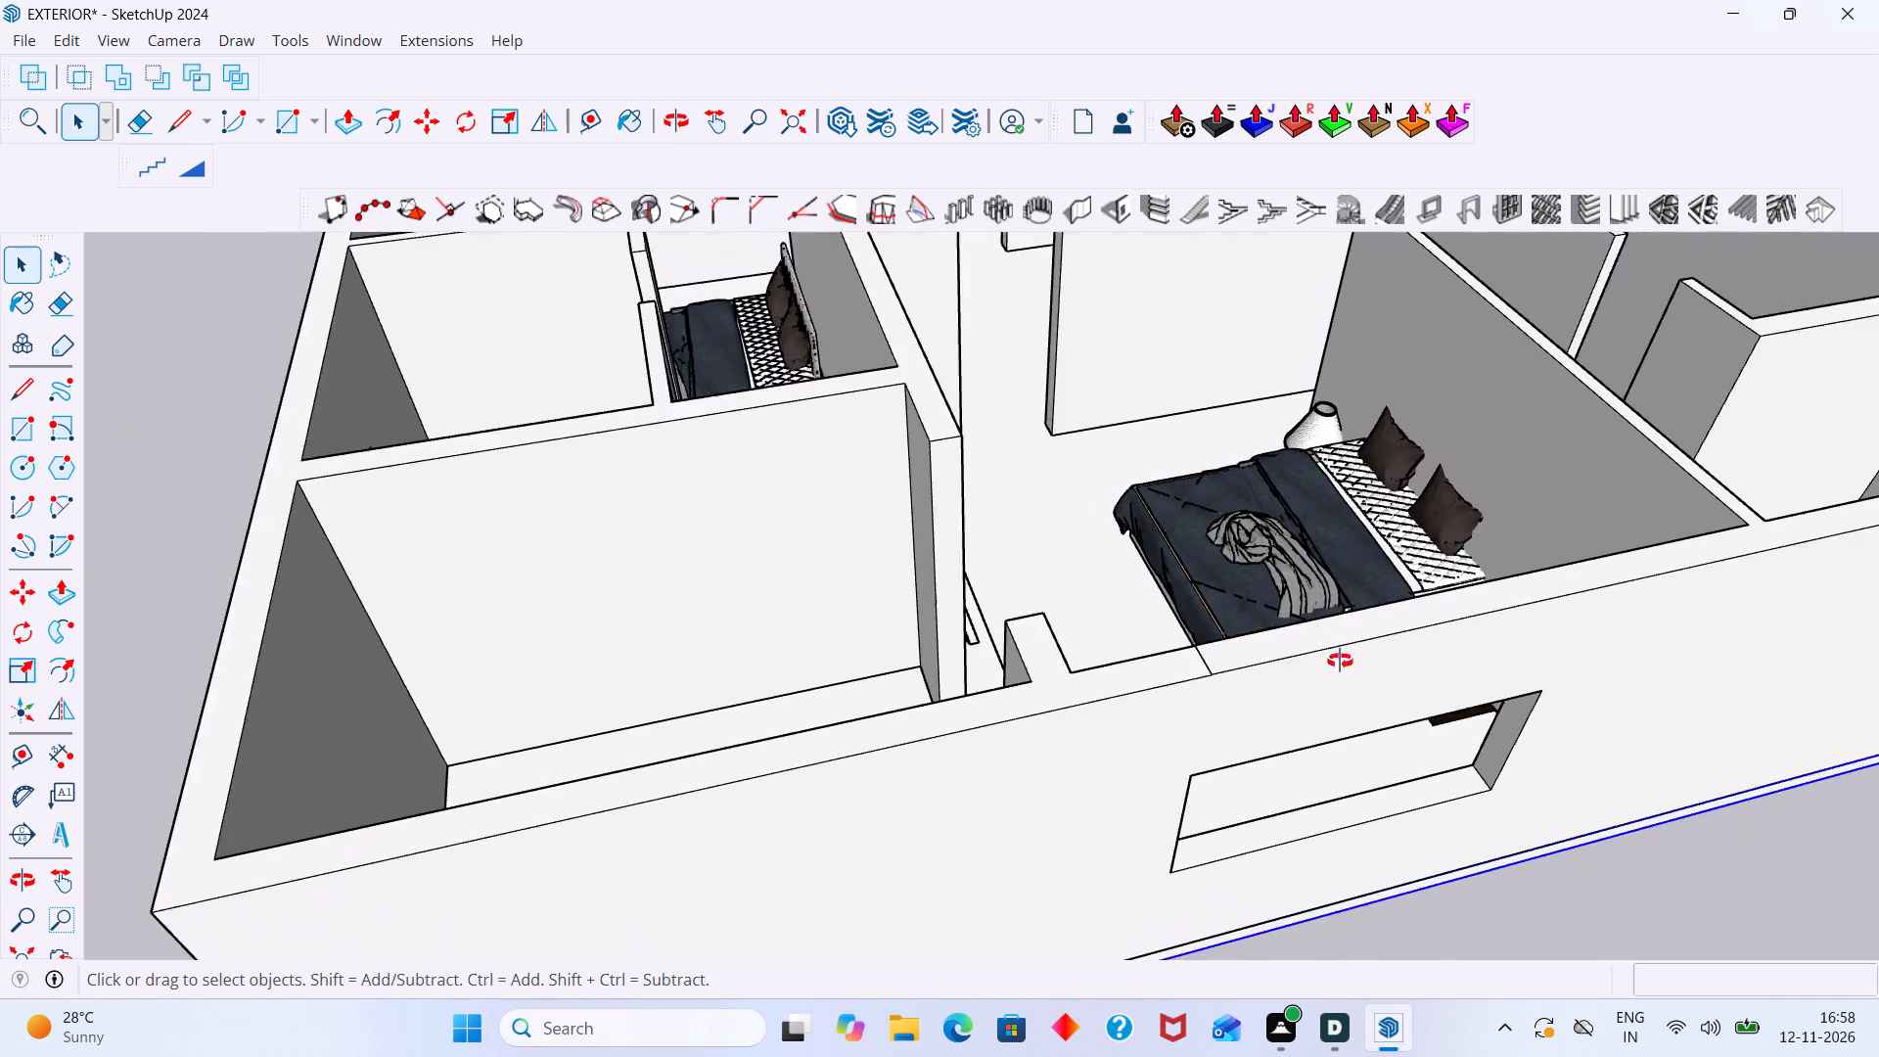
{"action": "middle_click_drag", "start_coordinate": [1340, 661], "coordinate": [1543, 724]}
{"action": "scroll", "coordinate": [1467, 581], "scroll_direction": "up", "scroll_amount": 11}
{"action": "left_click", "coordinate": [1385, 526]}
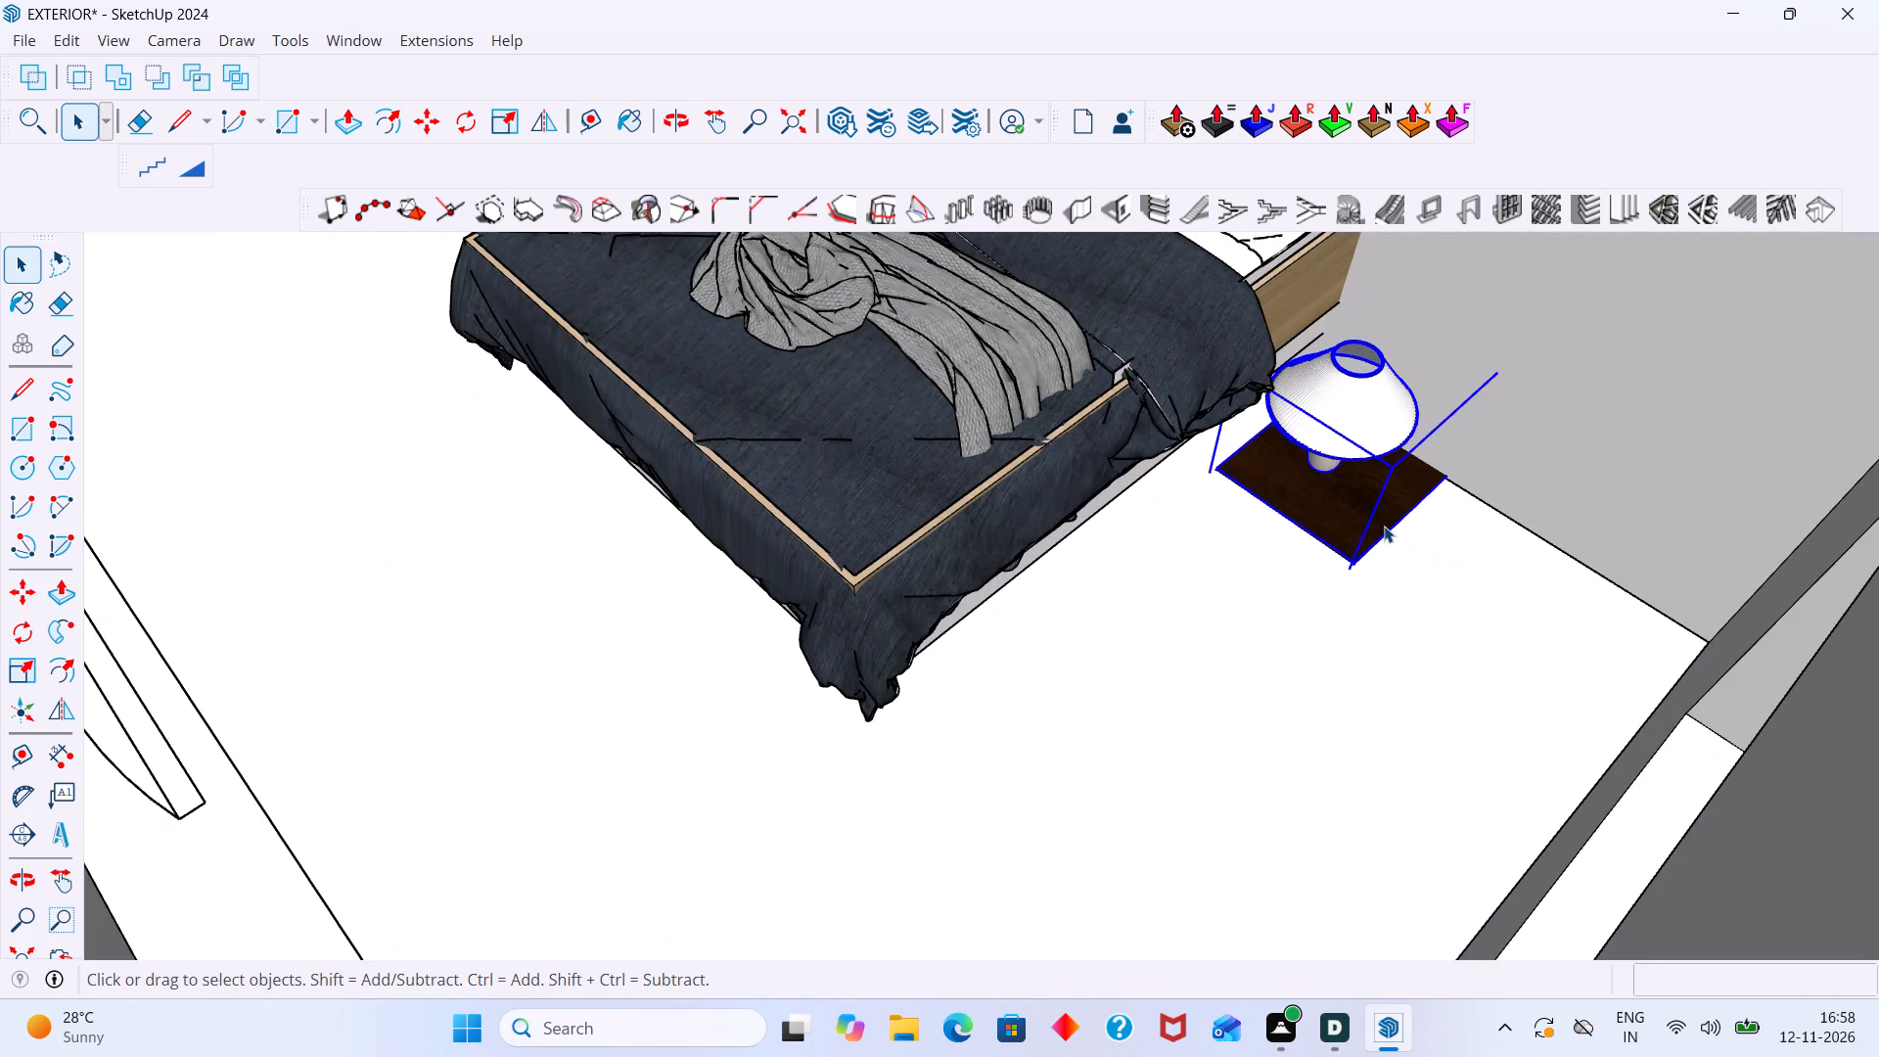
{"action": "key", "text": "m"}
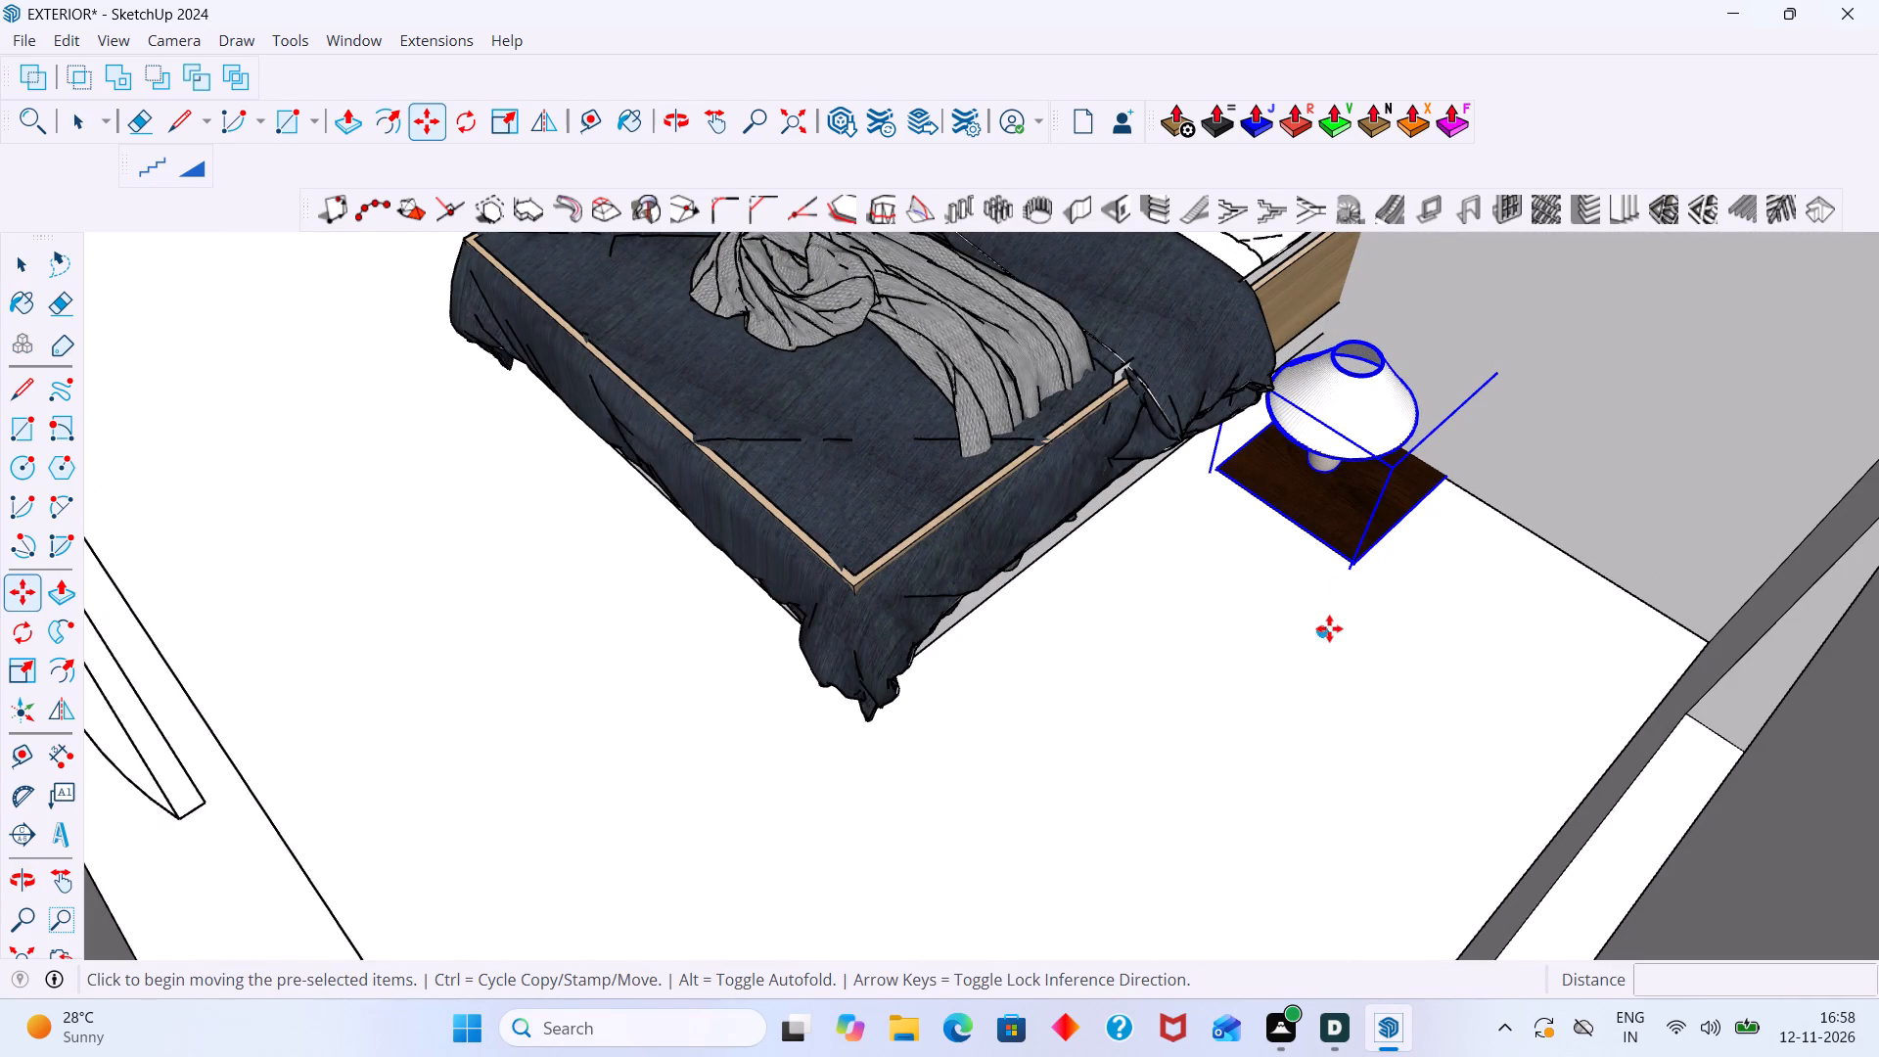
{"action": "left_click", "coordinate": [1325, 633]}
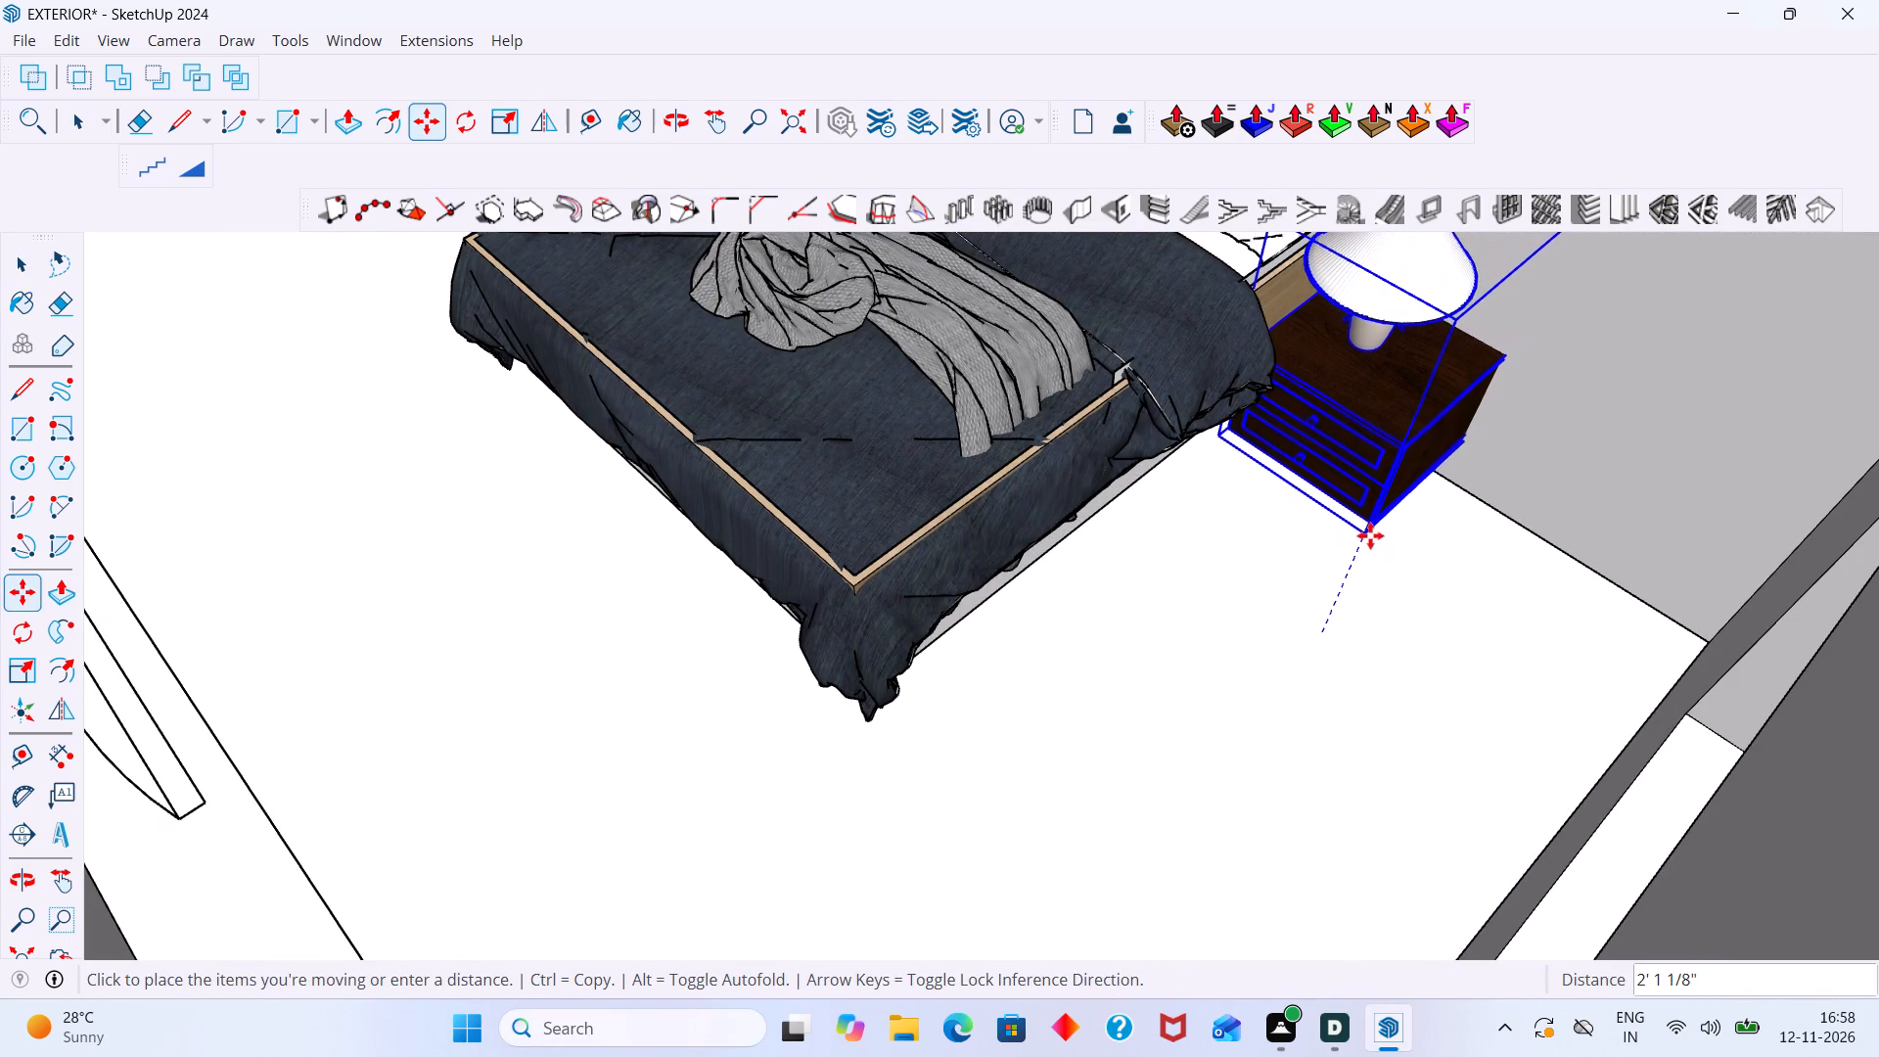
{"action": "left_click", "coordinate": [1365, 533]}
{"action": "key", "text": "space"}
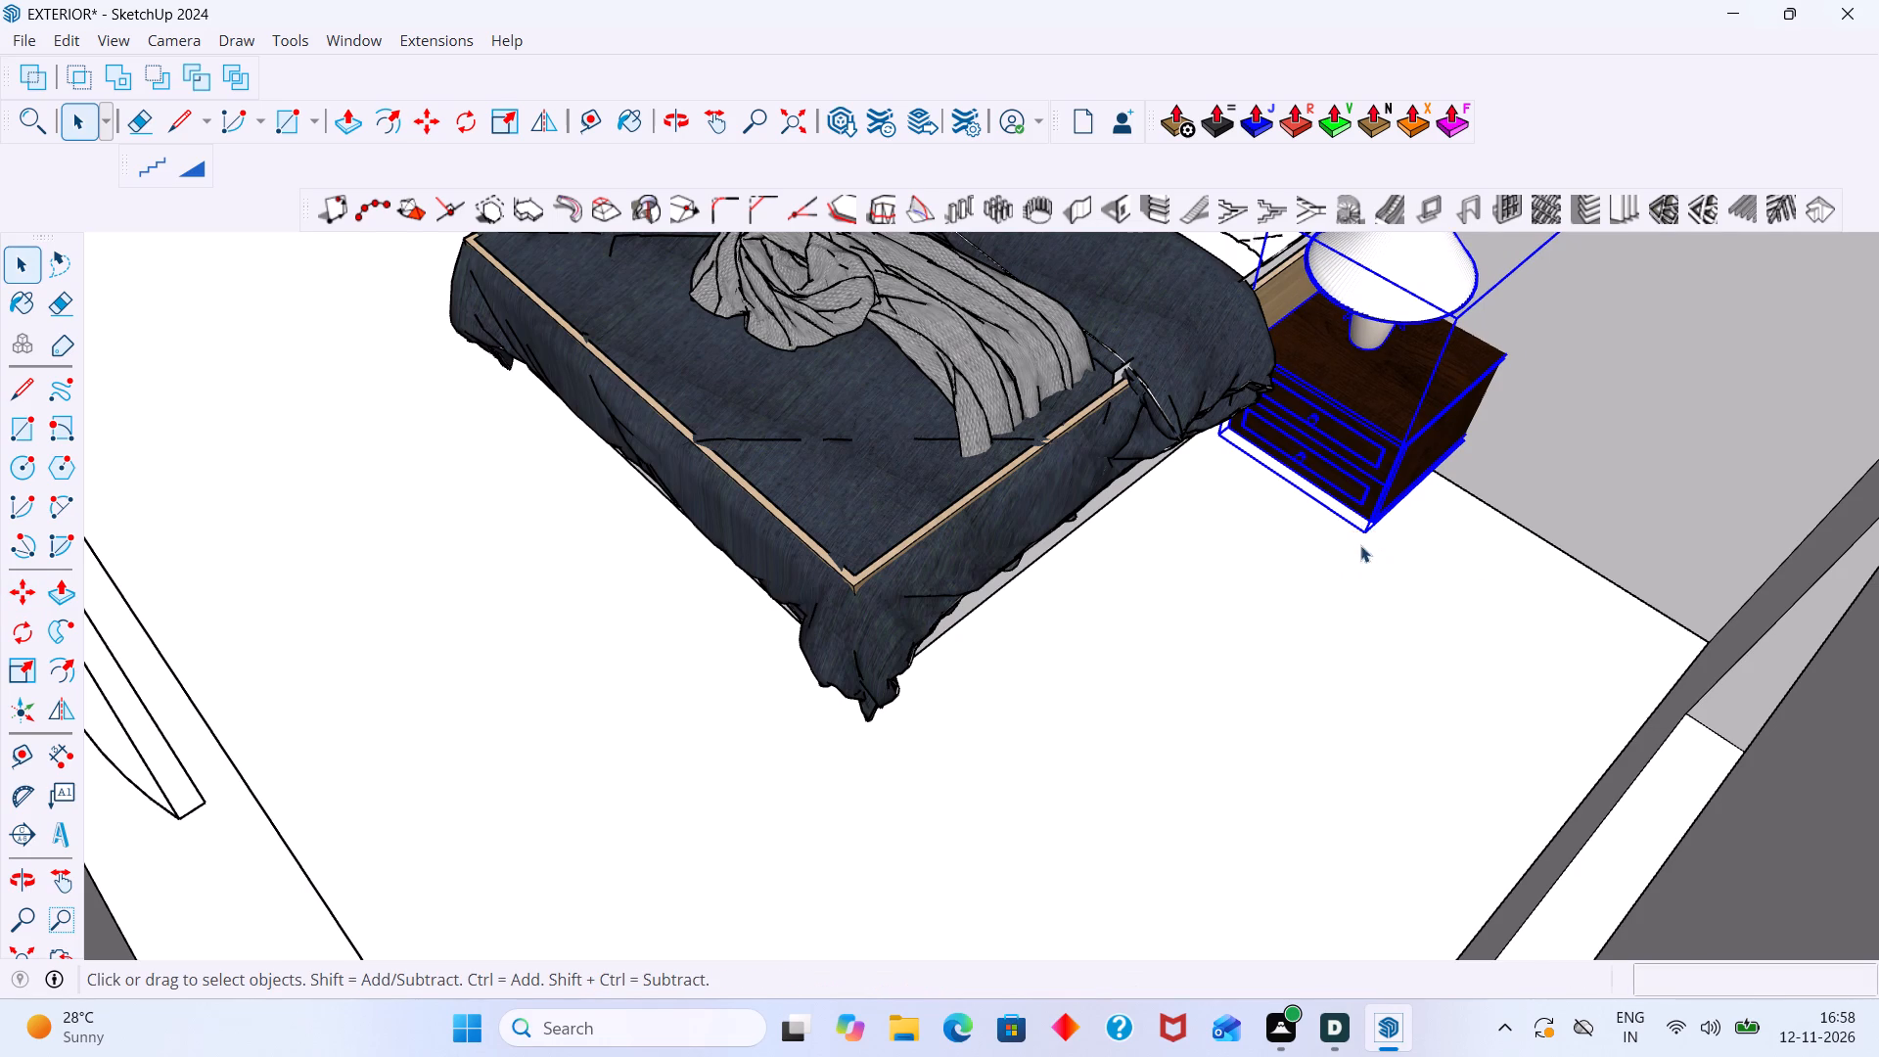
{"action": "left_click", "coordinate": [1351, 619]}
Move the sunken nightstand with lamp on the other side of the same bed straight up onto the floor slab.
{"action": "scroll", "coordinate": [1343, 609], "scroll_direction": "down", "scroll_amount": 9}
{"action": "middle_click_drag", "start_coordinate": [1308, 600], "coordinate": [1795, 596]}
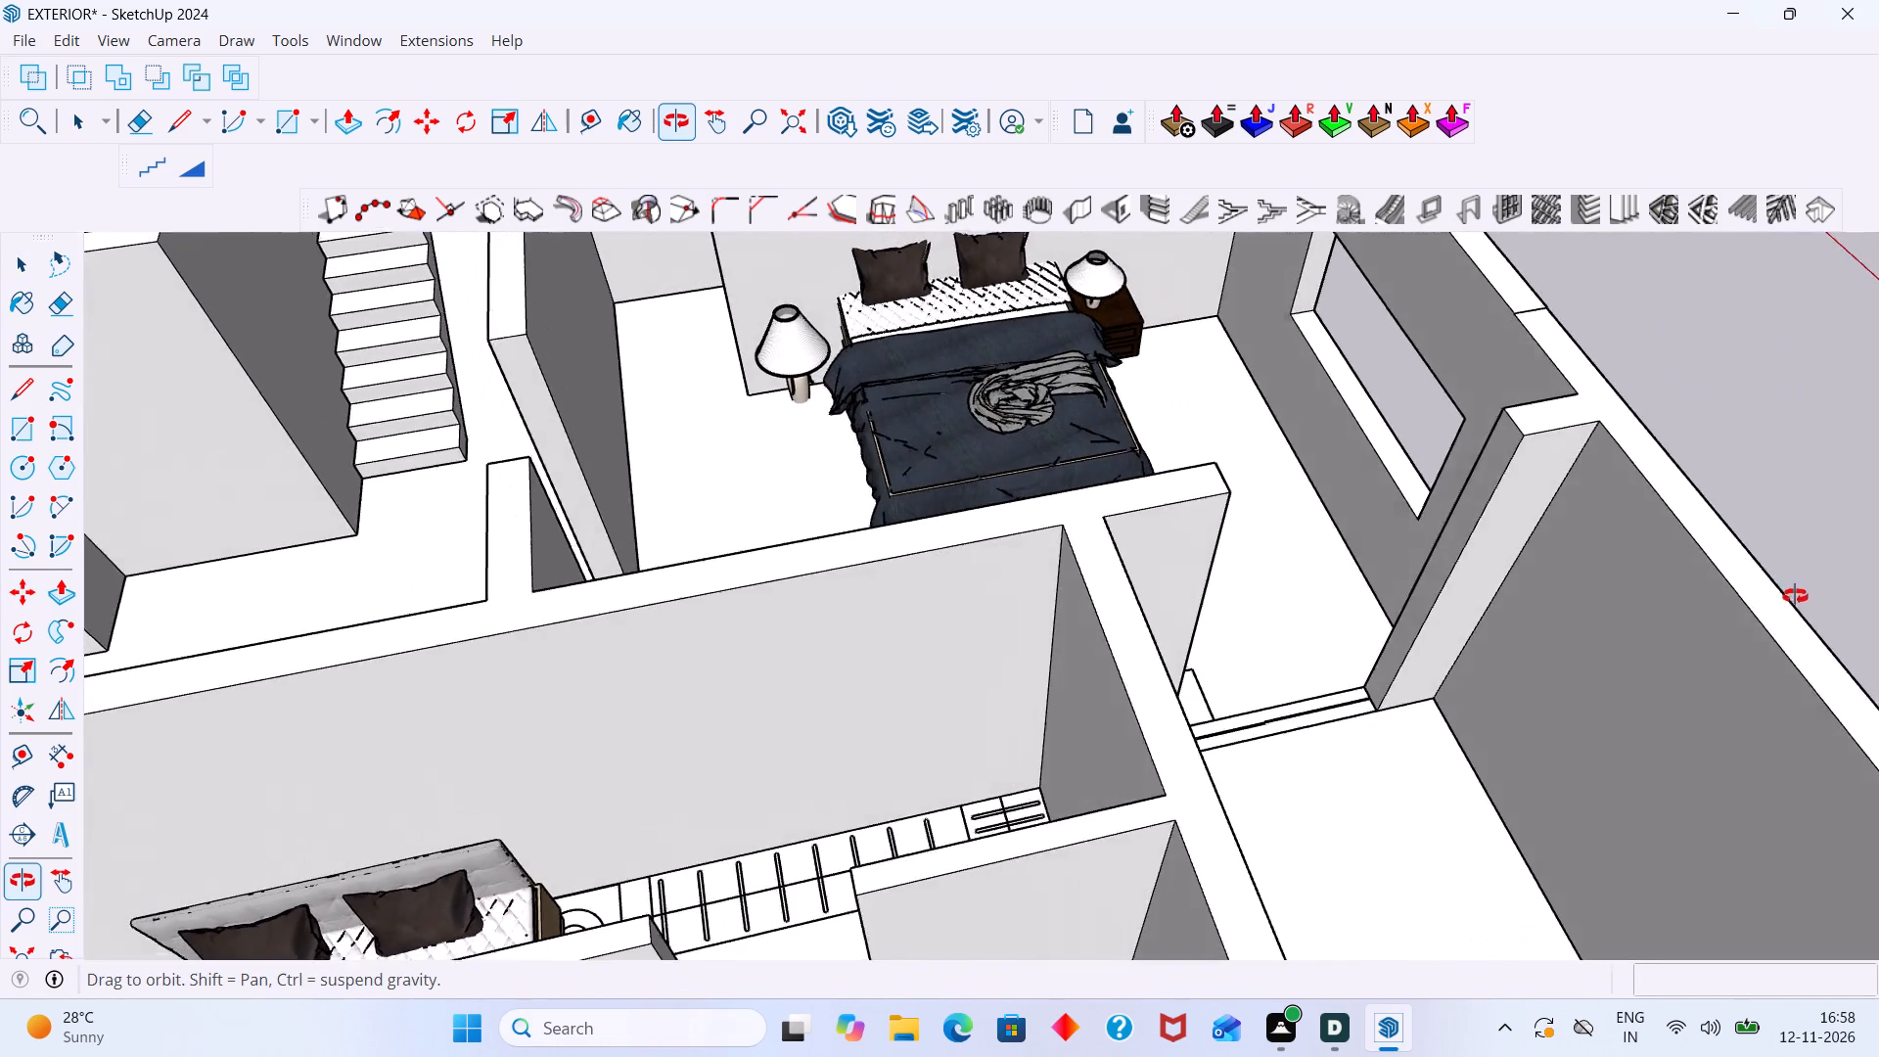
{"action": "middle_click_drag", "start_coordinate": [1795, 596], "coordinate": [1799, 593]}
{"action": "scroll", "coordinate": [1015, 385], "scroll_direction": "up", "scroll_amount": 11}
{"action": "left_click", "coordinate": [694, 409]}
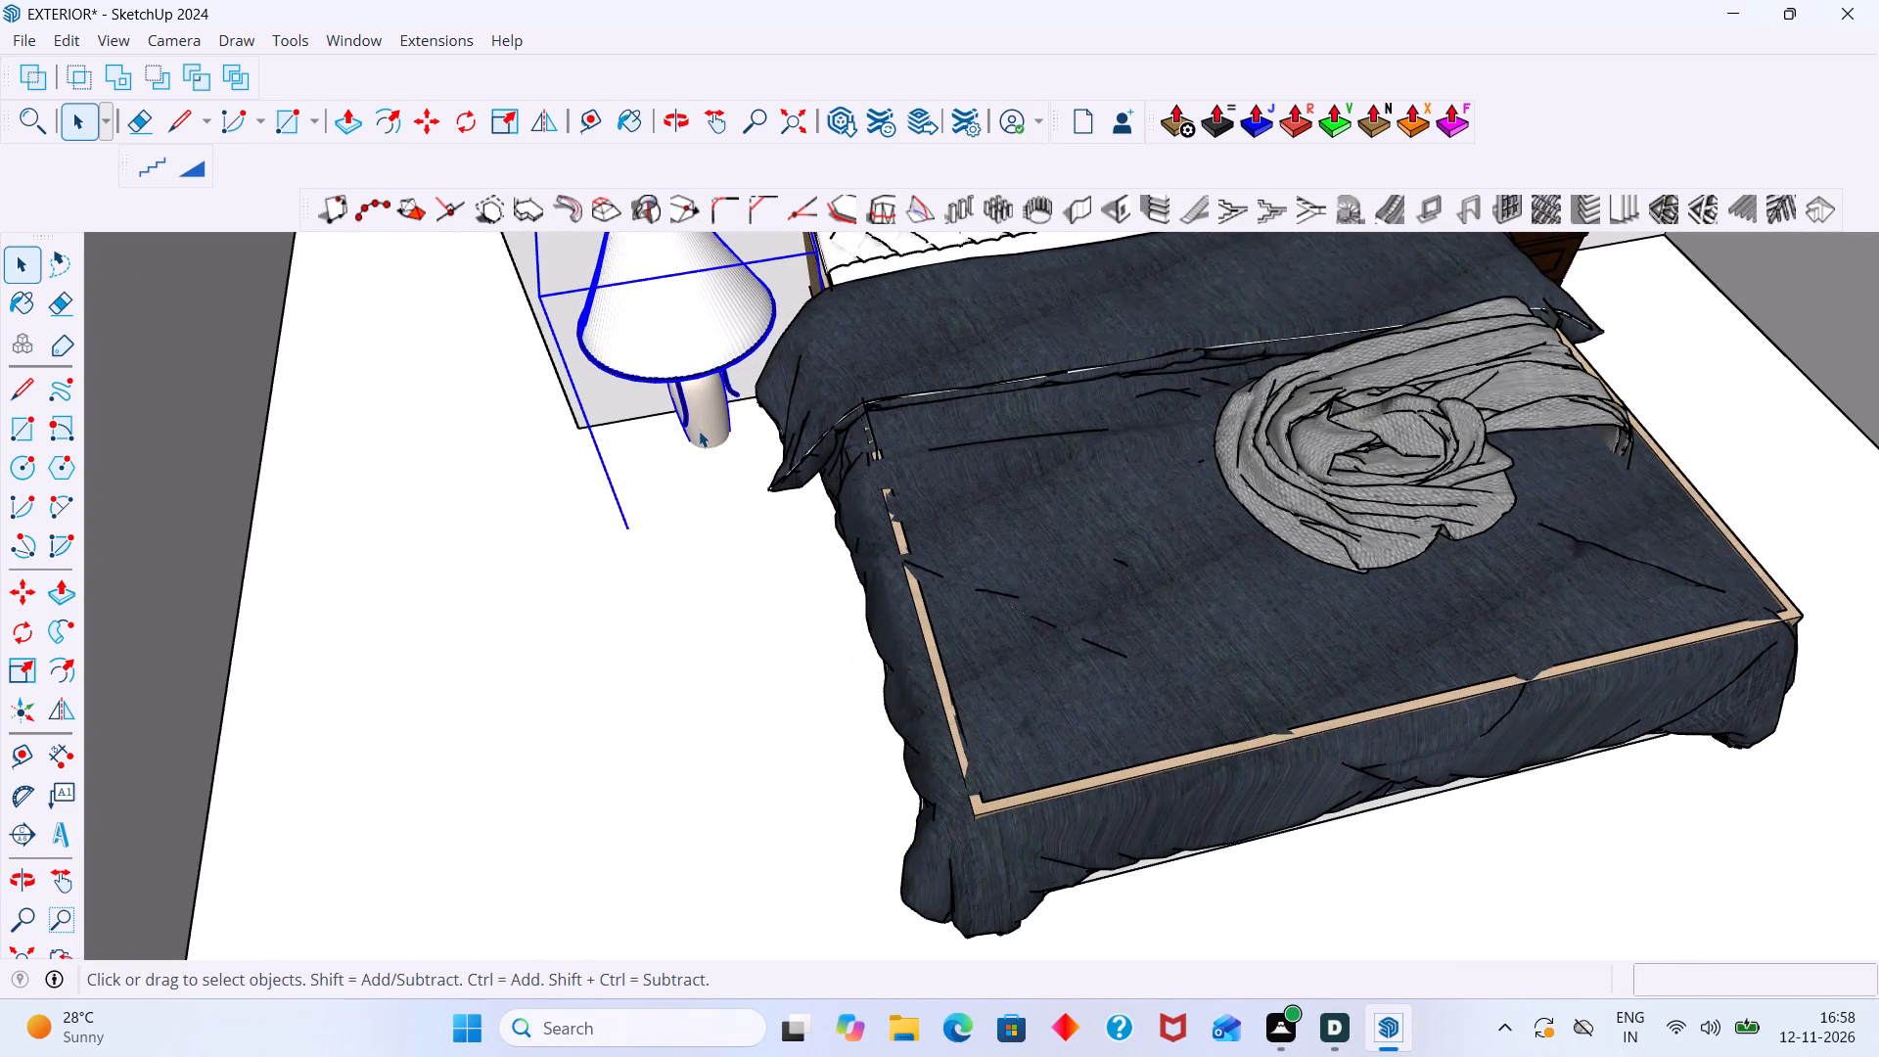
{"action": "key", "text": "m"}
{"action": "left_click", "coordinate": [681, 673]}
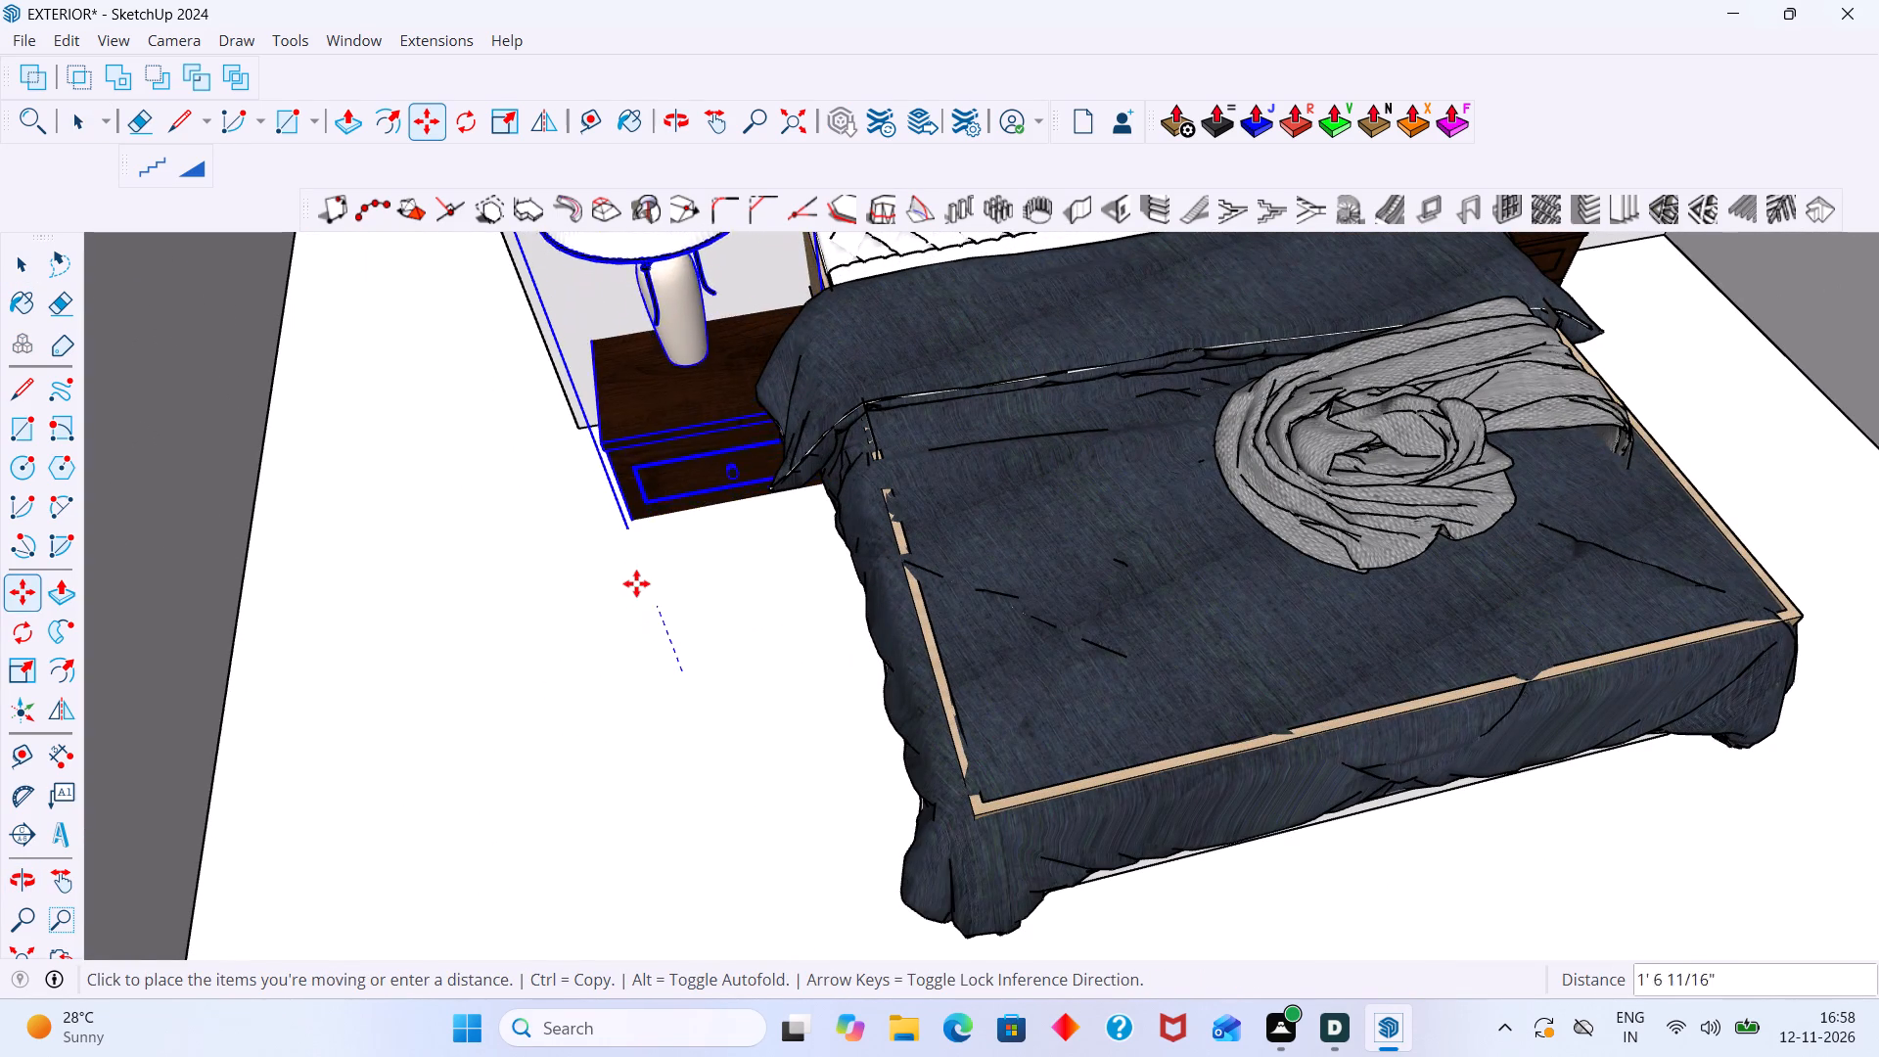
{"action": "left_click", "coordinate": [624, 528]}
{"action": "key", "text": "space"}
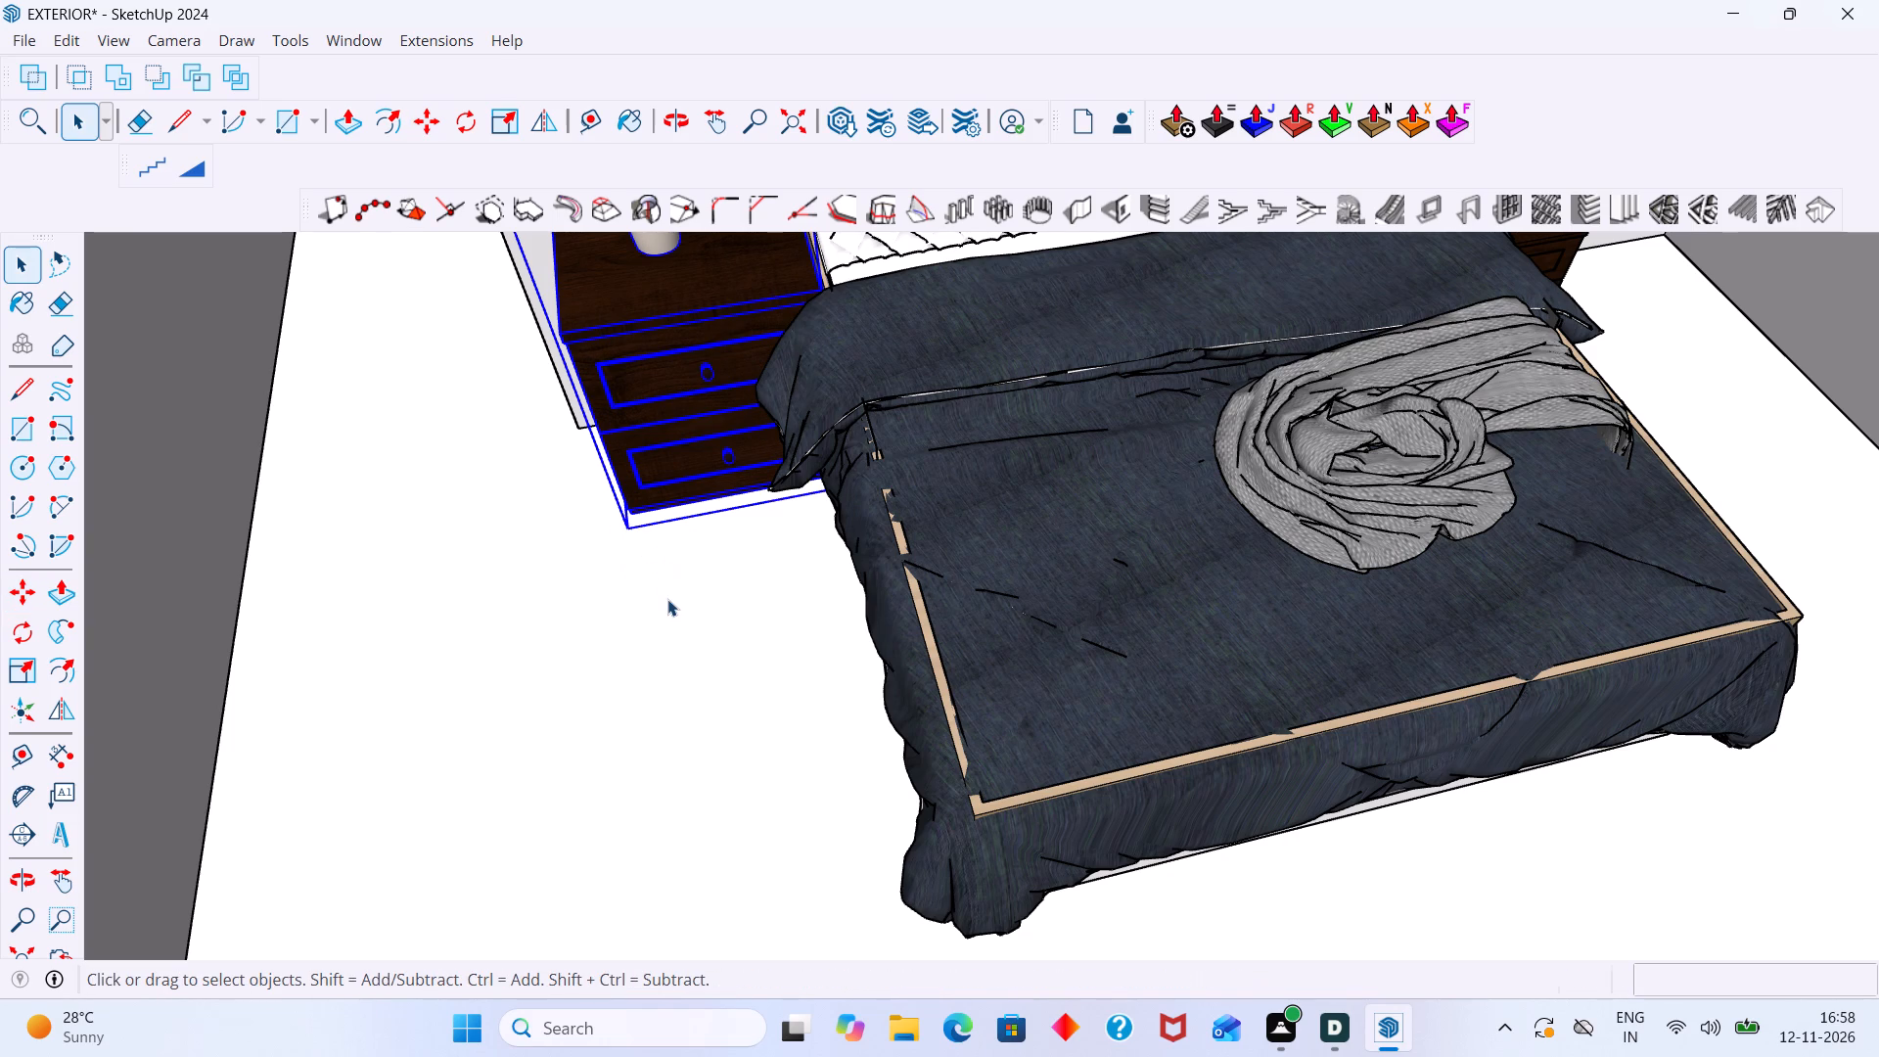
{"action": "left_click", "coordinate": [667, 599]}
Scale the taller nightstand and lamp down along the blue axis to match the lamp height across the bed.
{"action": "scroll", "coordinate": [666, 598], "scroll_direction": "down", "scroll_amount": 14}
{"action": "scroll", "coordinate": [738, 503], "scroll_direction": "up", "scroll_amount": 7}
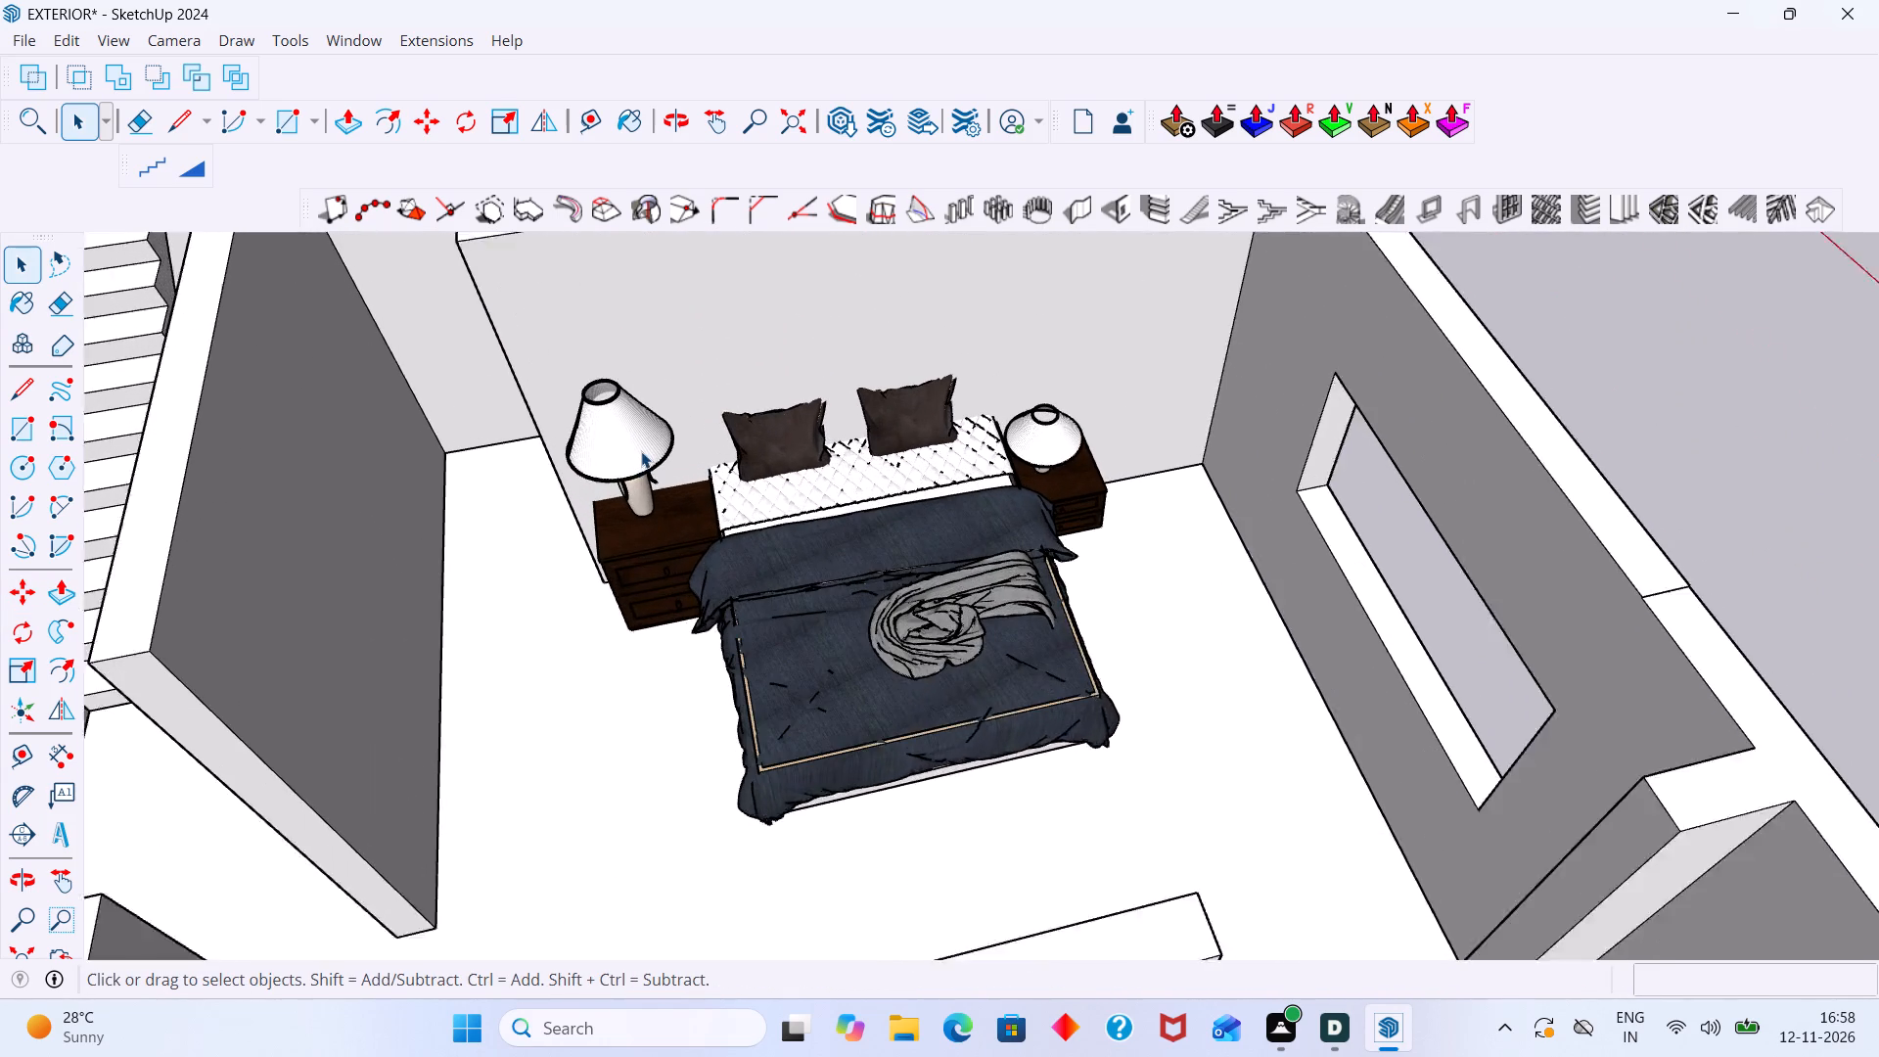
{"action": "left_click", "coordinate": [641, 451]}
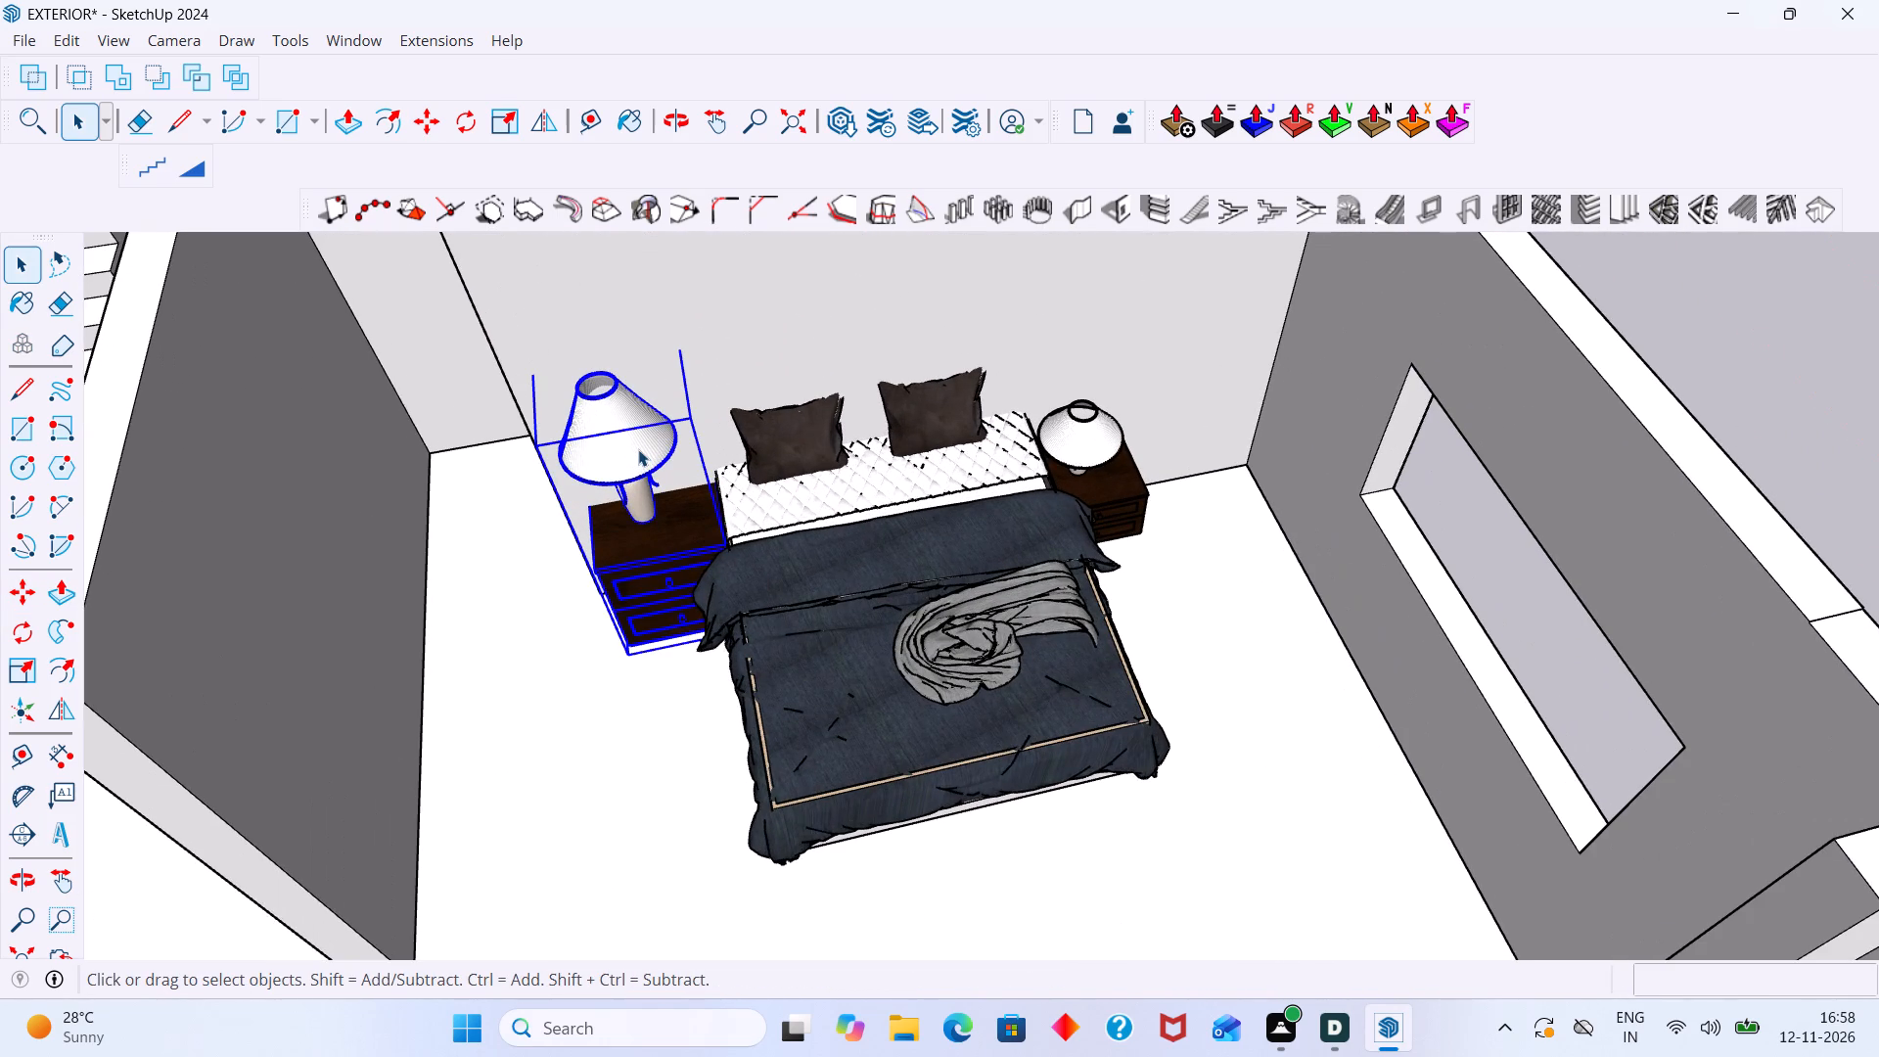
{"action": "middle_click_drag", "start_coordinate": [1168, 468], "coordinate": [1136, 430]}
{"action": "key", "text": "s"}
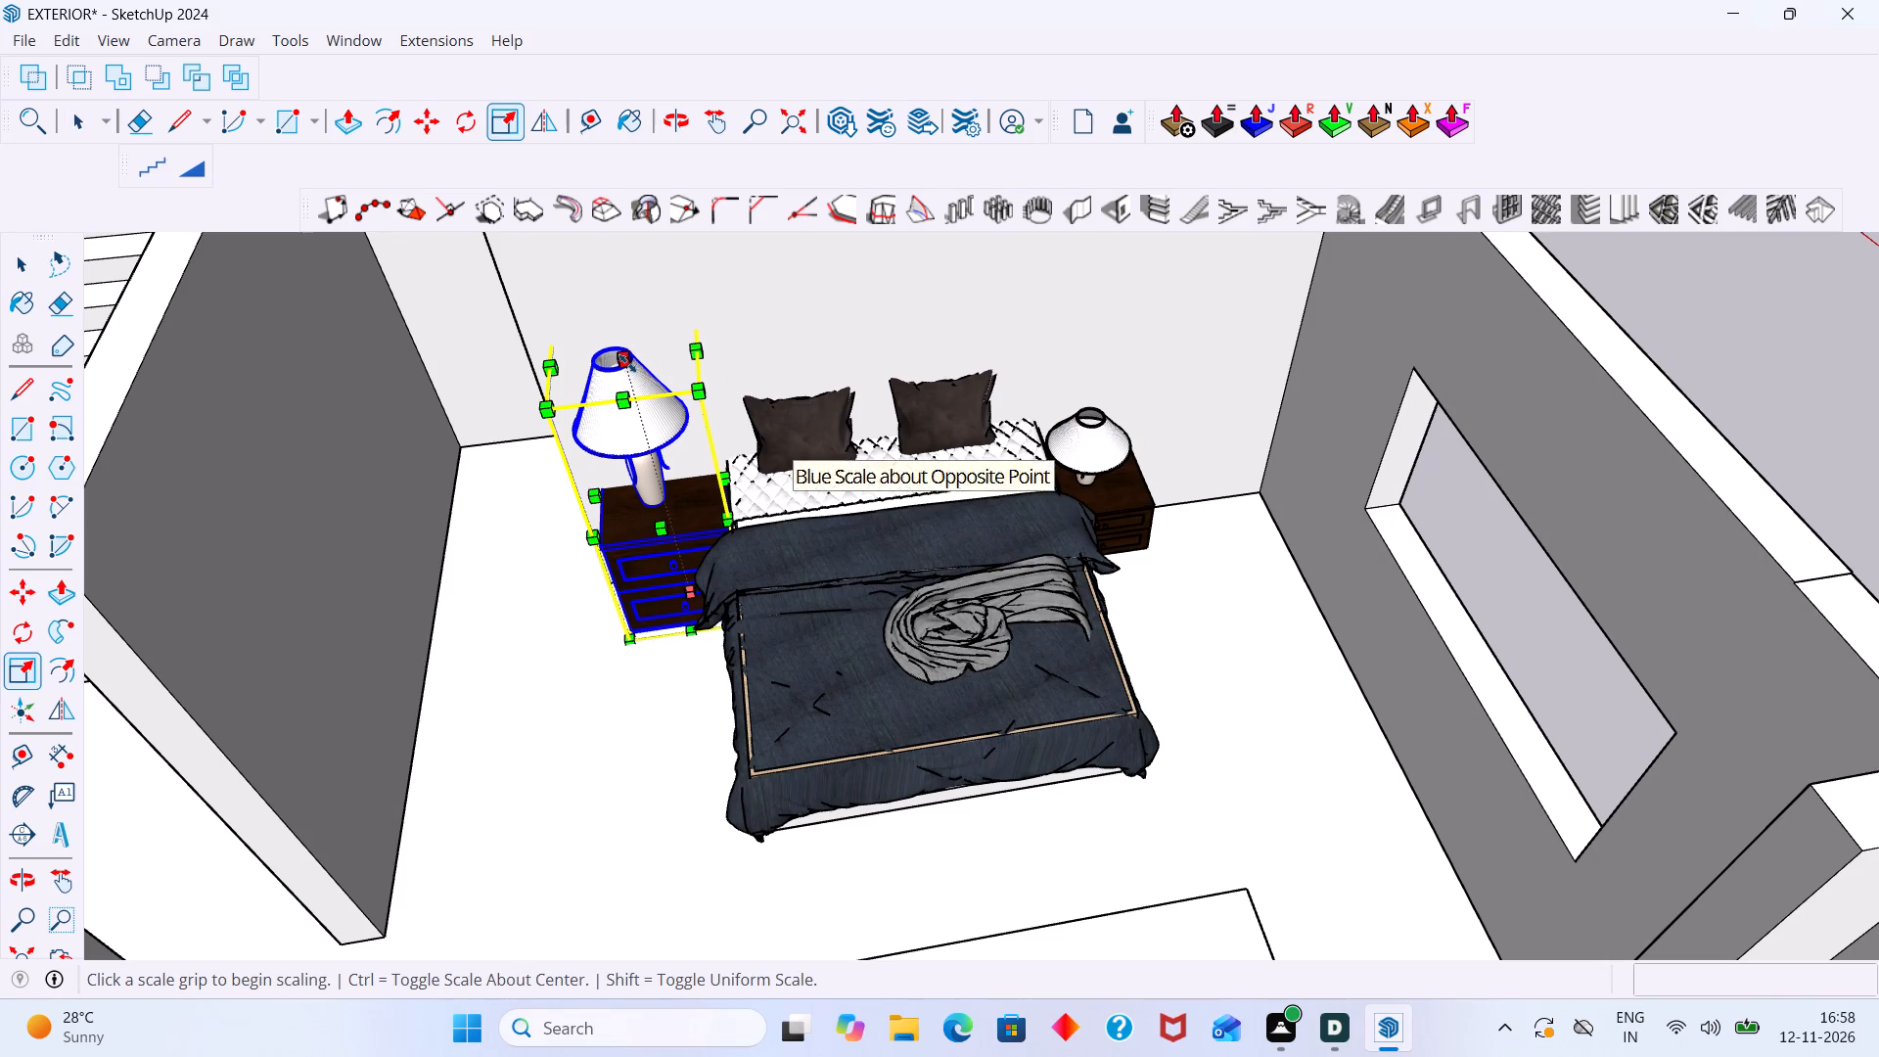
{"action": "left_click", "coordinate": [627, 363]}
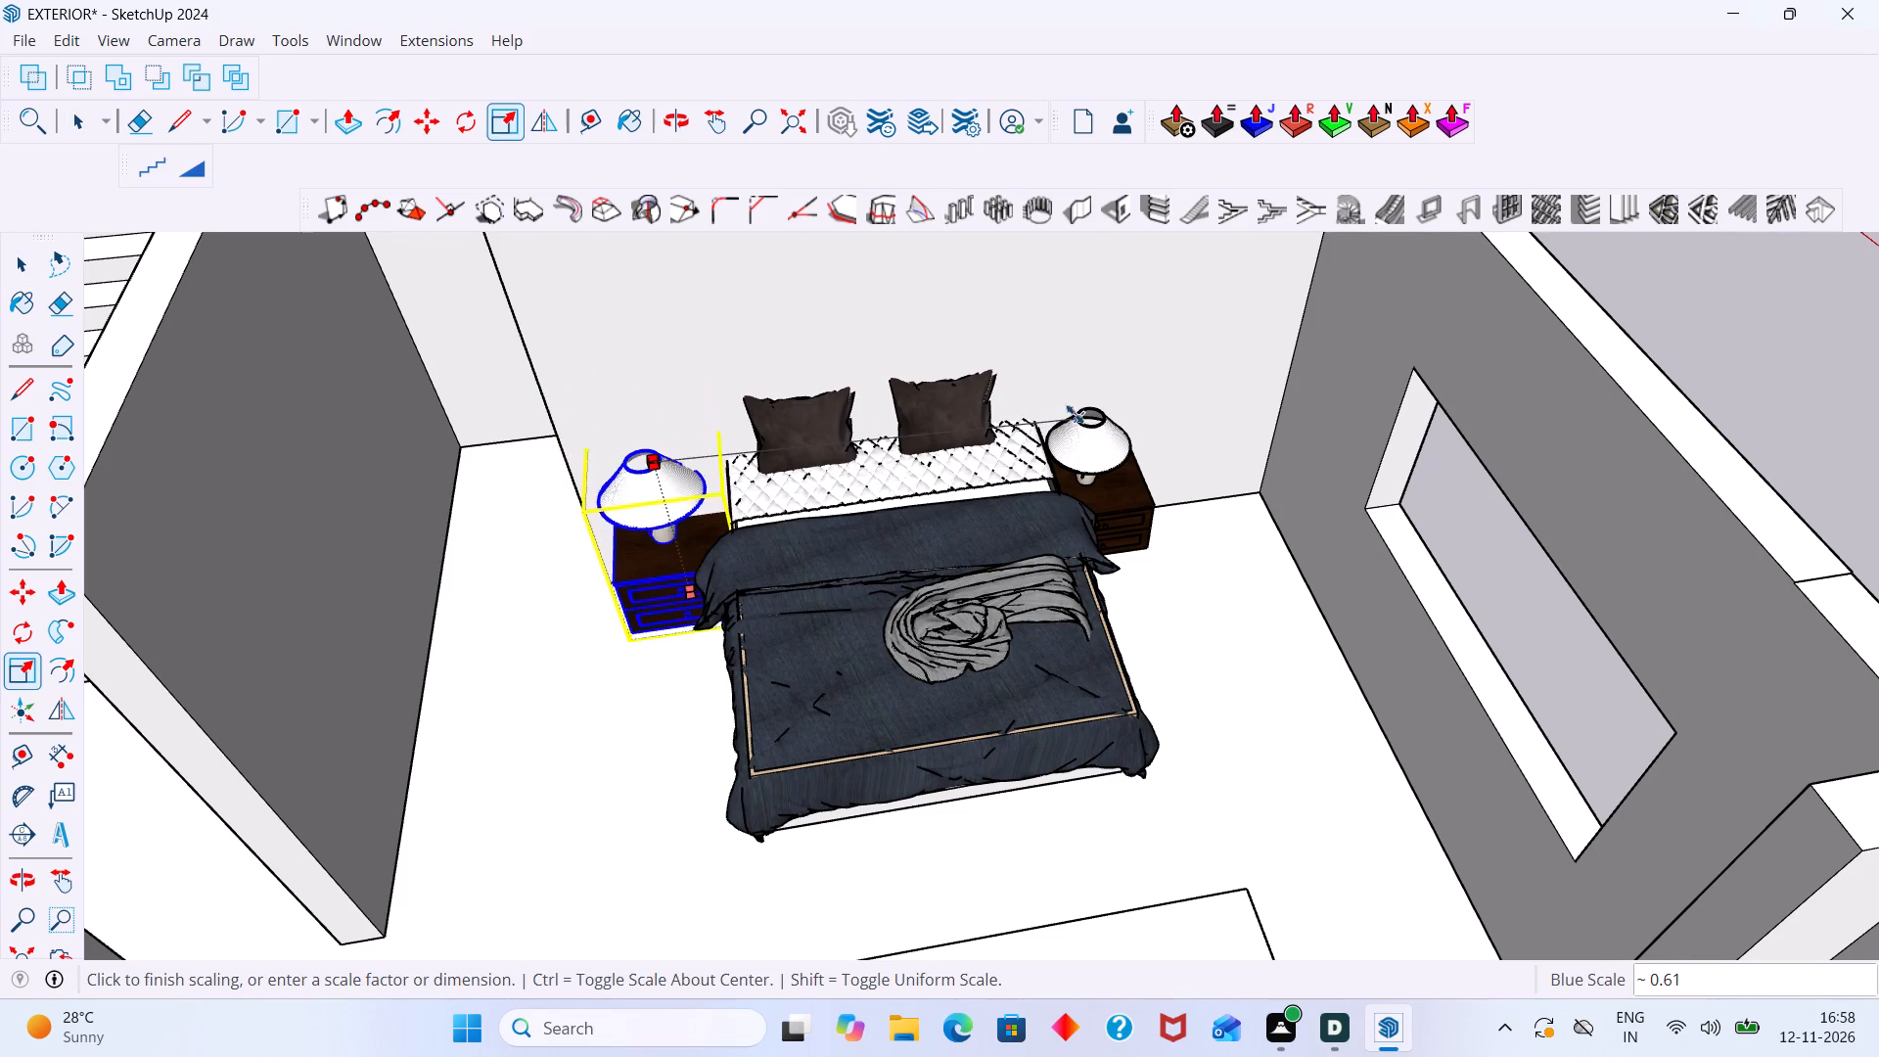
{"action": "left_click", "coordinate": [1075, 412]}
{"action": "key", "text": "space"}
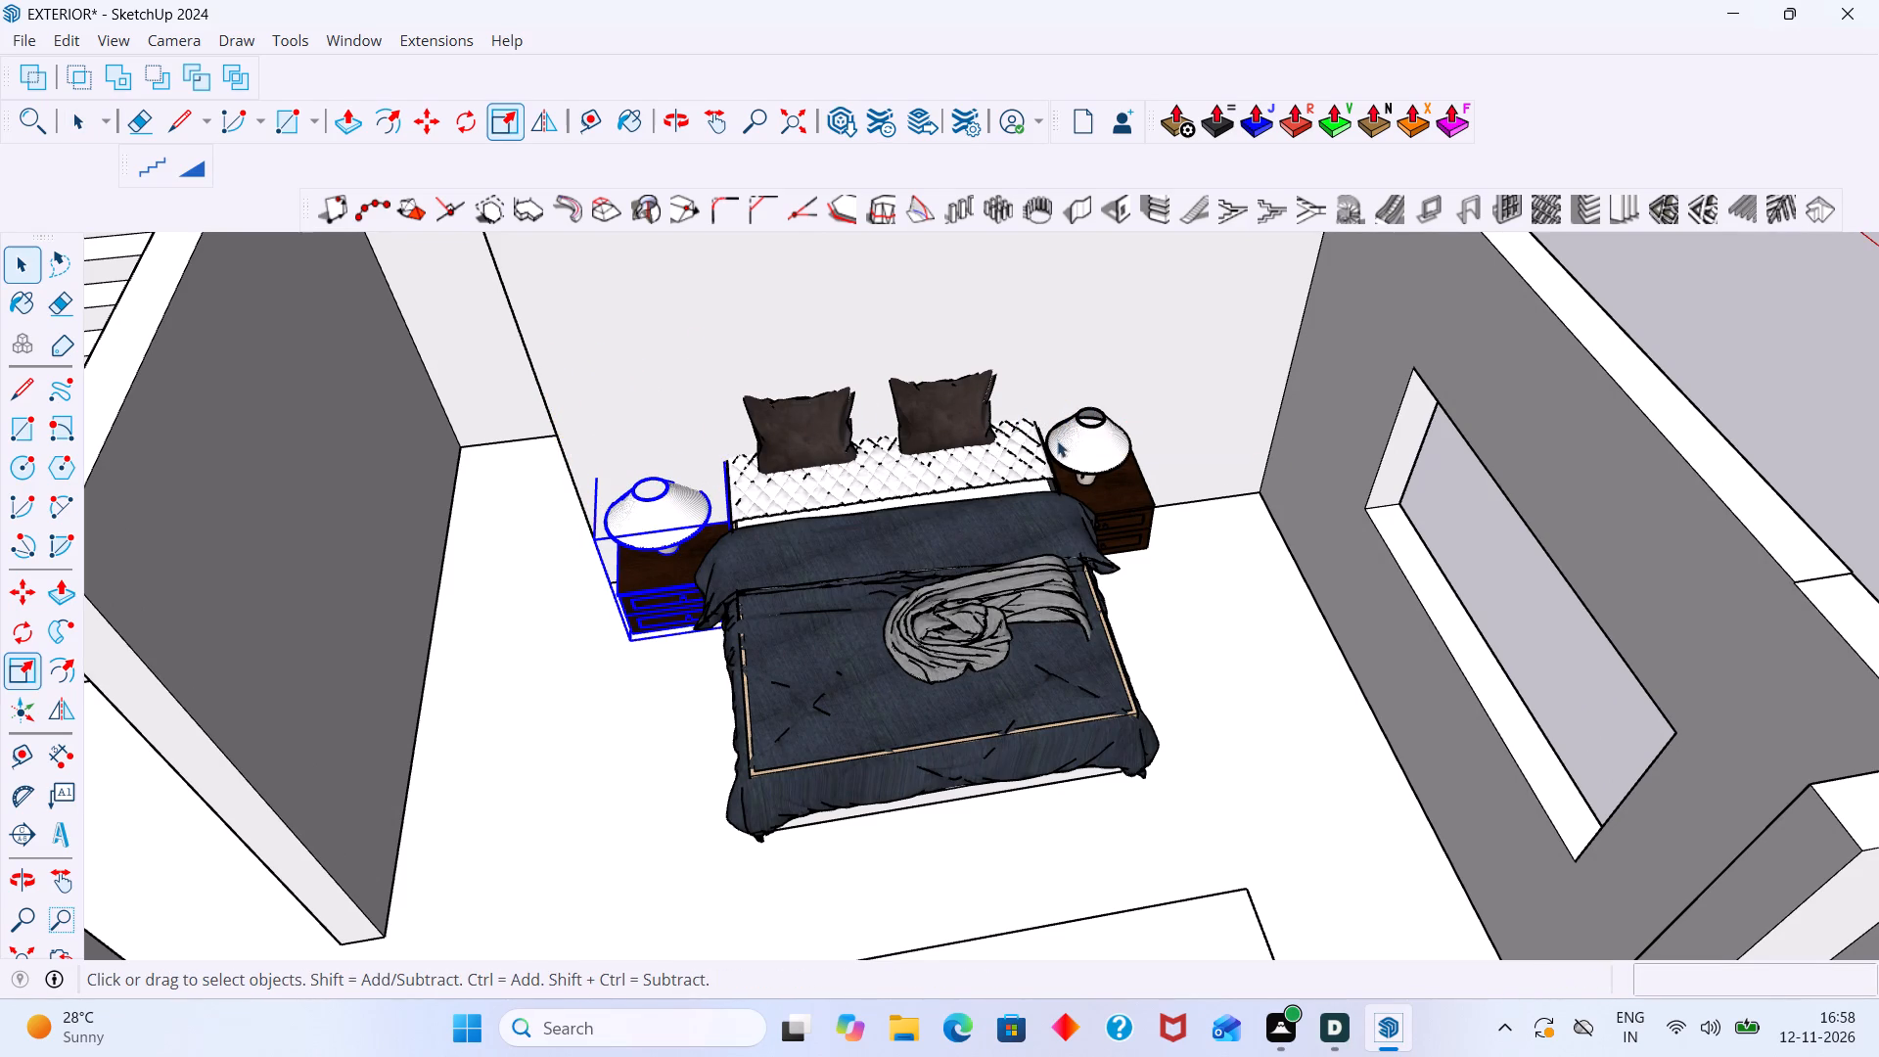
{"action": "left_click", "coordinate": [1457, 556]}
Examine the other bedrooms, checking how the bed and nightstands in the room with the window above the headboard sit on the floor slab.
{"action": "scroll", "coordinate": [1338, 530], "scroll_direction": "down", "scroll_amount": 2}
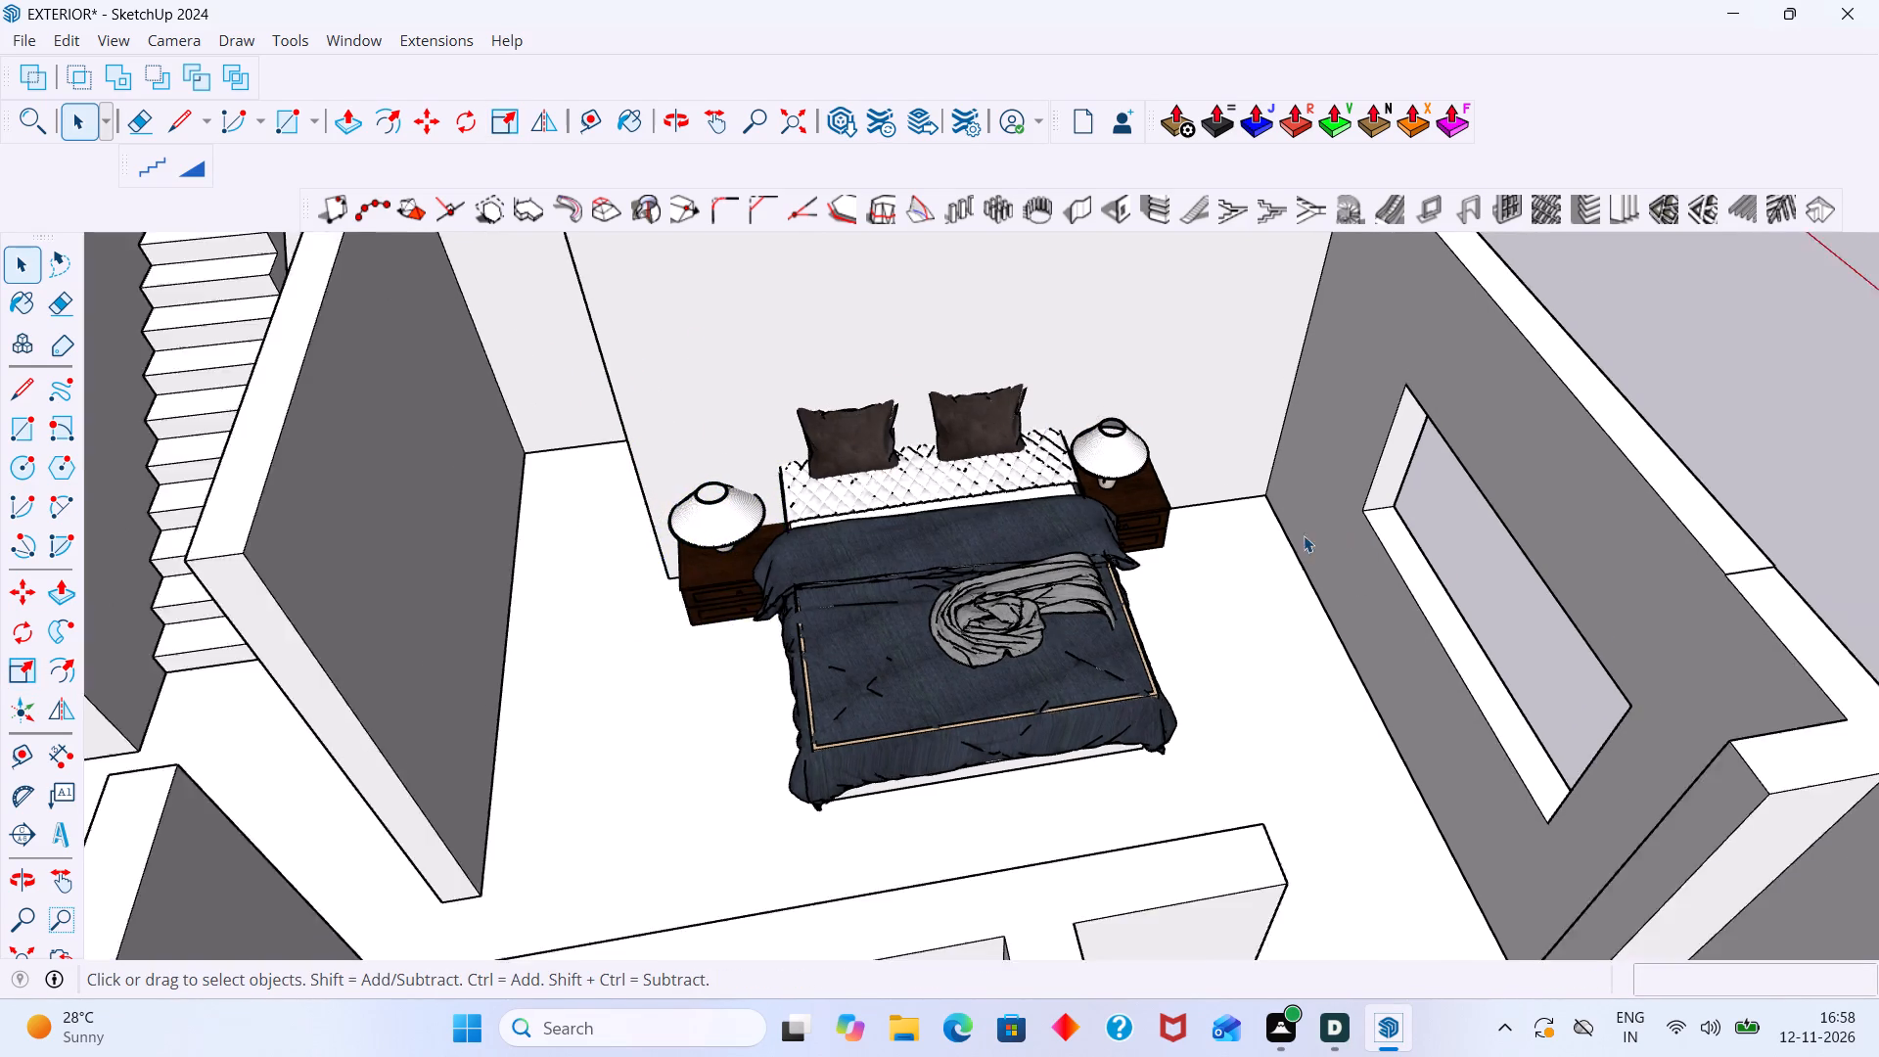
{"action": "scroll", "coordinate": [1304, 535], "scroll_direction": "down", "scroll_amount": 9}
{"action": "middle_click_drag", "start_coordinate": [1286, 471], "coordinate": [1174, 665]}
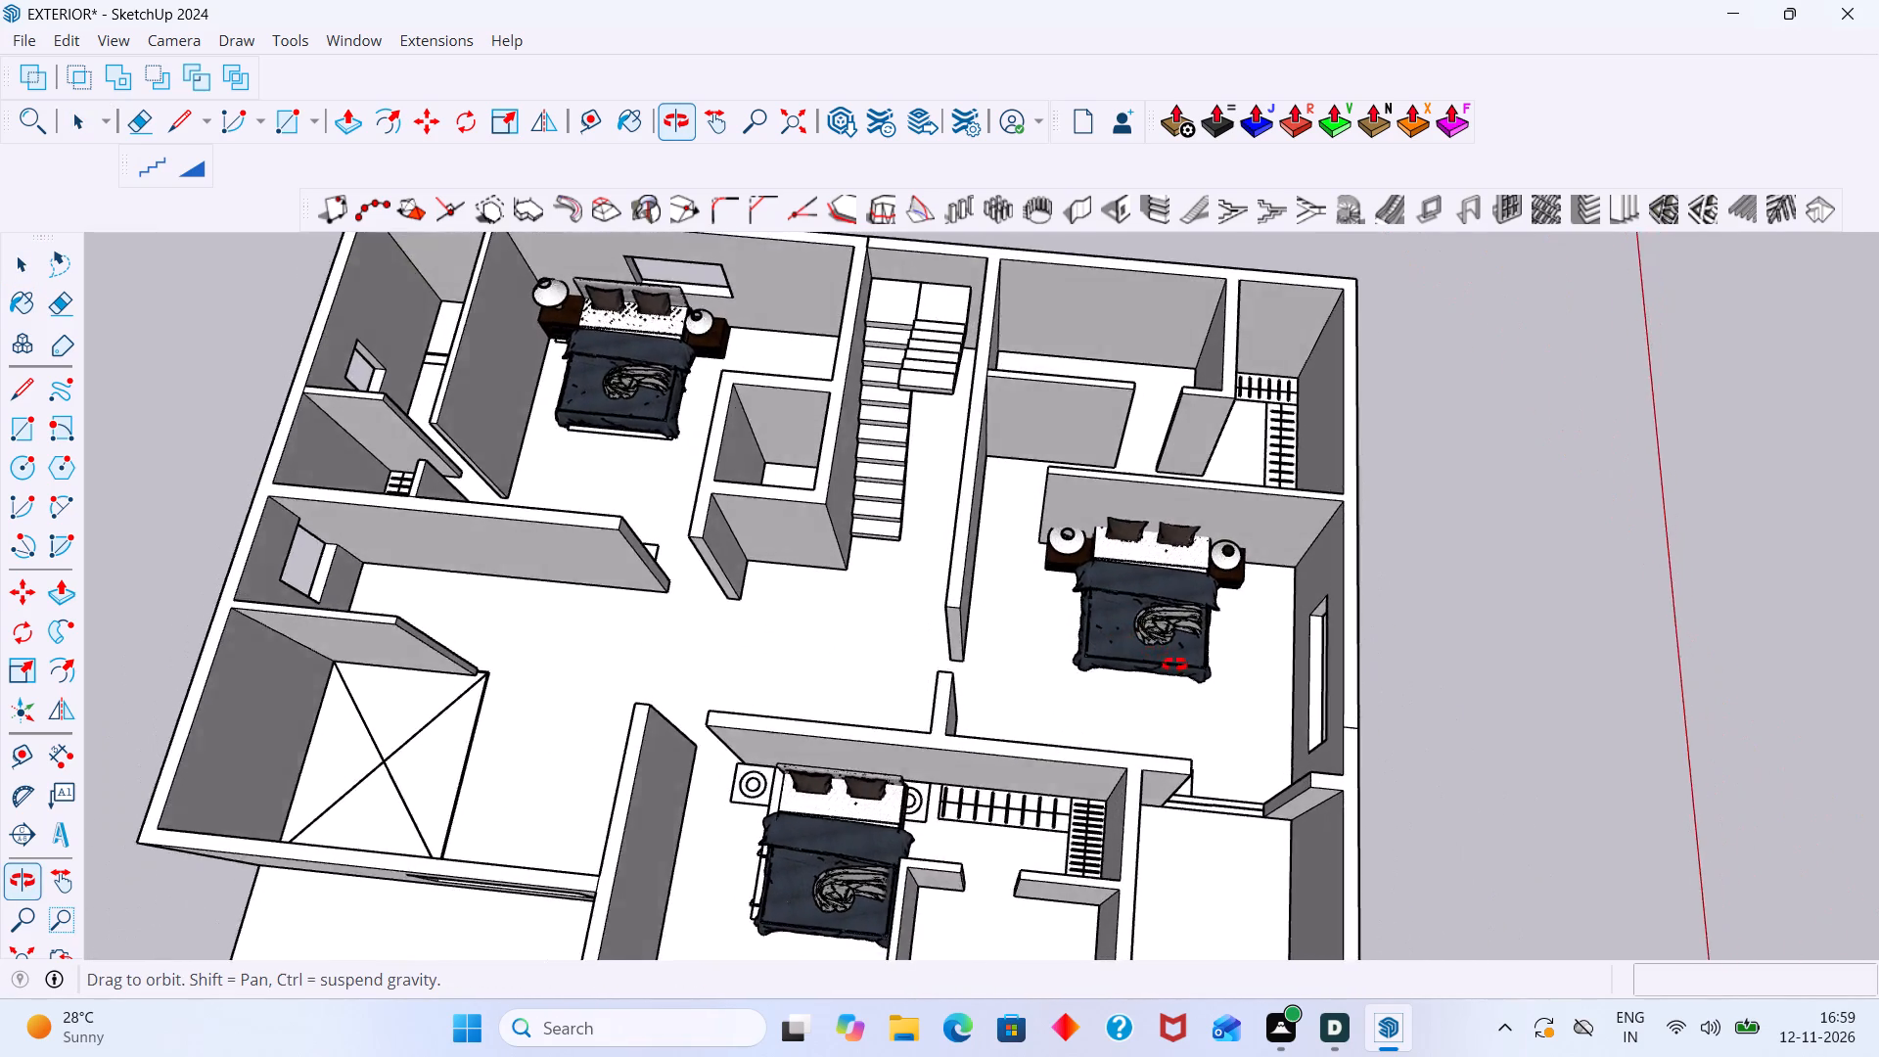
{"action": "middle_click_drag", "start_coordinate": [1174, 665], "coordinate": [1344, 400]}
{"action": "scroll", "coordinate": [480, 547], "scroll_direction": "up", "scroll_amount": 2}
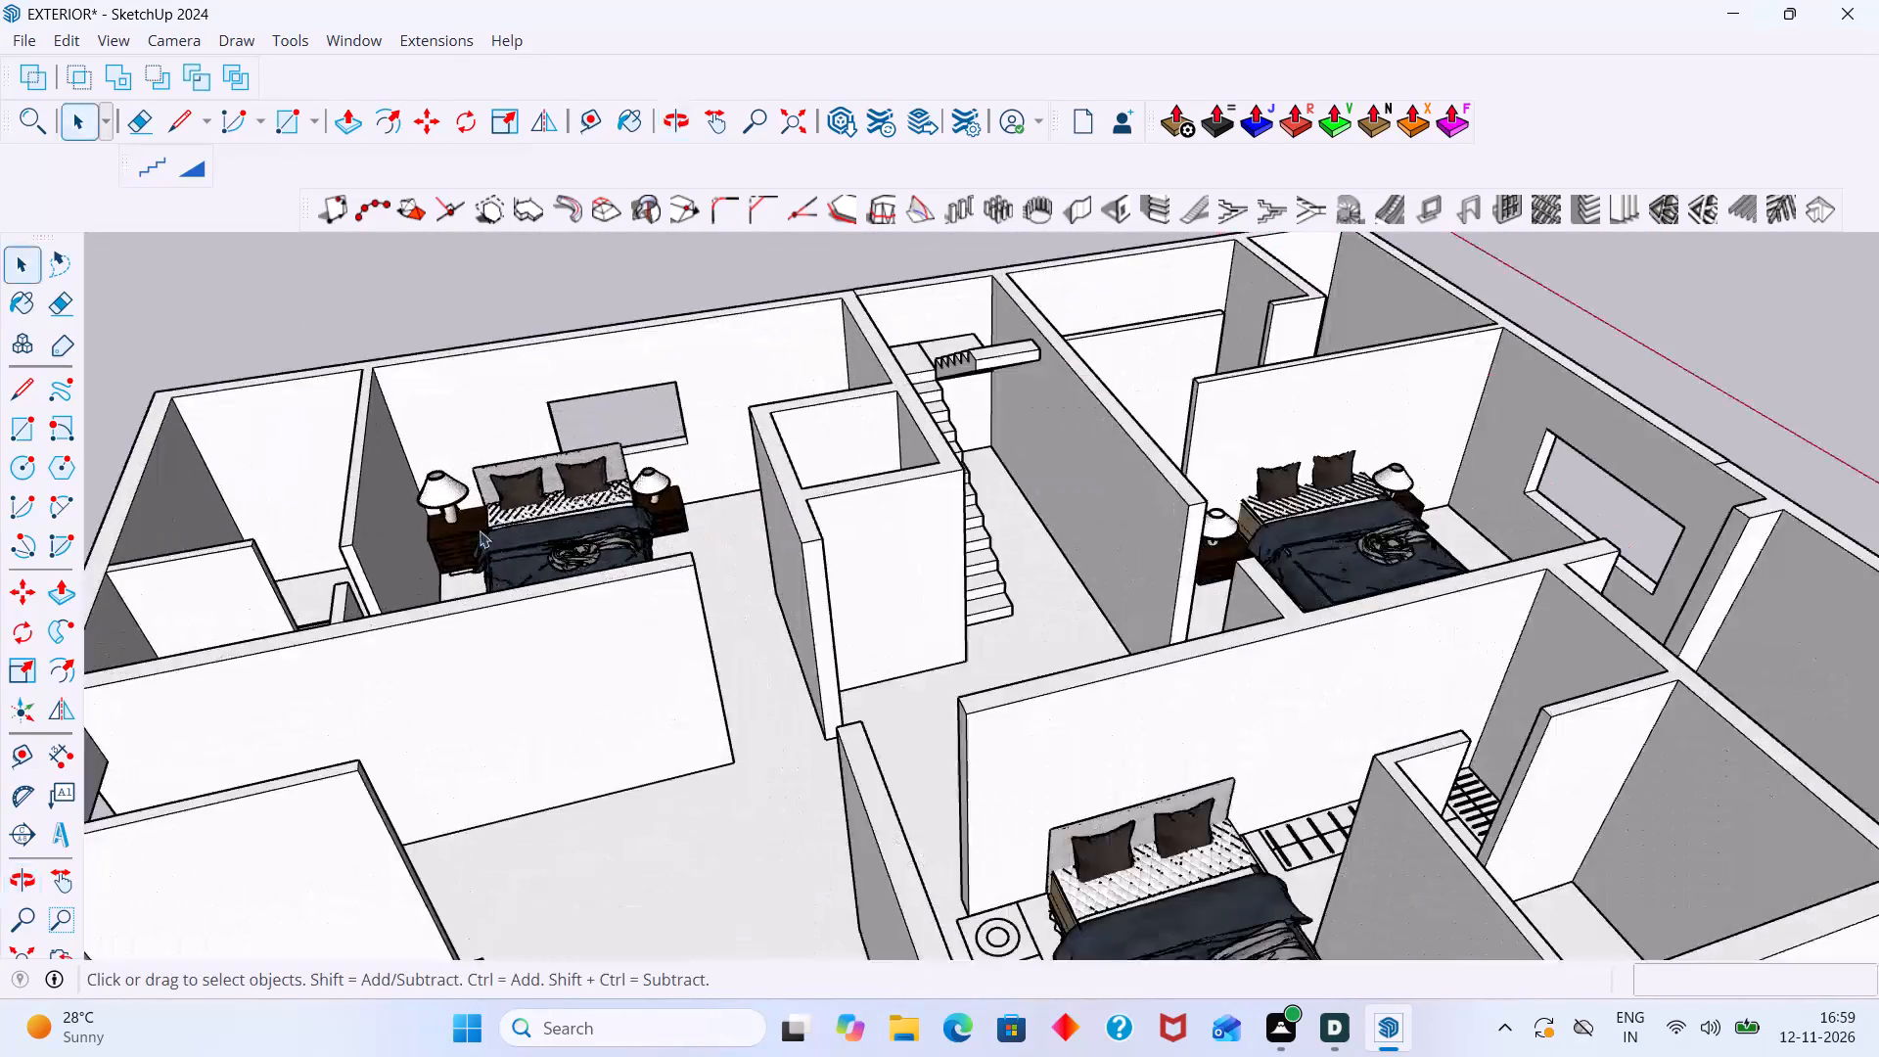
{"action": "scroll", "coordinate": [480, 530], "scroll_direction": "up", "scroll_amount": 5}
{"action": "middle_click_drag", "start_coordinate": [405, 531], "coordinate": [516, 517]}
{"action": "scroll", "coordinate": [517, 517], "scroll_direction": "down", "scroll_amount": 4}
{"action": "scroll", "coordinate": [491, 531], "scroll_direction": "up", "scroll_amount": 7}
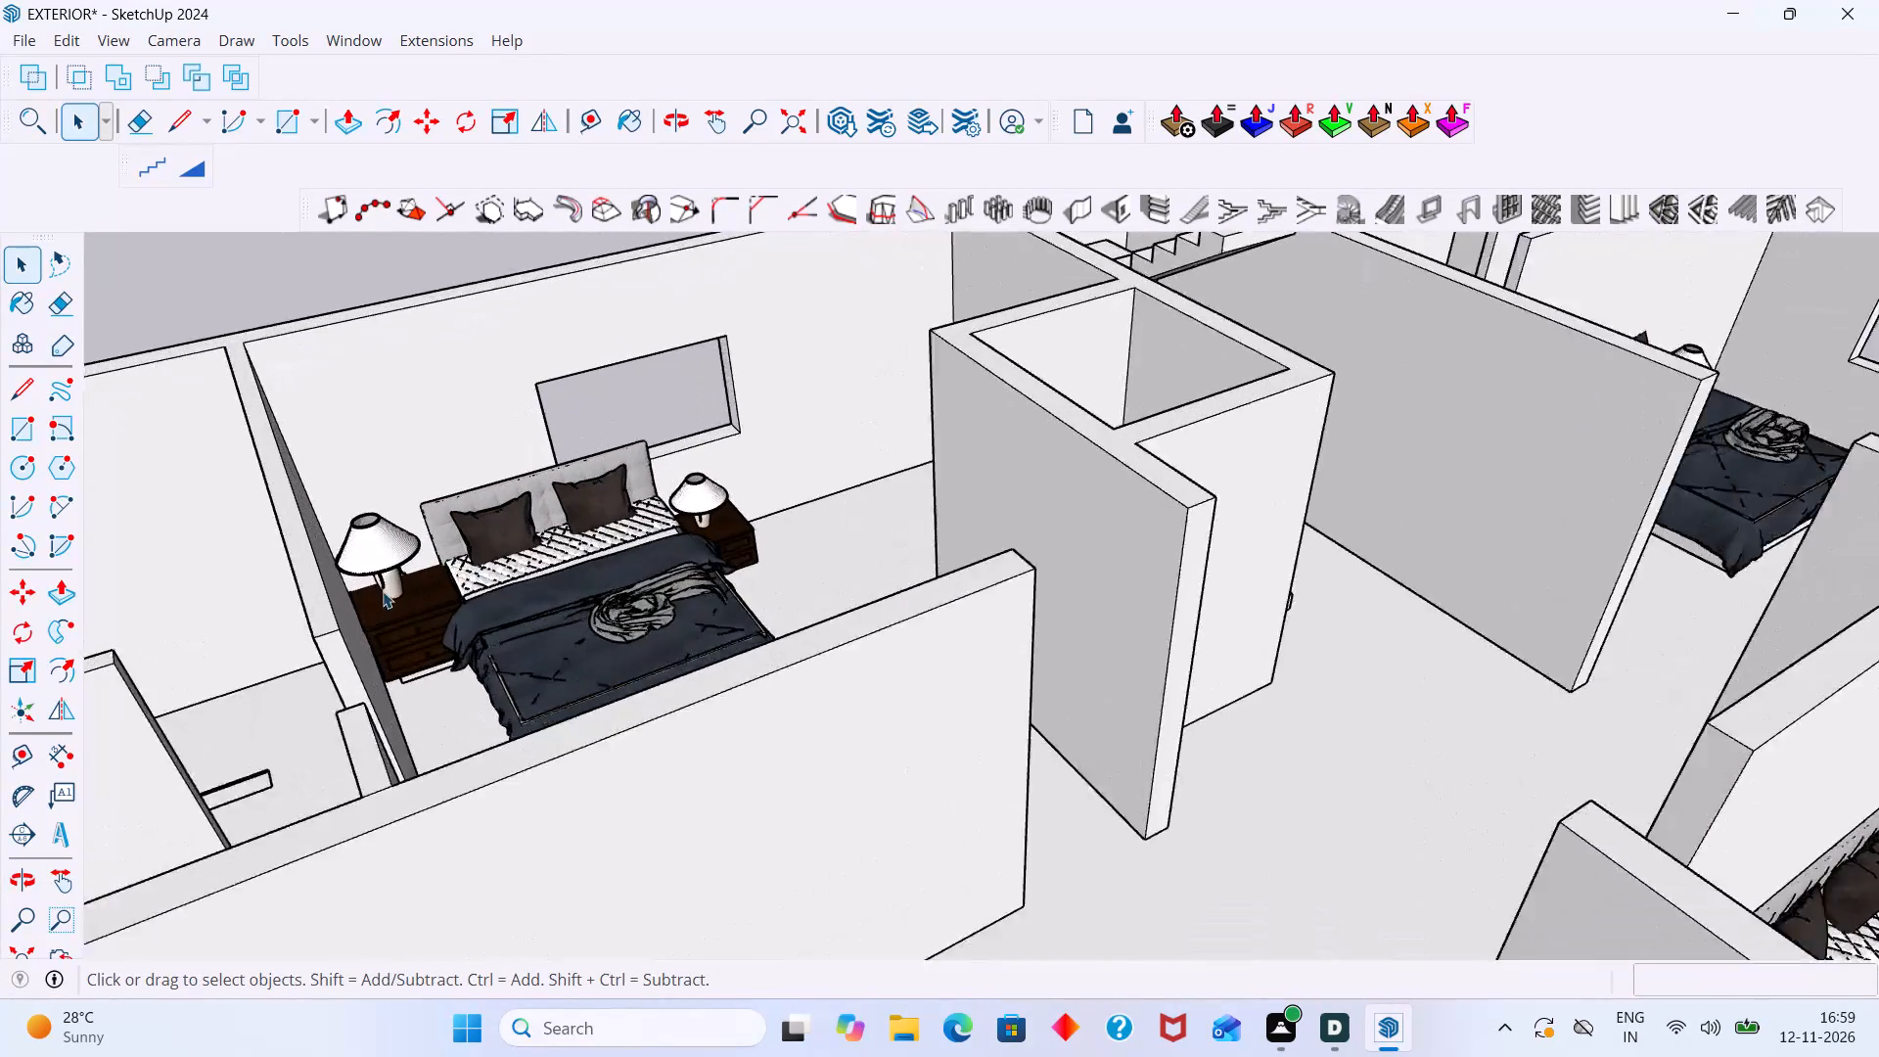
{"action": "scroll", "coordinate": [383, 591], "scroll_direction": "up", "scroll_amount": 4}
{"action": "scroll", "coordinate": [452, 624], "scroll_direction": "down", "scroll_amount": 1}
{"action": "middle_click_drag", "start_coordinate": [612, 770], "coordinate": [657, 729]}
{"action": "scroll", "coordinate": [867, 691], "scroll_direction": "up", "scroll_amount": 4}
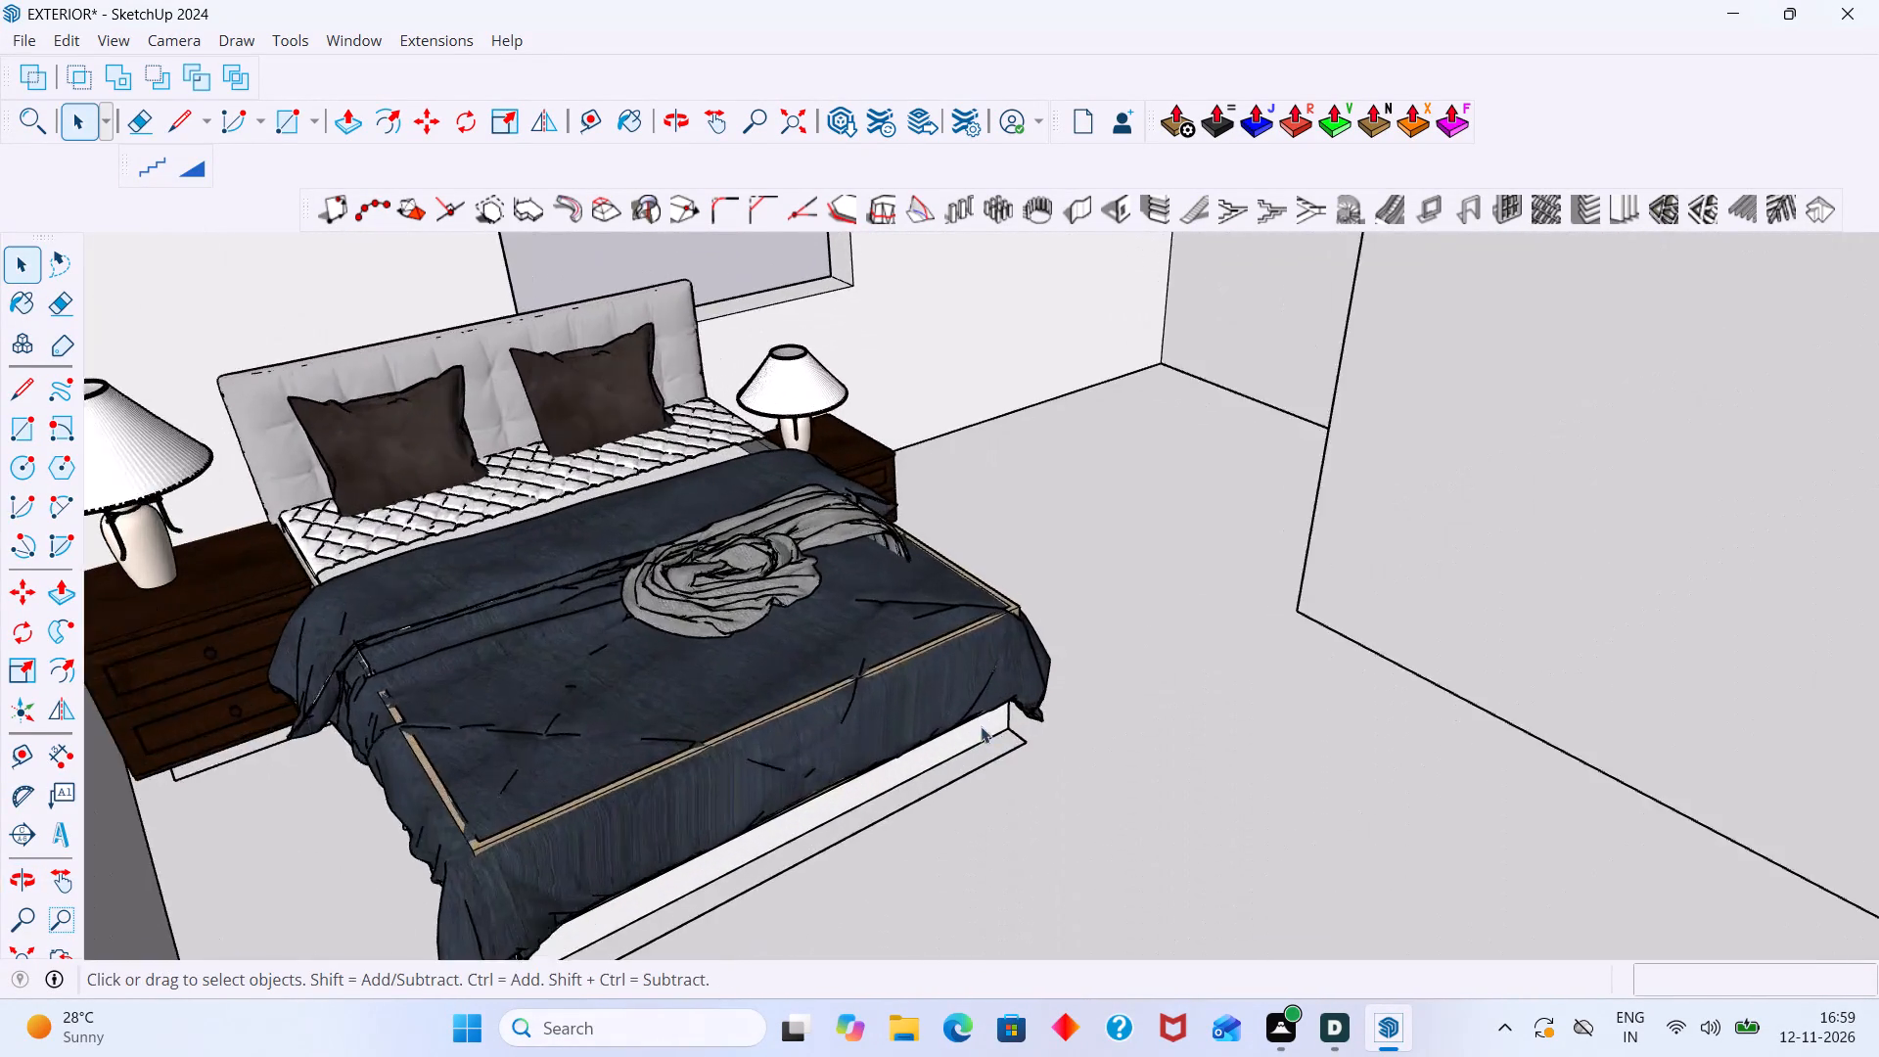
{"action": "middle_click_drag", "start_coordinate": [968, 728], "coordinate": [495, 847]}
{"action": "scroll", "coordinate": [826, 676], "scroll_direction": "up", "scroll_amount": 7}
{"action": "middle_click_drag", "start_coordinate": [743, 738], "coordinate": [802, 663]}
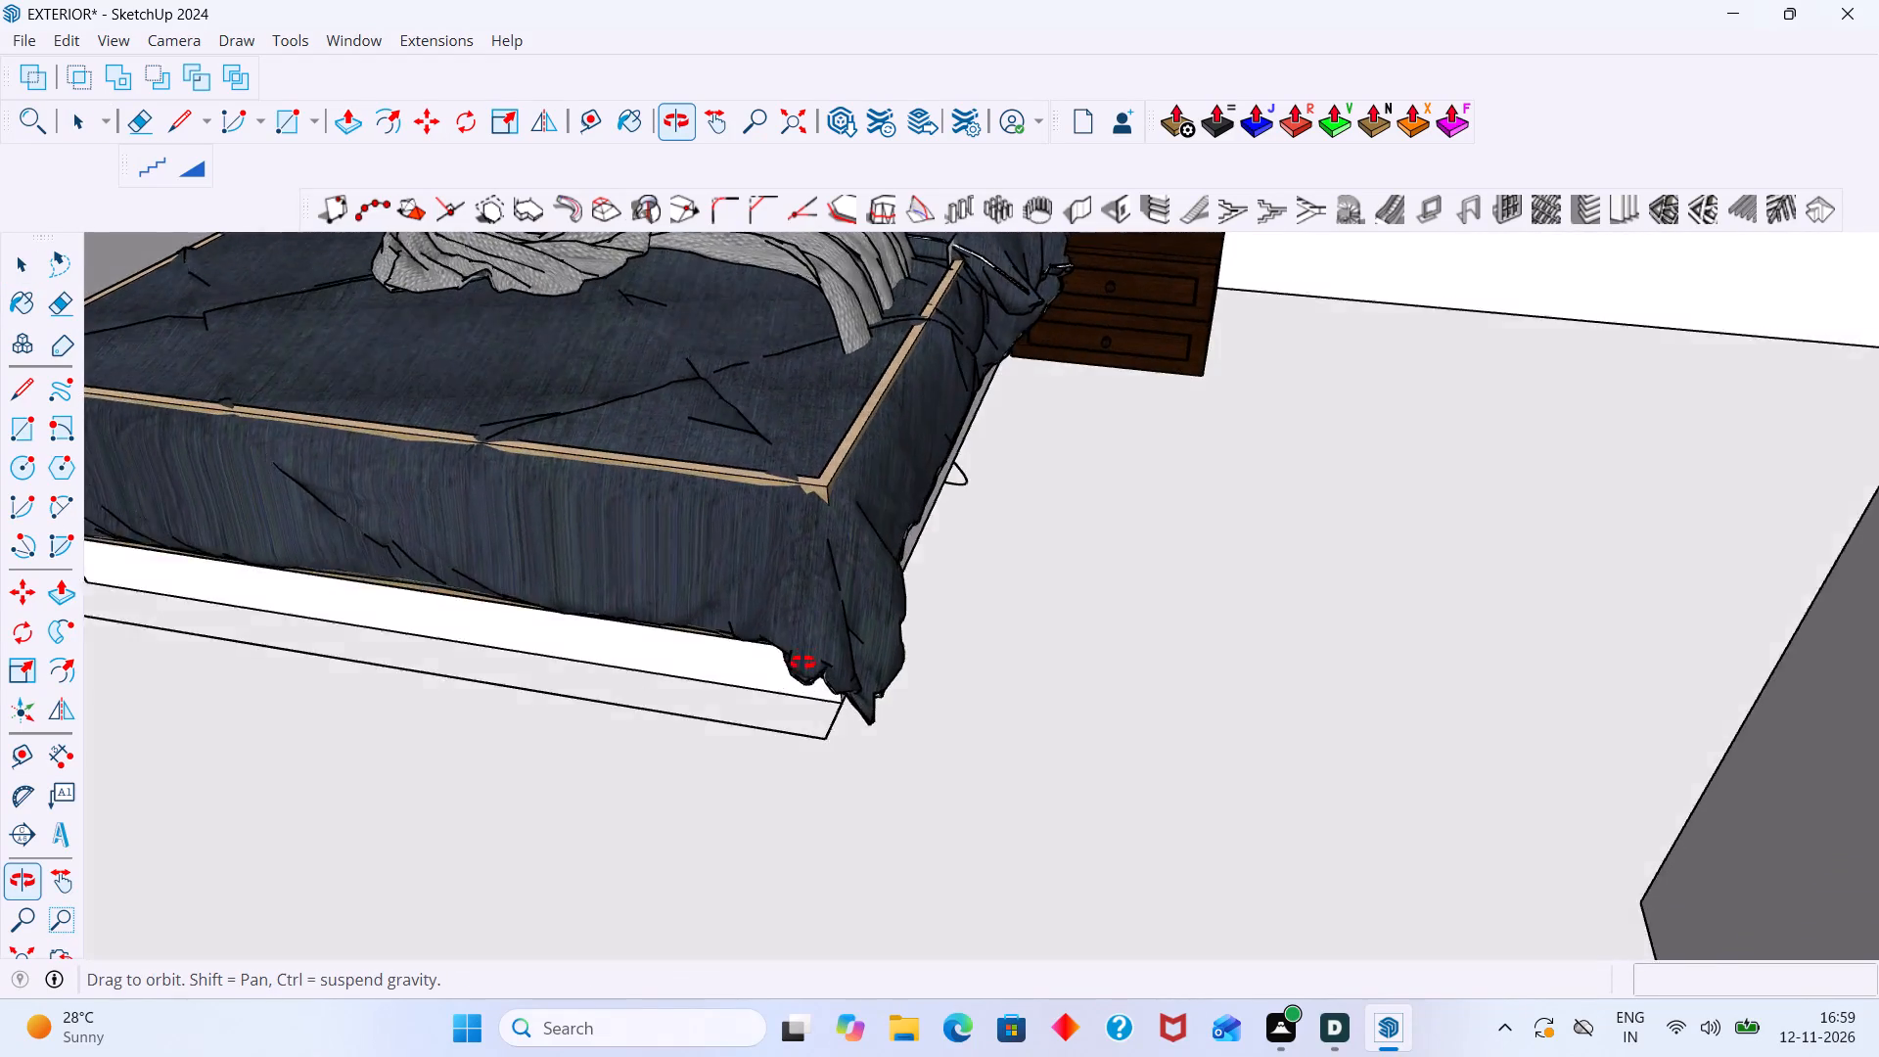
{"action": "middle_click_drag", "start_coordinate": [802, 663], "coordinate": [811, 603]}
{"action": "left_click", "coordinate": [799, 572]}
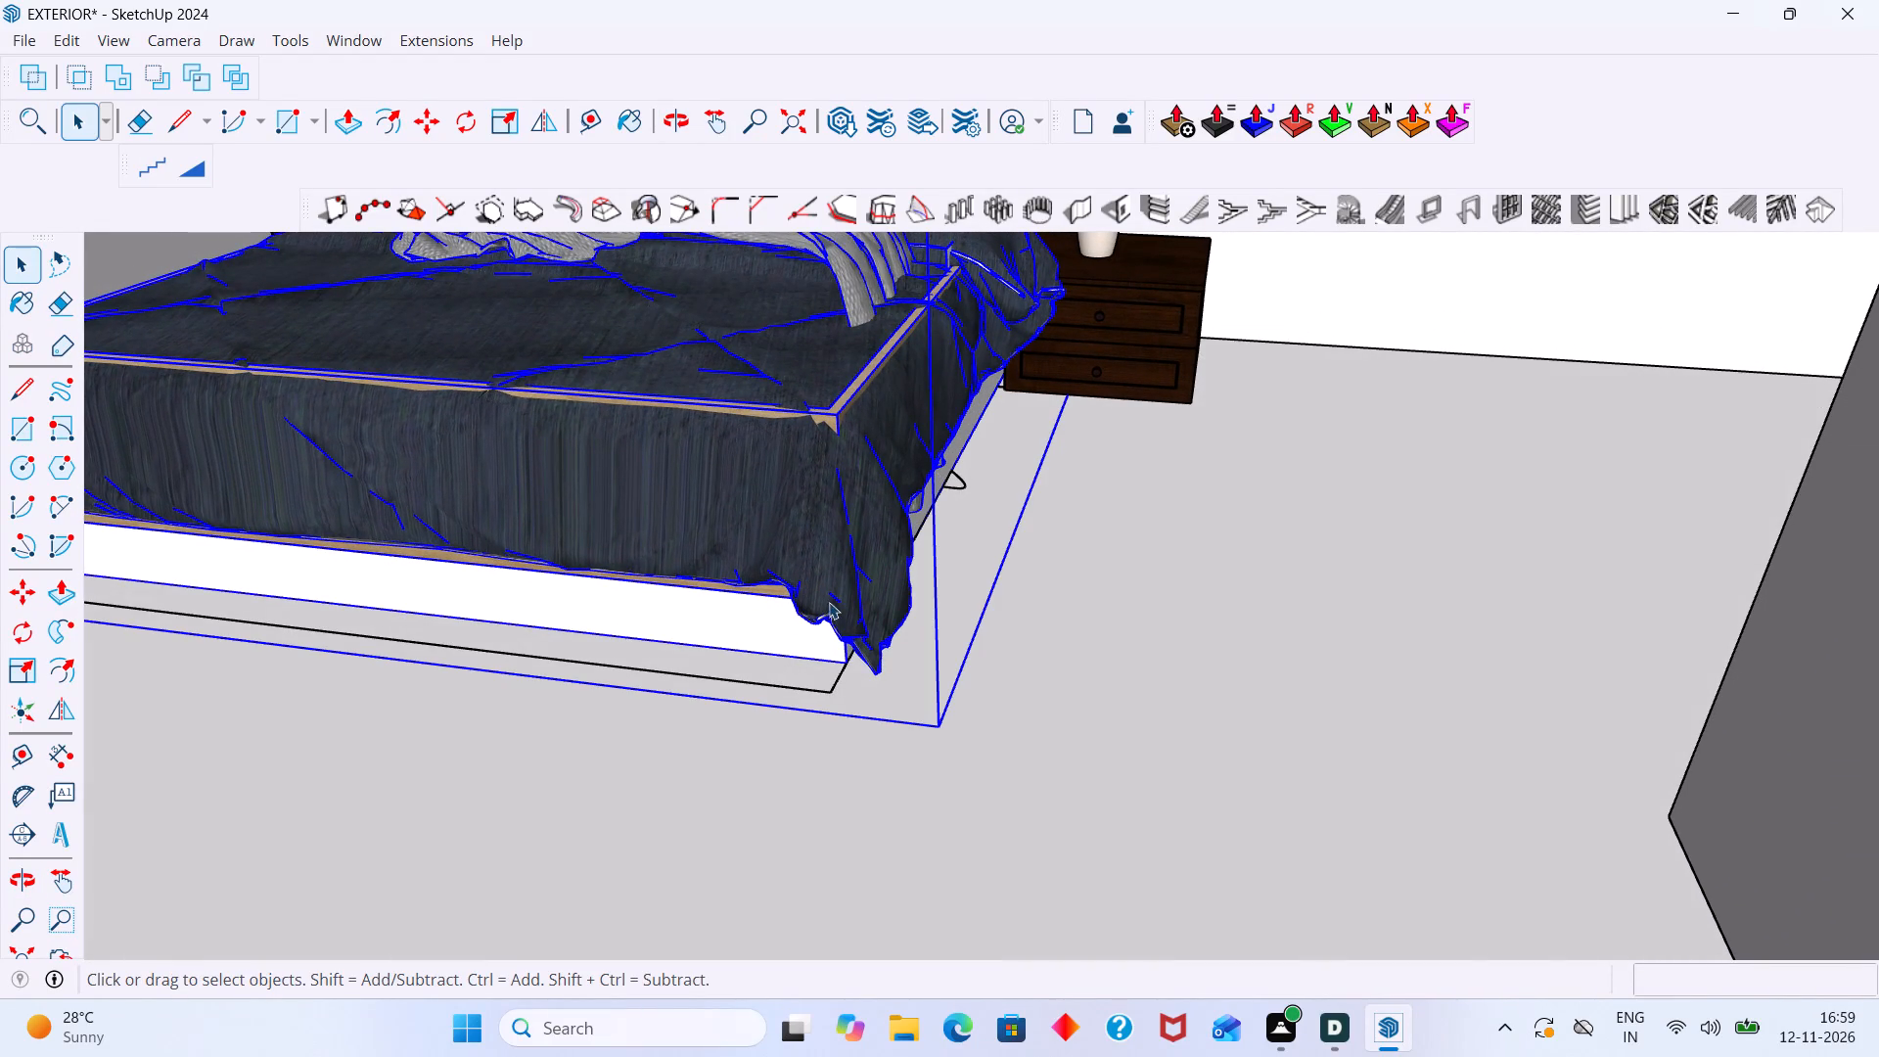
{"action": "scroll", "coordinate": [831, 620], "scroll_direction": "down", "scroll_amount": 13}
{"action": "middle_click_drag", "start_coordinate": [896, 670], "coordinate": [941, 801]}
{"action": "left_click", "coordinate": [927, 777]}
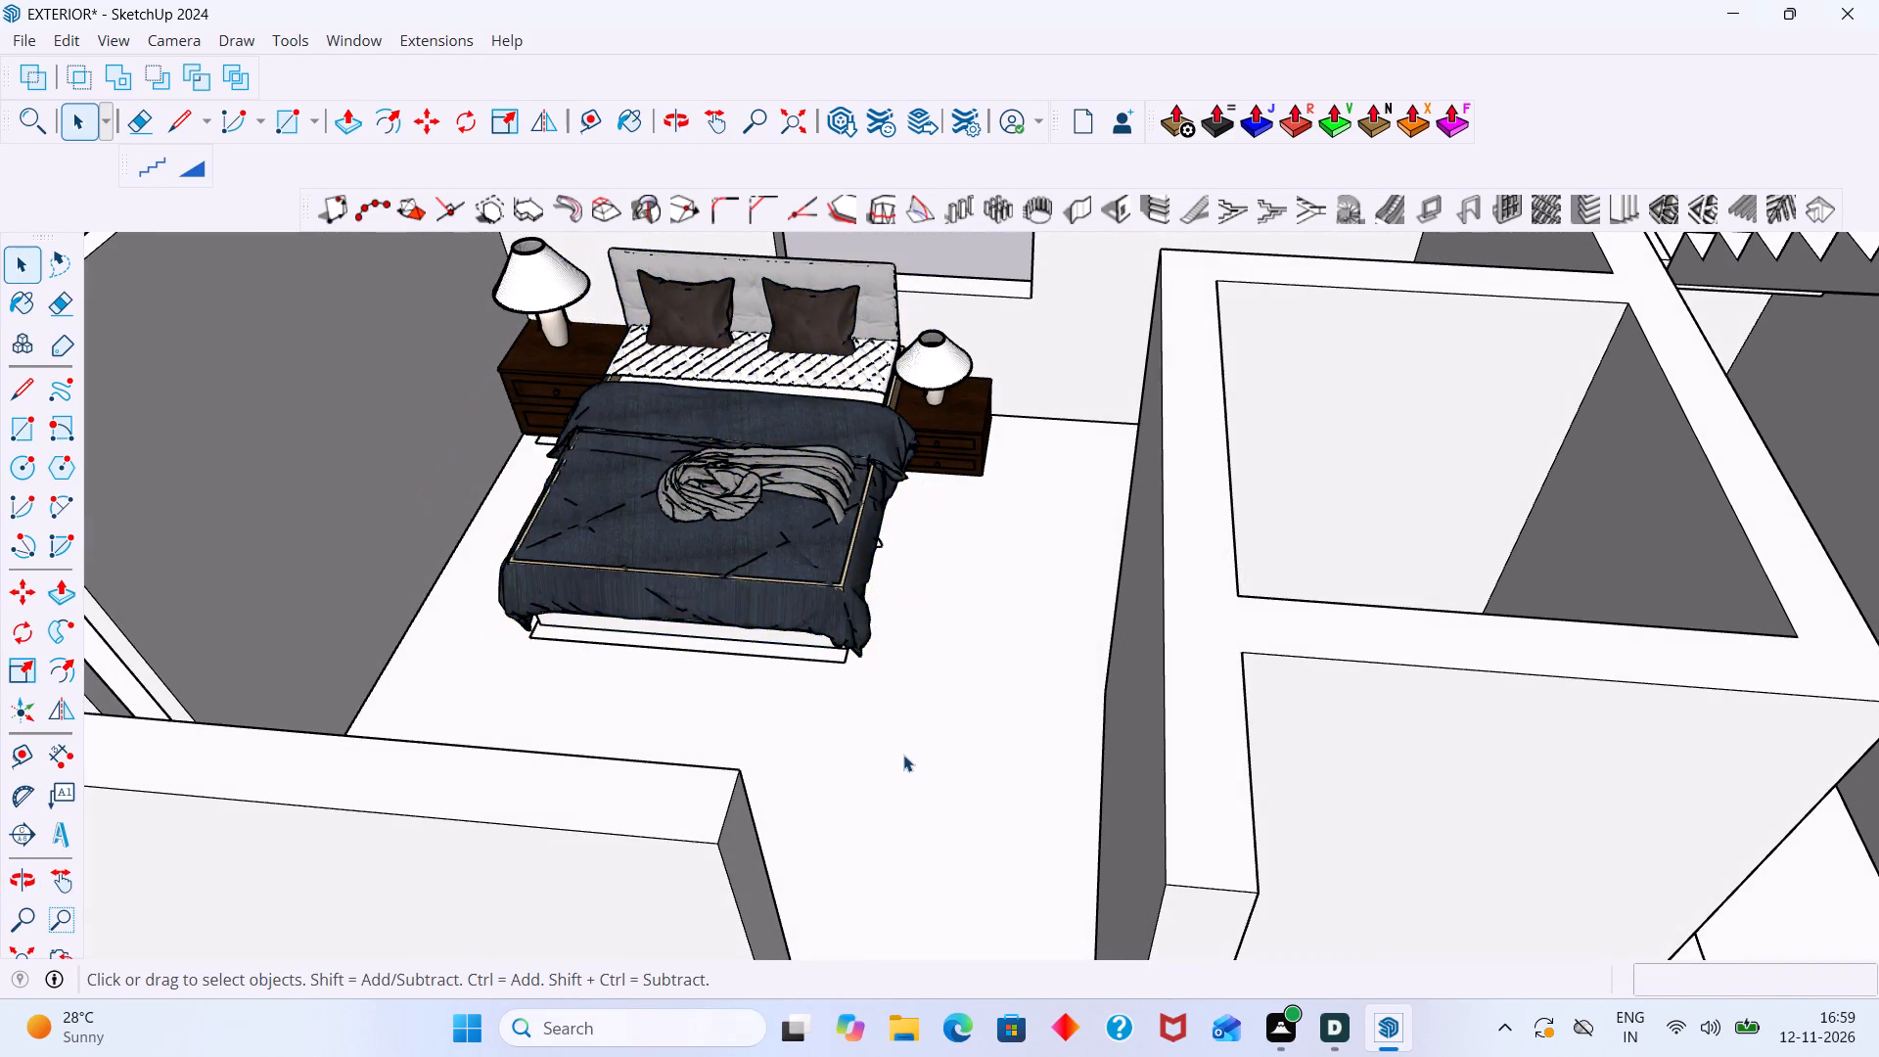
Scale this bedroom's taller nightstand and lamp along the blue axis by about 0.67, level with the lamp across the bed.
{"action": "scroll", "coordinate": [903, 755], "scroll_direction": "down", "scroll_amount": 2}
{"action": "middle_click_drag", "start_coordinate": [892, 750], "coordinate": [1001, 780]}
{"action": "scroll", "coordinate": [654, 486], "scroll_direction": "up", "scroll_amount": 5}
{"action": "left_click", "coordinate": [530, 470]}
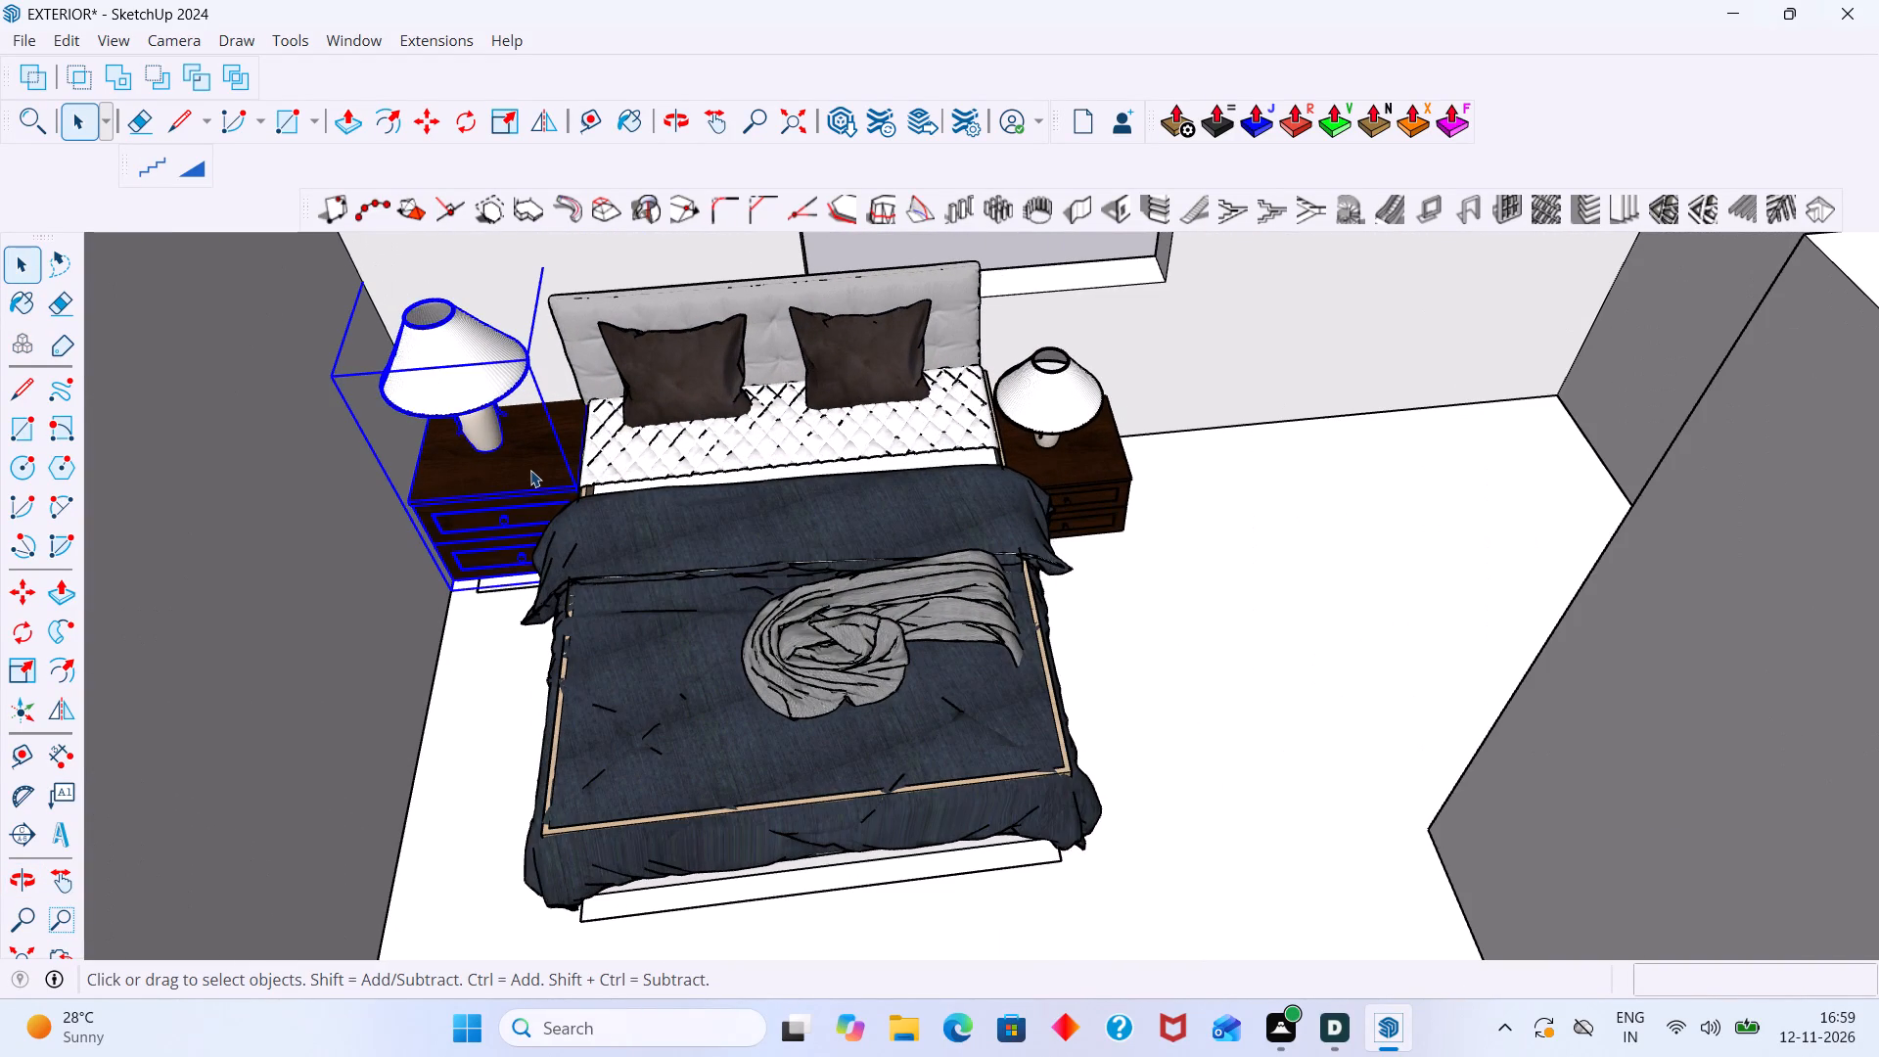
{"action": "key", "text": "s"}
{"action": "left_click", "coordinate": [442, 307]}
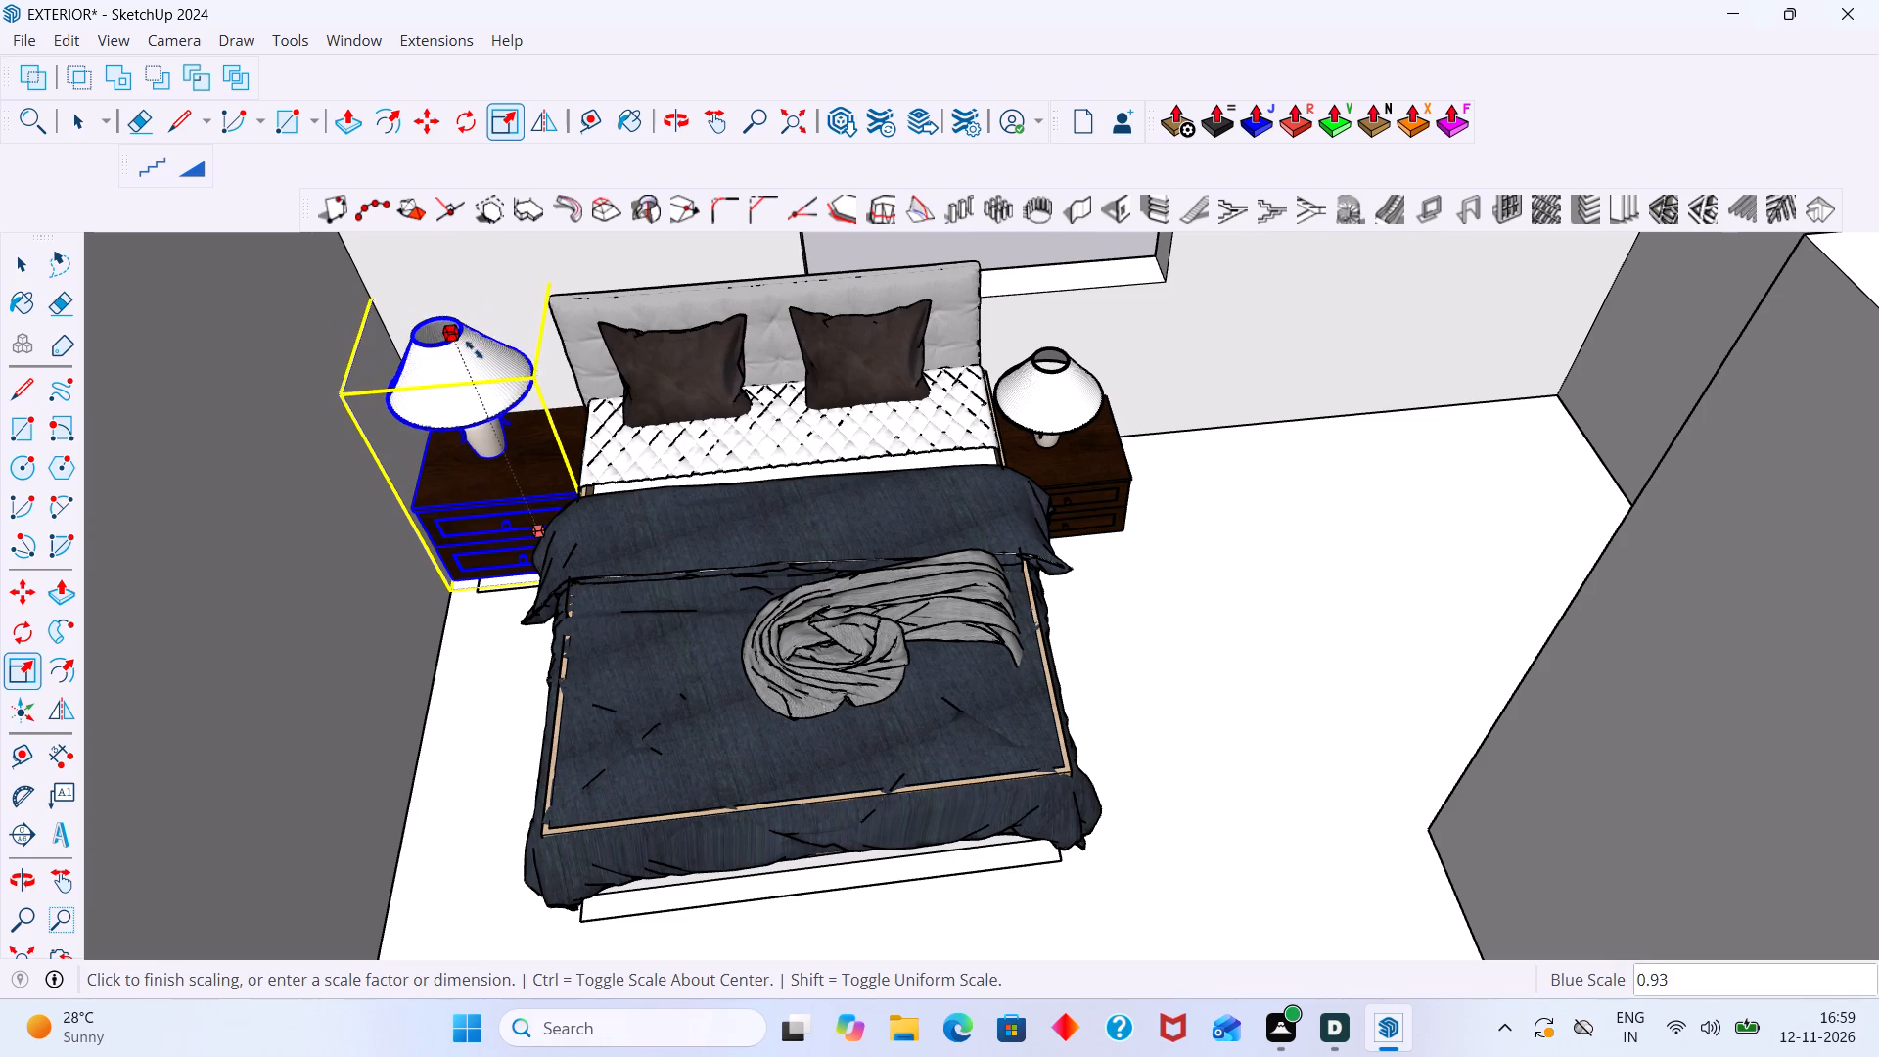
{"action": "left_click", "coordinate": [1031, 354]}
{"action": "key", "text": "space"}
{"action": "left_click", "coordinate": [1271, 494]}
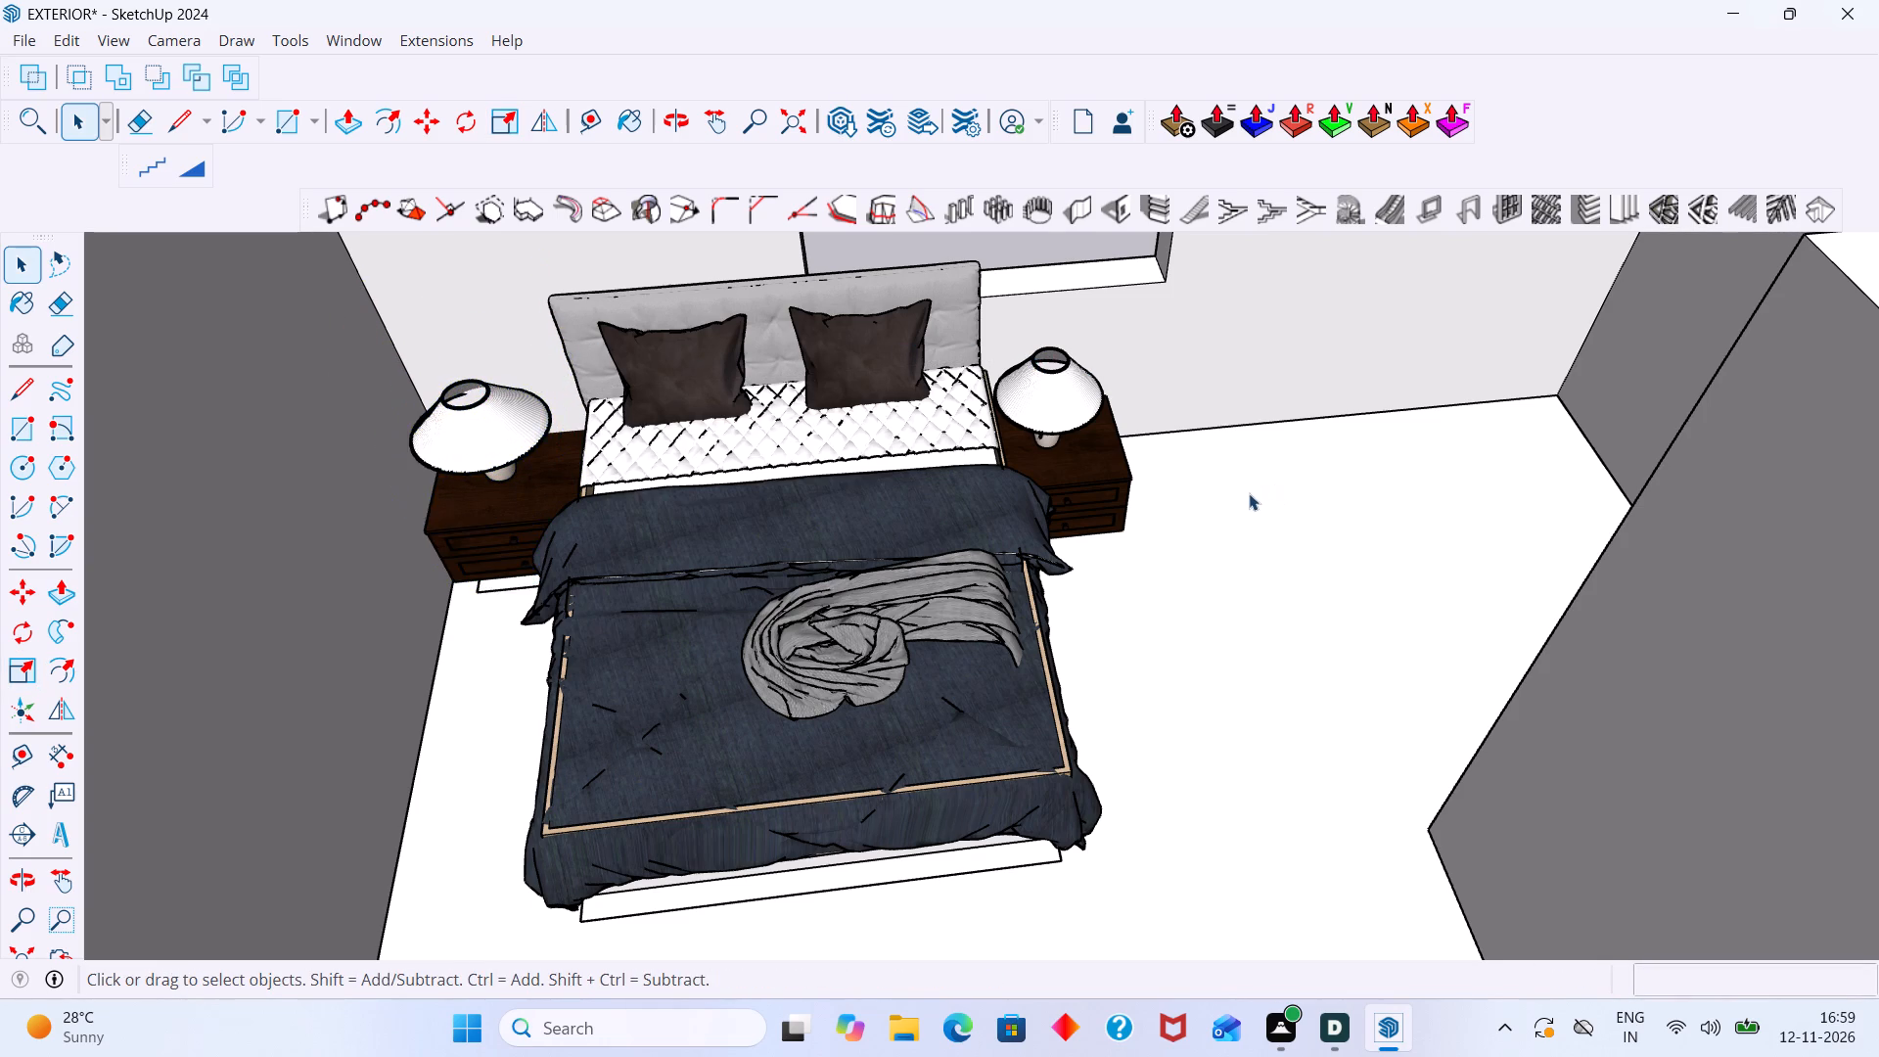
Examine the whole furnished upper floor from several sides and its position relative to the ground-floor building.
{"action": "scroll", "coordinate": [1206, 493], "scroll_direction": "down", "scroll_amount": 19}
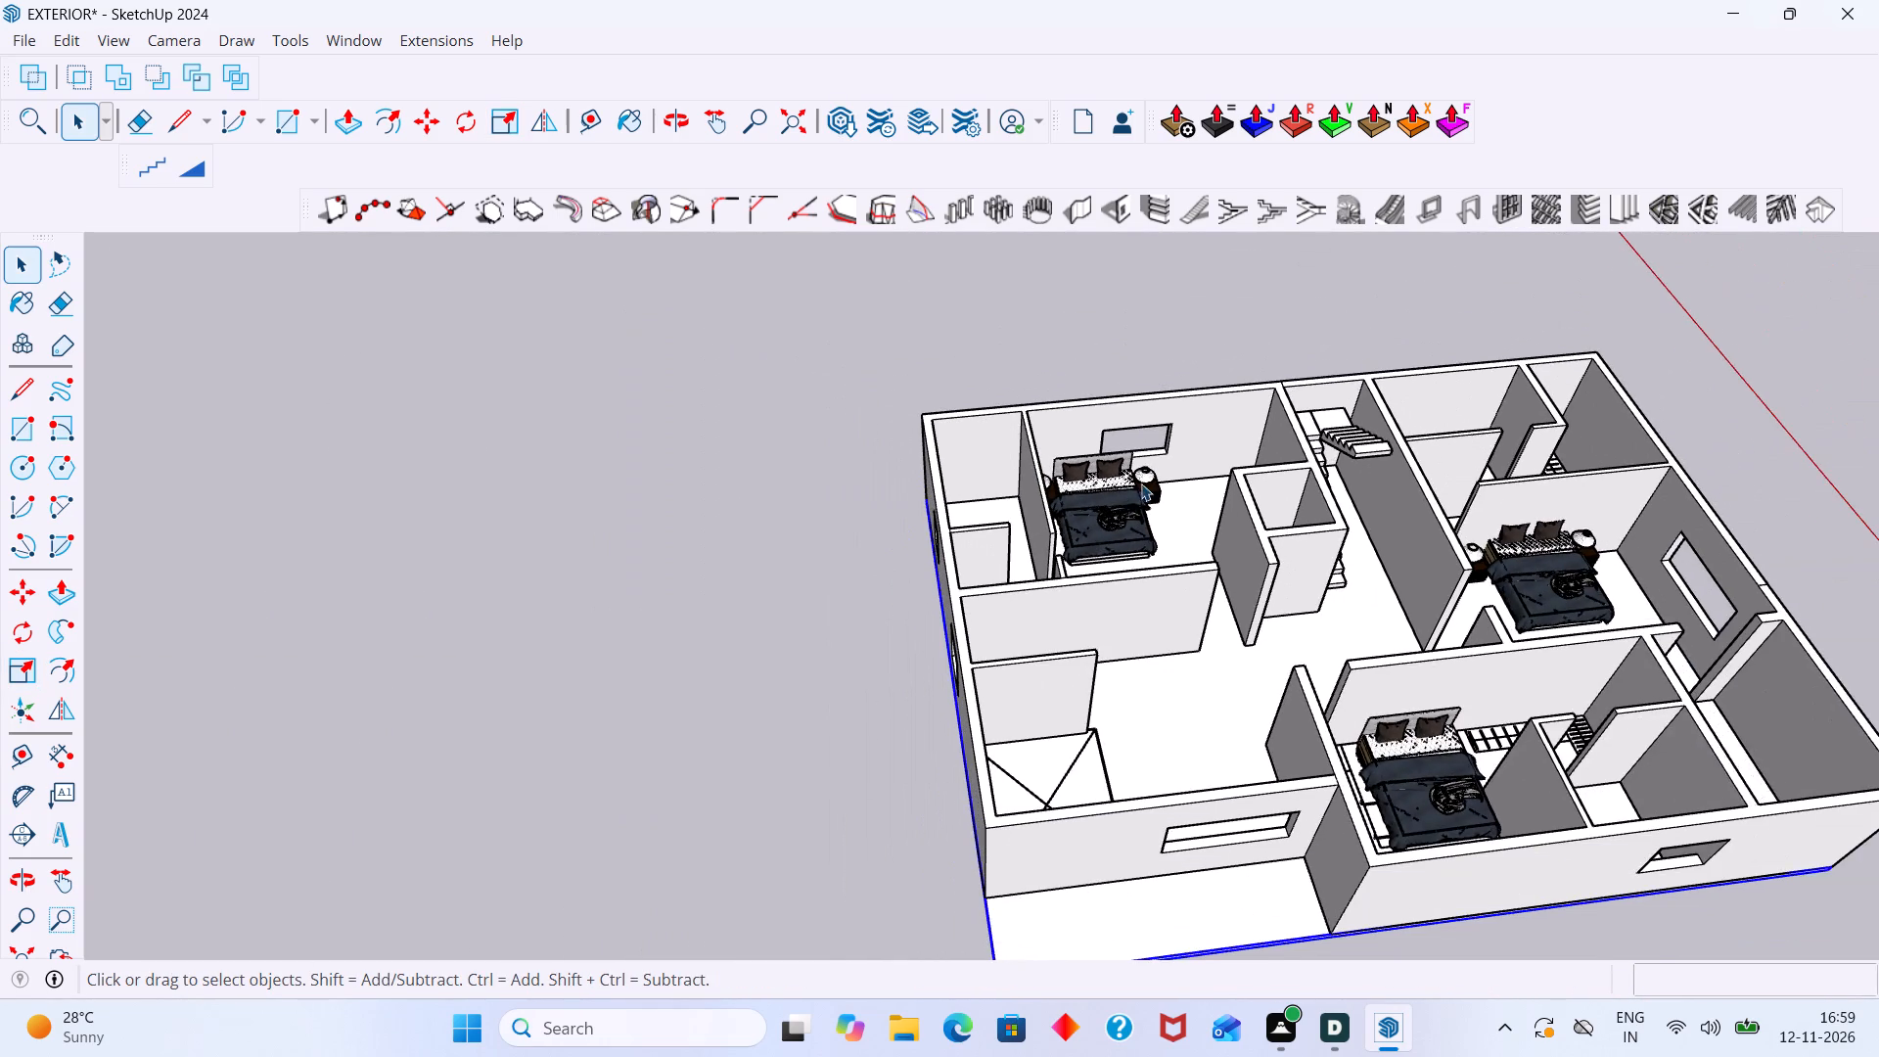
{"action": "scroll", "coordinate": [1141, 483], "scroll_direction": "down", "scroll_amount": 2}
{"action": "middle_click_drag", "start_coordinate": [1149, 482], "coordinate": [1248, 491]}
{"action": "scroll", "coordinate": [1323, 663], "scroll_direction": "up", "scroll_amount": 5}
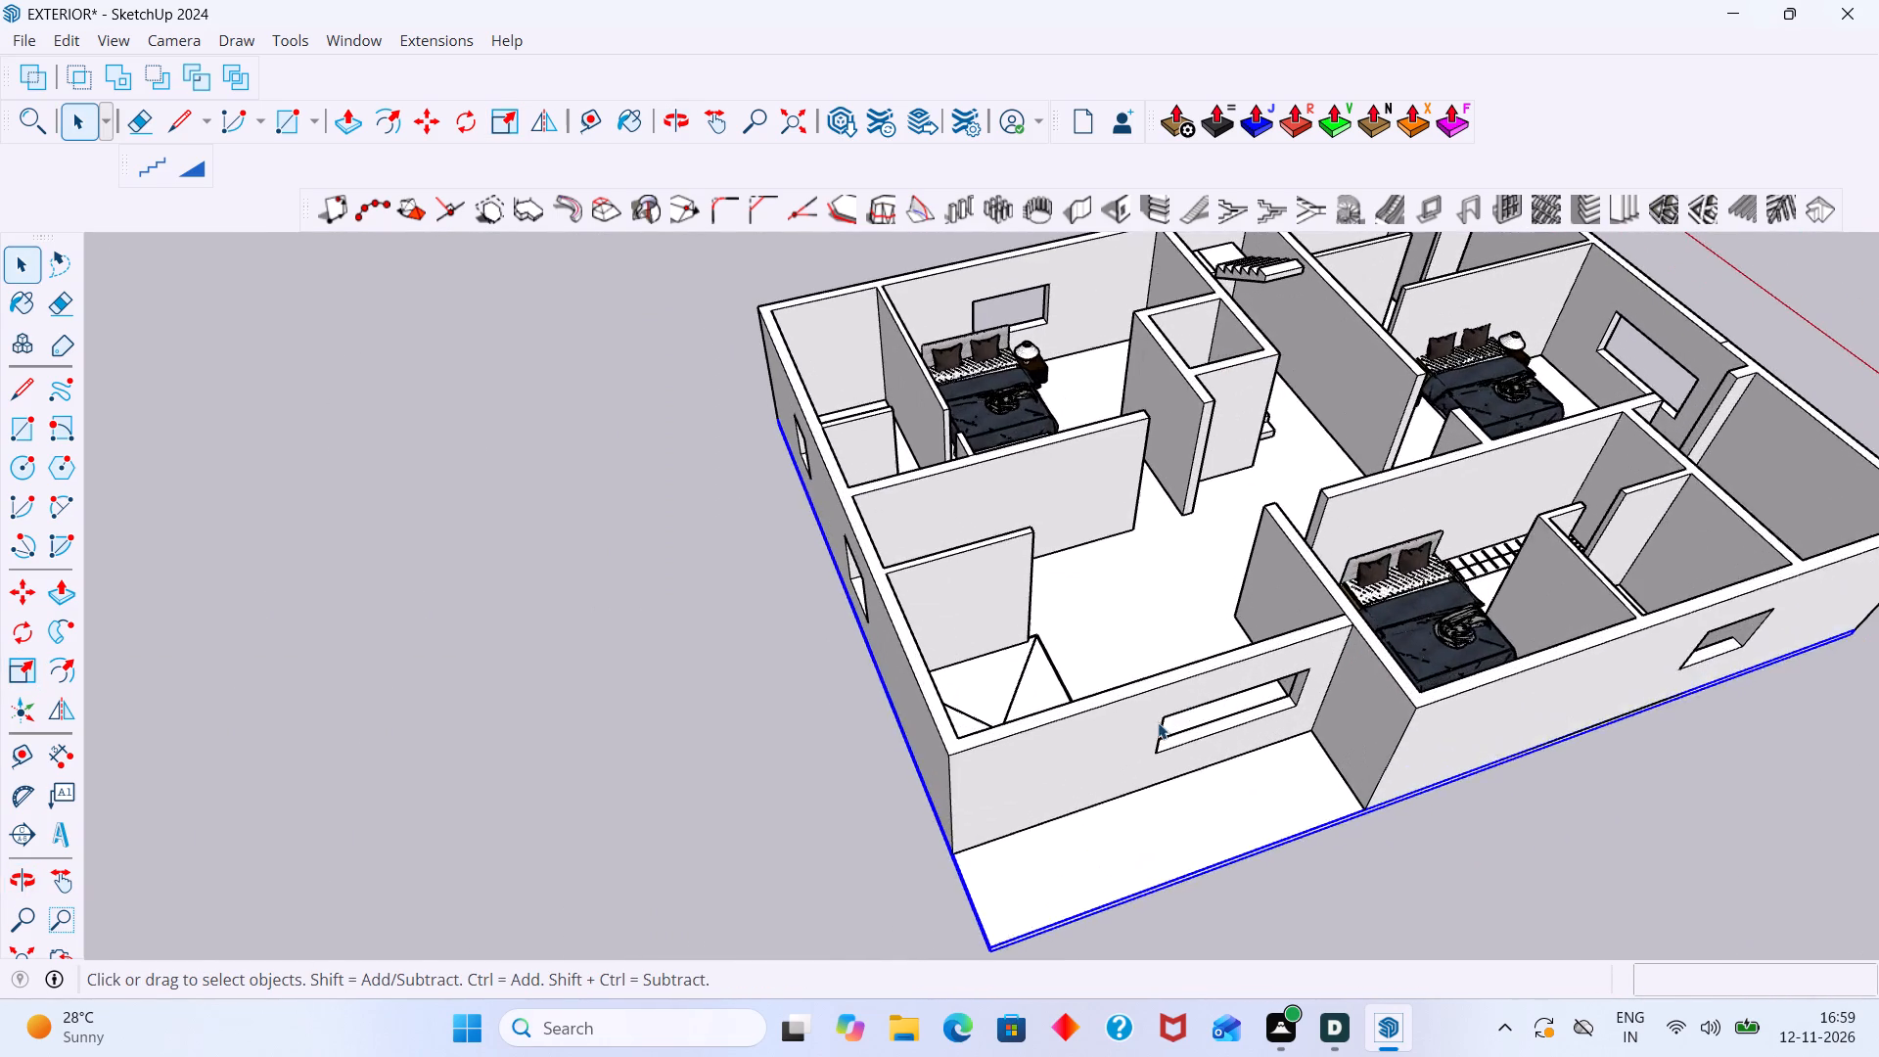
{"action": "middle_click_drag", "start_coordinate": [1127, 762], "coordinate": [1123, 851]}
{"action": "scroll", "coordinate": [1513, 712], "scroll_direction": "up", "scroll_amount": 2}
{"action": "scroll", "coordinate": [1406, 626], "scroll_direction": "down", "scroll_amount": 2}
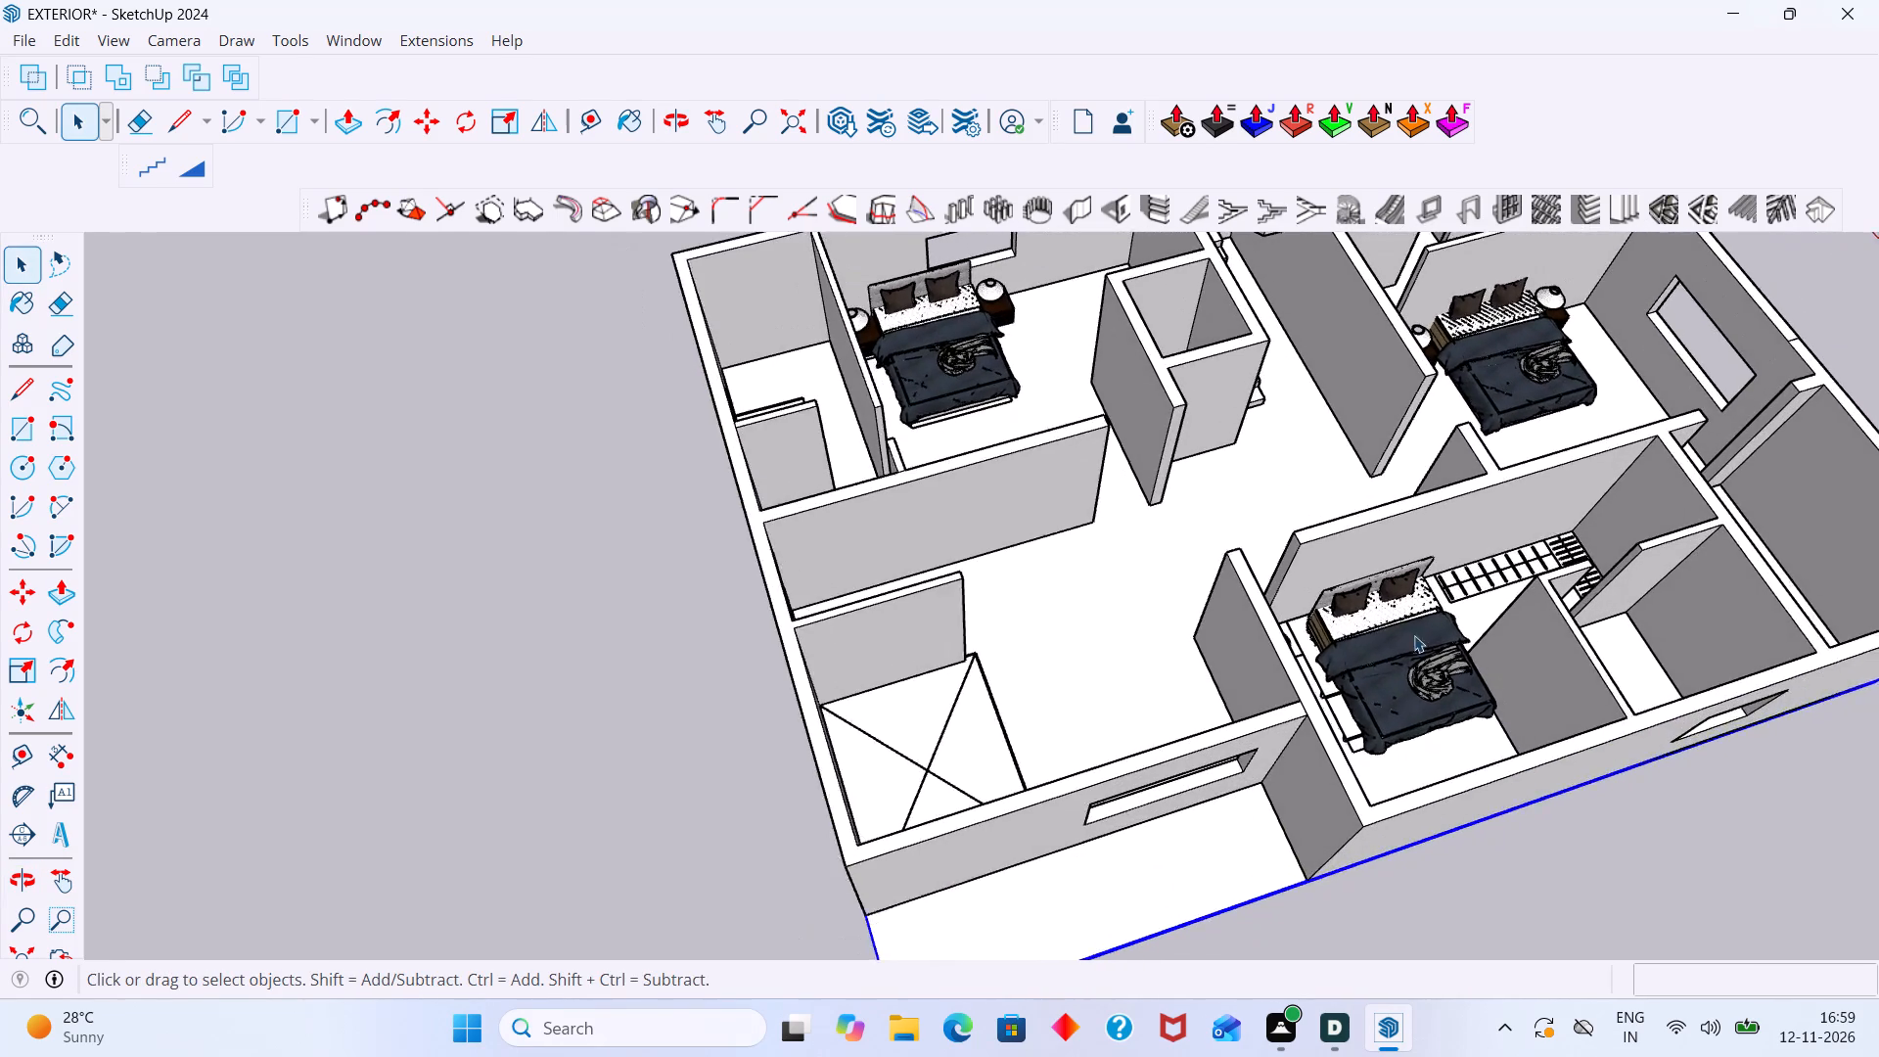
{"action": "scroll", "coordinate": [1414, 635], "scroll_direction": "down", "scroll_amount": 5}
{"action": "middle_click_drag", "start_coordinate": [1351, 607], "coordinate": [1823, 639]}
{"action": "middle_click_drag", "start_coordinate": [939, 558], "coordinate": [1491, 554]}
{"action": "scroll", "coordinate": [772, 611], "scroll_direction": "down", "scroll_amount": 2}
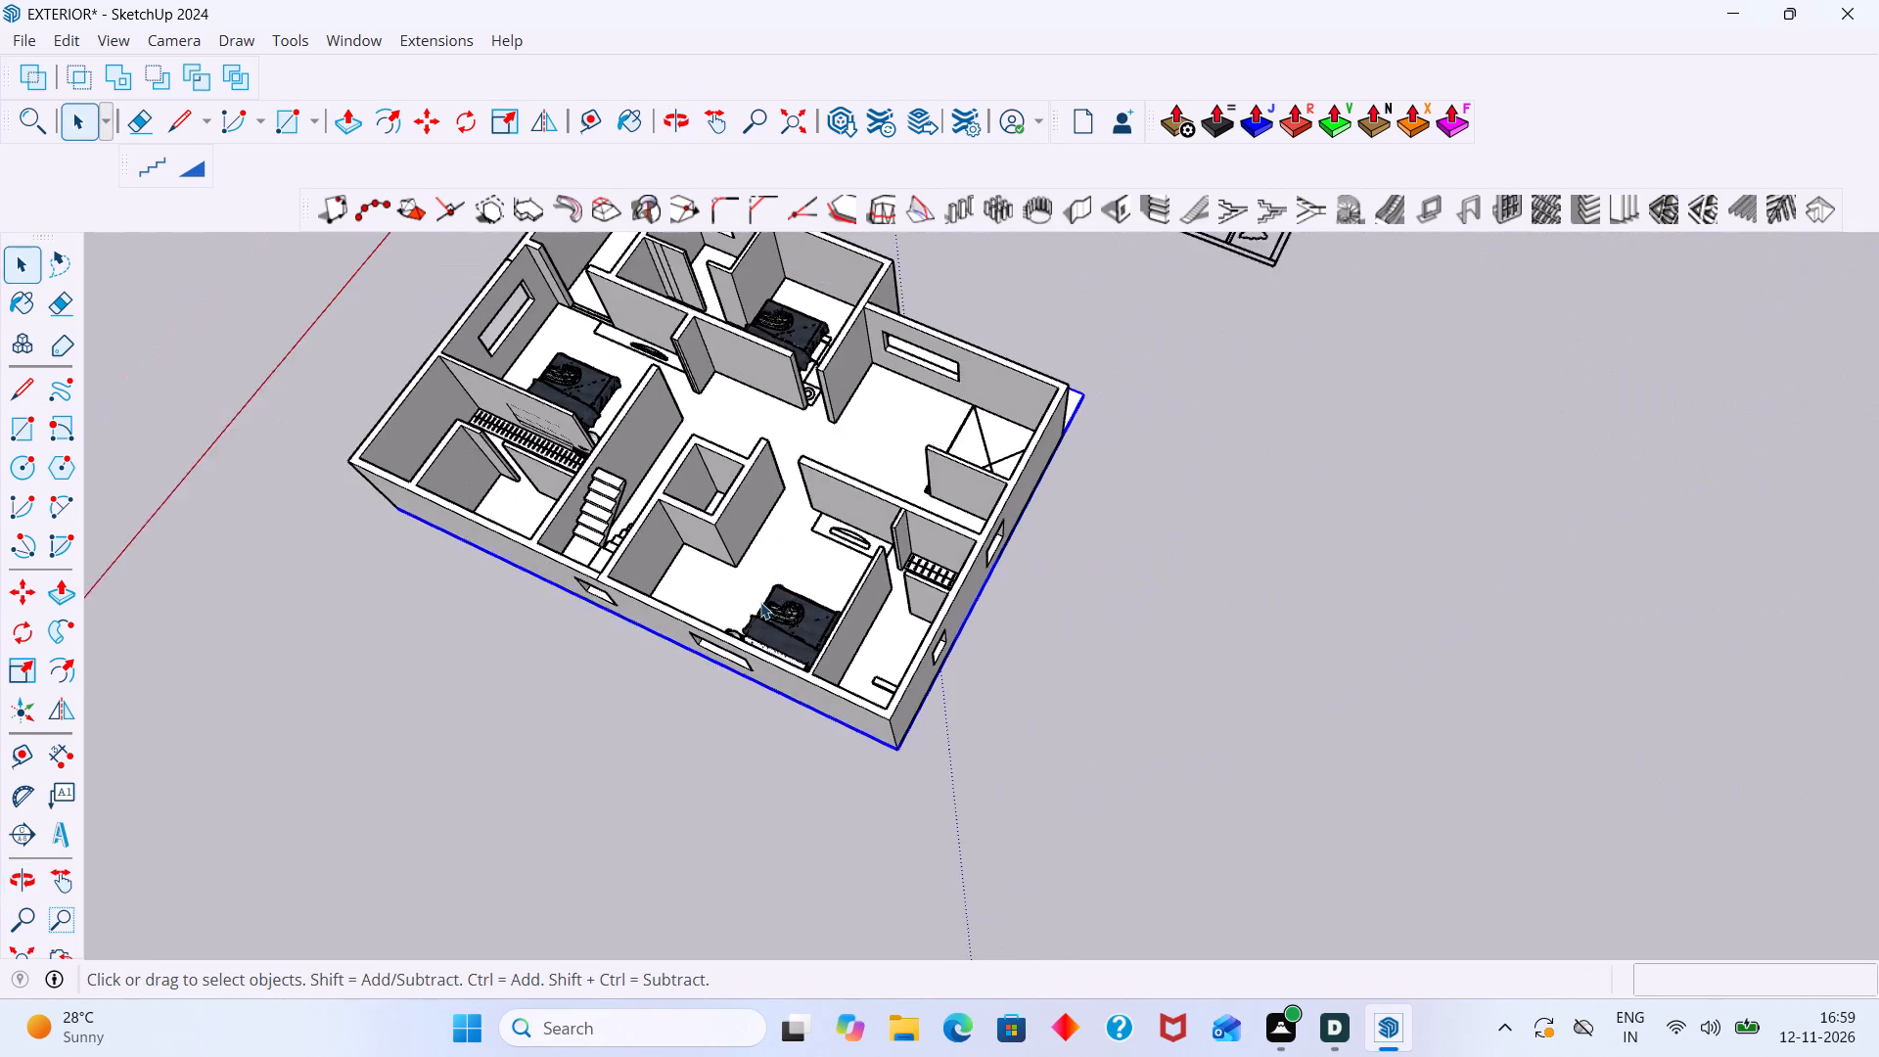
{"action": "scroll", "coordinate": [760, 602], "scroll_direction": "down", "scroll_amount": 2}
{"action": "middle_click_drag", "start_coordinate": [818, 544], "coordinate": [852, 777], "text": "shift"}
{"action": "scroll", "coordinate": [896, 659], "scroll_direction": "down", "scroll_amount": 3}
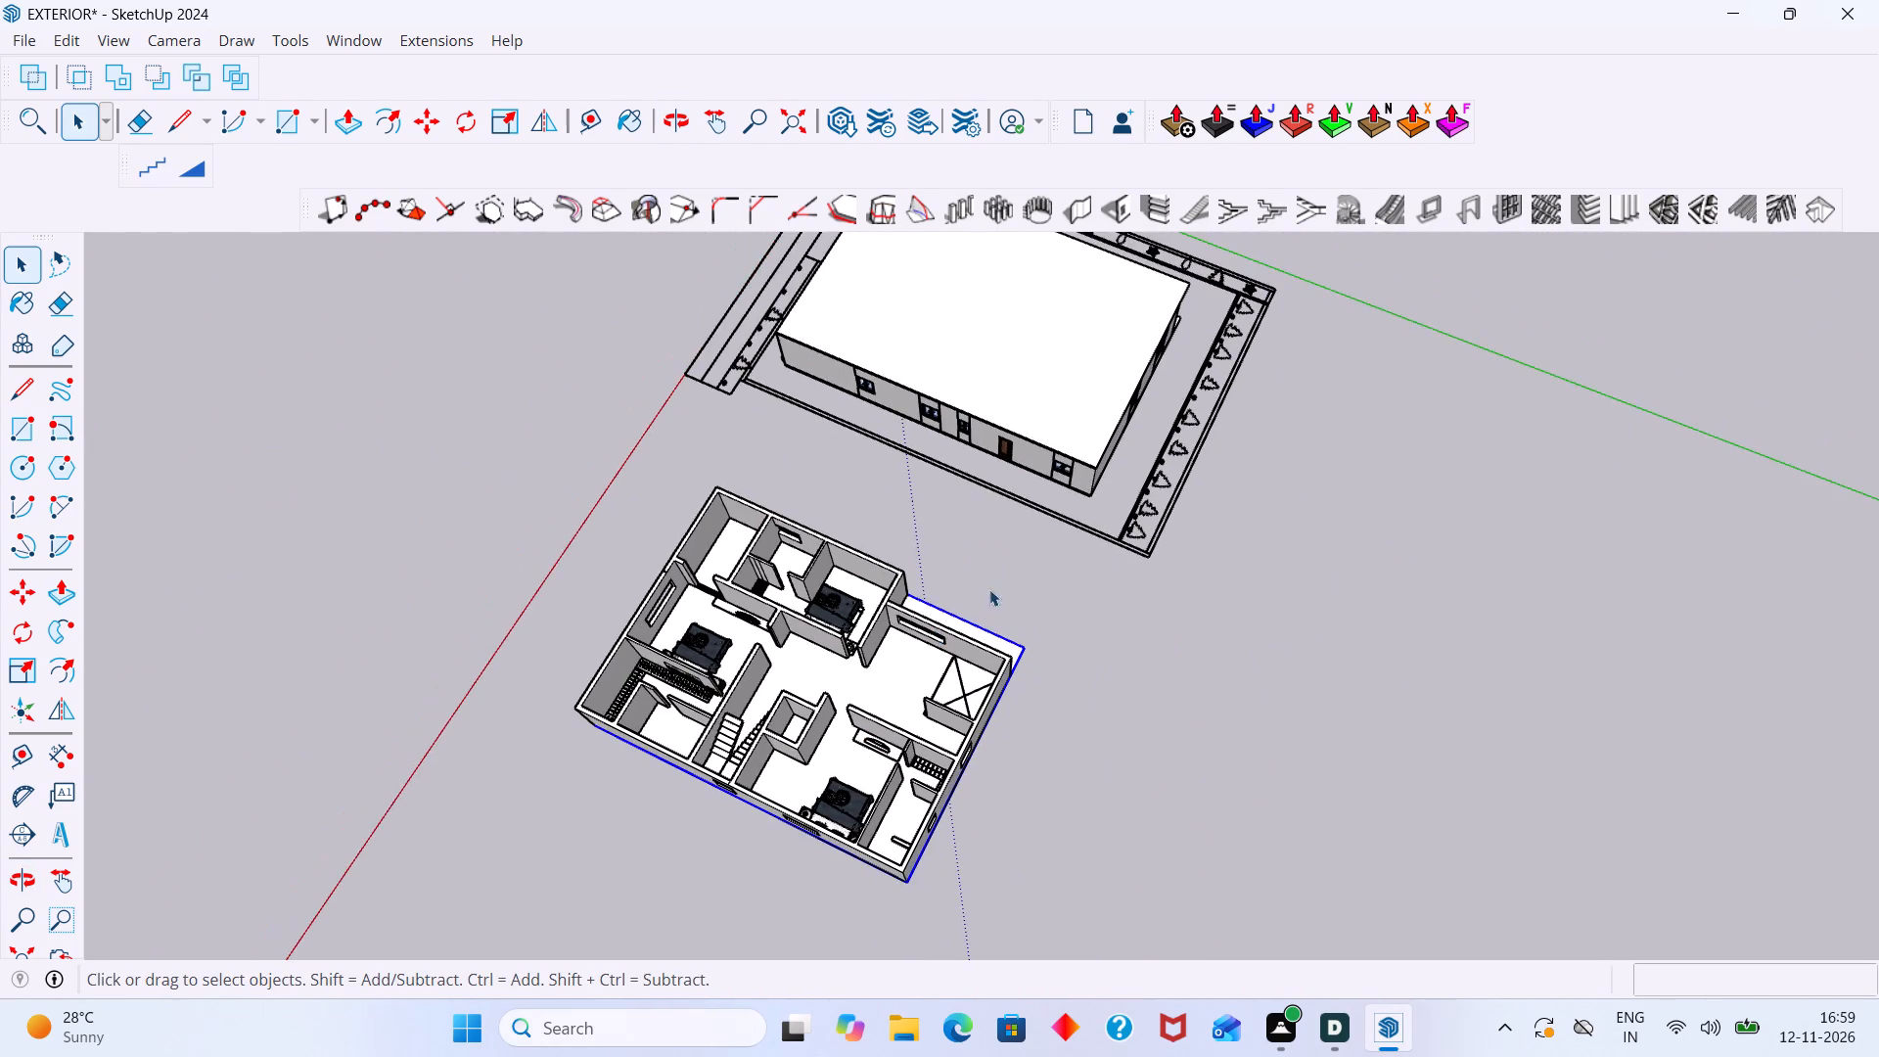
{"action": "middle_click_drag", "start_coordinate": [991, 587], "coordinate": [958, 529], "text": "shift"}
{"action": "middle_click_drag", "start_coordinate": [676, 763], "coordinate": [354, 741]}
{"action": "scroll", "coordinate": [665, 603], "scroll_direction": "down", "scroll_amount": 2}
{"action": "middle_click_drag", "start_coordinate": [756, 580], "coordinate": [688, 479]}
Copy the upper floor's slab straight up 10' 6" from its corner onto the wall tops as a roof slab.
{"action": "scroll", "coordinate": [884, 576], "scroll_direction": "up", "scroll_amount": 3}
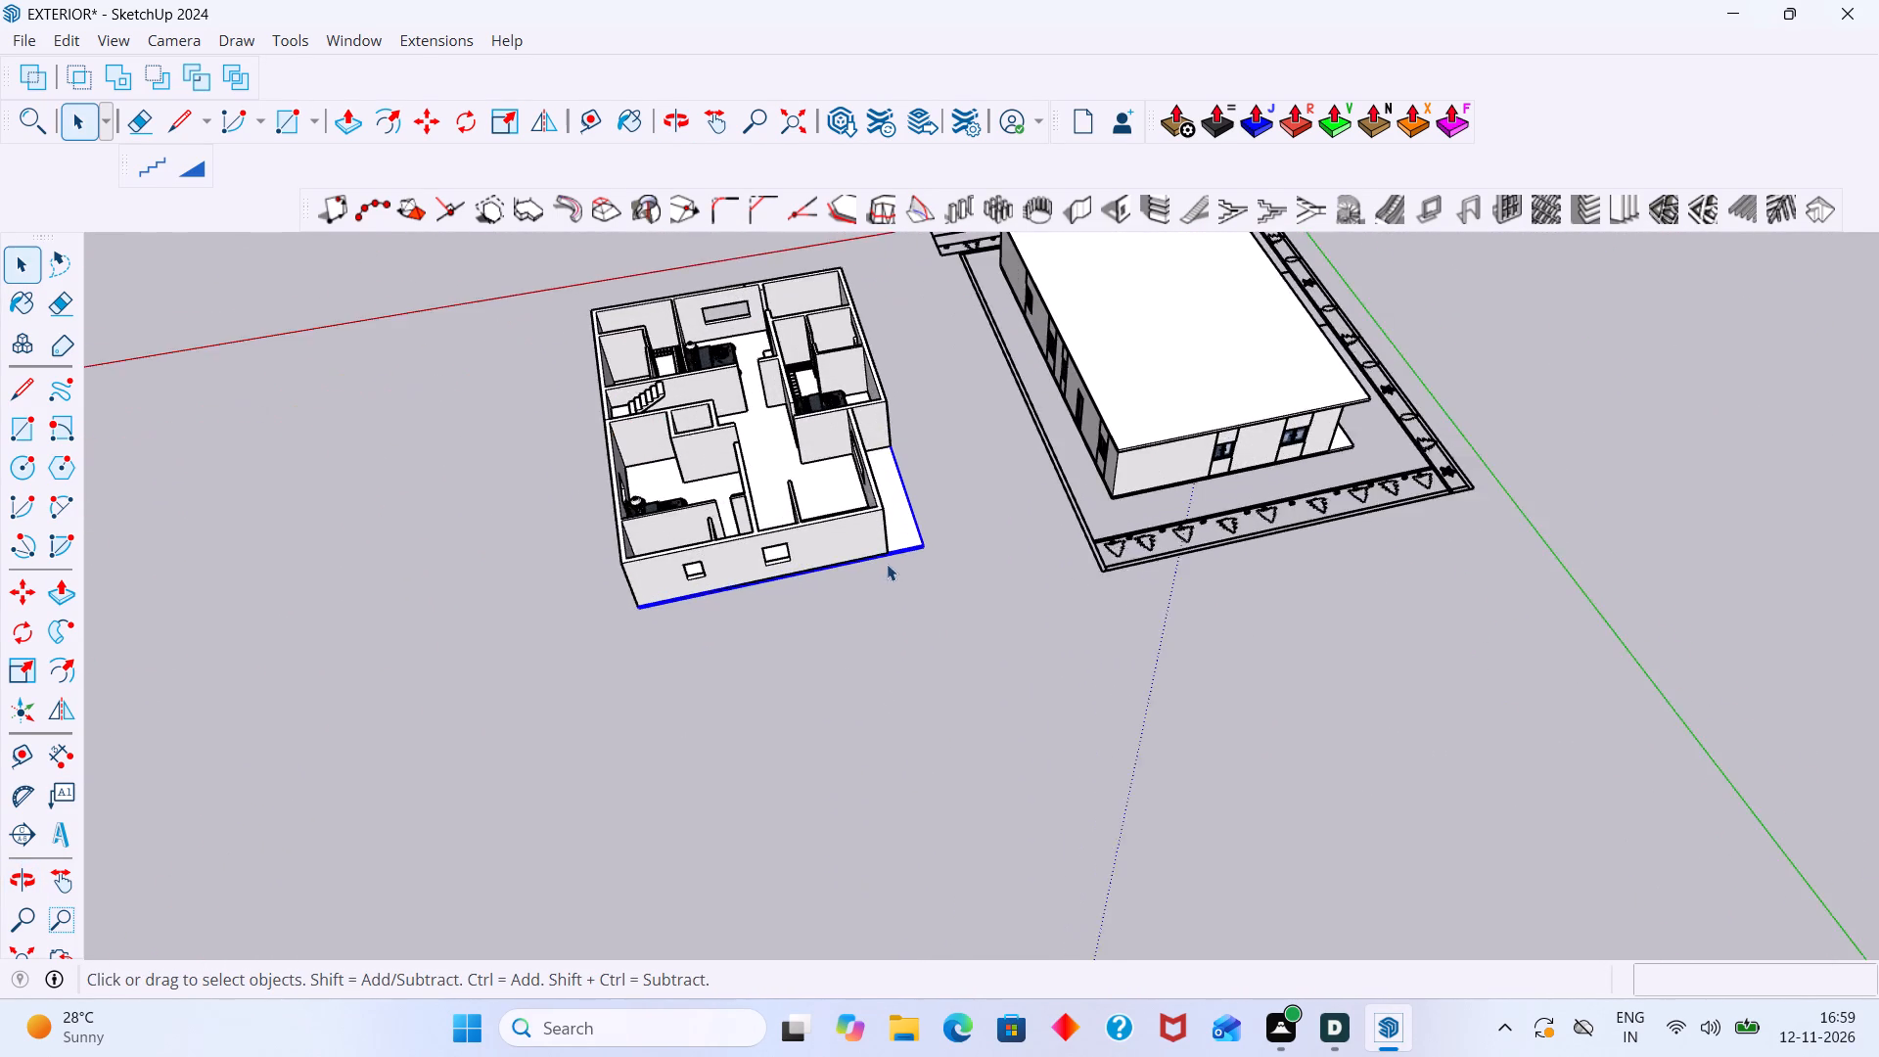
{"action": "scroll", "coordinate": [887, 564], "scroll_direction": "up", "scroll_amount": 2}
{"action": "left_click", "coordinate": [917, 528]}
{"action": "key", "text": "m"}
{"action": "scroll", "coordinate": [975, 629], "scroll_direction": "up", "scroll_amount": 8}
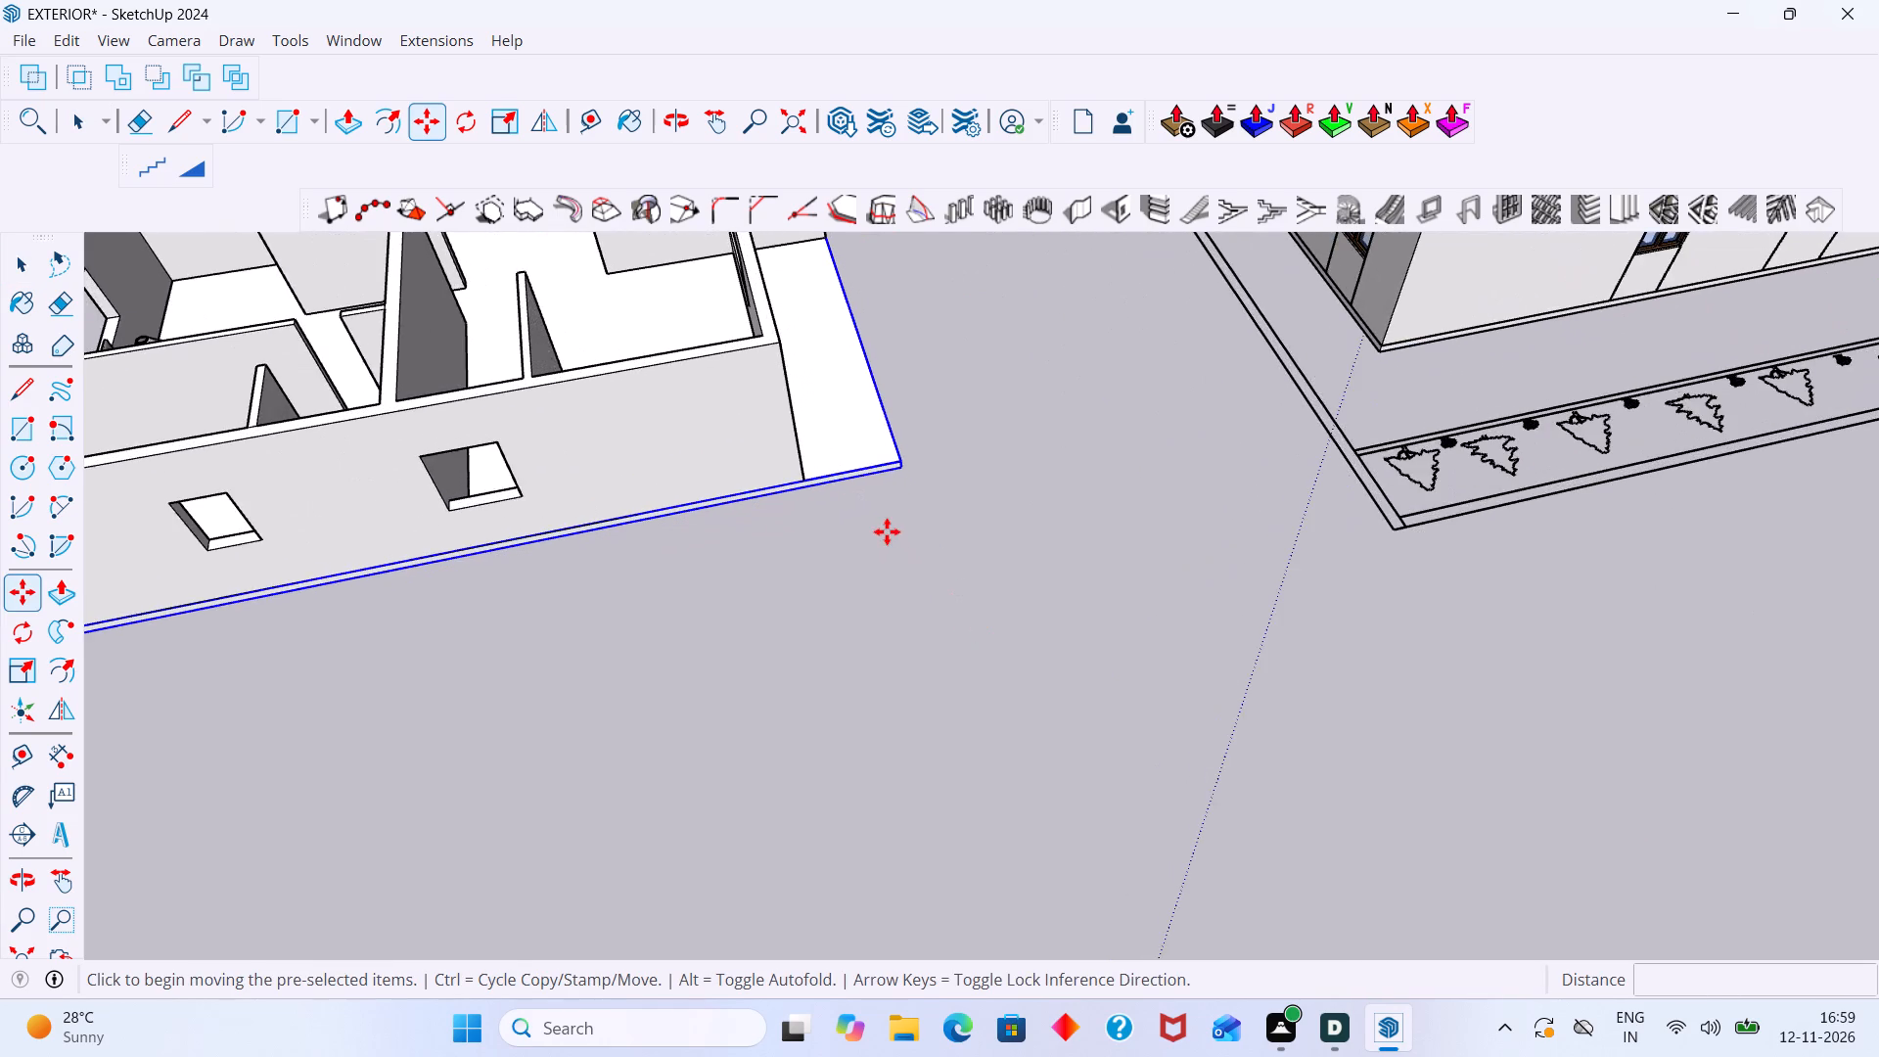
{"action": "scroll", "coordinate": [889, 502], "scroll_direction": "up", "scroll_amount": 3}
{"action": "scroll", "coordinate": [757, 483], "scroll_direction": "down", "scroll_amount": 4}
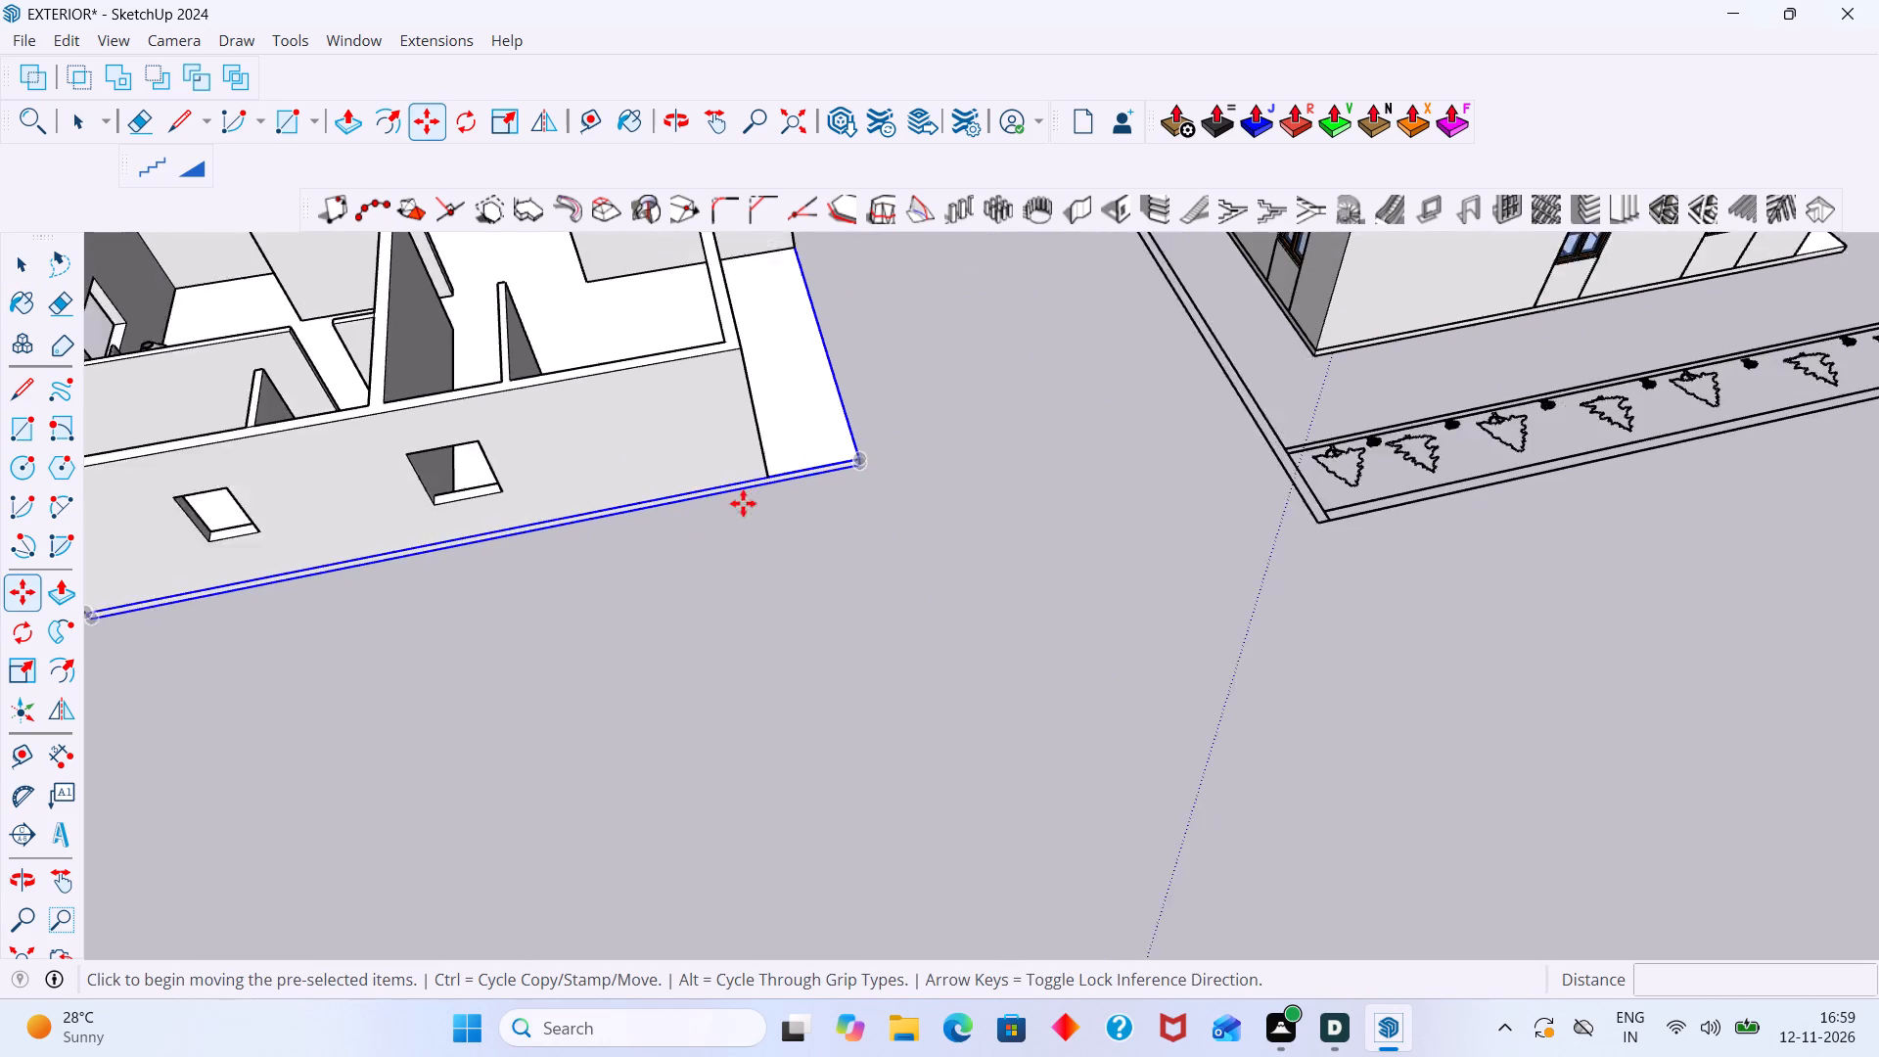
{"action": "scroll", "coordinate": [743, 503], "scroll_direction": "down", "scroll_amount": 1}
{"action": "middle_click_drag", "start_coordinate": [723, 574], "coordinate": [1529, 470], "text": "shift"}
{"action": "scroll", "coordinate": [1052, 483], "scroll_direction": "up", "scroll_amount": 11}
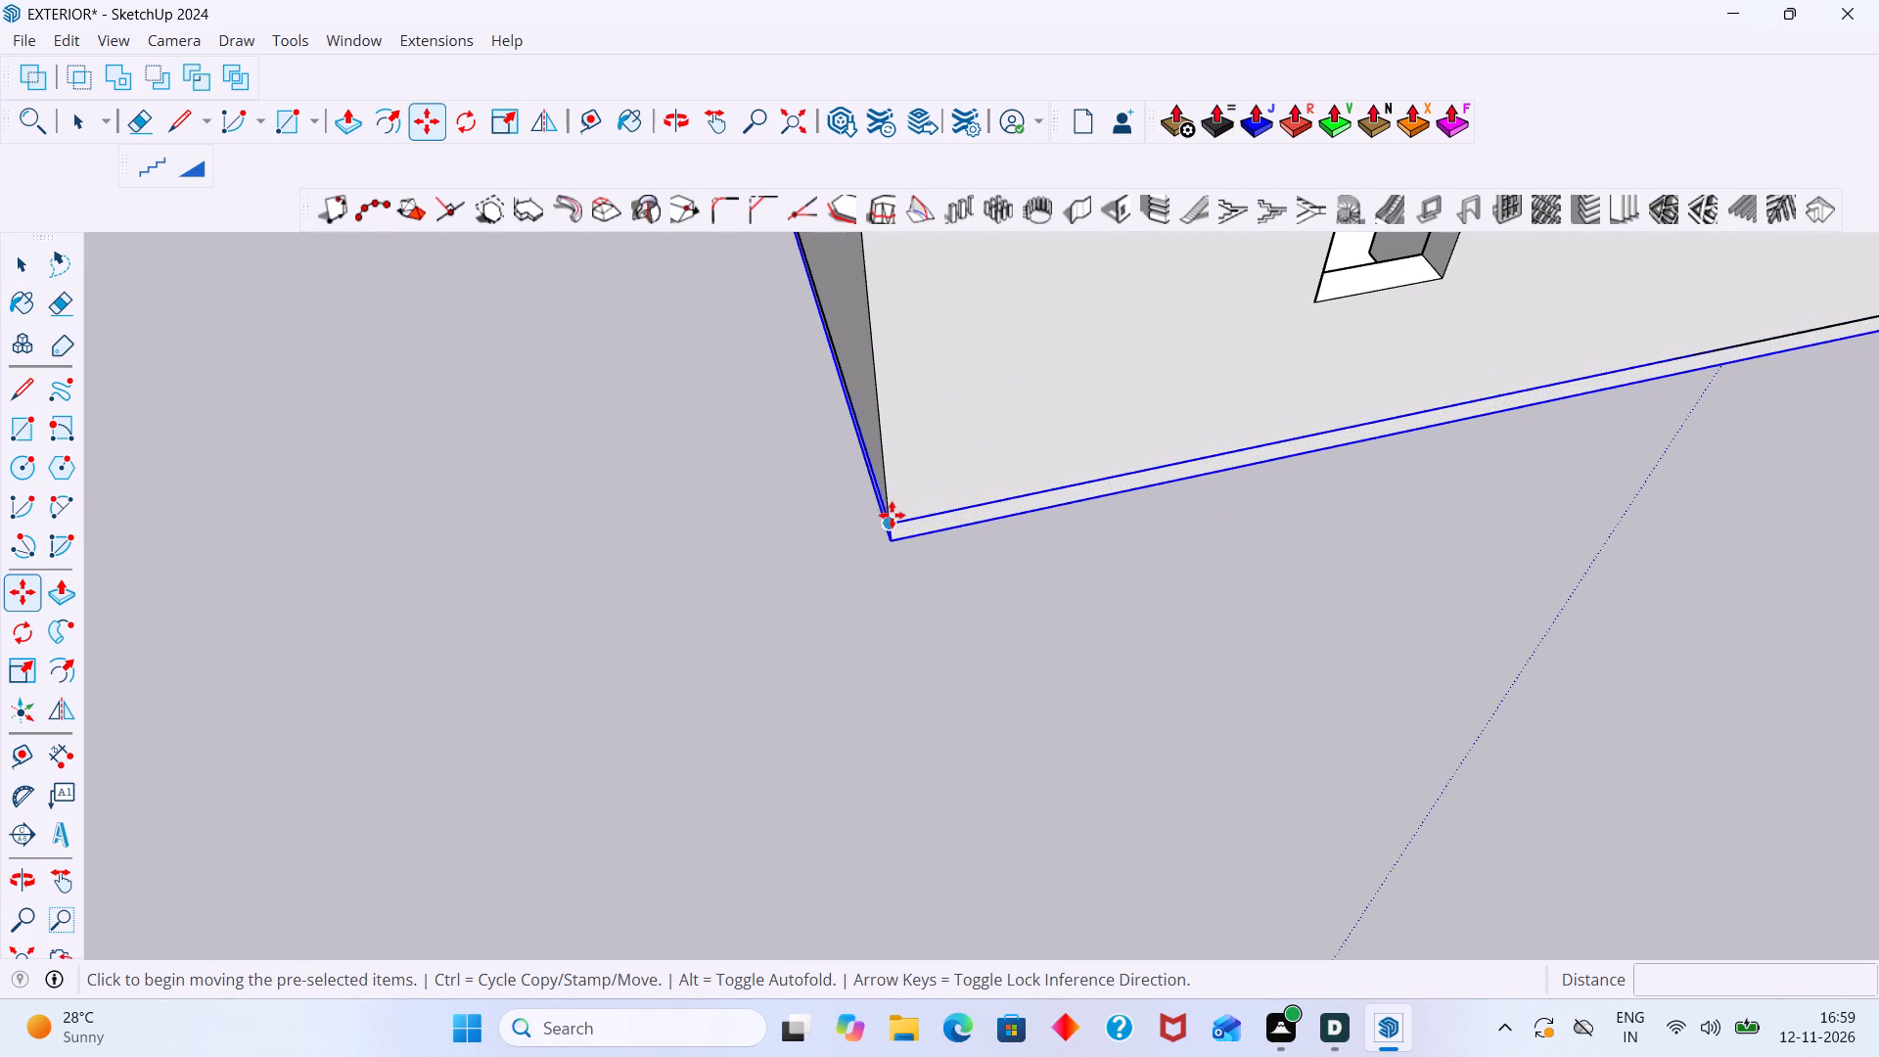
{"action": "left_click", "coordinate": [891, 518]}
{"action": "key", "text": "Escape"}
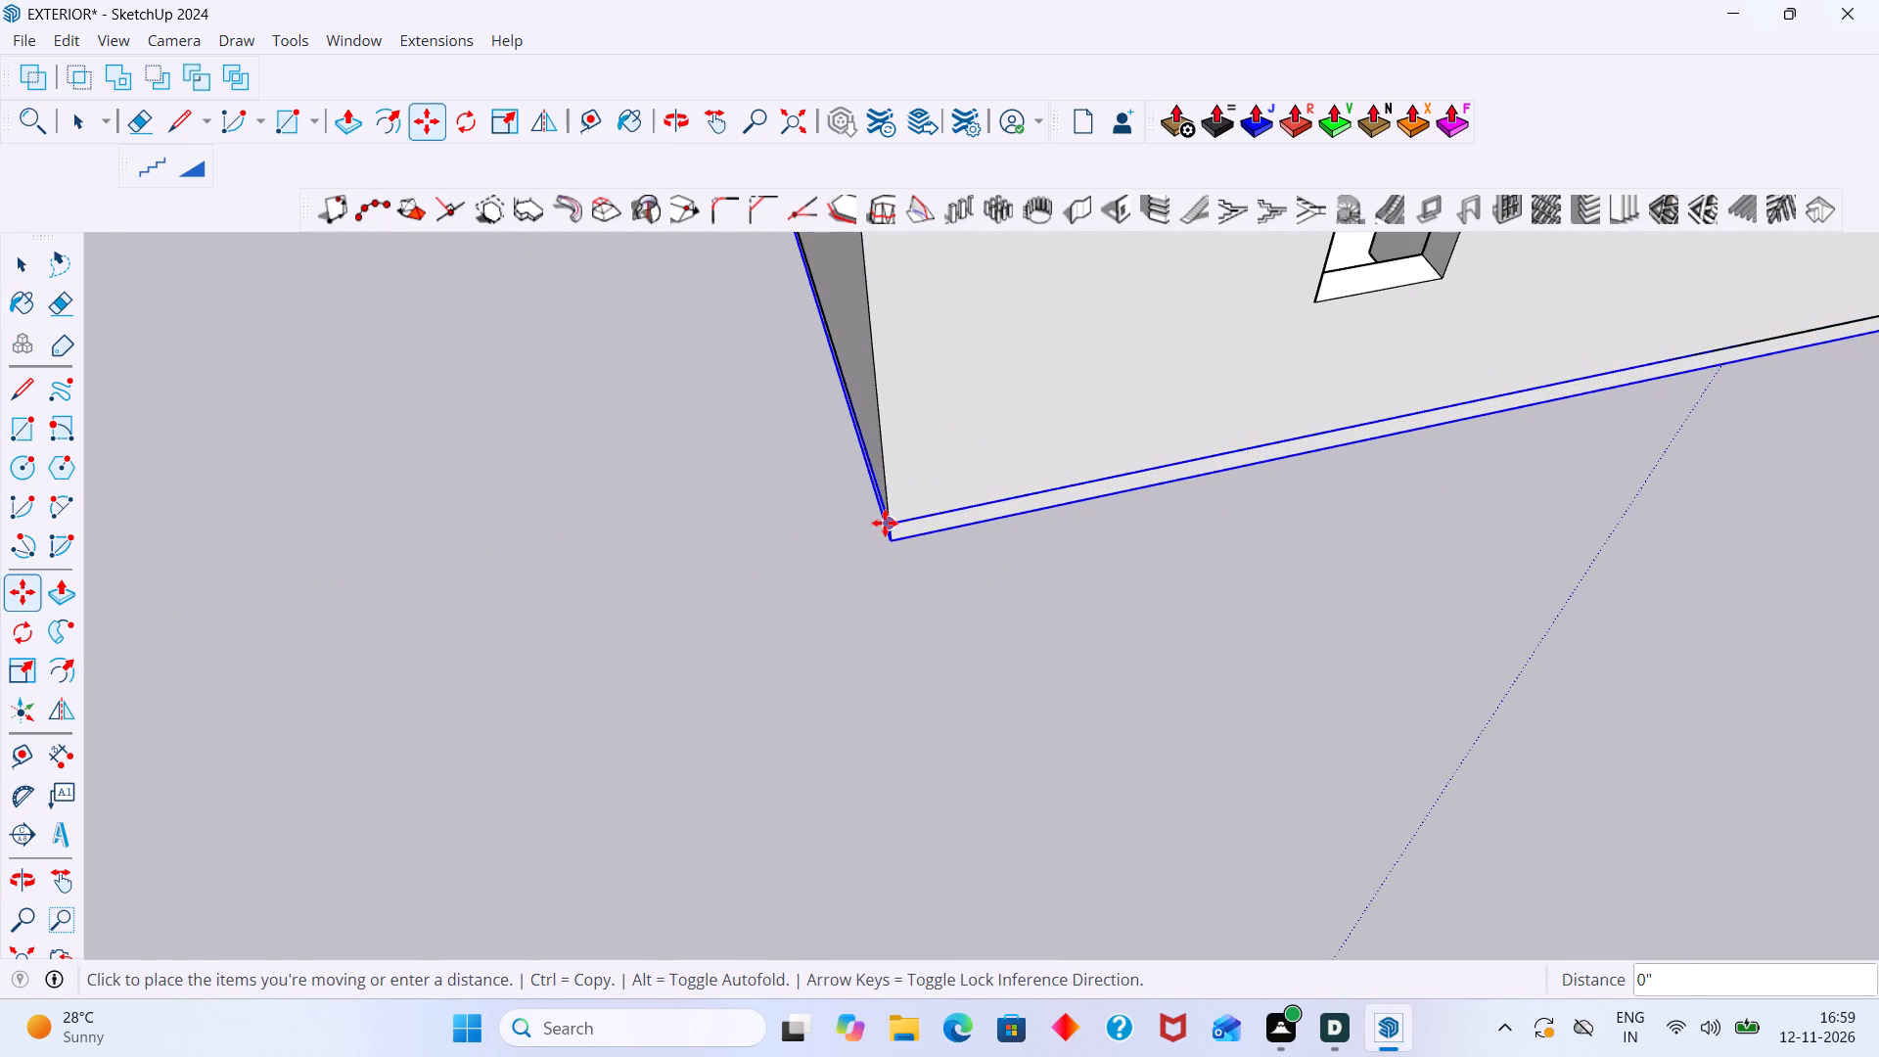
{"action": "left_click", "coordinate": [888, 542]}
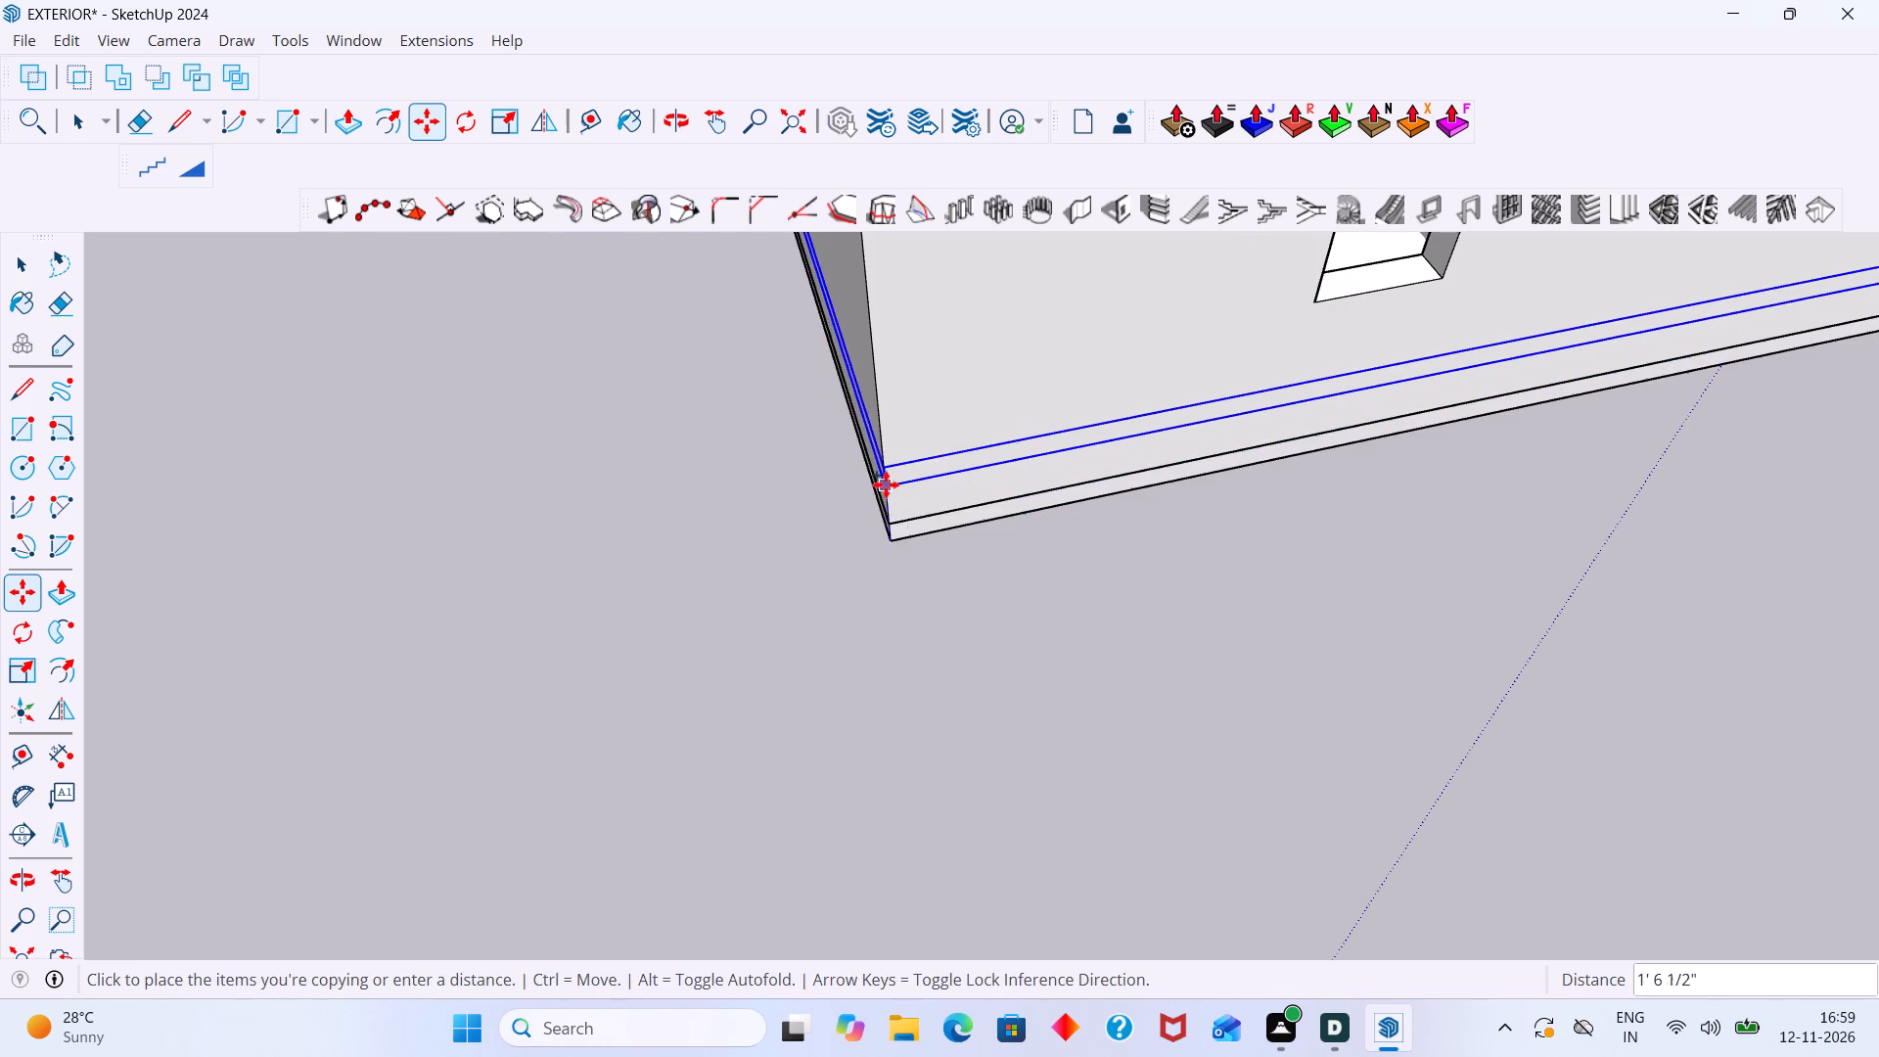
{"action": "scroll", "coordinate": [886, 483], "scroll_direction": "down", "scroll_amount": 6}
{"action": "middle_click_drag", "start_coordinate": [903, 488], "coordinate": [937, 911], "text": "shift"}
{"action": "scroll", "coordinate": [937, 925], "scroll_direction": "up", "scroll_amount": 1, "text": "shift"}
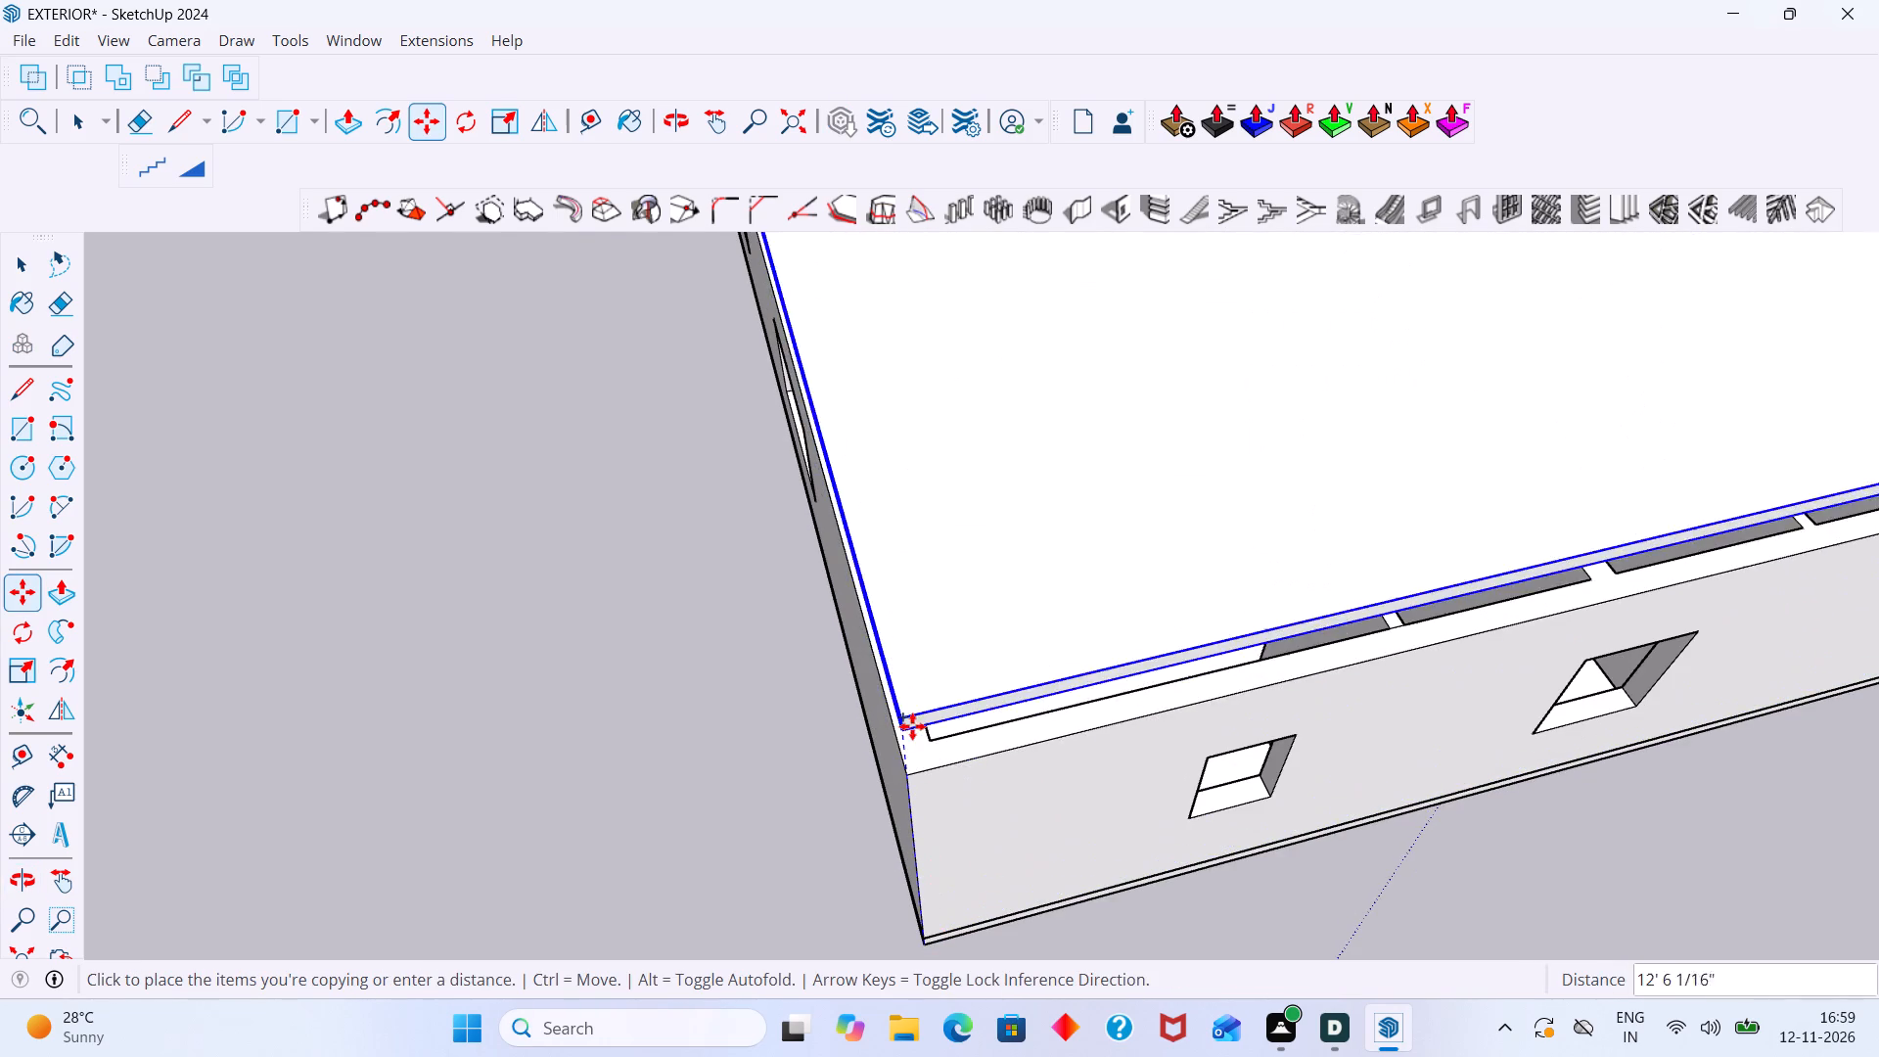
{"action": "left_click", "coordinate": [915, 772]}
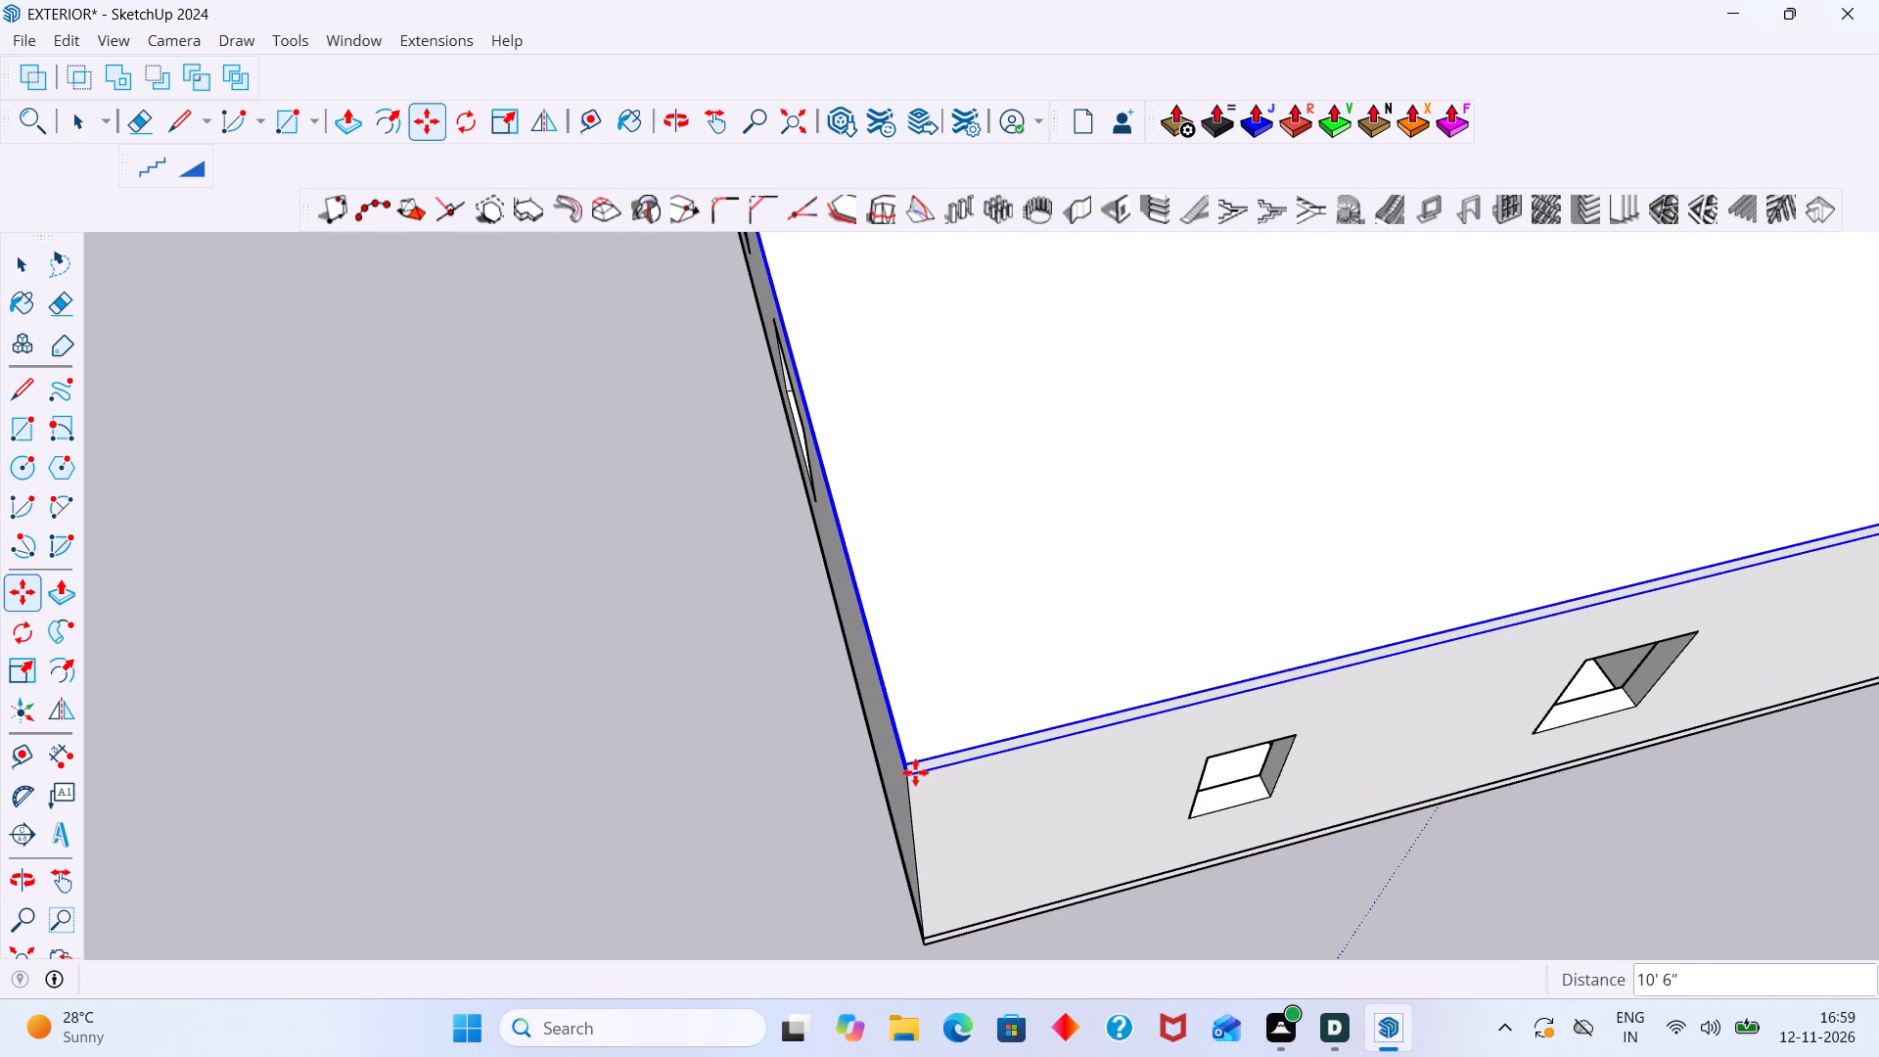
{"action": "key", "text": "space"}
{"action": "left_click", "coordinate": [1167, 917]}
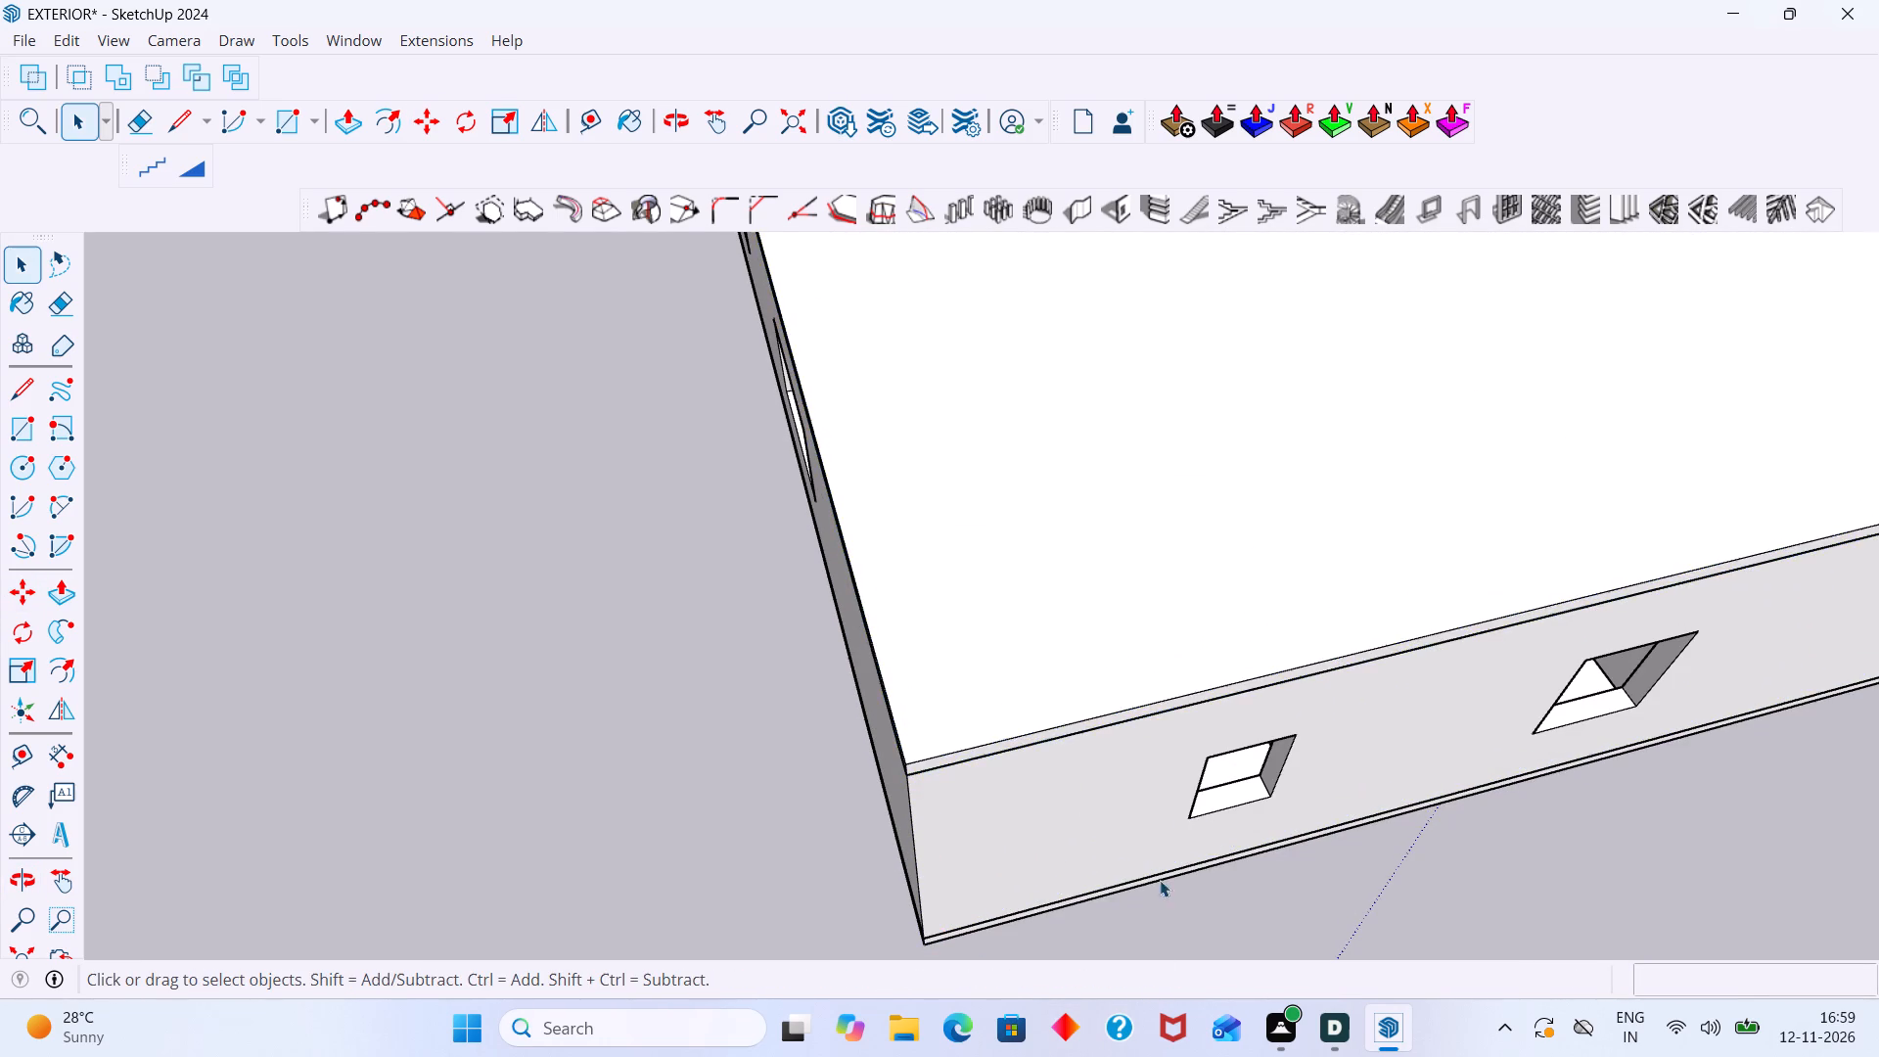
Examine the upper floor's recessed side, where the floor and roof slabs project past the wall with the wide window.
{"action": "scroll", "coordinate": [1148, 872], "scroll_direction": "down", "scroll_amount": 12}
{"action": "middle_click_drag", "start_coordinate": [1249, 768], "coordinate": [514, 488]}
{"action": "middle_click_drag", "start_coordinate": [655, 445], "coordinate": [663, 536]}
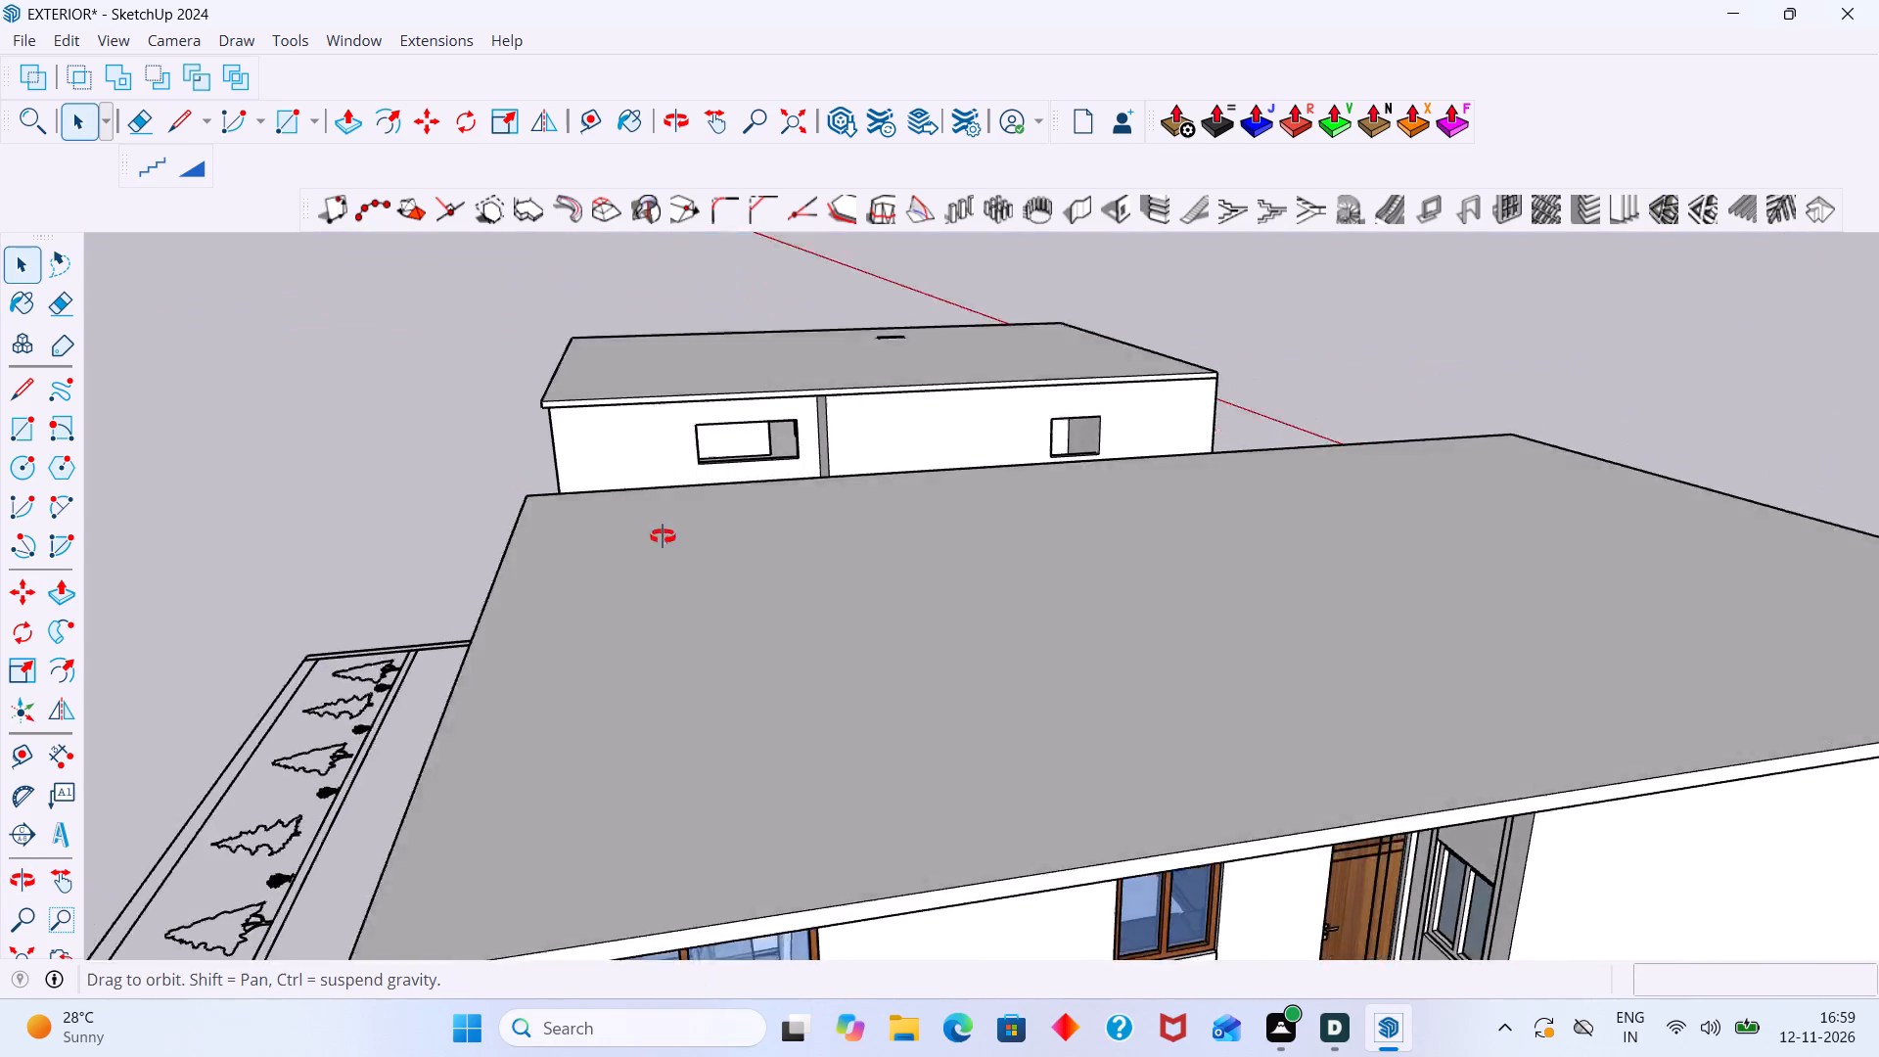
{"action": "middle_click_drag", "start_coordinate": [663, 536], "coordinate": [685, 499]}
{"action": "scroll", "coordinate": [709, 404], "scroll_direction": "up", "scroll_amount": 7}
{"action": "middle_click_drag", "start_coordinate": [781, 446], "coordinate": [980, 449]}
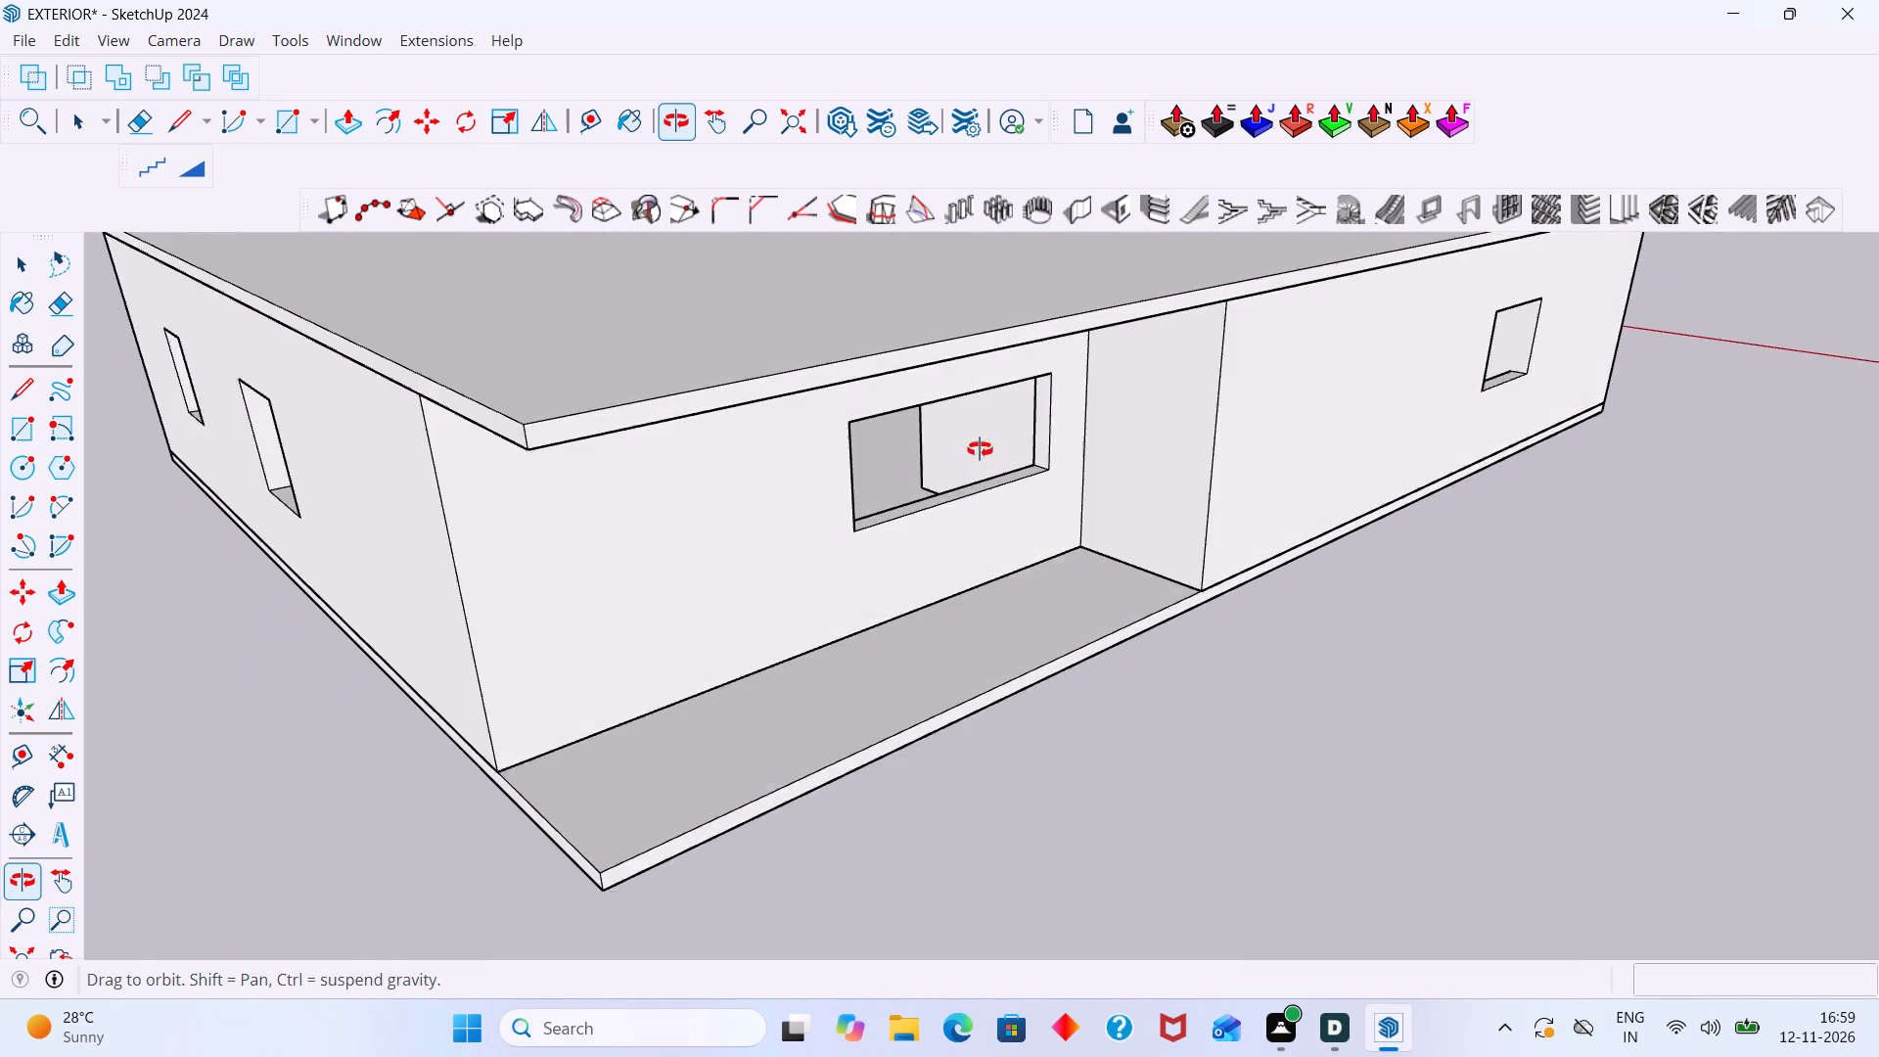
{"action": "middle_click_drag", "start_coordinate": [980, 449], "coordinate": [1074, 439]}
{"action": "scroll", "coordinate": [875, 534], "scroll_direction": "up", "scroll_amount": 3}
{"action": "middle_click_drag", "start_coordinate": [878, 552], "coordinate": [772, 538]}
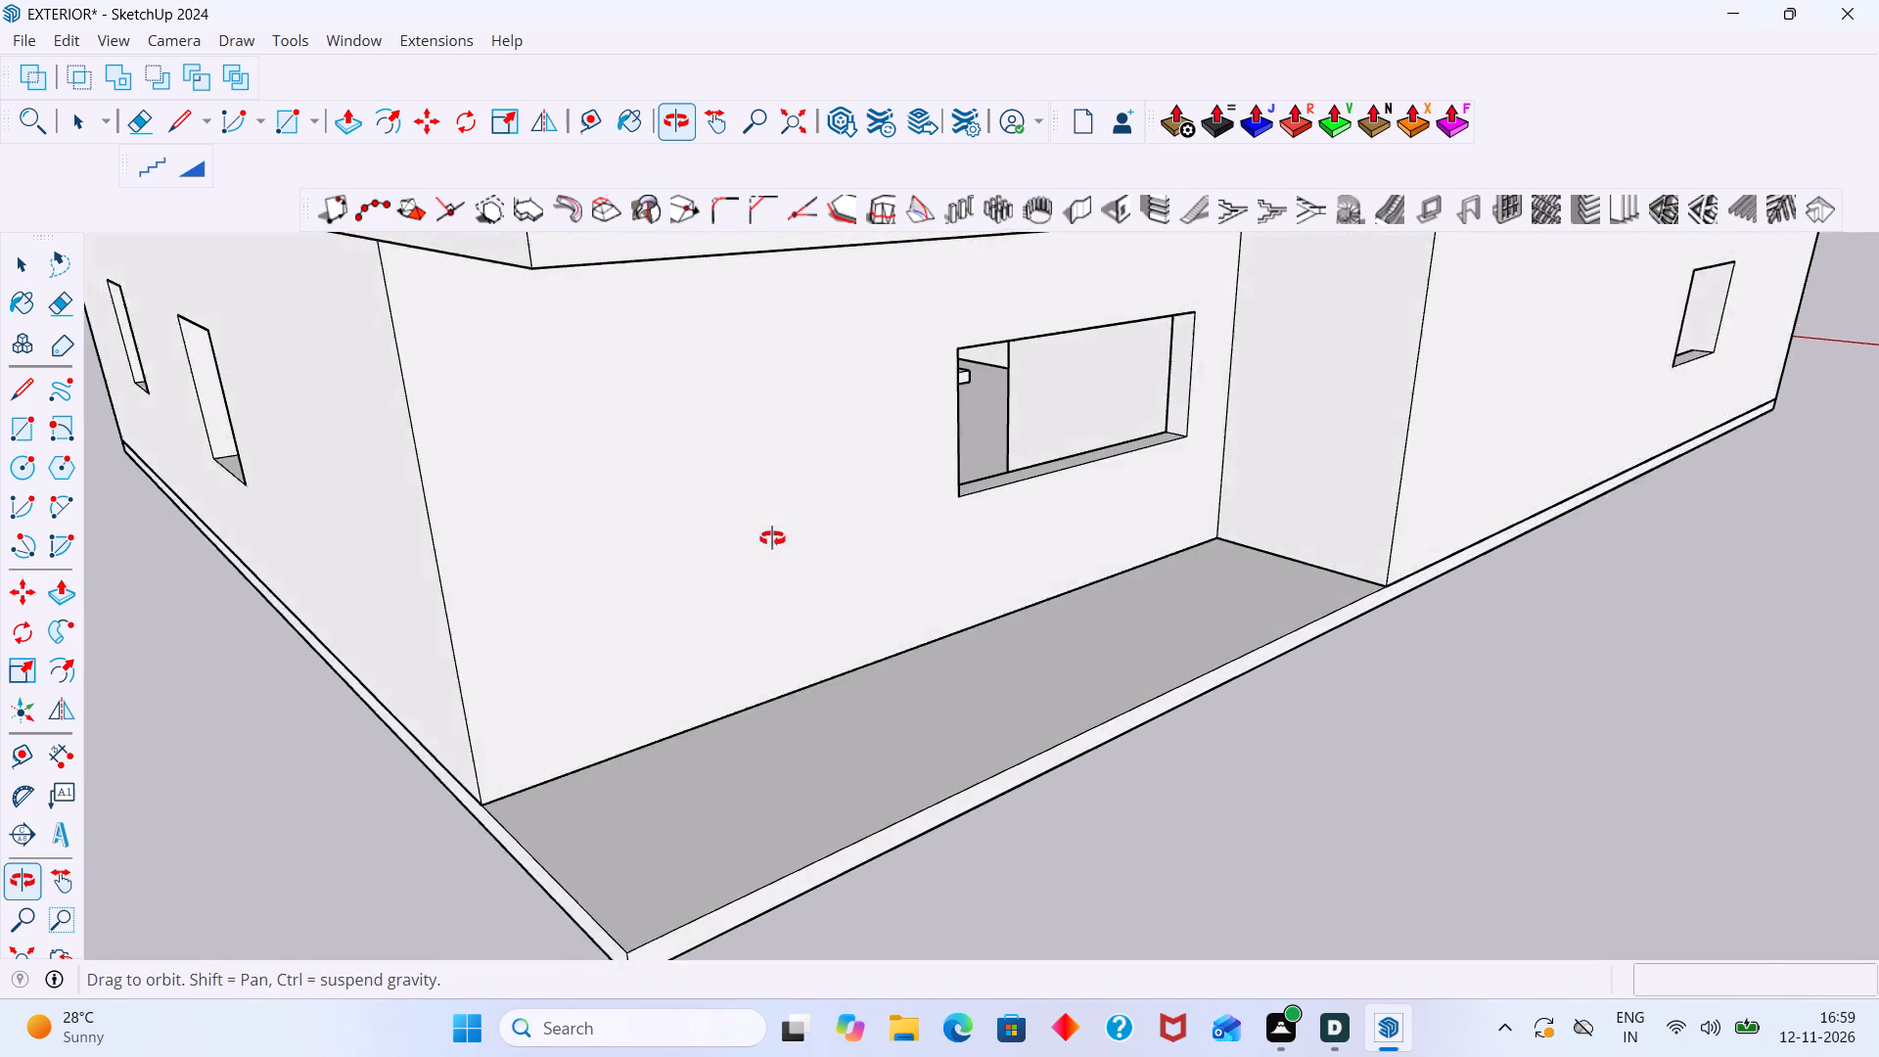
{"action": "middle_click_drag", "start_coordinate": [772, 538], "coordinate": [709, 538]}
Compare the roofed upper floor with the ground-floor building from all sides.
{"action": "scroll", "coordinate": [699, 538], "scroll_direction": "down", "scroll_amount": 14}
{"action": "scroll", "coordinate": [814, 526], "scroll_direction": "down", "scroll_amount": 5}
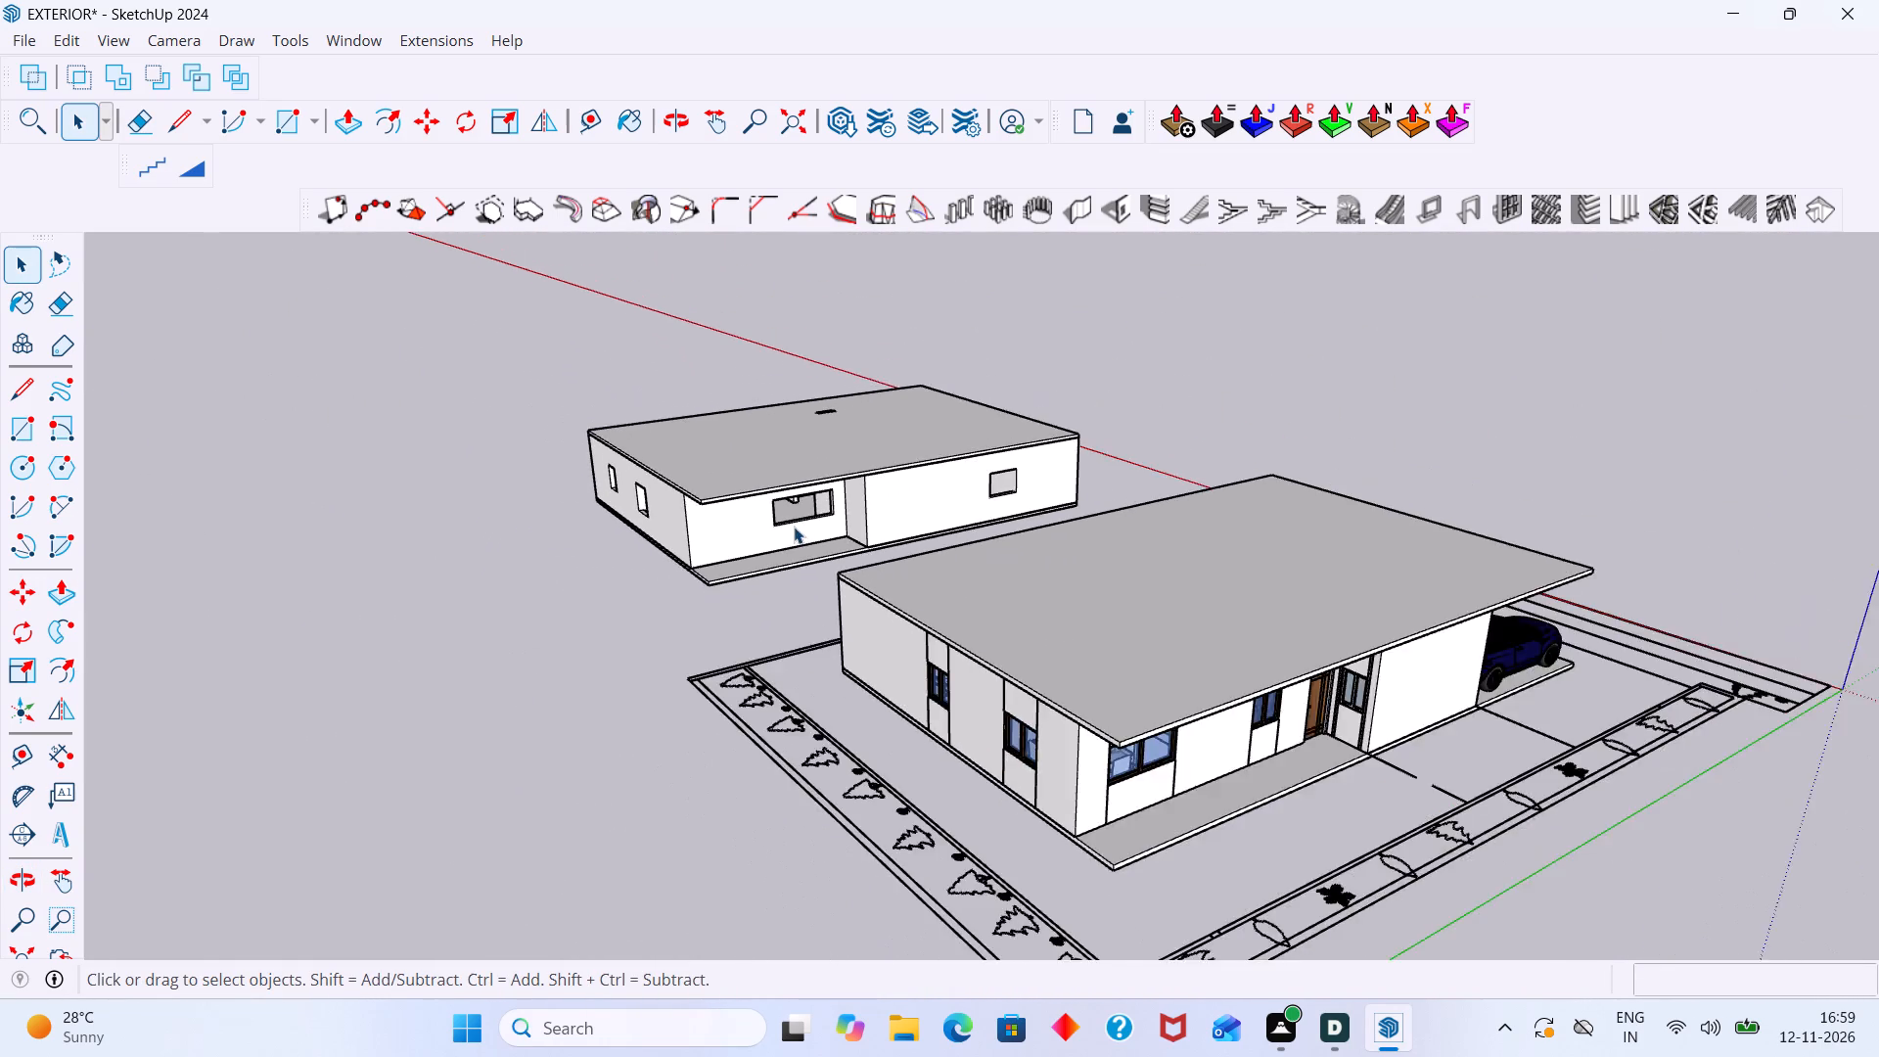
{"action": "scroll", "coordinate": [794, 527], "scroll_direction": "down", "scroll_amount": 4}
{"action": "middle_click_drag", "start_coordinate": [840, 580], "coordinate": [1244, 598]}
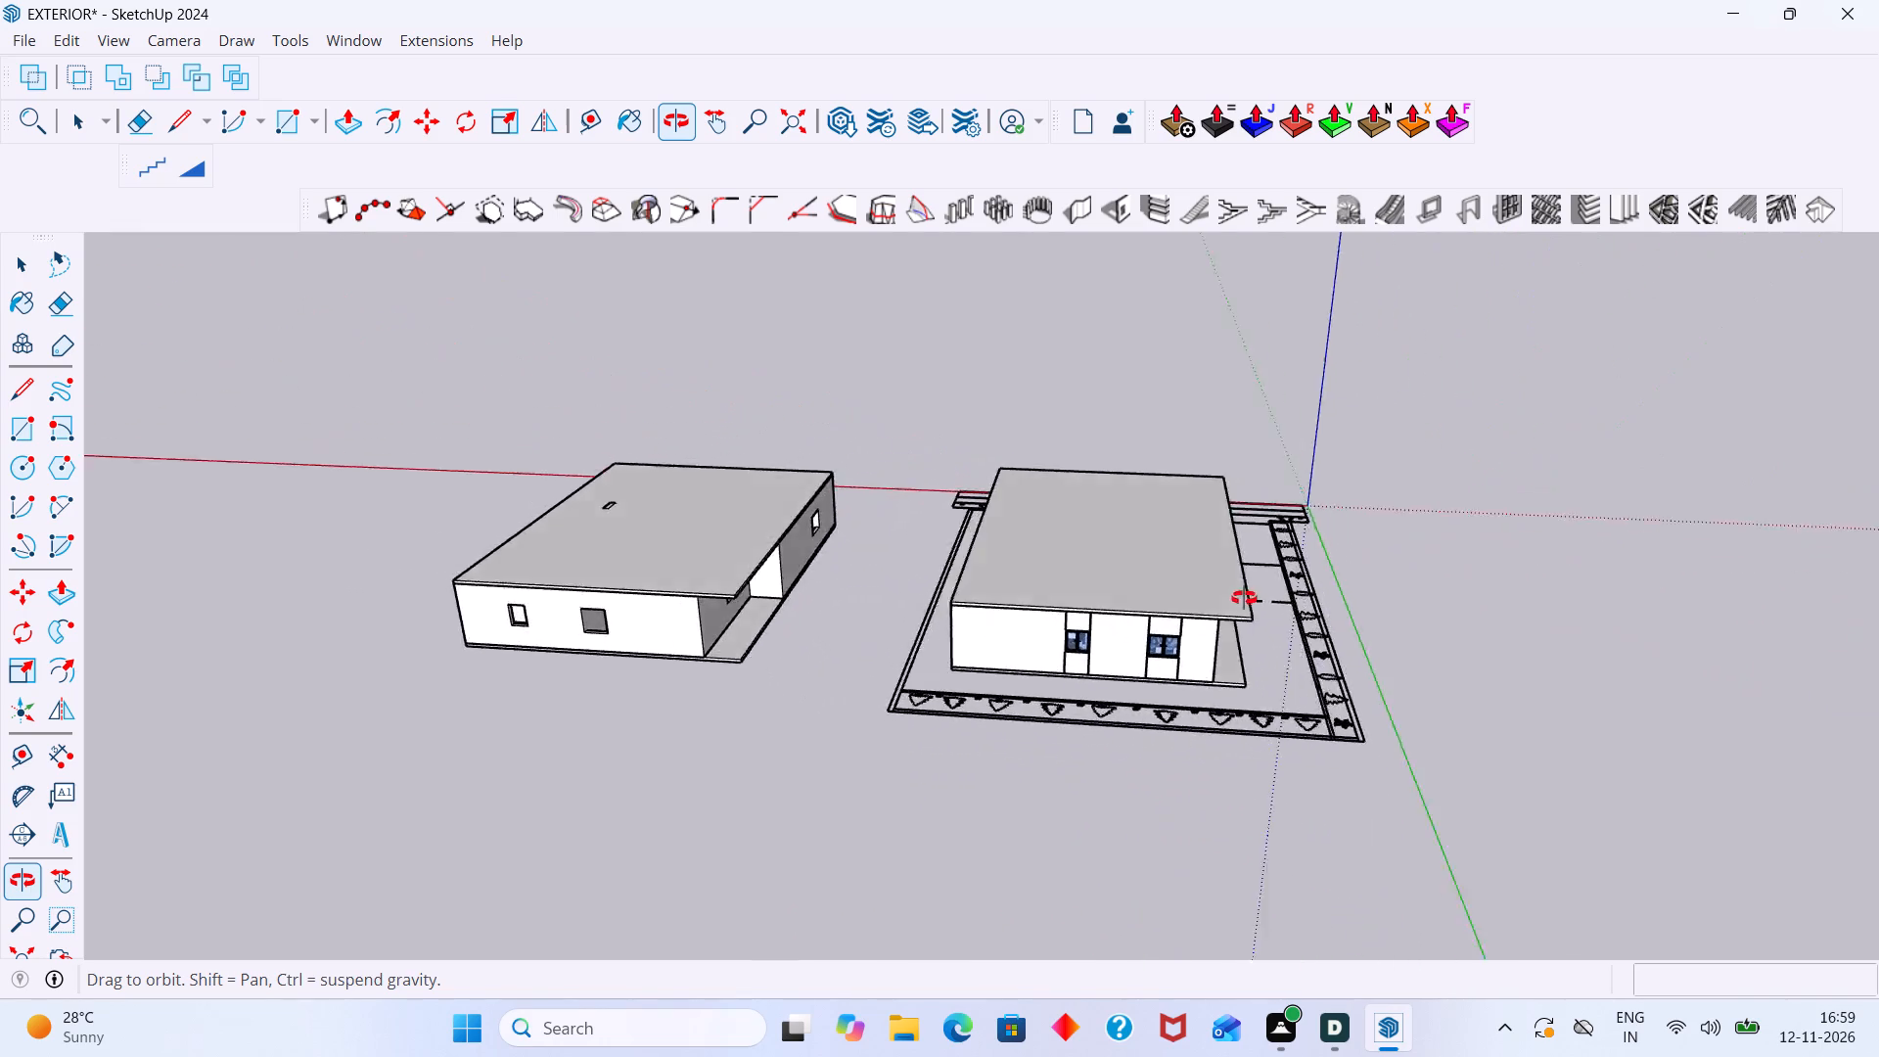
{"action": "middle_click_drag", "start_coordinate": [1244, 598], "coordinate": [1306, 468]}
{"action": "scroll", "coordinate": [689, 546], "scroll_direction": "up", "scroll_amount": 2}
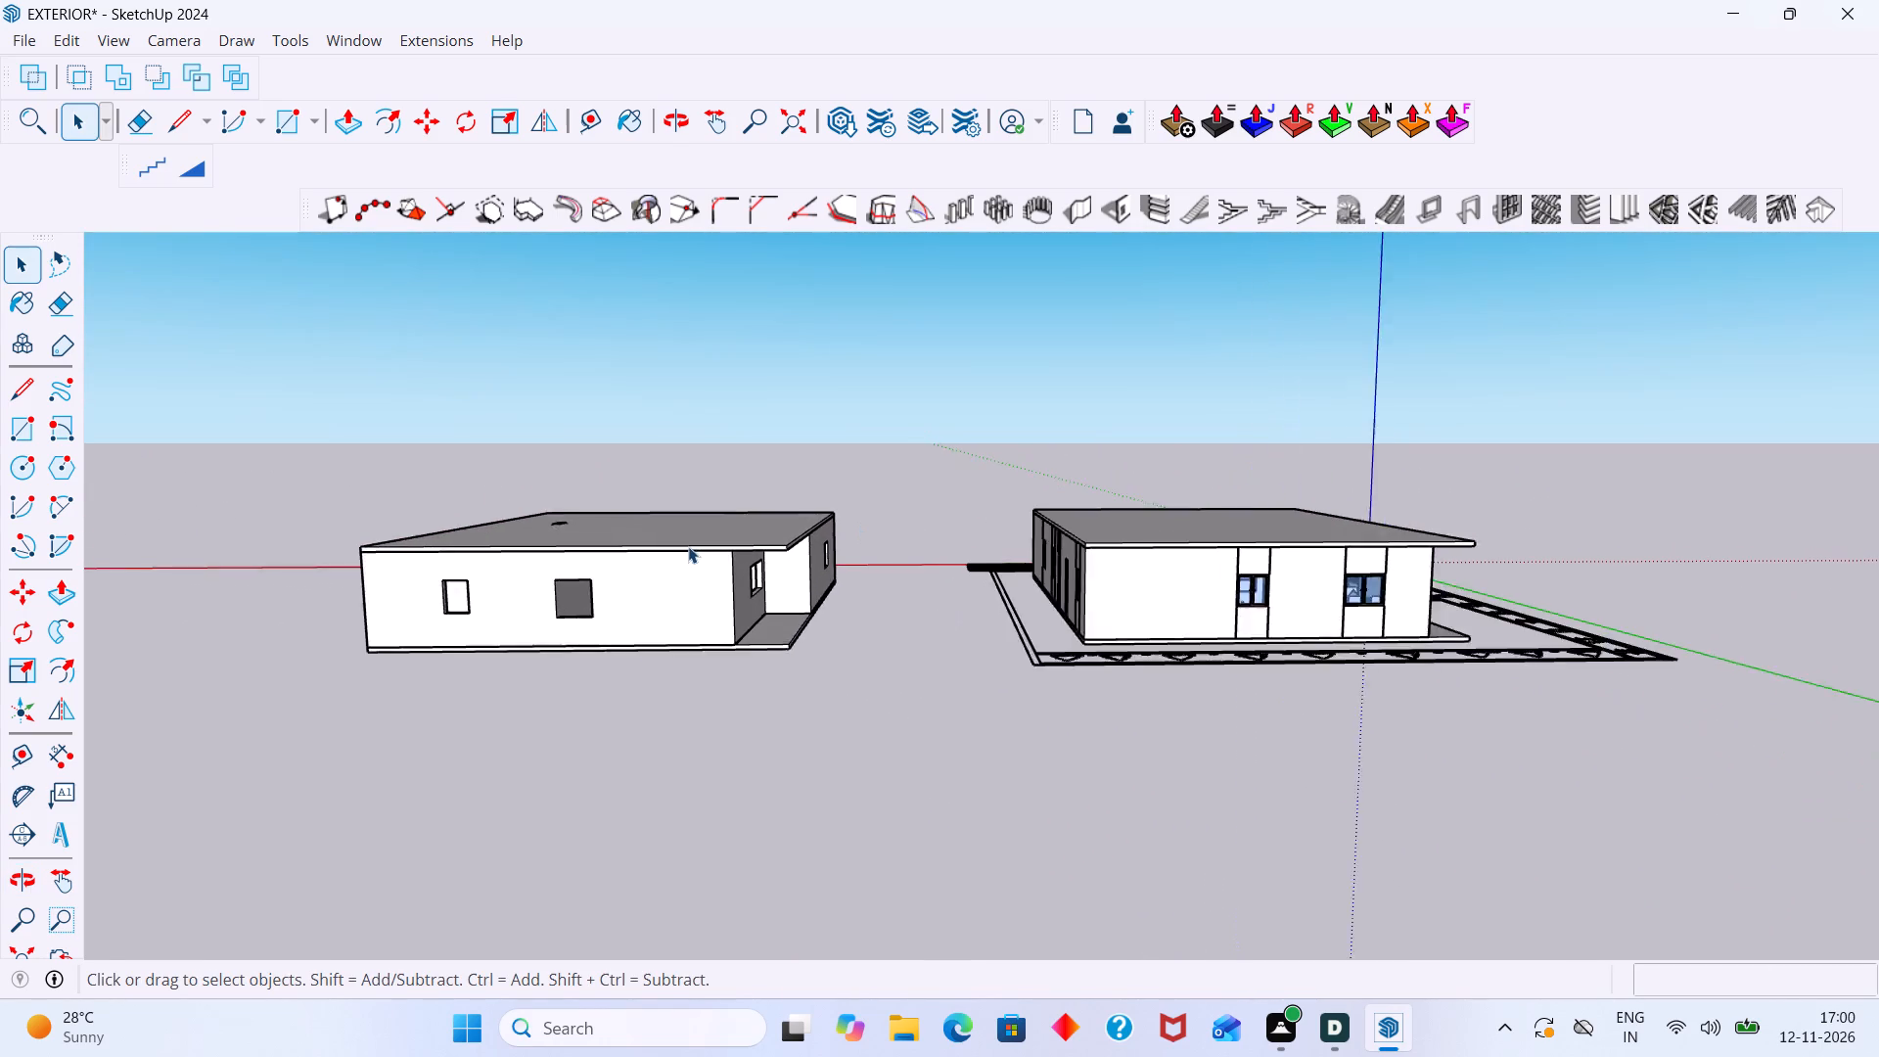
{"action": "scroll", "coordinate": [688, 546], "scroll_direction": "up", "scroll_amount": 2}
{"action": "scroll", "coordinate": [775, 549], "scroll_direction": "down", "scroll_amount": 4}
{"action": "middle_click_drag", "start_coordinate": [949, 558], "coordinate": [855, 755]}
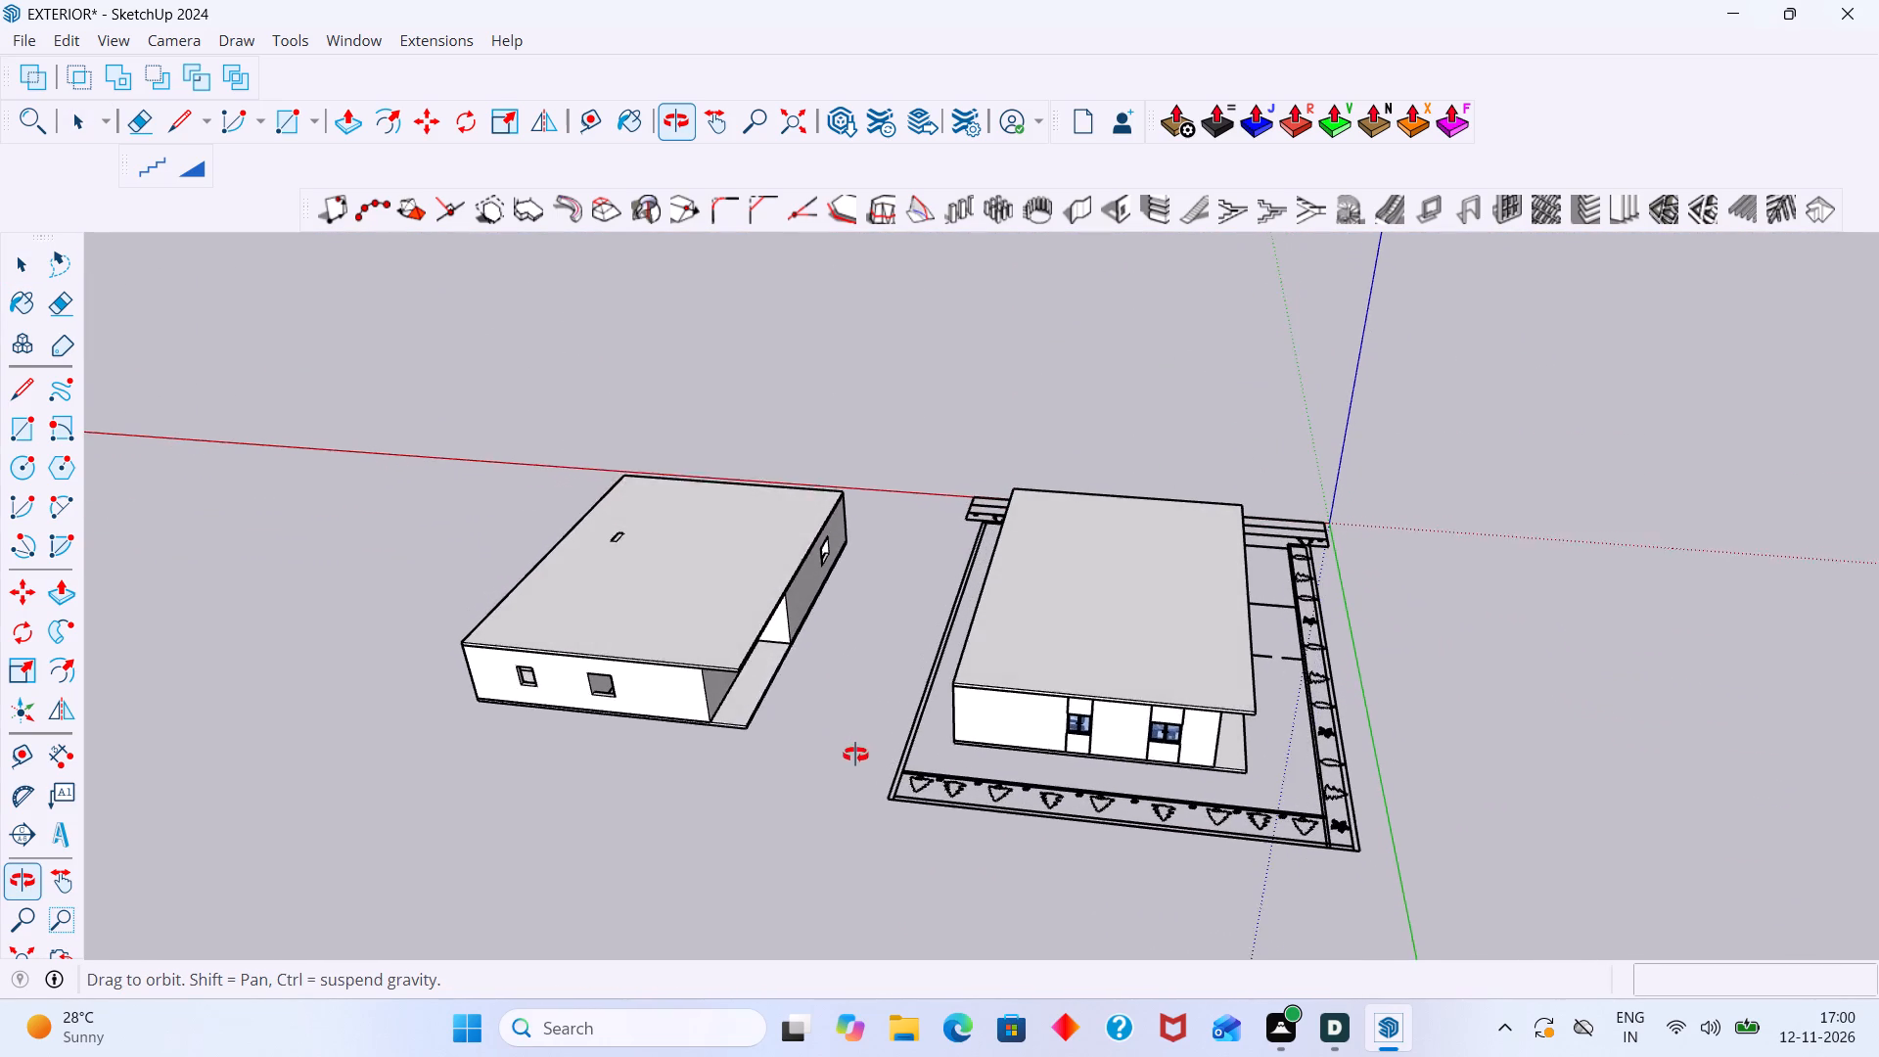
{"action": "middle_click_drag", "start_coordinate": [855, 755], "coordinate": [1204, 693]}
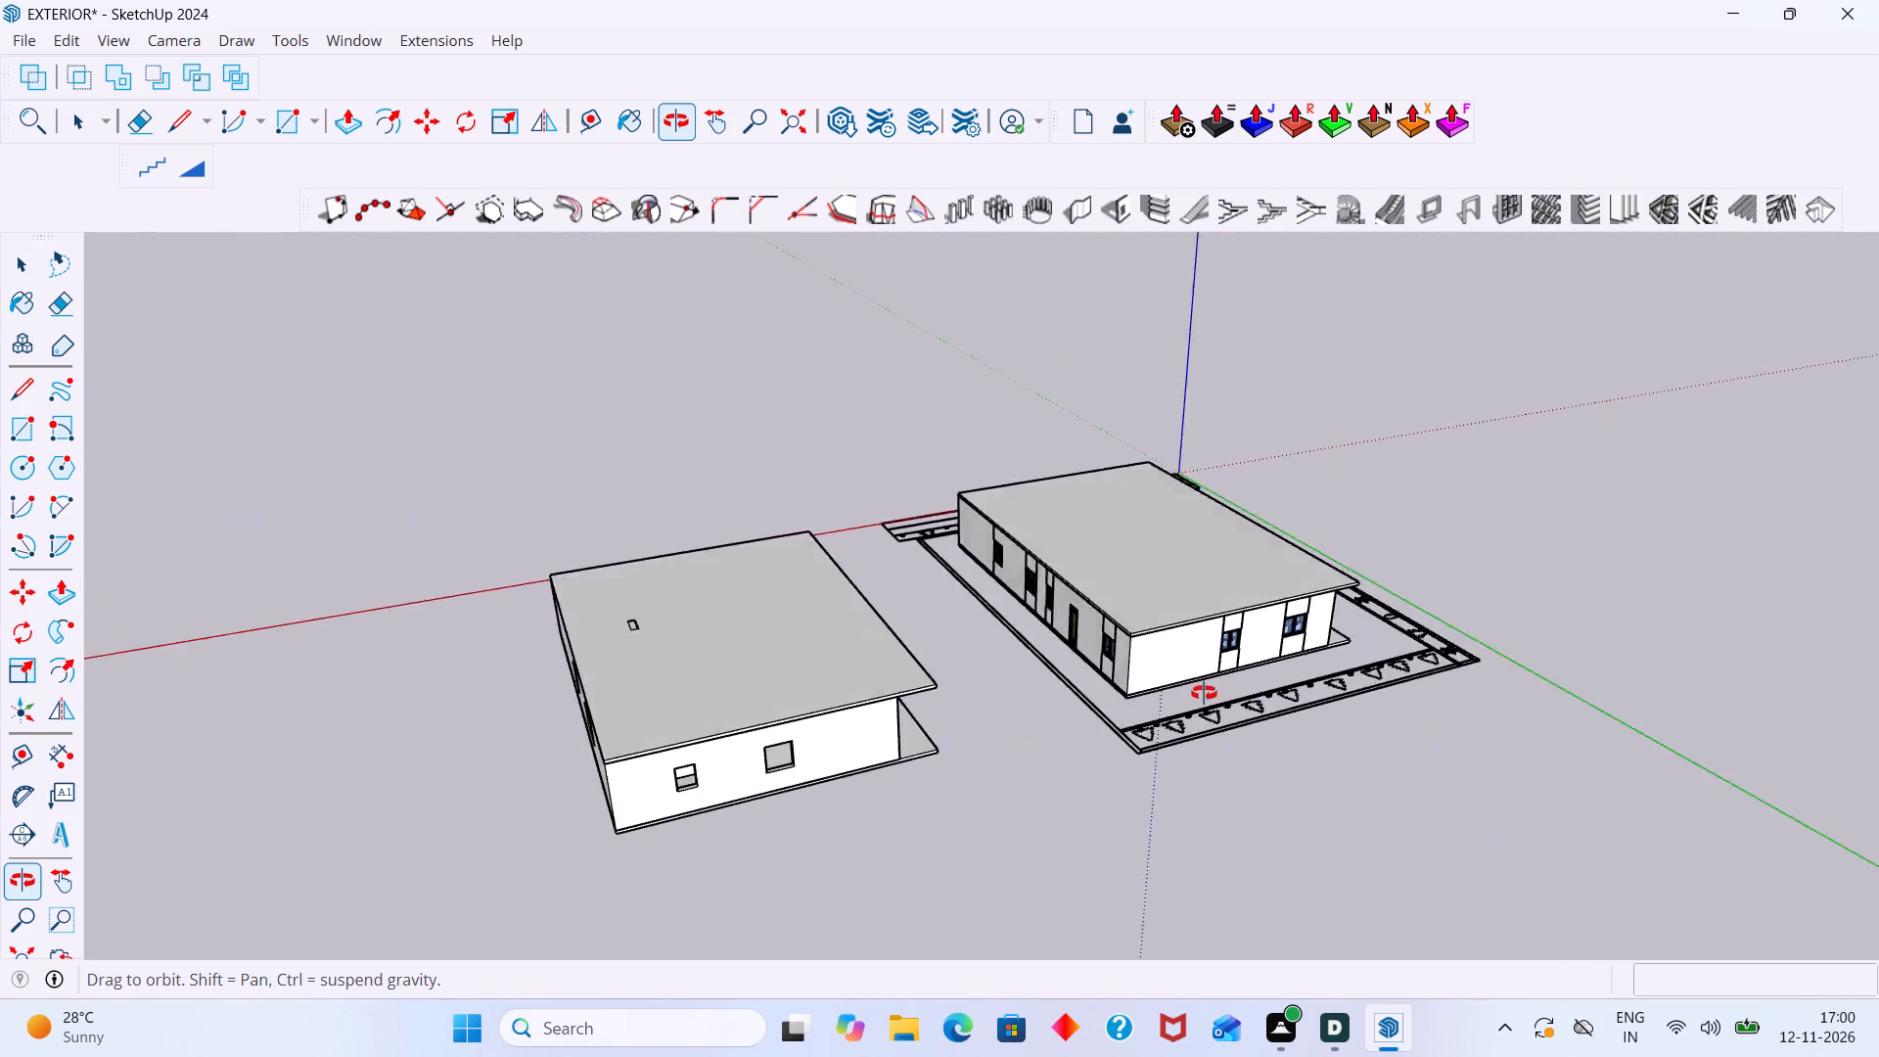
{"action": "middle_click_drag", "start_coordinate": [1204, 693], "coordinate": [1593, 654]}
{"action": "middle_click_drag", "start_coordinate": [1024, 801], "coordinate": [1359, 732]}
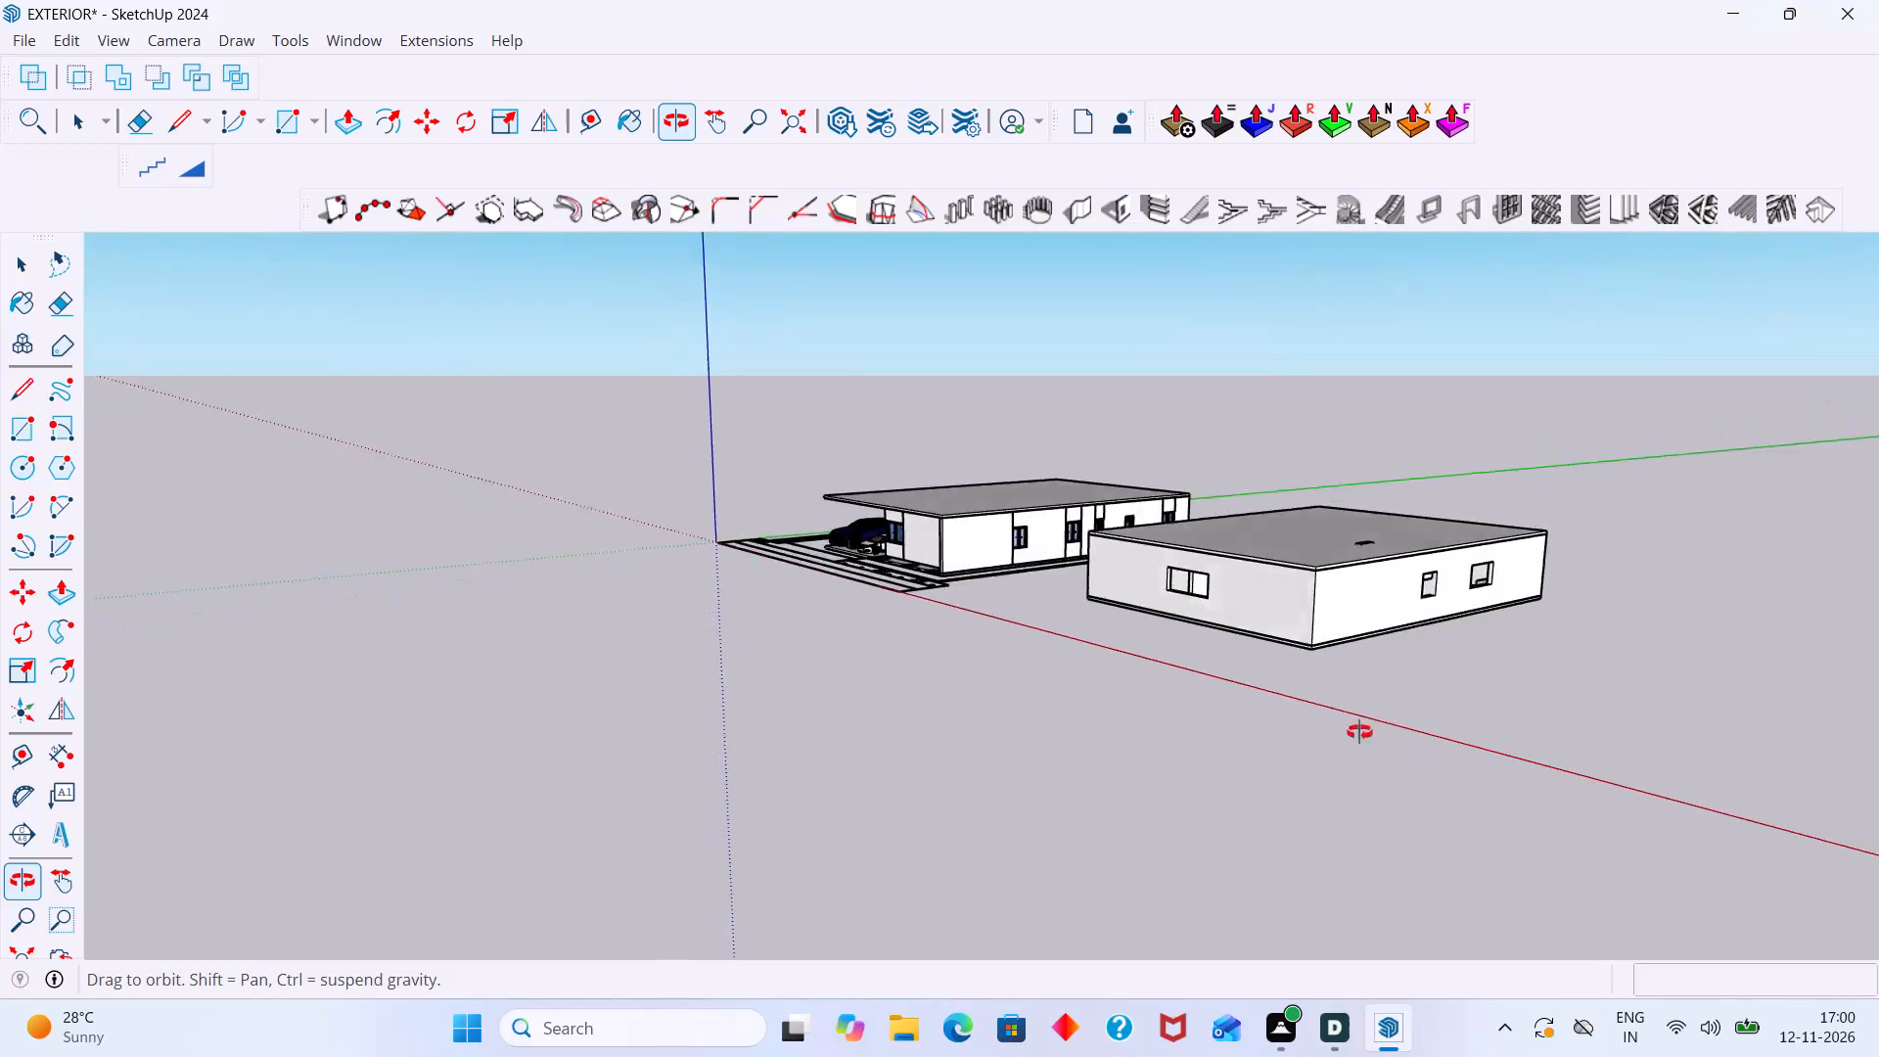
{"action": "middle_click_drag", "start_coordinate": [1359, 732], "coordinate": [108, 799]}
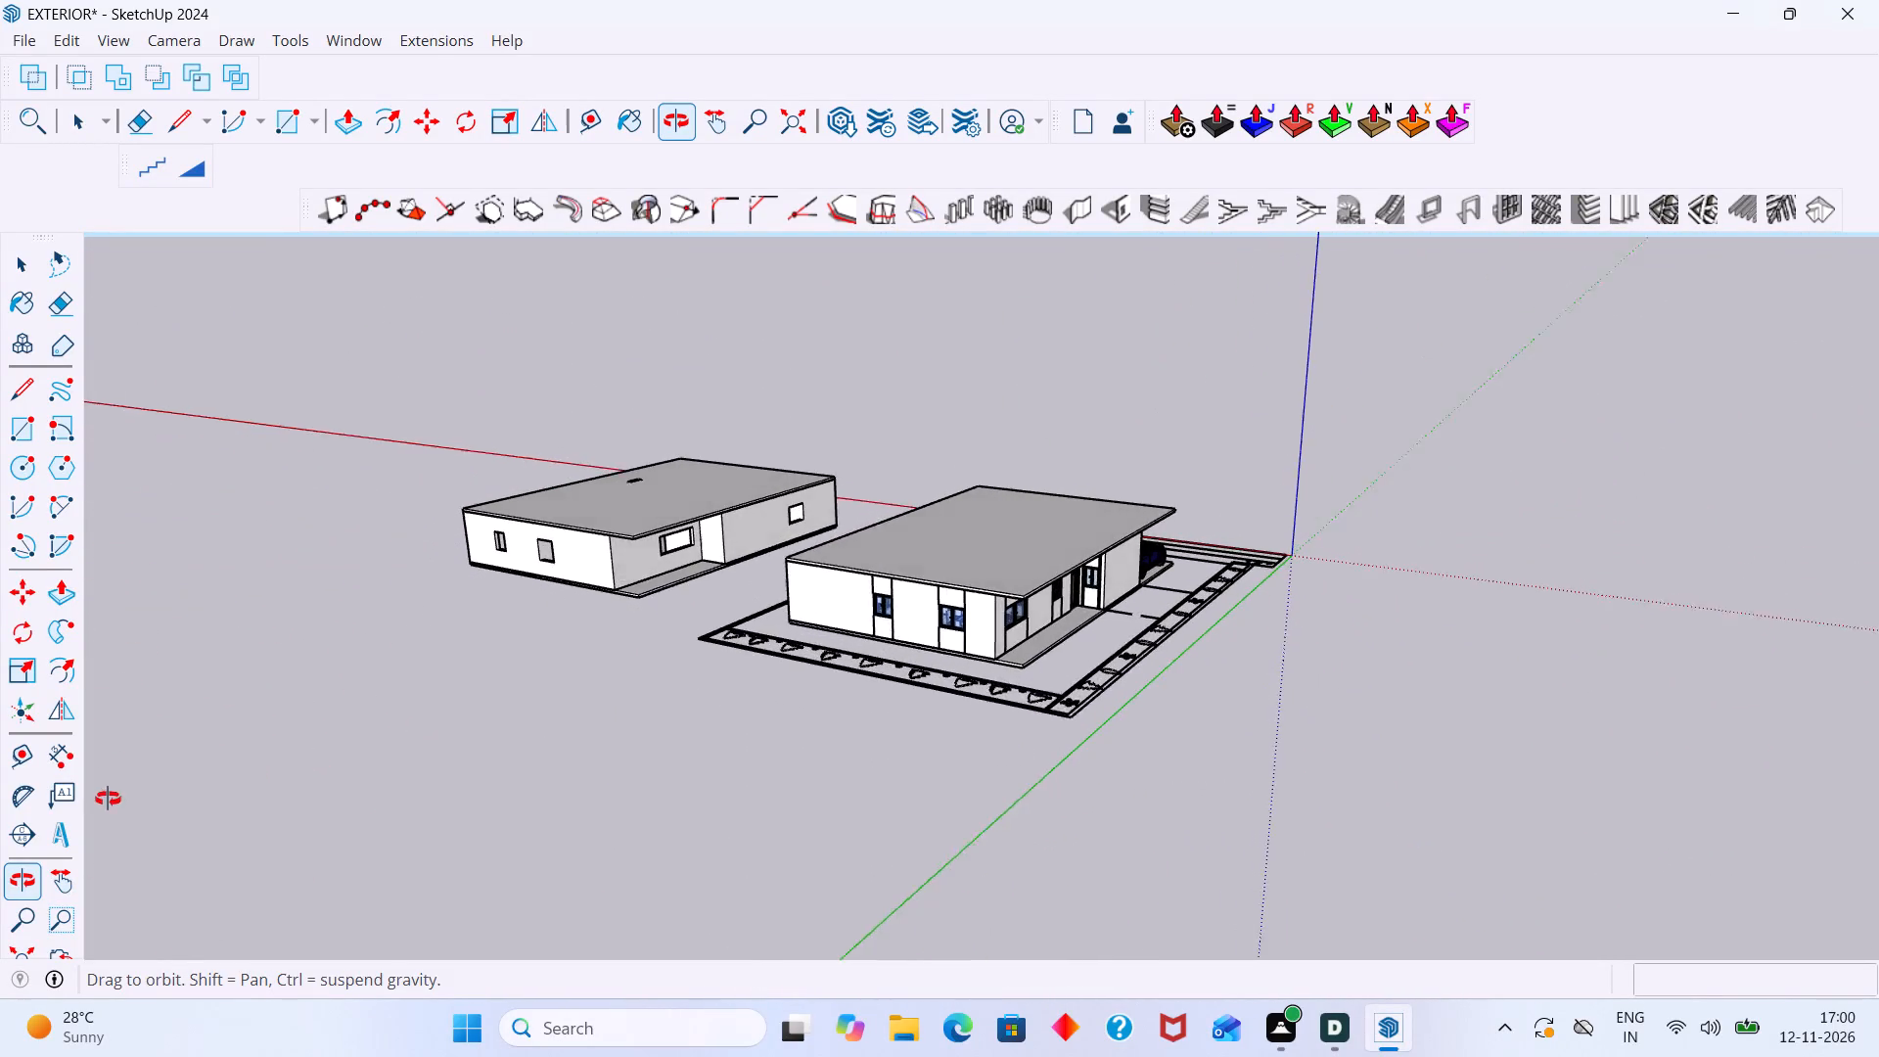
{"action": "middle_click_drag", "start_coordinate": [108, 799], "coordinate": [0, 802]}
{"action": "scroll", "coordinate": [87, 769], "scroll_direction": "down", "scroll_amount": 5}
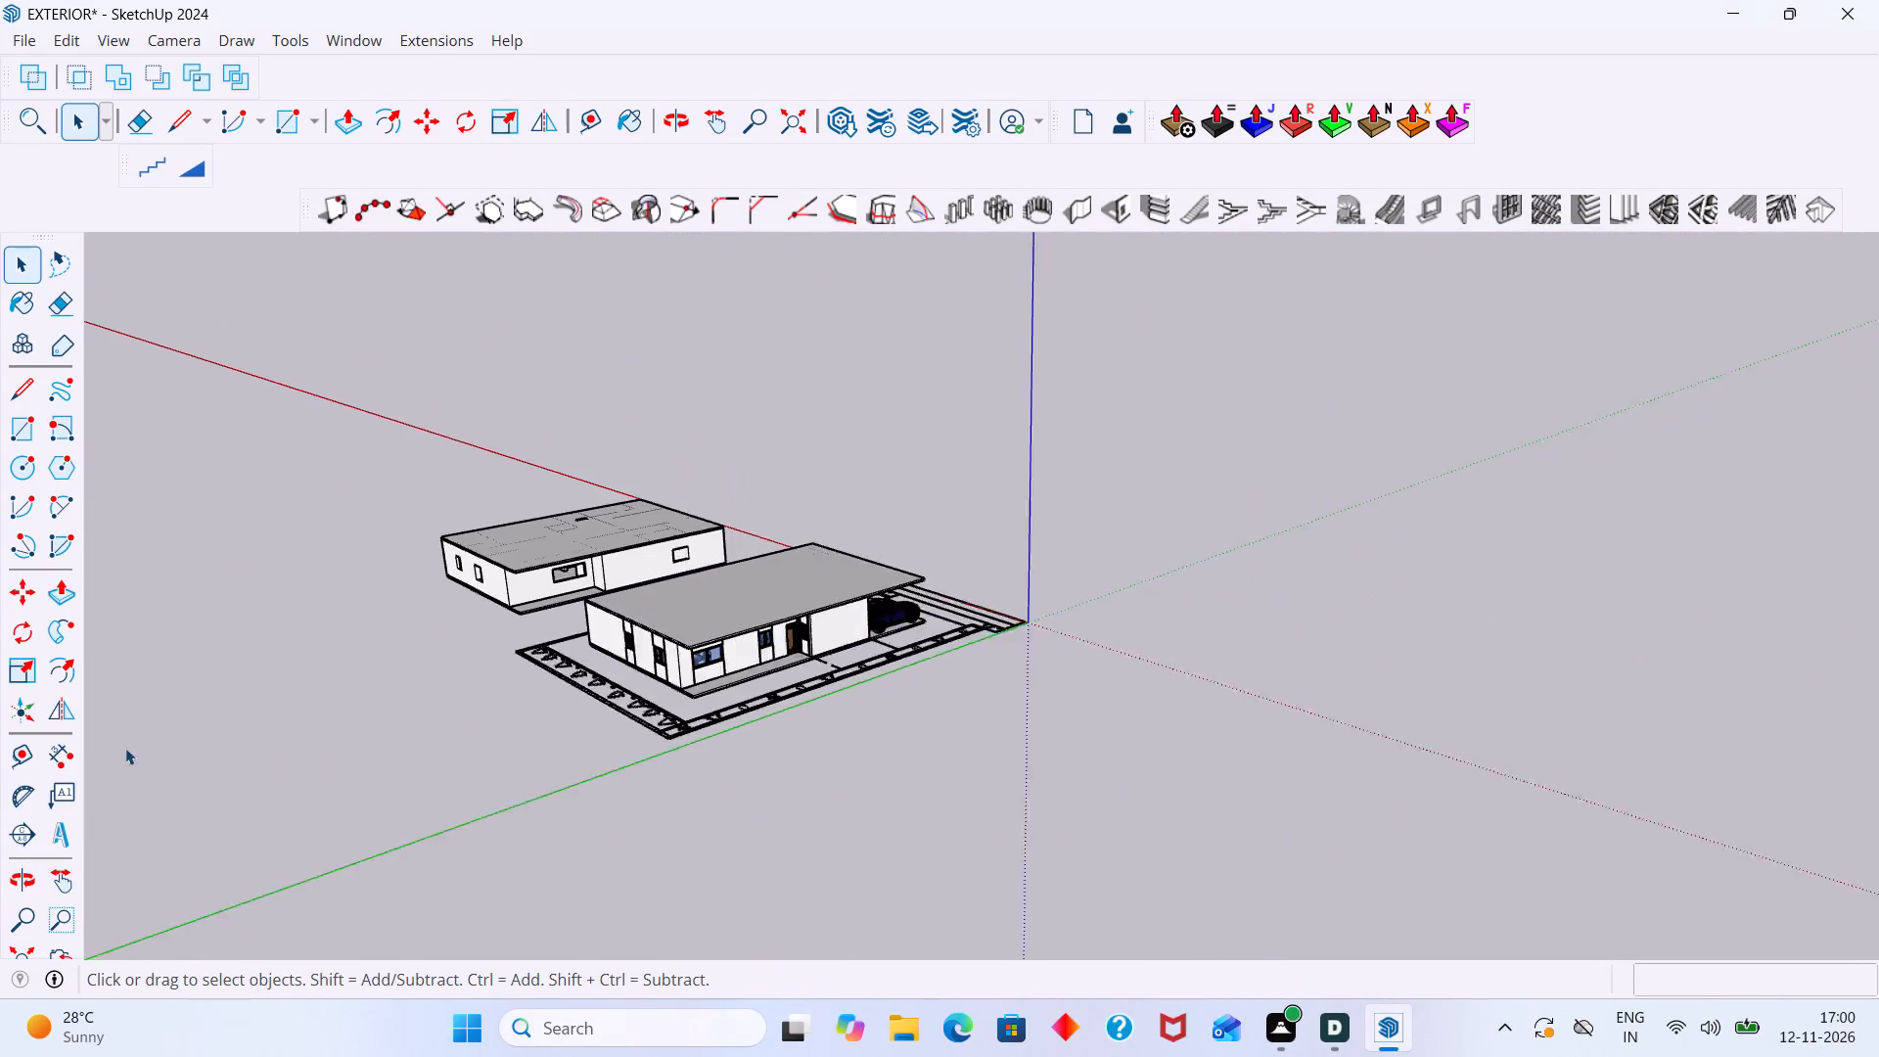
{"action": "scroll", "coordinate": [125, 748], "scroll_direction": "down", "scroll_amount": 2}
{"action": "middle_click_drag", "start_coordinate": [306, 678], "coordinate": [981, 627]}
{"action": "scroll", "coordinate": [550, 806], "scroll_direction": "down", "scroll_amount": 1}
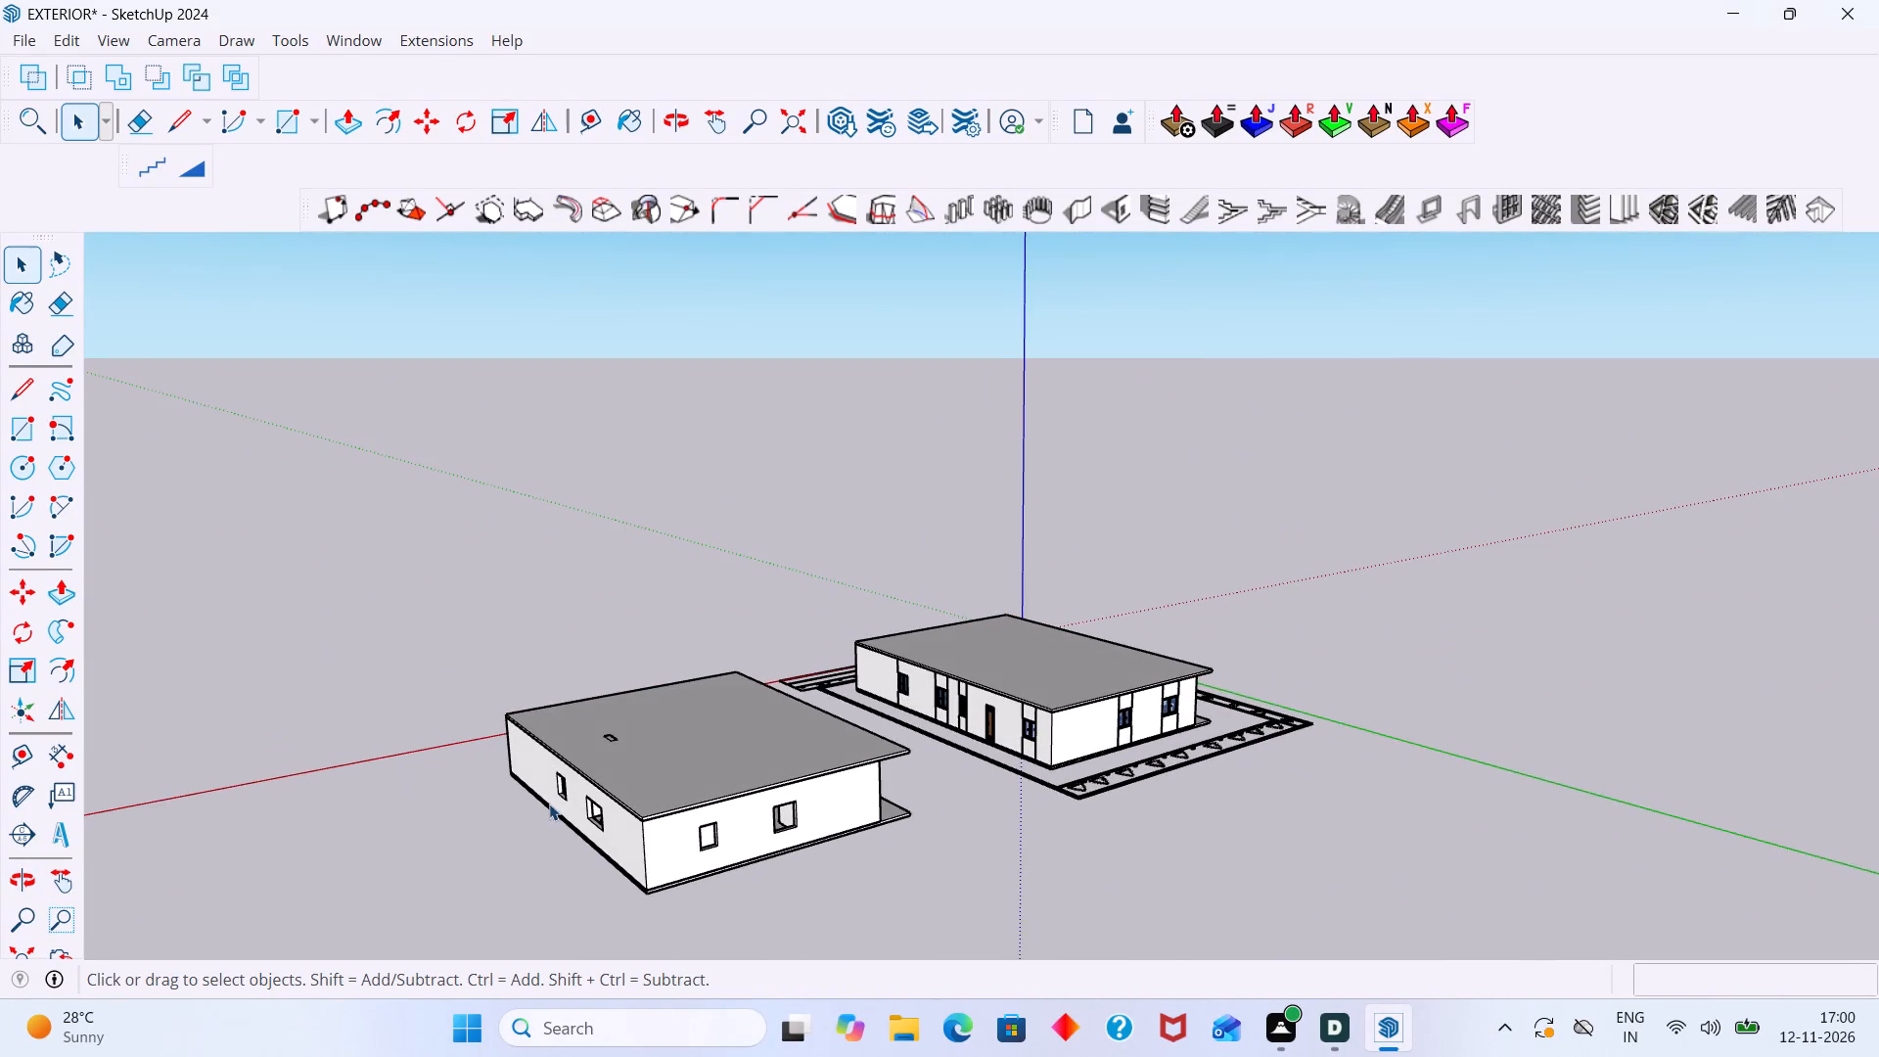
{"action": "middle_click_drag", "start_coordinate": [542, 752], "coordinate": [520, 625], "text": "shift"}
{"action": "middle_click_drag", "start_coordinate": [577, 678], "coordinate": [730, 797]}
Hide the upper floor's roof slab to expose the rooms.
{"action": "scroll", "coordinate": [946, 767], "scroll_direction": "up", "scroll_amount": 2}
{"action": "left_click", "coordinate": [831, 768]}
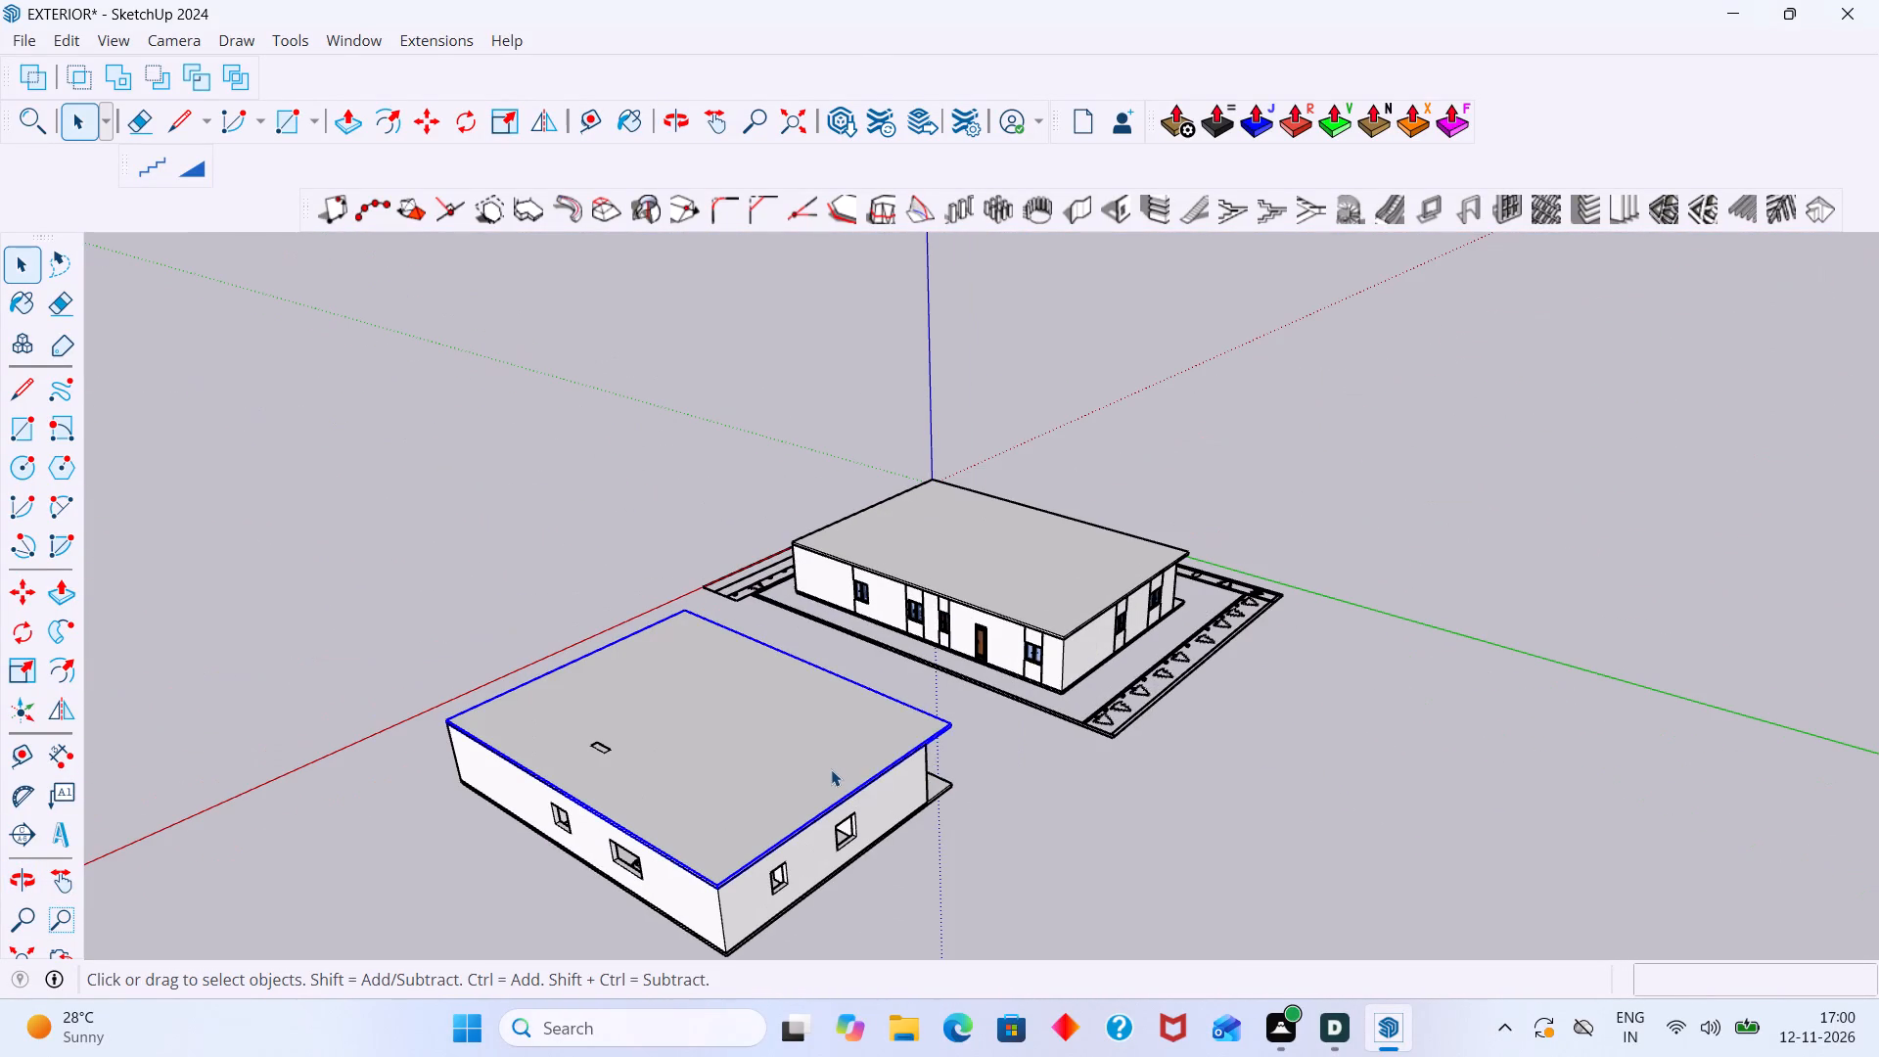
{"action": "right_click", "coordinate": [831, 769]}
{"action": "left_click", "coordinate": [880, 75]}
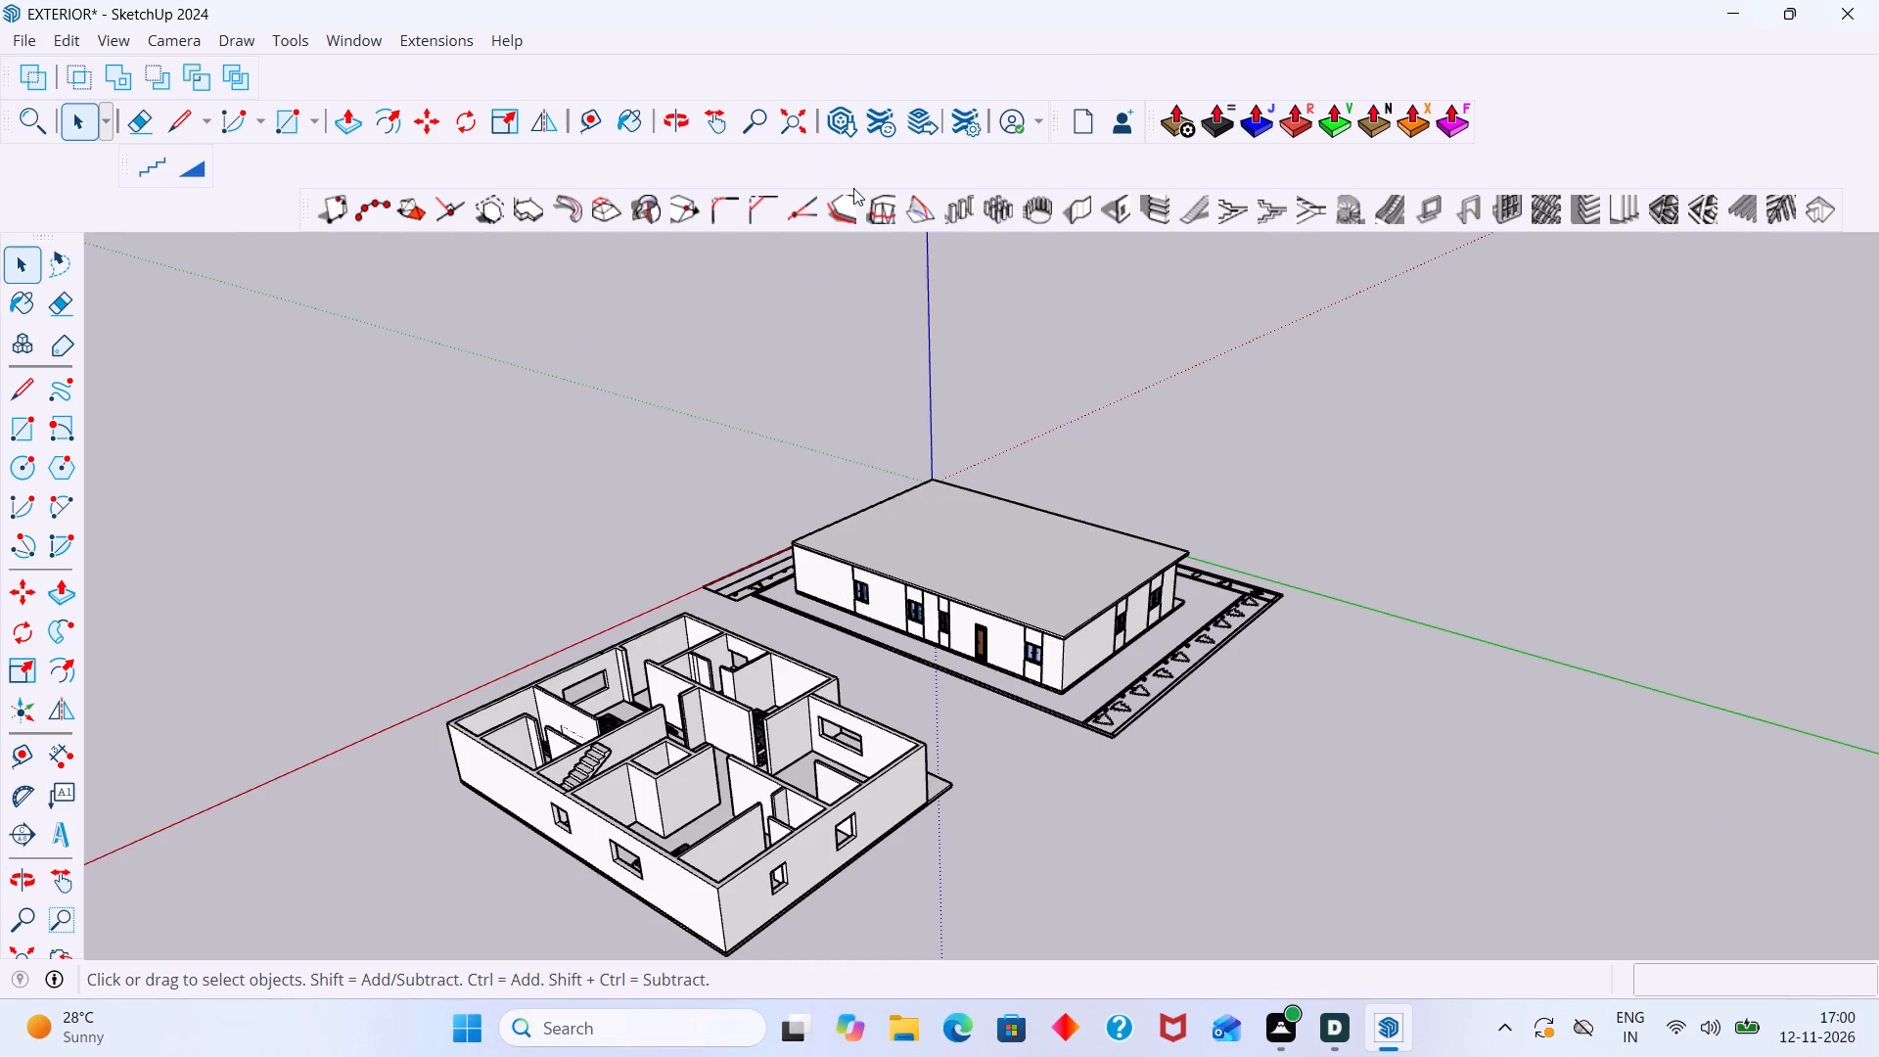
Examine the upper floor's bedrooms, staircase and room layout, and its outer walls facing the ground-floor building.
{"action": "middle_click_drag", "start_coordinate": [756, 652], "coordinate": [901, 758]}
{"action": "scroll", "coordinate": [867, 760], "scroll_direction": "down", "scroll_amount": 2}
{"action": "middle_click_drag", "start_coordinate": [864, 781], "coordinate": [484, 741]}
{"action": "scroll", "coordinate": [527, 688], "scroll_direction": "up", "scroll_amount": 3}
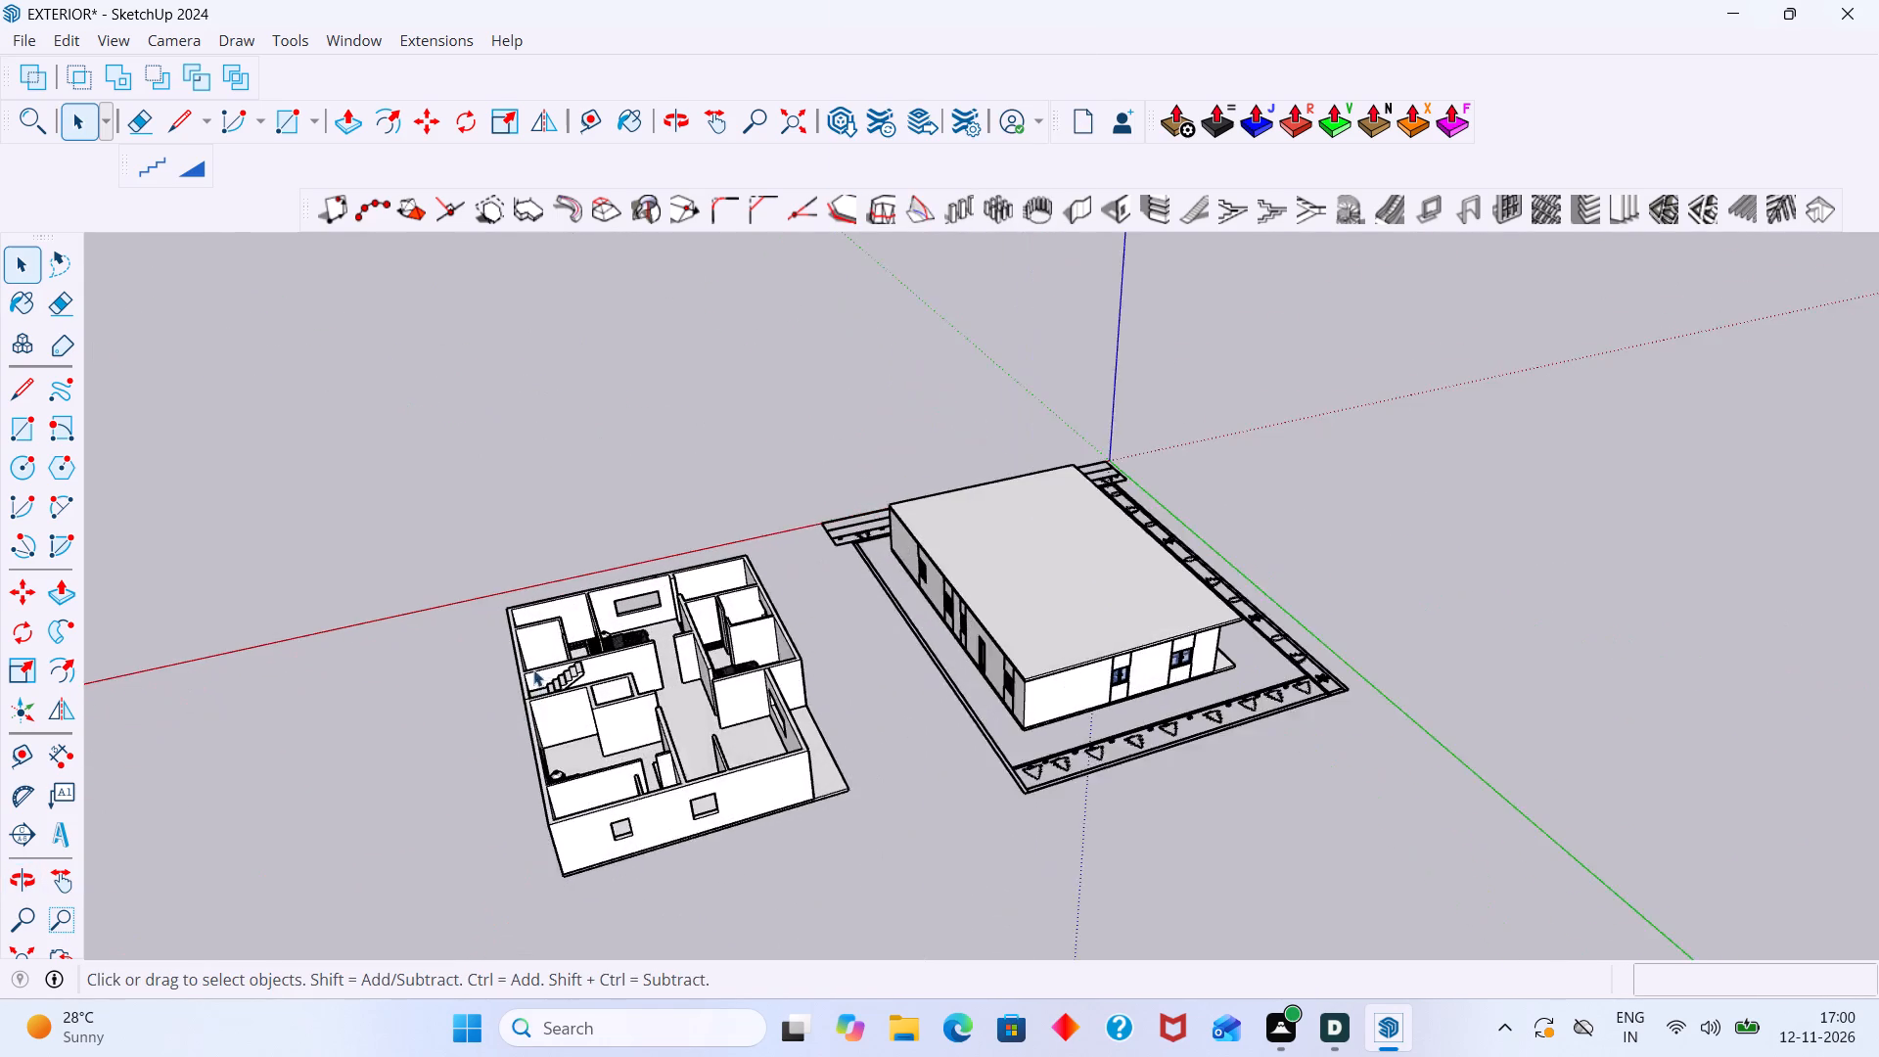
{"action": "scroll", "coordinate": [533, 669], "scroll_direction": "up", "scroll_amount": 18}
{"action": "middle_click_drag", "start_coordinate": [639, 668], "coordinate": [731, 984]}
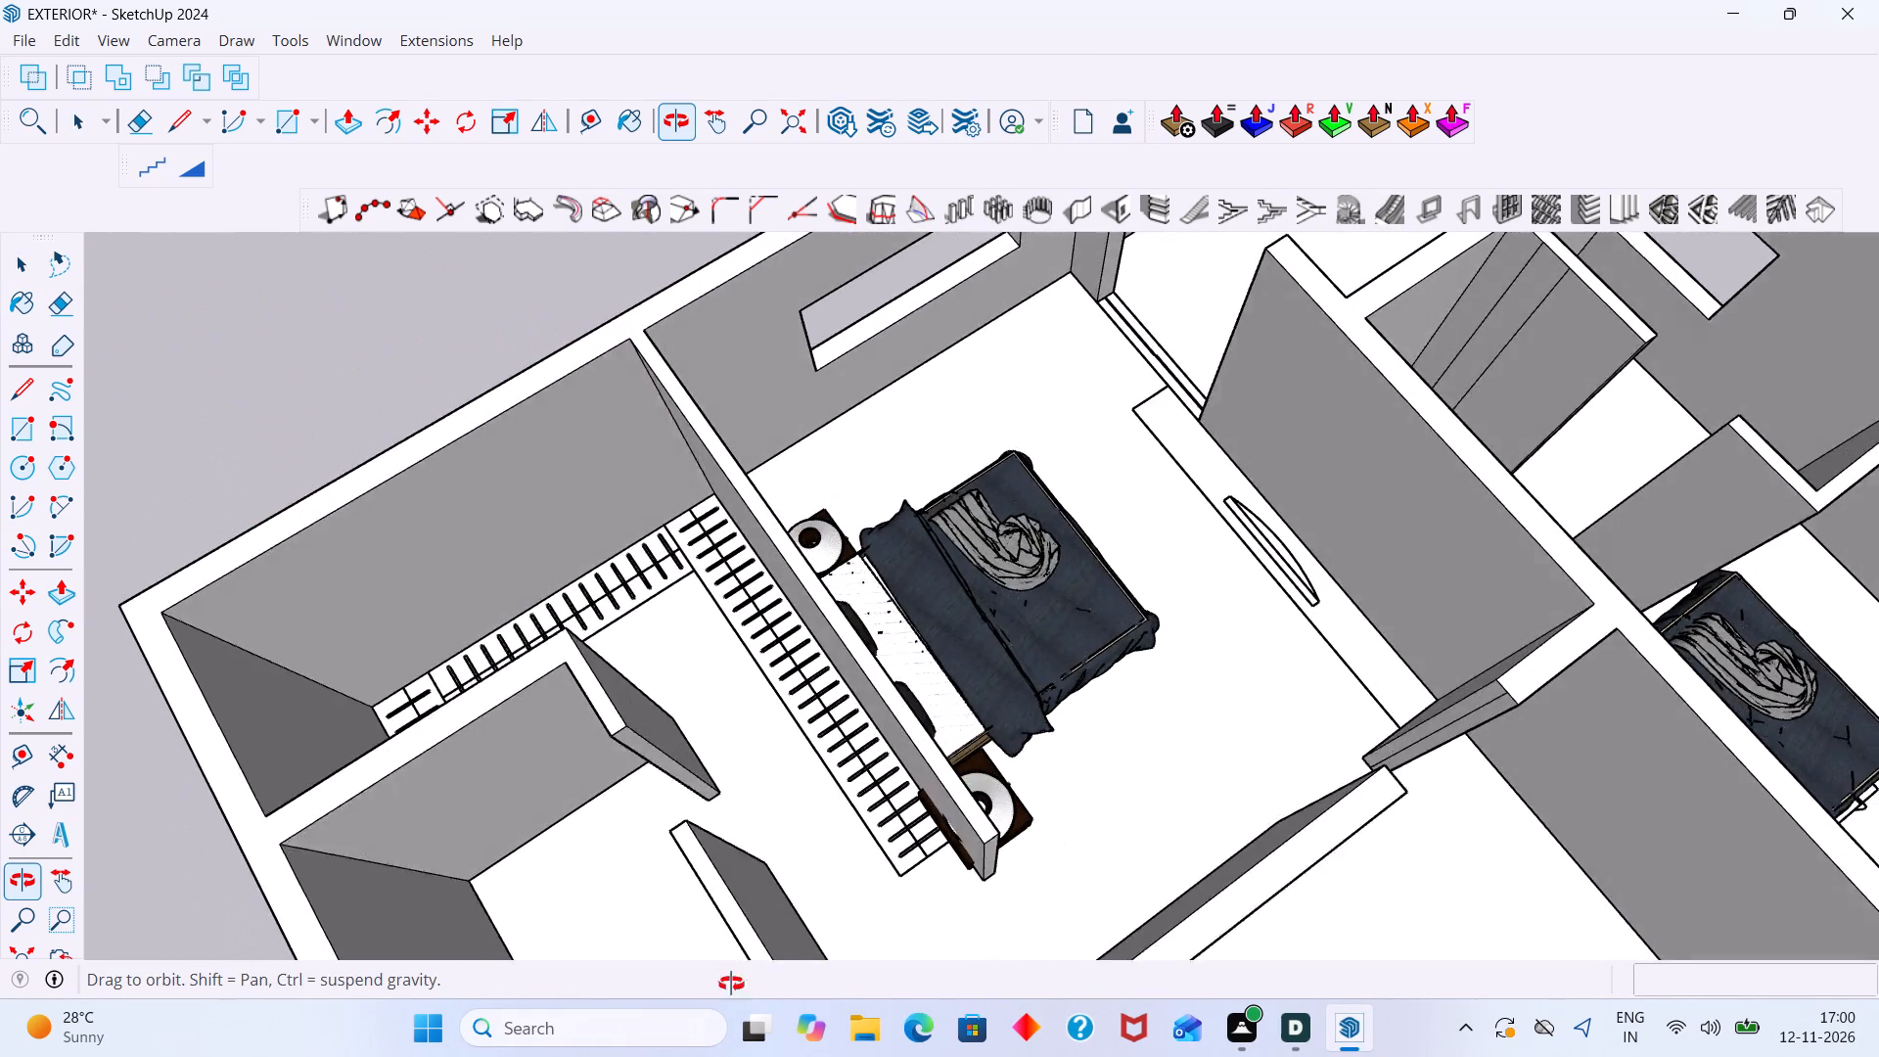
{"action": "middle_click_drag", "start_coordinate": [731, 984], "coordinate": [545, 795]}
{"action": "scroll", "coordinate": [540, 784], "scroll_direction": "down", "scroll_amount": 3}
{"action": "middle_click_drag", "start_coordinate": [583, 802], "coordinate": [544, 589]}
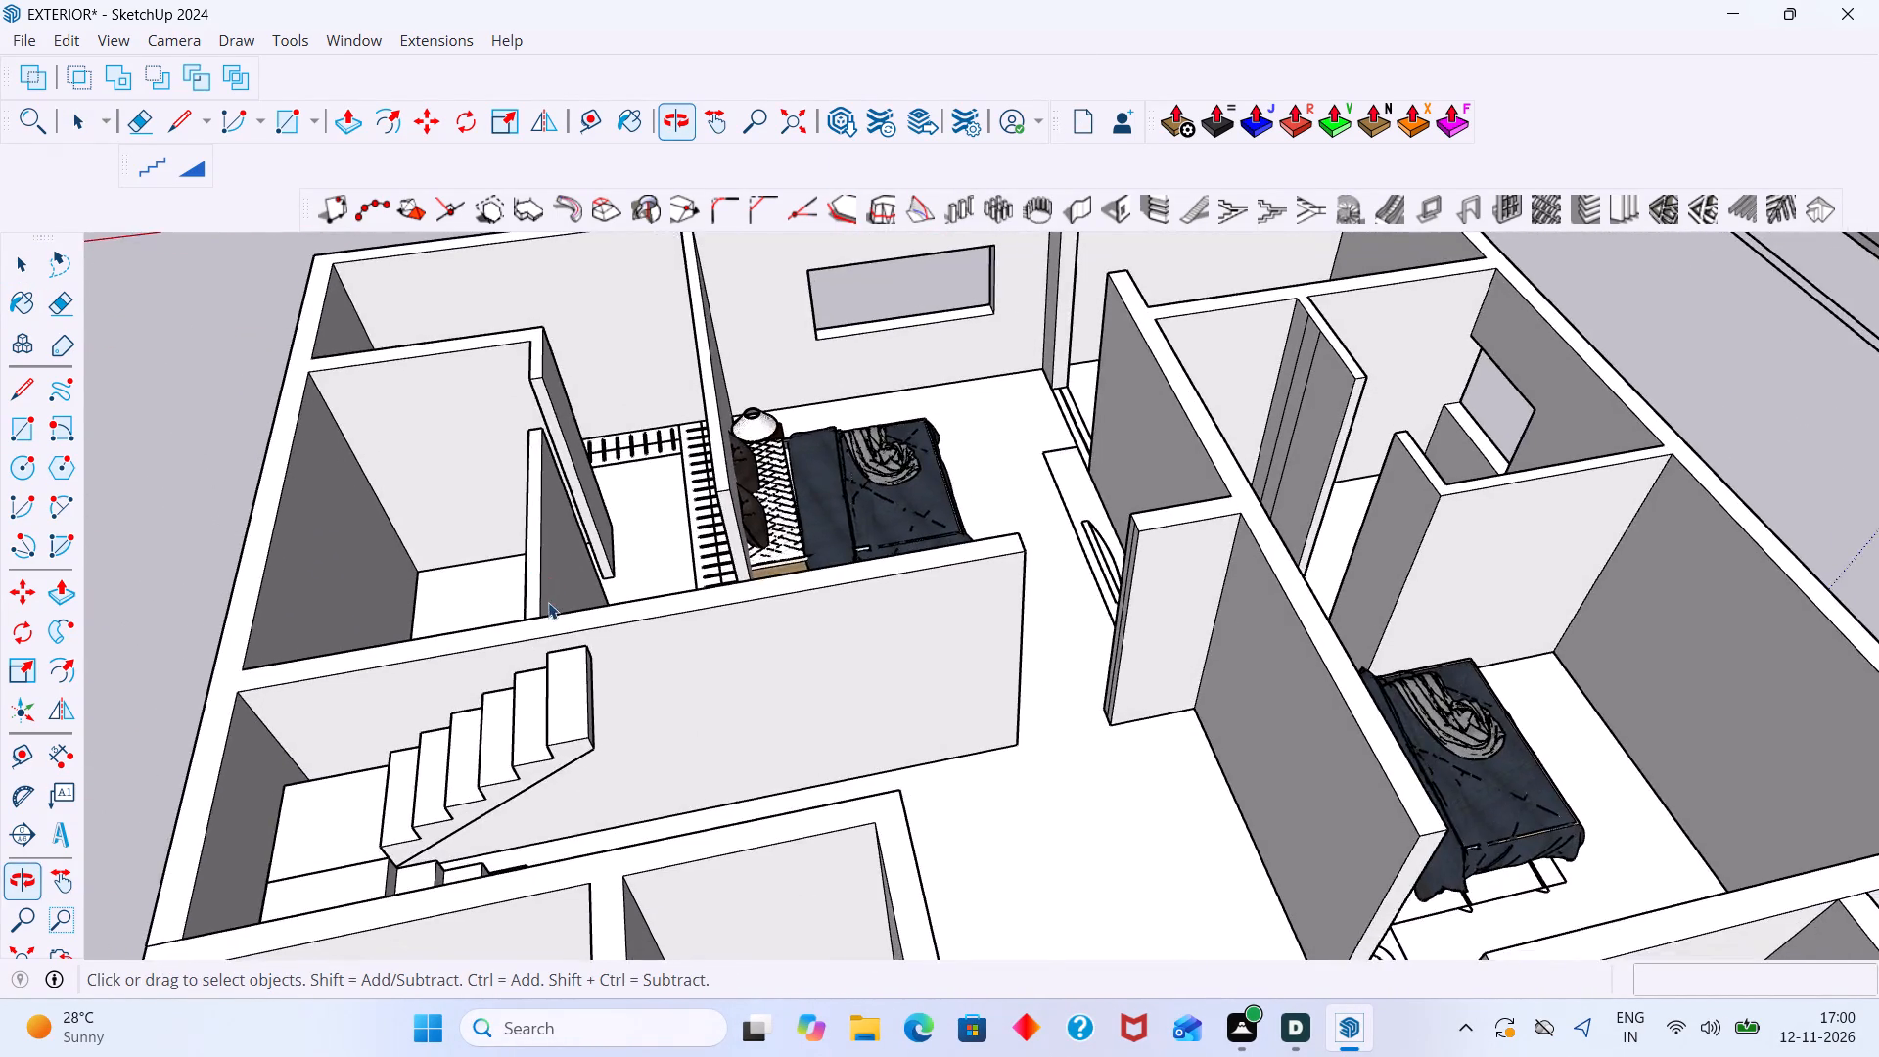
{"action": "scroll", "coordinate": [546, 607], "scroll_direction": "down", "scroll_amount": 10}
{"action": "scroll", "coordinate": [611, 686], "scroll_direction": "down", "scroll_amount": 5}
{"action": "middle_click_drag", "start_coordinate": [619, 762], "coordinate": [638, 581]}
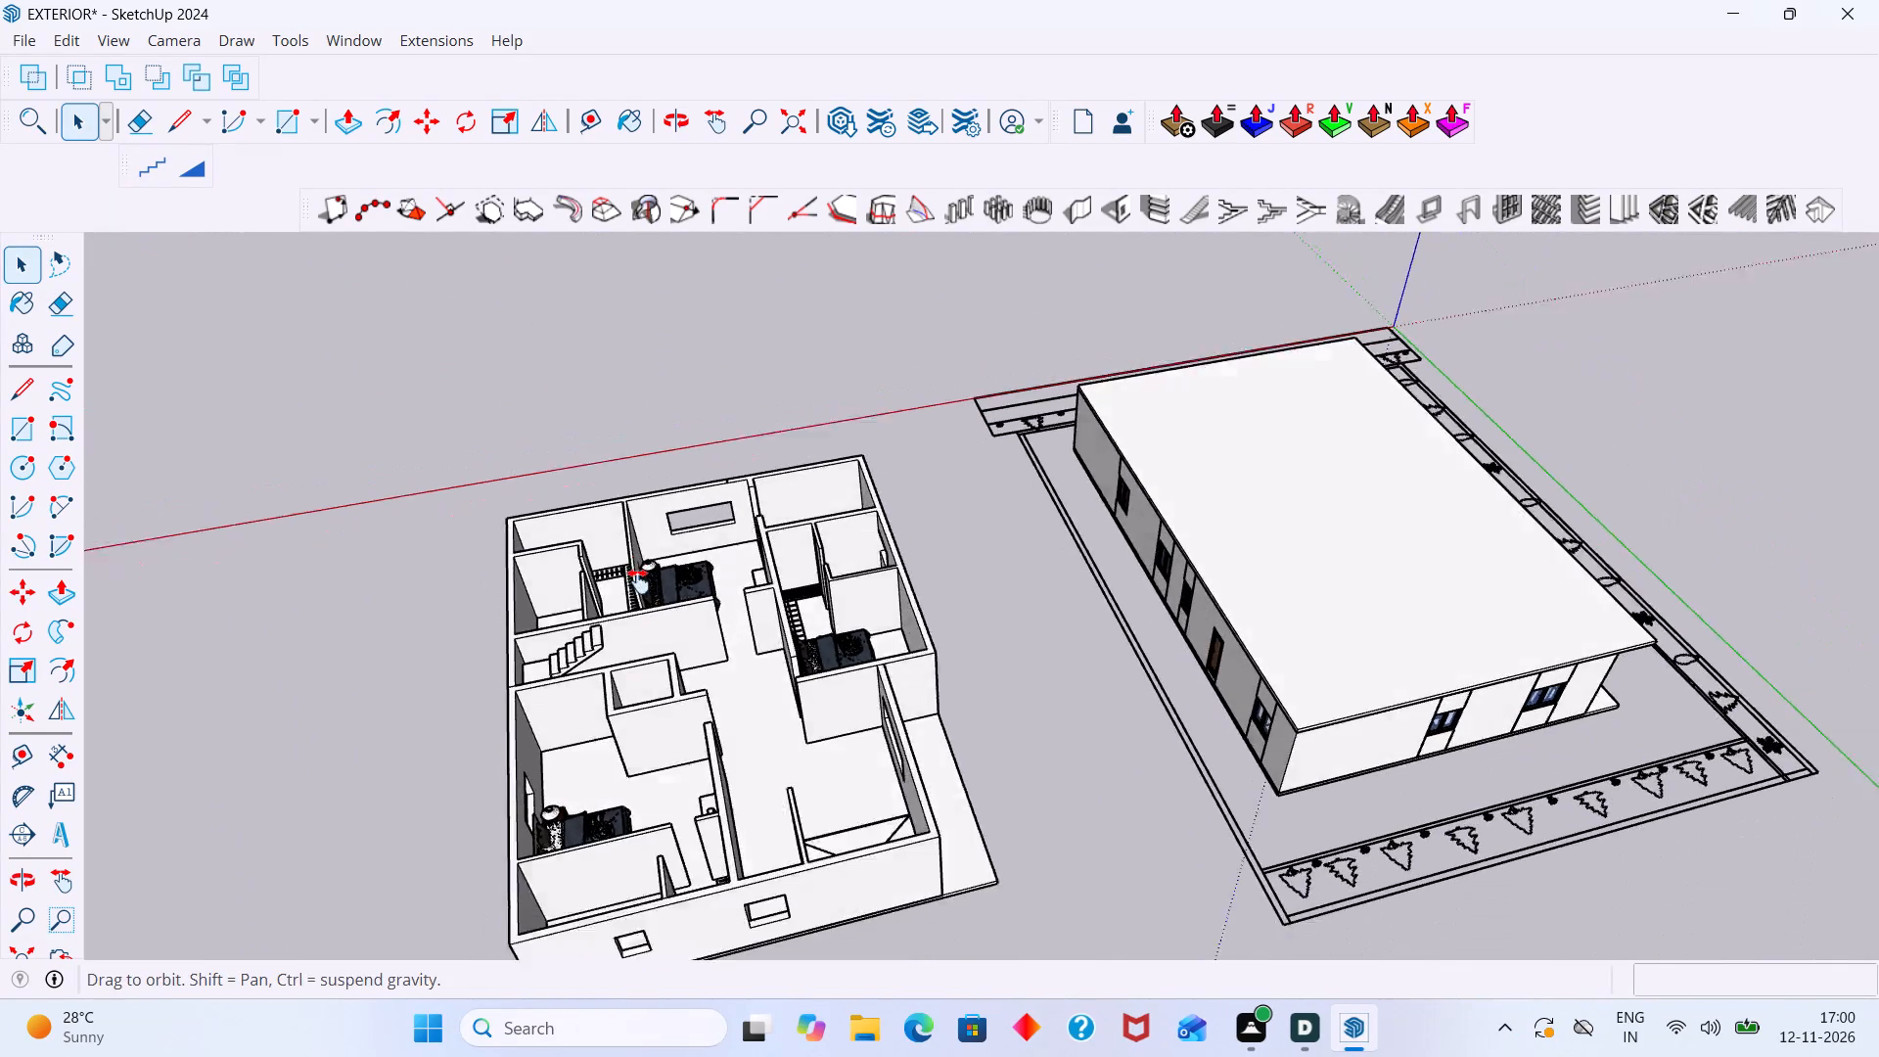
{"action": "middle_click_drag", "start_coordinate": [638, 581], "coordinate": [638, 578]}
{"action": "scroll", "coordinate": [678, 628], "scroll_direction": "down", "scroll_amount": 3}
{"action": "middle_click_drag", "start_coordinate": [731, 742], "coordinate": [749, 993]}
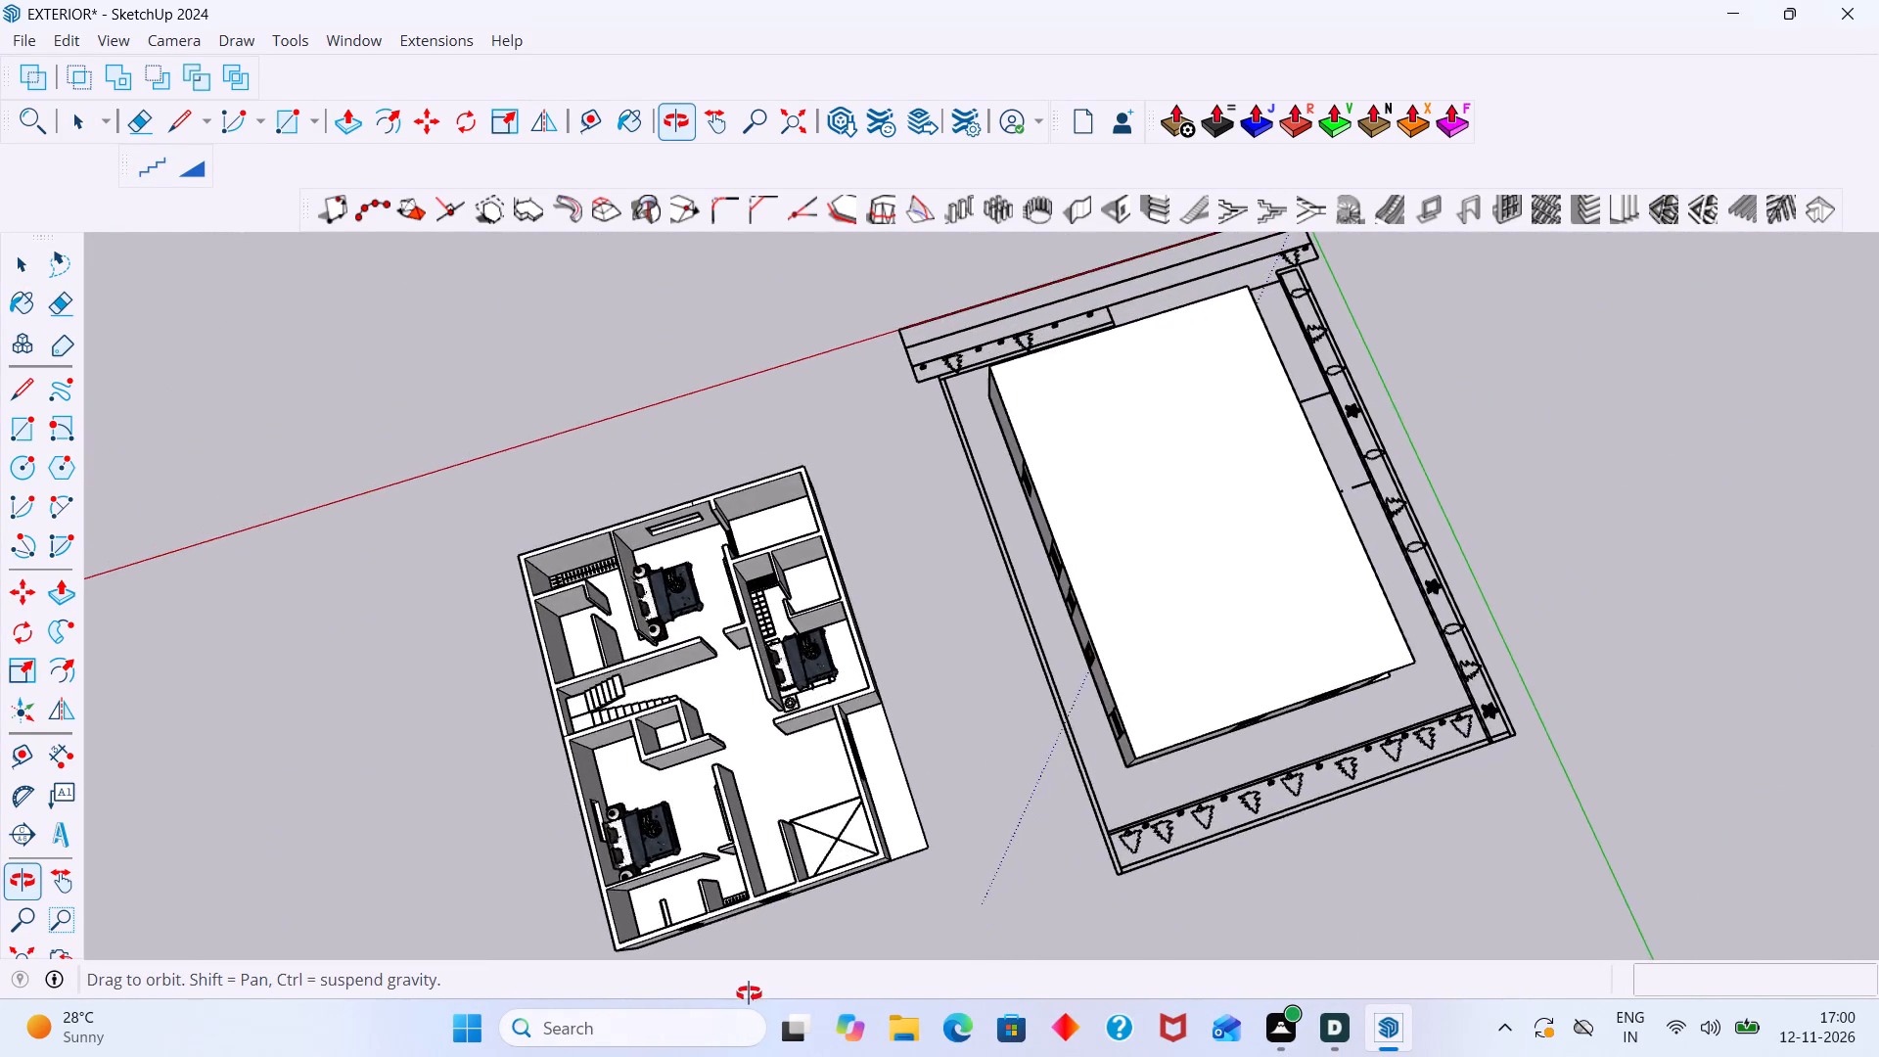
{"action": "middle_click_drag", "start_coordinate": [749, 993], "coordinate": [611, 707]}
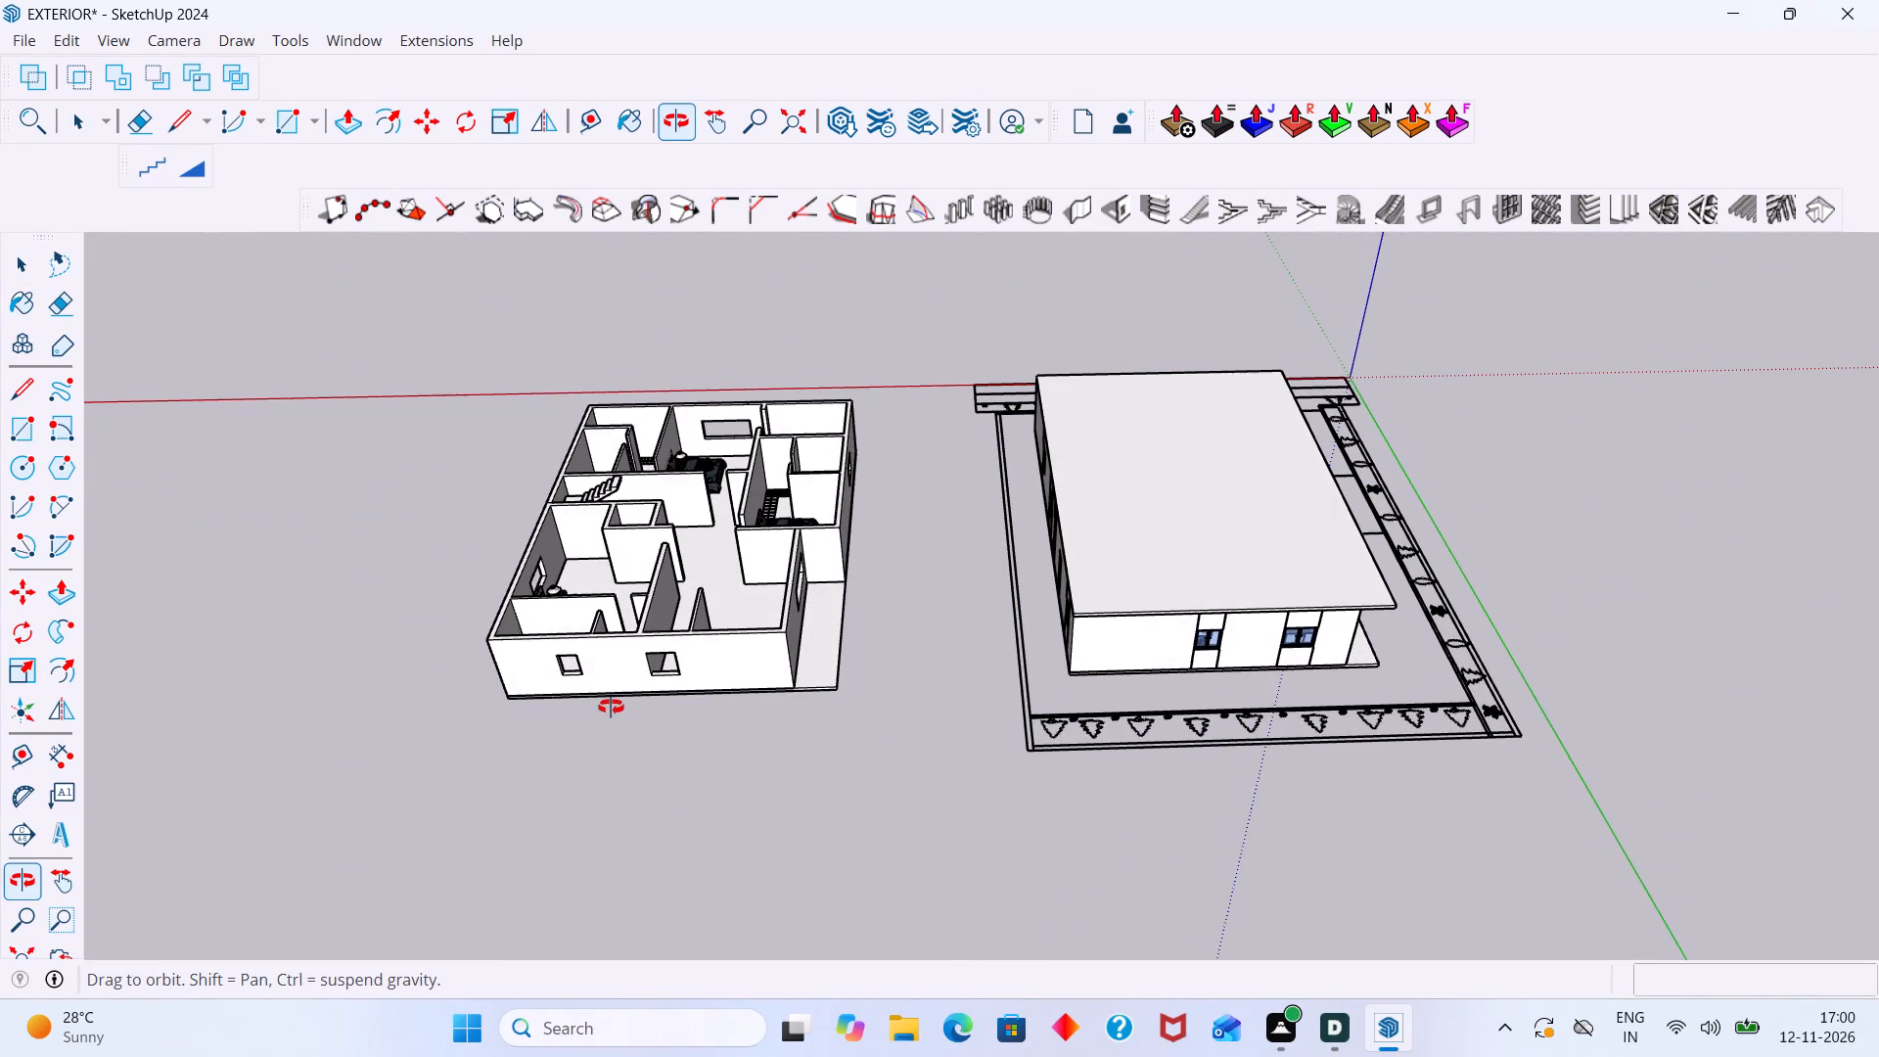
{"action": "middle_click_drag", "start_coordinate": [611, 707], "coordinate": [645, 660]}
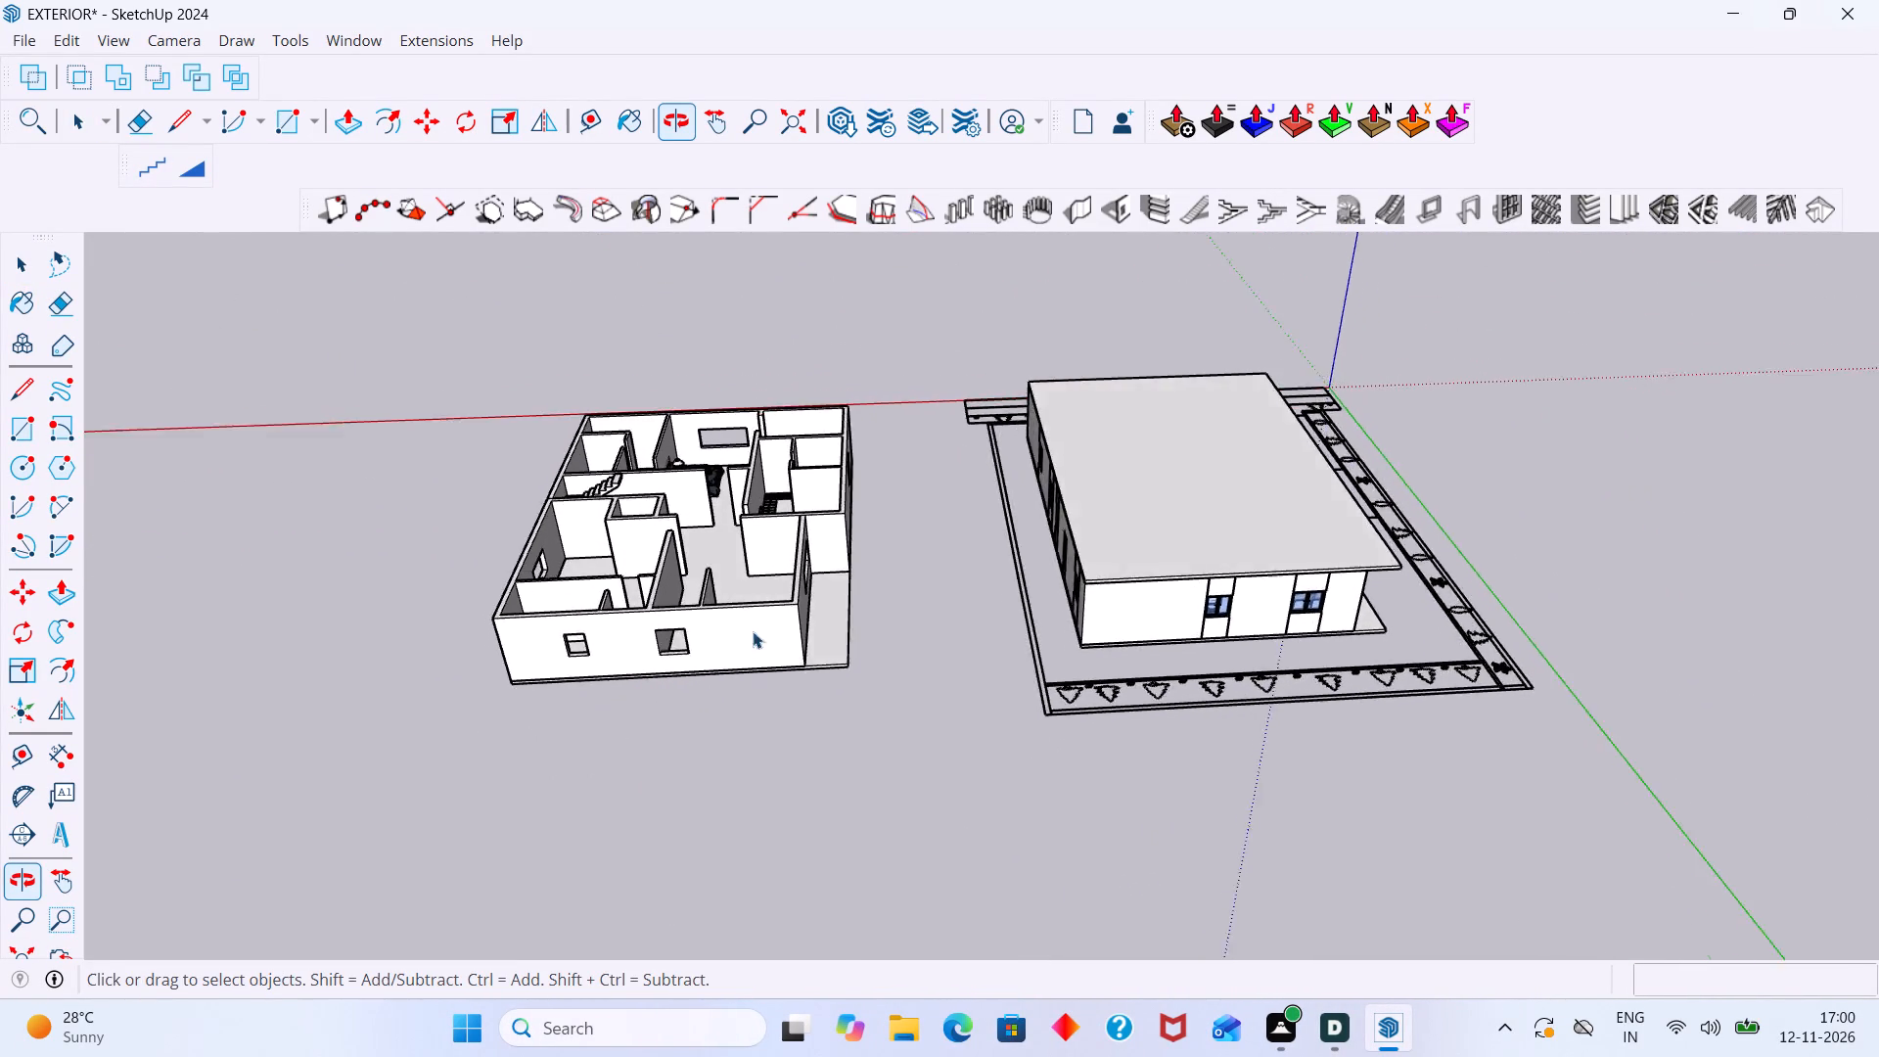
Push the sill of the end-wall window nearer the projecting slab down 3' to floor level, making a door opening.
{"action": "scroll", "coordinate": [746, 627], "scroll_direction": "up", "scroll_amount": 19}
{"action": "middle_click_drag", "start_coordinate": [759, 683], "coordinate": [856, 661]}
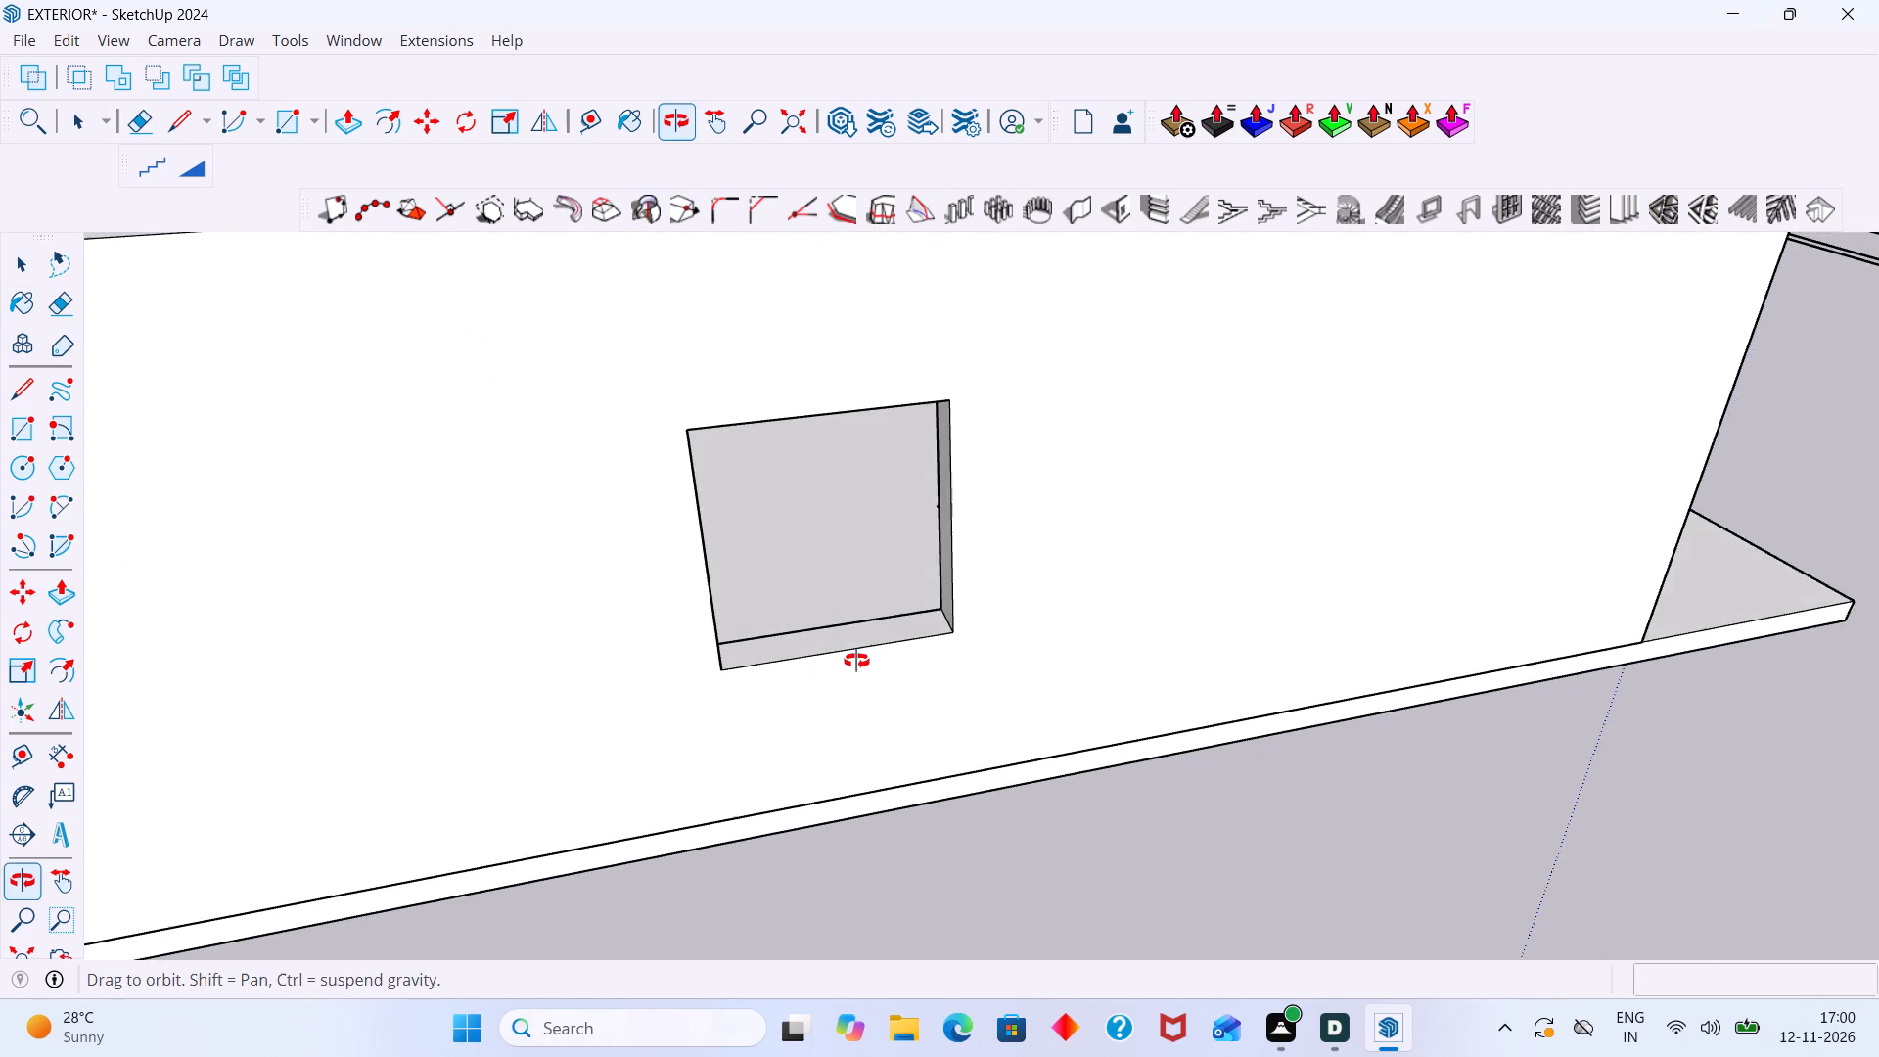
{"action": "middle_click_drag", "start_coordinate": [856, 661], "coordinate": [857, 661]}
{"action": "scroll", "coordinate": [853, 651], "scroll_direction": "up", "scroll_amount": 3}
{"action": "left_click", "coordinate": [852, 632]}
{"action": "scroll", "coordinate": [852, 630], "scroll_direction": "up", "scroll_amount": 1}
{"action": "double_click", "coordinate": [852, 630]}
{"action": "left_click", "coordinate": [859, 639]}
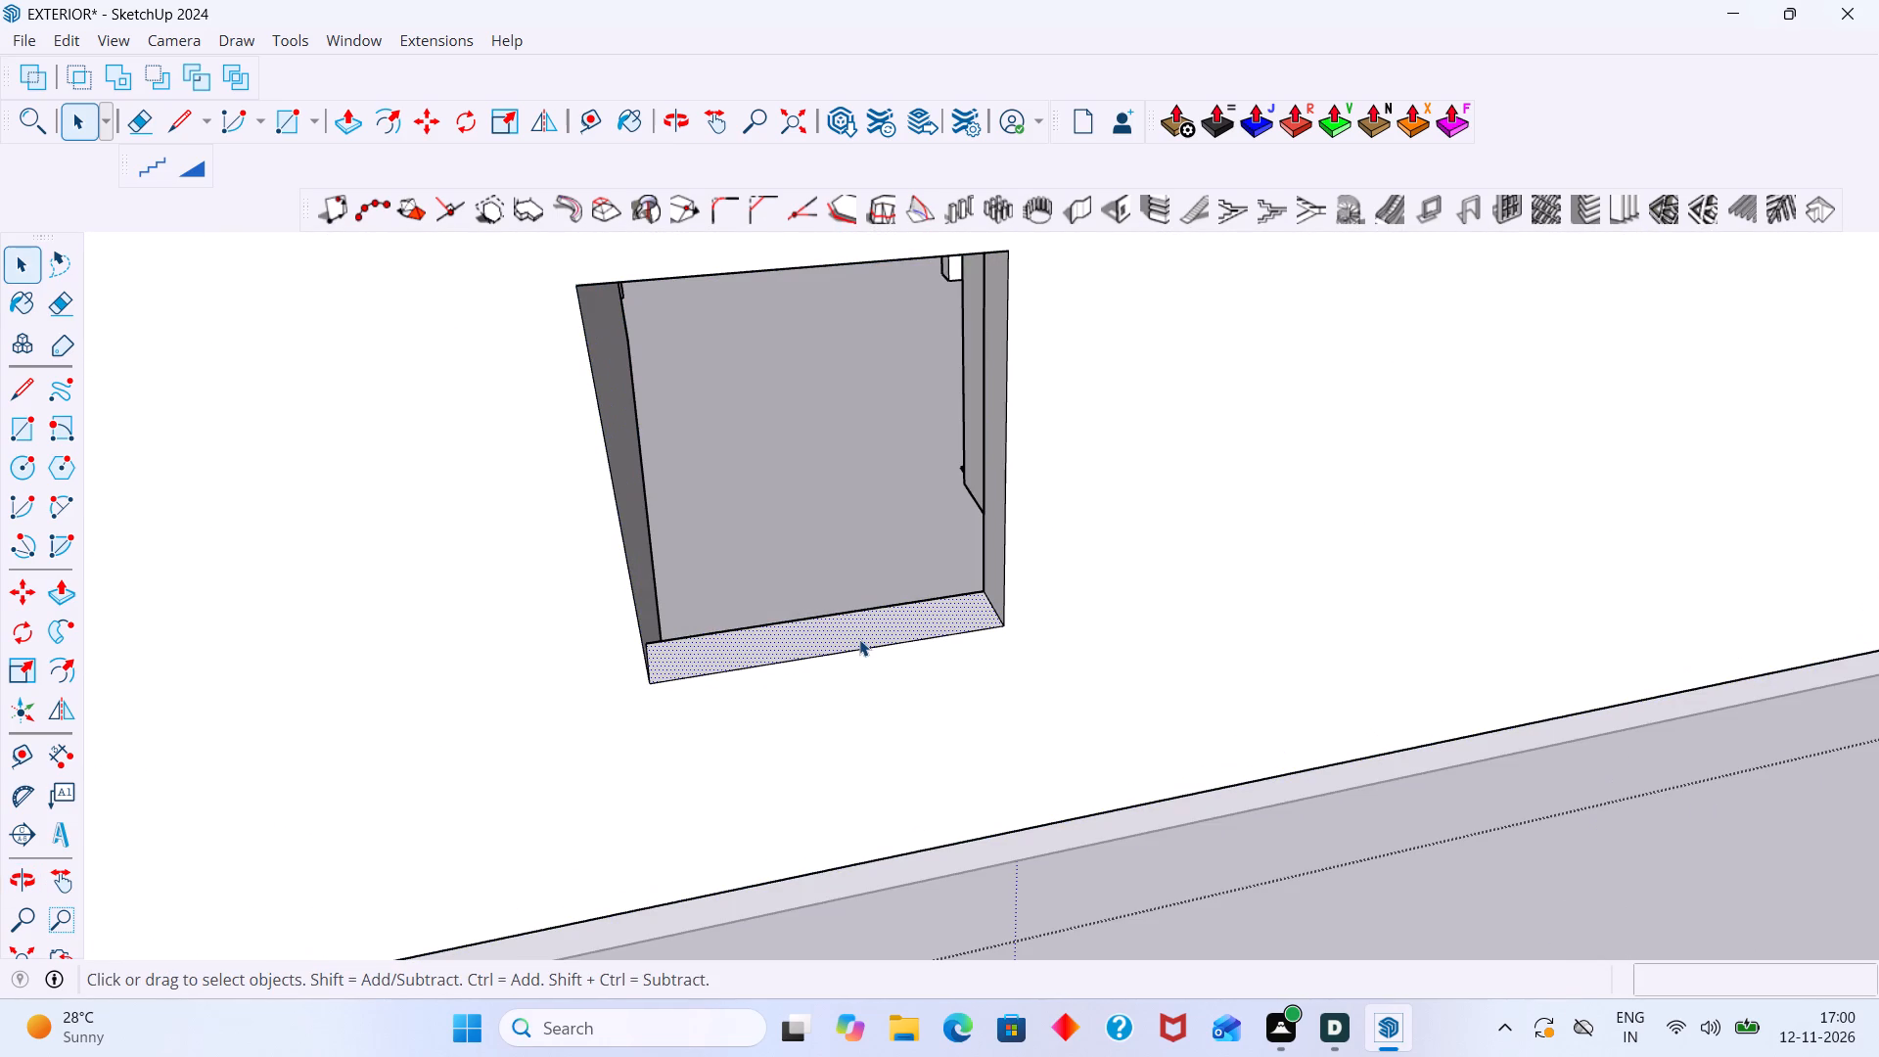
{"action": "key", "text": "p"}
{"action": "left_click", "coordinate": [859, 639]}
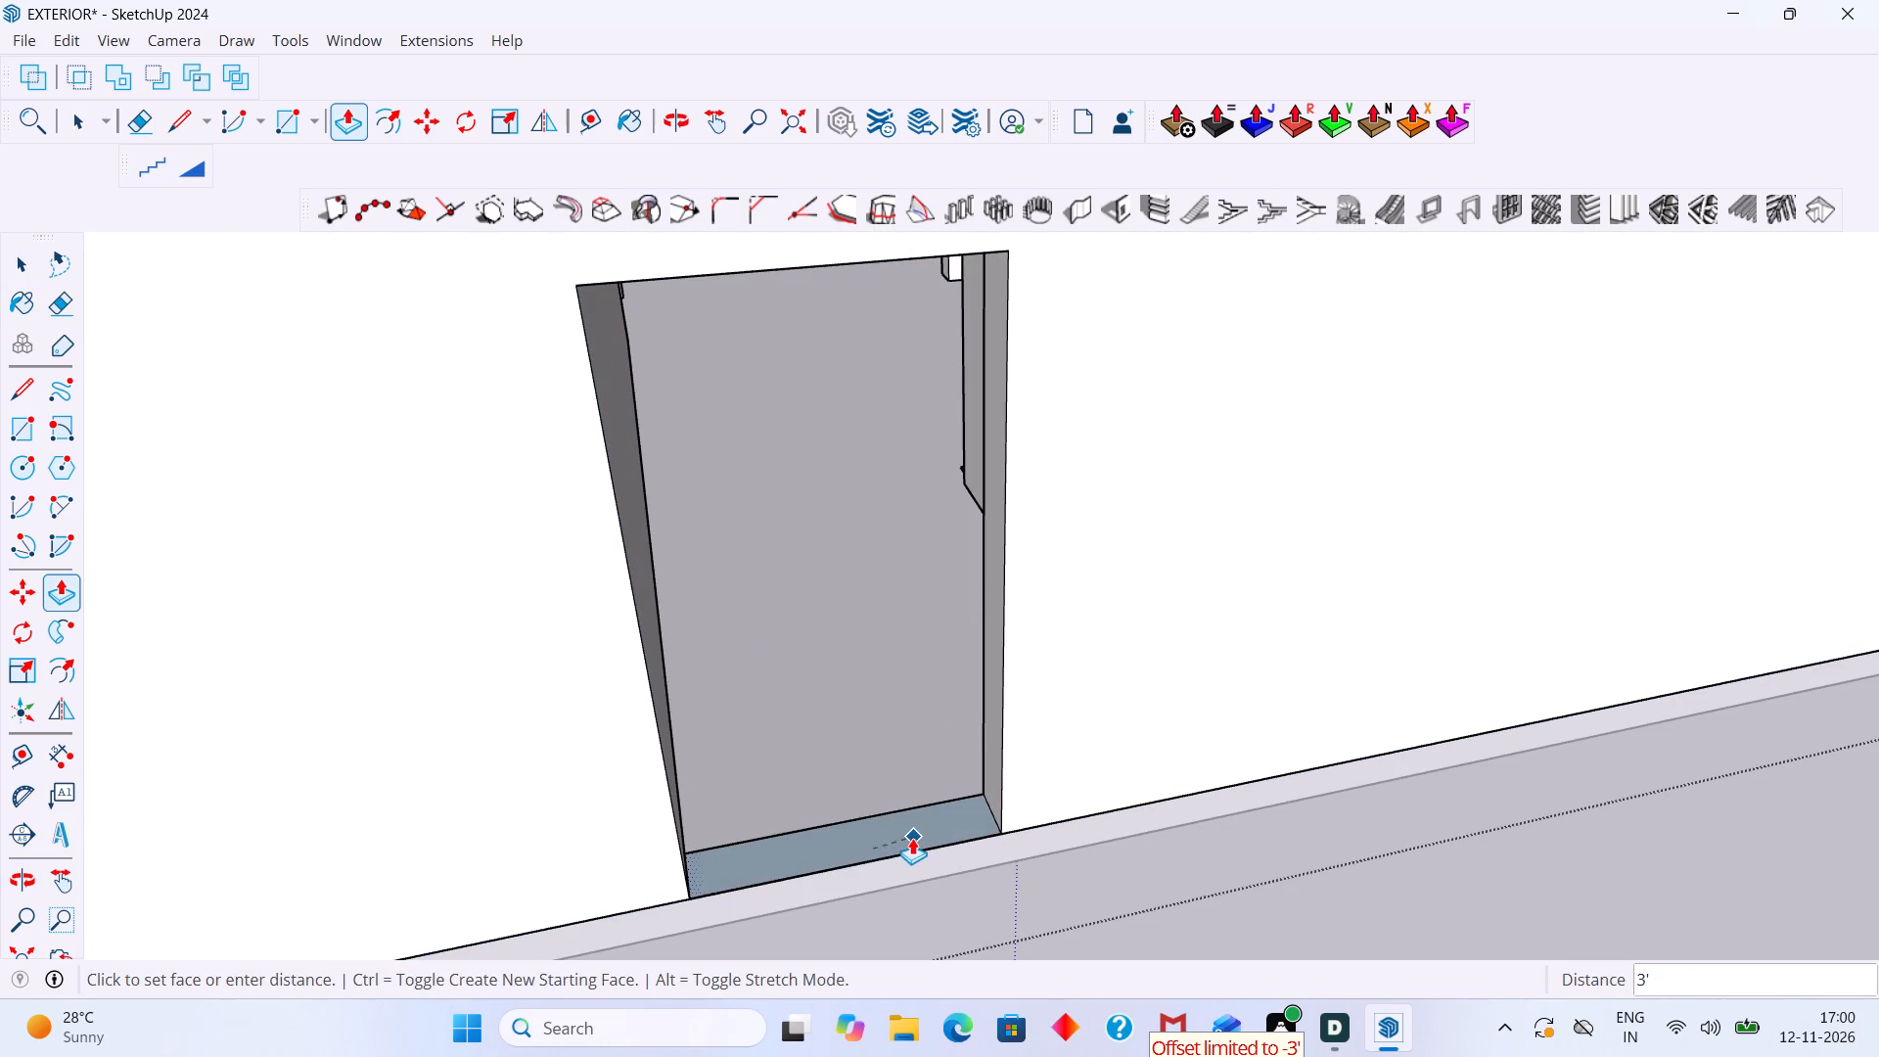
{"action": "left_click", "coordinate": [914, 849]}
{"action": "key", "text": "space"}
{"action": "scroll", "coordinate": [934, 845], "scroll_direction": "down", "scroll_amount": 8}
{"action": "left_click", "coordinate": [1203, 891]}
{"action": "scroll", "coordinate": [1152, 863], "scroll_direction": "down", "scroll_amount": 7}
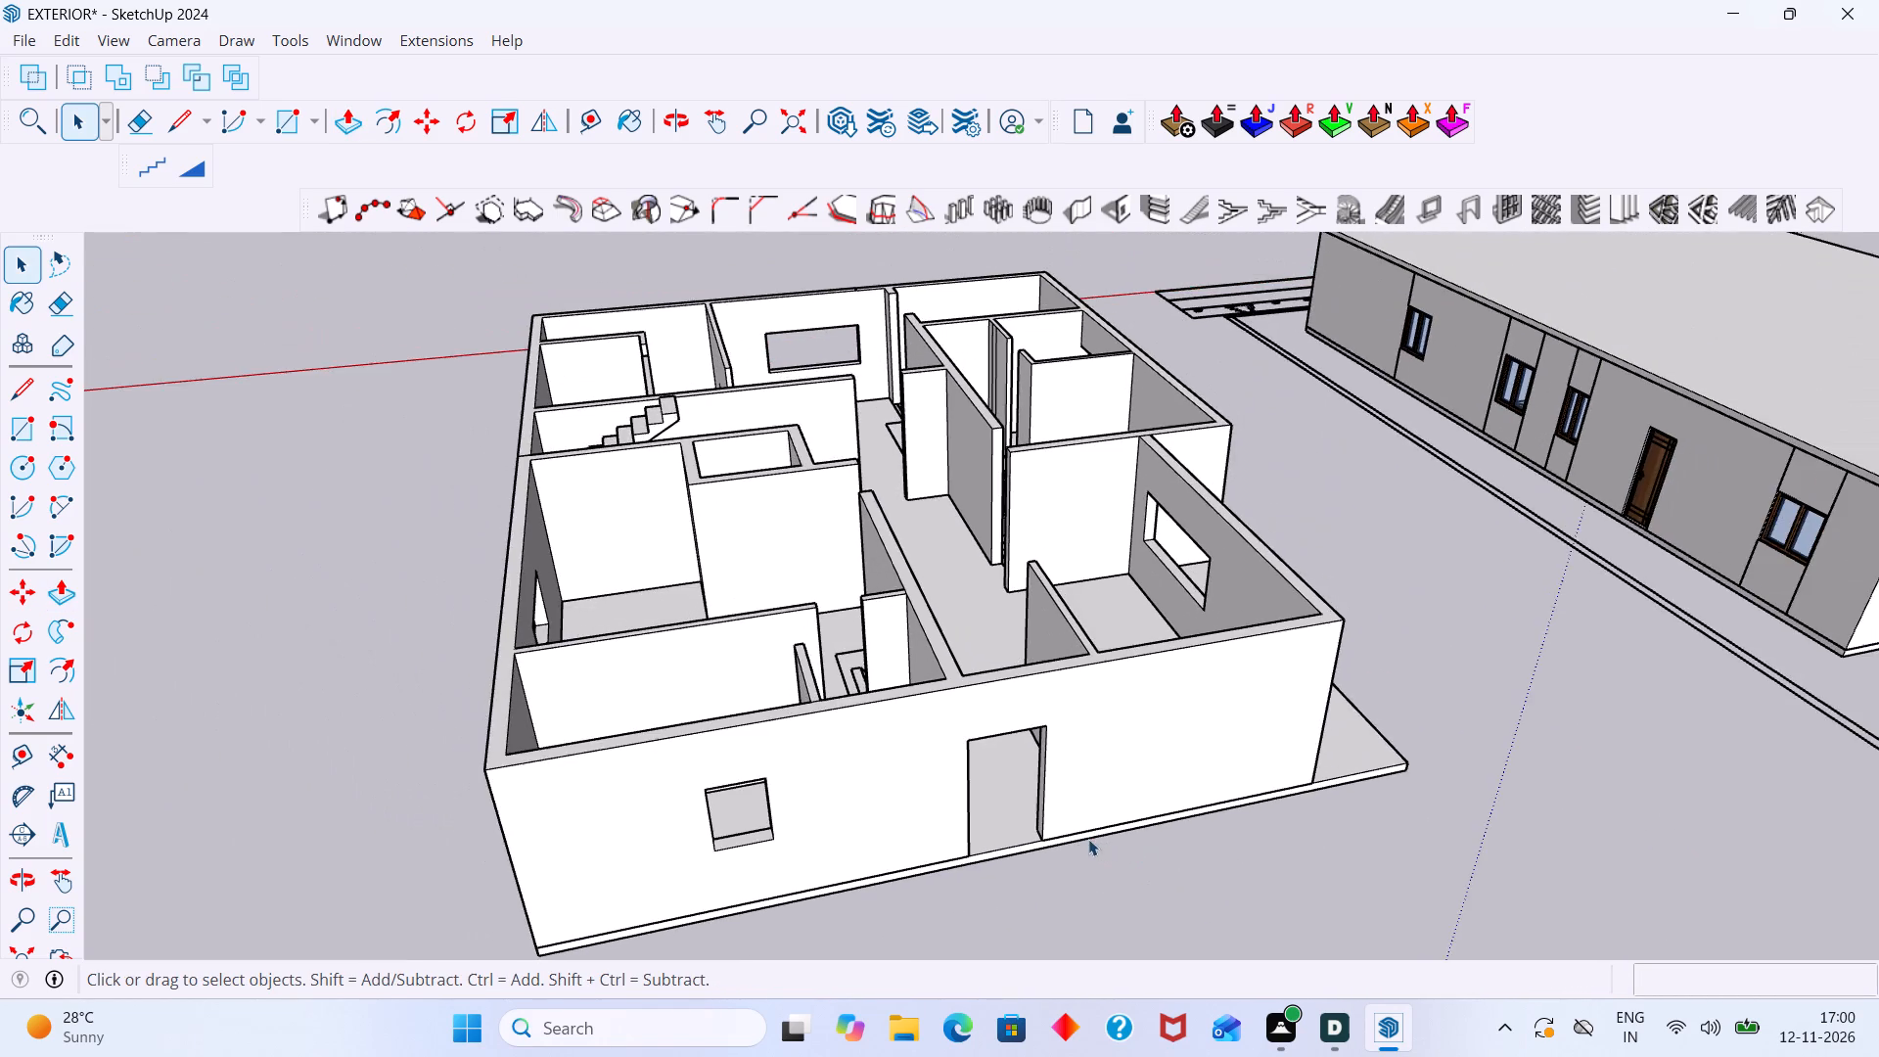
{"action": "scroll", "coordinate": [1088, 839], "scroll_direction": "down", "scroll_amount": 6}
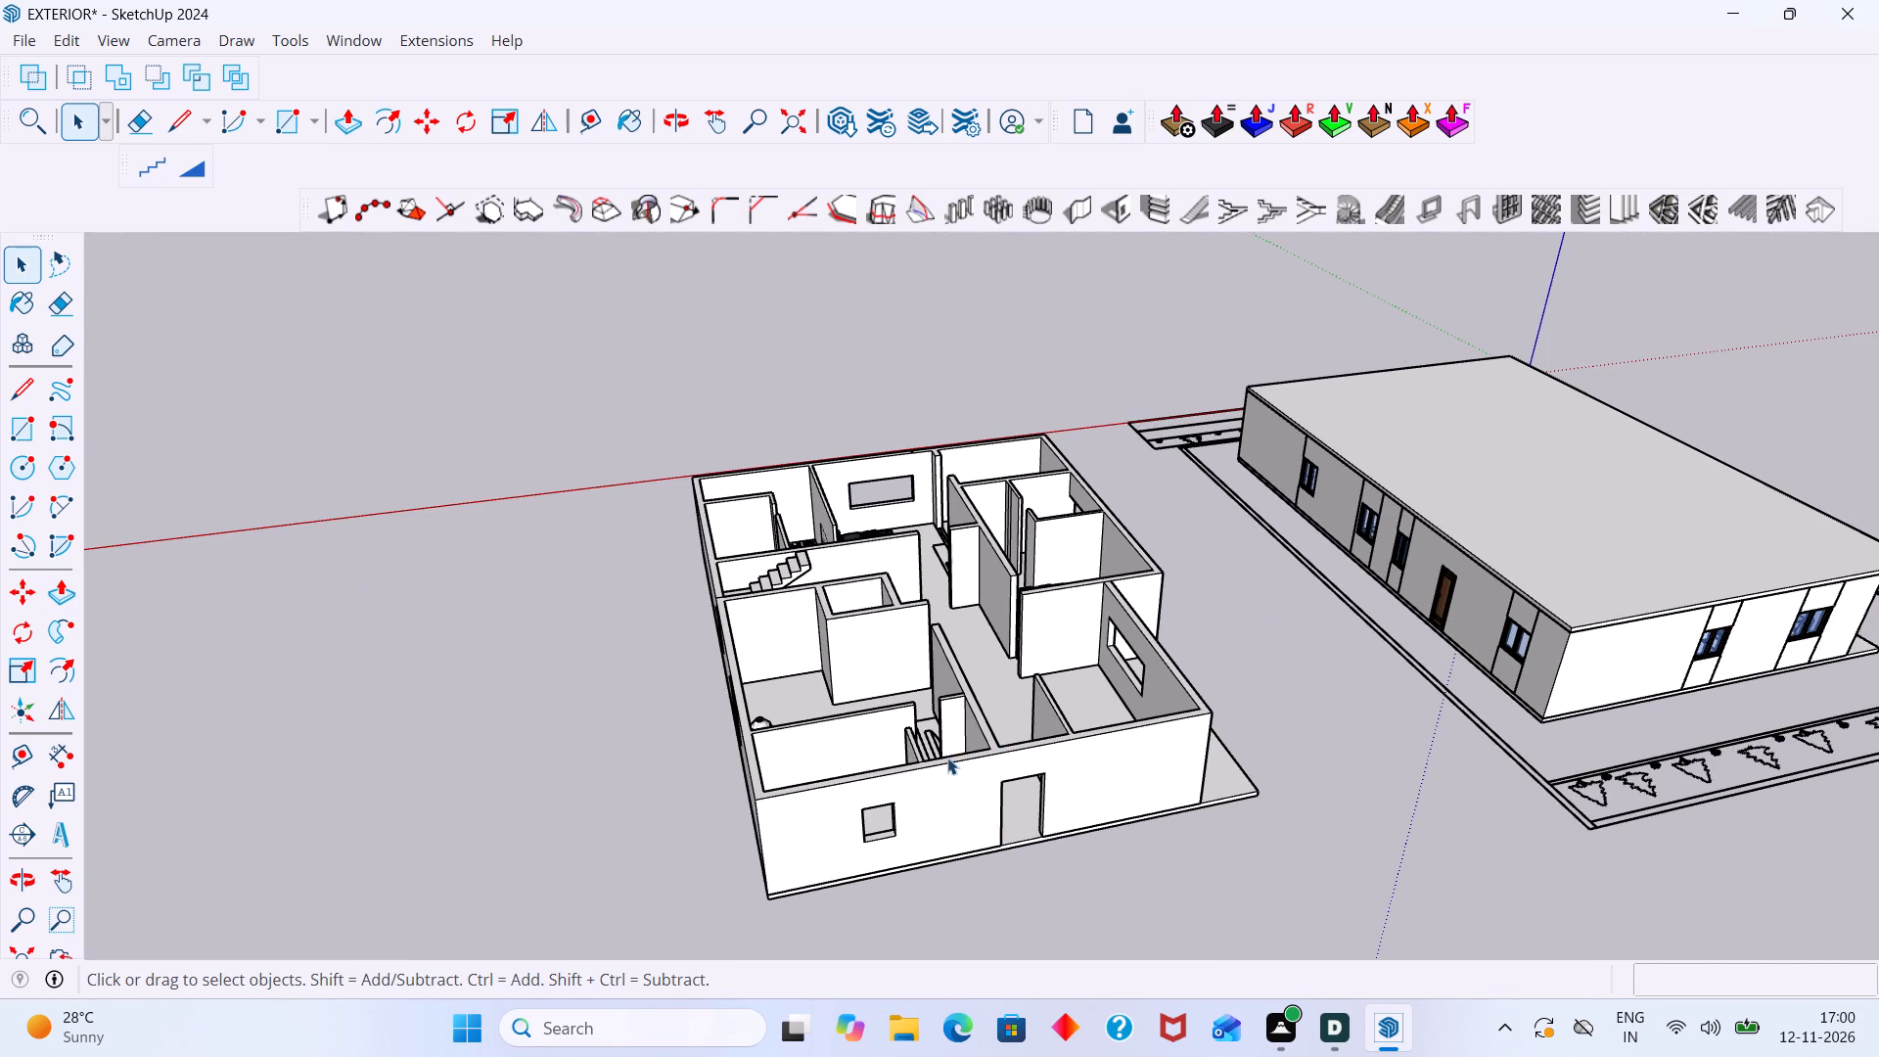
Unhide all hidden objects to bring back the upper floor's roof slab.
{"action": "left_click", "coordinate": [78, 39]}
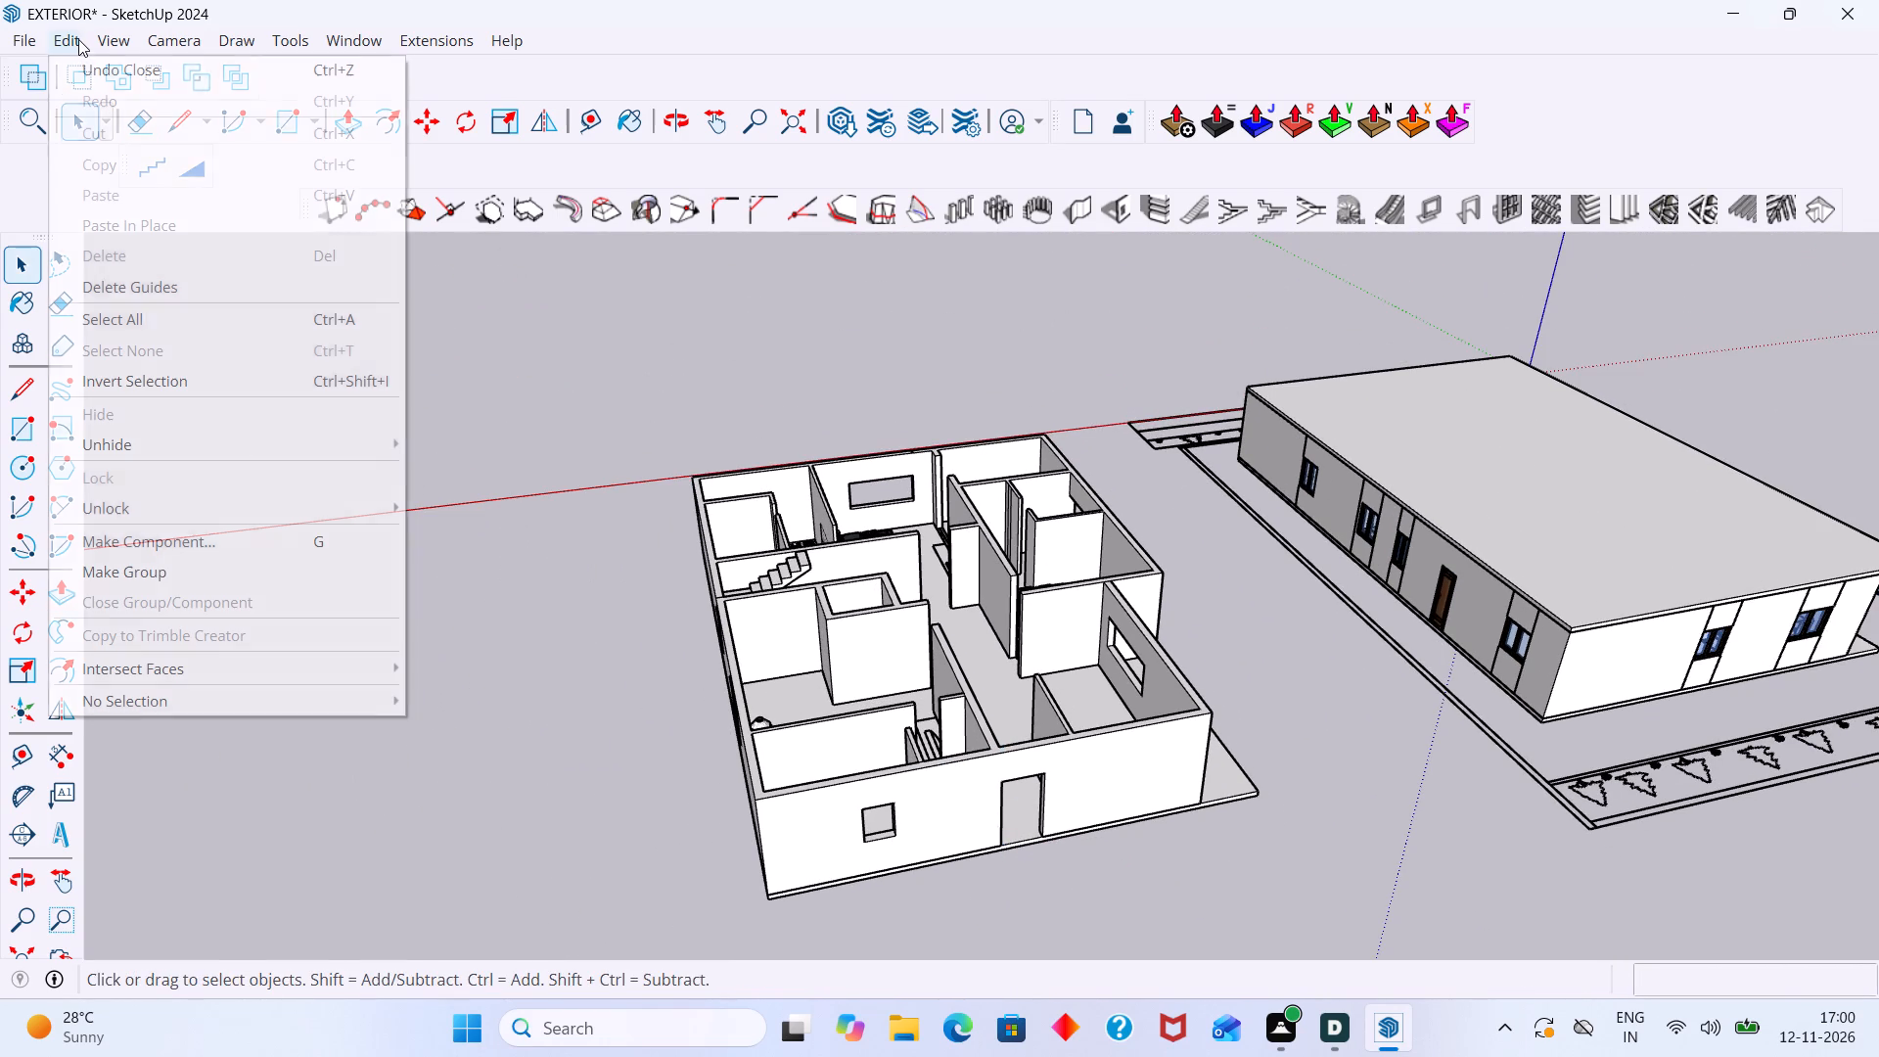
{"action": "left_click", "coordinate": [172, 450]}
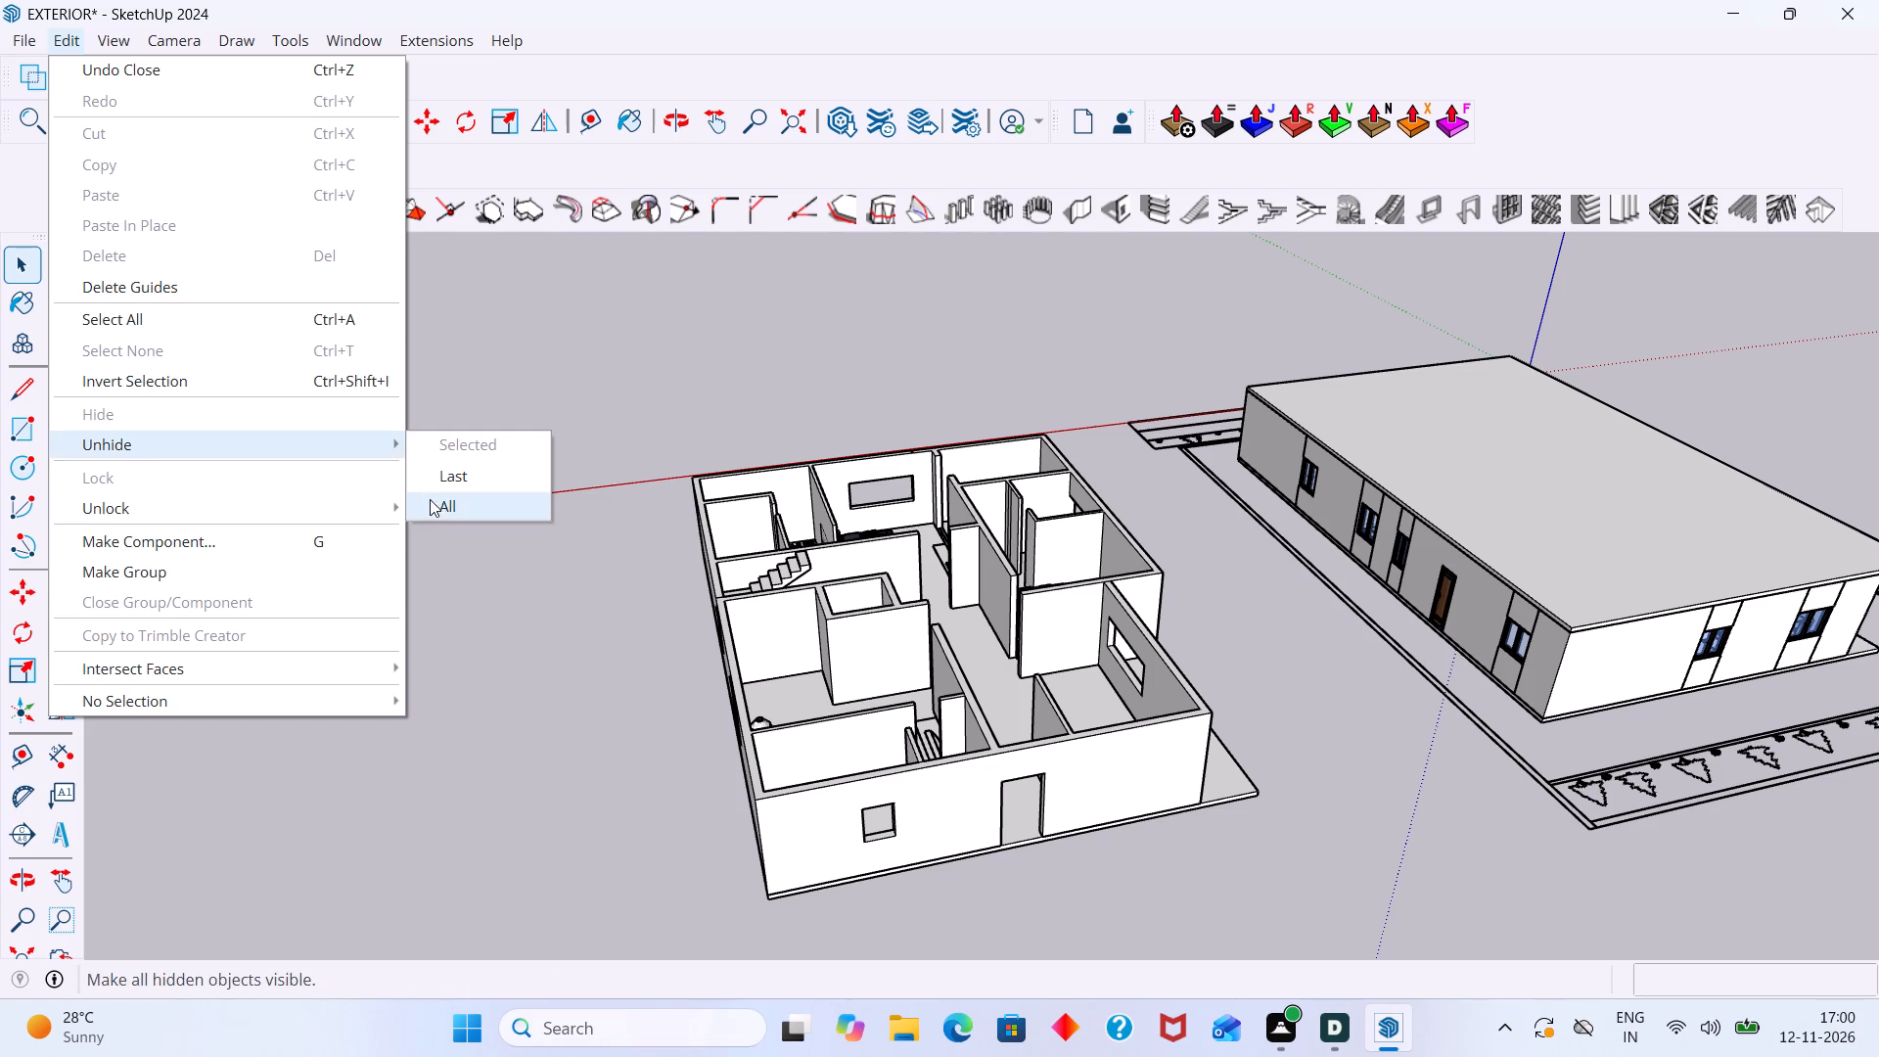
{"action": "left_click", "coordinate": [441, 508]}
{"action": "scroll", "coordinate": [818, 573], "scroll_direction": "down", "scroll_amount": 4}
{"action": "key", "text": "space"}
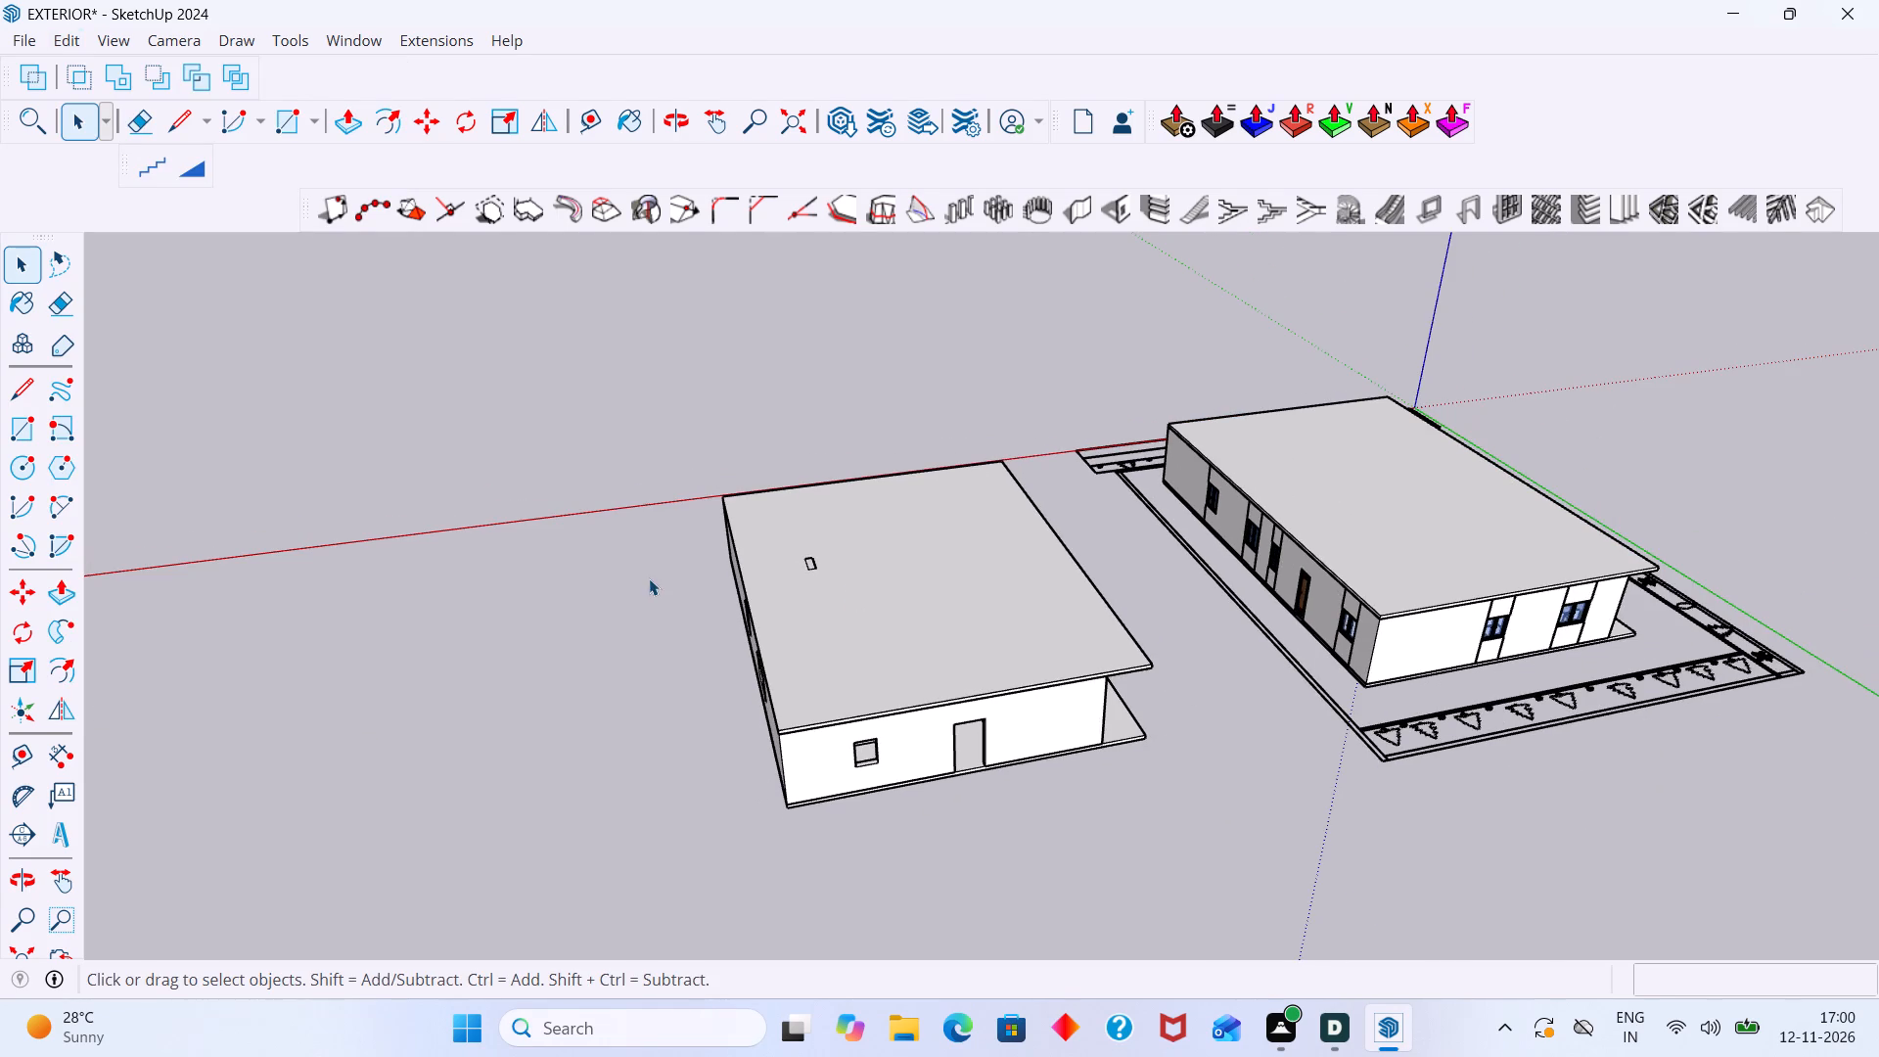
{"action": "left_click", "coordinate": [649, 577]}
Examine the upper floor's end-wall openings and recessed wall against the ground-floor building from several sides.
{"action": "scroll", "coordinate": [656, 597], "scroll_direction": "down", "scroll_amount": 2}
{"action": "middle_click_drag", "start_coordinate": [718, 696], "coordinate": [722, 596]}
{"action": "scroll", "coordinate": [773, 629], "scroll_direction": "up", "scroll_amount": 3}
{"action": "scroll", "coordinate": [859, 617], "scroll_direction": "up", "scroll_amount": 11}
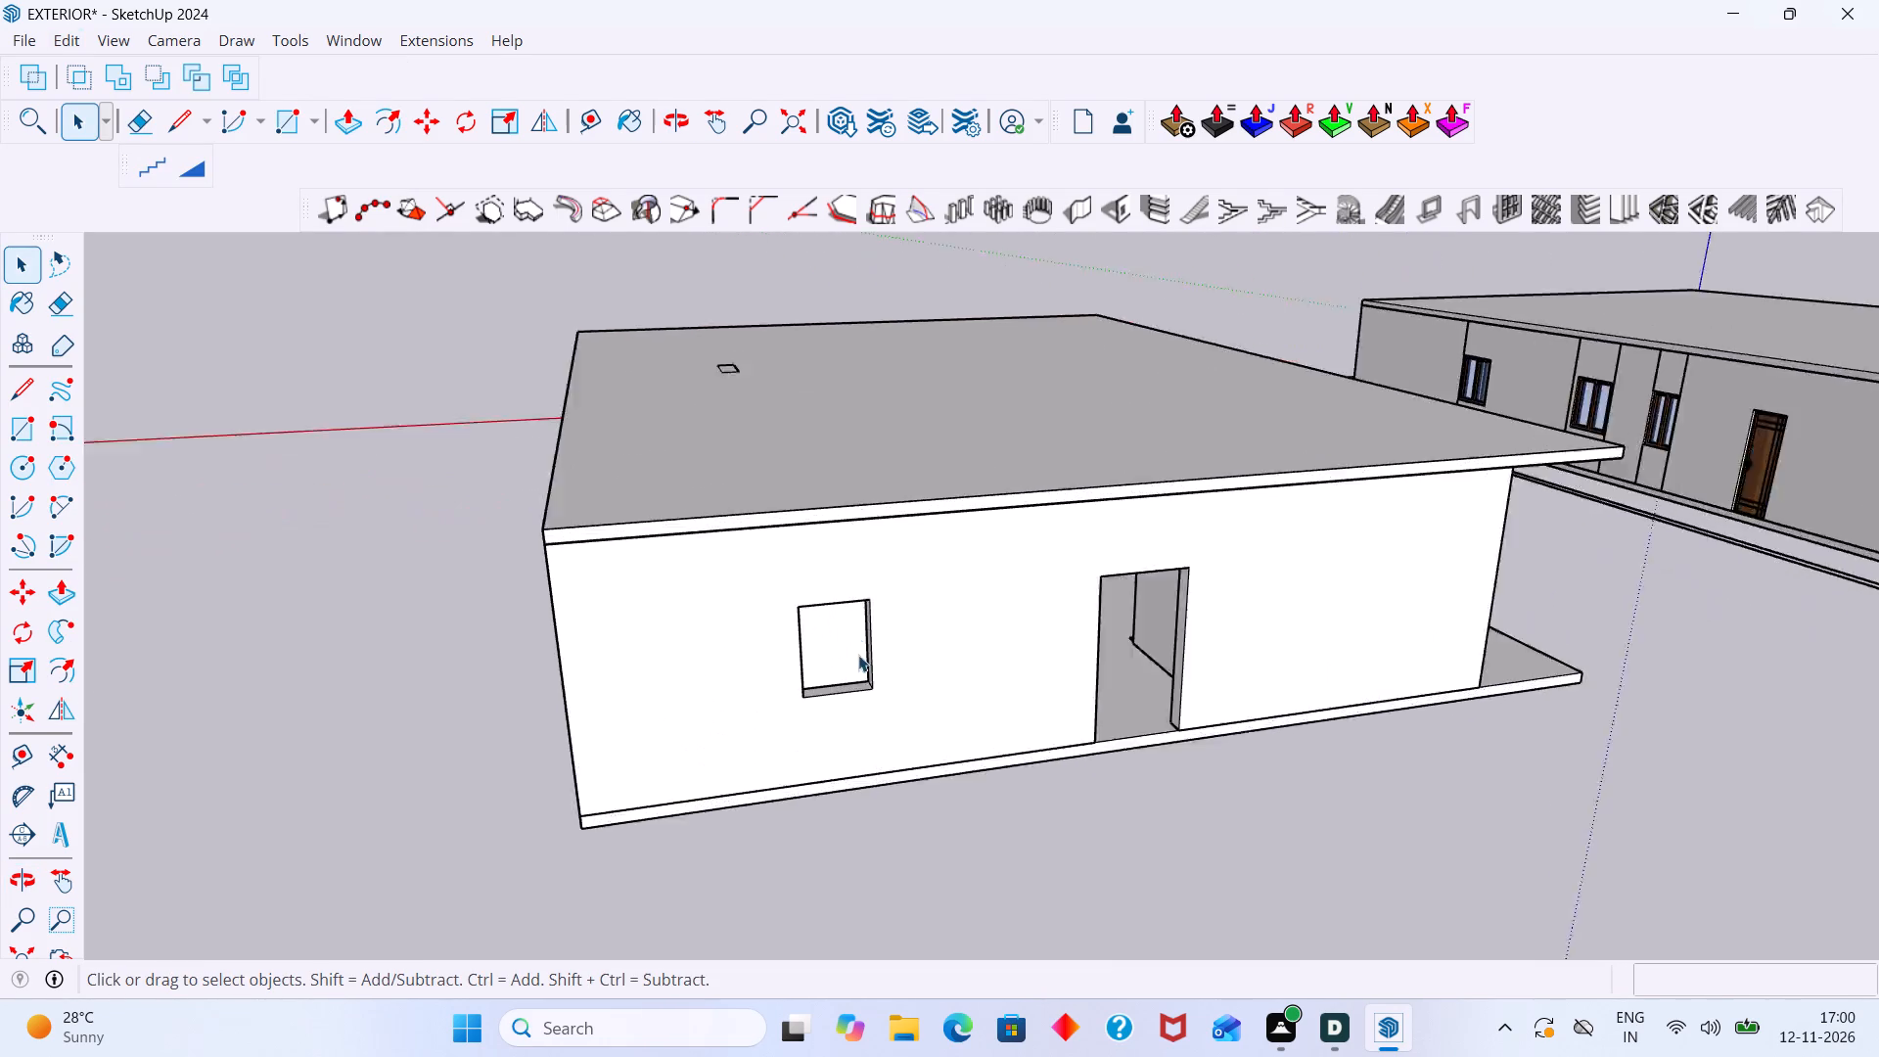
{"action": "scroll", "coordinate": [858, 655], "scroll_direction": "up", "scroll_amount": 6}
{"action": "middle_click_drag", "start_coordinate": [864, 668], "coordinate": [803, 646]}
{"action": "scroll", "coordinate": [824, 628], "scroll_direction": "down", "scroll_amount": 1}
{"action": "left_click", "coordinate": [847, 626]}
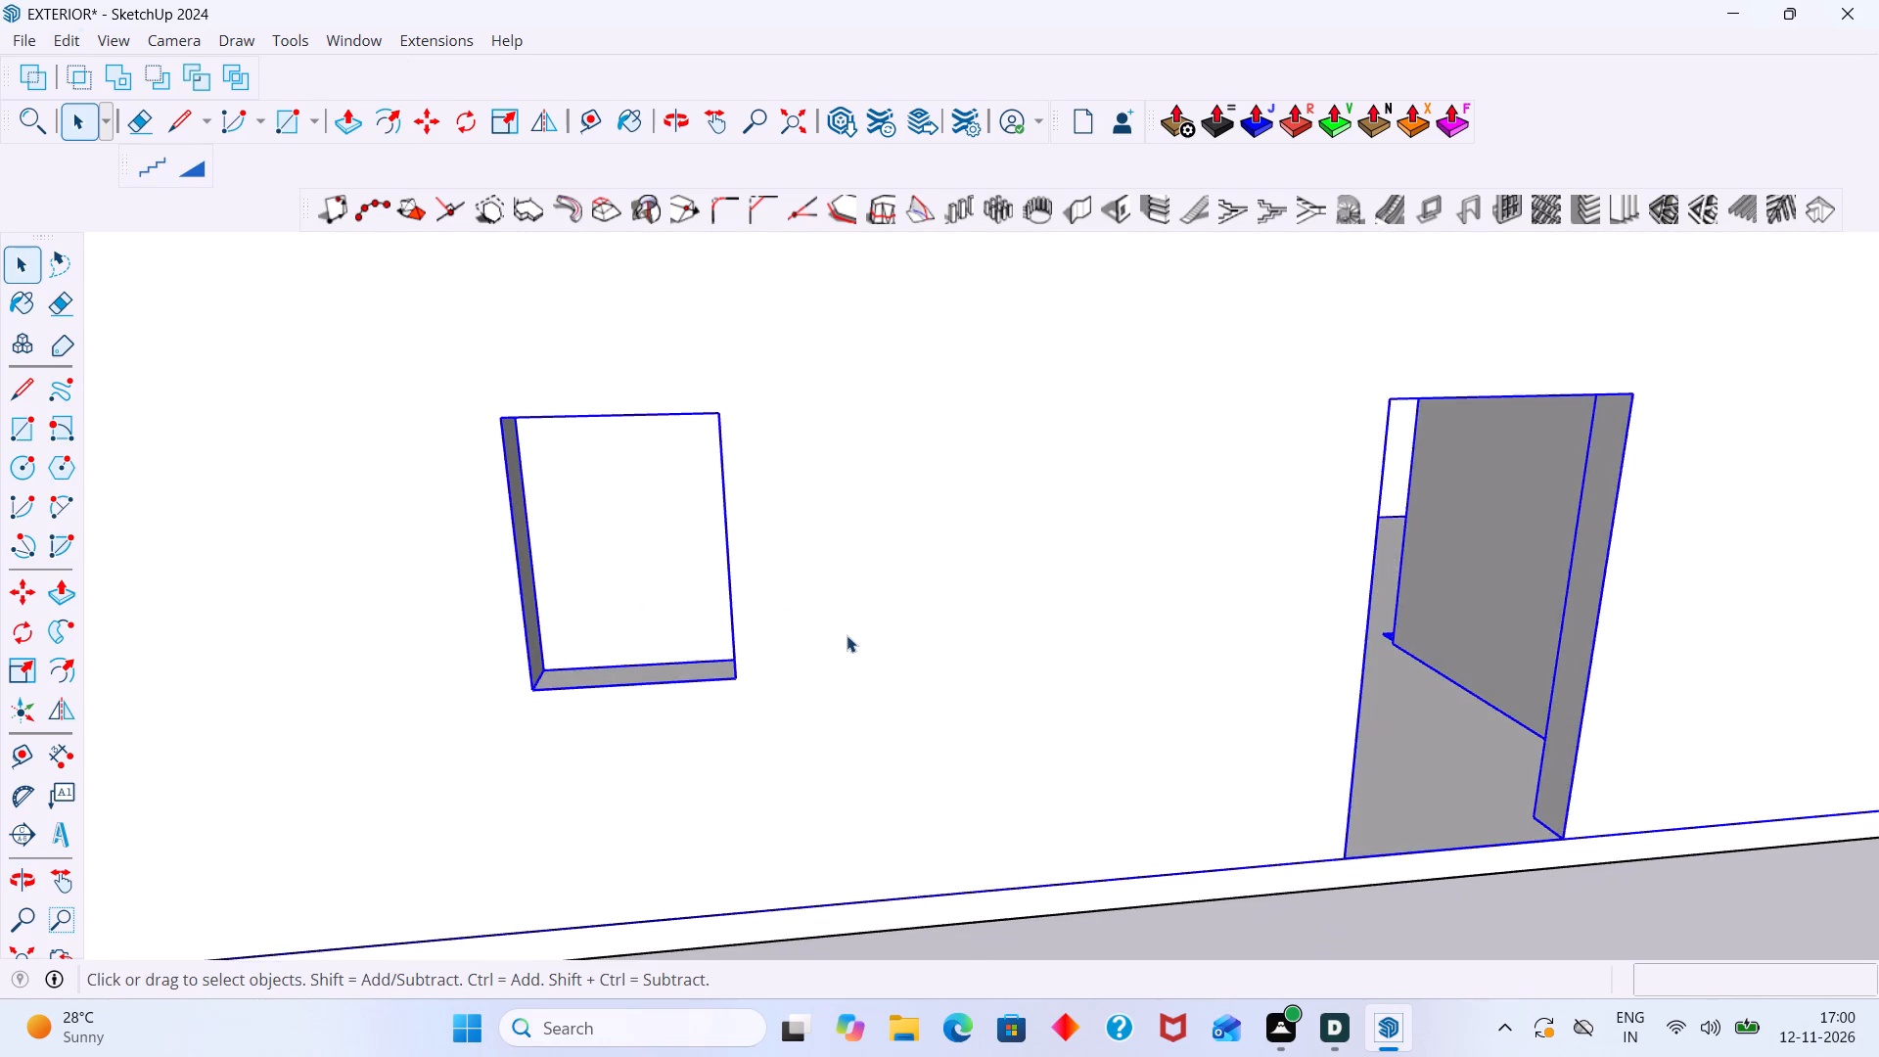
{"action": "scroll", "coordinate": [847, 635], "scroll_direction": "down", "scroll_amount": 20}
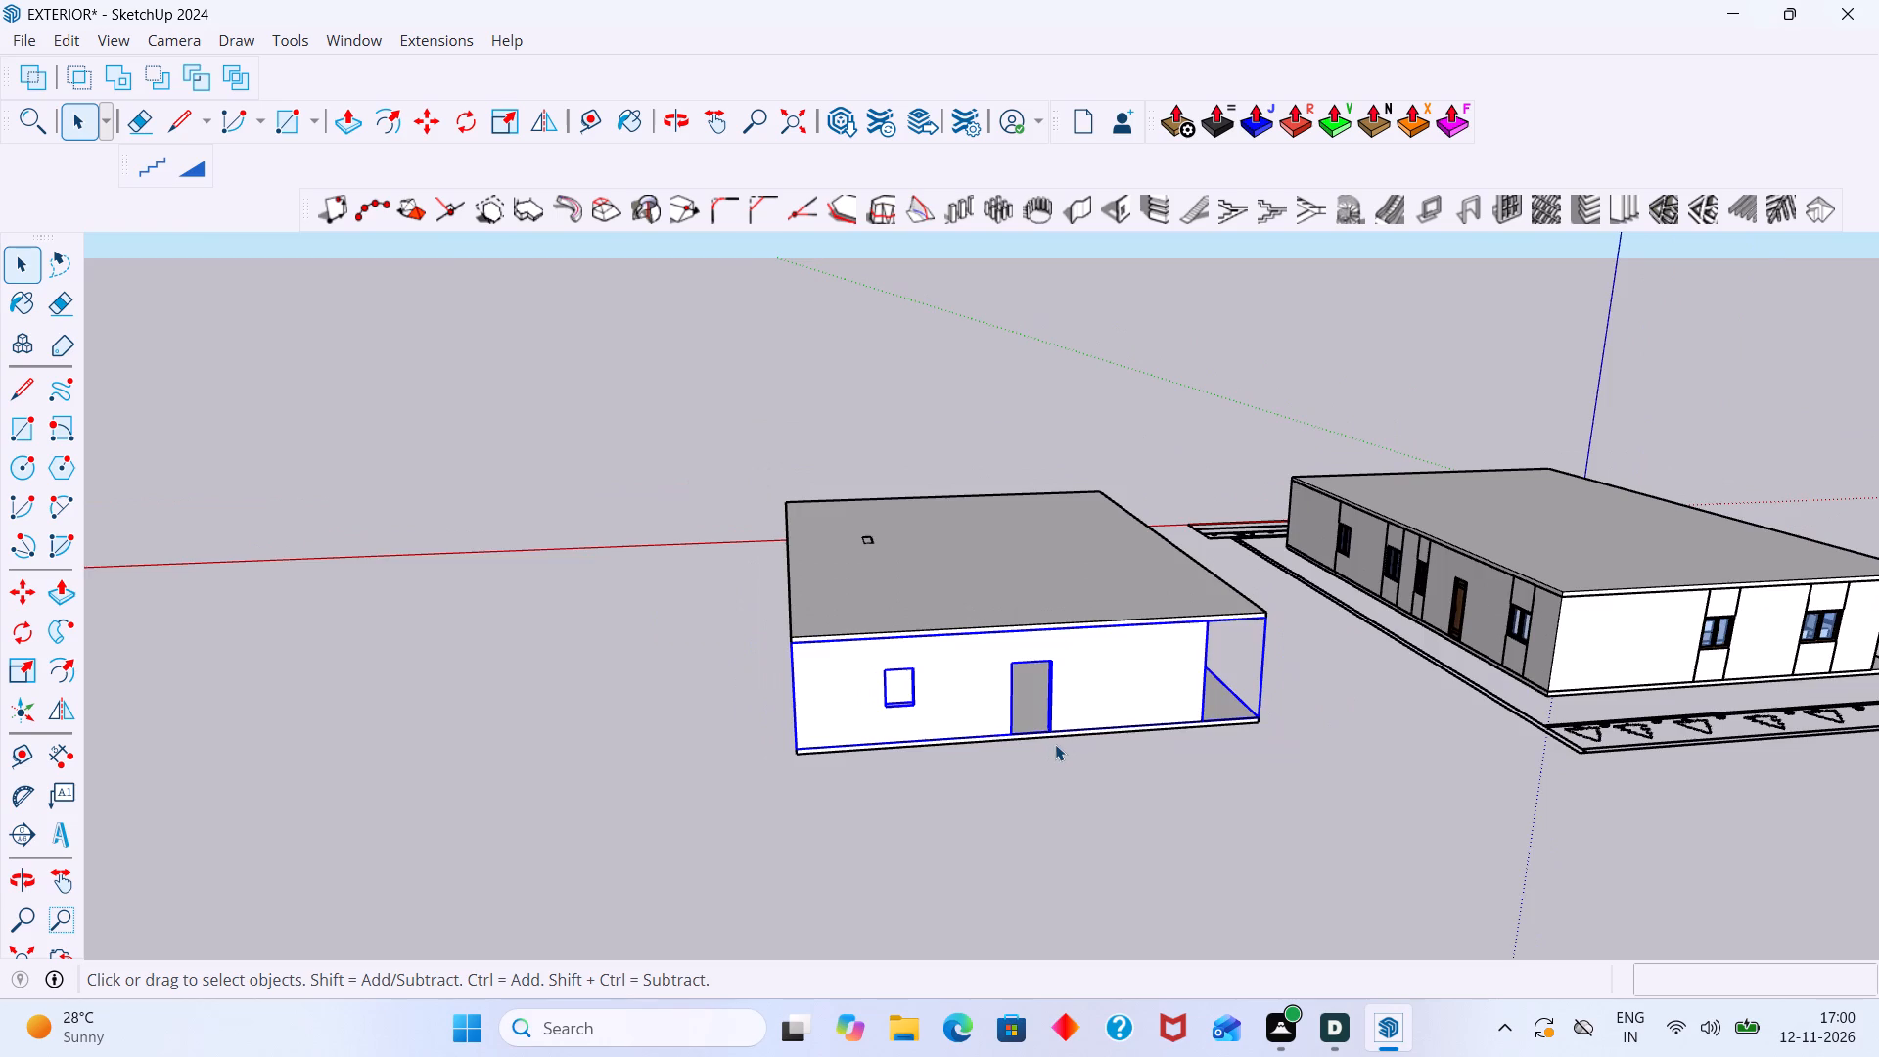
{"action": "scroll", "coordinate": [1056, 744], "scroll_direction": "down", "scroll_amount": 5}
{"action": "middle_click_drag", "start_coordinate": [1624, 649], "coordinate": [1003, 607]}
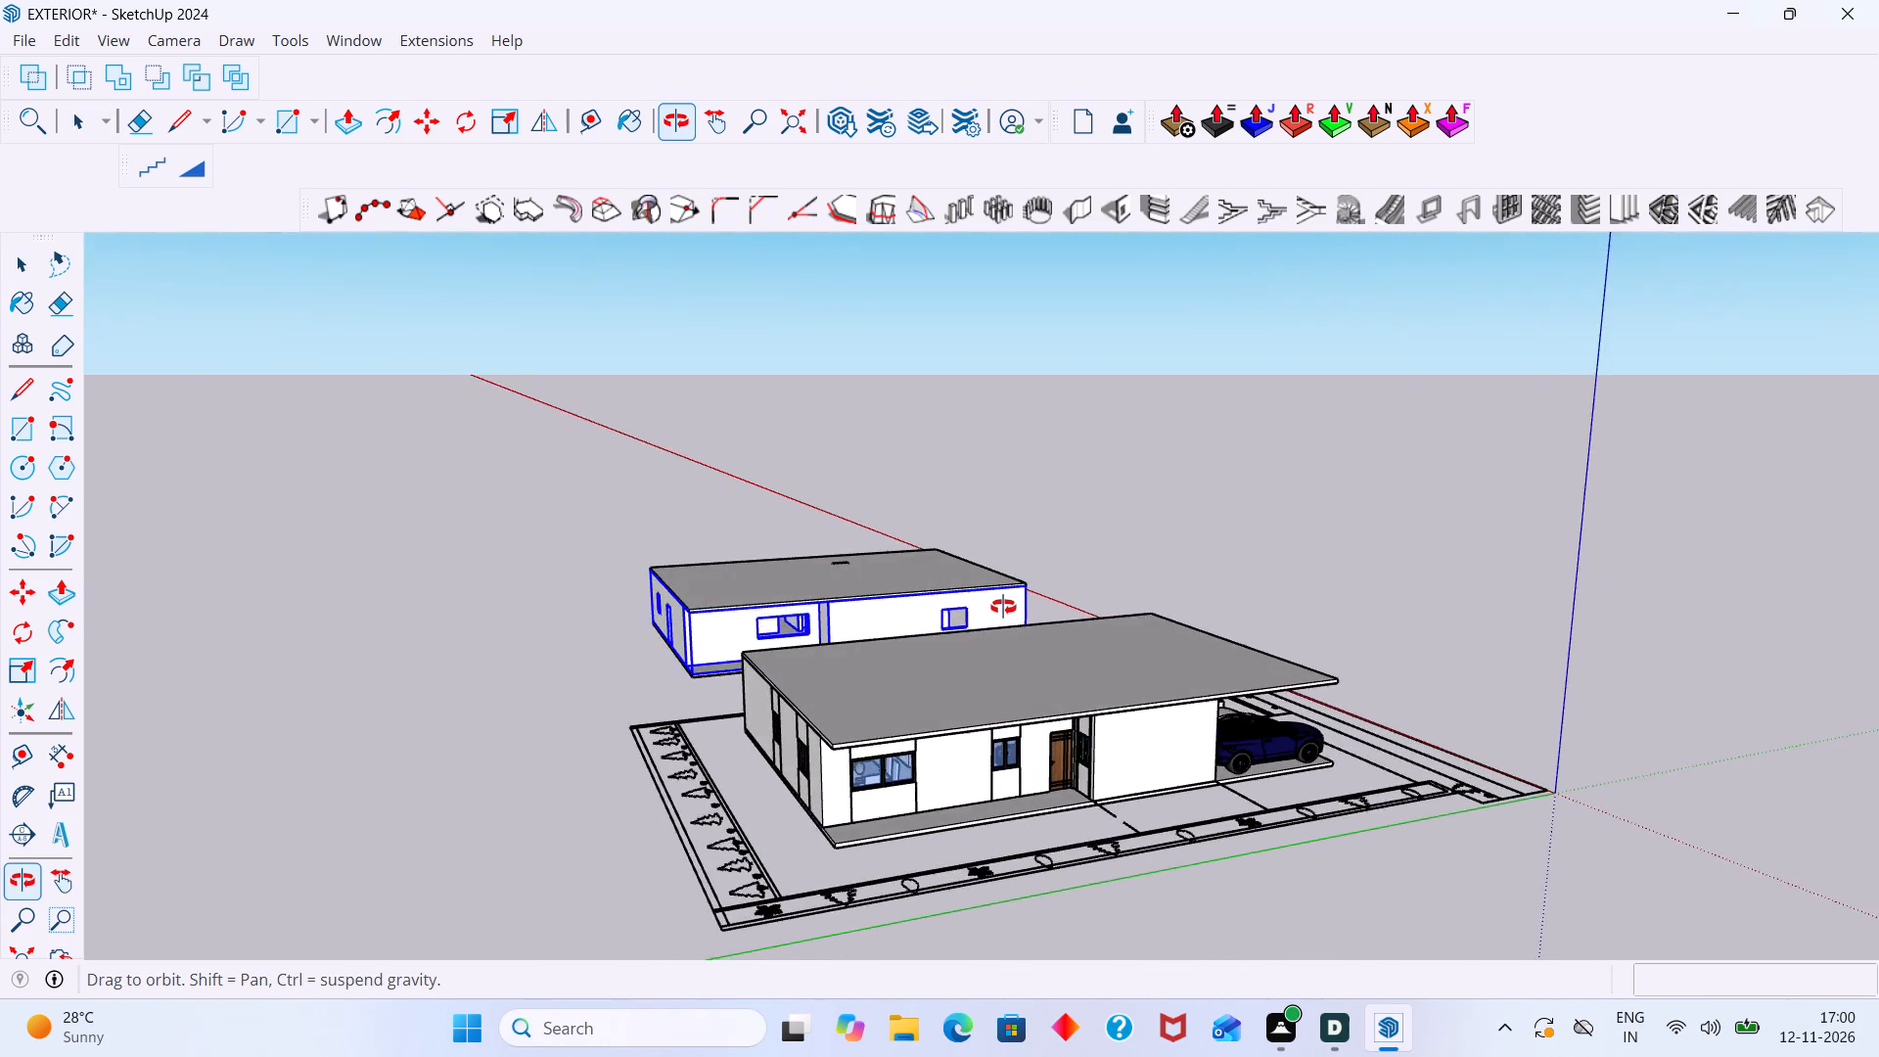
{"action": "middle_click_drag", "start_coordinate": [1003, 607], "coordinate": [982, 647]}
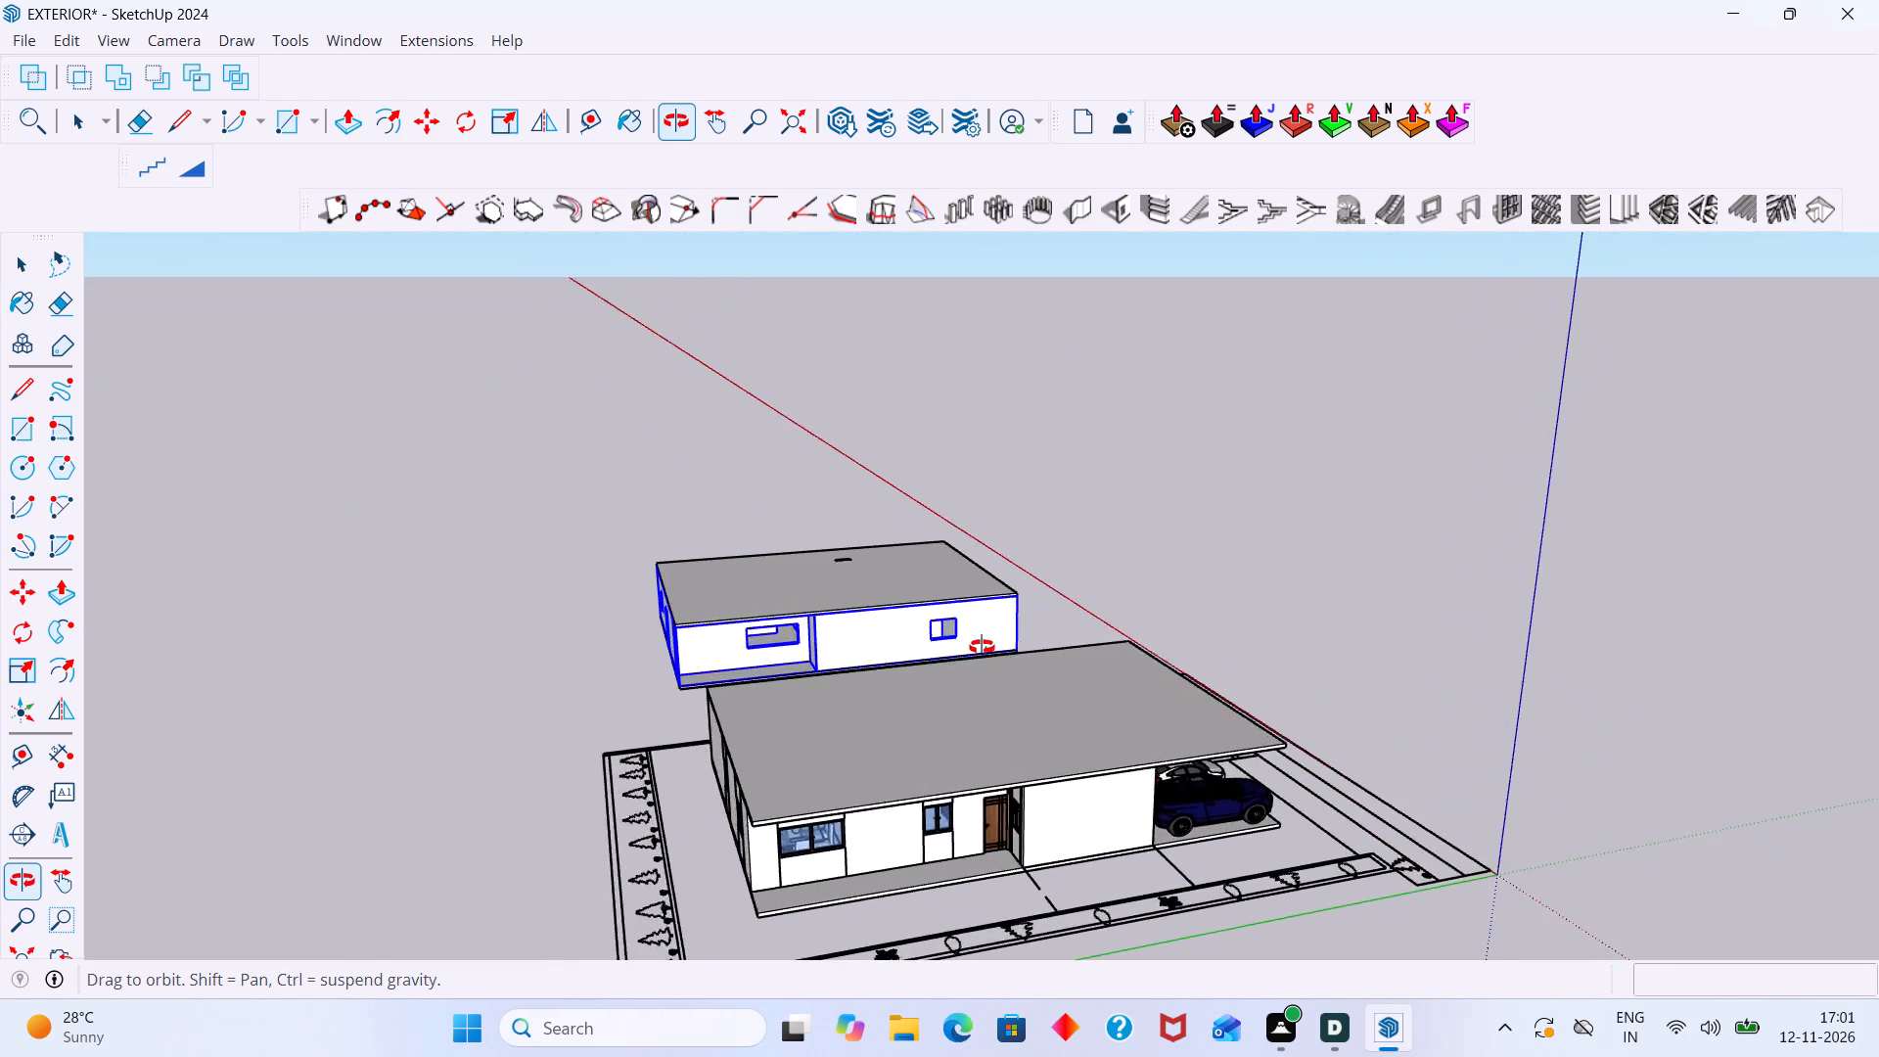
{"action": "middle_click_drag", "start_coordinate": [982, 647], "coordinate": [1266, 645]}
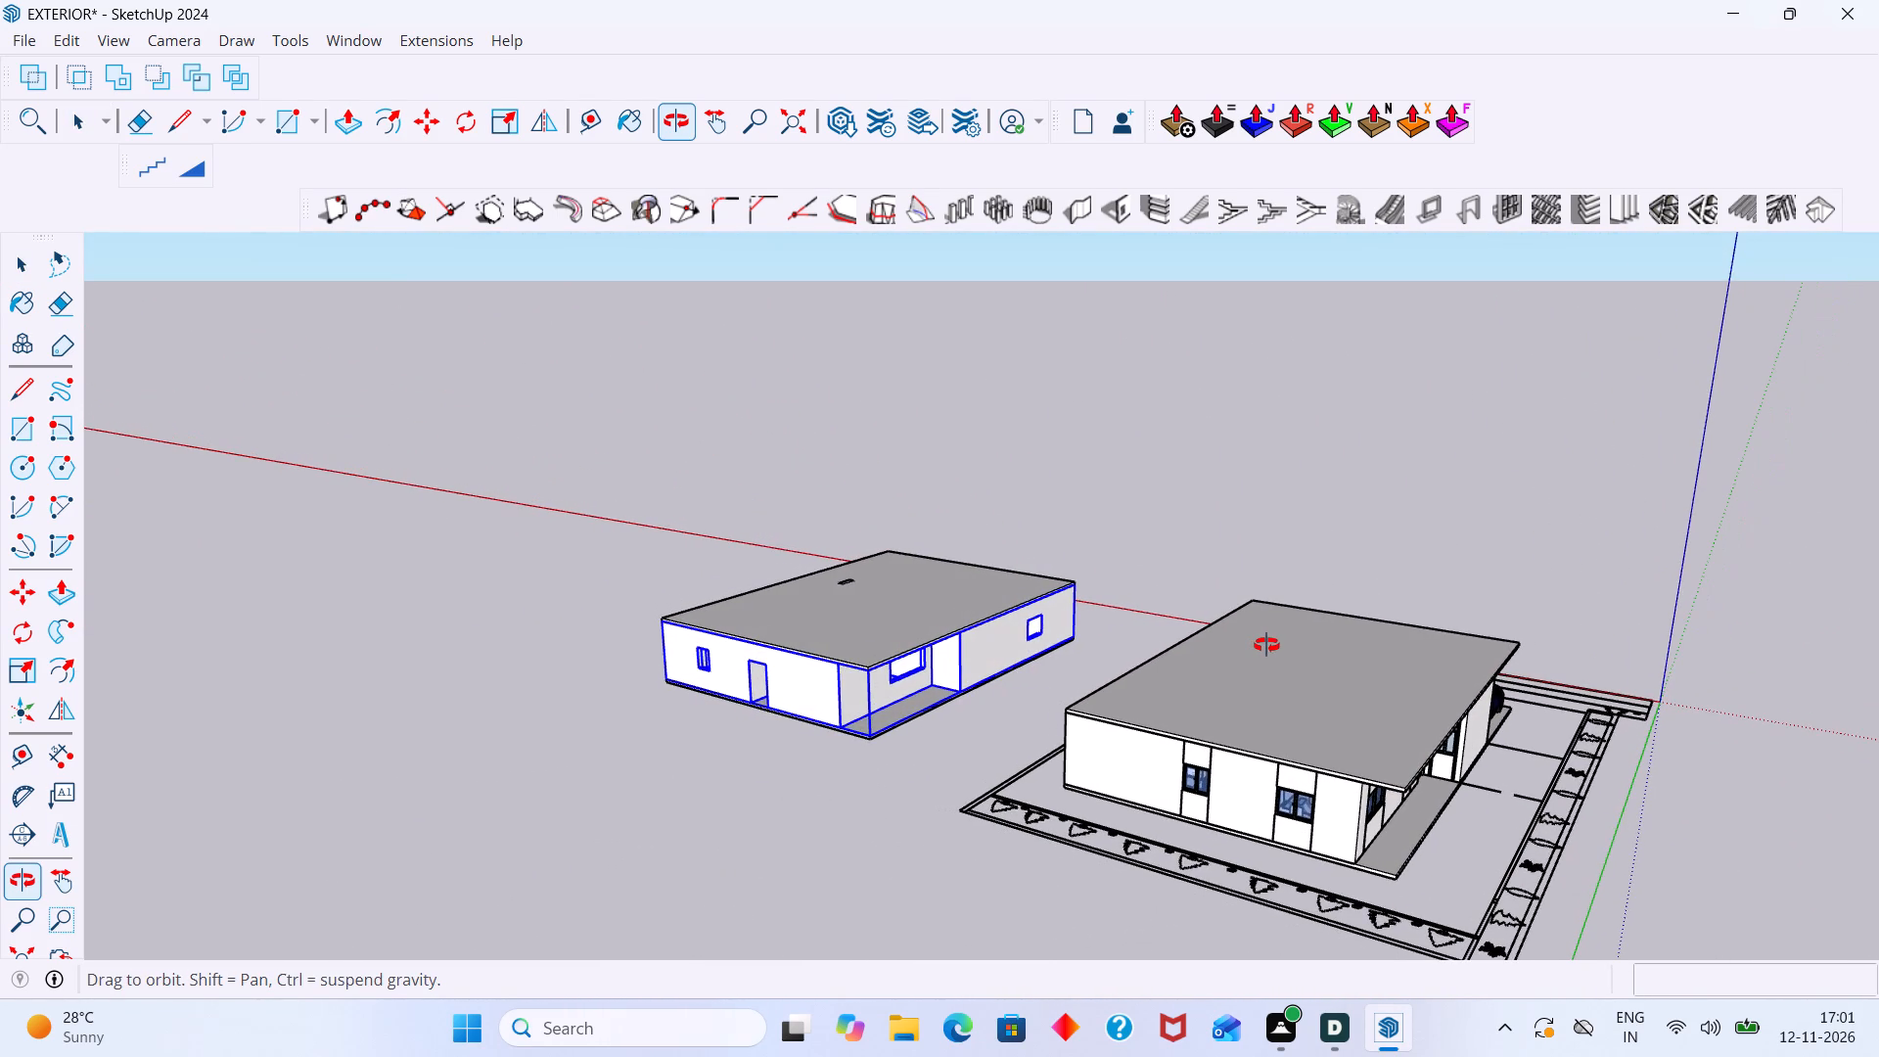
{"action": "middle_click_drag", "start_coordinate": [1266, 645], "coordinate": [1258, 646]}
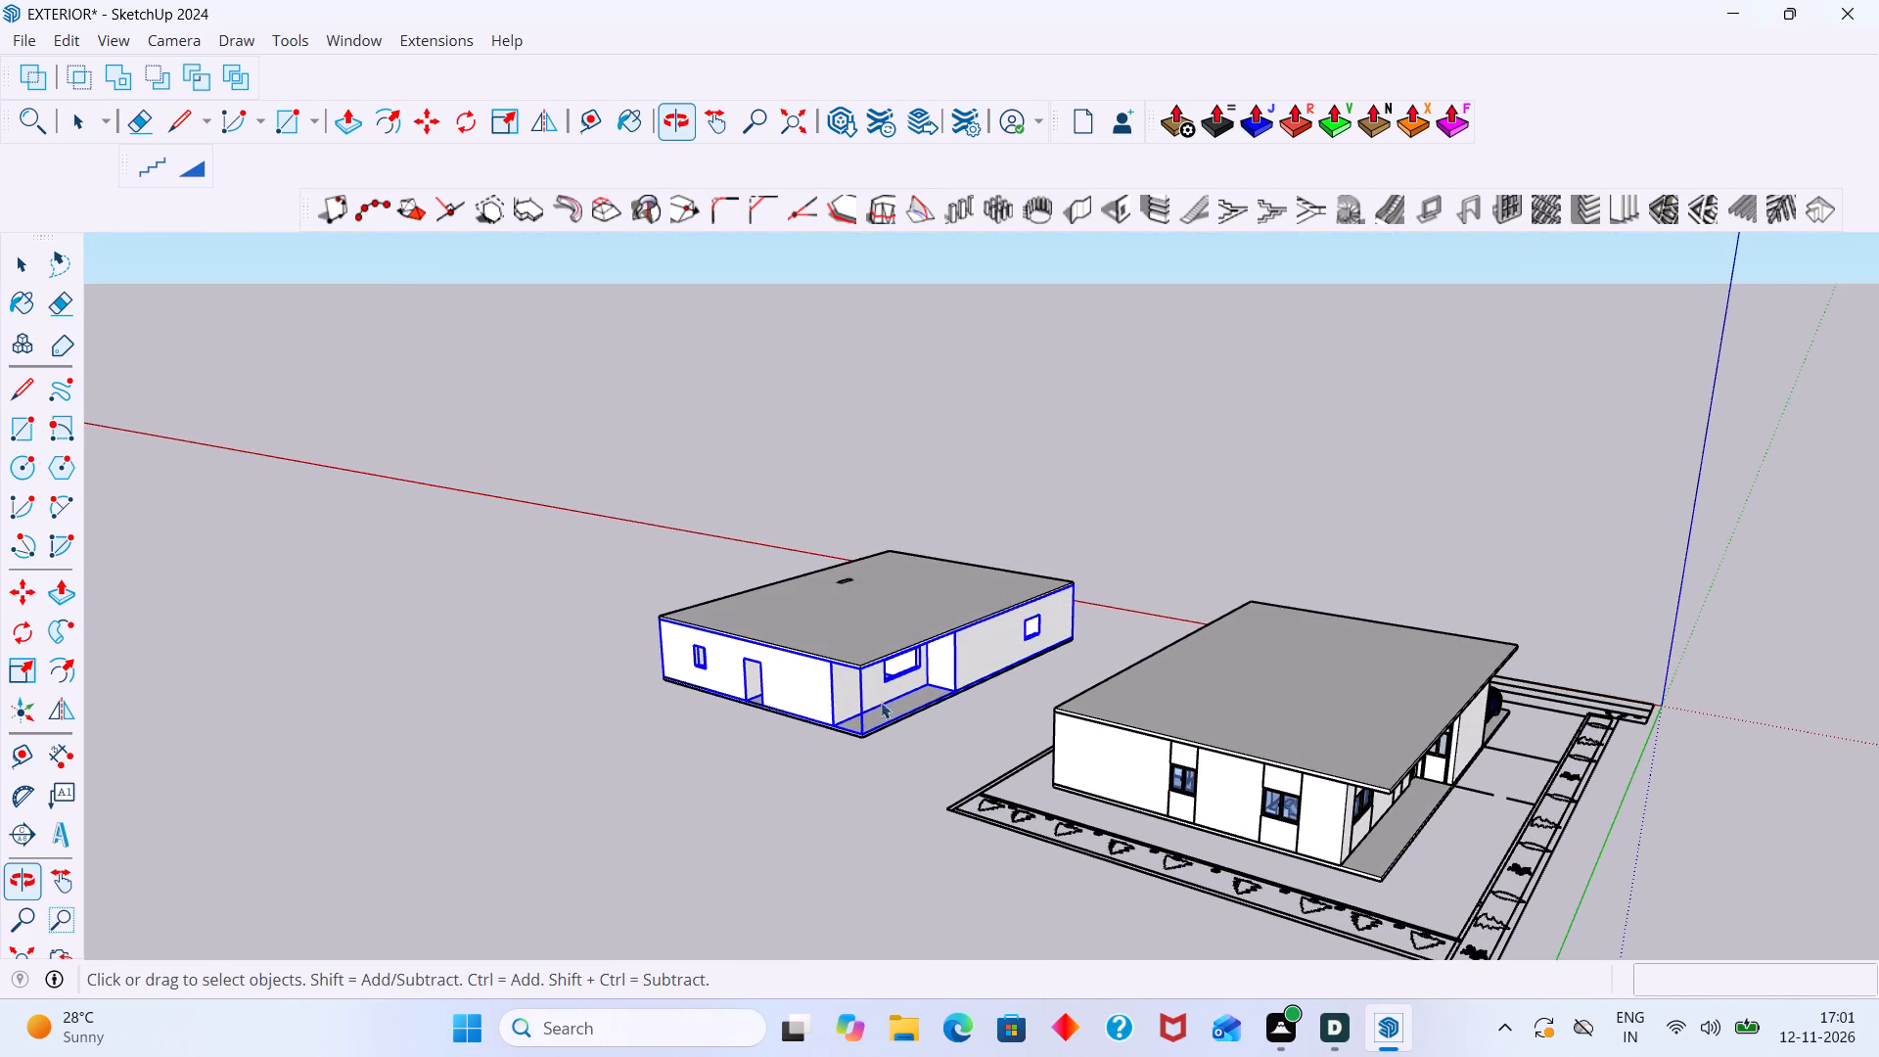
Undo the unhiding, the 3' lowering of the end-wall window's sill and the earlier hiding of the roof slab.
{"action": "key", "text": "ctrl+z"}
{"action": "key", "text": "ctrl+z"}
{"action": "key", "text": "ctrl+z"}
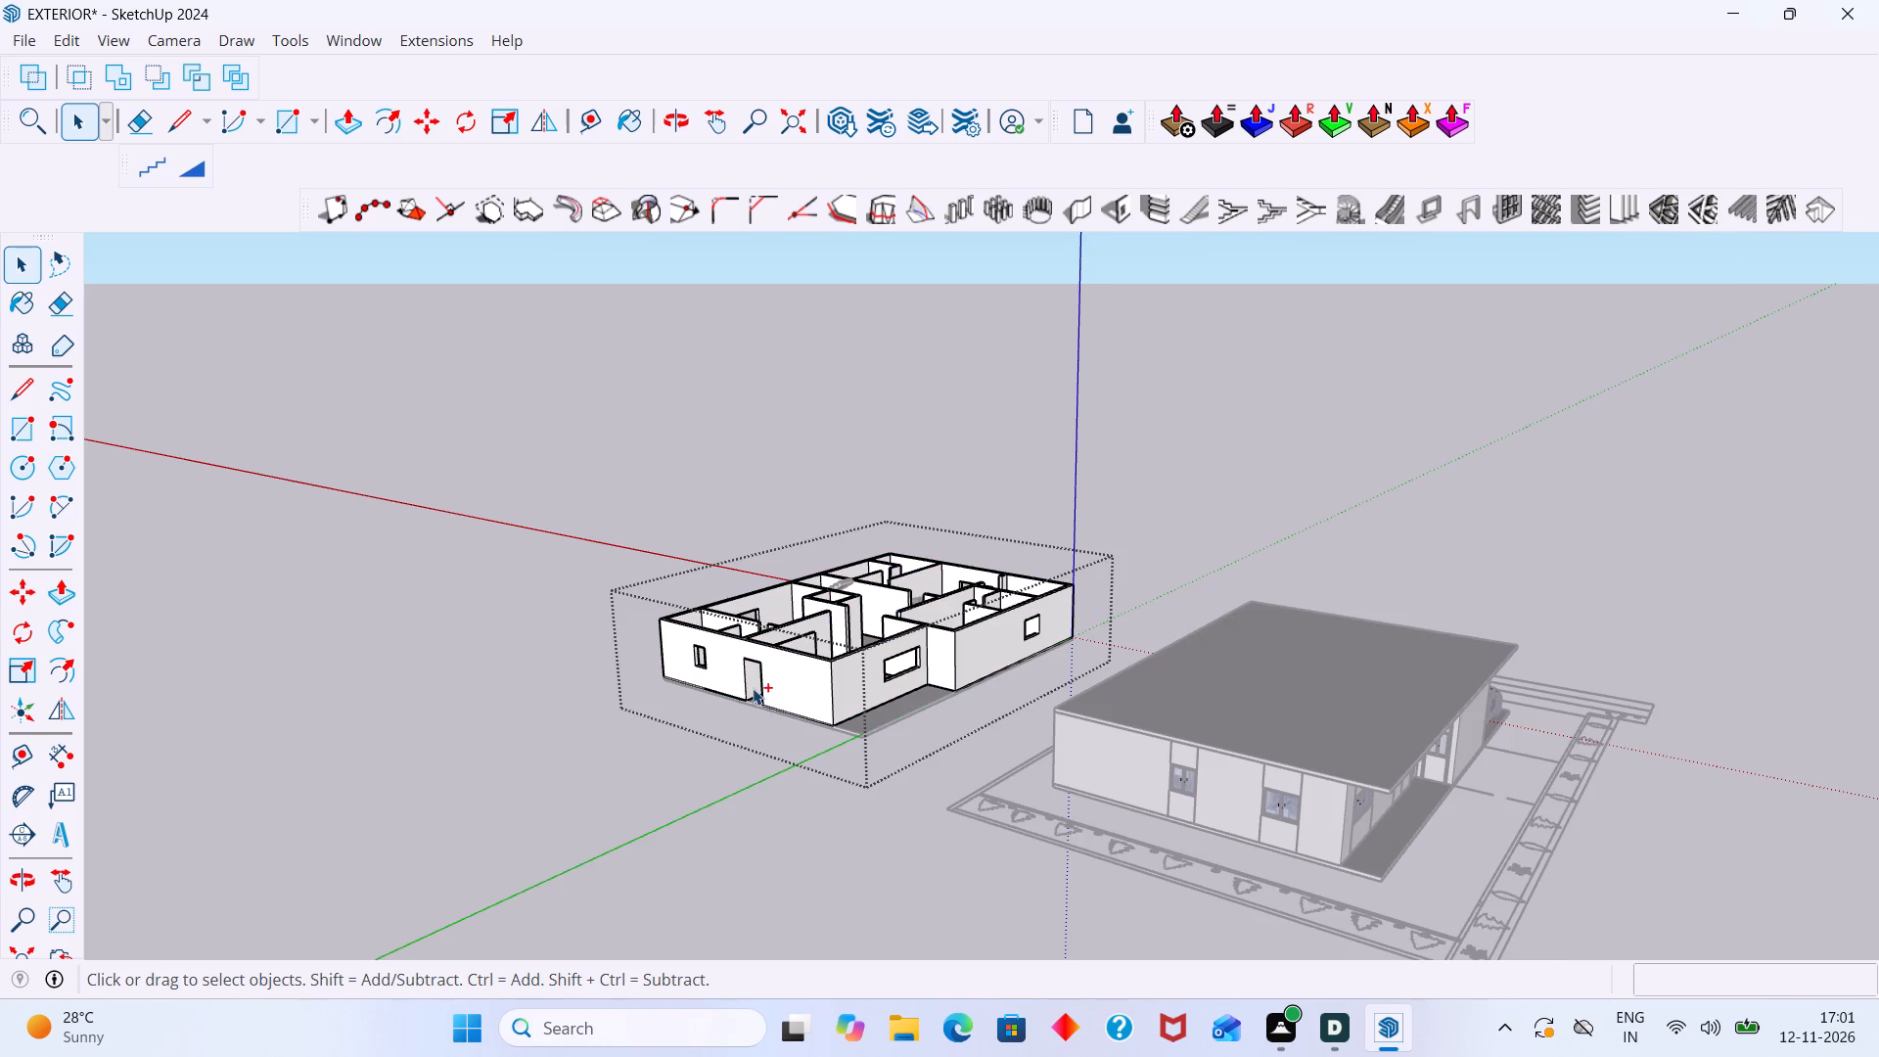
{"action": "key", "text": "ctrl+z"}
{"action": "key", "text": "ctrl+z"}
Narrow the wide window in the recessed wall by pushing its far jamb about 5' 8" toward the projecting return wall.
{"action": "middle_click_drag", "start_coordinate": [880, 675], "coordinate": [685, 640]}
{"action": "scroll", "coordinate": [926, 656], "scroll_direction": "up", "scroll_amount": 4}
{"action": "middle_click_drag", "start_coordinate": [902, 659], "coordinate": [888, 676]}
{"action": "scroll", "coordinate": [883, 669], "scroll_direction": "up", "scroll_amount": 5}
{"action": "middle_click_drag", "start_coordinate": [939, 672], "coordinate": [976, 679]}
{"action": "scroll", "coordinate": [973, 678], "scroll_direction": "down", "scroll_amount": 7}
{"action": "scroll", "coordinate": [939, 691], "scroll_direction": "up", "scroll_amount": 10}
{"action": "middle_click_drag", "start_coordinate": [993, 650], "coordinate": [962, 681]}
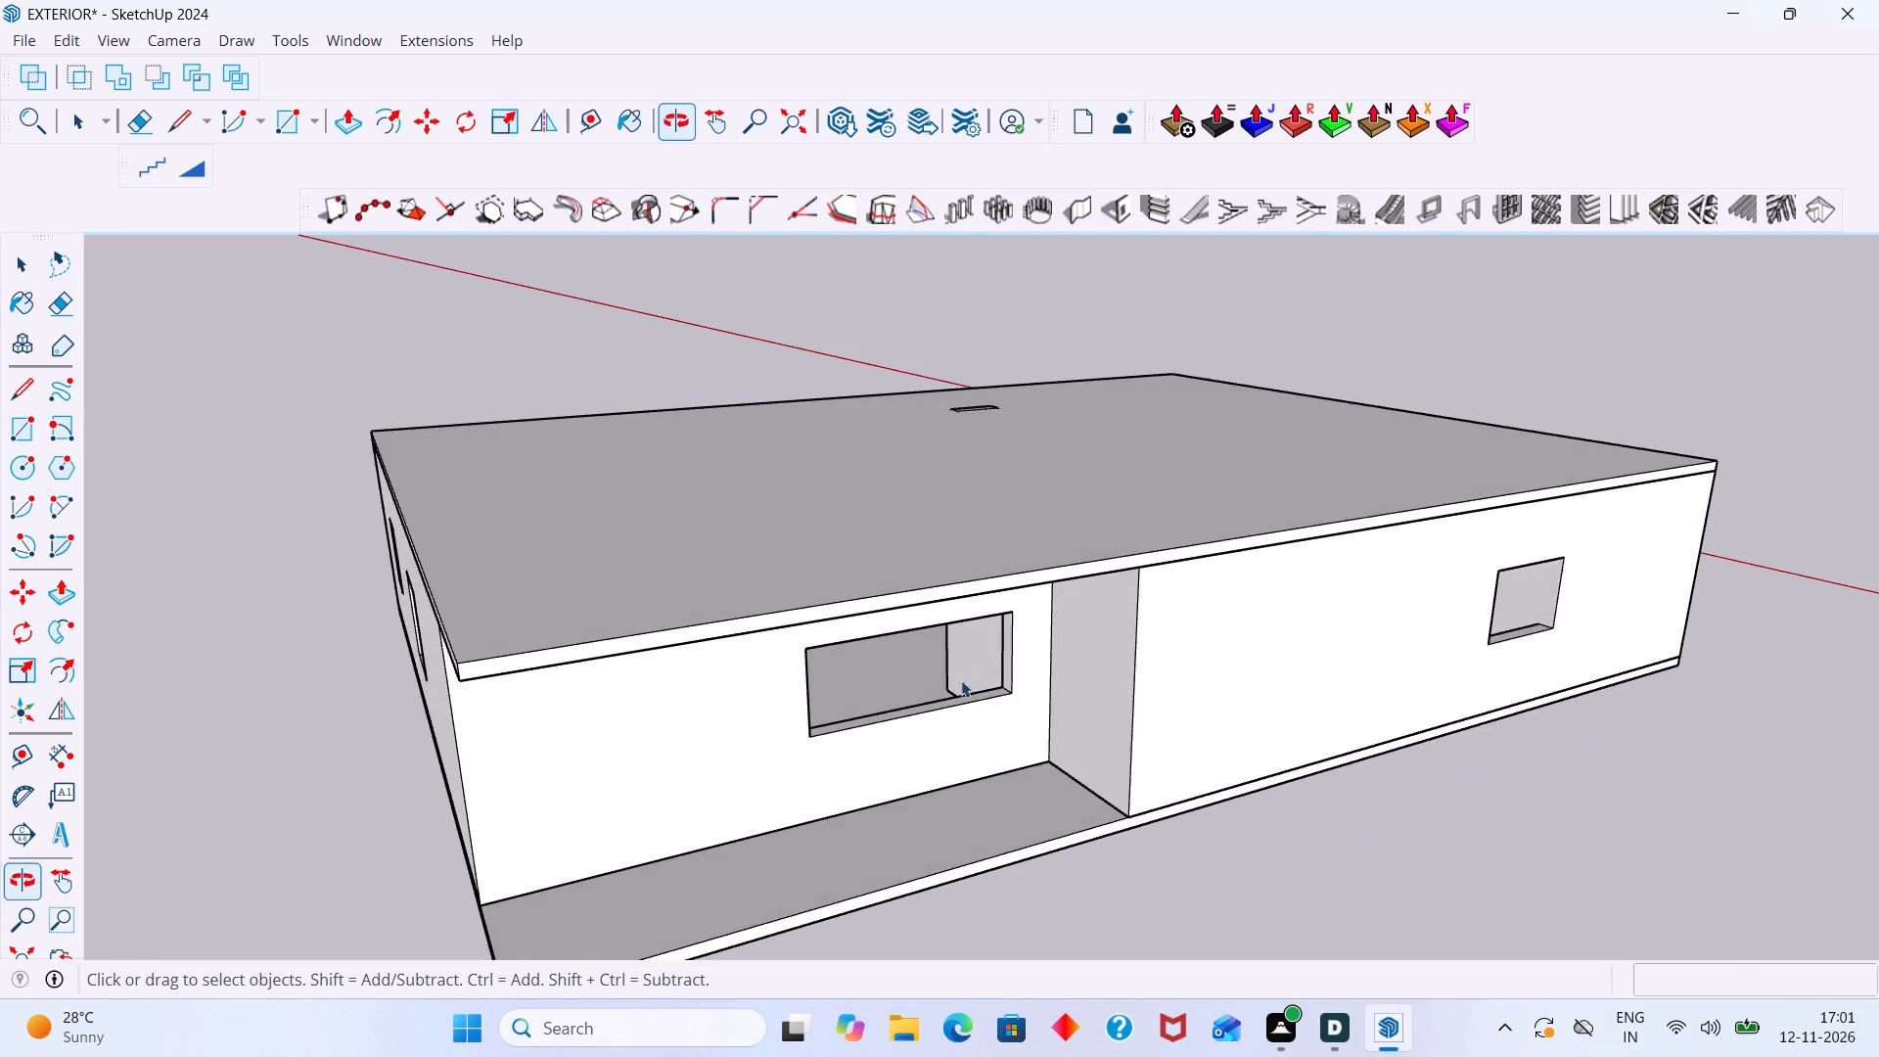
{"action": "scroll", "coordinate": [973, 675], "scroll_direction": "up", "scroll_amount": 6}
{"action": "middle_click_drag", "start_coordinate": [1000, 681], "coordinate": [1012, 643]}
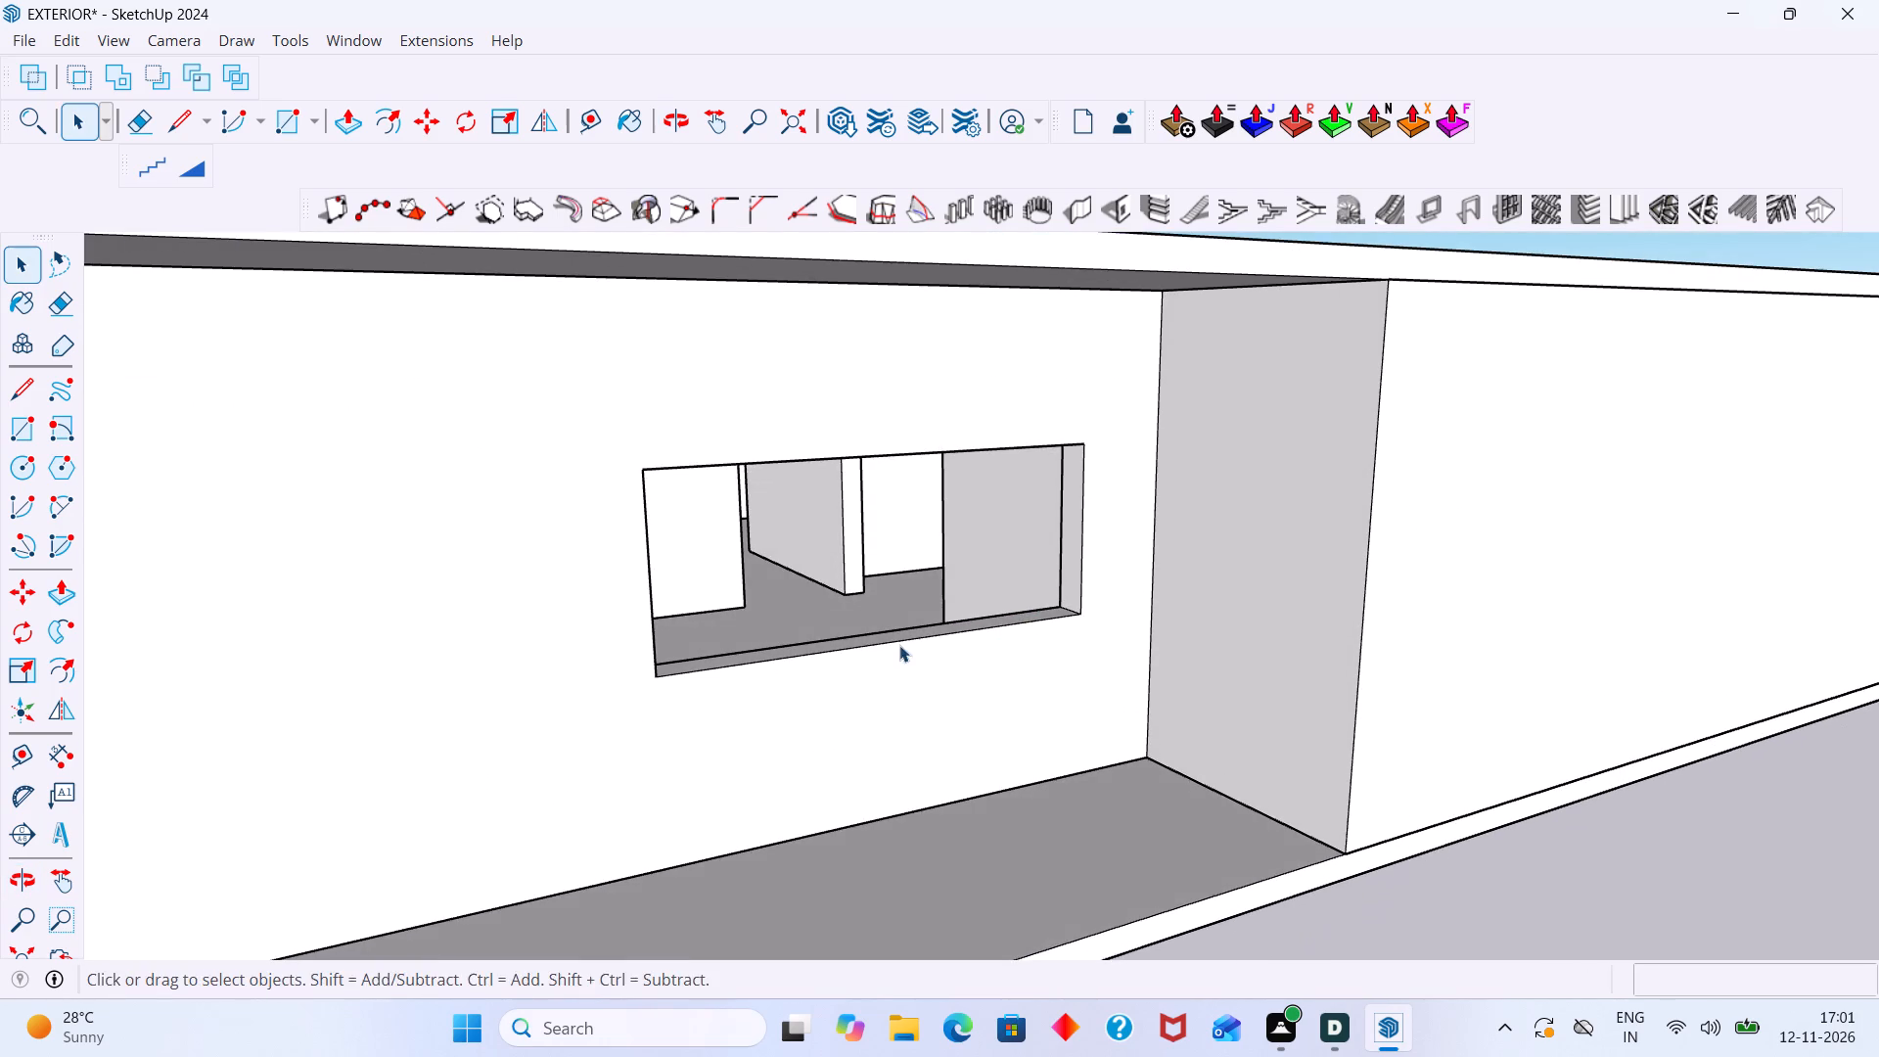
{"action": "middle_click_drag", "start_coordinate": [899, 645], "coordinate": [893, 703]}
{"action": "middle_click_drag", "start_coordinate": [841, 705], "coordinate": [526, 693]}
{"action": "scroll", "coordinate": [466, 675], "scroll_direction": "down", "scroll_amount": 1}
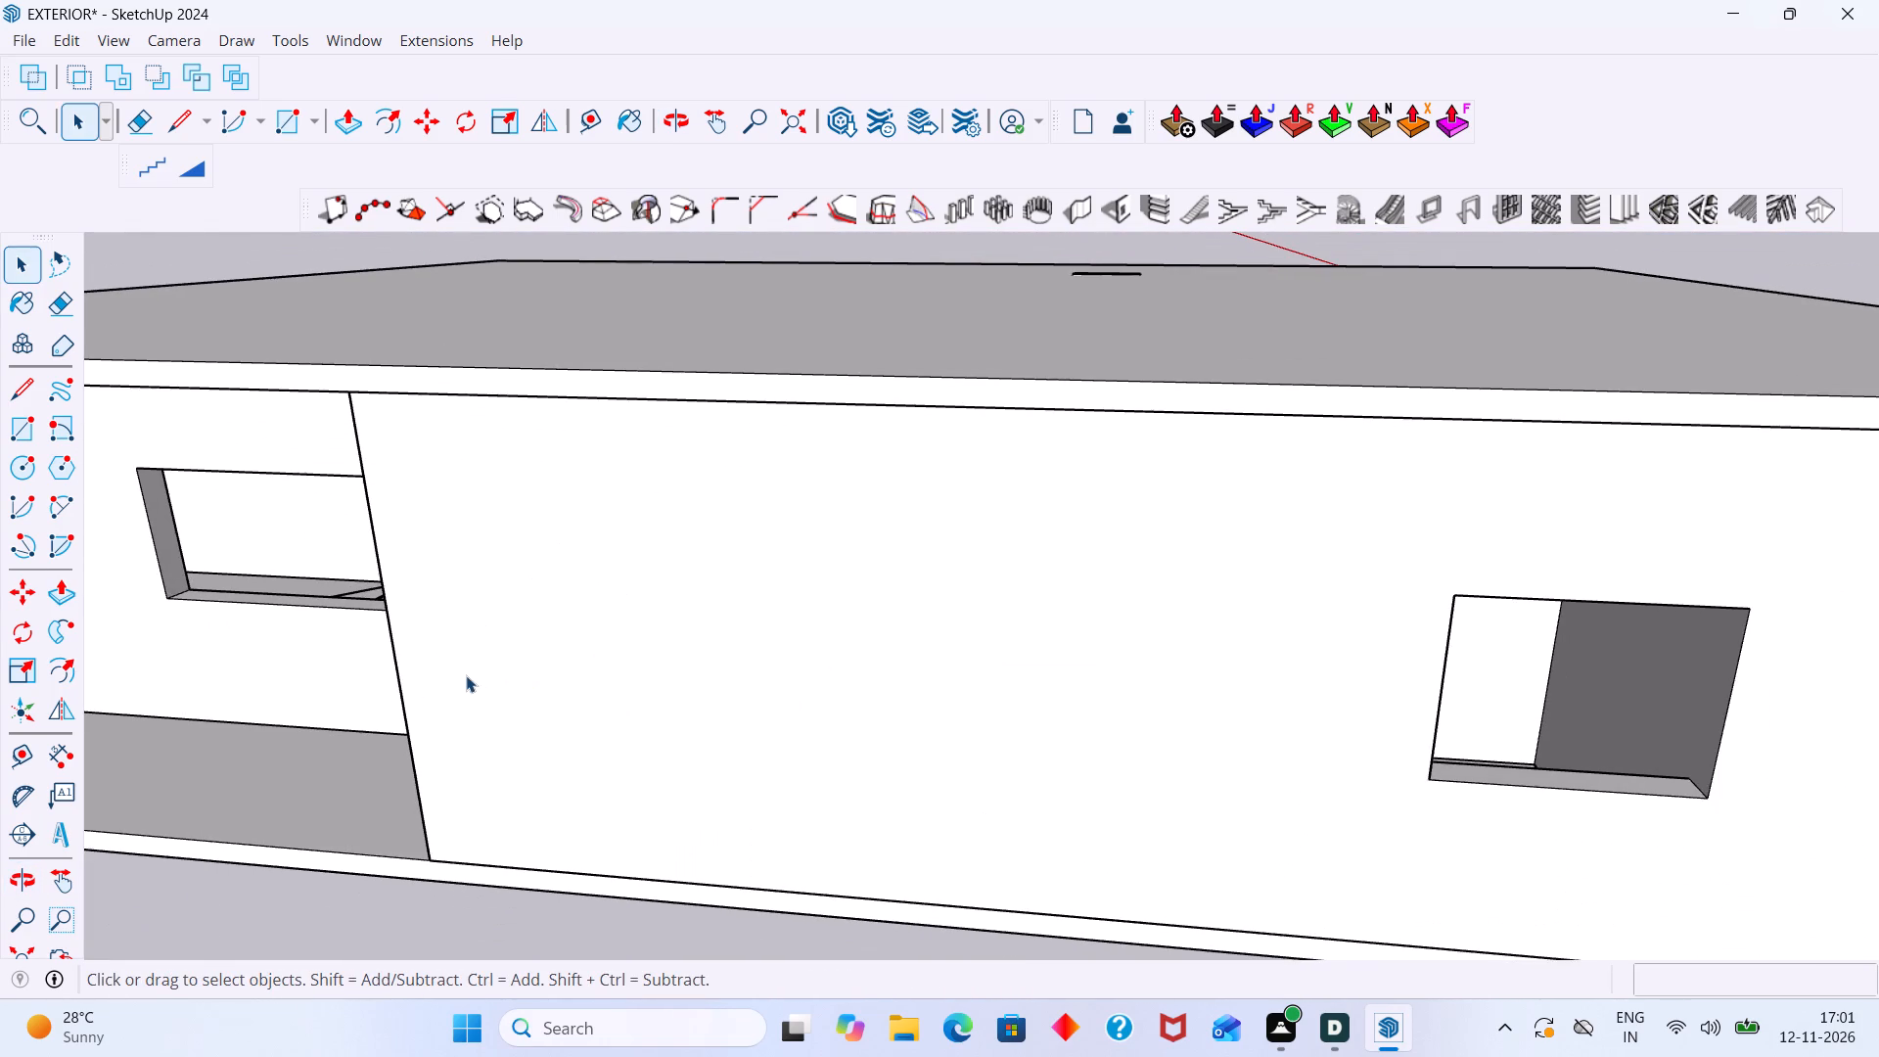
{"action": "middle_click_drag", "start_coordinate": [466, 674], "coordinate": [776, 719]}
{"action": "scroll", "coordinate": [495, 619], "scroll_direction": "up", "scroll_amount": 8}
{"action": "left_click", "coordinate": [274, 552]}
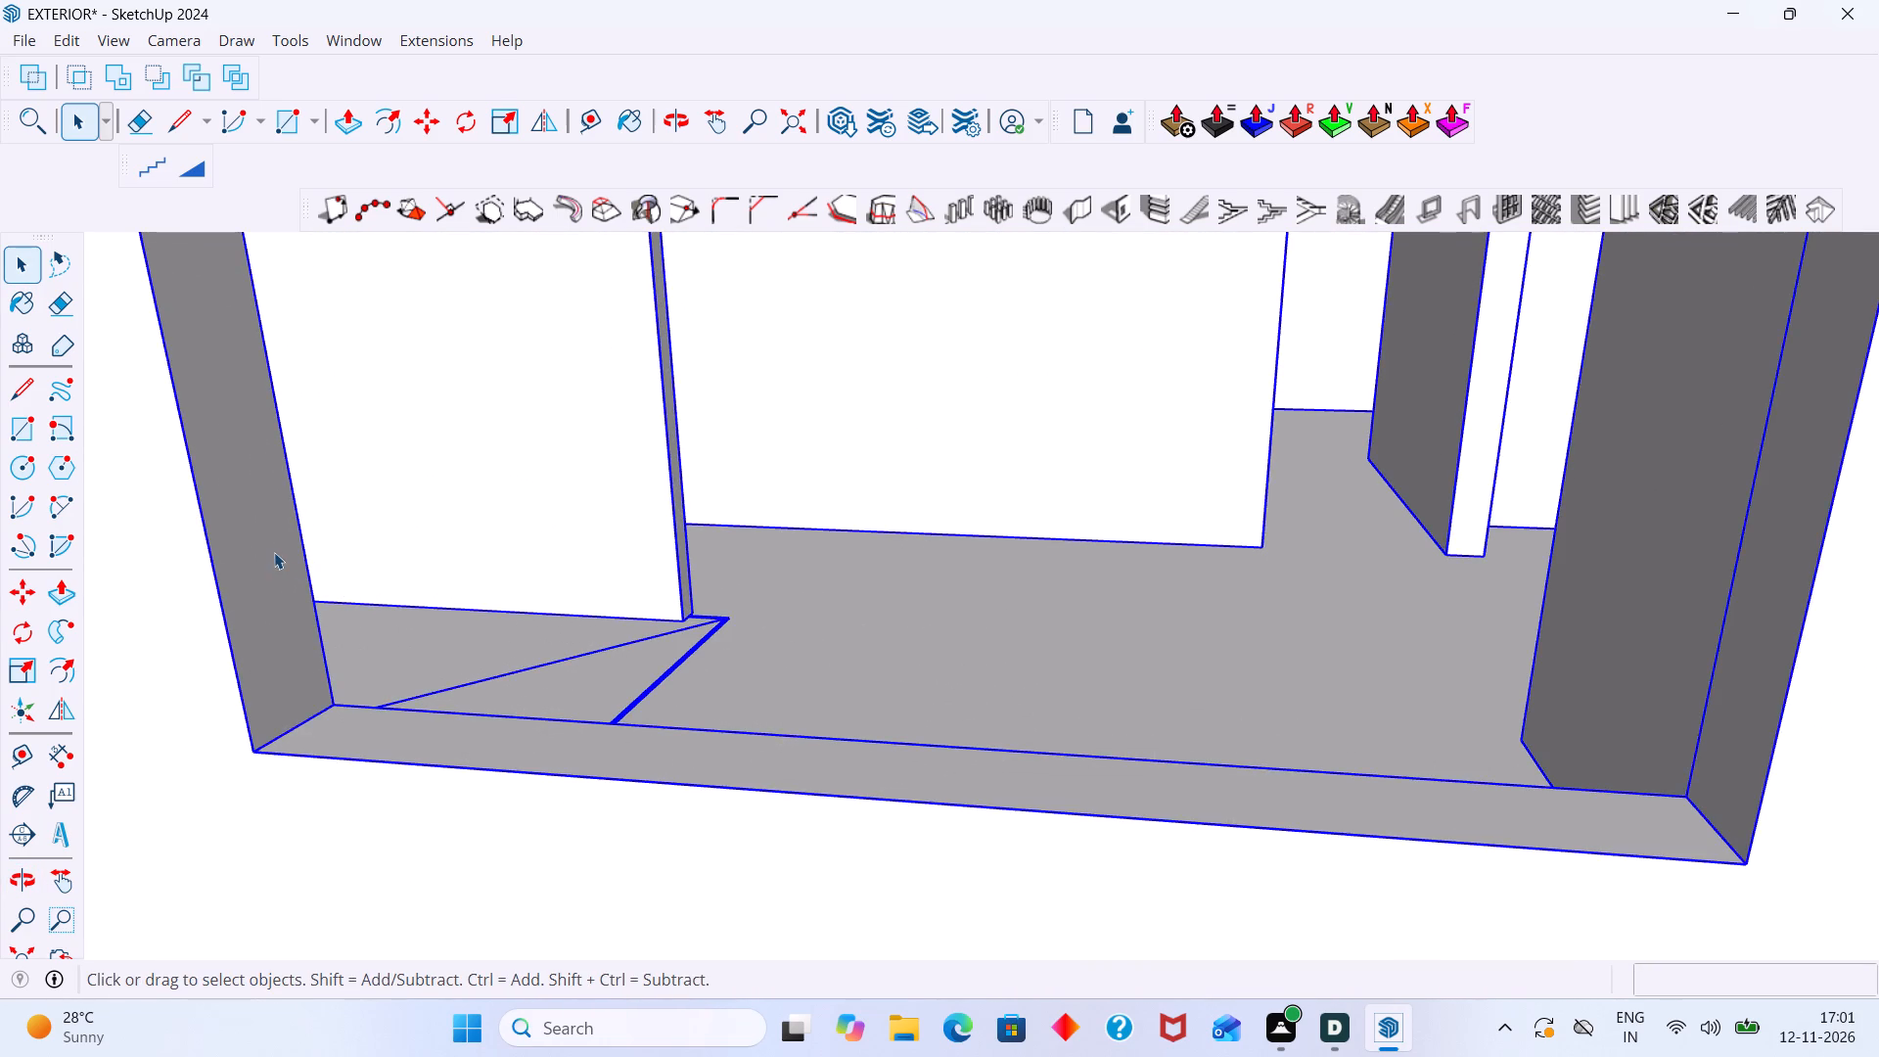
{"action": "double_click", "coordinate": [274, 552]}
{"action": "left_click", "coordinate": [266, 580]}
{"action": "key", "text": "p"}
{"action": "left_click", "coordinate": [266, 580]}
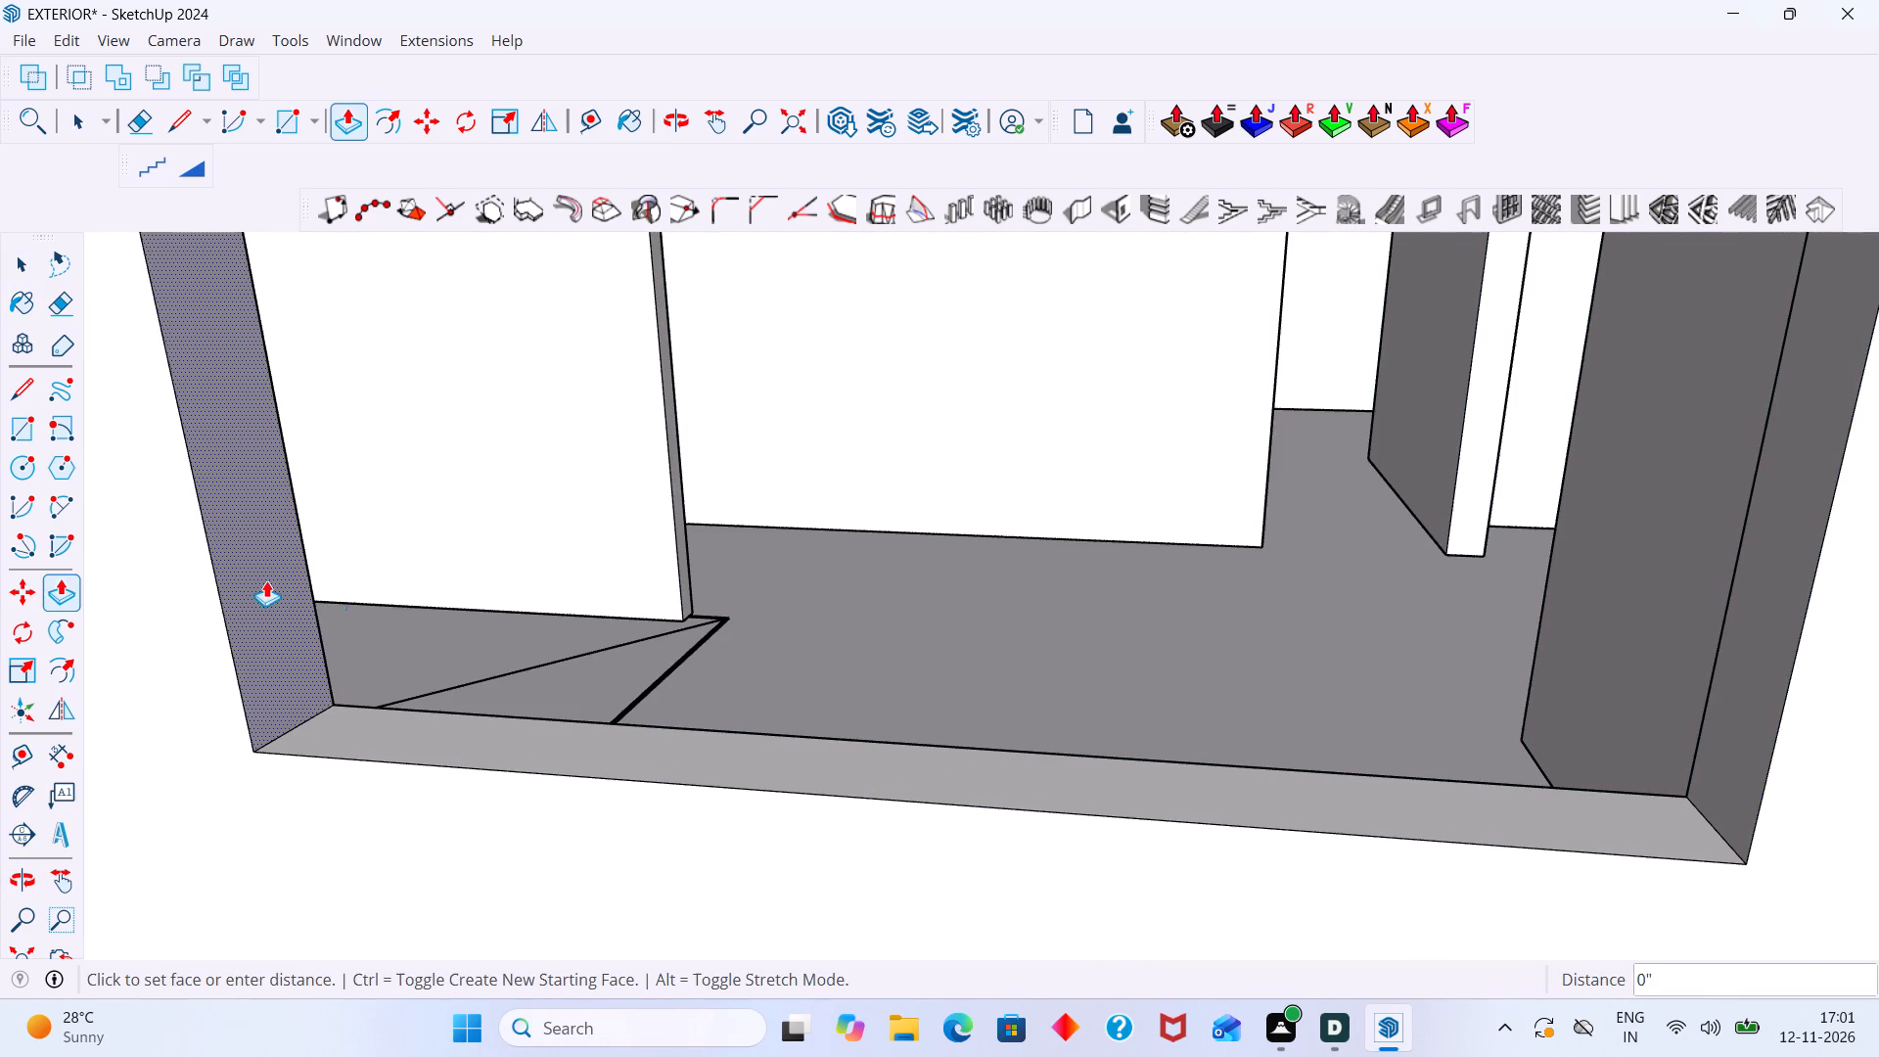
{"action": "scroll", "coordinate": [625, 631], "scroll_direction": "down", "scroll_amount": 11}
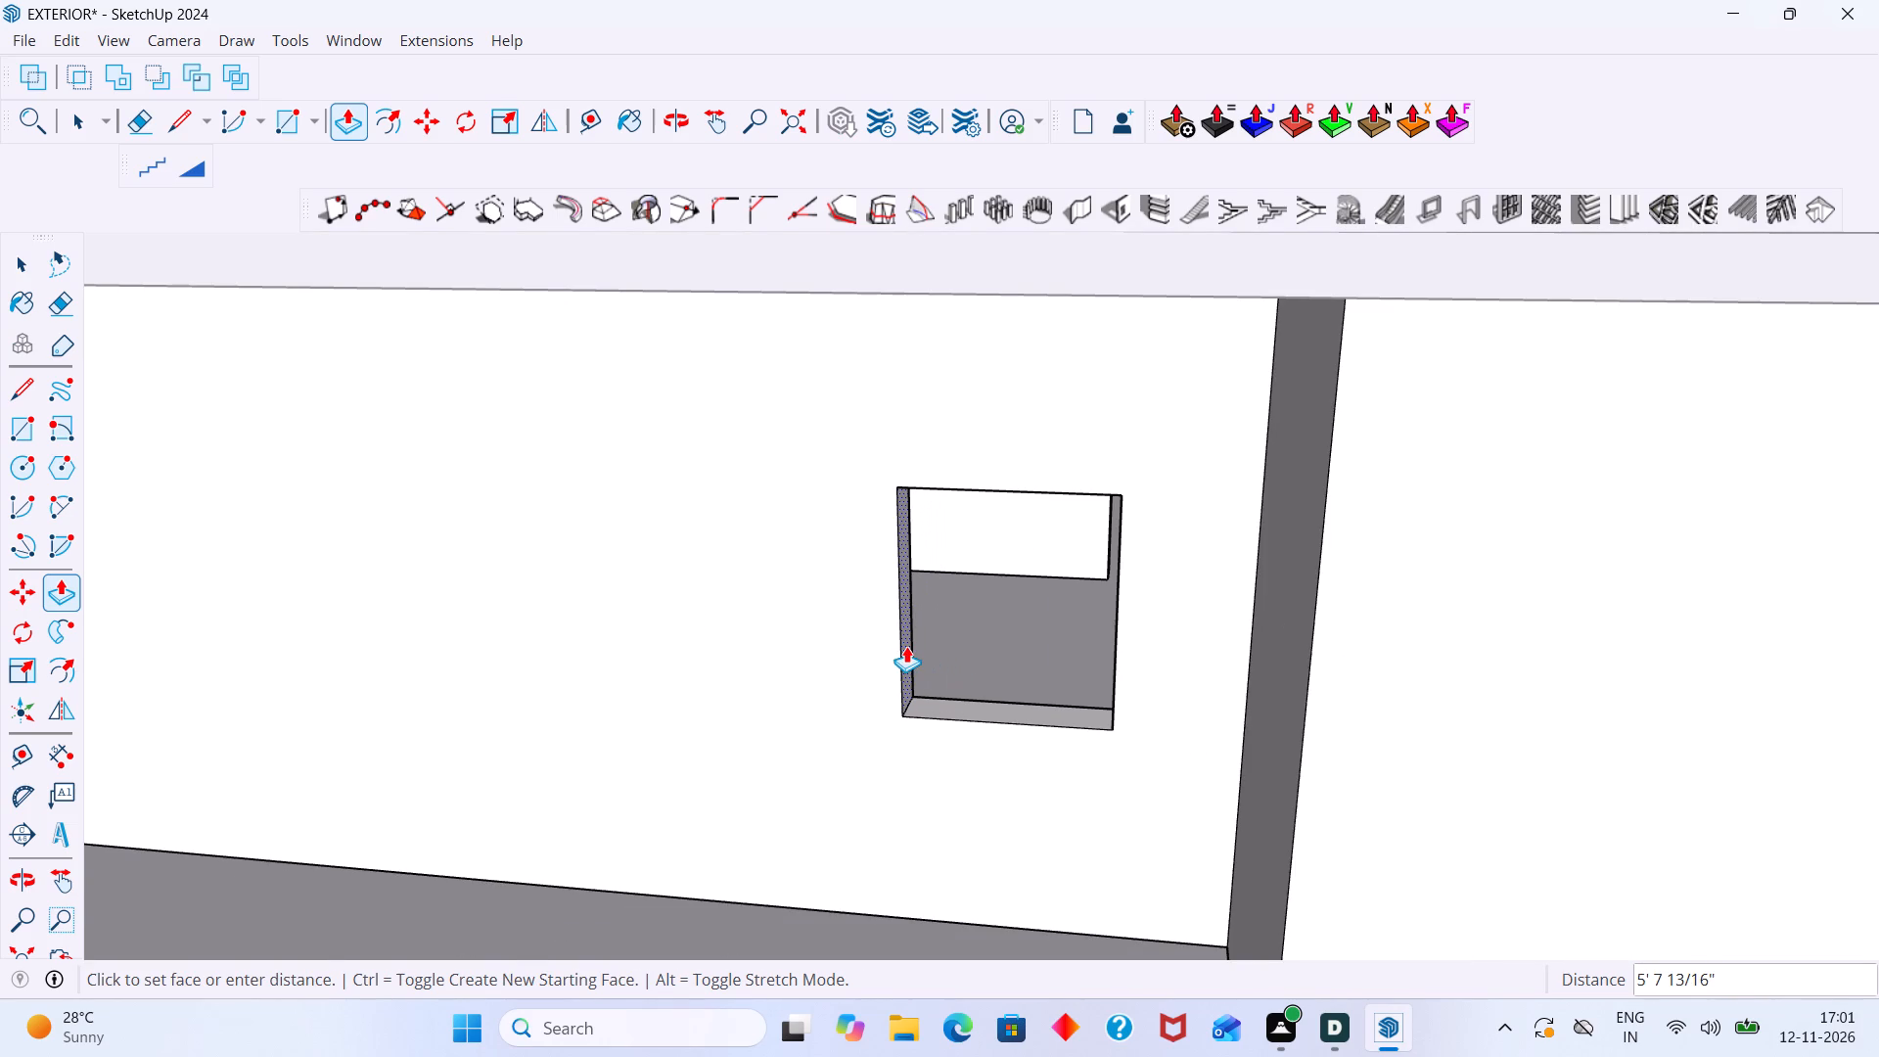
{"action": "left_click", "coordinate": [906, 646]}
{"action": "key", "text": "space"}
Push the narrowed window's sill down 3' 6" to floor level to make a door opening, and close the wall group.
{"action": "scroll", "coordinate": [991, 721], "scroll_direction": "up", "scroll_amount": 2}
{"action": "left_click", "coordinate": [990, 705]}
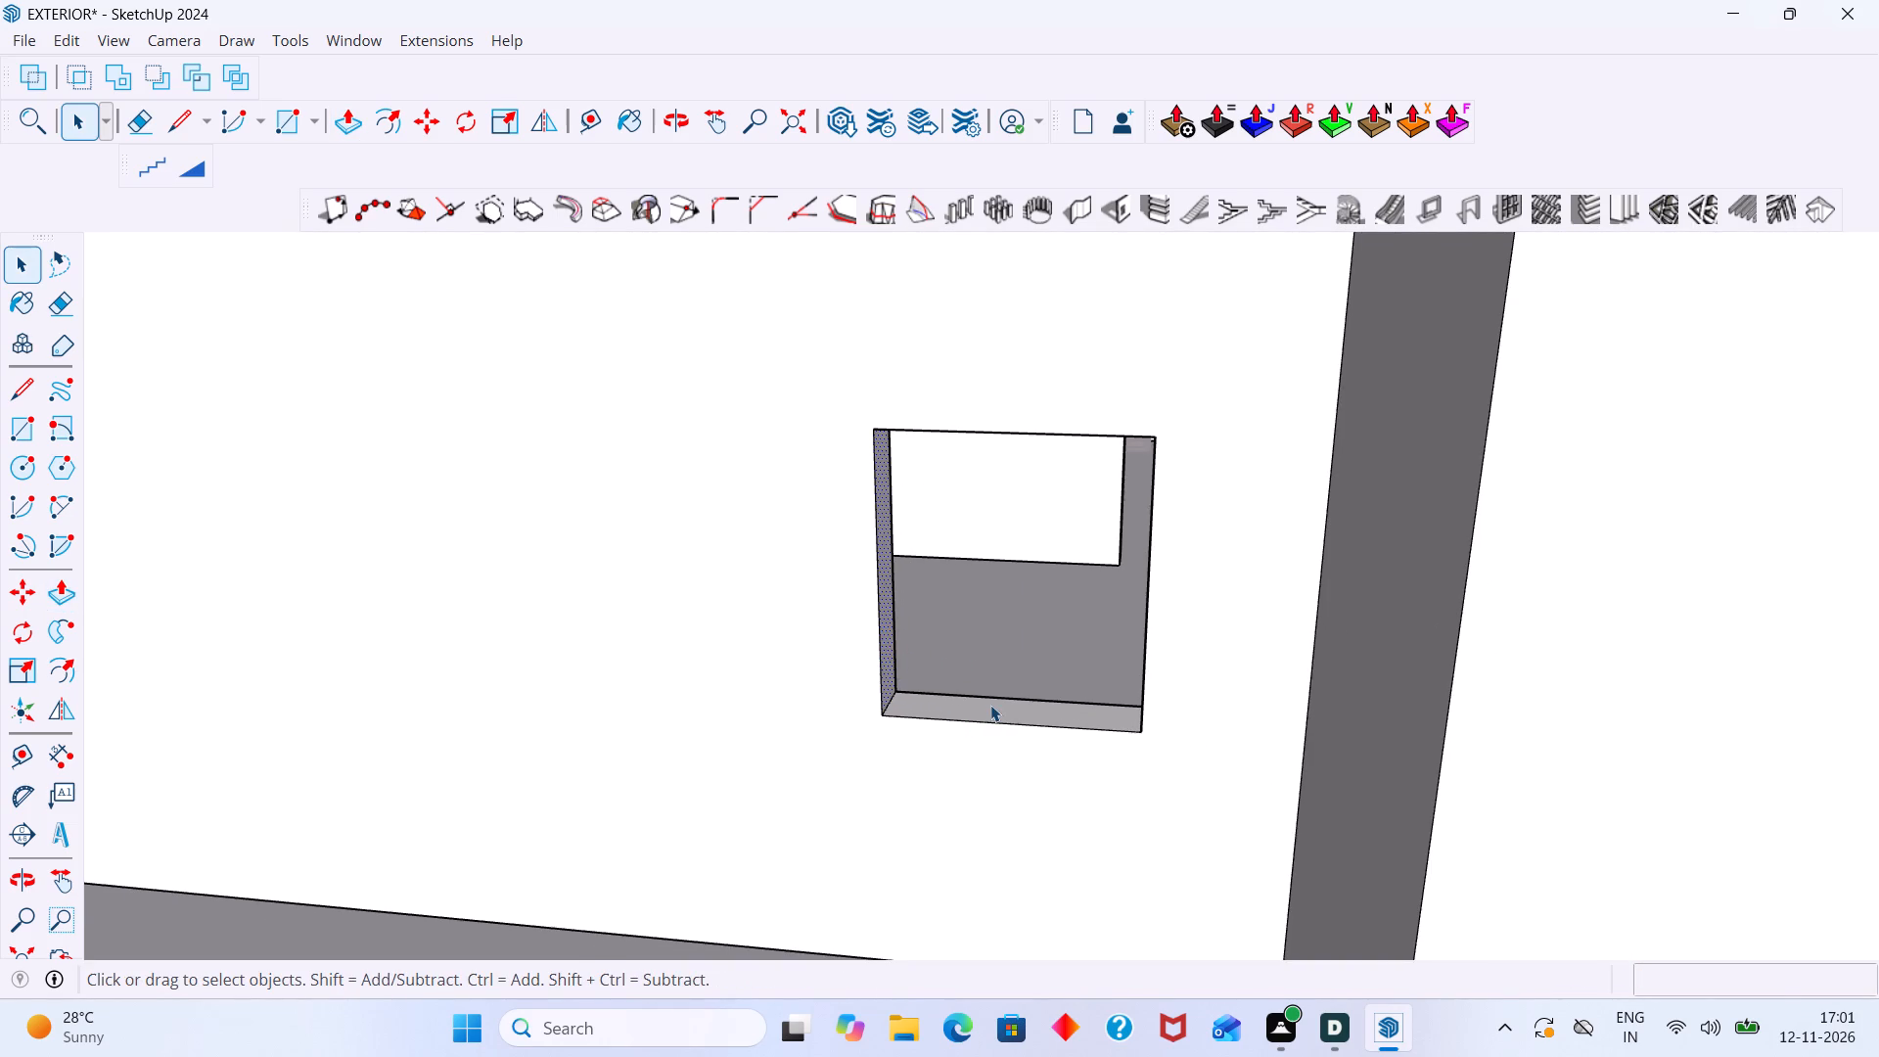
{"action": "key", "text": "p"}
{"action": "left_click", "coordinate": [990, 705]}
{"action": "scroll", "coordinate": [983, 831], "scroll_direction": "down", "scroll_amount": 2}
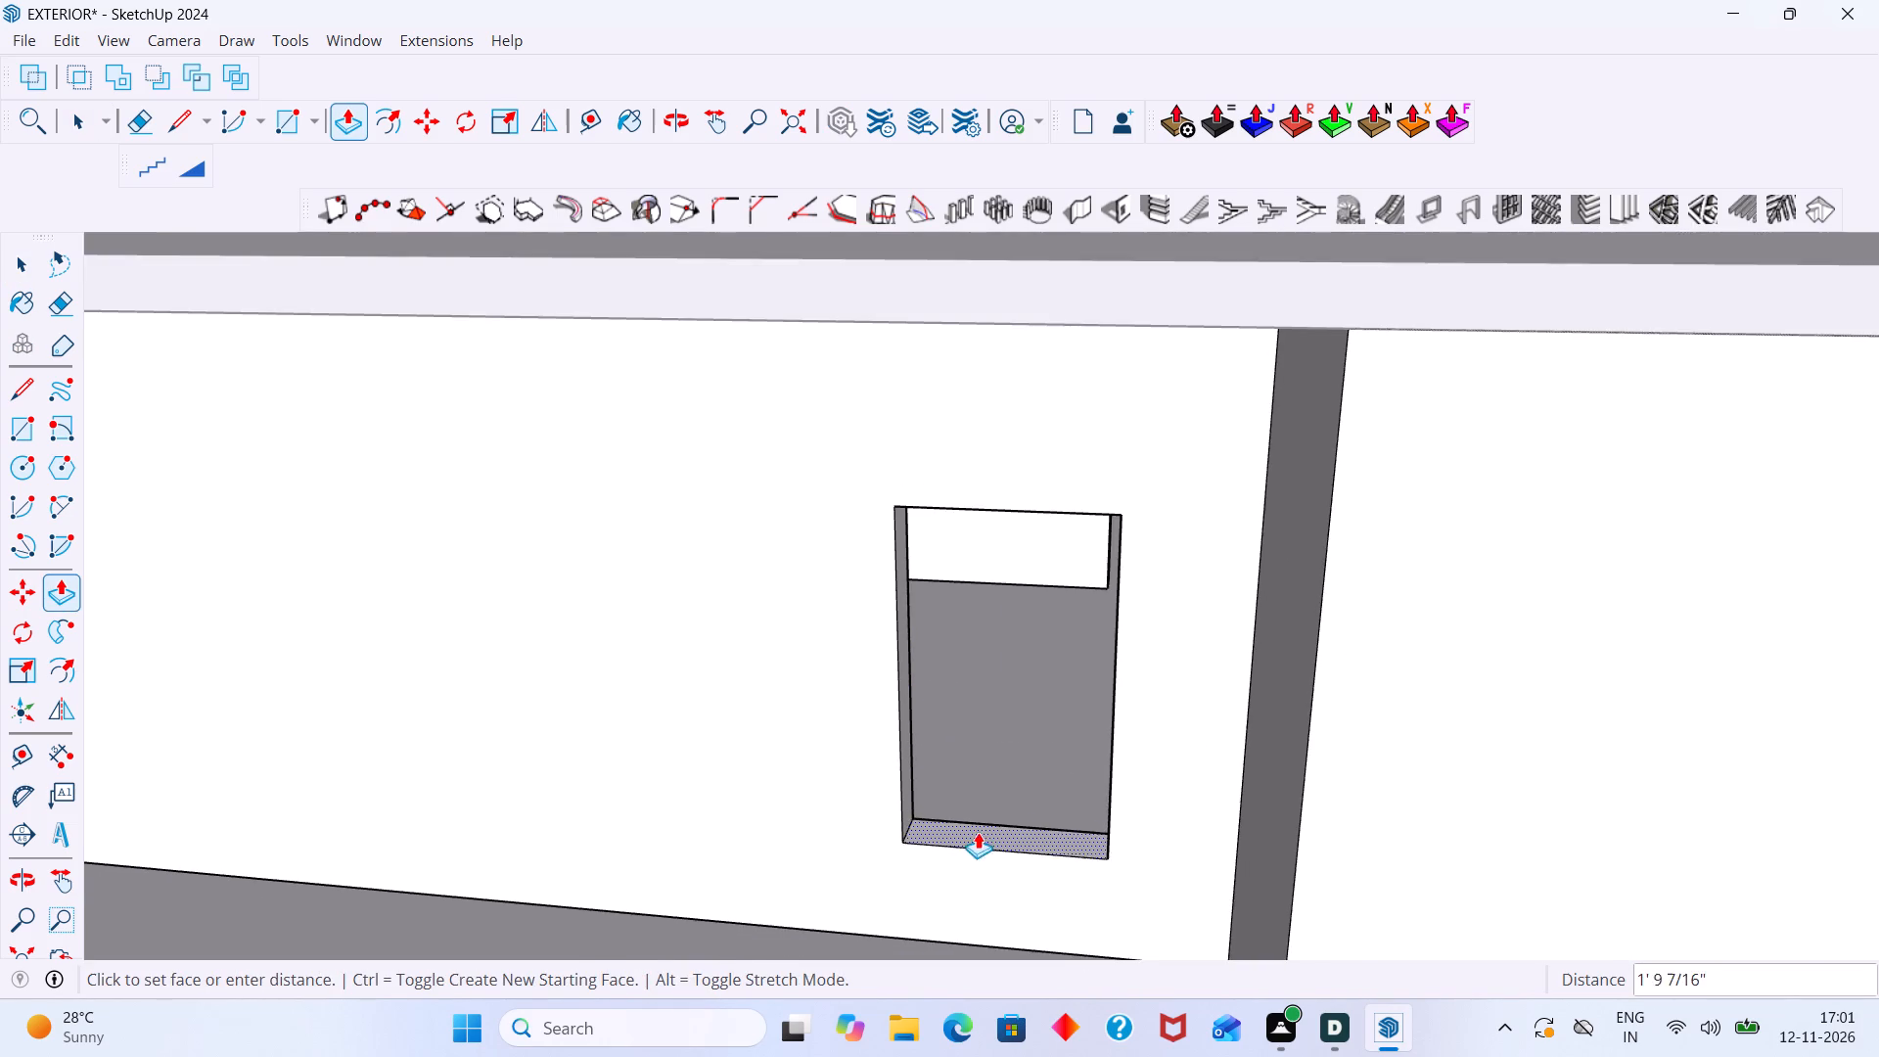
{"action": "middle_click_drag", "start_coordinate": [978, 832], "coordinate": [1036, 691], "text": "shift"}
{"action": "left_click", "coordinate": [1054, 801]}
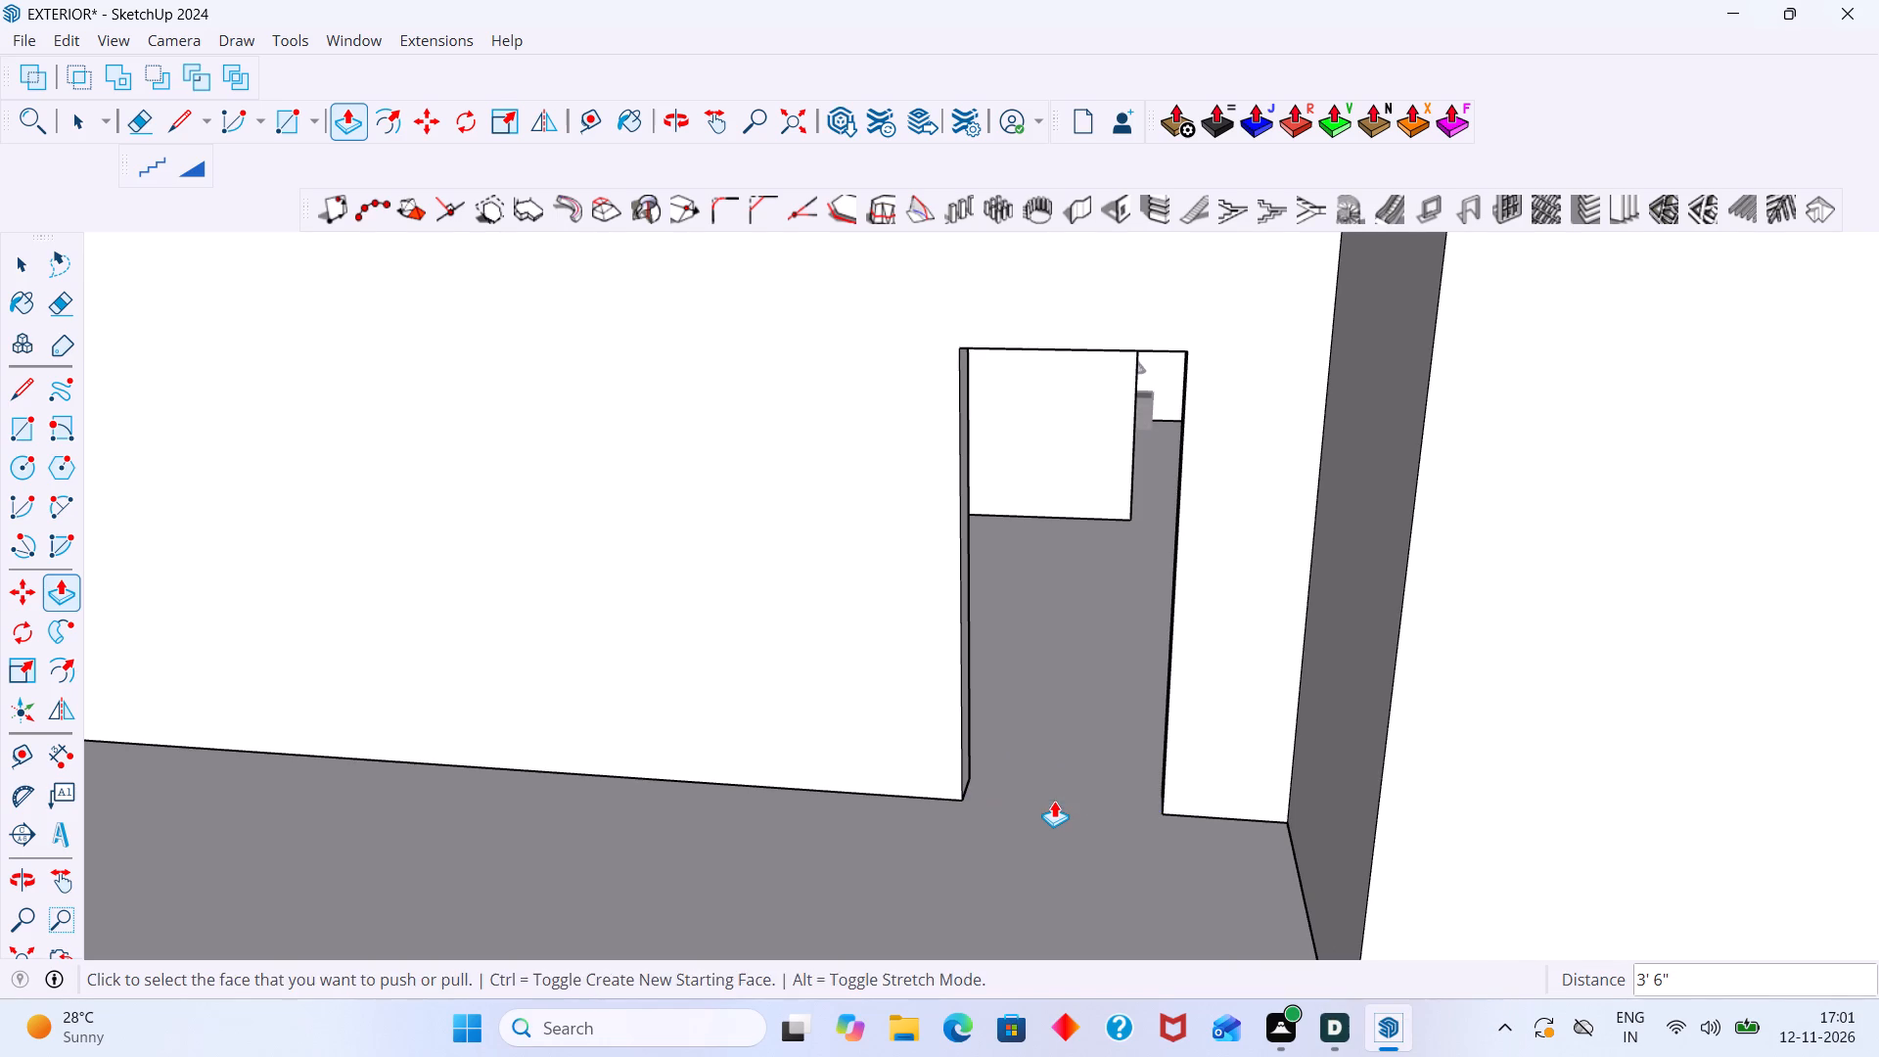
{"action": "key", "text": "space"}
{"action": "scroll", "coordinate": [1042, 790], "scroll_direction": "down", "scroll_amount": 12}
{"action": "middle_click_drag", "start_coordinate": [1036, 786], "coordinate": [1303, 798]}
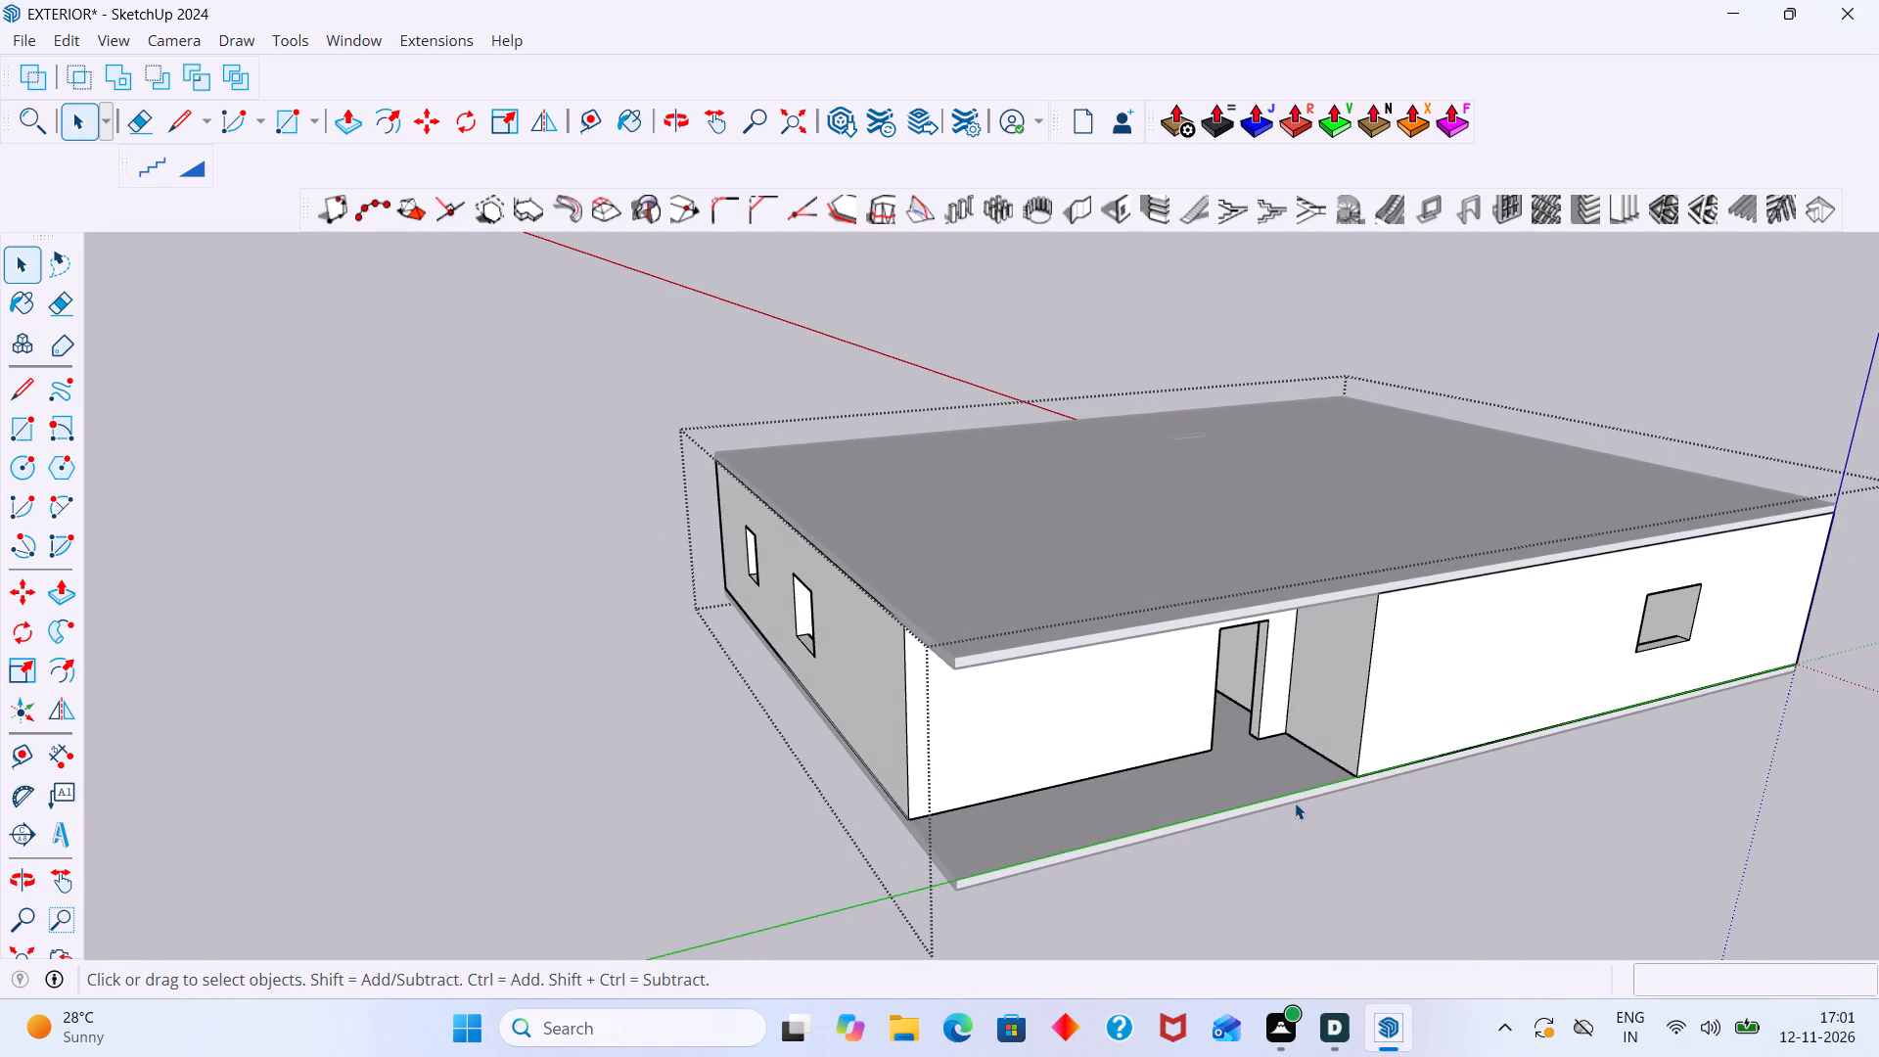
{"action": "scroll", "coordinate": [1300, 782], "scroll_direction": "down", "scroll_amount": 2}
{"action": "left_click", "coordinate": [1393, 915]}
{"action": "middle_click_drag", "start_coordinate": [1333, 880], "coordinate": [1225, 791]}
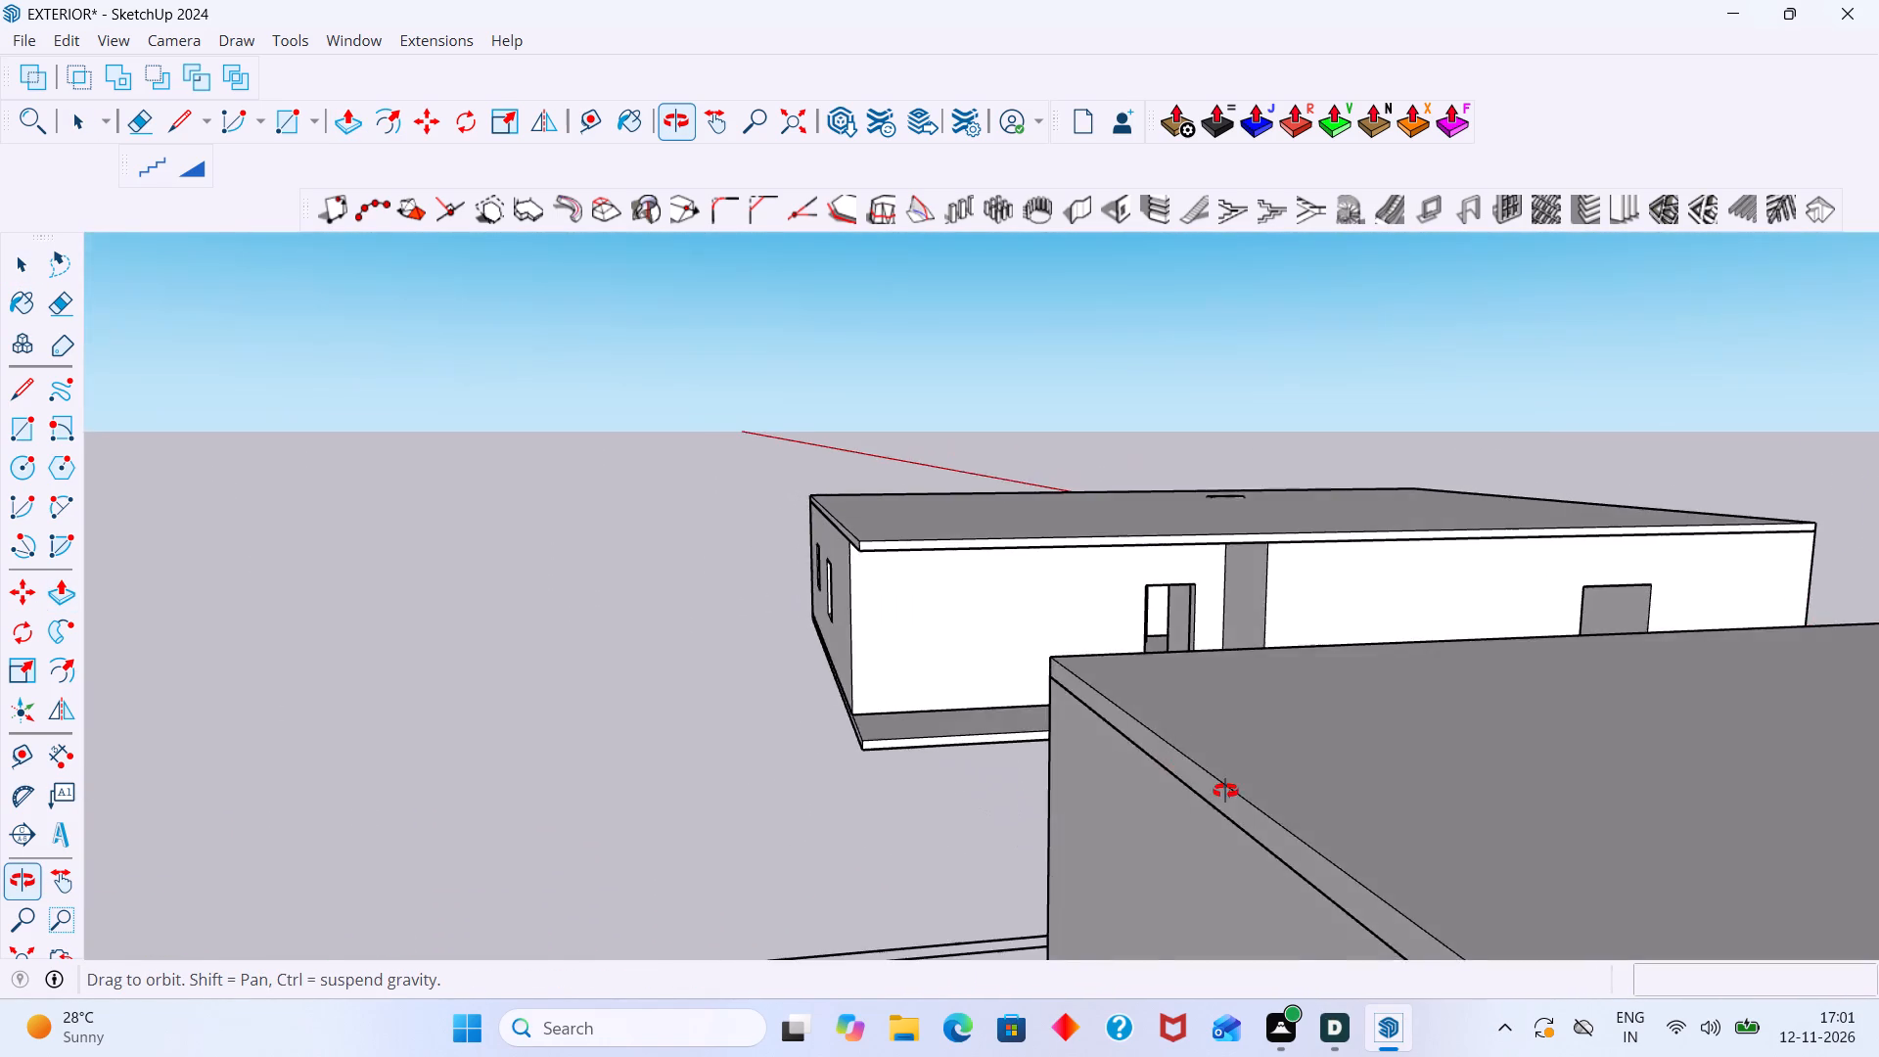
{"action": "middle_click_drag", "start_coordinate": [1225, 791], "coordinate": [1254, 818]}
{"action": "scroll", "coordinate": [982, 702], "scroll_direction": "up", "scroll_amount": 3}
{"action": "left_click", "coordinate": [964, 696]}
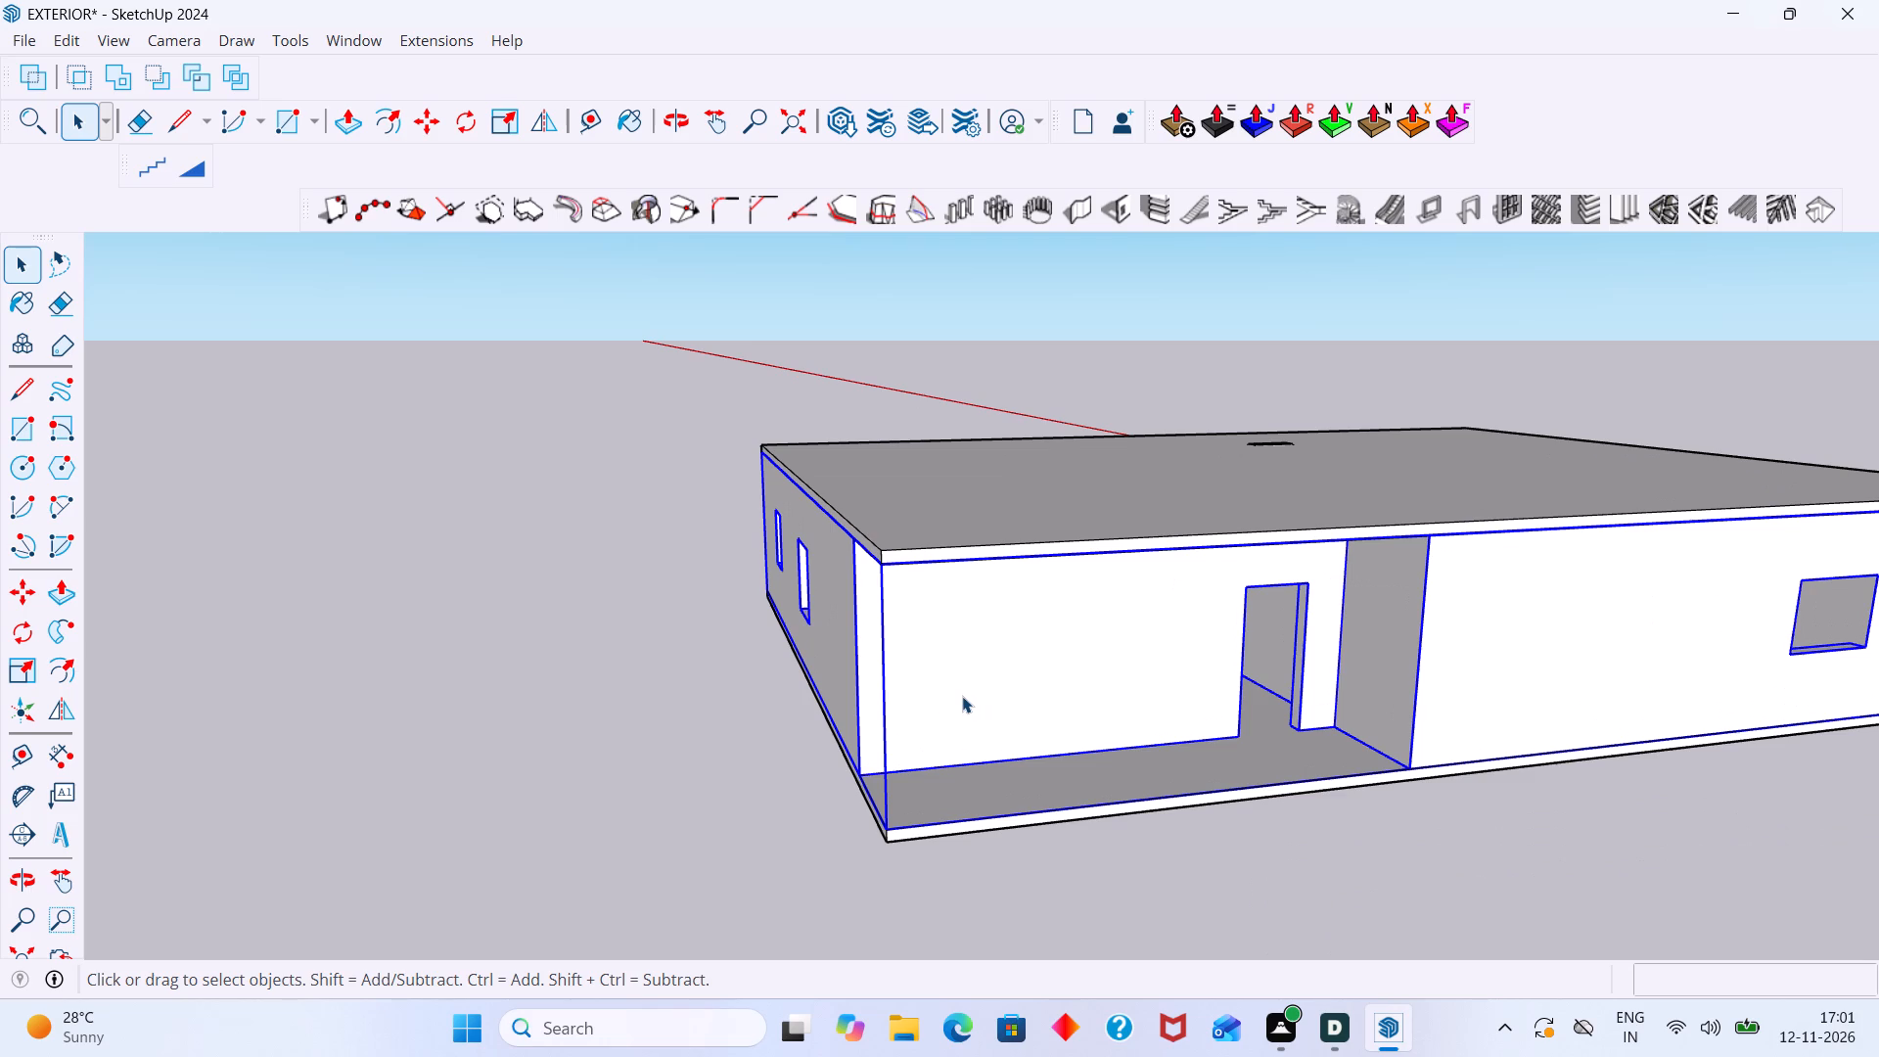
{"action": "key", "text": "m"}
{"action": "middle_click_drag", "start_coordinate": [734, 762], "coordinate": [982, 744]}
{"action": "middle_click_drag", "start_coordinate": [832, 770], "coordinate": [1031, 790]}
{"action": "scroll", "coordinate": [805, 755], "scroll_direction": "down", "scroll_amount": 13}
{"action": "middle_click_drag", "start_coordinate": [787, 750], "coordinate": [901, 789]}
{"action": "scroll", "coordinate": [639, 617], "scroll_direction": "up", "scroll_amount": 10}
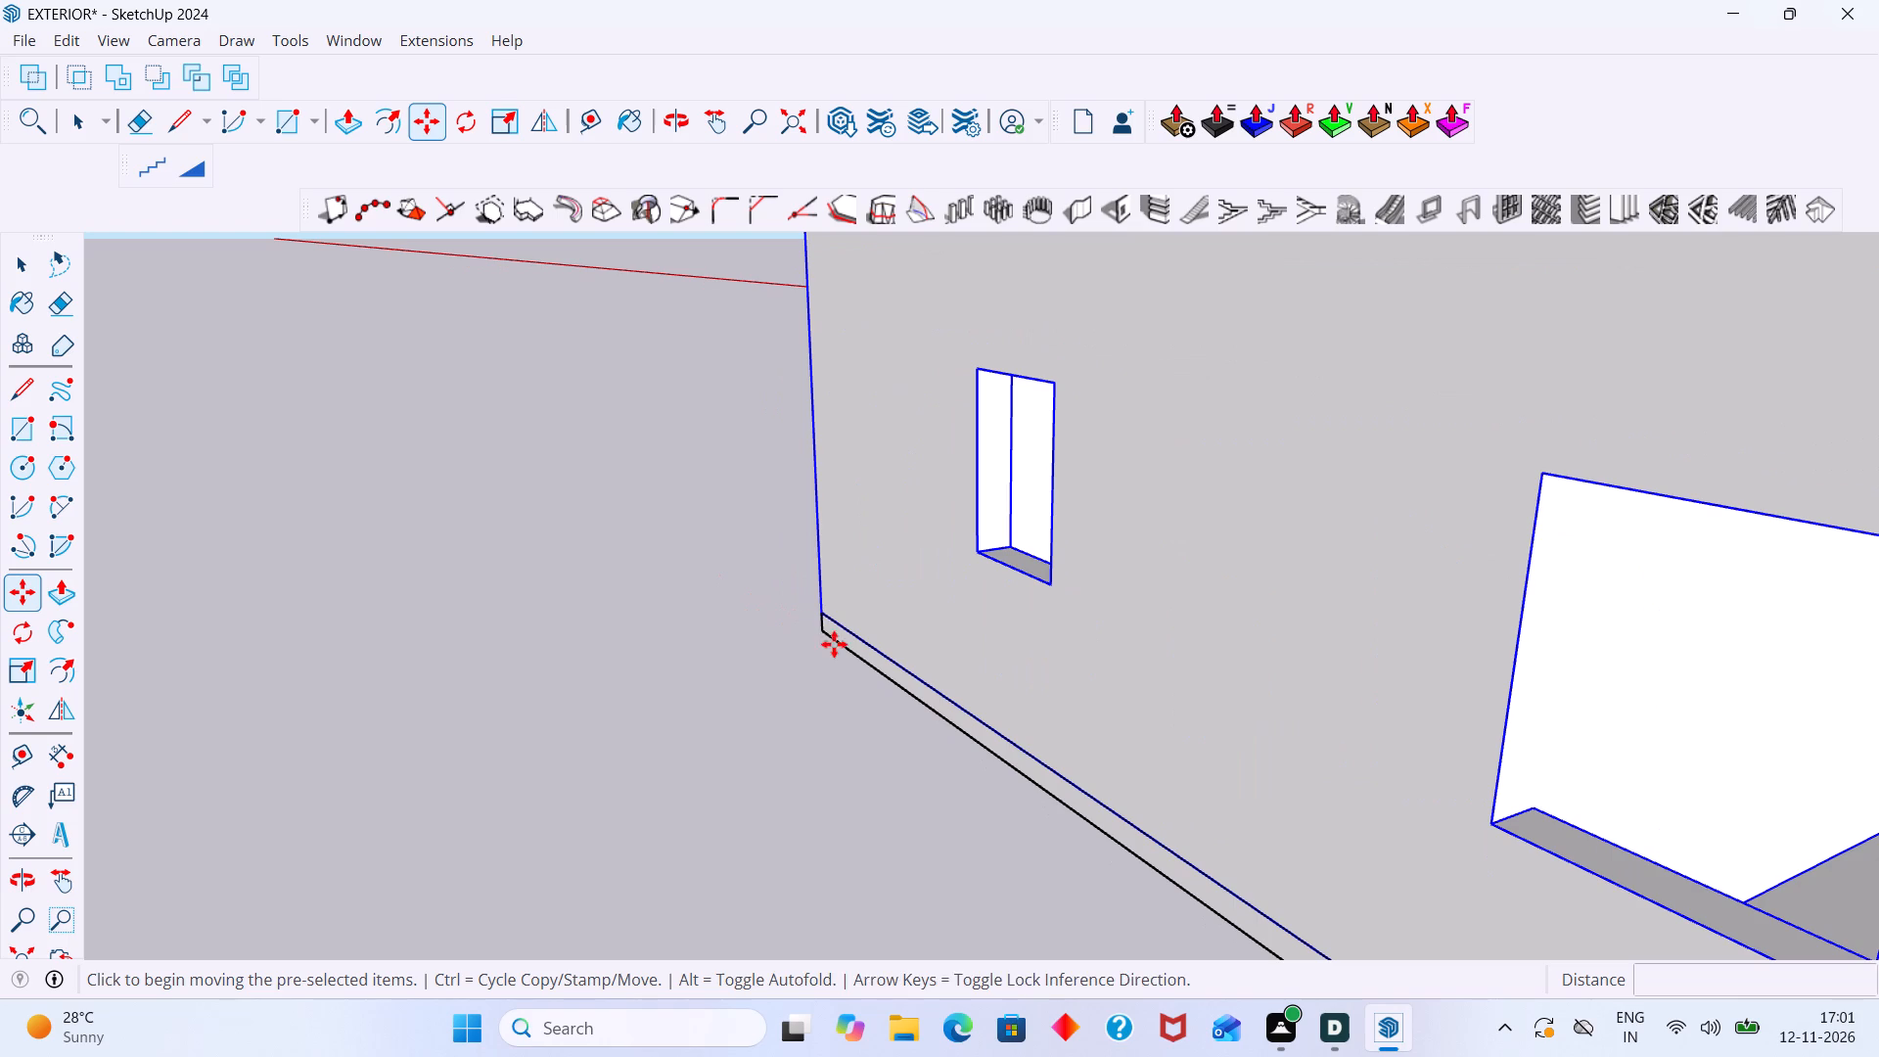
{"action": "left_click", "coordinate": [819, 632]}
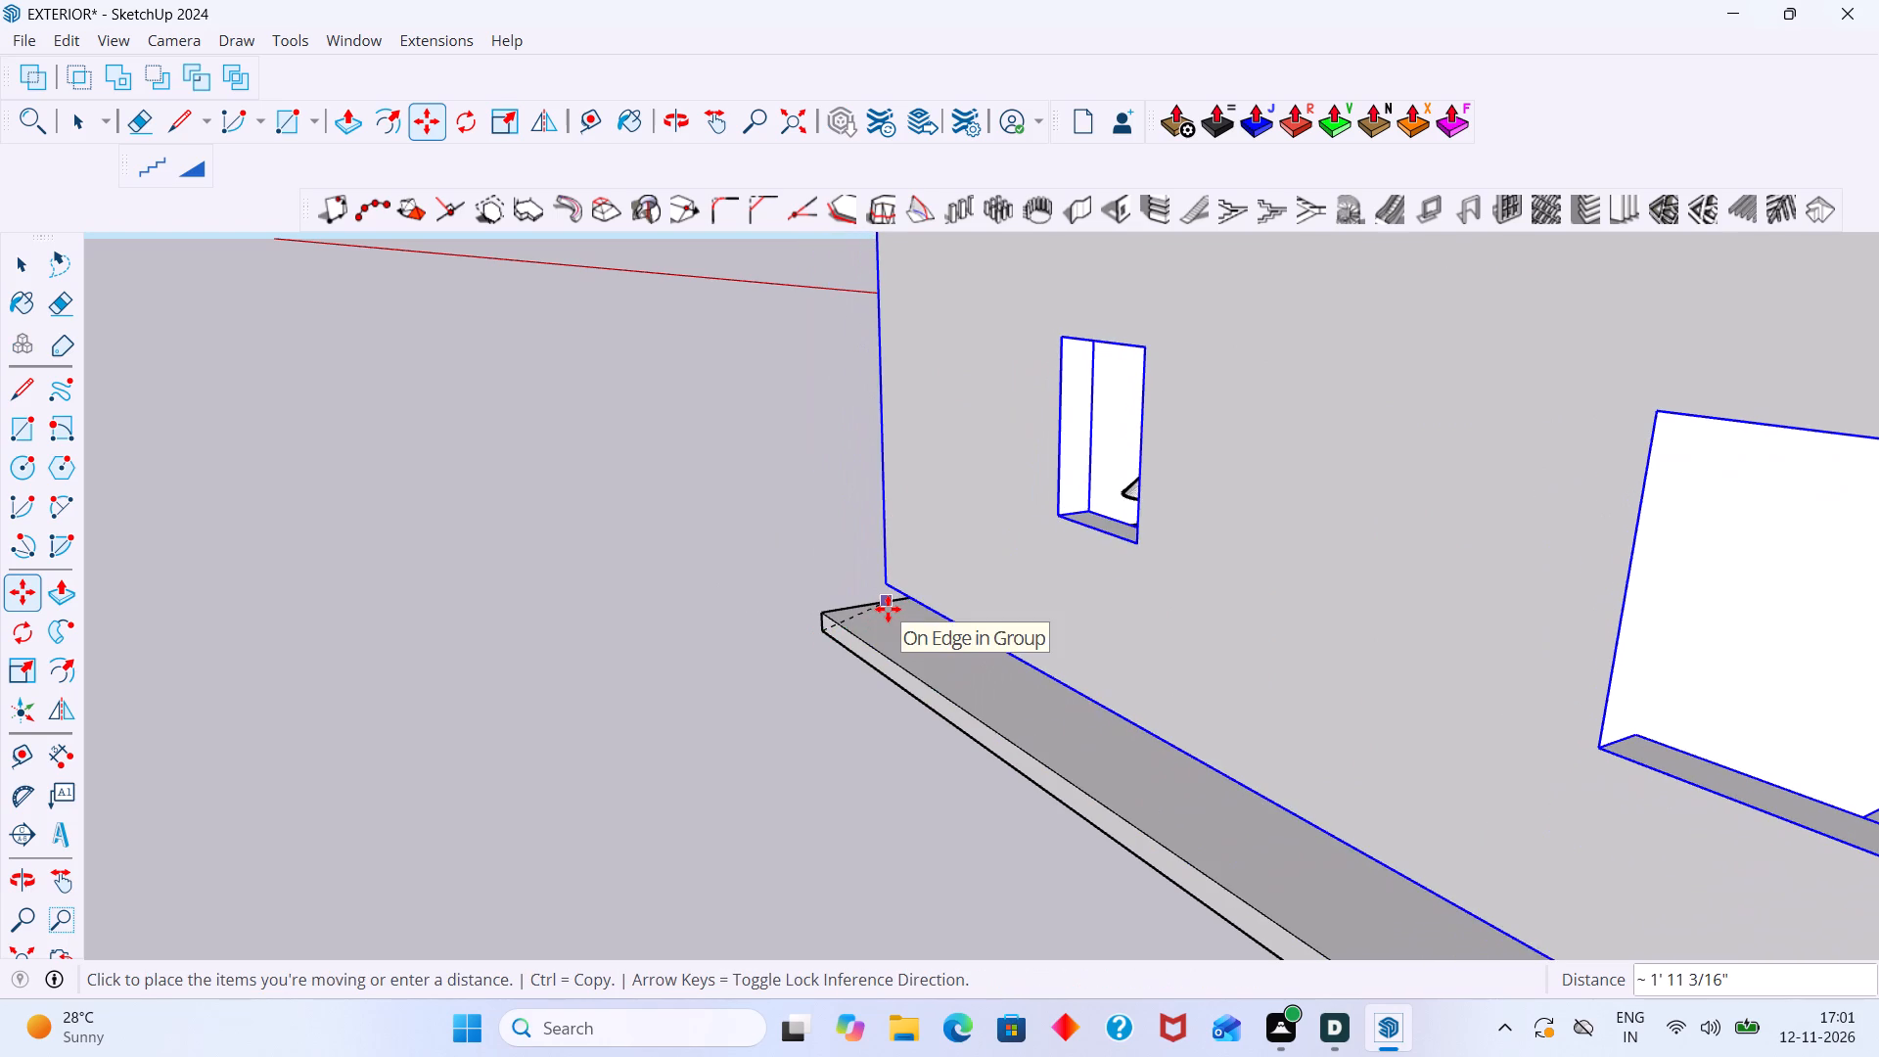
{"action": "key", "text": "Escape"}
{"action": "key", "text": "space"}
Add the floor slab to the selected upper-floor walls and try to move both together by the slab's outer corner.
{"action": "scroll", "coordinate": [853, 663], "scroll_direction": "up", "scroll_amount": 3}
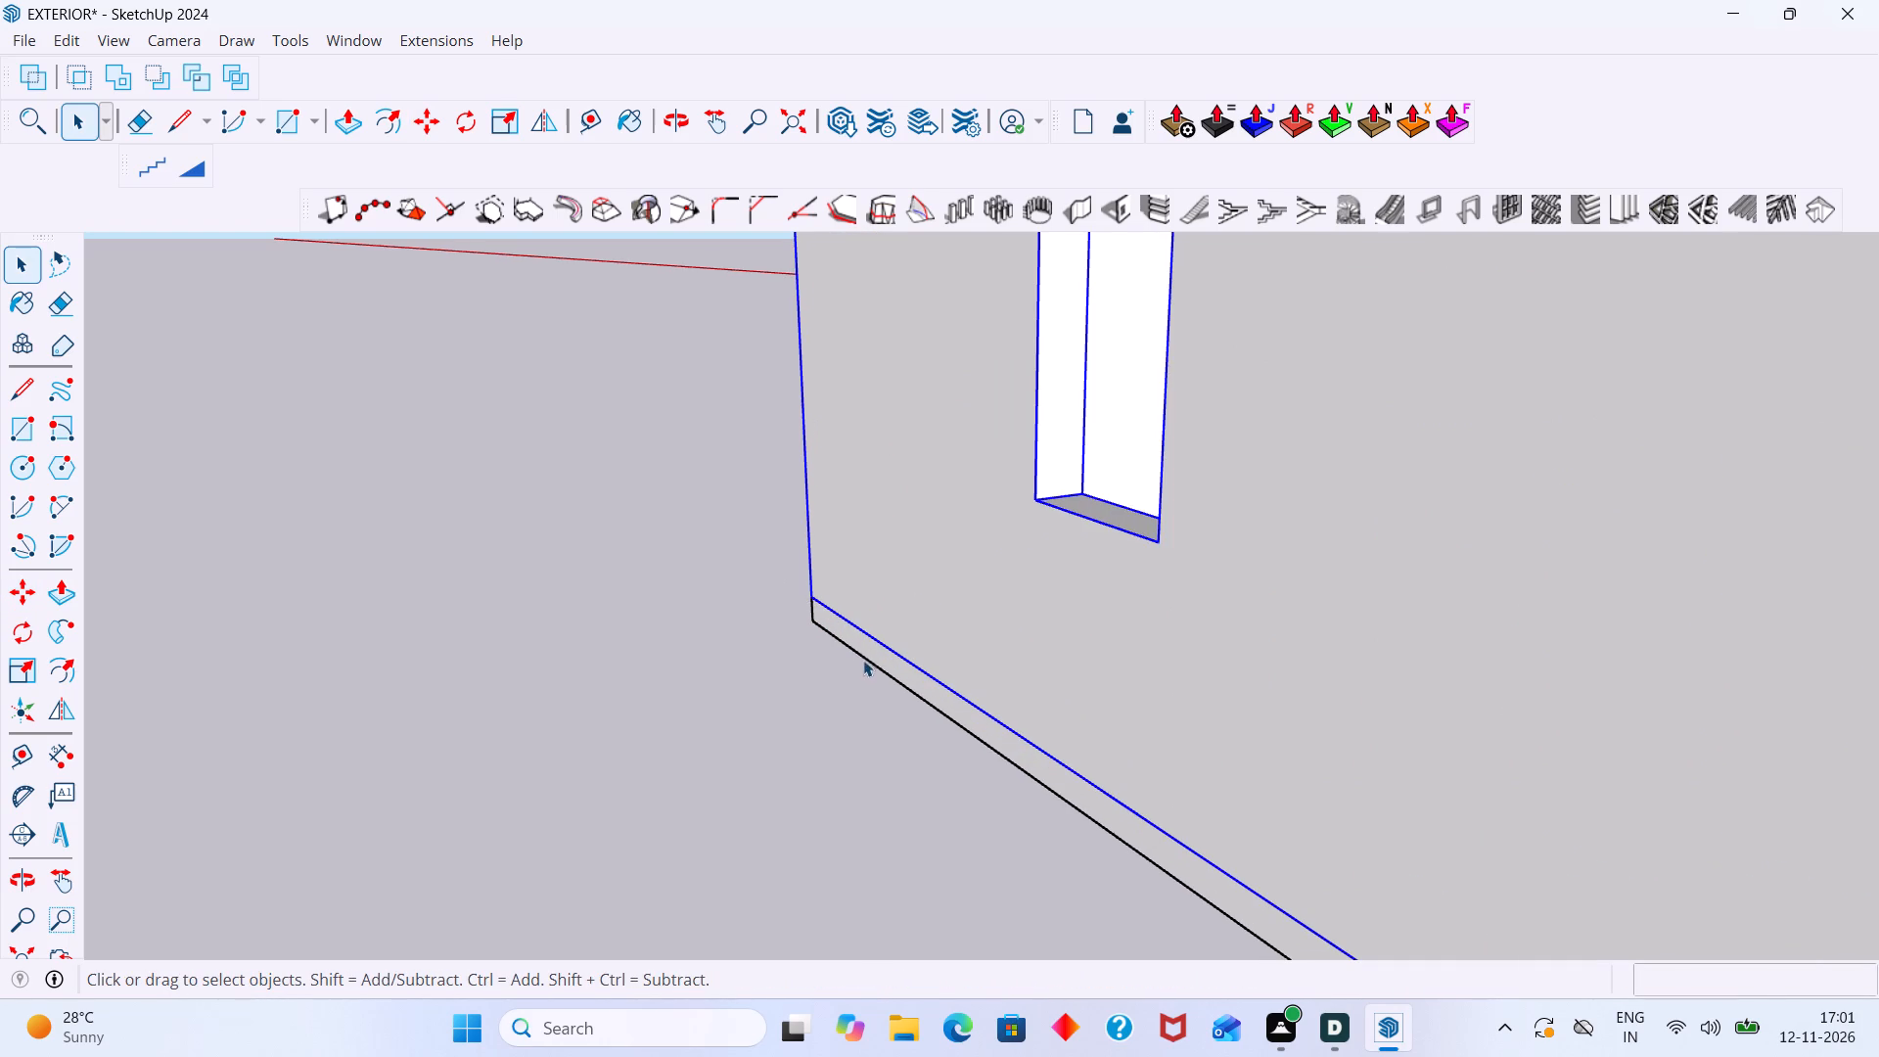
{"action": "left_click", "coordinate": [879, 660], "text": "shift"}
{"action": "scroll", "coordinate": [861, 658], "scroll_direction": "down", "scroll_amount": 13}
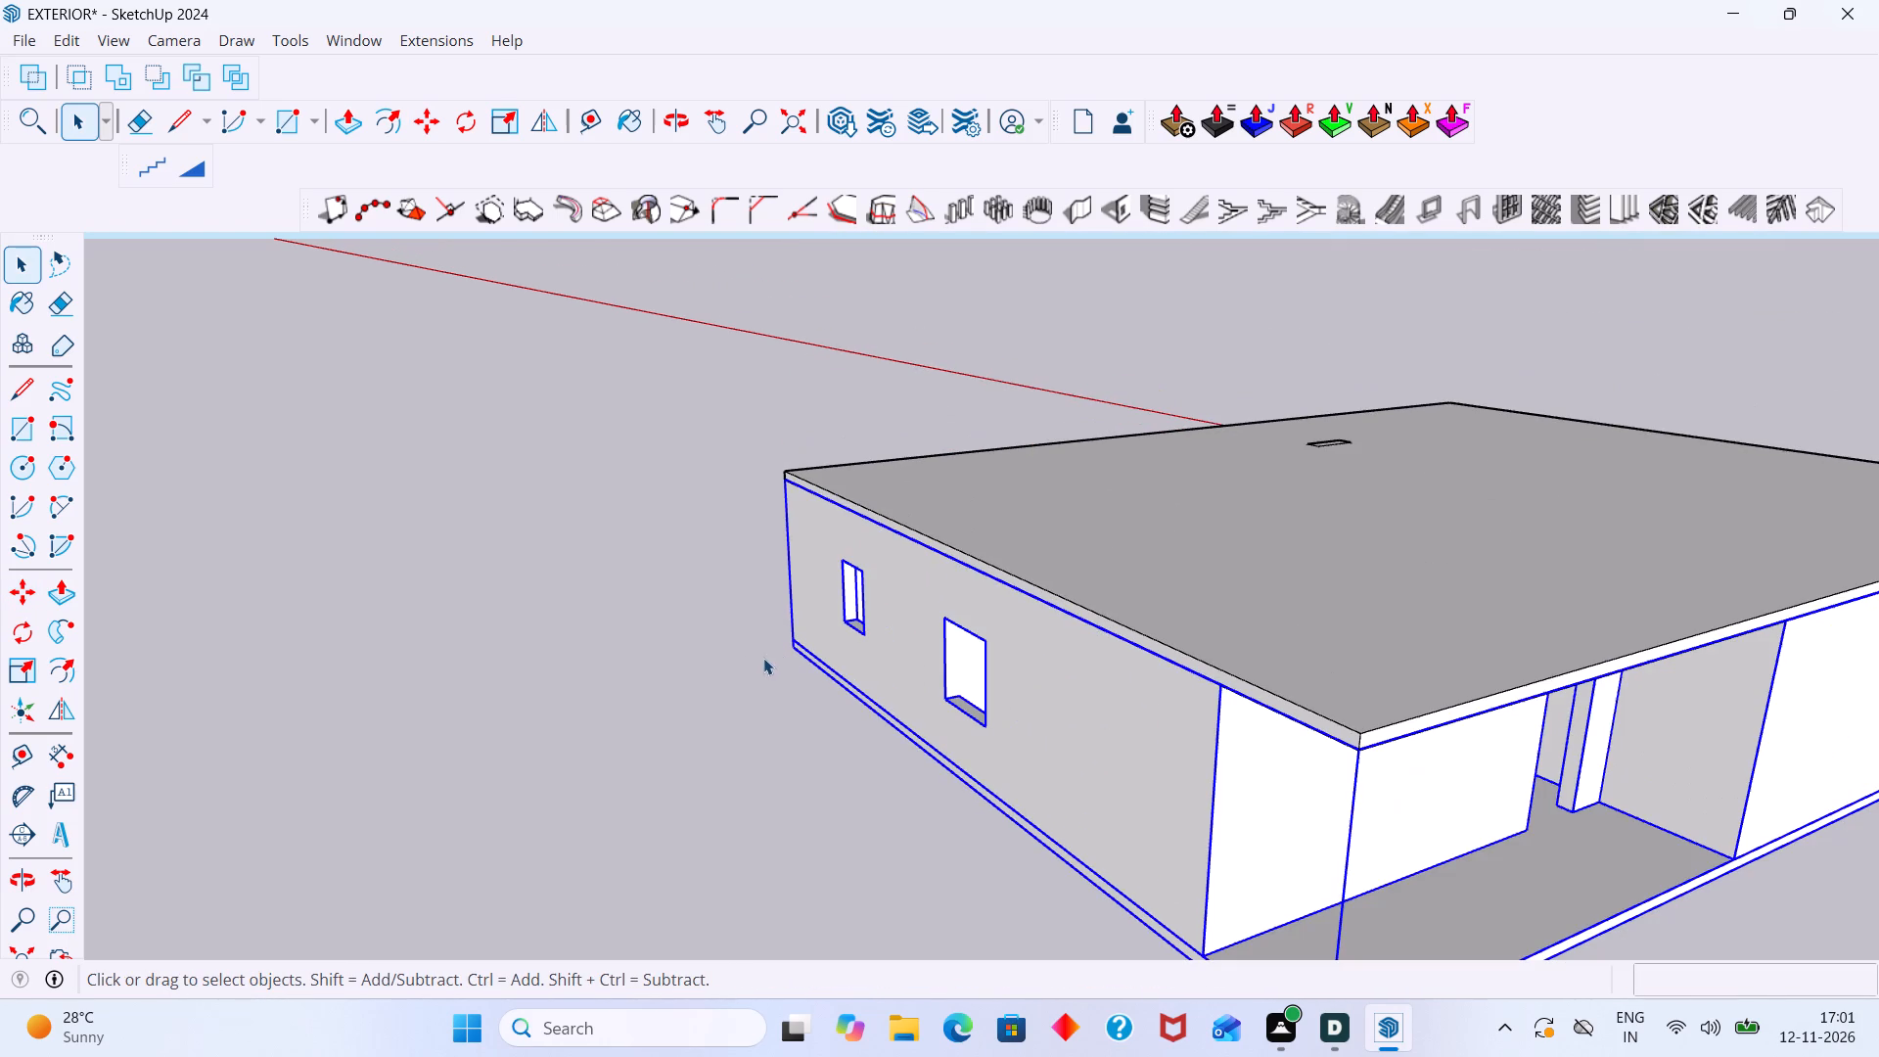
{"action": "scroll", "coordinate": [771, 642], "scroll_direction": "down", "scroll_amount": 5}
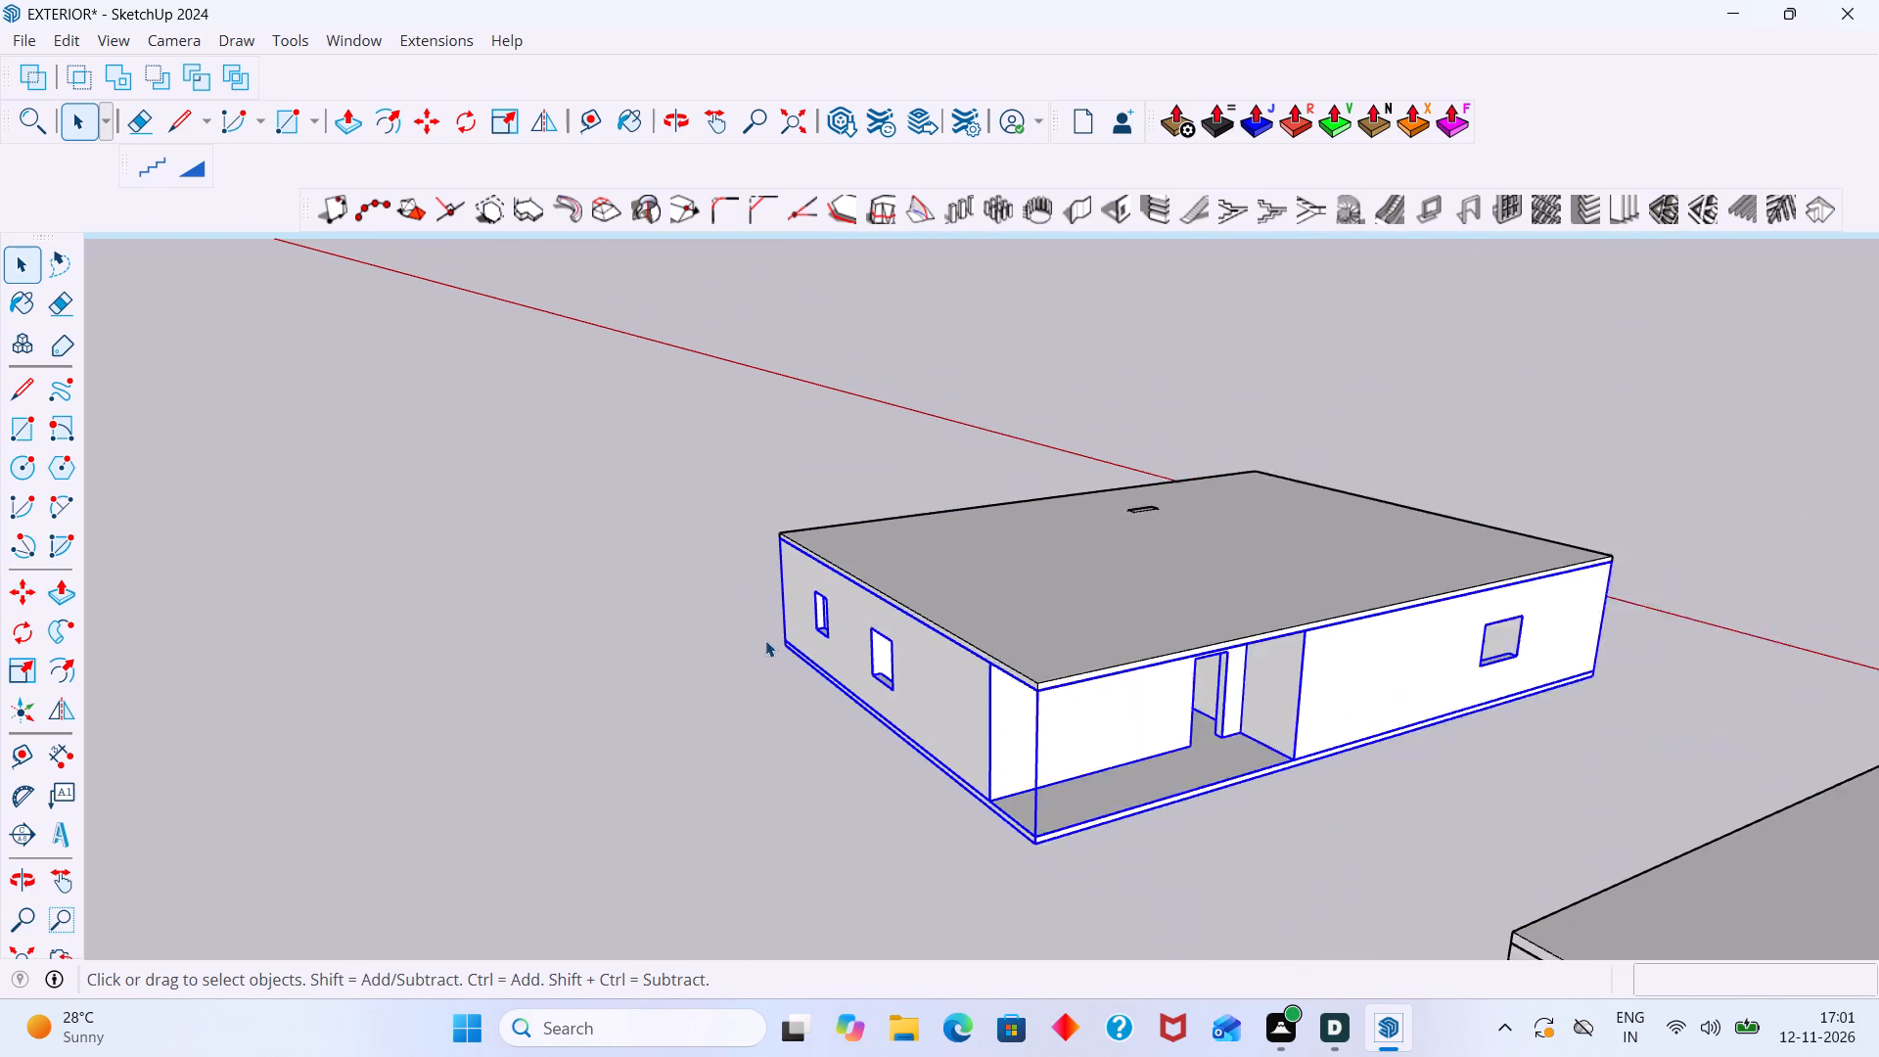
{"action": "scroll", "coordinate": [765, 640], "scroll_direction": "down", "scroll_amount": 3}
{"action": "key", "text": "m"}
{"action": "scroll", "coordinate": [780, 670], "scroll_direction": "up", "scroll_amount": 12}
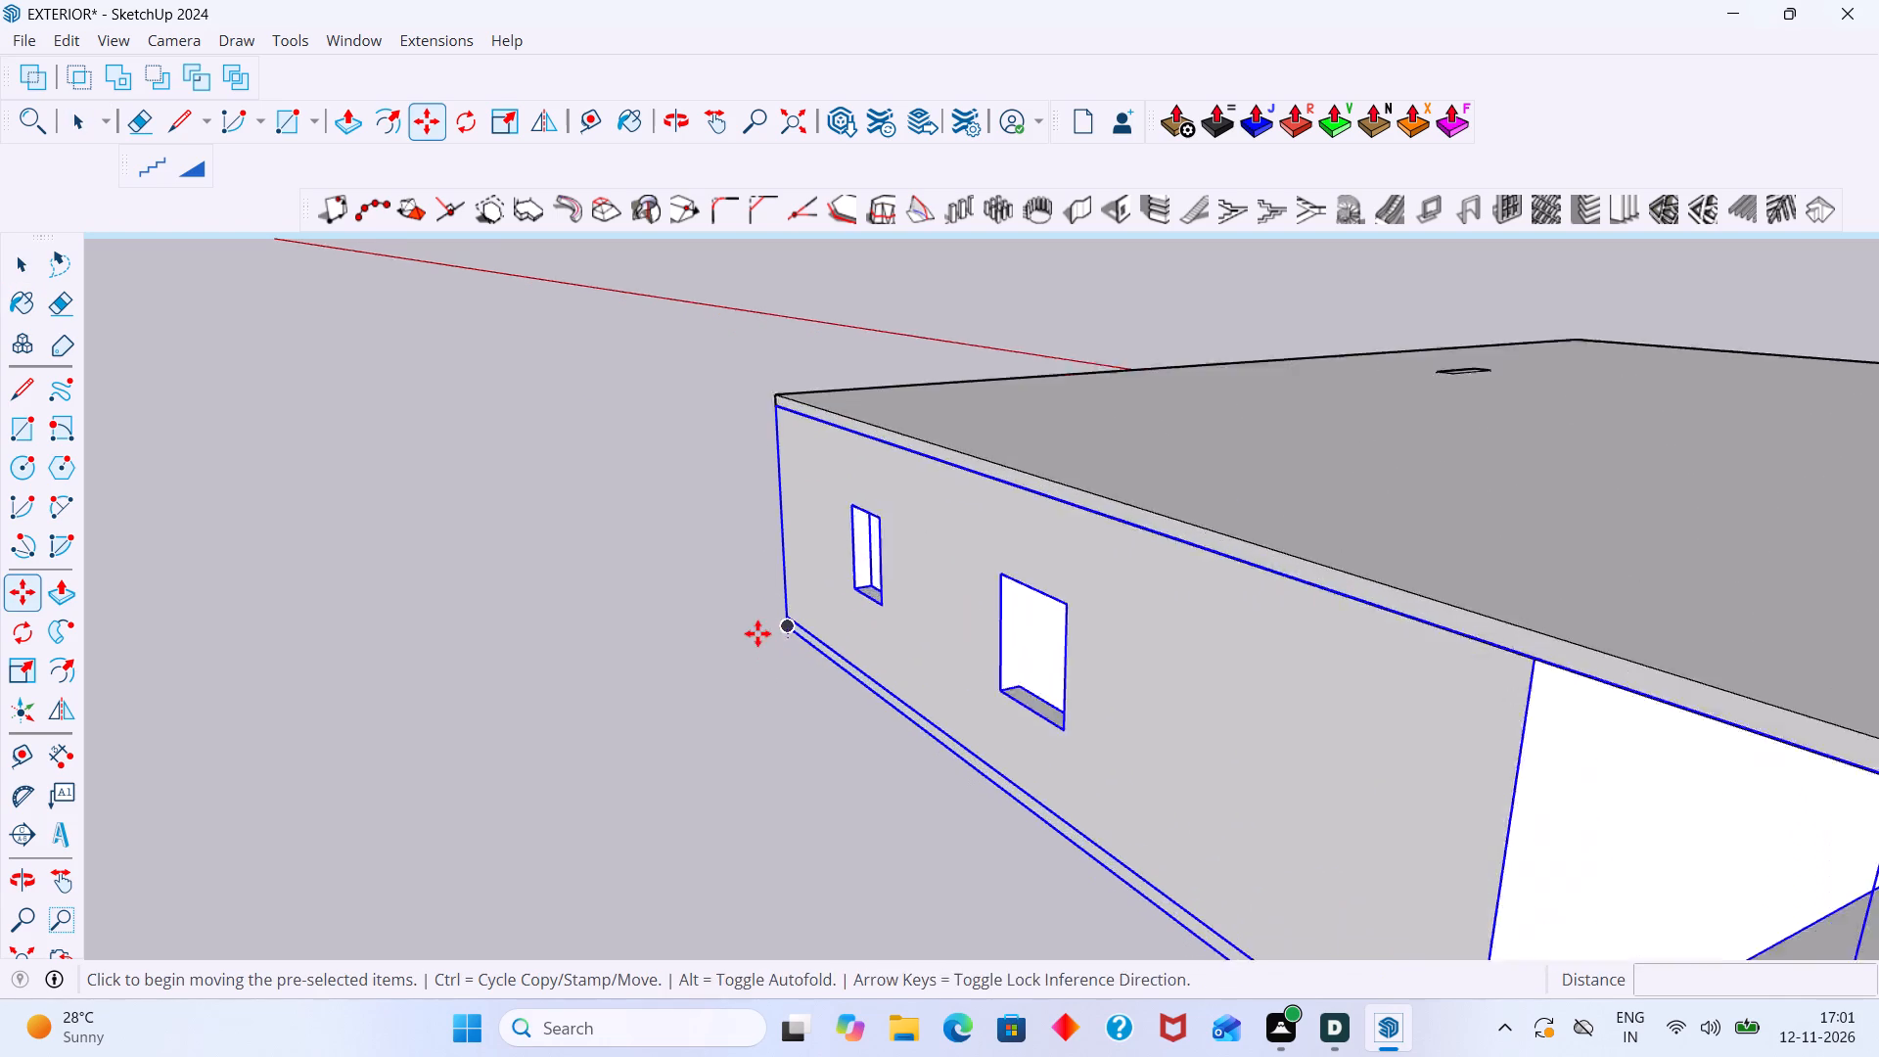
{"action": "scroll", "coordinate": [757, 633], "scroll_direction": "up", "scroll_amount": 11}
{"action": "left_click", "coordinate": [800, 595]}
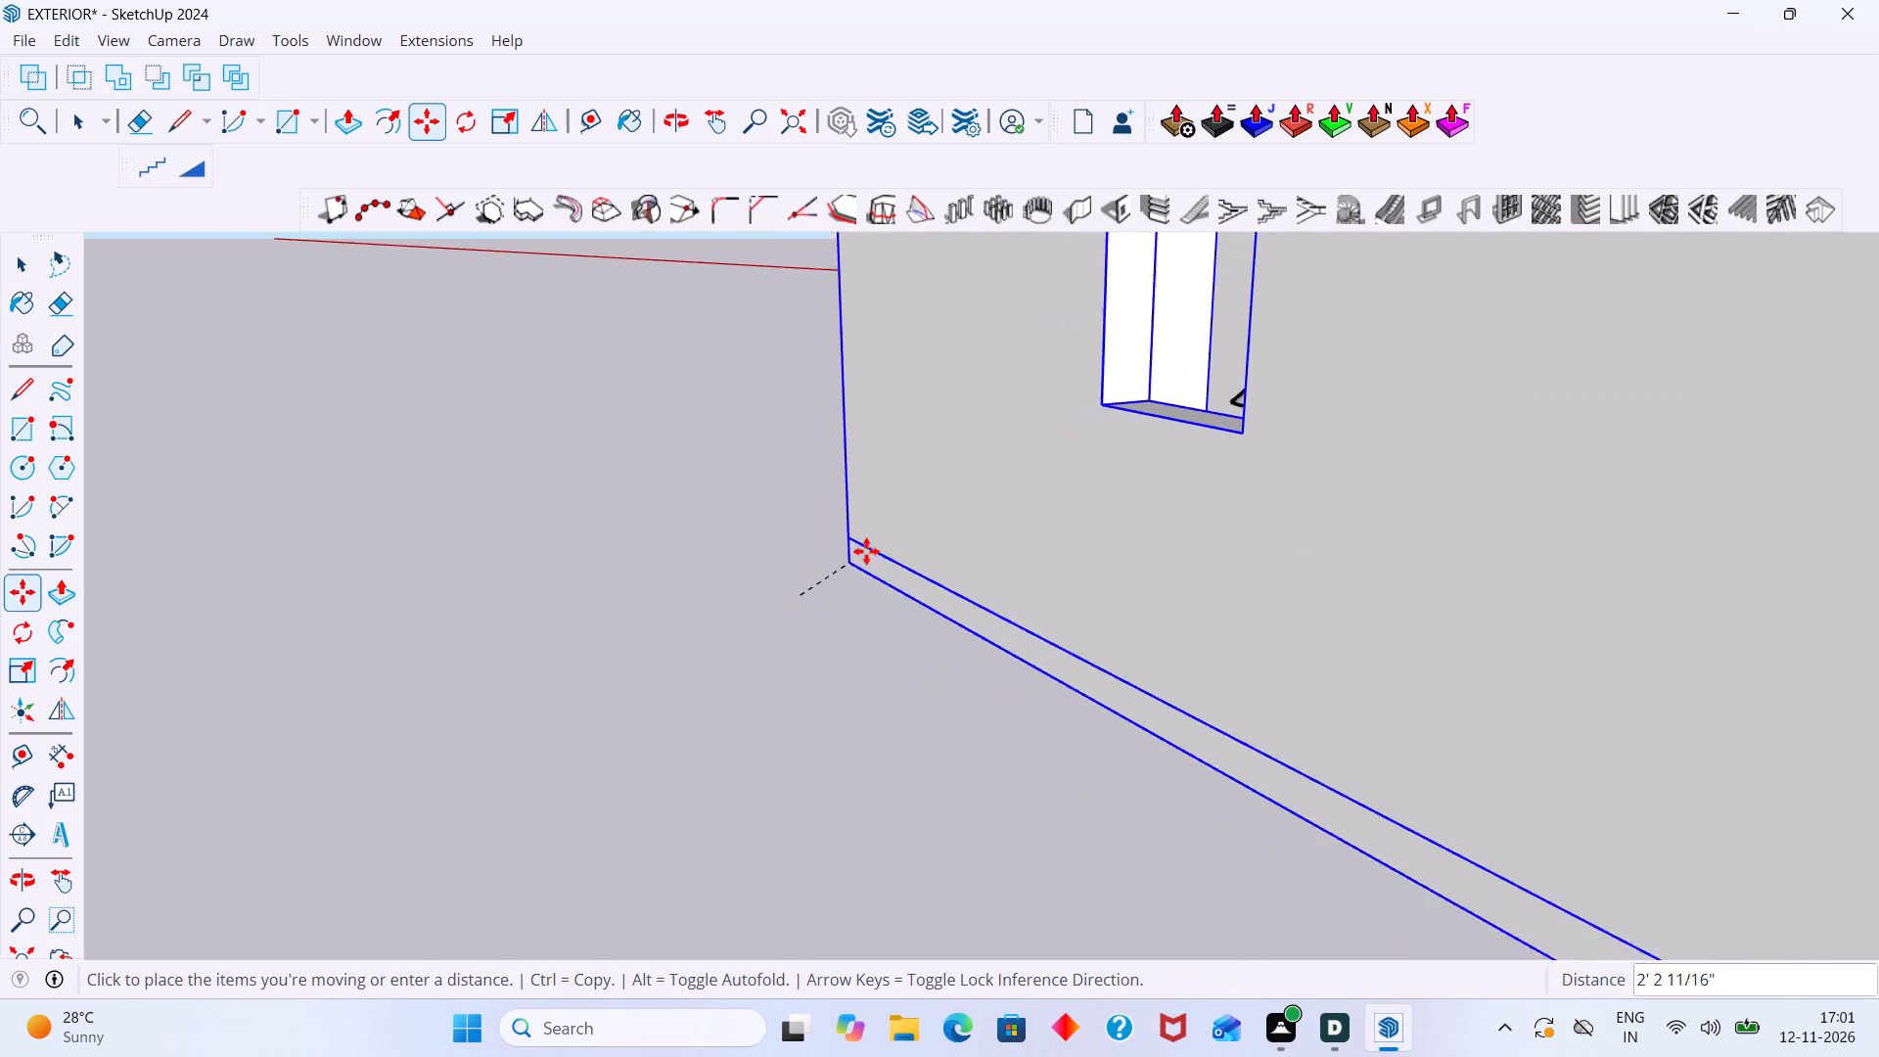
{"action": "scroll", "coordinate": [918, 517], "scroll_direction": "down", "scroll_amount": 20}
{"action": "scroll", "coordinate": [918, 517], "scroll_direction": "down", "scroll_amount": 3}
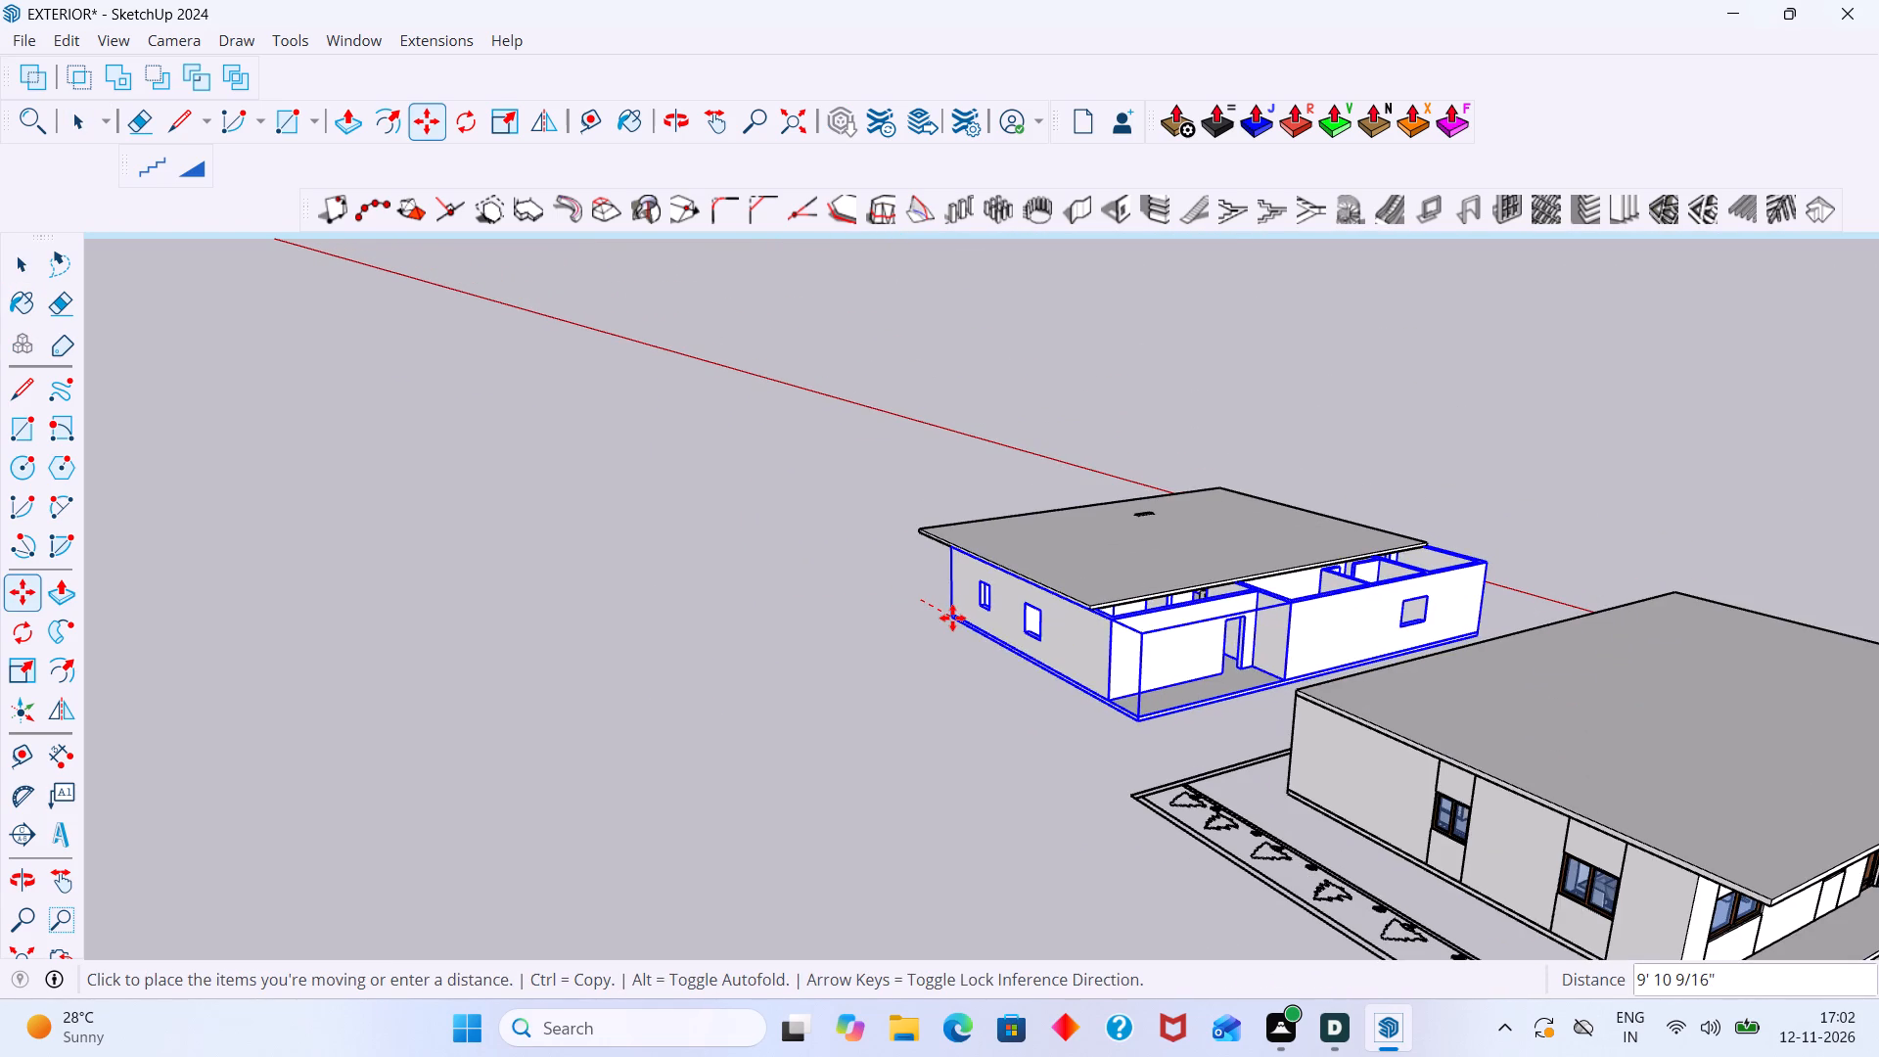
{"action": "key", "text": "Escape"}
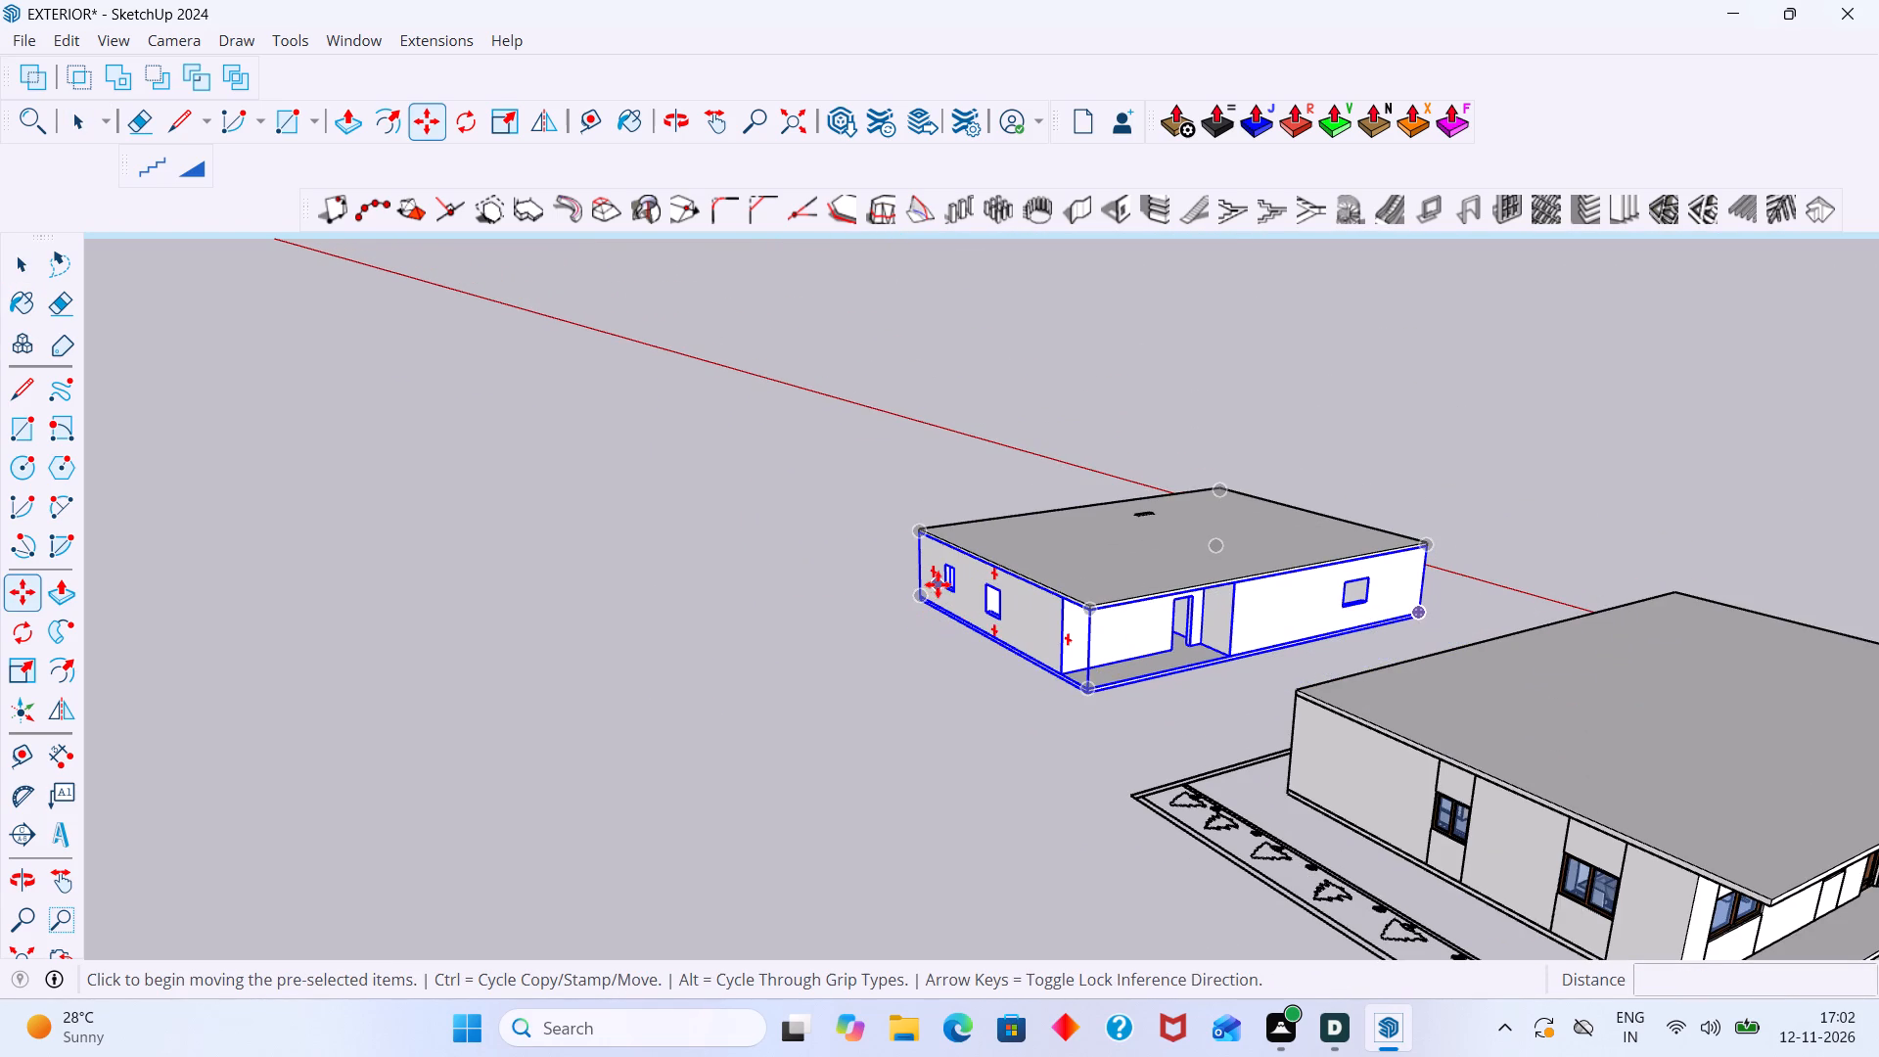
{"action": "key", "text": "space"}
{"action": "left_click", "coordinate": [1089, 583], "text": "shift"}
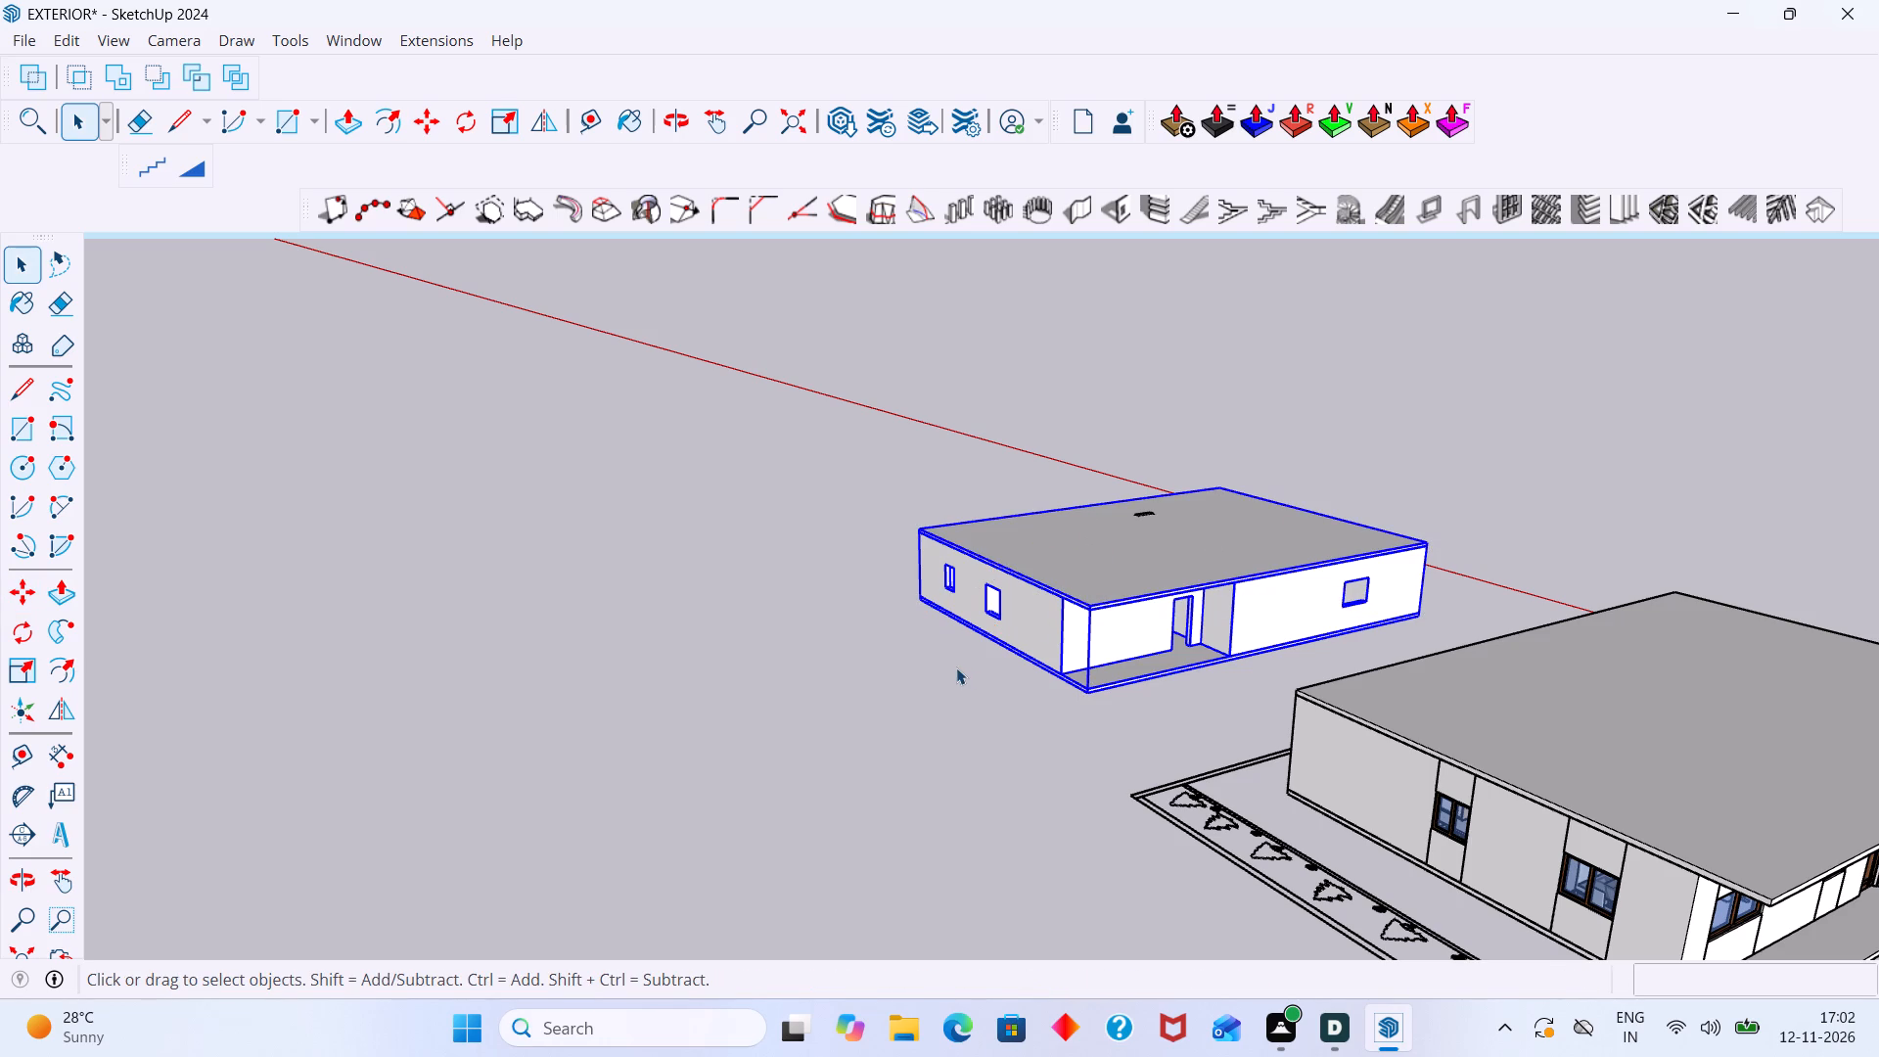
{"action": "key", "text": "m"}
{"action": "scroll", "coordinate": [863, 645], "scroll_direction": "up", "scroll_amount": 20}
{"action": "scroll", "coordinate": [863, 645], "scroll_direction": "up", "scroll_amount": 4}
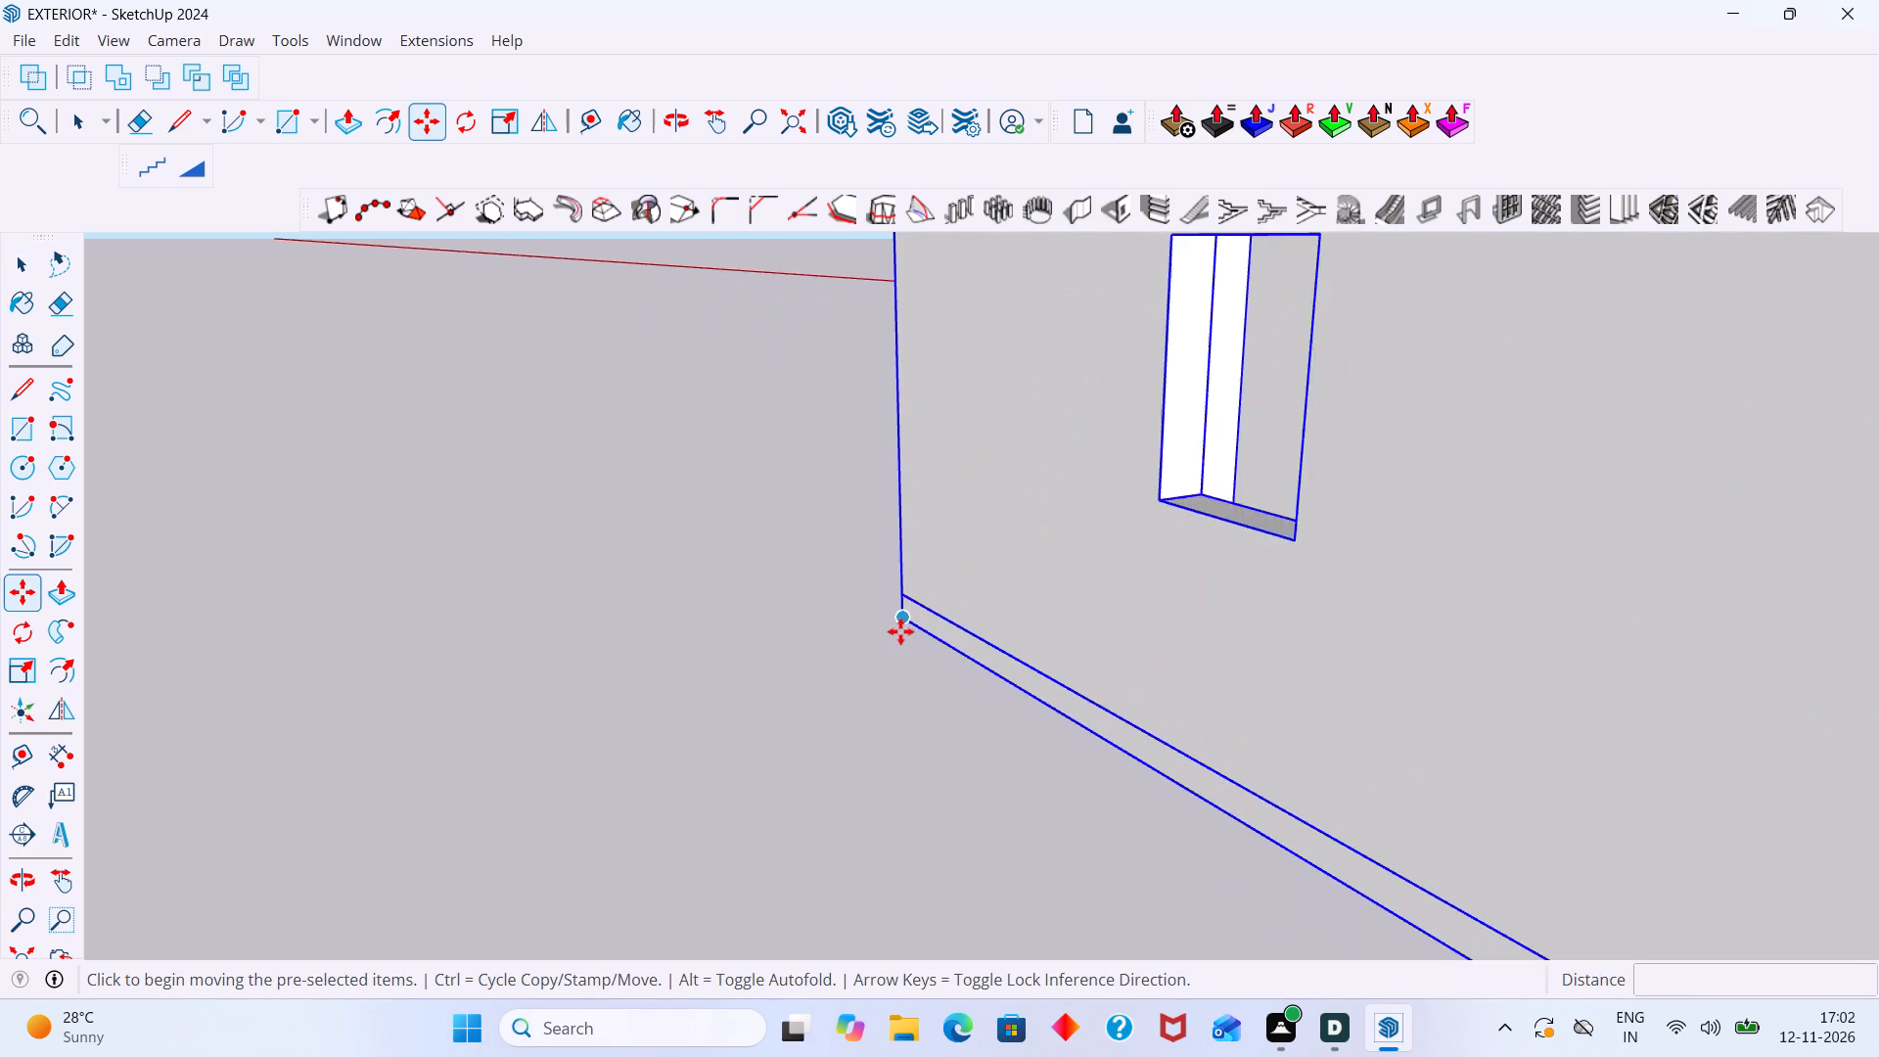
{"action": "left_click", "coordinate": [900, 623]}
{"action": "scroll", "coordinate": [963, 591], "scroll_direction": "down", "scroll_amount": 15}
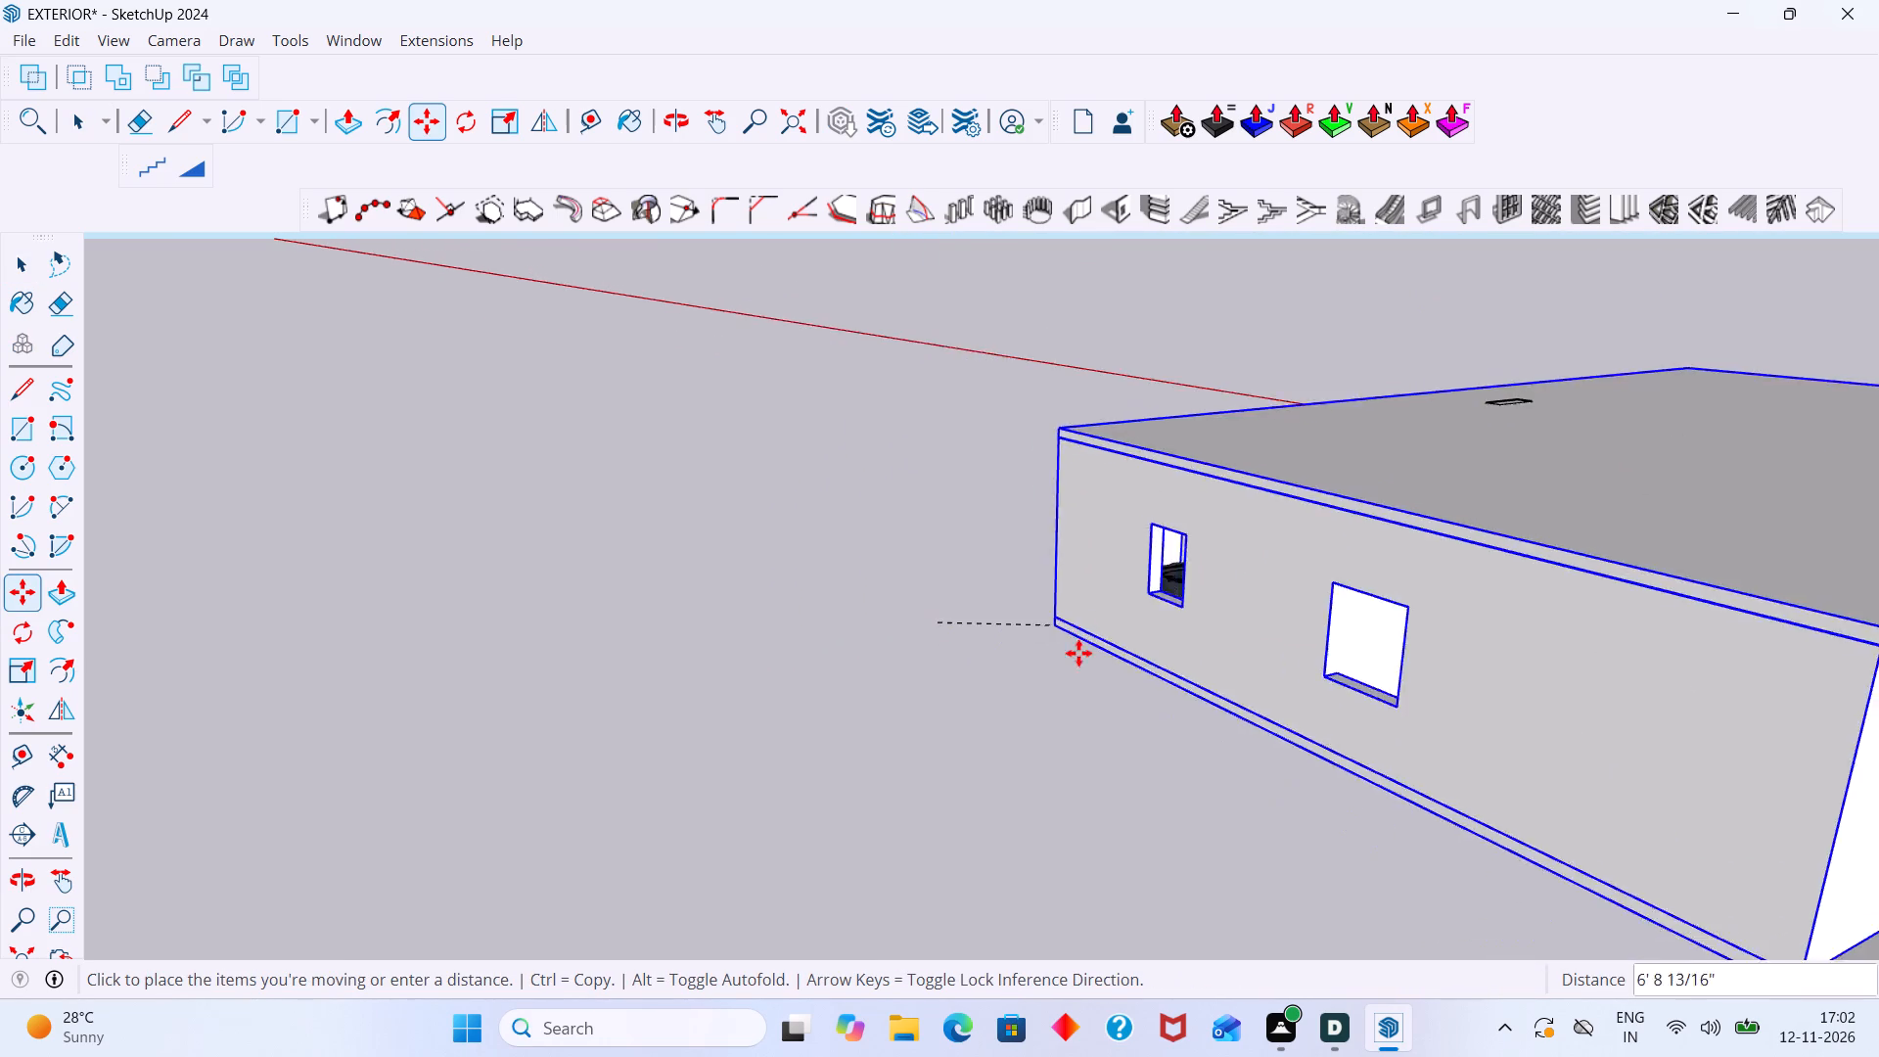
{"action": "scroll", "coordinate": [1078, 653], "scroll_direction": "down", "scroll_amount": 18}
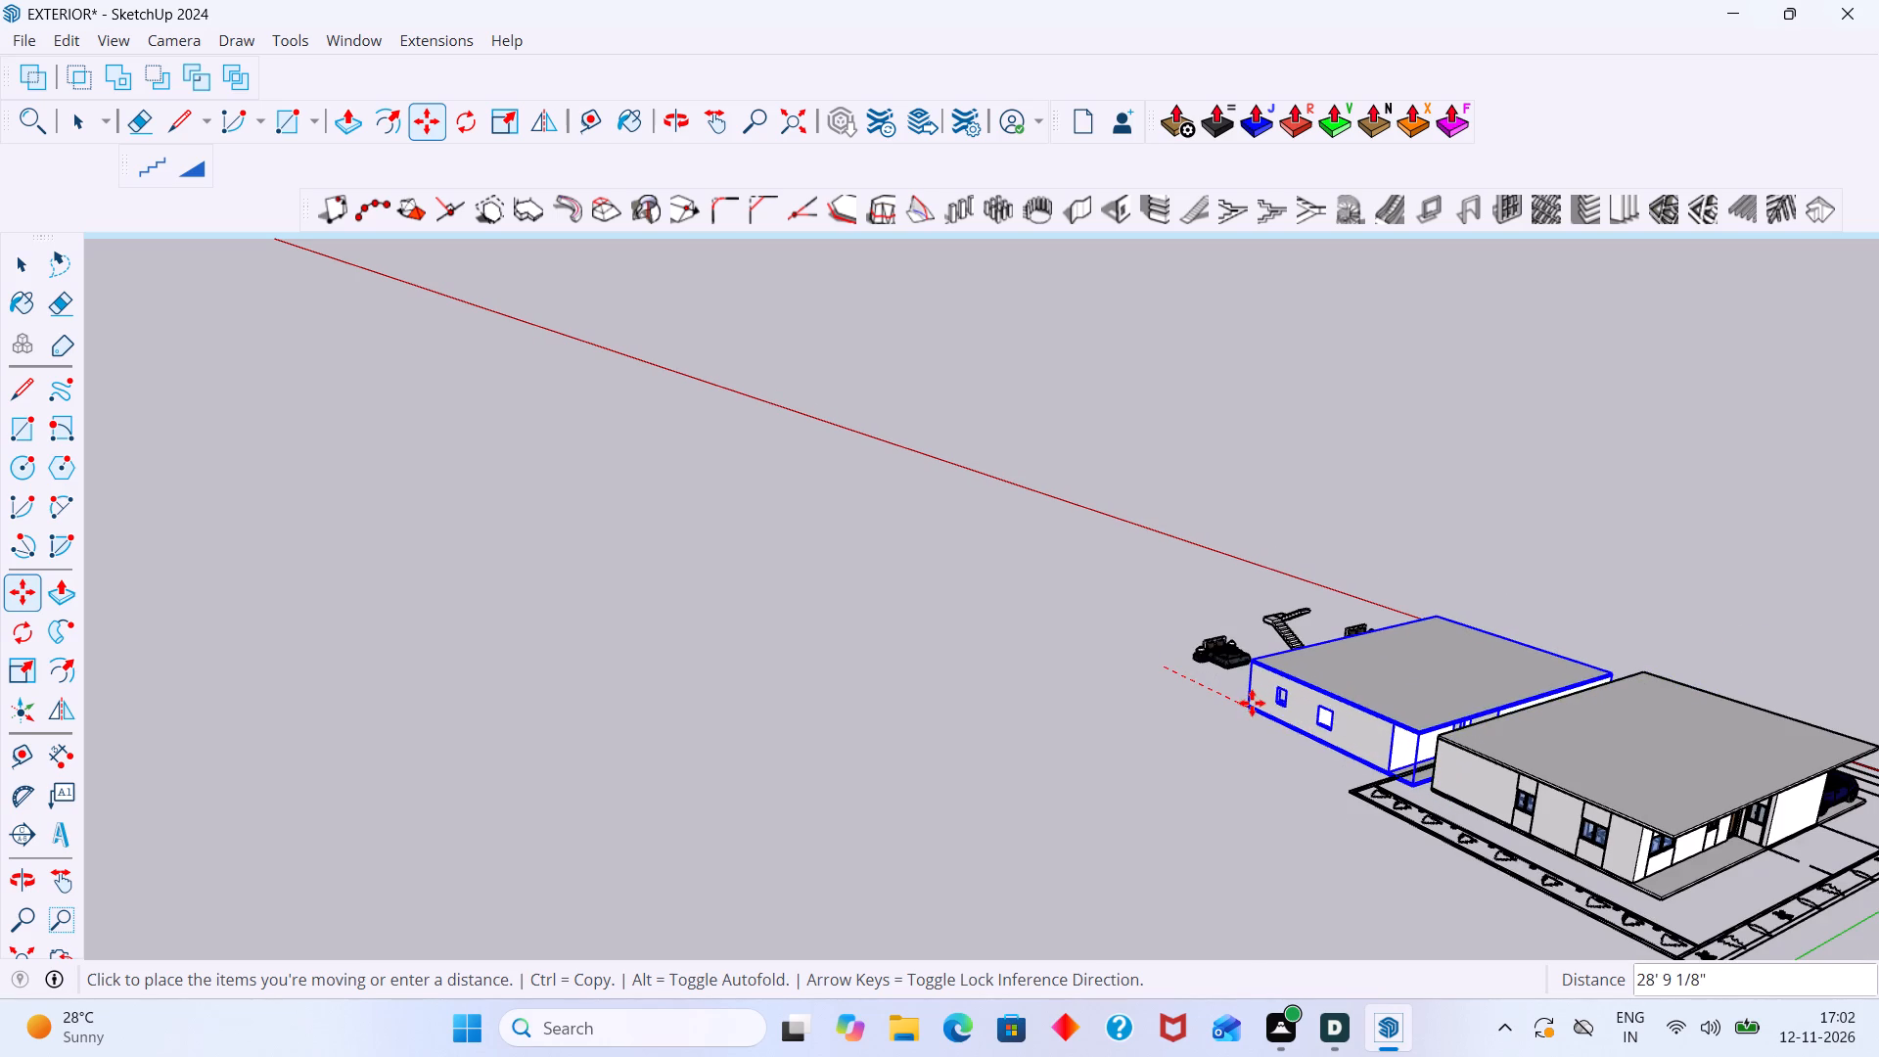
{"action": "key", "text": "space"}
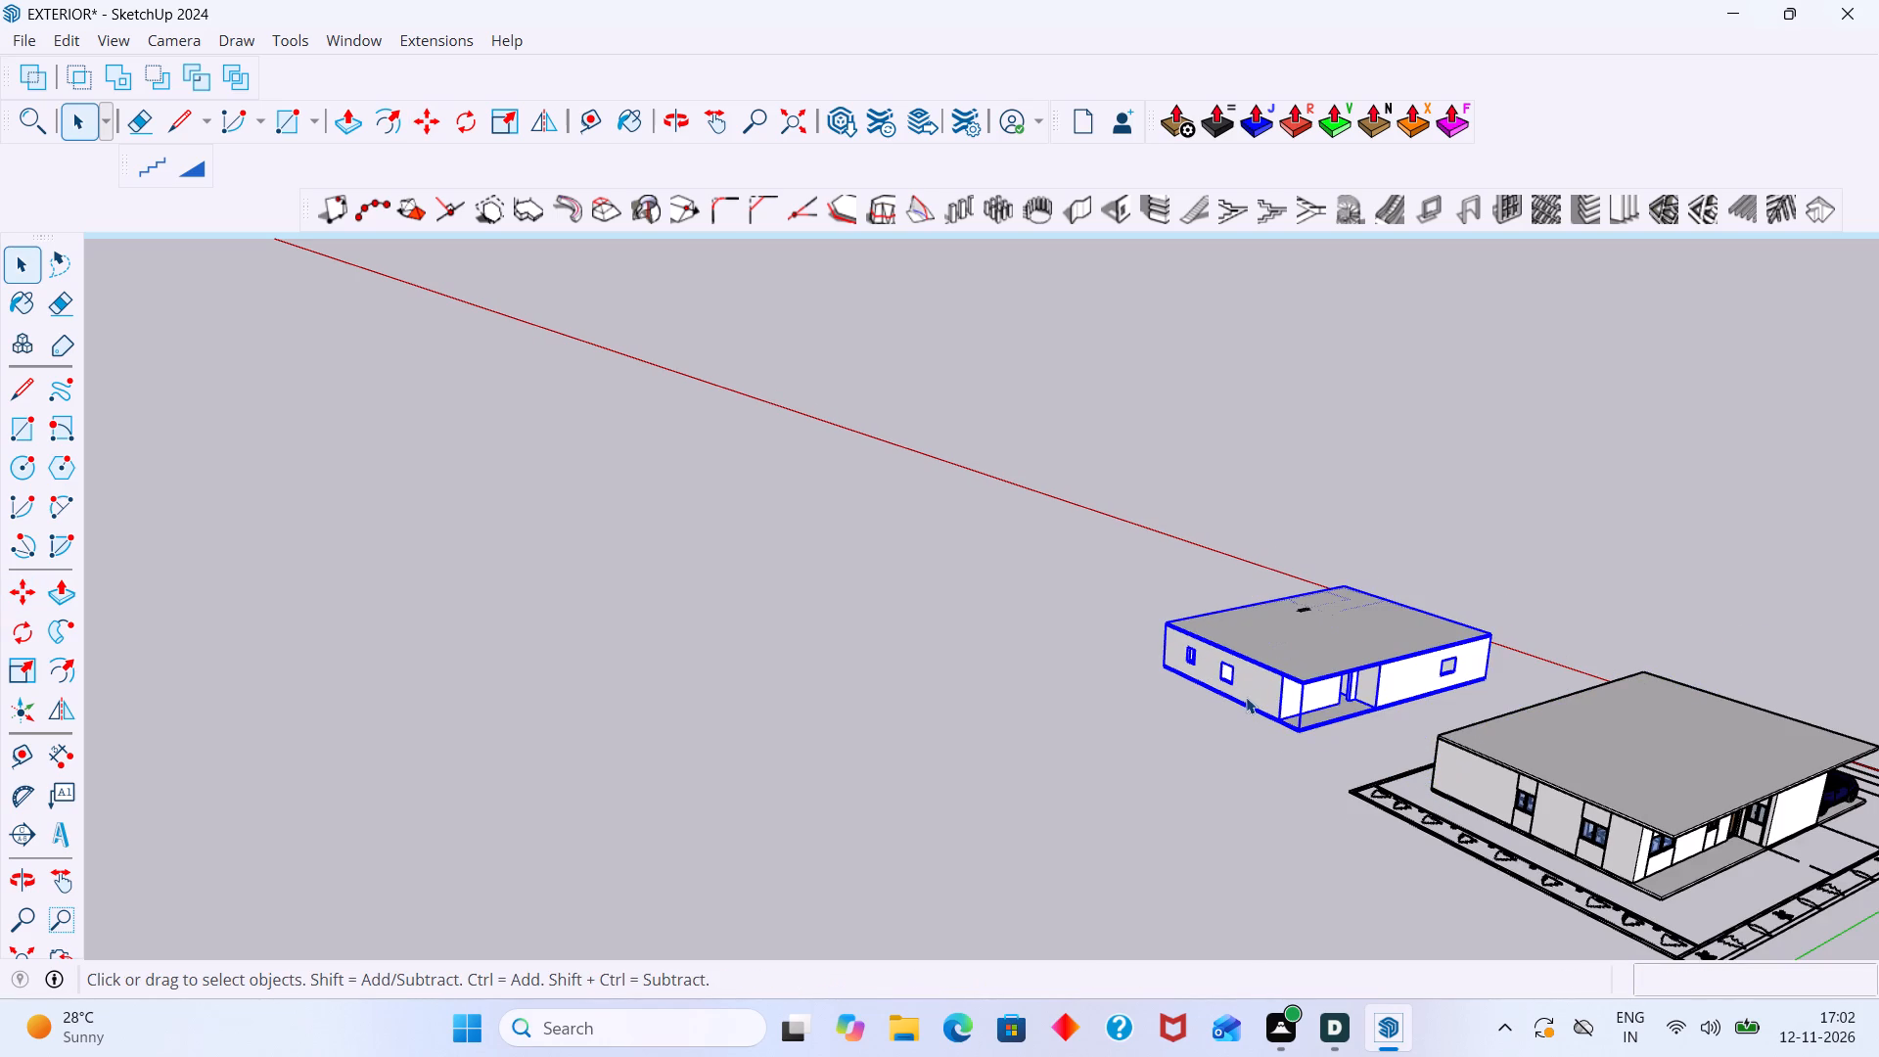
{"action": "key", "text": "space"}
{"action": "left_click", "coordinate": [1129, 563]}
Hide the upper floor's roof slab to expose the rooms inside.
{"action": "scroll", "coordinate": [1203, 623], "scroll_direction": "up", "scroll_amount": 9}
{"action": "left_click", "coordinate": [1253, 648]}
{"action": "right_click", "coordinate": [1258, 643]}
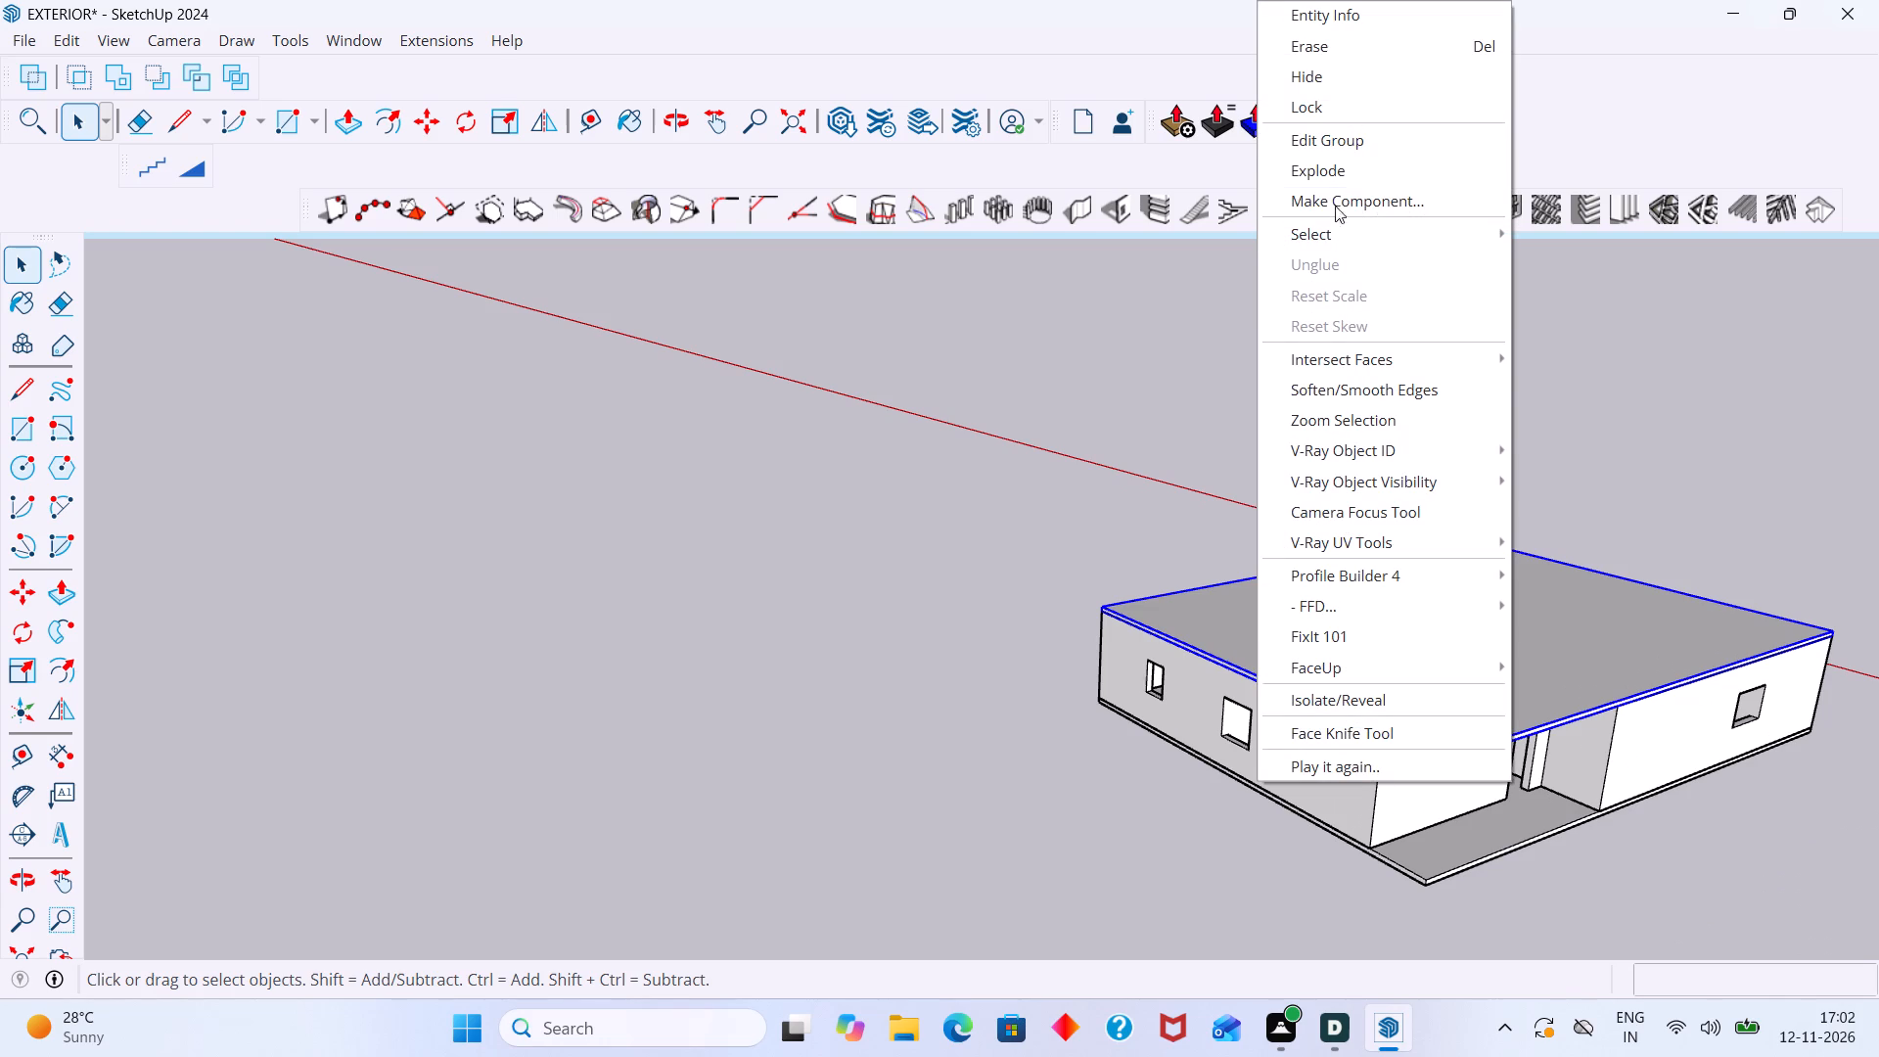
{"action": "left_click", "coordinate": [1341, 77]}
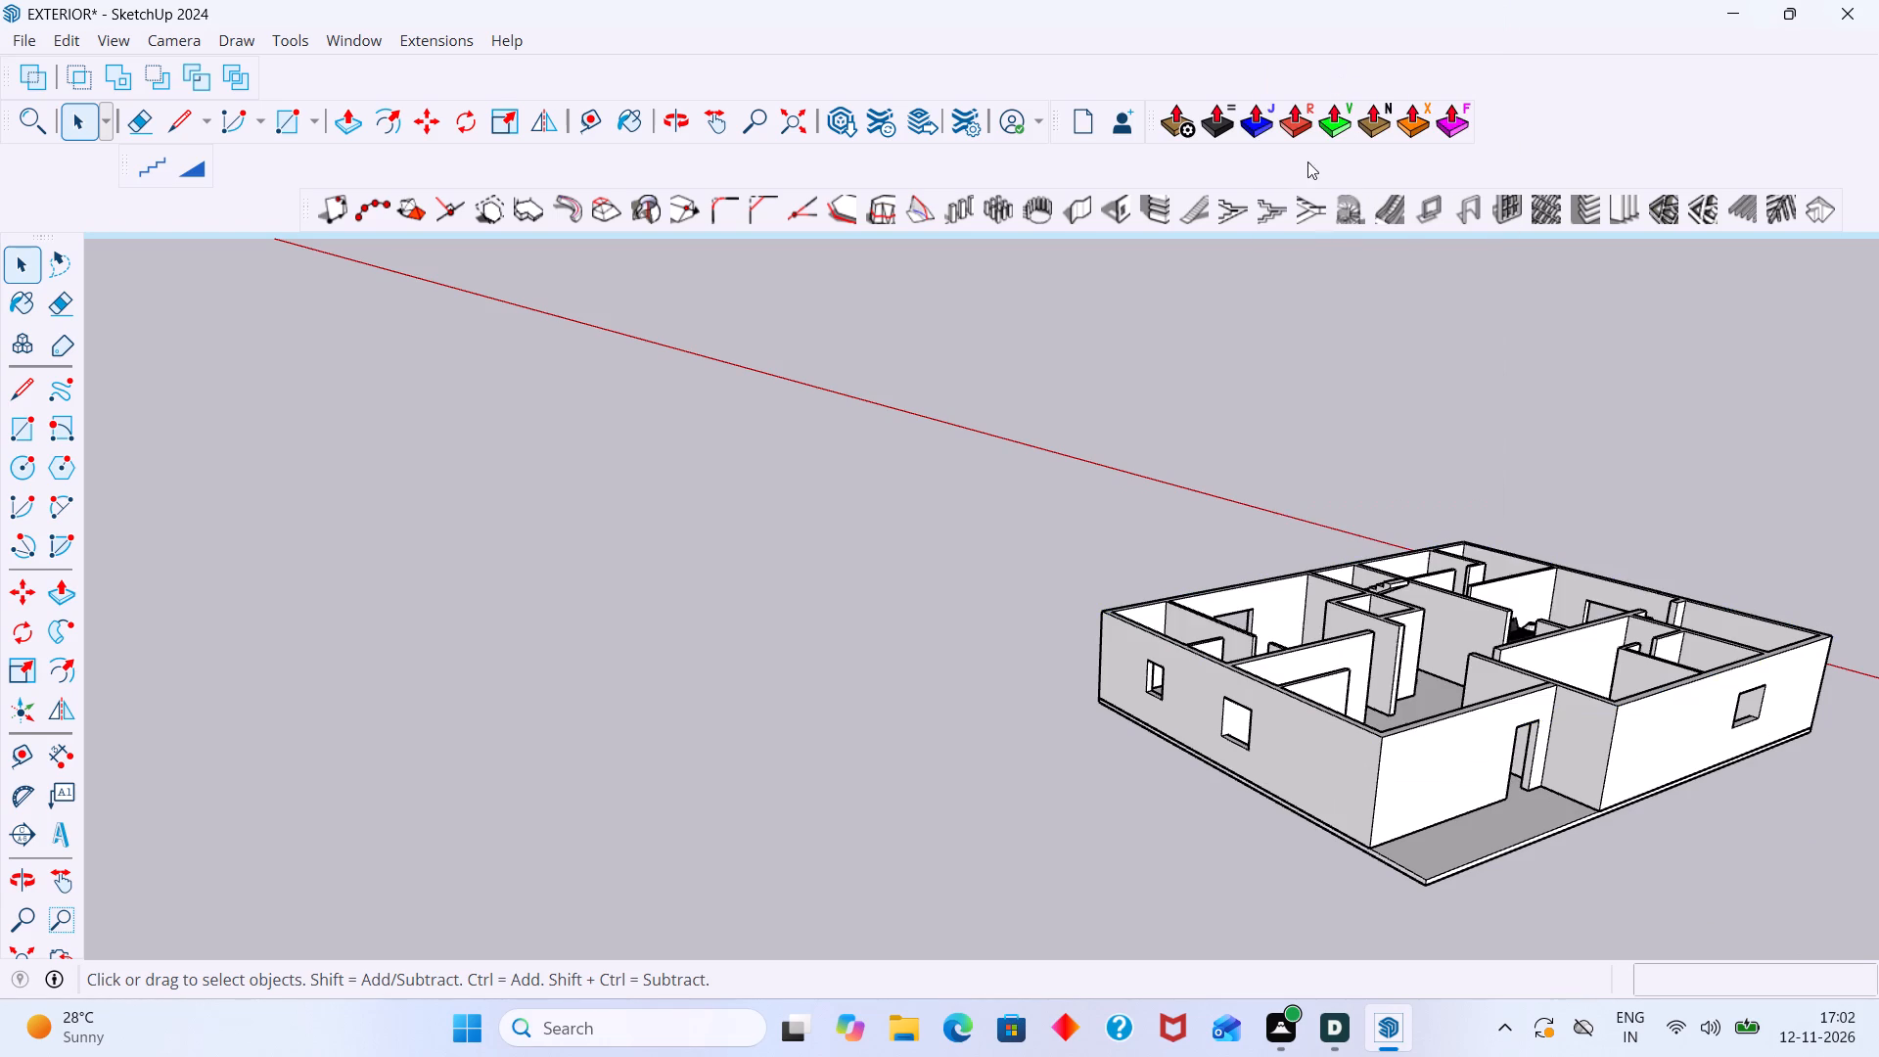
Select the bed and both bedside tables in the bedroom beside the staircase, together with both stair flights.
{"action": "middle_click_drag", "start_coordinate": [1371, 657], "coordinate": [1391, 768]}
{"action": "middle_click_drag", "start_coordinate": [1489, 659], "coordinate": [1294, 720]}
{"action": "scroll", "coordinate": [1416, 713], "scroll_direction": "up", "scroll_amount": 1}
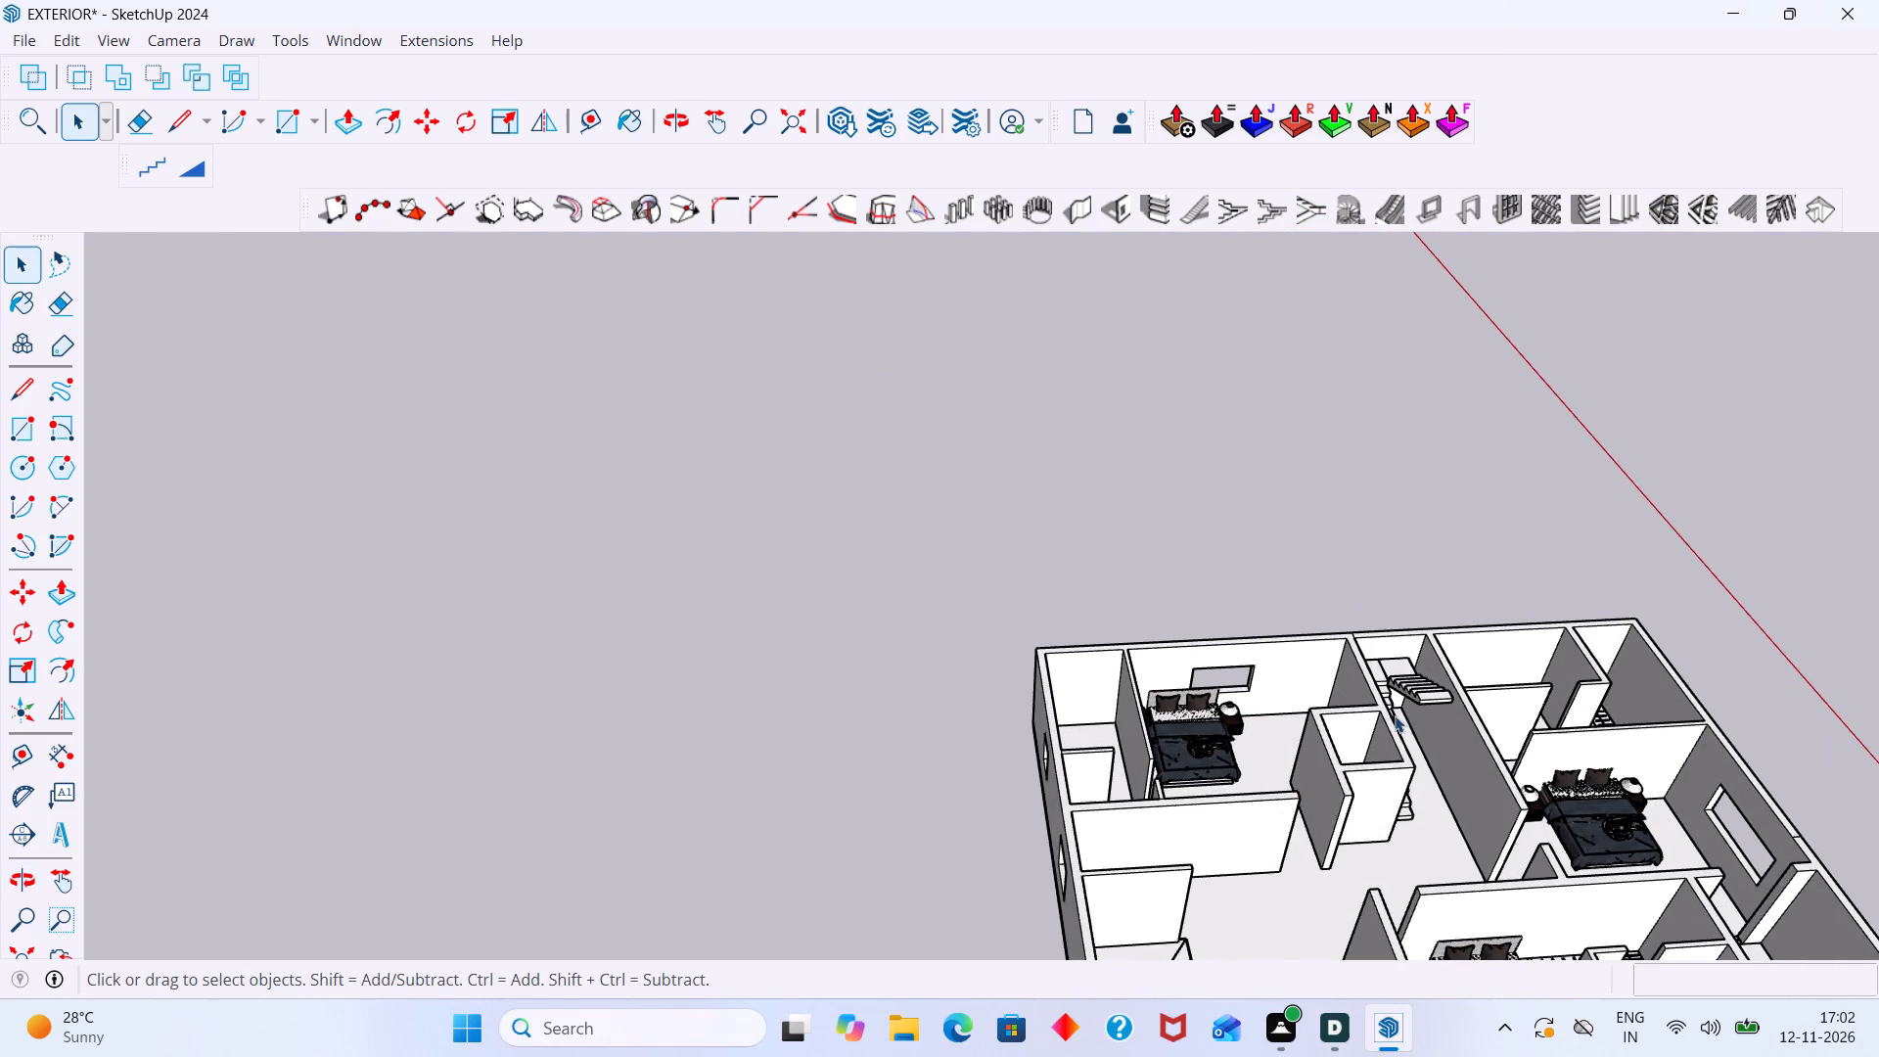
{"action": "middle_click_drag", "start_coordinate": [1383, 706], "coordinate": [1003, 632], "text": "shift"}
{"action": "scroll", "coordinate": [827, 700], "scroll_direction": "up", "scroll_amount": 6}
{"action": "left_click", "coordinate": [938, 592]}
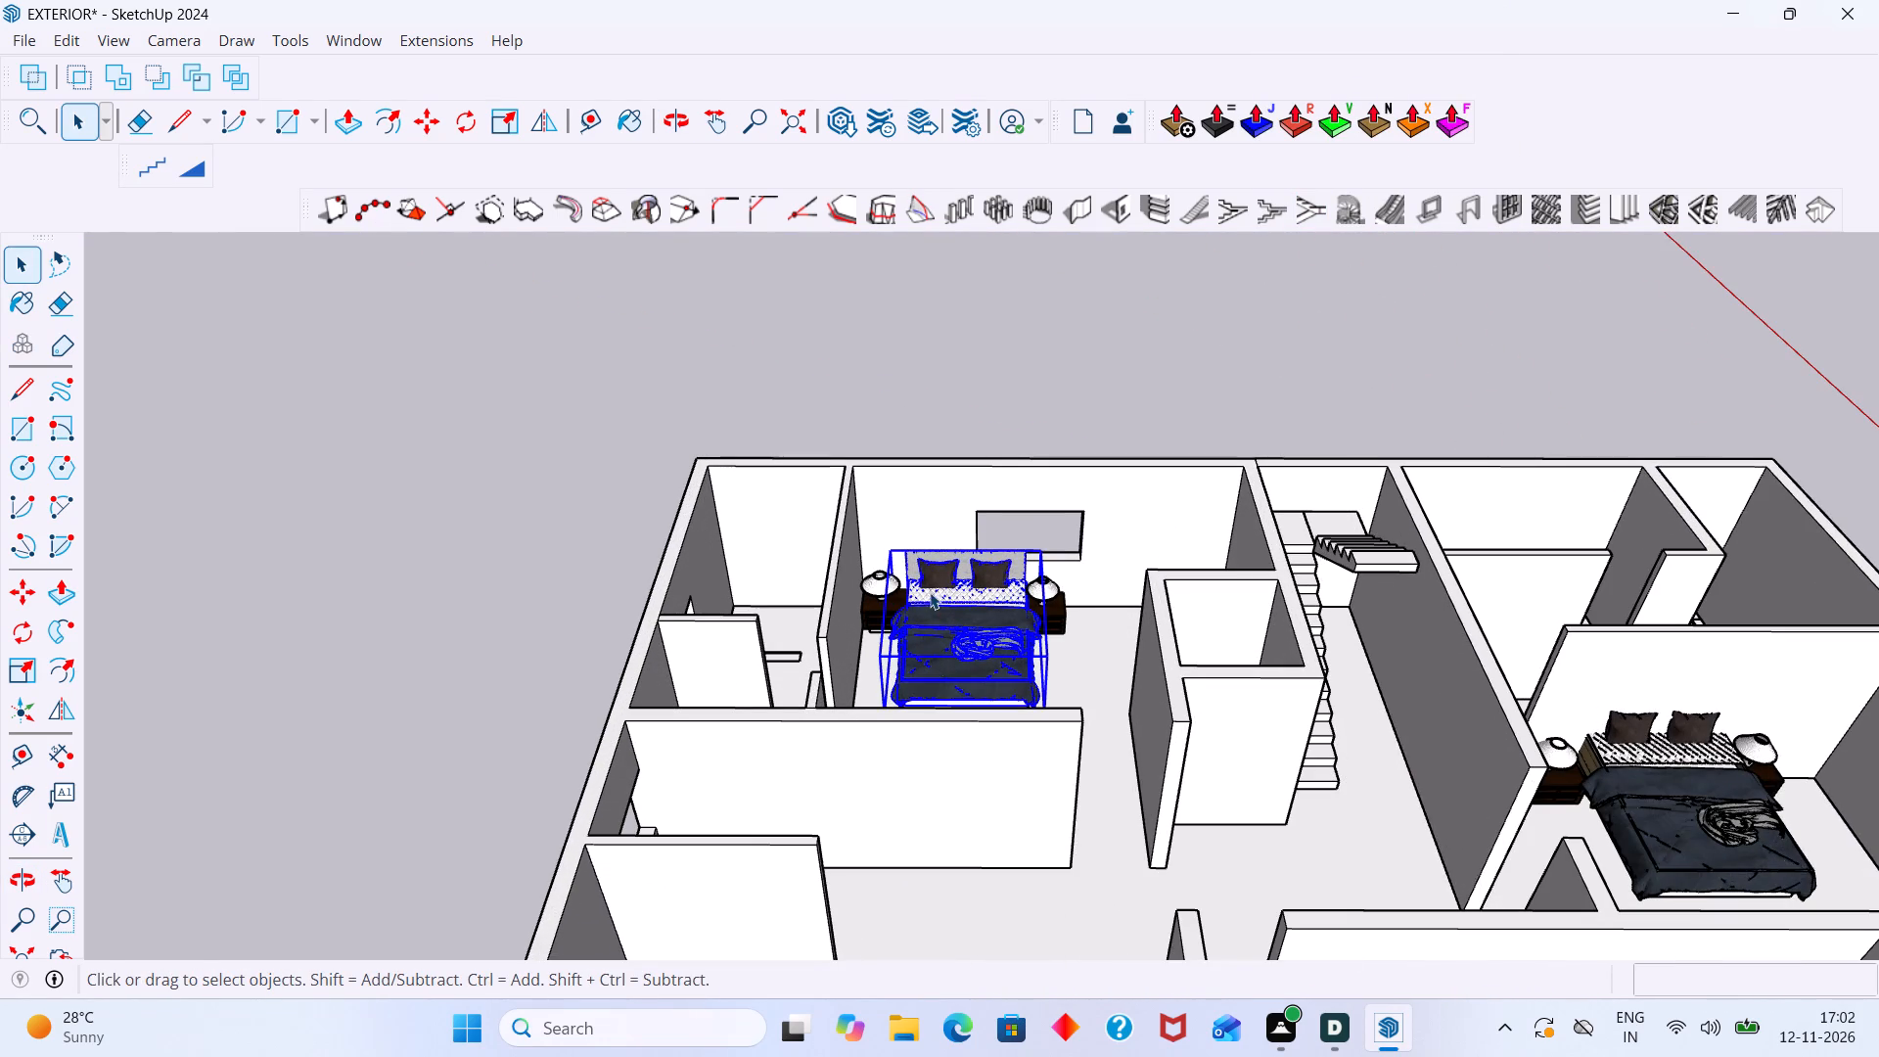
{"action": "scroll", "coordinate": [877, 588], "scroll_direction": "up", "scroll_amount": 6, "text": "shift"}
{"action": "left_click", "coordinate": [875, 586], "text": "shift"}
{"action": "left_click", "coordinate": [1147, 620], "text": "shift"}
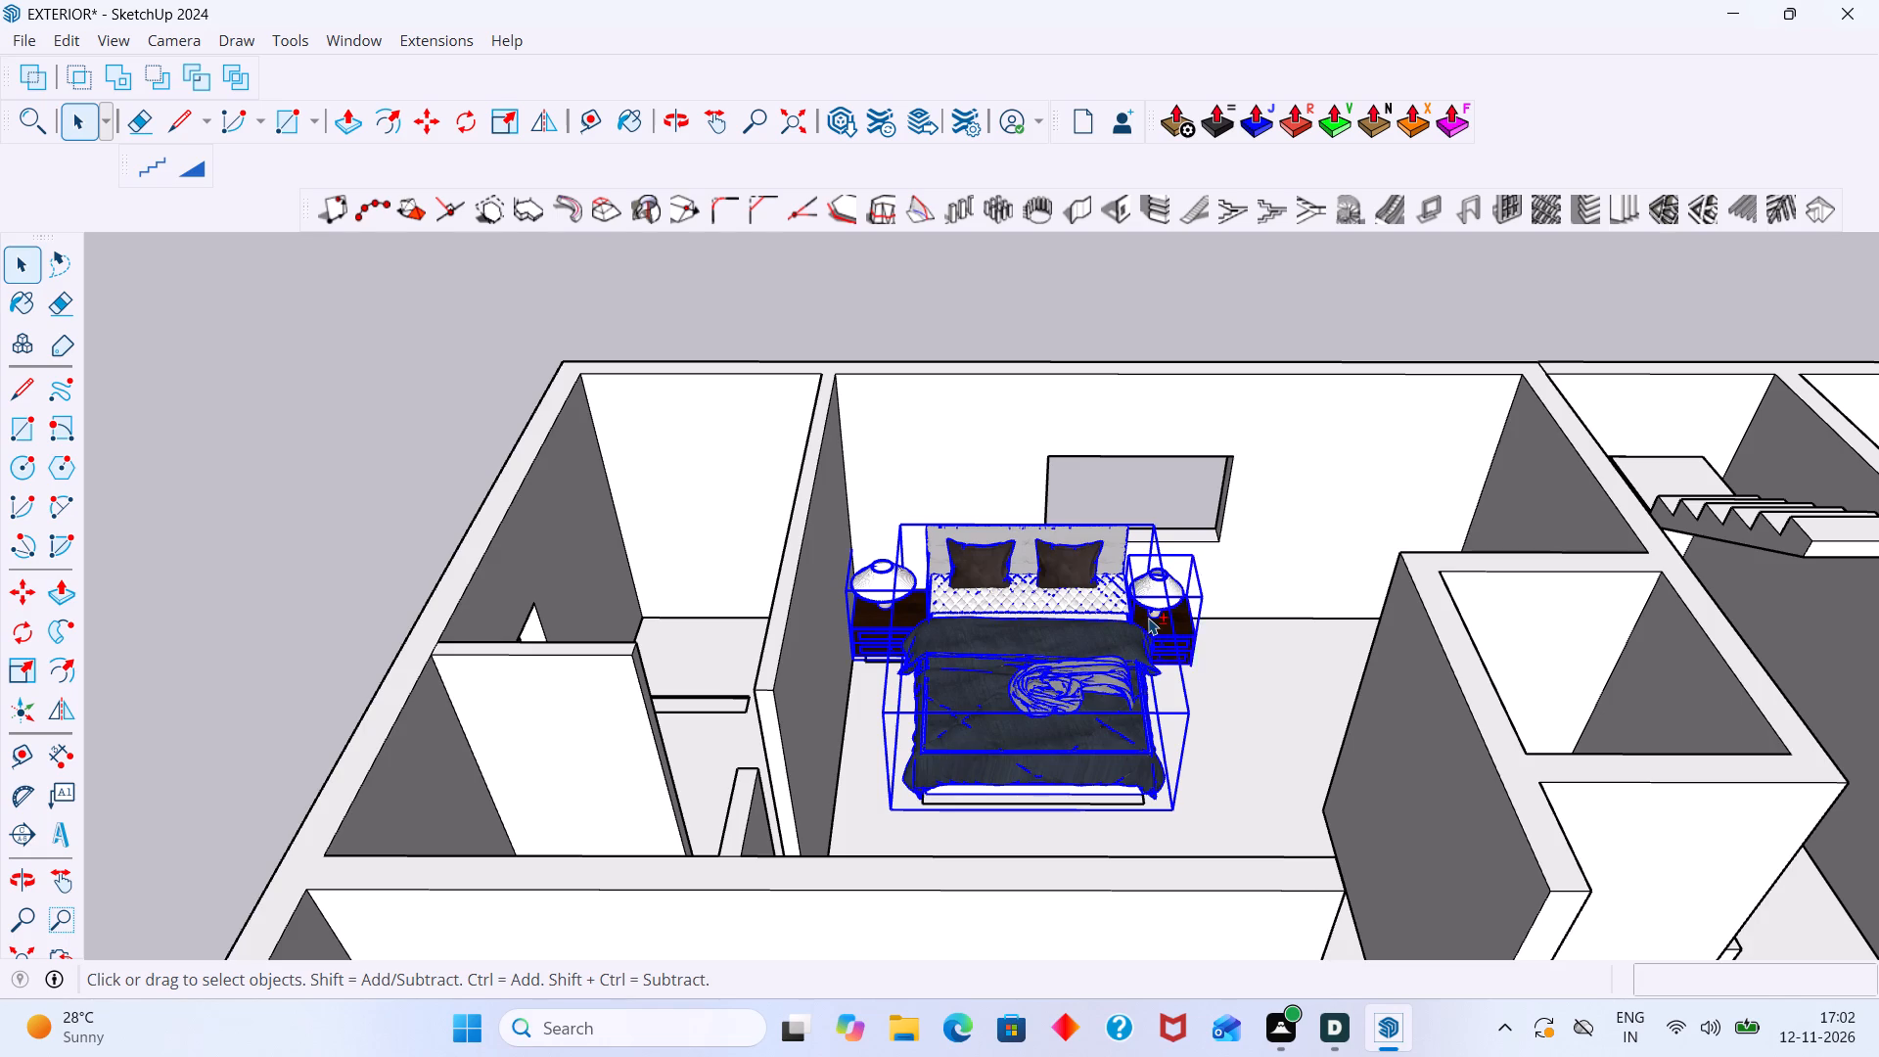
{"action": "scroll", "coordinate": [1148, 618], "scroll_direction": "down", "scroll_amount": 5, "text": "shift"}
{"action": "middle_click_drag", "start_coordinate": [1135, 617], "coordinate": [950, 616], "text": "shift"}
{"action": "scroll", "coordinate": [1160, 642], "scroll_direction": "up", "scroll_amount": 3, "text": "shift"}
{"action": "left_click", "coordinate": [1309, 541], "text": "shift"}
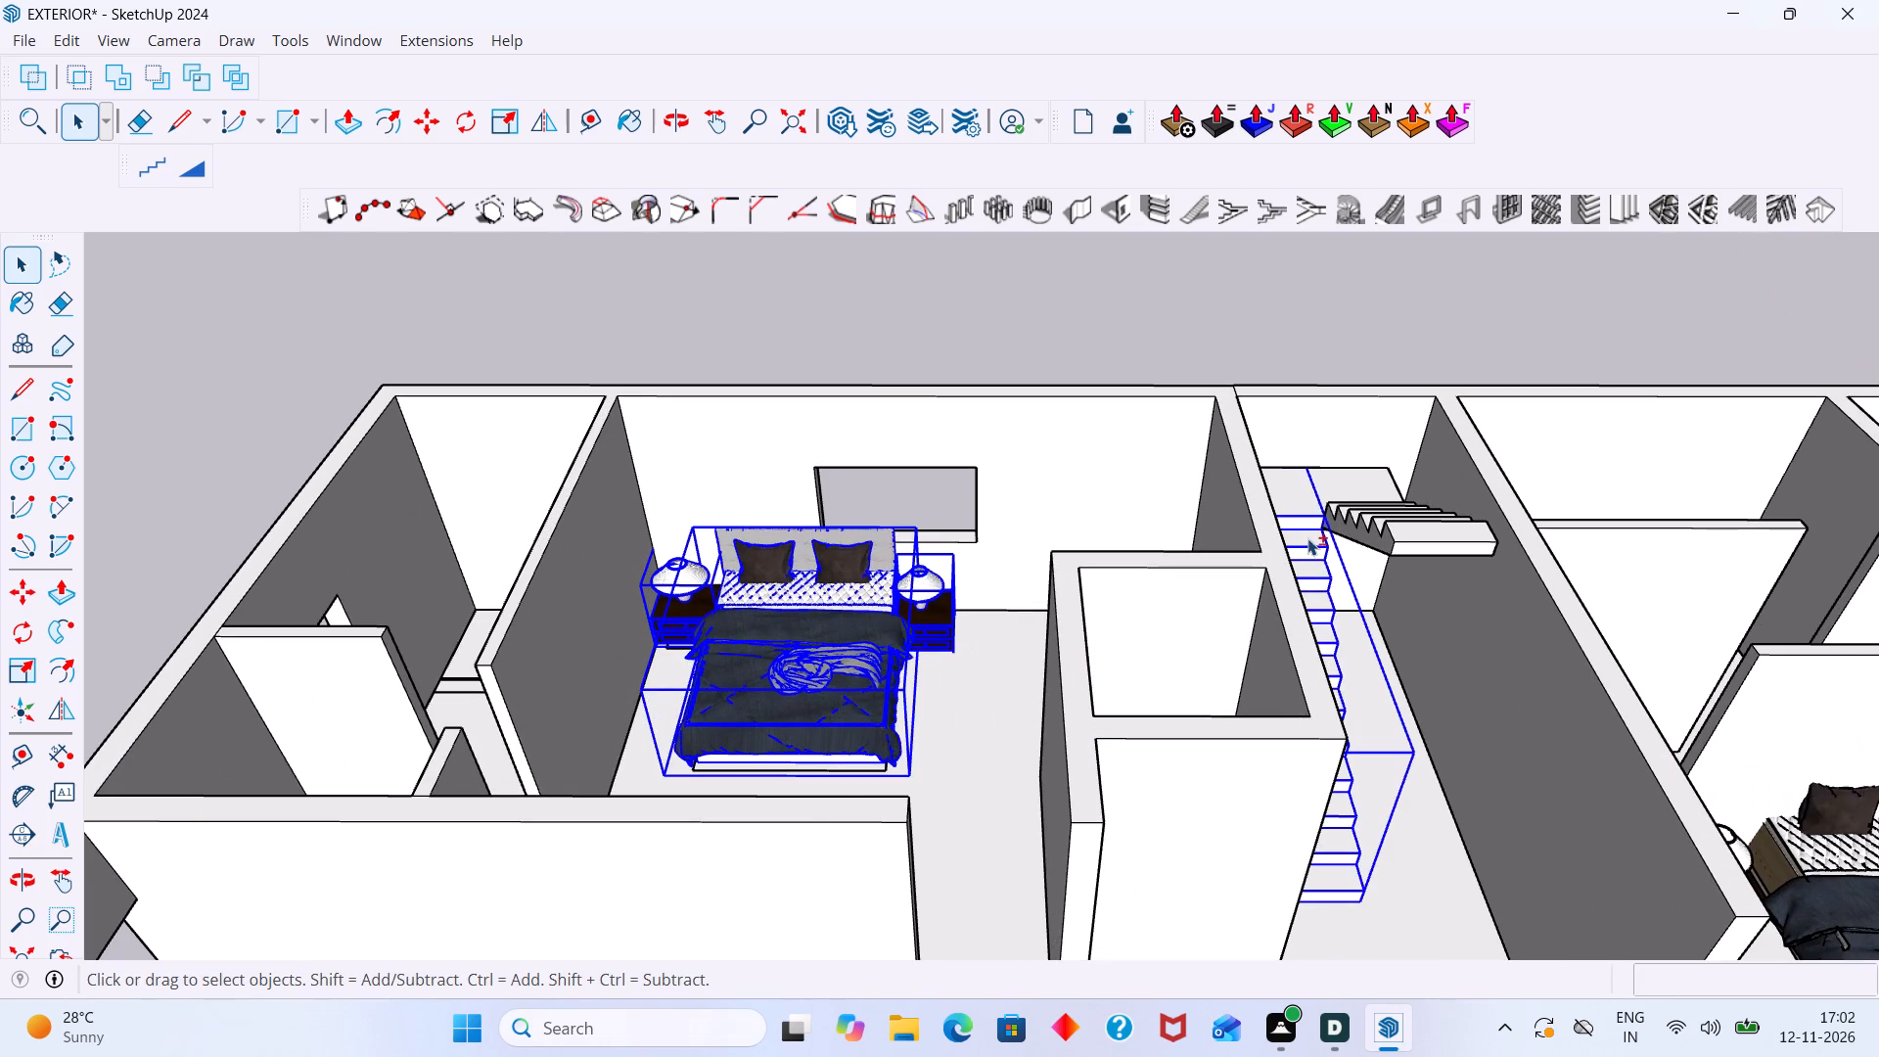
{"action": "scroll", "coordinate": [1383, 527], "scroll_direction": "up", "scroll_amount": 6, "text": "shift"}
{"action": "left_click", "coordinate": [1404, 508], "text": "shift"}
Add the front bedroom's bed, the upper-floor walls, and the remaining bedroom's bed with both bedside tables to the selection.
{"action": "scroll", "coordinate": [1281, 530], "scroll_direction": "down", "scroll_amount": 1, "text": "shift"}
{"action": "scroll", "coordinate": [1214, 574], "scroll_direction": "down", "scroll_amount": 5, "text": "shift"}
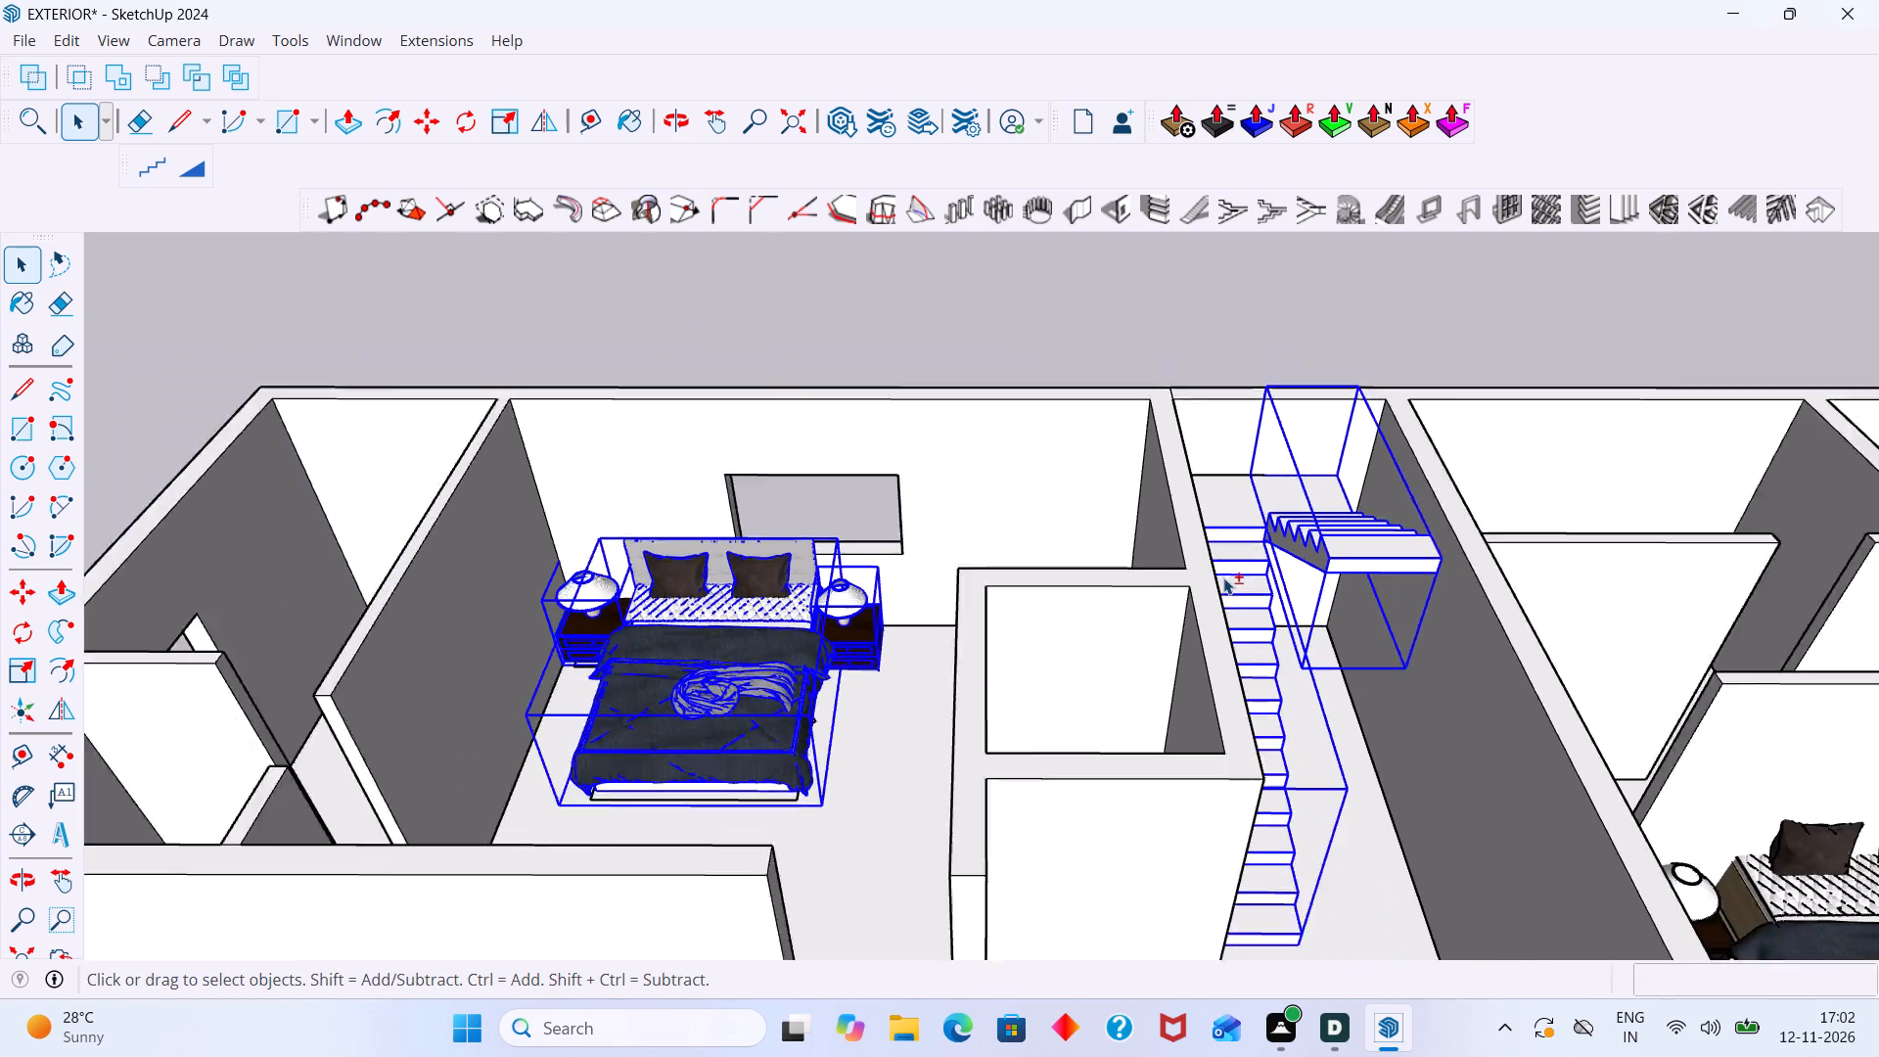
{"action": "scroll", "coordinate": [1223, 577], "scroll_direction": "down", "scroll_amount": 3, "text": "shift"}
{"action": "middle_click", "coordinate": [1126, 478], "text": "shift"}
{"action": "scroll", "coordinate": [1121, 518], "scroll_direction": "down", "scroll_amount": 8, "text": "shift"}
{"action": "middle_click_drag", "start_coordinate": [1175, 616], "coordinate": [969, 572], "text": "shift"}
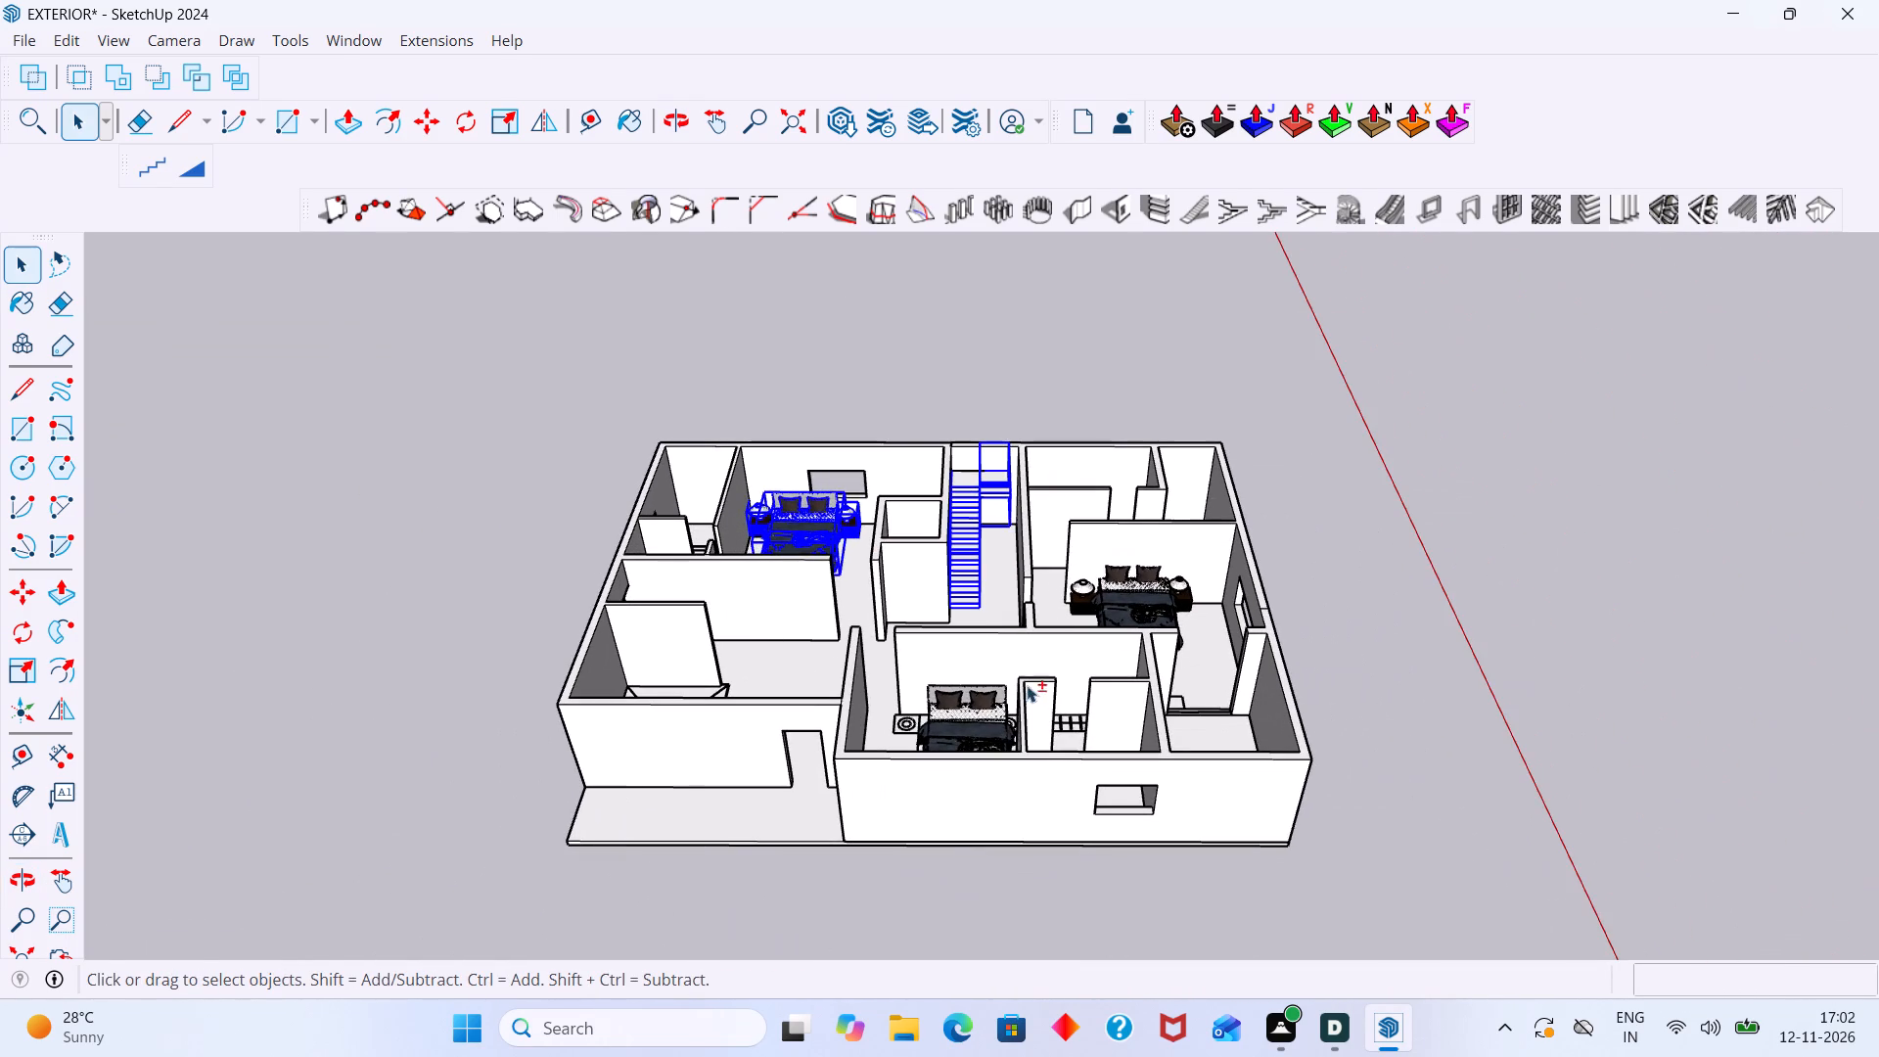
{"action": "scroll", "coordinate": [1016, 749], "scroll_direction": "up", "scroll_amount": 9, "text": "shift"}
{"action": "left_click", "coordinate": [949, 701], "text": "shift"}
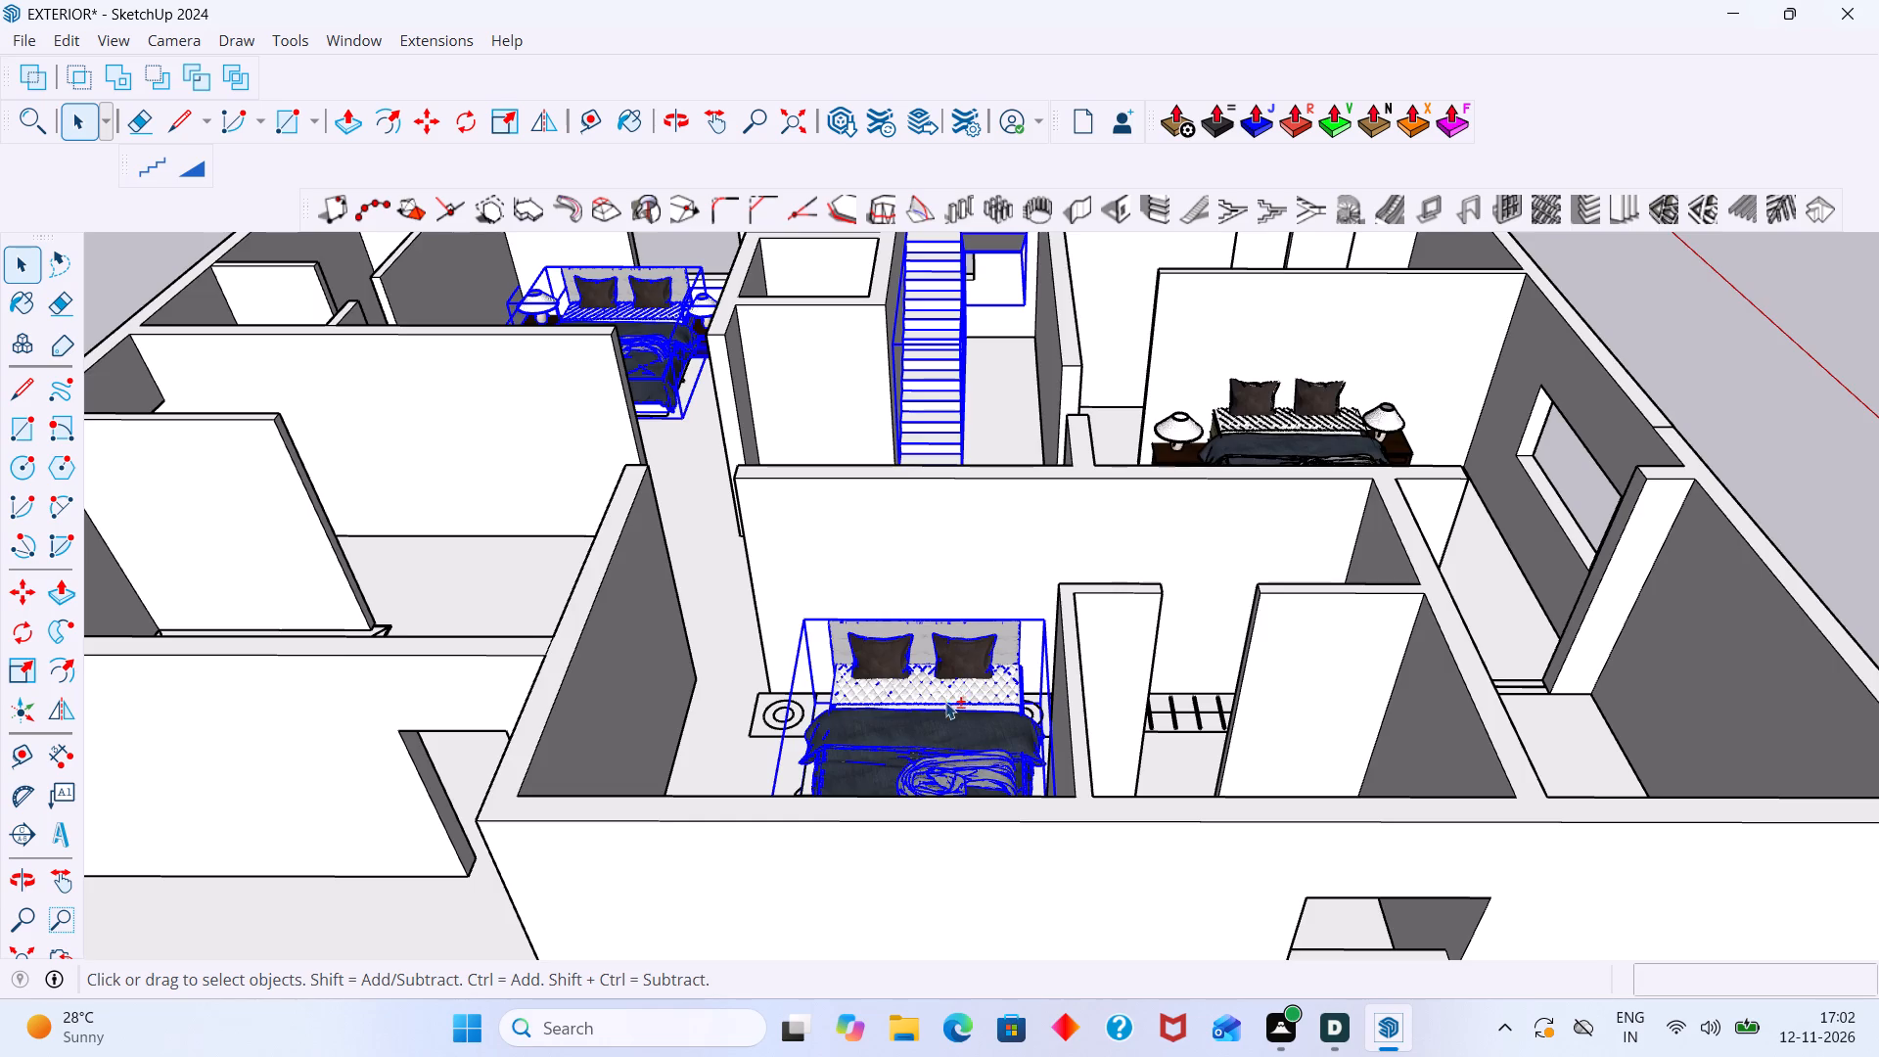
{"action": "scroll", "coordinate": [930, 704], "scroll_direction": "up", "scroll_amount": 8, "text": "shift"}
{"action": "scroll", "coordinate": [819, 679], "scroll_direction": "down", "scroll_amount": 13, "text": "shift"}
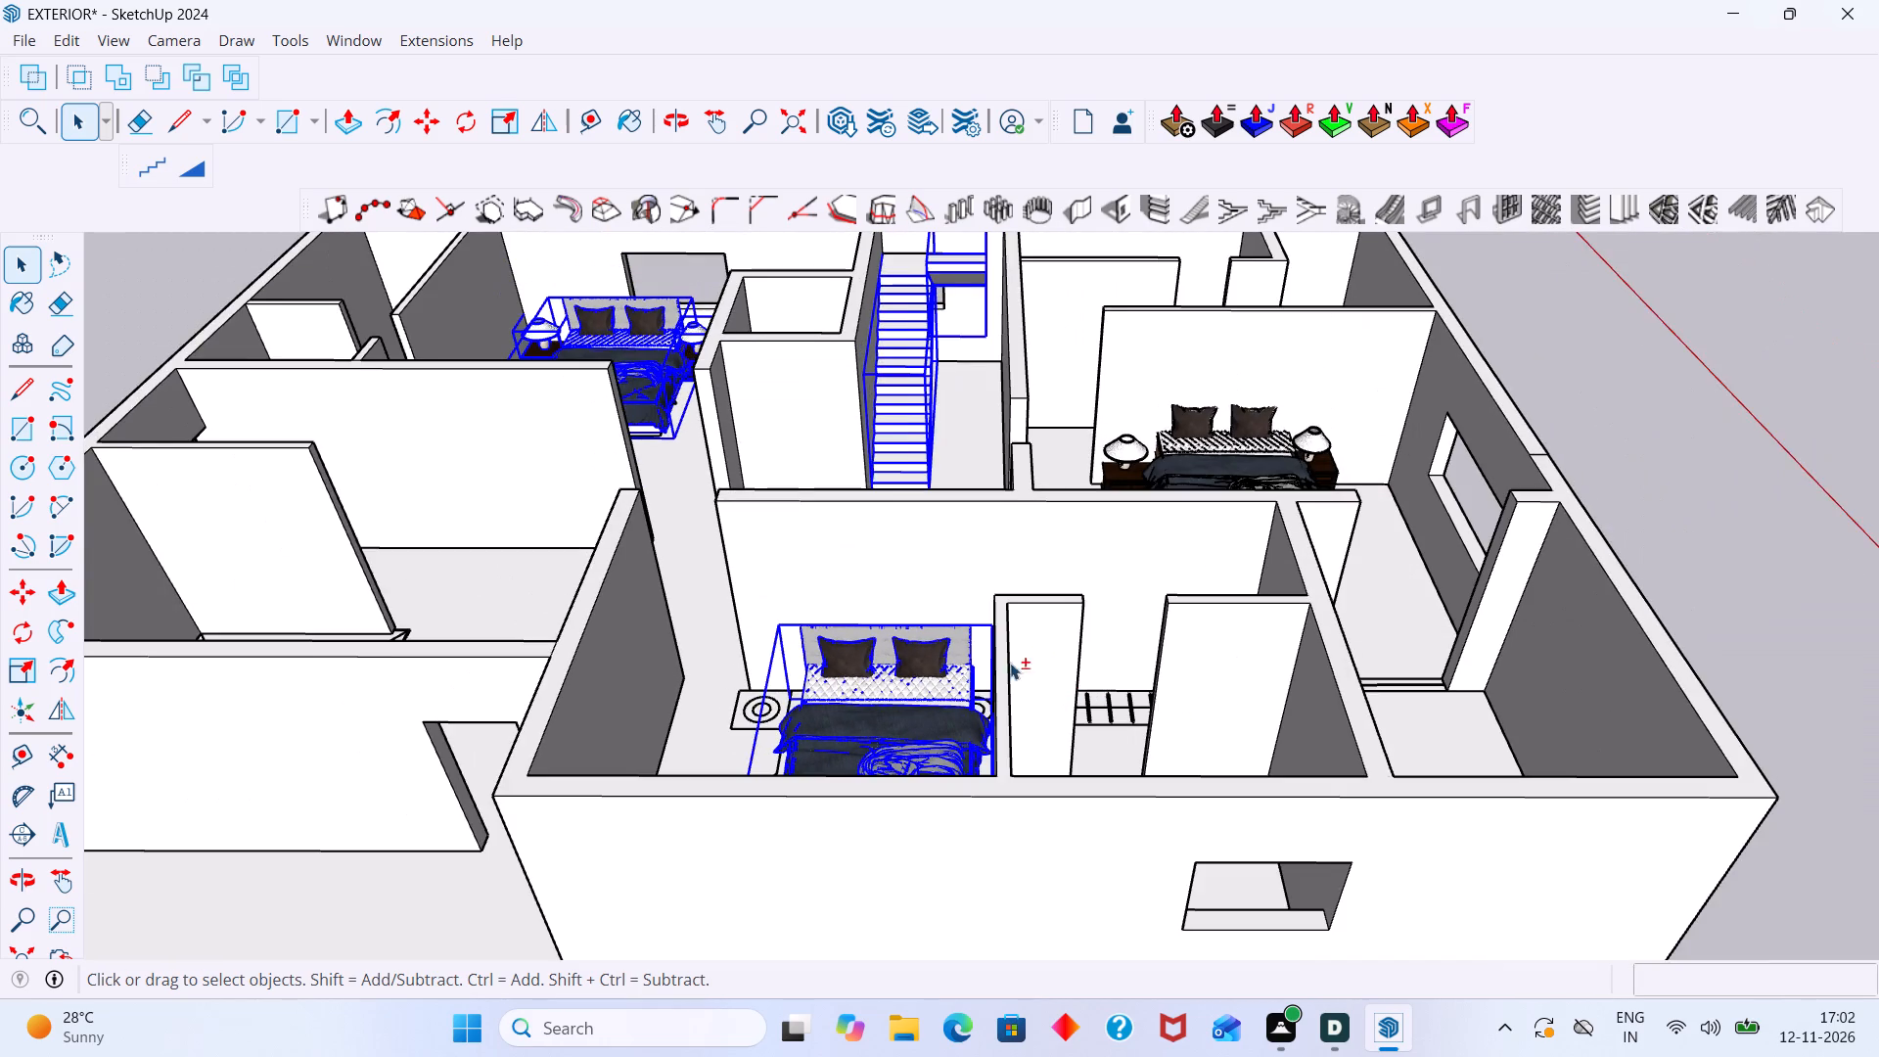
{"action": "scroll", "coordinate": [1001, 659], "scroll_direction": "up", "scroll_amount": 3, "text": "shift"}
{"action": "left_click", "coordinate": [1070, 622], "text": "shift"}
{"action": "scroll", "coordinate": [1170, 498], "scroll_direction": "down", "scroll_amount": 5, "text": "shift"}
{"action": "middle_click_drag", "start_coordinate": [1149, 527], "coordinate": [1054, 673], "text": "shift"}
{"action": "scroll", "coordinate": [1118, 589], "scroll_direction": "up", "scroll_amount": 3, "text": "shift"}
{"action": "left_click", "coordinate": [1125, 576], "text": "shift"}
{"action": "scroll", "coordinate": [1077, 555], "scroll_direction": "up", "scroll_amount": 7, "text": "shift"}
{"action": "left_click", "coordinate": [1075, 549], "text": "shift"}
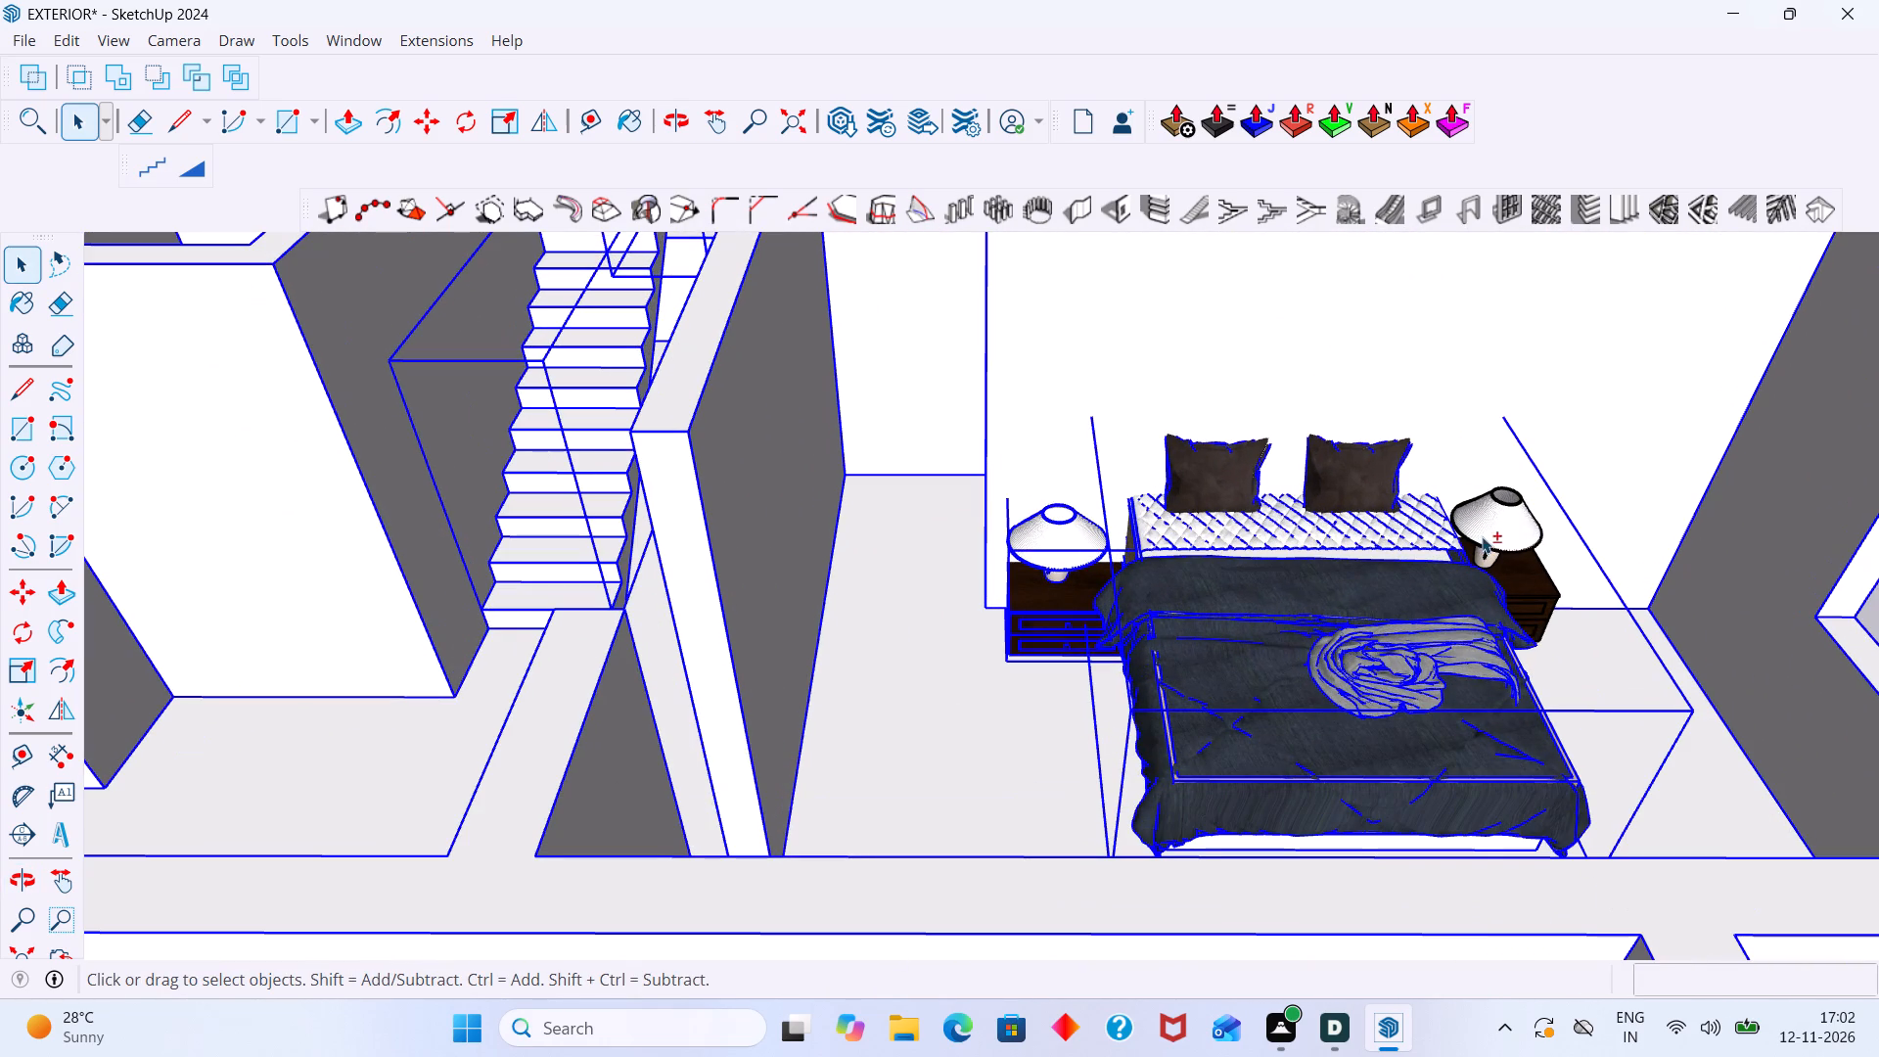
{"action": "left_click", "coordinate": [1482, 536], "text": "shift"}
Add the floor slab to the selection and move everything by the slab's bottom corner onto the ground-floor roof slab's top corner.
{"action": "scroll", "coordinate": [1465, 537], "scroll_direction": "down", "scroll_amount": 10, "text": "shift"}
{"action": "middle_click_drag", "start_coordinate": [1181, 554], "coordinate": [1094, 576], "text": "shift"}
{"action": "scroll", "coordinate": [1128, 576], "scroll_direction": "down", "scroll_amount": 8, "text": "shift"}
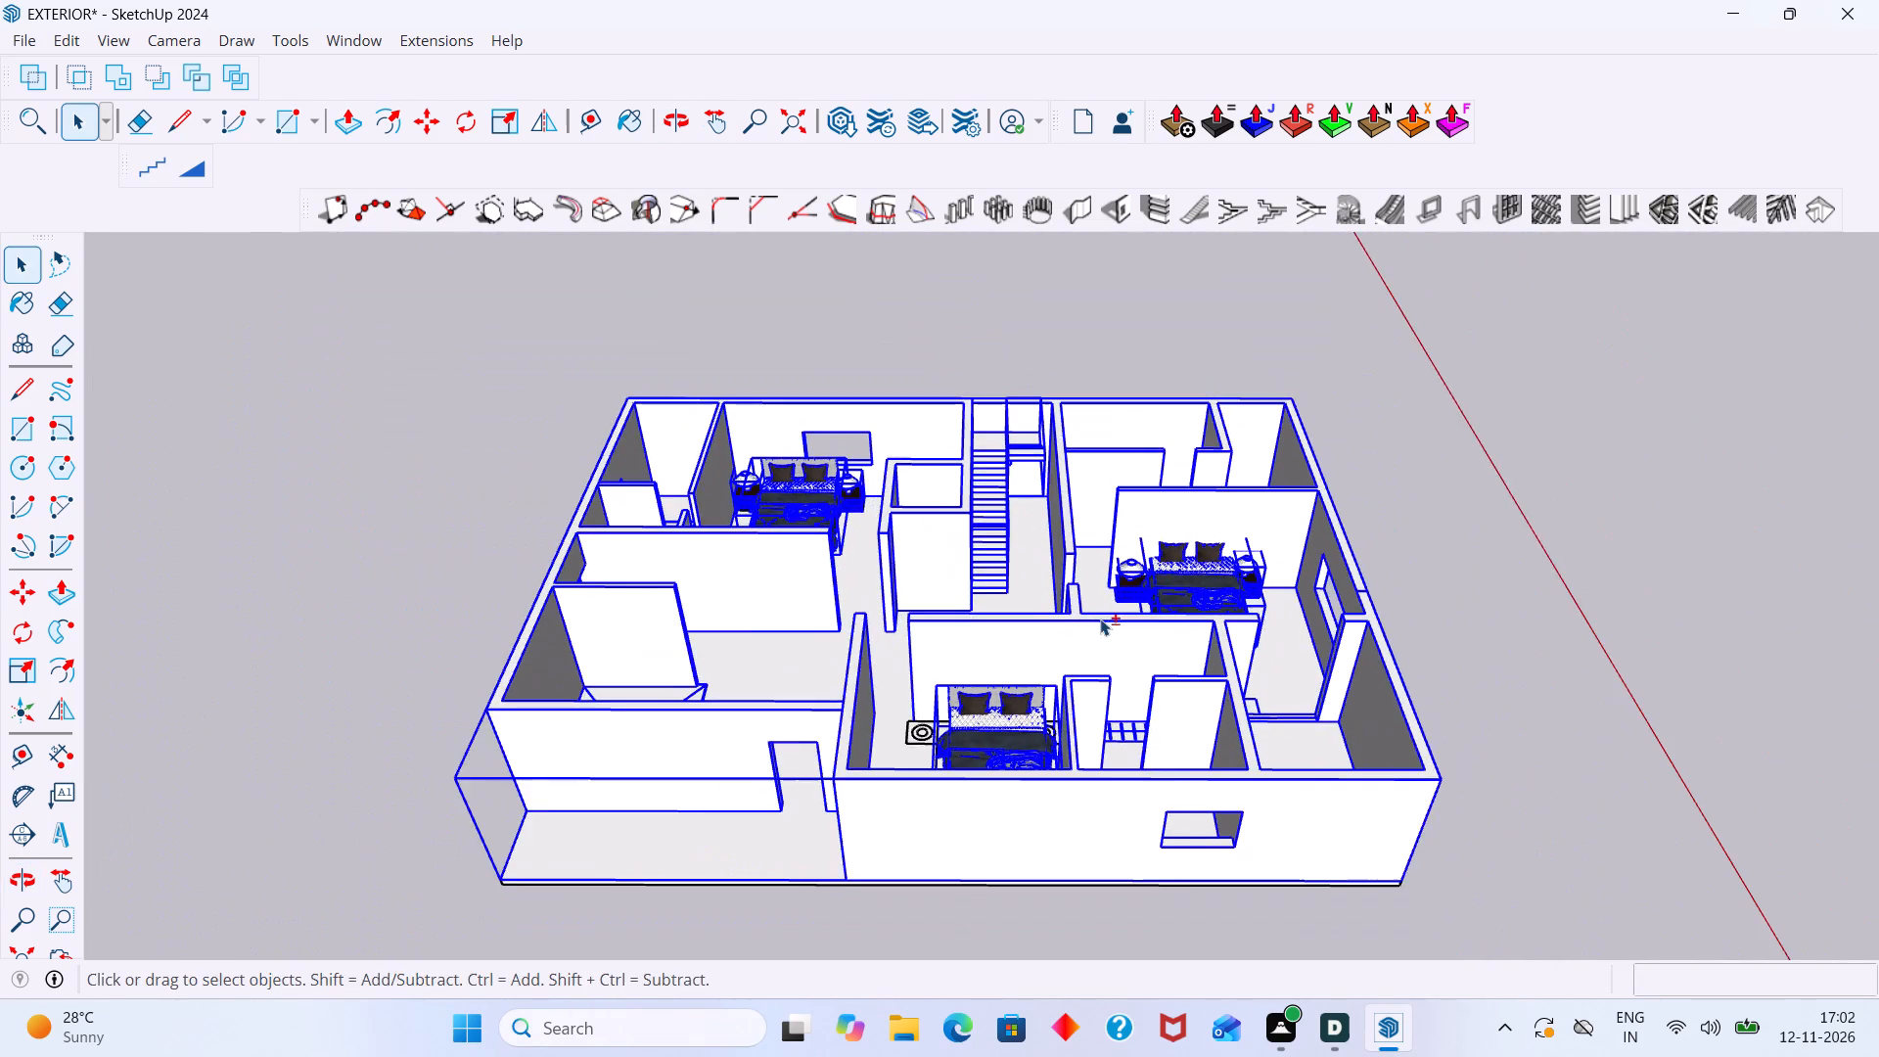
{"action": "middle_click_drag", "start_coordinate": [1100, 619], "coordinate": [1401, 621], "text": "shift"}
{"action": "middle_click_drag", "start_coordinate": [970, 642], "coordinate": [1206, 685], "text": "shift"}
{"action": "middle_click_drag", "start_coordinate": [1142, 667], "coordinate": [935, 661], "text": "shift"}
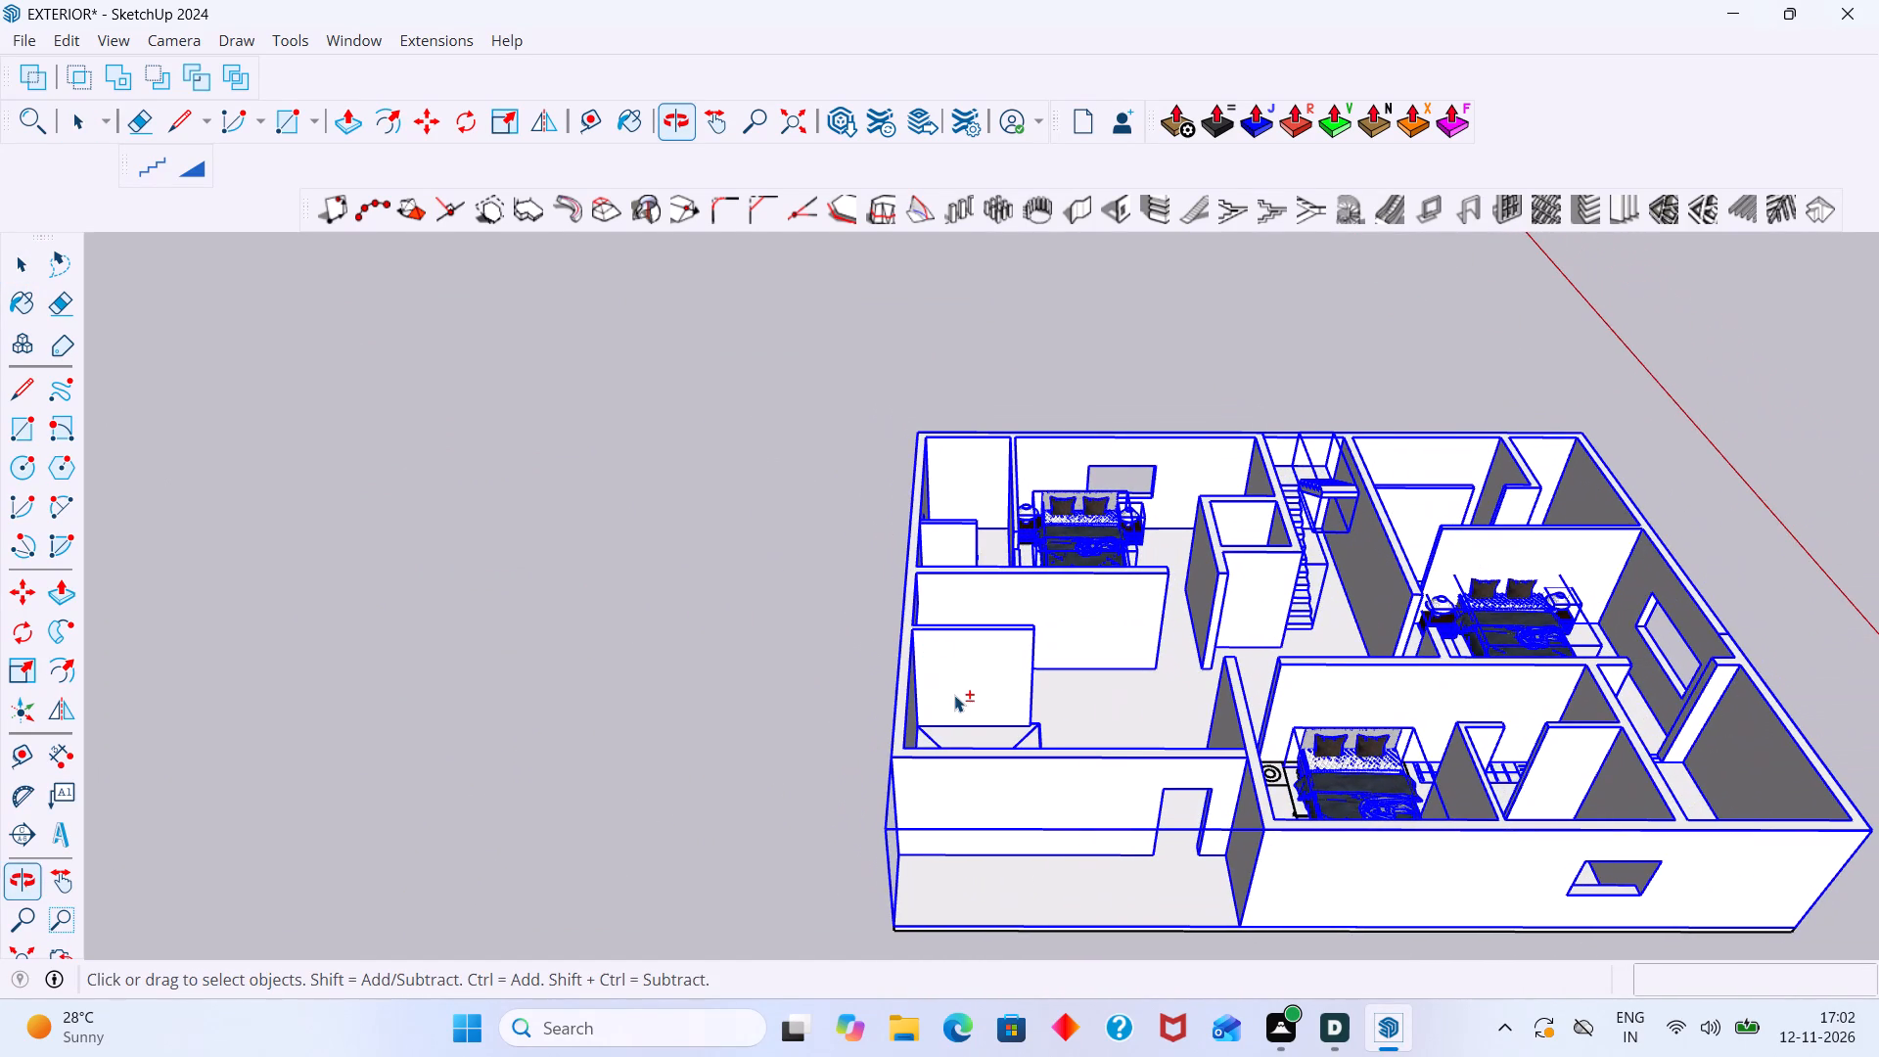
{"action": "scroll", "coordinate": [972, 742], "scroll_direction": "down", "scroll_amount": 3, "text": "shift"}
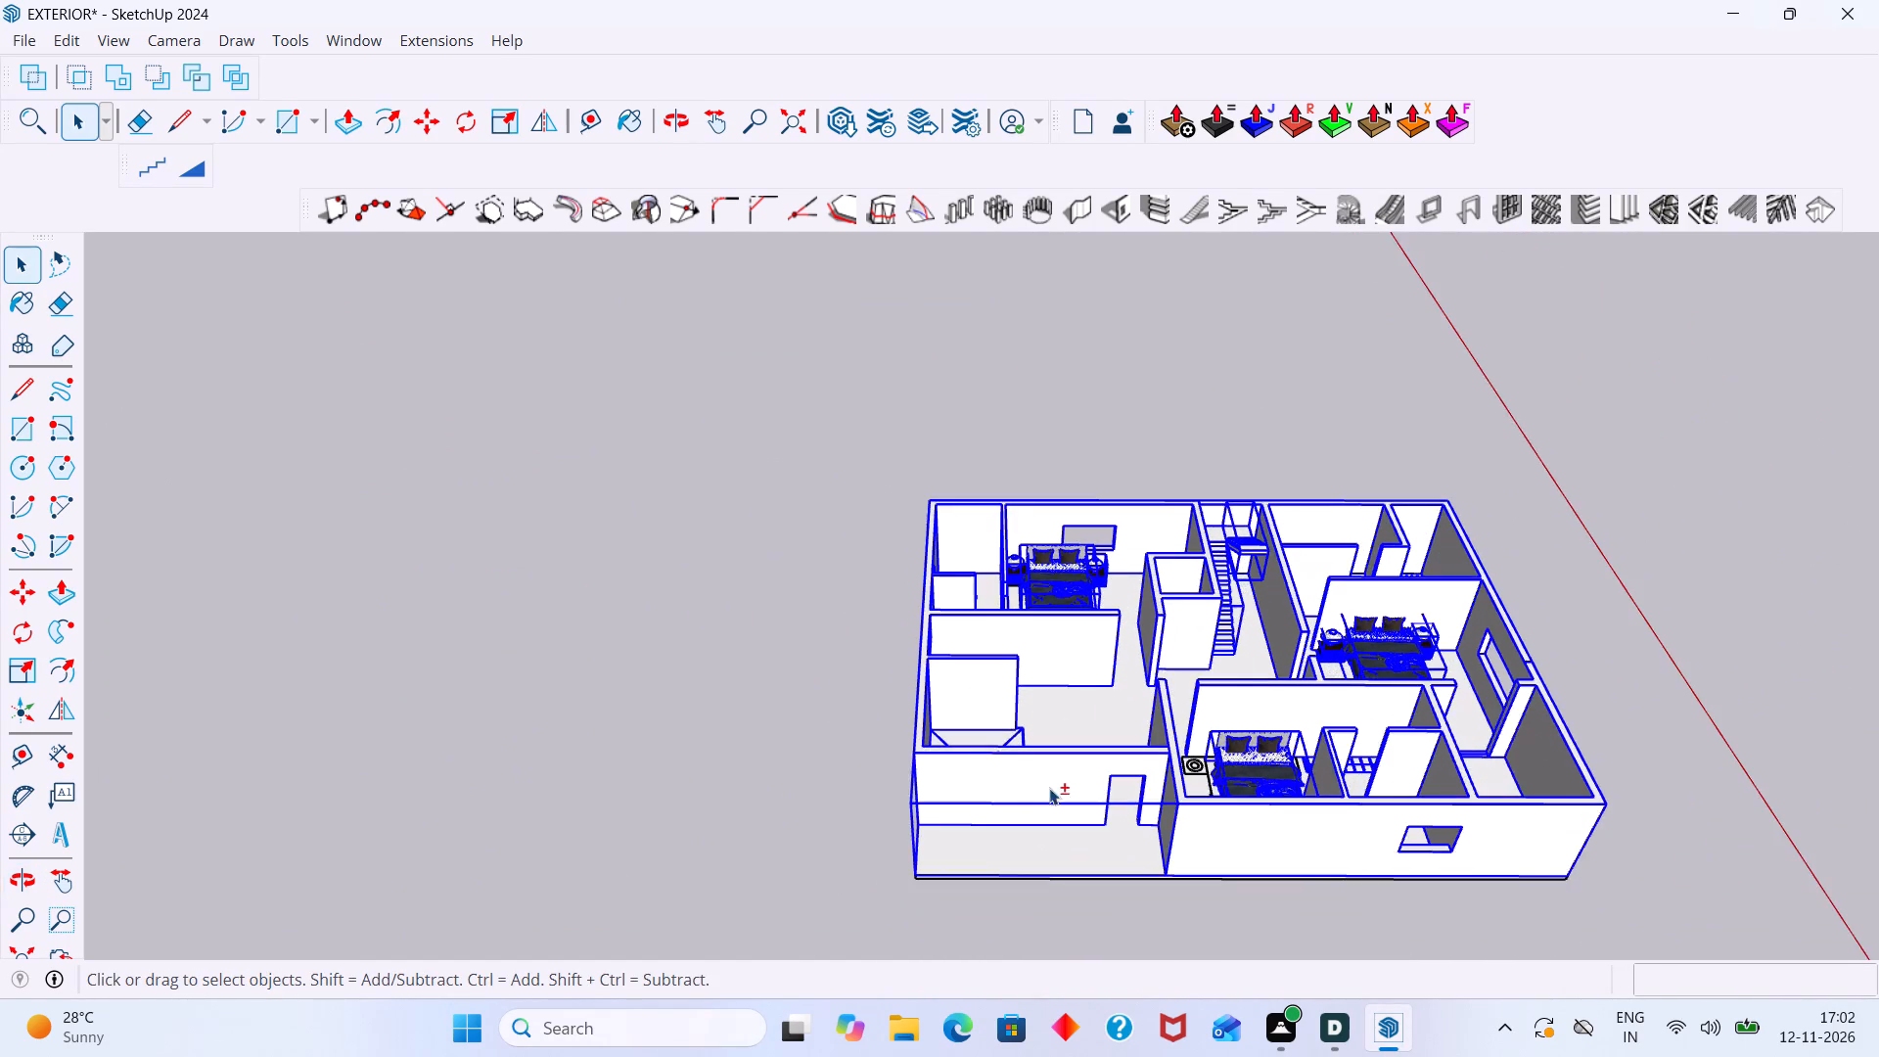
{"action": "middle_click_drag", "start_coordinate": [1043, 789], "coordinate": [945, 676], "text": "shift"}
{"action": "scroll", "coordinate": [953, 773], "scroll_direction": "up", "scroll_amount": 8, "text": "shift"}
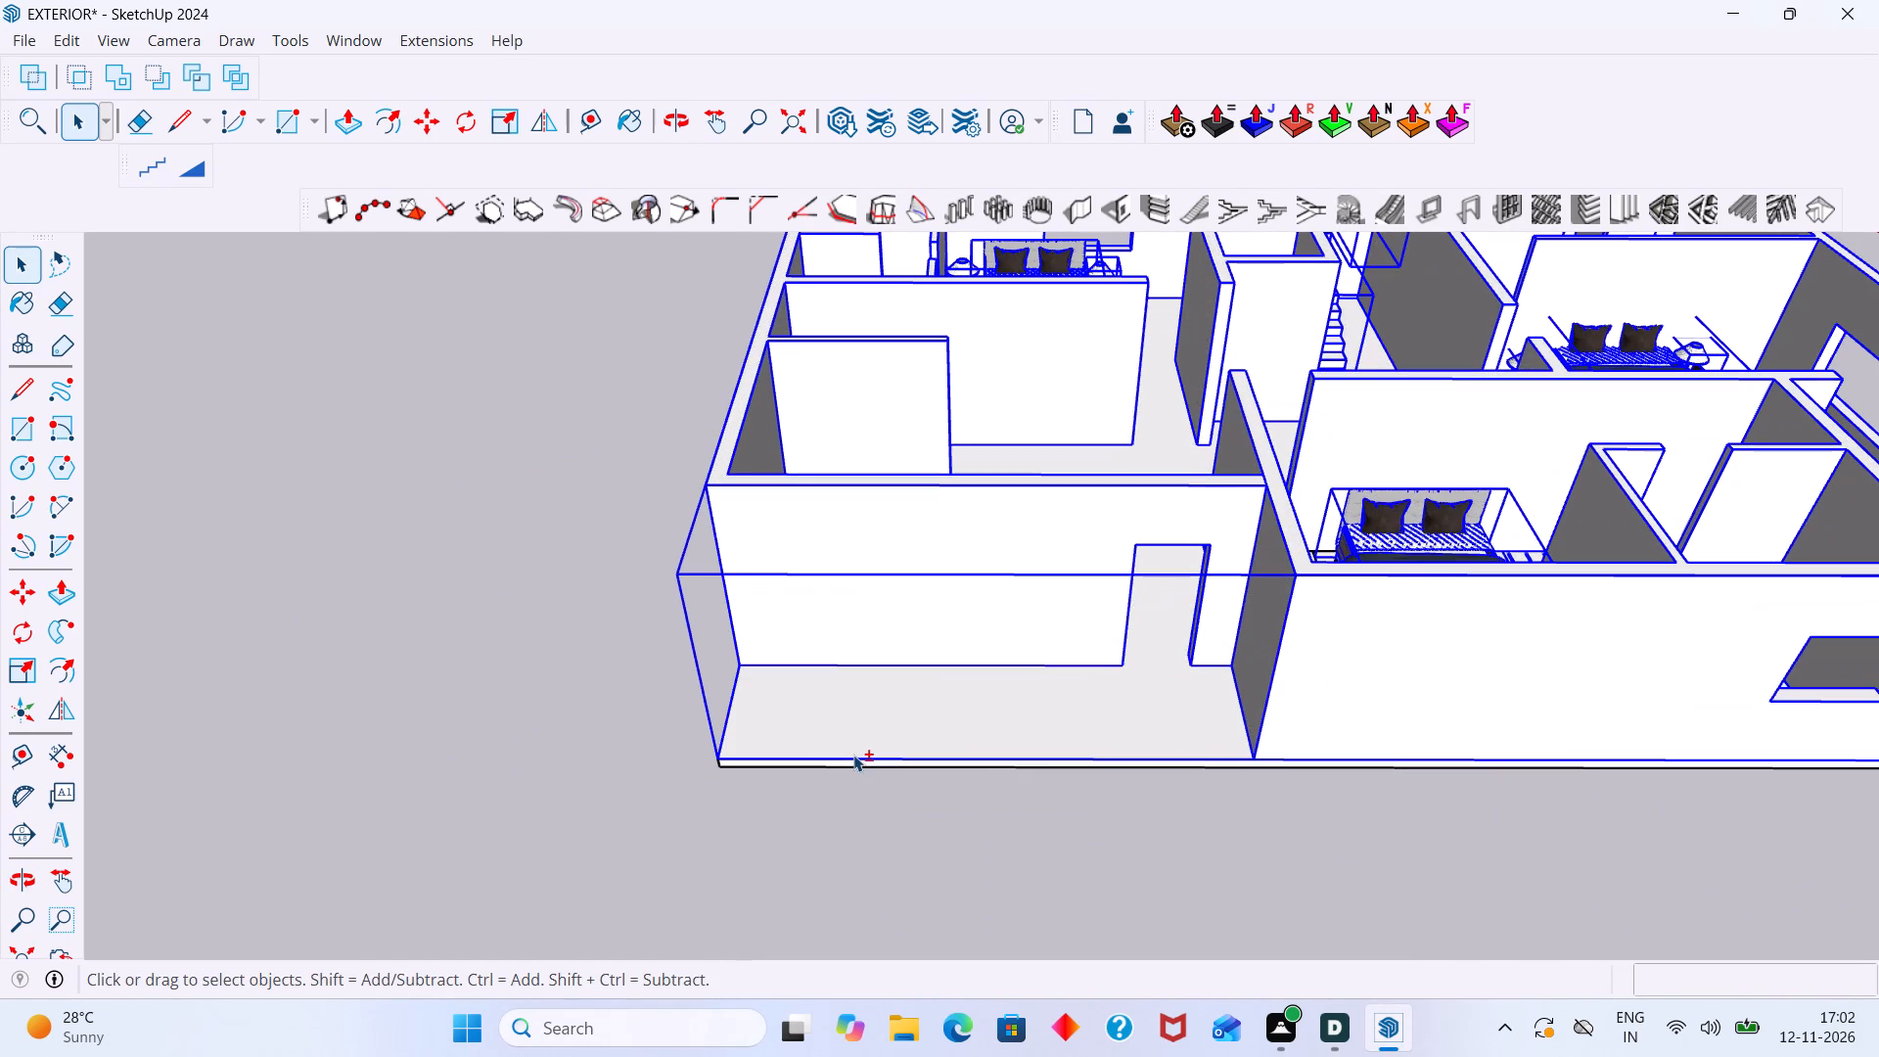
{"action": "scroll", "coordinate": [561, 741], "scroll_direction": "up", "scroll_amount": 12, "text": "shift"}
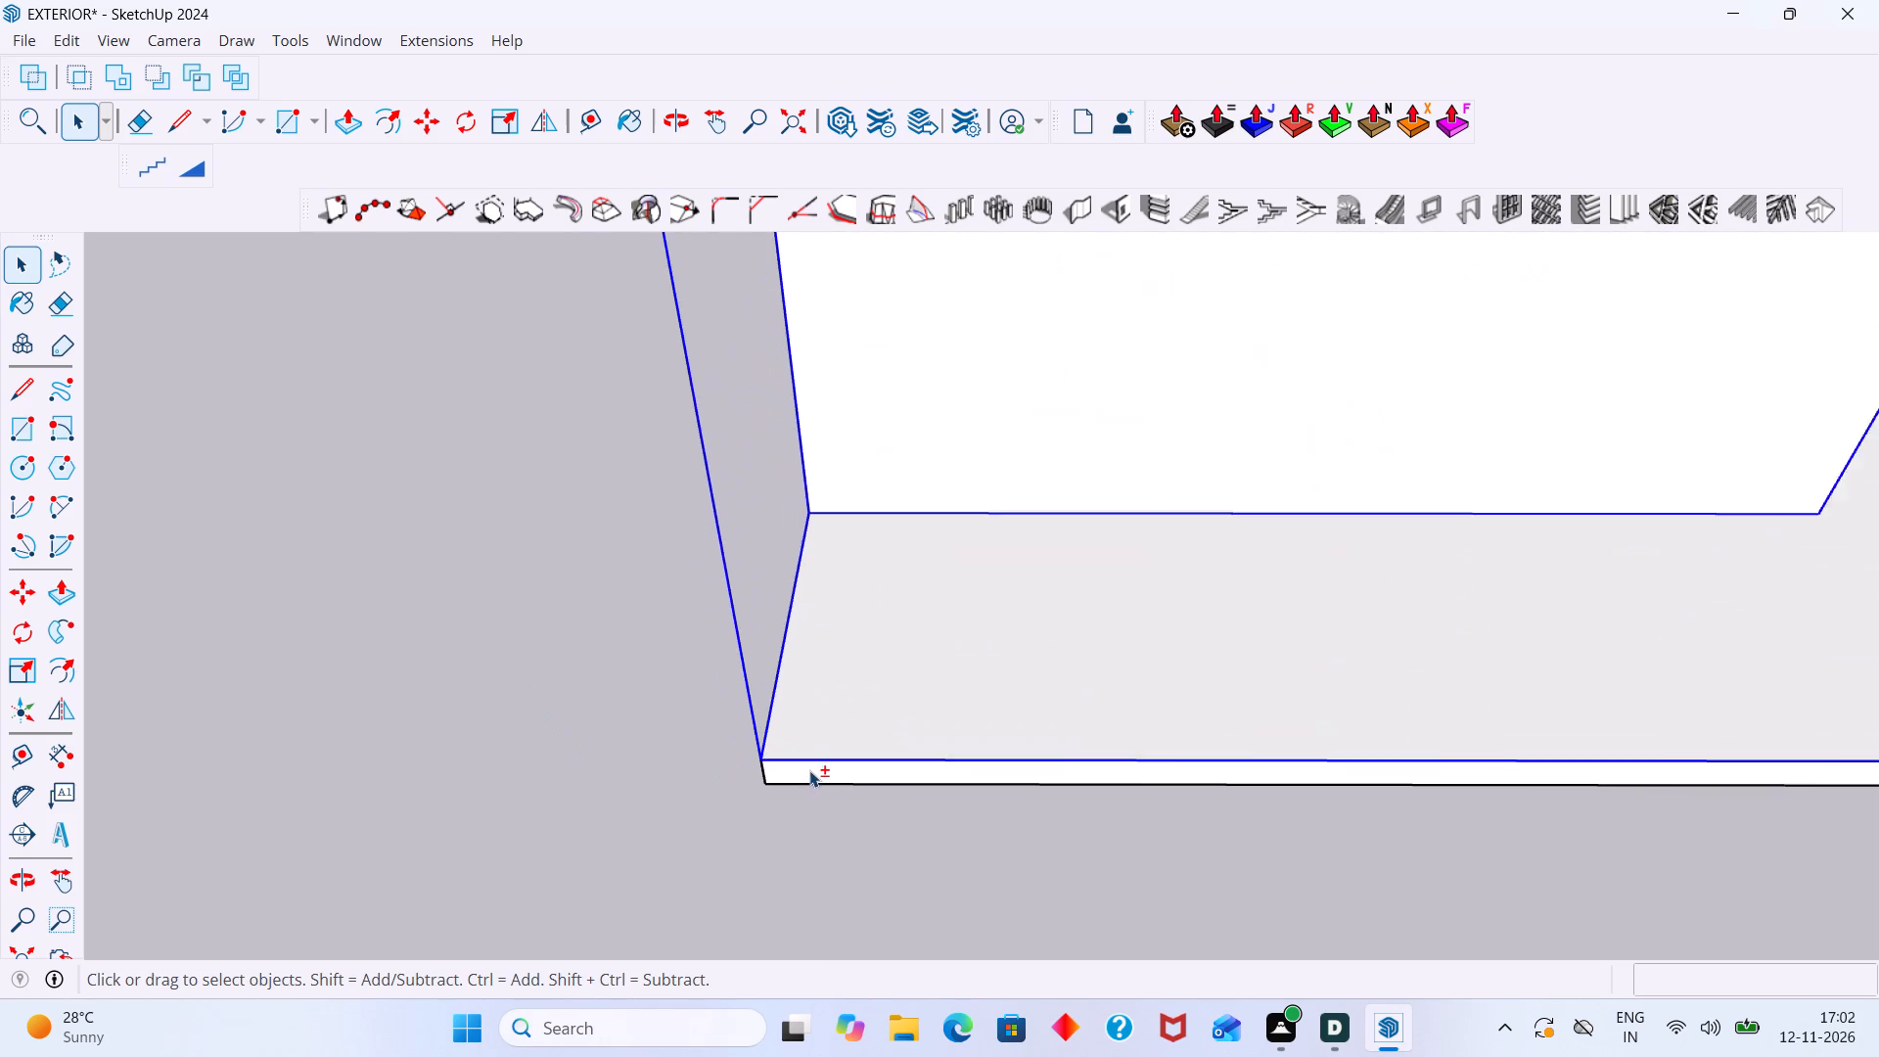
{"action": "scroll", "coordinate": [809, 770], "scroll_direction": "up", "scroll_amount": 2, "text": "shift"}
{"action": "left_click", "coordinate": [809, 770], "text": "shift"}
{"action": "scroll", "coordinate": [808, 769], "scroll_direction": "down", "scroll_amount": 11, "text": "shift"}
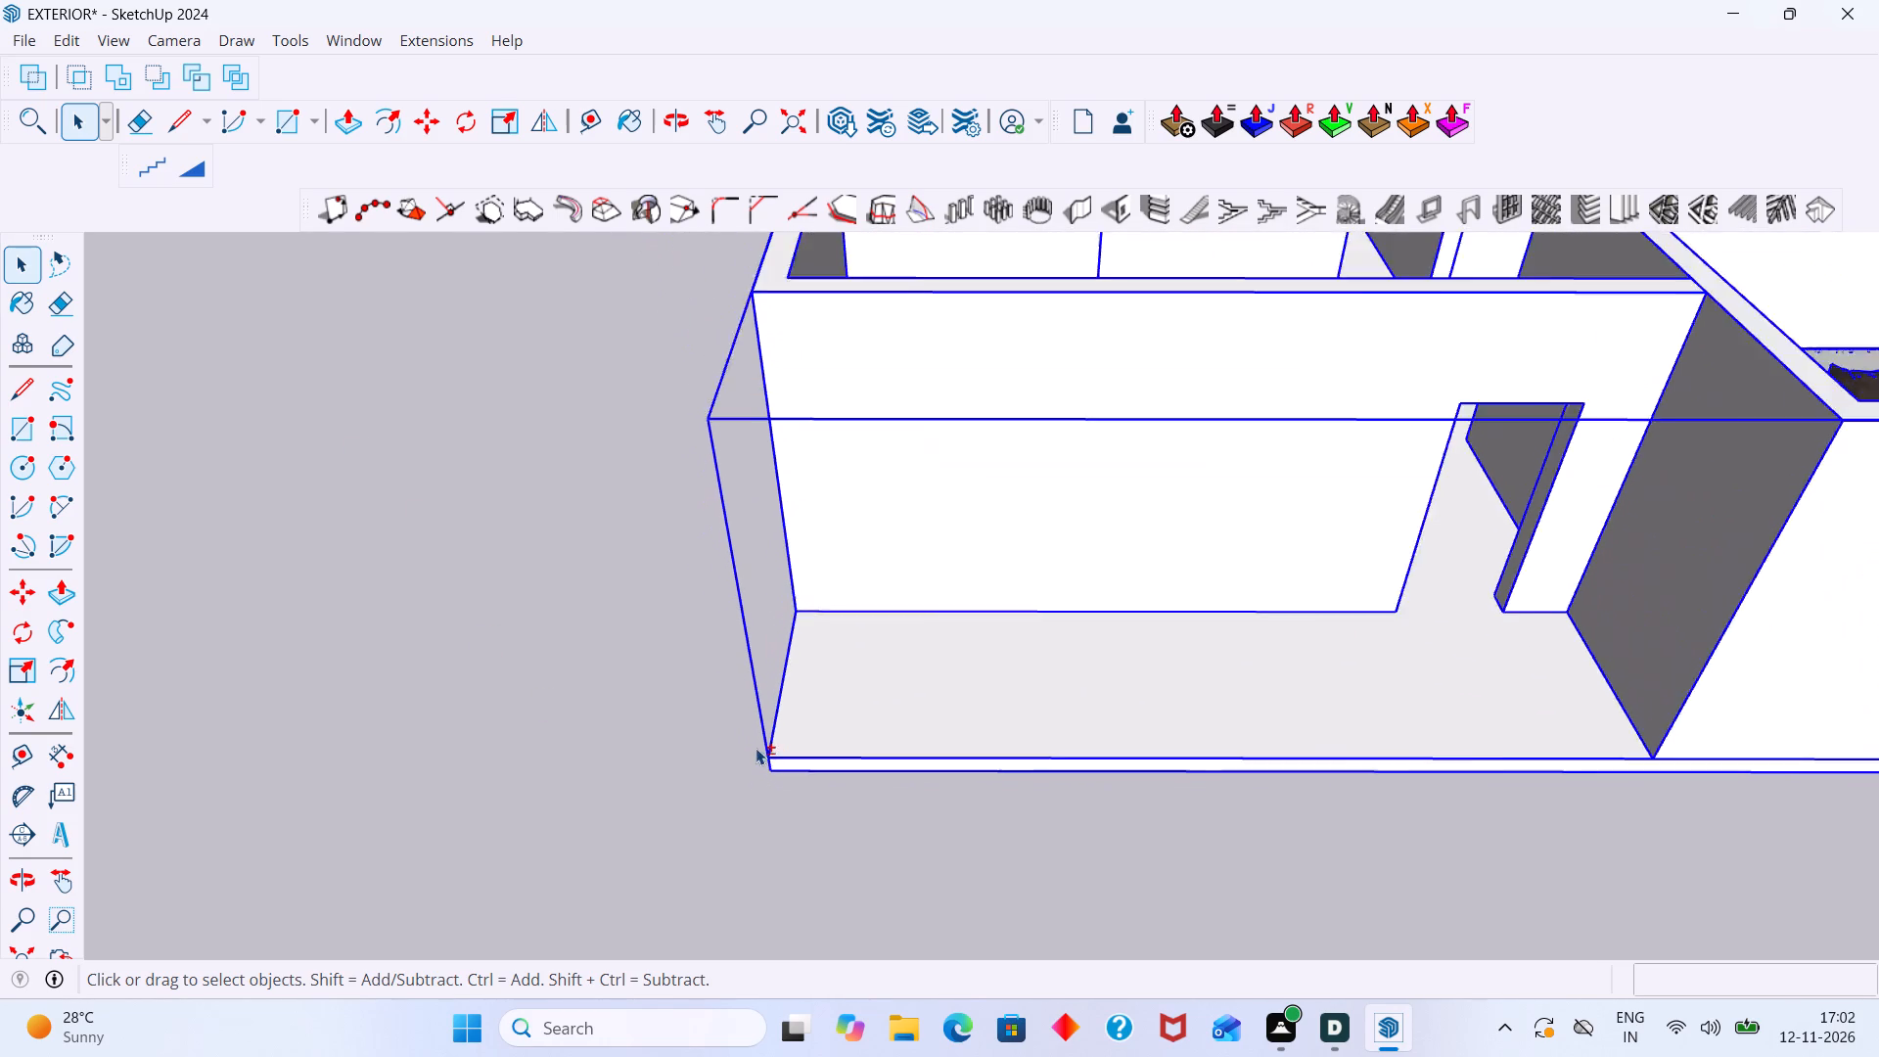
{"action": "scroll", "coordinate": [756, 748], "scroll_direction": "down", "scroll_amount": 8, "text": "shift"}
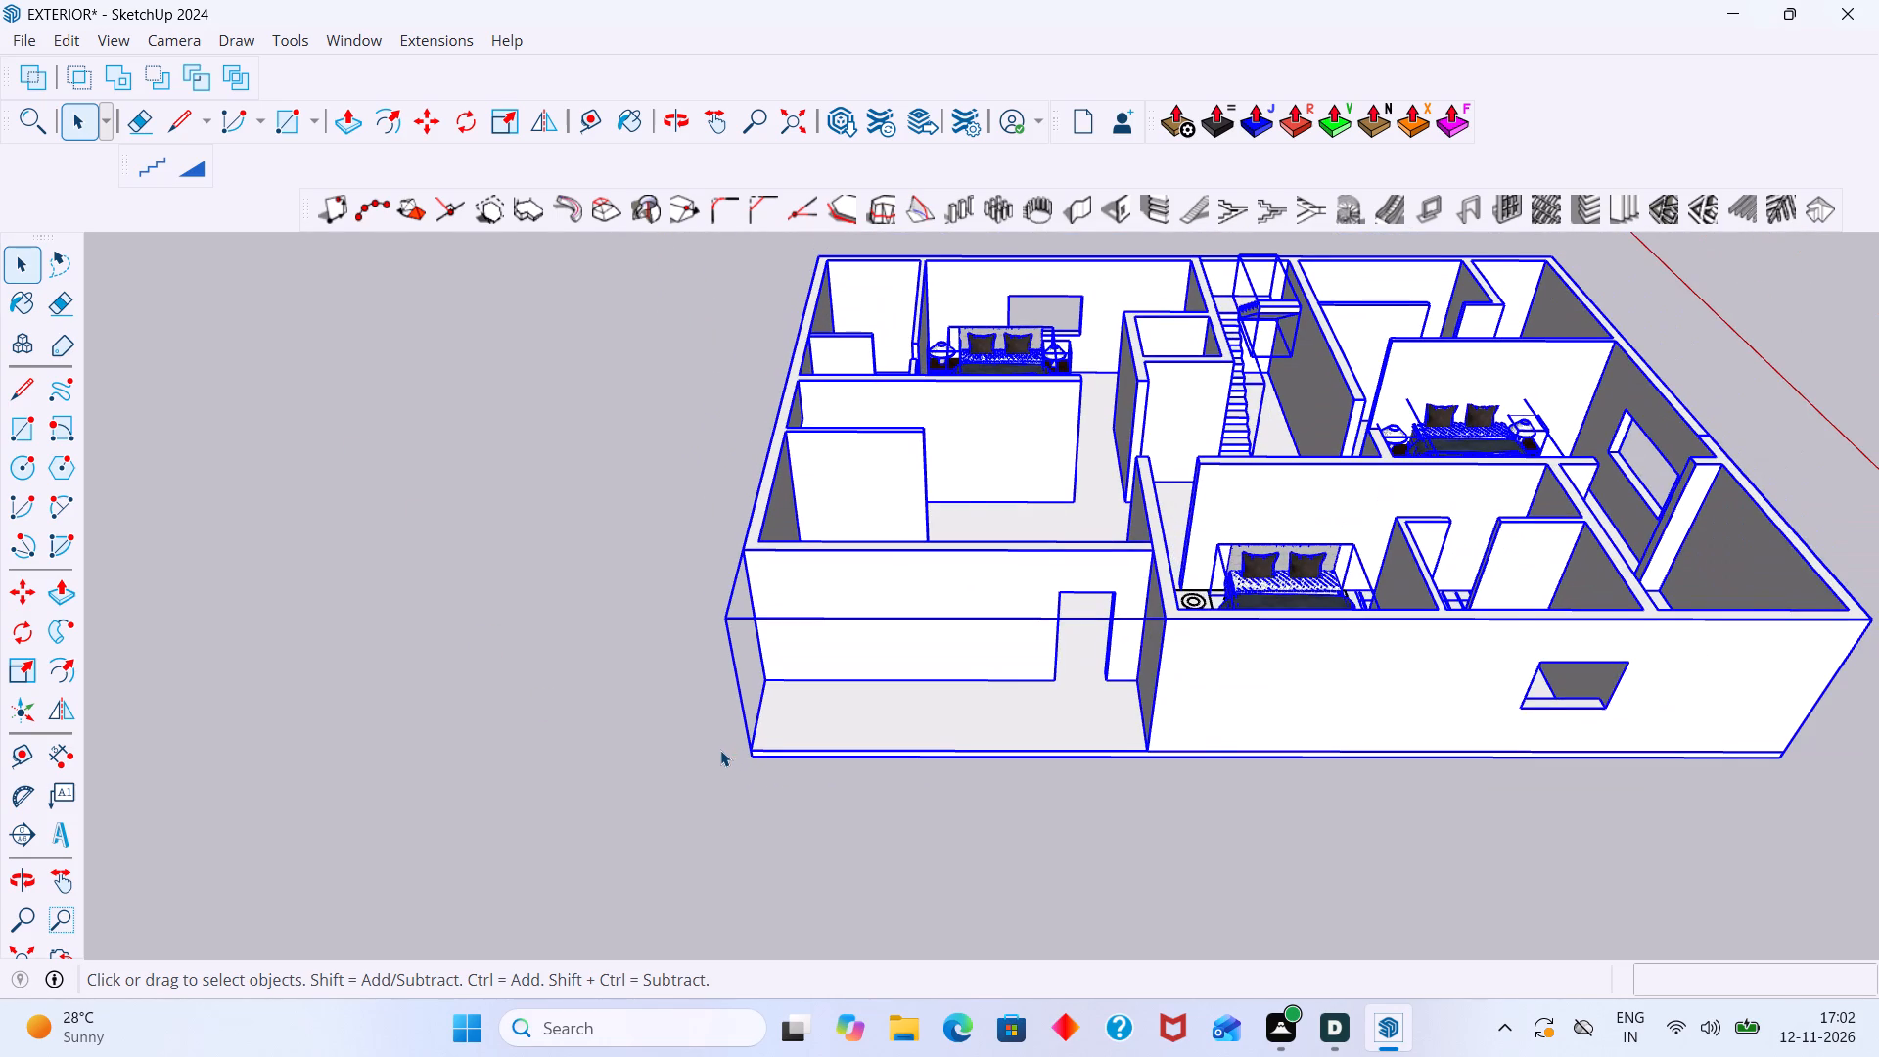
{"action": "middle_click_drag", "start_coordinate": [728, 758], "coordinate": [1482, 779]}
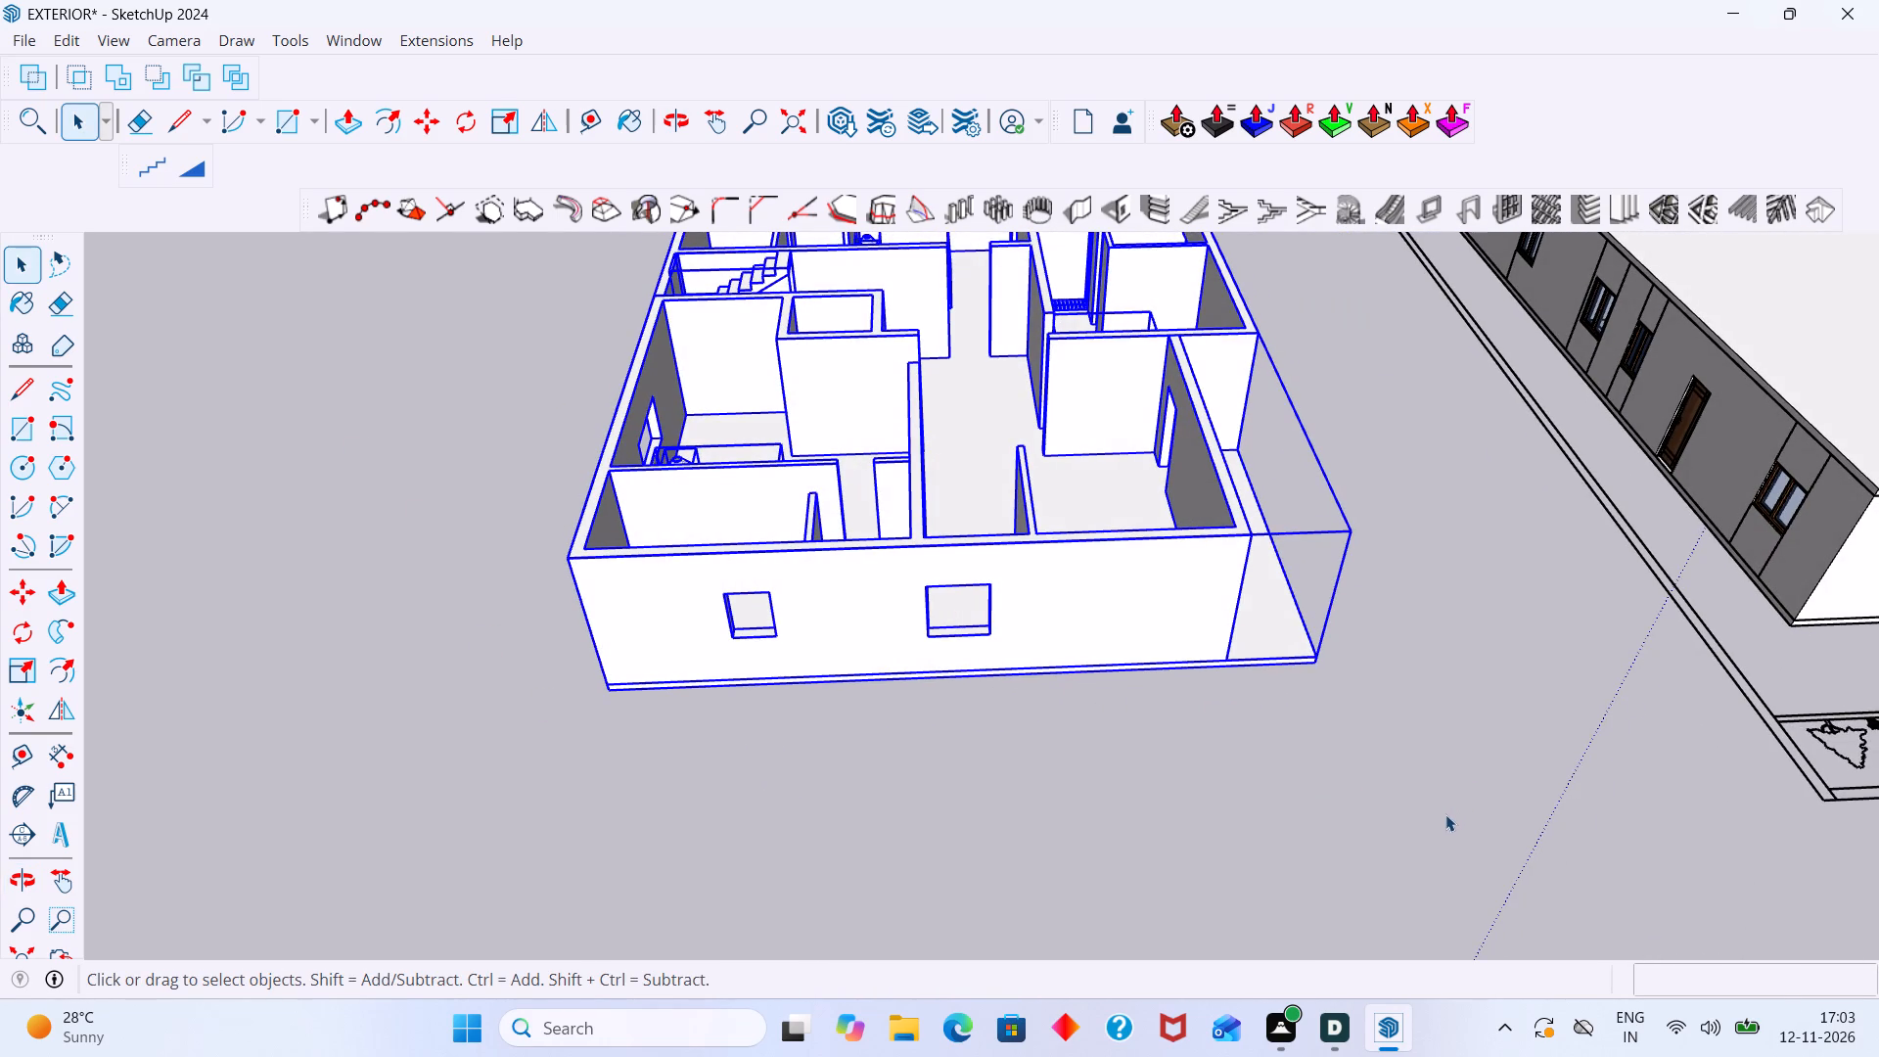
{"action": "key", "text": "m"}
{"action": "scroll", "coordinate": [678, 775], "scroll_direction": "up", "scroll_amount": 17}
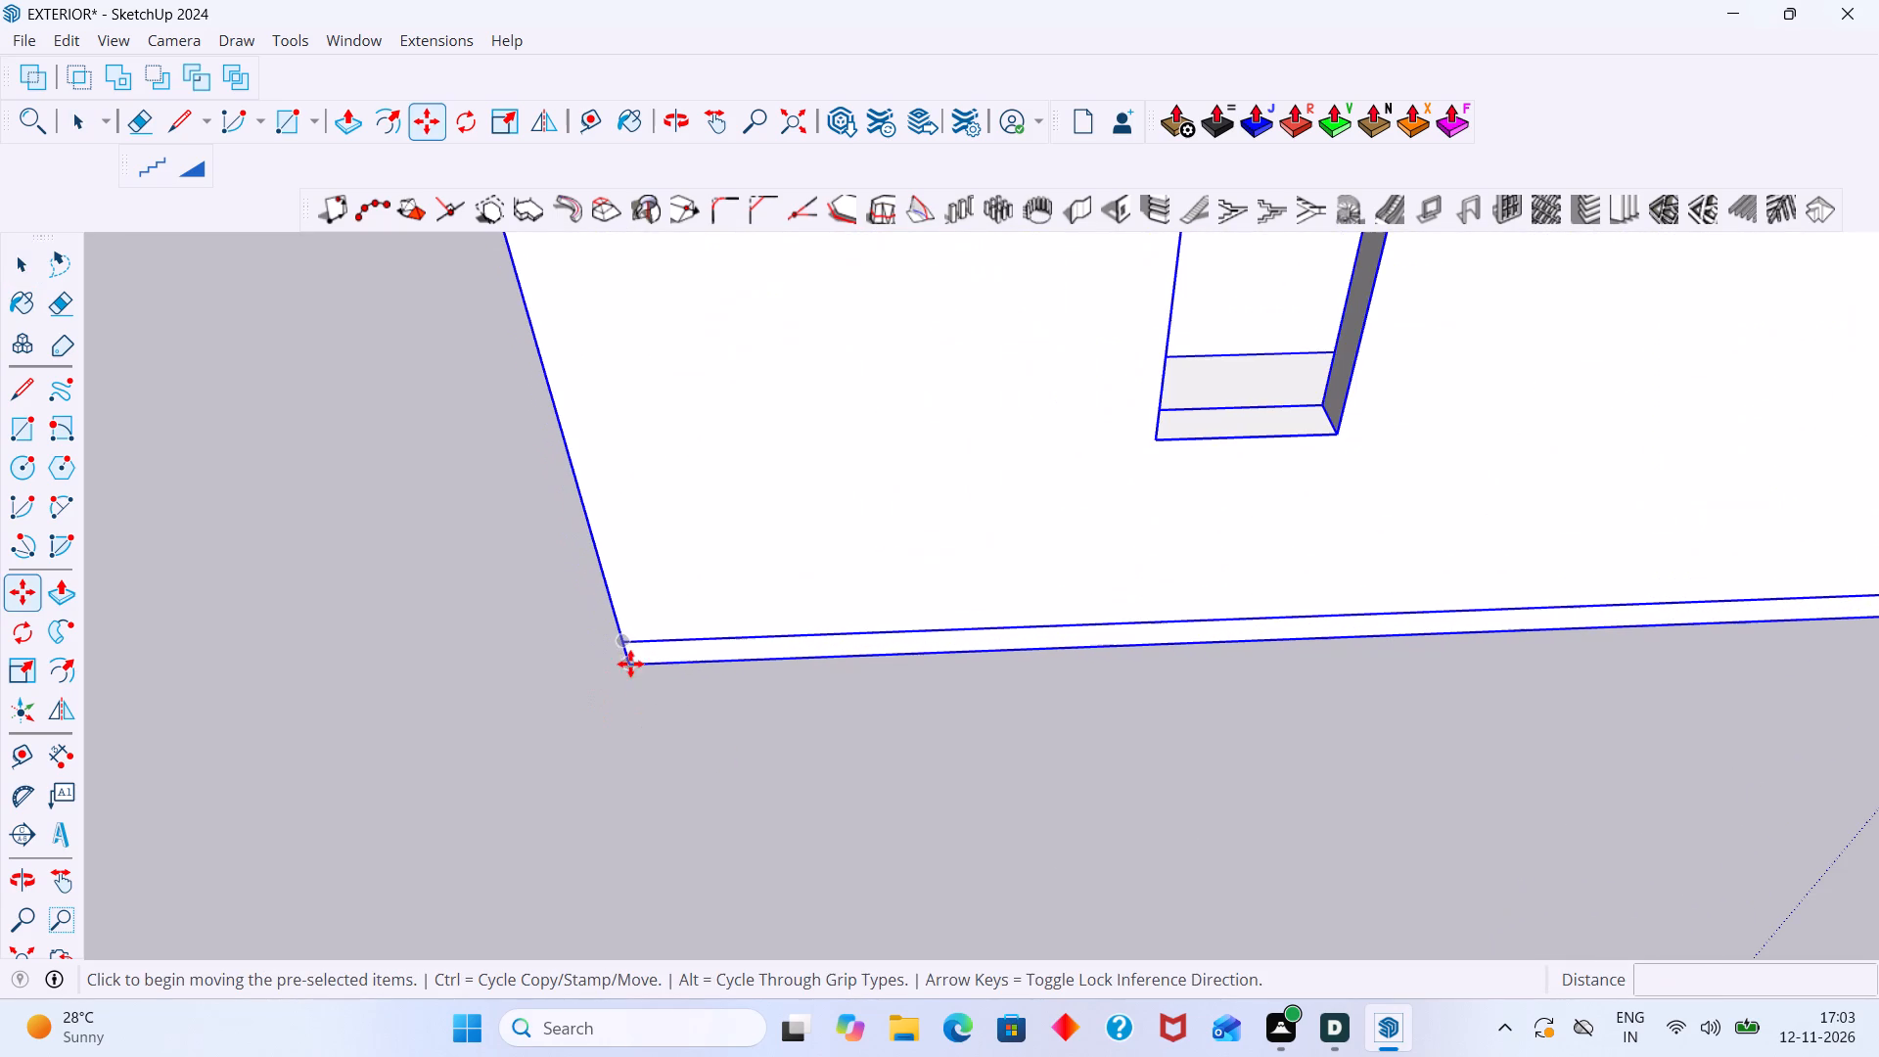
{"action": "left_click", "coordinate": [623, 660]}
{"action": "scroll", "coordinate": [723, 588], "scroll_direction": "down", "scroll_amount": 10}
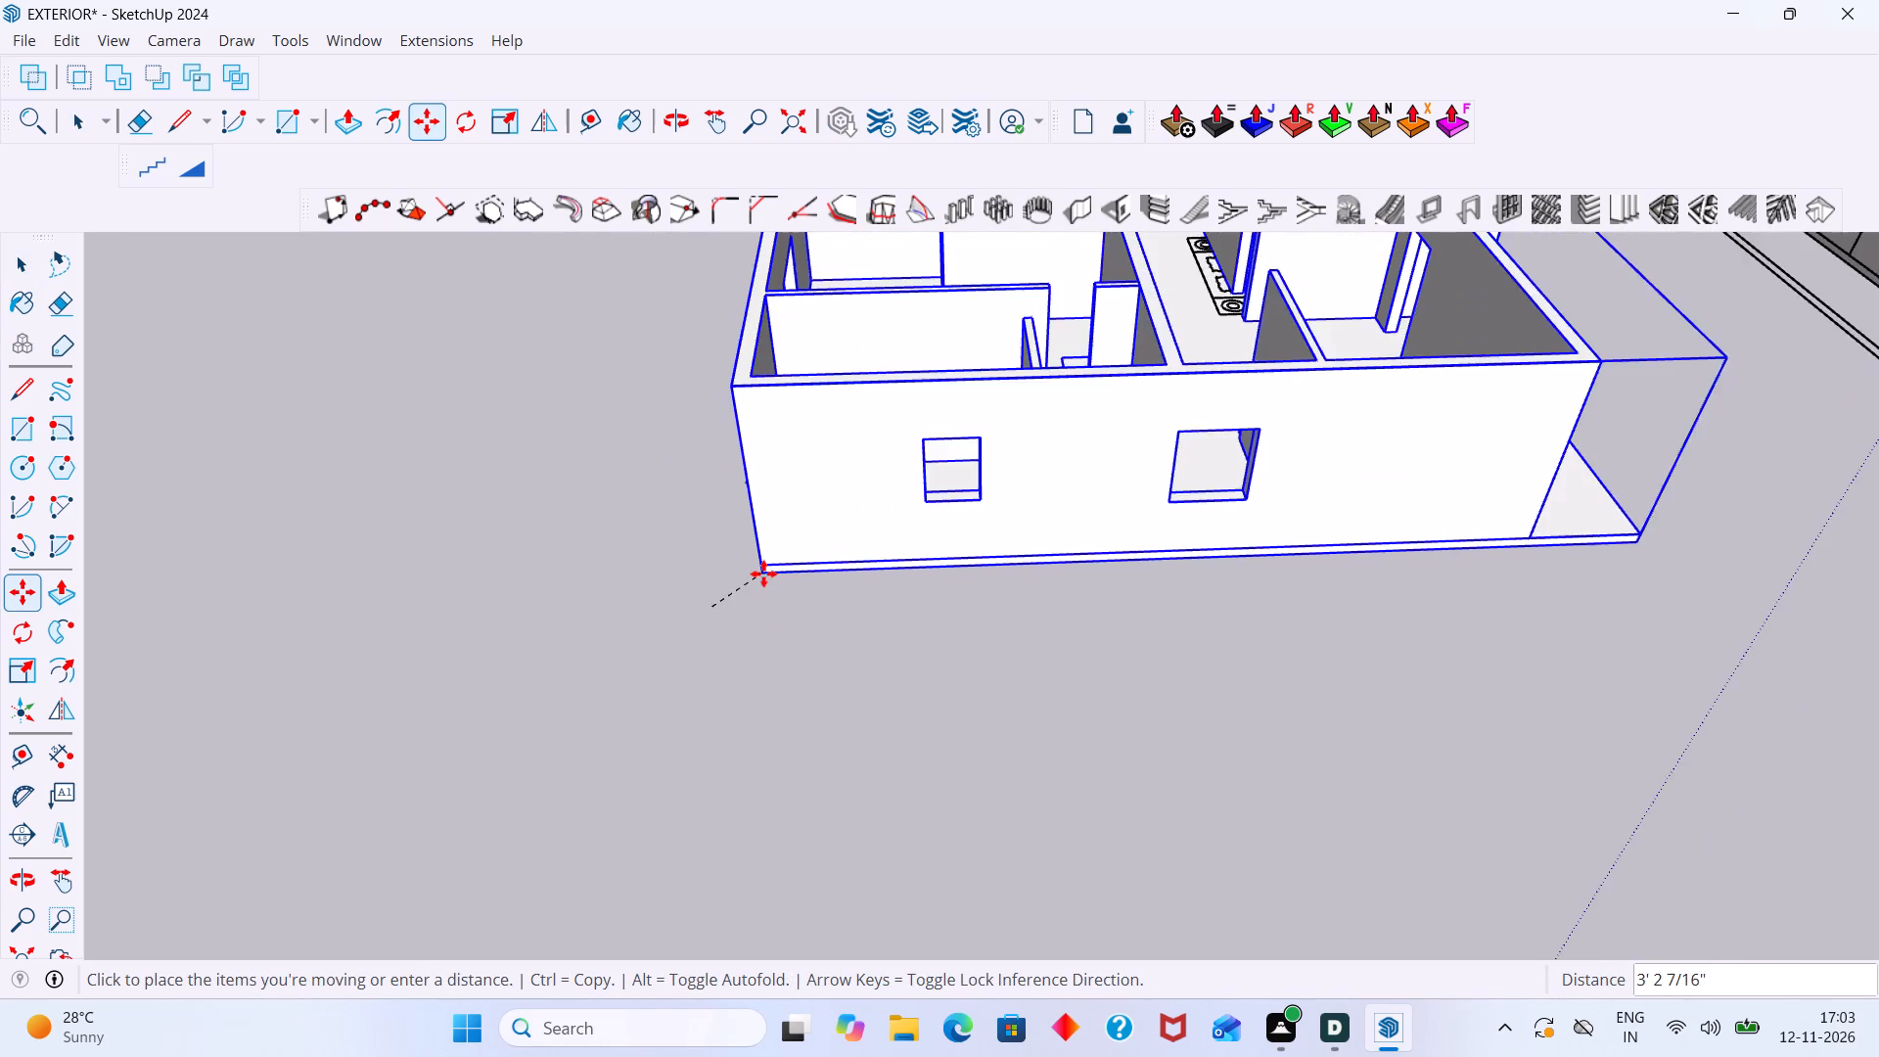
{"action": "scroll", "coordinate": [763, 574], "scroll_direction": "down", "scroll_amount": 12}
{"action": "scroll", "coordinate": [1449, 455], "scroll_direction": "up", "scroll_amount": 6}
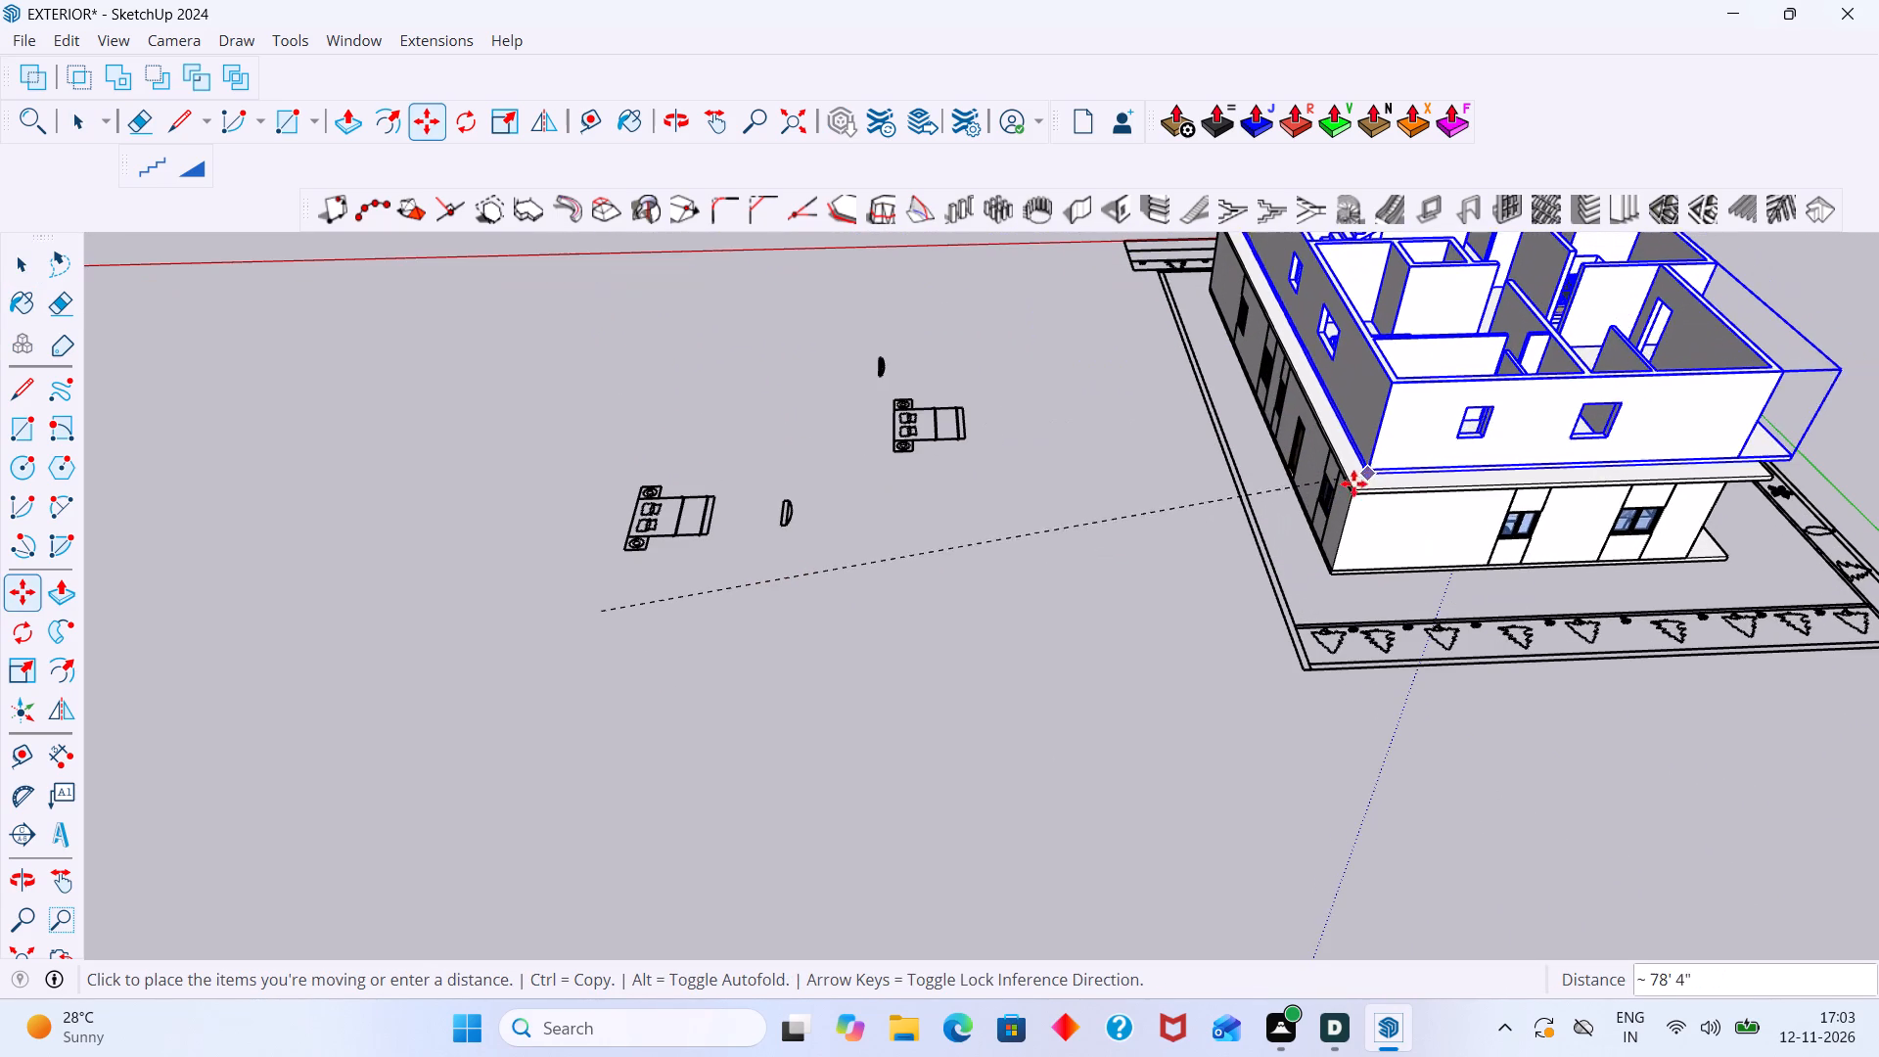
{"action": "left_click", "coordinate": [1352, 491]}
{"action": "key", "text": "space"}
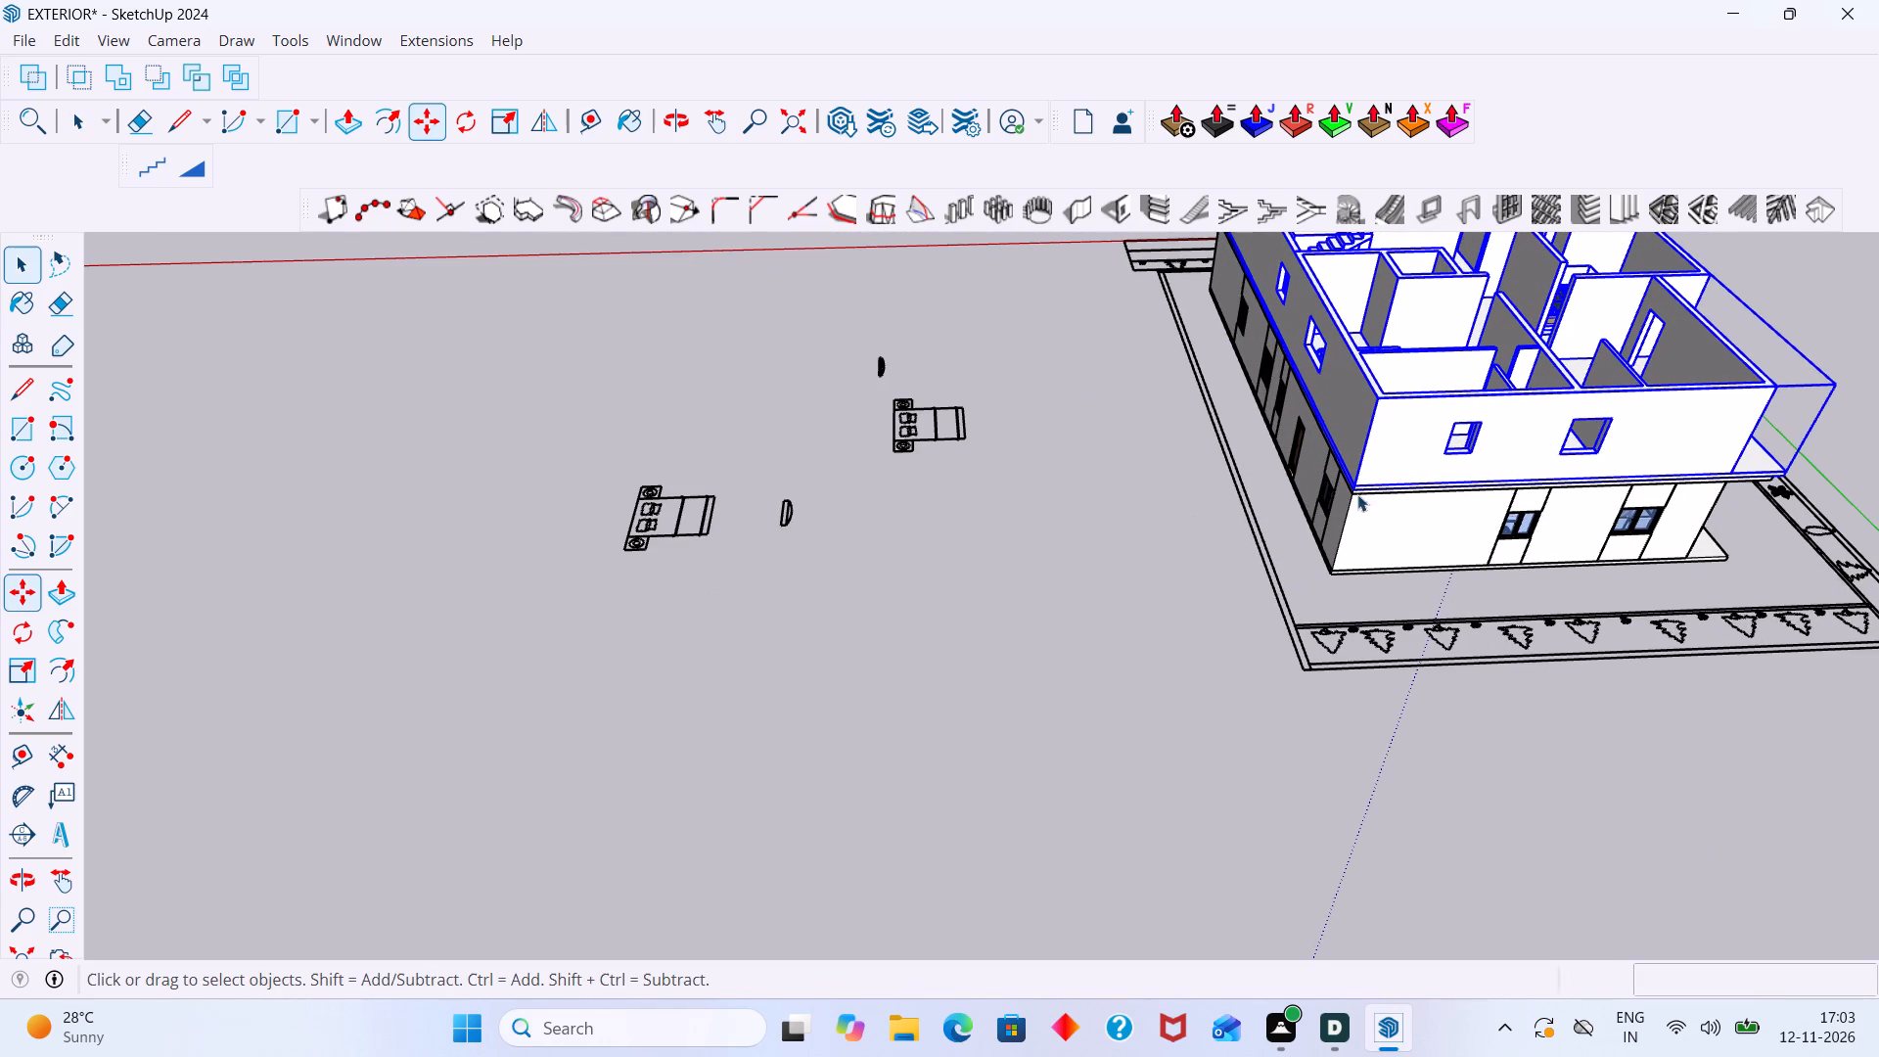
{"action": "left_click", "coordinate": [1104, 656]}
Delete the upper floor's own floor slab lying on top of the ground-floor roof slab.
{"action": "scroll", "coordinate": [1409, 483], "scroll_direction": "up", "scroll_amount": 10}
{"action": "middle_click_drag", "start_coordinate": [1359, 492], "coordinate": [1260, 387]}
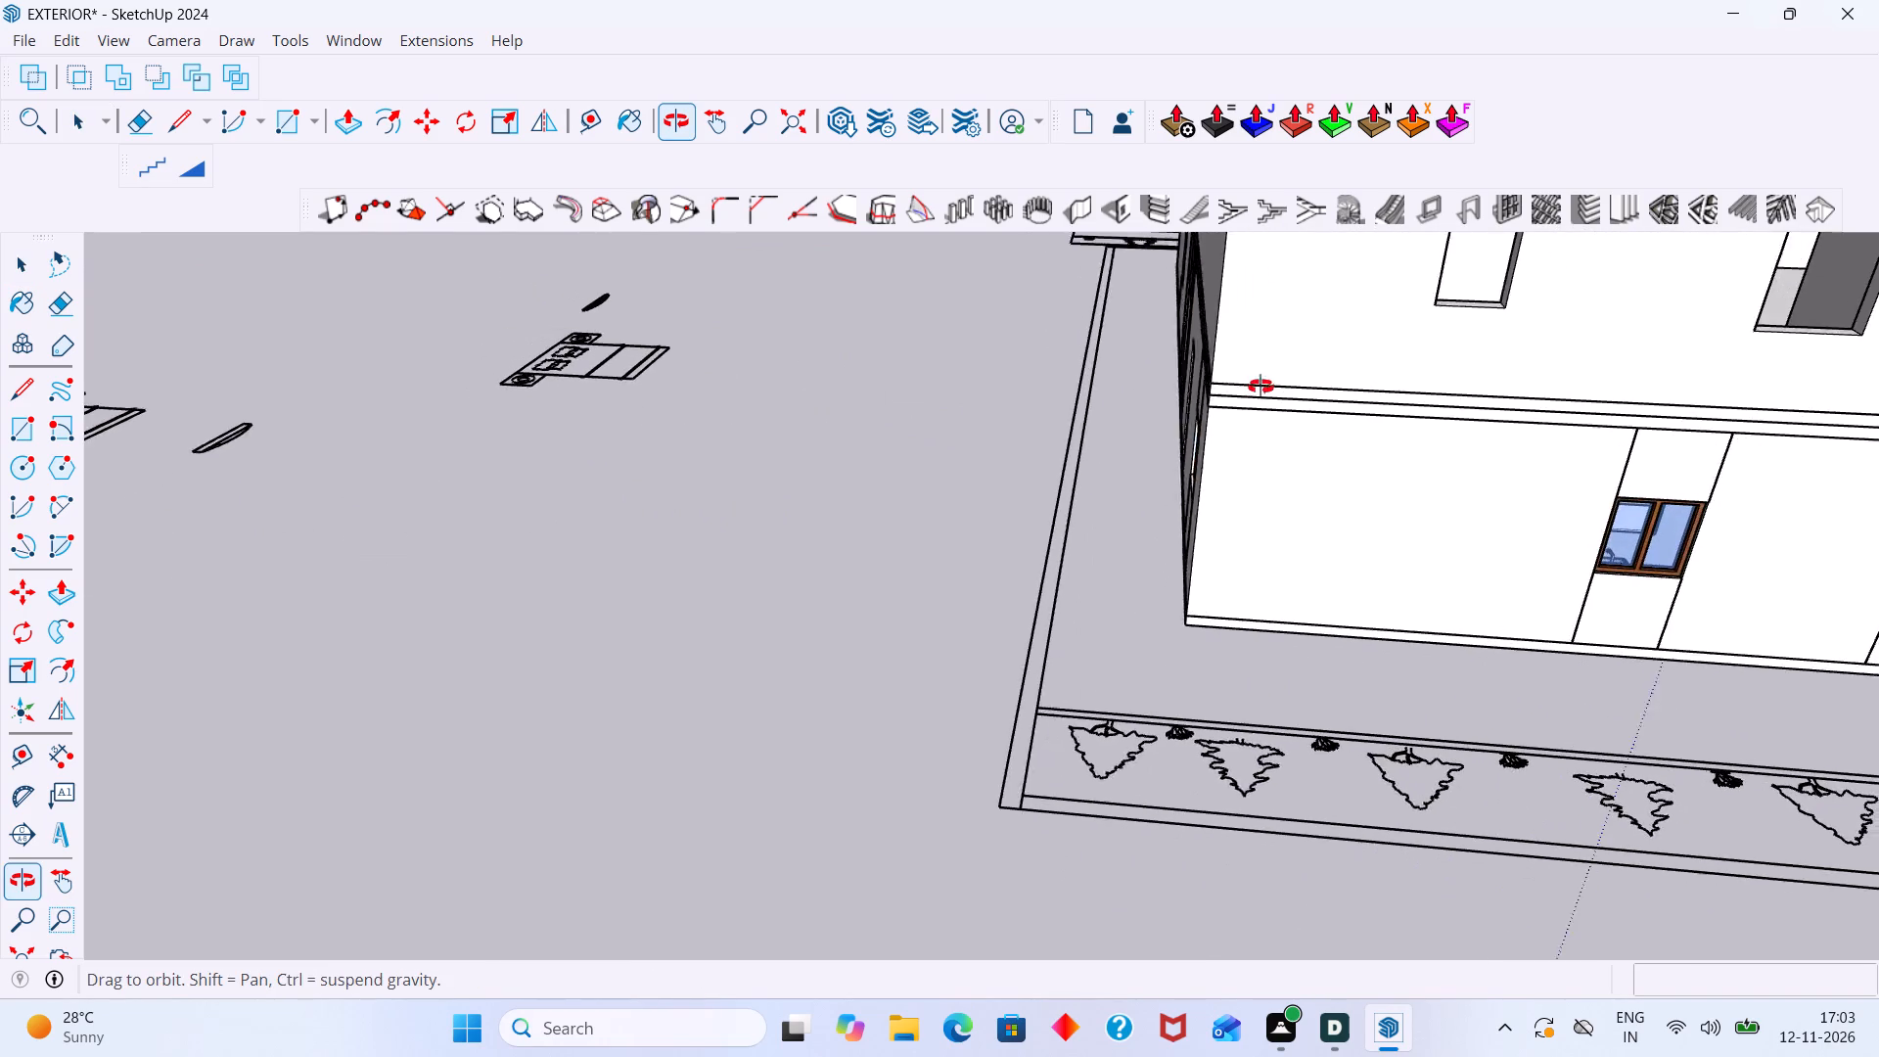
{"action": "middle_click_drag", "start_coordinate": [1260, 387], "coordinate": [1259, 384]}
{"action": "scroll", "coordinate": [1259, 385], "scroll_direction": "down", "scroll_amount": 2}
{"action": "middle_click_drag", "start_coordinate": [1260, 385], "coordinate": [1210, 632], "text": "shift"}
{"action": "middle_click_drag", "start_coordinate": [1197, 637], "coordinate": [1244, 573]}
{"action": "scroll", "coordinate": [1246, 497], "scroll_direction": "up", "scroll_amount": 12}
{"action": "scroll", "coordinate": [1248, 494], "scroll_direction": "down", "scroll_amount": 1}
{"action": "scroll", "coordinate": [1246, 499], "scroll_direction": "up", "scroll_amount": 3}
{"action": "left_click", "coordinate": [1226, 512]}
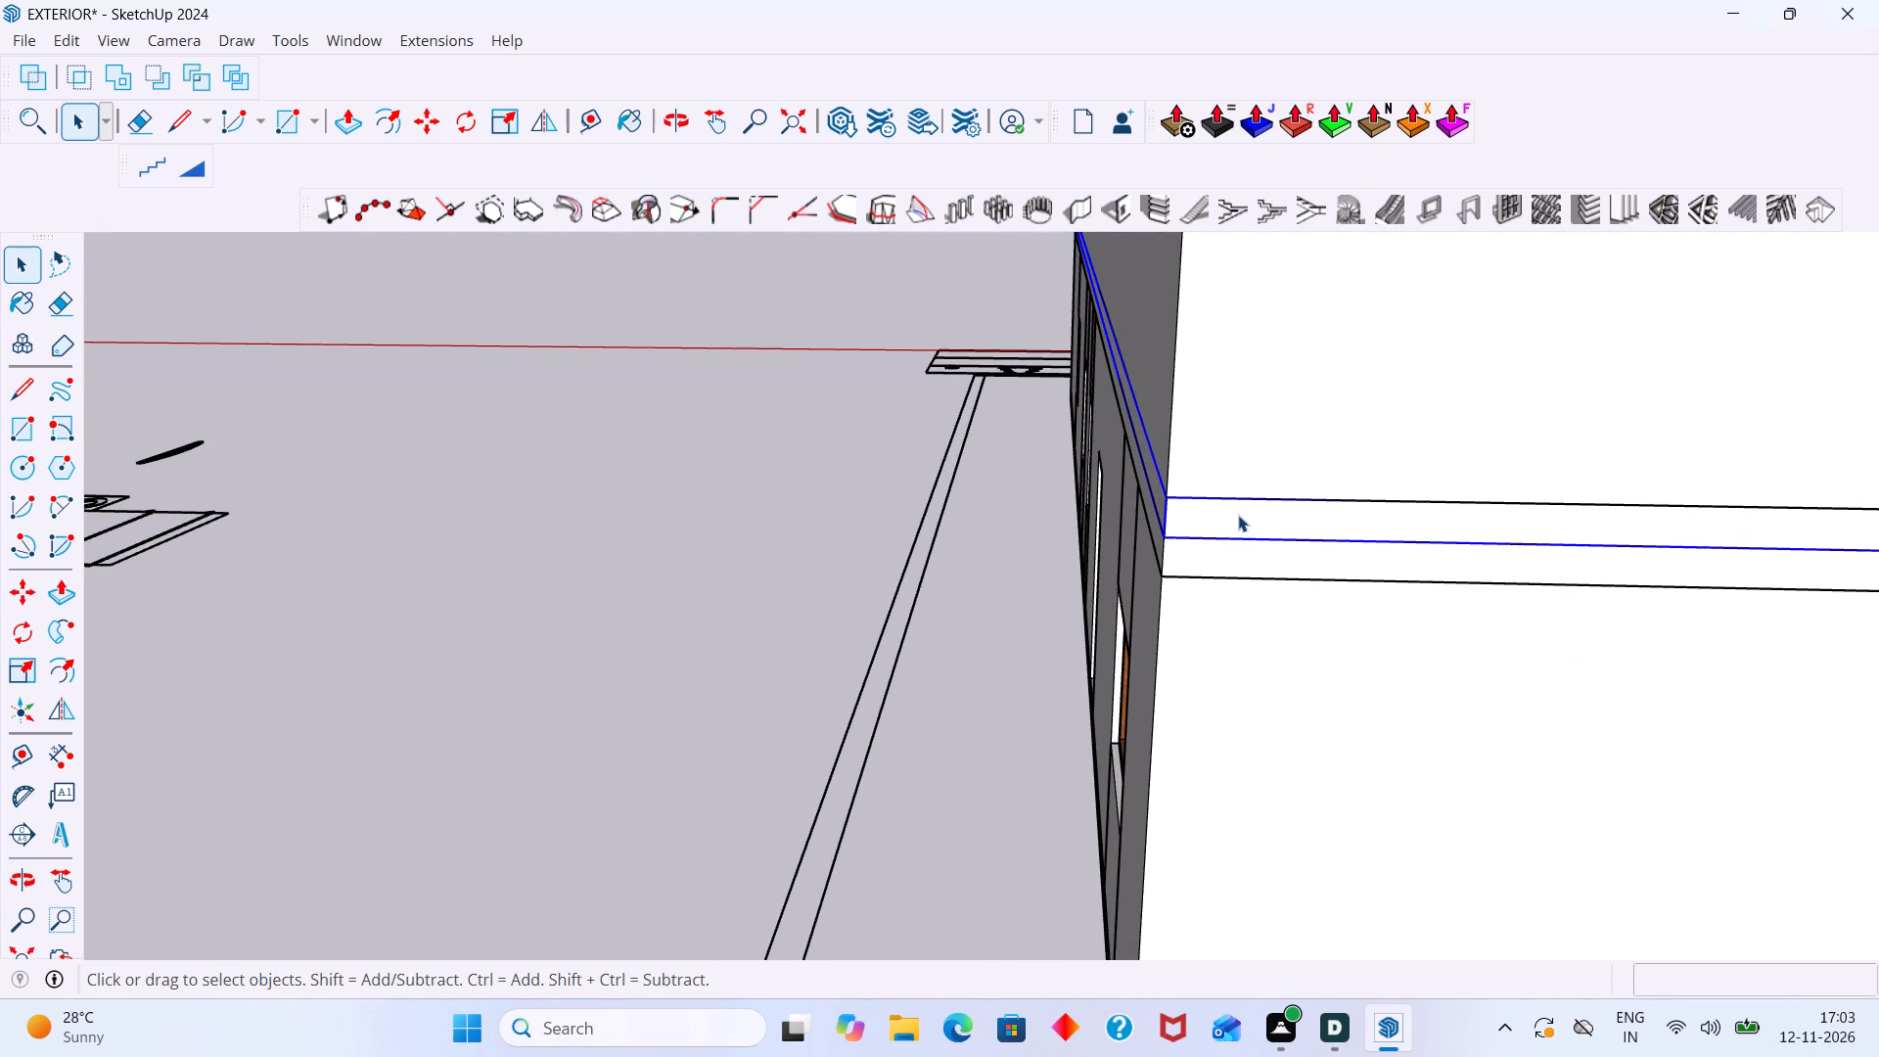
{"action": "scroll", "coordinate": [1238, 515], "scroll_direction": "down", "scroll_amount": 16}
{"action": "middle_click_drag", "start_coordinate": [1247, 514], "coordinate": [1189, 533]}
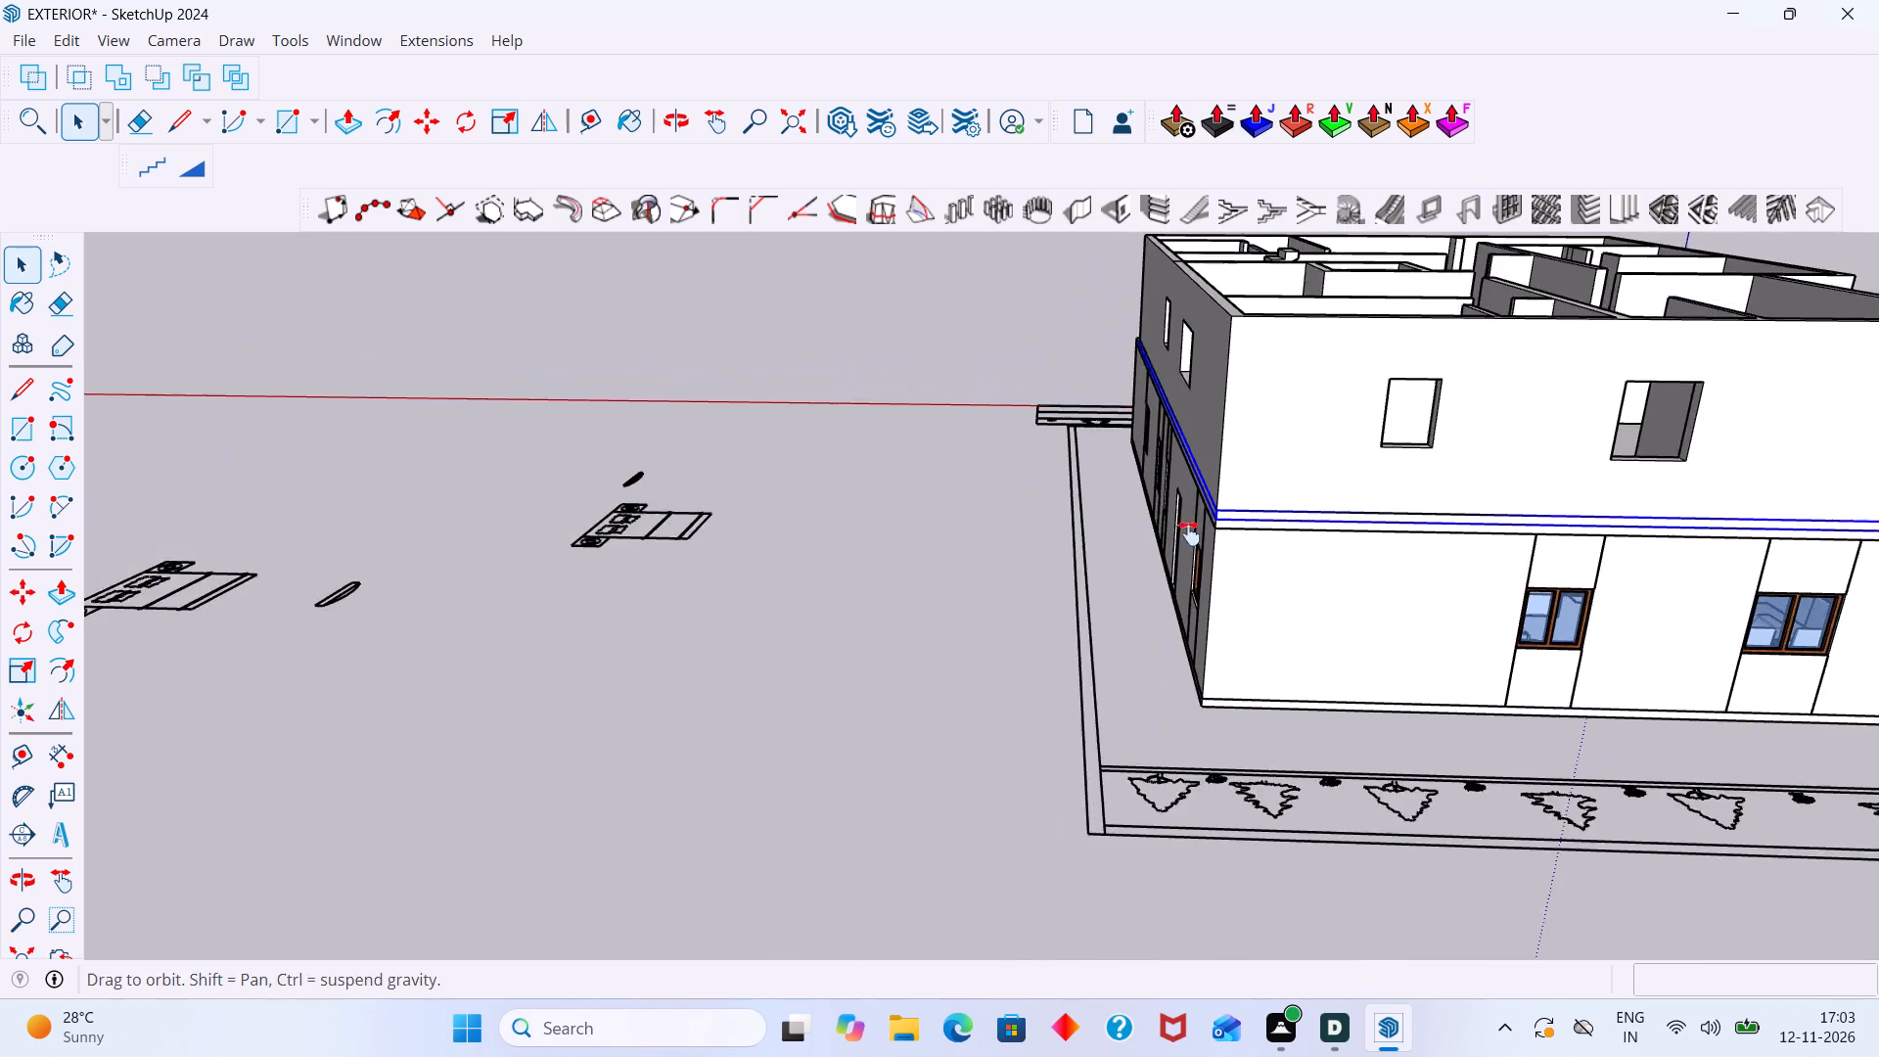
{"action": "middle_click_drag", "start_coordinate": [1189, 533], "coordinate": [1080, 576]}
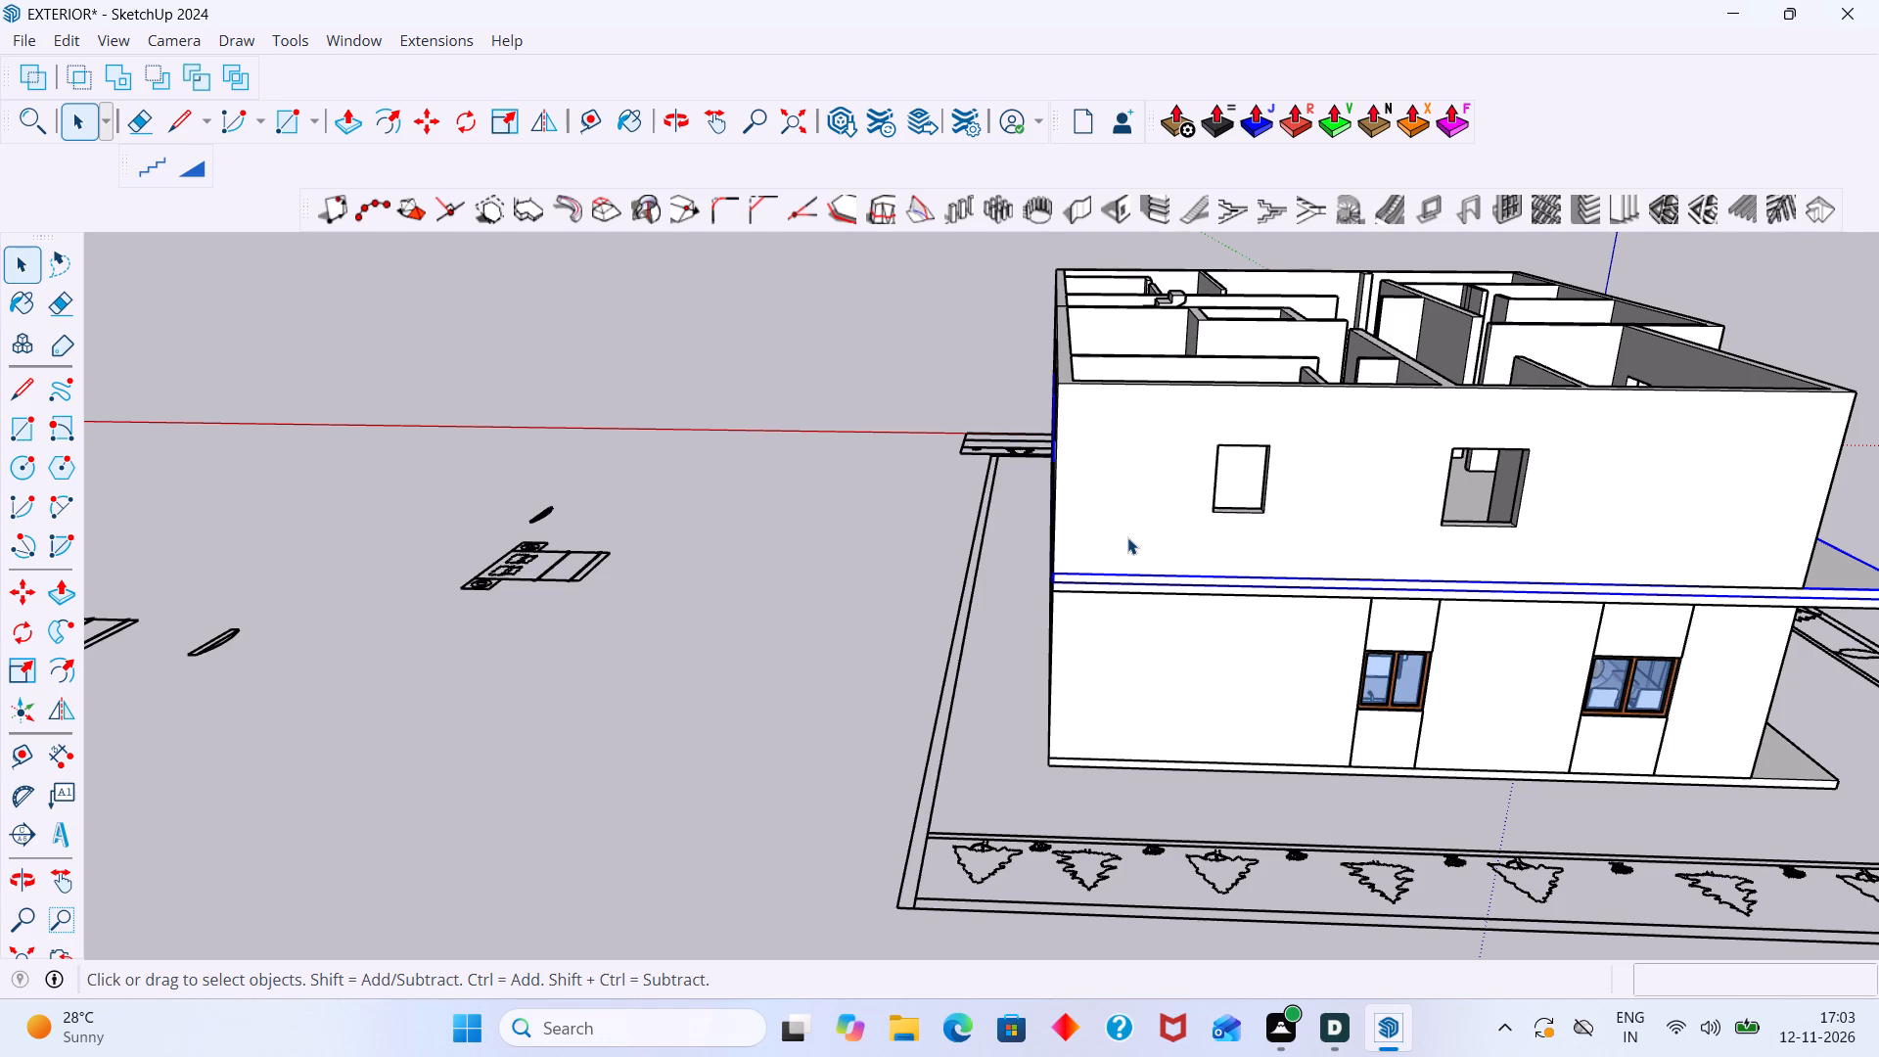
{"action": "key", "text": "Delete"}
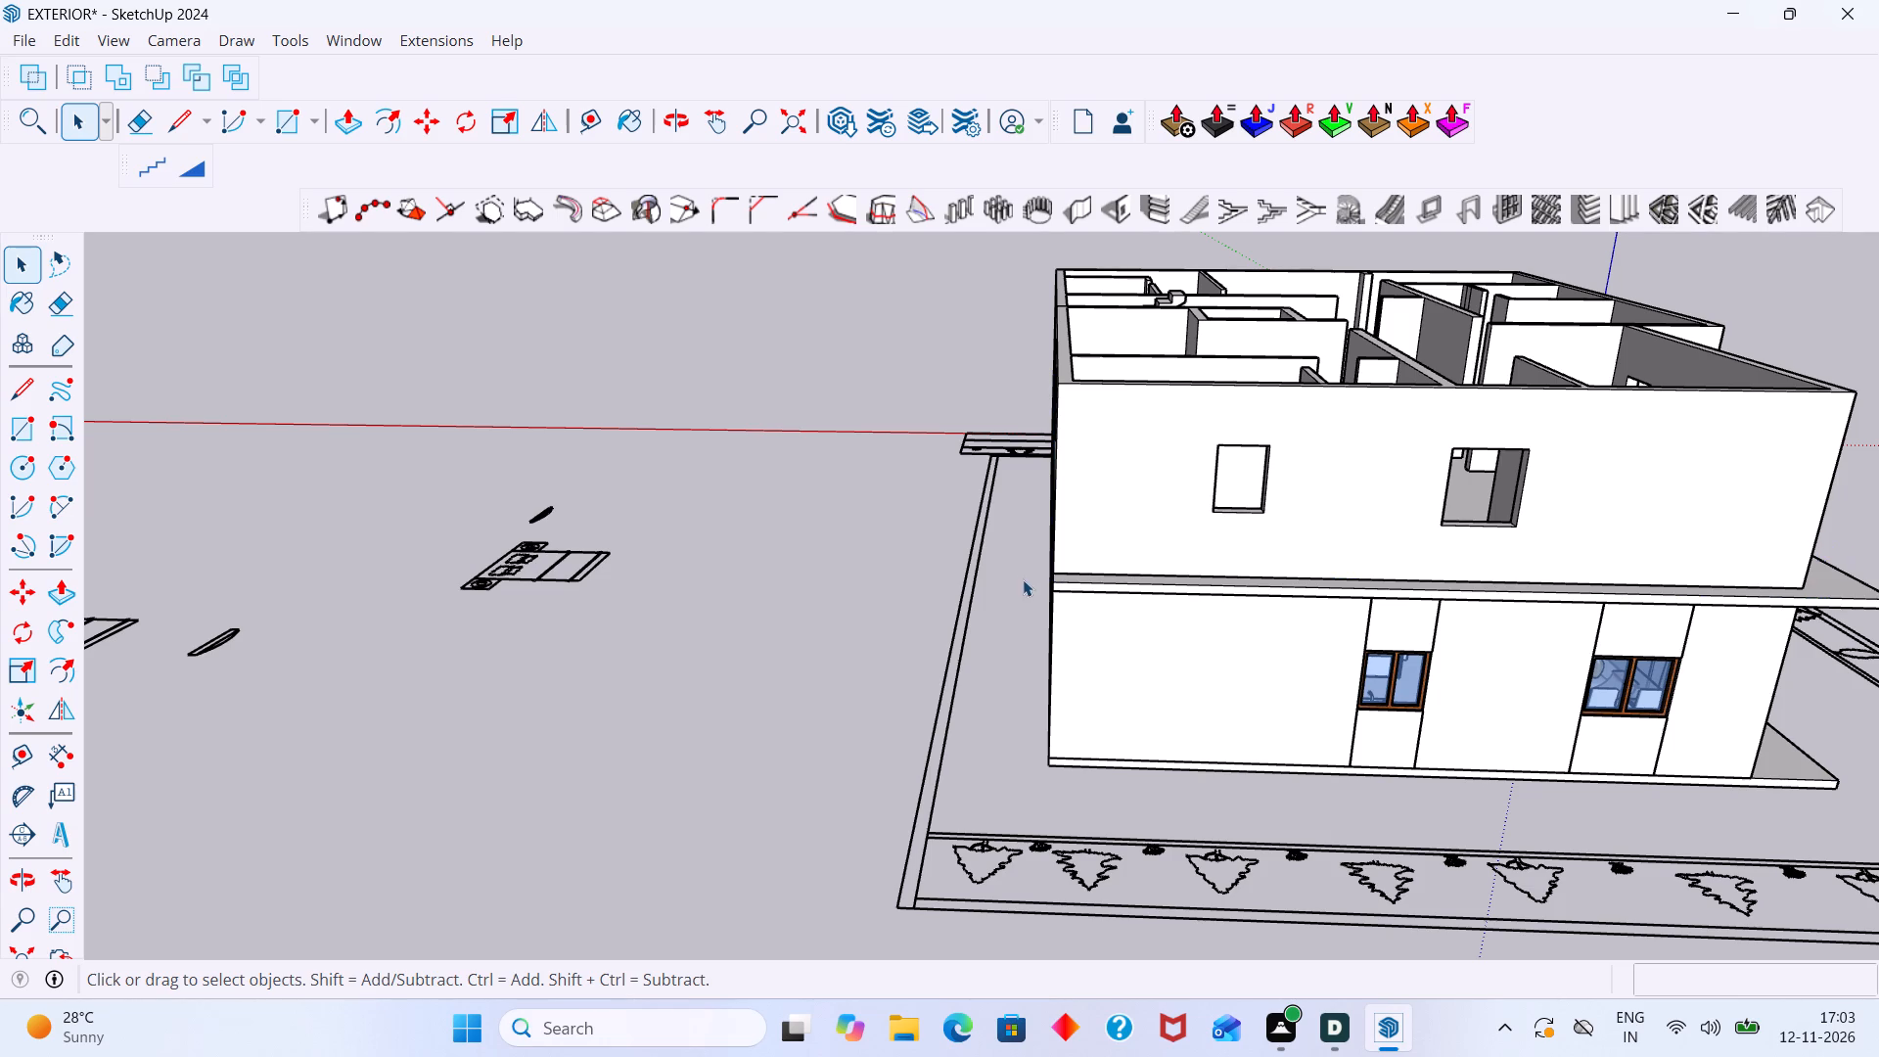
Move the upper-floor walls down 6" by their bottom outer corner onto the ground-floor roof slab's top corner.
{"action": "scroll", "coordinate": [1021, 577], "scroll_direction": "up", "scroll_amount": 1}
{"action": "middle_click_drag", "start_coordinate": [1021, 576], "coordinate": [1211, 642]}
{"action": "scroll", "coordinate": [1021, 576], "scroll_direction": "down", "scroll_amount": 1}
{"action": "scroll", "coordinate": [1216, 628], "scroll_direction": "up", "scroll_amount": 12}
{"action": "middle_click_drag", "start_coordinate": [1347, 666], "coordinate": [1344, 609]}
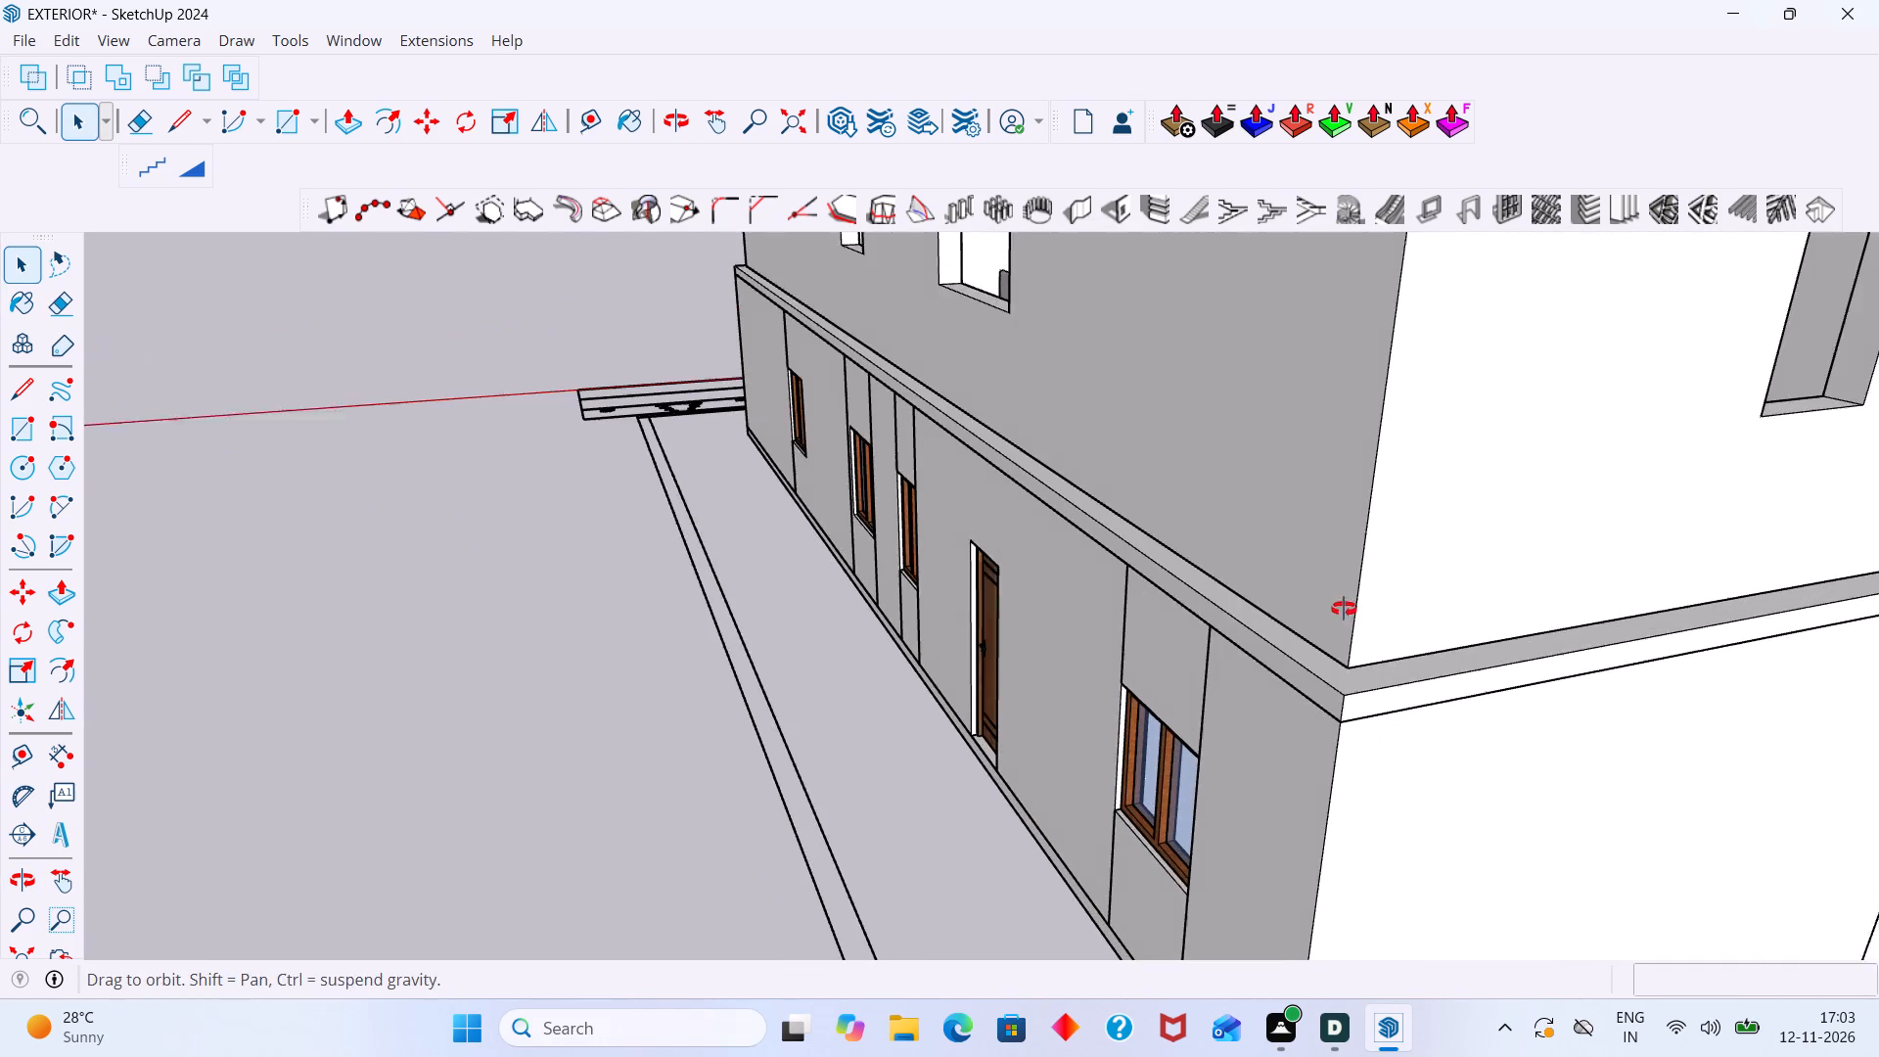
{"action": "middle_click_drag", "start_coordinate": [1344, 609], "coordinate": [1344, 603]}
{"action": "scroll", "coordinate": [1347, 610], "scroll_direction": "up", "scroll_amount": 2}
{"action": "left_click", "coordinate": [1356, 608]}
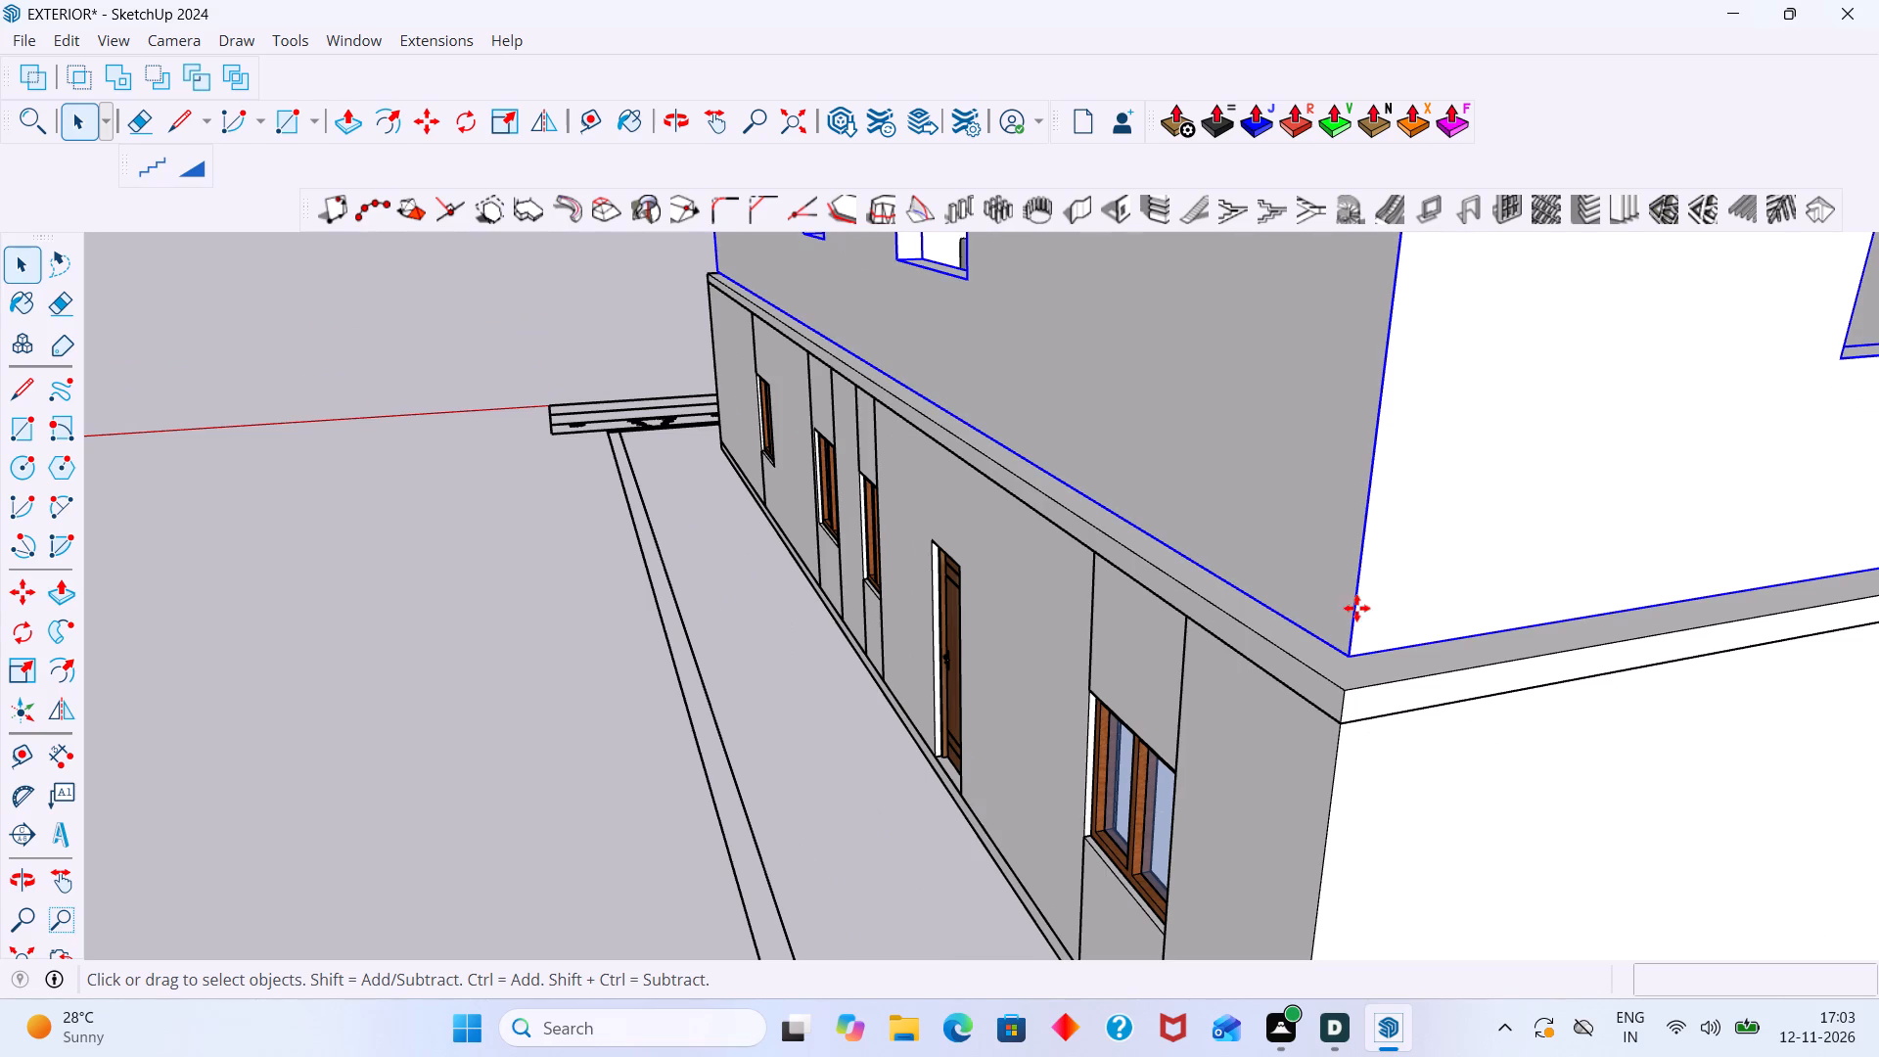
{"action": "key", "text": "m"}
{"action": "left_click", "coordinate": [1352, 654]}
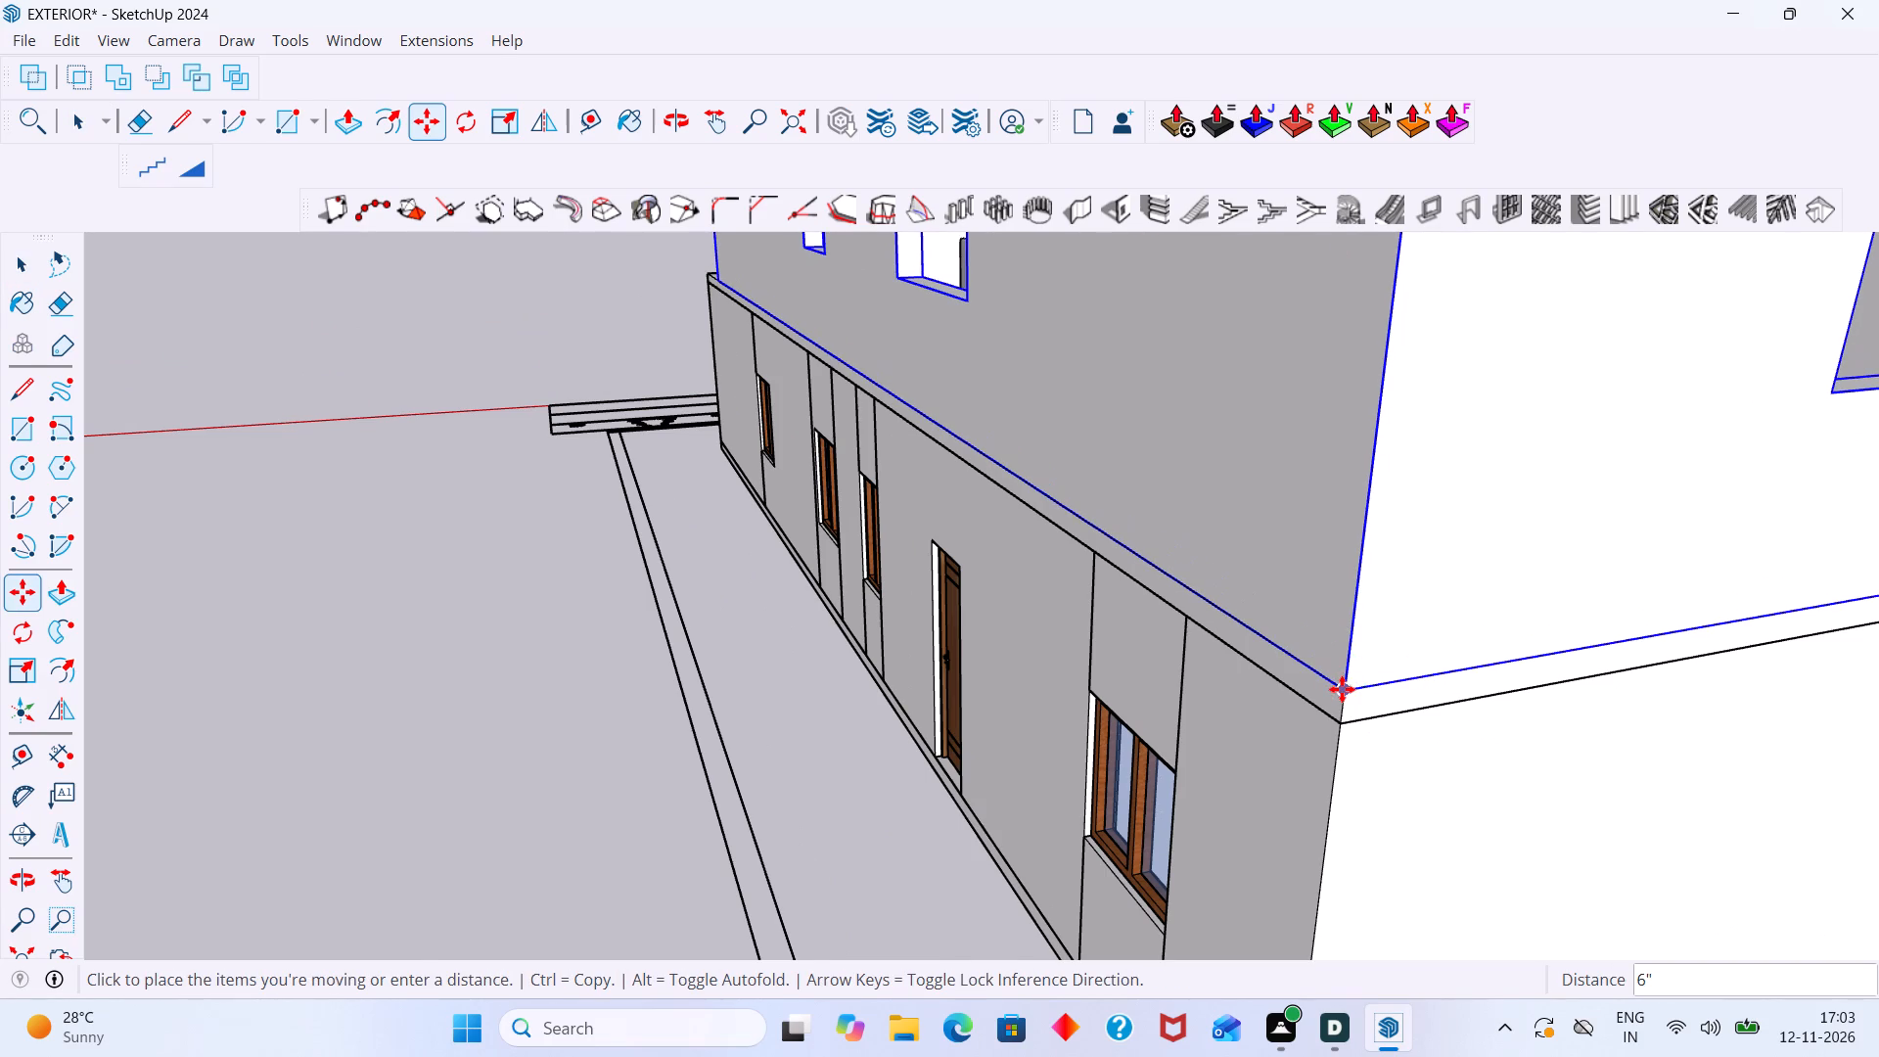
{"action": "left_click", "coordinate": [1342, 689]}
{"action": "key", "text": "space"}
{"action": "left_click", "coordinate": [581, 733]}
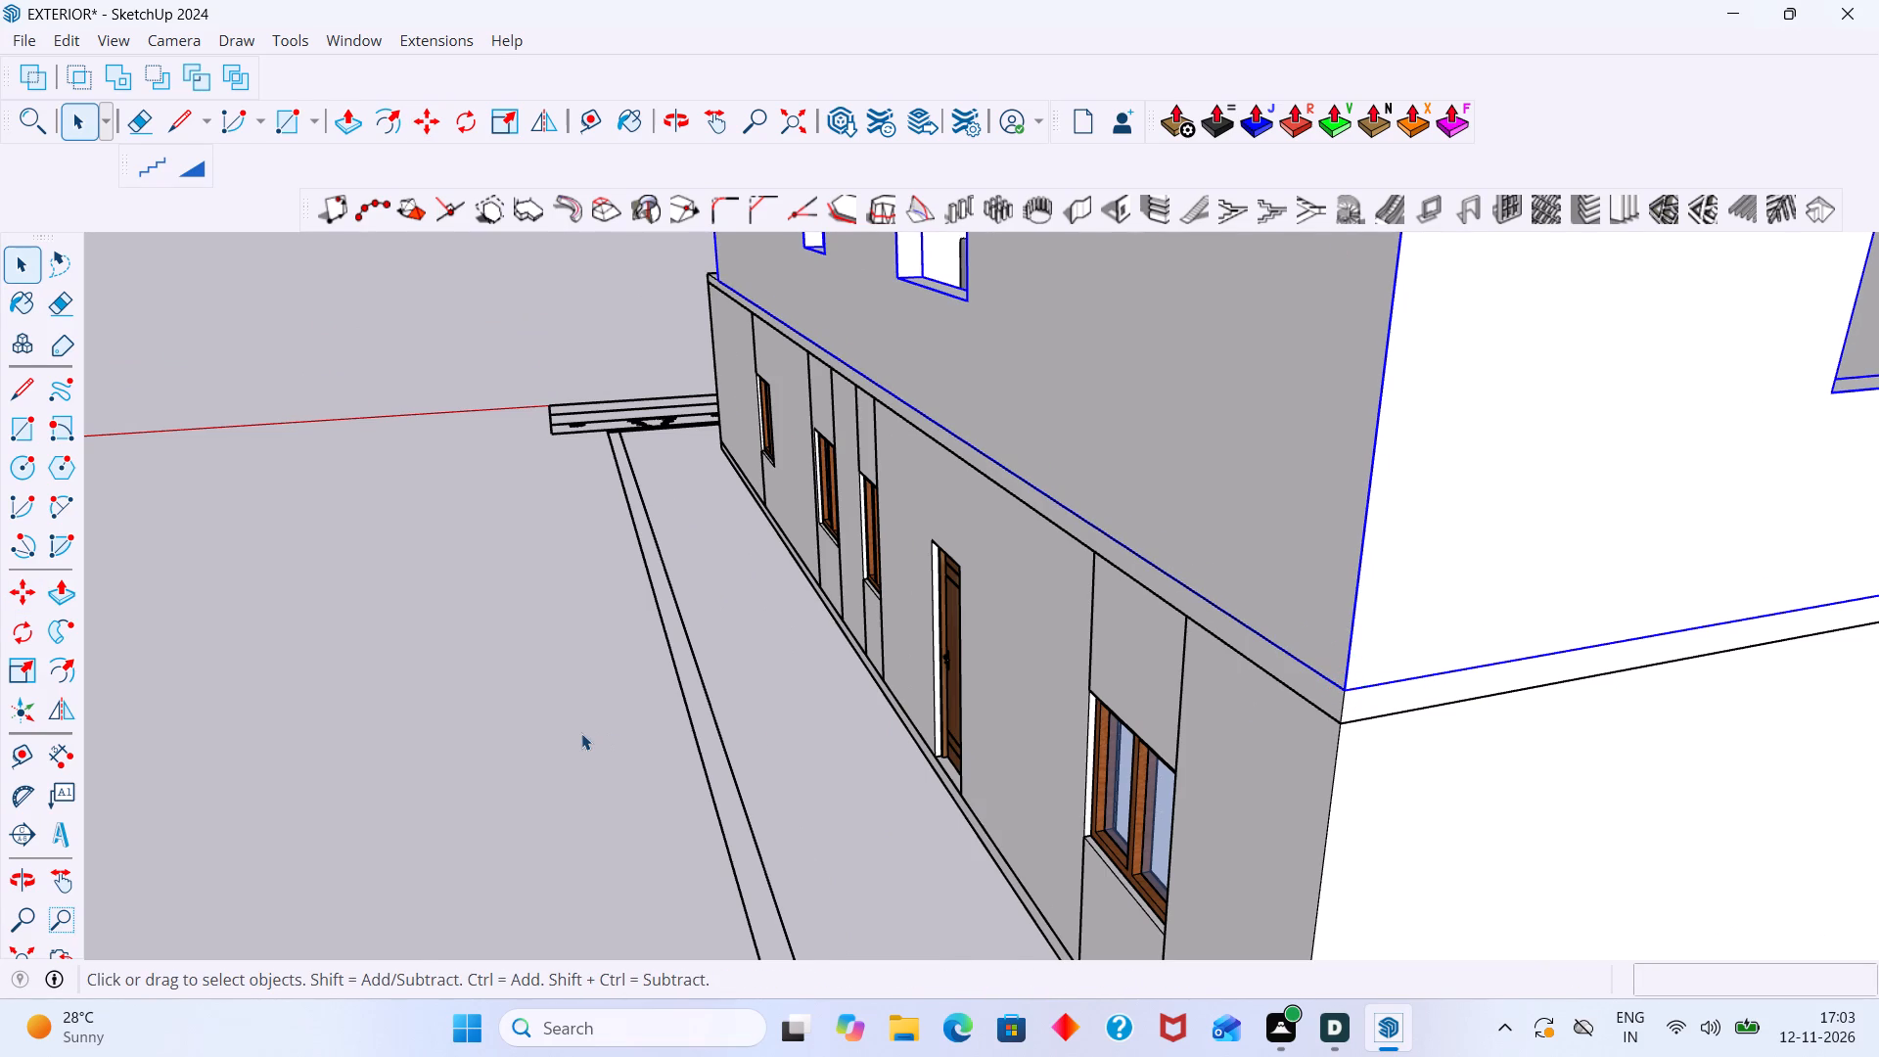
Delete the two leftover flat bed drawings and the two thin curved symbols lying outside the building.
{"action": "scroll", "coordinate": [636, 708], "scroll_direction": "down", "scroll_amount": 15}
{"action": "middle_click_drag", "start_coordinate": [1152, 579], "coordinate": [732, 705]}
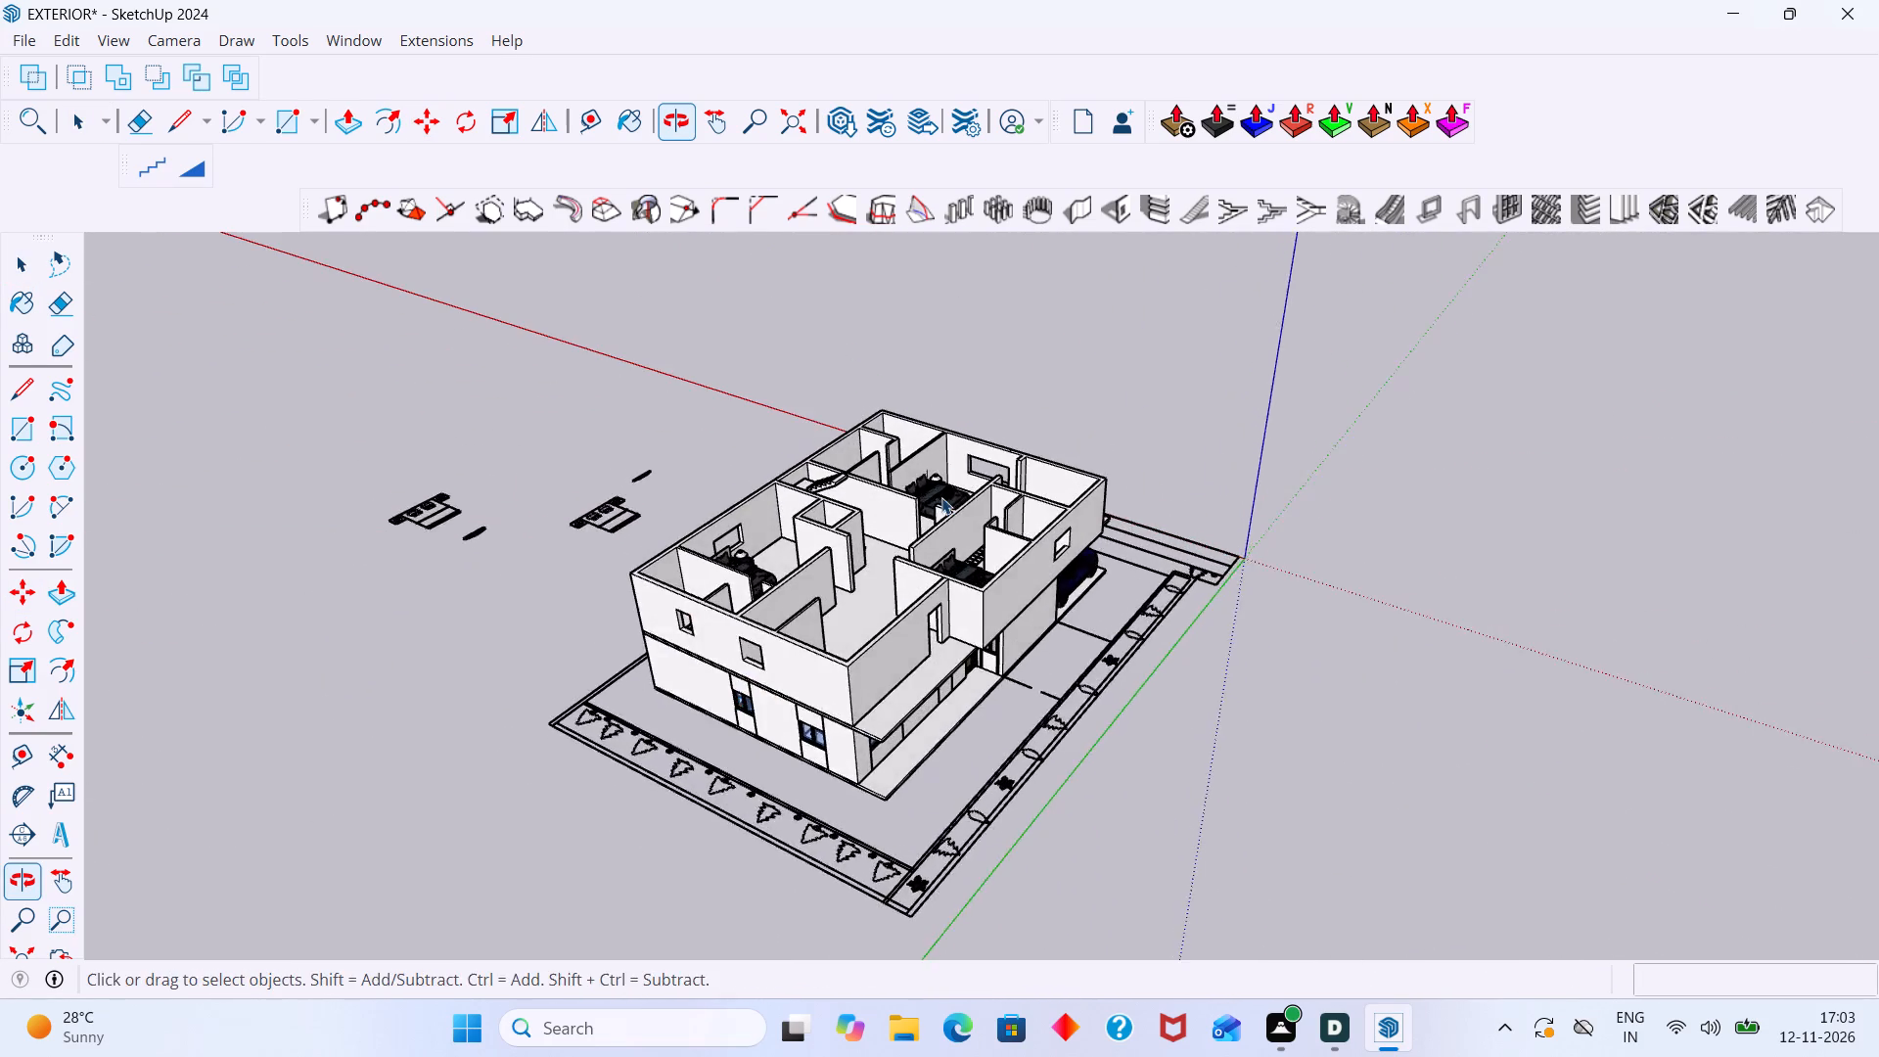
{"action": "scroll", "coordinate": [952, 466], "scroll_direction": "up", "scroll_amount": 2}
{"action": "middle_click_drag", "start_coordinate": [953, 462], "coordinate": [898, 669]}
{"action": "scroll", "coordinate": [898, 583], "scroll_direction": "up", "scroll_amount": 8}
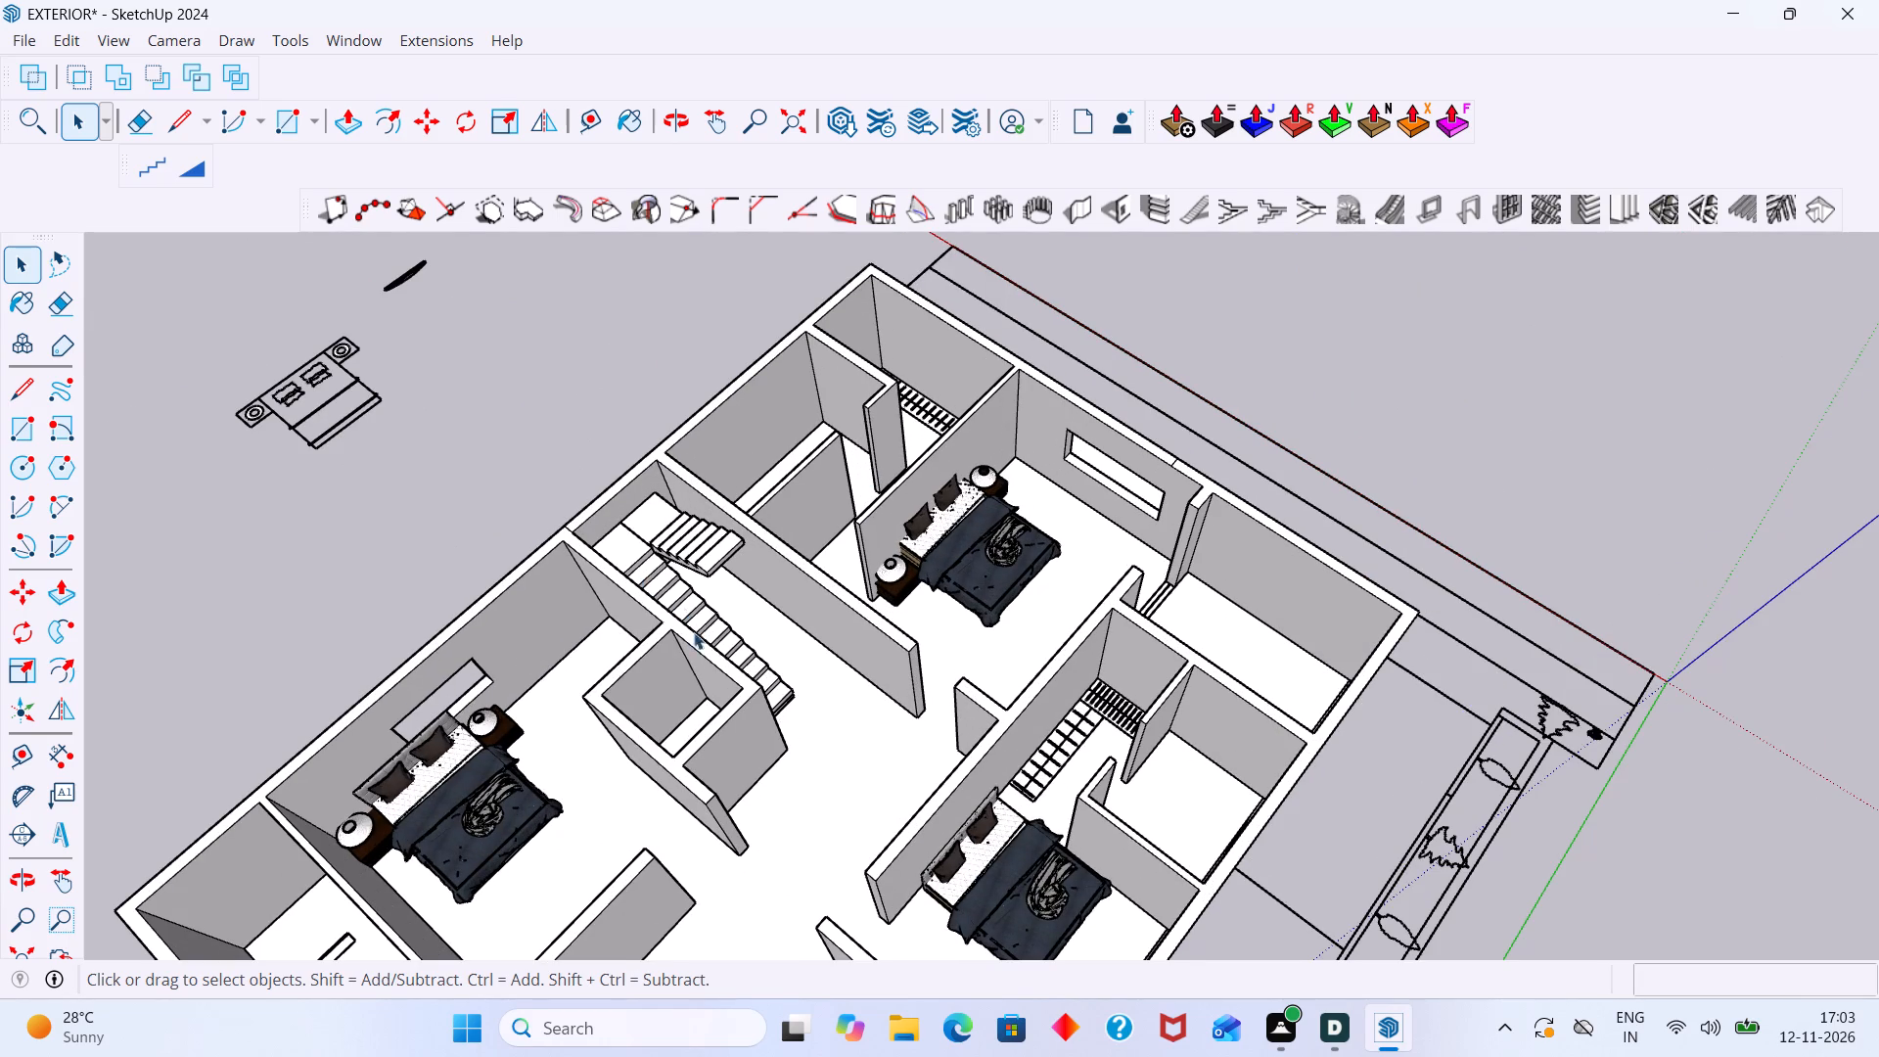
{"action": "scroll", "coordinate": [718, 676], "scroll_direction": "down", "scroll_amount": 15}
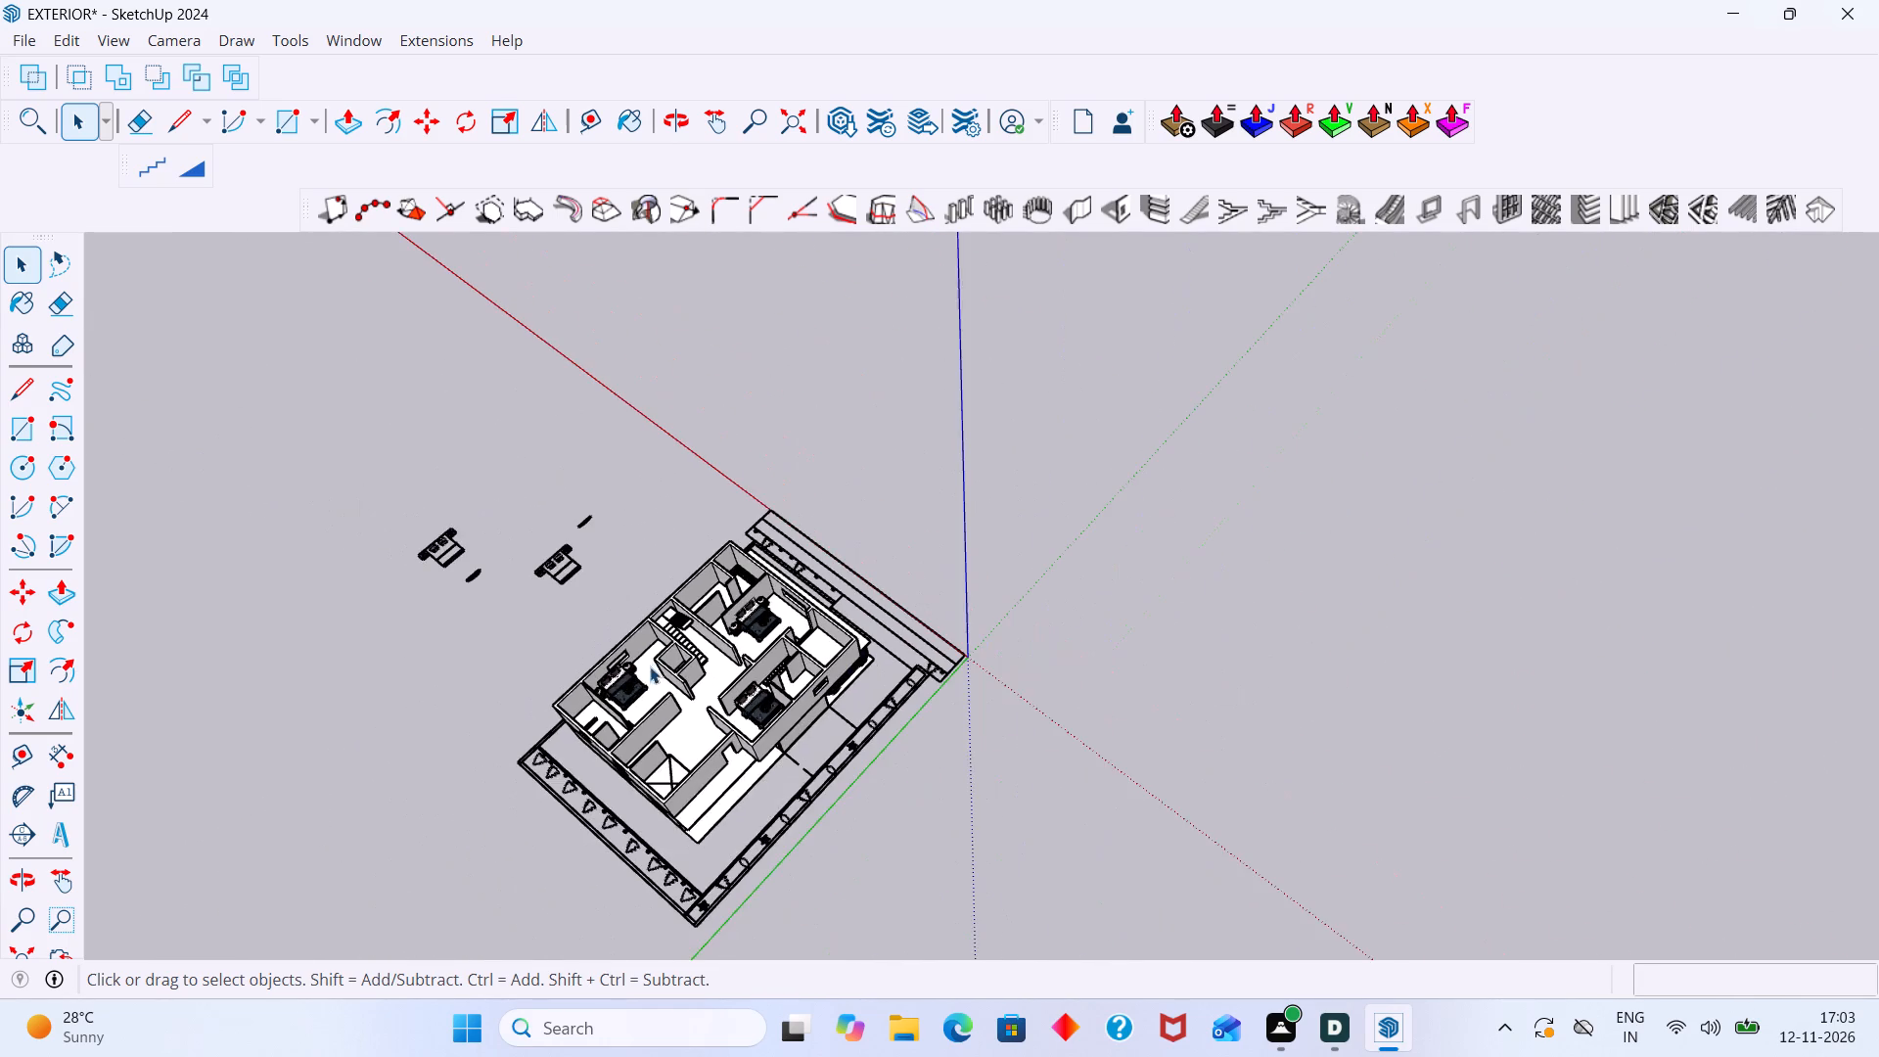
{"action": "scroll", "coordinate": [637, 666], "scroll_direction": "down", "scroll_amount": 1}
{"action": "middle_click_drag", "start_coordinate": [636, 665], "coordinate": [754, 843], "text": "shift"}
{"action": "scroll", "coordinate": [589, 810], "scroll_direction": "up", "scroll_amount": 10}
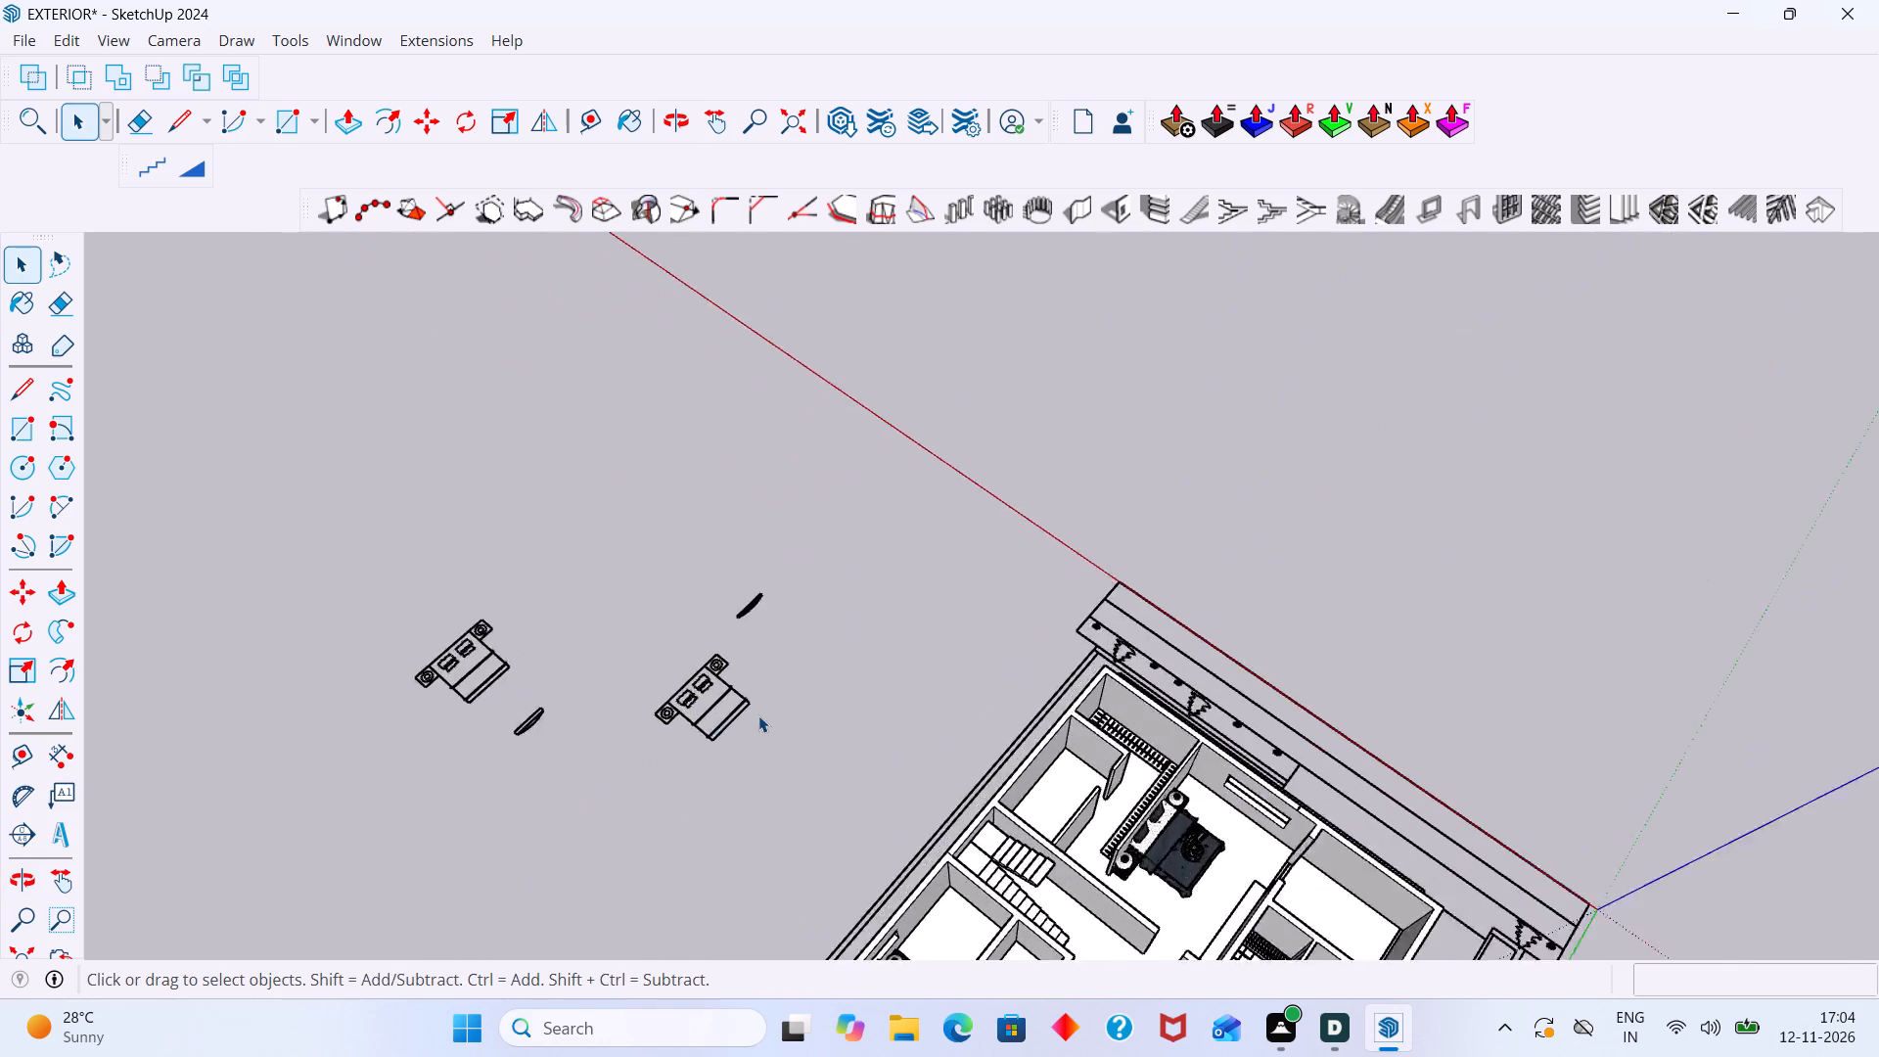
{"action": "scroll", "coordinate": [758, 715], "scroll_direction": "up", "scroll_amount": 6}
{"action": "left_click_drag", "start_coordinate": [949, 748], "coordinate": [100, 458]}
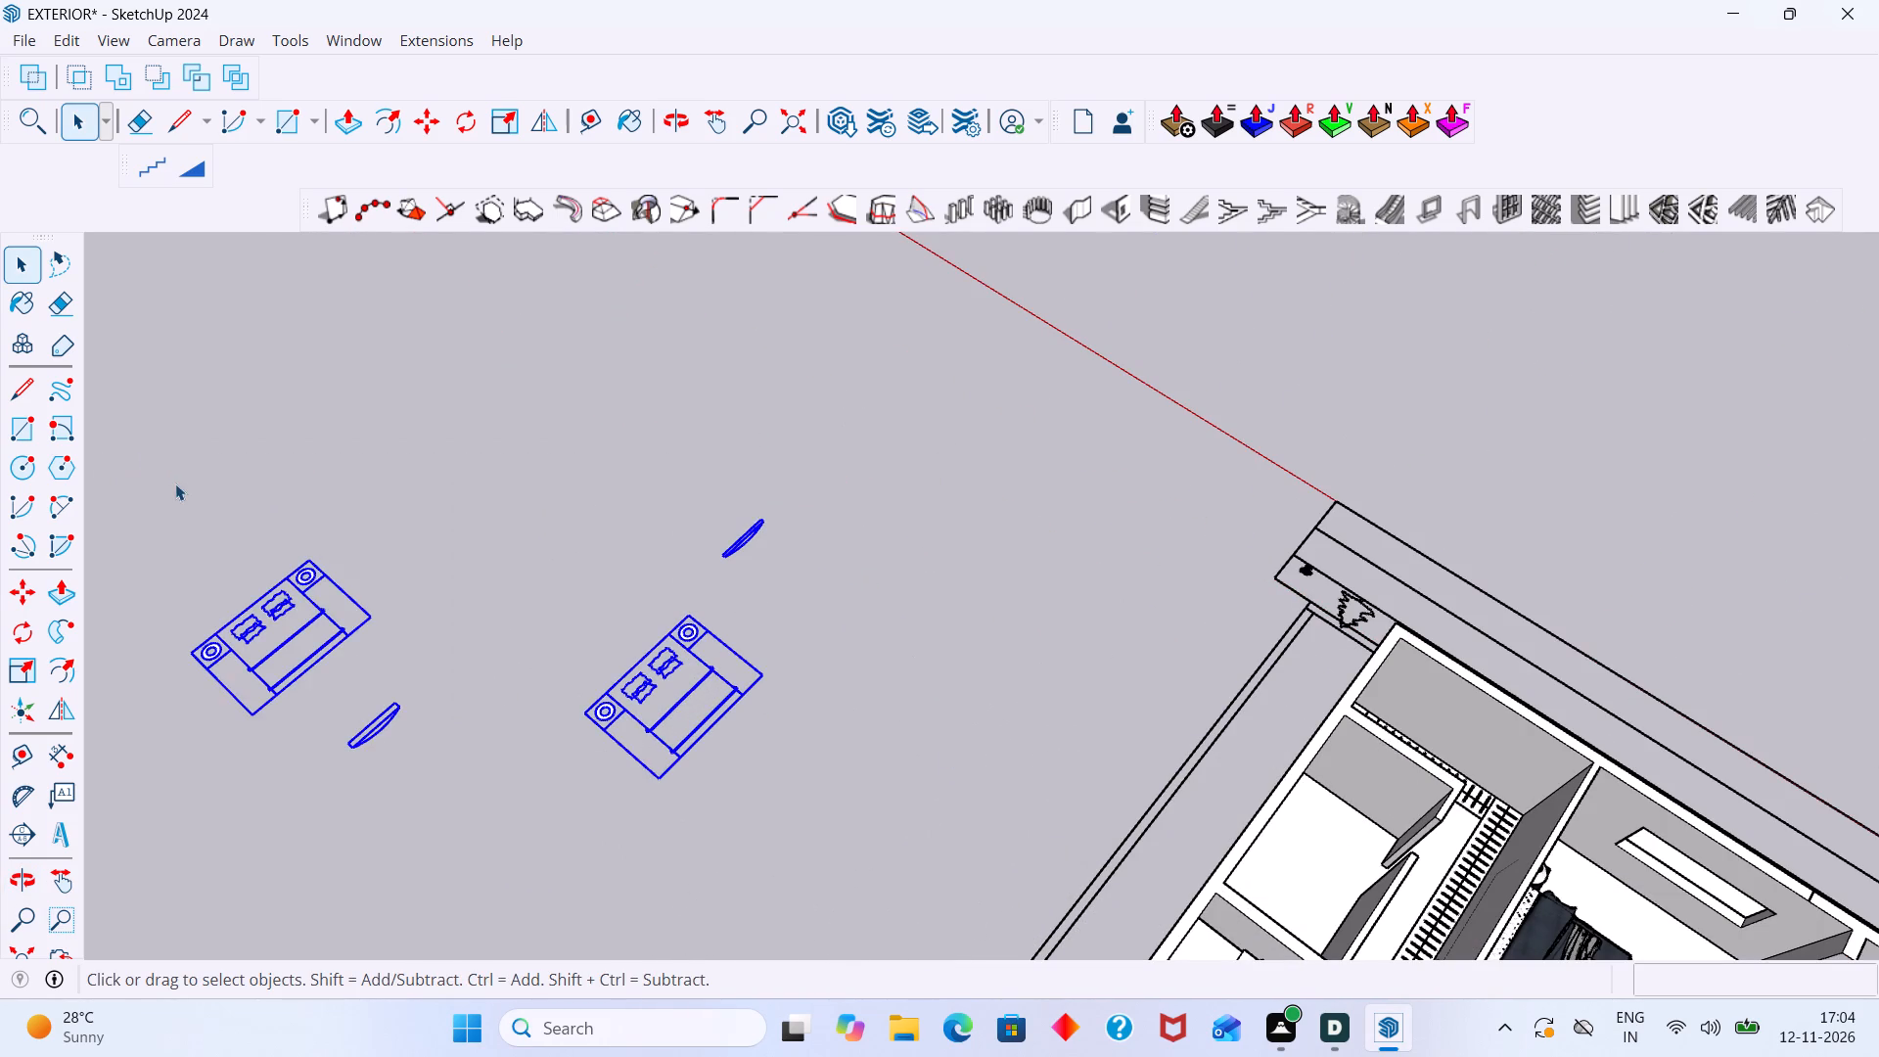
{"action": "key", "text": "Delete"}
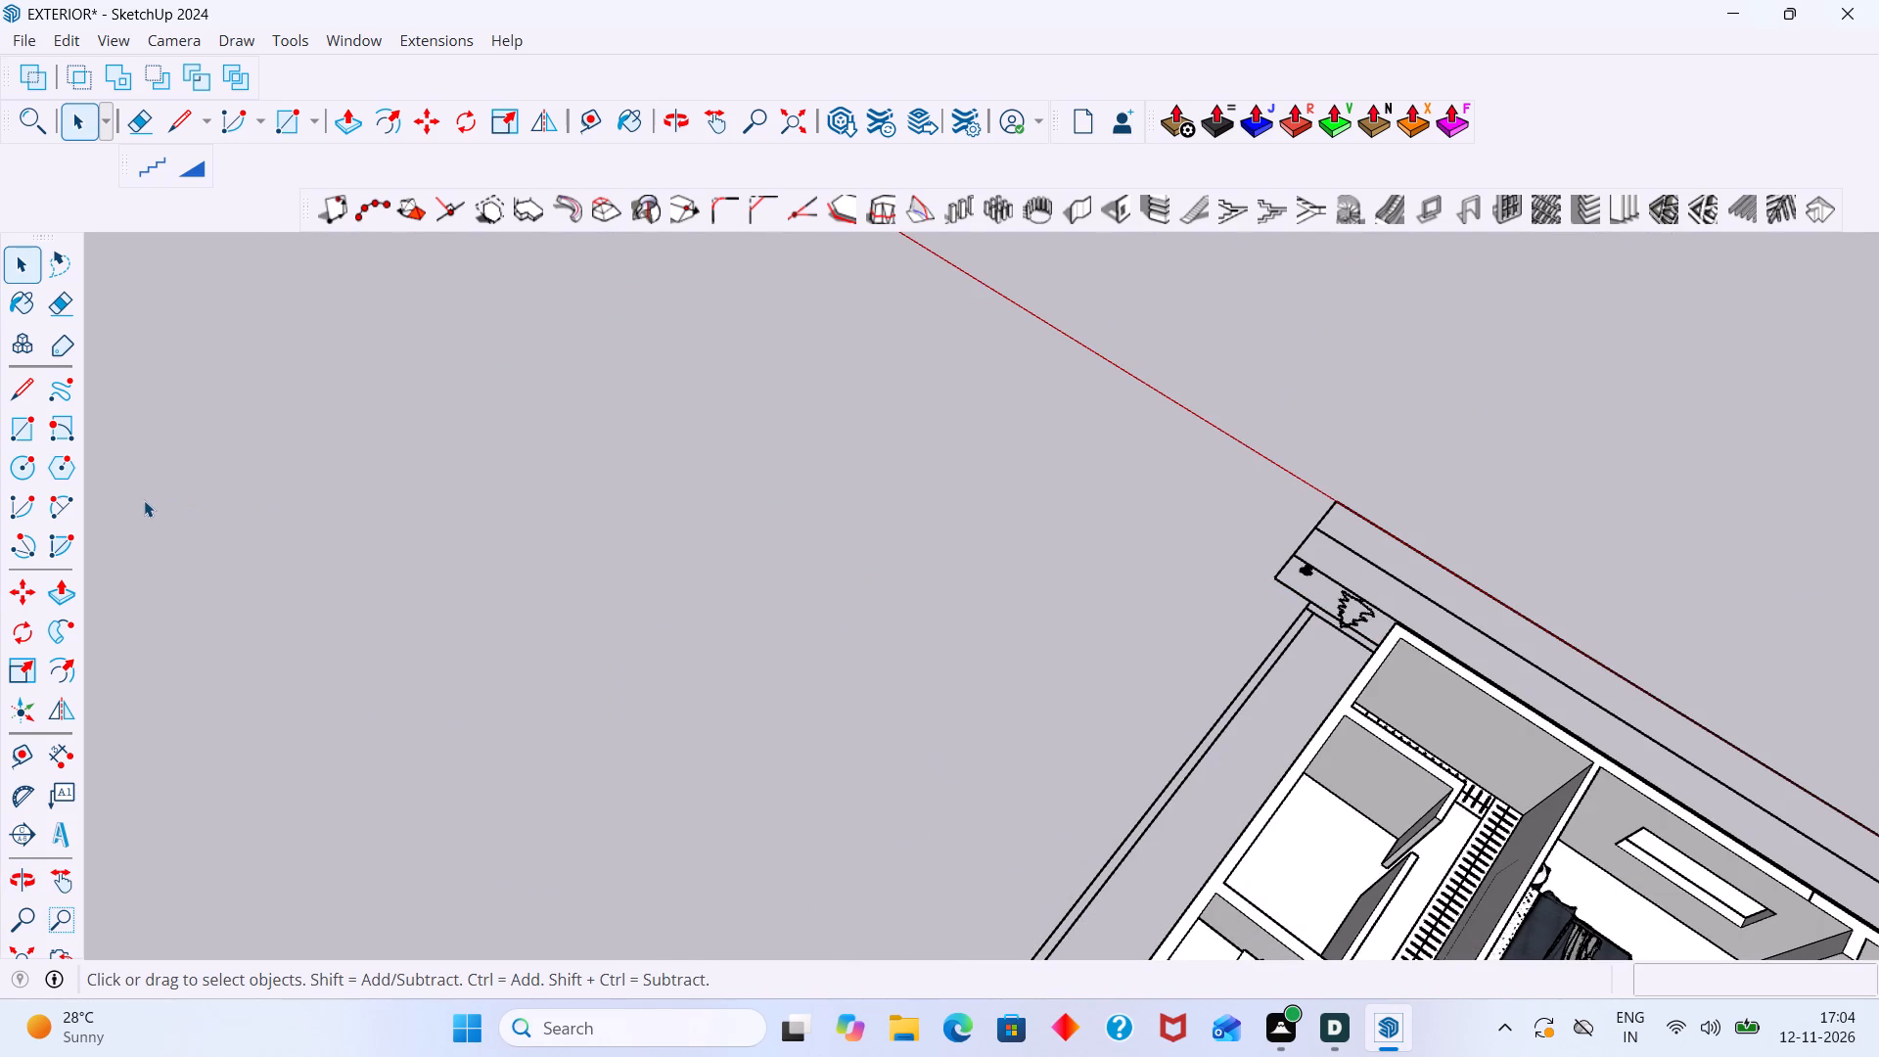
Switch to Desktop Agent and pause the activity capture.
{"action": "left_click", "coordinate": [1334, 1021]}
{"action": "left_click", "coordinate": [807, 348]}
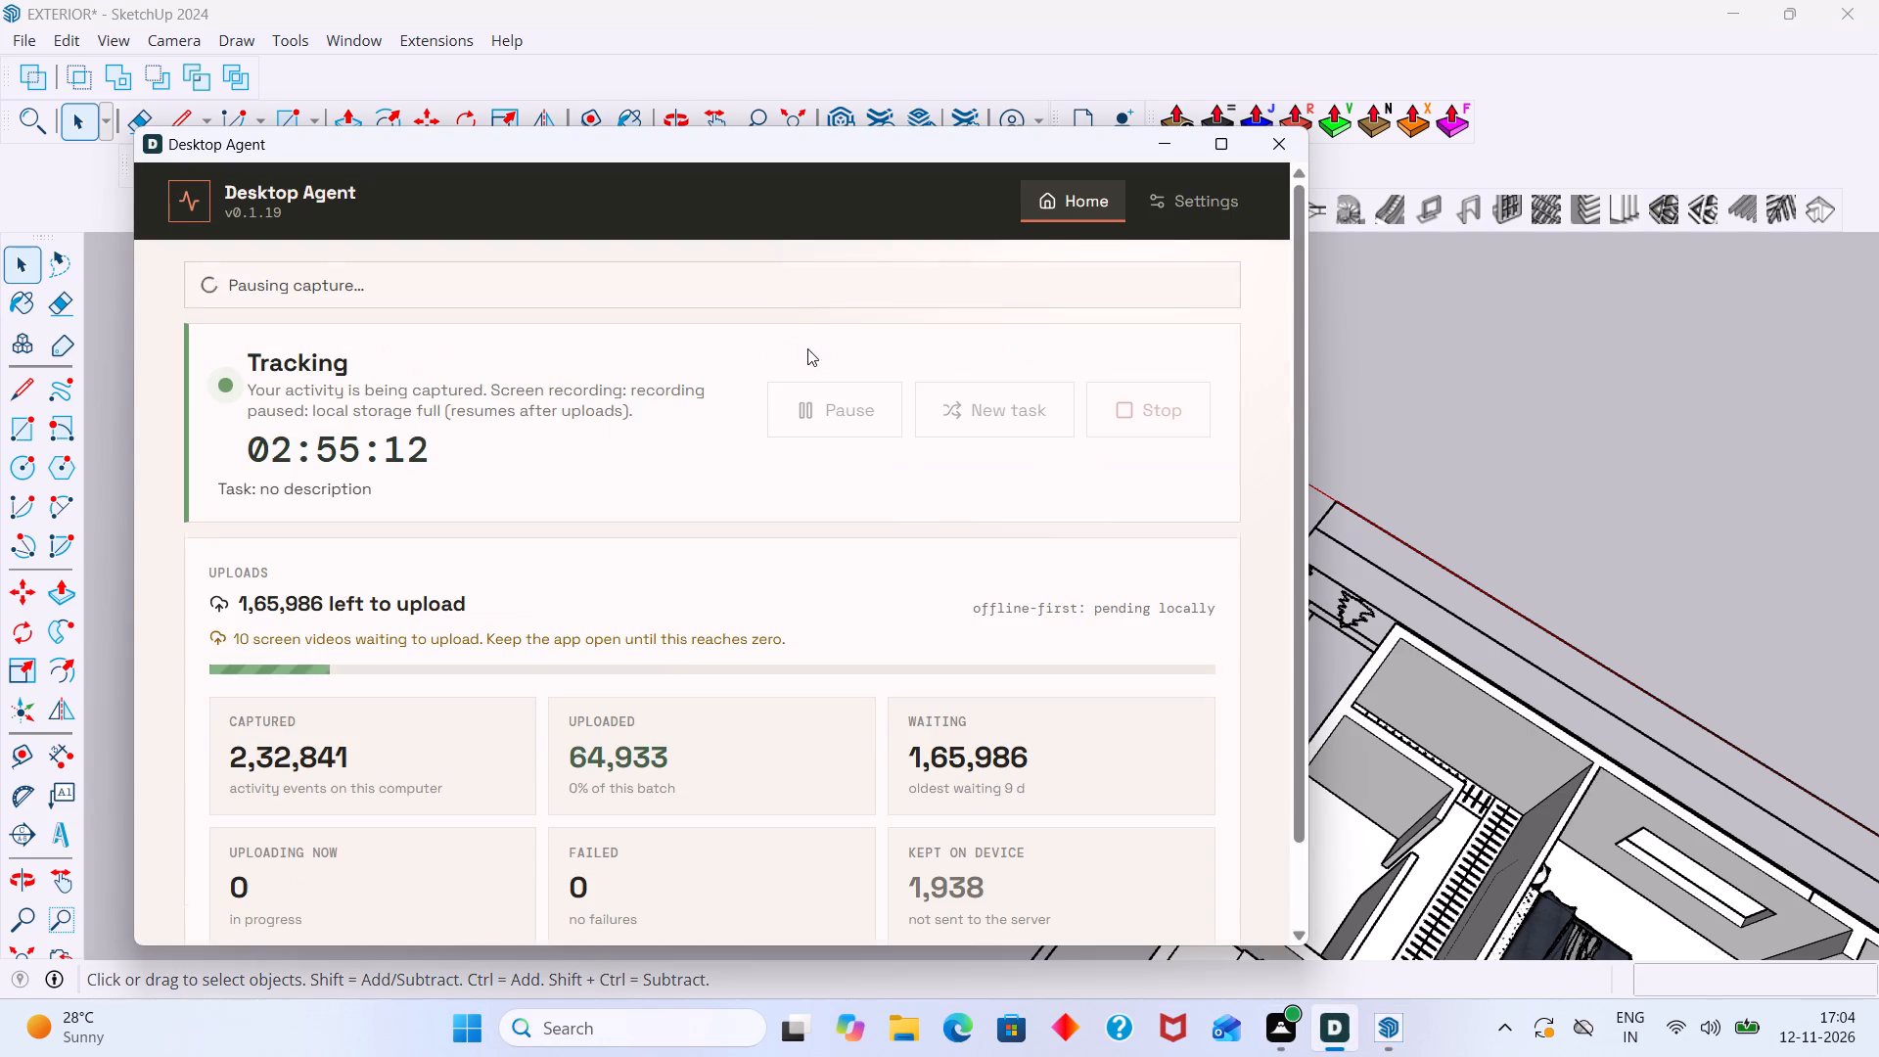
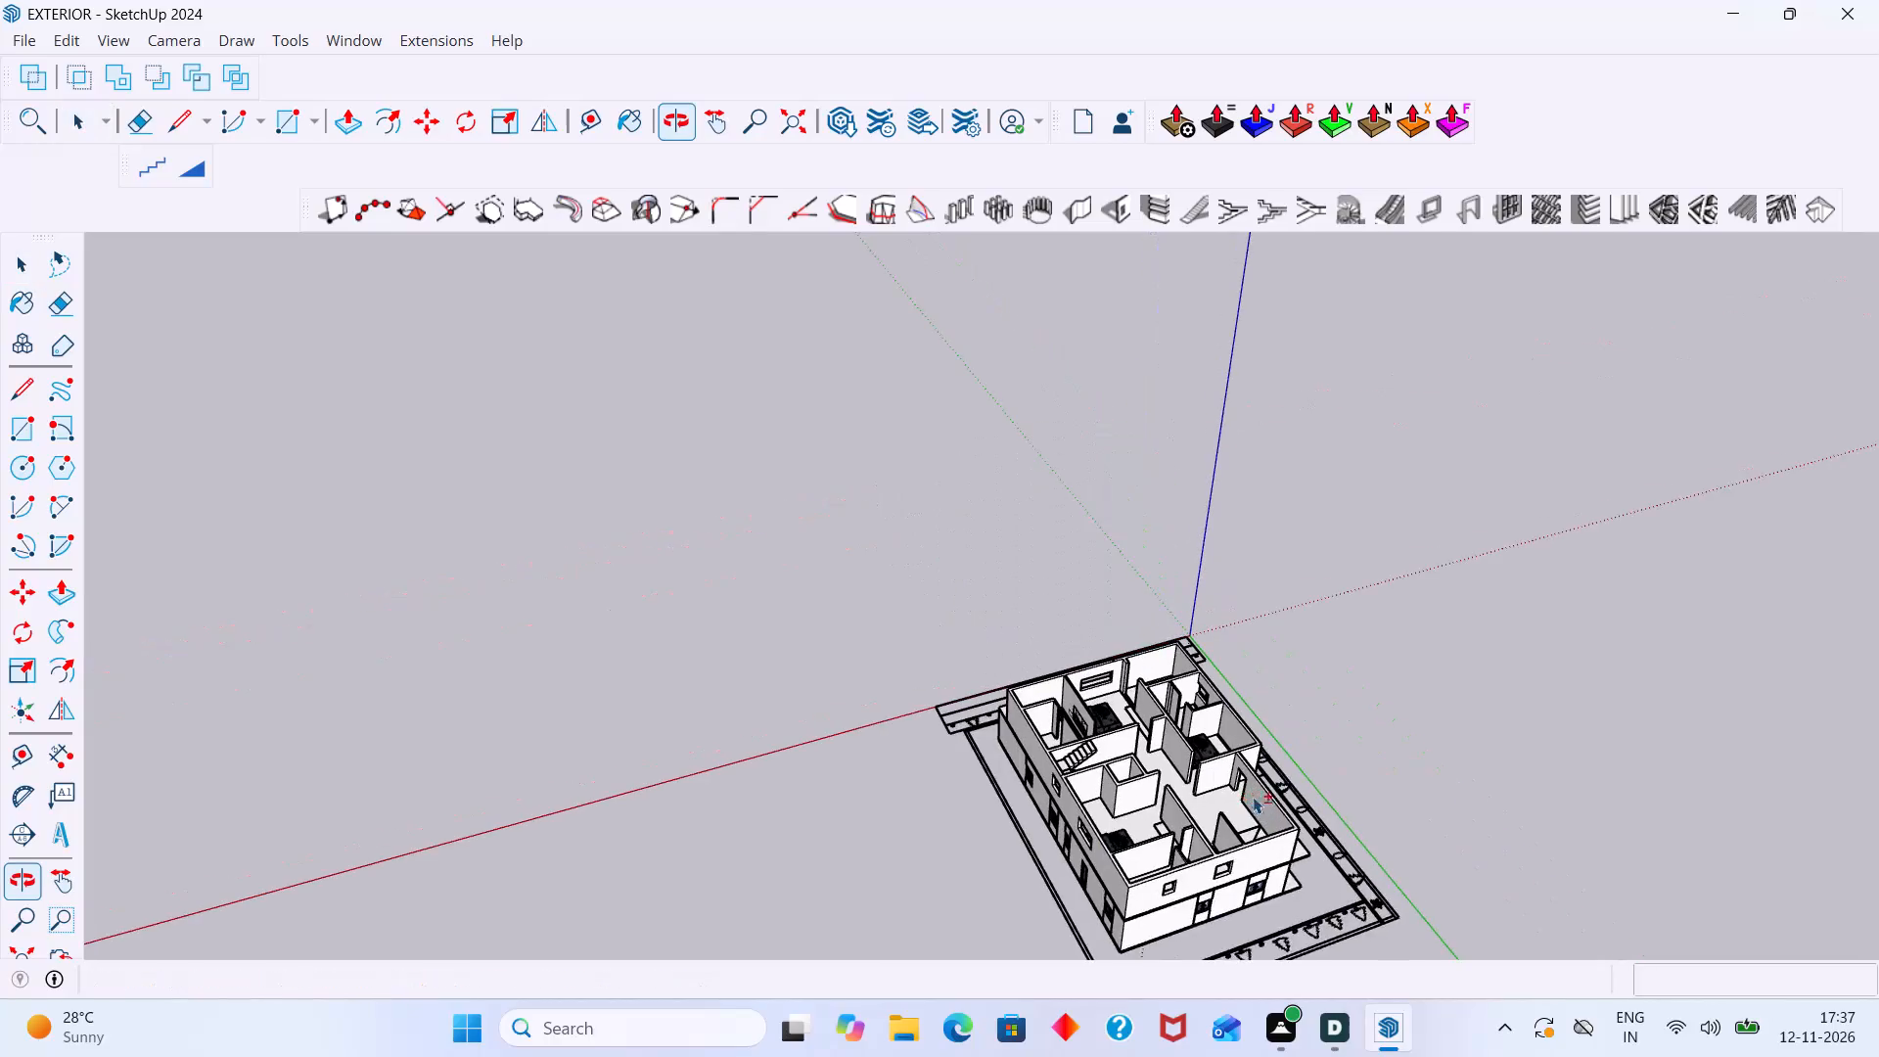
Examine the upper-floor bedrooms, stairs and wall layout, and the outer walls with their empty window openings.
{"action": "scroll", "coordinate": [1202, 787], "scroll_direction": "up", "scroll_amount": 2}
{"action": "middle_click_drag", "start_coordinate": [1156, 789], "coordinate": [1268, 648]}
{"action": "middle_click_drag", "start_coordinate": [1248, 667], "coordinate": [1319, 793]}
{"action": "scroll", "coordinate": [1291, 669], "scroll_direction": "up", "scroll_amount": 7}
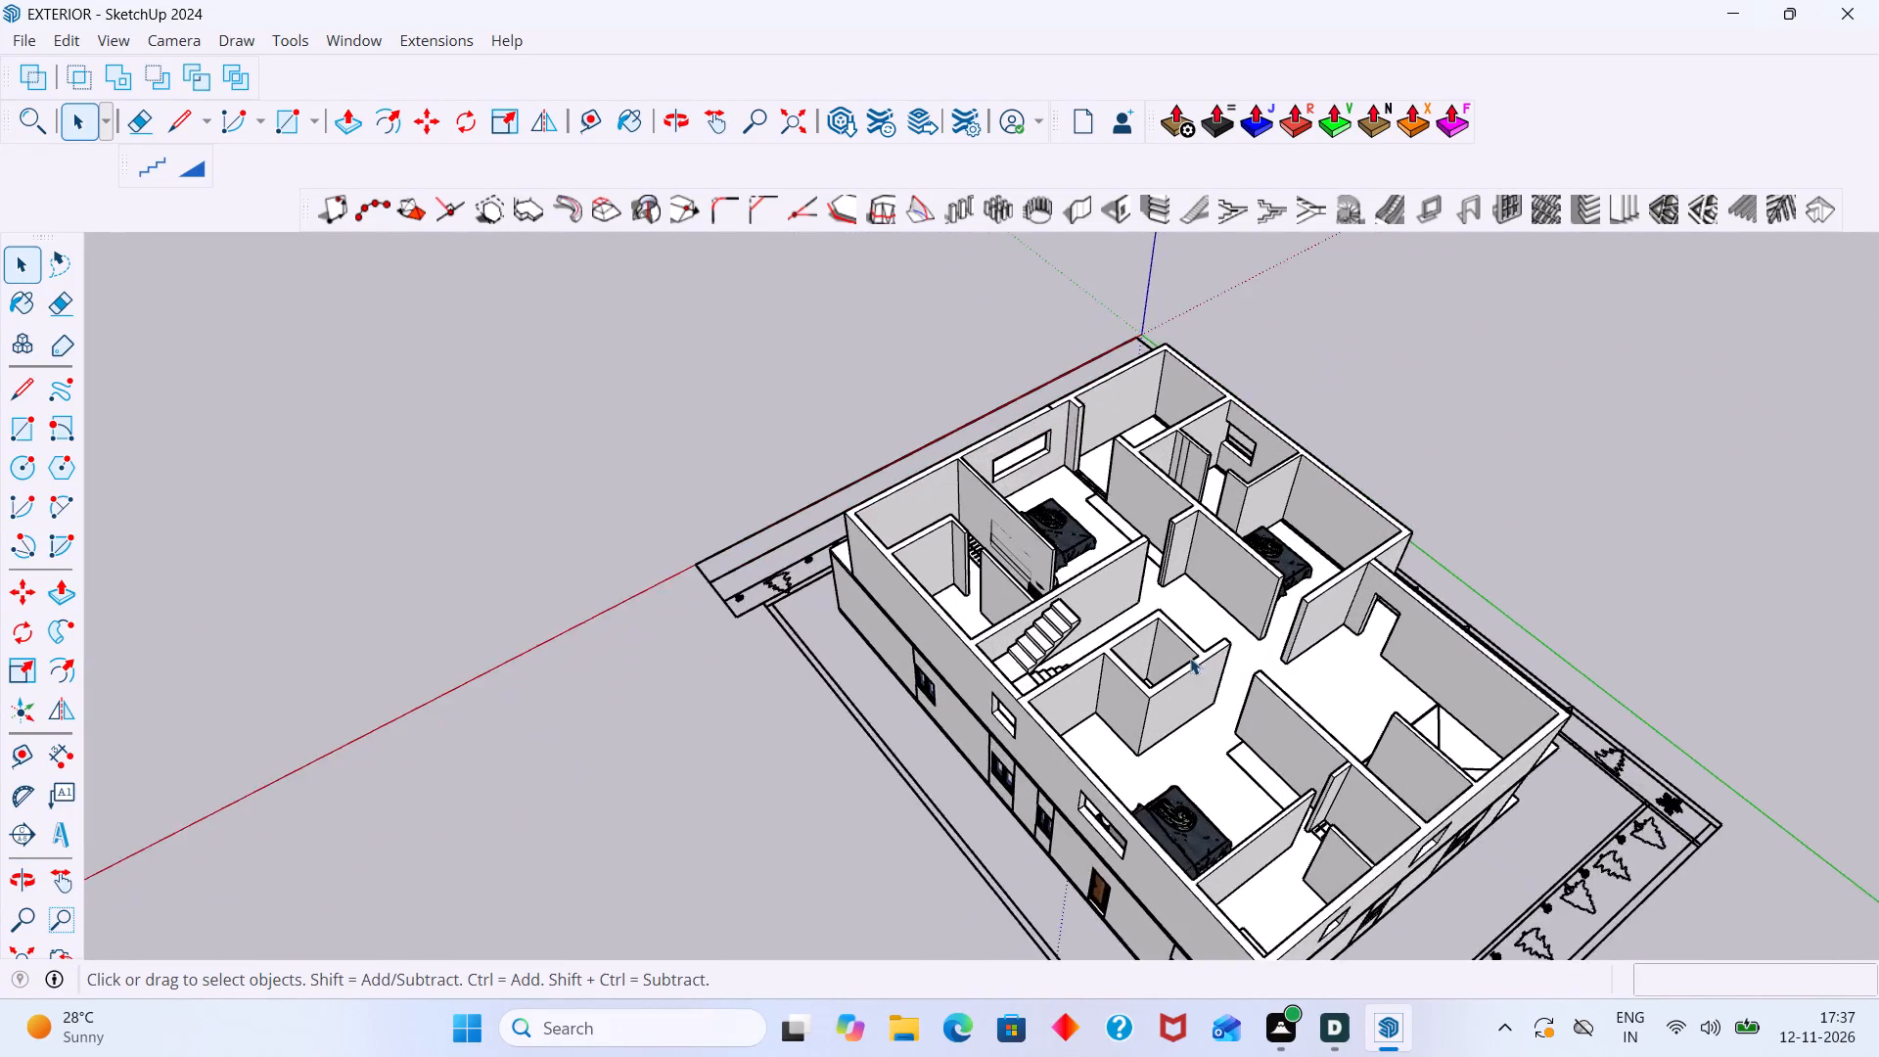
{"action": "middle_click_drag", "start_coordinate": [1225, 624], "coordinate": [1222, 638]}
{"action": "scroll", "coordinate": [1285, 588], "scroll_direction": "up", "scroll_amount": 18}
{"action": "middle_click_drag", "start_coordinate": [1276, 544], "coordinate": [982, 566]}
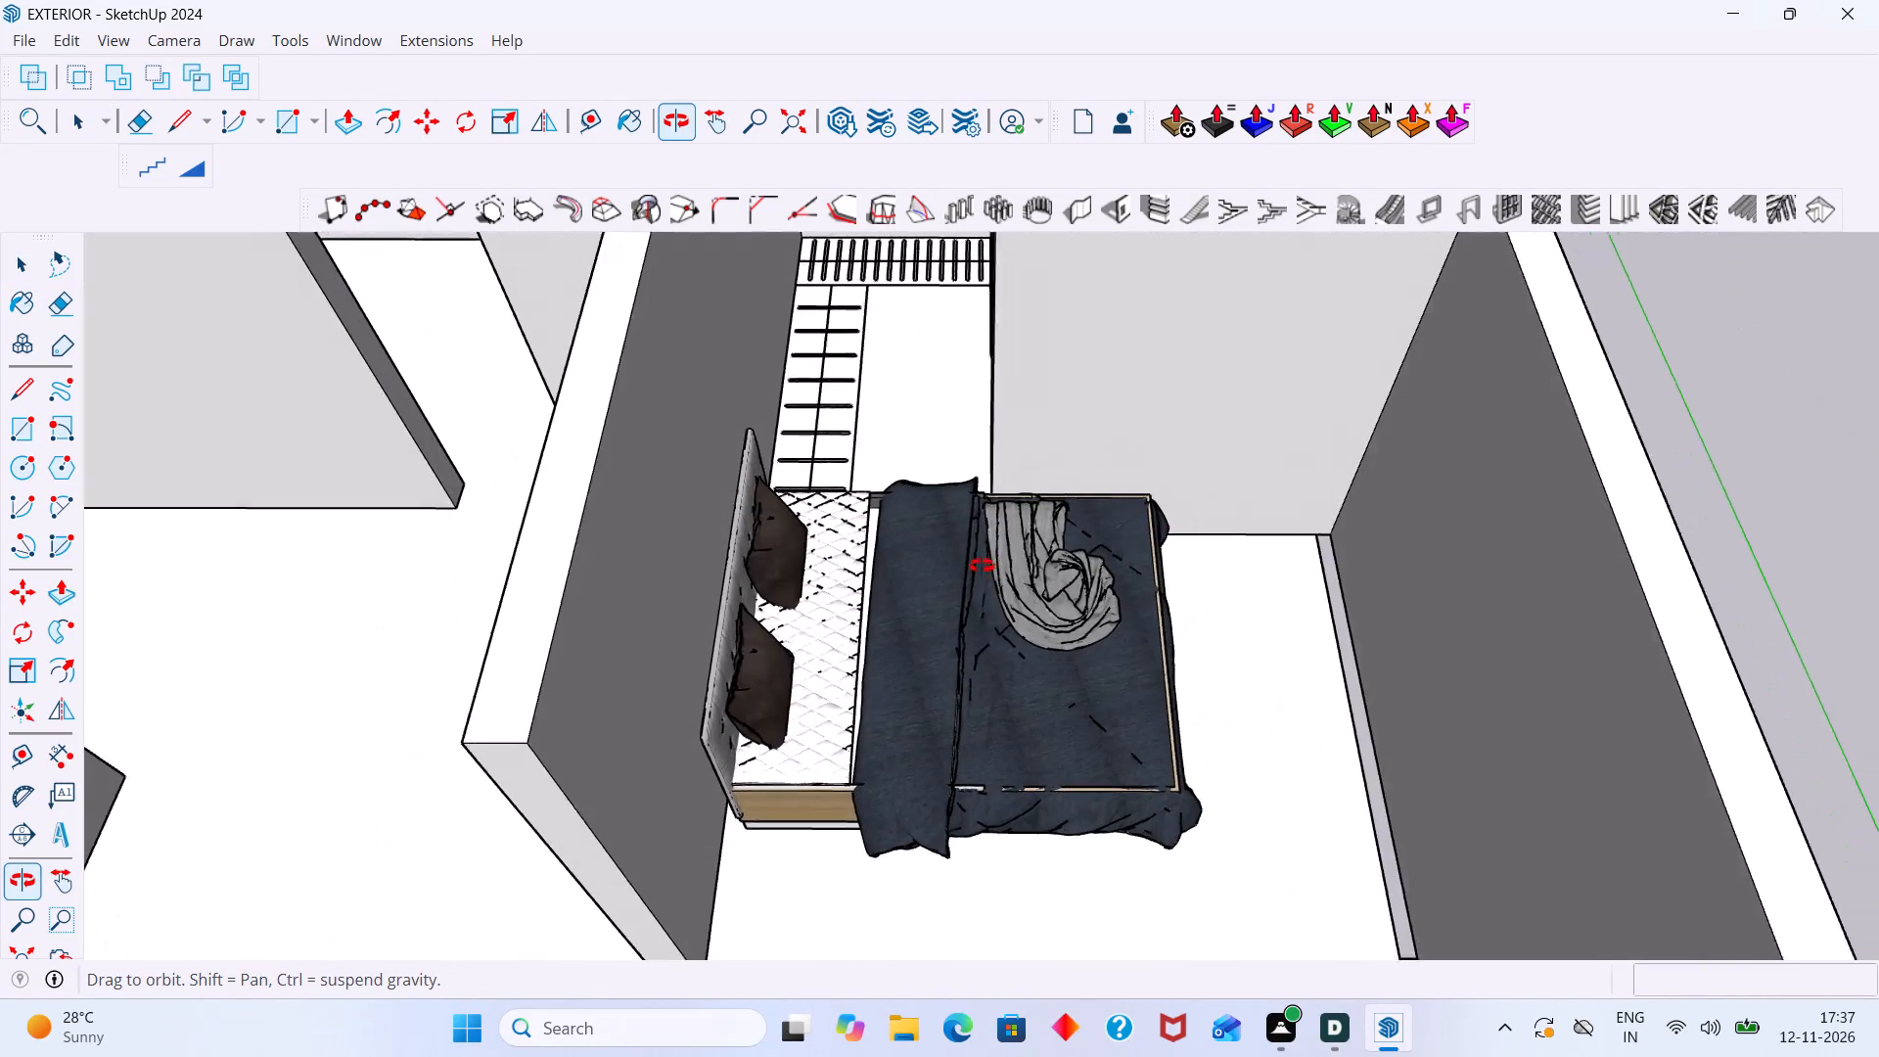
{"action": "middle_click_drag", "start_coordinate": [982, 566], "coordinate": [936, 568]}
{"action": "scroll", "coordinate": [931, 568], "scroll_direction": "down", "scroll_amount": 16}
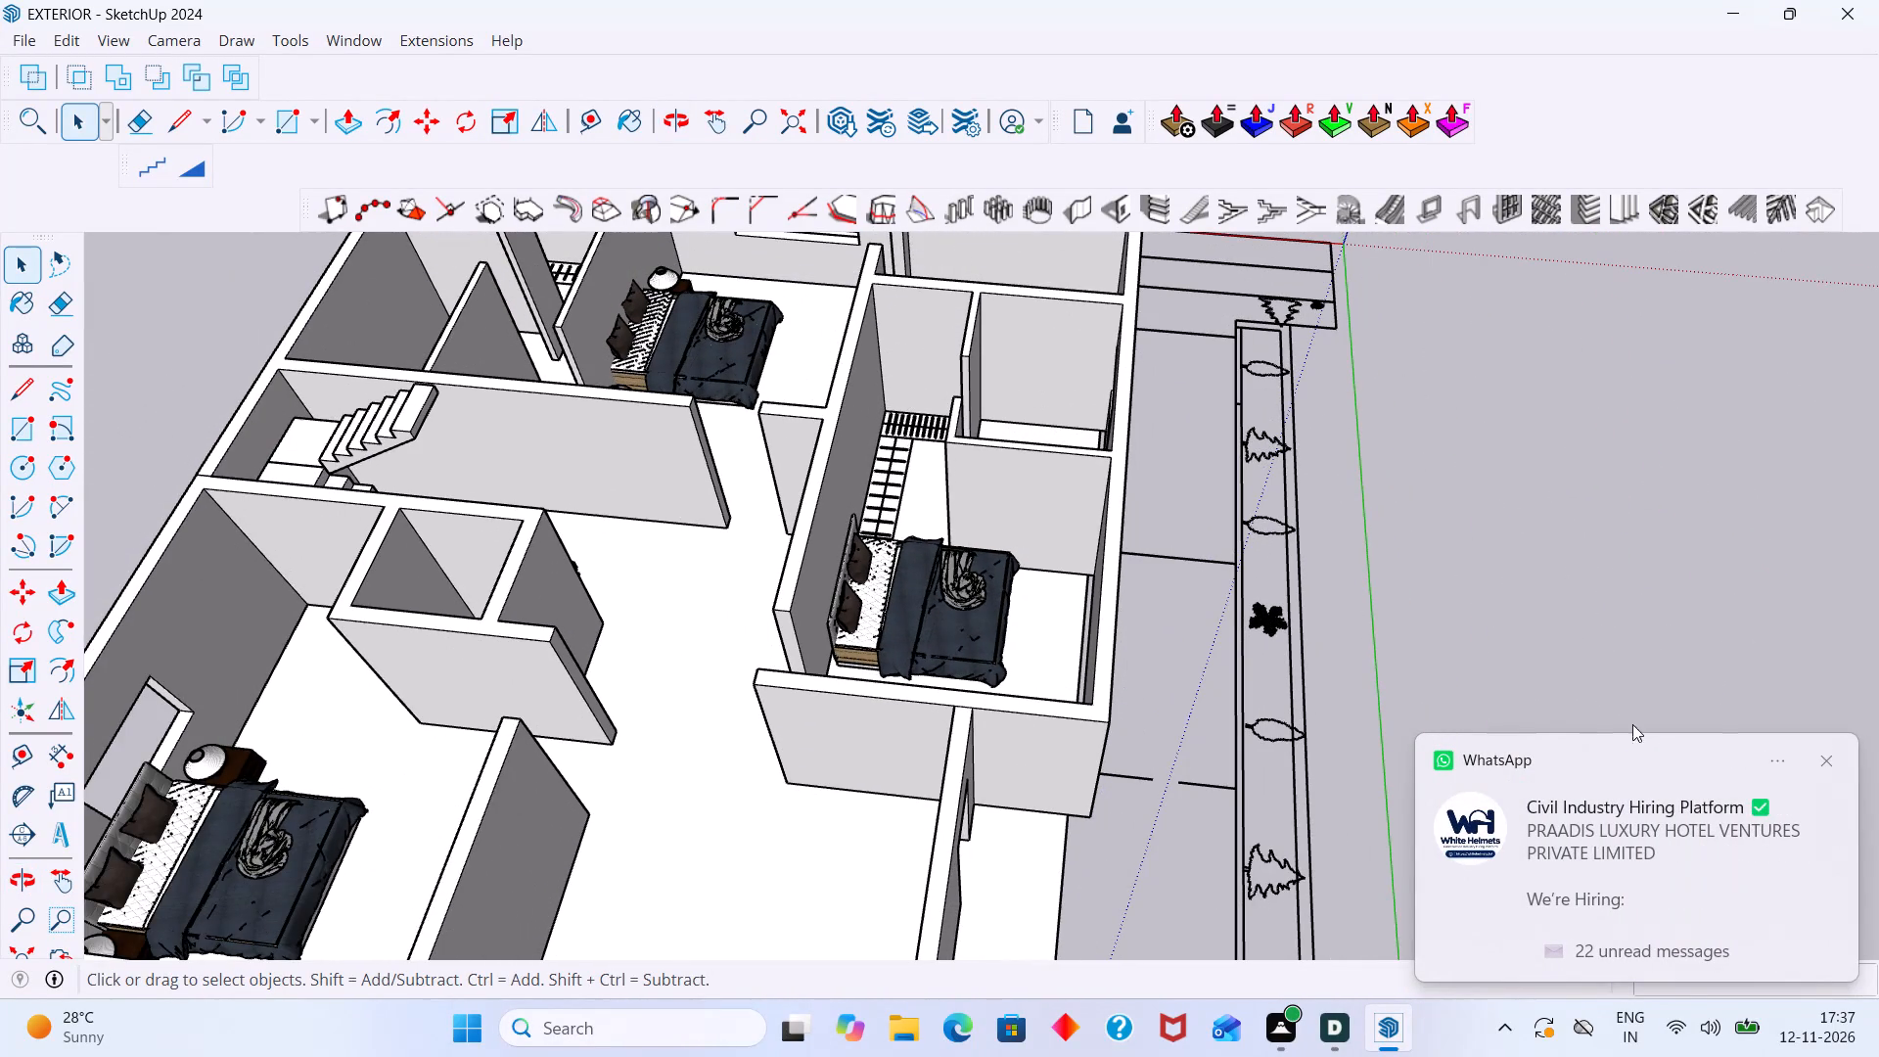
{"action": "left_click", "coordinate": [1828, 761]}
{"action": "scroll", "coordinate": [1482, 727], "scroll_direction": "down", "scroll_amount": 9}
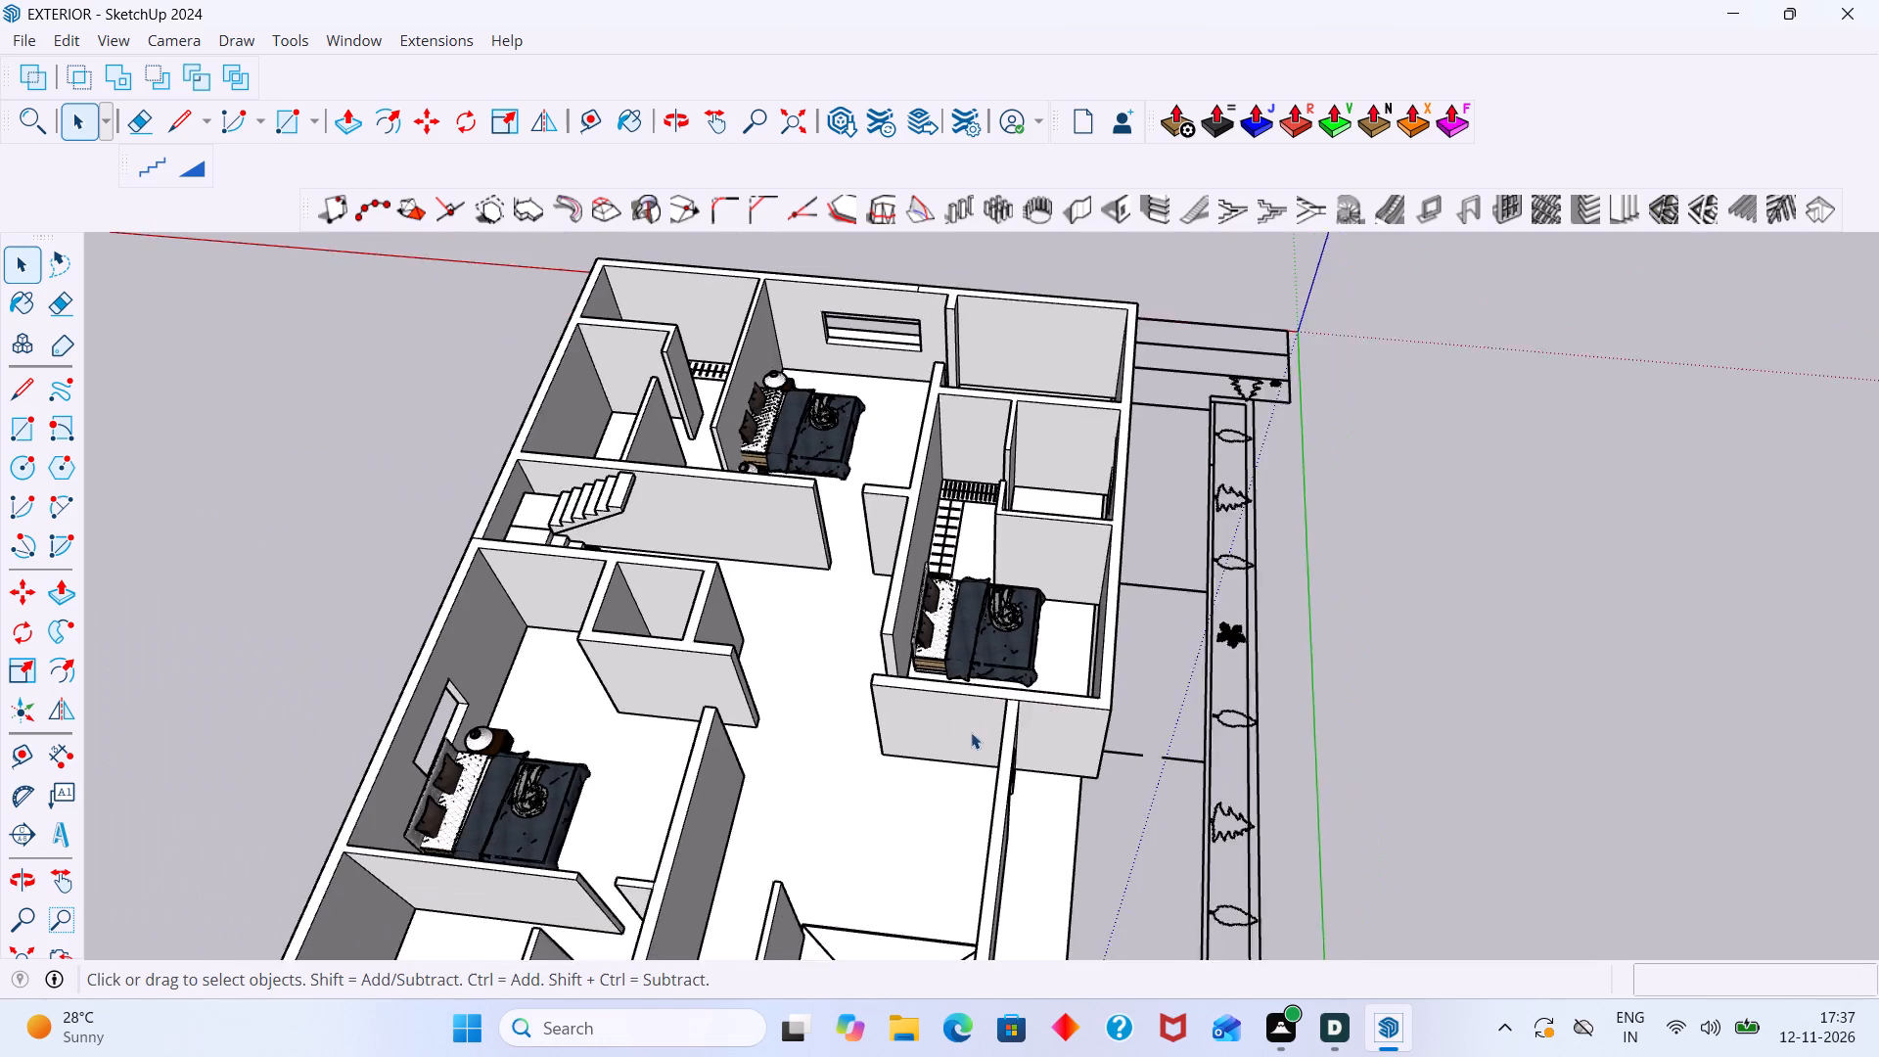
{"action": "middle_click_drag", "start_coordinate": [963, 721], "coordinate": [1171, 523]}
{"action": "scroll", "coordinate": [987, 656], "scroll_direction": "down", "scroll_amount": 3}
{"action": "middle_click_drag", "start_coordinate": [956, 742], "coordinate": [1069, 682]}
{"action": "scroll", "coordinate": [1059, 707], "scroll_direction": "up", "scroll_amount": 2}
{"action": "middle_click_drag", "start_coordinate": [1008, 729], "coordinate": [1032, 488]}
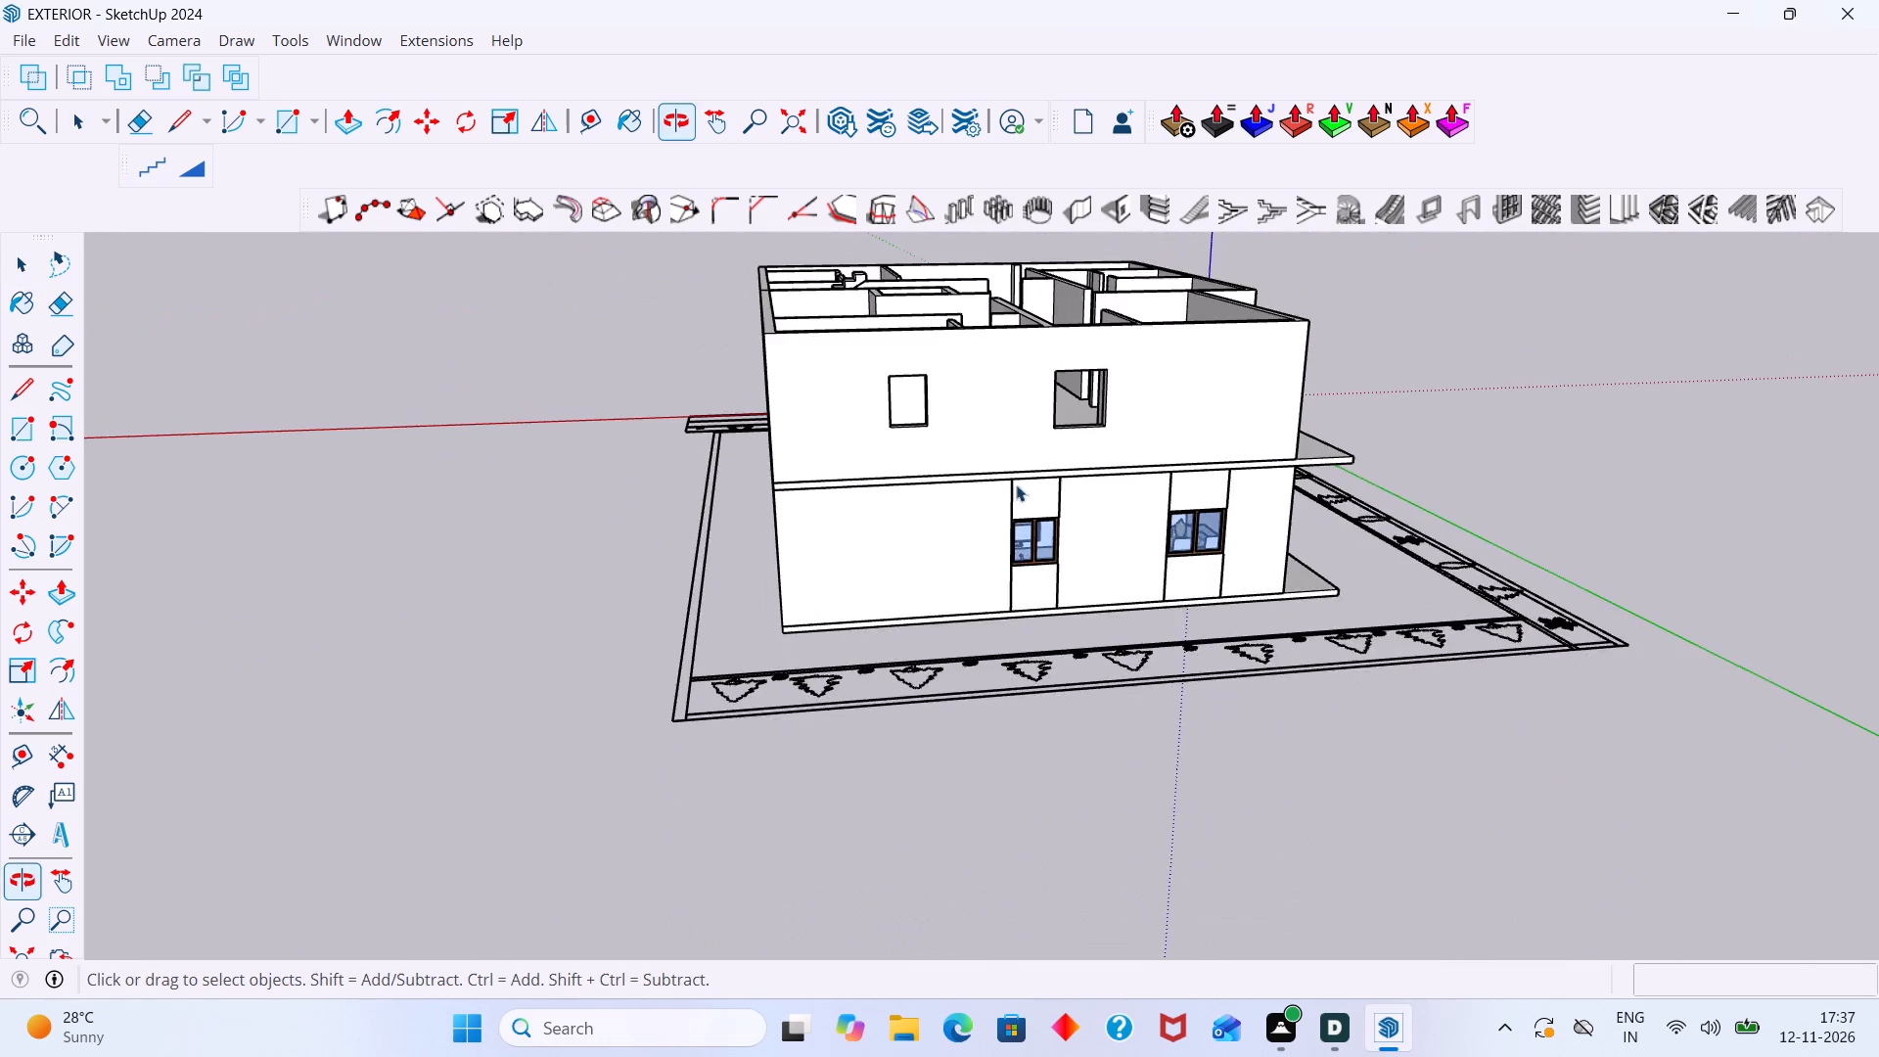
Draw a rectangle about 3' 8" by 4' filling the larger upper-floor window opening above the two ground-floor windows, at the wall's mid-thickness.
{"action": "scroll", "coordinate": [889, 412], "scroll_direction": "up", "scroll_amount": 8}
{"action": "middle_click_drag", "start_coordinate": [960, 431], "coordinate": [1043, 461]}
{"action": "middle_click_drag", "start_coordinate": [1312, 422], "coordinate": [1015, 425]}
{"action": "middle_click_drag", "start_coordinate": [1144, 430], "coordinate": [907, 391]}
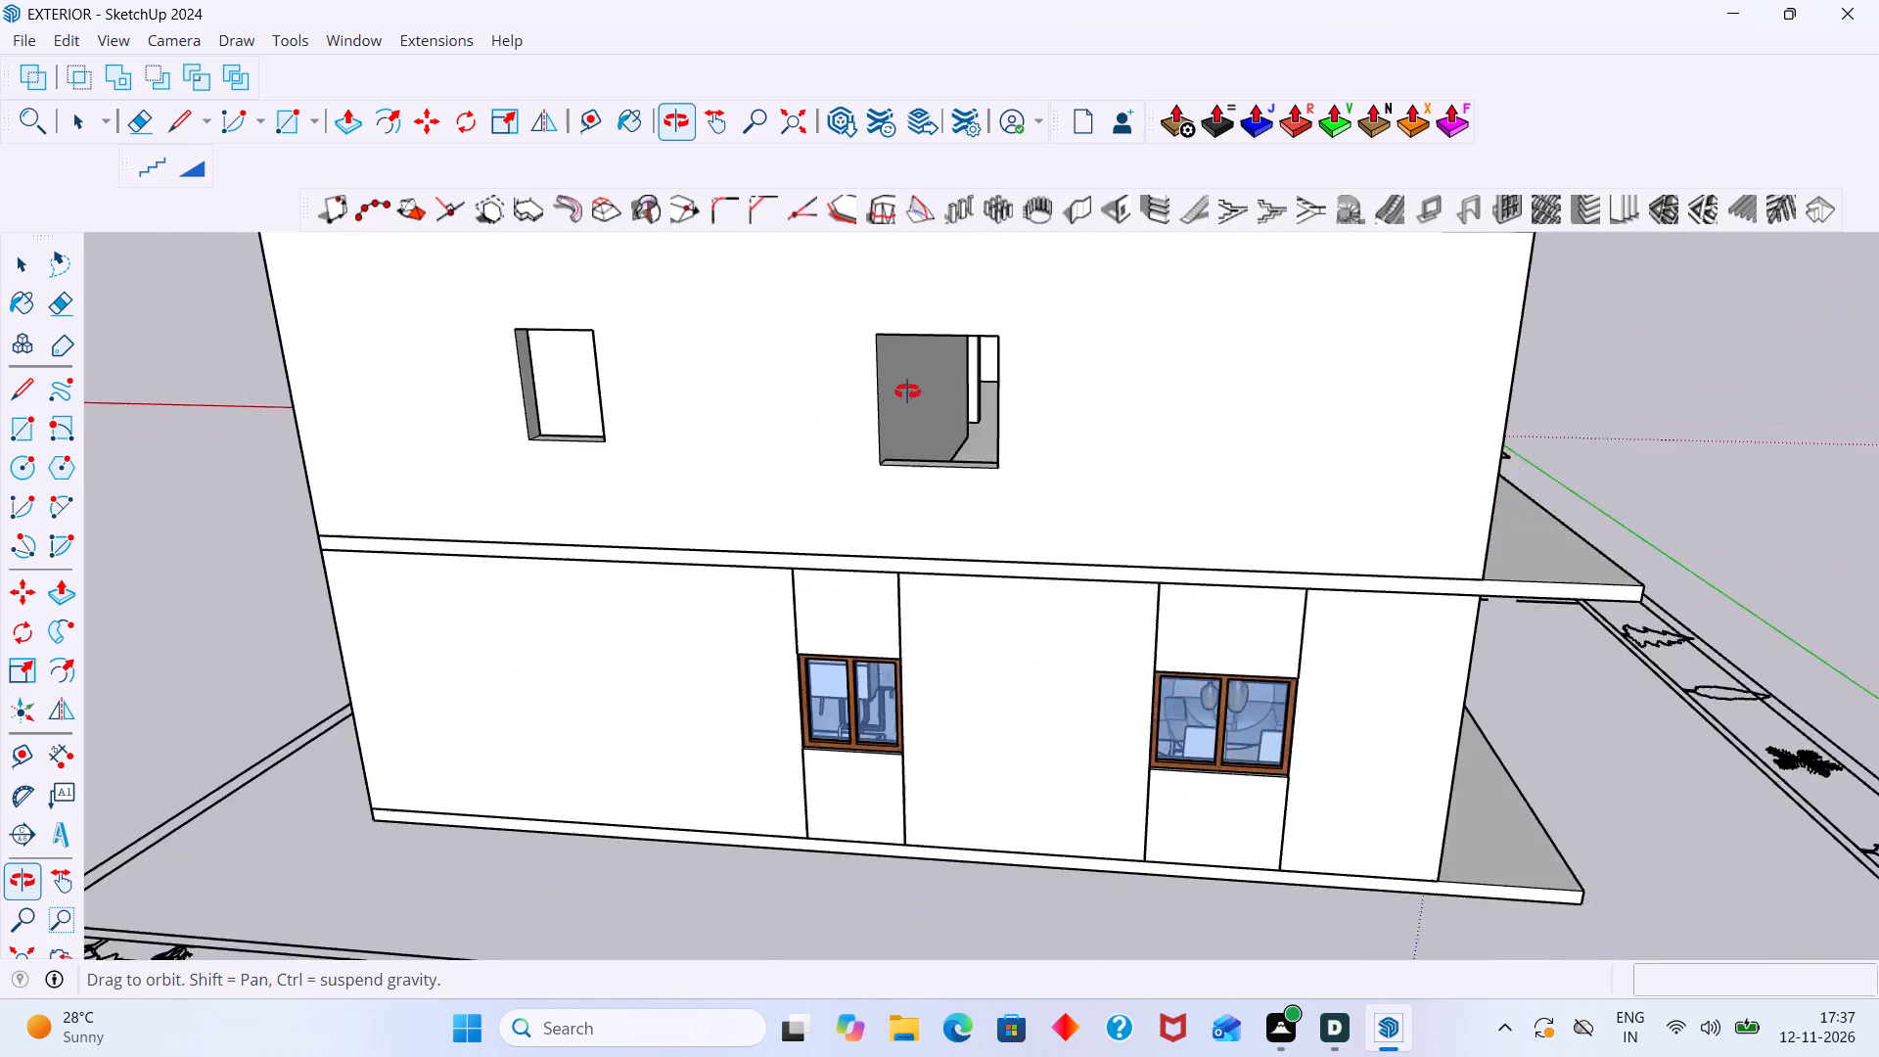
{"action": "middle_click_drag", "start_coordinate": [907, 391], "coordinate": [905, 391]}
{"action": "scroll", "coordinate": [929, 361], "scroll_direction": "up", "scroll_amount": 3}
{"action": "middle_click_drag", "start_coordinate": [918, 345], "coordinate": [792, 344]}
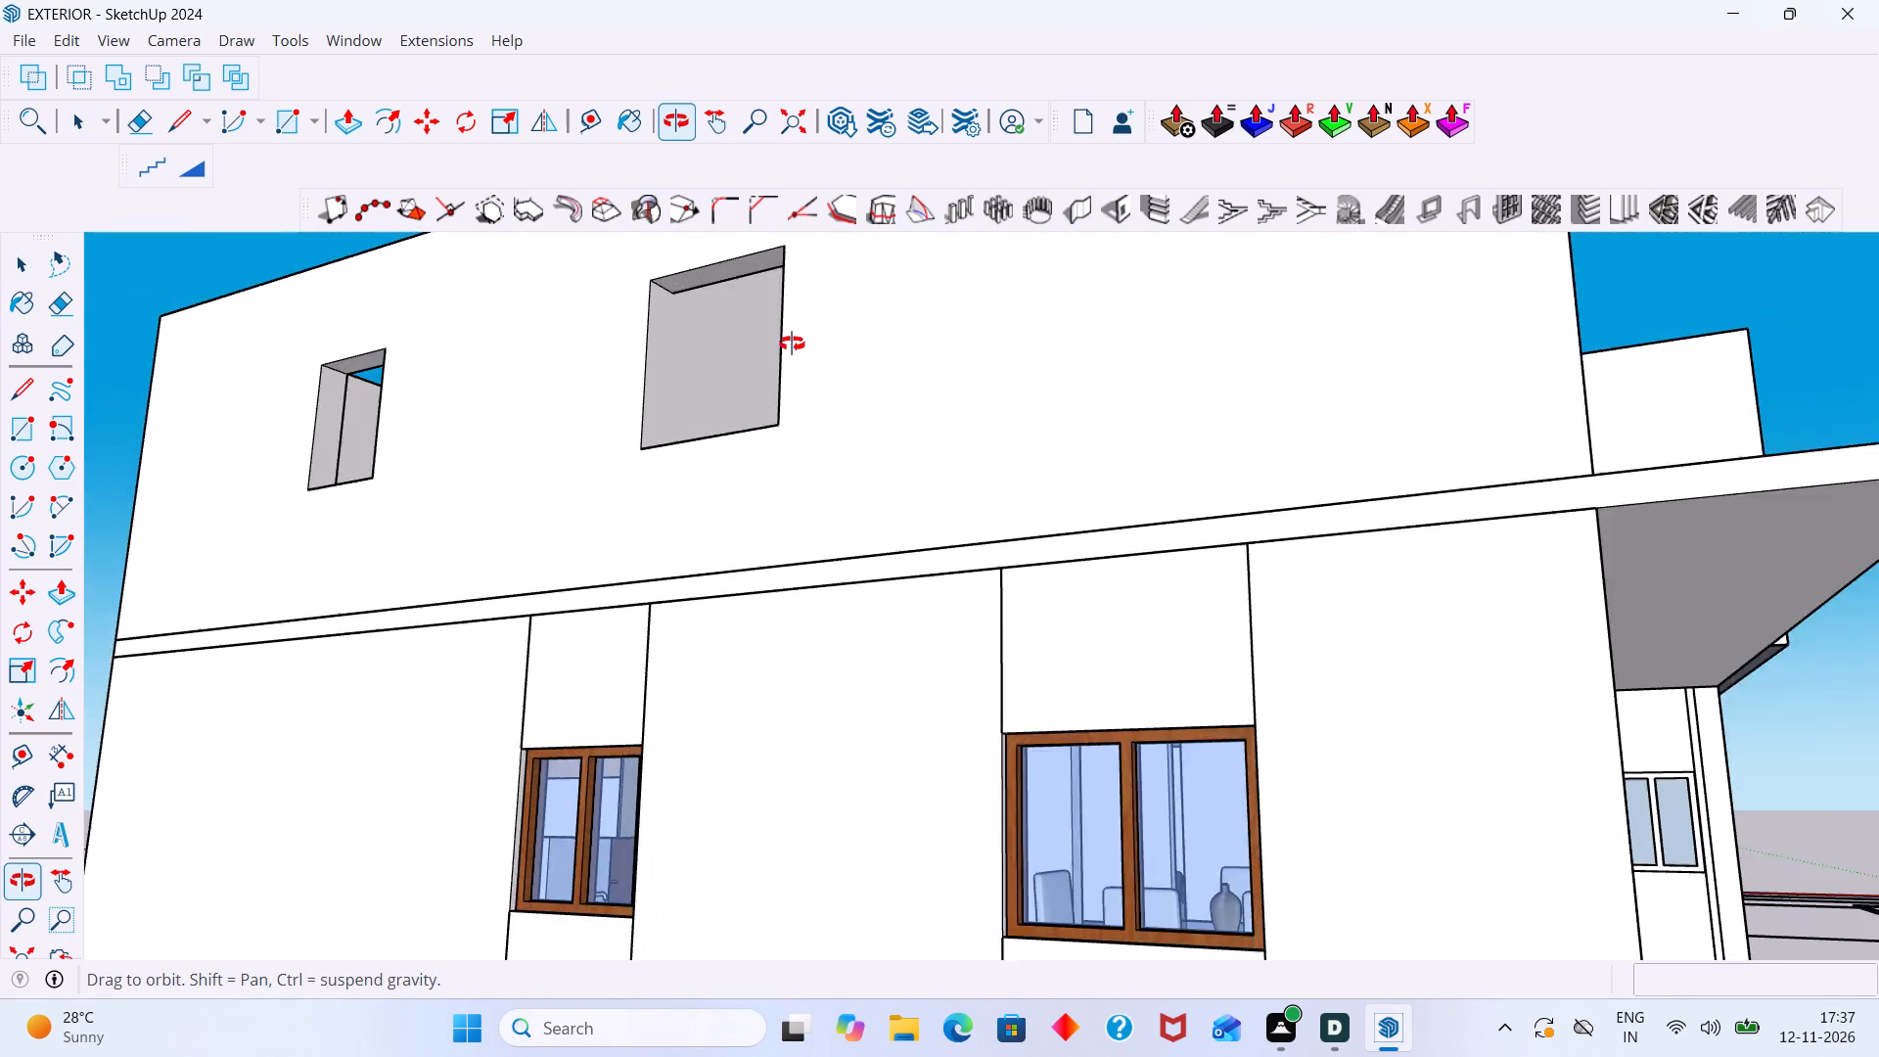
{"action": "middle_click_drag", "start_coordinate": [792, 344], "coordinate": [780, 380]}
{"action": "key", "text": "r"}
{"action": "scroll", "coordinate": [633, 344], "scroll_direction": "up", "scroll_amount": 6}
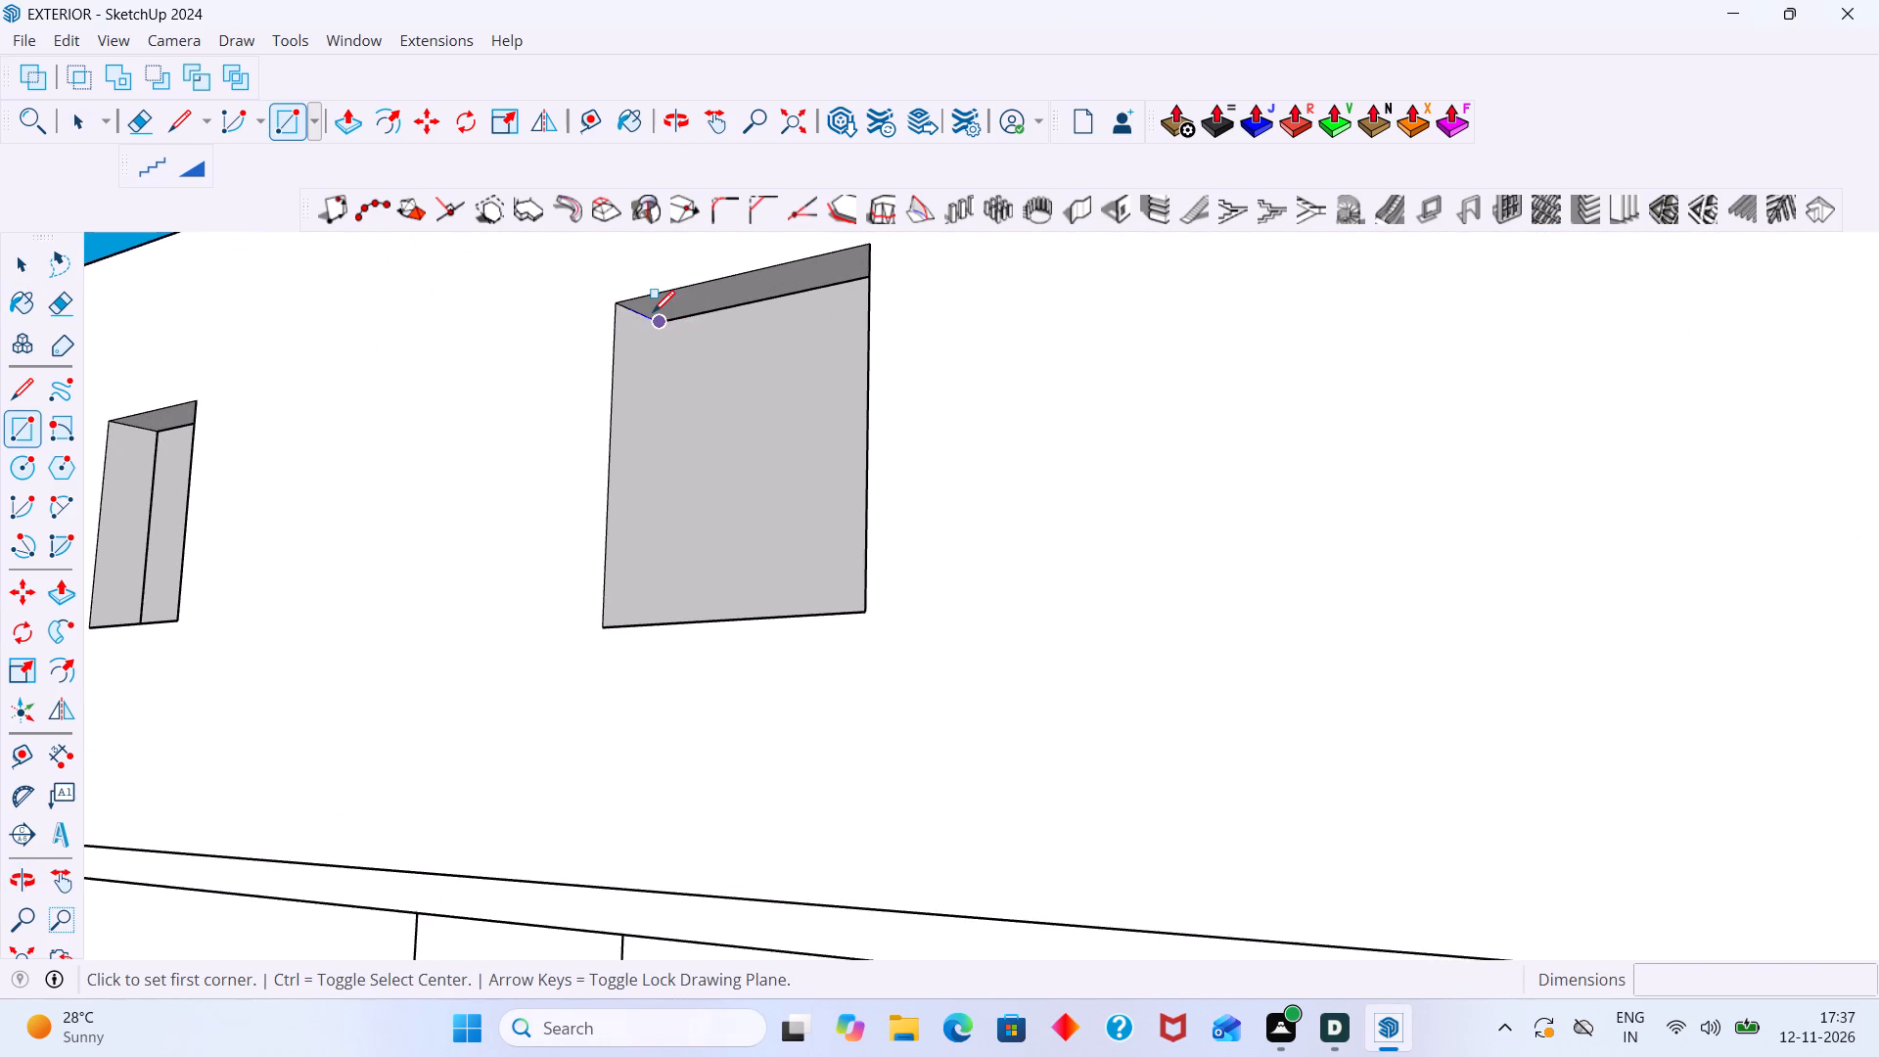
{"action": "left_click", "coordinate": [644, 312]}
{"action": "scroll", "coordinate": [726, 633], "scroll_direction": "down", "scroll_amount": 3}
{"action": "middle_click_drag", "start_coordinate": [735, 645], "coordinate": [976, 776]}
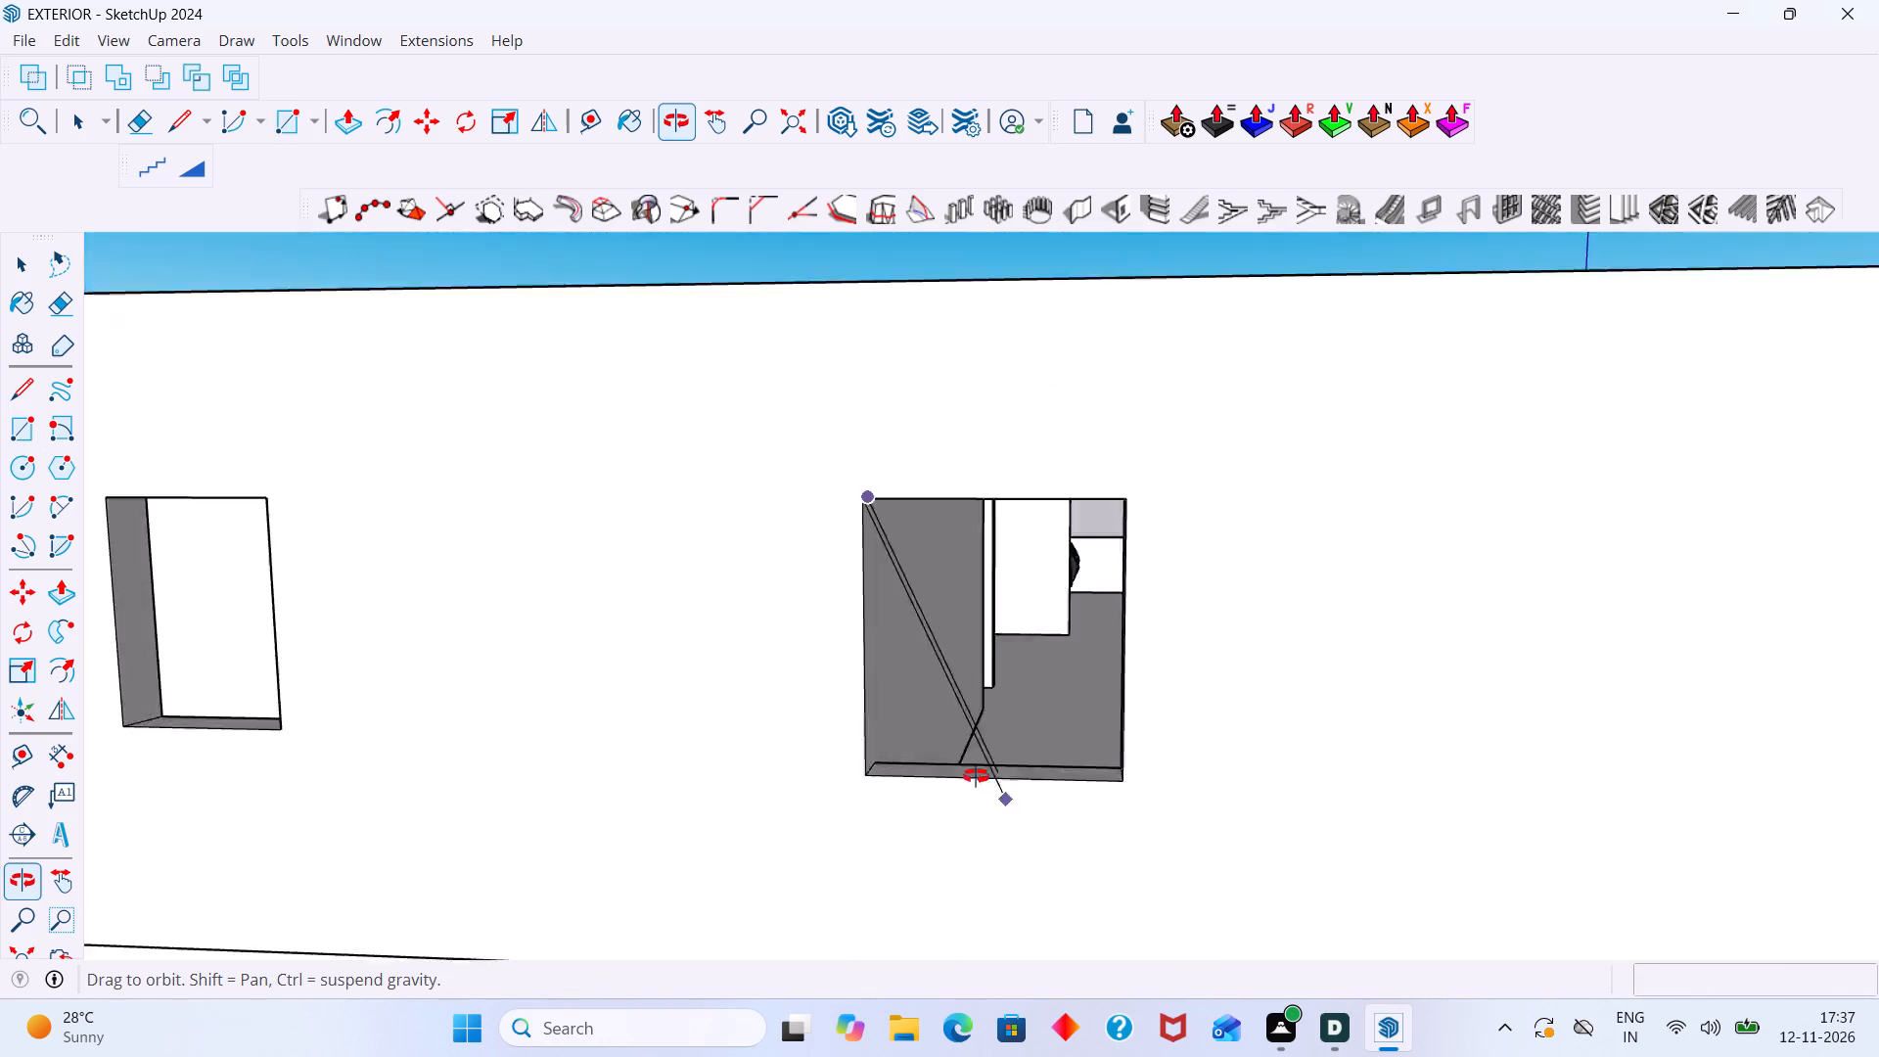
{"action": "middle_click_drag", "start_coordinate": [976, 776], "coordinate": [1085, 815]}
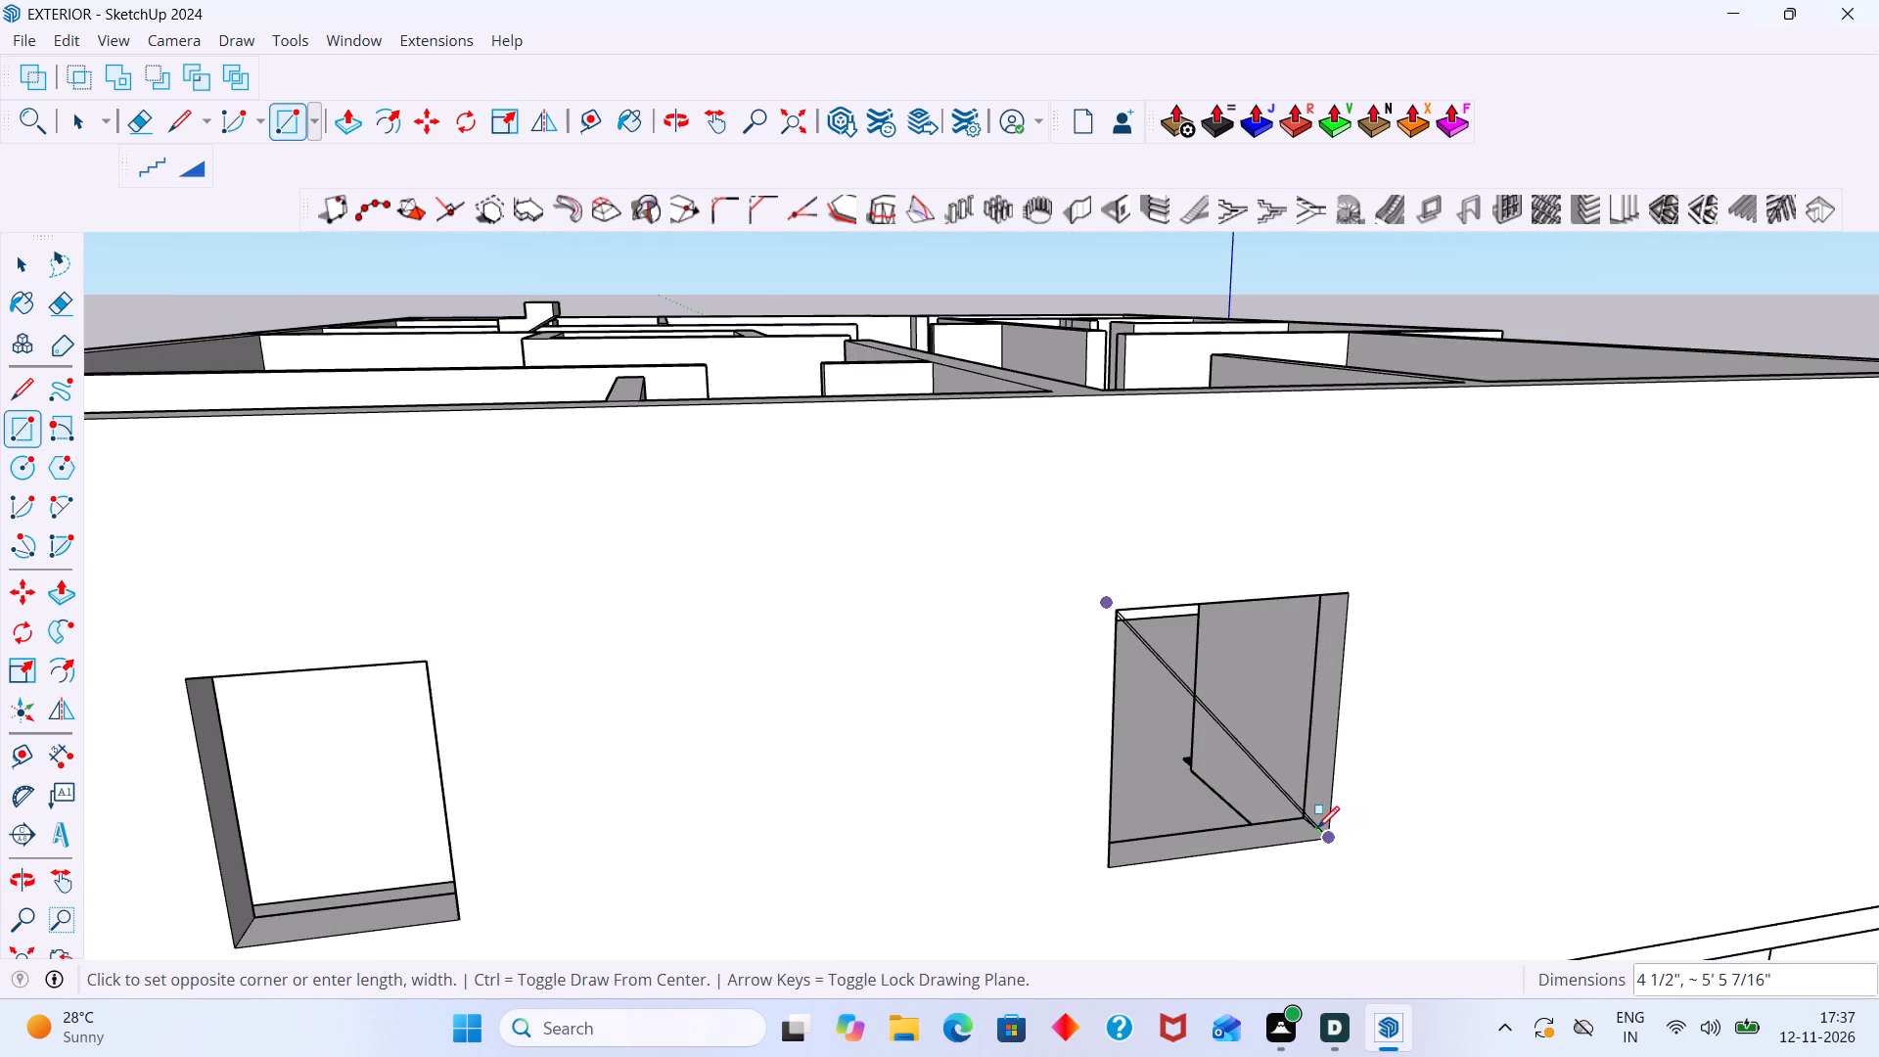
{"action": "scroll", "coordinate": [1310, 833], "scroll_direction": "up", "scroll_amount": 4}
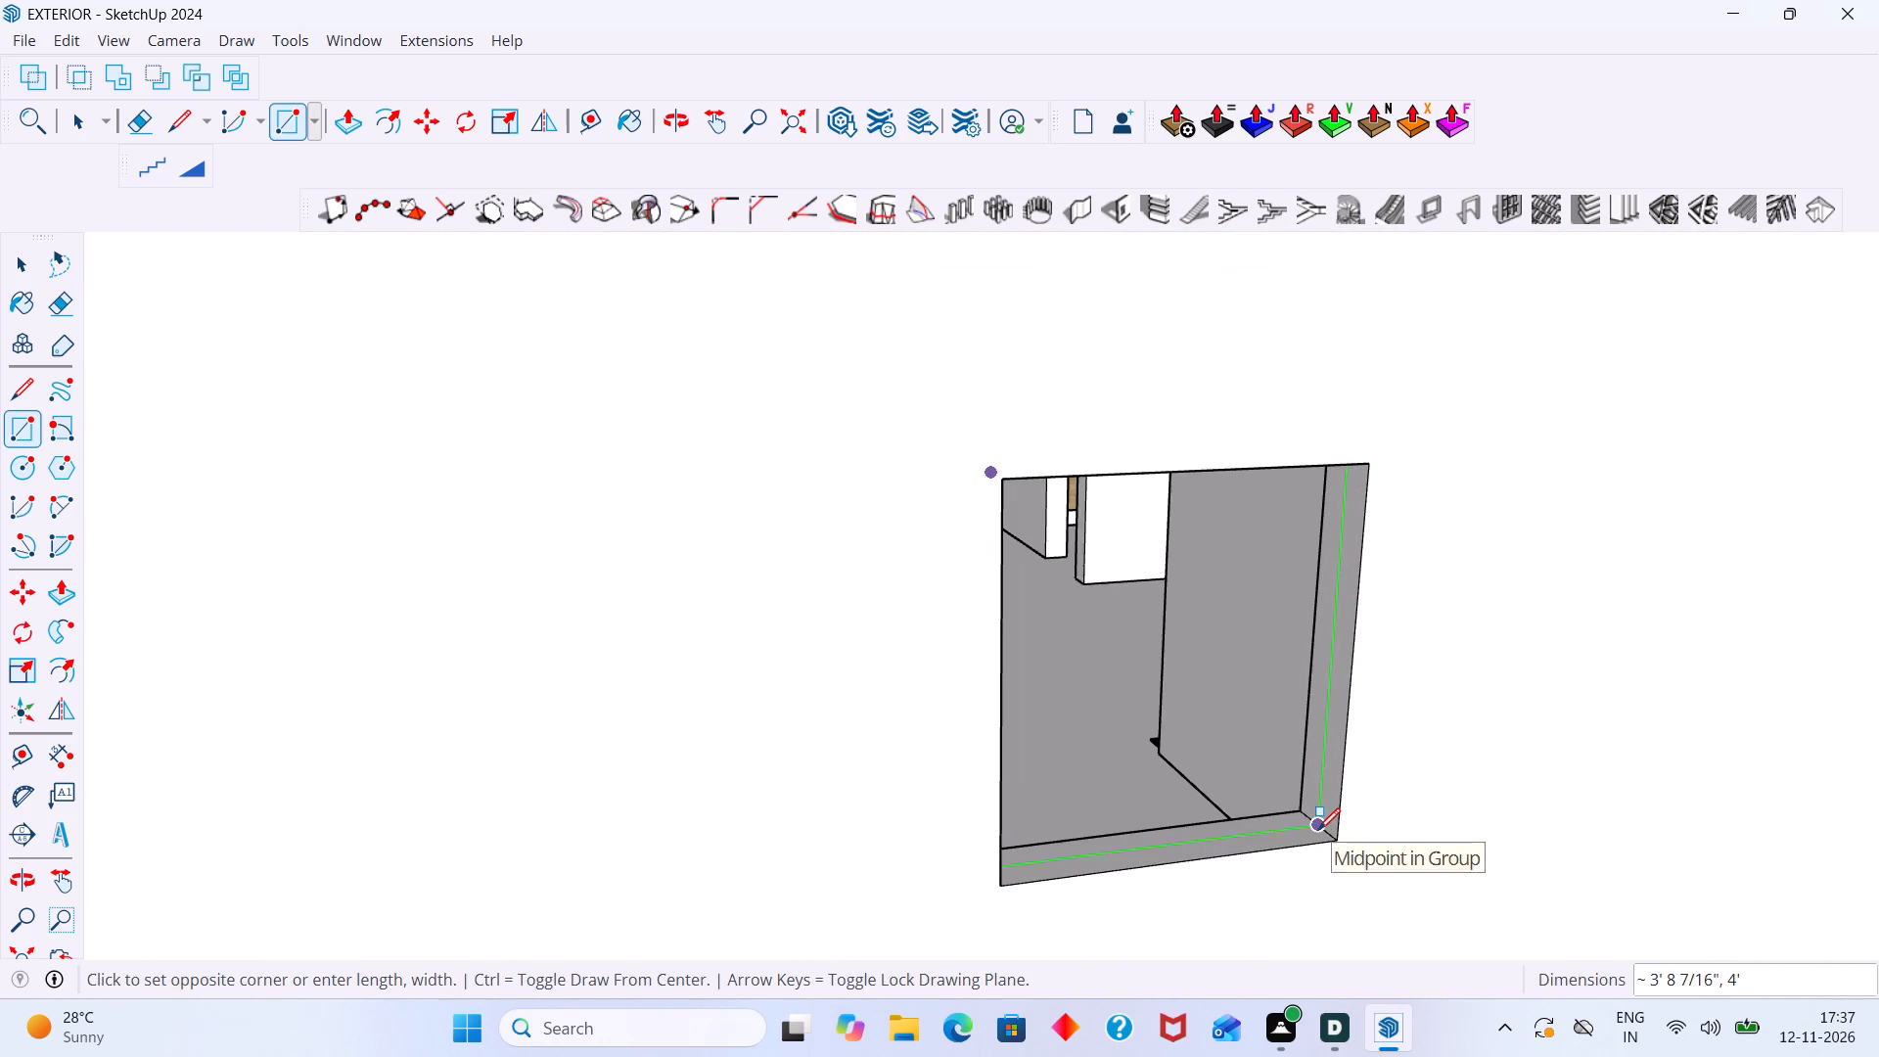
{"action": "left_click", "coordinate": [1318, 830]}
{"action": "key", "text": "space"}
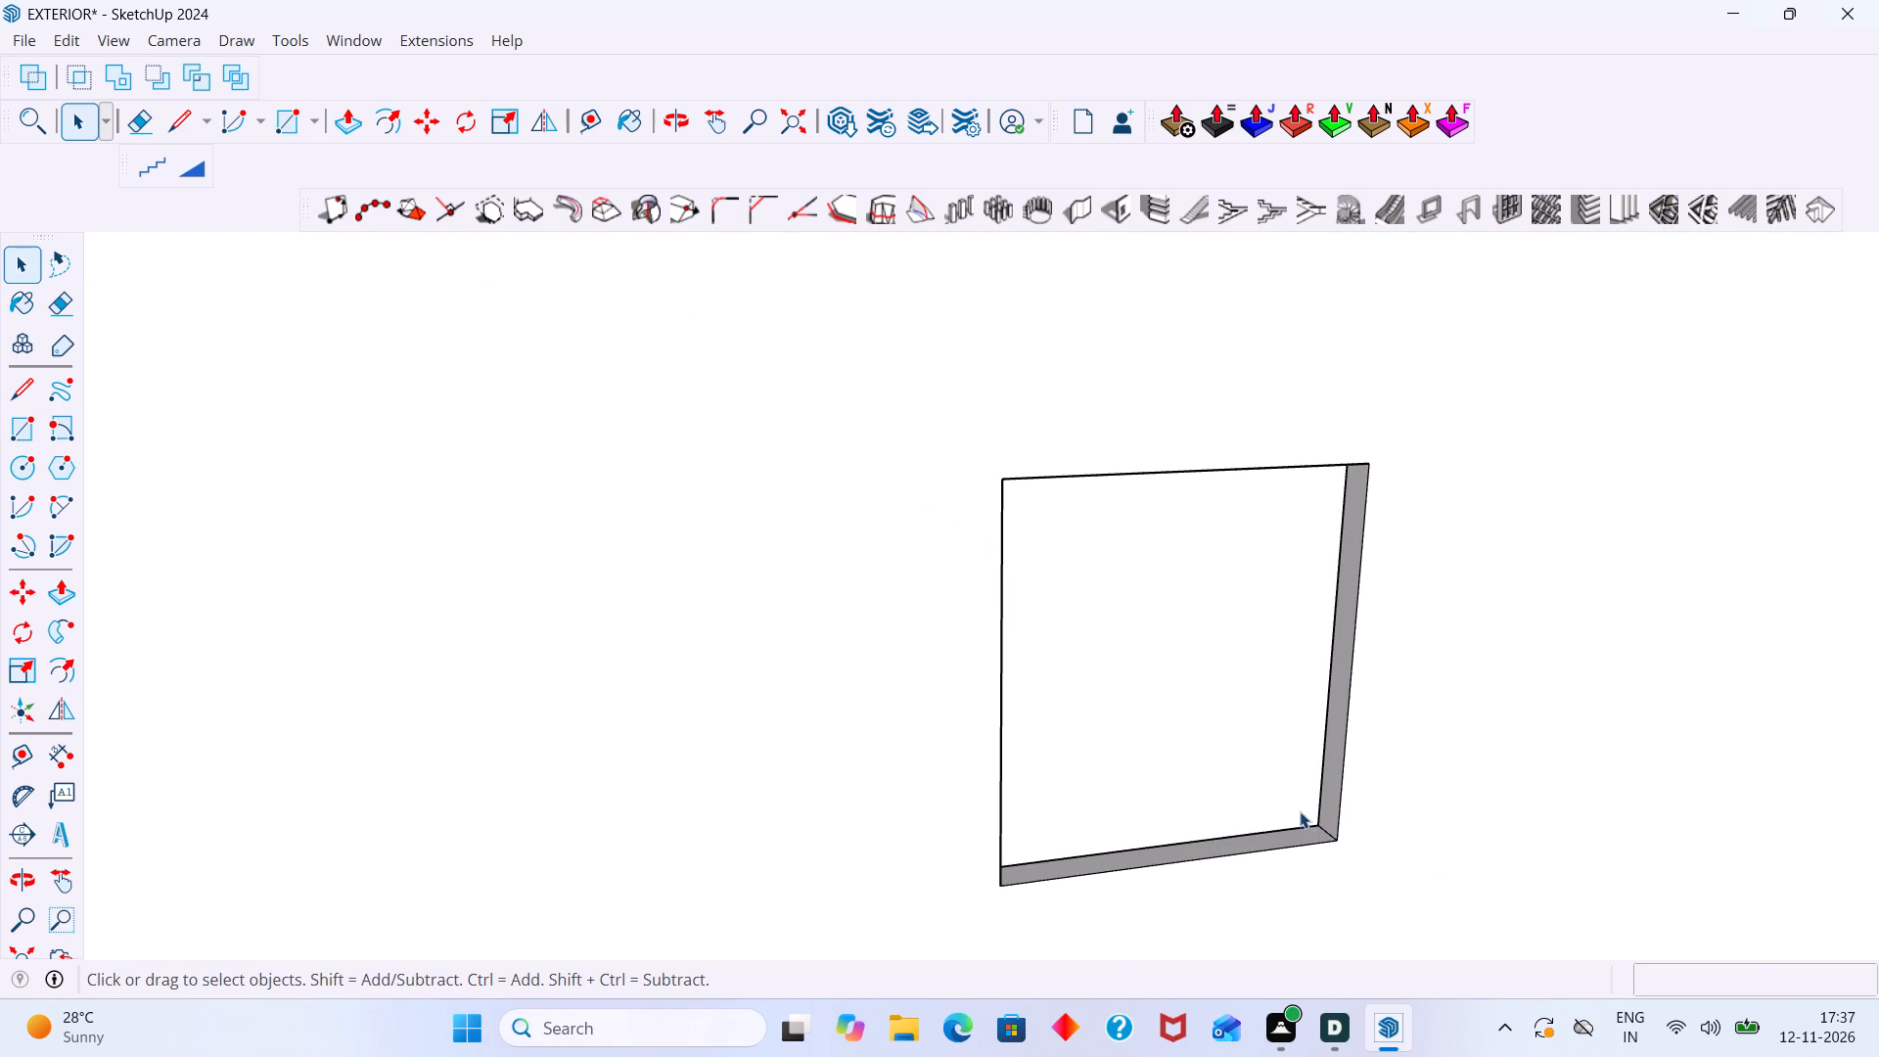
Draw a rectangle filling the smaller window opening of the same upper-floor wall, between midpoints of the wall thickness at opposite corners.
{"action": "scroll", "coordinate": [1292, 810], "scroll_direction": "down", "scroll_amount": 18}
{"action": "middle_click_drag", "start_coordinate": [1174, 772], "coordinate": [1045, 665]}
{"action": "key", "text": "r"}
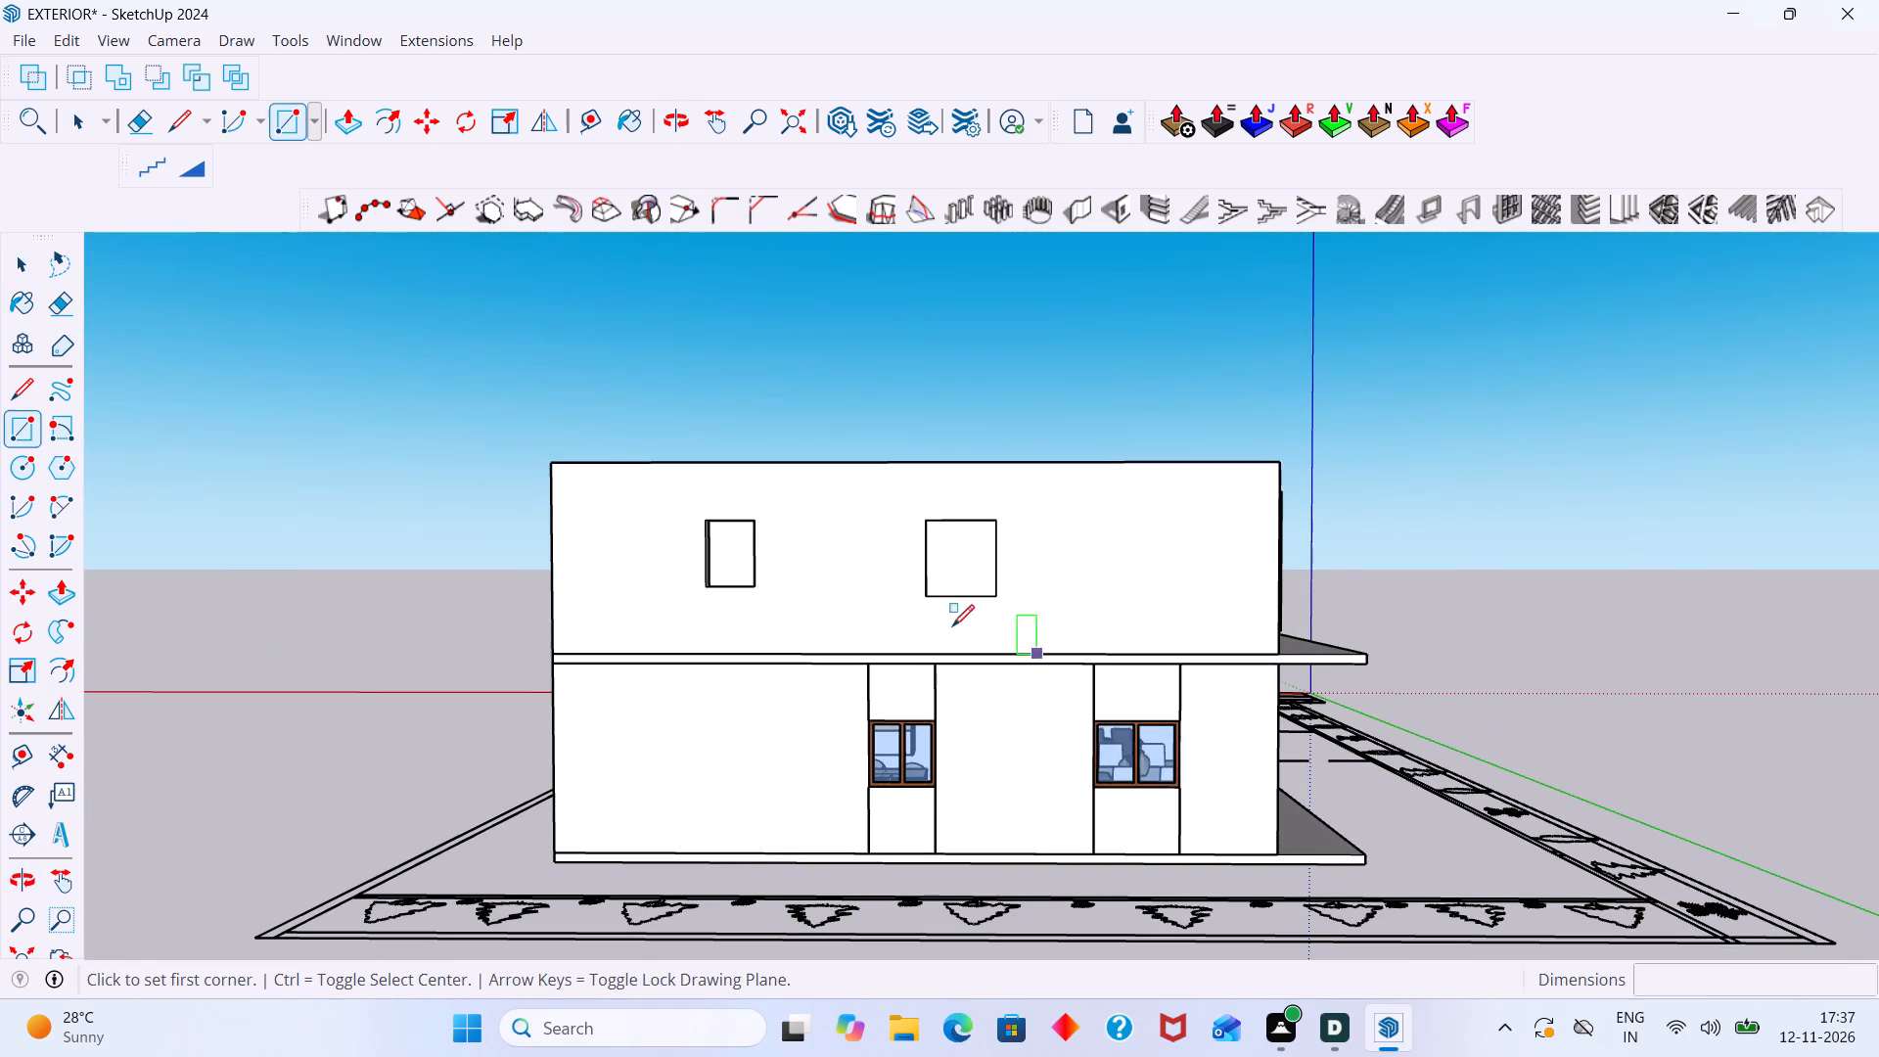
{"action": "middle_click_drag", "start_coordinate": [629, 572], "coordinate": [507, 578]}
{"action": "scroll", "coordinate": [765, 506], "scroll_direction": "up", "scroll_amount": 9}
{"action": "middle_click_drag", "start_coordinate": [710, 571], "coordinate": [653, 493]}
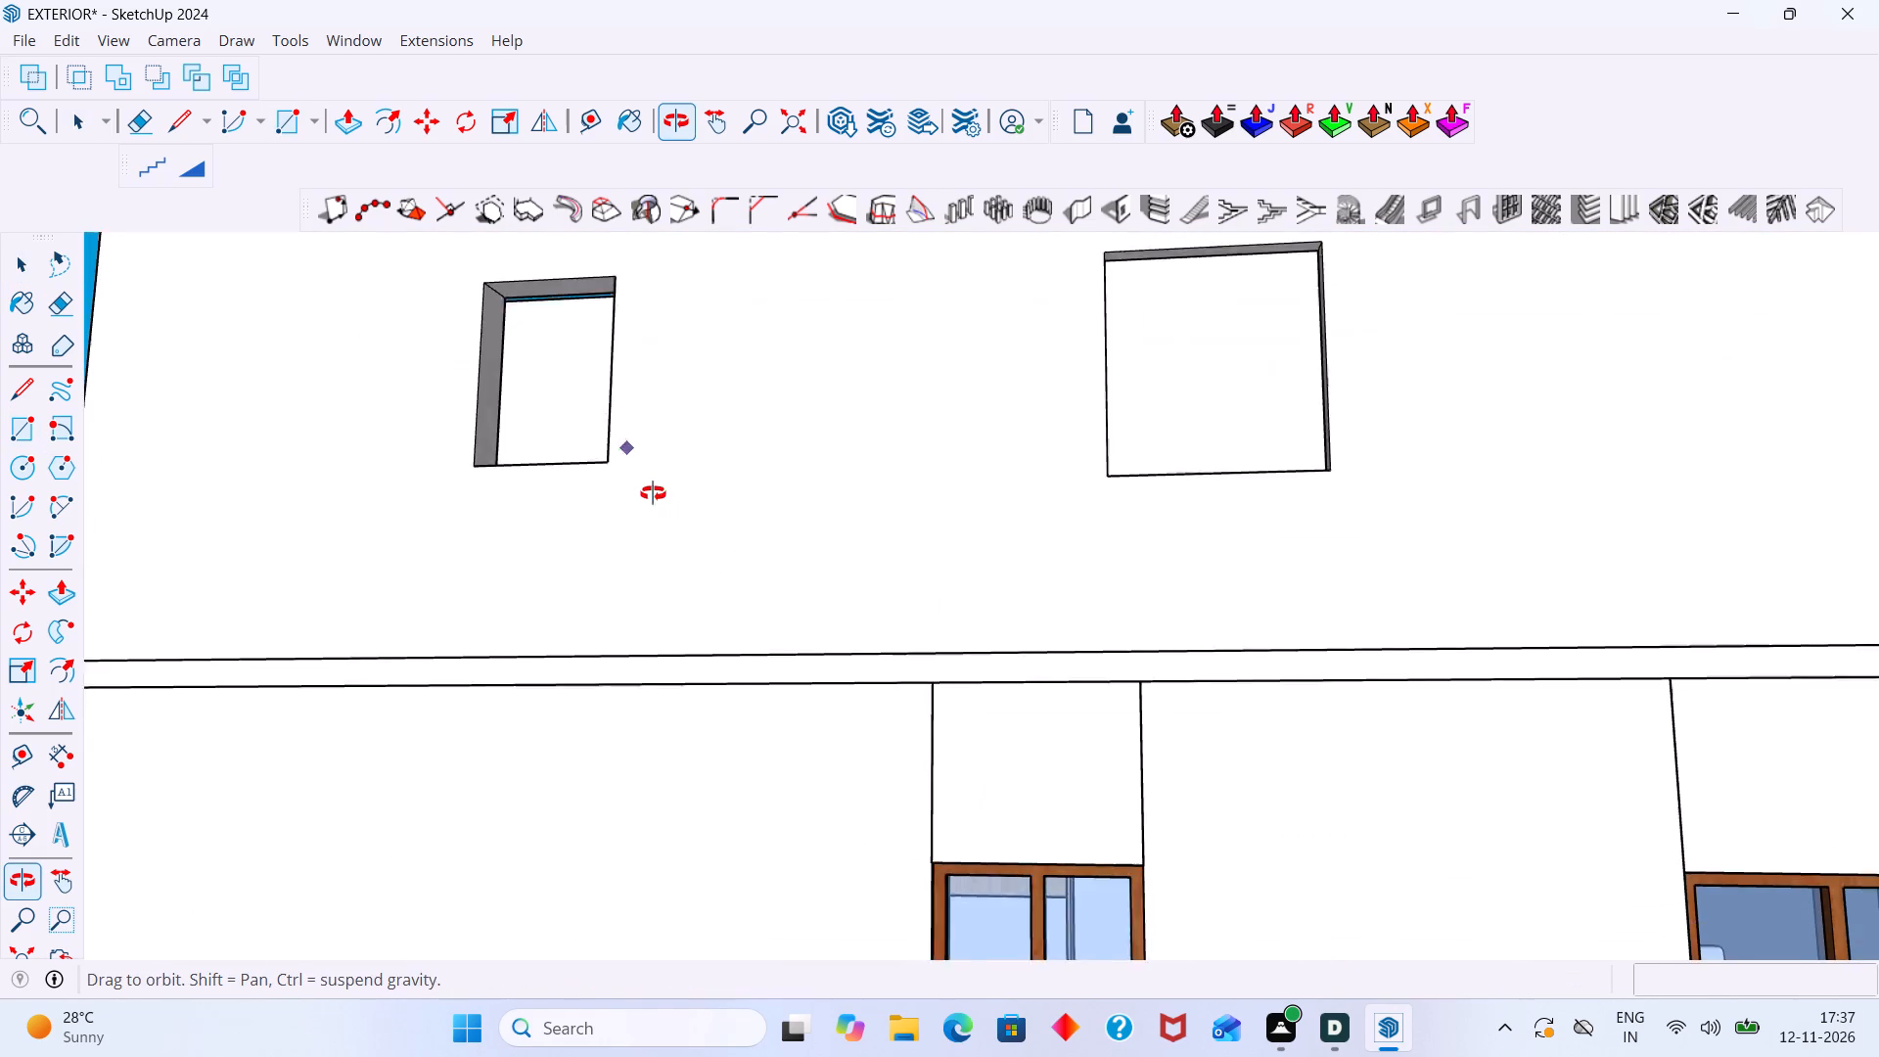
{"action": "middle_click_drag", "start_coordinate": [653, 493], "coordinate": [652, 492]}
{"action": "scroll", "coordinate": [652, 492], "scroll_direction": "down", "scroll_amount": 2}
{"action": "middle_click_drag", "start_coordinate": [673, 517], "coordinate": [843, 754], "text": "shift"}
{"action": "scroll", "coordinate": [692, 592], "scroll_direction": "up", "scroll_amount": 3}
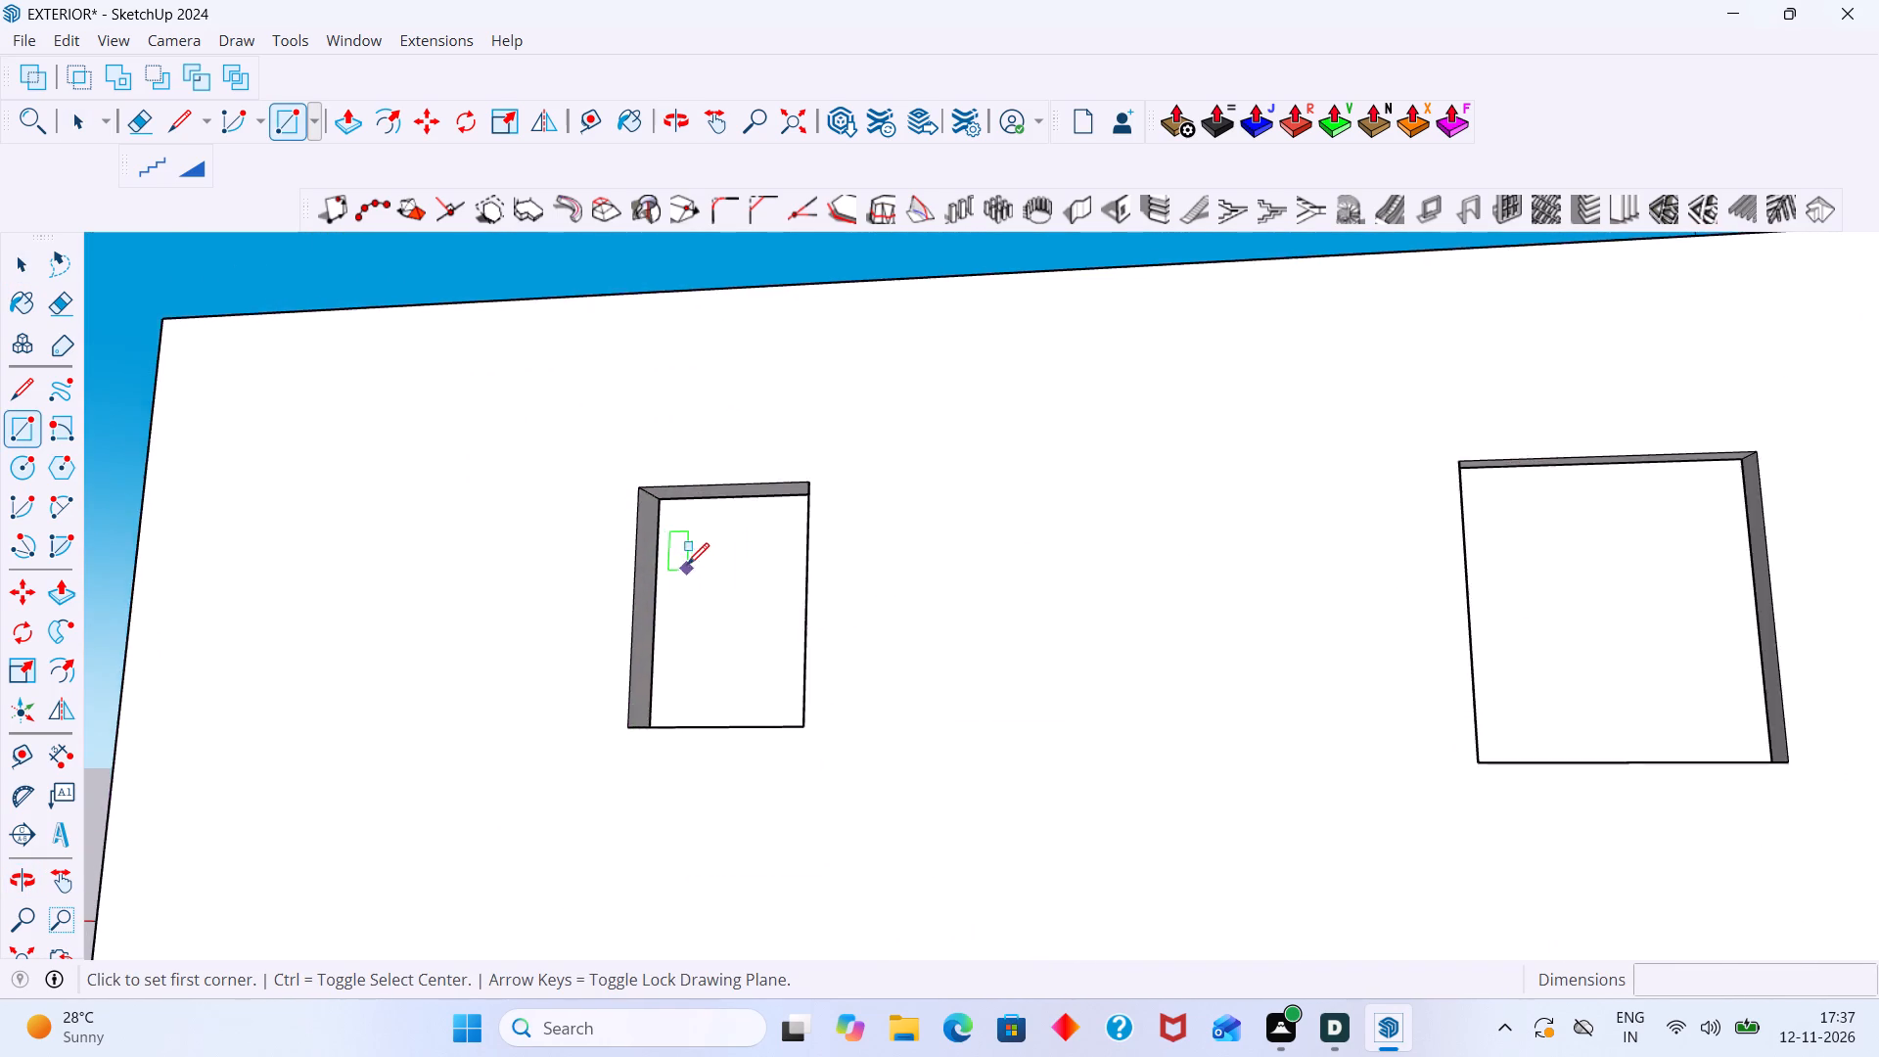
{"action": "scroll", "coordinate": [687, 565], "scroll_direction": "up", "scroll_amount": 4}
{"action": "left_click", "coordinate": [625, 458]}
{"action": "scroll", "coordinate": [742, 748], "scroll_direction": "down", "scroll_amount": 7}
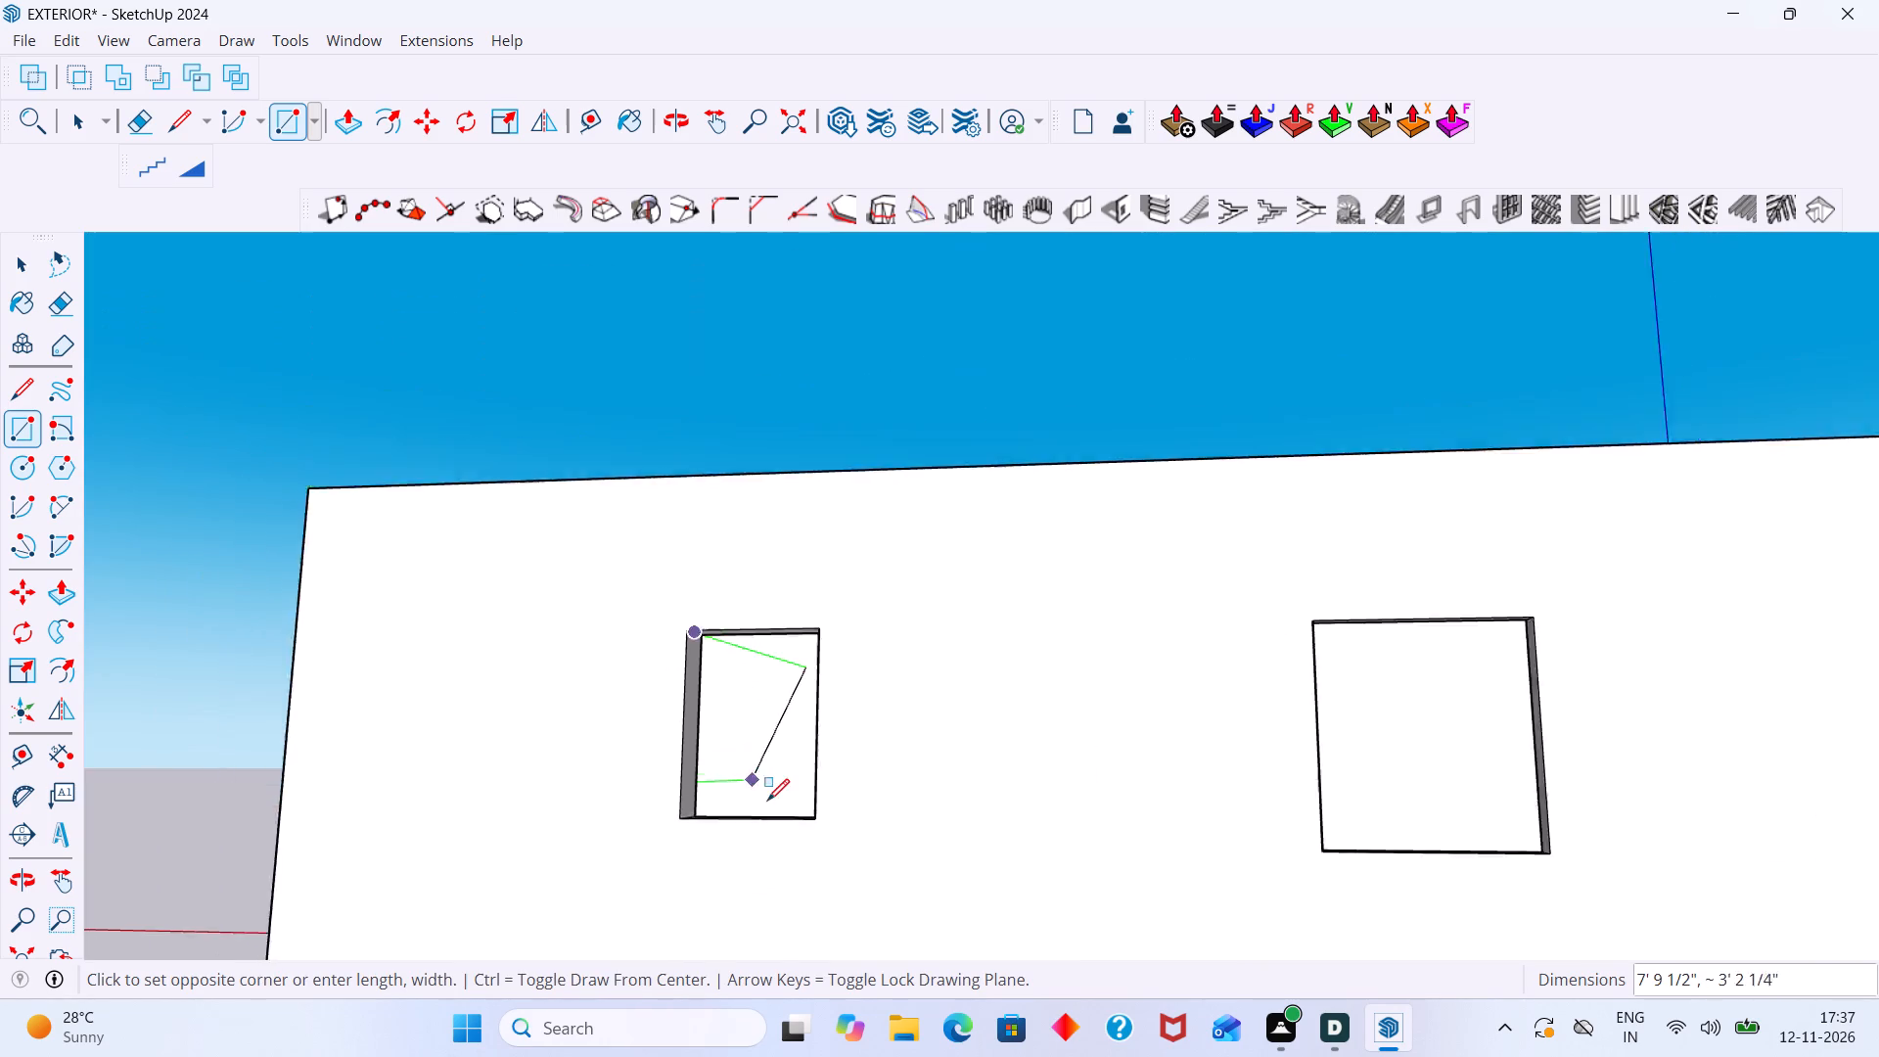
{"action": "scroll", "coordinate": [767, 801], "scroll_direction": "down", "scroll_amount": 1}
{"action": "middle_click_drag", "start_coordinate": [772, 799], "coordinate": [968, 901]}
{"action": "scroll", "coordinate": [950, 896], "scroll_direction": "down", "scroll_amount": 1}
{"action": "middle_click_drag", "start_coordinate": [941, 881], "coordinate": [810, 633], "text": "shift"}
{"action": "scroll", "coordinate": [803, 628], "scroll_direction": "down", "scroll_amount": 1}
{"action": "scroll", "coordinate": [1021, 770], "scroll_direction": "up", "scroll_amount": 2}
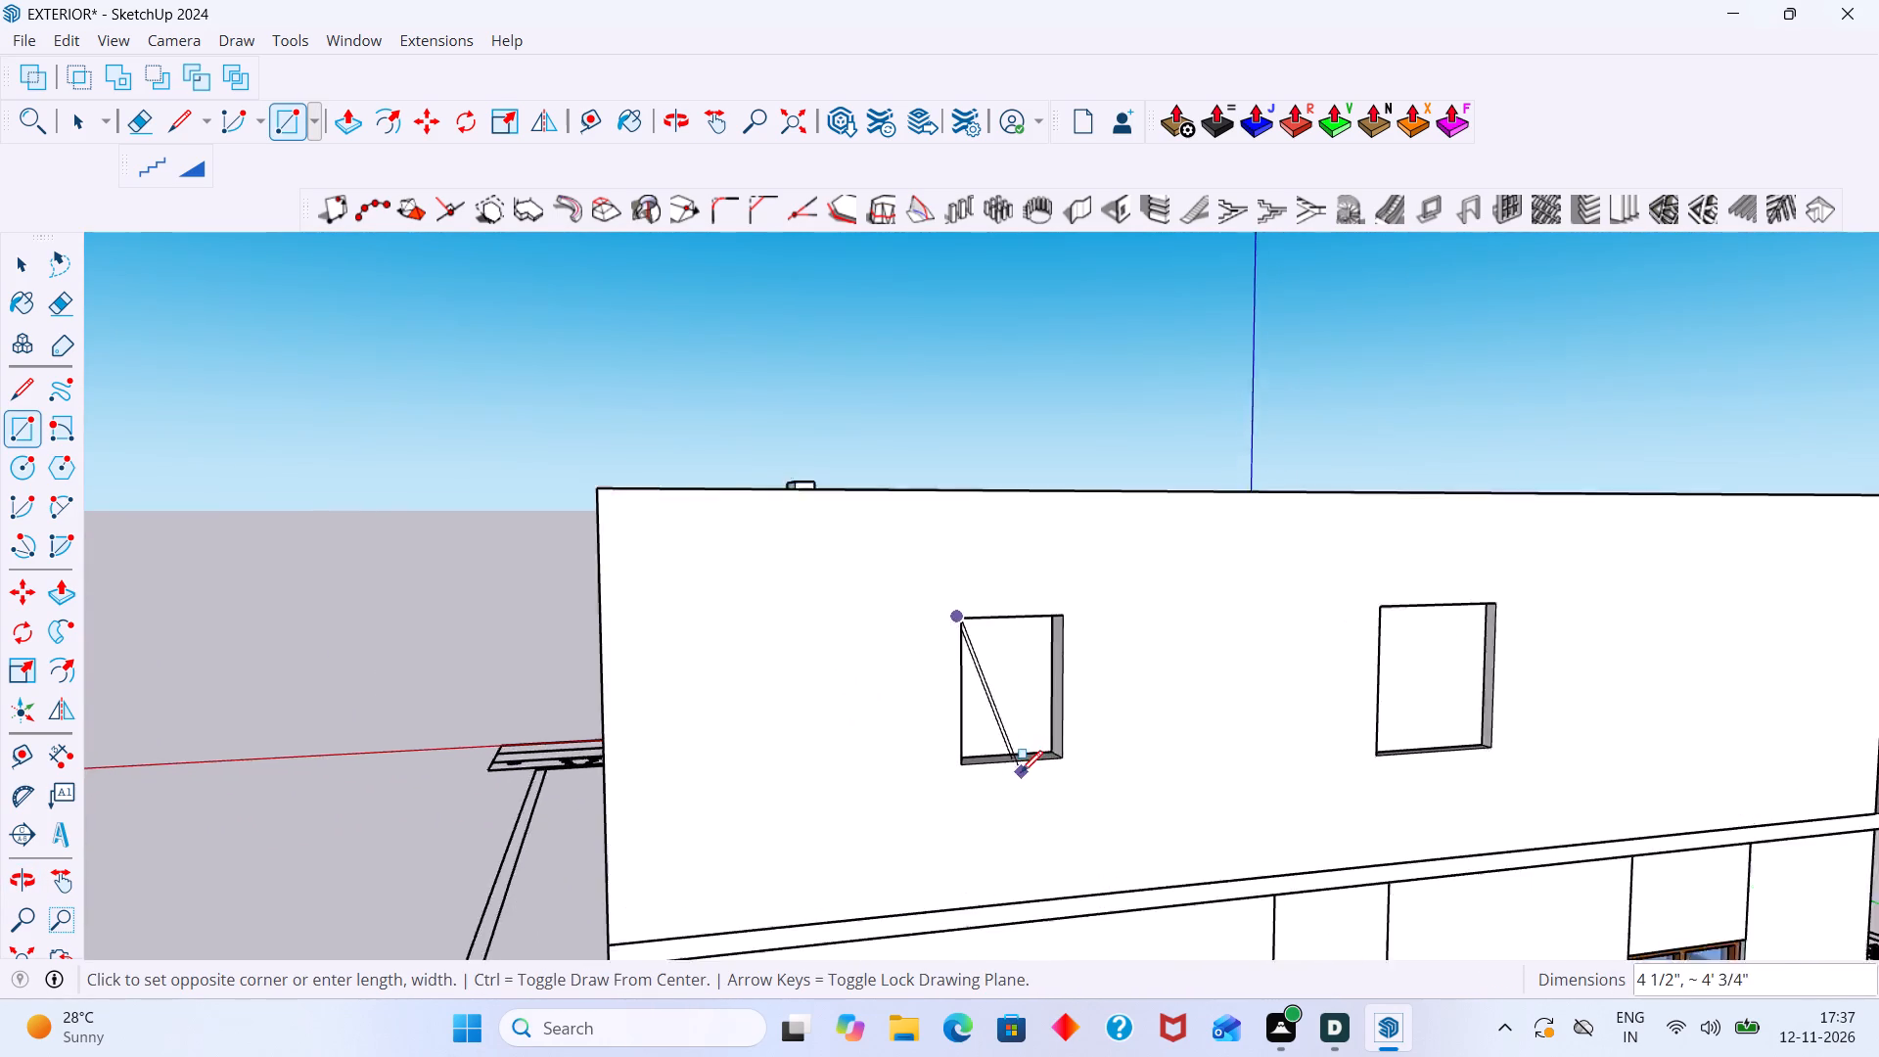
{"action": "scroll", "coordinate": [1021, 772], "scroll_direction": "up", "scroll_amount": 12}
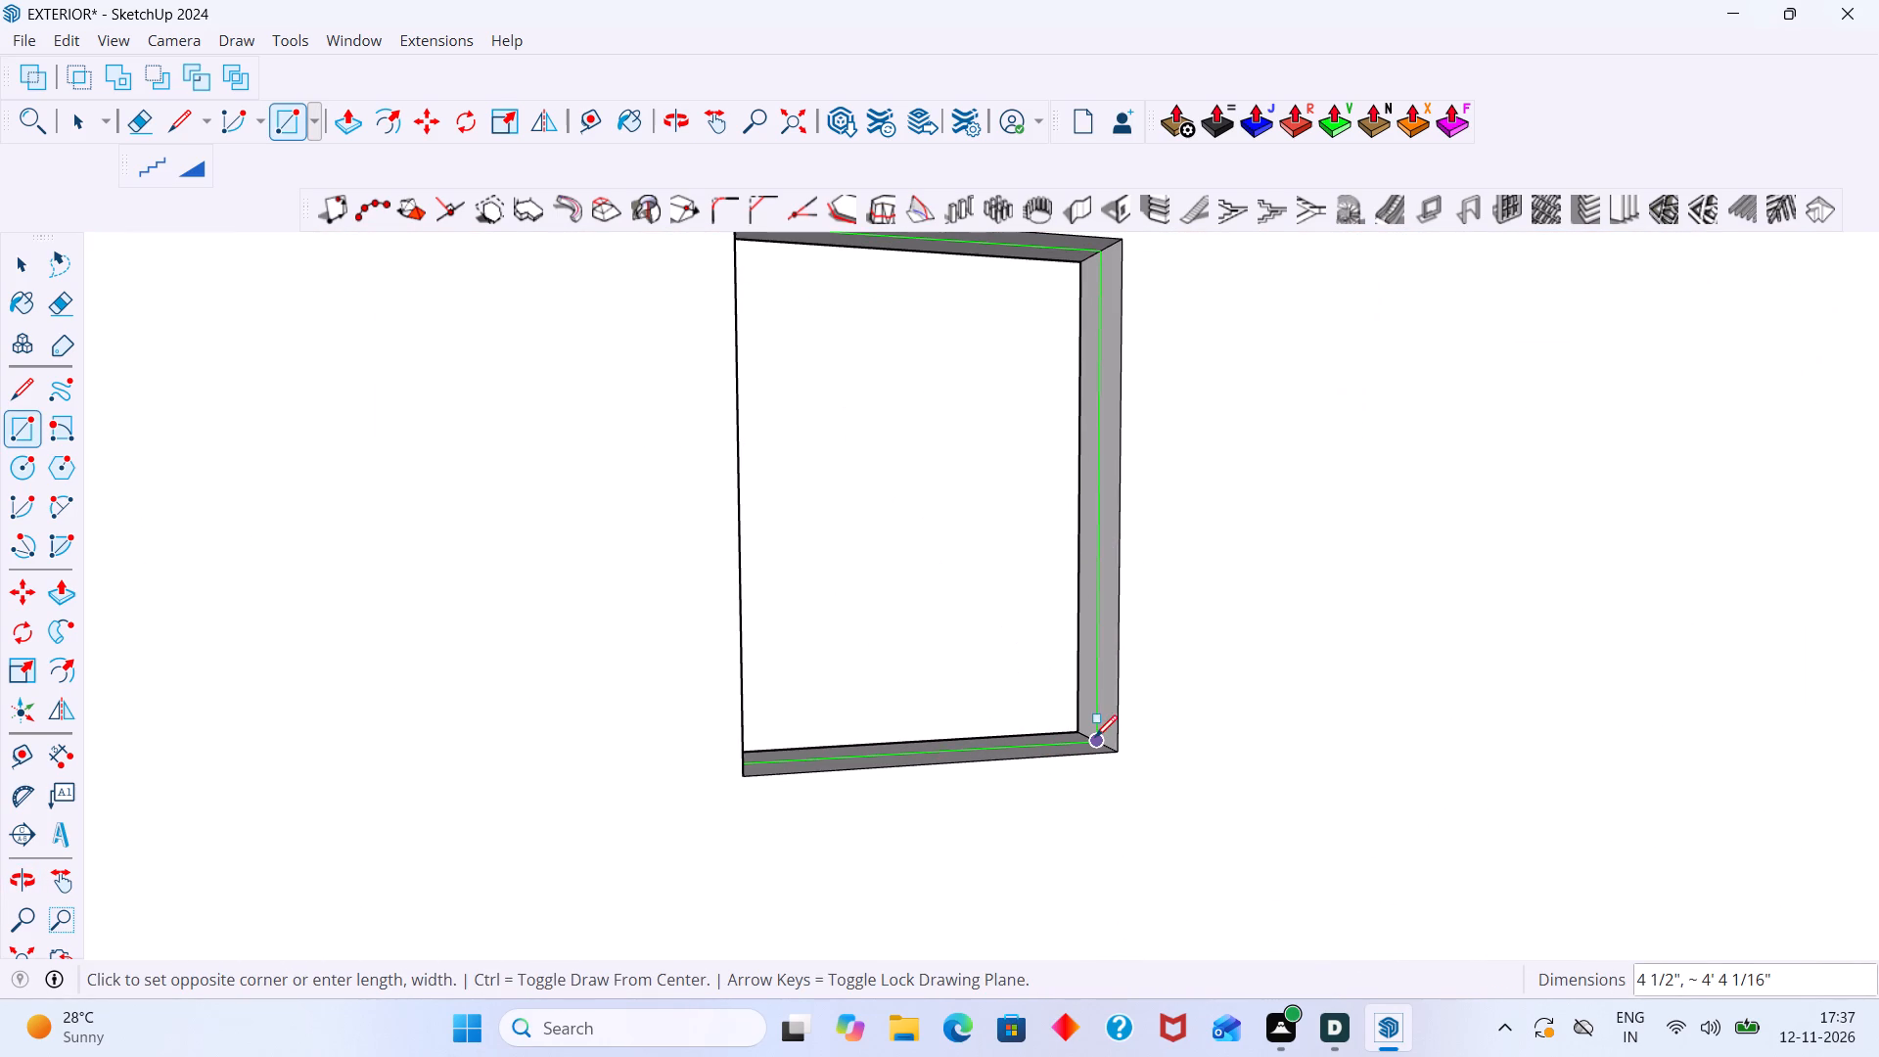
{"action": "left_click", "coordinate": [1100, 737]}
{"action": "key", "text": "space"}
Draw a rectangle about 3' 6" by 4' 7 3/4" filling the upper-floor window opening on the car-porch side, at the wall's mid-thickness.
{"action": "scroll", "coordinate": [1100, 737], "scroll_direction": "down", "scroll_amount": 9}
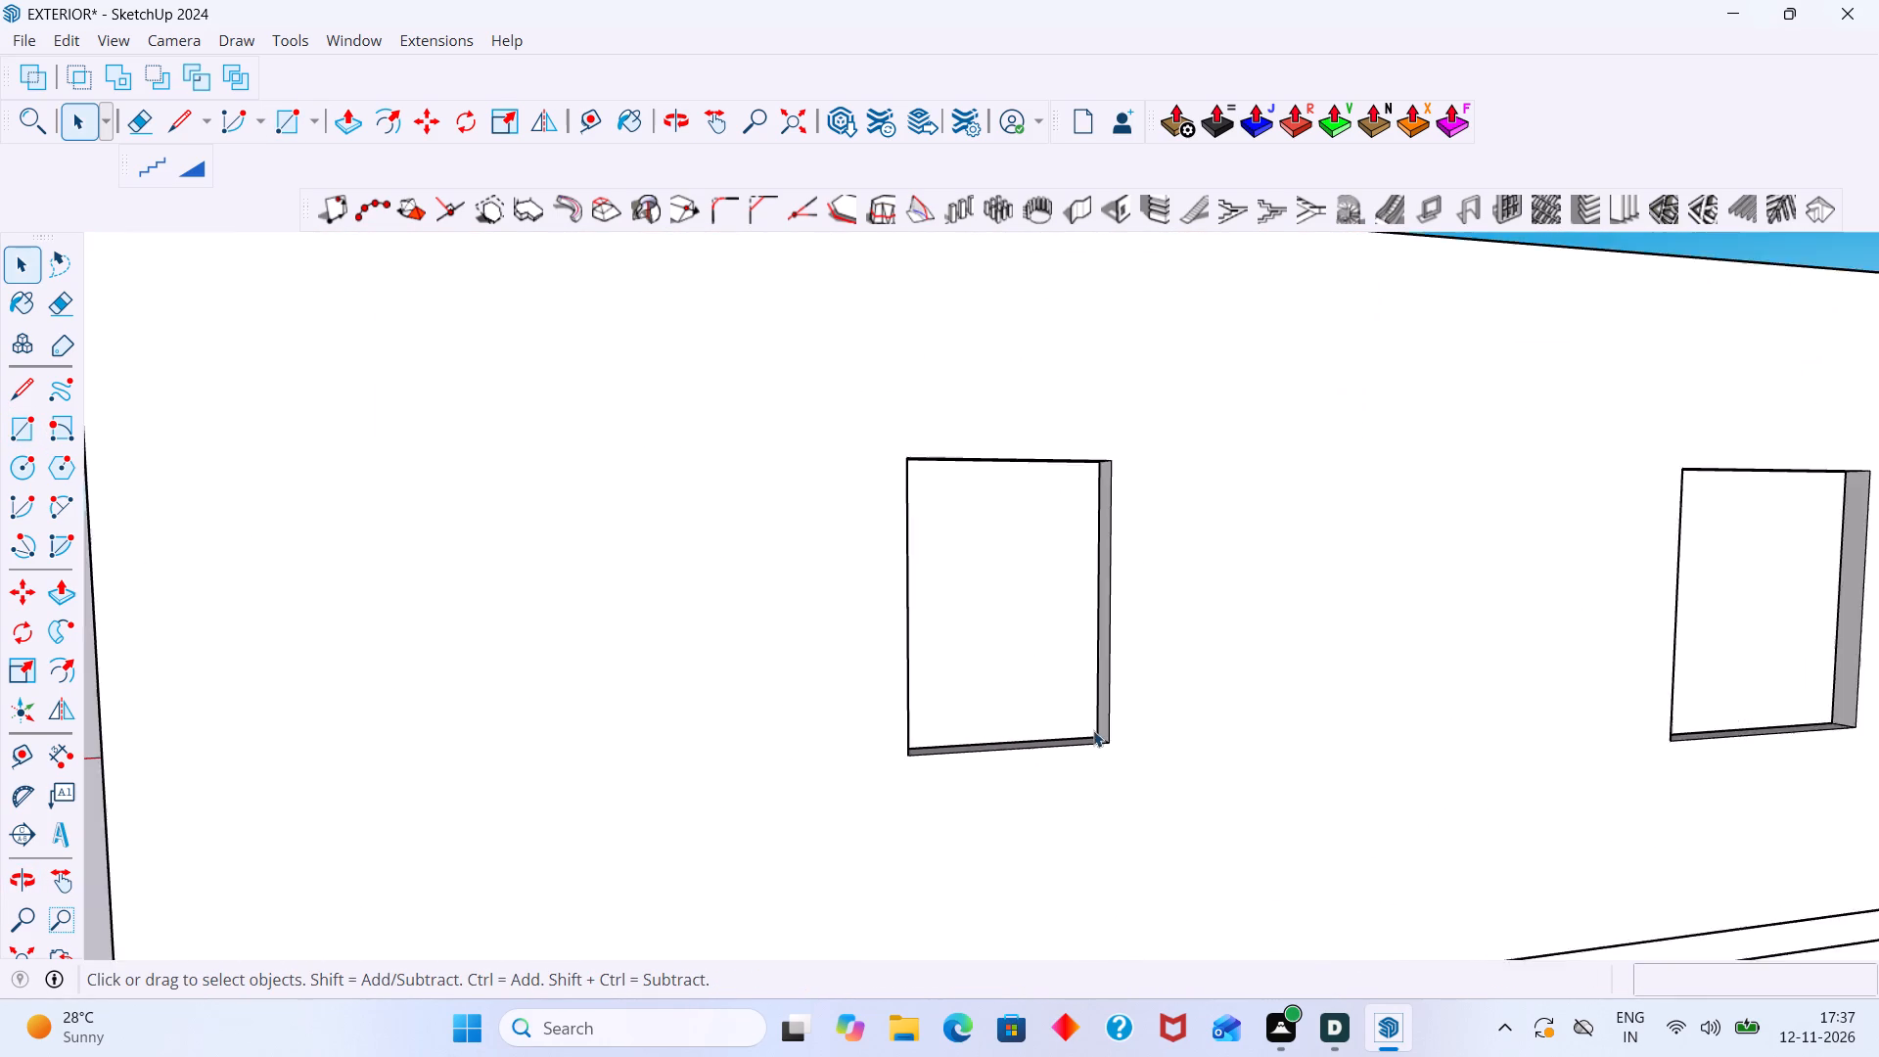
{"action": "scroll", "coordinate": [1093, 730], "scroll_direction": "down", "scroll_amount": 20}
{"action": "scroll", "coordinate": [1093, 730], "scroll_direction": "down", "scroll_amount": 7}
{"action": "middle_click_drag", "start_coordinate": [1302, 780], "coordinate": [1248, 780]}
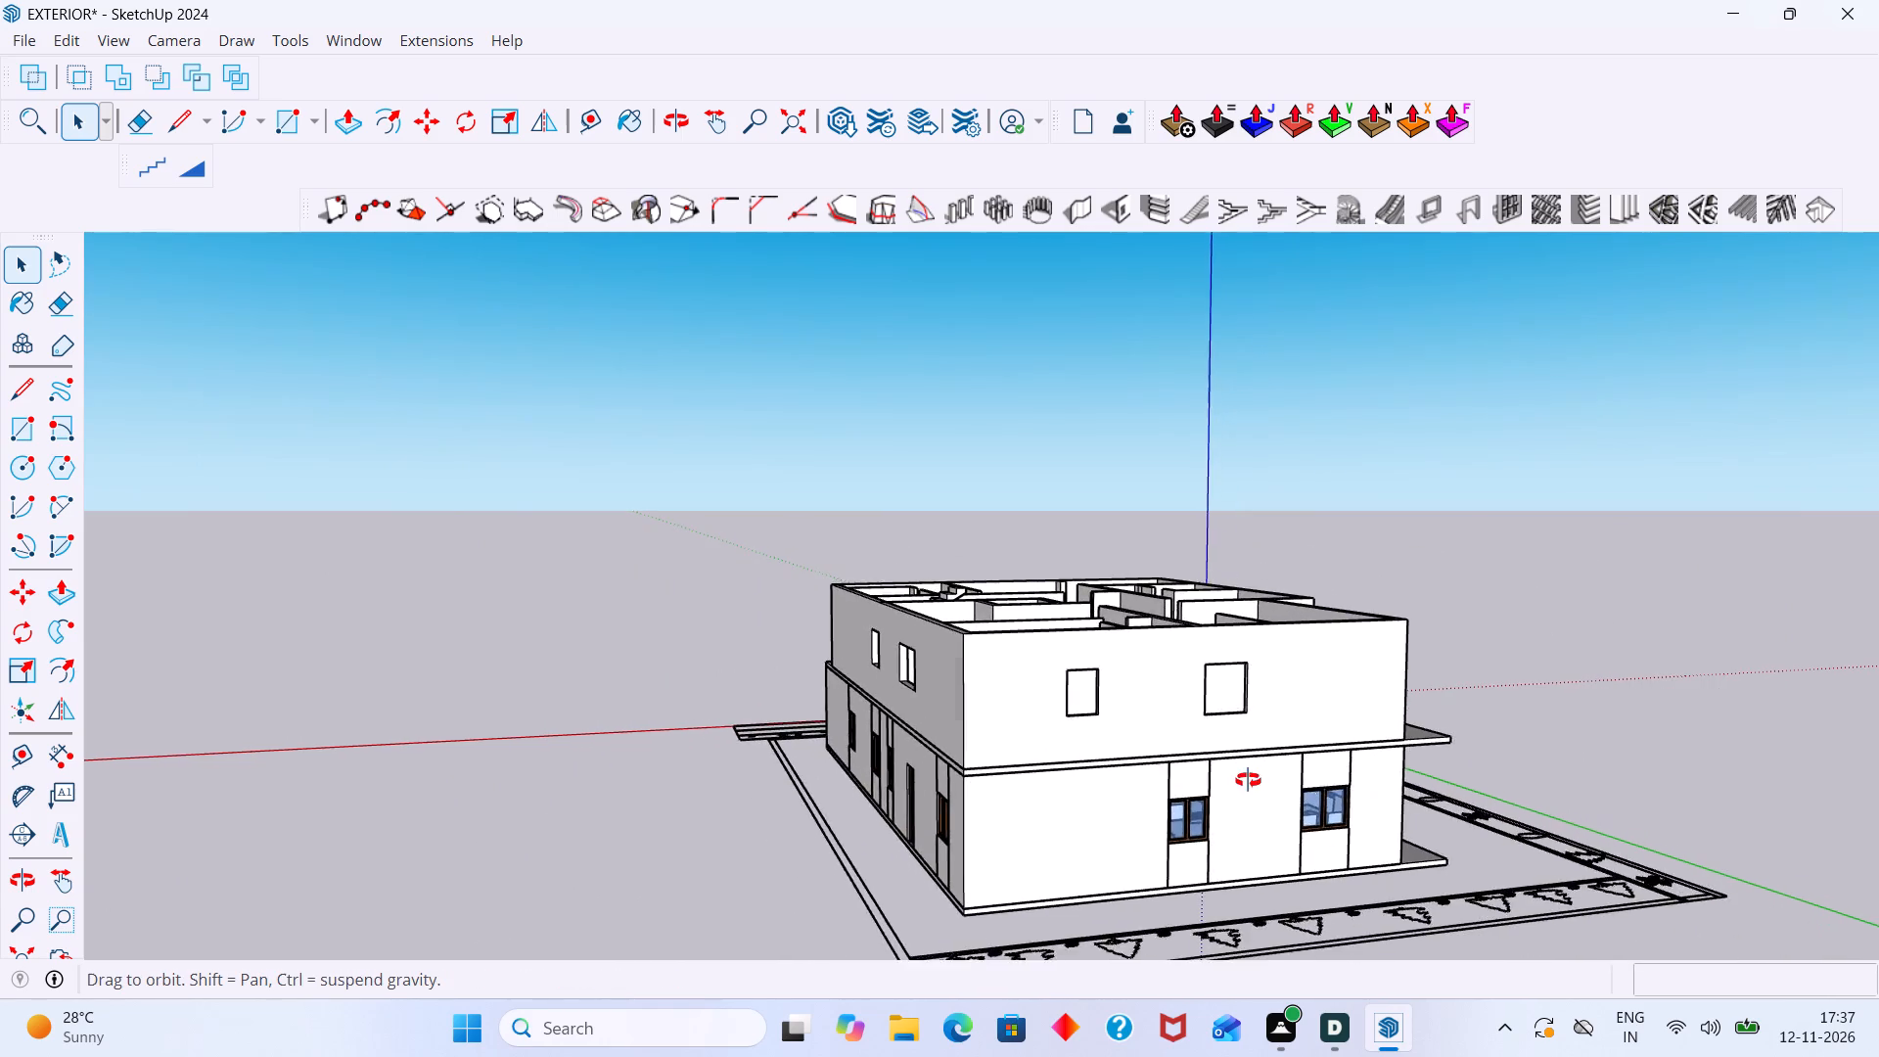
{"action": "middle_click_drag", "start_coordinate": [1248, 780], "coordinate": [811, 856]}
{"action": "middle_click_drag", "start_coordinate": [1030, 773], "coordinate": [880, 770]}
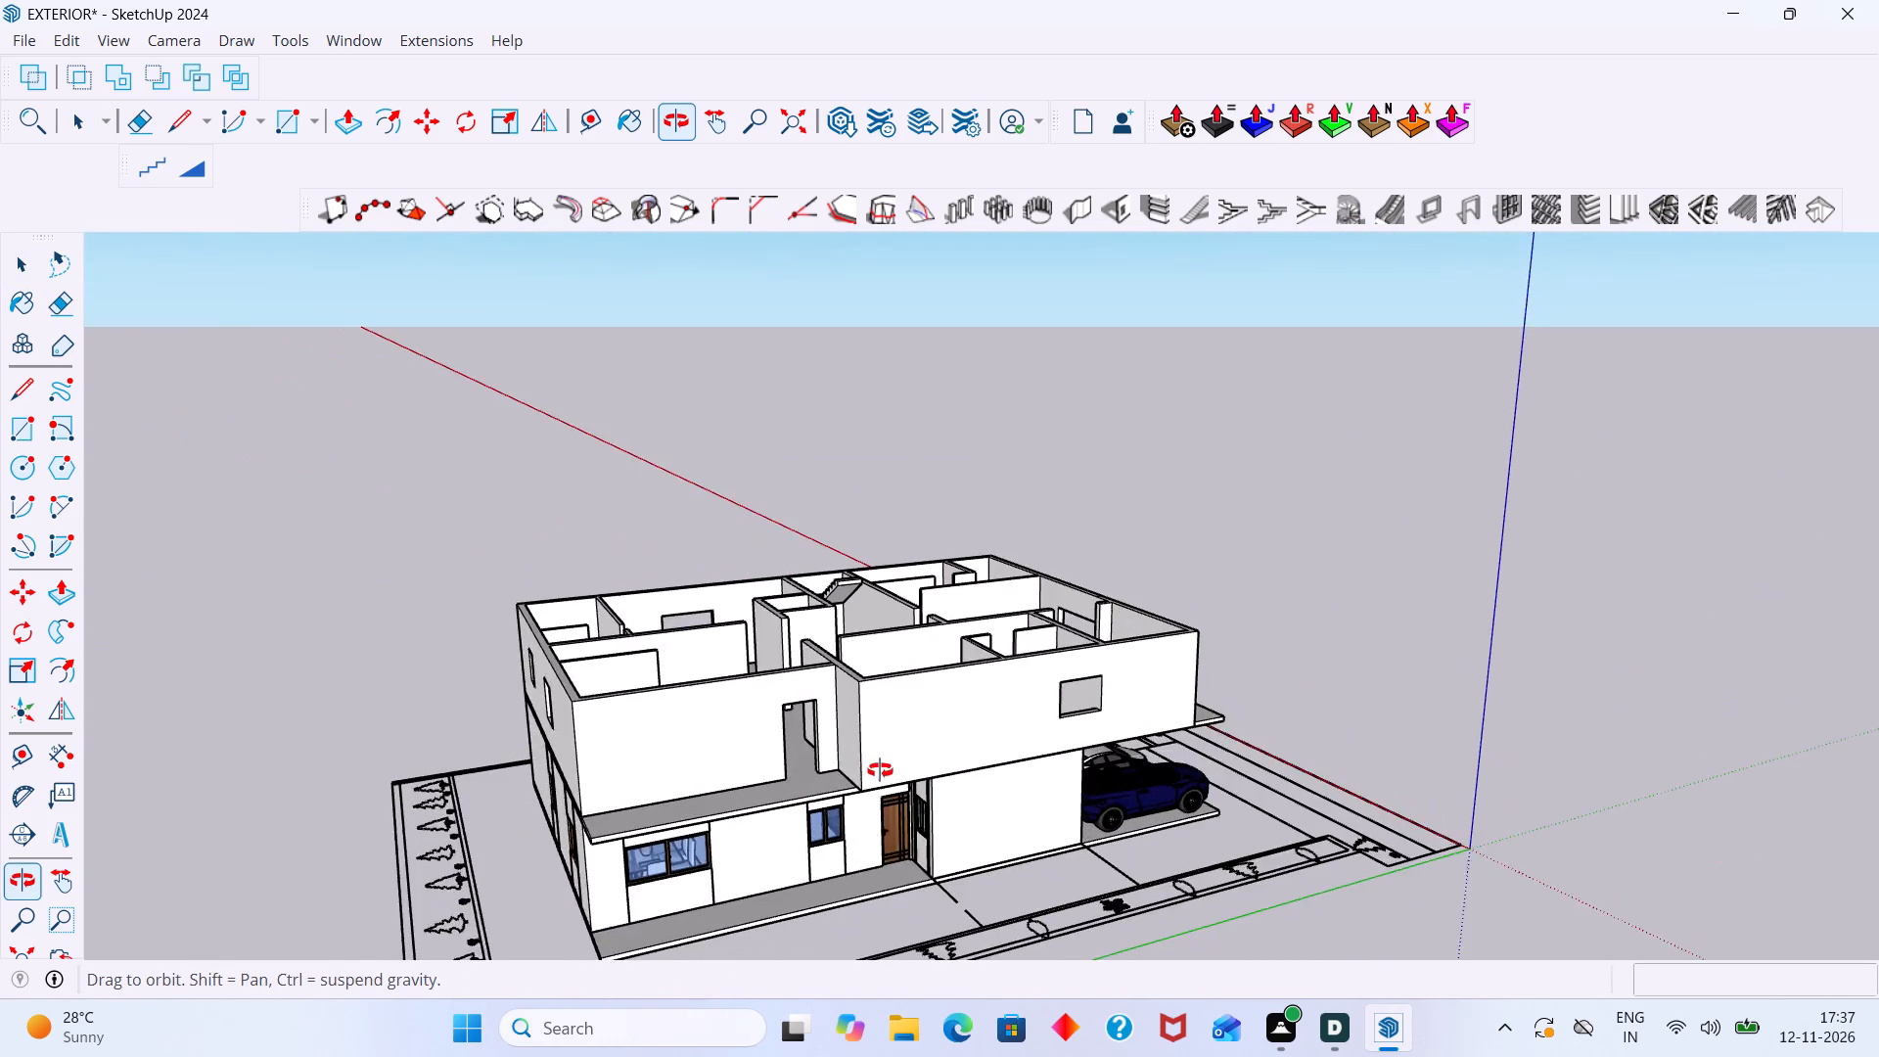
{"action": "middle_click_drag", "start_coordinate": [880, 770], "coordinate": [839, 767]}
{"action": "scroll", "coordinate": [1027, 699], "scroll_direction": "up", "scroll_amount": 6}
{"action": "middle_click_drag", "start_coordinate": [1055, 671], "coordinate": [750, 476]}
{"action": "middle_click_drag", "start_coordinate": [762, 532], "coordinate": [873, 800], "text": "shift"}
{"action": "scroll", "coordinate": [873, 800], "scroll_direction": "up", "scroll_amount": 1}
{"action": "middle_click_drag", "start_coordinate": [816, 687], "coordinate": [785, 628]}
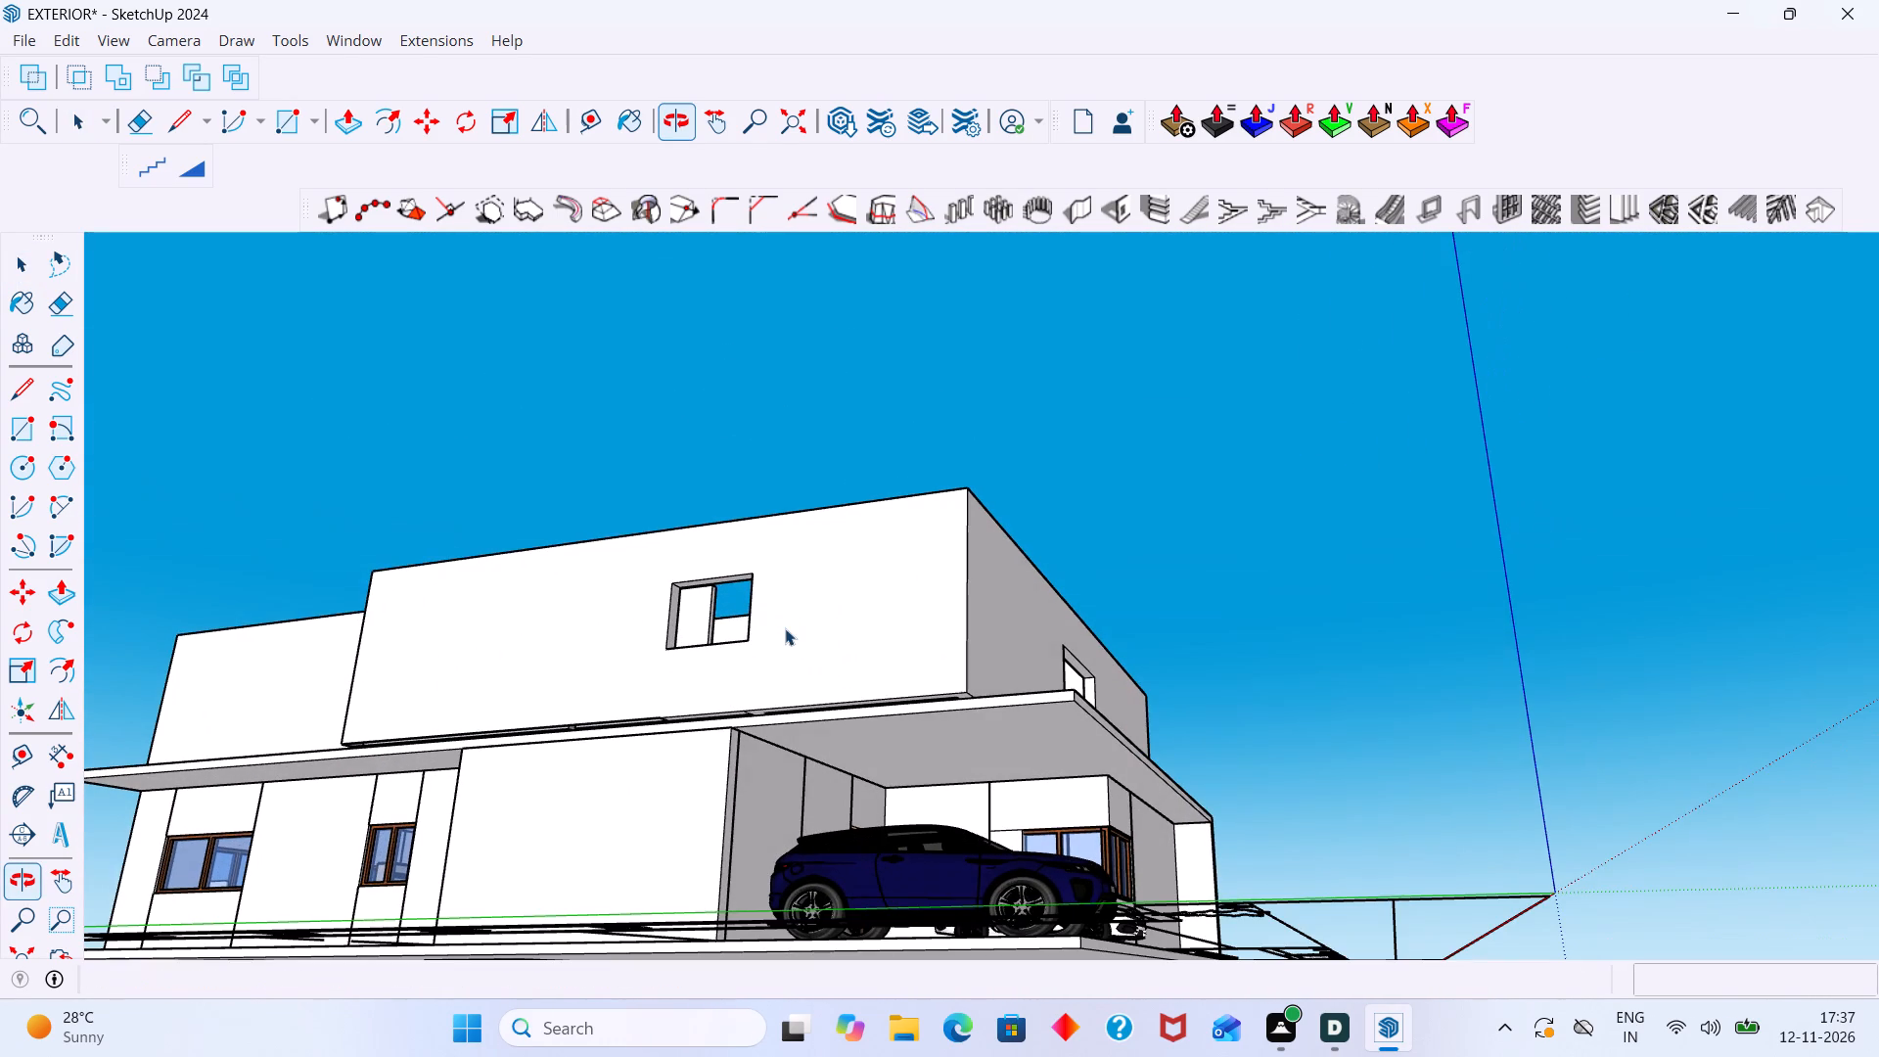
{"action": "key", "text": "r"}
{"action": "scroll", "coordinate": [690, 587], "scroll_direction": "up", "scroll_amount": 16}
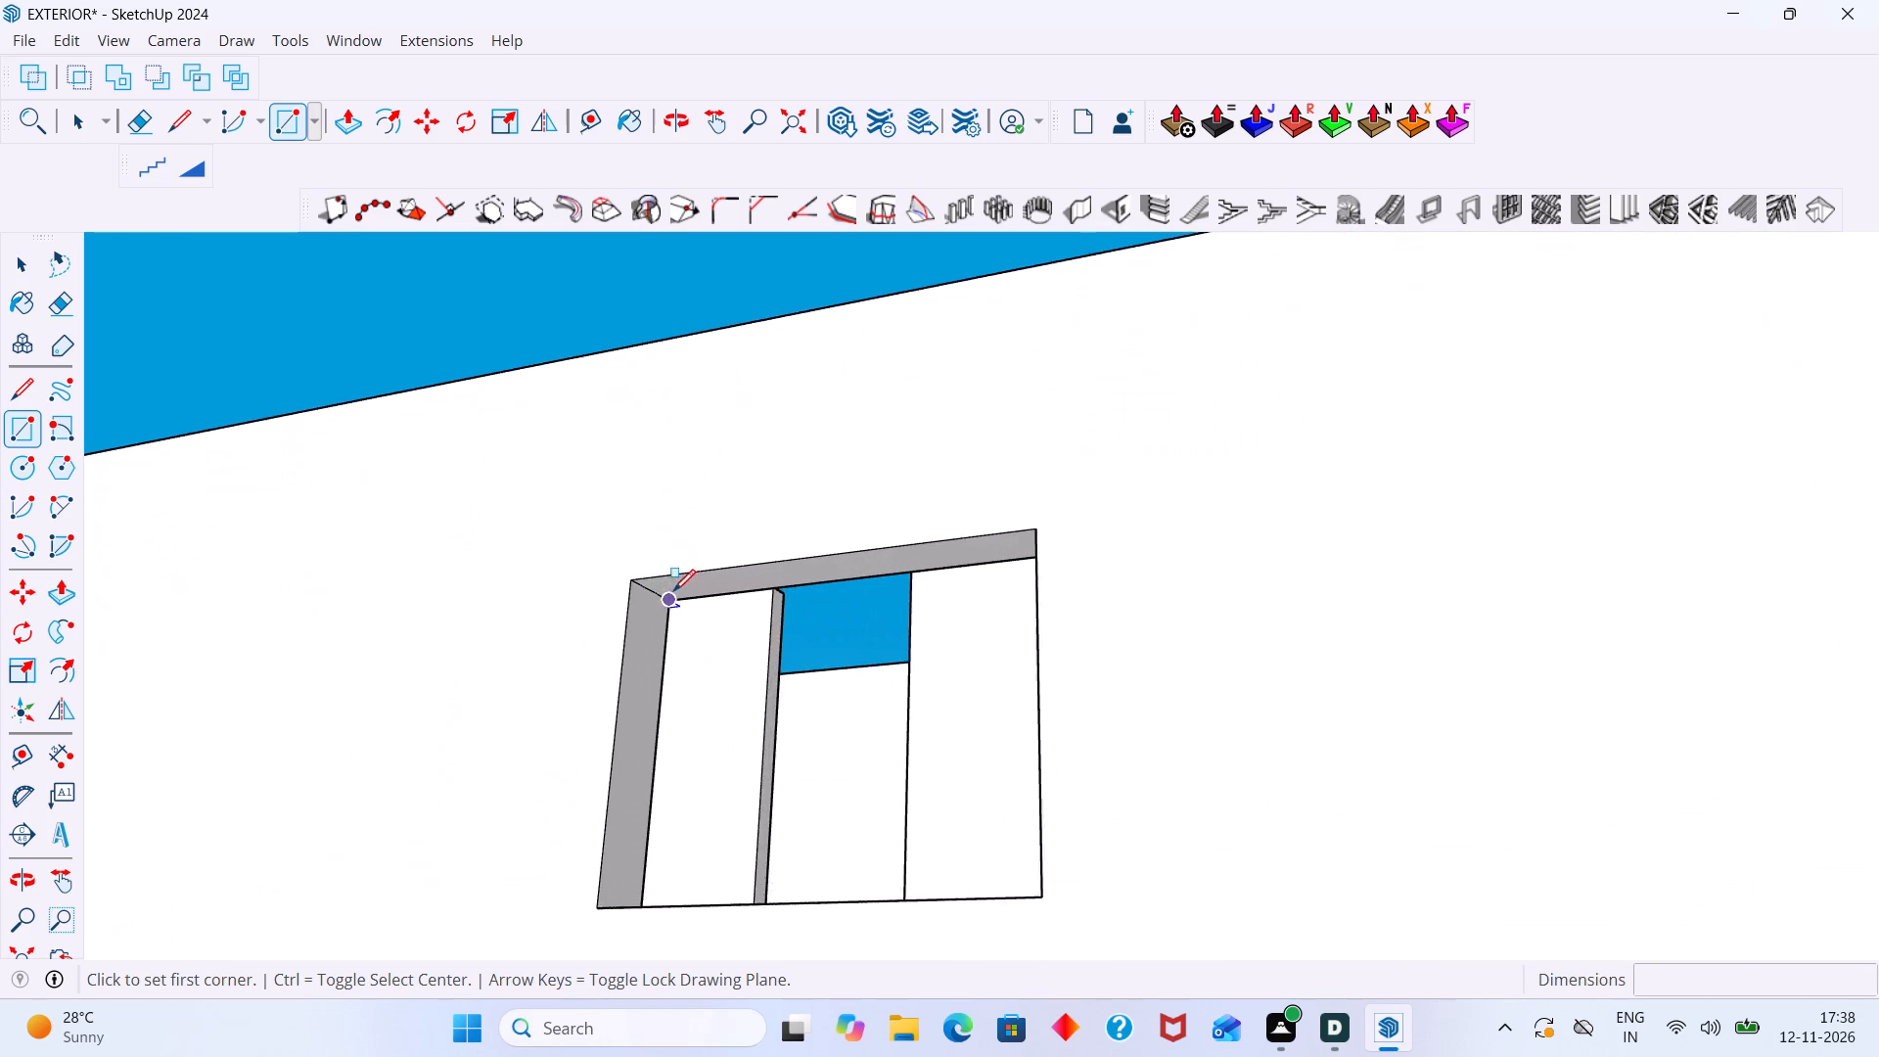
{"action": "scroll", "coordinate": [673, 591], "scroll_direction": "up", "scroll_amount": 2}
{"action": "left_click", "coordinate": [642, 592]}
{"action": "scroll", "coordinate": [711, 753], "scroll_direction": "down", "scroll_amount": 7}
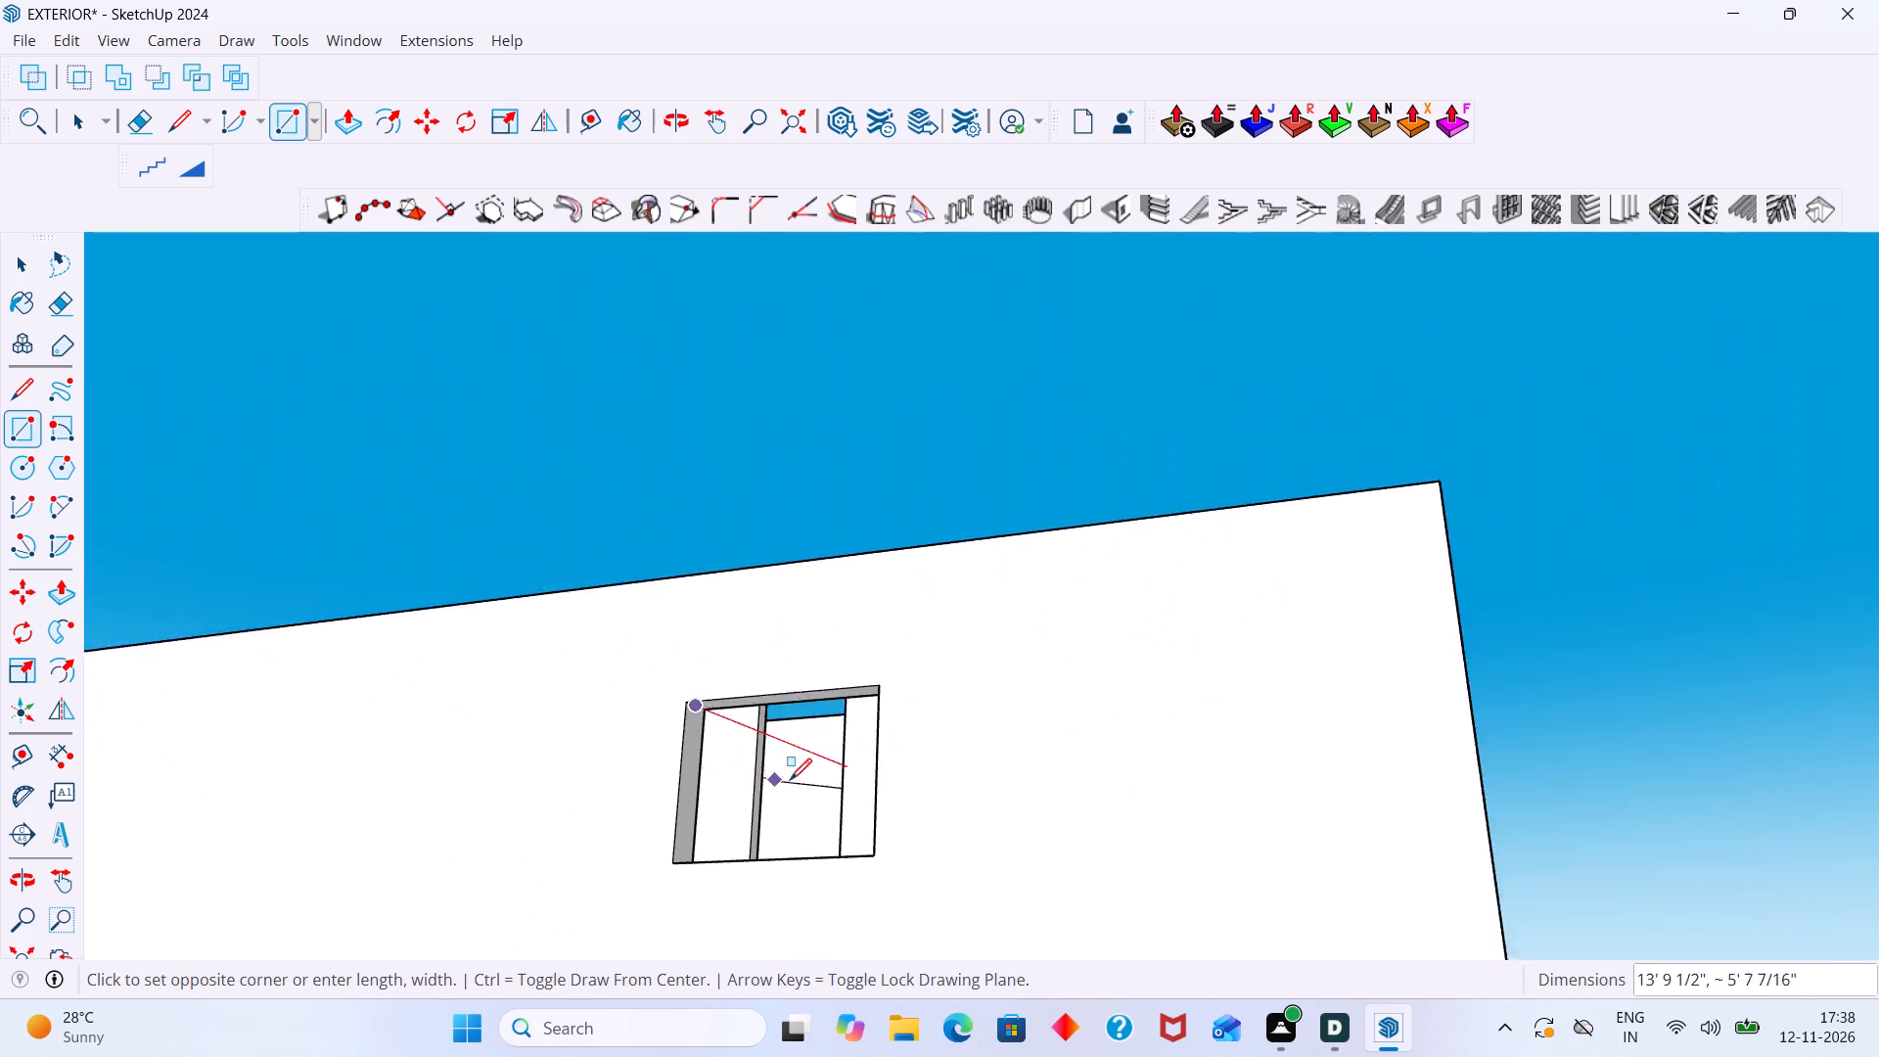
{"action": "scroll", "coordinate": [790, 780], "scroll_direction": "down", "scroll_amount": 6}
{"action": "middle_click_drag", "start_coordinate": [903, 846], "coordinate": [1337, 981]}
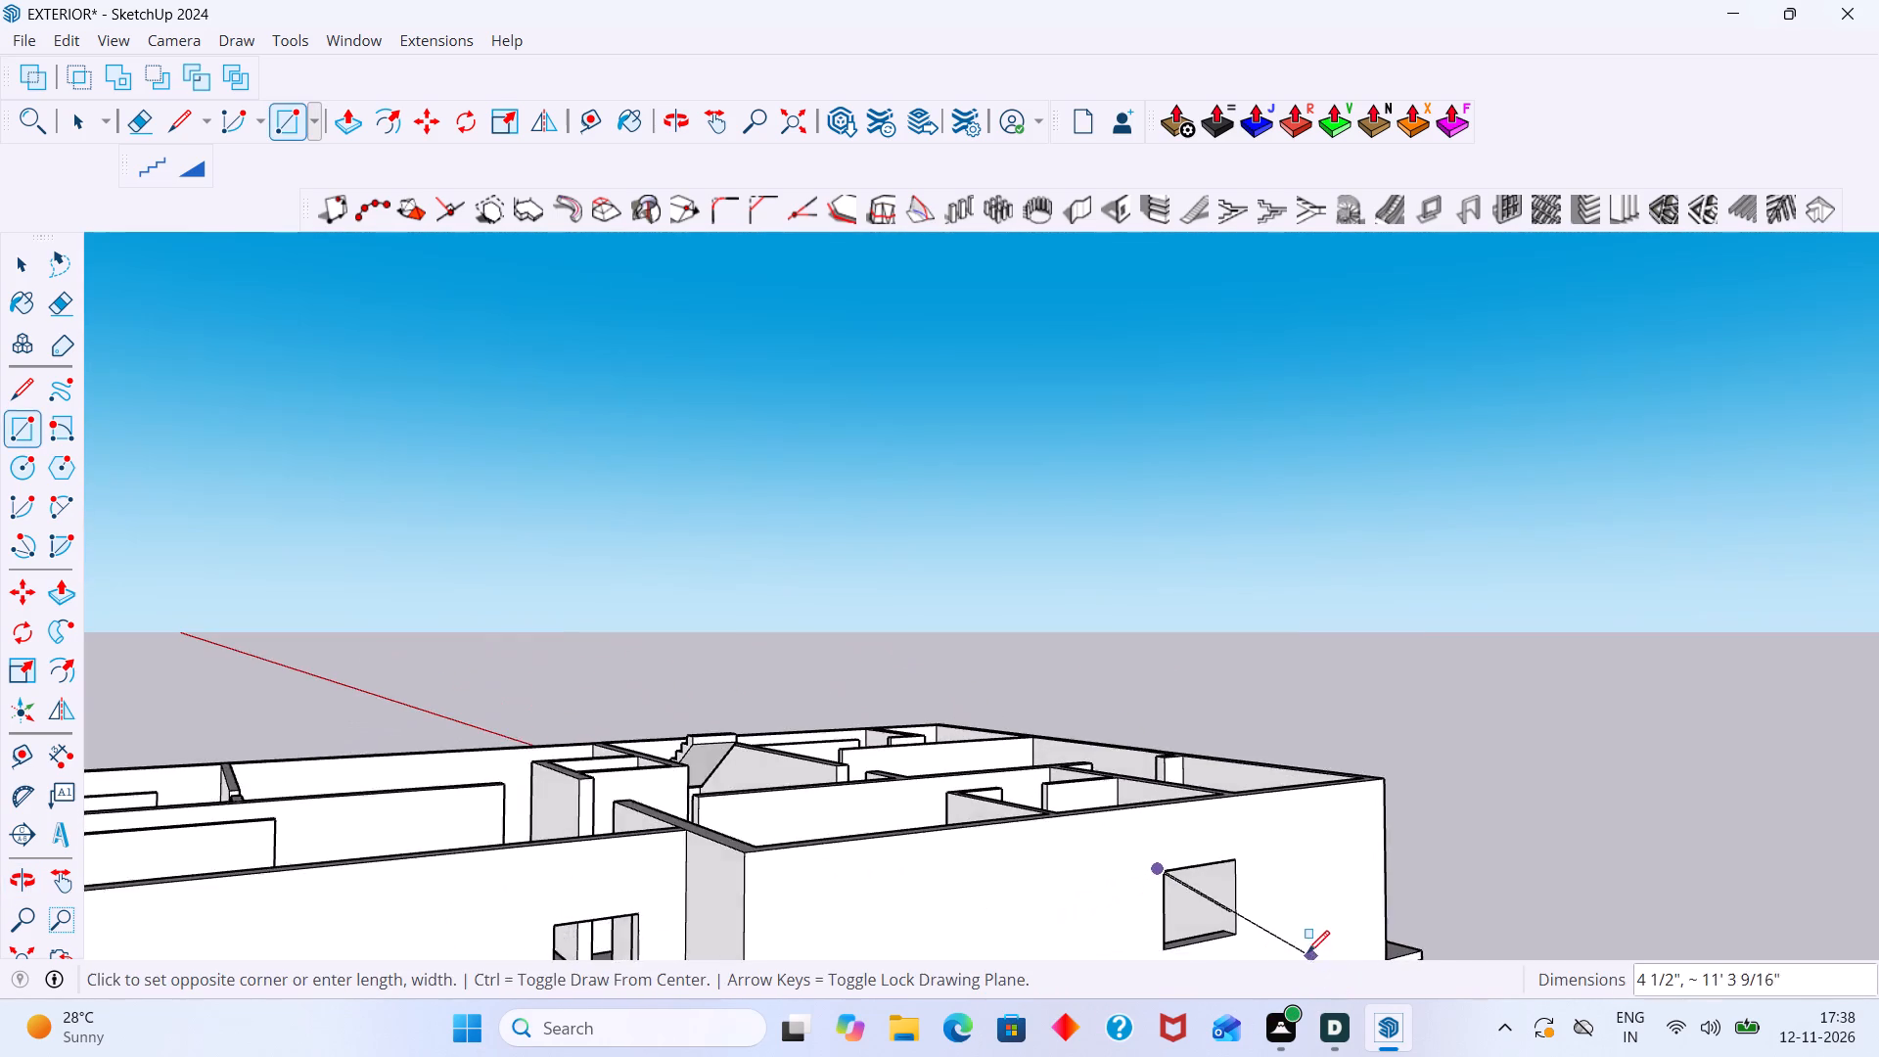
{"action": "scroll", "coordinate": [1307, 952], "scroll_direction": "down", "scroll_amount": 1}
{"action": "middle_click_drag", "start_coordinate": [1280, 933], "coordinate": [1177, 746], "text": "shift"}
{"action": "scroll", "coordinate": [1132, 742], "scroll_direction": "up", "scroll_amount": 14}
{"action": "middle_click_drag", "start_coordinate": [1132, 724], "coordinate": [1132, 783]}
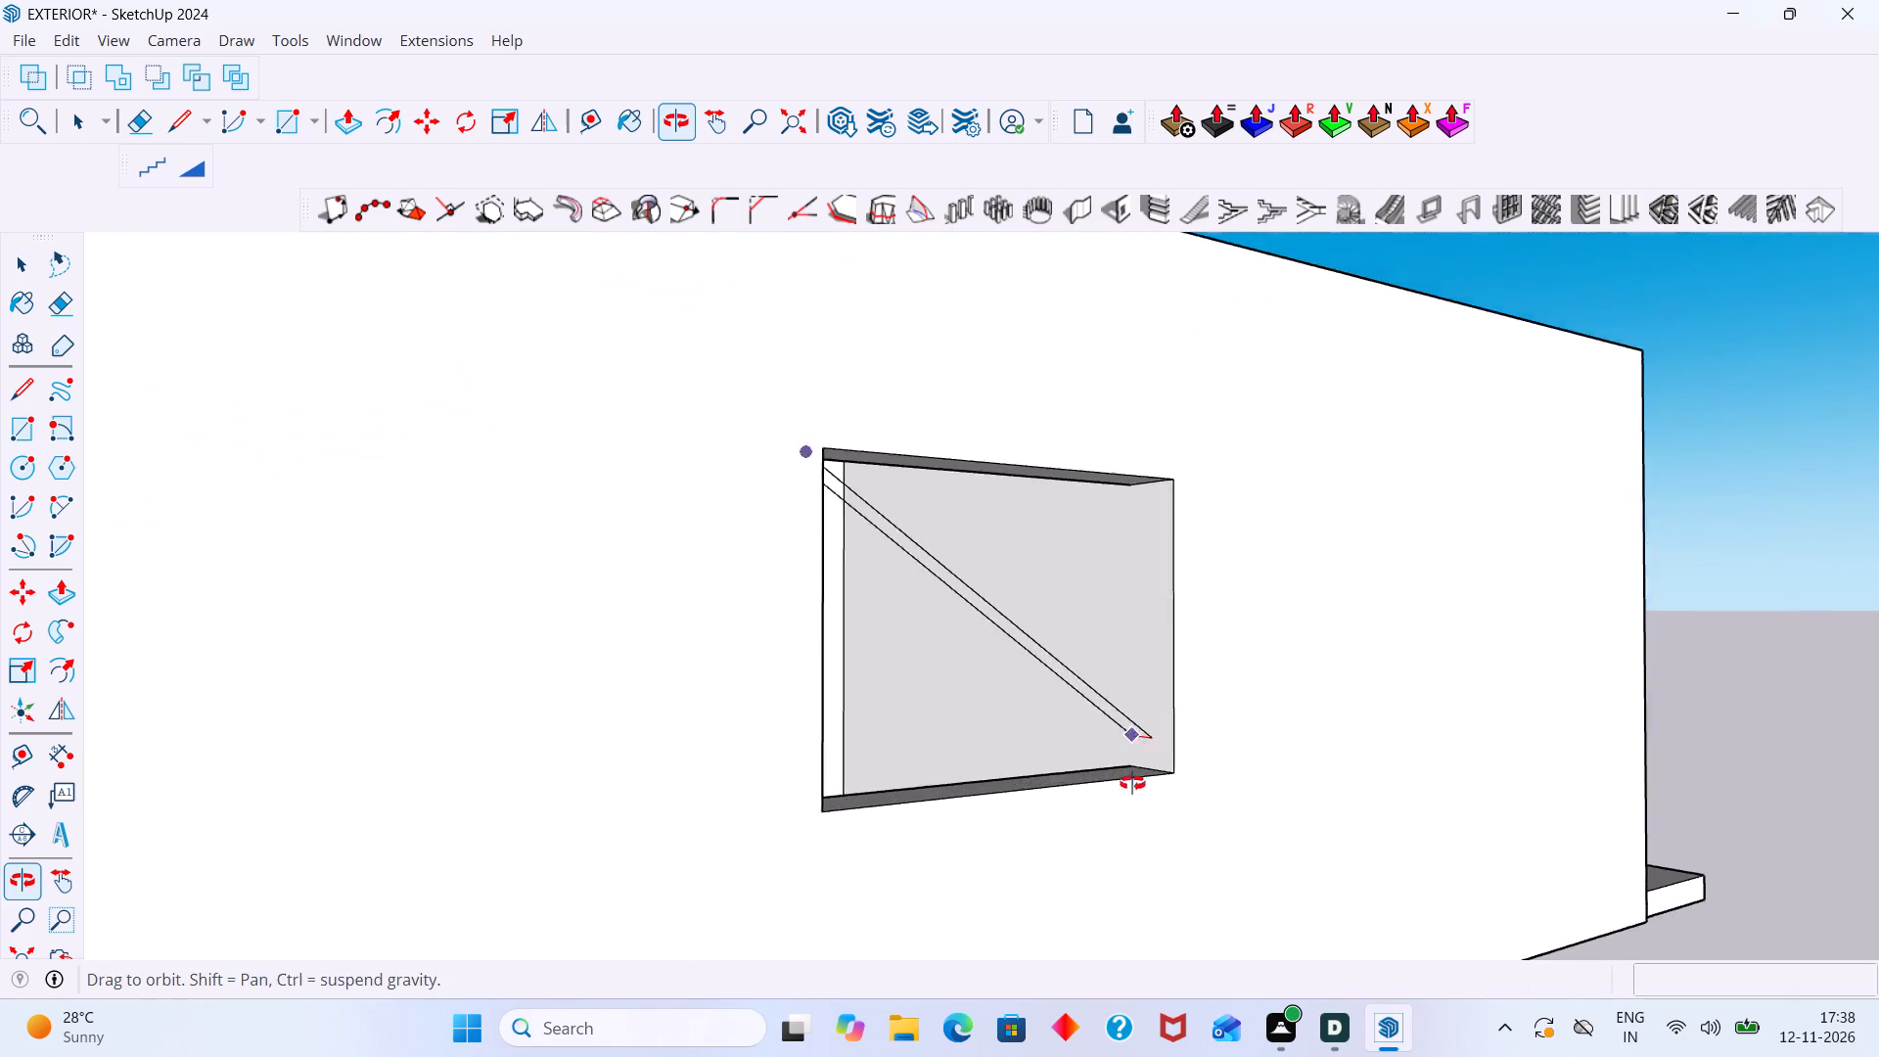
{"action": "middle_click_drag", "start_coordinate": [1132, 783], "coordinate": [1174, 821]}
{"action": "scroll", "coordinate": [1242, 867], "scroll_direction": "up", "scroll_amount": 4}
{"action": "left_click", "coordinate": [1137, 856]}
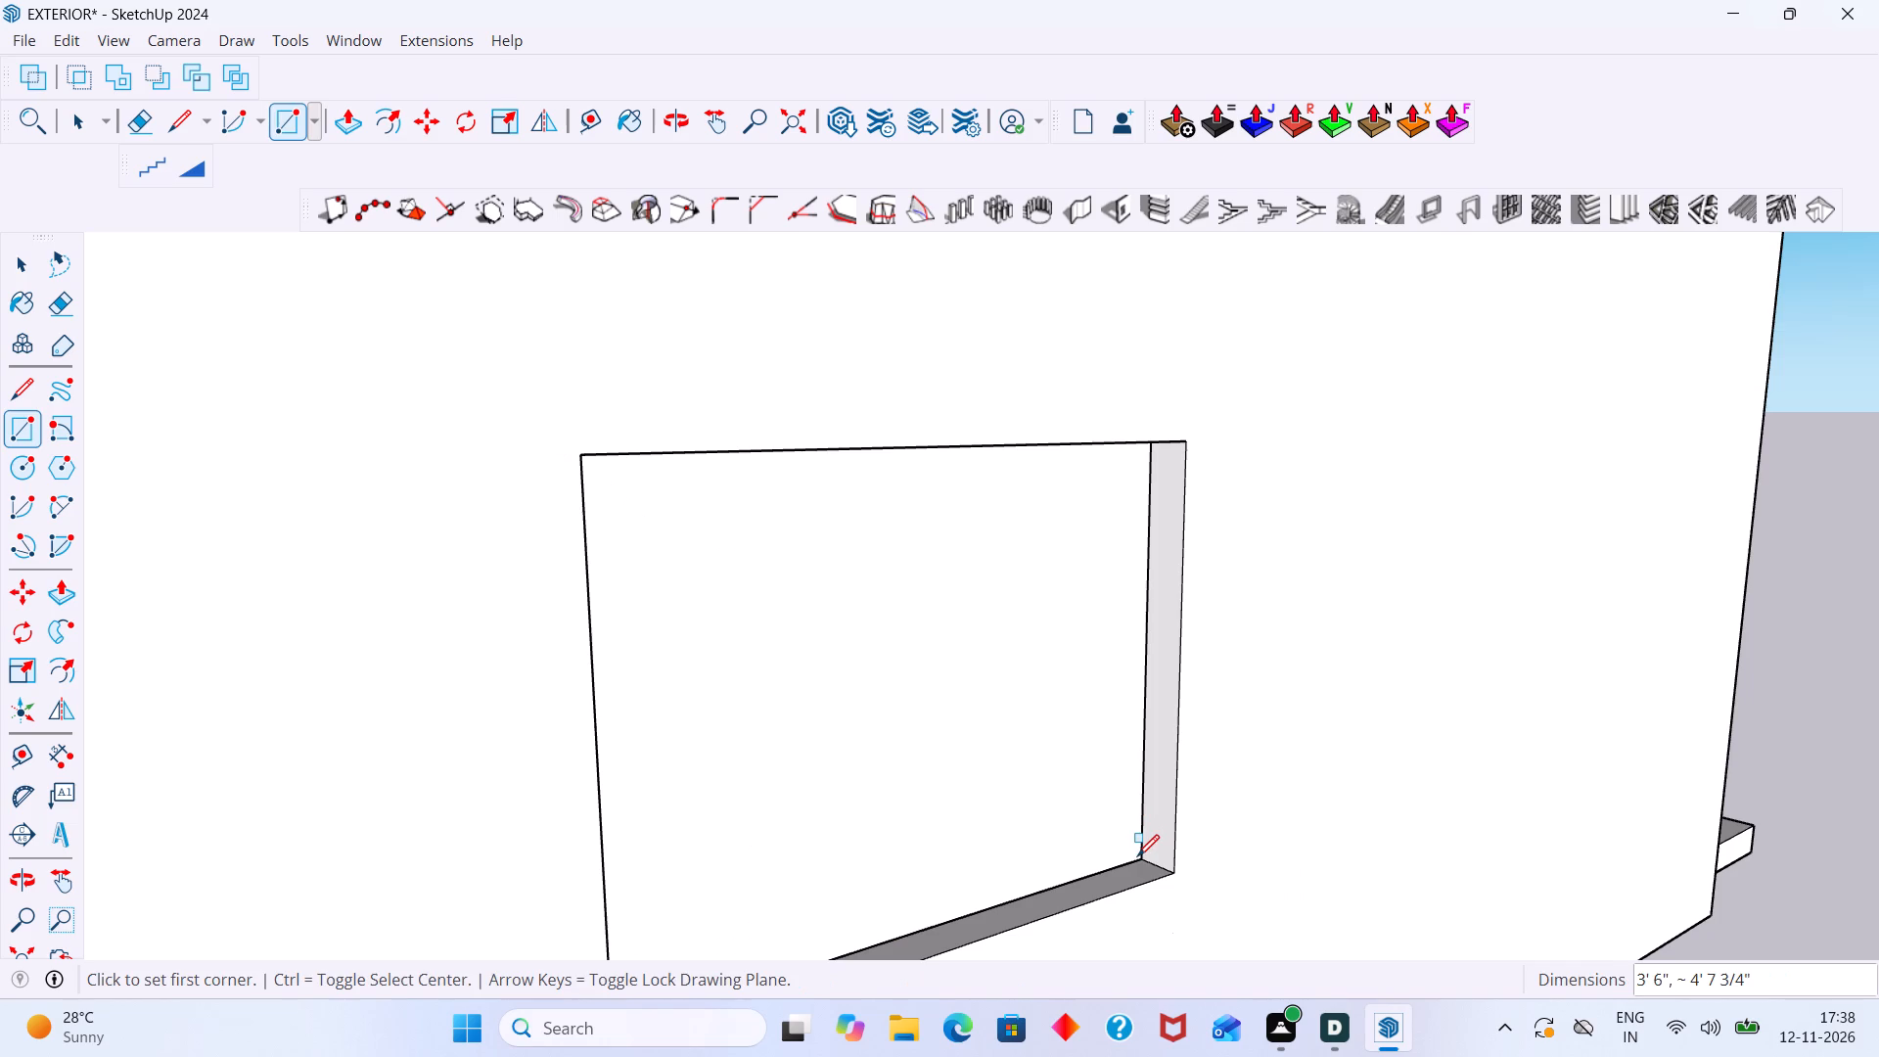
{"action": "key", "text": "space"}
Create a rectangular window frame with 1 row and 2 columns from the car-porch-side opening's face using Panel Divider, 5" deep, located middle.
{"action": "left_click", "coordinate": [1068, 784]}
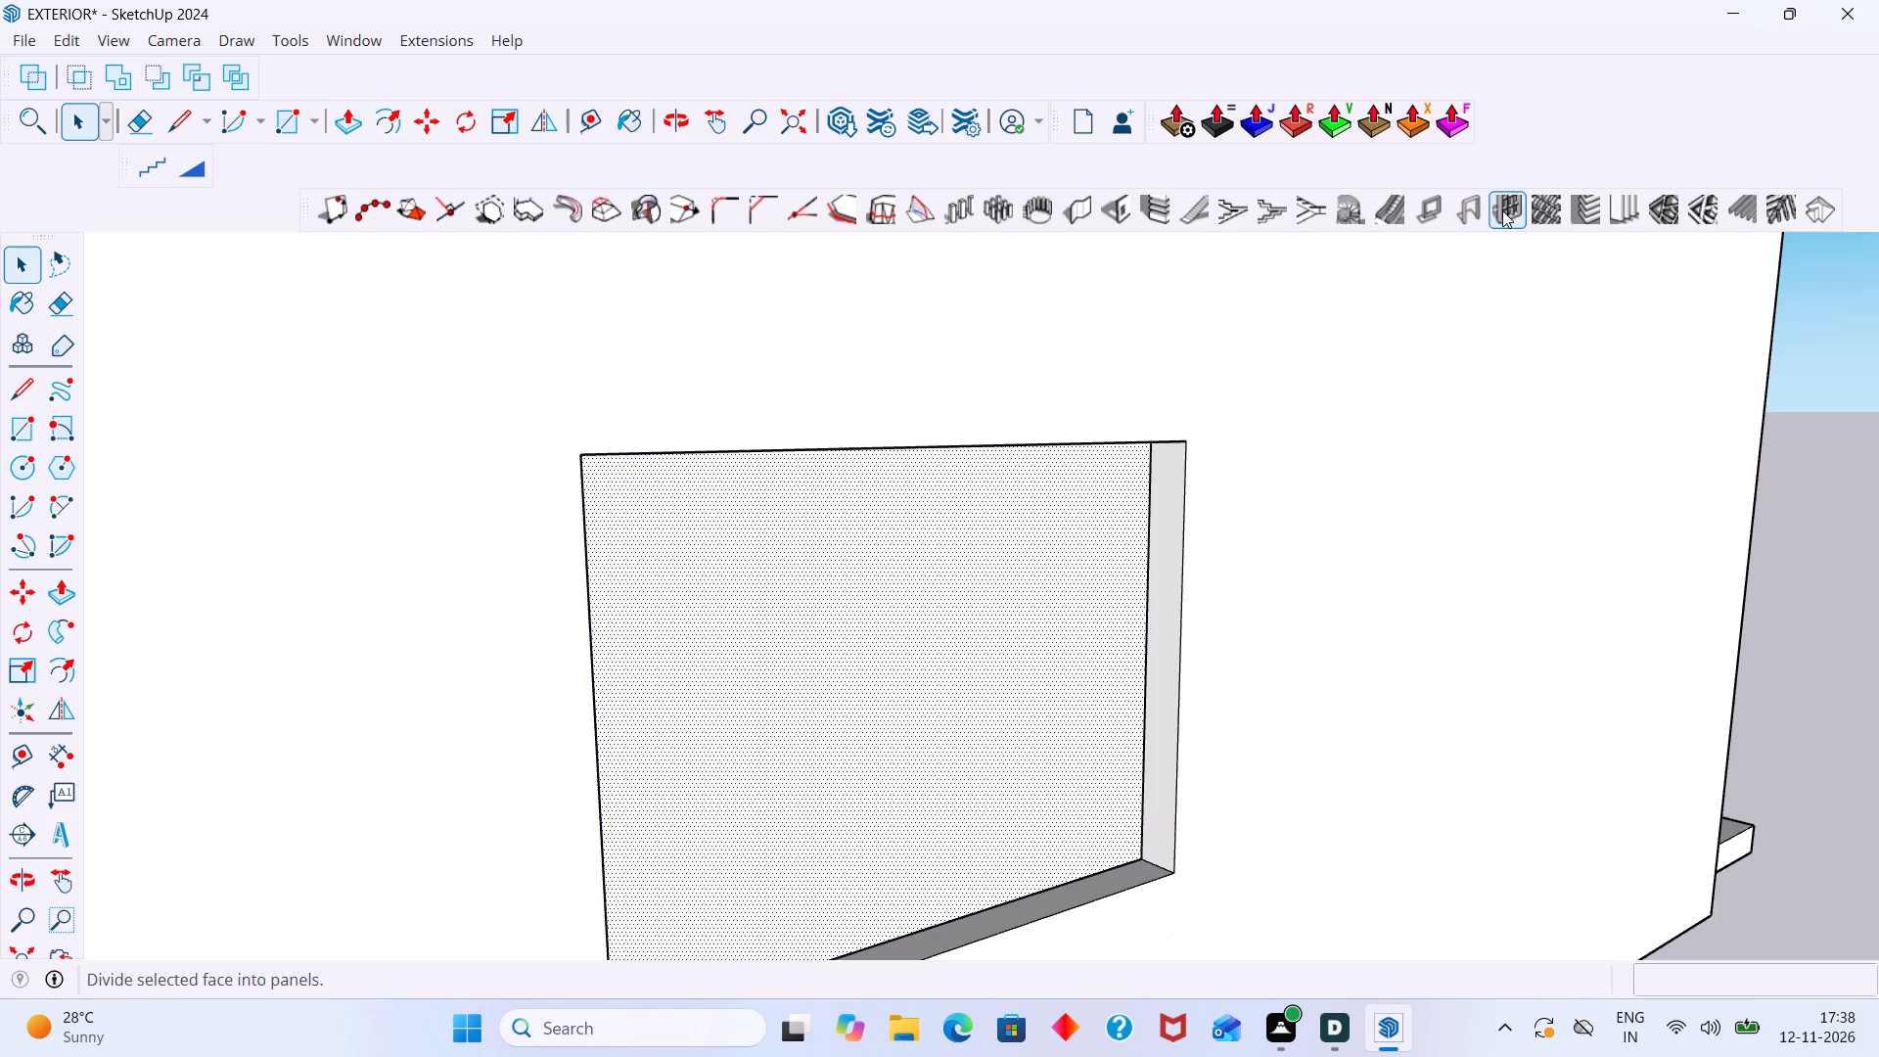
{"action": "left_click", "coordinate": [1503, 210]}
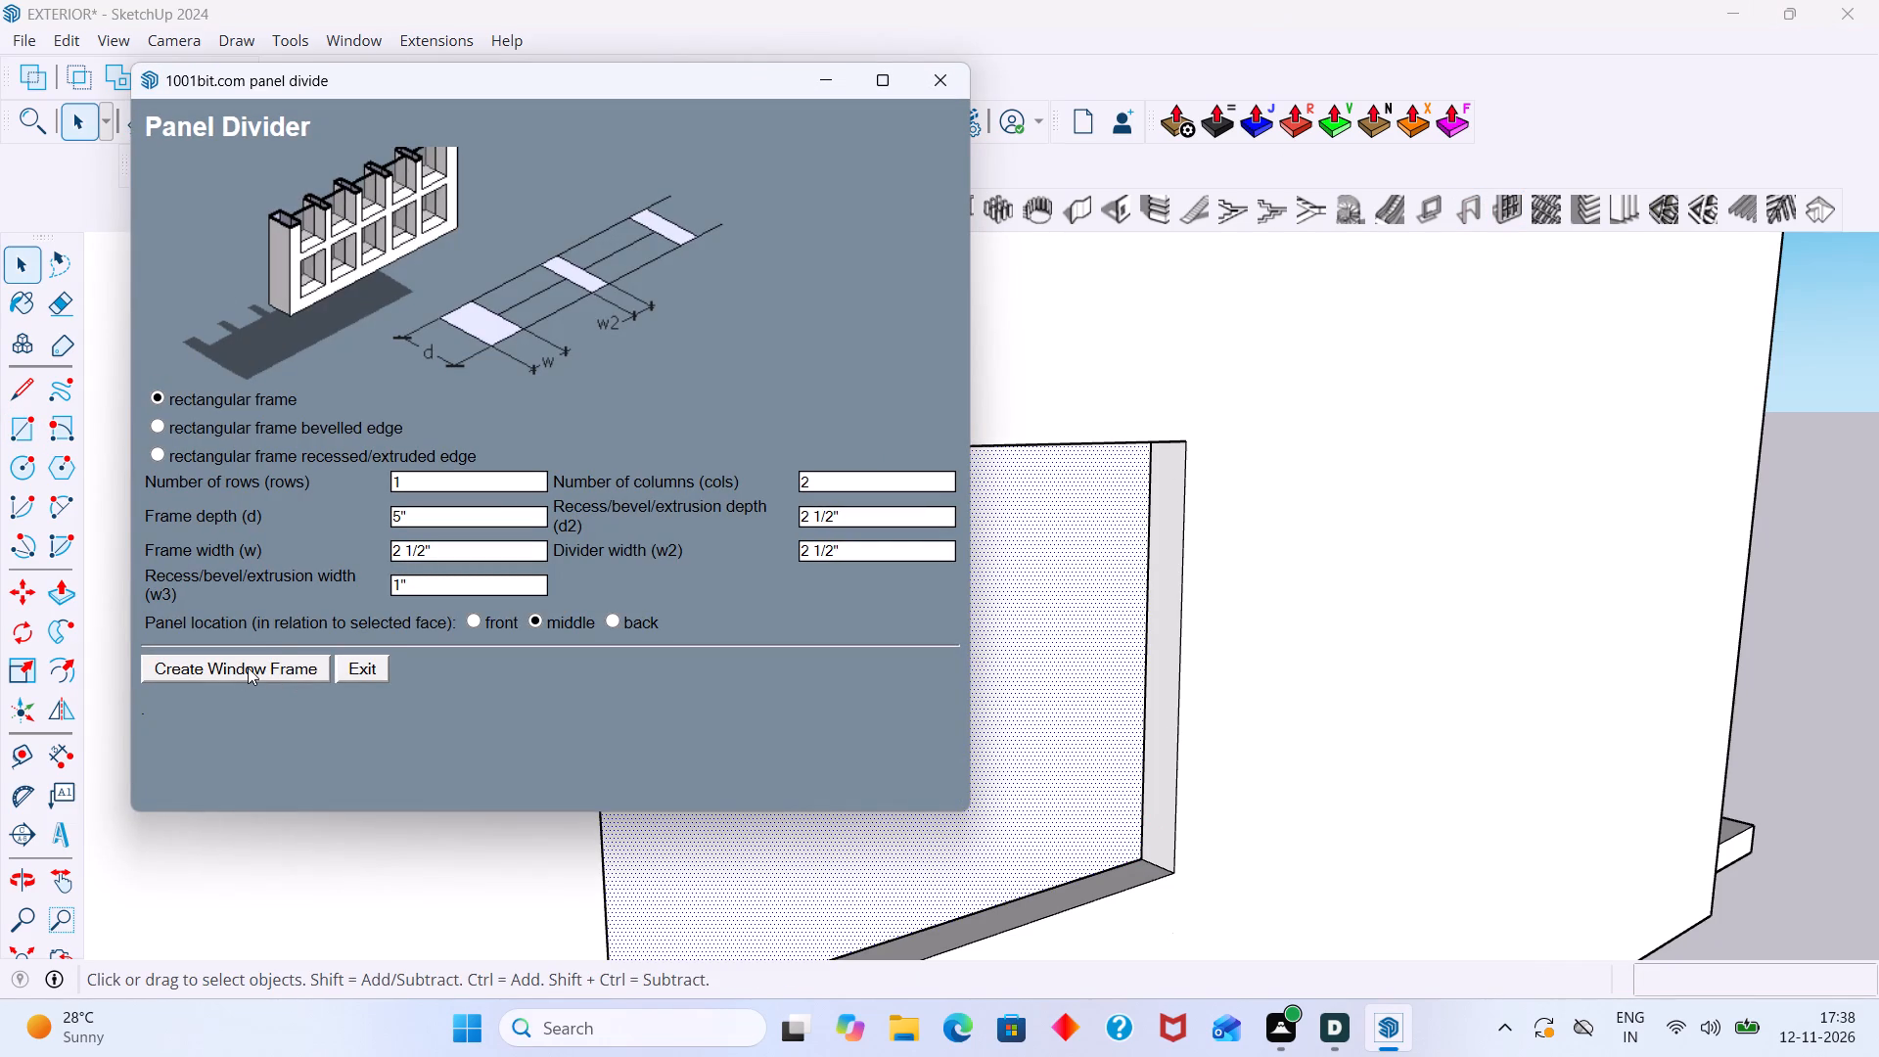
{"action": "left_click", "coordinate": [248, 667]}
Create the same 1-row, 2-column rectangular Panel Divider window frame from the face in the adjacent wall's larger upper-floor opening.
{"action": "scroll", "coordinate": [1033, 639], "scroll_direction": "down", "scroll_amount": 17}
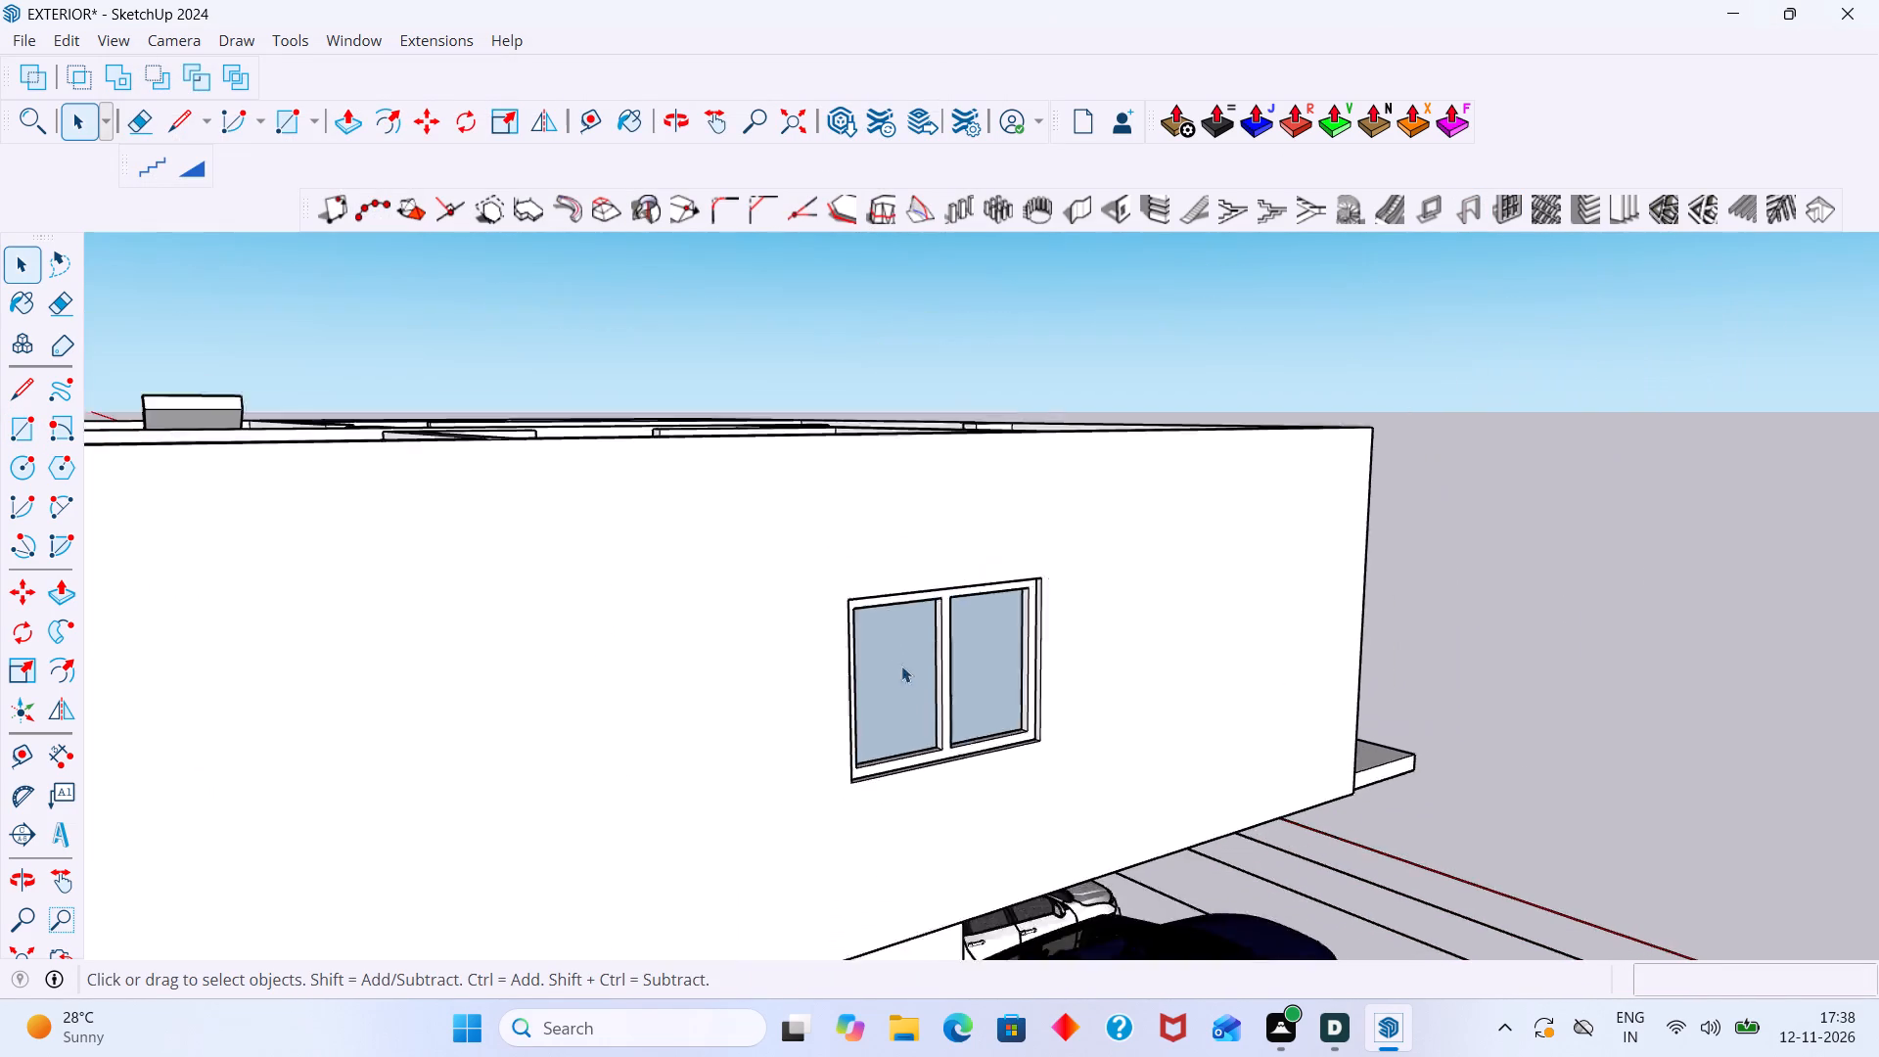
{"action": "scroll", "coordinate": [901, 666], "scroll_direction": "down", "scroll_amount": 14}
{"action": "middle_click_drag", "start_coordinate": [672, 768], "coordinate": [1121, 729]}
{"action": "scroll", "coordinate": [924, 821], "scroll_direction": "up", "scroll_amount": 4}
{"action": "left_click", "coordinate": [926, 805]}
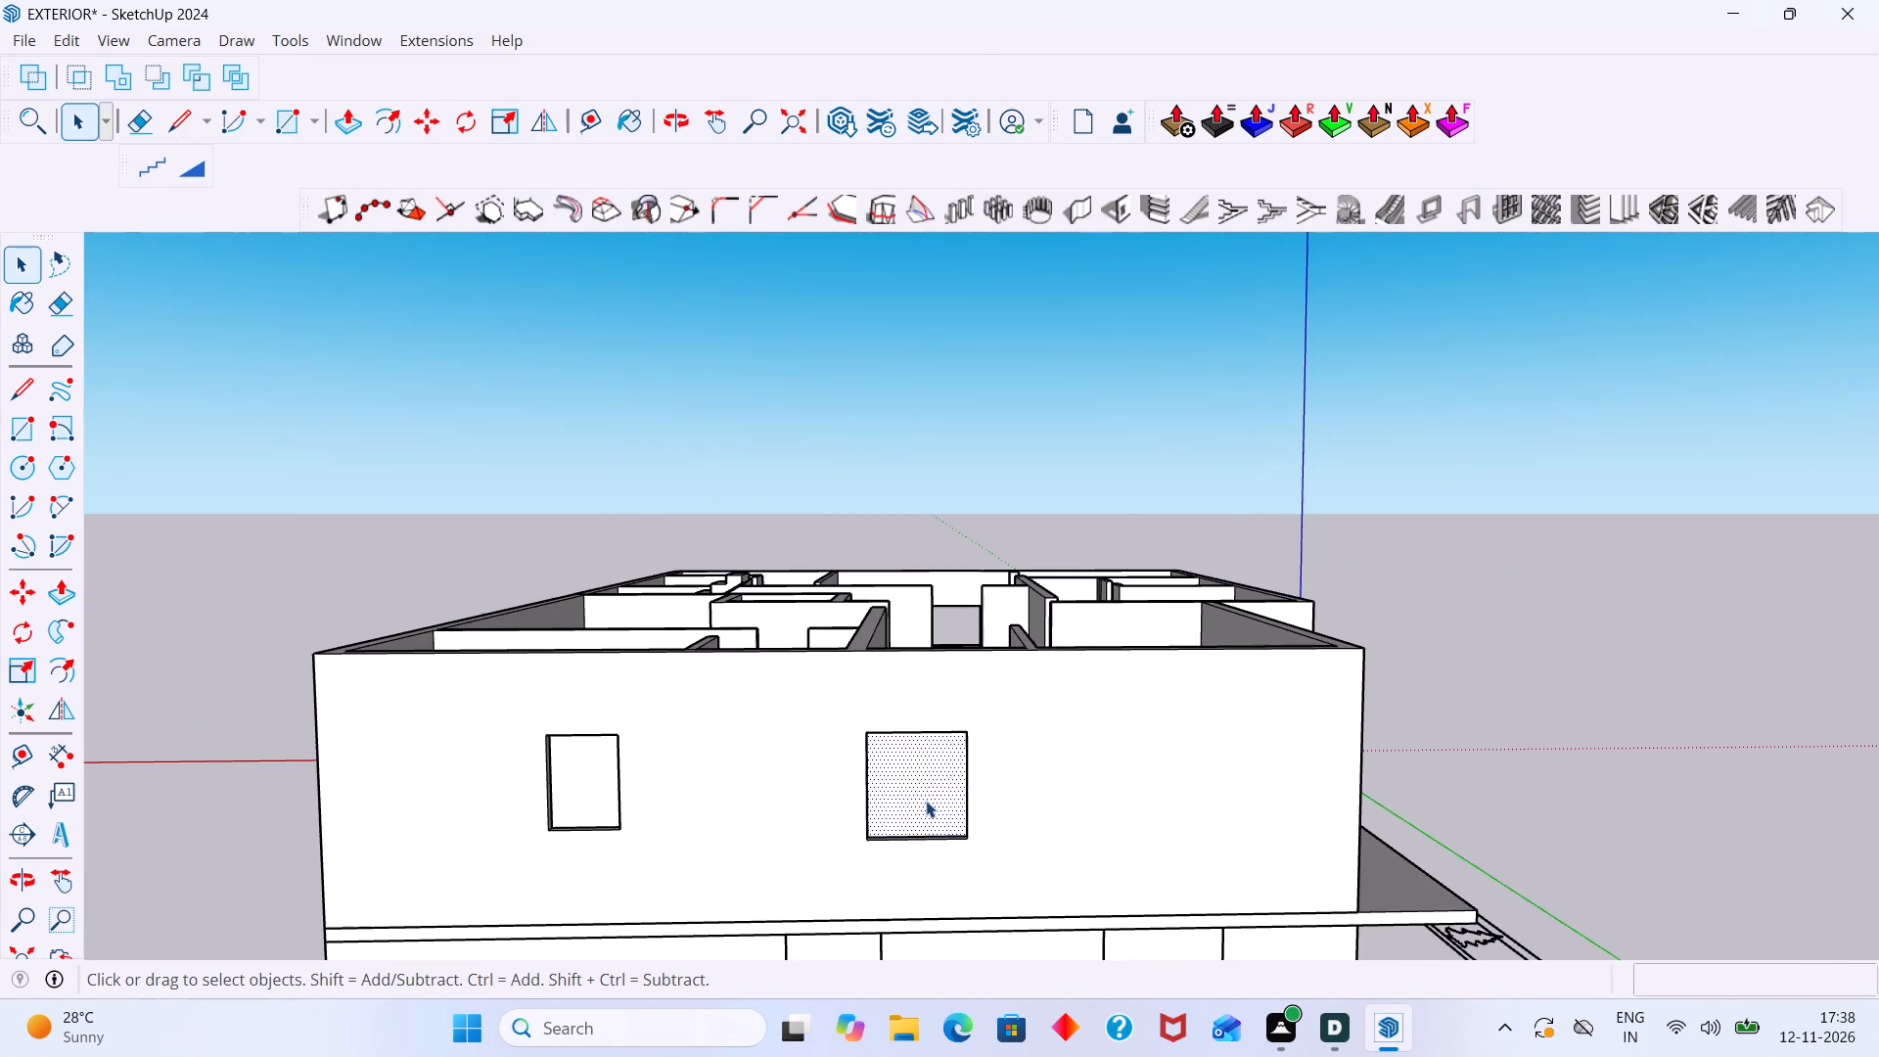
{"action": "left_click", "coordinate": [1504, 207]}
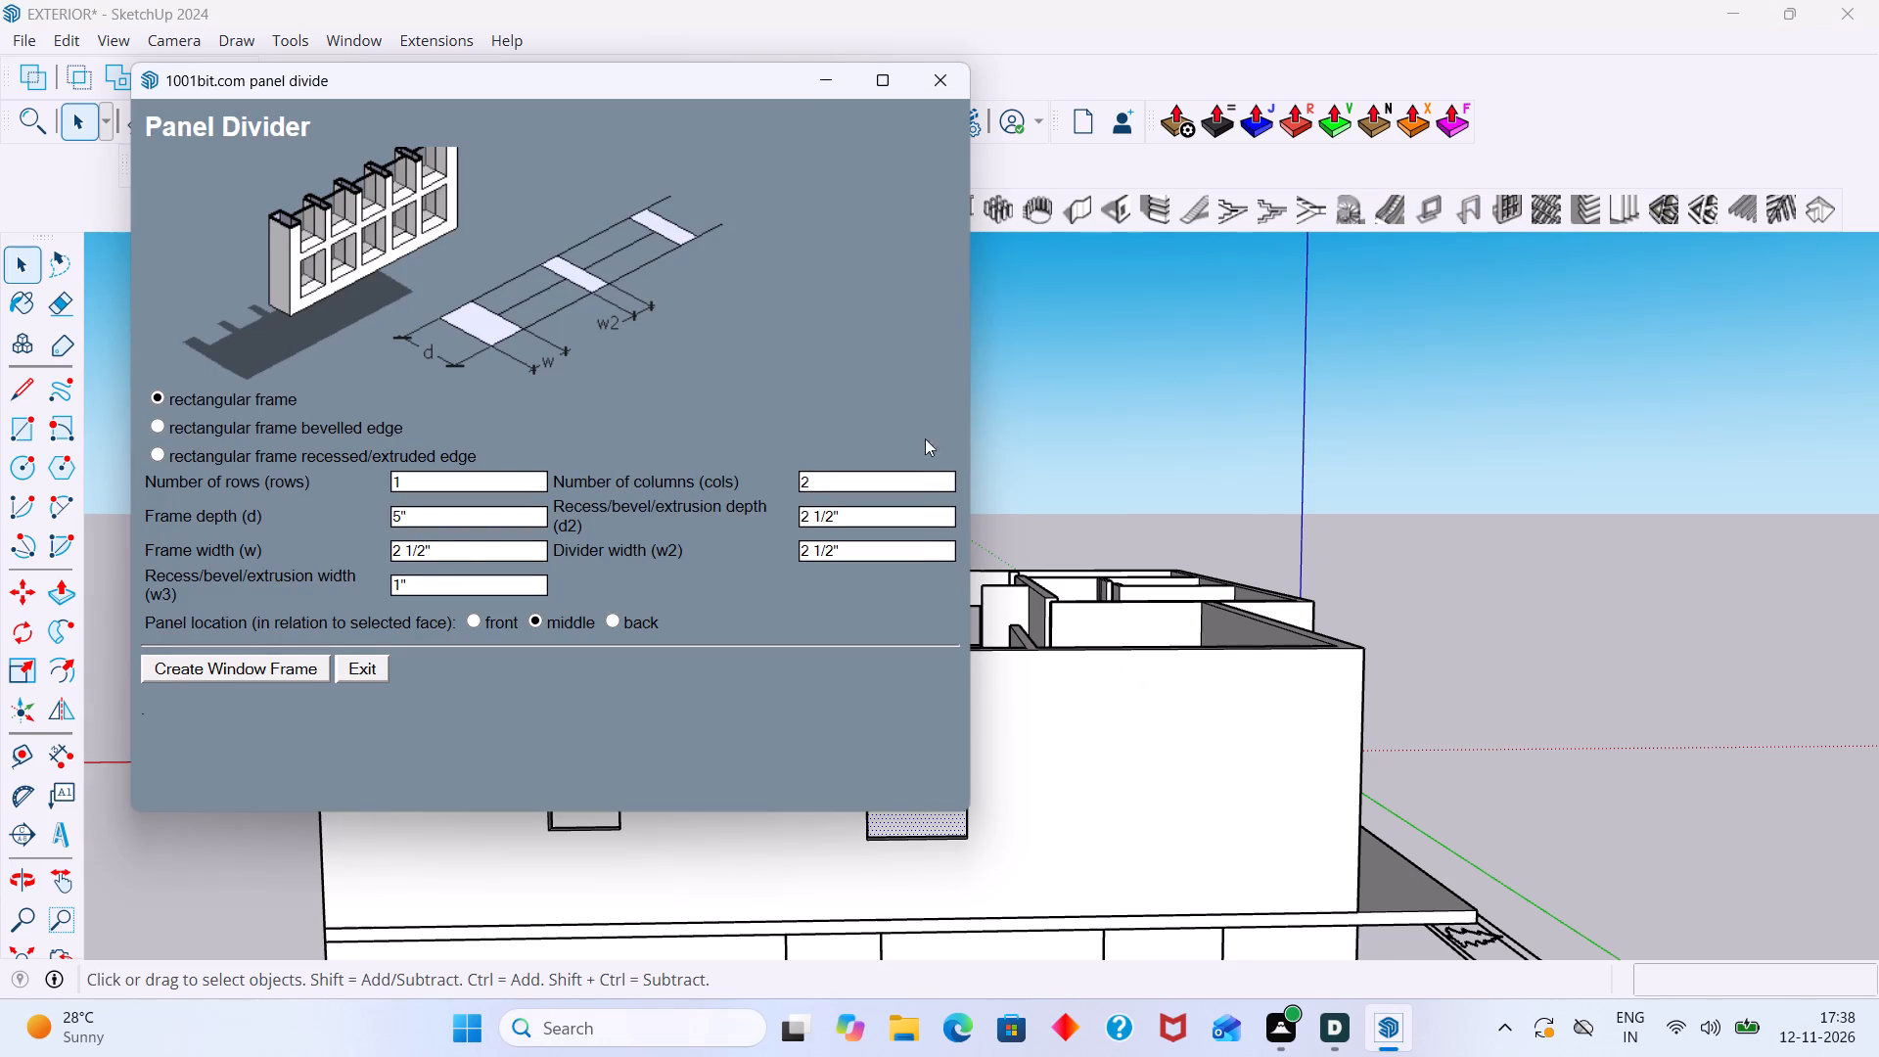
{"action": "left_click", "coordinate": [251, 667]}
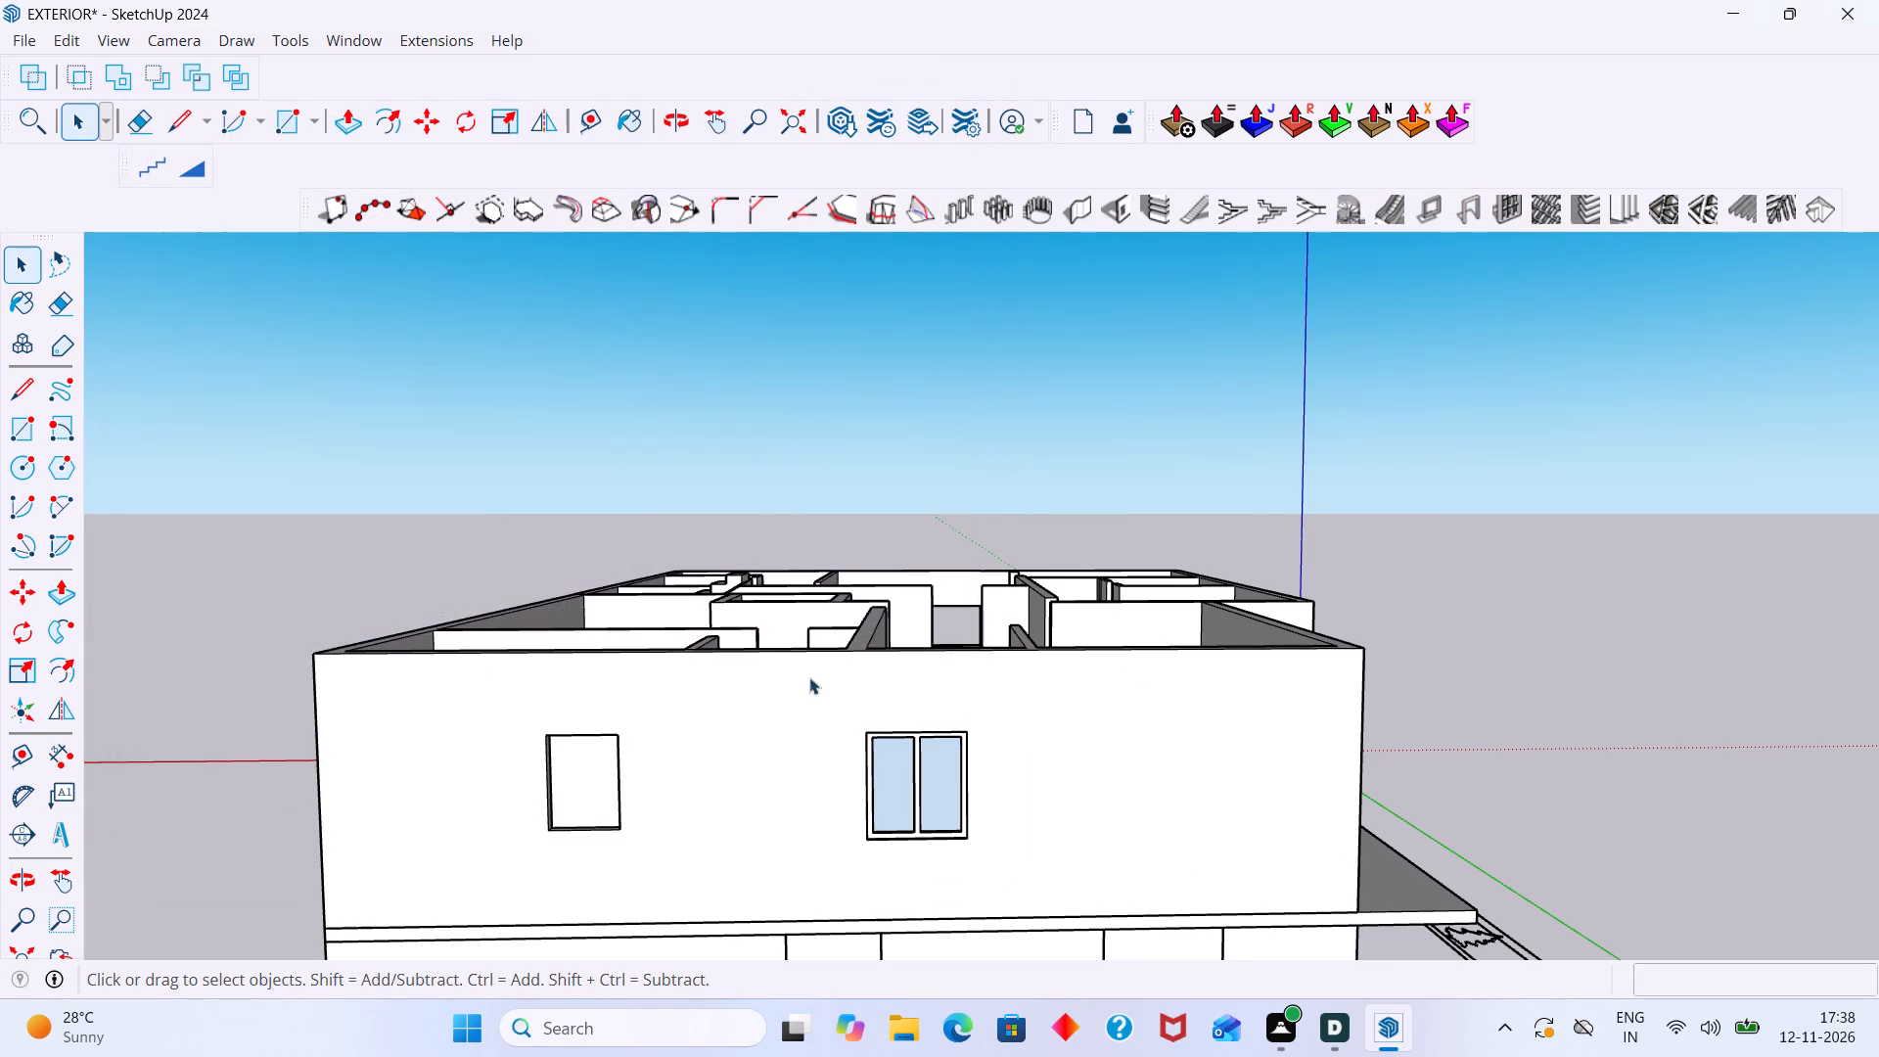
Create a 1-row, 2-column Panel Divider window frame from the face in the same upper-floor wall's smaller opening.
{"action": "scroll", "coordinate": [873, 740], "scroll_direction": "down", "scroll_amount": 2}
{"action": "scroll", "coordinate": [480, 791], "scroll_direction": "up", "scroll_amount": 7}
{"action": "left_click", "coordinate": [748, 760]}
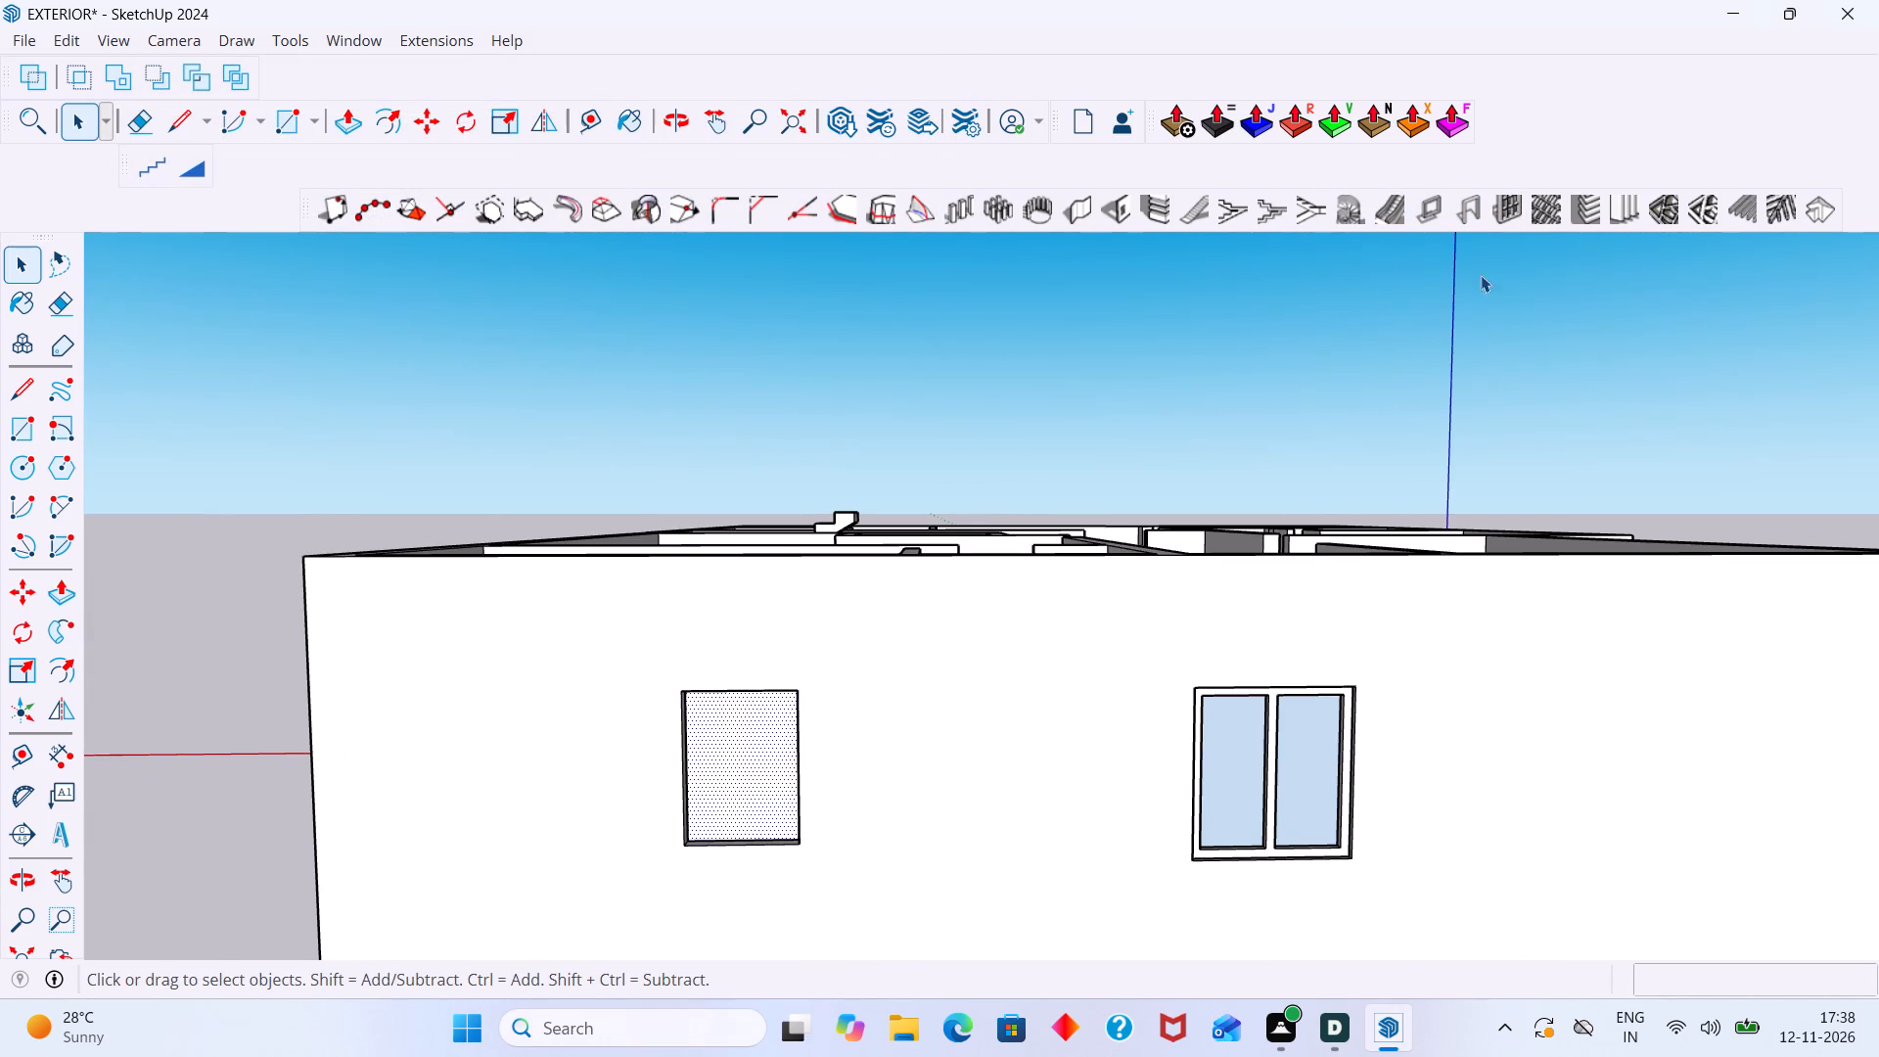
{"action": "left_click", "coordinate": [1505, 230]}
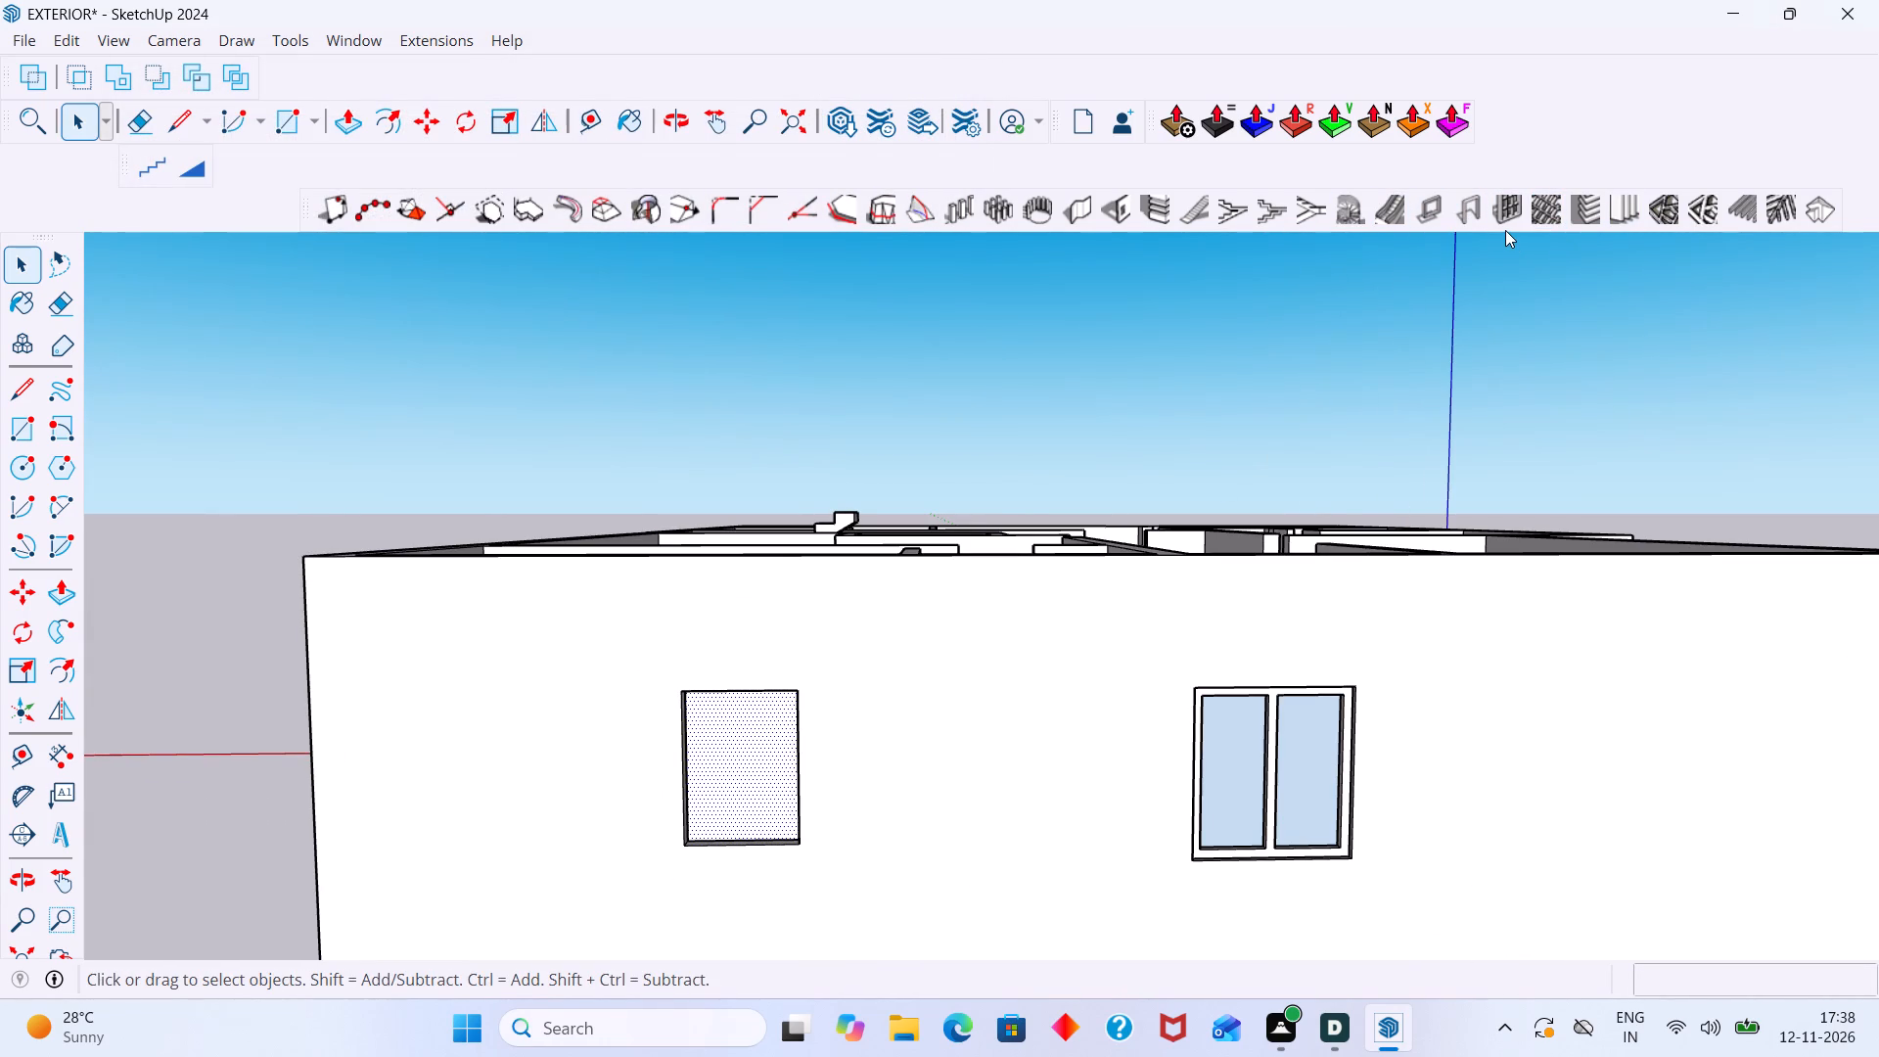
{"action": "left_click", "coordinate": [1504, 224]}
{"action": "left_click", "coordinate": [281, 666]}
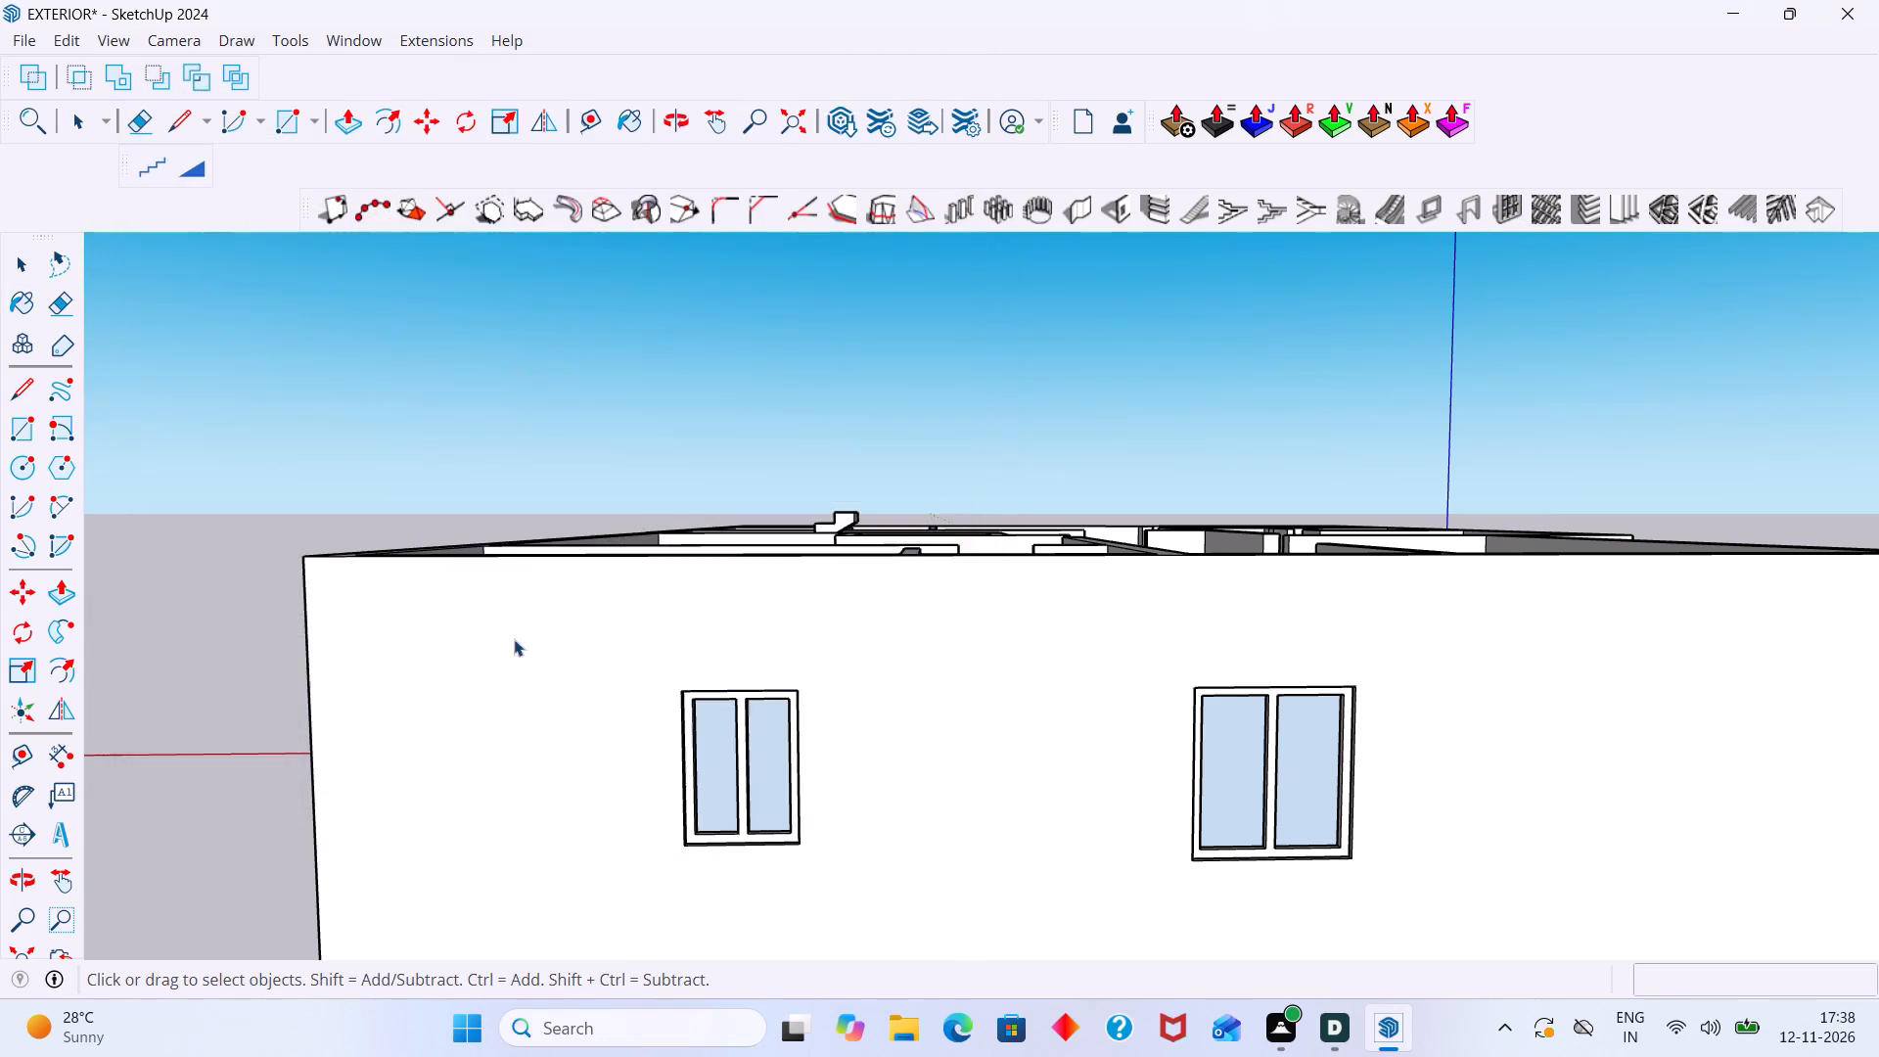
Draw a rectangle about 8' 5/8" by 3' 6 3/16" filling the wide upper-floor opening above the parked cars and entrance door, at mid-wall thickness.
{"action": "scroll", "coordinate": [725, 612], "scroll_direction": "down", "scroll_amount": 10}
{"action": "middle_click_drag", "start_coordinate": [1190, 688], "coordinate": [337, 718]}
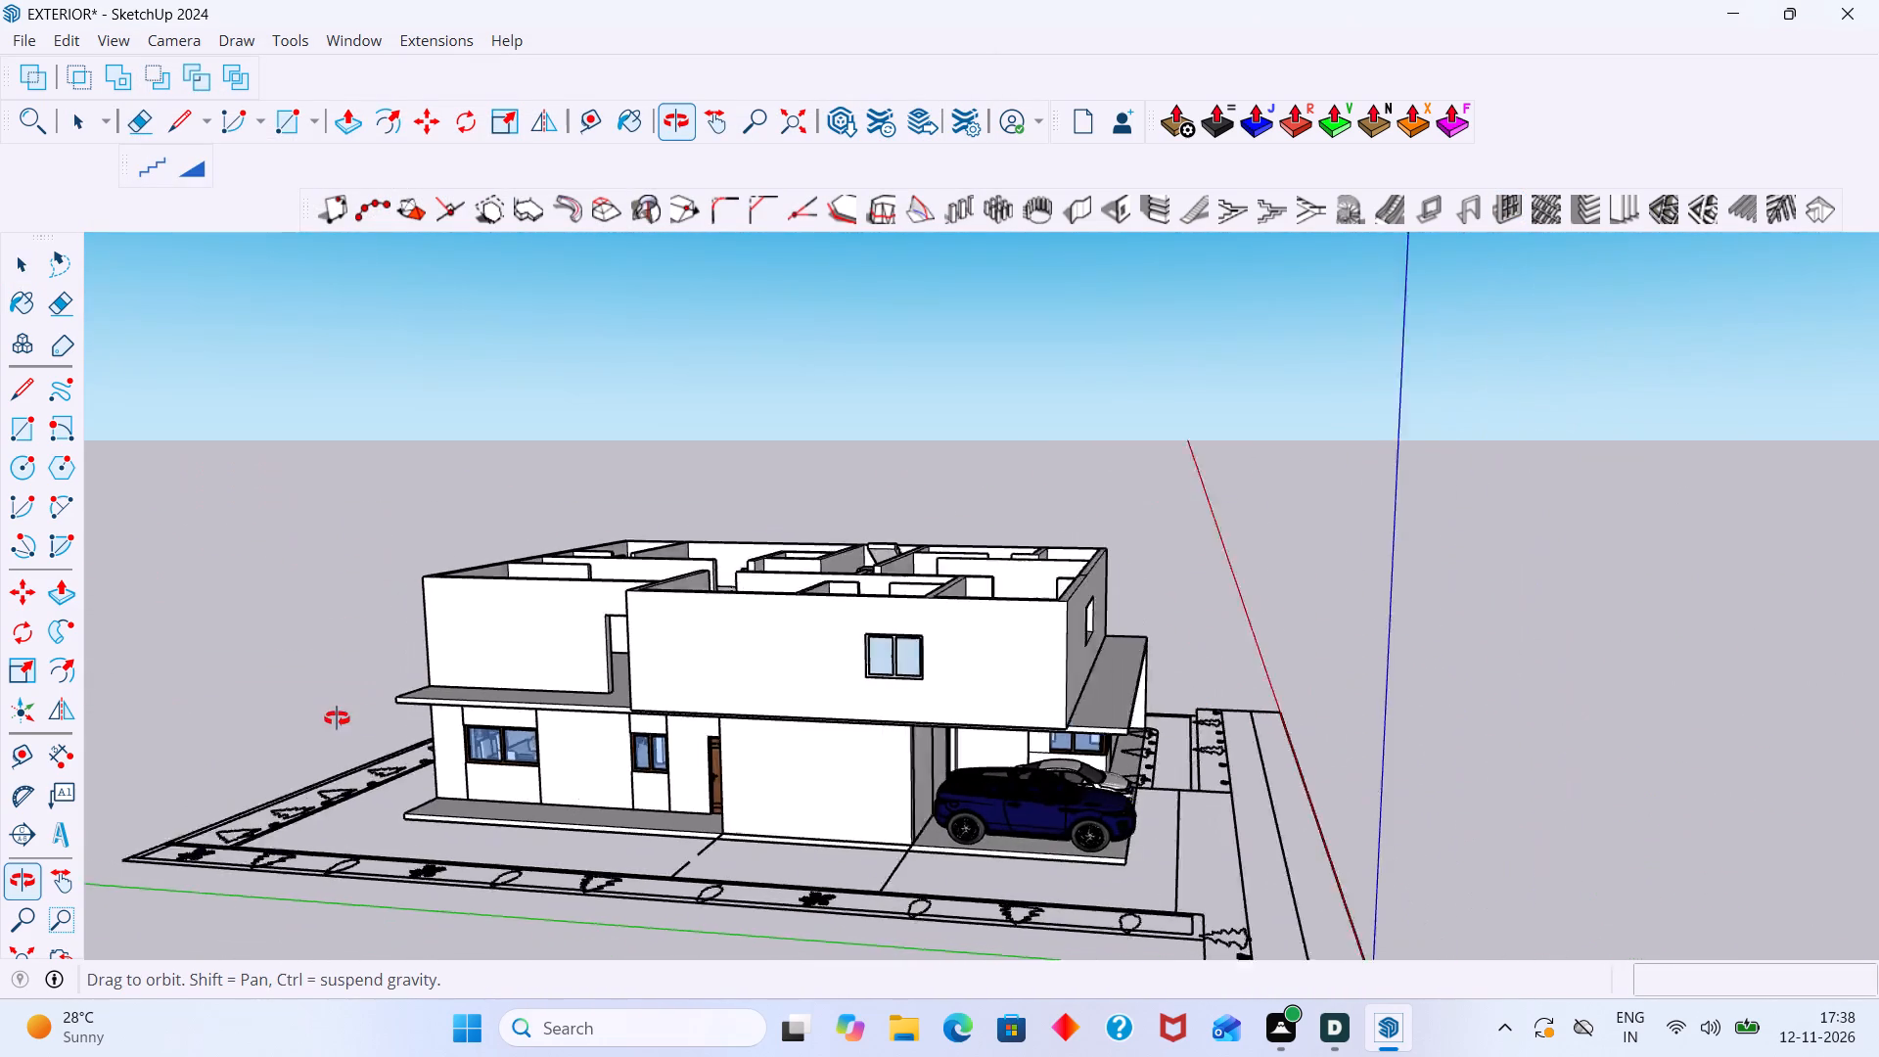
{"action": "middle_click_drag", "start_coordinate": [337, 718], "coordinate": [342, 712]}
{"action": "middle_click_drag", "start_coordinate": [966, 599], "coordinate": [606, 659]}
{"action": "scroll", "coordinate": [936, 666], "scroll_direction": "up", "scroll_amount": 8}
{"action": "middle_click_drag", "start_coordinate": [1025, 661], "coordinate": [783, 518]}
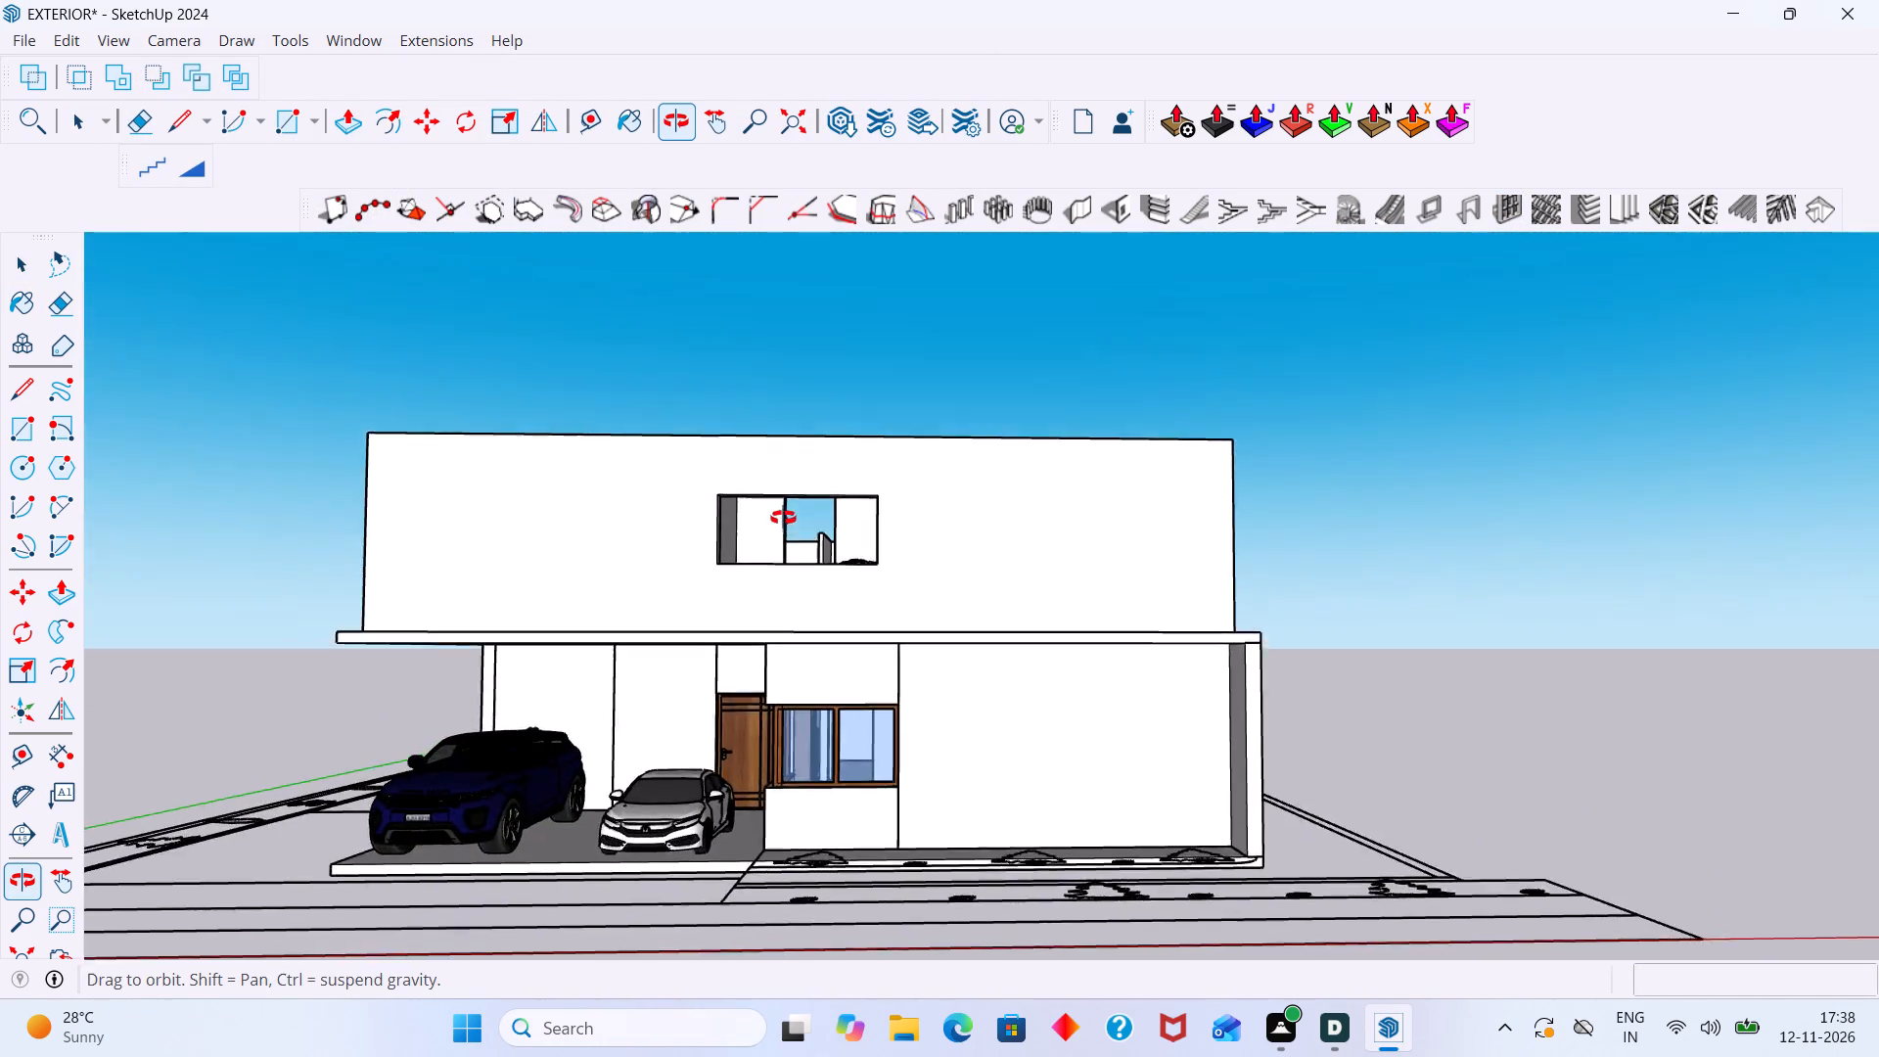
{"action": "middle_click_drag", "start_coordinate": [783, 518], "coordinate": [679, 484]}
{"action": "scroll", "coordinate": [676, 483], "scroll_direction": "up", "scroll_amount": 10}
{"action": "key", "text": "r"}
{"action": "scroll", "coordinate": [672, 498], "scroll_direction": "up", "scroll_amount": 2}
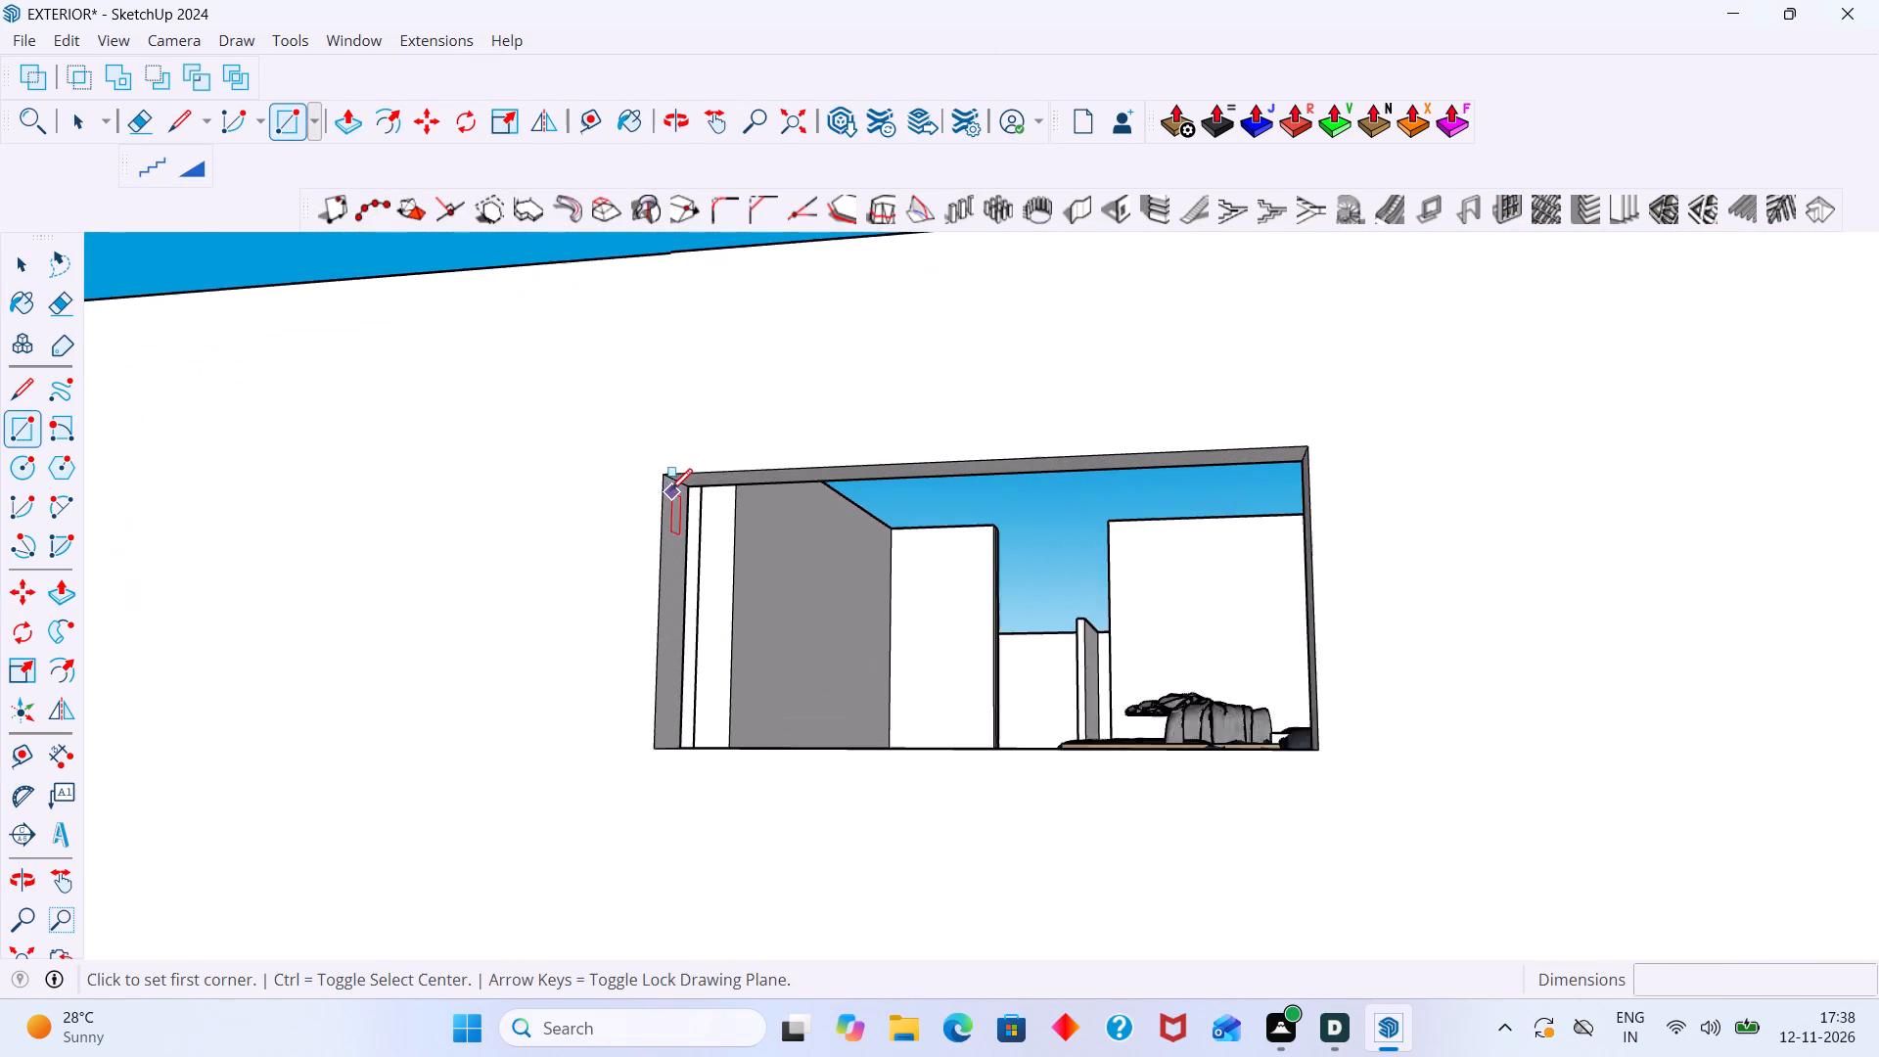
{"action": "scroll", "coordinate": [670, 490], "scroll_direction": "up", "scroll_amount": 8}
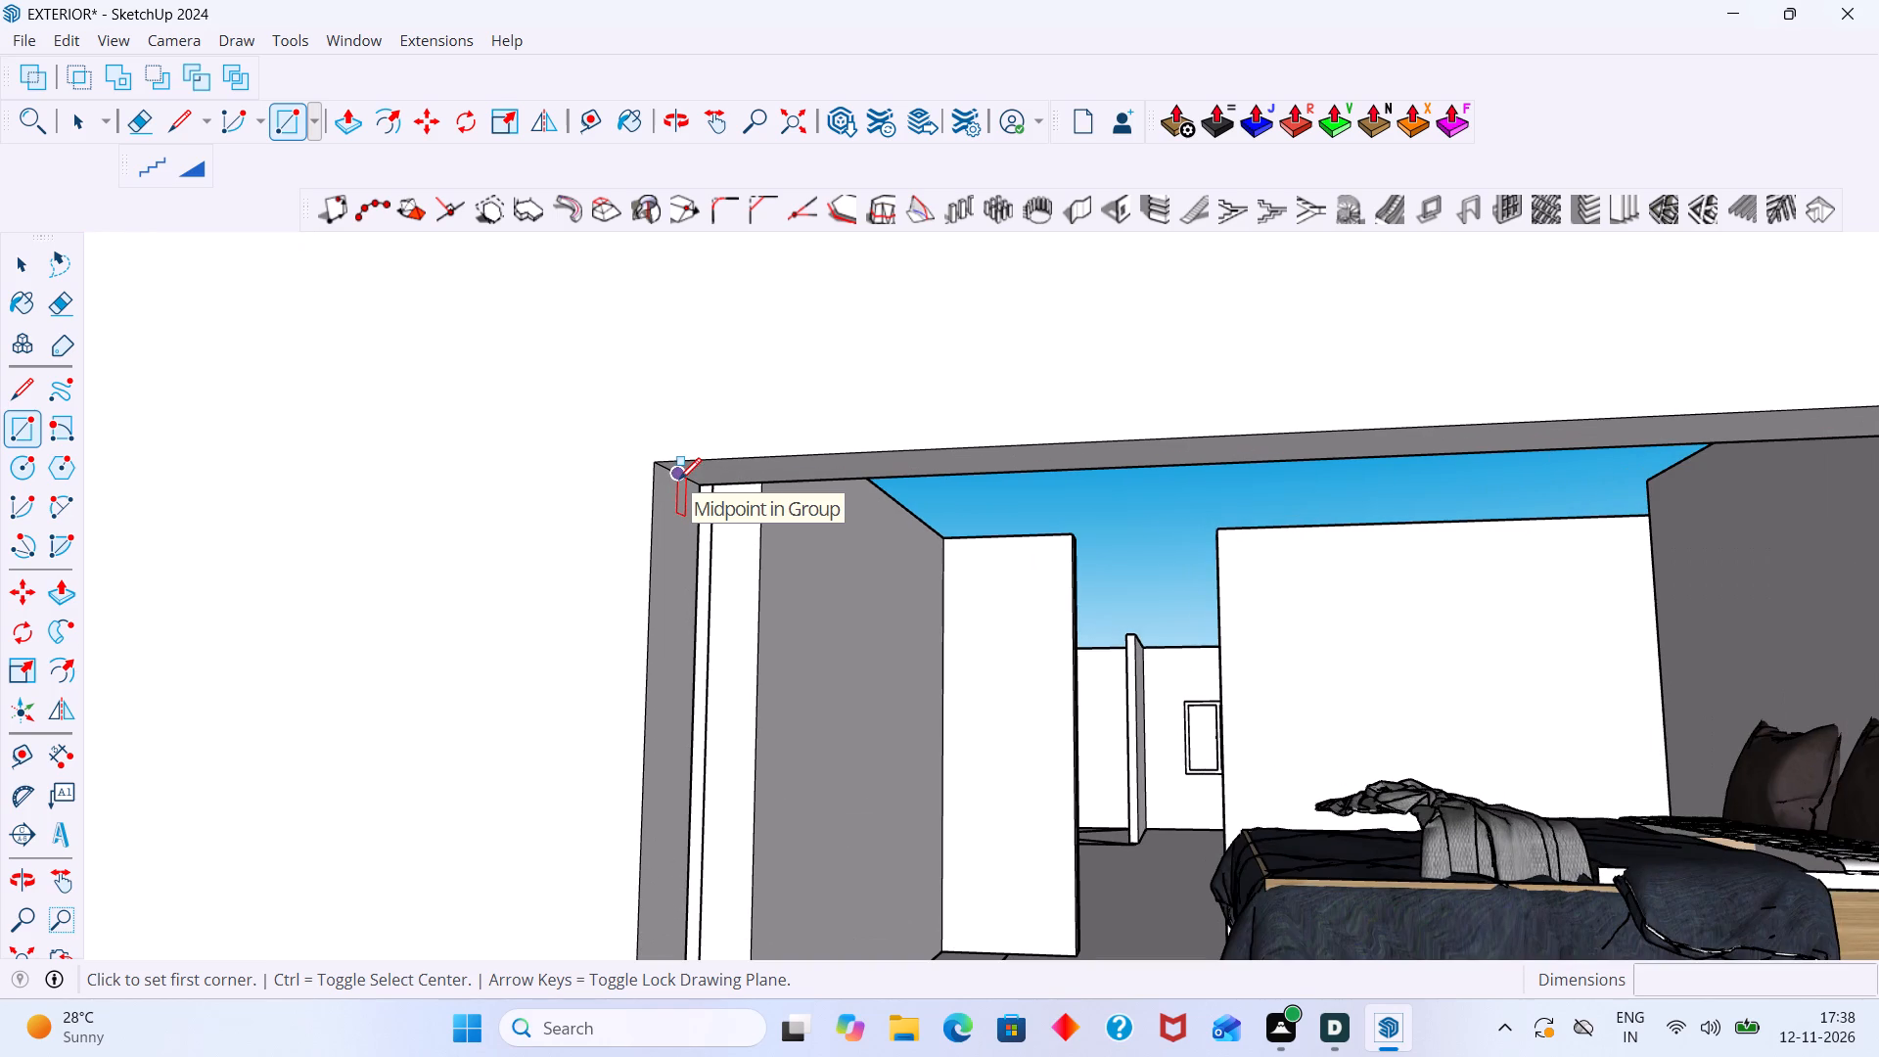
{"action": "left_click", "coordinate": [679, 480]}
{"action": "scroll", "coordinate": [718, 665], "scroll_direction": "down", "scroll_amount": 12}
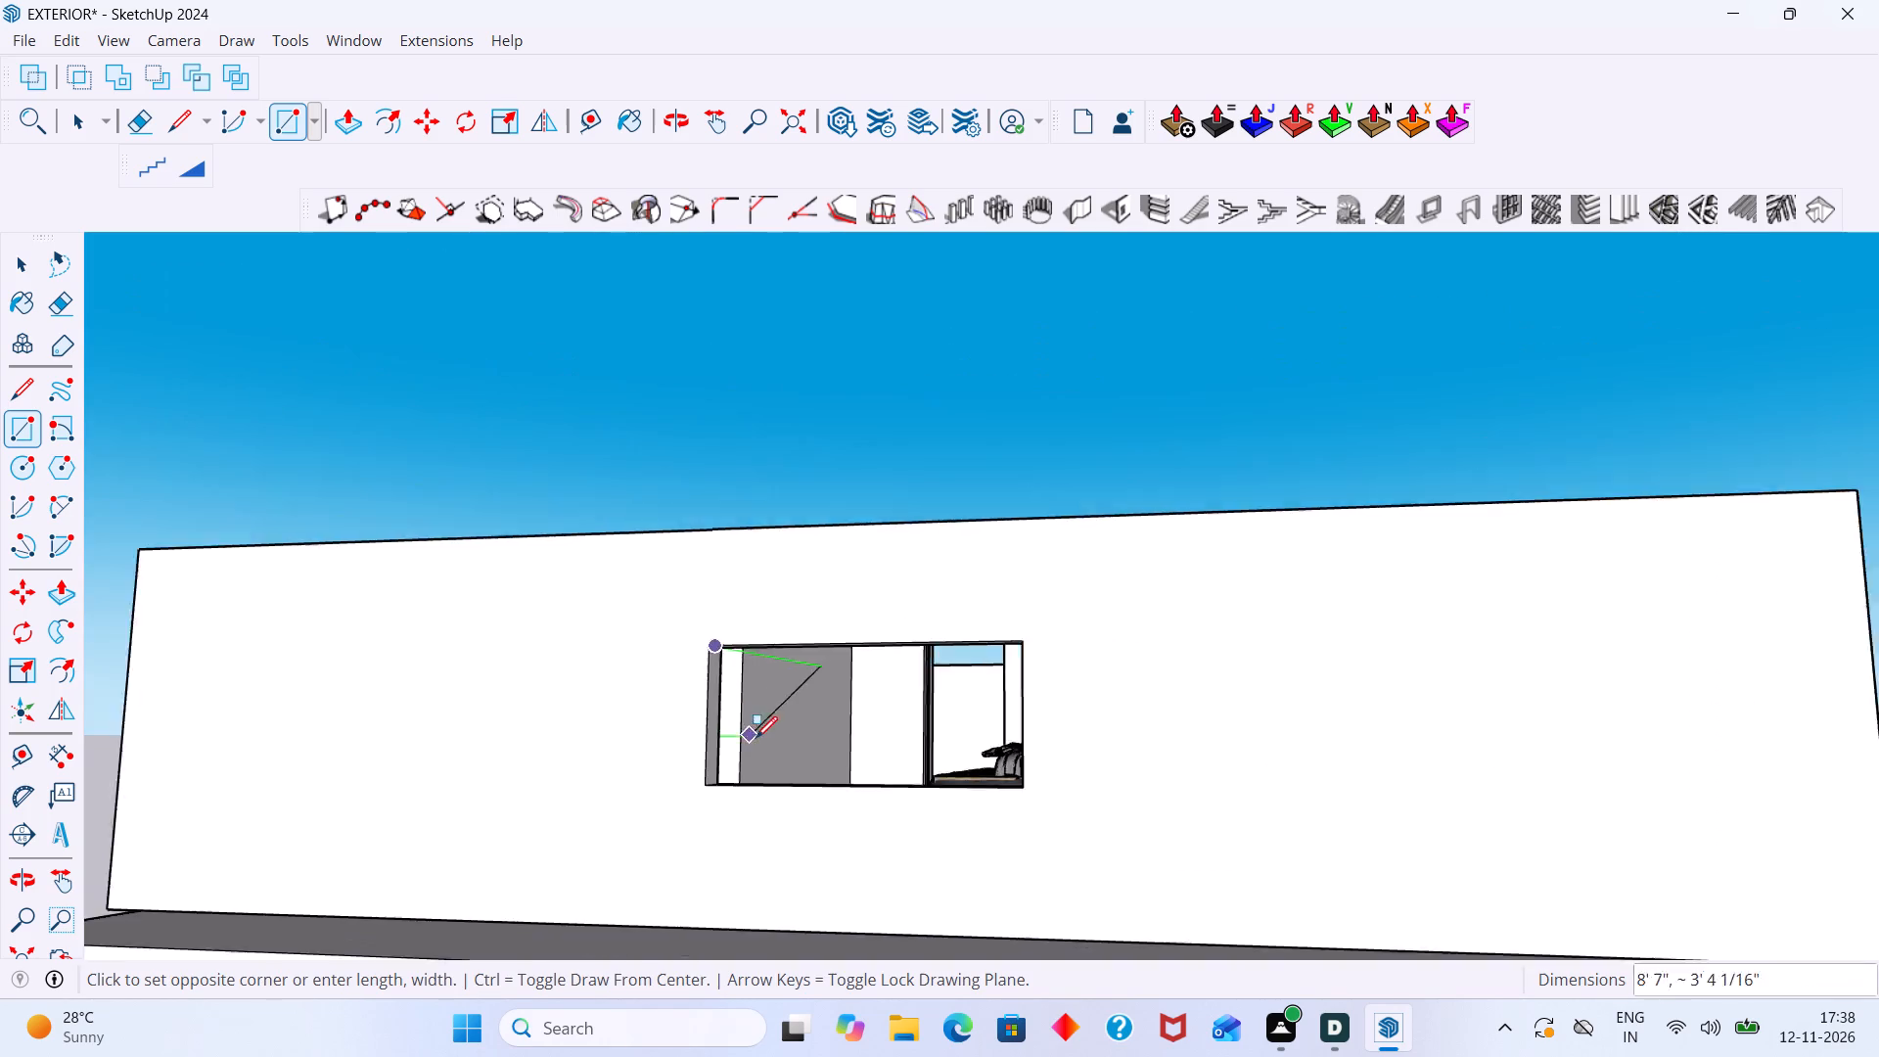
{"action": "scroll", "coordinate": [756, 738], "scroll_direction": "down", "scroll_amount": 1}
{"action": "scroll", "coordinate": [944, 772], "scroll_direction": "up", "scroll_amount": 4}
{"action": "middle_click_drag", "start_coordinate": [944, 760], "coordinate": [1188, 868]}
{"action": "scroll", "coordinate": [1182, 875], "scroll_direction": "up", "scroll_amount": 10}
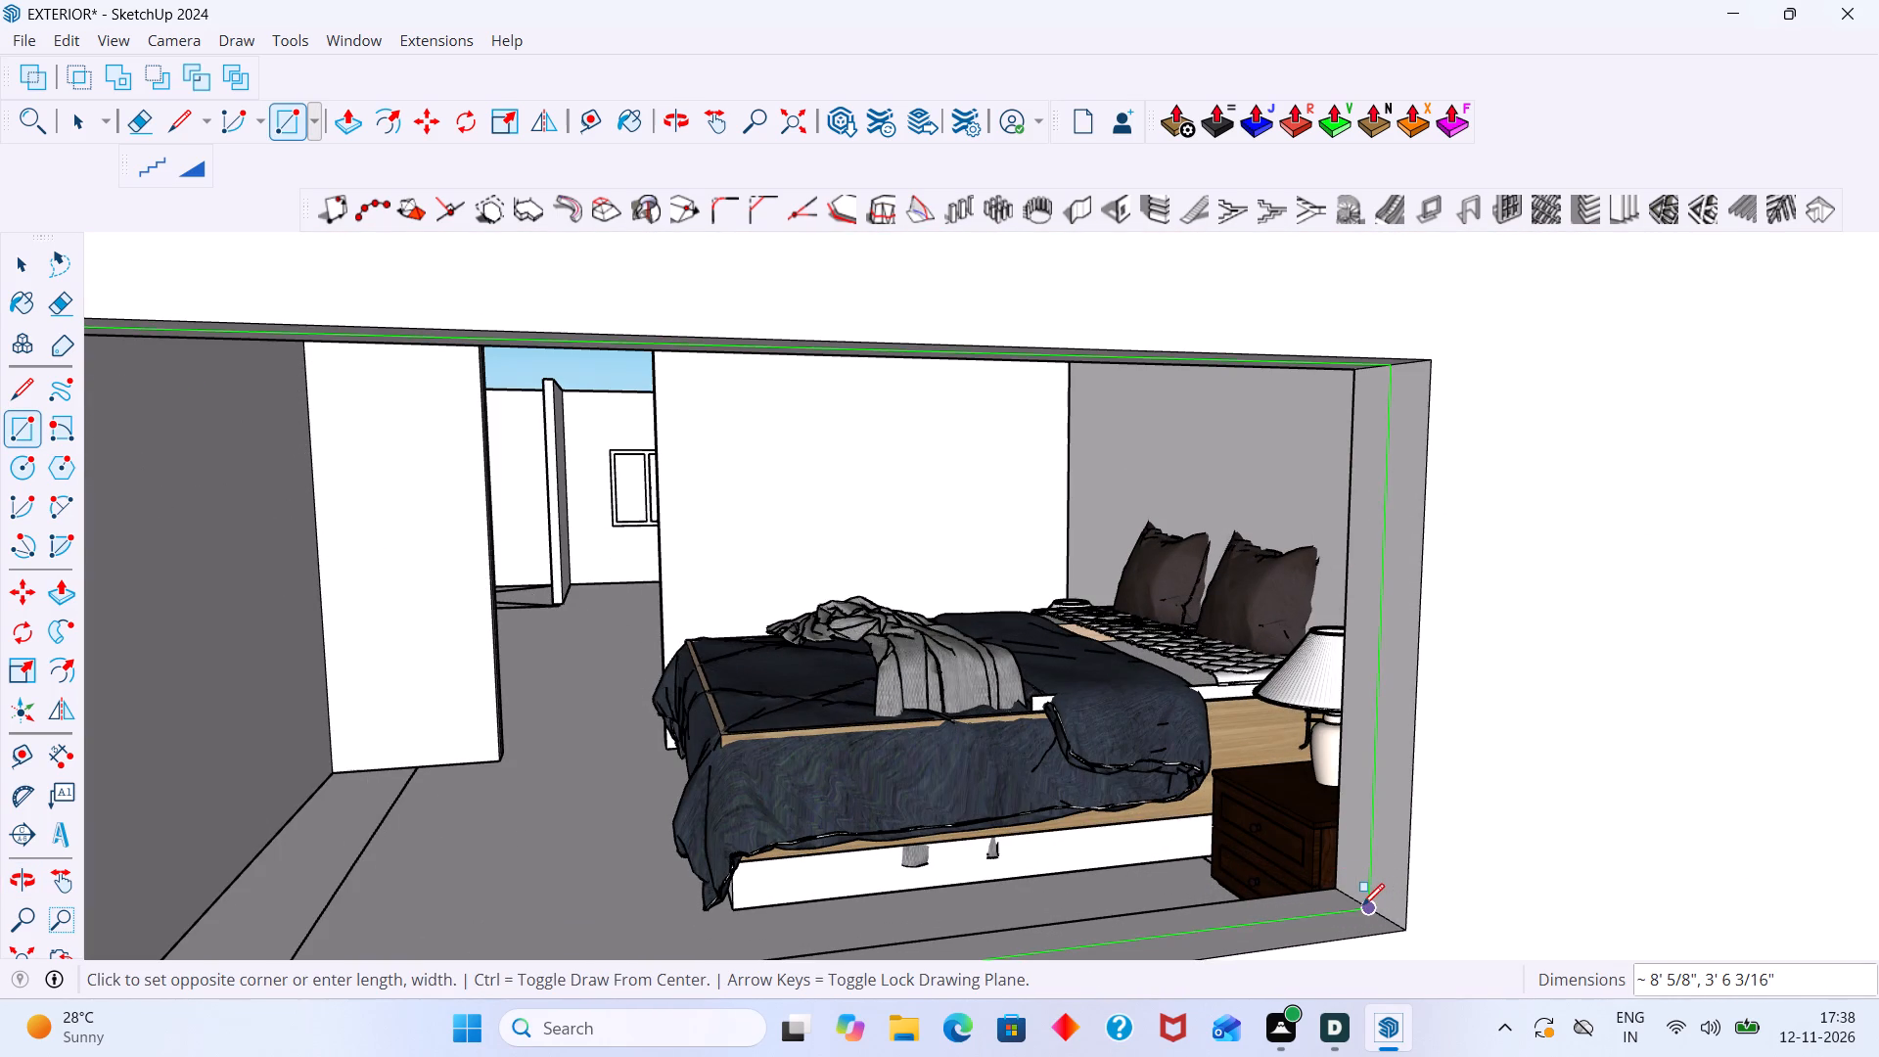
{"action": "left_click", "coordinate": [1362, 905]}
{"action": "key", "text": "space"}
Create a rectangular Panel Divider window frame from the wide opening's face, with 1 row, 2 columns, 5" depth and middle location.
{"action": "left_click", "coordinate": [1195, 780]}
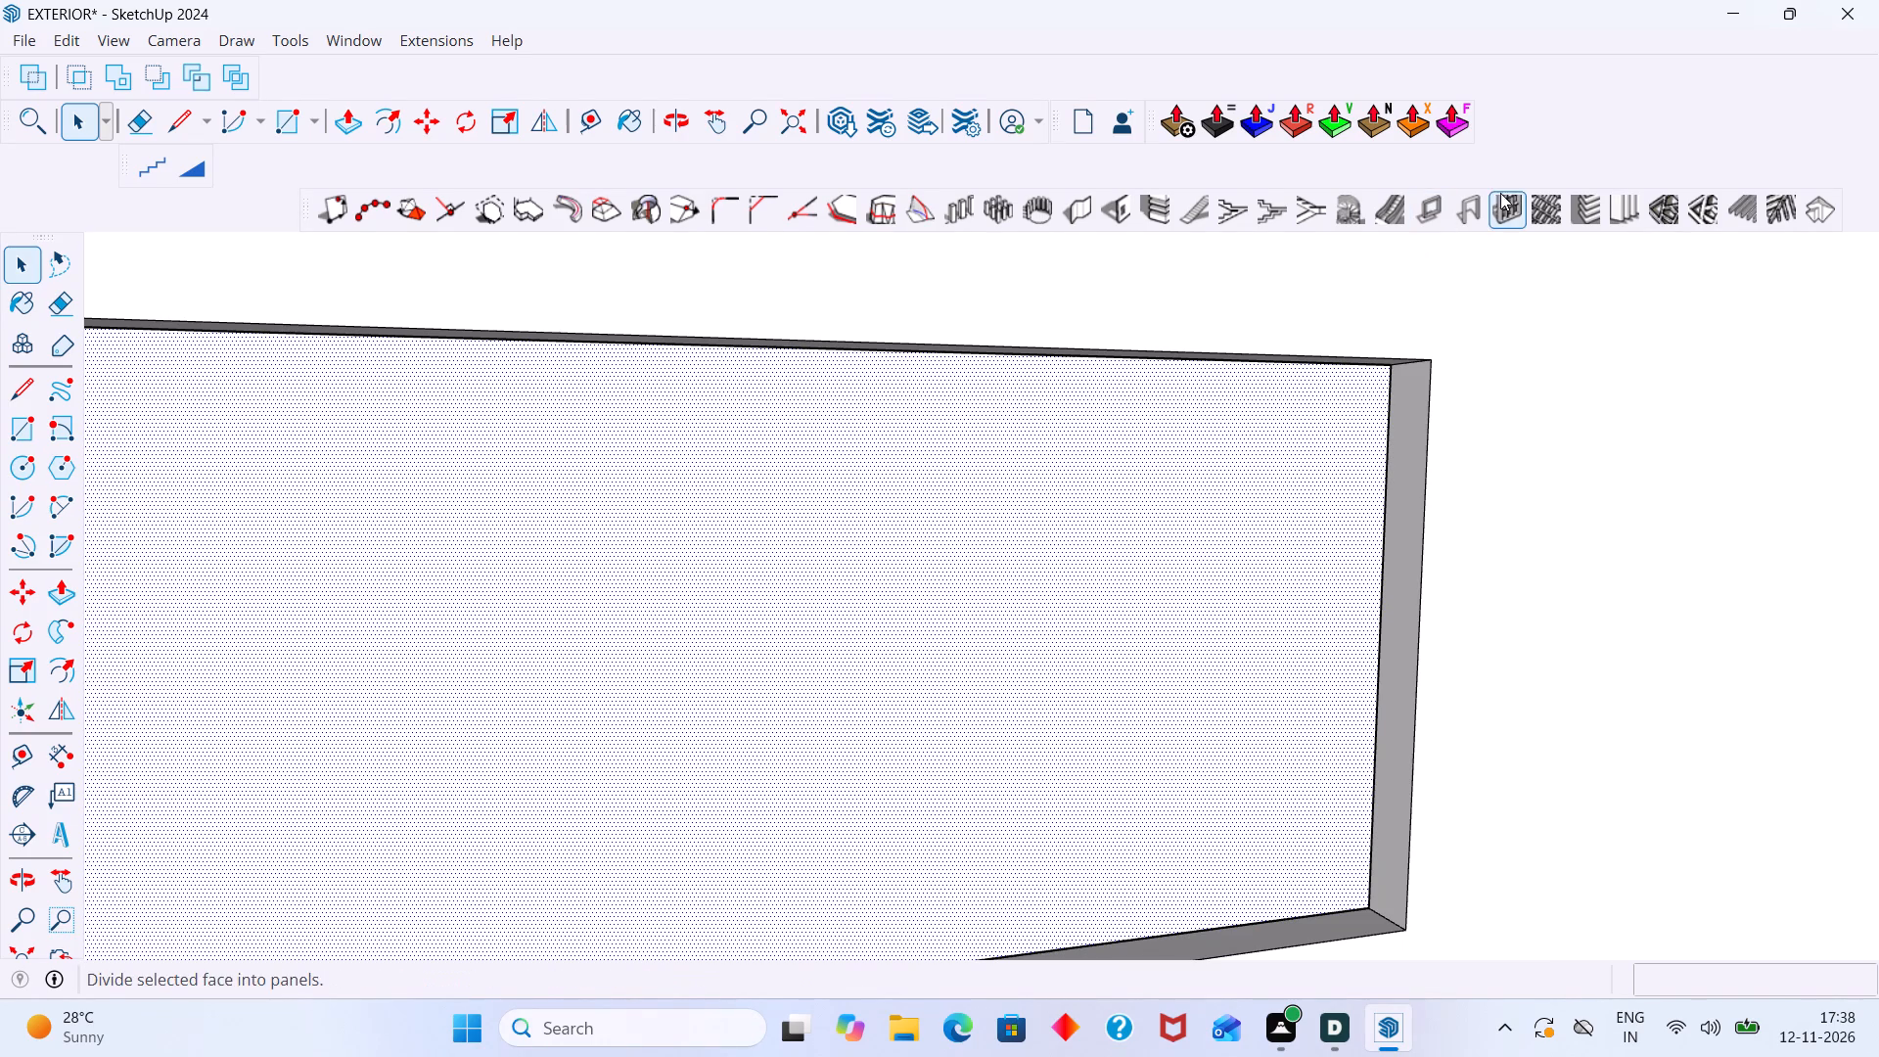
{"action": "left_click", "coordinate": [1504, 207]}
{"action": "scroll", "coordinate": [1436, 355], "scroll_direction": "down", "scroll_amount": 4}
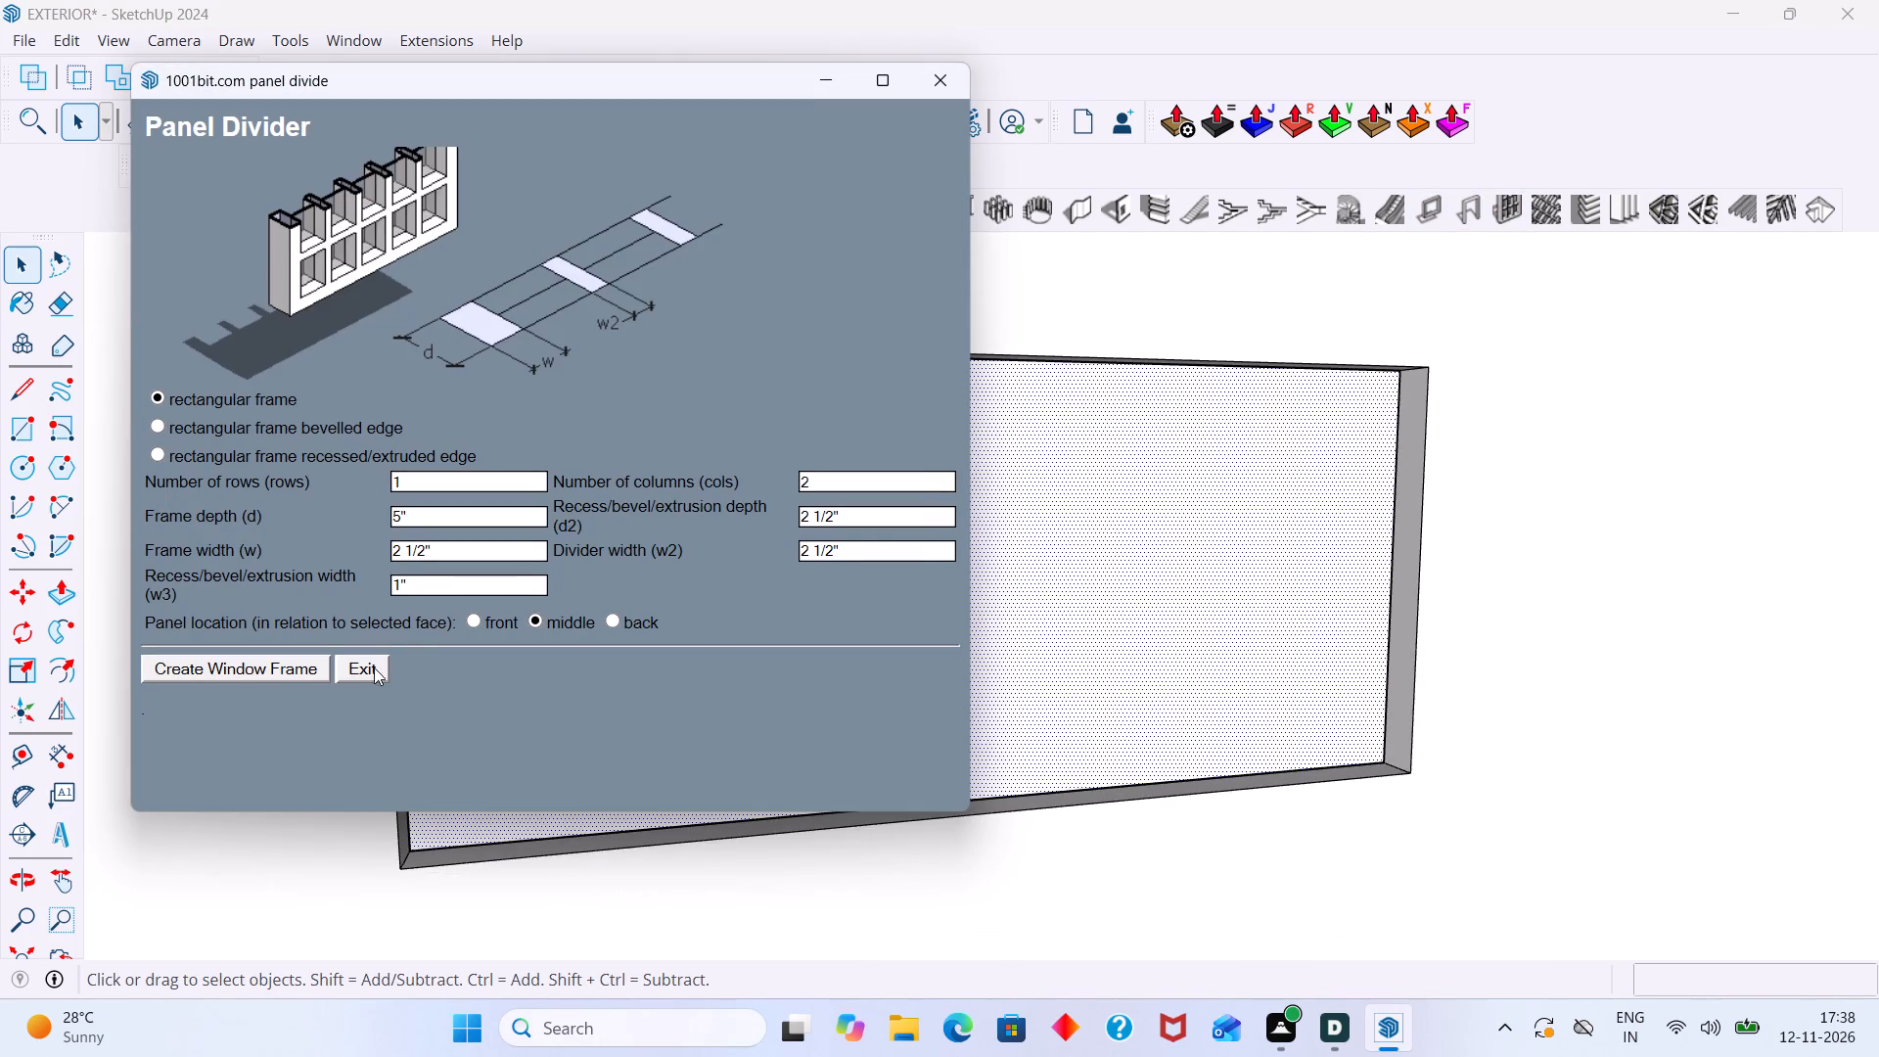
{"action": "left_click", "coordinate": [281, 669]}
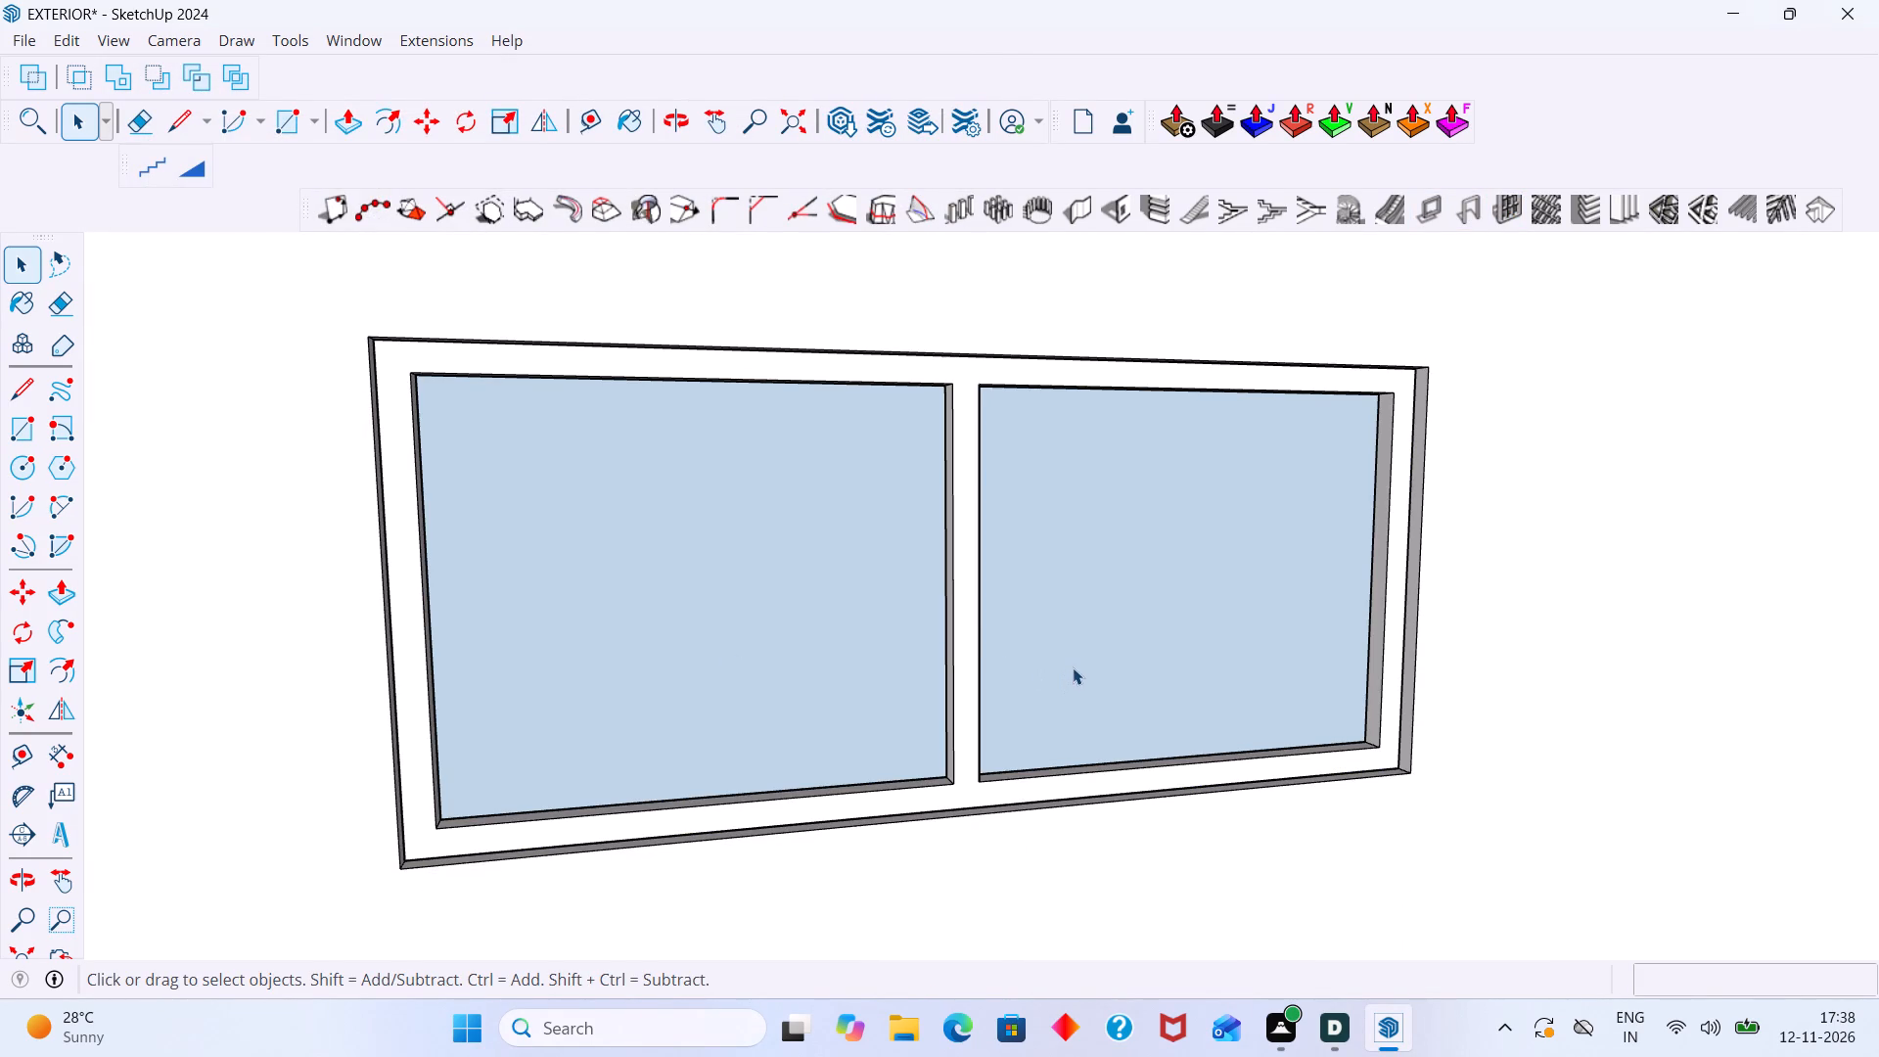
Draw a rectangle 3' 6 3/16" by 3' 6" at mid-wall thickness, filling the smaller upper-floor opening in the wall with two unfilled openings.
{"action": "scroll", "coordinate": [1073, 669], "scroll_direction": "down", "scroll_amount": 4}
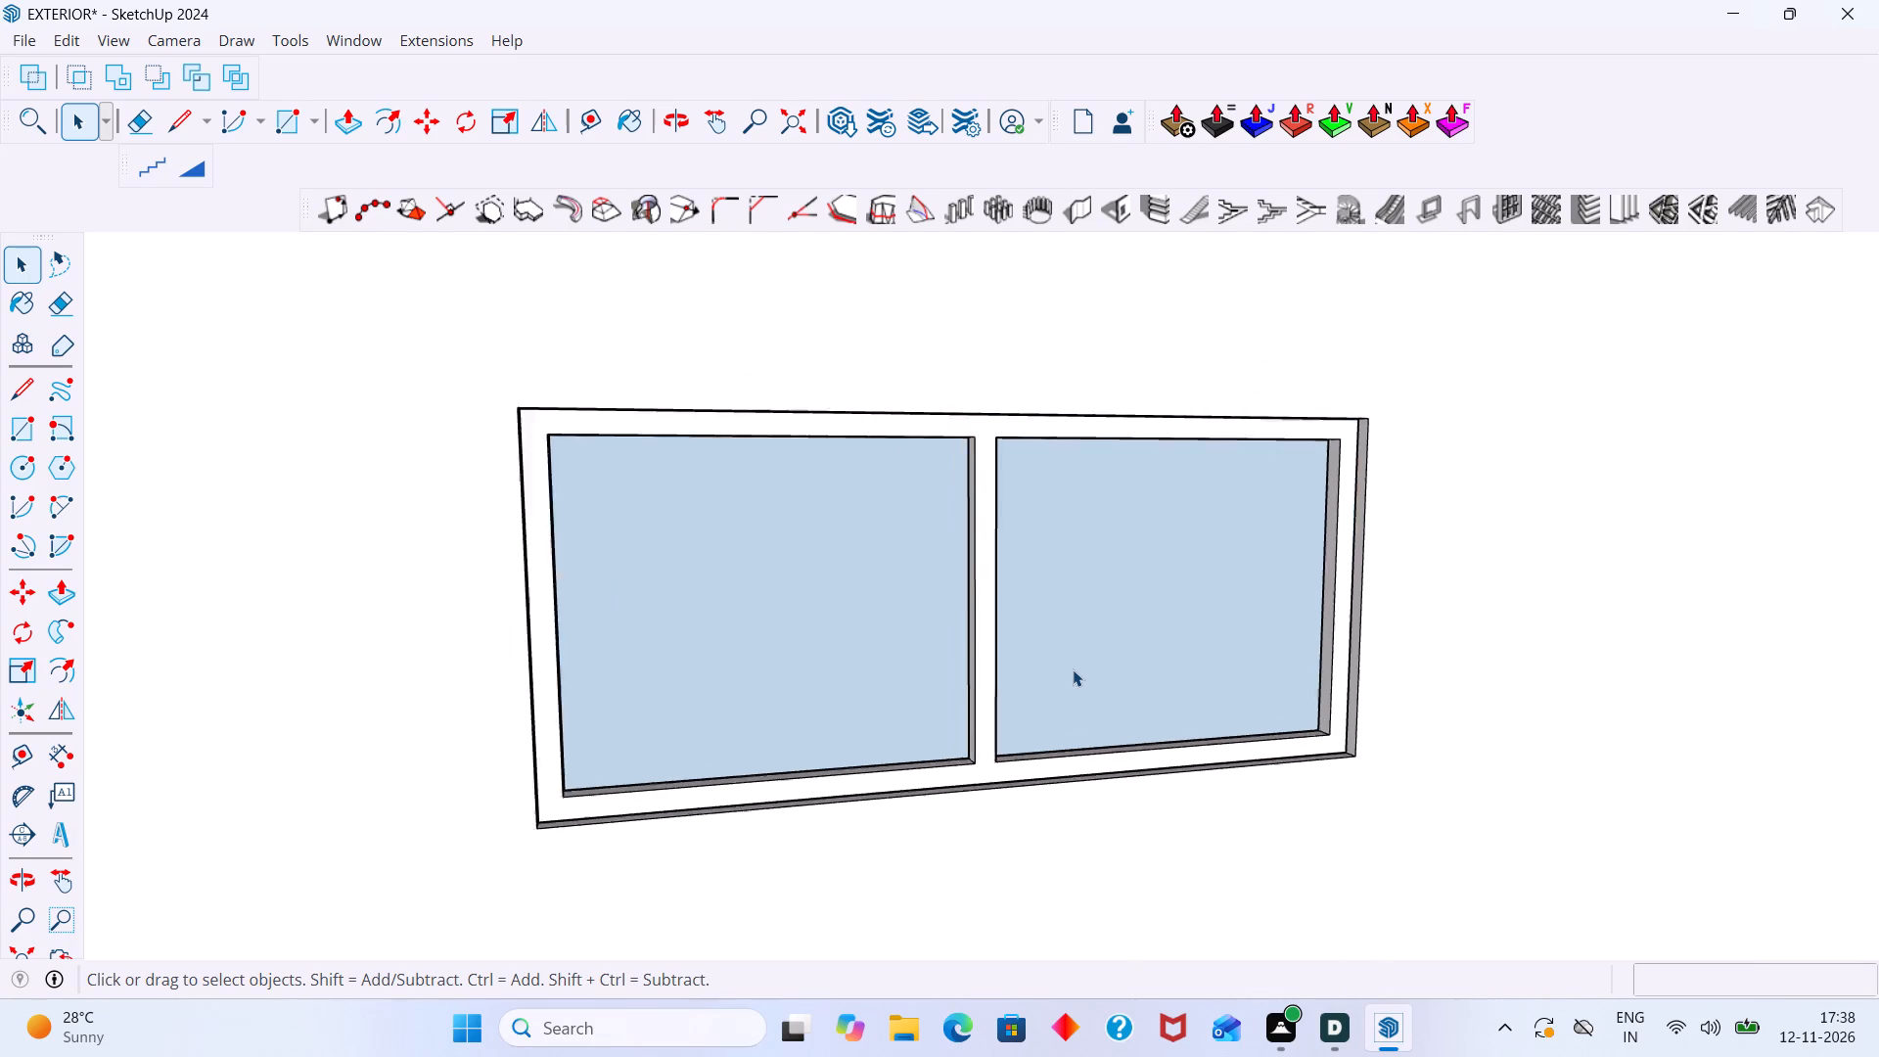
{"action": "scroll", "coordinate": [1073, 669], "scroll_direction": "down", "scroll_amount": 16}
{"action": "middle_click_drag", "start_coordinate": [1071, 666], "coordinate": [726, 625], "text": "shift"}
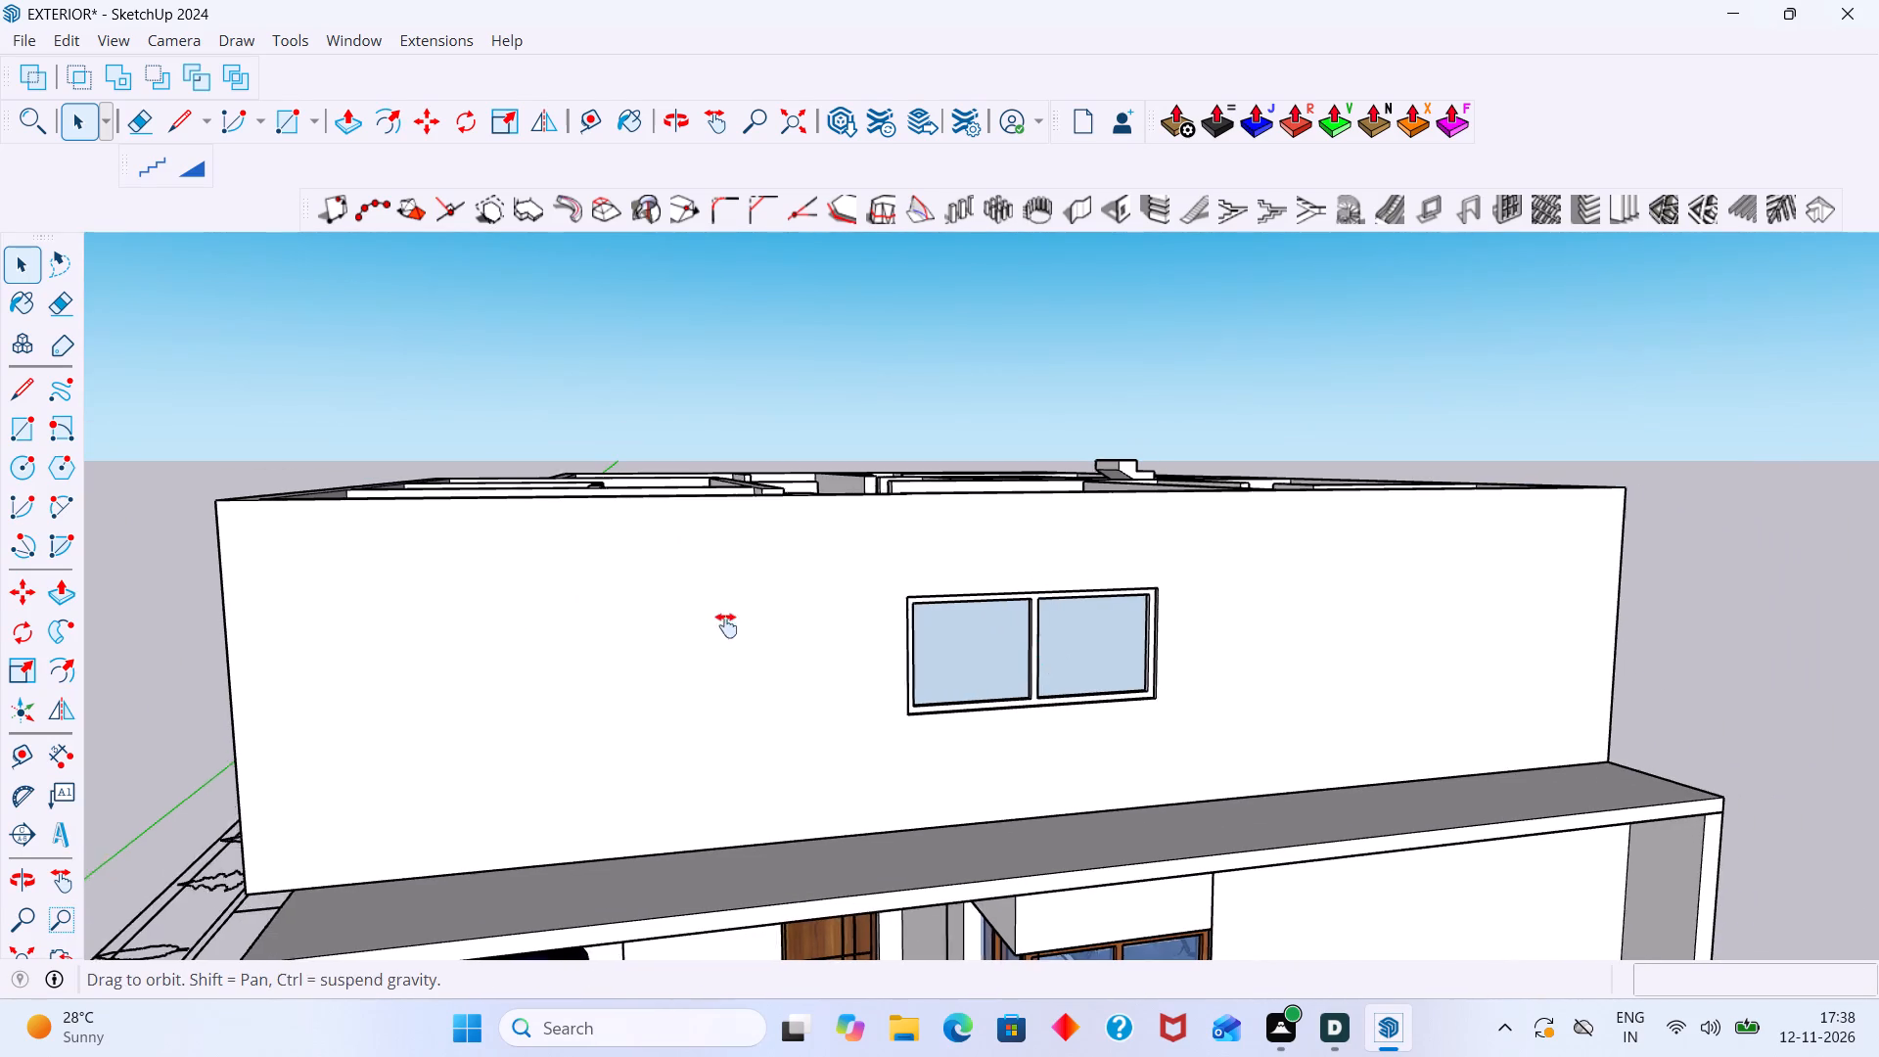
{"action": "middle_click_drag", "start_coordinate": [726, 625], "coordinate": [714, 620], "text": "shift"}
{"action": "middle_click_drag", "start_coordinate": [920, 565], "coordinate": [279, 615]}
{"action": "middle_click_drag", "start_coordinate": [1035, 486], "coordinate": [817, 479]}
{"action": "middle_click_drag", "start_coordinate": [1080, 557], "coordinate": [916, 522]}
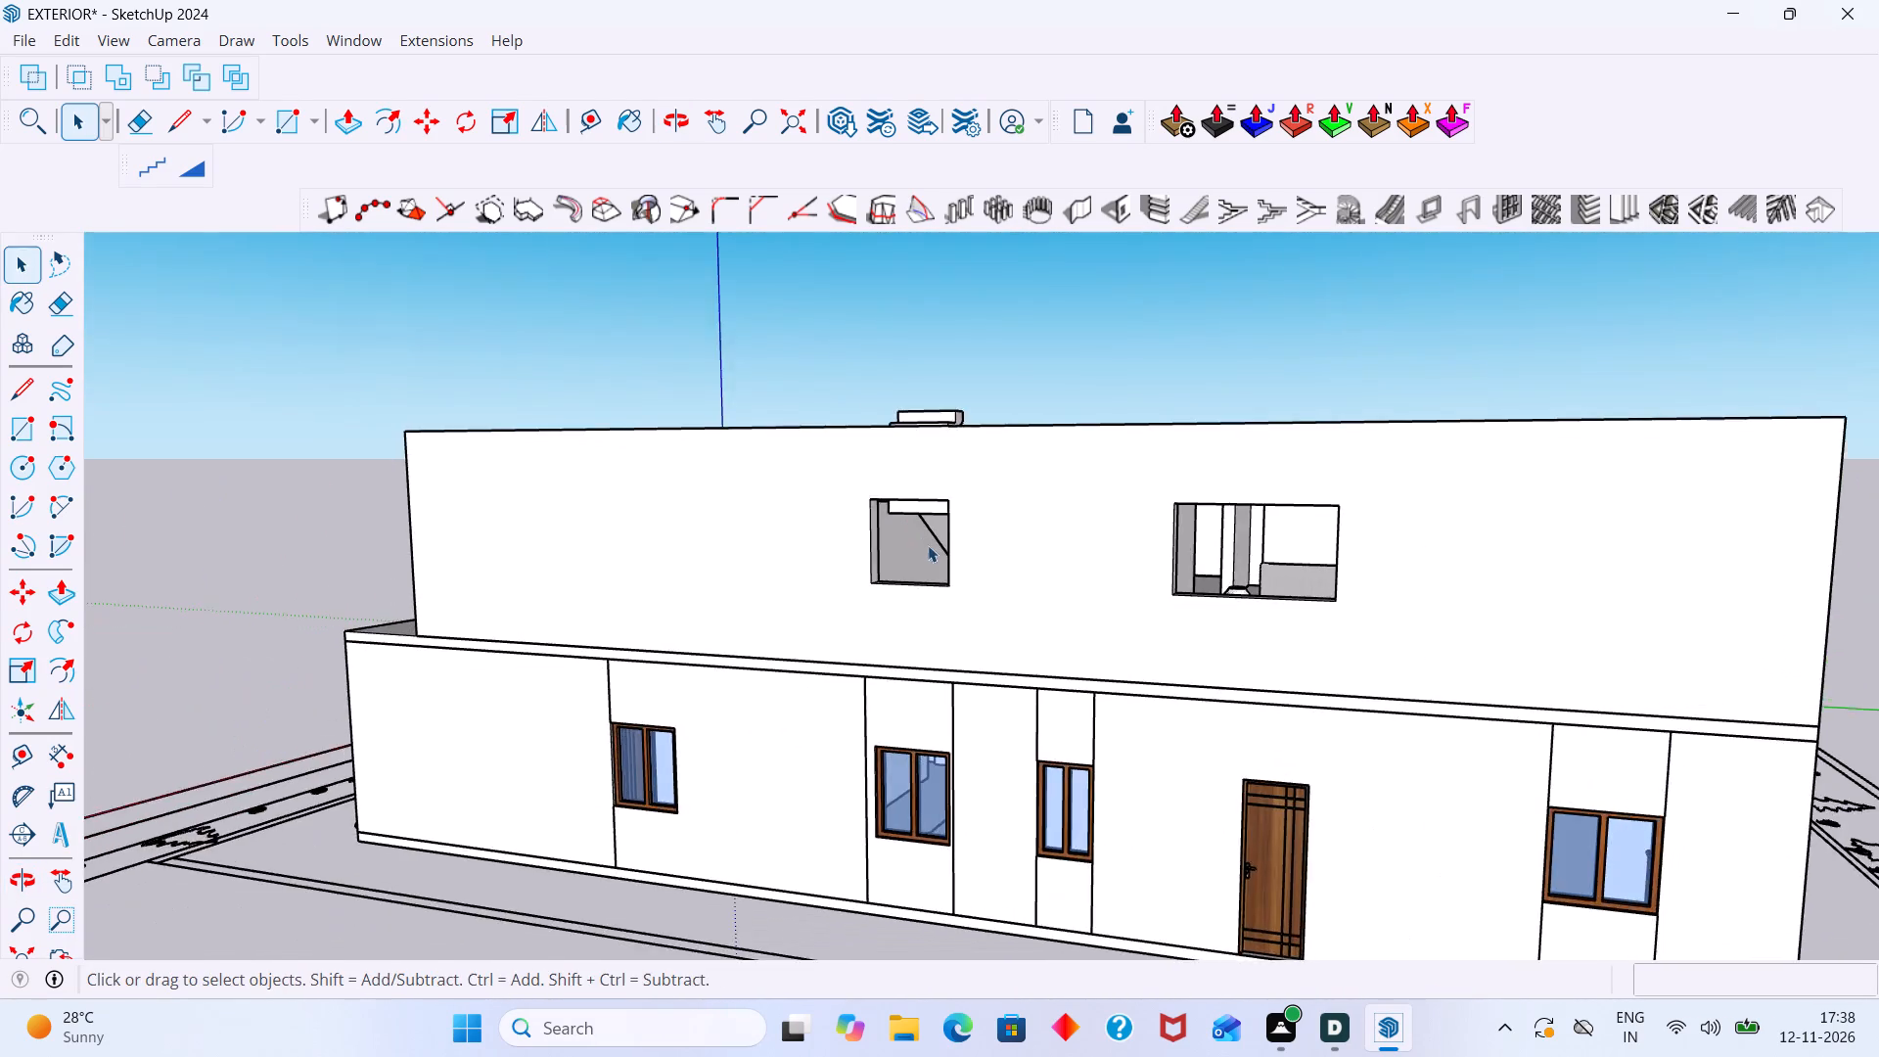
{"action": "scroll", "coordinate": [928, 545], "scroll_direction": "up", "scroll_amount": 4}
{"action": "middle_click_drag", "start_coordinate": [873, 521], "coordinate": [851, 423]}
{"action": "scroll", "coordinate": [853, 429], "scroll_direction": "down", "scroll_amount": 2}
{"action": "middle_click_drag", "start_coordinate": [874, 475], "coordinate": [959, 883], "text": "shift"}
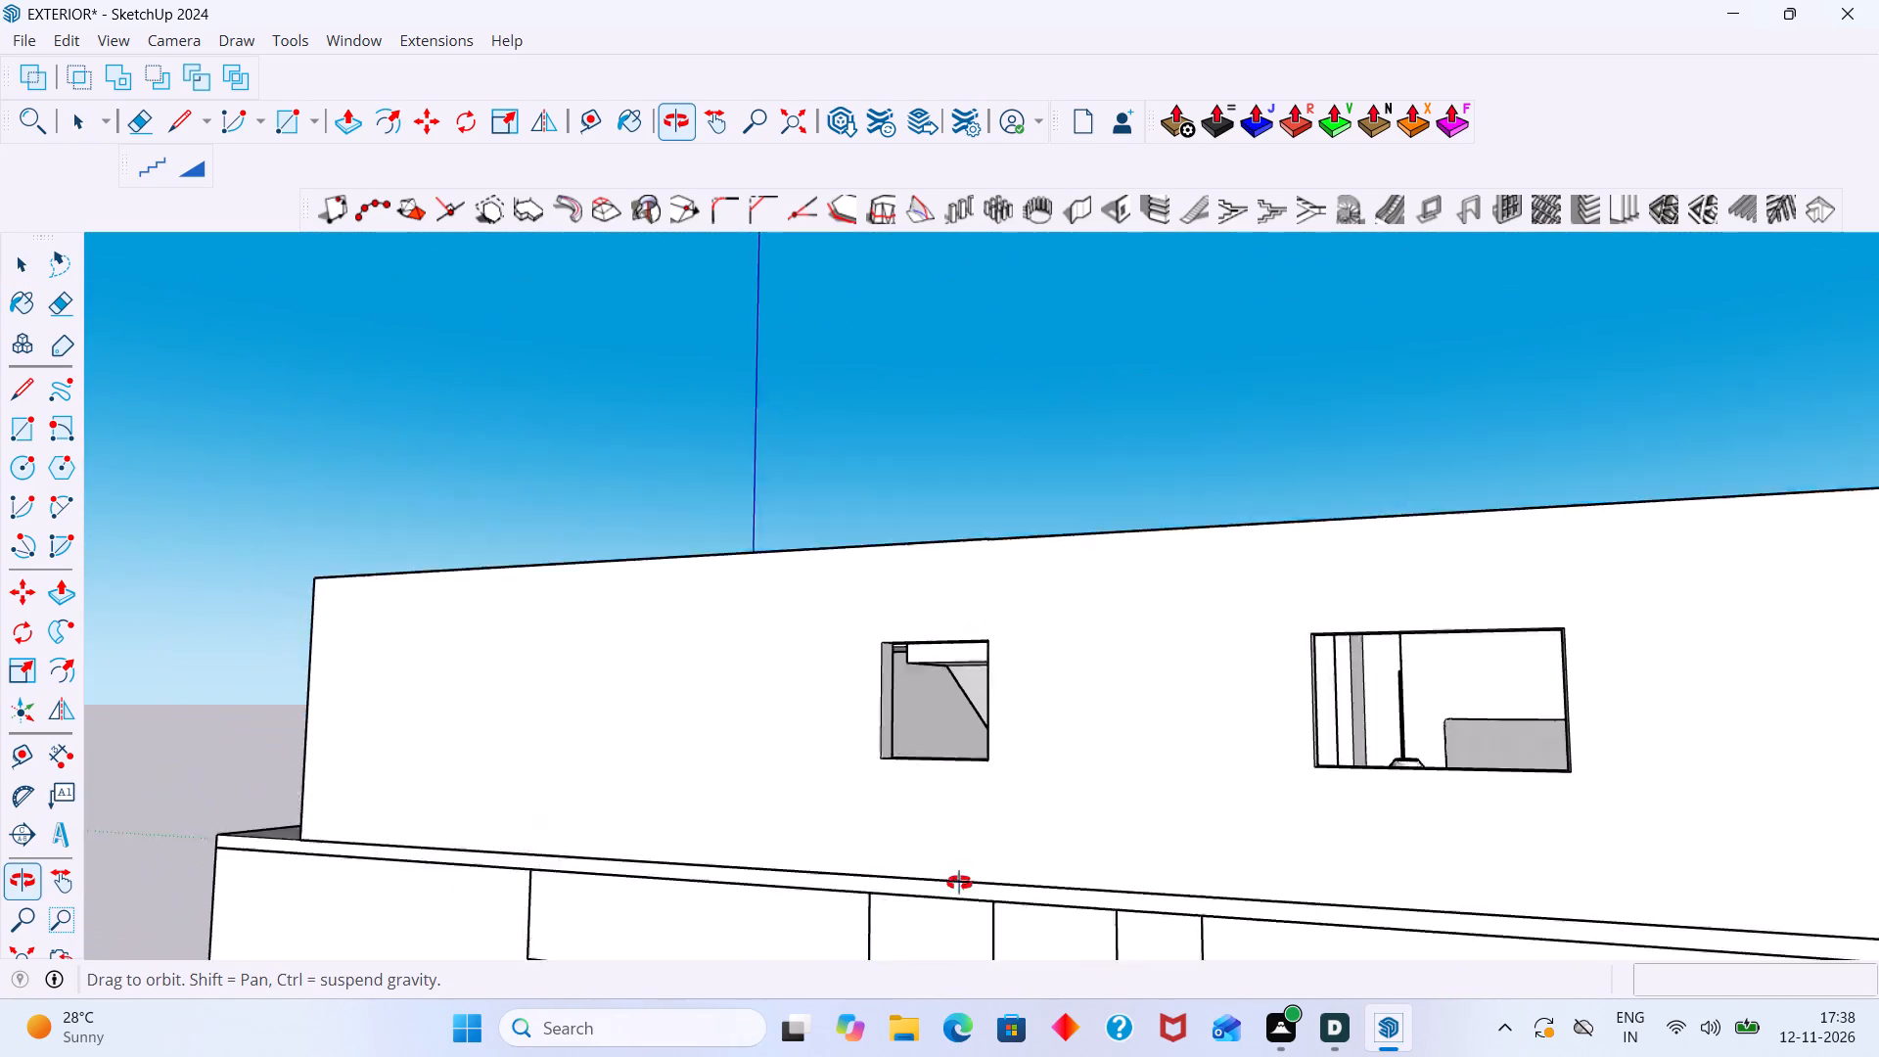
{"action": "middle_click_drag", "start_coordinate": [959, 883], "coordinate": [937, 725], "text": "shift"}
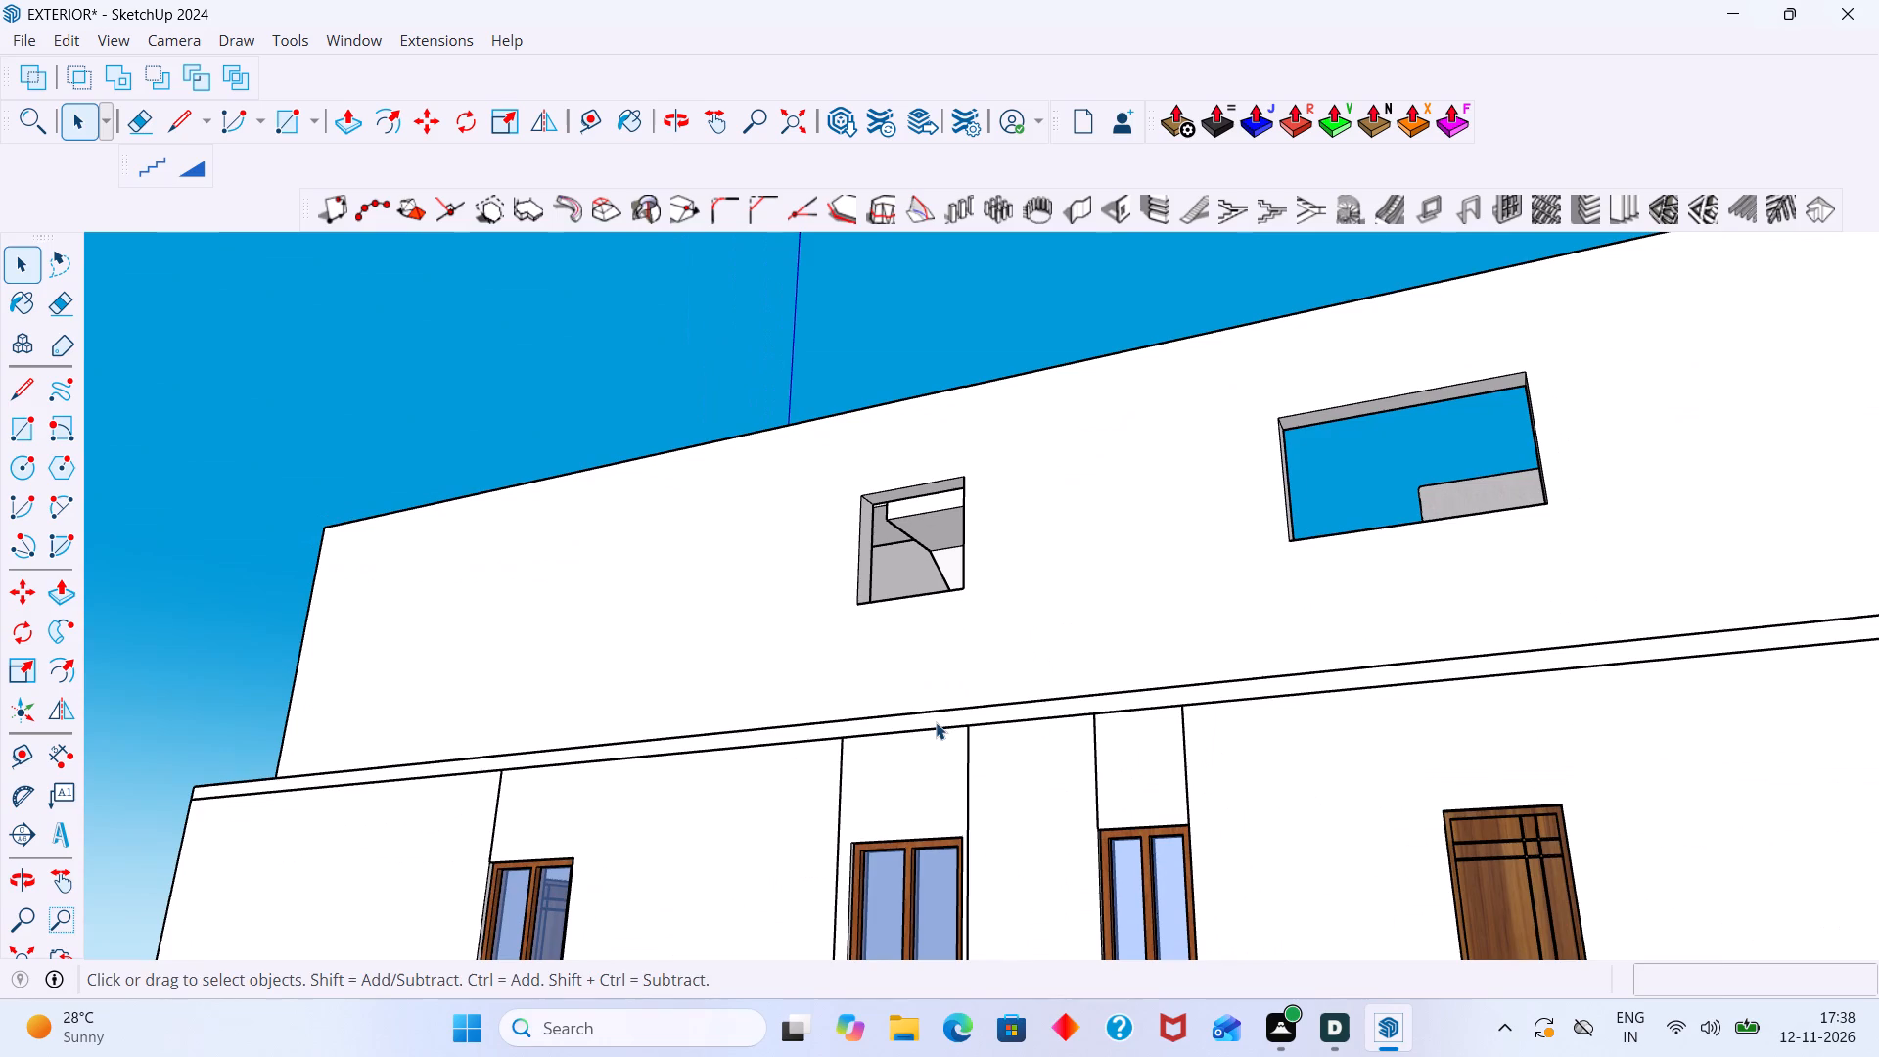
{"action": "key", "text": "r"}
{"action": "scroll", "coordinate": [849, 557], "scroll_direction": "up", "scroll_amount": 11}
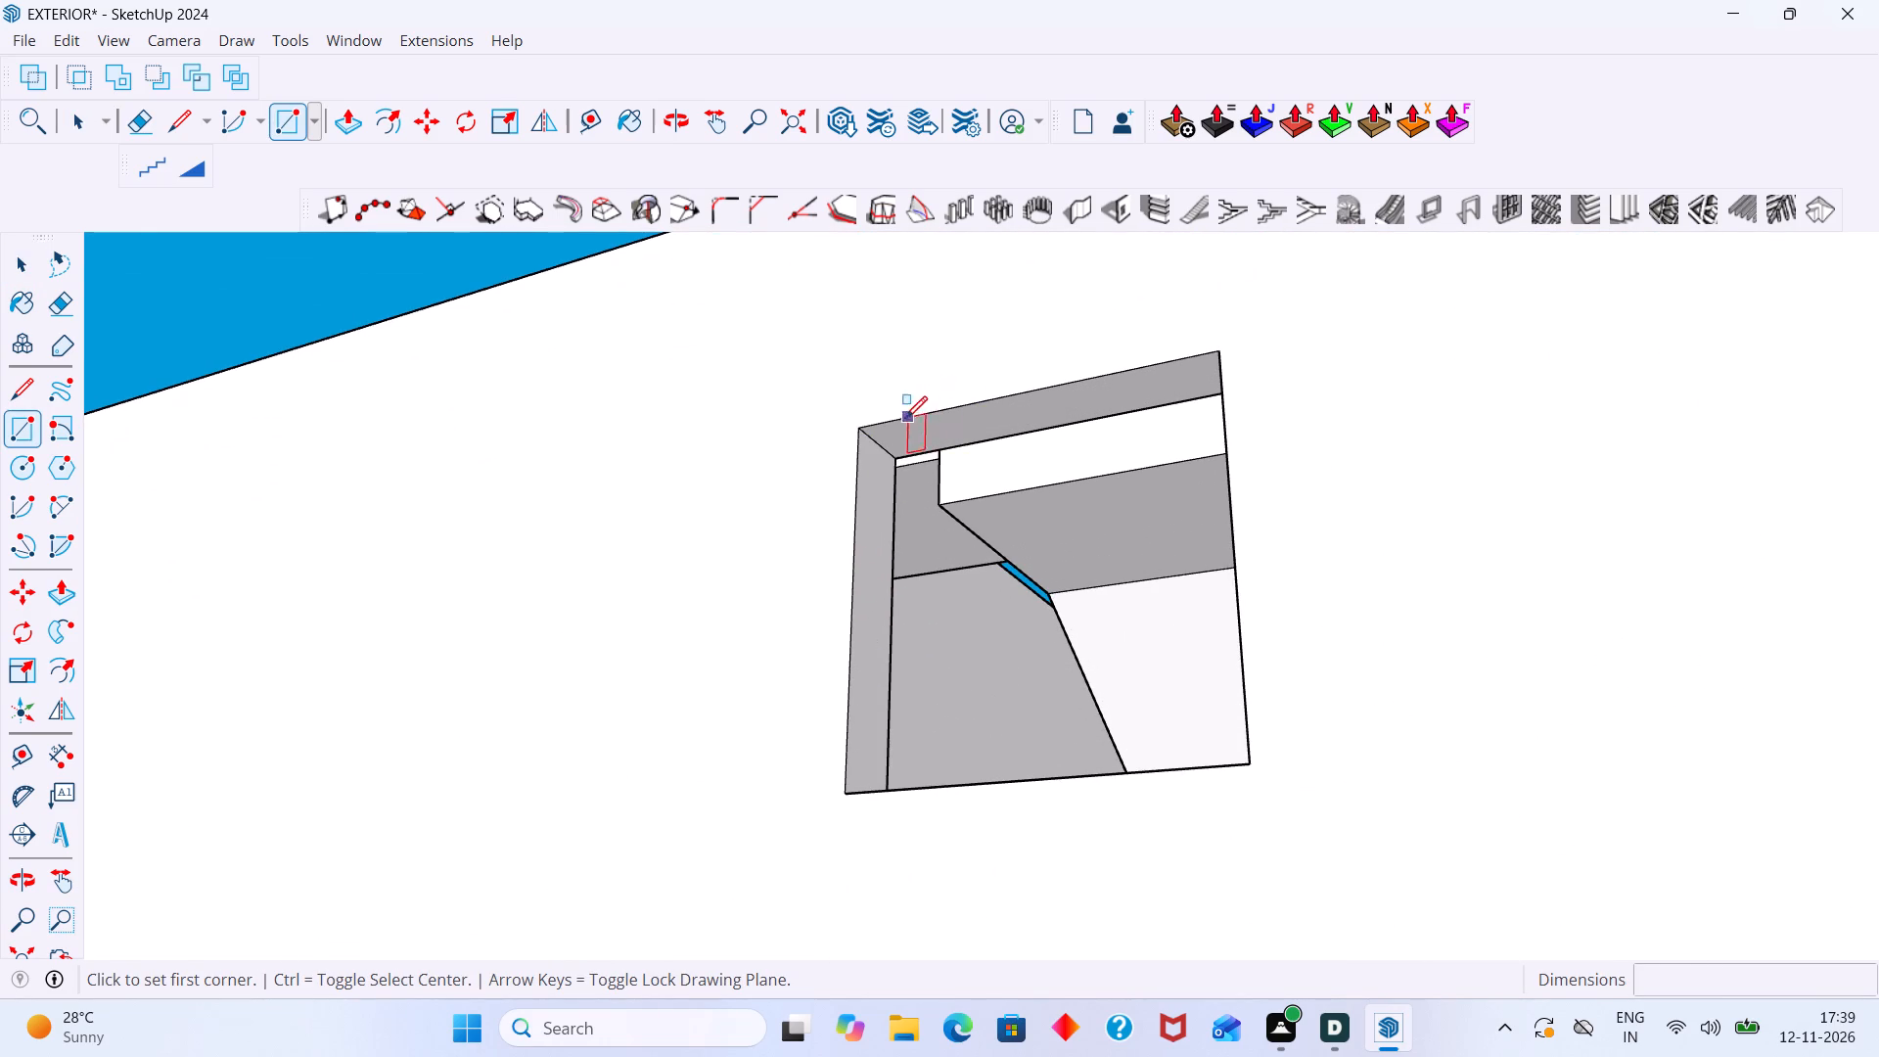
{"action": "left_click", "coordinate": [878, 441]}
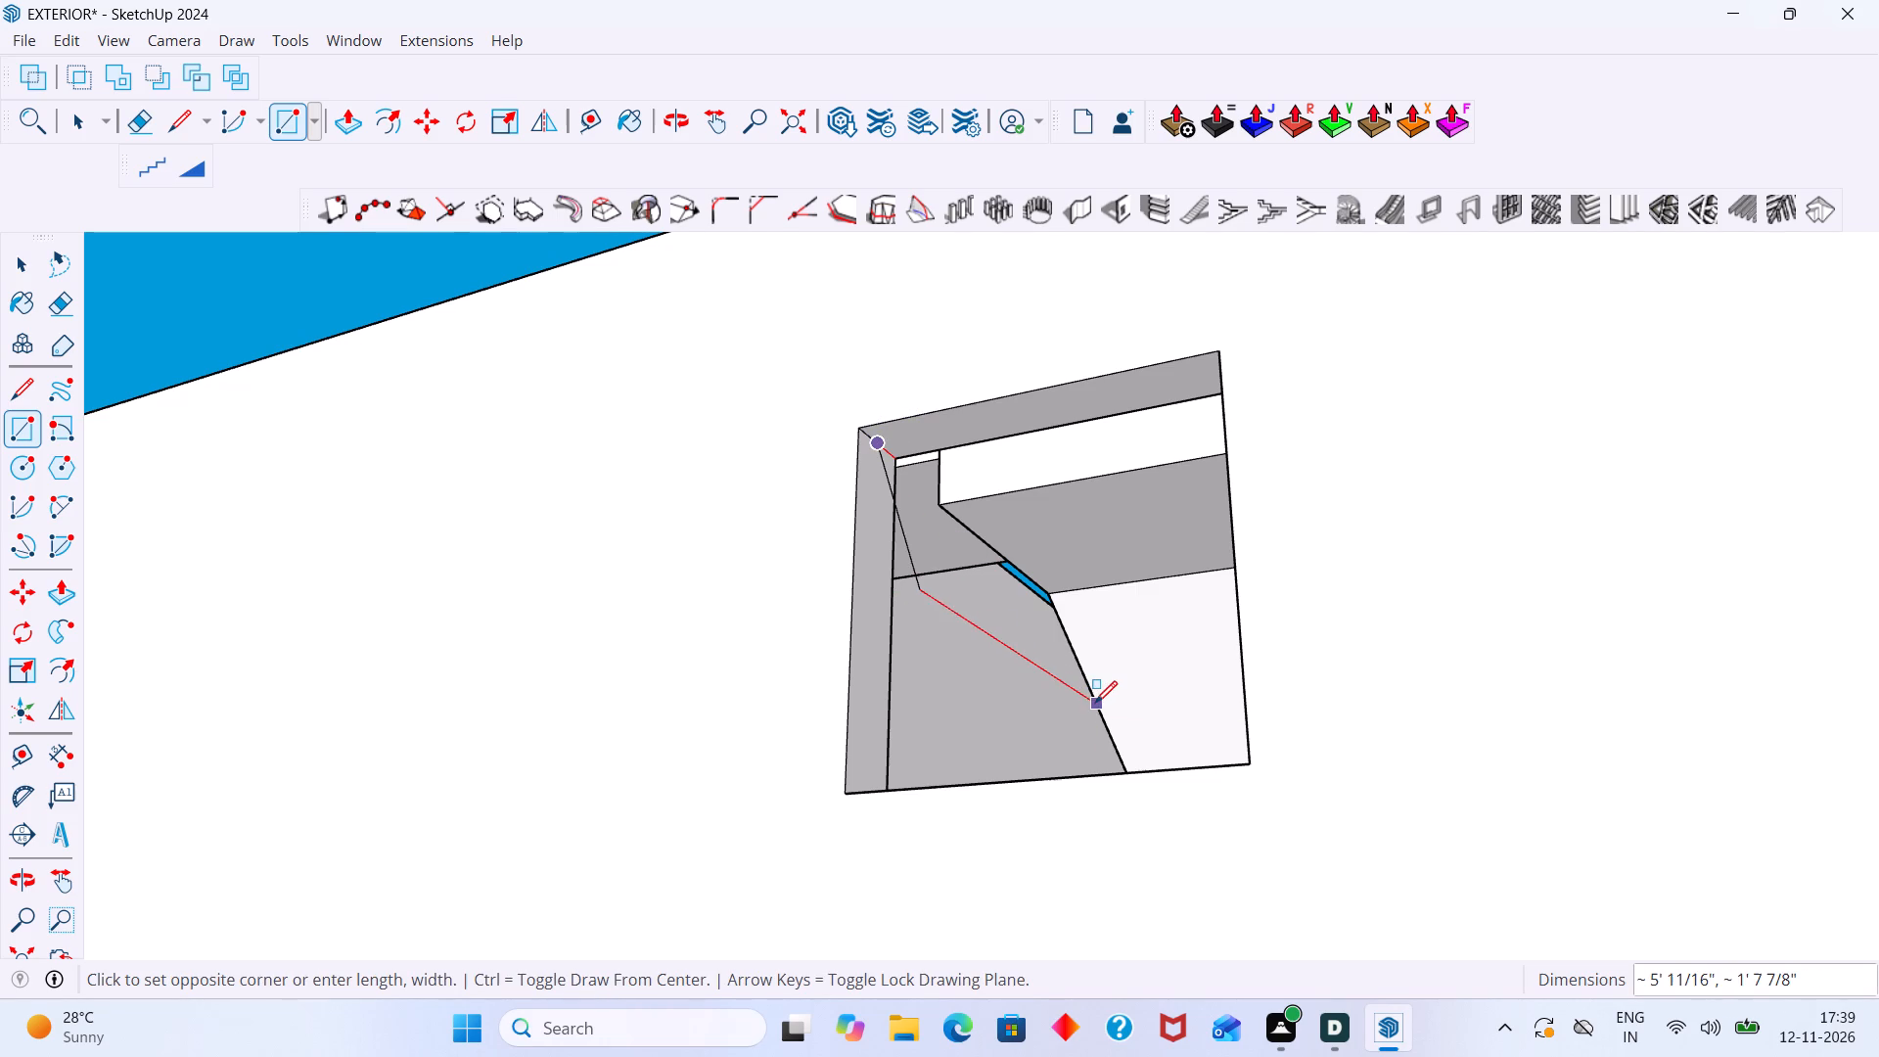
{"action": "middle_click_drag", "start_coordinate": [1084, 707], "coordinate": [1197, 760]}
{"action": "middle_click_drag", "start_coordinate": [1176, 754], "coordinate": [975, 508], "text": "shift"}
{"action": "scroll", "coordinate": [1556, 797], "scroll_direction": "up", "scroll_amount": 5}
{"action": "middle_click_drag", "start_coordinate": [1532, 833], "coordinate": [1514, 789]}
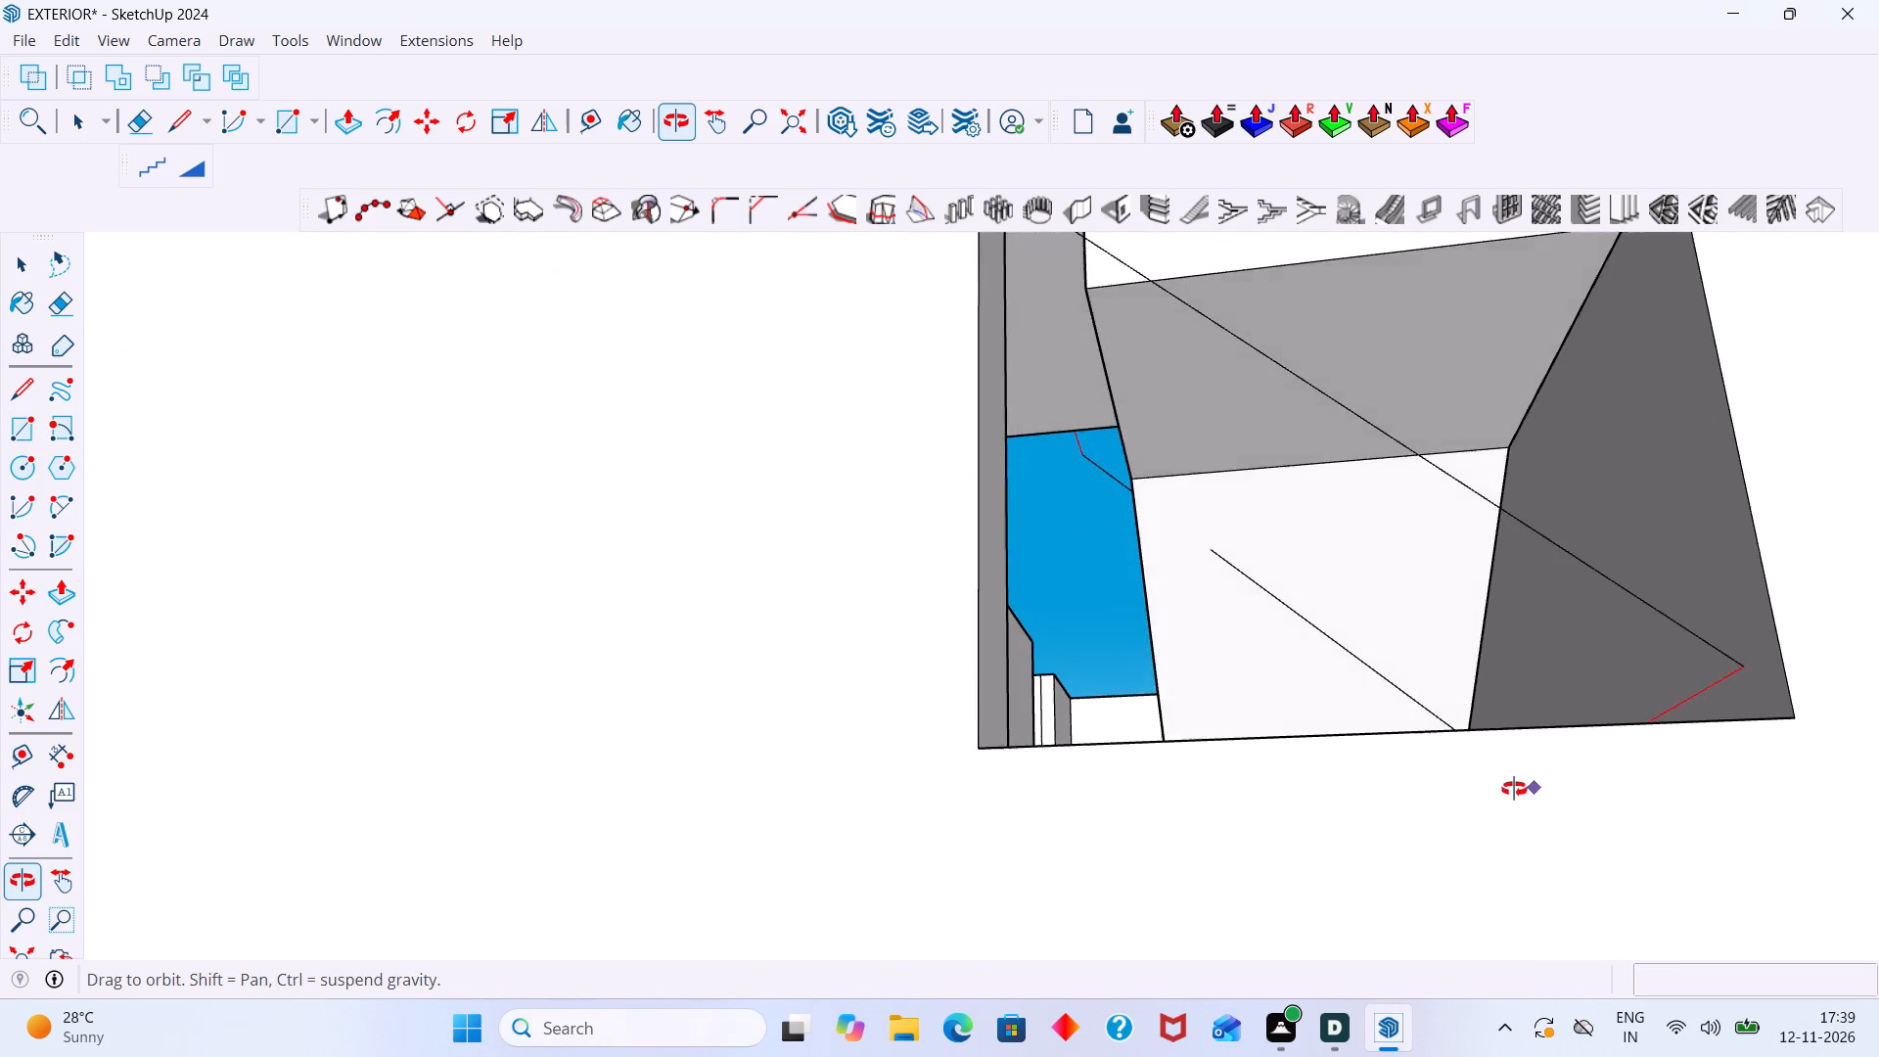
{"action": "middle_click_drag", "start_coordinate": [1514, 789], "coordinate": [1420, 635]}
{"action": "middle_click_drag", "start_coordinate": [1429, 639], "coordinate": [1775, 851]}
{"action": "scroll", "coordinate": [1497, 467], "scroll_direction": "up", "scroll_amount": 6}
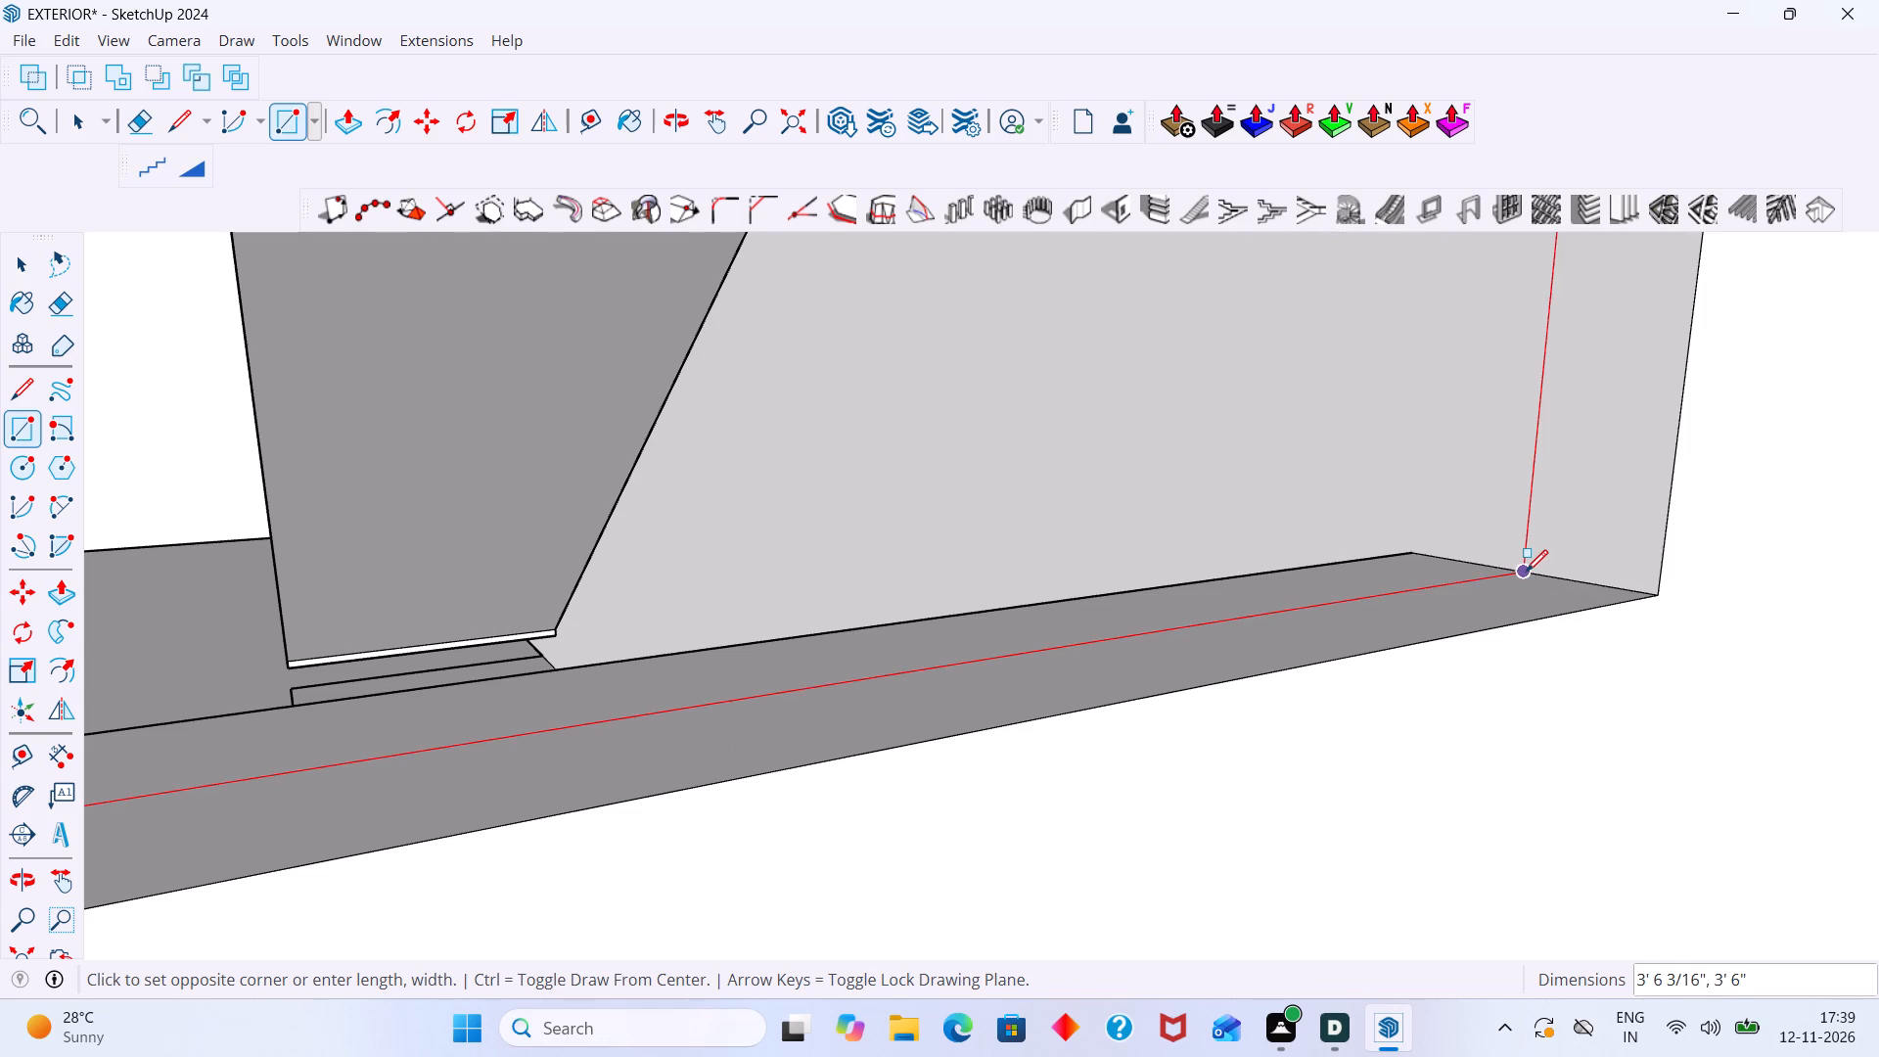
{"action": "left_click", "coordinate": [1526, 572]}
{"action": "key", "text": "space"}
{"action": "scroll", "coordinate": [1491, 575], "scroll_direction": "down", "scroll_amount": 11}
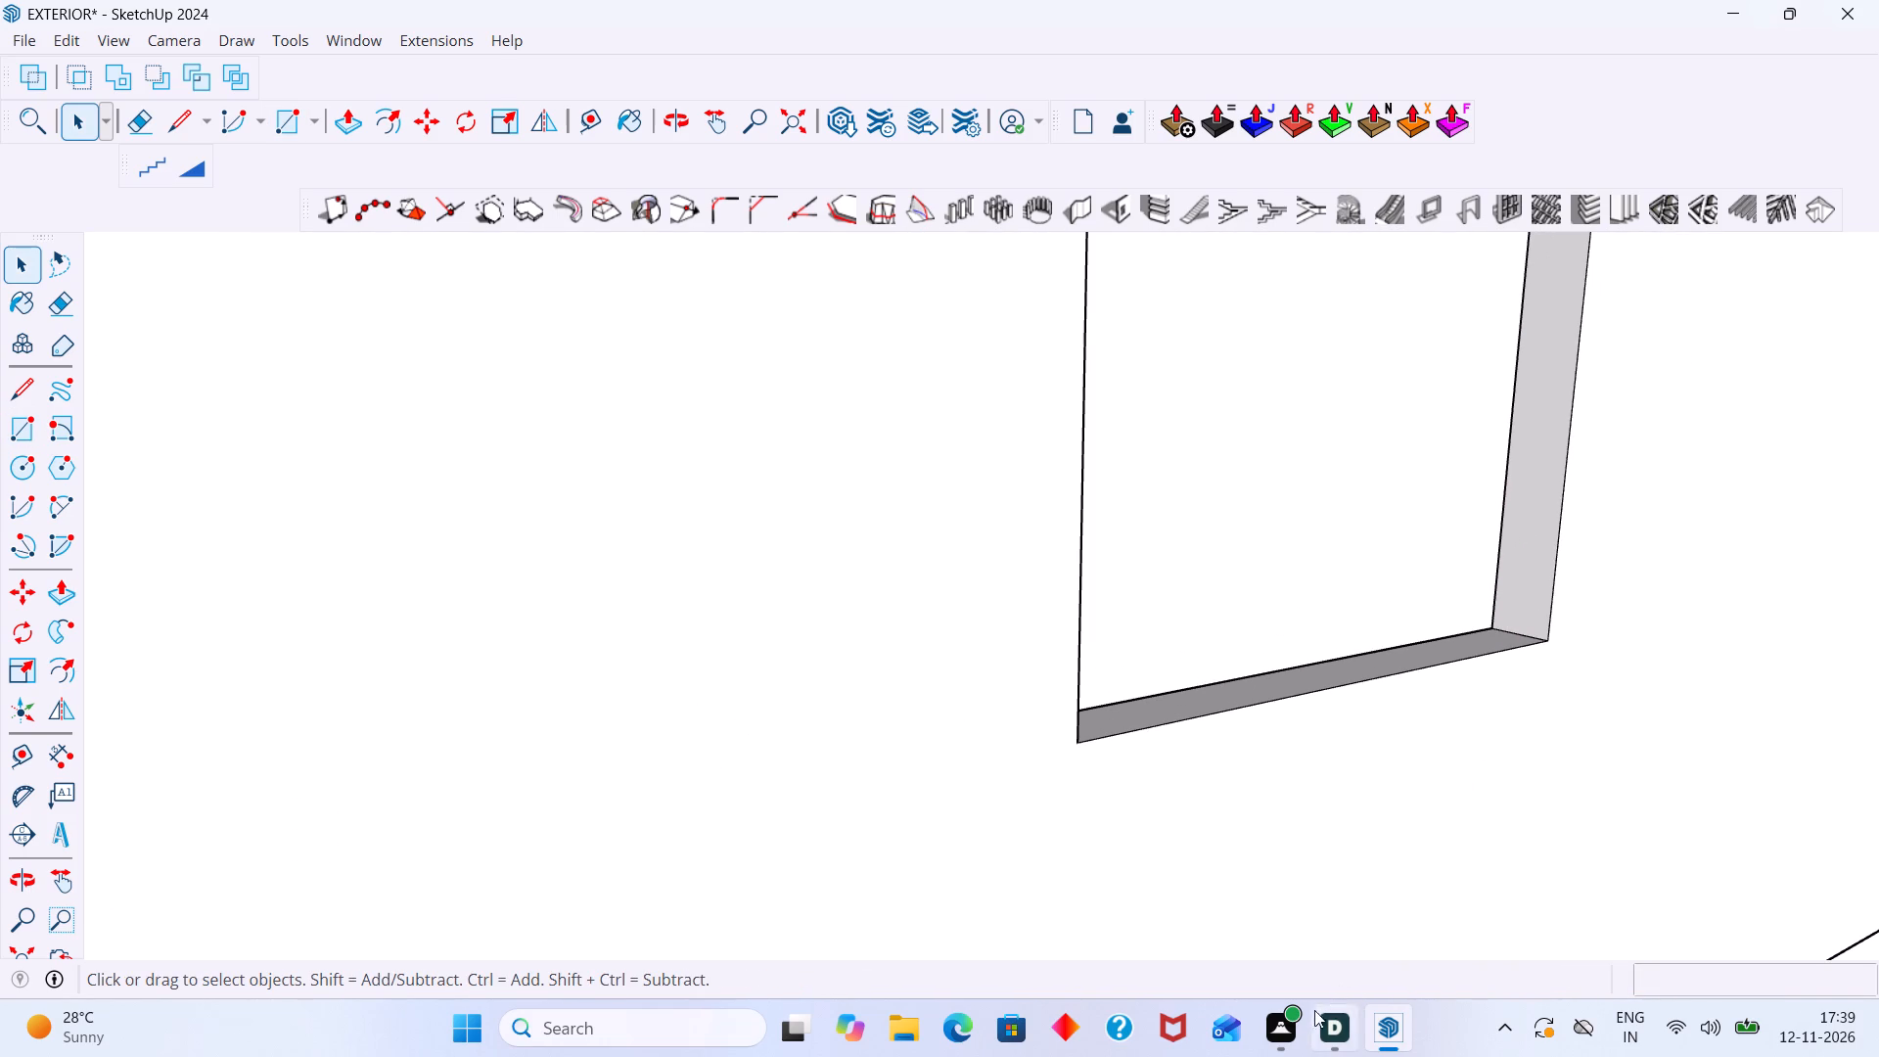
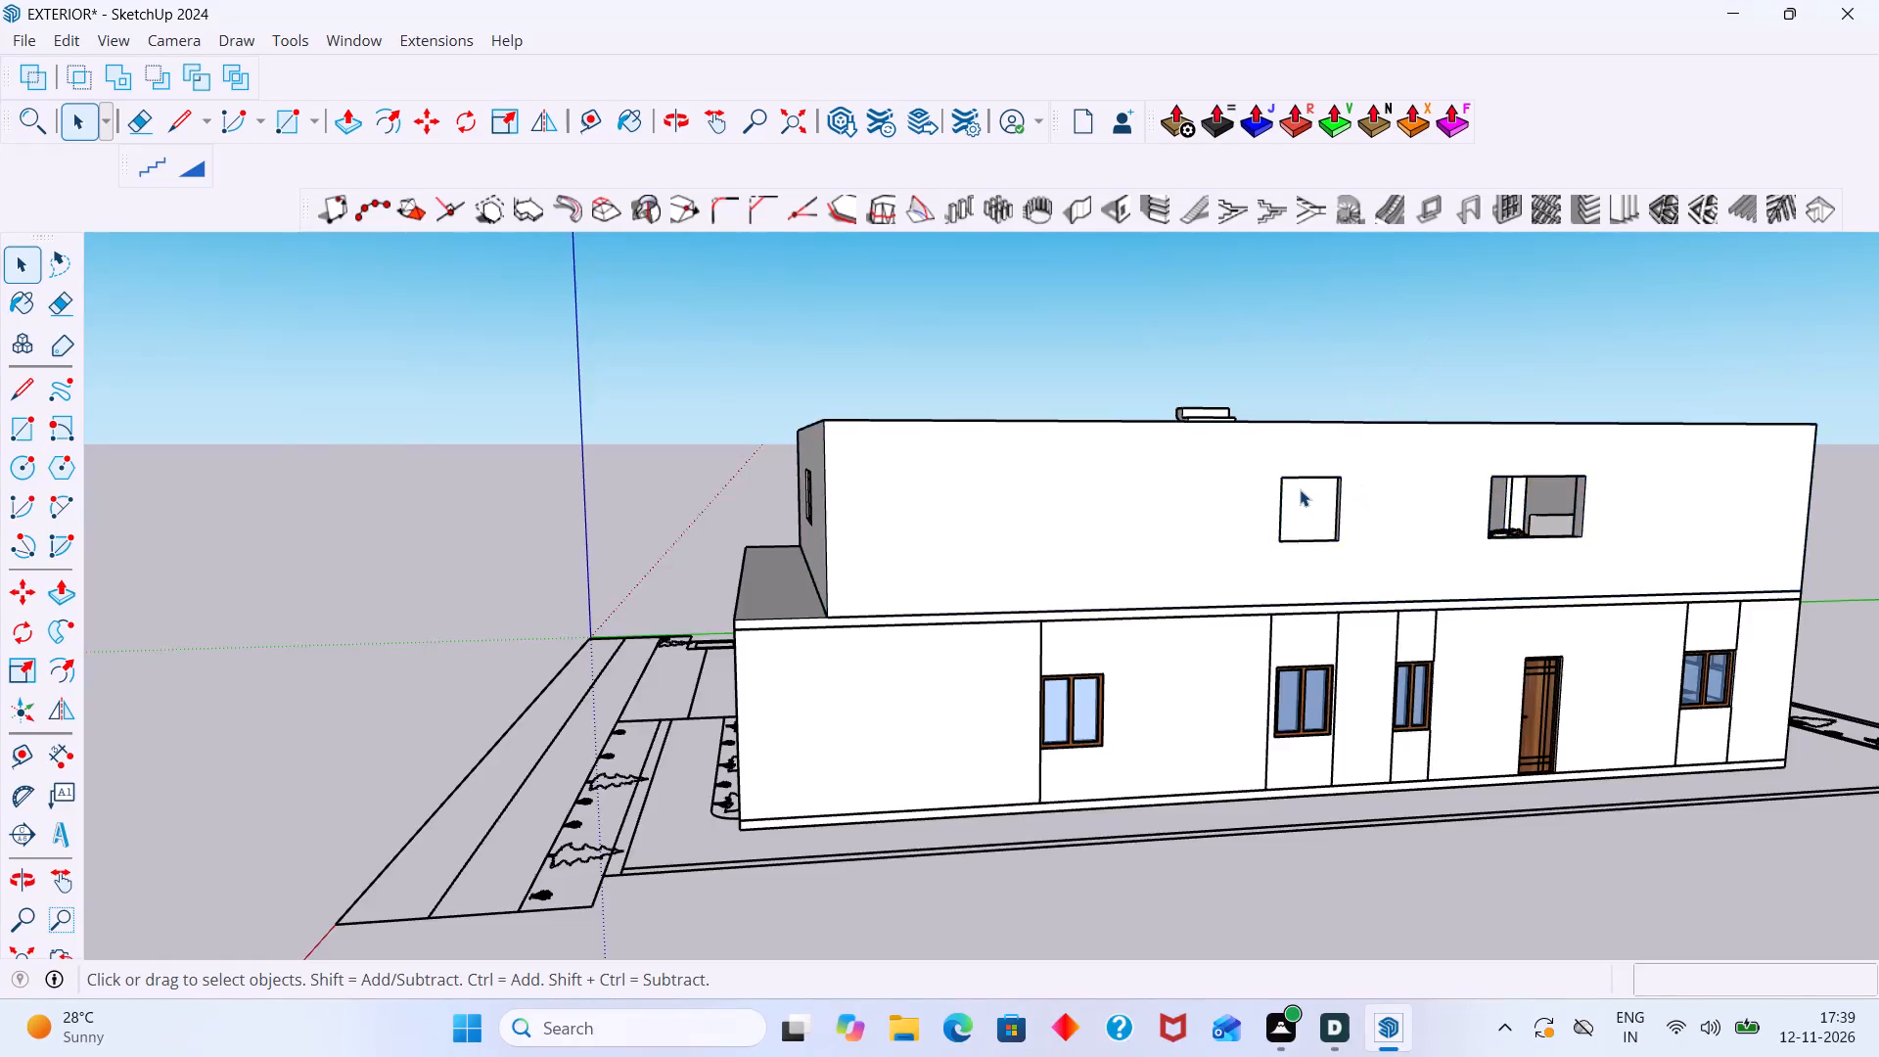
Create a rectangular Panel Divider window frame from the smaller upper-floor opening's face, with 1 row, 2 columns, 5" depth and middle location.
{"action": "scroll", "coordinate": [1300, 489], "scroll_direction": "up", "scroll_amount": 7}
{"action": "left_click", "coordinate": [1298, 502]}
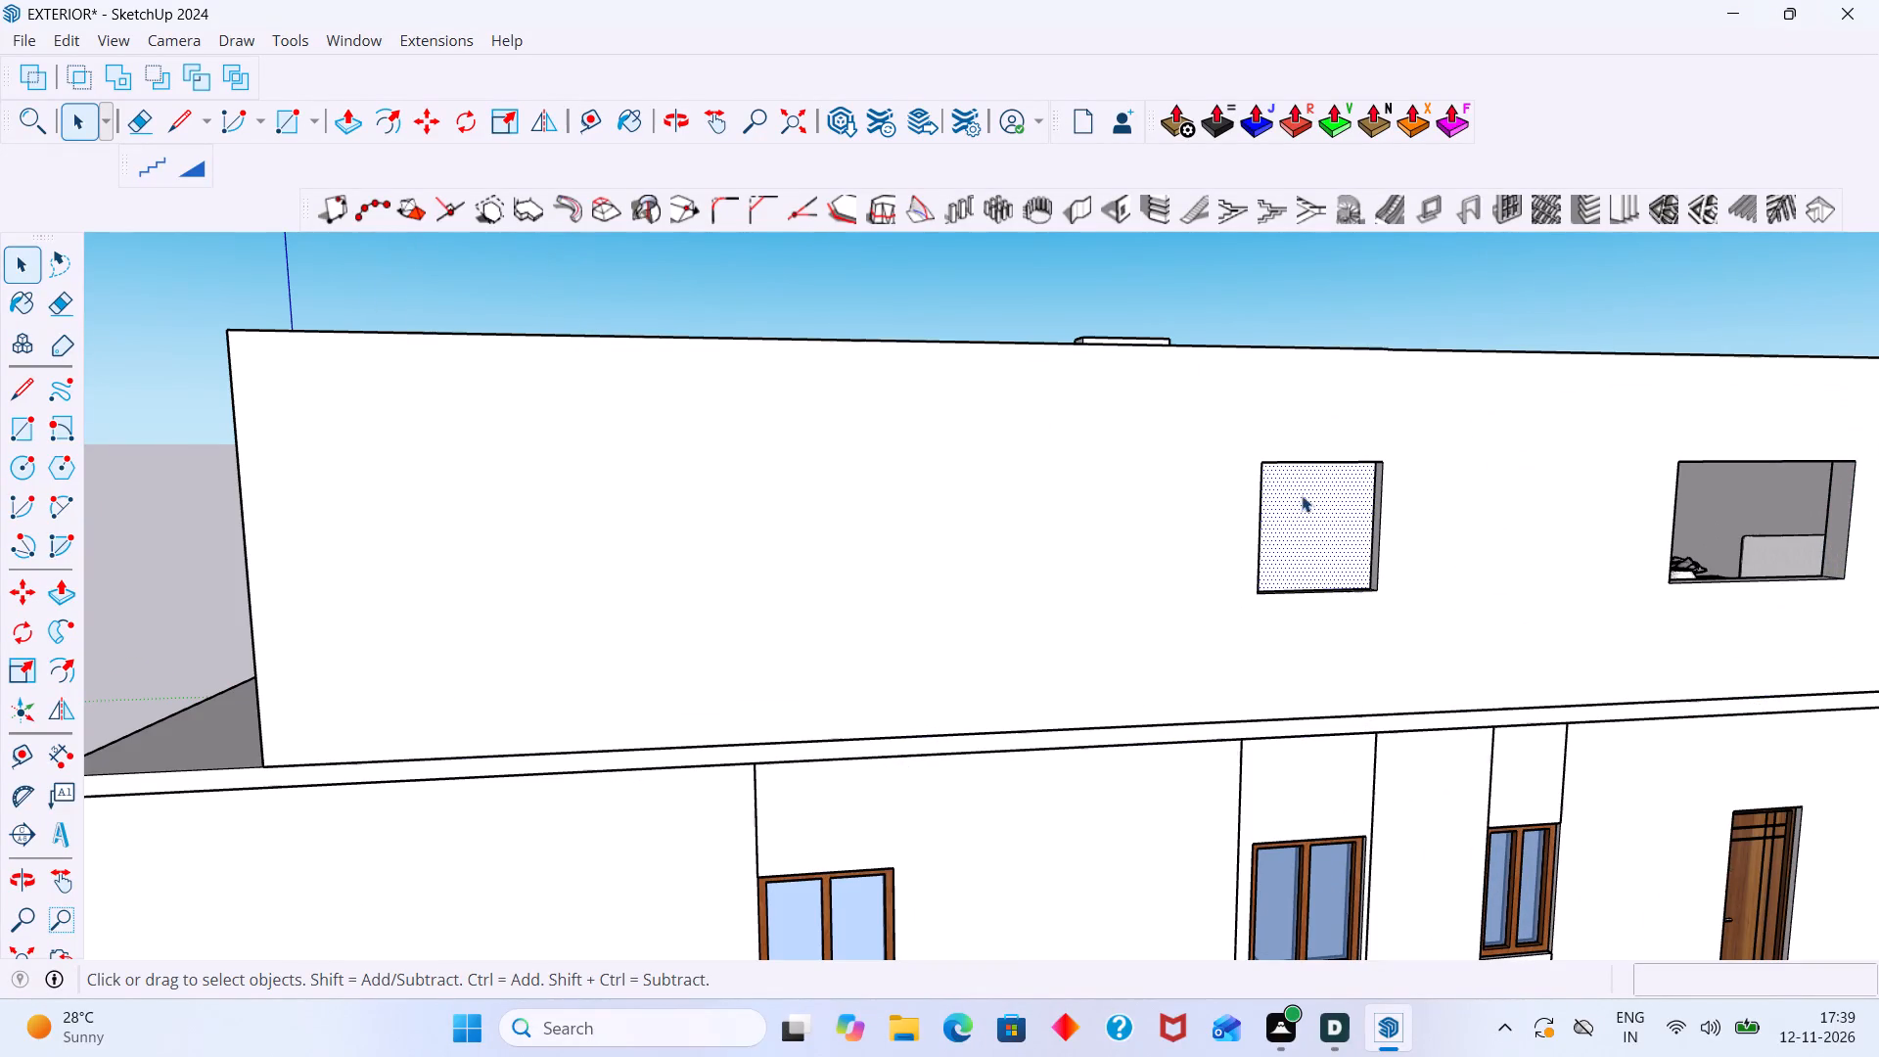
{"action": "left_click", "coordinate": [1506, 207]}
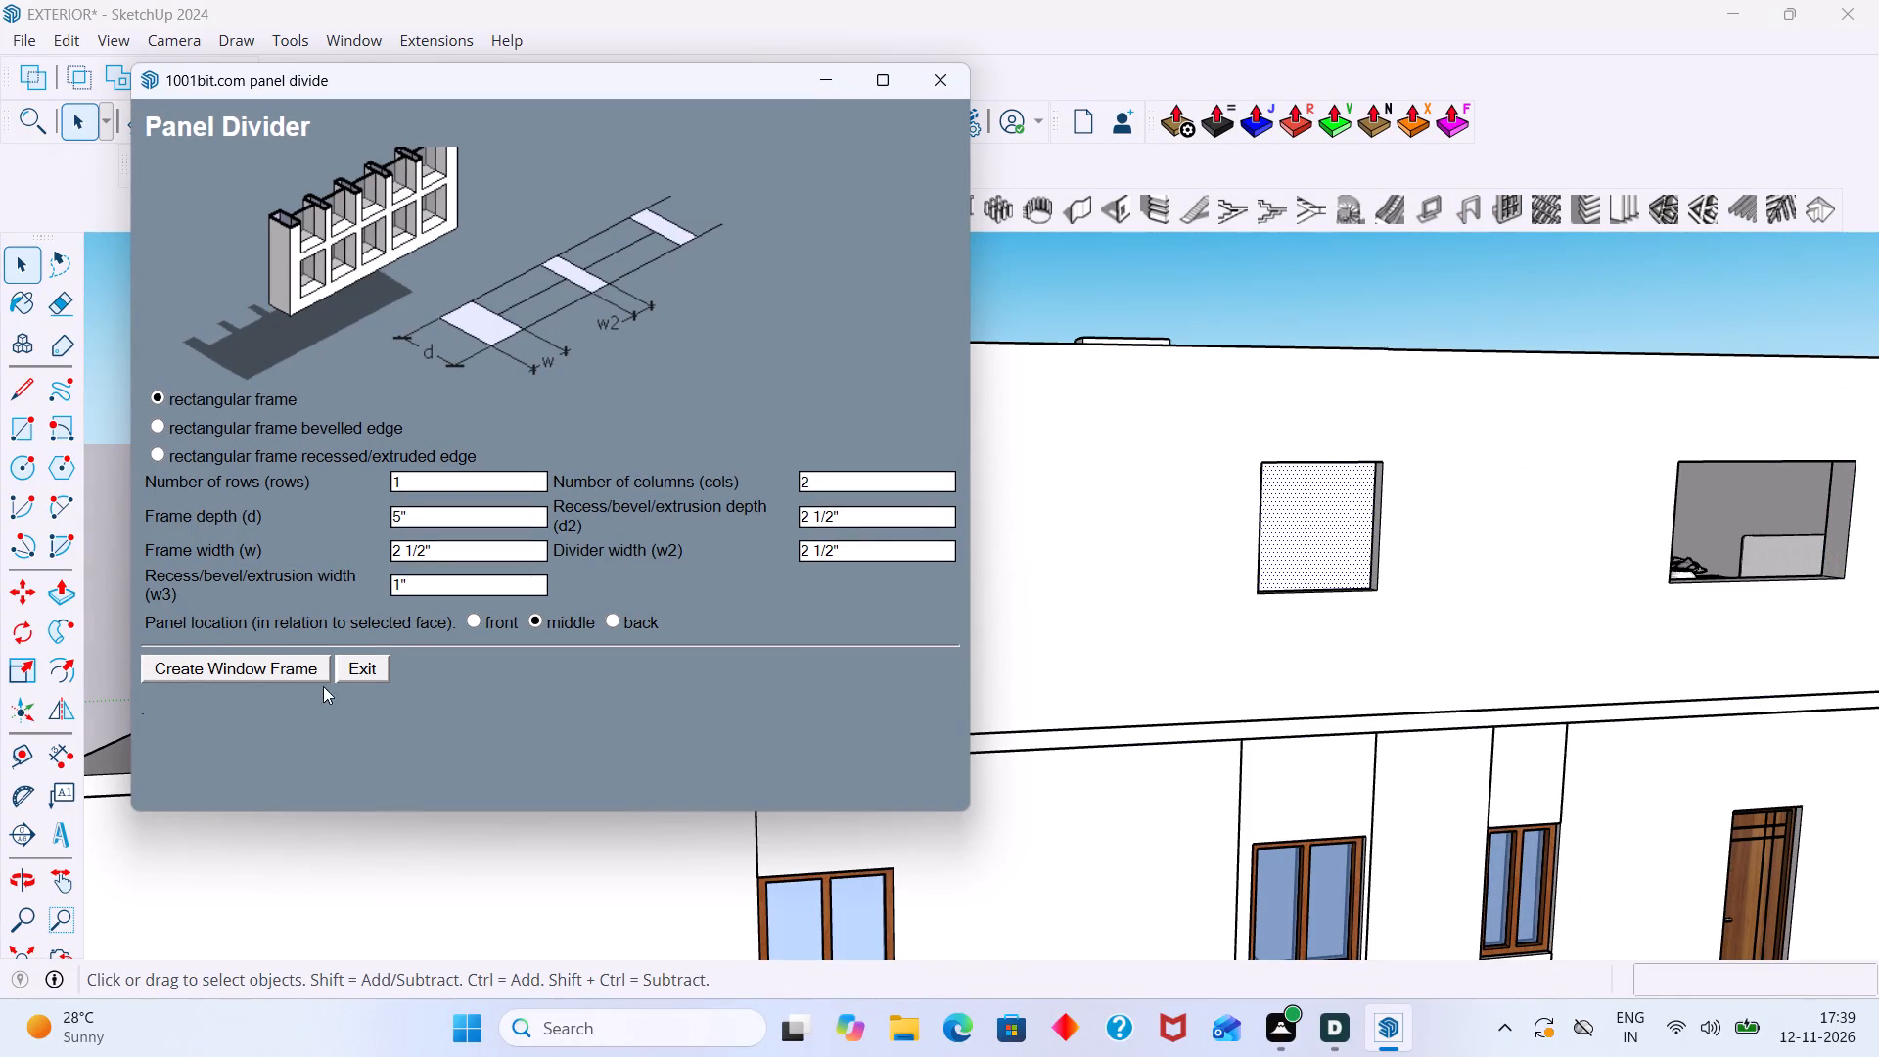
{"action": "left_click", "coordinate": [314, 668]}
{"action": "scroll", "coordinate": [1332, 561], "scroll_direction": "down", "scroll_amount": 6}
{"action": "middle_click_drag", "start_coordinate": [1329, 583], "coordinate": [1334, 629]}
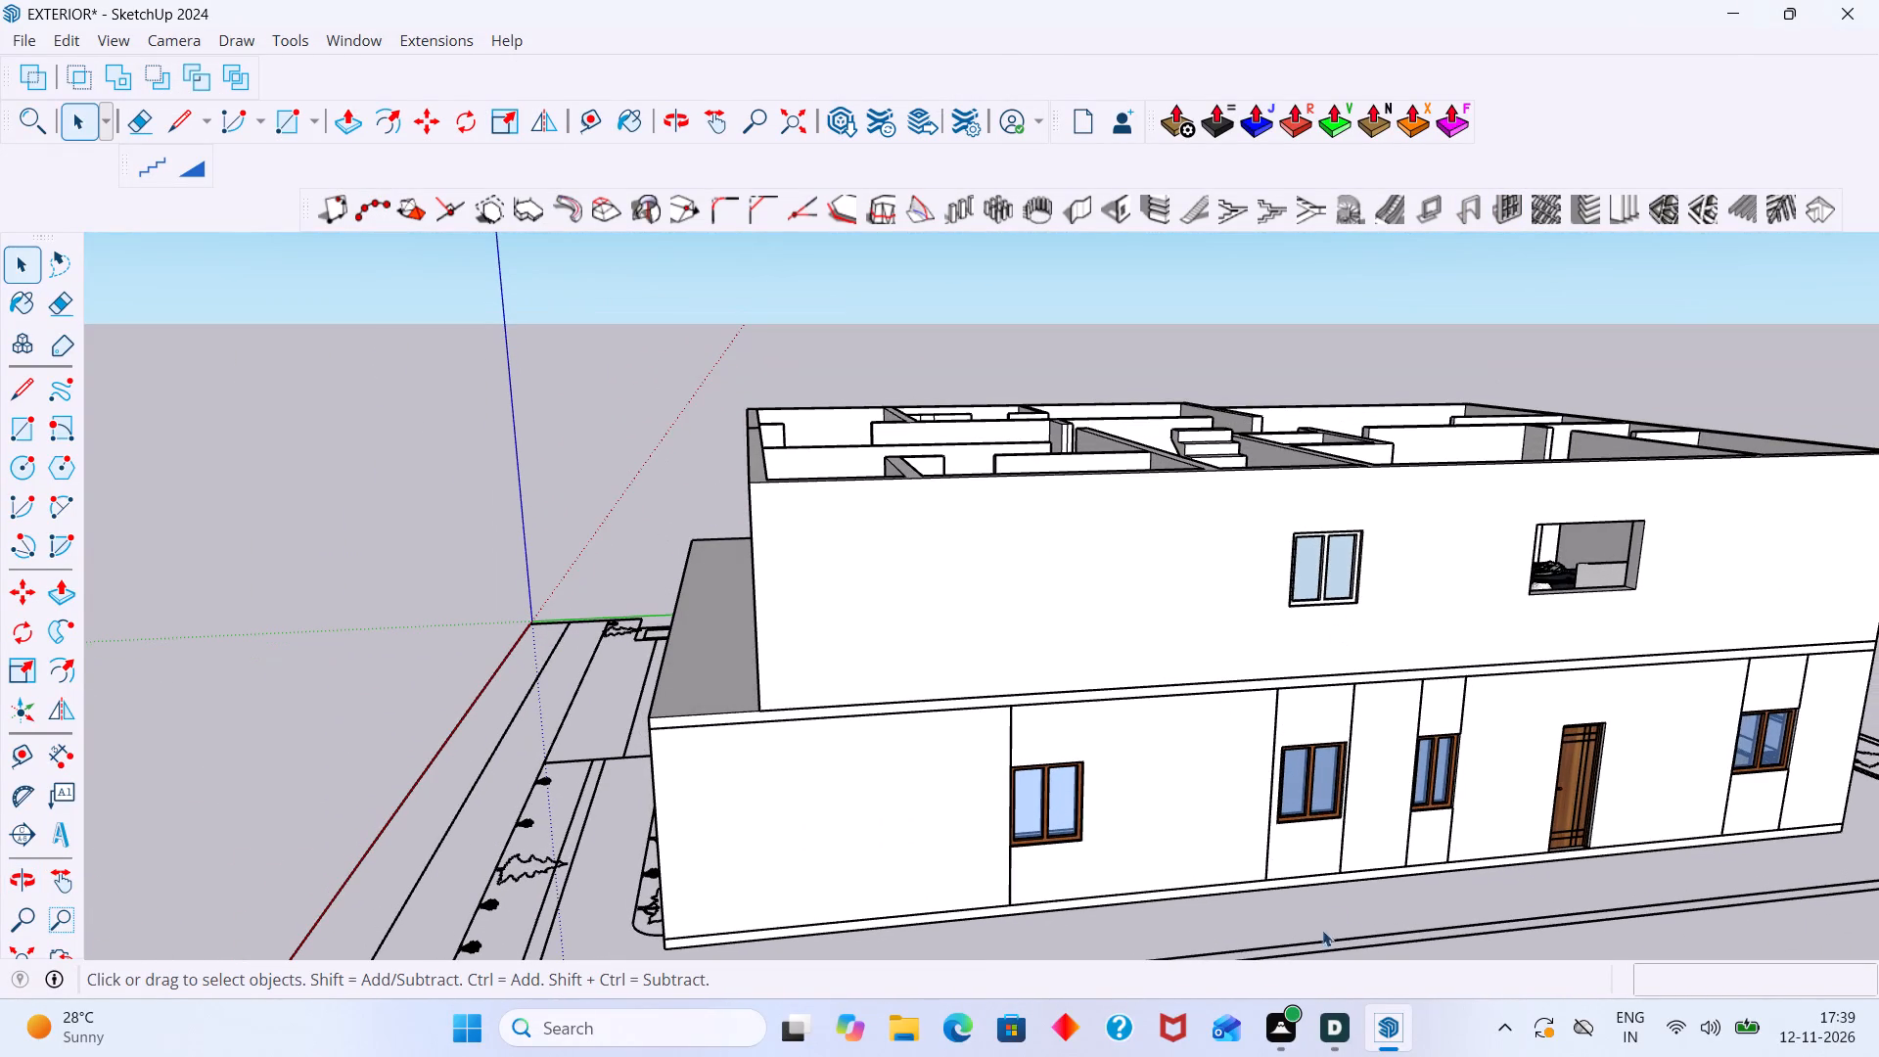
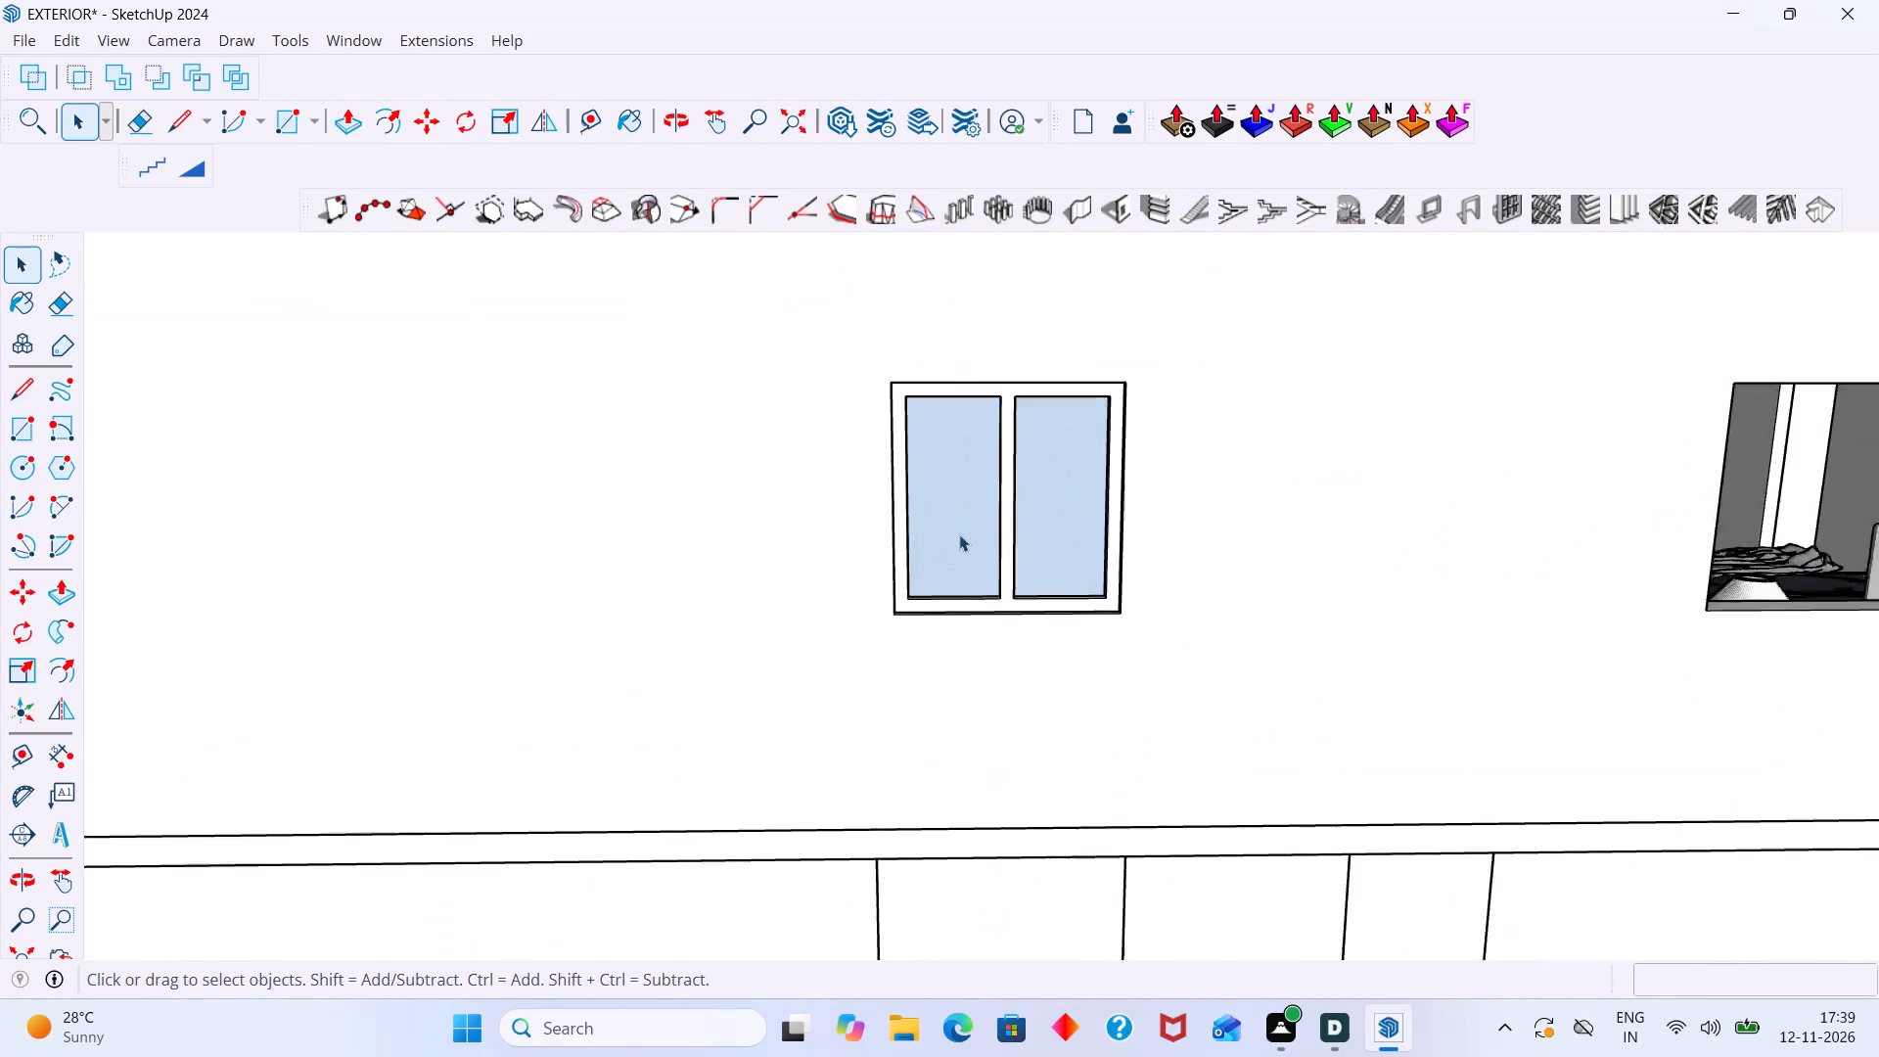
Draw a rectangle about 3' 6" by 6' across the wider empty upper-floor opening on the long side wall, at mid-wall depth.
{"action": "scroll", "coordinate": [968, 536], "scroll_direction": "down", "scroll_amount": 19}
{"action": "middle_click_drag", "start_coordinate": [979, 525], "coordinate": [1456, 613]}
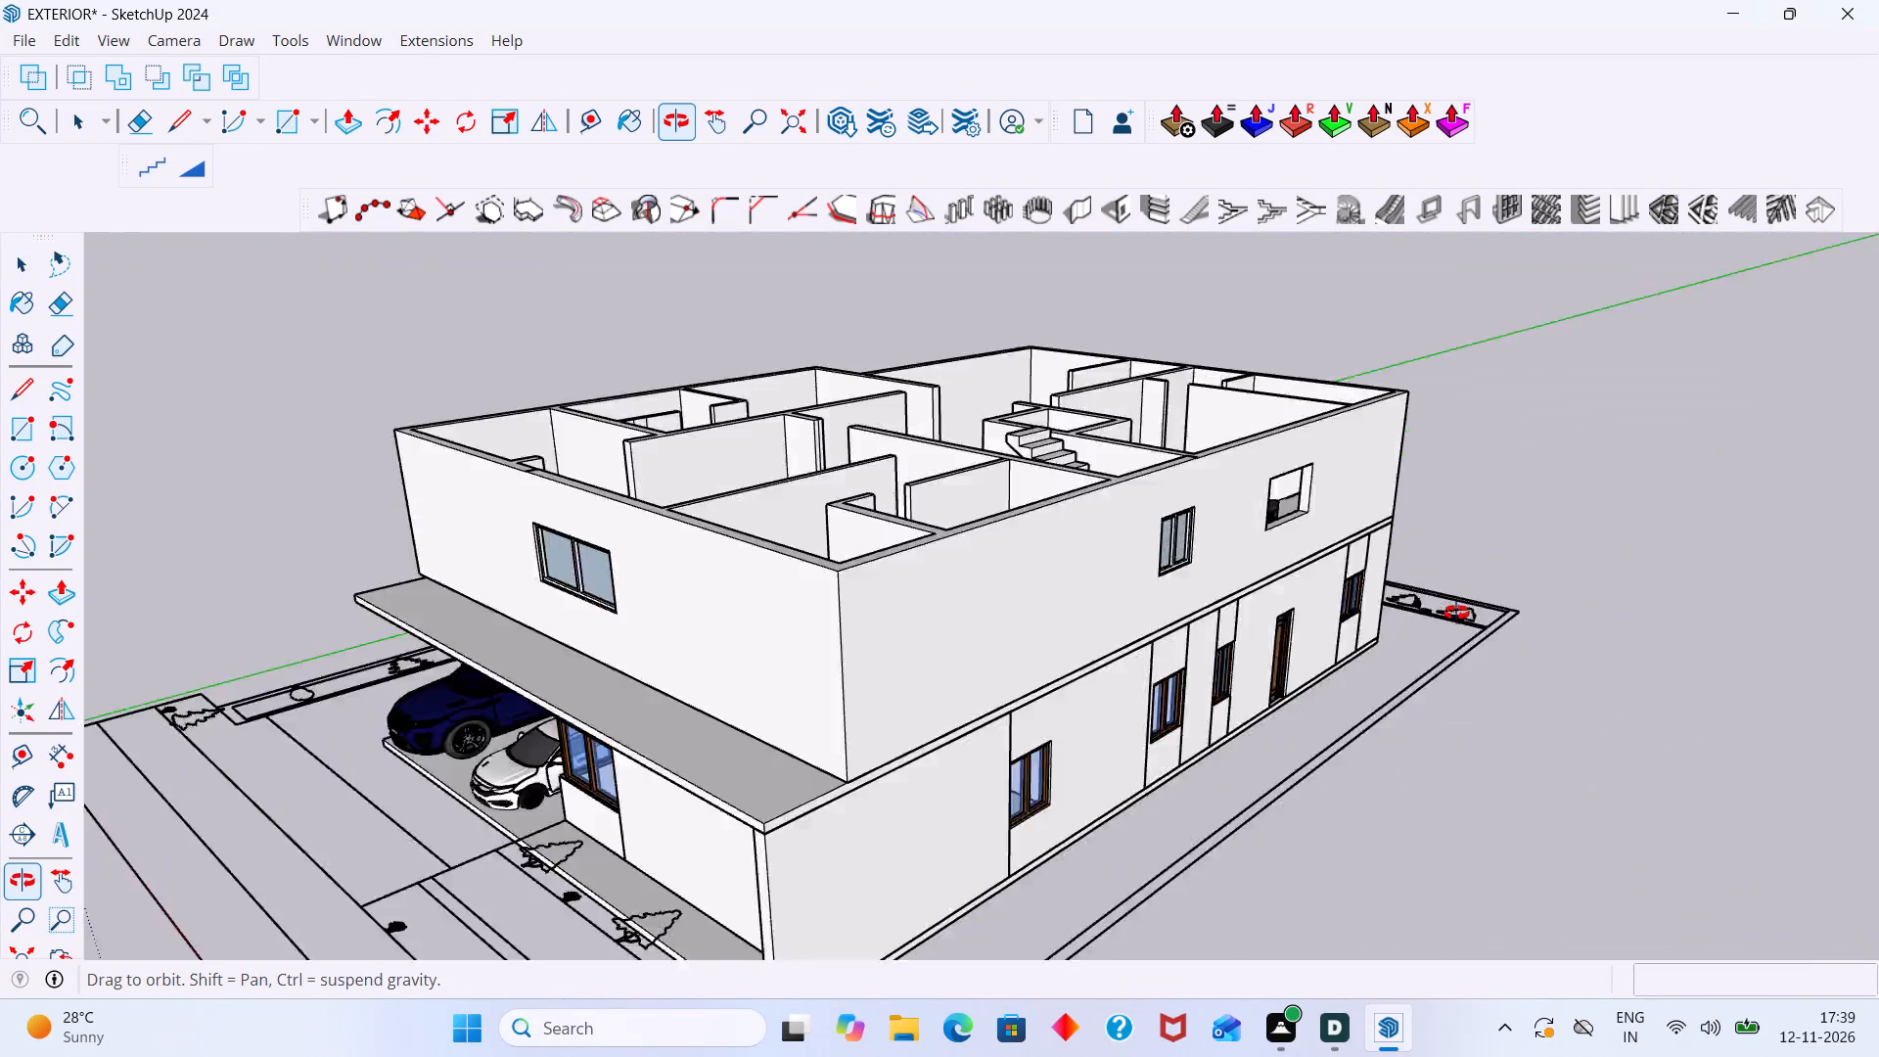
{"action": "middle_click_drag", "start_coordinate": [1456, 613], "coordinate": [1878, 579]}
{"action": "middle_click_drag", "start_coordinate": [863, 674], "coordinate": [1853, 647]}
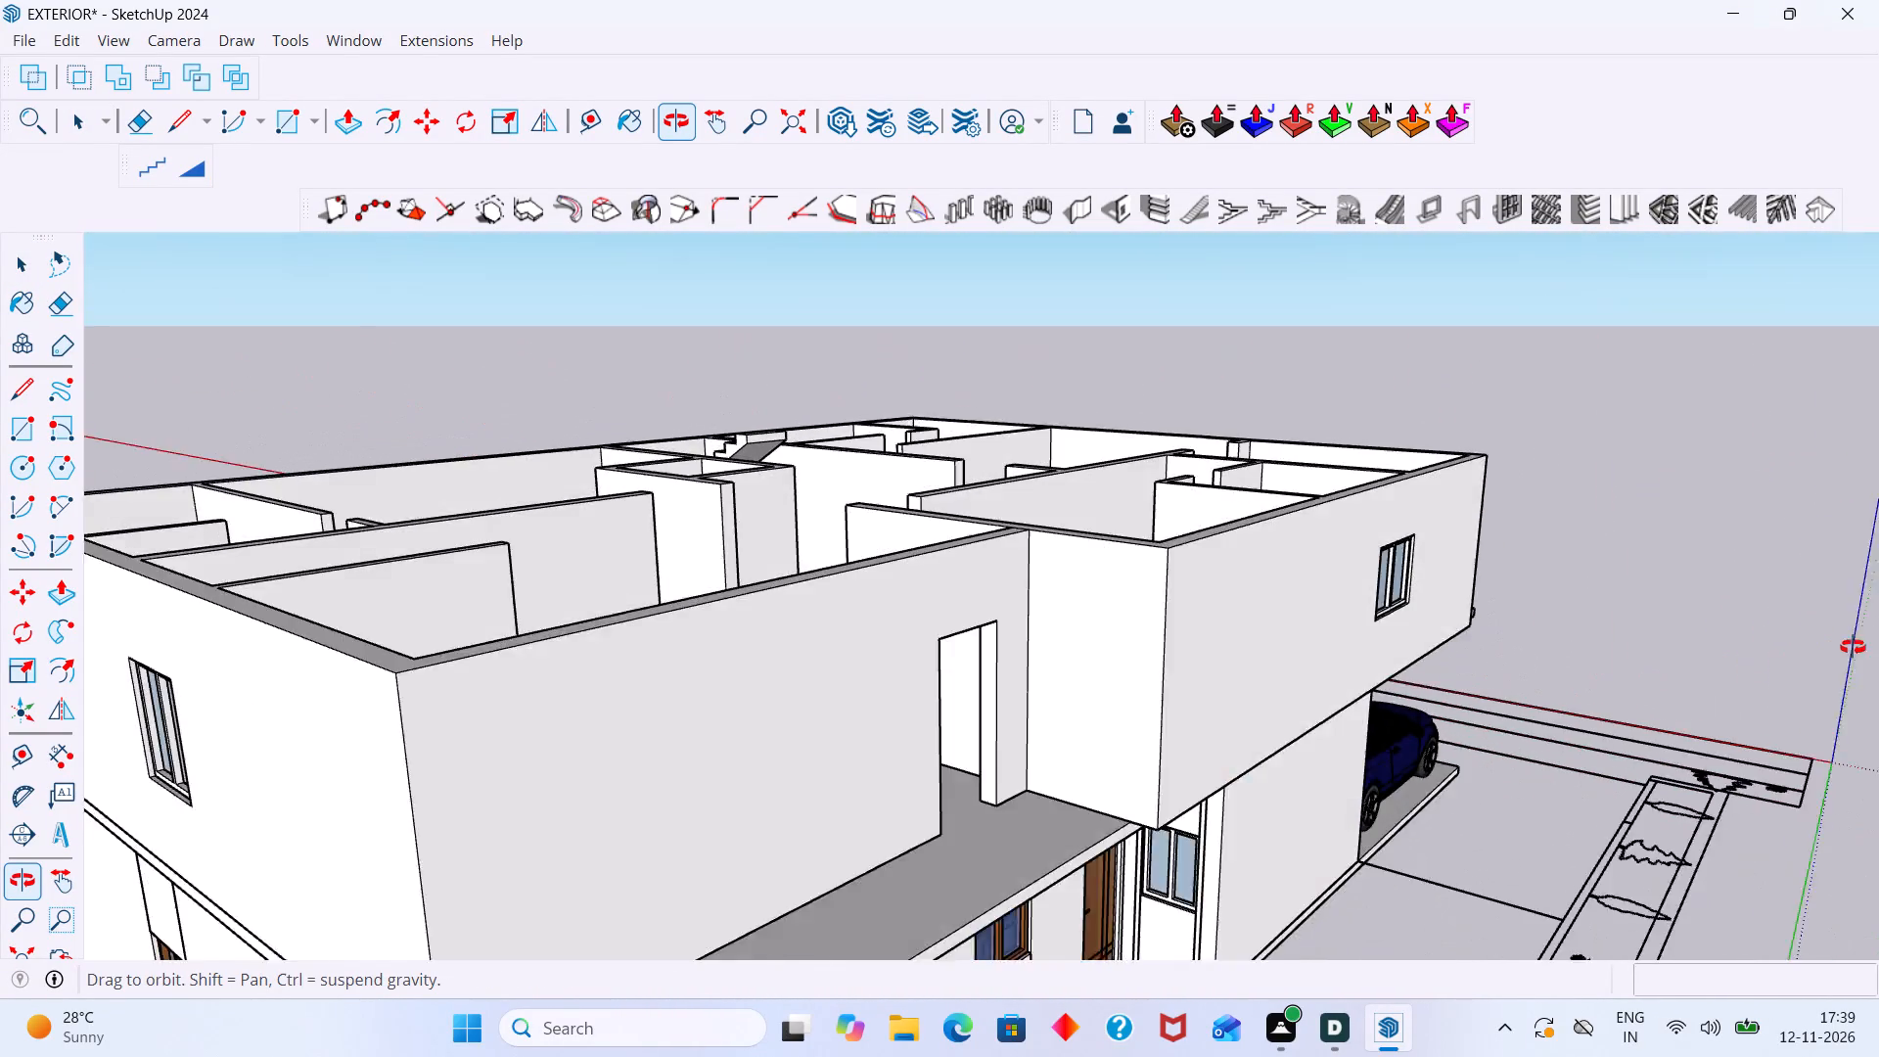
{"action": "middle_click_drag", "start_coordinate": [1853, 647], "coordinate": [777, 772]}
{"action": "scroll", "coordinate": [958, 768], "scroll_direction": "down", "scroll_amount": 8}
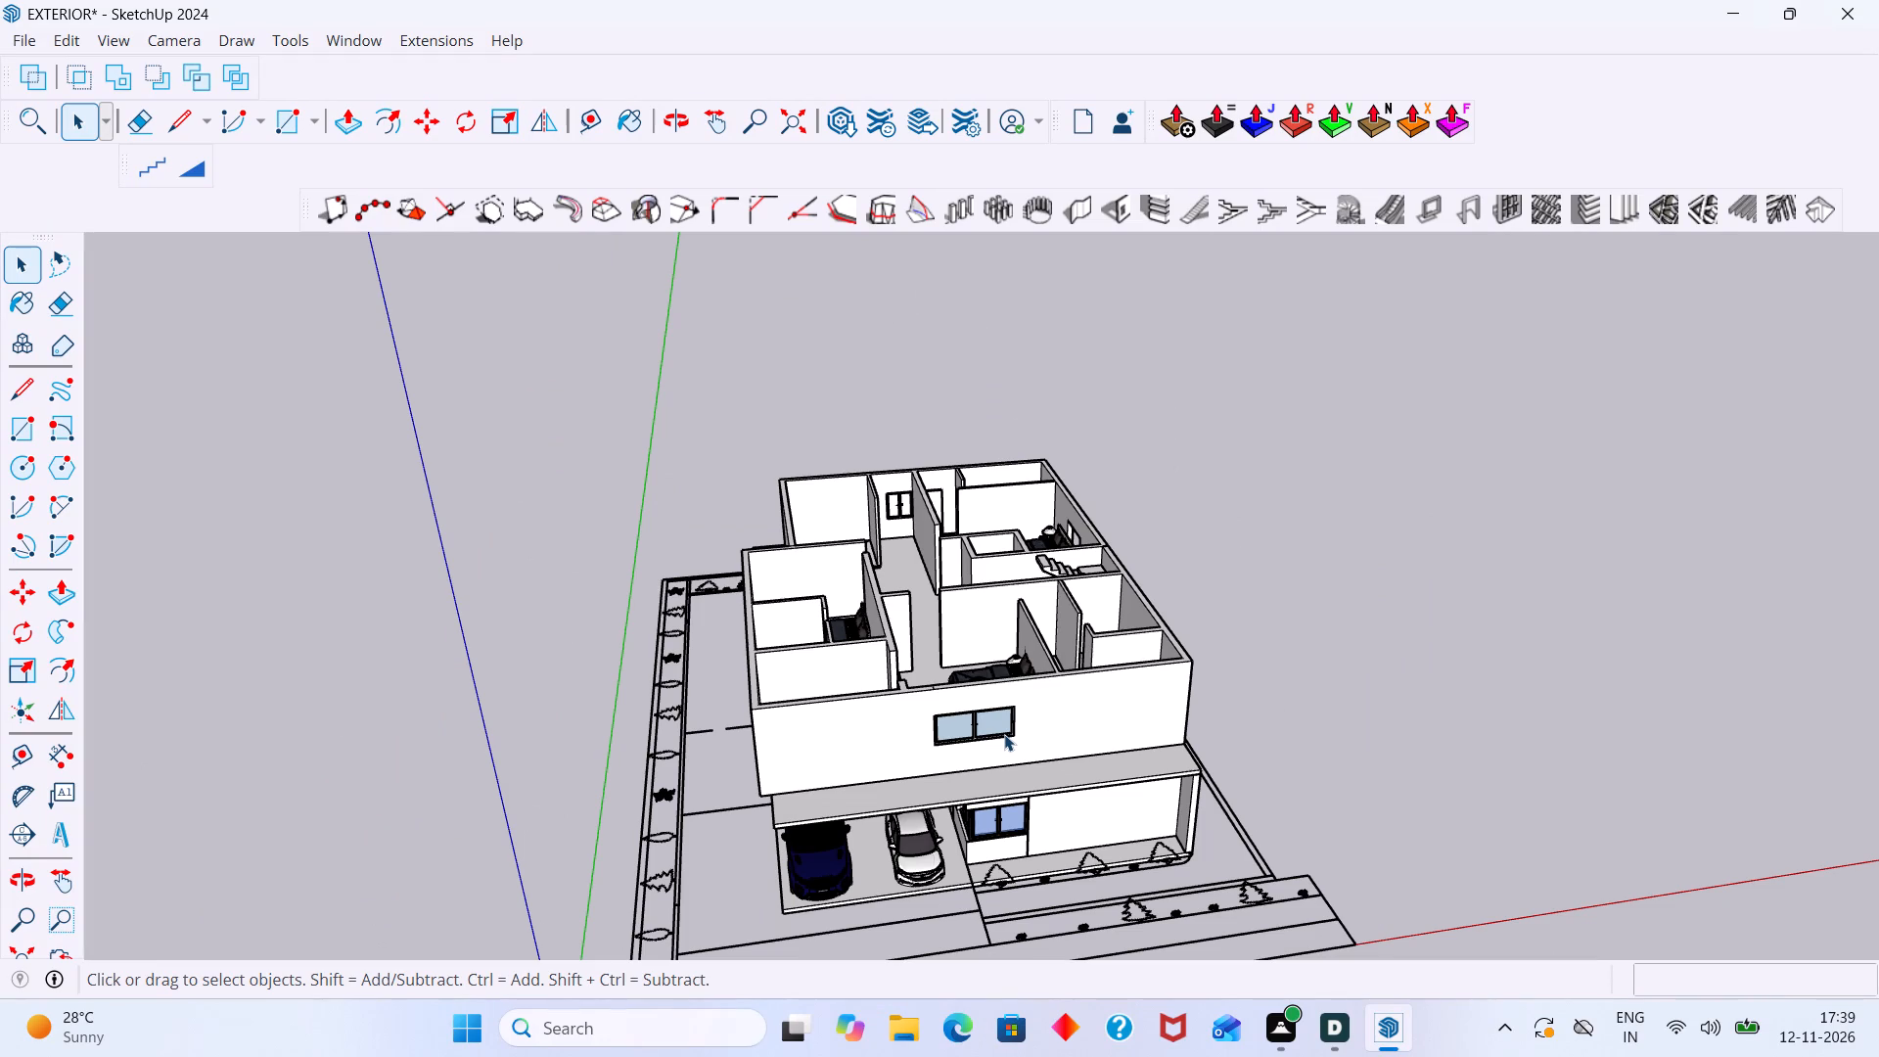
{"action": "scroll", "coordinate": [1024, 727], "scroll_direction": "down", "scroll_amount": 11}
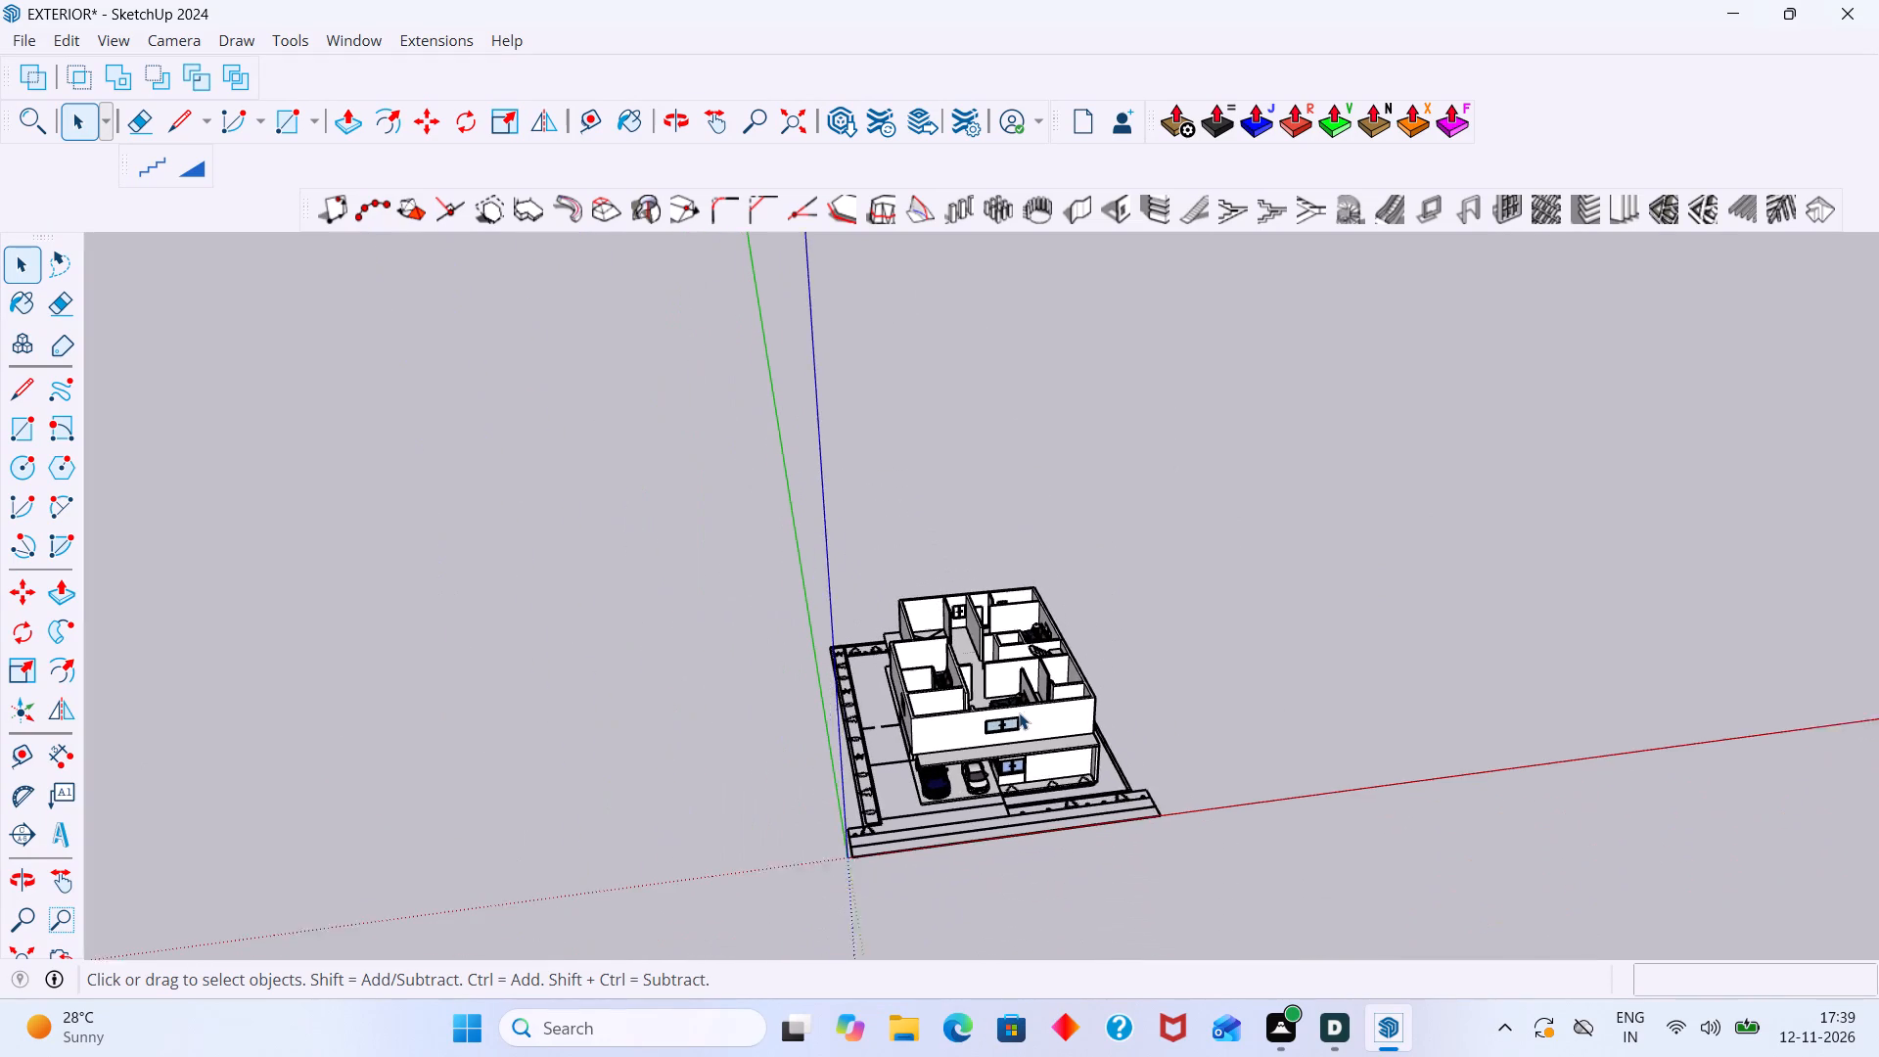
{"action": "middle_click_drag", "start_coordinate": [1054, 753], "coordinate": [918, 691], "text": "shift"}
{"action": "middle_click_drag", "start_coordinate": [976, 666], "coordinate": [517, 626]}
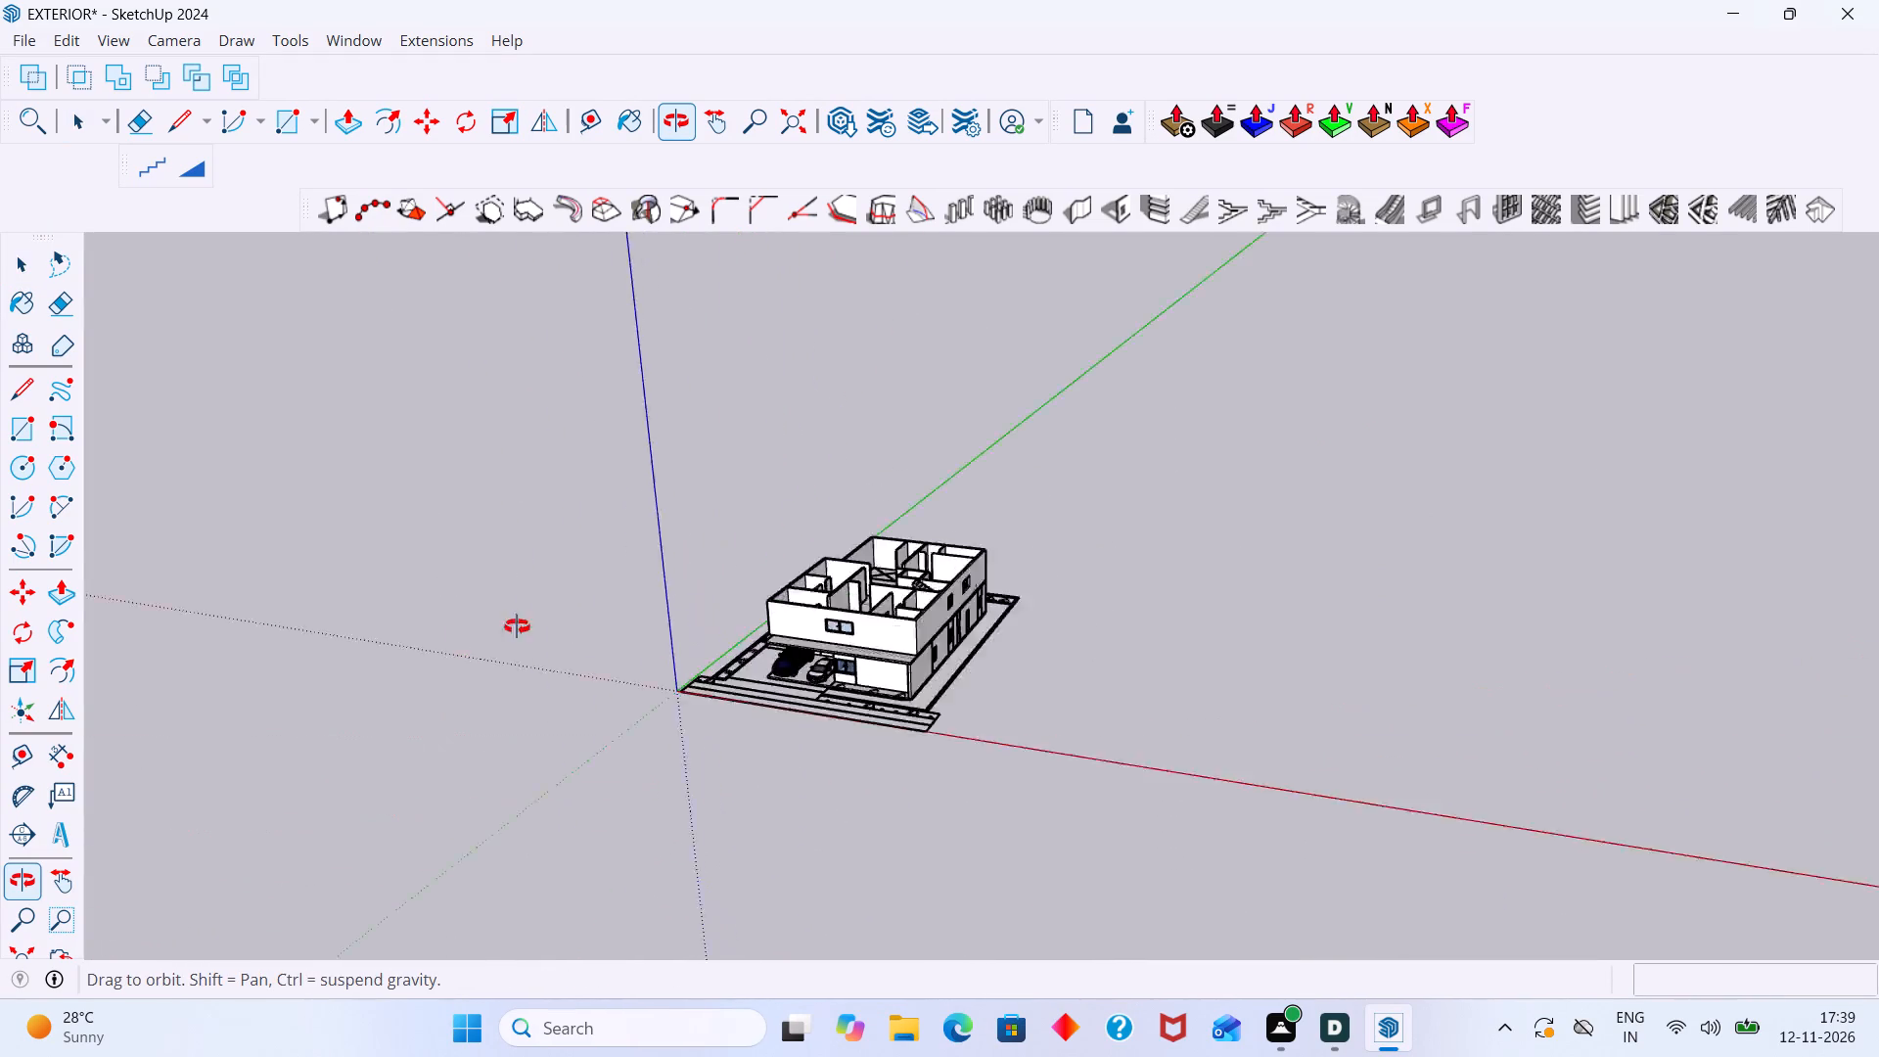
{"action": "middle_click_drag", "start_coordinate": [517, 626], "coordinate": [319, 626]}
{"action": "middle_click_drag", "start_coordinate": [1113, 577], "coordinate": [917, 586]}
{"action": "scroll", "coordinate": [1000, 619], "scroll_direction": "up", "scroll_amount": 13}
{"action": "scroll", "coordinate": [1123, 581], "scroll_direction": "up", "scroll_amount": 3}
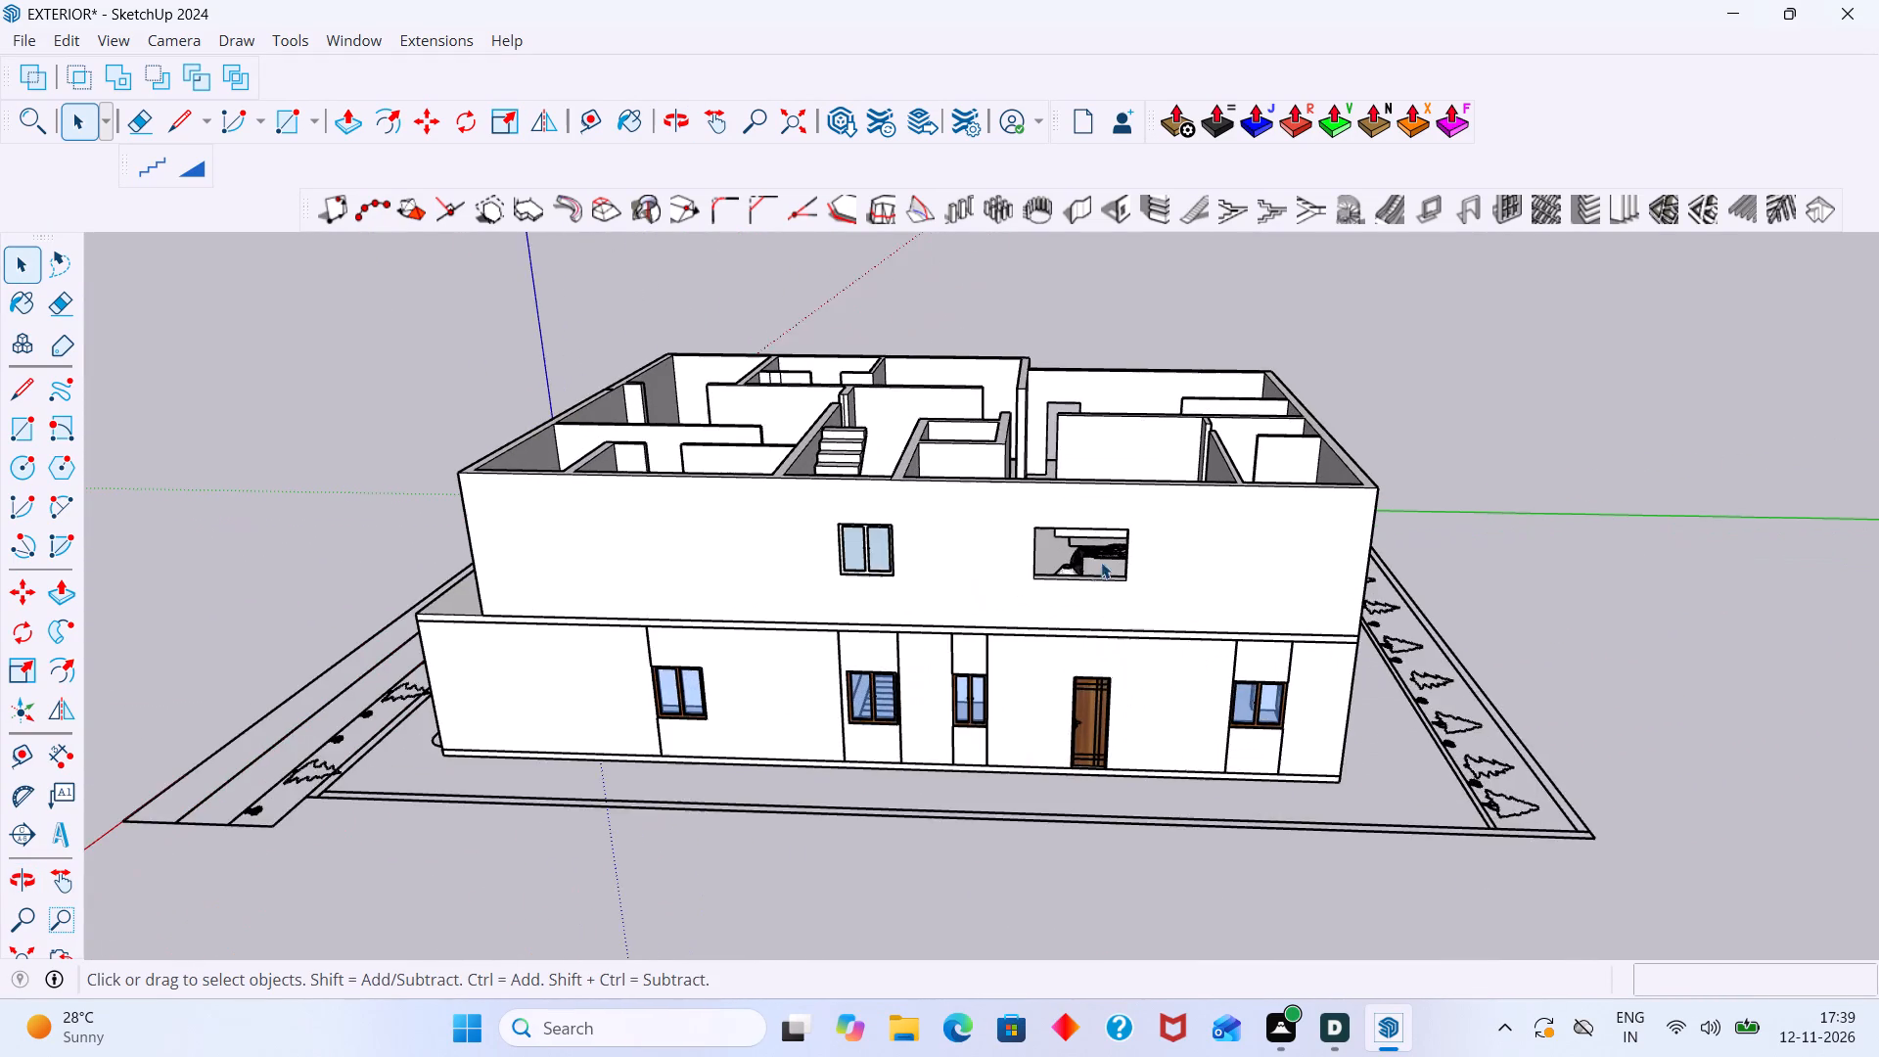
{"action": "middle_click_drag", "start_coordinate": [1018, 481], "coordinate": [965, 403]}
{"action": "middle_click_drag", "start_coordinate": [1013, 412], "coordinate": [862, 354]}
{"action": "scroll", "coordinate": [862, 355], "scroll_direction": "down", "scroll_amount": 1}
{"action": "middle_click_drag", "start_coordinate": [878, 384], "coordinate": [912, 572], "text": "shift"}
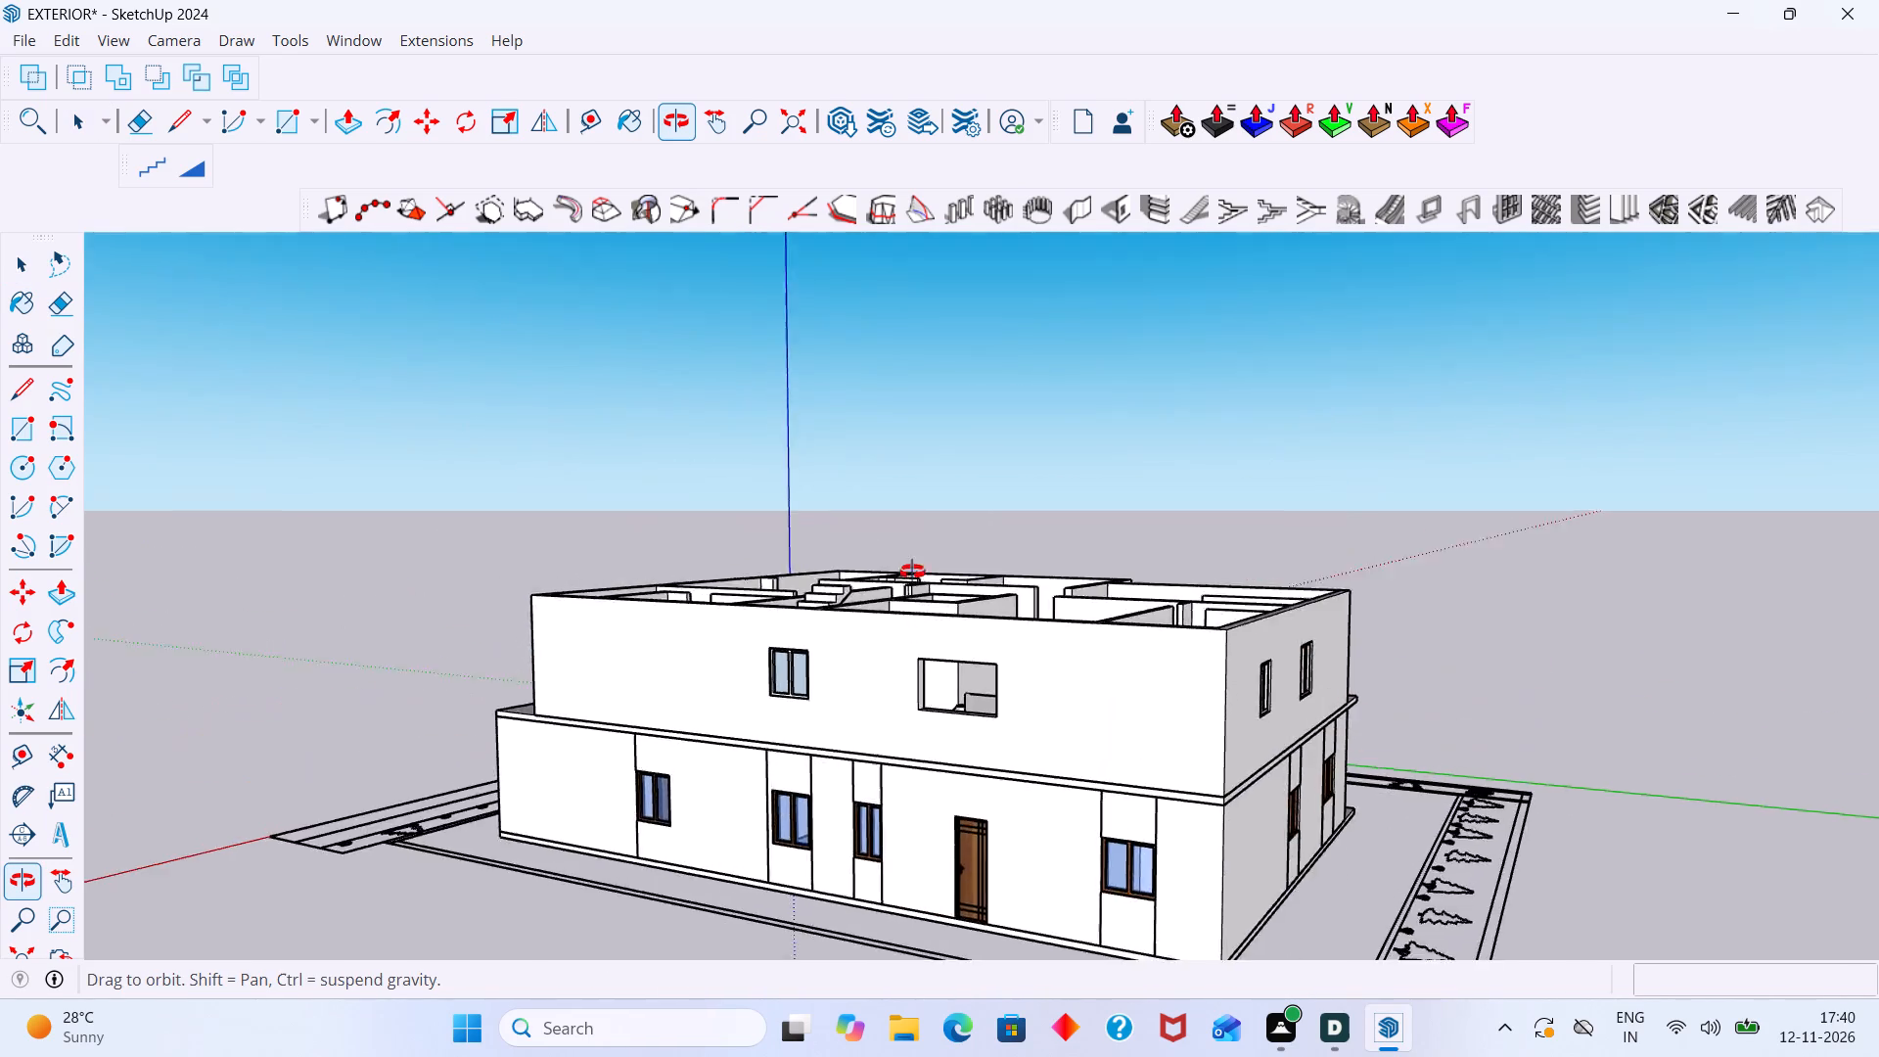
{"action": "middle_click_drag", "start_coordinate": [912, 572], "coordinate": [912, 445], "text": "shift"}
{"action": "scroll", "coordinate": [907, 470], "scroll_direction": "up", "scroll_amount": 10}
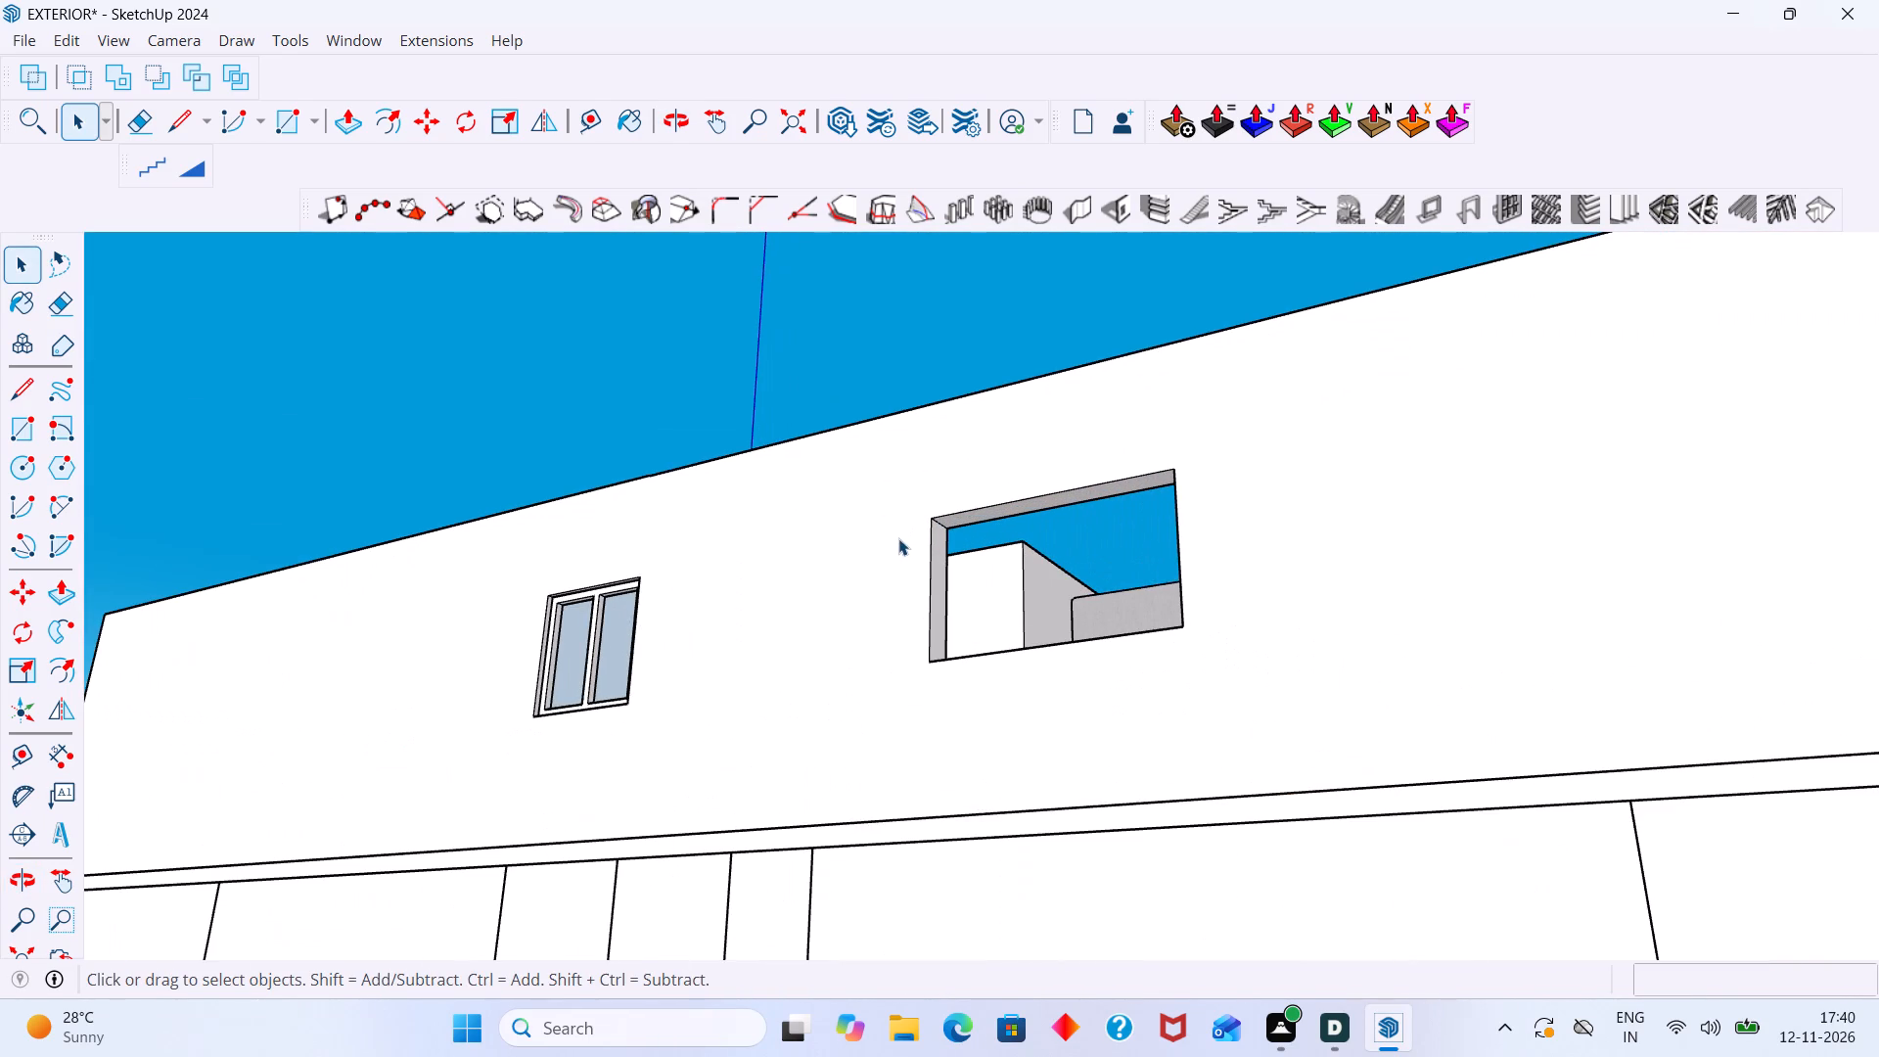
{"action": "key", "text": "r"}
{"action": "scroll", "coordinate": [966, 602], "scroll_direction": "up", "scroll_amount": 7}
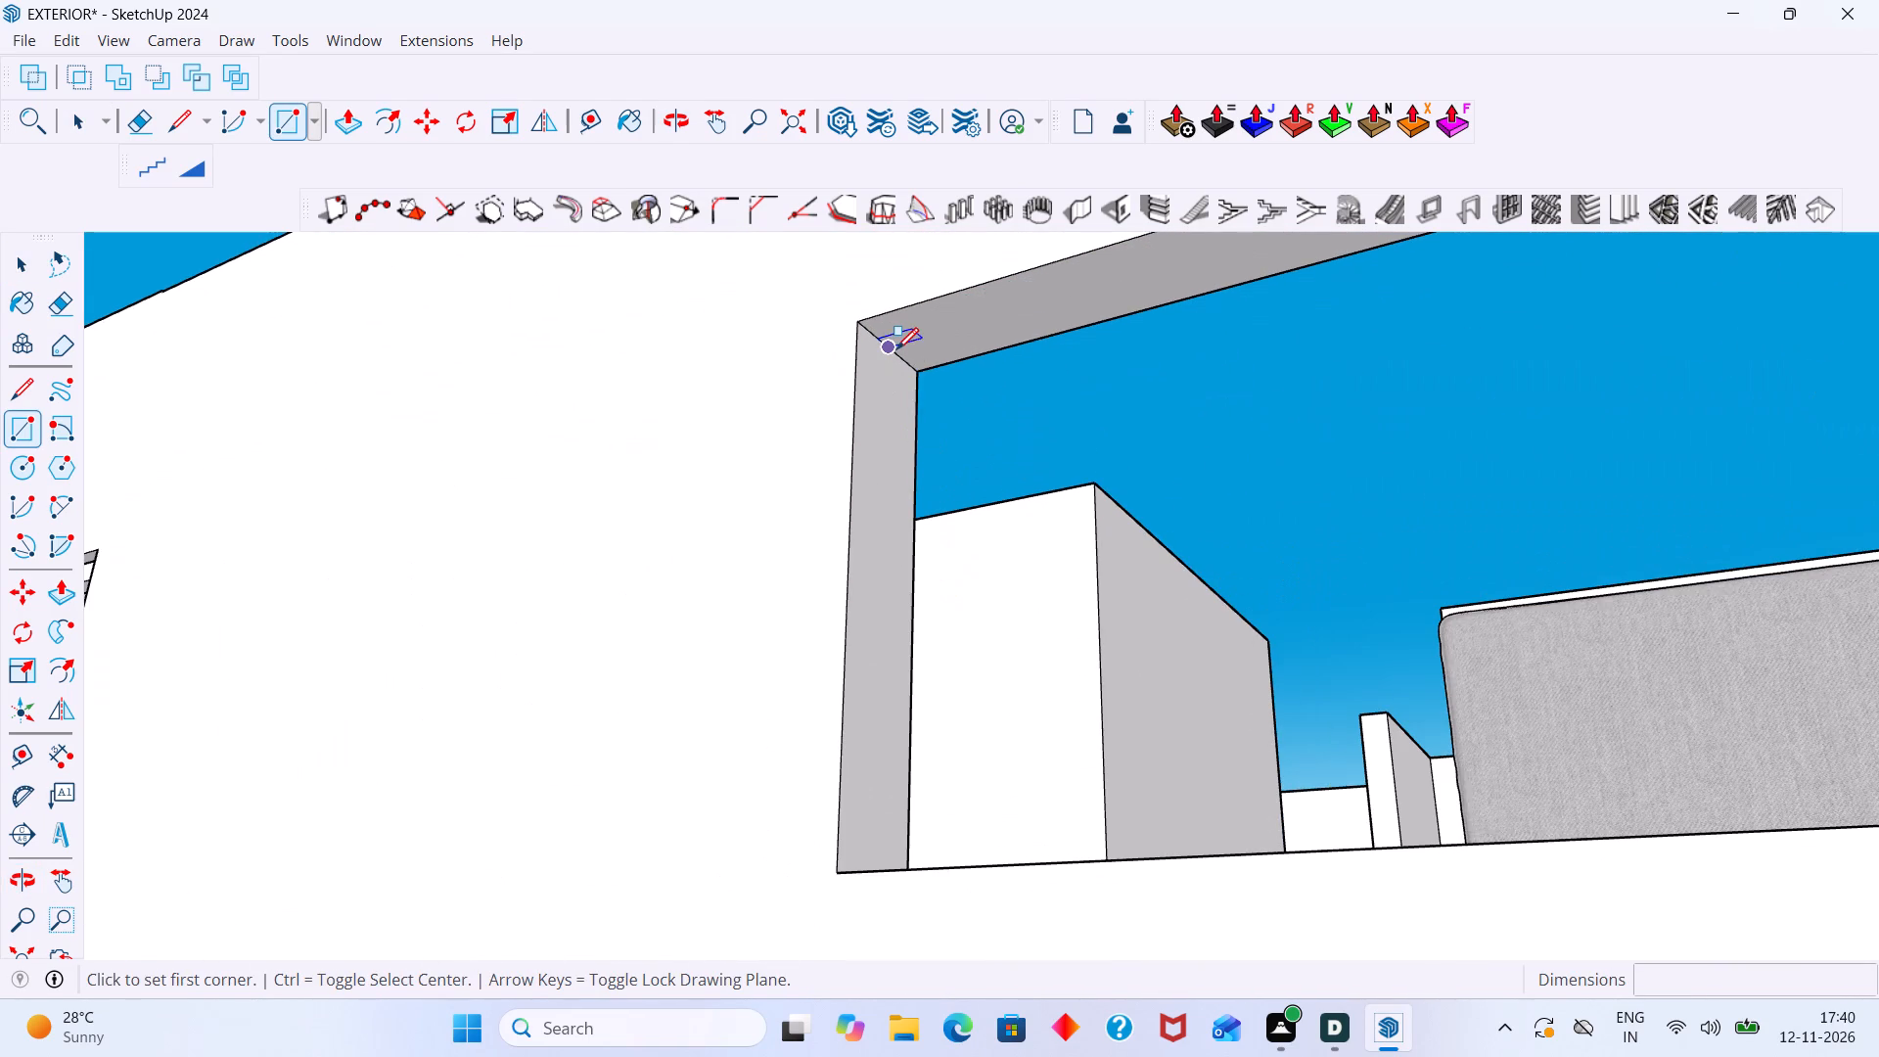
{"action": "left_click", "coordinate": [896, 349]}
{"action": "scroll", "coordinate": [1120, 693], "scroll_direction": "down", "scroll_amount": 10}
{"action": "middle_click_drag", "start_coordinate": [1361, 737], "coordinate": [1458, 810]}
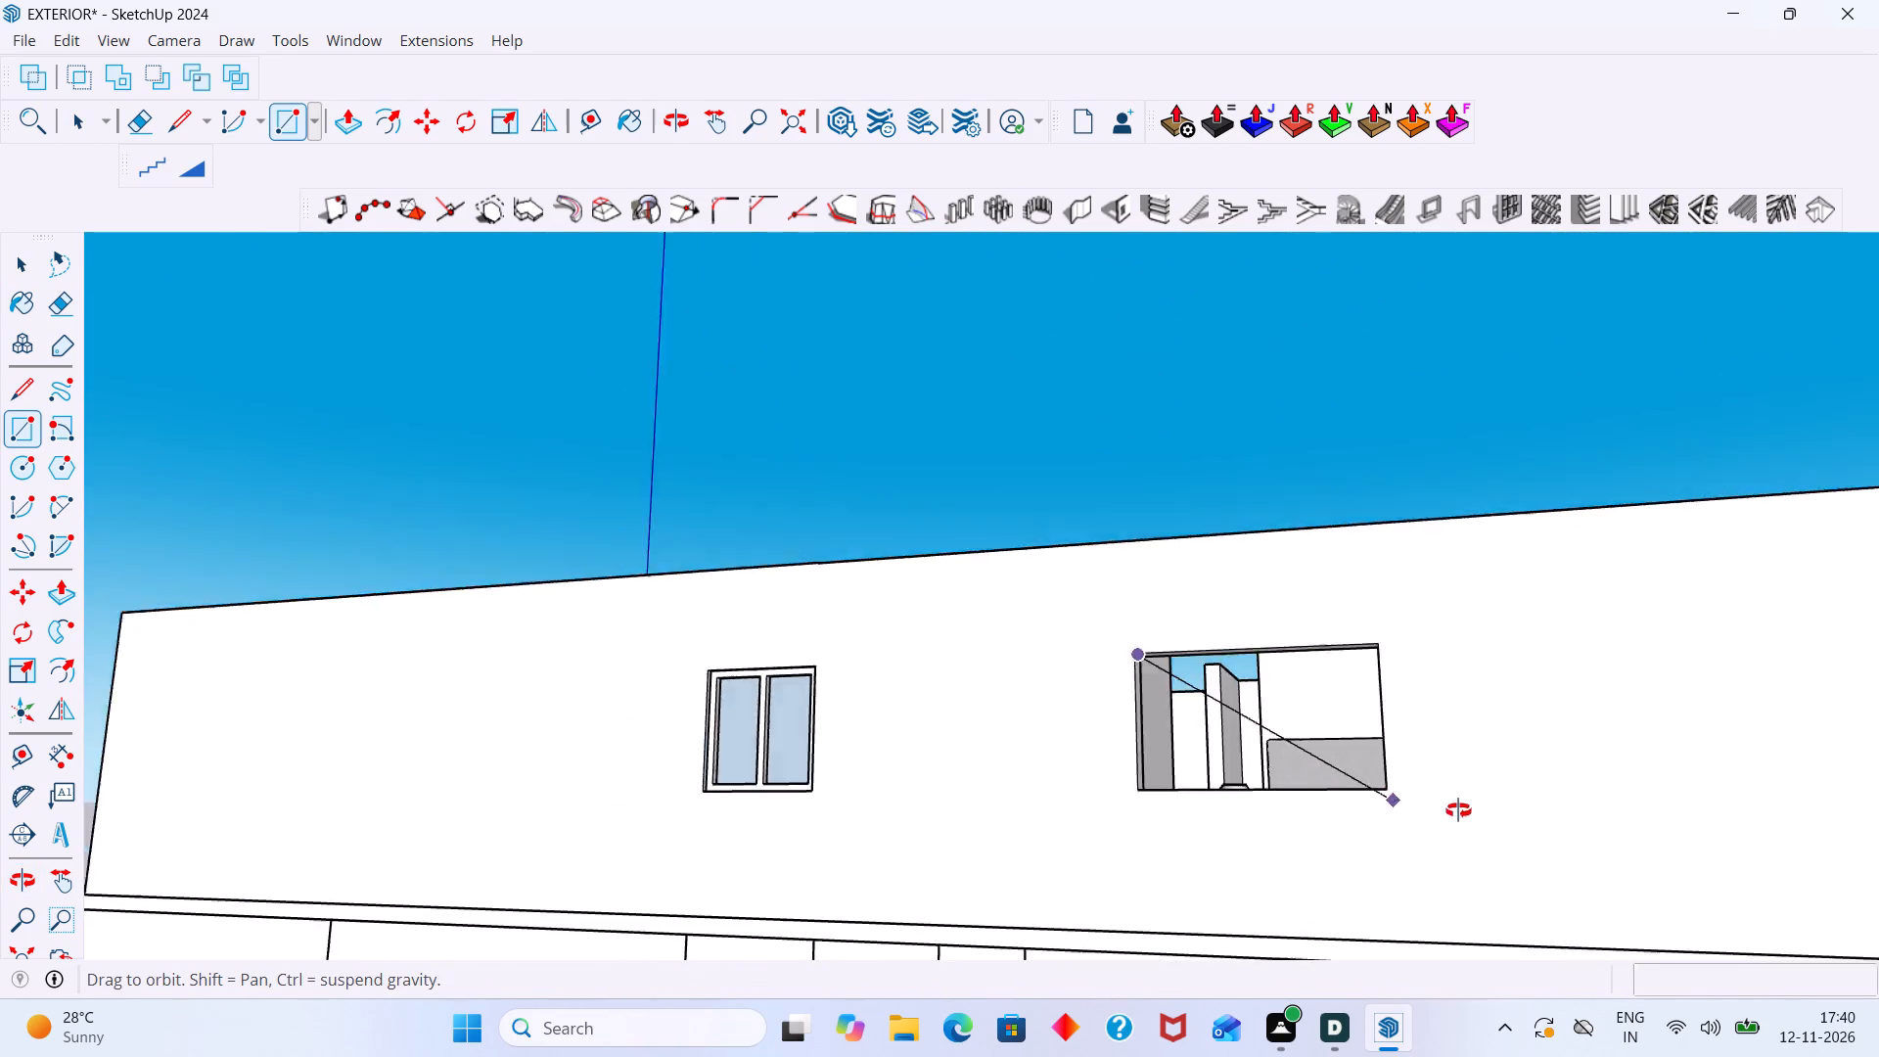
{"action": "middle_click_drag", "start_coordinate": [1458, 810], "coordinate": [1779, 988]}
{"action": "scroll", "coordinate": [1209, 866], "scroll_direction": "up", "scroll_amount": 6}
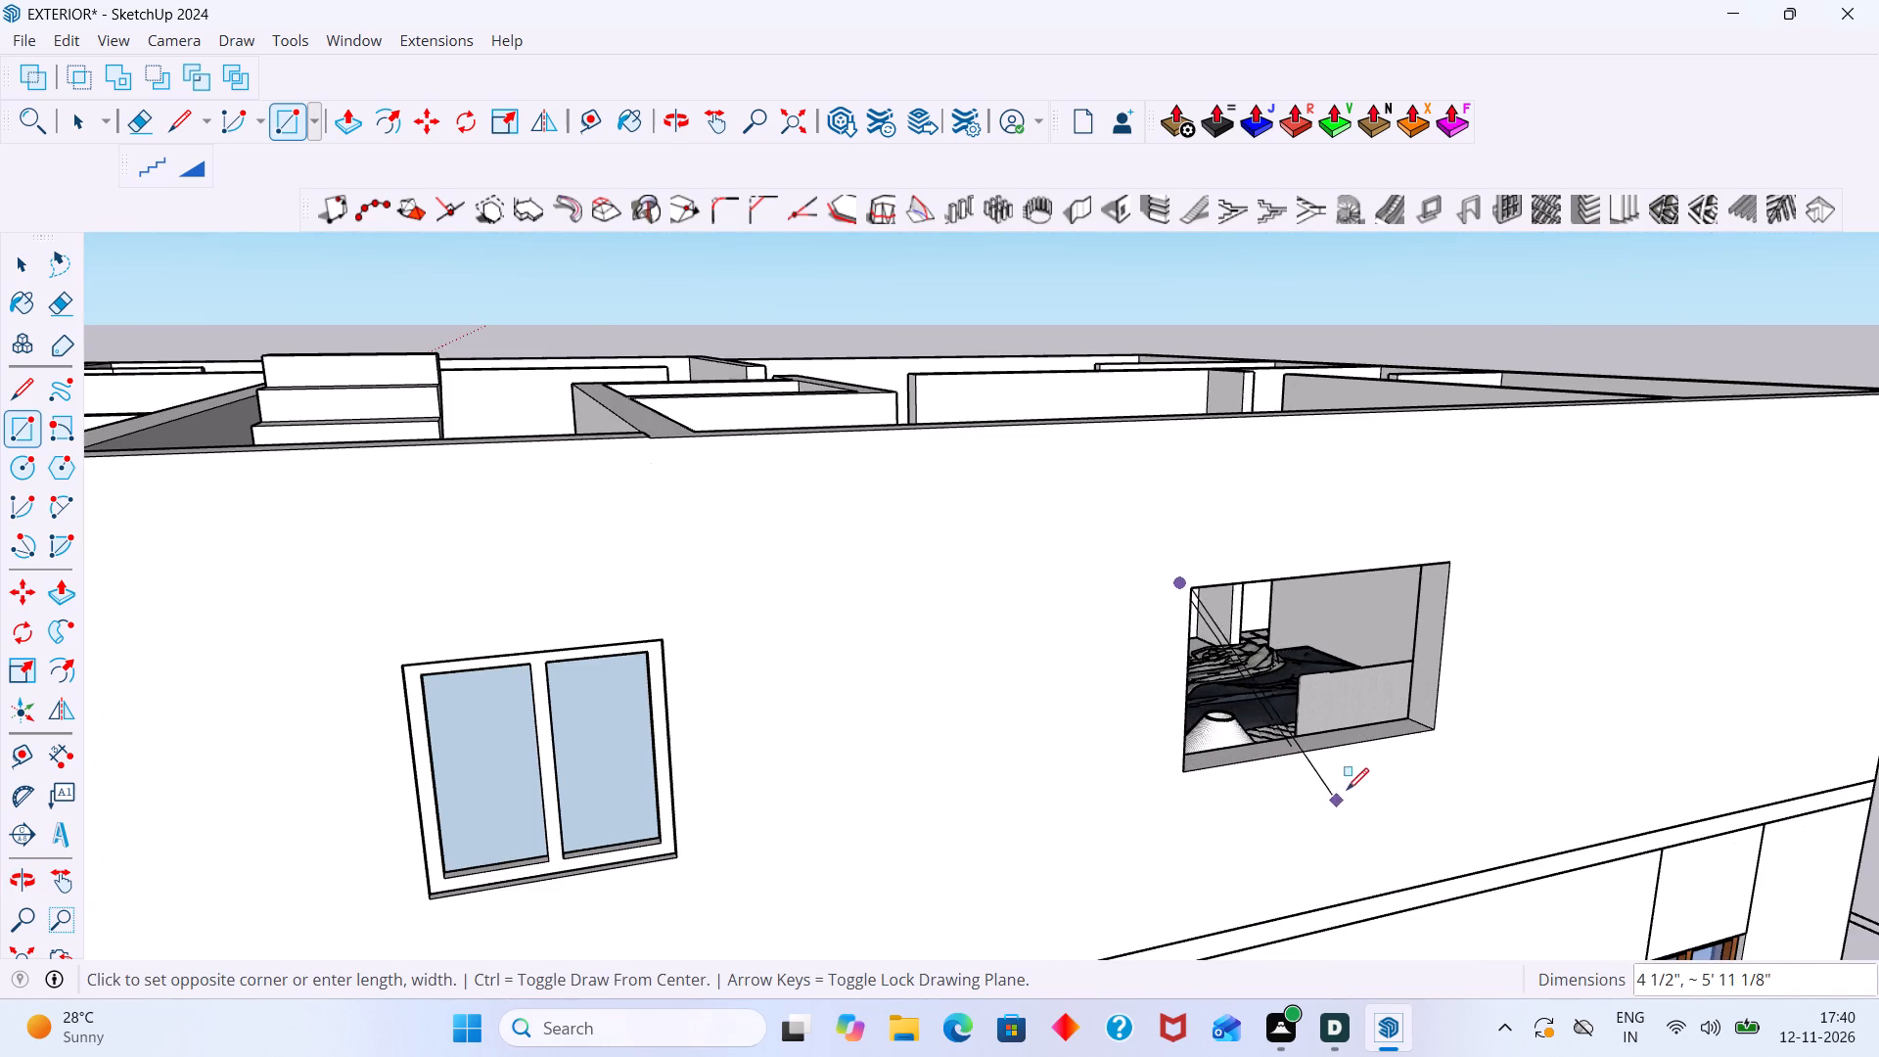
{"action": "scroll", "coordinate": [1356, 779], "scroll_direction": "up", "scroll_amount": 13}
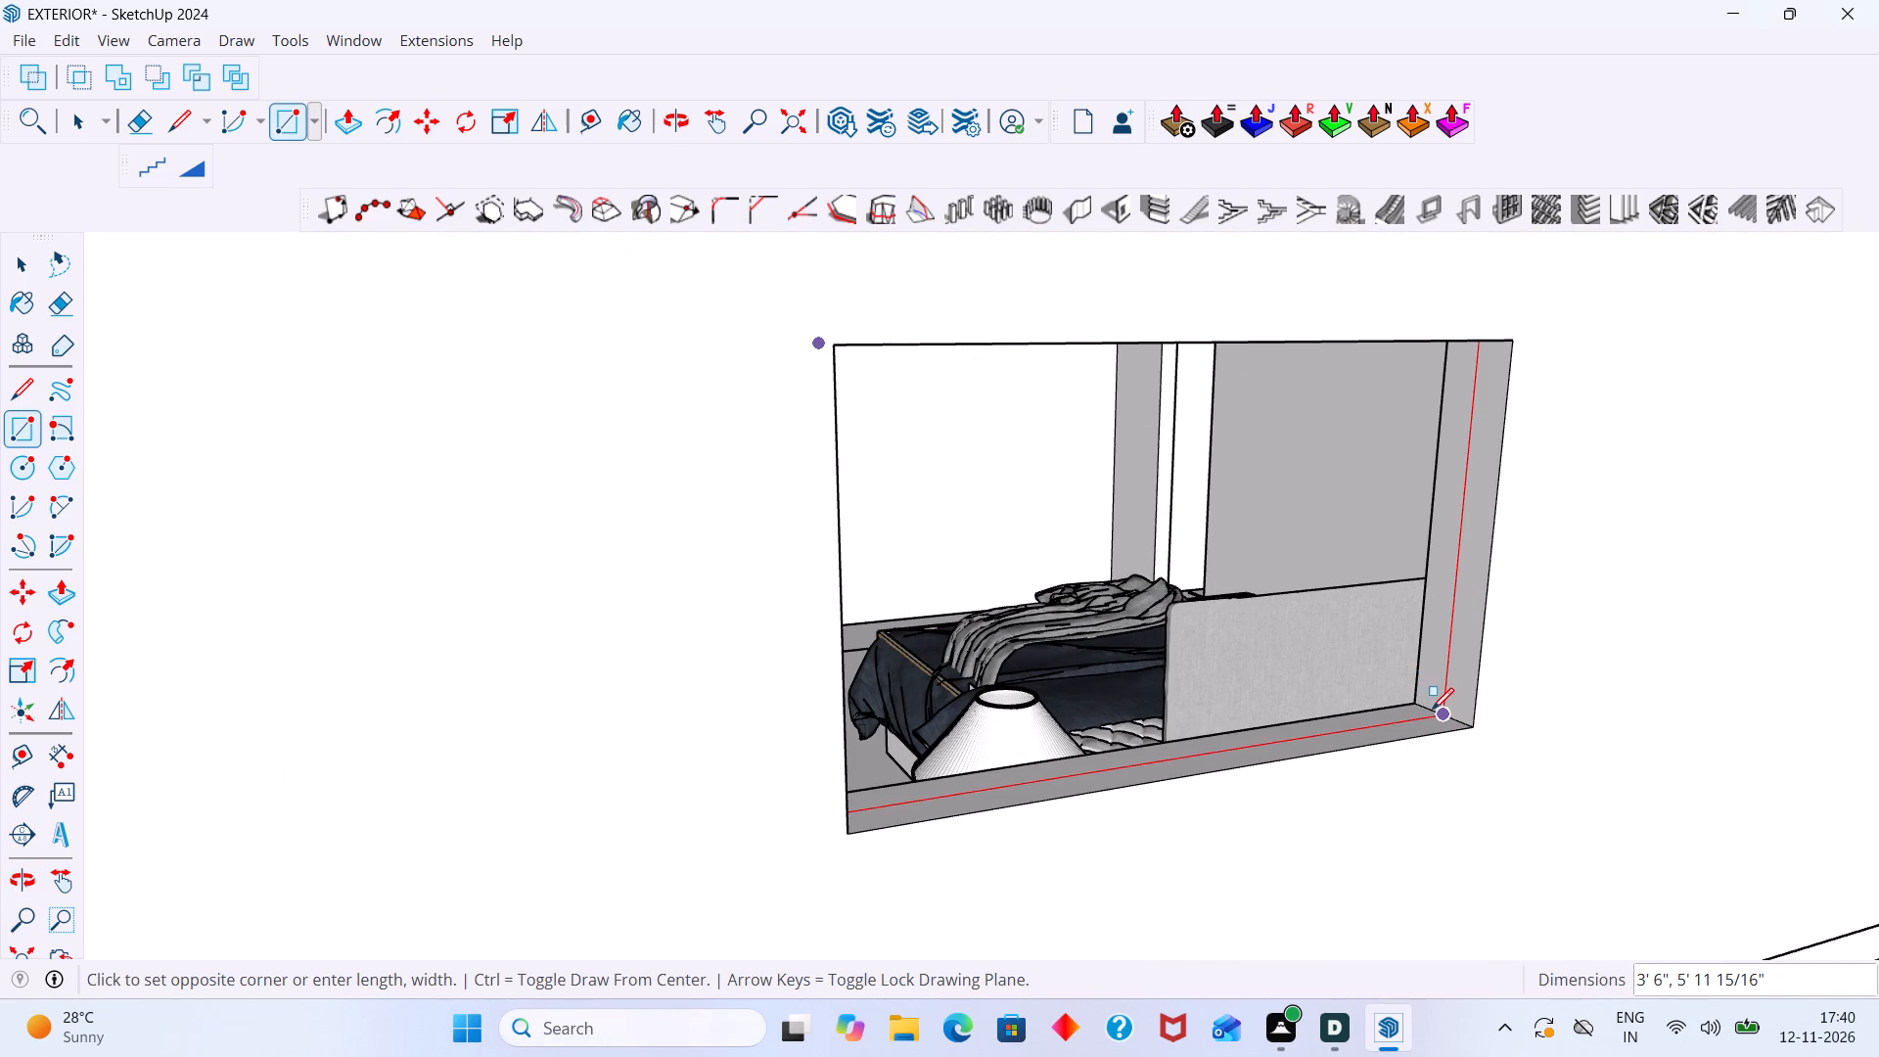
{"action": "left_click", "coordinate": [1445, 712]}
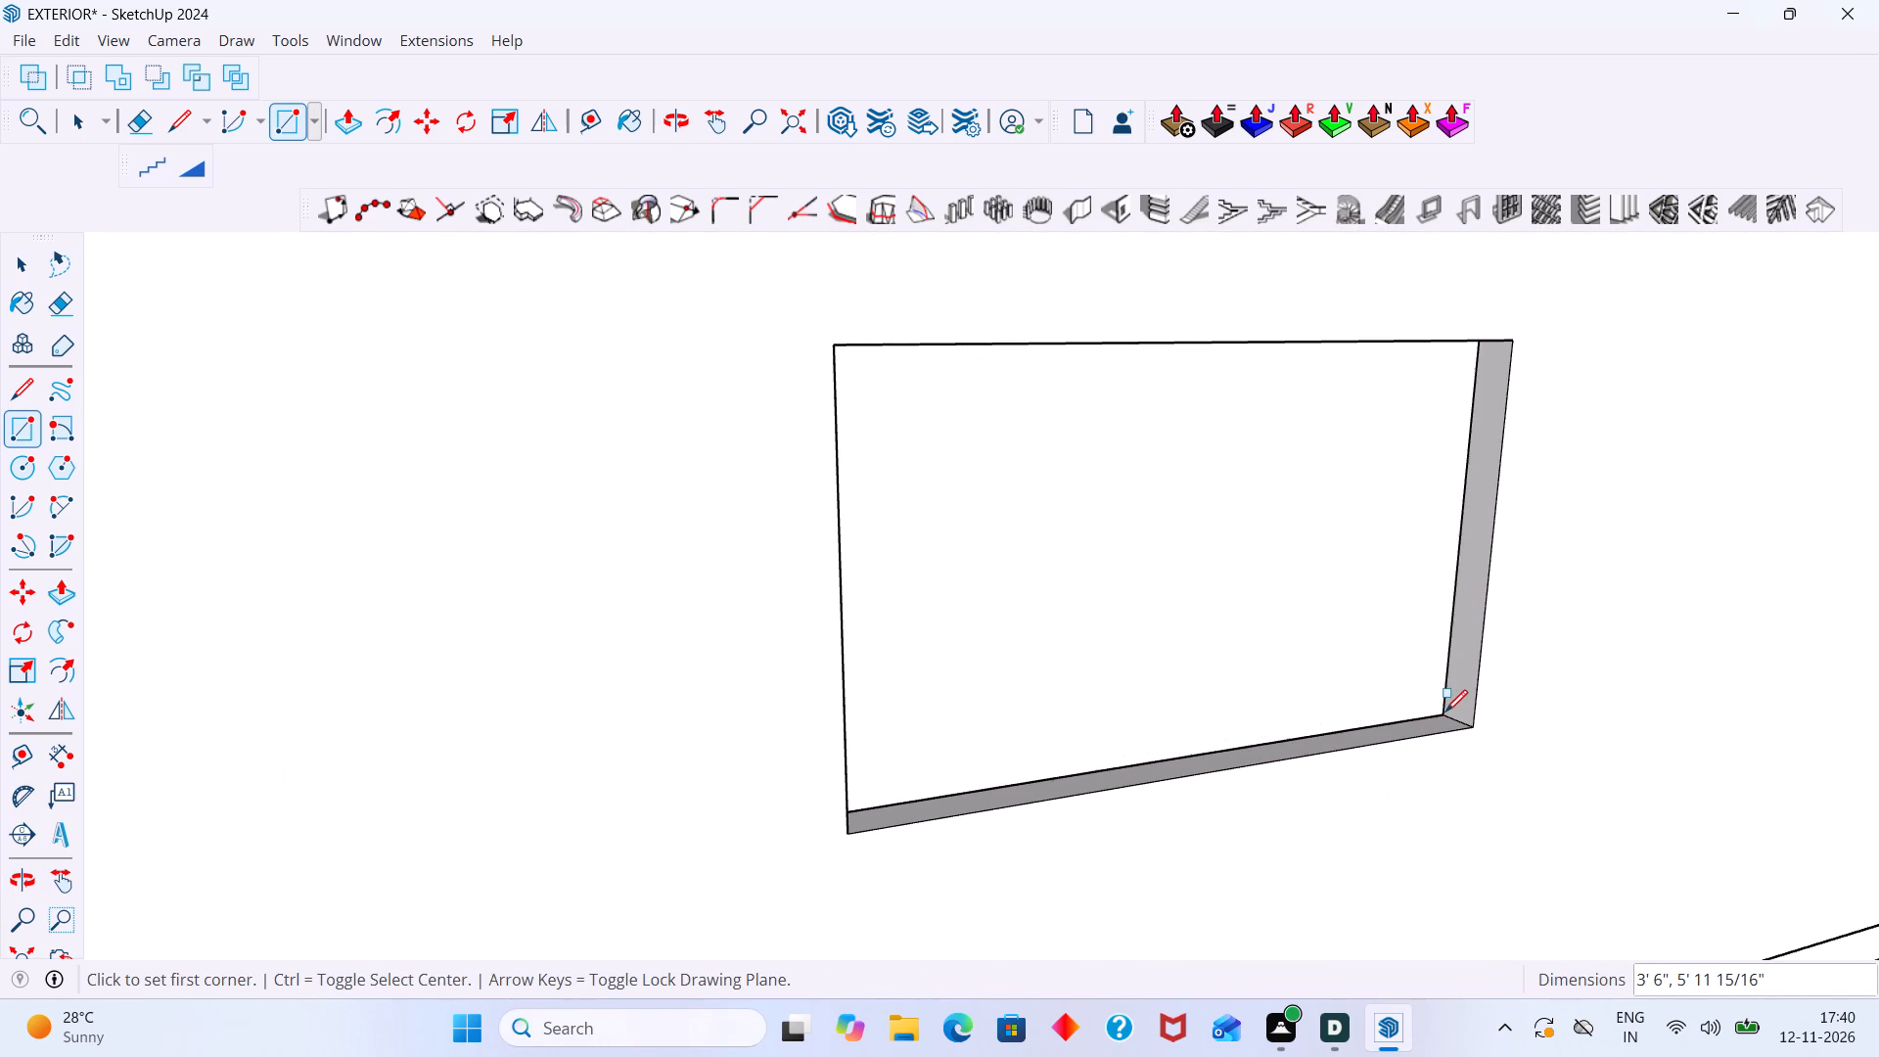
Create a rectangular Panel Divider window frame from the new opening face, with 1 row, 2 columns, 5" depth and middle location.
{"action": "key", "text": "space"}
{"action": "left_click", "coordinate": [1353, 670]}
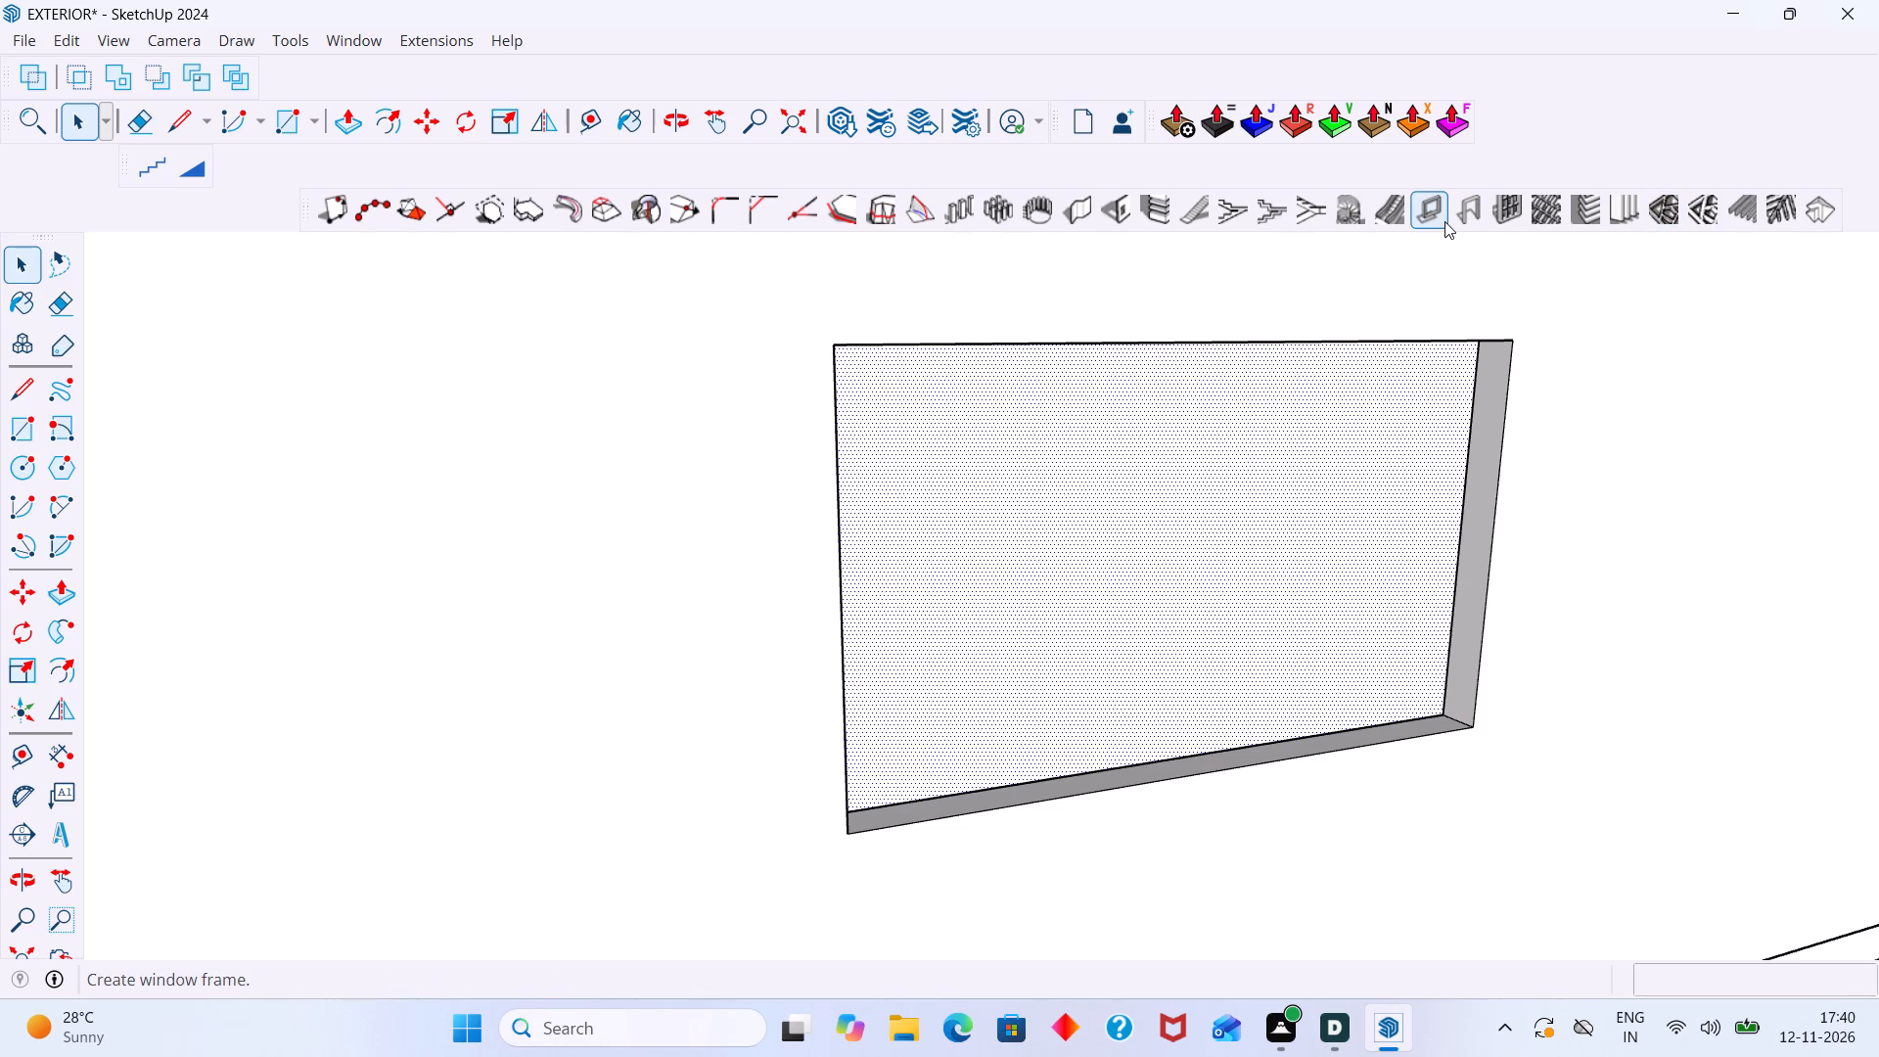
{"action": "left_click", "coordinate": [1506, 207]}
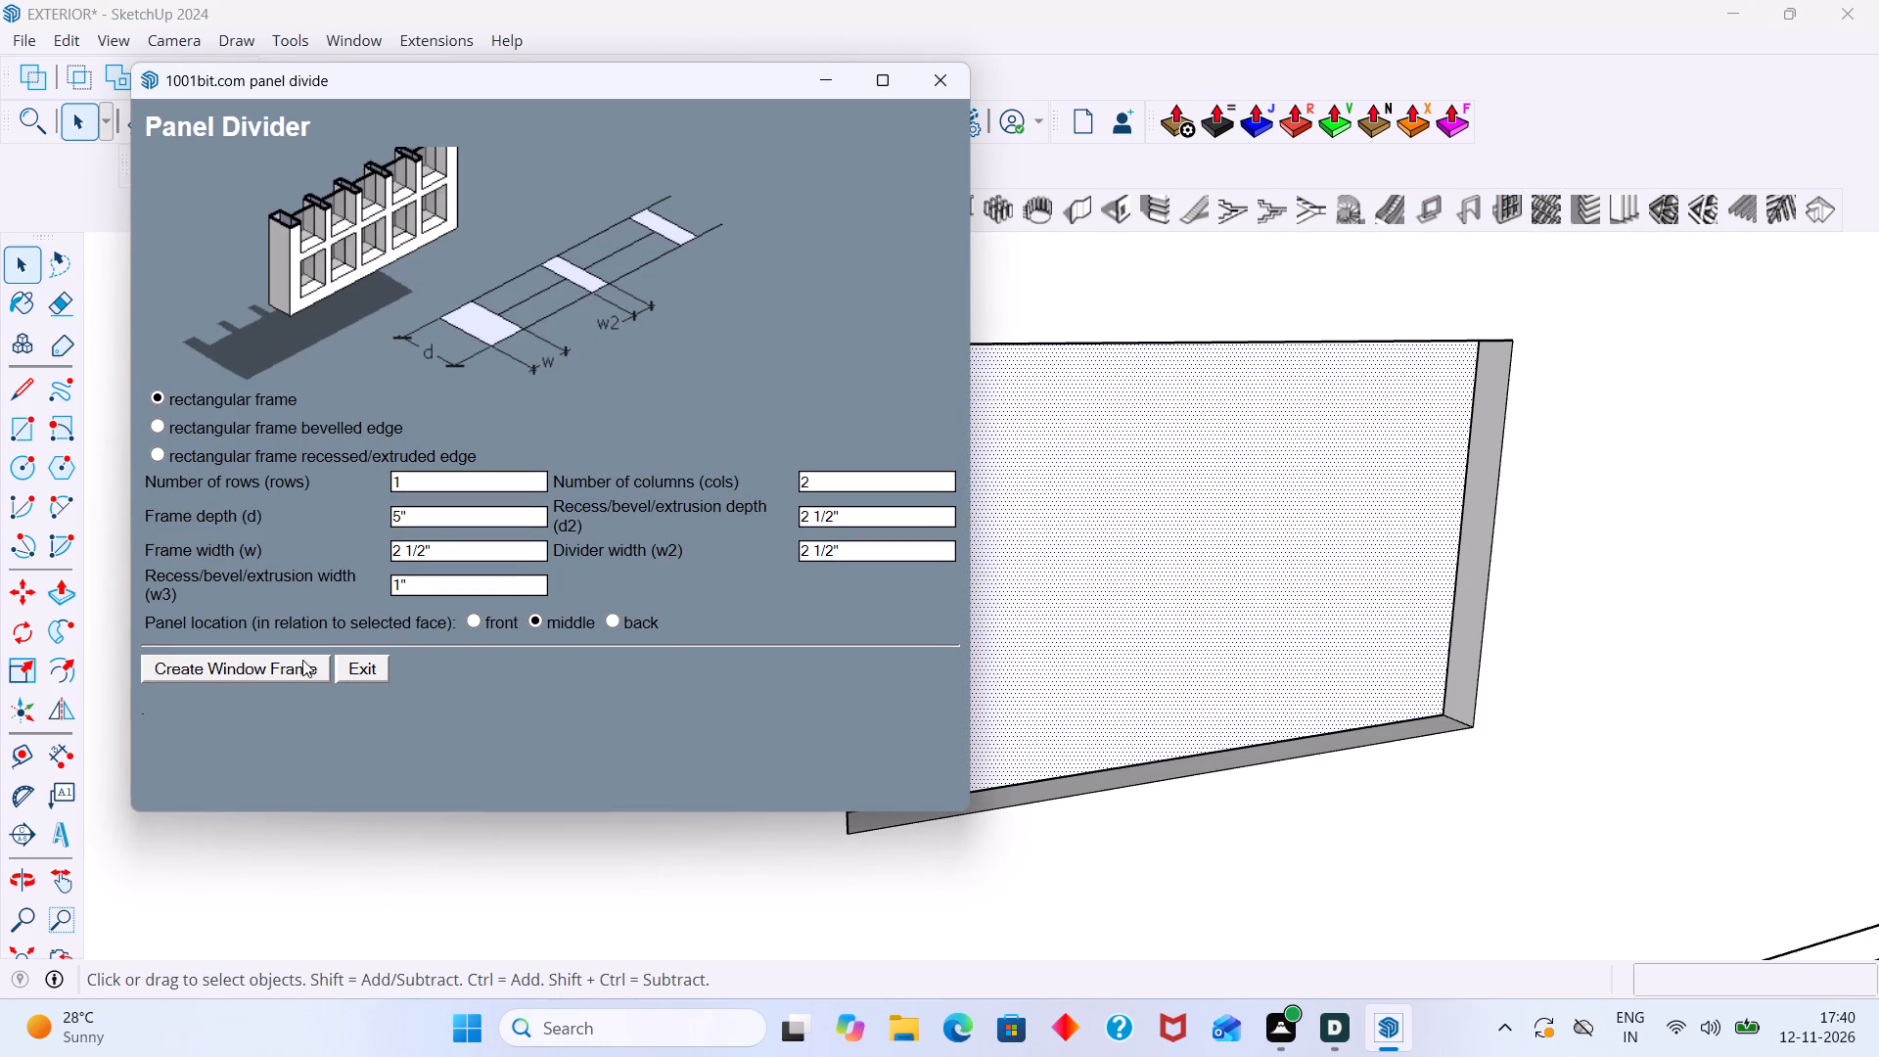
{"action": "left_click", "coordinate": [299, 658]}
Inspect the upper-floor window frames on the rear and long side walls, comparing them with the finished ground-floor windows.
{"action": "scroll", "coordinate": [898, 566], "scroll_direction": "down", "scroll_amount": 18}
{"action": "scroll", "coordinate": [1059, 597], "scroll_direction": "down", "scroll_amount": 14}
{"action": "middle_click_drag", "start_coordinate": [1155, 608], "coordinate": [374, 600]}
{"action": "middle_click_drag", "start_coordinate": [939, 592], "coordinate": [920, 596]}
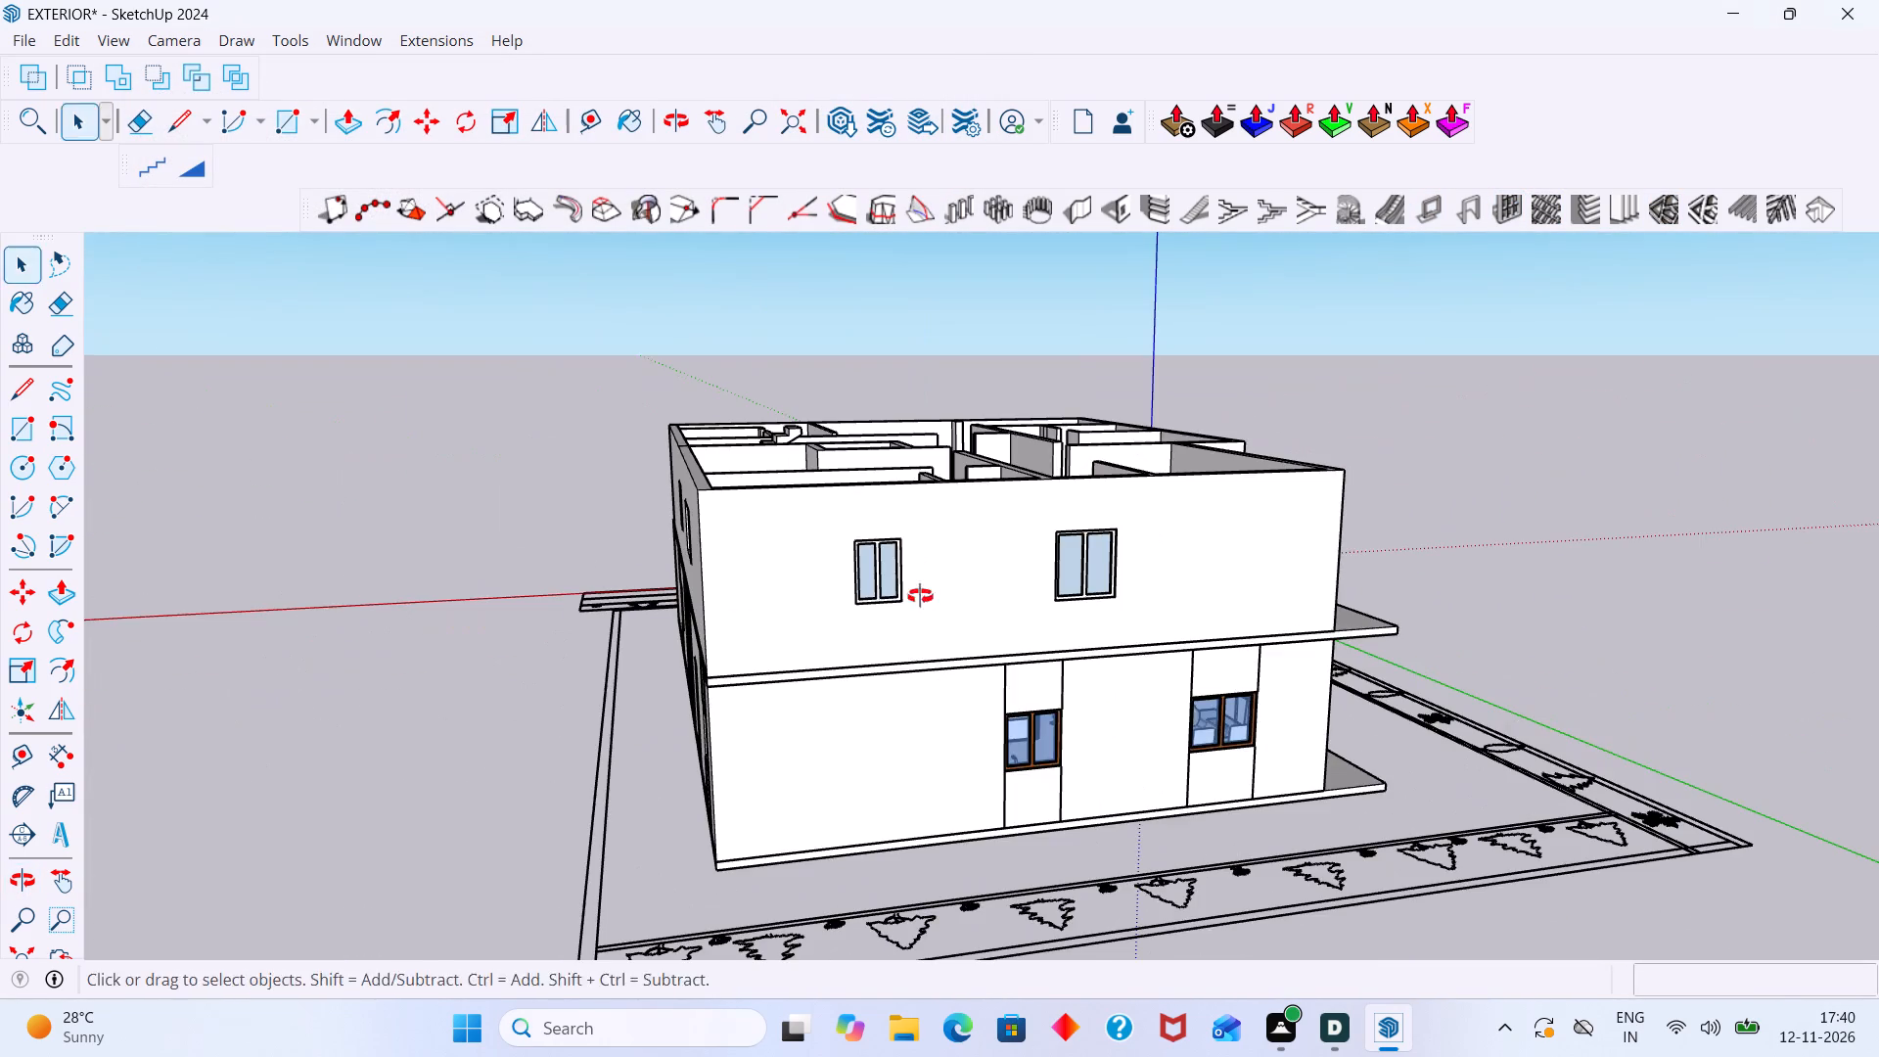
{"action": "middle_click_drag", "start_coordinate": [920, 596], "coordinate": [298, 658]}
{"action": "middle_click_drag", "start_coordinate": [877, 537], "coordinate": [1414, 552]}
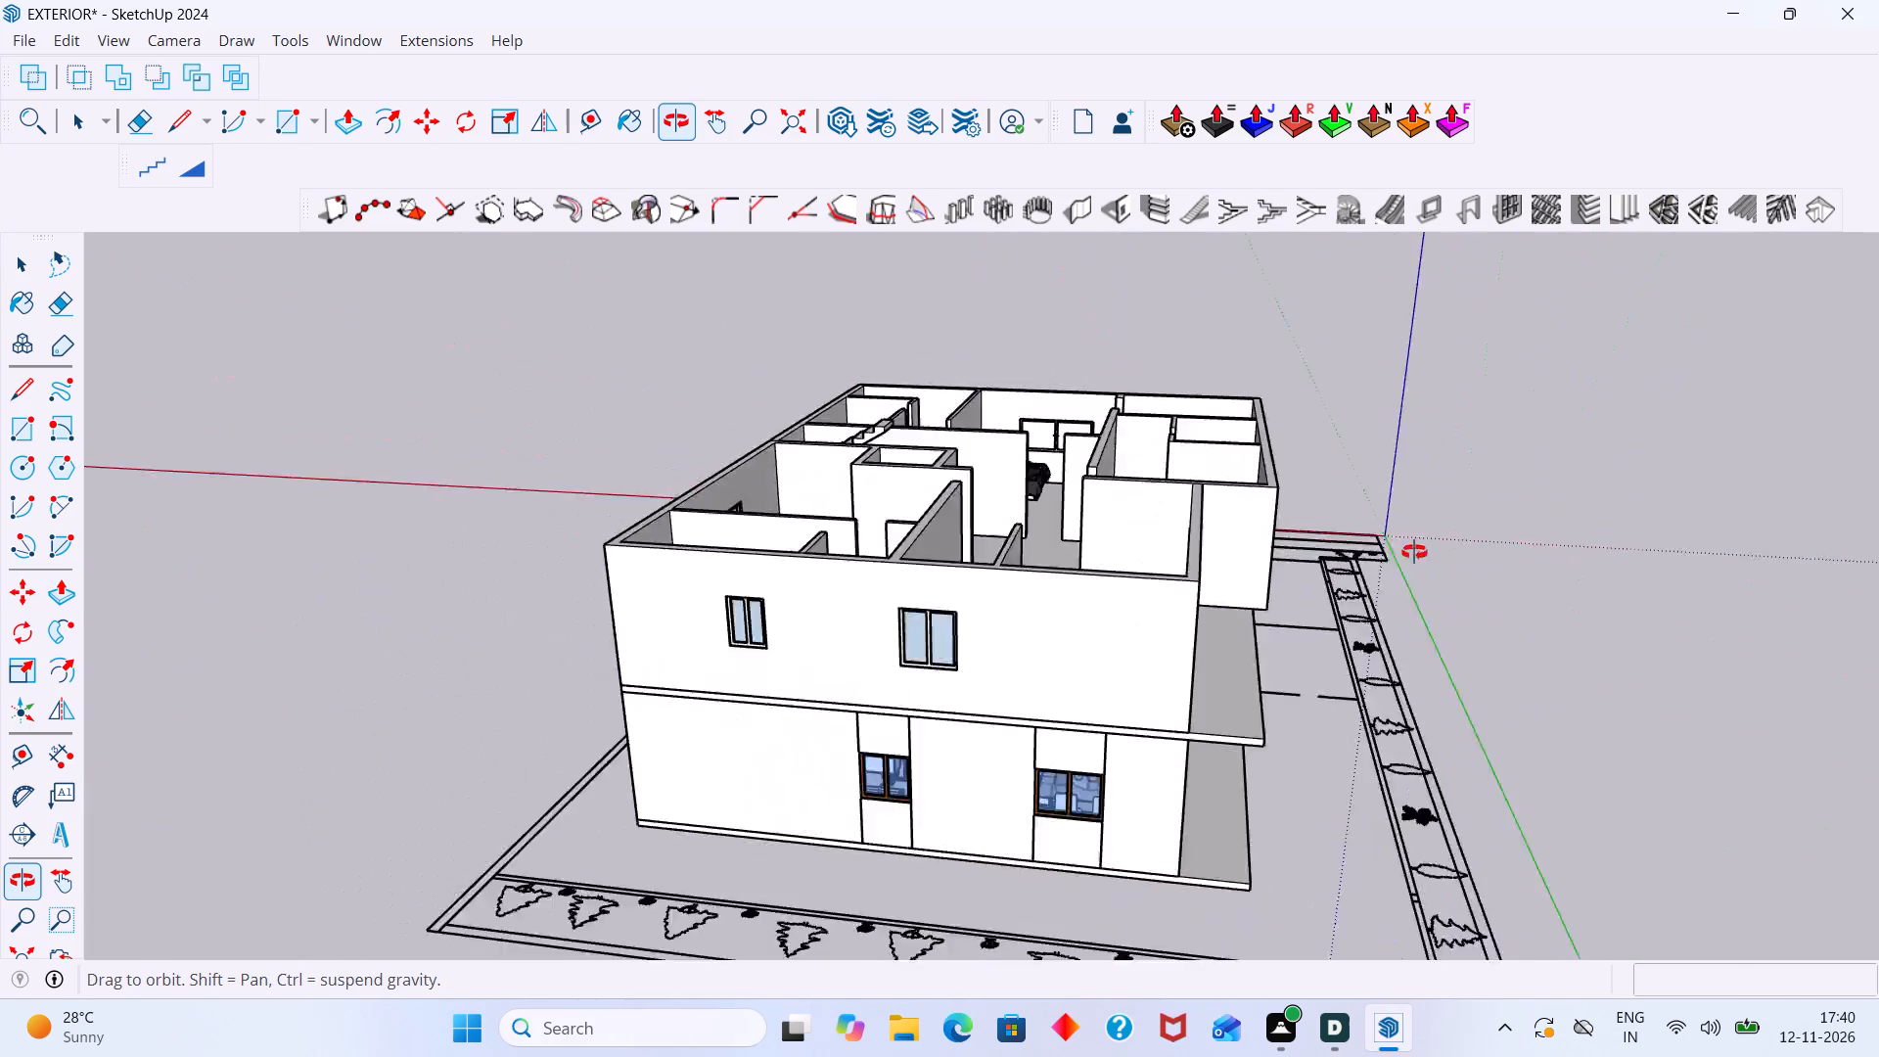
{"action": "middle_click_drag", "start_coordinate": [1414, 552], "coordinate": [1732, 539]}
{"action": "scroll", "coordinate": [1163, 507], "scroll_direction": "up", "scroll_amount": 6}
{"action": "middle_click_drag", "start_coordinate": [986, 545], "coordinate": [1325, 617]}
{"action": "scroll", "coordinate": [1373, 593], "scroll_direction": "up", "scroll_amount": 7}
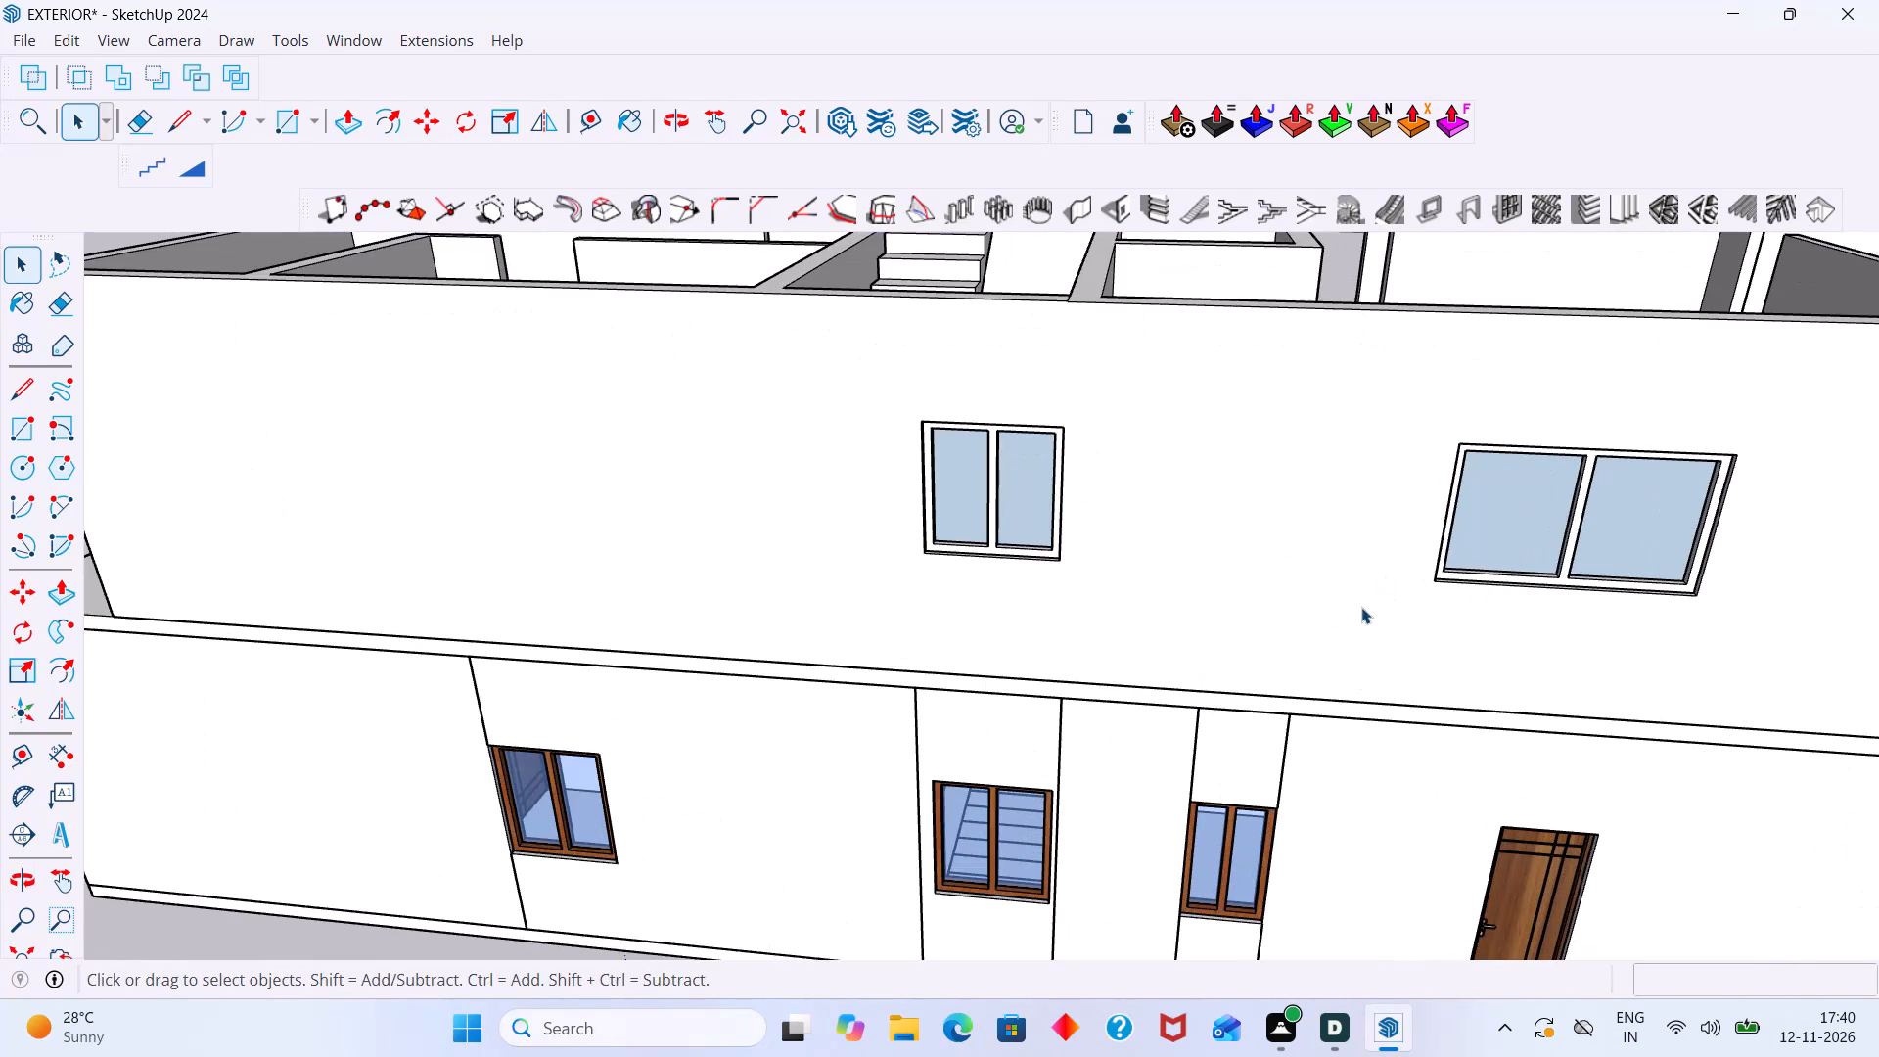
{"action": "middle_click_drag", "start_coordinate": [1351, 602], "coordinate": [1088, 578]}
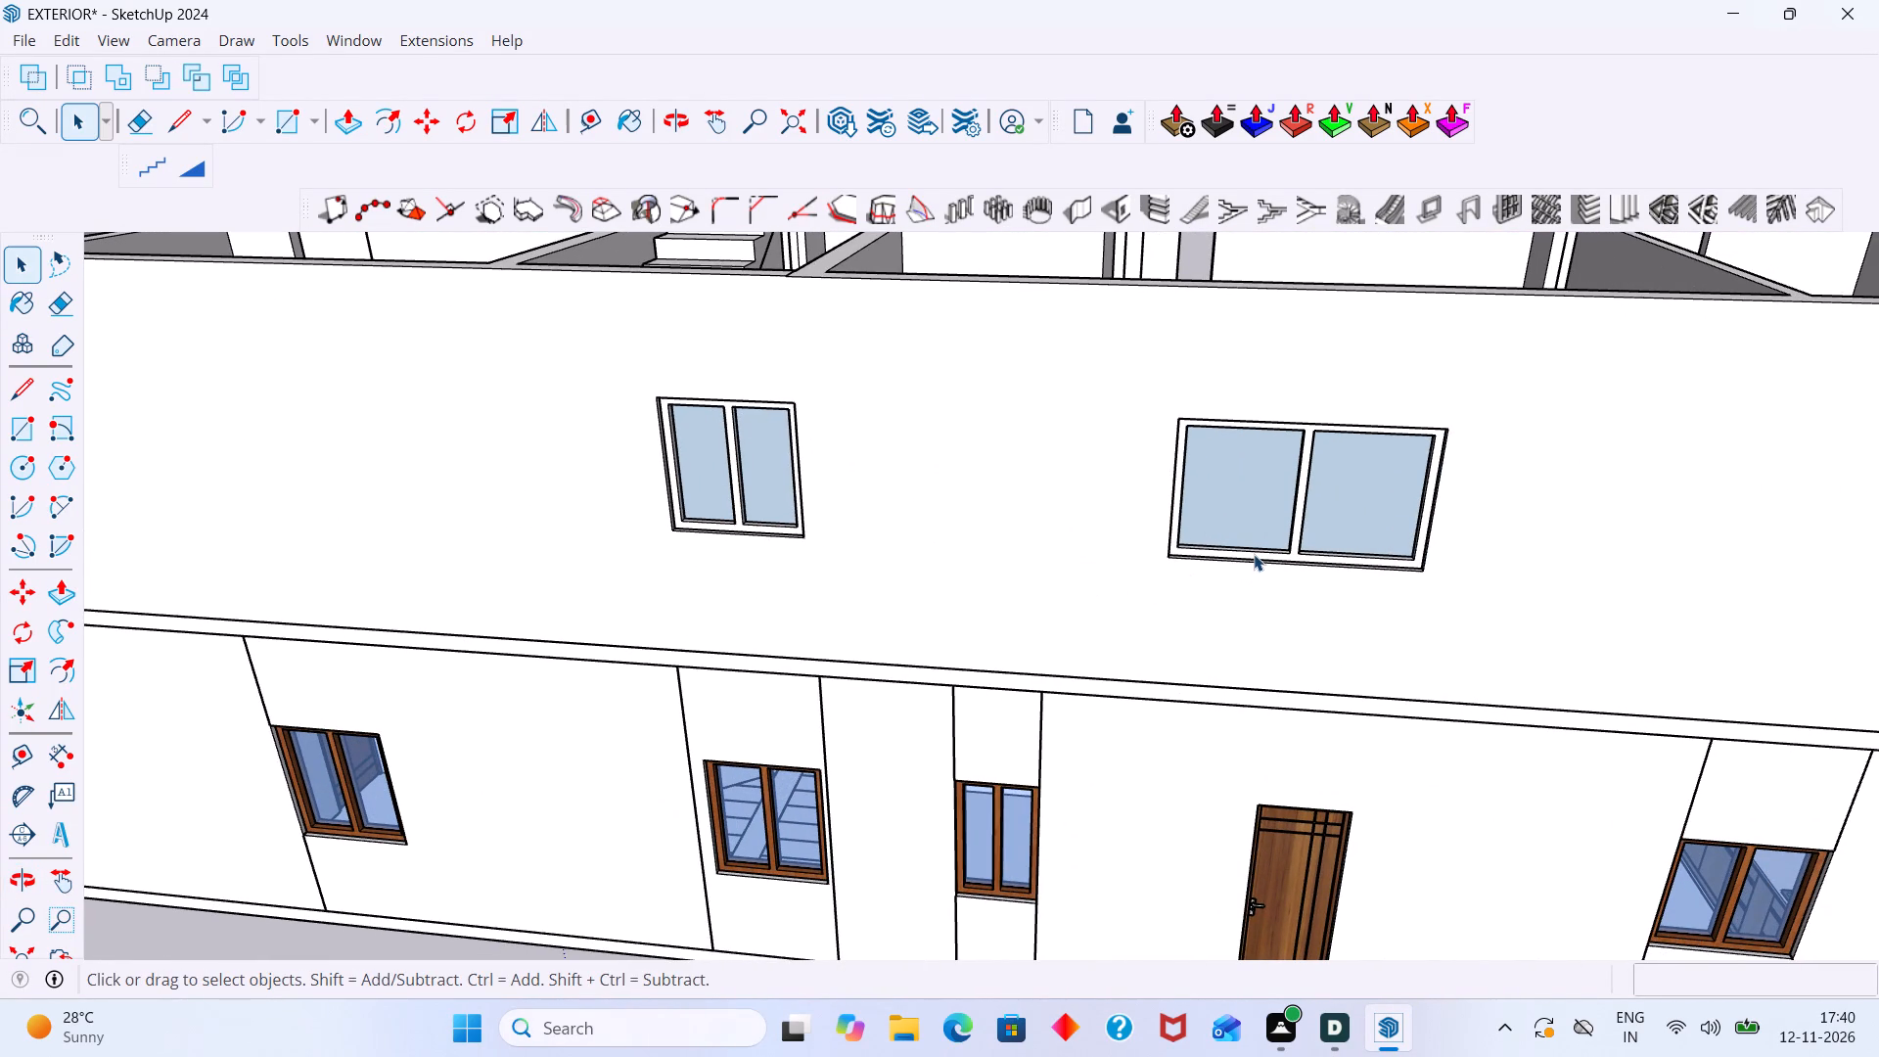
{"action": "left_click", "coordinate": [1289, 486]}
{"action": "scroll", "coordinate": [1360, 598], "scroll_direction": "down", "scroll_amount": 3}
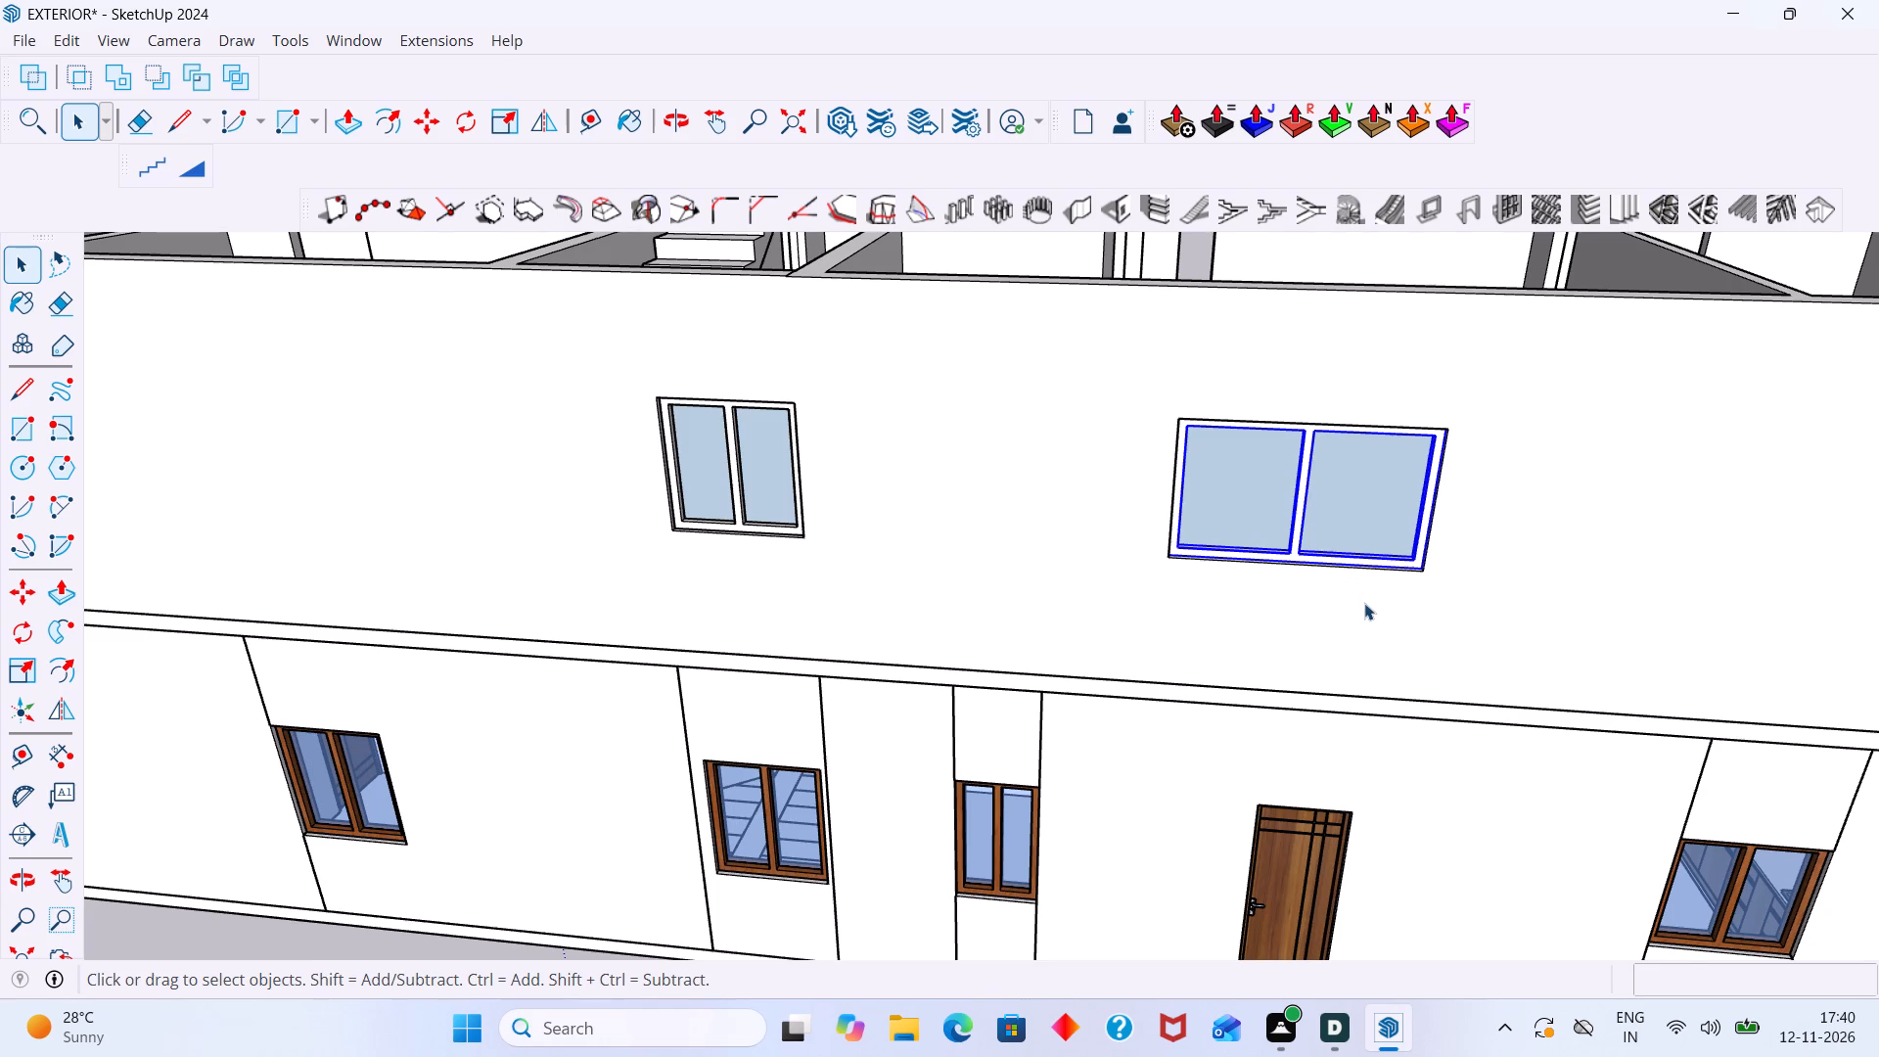
{"action": "scroll", "coordinate": [1364, 603], "scroll_direction": "down", "scroll_amount": 6}
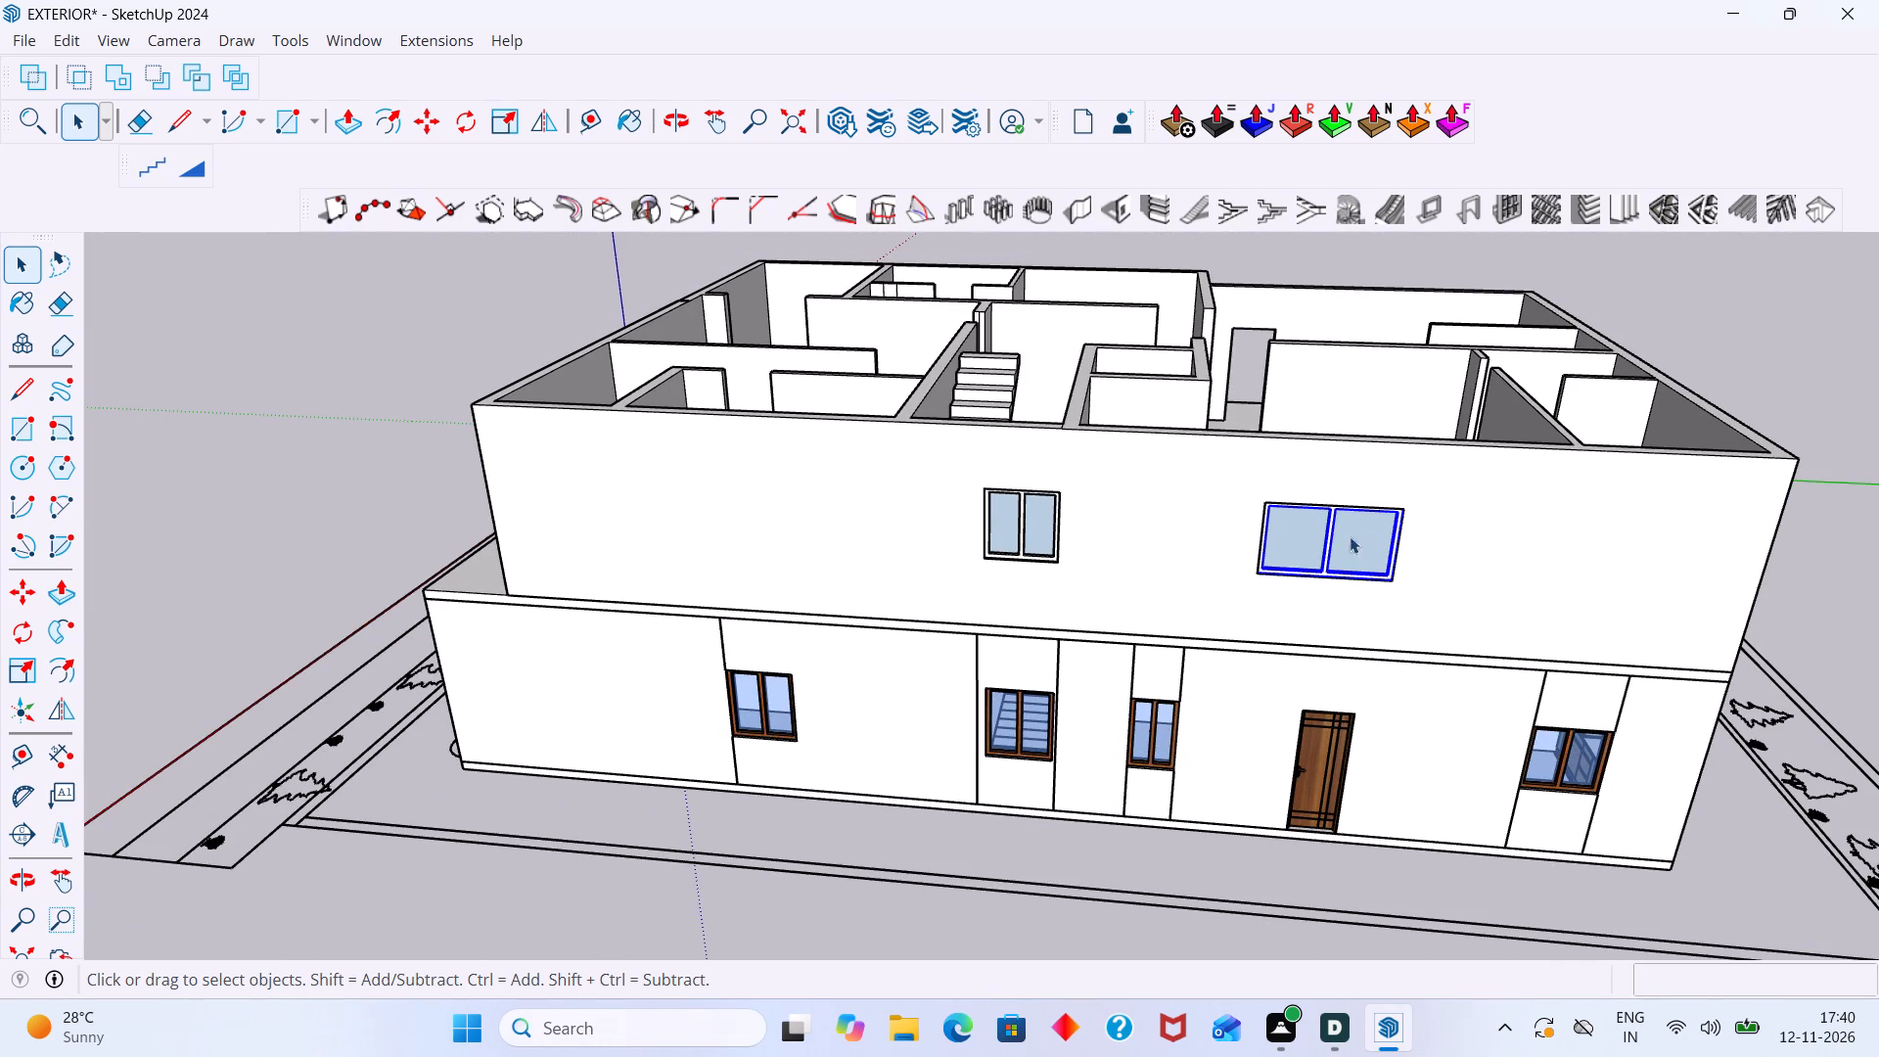
{"action": "left_click", "coordinate": [1760, 370]}
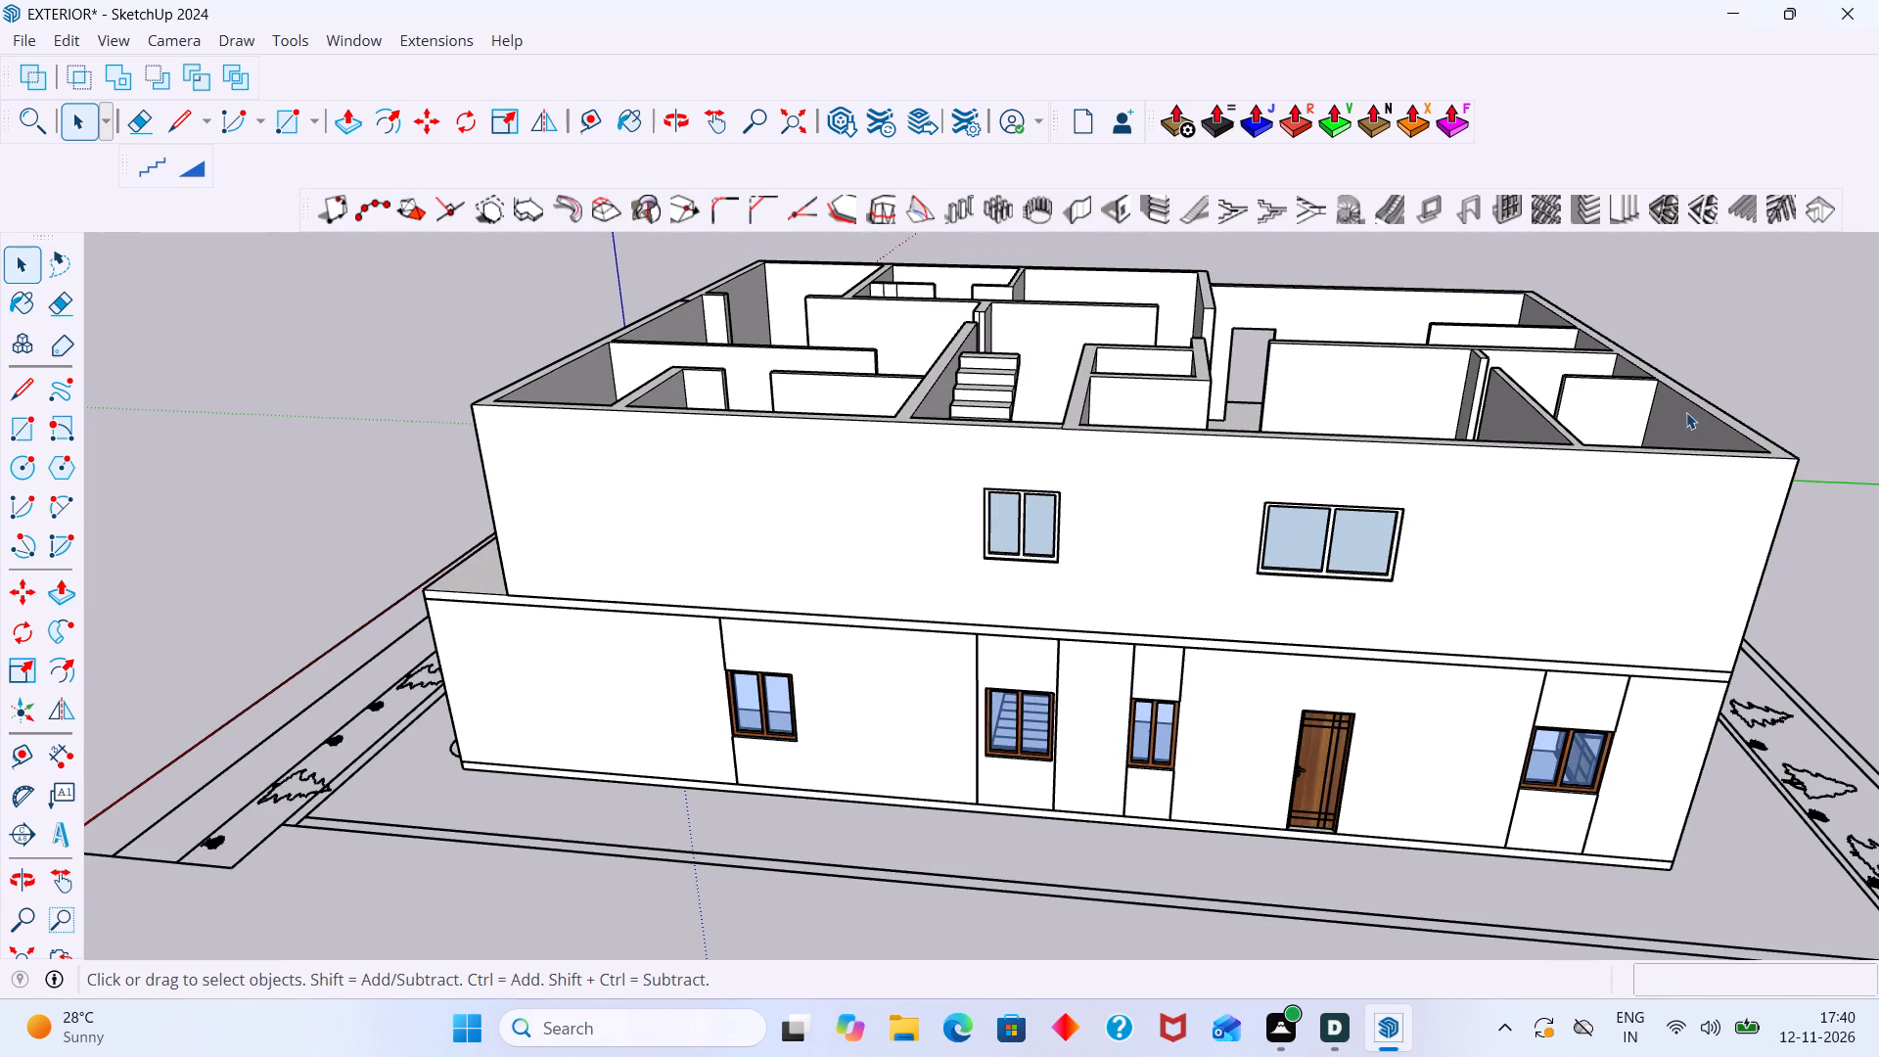
Sample Wood Cherry Original from a ground-floor window frame and paint both upper-floor windows above it on the long side wall.
{"action": "key", "text": "b"}
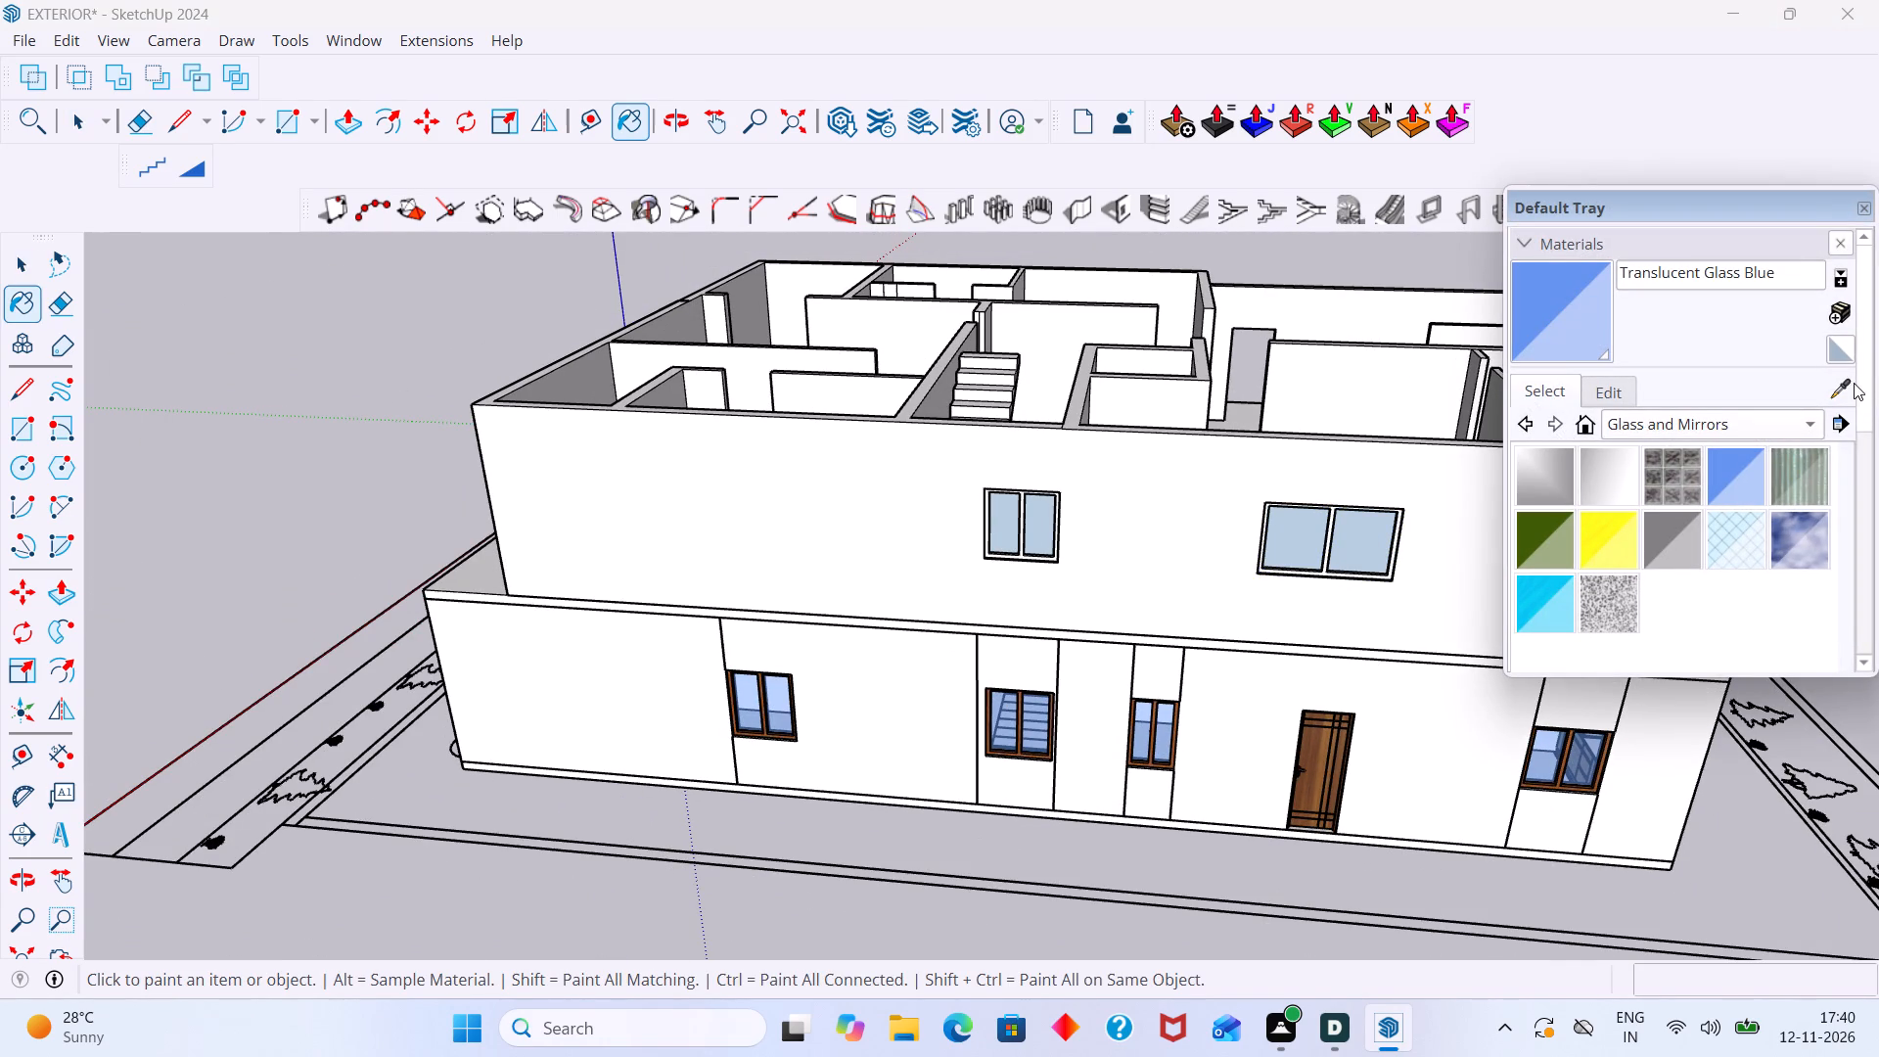
{"action": "left_click", "coordinate": [1838, 386]}
{"action": "scroll", "coordinate": [909, 725], "scroll_direction": "up", "scroll_amount": 16}
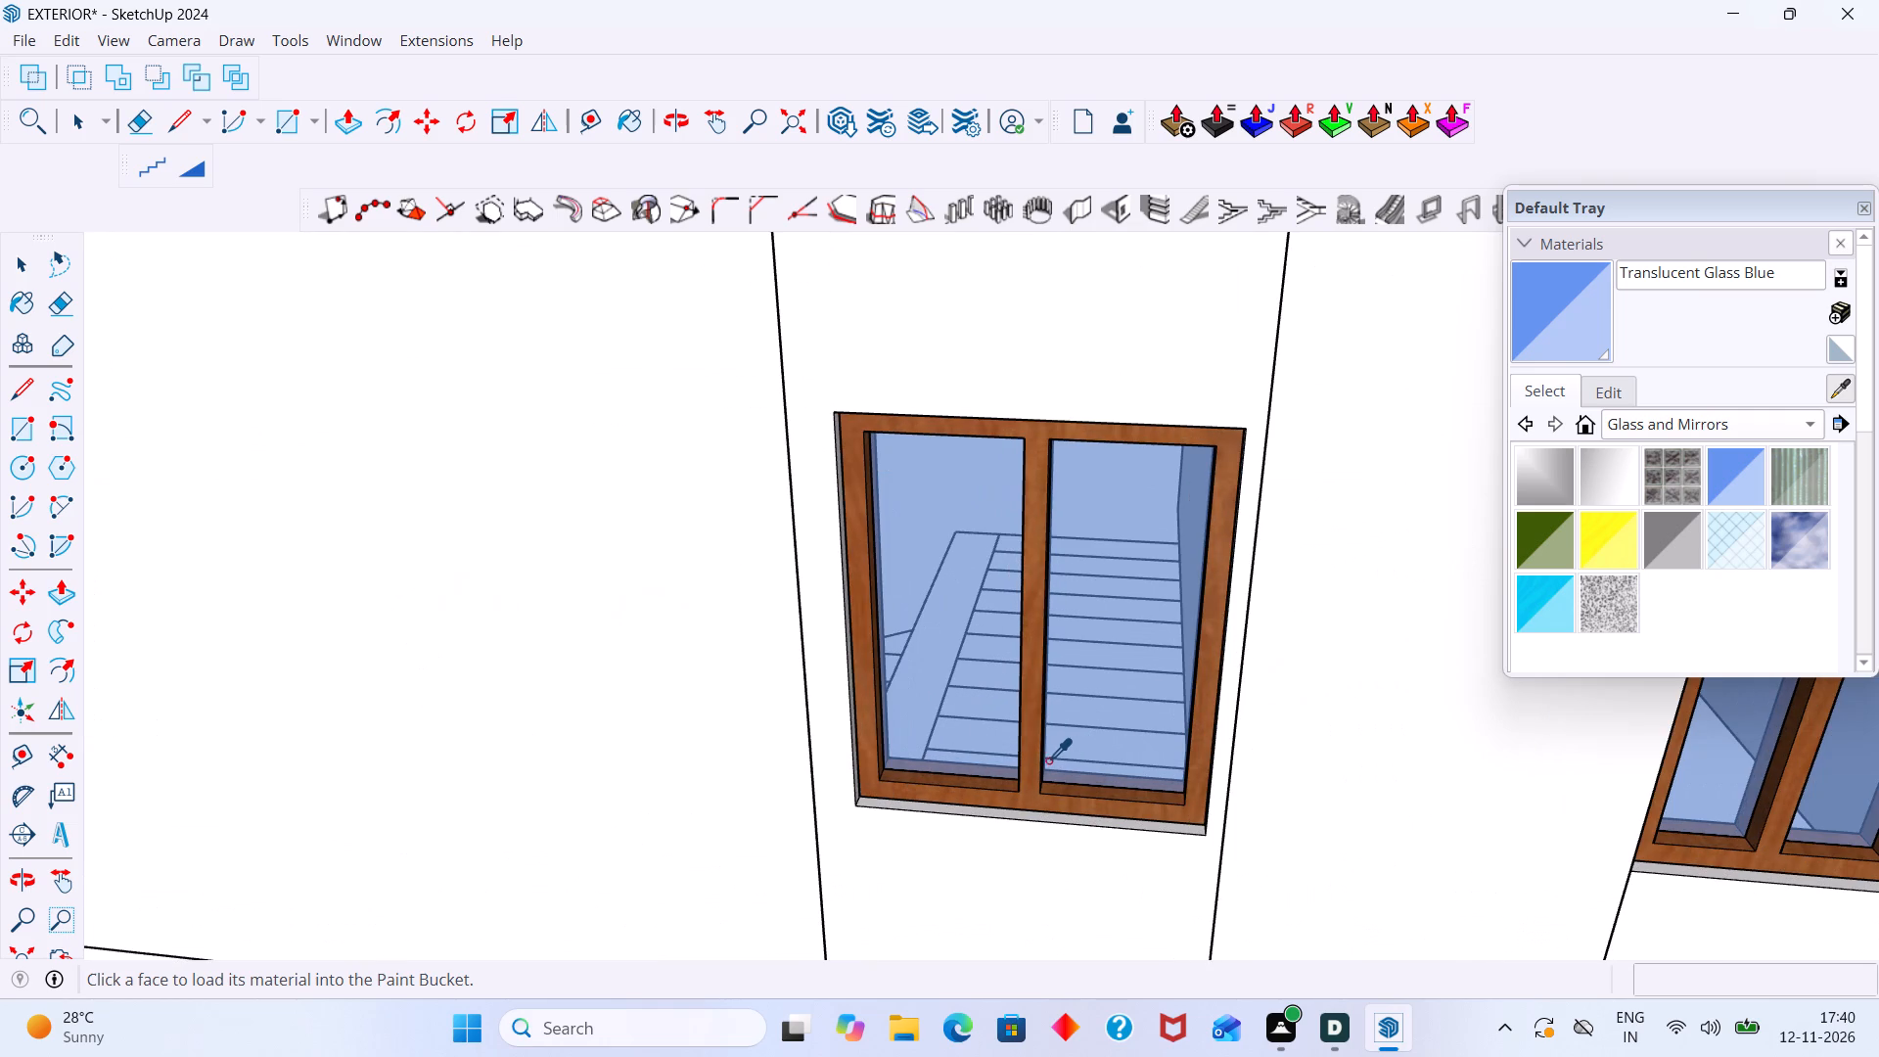
{"action": "left_click", "coordinate": [1035, 725]}
{"action": "scroll", "coordinate": [1035, 710], "scroll_direction": "down", "scroll_amount": 11}
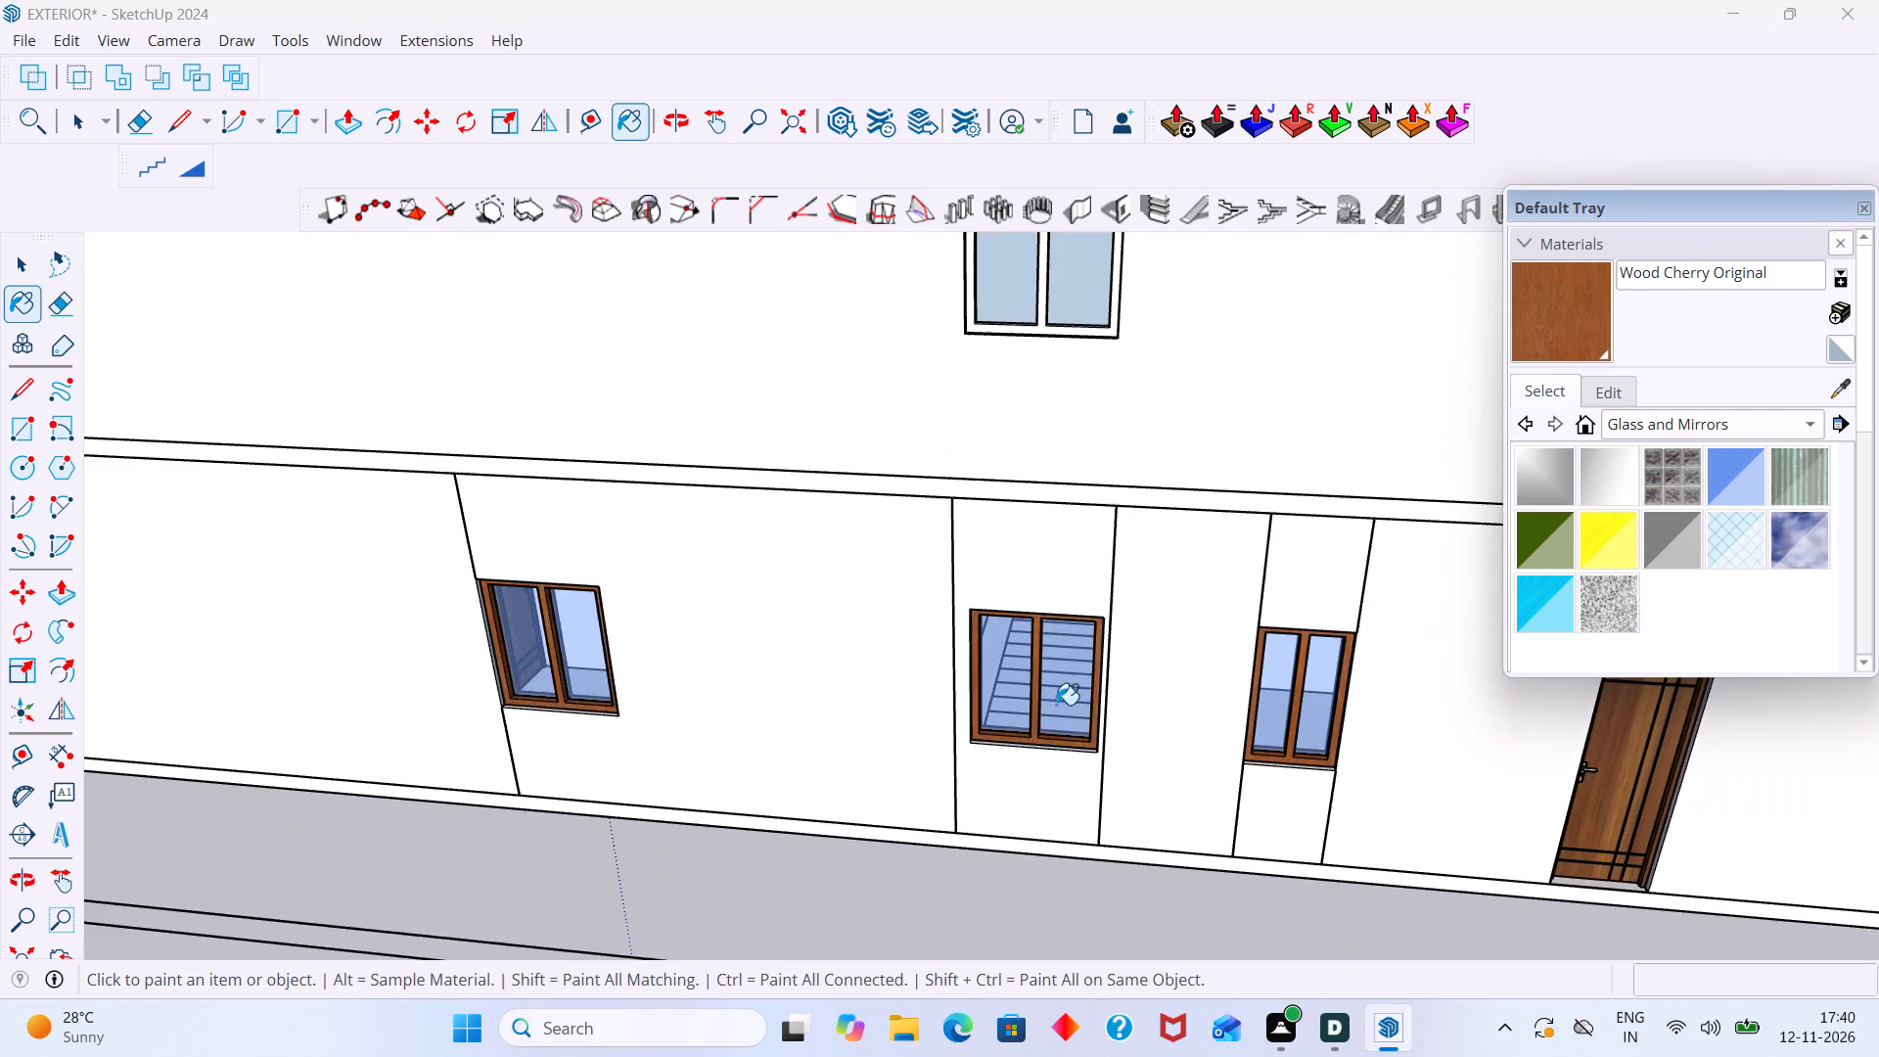
{"action": "scroll", "coordinate": [1108, 682], "scroll_direction": "down", "scroll_amount": 2}
{"action": "scroll", "coordinate": [1112, 522], "scroll_direction": "up", "scroll_amount": 7}
{"action": "left_click", "coordinate": [1048, 303]}
{"action": "scroll", "coordinate": [1048, 303], "scroll_direction": "down", "scroll_amount": 7}
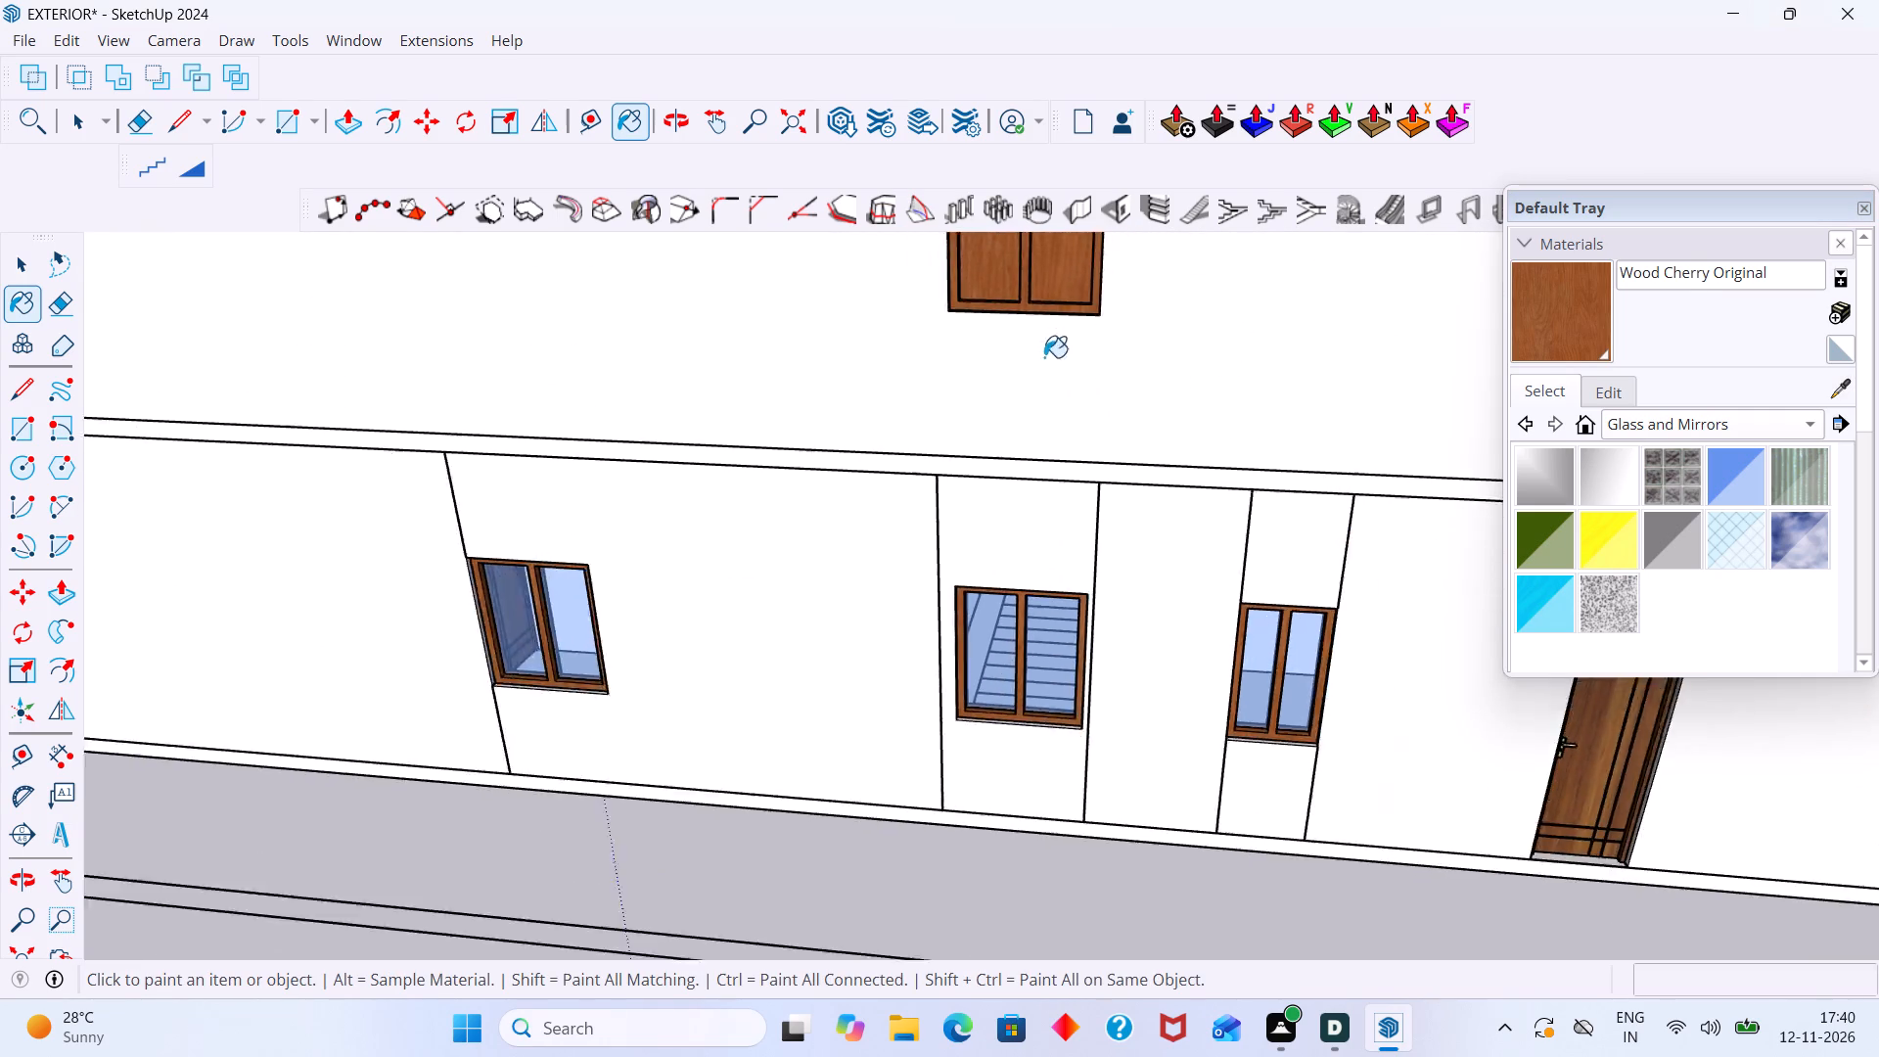
{"action": "scroll", "coordinate": [1044, 357], "scroll_direction": "down", "scroll_amount": 9}
{"action": "middle_click_drag", "start_coordinate": [1013, 523], "coordinate": [601, 724], "text": "shift"}
{"action": "scroll", "coordinate": [907, 538], "scroll_direction": "up", "scroll_amount": 8}
{"action": "left_click", "coordinate": [768, 646]}
Paint the upper-floor windows on the front wall and on the opposite side wall near the carport with Wood Cherry Original.
{"action": "scroll", "coordinate": [758, 641], "scroll_direction": "down", "scroll_amount": 17}
{"action": "middle_click_drag", "start_coordinate": [751, 703], "coordinate": [1155, 712]}
{"action": "scroll", "coordinate": [803, 703], "scroll_direction": "down", "scroll_amount": 1}
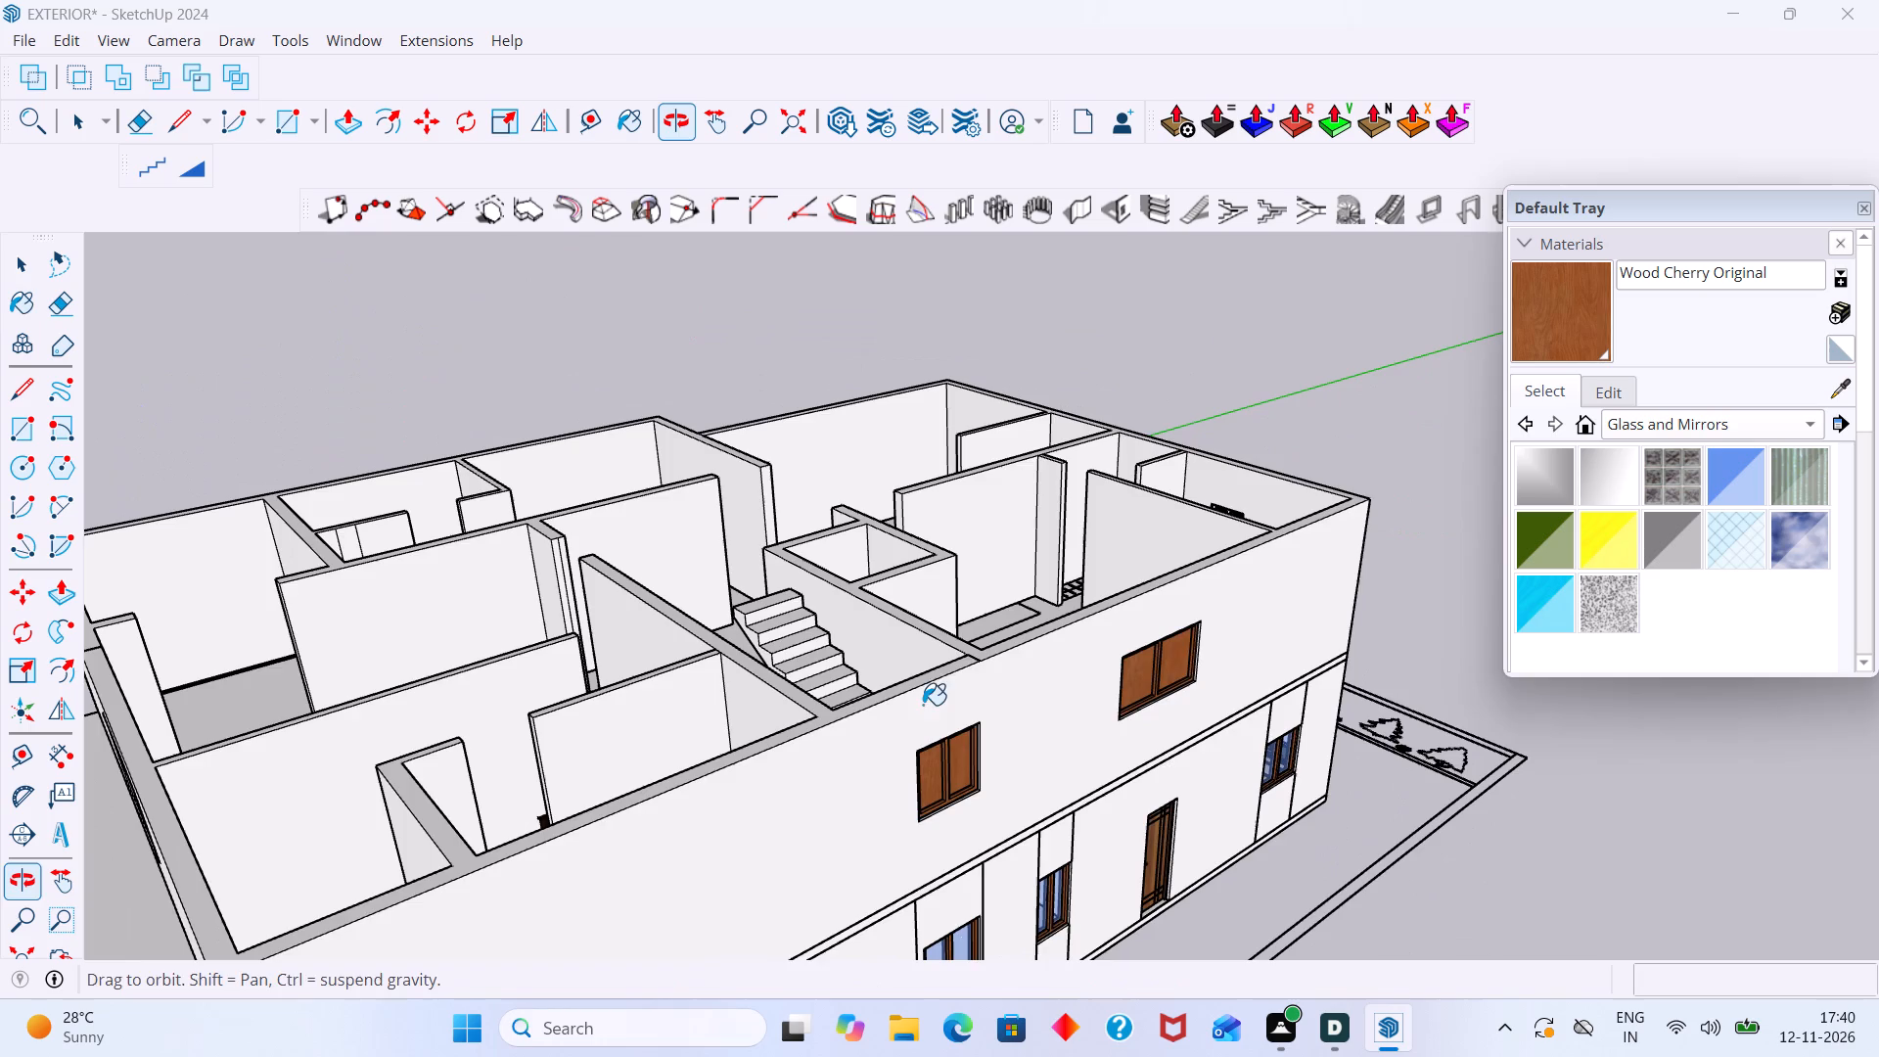
{"action": "scroll", "coordinate": [920, 701], "scroll_direction": "down", "scroll_amount": 2}
{"action": "middle_click_drag", "start_coordinate": [935, 728], "coordinate": [999, 482]}
{"action": "middle_click_drag", "start_coordinate": [562, 731], "coordinate": [1008, 732]}
{"action": "scroll", "coordinate": [555, 813], "scroll_direction": "up", "scroll_amount": 7}
{"action": "left_click", "coordinate": [539, 800]}
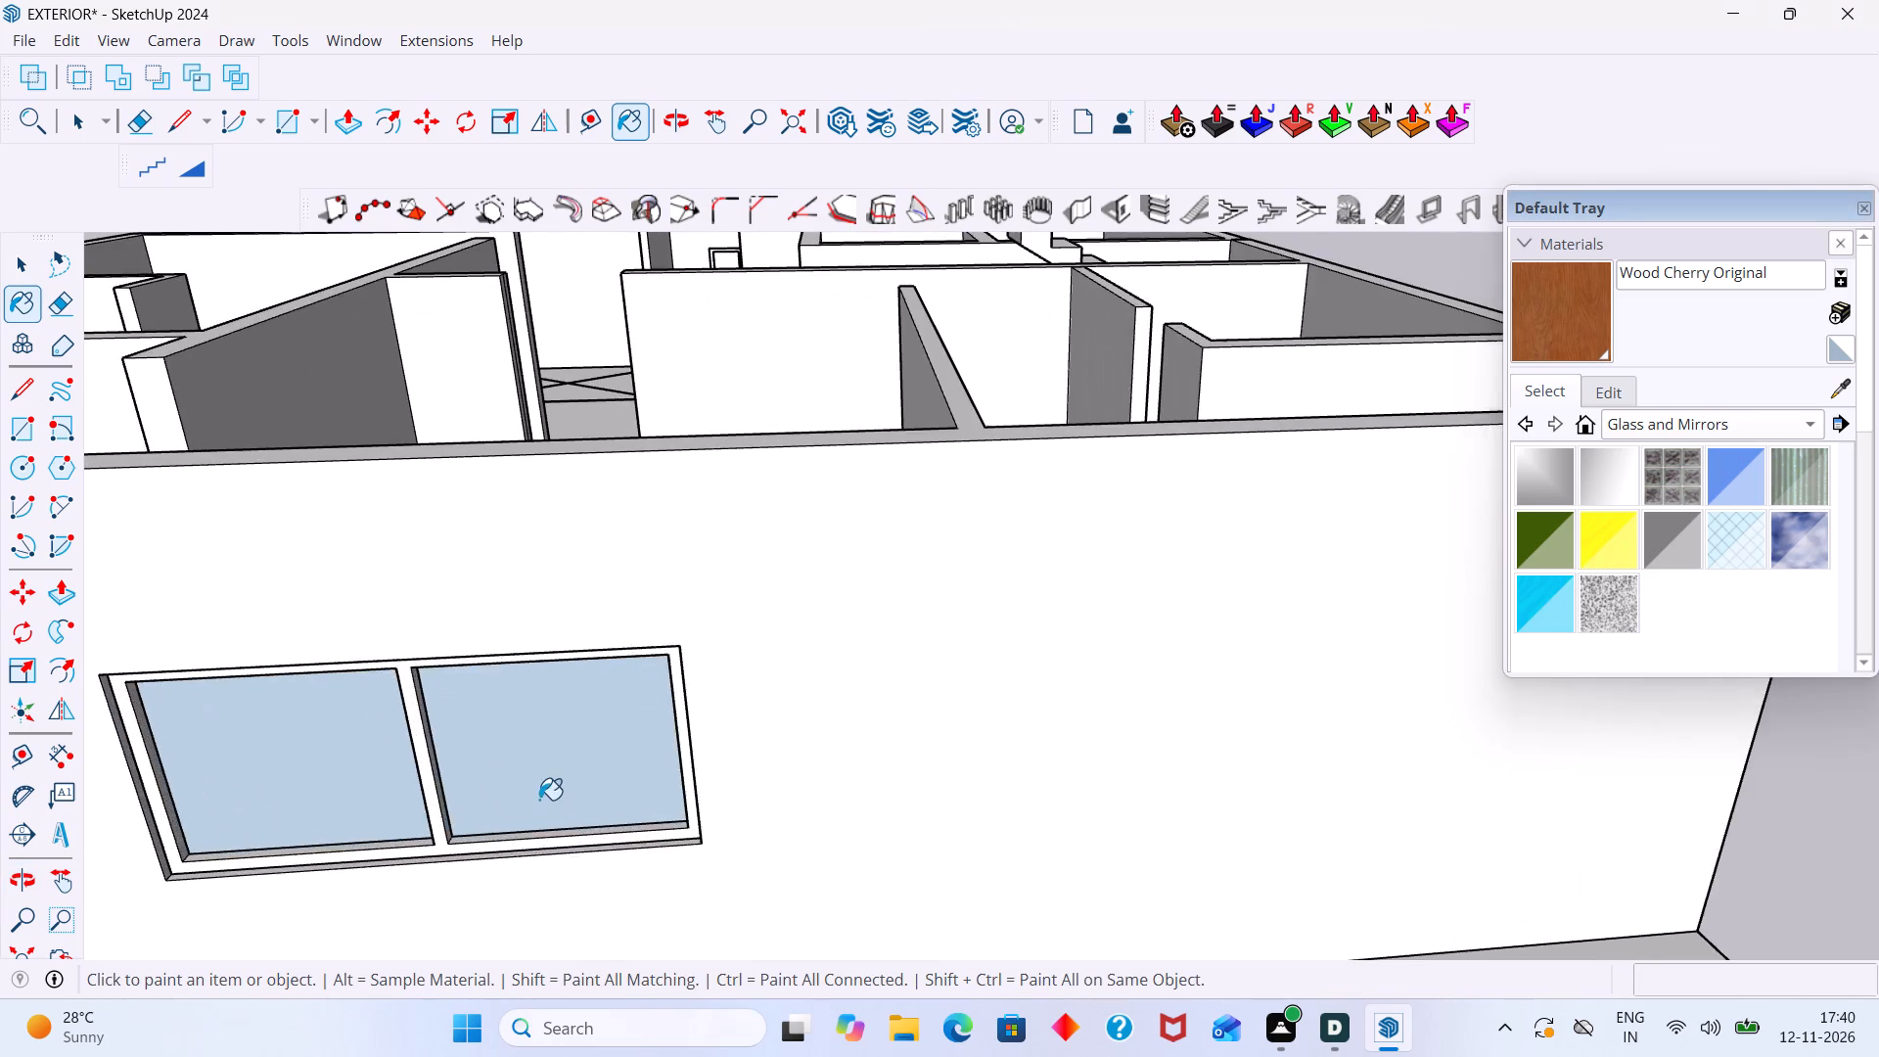
{"action": "scroll", "coordinate": [539, 791], "scroll_direction": "down", "scroll_amount": 19}
{"action": "middle_click_drag", "start_coordinate": [681, 792], "coordinate": [920, 754]}
{"action": "middle_click_drag", "start_coordinate": [654, 792], "coordinate": [1127, 746]}
{"action": "scroll", "coordinate": [759, 851], "scroll_direction": "up", "scroll_amount": 11}
{"action": "left_click", "coordinate": [939, 773]}
{"action": "scroll", "coordinate": [939, 773], "scroll_direction": "up", "scroll_amount": 1}
{"action": "scroll", "coordinate": [939, 772], "scroll_direction": "down", "scroll_amount": 6}
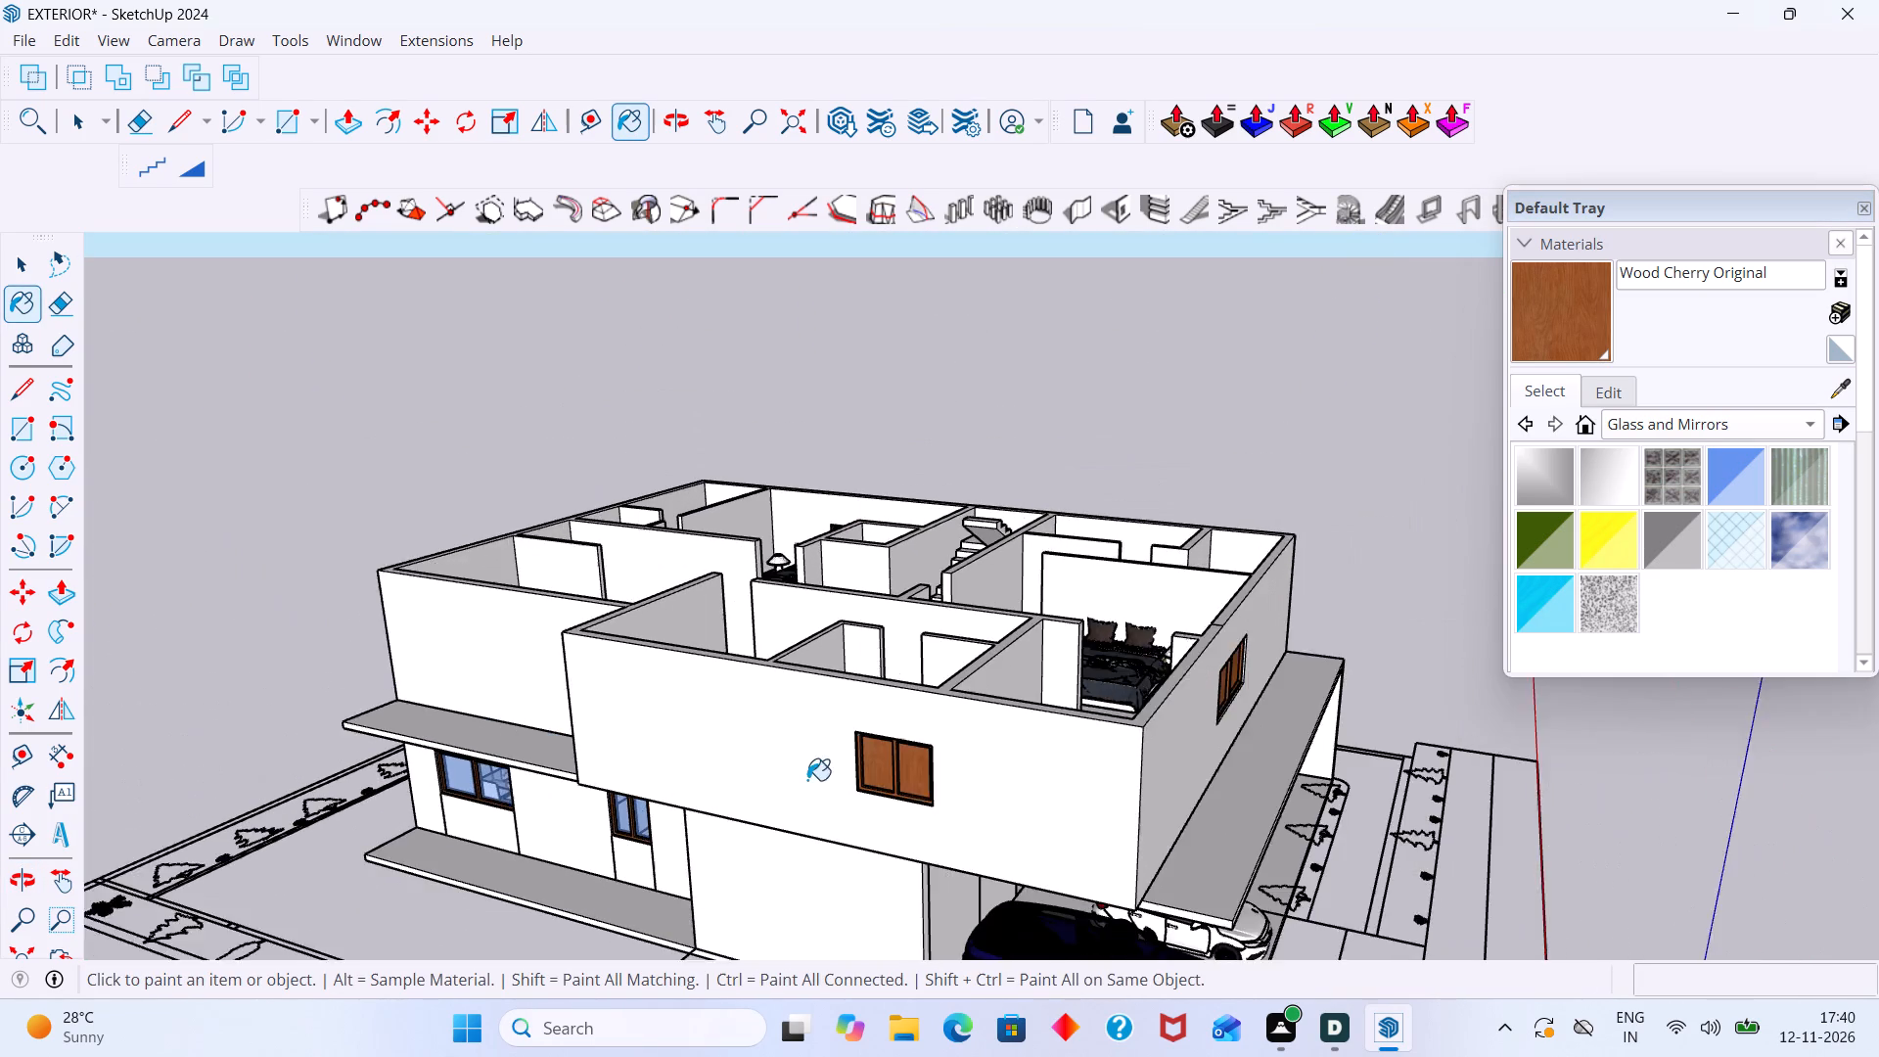
Paint the two upper-floor windows on the rear wall with Wood Cherry Original.
{"action": "scroll", "coordinate": [807, 780], "scroll_direction": "down", "scroll_amount": 5}
{"action": "middle_click_drag", "start_coordinate": [737, 765], "coordinate": [1191, 760]}
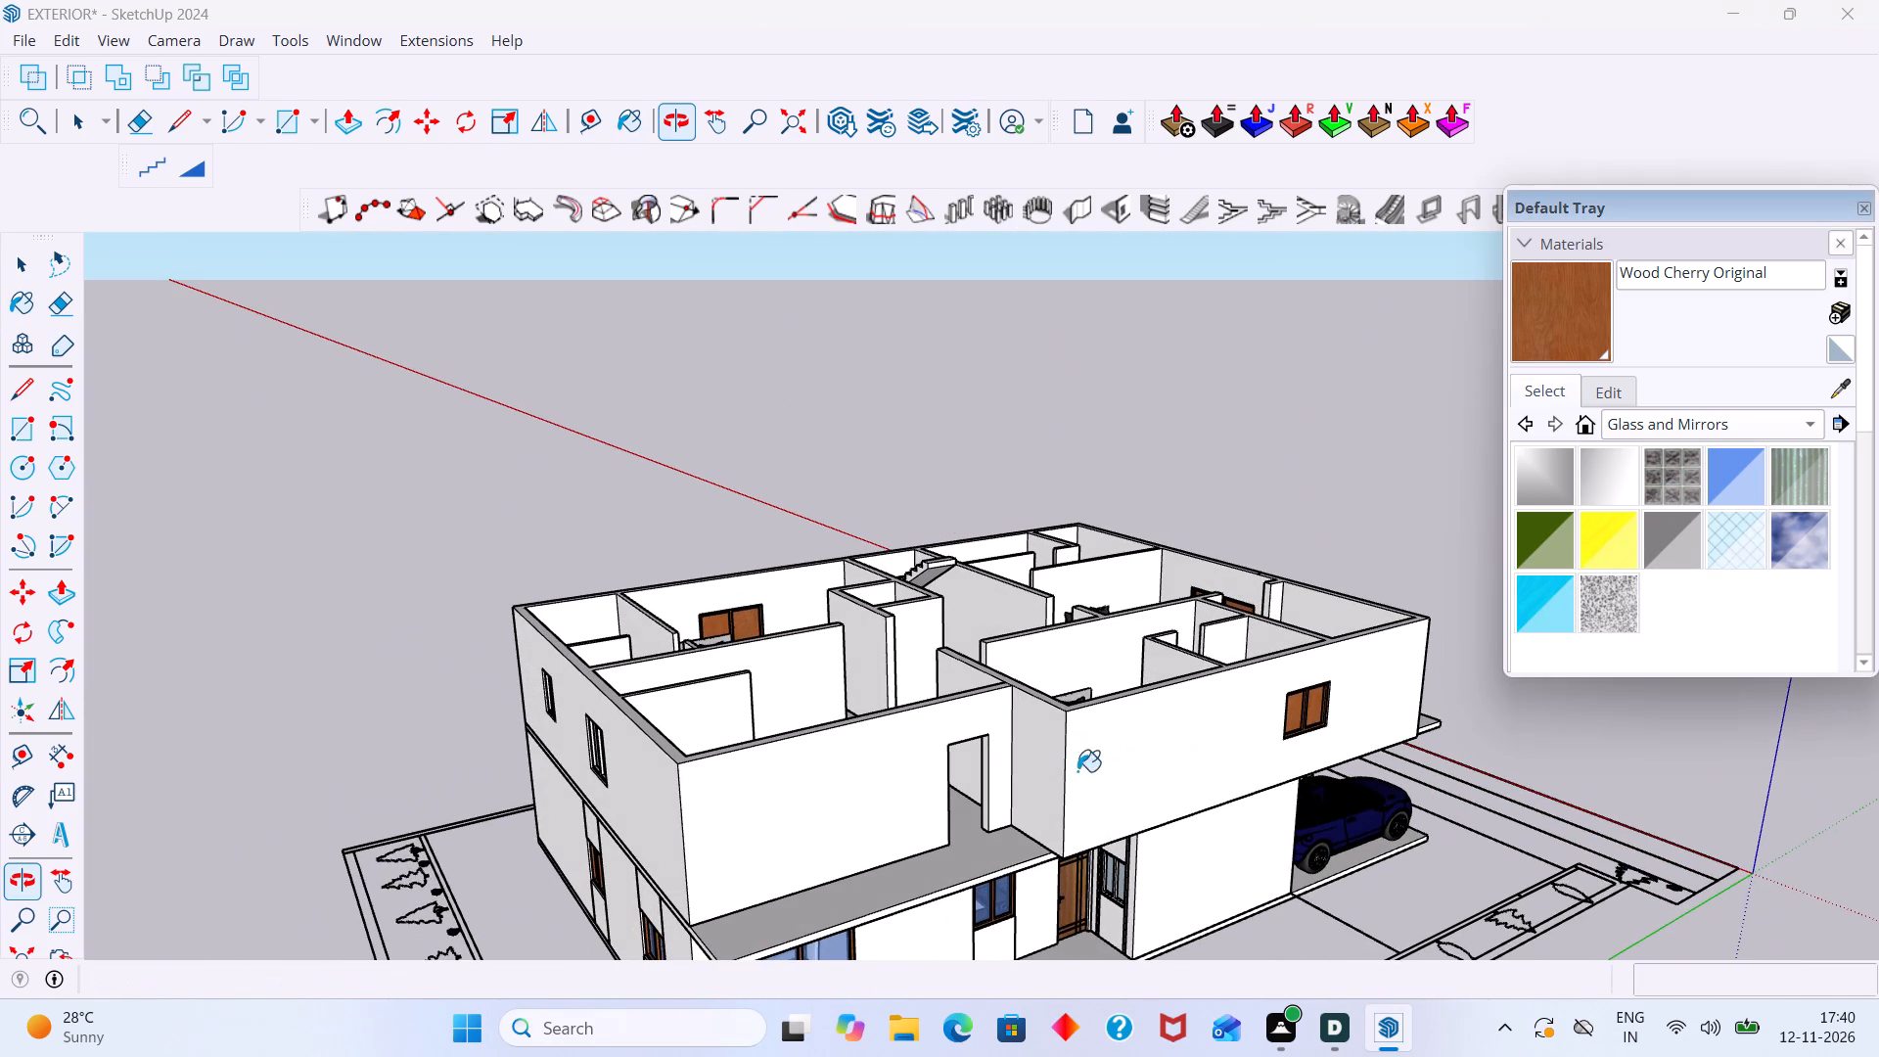
{"action": "scroll", "coordinate": [1077, 771], "scroll_direction": "up", "scroll_amount": 8}
{"action": "scroll", "coordinate": [844, 648], "scroll_direction": "down", "scroll_amount": 7}
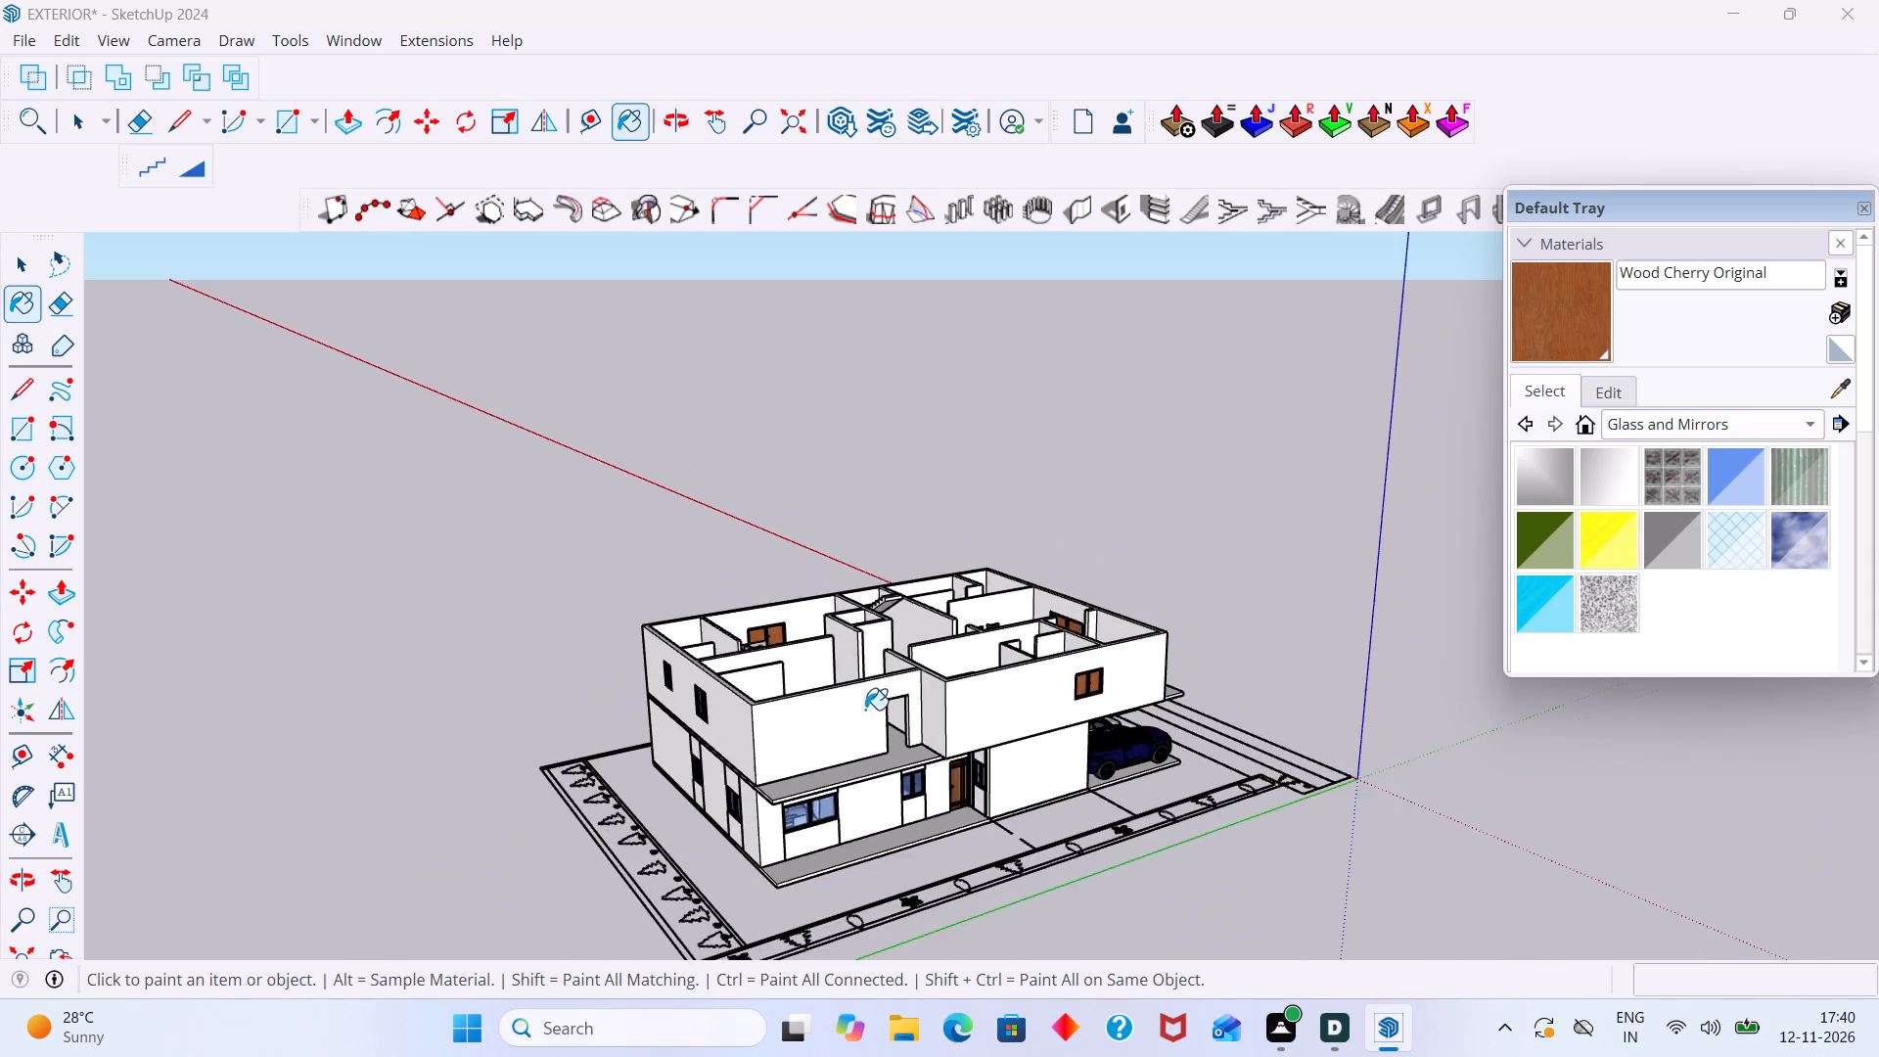
{"action": "middle_click_drag", "start_coordinate": [850, 708], "coordinate": [1208, 670]}
{"action": "scroll", "coordinate": [1077, 706], "scroll_direction": "up", "scroll_amount": 18}
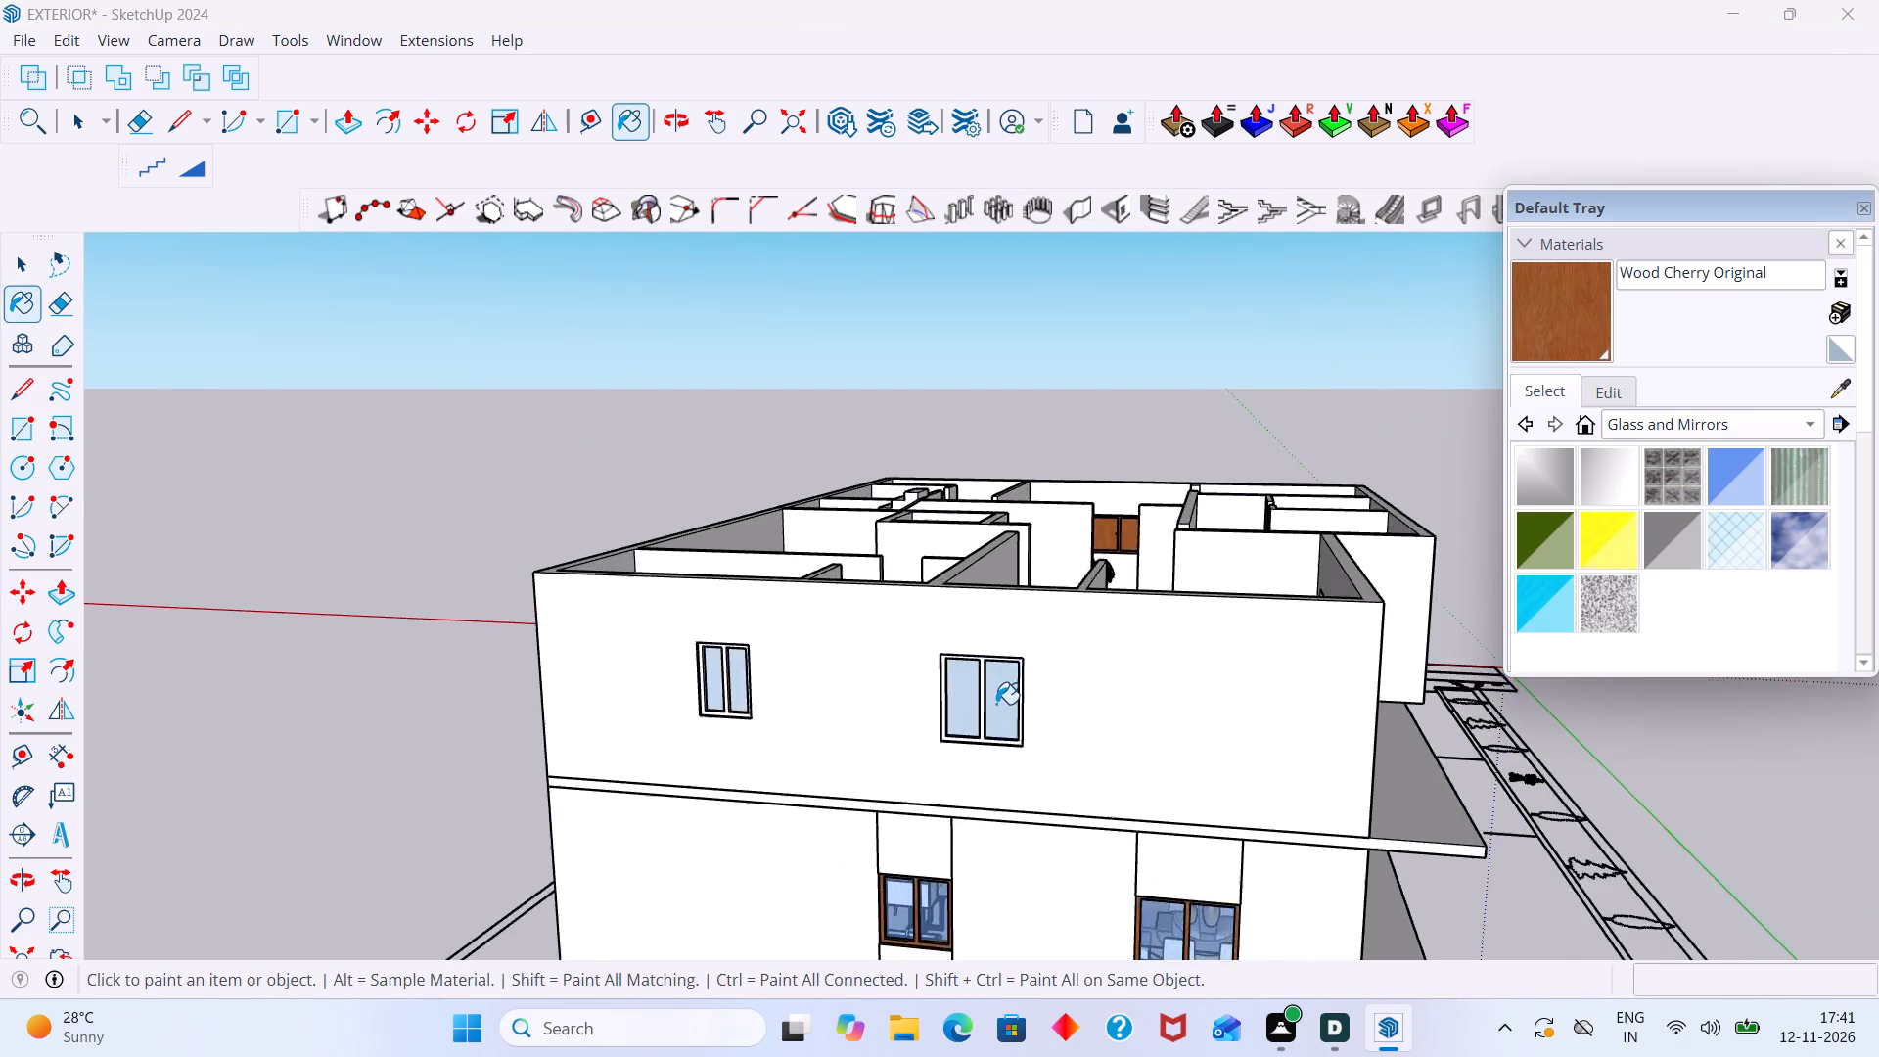
{"action": "scroll", "coordinate": [996, 704], "scroll_direction": "up", "scroll_amount": 7}
{"action": "left_click", "coordinate": [995, 704]}
{"action": "left_click", "coordinate": [509, 704]}
{"action": "scroll", "coordinate": [518, 705], "scroll_direction": "down", "scroll_amount": 5}
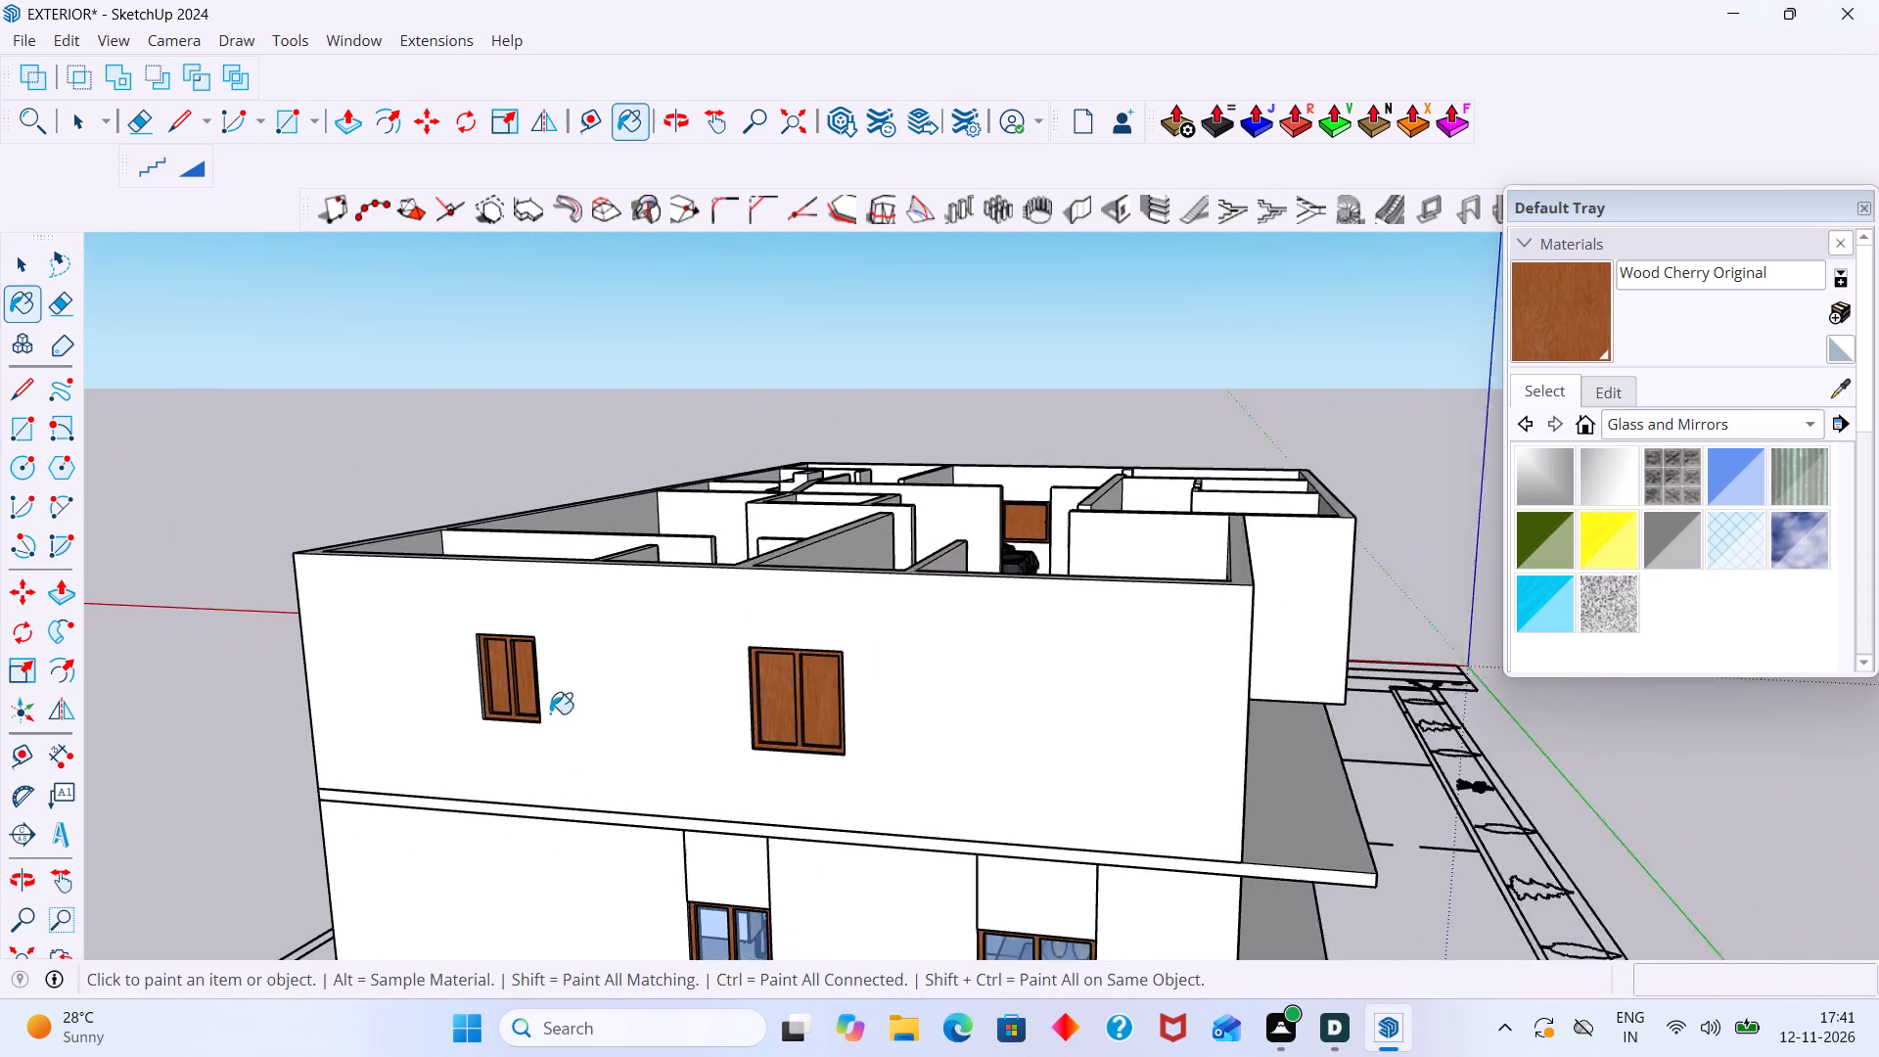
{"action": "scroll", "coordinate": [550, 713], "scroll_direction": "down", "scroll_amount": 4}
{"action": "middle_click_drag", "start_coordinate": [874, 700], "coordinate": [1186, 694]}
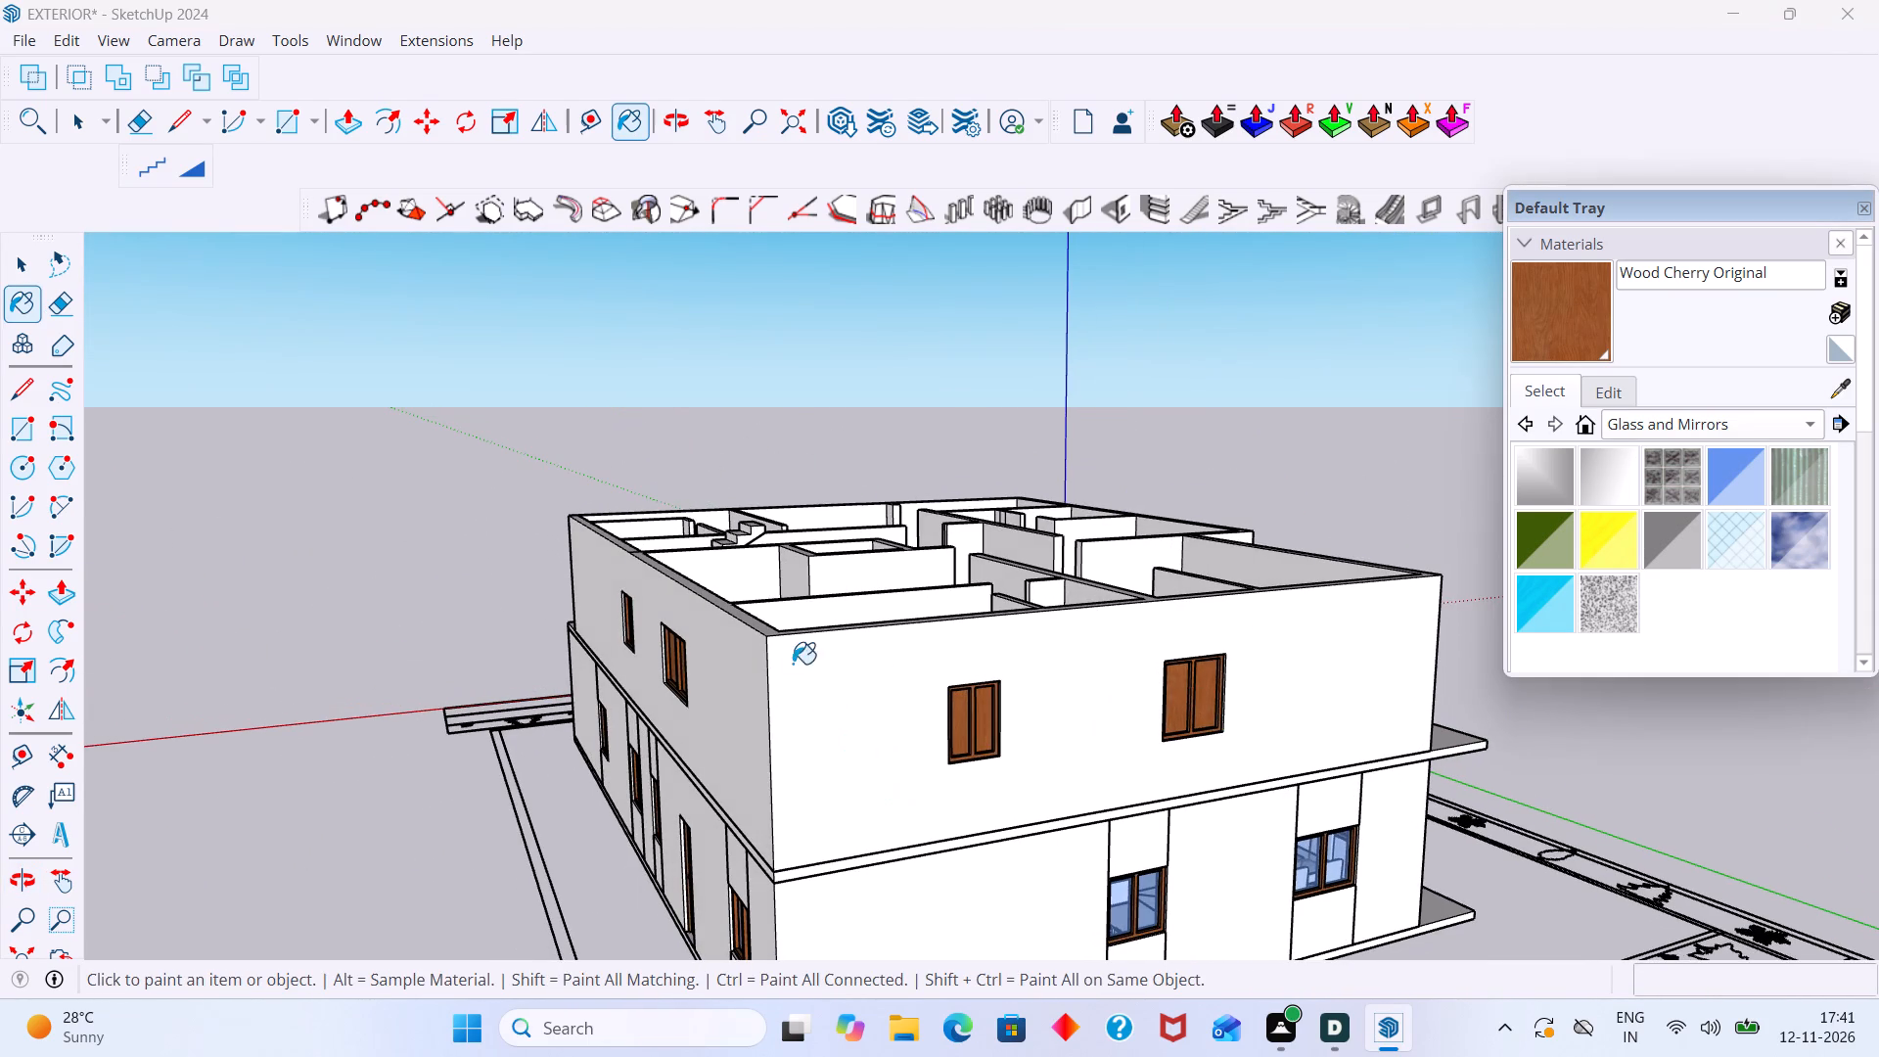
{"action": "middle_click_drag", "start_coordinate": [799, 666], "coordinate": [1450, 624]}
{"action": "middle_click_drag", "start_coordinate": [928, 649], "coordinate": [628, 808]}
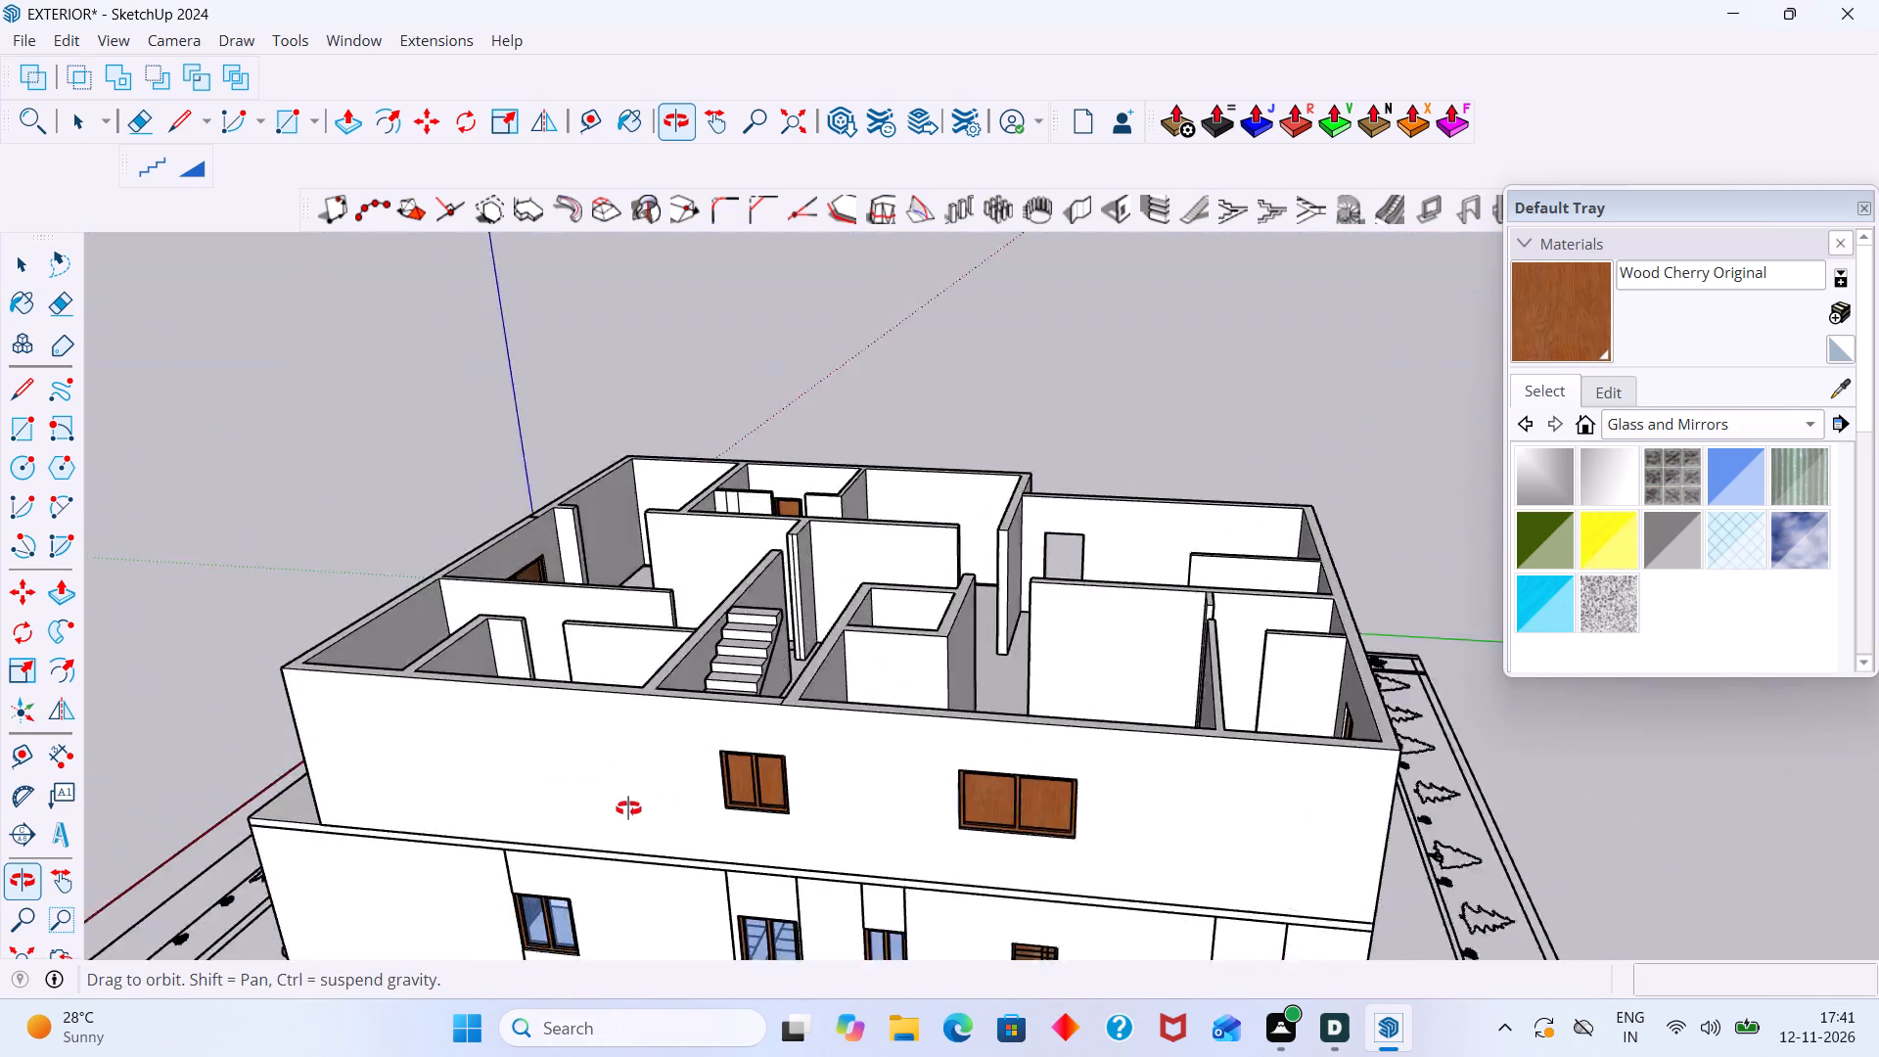
Paint both panes of the upper-floor front window above the carport with Translucent Glass Blue from Glass and Mirrors.
{"action": "middle_click_drag", "start_coordinate": [628, 808], "coordinate": [118, 779]}
{"action": "middle_click_drag", "start_coordinate": [547, 725], "coordinate": [121, 729]}
{"action": "middle_click_drag", "start_coordinate": [608, 694], "coordinate": [304, 709]}
{"action": "middle_click_drag", "start_coordinate": [804, 610], "coordinate": [361, 646]}
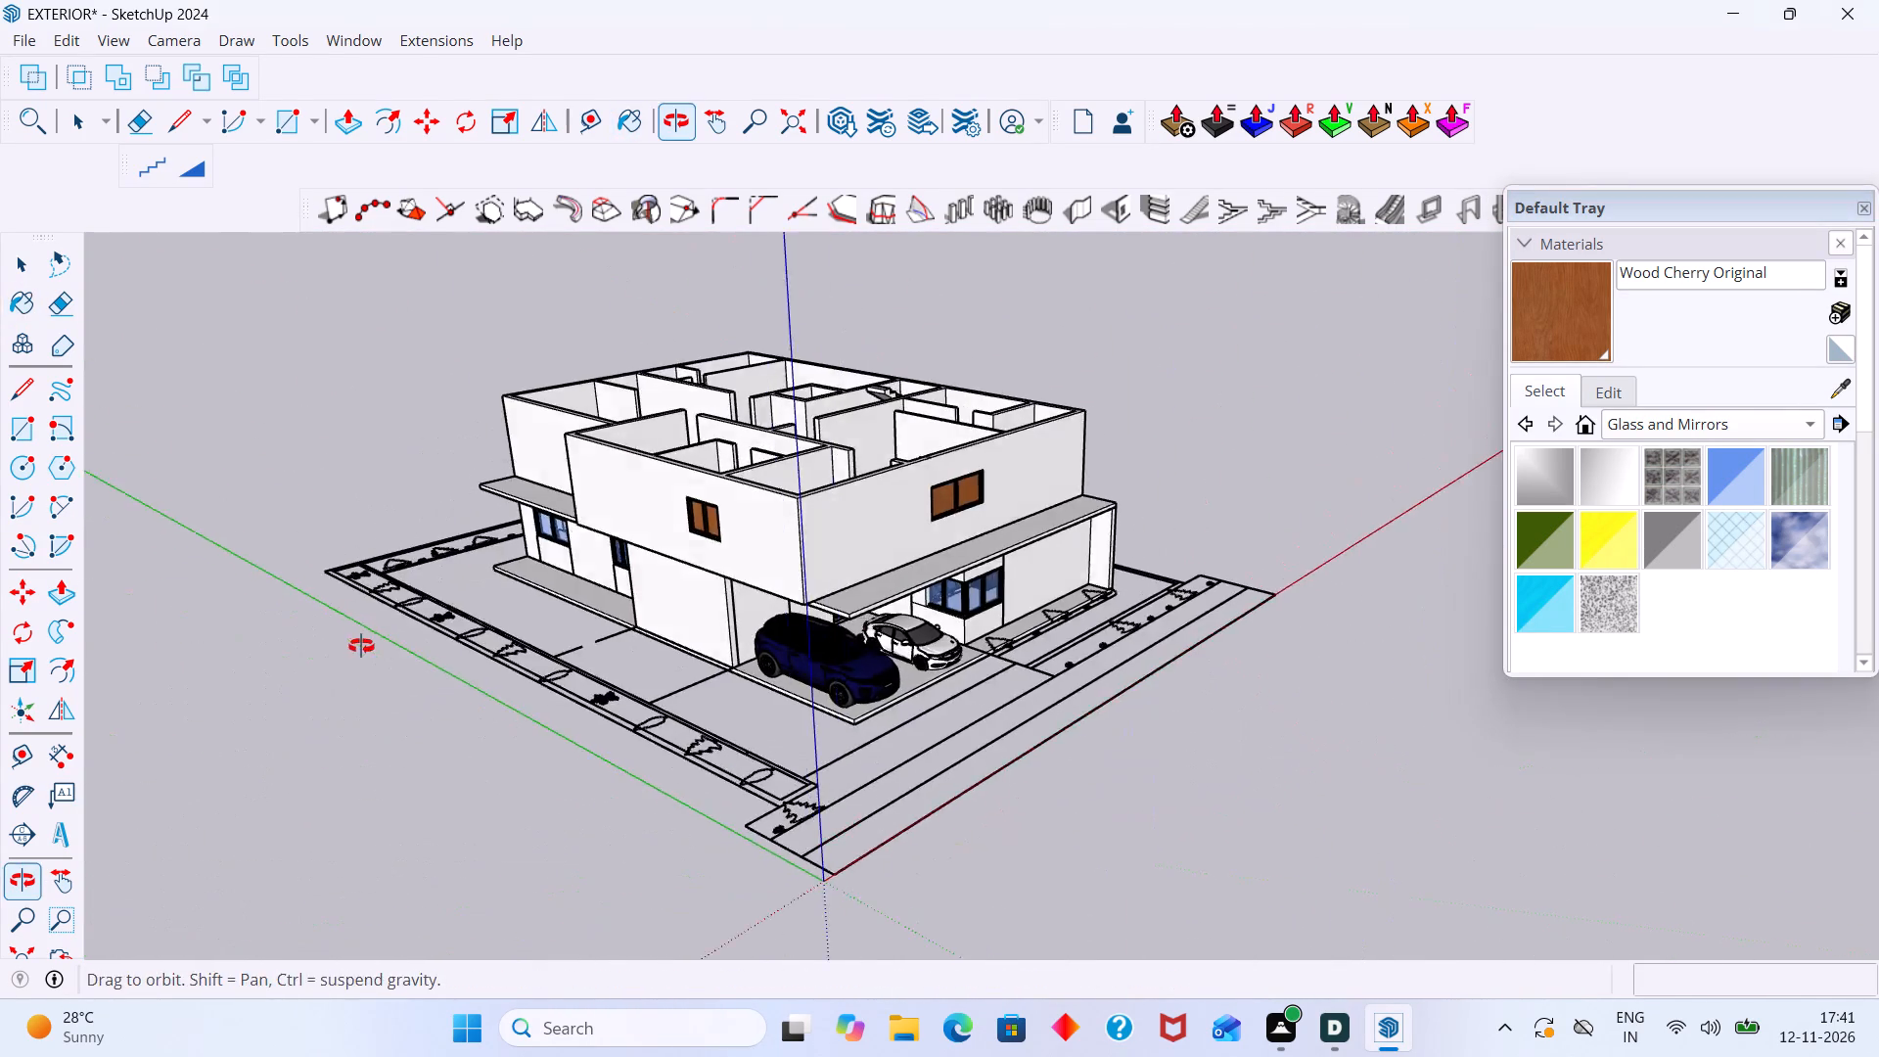
{"action": "middle_click_drag", "start_coordinate": [361, 646], "coordinate": [358, 646]}
{"action": "middle_click_drag", "start_coordinate": [819, 561], "coordinate": [440, 607]}
{"action": "key", "text": "space"}
{"action": "scroll", "coordinate": [767, 490], "scroll_direction": "up", "scroll_amount": 11}
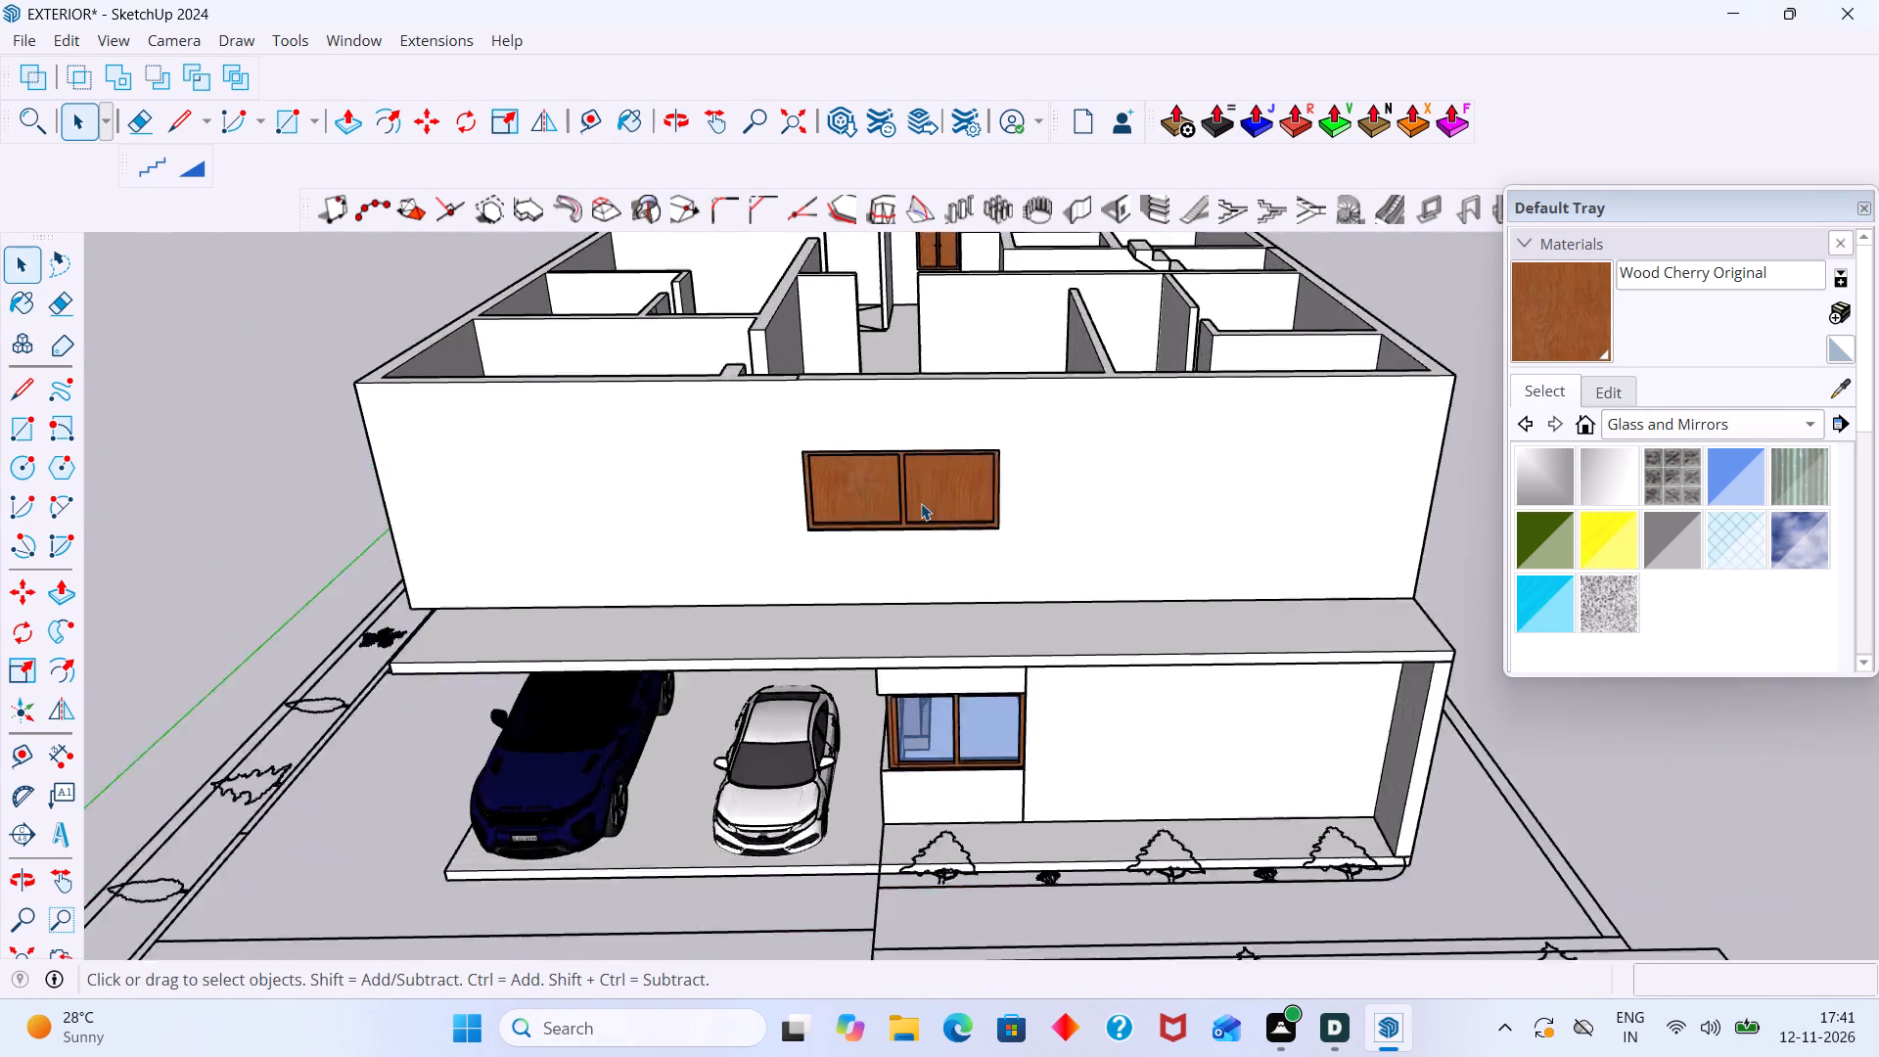
{"action": "scroll", "coordinate": [921, 503], "scroll_direction": "up", "scroll_amount": 7}
{"action": "double_click", "coordinate": [804, 494]}
{"action": "scroll", "coordinate": [804, 493], "scroll_direction": "up", "scroll_amount": 5}
{"action": "left_click", "coordinate": [805, 492]}
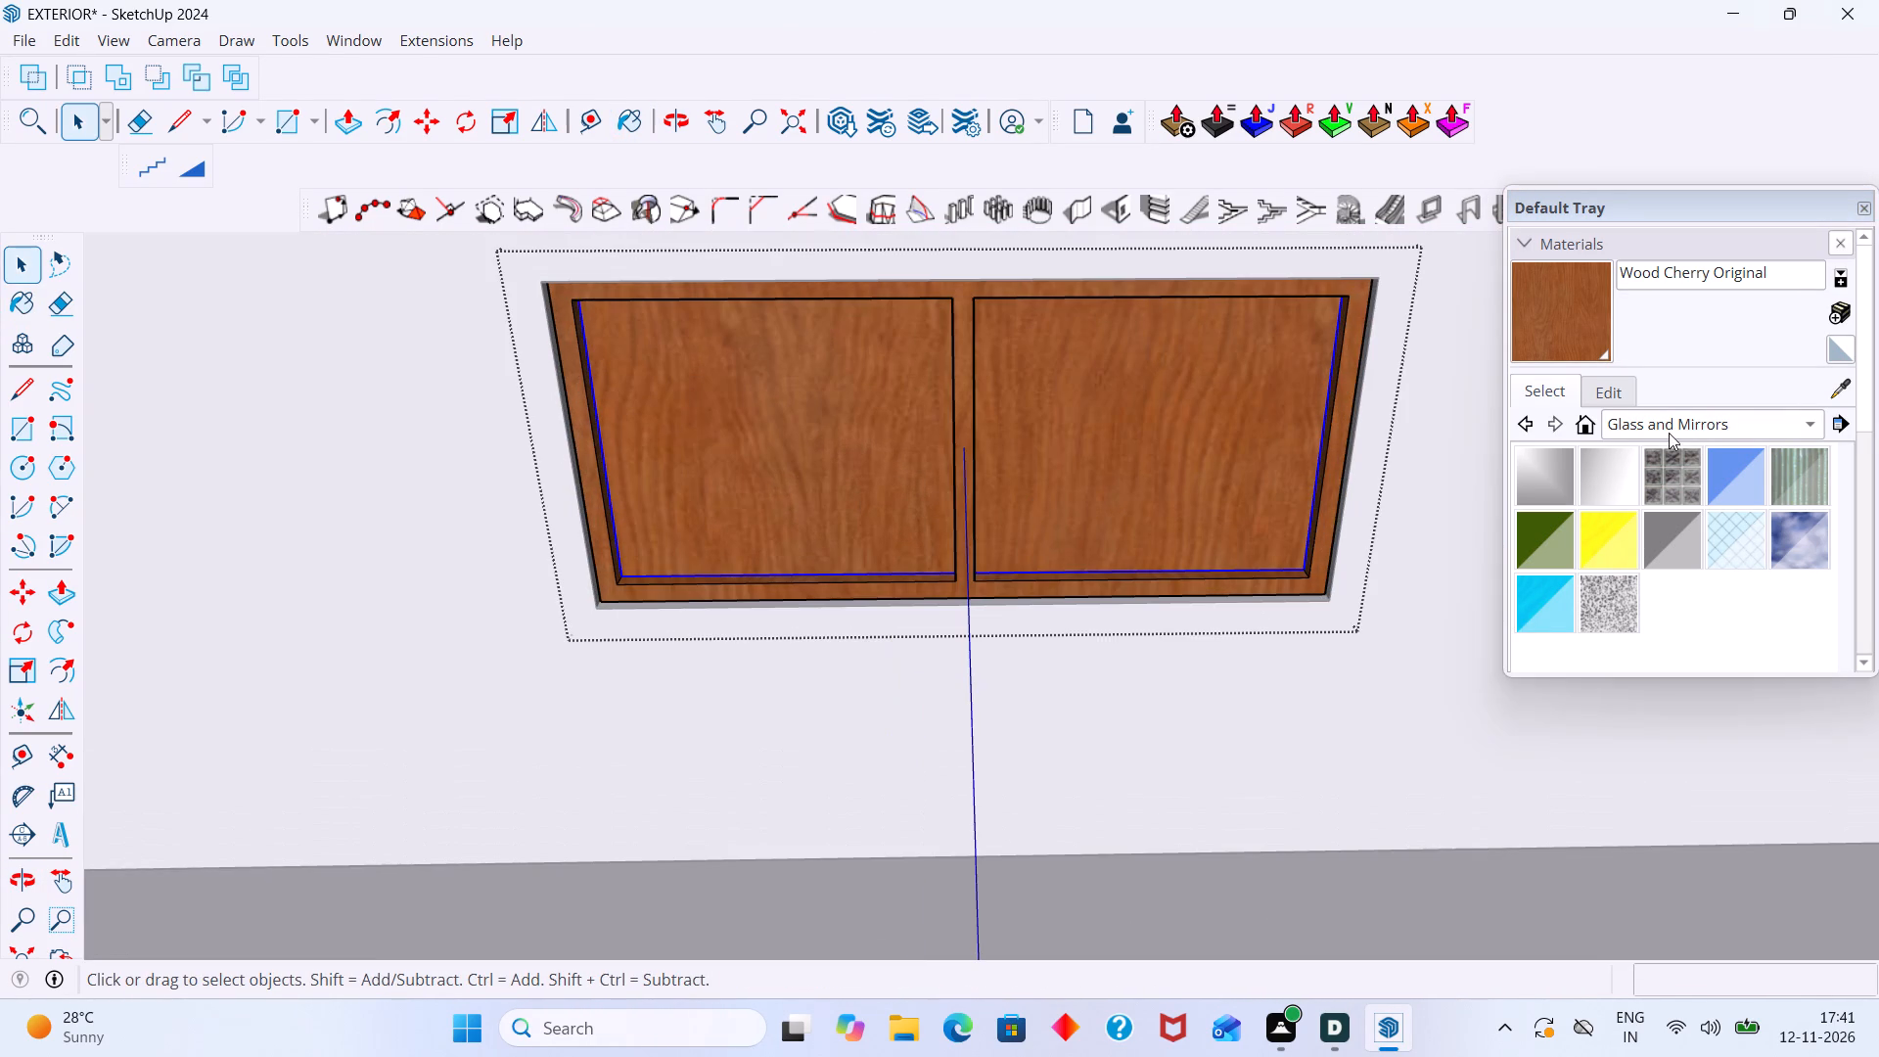
{"action": "left_click", "coordinate": [1722, 449]}
{"action": "left_click", "coordinate": [1164, 472]}
{"action": "scroll", "coordinate": [1153, 466], "scroll_direction": "down", "scroll_amount": 20}
{"action": "scroll", "coordinate": [1153, 466], "scroll_direction": "down", "scroll_amount": 2}
{"action": "scroll", "coordinate": [1177, 453], "scroll_direction": "up", "scroll_amount": 2}
{"action": "key", "text": "space"}
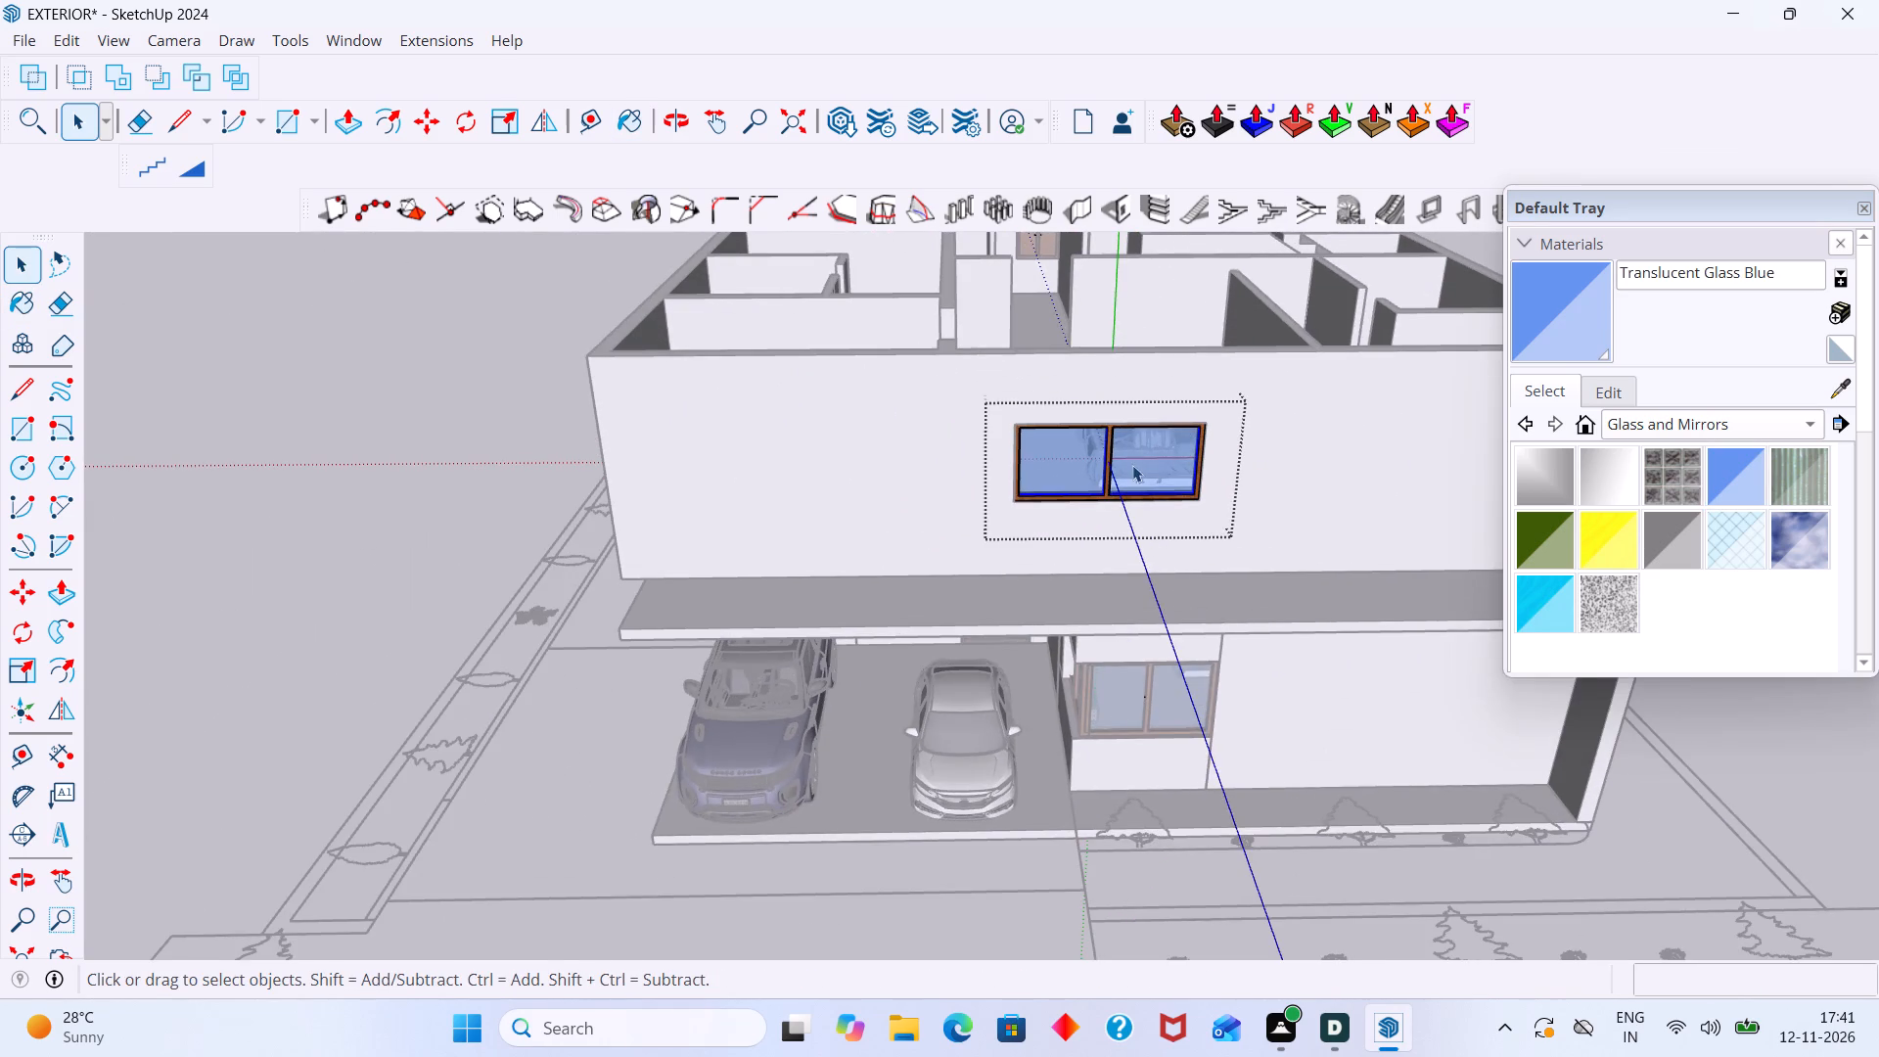
{"action": "scroll", "coordinate": [1130, 487], "scroll_direction": "down", "scroll_amount": 4}
{"action": "middle_click_drag", "start_coordinate": [837, 512], "coordinate": [611, 543], "text": "shift"}
{"action": "scroll", "coordinate": [613, 543], "scroll_direction": "down", "scroll_amount": 1, "text": "shift"}
{"action": "left_click", "coordinate": [1269, 433]}
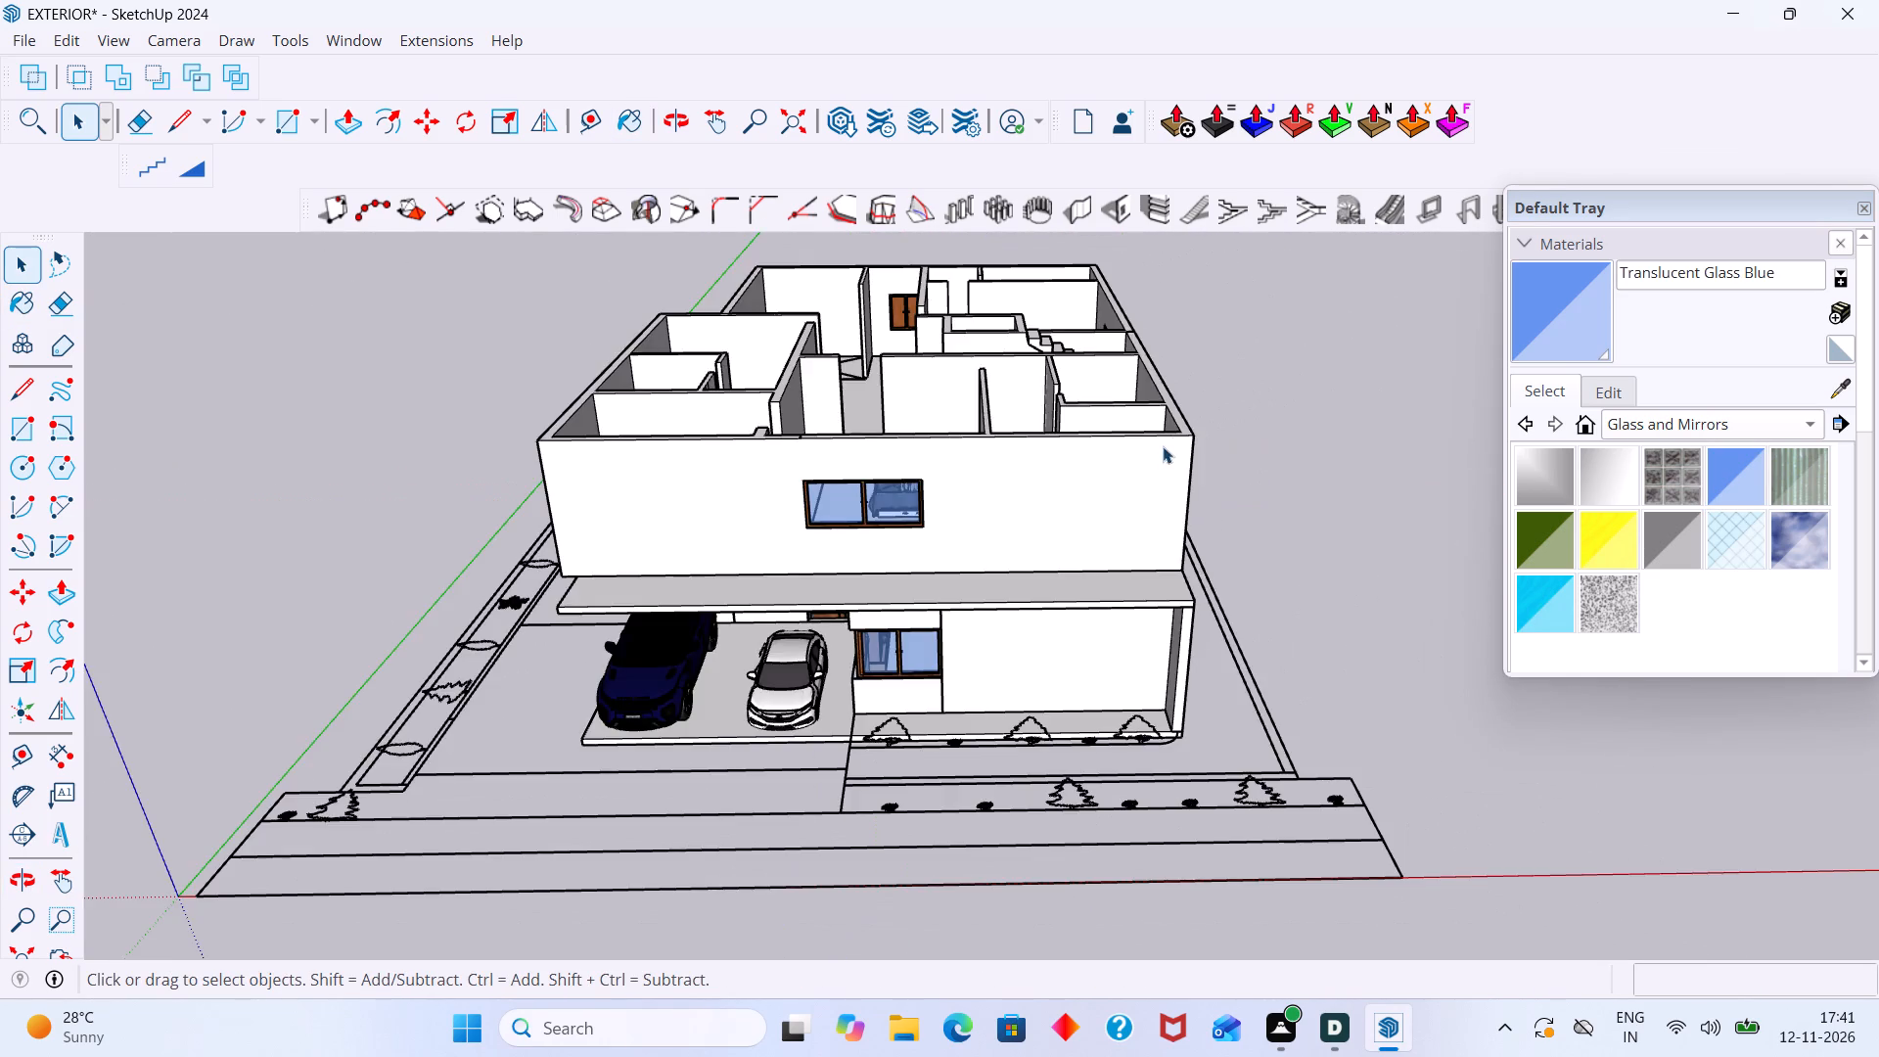
Paint the panes of the narrower upper-floor window on the long side wall, nearer the front, with Translucent Glass Blue.
{"action": "middle_click_drag", "start_coordinate": [1144, 448], "coordinate": [647, 446]}
{"action": "middle_click_drag", "start_coordinate": [1272, 463], "coordinate": [1232, 469]}
{"action": "scroll", "coordinate": [1144, 491], "scroll_direction": "up", "scroll_amount": 11}
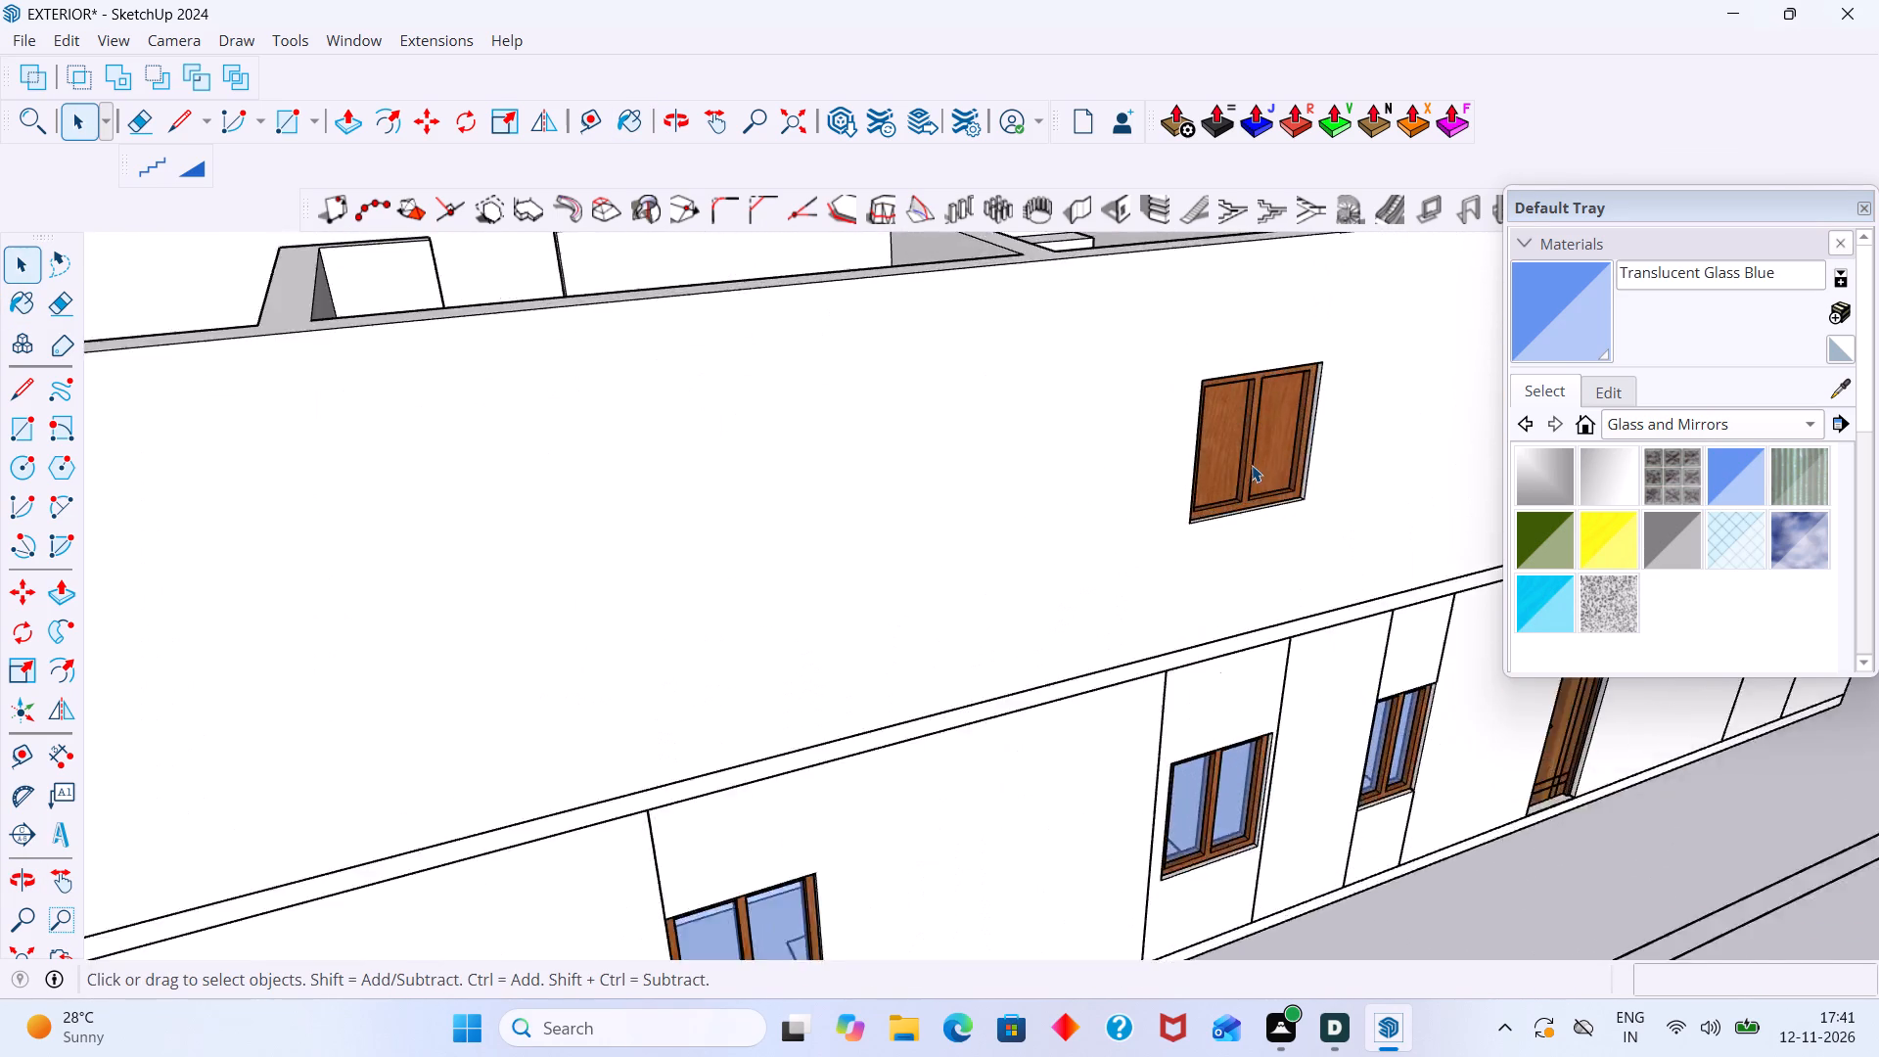
{"action": "scroll", "coordinate": [1252, 465], "scroll_direction": "up", "scroll_amount": 10}
{"action": "double_click", "coordinate": [1206, 443]}
{"action": "left_click", "coordinate": [1206, 443]}
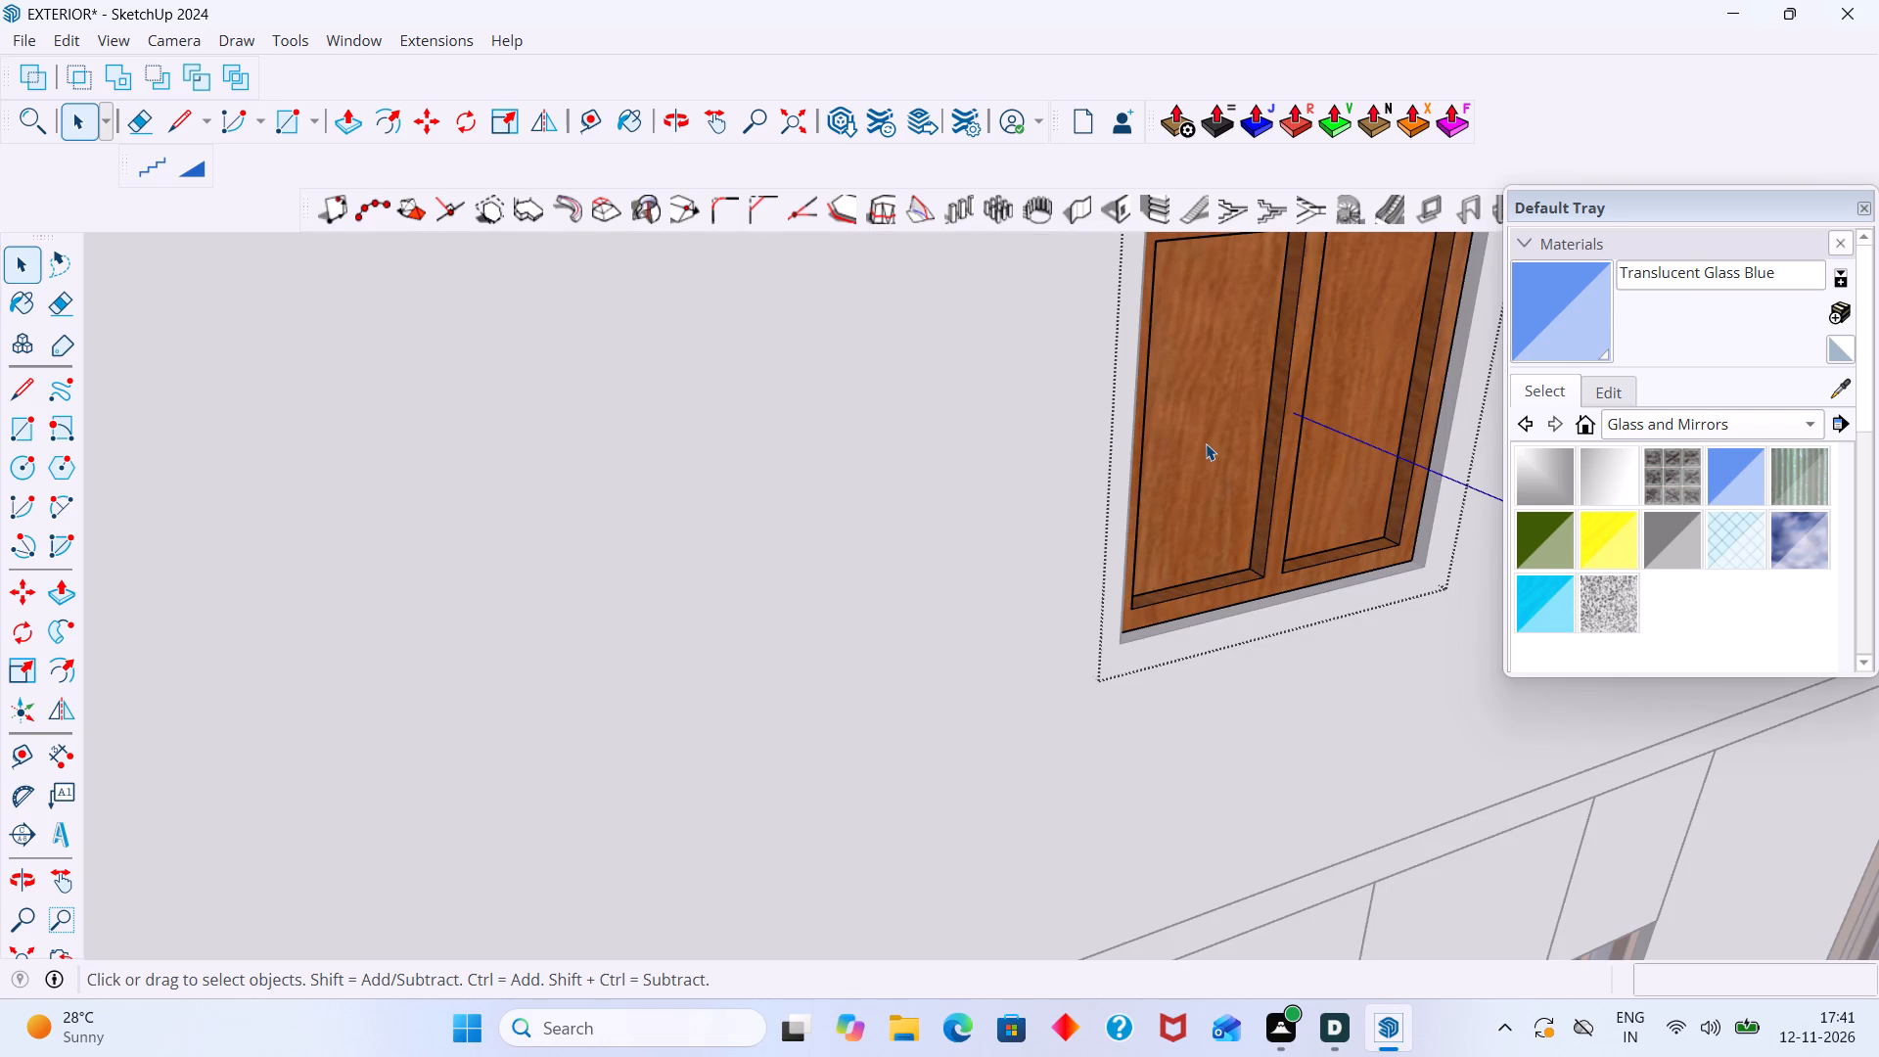
{"action": "left_click", "coordinate": [1566, 313]}
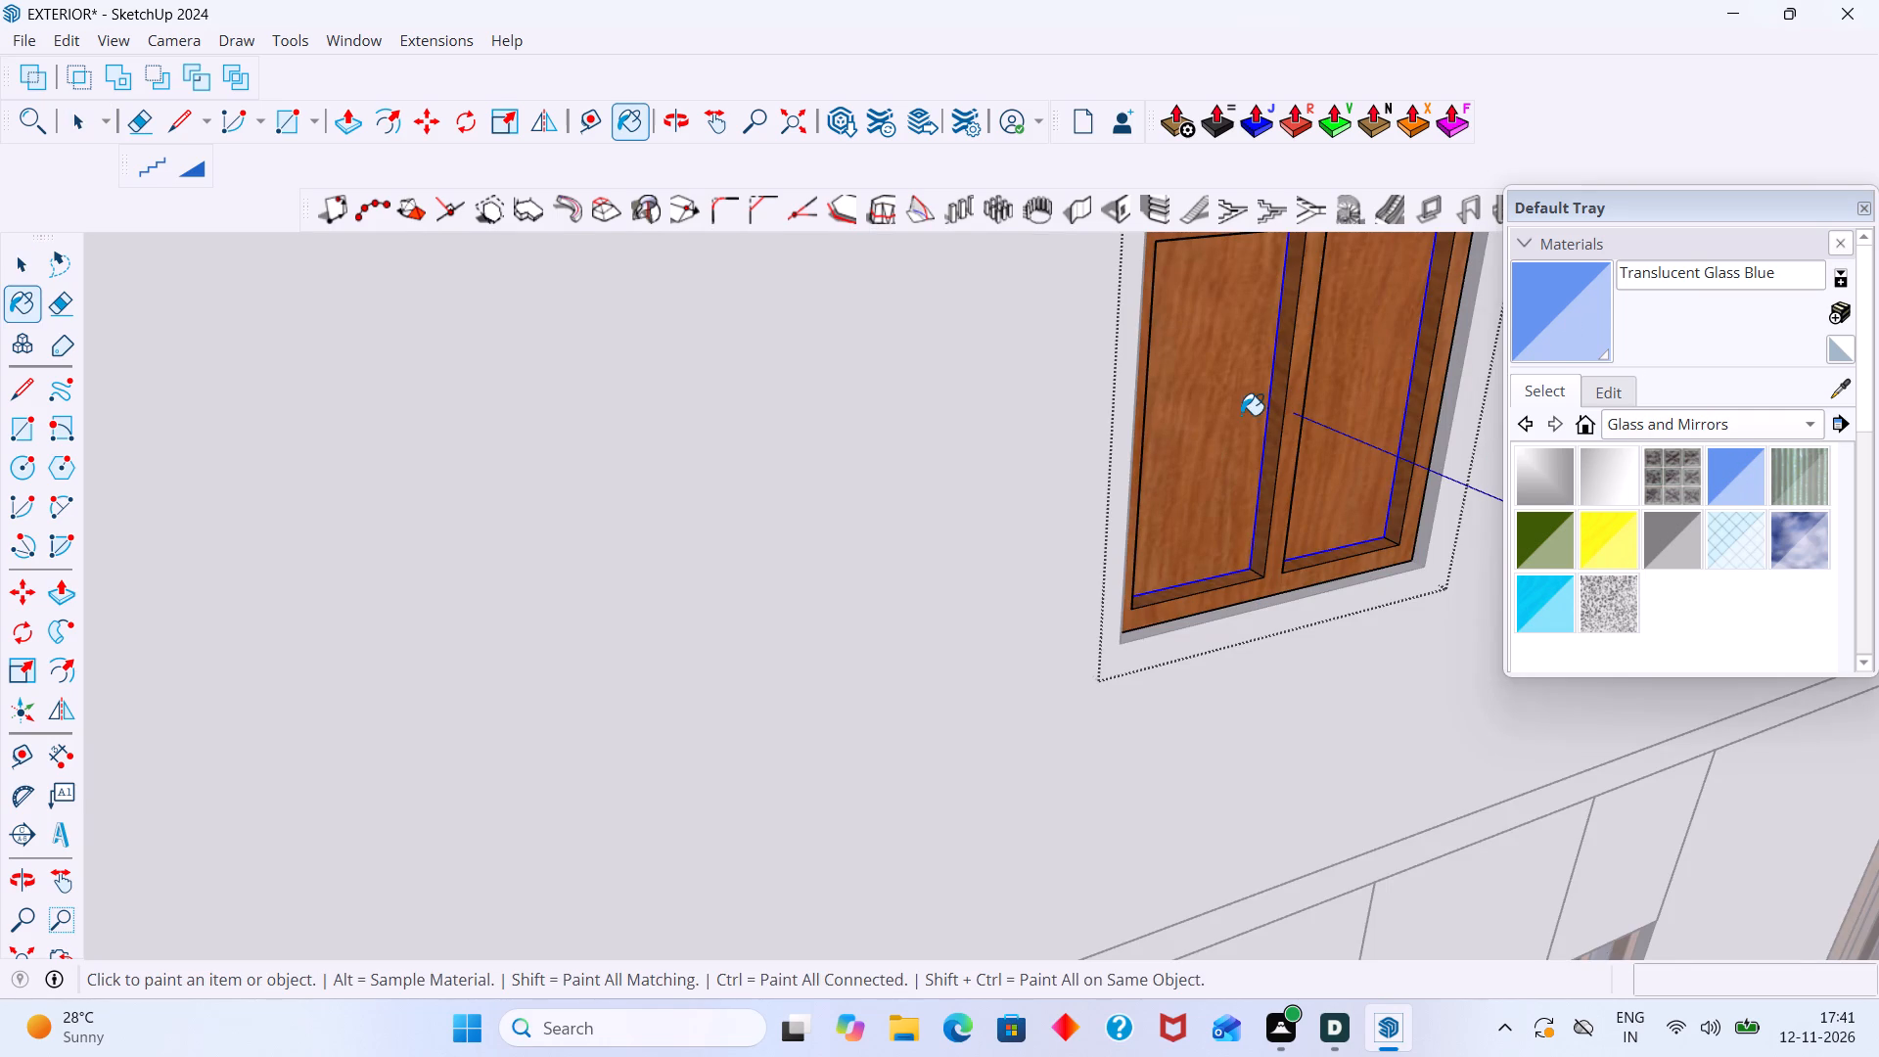
{"action": "left_click", "coordinate": [1241, 415]}
{"action": "scroll", "coordinate": [1237, 413], "scroll_direction": "up", "scroll_amount": 1}
{"action": "scroll", "coordinate": [1237, 413], "scroll_direction": "down", "scroll_amount": 20}
{"action": "scroll", "coordinate": [1237, 413], "scroll_direction": "down", "scroll_amount": 7}
{"action": "key", "text": "space"}
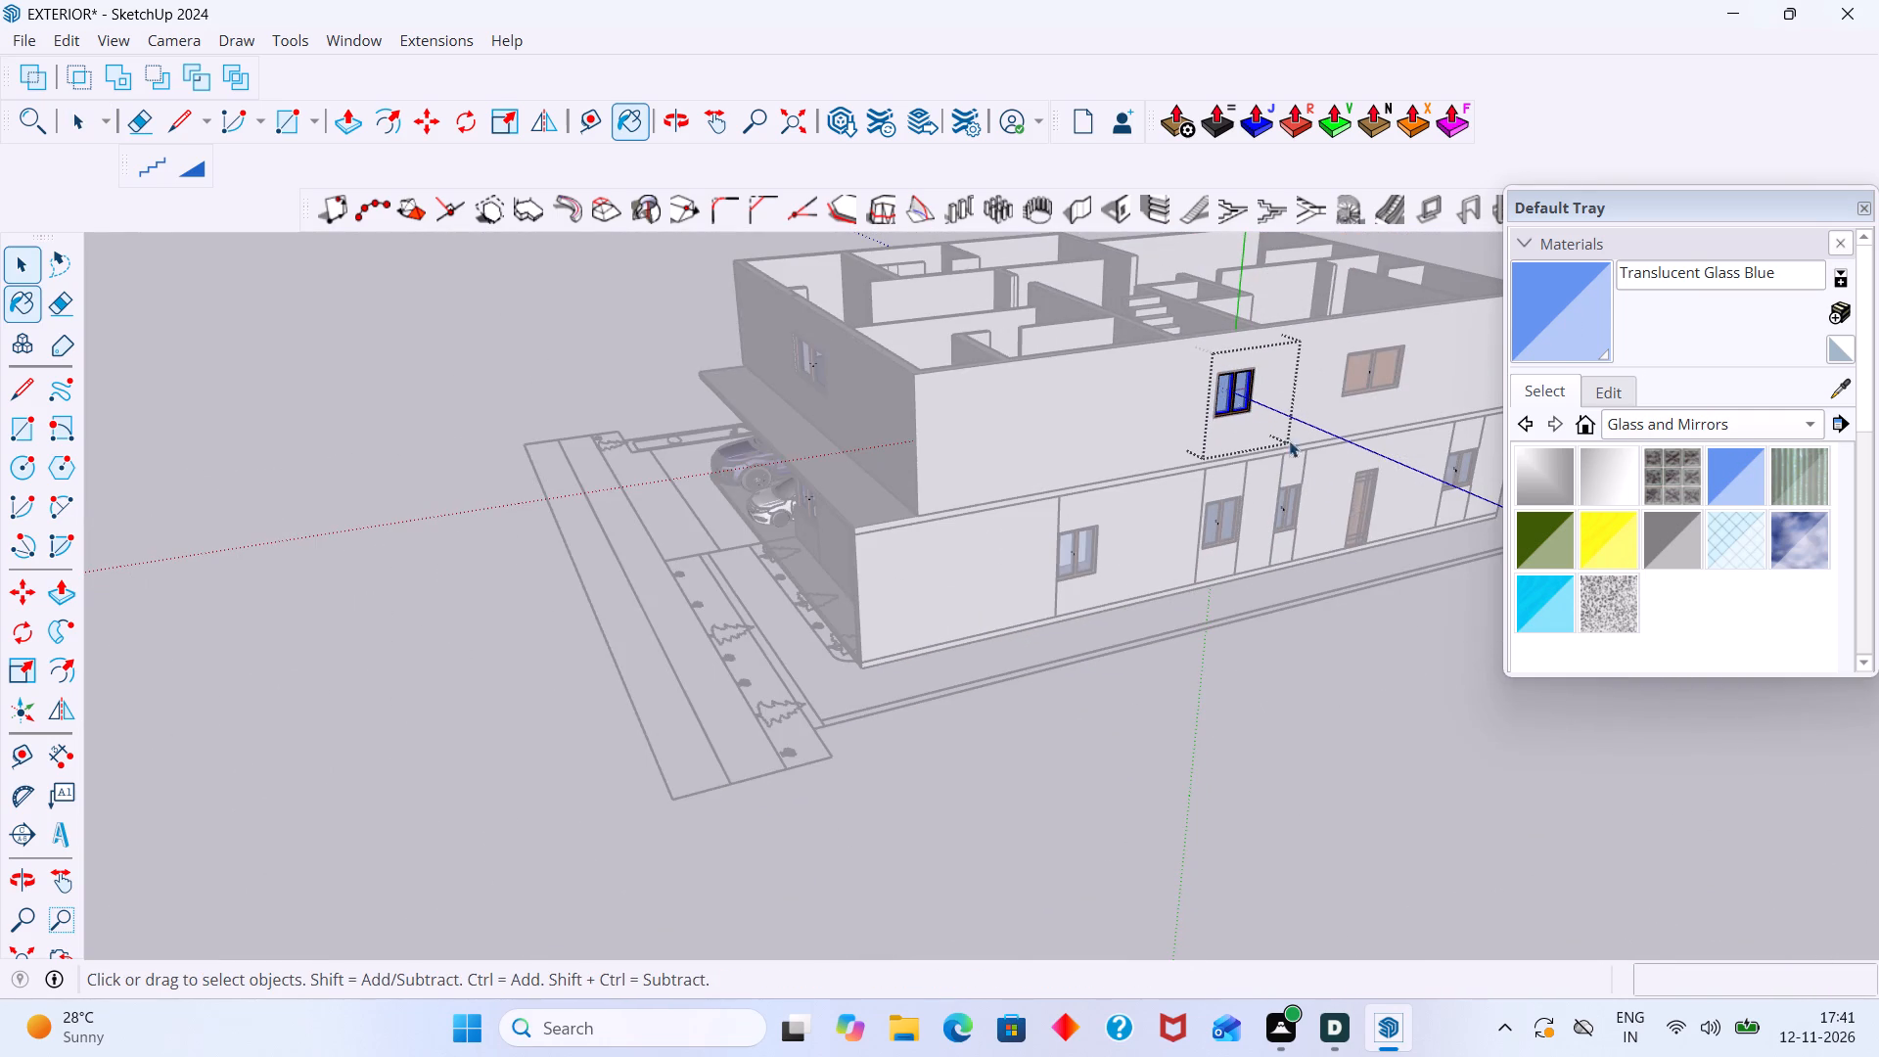
{"action": "left_click", "coordinate": [1331, 582]}
Paint the panes of the wider upper-floor window above the door on the long side wall with Translucent Glass Blue.
{"action": "scroll", "coordinate": [1325, 574], "scroll_direction": "down", "scroll_amount": 3}
{"action": "middle_click_drag", "start_coordinate": [1277, 562], "coordinate": [671, 639], "text": "shift"}
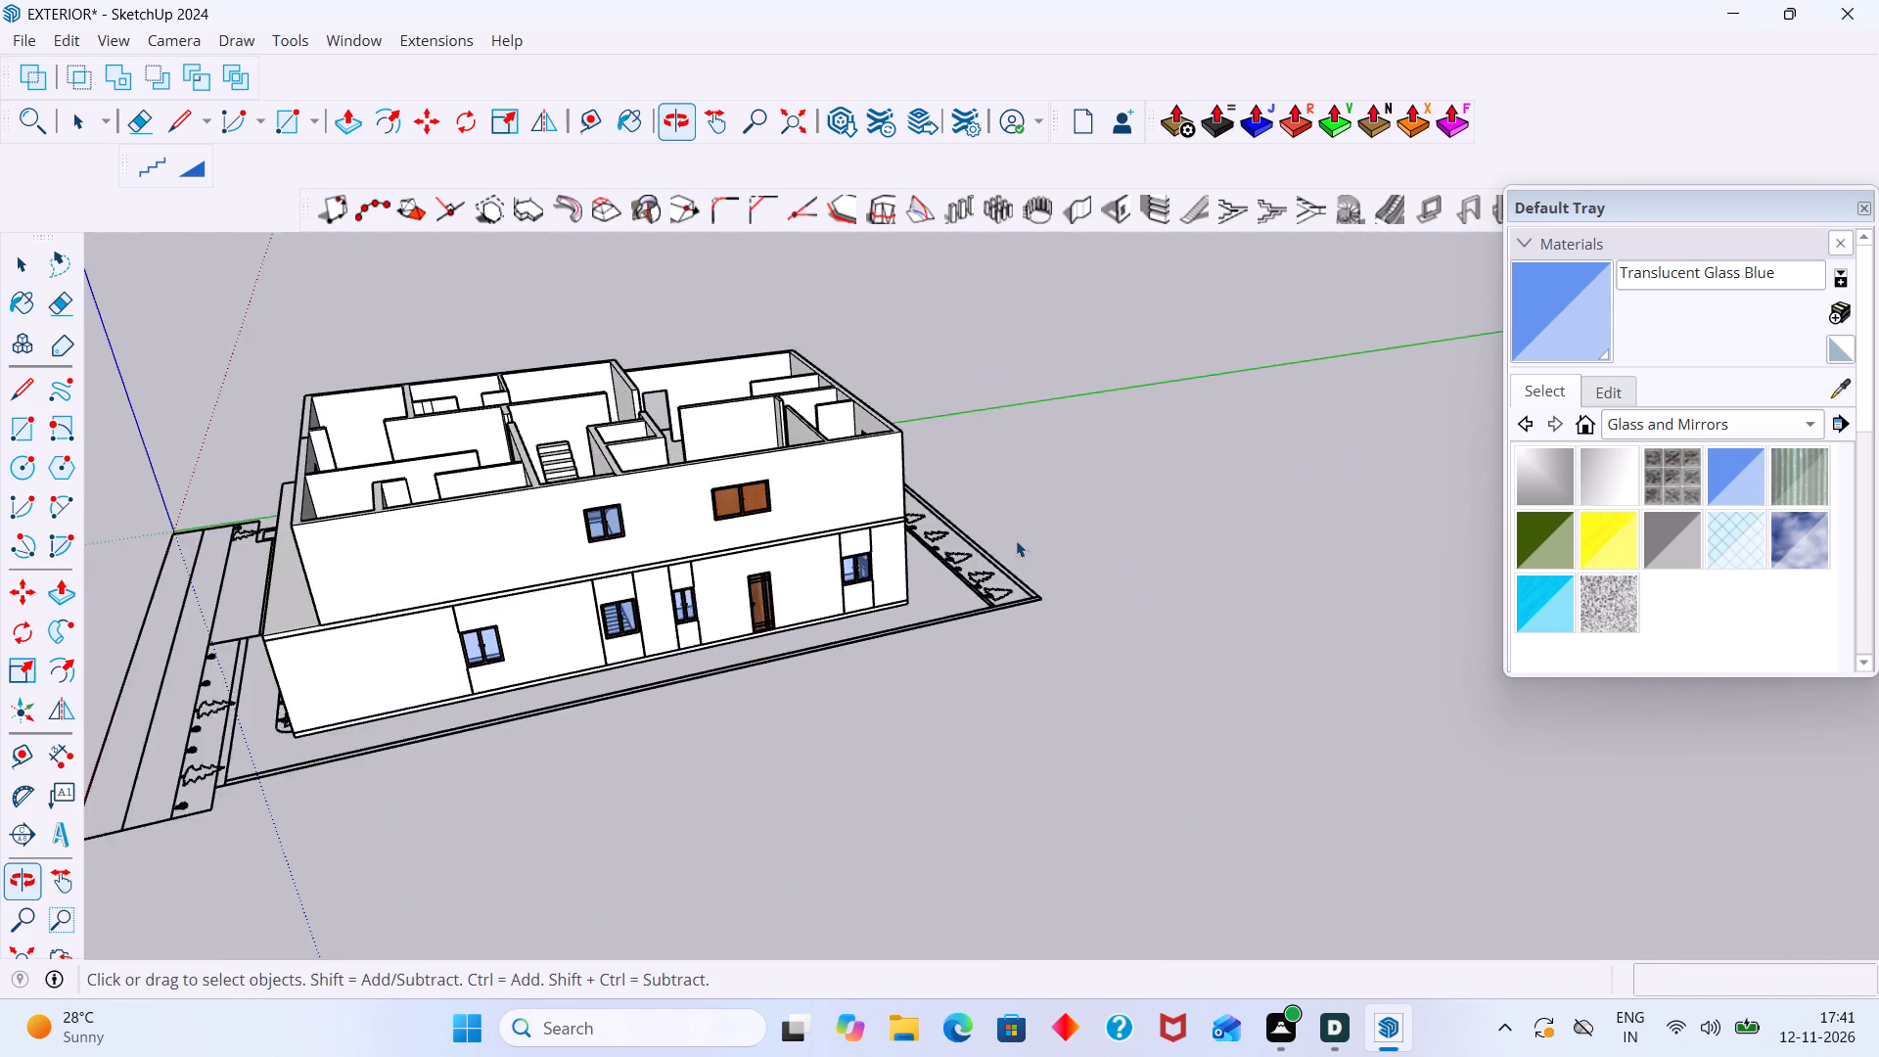
{"action": "scroll", "coordinate": [1009, 535], "scroll_direction": "up", "scroll_amount": 20}
{"action": "scroll", "coordinate": [1009, 535], "scroll_direction": "up", "scroll_amount": 5}
{"action": "double_click", "coordinate": [772, 524]}
{"action": "scroll", "coordinate": [770, 523], "scroll_direction": "up", "scroll_amount": 4}
{"action": "left_click", "coordinate": [777, 527]}
{"action": "left_click_drag", "start_coordinate": [1564, 325], "coordinate": [1541, 325]}
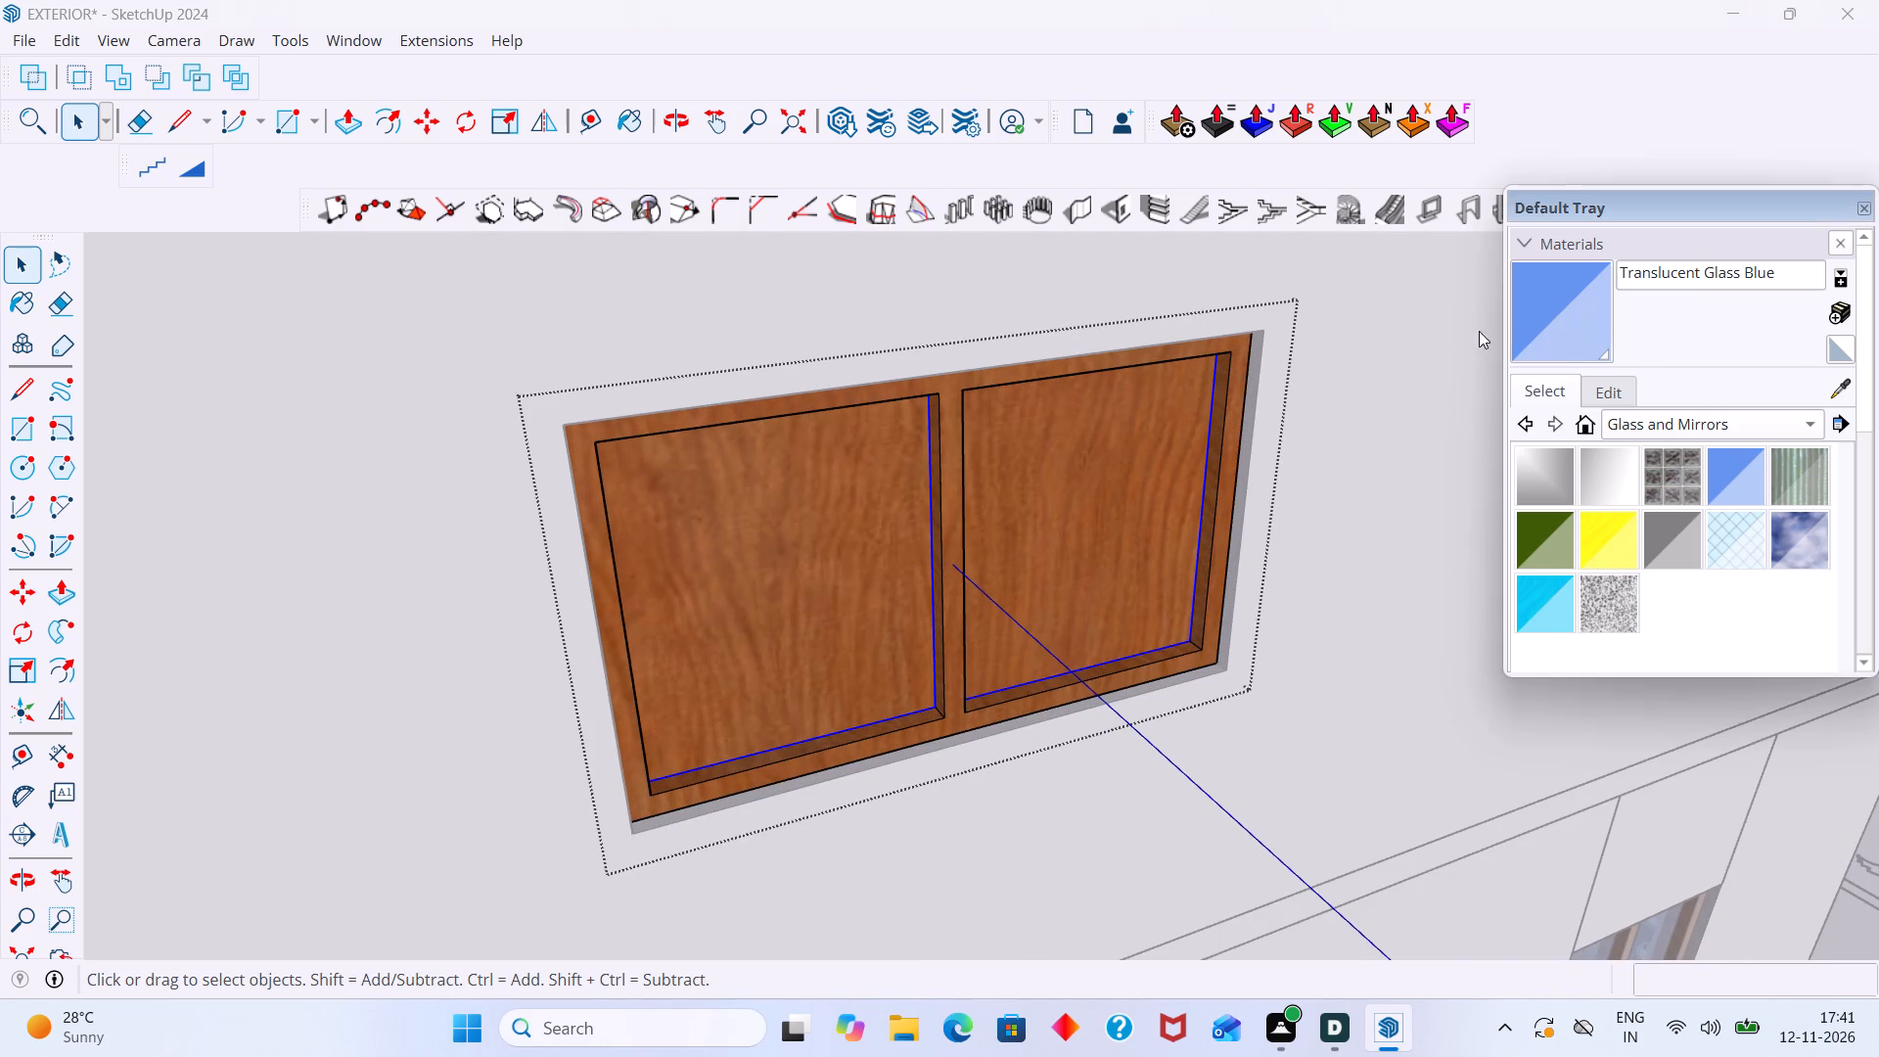
{"action": "left_click", "coordinate": [1072, 453]}
{"action": "key", "text": "space"}
{"action": "scroll", "coordinate": [1059, 580], "scroll_direction": "down", "scroll_amount": 2}
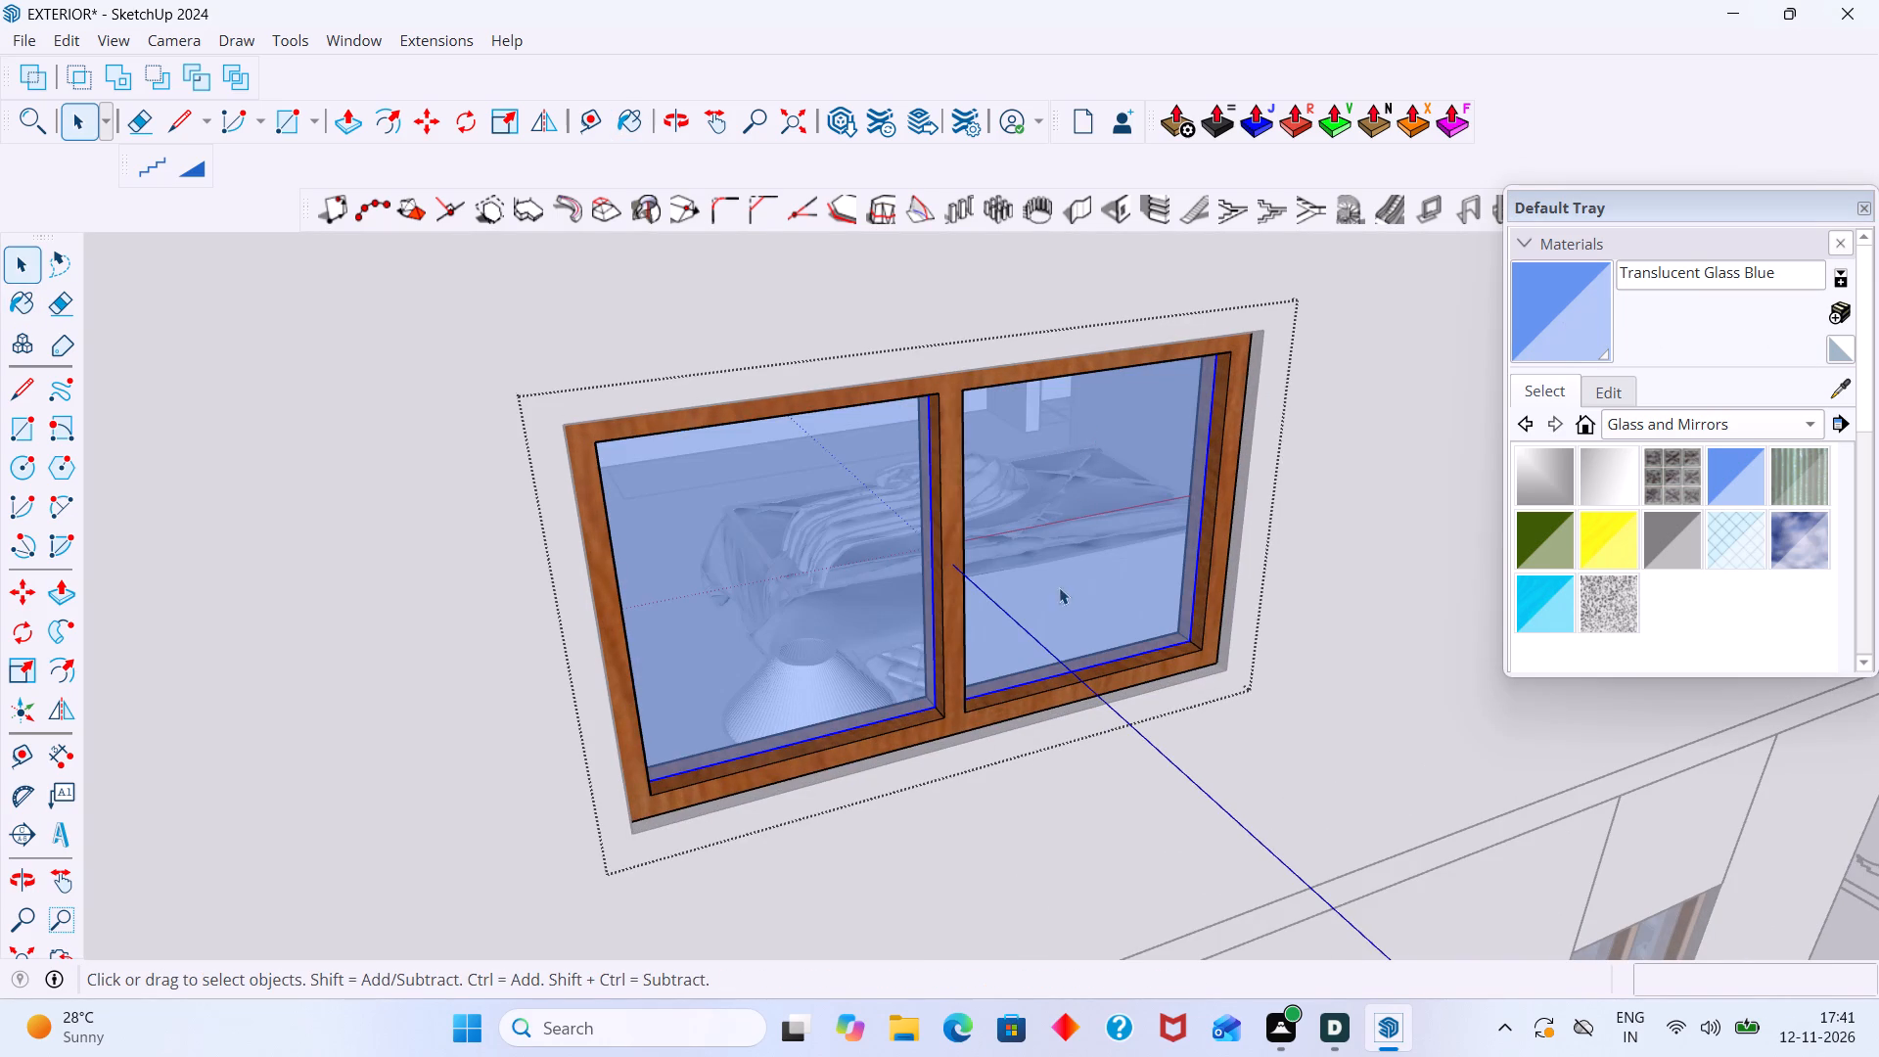
{"action": "scroll", "coordinate": [1059, 587], "scroll_direction": "down", "scroll_amount": 20}
{"action": "scroll", "coordinate": [1059, 587], "scroll_direction": "down", "scroll_amount": 20}
{"action": "scroll", "coordinate": [1059, 587], "scroll_direction": "down", "scroll_amount": 3}
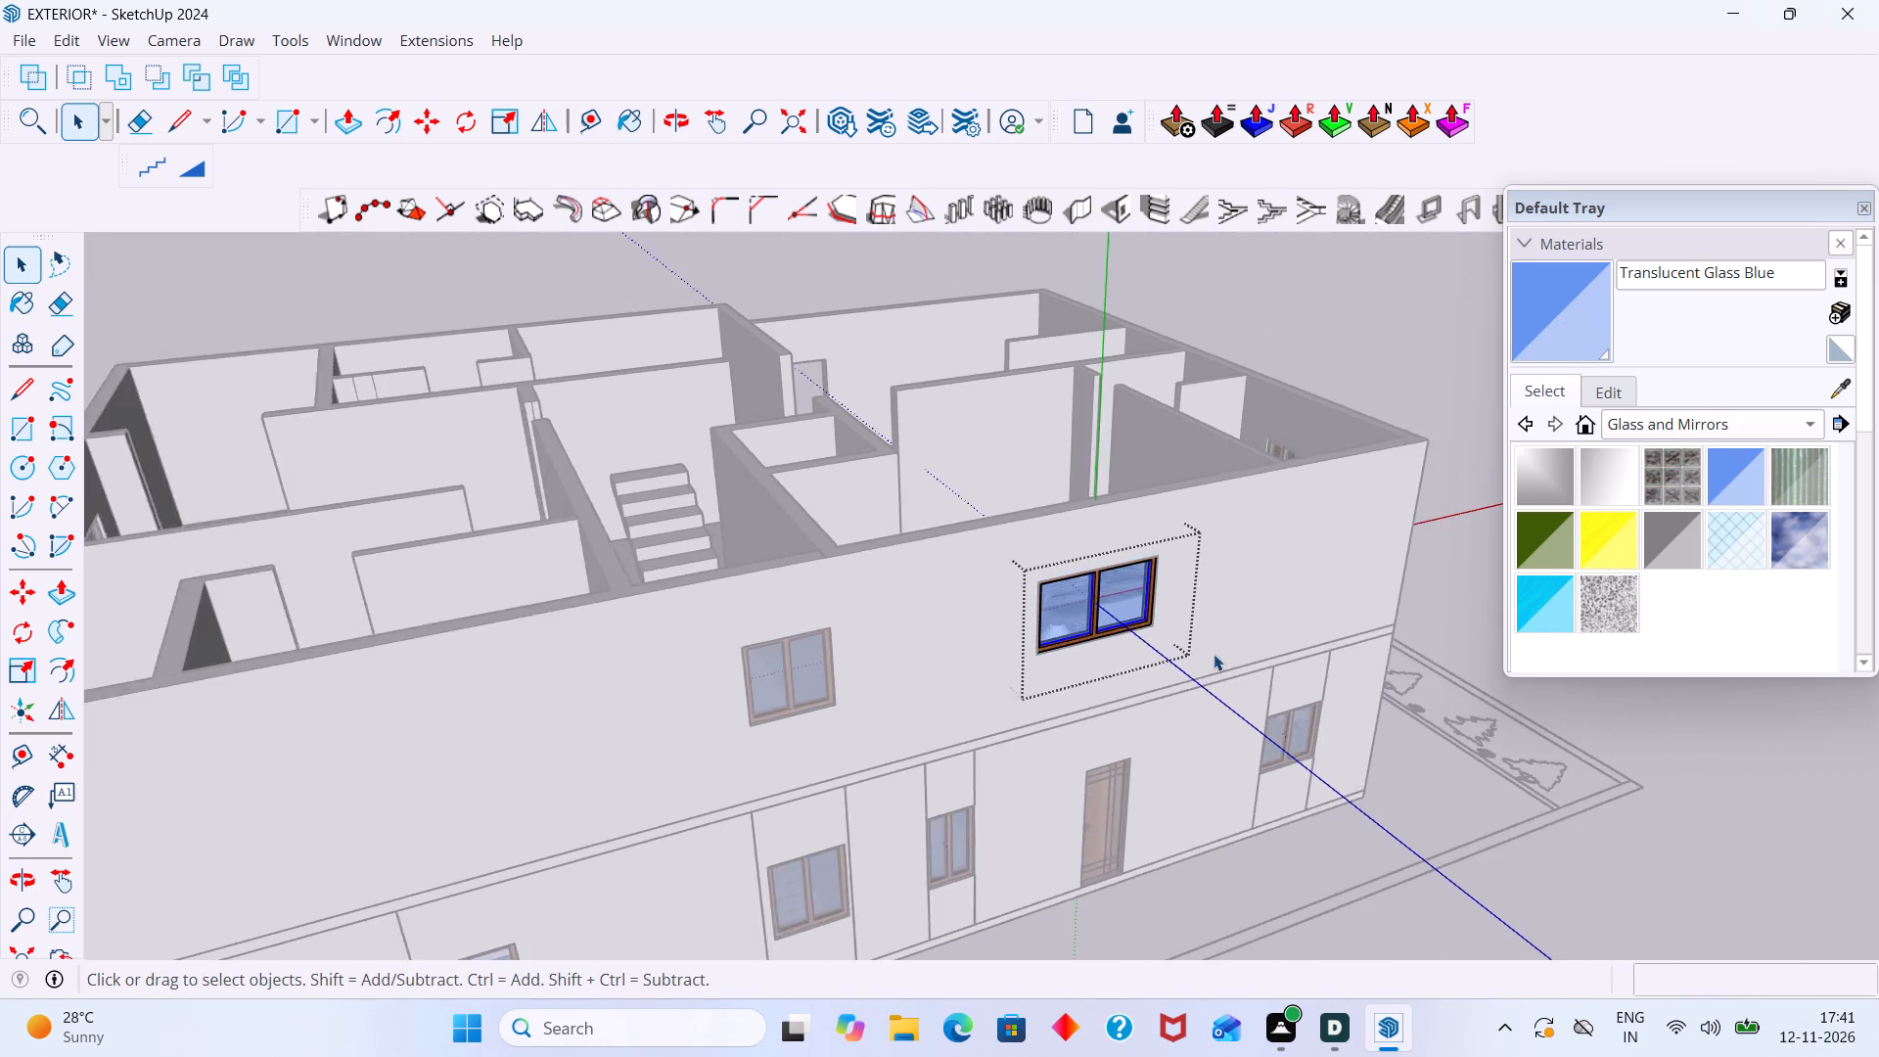
{"action": "left_click", "coordinate": [1417, 605]}
Paint the panes of the rear wall's upper-floor window nearest the long side wall with Translucent Glass Blue.
{"action": "scroll", "coordinate": [1414, 599], "scroll_direction": "down", "scroll_amount": 4}
{"action": "middle_click_drag", "start_coordinate": [1405, 611], "coordinate": [710, 495]}
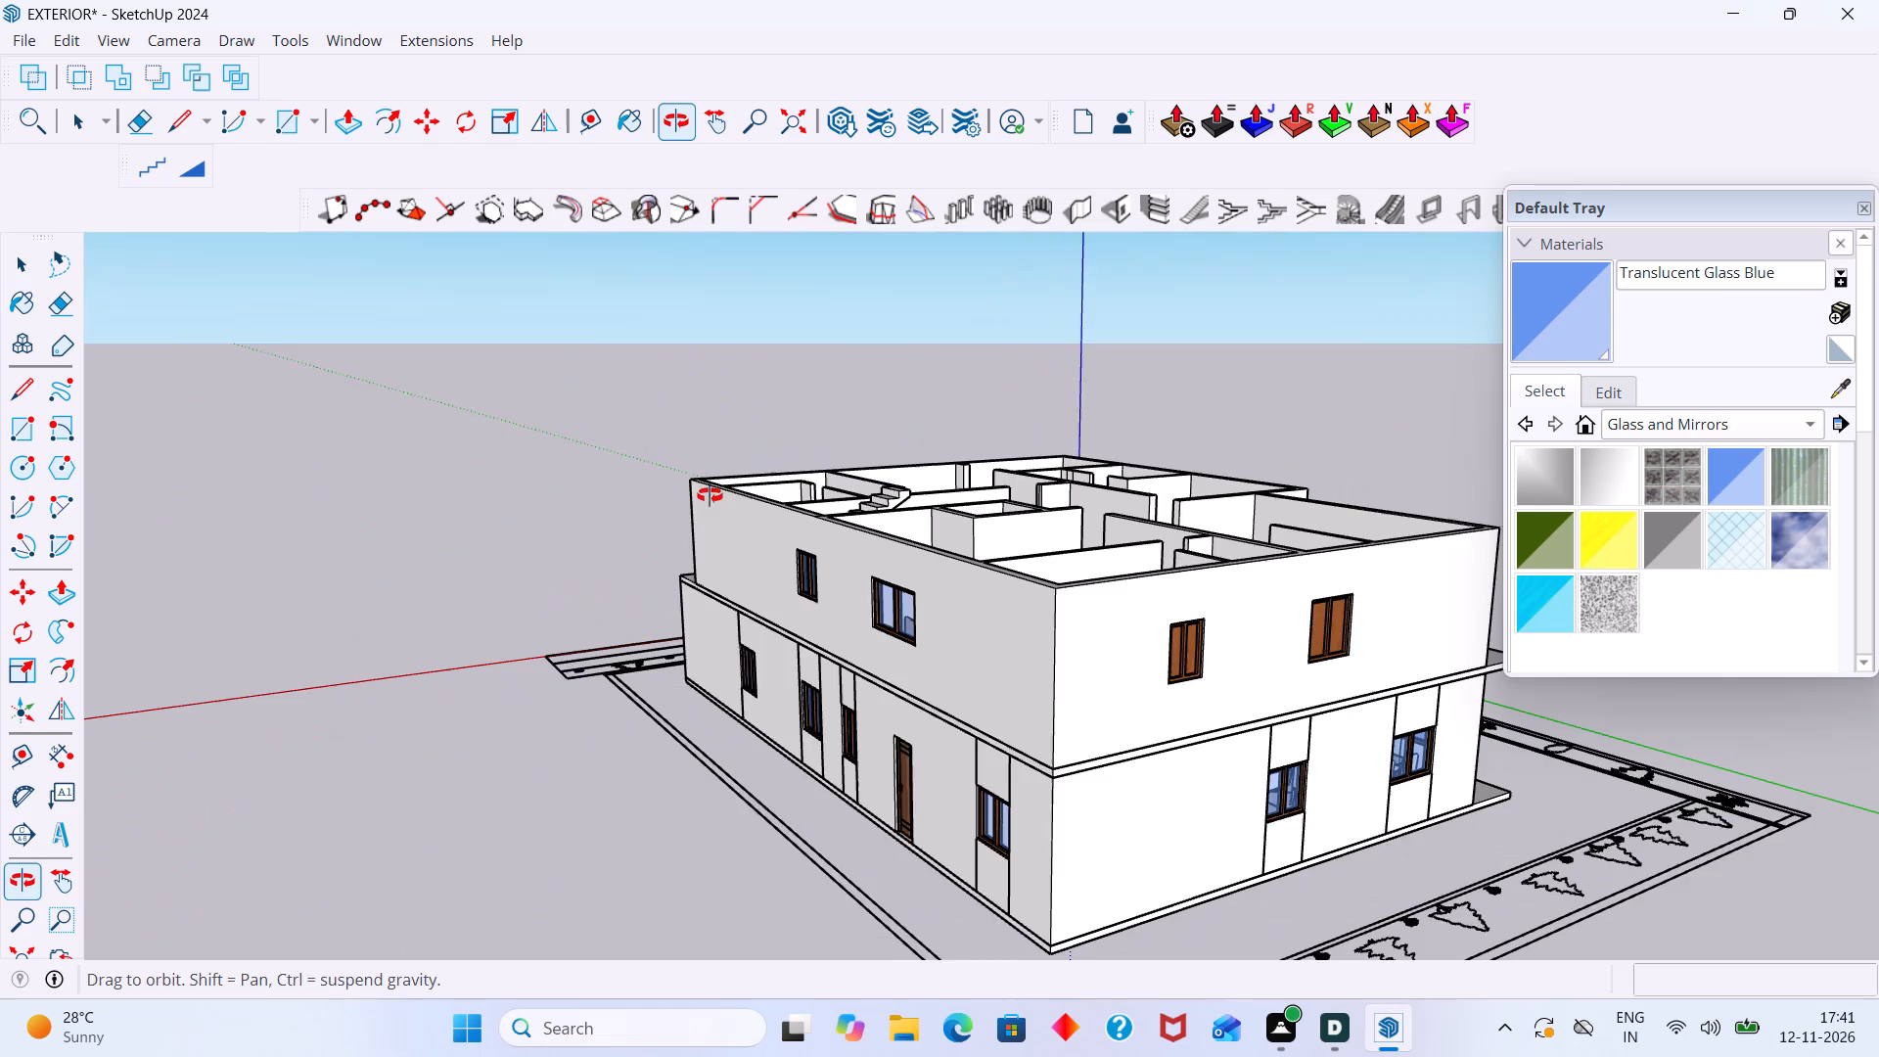
{"action": "middle_click_drag", "start_coordinate": [710, 495], "coordinate": [707, 493]}
{"action": "scroll", "coordinate": [968, 558], "scroll_direction": "down", "scroll_amount": 2}
{"action": "middle_click_drag", "start_coordinate": [1087, 622], "coordinate": [880, 516], "text": "shift"}
{"action": "scroll", "coordinate": [881, 516], "scroll_direction": "up", "scroll_amount": 14}
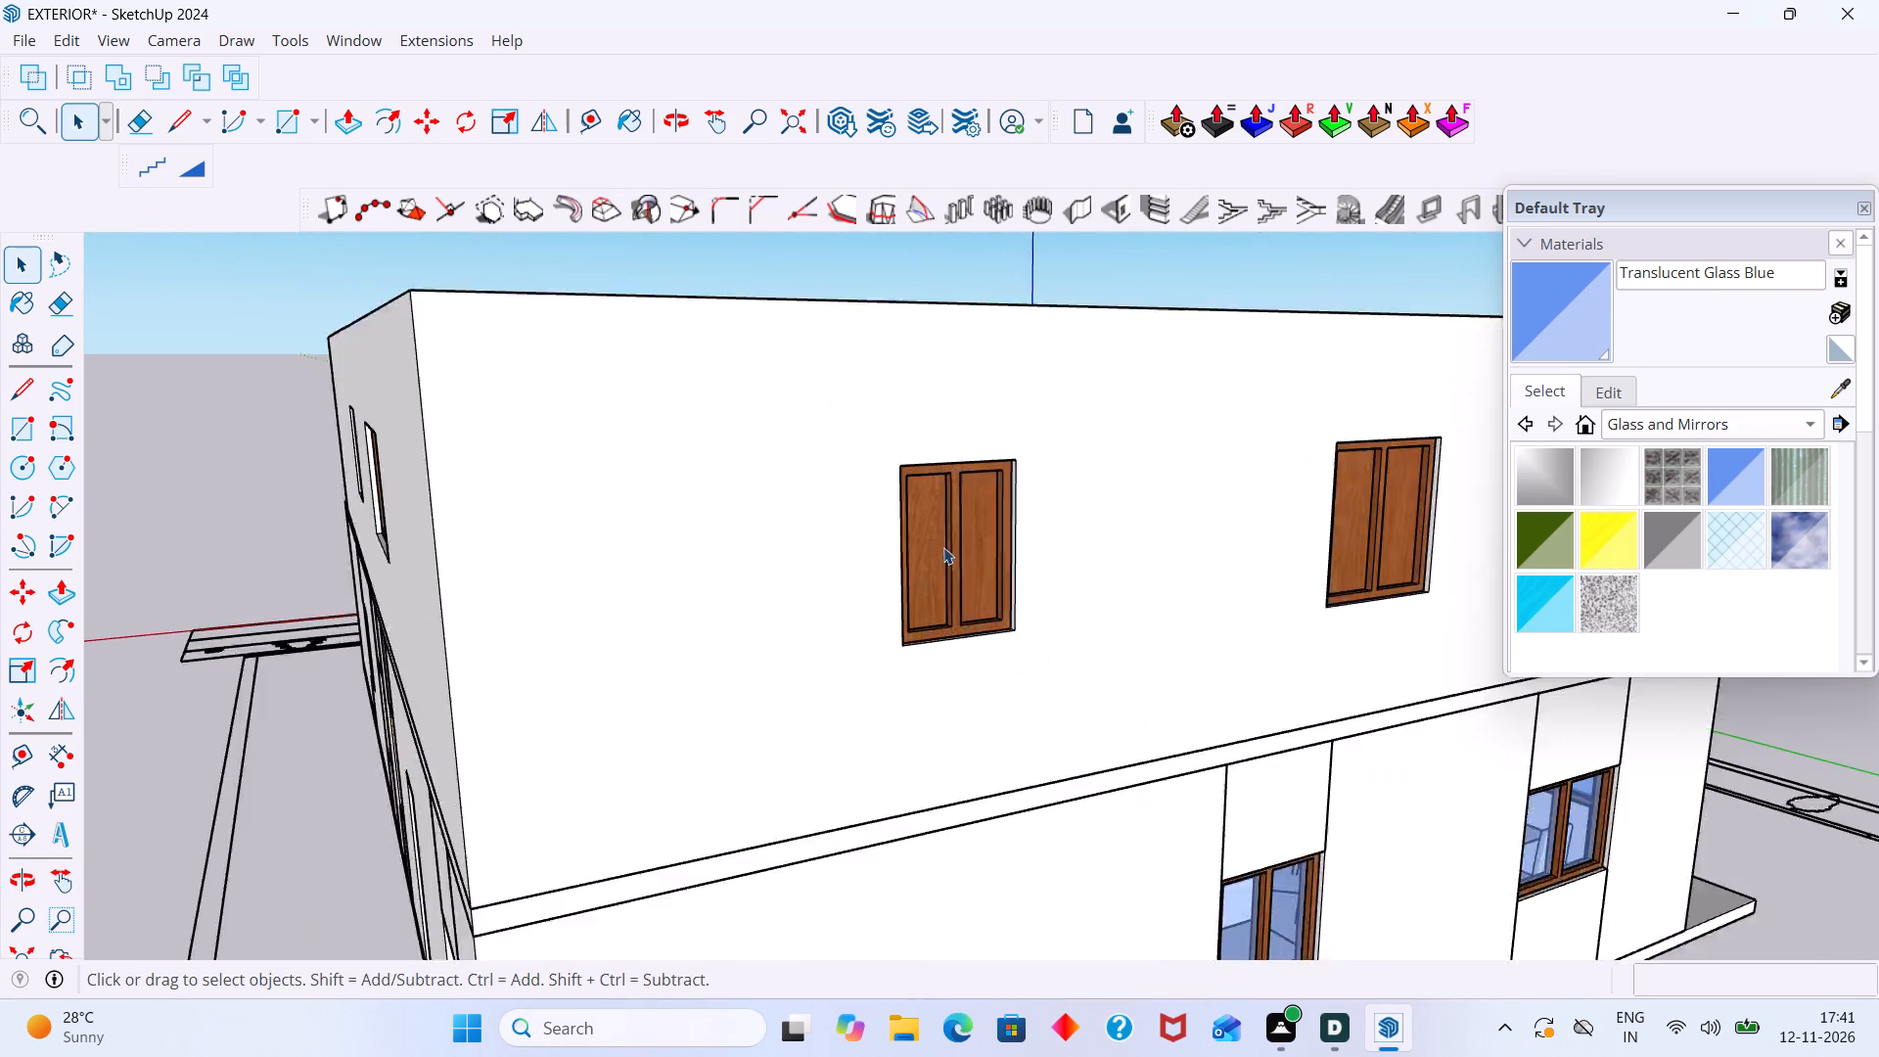
{"action": "scroll", "coordinate": [943, 547], "scroll_direction": "up", "scroll_amount": 10}
{"action": "left_click", "coordinate": [933, 550]}
{"action": "scroll", "coordinate": [933, 550], "scroll_direction": "up", "scroll_amount": 2}
{"action": "double_click", "coordinate": [934, 550]}
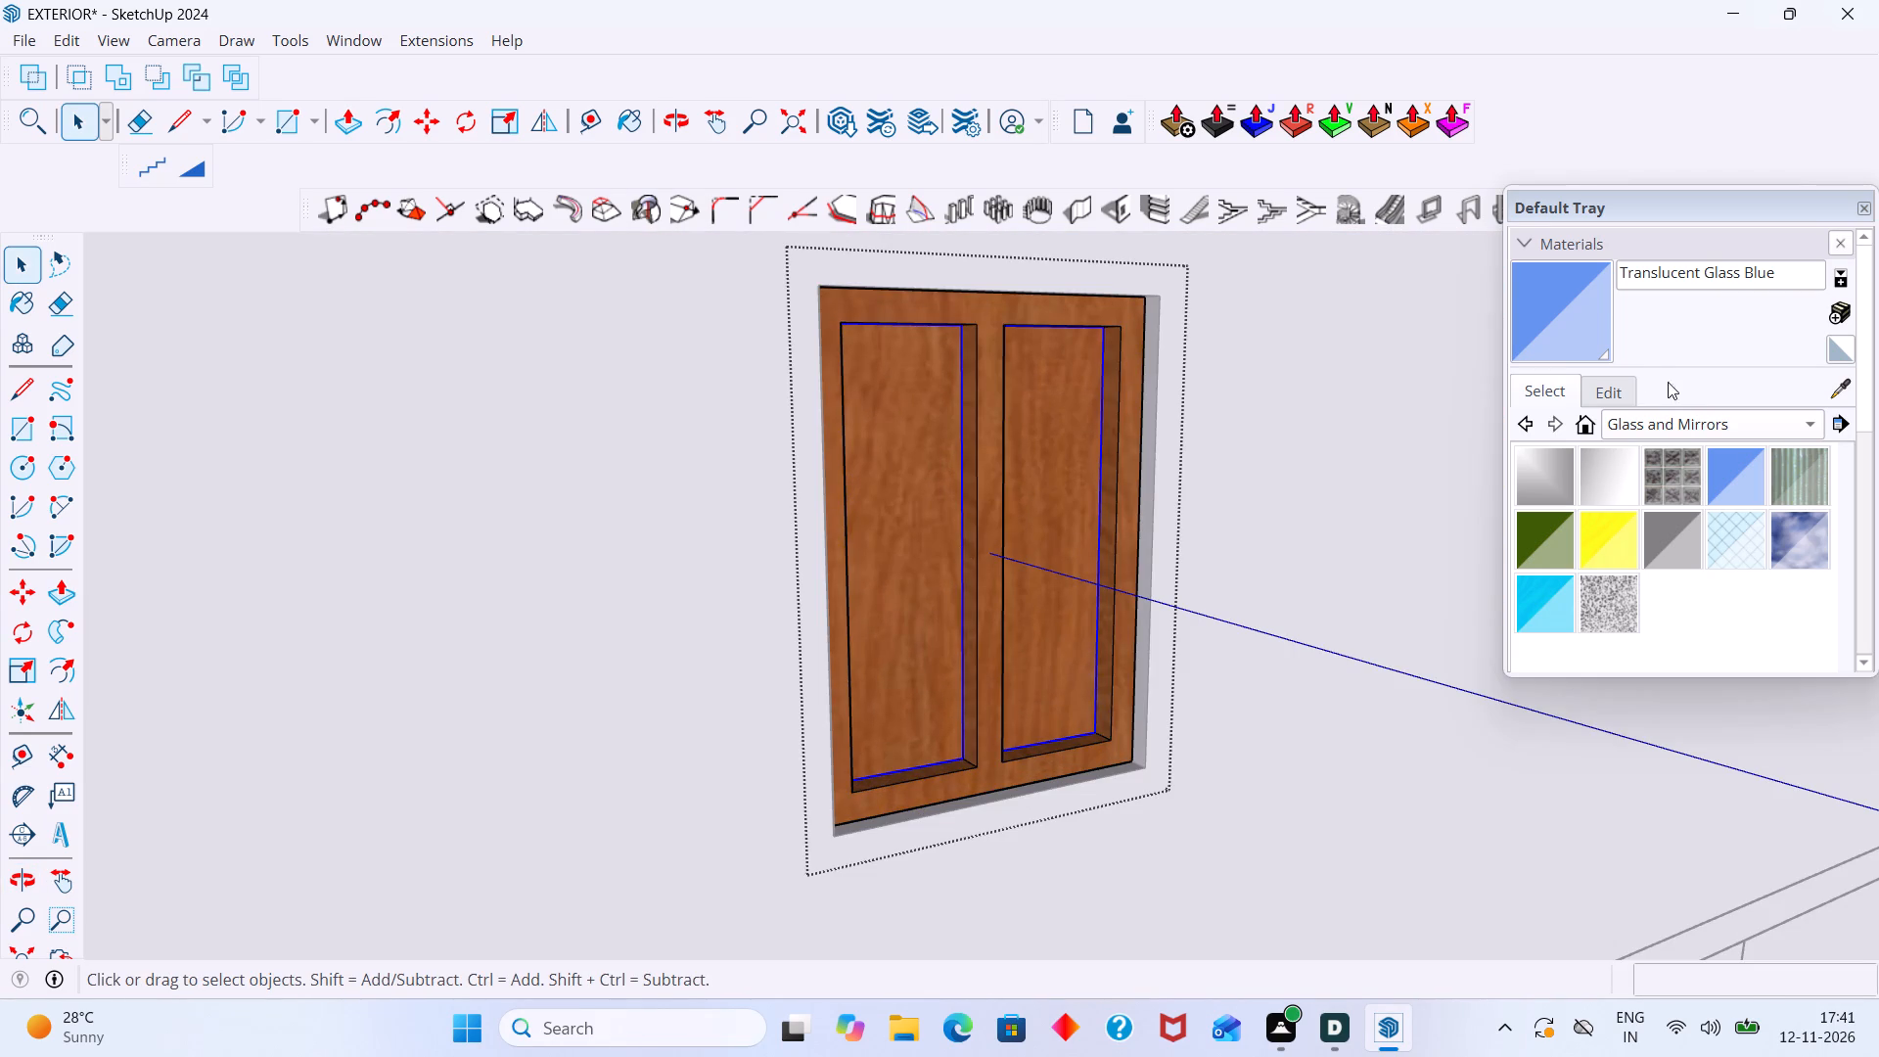
{"action": "left_click", "coordinate": [1589, 343]}
{"action": "left_click", "coordinate": [924, 543]}
{"action": "scroll", "coordinate": [923, 544], "scroll_direction": "down", "scroll_amount": 5}
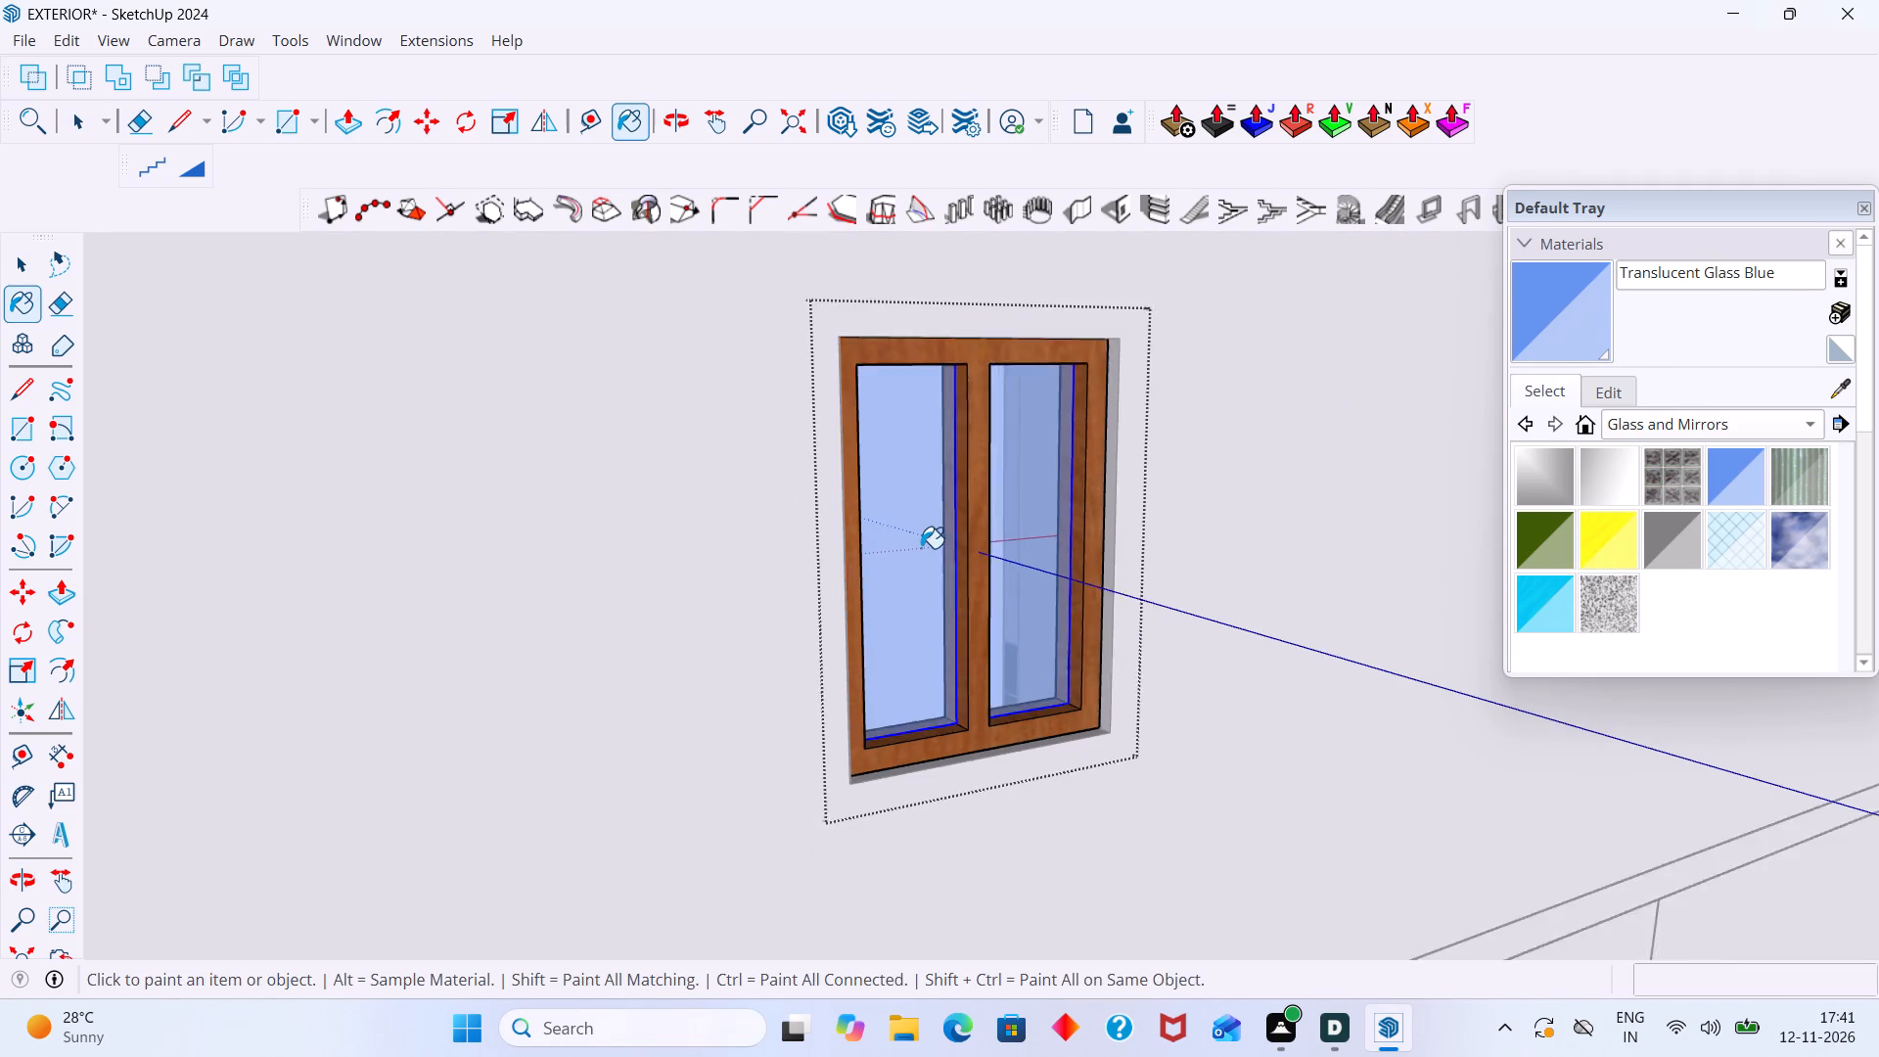
{"action": "scroll", "coordinate": [921, 548], "scroll_direction": "down", "scroll_amount": 20}
{"action": "key", "text": "space"}
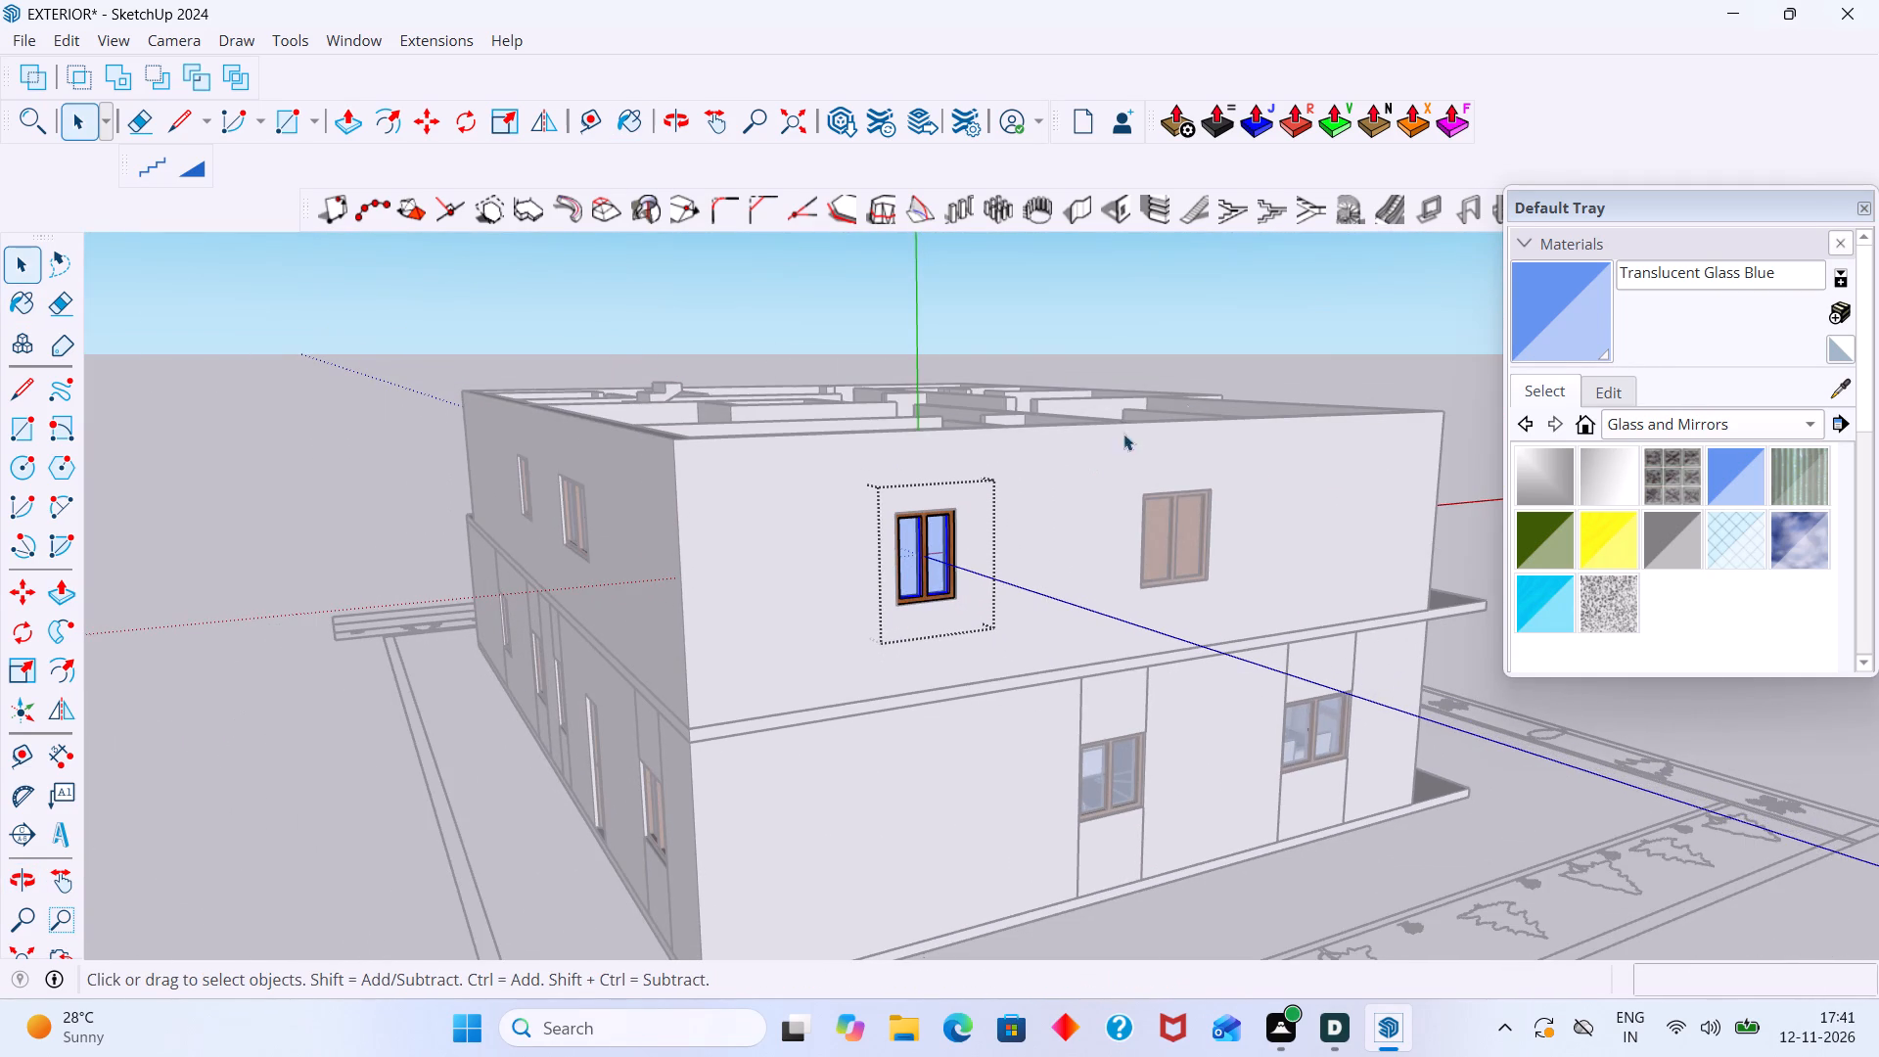
{"action": "left_click", "coordinate": [1289, 337]}
Paint the panes of the rear wall's other upper-floor window with Translucent Glass Blue.
{"action": "middle_click_drag", "start_coordinate": [1185, 520], "coordinate": [1001, 532]}
{"action": "scroll", "coordinate": [1016, 537], "scroll_direction": "up", "scroll_amount": 6}
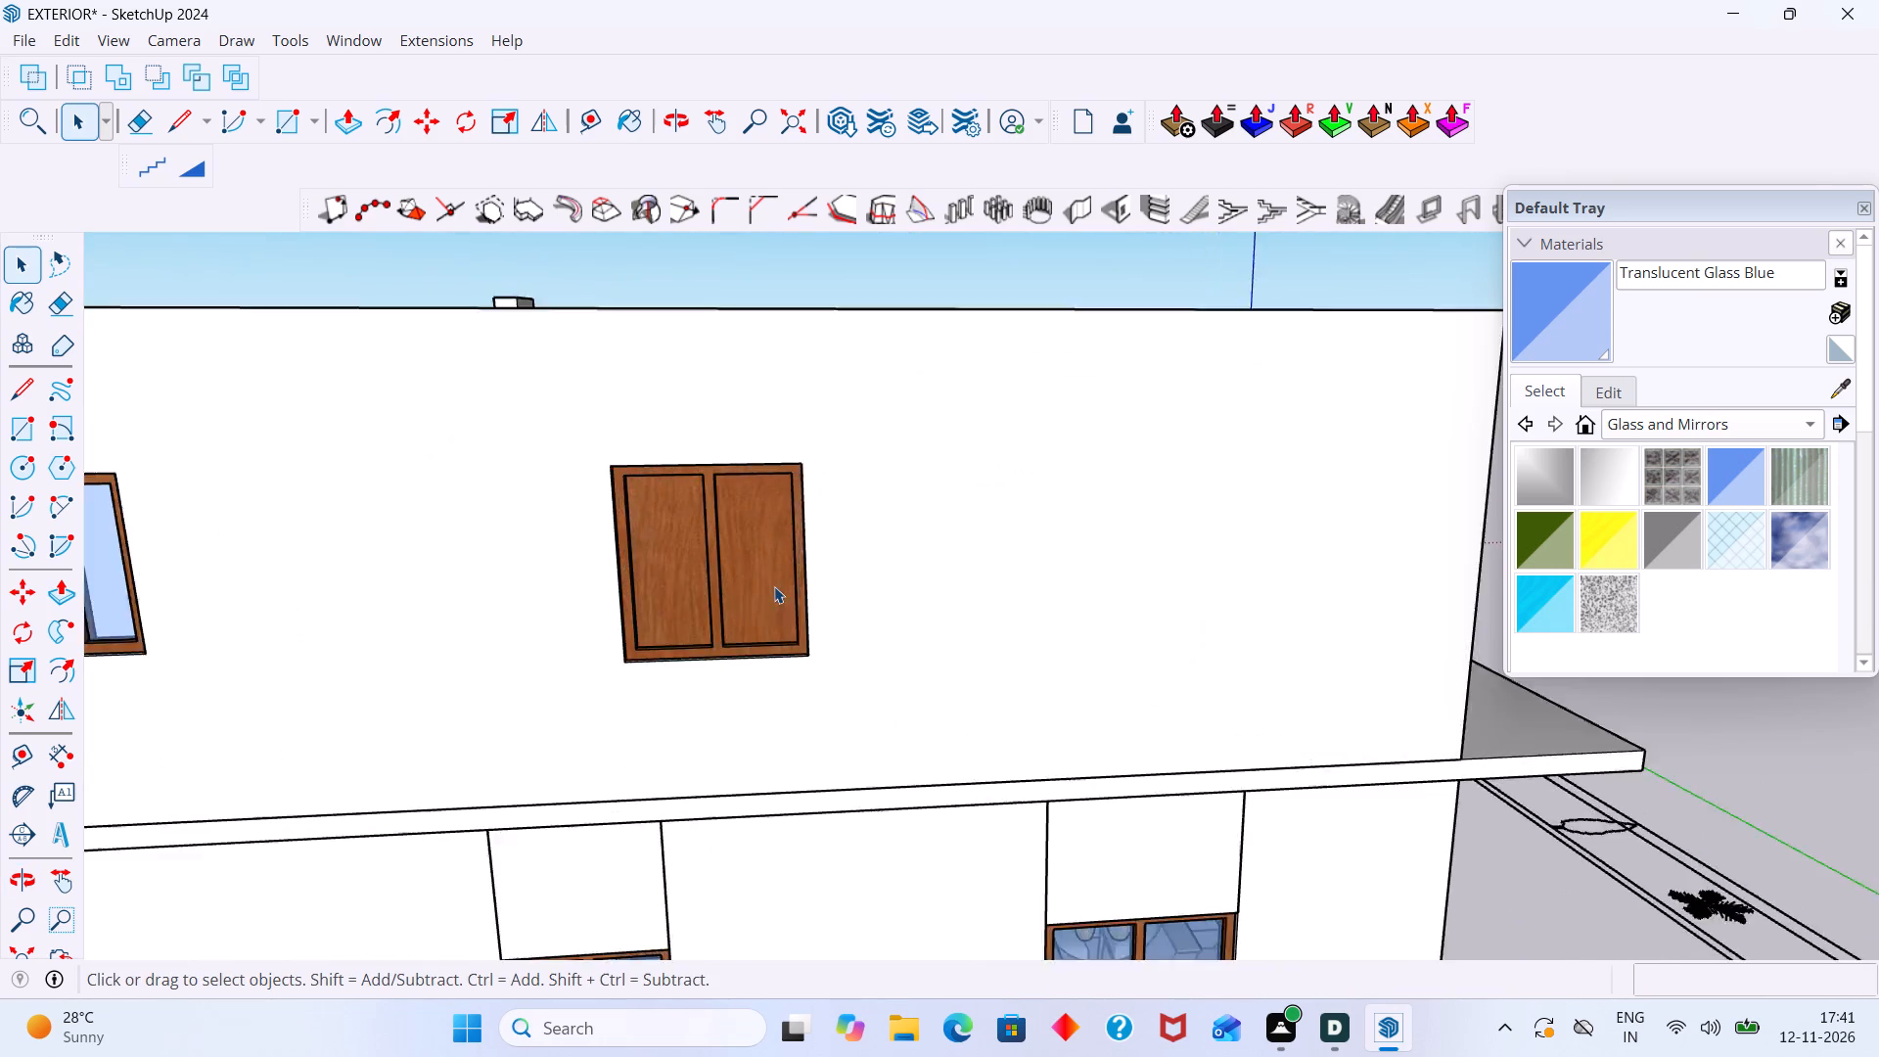
{"action": "scroll", "coordinate": [774, 586], "scroll_direction": "up", "scroll_amount": 7}
{"action": "left_click", "coordinate": [770, 584]}
{"action": "scroll", "coordinate": [770, 584], "scroll_direction": "up", "scroll_amount": 3}
{"action": "left_click", "coordinate": [770, 584]}
{"action": "left_click", "coordinate": [769, 584]}
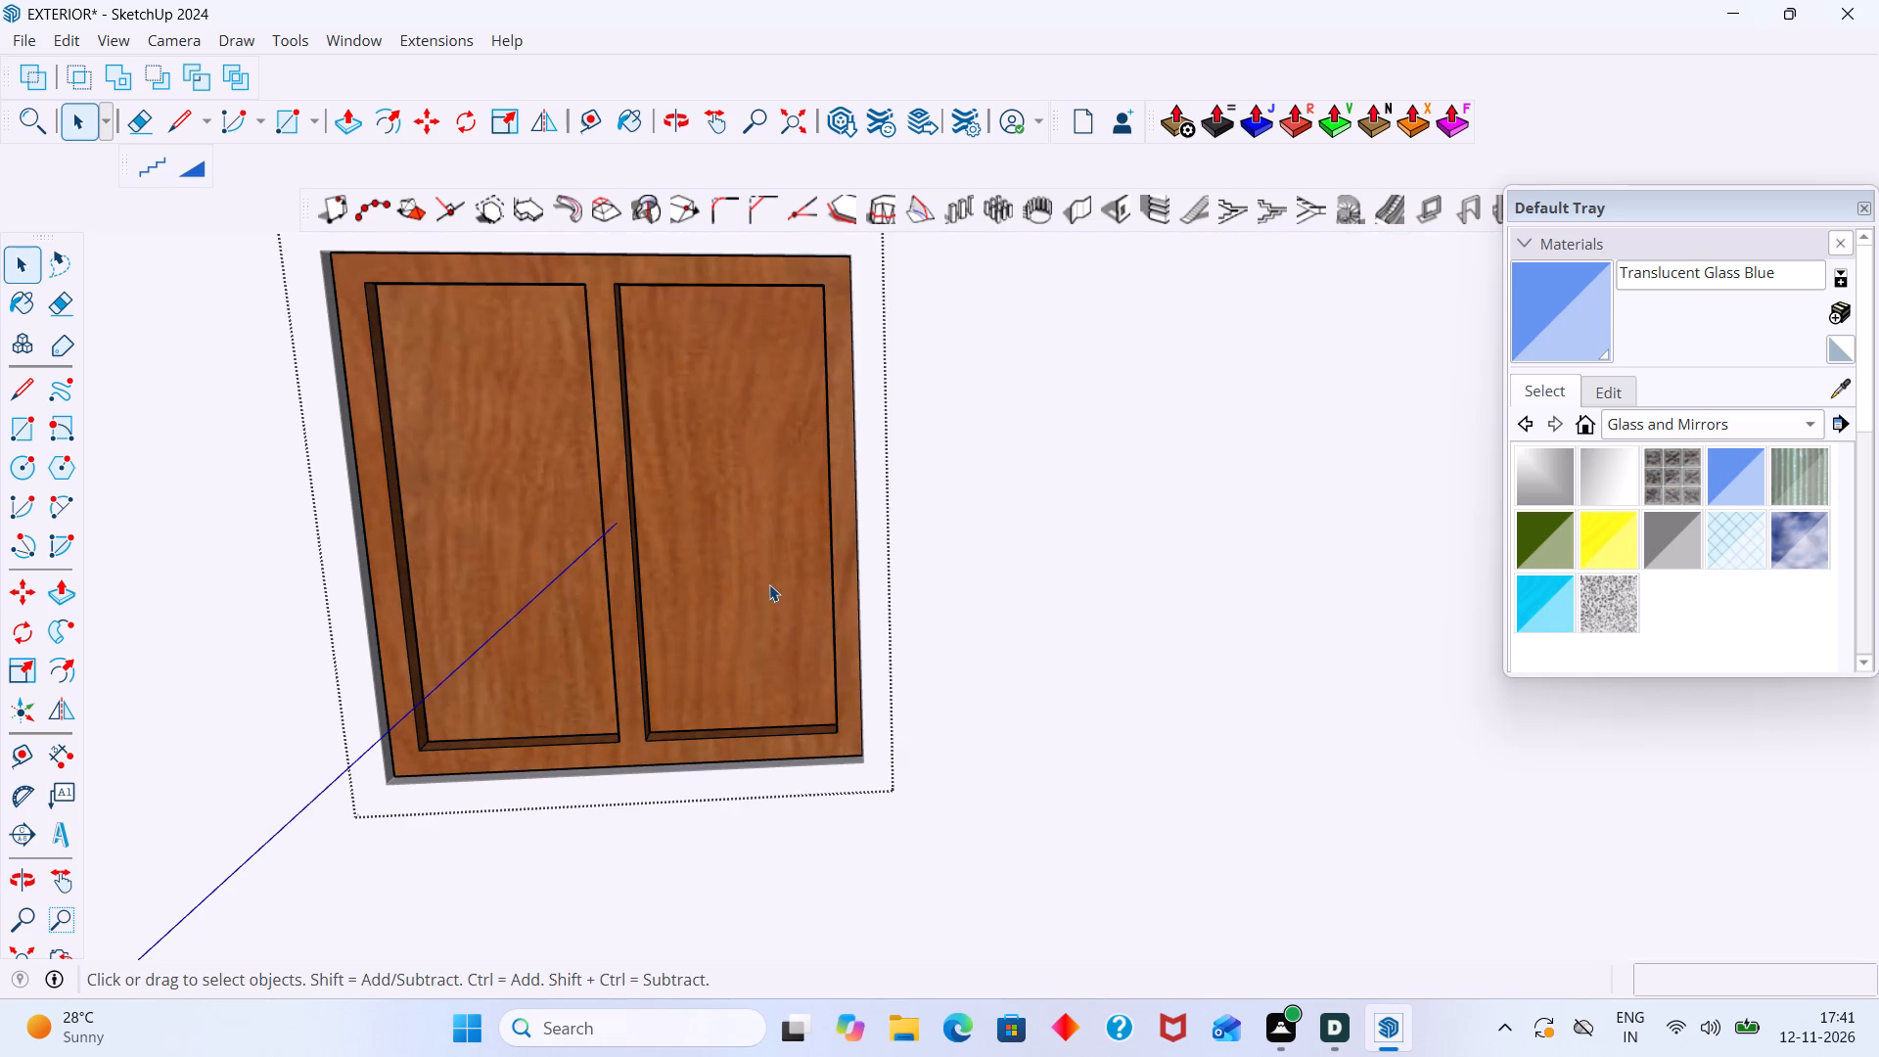
{"action": "left_click", "coordinate": [769, 581]}
{"action": "left_click", "coordinate": [1562, 330]}
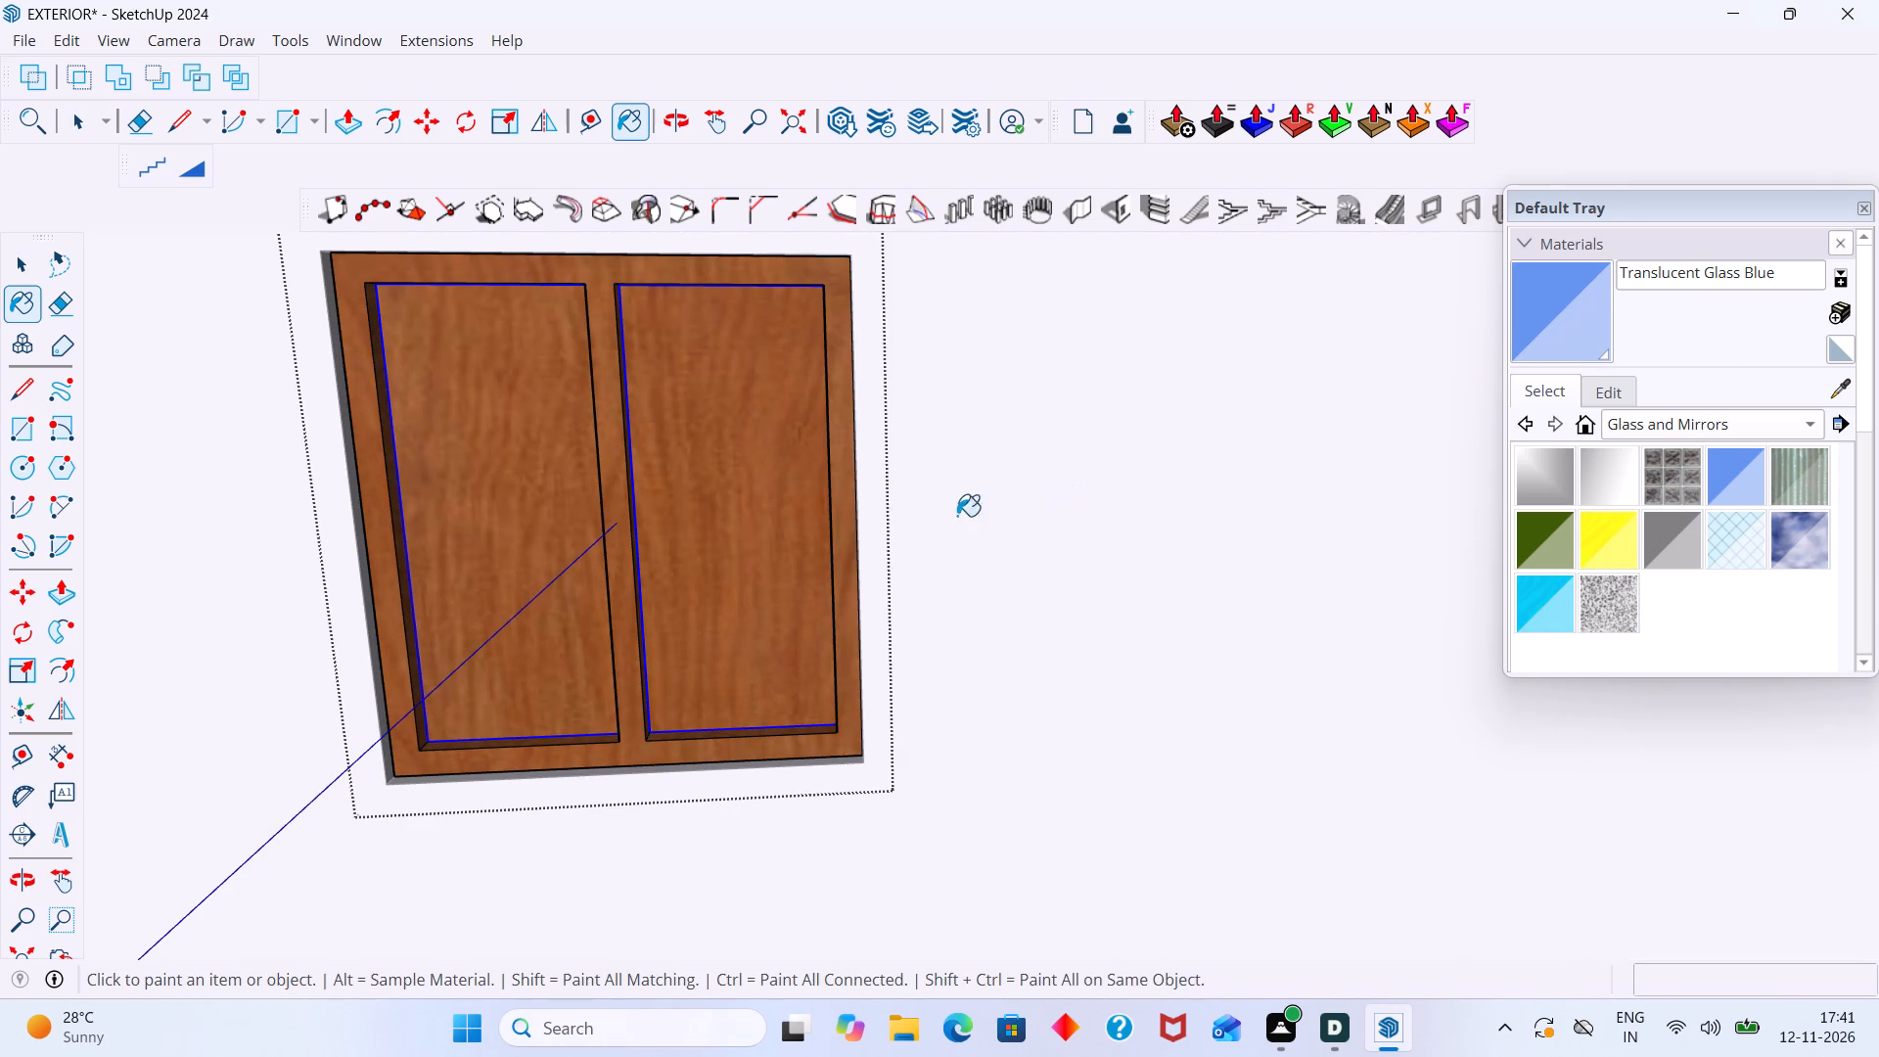
{"action": "left_click", "coordinate": [784, 541]}
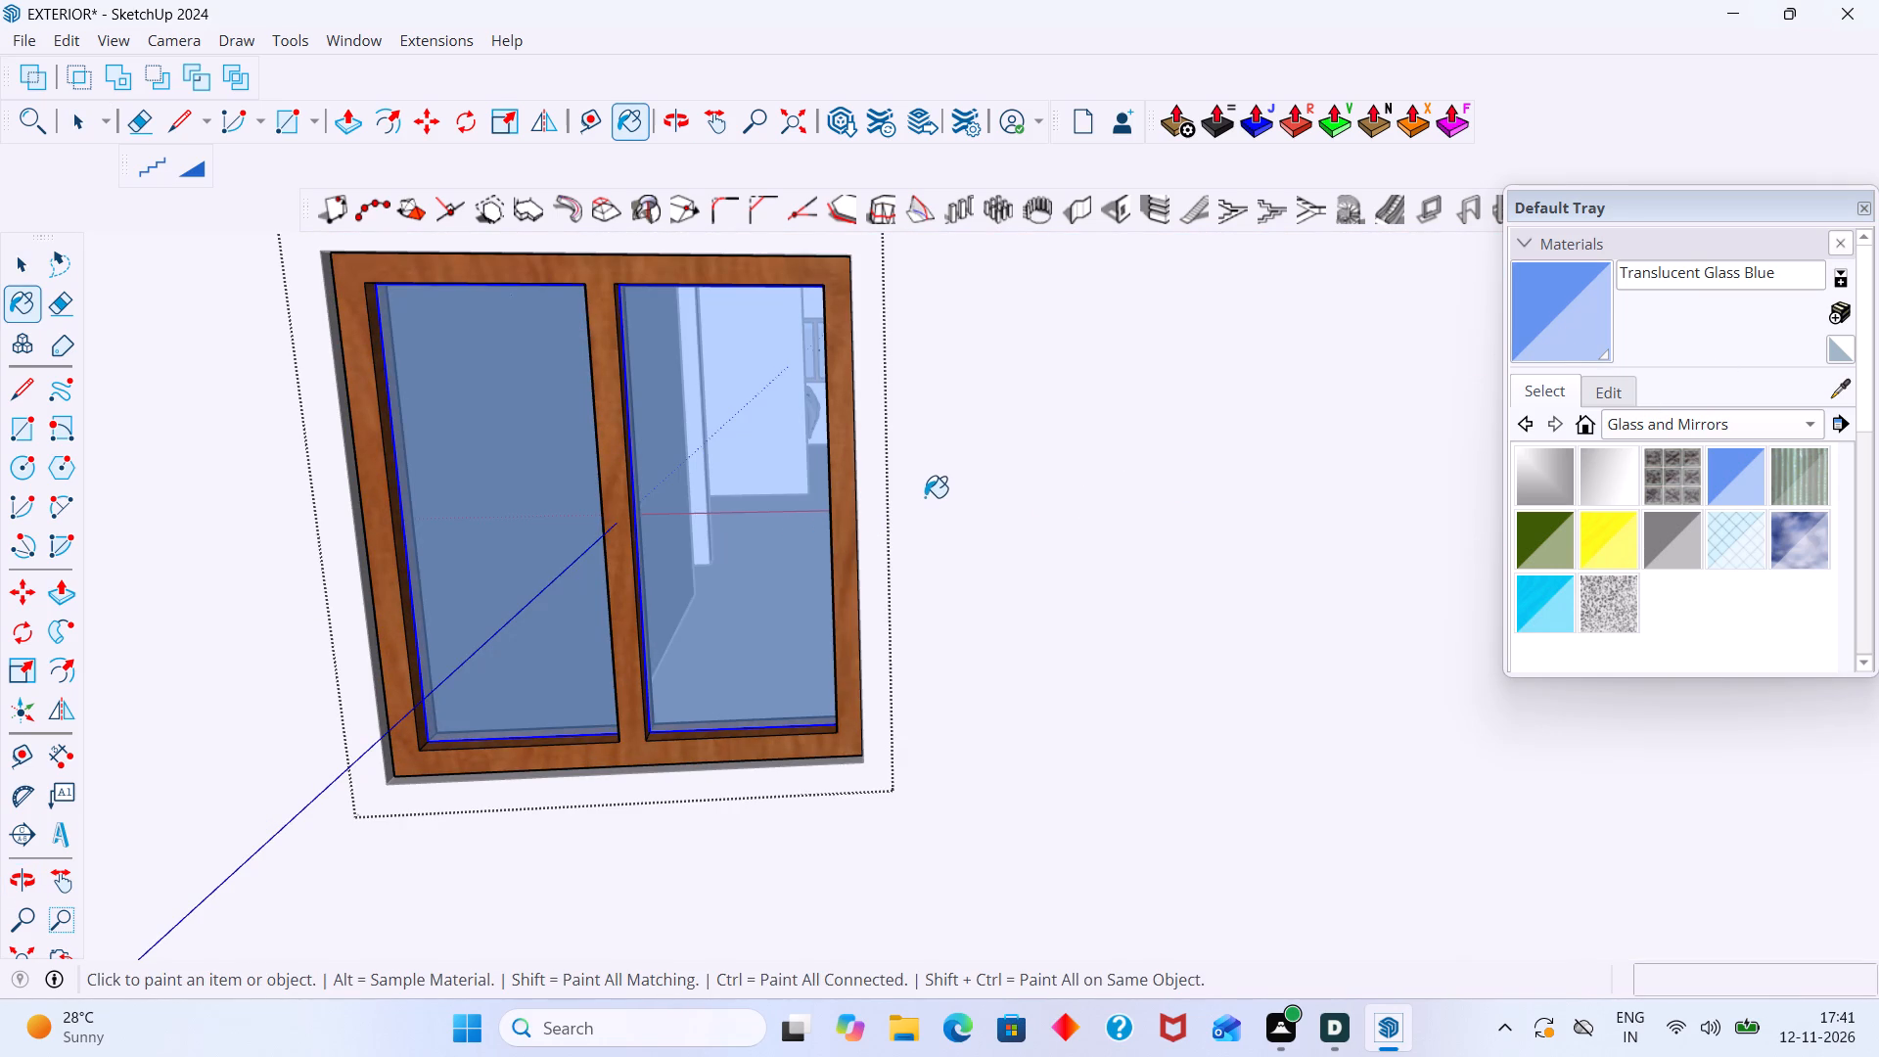
{"action": "scroll", "coordinate": [926, 497], "scroll_direction": "down", "scroll_amount": 11}
{"action": "key", "text": "space"}
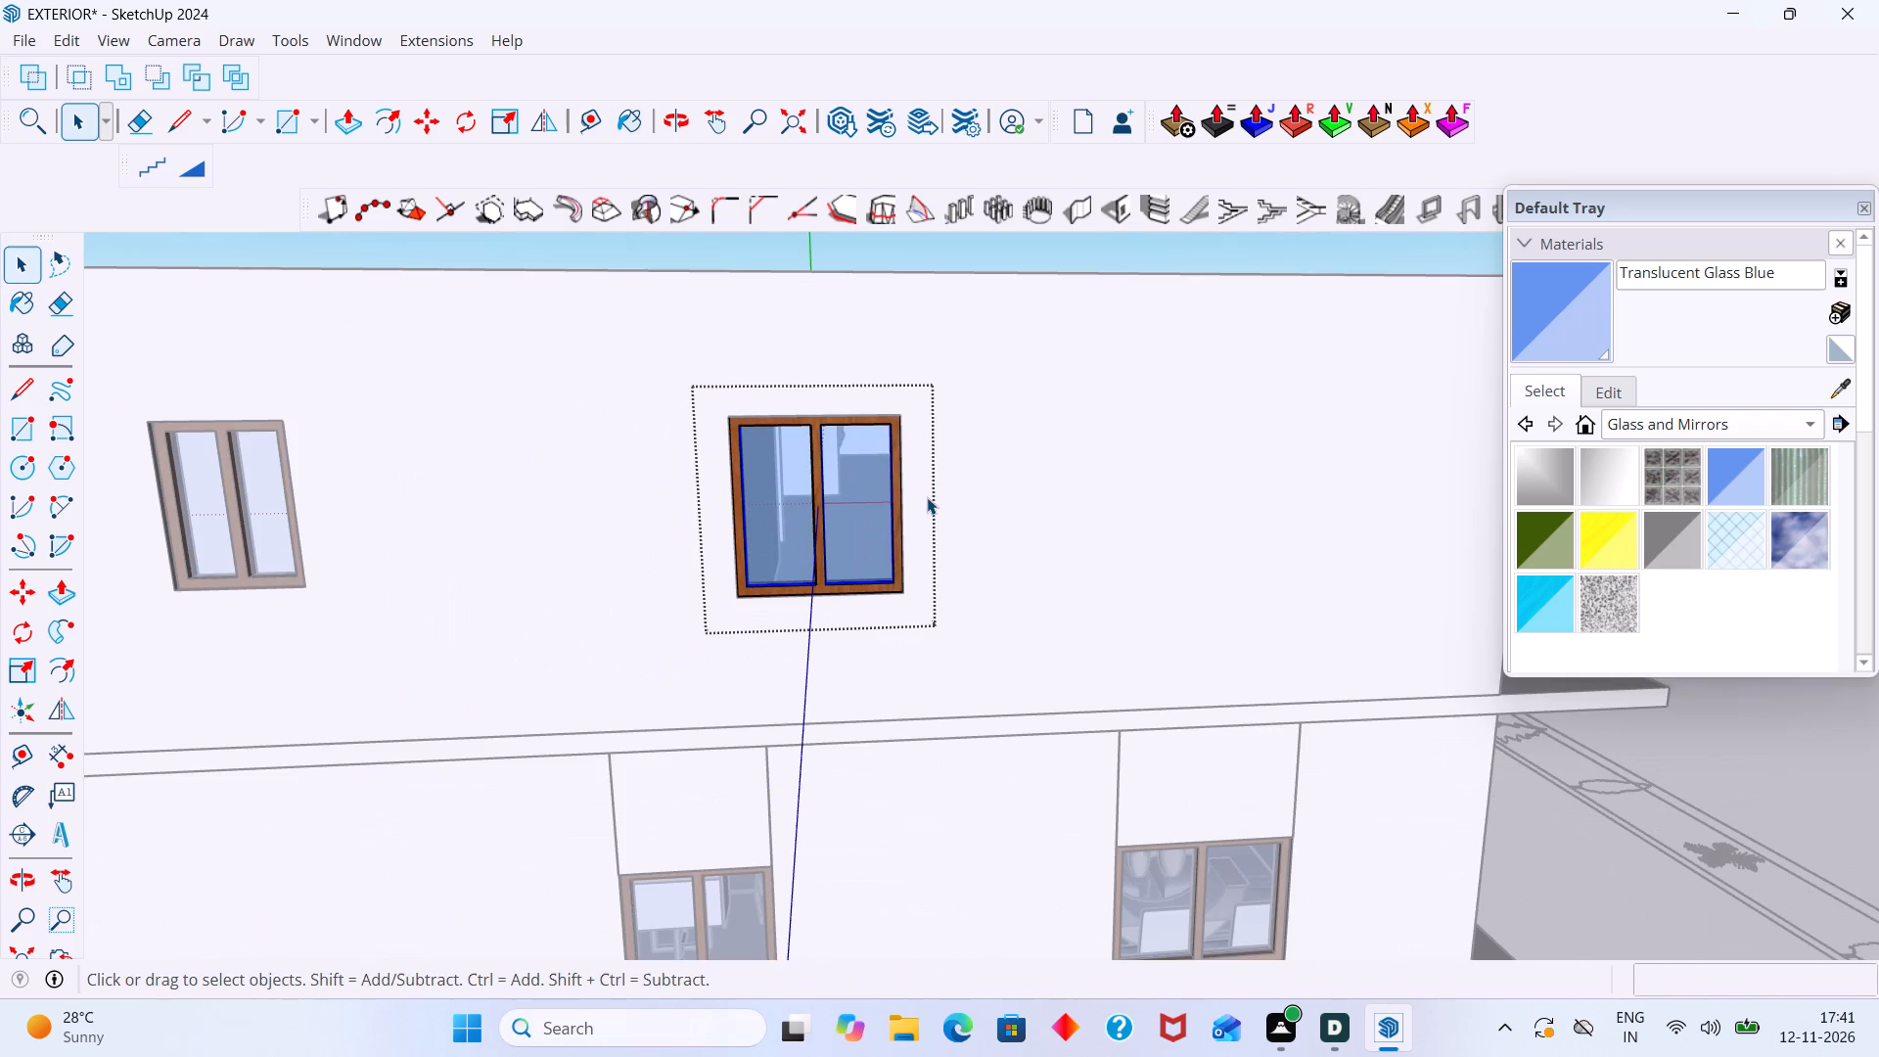
{"action": "scroll", "coordinate": [927, 497], "scroll_direction": "down", "scroll_amount": 10}
{"action": "left_click", "coordinate": [1190, 415]}
Paint the panes of the upper-floor window on the side wall beside the carport with Translucent Glass Blue.
{"action": "middle_click_drag", "start_coordinate": [1286, 426], "coordinate": [1253, 435]}
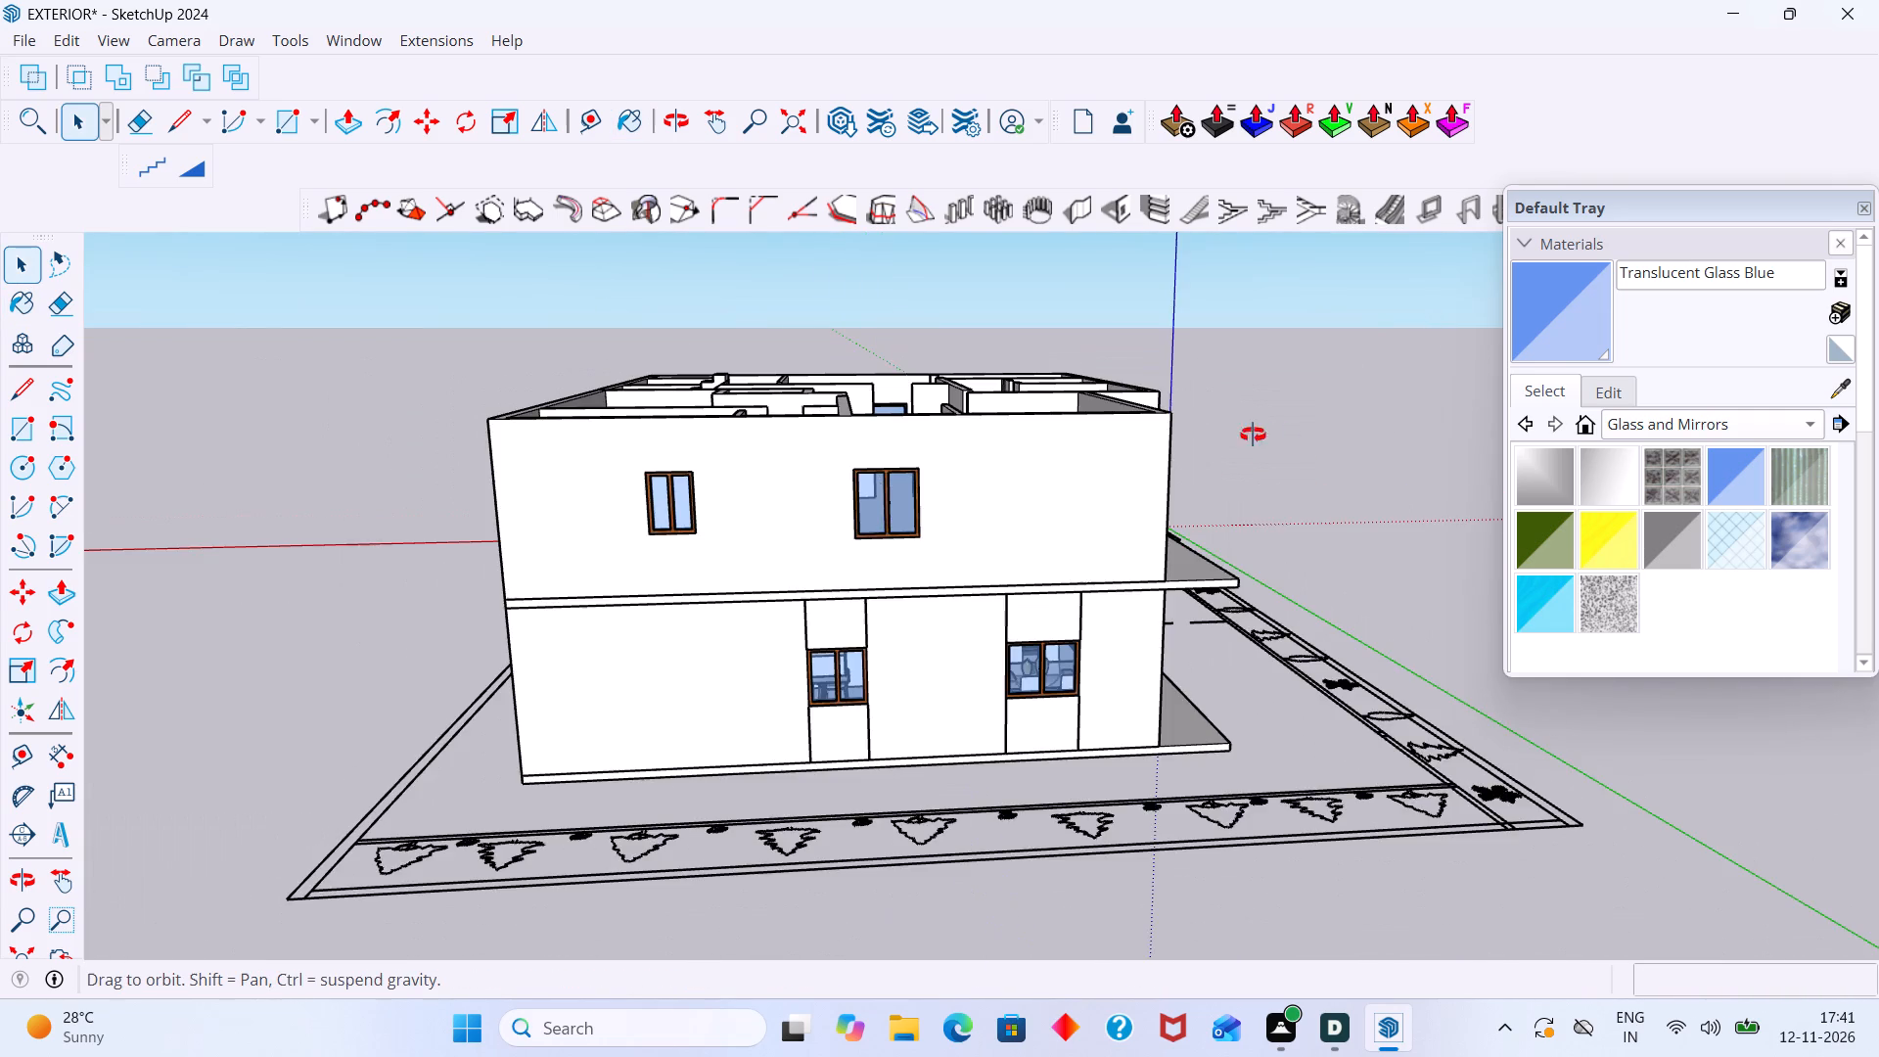
{"action": "middle_click_drag", "start_coordinate": [1253, 435], "coordinate": [1445, 708]}
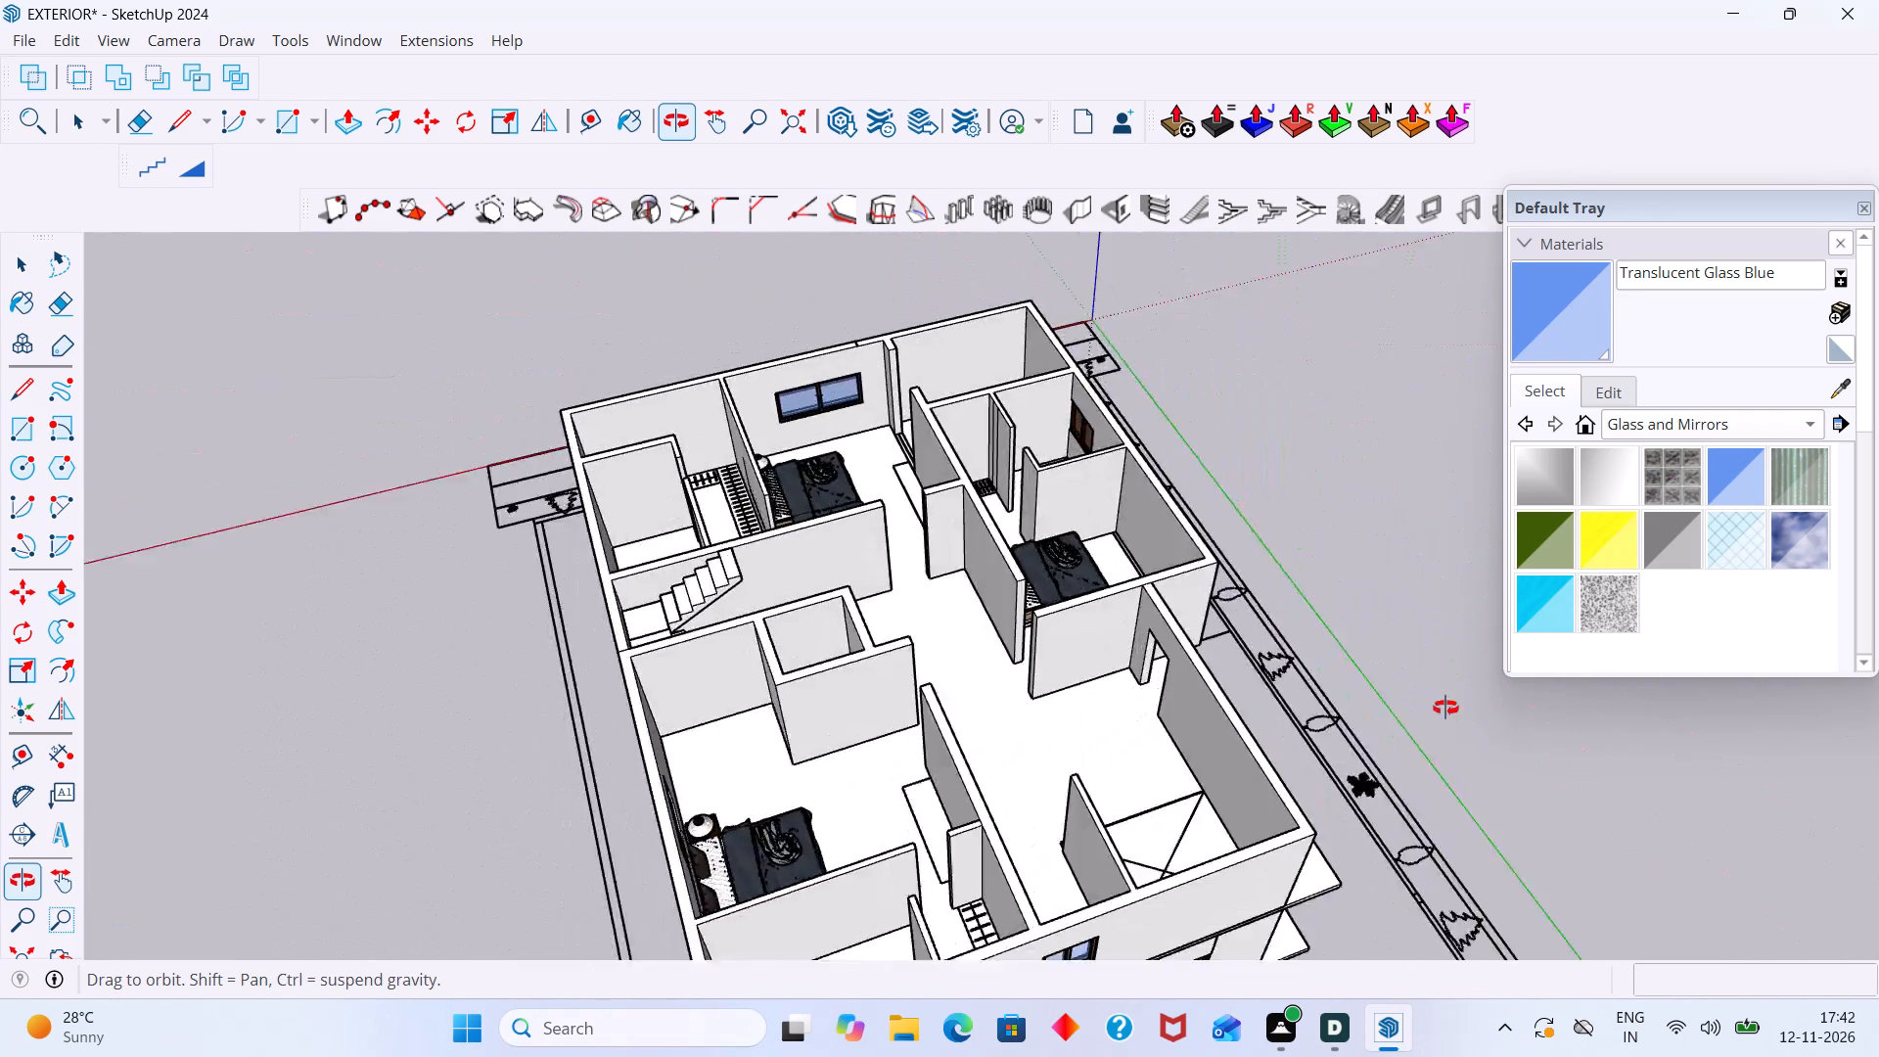
{"action": "middle_click_drag", "start_coordinate": [1445, 708], "coordinate": [609, 484]}
{"action": "scroll", "coordinate": [610, 484], "scroll_direction": "down", "scroll_amount": 1}
{"action": "scroll", "coordinate": [1082, 439], "scroll_direction": "up", "scroll_amount": 16}
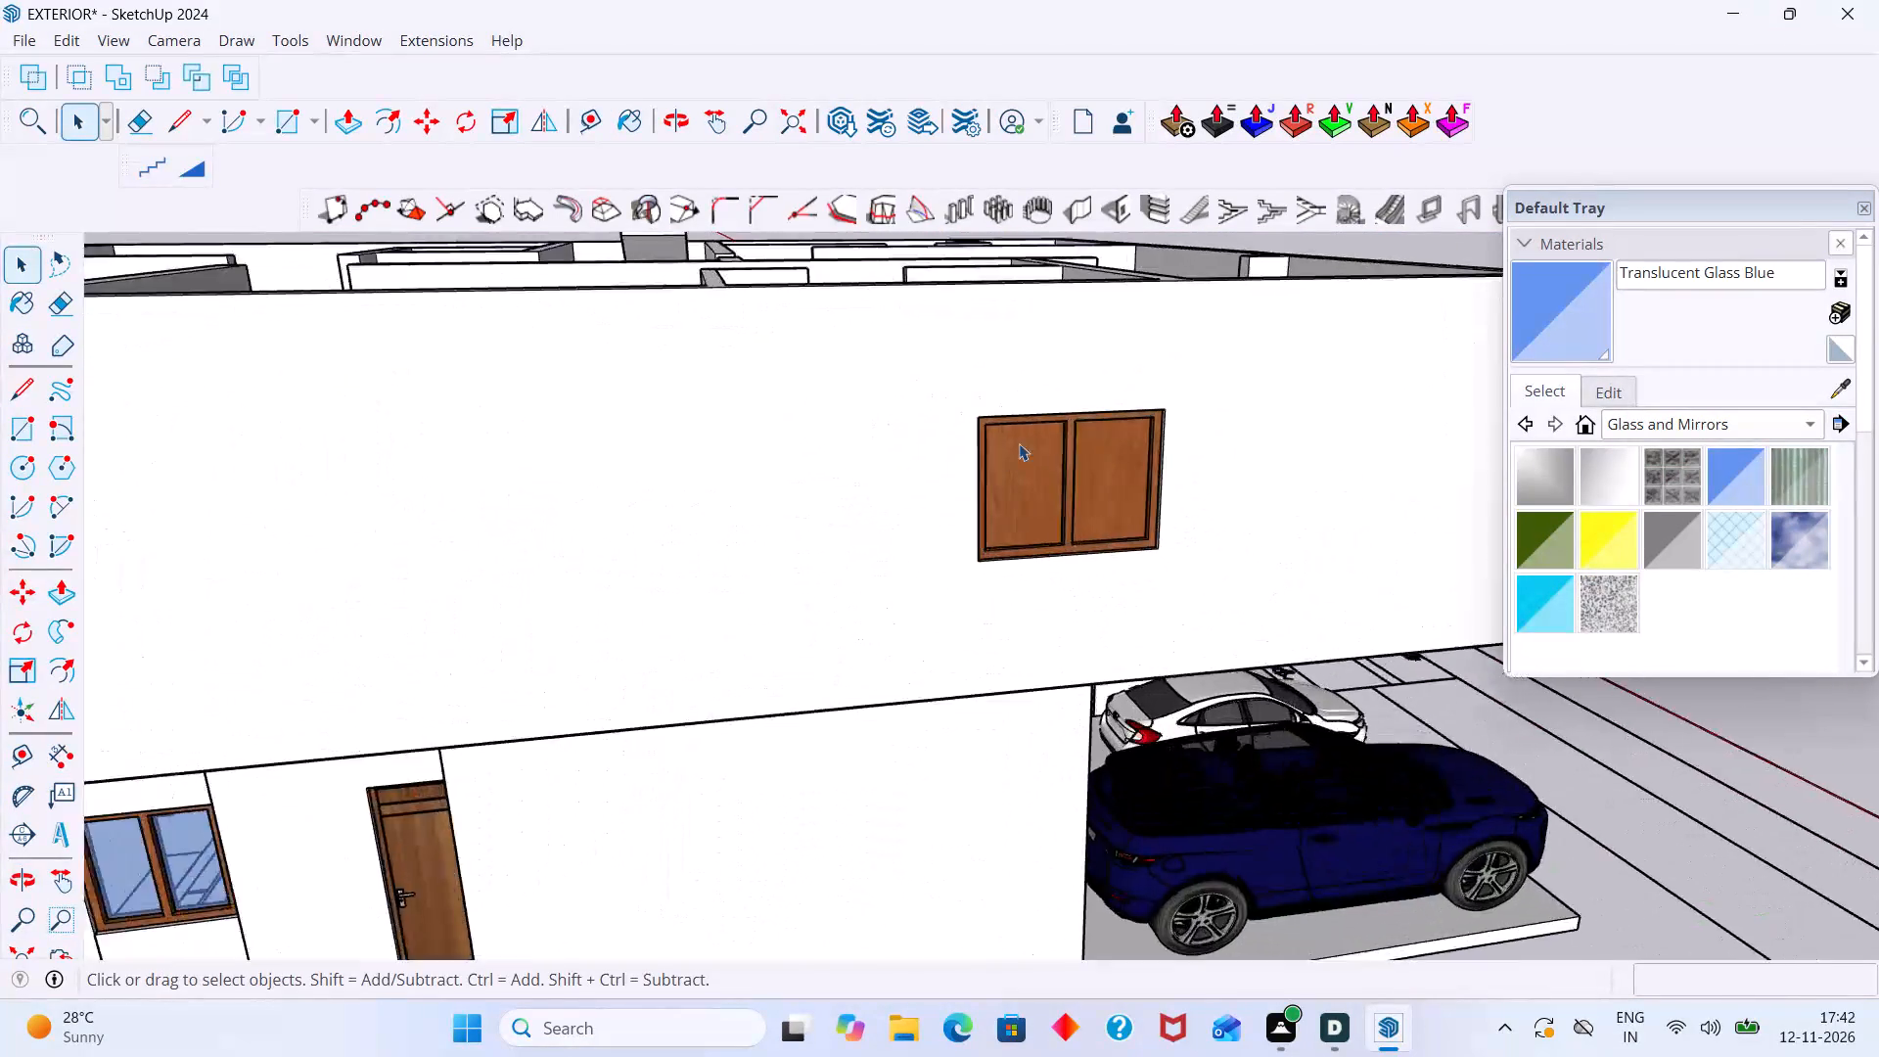
{"action": "scroll", "coordinate": [1019, 443], "scroll_direction": "up", "scroll_amount": 6}
{"action": "left_click", "coordinate": [1017, 469]}
{"action": "scroll", "coordinate": [1017, 470], "scroll_direction": "up", "scroll_amount": 4}
{"action": "double_click", "coordinate": [1017, 476]}
{"action": "left_click", "coordinate": [988, 507]}
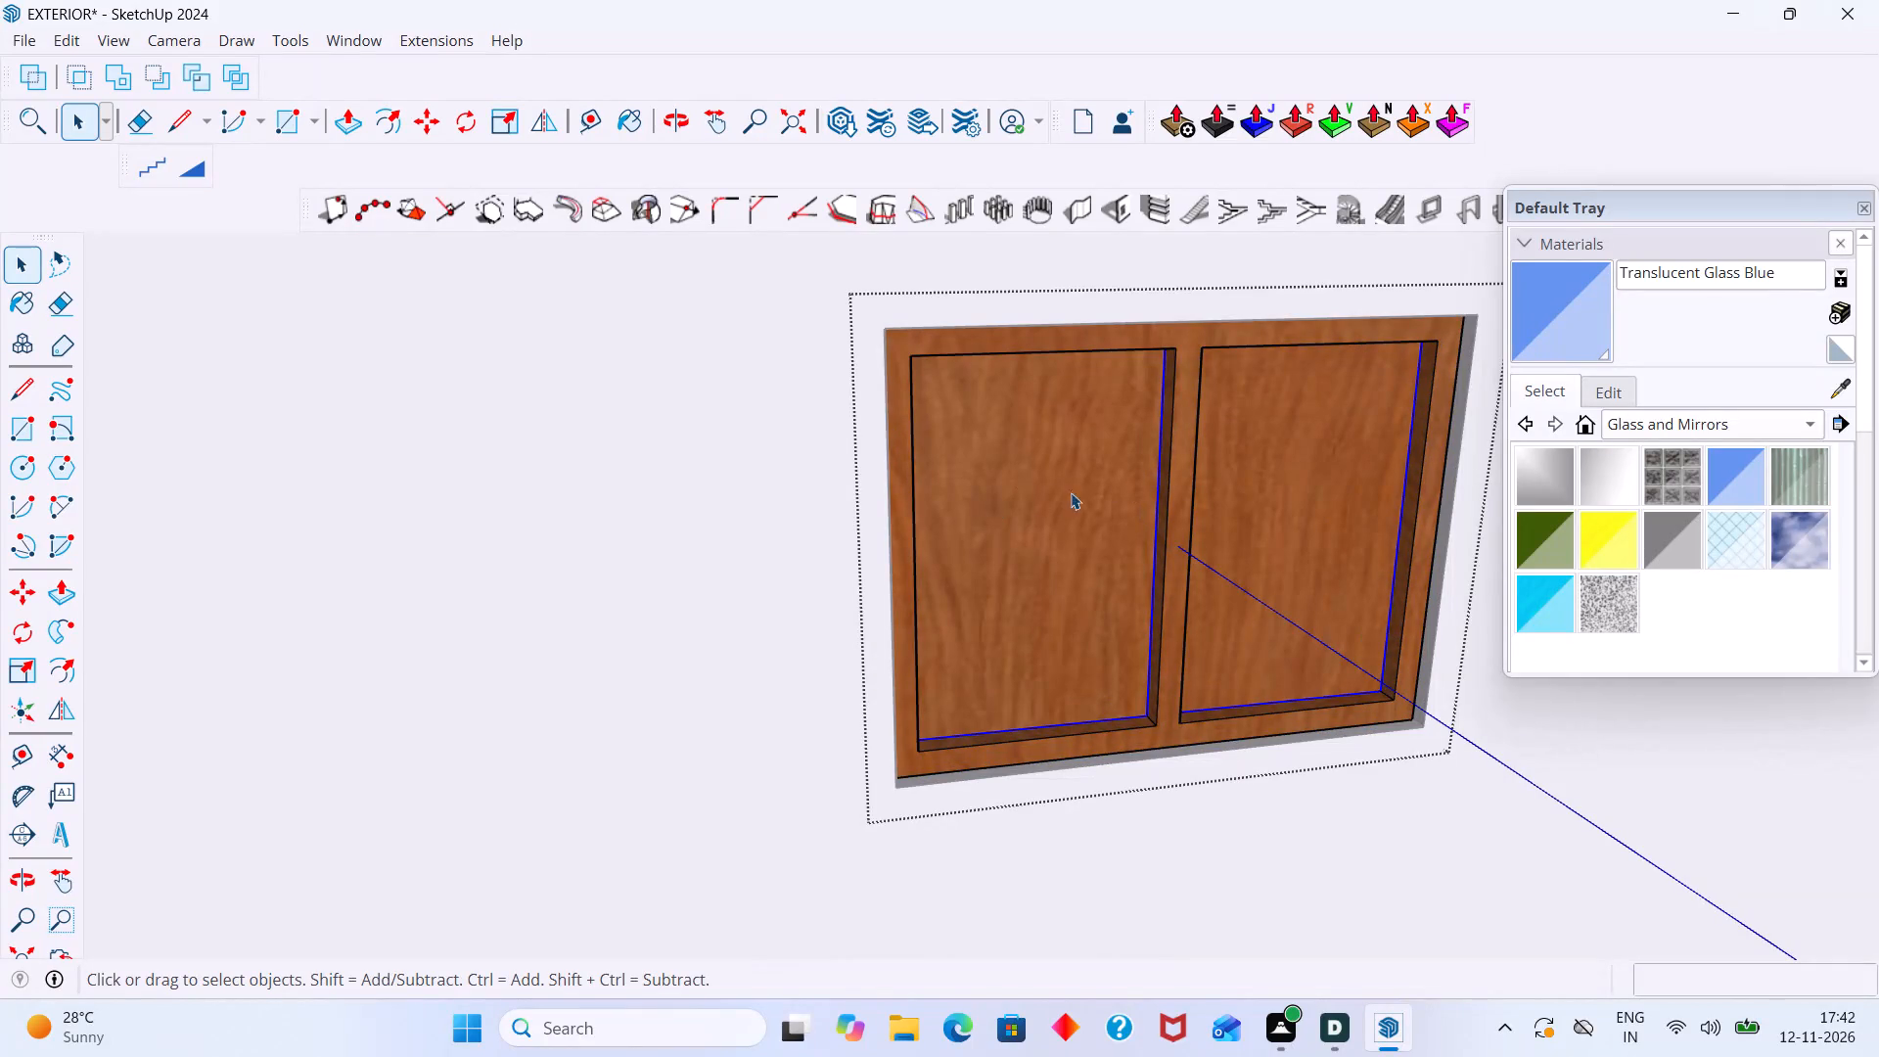
{"action": "left_click", "coordinate": [1549, 330]}
{"action": "left_click", "coordinate": [1096, 517]}
{"action": "scroll", "coordinate": [1097, 517], "scroll_direction": "down", "scroll_amount": 19}
{"action": "key", "text": "space"}
{"action": "left_click", "coordinate": [1443, 404]}
Examine the building from the carport side, front and above to check the upper-floor windows against the ground-floor ones.
{"action": "scroll", "coordinate": [1419, 420], "scroll_direction": "down", "scroll_amount": 3}
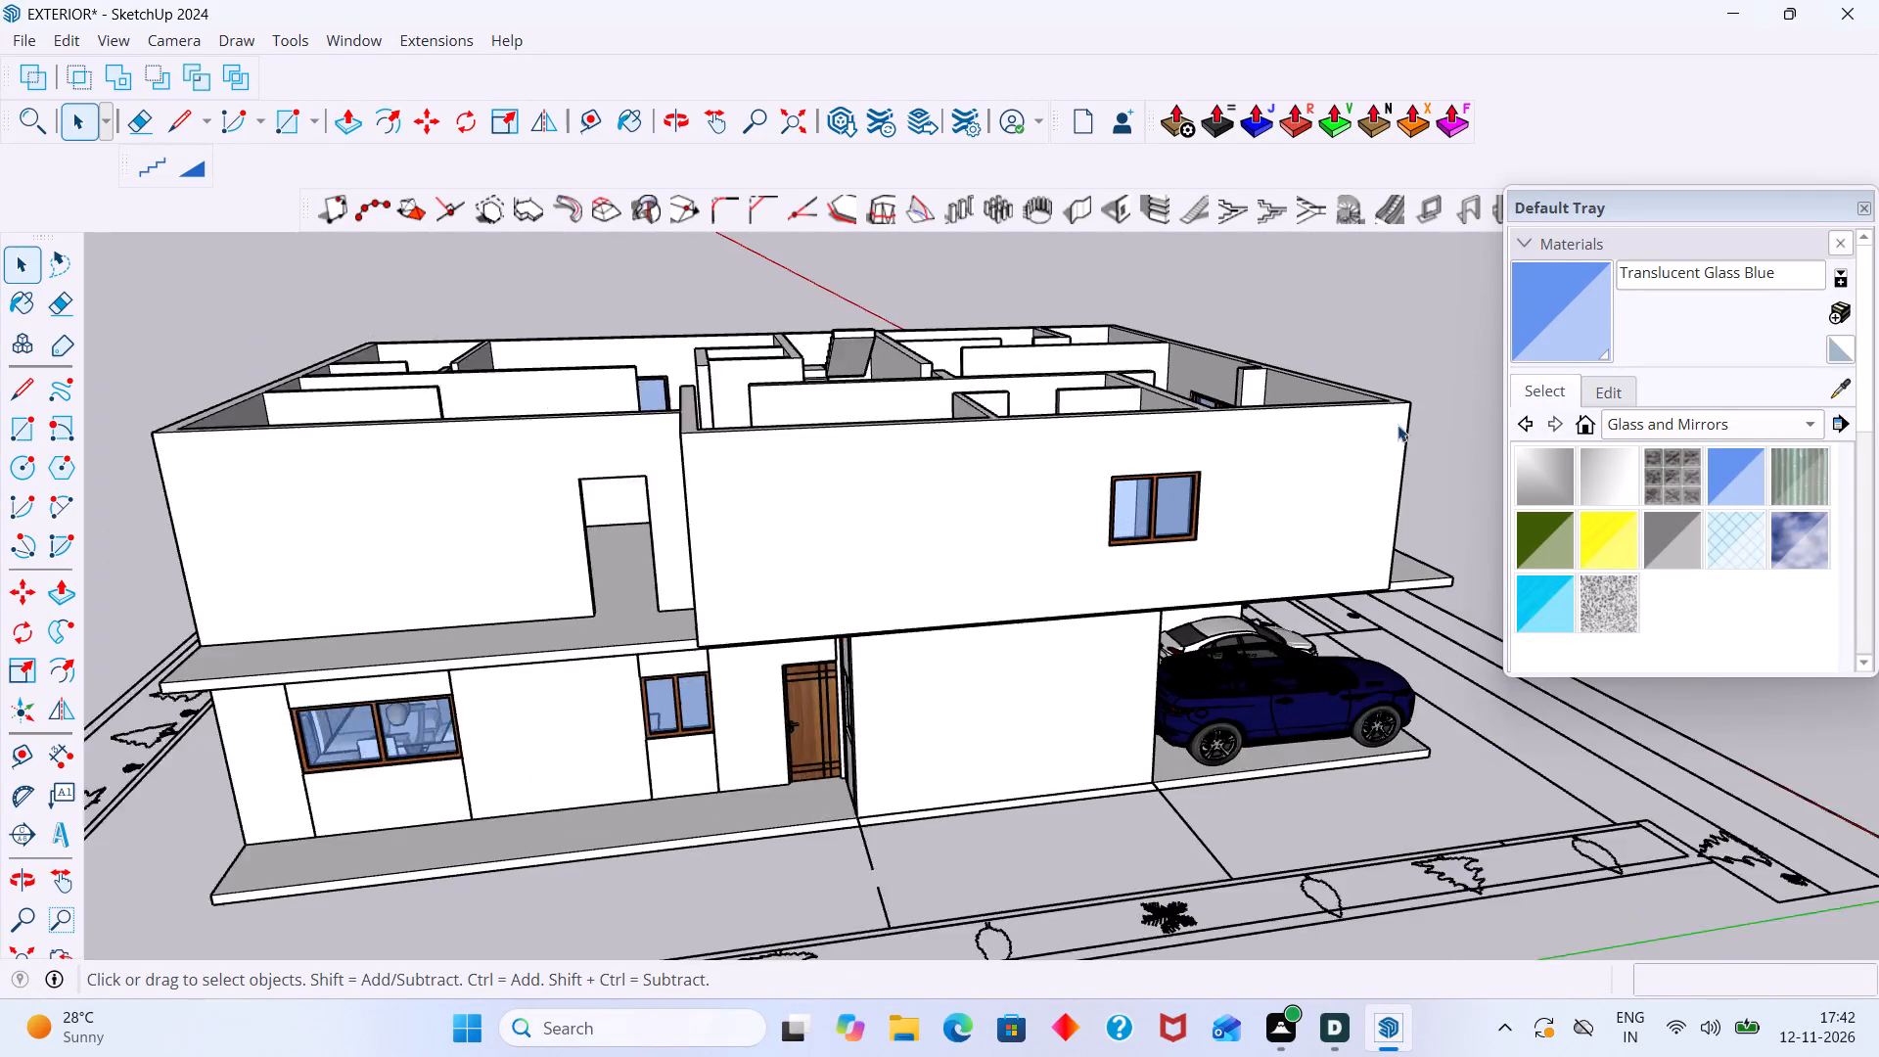
{"action": "scroll", "coordinate": [1373, 452], "scroll_direction": "down", "scroll_amount": 1}
{"action": "middle_click_drag", "start_coordinate": [1334, 476], "coordinate": [881, 571], "text": "shift"}
{"action": "middle_click_drag", "start_coordinate": [940, 543], "coordinate": [460, 602]}
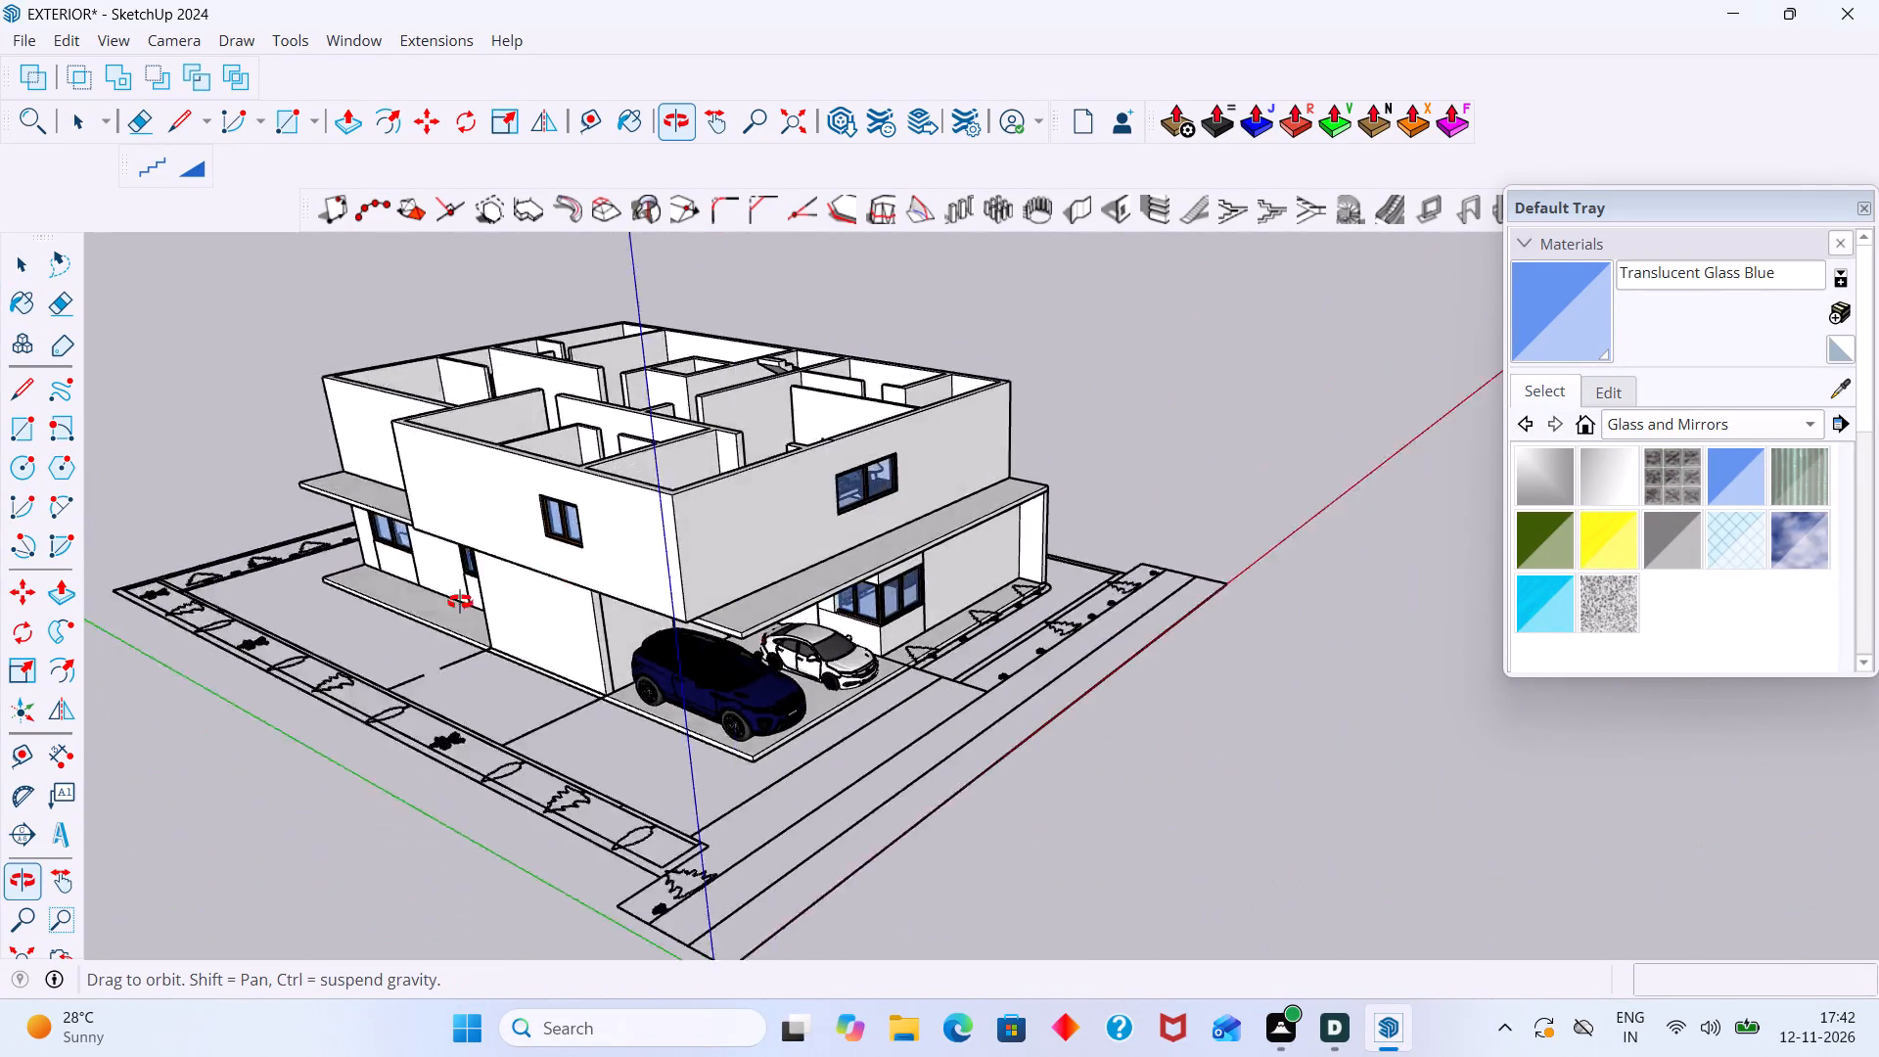
{"action": "middle_click_drag", "start_coordinate": [460, 602], "coordinate": [456, 601]}
{"action": "scroll", "coordinate": [1027, 430], "scroll_direction": "up", "scroll_amount": 10}
{"action": "scroll", "coordinate": [958, 437], "scroll_direction": "down", "scroll_amount": 18}
{"action": "middle_click_drag", "start_coordinate": [925, 522], "coordinate": [957, 573]}
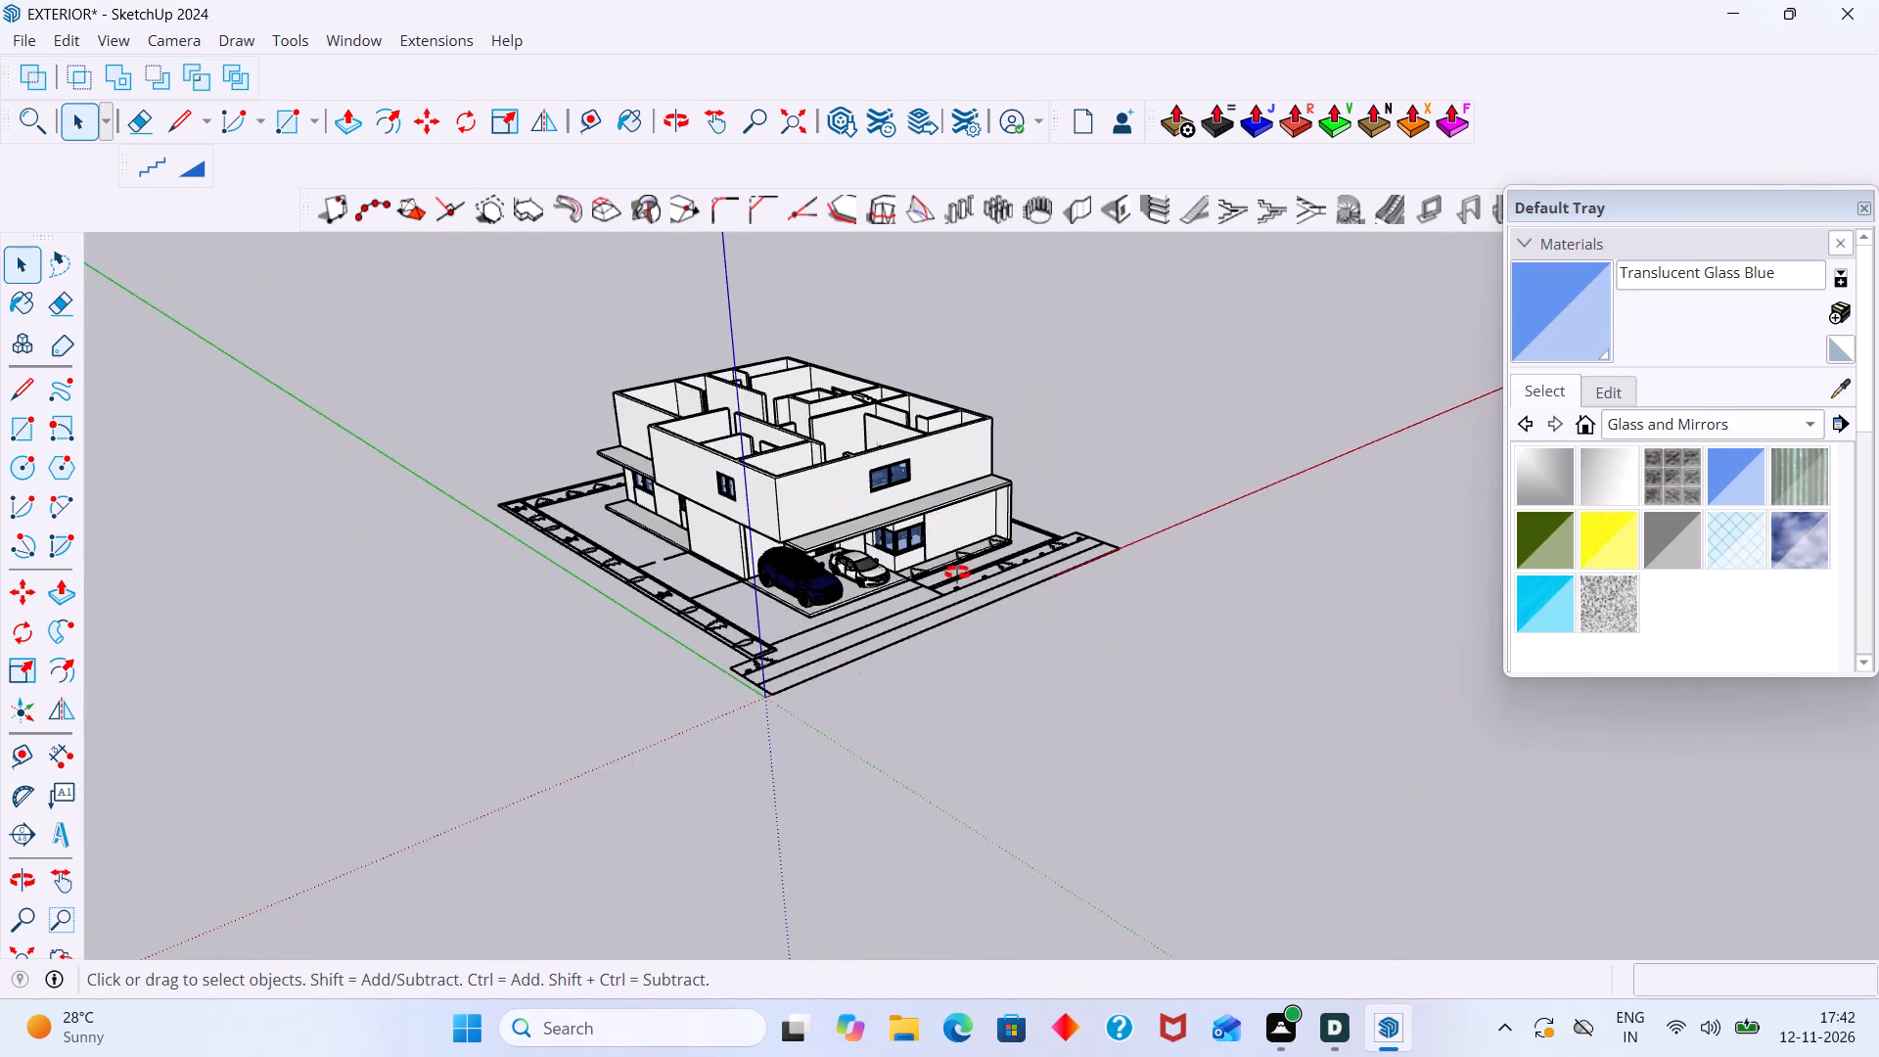
{"action": "middle_click_drag", "start_coordinate": [957, 573], "coordinate": [874, 596]}
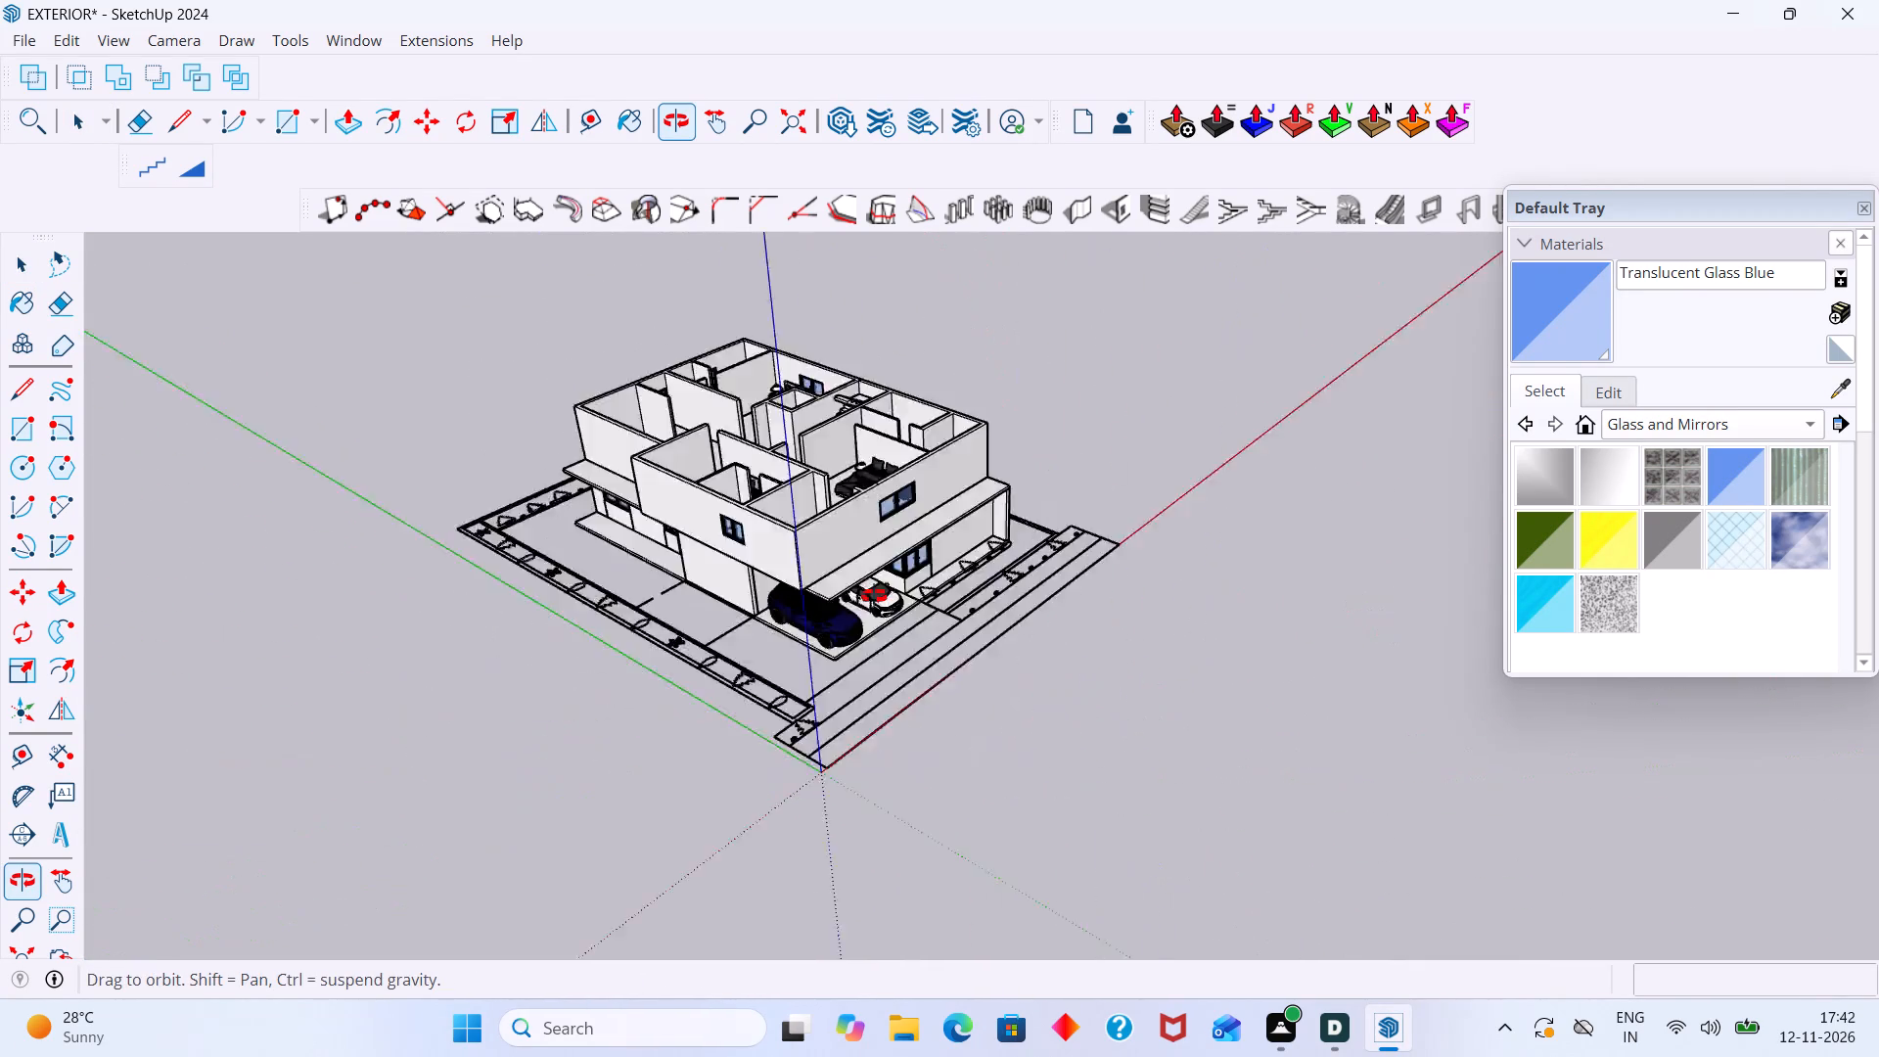
{"action": "middle_click_drag", "start_coordinate": [874, 596], "coordinate": [654, 583]}
{"action": "scroll", "coordinate": [666, 558], "scroll_direction": "up", "scroll_amount": 10}
{"action": "scroll", "coordinate": [557, 589], "scroll_direction": "down", "scroll_amount": 2}
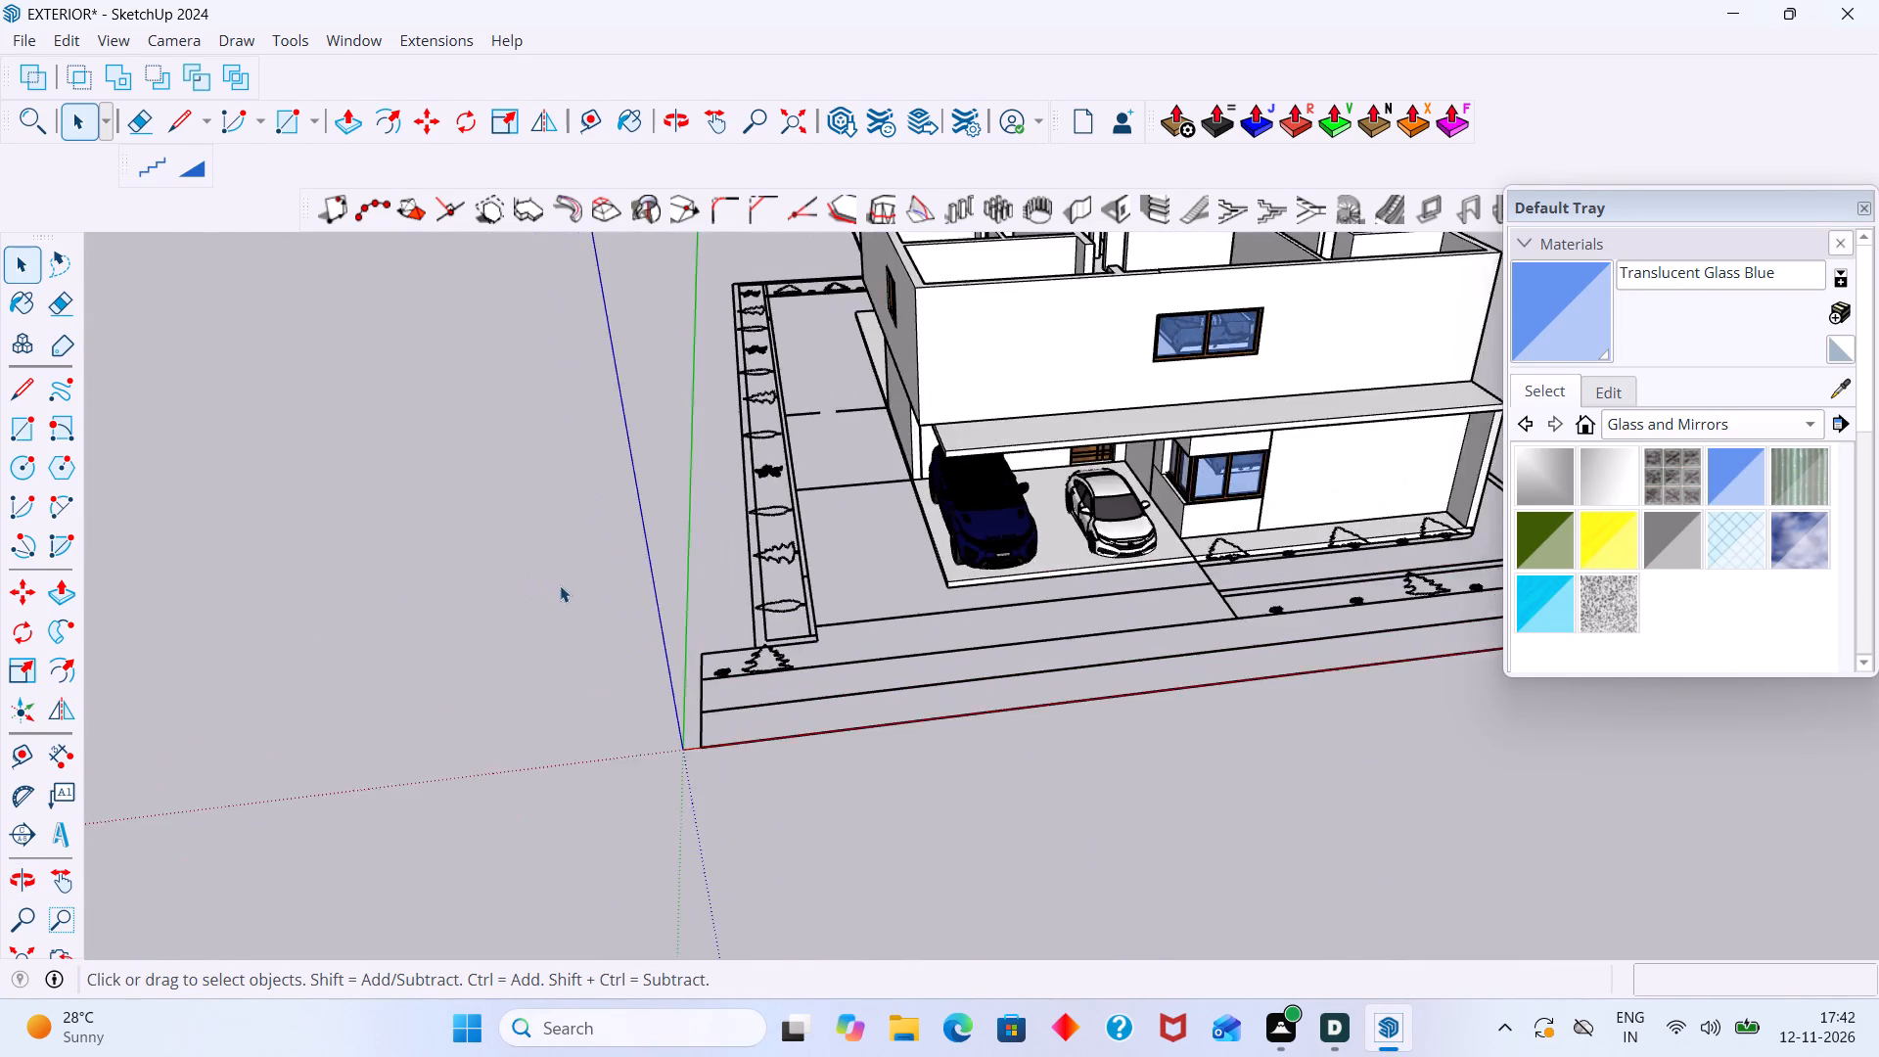
{"action": "scroll", "coordinate": [560, 585], "scroll_direction": "down", "scroll_amount": 7}
{"action": "middle_click_drag", "start_coordinate": [637, 566], "coordinate": [423, 670]}
{"action": "scroll", "coordinate": [630, 601], "scroll_direction": "up", "scroll_amount": 5}
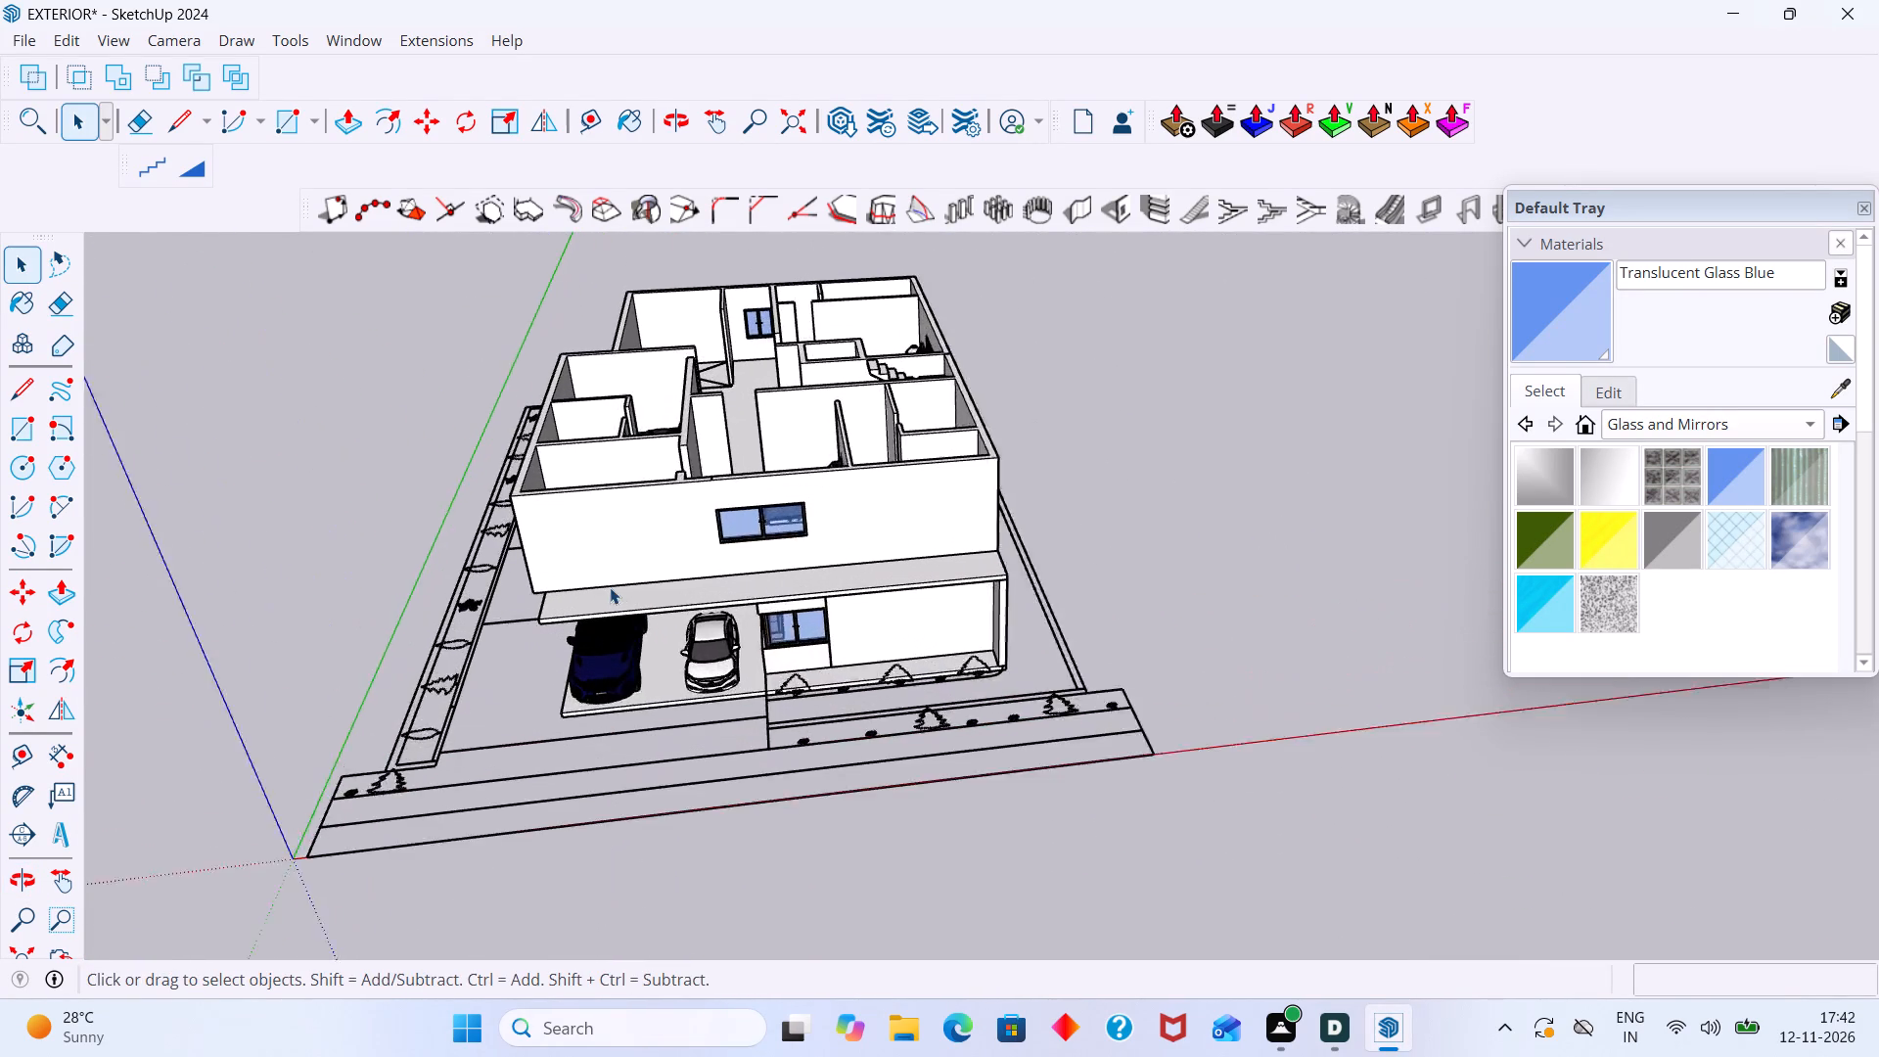
{"action": "scroll", "coordinate": [610, 587], "scroll_direction": "up", "scroll_amount": 3}
{"action": "scroll", "coordinate": [755, 600], "scroll_direction": "up", "scroll_amount": 6}
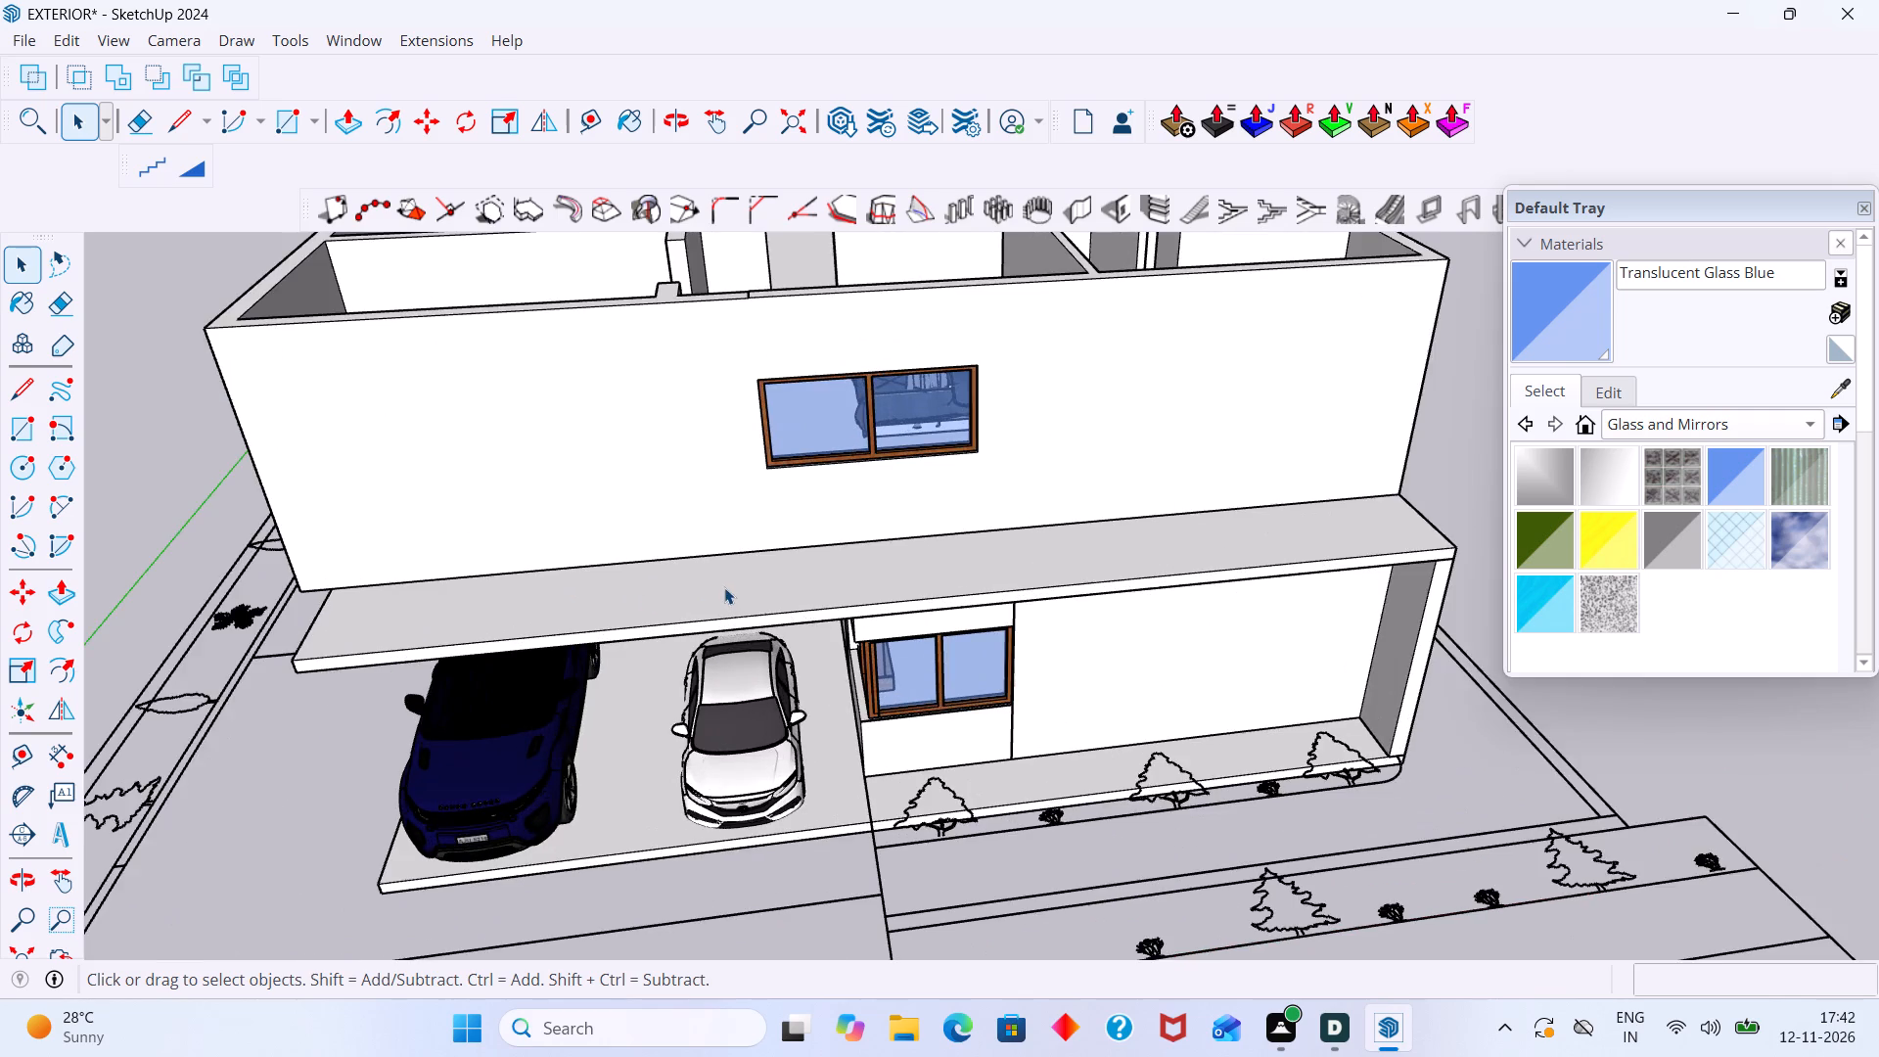
{"action": "scroll", "coordinate": [719, 588], "scroll_direction": "down", "scroll_amount": 13}
{"action": "middle_click_drag", "start_coordinate": [683, 575], "coordinate": [803, 669]}
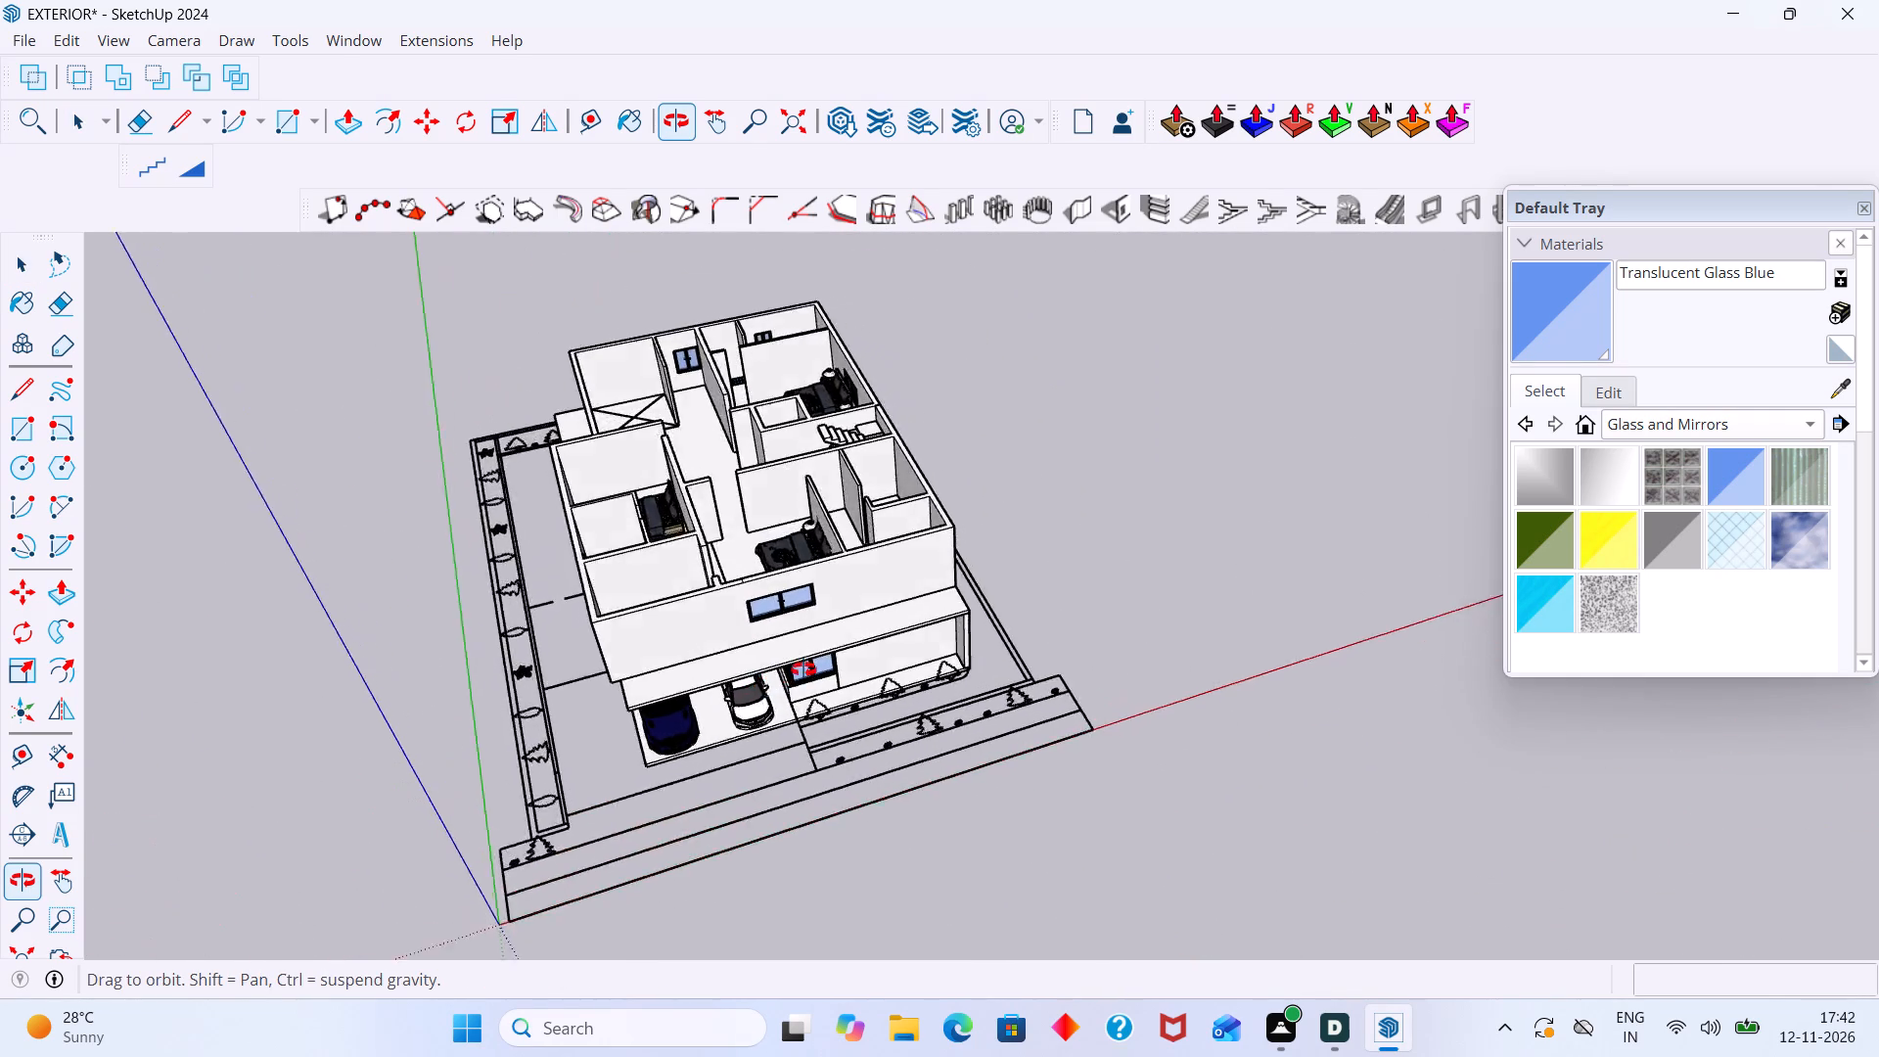
Examine the building from all sides, focusing on the entrance side and the floor slab above the entrance door.
{"action": "middle_click_drag", "start_coordinate": [803, 669], "coordinate": [1104, 593]}
{"action": "scroll", "coordinate": [574, 567], "scroll_direction": "up", "scroll_amount": 4}
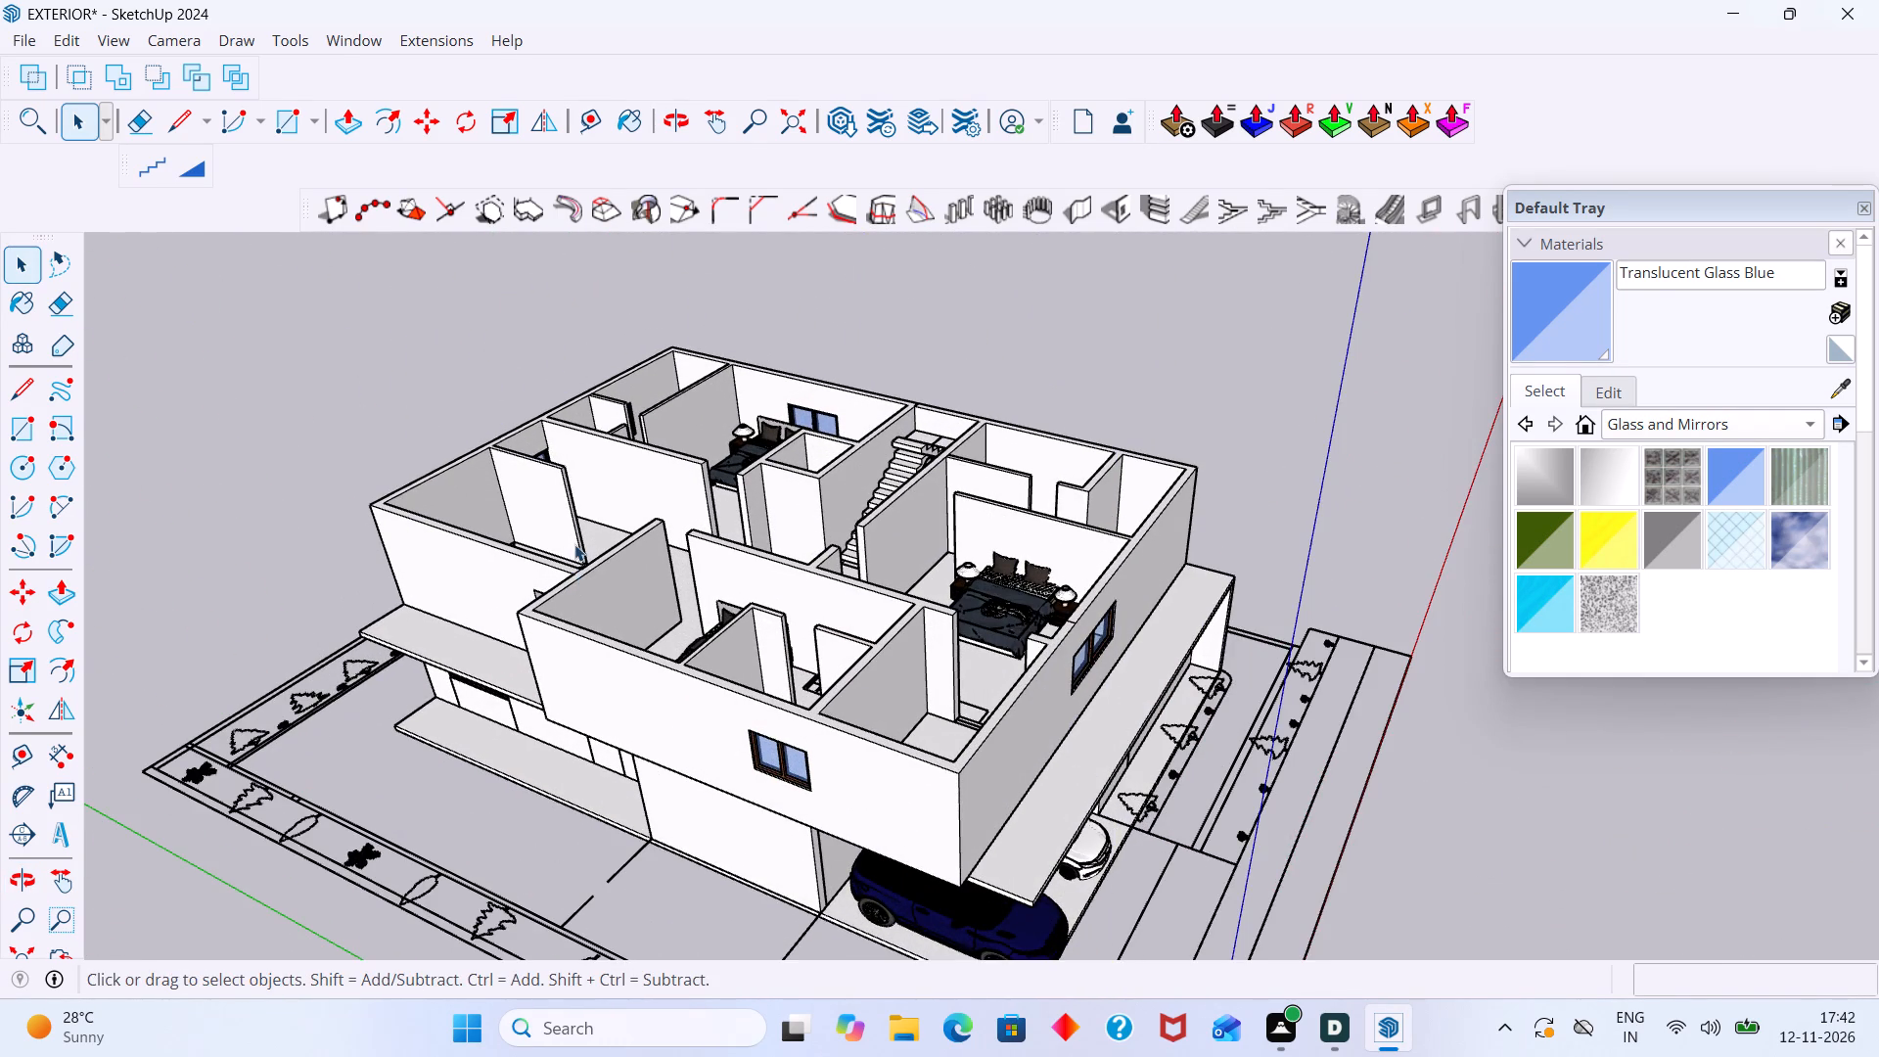
{"action": "middle_click_drag", "start_coordinate": [603, 539], "coordinate": [1240, 424]}
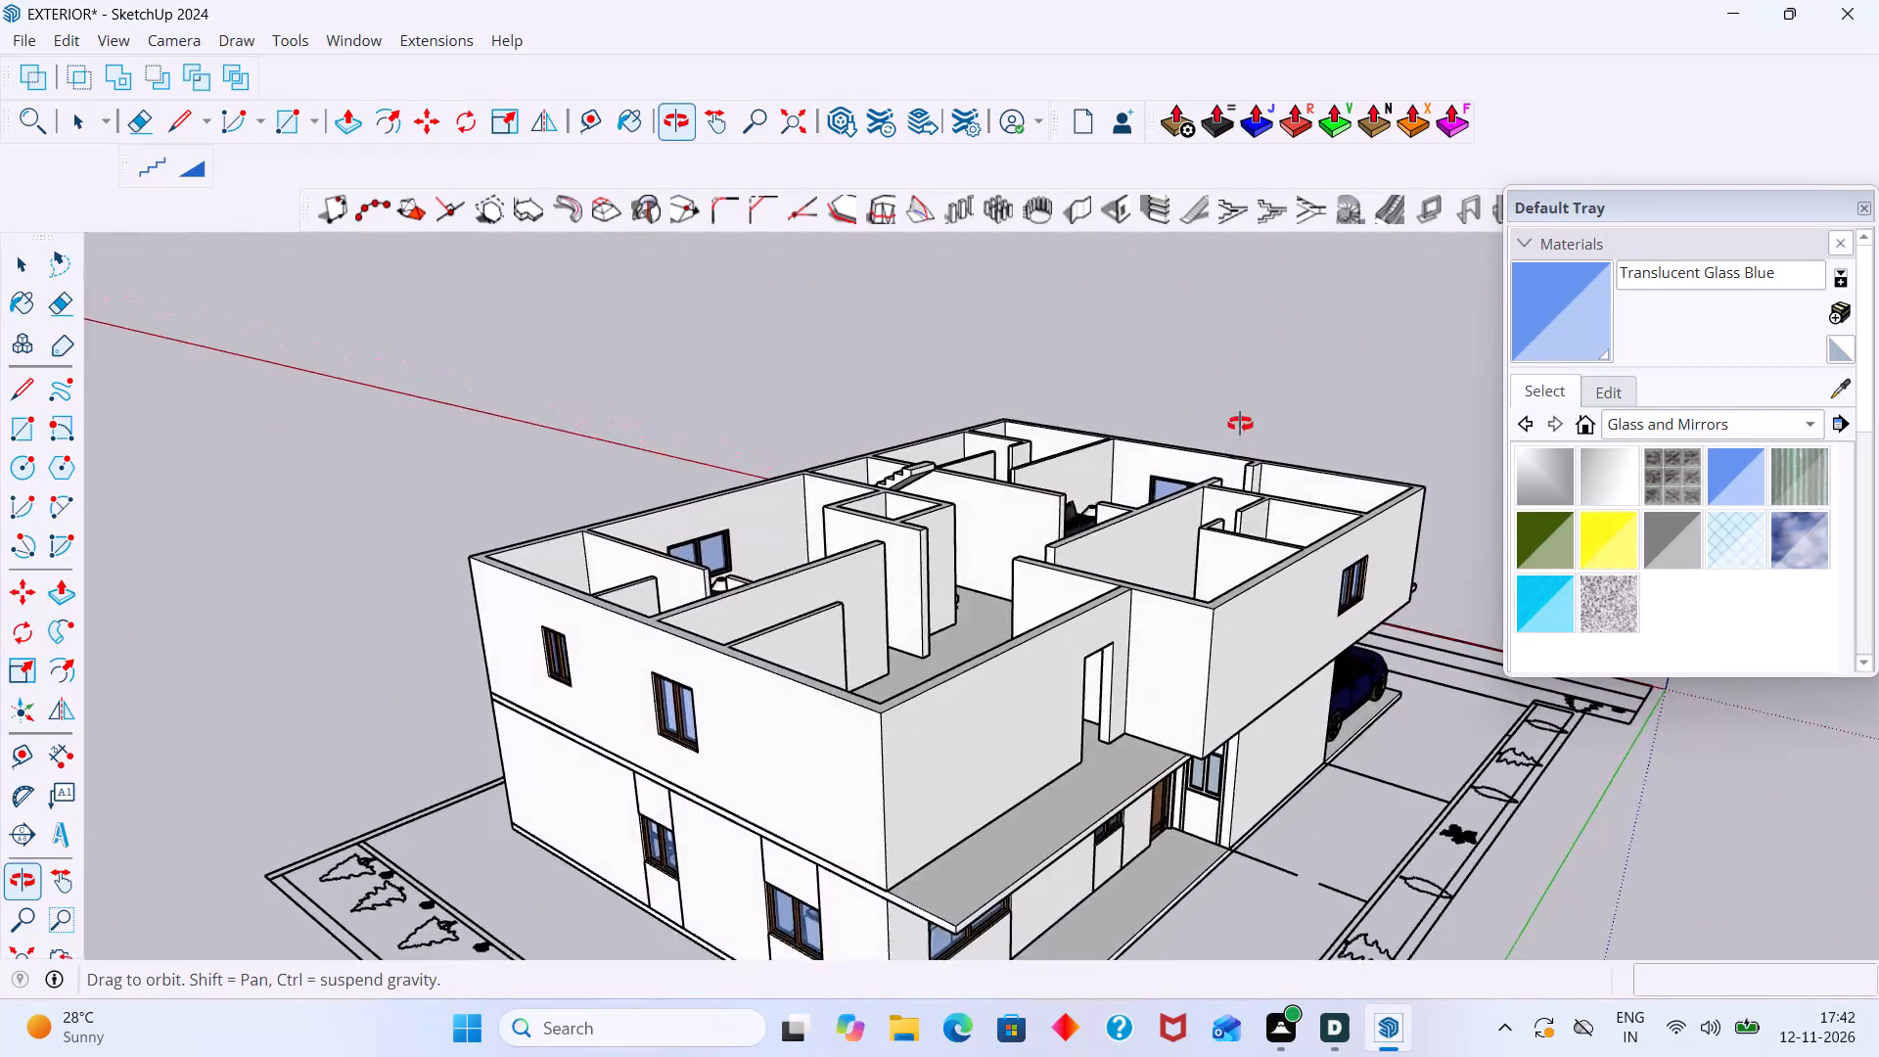
{"action": "middle_click_drag", "start_coordinate": [1240, 424], "coordinate": [909, 327]}
{"action": "scroll", "coordinate": [841, 612], "scroll_direction": "up", "scroll_amount": 4}
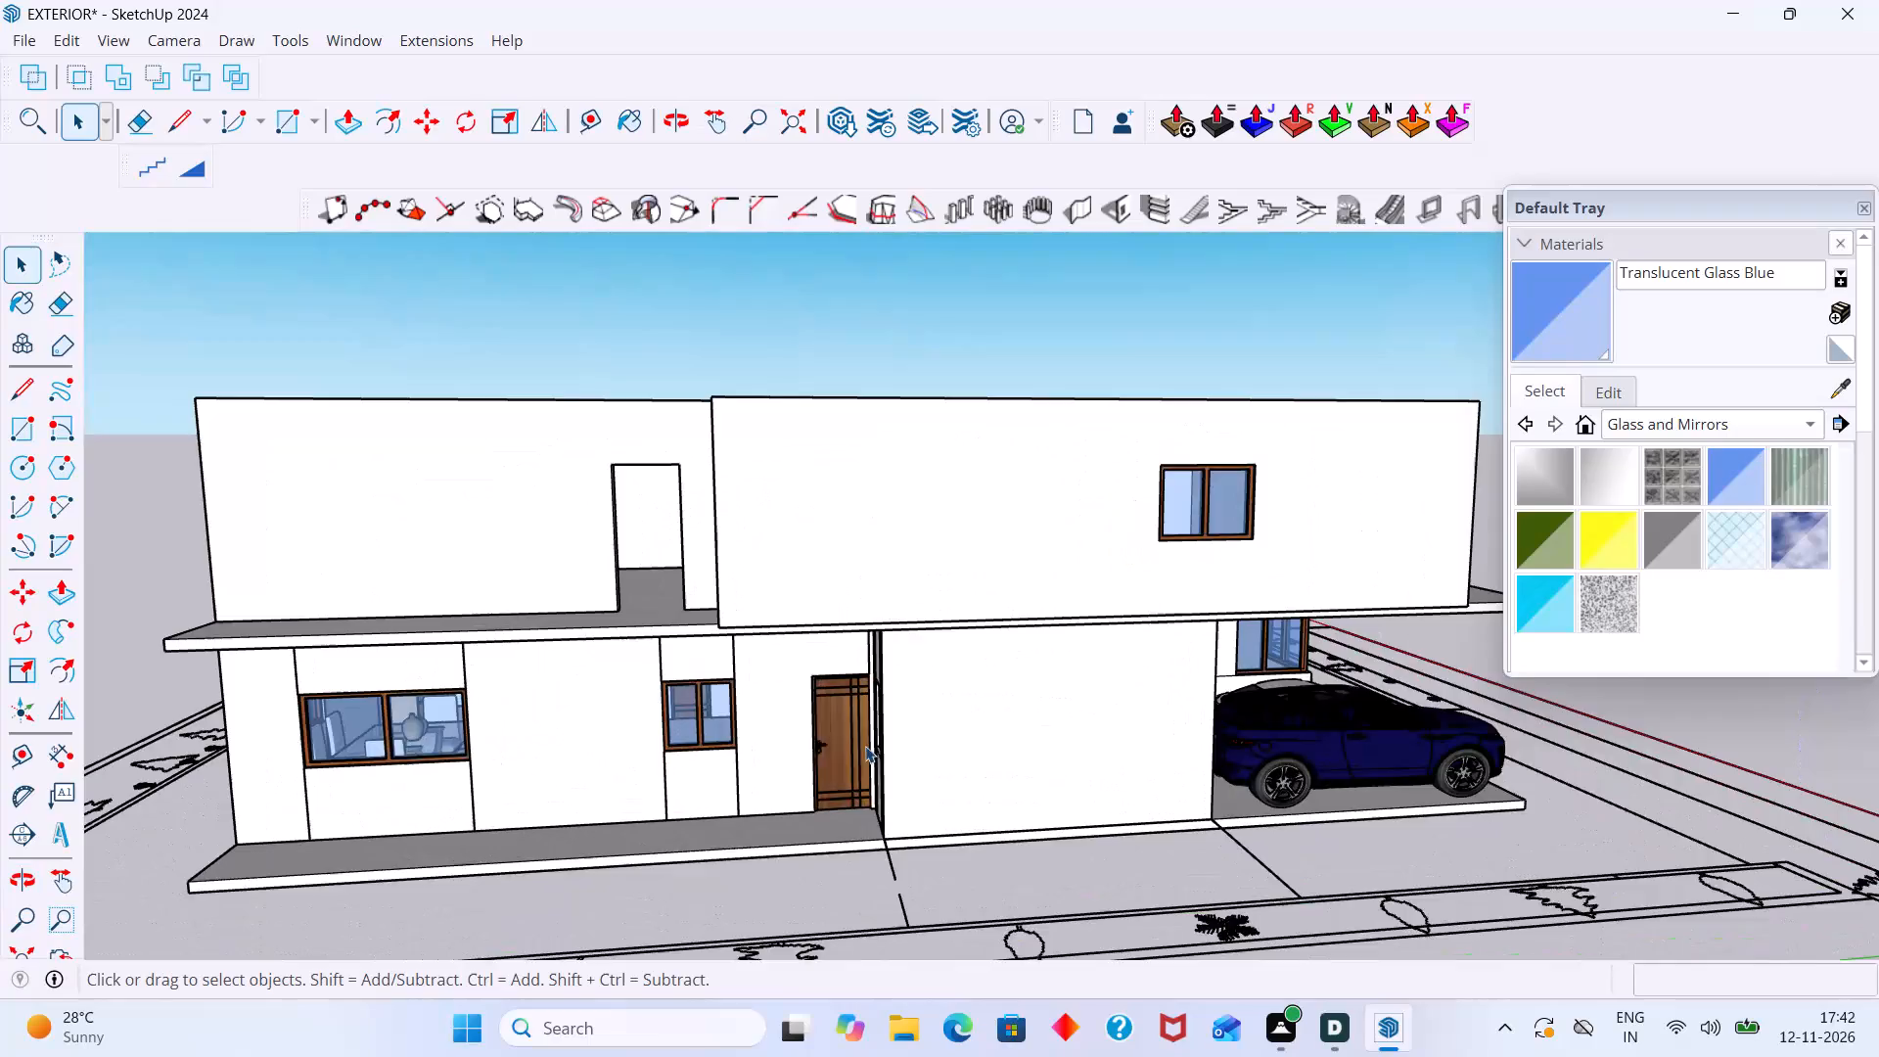
{"action": "scroll", "coordinate": [865, 746], "scroll_direction": "up", "scroll_amount": 7}
{"action": "scroll", "coordinate": [814, 738], "scroll_direction": "down", "scroll_amount": 7}
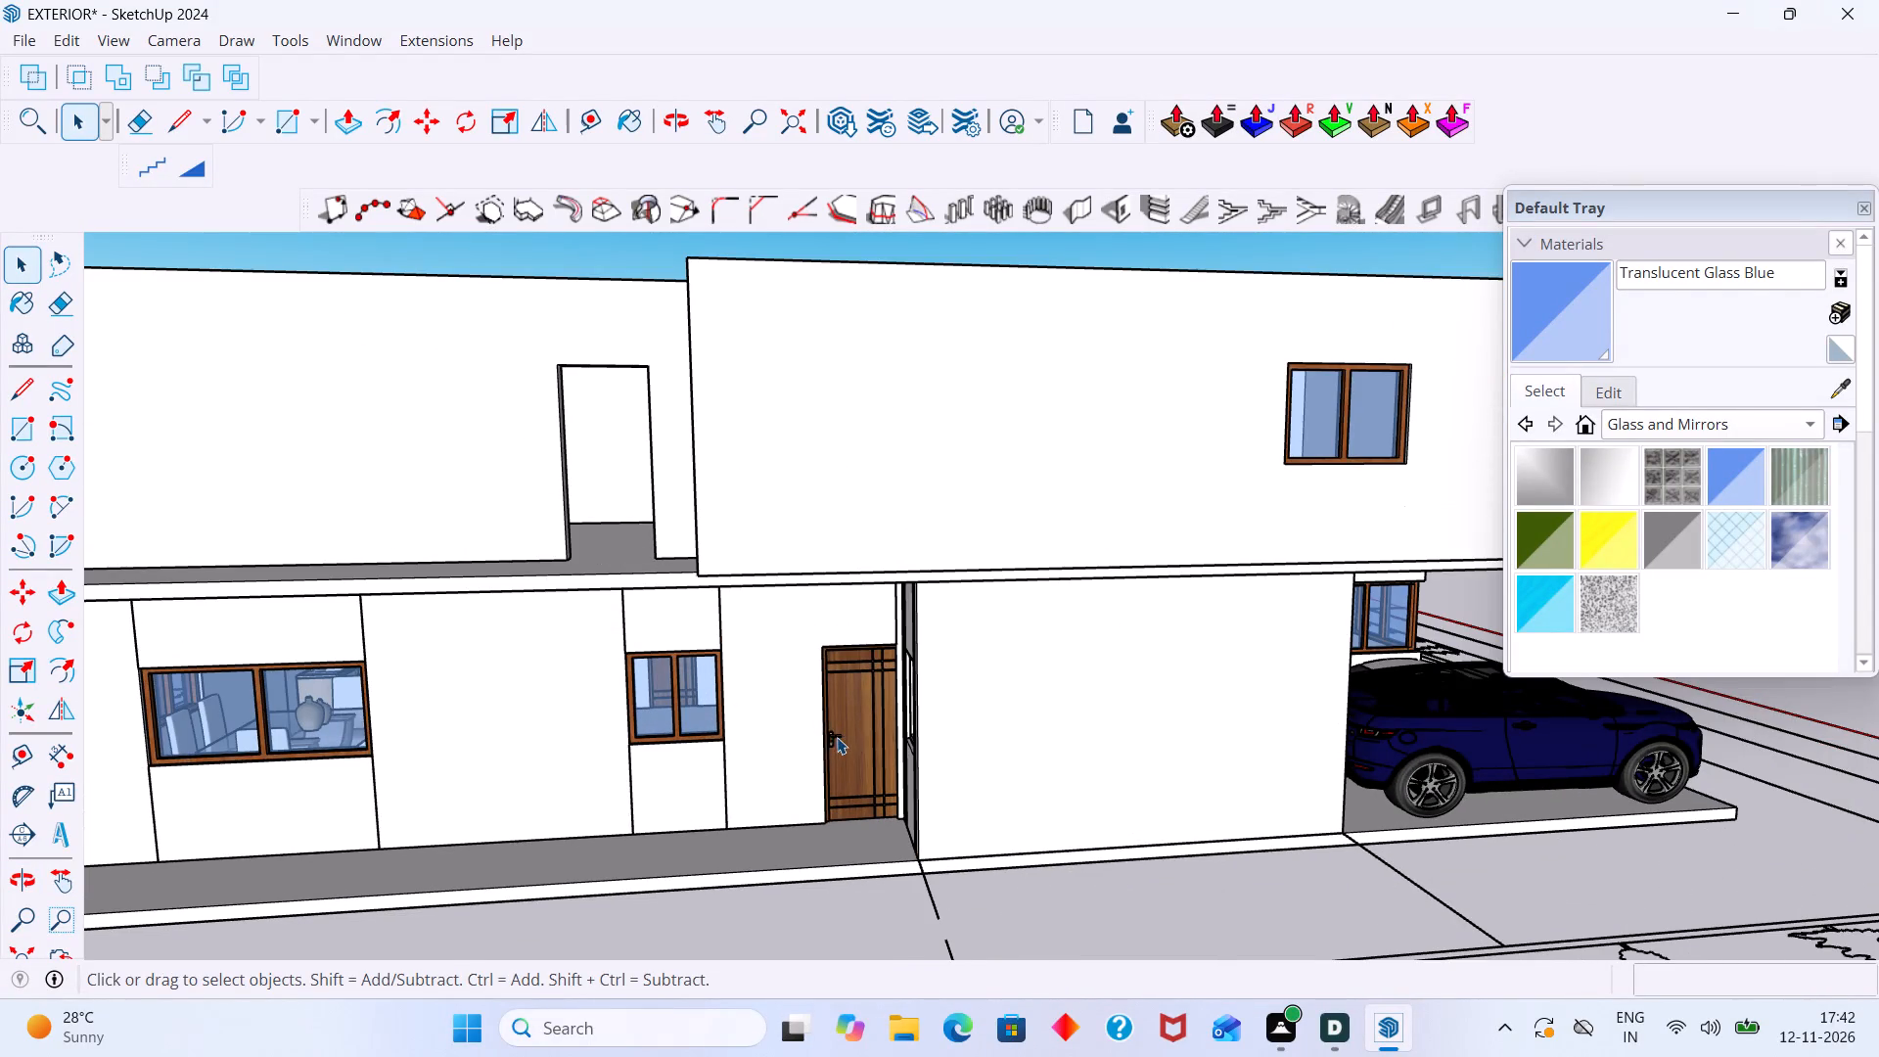
{"action": "middle_click_drag", "start_coordinate": [837, 737], "coordinate": [918, 589]}
{"action": "middle_click_drag", "start_coordinate": [926, 592], "coordinate": [1217, 711]}
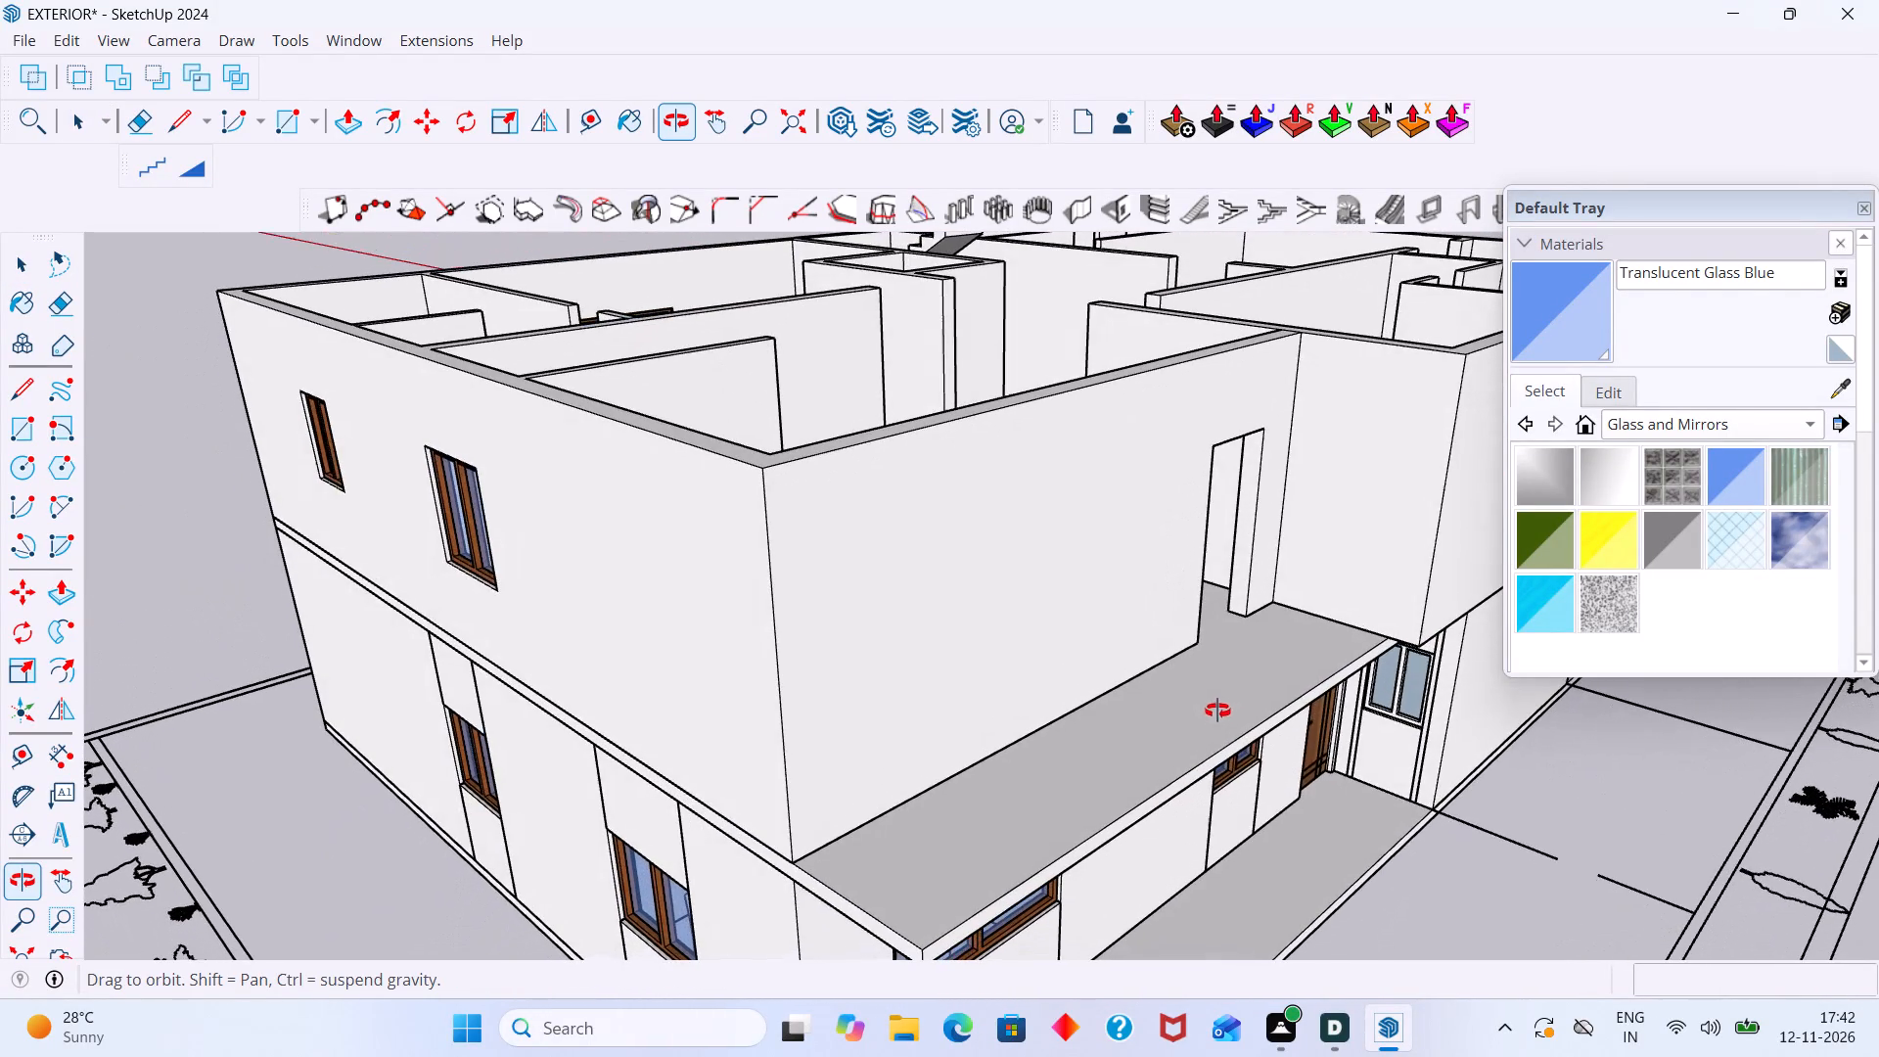
{"action": "middle_click_drag", "start_coordinate": [1217, 711], "coordinate": [1052, 635]}
{"action": "scroll", "coordinate": [1066, 643], "scroll_direction": "down", "scroll_amount": 5}
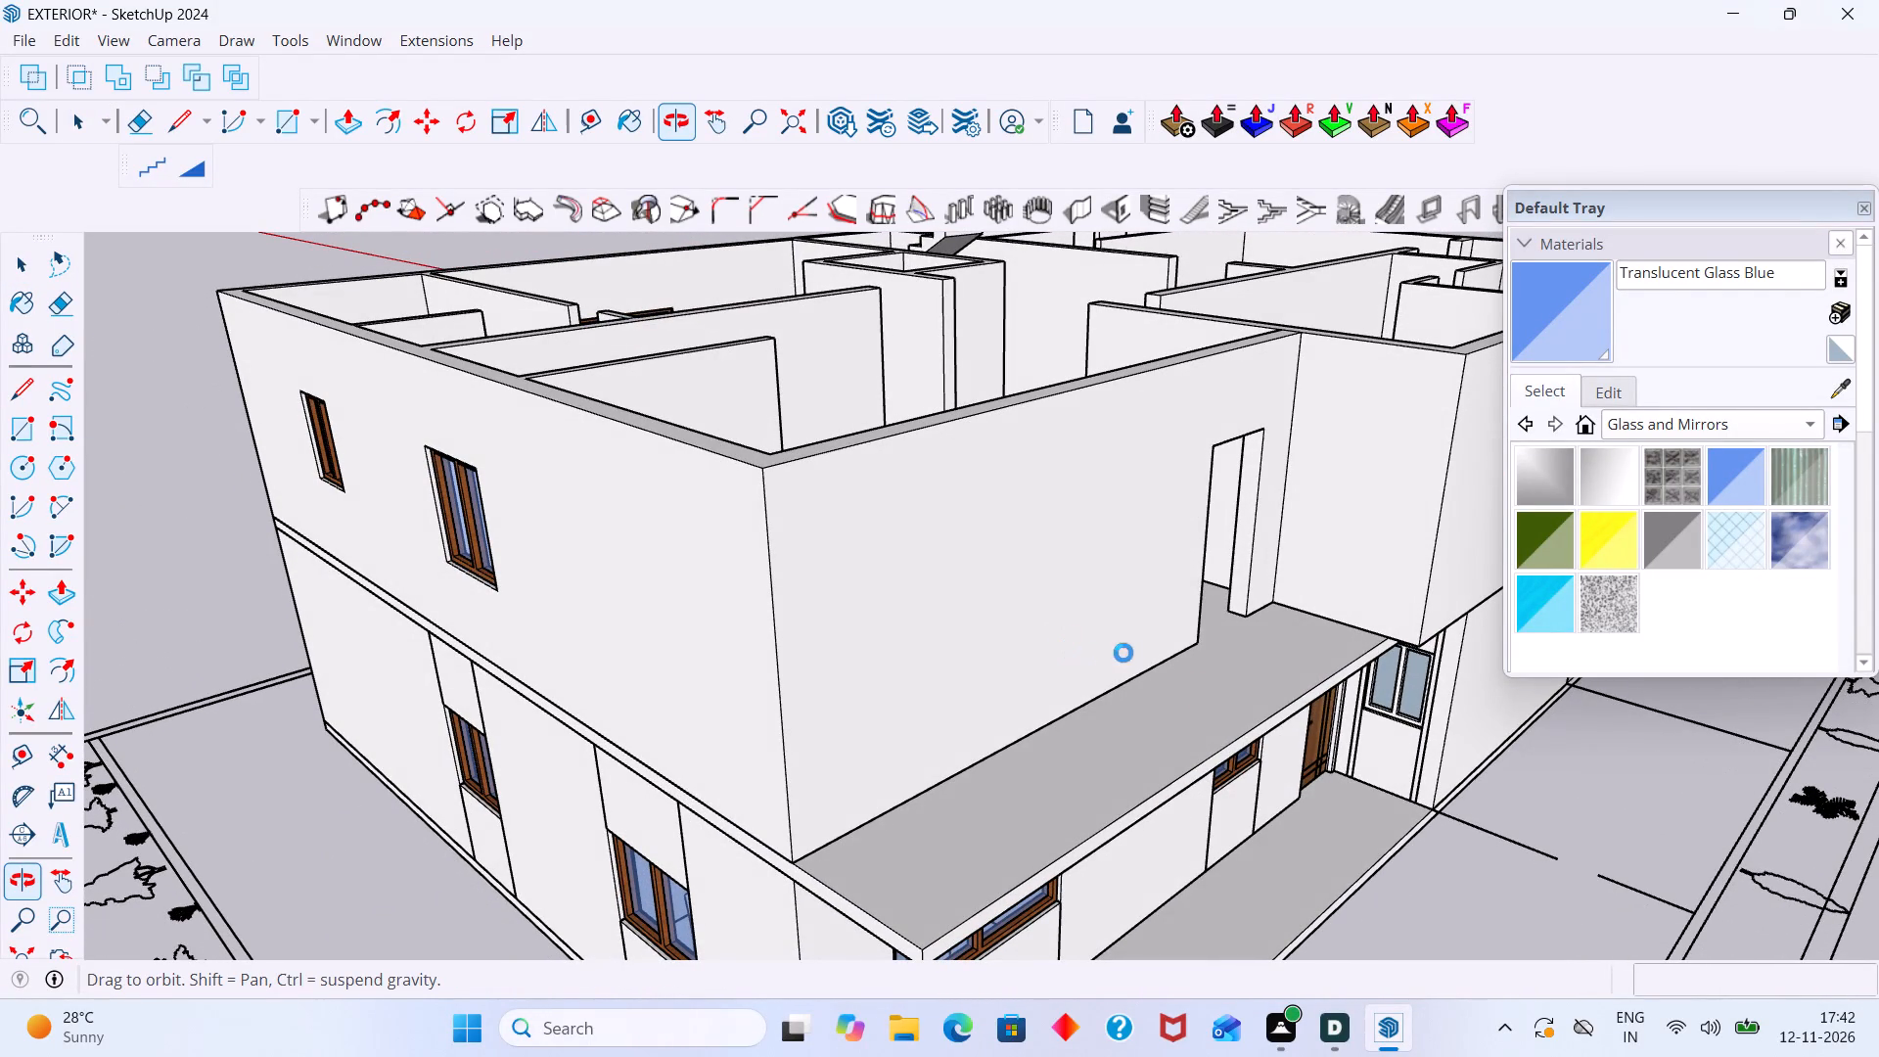
{"action": "scroll", "coordinate": [1113, 676], "scroll_direction": "down", "scroll_amount": 20}
{"action": "scroll", "coordinate": [1113, 676], "scroll_direction": "down", "scroll_amount": 8}
{"action": "scroll", "coordinate": [1114, 735], "scroll_direction": "down", "scroll_amount": 18}
{"action": "middle_click_drag", "start_coordinate": [1312, 695], "coordinate": [1300, 610]}
{"action": "scroll", "coordinate": [1306, 619], "scroll_direction": "up", "scroll_amount": 4}
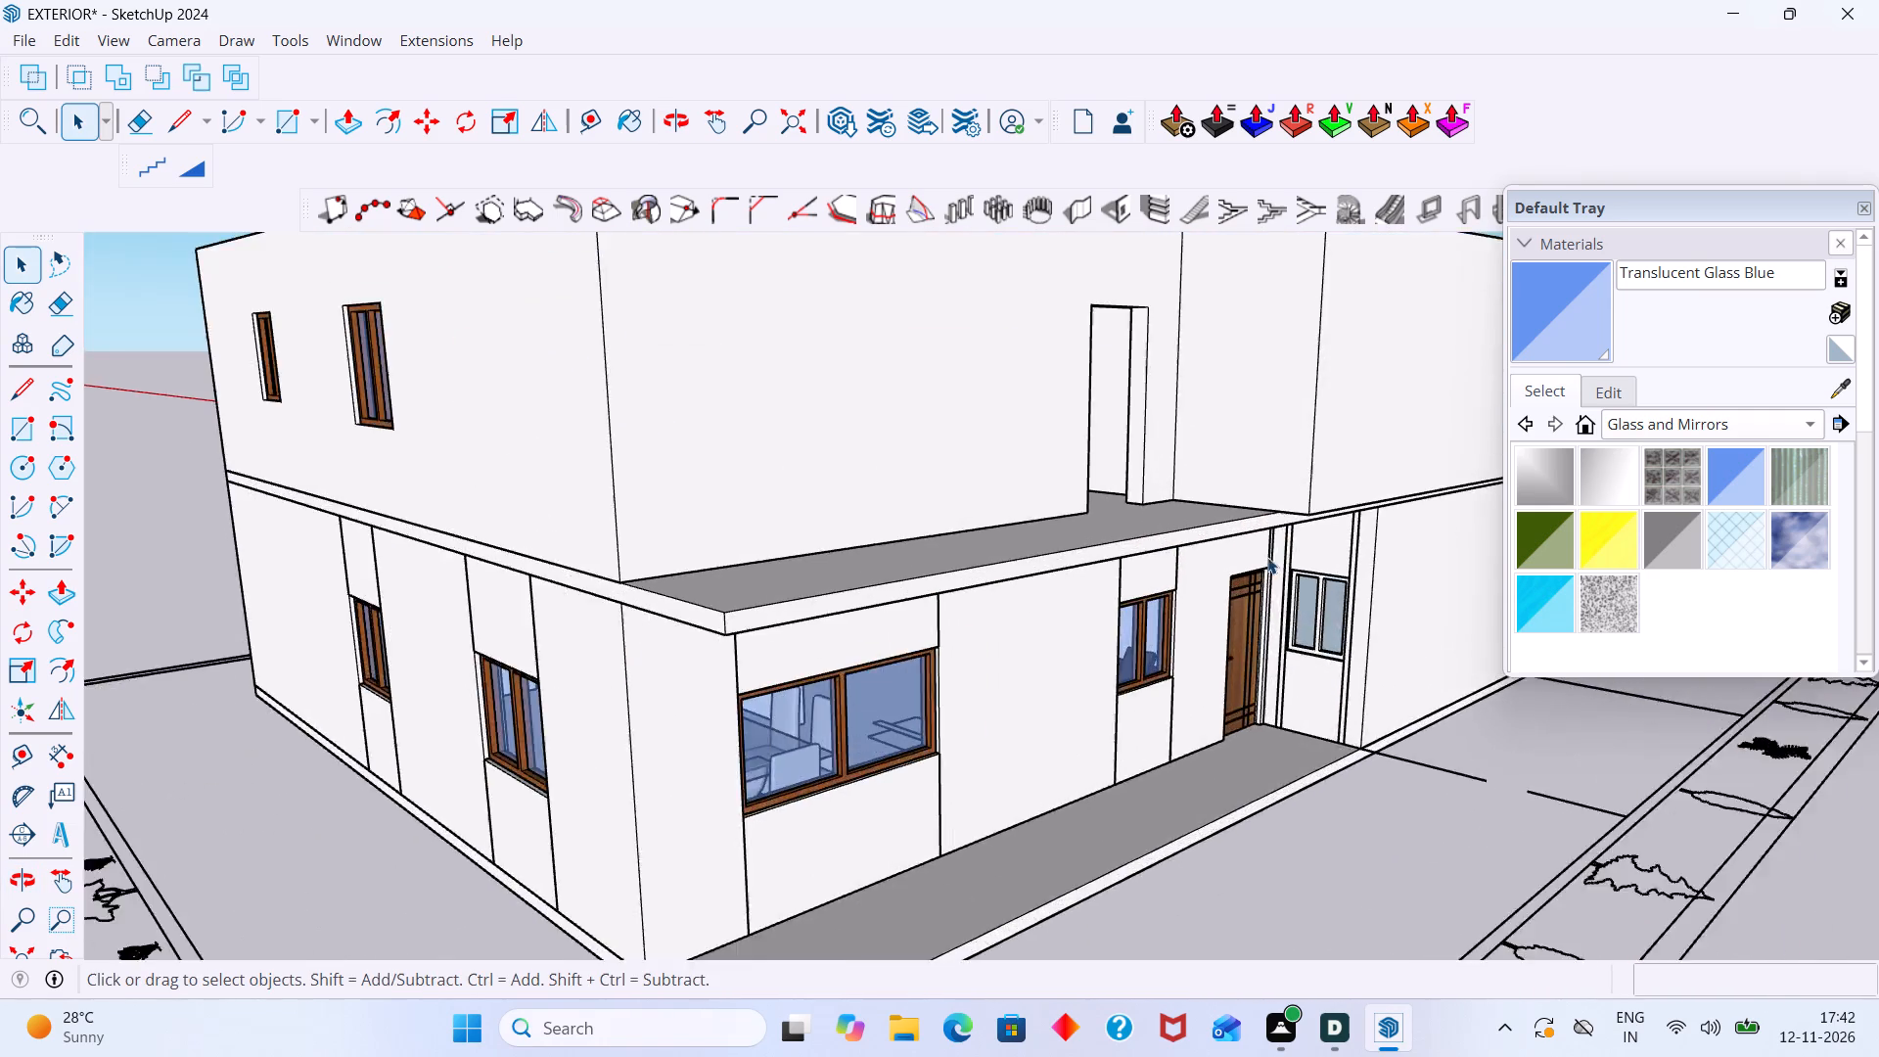
{"action": "scroll", "coordinate": [1267, 557], "scroll_direction": "up", "scroll_amount": 9}
{"action": "middle_click_drag", "start_coordinate": [1321, 524], "coordinate": [1256, 403]}
{"action": "scroll", "coordinate": [1251, 400], "scroll_direction": "down", "scroll_amount": 2}
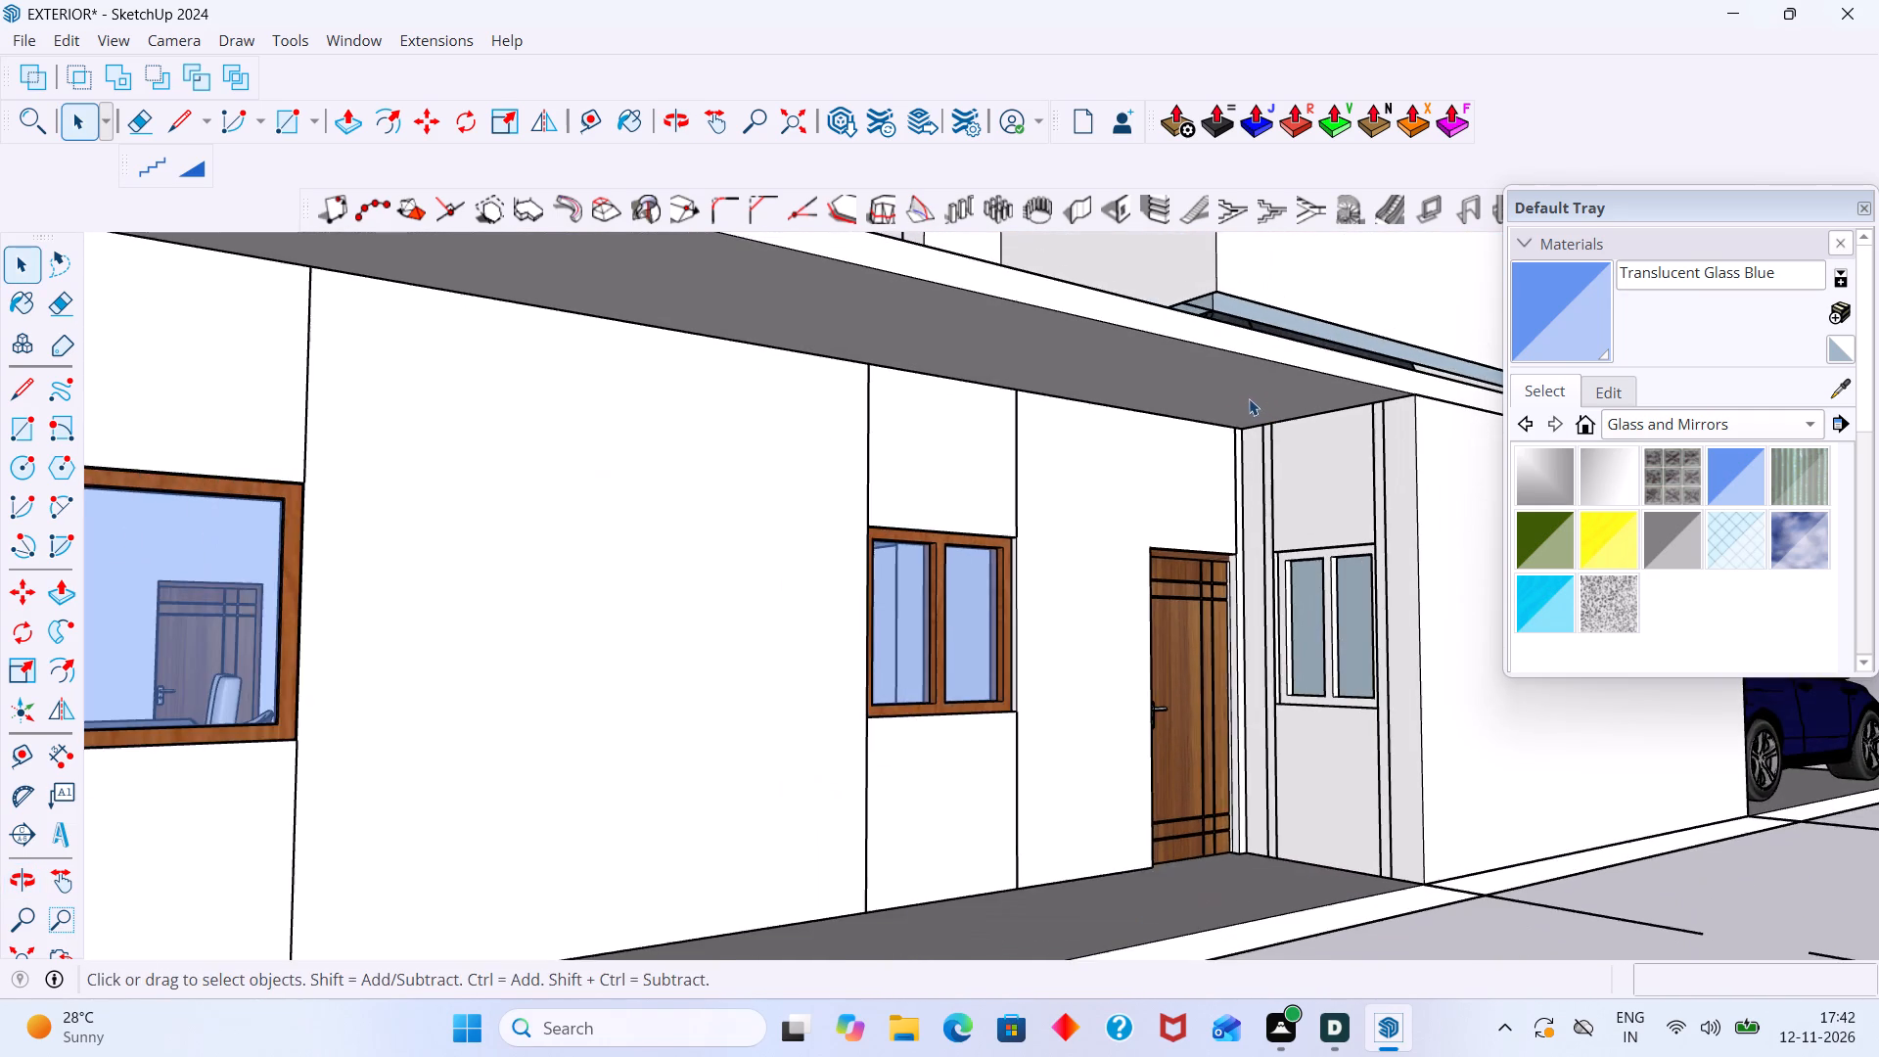
Push/Pull the floor slab's edge face above the entrance door outward about 1' 1", to the bottom corner of the projecting upper-floor wall.
{"action": "middle_click_drag", "start_coordinate": [1225, 405], "coordinate": [1031, 567], "text": "shift"}
{"action": "scroll", "coordinate": [1028, 554], "scroll_direction": "up", "scroll_amount": 5}
{"action": "left_click", "coordinate": [1016, 530]}
{"action": "scroll", "coordinate": [1016, 530], "scroll_direction": "up", "scroll_amount": 3}
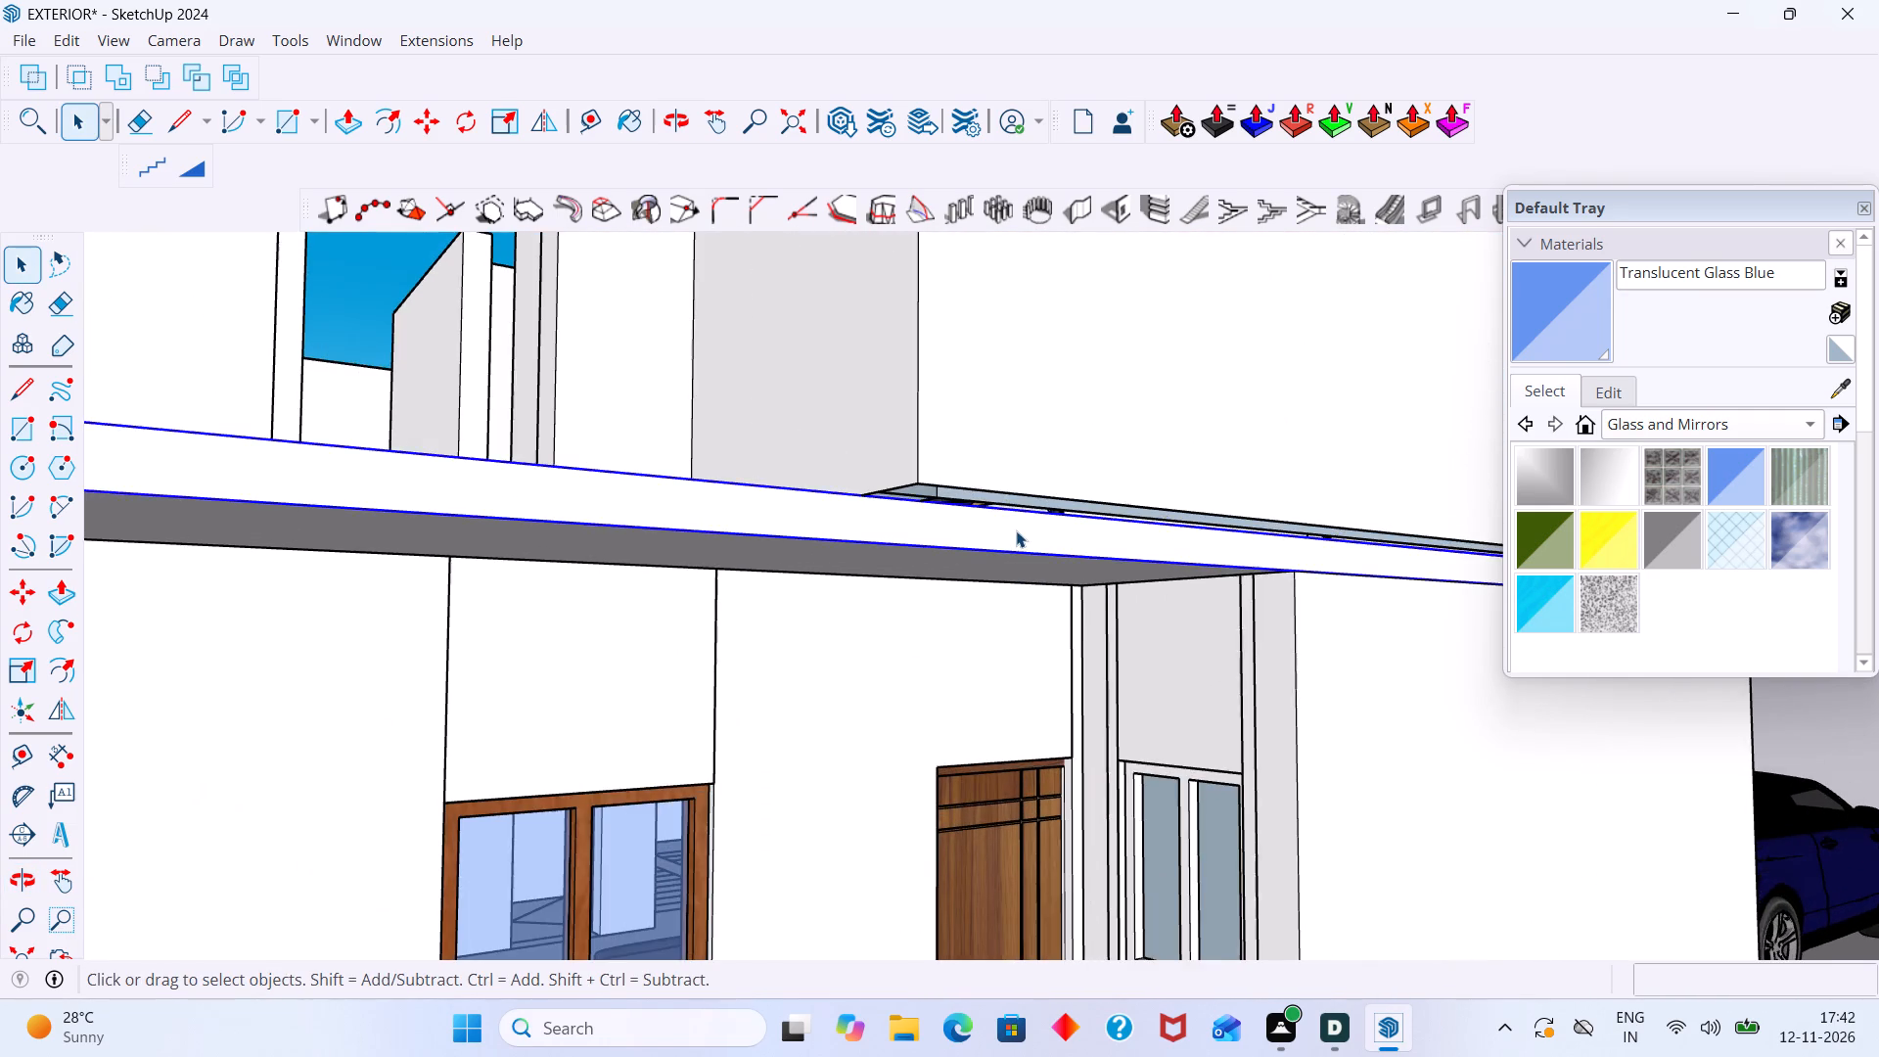
{"action": "triple_click", "coordinate": [1016, 530]}
{"action": "double_click", "coordinate": [1020, 531]}
{"action": "scroll", "coordinate": [1025, 531], "scroll_direction": "up", "scroll_amount": 2}
{"action": "left_click", "coordinate": [1025, 531]}
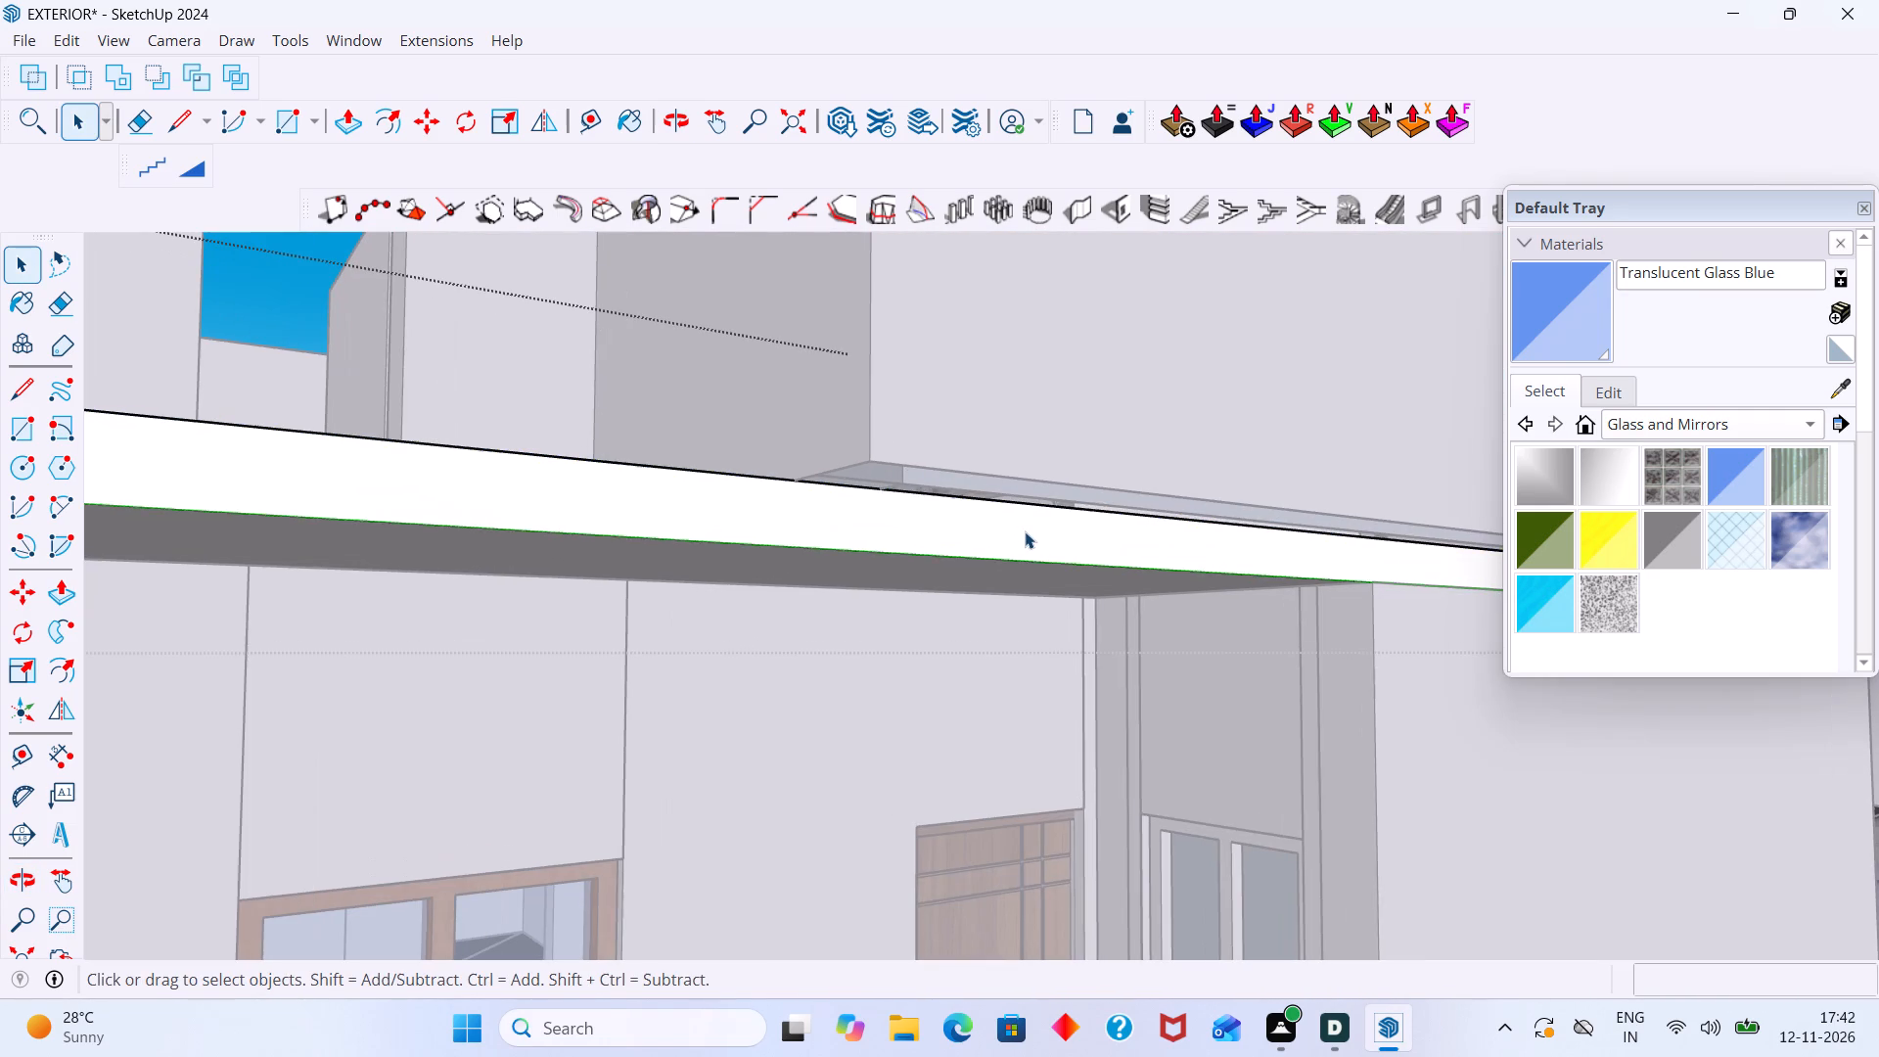
{"action": "key", "text": "l"}
{"action": "scroll", "coordinate": [957, 531], "scroll_direction": "down", "scroll_amount": 3}
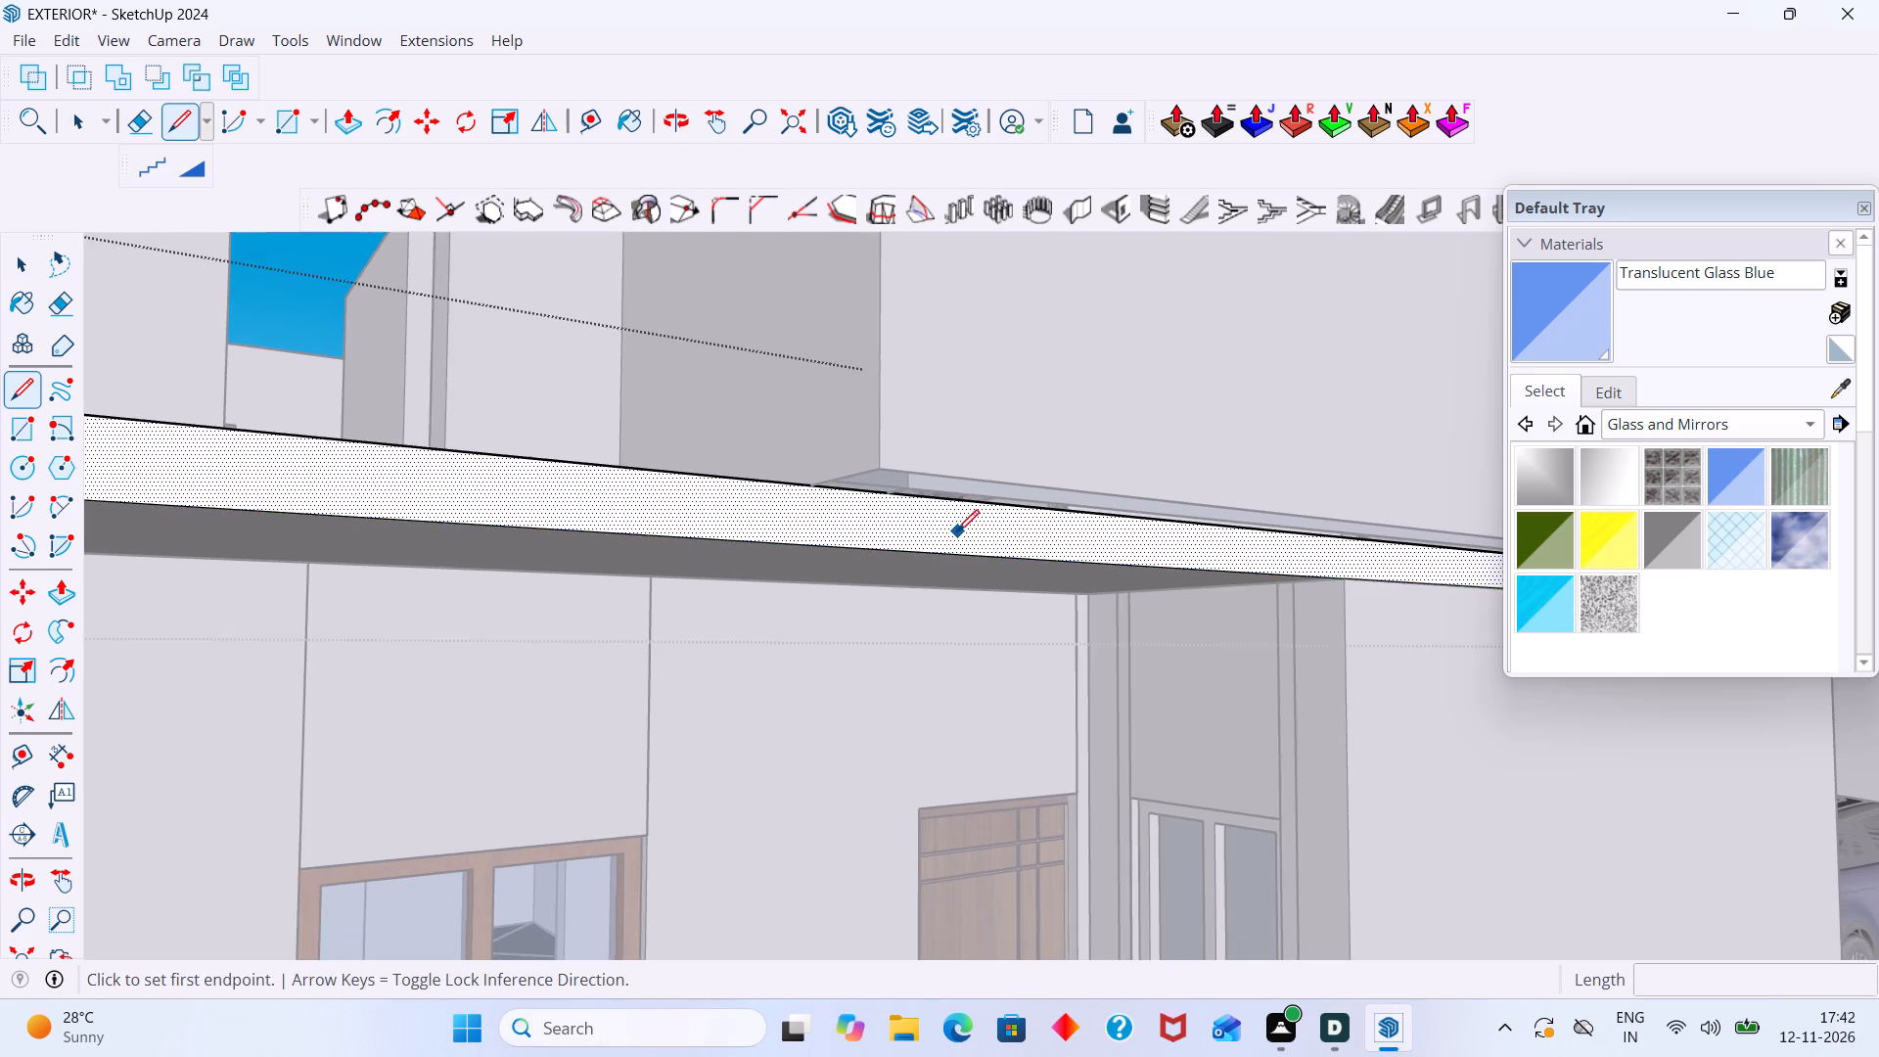
{"action": "key", "text": "p"}
{"action": "scroll", "coordinate": [926, 552], "scroll_direction": "down", "scroll_amount": 8}
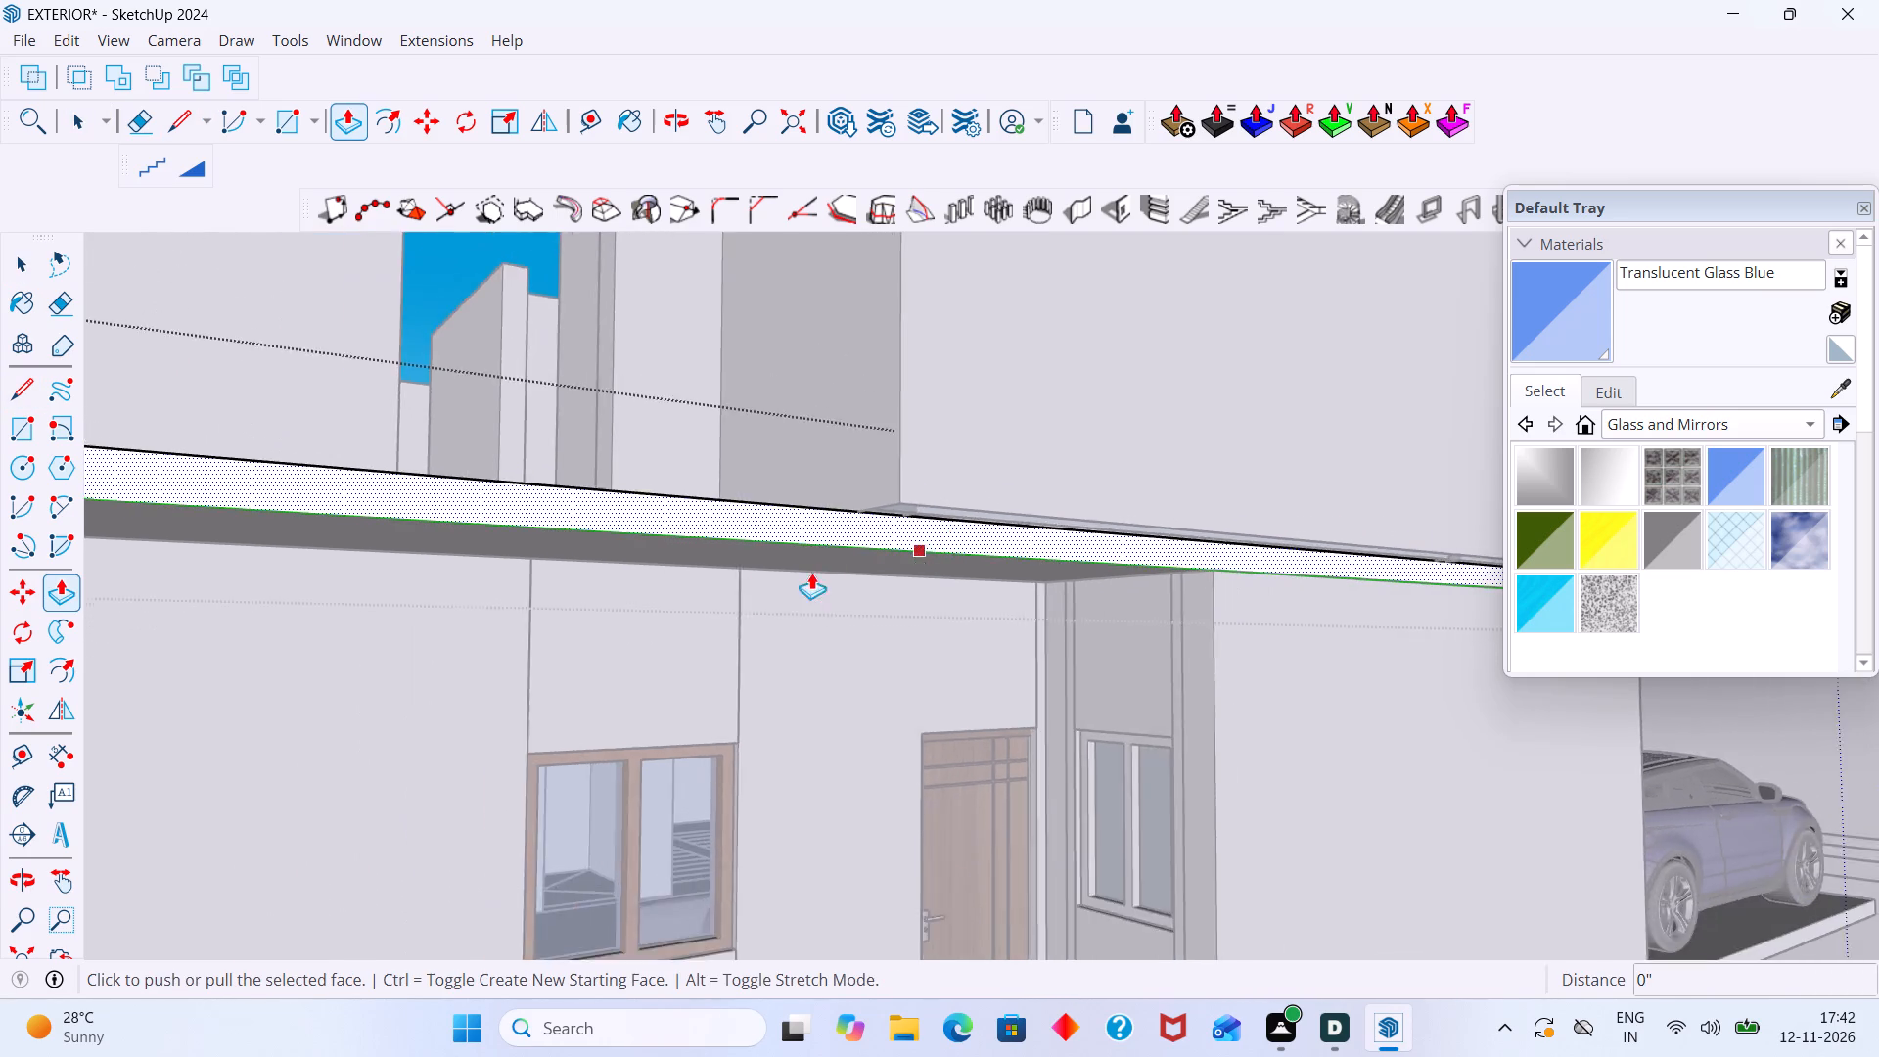
{"action": "scroll", "coordinate": [811, 573], "scroll_direction": "down", "scroll_amount": 20}
{"action": "middle_click_drag", "start_coordinate": [663, 618], "coordinate": [870, 817]}
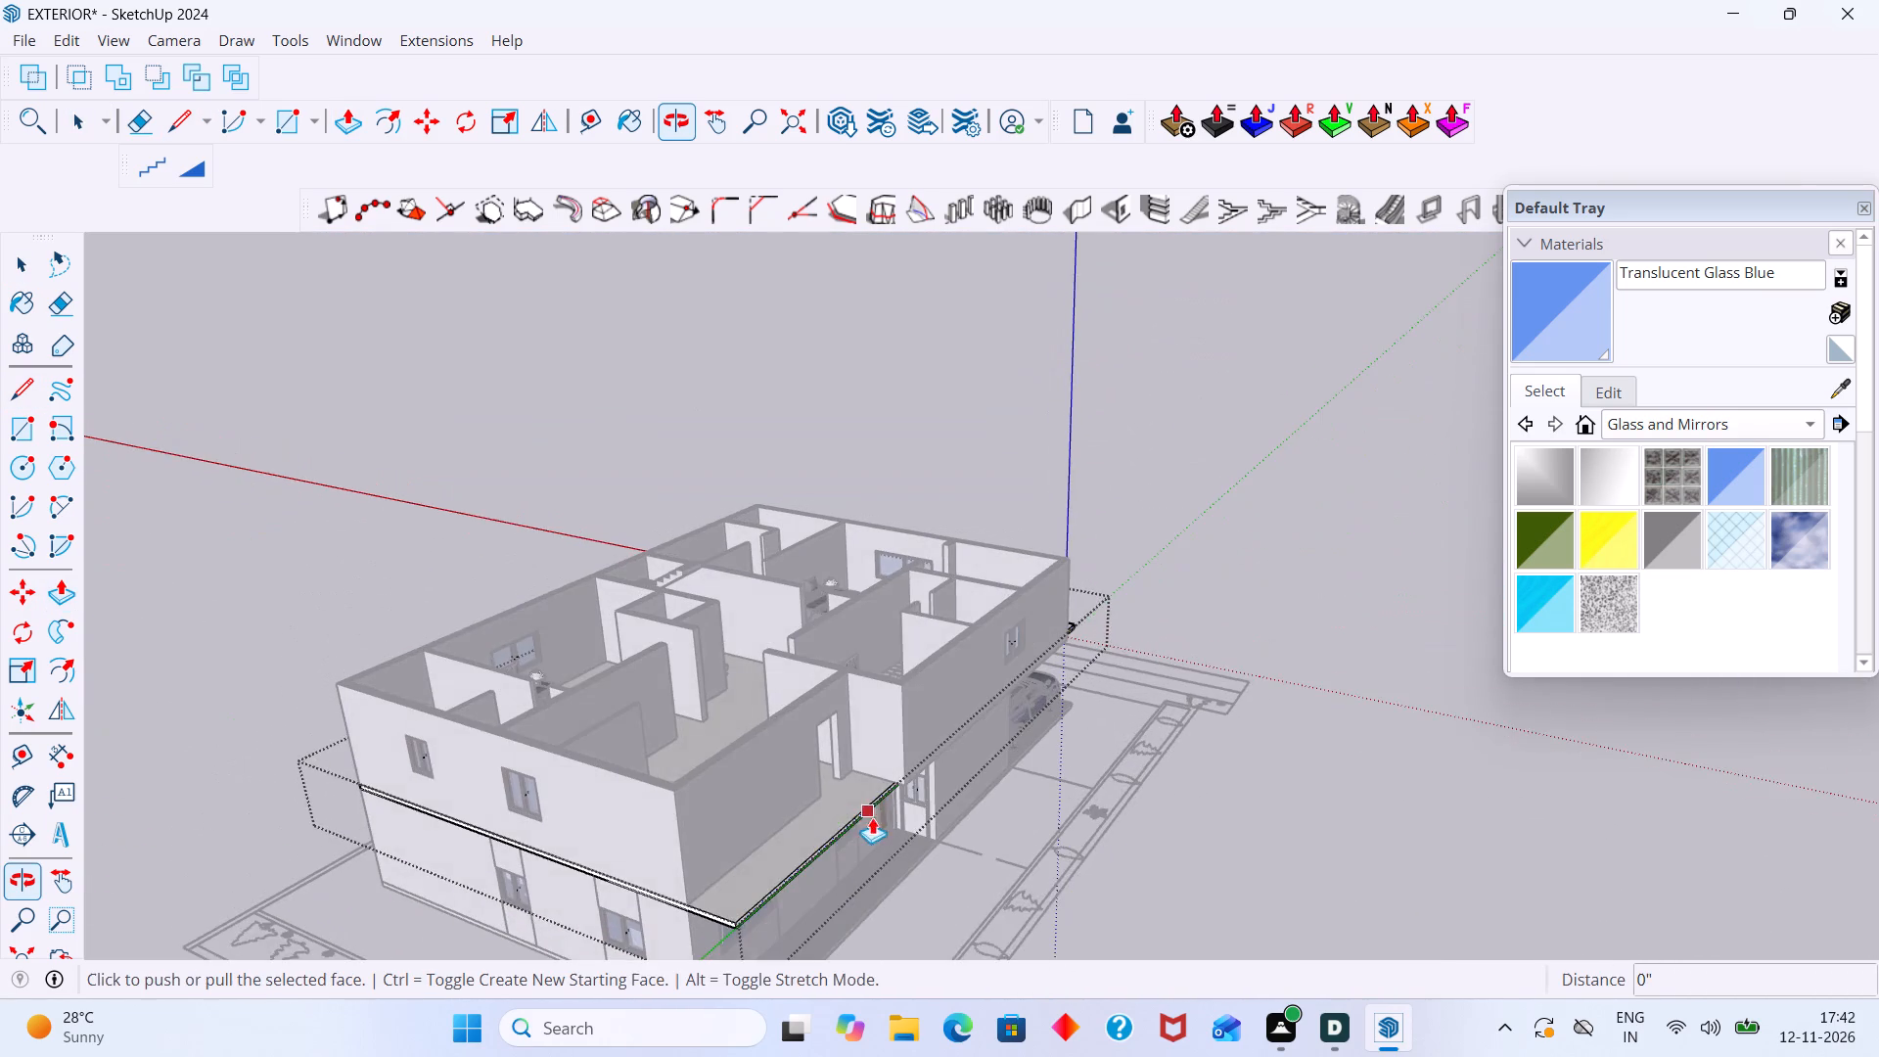
{"action": "scroll", "coordinate": [716, 874], "scroll_direction": "up", "scroll_amount": 16}
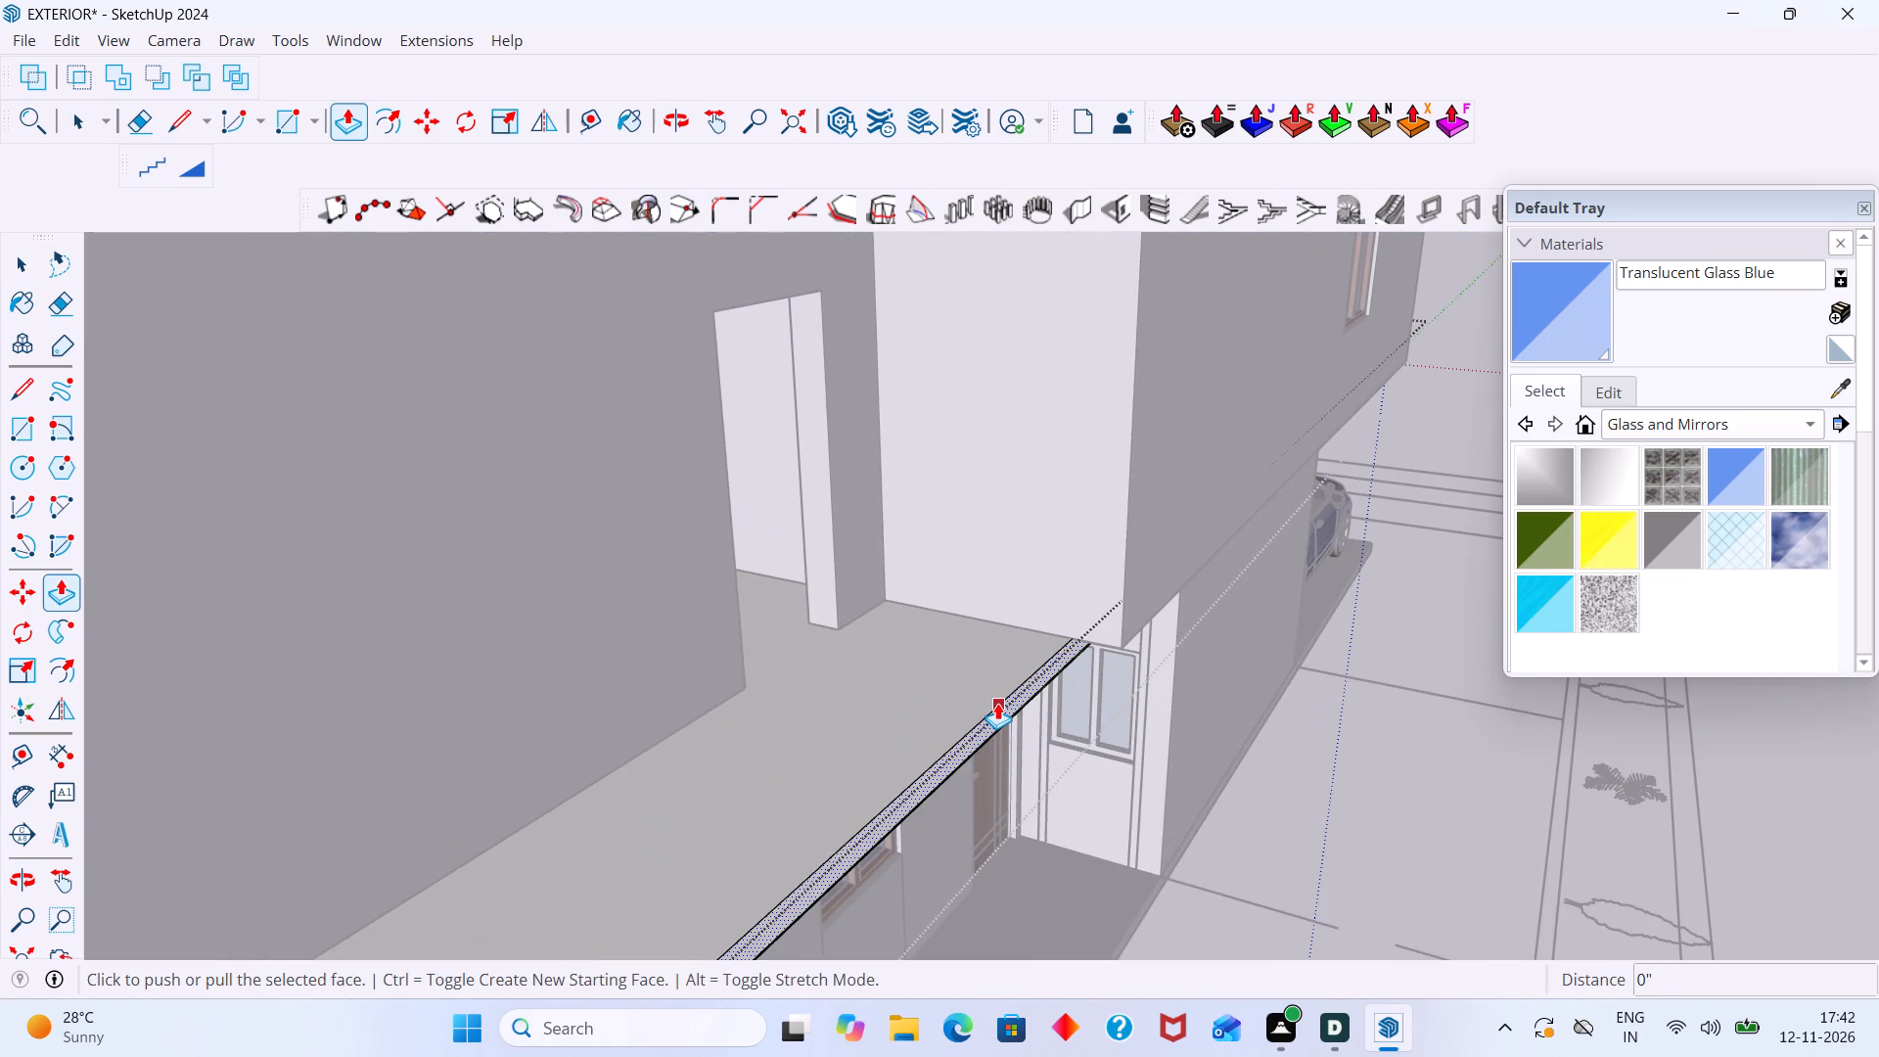
{"action": "left_click", "coordinate": [997, 703]}
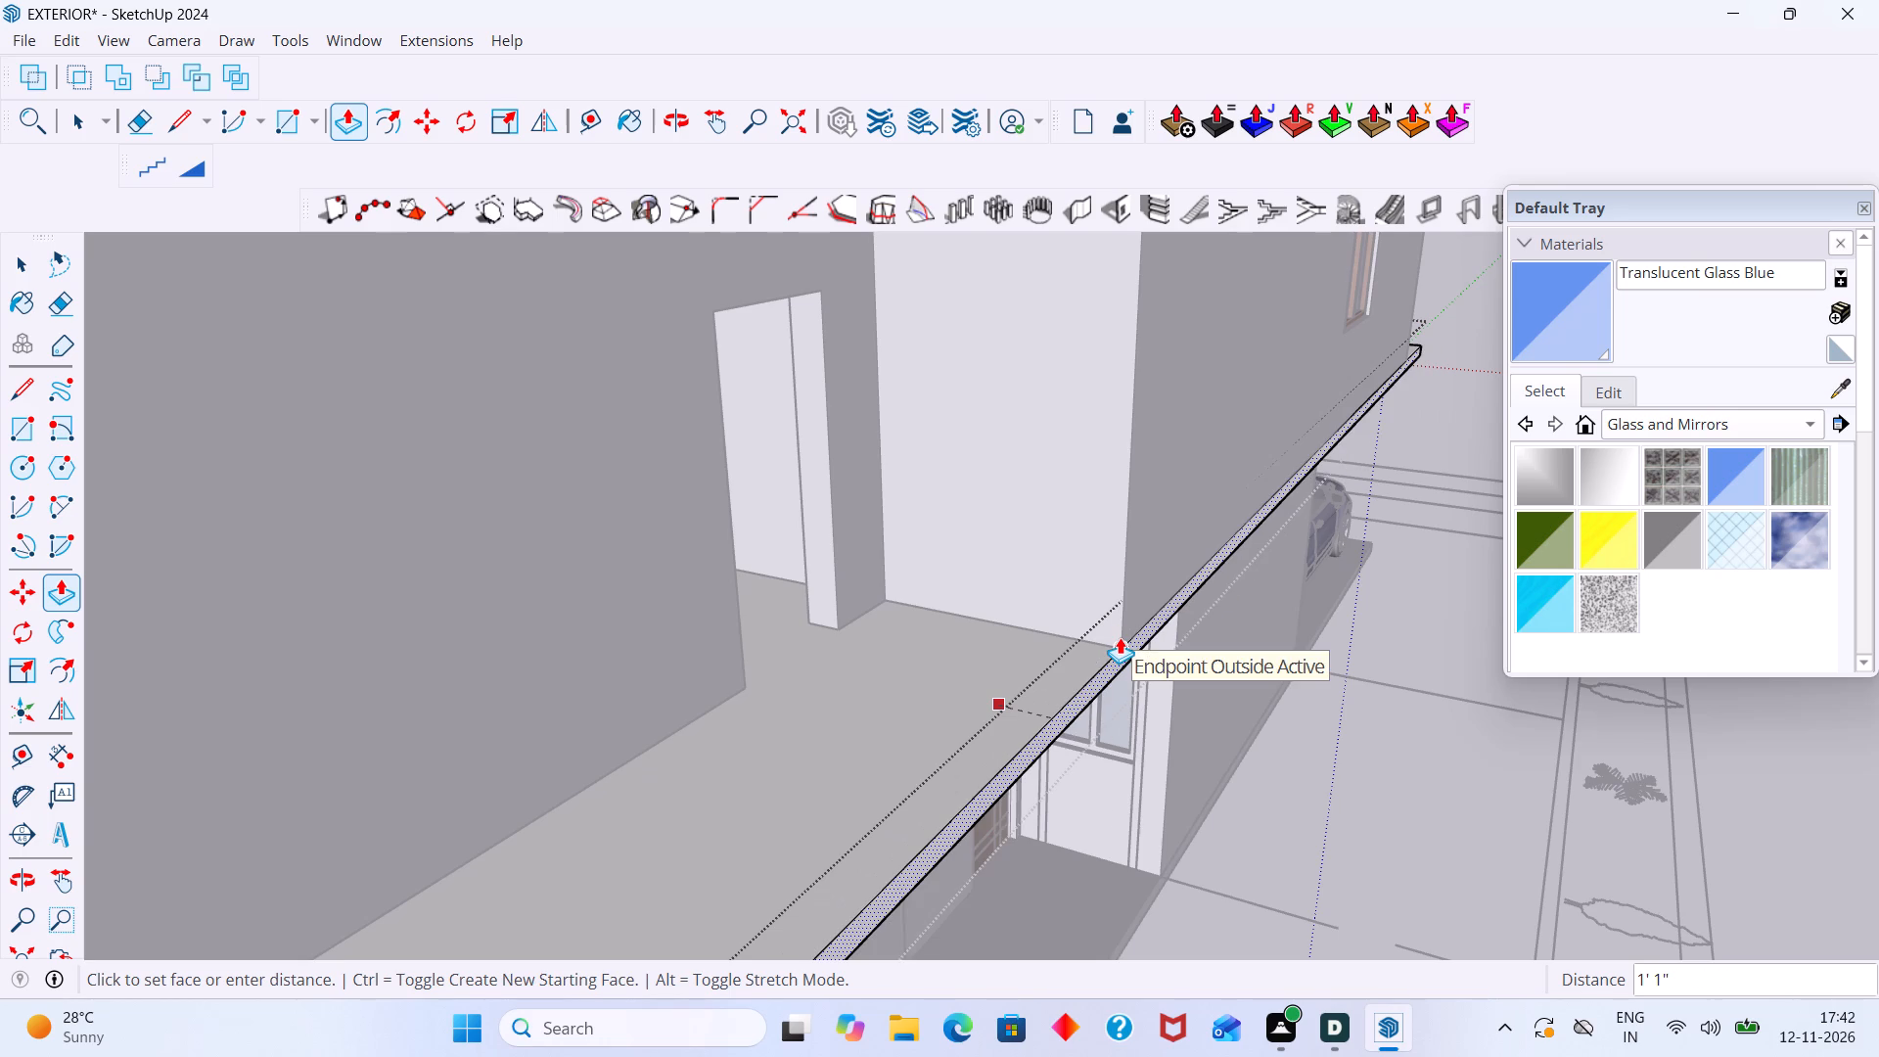
{"action": "left_click", "coordinate": [1120, 637]}
{"action": "key", "text": "space"}
{"action": "left_click", "coordinate": [1407, 751]}
Examine the extended slab edge and the upper-floor terrace doorway from the entrance and carport sides.
{"action": "scroll", "coordinate": [1324, 752], "scroll_direction": "down", "scroll_amount": 3}
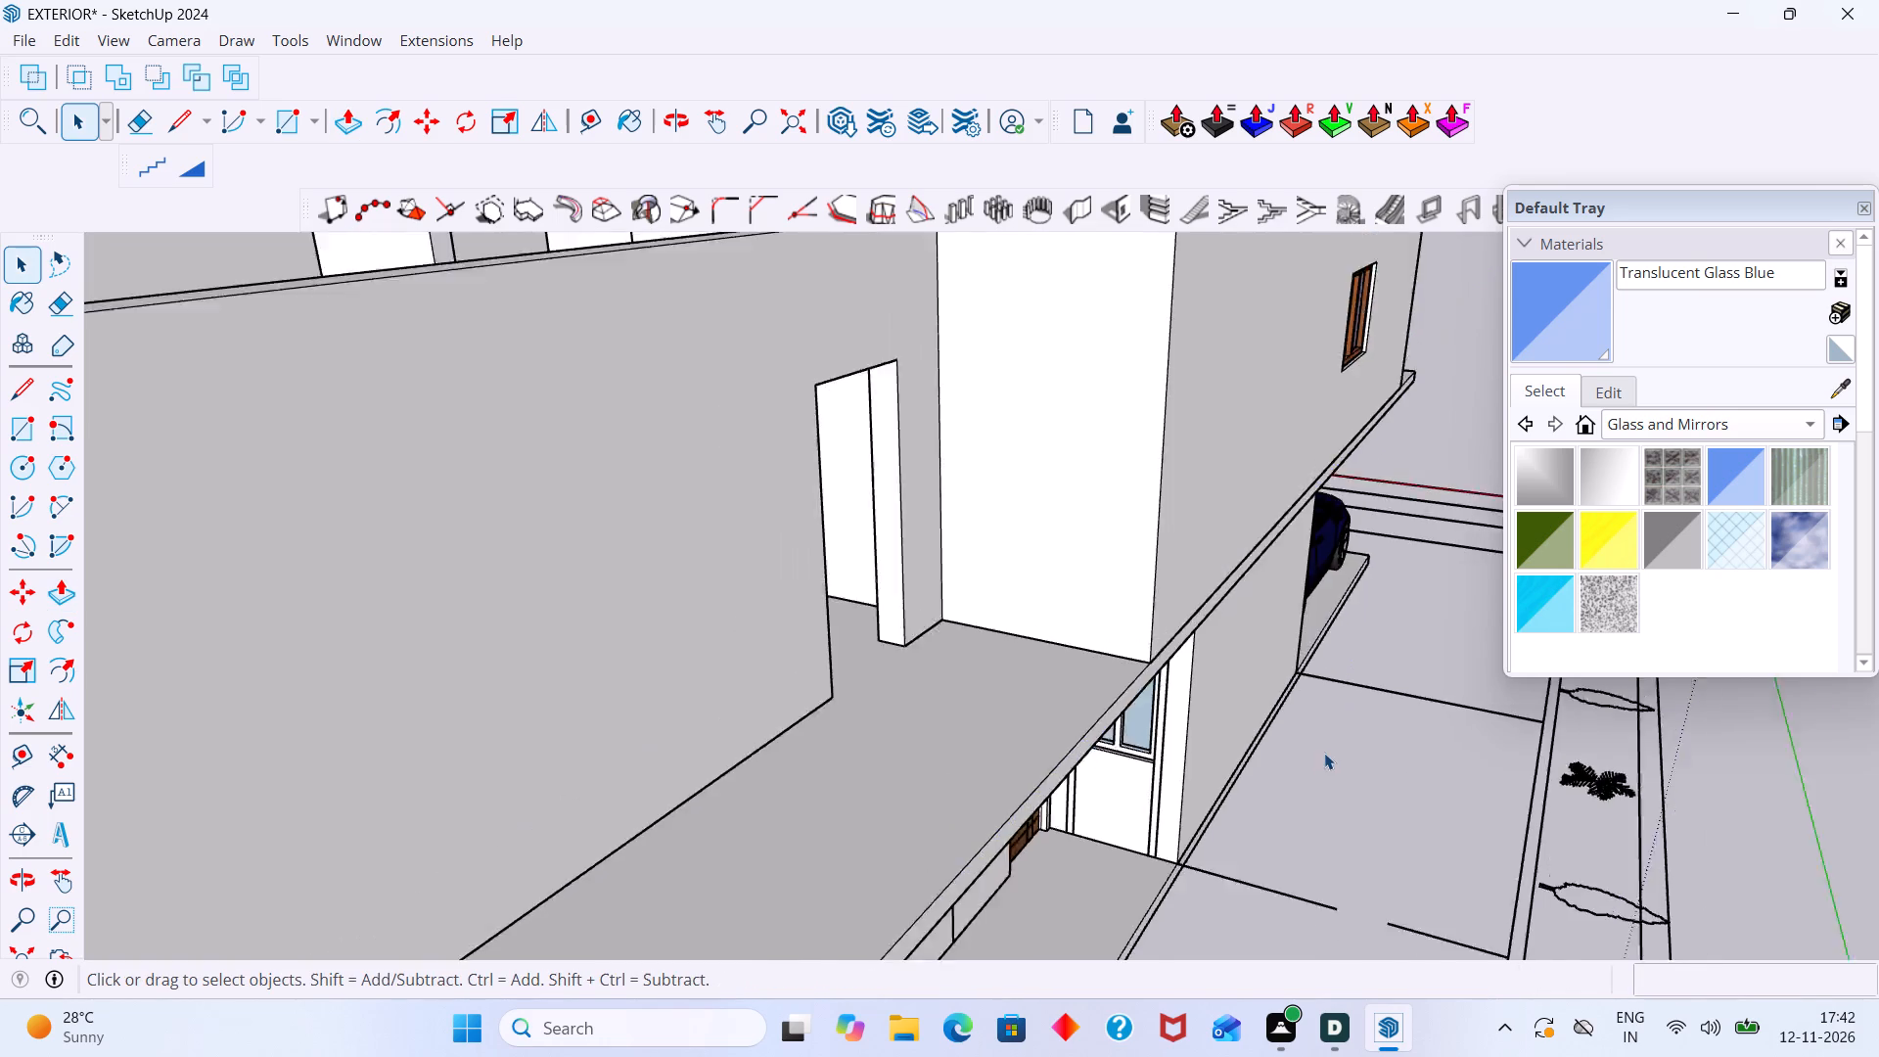
{"action": "scroll", "coordinate": [1324, 753], "scroll_direction": "down", "scroll_amount": 4}
{"action": "middle_click_drag", "start_coordinate": [1280, 754], "coordinate": [772, 772]}
{"action": "scroll", "coordinate": [1116, 664], "scroll_direction": "down", "scroll_amount": 3}
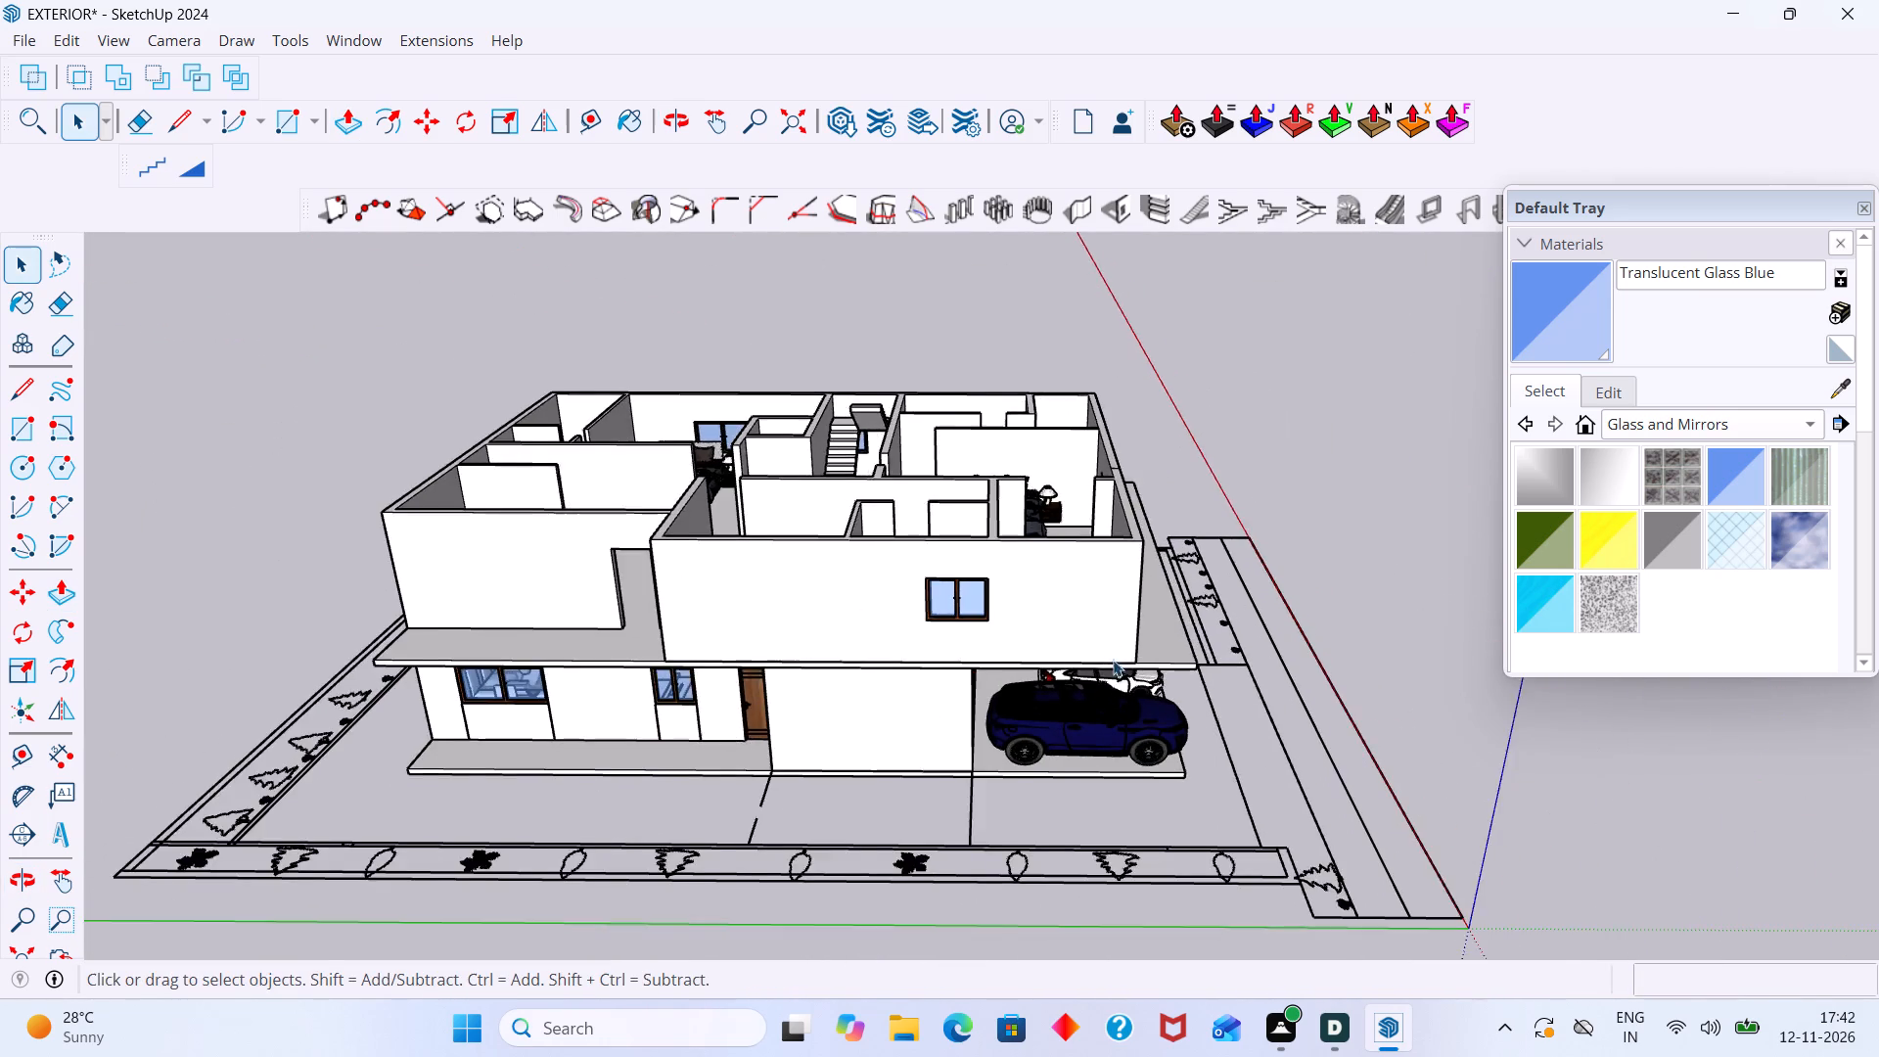
{"action": "middle_click_drag", "start_coordinate": [1104, 660], "coordinate": [1316, 700]}
{"action": "scroll", "coordinate": [1237, 687], "scroll_direction": "up", "scroll_amount": 4}
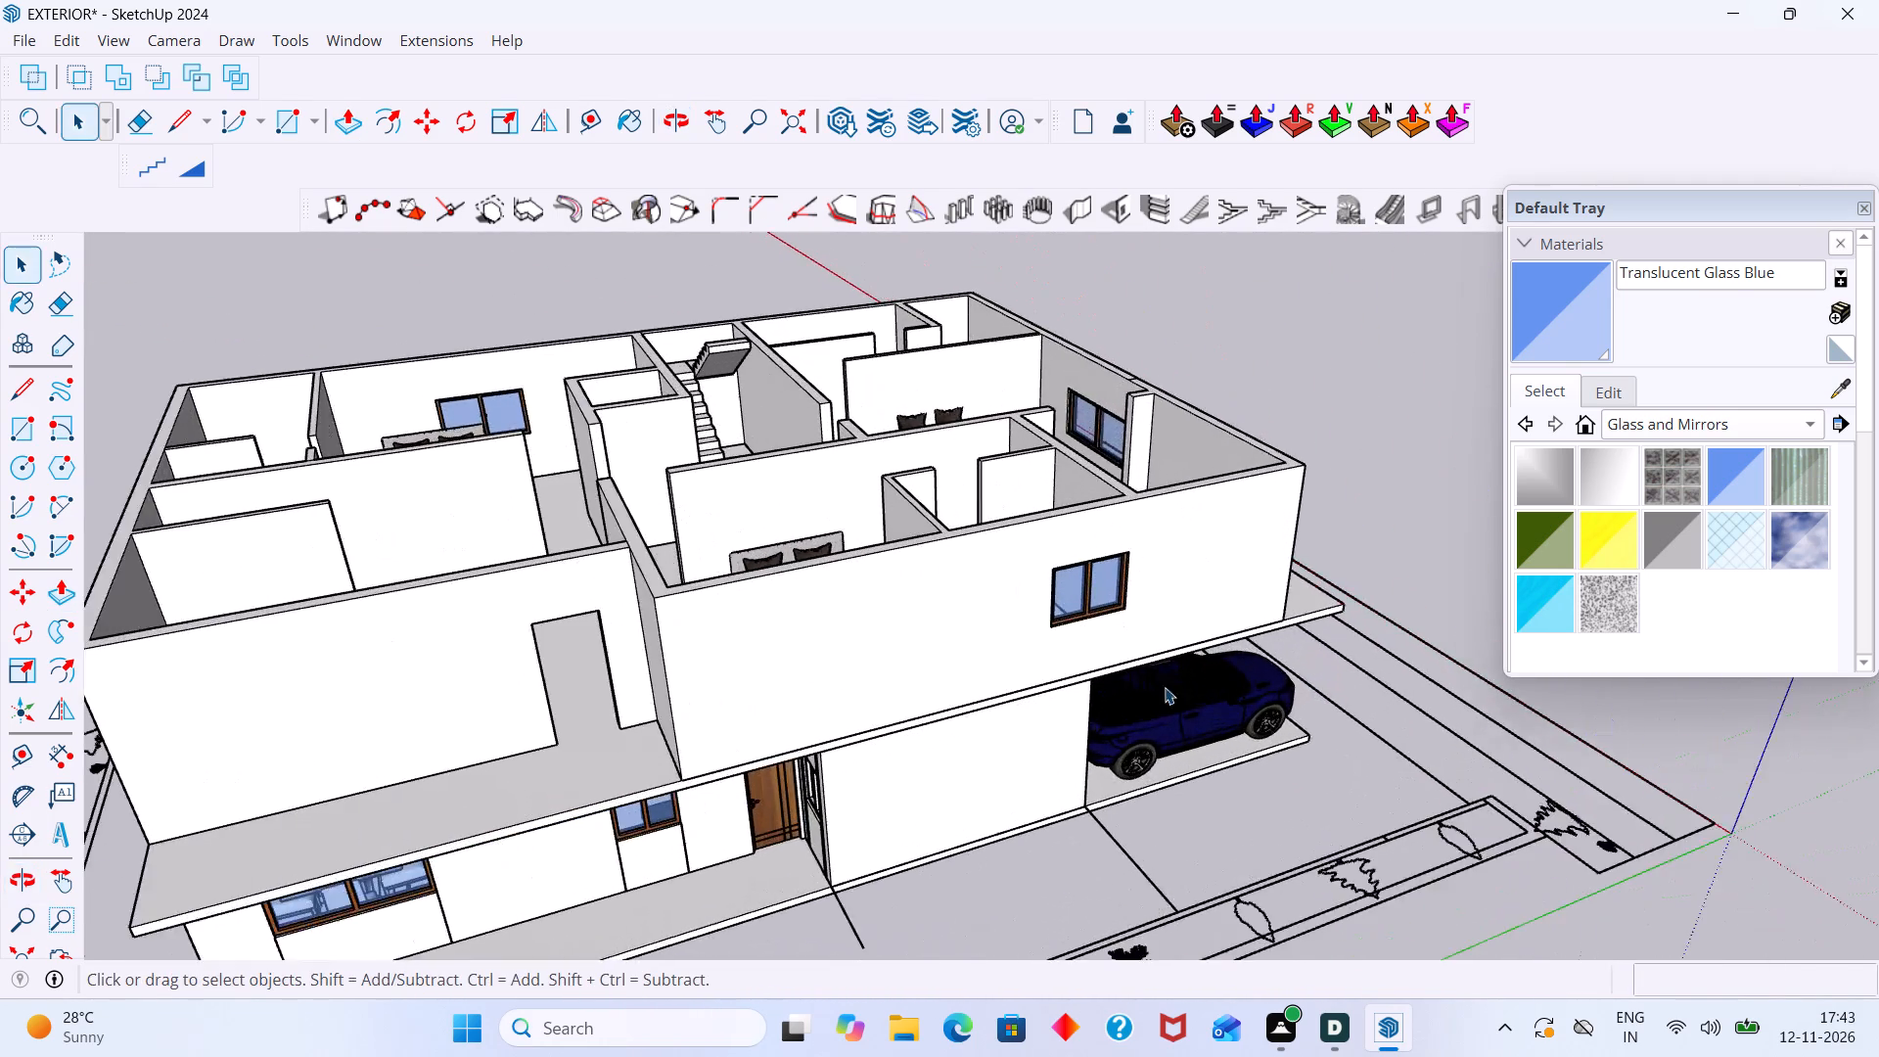
{"action": "scroll", "coordinate": [1165, 687], "scroll_direction": "up", "scroll_amount": 3}
{"action": "scroll", "coordinate": [1094, 700], "scroll_direction": "down", "scroll_amount": 16}
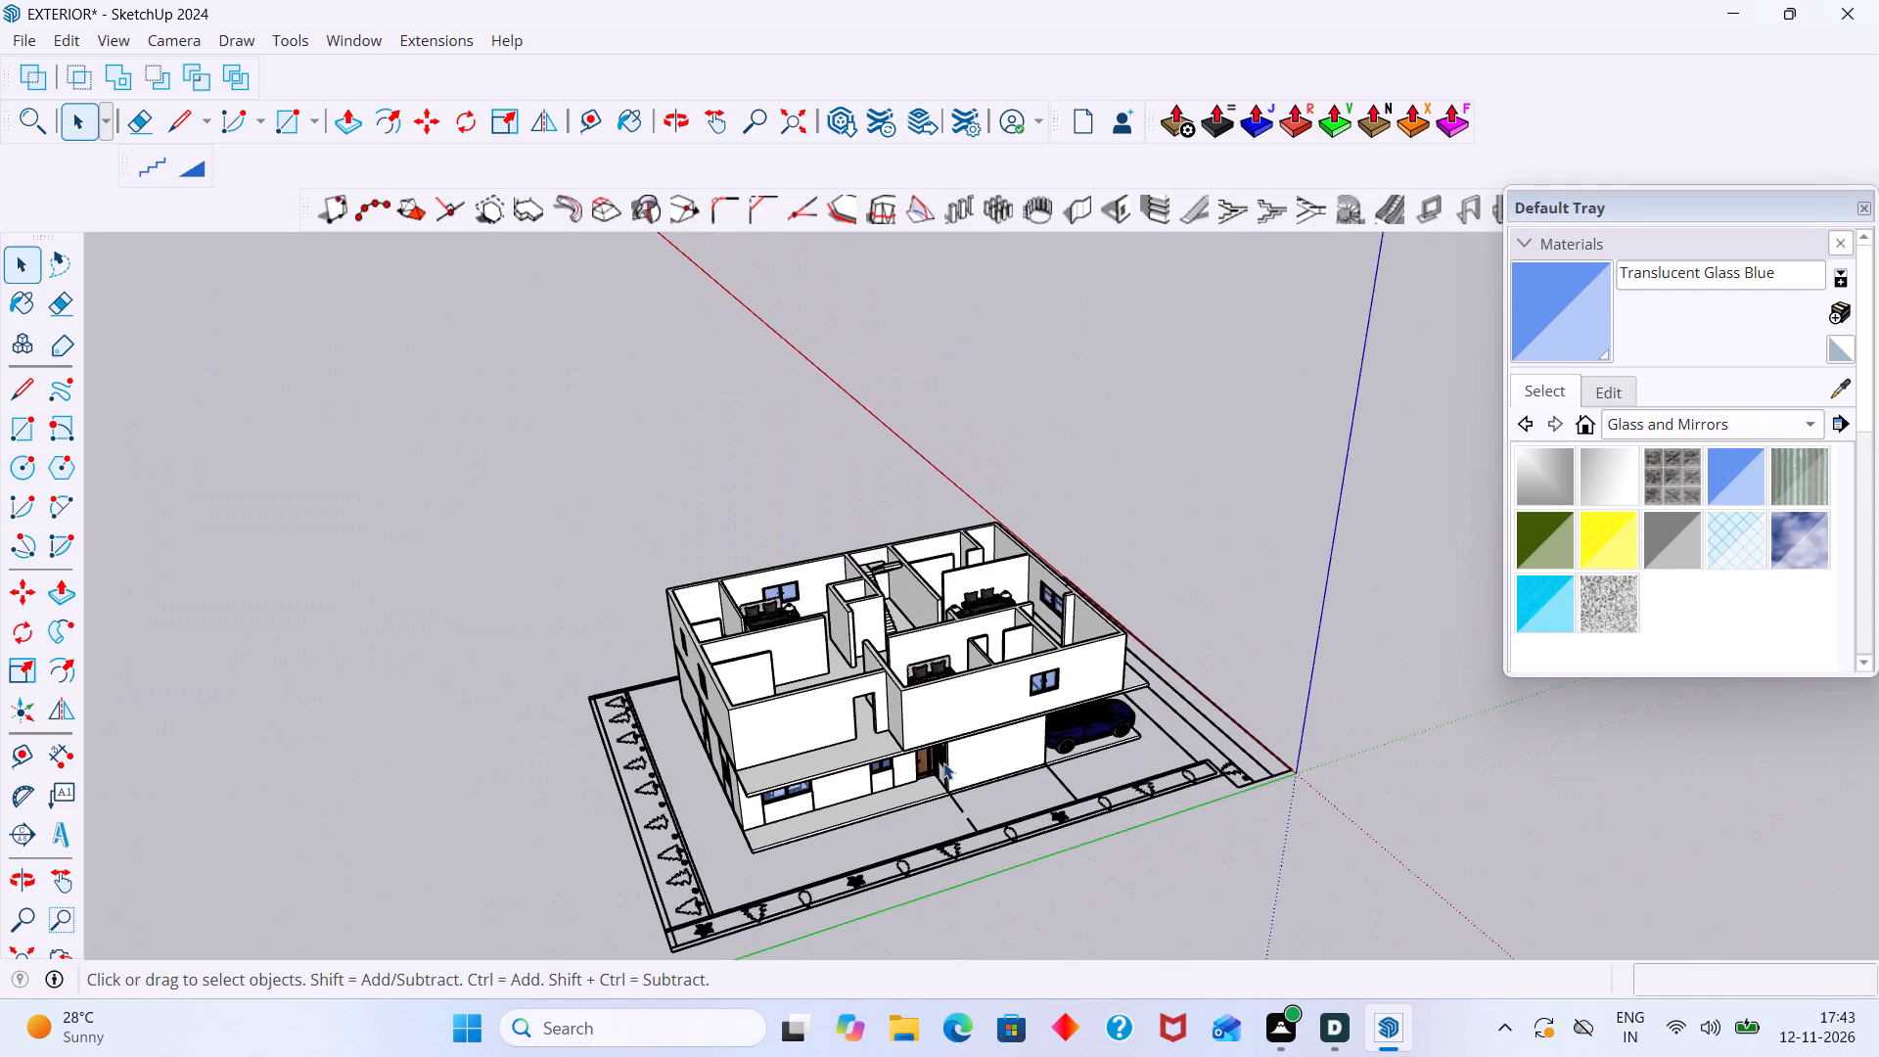
{"action": "middle_click_drag", "start_coordinate": [947, 756], "coordinate": [1044, 742]}
{"action": "middle_click_drag", "start_coordinate": [986, 754], "coordinate": [1030, 741]}
{"action": "scroll", "coordinate": [982, 707], "scroll_direction": "up", "scroll_amount": 8}
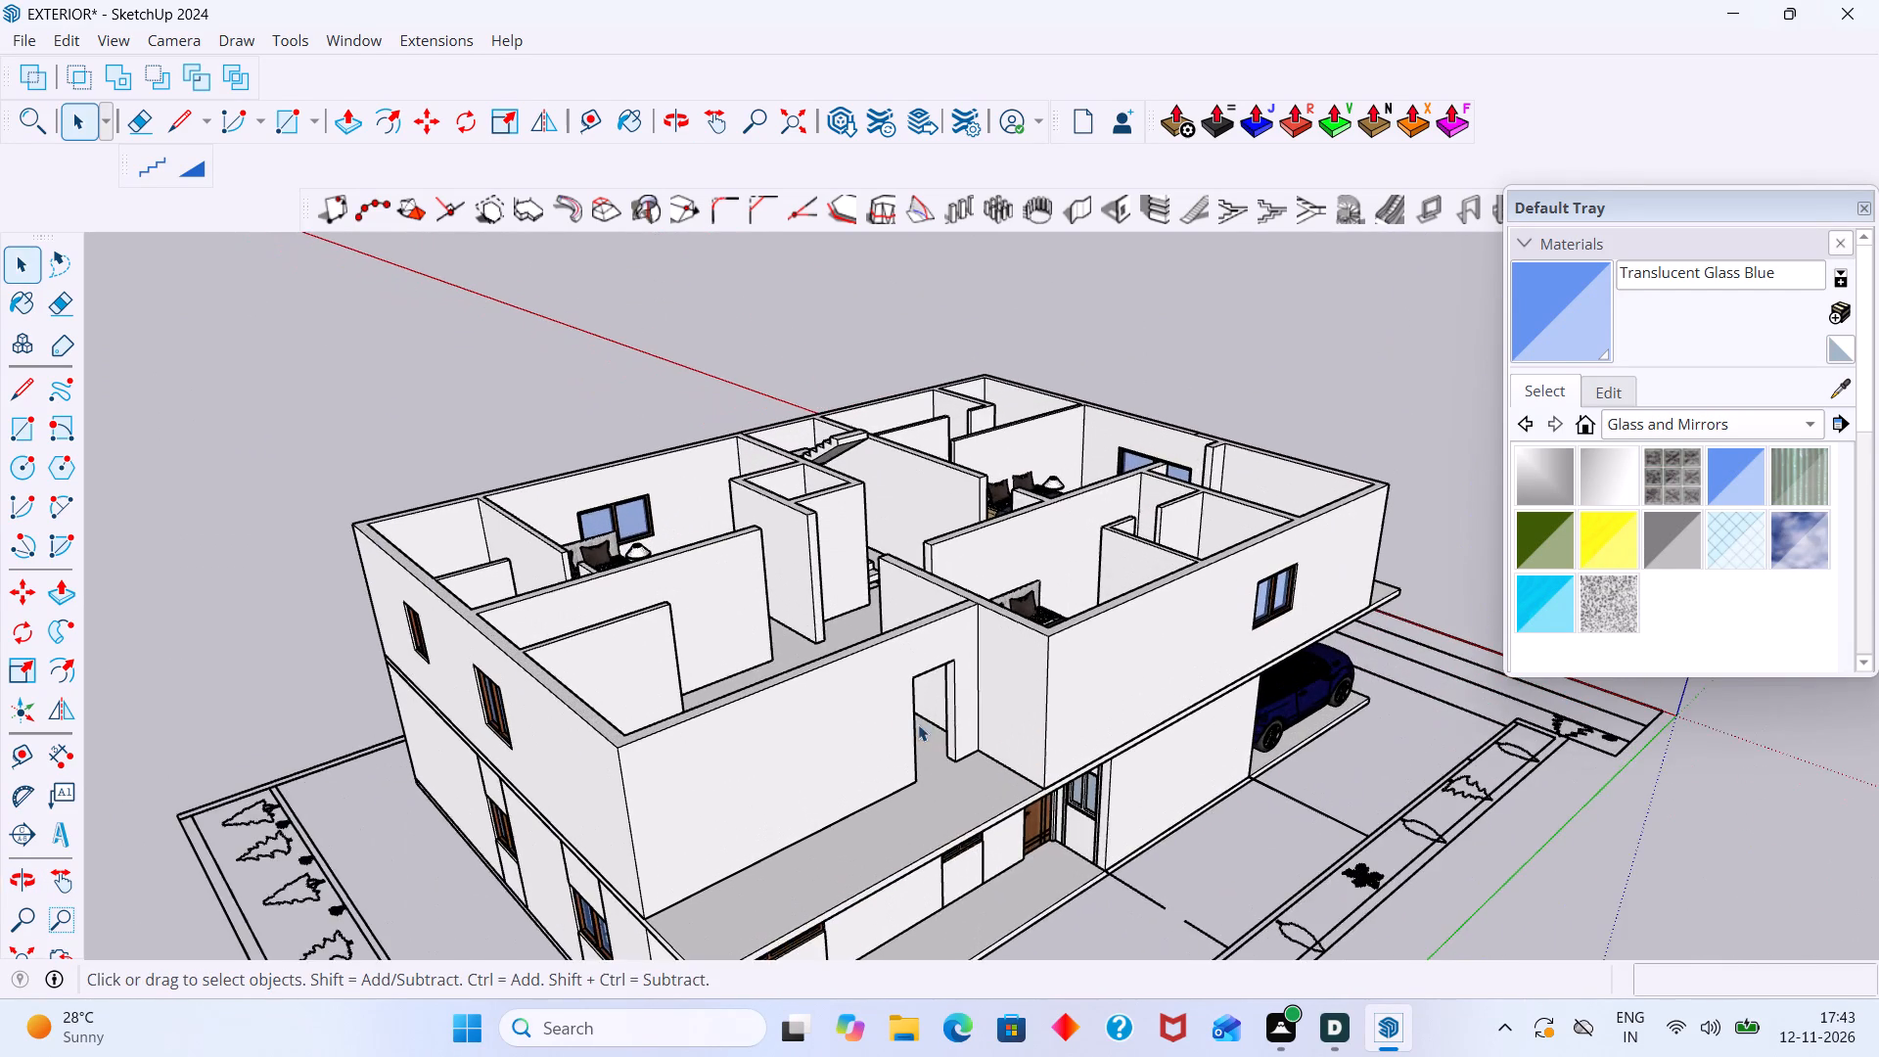
Copy the wooden ground-floor entrance door by its bottom corner onto the upper-floor terrace, beside the open doorway, about 18' 8" away.
{"action": "middle_click_drag", "start_coordinate": [918, 724], "coordinate": [911, 715]}
{"action": "scroll", "coordinate": [936, 745], "scroll_direction": "up", "scroll_amount": 1}
{"action": "middle_click_drag", "start_coordinate": [876, 694], "coordinate": [846, 635]}
{"action": "scroll", "coordinate": [923, 715], "scroll_direction": "up", "scroll_amount": 6}
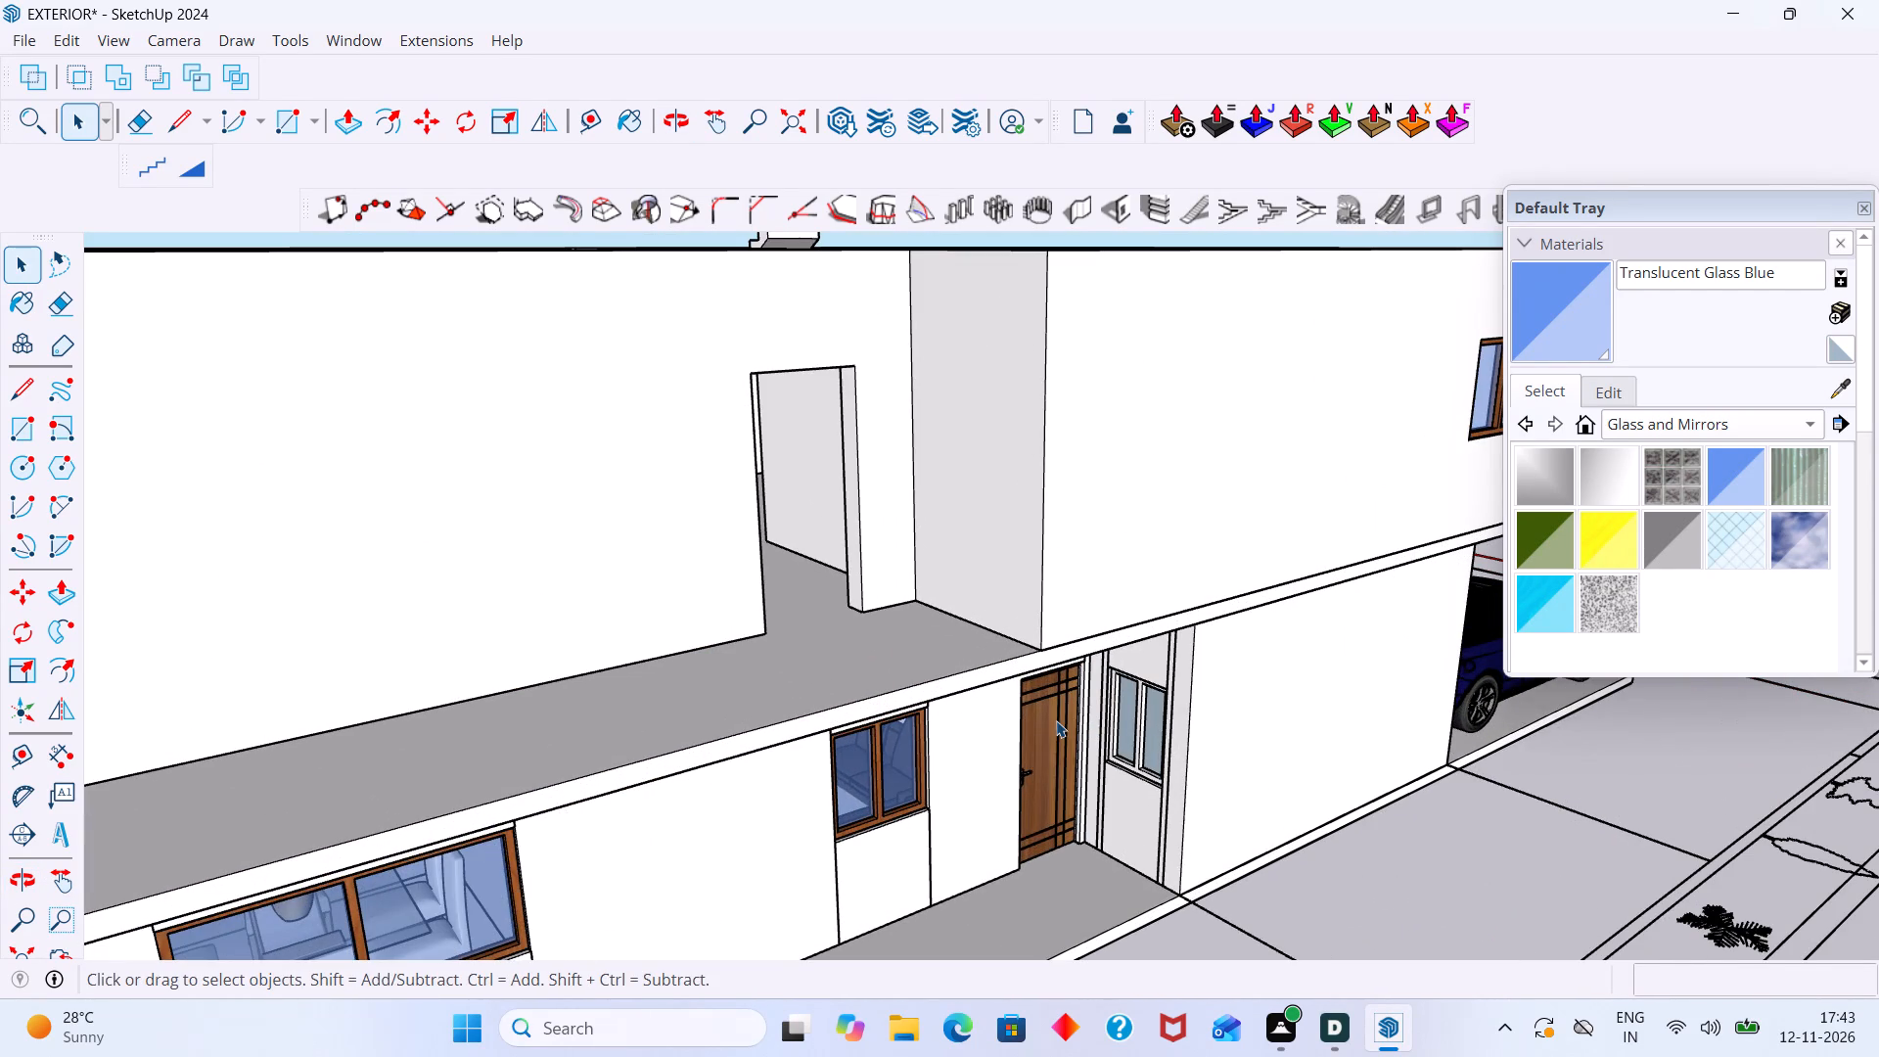
{"action": "left_click", "coordinate": [1056, 720]}
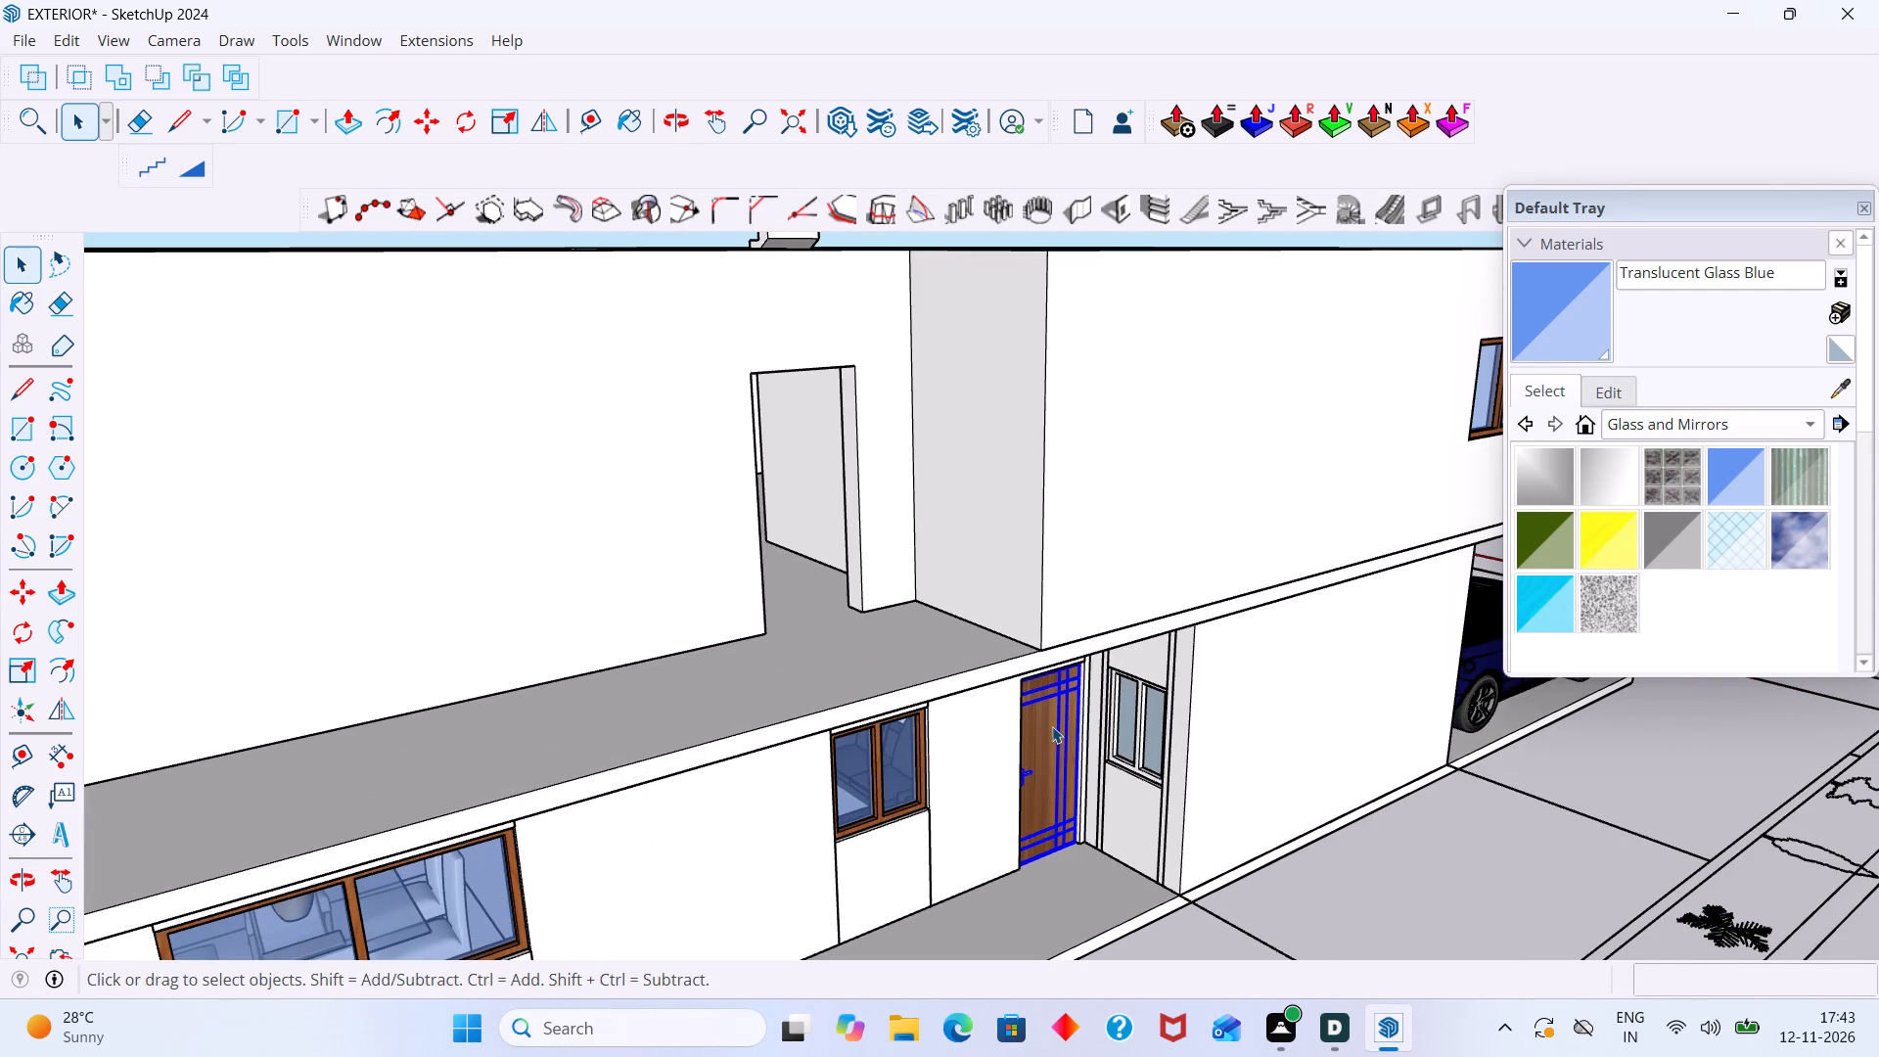
{"action": "key", "text": "m"}
{"action": "middle_click_drag", "start_coordinate": [1040, 865], "coordinate": [895, 830]}
{"action": "scroll", "coordinate": [879, 821], "scroll_direction": "up", "scroll_amount": 3}
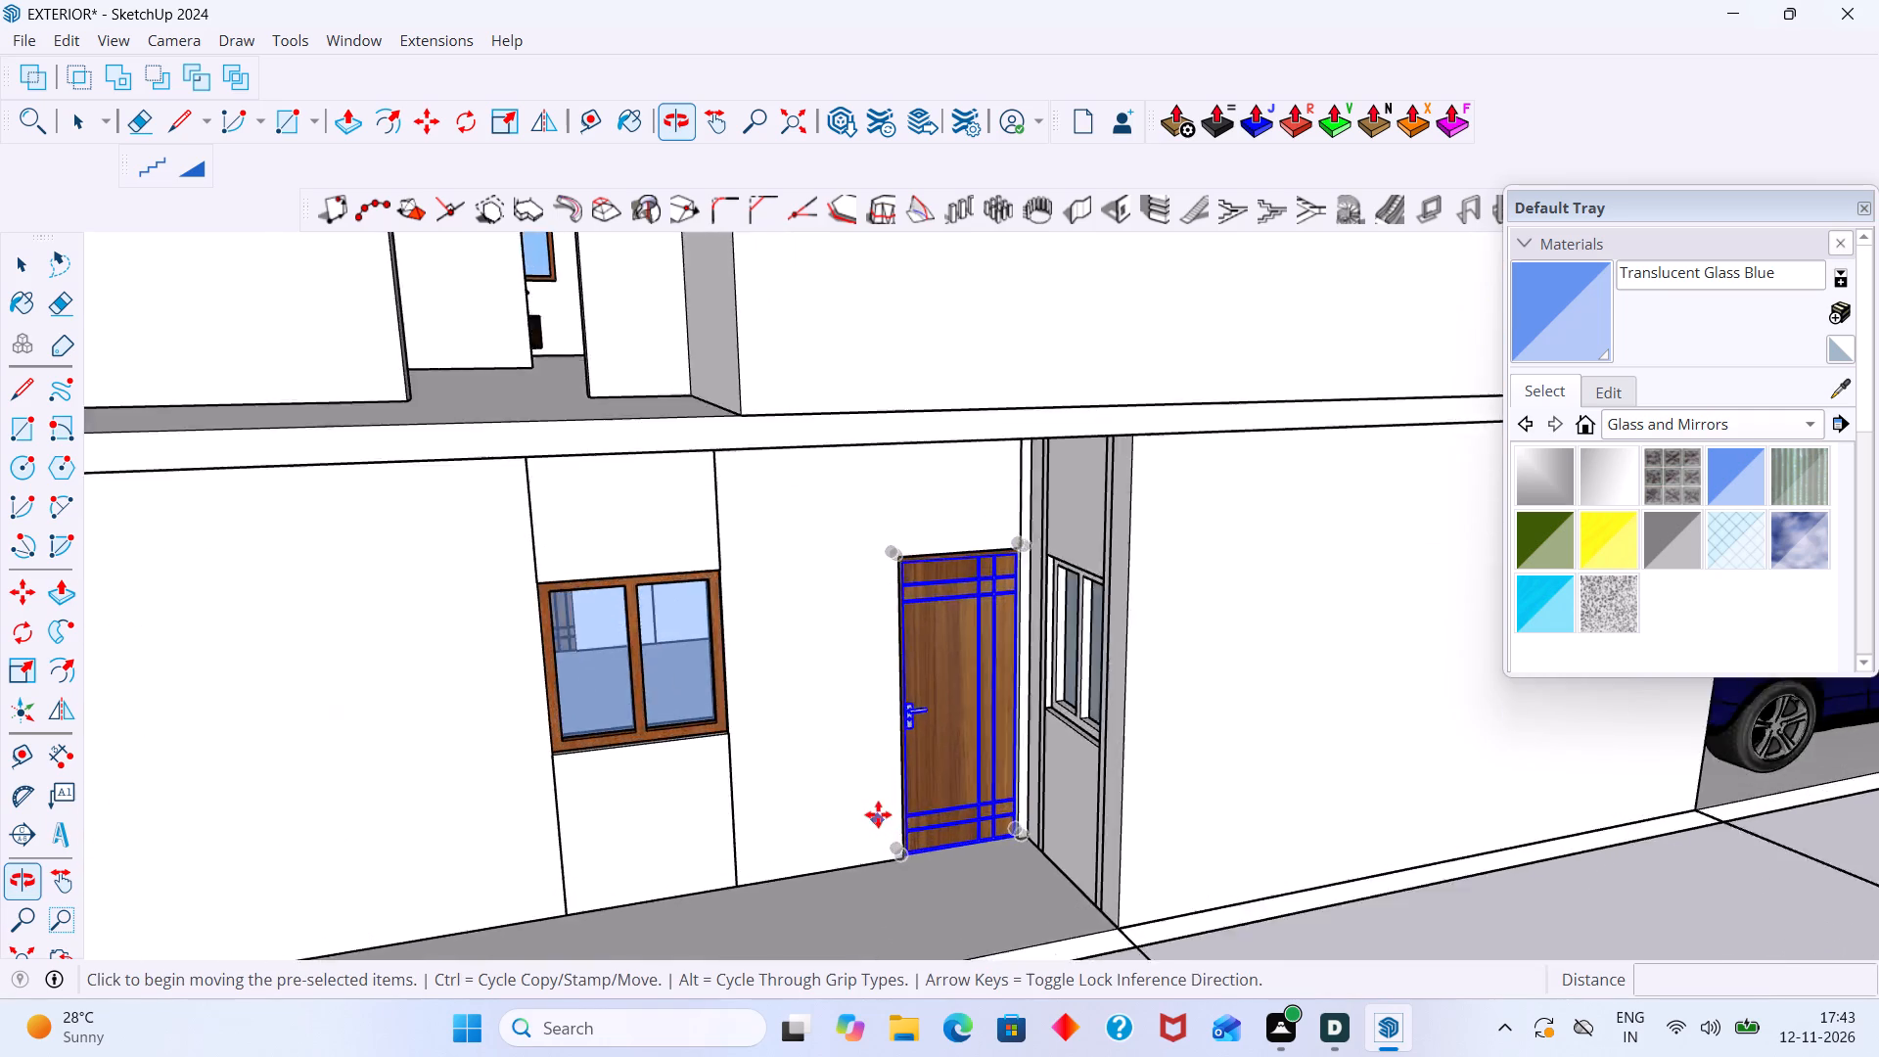
{"action": "scroll", "coordinate": [878, 814], "scroll_direction": "up", "scroll_amount": 17}
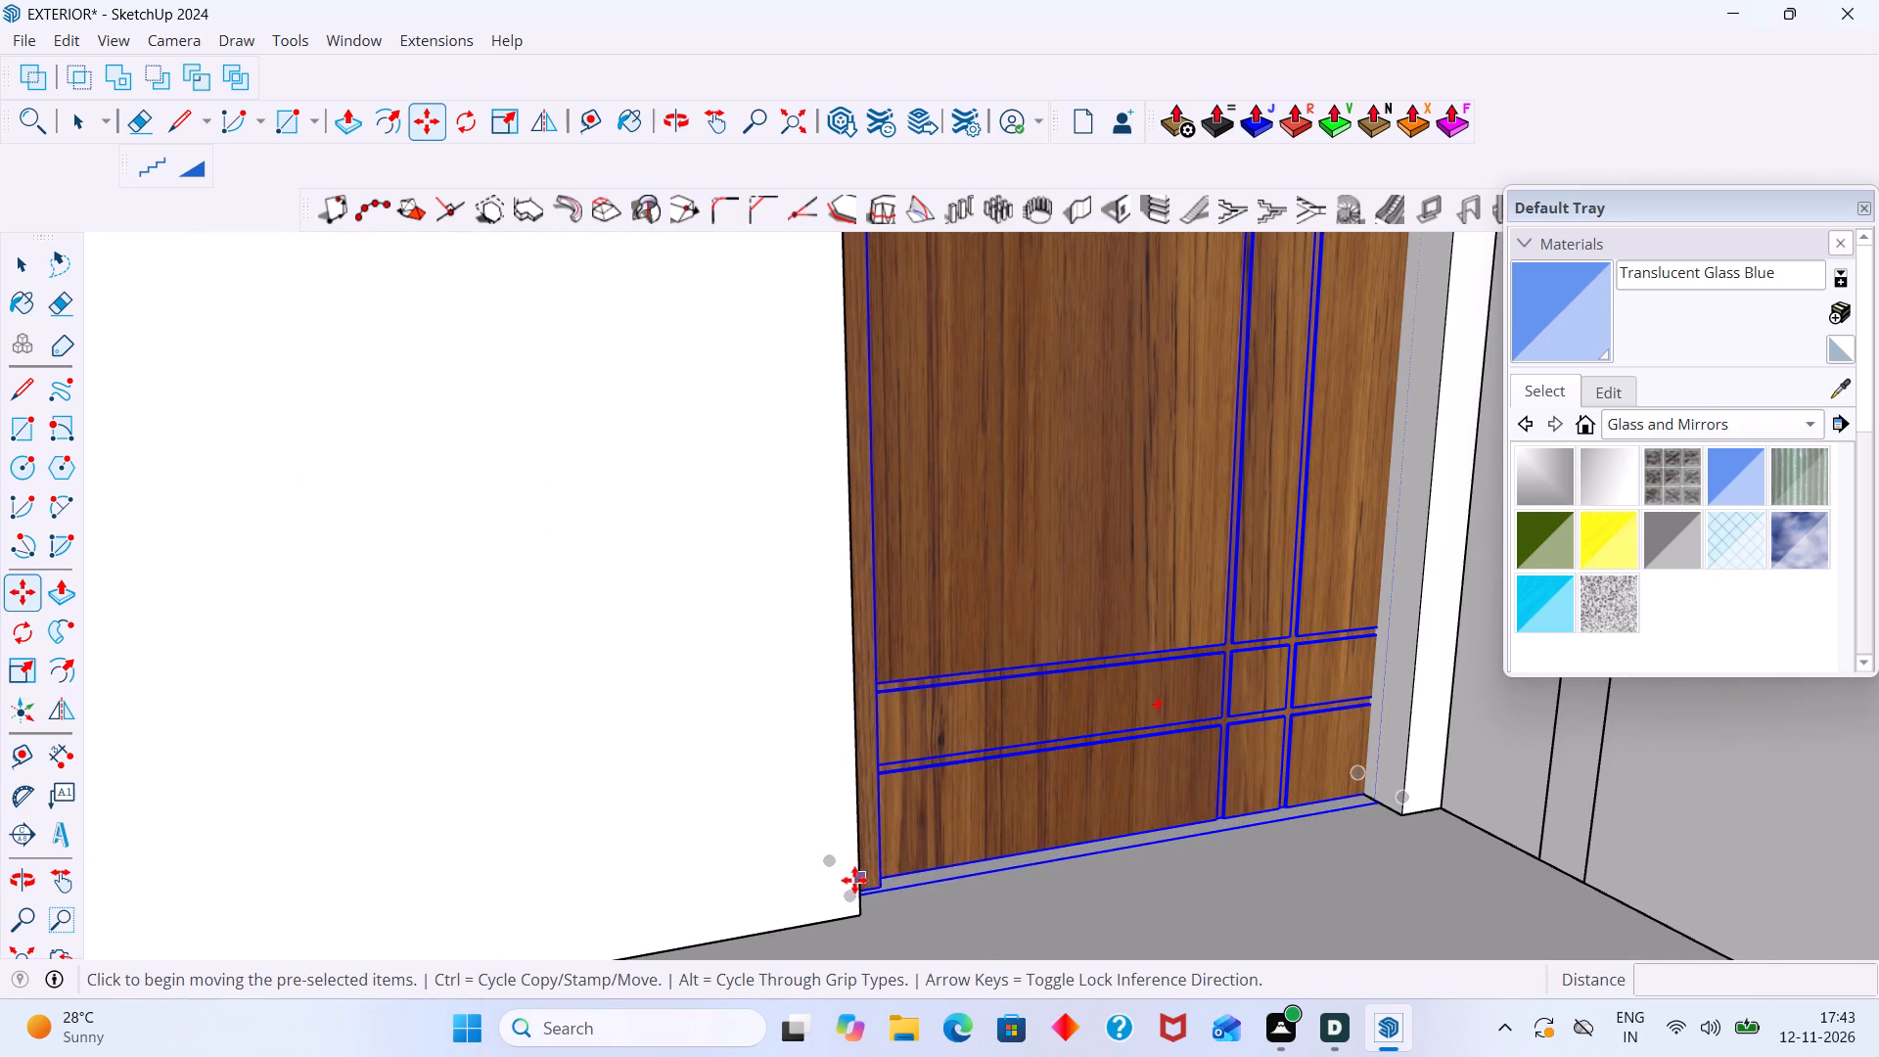
{"action": "scroll", "coordinate": [840, 887], "scroll_direction": "up", "scroll_amount": 3}
{"action": "middle_click_drag", "start_coordinate": [847, 889], "coordinate": [642, 897]}
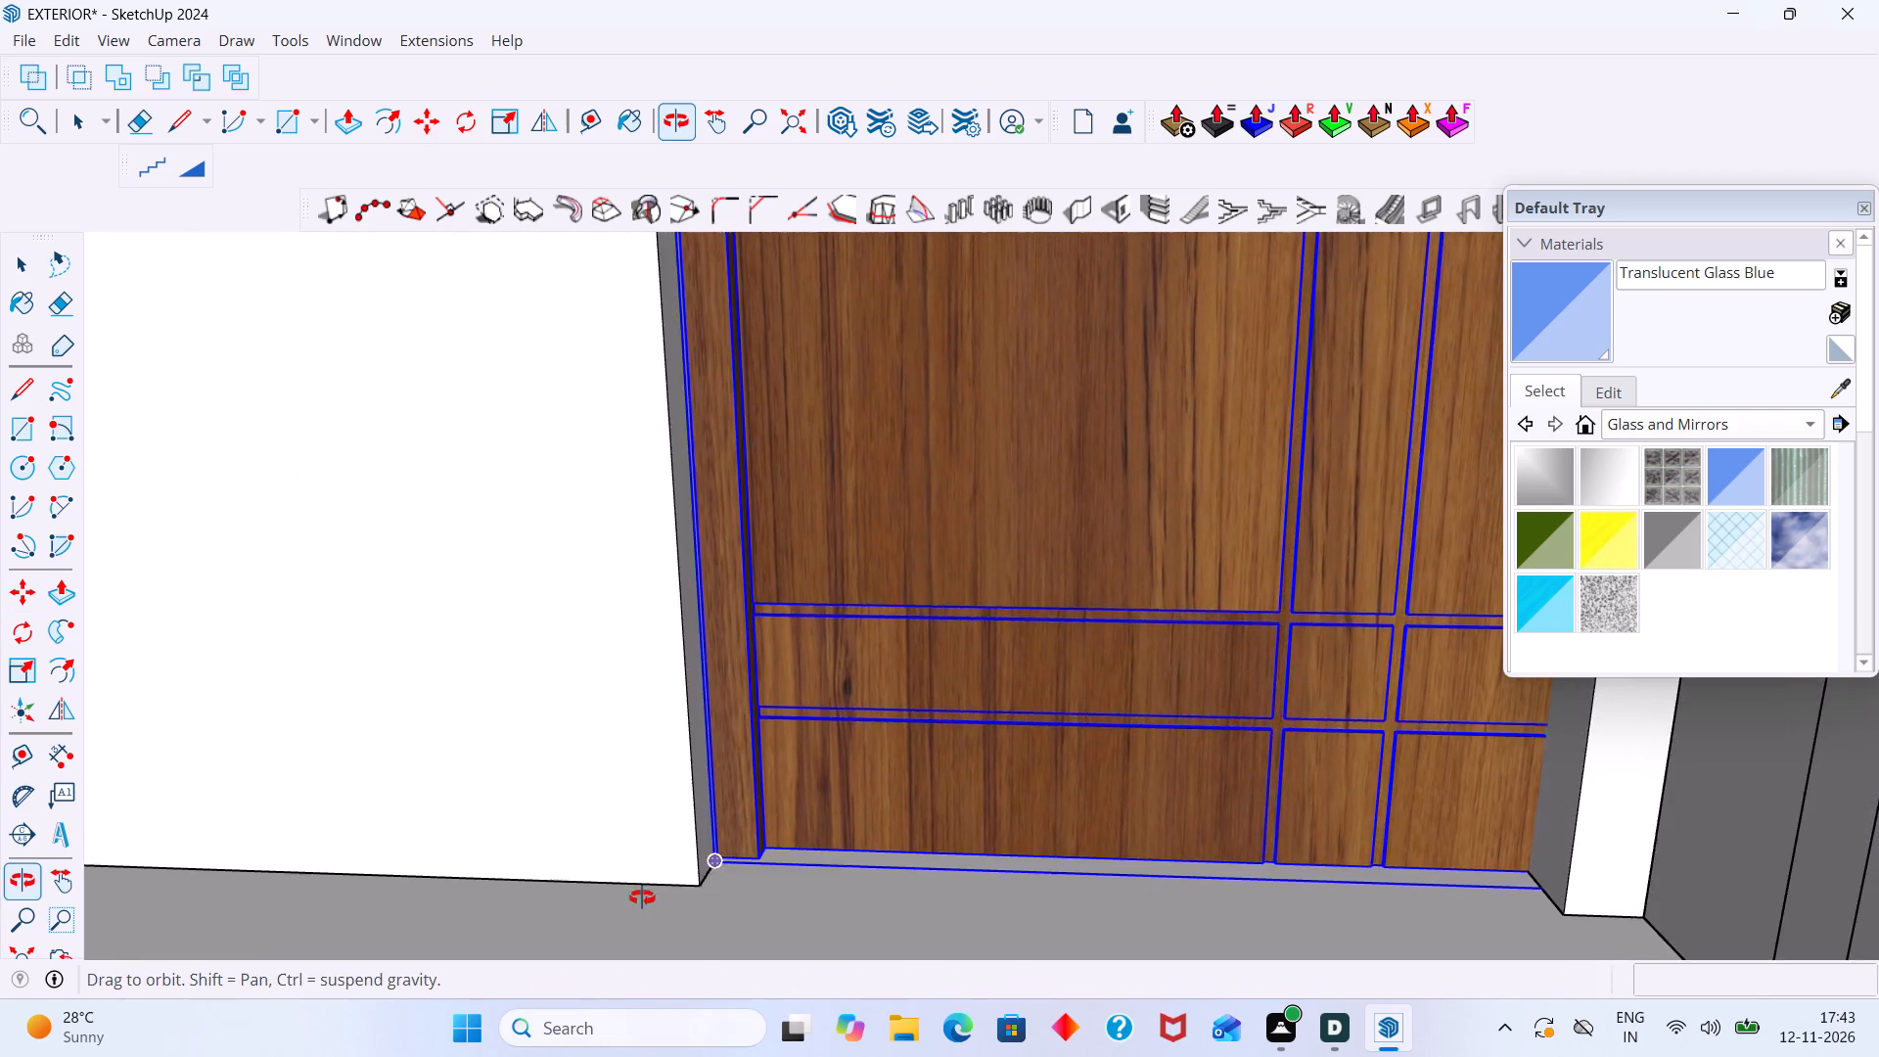
{"action": "middle_click_drag", "start_coordinate": [642, 897], "coordinate": [641, 898]}
{"action": "scroll", "coordinate": [792, 868], "scroll_direction": "up", "scroll_amount": 7}
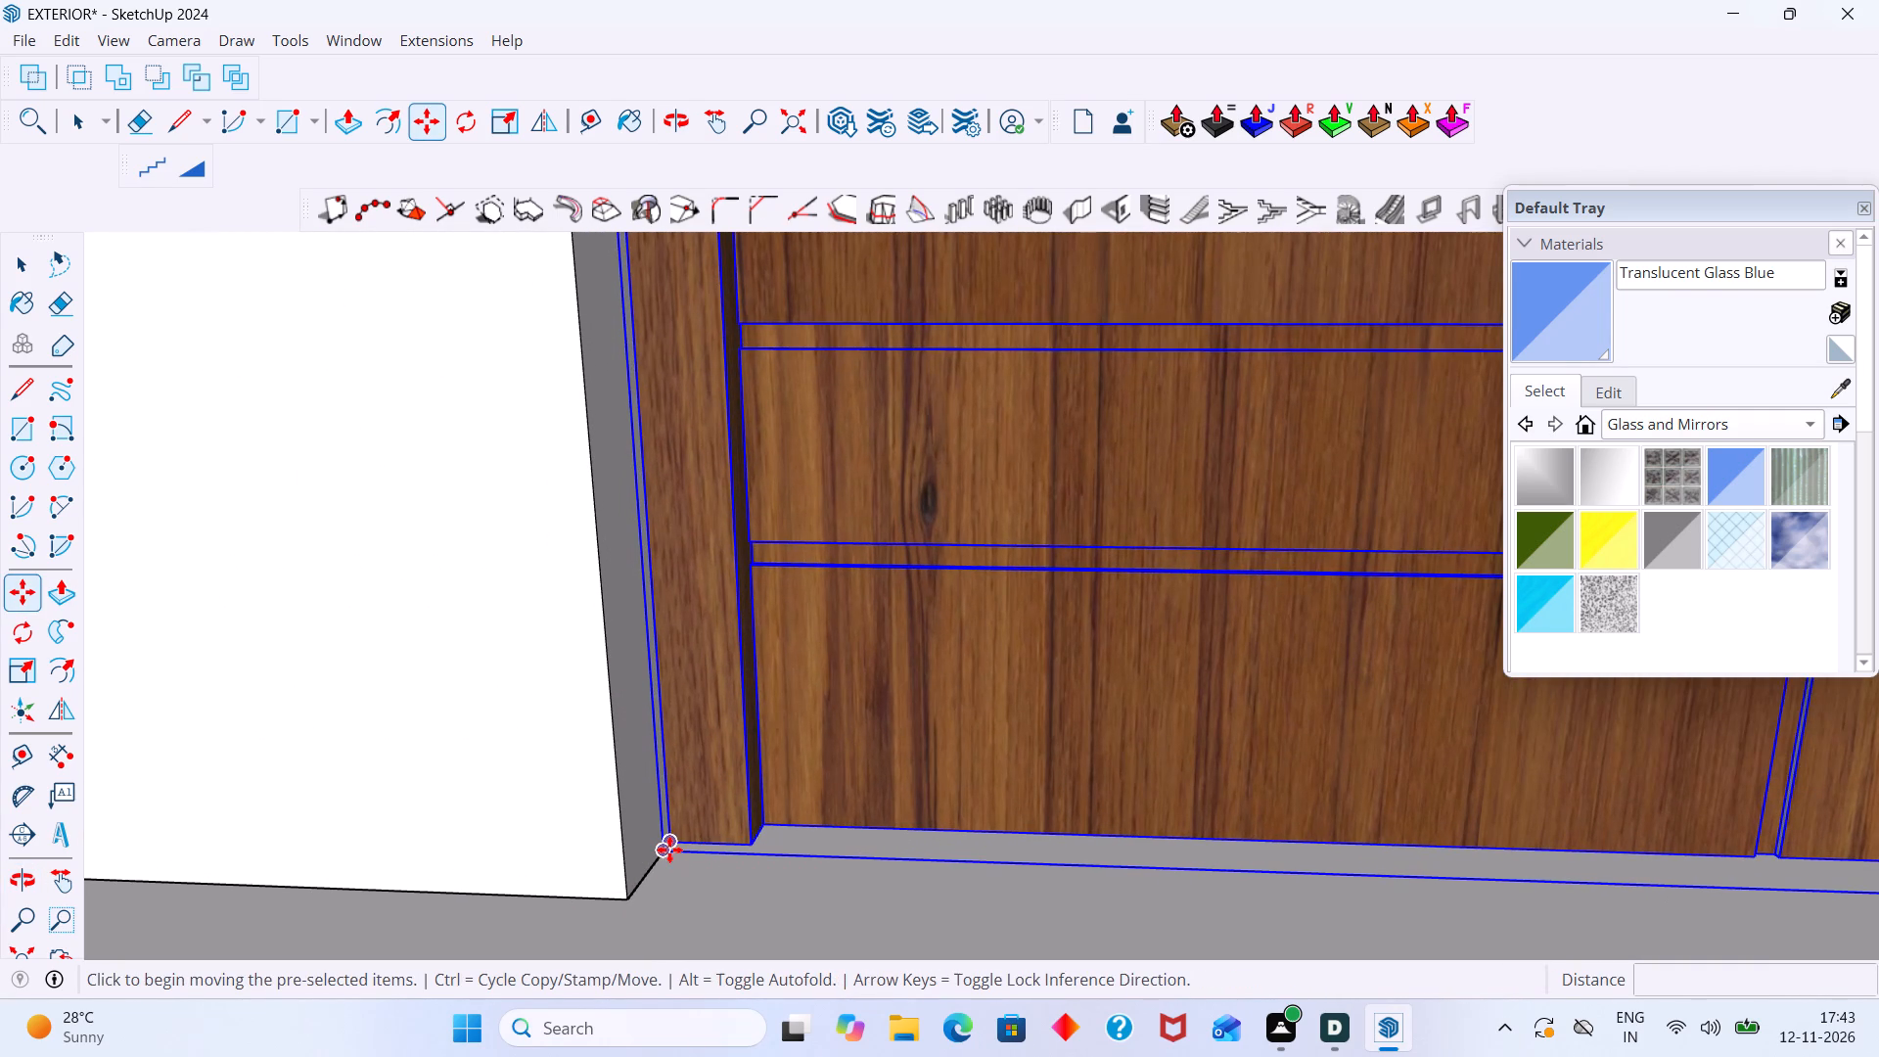
{"action": "left_click", "coordinate": [662, 857]}
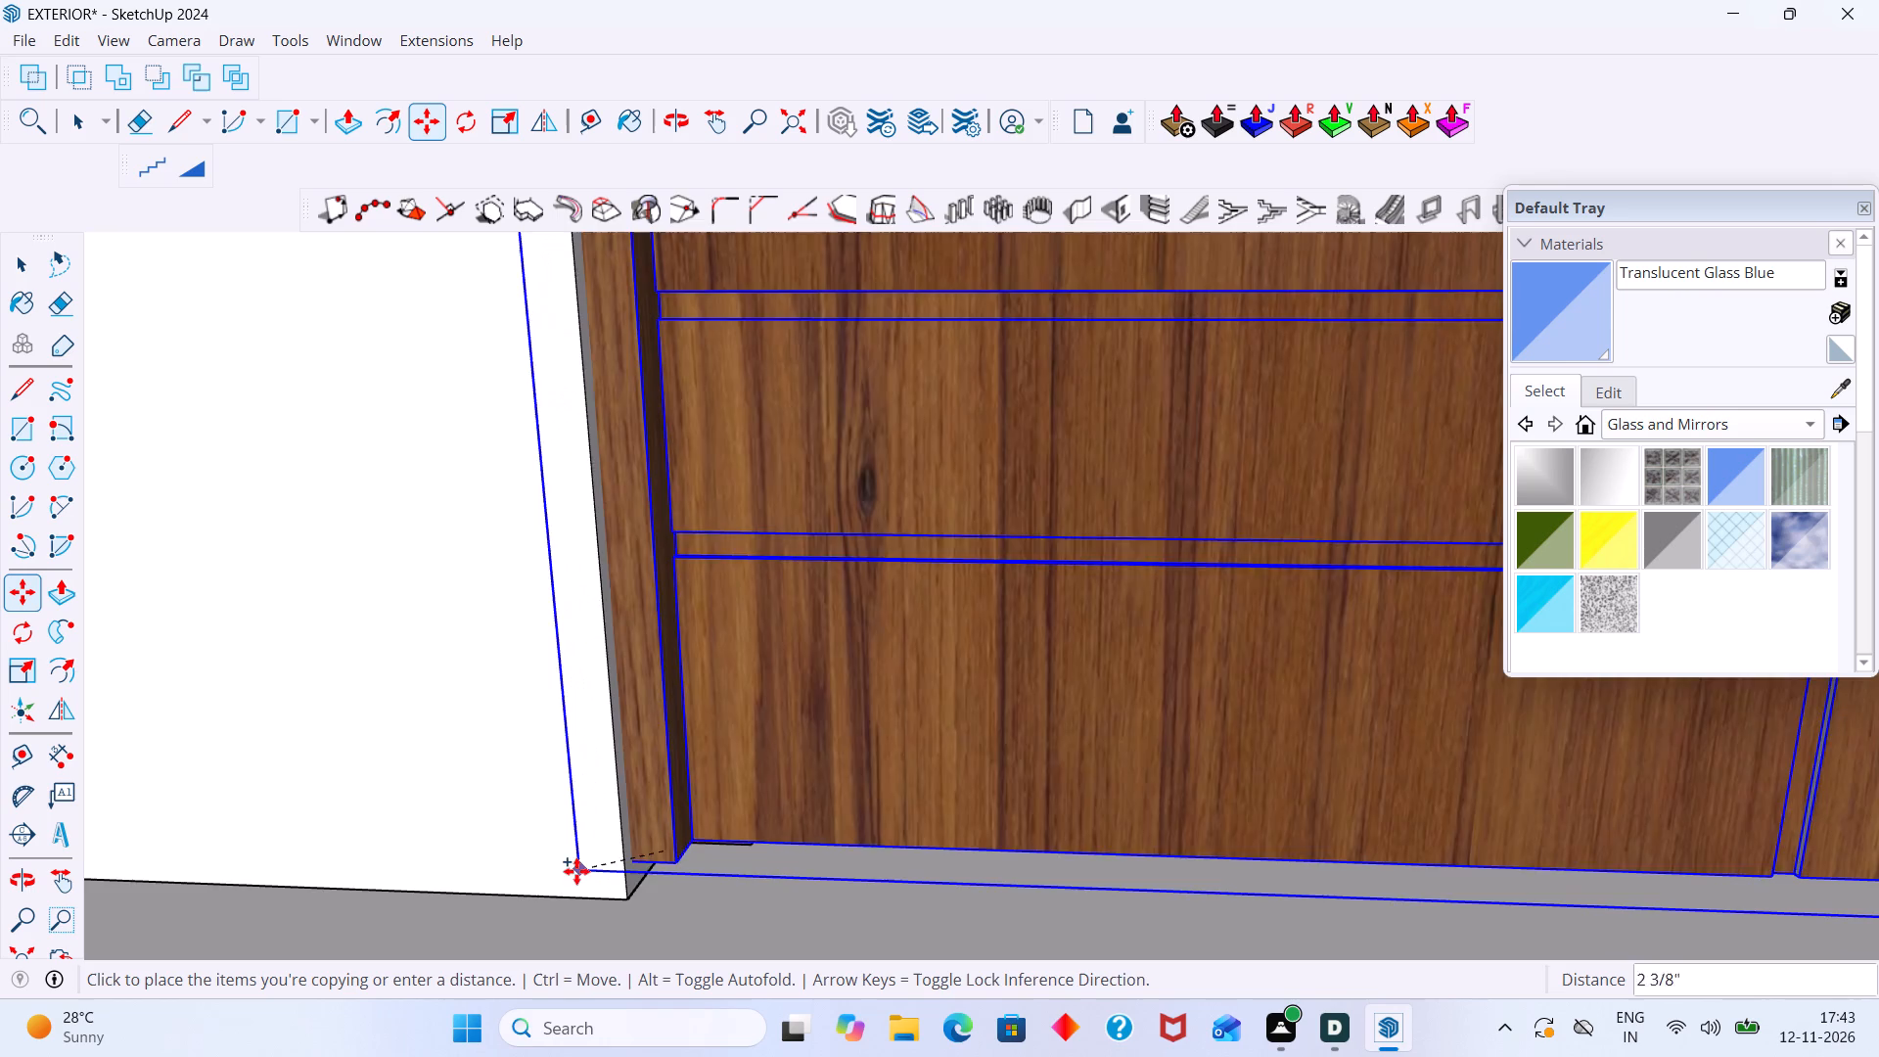
{"action": "scroll", "coordinate": [576, 870], "scroll_direction": "down", "scroll_amount": 20}
{"action": "scroll", "coordinate": [576, 870], "scroll_direction": "down", "scroll_amount": 1}
{"action": "middle_click_drag", "start_coordinate": [497, 961], "coordinate": [990, 780], "text": "shift"}
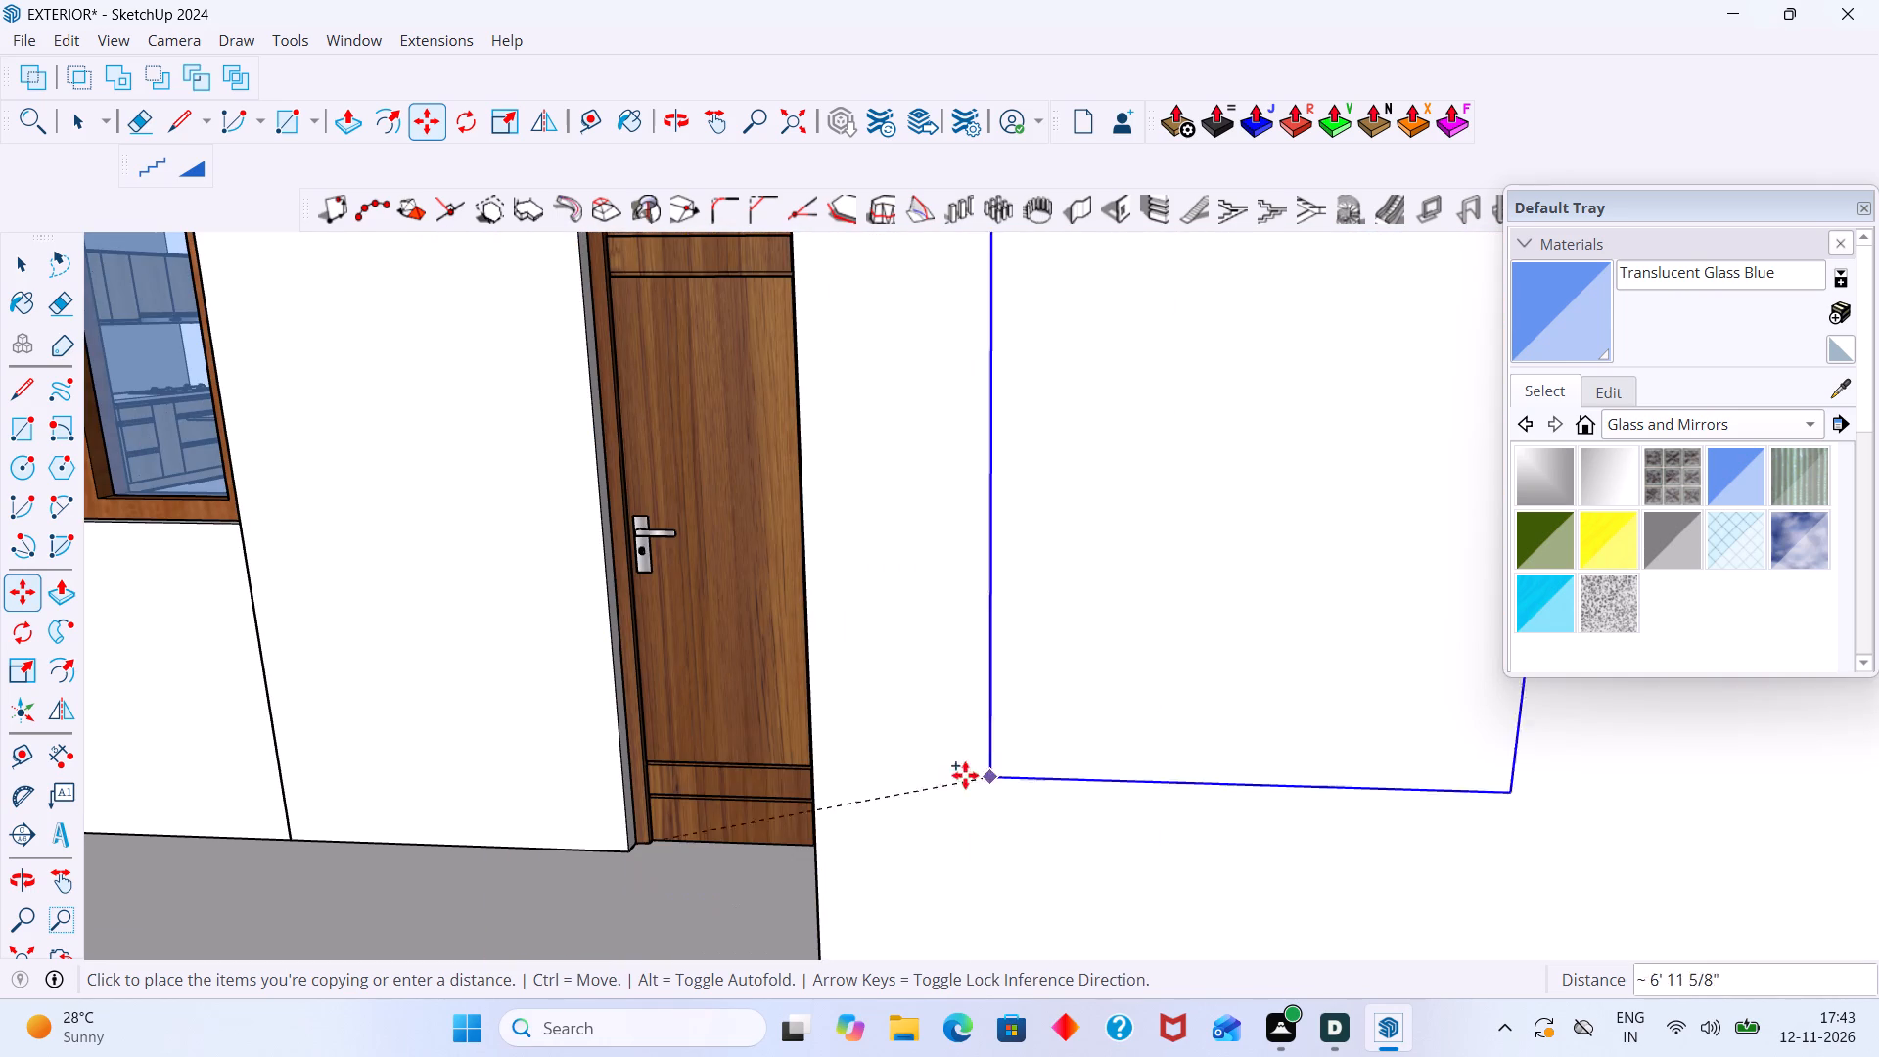
{"action": "scroll", "coordinate": [678, 807], "scroll_direction": "down", "scroll_amount": 20}
{"action": "scroll", "coordinate": [678, 807], "scroll_direction": "down", "scroll_amount": 2}
{"action": "middle_click_drag", "start_coordinate": [452, 849], "coordinate": [691, 814]}
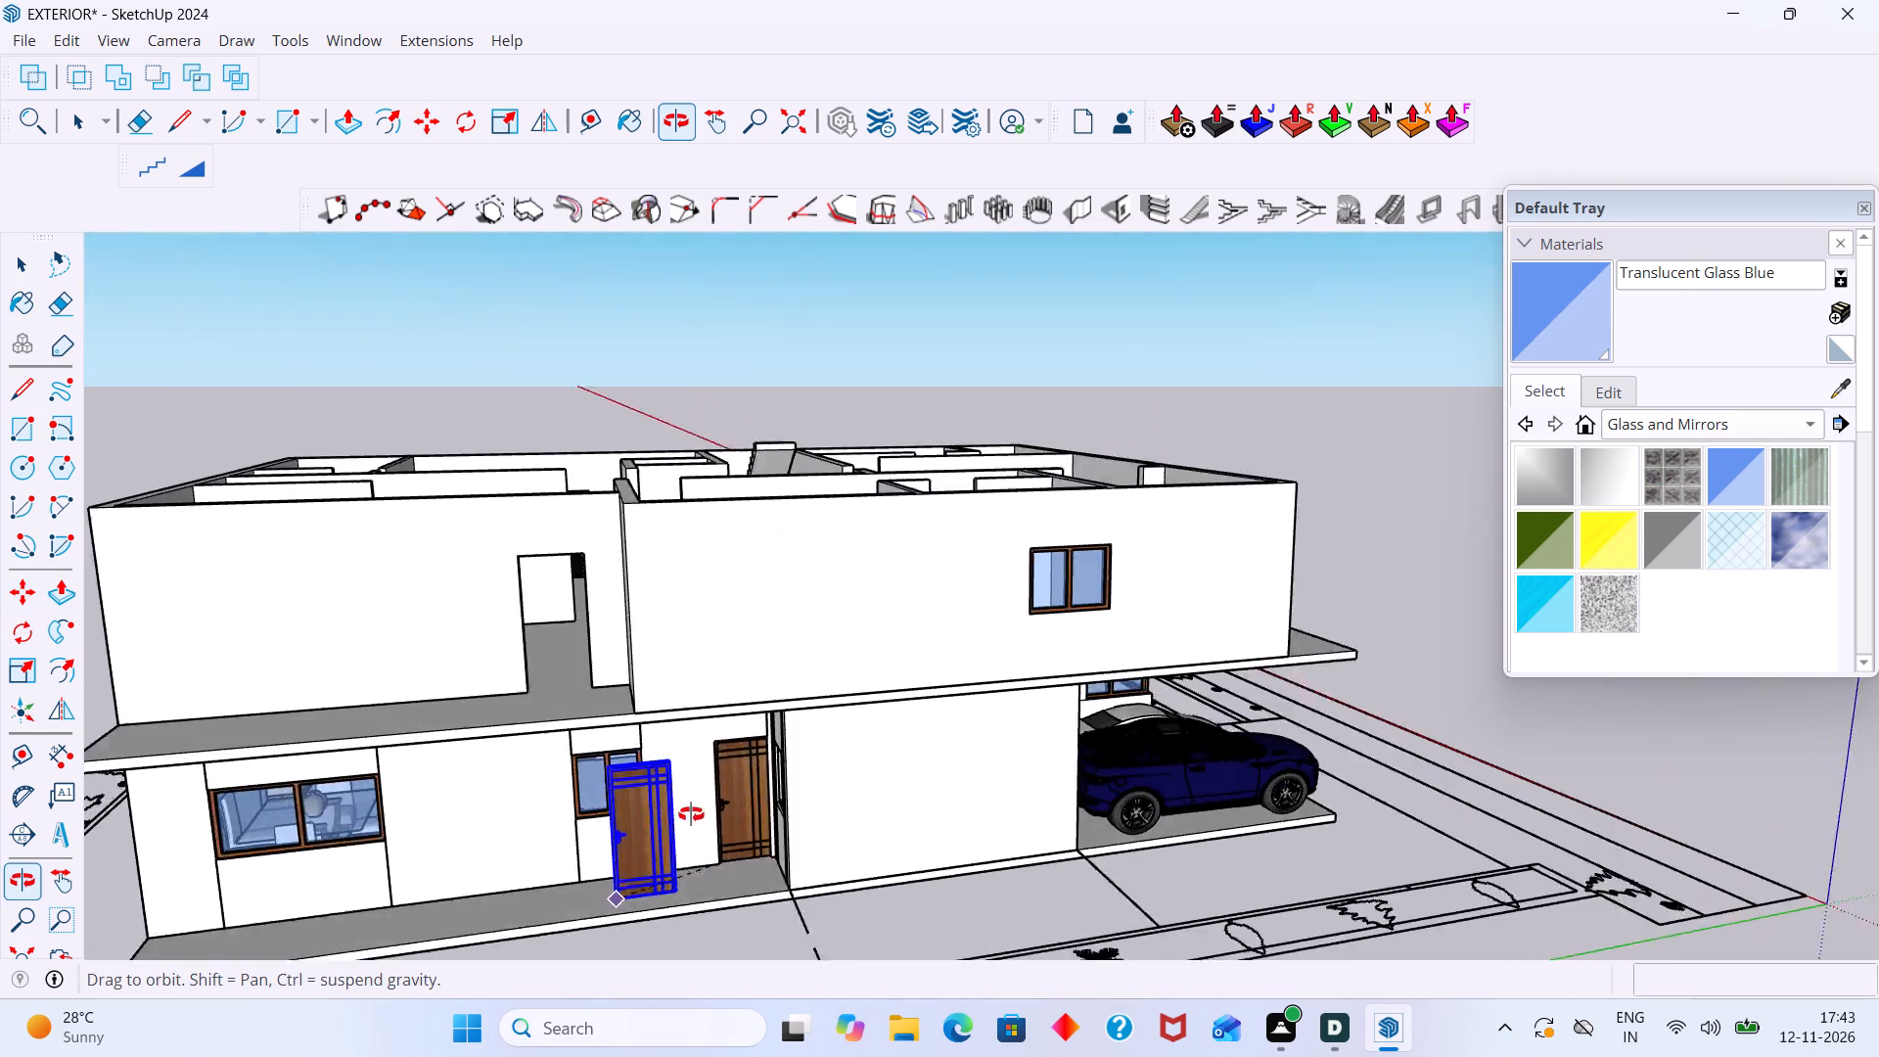
{"action": "middle_click_drag", "start_coordinate": [691, 814], "coordinate": [781, 804]}
{"action": "scroll", "coordinate": [671, 704], "scroll_direction": "up", "scroll_amount": 7}
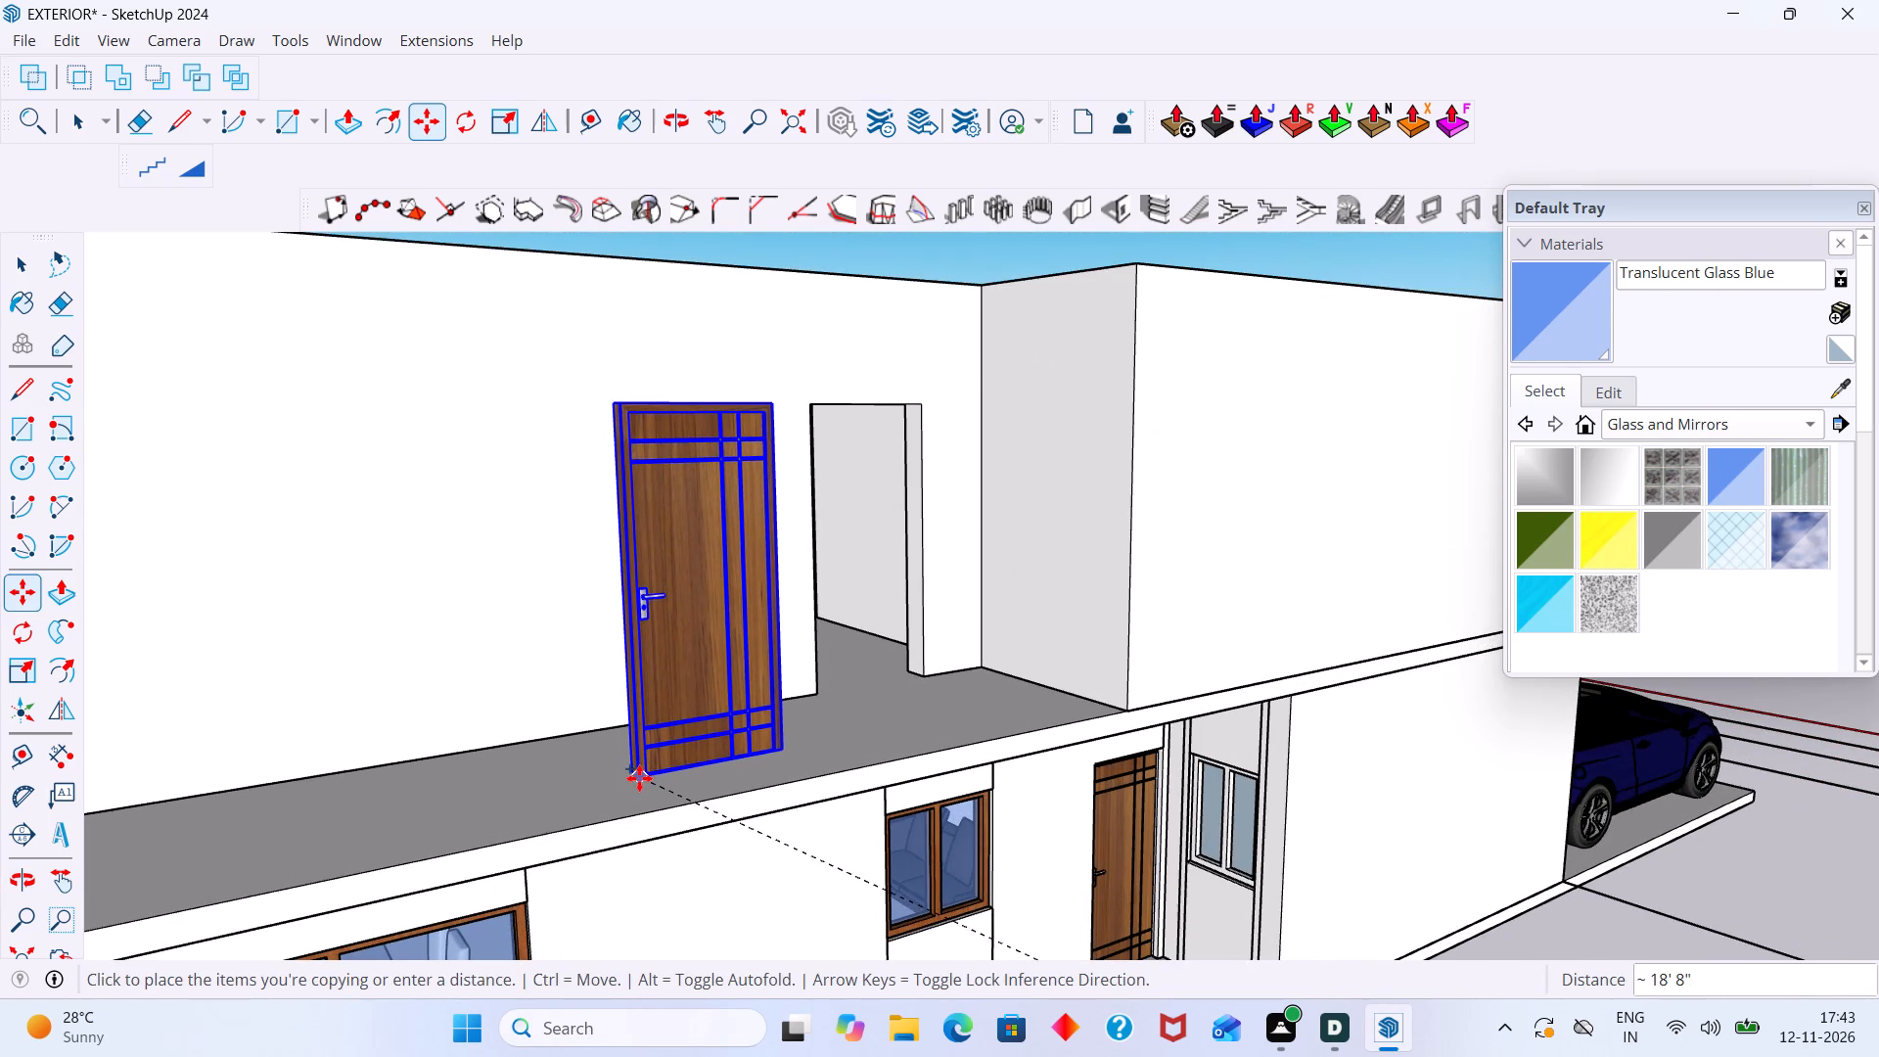
{"action": "left_click", "coordinate": [639, 778]}
{"action": "key", "text": "space"}
Move the copied wooden door by its bottom edge into the open upper-floor terrace doorway, against the jamb on its handle side.
{"action": "scroll", "coordinate": [609, 780], "scroll_direction": "up", "scroll_amount": 10}
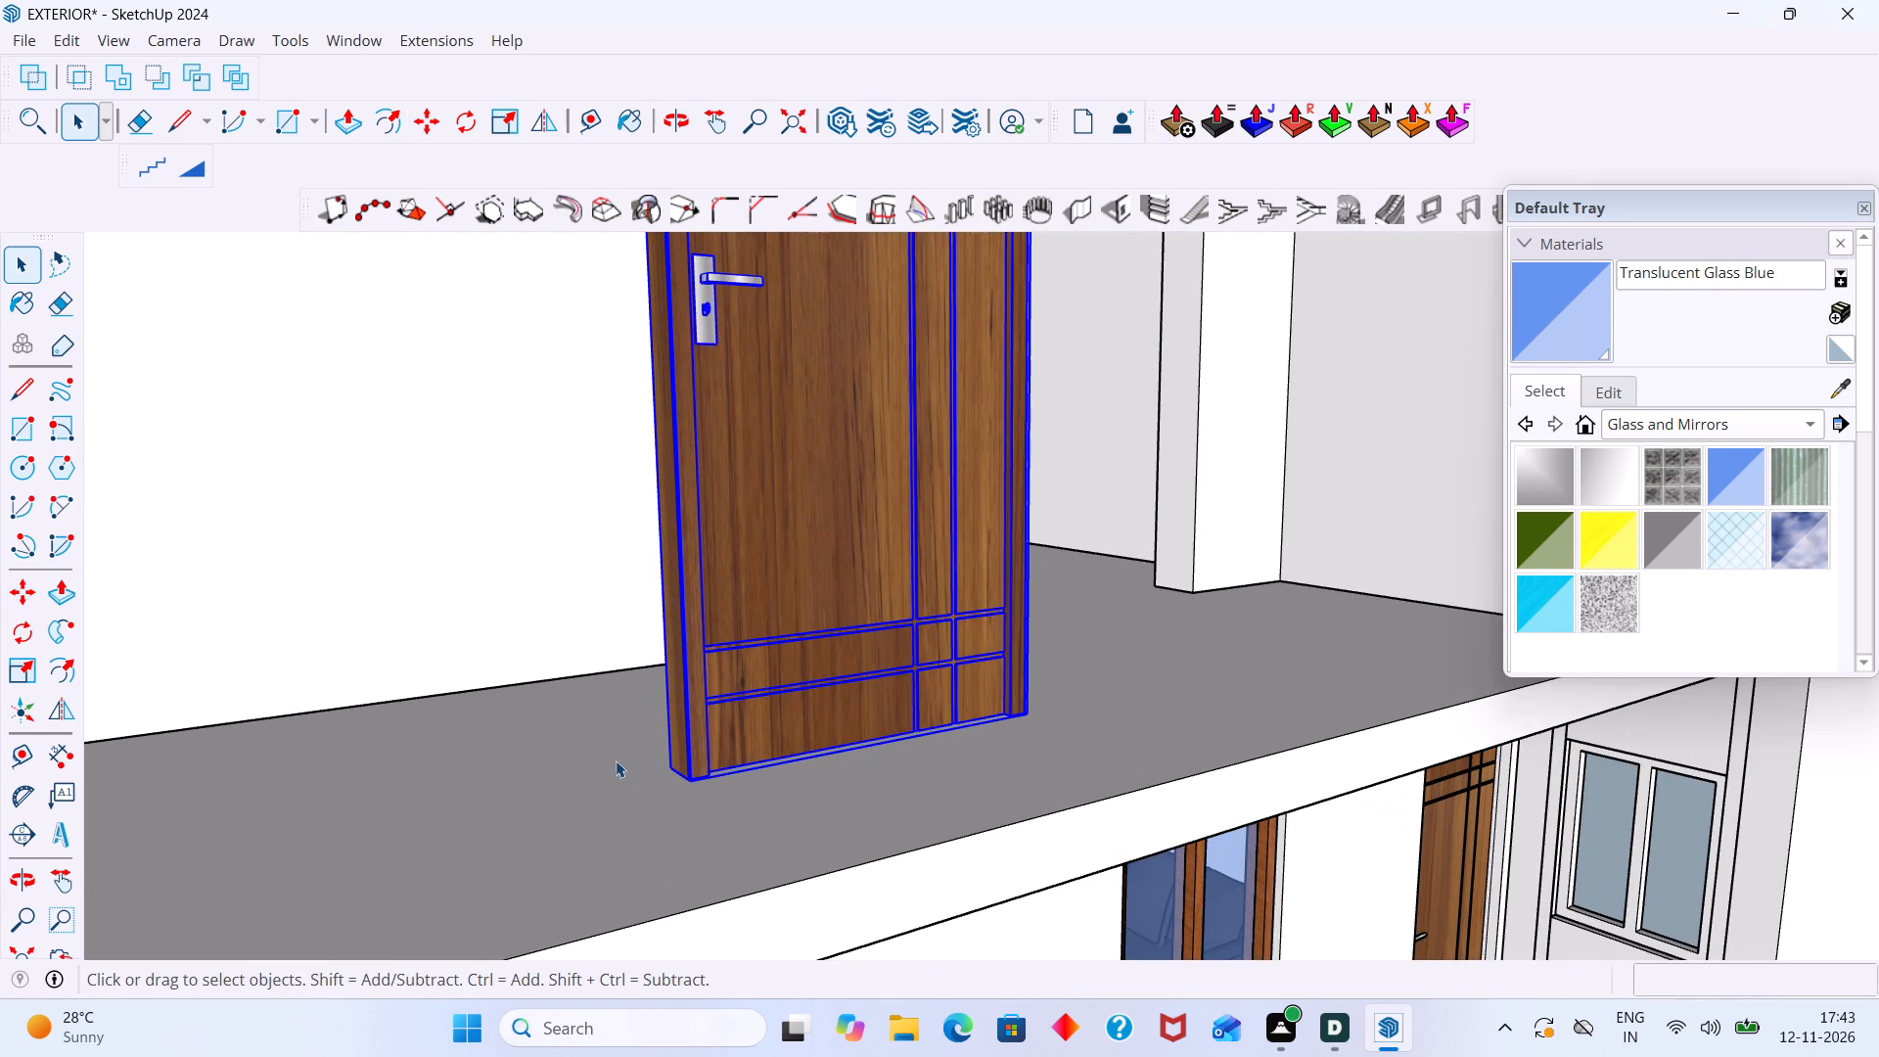
{"action": "key", "text": "m"}
{"action": "scroll", "coordinate": [636, 789], "scroll_direction": "up", "scroll_amount": 6}
{"action": "scroll", "coordinate": [719, 759], "scroll_direction": "up", "scroll_amount": 4}
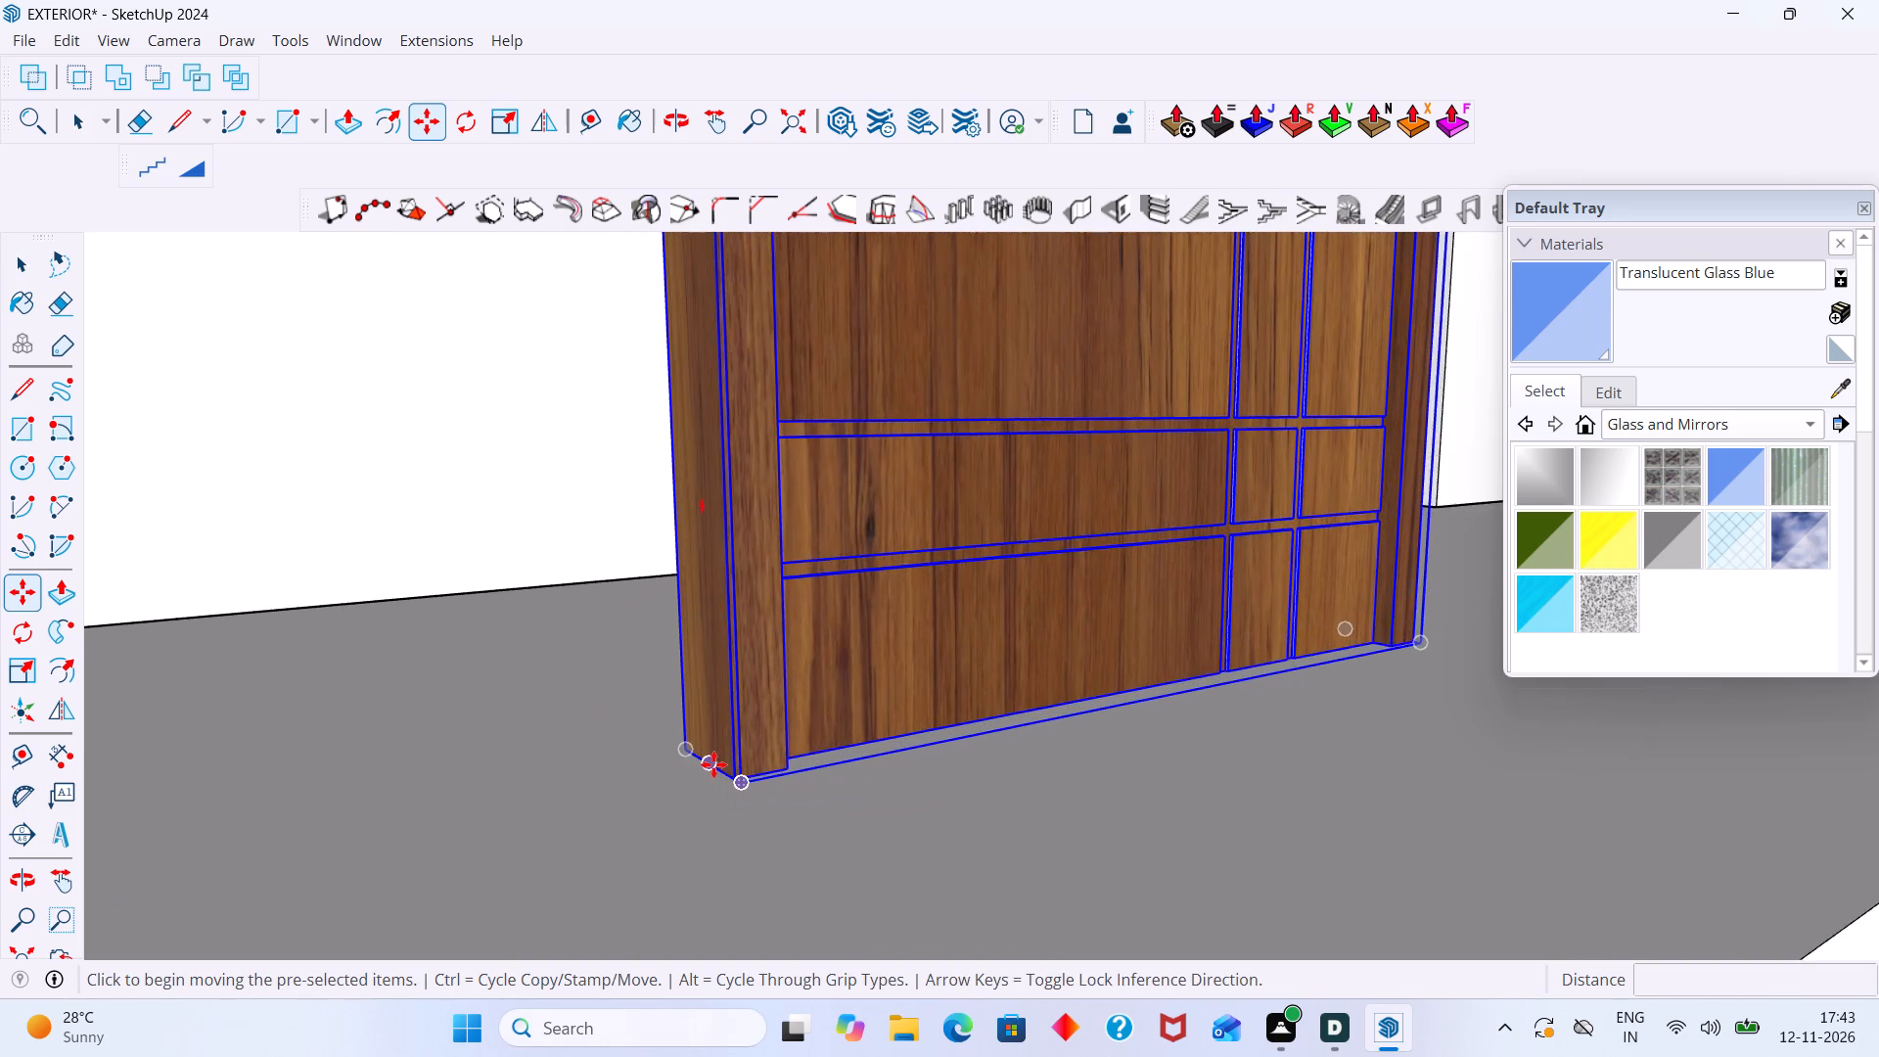
{"action": "scroll", "coordinate": [713, 764], "scroll_direction": "up", "scroll_amount": 1}
{"action": "left_click", "coordinate": [713, 765]}
{"action": "scroll", "coordinate": [816, 693], "scroll_direction": "down", "scroll_amount": 17}
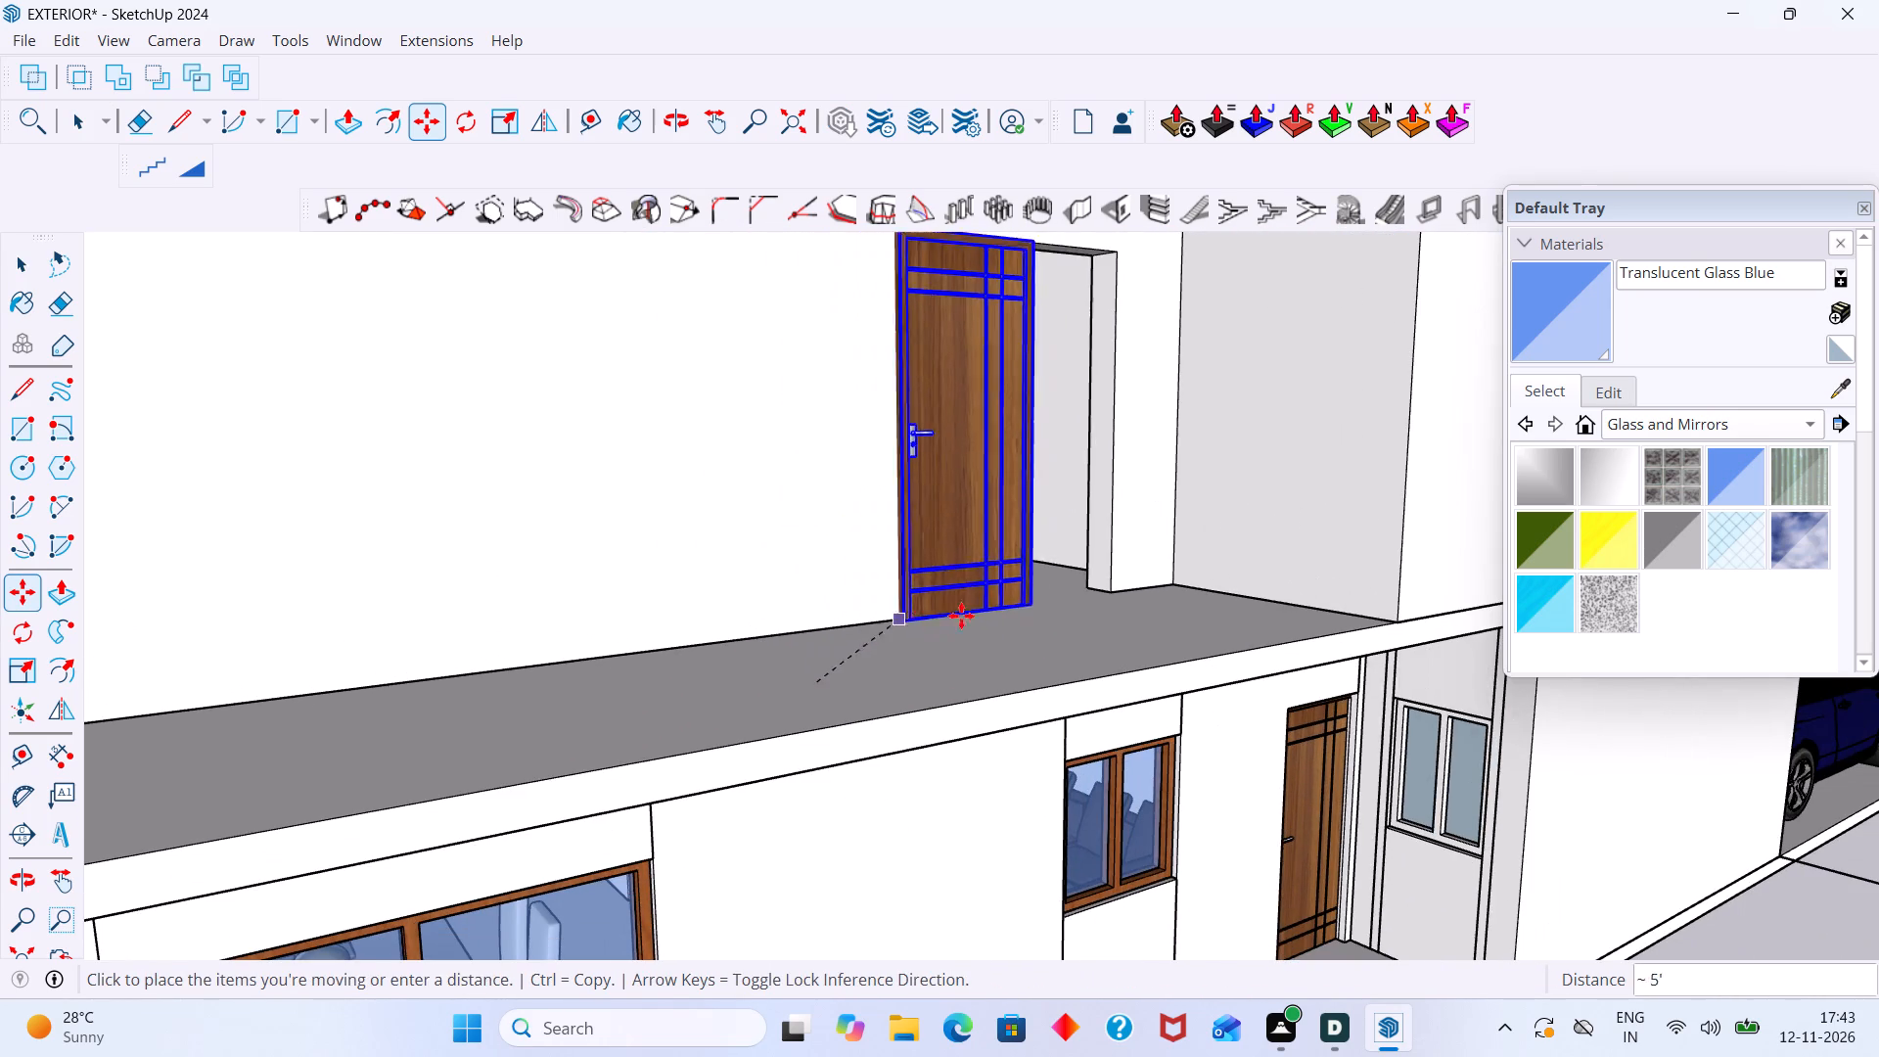
{"action": "middle_click_drag", "start_coordinate": [1028, 562], "coordinate": [725, 687]}
{"action": "scroll", "coordinate": [543, 765], "scroll_direction": "up", "scroll_amount": 9}
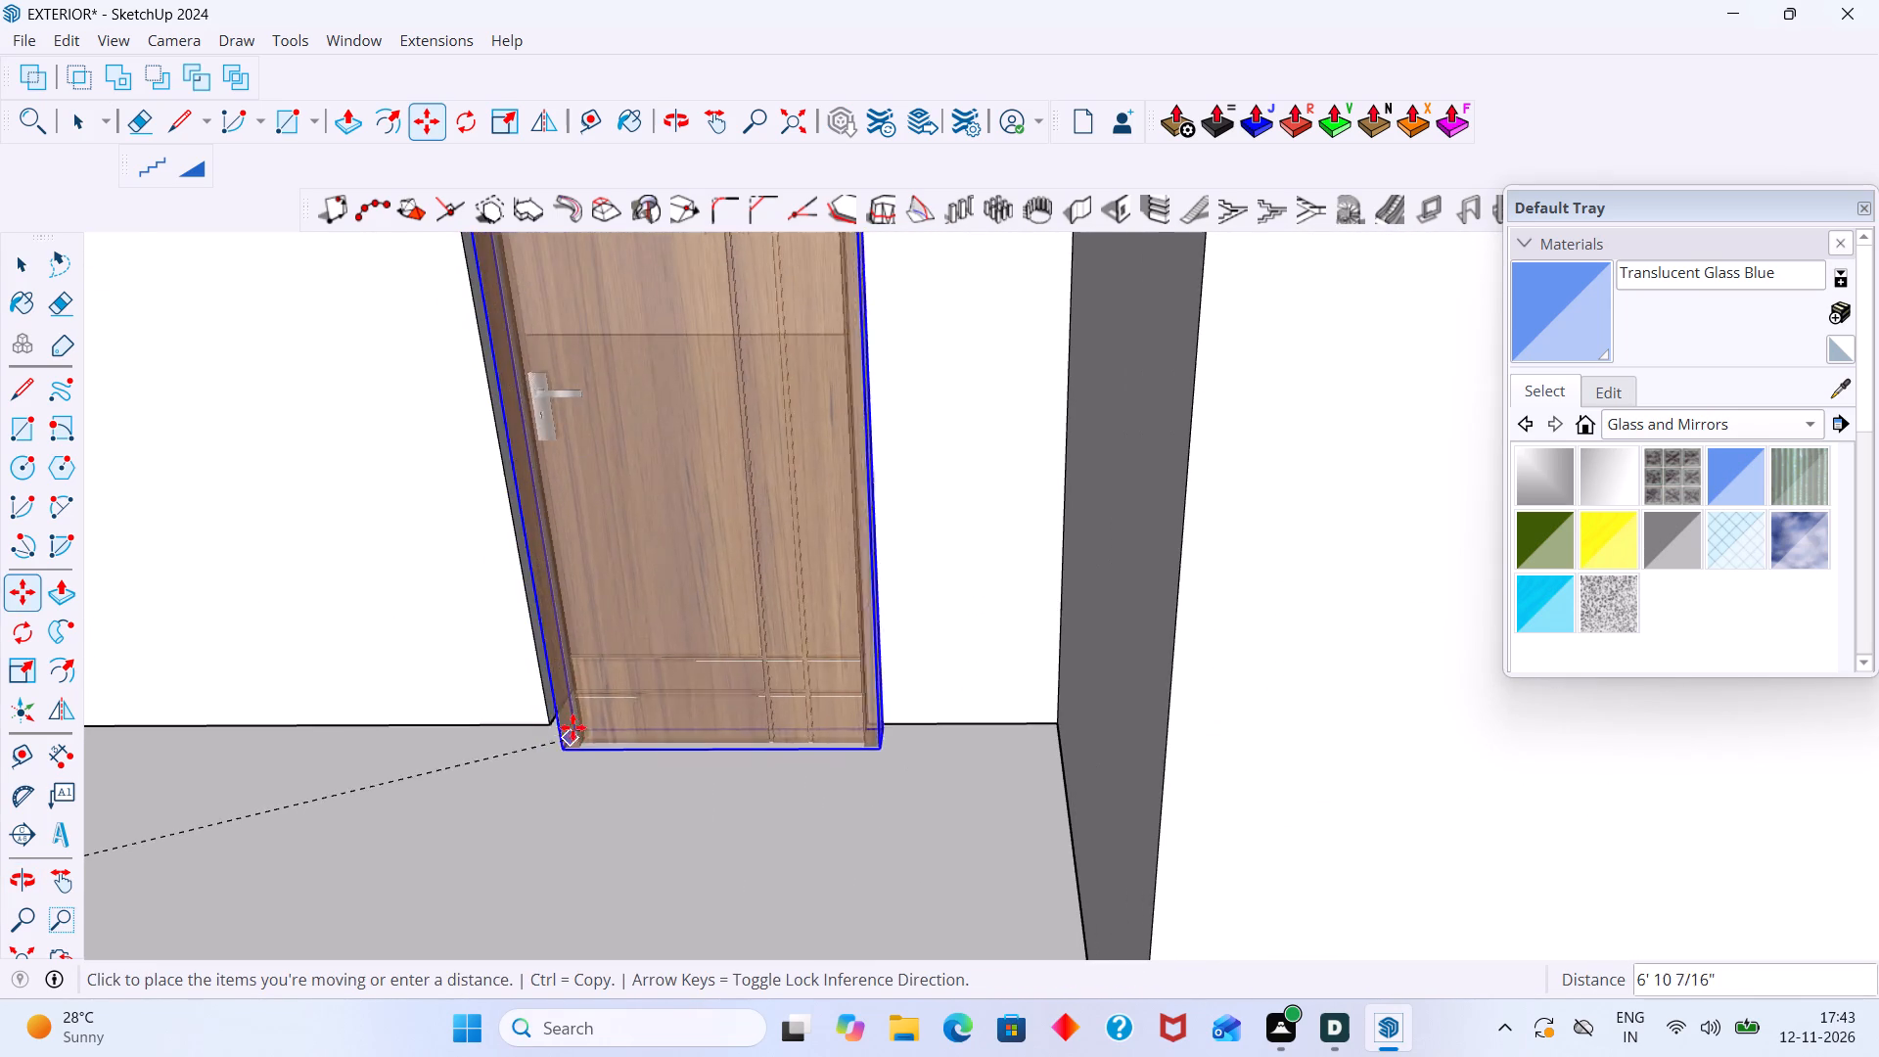
{"action": "left_click", "coordinate": [562, 702]}
{"action": "key", "text": "space"}
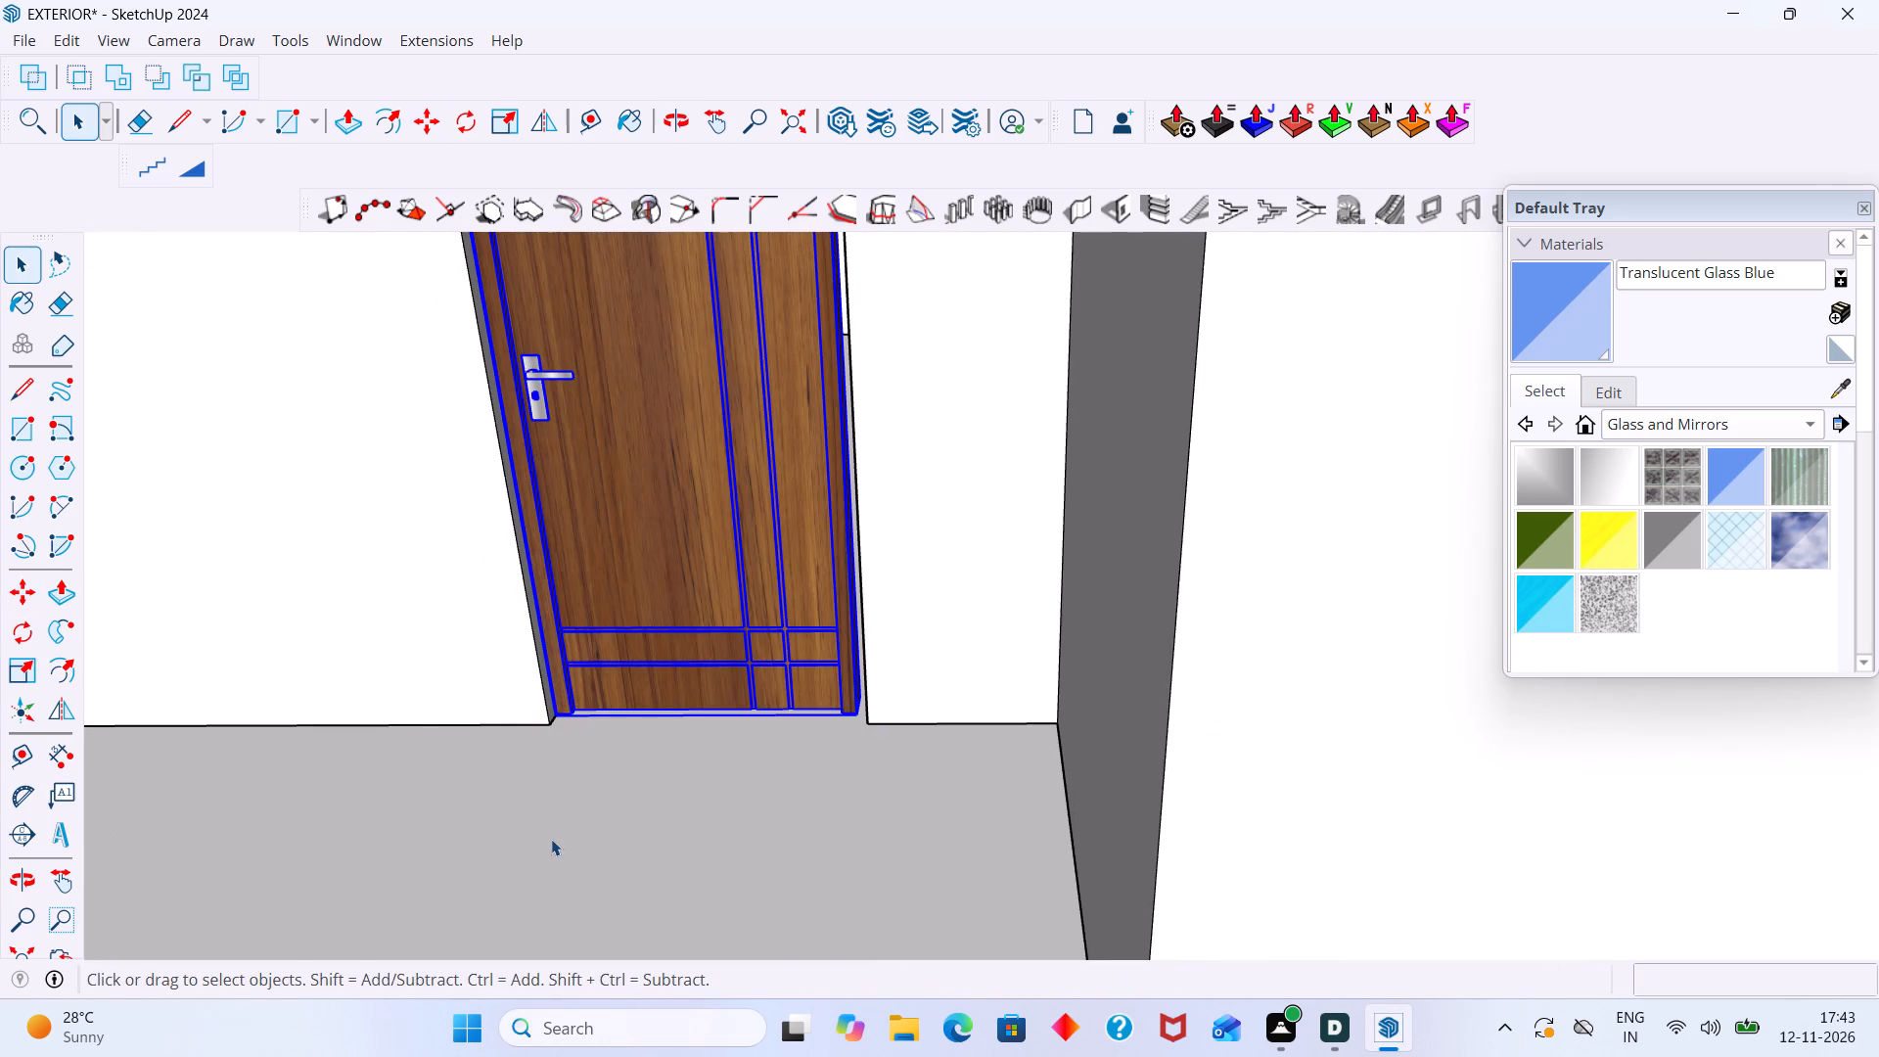
{"action": "left_click", "coordinate": [551, 839]}
Examine the building and the upper-floor rooms from above, focusing on the stairwell between the bedrooms.
{"action": "scroll", "coordinate": [559, 827], "scroll_direction": "down", "scroll_amount": 20}
{"action": "scroll", "coordinate": [559, 827], "scroll_direction": "down", "scroll_amount": 11}
{"action": "middle_click_drag", "start_coordinate": [617, 812], "coordinate": [1062, 976]}
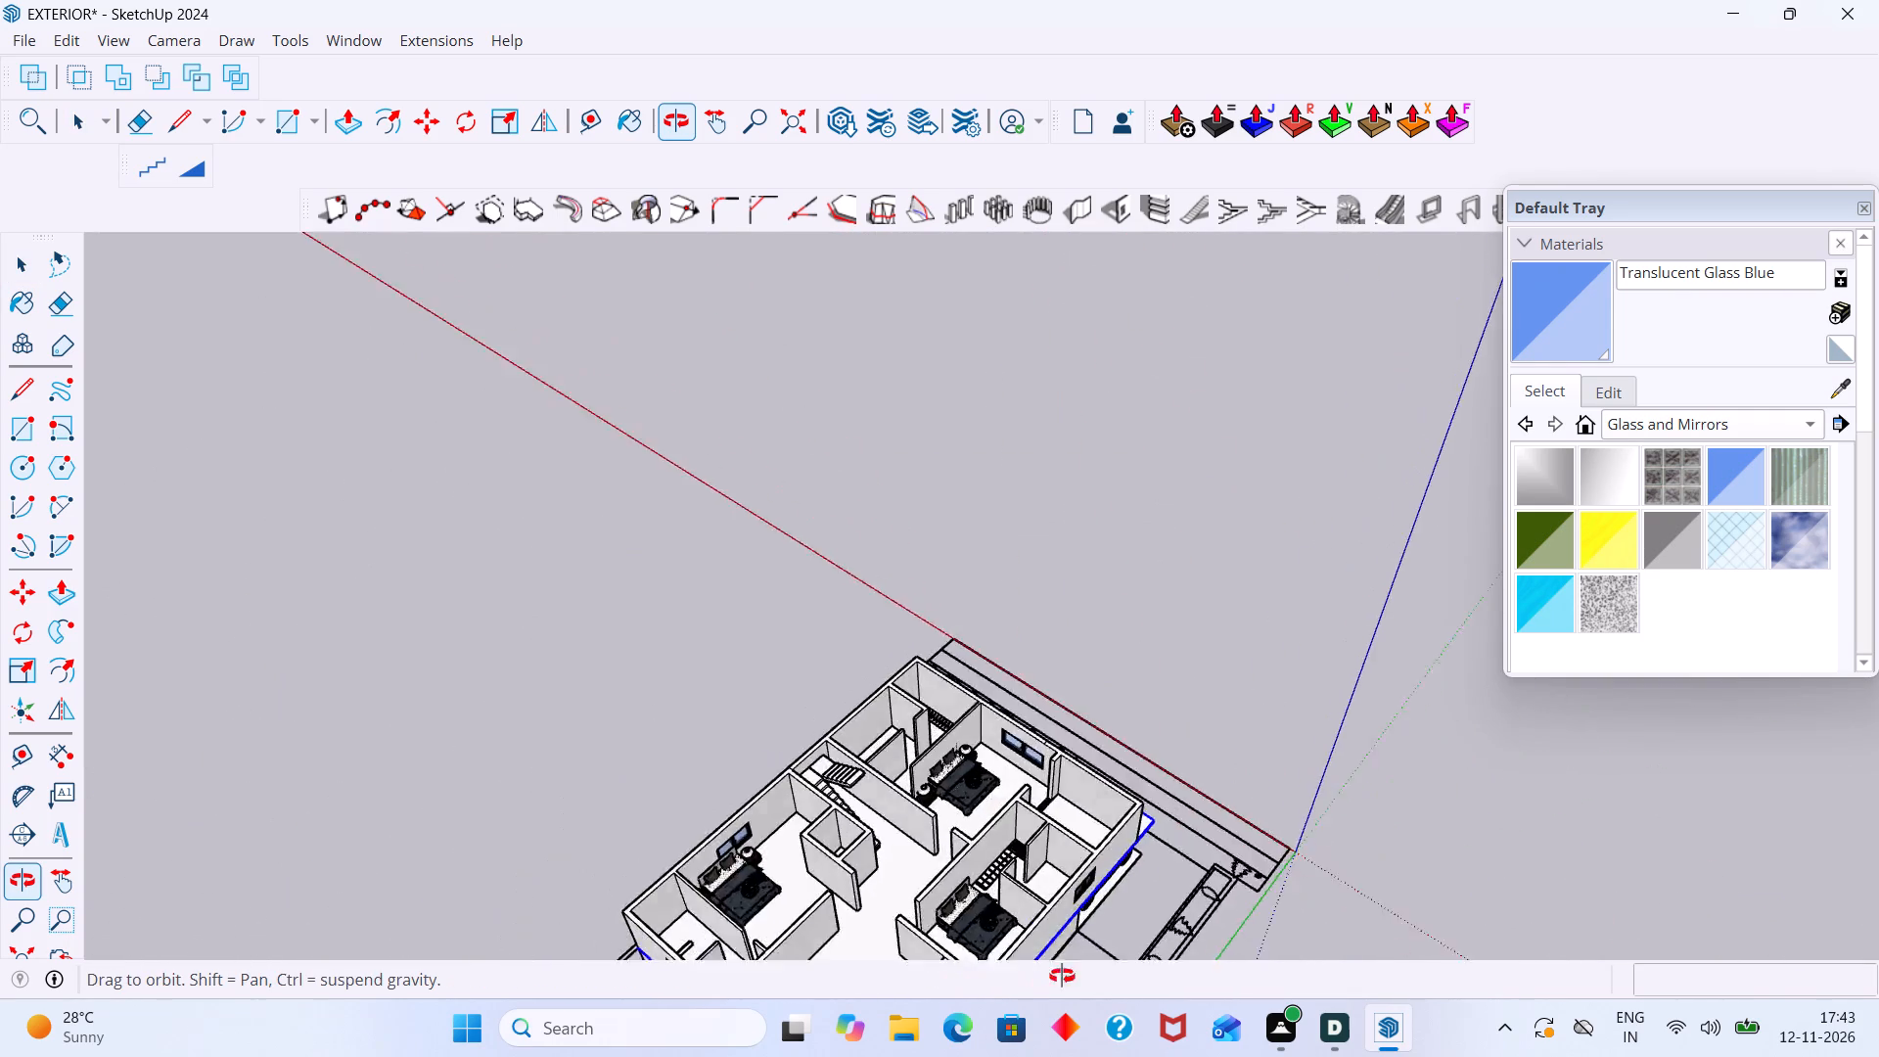
{"action": "middle_click_drag", "start_coordinate": [1062, 976], "coordinate": [890, 796]}
{"action": "left_click", "coordinate": [1198, 608]}
{"action": "scroll", "coordinate": [1126, 635], "scroll_direction": "down", "scroll_amount": 3}
{"action": "middle_click_drag", "start_coordinate": [1064, 767], "coordinate": [642, 856]}
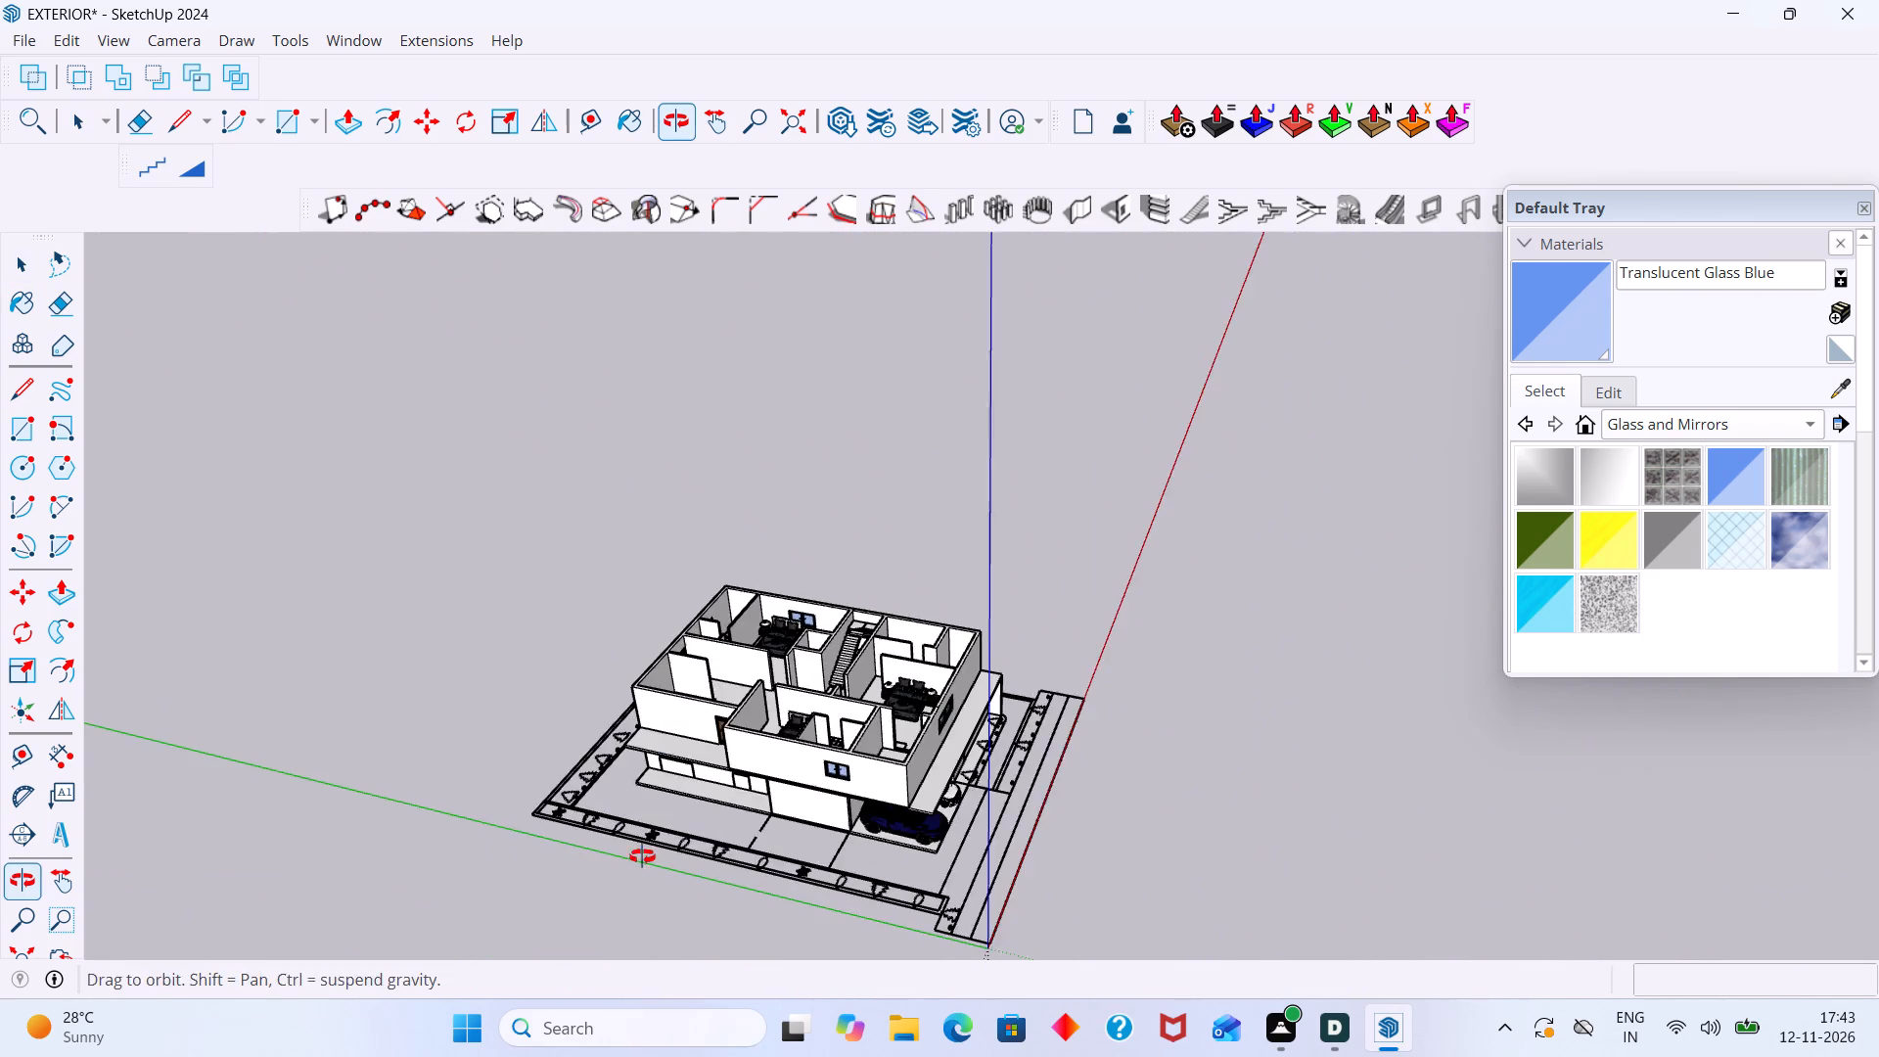
{"action": "middle_click_drag", "start_coordinate": [642, 856], "coordinate": [642, 840]}
{"action": "scroll", "coordinate": [903, 703], "scroll_direction": "up", "scroll_amount": 20}
{"action": "scroll", "coordinate": [903, 703], "scroll_direction": "up", "scroll_amount": 1}
{"action": "scroll", "coordinate": [770, 745], "scroll_direction": "down", "scroll_amount": 13}
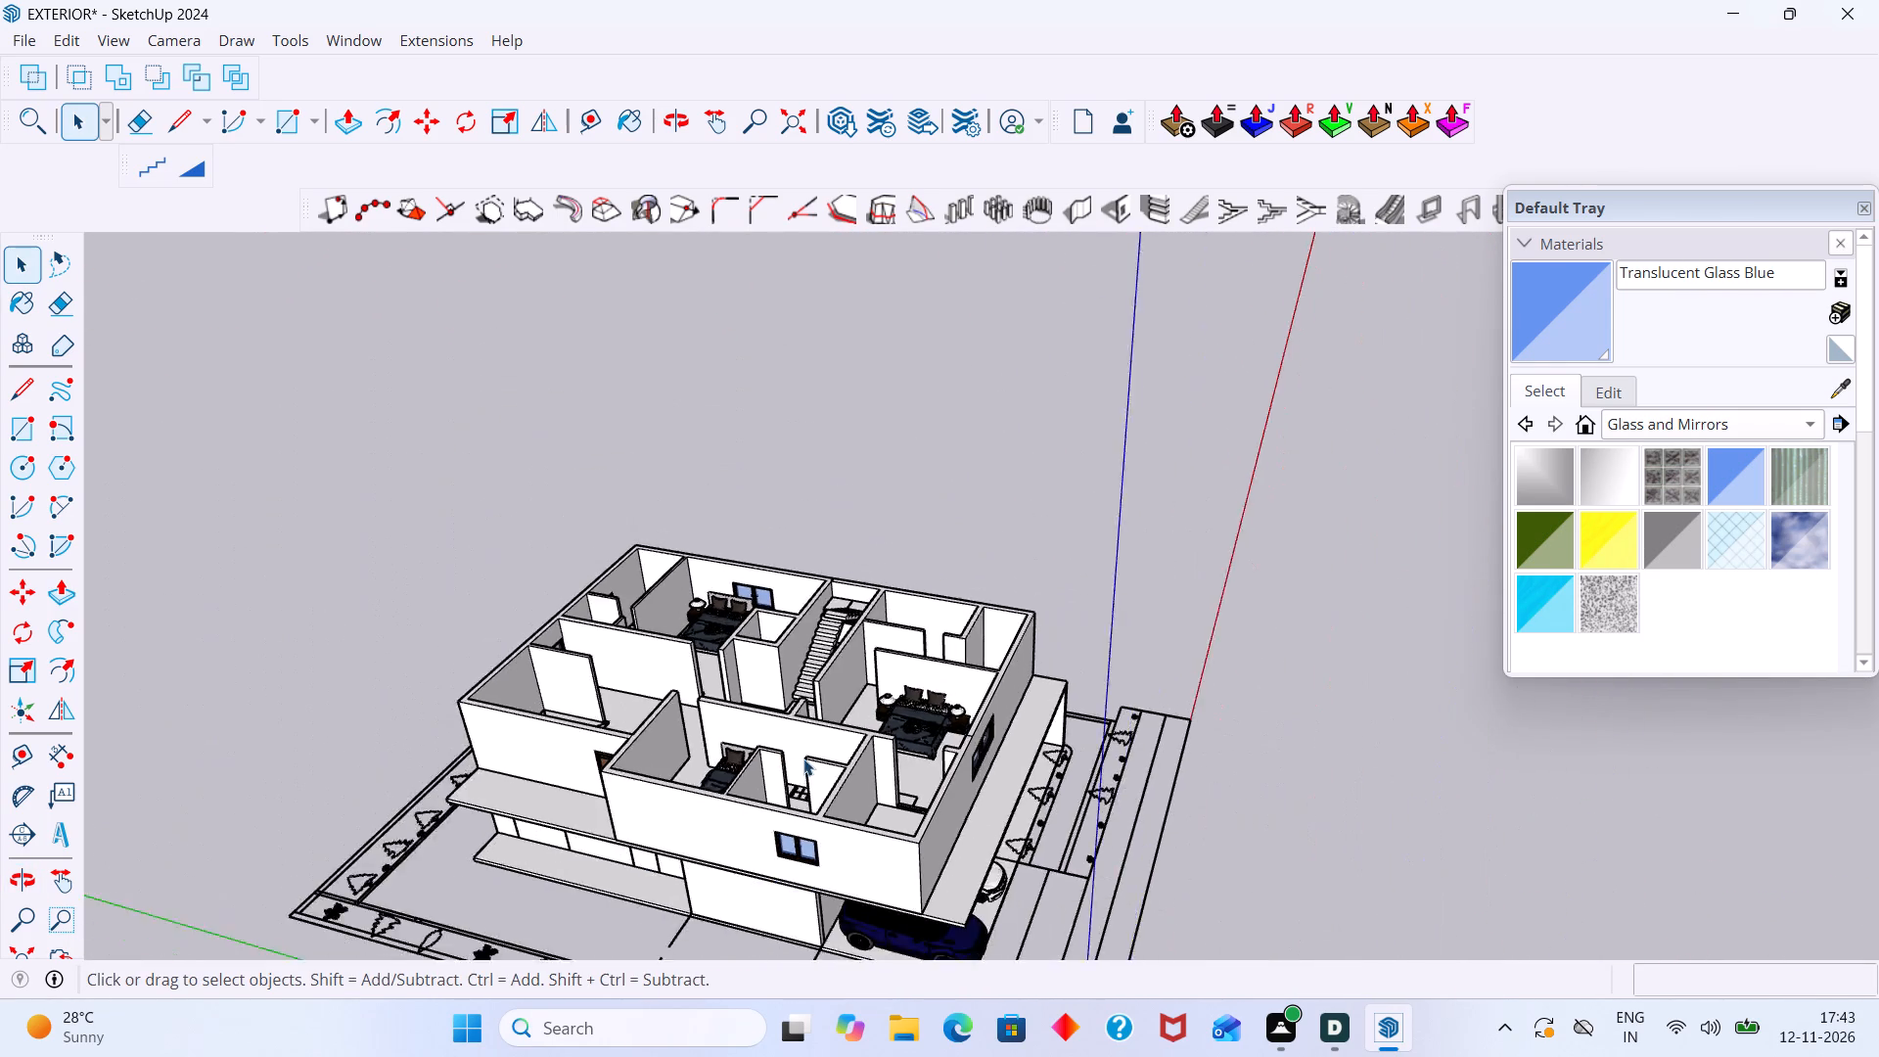
{"action": "scroll", "coordinate": [803, 758], "scroll_direction": "down", "scroll_amount": 4}
{"action": "middle_click_drag", "start_coordinate": [803, 758], "coordinate": [701, 961]}
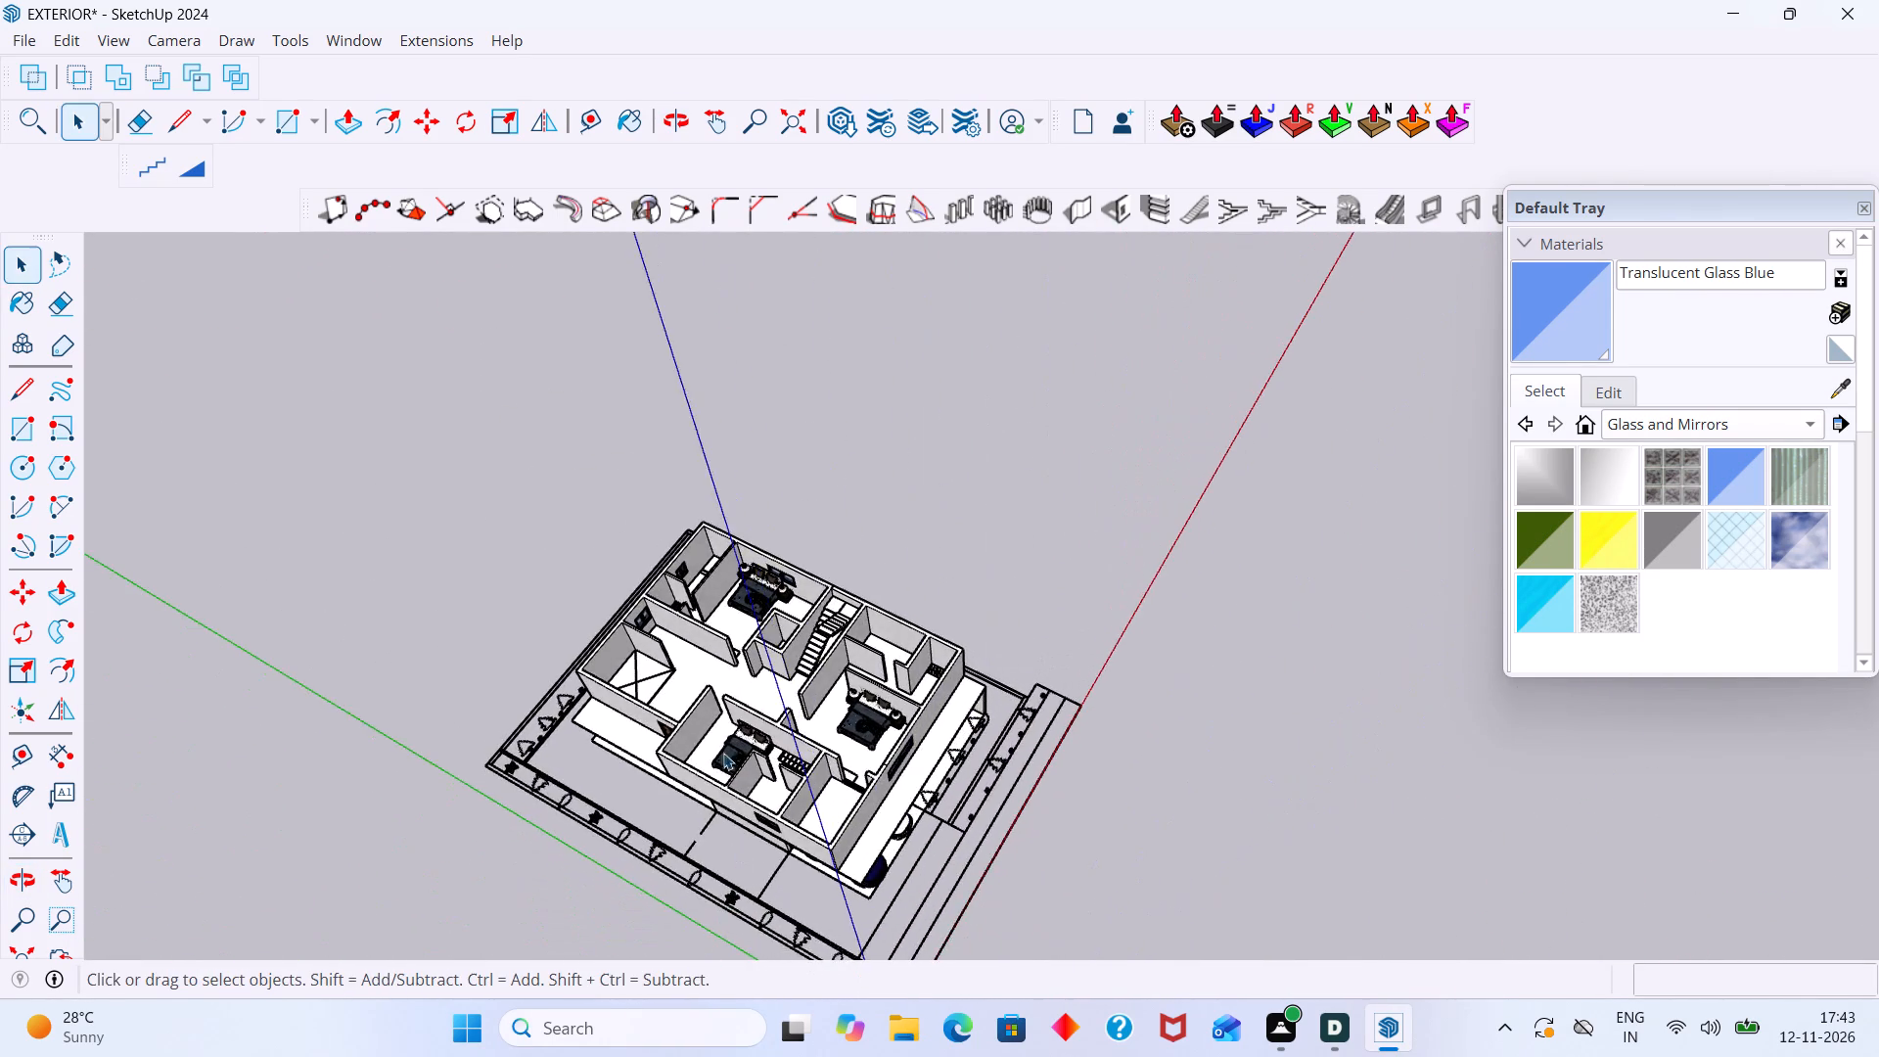
{"action": "scroll", "coordinate": [706, 696], "scroll_direction": "up", "scroll_amount": 13}
{"action": "middle_click_drag", "start_coordinate": [714, 629], "coordinate": [1039, 927]}
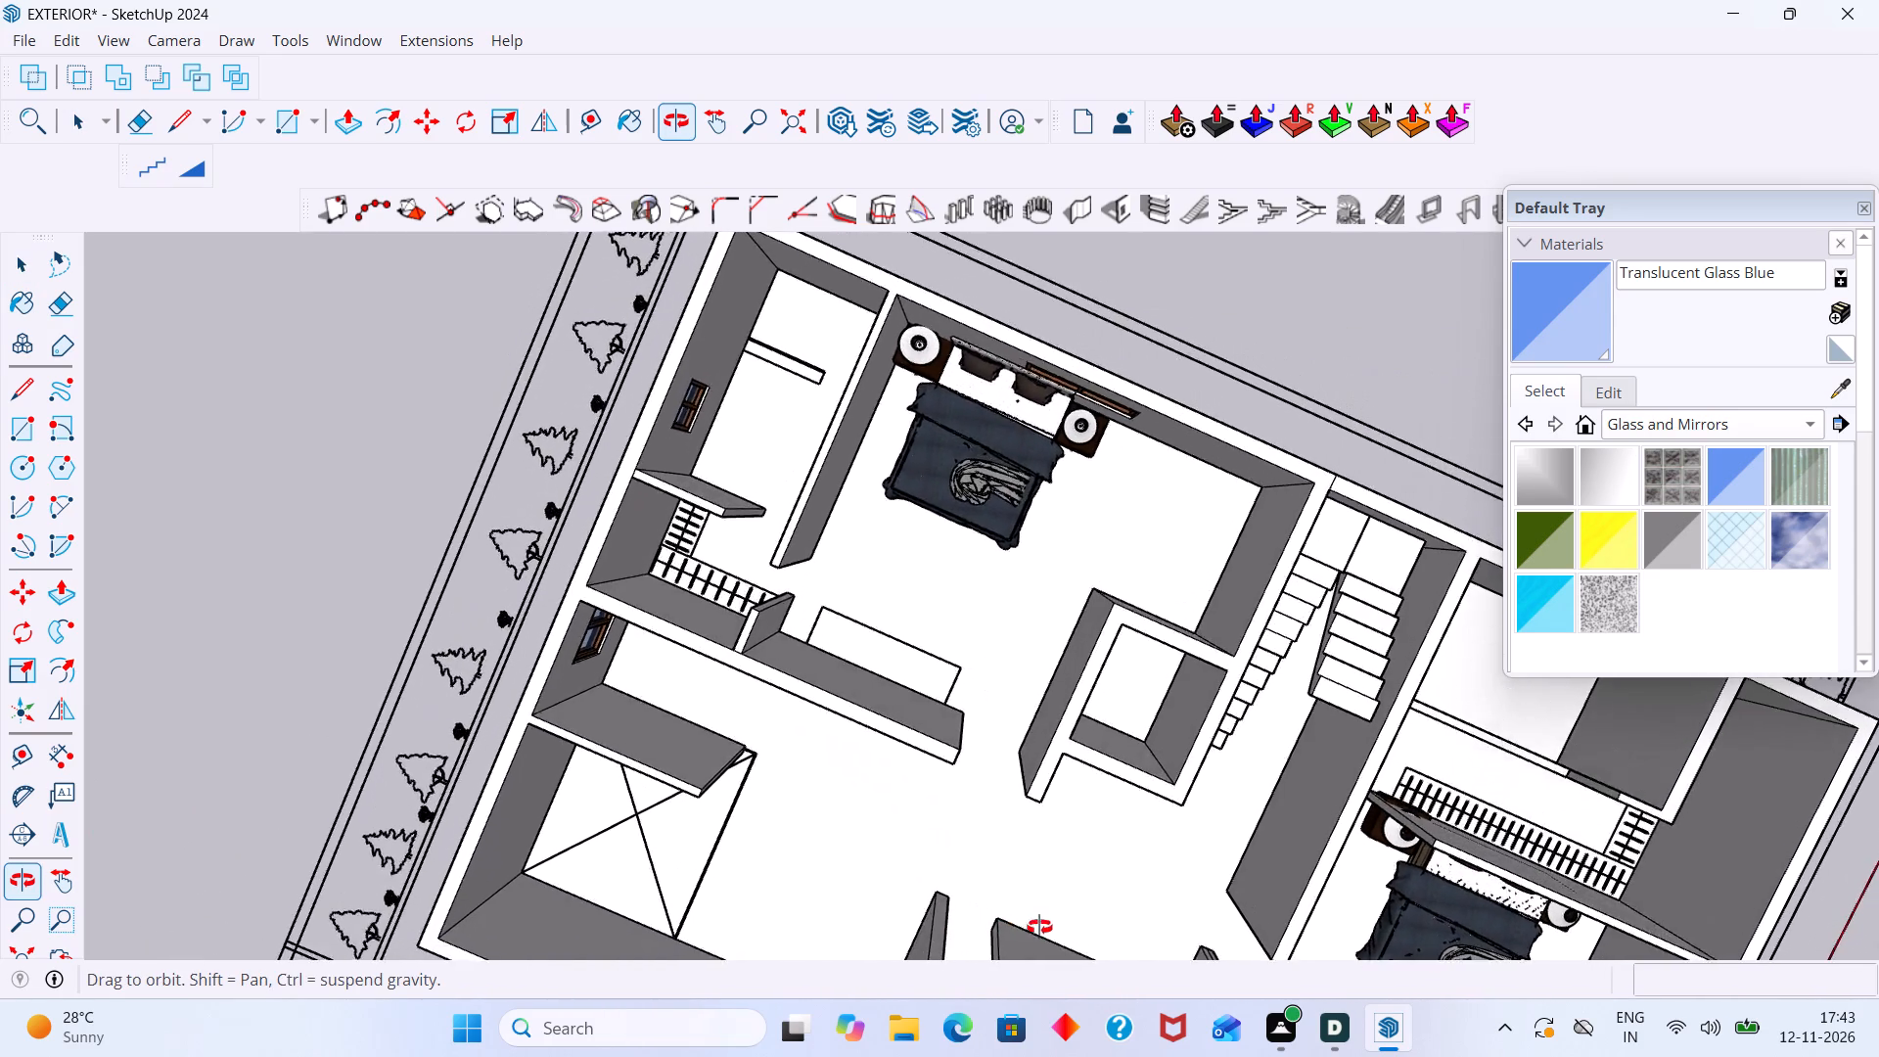
{"action": "middle_click_drag", "start_coordinate": [1039, 927], "coordinate": [562, 593]}
{"action": "scroll", "coordinate": [1003, 372], "scroll_direction": "up", "scroll_amount": 4}
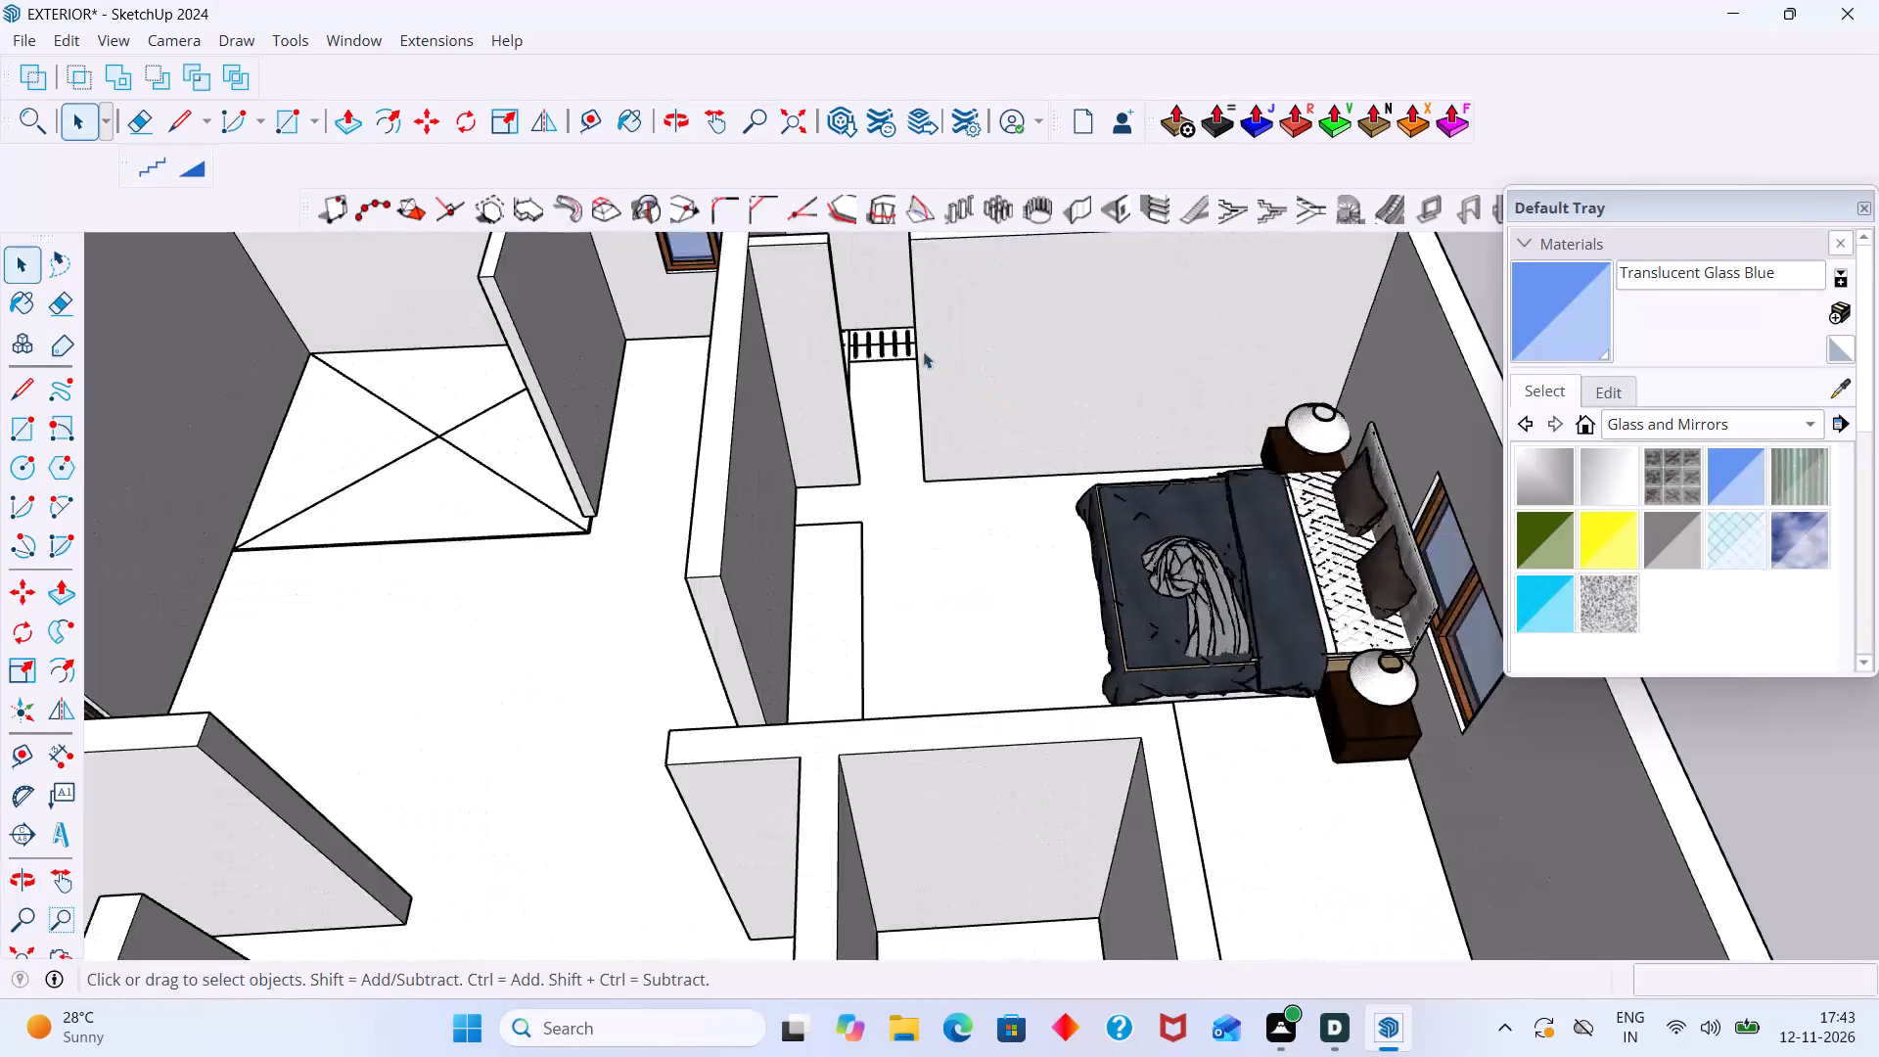
{"action": "scroll", "coordinate": [923, 351], "scroll_direction": "up", "scroll_amount": 4}
{"action": "scroll", "coordinate": [877, 385], "scroll_direction": "down", "scroll_amount": 20}
{"action": "middle_click_drag", "start_coordinate": [843, 573], "coordinate": [1535, 612]}
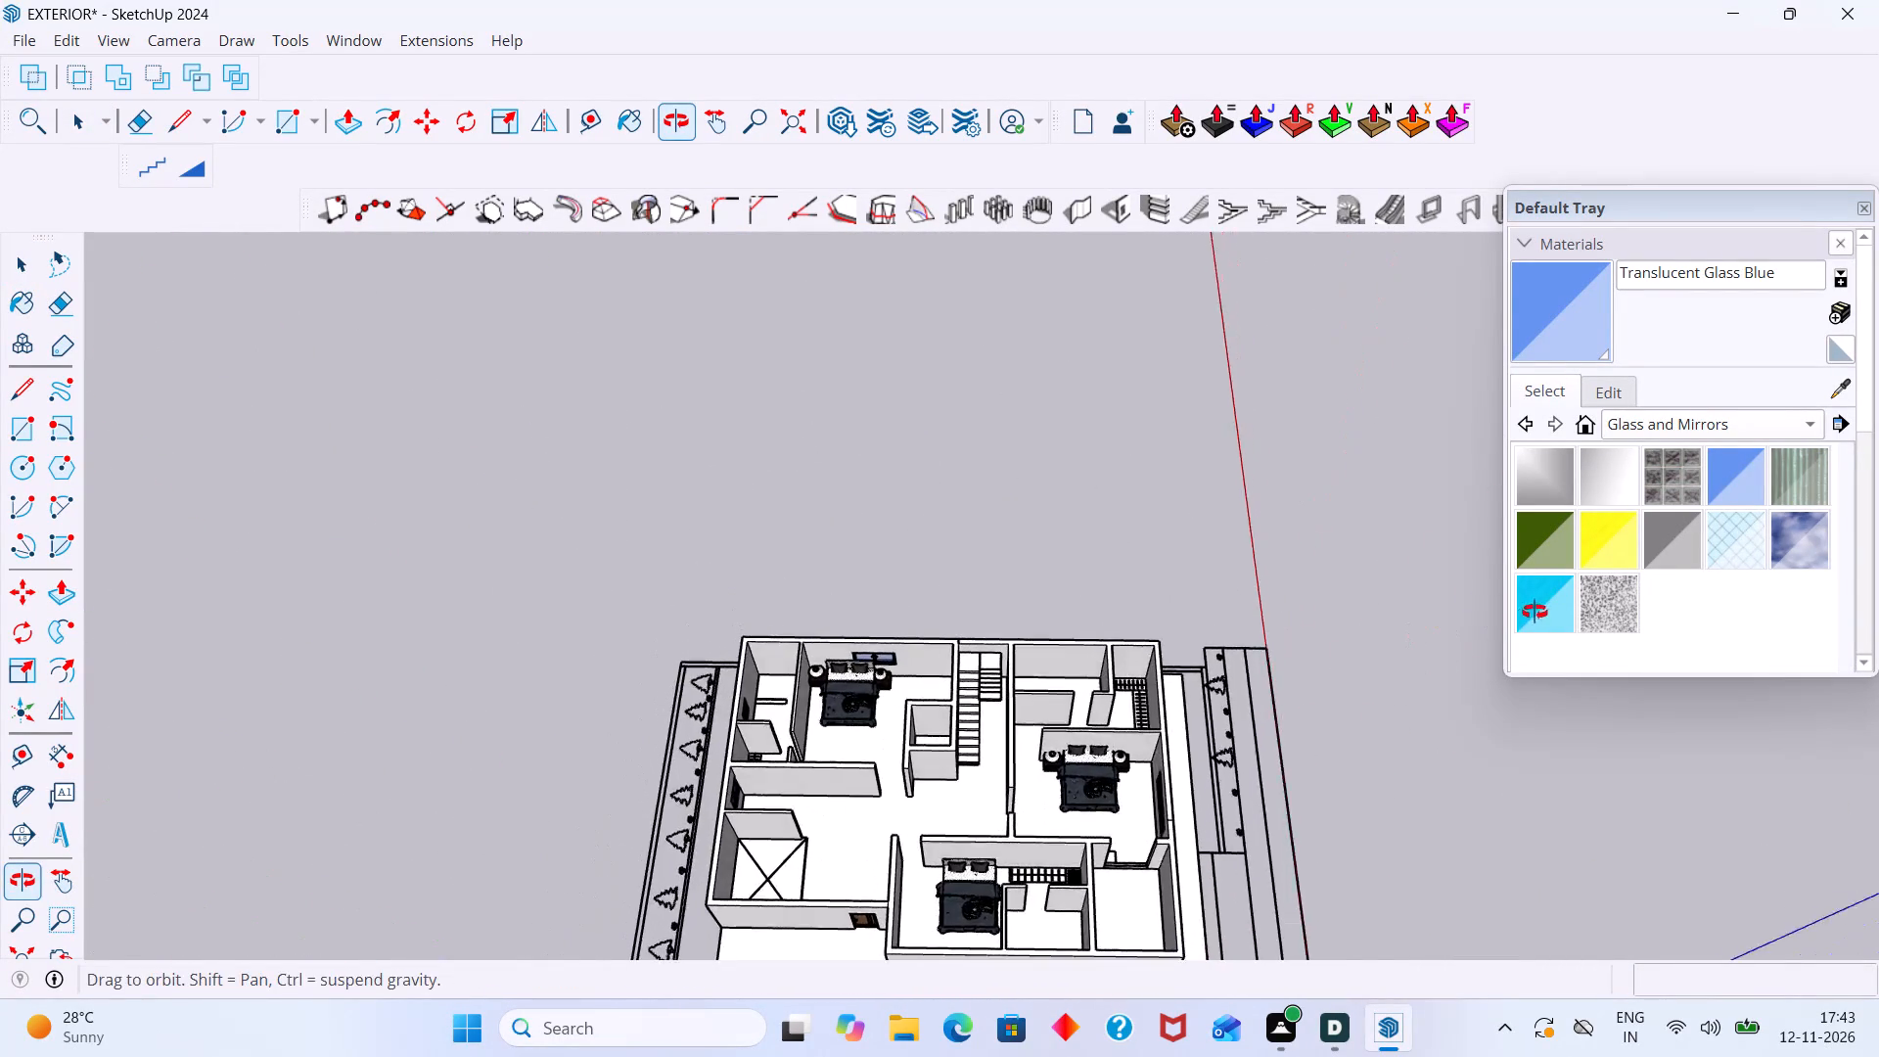
{"action": "middle_click_drag", "start_coordinate": [1535, 612], "coordinate": [1461, 587]}
{"action": "scroll", "coordinate": [993, 665], "scroll_direction": "up", "scroll_amount": 16}
{"action": "middle_click_drag", "start_coordinate": [933, 666], "coordinate": [1088, 546]}
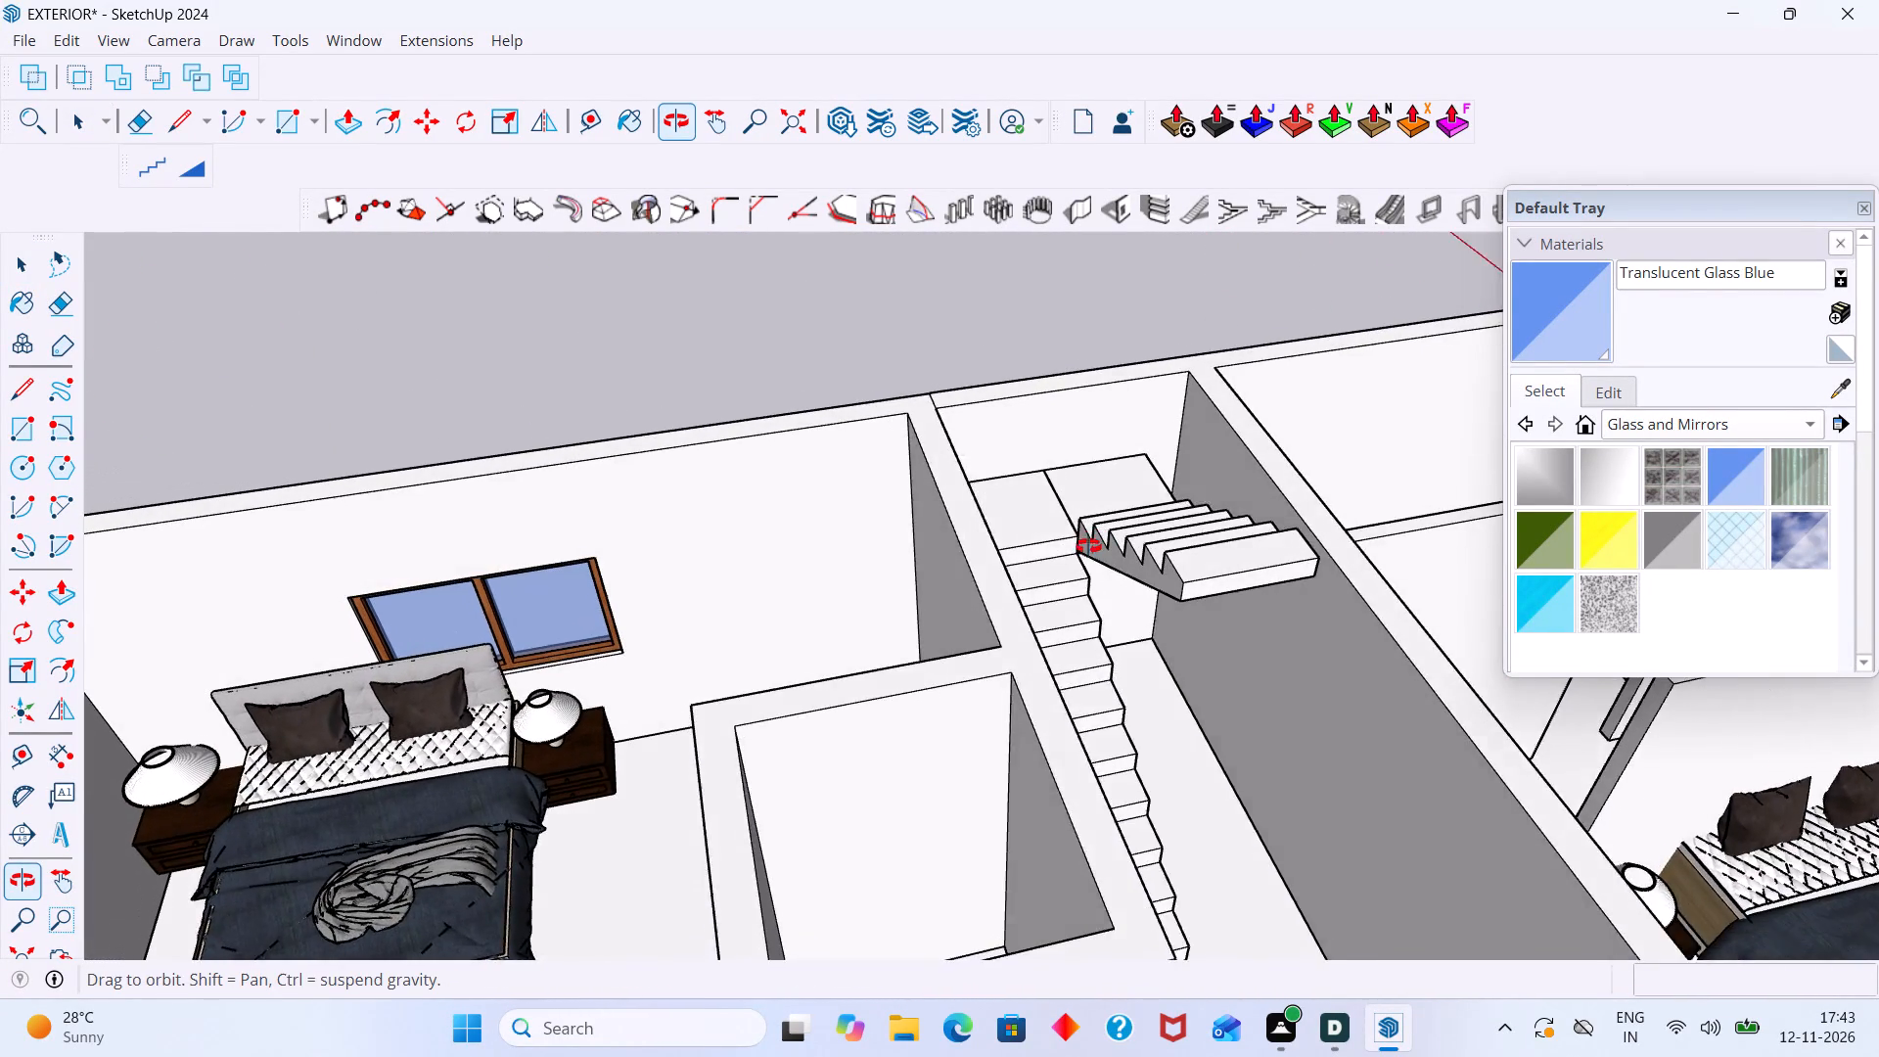
{"action": "middle_click_drag", "start_coordinate": [1088, 546], "coordinate": [938, 472]}
{"action": "scroll", "coordinate": [938, 472], "scroll_direction": "up", "scroll_amount": 1}
{"action": "scroll", "coordinate": [934, 485], "scroll_direction": "down", "scroll_amount": 12}
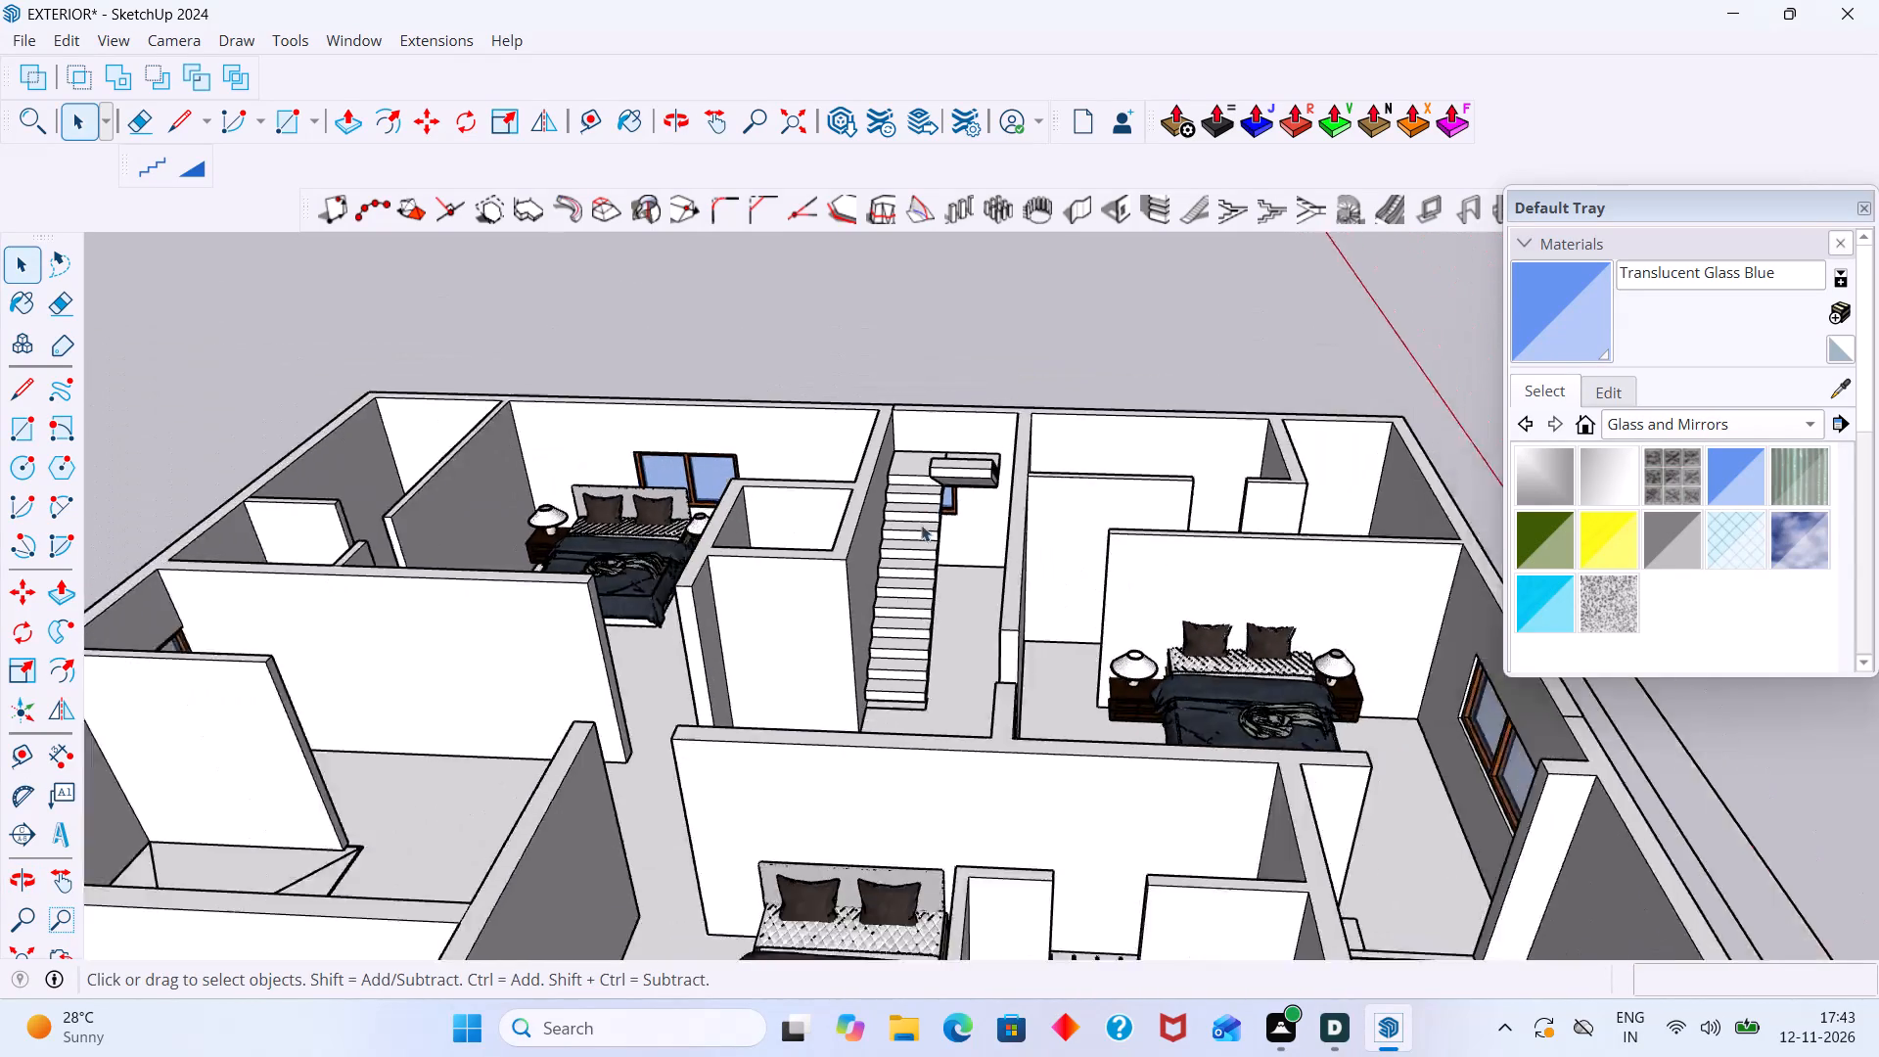
{"action": "scroll", "coordinate": [921, 525], "scroll_direction": "down", "scroll_amount": 10}
{"action": "scroll", "coordinate": [1054, 538], "scroll_direction": "up", "scroll_amount": 8}
{"action": "middle_click_drag", "start_coordinate": [1003, 509], "coordinate": [902, 781]}
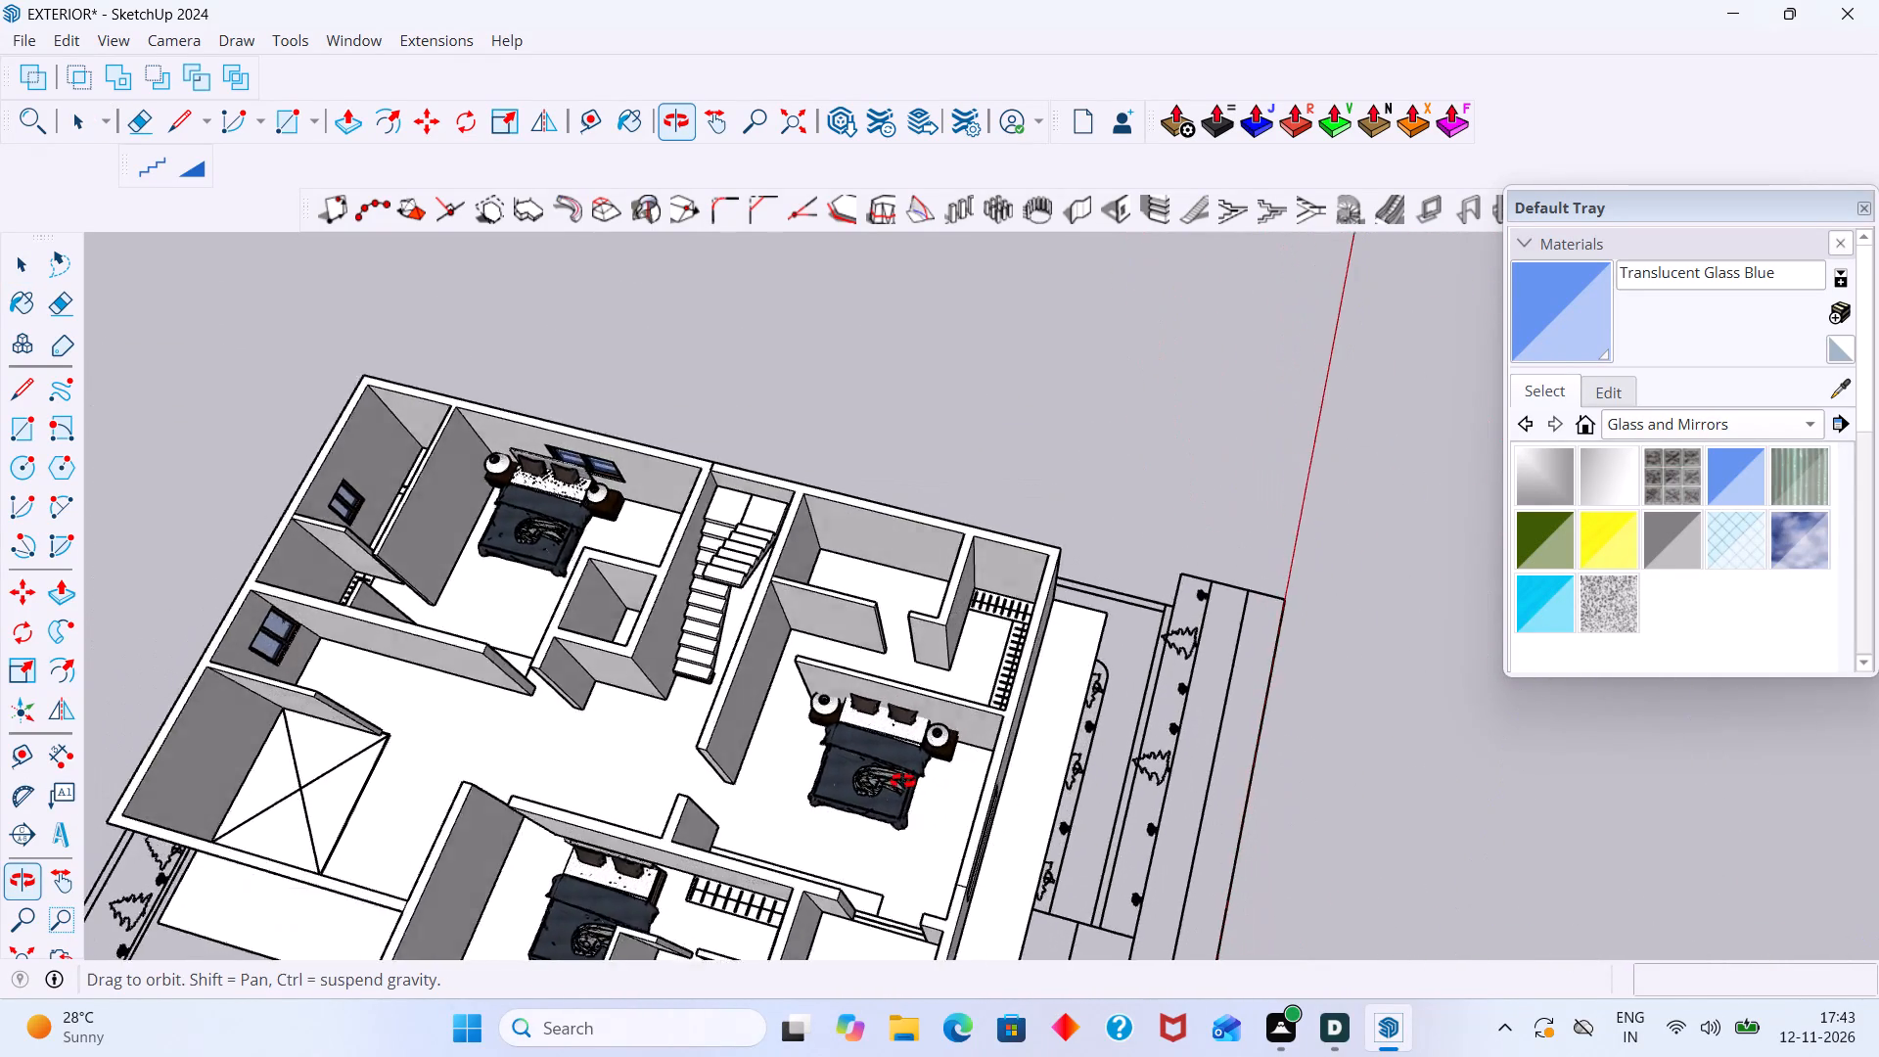
{"action": "middle_click_drag", "start_coordinate": [902, 781], "coordinate": [754, 602]}
{"action": "scroll", "coordinate": [753, 531], "scroll_direction": "up", "scroll_amount": 11}
{"action": "middle_click_drag", "start_coordinate": [726, 521], "coordinate": [821, 491]}
{"action": "scroll", "coordinate": [821, 491], "scroll_direction": "down", "scroll_amount": 17}
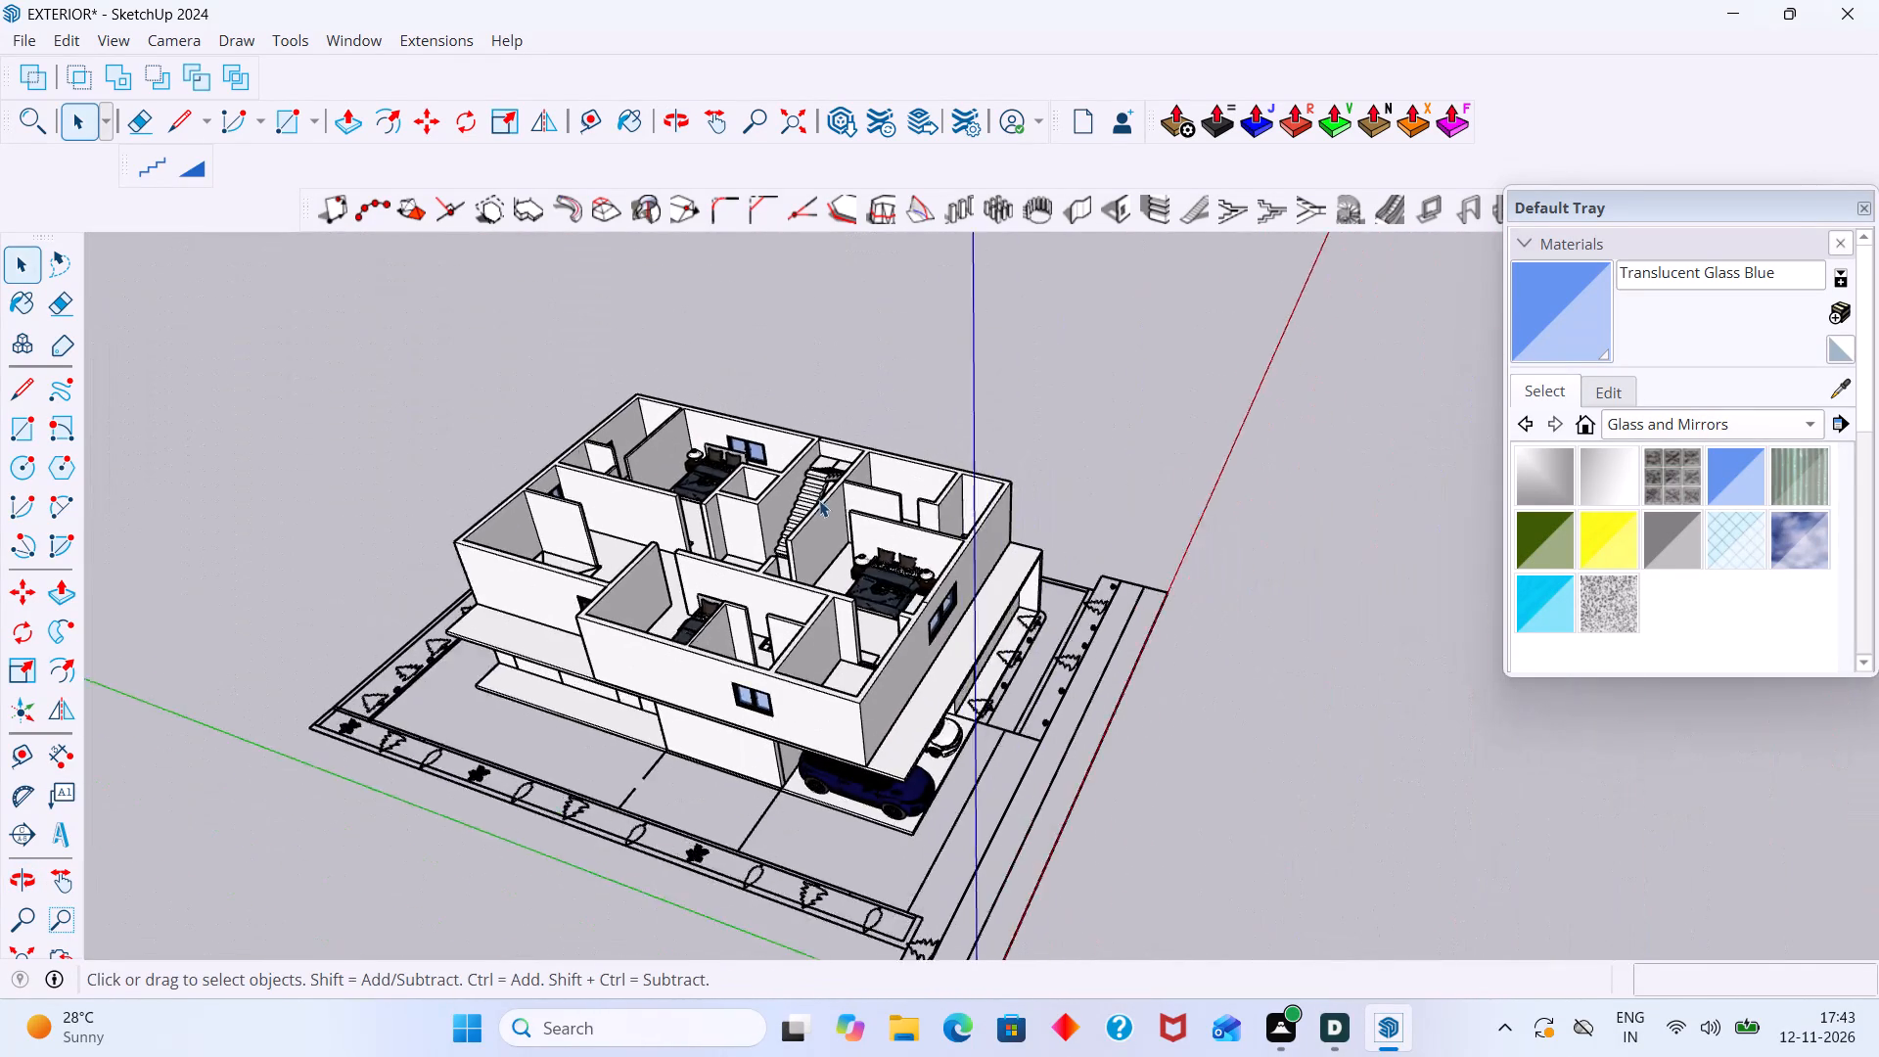
{"action": "scroll", "coordinate": [819, 500], "scroll_direction": "down", "scroll_amount": 9}
{"action": "middle_click_drag", "start_coordinate": [810, 500], "coordinate": [940, 579]}
{"action": "scroll", "coordinate": [845, 547], "scroll_direction": "up", "scroll_amount": 13}
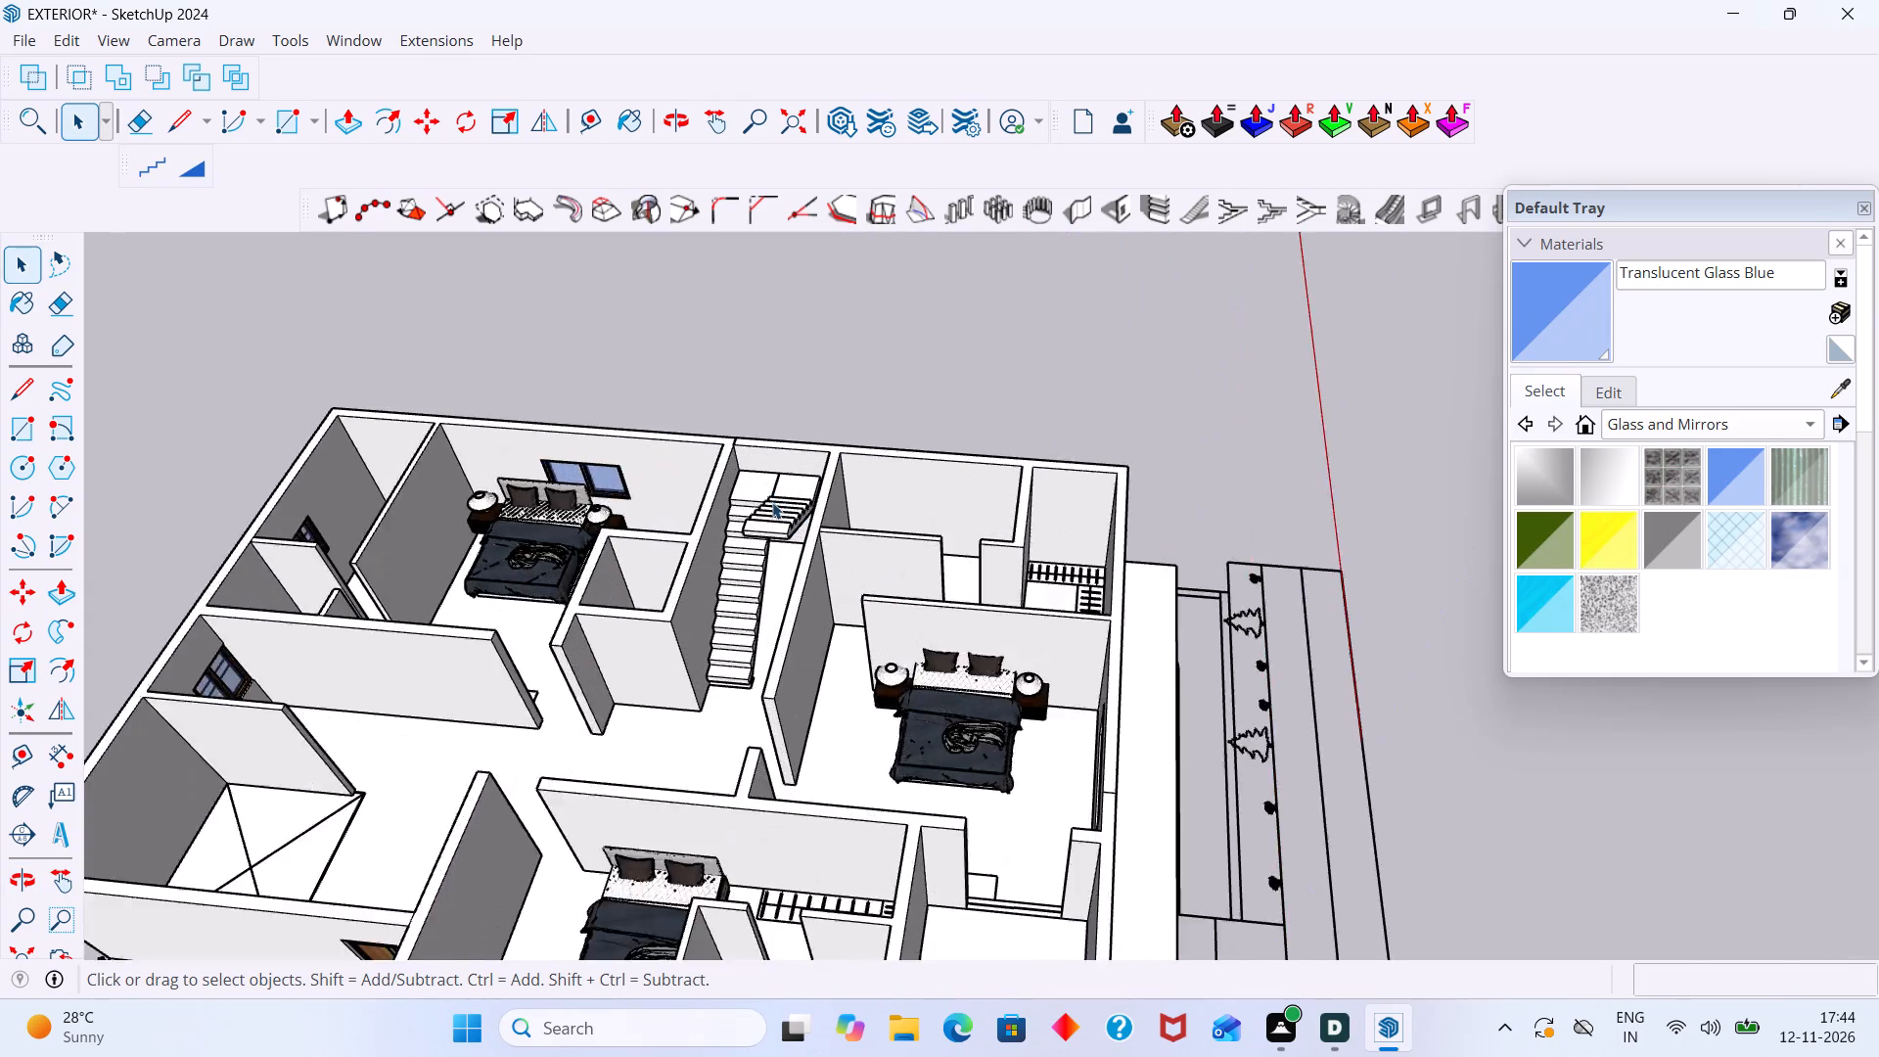
Open the upper stair flight for editing and Push/Pull its stepped side face outward about 1' toward the adjoining bedroom wall.
{"action": "scroll", "coordinate": [772, 502], "scroll_direction": "up", "scroll_amount": 20}
{"action": "scroll", "coordinate": [772, 502], "scroll_direction": "up", "scroll_amount": 6}
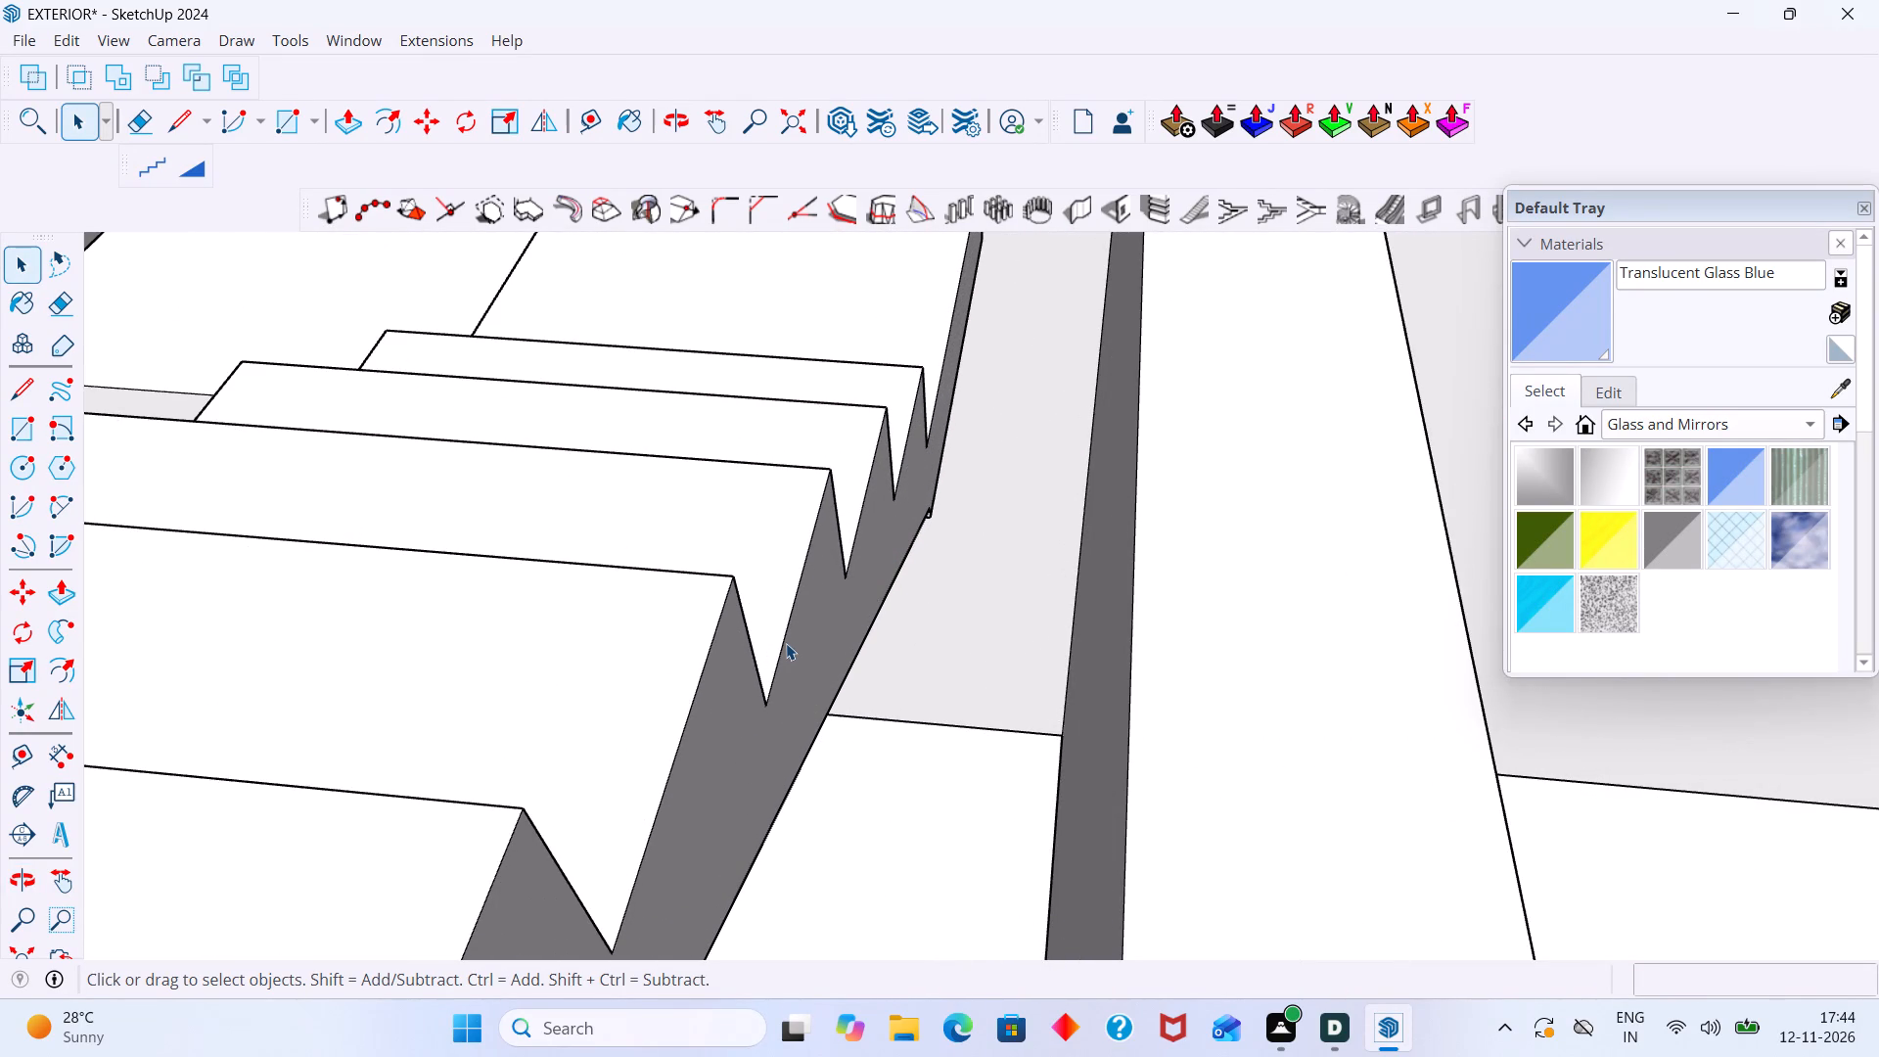
{"action": "scroll", "coordinate": [757, 728], "scroll_direction": "up", "scroll_amount": 2}
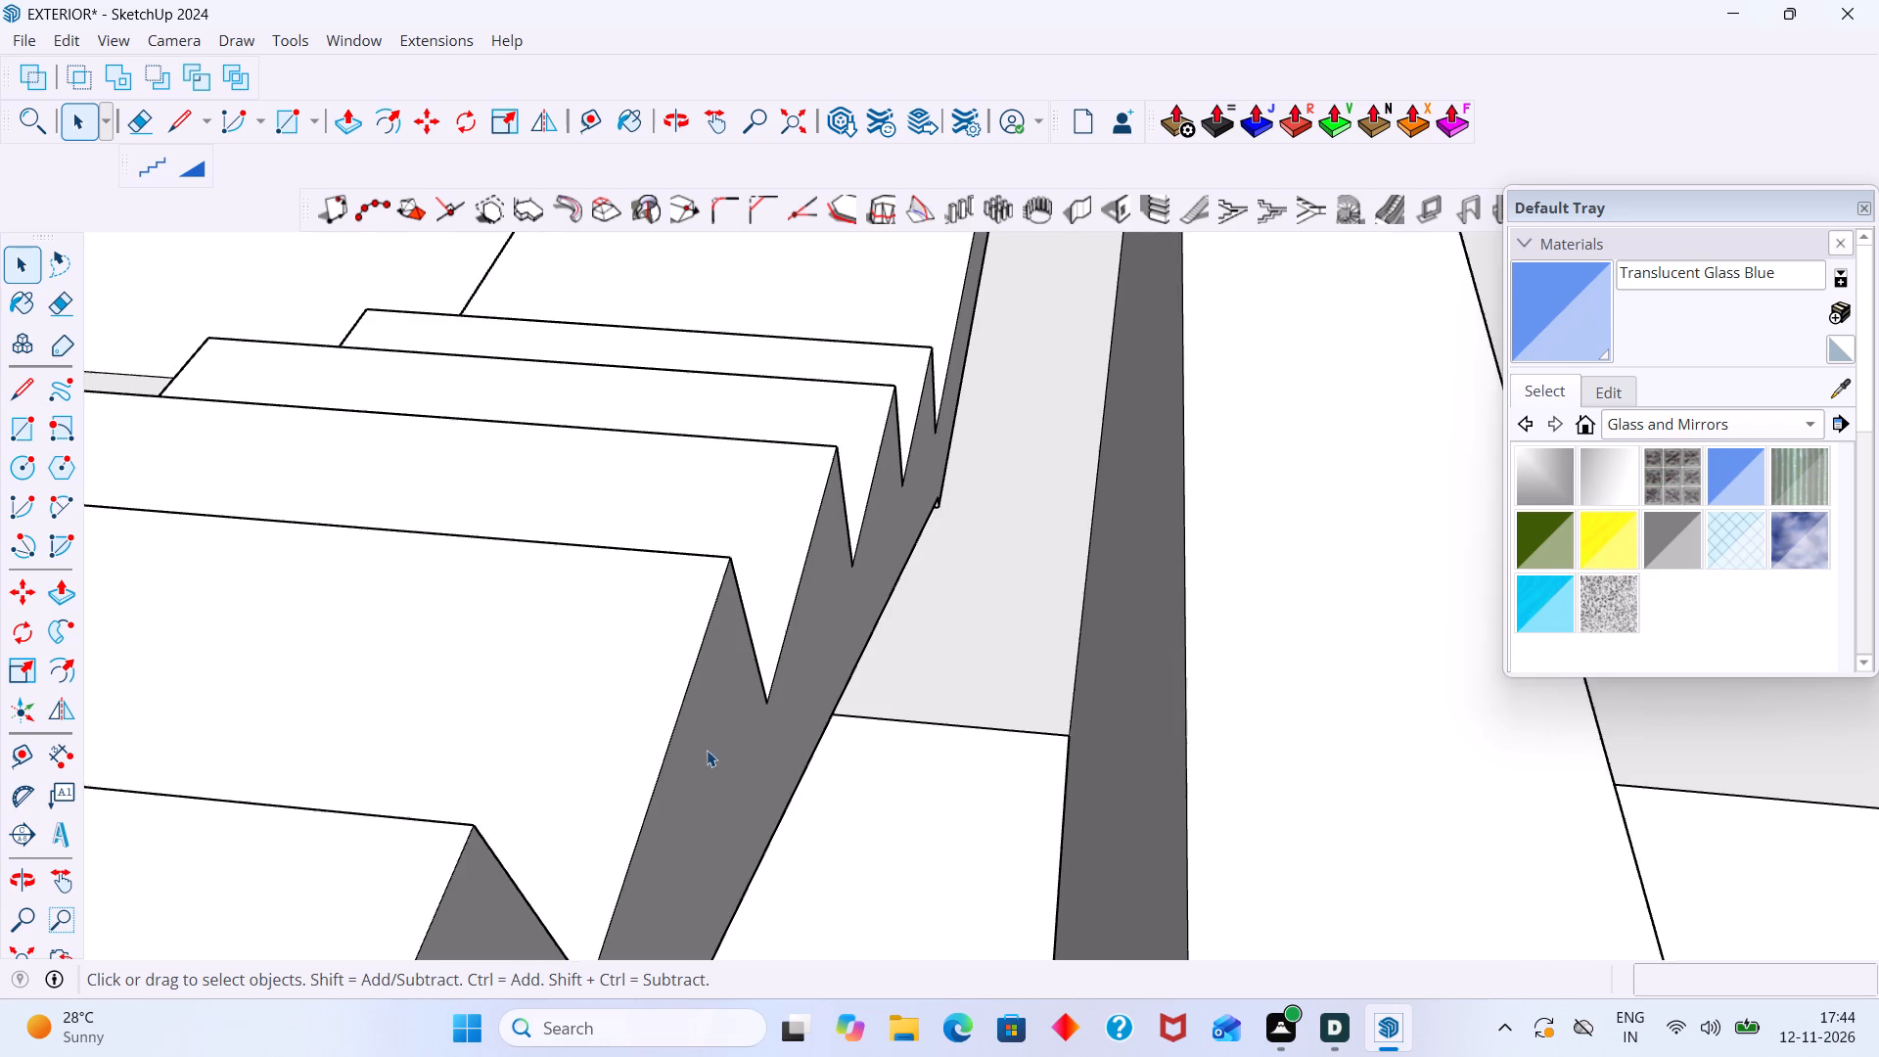
{"action": "scroll", "coordinate": [706, 751], "scroll_direction": "down", "scroll_amount": 11}
{"action": "middle_click_drag", "start_coordinate": [720, 794], "coordinate": [614, 676]}
{"action": "scroll", "coordinate": [493, 554], "scroll_direction": "up", "scroll_amount": 4}
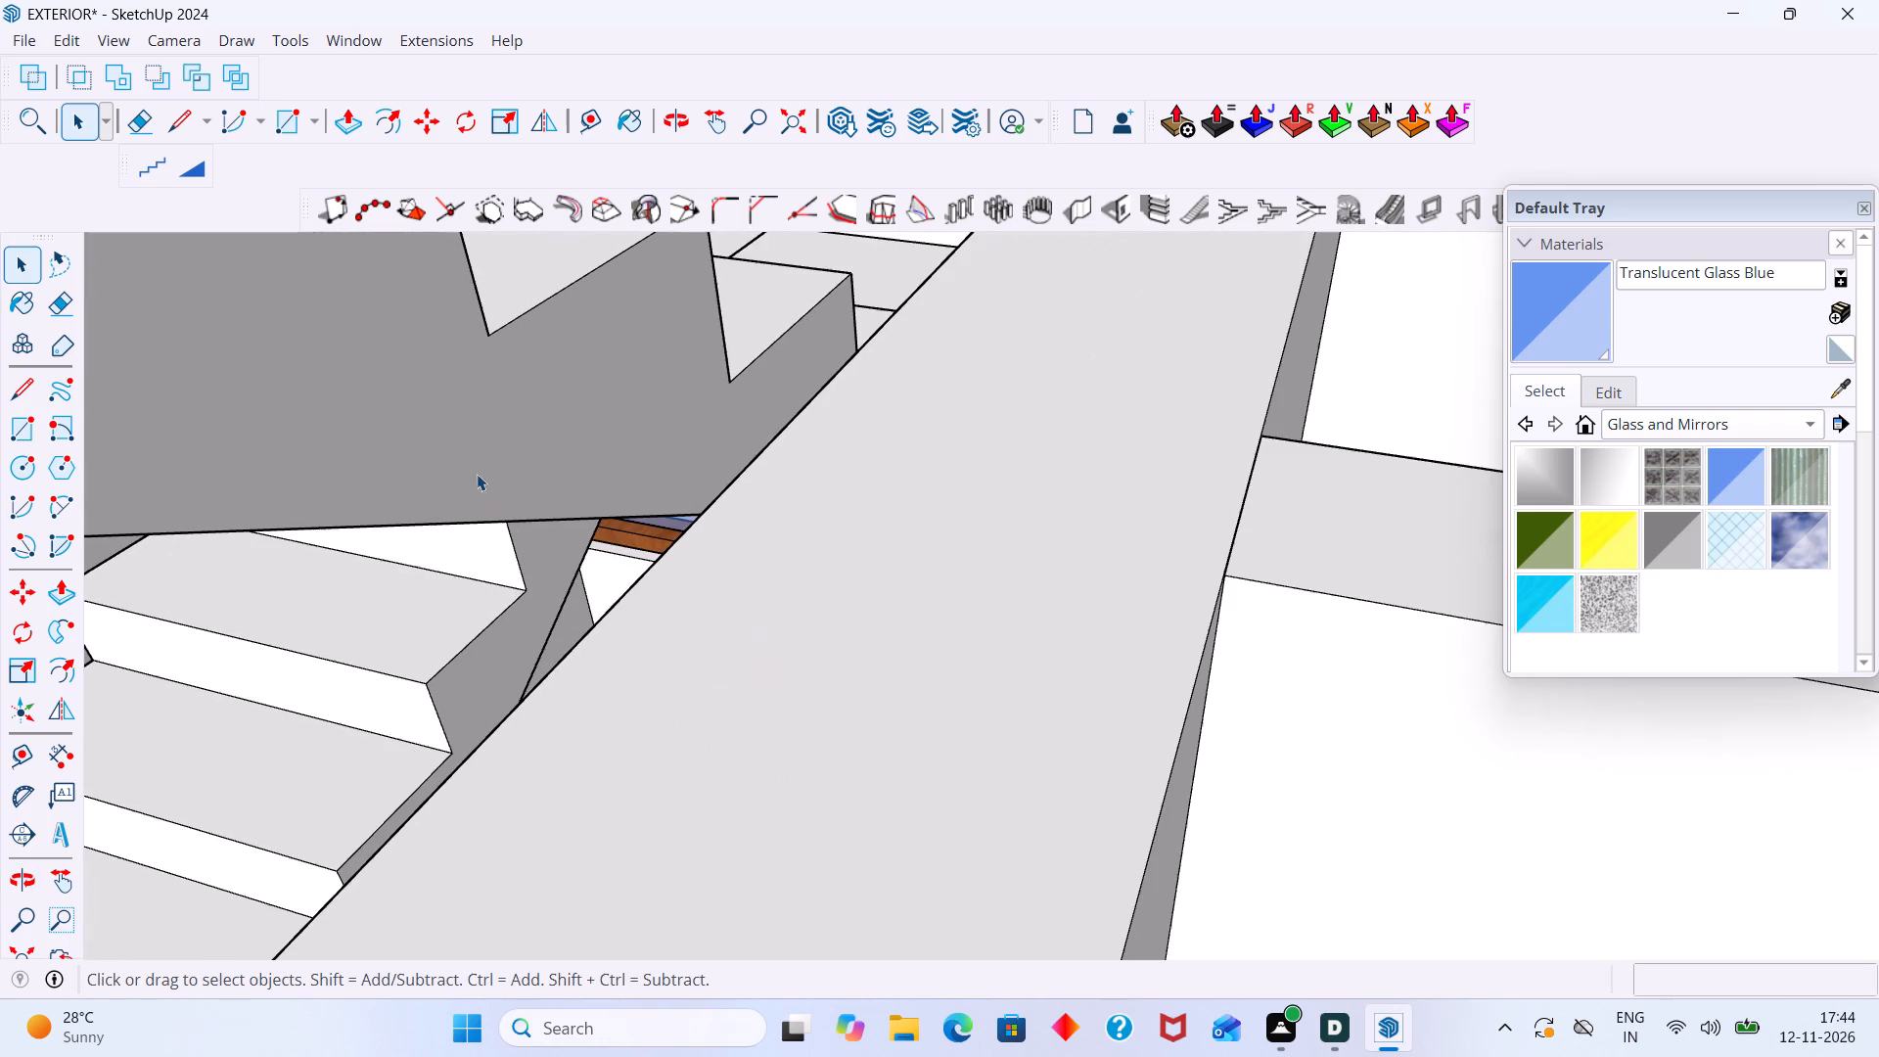
{"action": "double_click", "coordinate": [479, 463]}
{"action": "left_click", "coordinate": [491, 456]}
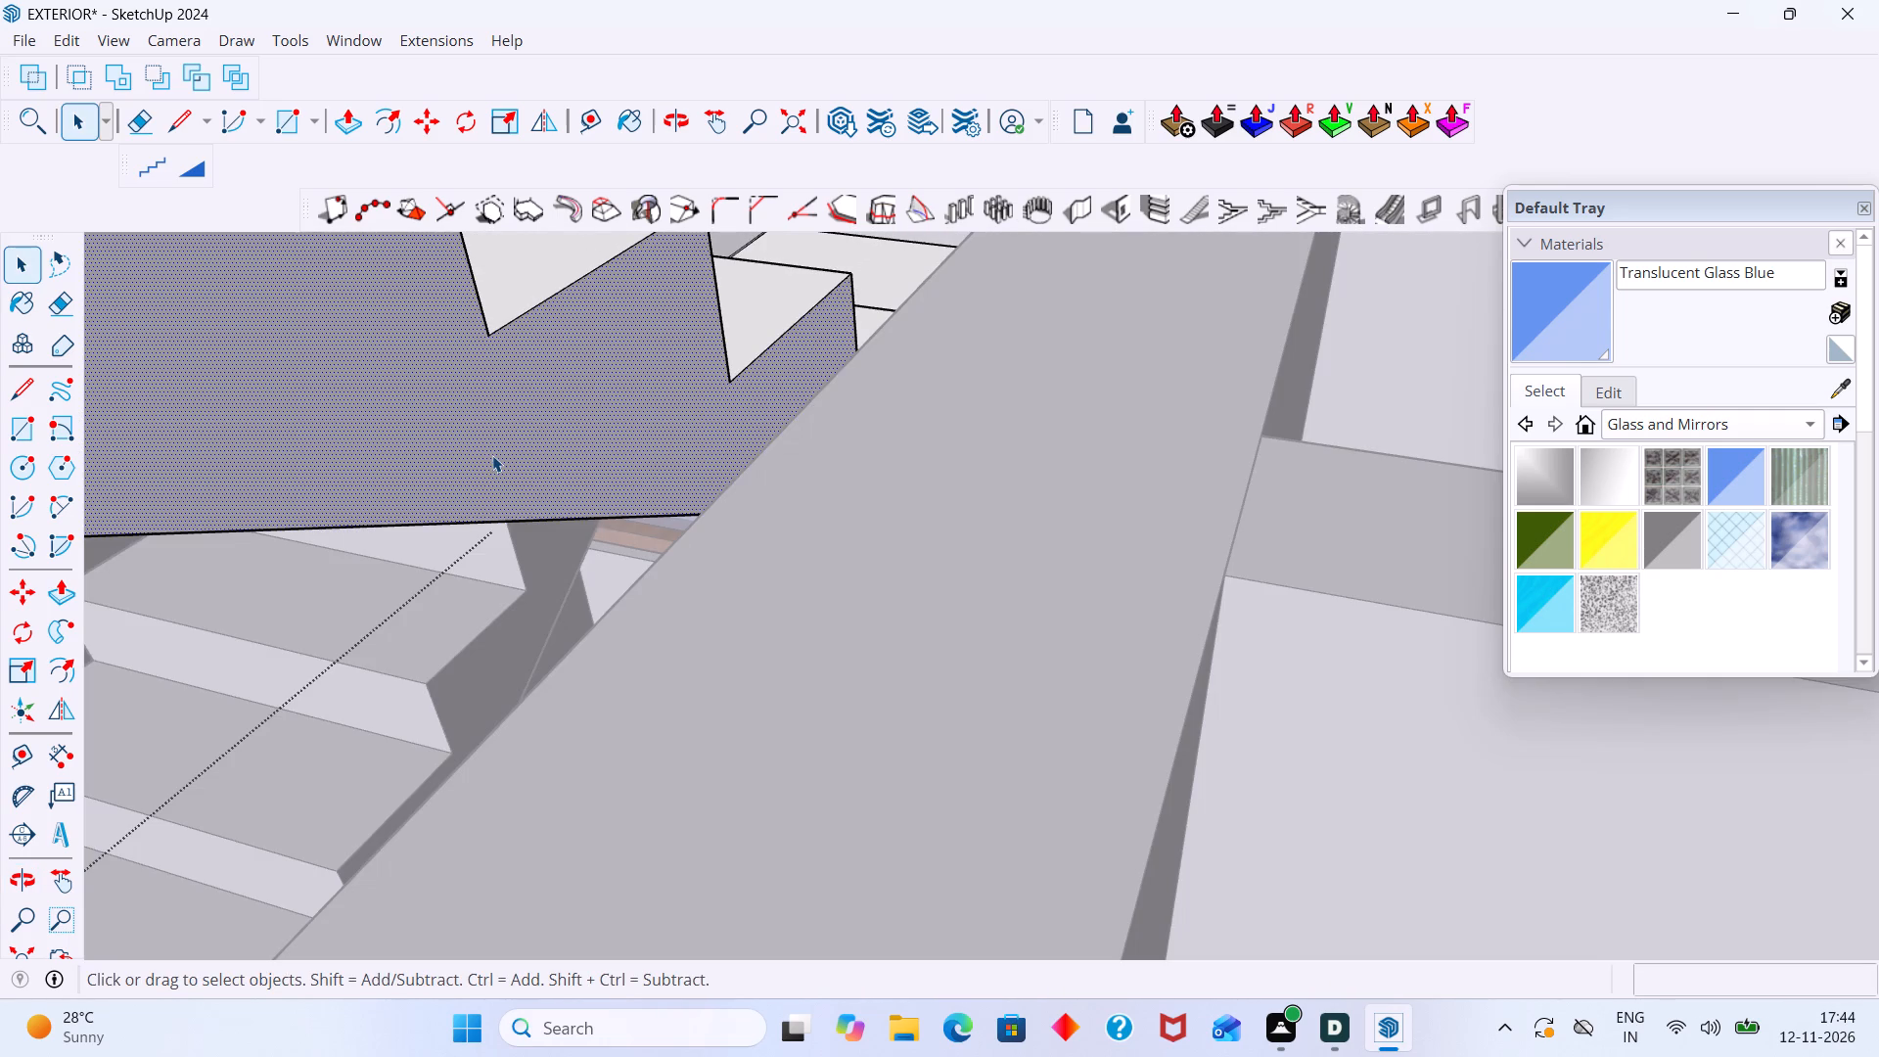
{"action": "key", "text": "p"}
{"action": "left_click", "coordinate": [492, 455]}
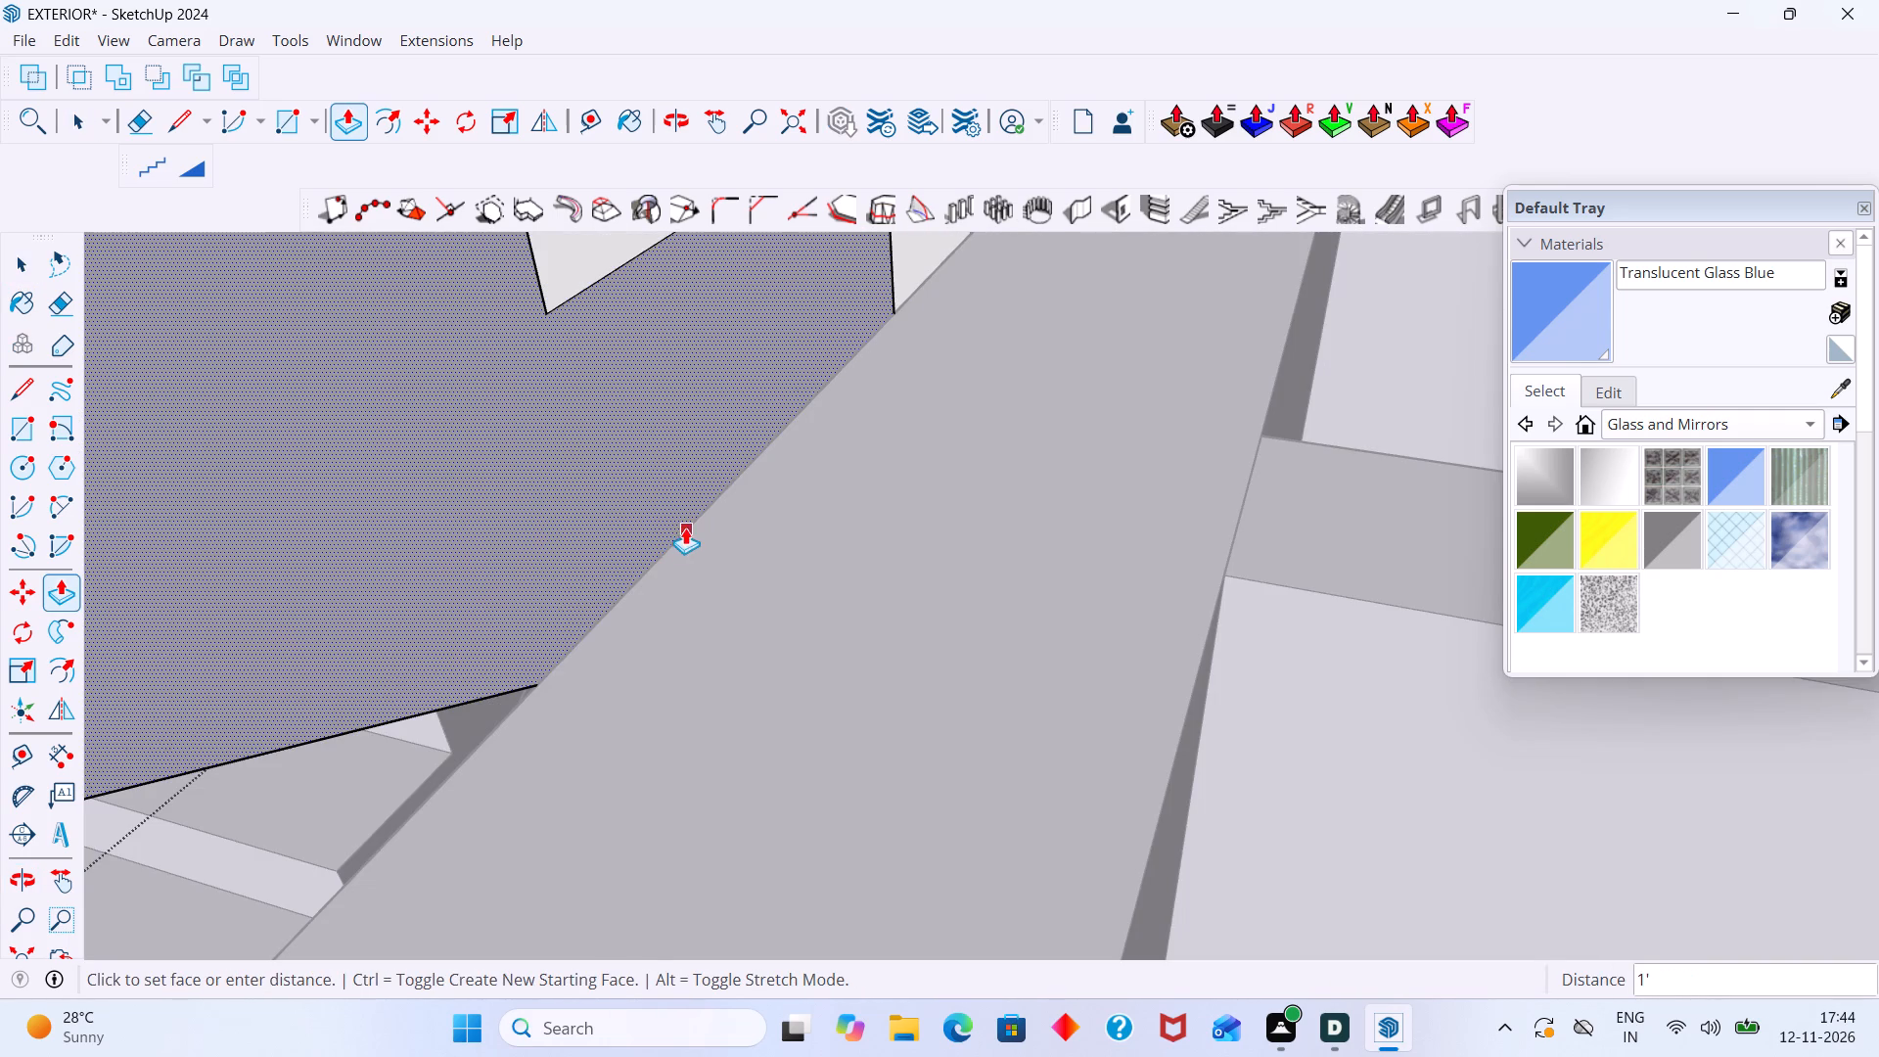
{"action": "left_click", "coordinate": [679, 536]}
{"action": "key", "text": "space"}
{"action": "scroll", "coordinate": [705, 548], "scroll_direction": "down", "scroll_amount": 9}
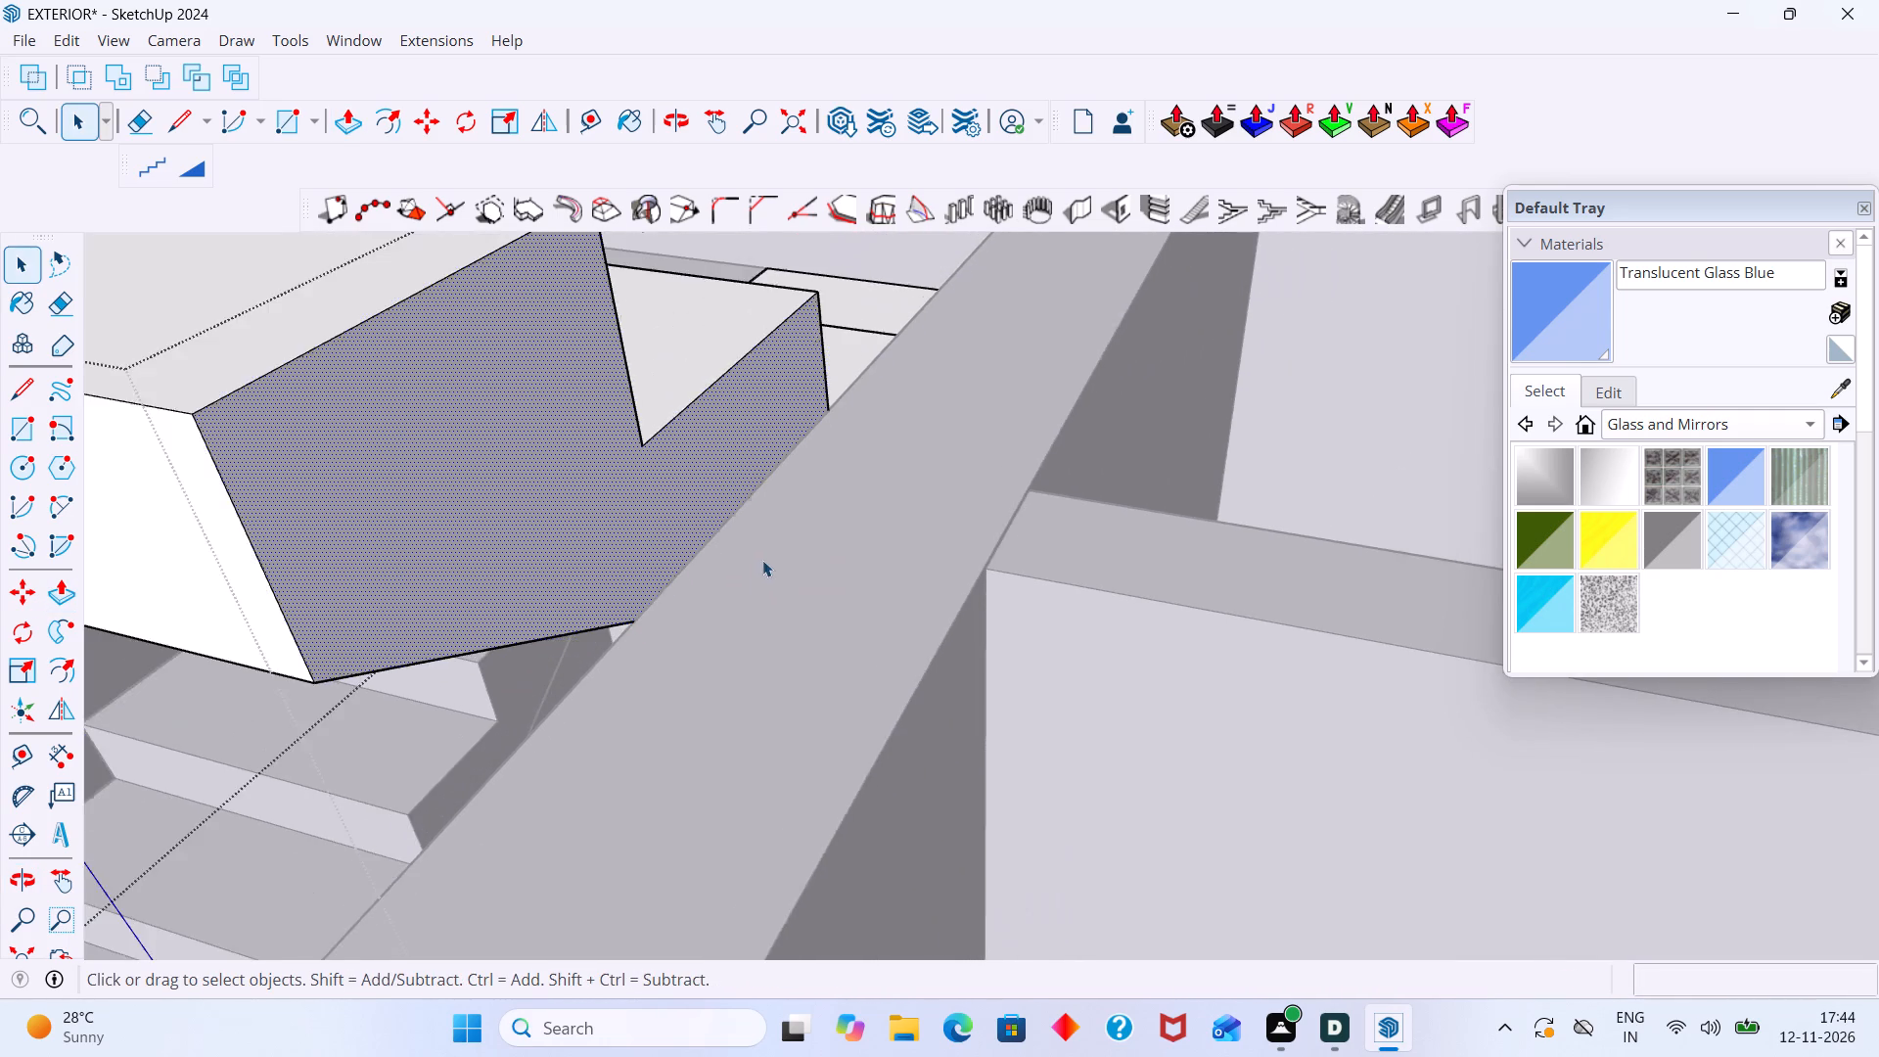
{"action": "scroll", "coordinate": [762, 560], "scroll_direction": "down", "scroll_amount": 20}
{"action": "scroll", "coordinate": [762, 560], "scroll_direction": "down", "scroll_amount": 2}
{"action": "left_click", "coordinate": [1102, 340]}
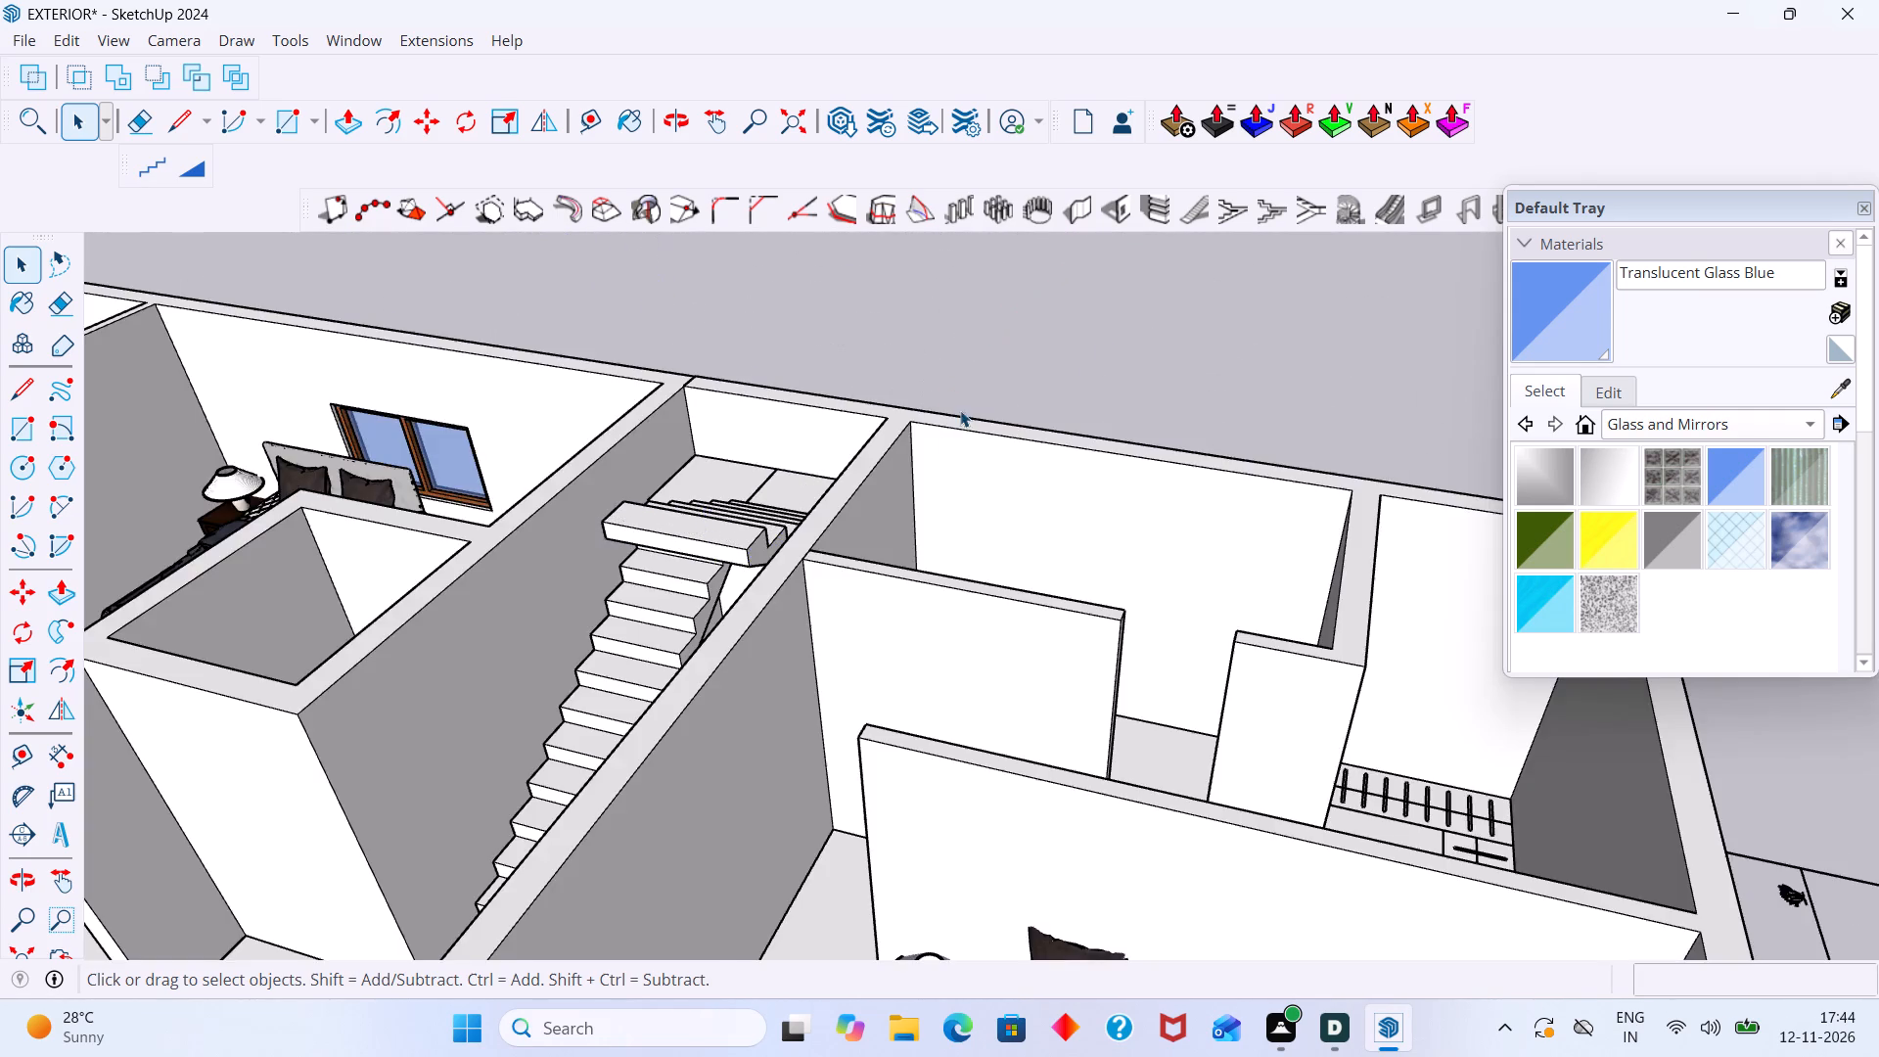
Examine the widened upper stair flight from all sides, including its landing connection and the gap beside the adjoining wall.
{"action": "middle_click_drag", "start_coordinate": [933, 528], "coordinate": [1564, 579]}
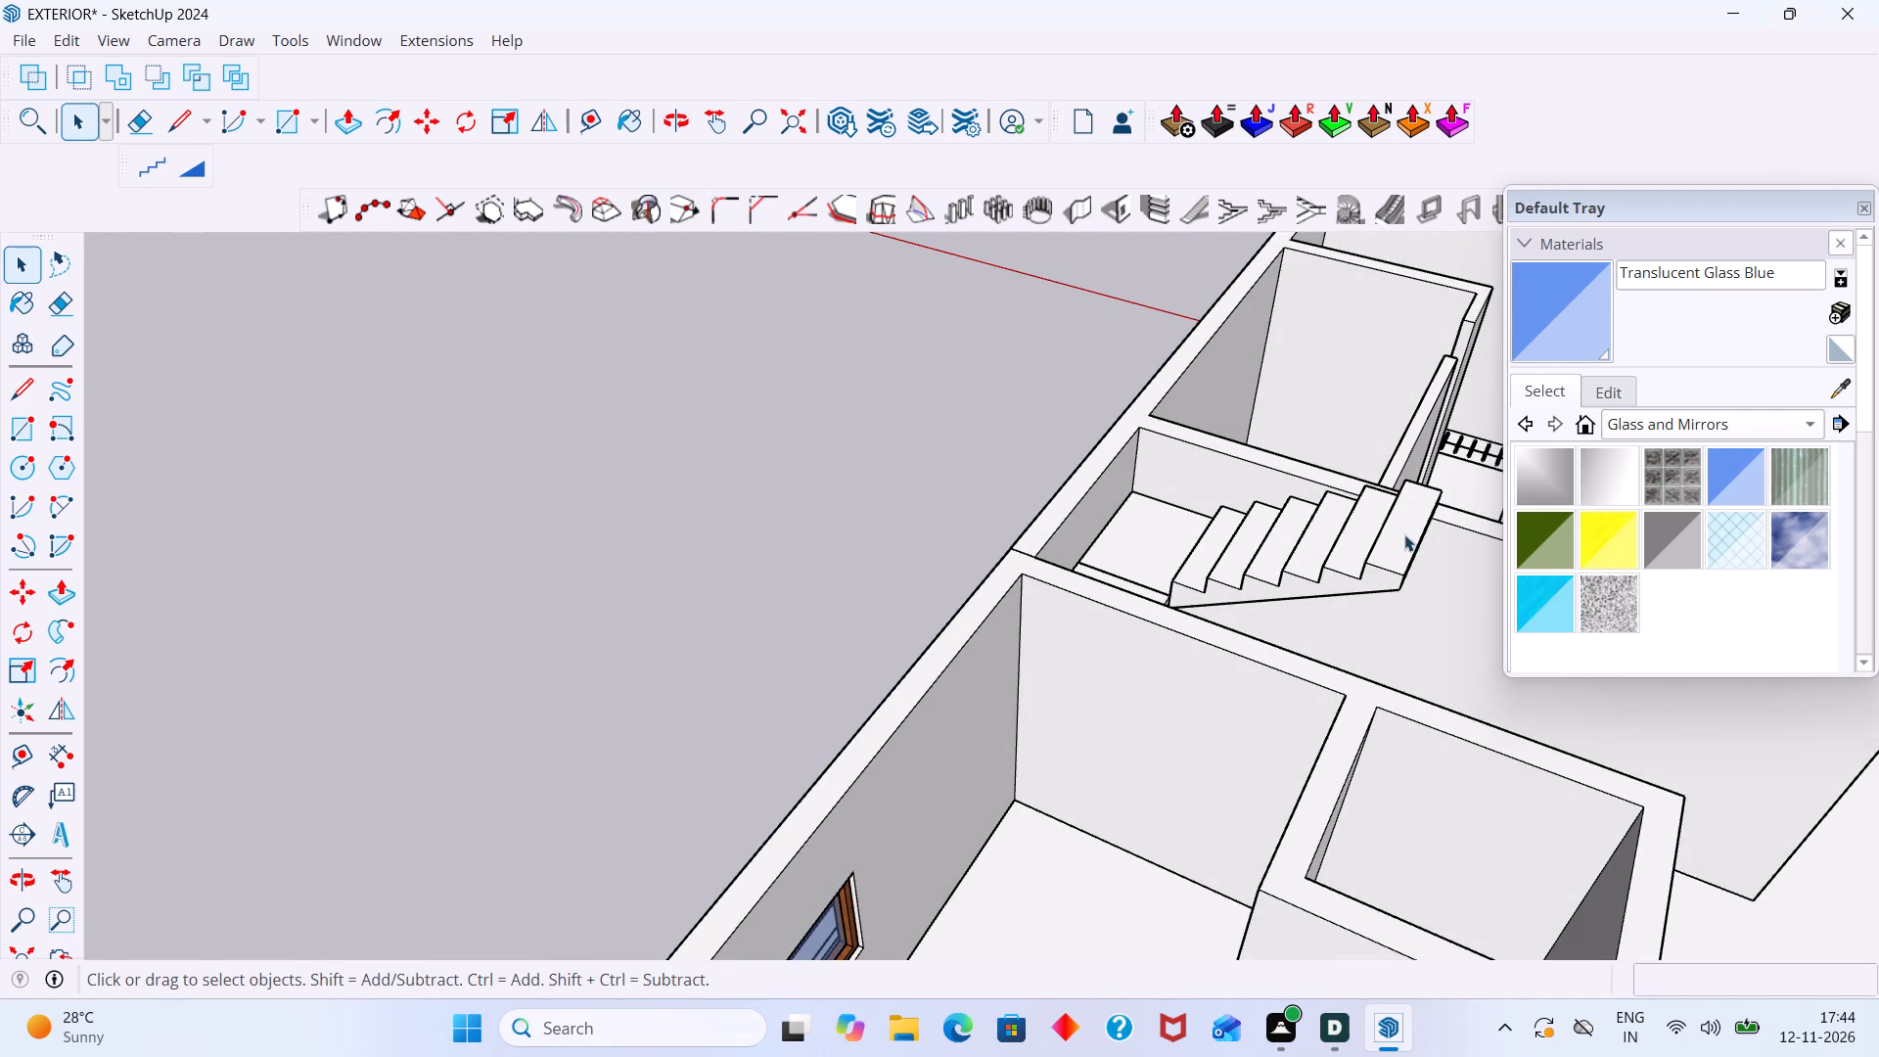
{"action": "middle_click_drag", "start_coordinate": [1382, 536], "coordinate": [1022, 592], "text": "shift"}
{"action": "middle_click_drag", "start_coordinate": [895, 656], "coordinate": [602, 663]}
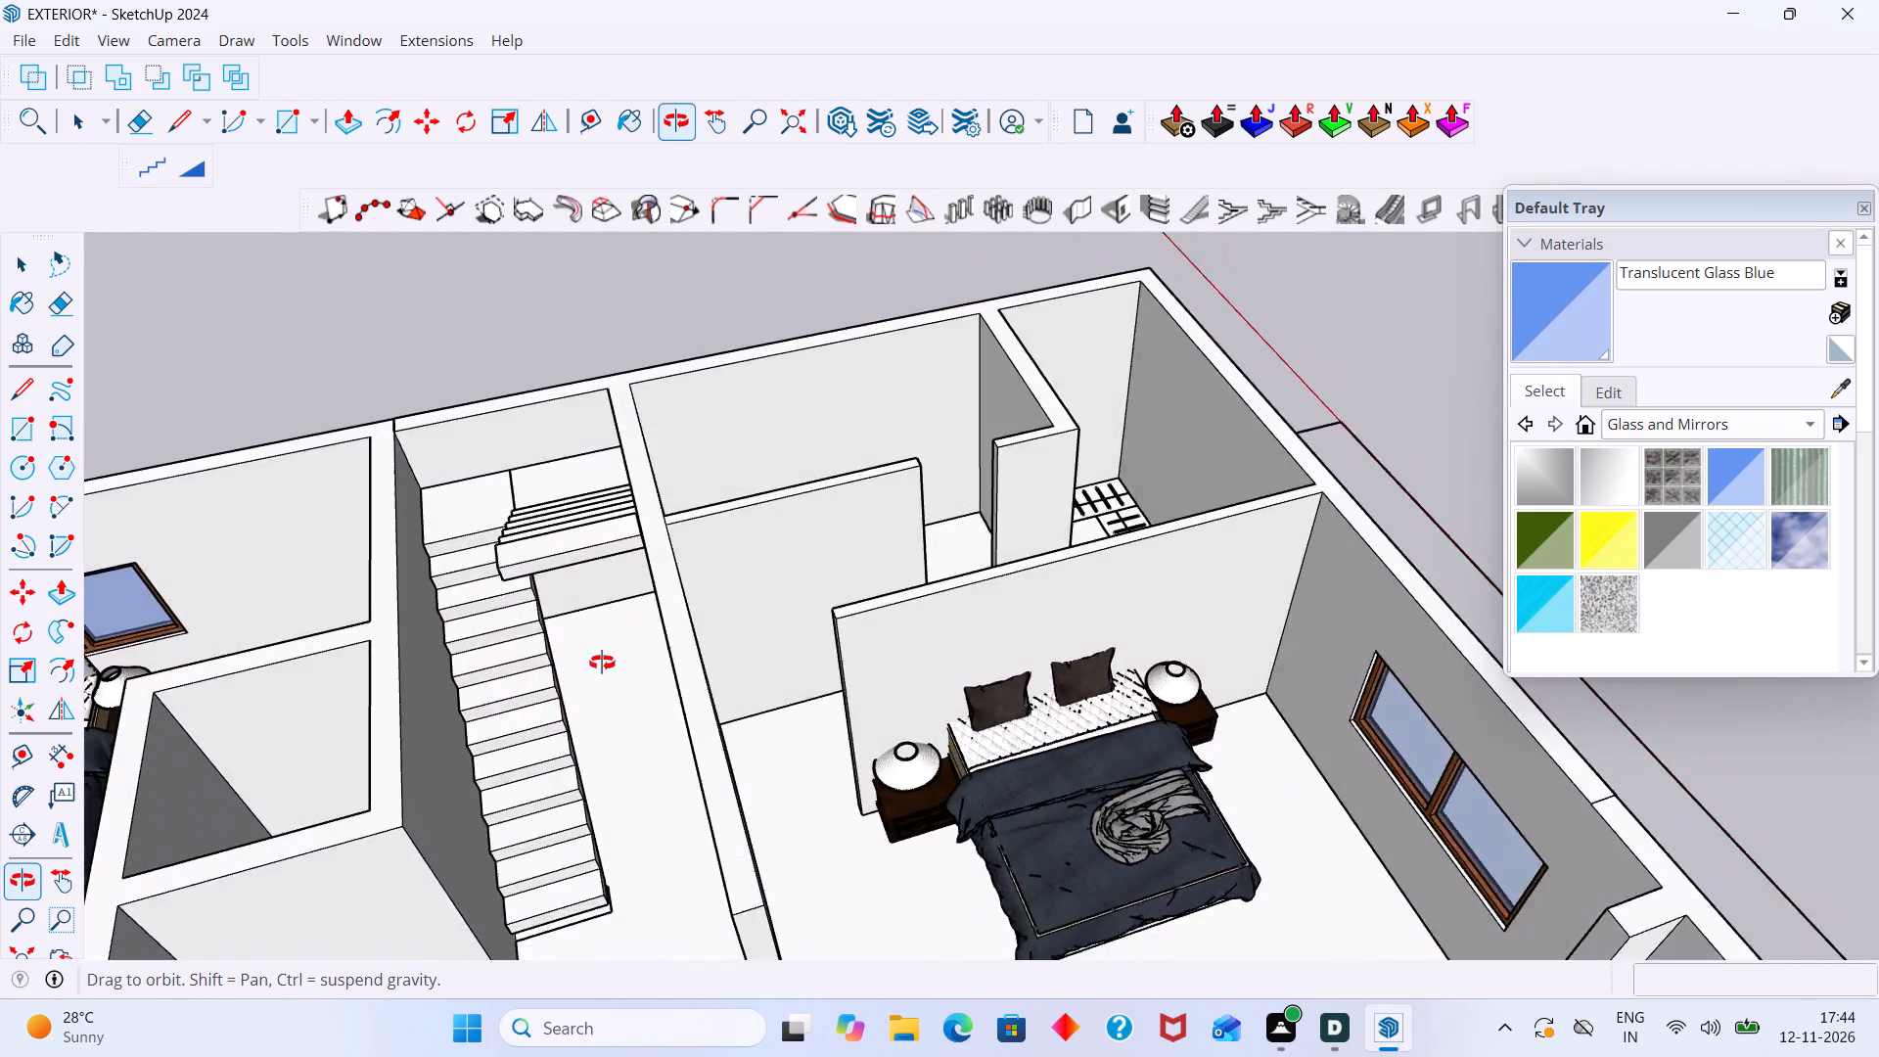
{"action": "middle_click_drag", "start_coordinate": [602, 663], "coordinate": [907, 639]}
{"action": "scroll", "coordinate": [889, 608], "scroll_direction": "up", "scroll_amount": 11}
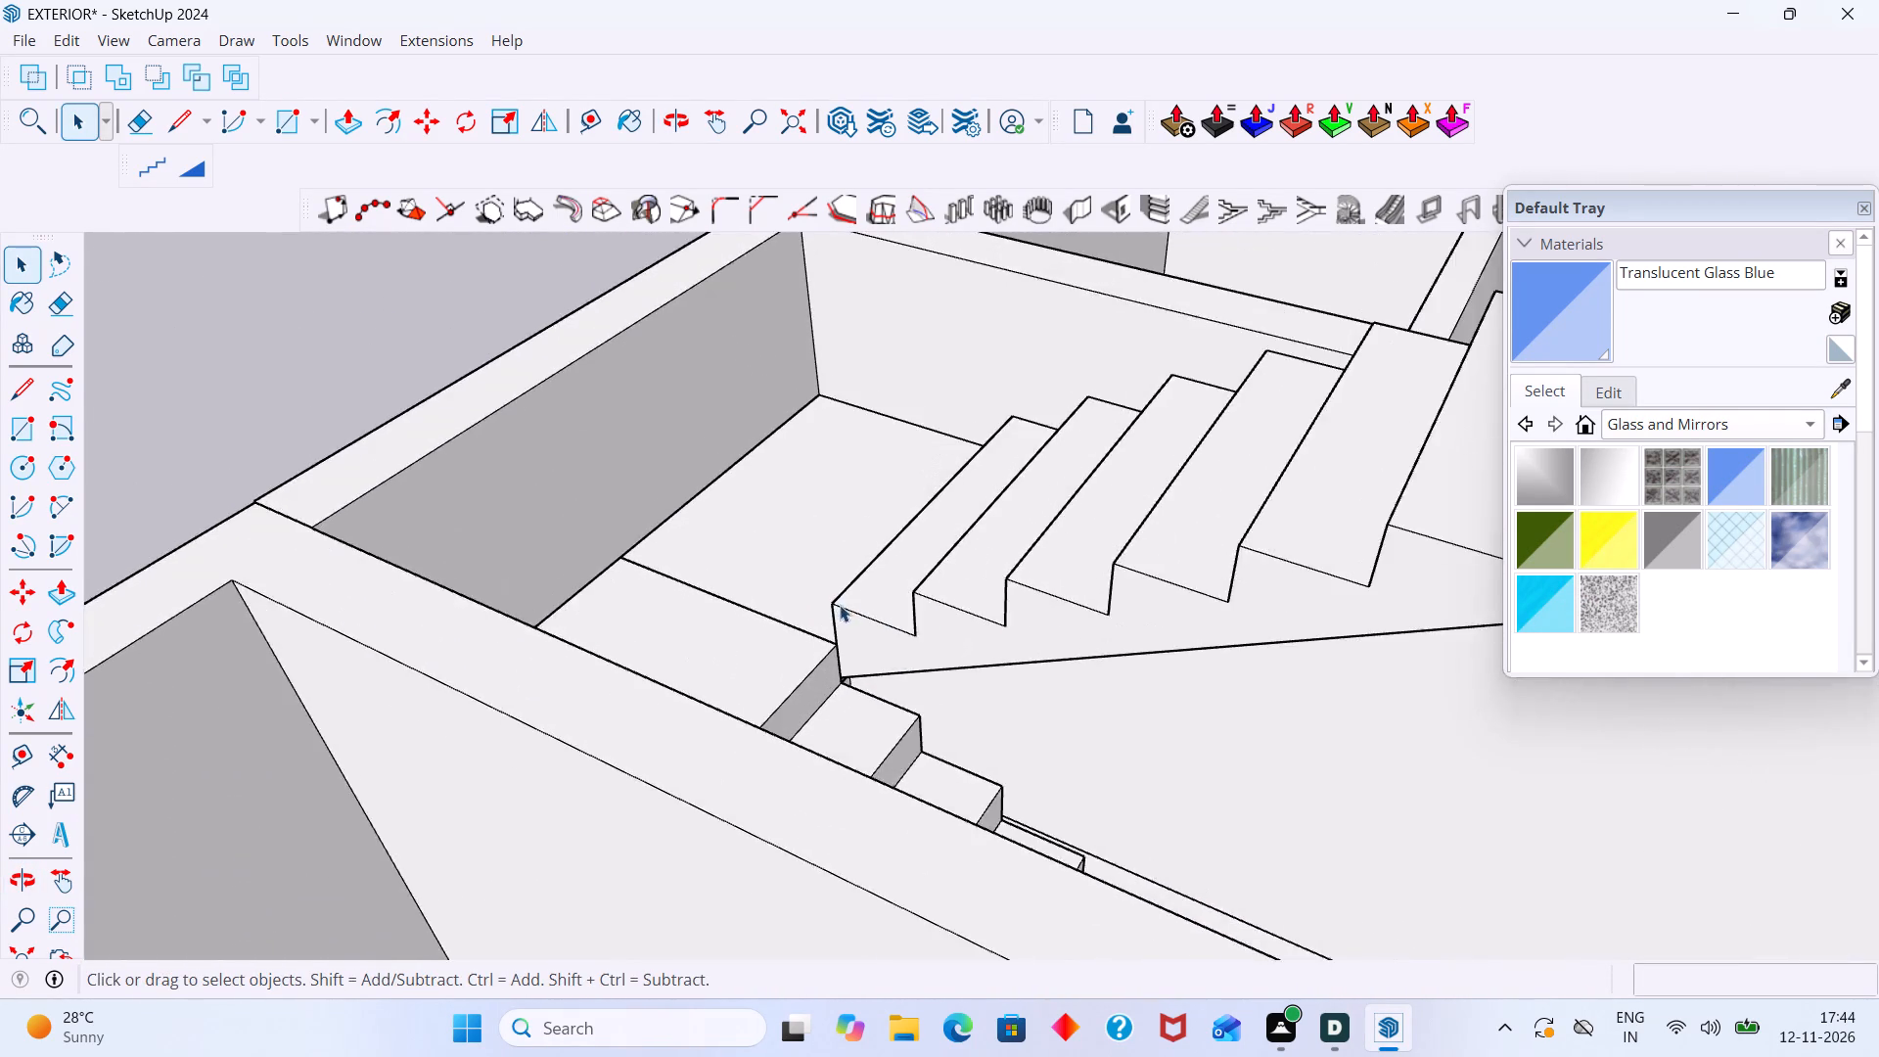
{"action": "scroll", "coordinate": [840, 605], "scroll_direction": "up", "scroll_amount": 14}
{"action": "middle_click_drag", "start_coordinate": [841, 744], "coordinate": [984, 795]}
{"action": "scroll", "coordinate": [973, 762], "scroll_direction": "down", "scroll_amount": 4}
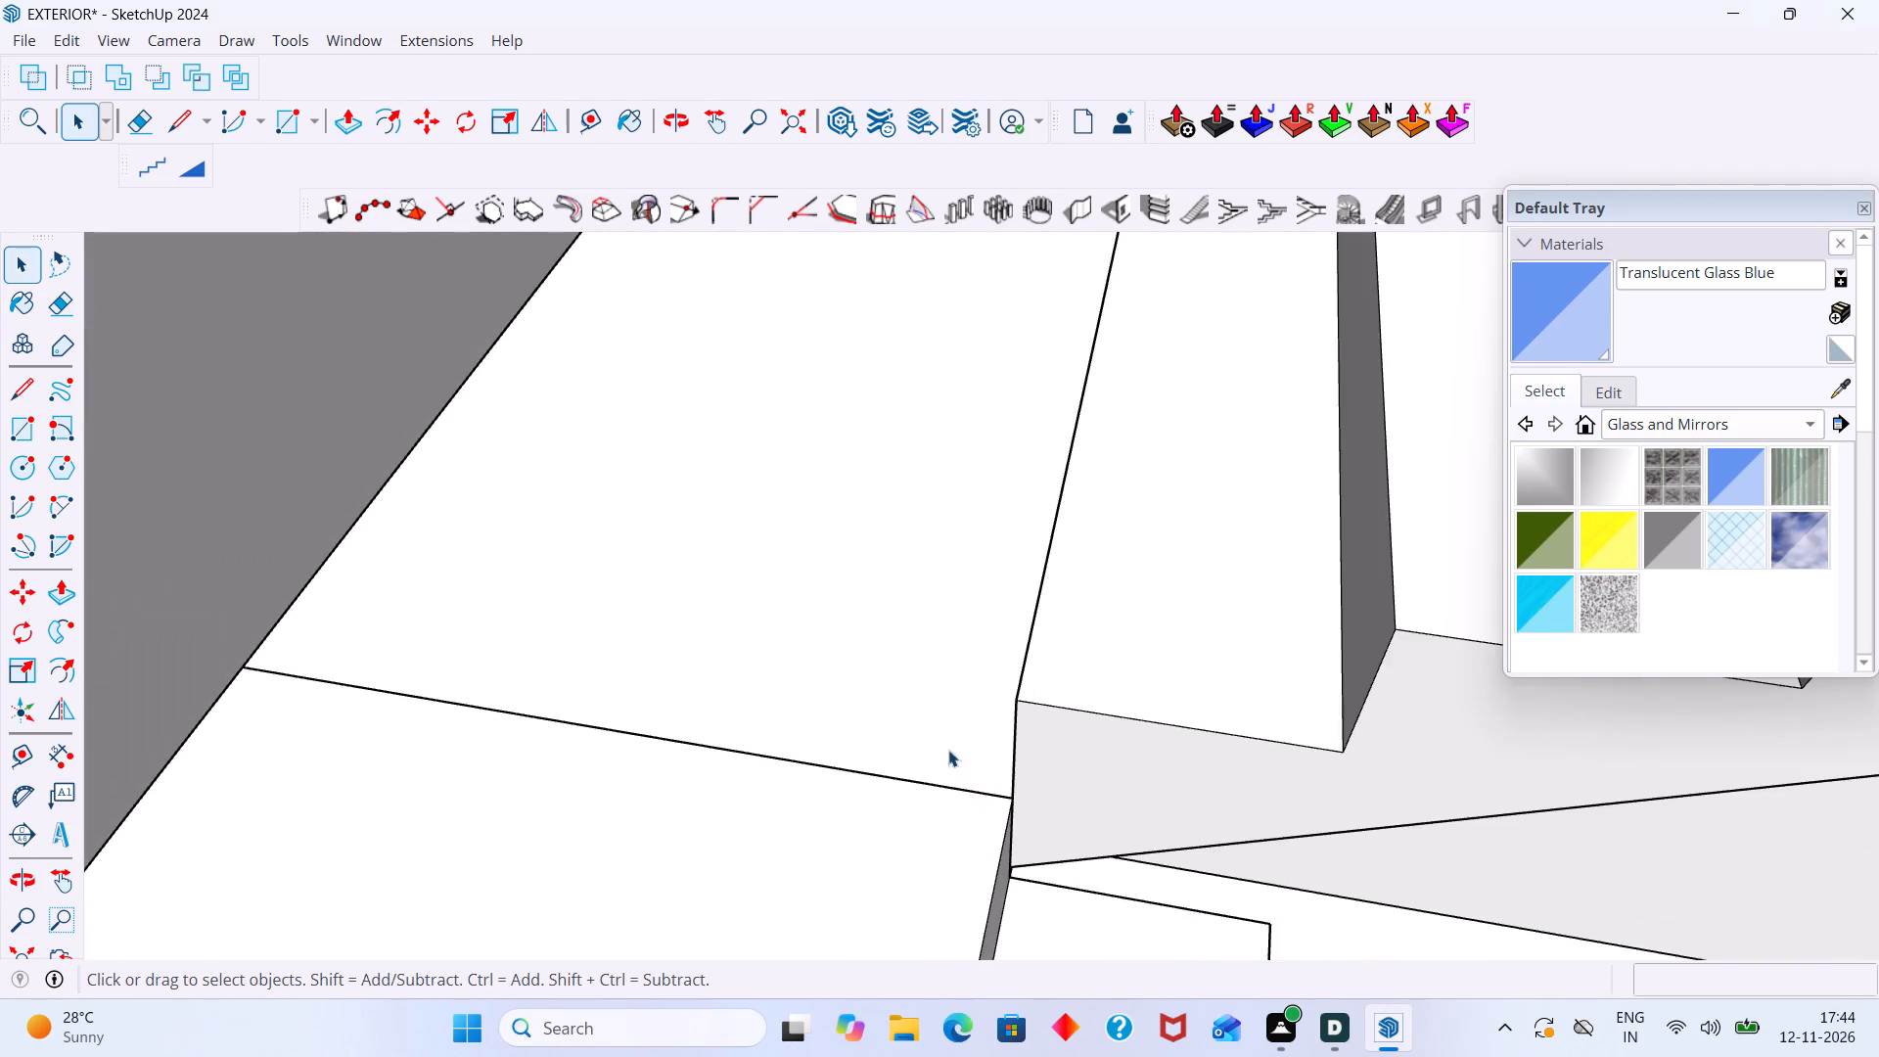
{"action": "scroll", "coordinate": [956, 737], "scroll_direction": "down", "scroll_amount": 5}
{"action": "middle_click_drag", "start_coordinate": [987, 707], "coordinate": [619, 769]}
{"action": "scroll", "coordinate": [751, 708], "scroll_direction": "down", "scroll_amount": 7}
{"action": "middle_click", "coordinate": [750, 725]}
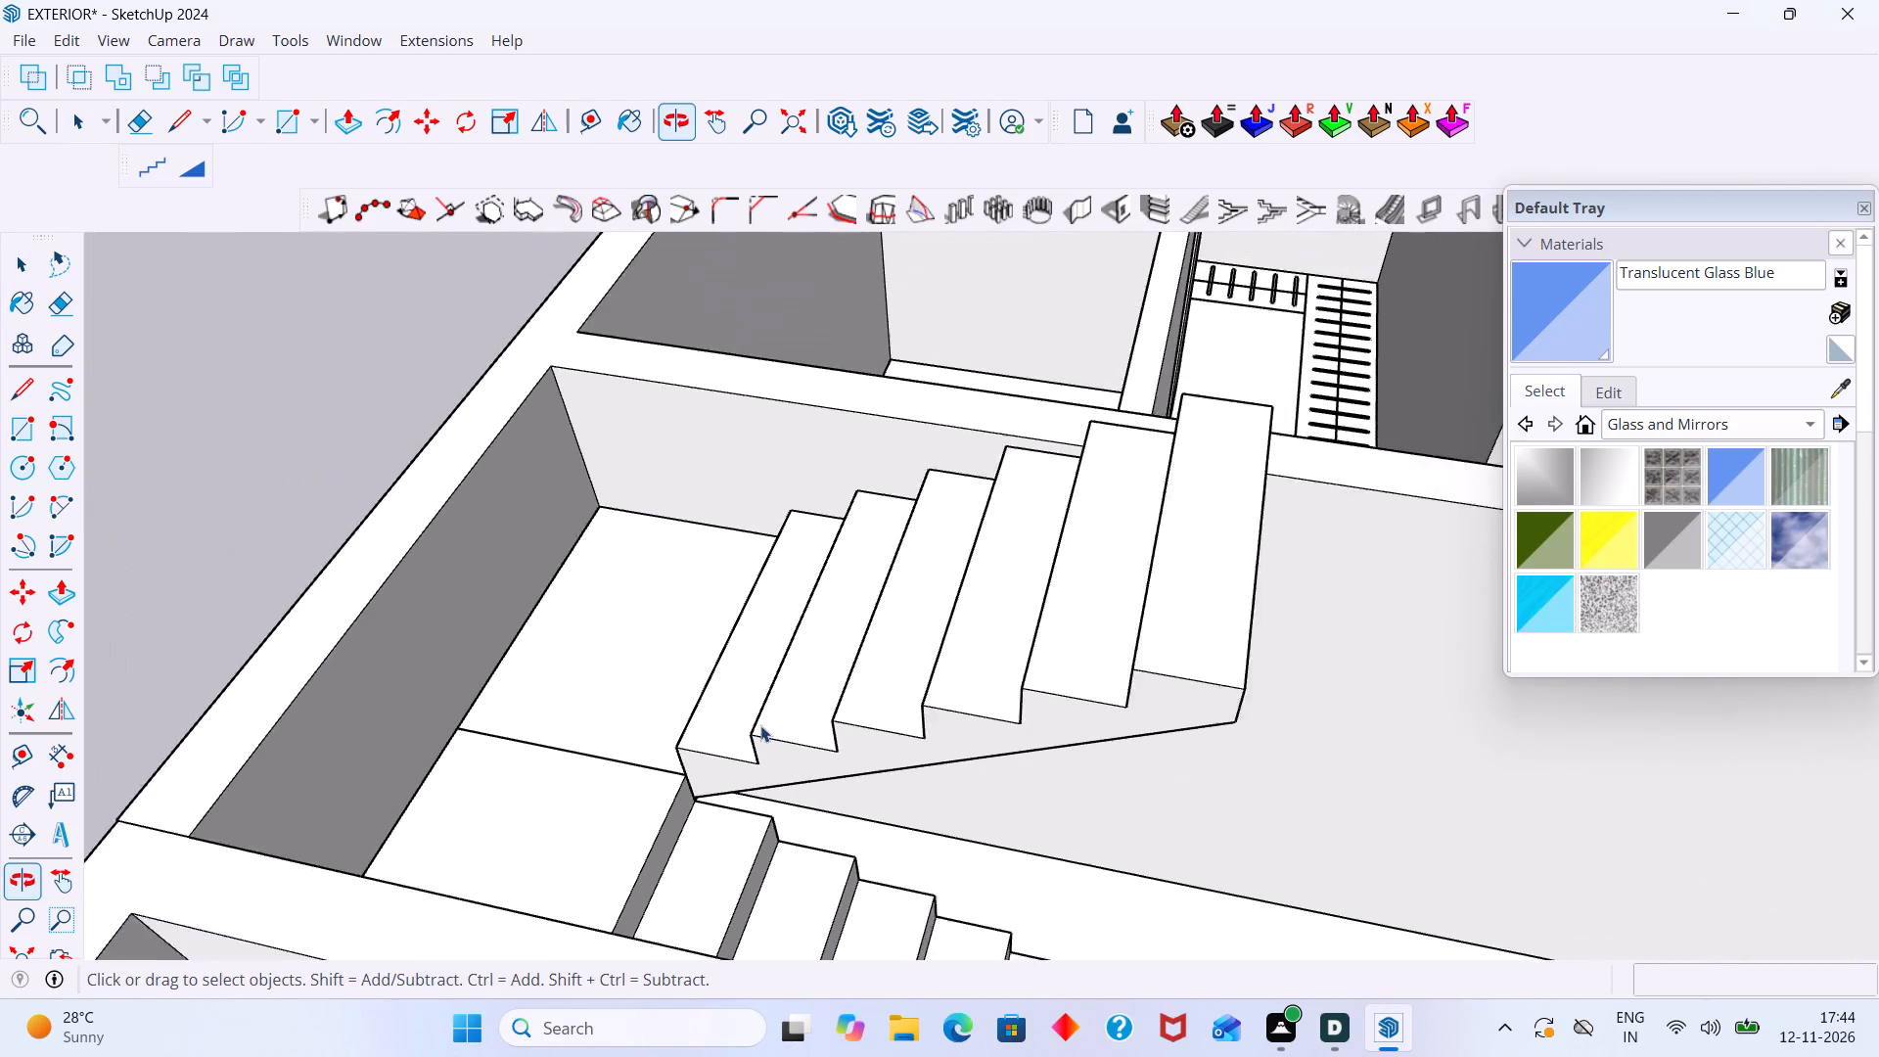
{"action": "scroll", "coordinate": [760, 725], "scroll_direction": "down", "scroll_amount": 8}
{"action": "middle_click_drag", "start_coordinate": [950, 727], "coordinate": [1294, 789]}
{"action": "scroll", "coordinate": [1188, 743], "scroll_direction": "down", "scroll_amount": 3, "text": "shift"}
{"action": "scroll", "coordinate": [1176, 740], "scroll_direction": "up", "scroll_amount": 1, "text": "shift"}
{"action": "middle_click_drag", "start_coordinate": [1175, 740], "coordinate": [1045, 730], "text": "shift"}
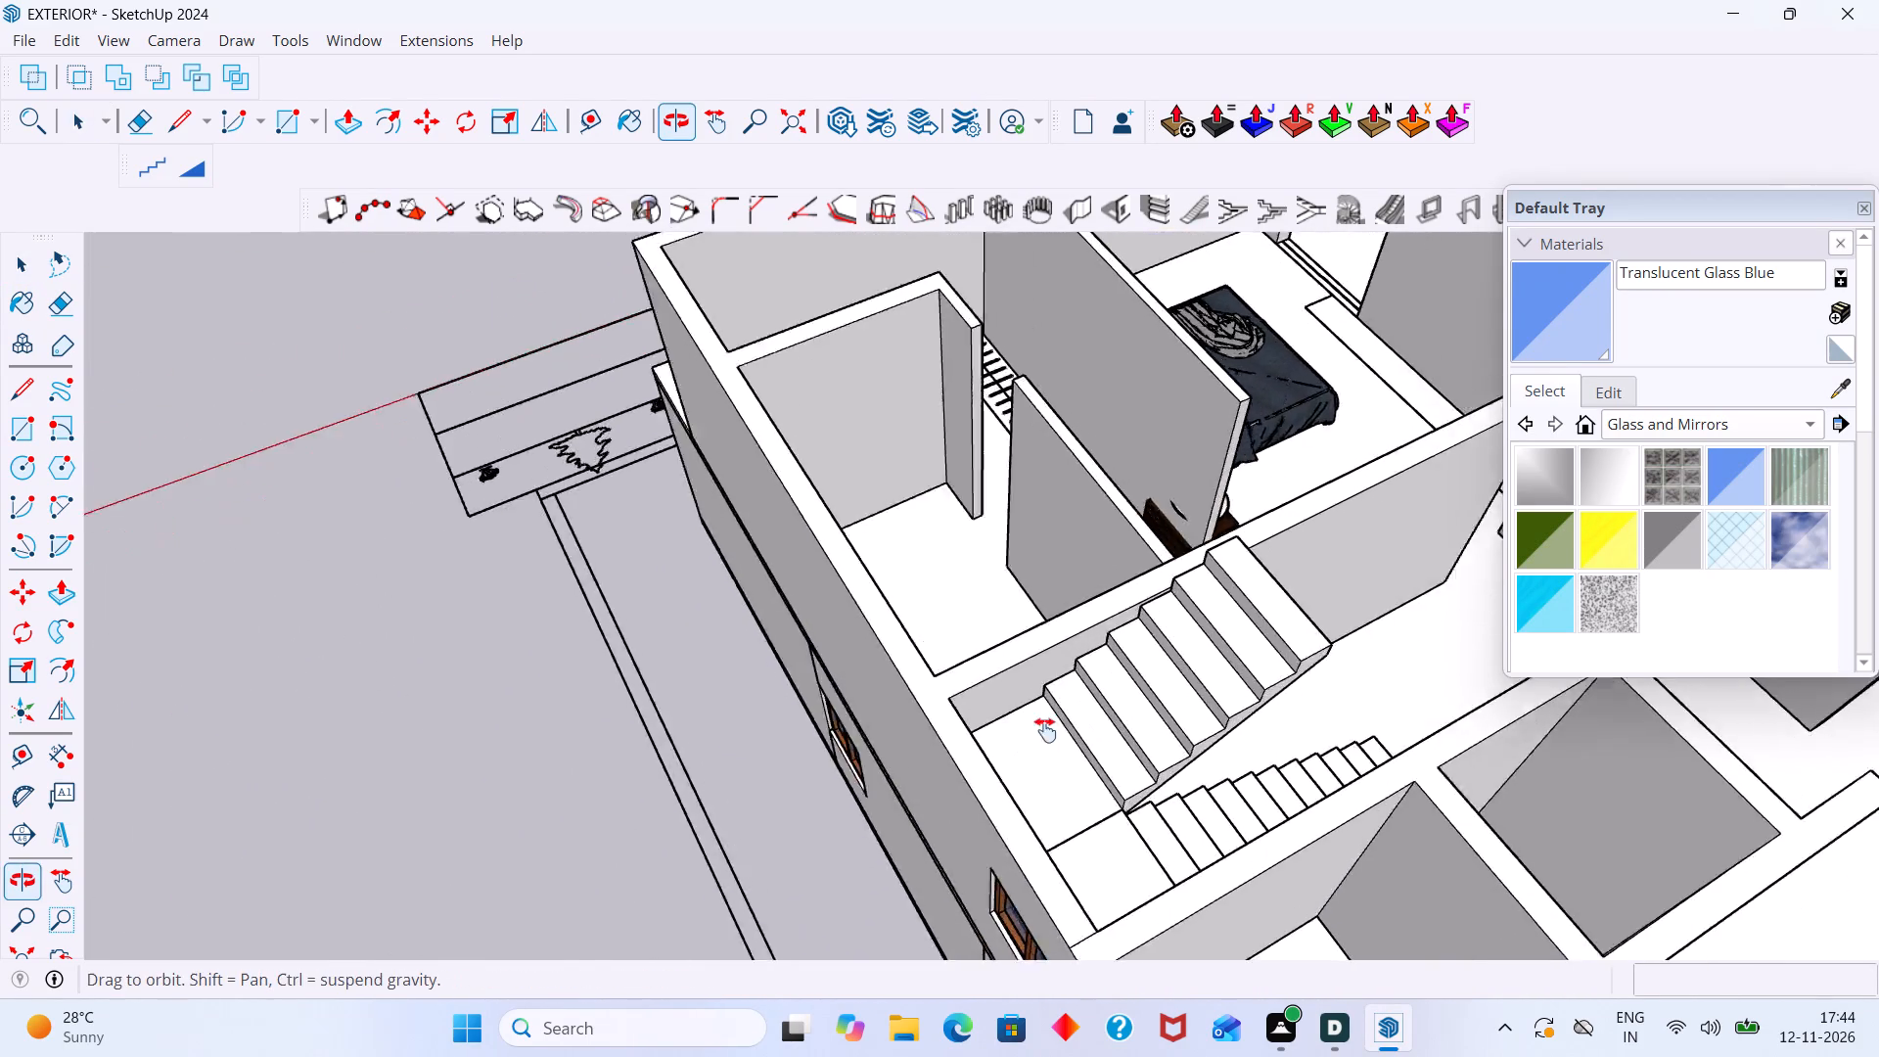
{"action": "middle_click_drag", "start_coordinate": [1045, 730], "coordinate": [821, 725], "text": "shift"}
{"action": "middle_click_drag", "start_coordinate": [961, 703], "coordinate": [1333, 712]}
{"action": "middle_click_drag", "start_coordinate": [1214, 604], "coordinate": [663, 732], "text": "shift"}
{"action": "scroll", "coordinate": [751, 701], "scroll_direction": "up", "scroll_amount": 2}
{"action": "middle_click_drag", "start_coordinate": [751, 701], "coordinate": [1085, 638]}
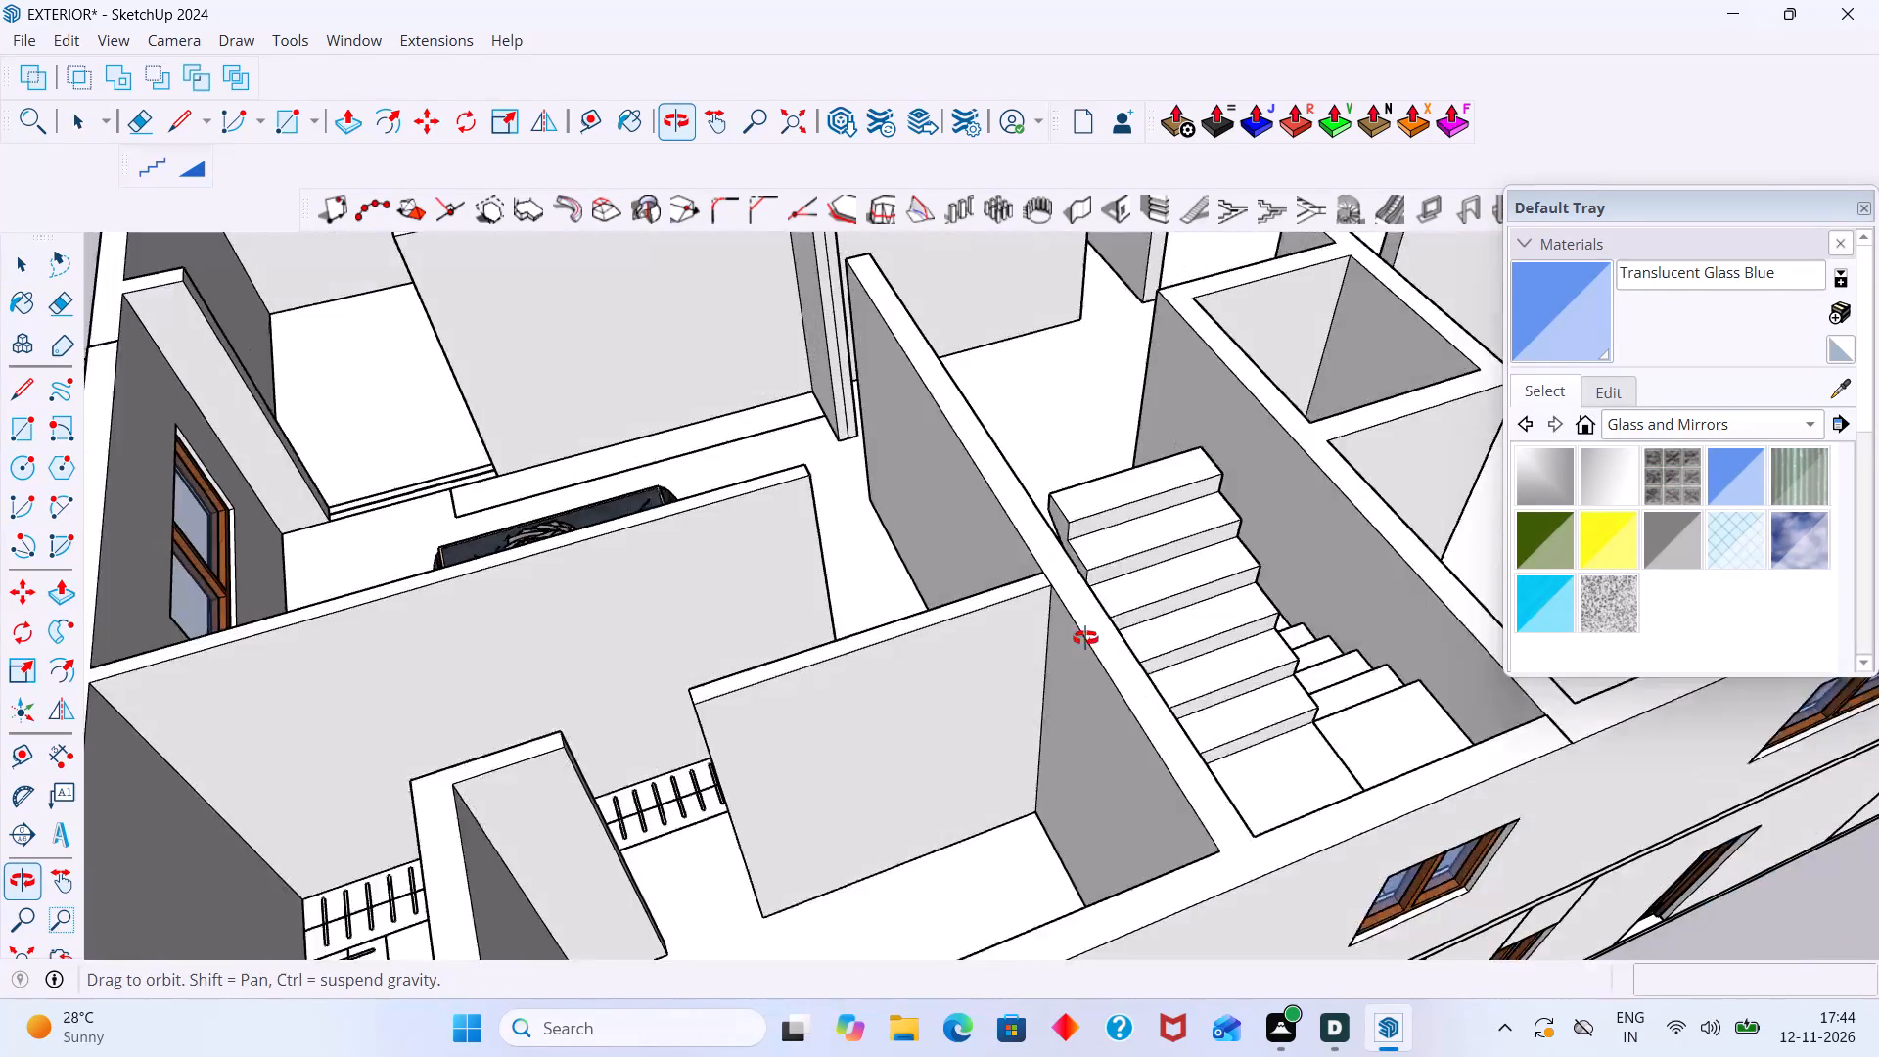
{"action": "middle_click_drag", "start_coordinate": [1085, 638], "coordinate": [1077, 619]}
{"action": "scroll", "coordinate": [1062, 595], "scroll_direction": "up", "scroll_amount": 6}
{"action": "scroll", "coordinate": [1144, 512], "scroll_direction": "up", "scroll_amount": 3}
{"action": "scroll", "coordinate": [1144, 512], "scroll_direction": "down", "scroll_amount": 8}
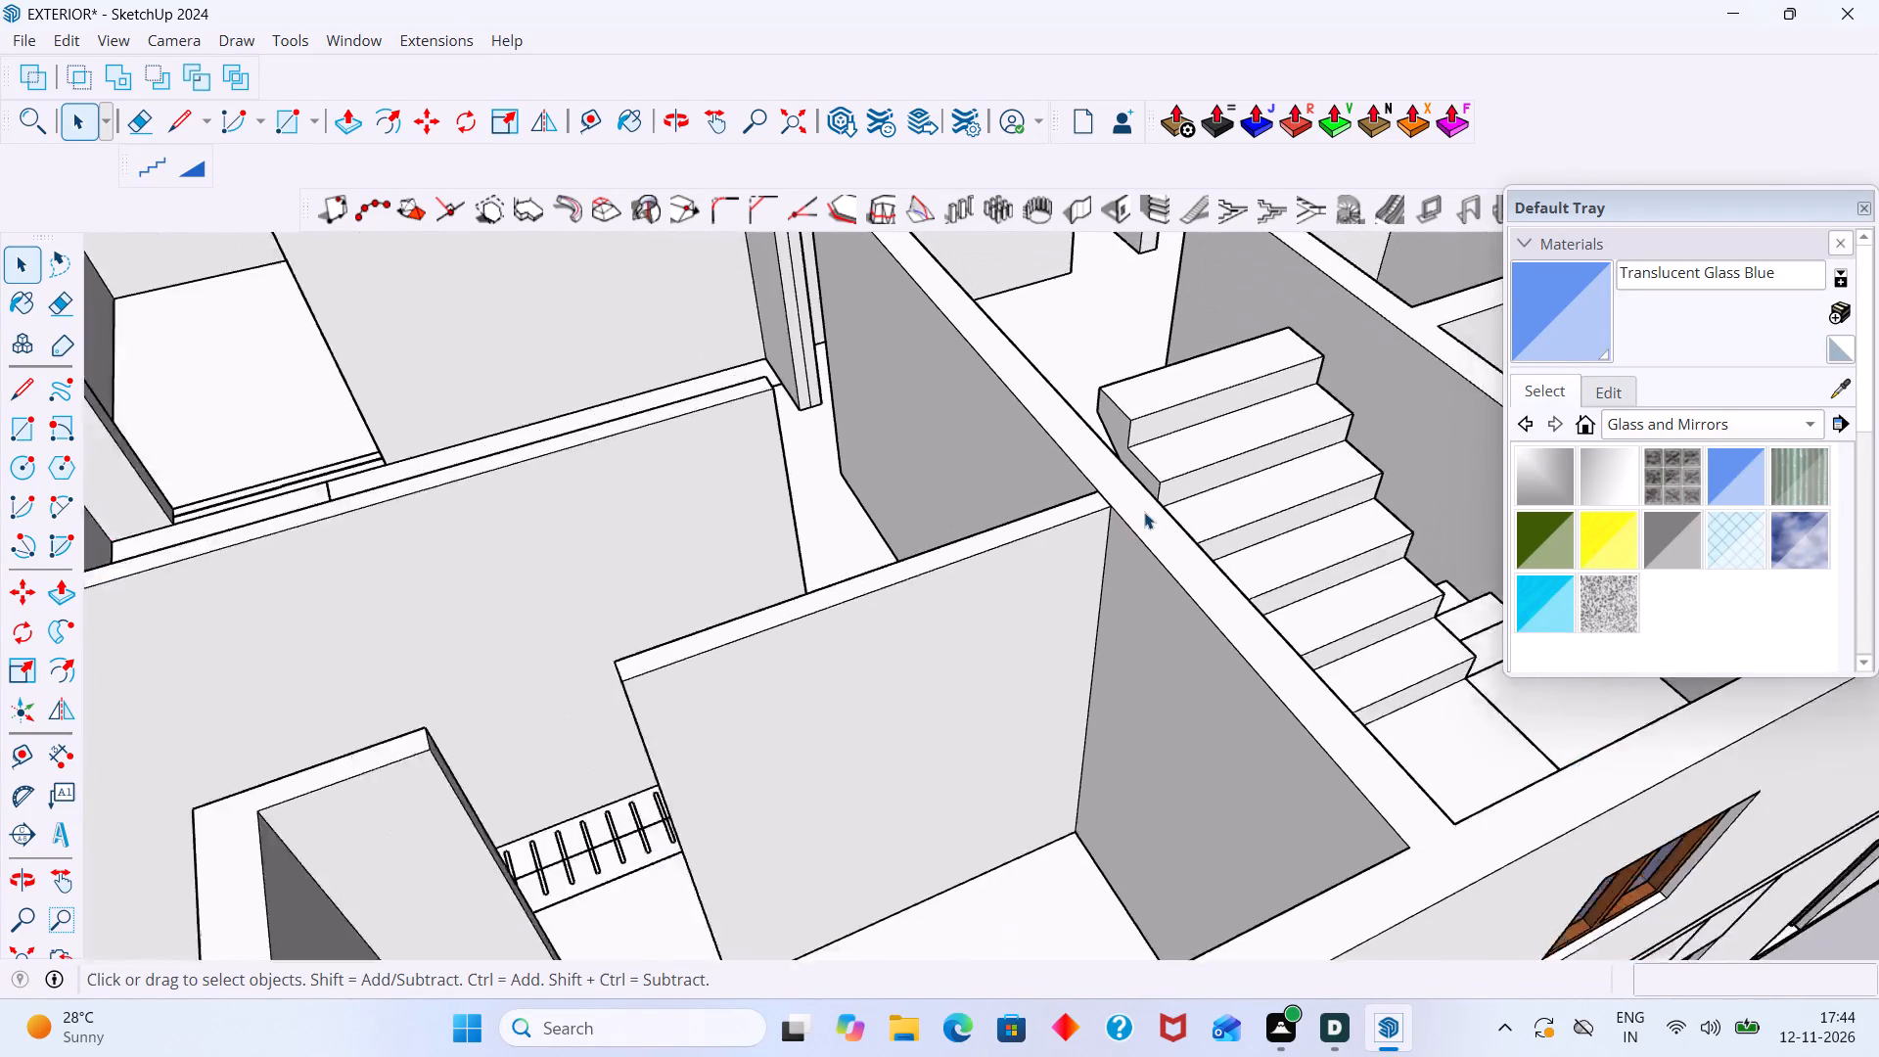
{"action": "scroll", "coordinate": [1144, 512], "scroll_direction": "down", "scroll_amount": 3}
Scale the upper stair flight vertically to about 0.76 of its height, keeping its plan dimensions at 1.00.
{"action": "scroll", "coordinate": [1176, 461], "scroll_direction": "up", "scroll_amount": 20}
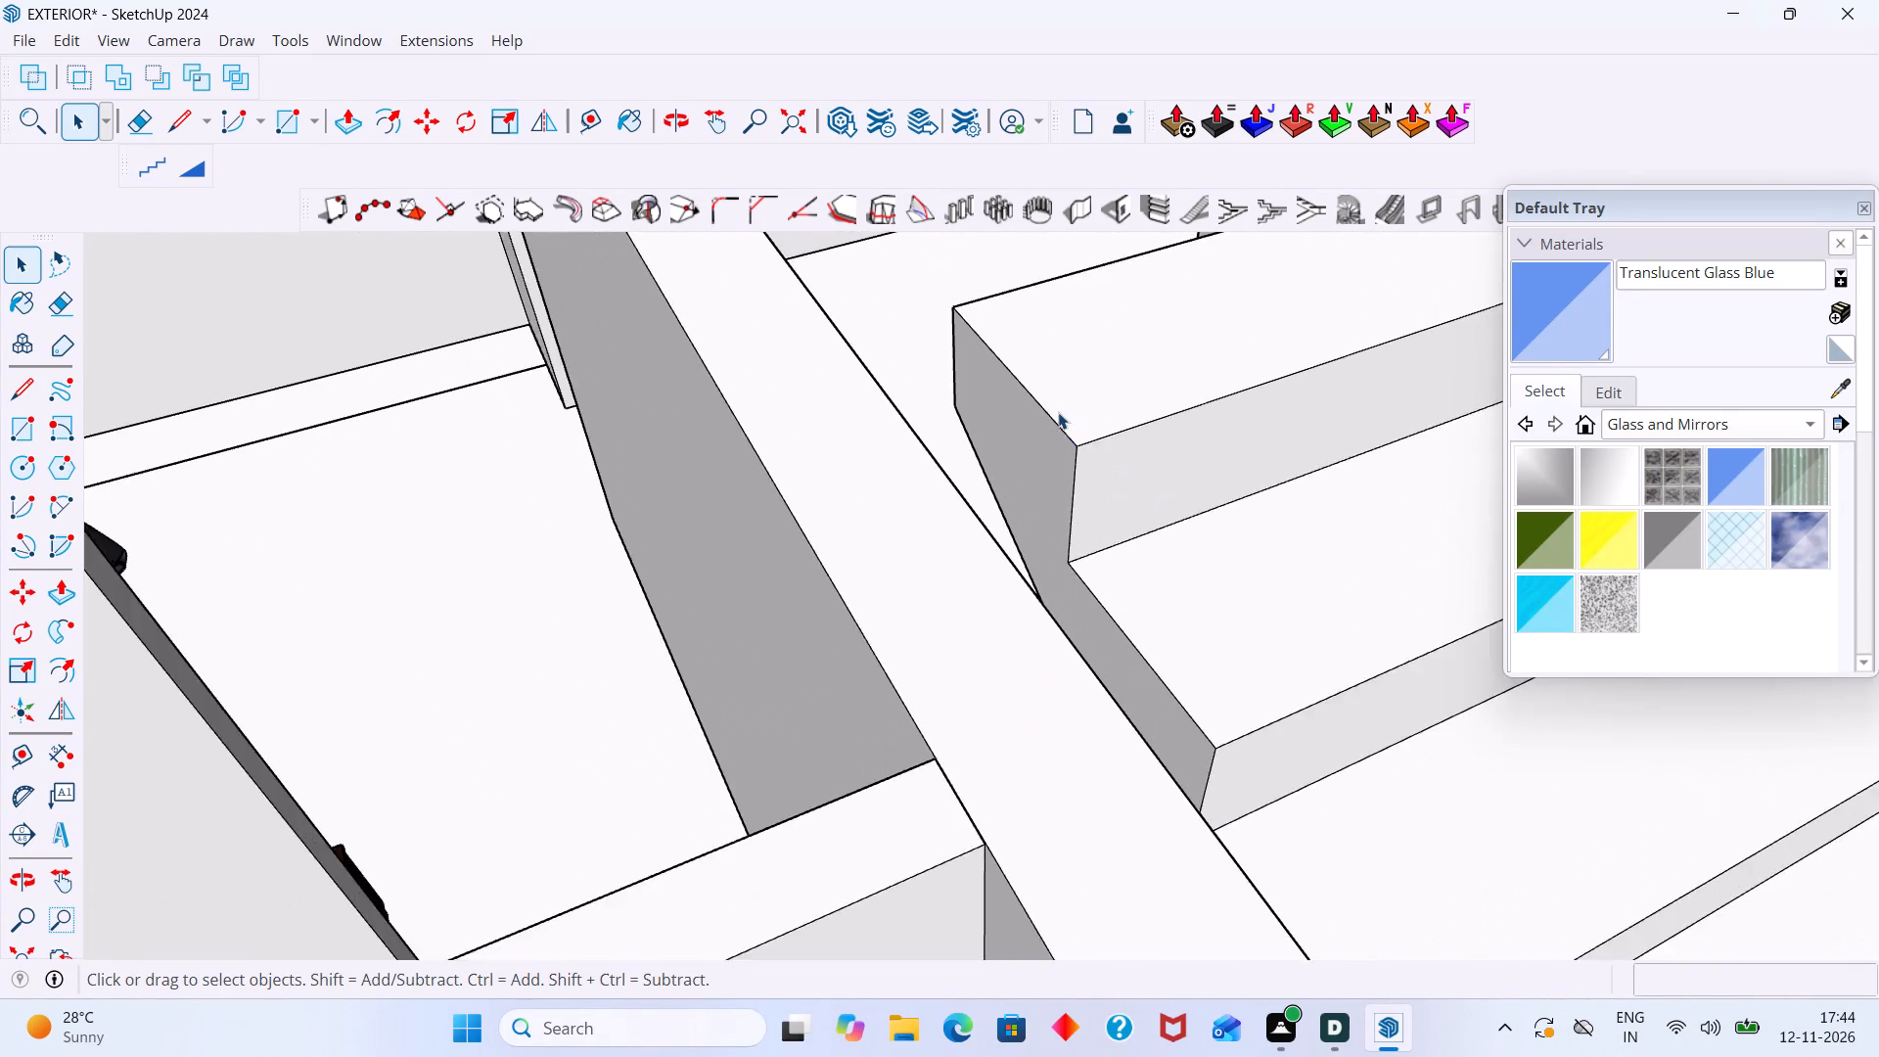
{"action": "scroll", "coordinate": [1058, 412], "scroll_direction": "up", "scroll_amount": 2}
{"action": "left_click", "coordinate": [1055, 410]}
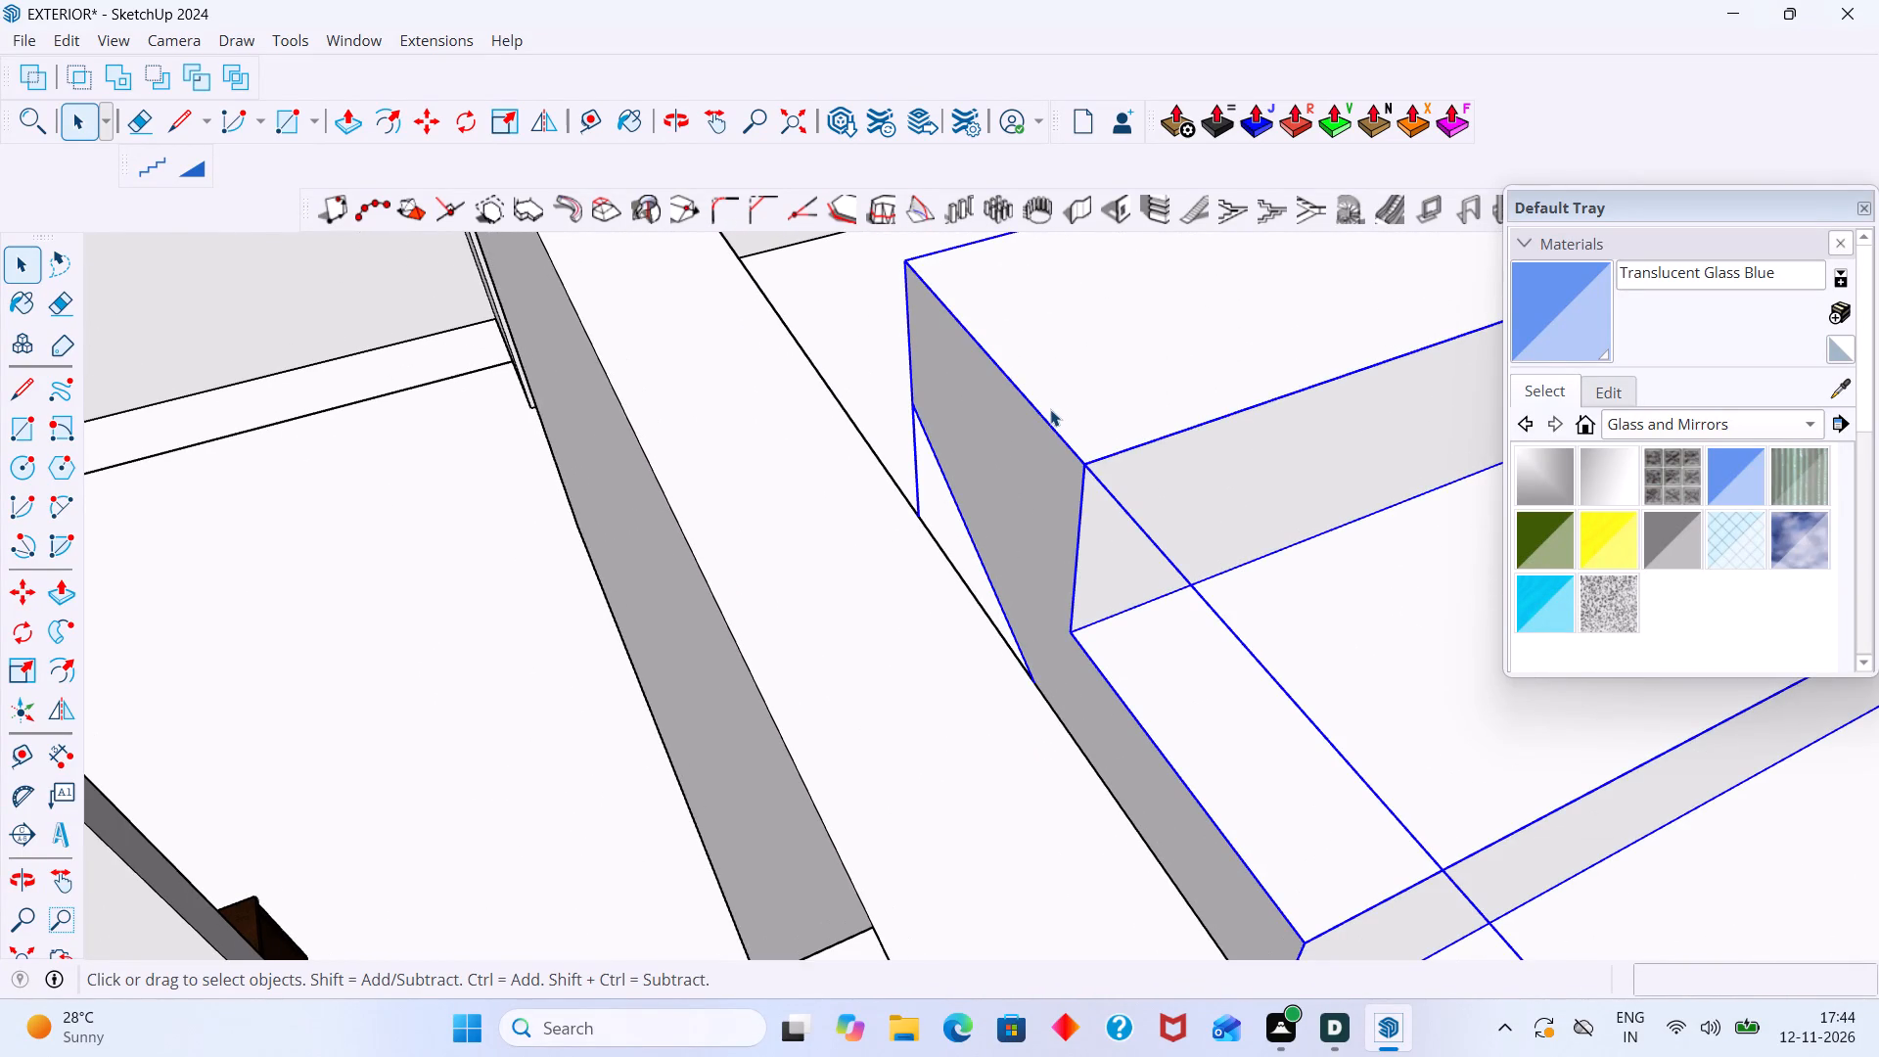
{"action": "key", "text": "s"}
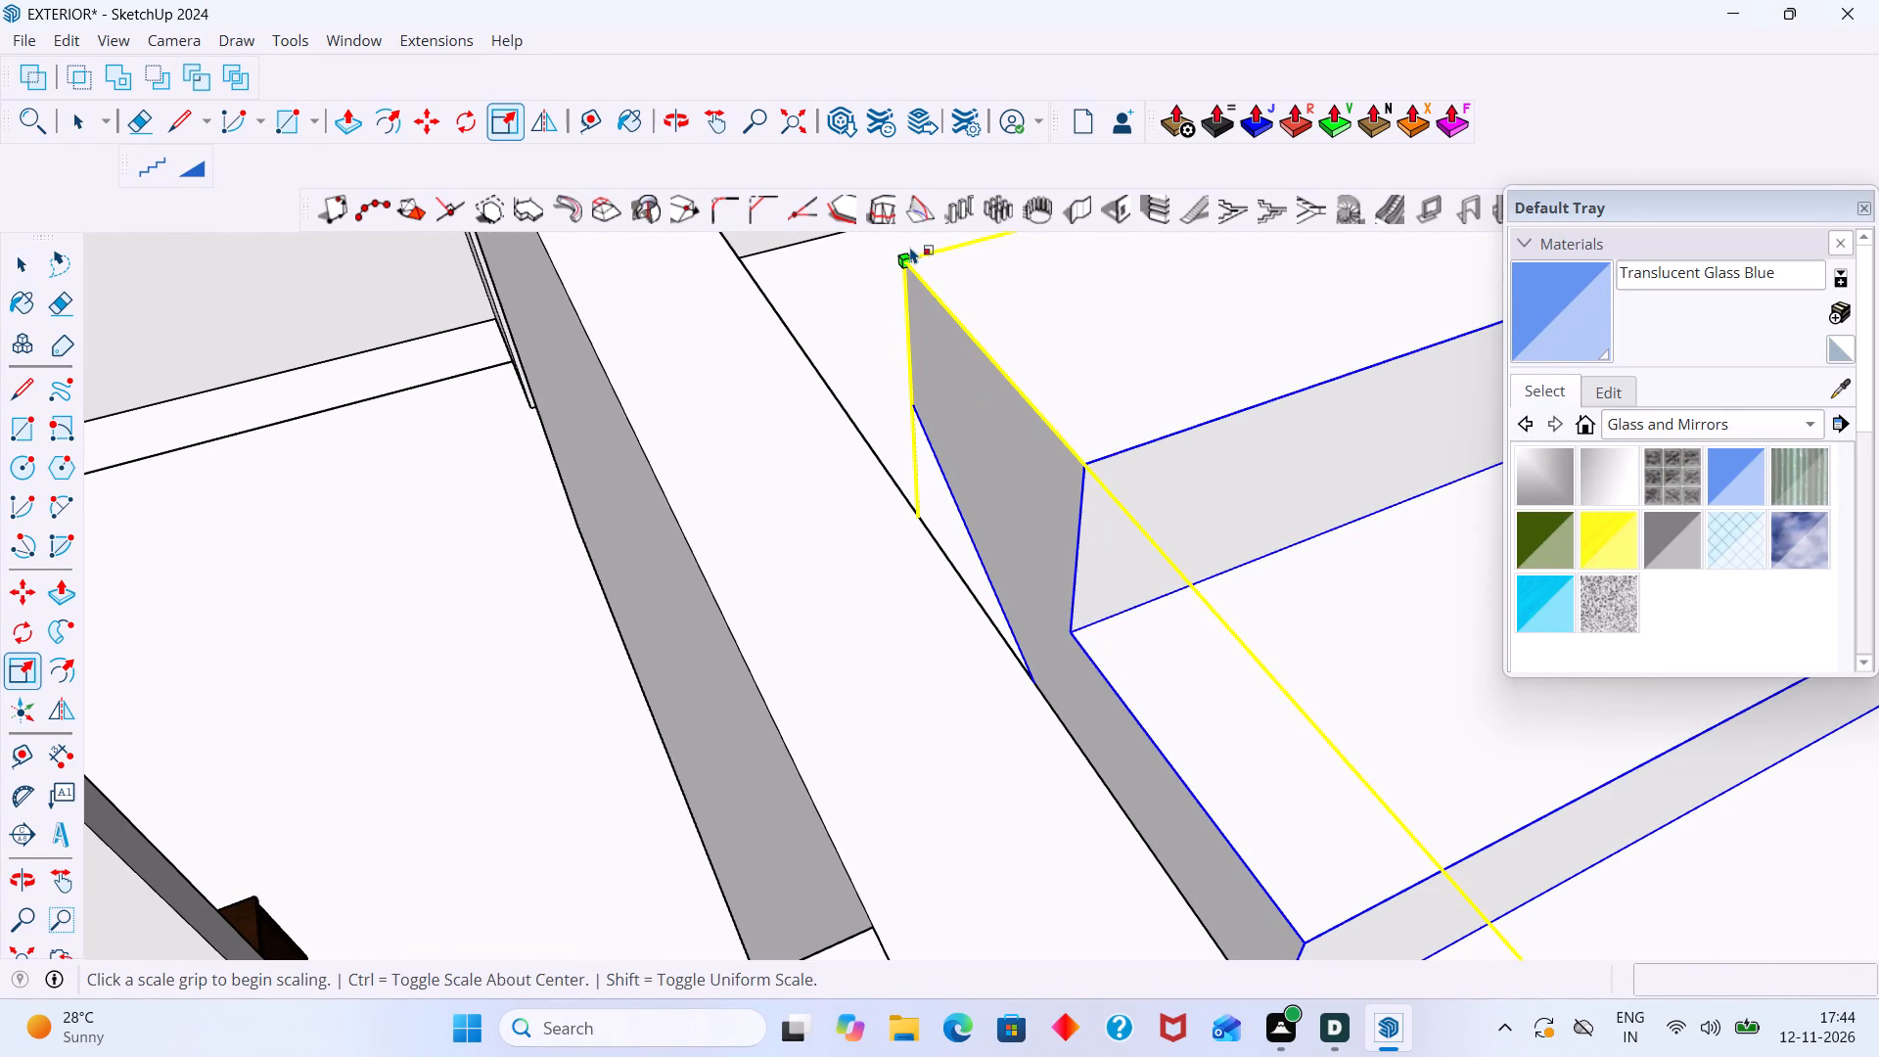
{"action": "left_click", "coordinate": [900, 255]}
{"action": "scroll", "coordinate": [919, 496], "scroll_direction": "down", "scroll_amount": 4}
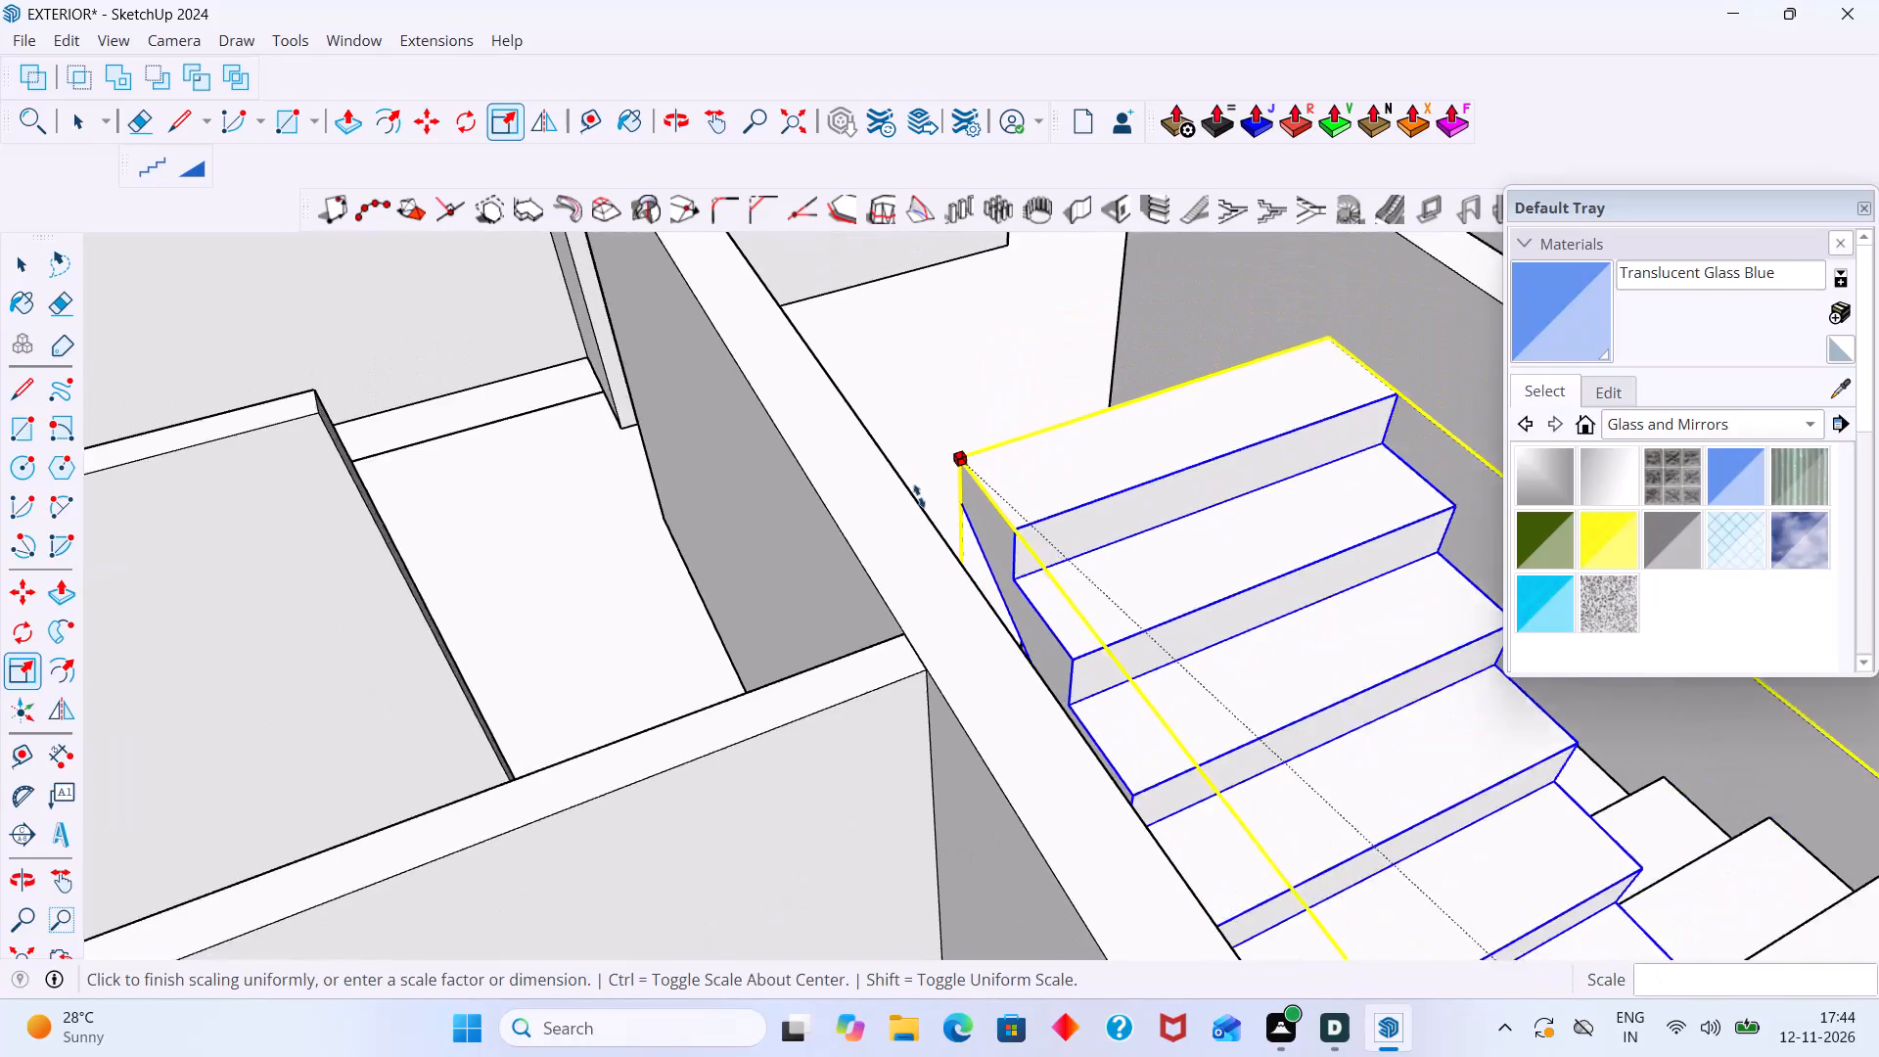
{"action": "key", "text": "Escape"}
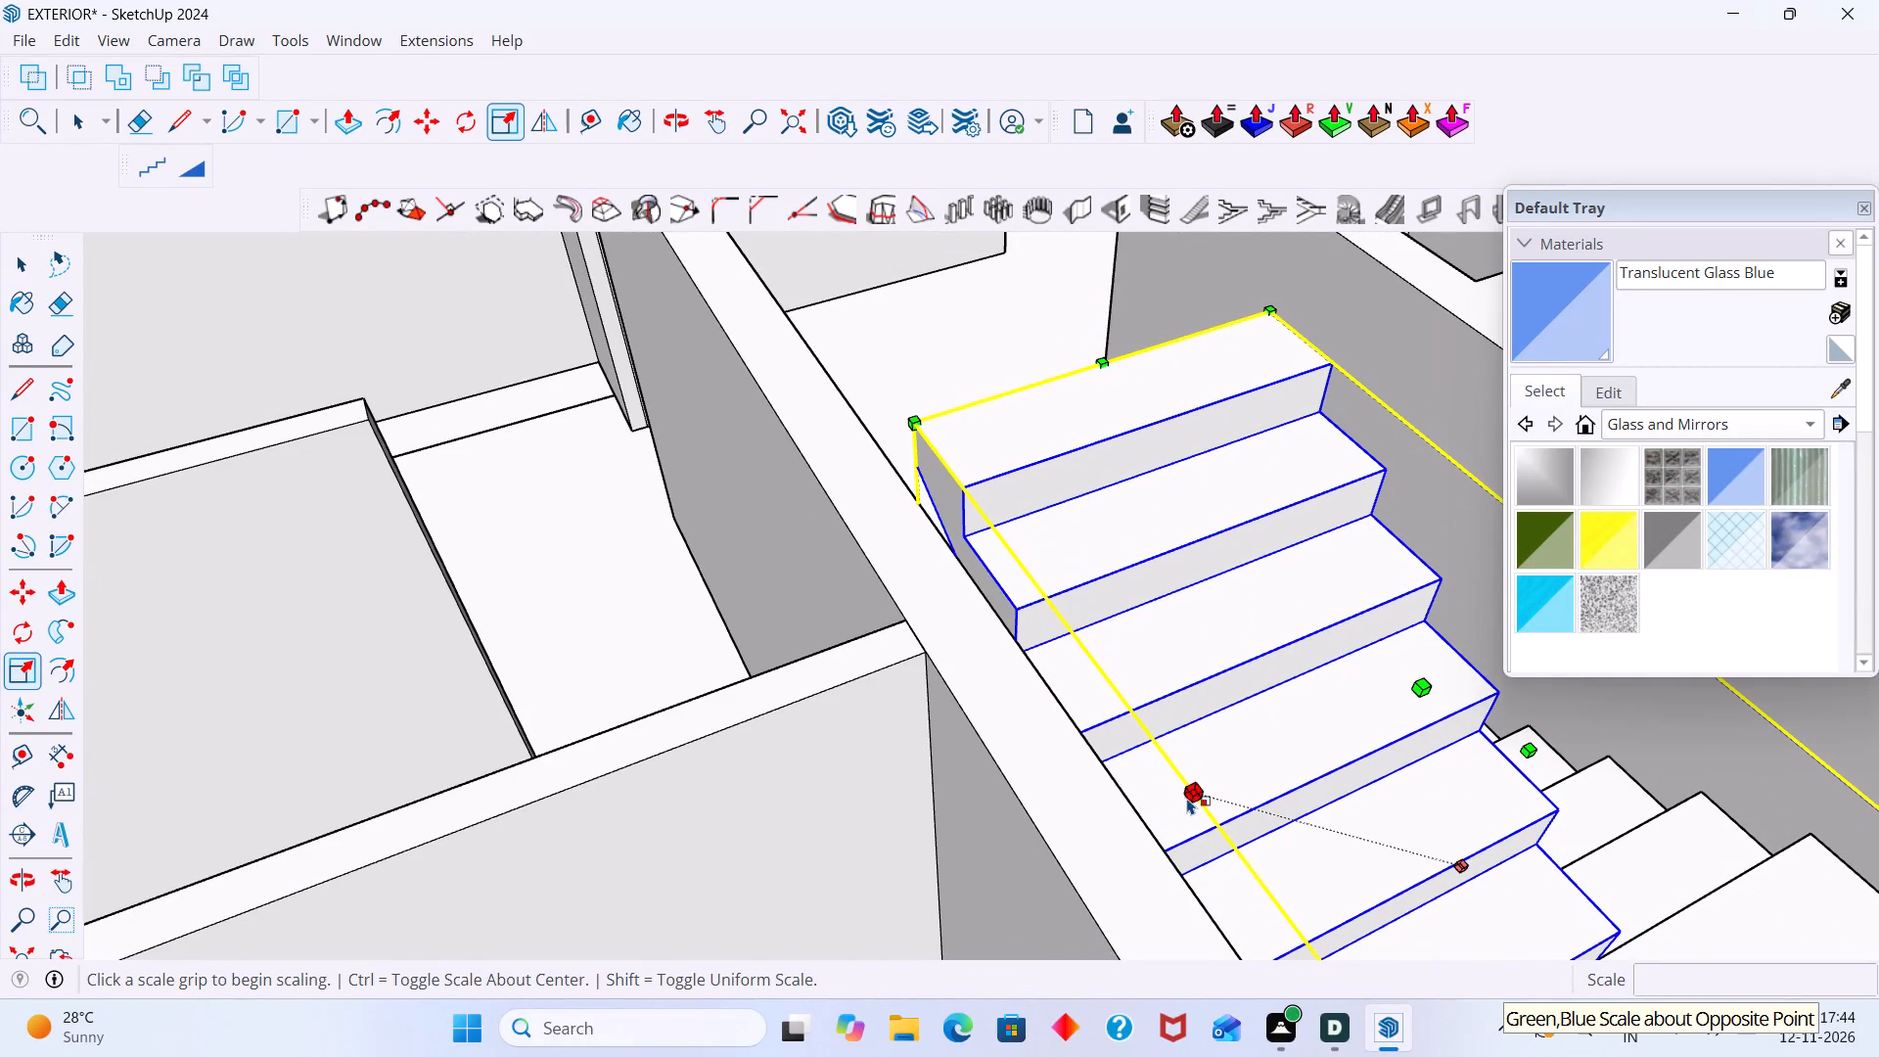
{"action": "left_click", "coordinate": [1189, 790]}
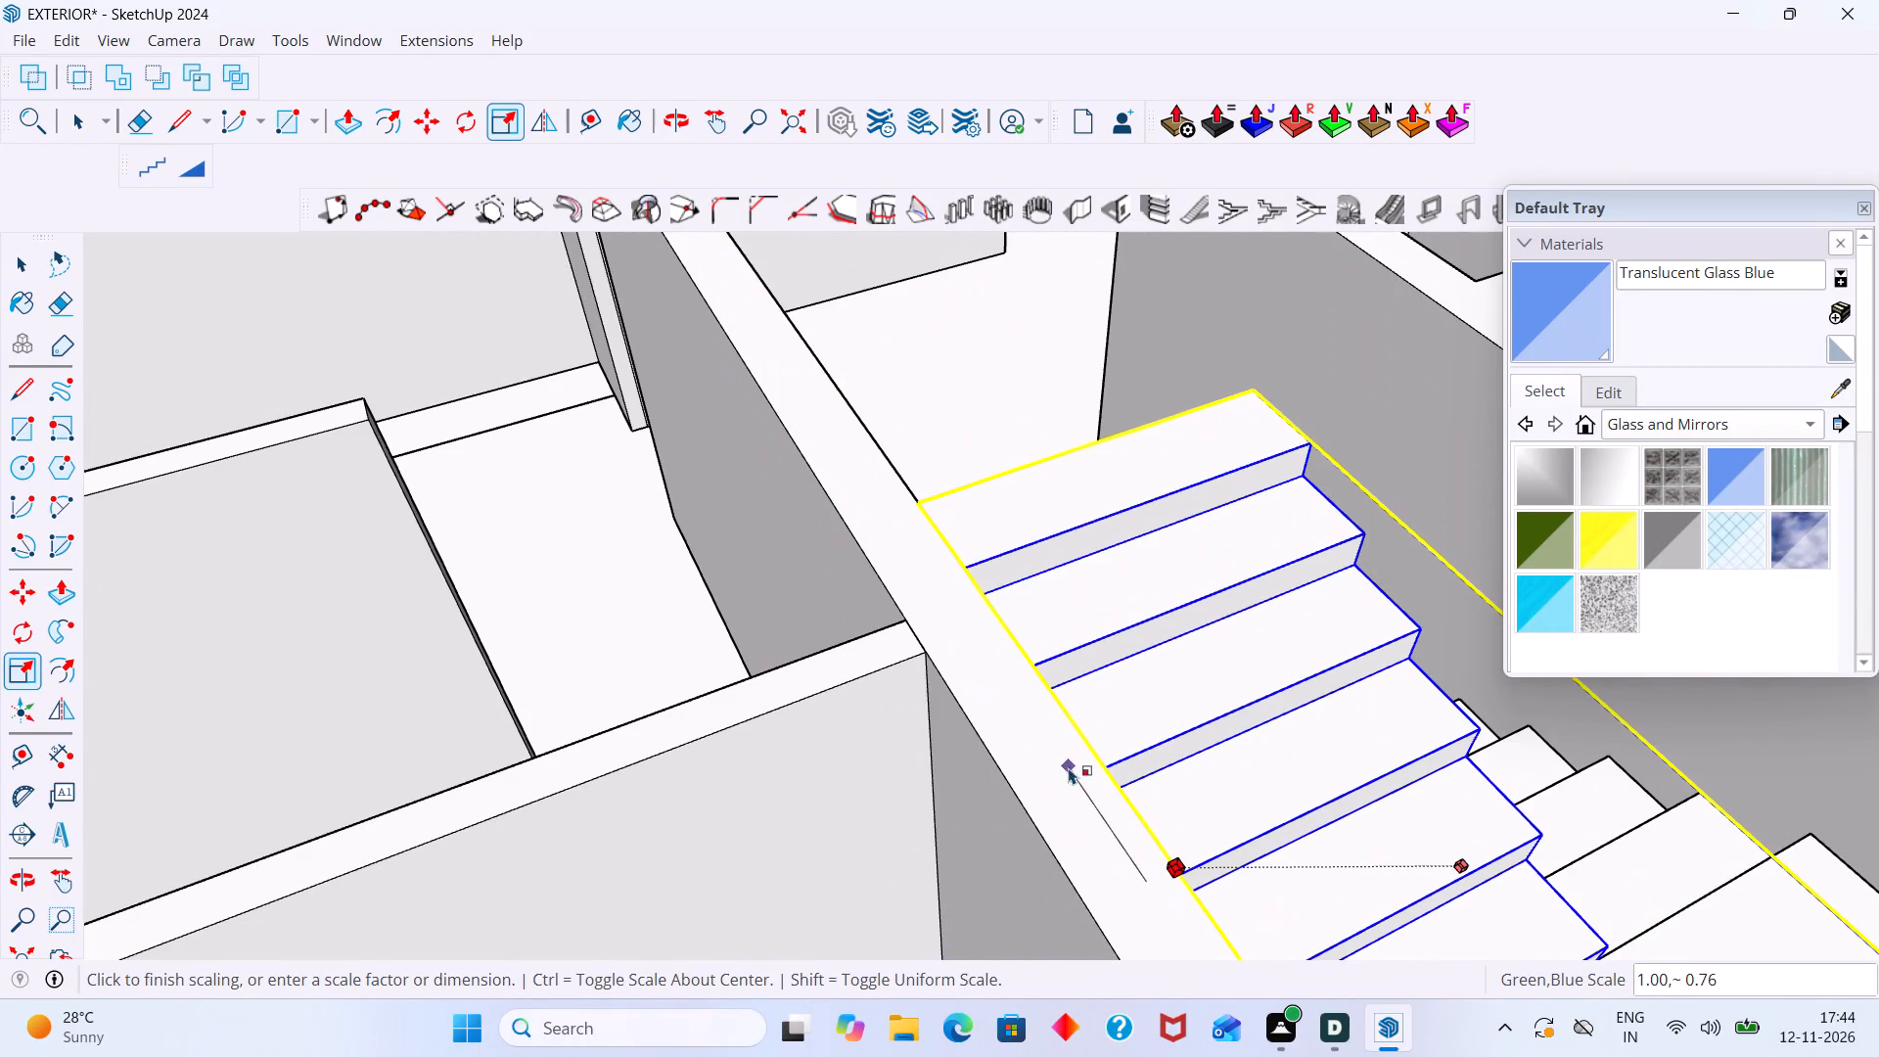
{"action": "left_click", "coordinate": [1111, 778]}
{"action": "key", "text": "space"}
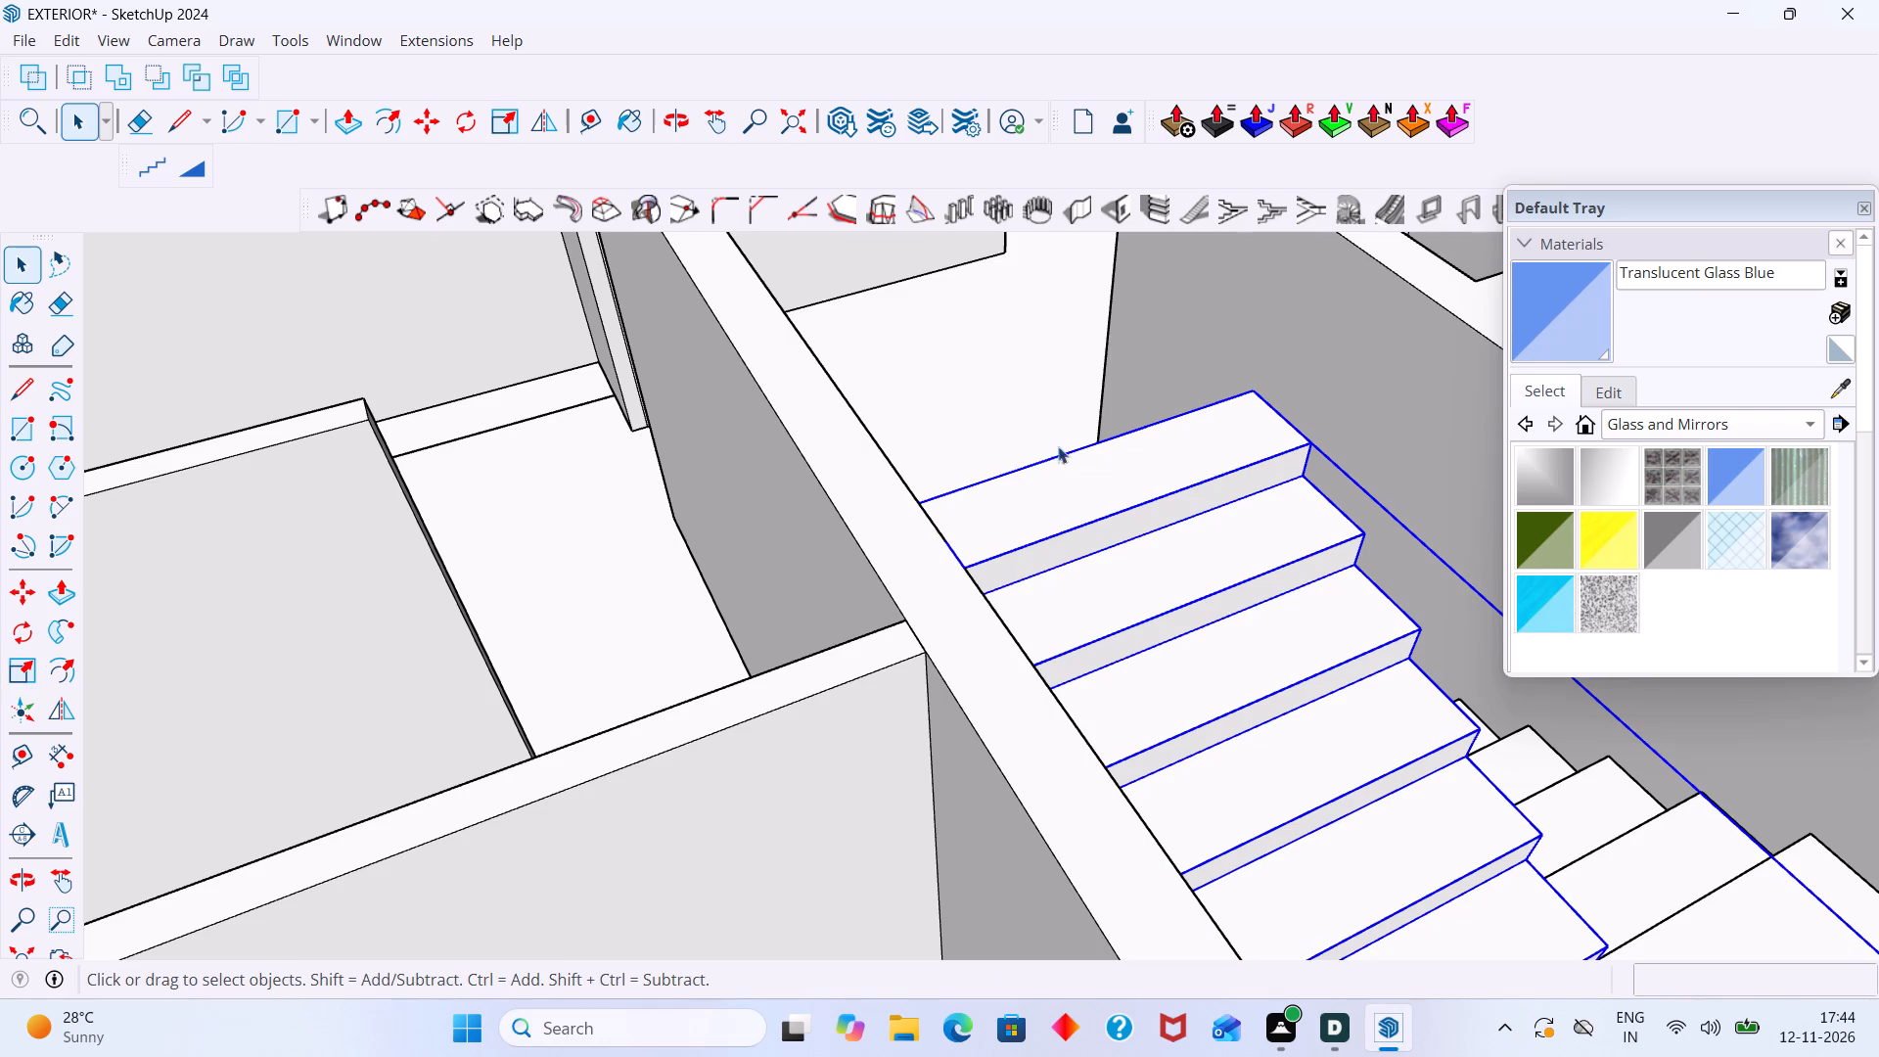
{"action": "left_click", "coordinate": [1057, 390]}
Examine the lowered upper stair flight from several sides, checking its top step, landing connection and fit in the stairwell.
{"action": "scroll", "coordinate": [1027, 448], "scroll_direction": "down", "scroll_amount": 8}
{"action": "middle_click_drag", "start_coordinate": [986, 518], "coordinate": [618, 454]}
{"action": "scroll", "coordinate": [788, 401], "scroll_direction": "up", "scroll_amount": 10}
{"action": "scroll", "coordinate": [751, 505], "scroll_direction": "up", "scroll_amount": 1}
{"action": "scroll", "coordinate": [751, 505], "scroll_direction": "down", "scroll_amount": 6}
{"action": "middle_click_drag", "start_coordinate": [786, 564], "coordinate": [532, 717]}
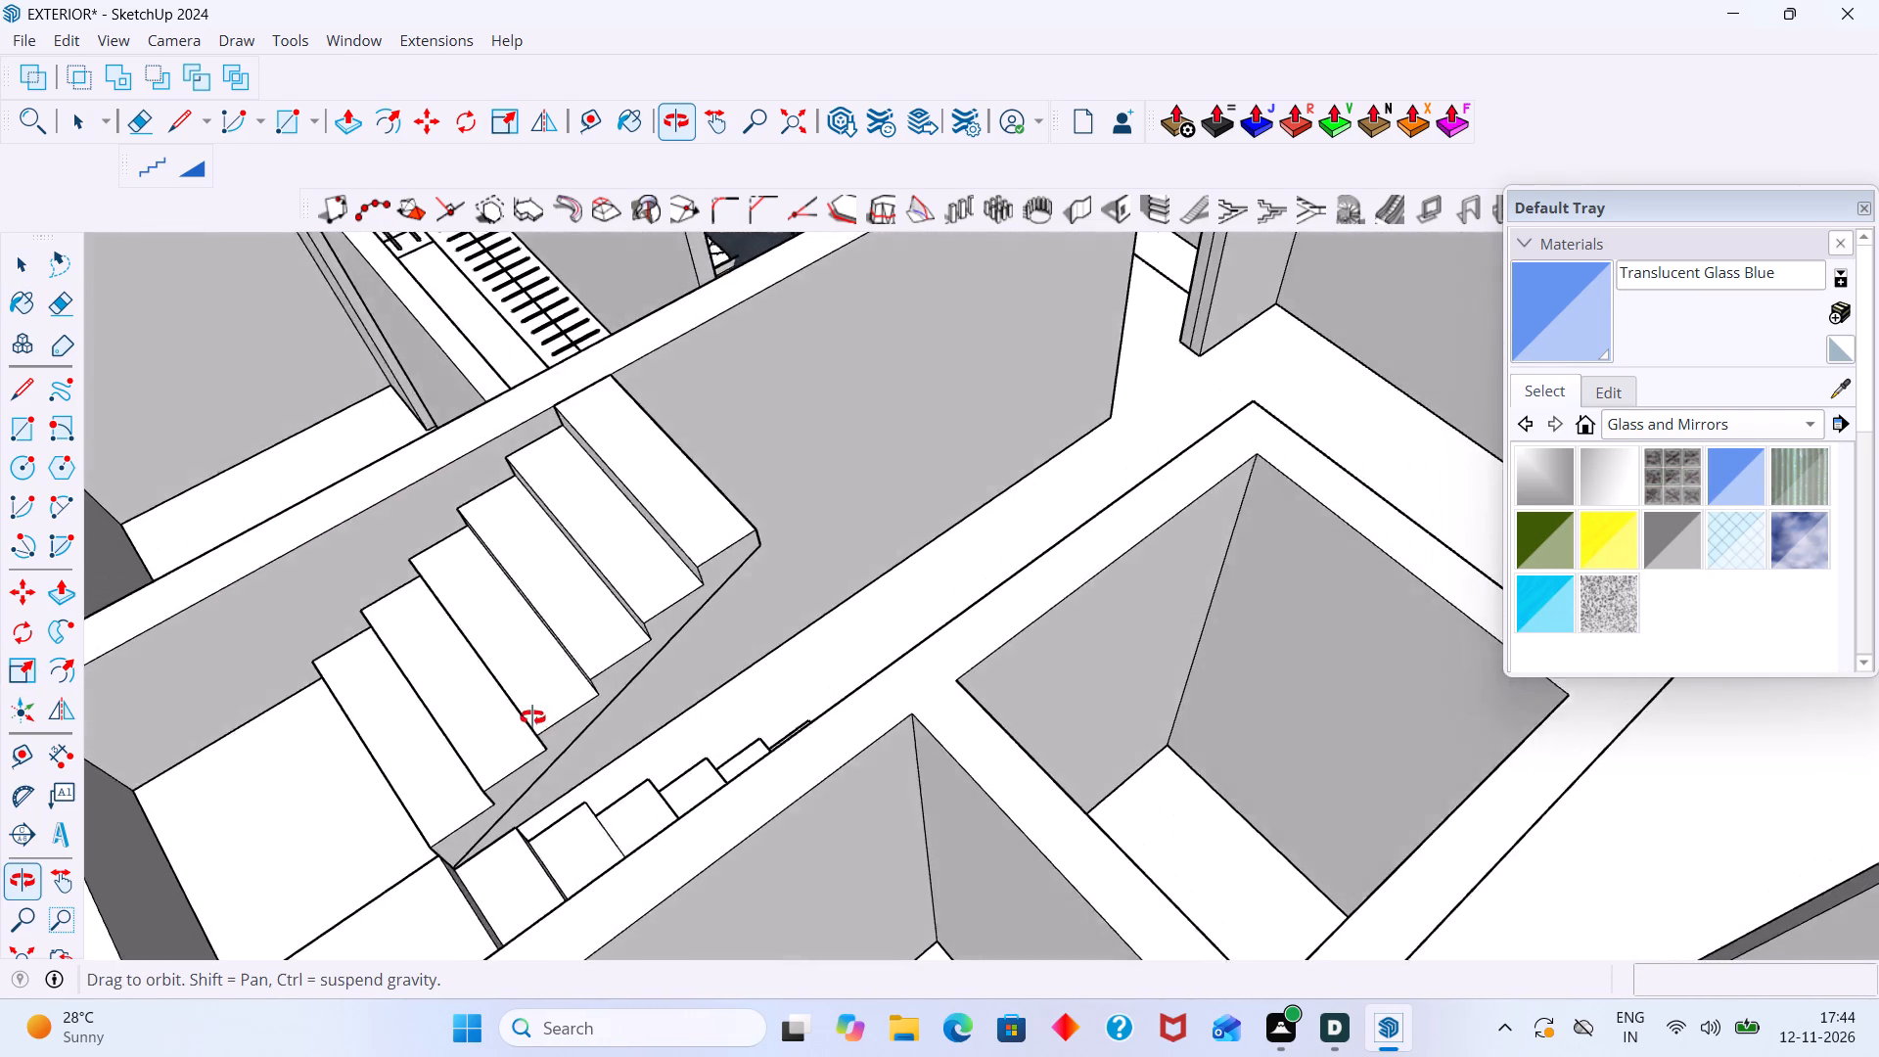
{"action": "middle_click_drag", "start_coordinate": [532, 717], "coordinate": [774, 620]}
{"action": "scroll", "coordinate": [838, 588], "scroll_direction": "up", "scroll_amount": 3}
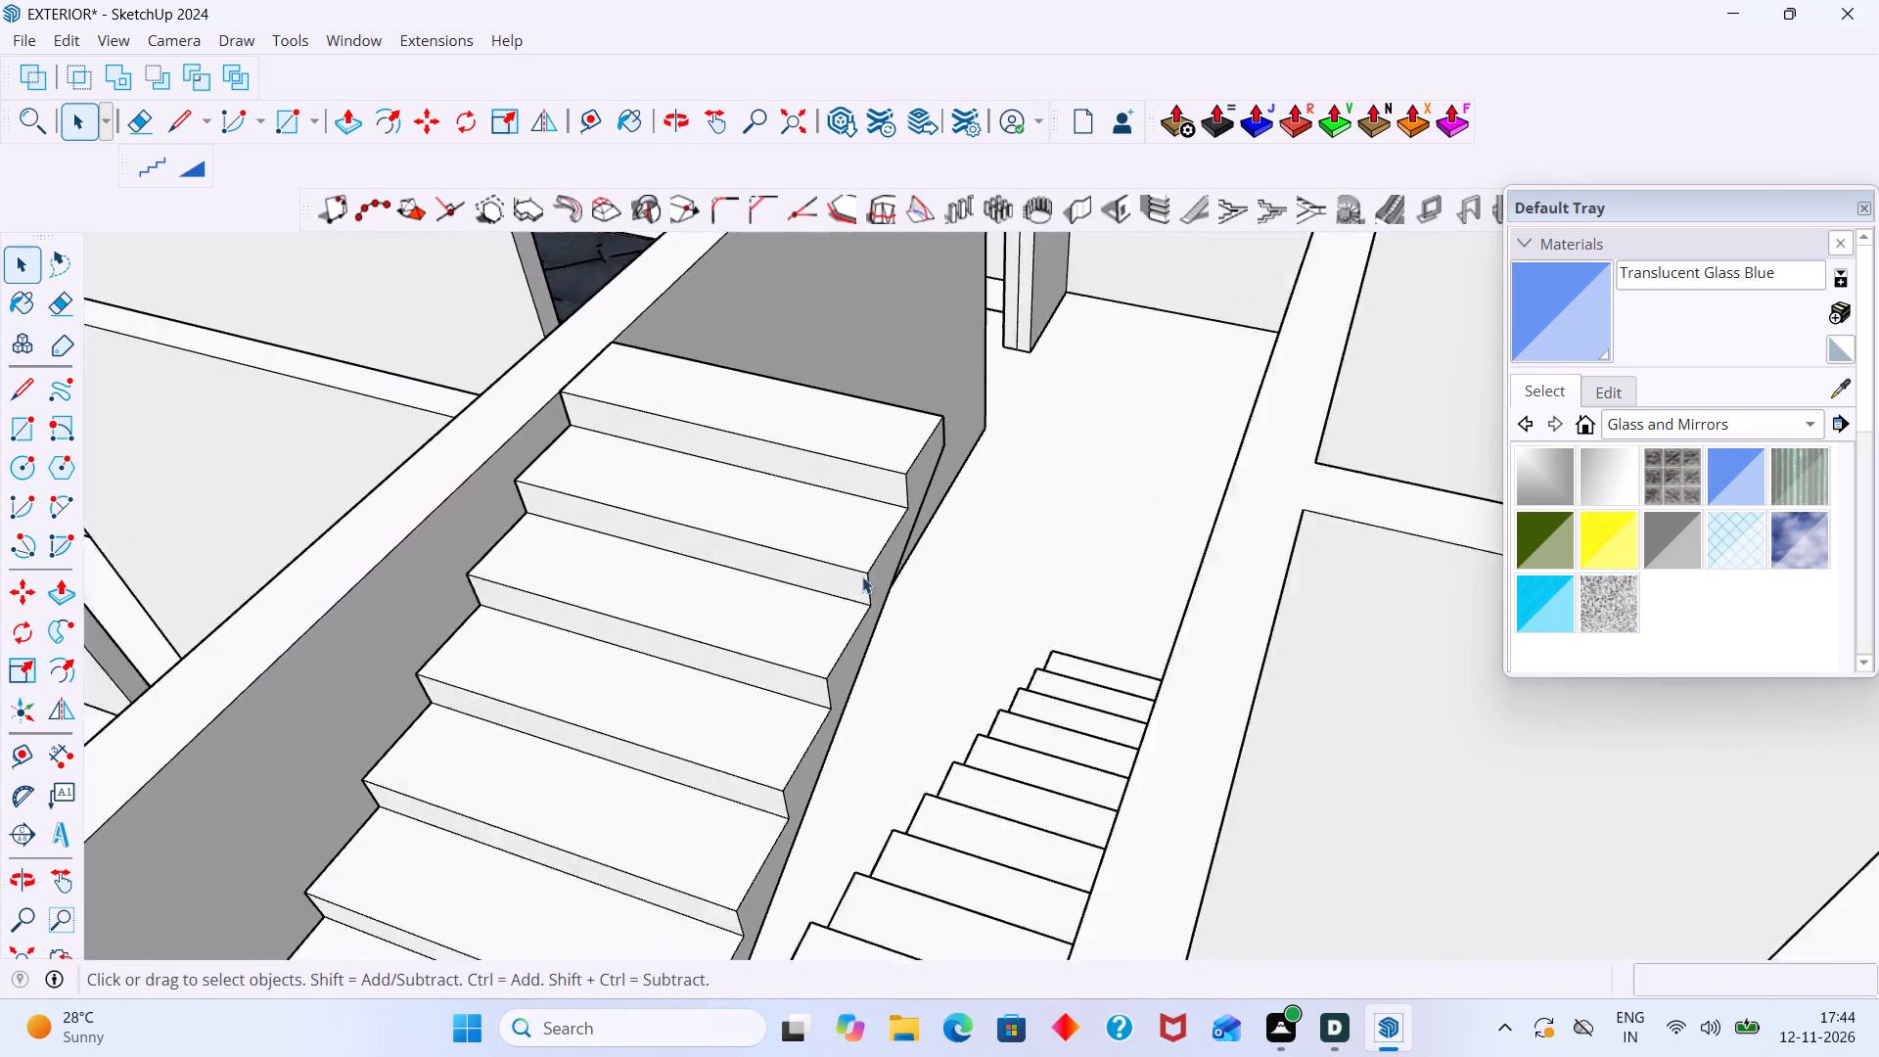
{"action": "scroll", "coordinate": [862, 576], "scroll_direction": "up", "scroll_amount": 10}
{"action": "middle_click_drag", "start_coordinate": [905, 563], "coordinate": [871, 494]}
{"action": "scroll", "coordinate": [864, 502], "scroll_direction": "down", "scroll_amount": 18}
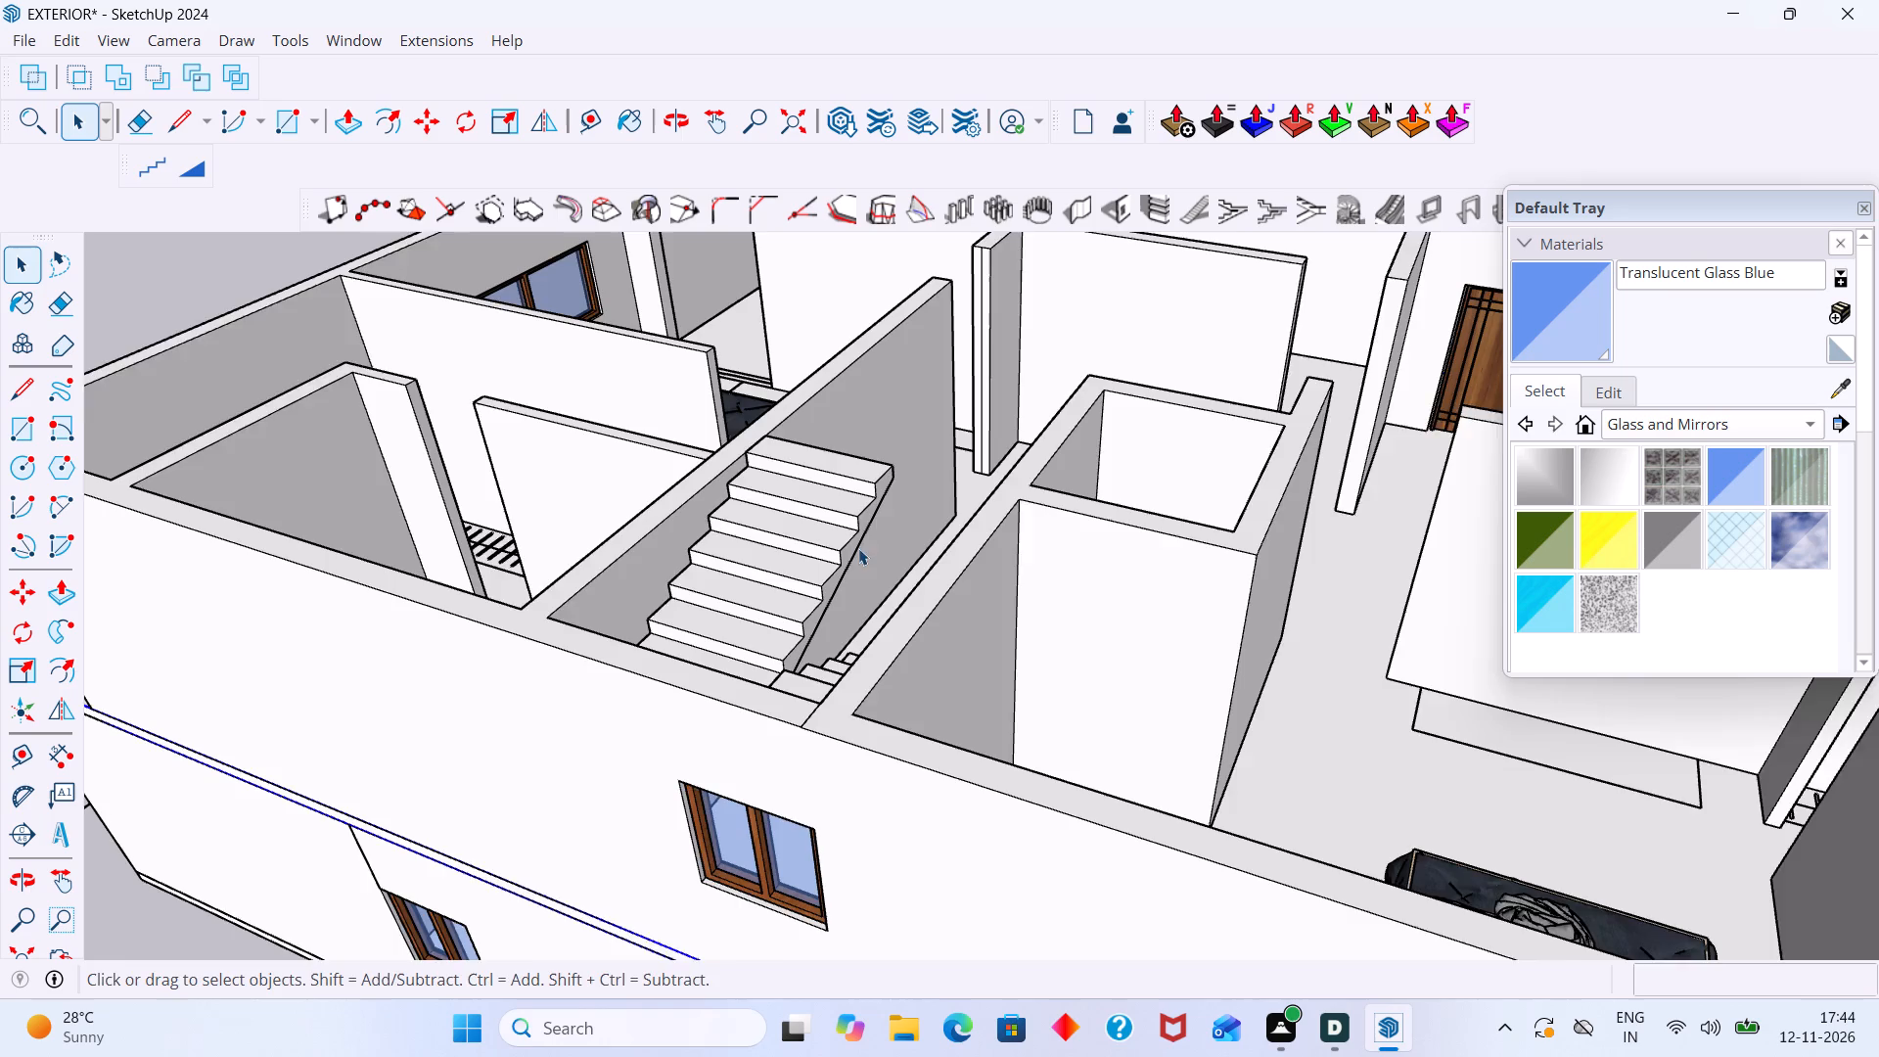
{"action": "middle_click_drag", "start_coordinate": [848, 548], "coordinate": [500, 603]}
{"action": "scroll", "coordinate": [580, 447], "scroll_direction": "up", "scroll_amount": 14}
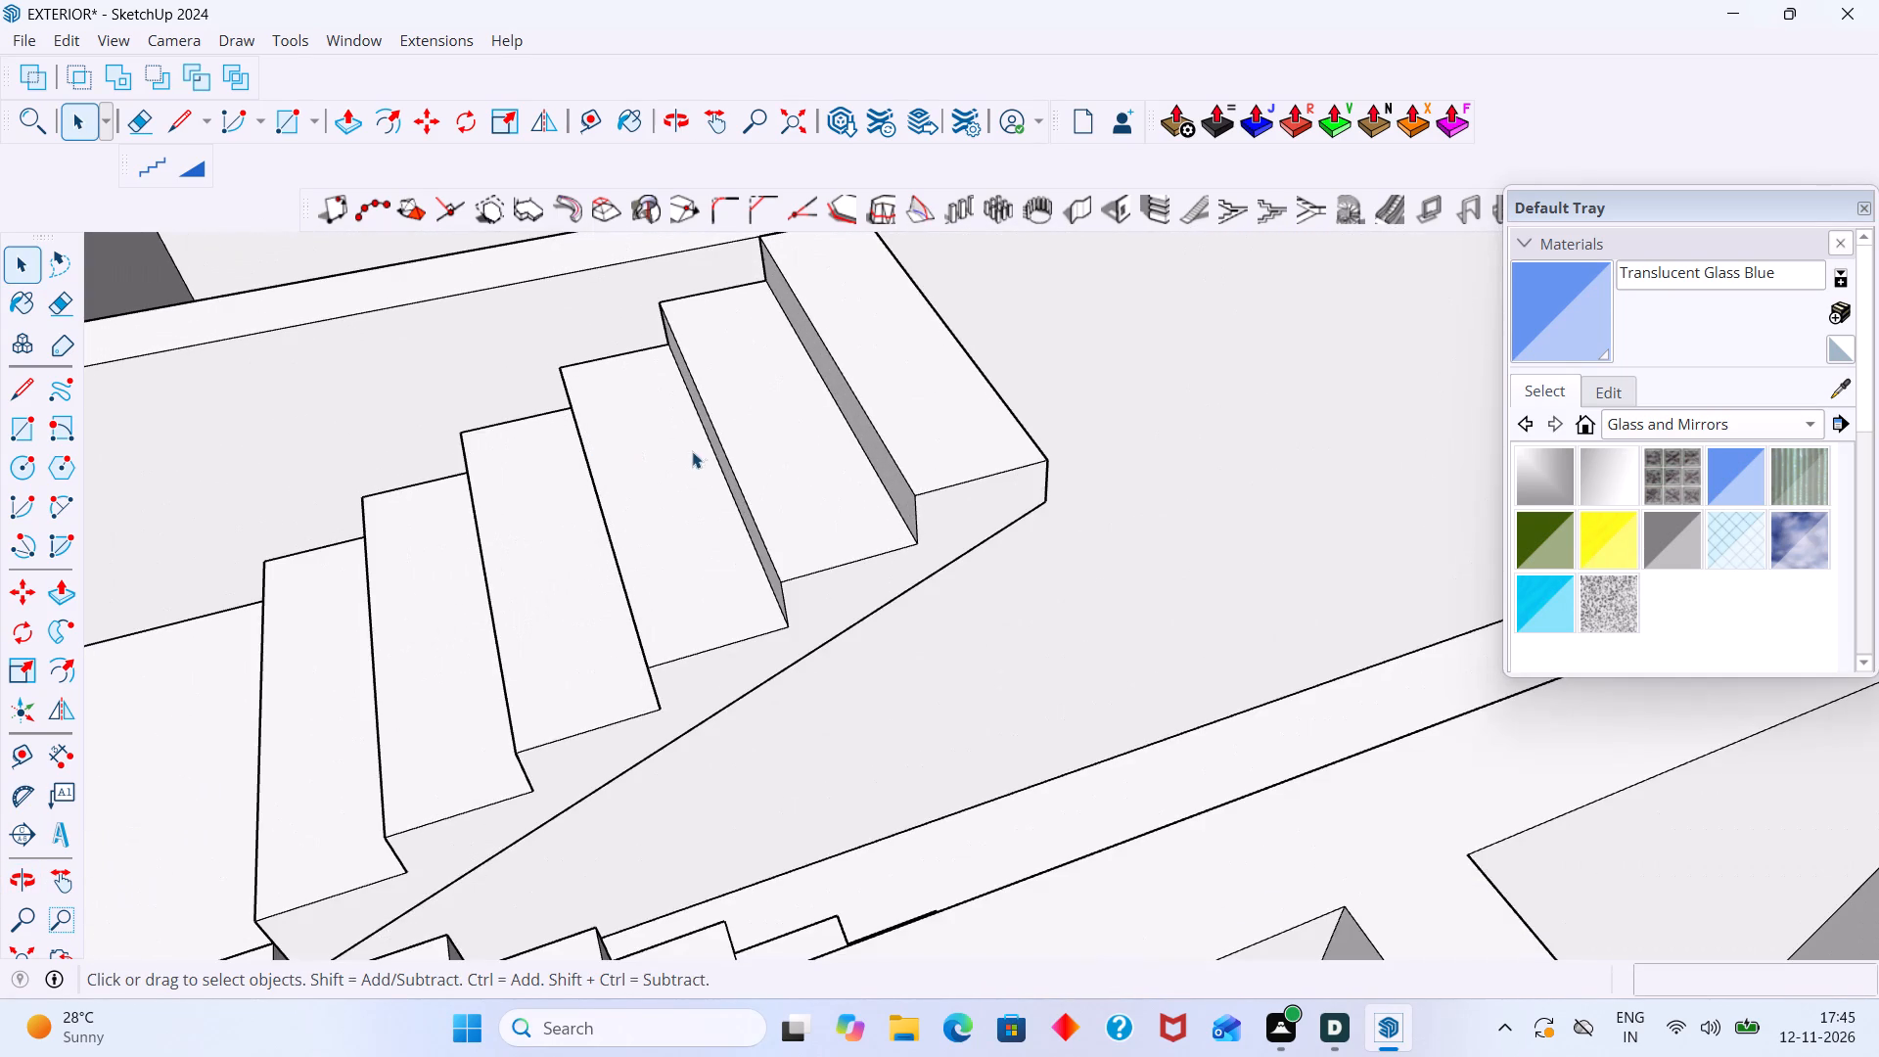
{"action": "scroll", "coordinate": [828, 500], "scroll_direction": "up", "scroll_amount": 1}
{"action": "middle_click_drag", "start_coordinate": [840, 533], "coordinate": [1128, 509]}
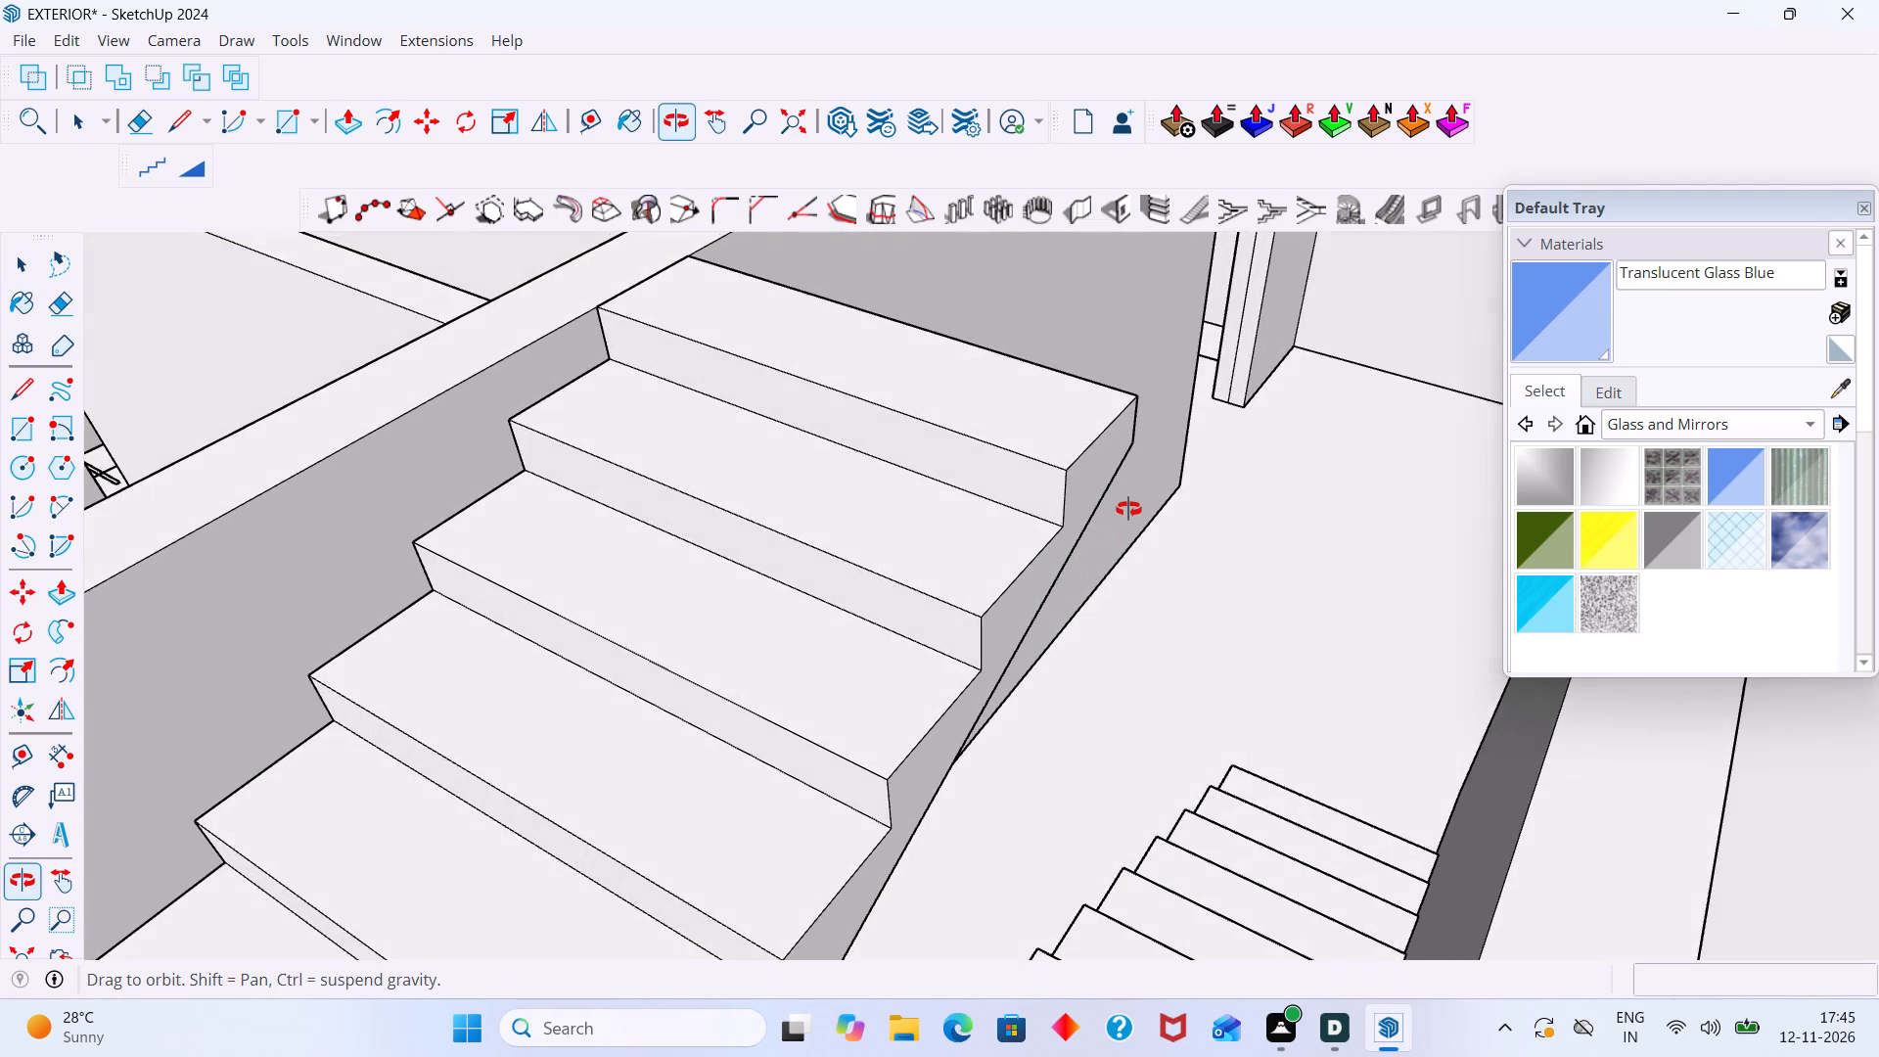
{"action": "middle_click_drag", "start_coordinate": [1128, 509], "coordinate": [963, 509]}
{"action": "scroll", "coordinate": [960, 511], "scroll_direction": "down", "scroll_amount": 7}
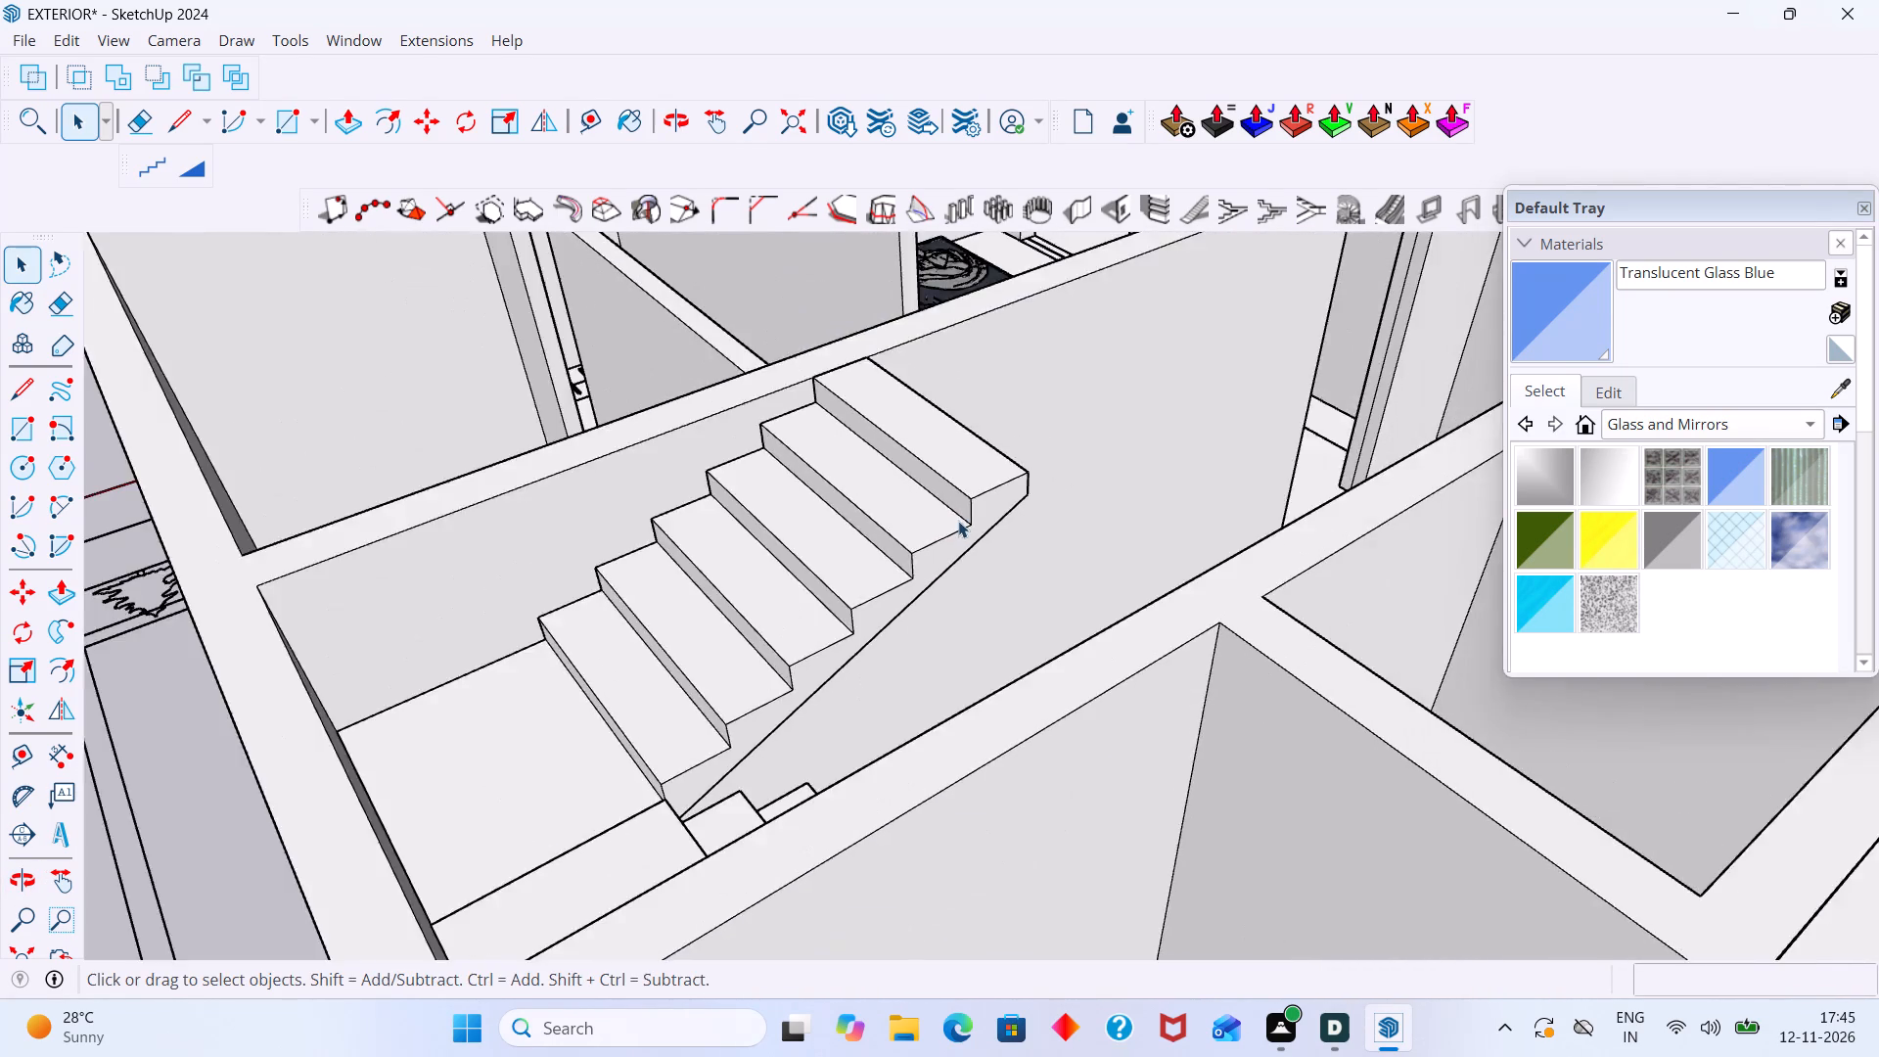
{"action": "scroll", "coordinate": [958, 521], "scroll_direction": "down", "scroll_amount": 9}
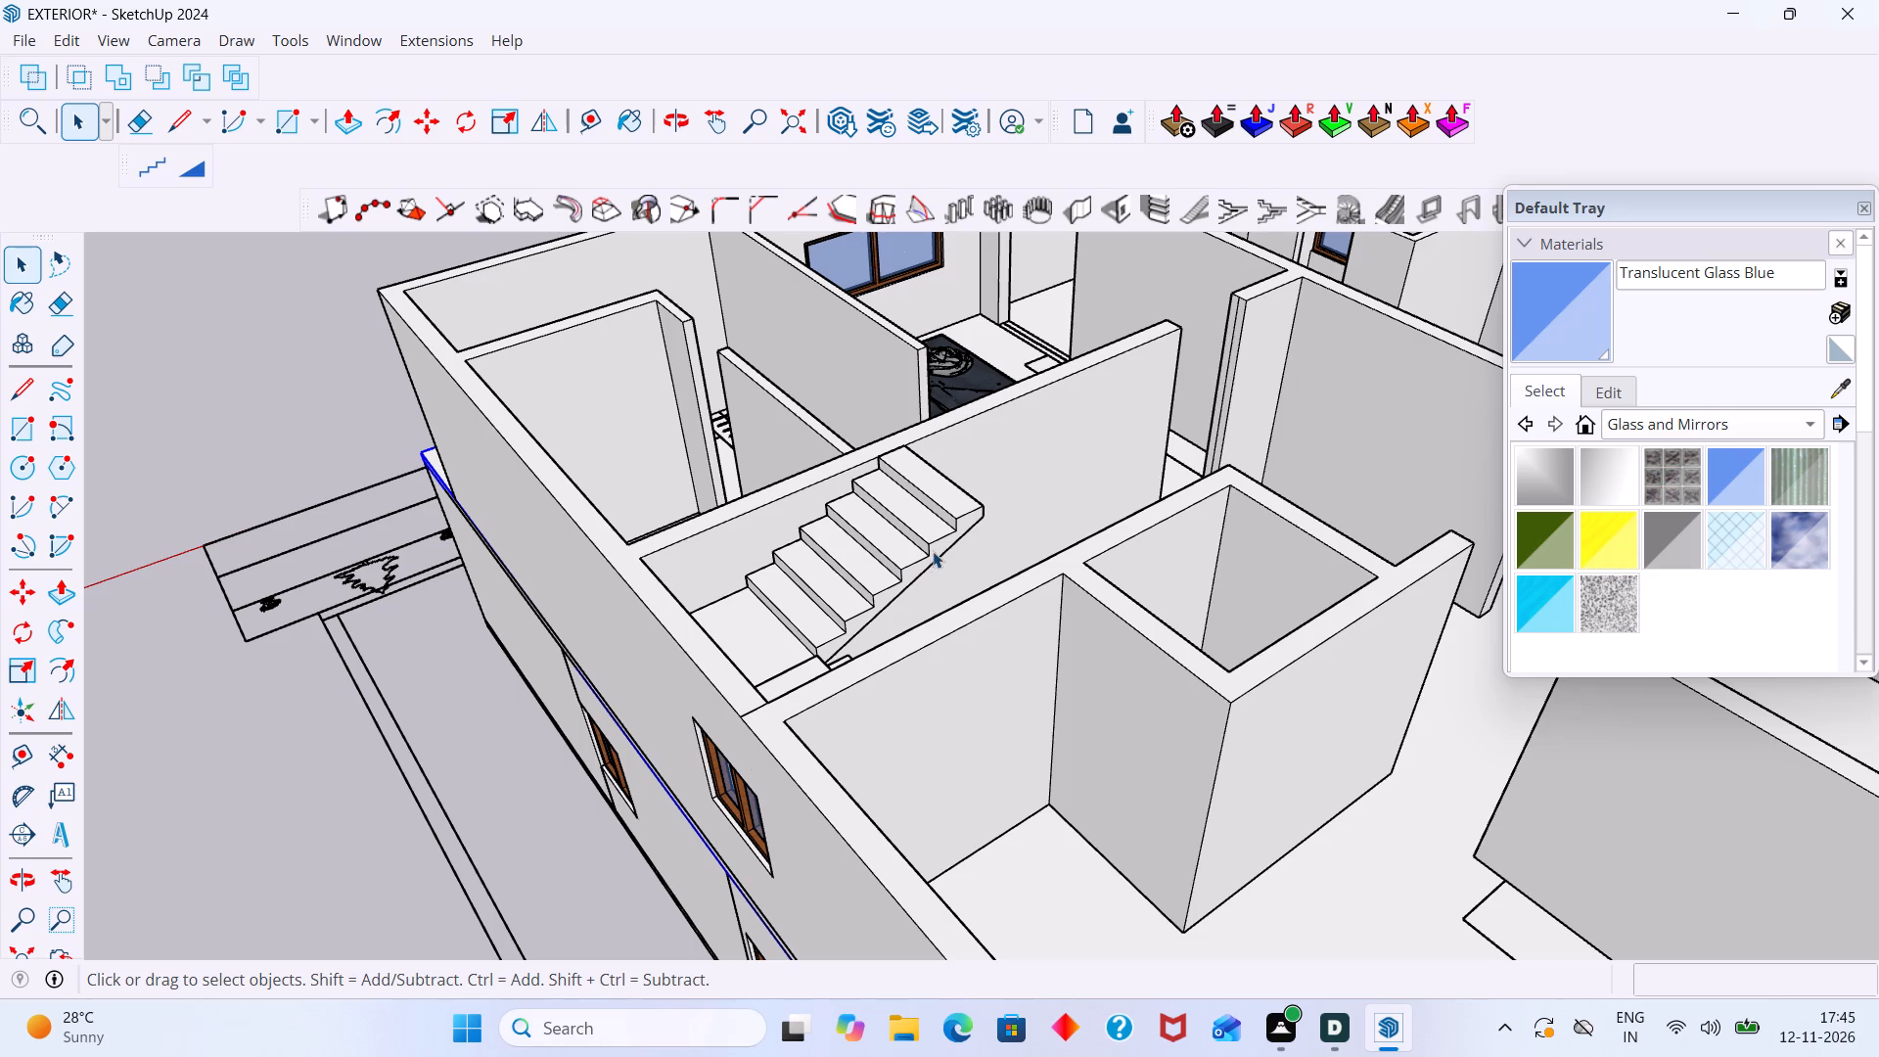
{"action": "scroll", "coordinate": [900, 594], "scroll_direction": "down", "scroll_amount": 11}
{"action": "left_click", "coordinate": [734, 384]}
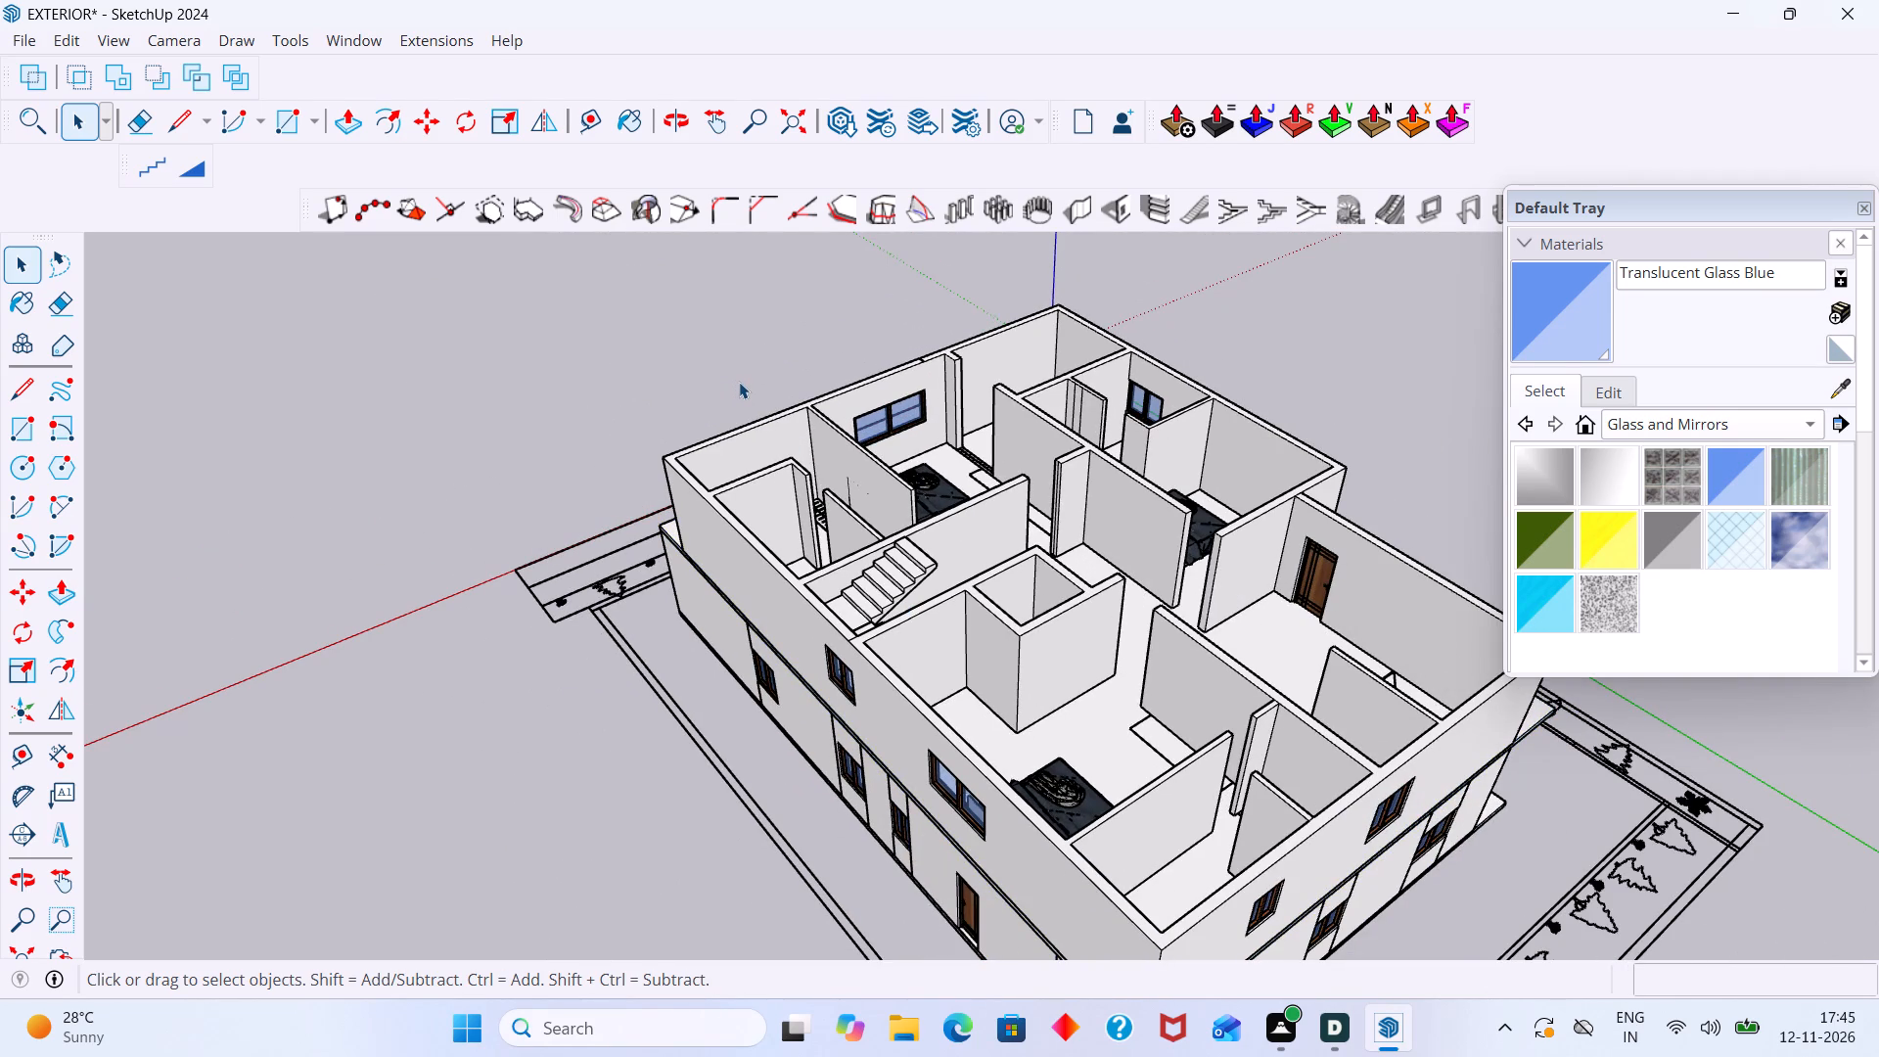
Examine the upper-floor outer wall beside the bedroom window and the doorway between that bedroom and the corner room.
{"action": "scroll", "coordinate": [866, 414], "scroll_direction": "up", "scroll_amount": 6}
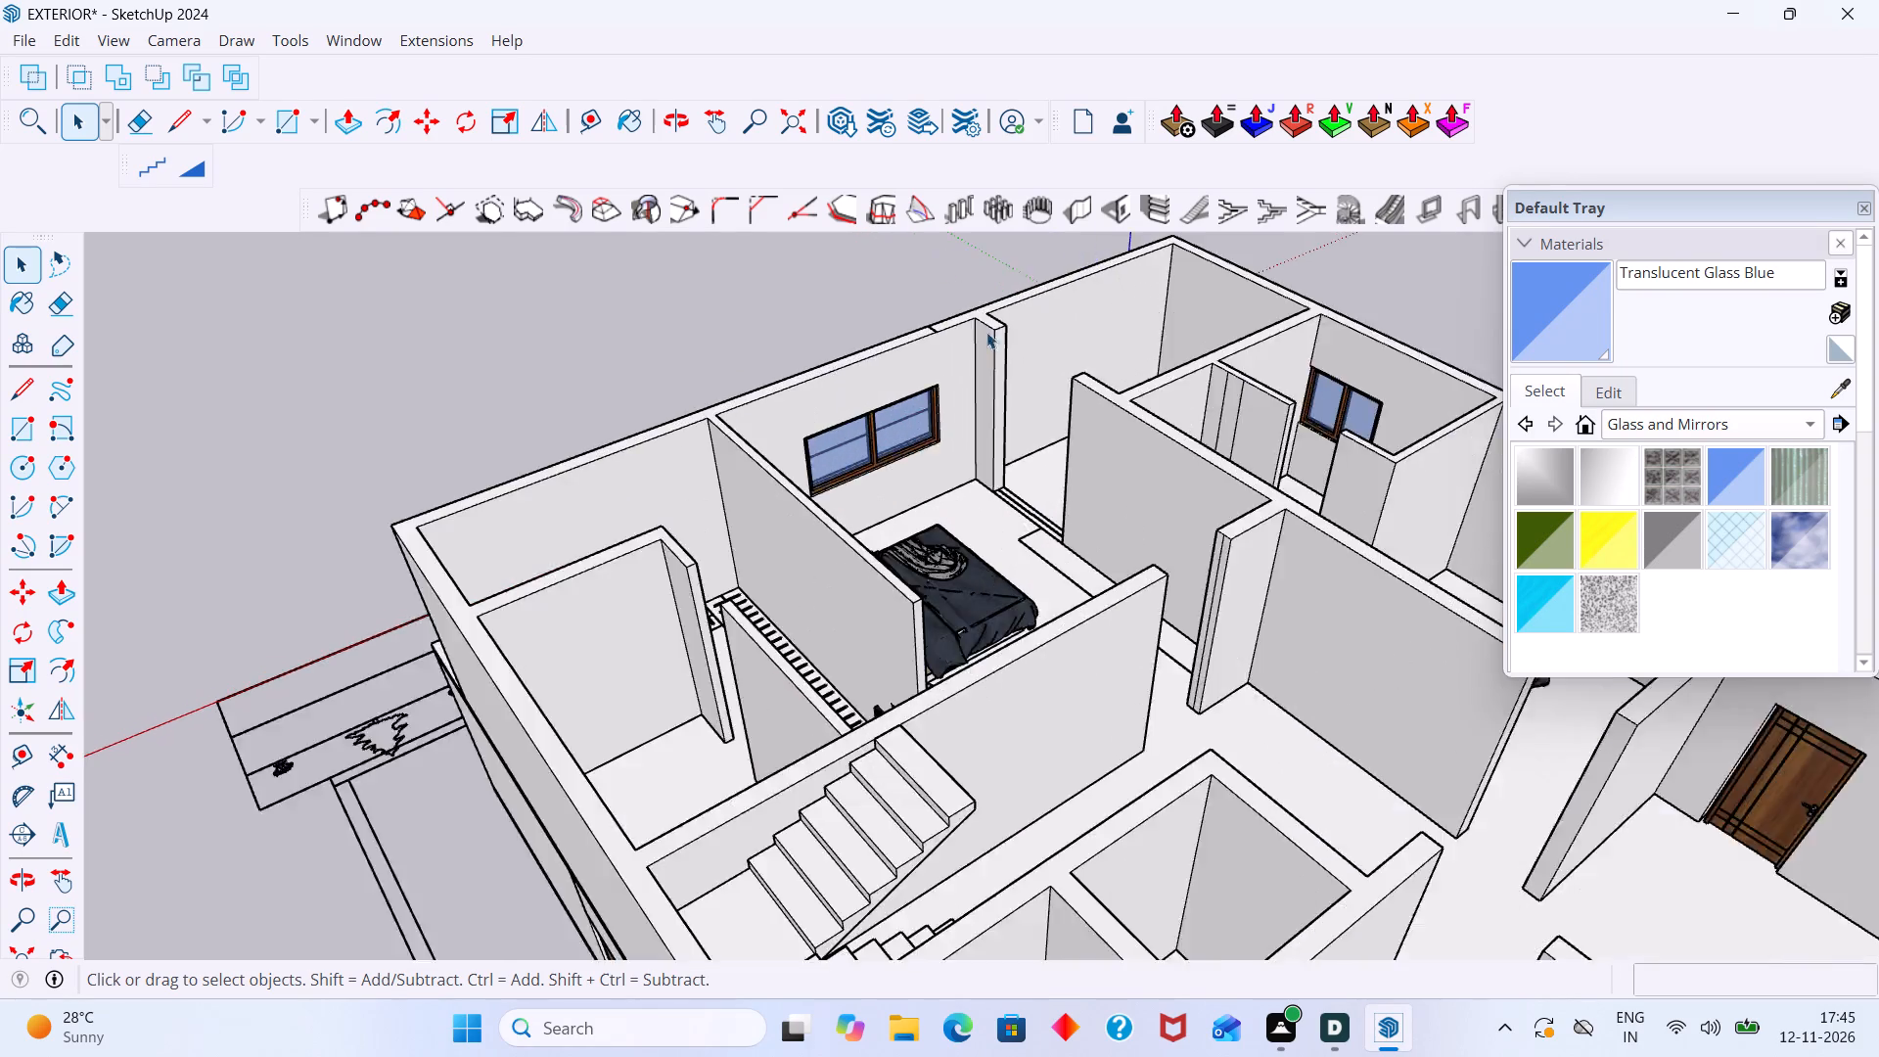
{"action": "scroll", "coordinate": [986, 332], "scroll_direction": "up", "scroll_amount": 2}
{"action": "middle_click_drag", "start_coordinate": [977, 320], "coordinate": [976, 444]}
{"action": "scroll", "coordinate": [947, 395], "scroll_direction": "up", "scroll_amount": 20}
{"action": "scroll", "coordinate": [947, 395], "scroll_direction": "up", "scroll_amount": 5}
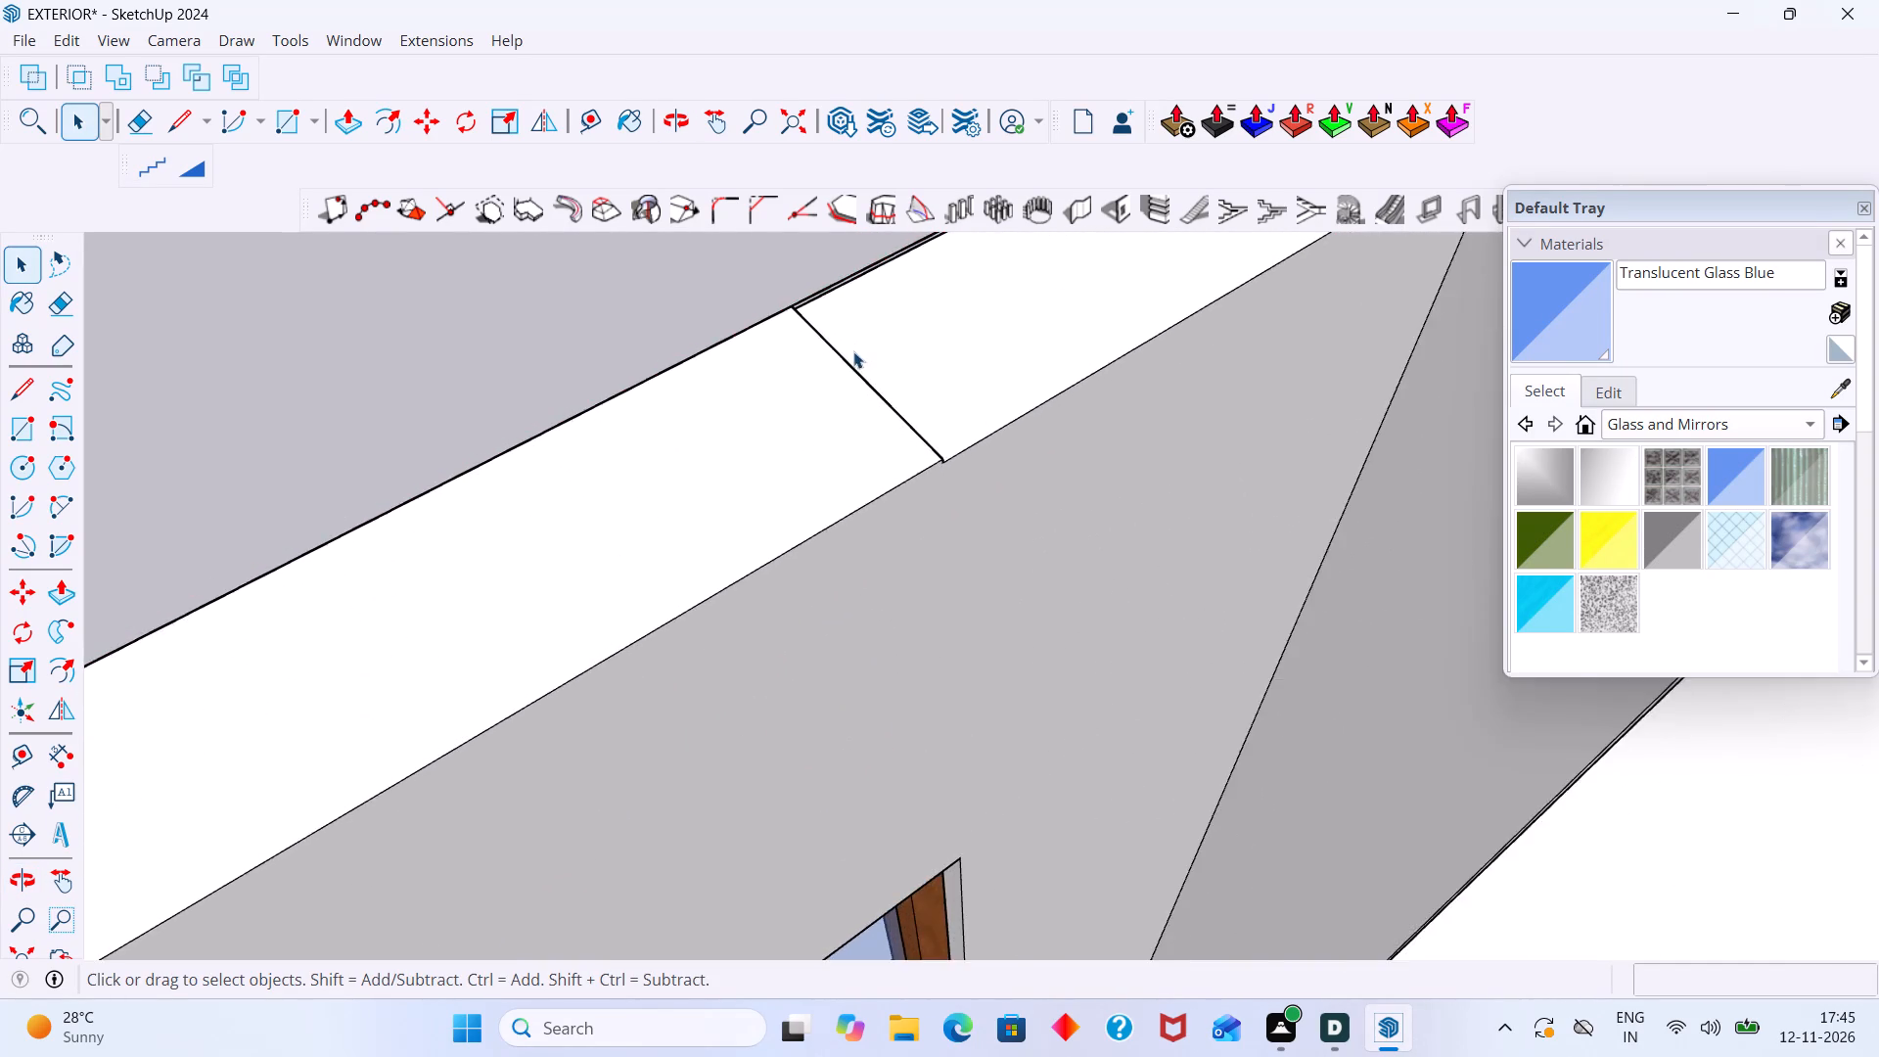
{"action": "scroll", "coordinate": [853, 359], "scroll_direction": "down", "scroll_amount": 20}
{"action": "scroll", "coordinate": [853, 359], "scroll_direction": "down", "scroll_amount": 18}
{"action": "middle_click_drag", "start_coordinate": [1024, 615], "coordinate": [1527, 585]}
{"action": "scroll", "coordinate": [1097, 521], "scroll_direction": "up", "scroll_amount": 2}
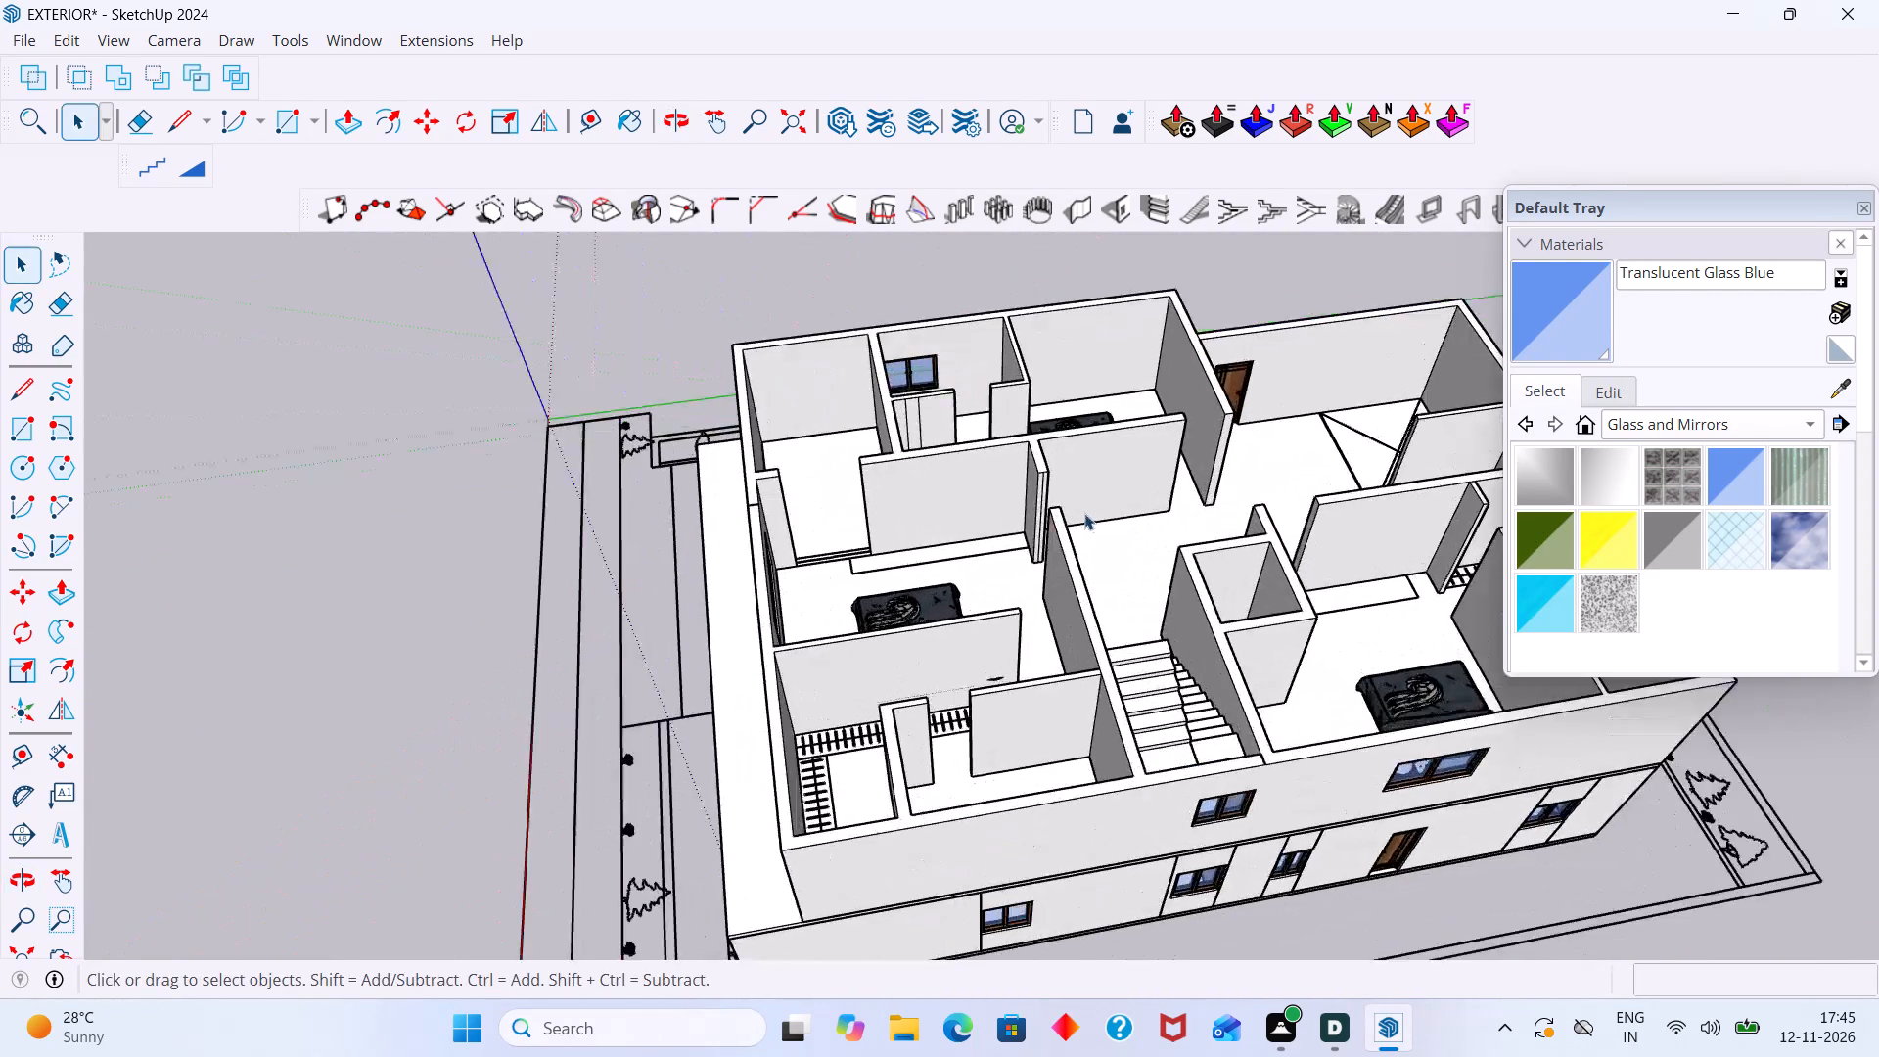
{"action": "scroll", "coordinate": [1084, 513], "scroll_direction": "up", "scroll_amount": 7}
{"action": "middle_click_drag", "start_coordinate": [788, 574], "coordinate": [972, 612]}
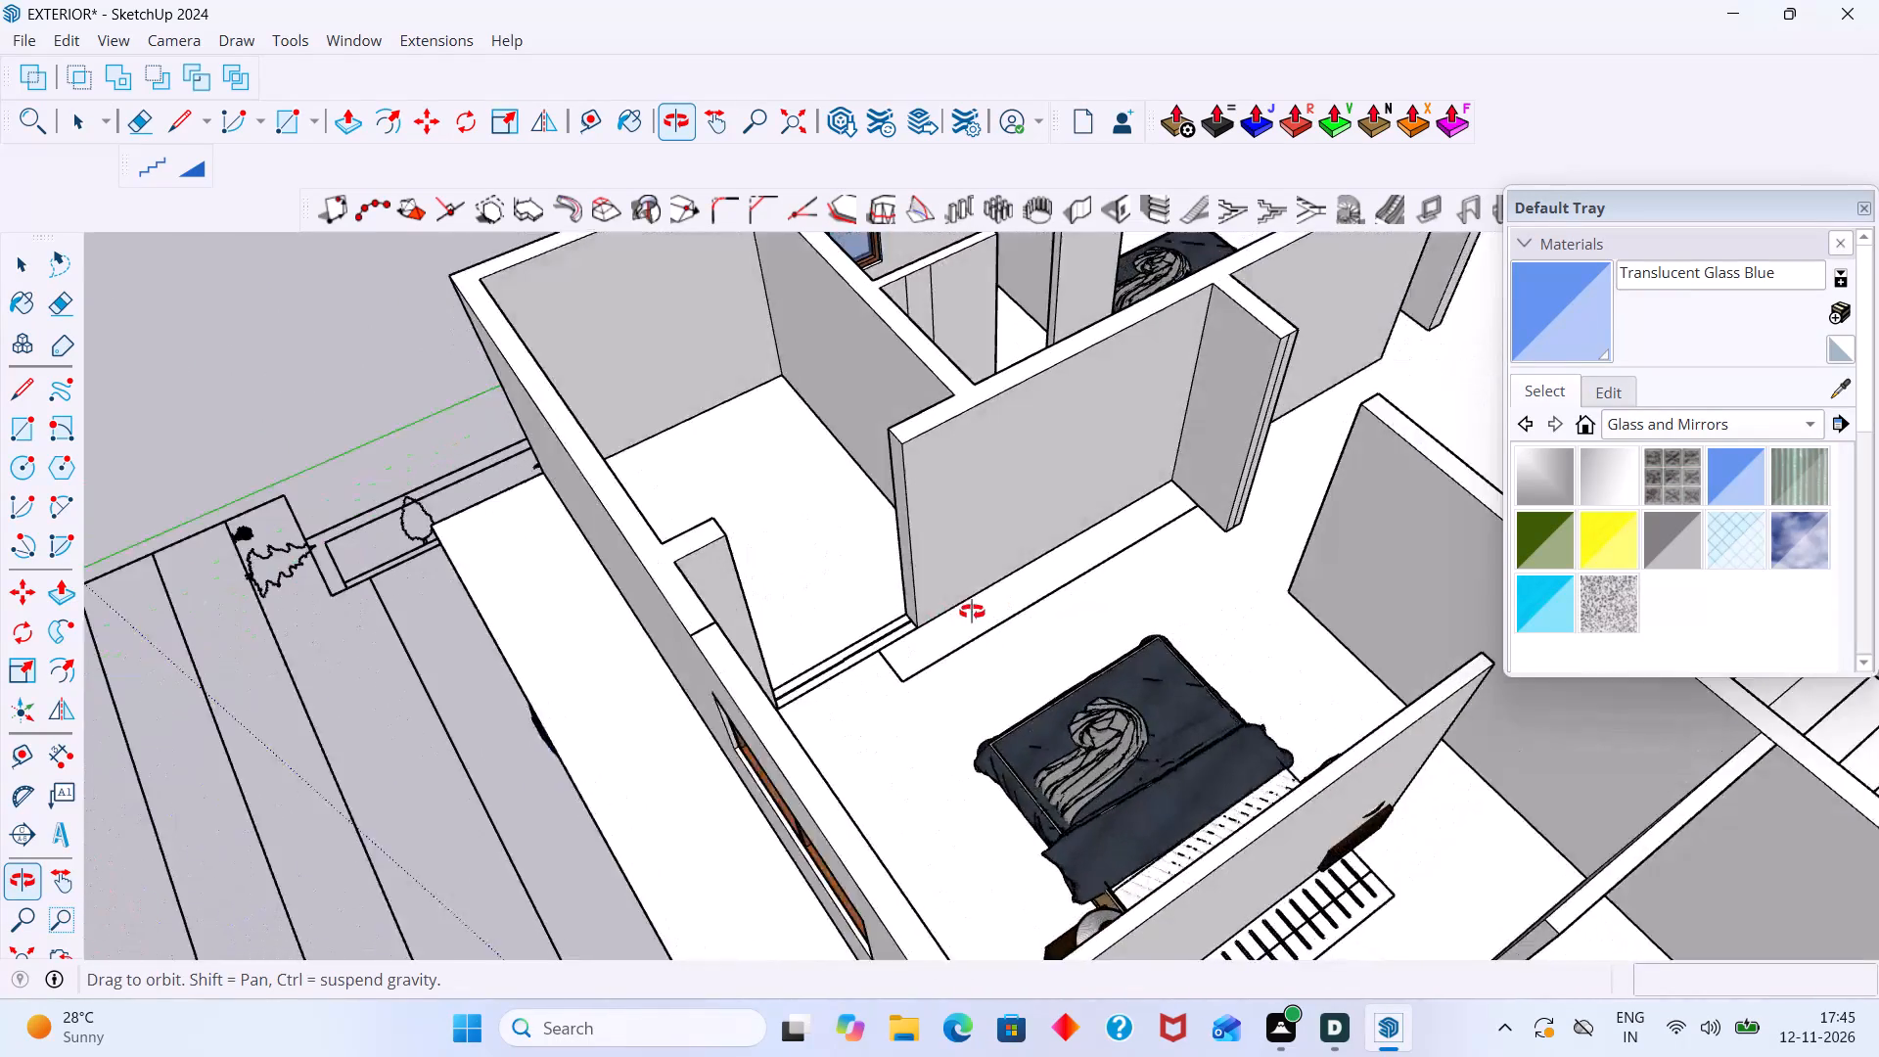
{"action": "middle_click_drag", "start_coordinate": [972, 612], "coordinate": [1062, 574]}
{"action": "scroll", "coordinate": [944, 550], "scroll_direction": "up", "scroll_amount": 5}
{"action": "scroll", "coordinate": [915, 537], "scroll_direction": "down", "scroll_amount": 8}
{"action": "middle_click_drag", "start_coordinate": [994, 587], "coordinate": [1687, 580]}
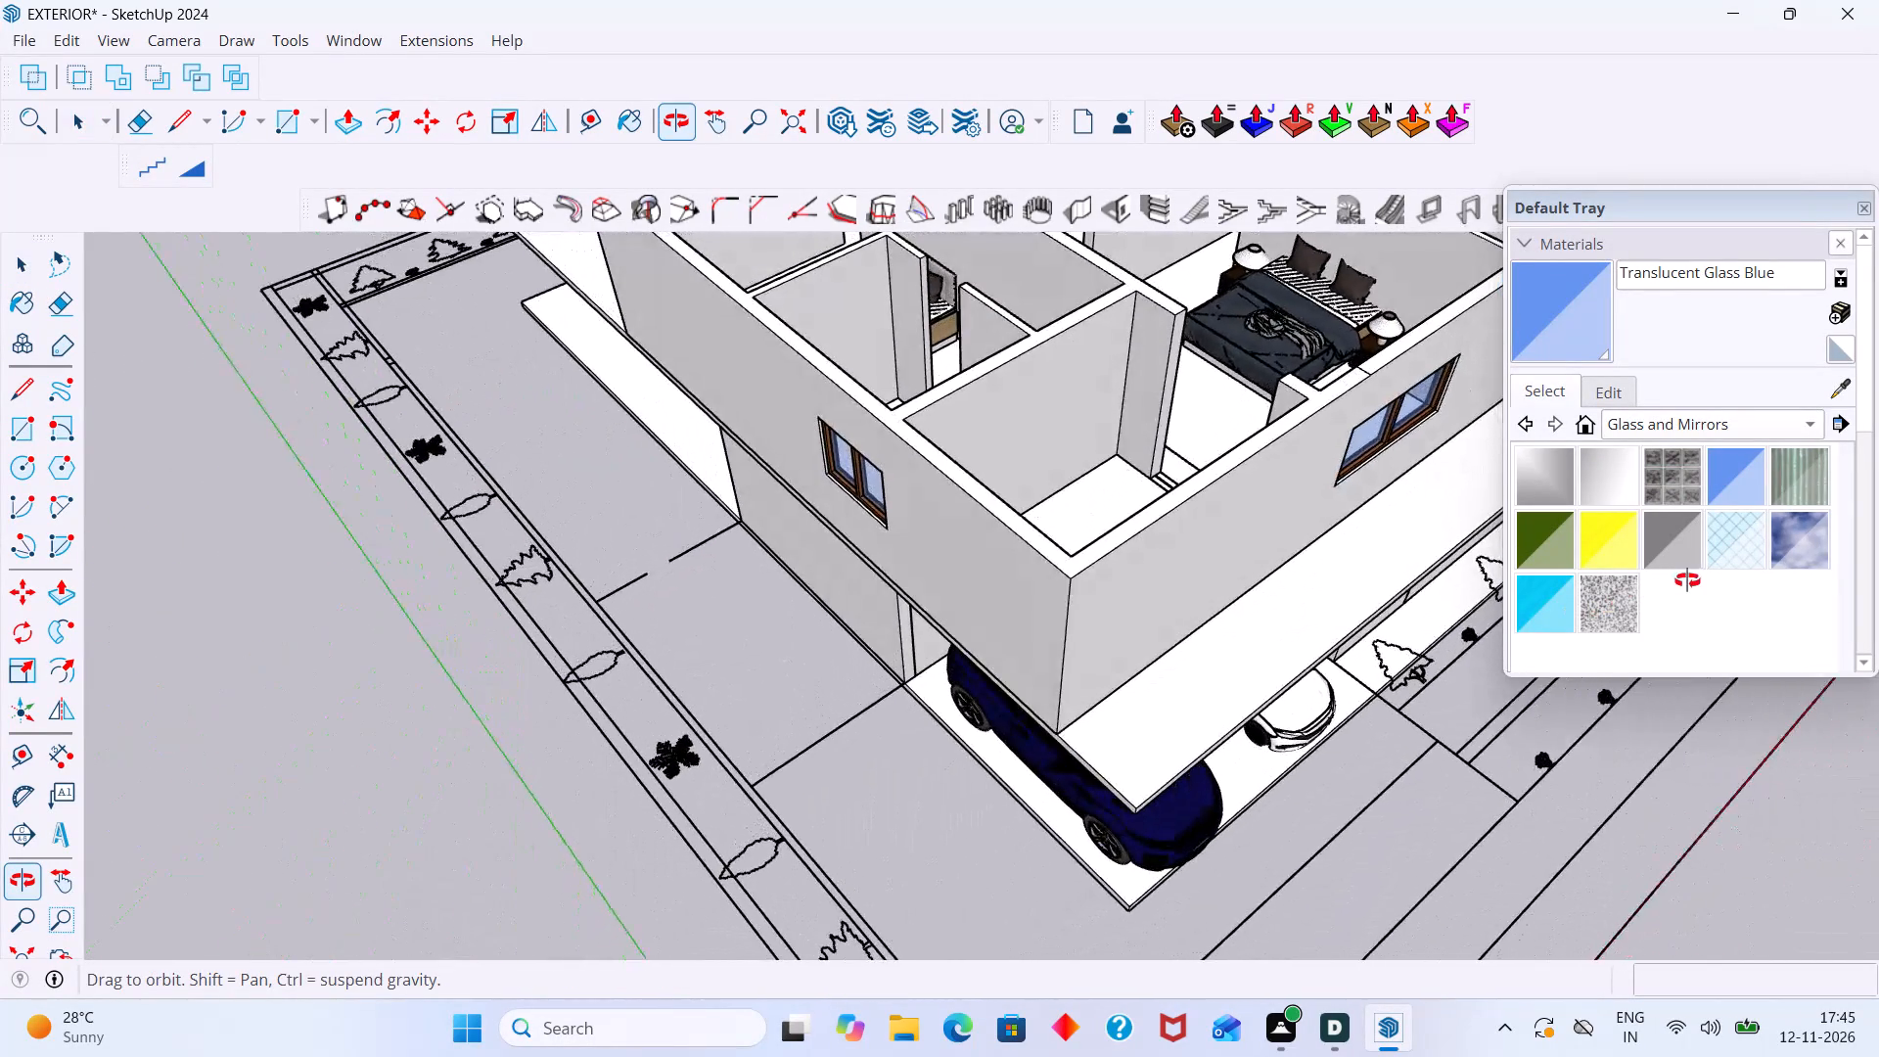
{"action": "middle_click_drag", "start_coordinate": [1687, 580], "coordinate": [1130, 533]}
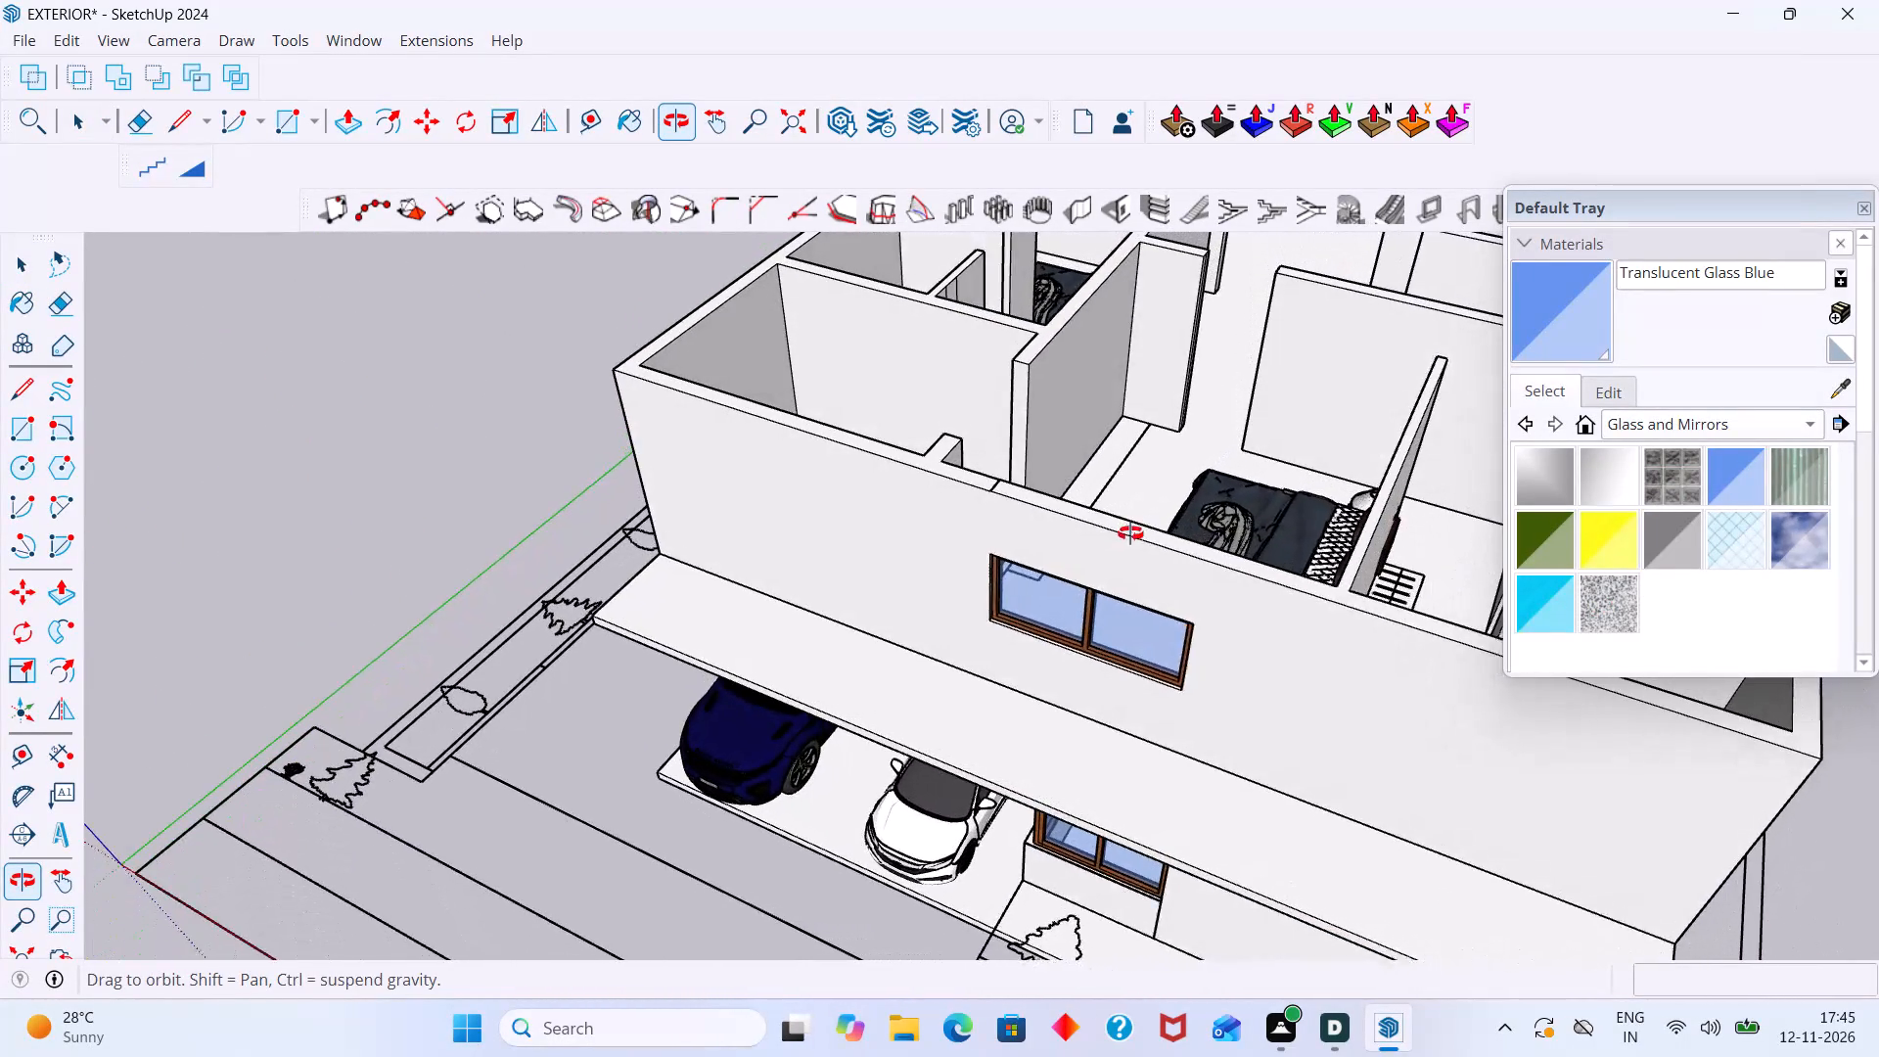
{"action": "middle_click_drag", "start_coordinate": [1130, 533], "coordinate": [1275, 632]}
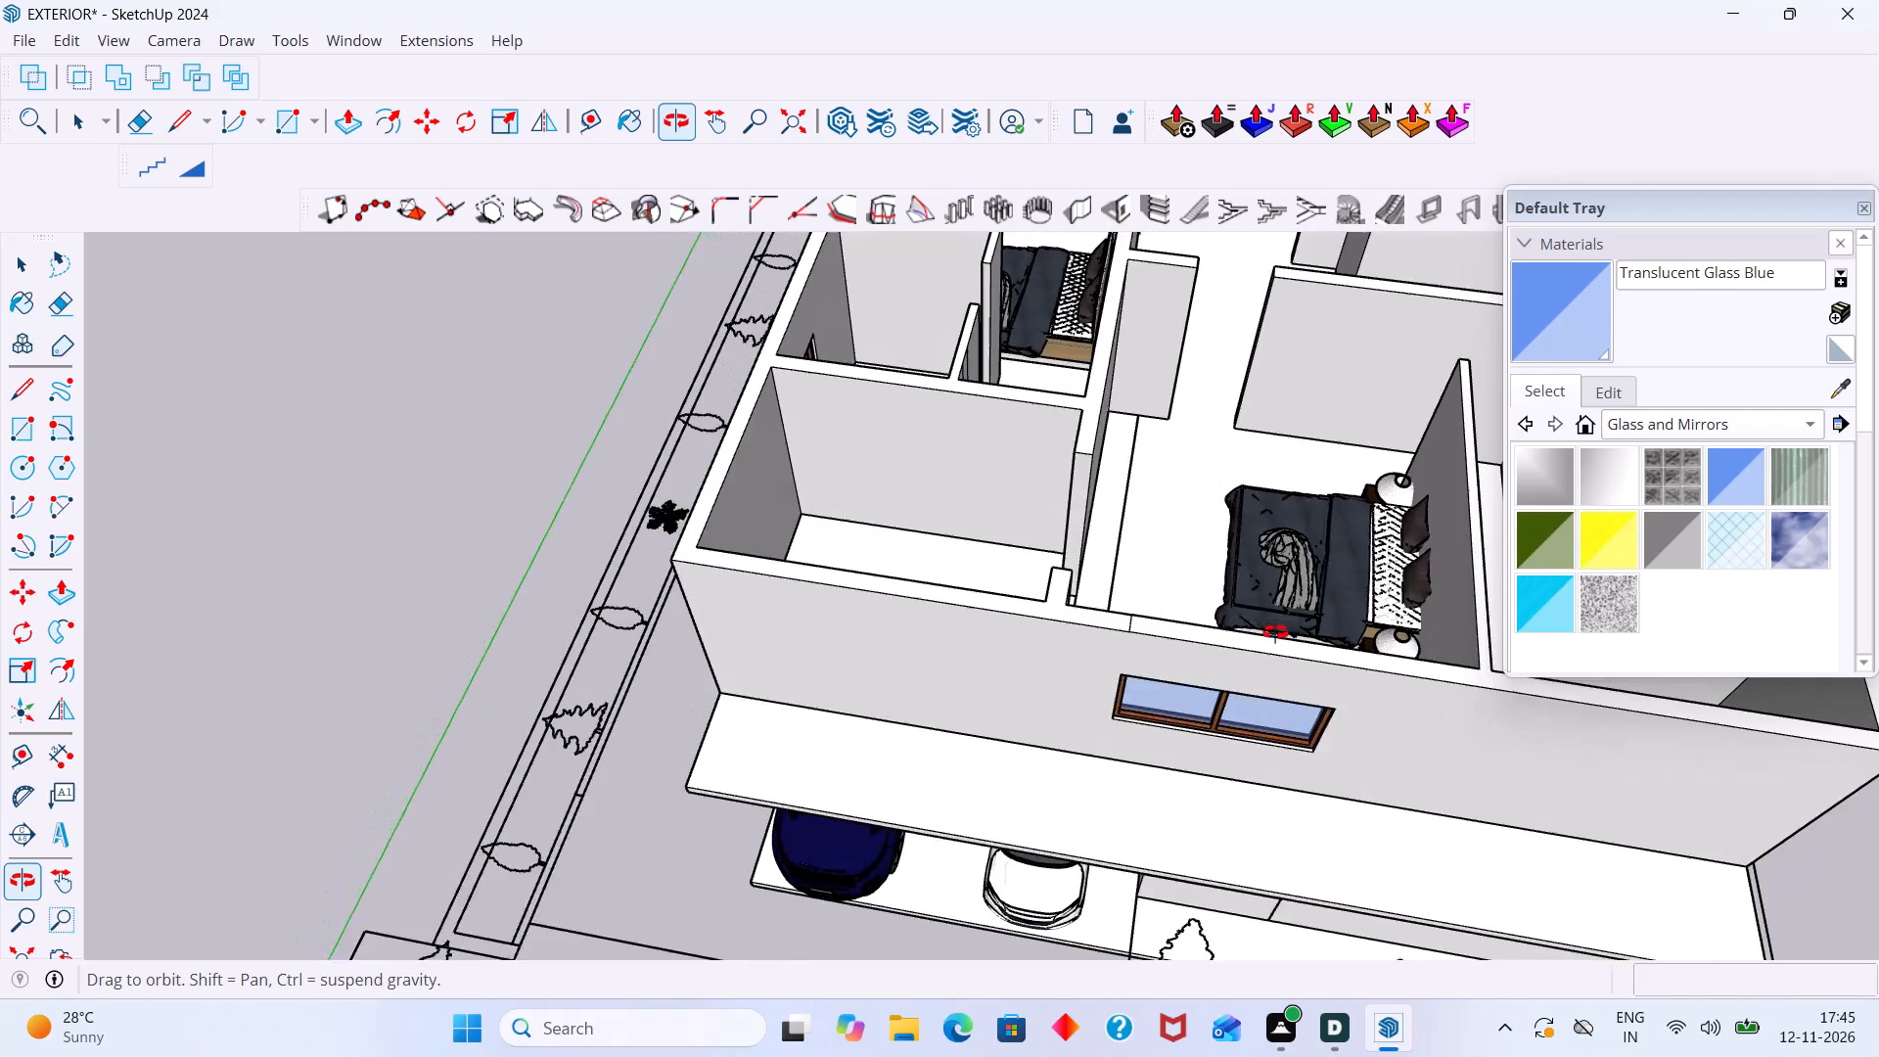
{"action": "middle_click_drag", "start_coordinate": [1275, 632], "coordinate": [898, 632]}
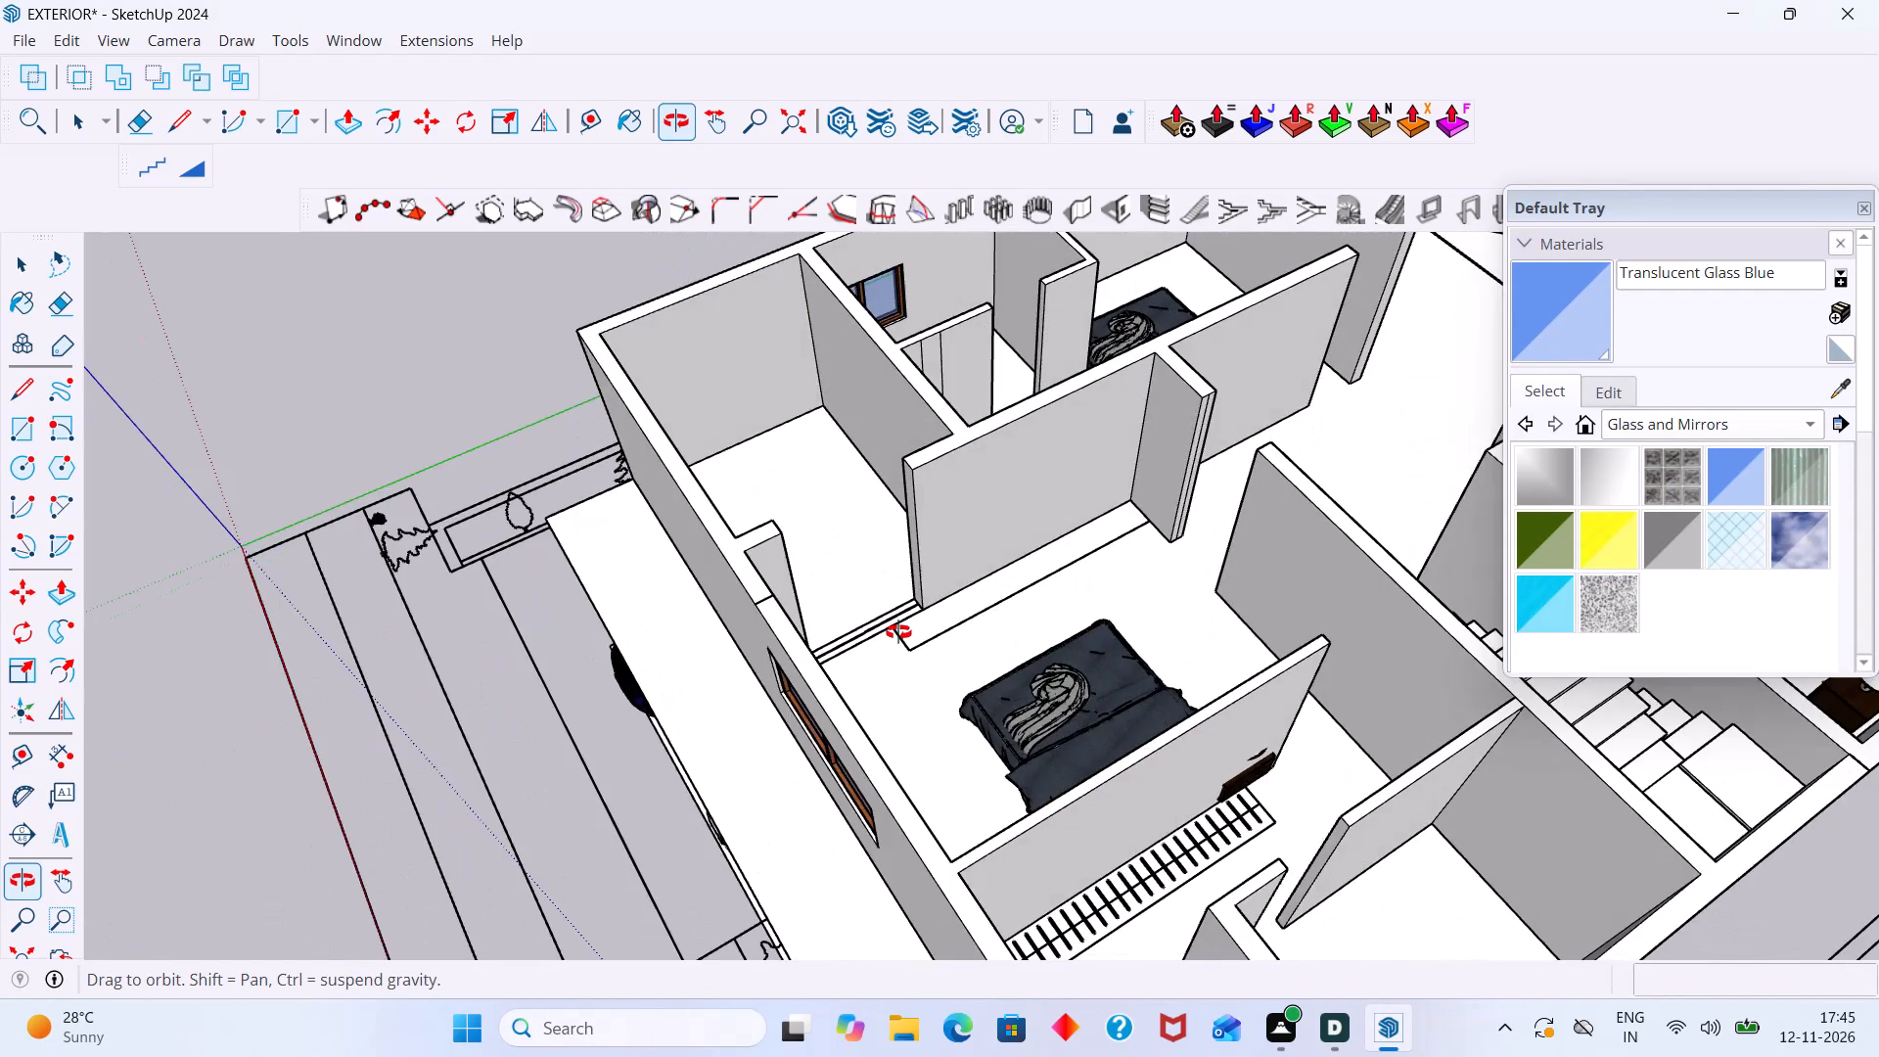
{"action": "middle_click_drag", "start_coordinate": [898, 632], "coordinate": [980, 604]}
{"action": "scroll", "coordinate": [954, 564], "scroll_direction": "up", "scroll_amount": 6}
{"action": "middle_click_drag", "start_coordinate": [940, 562], "coordinate": [1029, 566]}
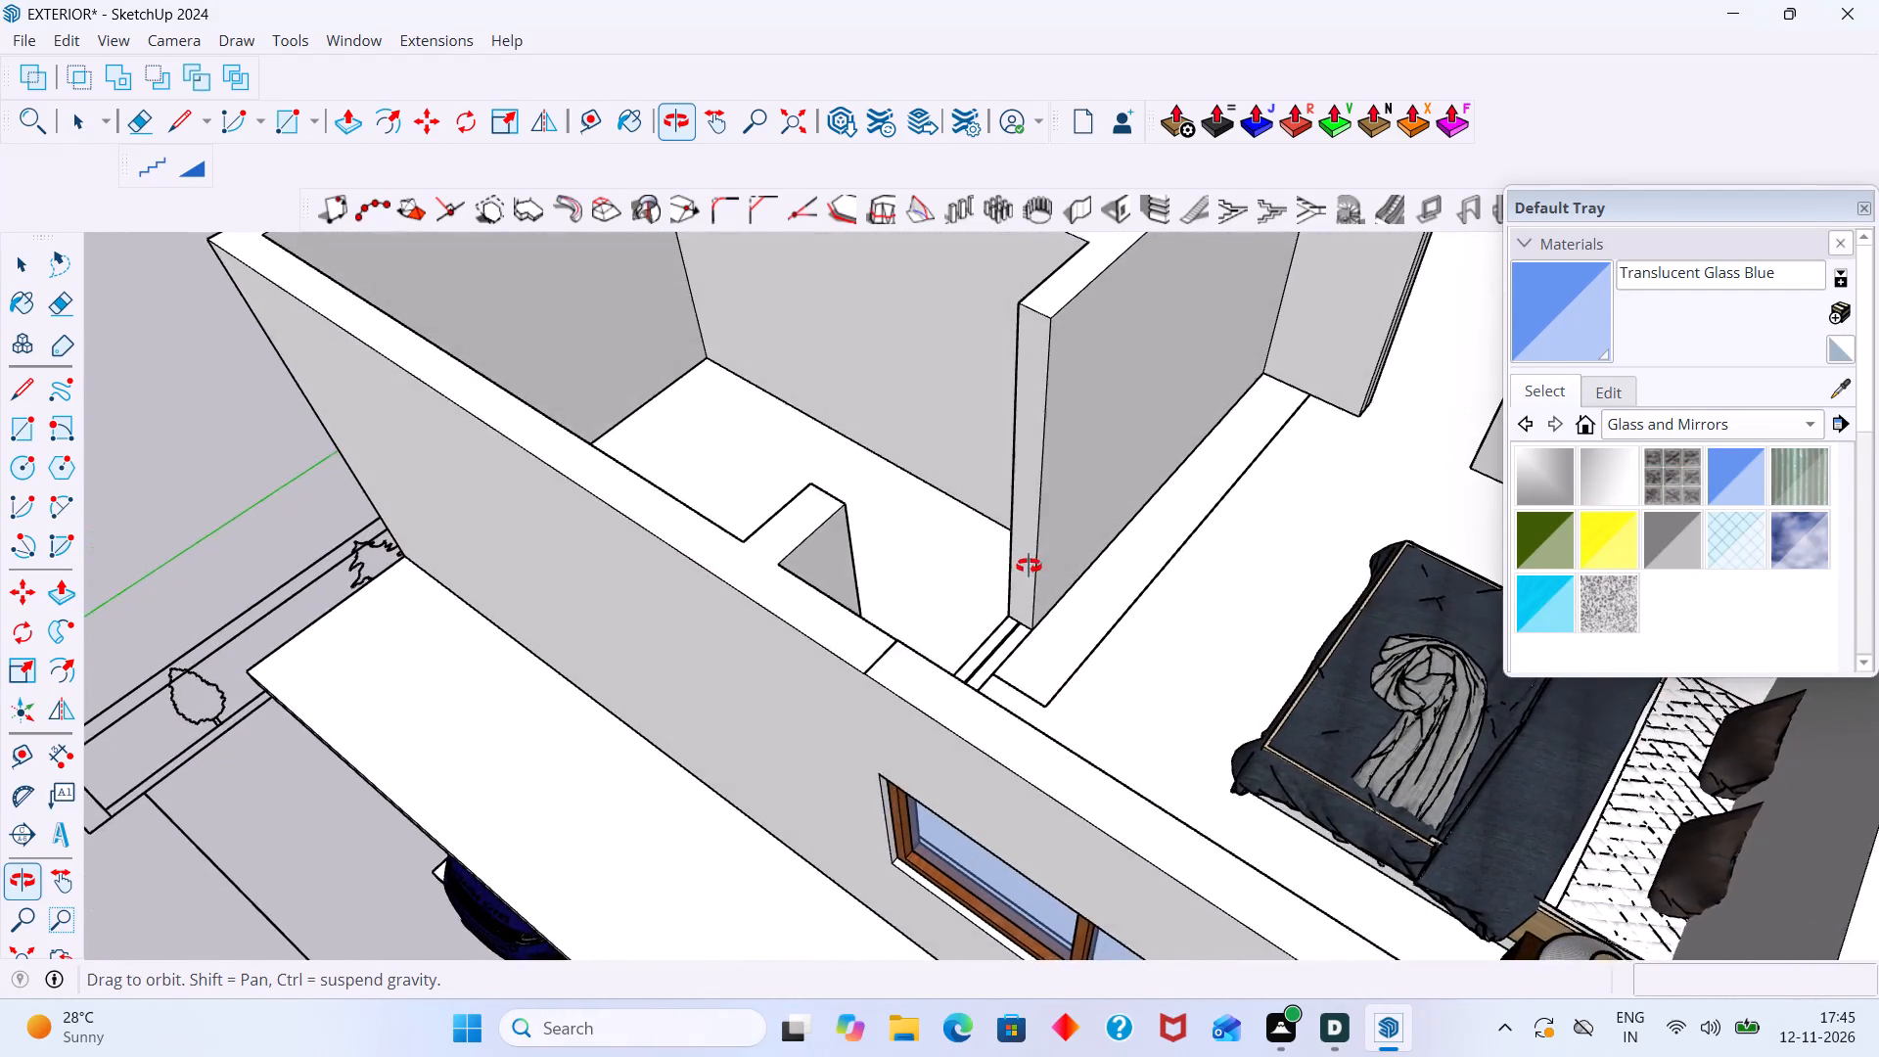
{"action": "middle_click_drag", "start_coordinate": [1029, 566], "coordinate": [1039, 565]}
{"action": "scroll", "coordinate": [1039, 565], "scroll_direction": "up", "scroll_amount": 2}
{"action": "scroll", "coordinate": [1031, 569], "scroll_direction": "down", "scroll_amount": 15}
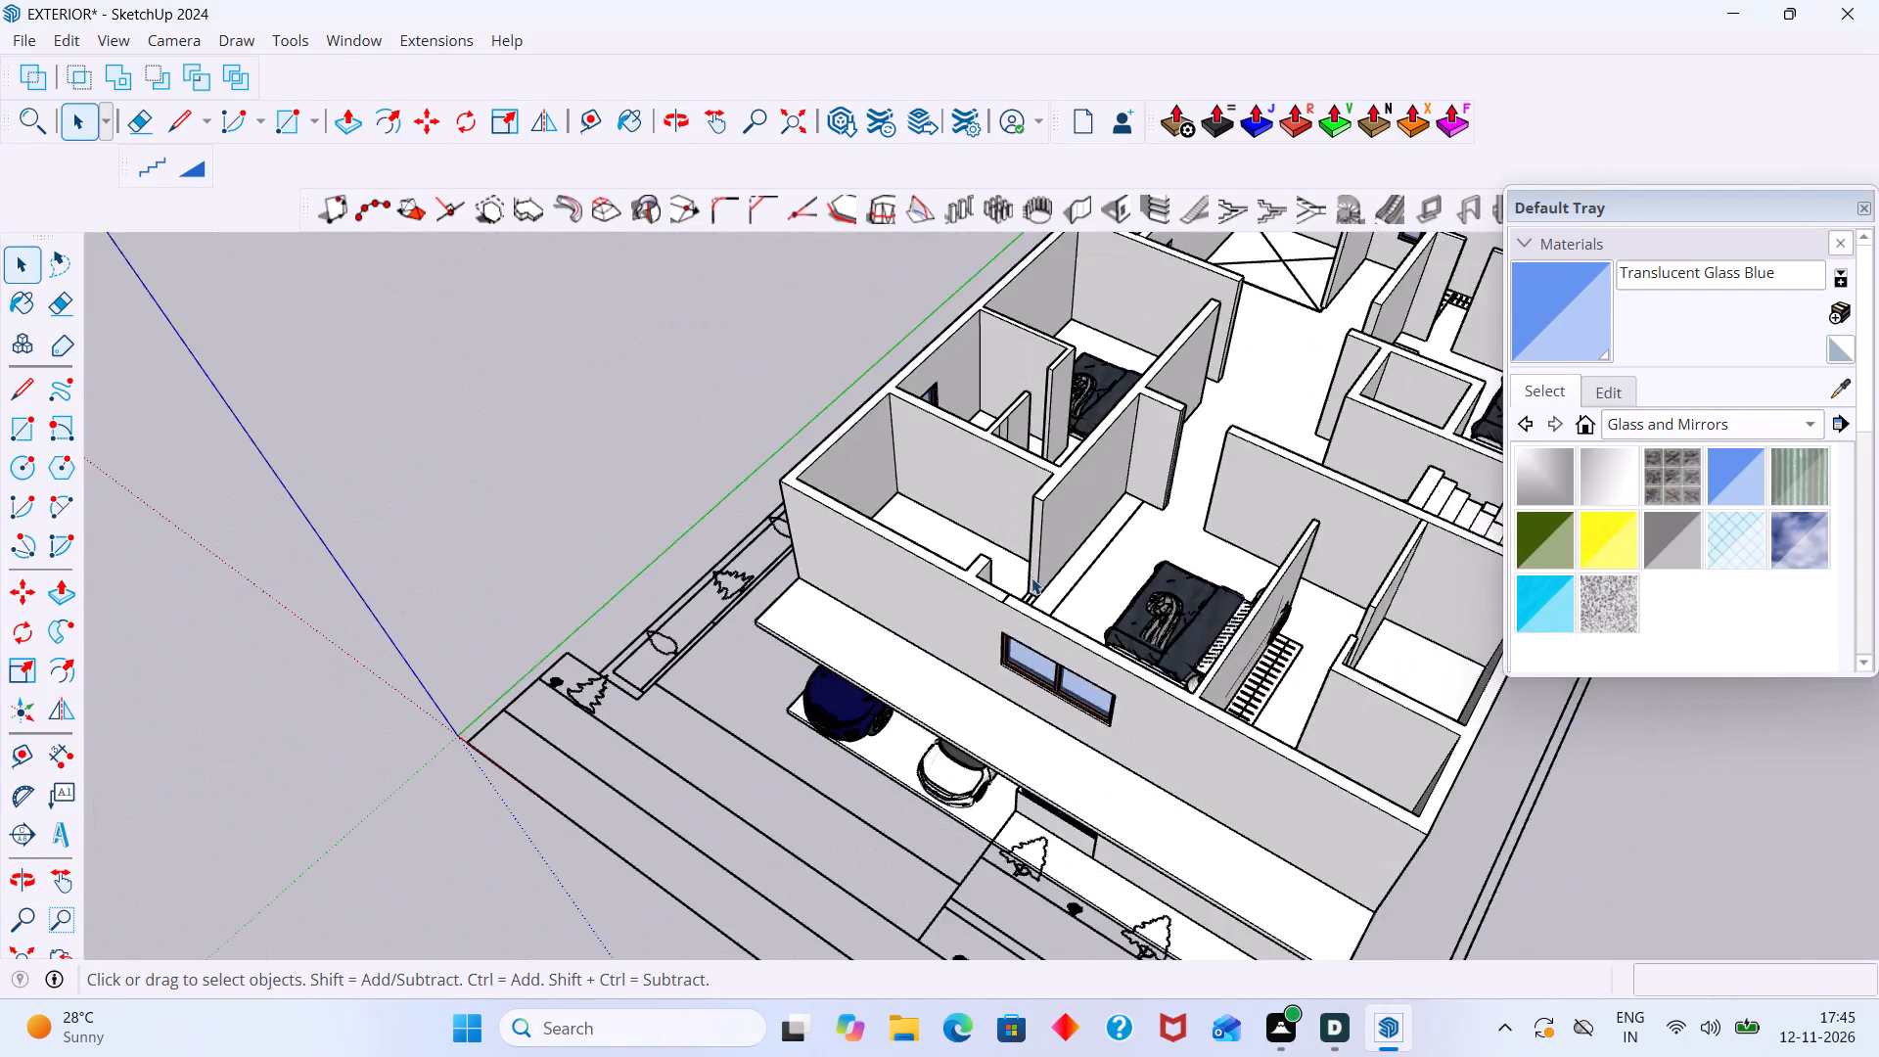
{"action": "scroll", "coordinate": [1031, 577], "scroll_direction": "down", "scroll_amount": 7}
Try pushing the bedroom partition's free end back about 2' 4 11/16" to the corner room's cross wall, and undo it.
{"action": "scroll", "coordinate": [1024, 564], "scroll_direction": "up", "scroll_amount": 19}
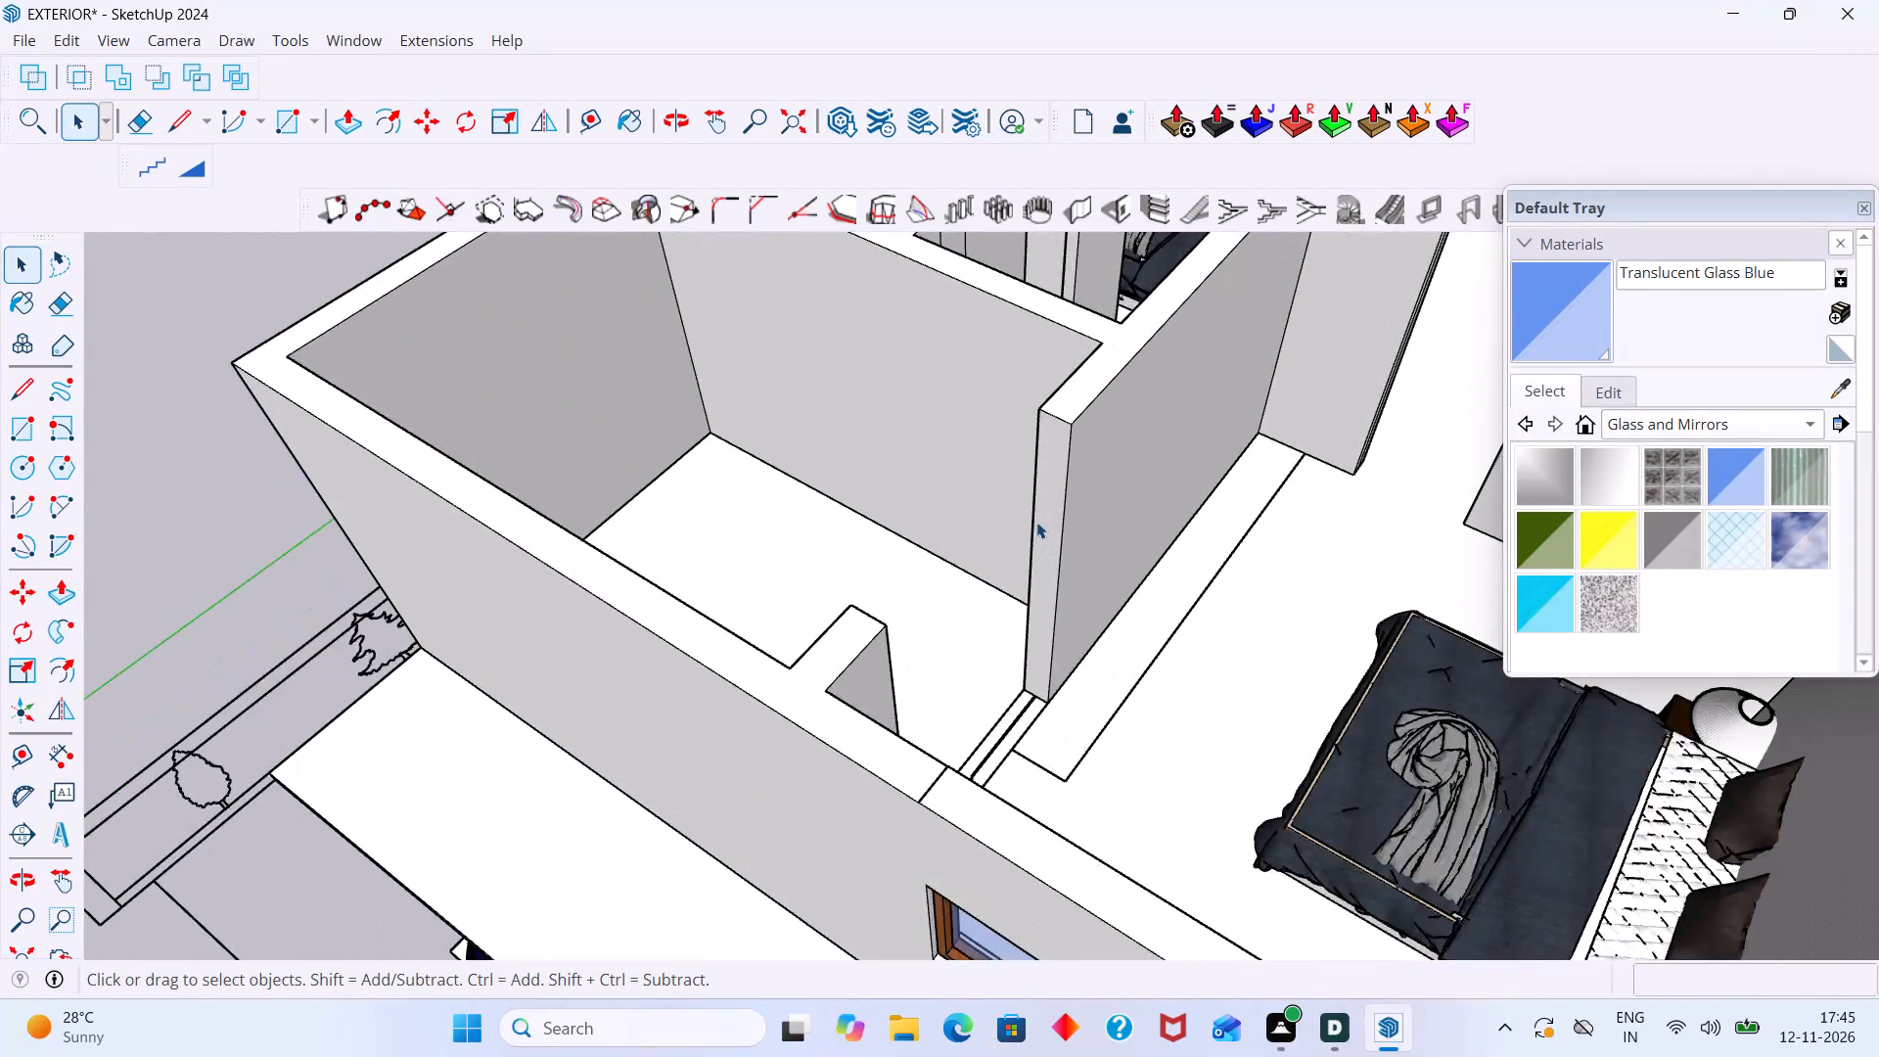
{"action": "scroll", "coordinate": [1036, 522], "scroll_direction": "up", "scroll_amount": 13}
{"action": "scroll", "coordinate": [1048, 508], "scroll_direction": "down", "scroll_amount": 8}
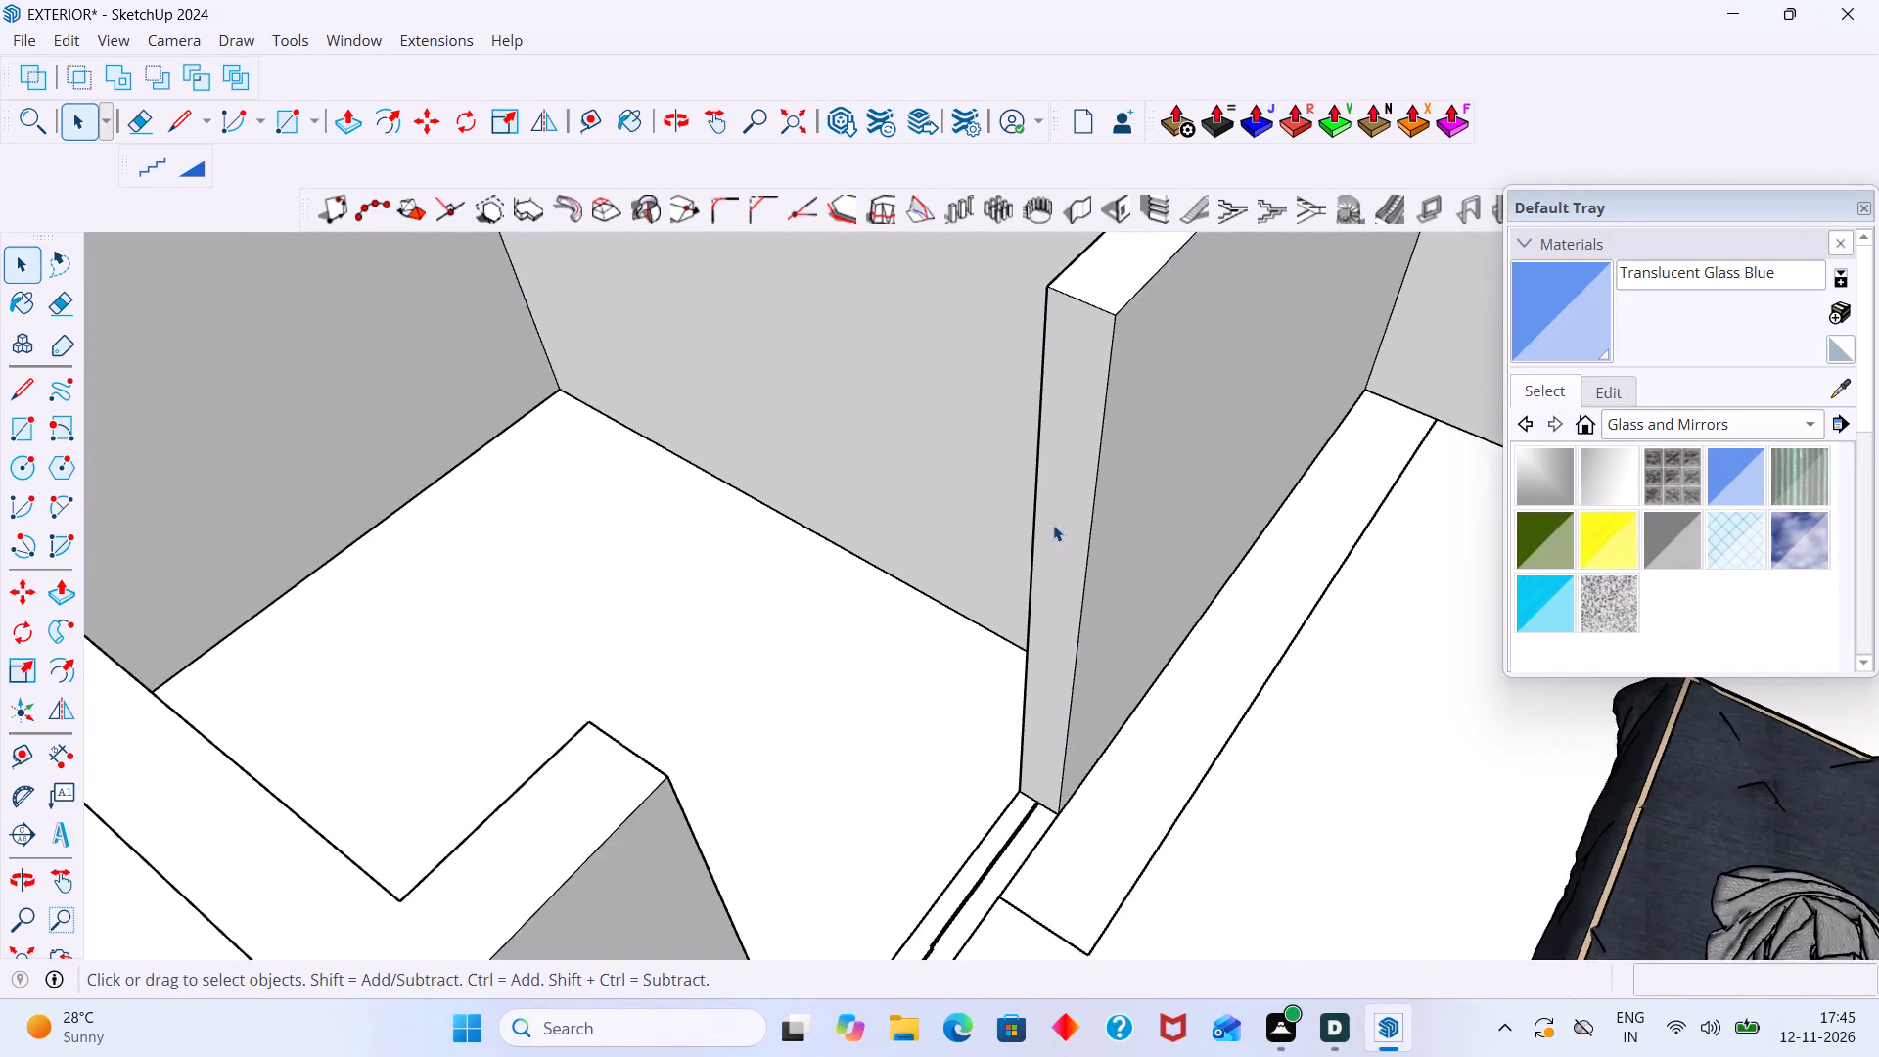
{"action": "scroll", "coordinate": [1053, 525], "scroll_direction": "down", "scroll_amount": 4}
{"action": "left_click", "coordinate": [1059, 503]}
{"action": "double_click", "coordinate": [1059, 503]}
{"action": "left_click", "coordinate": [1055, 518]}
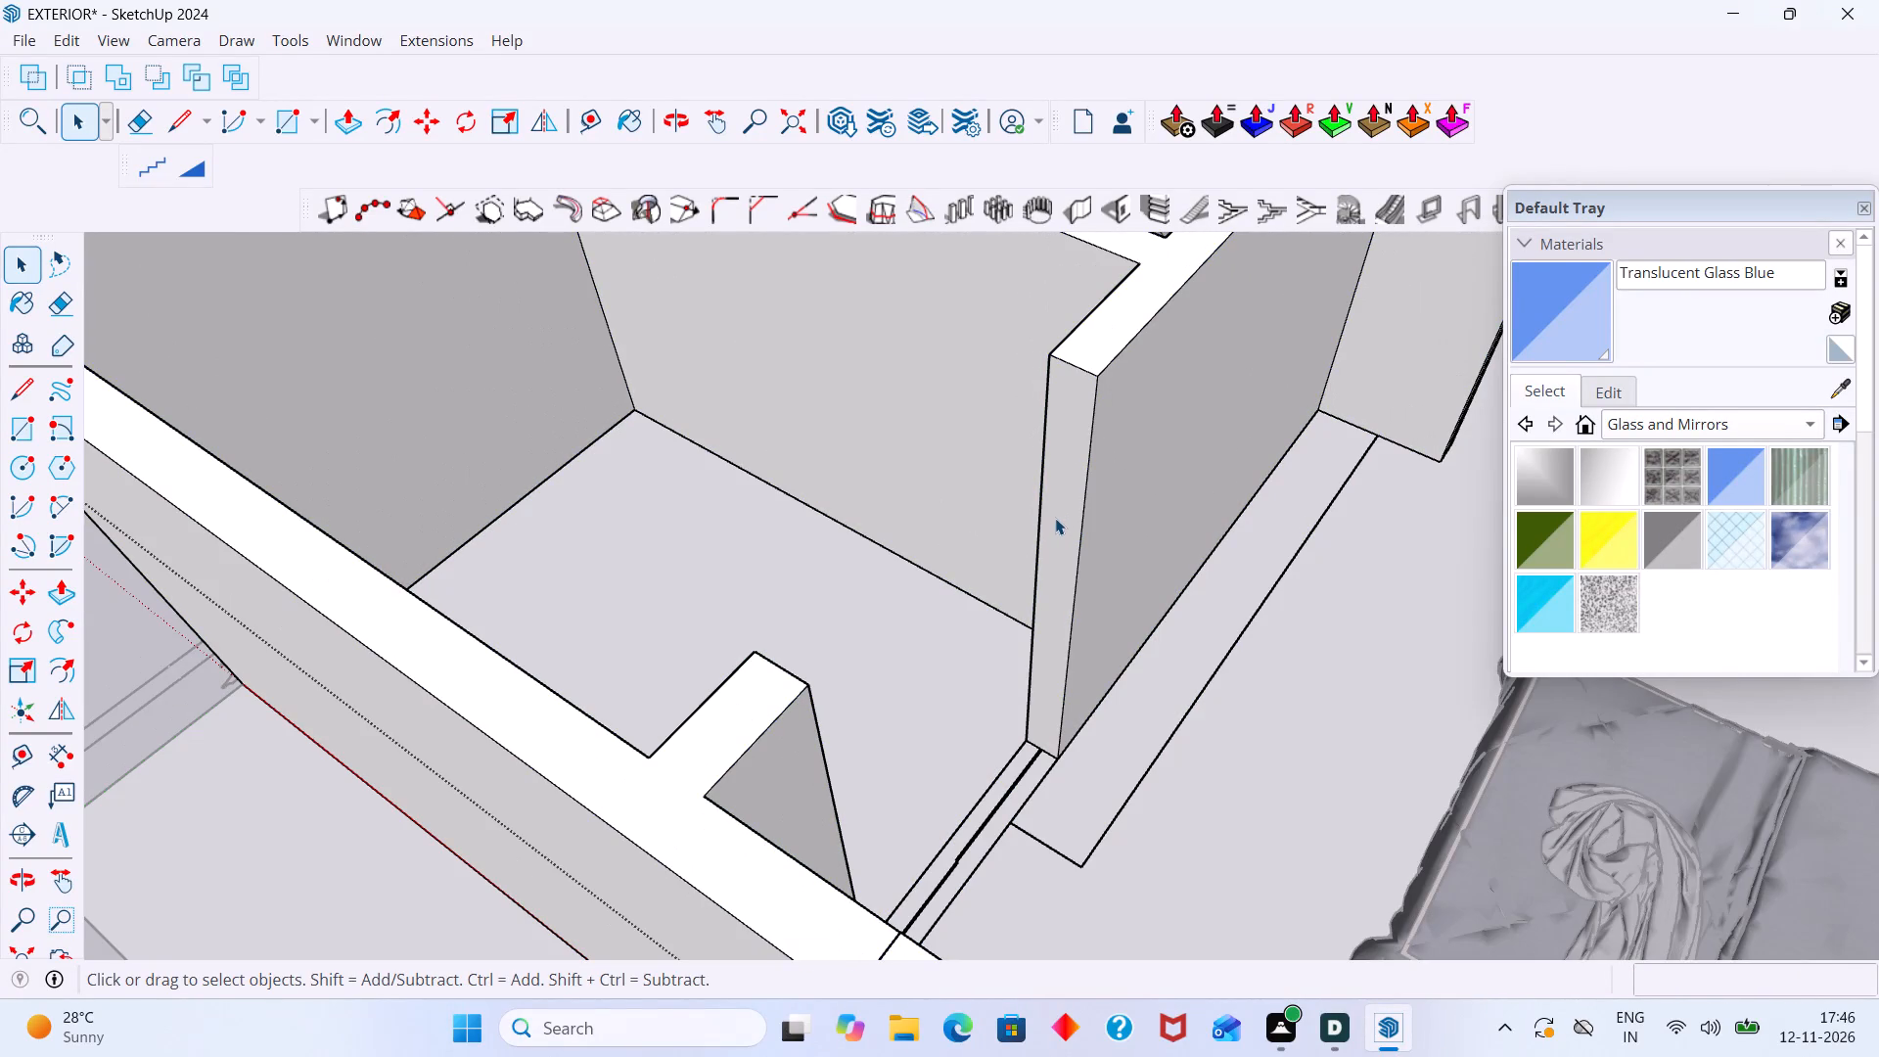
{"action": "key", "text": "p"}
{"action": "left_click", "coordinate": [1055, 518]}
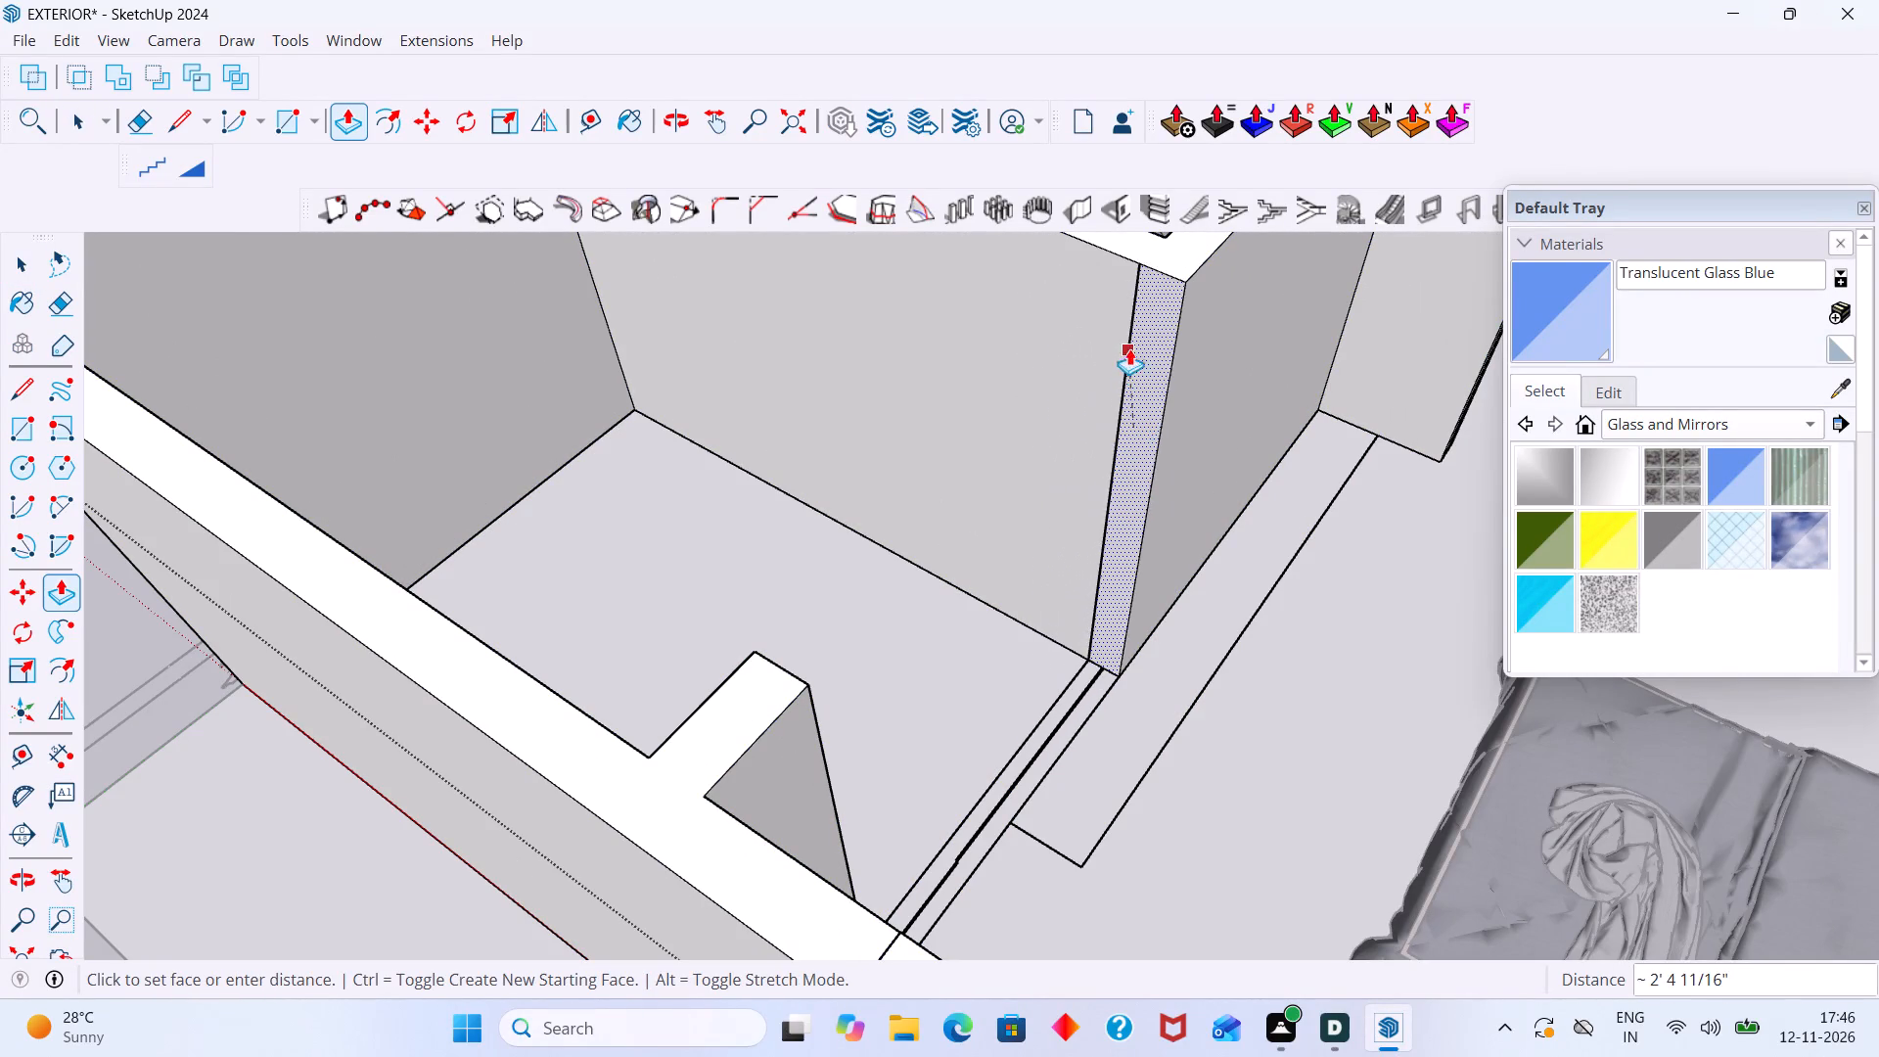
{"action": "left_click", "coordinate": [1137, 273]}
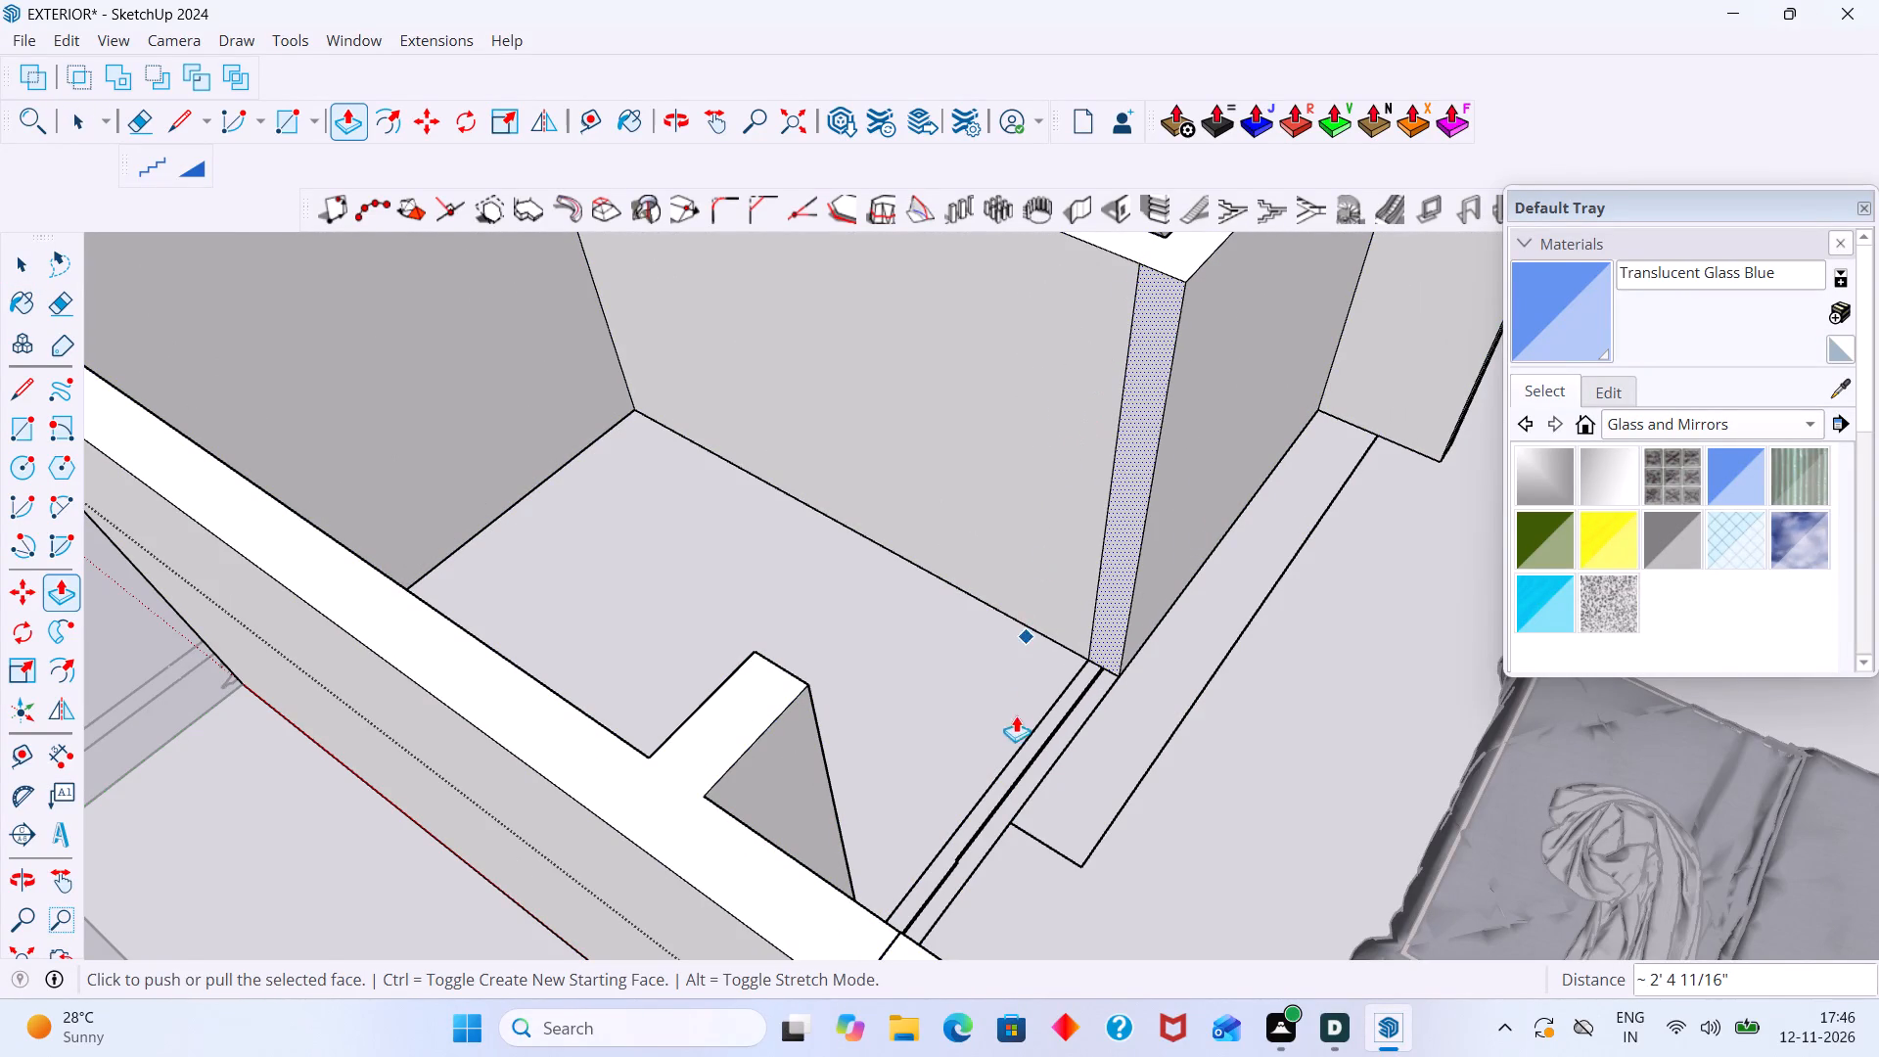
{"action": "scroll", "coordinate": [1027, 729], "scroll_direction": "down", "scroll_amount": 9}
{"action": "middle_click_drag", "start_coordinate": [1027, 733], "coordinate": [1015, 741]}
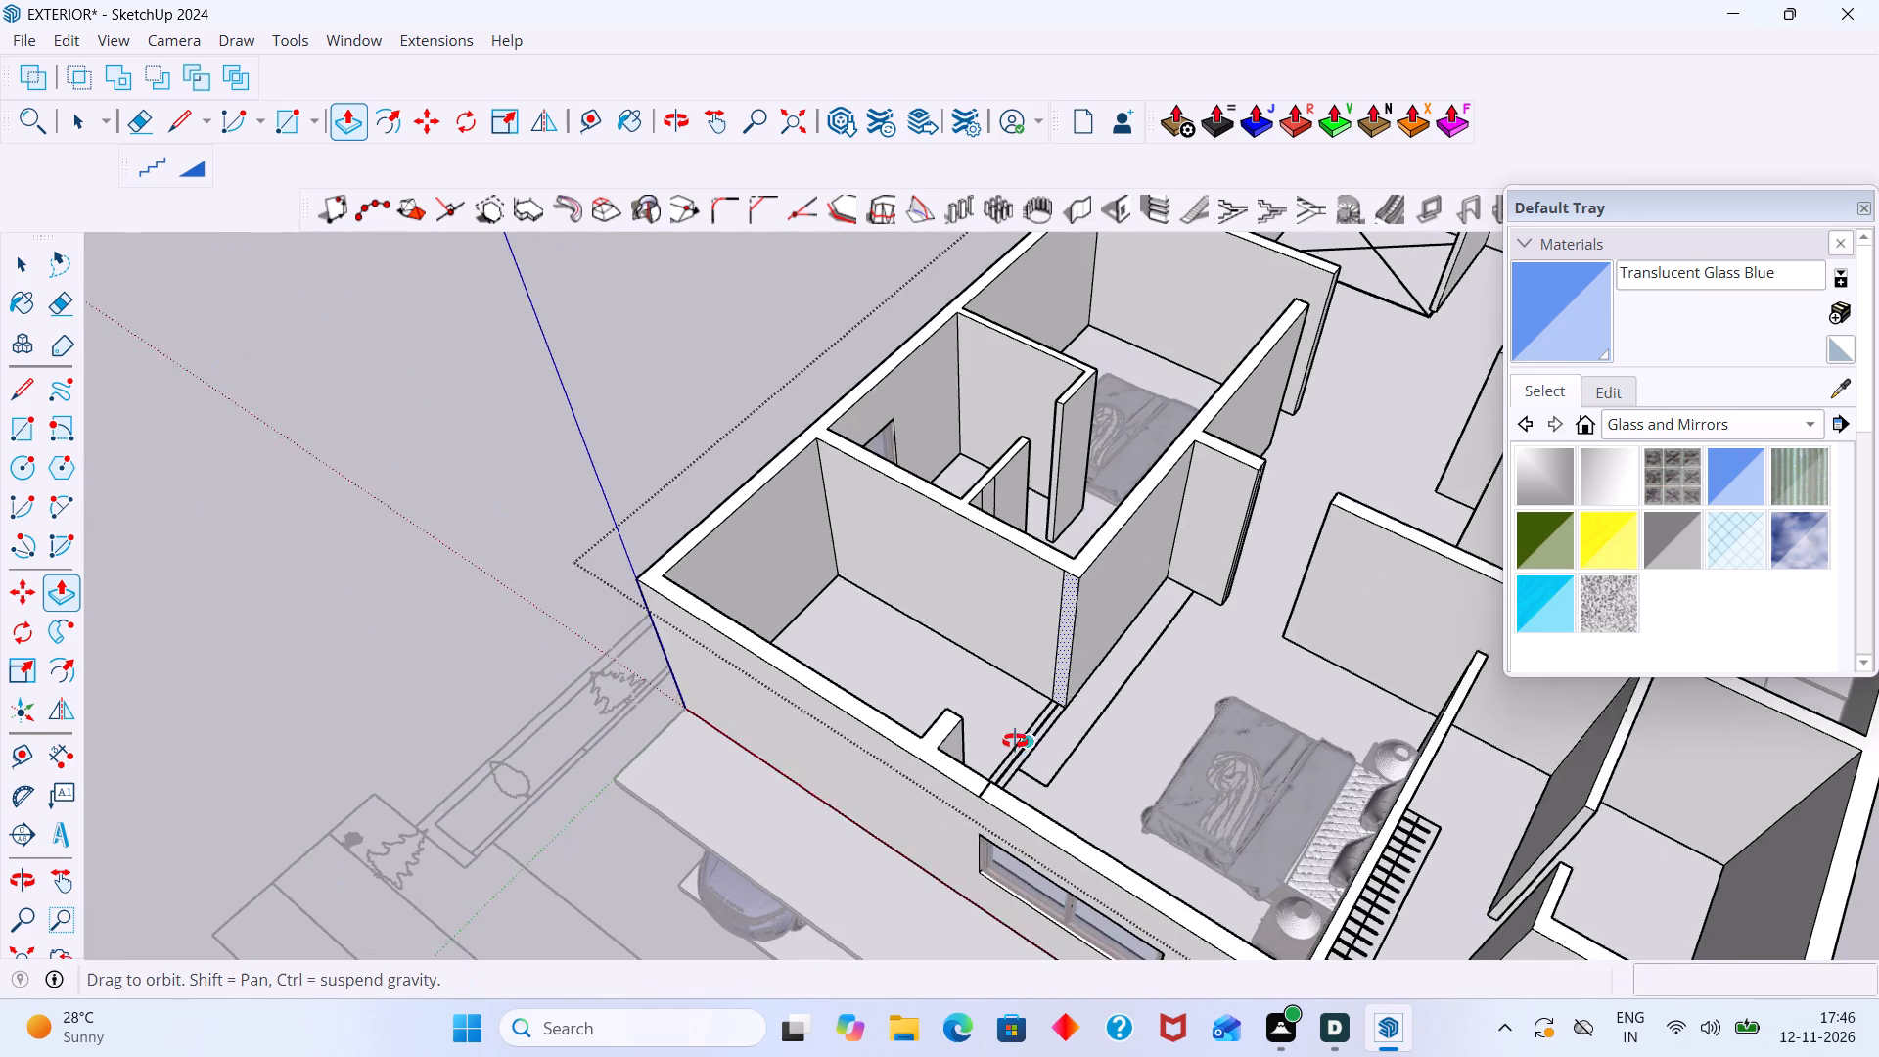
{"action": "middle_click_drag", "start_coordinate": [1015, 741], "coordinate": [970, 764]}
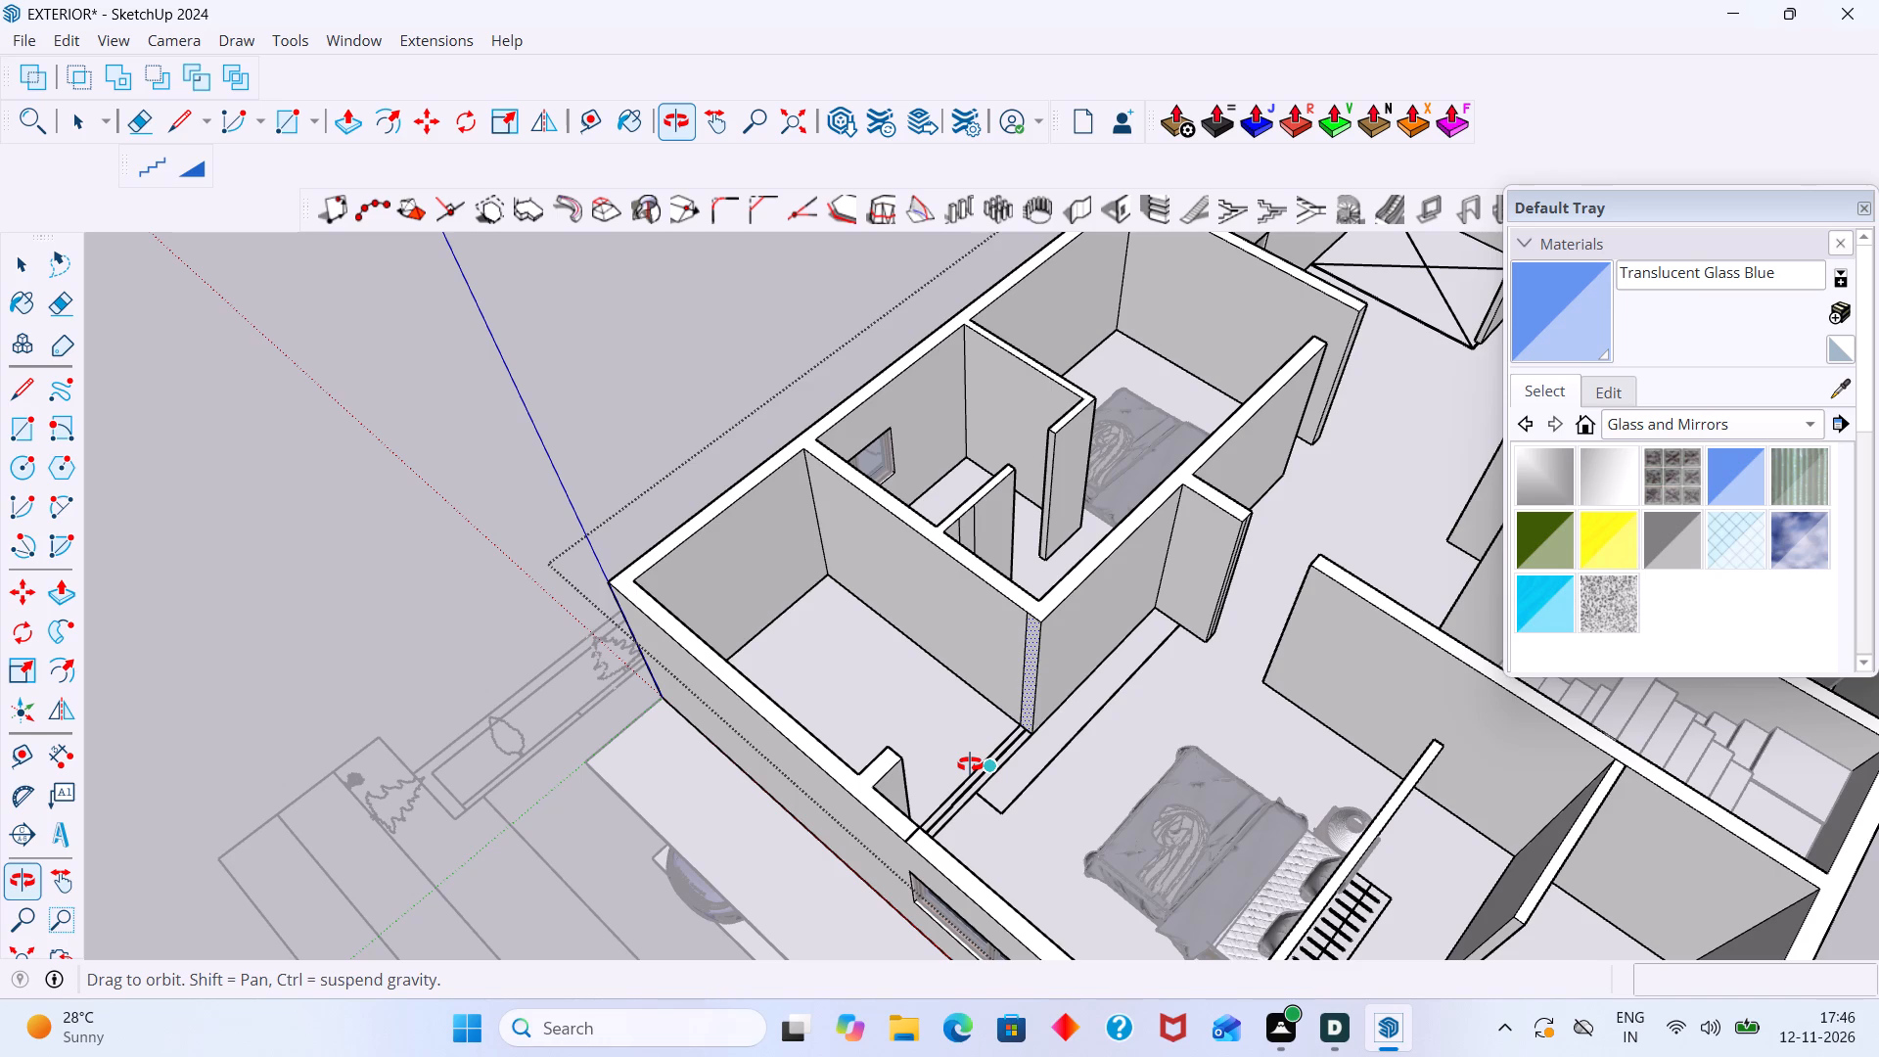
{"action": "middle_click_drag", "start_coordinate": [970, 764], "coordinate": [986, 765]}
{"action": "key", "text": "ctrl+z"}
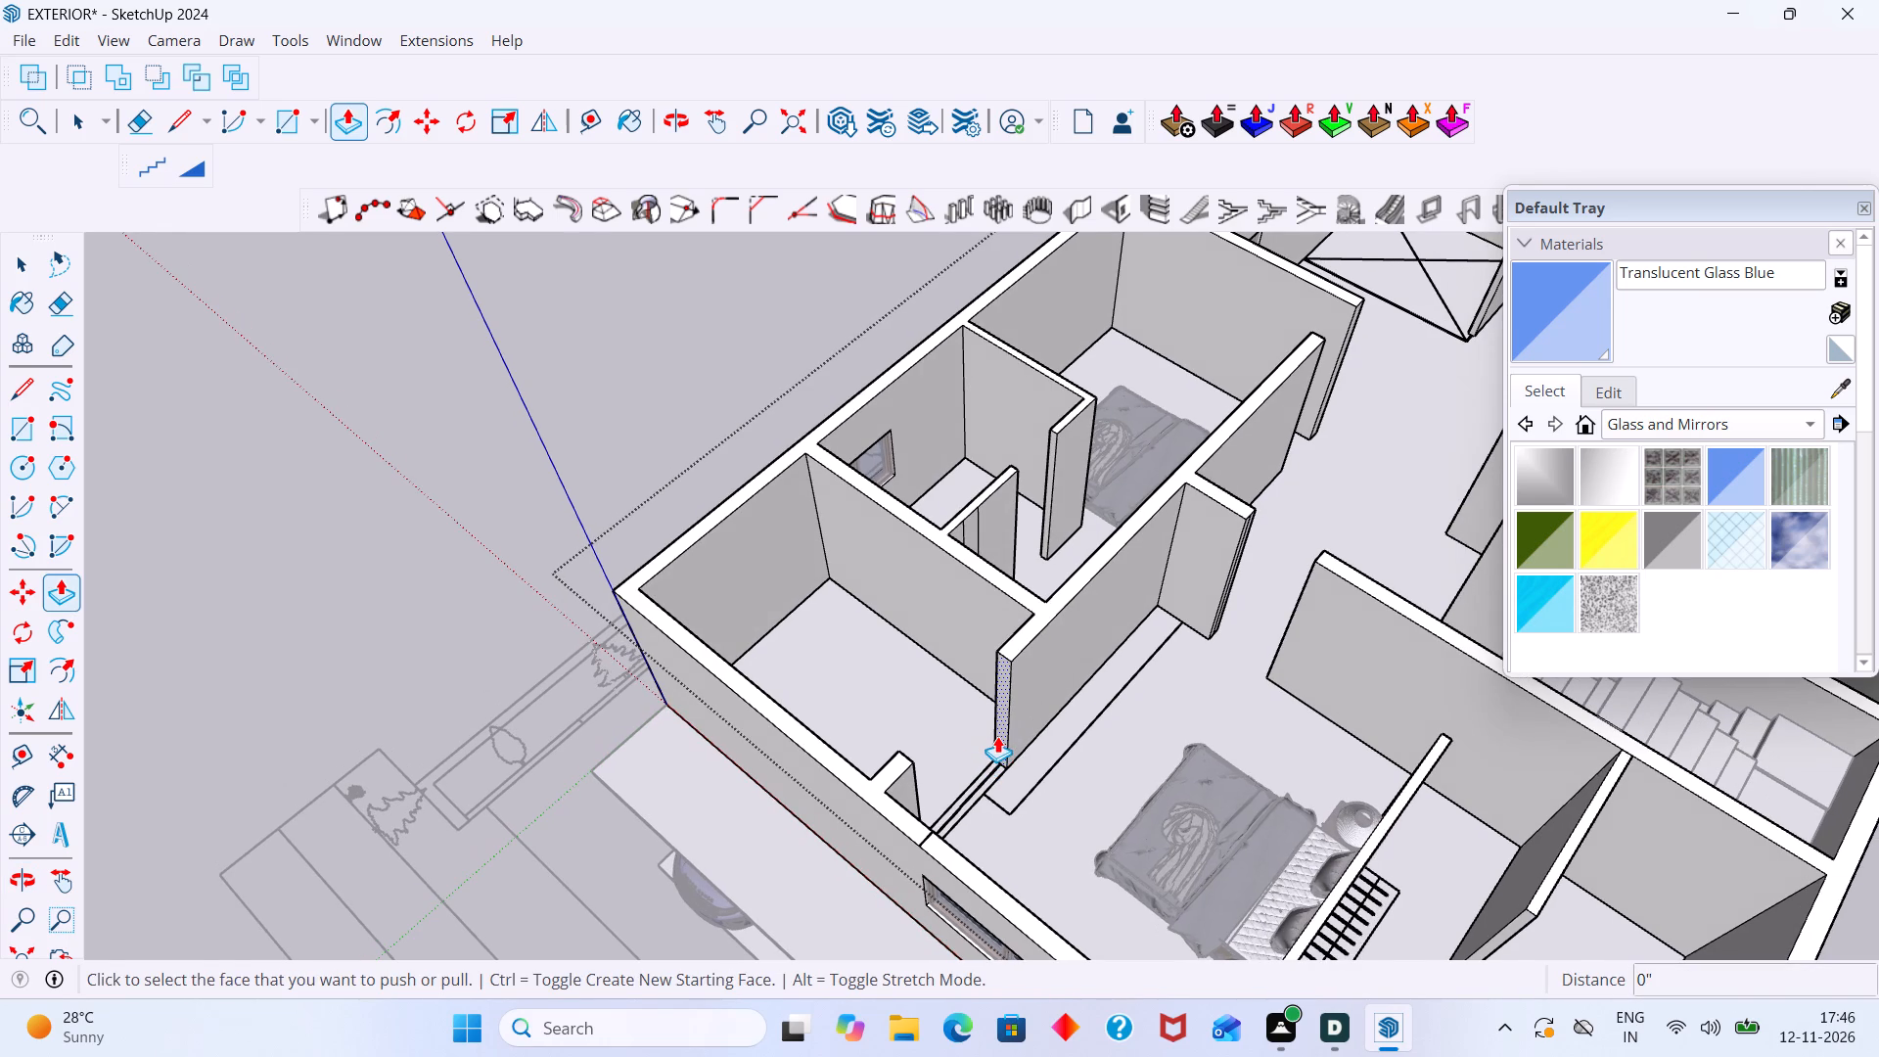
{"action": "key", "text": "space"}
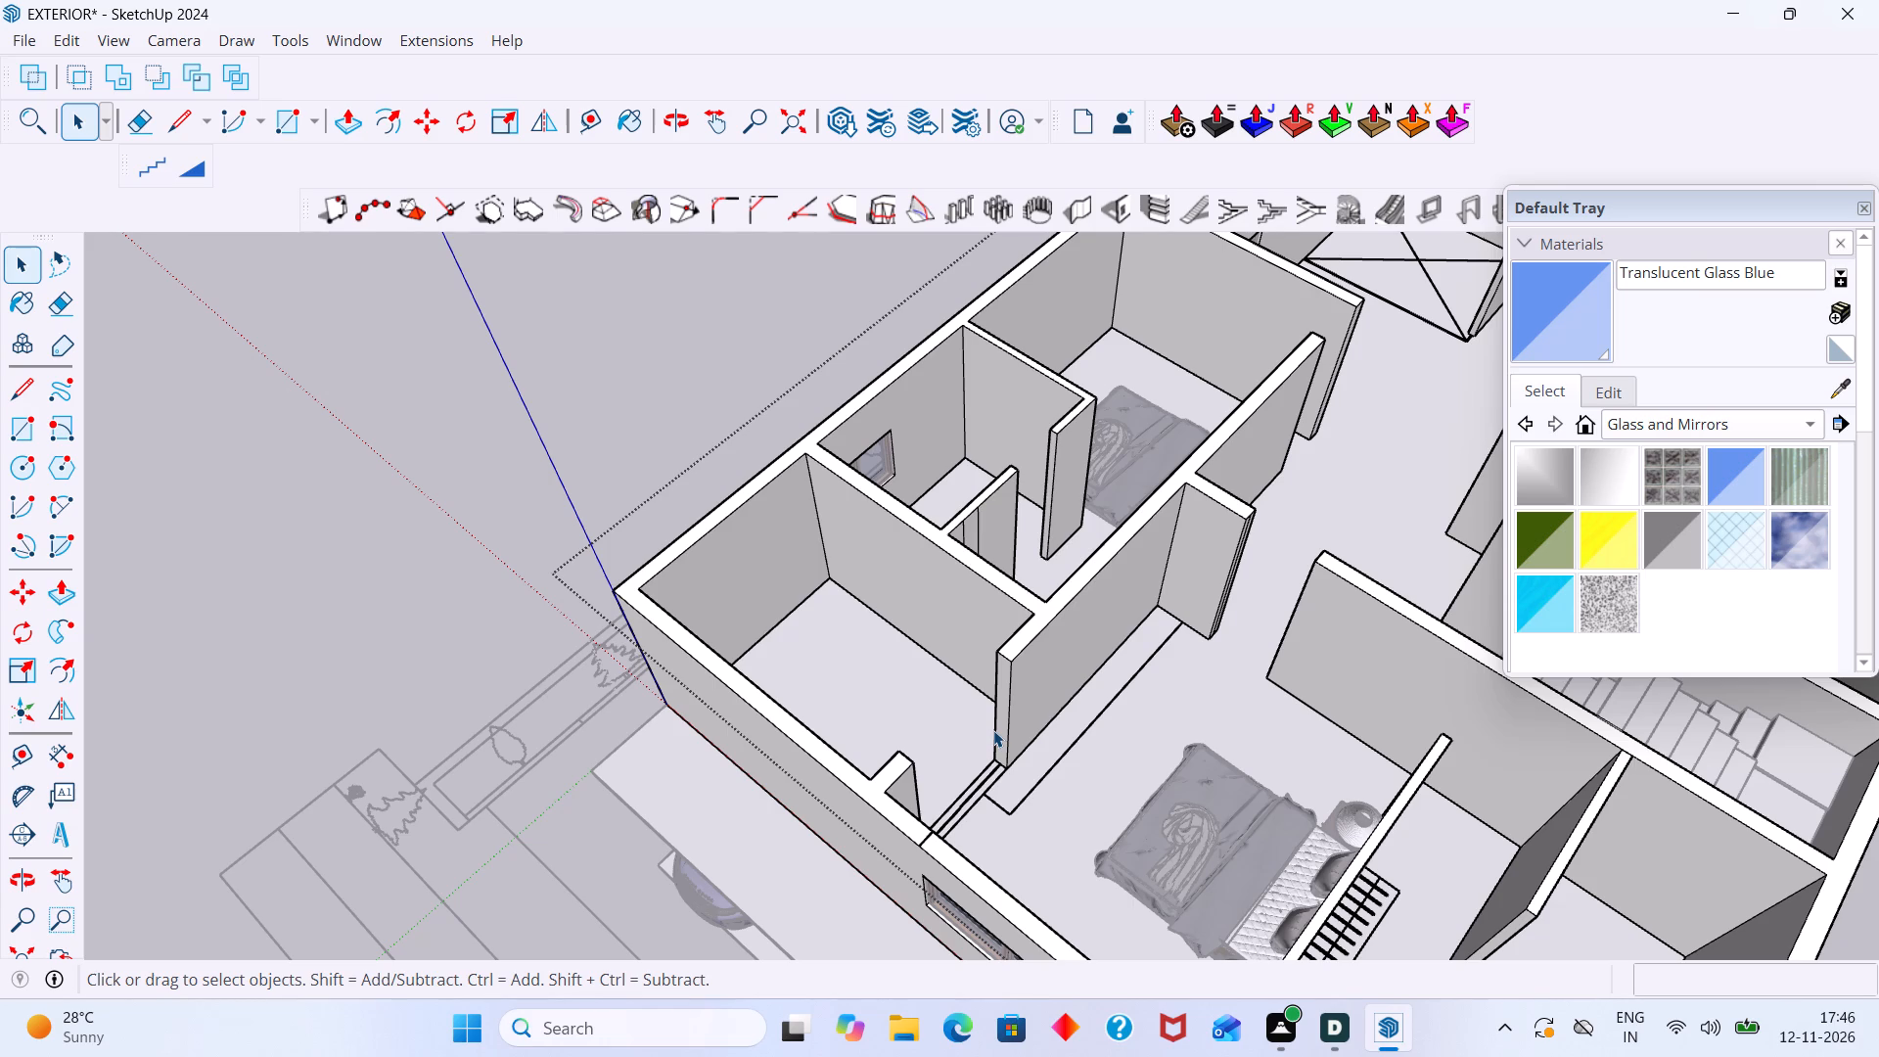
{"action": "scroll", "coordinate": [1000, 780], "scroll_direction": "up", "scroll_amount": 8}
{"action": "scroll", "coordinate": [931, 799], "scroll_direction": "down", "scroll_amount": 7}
Erase the leftover parallel floor lines across the opening between the bedroom partition's free end and the short stub on the outer wall.
{"action": "scroll", "coordinate": [937, 776], "scroll_direction": "down", "scroll_amount": 20}
{"action": "left_click", "coordinate": [729, 423]}
{"action": "middle_click_drag", "start_coordinate": [759, 791], "coordinate": [763, 648]}
{"action": "scroll", "coordinate": [856, 663], "scroll_direction": "up", "scroll_amount": 9}
{"action": "middle_click_drag", "start_coordinate": [874, 722], "coordinate": [867, 822]}
{"action": "scroll", "coordinate": [865, 816], "scroll_direction": "up", "scroll_amount": 13}
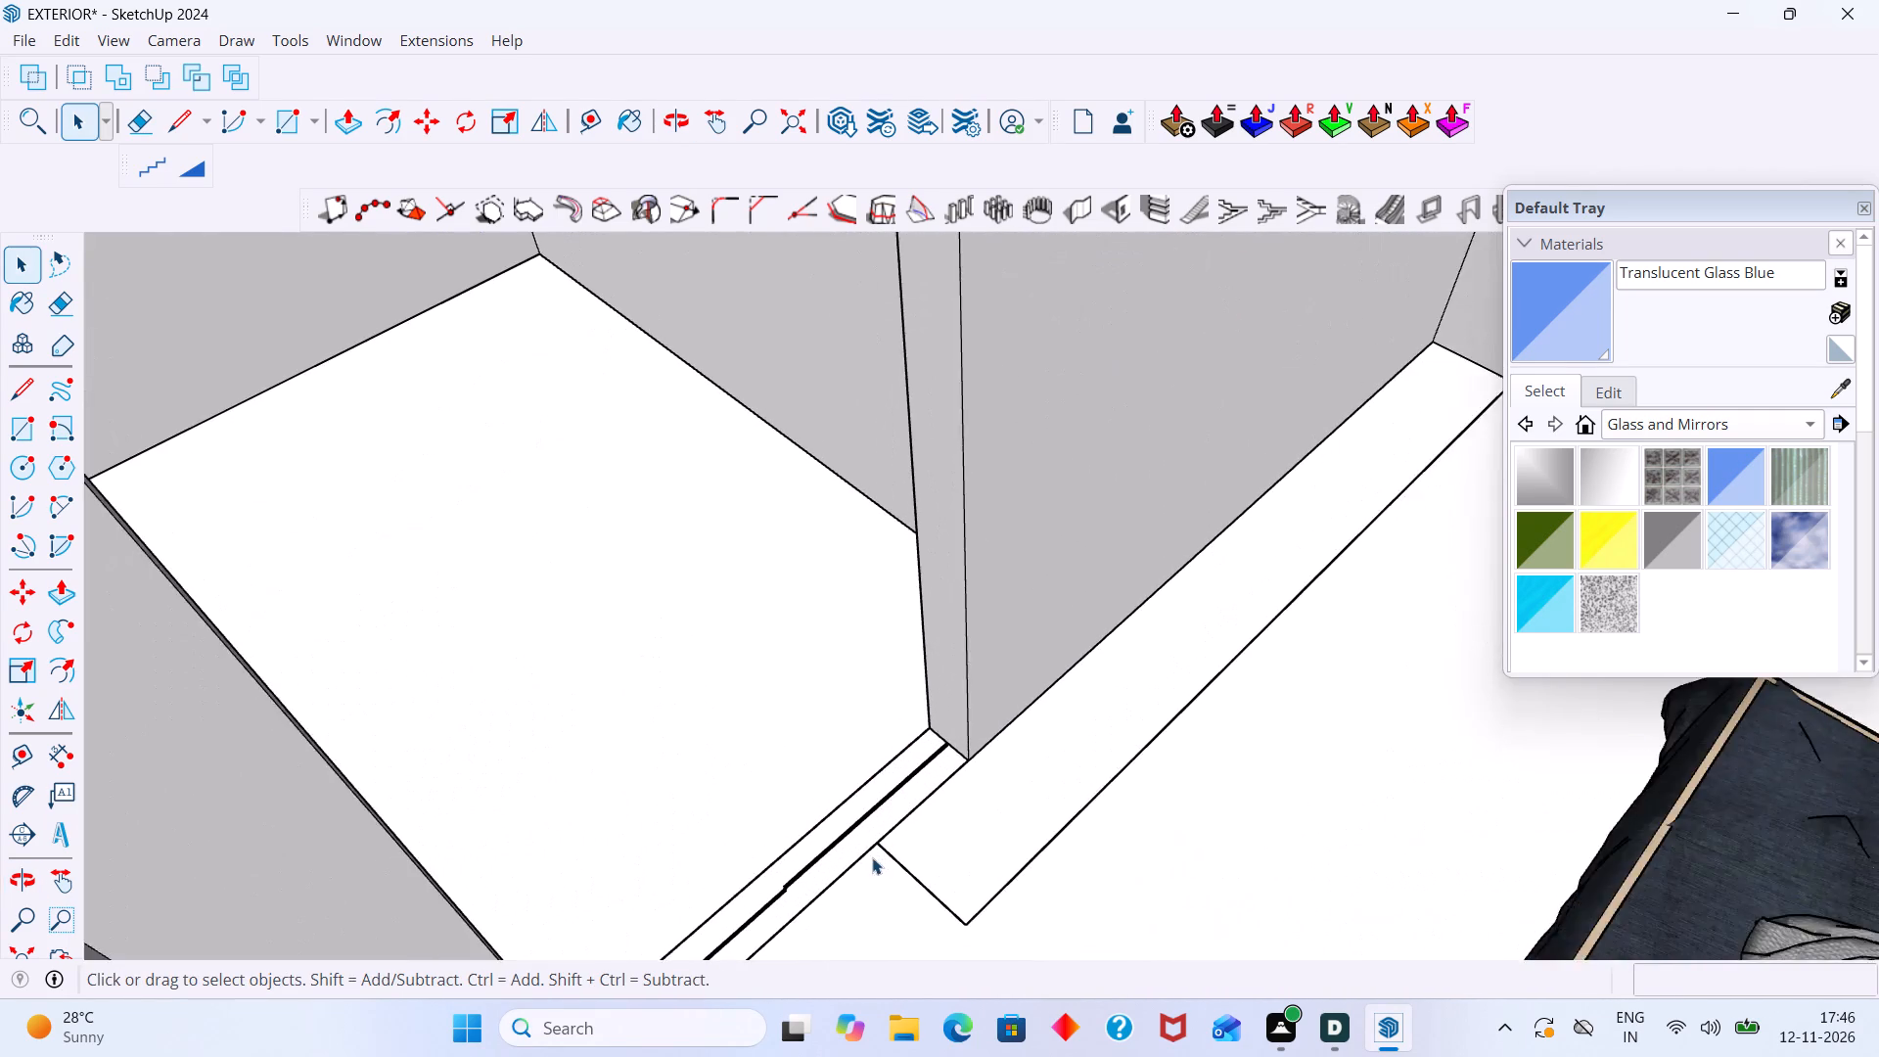
{"action": "double_click", "coordinate": [863, 855]}
{"action": "left_click", "coordinate": [854, 856]}
{"action": "left_click", "coordinate": [857, 868]}
{"action": "double_click", "coordinate": [856, 861]}
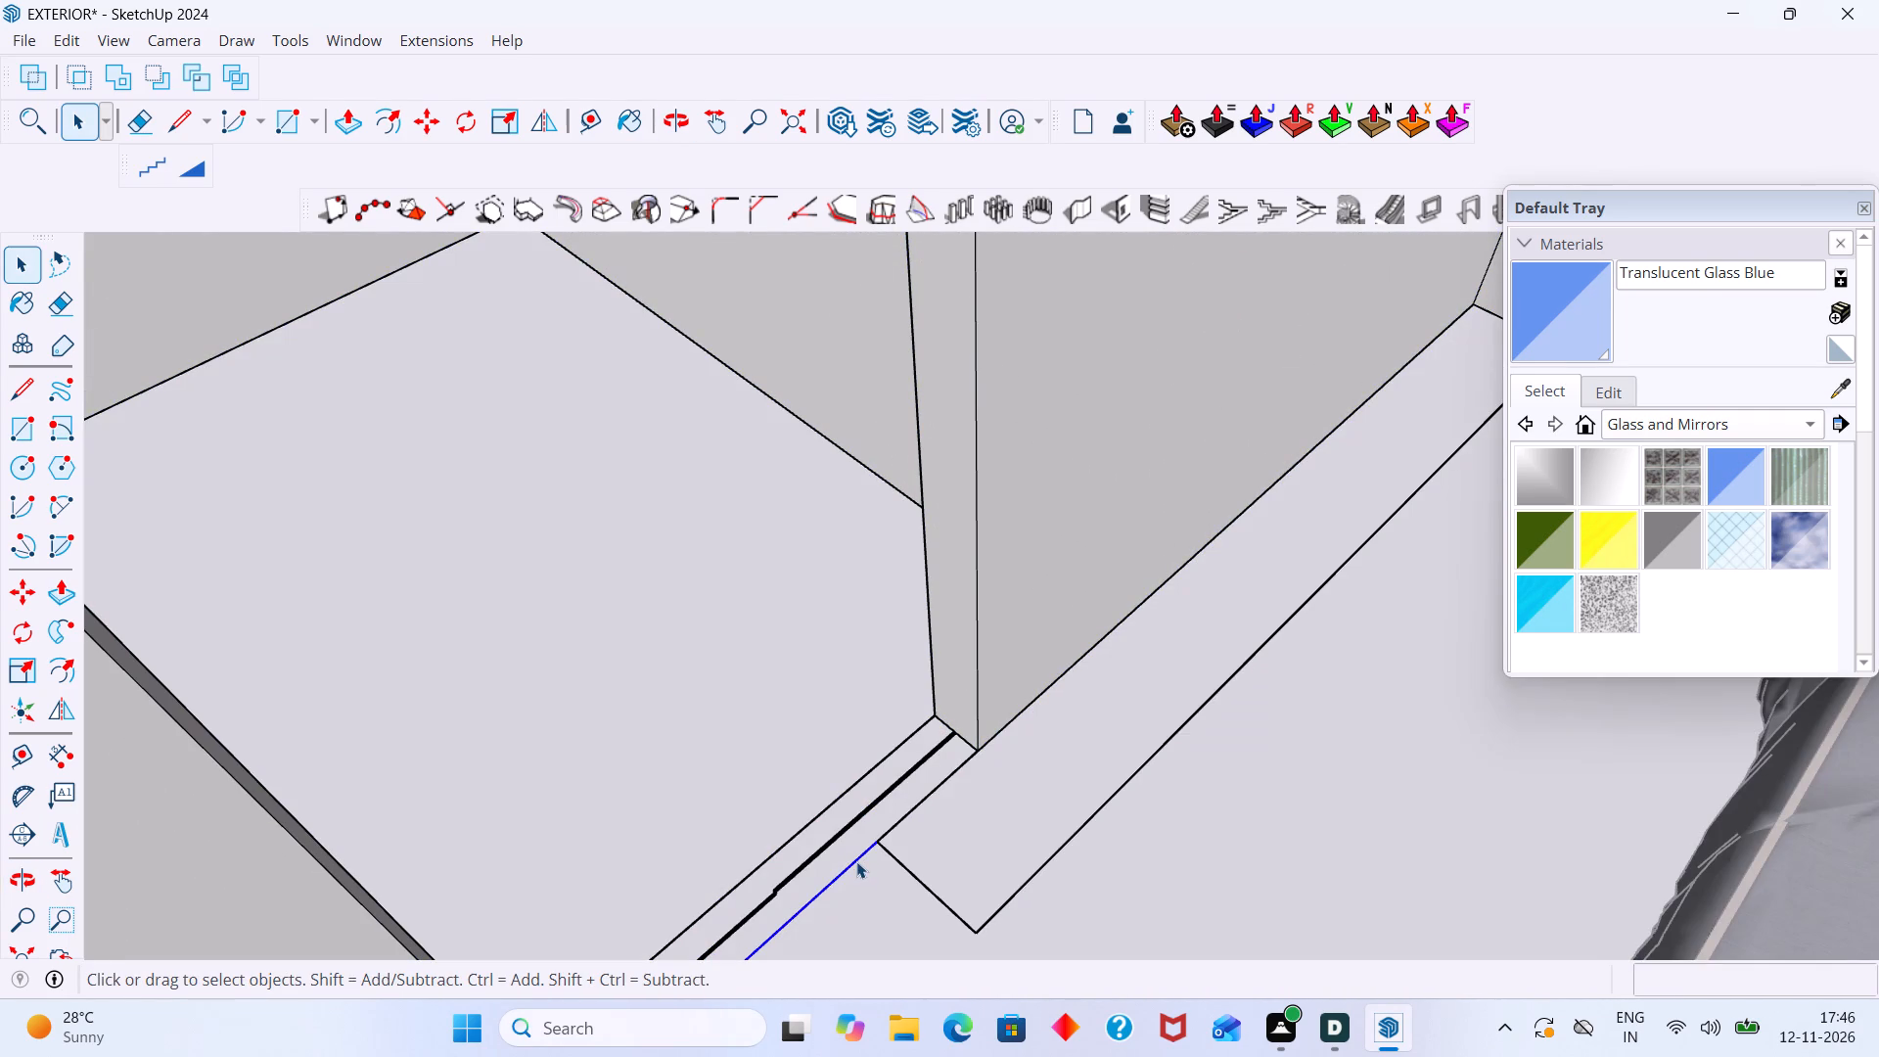
{"action": "key", "text": "e"}
{"action": "left_click_drag", "start_coordinate": [880, 872], "coordinate": [788, 785]}
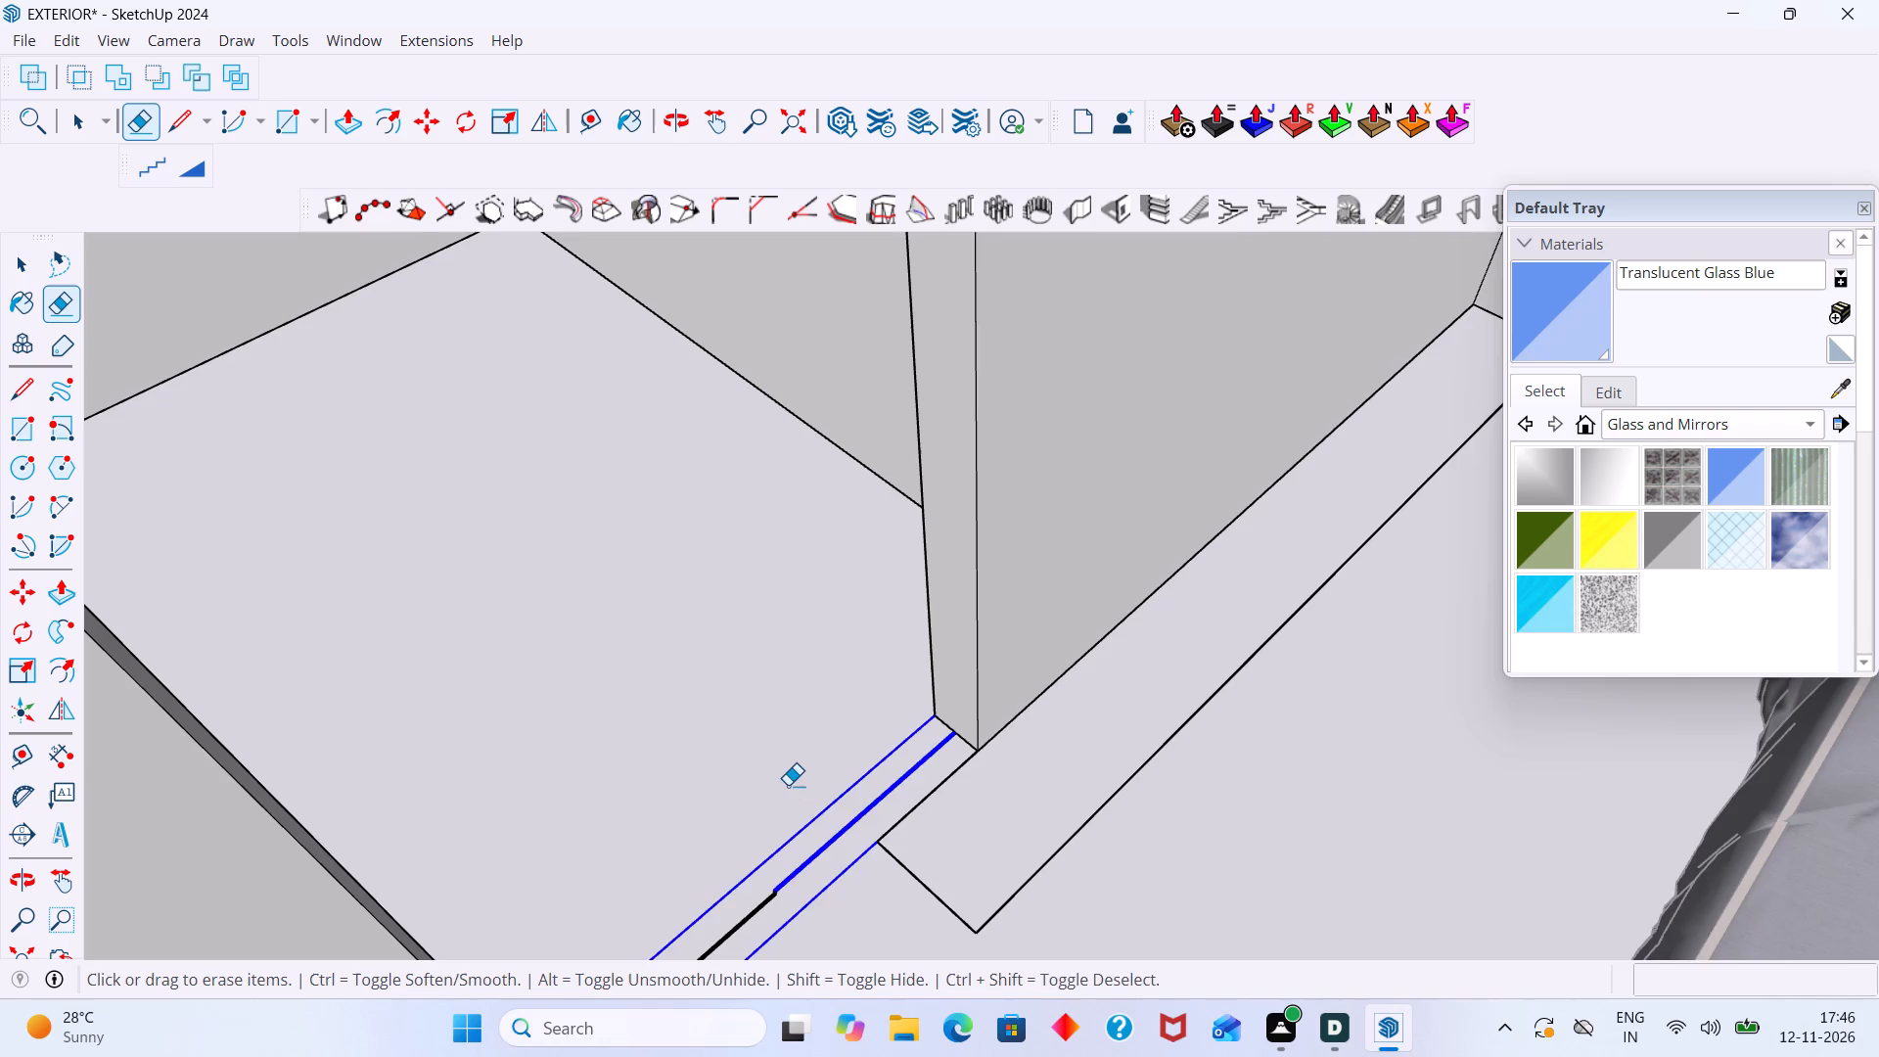
{"action": "left_click_drag", "start_coordinate": [788, 785], "coordinate": [785, 781]}
{"action": "scroll", "coordinate": [790, 802], "scroll_direction": "down", "scroll_amount": 3}
{"action": "left_click_drag", "start_coordinate": [793, 913], "coordinate": [739, 869]}
{"action": "scroll", "coordinate": [736, 868], "scroll_direction": "down", "scroll_amount": 8}
{"action": "scroll", "coordinate": [757, 865], "scroll_direction": "up", "scroll_amount": 2}
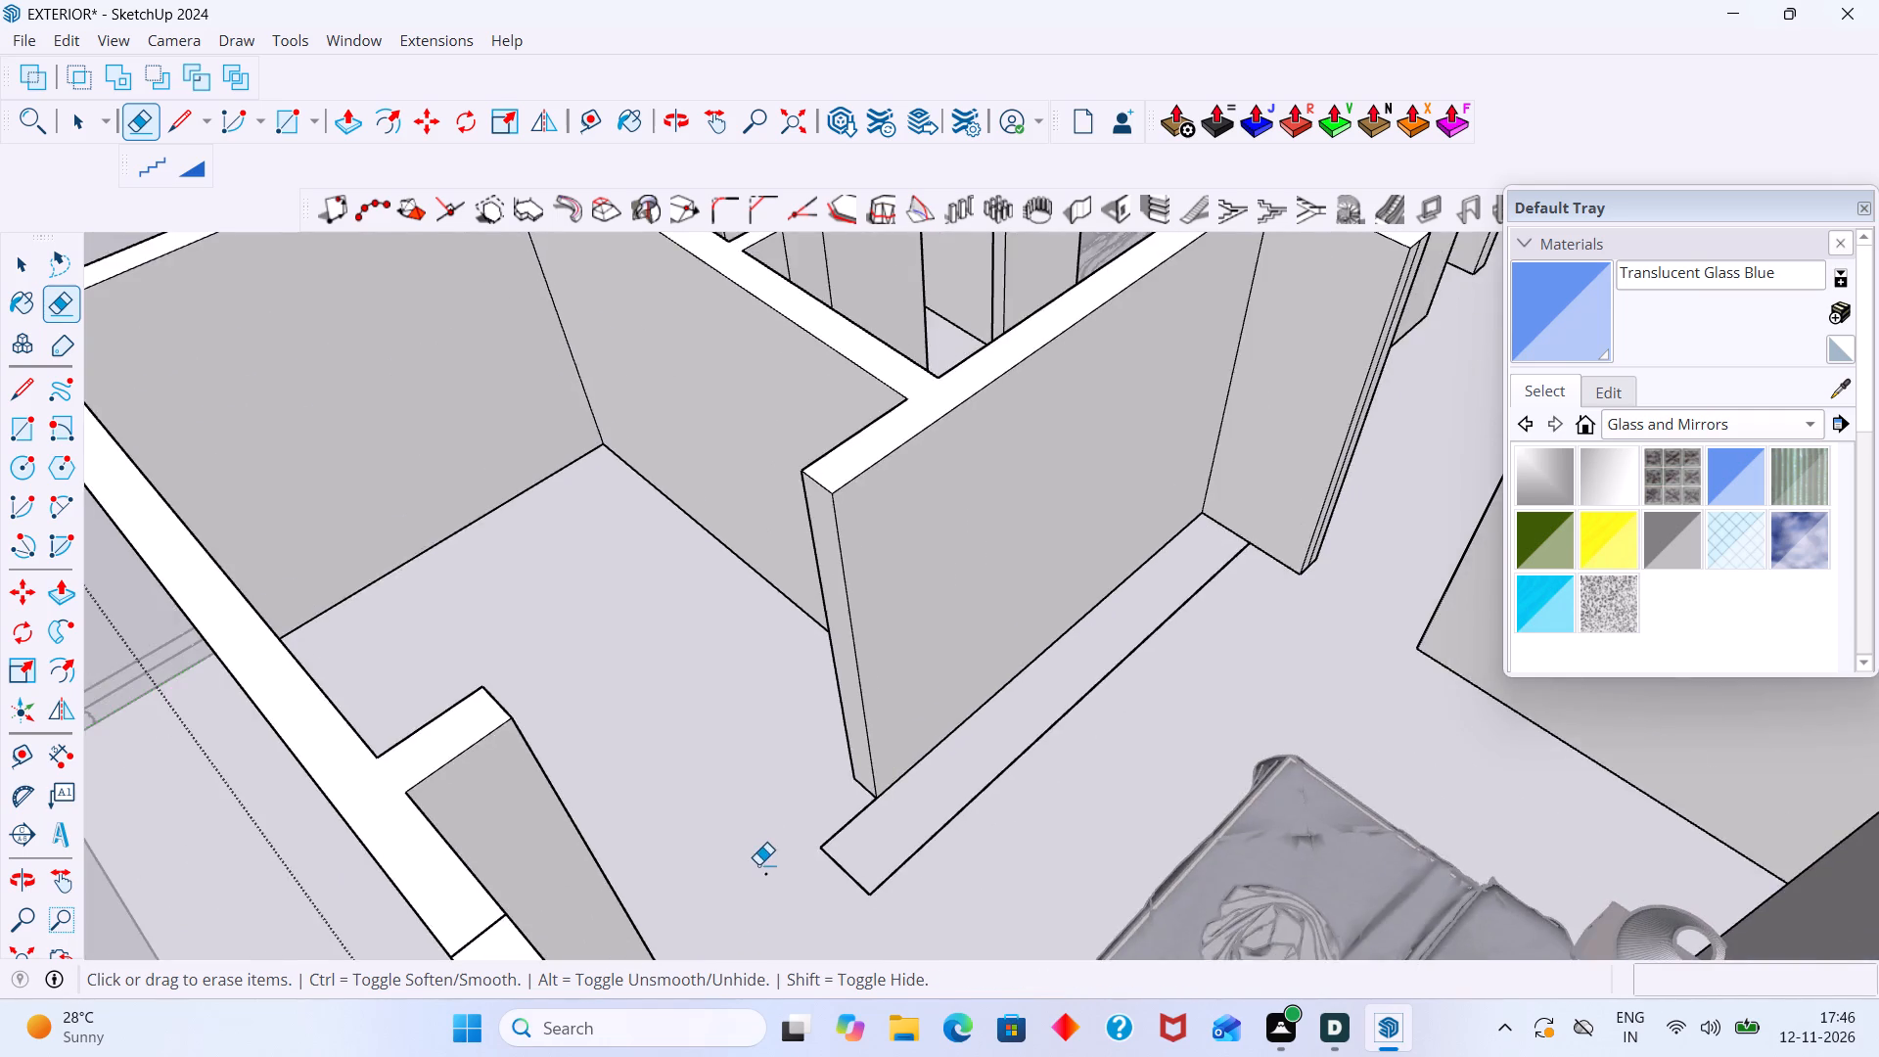
{"action": "scroll", "coordinate": [758, 864], "scroll_direction": "up", "scroll_amount": 3}
{"action": "left_click", "coordinate": [779, 871]}
Examine the upper-floor partitions and the cleaned bedroom opening up close, and look over the whole building from several sides.
{"action": "scroll", "coordinate": [773, 878], "scroll_direction": "down", "scroll_amount": 2}
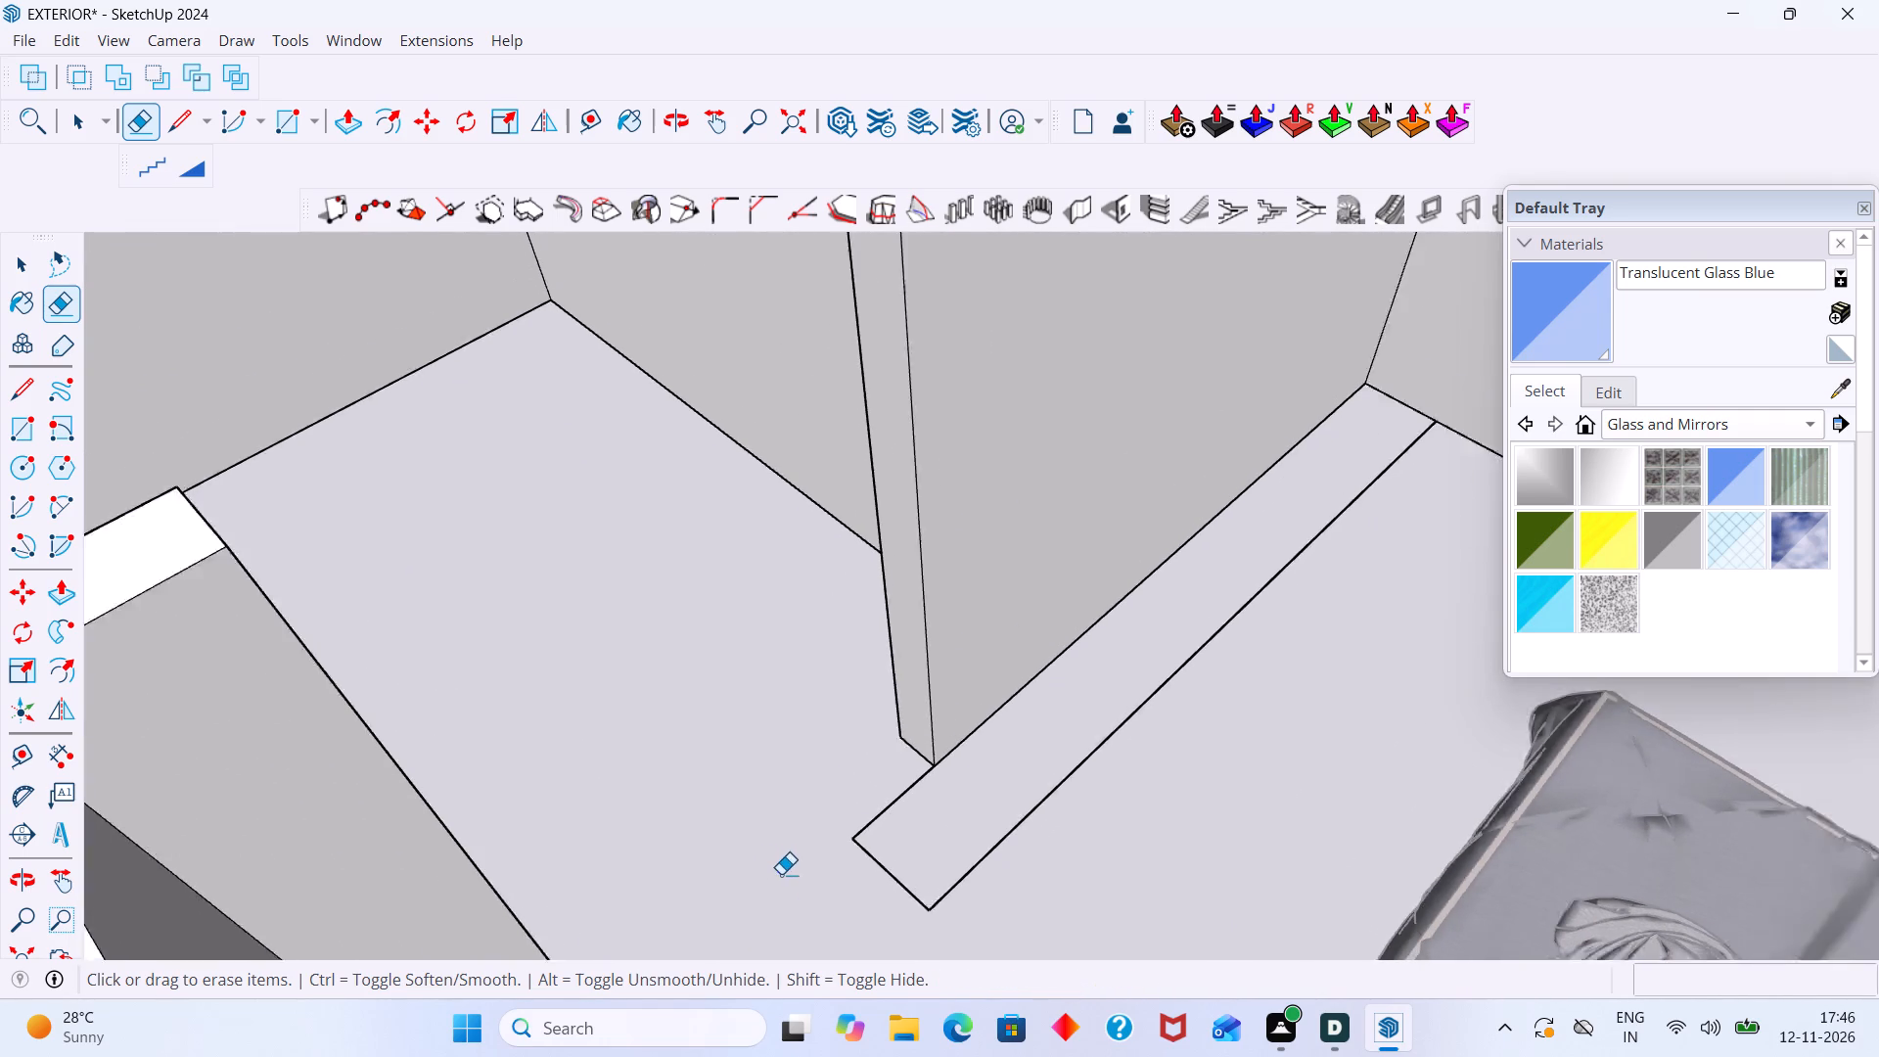
{"action": "scroll", "coordinate": [781, 874], "scroll_direction": "down", "scroll_amount": 10}
{"action": "middle_click_drag", "start_coordinate": [756, 811], "coordinate": [1237, 929]}
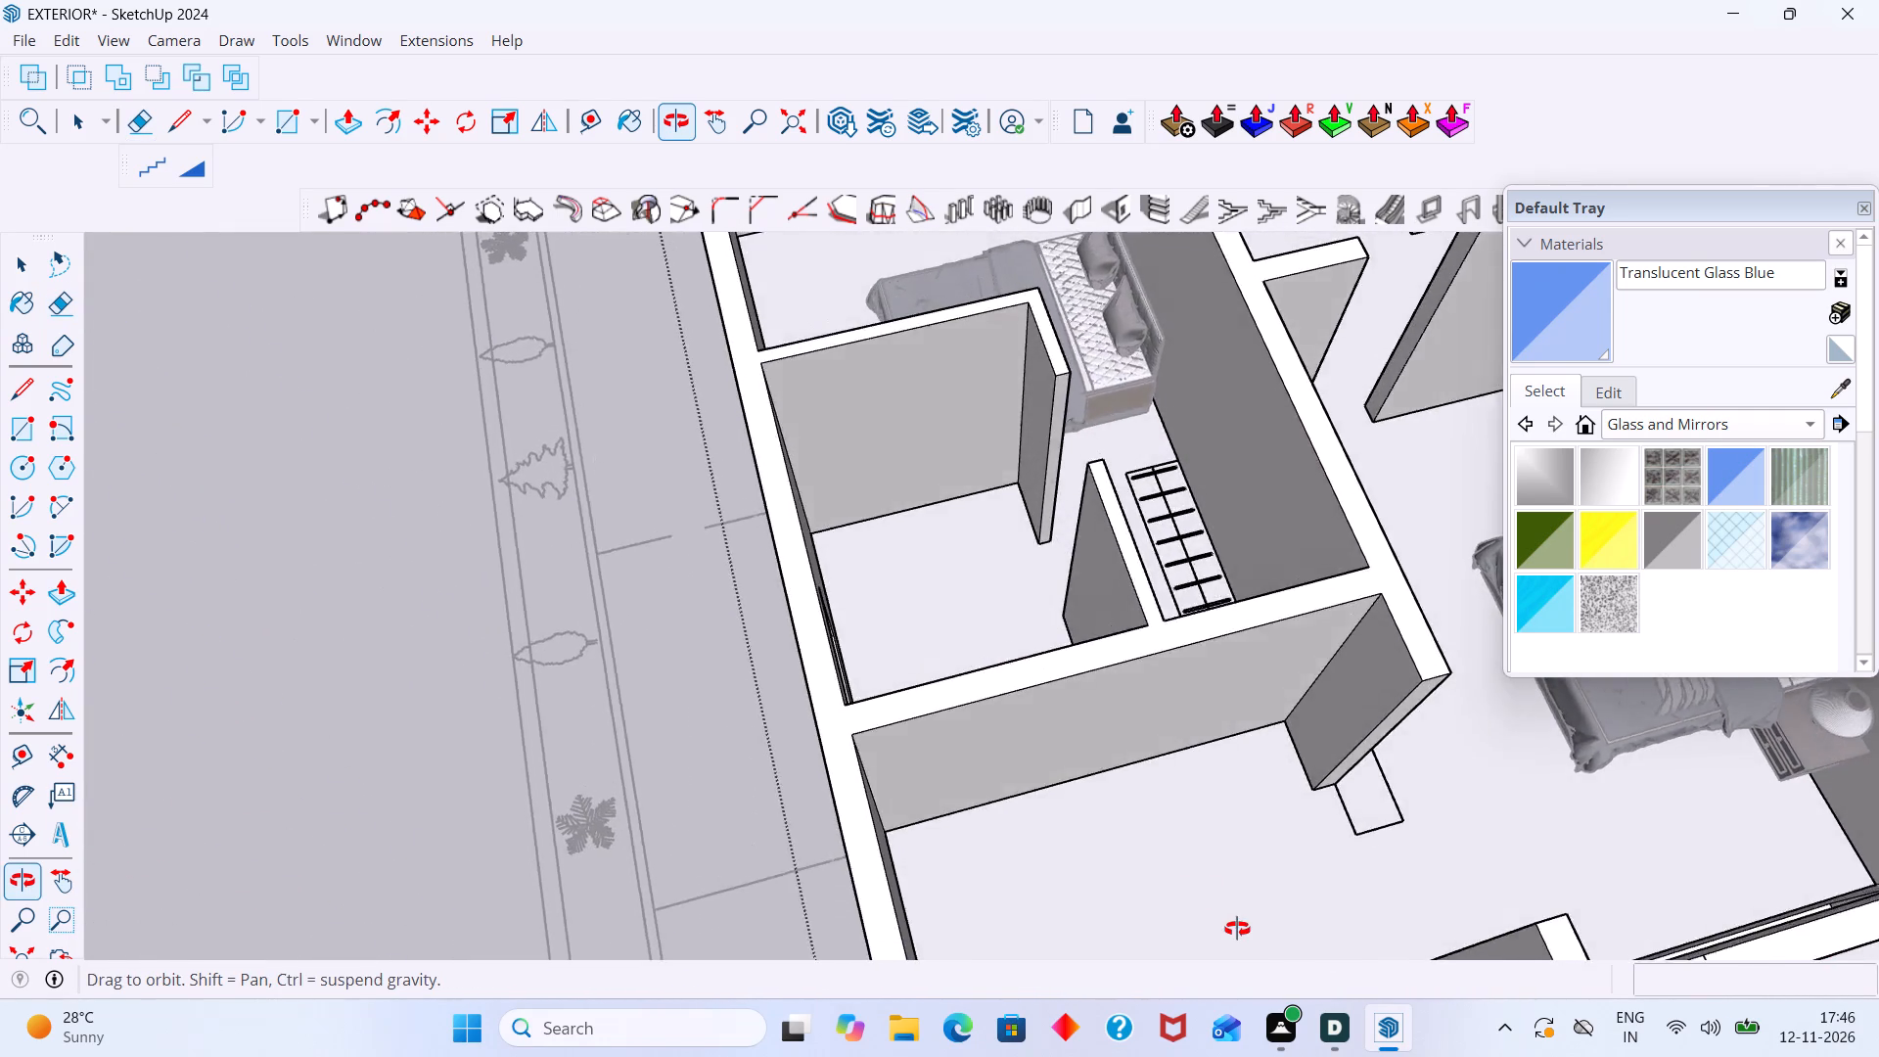
{"action": "middle_click_drag", "start_coordinate": [1237, 929], "coordinate": [550, 837]}
{"action": "key", "text": "space"}
{"action": "scroll", "coordinate": [604, 865], "scroll_direction": "down", "scroll_amount": 6}
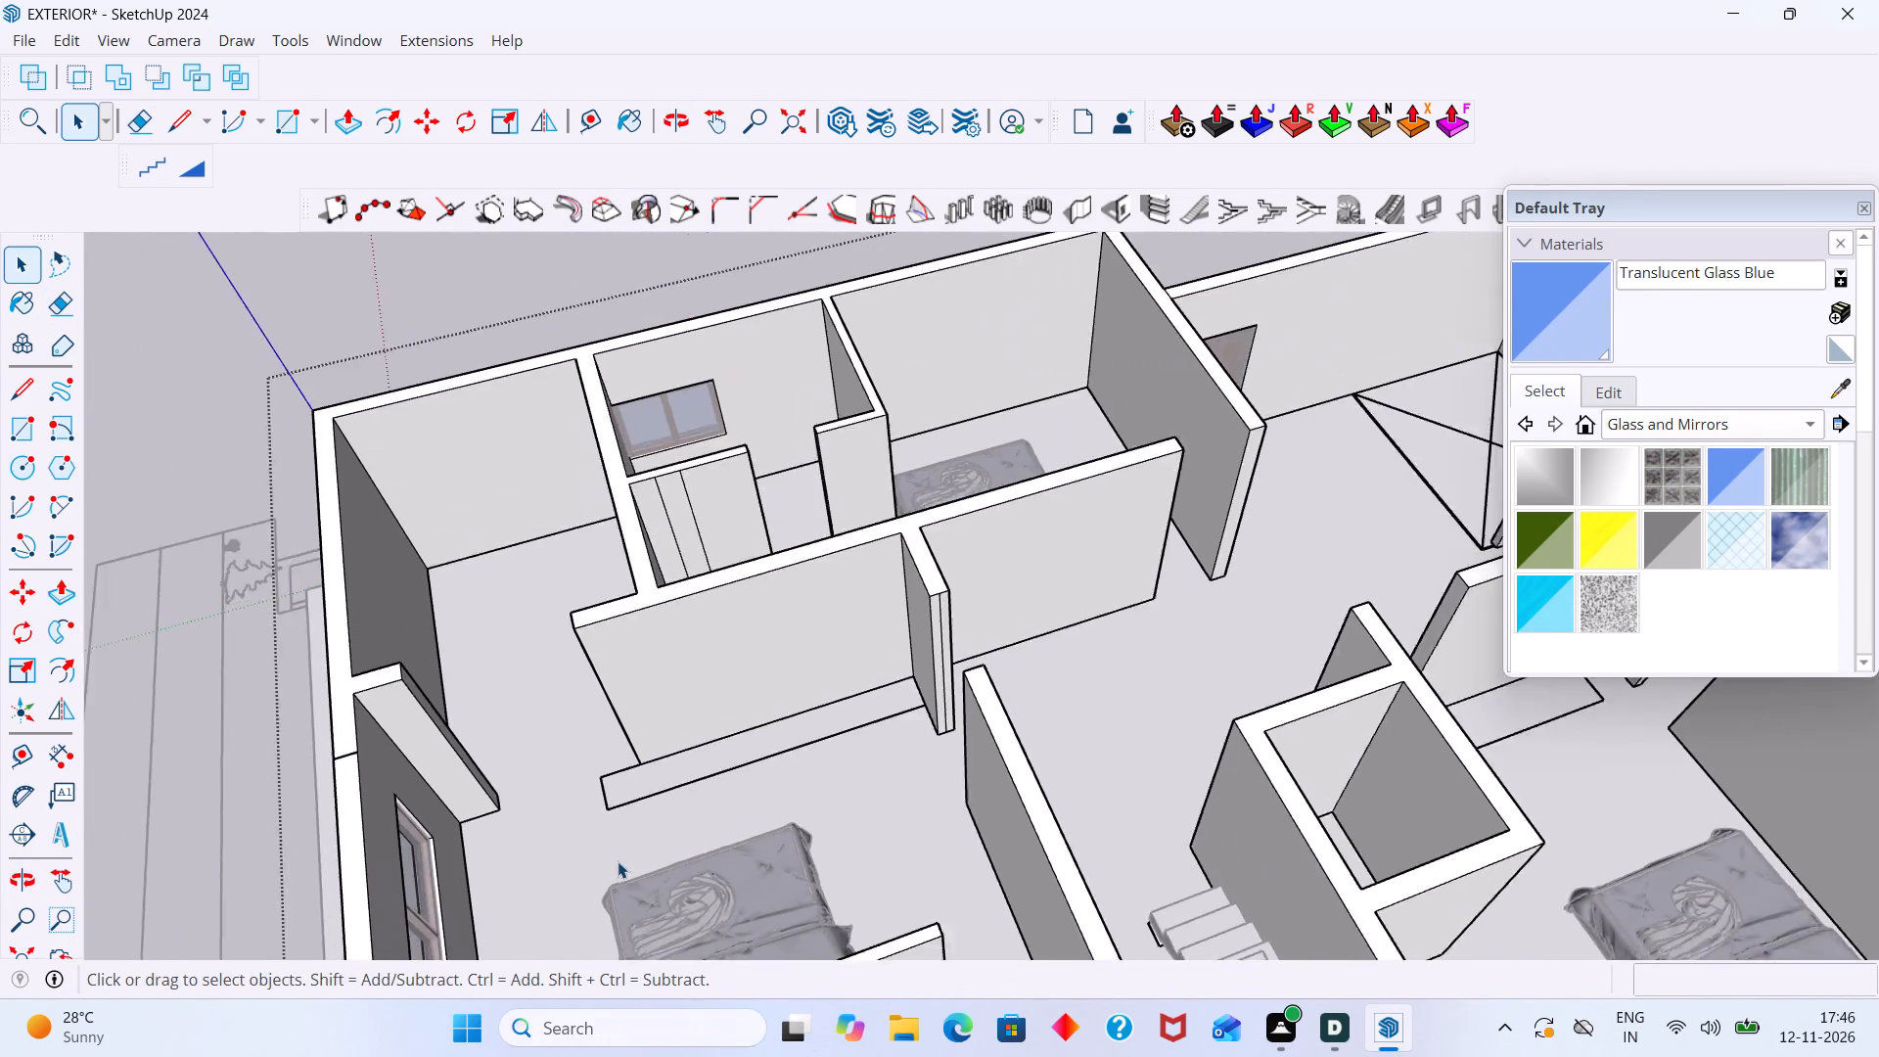
{"action": "scroll", "coordinate": [618, 861], "scroll_direction": "down", "scroll_amount": 6}
{"action": "middle_click_drag", "start_coordinate": [619, 857], "coordinate": [802, 715]}
{"action": "middle_click_drag", "start_coordinate": [817, 754], "coordinate": [965, 797]}
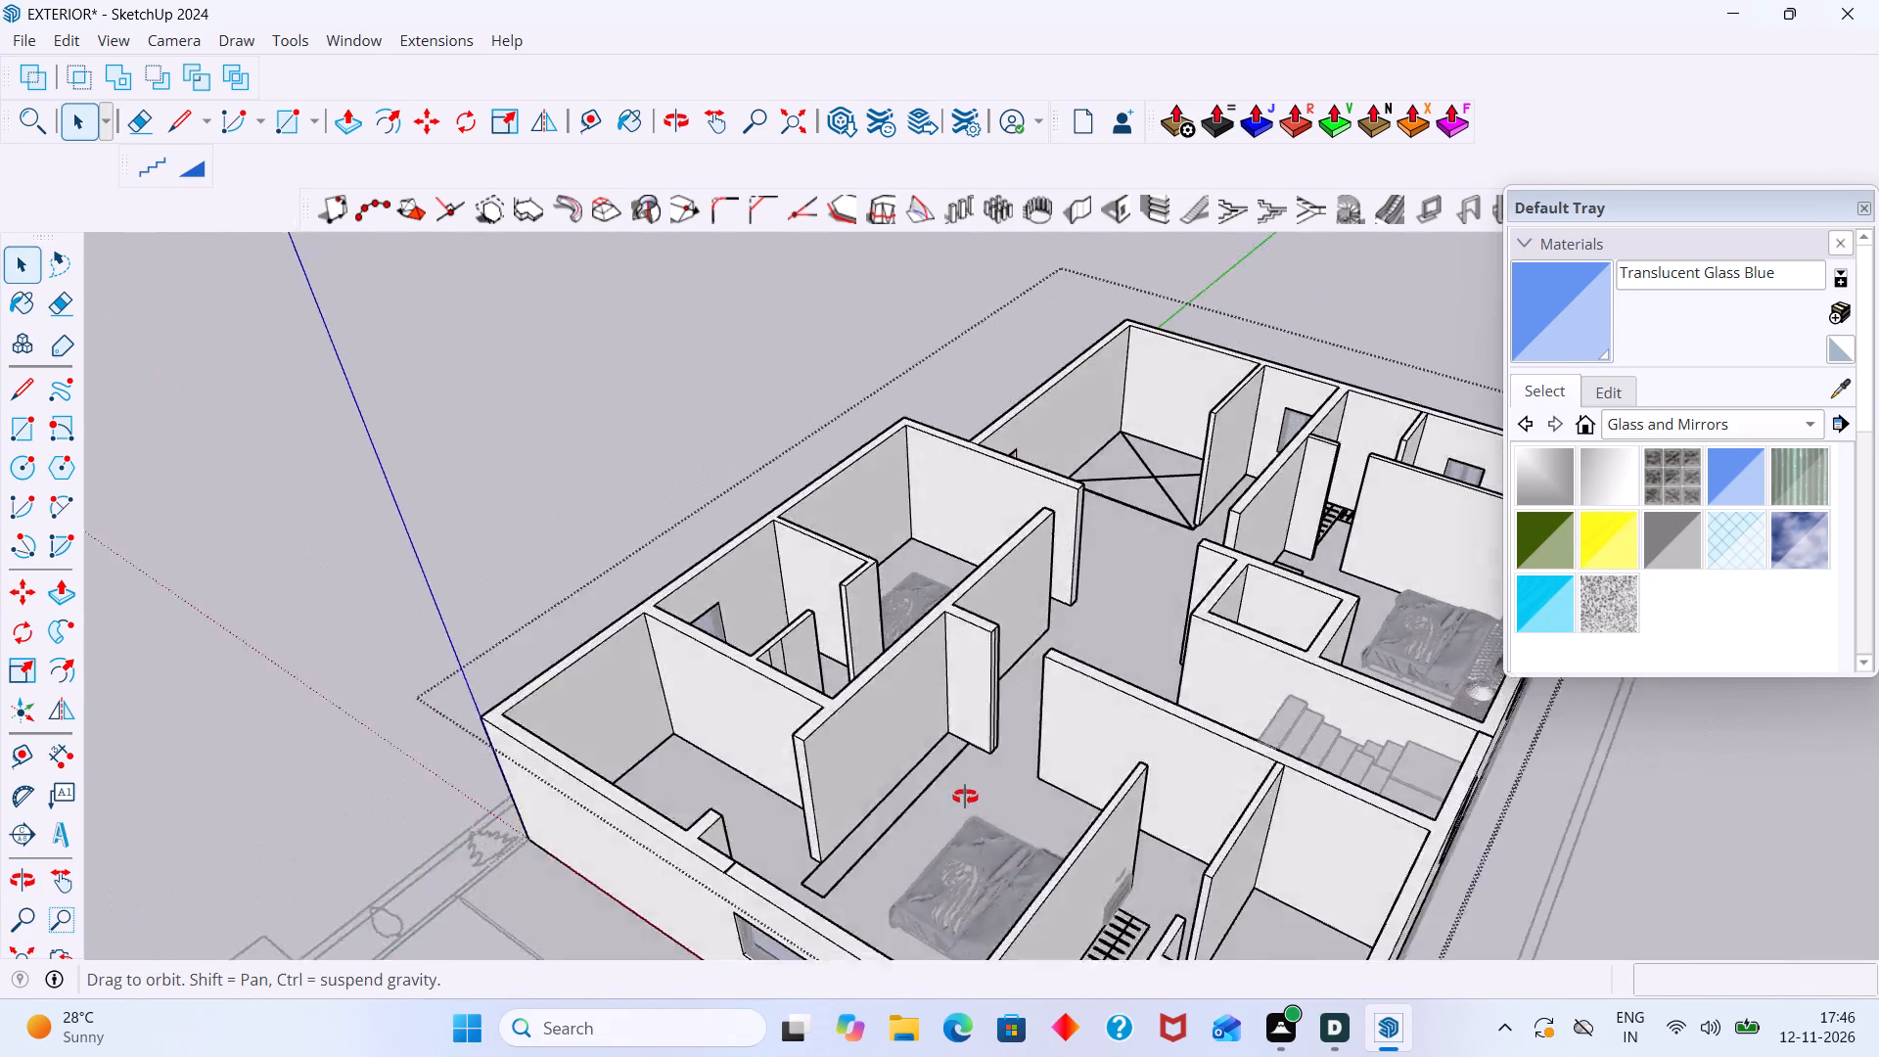
{"action": "middle_click_drag", "start_coordinate": [965, 797], "coordinate": [317, 797]}
{"action": "scroll", "coordinate": [400, 790], "scroll_direction": "down", "scroll_amount": 9}
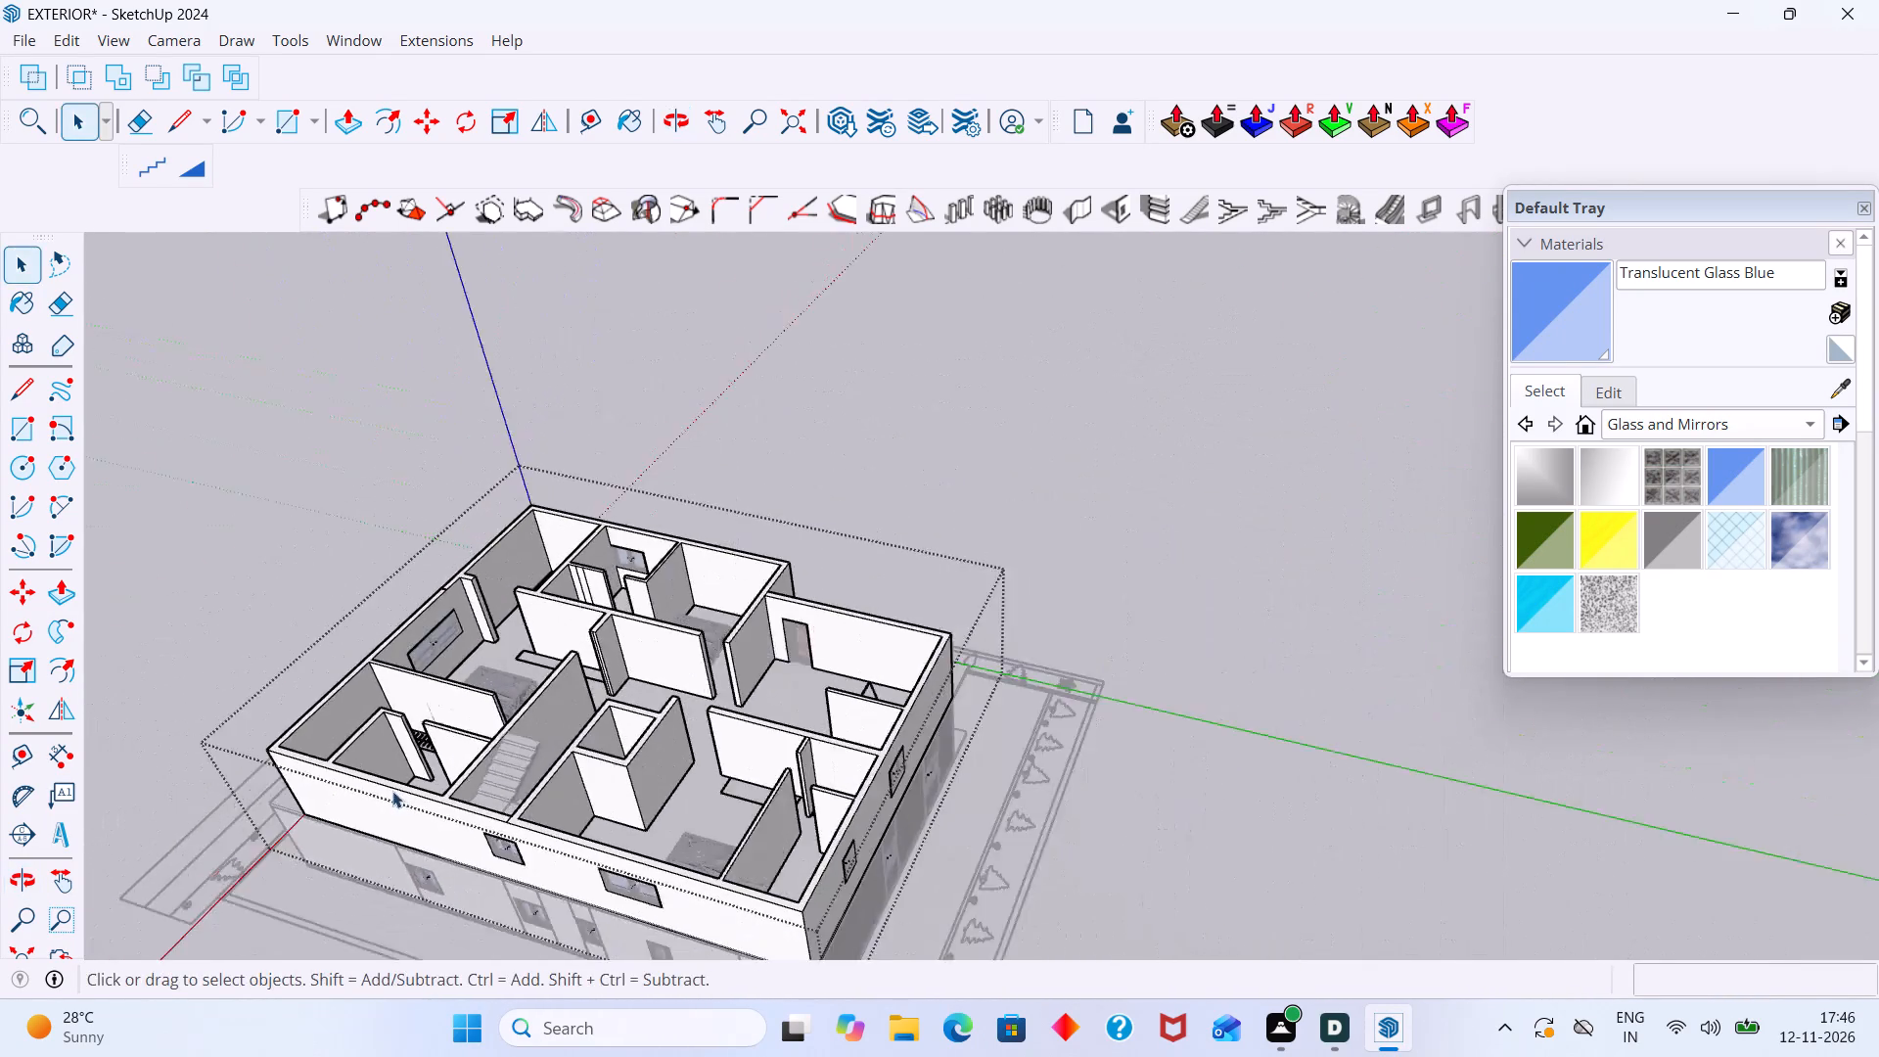
{"action": "scroll", "coordinate": [392, 791], "scroll_direction": "down", "scroll_amount": 6}
{"action": "left_click", "coordinate": [924, 556]}
{"action": "middle_click_drag", "start_coordinate": [503, 765], "coordinate": [798, 715]}
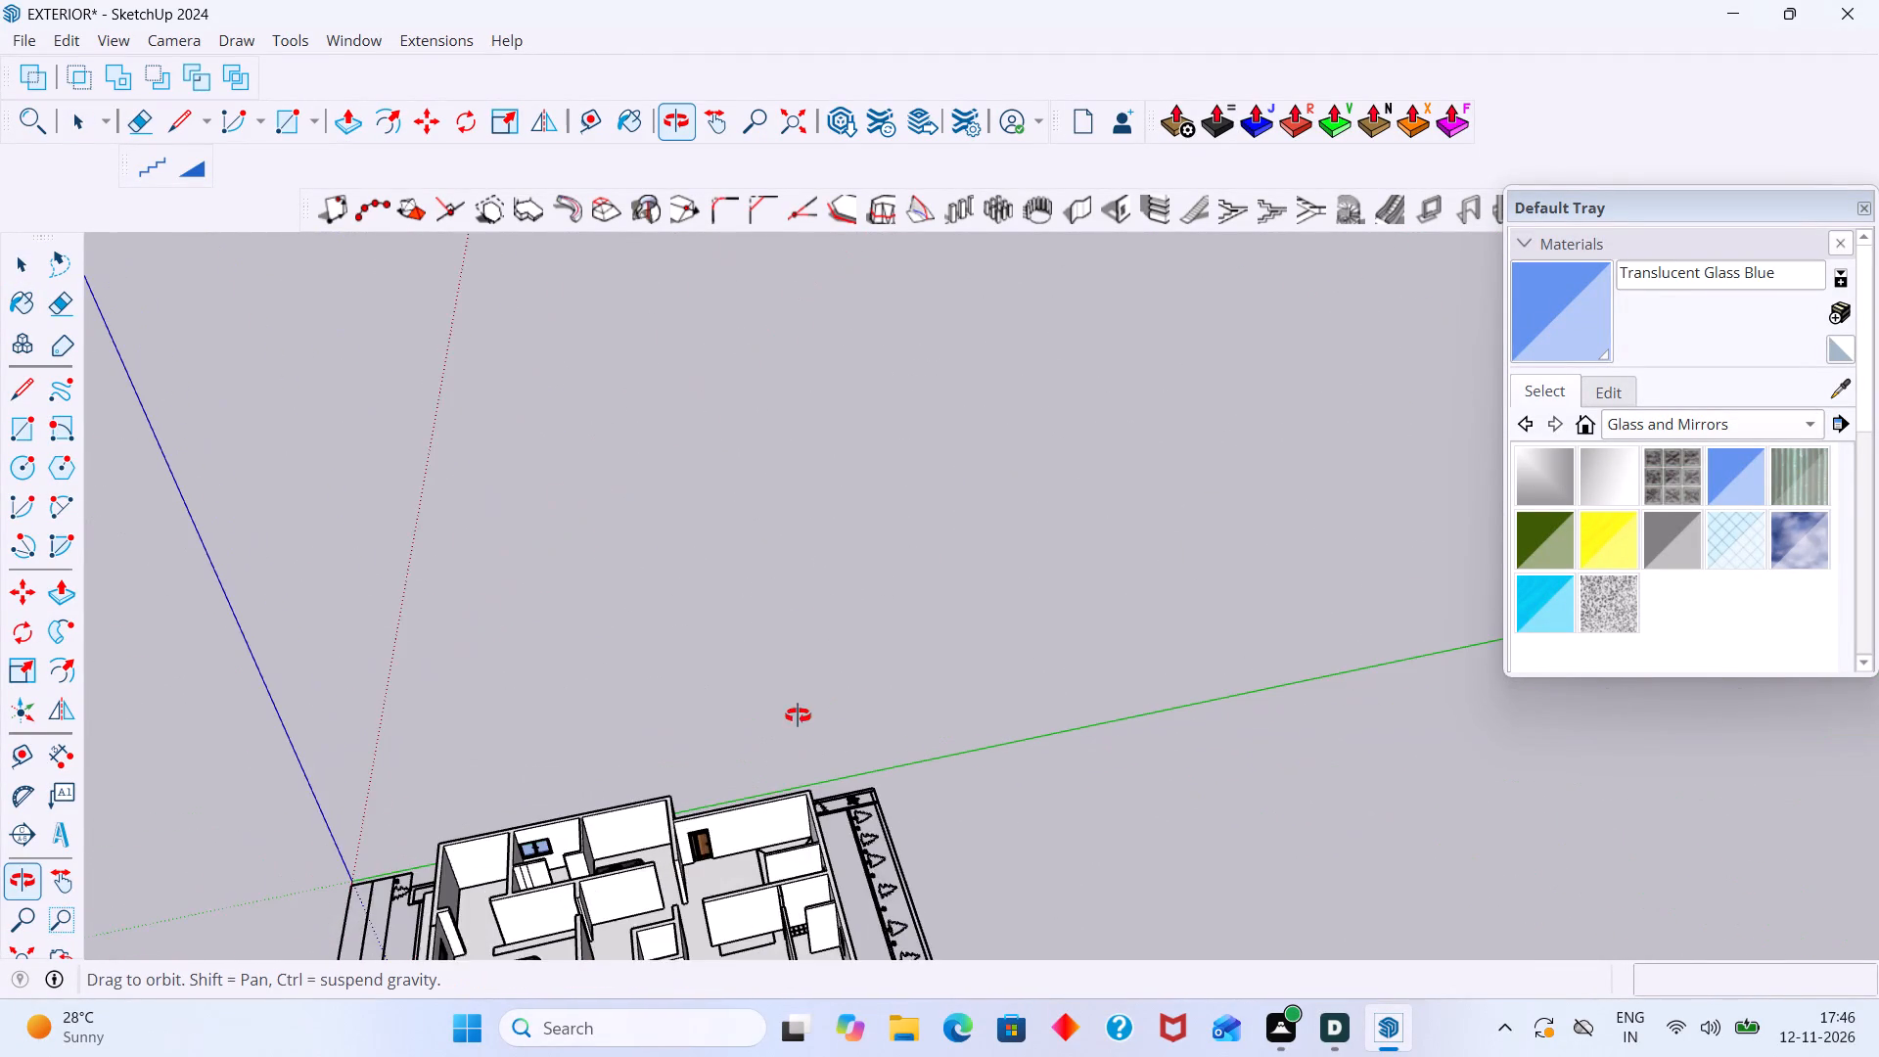
{"action": "middle_click_drag", "start_coordinate": [798, 715], "coordinate": [800, 715]}
{"action": "scroll", "coordinate": [800, 715], "scroll_direction": "down", "scroll_amount": 1}
{"action": "middle_click_drag", "start_coordinate": [791, 724], "coordinate": [1147, 512], "text": "shift"}
{"action": "scroll", "coordinate": [863, 661], "scroll_direction": "up", "scroll_amount": 7}
{"action": "middle_click_drag", "start_coordinate": [877, 681], "coordinate": [998, 708]}
{"action": "scroll", "coordinate": [1005, 725], "scroll_direction": "up", "scroll_amount": 17}
{"action": "left_click", "coordinate": [989, 687]}
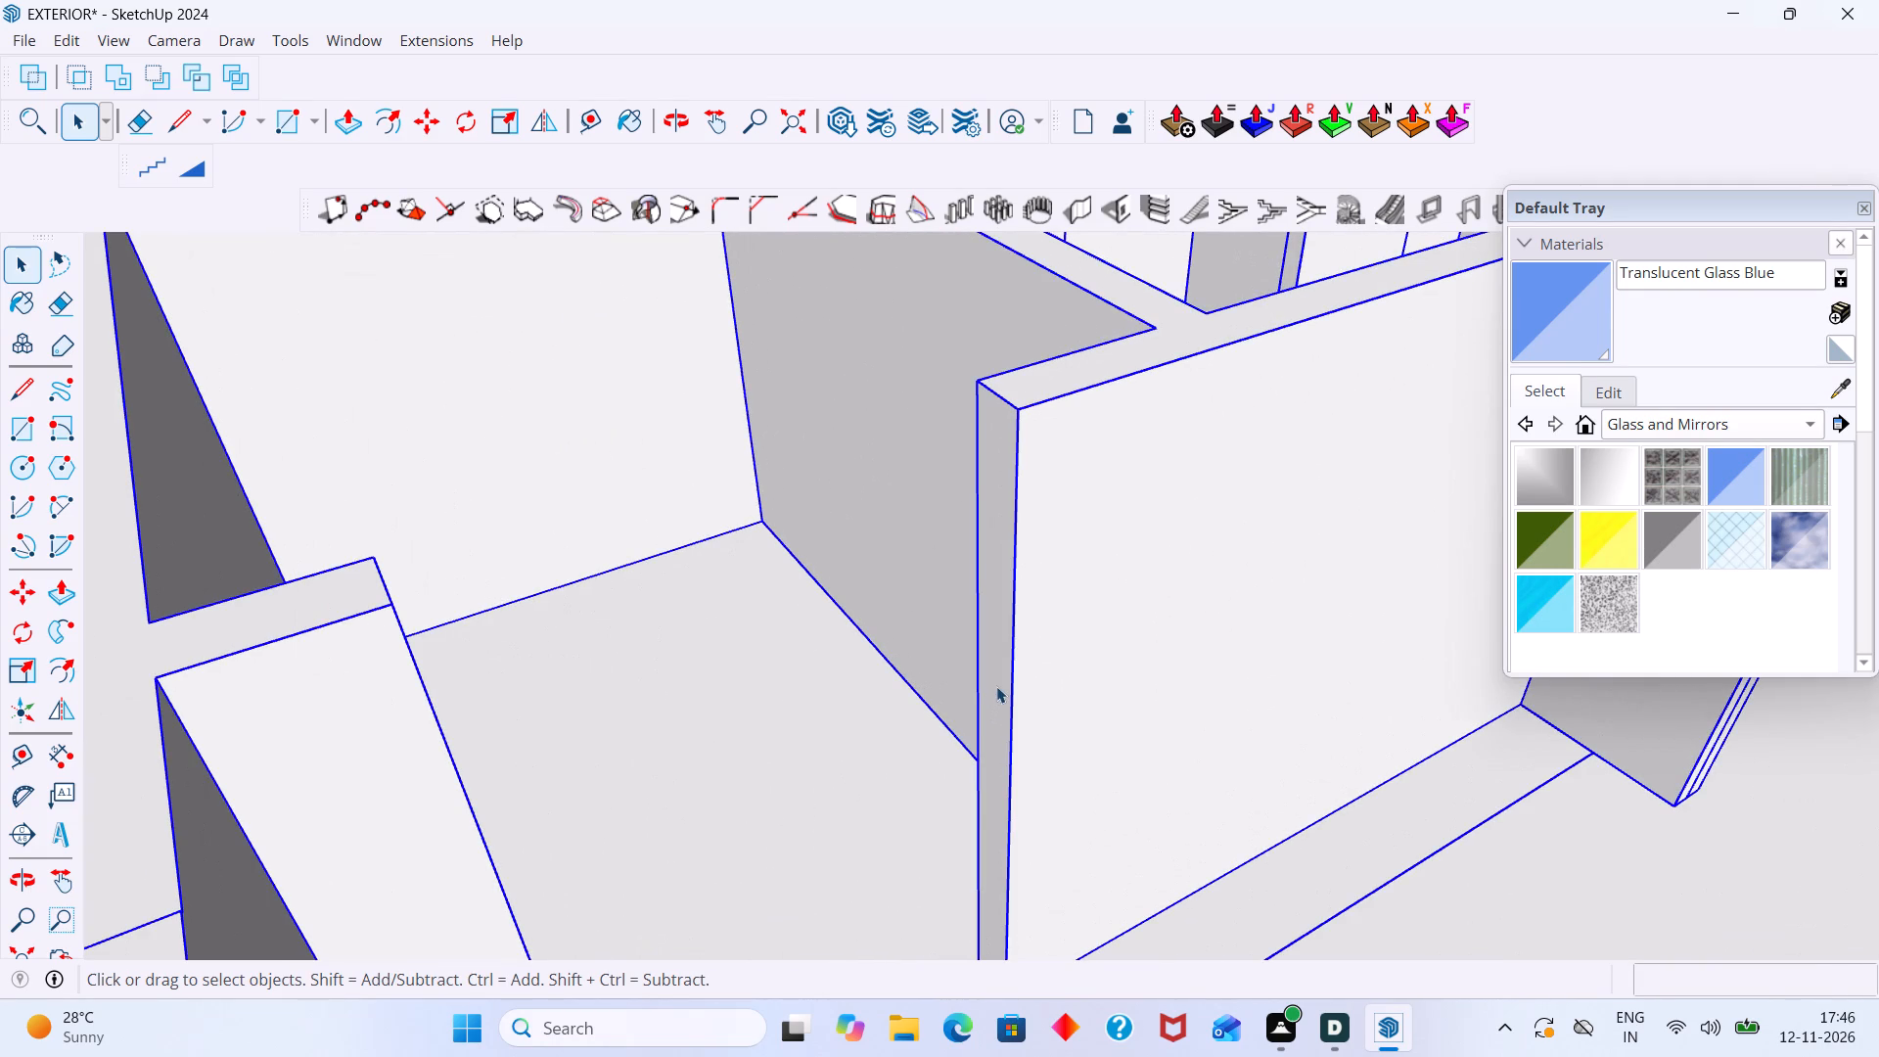
{"action": "double_click", "coordinate": [997, 686]}
{"action": "left_click", "coordinate": [1003, 686]}
{"action": "scroll", "coordinate": [1002, 688], "scroll_direction": "down", "scroll_amount": 13}
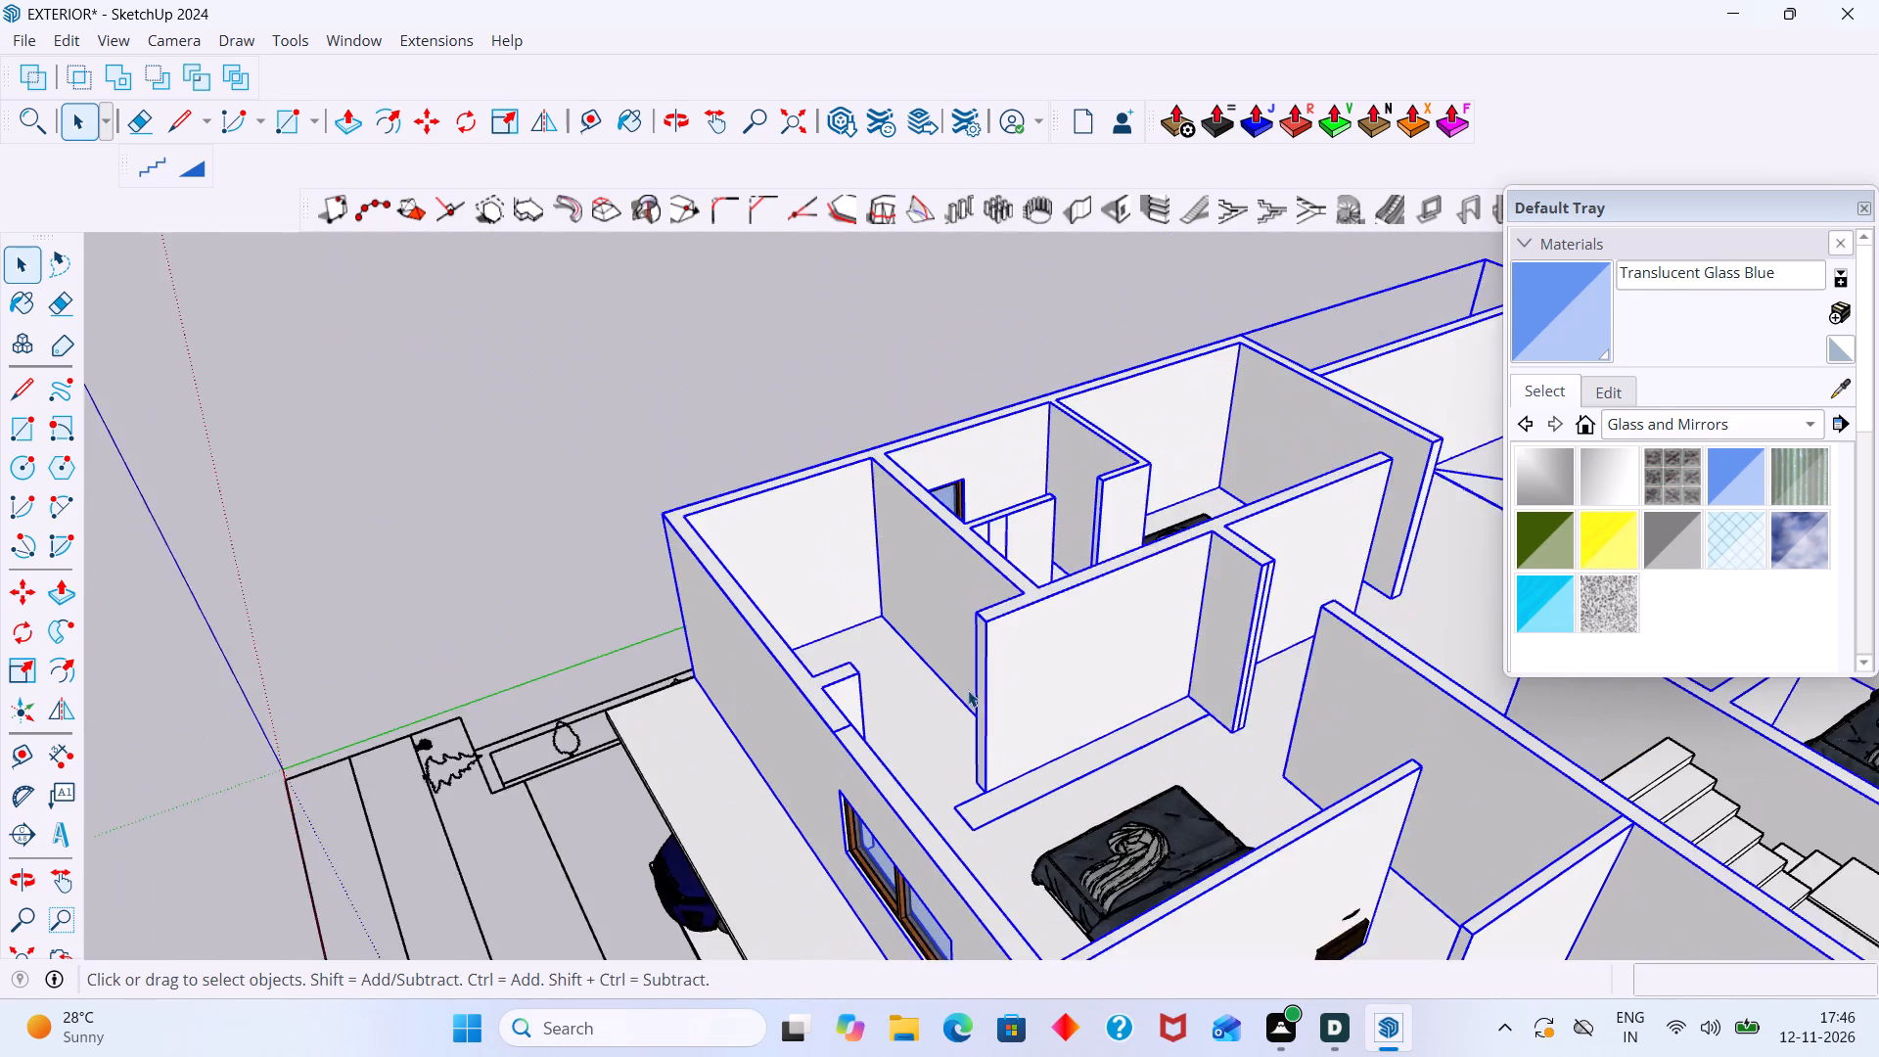
{"action": "left_click", "coordinate": [711, 473]}
{"action": "scroll", "coordinate": [719, 463], "scroll_direction": "down", "scroll_amount": 18}
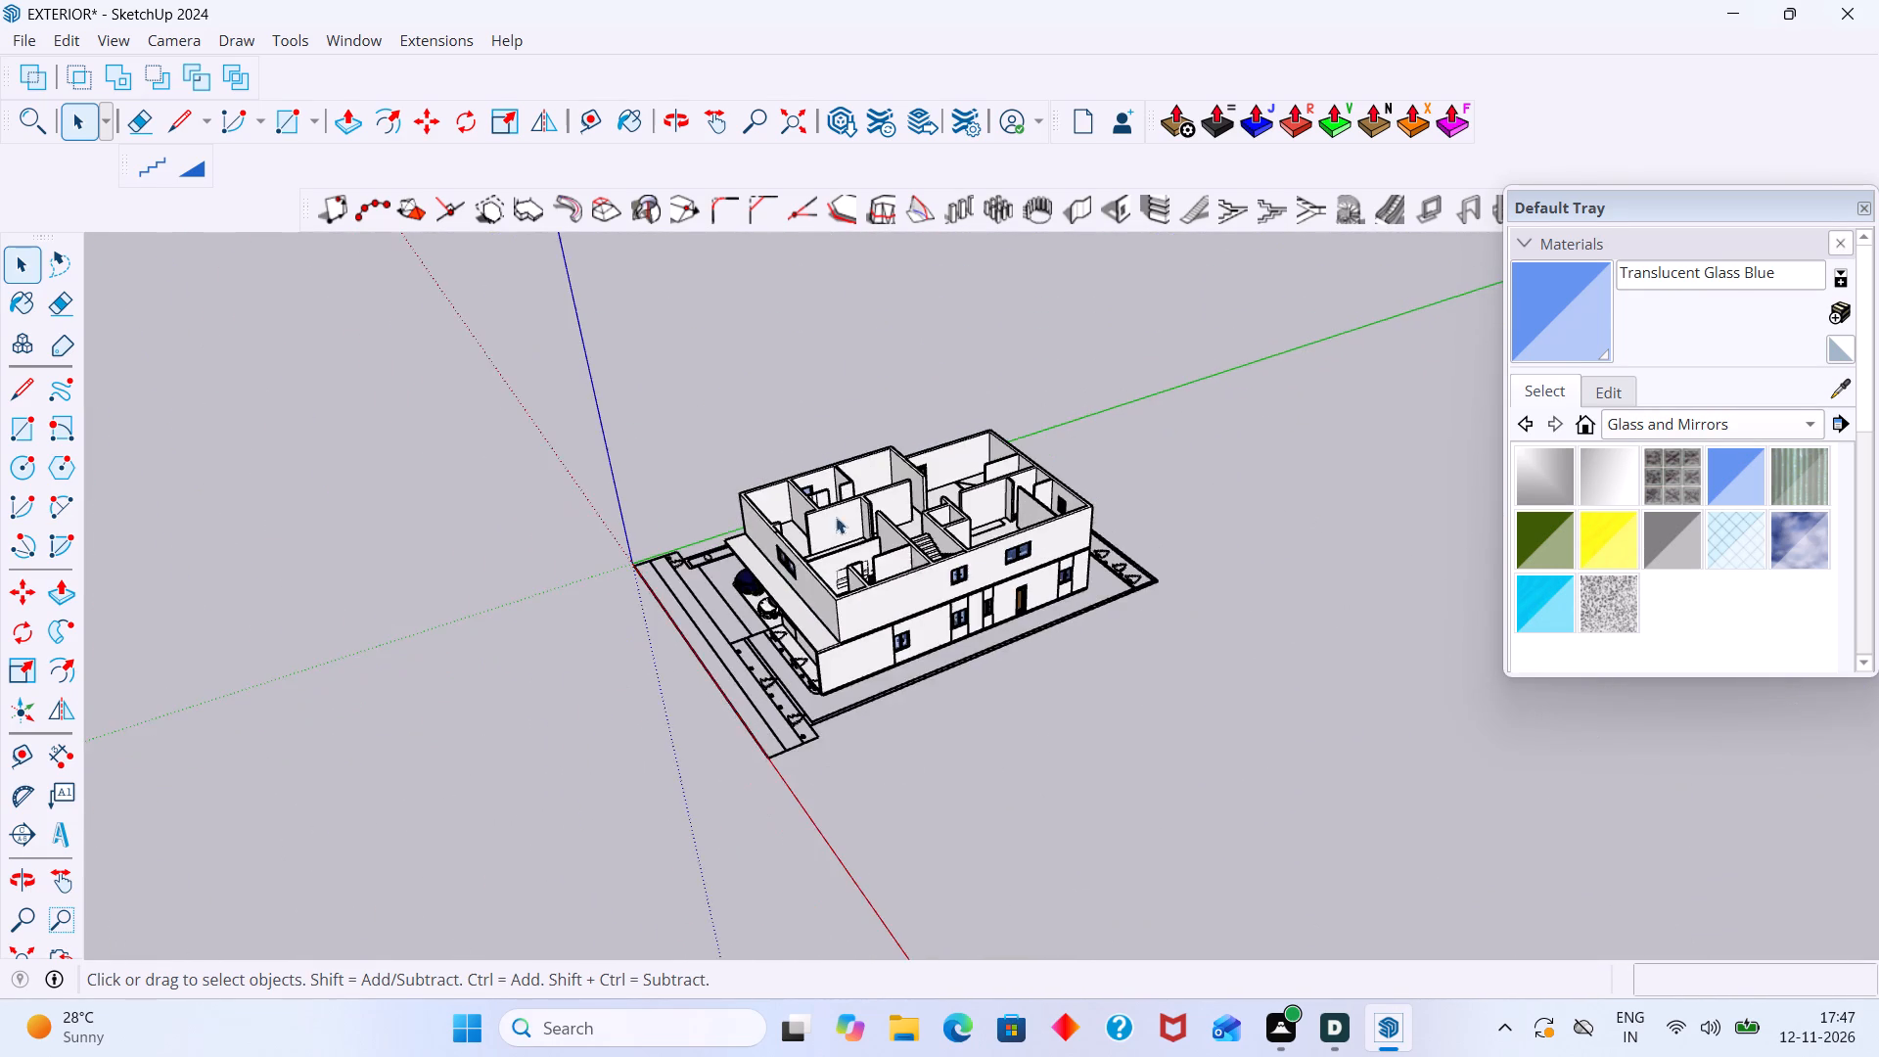
{"action": "middle_click_drag", "start_coordinate": [919, 541], "coordinate": [762, 625]}
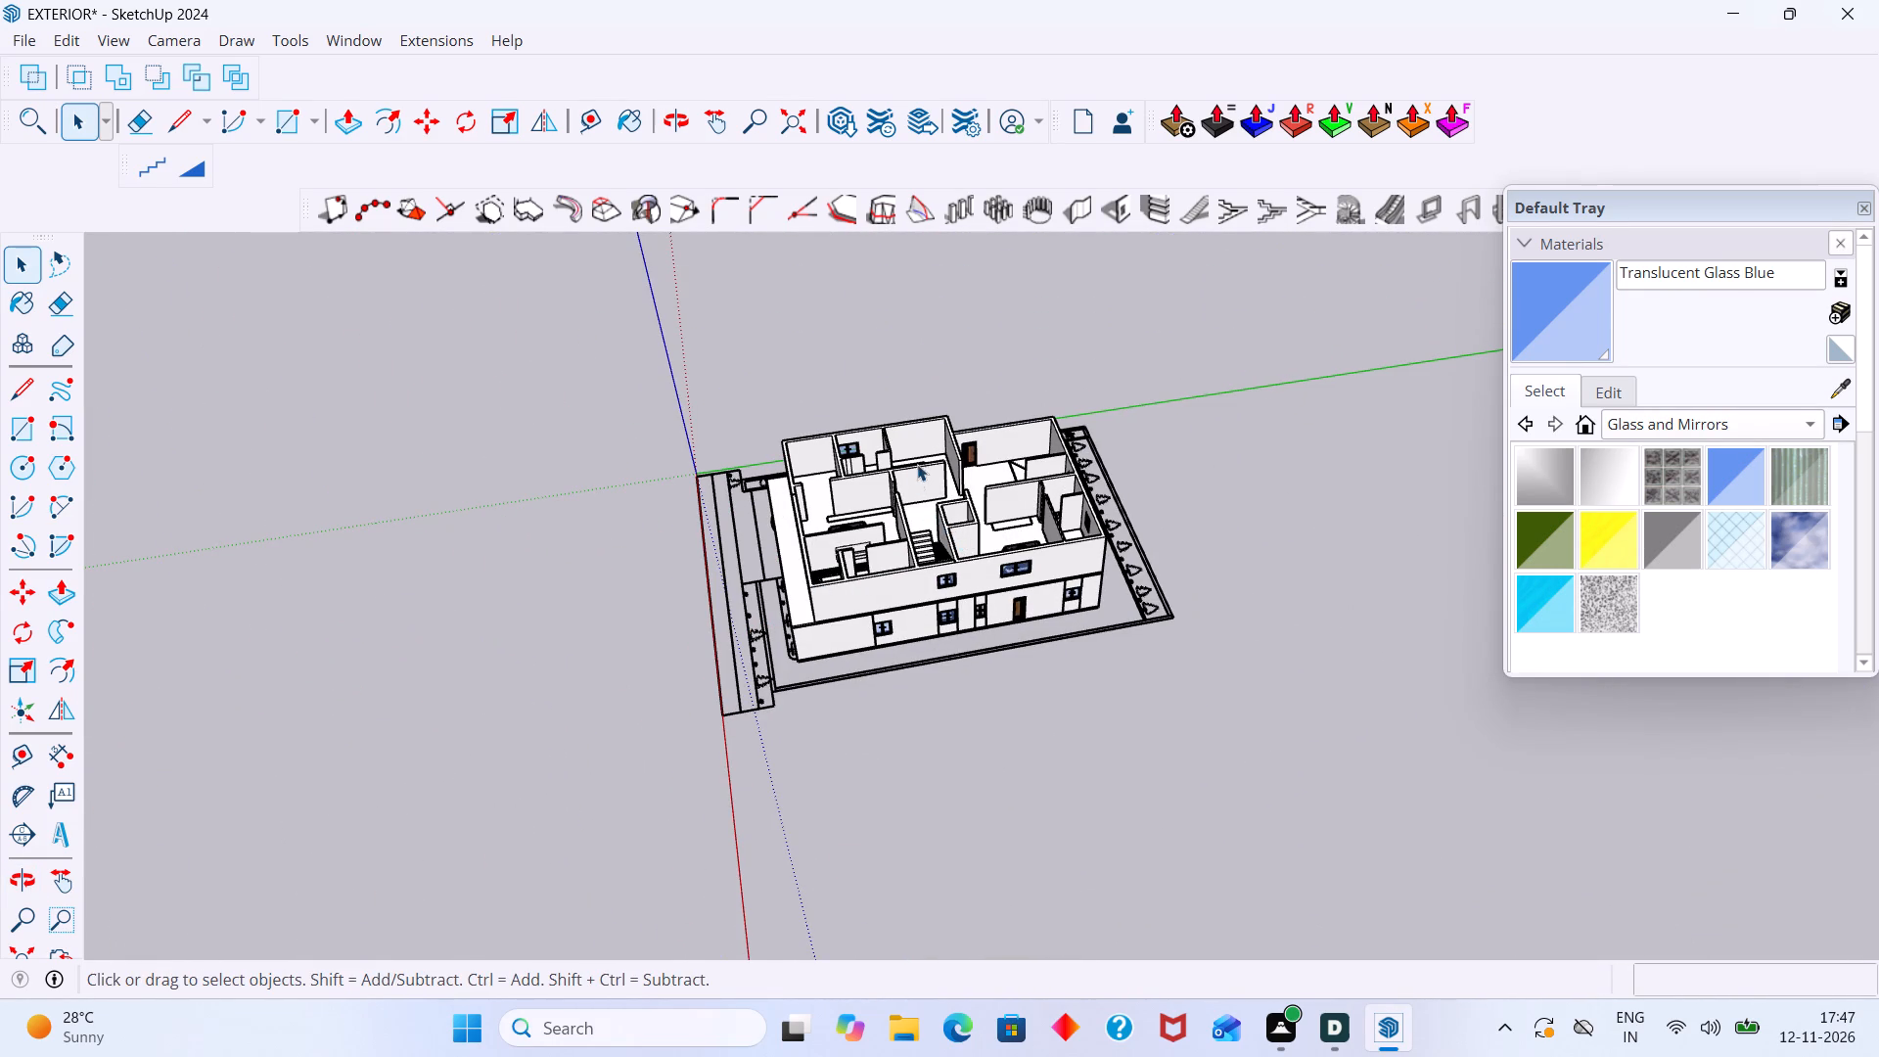
Unhide all hidden objects and select the loose slab lying beside the building.
{"action": "left_click", "coordinate": [72, 46]}
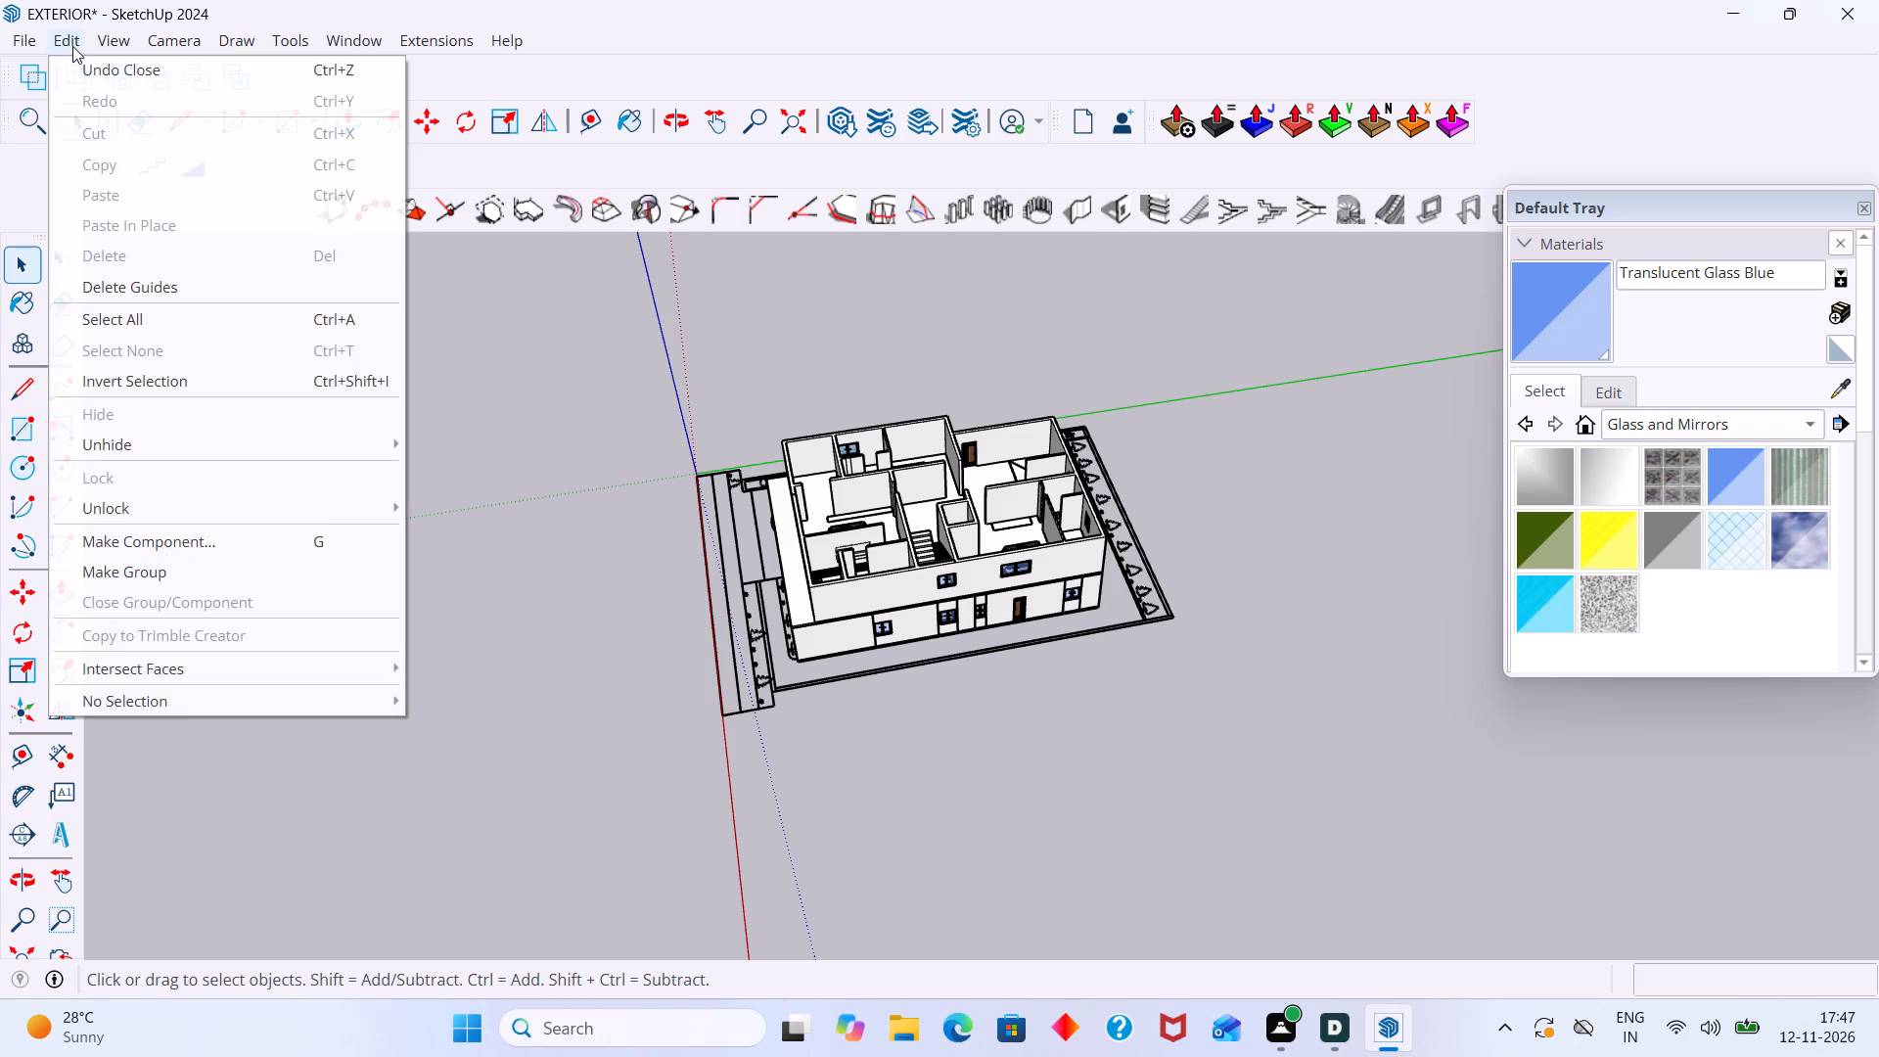
{"action": "left_click", "coordinate": [112, 444]}
{"action": "left_click", "coordinate": [490, 507]}
{"action": "scroll", "coordinate": [1128, 701], "scroll_direction": "down", "scroll_amount": 2}
{"action": "middle_click_drag", "start_coordinate": [1161, 716], "coordinate": [1283, 492]}
{"action": "scroll", "coordinate": [1168, 704], "scroll_direction": "up", "scroll_amount": 5}
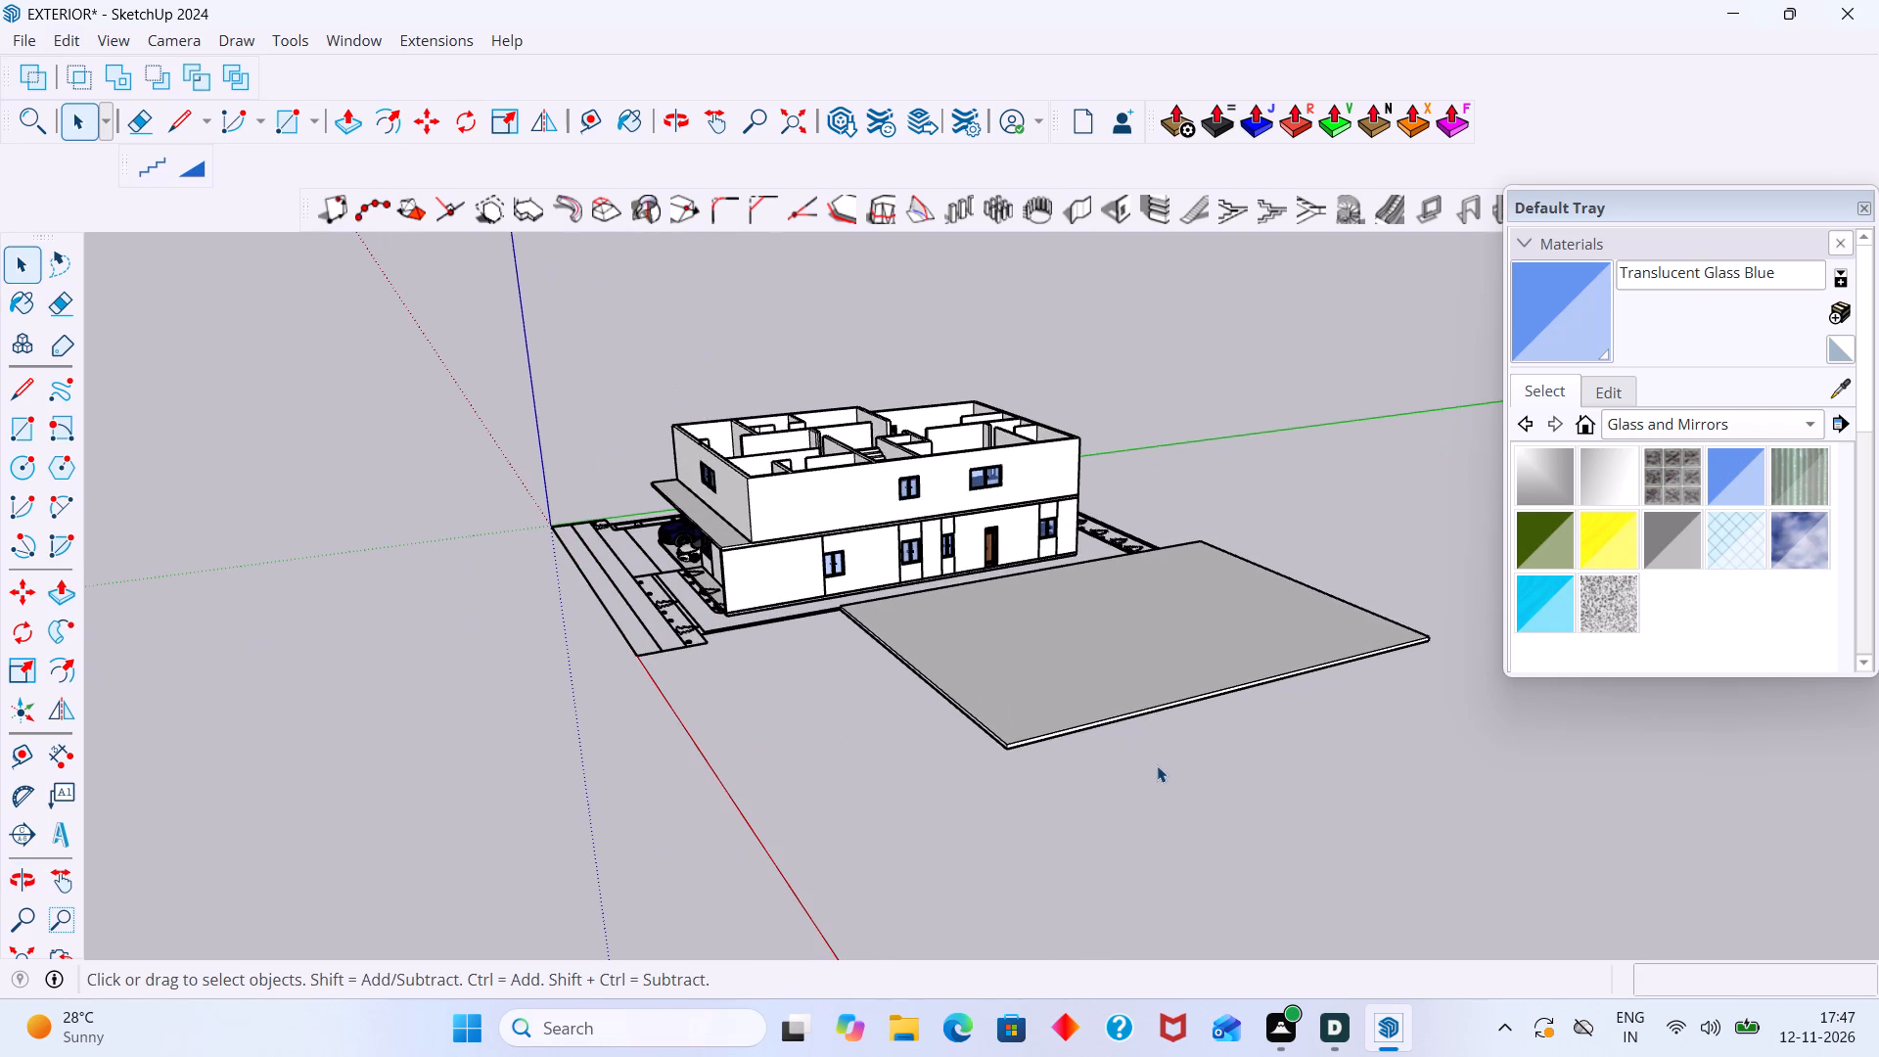
{"action": "key", "text": "m"}
{"action": "key", "text": "space"}
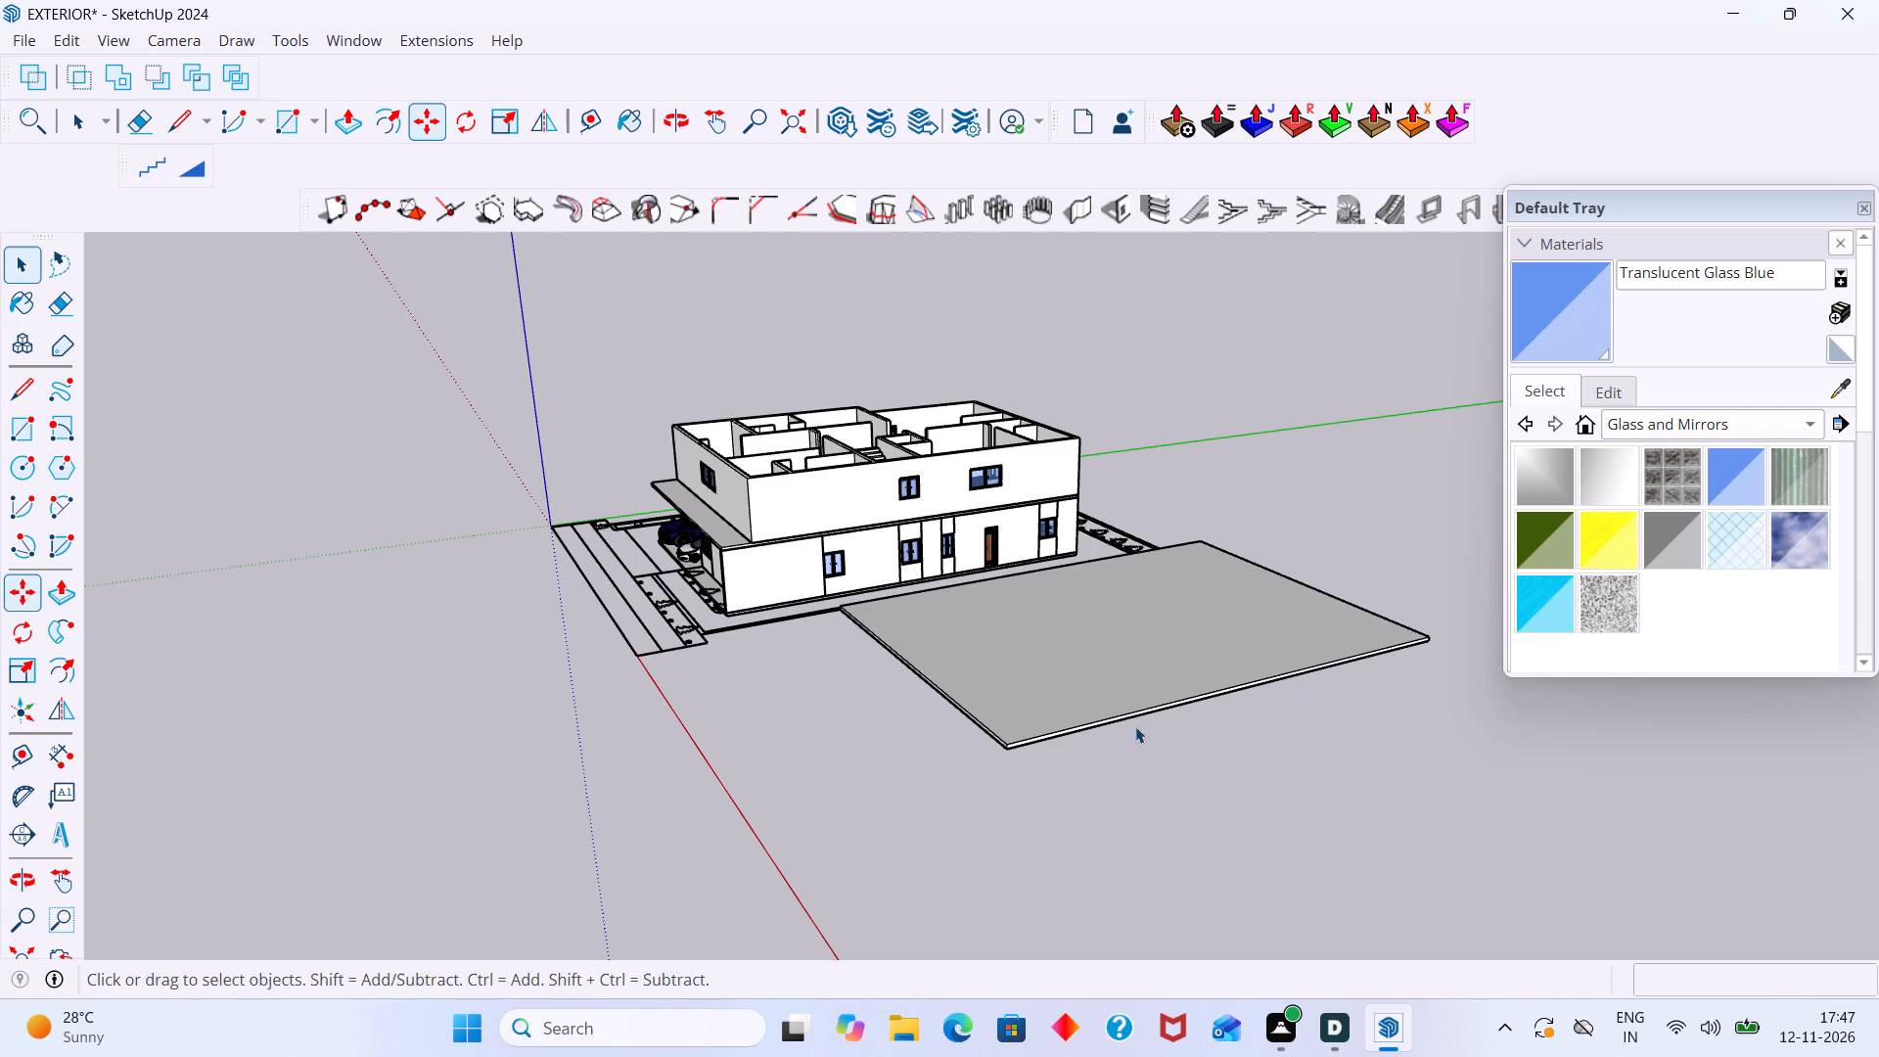
{"action": "left_click", "coordinate": [1109, 666]}
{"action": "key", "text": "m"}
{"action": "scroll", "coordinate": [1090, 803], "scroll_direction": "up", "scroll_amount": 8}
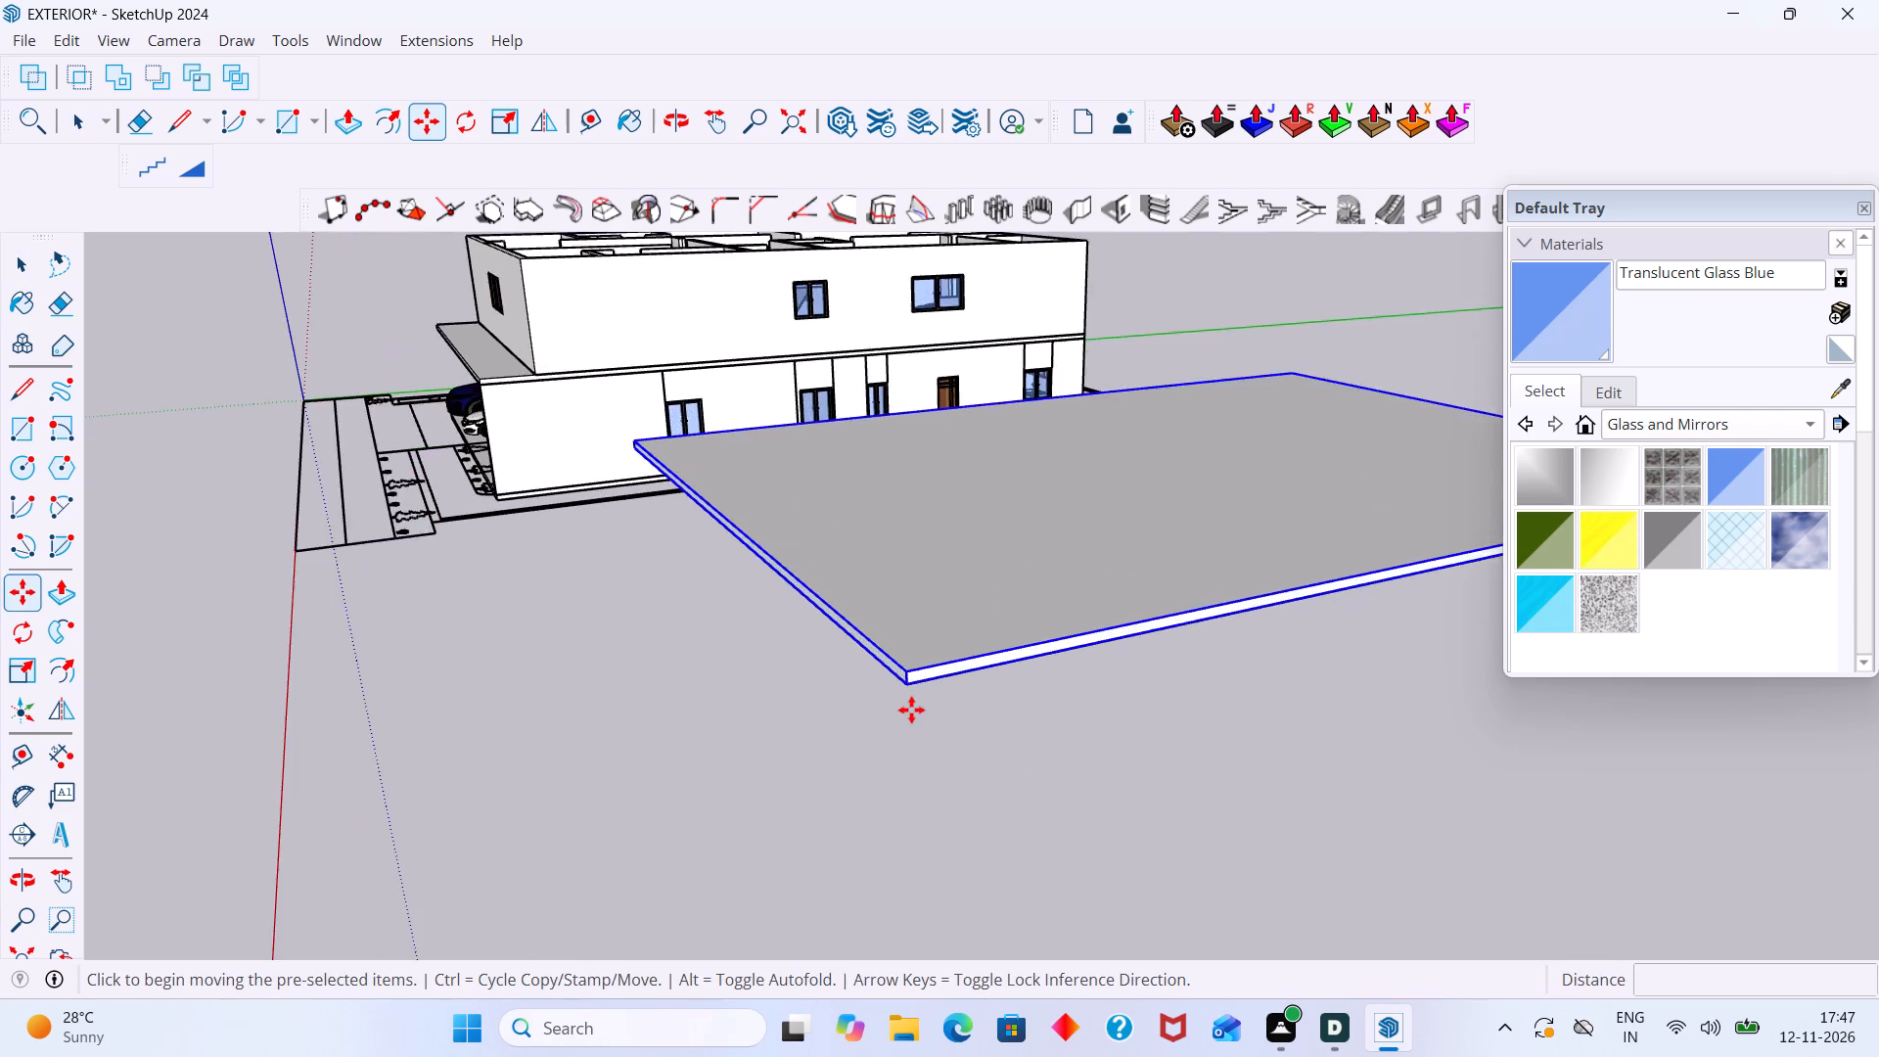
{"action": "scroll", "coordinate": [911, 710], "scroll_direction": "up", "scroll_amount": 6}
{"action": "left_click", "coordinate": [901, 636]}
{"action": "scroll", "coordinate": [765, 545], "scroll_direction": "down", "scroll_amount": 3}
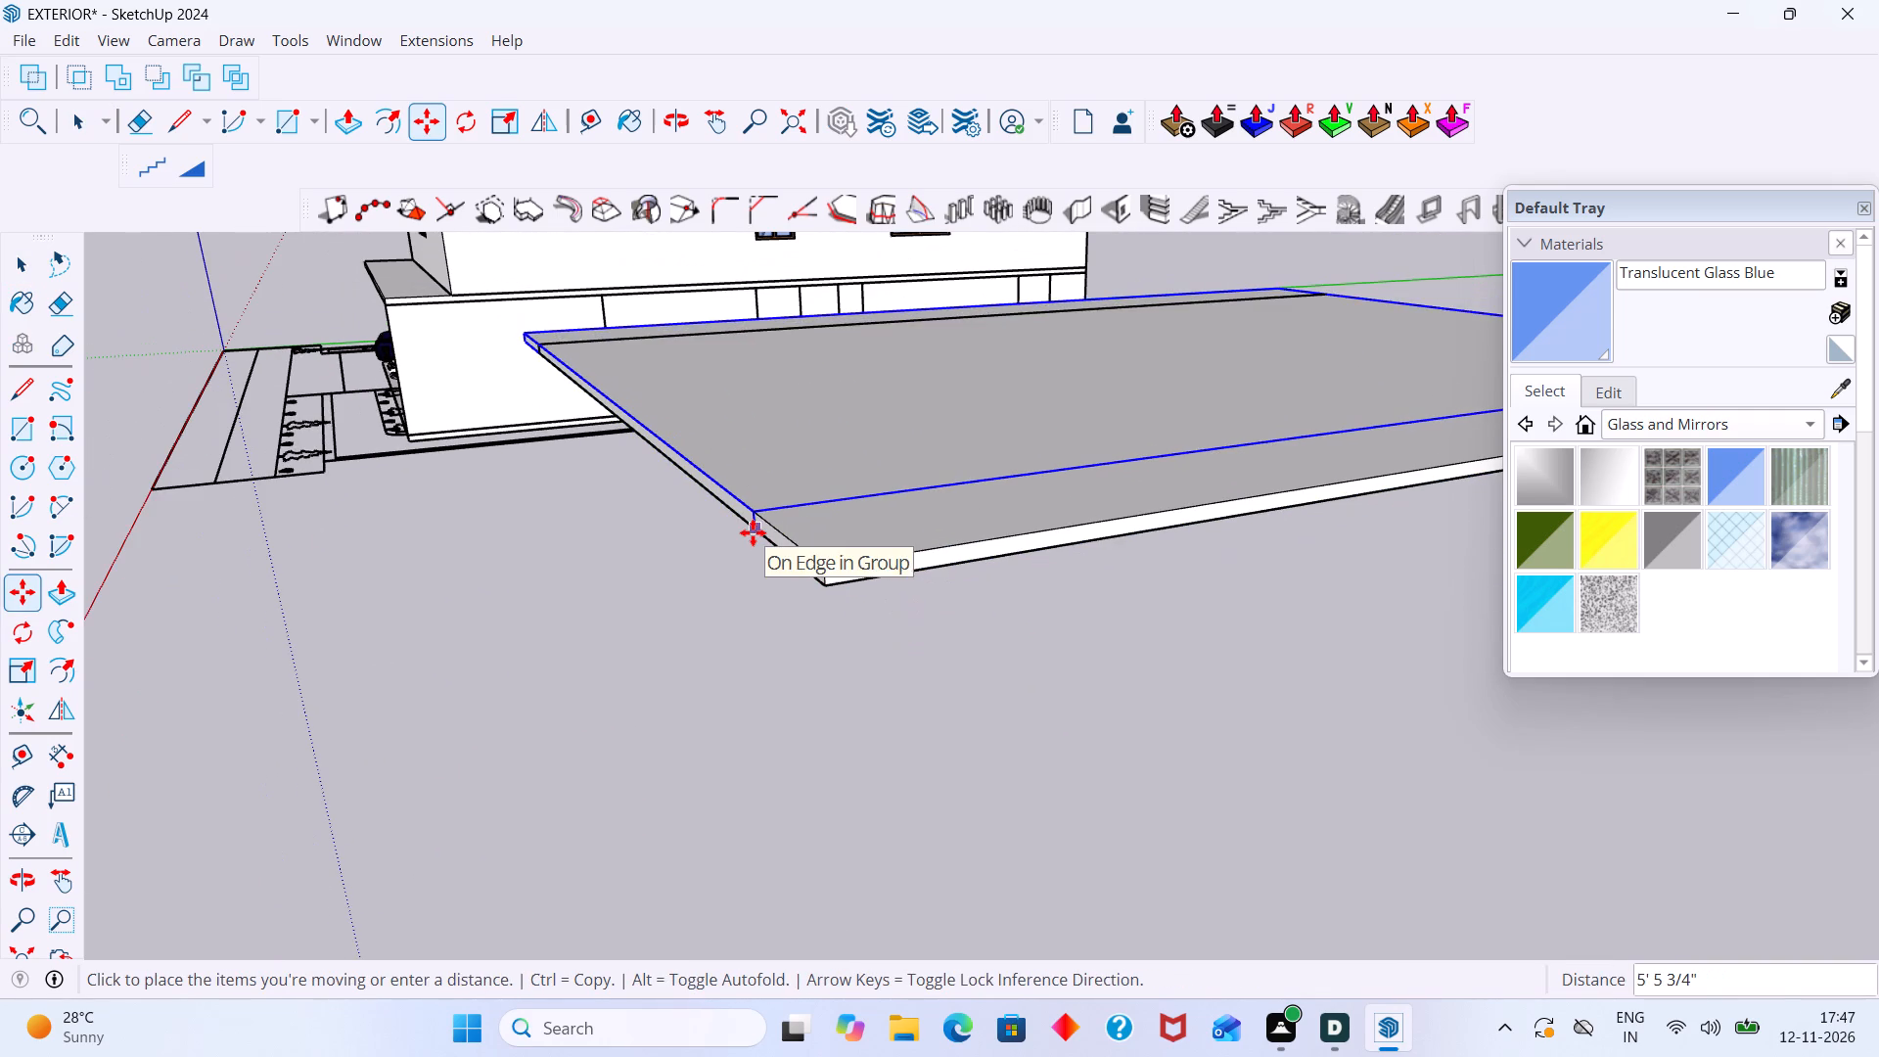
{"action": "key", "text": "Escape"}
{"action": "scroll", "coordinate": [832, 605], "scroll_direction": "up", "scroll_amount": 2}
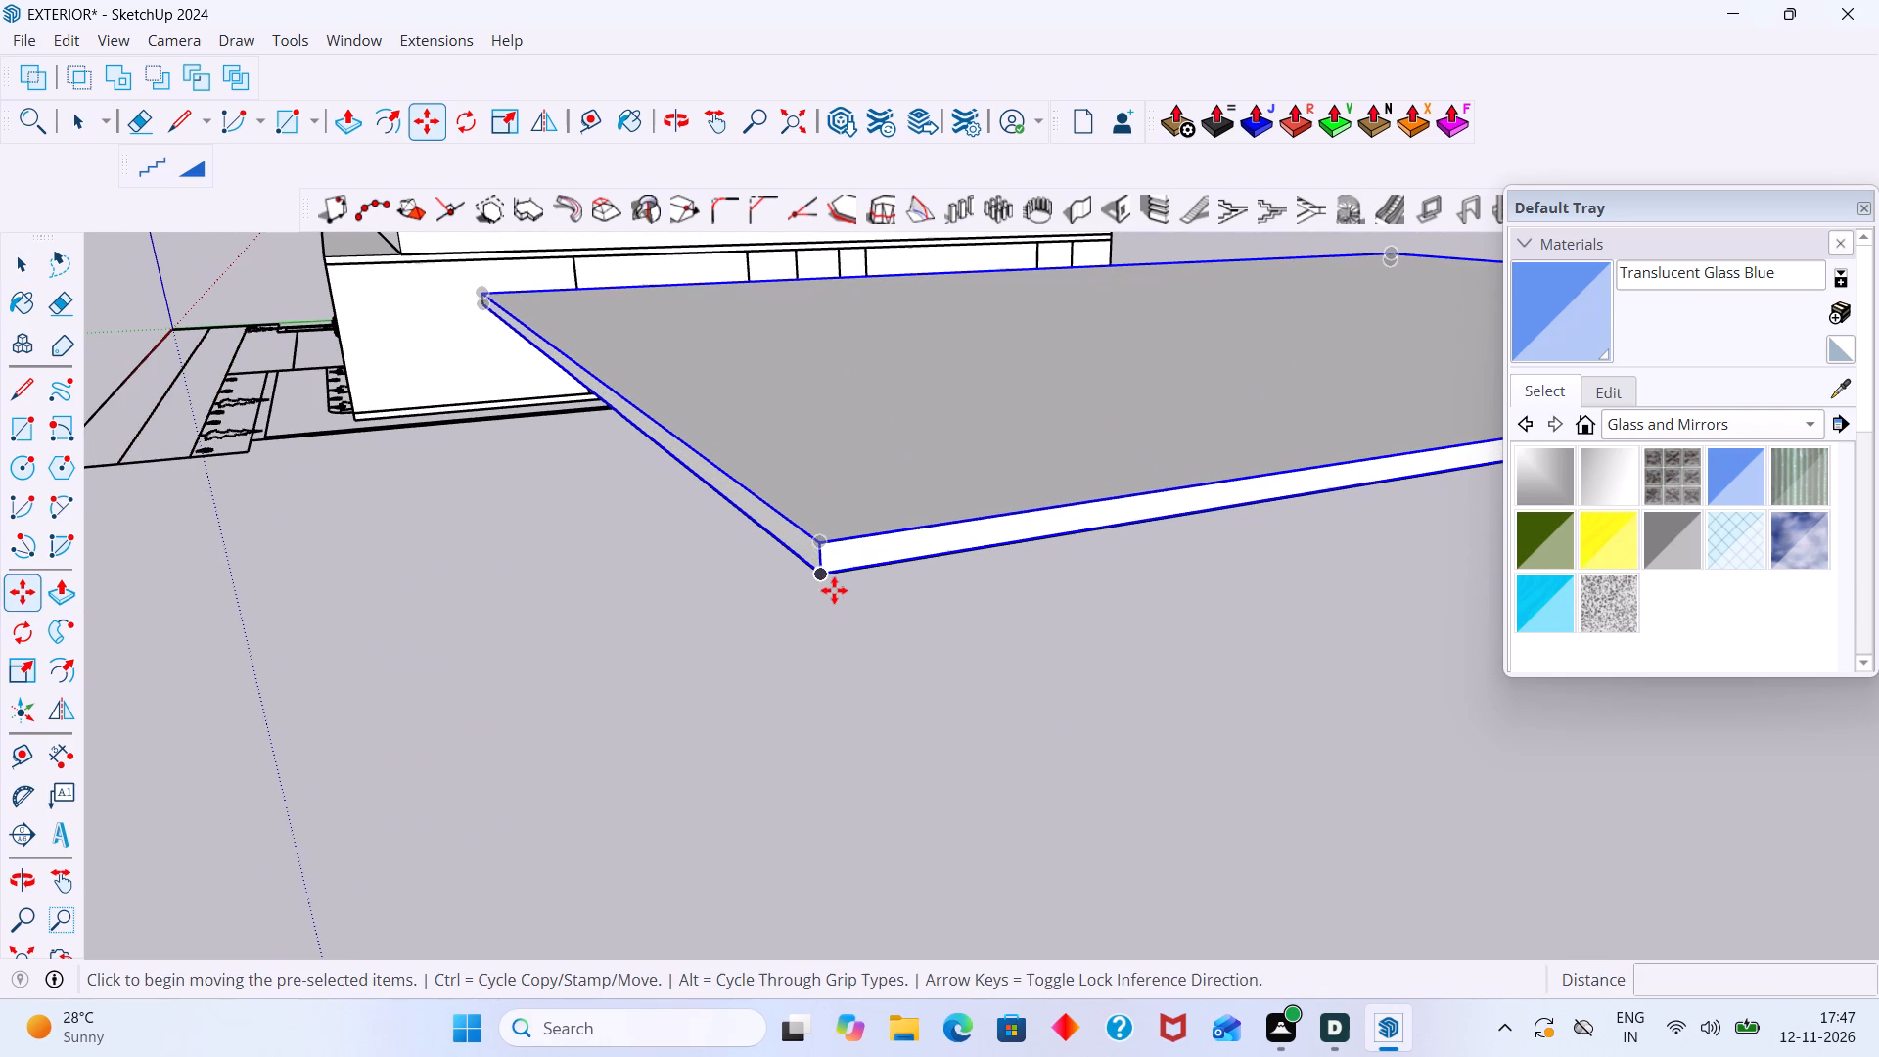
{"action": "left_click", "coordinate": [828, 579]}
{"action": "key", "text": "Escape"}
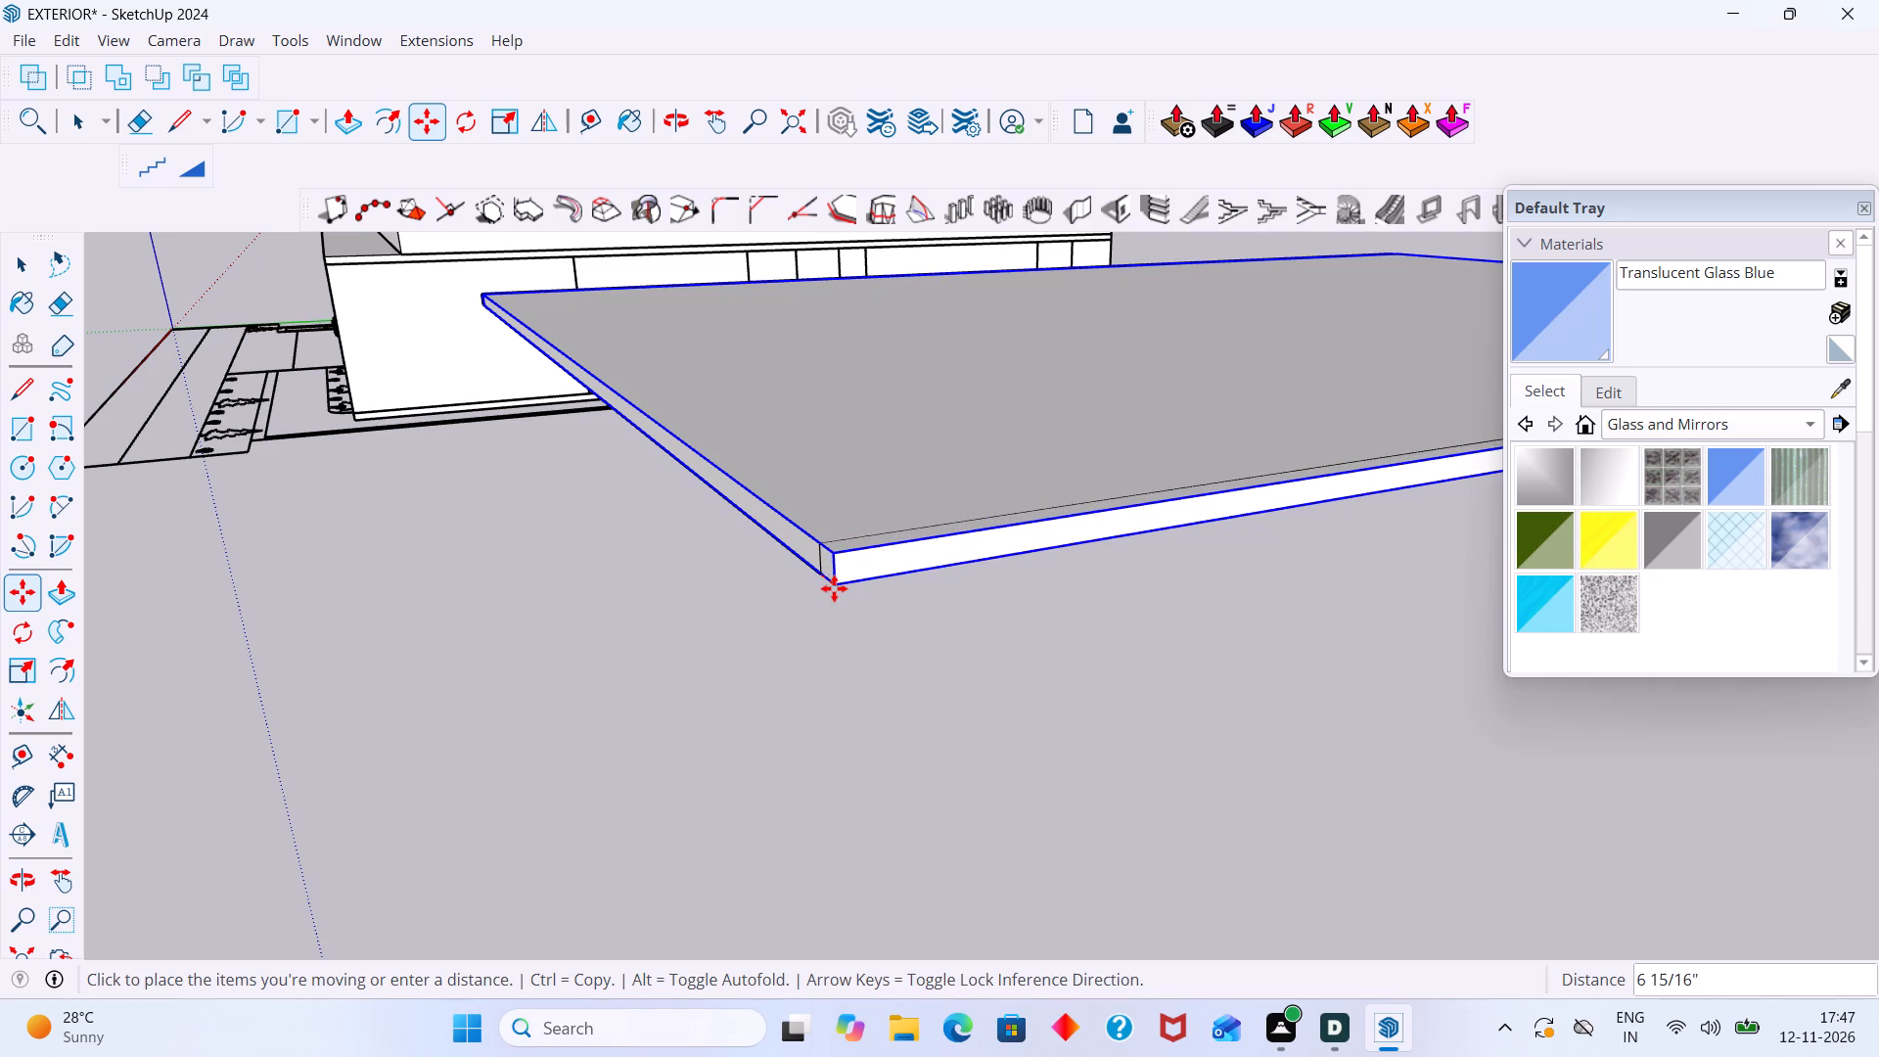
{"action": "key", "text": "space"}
Move the slab by its lower corner about 76' 3/8" onto the front top corner of the upper-floor walls as the roof.
{"action": "scroll", "coordinate": [900, 621], "scroll_direction": "down", "scroll_amount": 8}
{"action": "middle_click_drag", "start_coordinate": [884, 645], "coordinate": [1235, 670]}
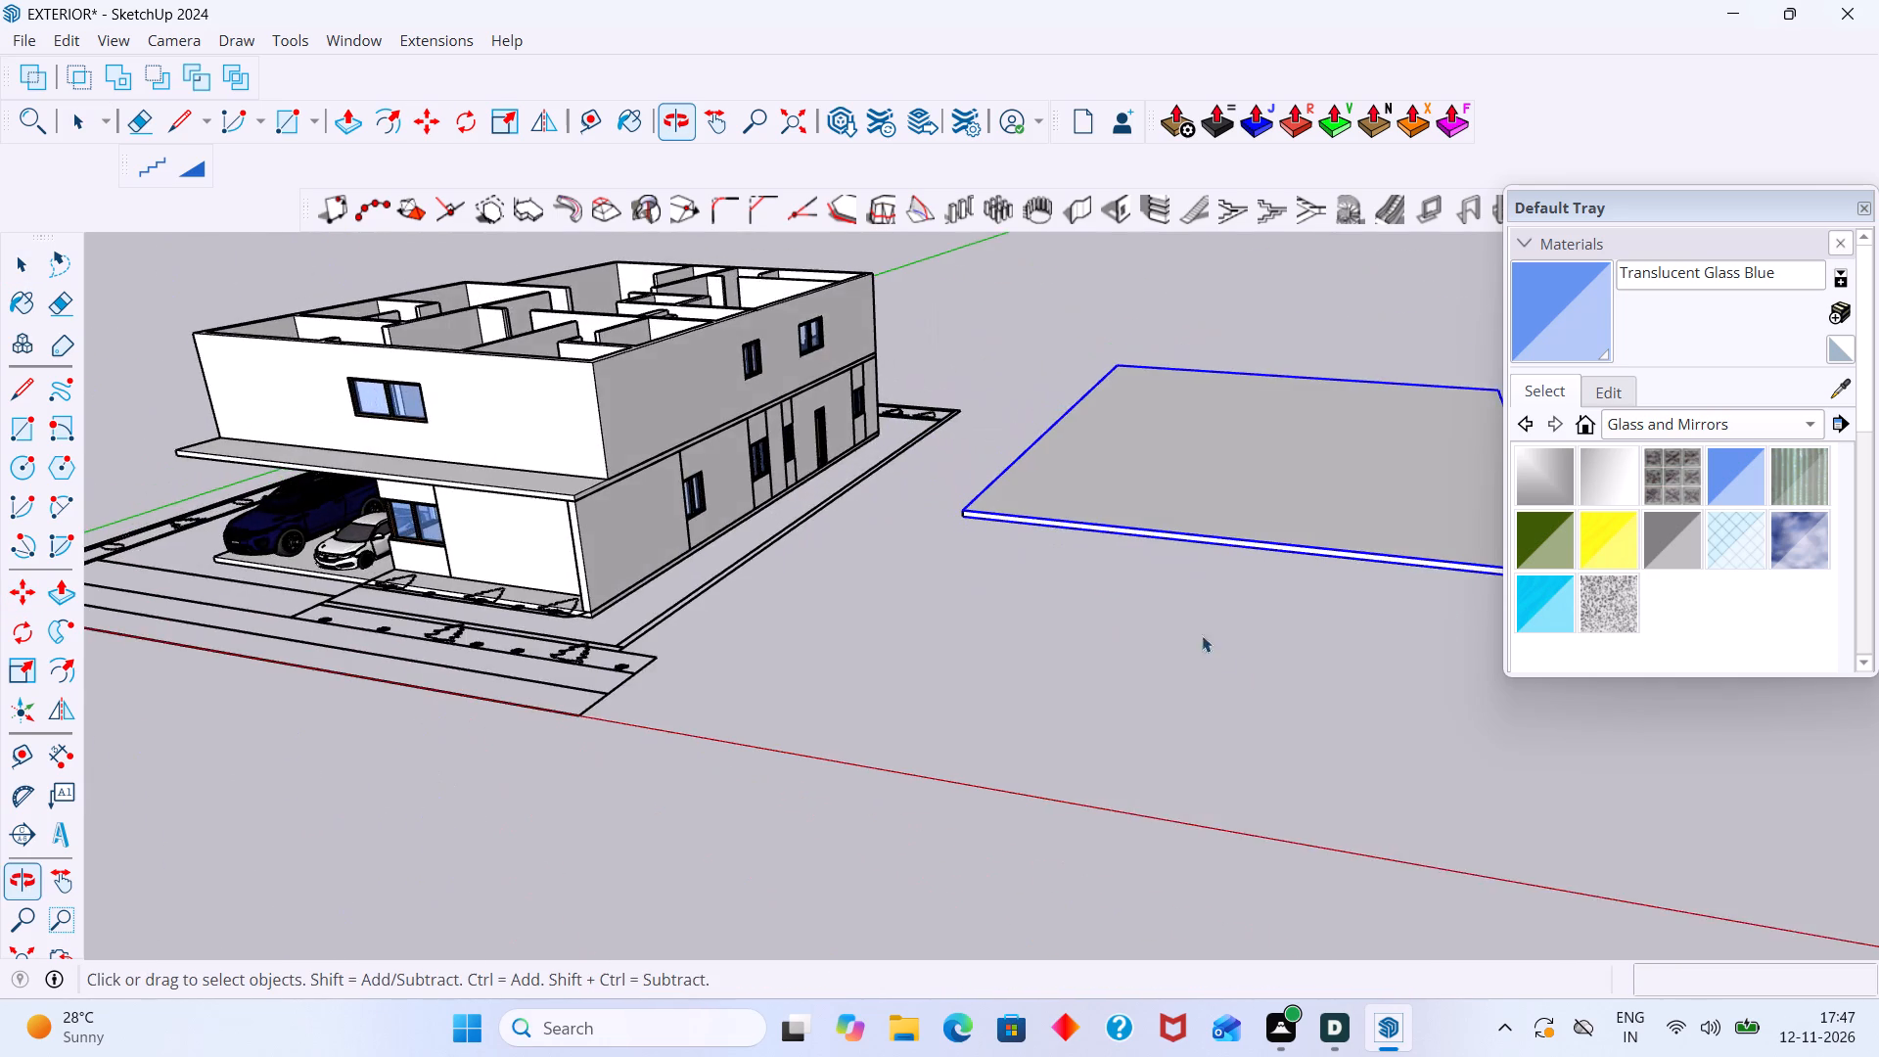
{"action": "scroll", "coordinate": [1106, 544], "scroll_direction": "up", "scroll_amount": 3}
{"action": "scroll", "coordinate": [1085, 500], "scroll_direction": "down", "scroll_amount": 5}
{"action": "middle_click_drag", "start_coordinate": [1064, 505], "coordinate": [749, 475], "text": "shift"}
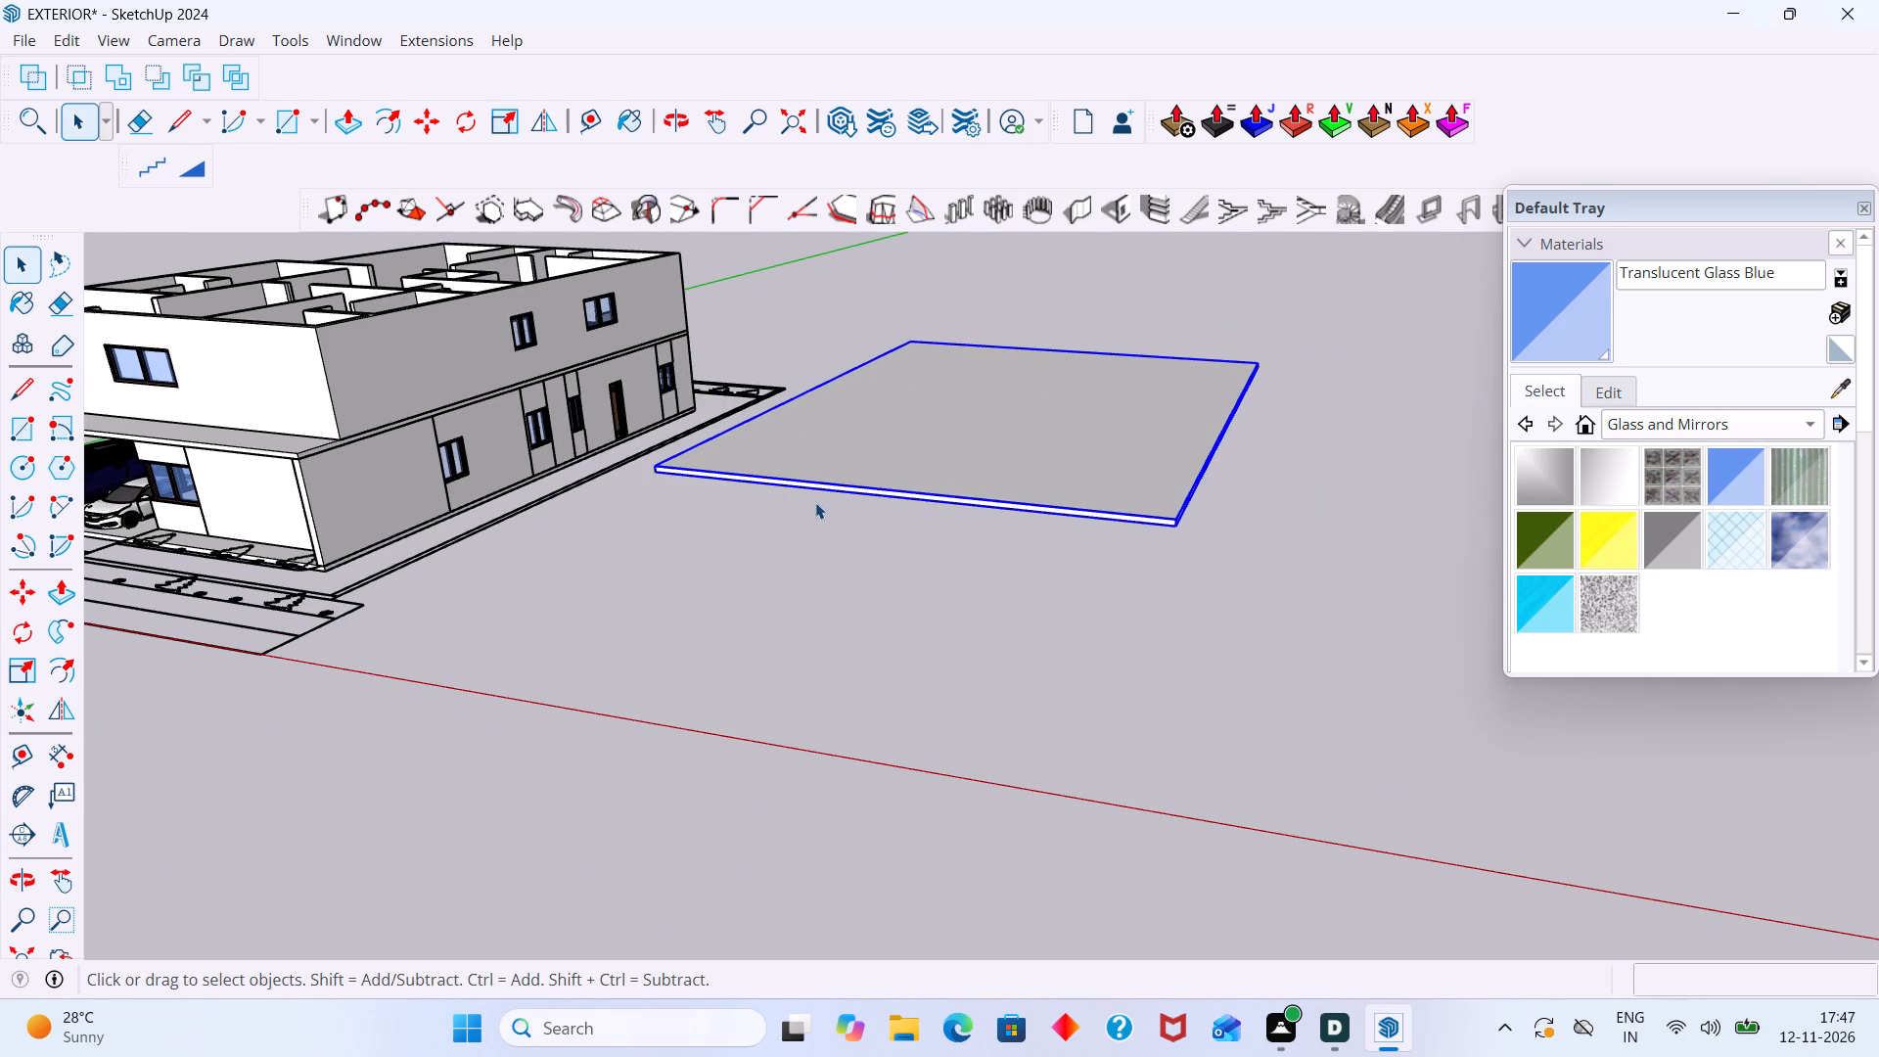
{"action": "key", "text": "m"}
{"action": "scroll", "coordinate": [668, 501], "scroll_direction": "up", "scroll_amount": 10}
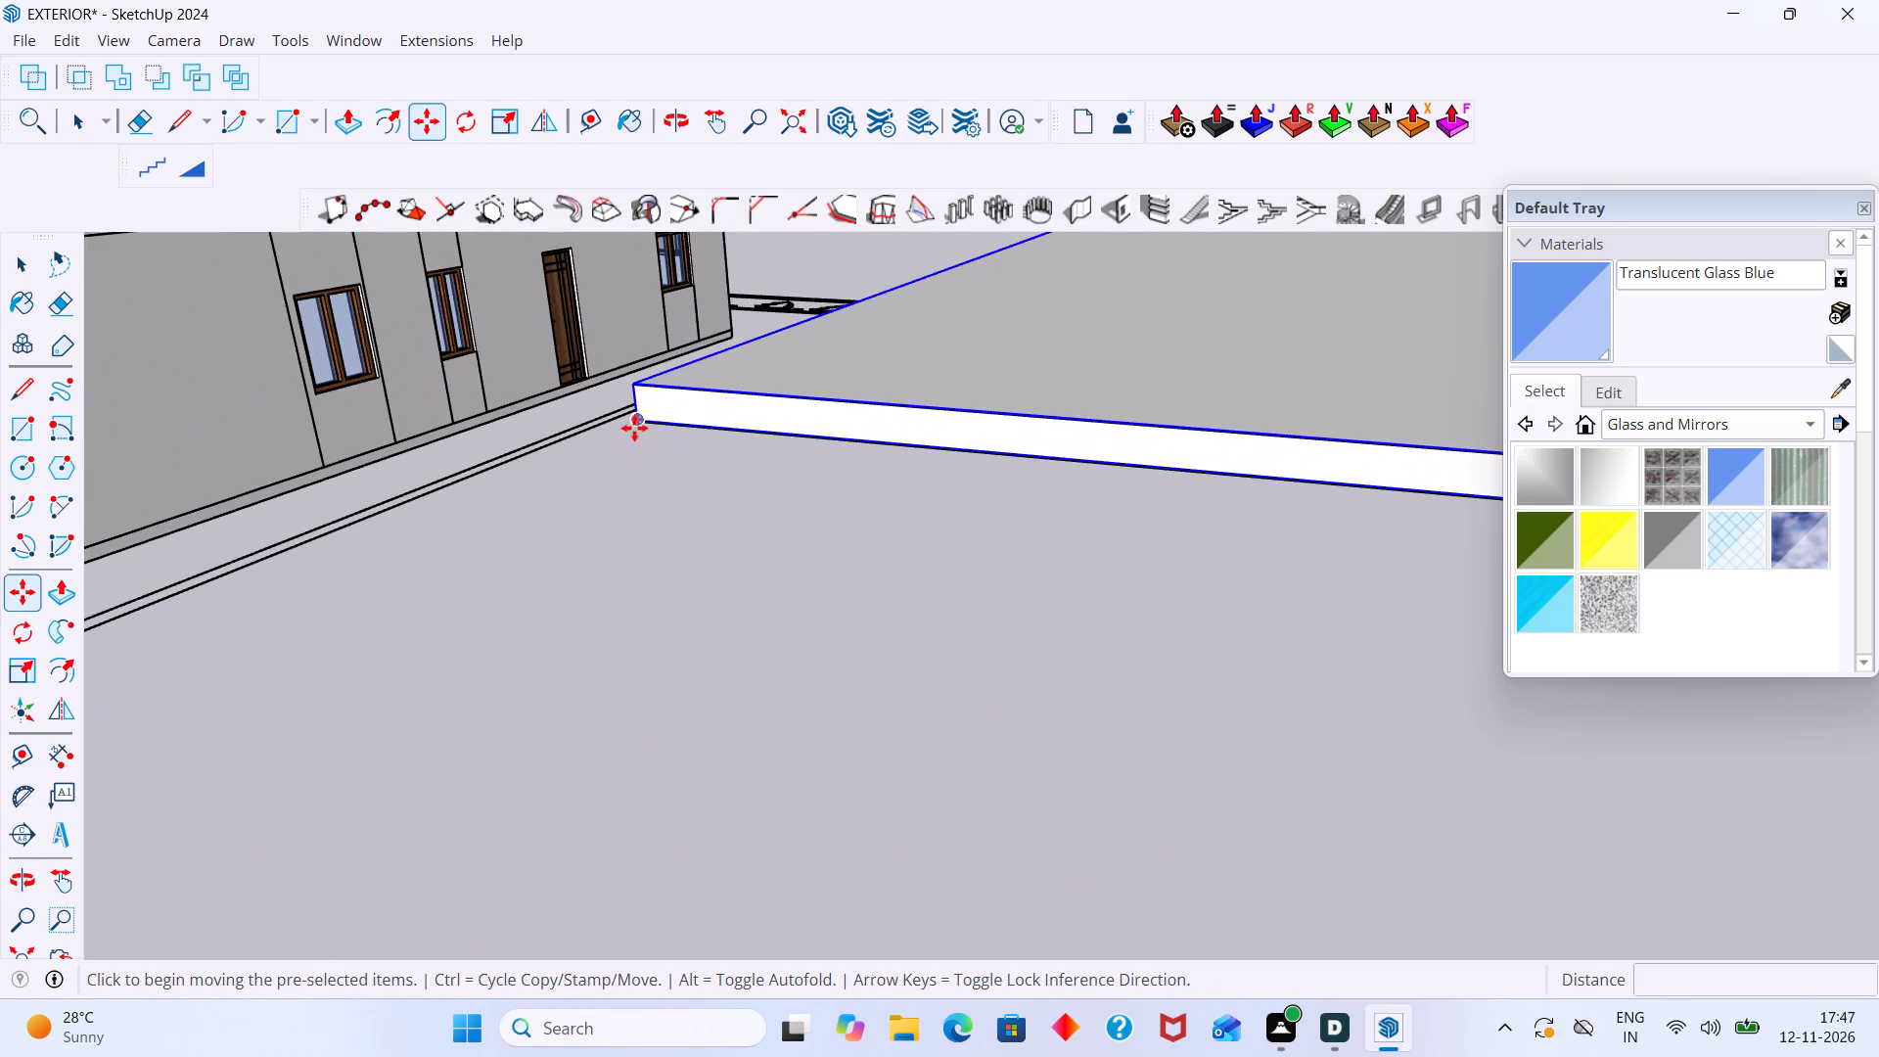
{"action": "left_click", "coordinate": [635, 426]}
{"action": "scroll", "coordinate": [541, 345], "scroll_direction": "down", "scroll_amount": 9}
{"action": "scroll", "coordinate": [540, 345], "scroll_direction": "up", "scroll_amount": 1}
{"action": "scroll", "coordinate": [540, 345], "scroll_direction": "down", "scroll_amount": 4}
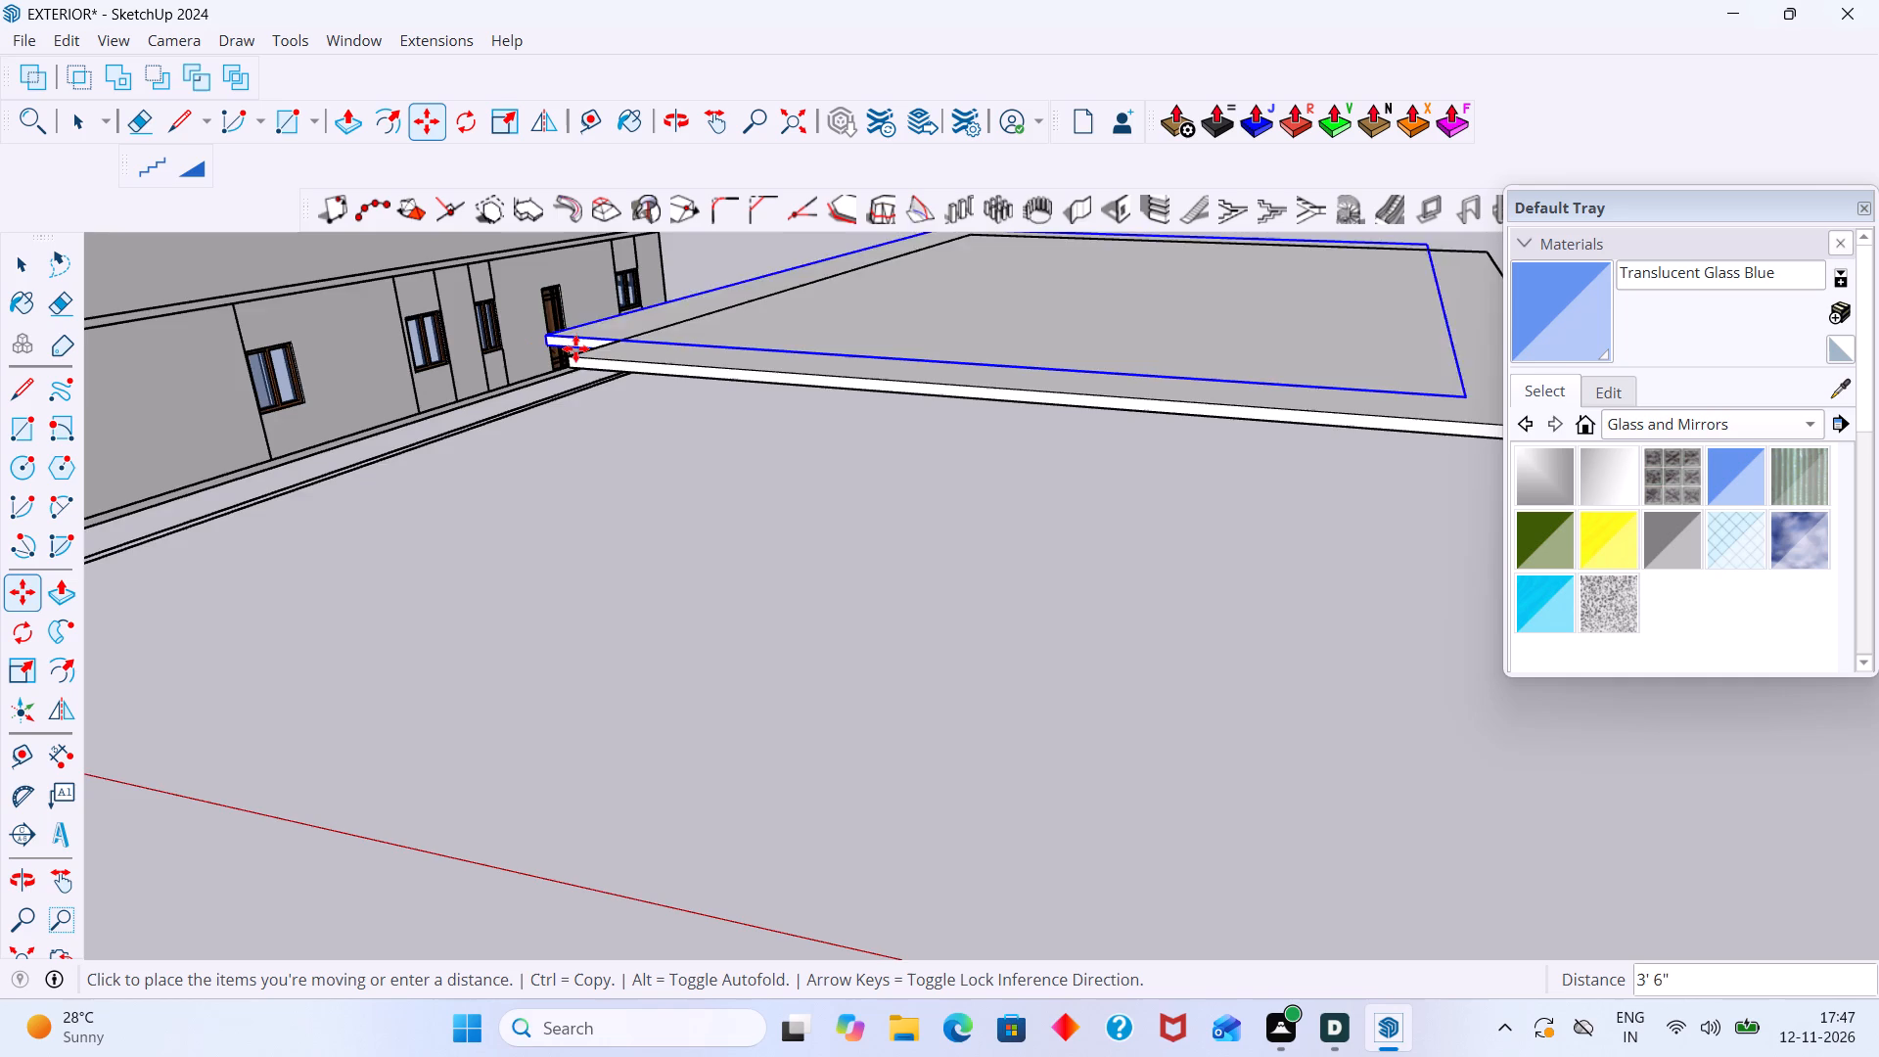
{"action": "scroll", "coordinate": [592, 367], "scroll_direction": "down", "scroll_amount": 7}
{"action": "middle_click_drag", "start_coordinate": [622, 377], "coordinate": [1290, 1034], "text": "shift"}
{"action": "scroll", "coordinate": [1099, 942], "scroll_direction": "down", "scroll_amount": 3}
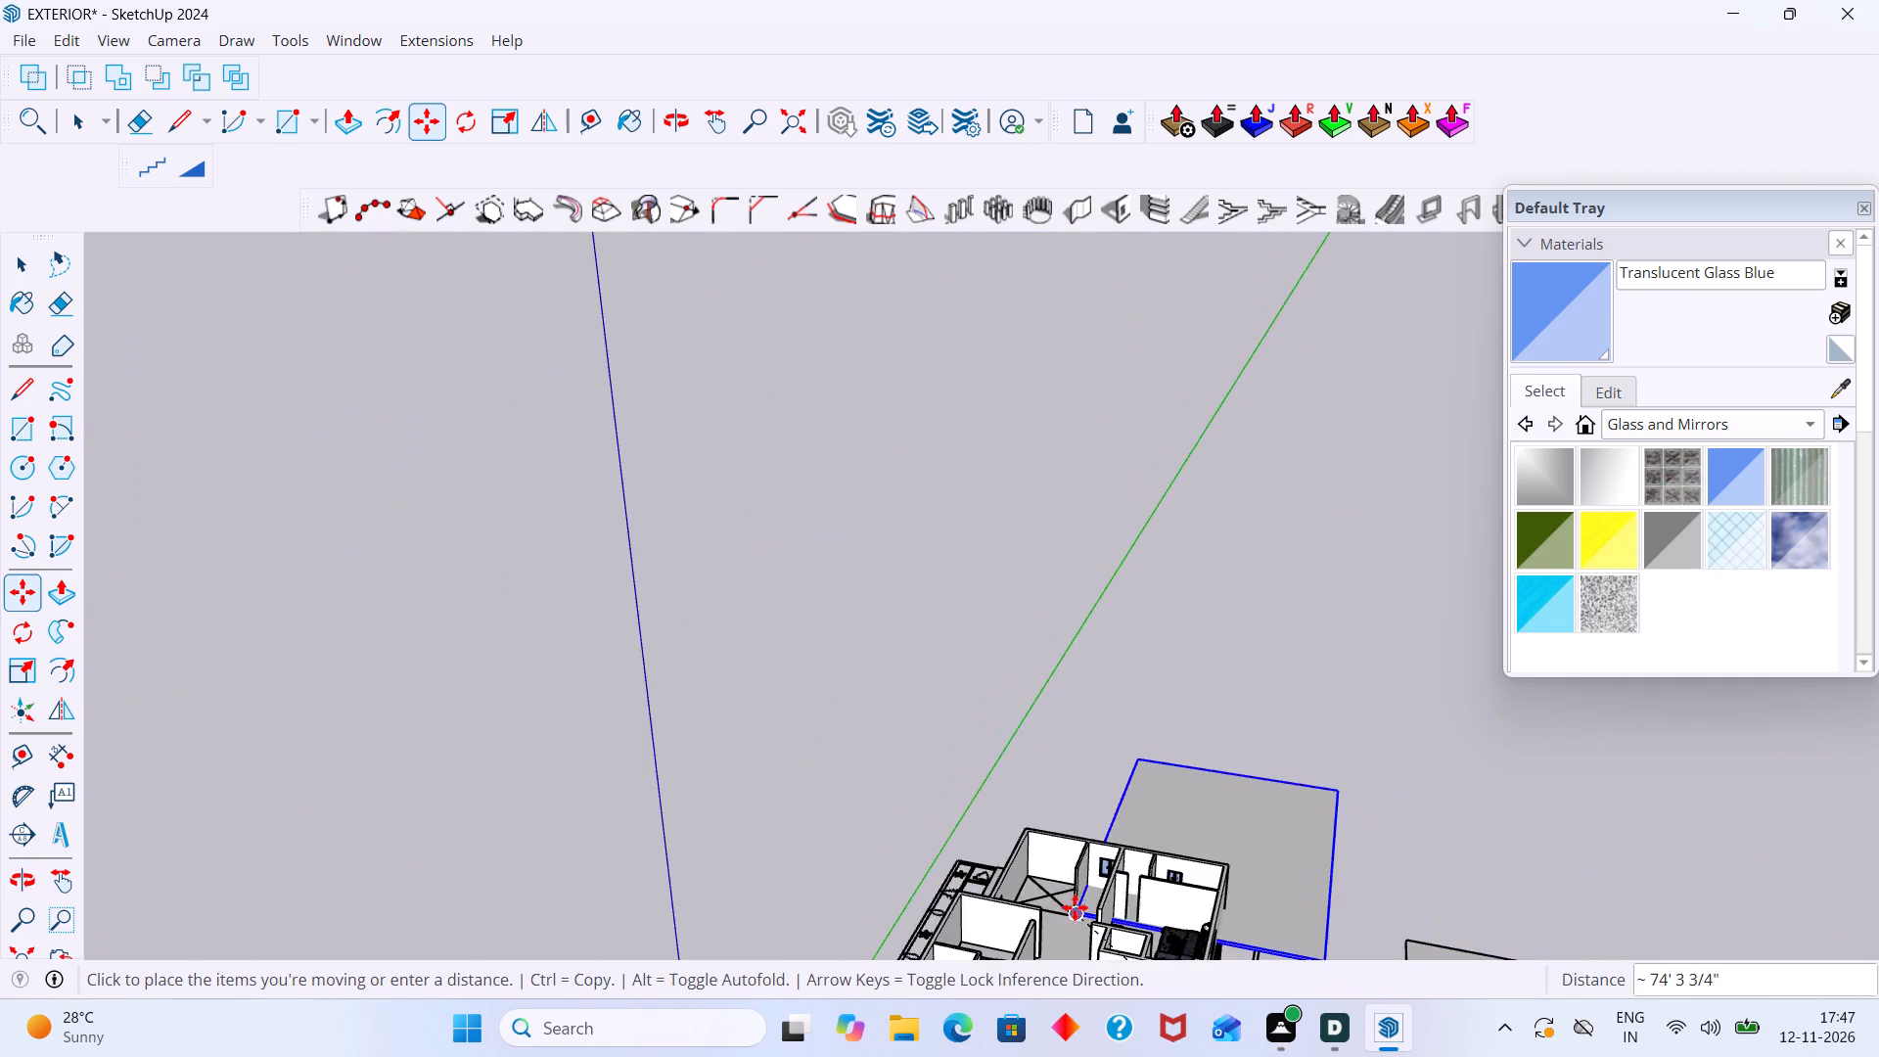
{"action": "middle_click_drag", "start_coordinate": [1053, 907], "coordinate": [971, 635]}
{"action": "scroll", "coordinate": [829, 727], "scroll_direction": "up", "scroll_amount": 8}
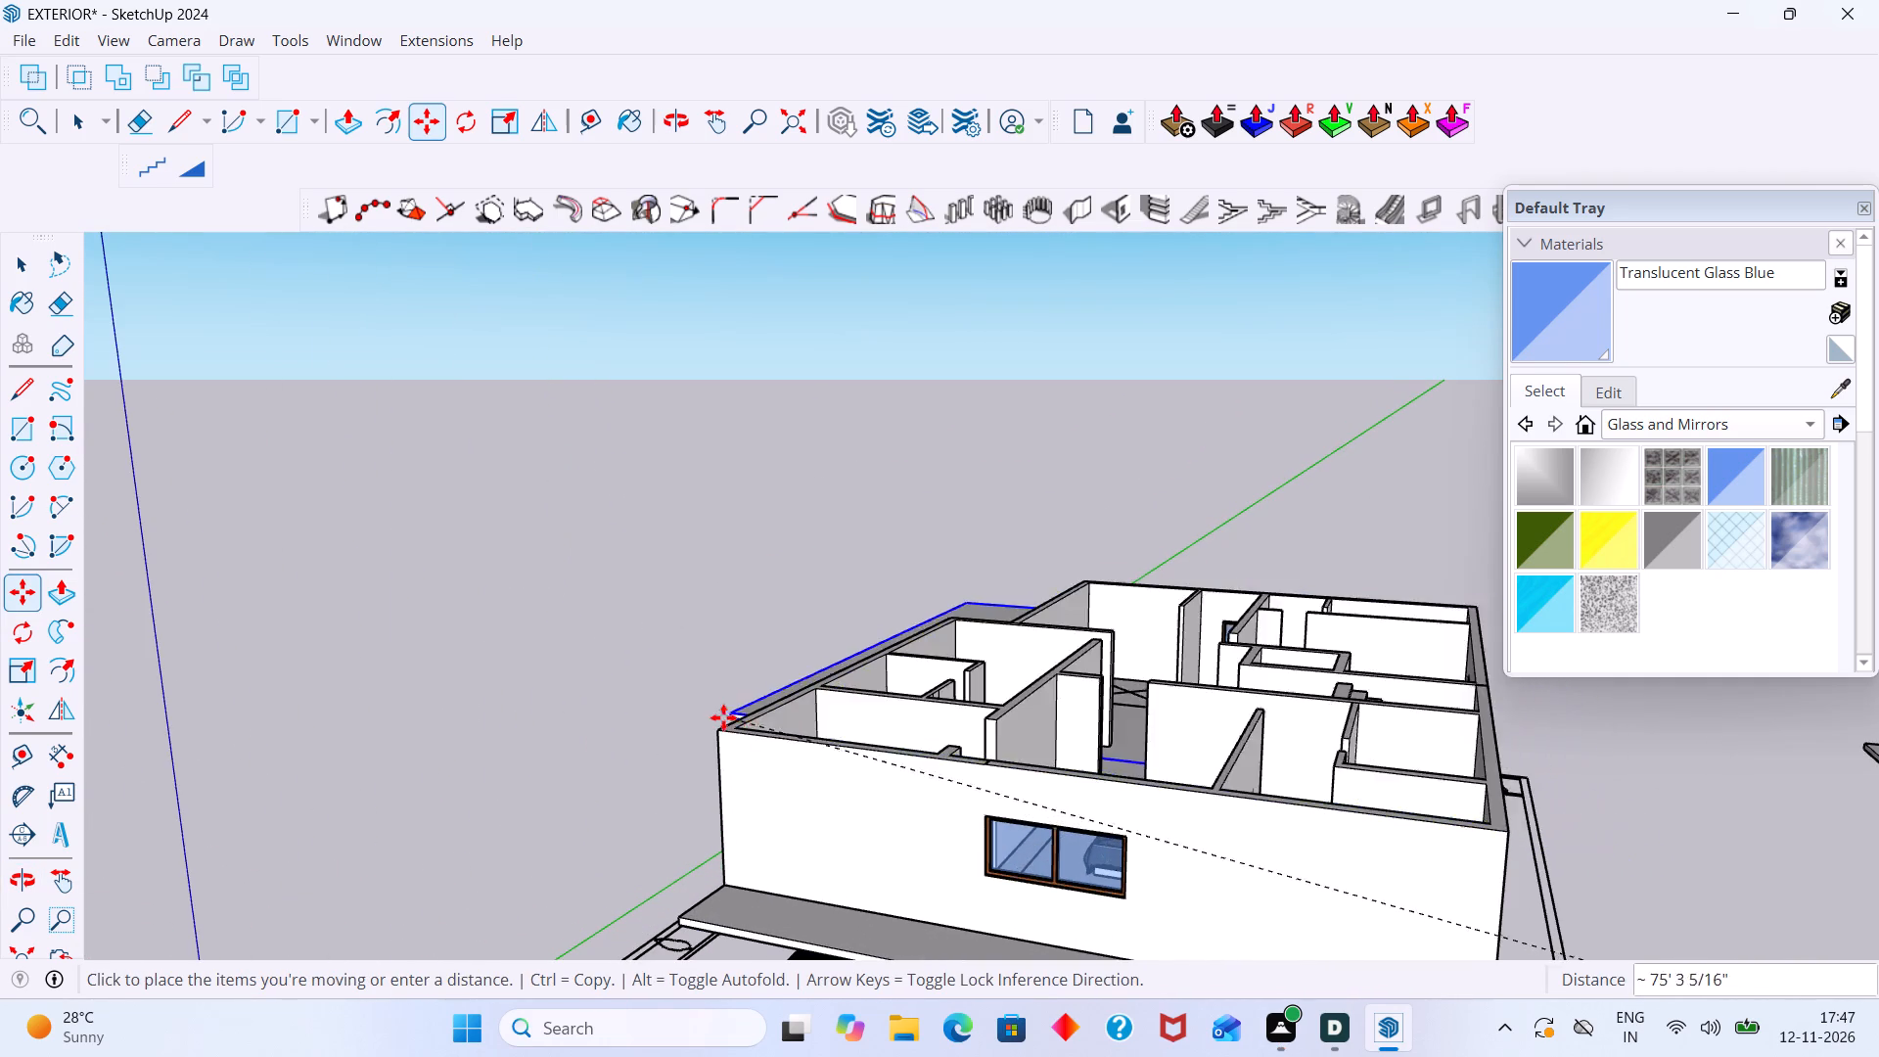
{"action": "scroll", "coordinate": [723, 717], "scroll_direction": "up", "scroll_amount": 8}
{"action": "left_click", "coordinate": [689, 818]}
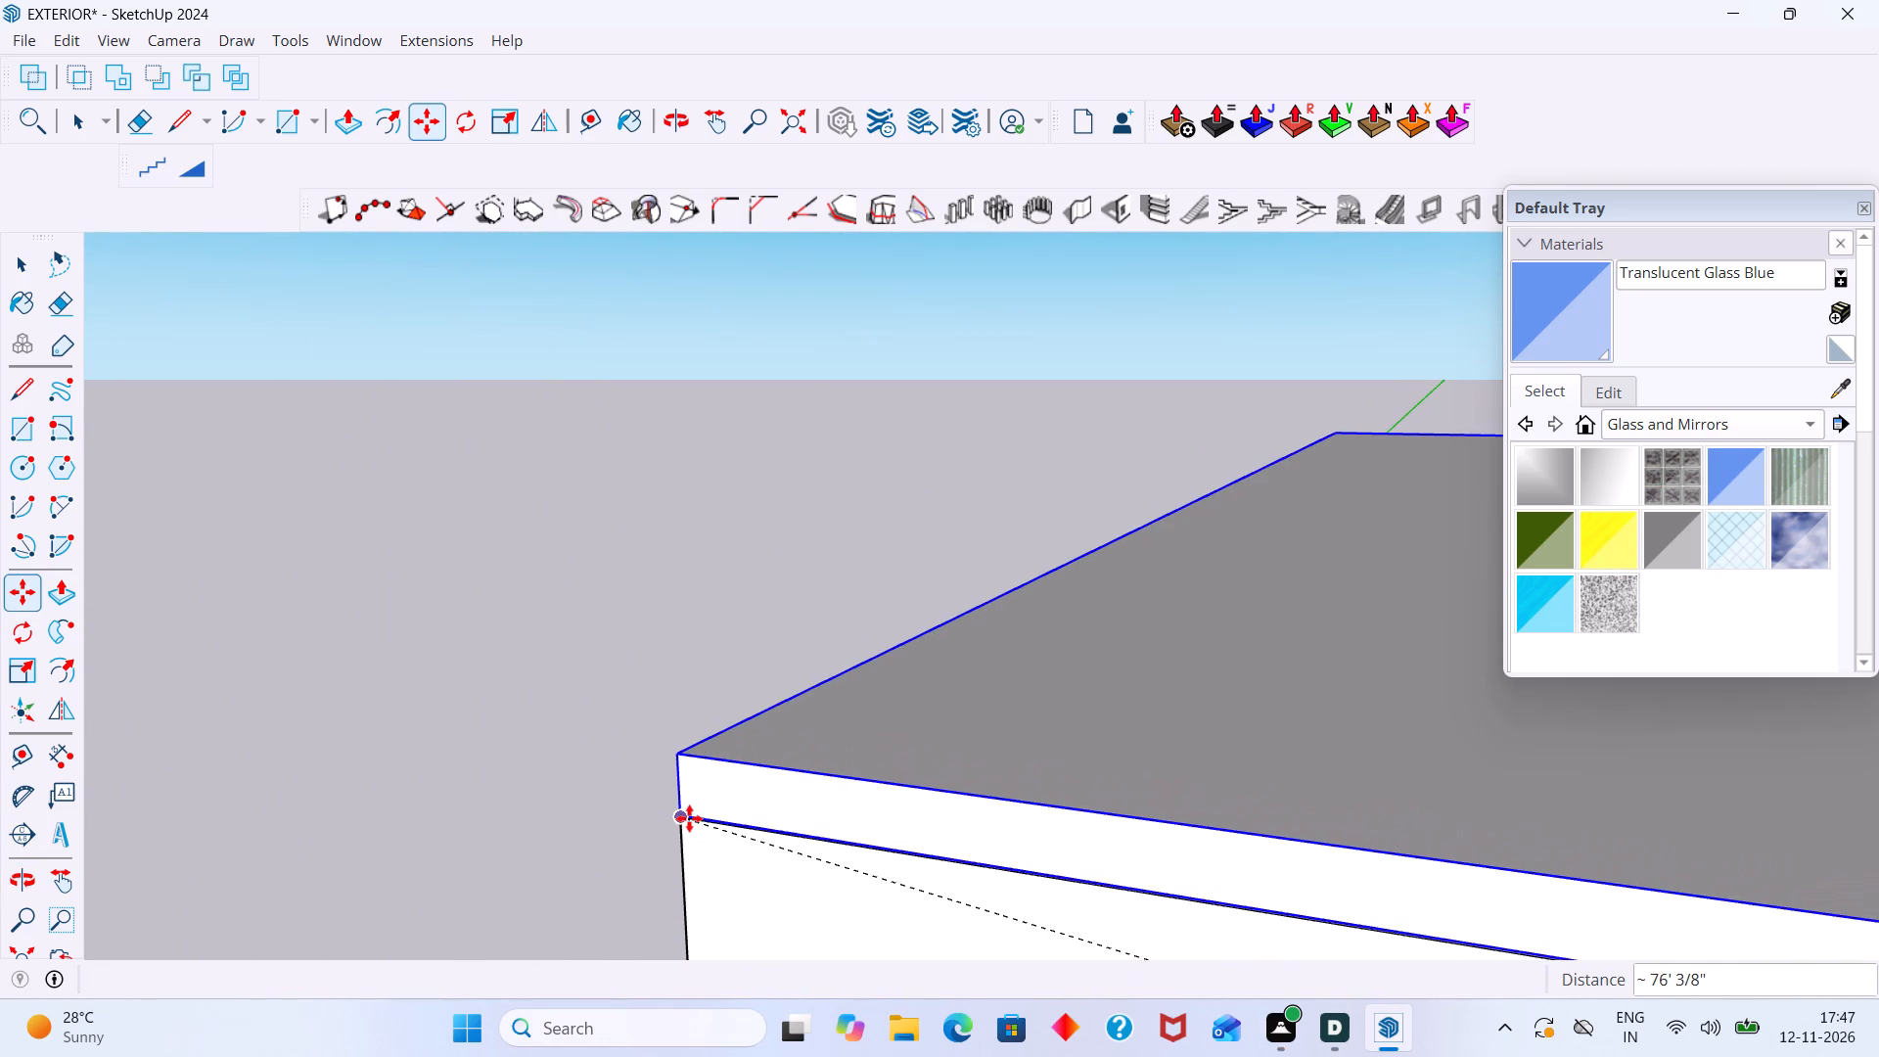
{"action": "key", "text": "space"}
{"action": "left_click", "coordinate": [880, 415]}
Examine the roof slab's fit over the upper-floor walls from all sides of the building.
{"action": "scroll", "coordinate": [895, 487], "scroll_direction": "down", "scroll_amount": 16}
{"action": "scroll", "coordinate": [935, 517], "scroll_direction": "down", "scroll_amount": 11}
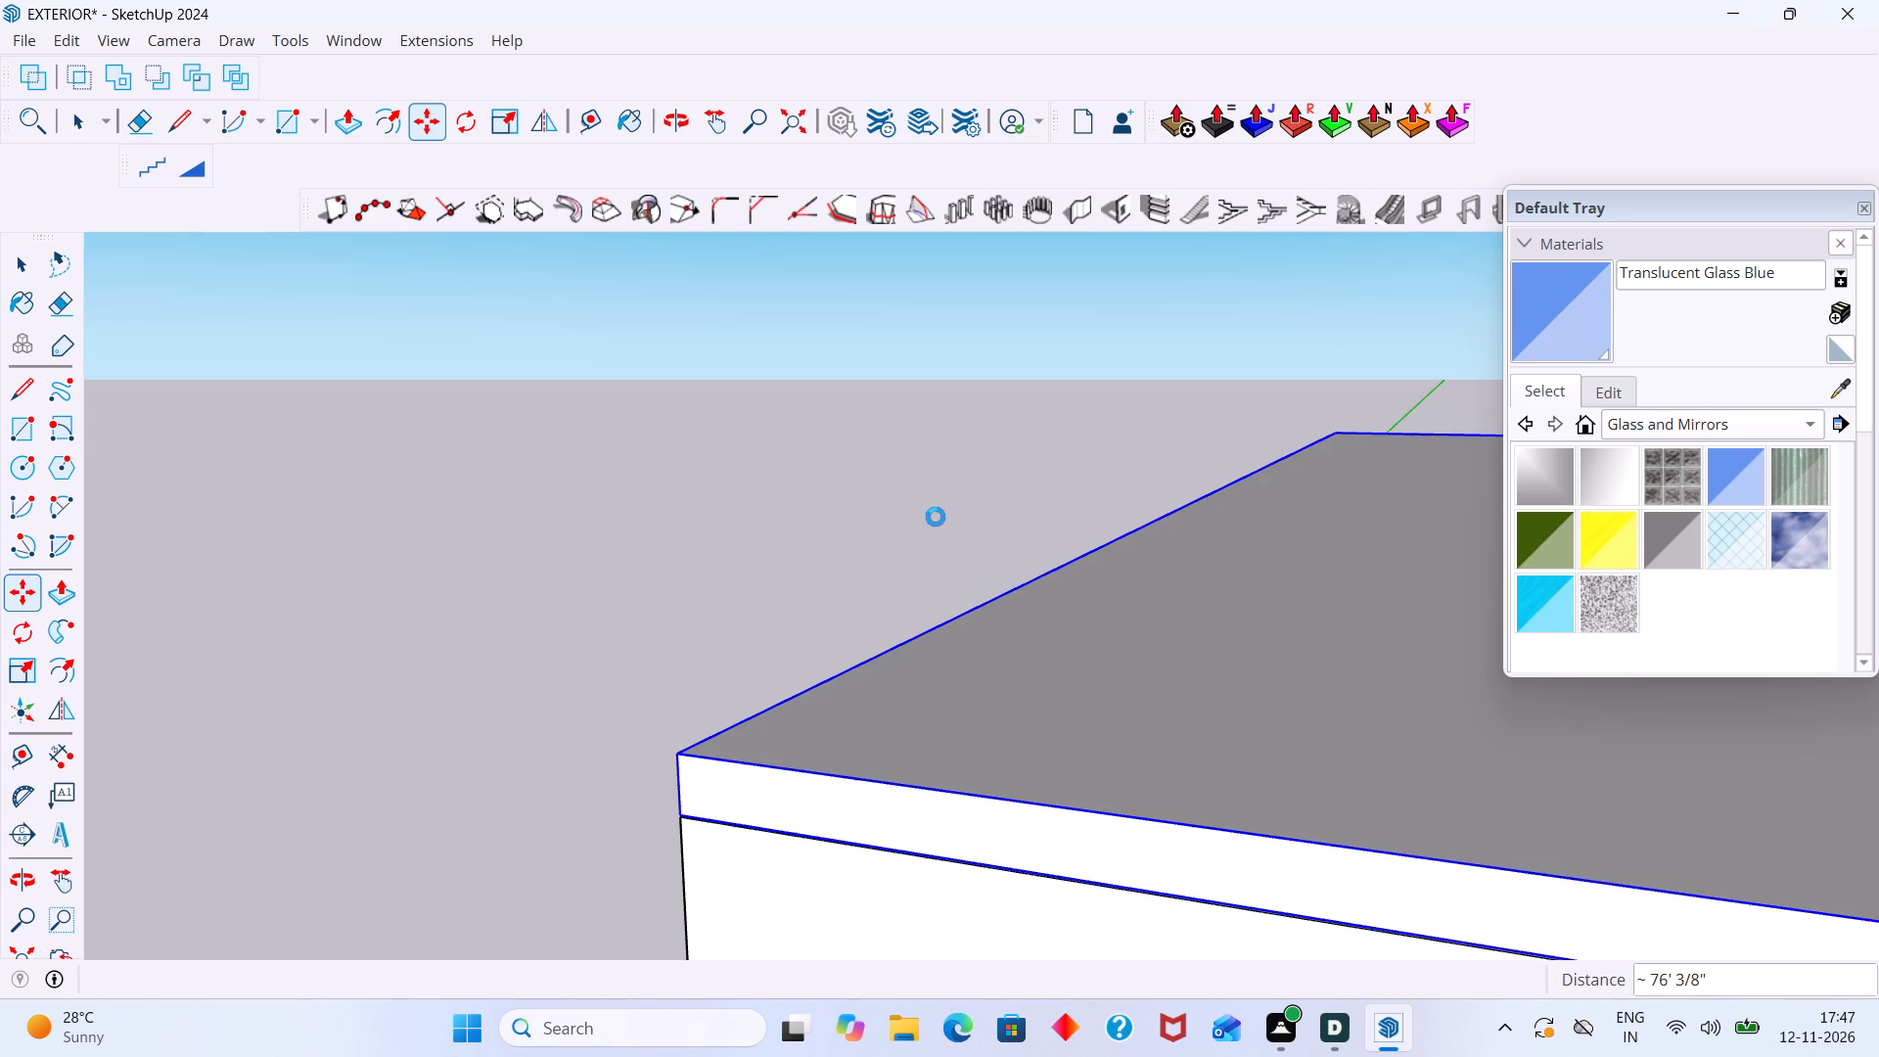
{"action": "scroll", "coordinate": [936, 517], "scroll_direction": "down", "scroll_amount": 8}
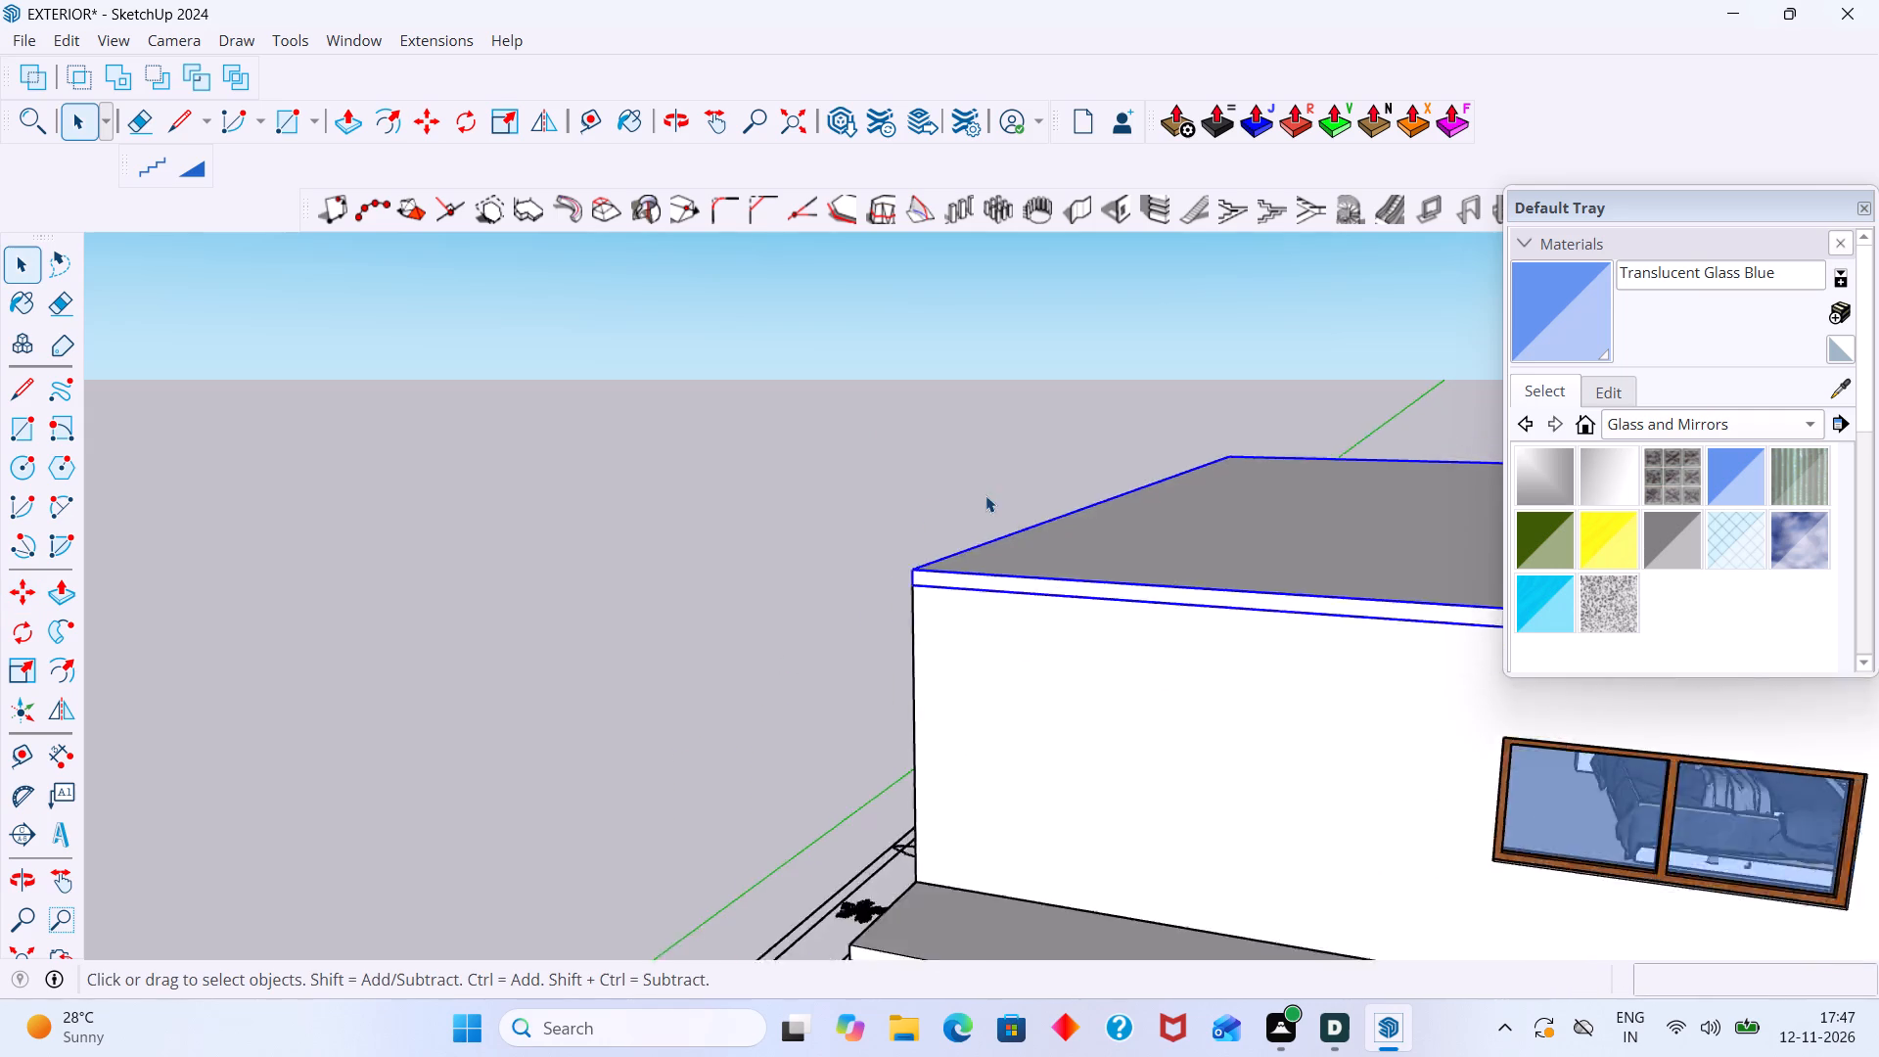
{"action": "scroll", "coordinate": [985, 495], "scroll_direction": "down", "scroll_amount": 5}
{"action": "left_click", "coordinate": [913, 478]}
{"action": "scroll", "coordinate": [939, 468], "scroll_direction": "down", "scroll_amount": 2}
{"action": "middle_click_drag", "start_coordinate": [934, 468], "coordinate": [612, 476]}
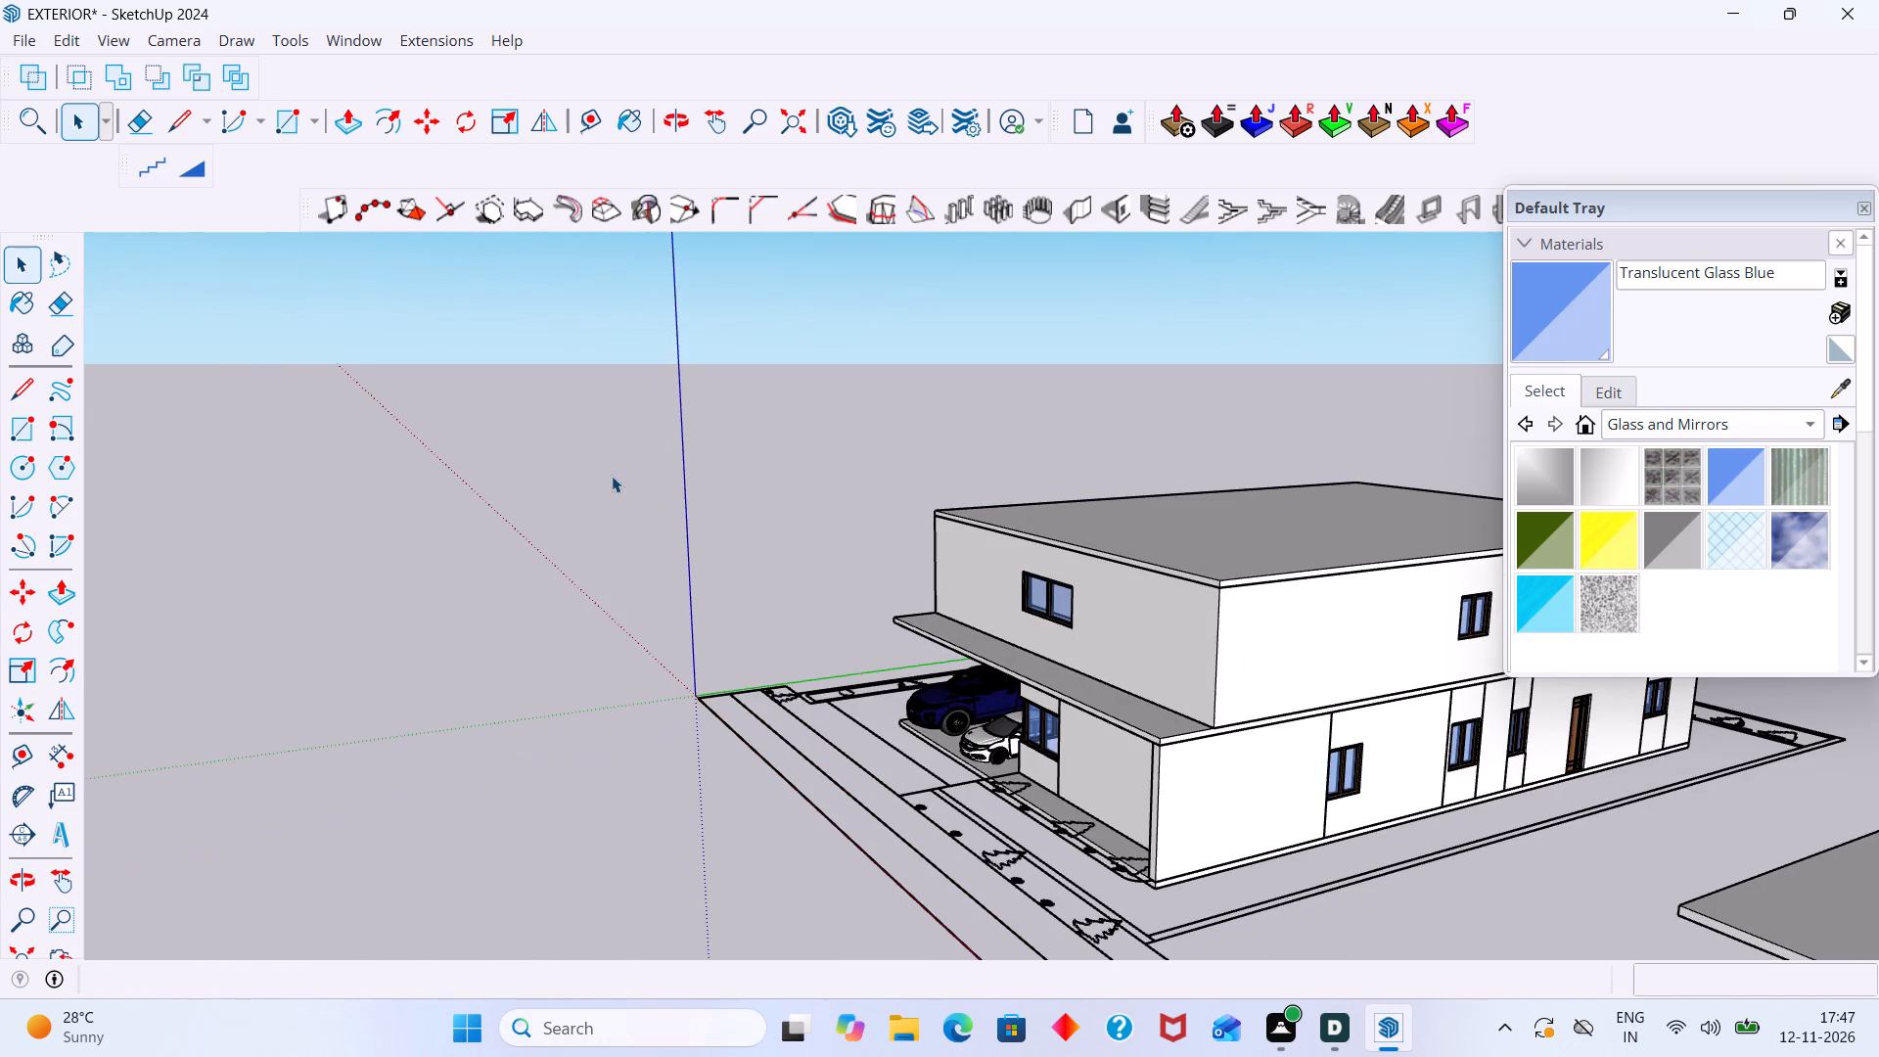
{"action": "scroll", "coordinate": [693, 431], "scroll_direction": "down", "scroll_amount": 7}
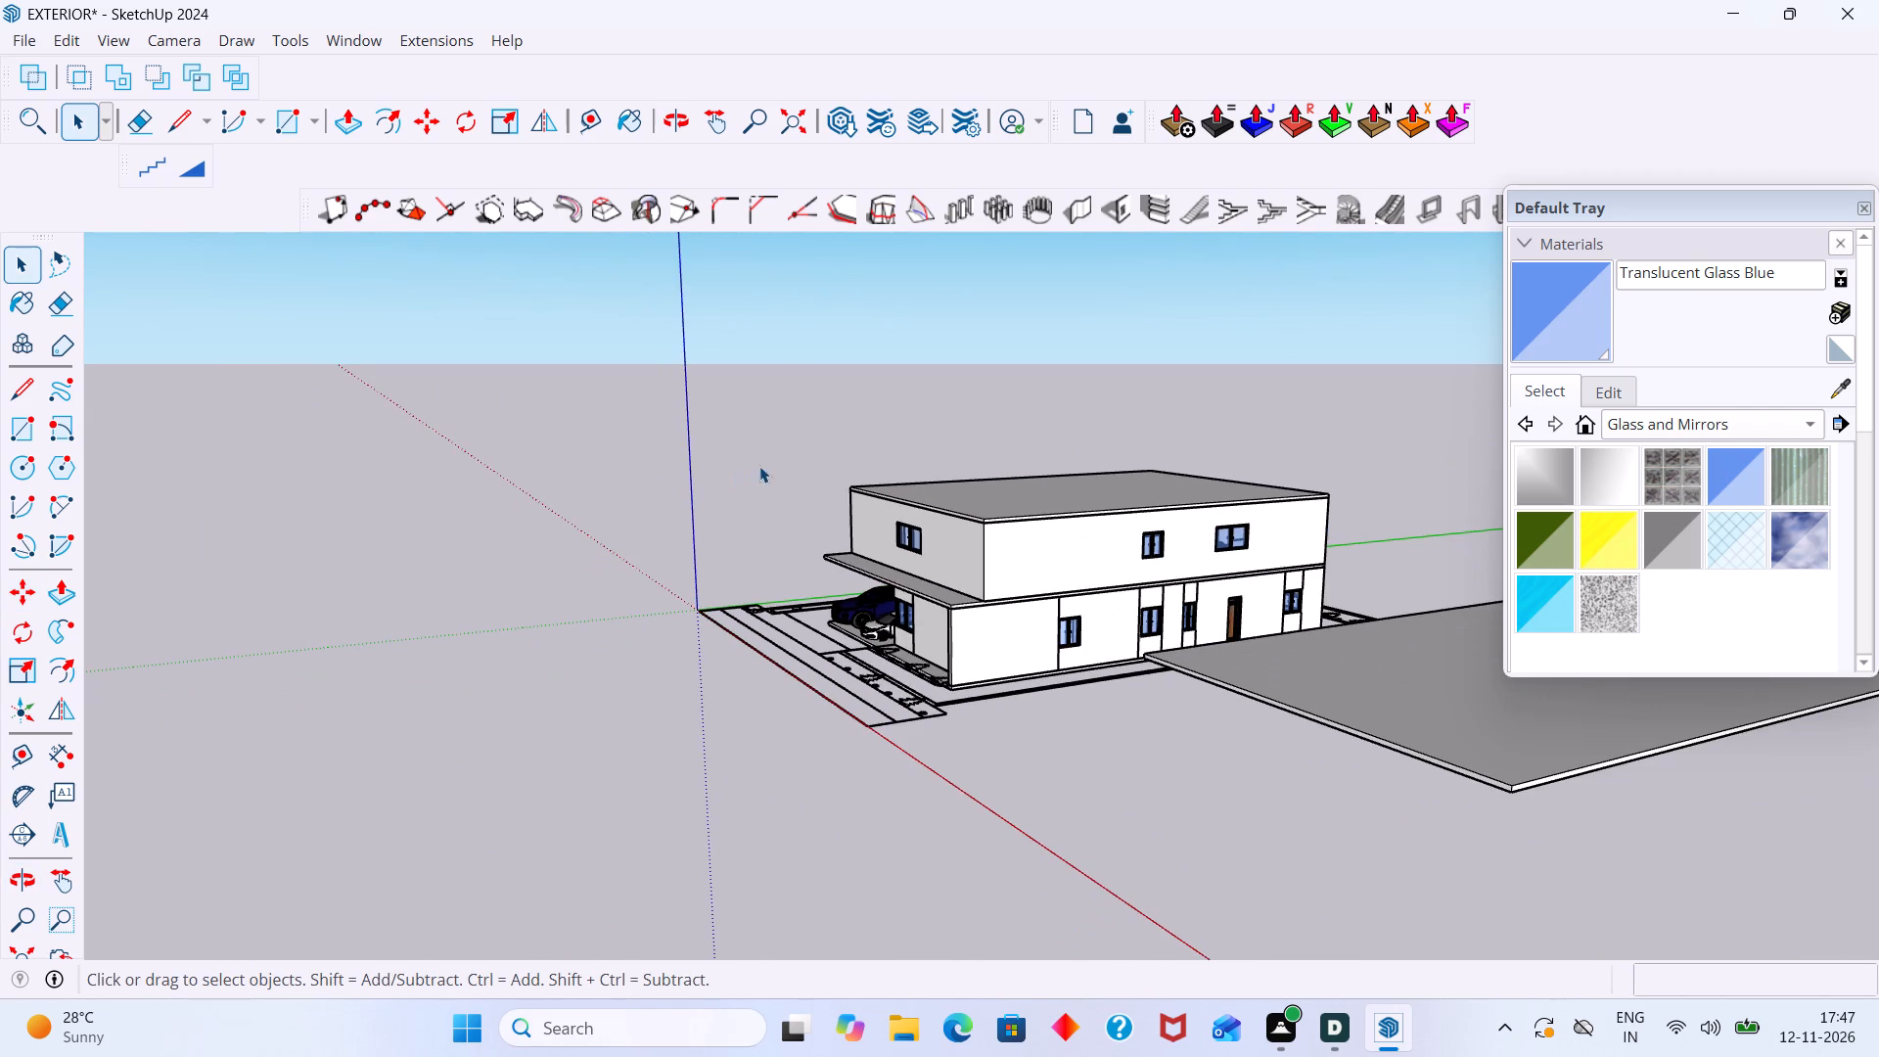
{"action": "middle_click_drag", "start_coordinate": [784, 456], "coordinate": [517, 526]}
{"action": "middle_click_drag", "start_coordinate": [1007, 499], "coordinate": [1763, 592]}
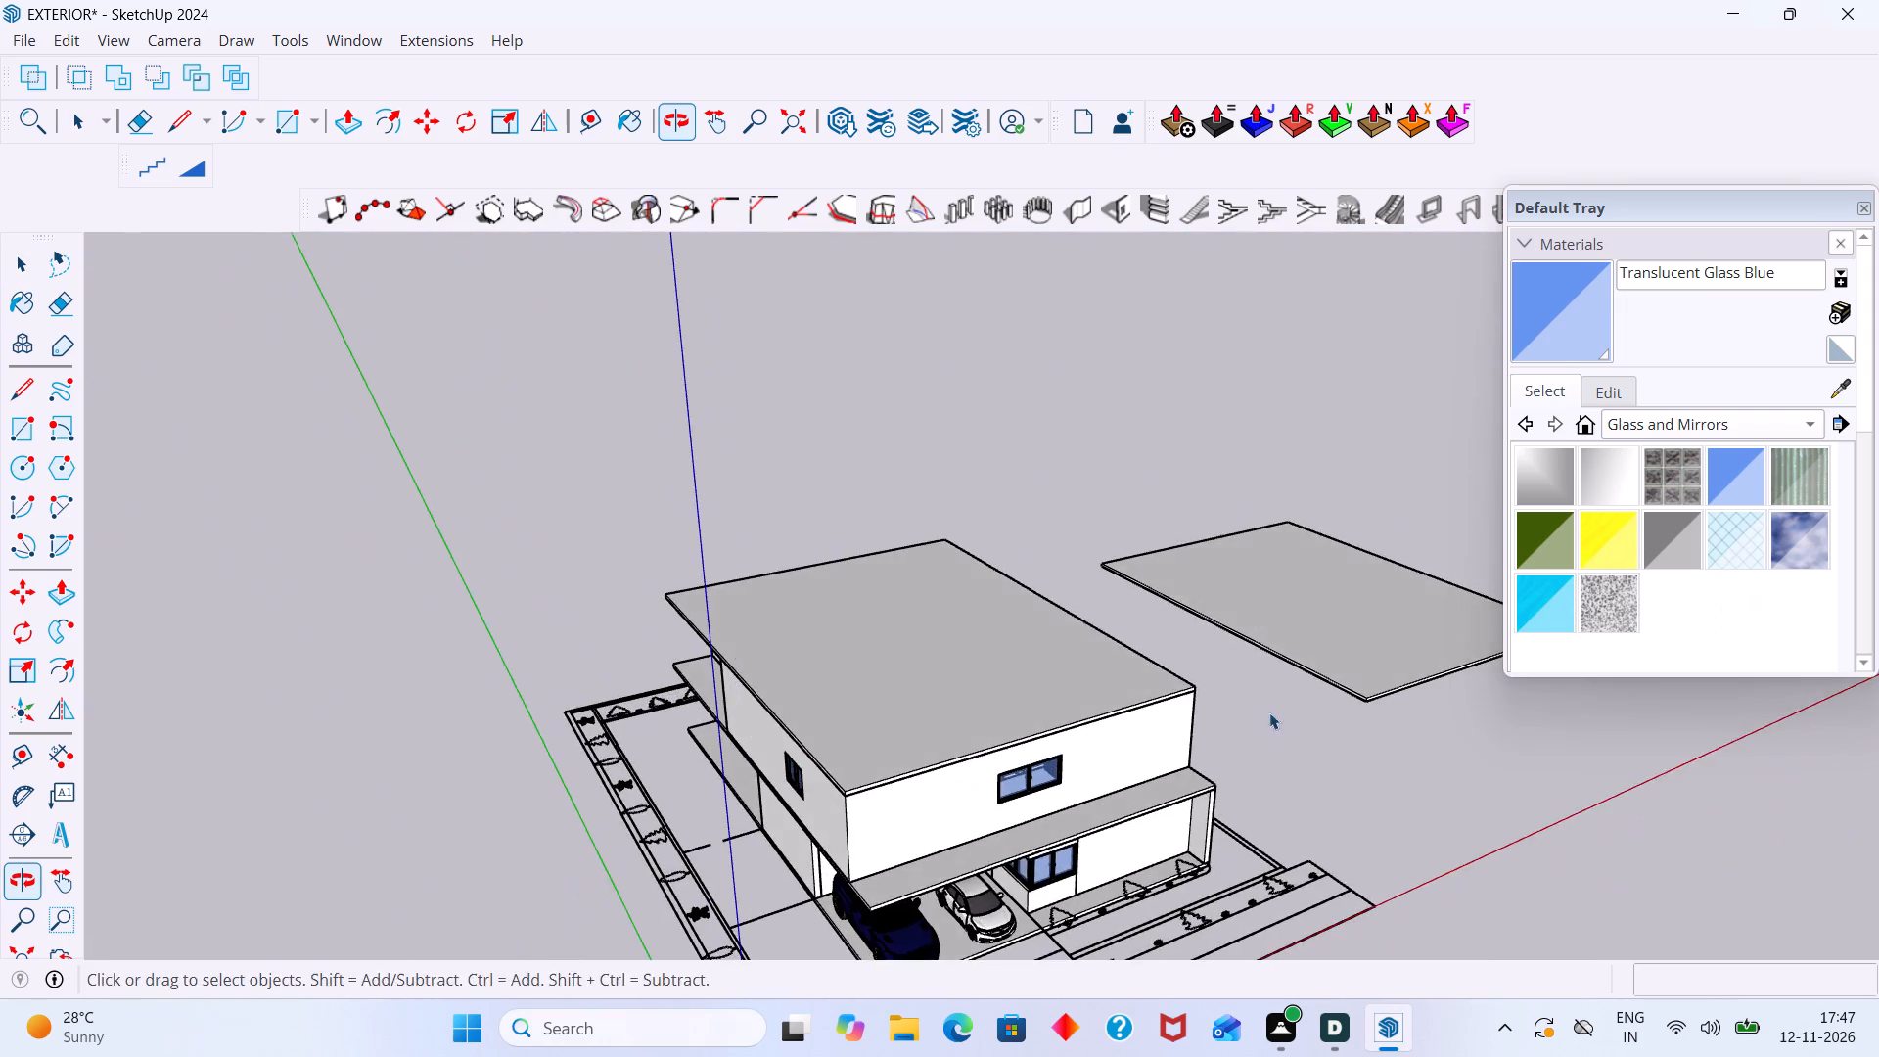
{"action": "middle_click_drag", "start_coordinate": [1066, 753], "coordinate": [1690, 705]}
{"action": "scroll", "coordinate": [1123, 713], "scroll_direction": "down", "scroll_amount": 1}
{"action": "middle_click_drag", "start_coordinate": [1093, 710], "coordinate": [1059, 649]}
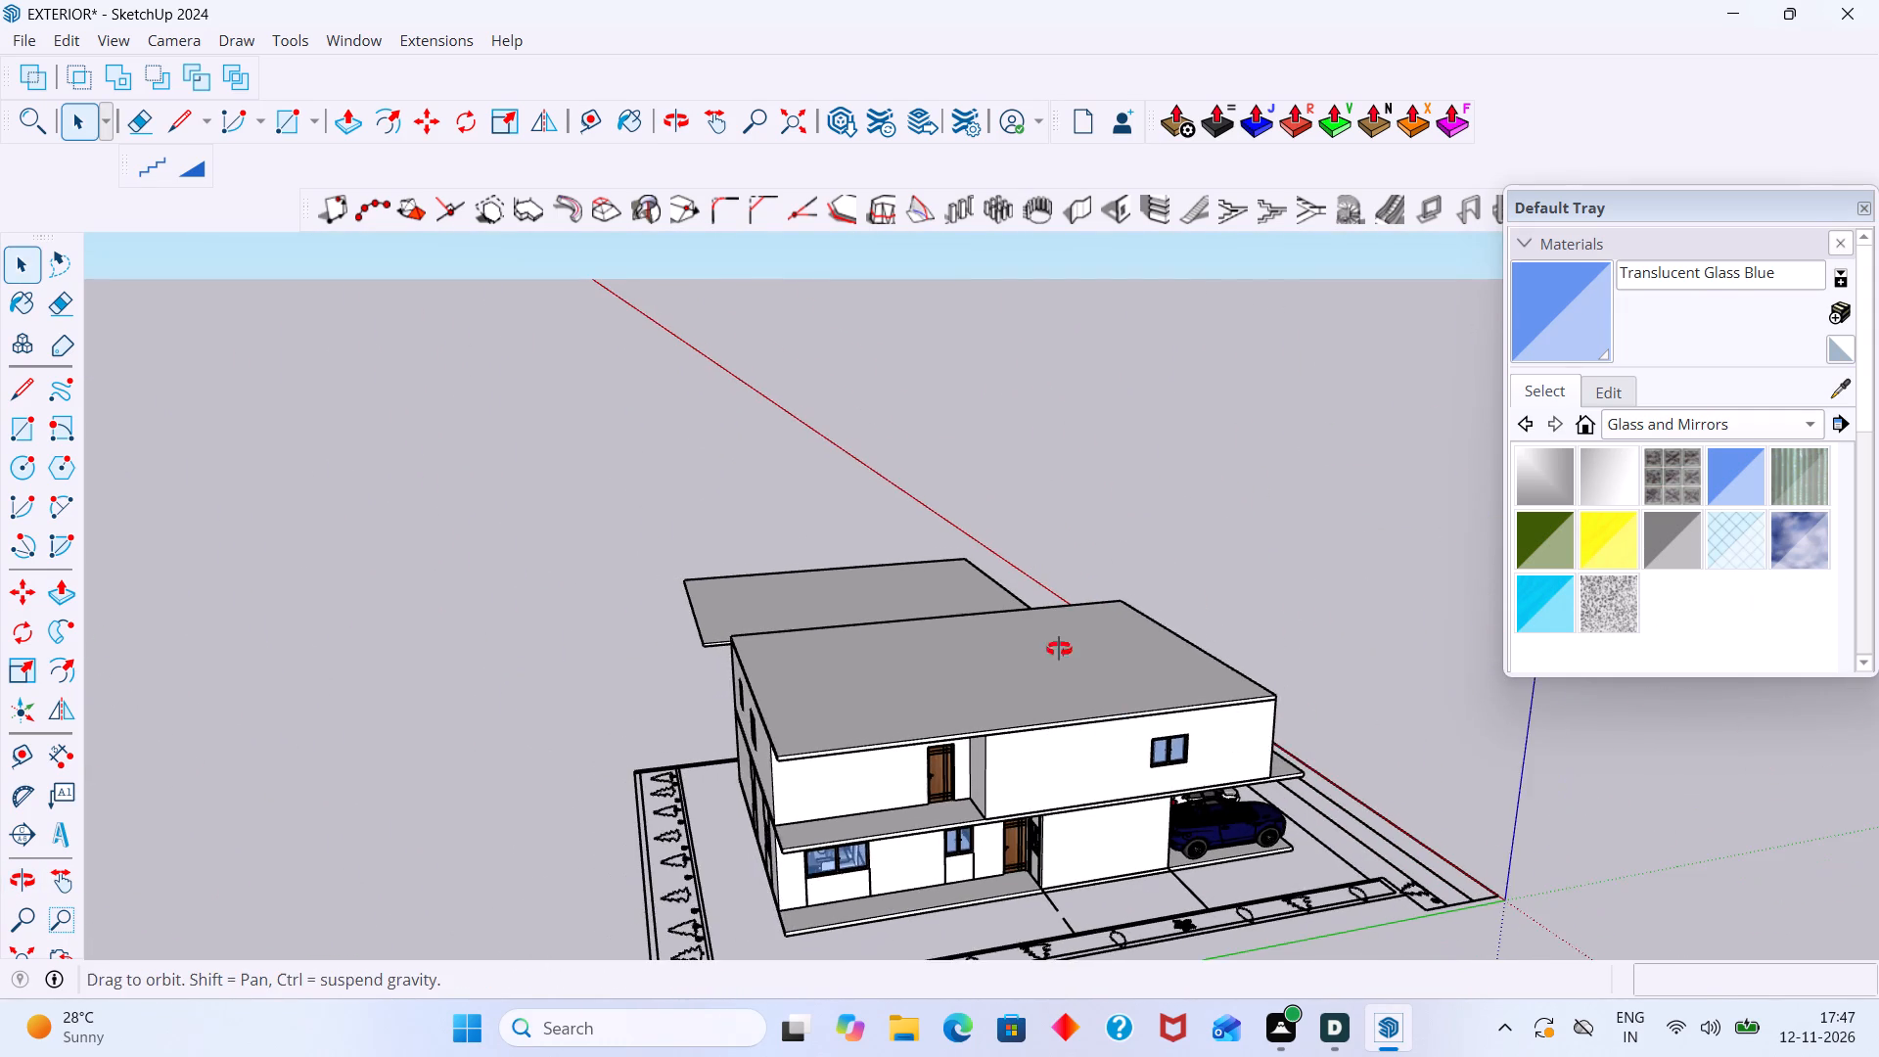
Examine the roofed two-storey building from the front, the carport side and above, including close views of the facade and parked cars.
{"action": "middle_click_drag", "start_coordinate": [1059, 649], "coordinate": [898, 477]}
{"action": "scroll", "coordinate": [1059, 583], "scroll_direction": "down", "scroll_amount": 2}
{"action": "middle_click_drag", "start_coordinate": [1065, 724], "coordinate": [1108, 823]}
{"action": "middle_click_drag", "start_coordinate": [1069, 715], "coordinate": [1140, 921]}
{"action": "scroll", "coordinate": [1032, 777], "scroll_direction": "down", "scroll_amount": 1}
{"action": "middle_click_drag", "start_coordinate": [1032, 777], "coordinate": [1254, 701]}
{"action": "scroll", "coordinate": [1028, 706], "scroll_direction": "up", "scroll_amount": 5}
{"action": "middle_click_drag", "start_coordinate": [1105, 760], "coordinate": [1096, 741]}
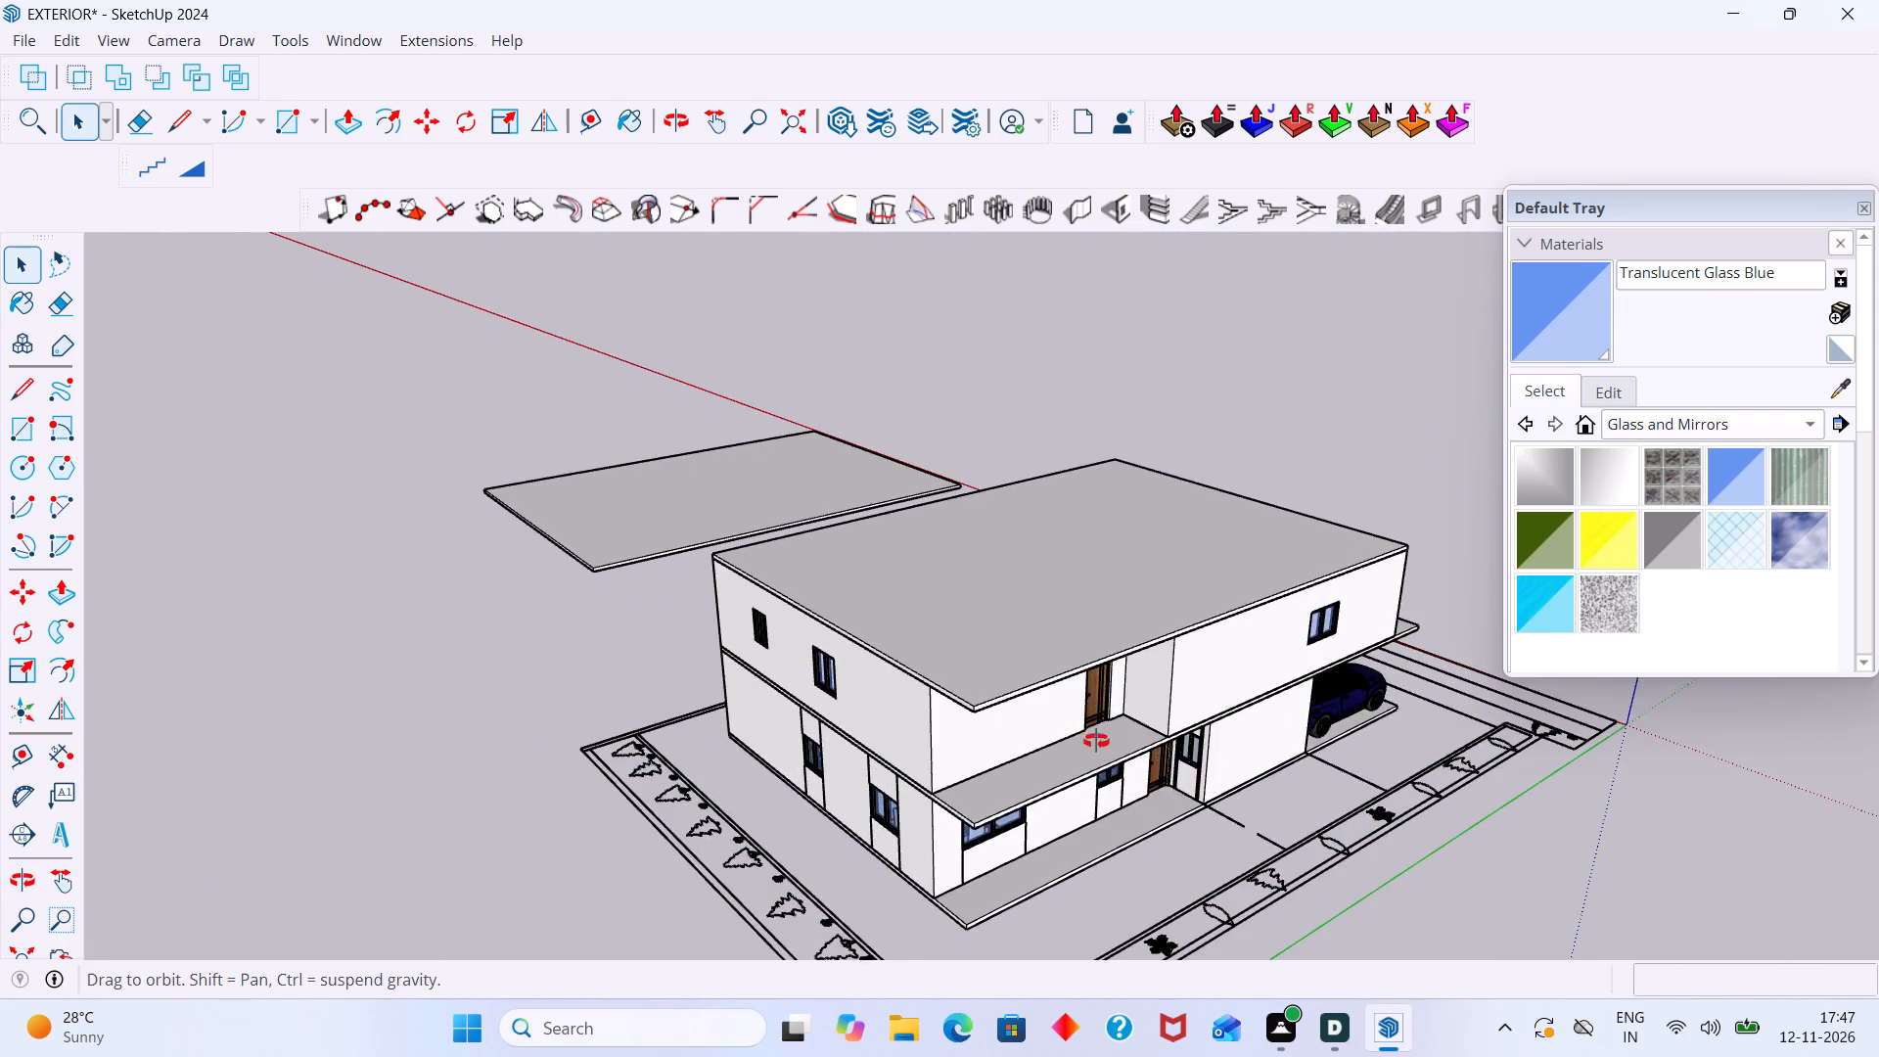
{"action": "middle_click_drag", "start_coordinate": [1096, 741], "coordinate": [910, 647]}
{"action": "scroll", "coordinate": [1106, 627], "scroll_direction": "down", "scroll_amount": 4}
{"action": "middle_click_drag", "start_coordinate": [1169, 615], "coordinate": [1163, 610]}
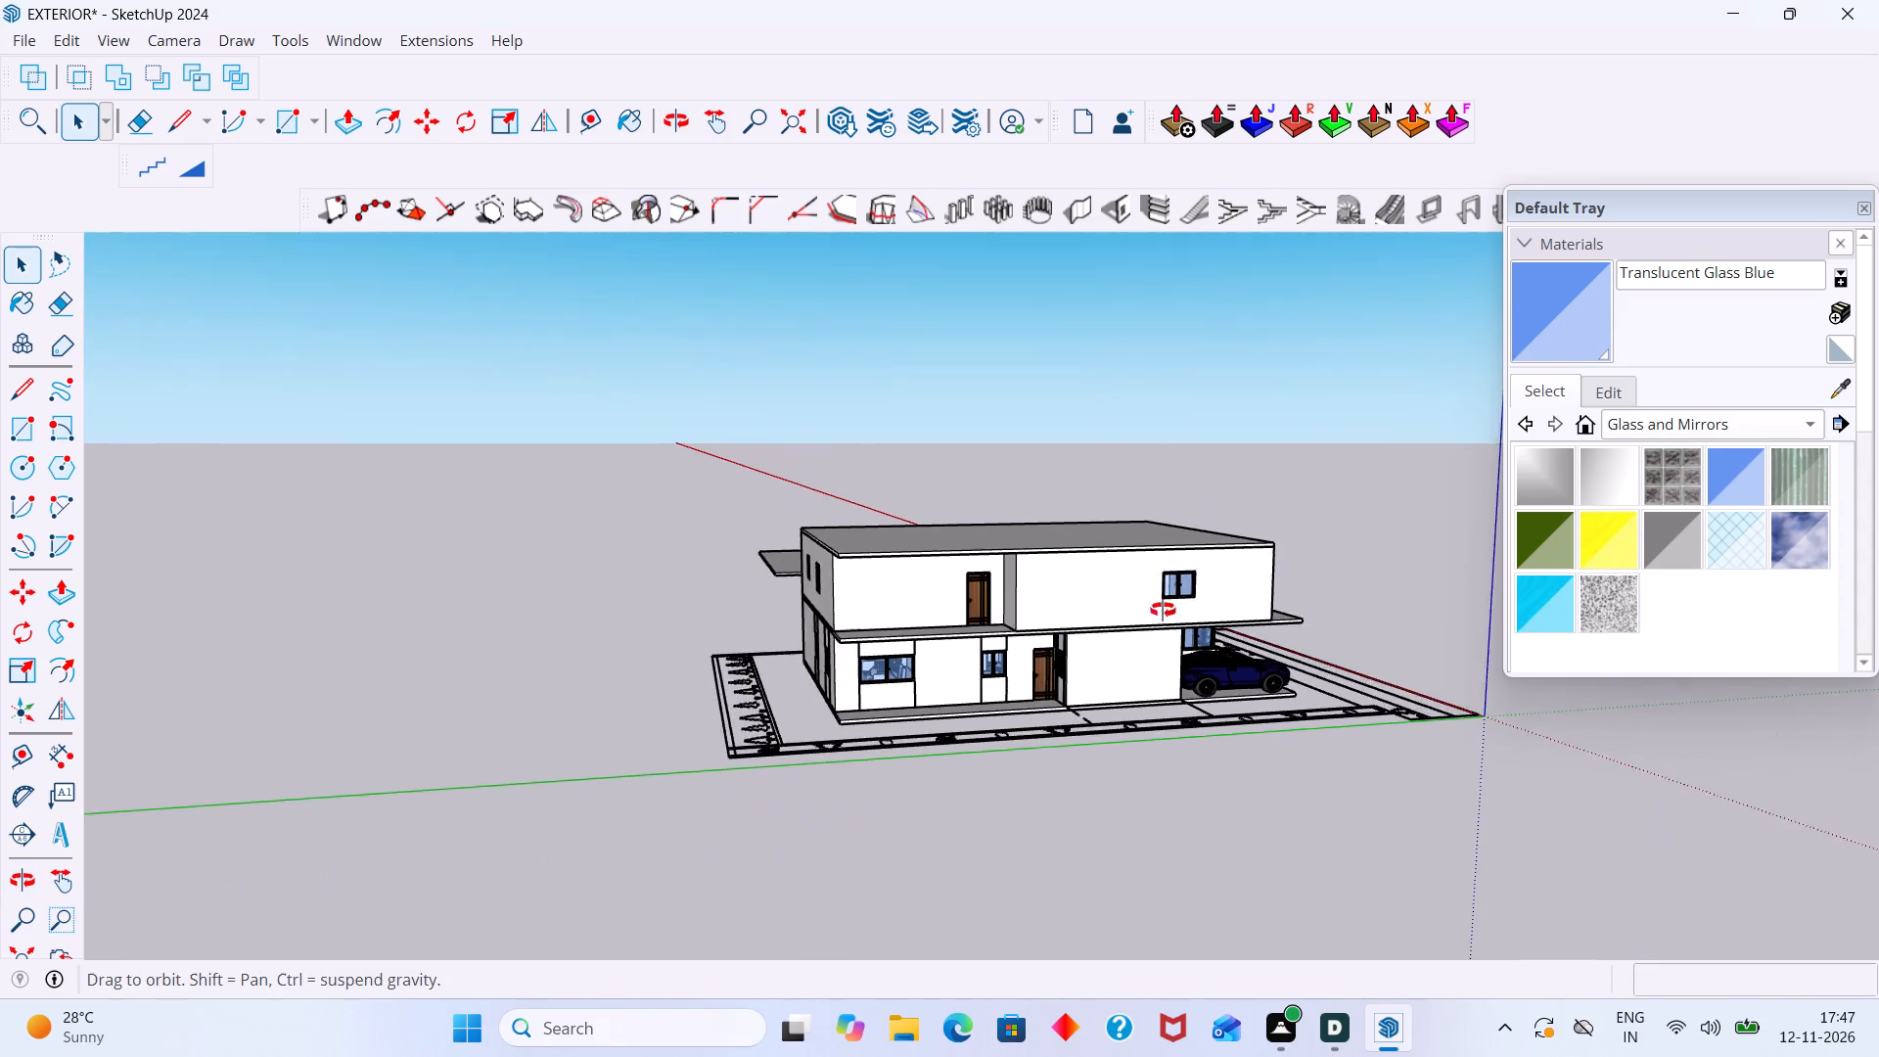
{"action": "middle_click_drag", "start_coordinate": [1163, 610], "coordinate": [893, 620]}
{"action": "scroll", "coordinate": [1178, 638], "scroll_direction": "up", "scroll_amount": 9}
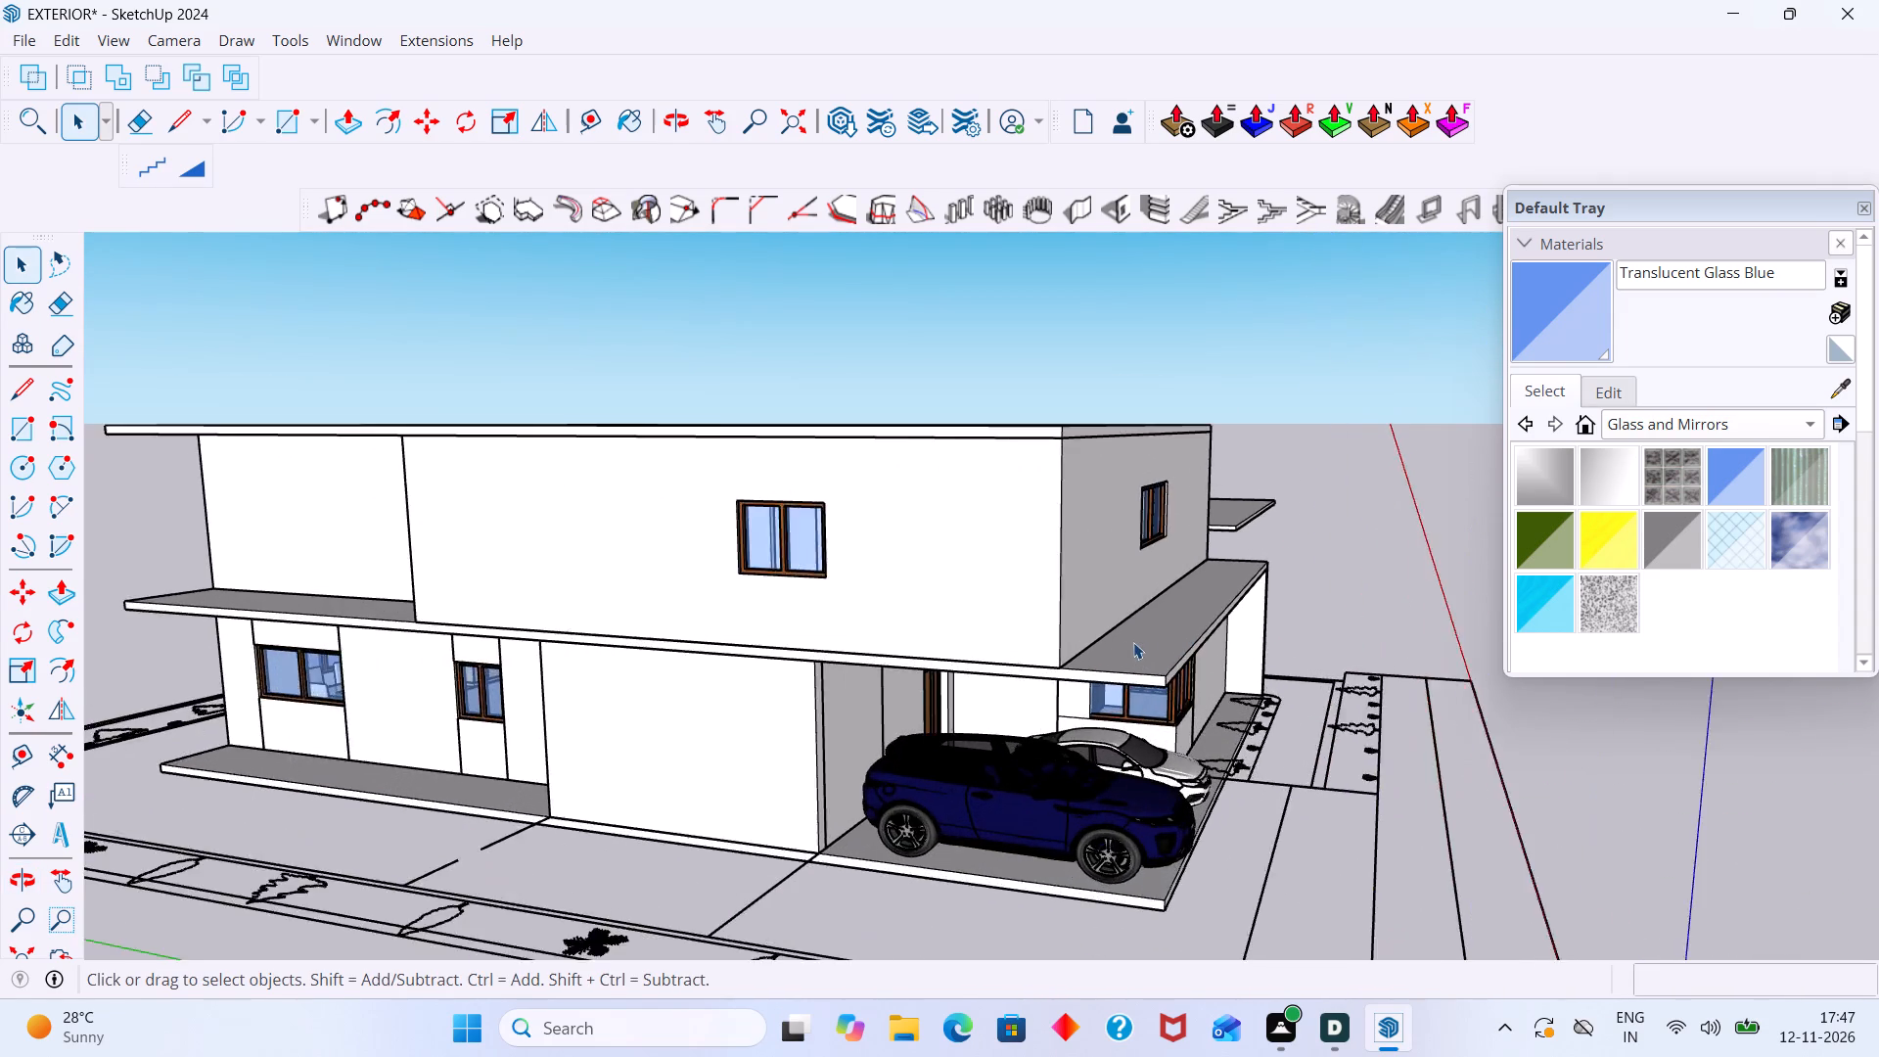
{"action": "scroll", "coordinate": [1133, 642], "scroll_direction": "up", "scroll_amount": 2}
{"action": "scroll", "coordinate": [1133, 642], "scroll_direction": "down", "scroll_amount": 10}
{"action": "middle_click_drag", "start_coordinate": [1134, 644], "coordinate": [1170, 742]}
{"action": "scroll", "coordinate": [1135, 665], "scroll_direction": "up", "scroll_amount": 3}
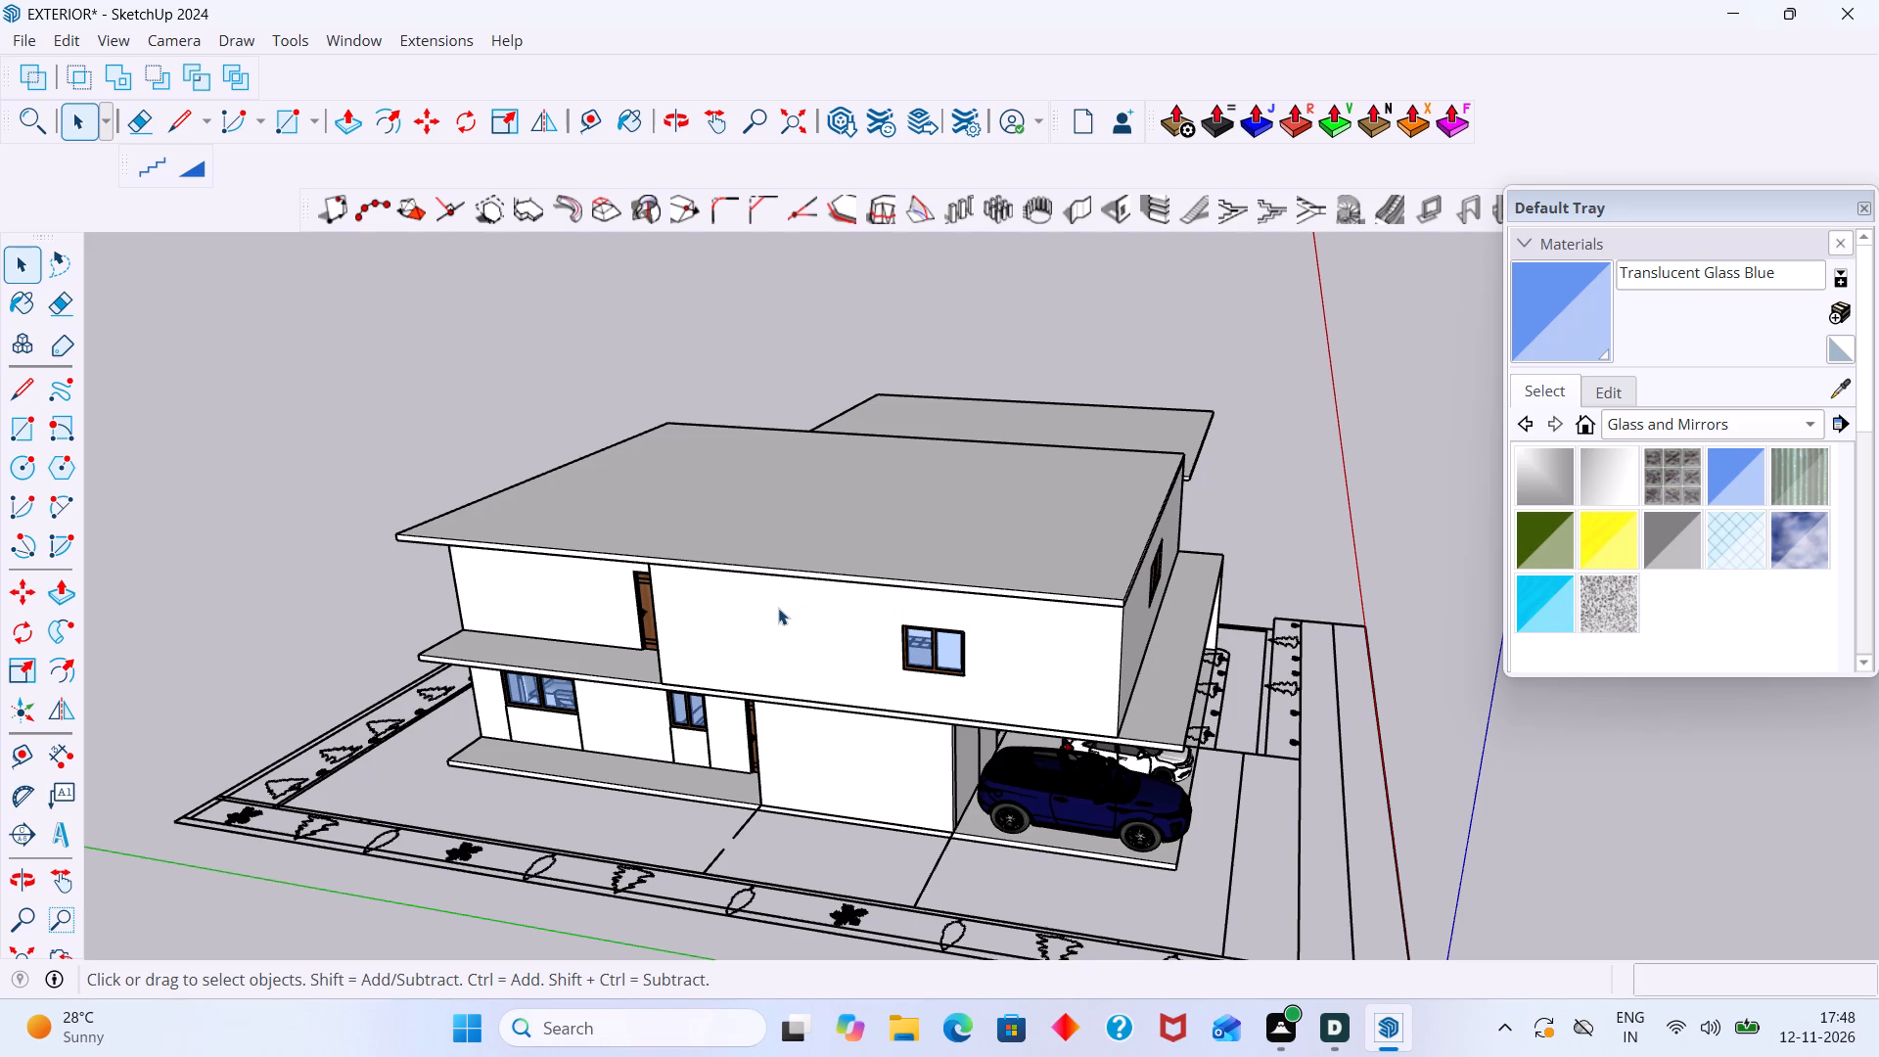
{"action": "middle_click_drag", "start_coordinate": [778, 608], "coordinate": [1181, 493]}
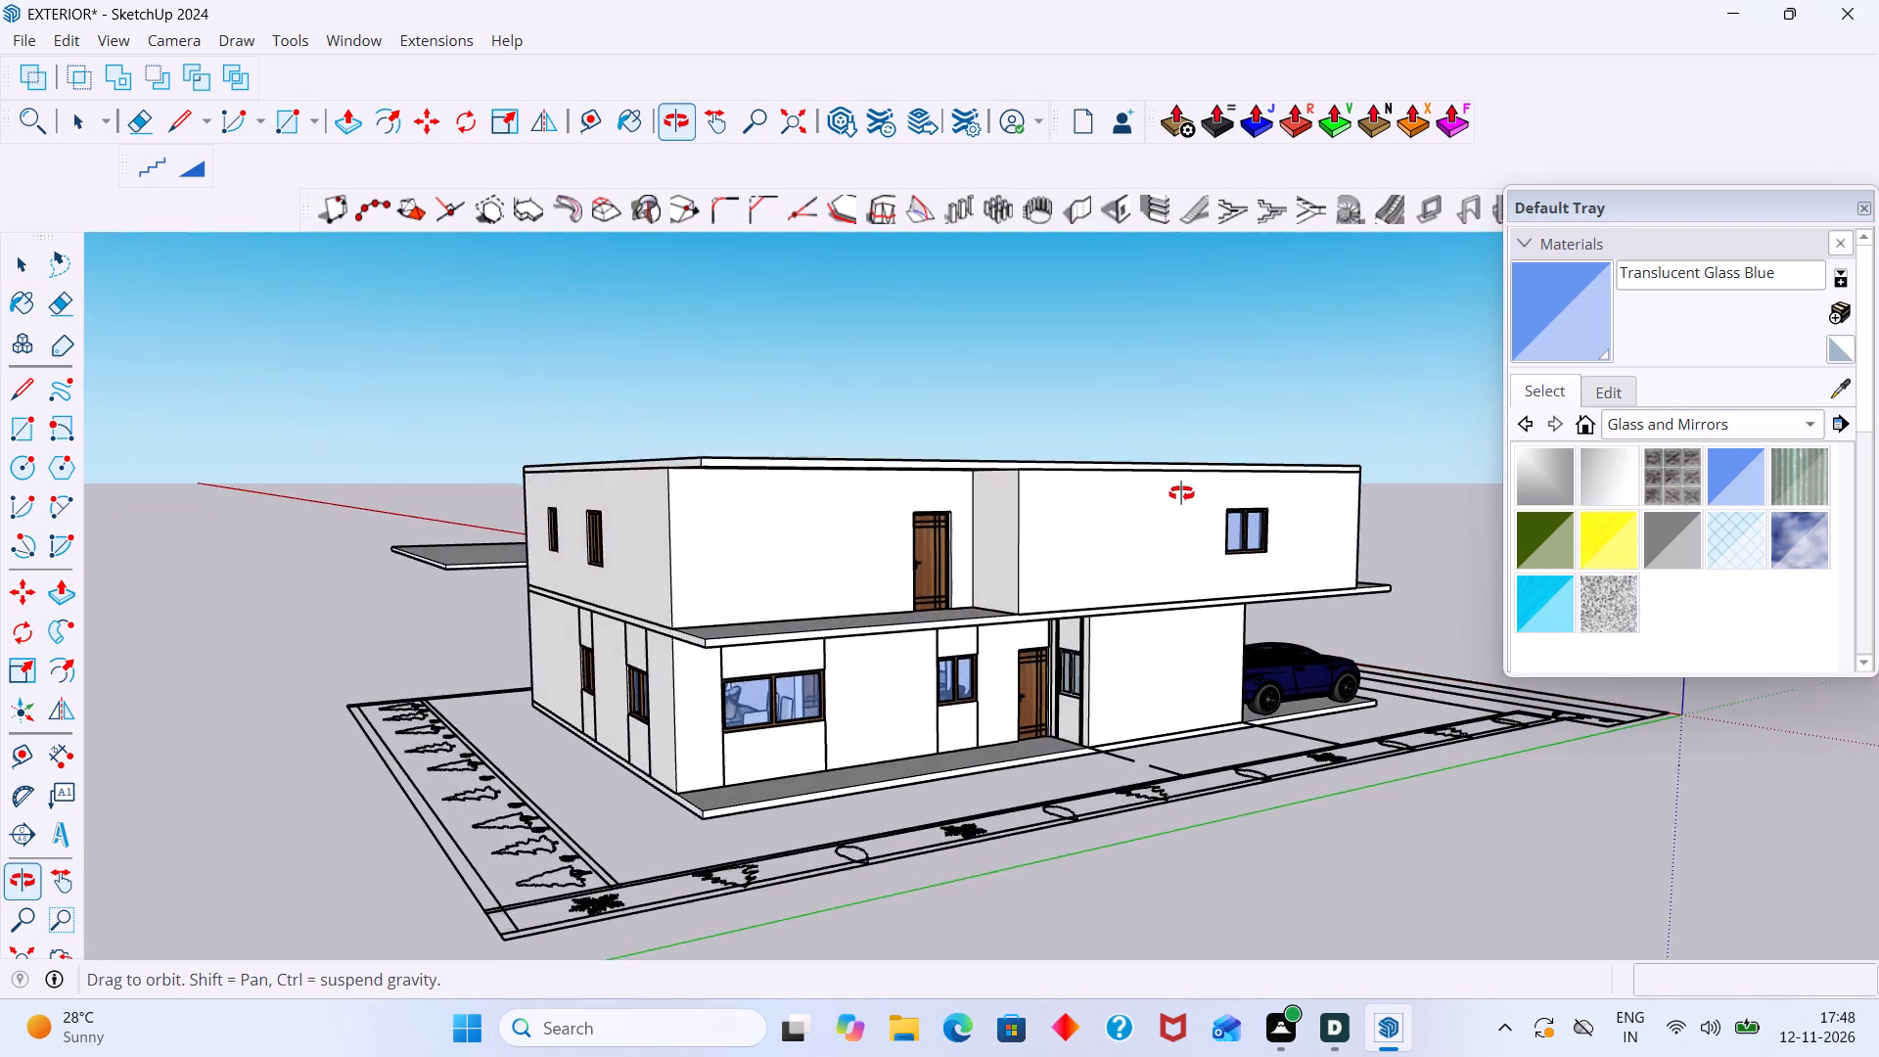
{"action": "middle_click_drag", "start_coordinate": [1181, 493], "coordinate": [1191, 502]}
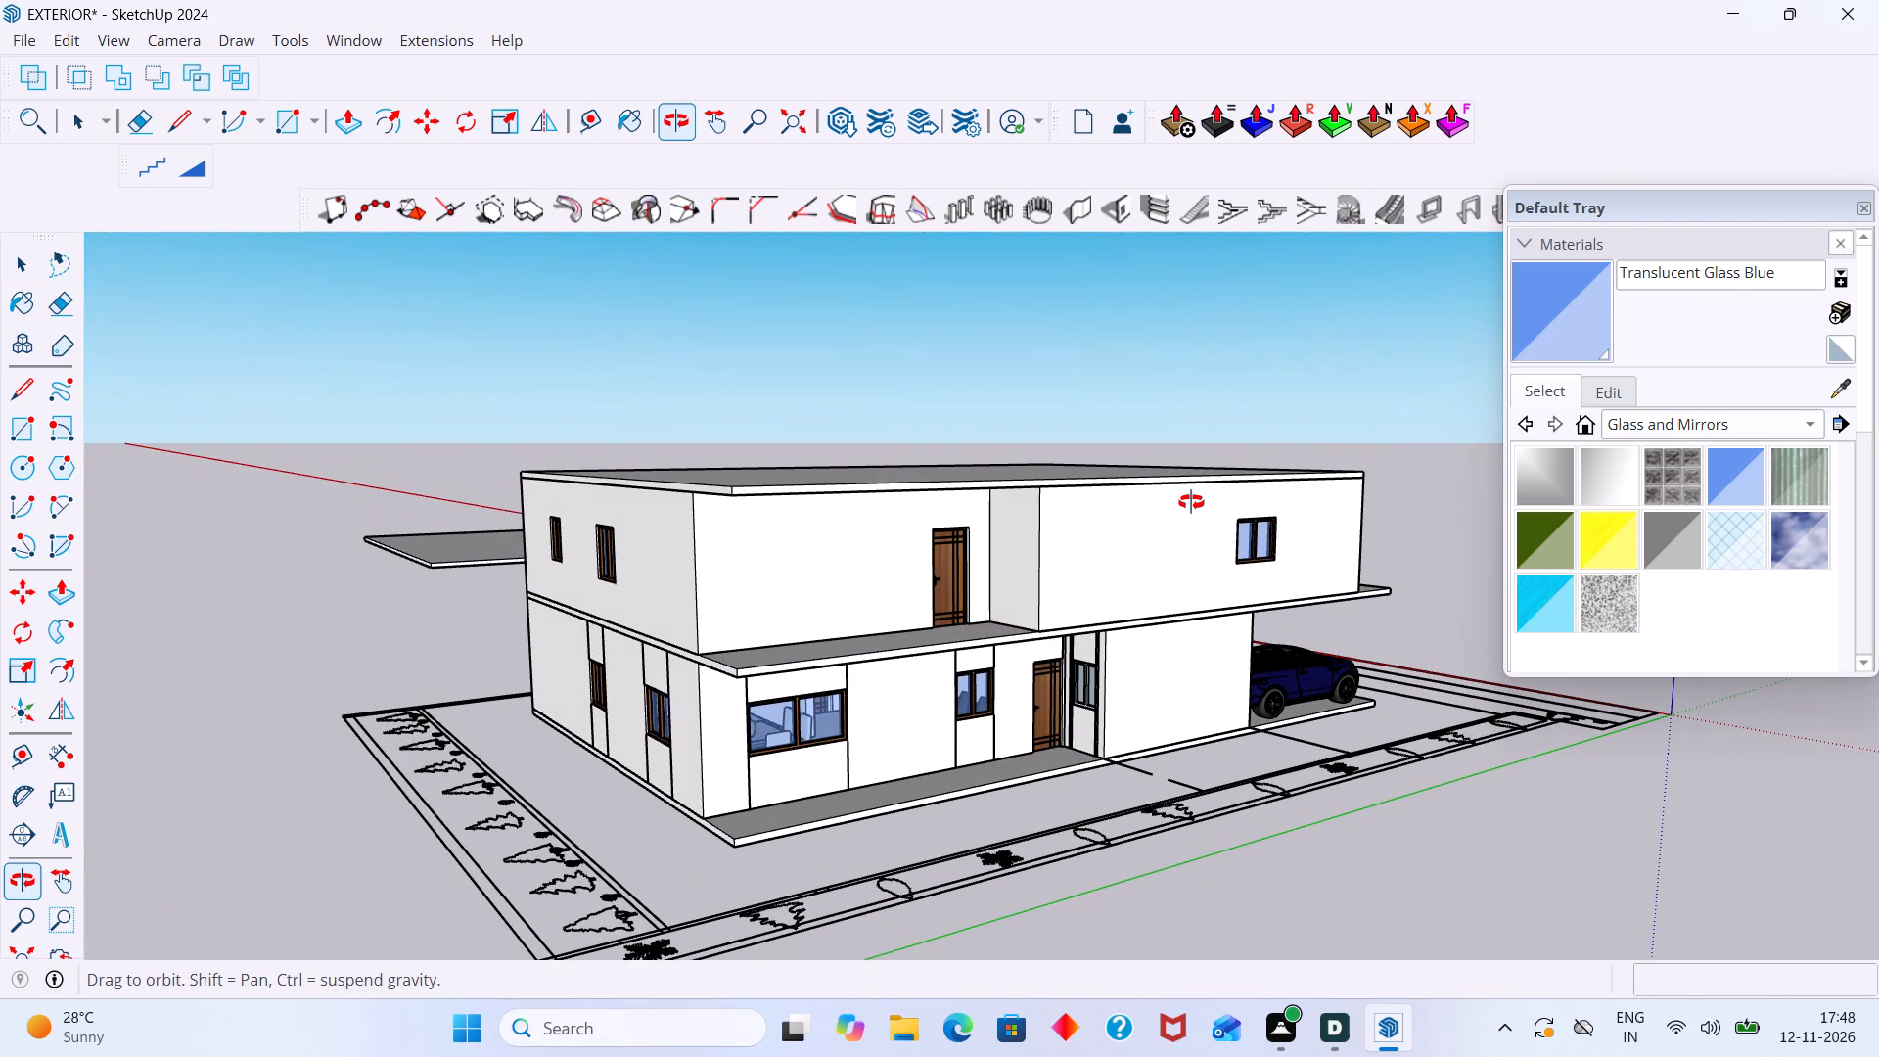
{"action": "middle_click_drag", "start_coordinate": [1191, 502], "coordinate": [1203, 530]}
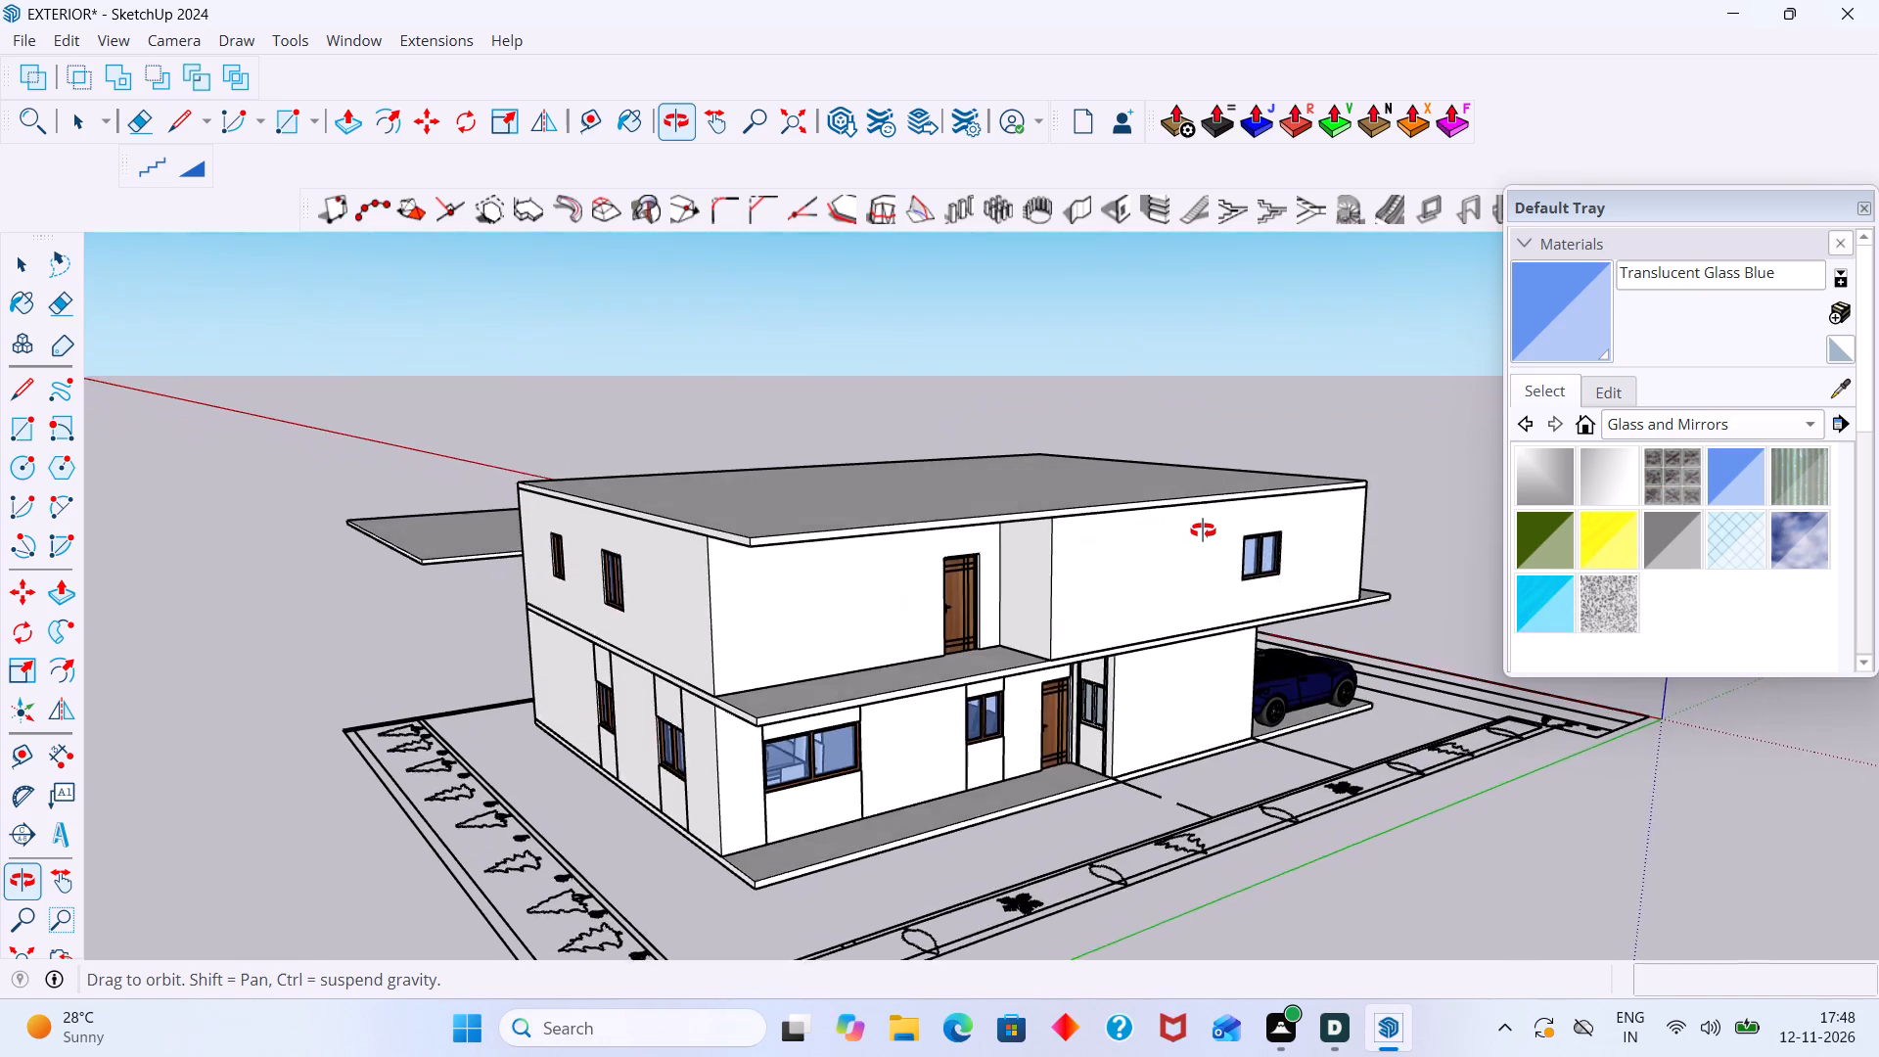
{"action": "middle_click_drag", "start_coordinate": [1203, 530], "coordinate": [1260, 529]}
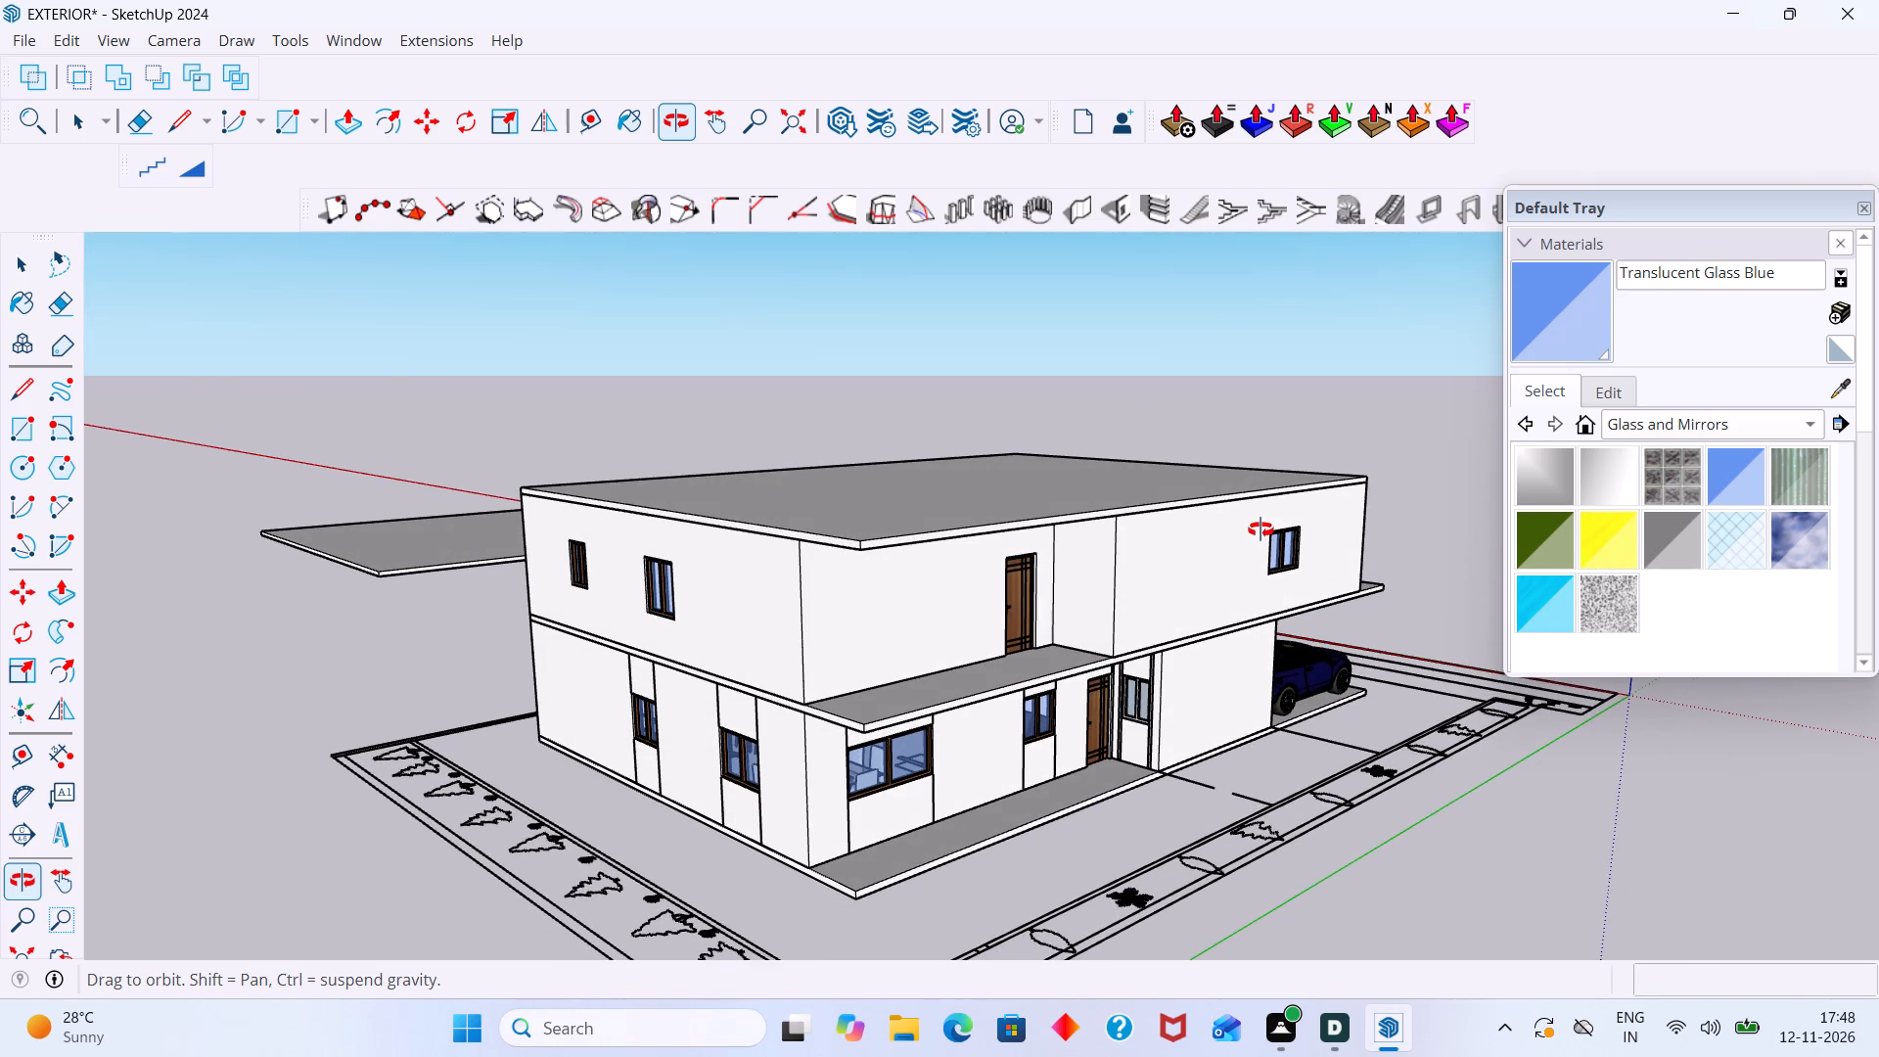
{"action": "middle_click_drag", "start_coordinate": [1260, 529], "coordinate": [1224, 548]}
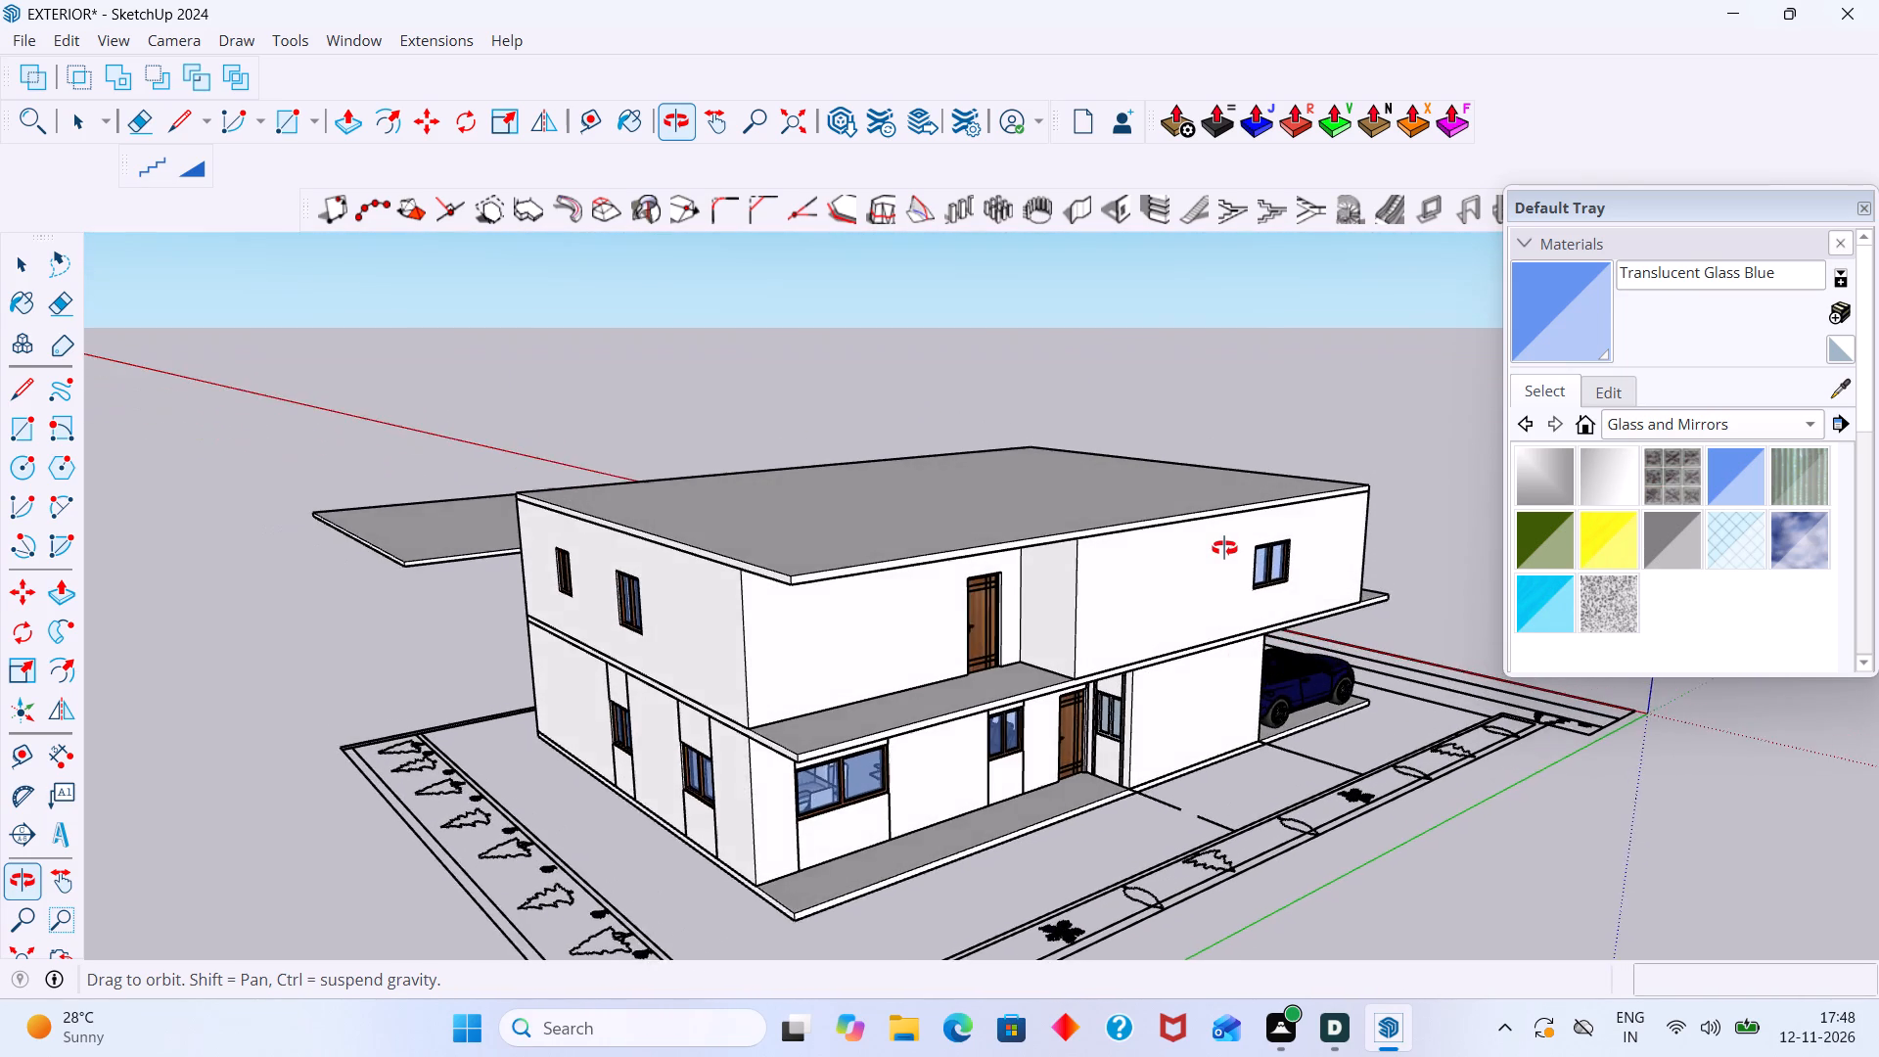
{"action": "middle_click_drag", "start_coordinate": [1224, 548], "coordinate": [1281, 527]}
{"action": "scroll", "coordinate": [1301, 525], "scroll_direction": "down", "scroll_amount": 5}
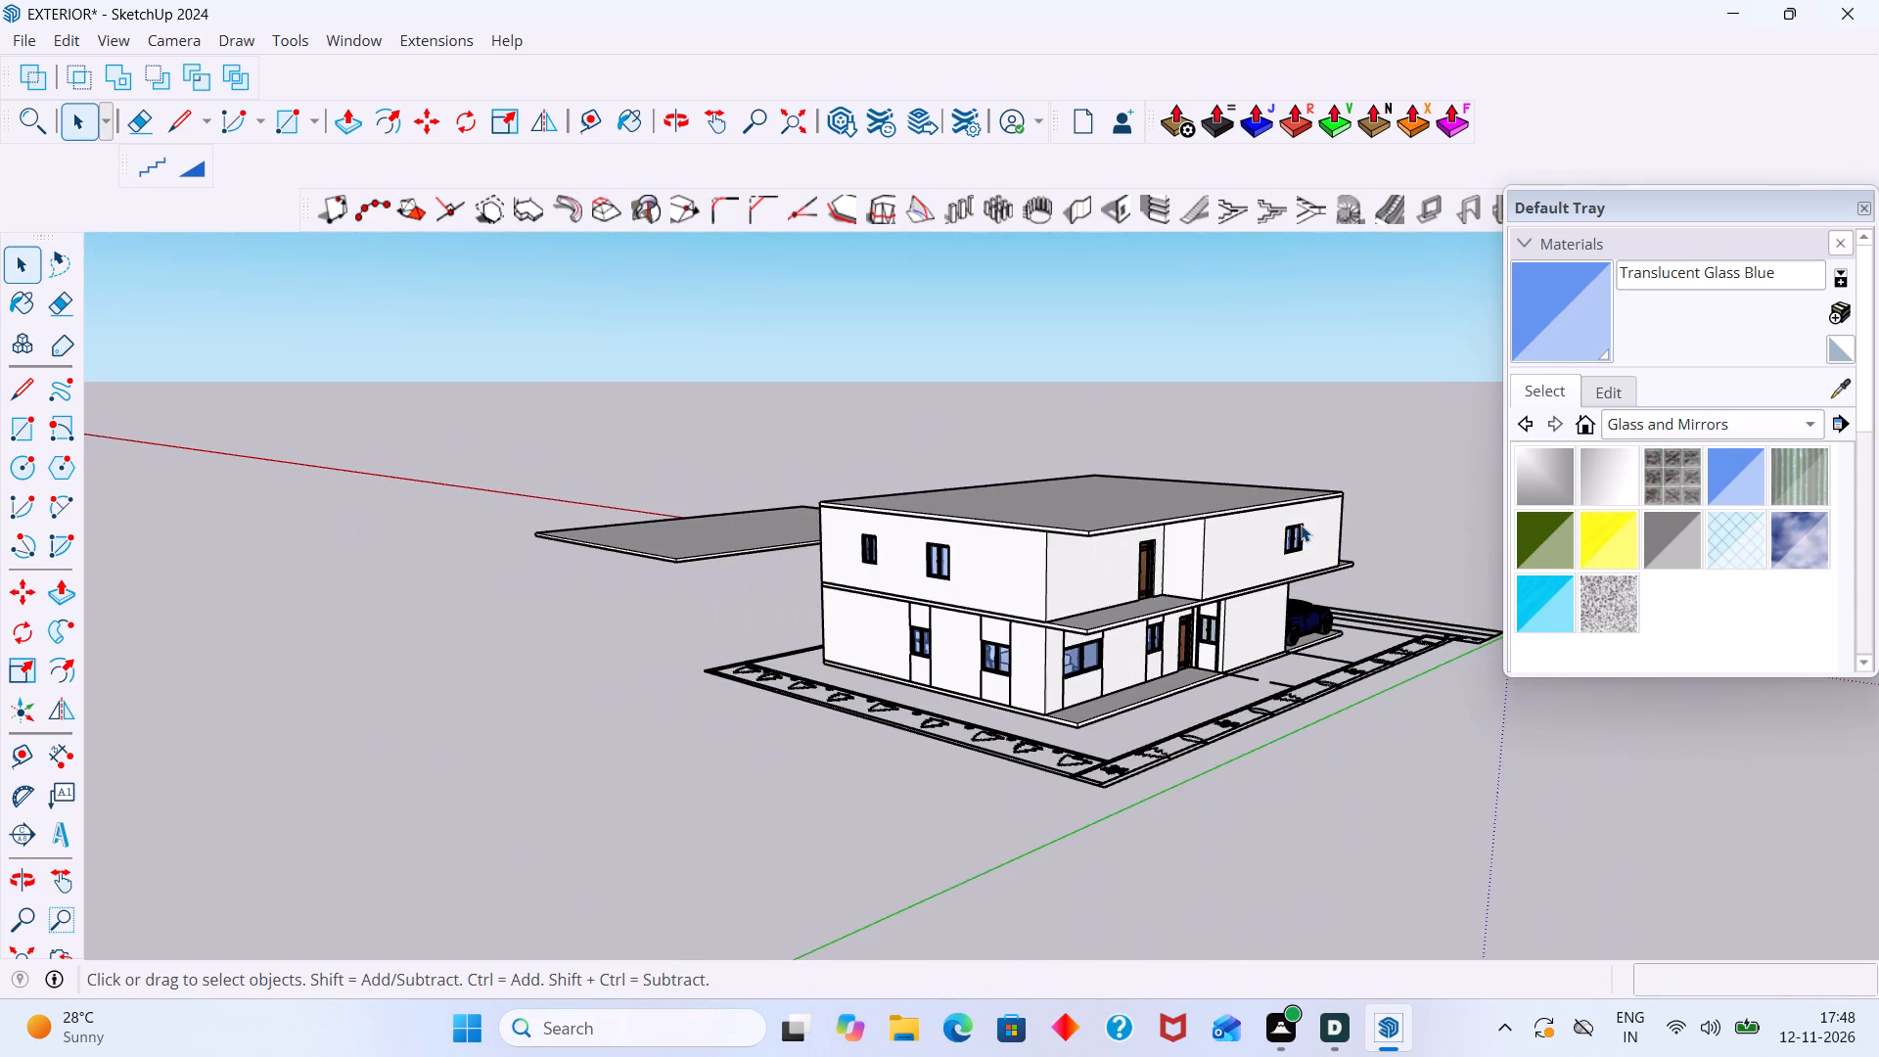
{"action": "scroll", "coordinate": [1301, 525], "scroll_direction": "down", "scroll_amount": 2}
{"action": "middle_click_drag", "start_coordinate": [1301, 525], "coordinate": [882, 497], "text": "shift"}
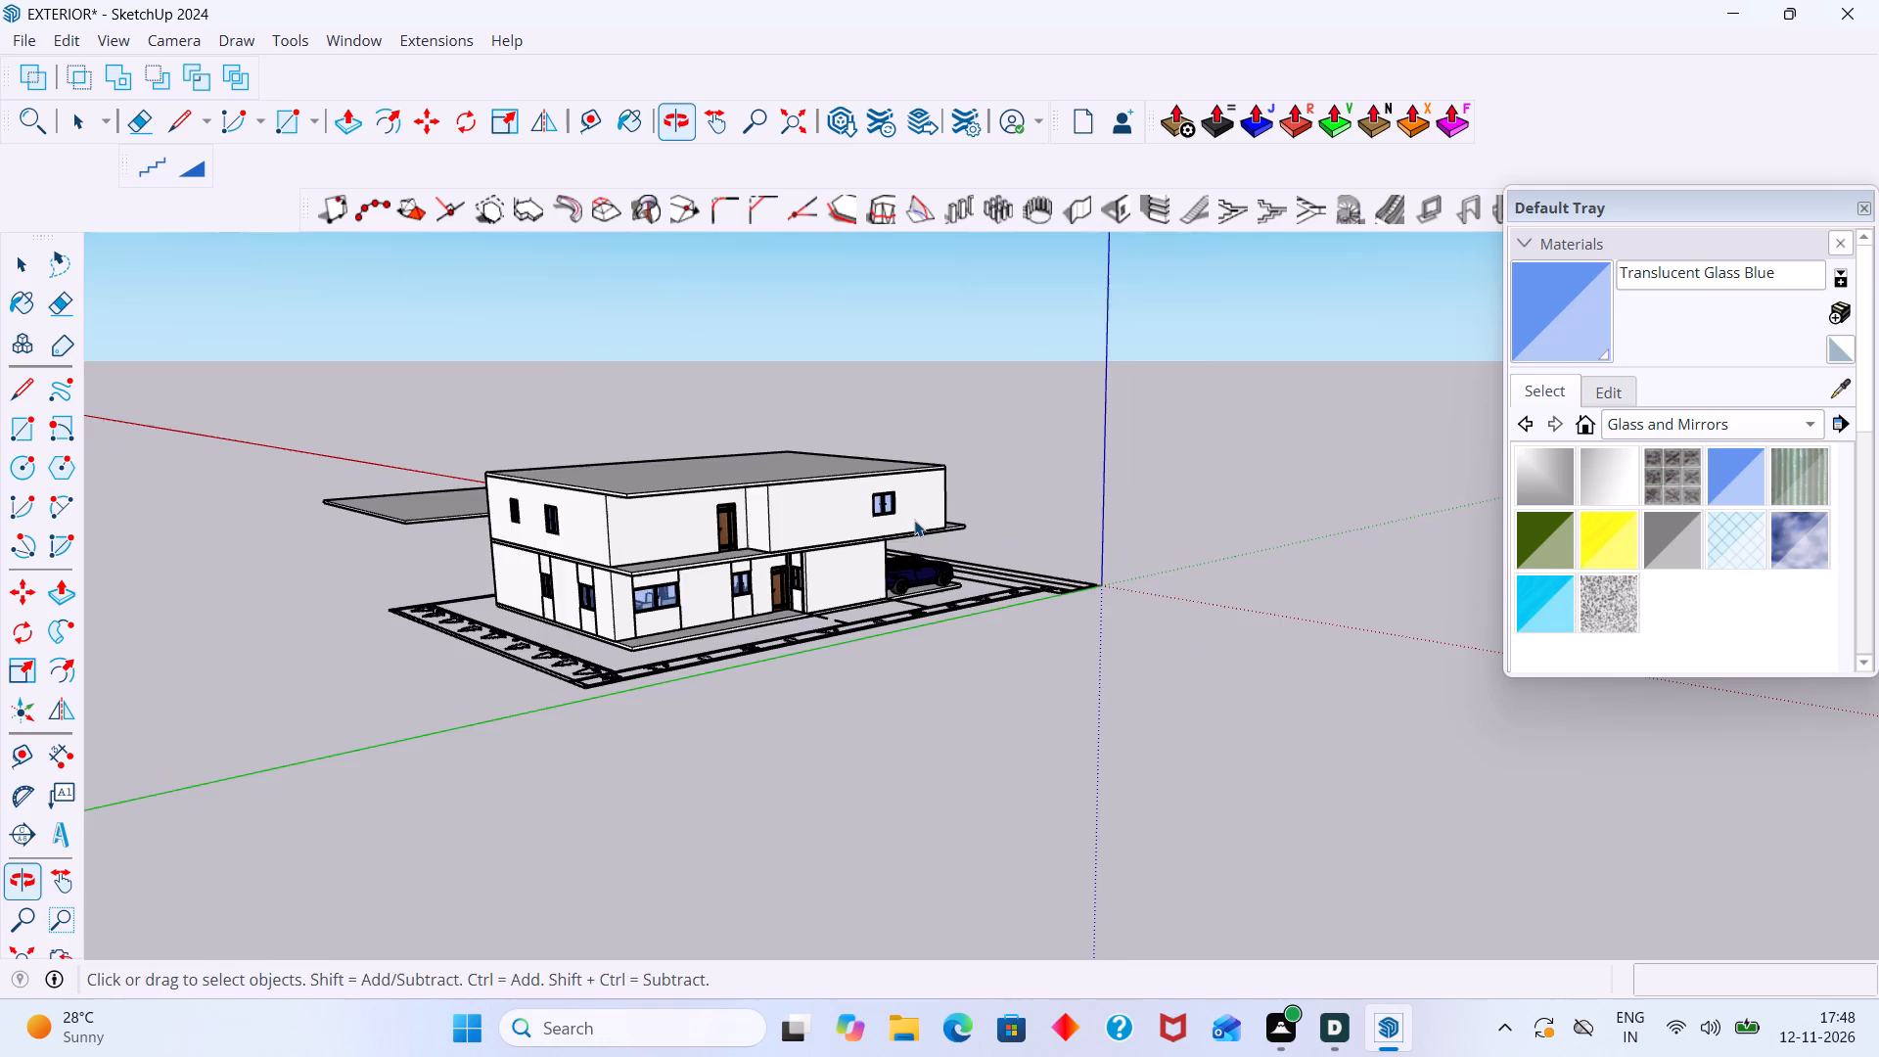
{"action": "middle_click_drag", "start_coordinate": [916, 526], "coordinate": [890, 640]}
{"action": "scroll", "coordinate": [866, 626], "scroll_direction": "up", "scroll_amount": 8}
{"action": "scroll", "coordinate": [767, 743], "scroll_direction": "up", "scroll_amount": 6}
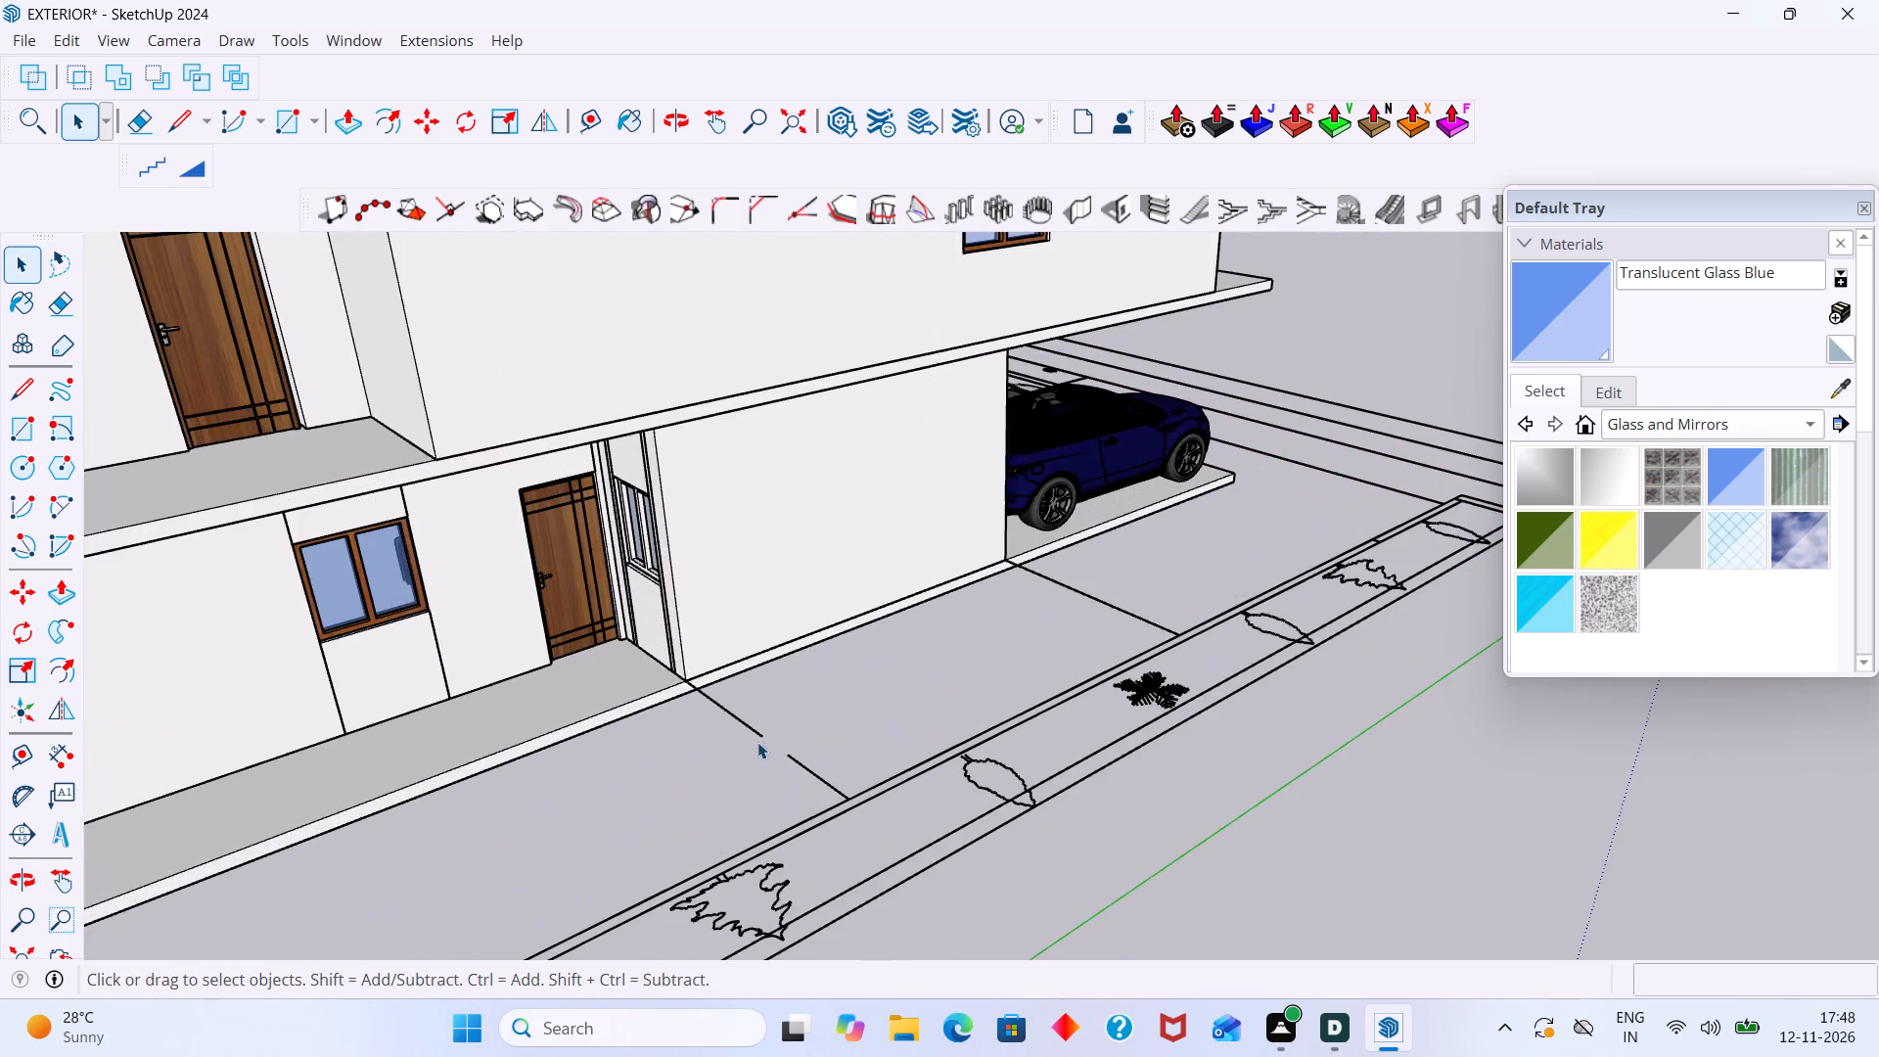
{"action": "middle_click_drag", "start_coordinate": [756, 742], "coordinate": [888, 710]}
{"action": "scroll", "coordinate": [1001, 674], "scroll_direction": "down", "scroll_amount": 11}
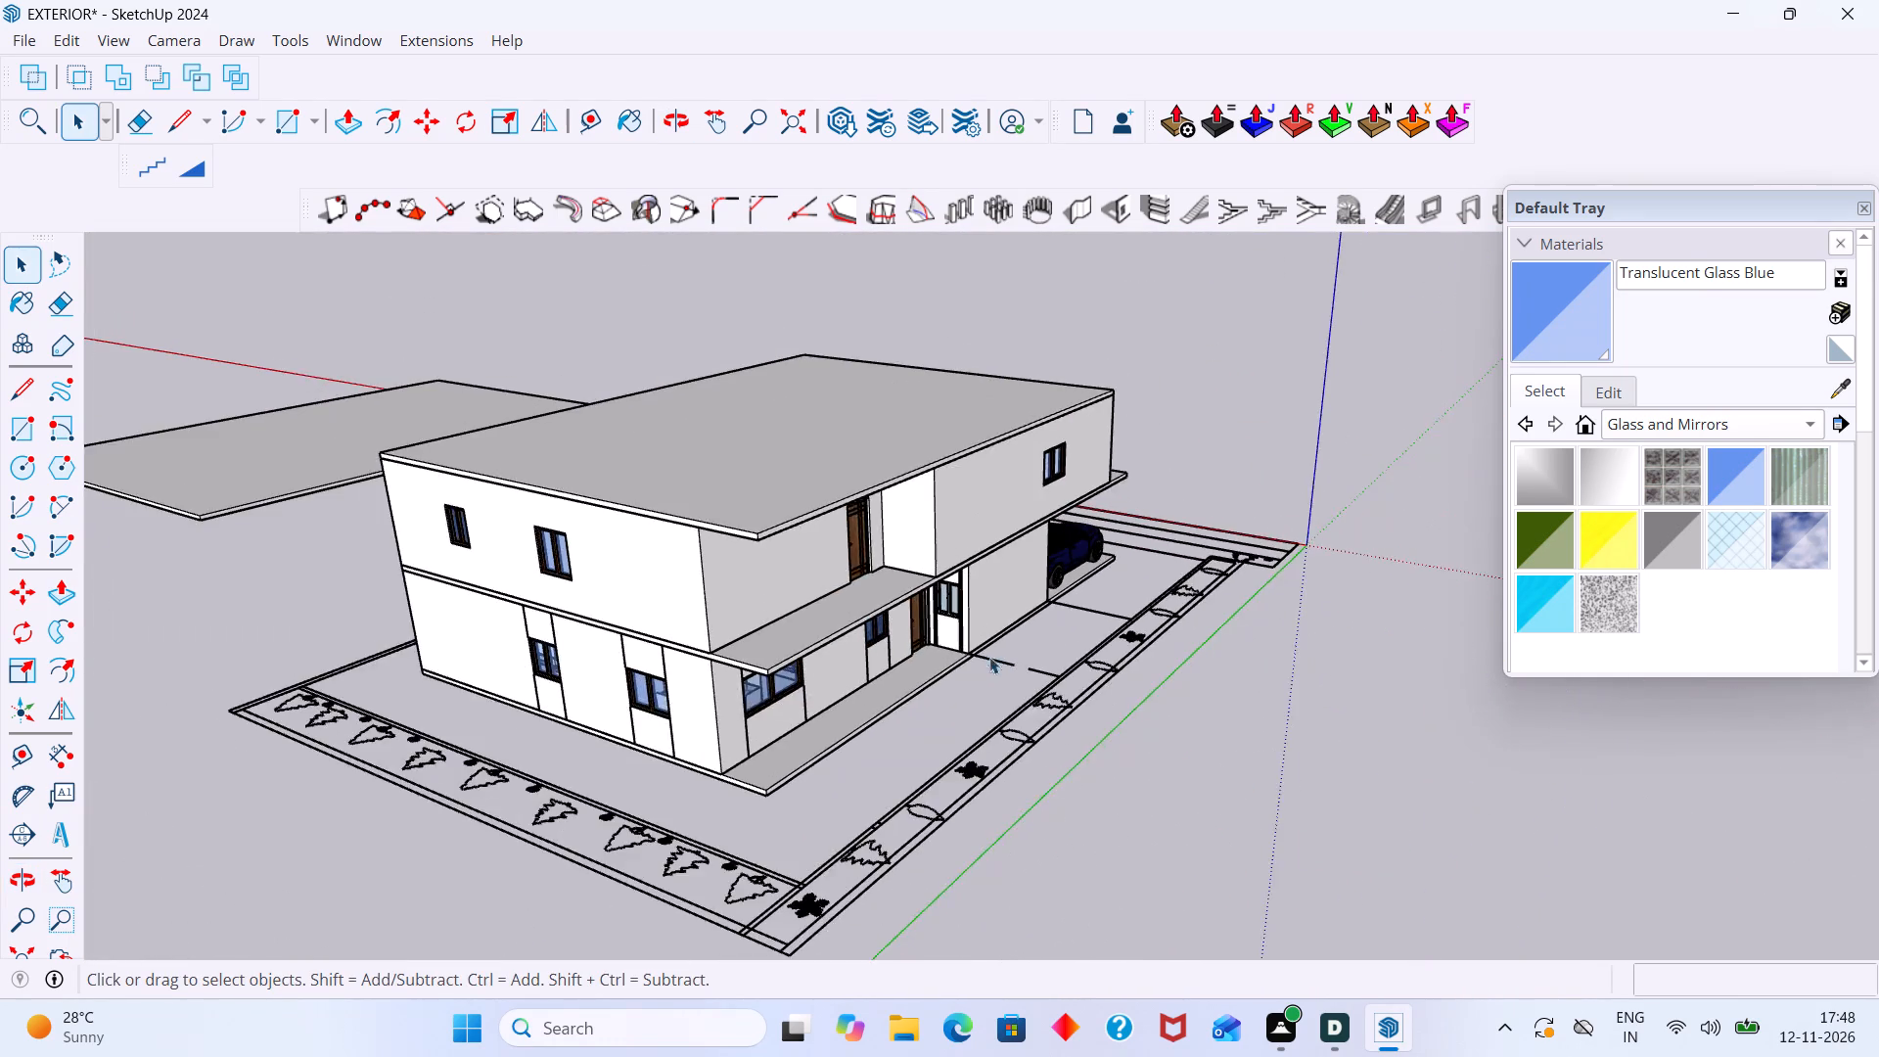
{"action": "middle_click_drag", "start_coordinate": [989, 656], "coordinate": [771, 633]}
{"action": "scroll", "coordinate": [590, 421], "scroll_direction": "up", "scroll_amount": 4}
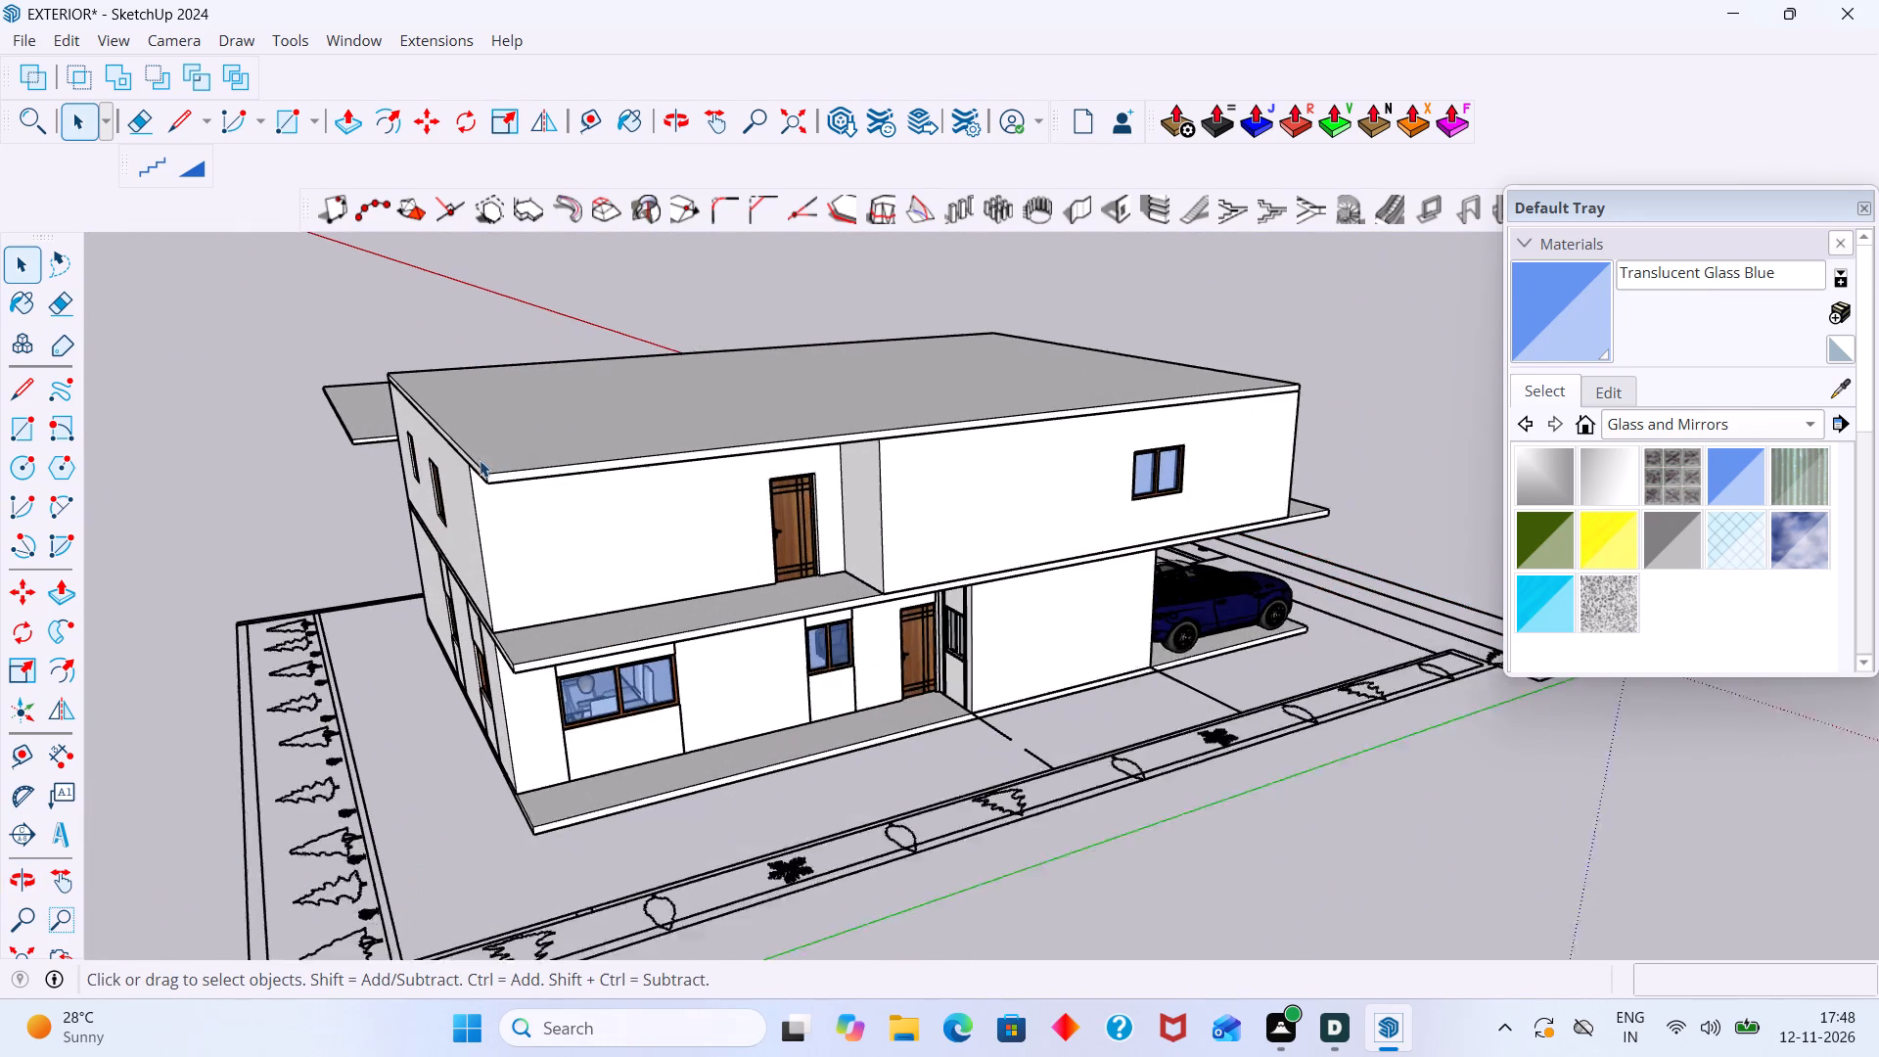
{"action": "scroll", "coordinate": [480, 460], "scroll_direction": "up", "scroll_amount": 1}
{"action": "scroll", "coordinate": [533, 462], "scroll_direction": "down", "scroll_amount": 8}
{"action": "middle_click_drag", "start_coordinate": [813, 470], "coordinate": [770, 603]}
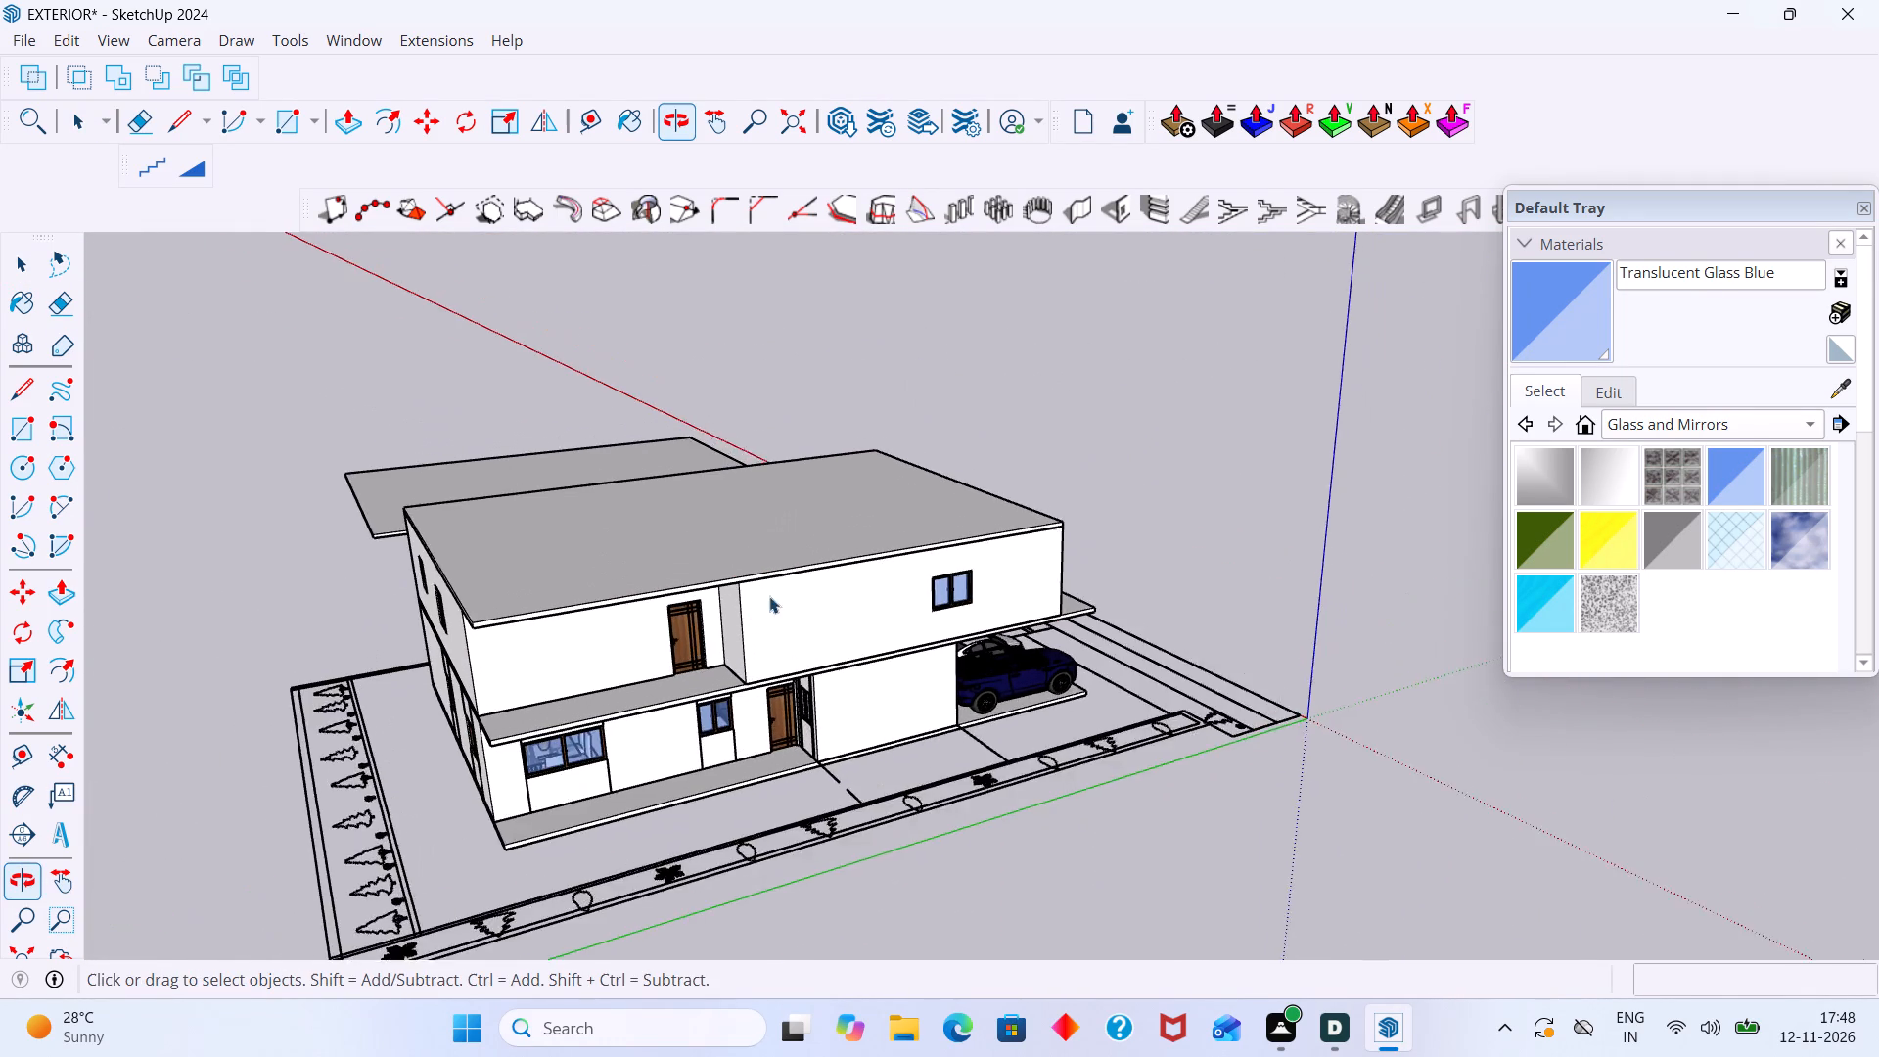
{"action": "scroll", "coordinate": [750, 574], "scroll_direction": "up", "scroll_amount": 4}
{"action": "scroll", "coordinate": [749, 574], "scroll_direction": "down", "scroll_amount": 7}
{"action": "middle_click_drag", "start_coordinate": [749, 575], "coordinate": [838, 489]}
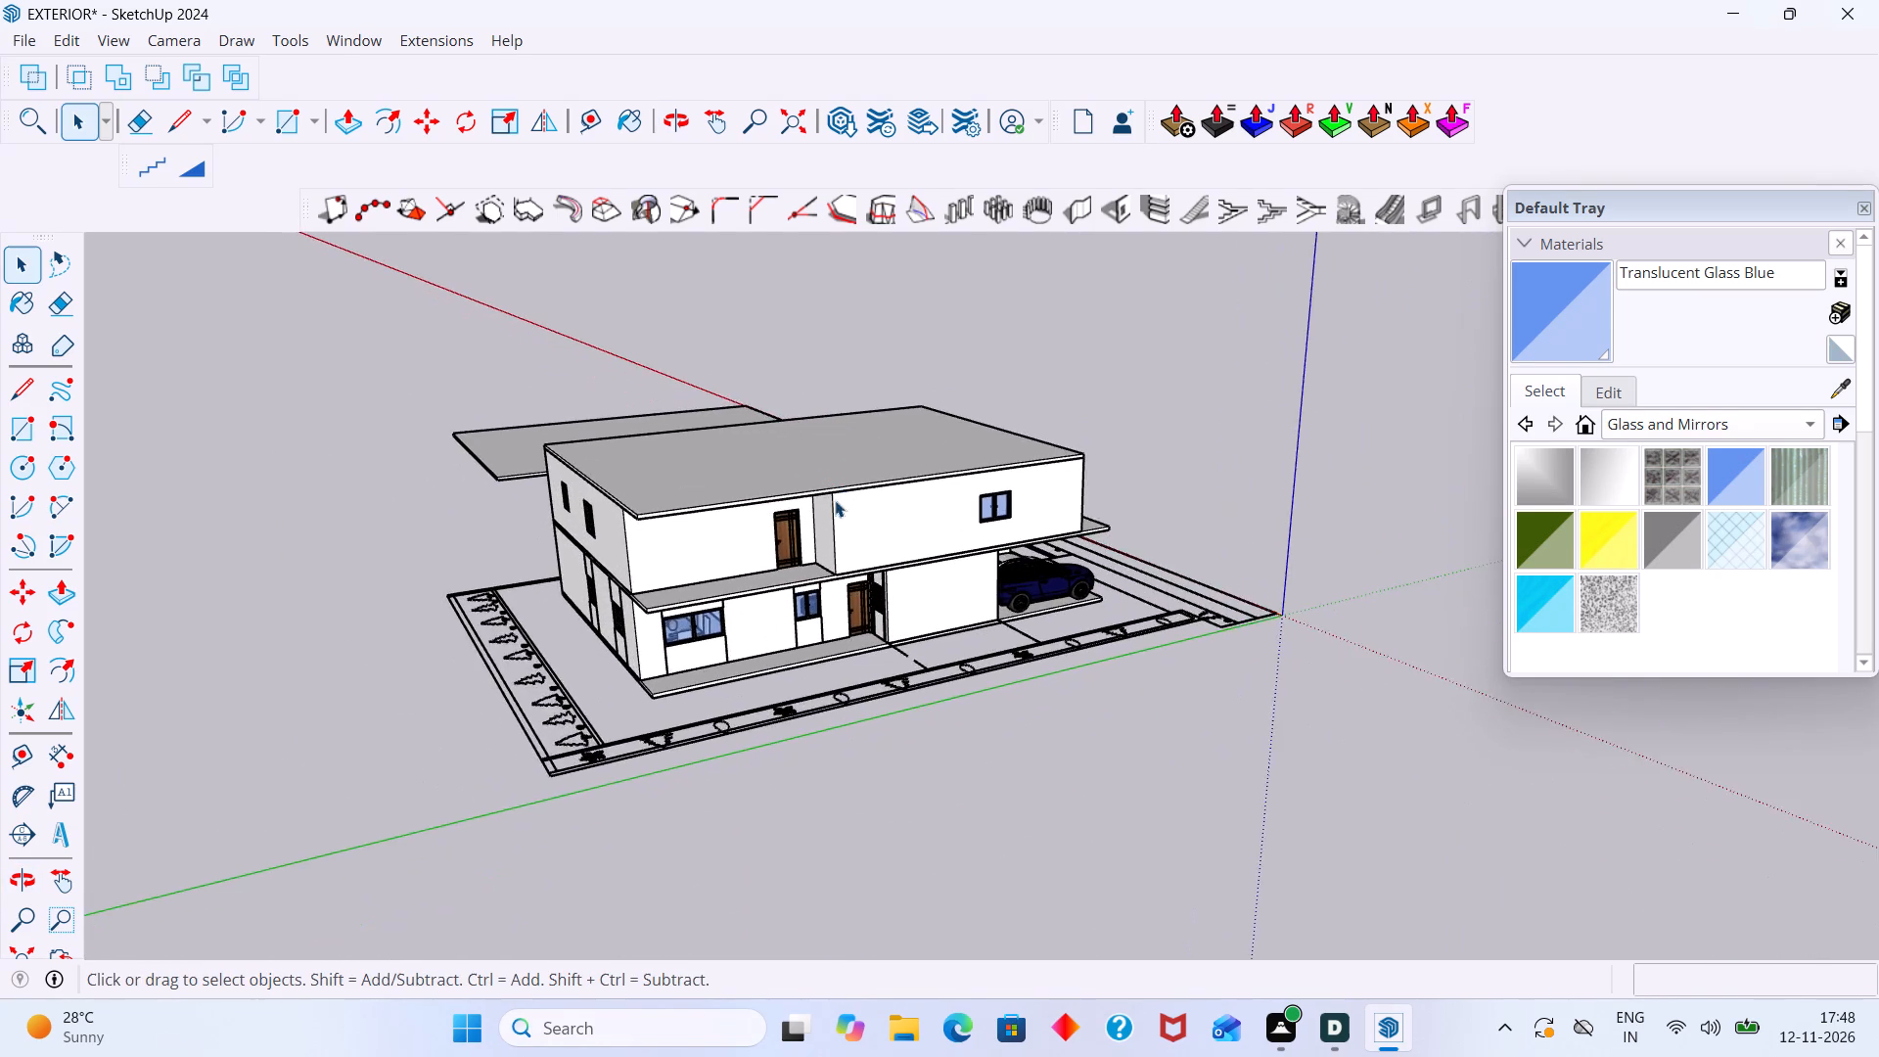
{"action": "scroll", "coordinate": [817, 515], "scroll_direction": "up", "scroll_amount": 3}
{"action": "middle_click_drag", "start_coordinate": [793, 602], "coordinate": [600, 558]}
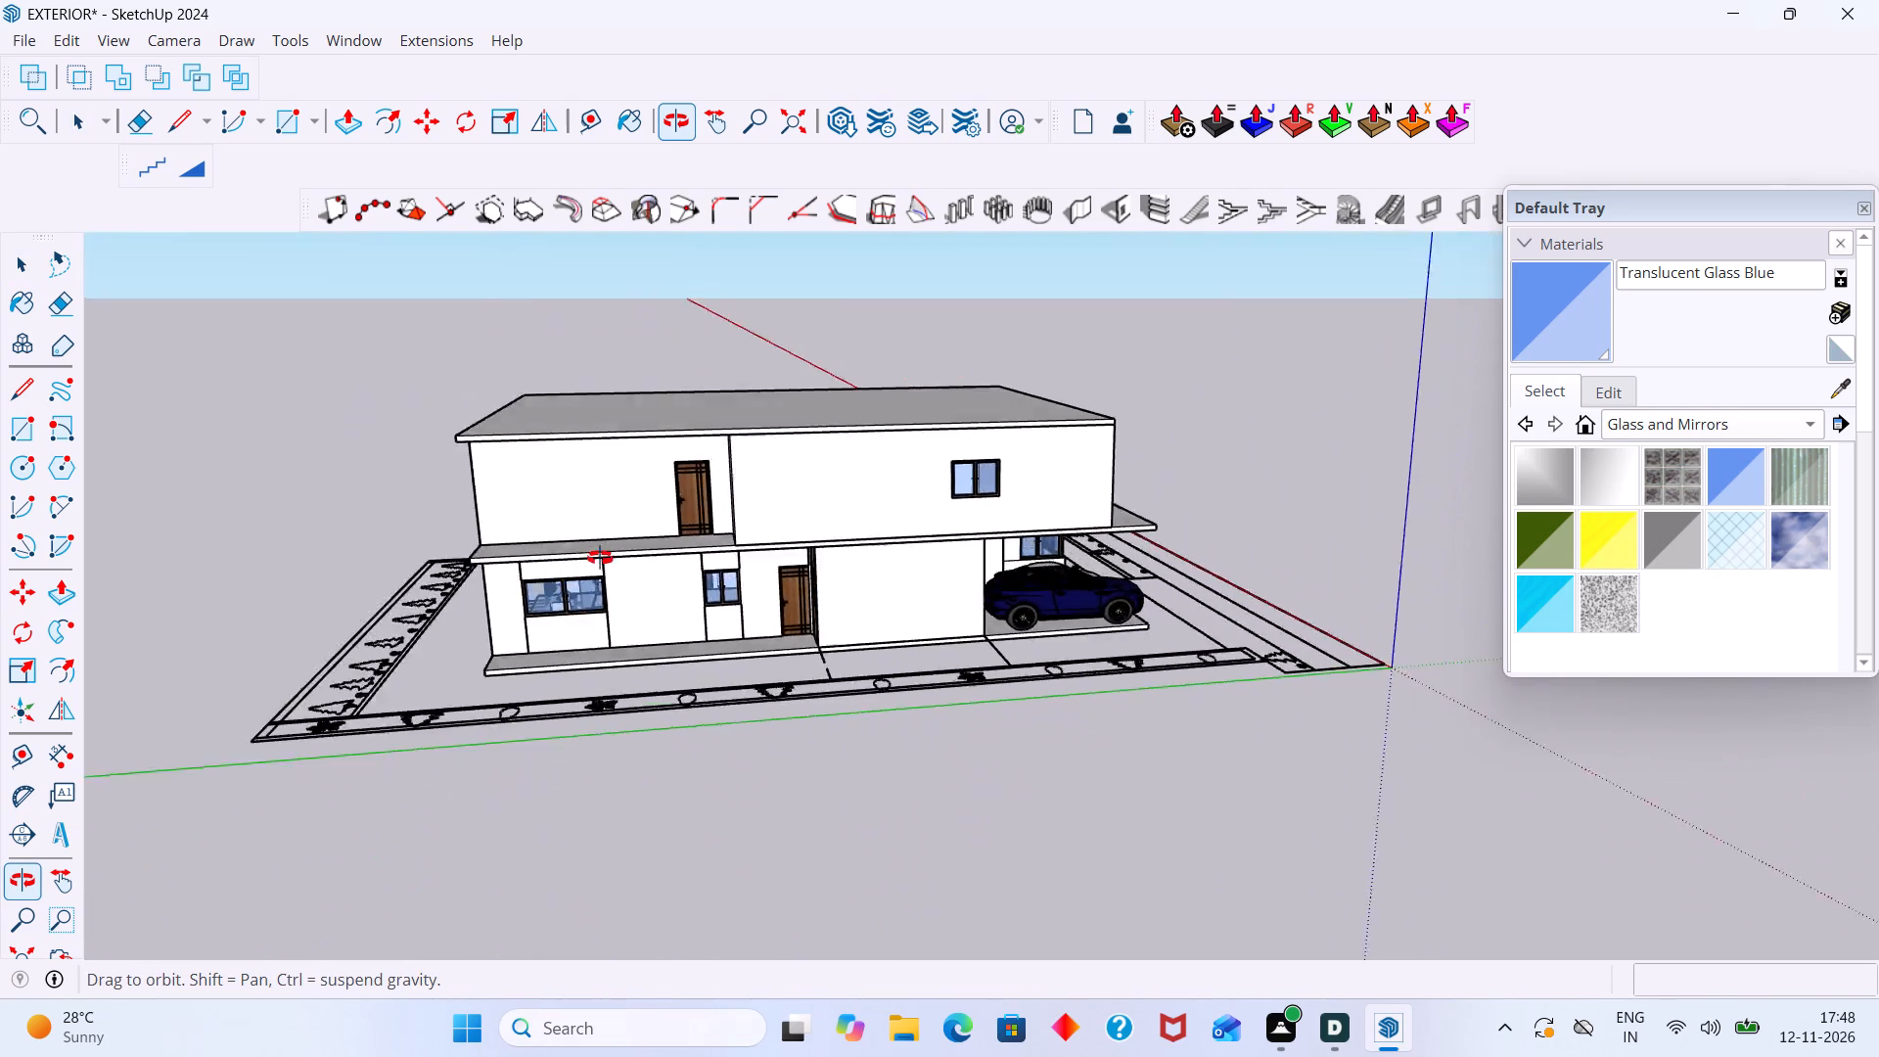
{"action": "middle_click_drag", "start_coordinate": [600, 558], "coordinate": [463, 549]}
{"action": "middle_click_drag", "start_coordinate": [989, 474], "coordinate": [466, 452]}
{"action": "middle_click_drag", "start_coordinate": [1059, 451], "coordinate": [876, 569]}
{"action": "scroll", "coordinate": [1112, 579], "scroll_direction": "up", "scroll_amount": 7}
{"action": "scroll", "coordinate": [1060, 566], "scroll_direction": "down", "scroll_amount": 8}
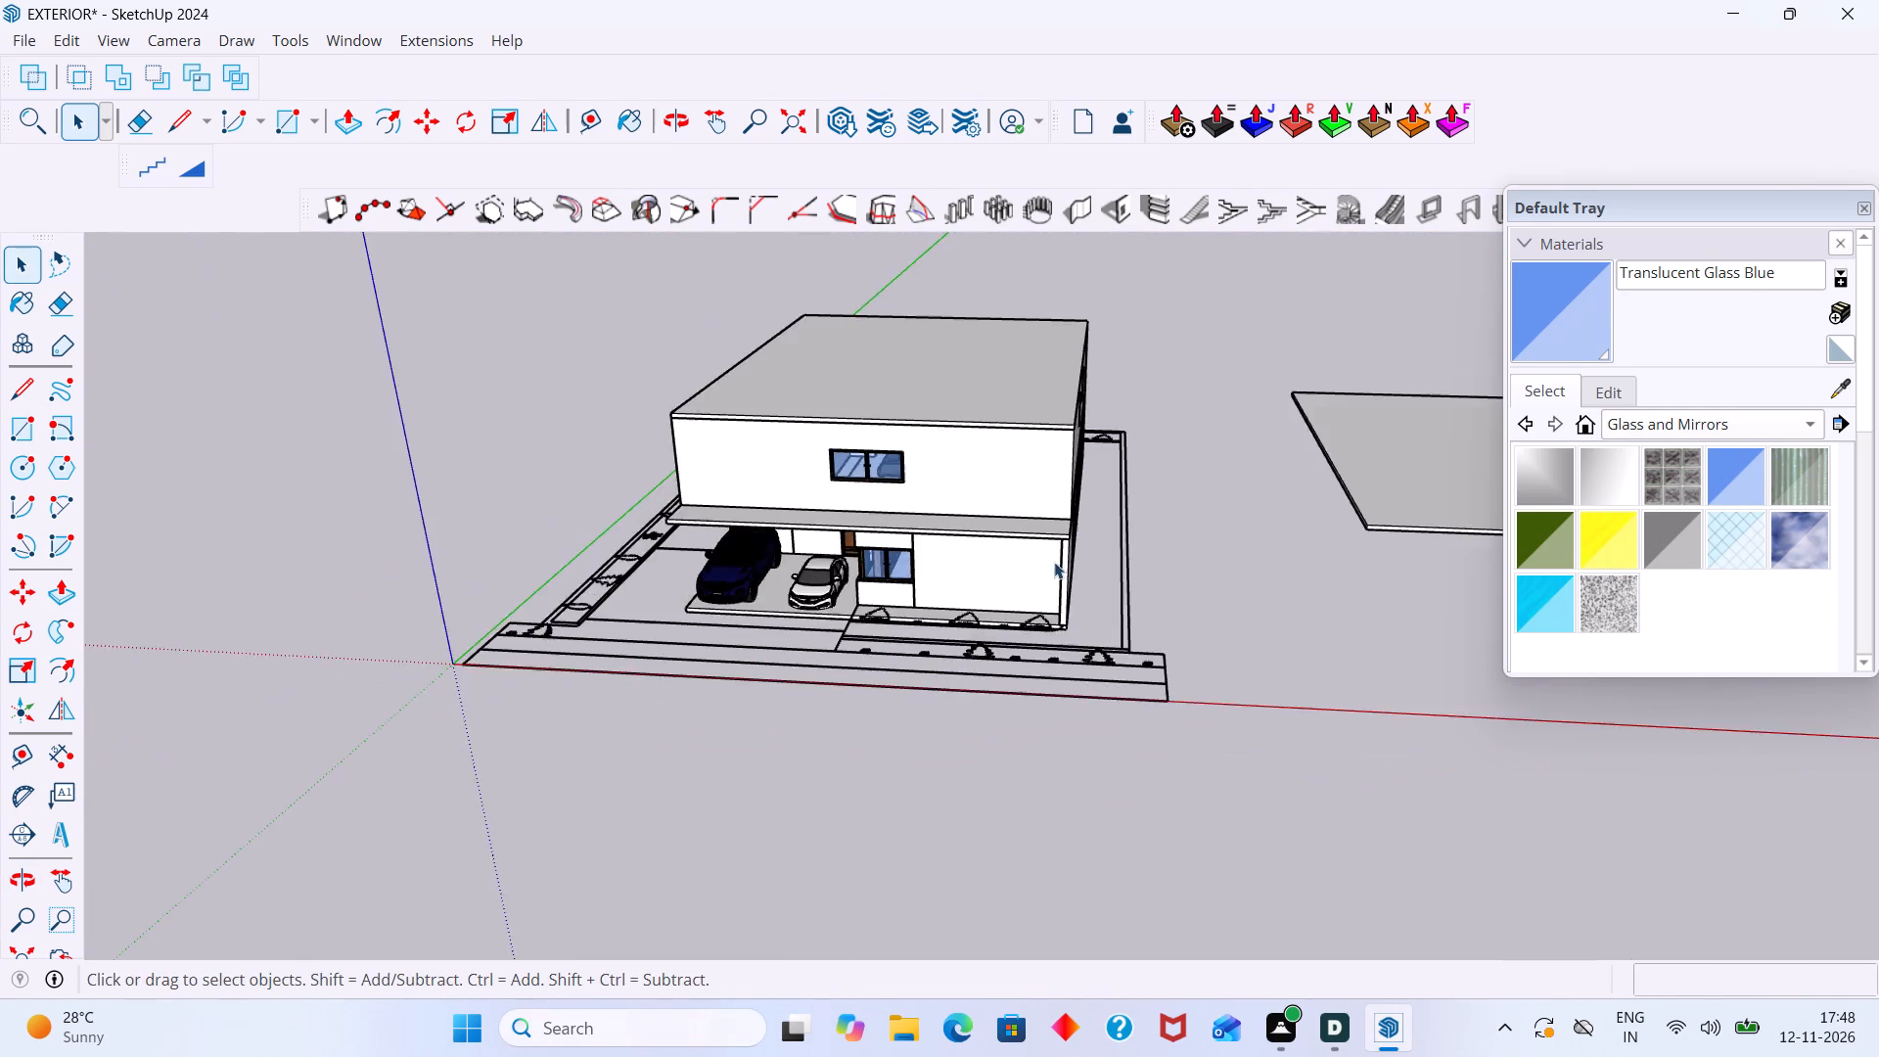
{"action": "scroll", "coordinate": [1054, 562], "scroll_direction": "down", "scroll_amount": 3}
{"action": "middle_click_drag", "start_coordinate": [1030, 563], "coordinate": [1377, 640]}
{"action": "scroll", "coordinate": [1030, 563], "scroll_direction": "down", "scroll_amount": 1}
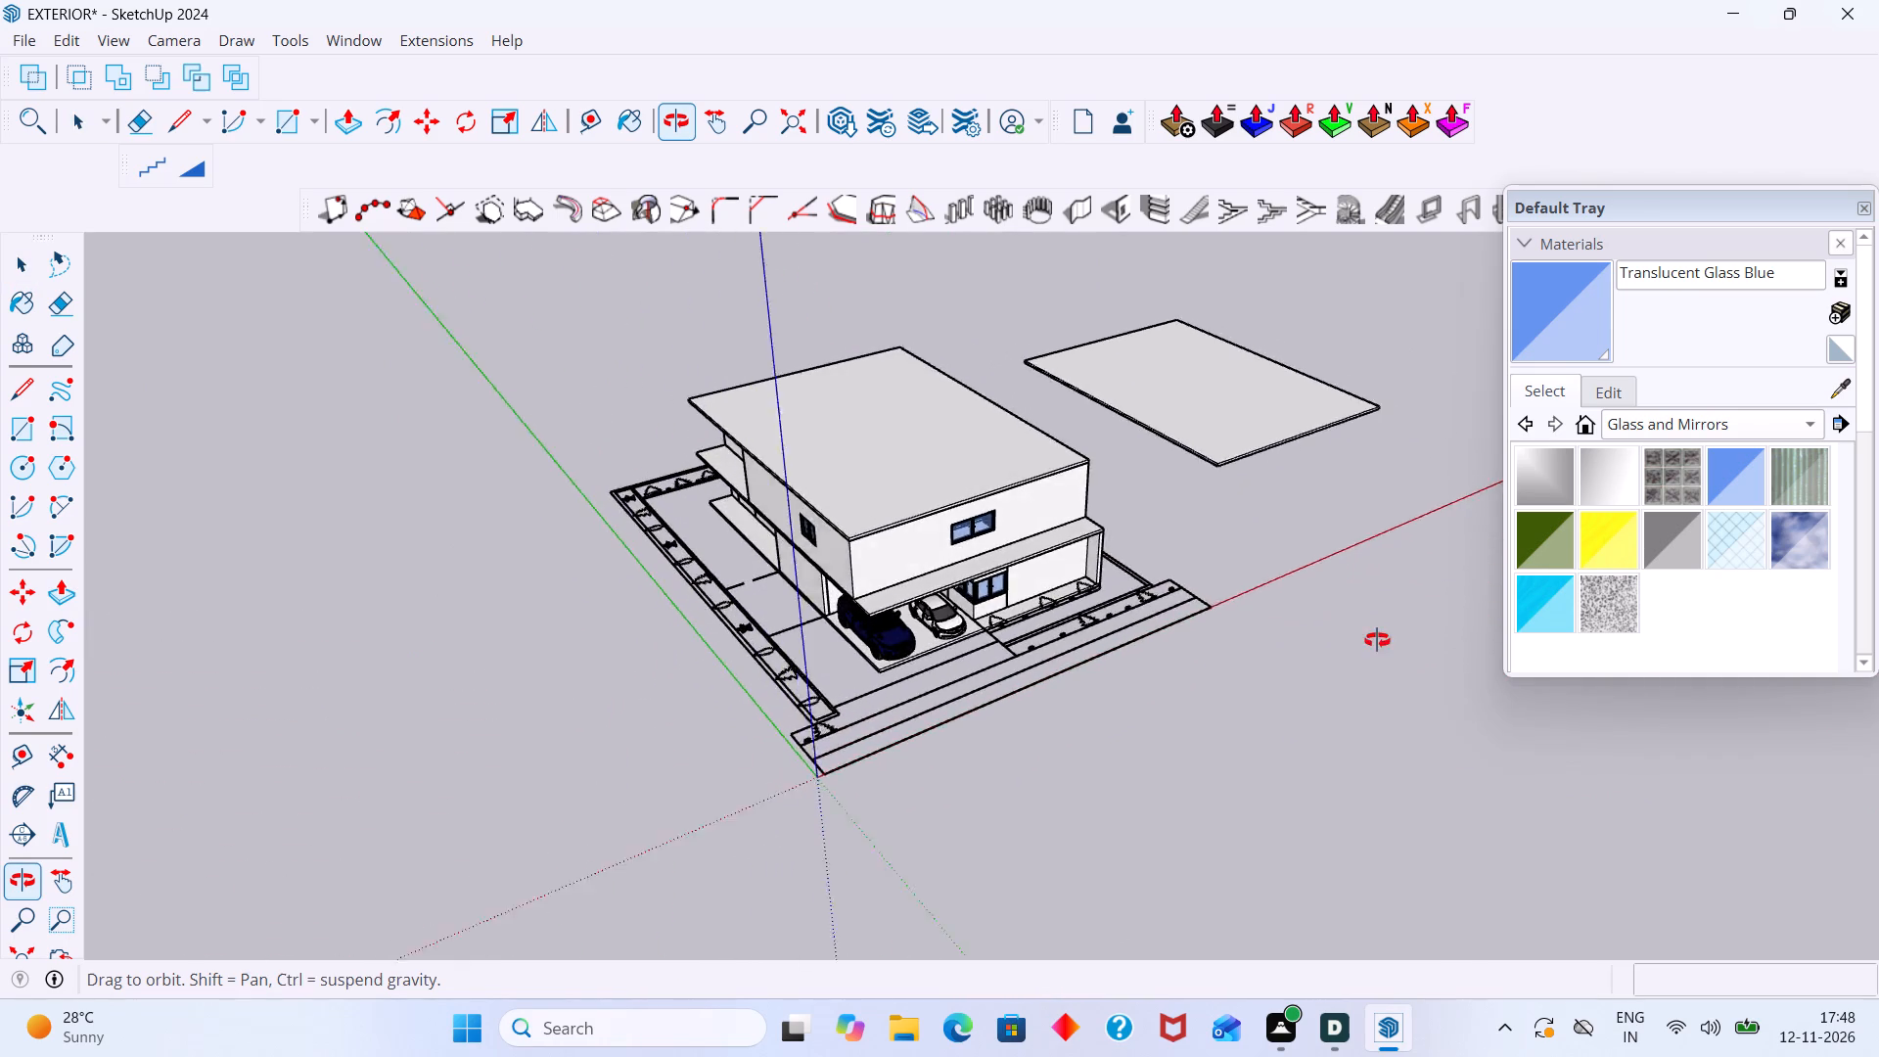
{"action": "middle_click_drag", "start_coordinate": [1377, 640], "coordinate": [1627, 579]}
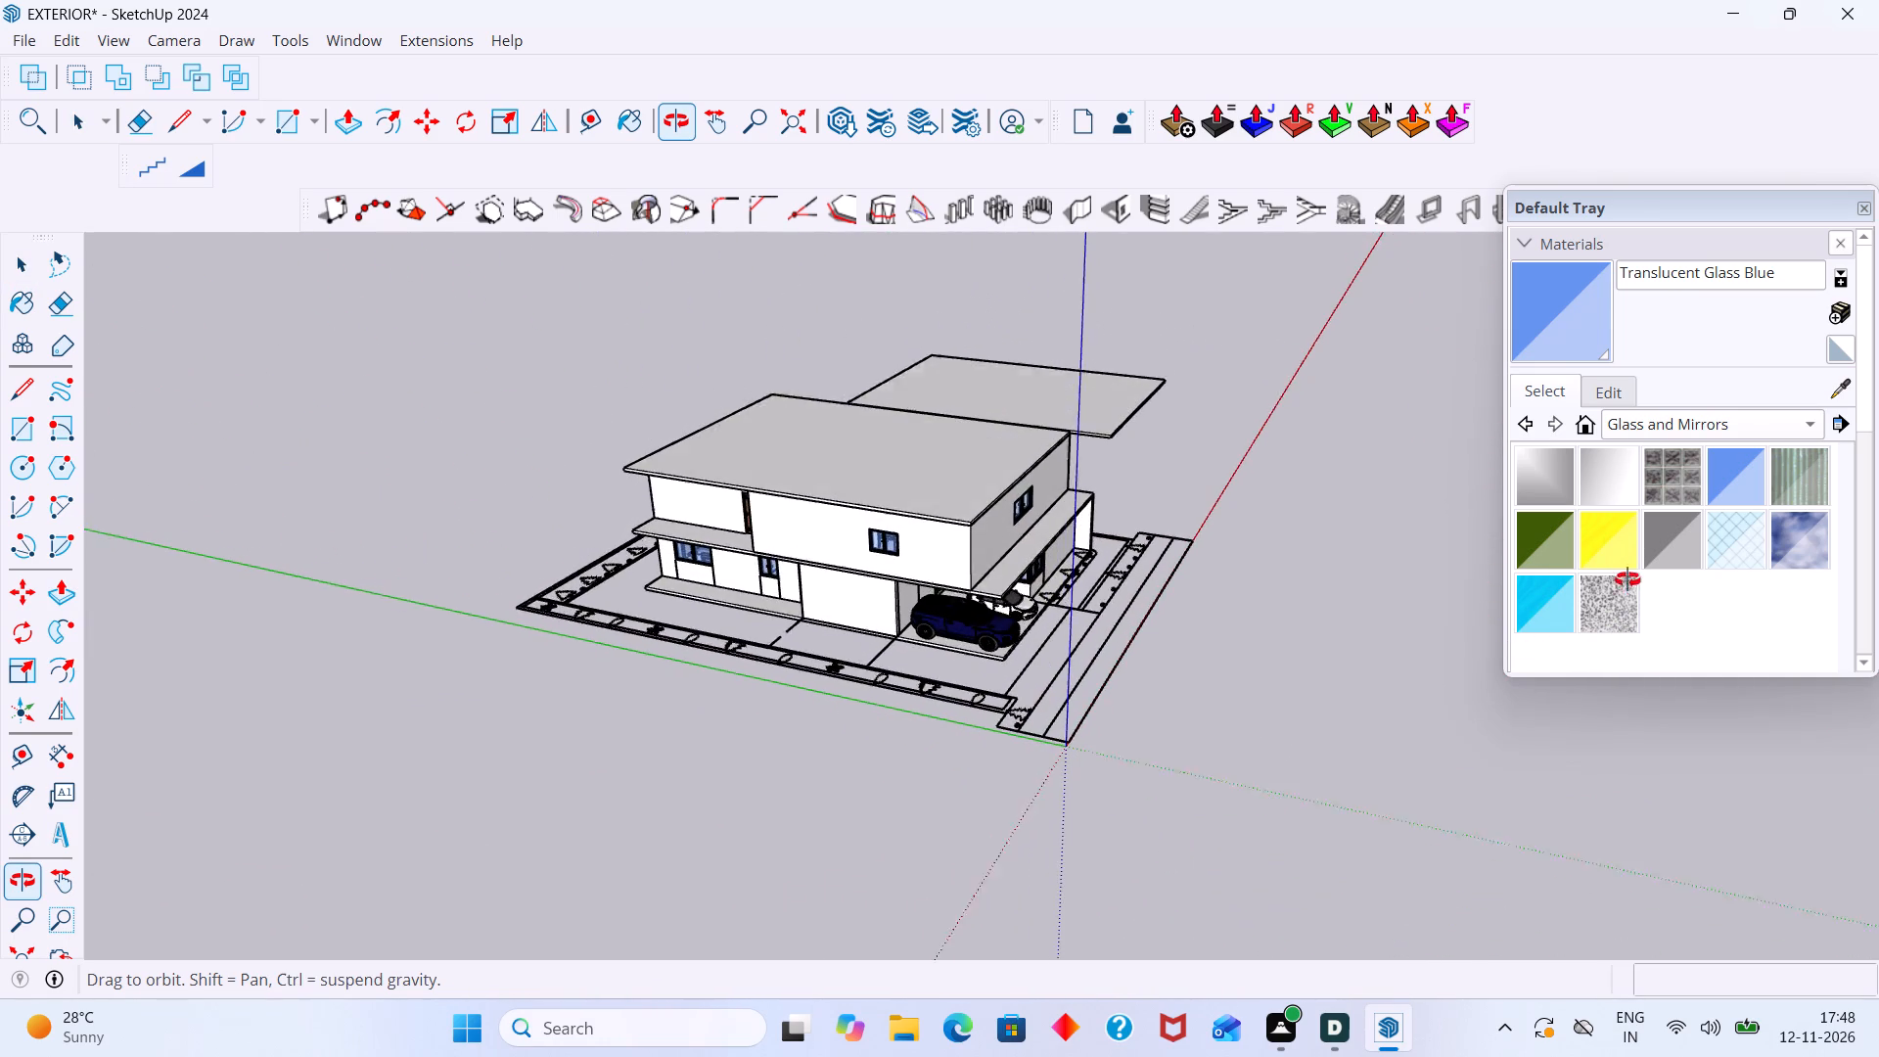
{"action": "middle_click_drag", "start_coordinate": [1627, 579], "coordinate": [1617, 576]}
{"action": "scroll", "coordinate": [1007, 619], "scroll_direction": "up", "scroll_amount": 9}
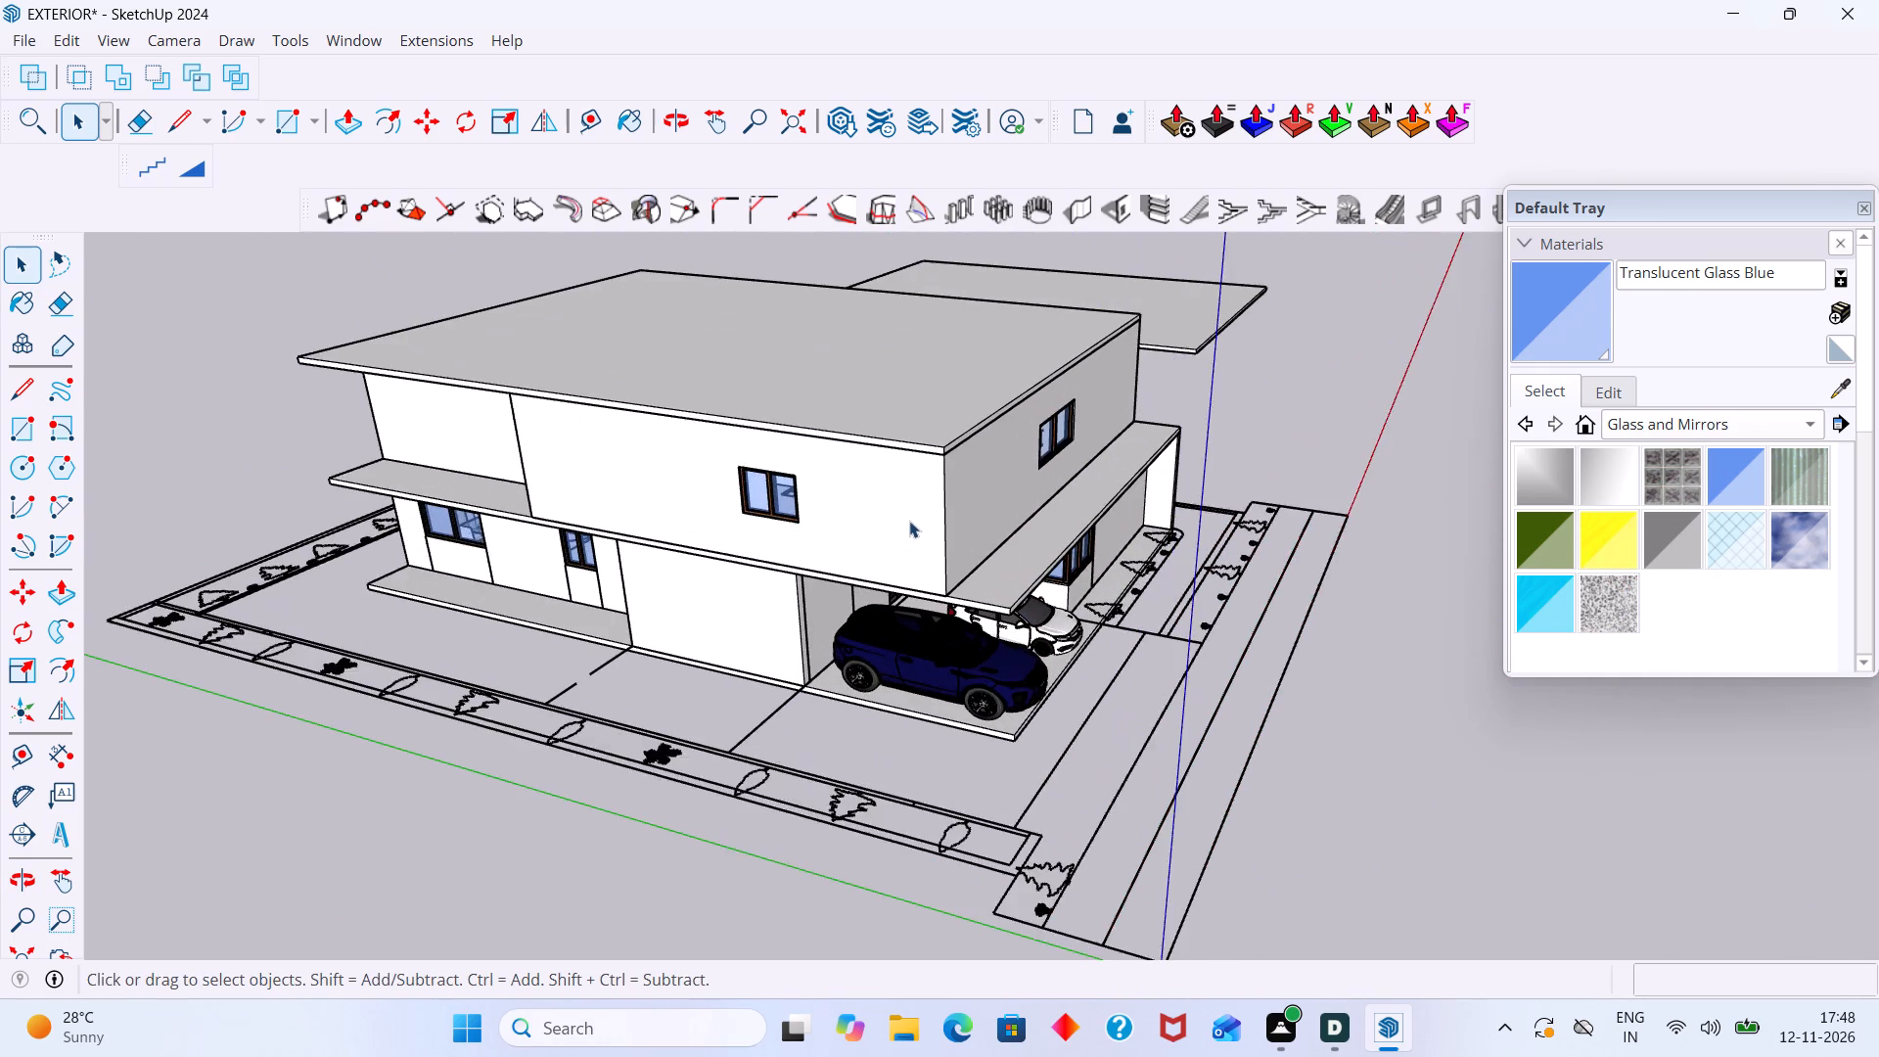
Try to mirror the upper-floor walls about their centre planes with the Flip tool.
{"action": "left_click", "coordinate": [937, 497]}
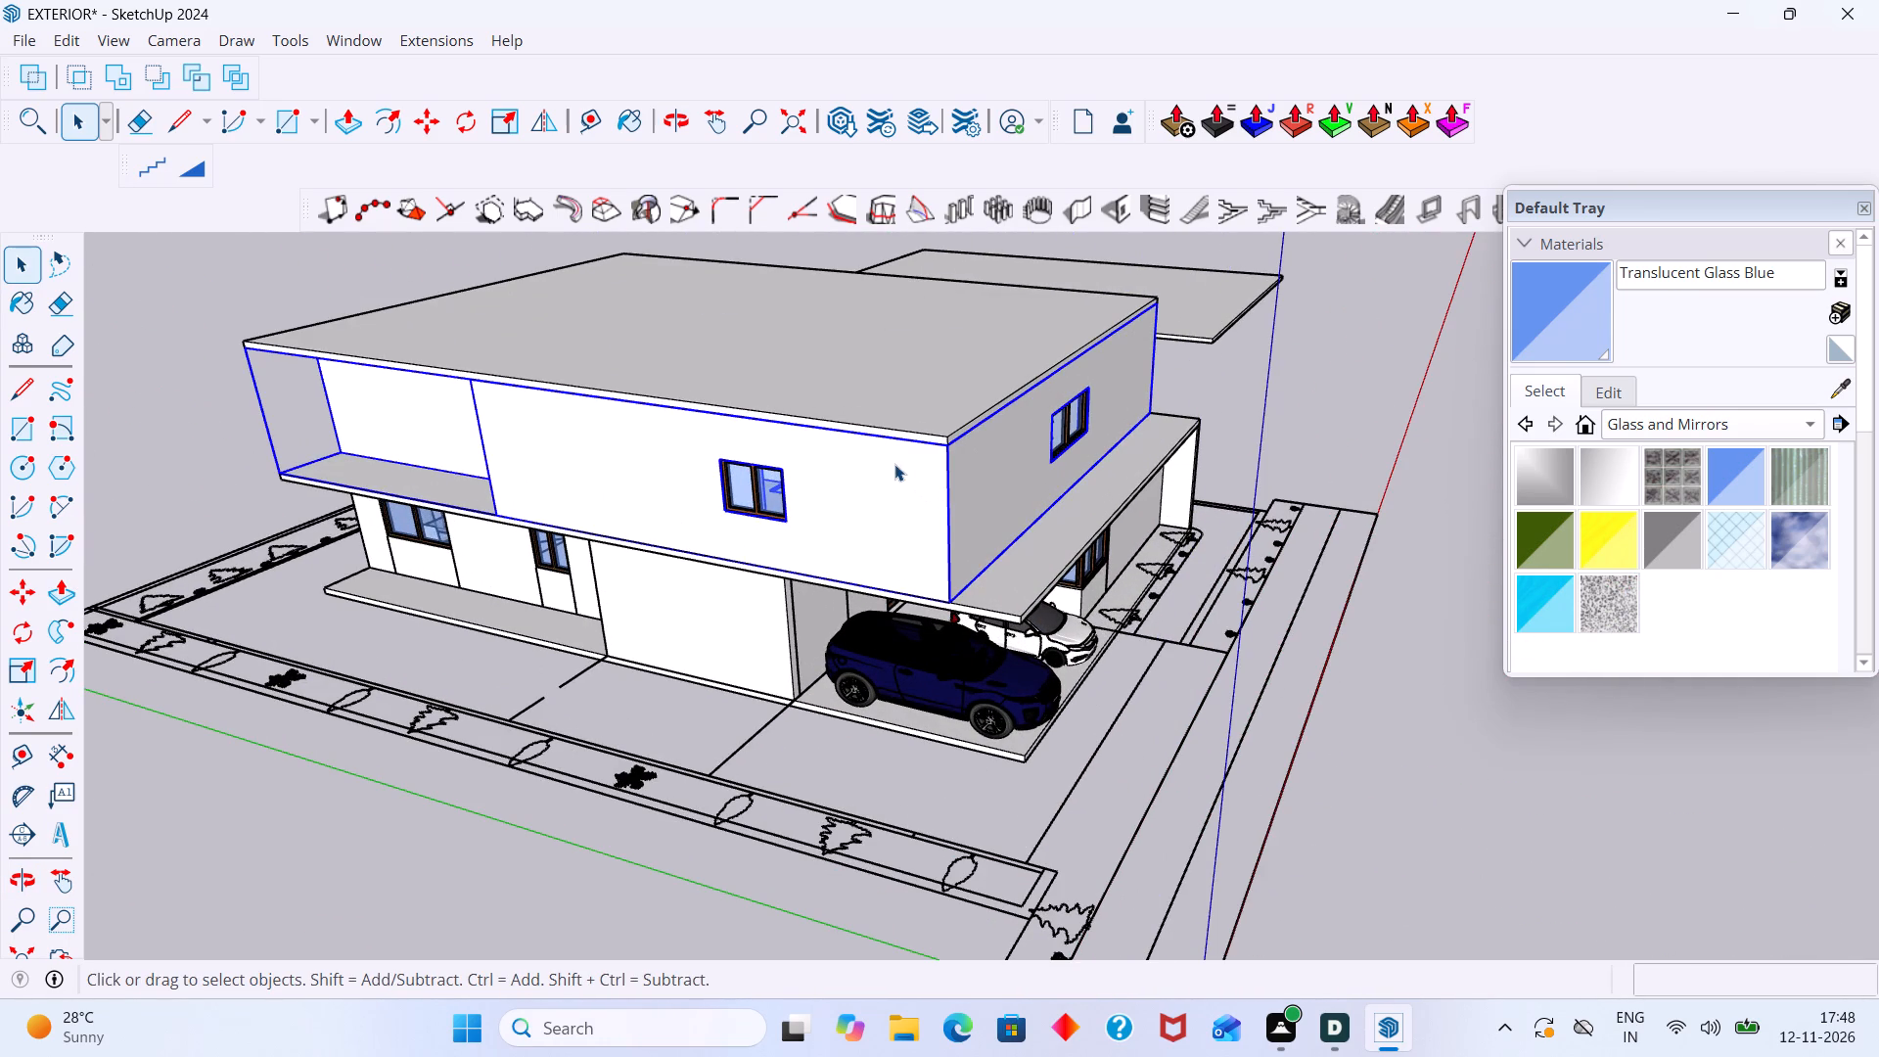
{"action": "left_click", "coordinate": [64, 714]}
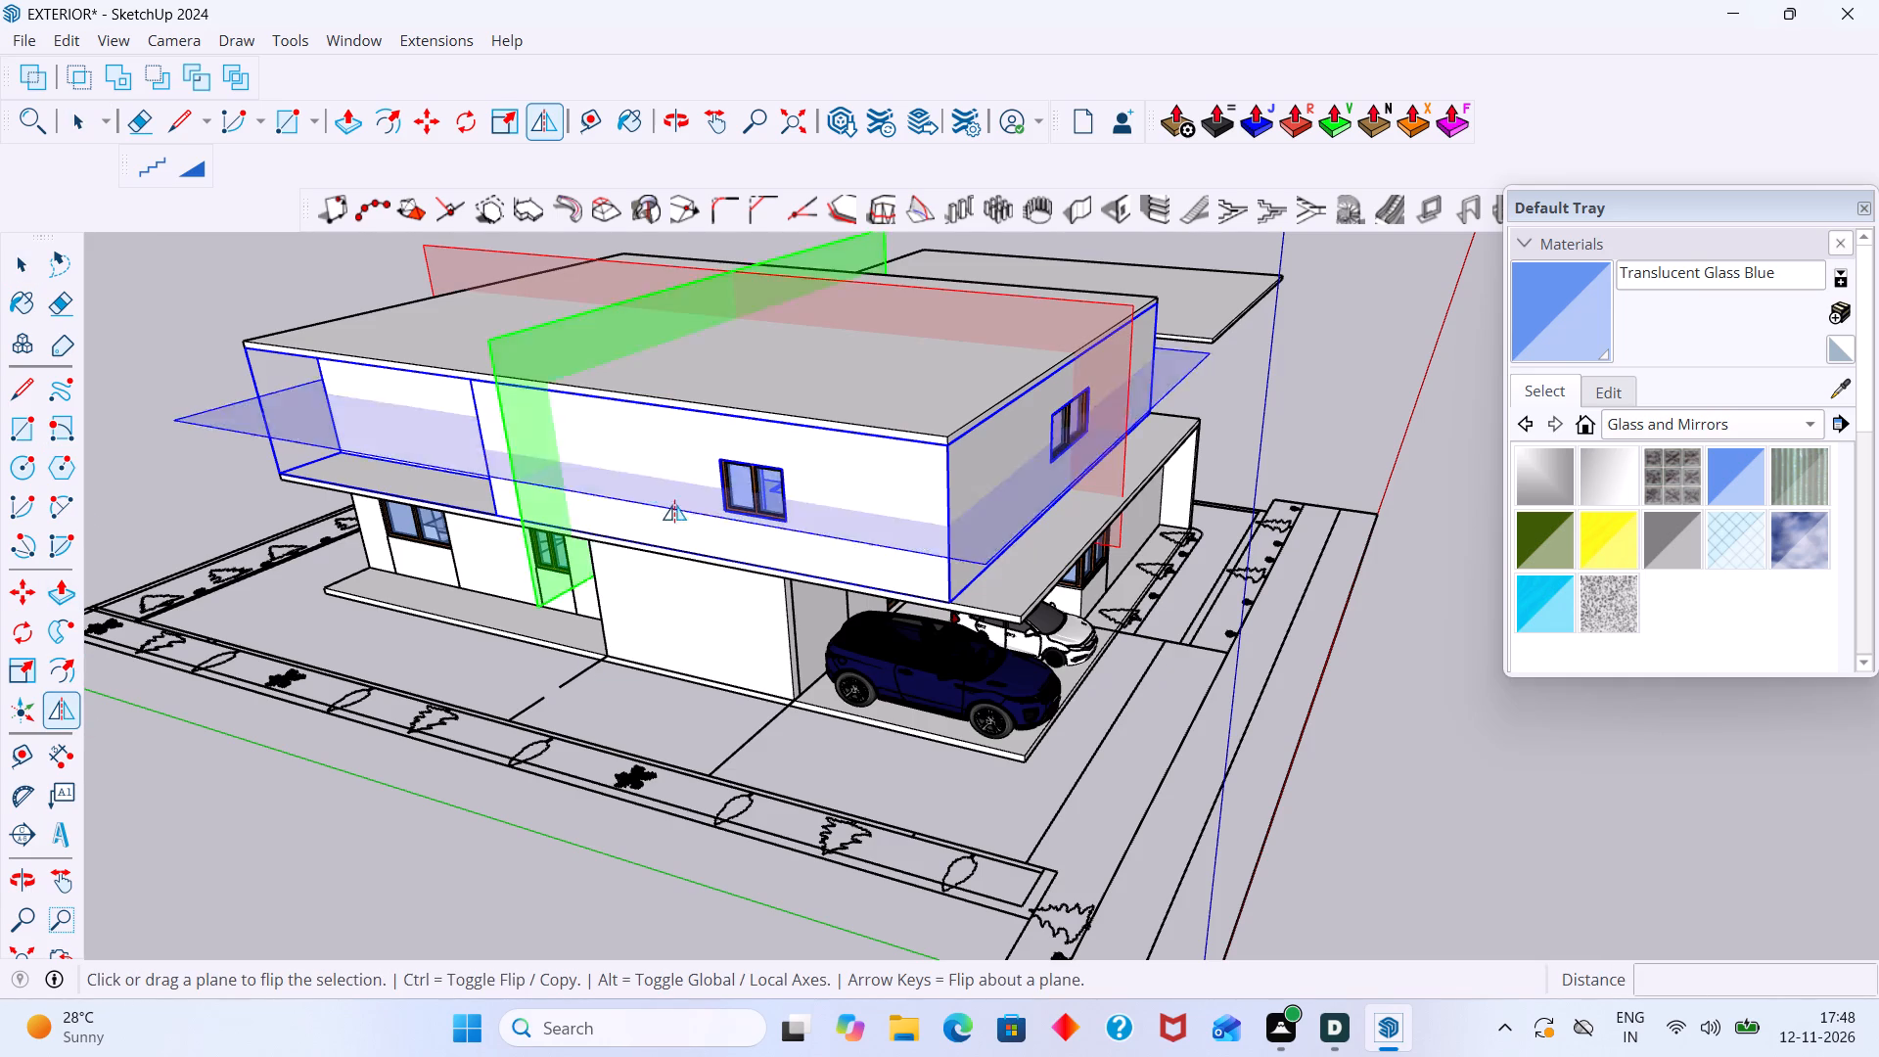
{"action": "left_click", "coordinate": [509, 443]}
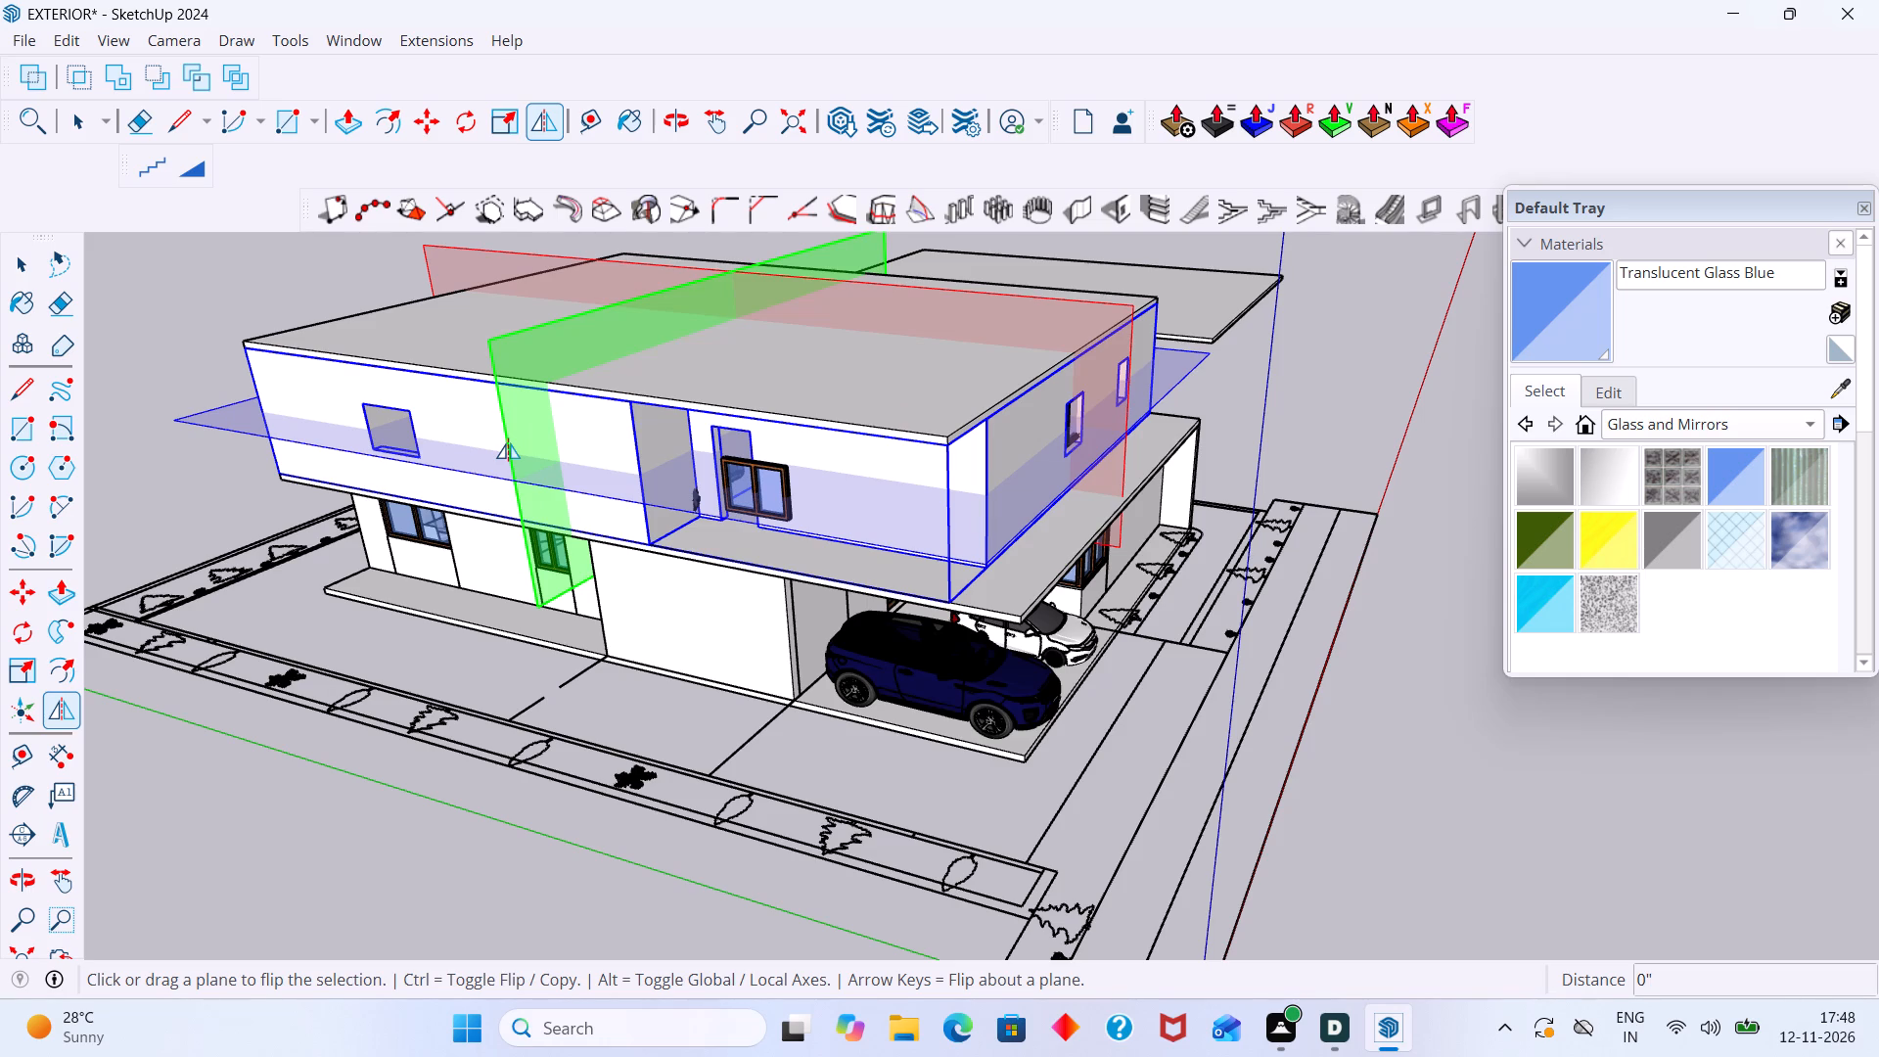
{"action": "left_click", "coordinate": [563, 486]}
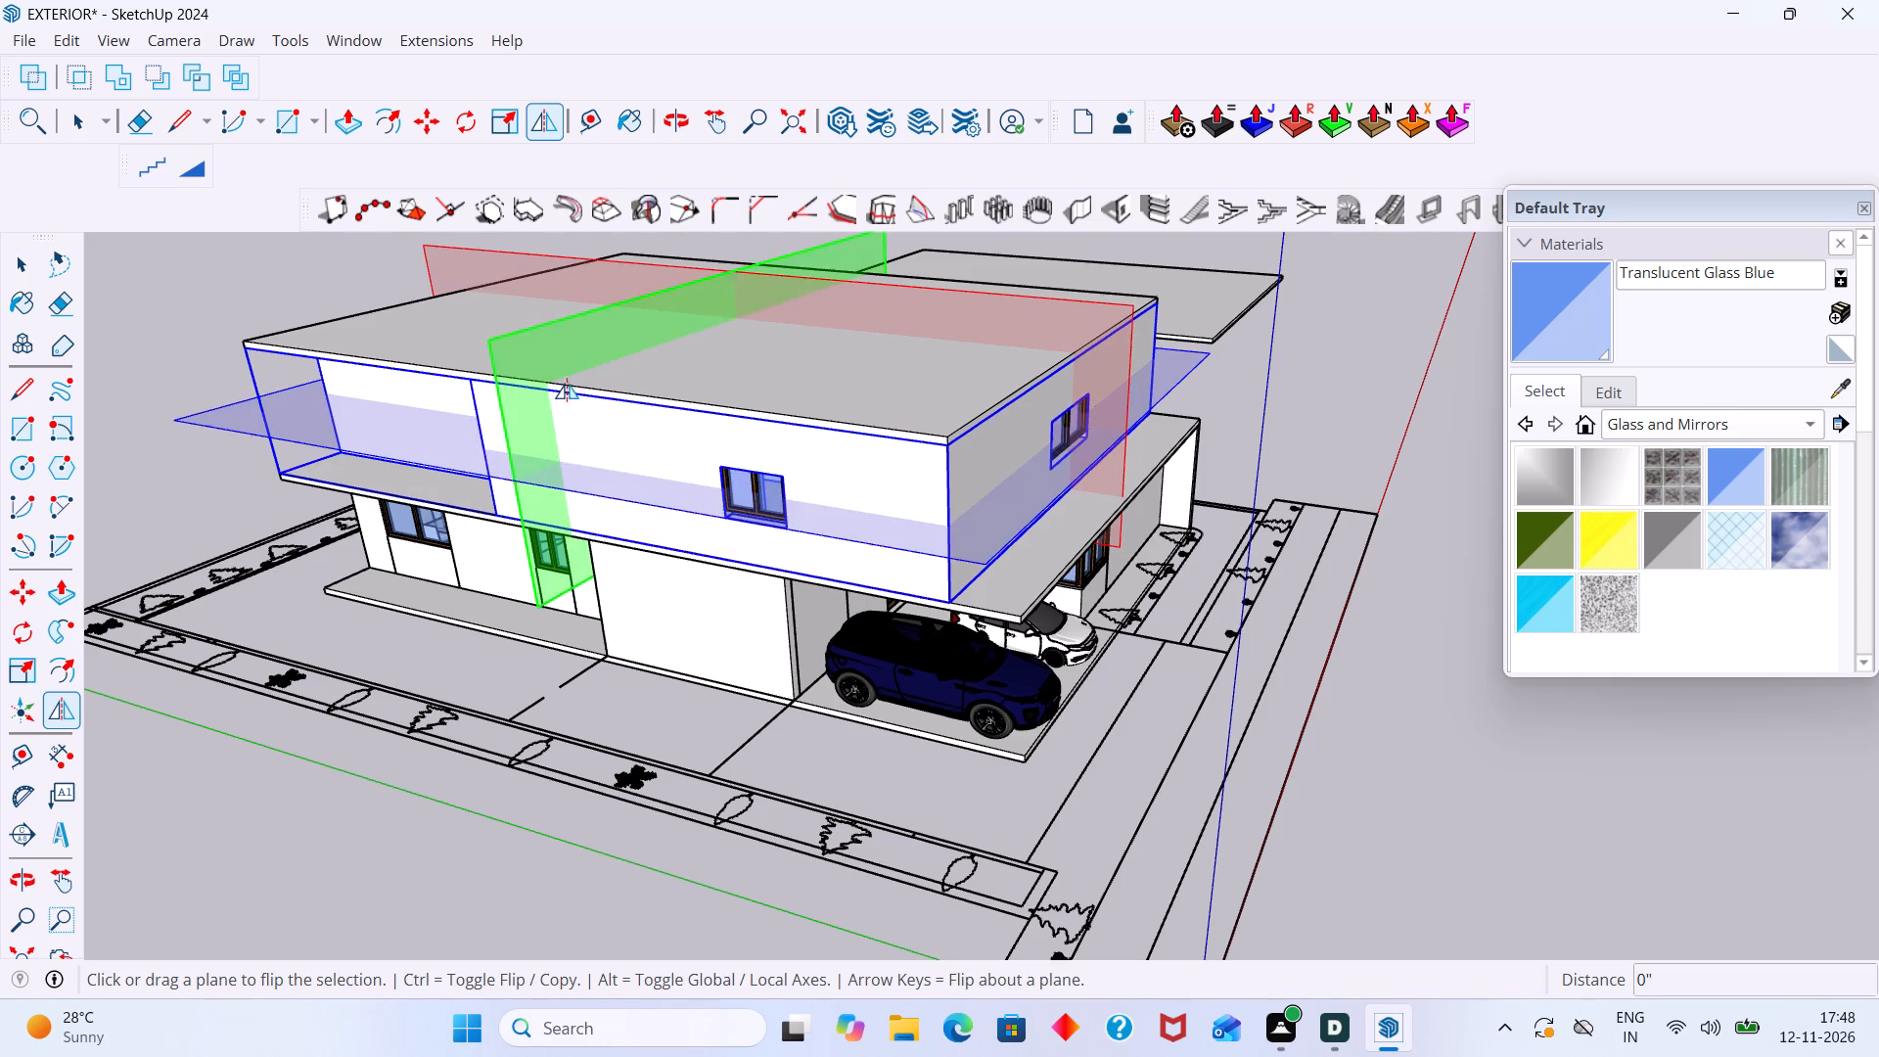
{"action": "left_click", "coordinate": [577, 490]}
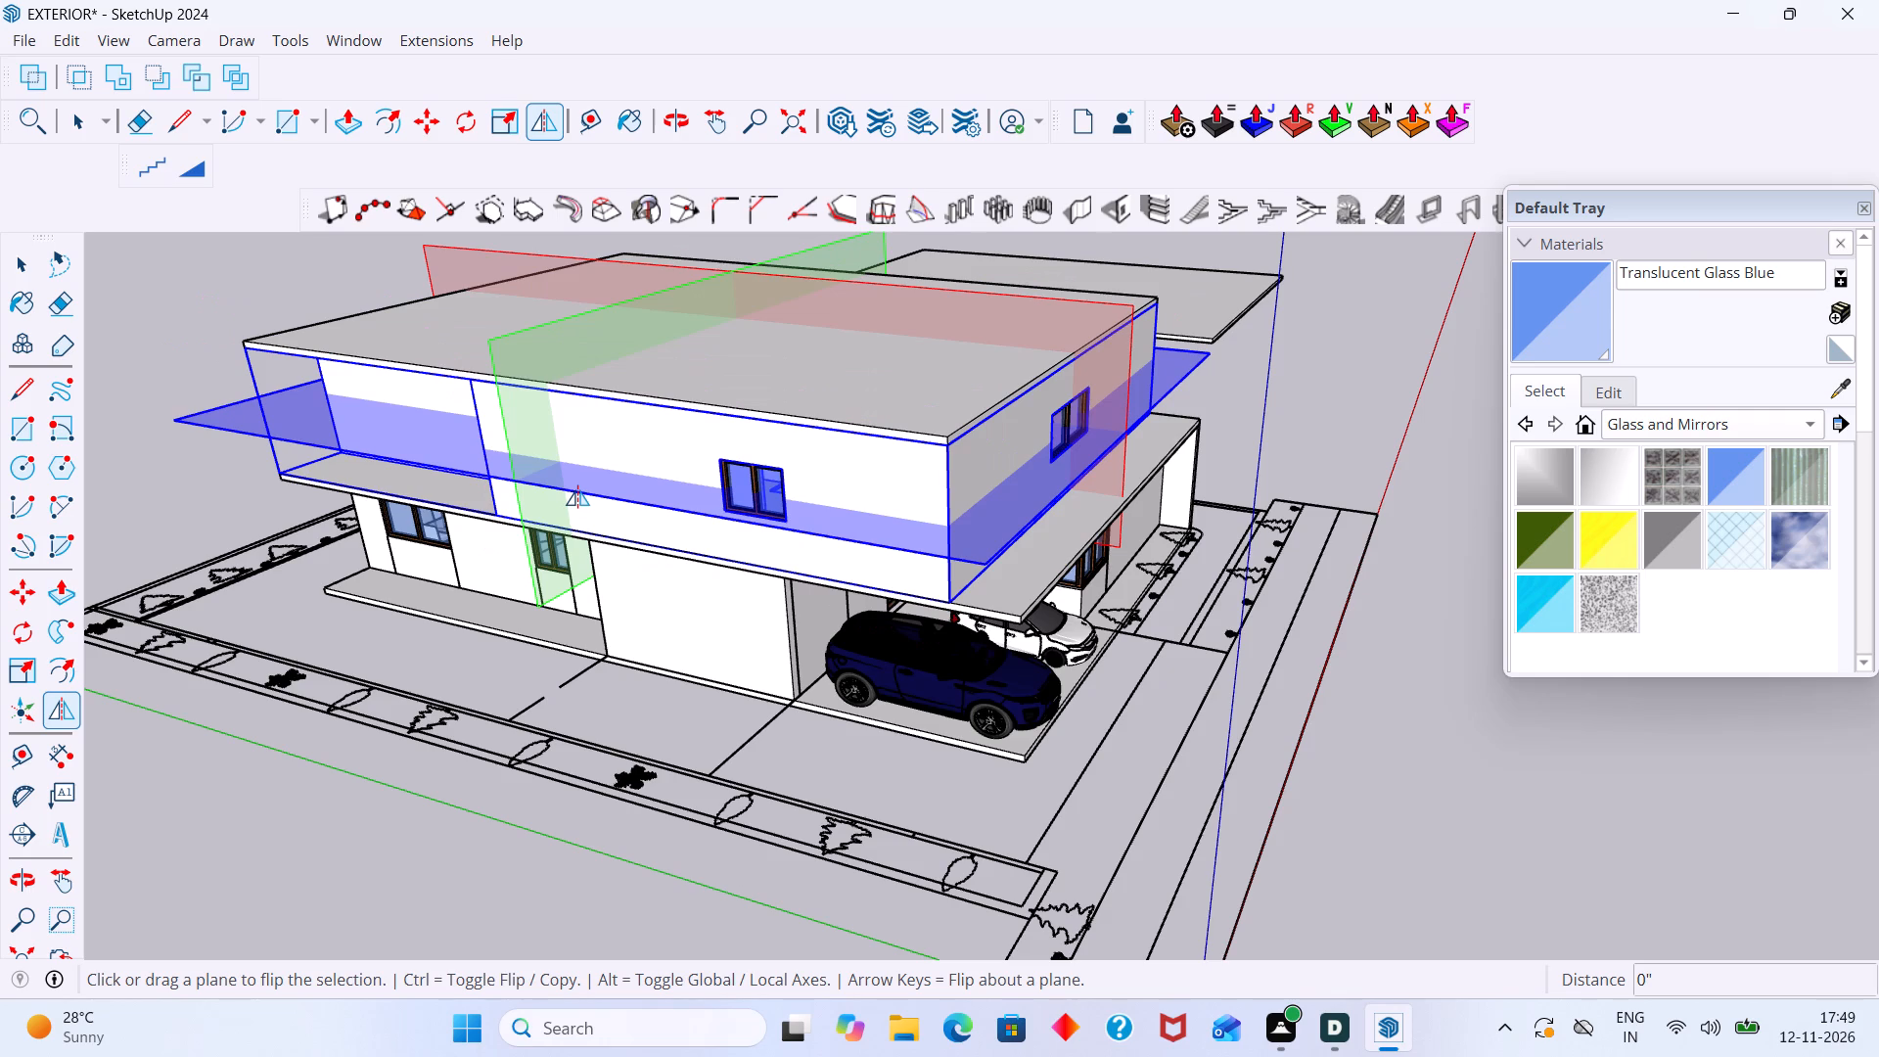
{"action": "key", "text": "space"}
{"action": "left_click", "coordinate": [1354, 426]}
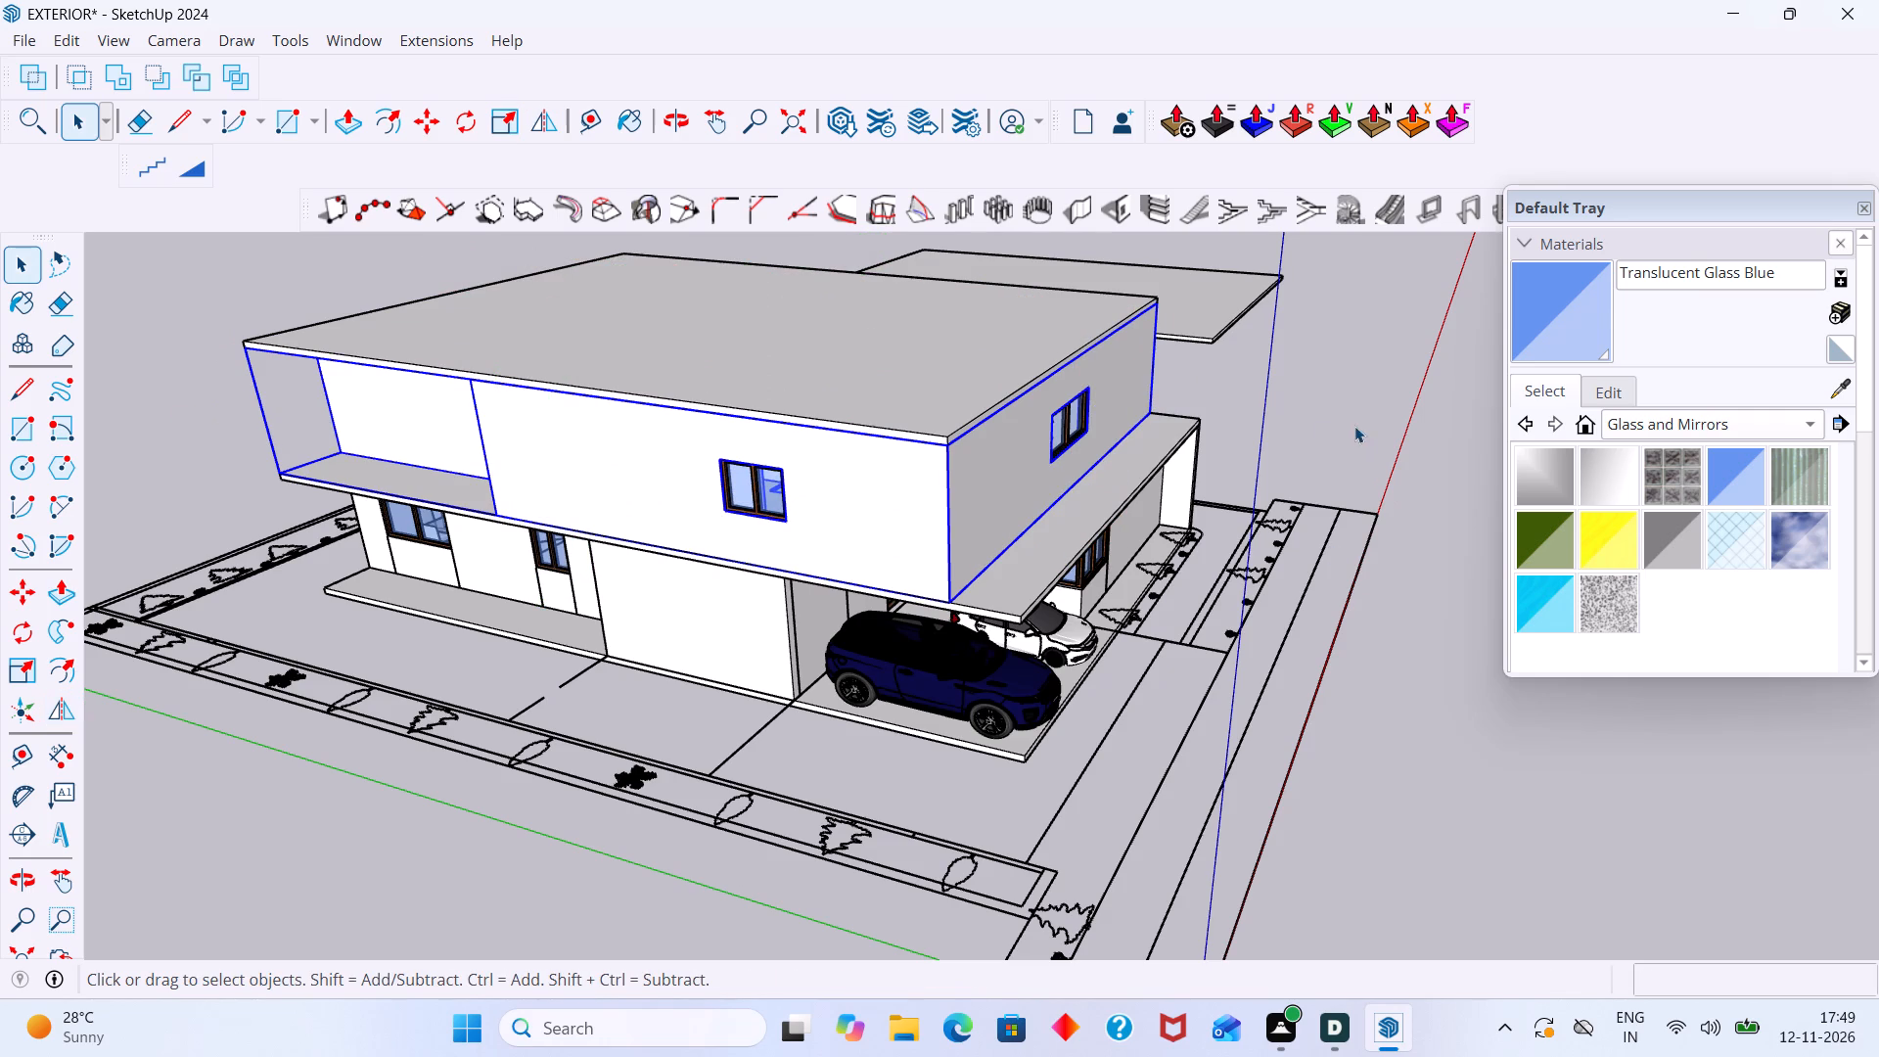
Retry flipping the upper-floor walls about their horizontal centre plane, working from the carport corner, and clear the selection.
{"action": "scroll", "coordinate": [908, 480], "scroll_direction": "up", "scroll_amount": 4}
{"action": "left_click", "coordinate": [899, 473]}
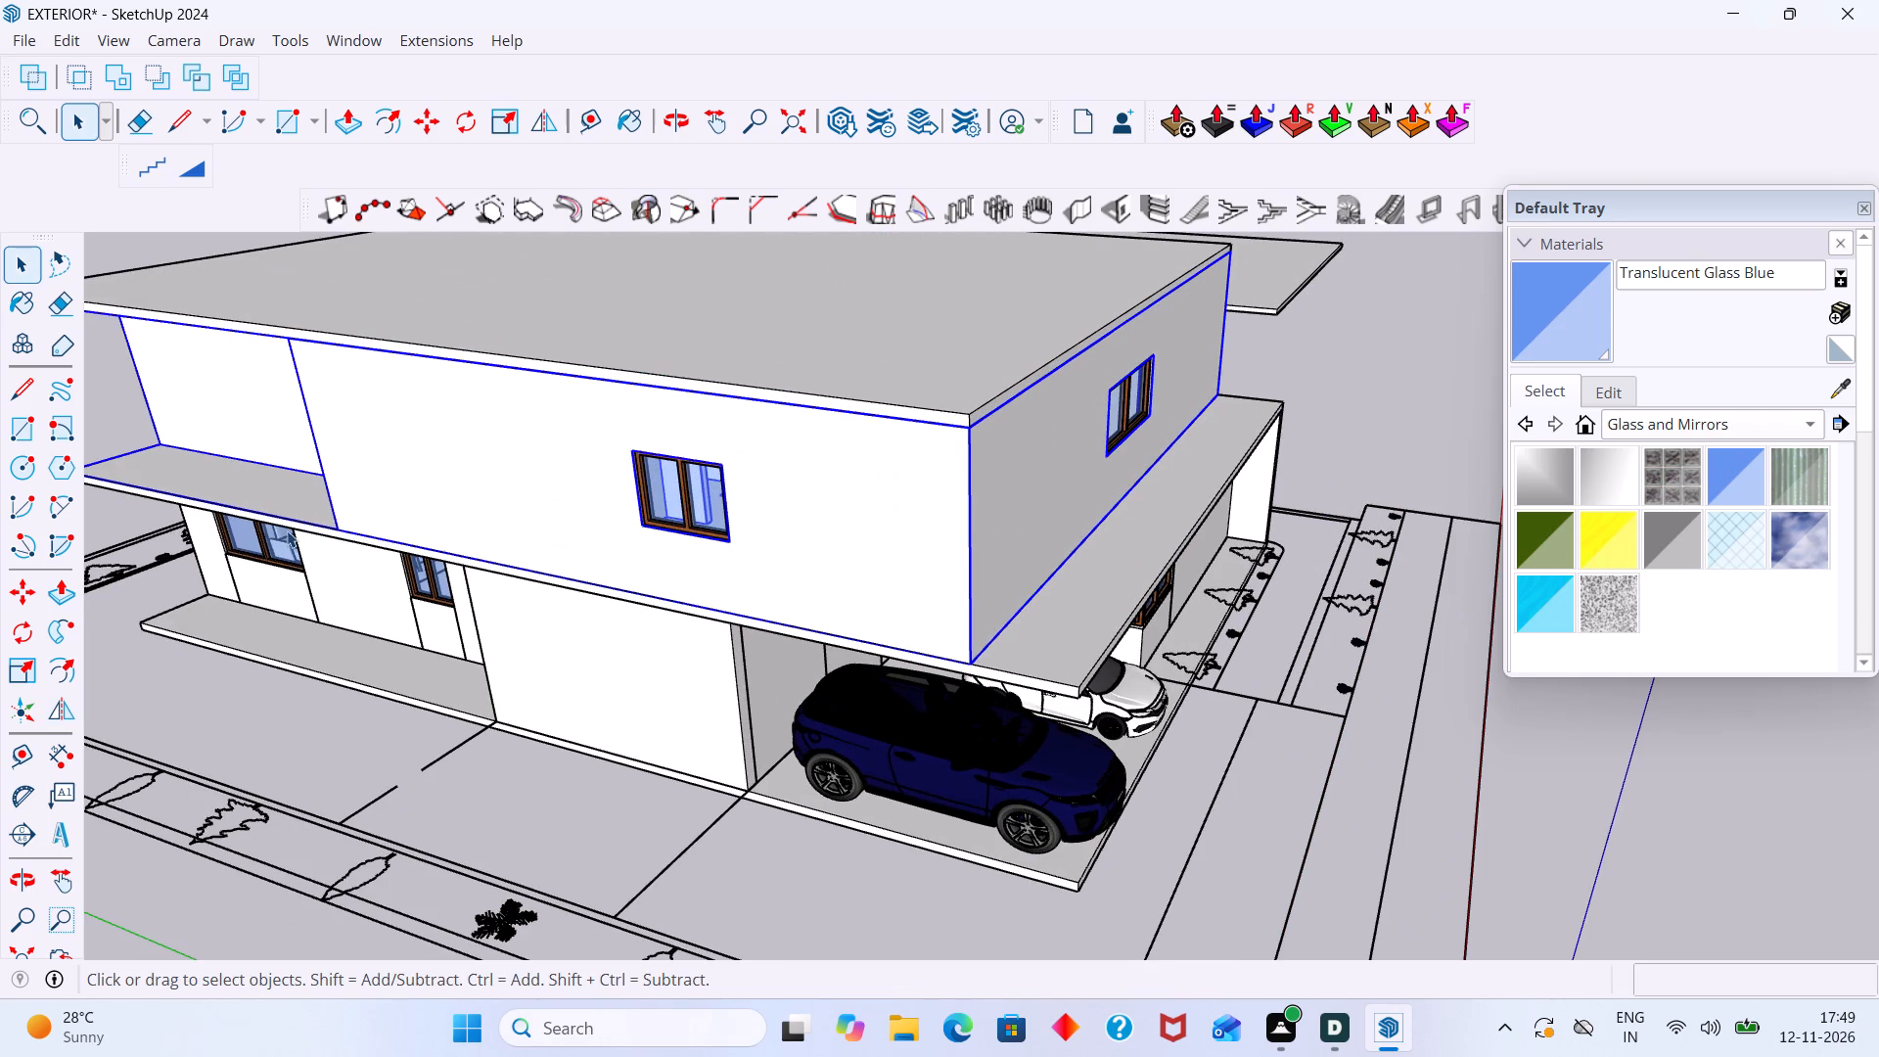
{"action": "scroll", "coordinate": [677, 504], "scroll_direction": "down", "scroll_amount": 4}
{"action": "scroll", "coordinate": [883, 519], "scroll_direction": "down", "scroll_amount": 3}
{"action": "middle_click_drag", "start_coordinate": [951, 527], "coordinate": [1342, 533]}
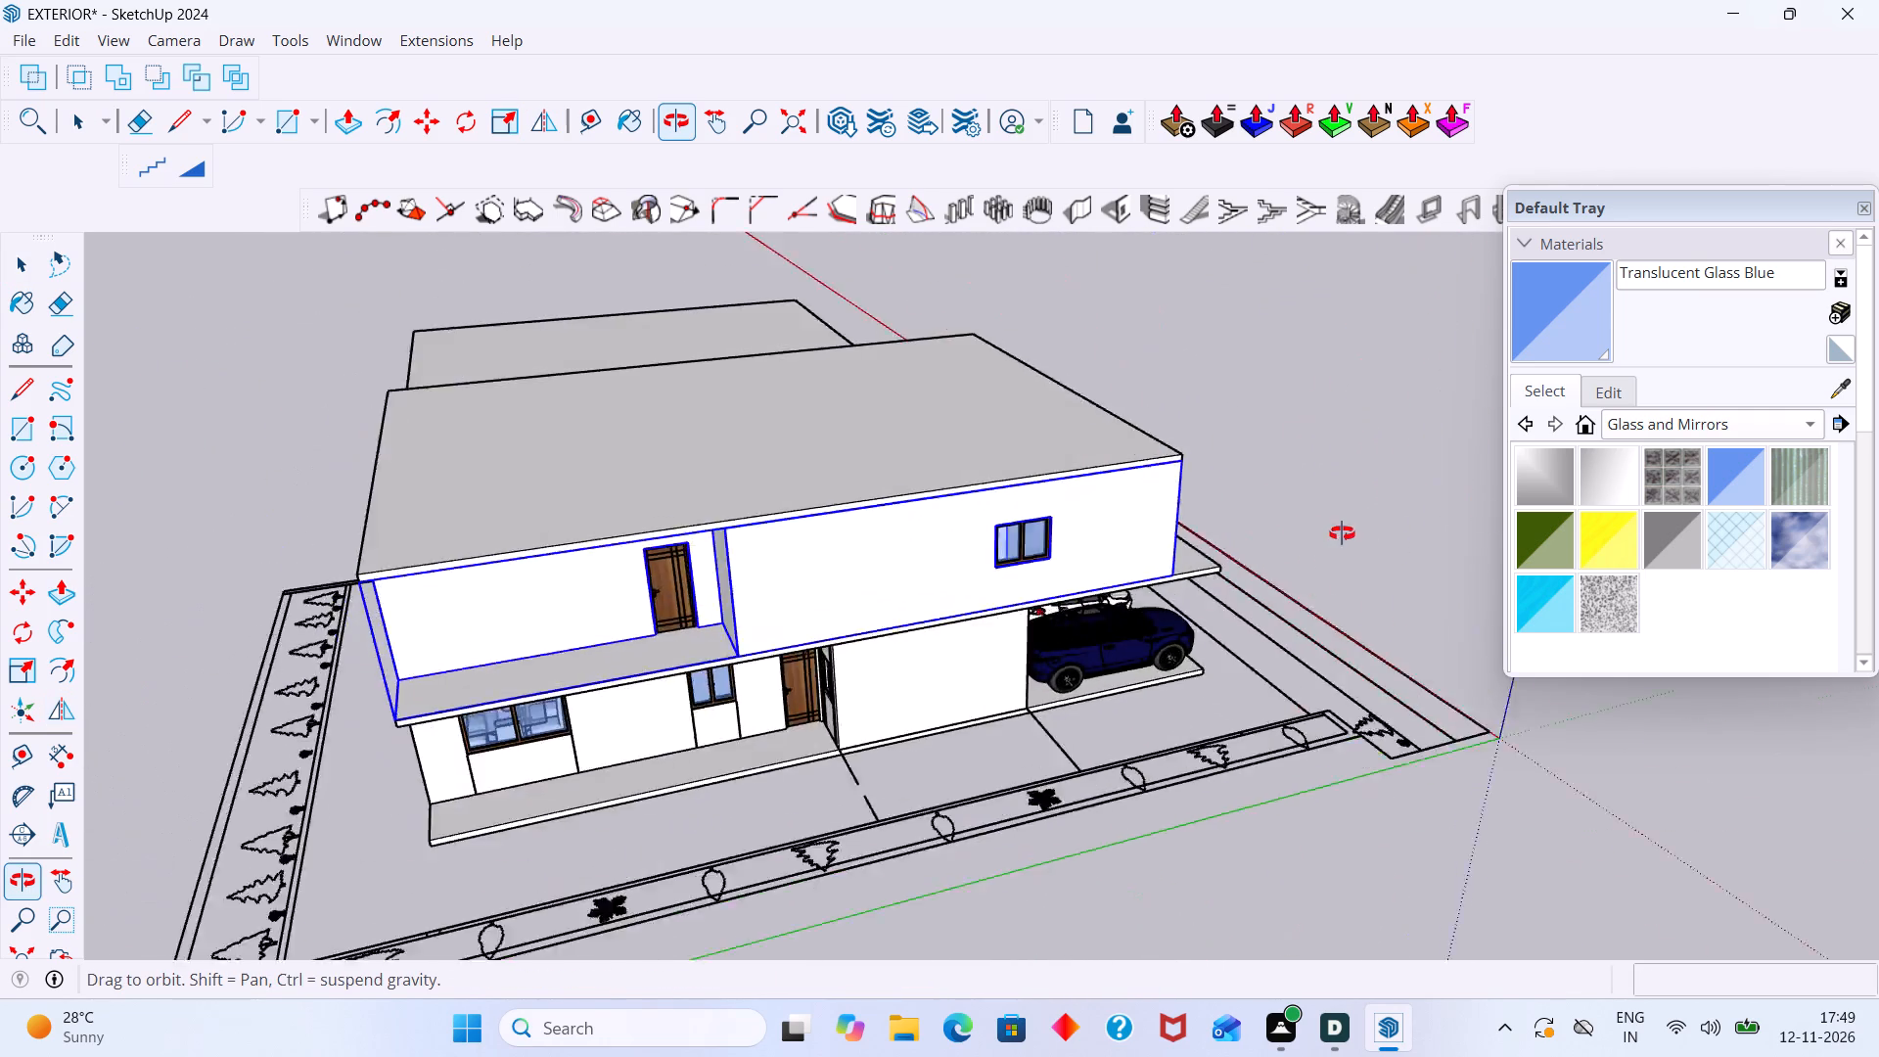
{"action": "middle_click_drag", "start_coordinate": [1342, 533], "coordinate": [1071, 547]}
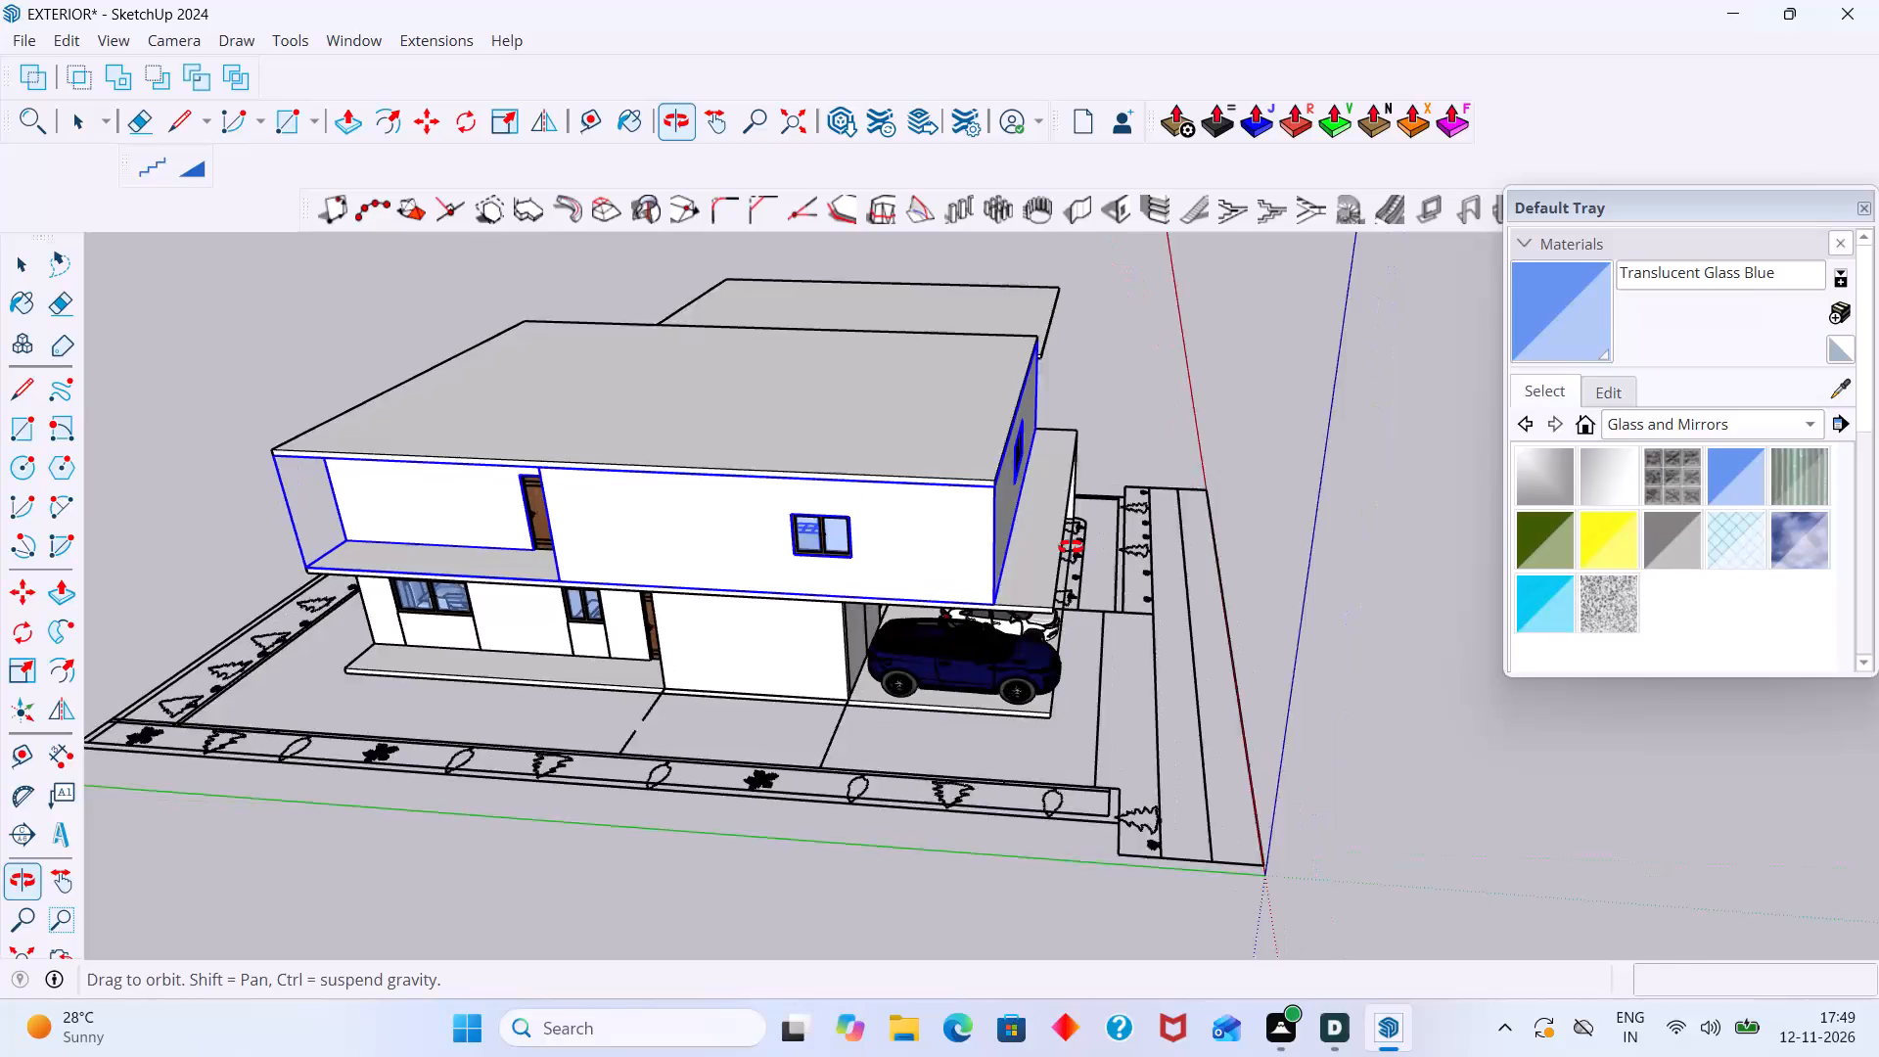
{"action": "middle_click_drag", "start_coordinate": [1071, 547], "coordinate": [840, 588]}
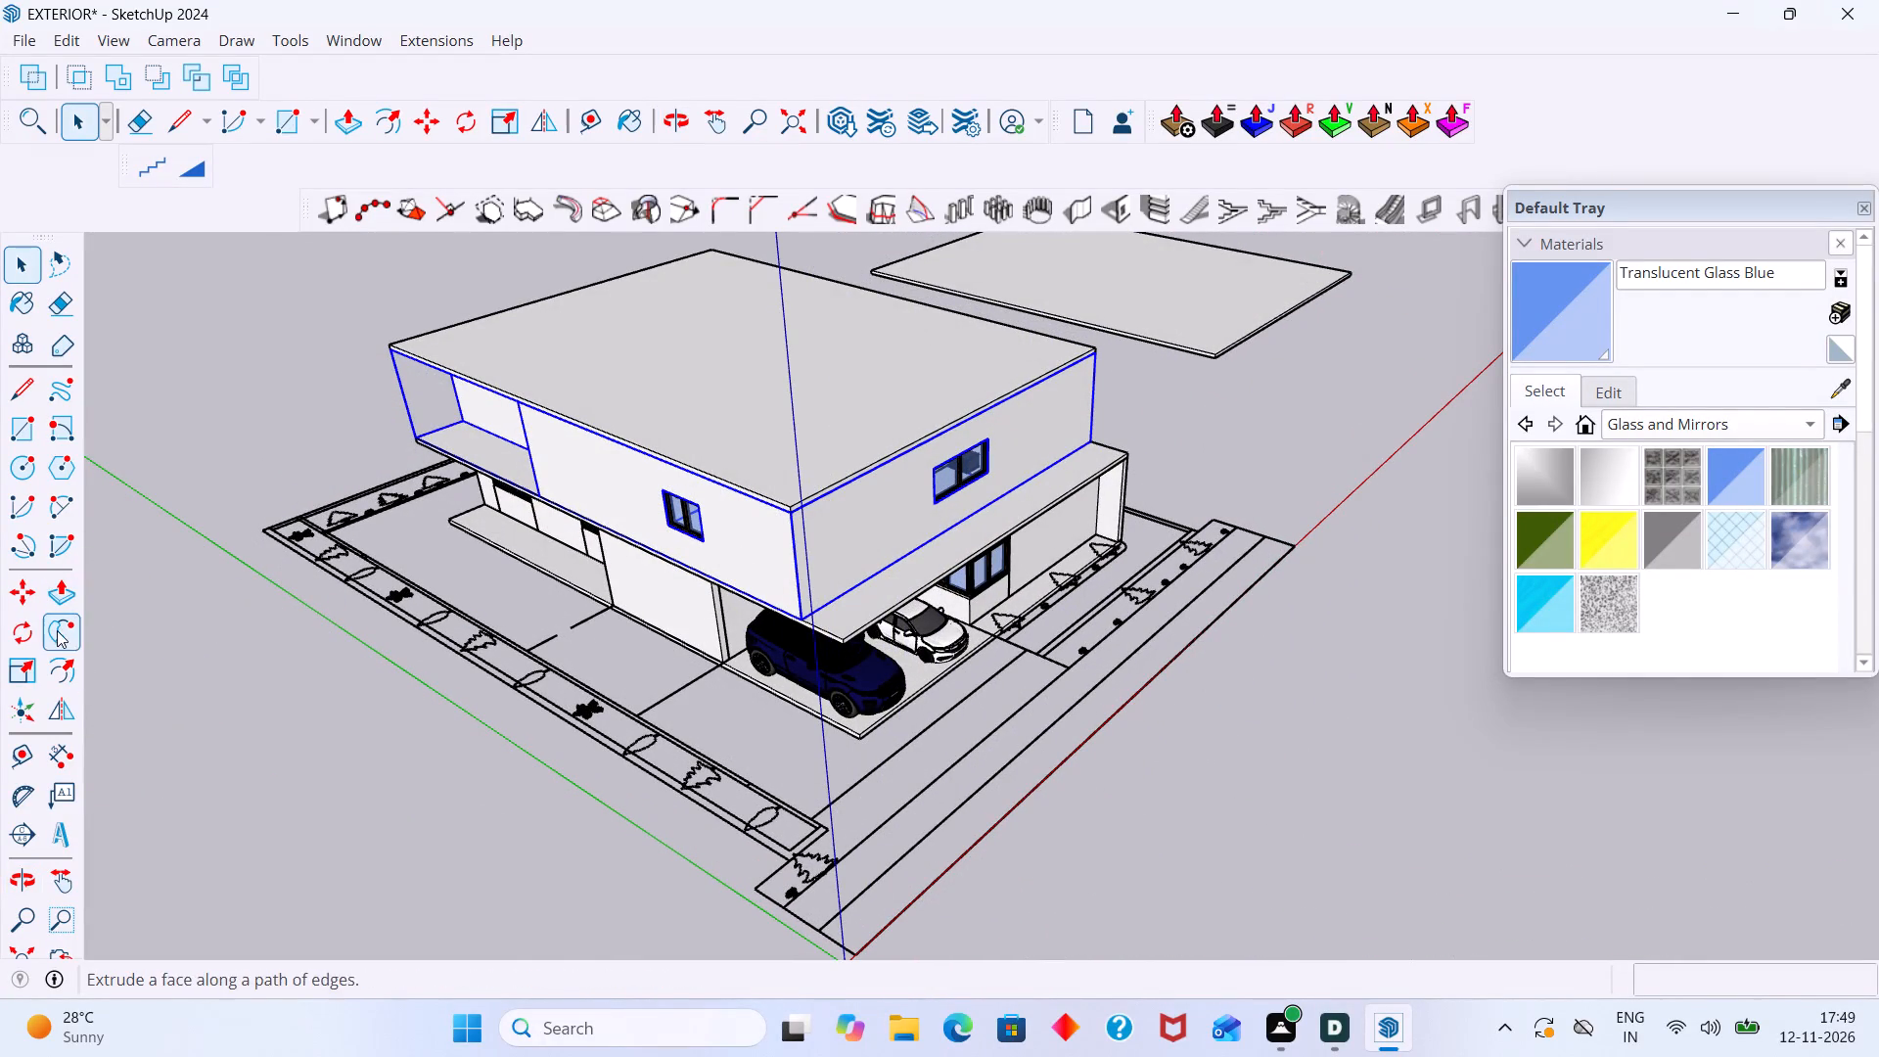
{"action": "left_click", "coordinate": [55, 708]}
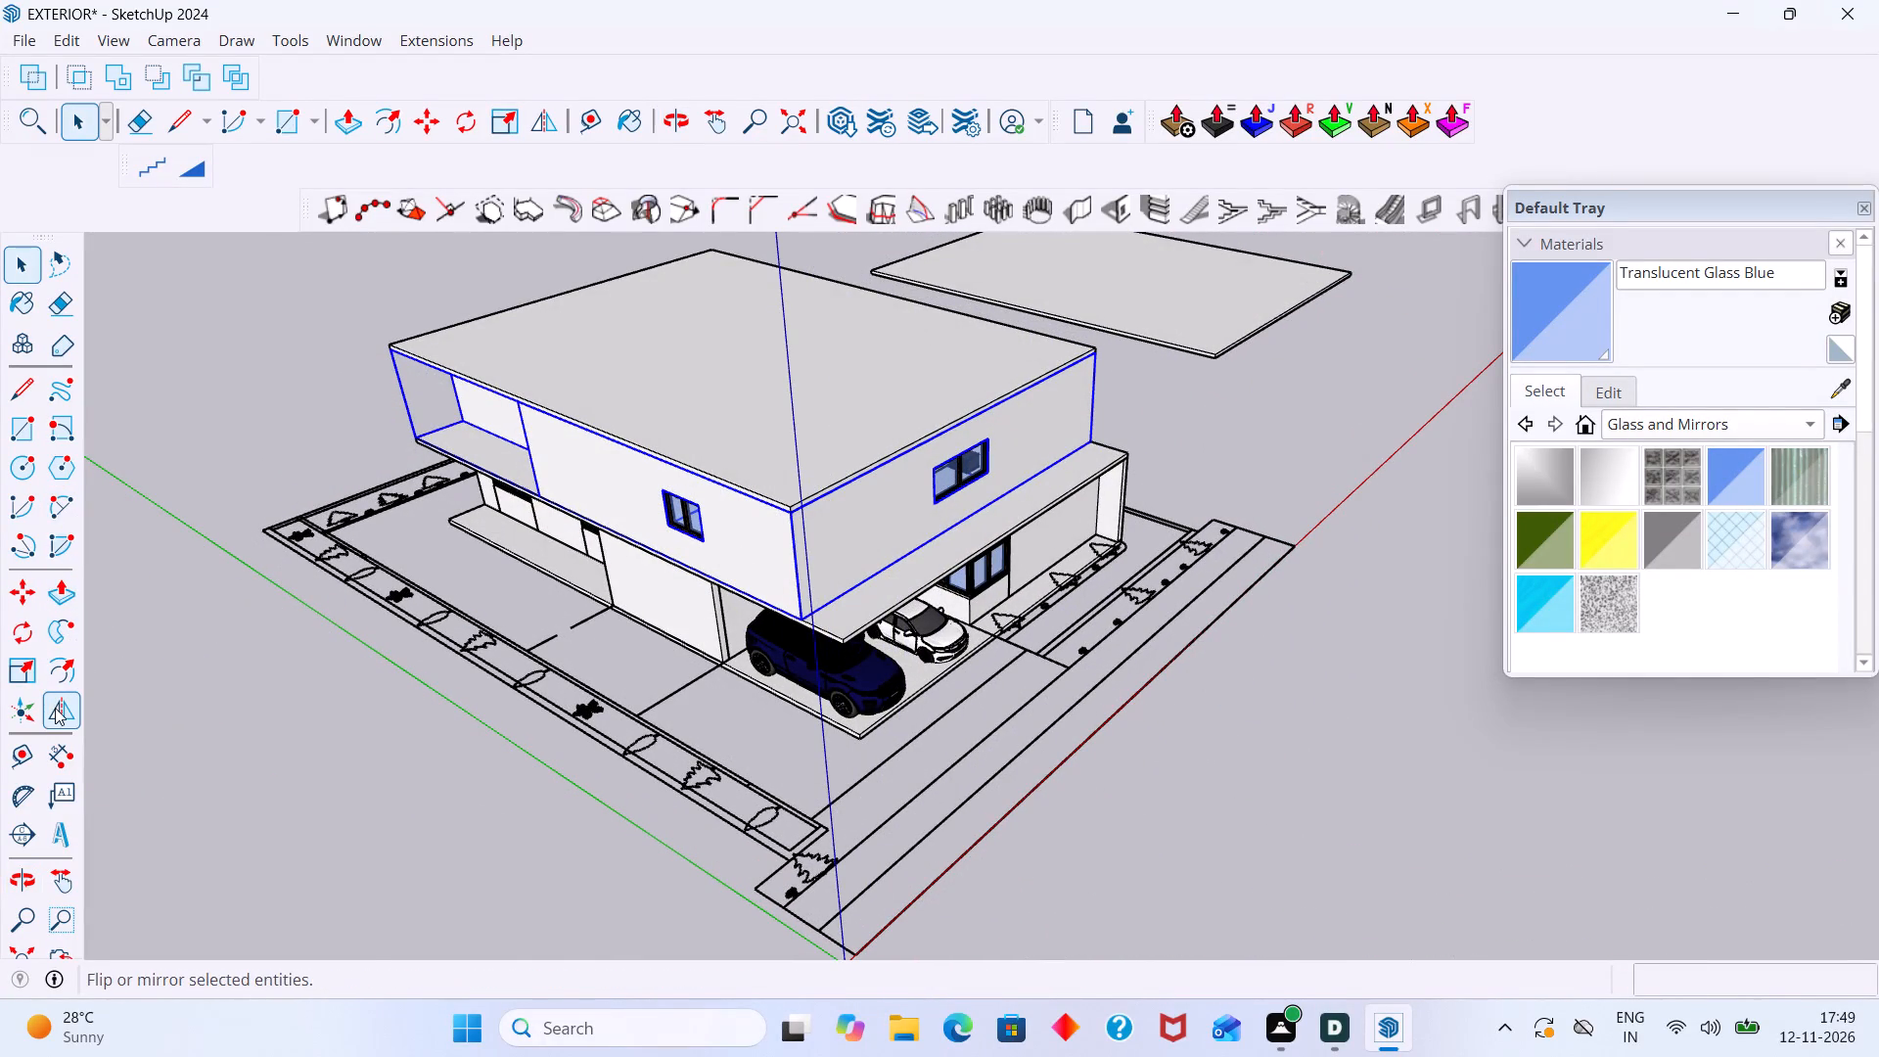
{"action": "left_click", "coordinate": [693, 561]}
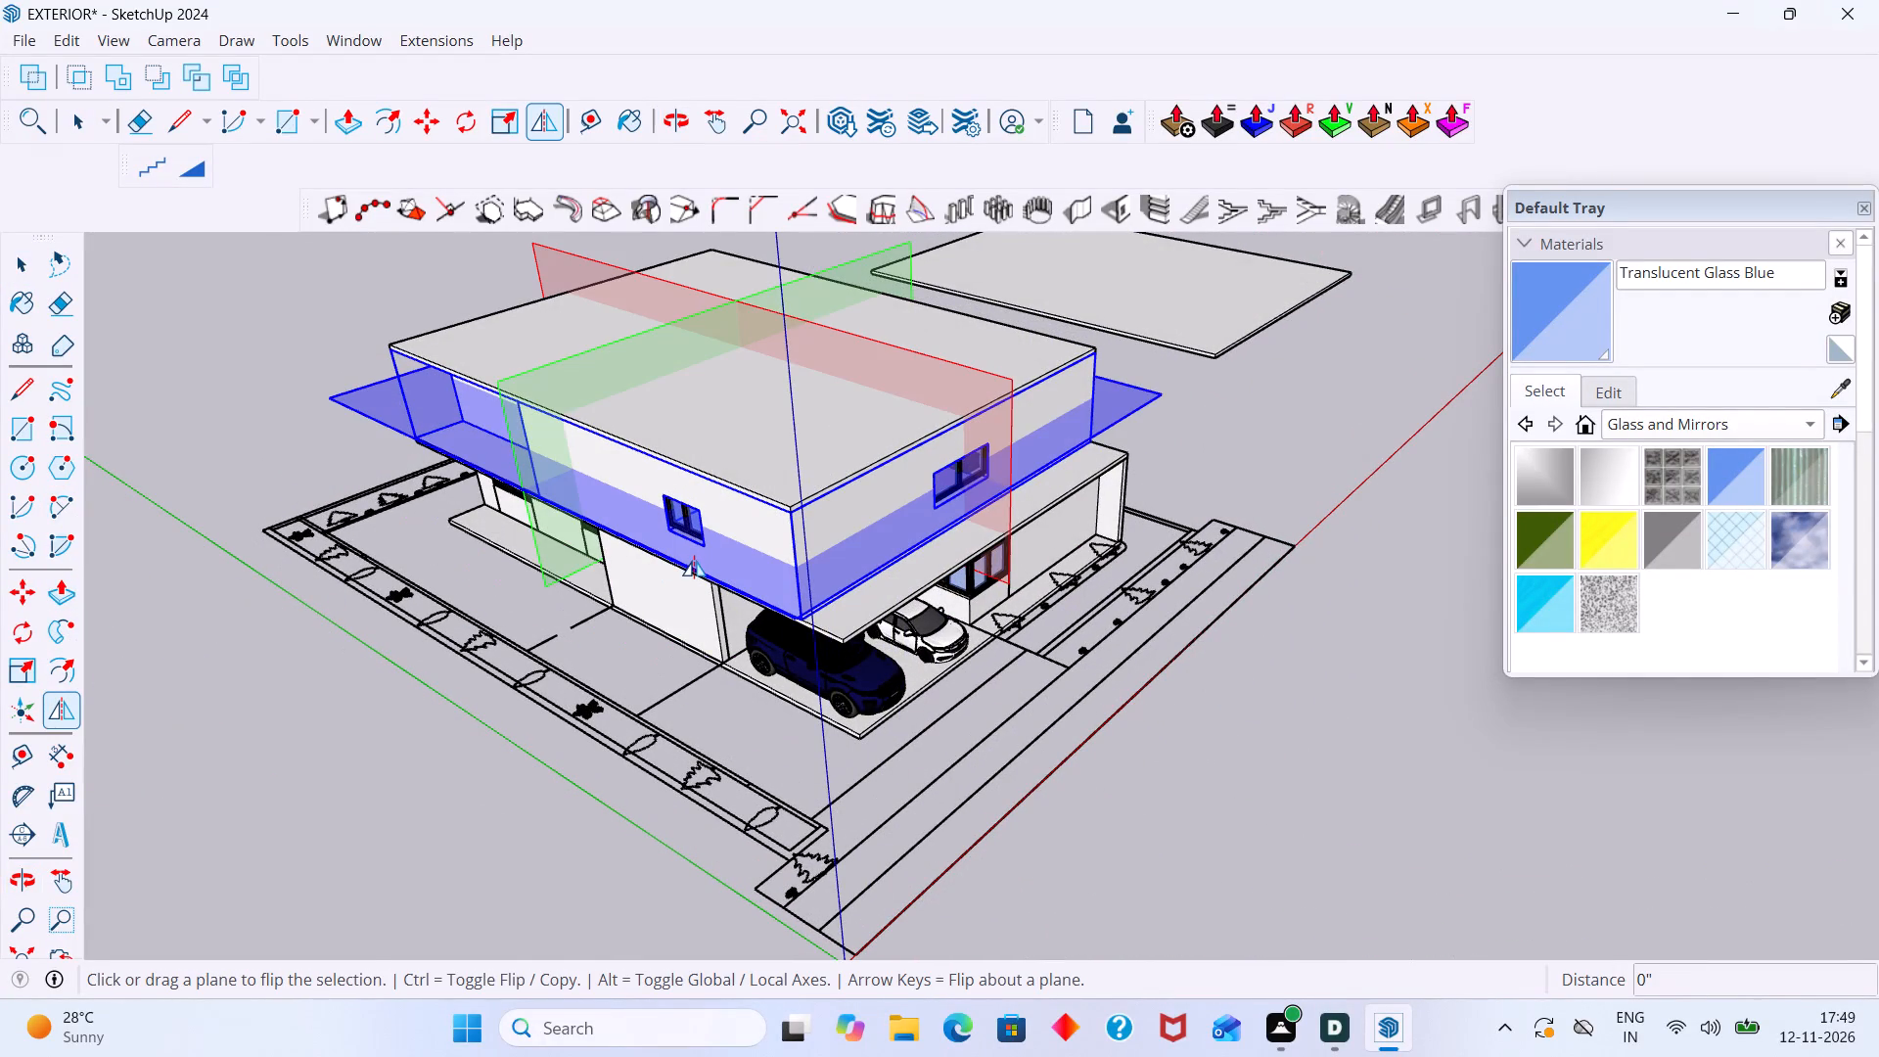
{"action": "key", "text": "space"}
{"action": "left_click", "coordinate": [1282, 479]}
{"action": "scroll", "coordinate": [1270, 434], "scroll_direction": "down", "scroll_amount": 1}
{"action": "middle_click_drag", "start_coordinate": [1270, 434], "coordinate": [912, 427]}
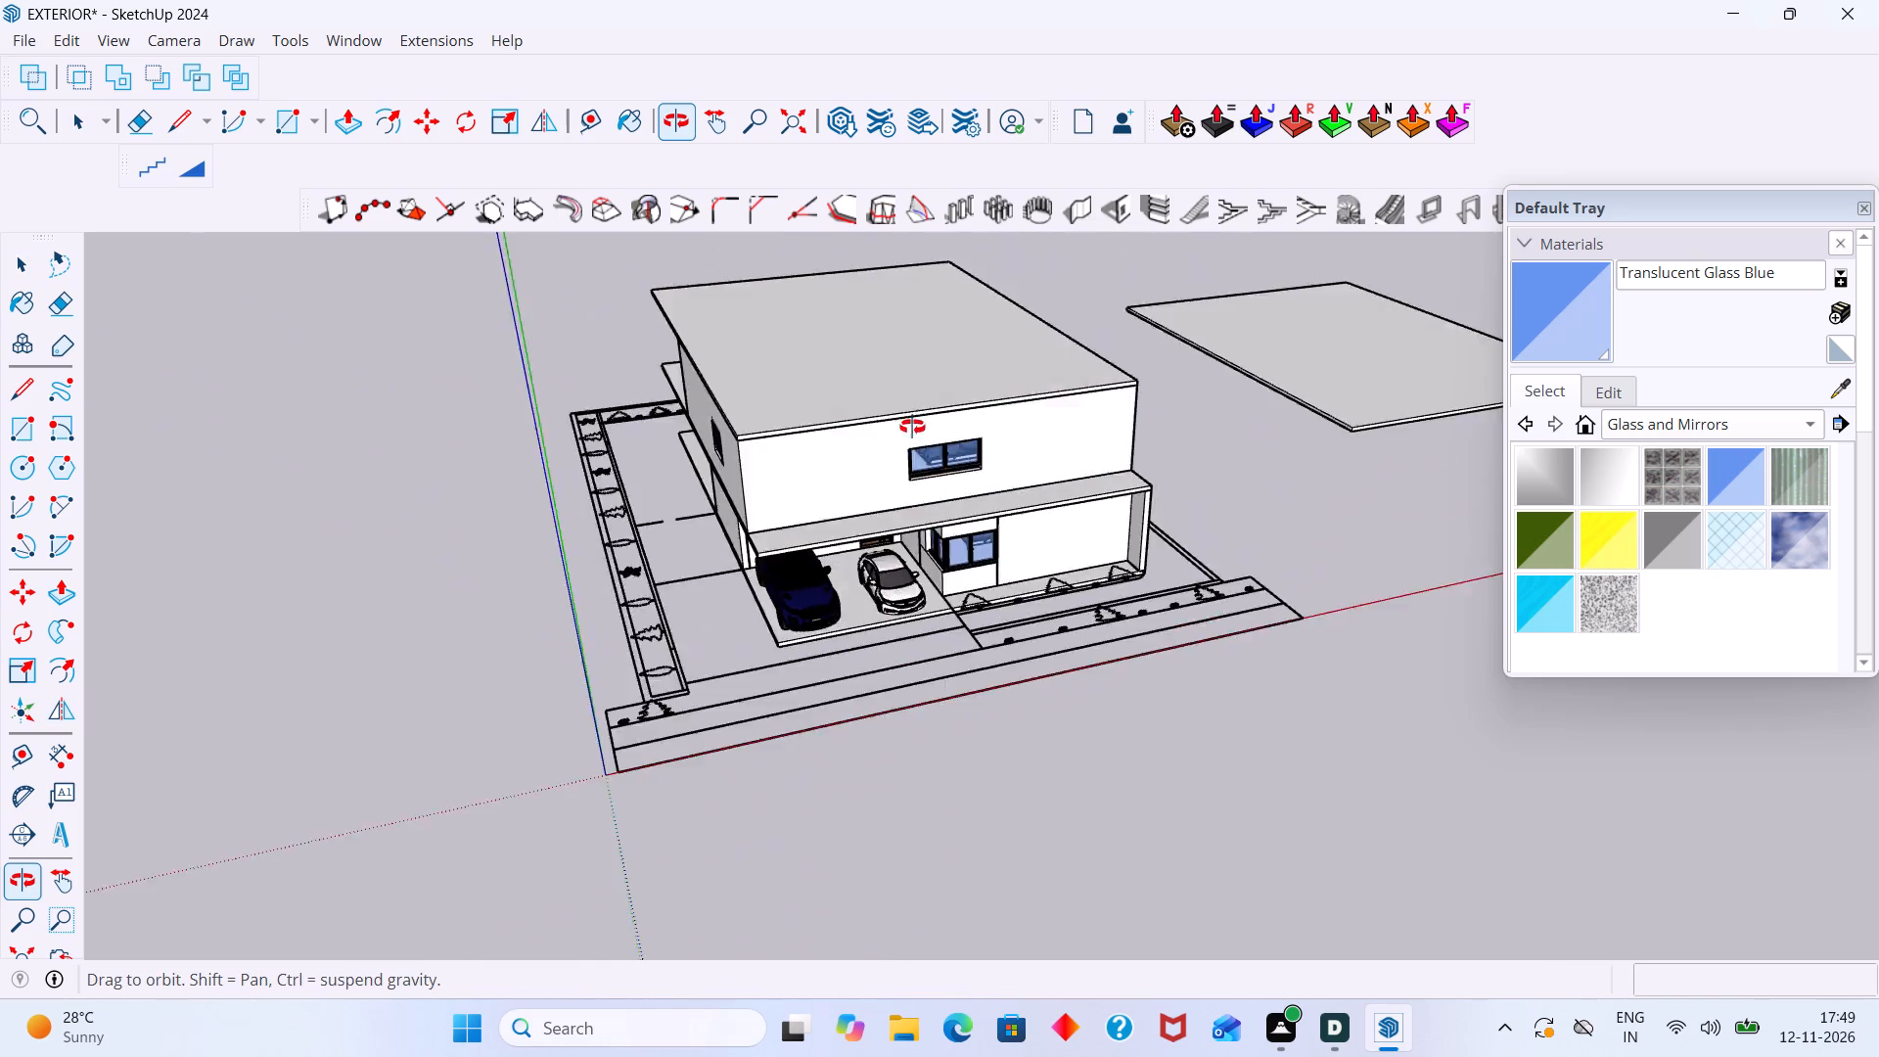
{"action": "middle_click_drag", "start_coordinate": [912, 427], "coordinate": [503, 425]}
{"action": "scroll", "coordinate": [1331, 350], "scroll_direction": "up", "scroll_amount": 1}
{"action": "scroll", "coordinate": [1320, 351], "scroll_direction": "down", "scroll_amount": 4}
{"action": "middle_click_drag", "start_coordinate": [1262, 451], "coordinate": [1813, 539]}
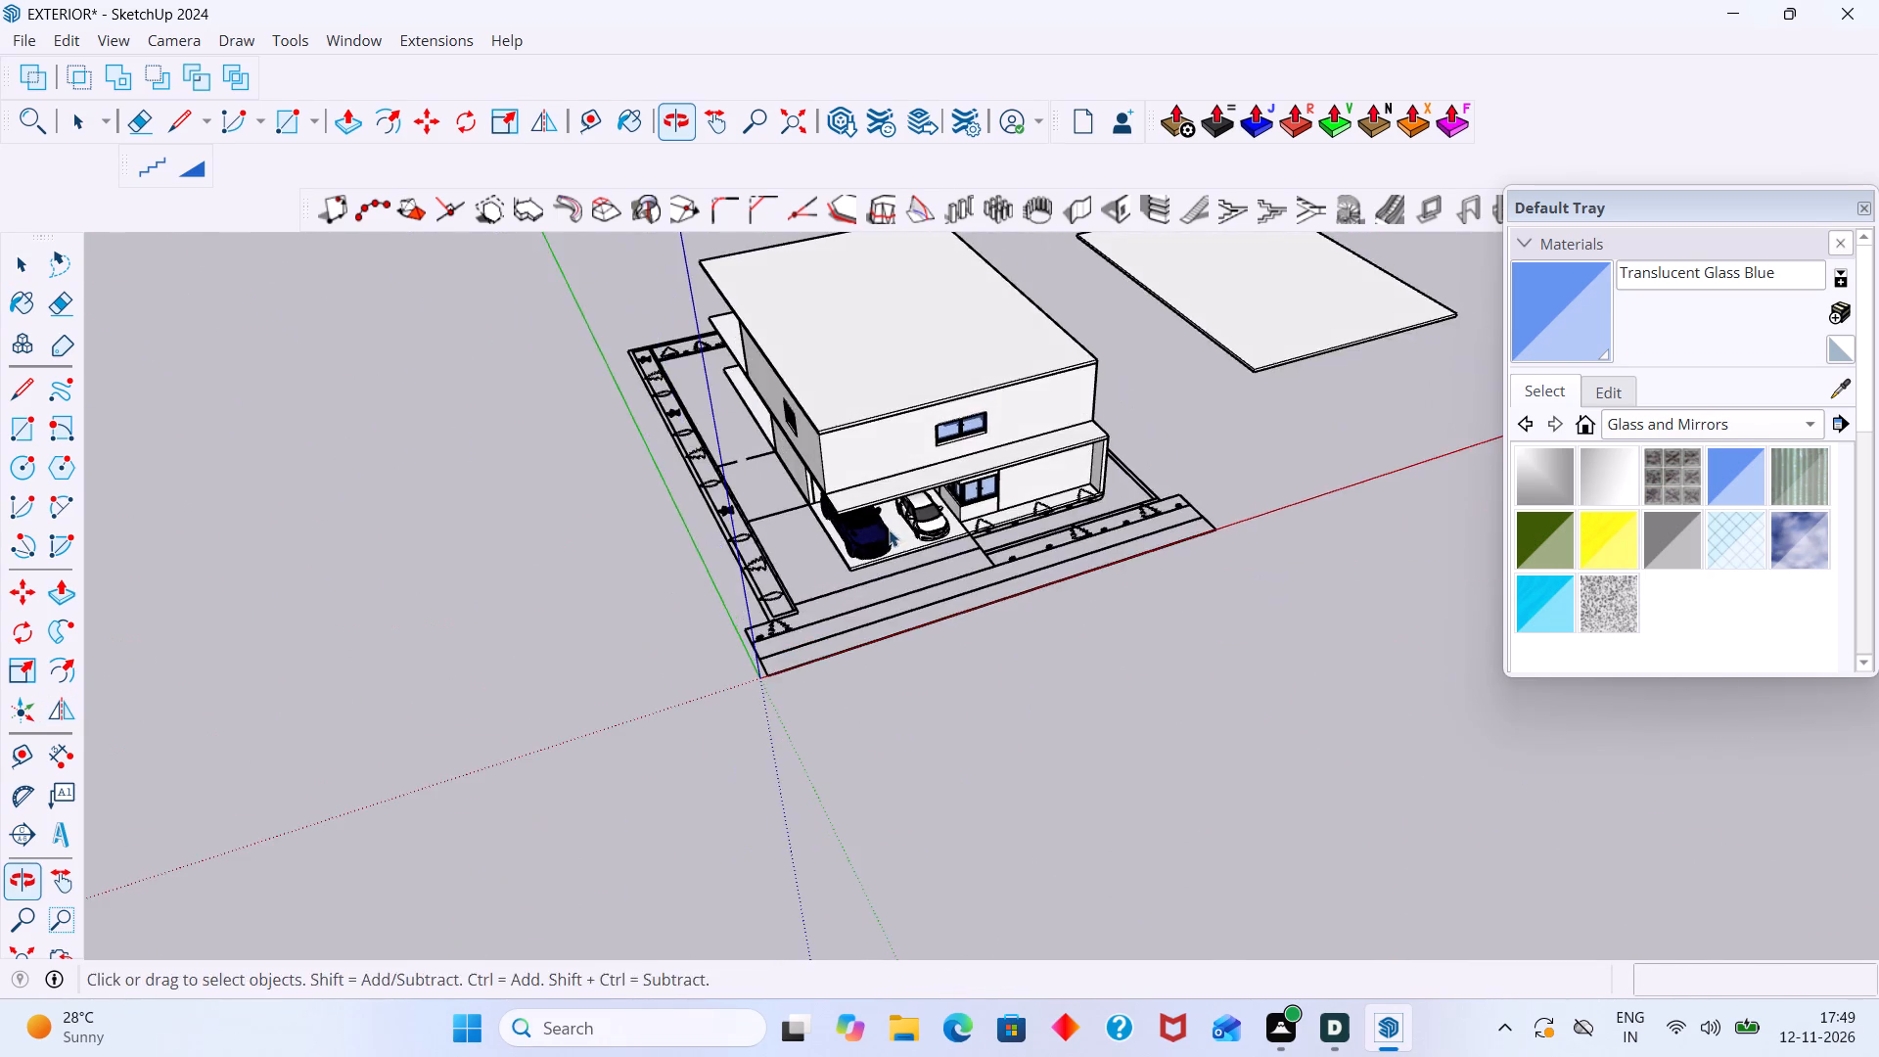
Undo the last change to the model after checking the upper floor from the garden side.
{"action": "middle_click_drag", "start_coordinate": [815, 525], "coordinate": [1715, 433]}
{"action": "middle_click_drag", "start_coordinate": [1184, 498], "coordinate": [1274, 476]}
{"action": "scroll", "coordinate": [1053, 495], "scroll_direction": "up", "scroll_amount": 4}
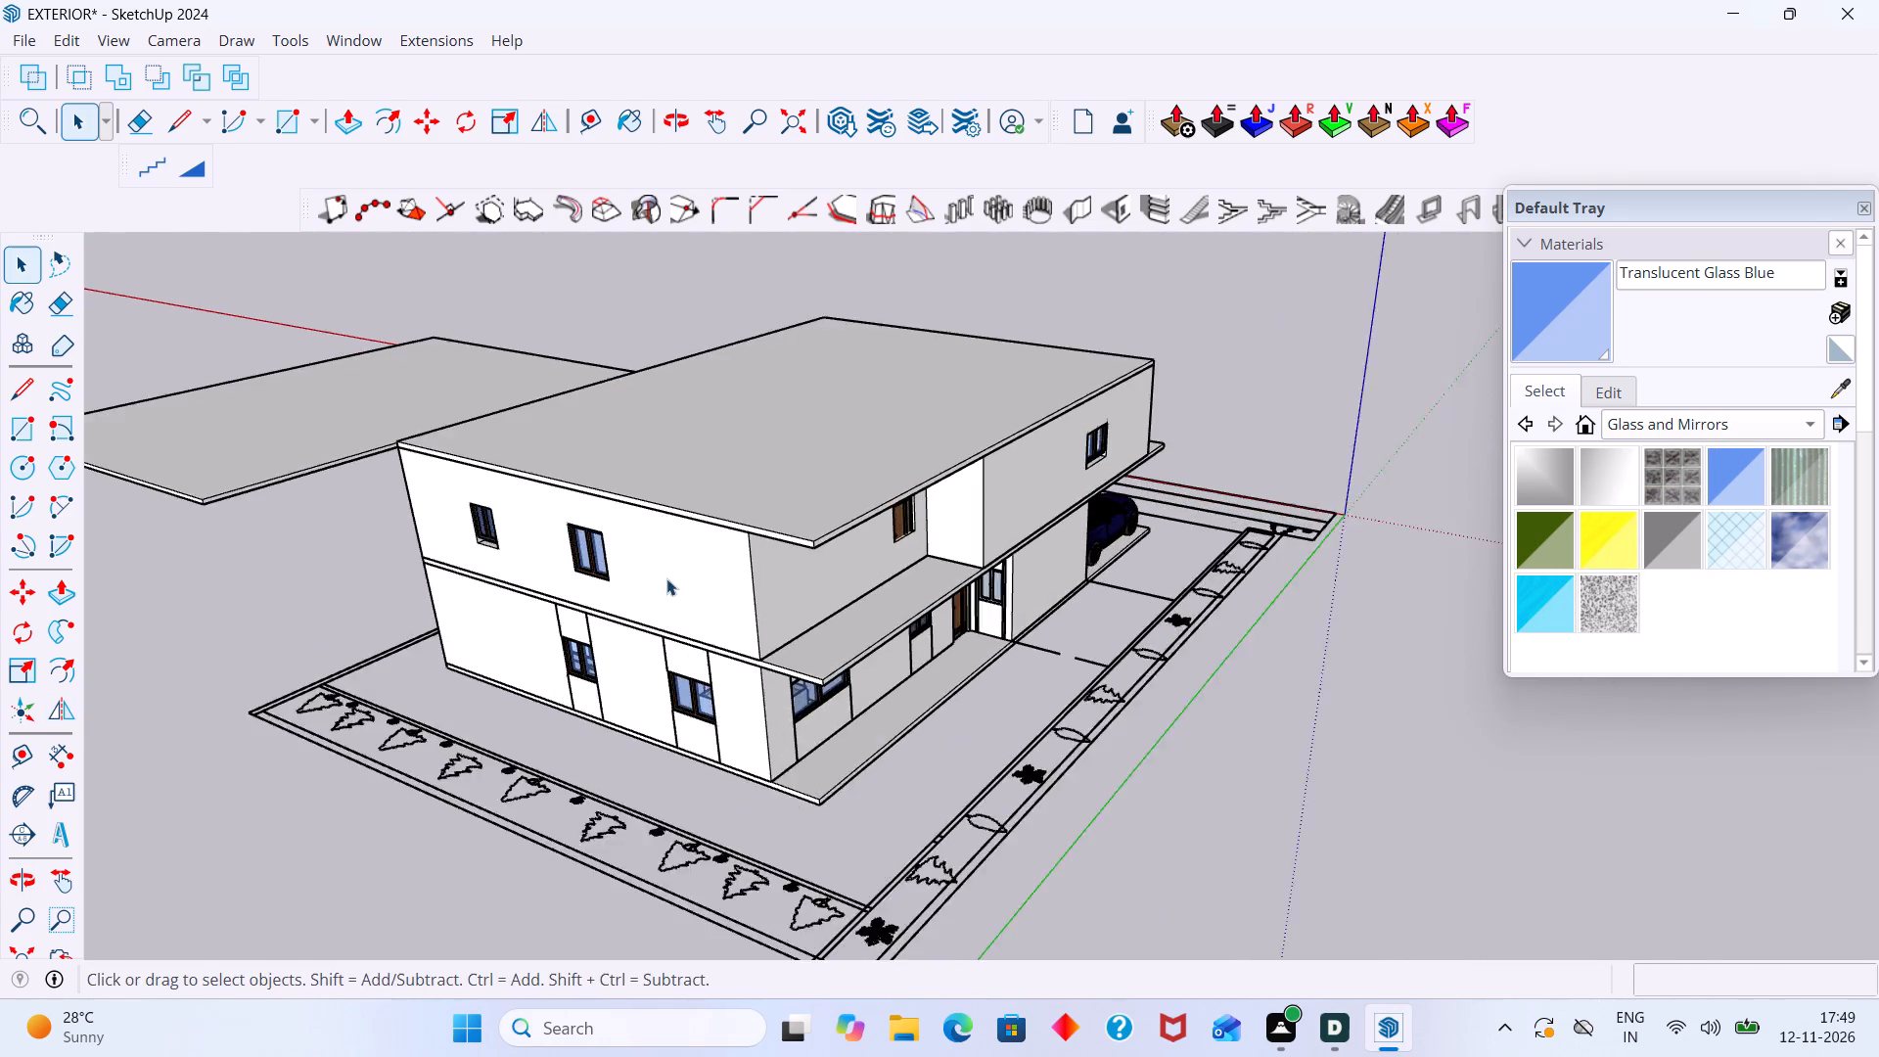
{"action": "middle_click_drag", "start_coordinate": [689, 566], "coordinate": [514, 549]}
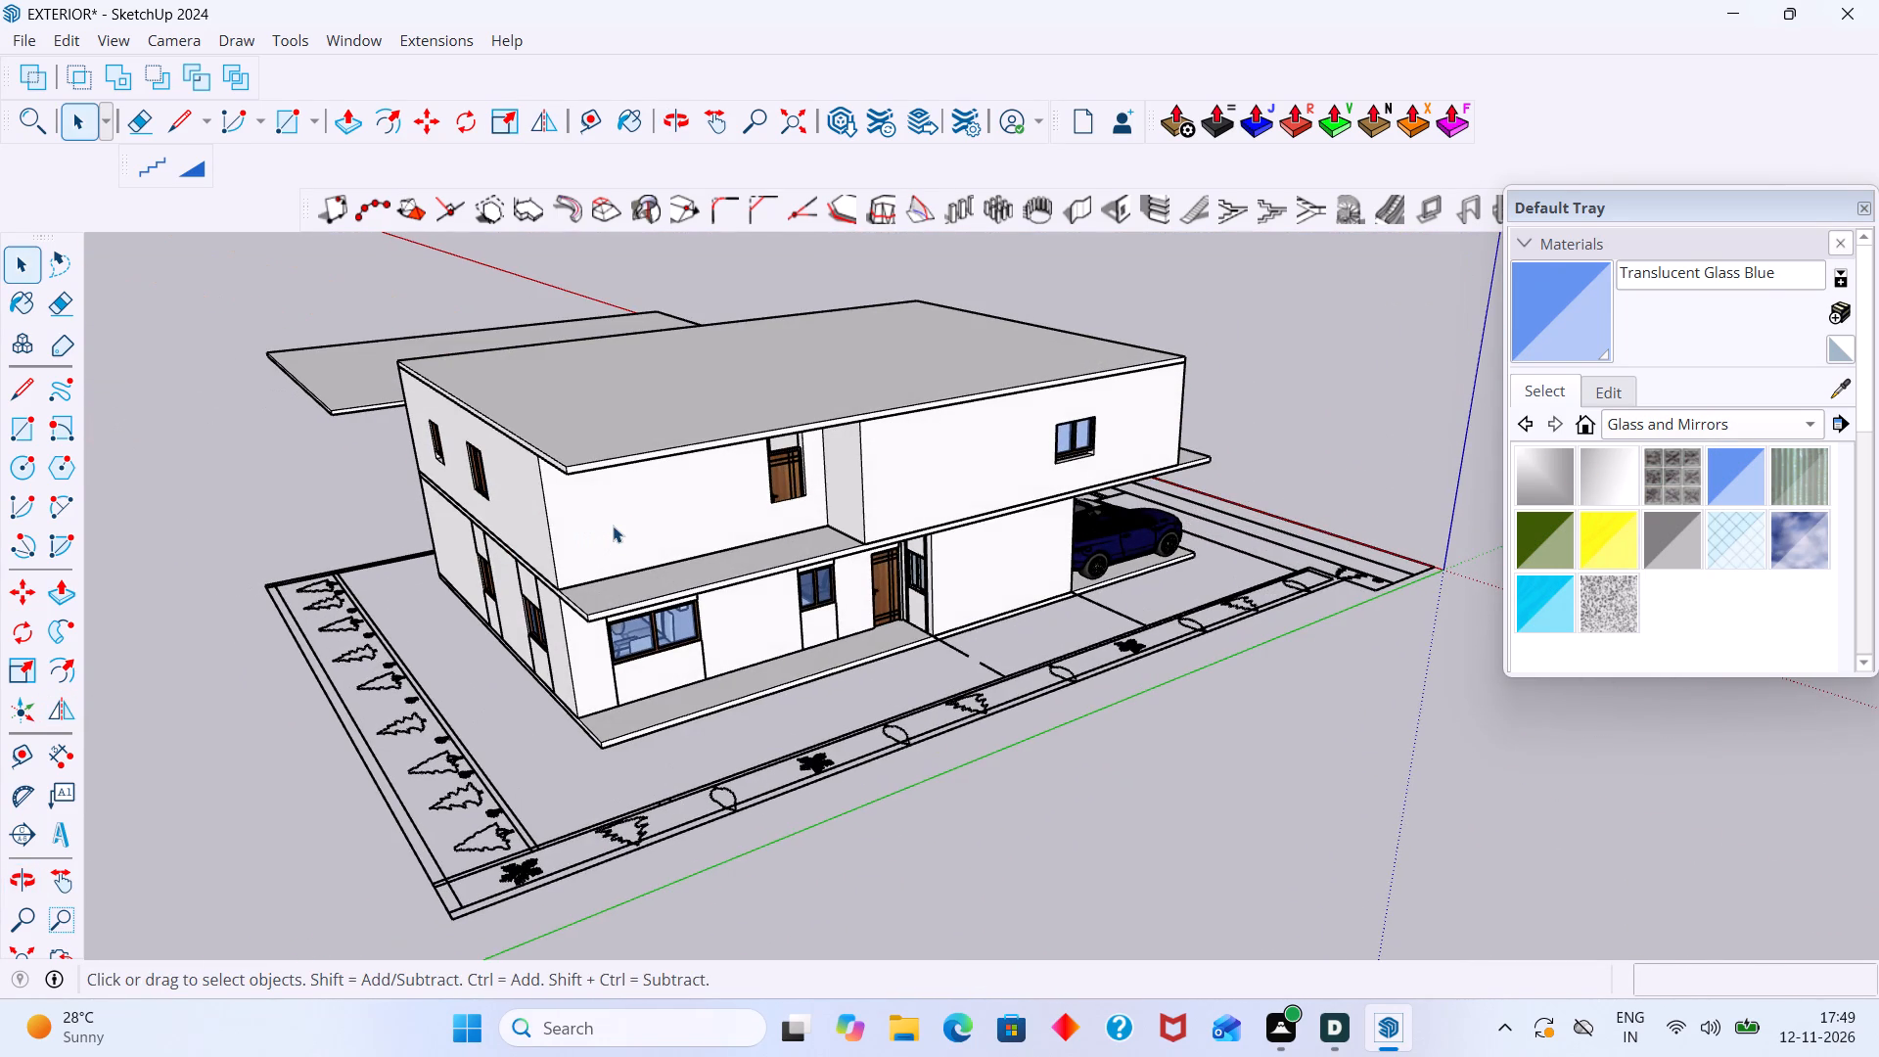
{"action": "key", "text": "ctrl+z"}
Examine the roofed two-storey building from the garden side and from the carport front, comparing the upper-floor walls and openings.
{"action": "scroll", "coordinate": [847, 510], "scroll_direction": "up", "scroll_amount": 1}
{"action": "scroll", "coordinate": [847, 509], "scroll_direction": "down", "scroll_amount": 3}
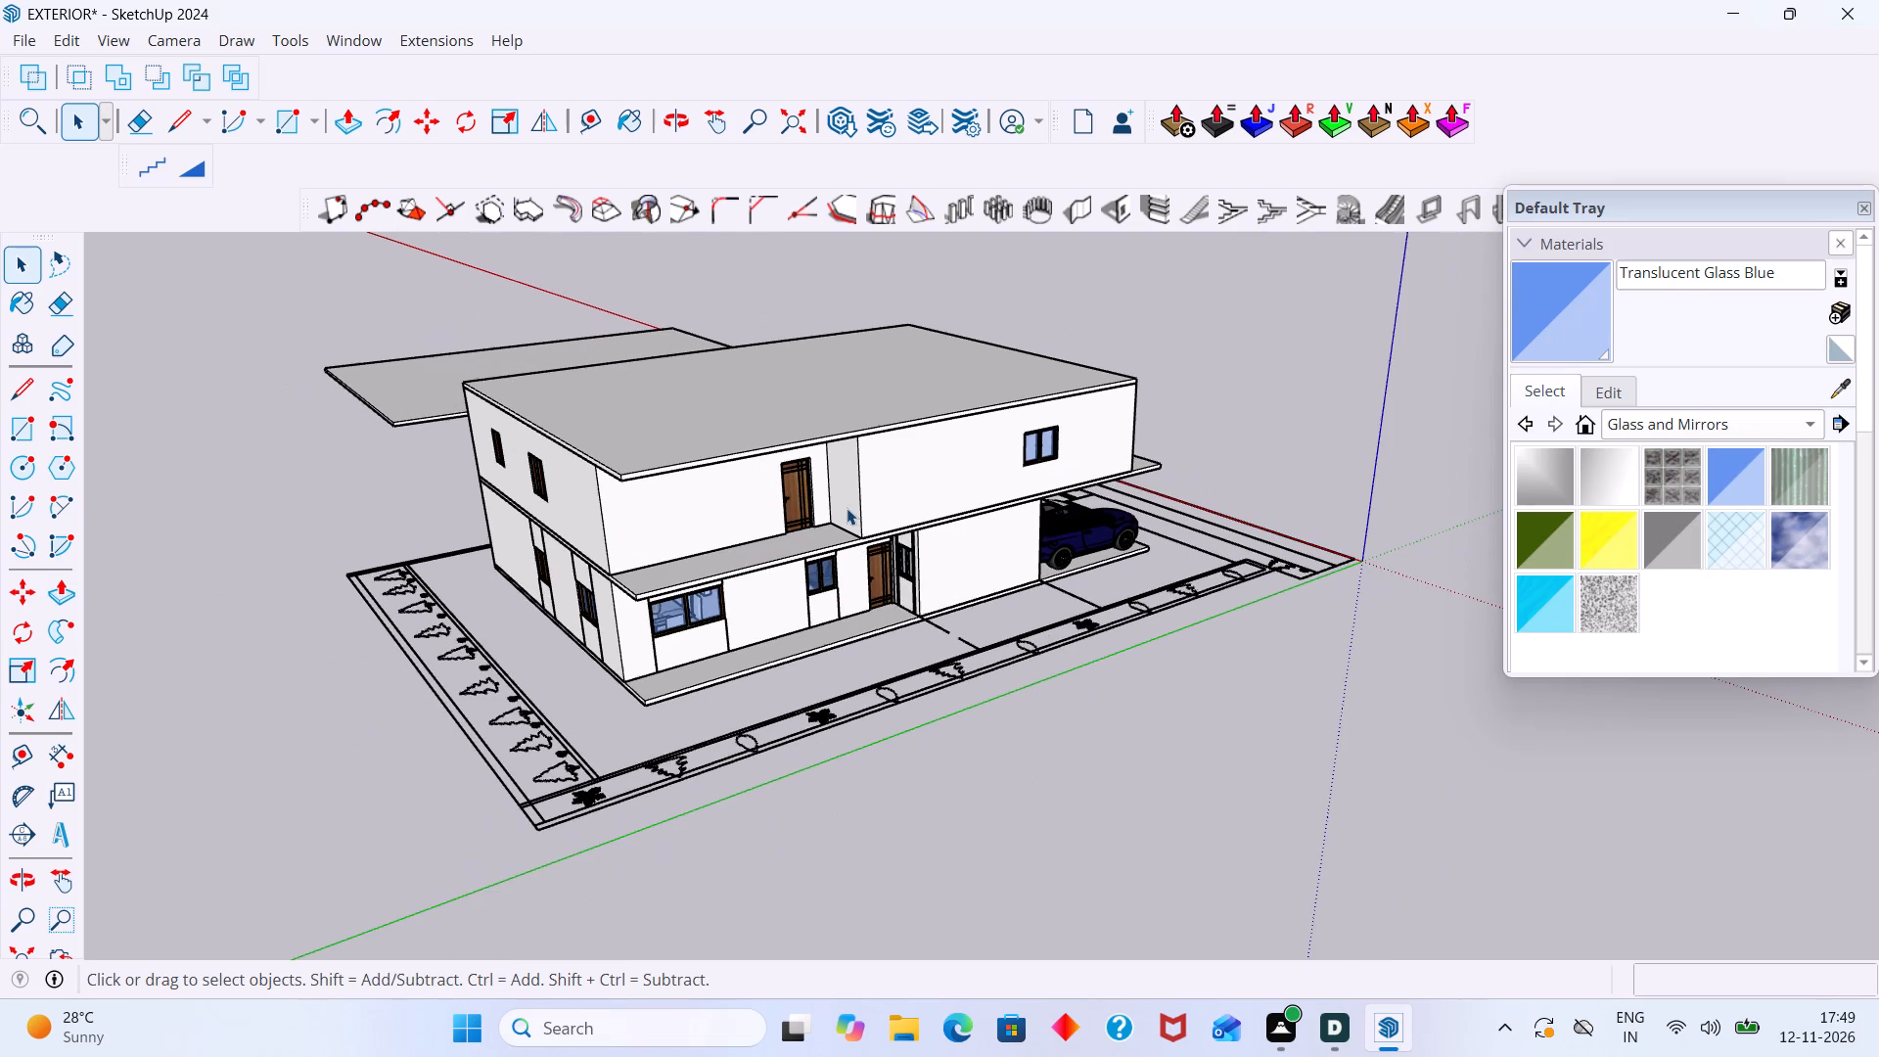
{"action": "scroll", "coordinate": [847, 507], "scroll_direction": "up", "scroll_amount": 3}
{"action": "scroll", "coordinate": [853, 494], "scroll_direction": "down", "scroll_amount": 6}
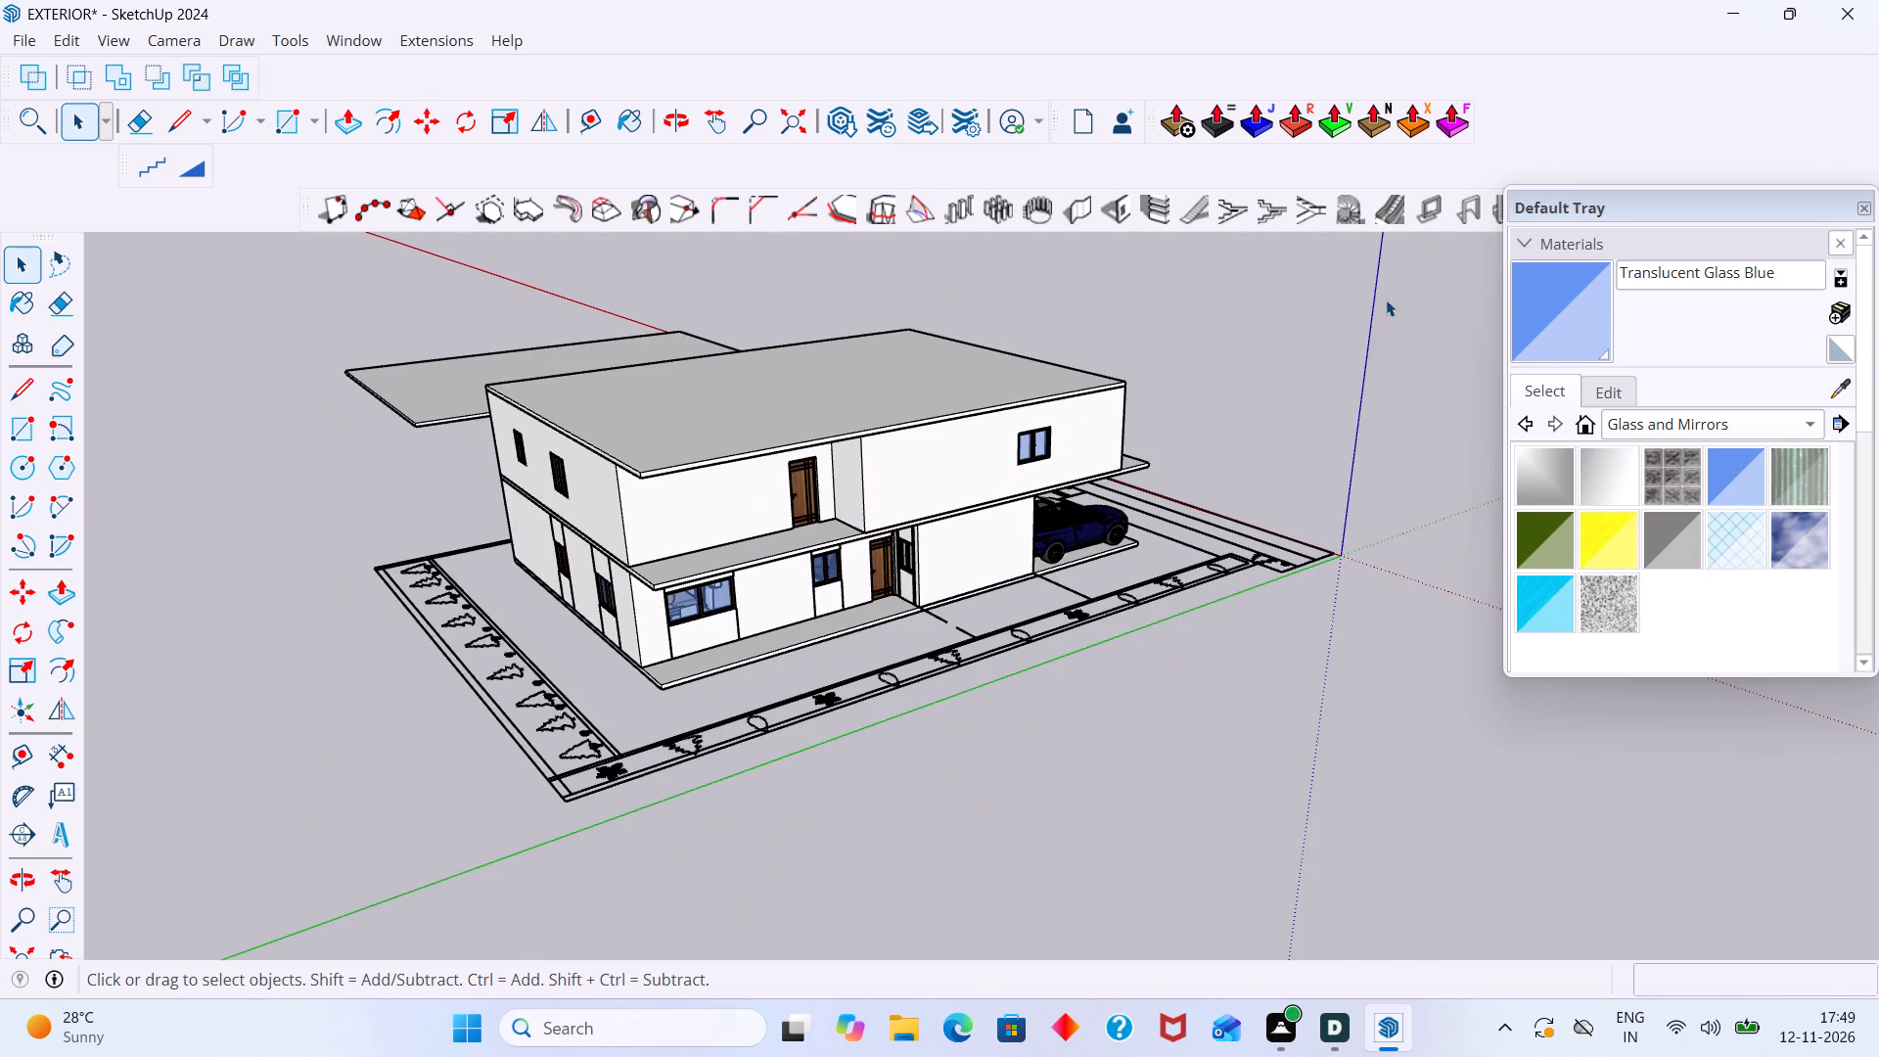
{"action": "left_click", "coordinate": [1241, 352]}
{"action": "middle_click_drag", "start_coordinate": [1239, 354], "coordinate": [354, 419]}
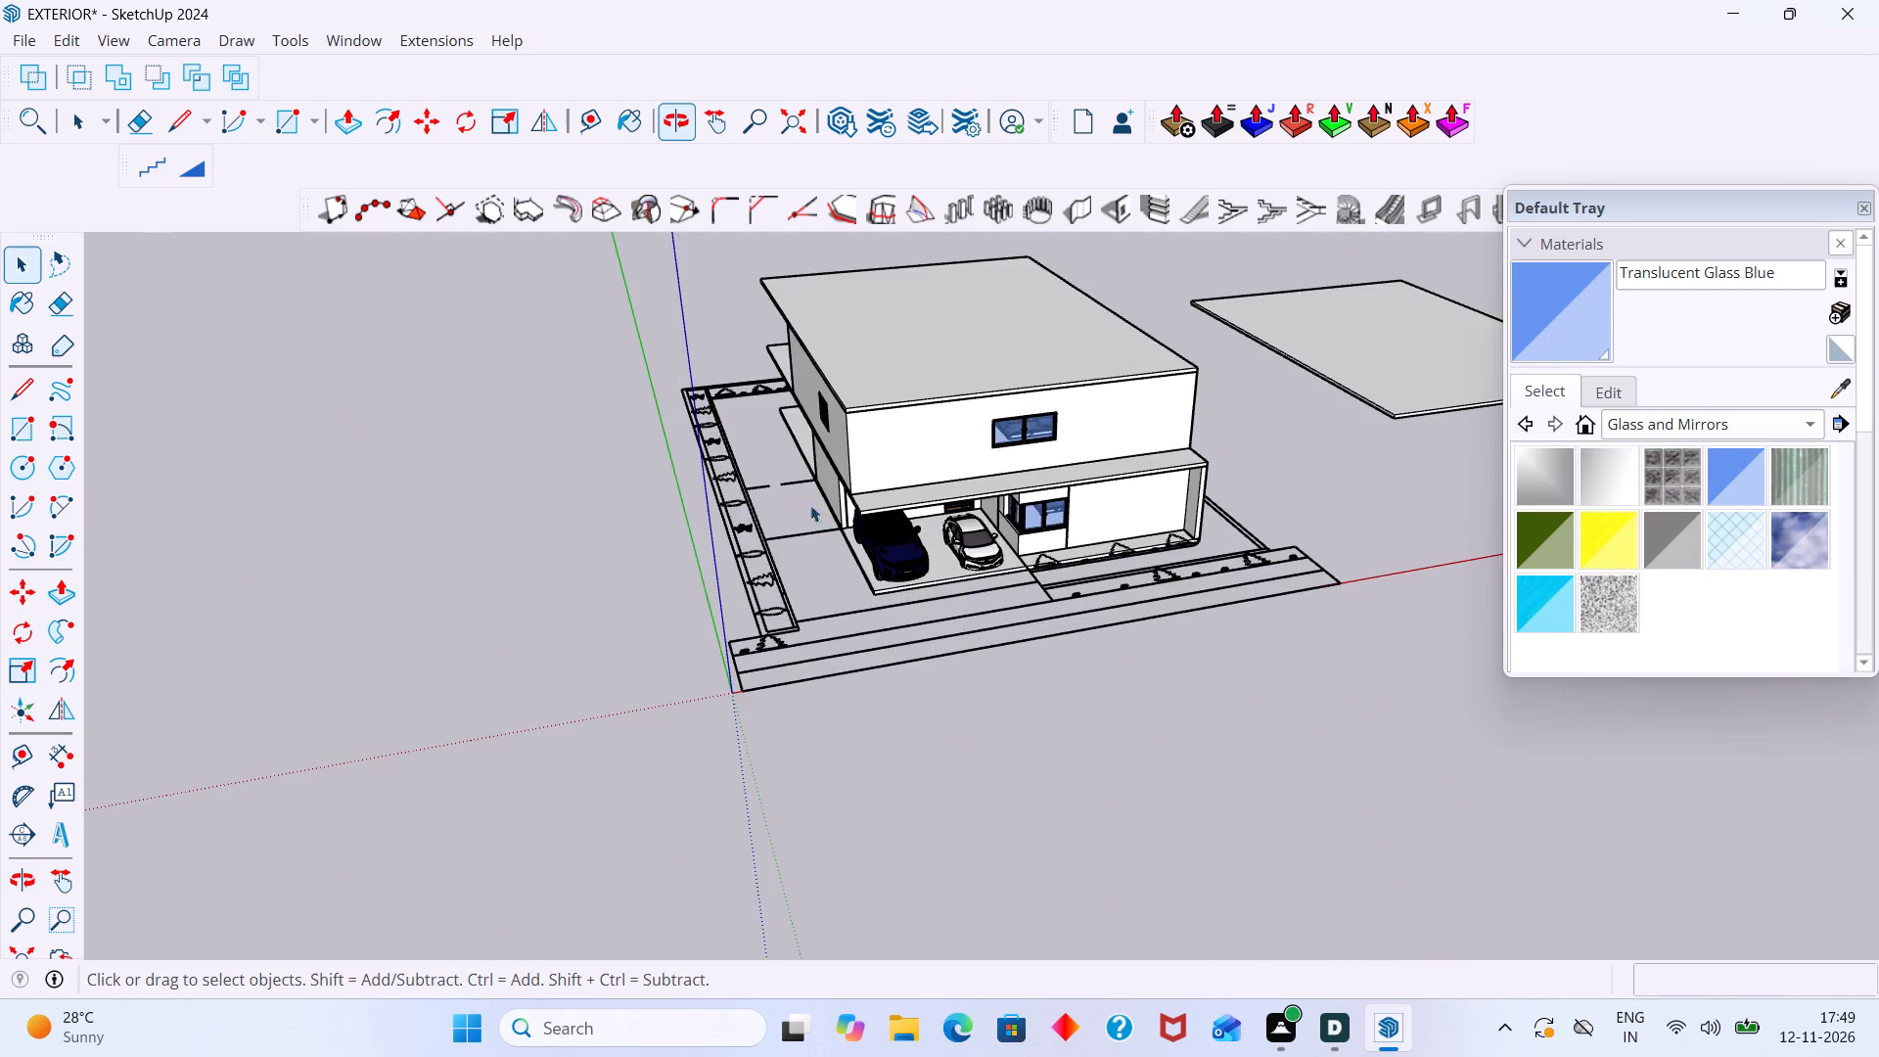
{"action": "scroll", "coordinate": [1045, 517], "scroll_direction": "up", "scroll_amount": 10}
{"action": "scroll", "coordinate": [989, 445], "scroll_direction": "down", "scroll_amount": 6}
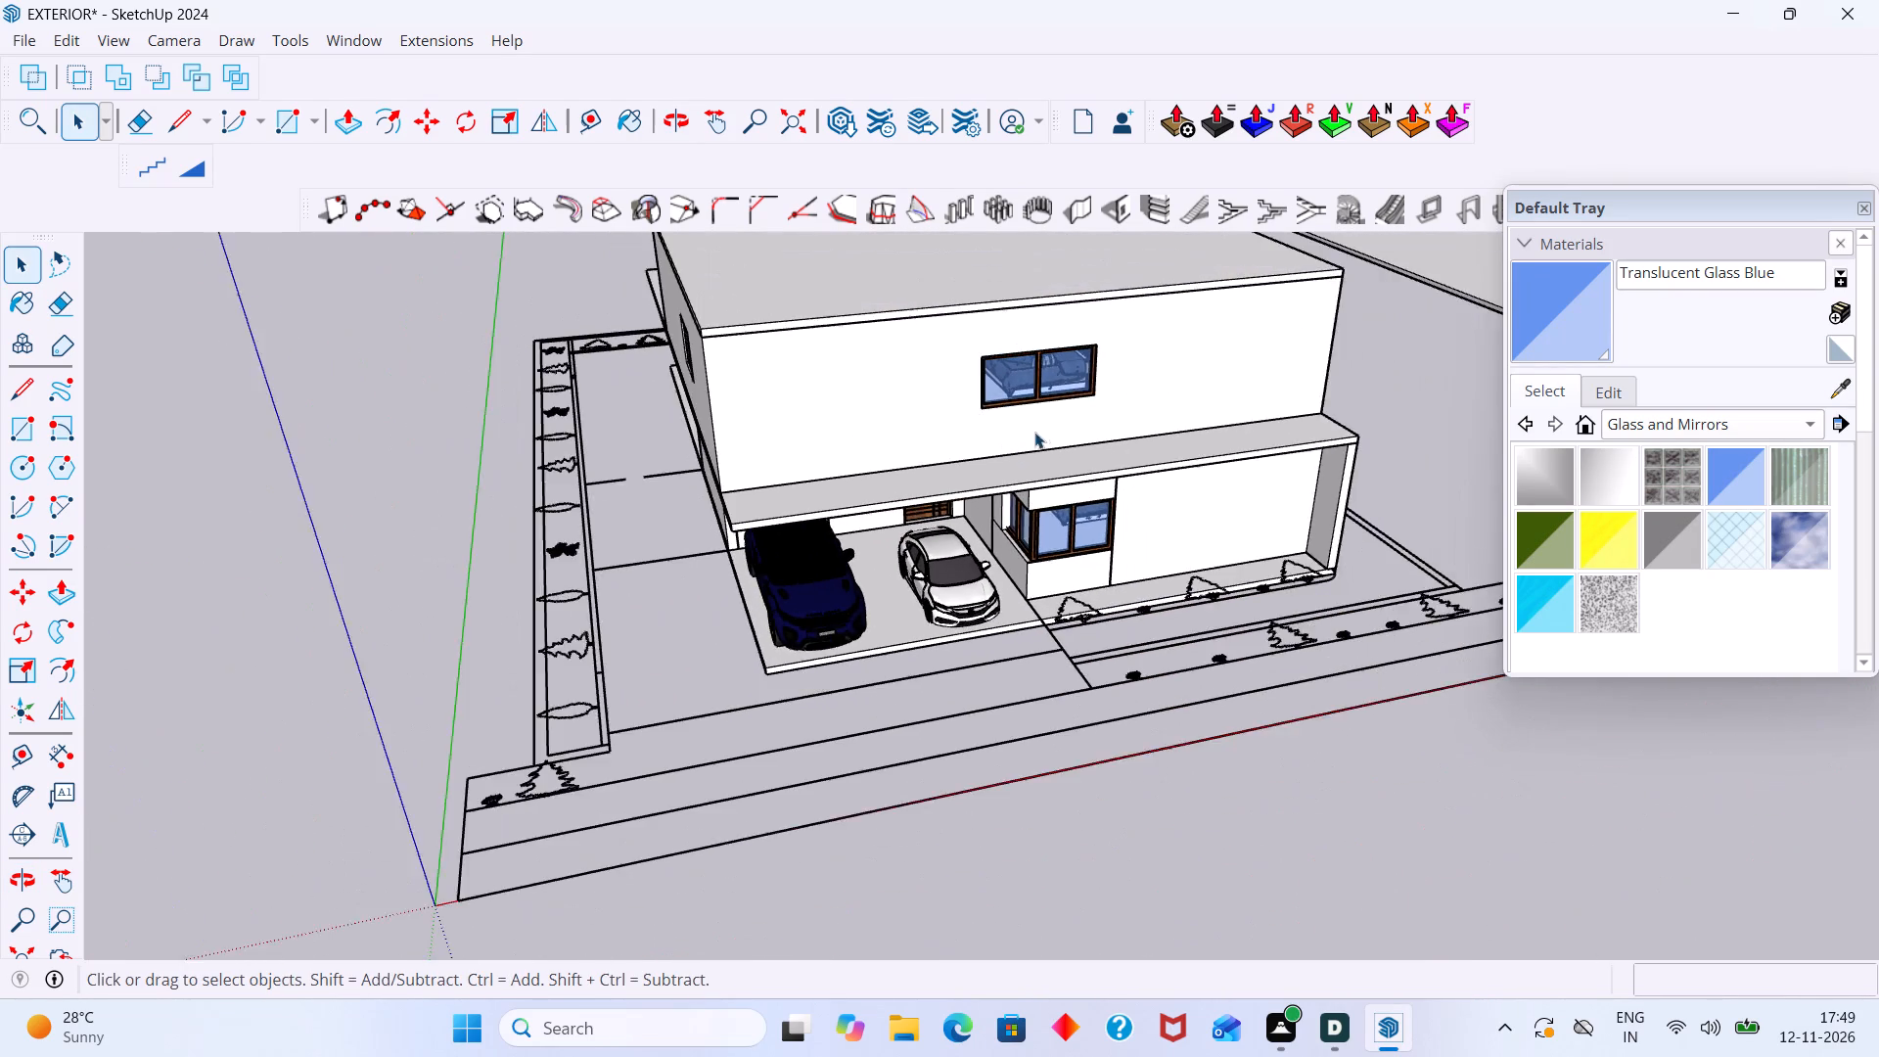
{"action": "scroll", "coordinate": [993, 399], "scroll_direction": "up", "scroll_amount": 8}
{"action": "scroll", "coordinate": [996, 392], "scroll_direction": "down", "scroll_amount": 12}
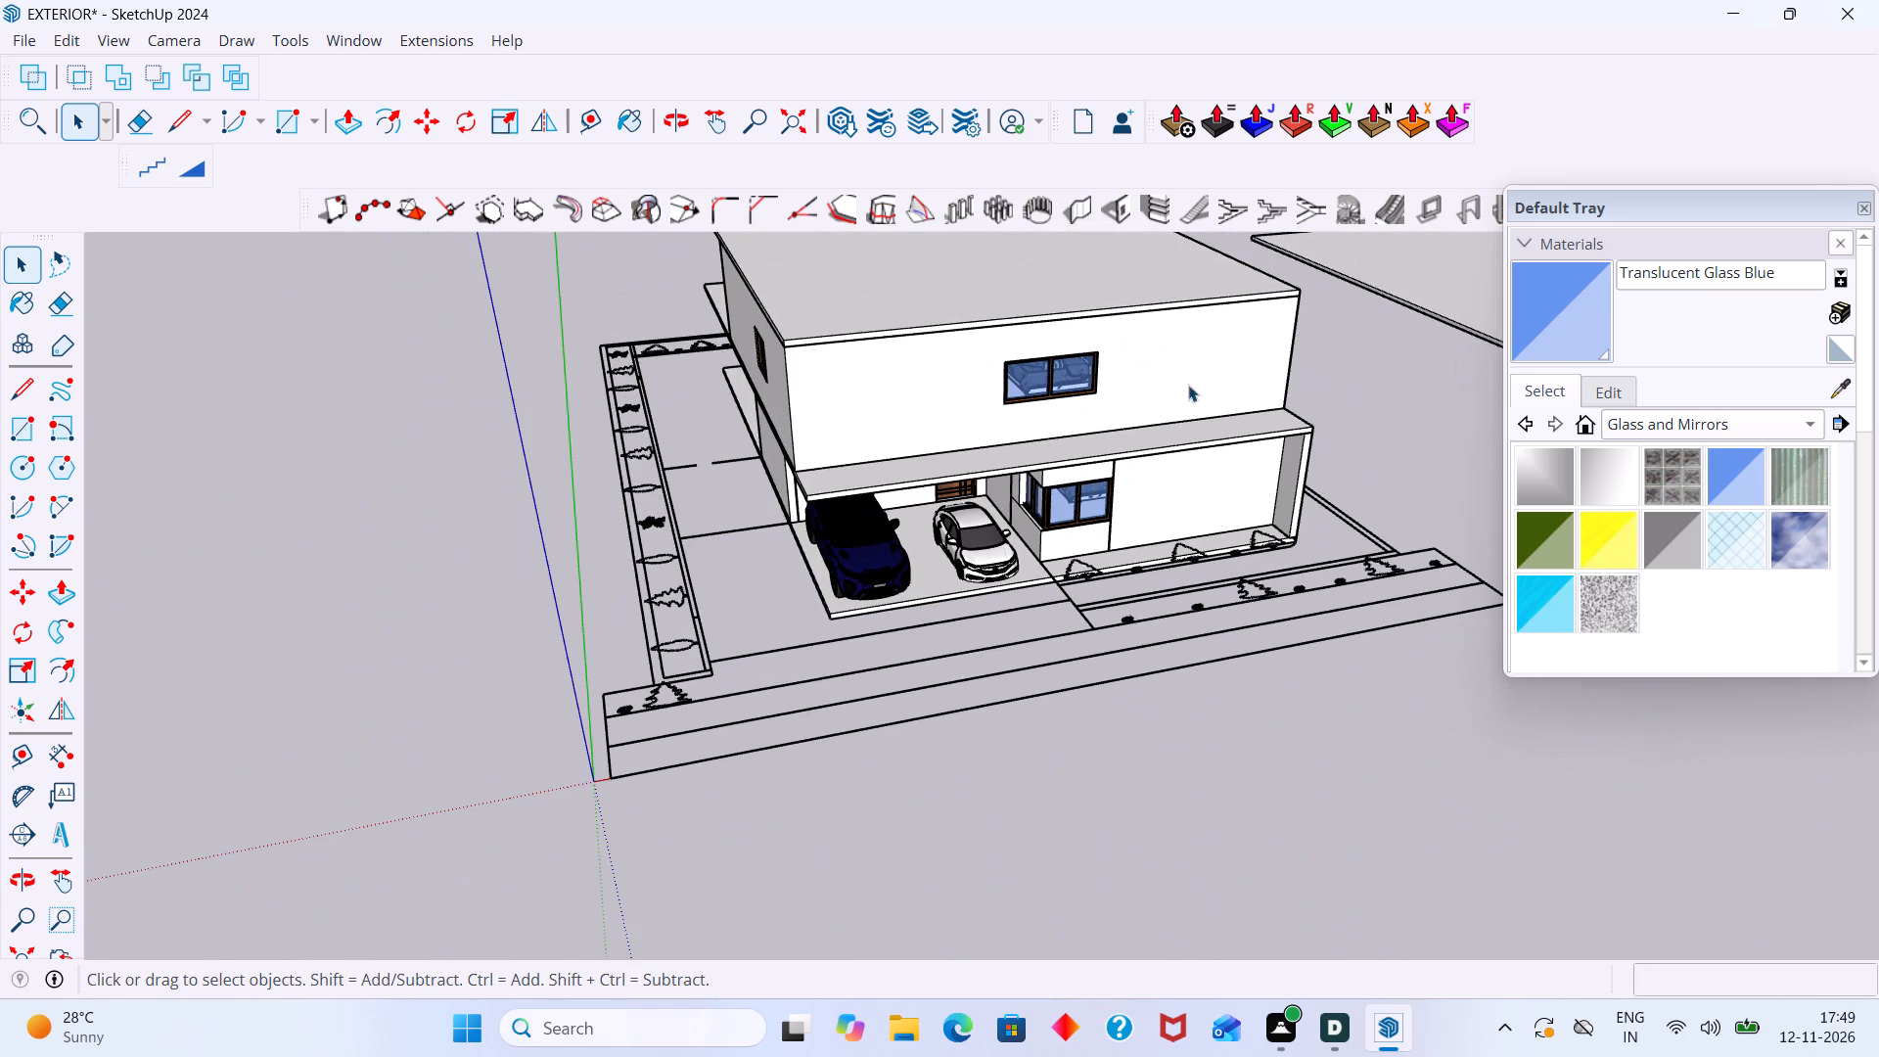
{"action": "middle_click_drag", "start_coordinate": [1266, 407], "coordinate": [1229, 417]}
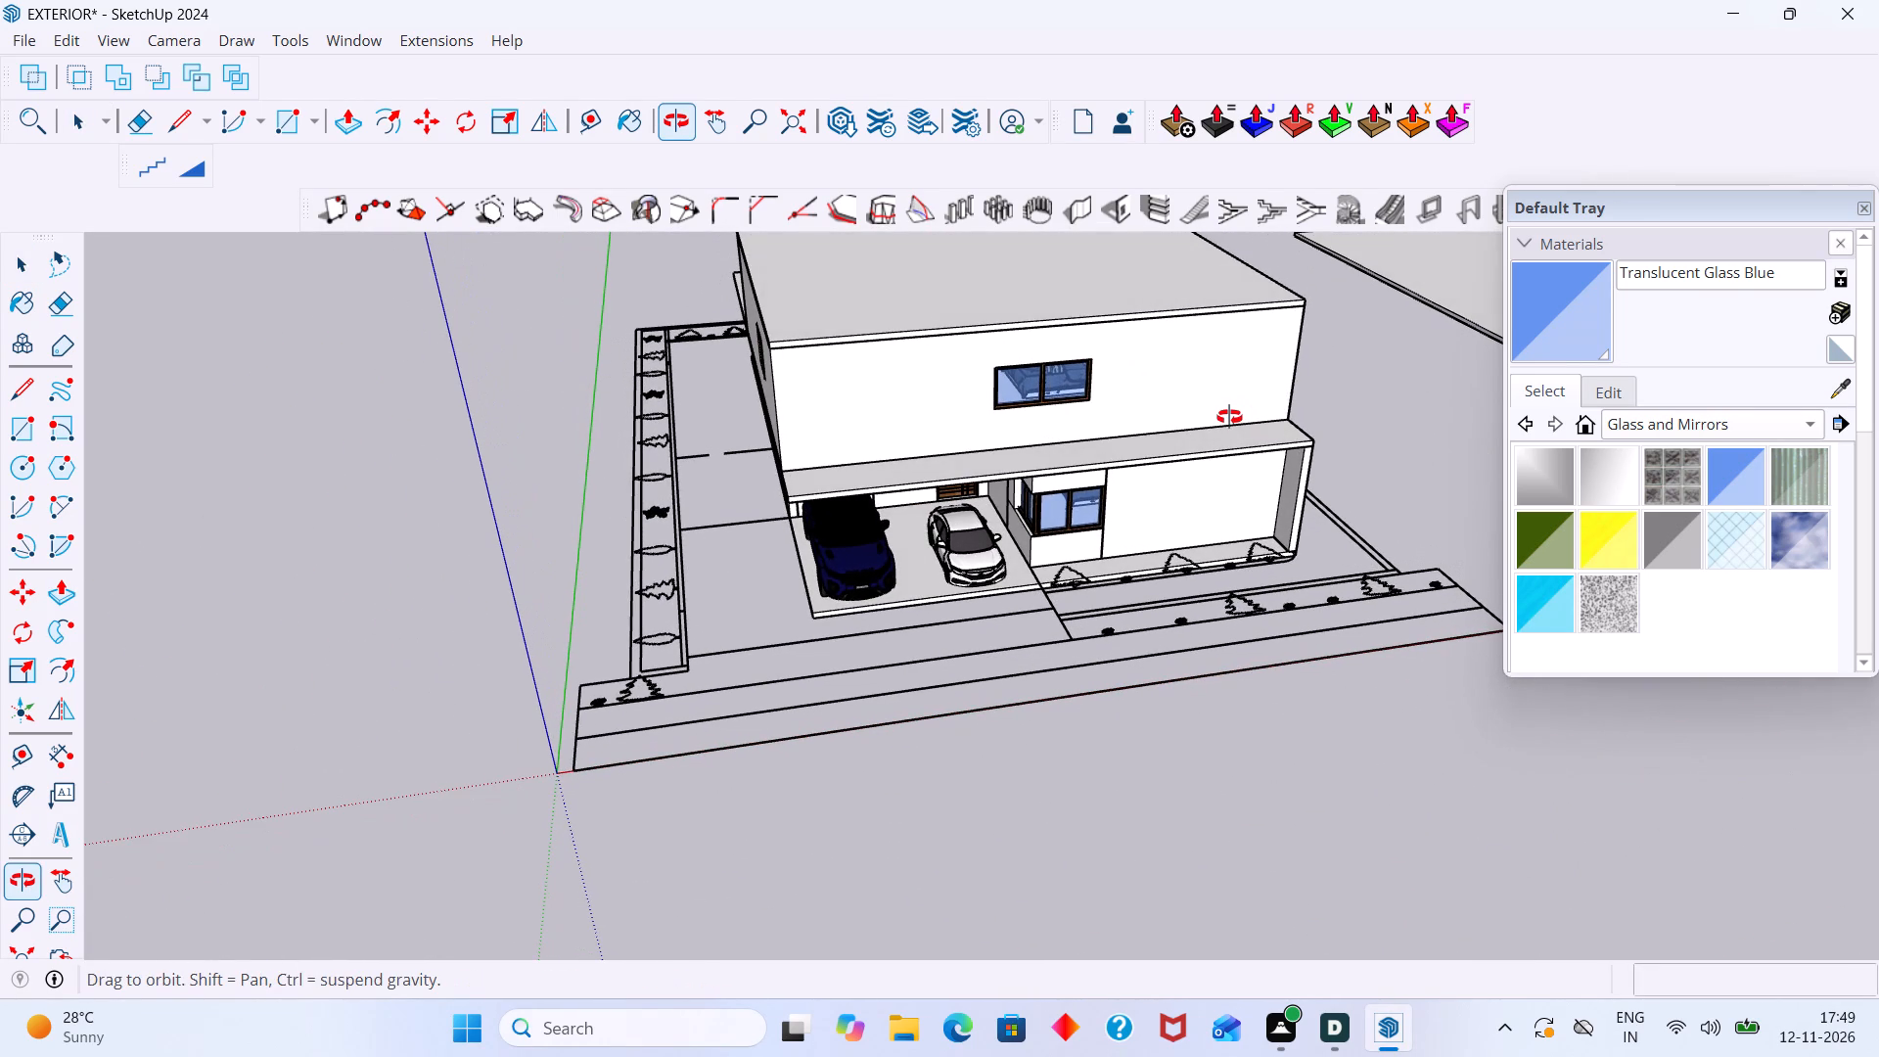
{"action": "middle_click_drag", "start_coordinate": [1229, 417], "coordinate": [1226, 417]}
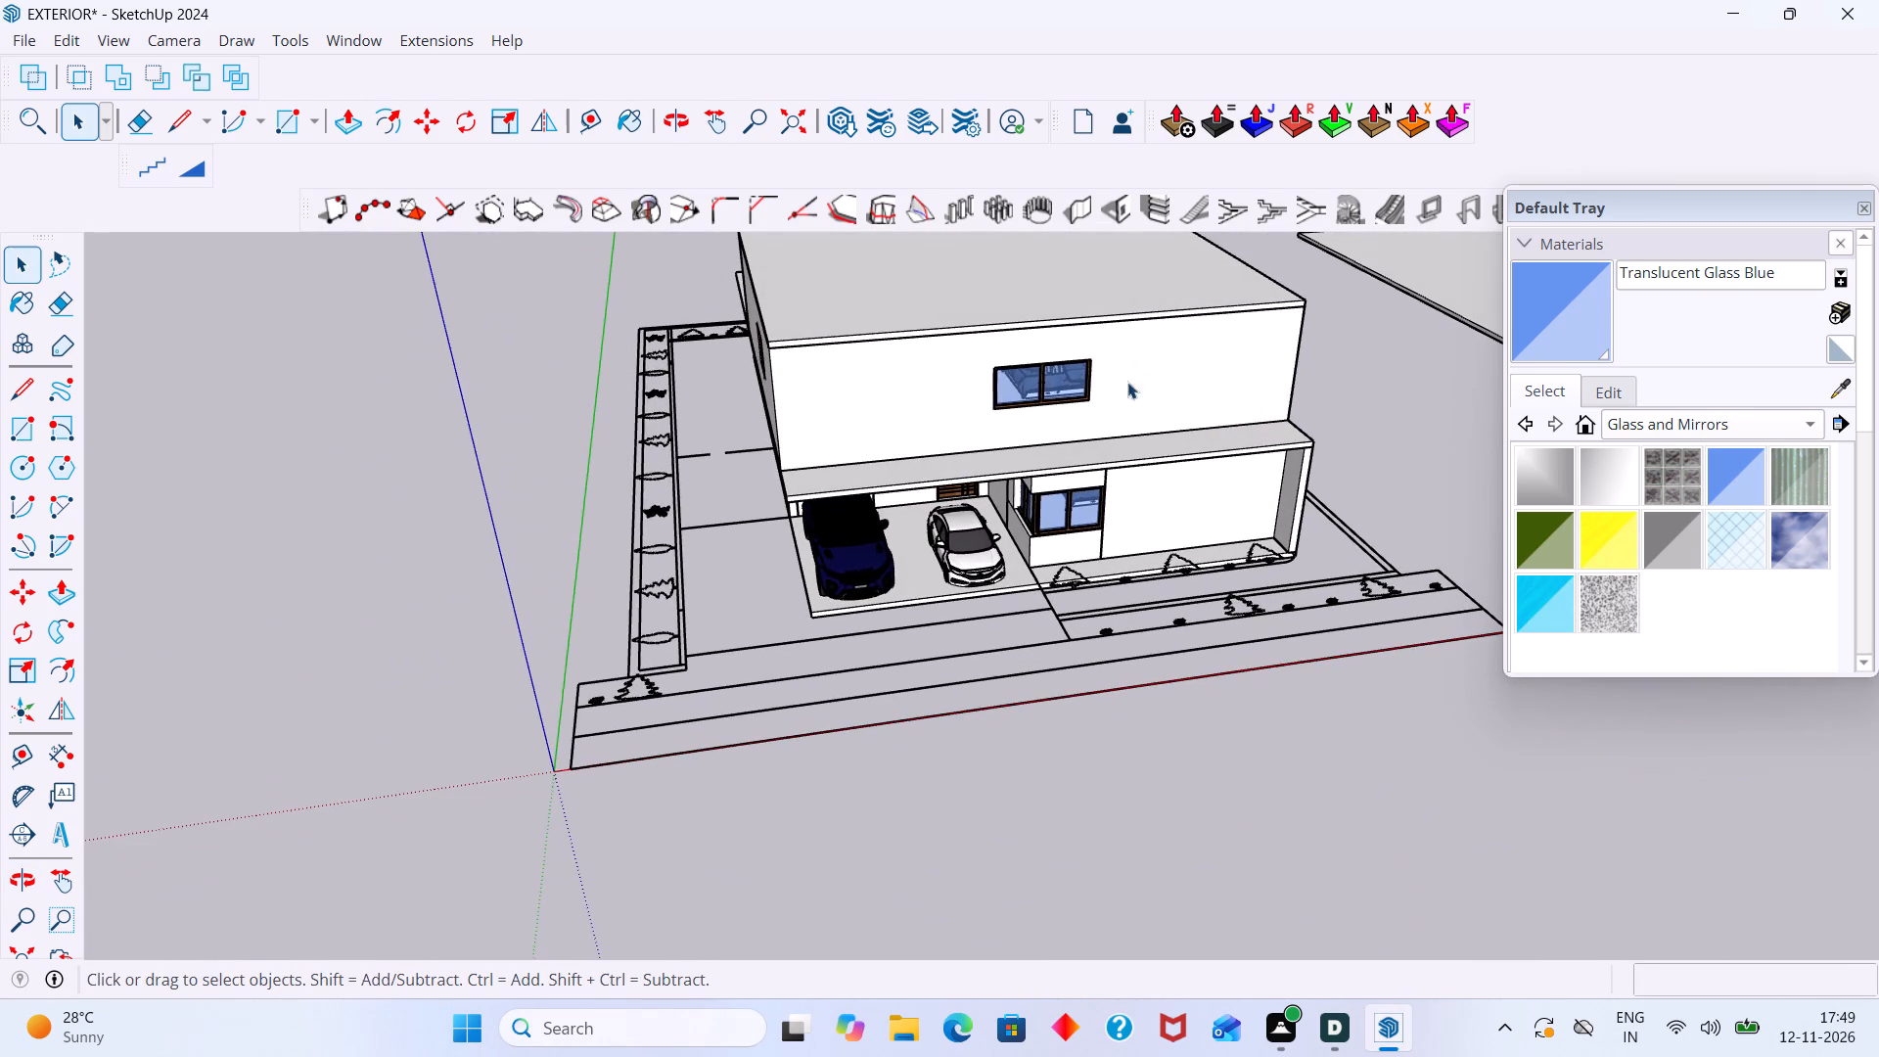
Delete the roof slab covering the upper-floor walls and clear the selection.
{"action": "scroll", "coordinate": [1092, 354], "scroll_direction": "up", "scroll_amount": 5}
{"action": "left_click", "coordinate": [1079, 315]}
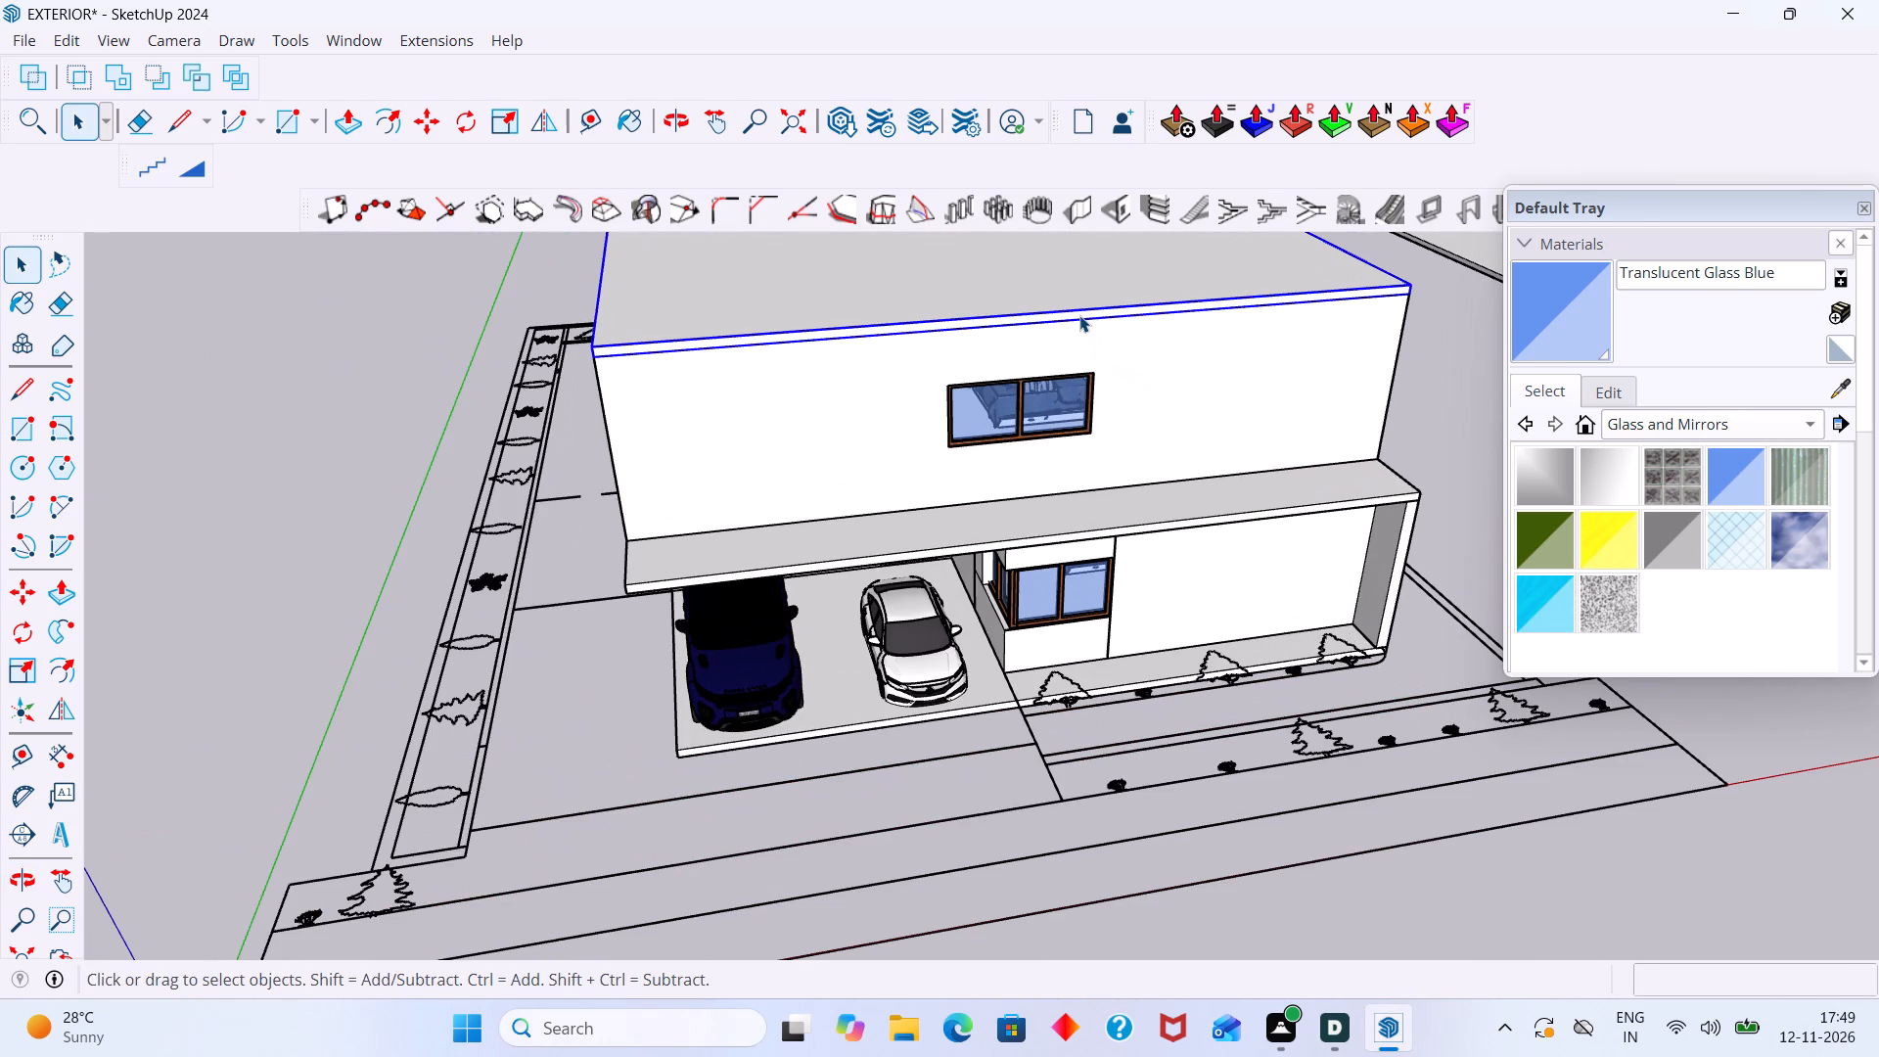
{"action": "key", "text": "Delete"}
{"action": "scroll", "coordinate": [1079, 317], "scroll_direction": "down", "scroll_amount": 12}
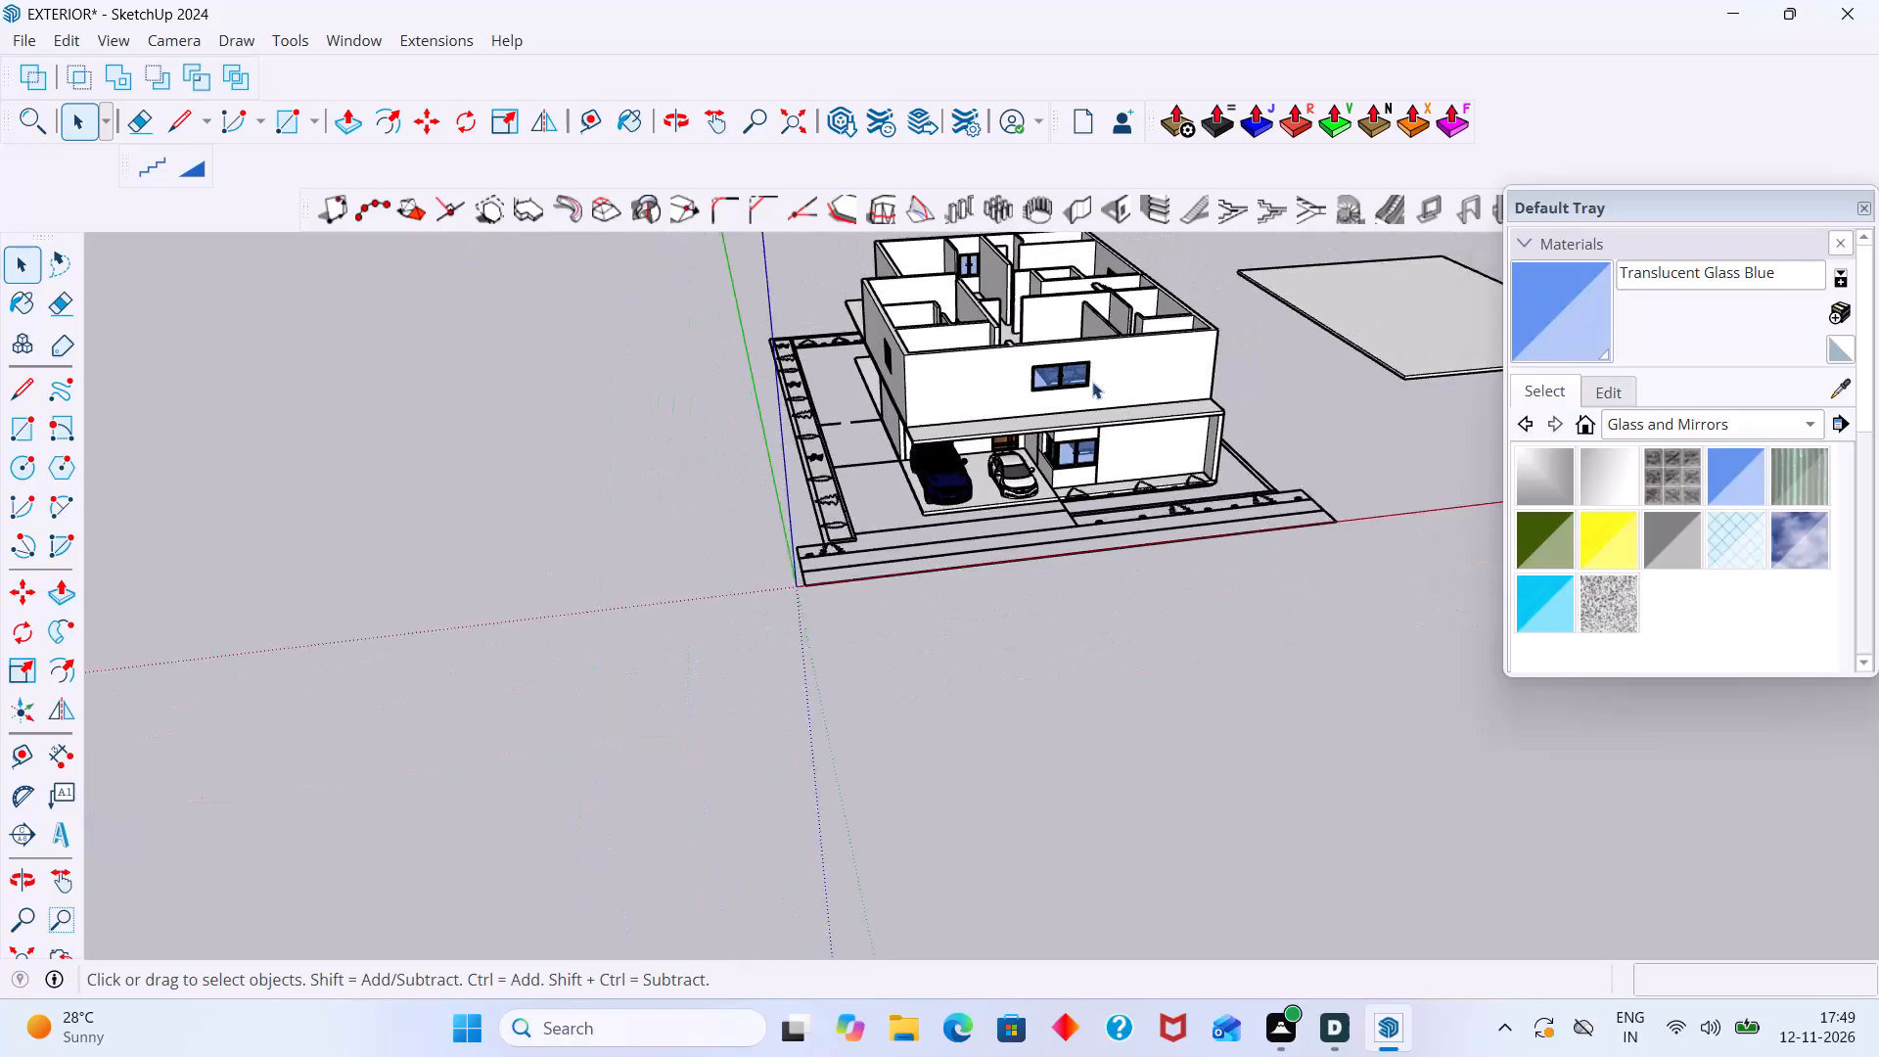
{"action": "scroll", "coordinate": [1092, 382], "scroll_direction": "down", "scroll_amount": 2}
{"action": "left_click", "coordinate": [1230, 396]}
{"action": "scroll", "coordinate": [1225, 396], "scroll_direction": "down", "scroll_amount": 4}
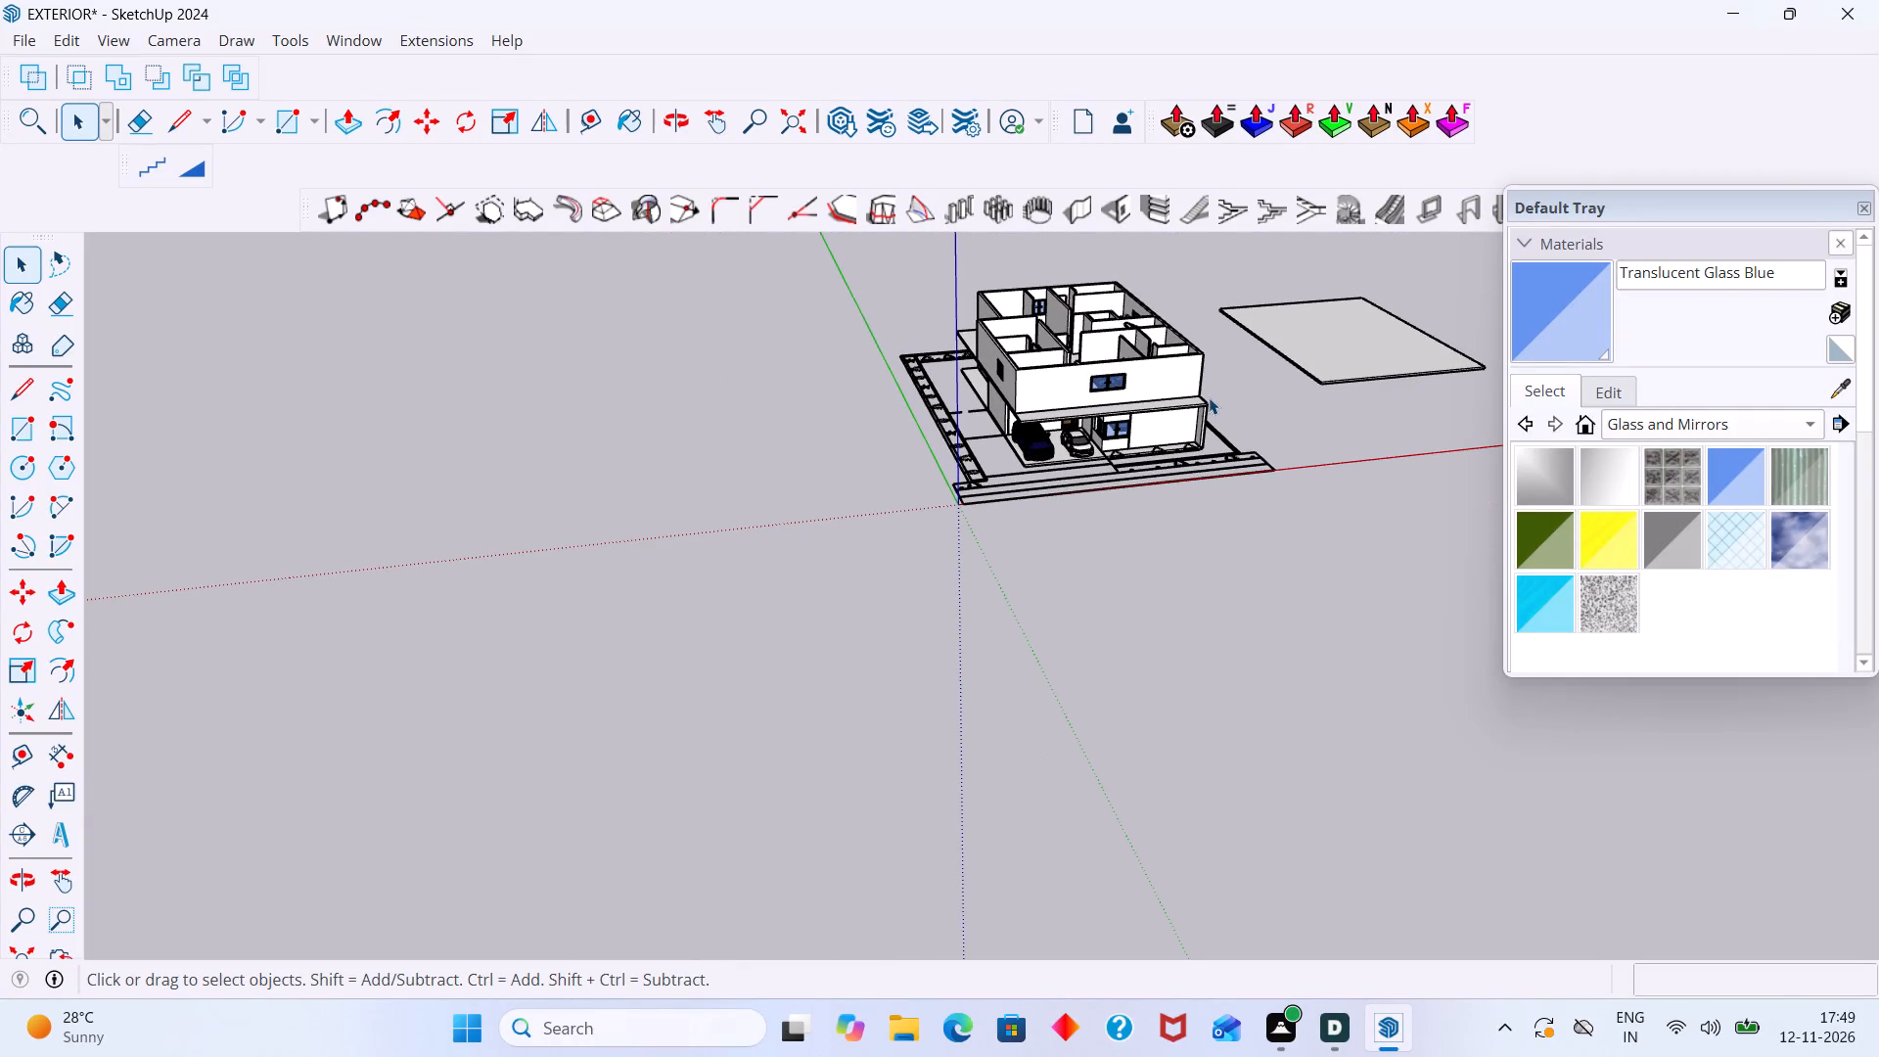
Examine the open upper-floor walls and the spare slab lying beside the building.
{"action": "middle_click_drag", "start_coordinate": [1207, 397], "coordinate": [1002, 591], "text": "shift"}
{"action": "middle_click_drag", "start_coordinate": [1167, 519], "coordinate": [1158, 590]}
{"action": "scroll", "coordinate": [1161, 575], "scroll_direction": "up", "scroll_amount": 11}
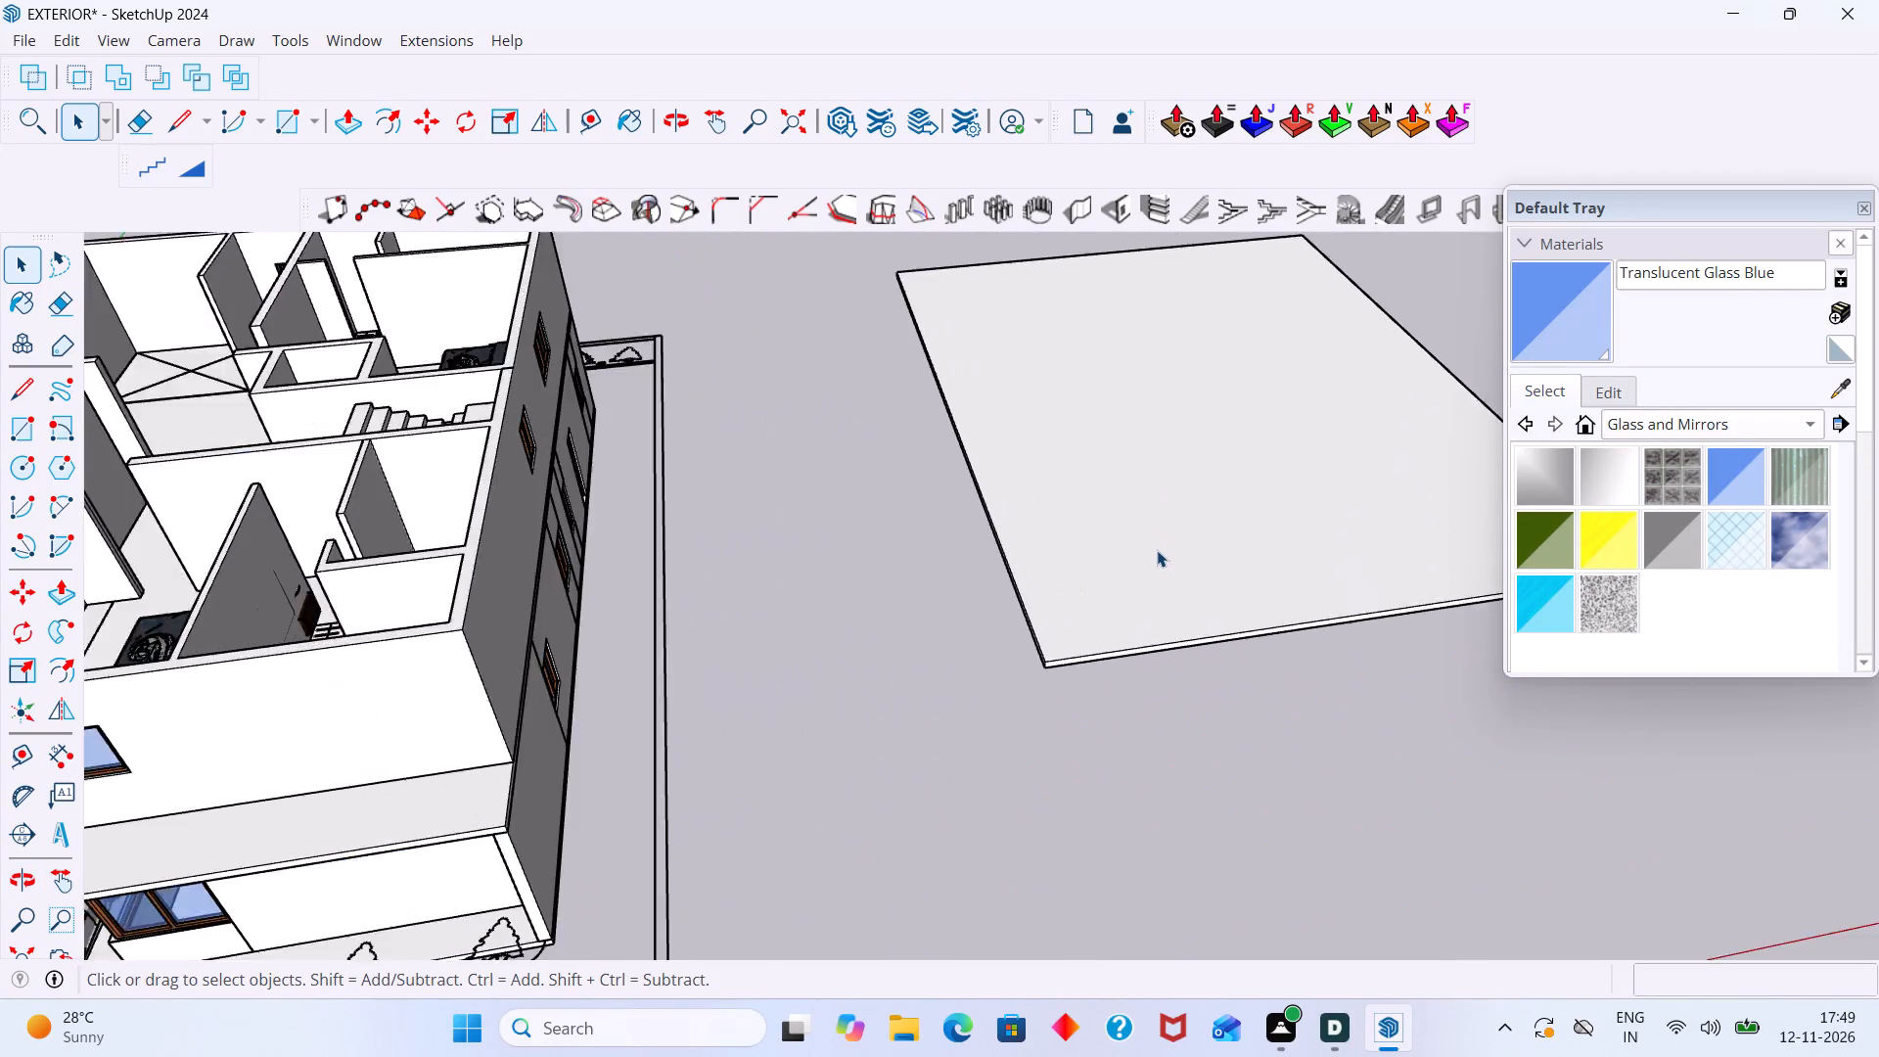
{"action": "scroll", "coordinate": [1157, 550], "scroll_direction": "up", "scroll_amount": 3}
{"action": "scroll", "coordinate": [1149, 558], "scroll_direction": "down", "scroll_amount": 8}
{"action": "middle_click_drag", "start_coordinate": [1138, 608], "coordinate": [1118, 497]}
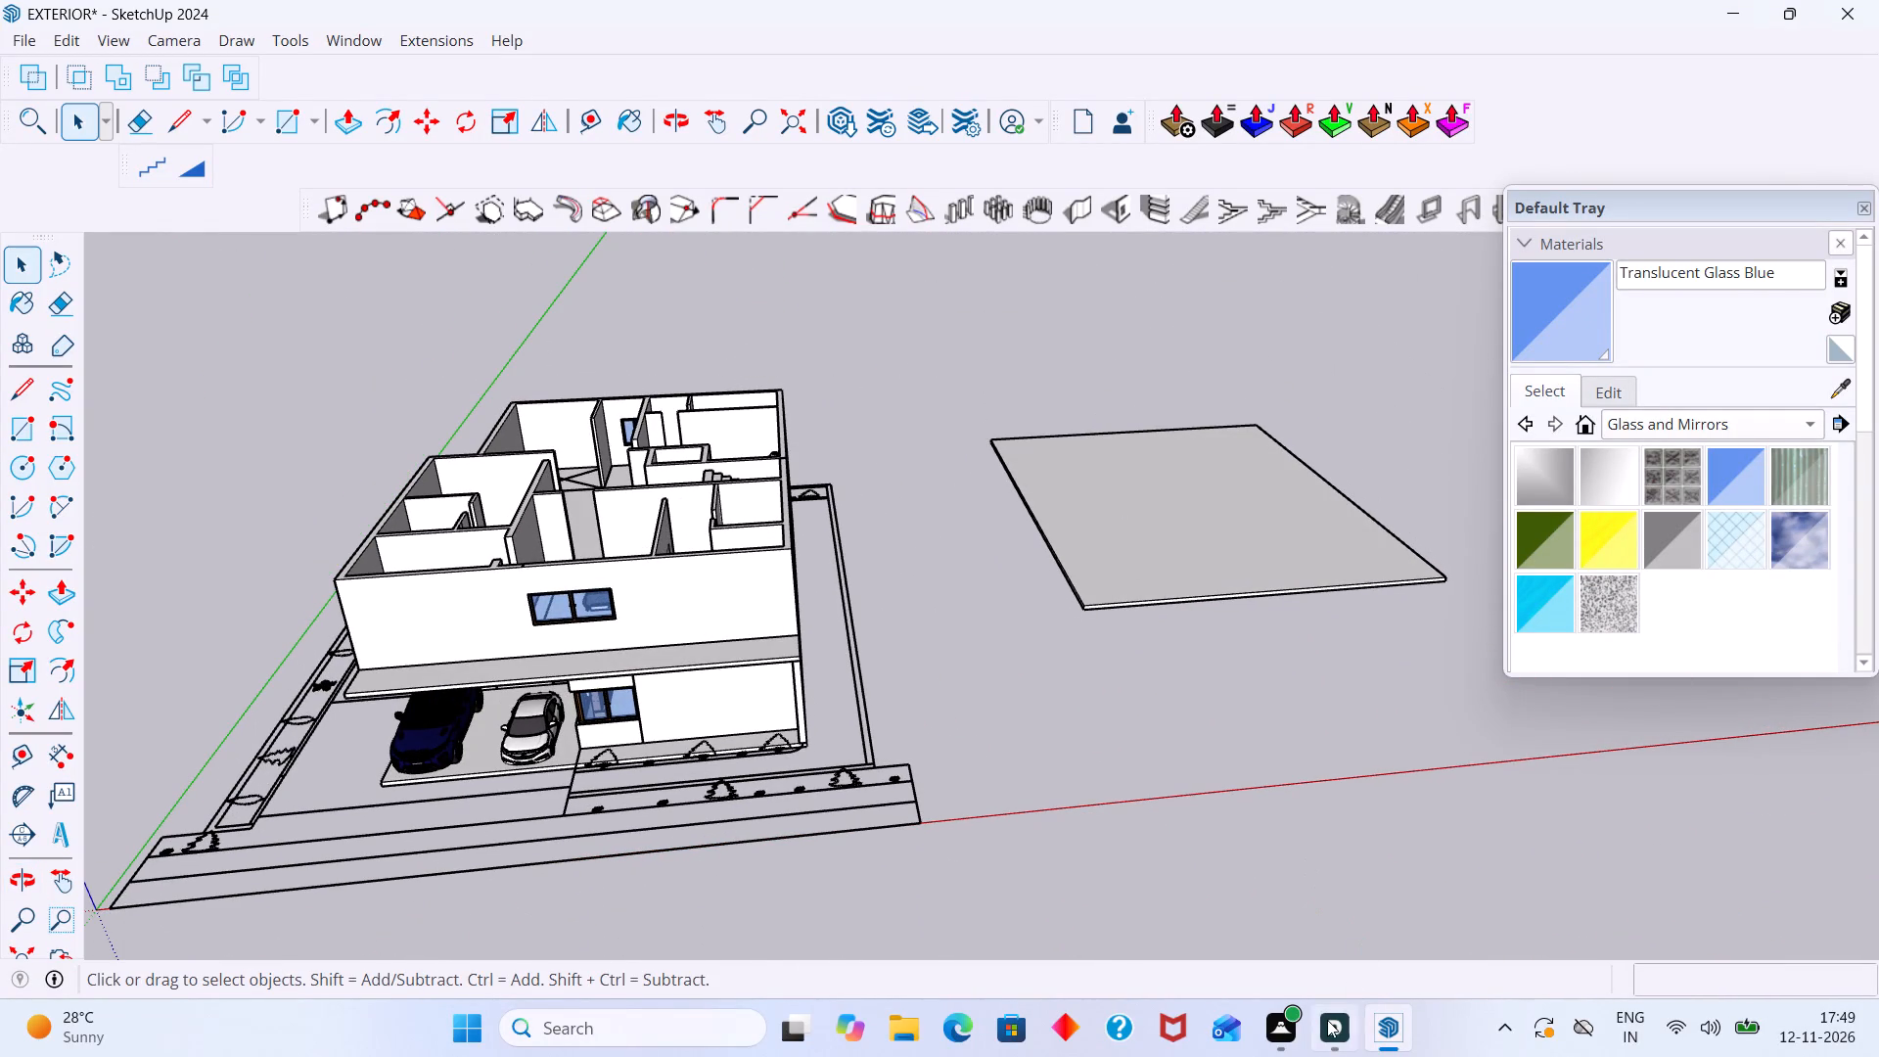
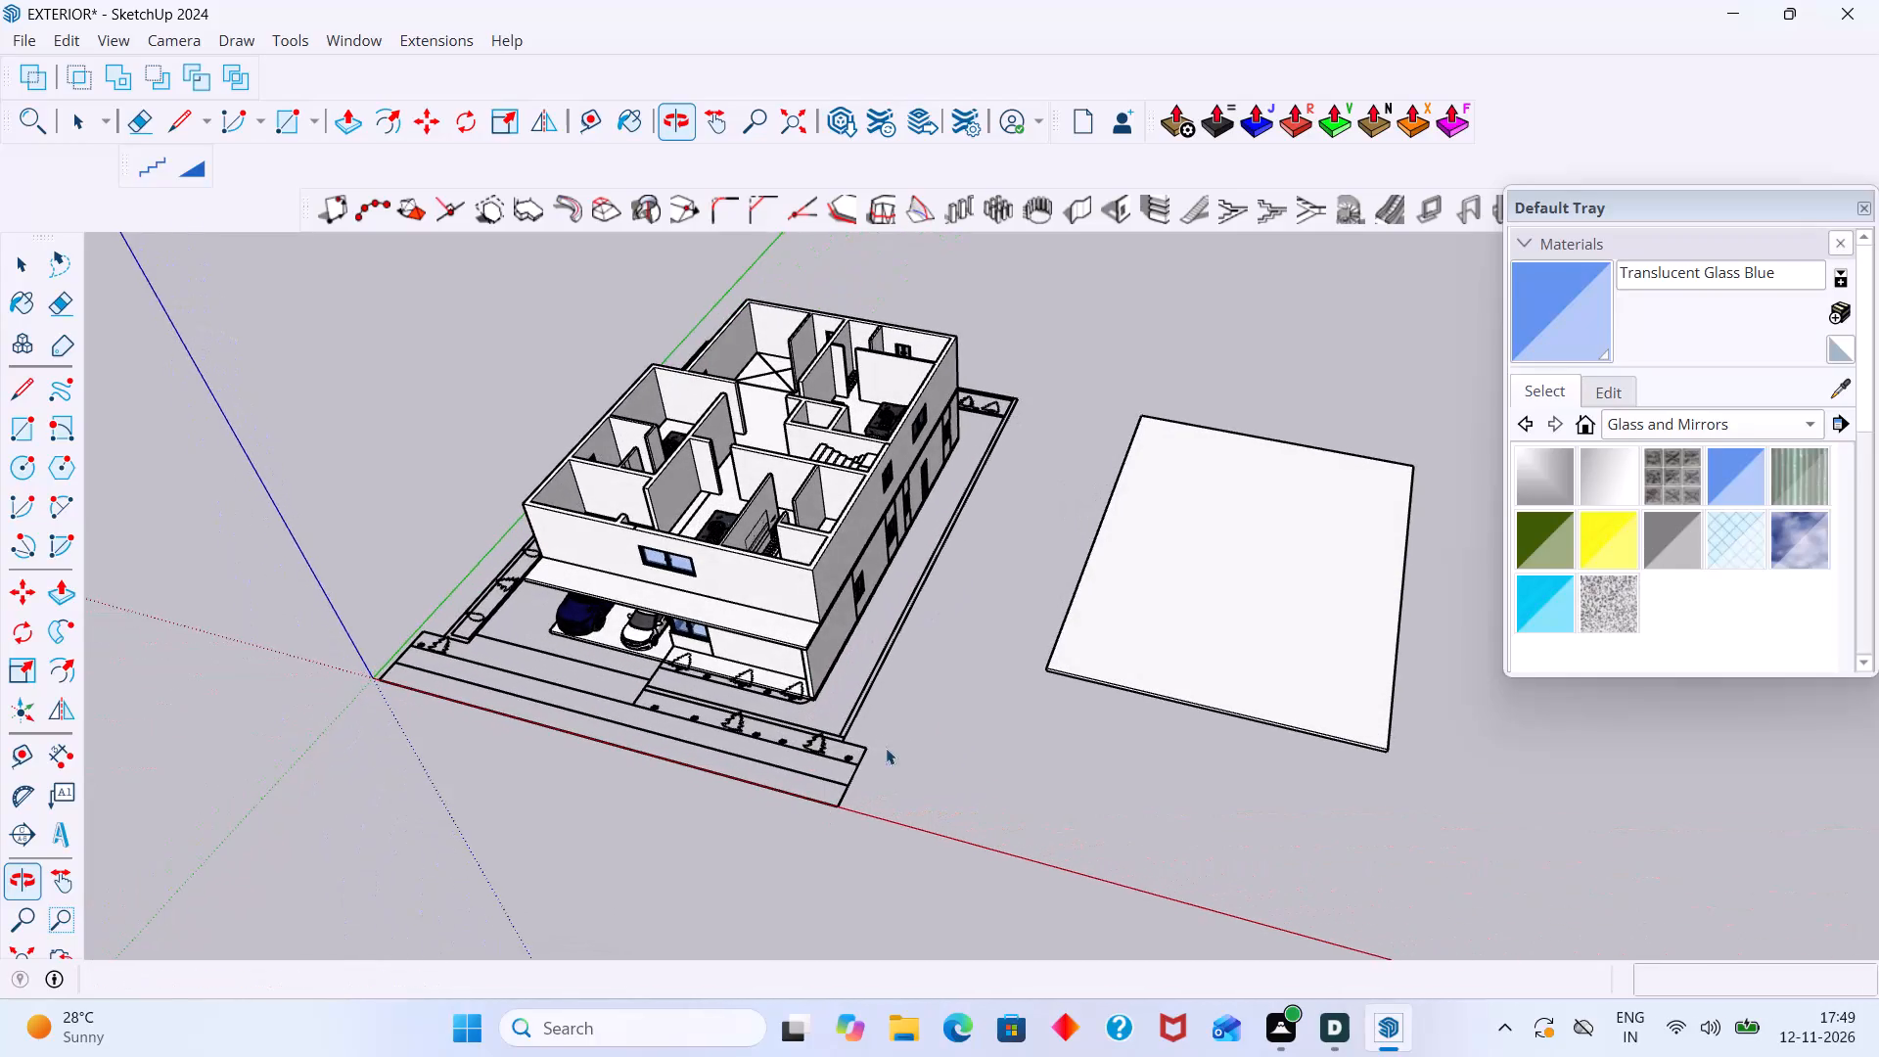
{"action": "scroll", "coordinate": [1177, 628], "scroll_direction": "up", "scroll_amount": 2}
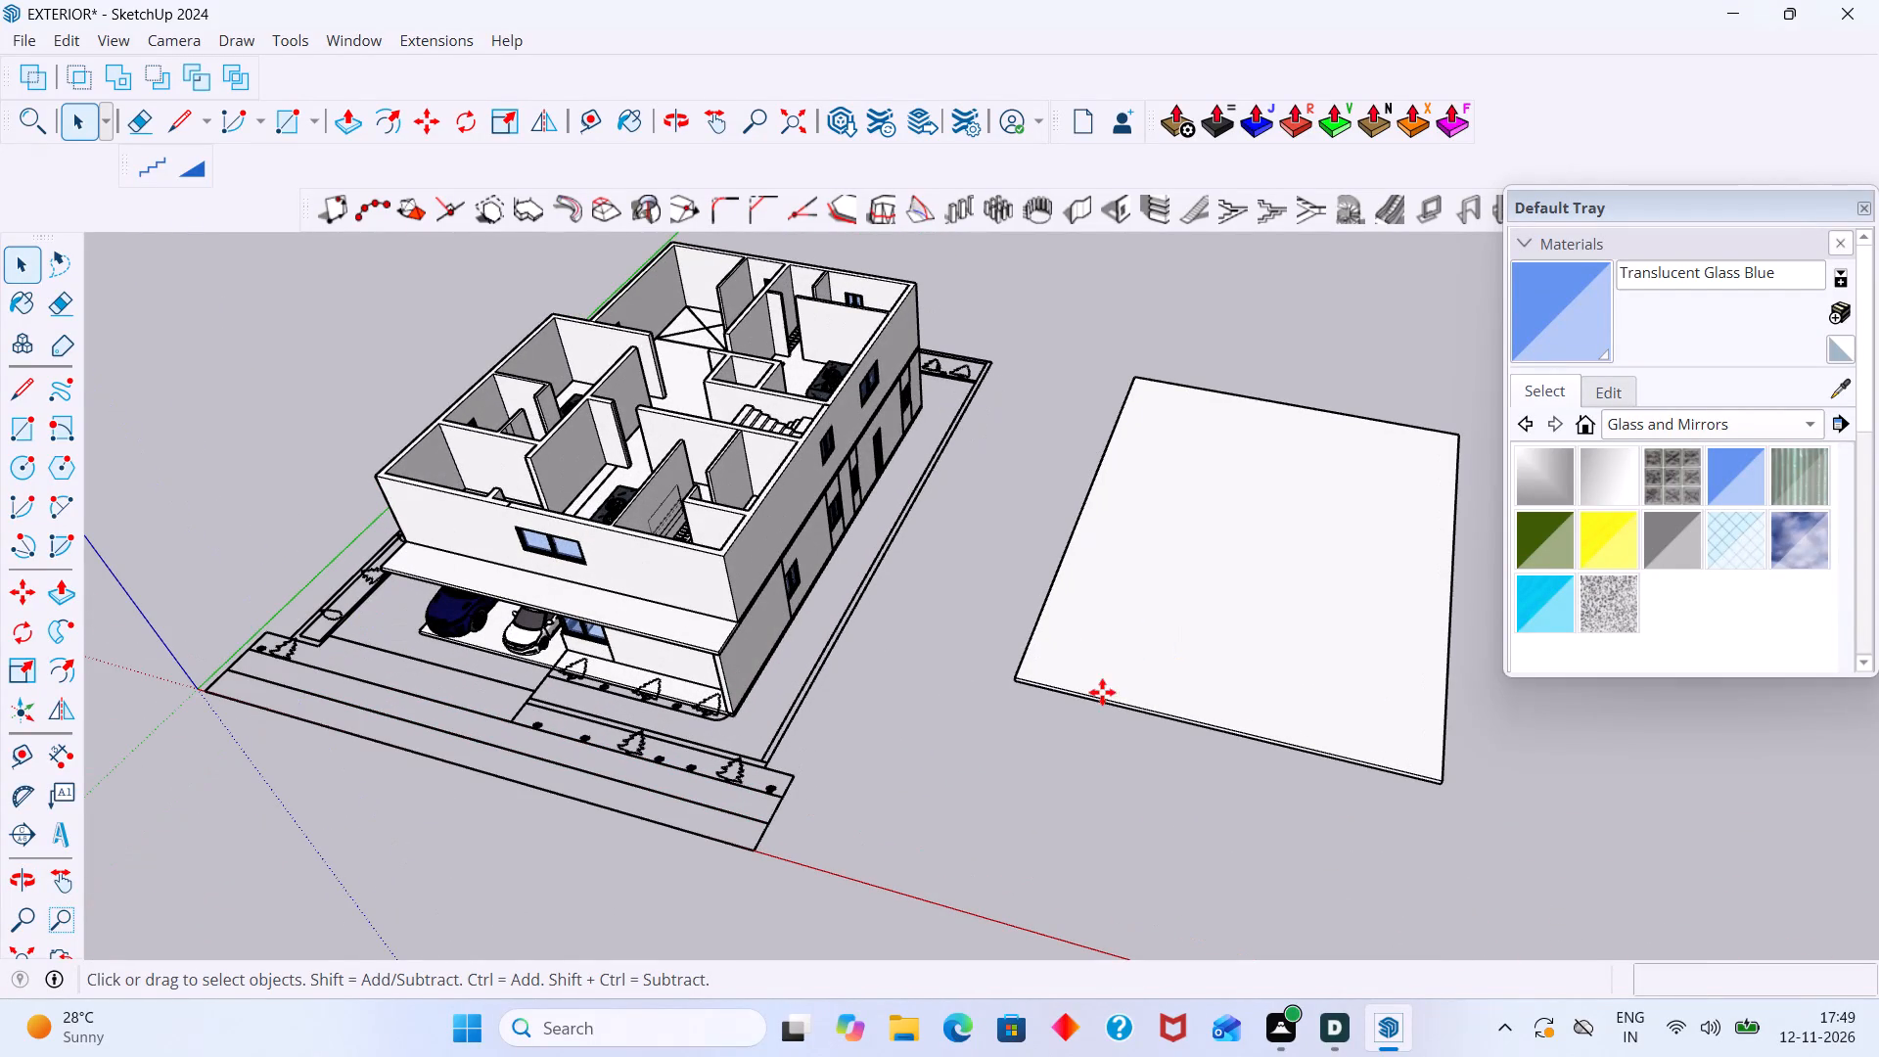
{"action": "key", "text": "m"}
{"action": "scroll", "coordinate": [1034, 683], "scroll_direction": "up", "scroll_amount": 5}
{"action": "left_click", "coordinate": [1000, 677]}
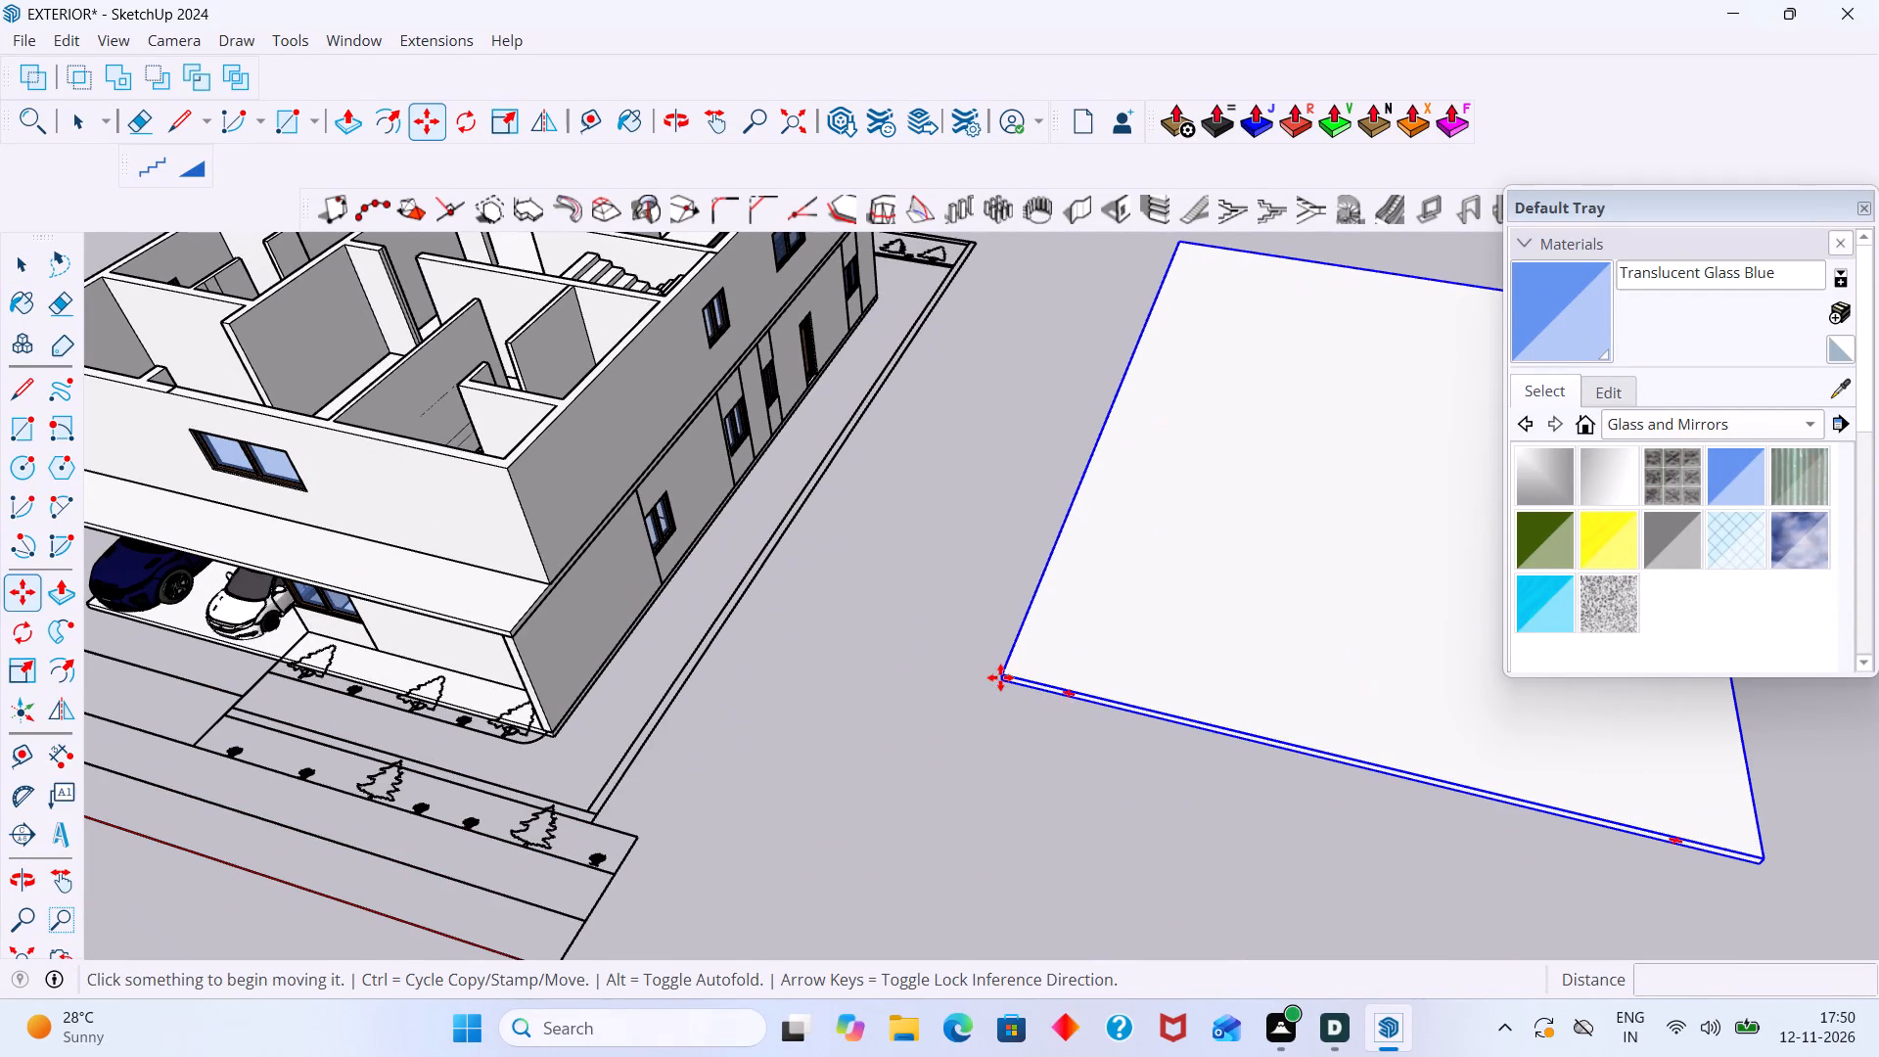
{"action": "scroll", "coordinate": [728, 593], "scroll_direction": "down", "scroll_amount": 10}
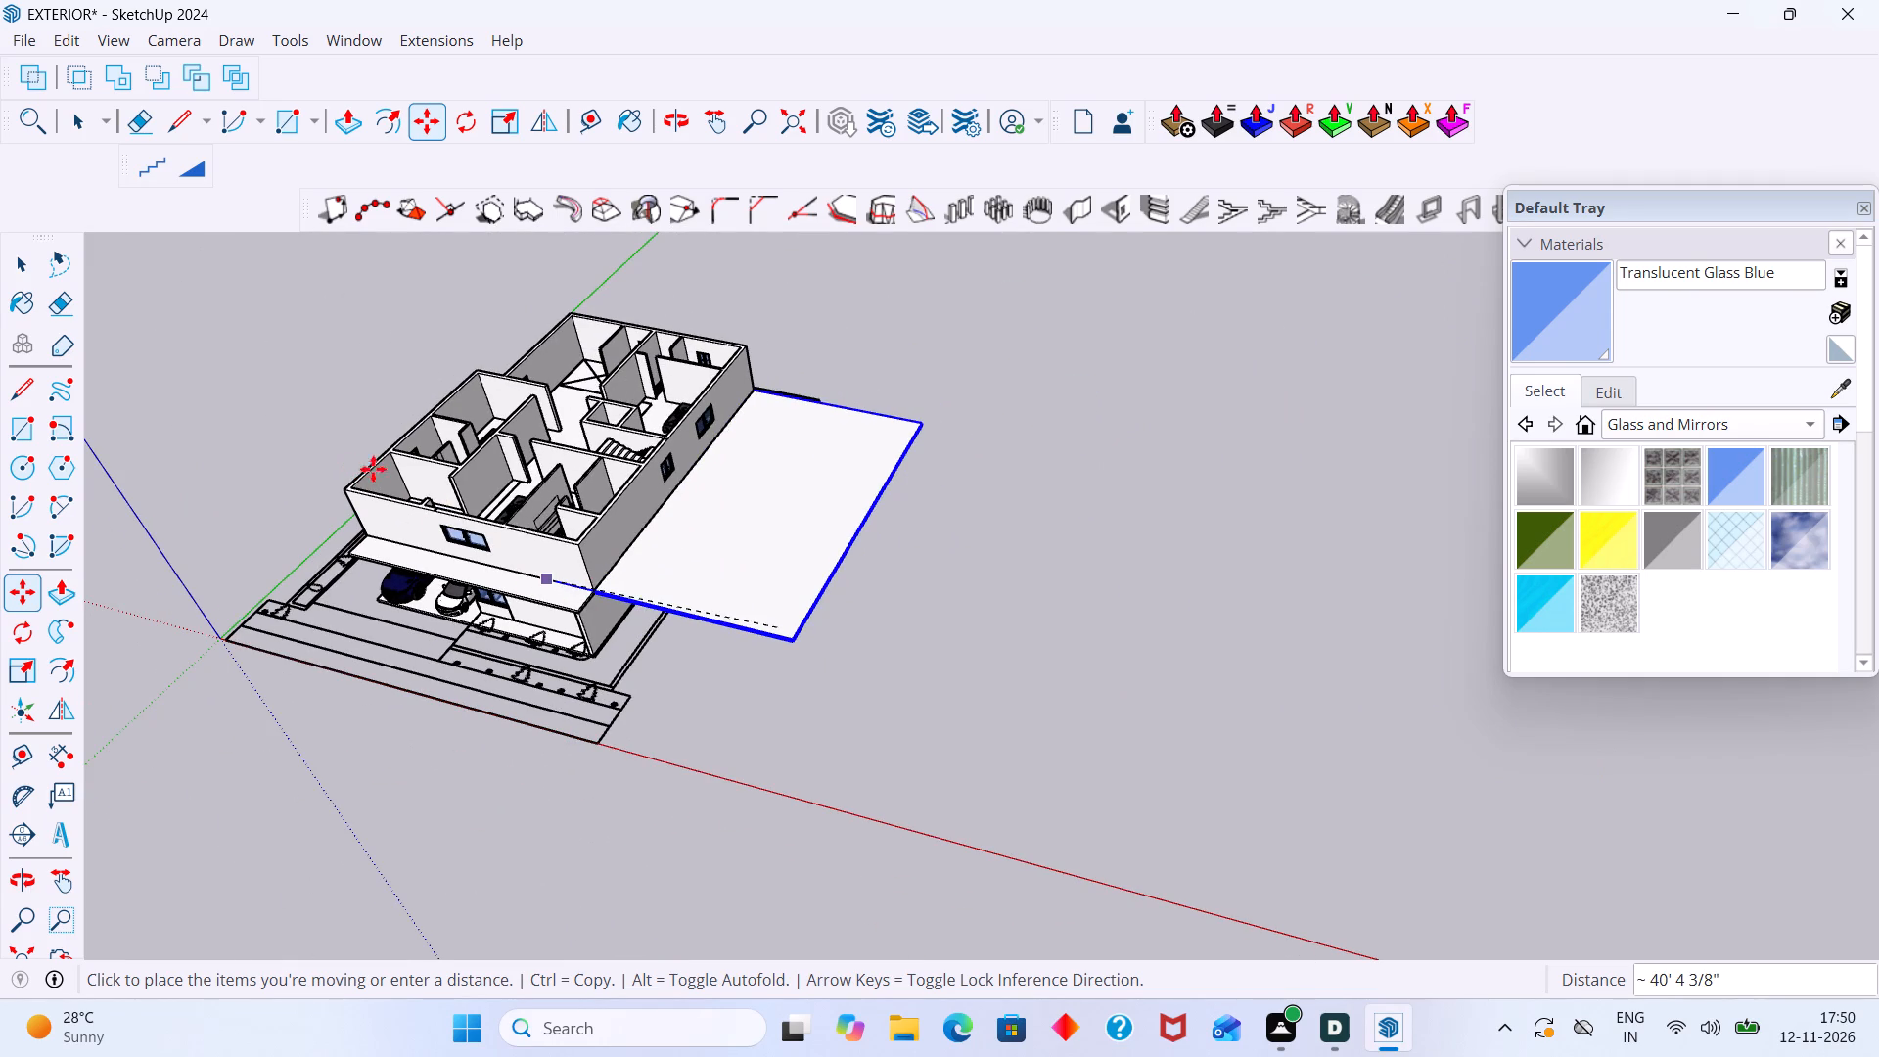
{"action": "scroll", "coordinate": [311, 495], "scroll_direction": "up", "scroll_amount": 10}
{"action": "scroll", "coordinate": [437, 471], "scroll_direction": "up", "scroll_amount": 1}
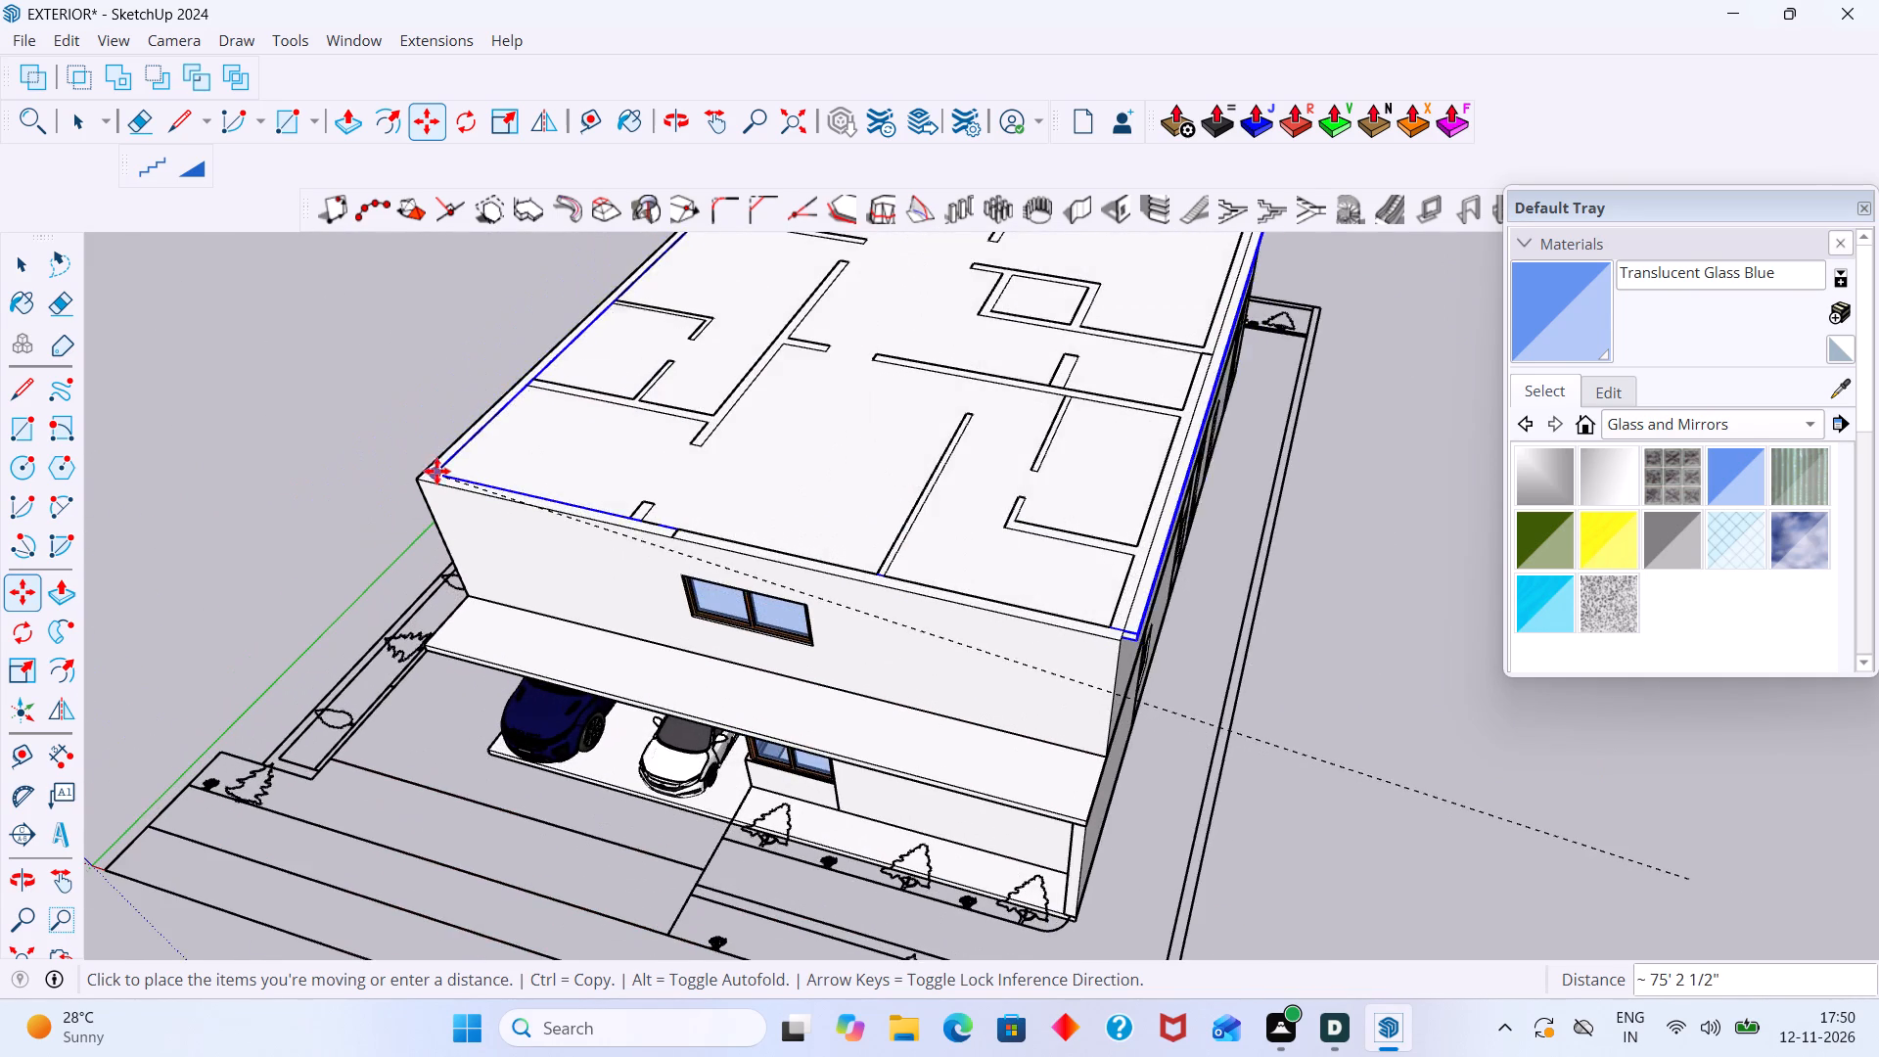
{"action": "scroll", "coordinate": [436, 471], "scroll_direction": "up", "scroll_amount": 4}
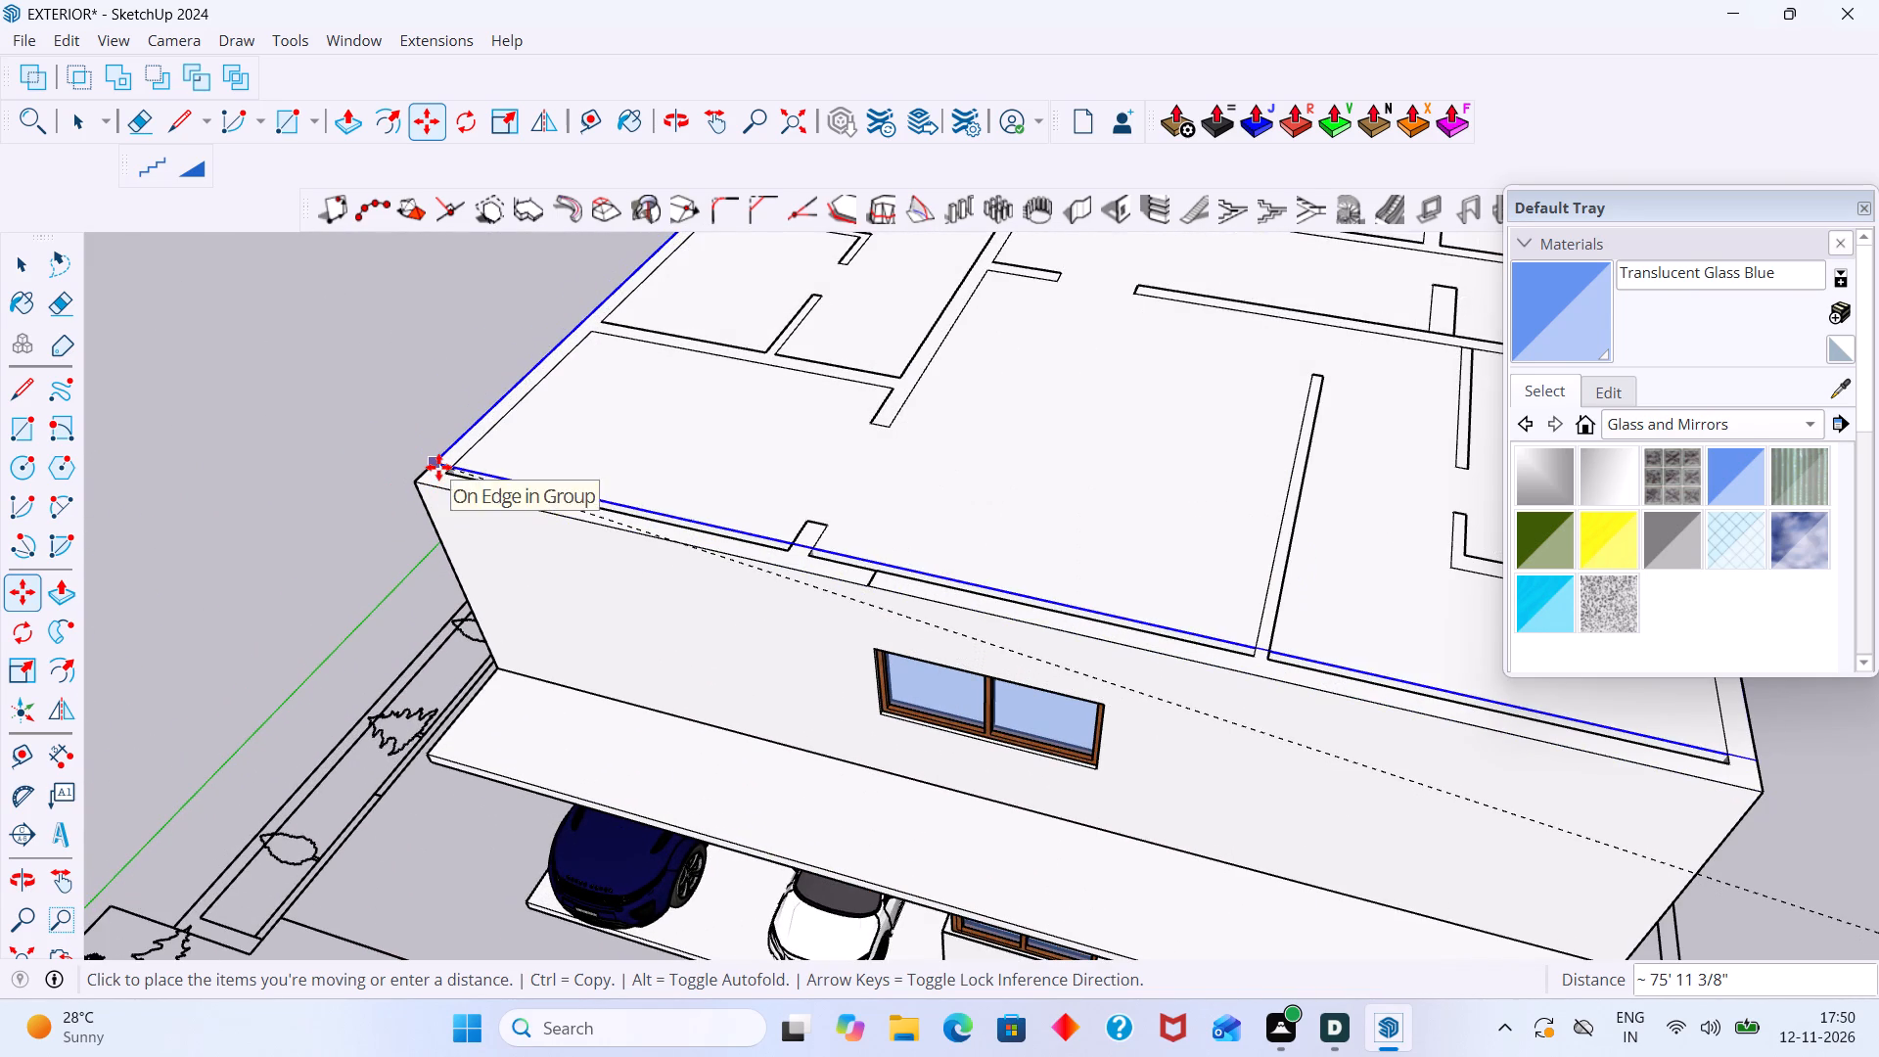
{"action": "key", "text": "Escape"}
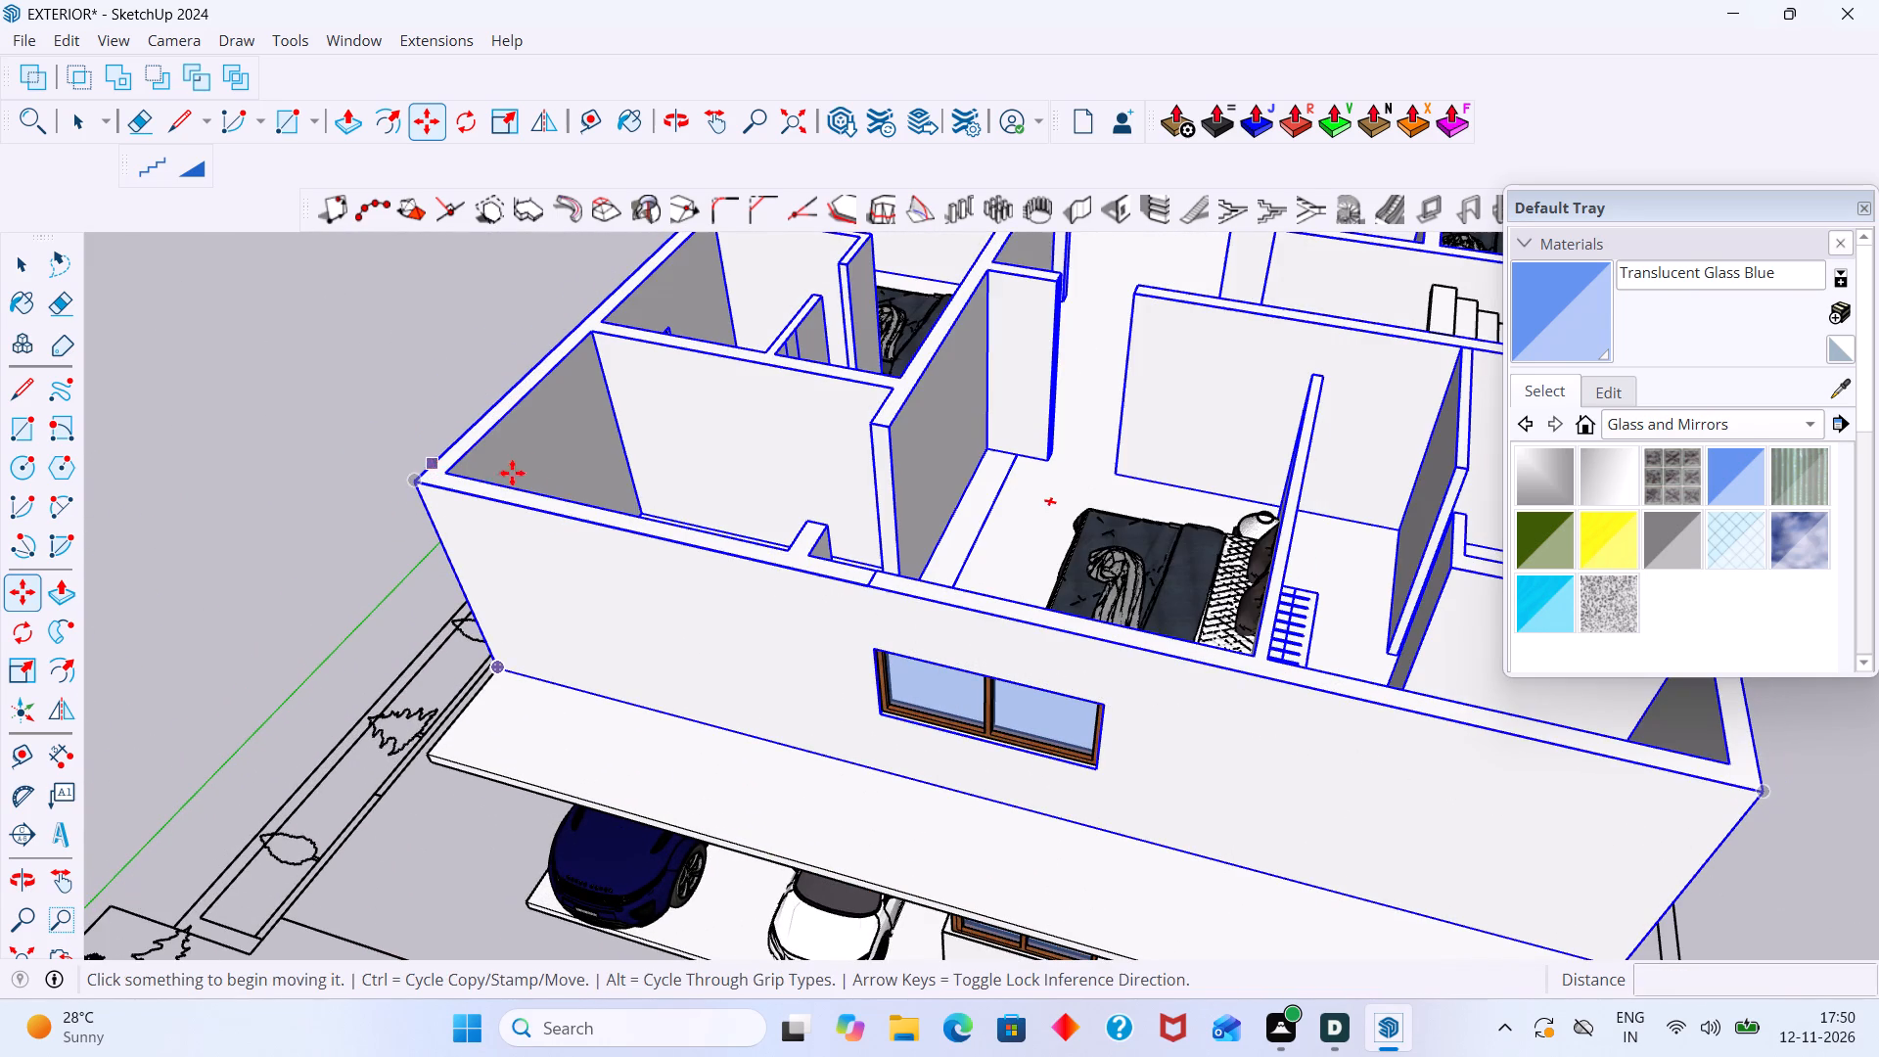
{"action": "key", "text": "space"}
Undo the removal of the roof slab over the house's upper floor.
{"action": "scroll", "coordinate": [845, 616], "scroll_direction": "down", "scroll_amount": 16}
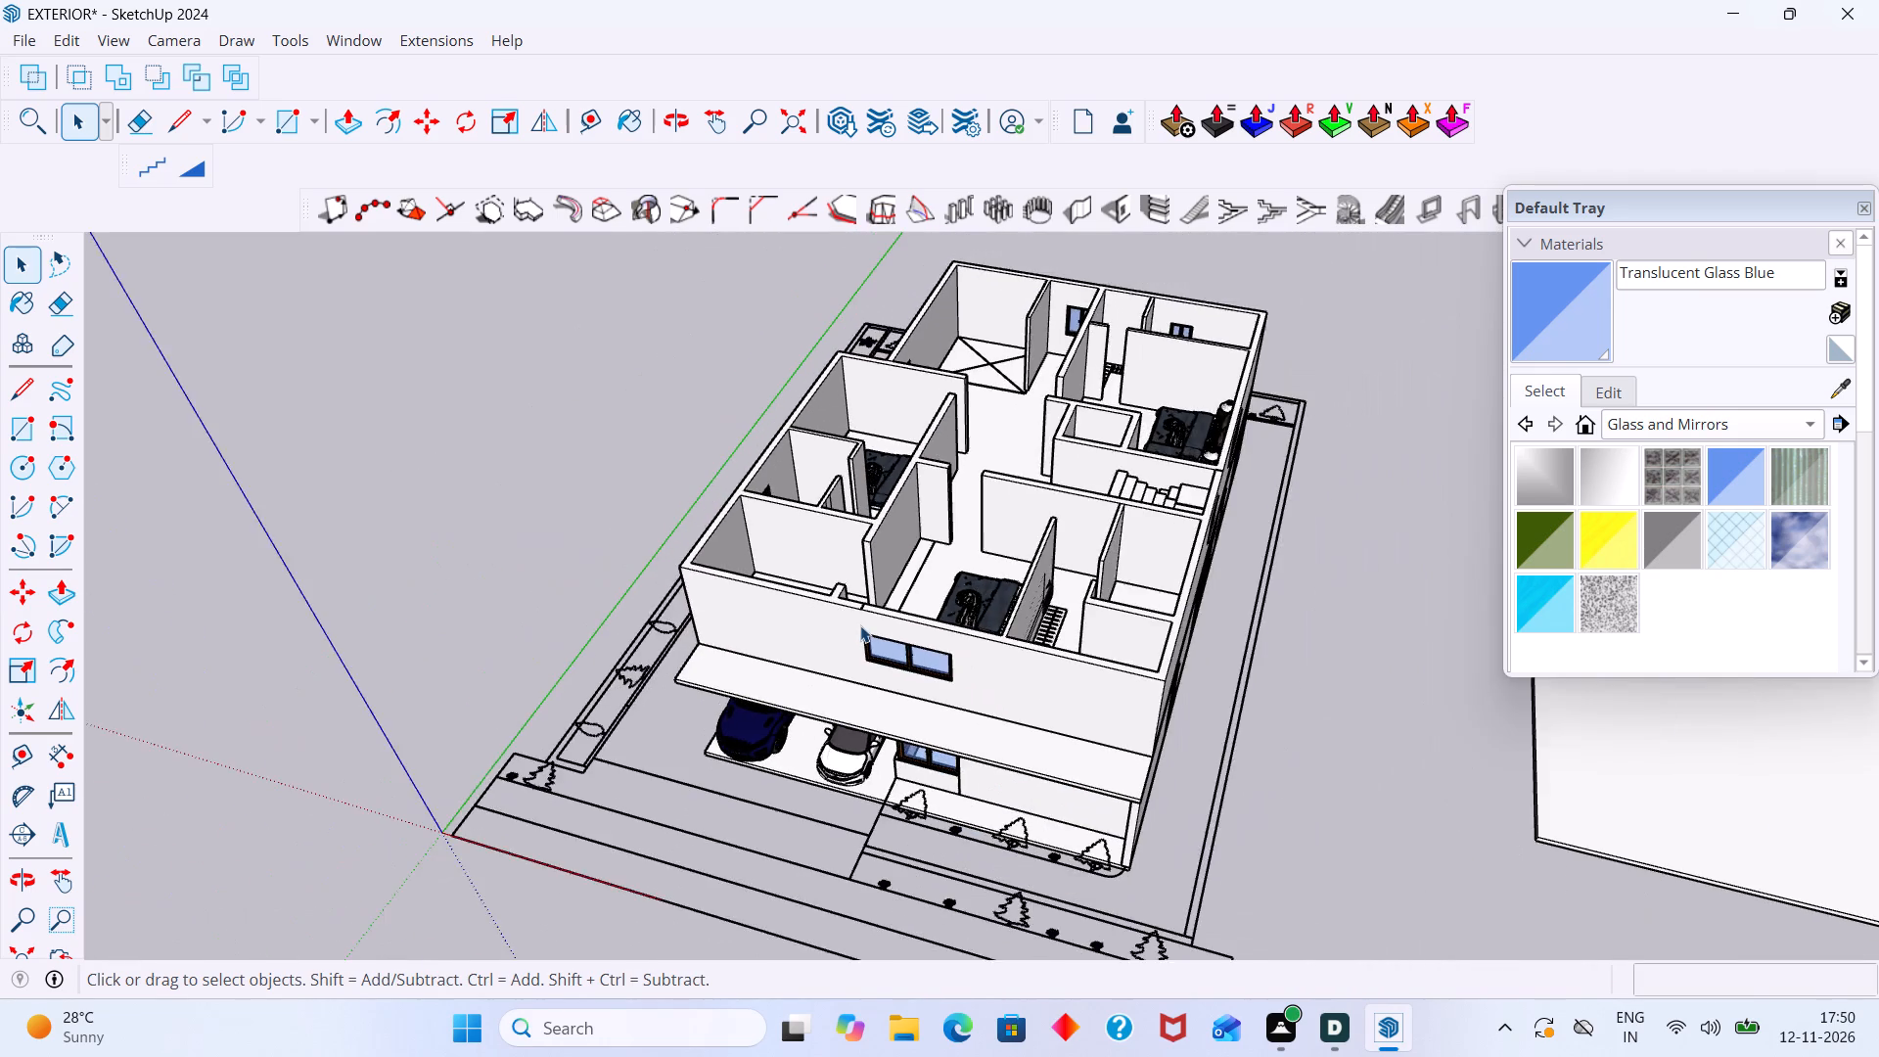
{"action": "scroll", "coordinate": [860, 625], "scroll_direction": "down", "scroll_amount": 15}
{"action": "middle_click_drag", "start_coordinate": [1179, 816], "coordinate": [1312, 840]}
{"action": "middle_click_drag", "start_coordinate": [1147, 803], "coordinate": [1146, 799]}
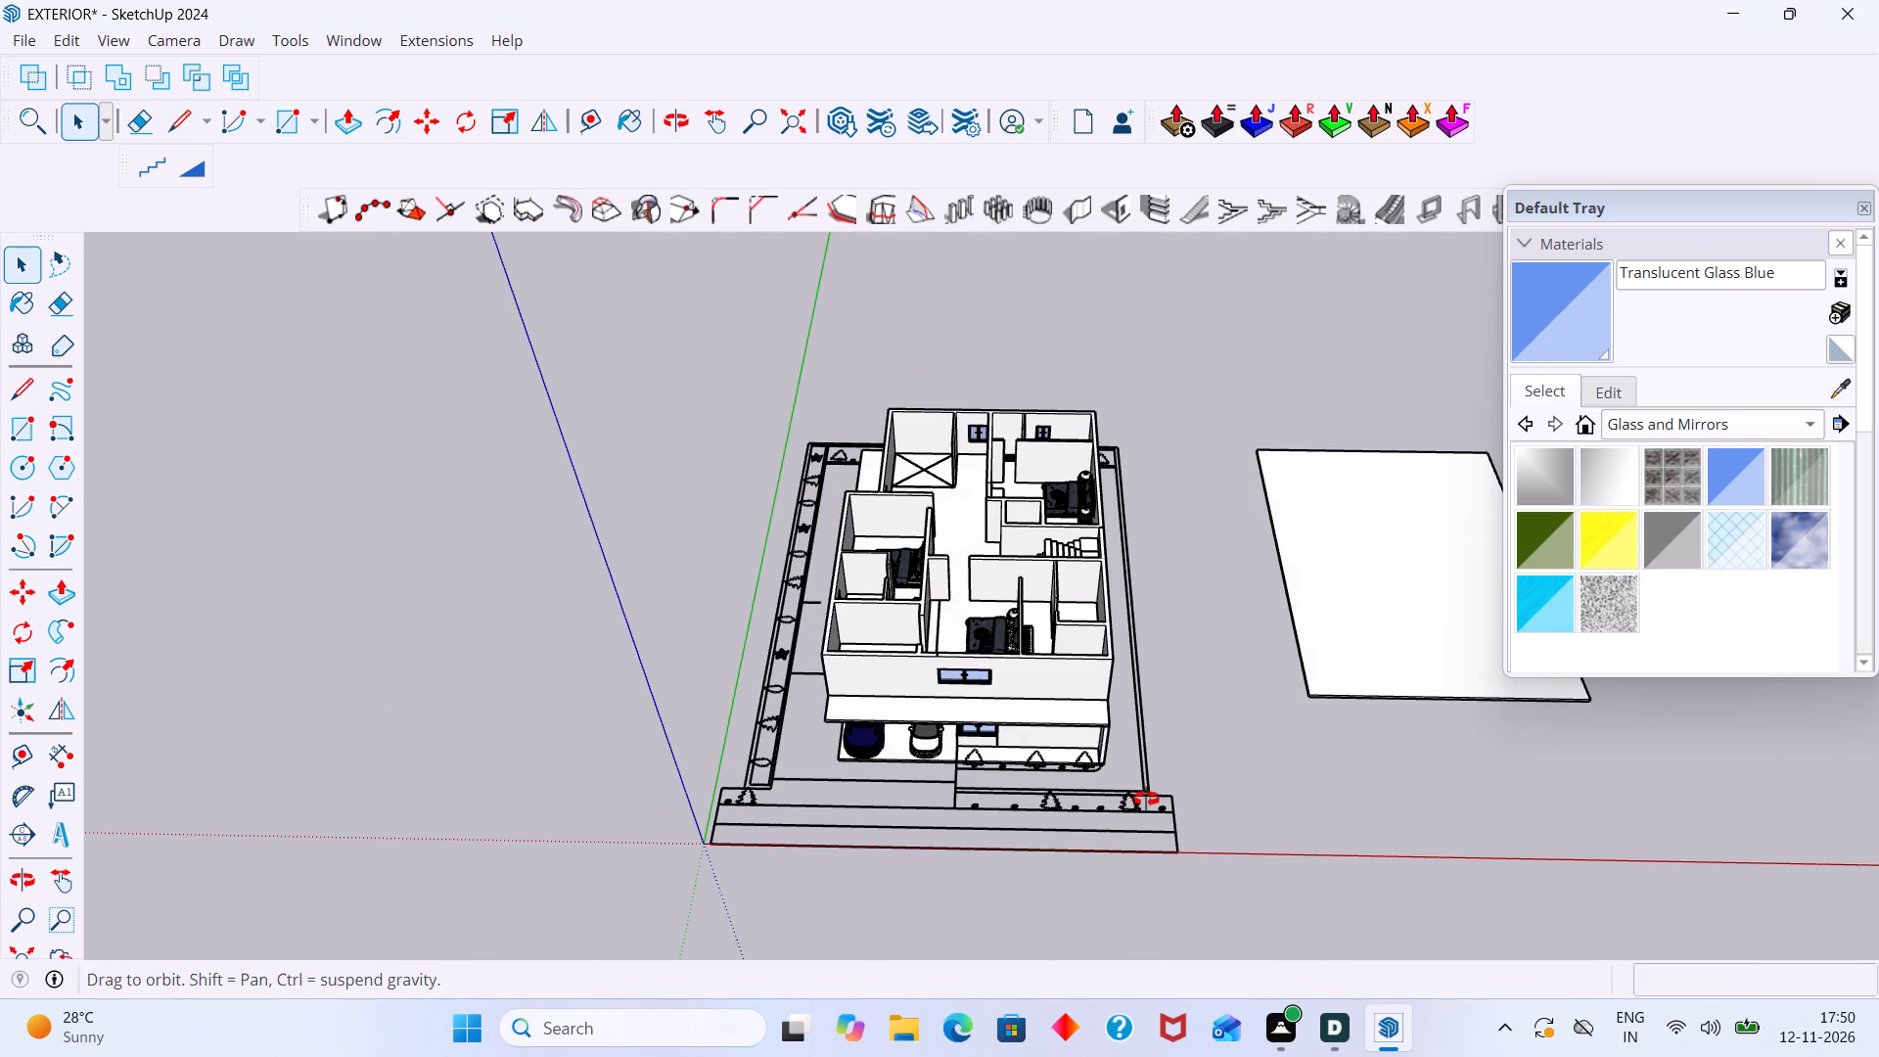
{"action": "middle_click_drag", "start_coordinate": [1146, 799], "coordinate": [1176, 708]}
{"action": "scroll", "coordinate": [1074, 758], "scroll_direction": "up", "scroll_amount": 5}
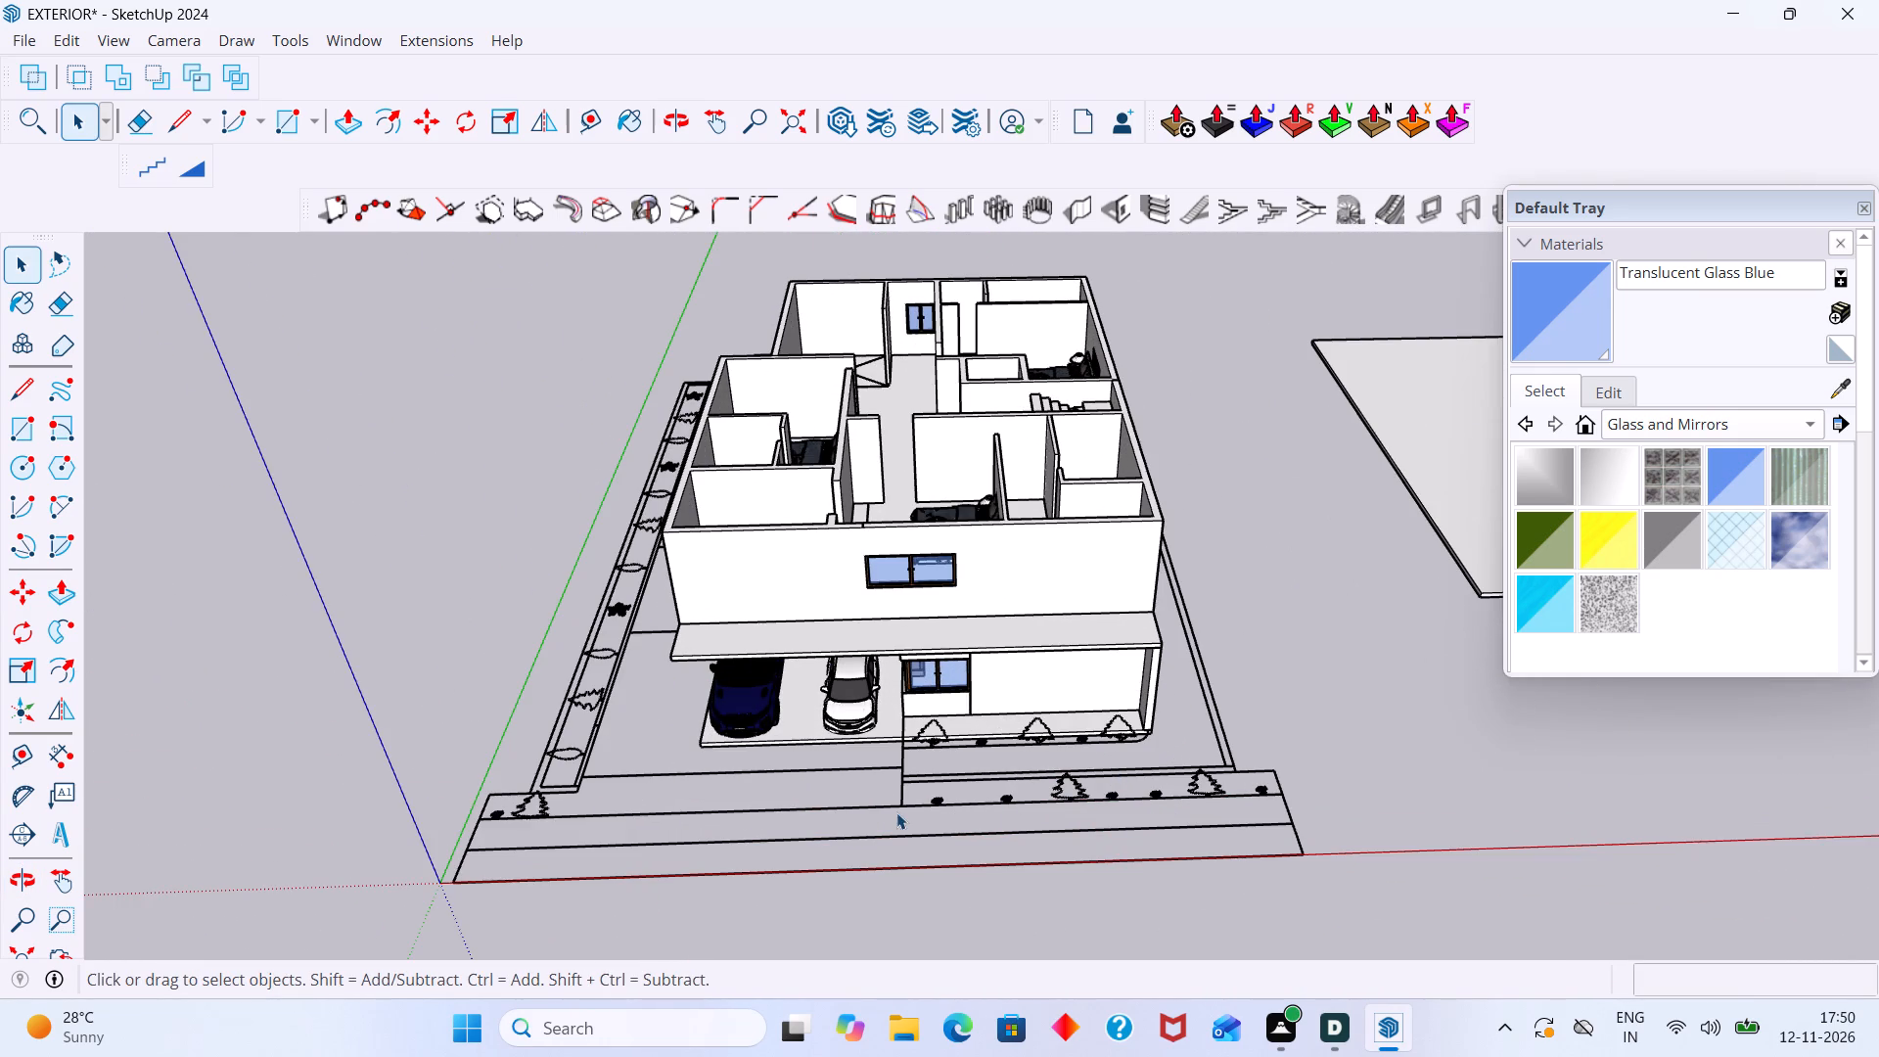
{"action": "middle_click_drag", "start_coordinate": [896, 812], "coordinate": [1074, 761]}
{"action": "scroll", "coordinate": [1088, 670], "scroll_direction": "down", "scroll_amount": 2}
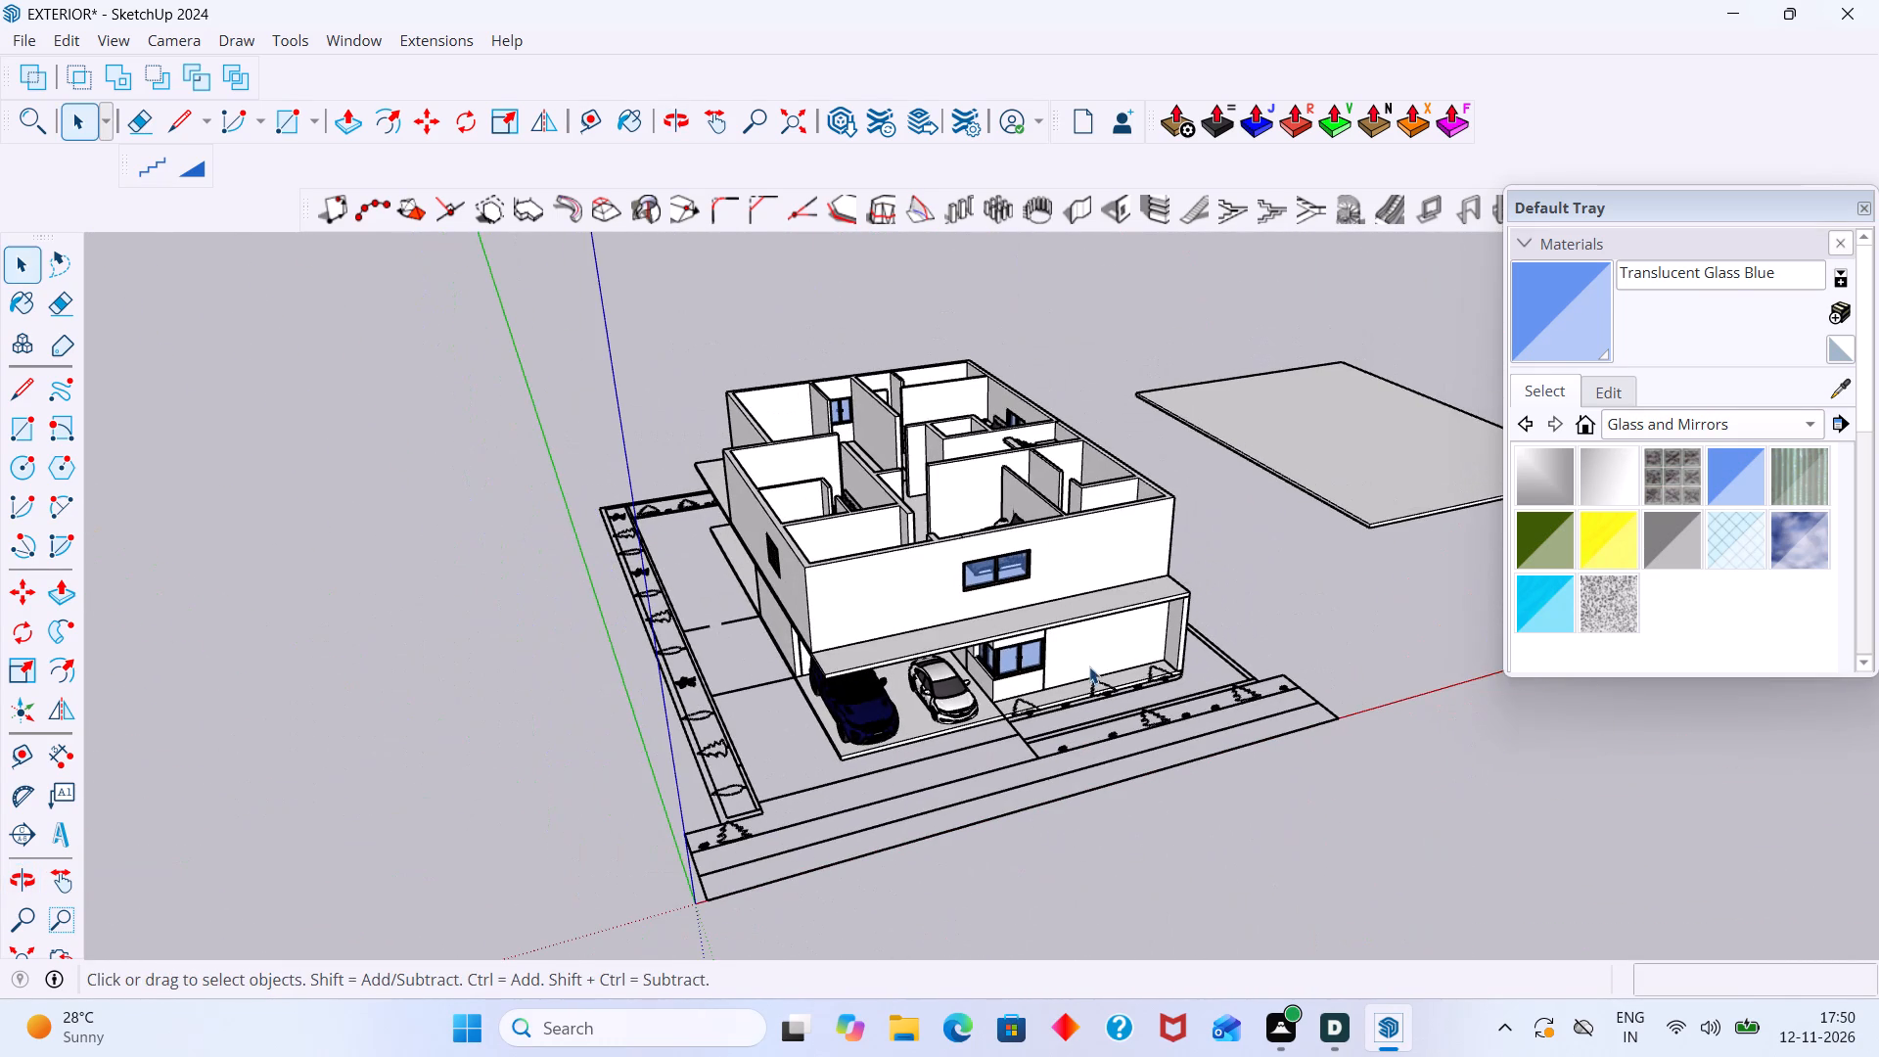
{"action": "key", "text": "ctrl+z"}
{"action": "scroll", "coordinate": [1083, 656], "scroll_direction": "down", "scroll_amount": 3}
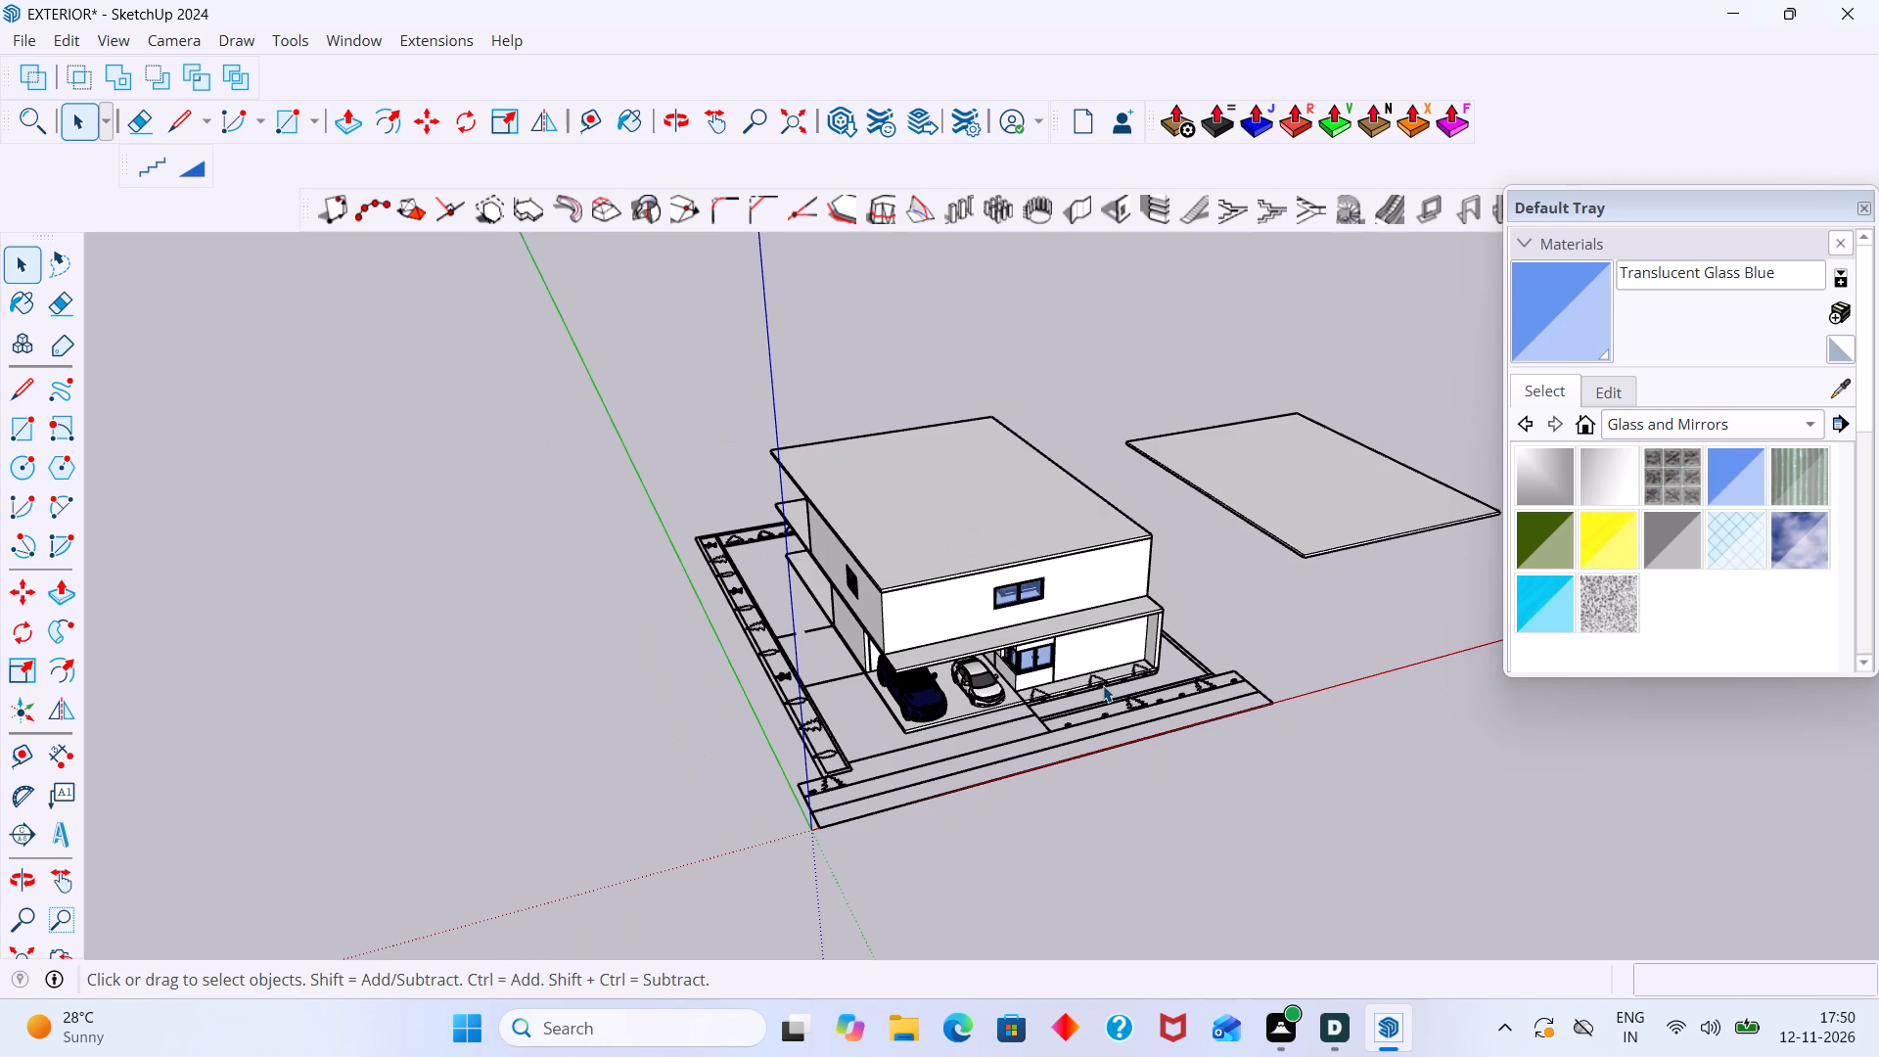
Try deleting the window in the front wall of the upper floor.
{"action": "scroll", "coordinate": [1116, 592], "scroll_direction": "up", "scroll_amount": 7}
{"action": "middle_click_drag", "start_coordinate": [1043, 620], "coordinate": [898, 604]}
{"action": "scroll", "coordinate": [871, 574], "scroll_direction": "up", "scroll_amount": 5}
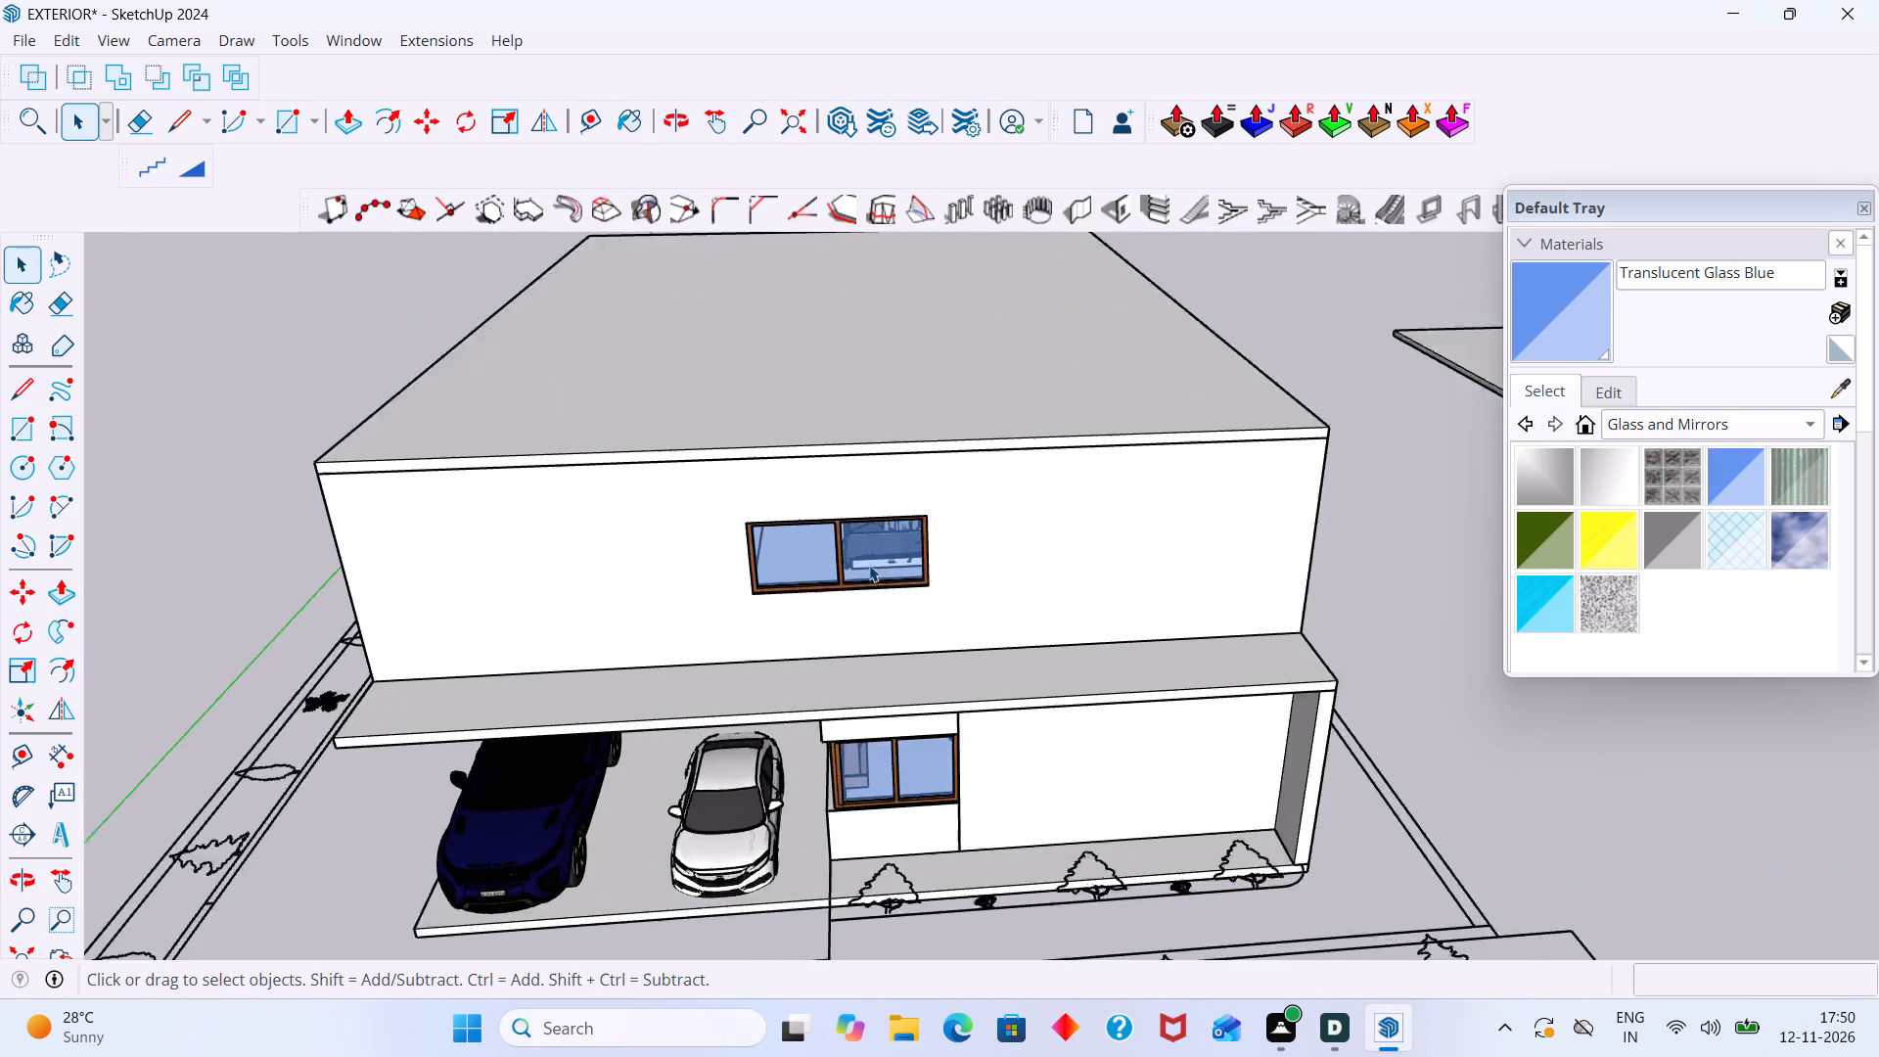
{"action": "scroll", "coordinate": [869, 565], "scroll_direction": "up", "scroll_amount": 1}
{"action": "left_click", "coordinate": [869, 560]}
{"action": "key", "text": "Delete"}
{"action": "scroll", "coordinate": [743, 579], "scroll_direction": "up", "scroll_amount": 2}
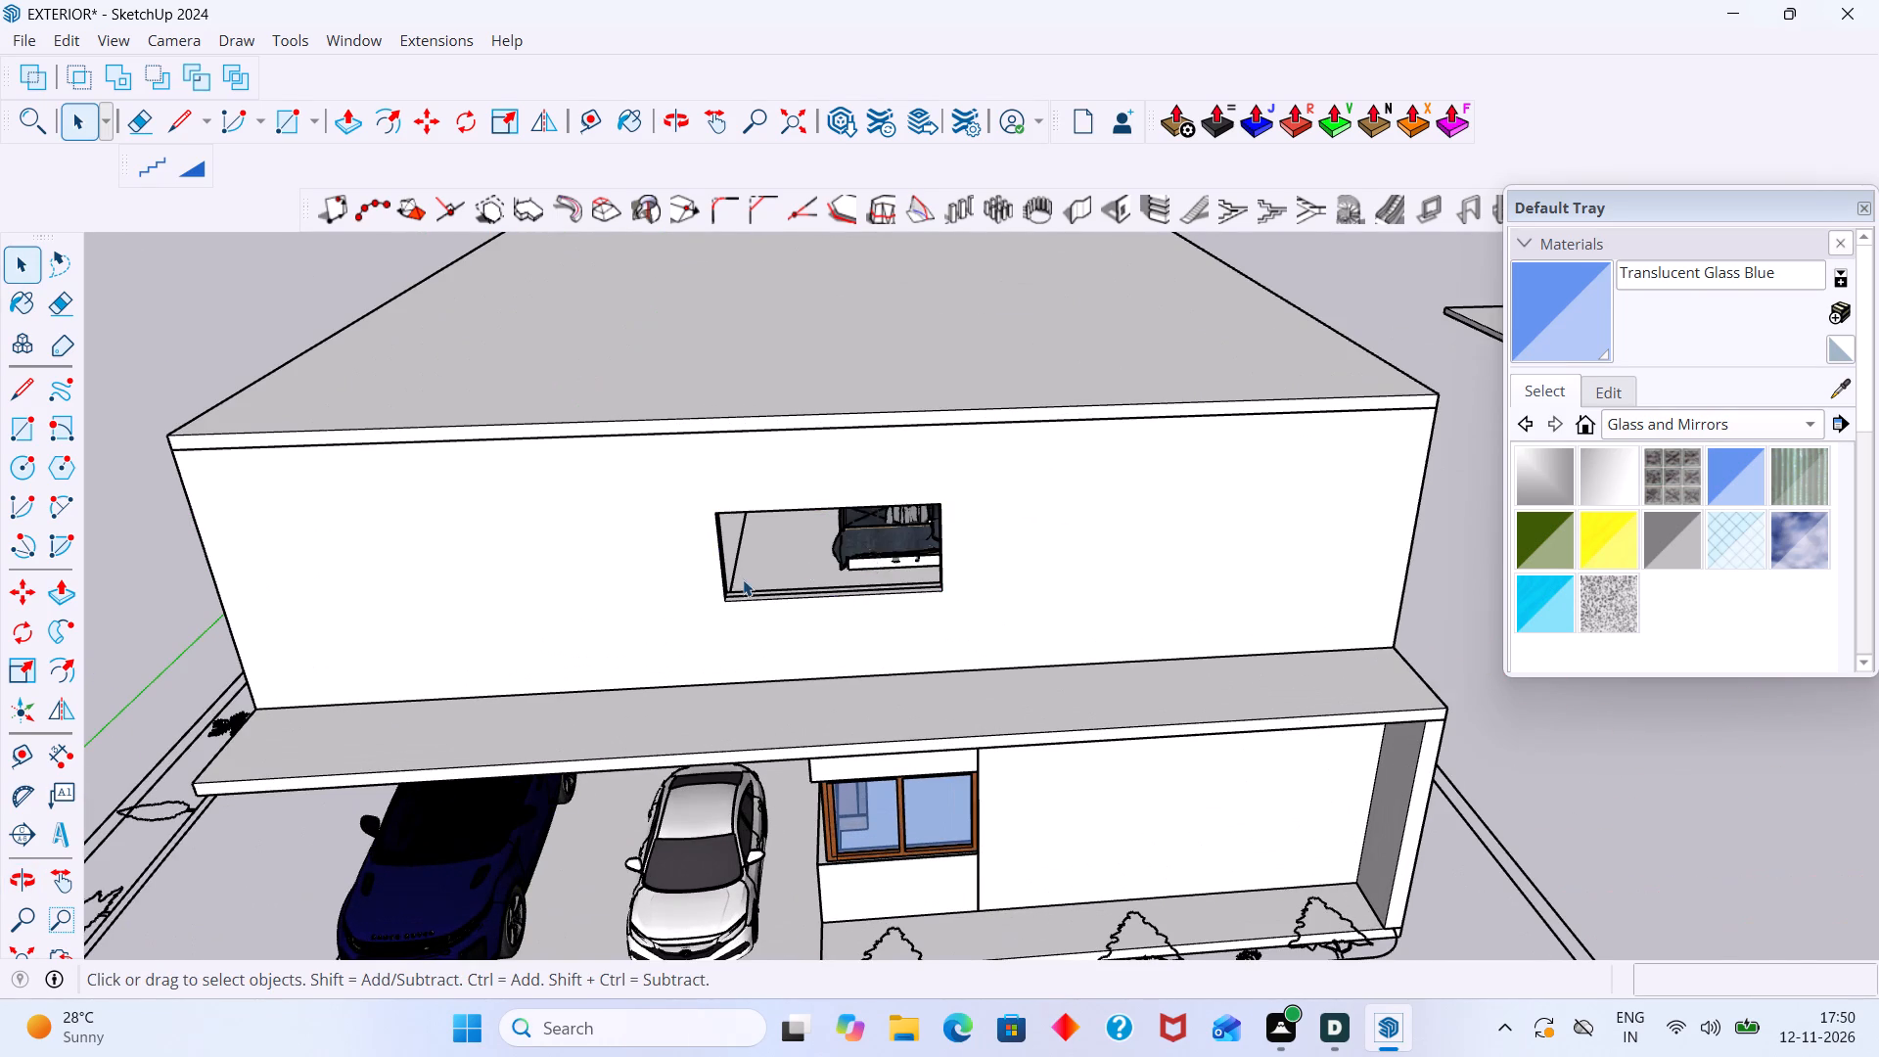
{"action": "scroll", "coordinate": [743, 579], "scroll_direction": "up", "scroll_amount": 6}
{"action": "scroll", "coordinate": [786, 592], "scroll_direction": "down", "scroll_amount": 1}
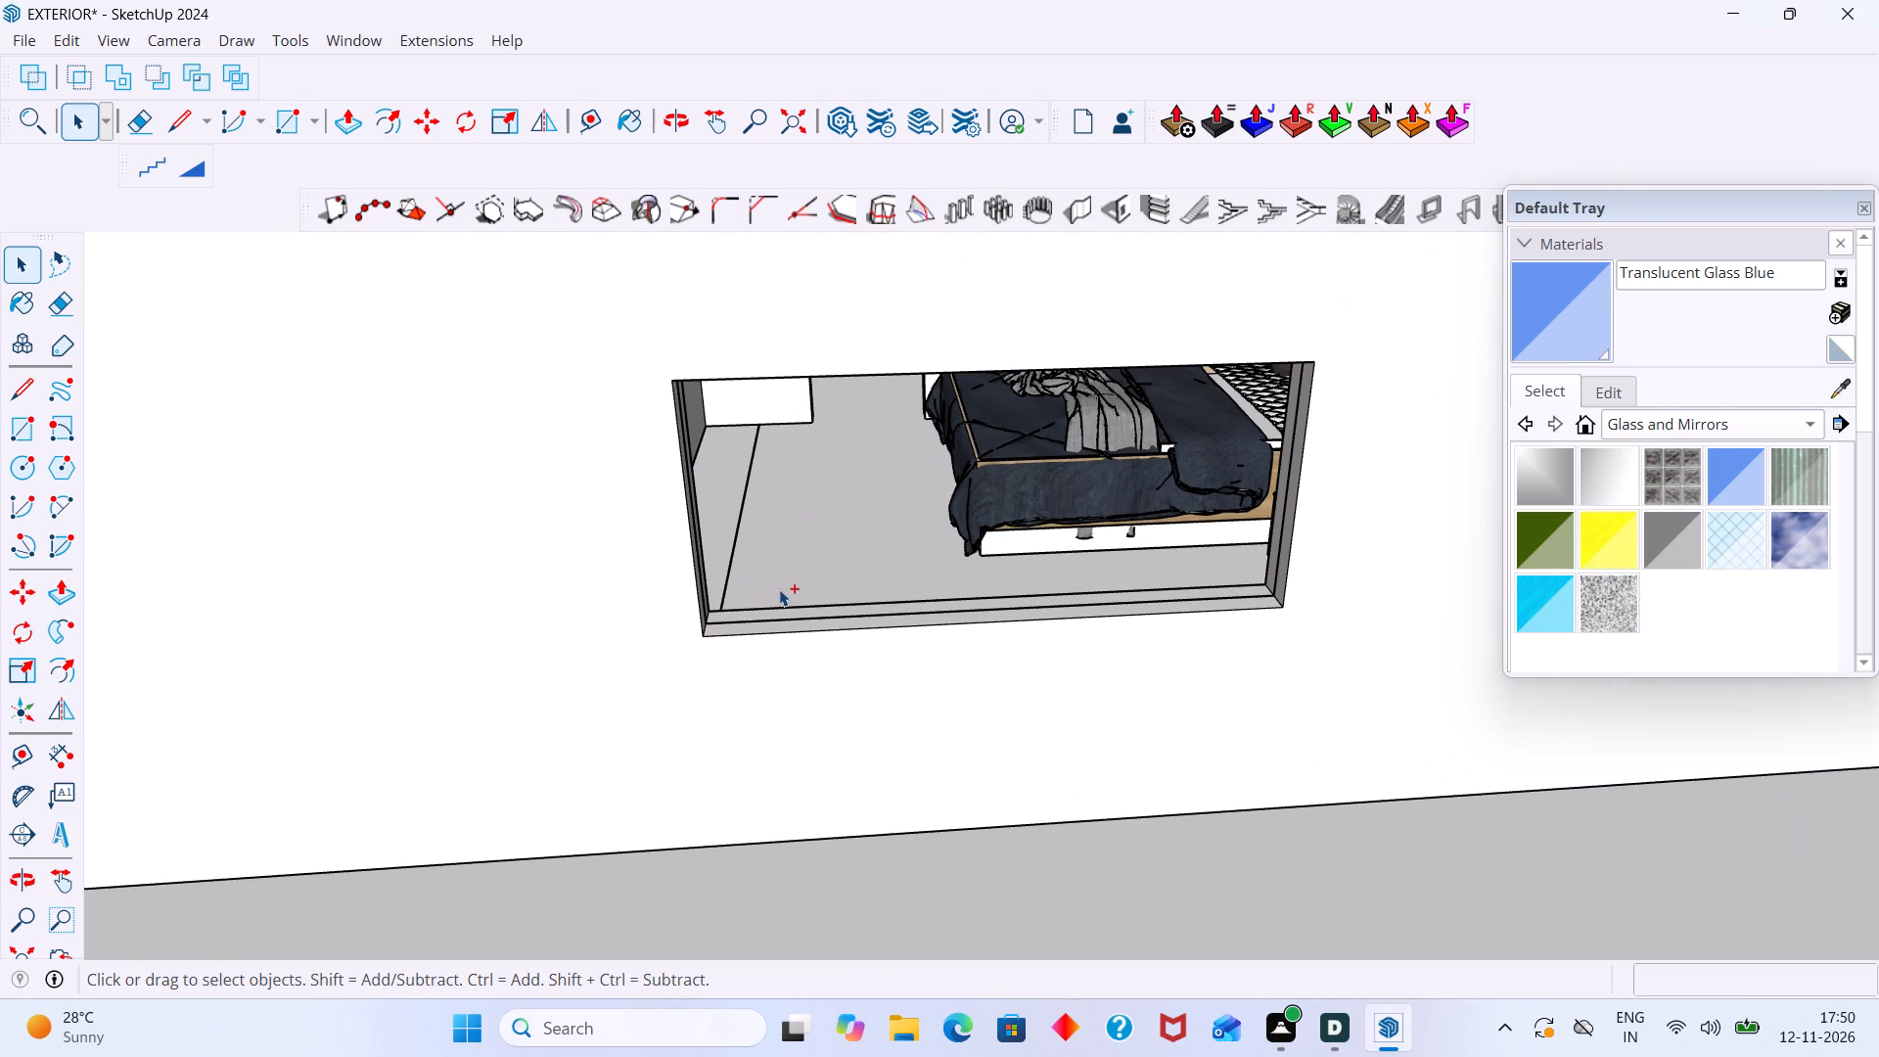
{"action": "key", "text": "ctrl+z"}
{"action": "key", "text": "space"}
Hide the roof slab covering the upper floor.
{"action": "scroll", "coordinate": [680, 639], "scroll_direction": "down", "scroll_amount": 15}
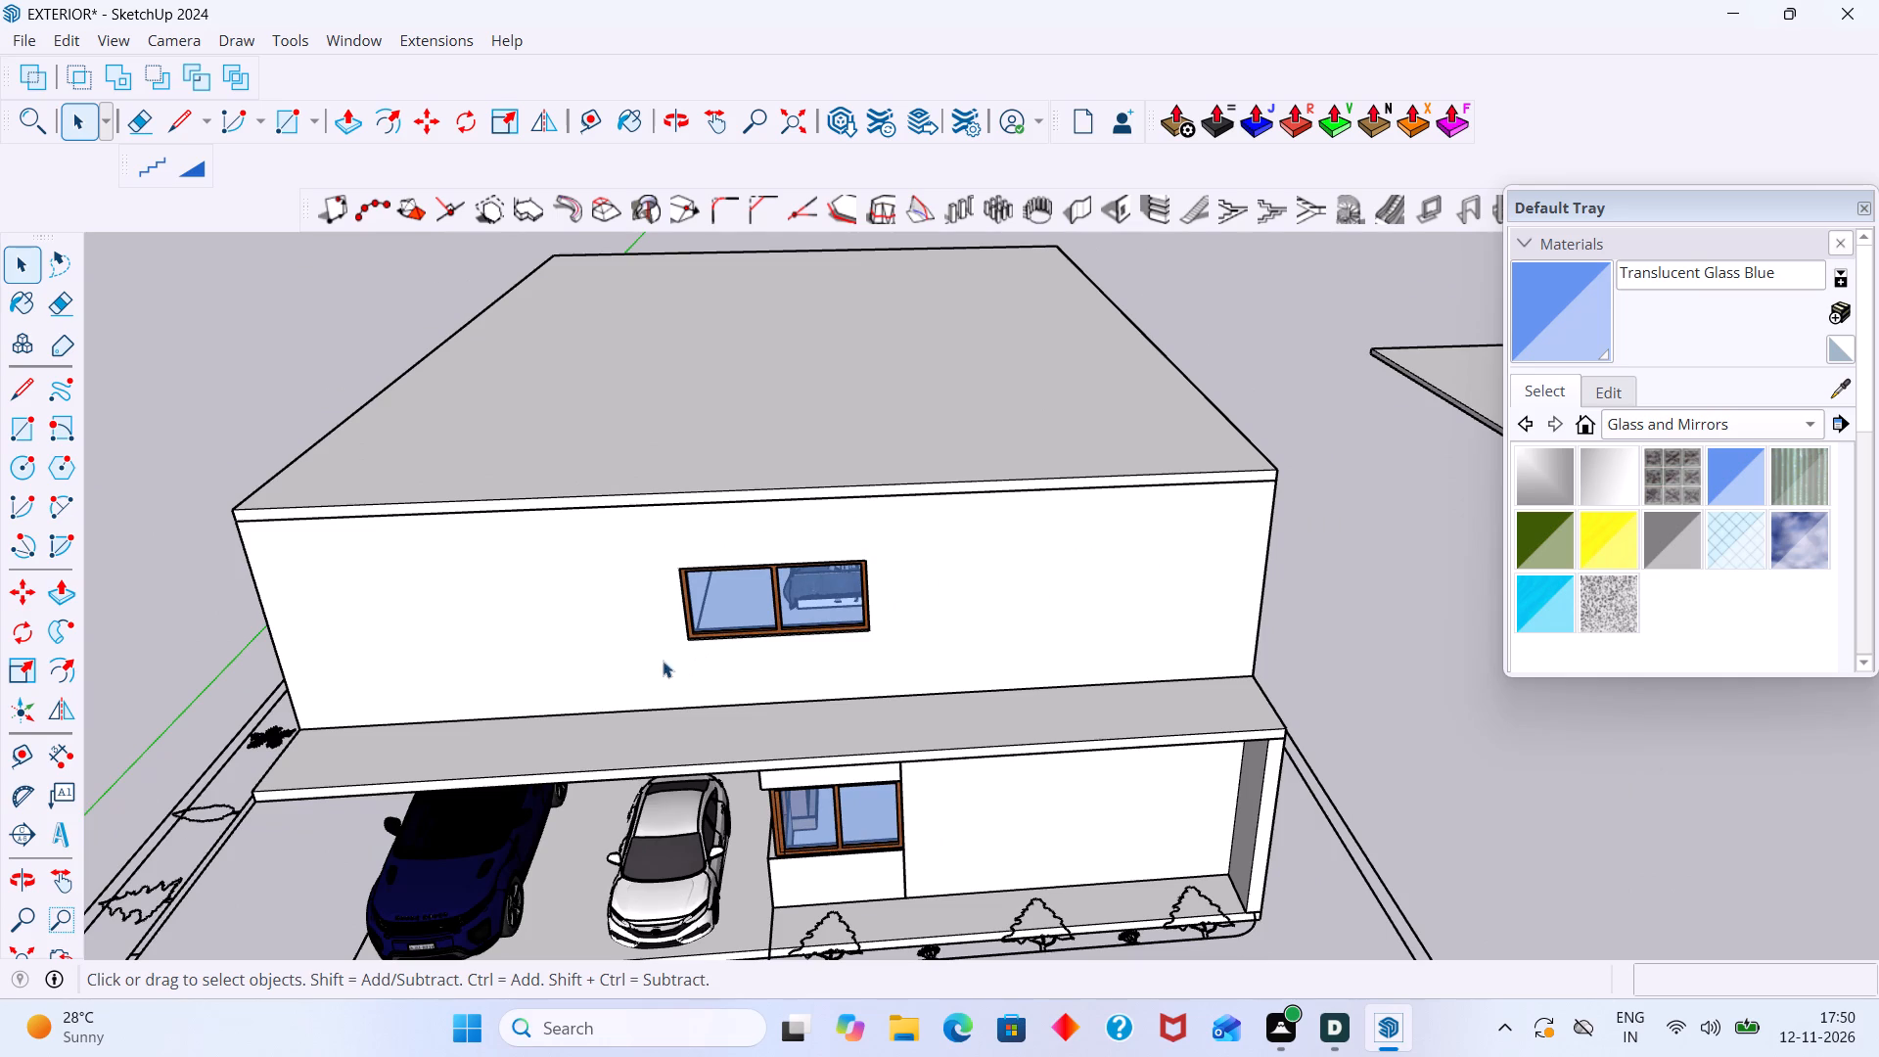
{"action": "left_click", "coordinate": [695, 493]}
{"action": "right_click", "coordinate": [696, 493]}
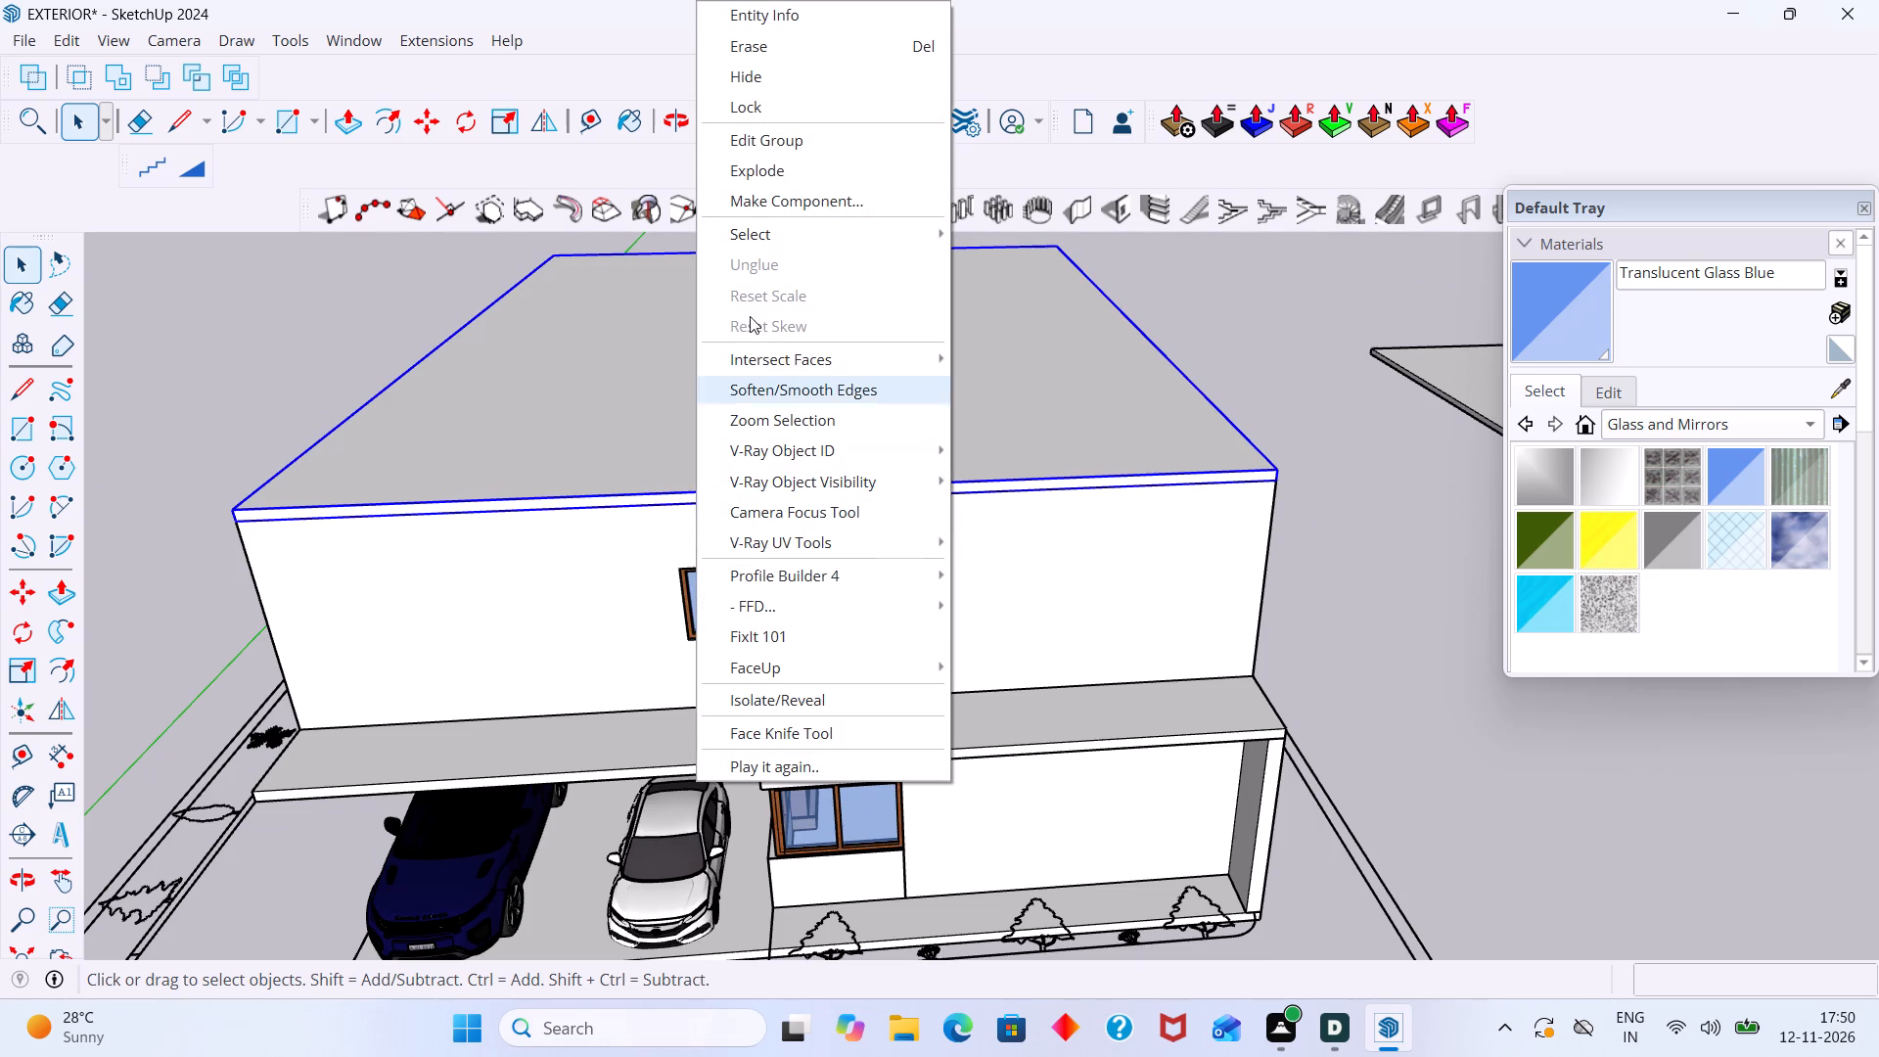
{"action": "left_click", "coordinate": [790, 90]}
Examine the upper floor's room layout, stairs and exterior sides from several angles with the roof off.
{"action": "middle_click_drag", "start_coordinate": [647, 528], "coordinate": [728, 798]}
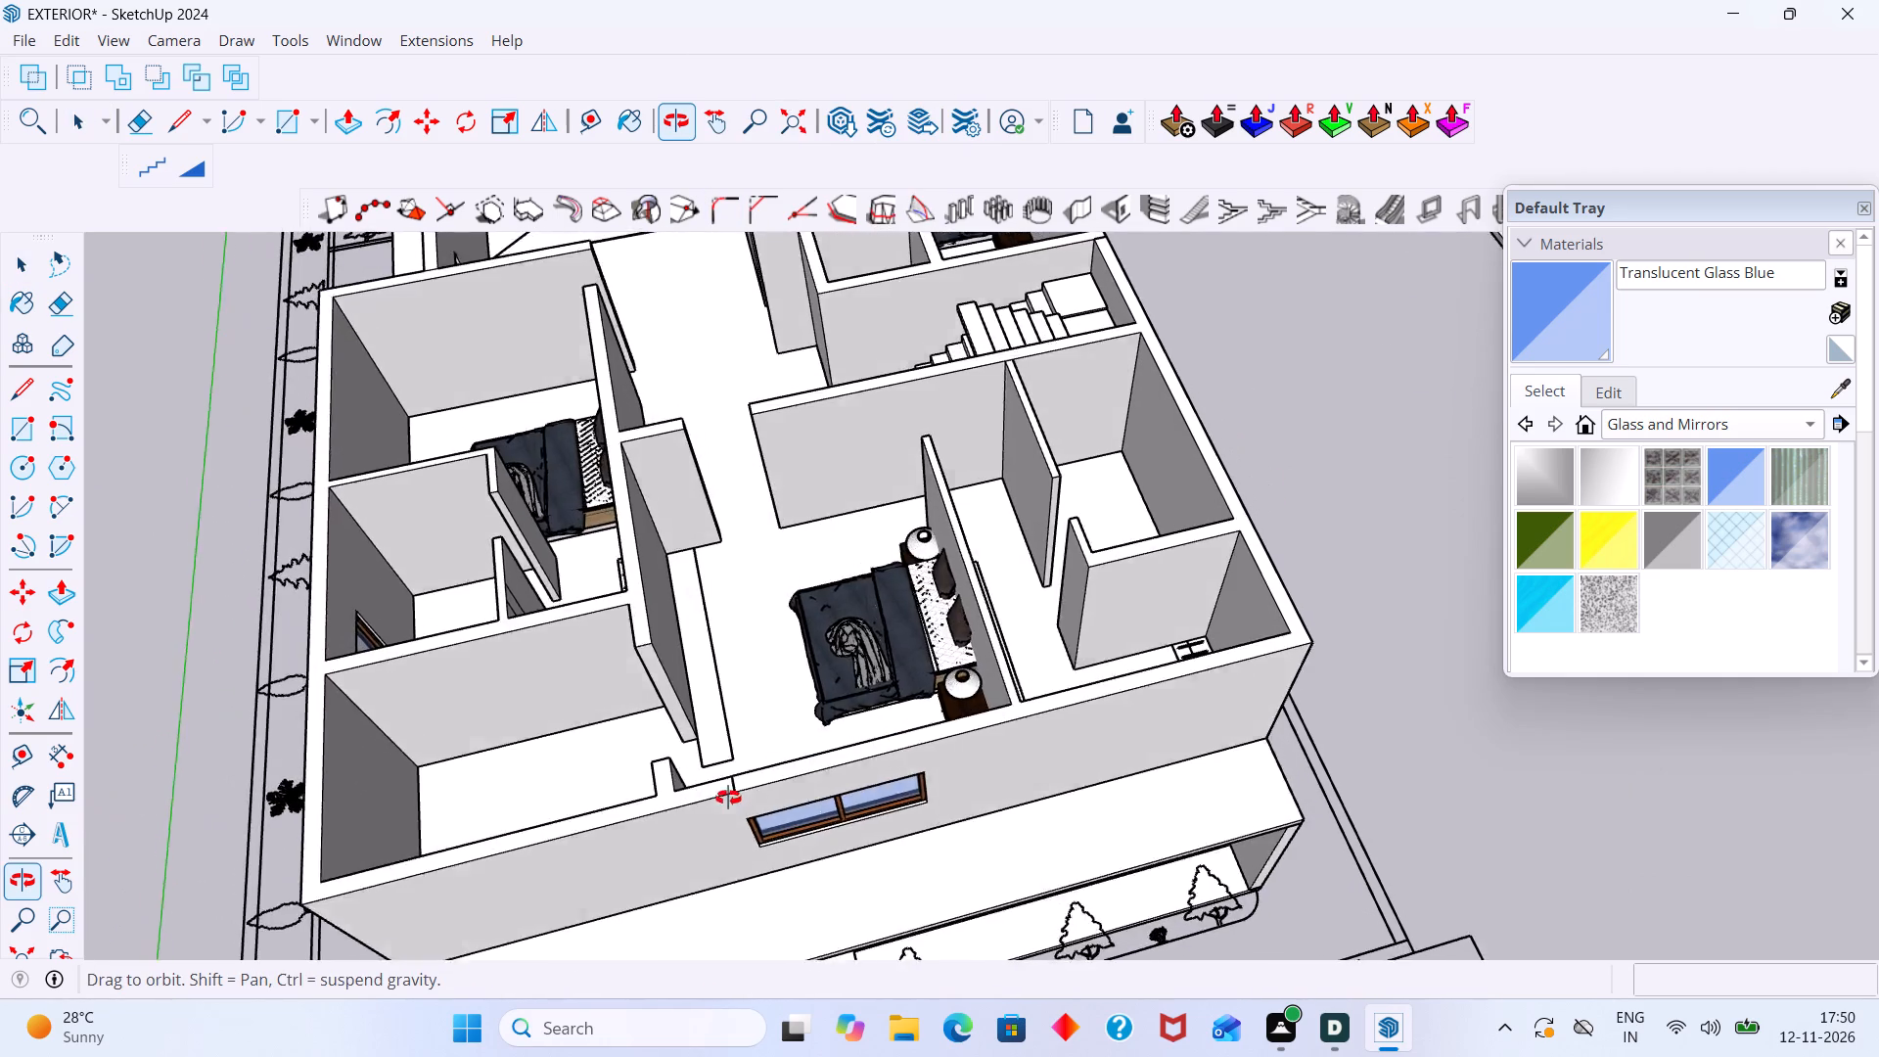
{"action": "middle_click_drag", "start_coordinate": [728, 798], "coordinate": [993, 750]}
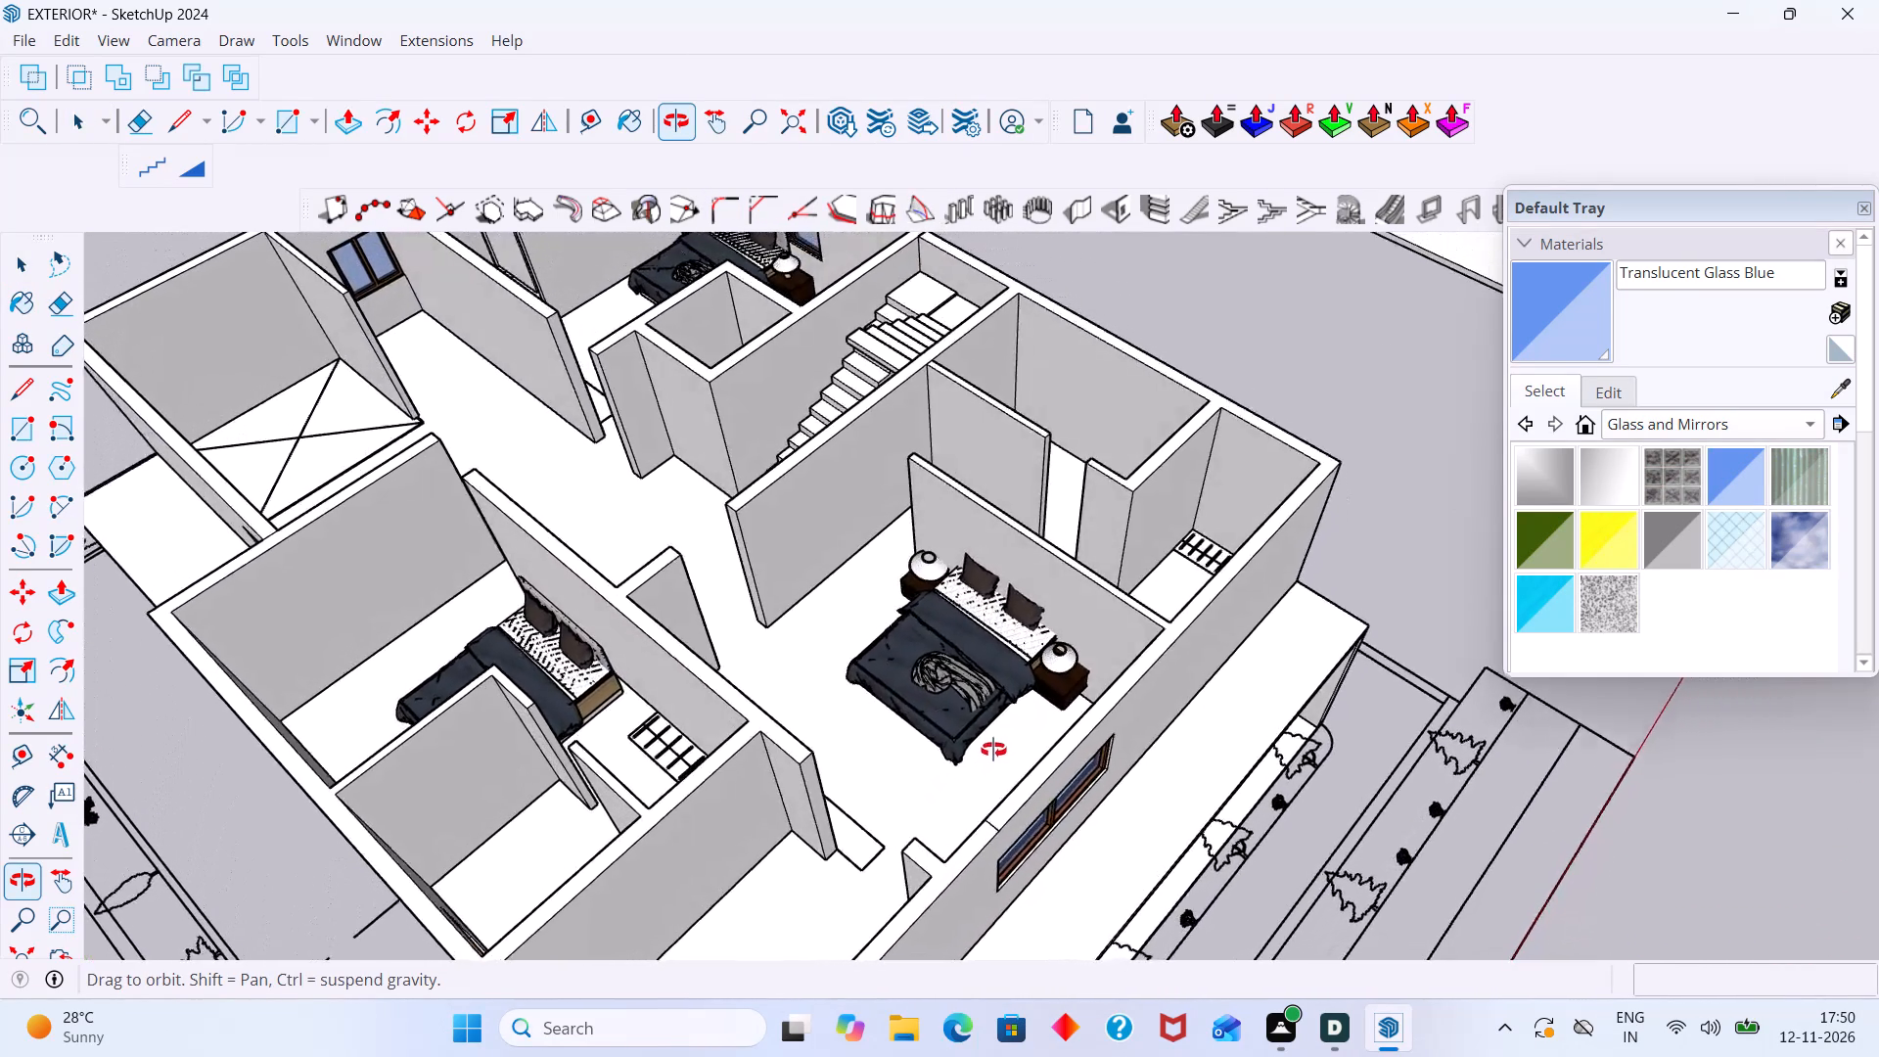
{"action": "middle_click_drag", "start_coordinate": [993, 750], "coordinate": [1217, 581]}
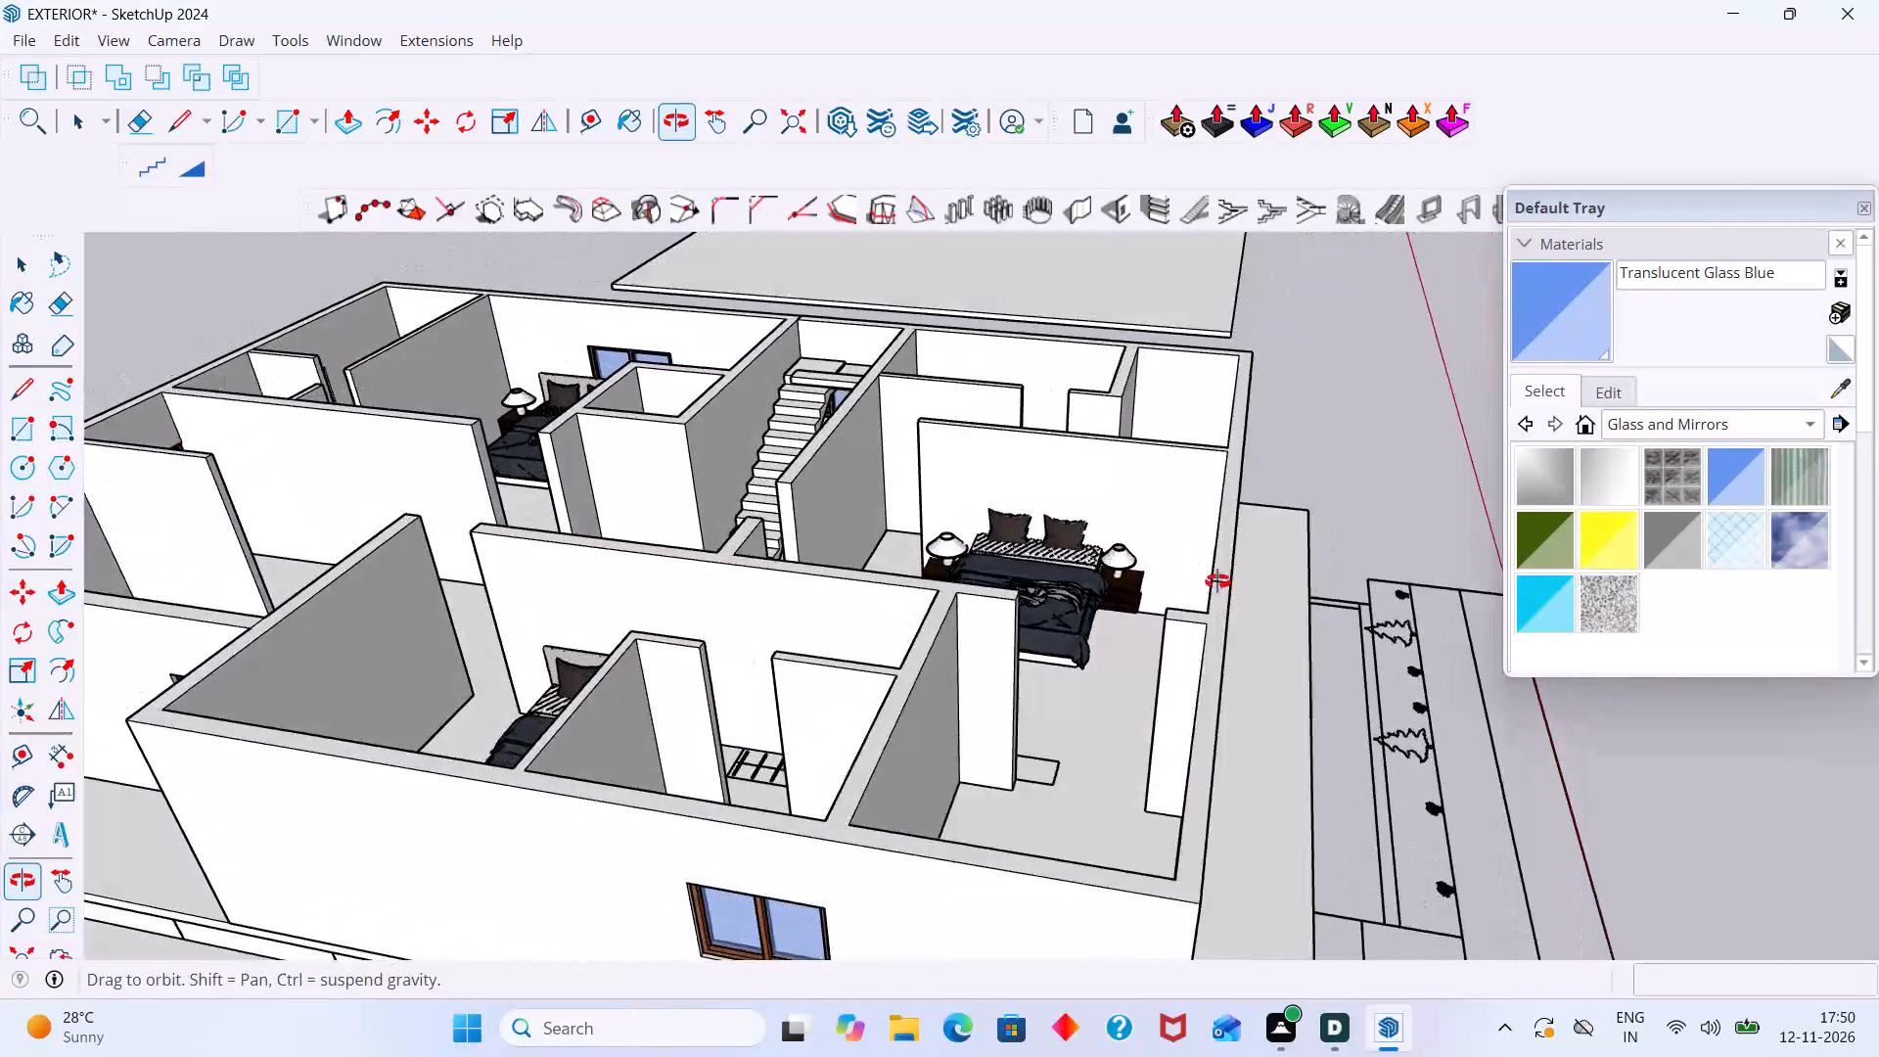
{"action": "middle_click_drag", "start_coordinate": [1217, 581], "coordinate": [910, 620]}
{"action": "scroll", "coordinate": [904, 617], "scroll_direction": "down", "scroll_amount": 10}
{"action": "middle_click_drag", "start_coordinate": [872, 612], "coordinate": [1049, 592]}
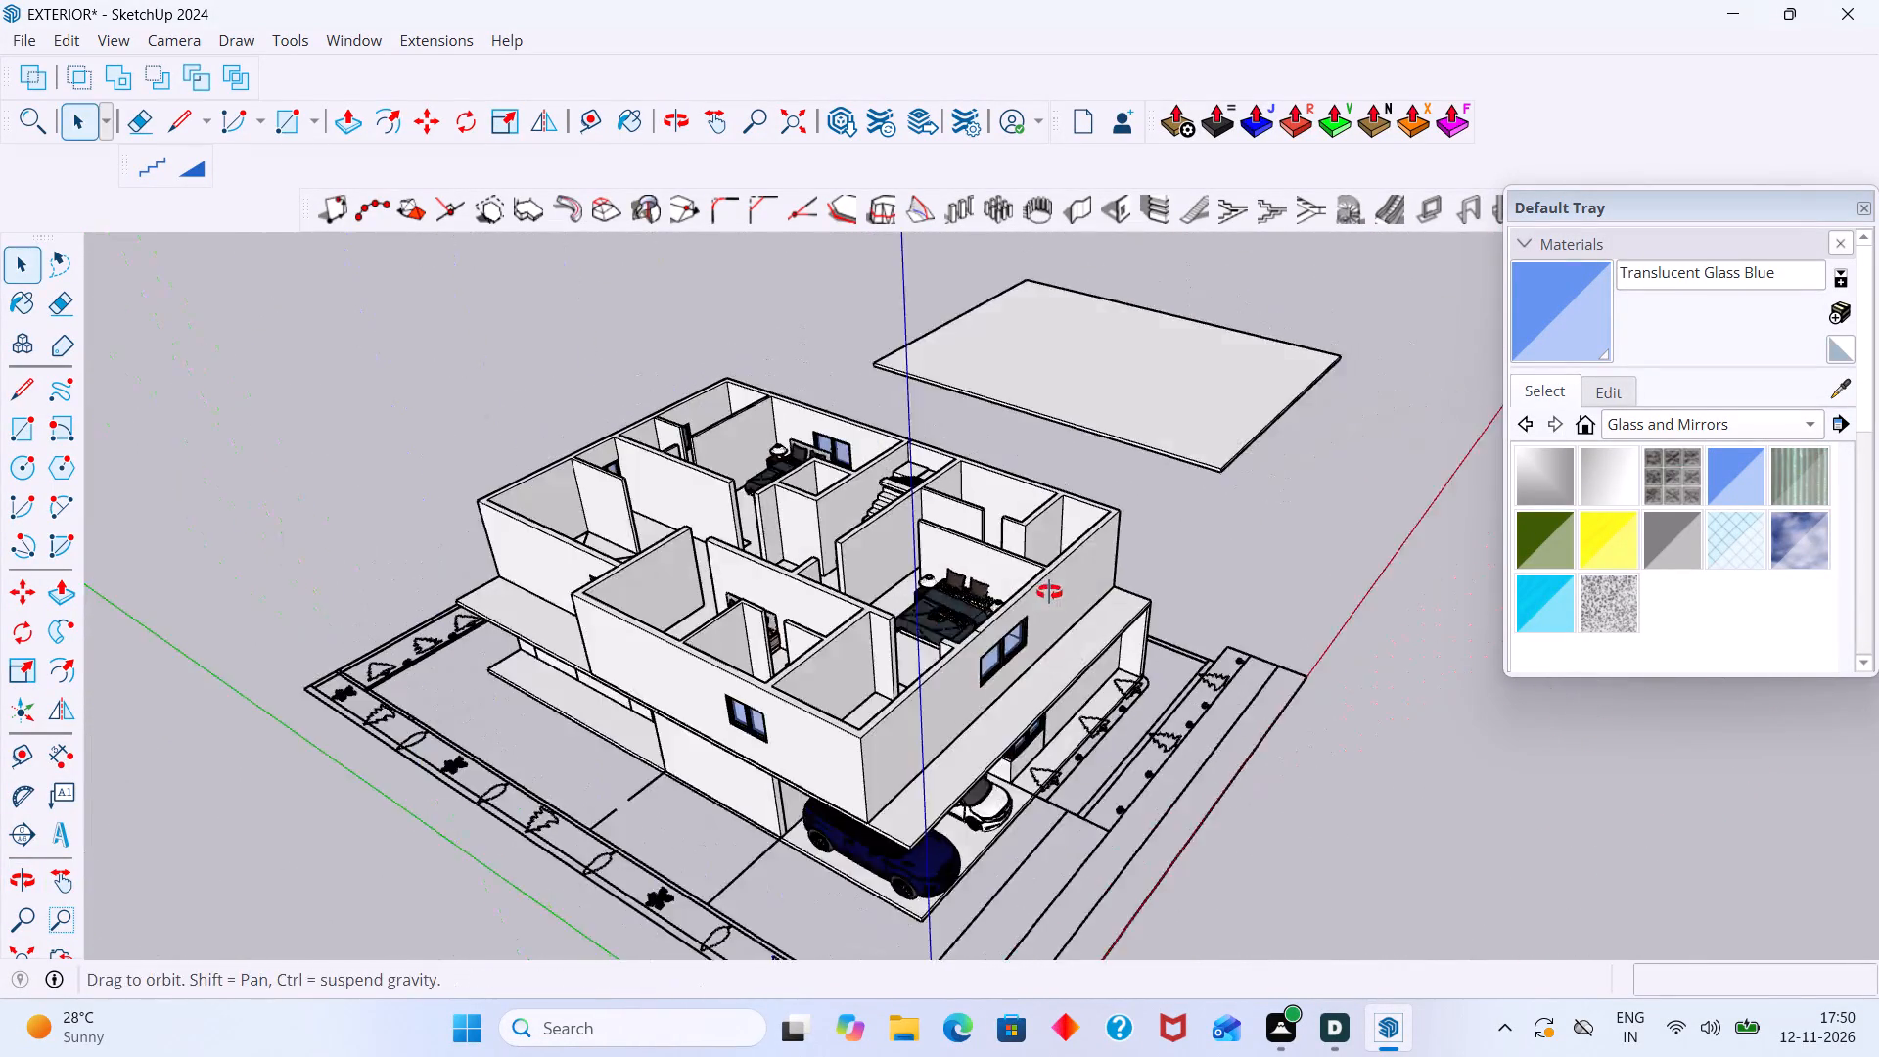
{"action": "middle_click_drag", "start_coordinate": [1049, 592], "coordinate": [1200, 547]}
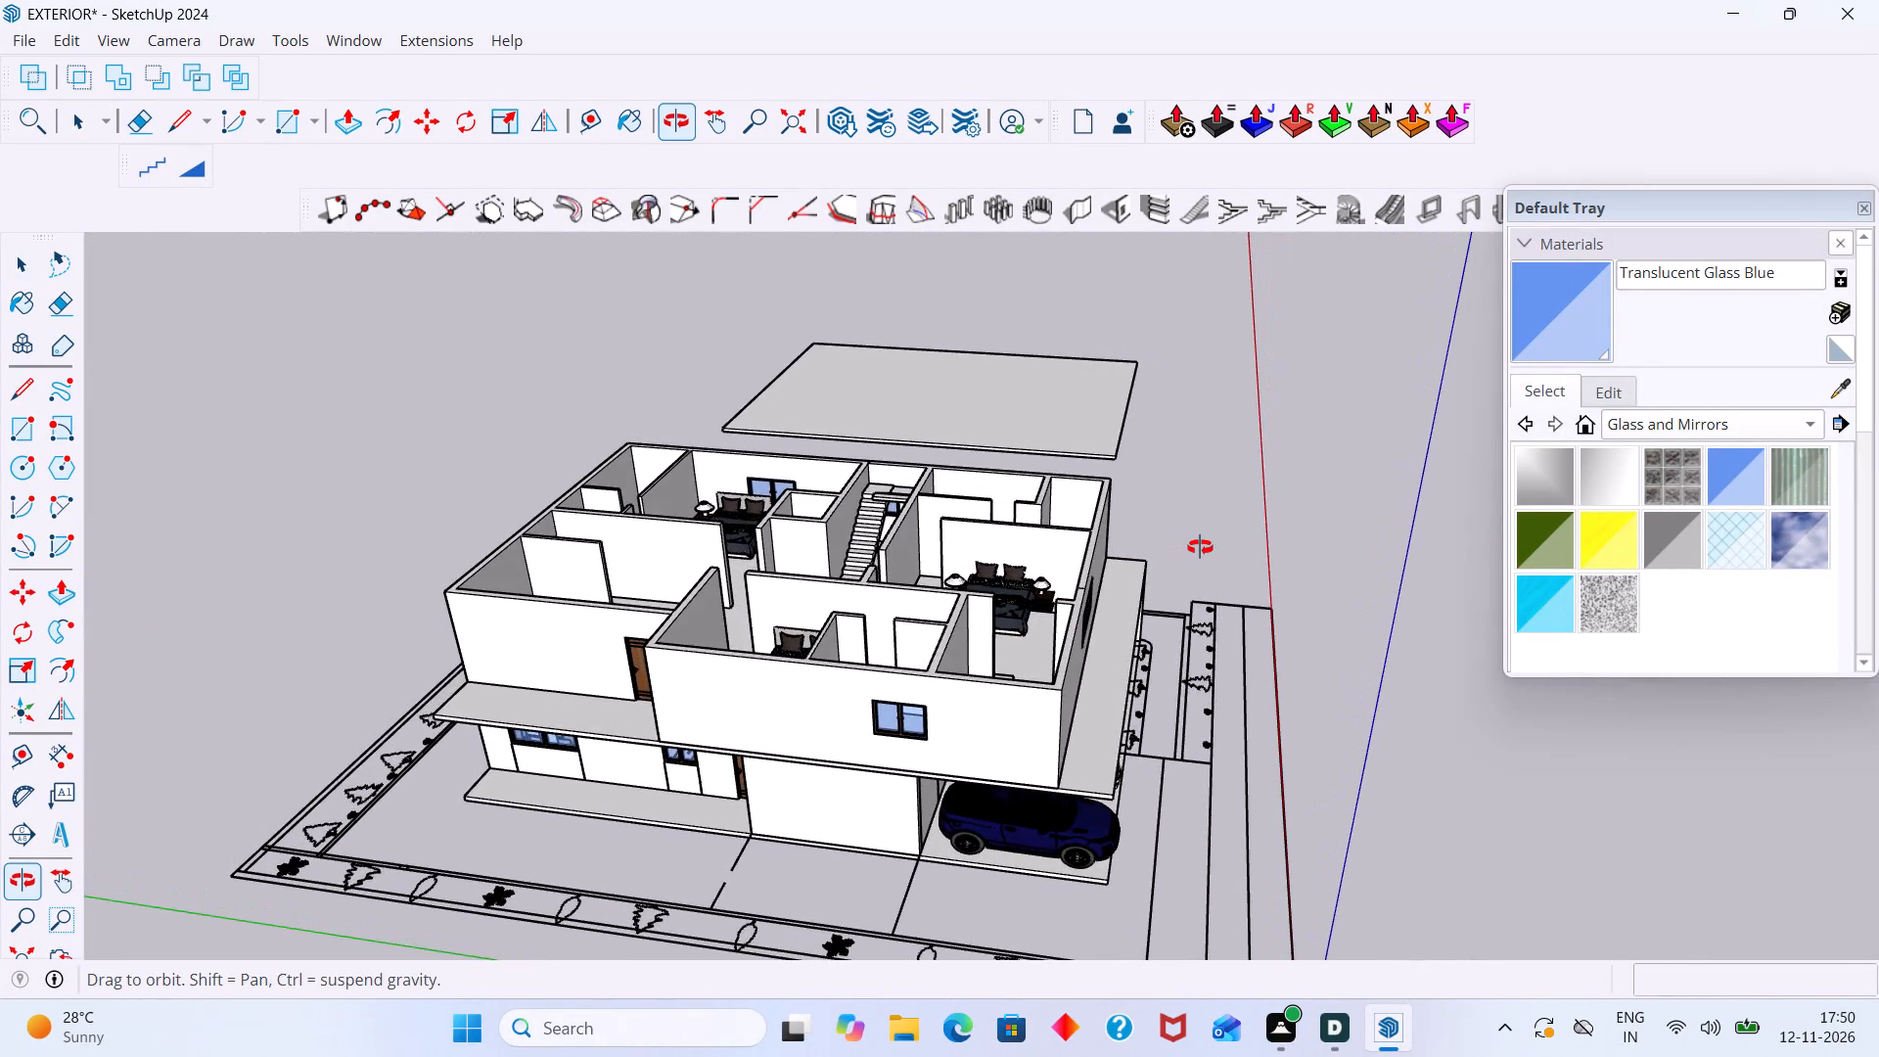
{"action": "middle_click_drag", "start_coordinate": [1200, 547], "coordinate": [1337, 558]}
{"action": "middle_click_drag", "start_coordinate": [757, 718], "coordinate": [827, 932]}
{"action": "scroll", "coordinate": [797, 804], "scroll_direction": "down", "scroll_amount": 1}
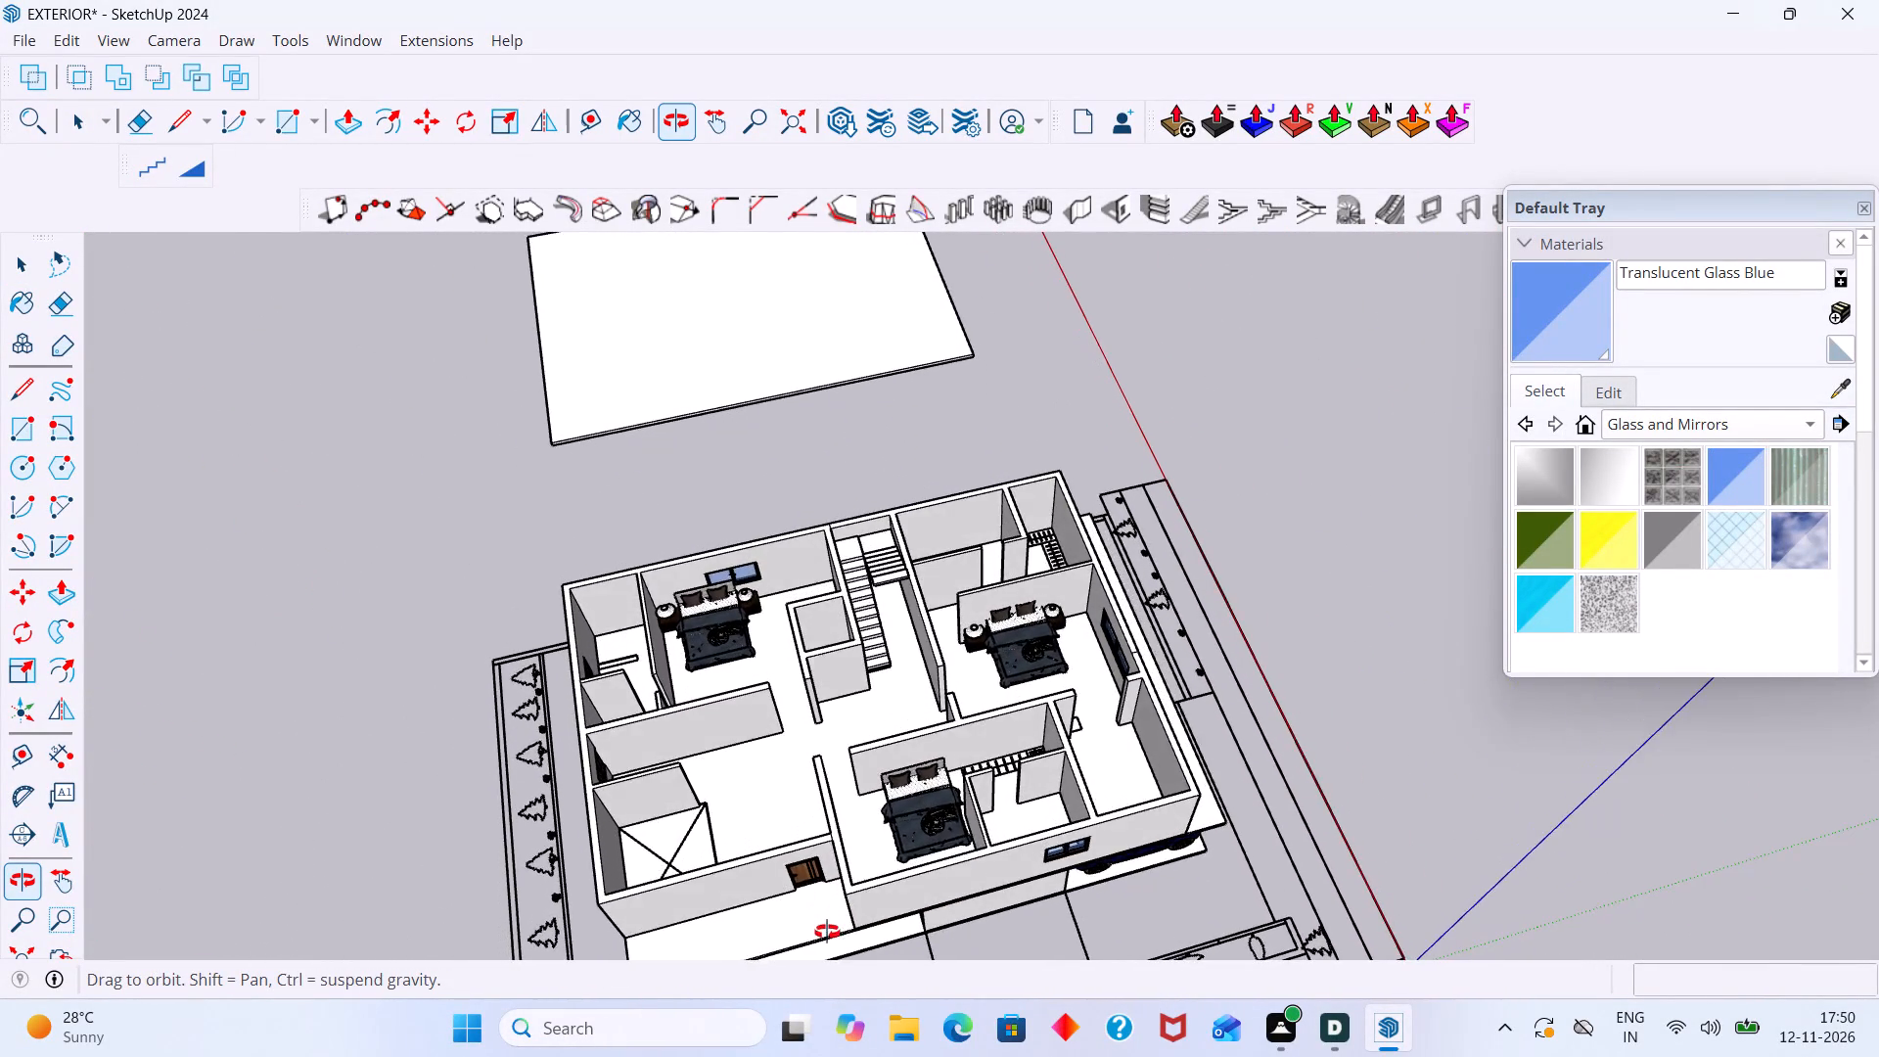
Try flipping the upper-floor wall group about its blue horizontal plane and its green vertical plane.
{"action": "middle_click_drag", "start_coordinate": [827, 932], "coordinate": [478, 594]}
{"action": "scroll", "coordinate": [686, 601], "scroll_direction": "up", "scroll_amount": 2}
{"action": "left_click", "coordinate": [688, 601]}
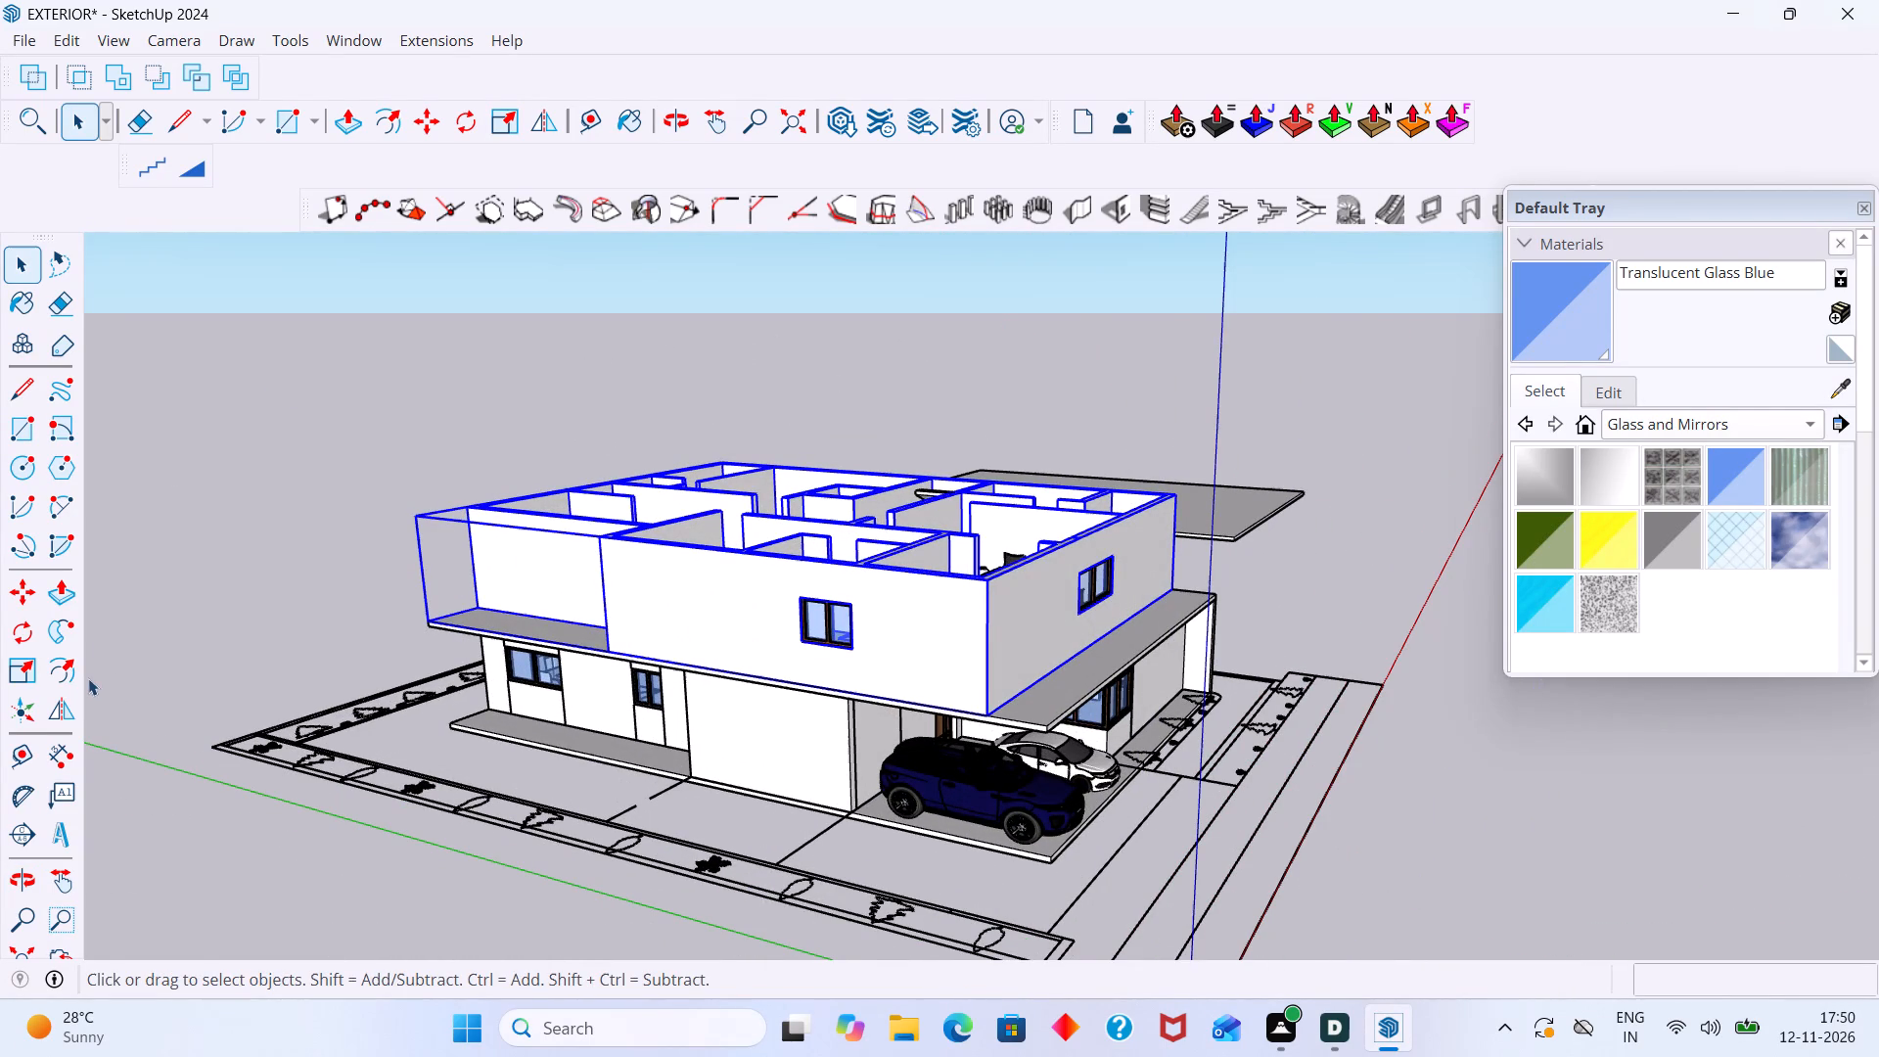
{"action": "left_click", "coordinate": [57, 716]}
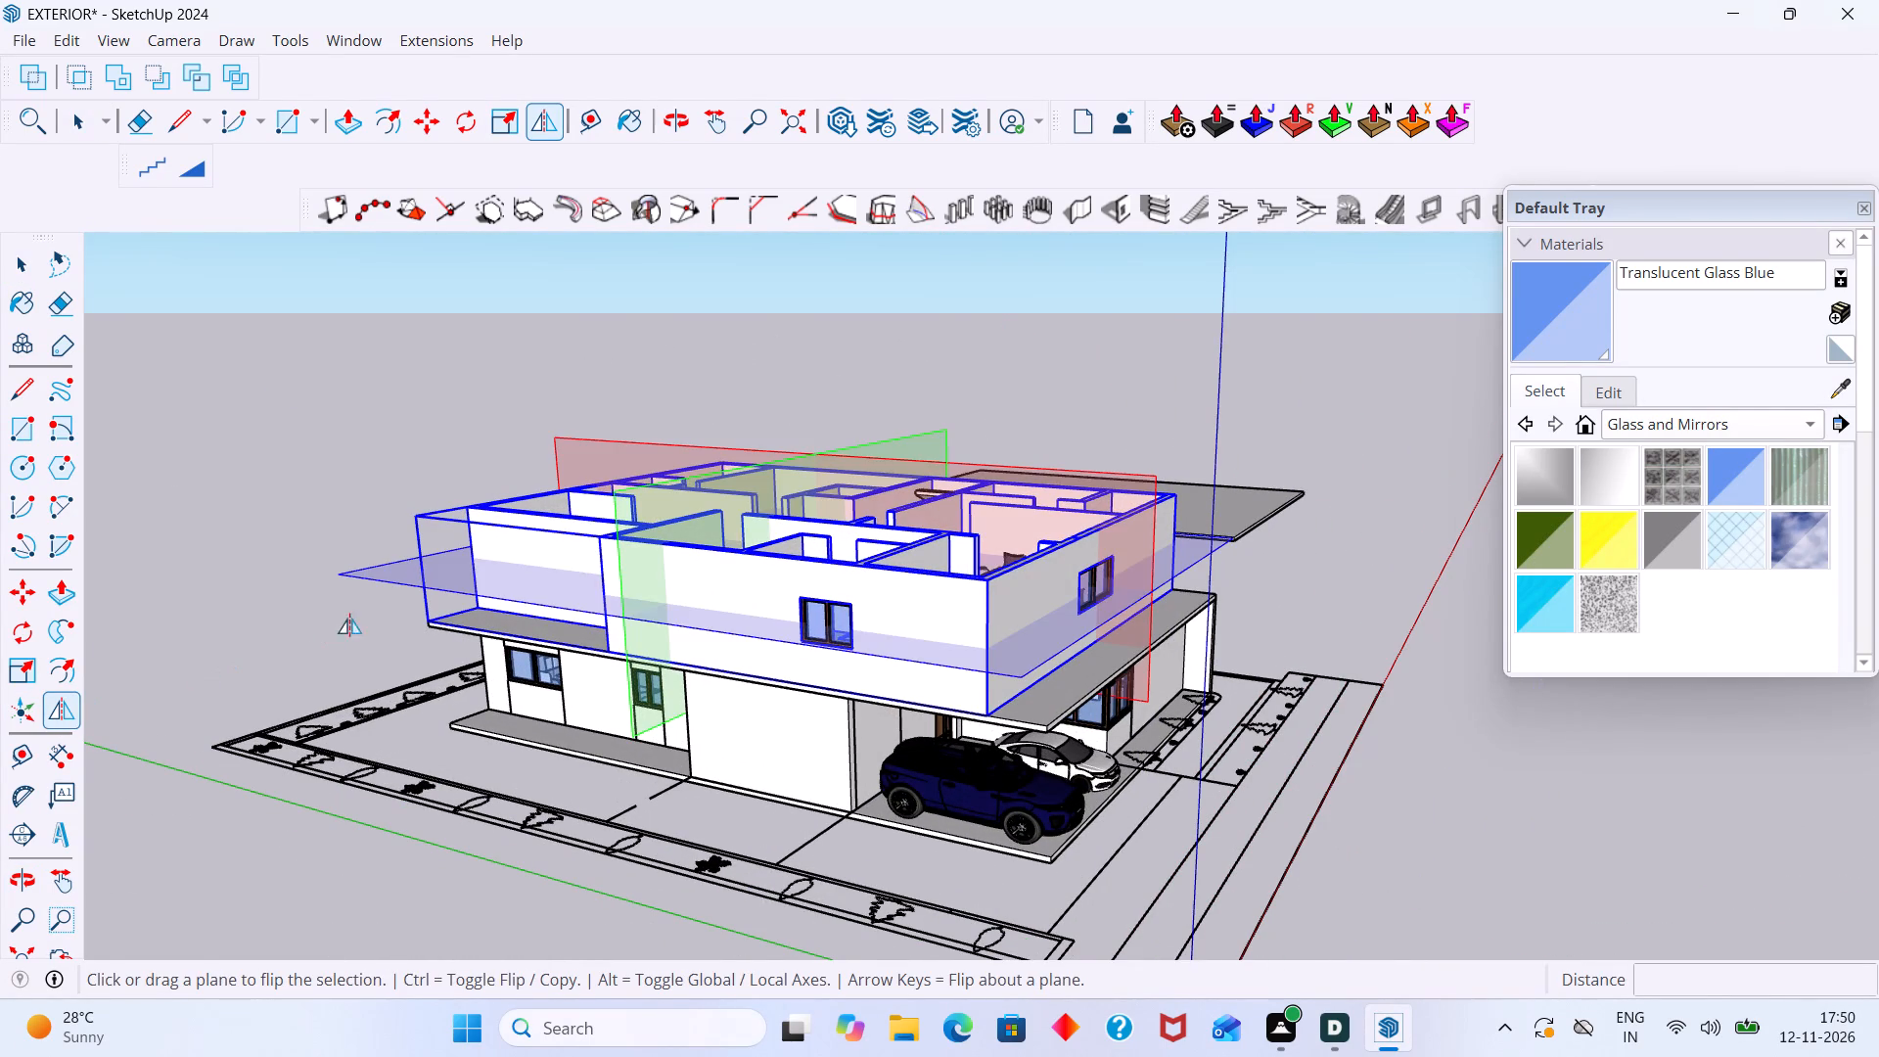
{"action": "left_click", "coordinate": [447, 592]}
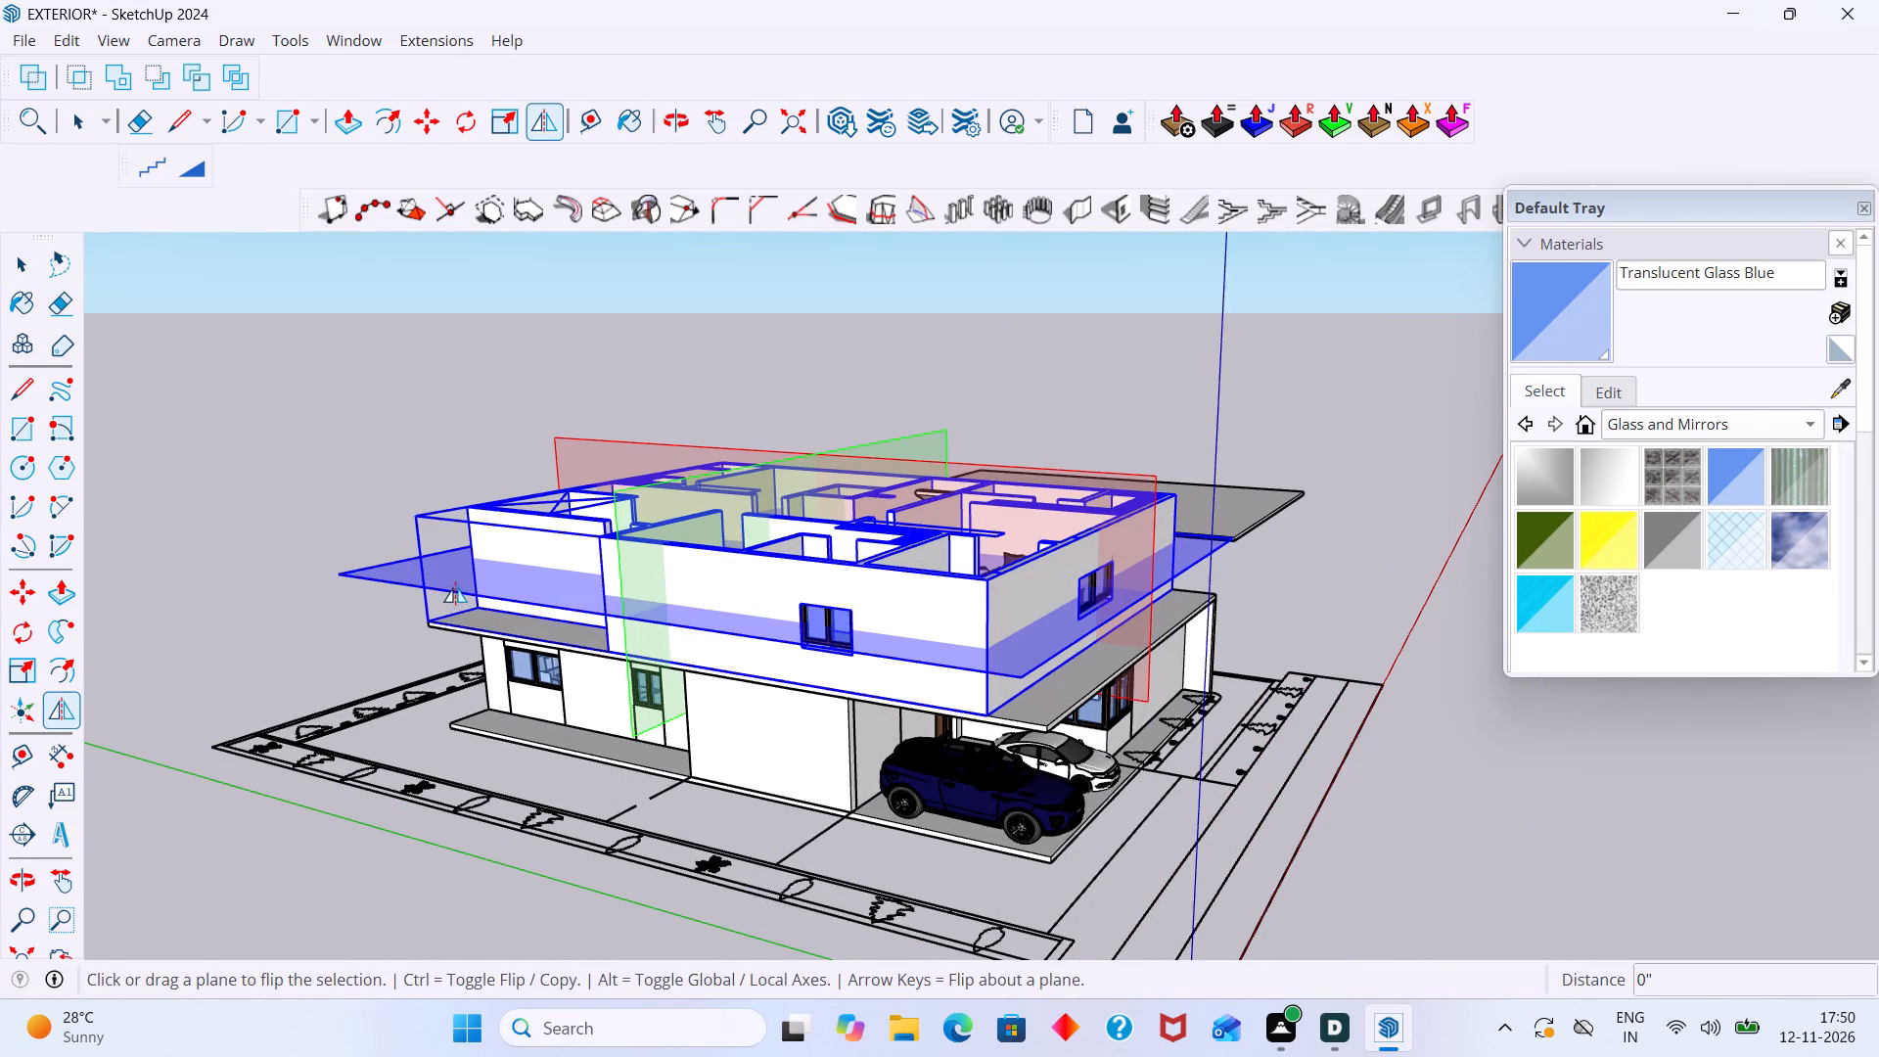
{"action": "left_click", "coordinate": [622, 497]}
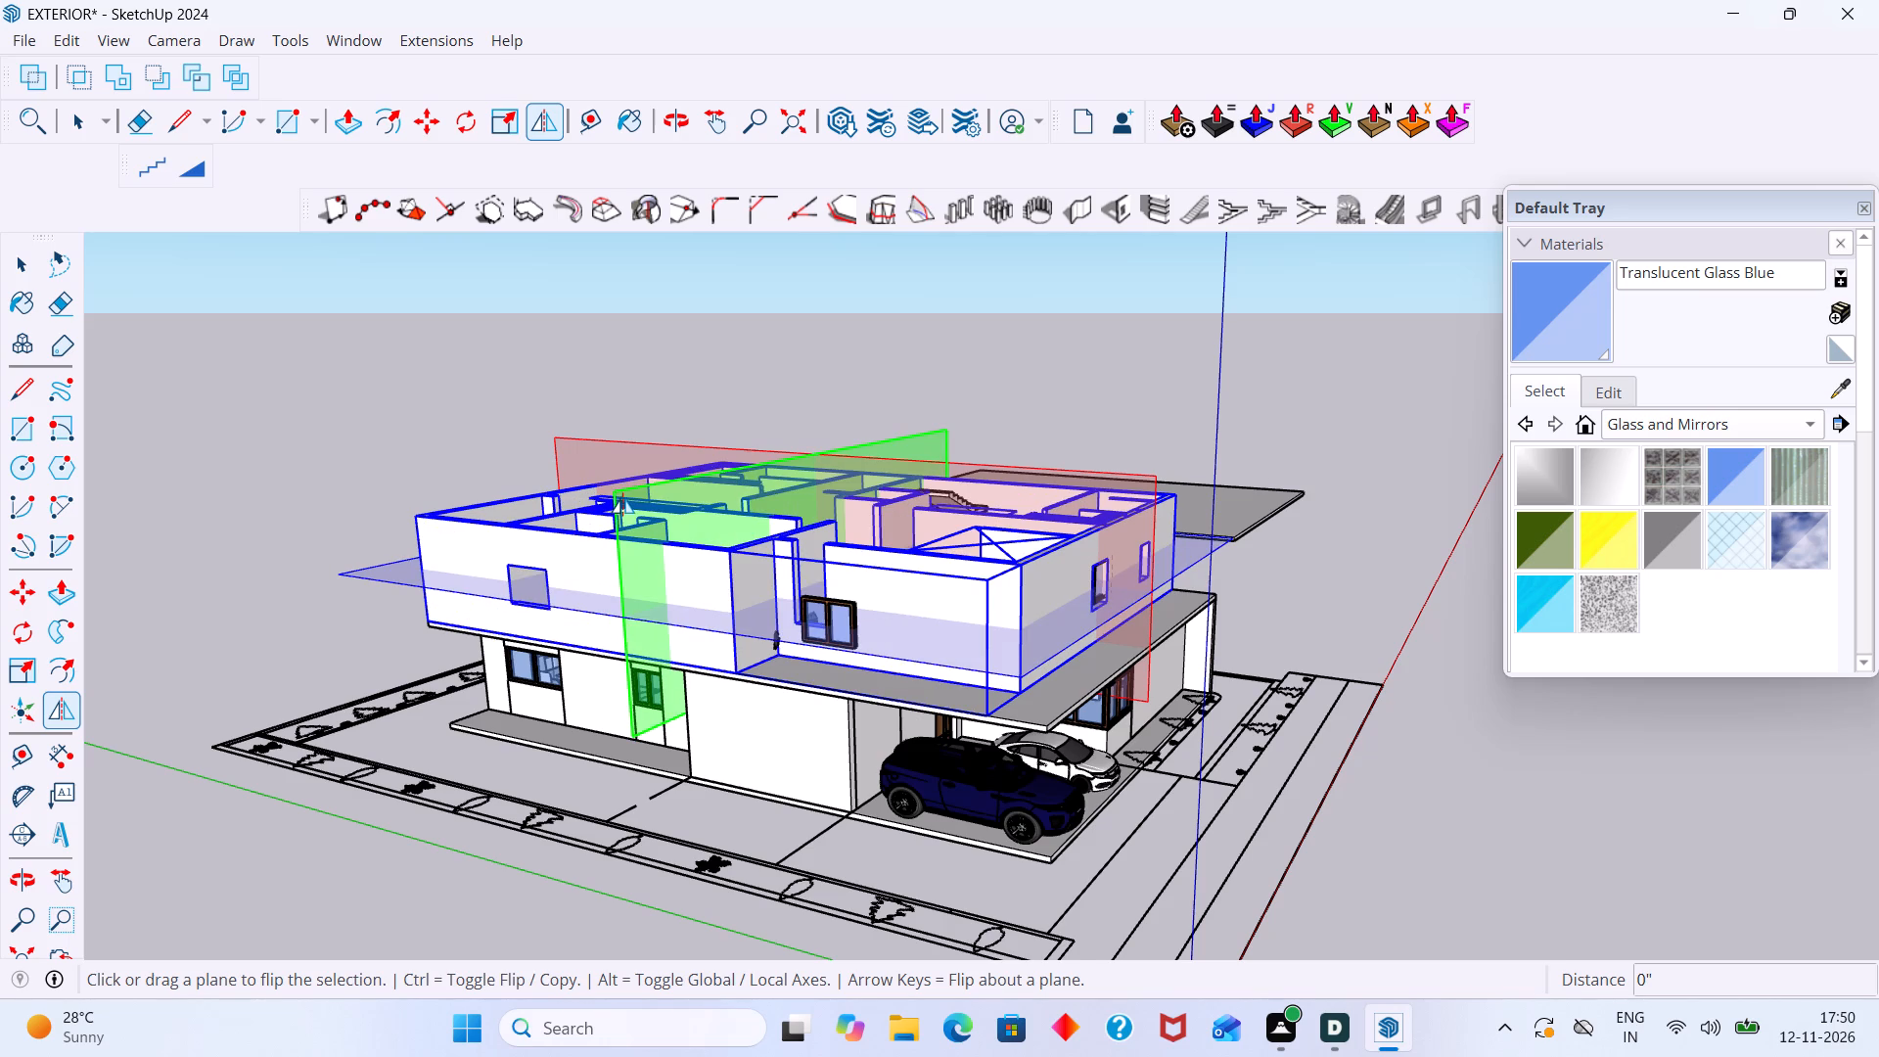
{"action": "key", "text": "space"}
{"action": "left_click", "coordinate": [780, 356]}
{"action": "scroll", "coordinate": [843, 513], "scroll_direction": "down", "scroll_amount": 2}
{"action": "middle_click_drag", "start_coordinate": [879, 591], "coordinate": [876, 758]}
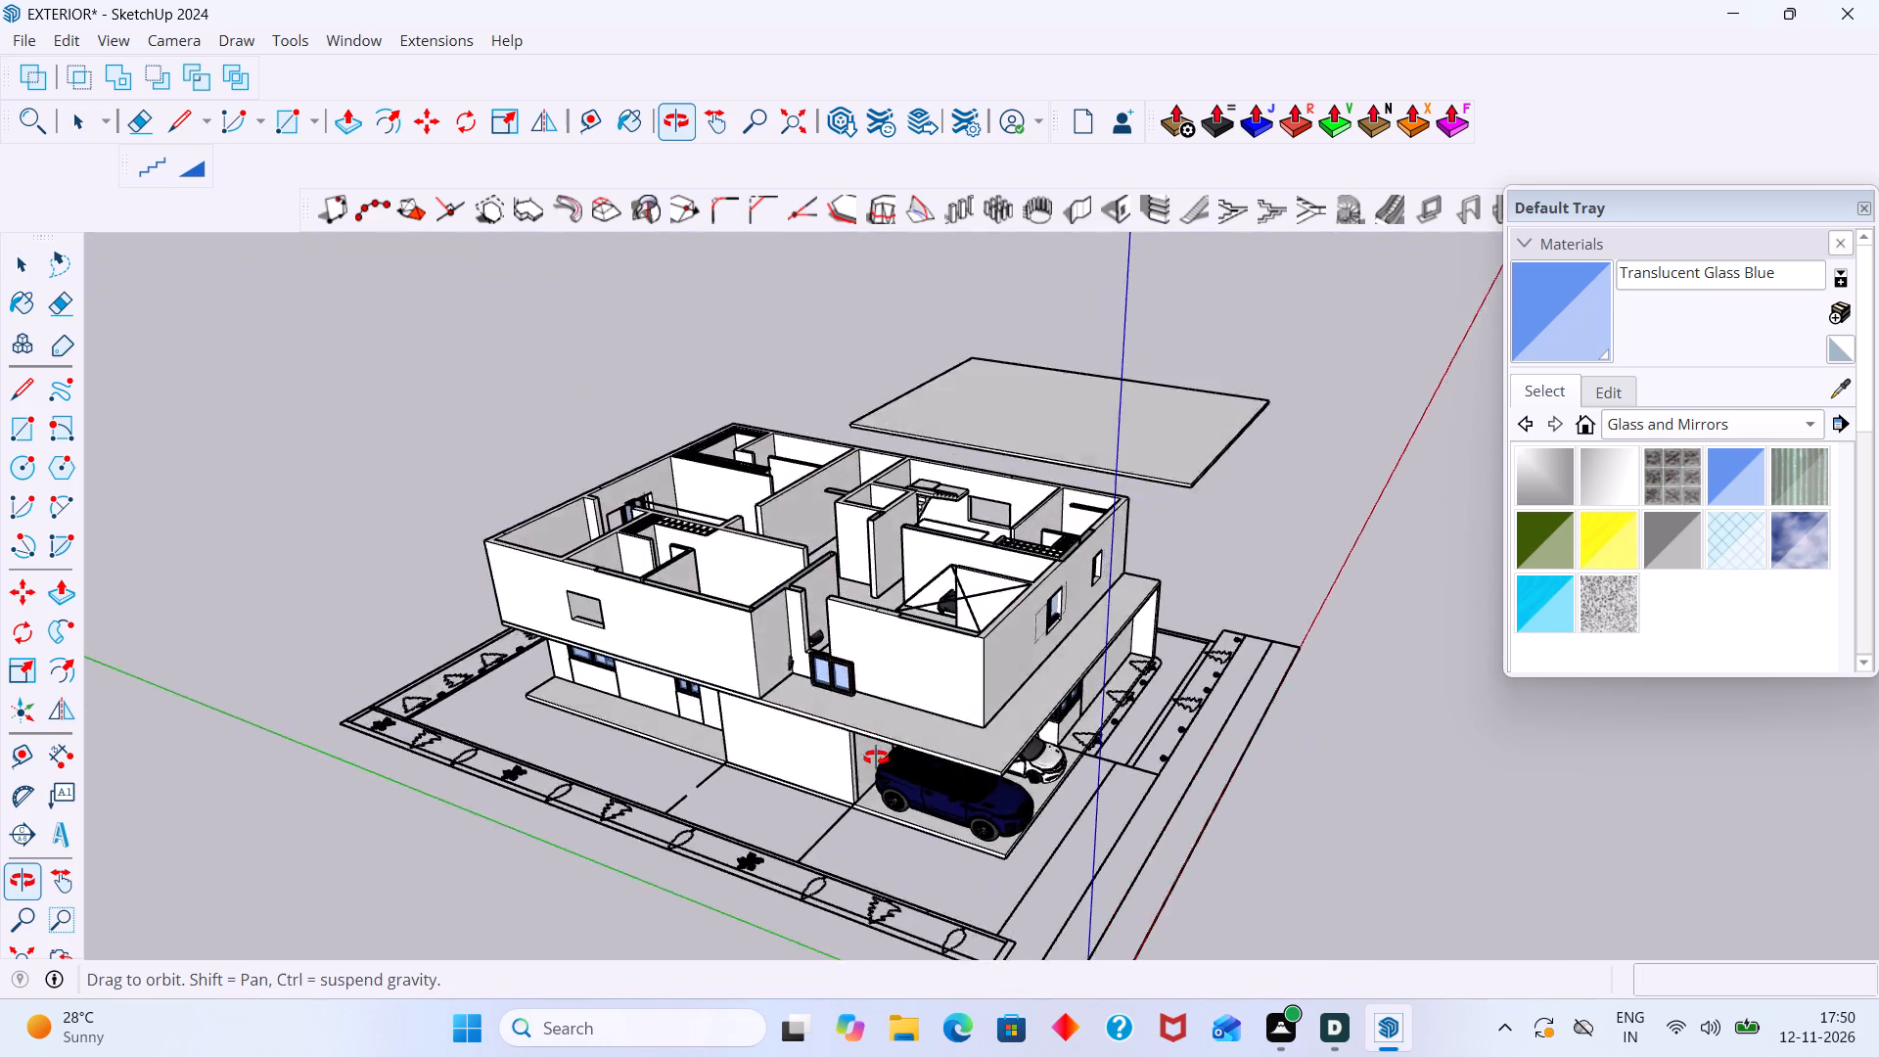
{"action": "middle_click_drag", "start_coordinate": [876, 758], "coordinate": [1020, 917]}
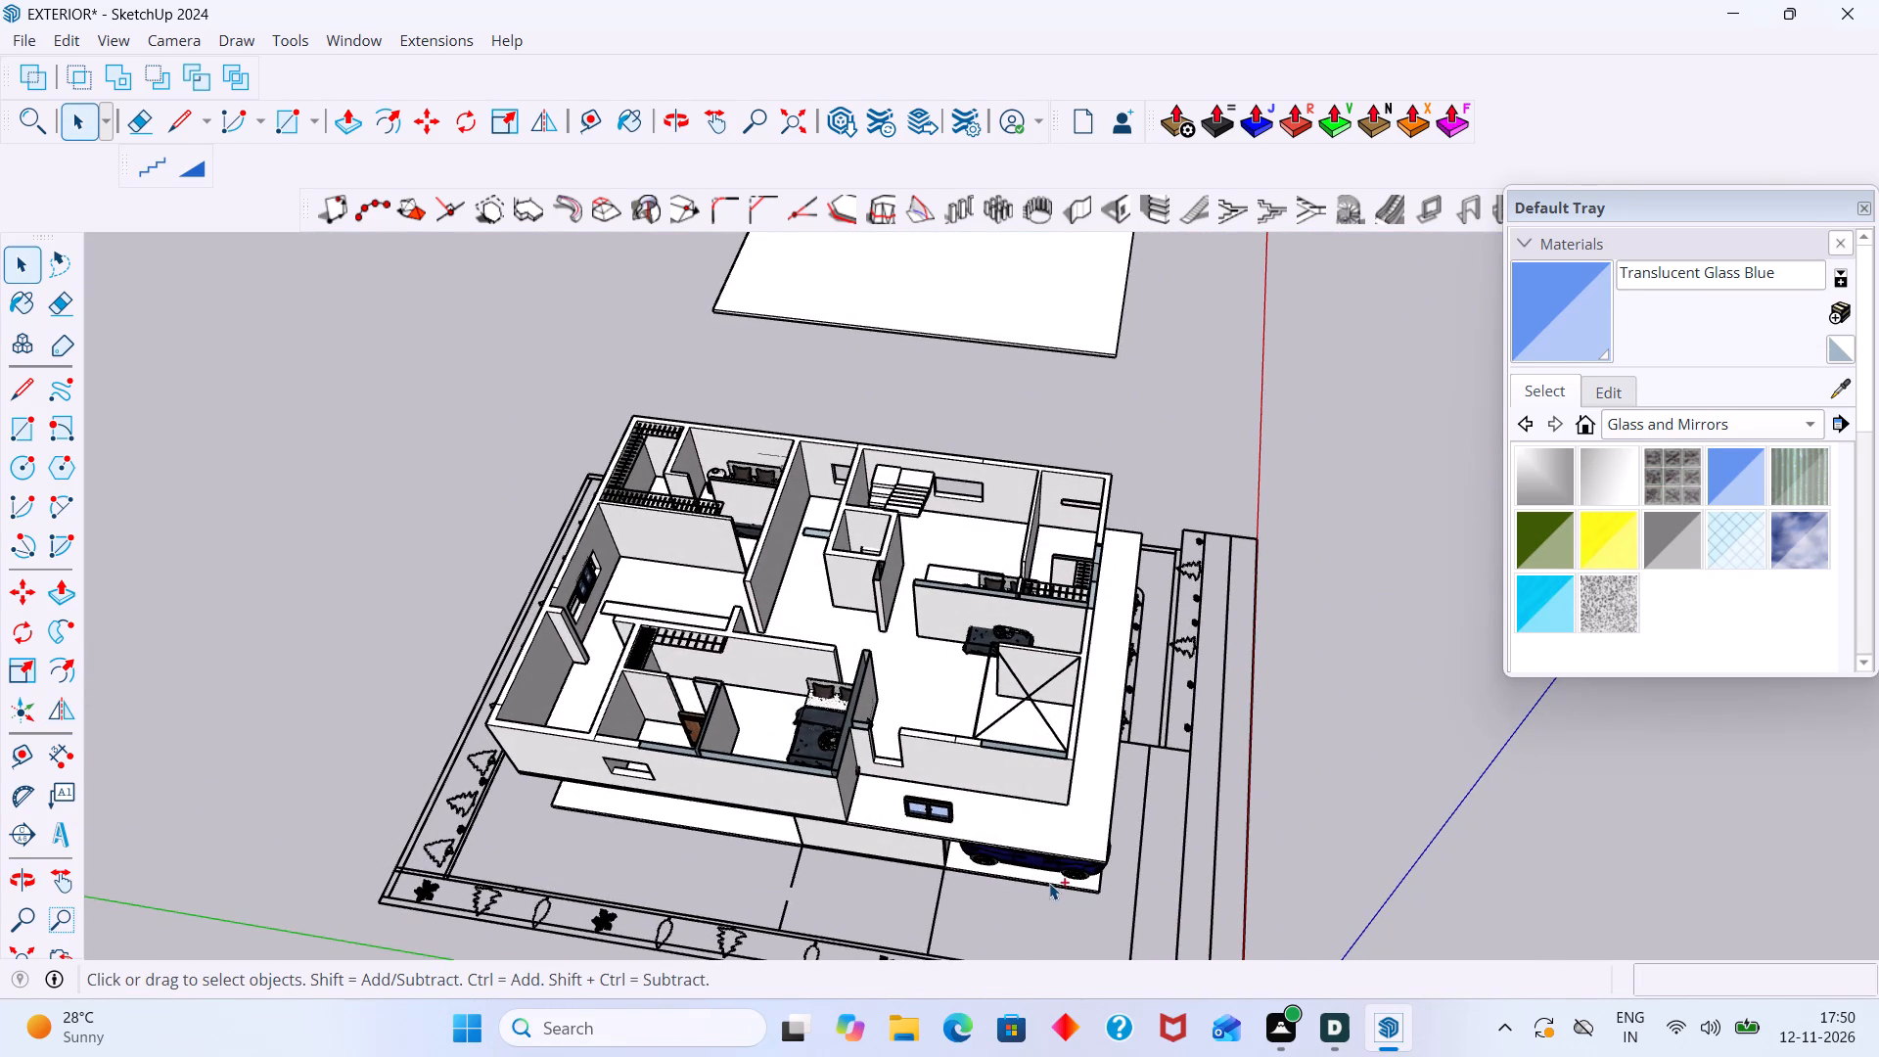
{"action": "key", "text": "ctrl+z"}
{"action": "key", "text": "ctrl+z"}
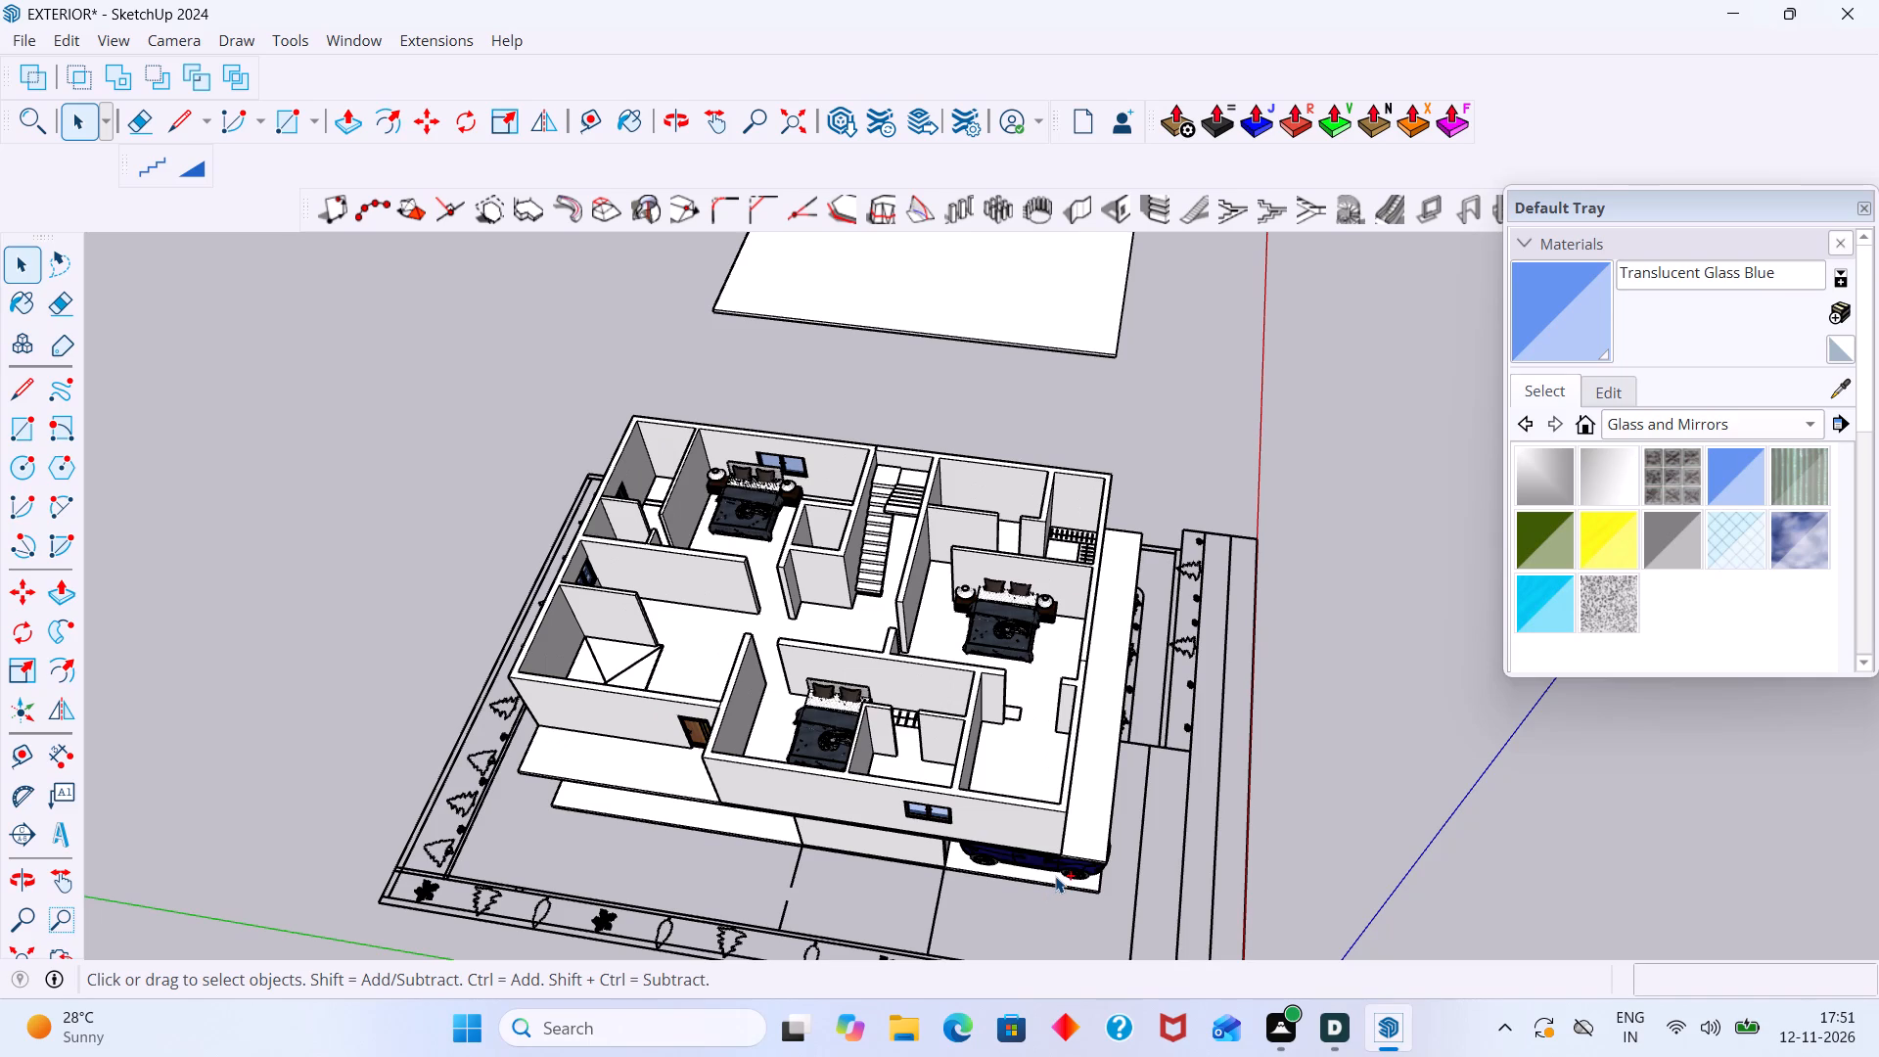
Examine the house's front facade and the upper-floor bedrooms, walls and stairs from several angles.
{"action": "middle_click_drag", "start_coordinate": [1062, 819], "coordinate": [458, 545]}
{"action": "scroll", "coordinate": [655, 586], "scroll_direction": "down", "scroll_amount": 2}
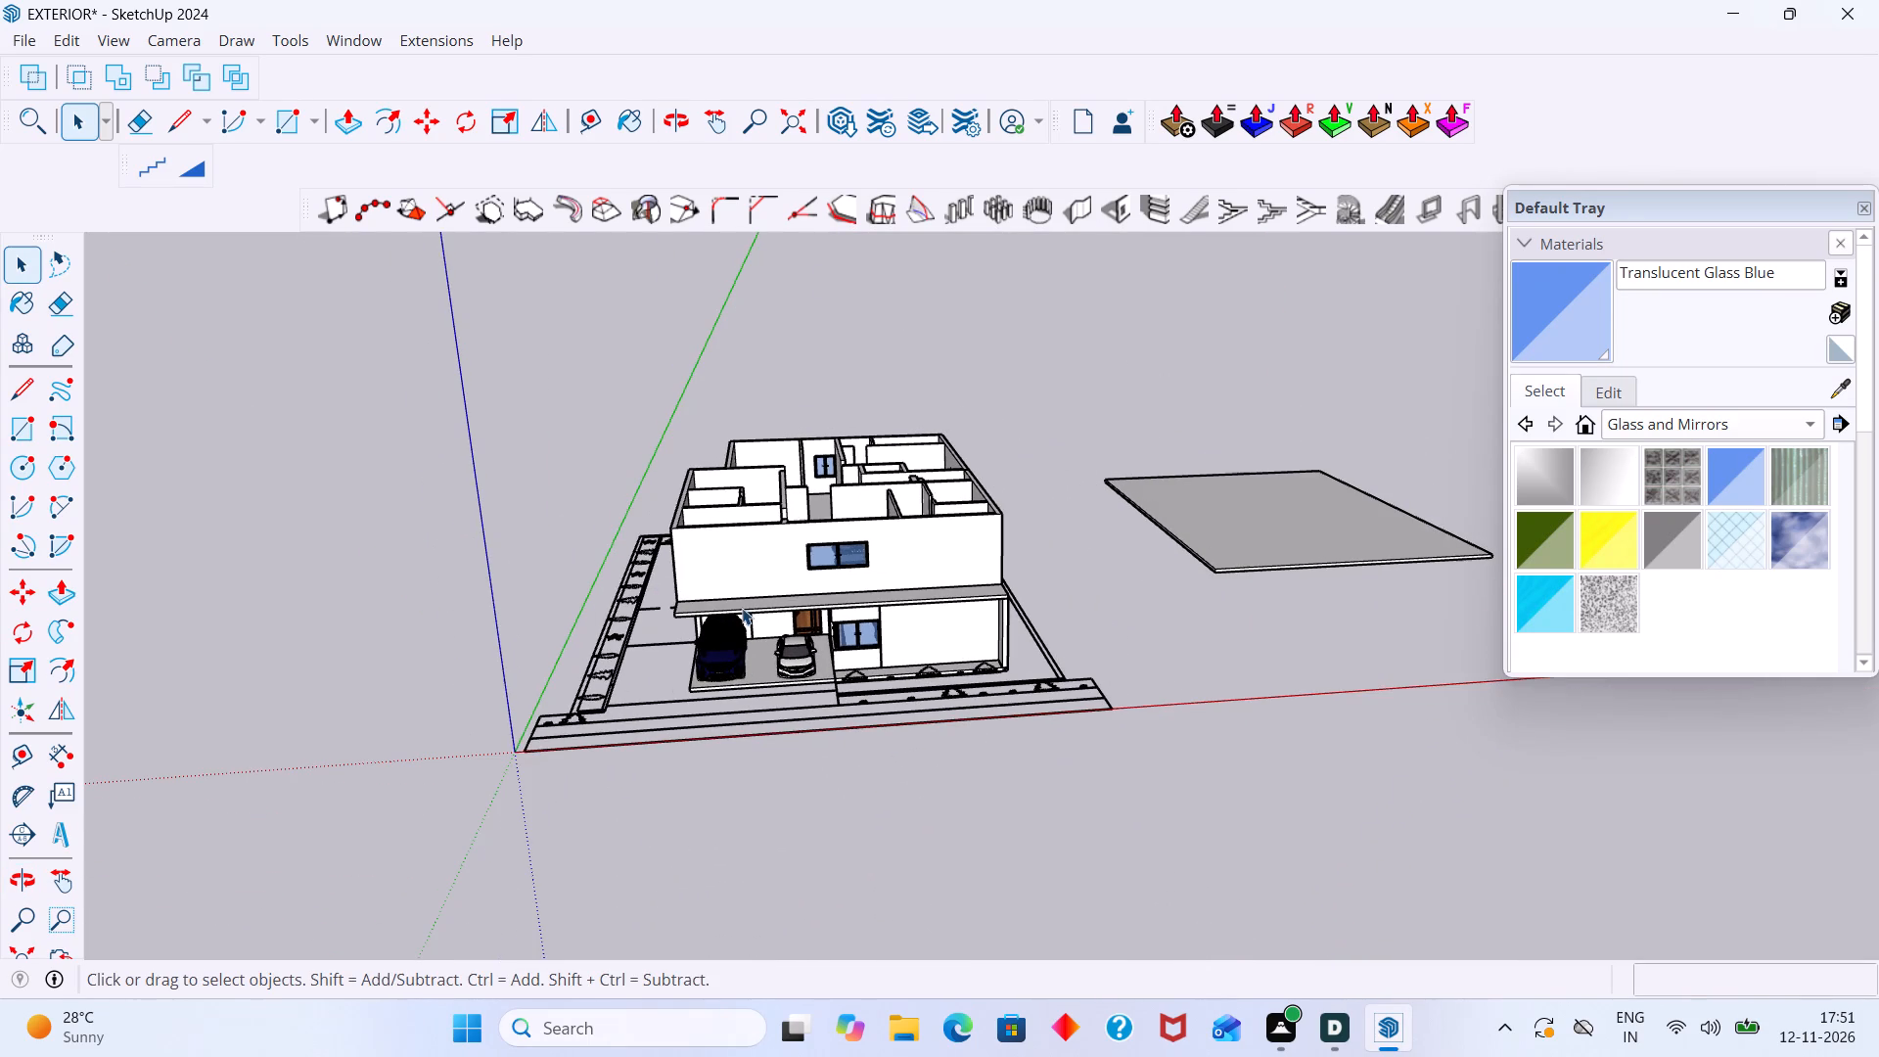
{"action": "key", "text": "space"}
{"action": "left_click", "coordinate": [1069, 431]}
{"action": "scroll", "coordinate": [883, 601], "scroll_direction": "up", "scroll_amount": 8}
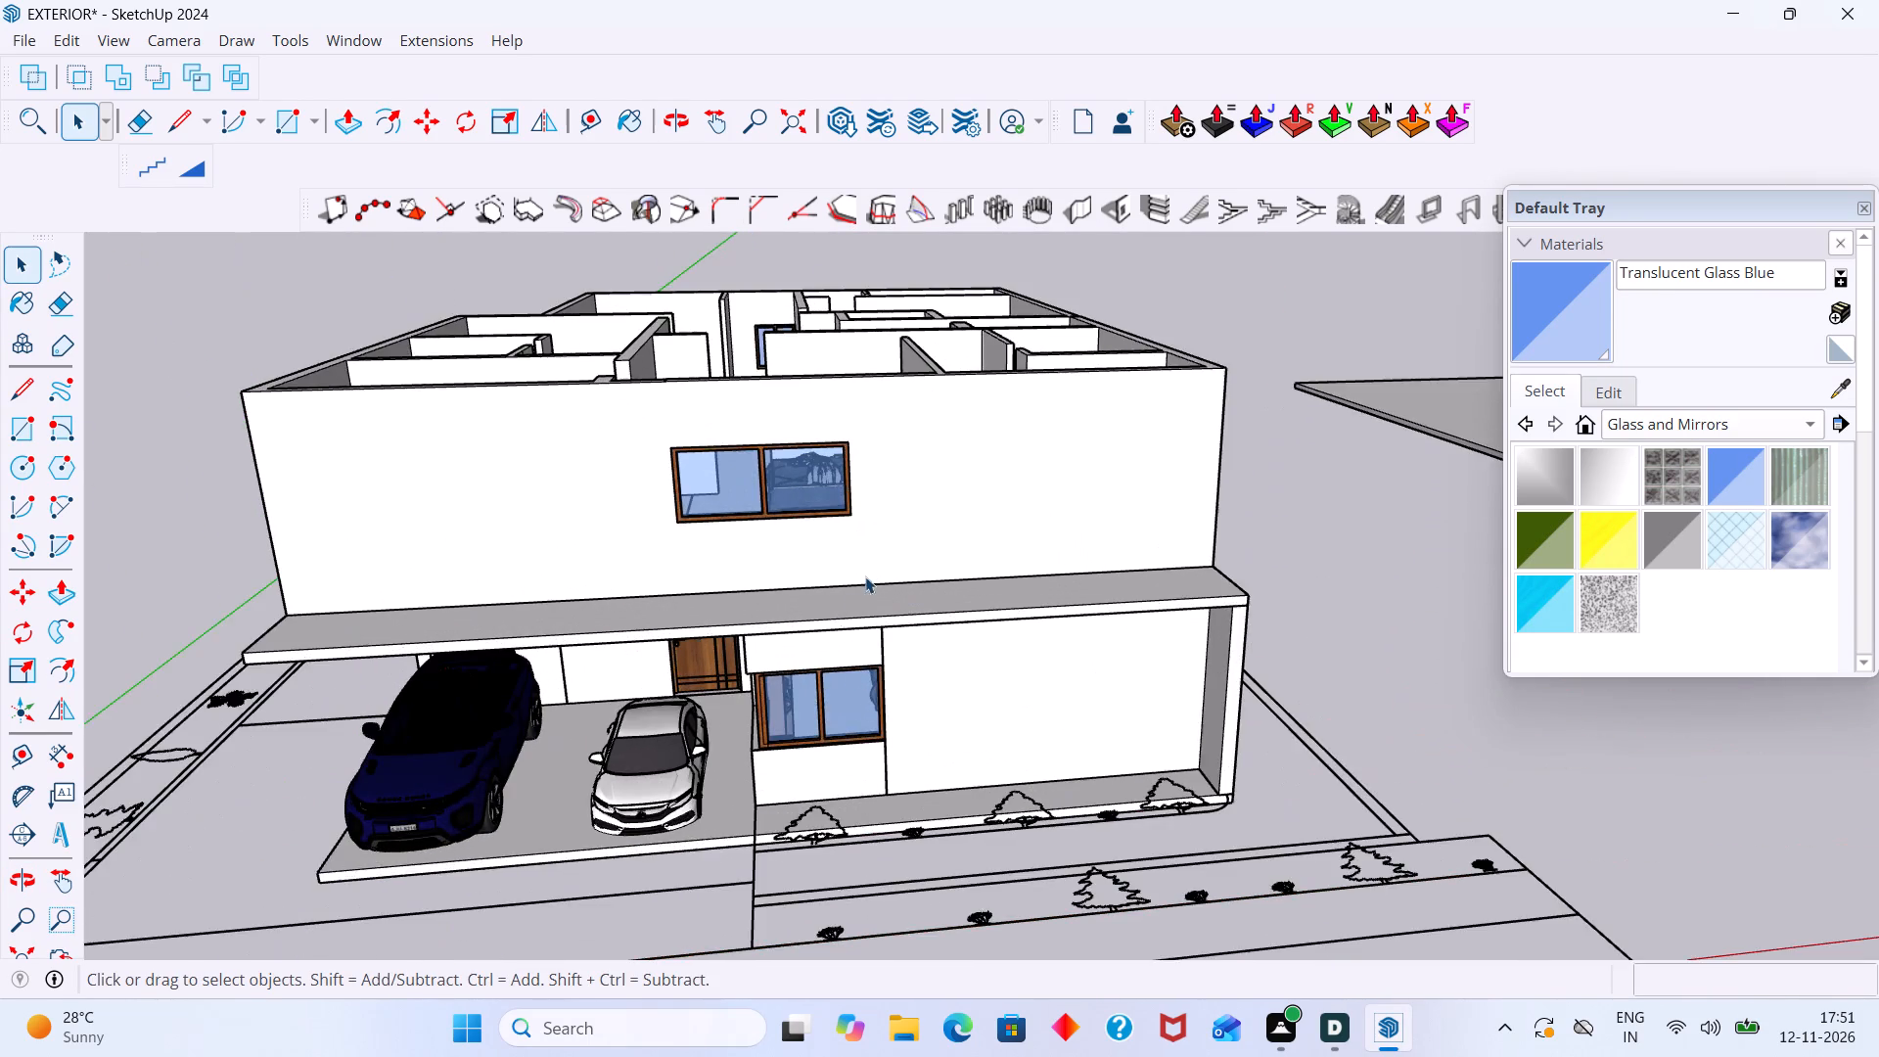
{"action": "scroll", "coordinate": [865, 576], "scroll_direction": "up", "scroll_amount": 3}
{"action": "middle_click_drag", "start_coordinate": [843, 600], "coordinate": [1318, 906]}
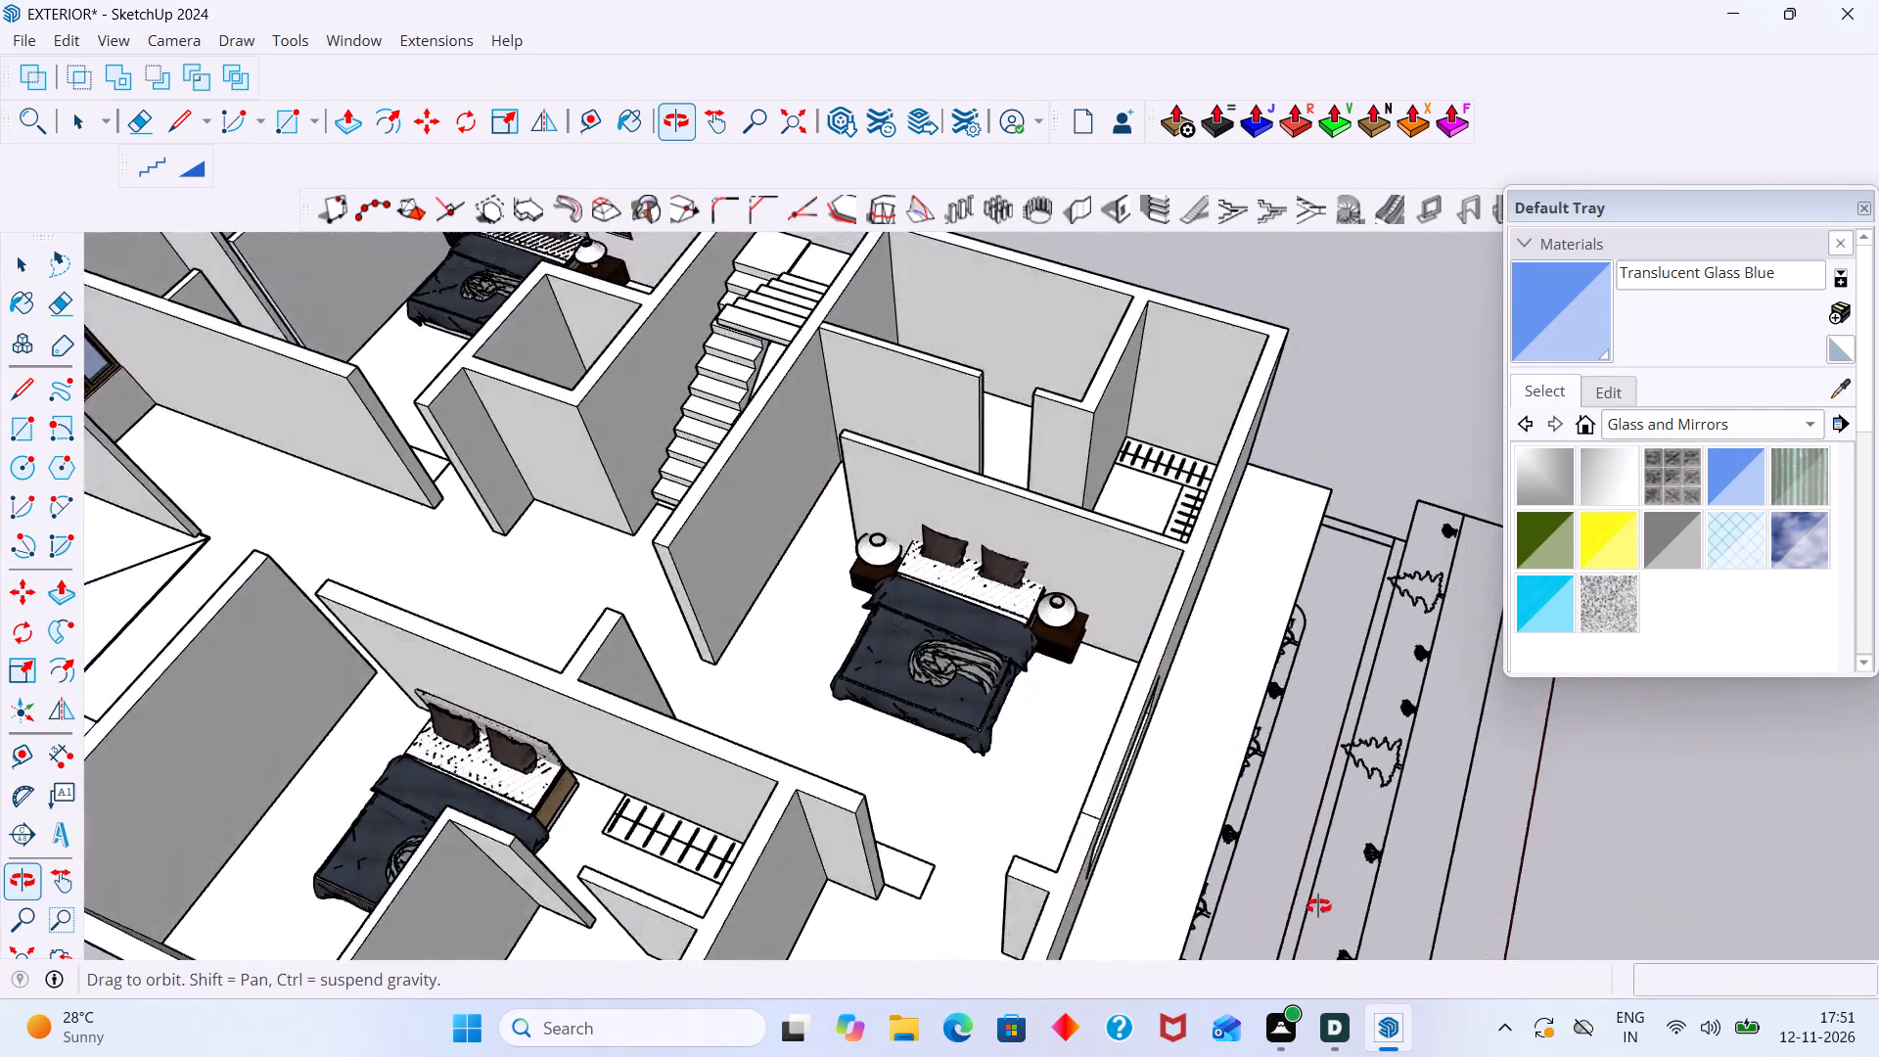
{"action": "middle_click_drag", "start_coordinate": [1318, 906], "coordinate": [1510, 797]}
{"action": "scroll", "coordinate": [747, 653], "scroll_direction": "up", "scroll_amount": 2}
{"action": "scroll", "coordinate": [746, 642], "scroll_direction": "down", "scroll_amount": 1}
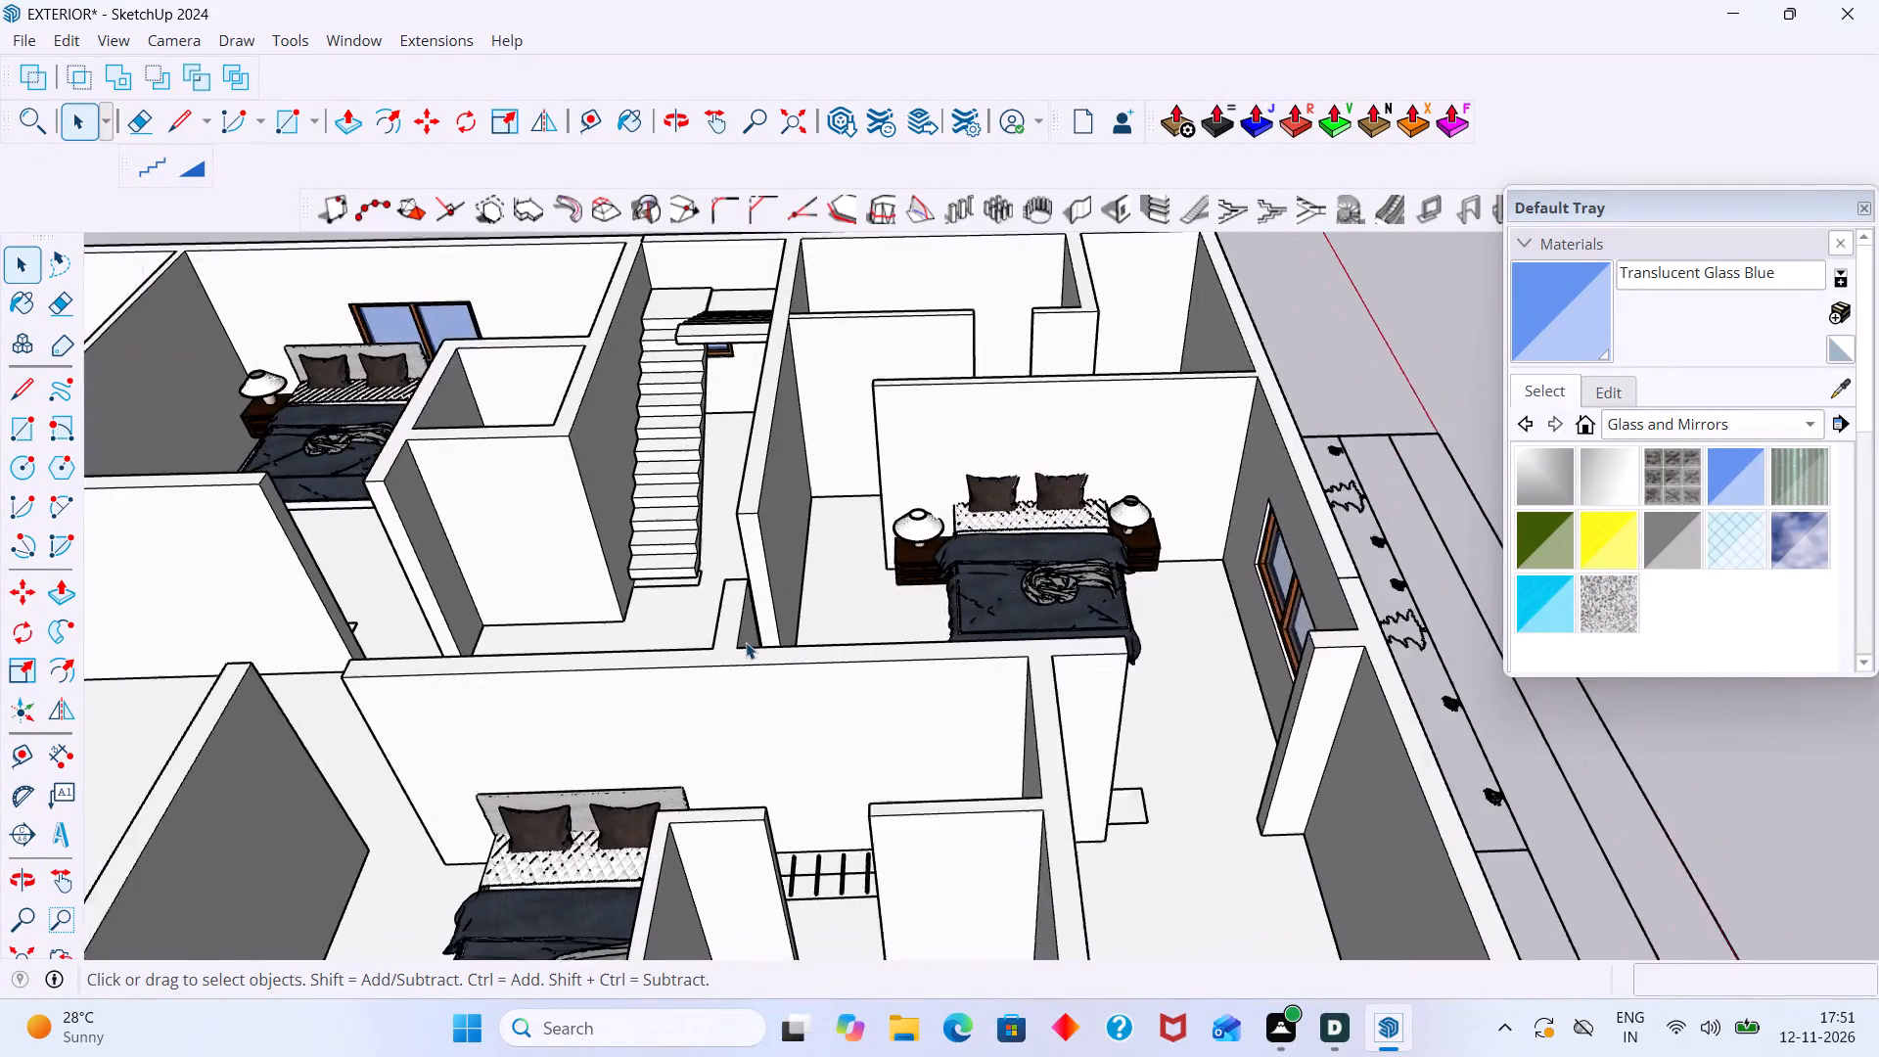
{"action": "scroll", "coordinate": [746, 642], "scroll_direction": "down", "scroll_amount": 16}
{"action": "middle_click_drag", "start_coordinate": [766, 661], "coordinate": [329, 533]}
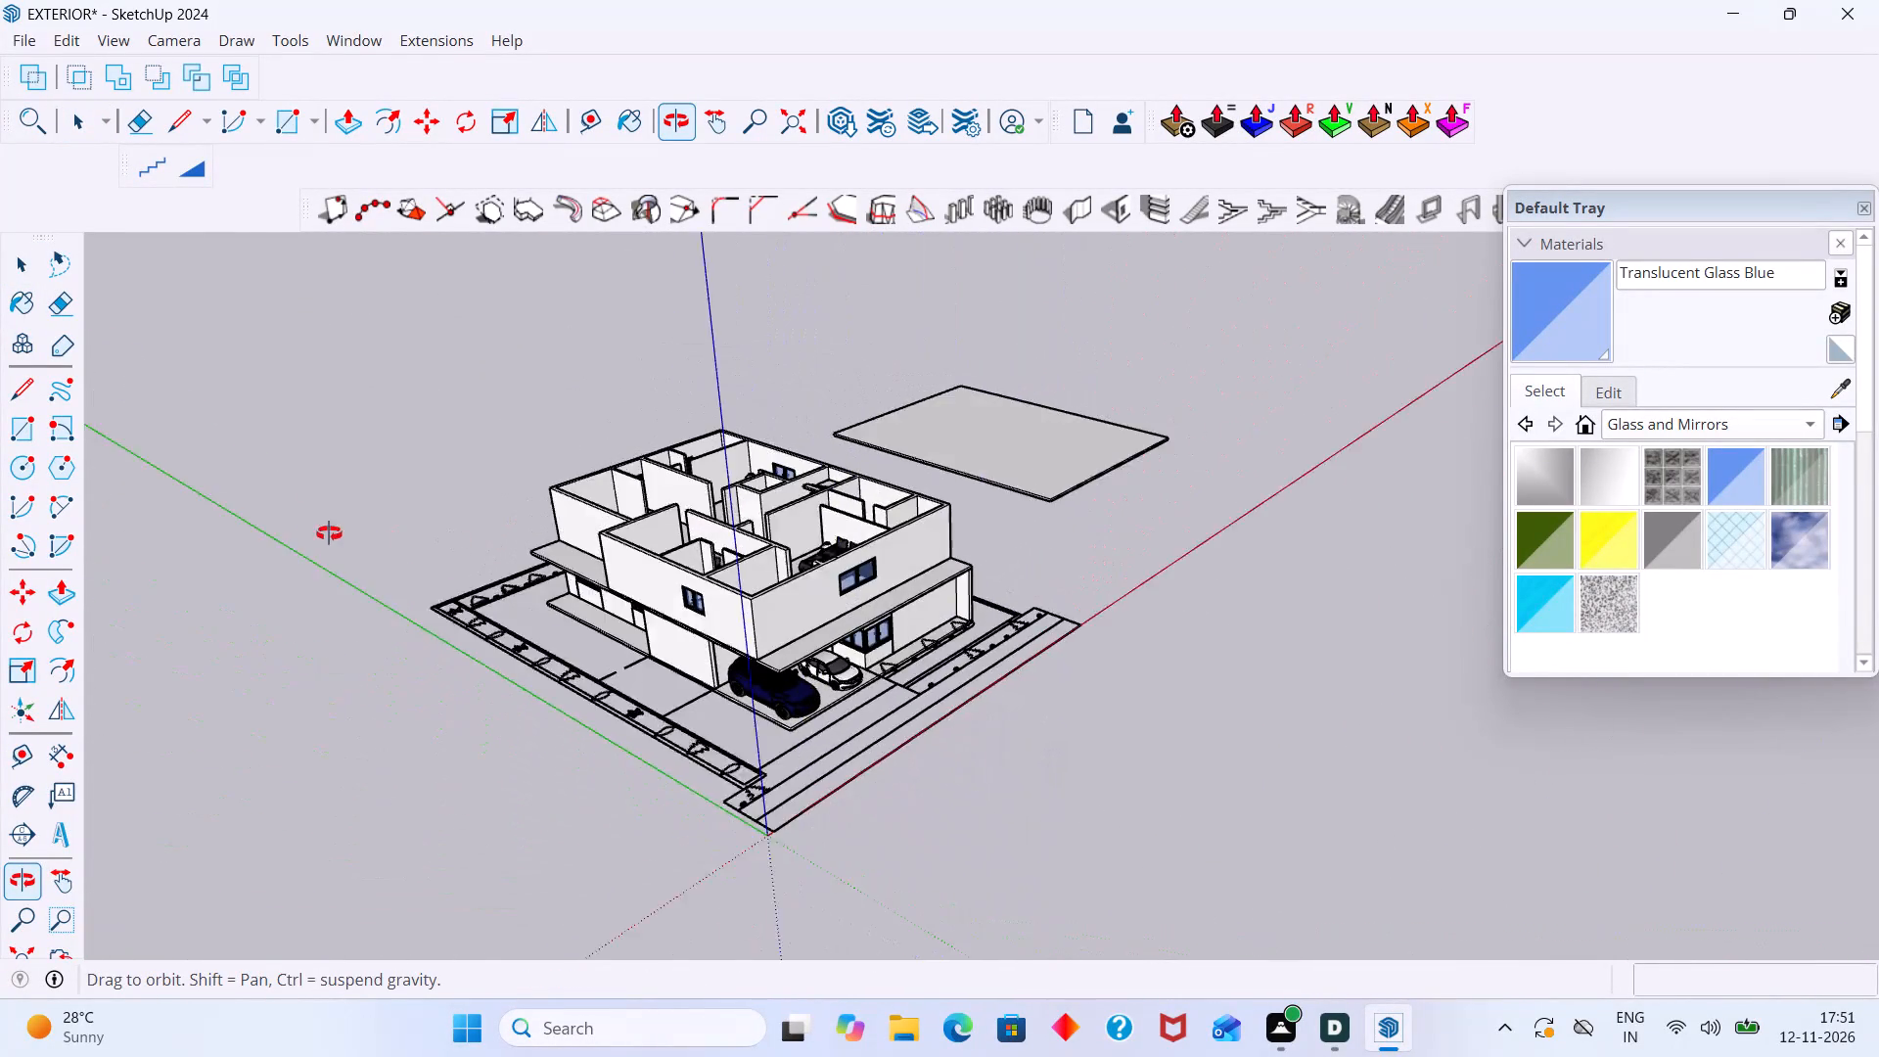
{"action": "middle_click_drag", "start_coordinate": [329, 533], "coordinate": [310, 536]}
{"action": "scroll", "coordinate": [749, 472], "scroll_direction": "up", "scroll_amount": 2}
{"action": "scroll", "coordinate": [646, 452], "scroll_direction": "up", "scroll_amount": 1}
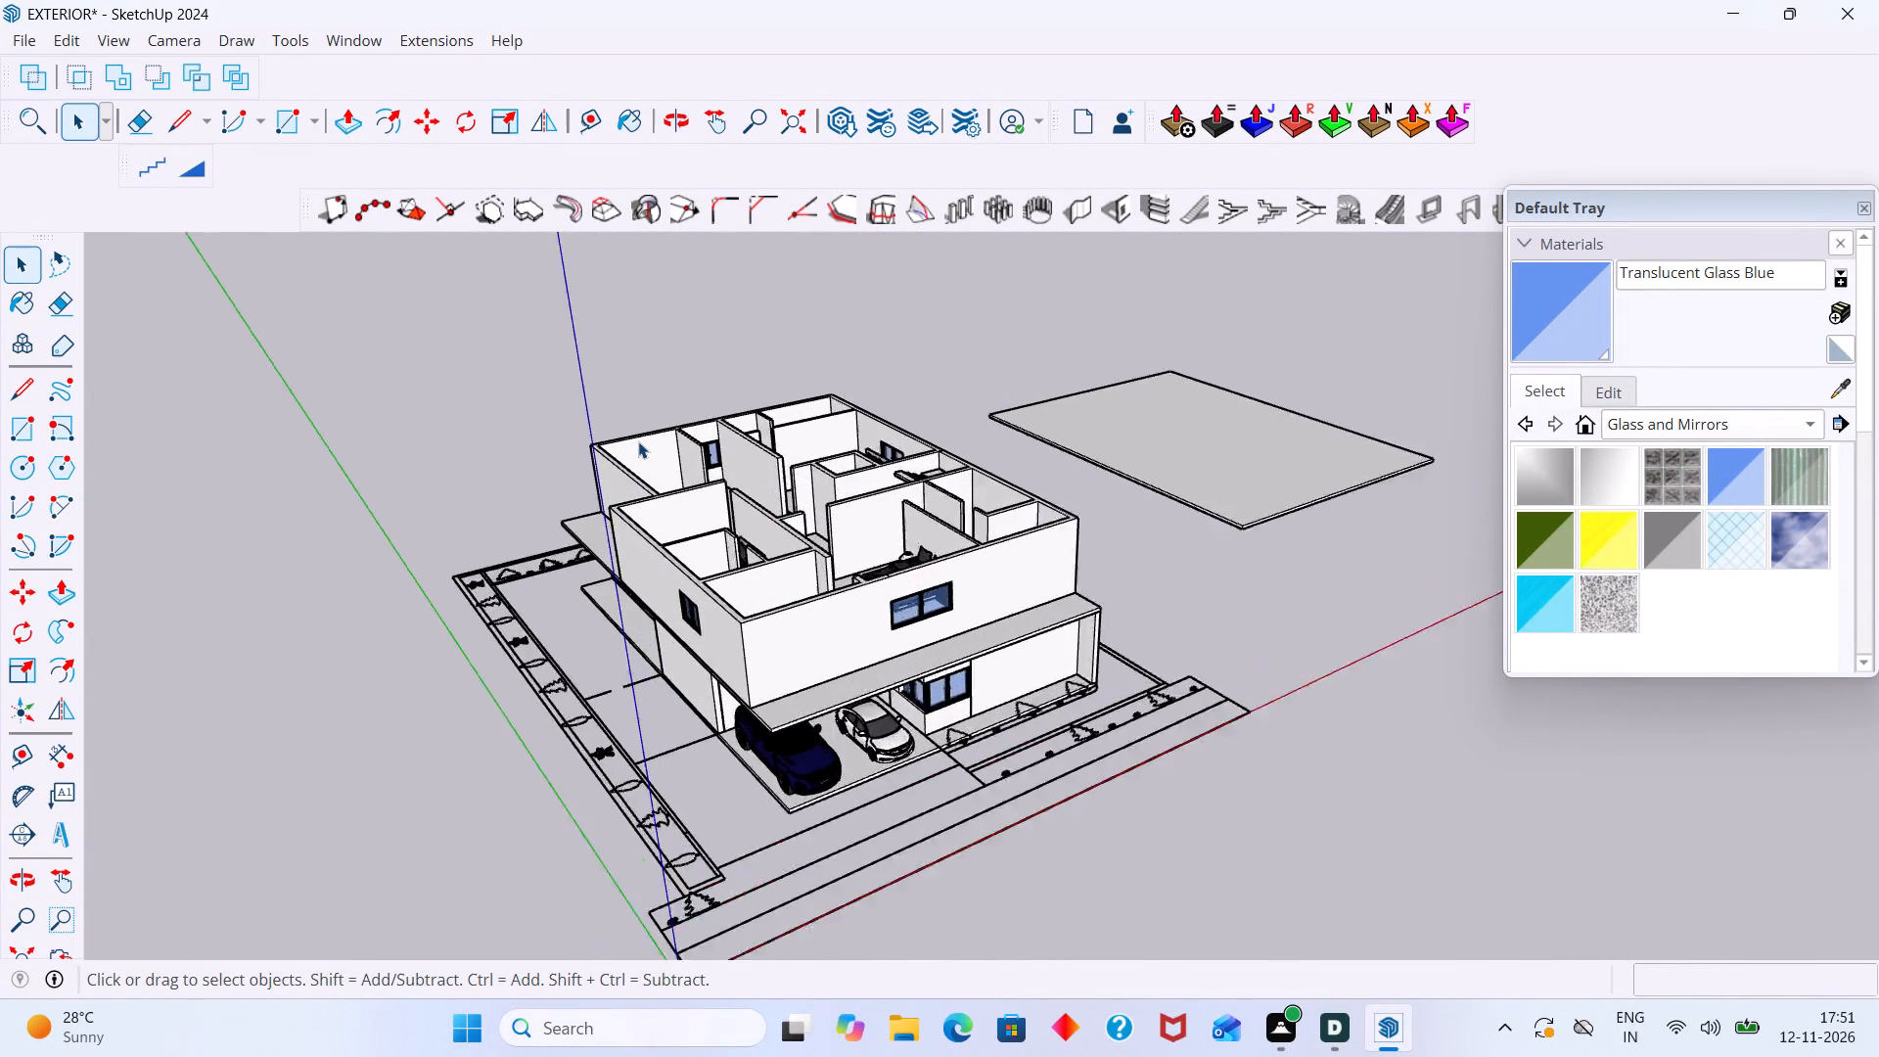
Examine the open upper floor's rooms, the house's outer sides and its front facade from several angles.
{"action": "scroll", "coordinate": [638, 441], "scroll_direction": "up", "scroll_amount": 3}
{"action": "scroll", "coordinate": [647, 491], "scroll_direction": "down", "scroll_amount": 2}
{"action": "middle_click_drag", "start_coordinate": [671, 525], "coordinate": [1027, 597]}
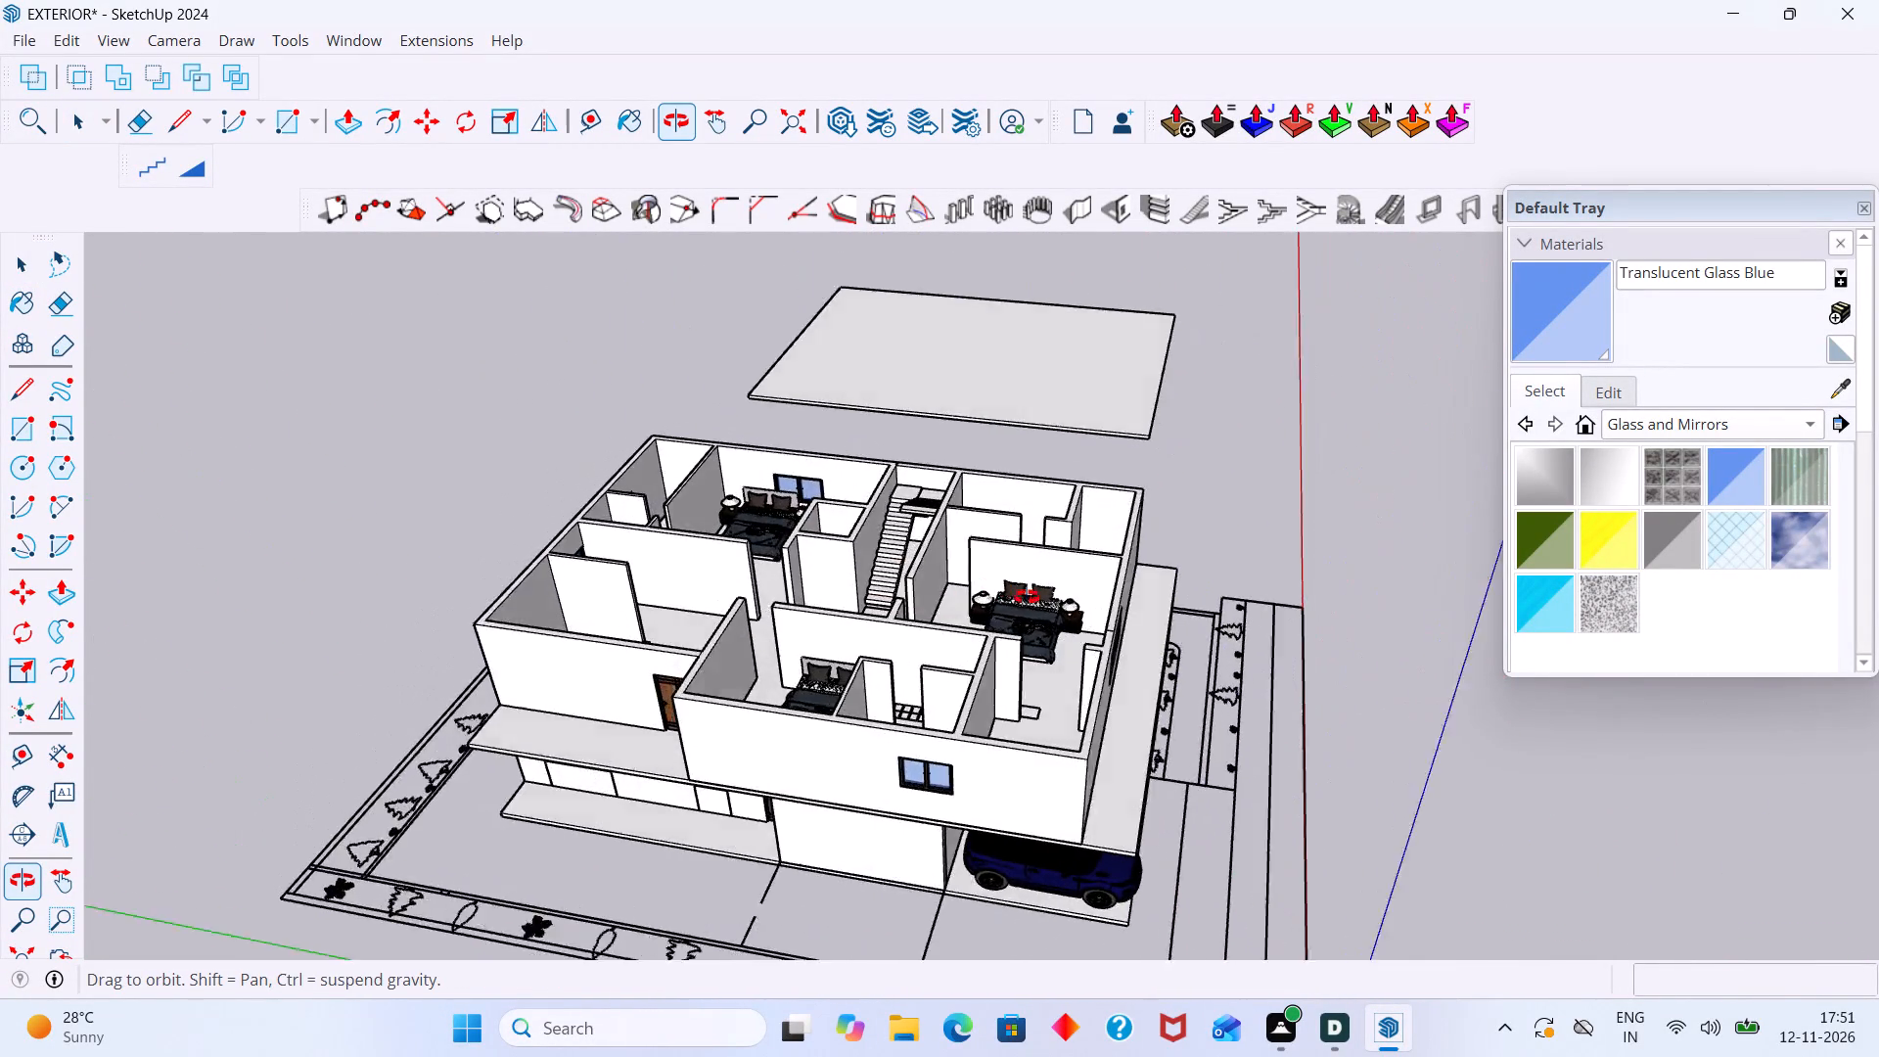
{"action": "middle_click_drag", "start_coordinate": [1027, 597], "coordinate": [1256, 615]}
{"action": "middle_click_drag", "start_coordinate": [955, 649], "coordinate": [1077, 663]}
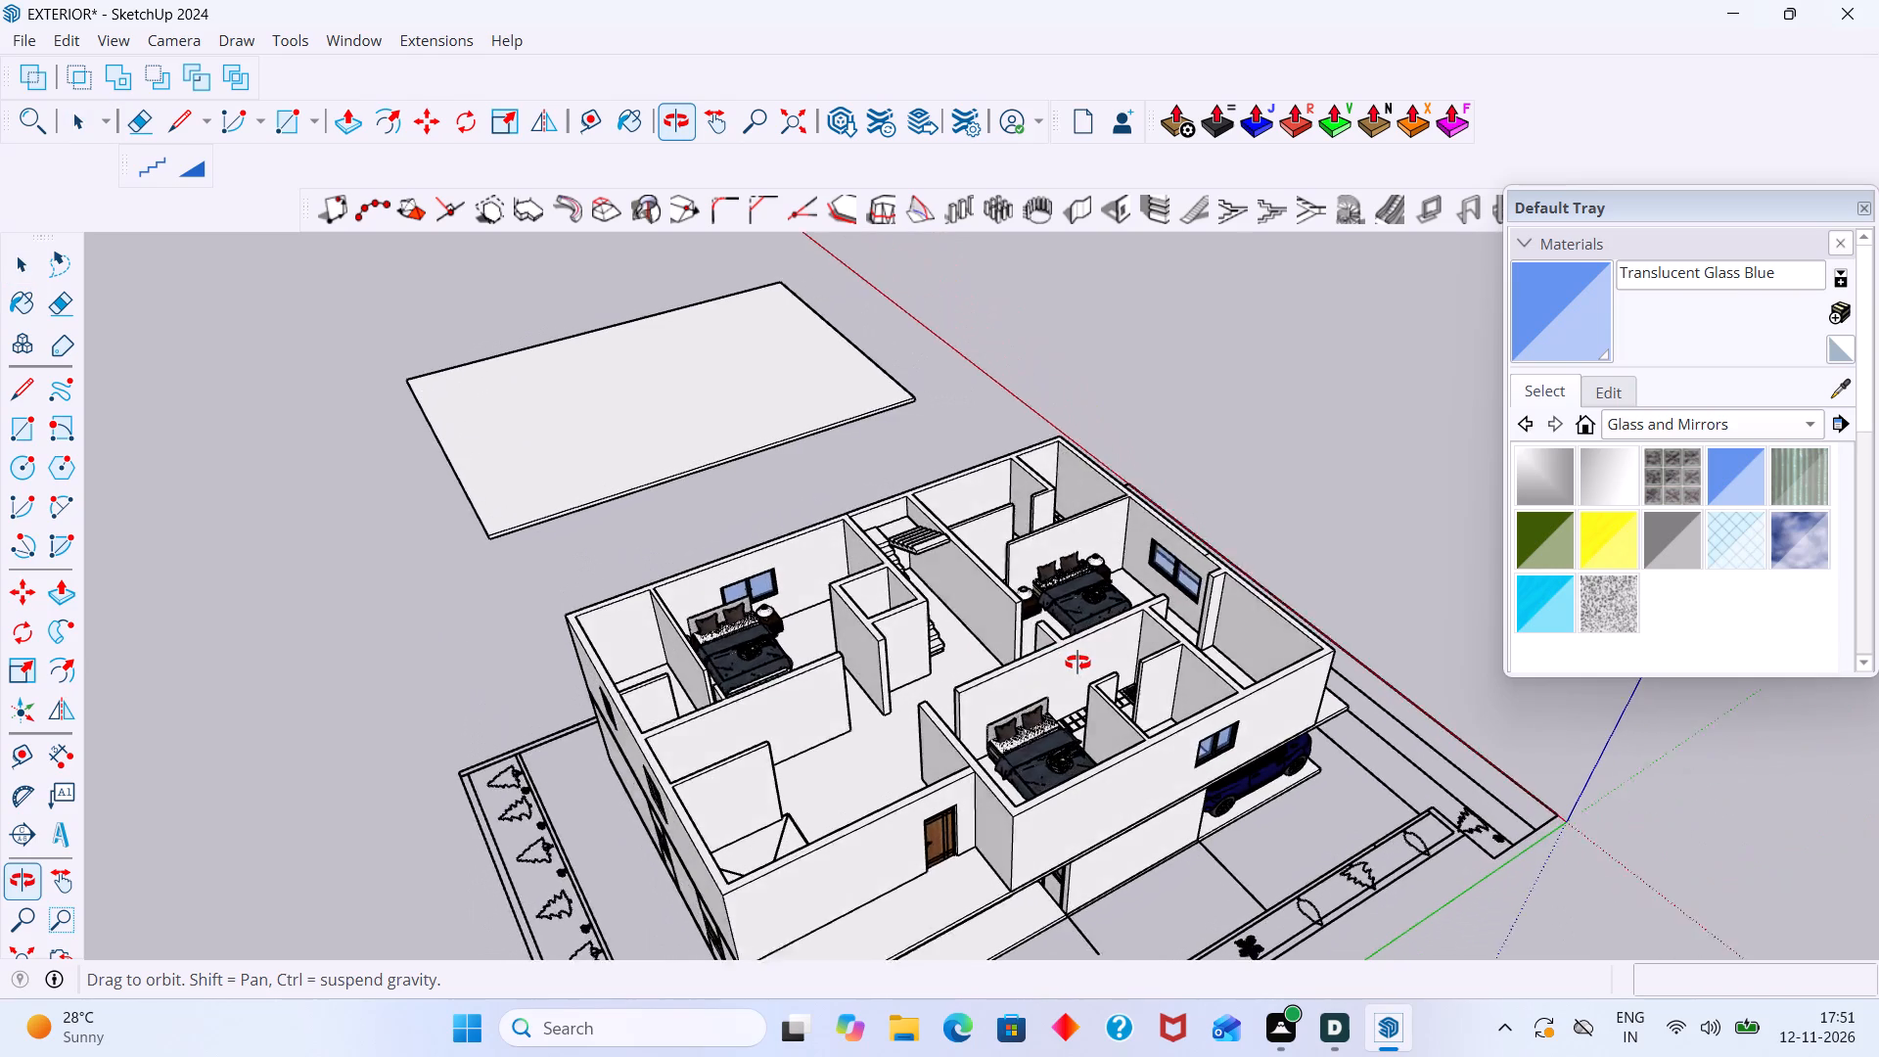
{"action": "middle_click_drag", "start_coordinate": [1077, 663], "coordinate": [287, 564]}
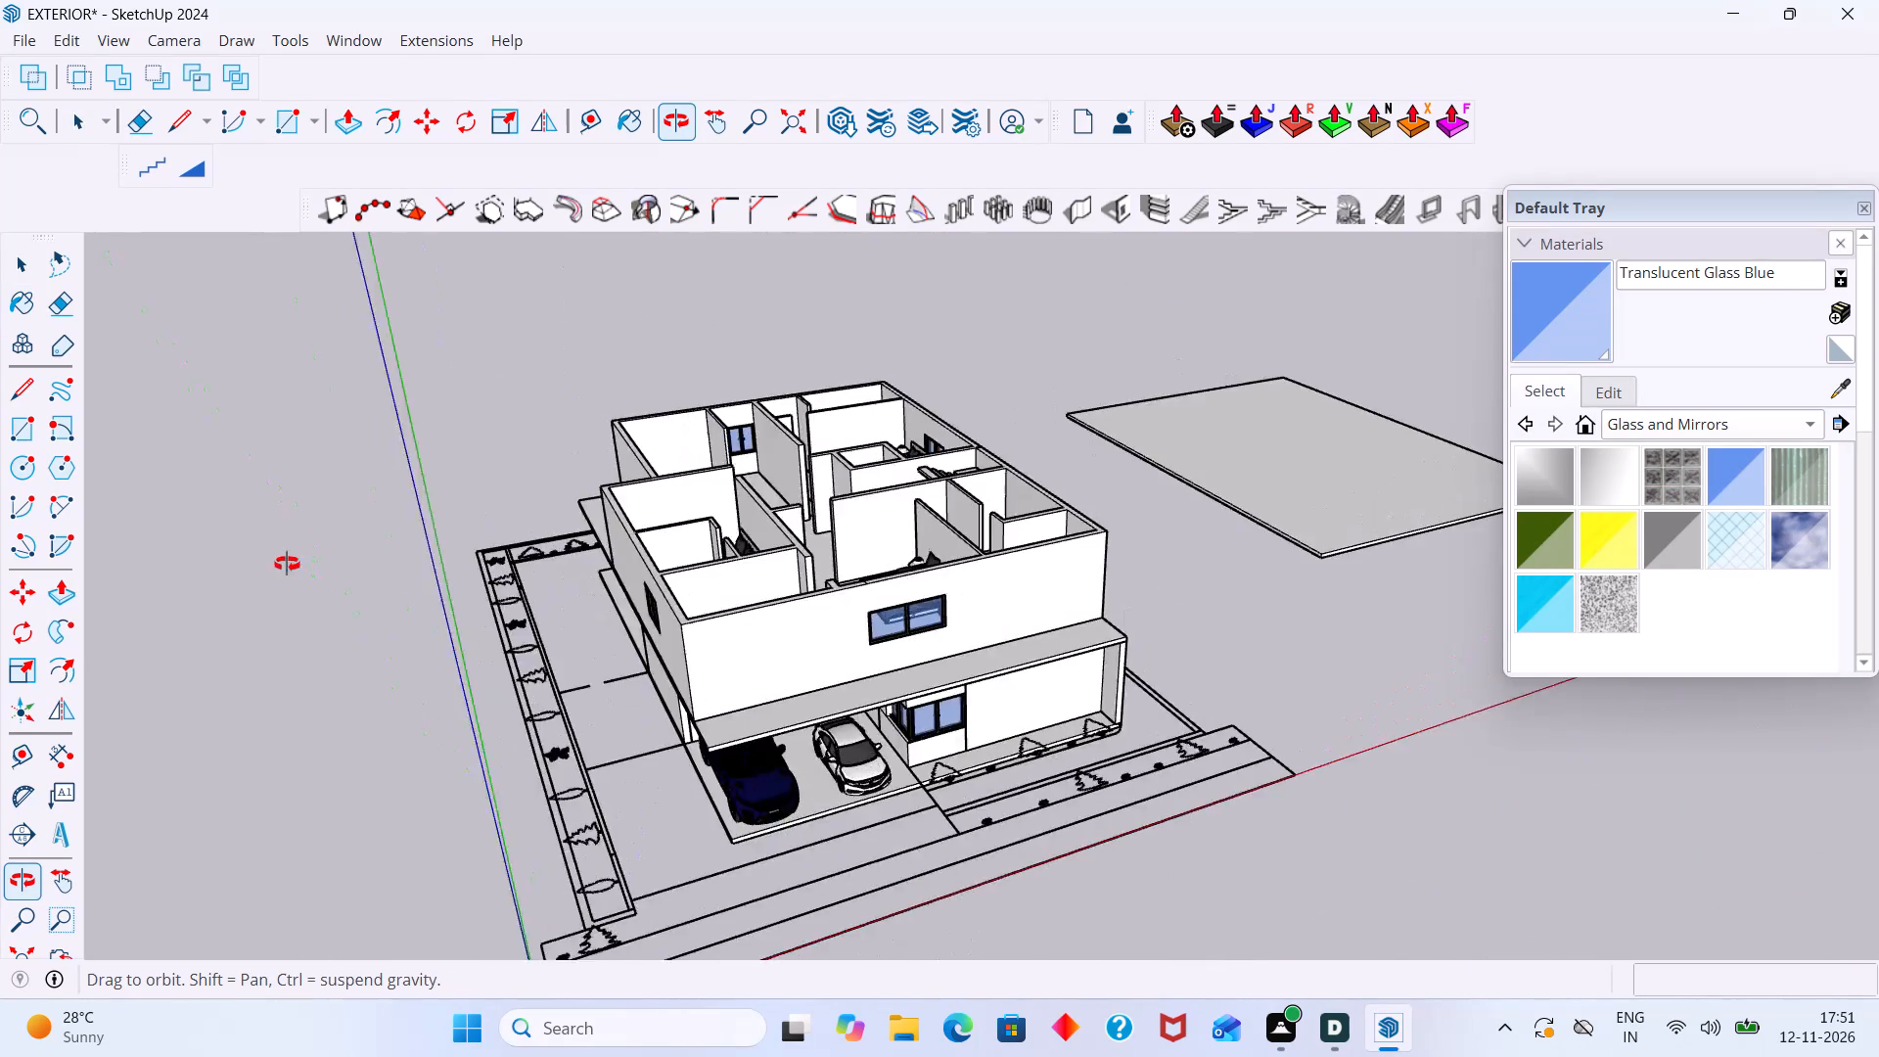
{"action": "middle_click_drag", "start_coordinate": [287, 564], "coordinate": [375, 564]}
{"action": "middle_click_drag", "start_coordinate": [767, 617], "coordinate": [581, 504]}
{"action": "scroll", "coordinate": [793, 517], "scroll_direction": "down", "scroll_amount": 2}
{"action": "scroll", "coordinate": [1091, 563], "scroll_direction": "up", "scroll_amount": 3}
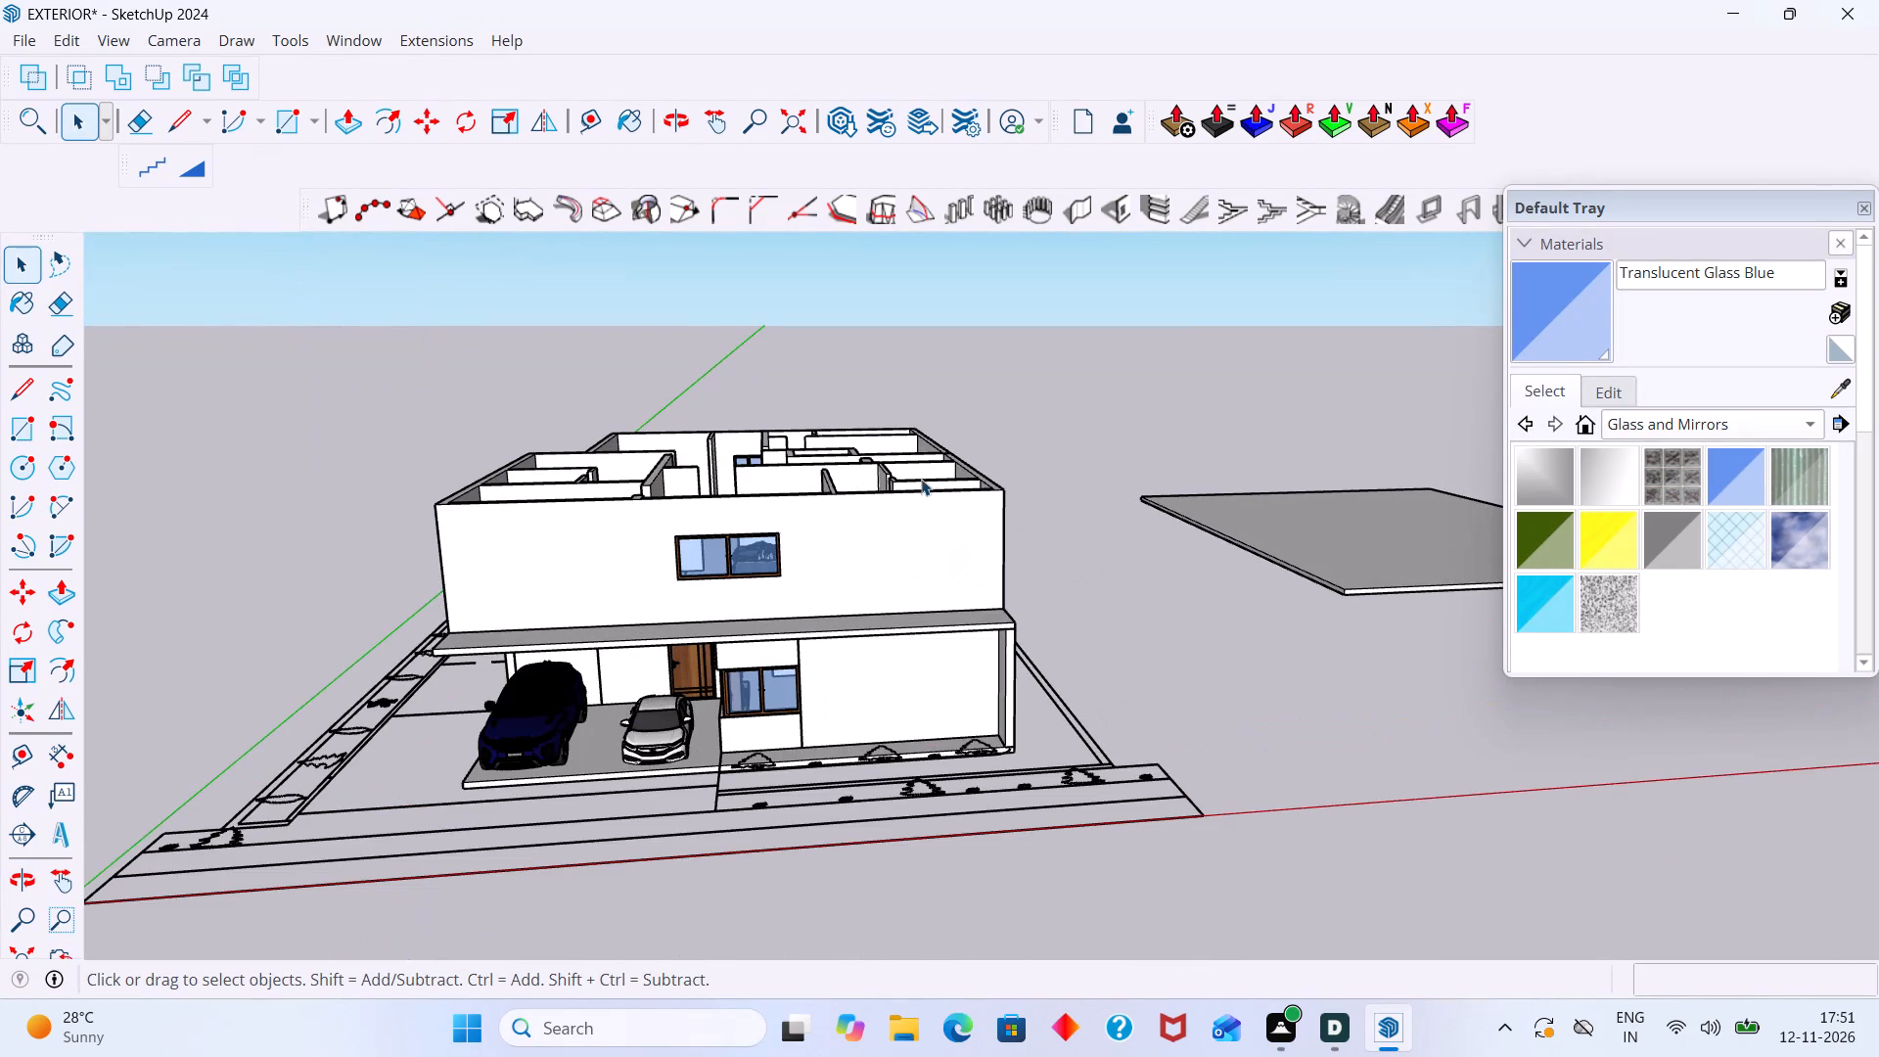
Unhide the roof slab over the upper floor.
{"action": "left_click", "coordinate": [71, 36]}
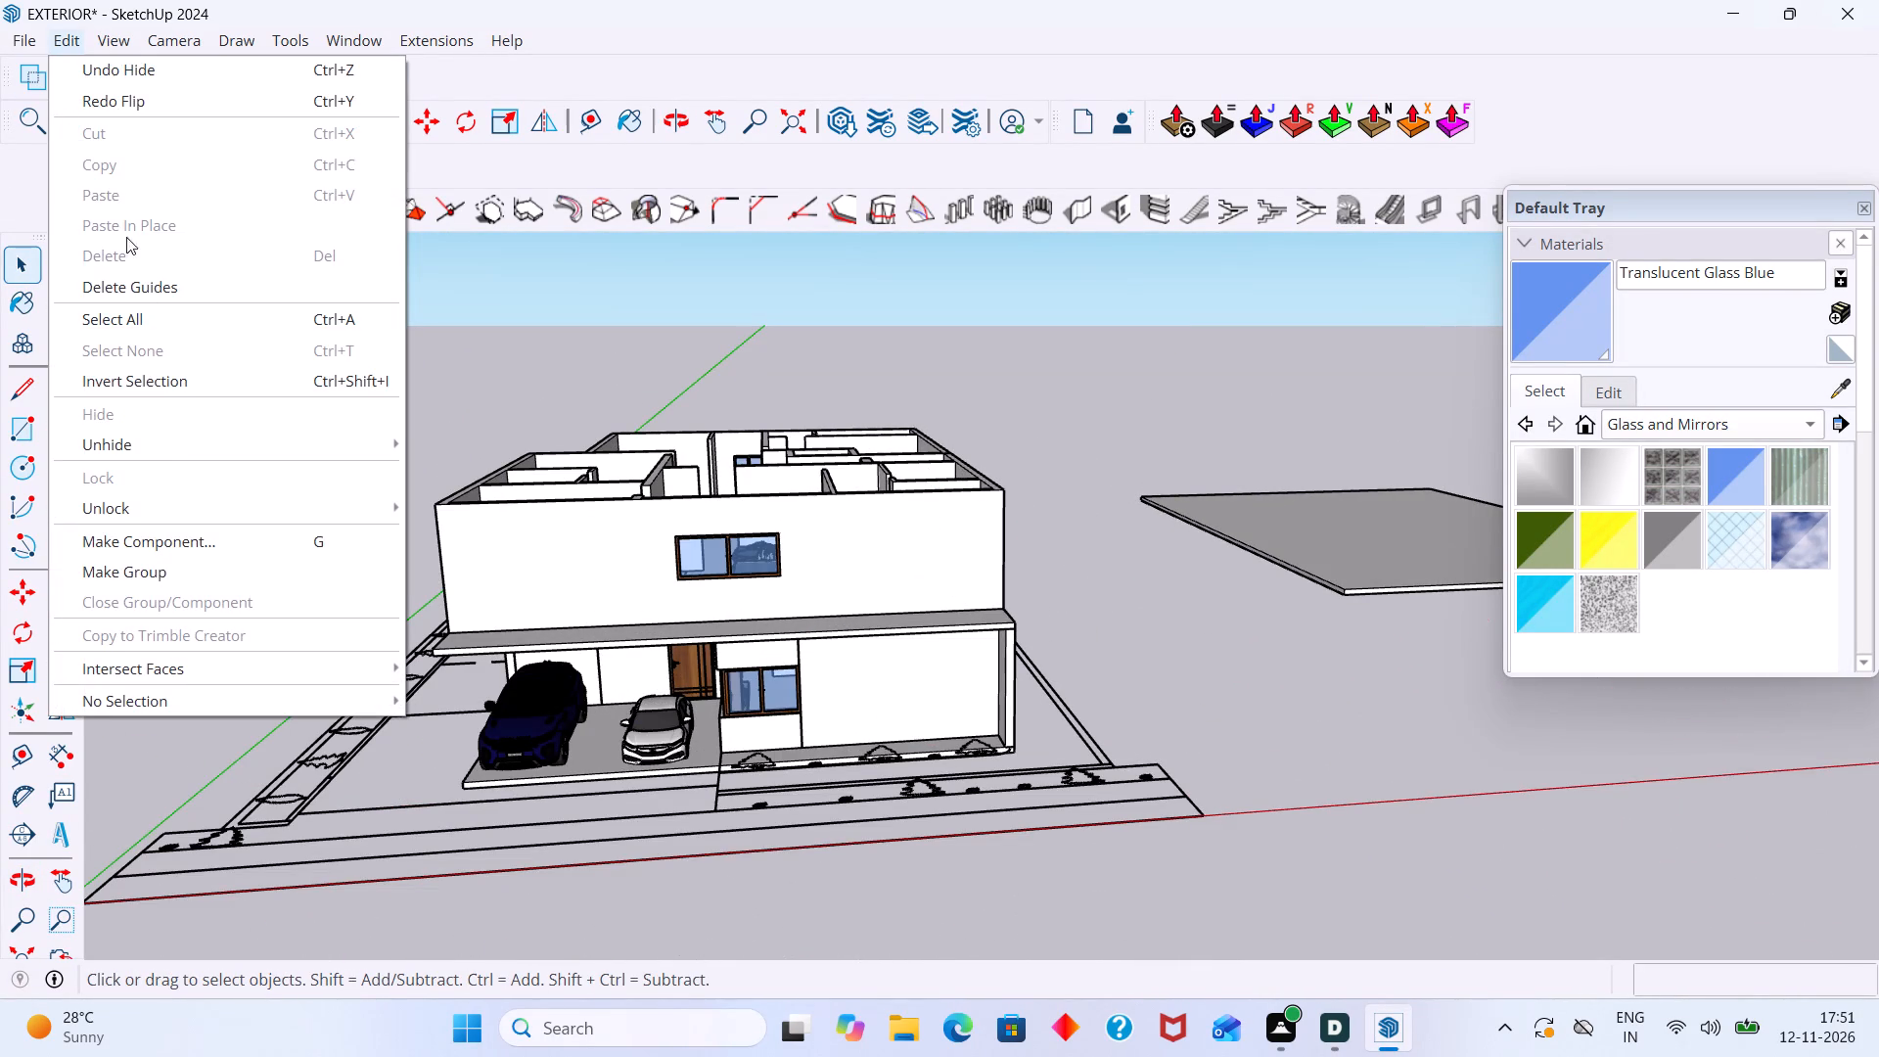
{"action": "left_click", "coordinate": [160, 448]}
{"action": "left_click", "coordinate": [449, 513]}
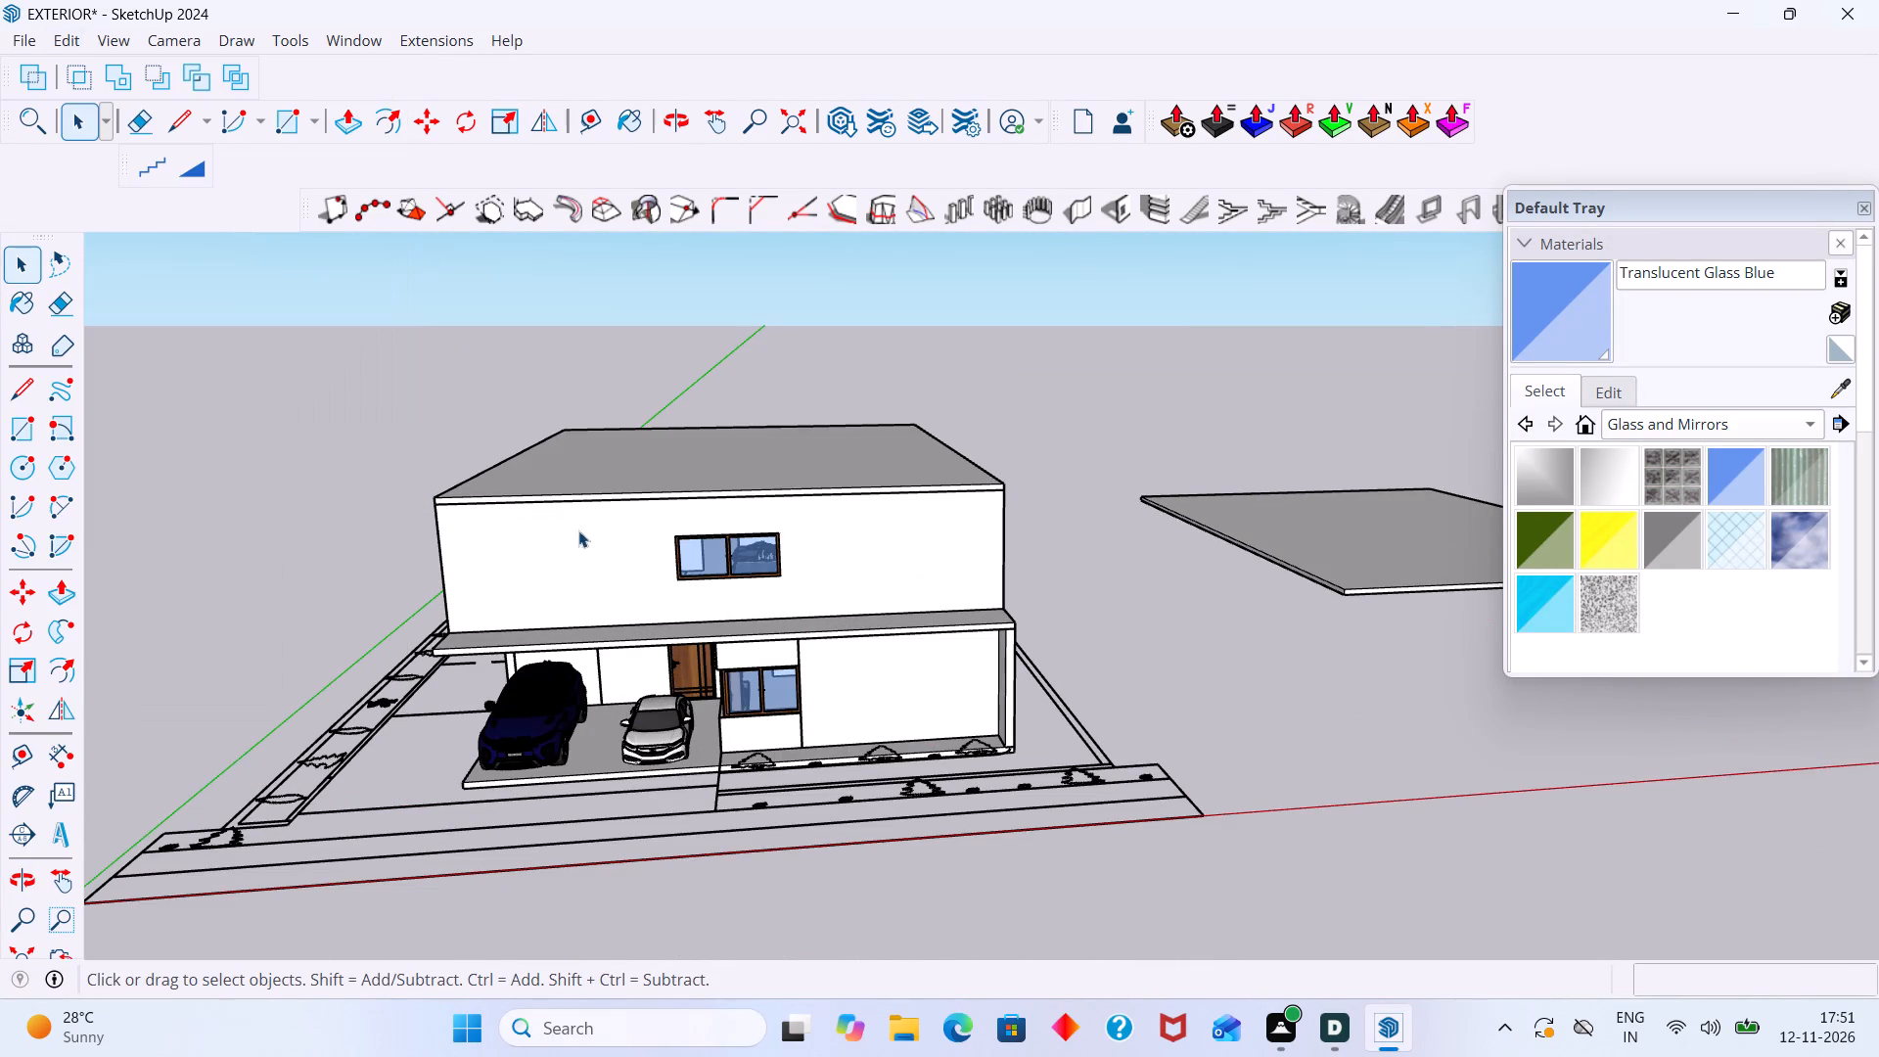
Delete the detached flat slab lying beside the house.
{"action": "scroll", "coordinate": [1002, 585], "scroll_direction": "down", "scroll_amount": 2}
{"action": "middle_click_drag", "start_coordinate": [978, 571], "coordinate": [464, 518], "text": "shift"}
{"action": "scroll", "coordinate": [556, 536], "scroll_direction": "down", "scroll_amount": 3}
{"action": "middle_click_drag", "start_coordinate": [502, 546], "coordinate": [568, 582]}
{"action": "scroll", "coordinate": [602, 566], "scroll_direction": "up", "scroll_amount": 1}
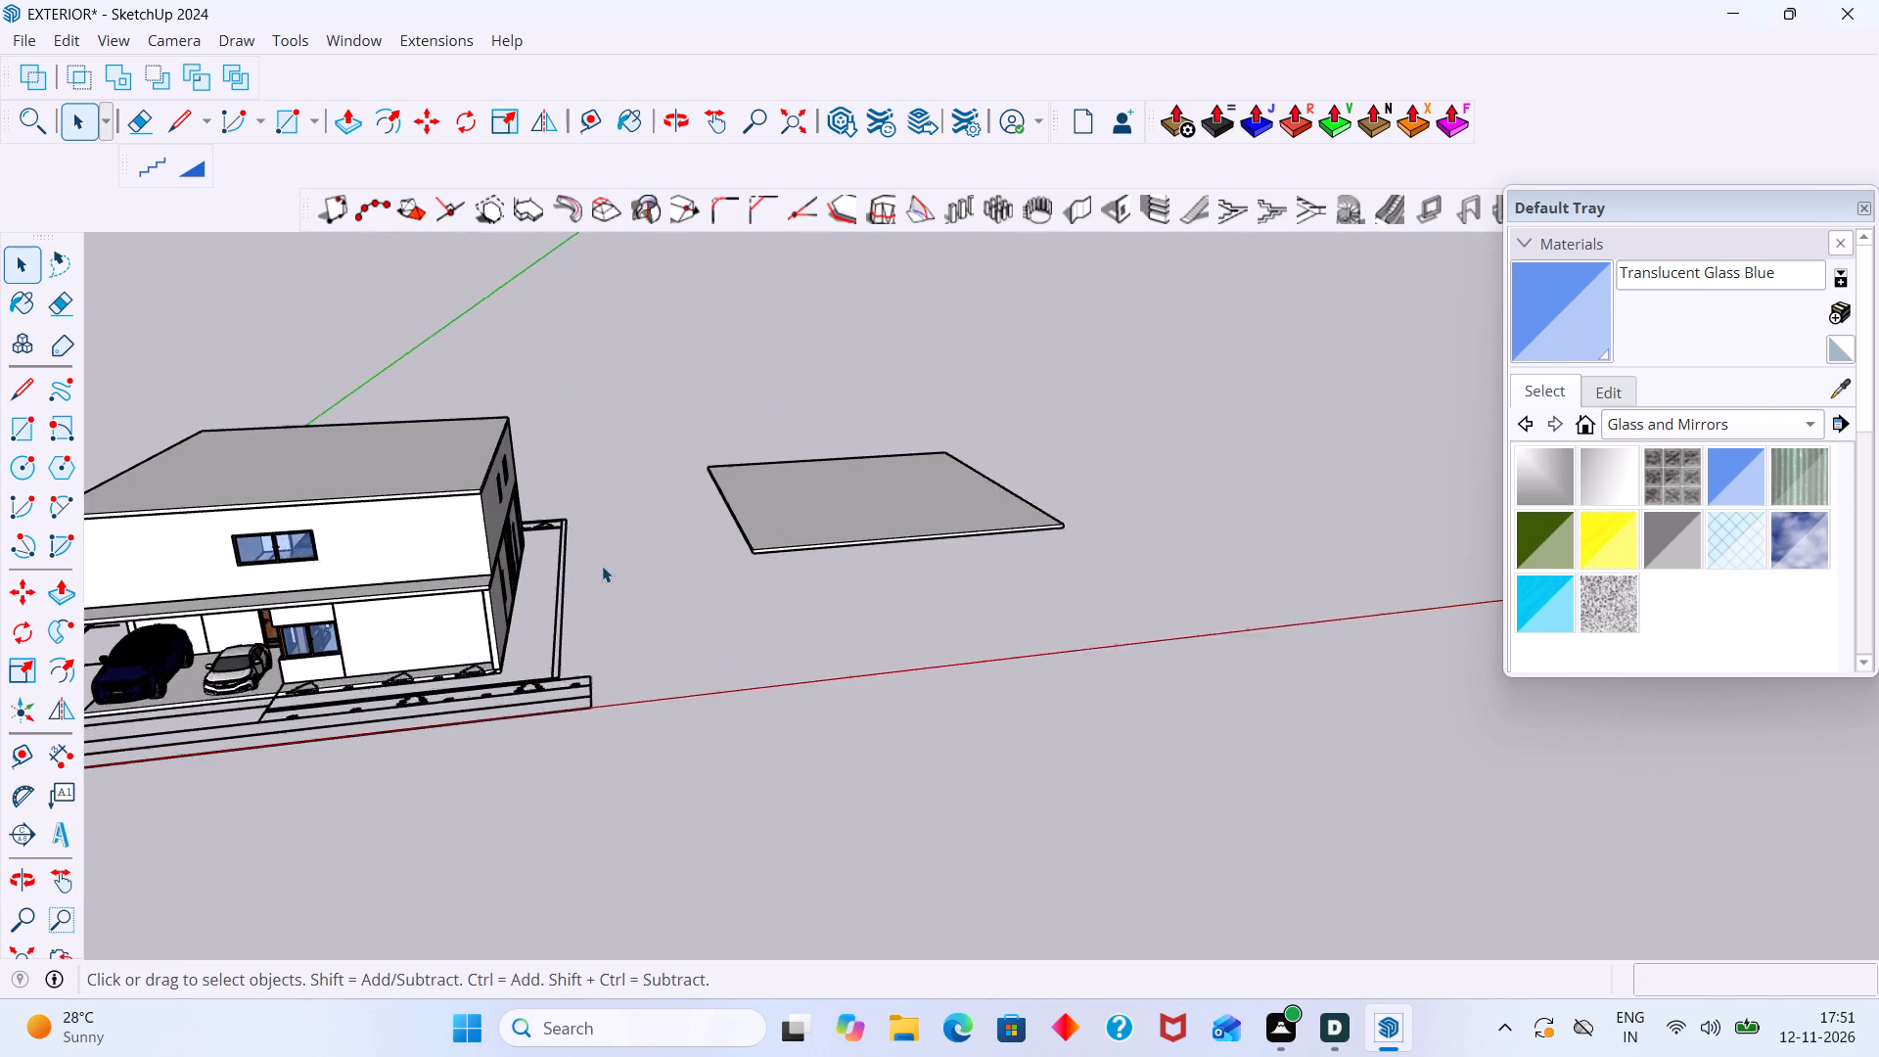
{"action": "scroll", "coordinate": [602, 566], "scroll_direction": "up", "scroll_amount": 1}
{"action": "middle_click_drag", "start_coordinate": [583, 562], "coordinate": [1006, 489]}
{"action": "scroll", "coordinate": [548, 597], "scroll_direction": "down", "scroll_amount": 4}
{"action": "middle_click_drag", "start_coordinate": [573, 637], "coordinate": [621, 595]}
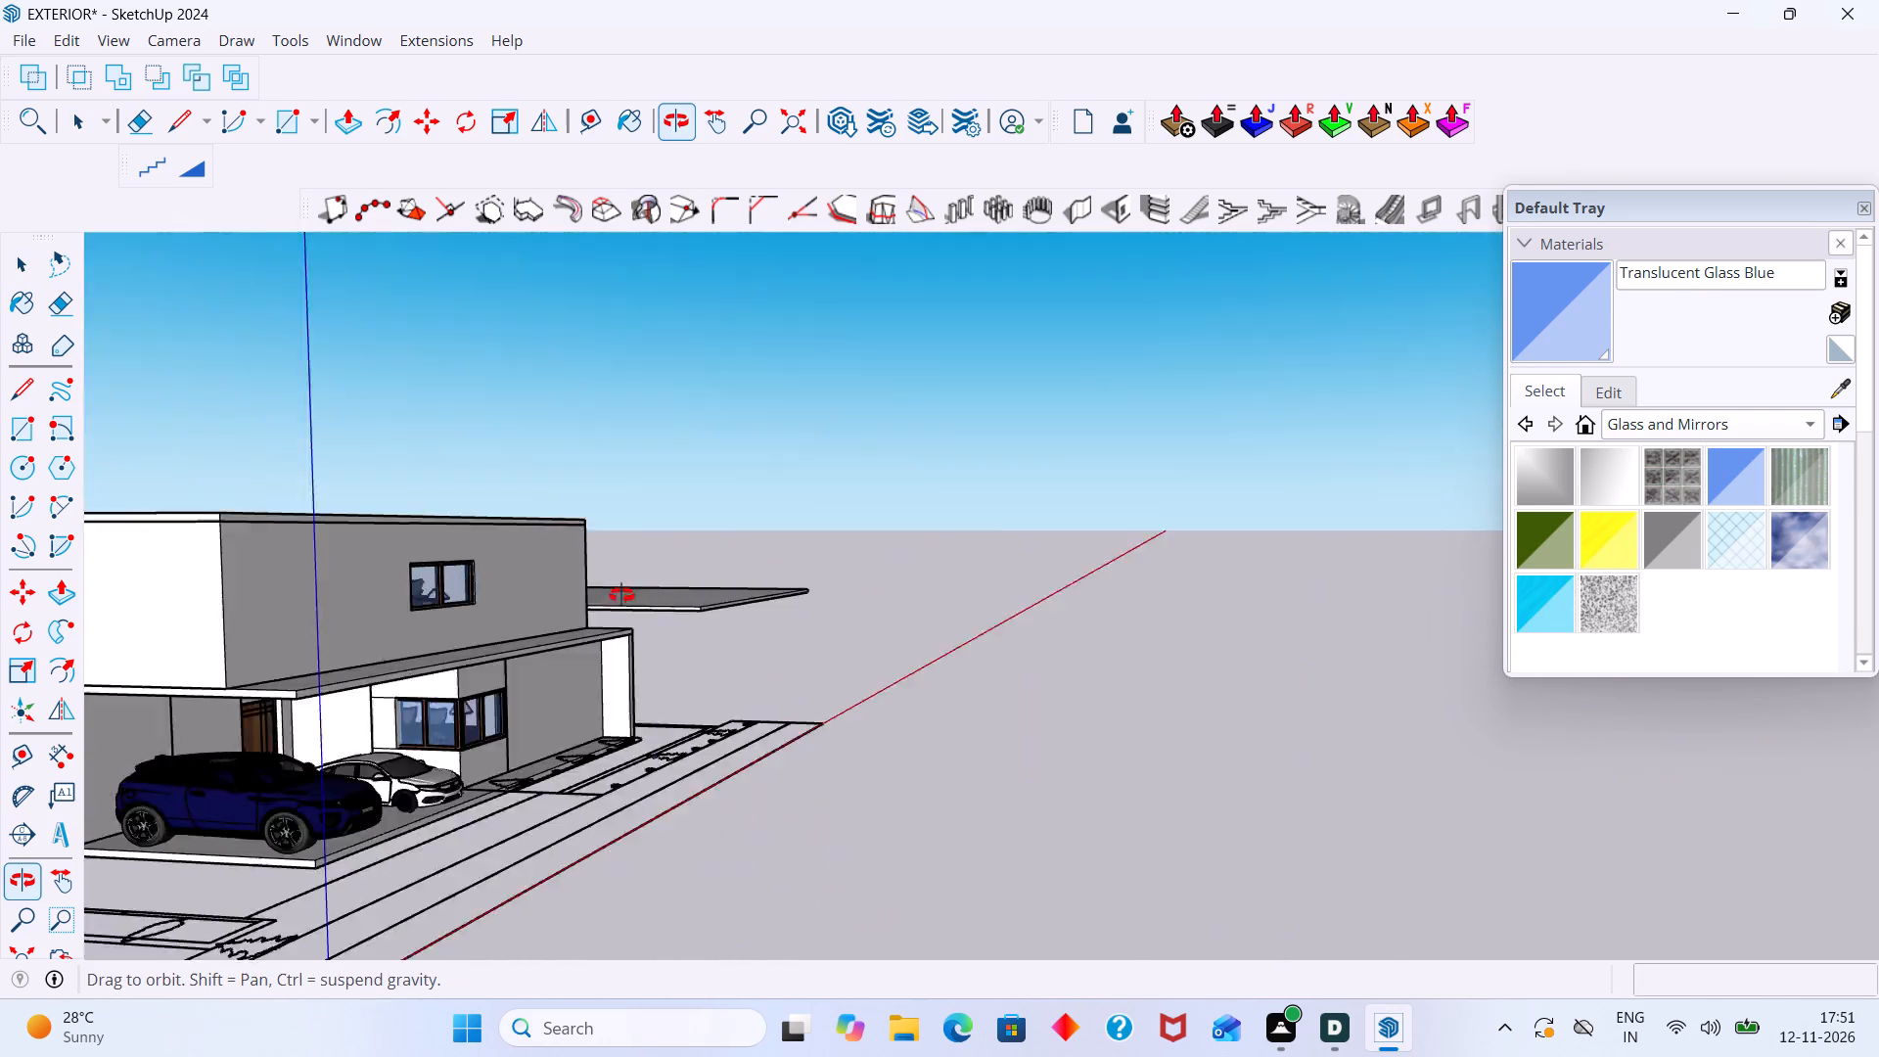
{"action": "middle_click_drag", "start_coordinate": [621, 595], "coordinate": [287, 623]}
{"action": "scroll", "coordinate": [903, 490], "scroll_direction": "up", "scroll_amount": 2}
{"action": "left_click", "coordinate": [894, 563]}
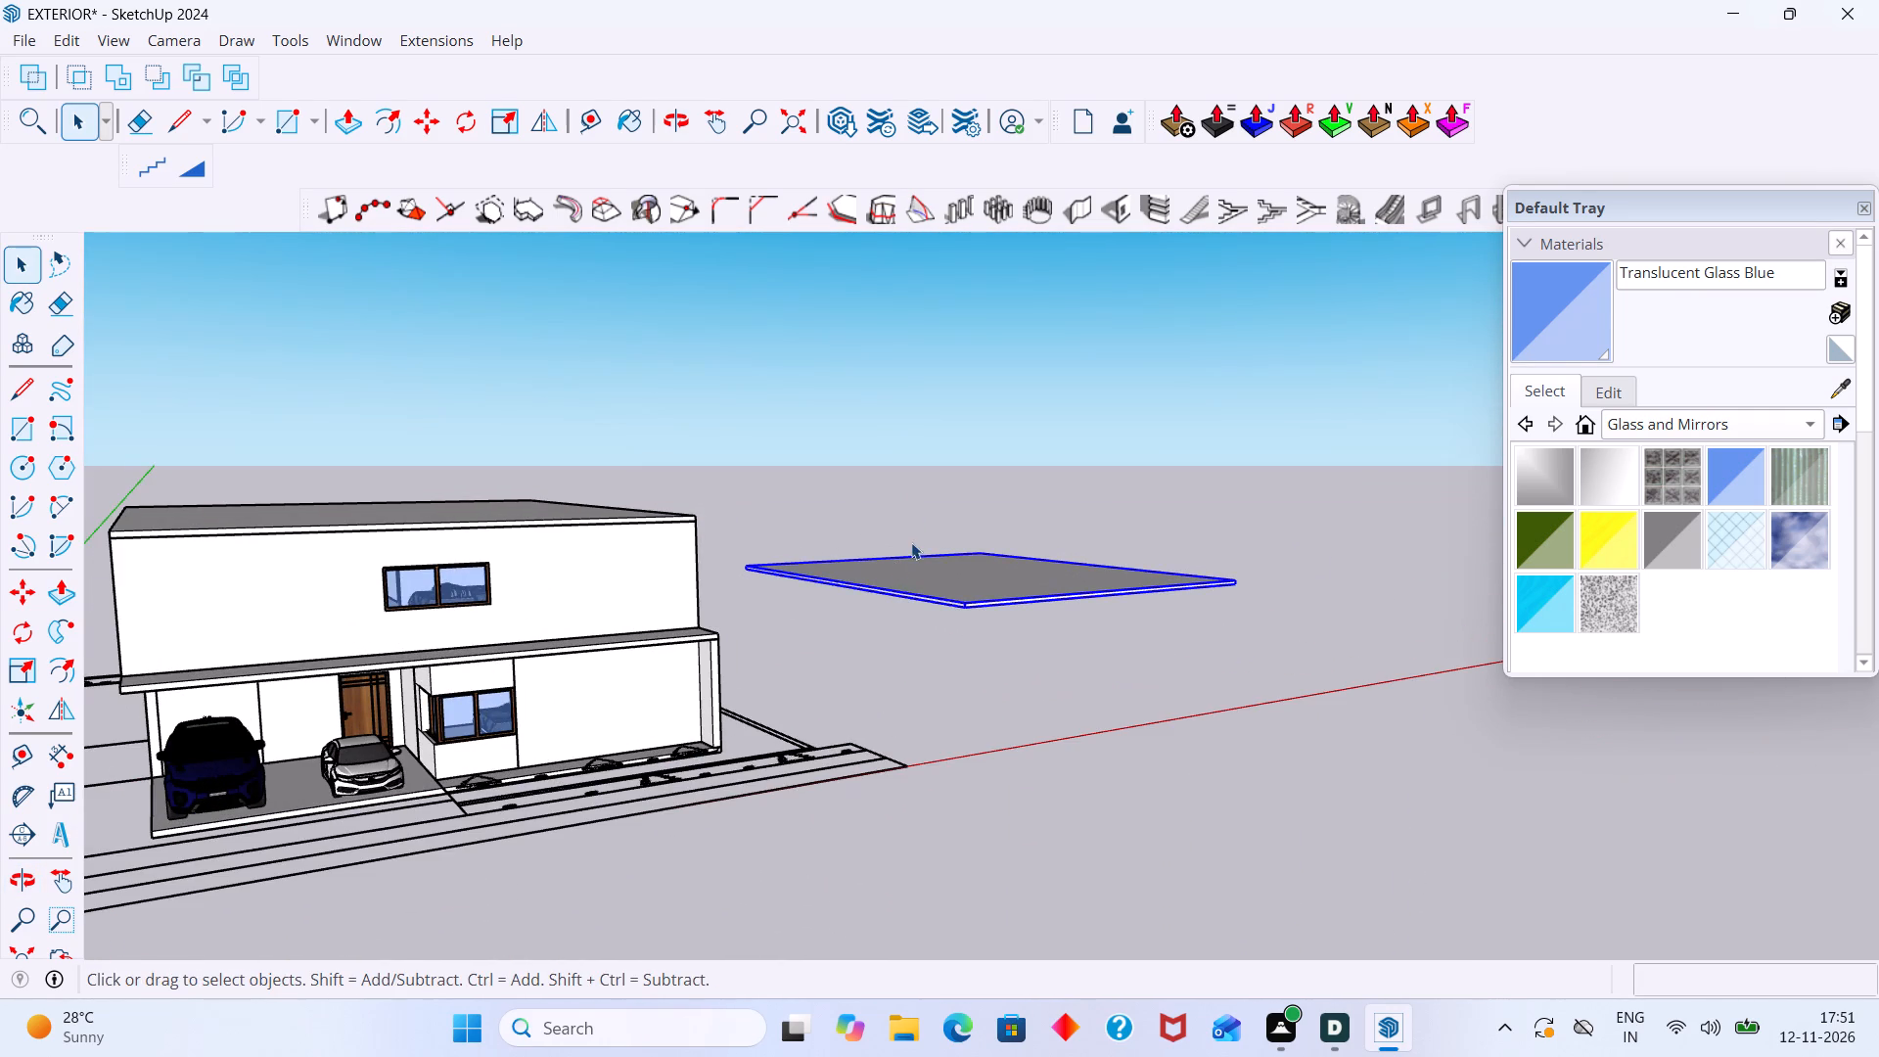
{"action": "key", "text": "Delete"}
Import the image WhatsApp Image 2026-11-12 at 9.19.00 AM from Downloads and place it flat beside the house.
{"action": "scroll", "coordinate": [687, 573], "scroll_direction": "down", "scroll_amount": 6}
{"action": "middle_click_drag", "start_coordinate": [627, 574], "coordinate": [498, 629]}
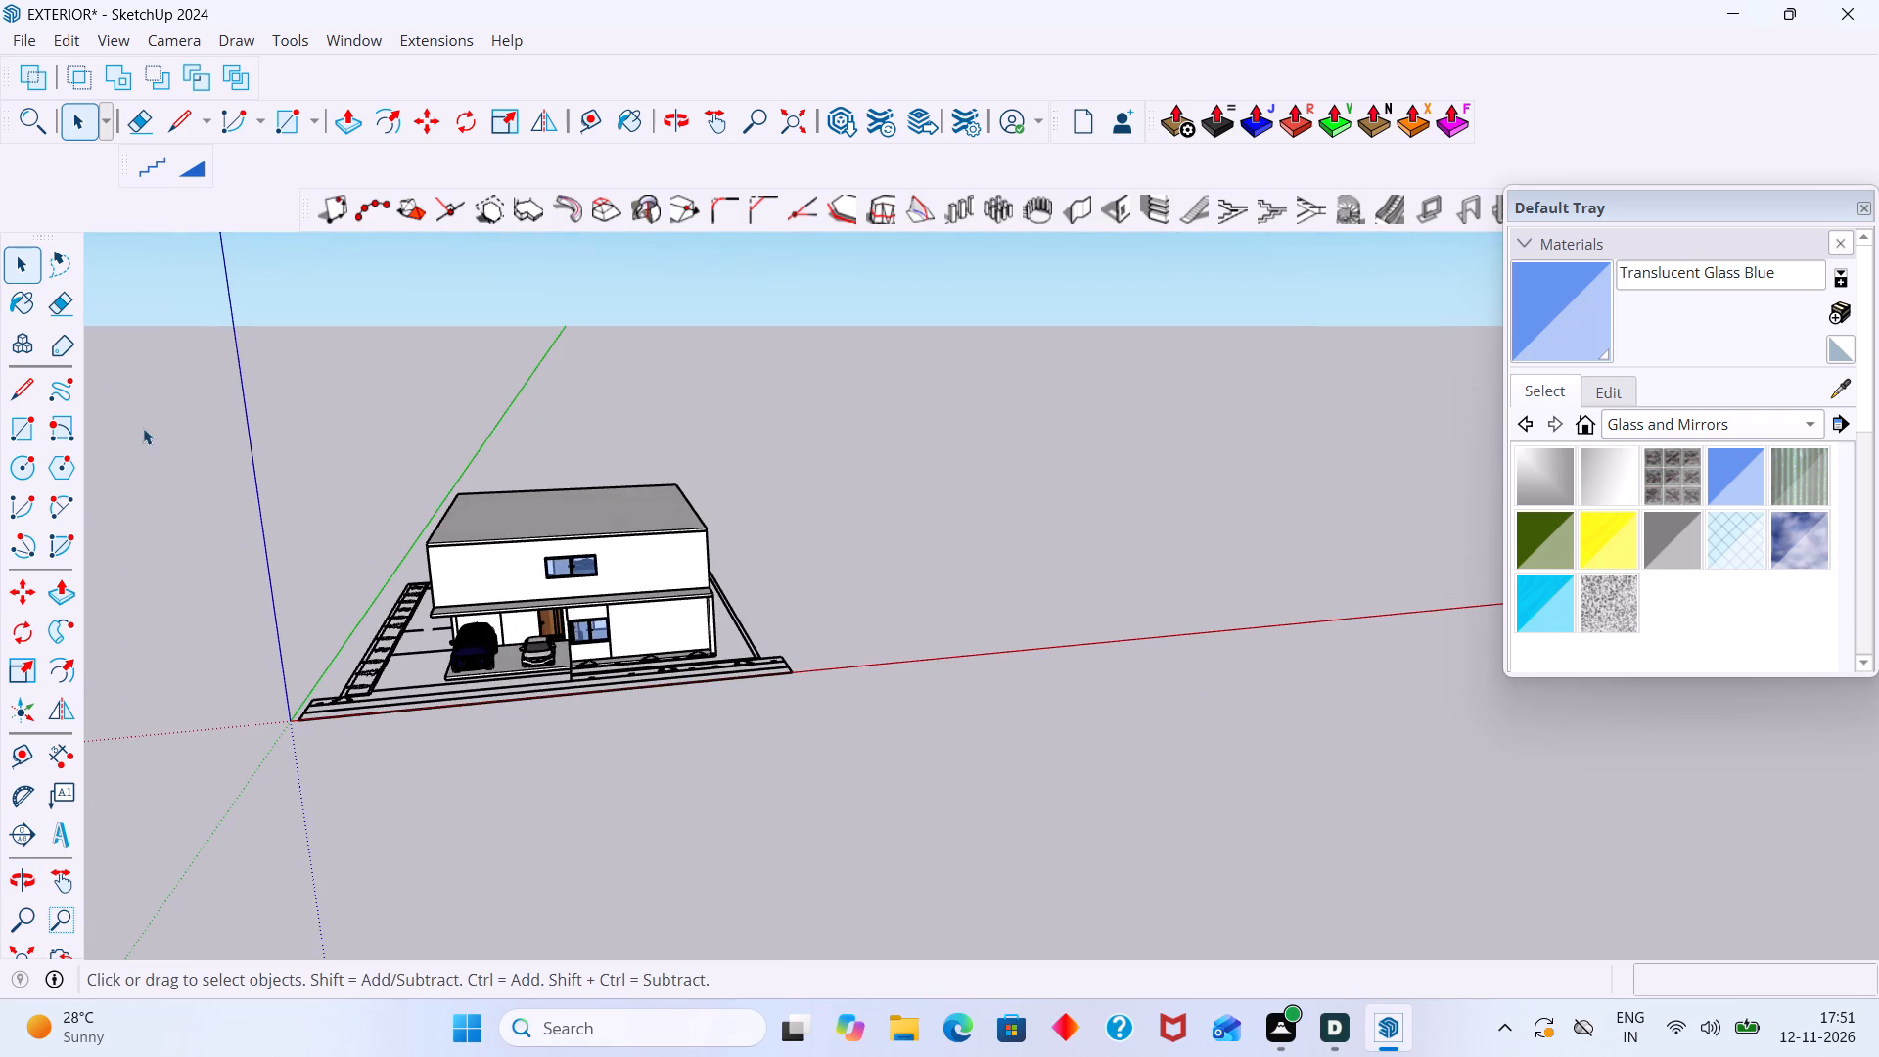
{"action": "left_click", "coordinate": [36, 35]}
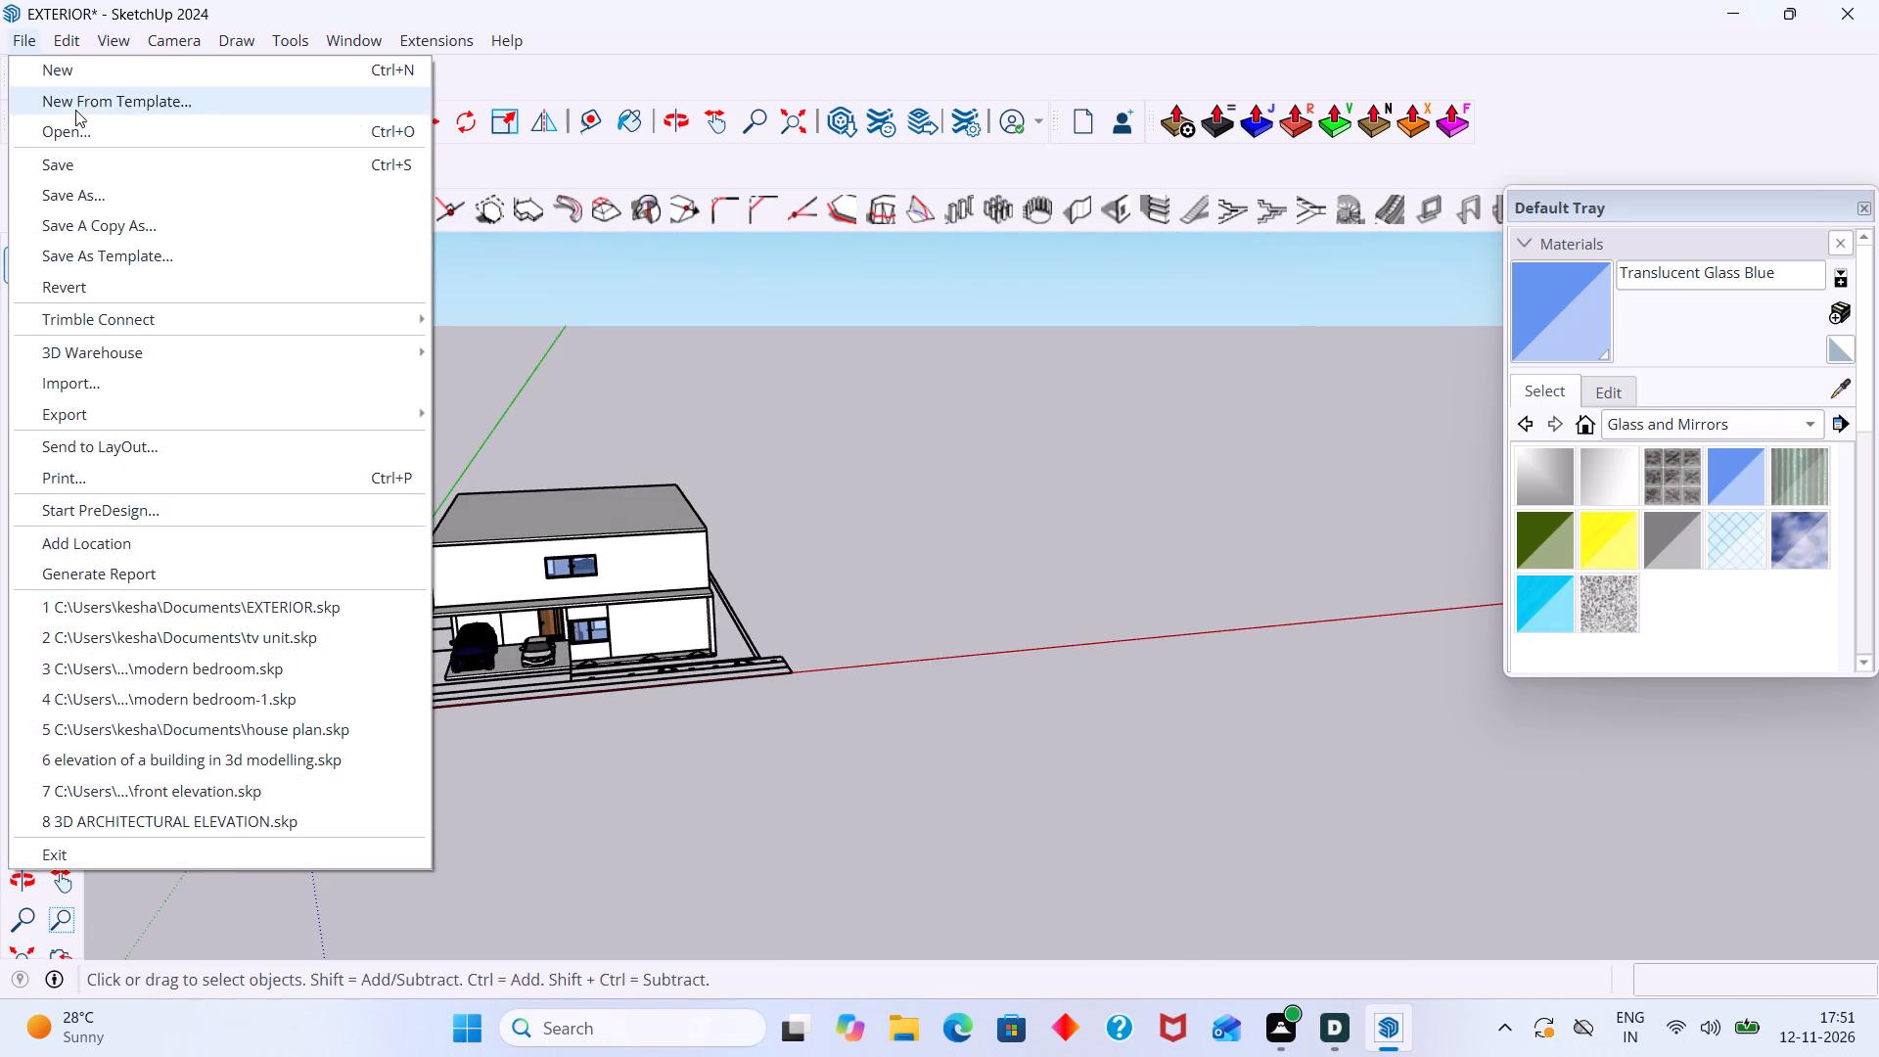
{"action": "left_click", "coordinate": [93, 388]}
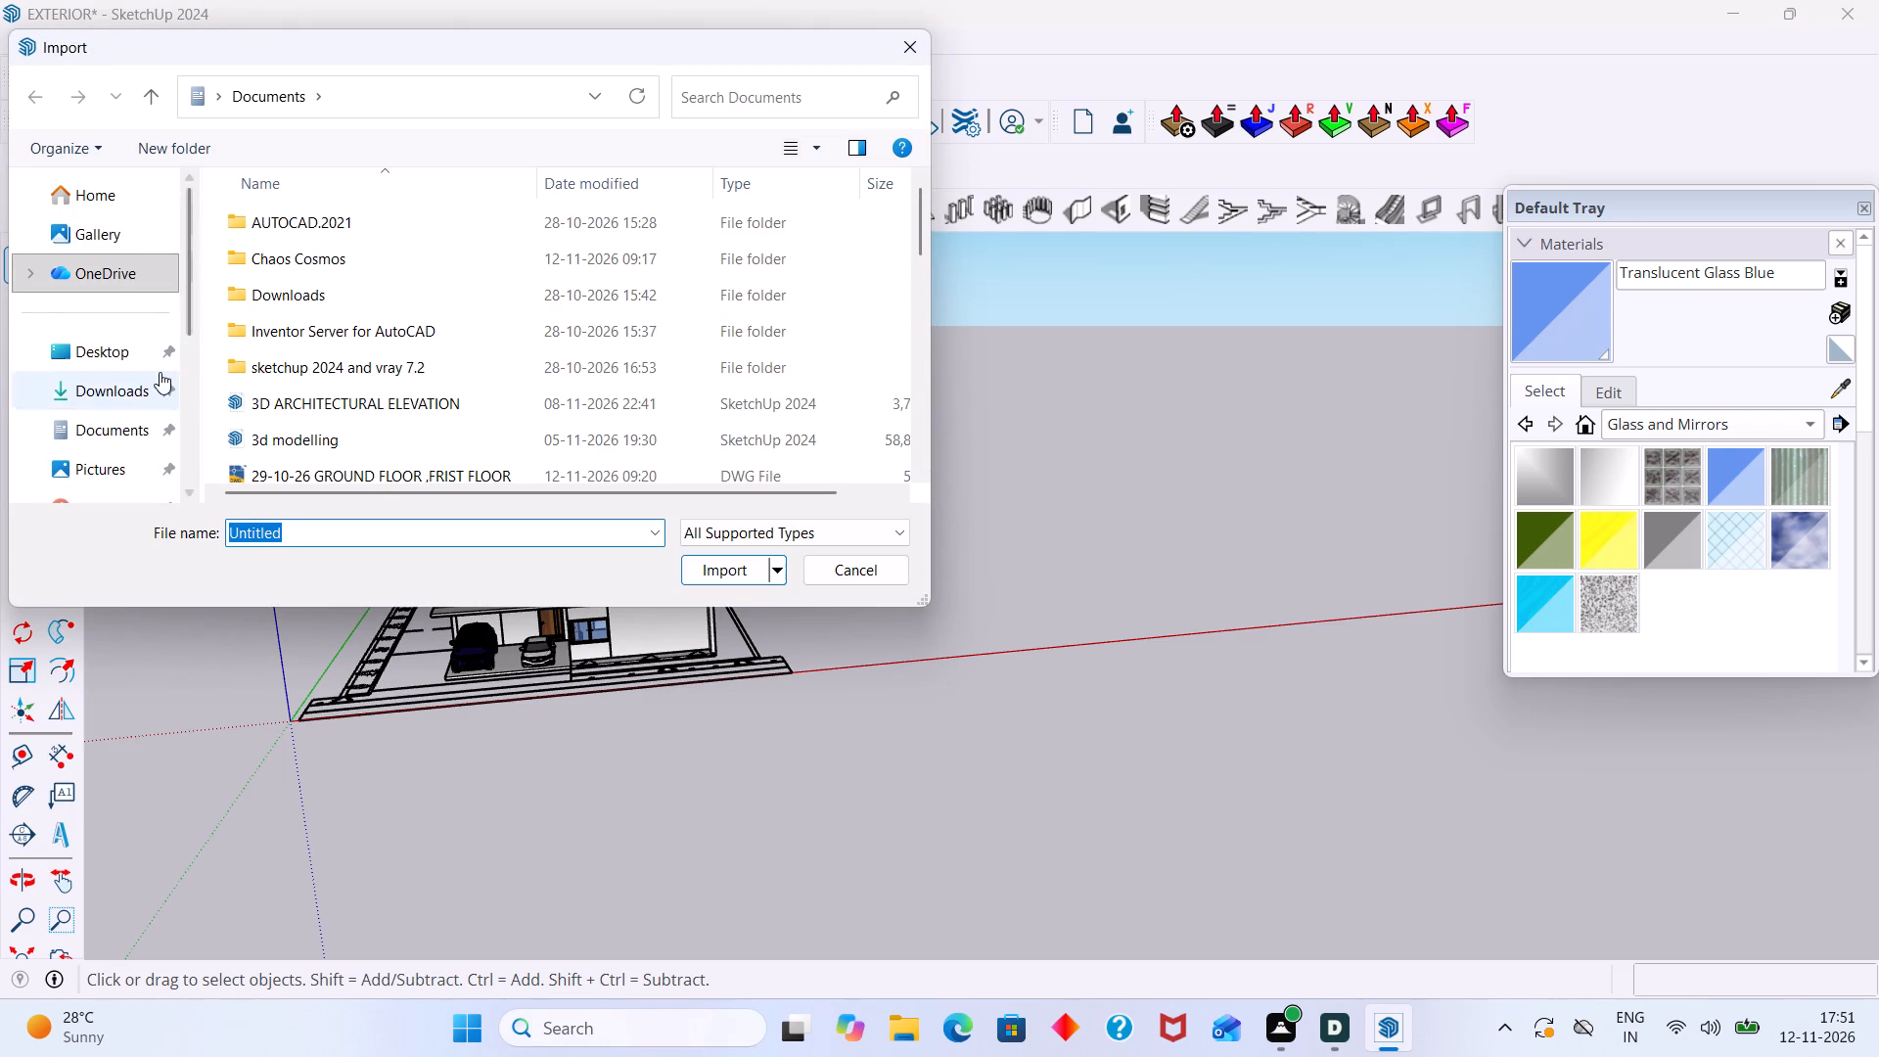
{"action": "left_click", "coordinate": [115, 397]}
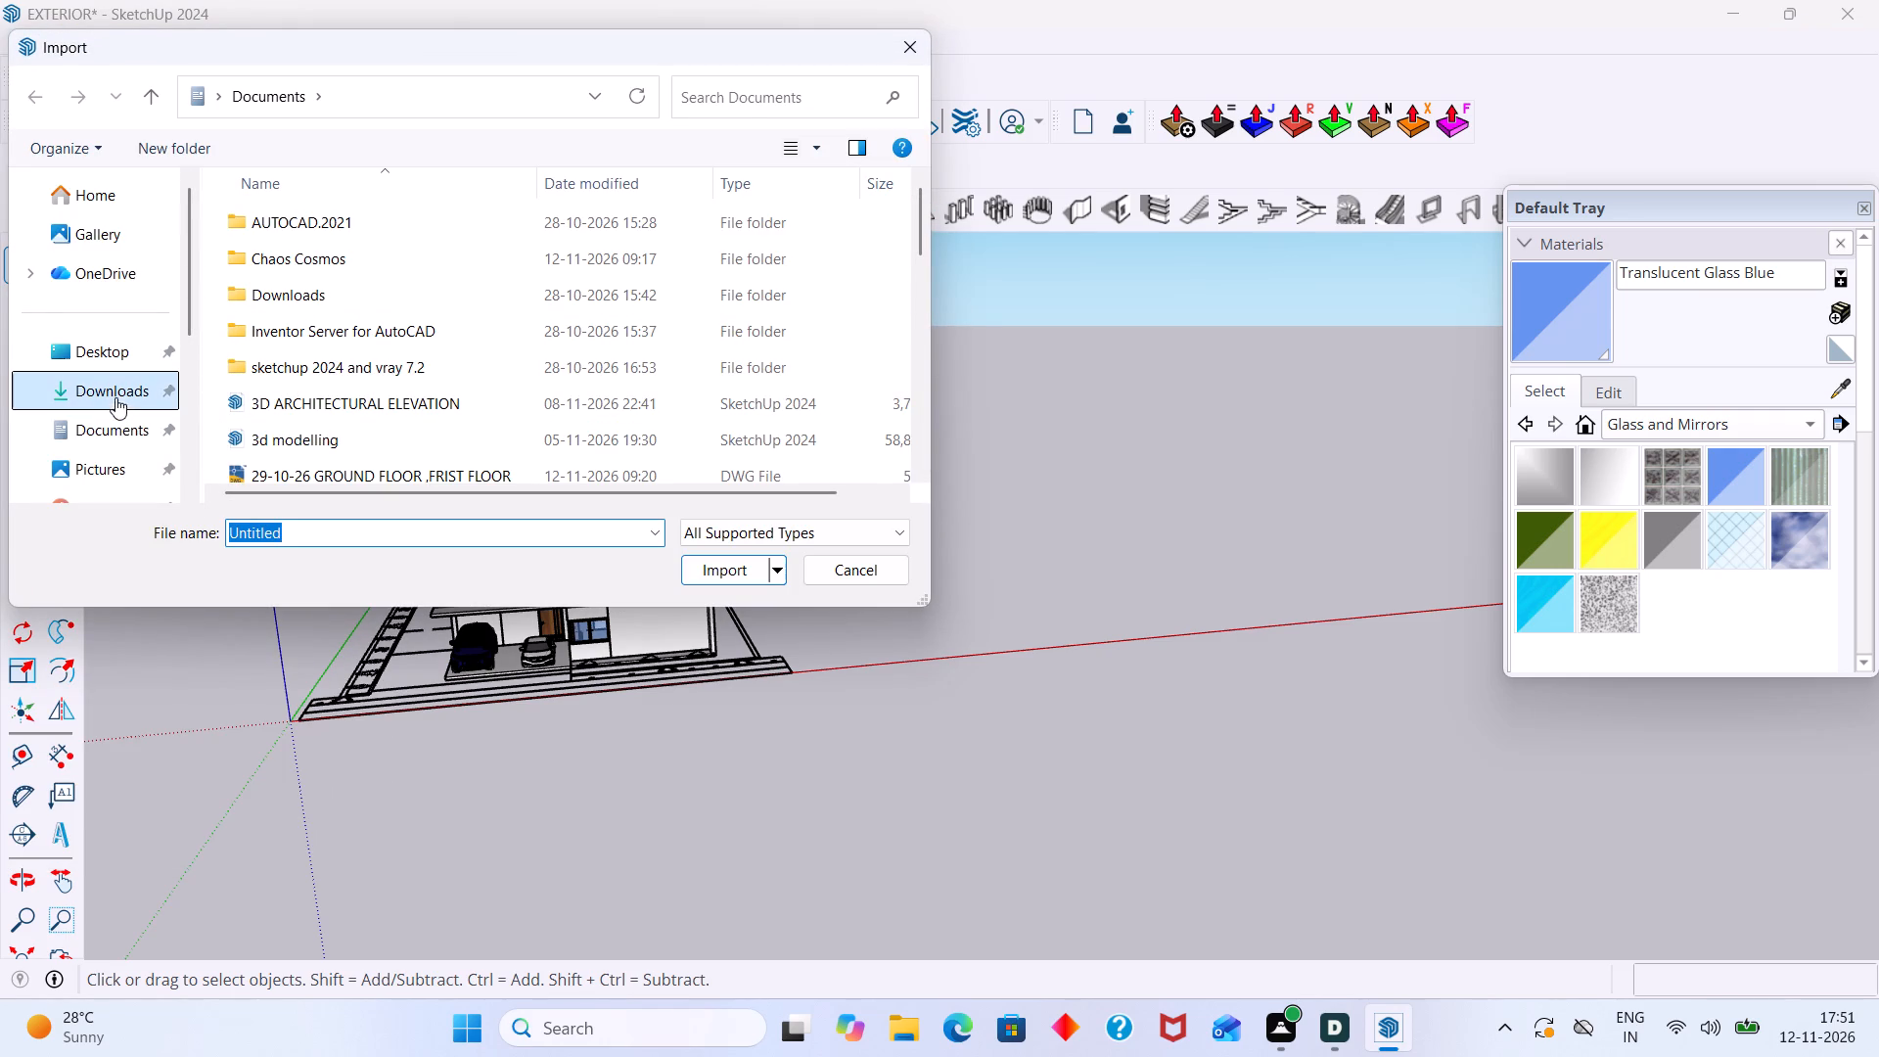
{"action": "left_click_drag", "start_coordinate": [292, 264], "coordinate": [1101, 553]}
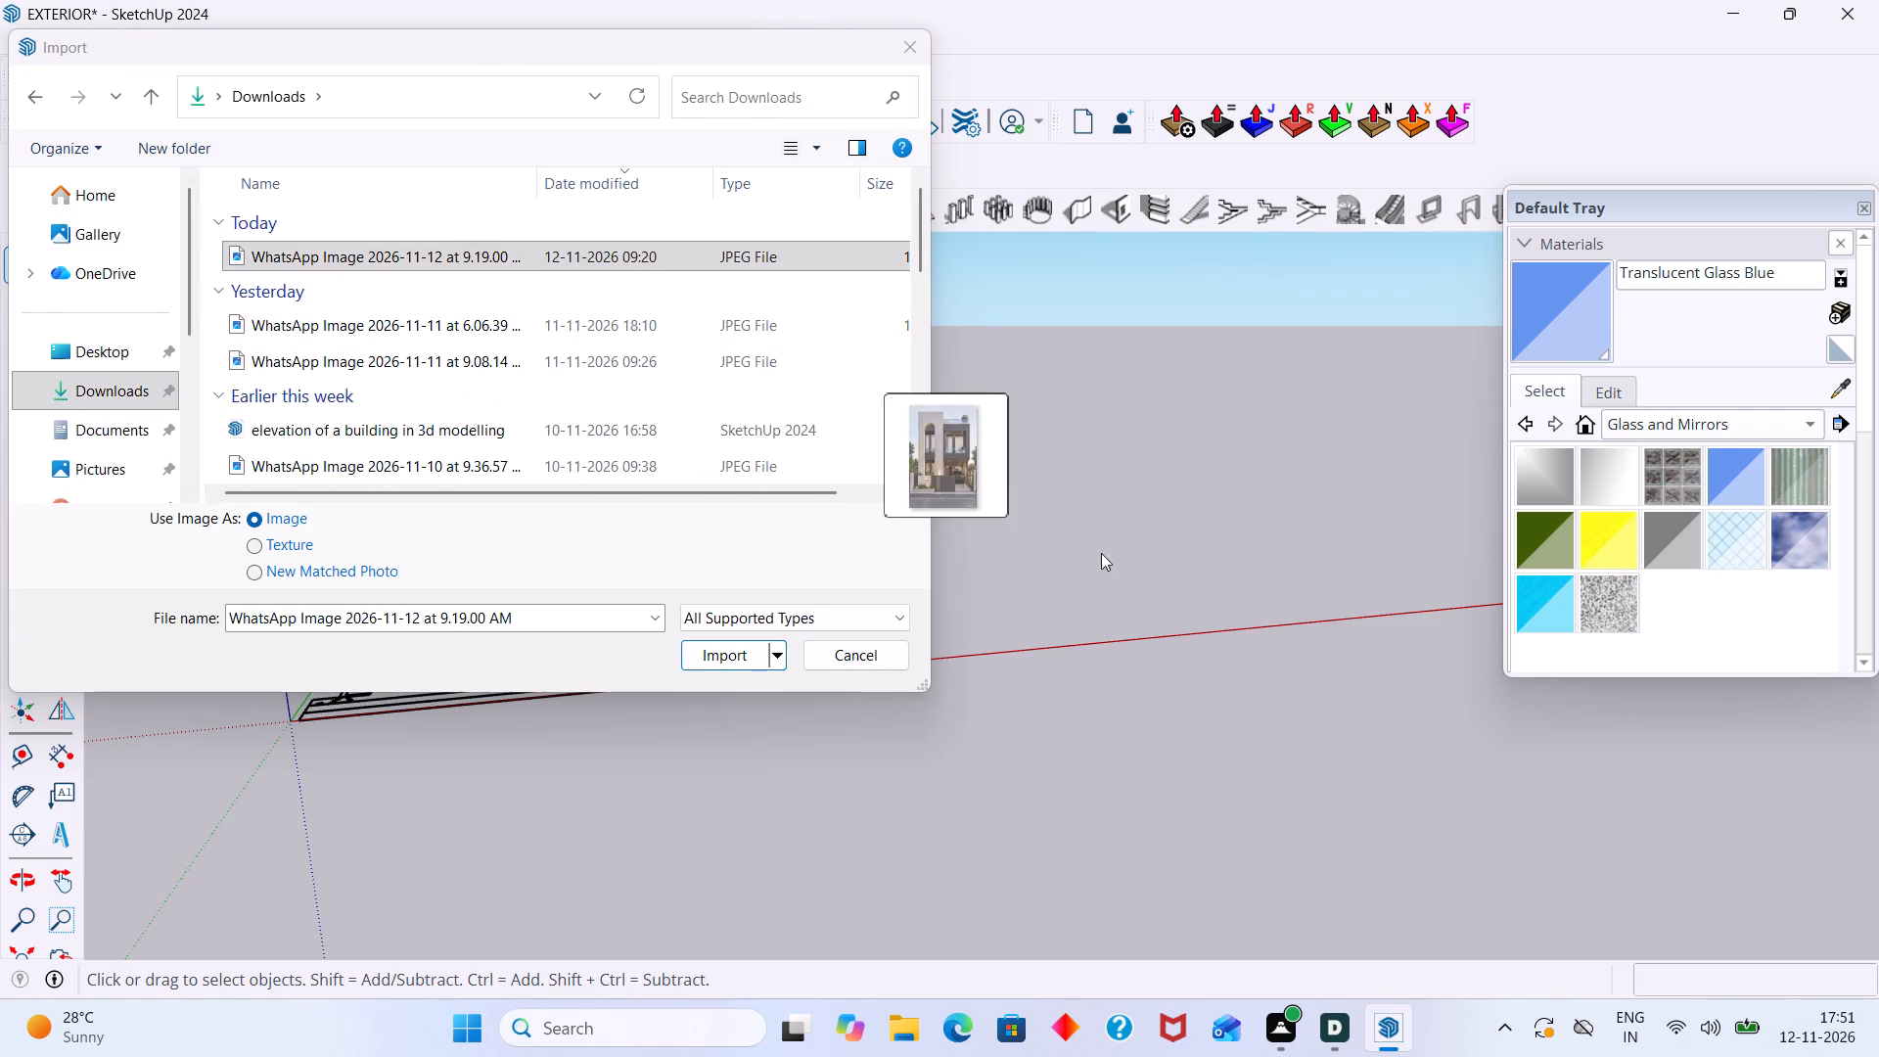
{"action": "left_click_drag", "start_coordinate": [1101, 553], "coordinate": [1142, 570]}
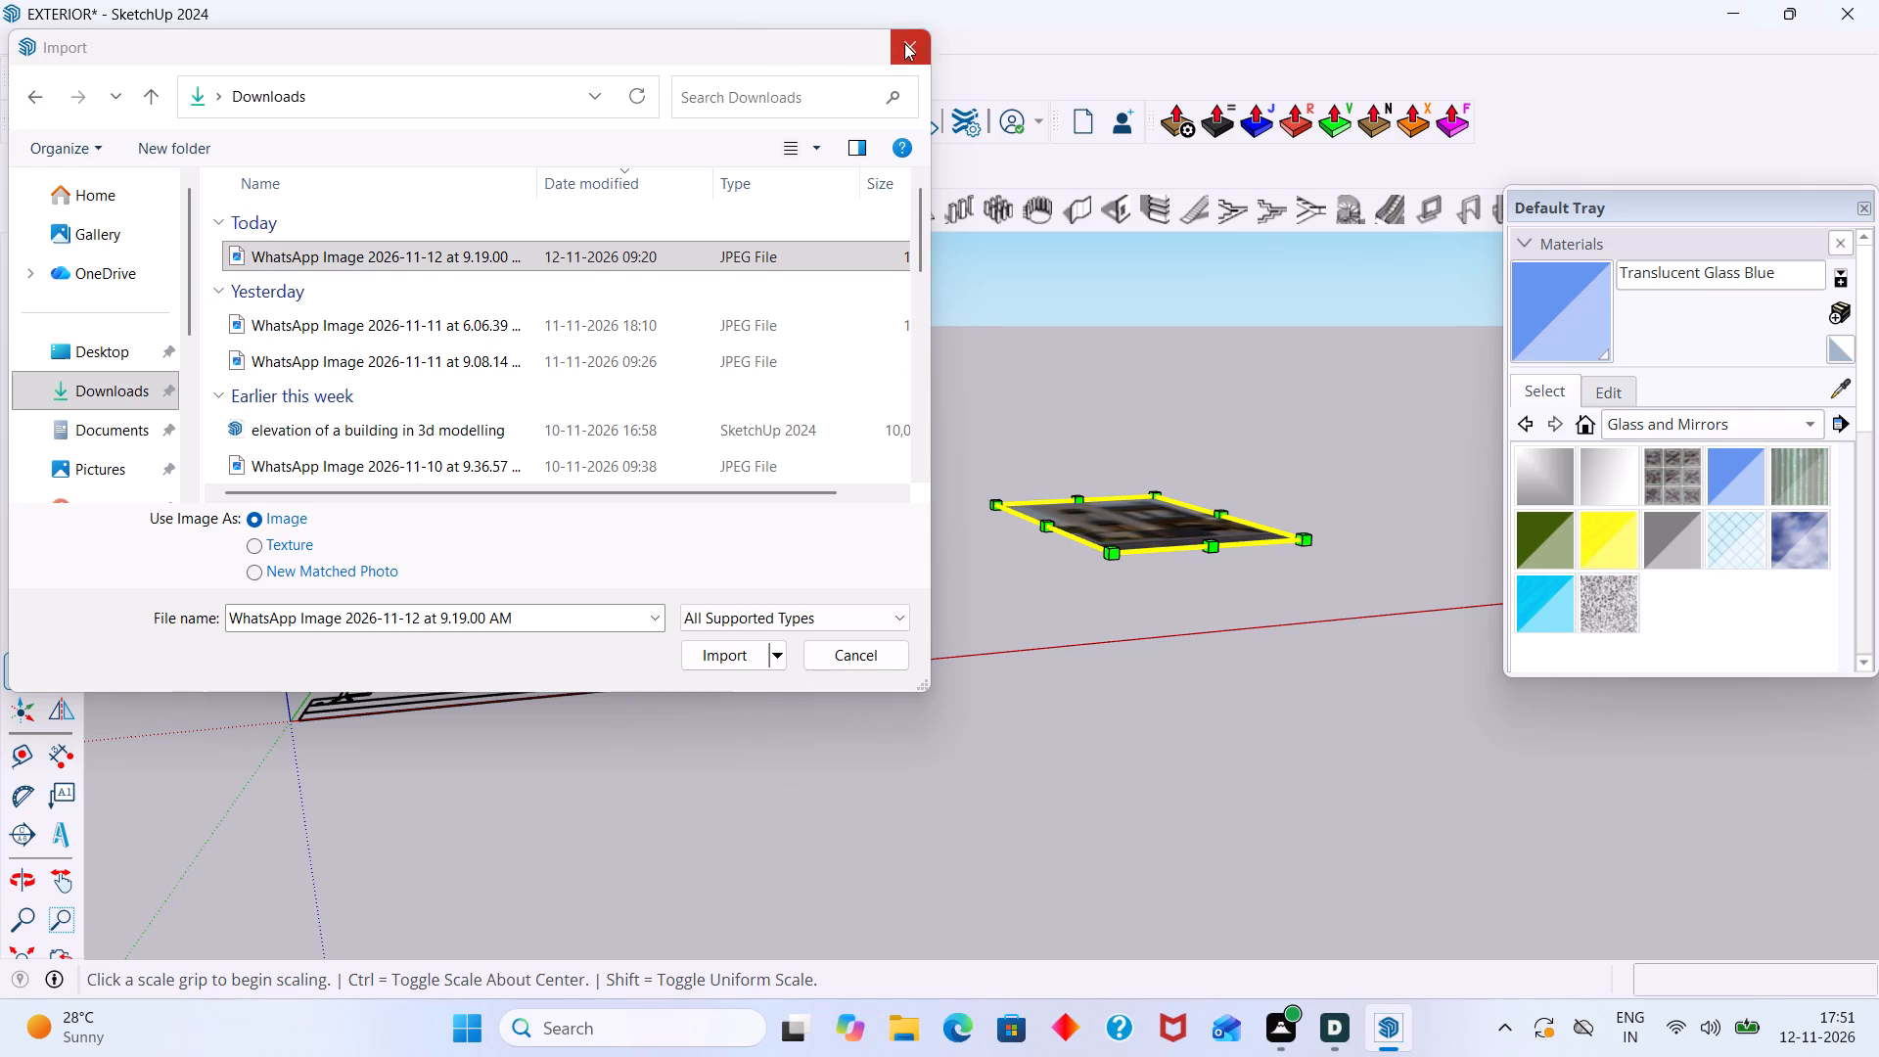
{"action": "left_click", "coordinate": [894, 44]}
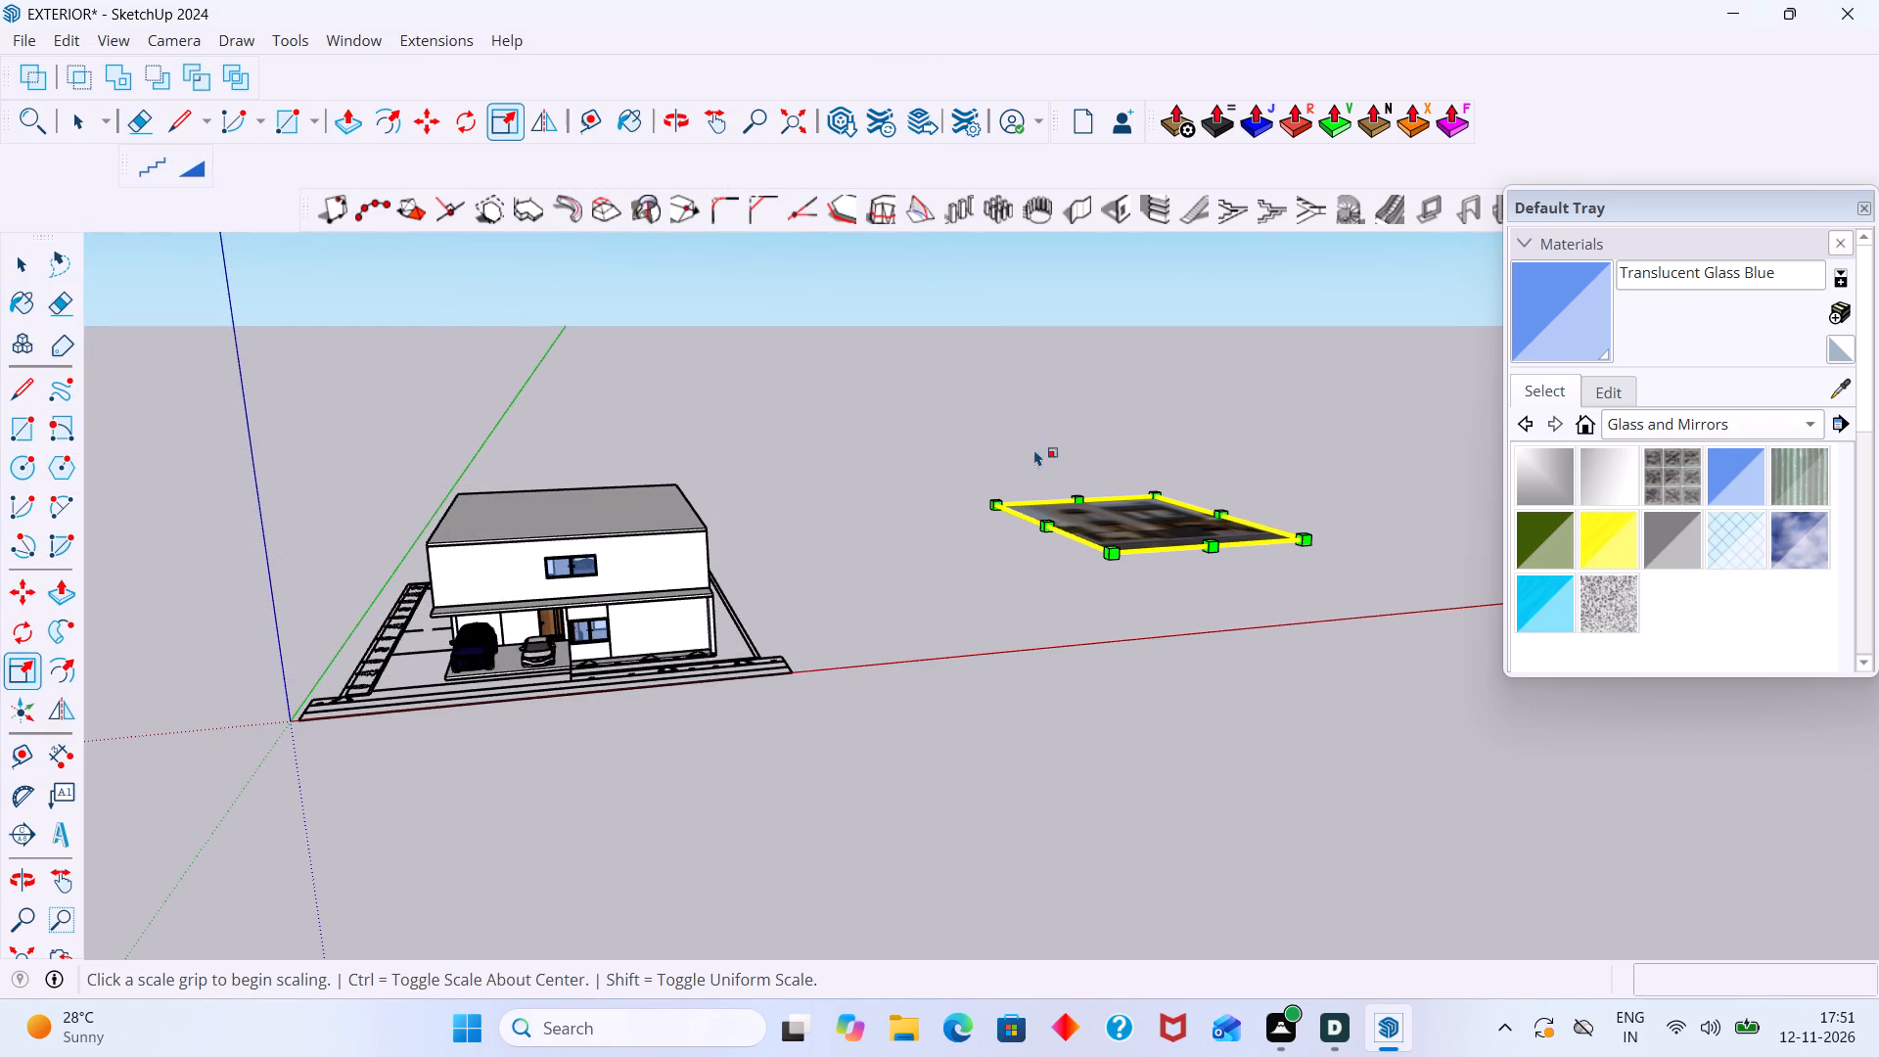
{"action": "key", "text": "space"}
{"action": "left_click", "coordinate": [1106, 423]}
{"action": "left_click", "coordinate": [1101, 527]}
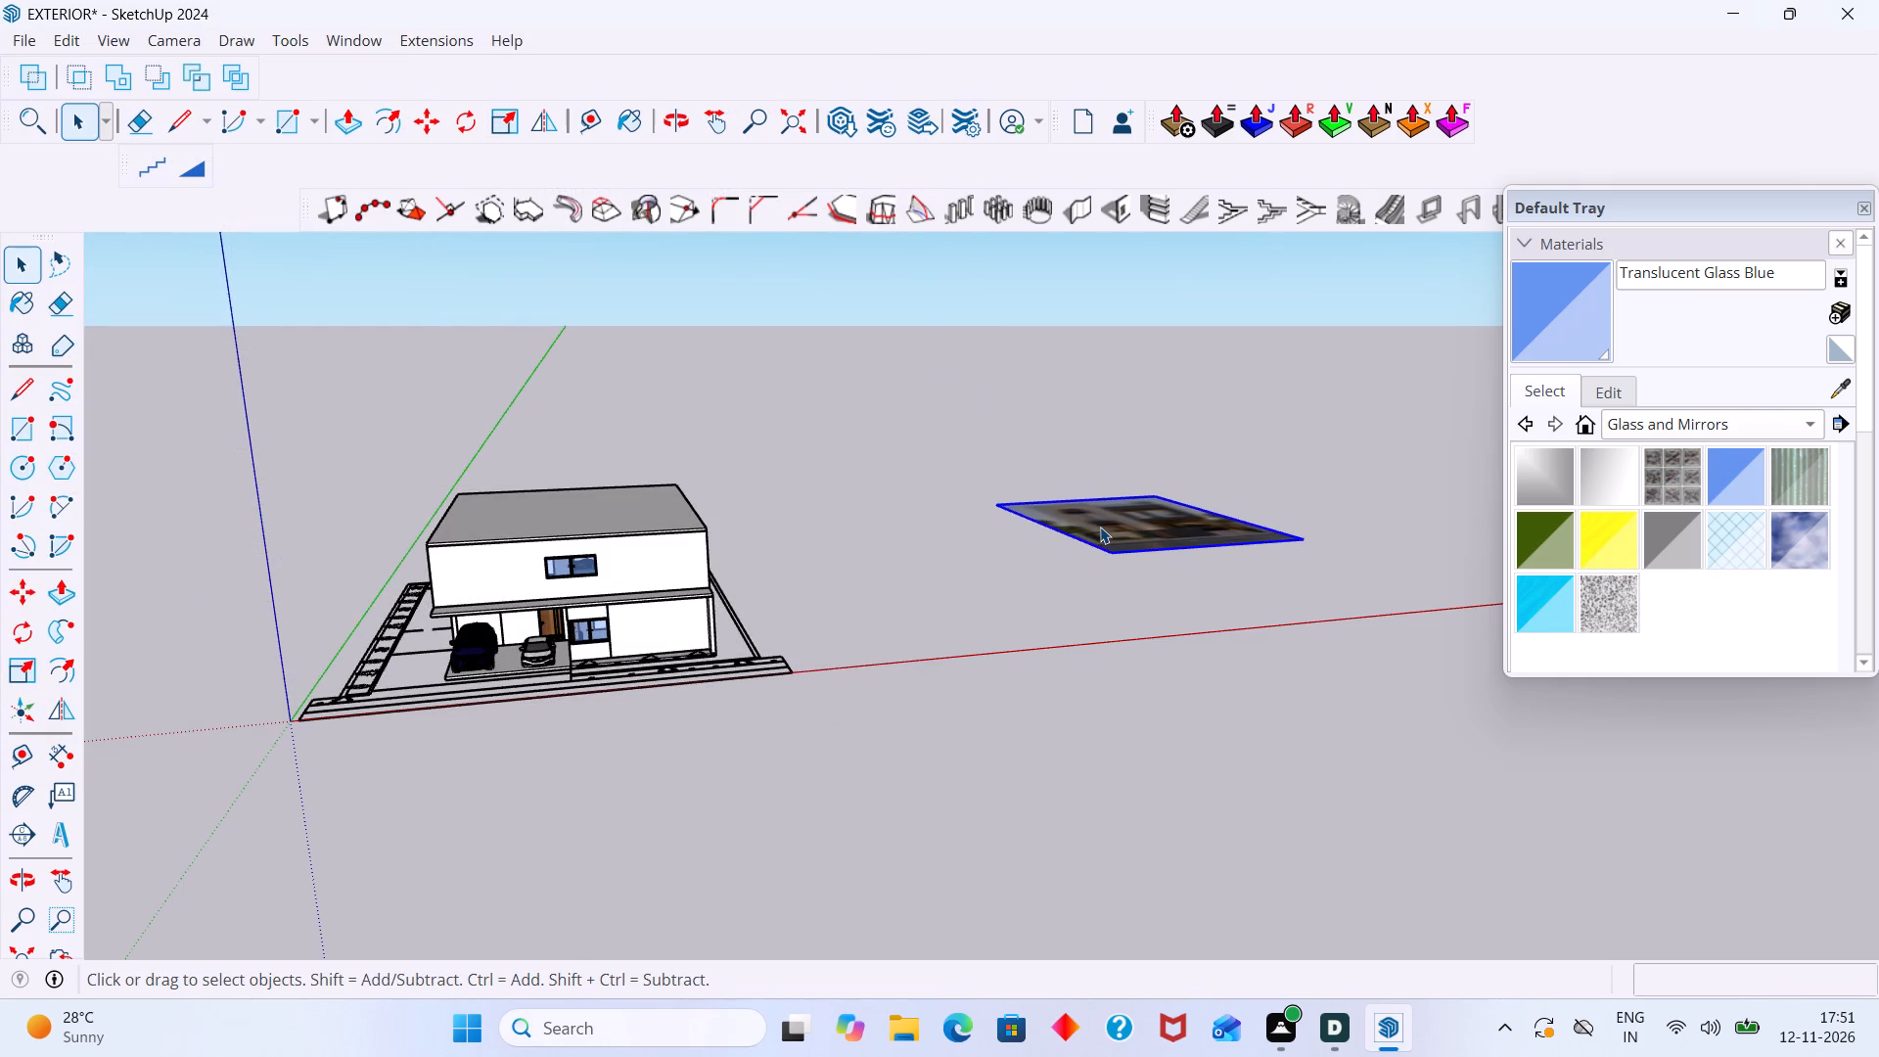
{"action": "left_click", "coordinate": [1295, 574]}
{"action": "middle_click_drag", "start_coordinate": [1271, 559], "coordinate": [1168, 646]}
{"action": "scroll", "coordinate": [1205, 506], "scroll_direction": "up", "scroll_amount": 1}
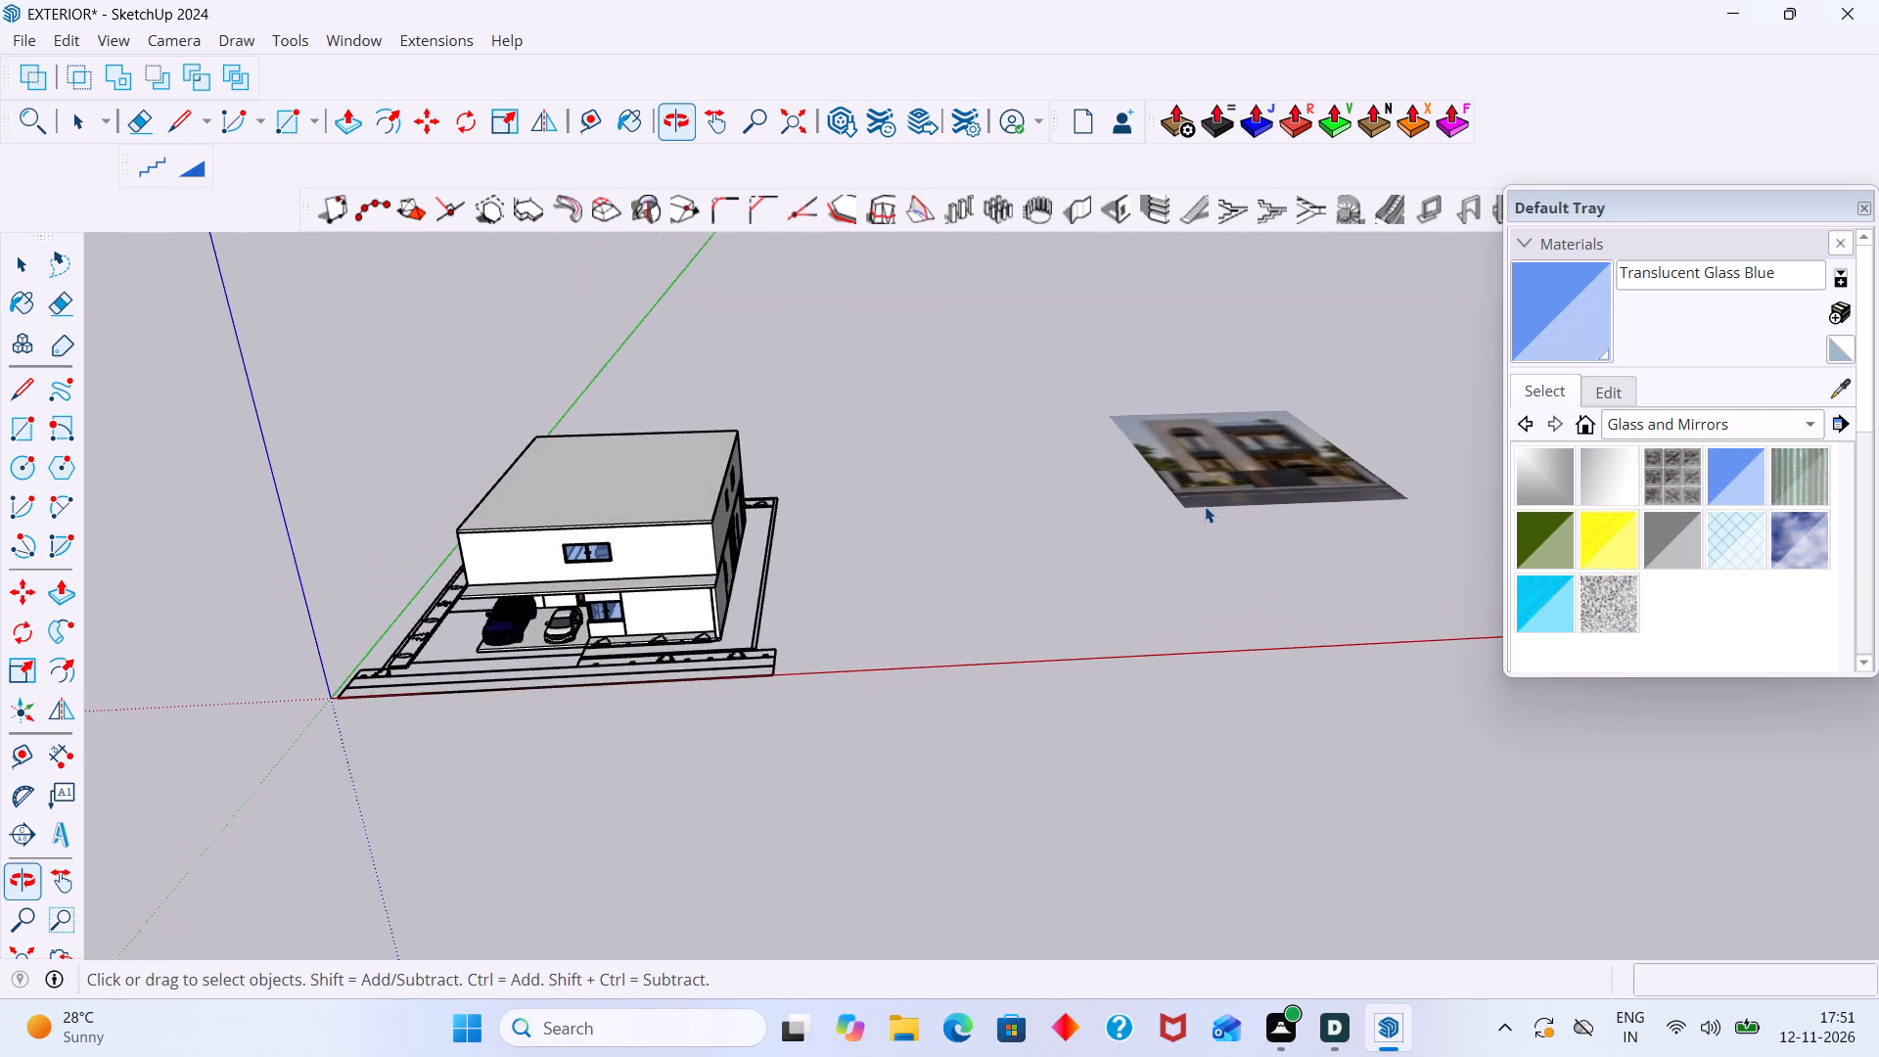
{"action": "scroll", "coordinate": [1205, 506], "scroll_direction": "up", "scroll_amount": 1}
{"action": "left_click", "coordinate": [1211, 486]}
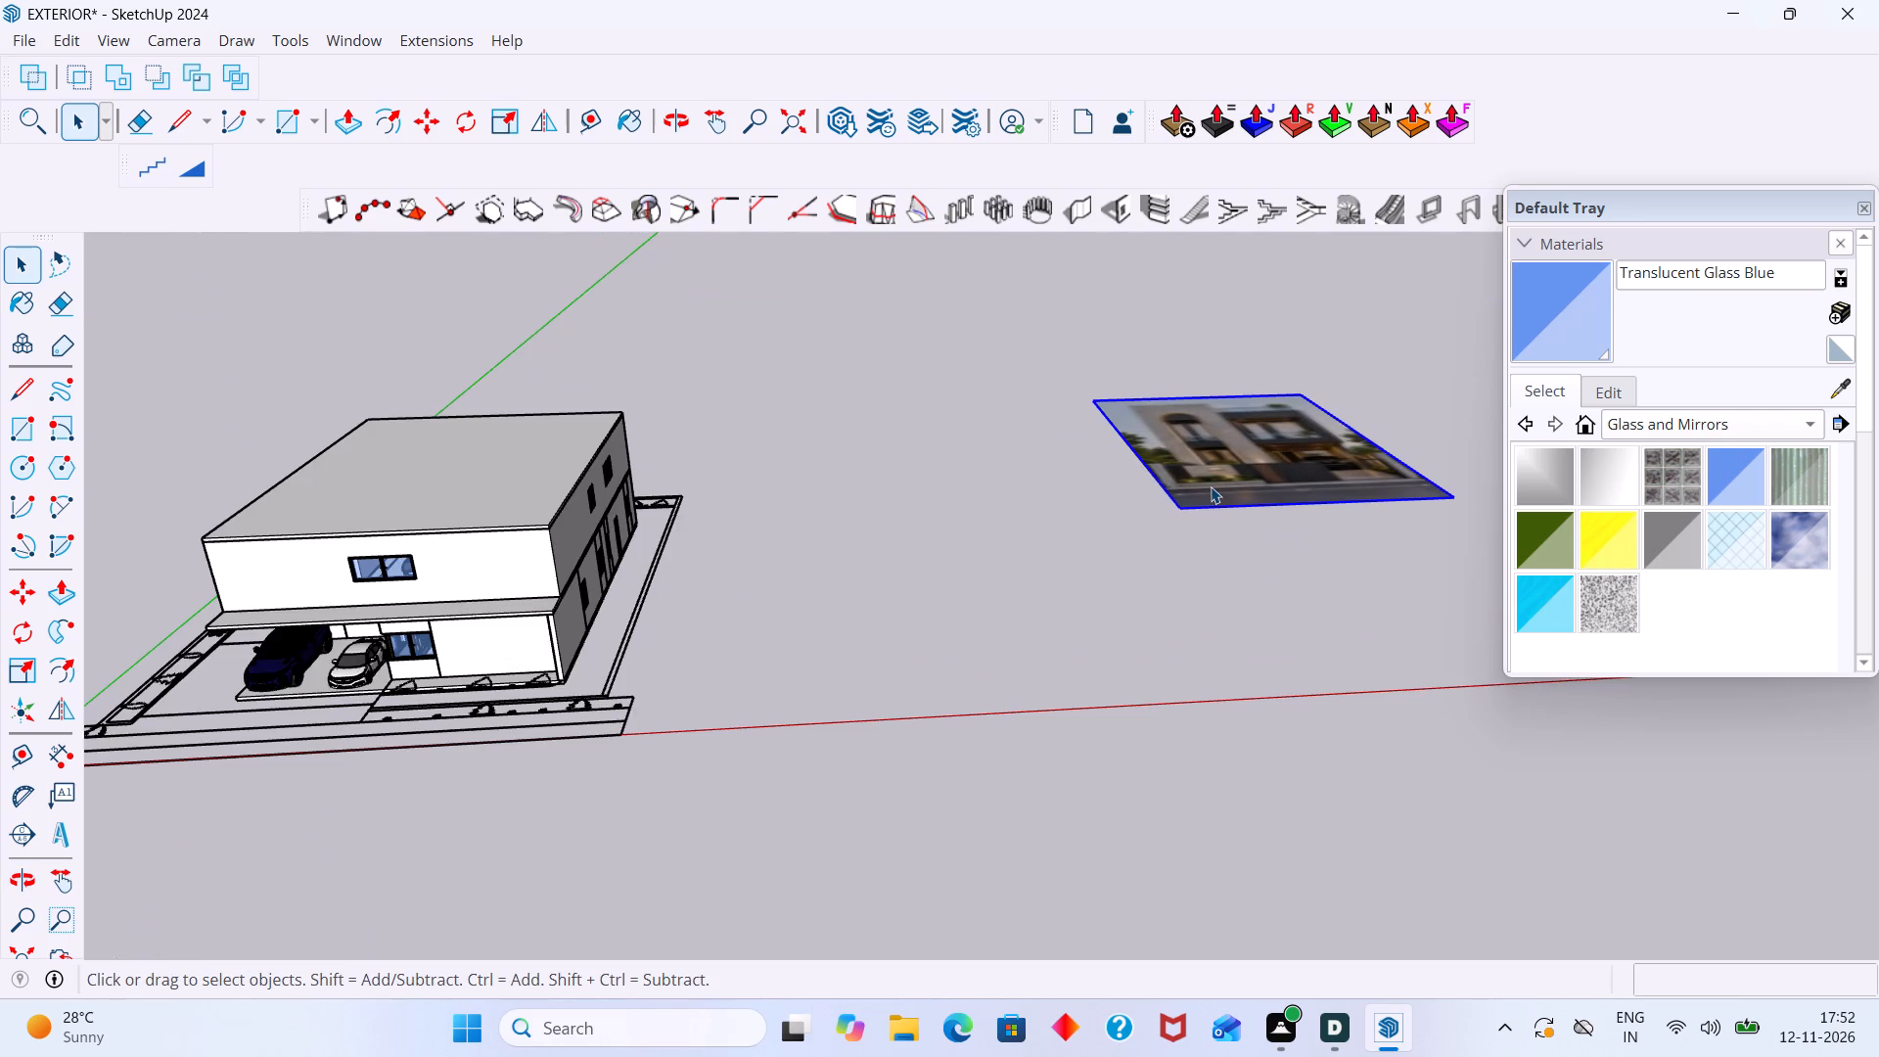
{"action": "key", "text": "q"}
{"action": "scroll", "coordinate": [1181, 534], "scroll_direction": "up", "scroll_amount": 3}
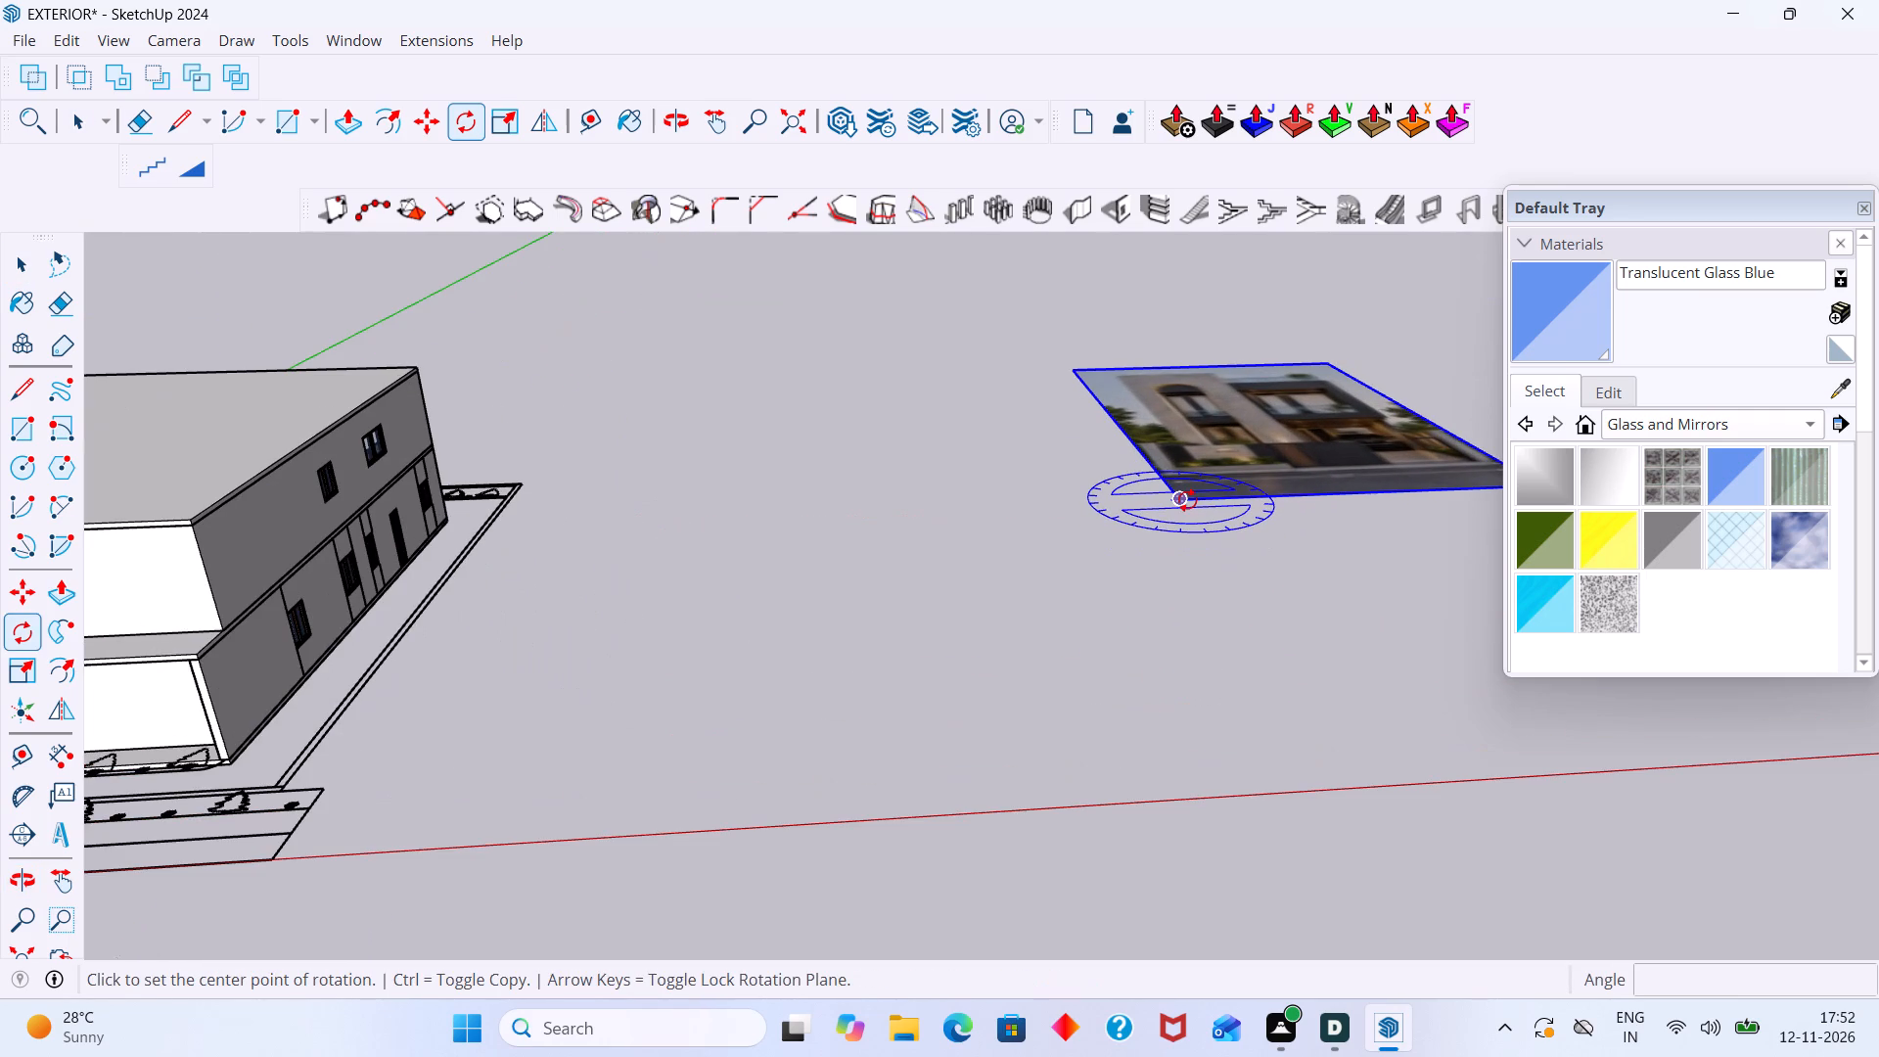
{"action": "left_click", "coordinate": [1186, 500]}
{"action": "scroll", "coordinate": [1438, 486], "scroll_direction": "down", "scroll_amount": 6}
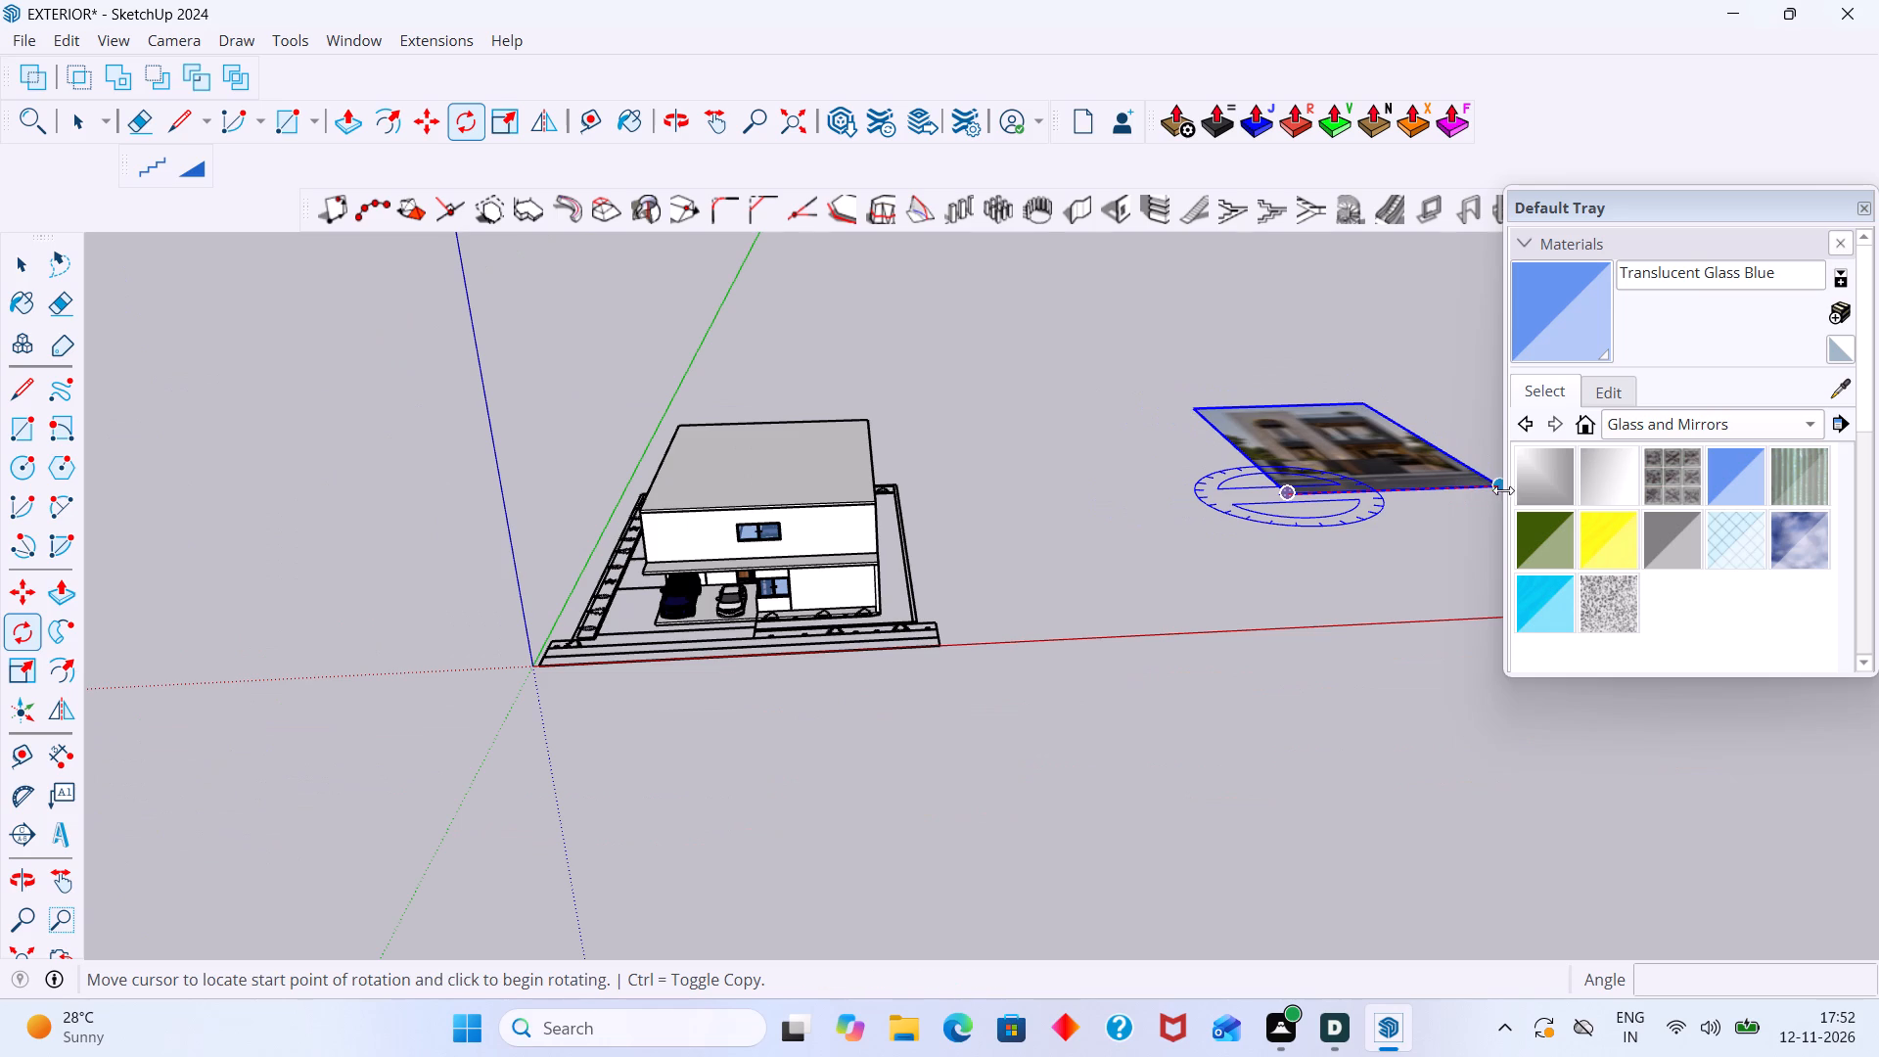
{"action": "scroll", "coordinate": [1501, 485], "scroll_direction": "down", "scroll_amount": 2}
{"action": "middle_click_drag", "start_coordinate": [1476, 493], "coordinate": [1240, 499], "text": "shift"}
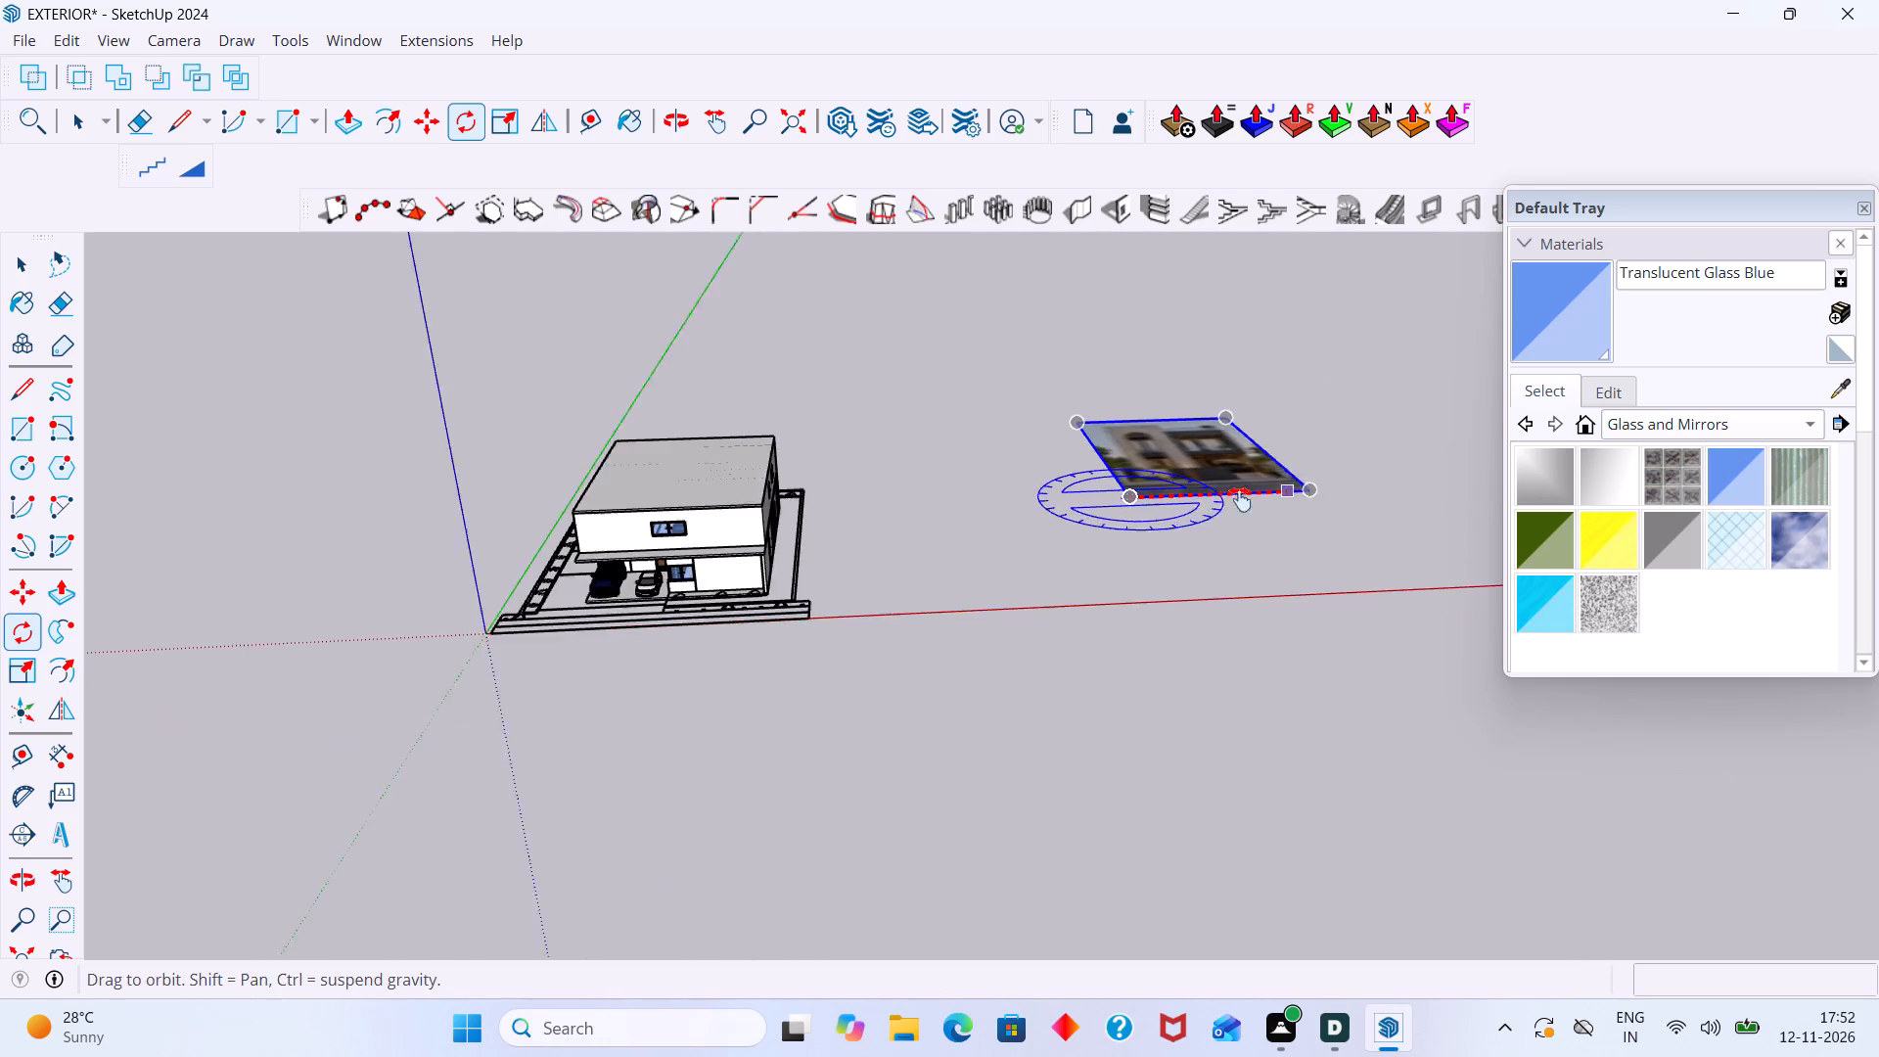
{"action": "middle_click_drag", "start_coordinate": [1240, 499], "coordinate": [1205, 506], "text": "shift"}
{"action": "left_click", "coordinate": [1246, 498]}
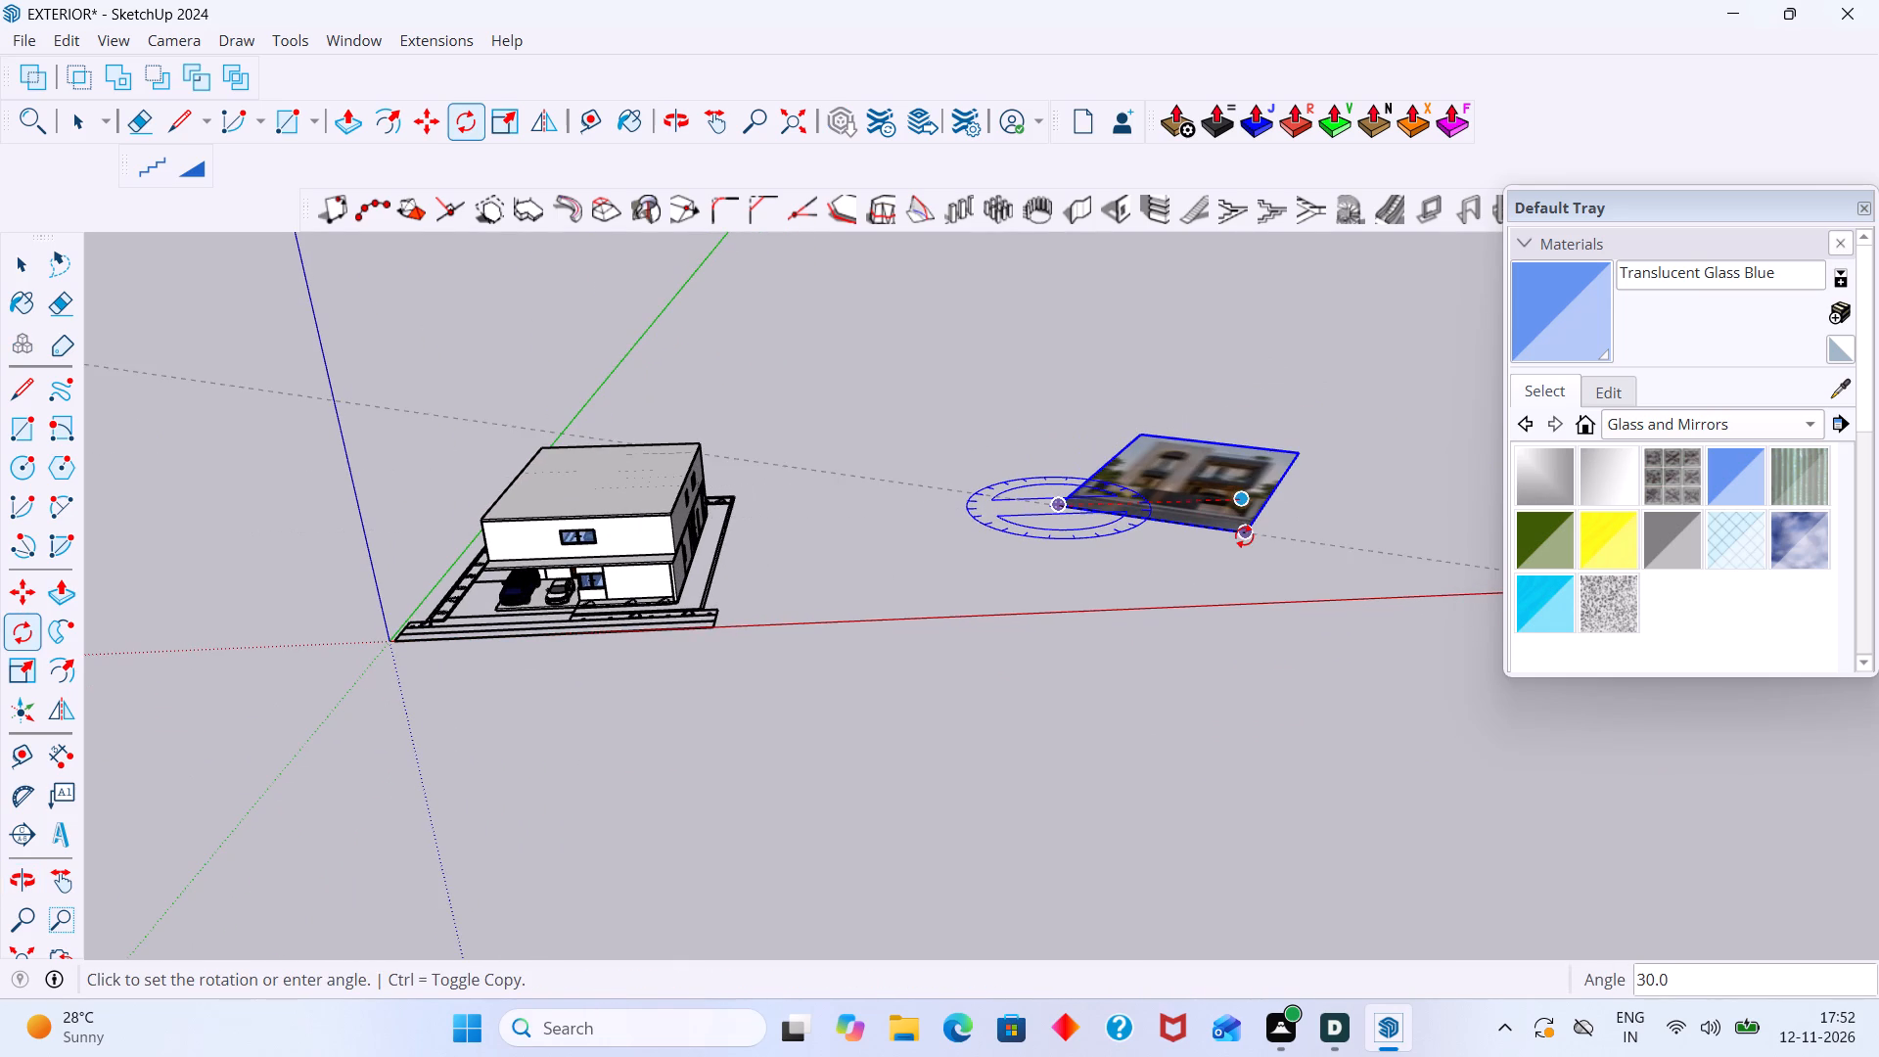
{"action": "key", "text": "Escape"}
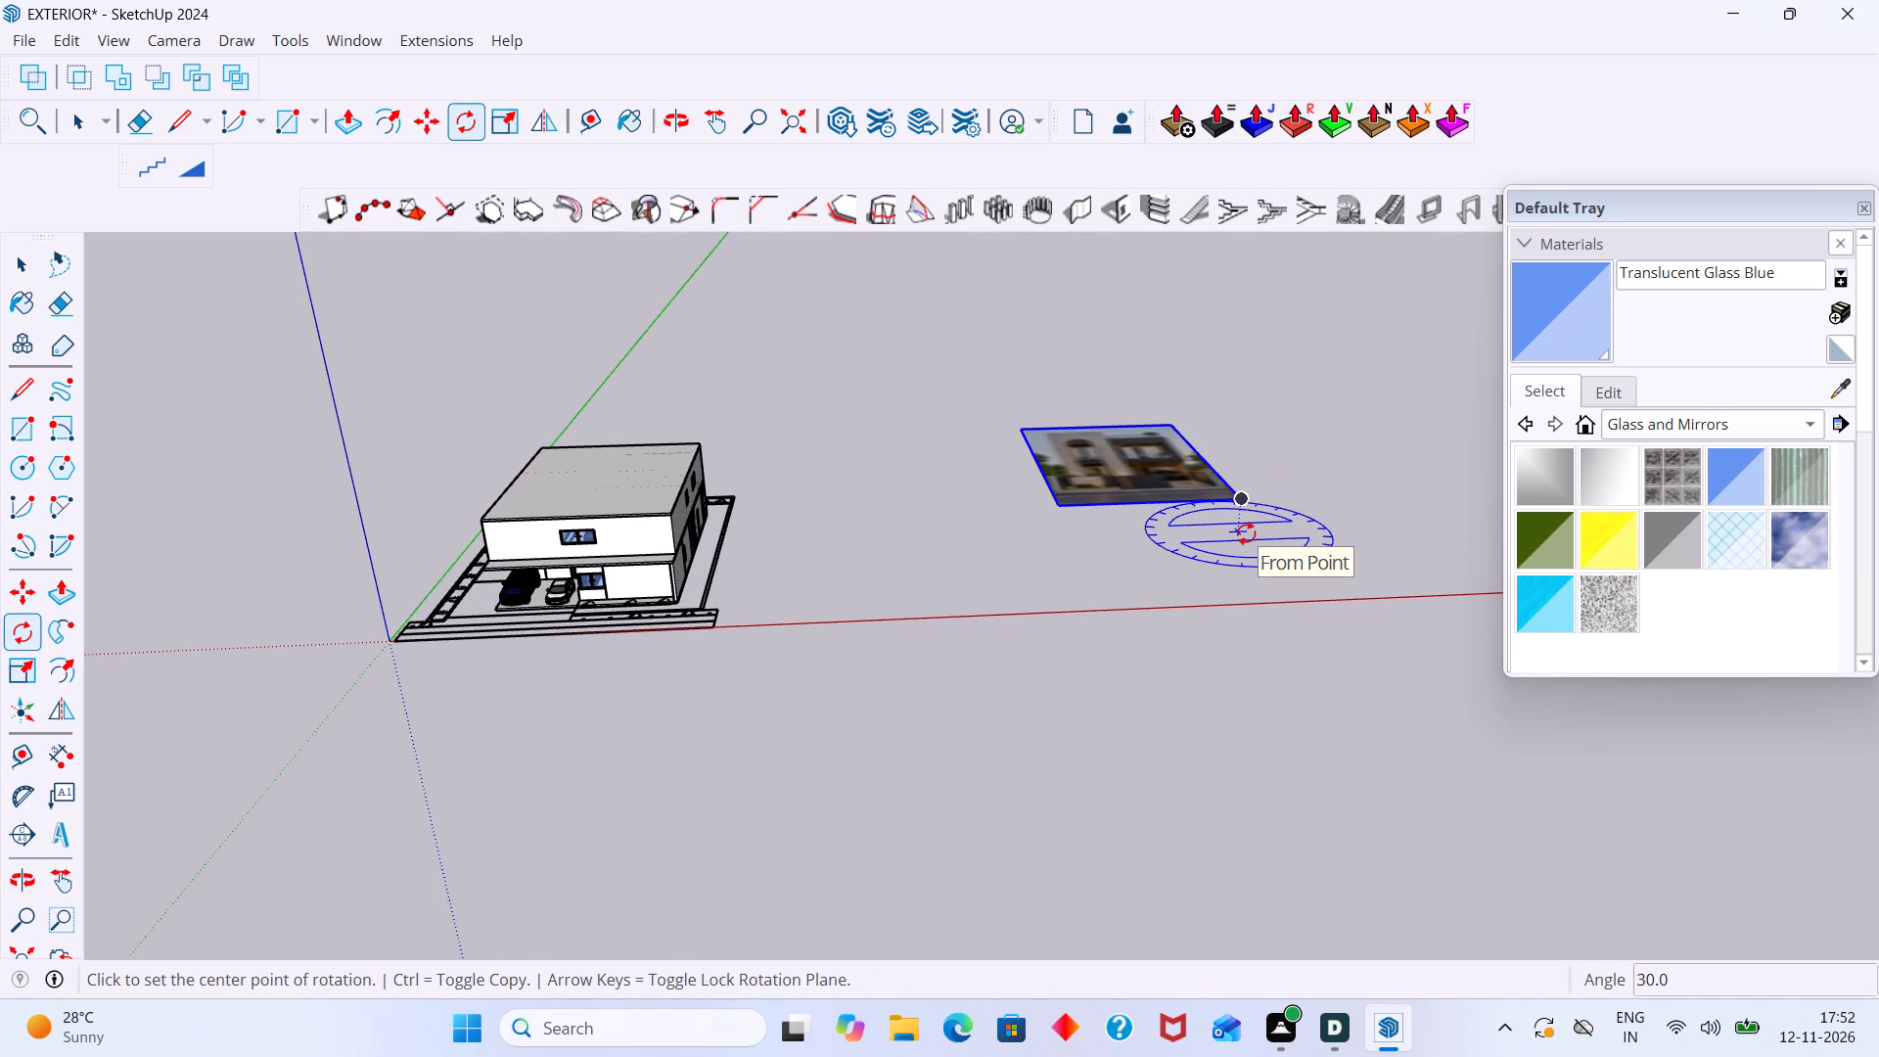
Rotate the imported facade image 90 degrees about the red axis from its front corner so it stands upright.
{"action": "key", "text": "Right"}
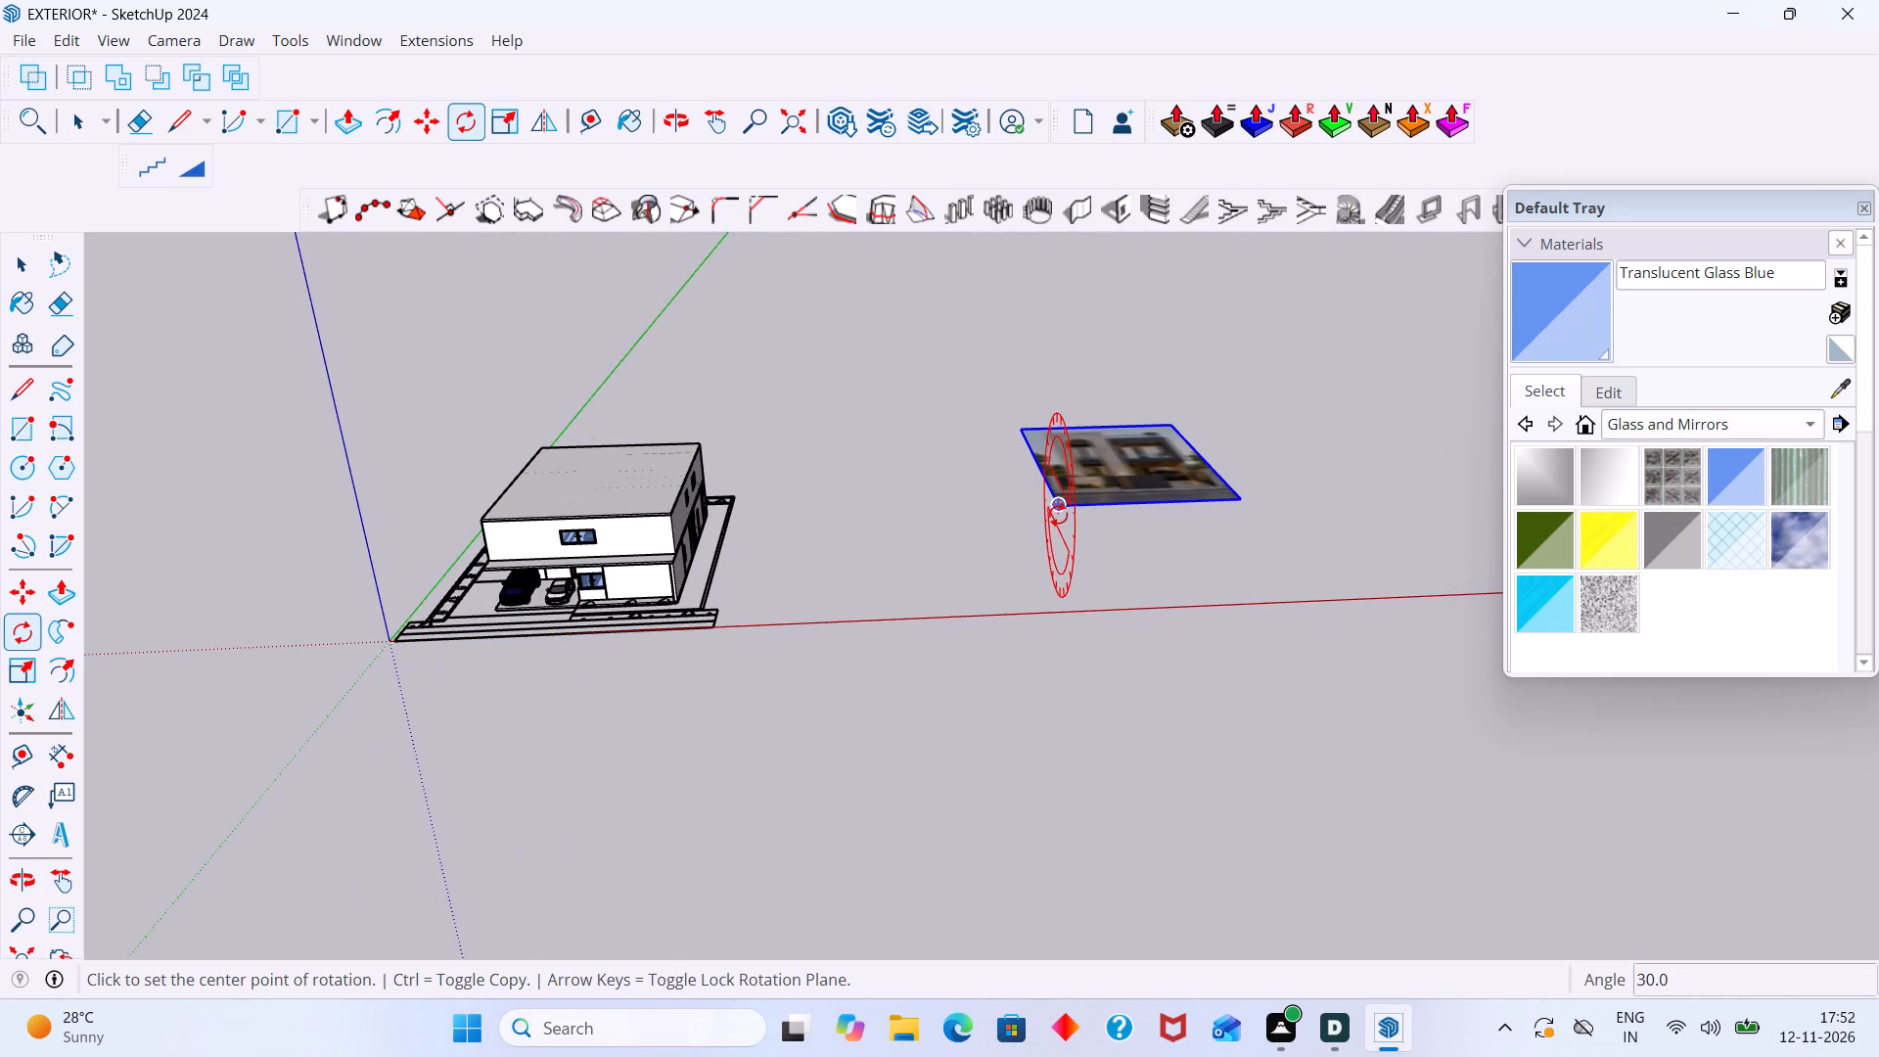
{"action": "left_click", "coordinate": [1058, 515]}
{"action": "left_click", "coordinate": [1241, 495]}
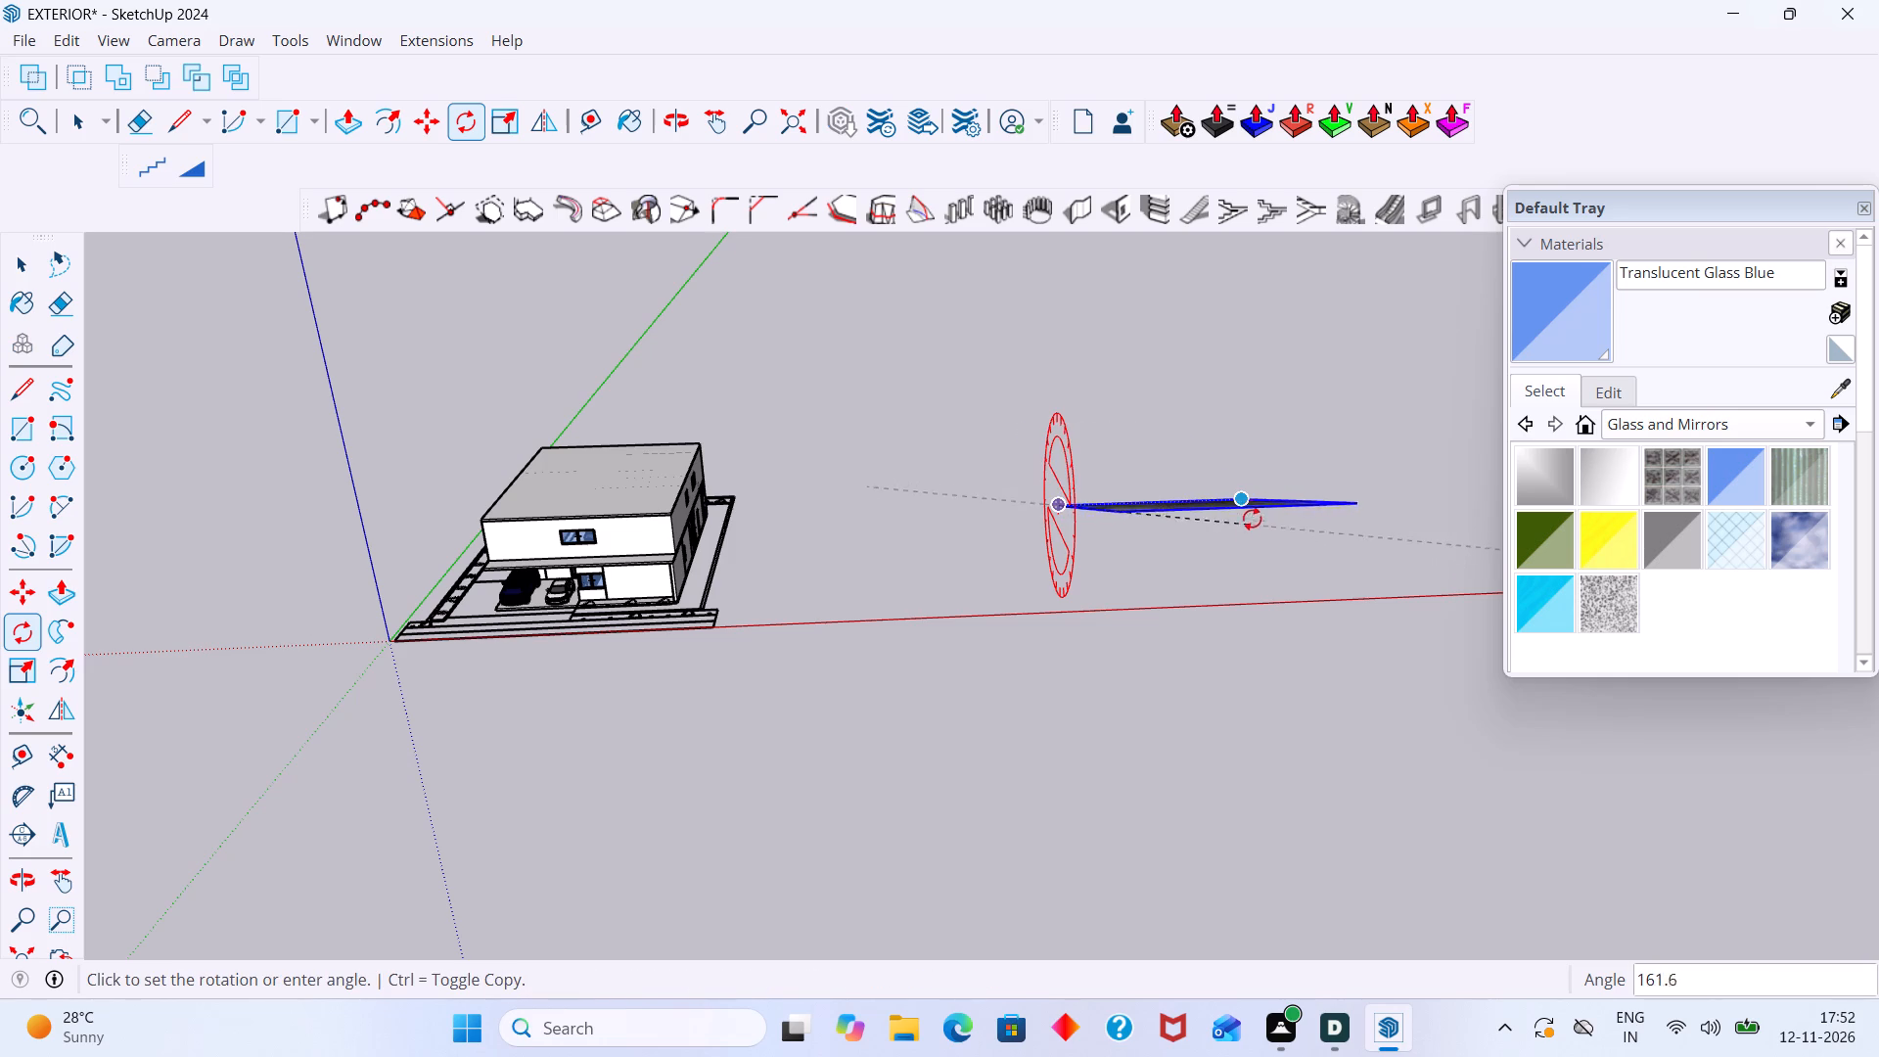
{"action": "type", "text": "90"}
{"action": "key", "text": "Return"}
{"action": "key", "text": "space"}
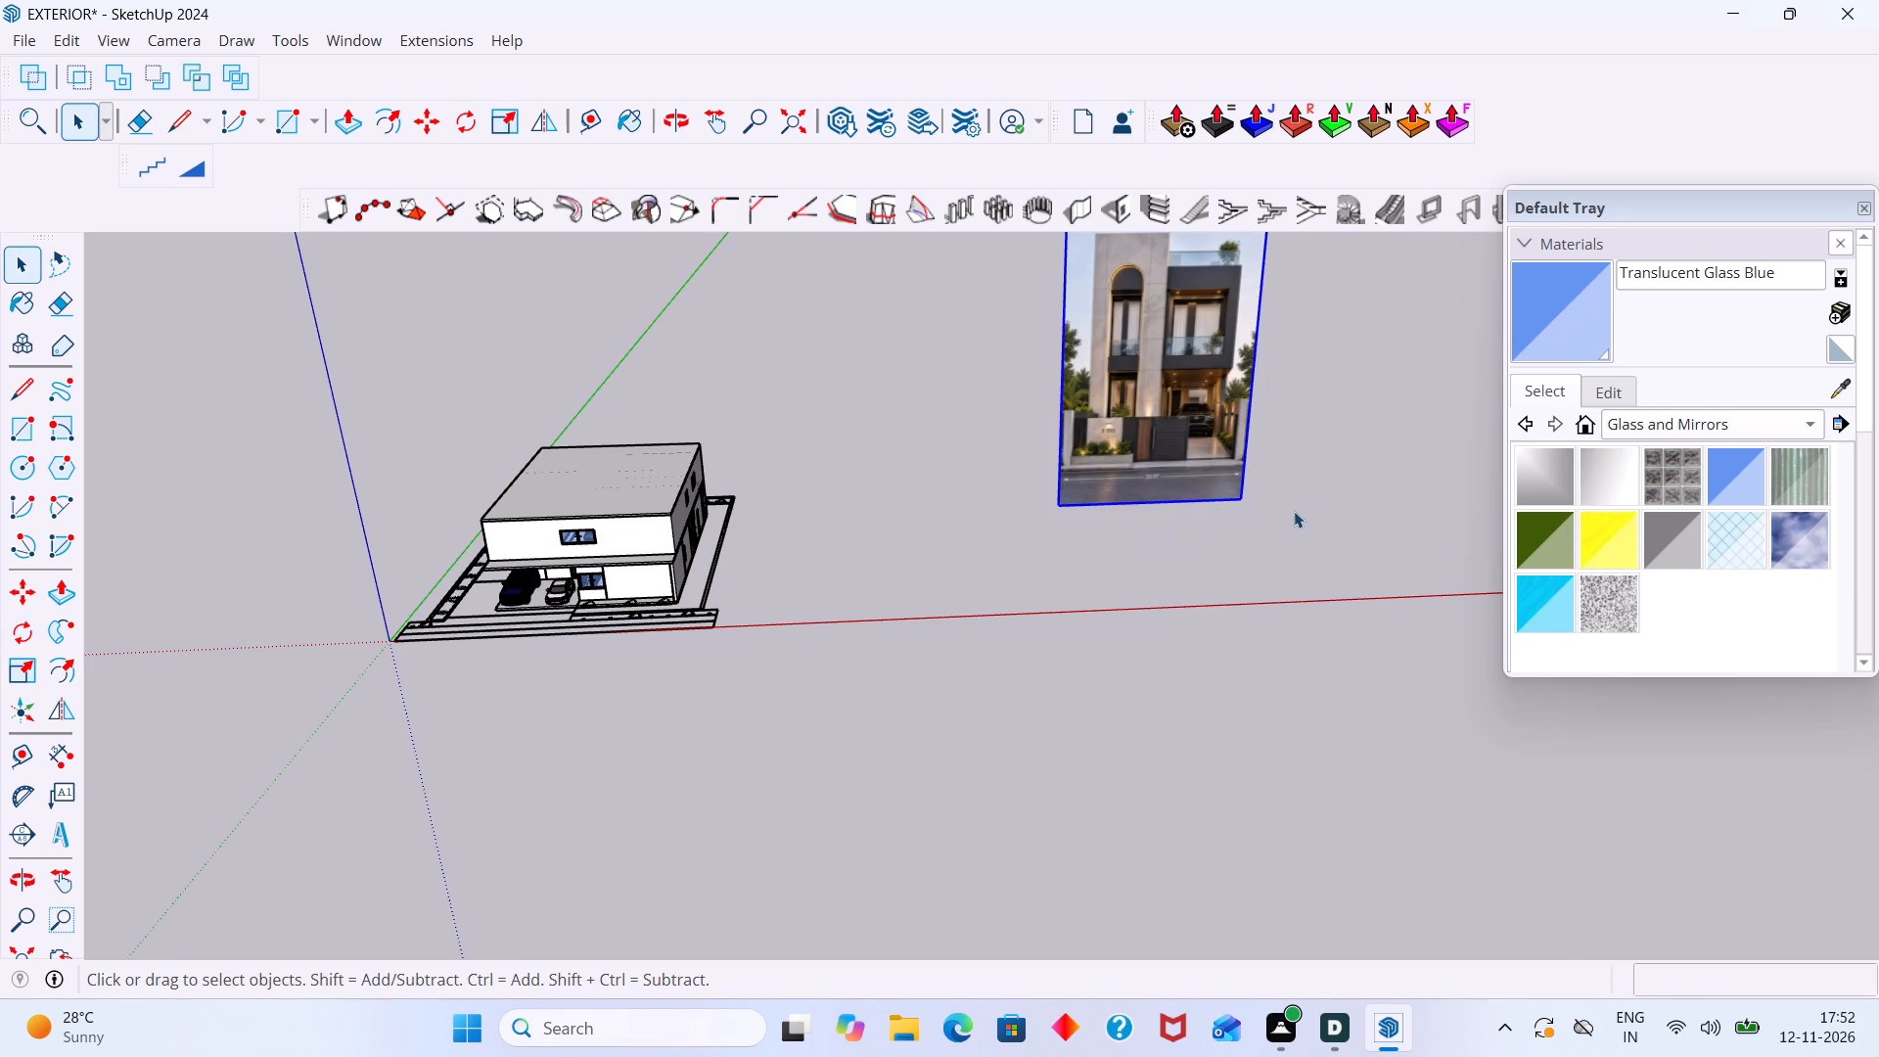
{"action": "left_click", "coordinate": [1293, 511]}
Move the upright facade image about 108' by its bottom corner onto the red axis near the house's front.
{"action": "middle_click_drag", "start_coordinate": [1050, 586], "coordinate": [1148, 476]}
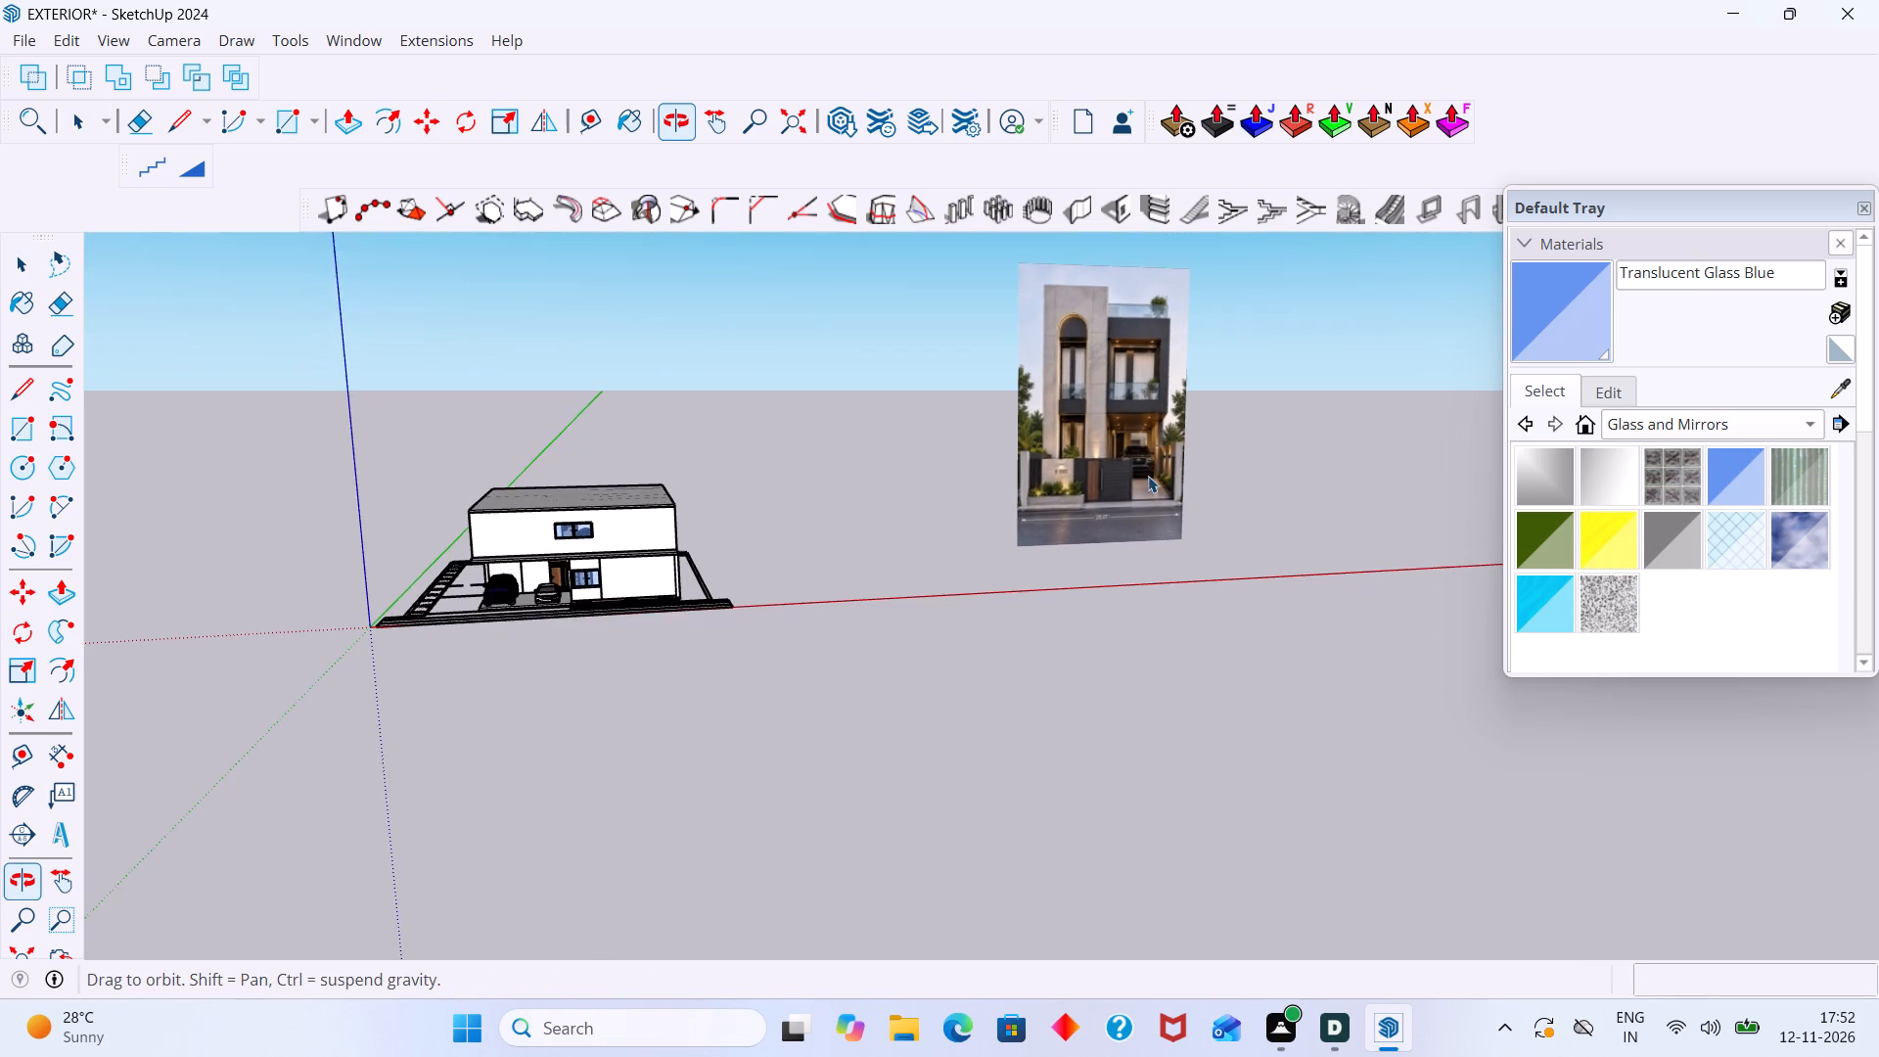
{"action": "scroll", "coordinate": [655, 538], "scroll_direction": "up", "scroll_amount": 2}
{"action": "middle_click_drag", "start_coordinate": [675, 555], "coordinate": [706, 580], "text": "shift"}
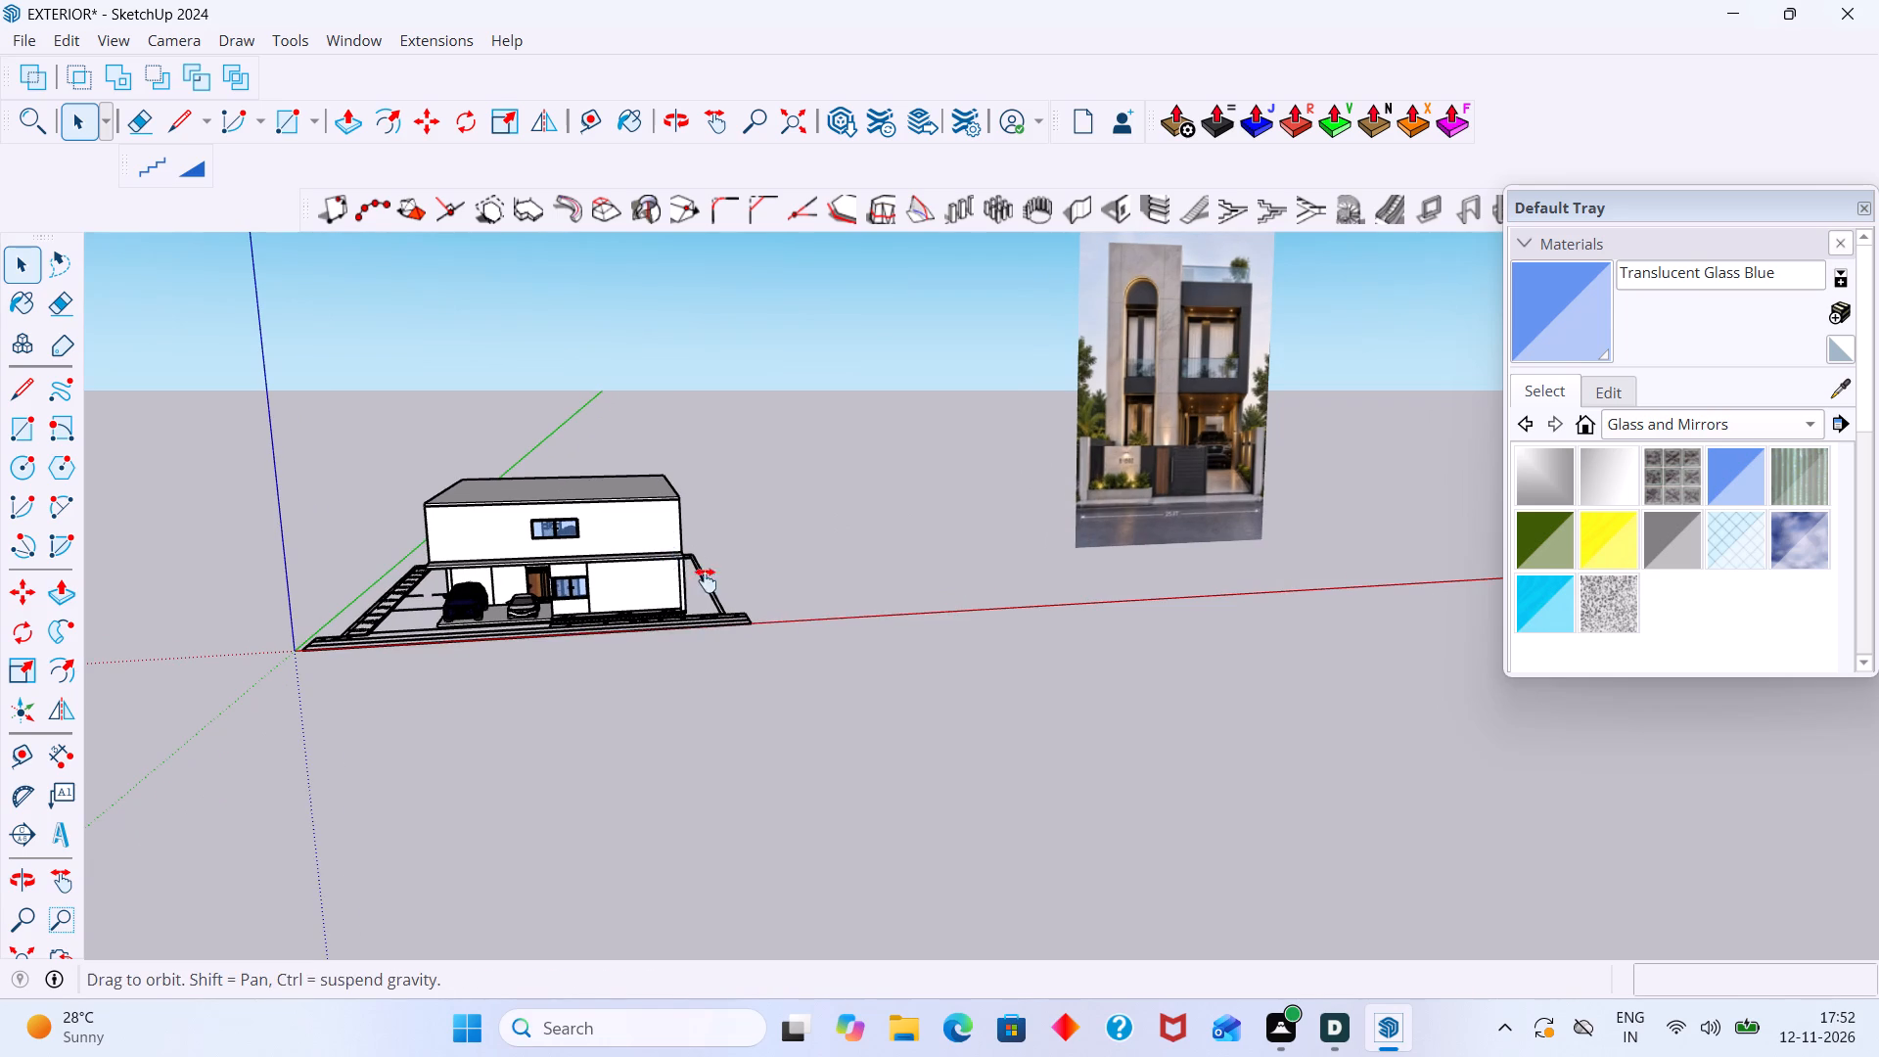
{"action": "middle_click_drag", "start_coordinate": [706, 580], "coordinate": [786, 623], "text": "shift"}
{"action": "scroll", "coordinate": [1073, 526], "scroll_direction": "up", "scroll_amount": 3}
{"action": "middle_click_drag", "start_coordinate": [1108, 525], "coordinate": [988, 516]}
{"action": "left_click", "coordinate": [1051, 550]}
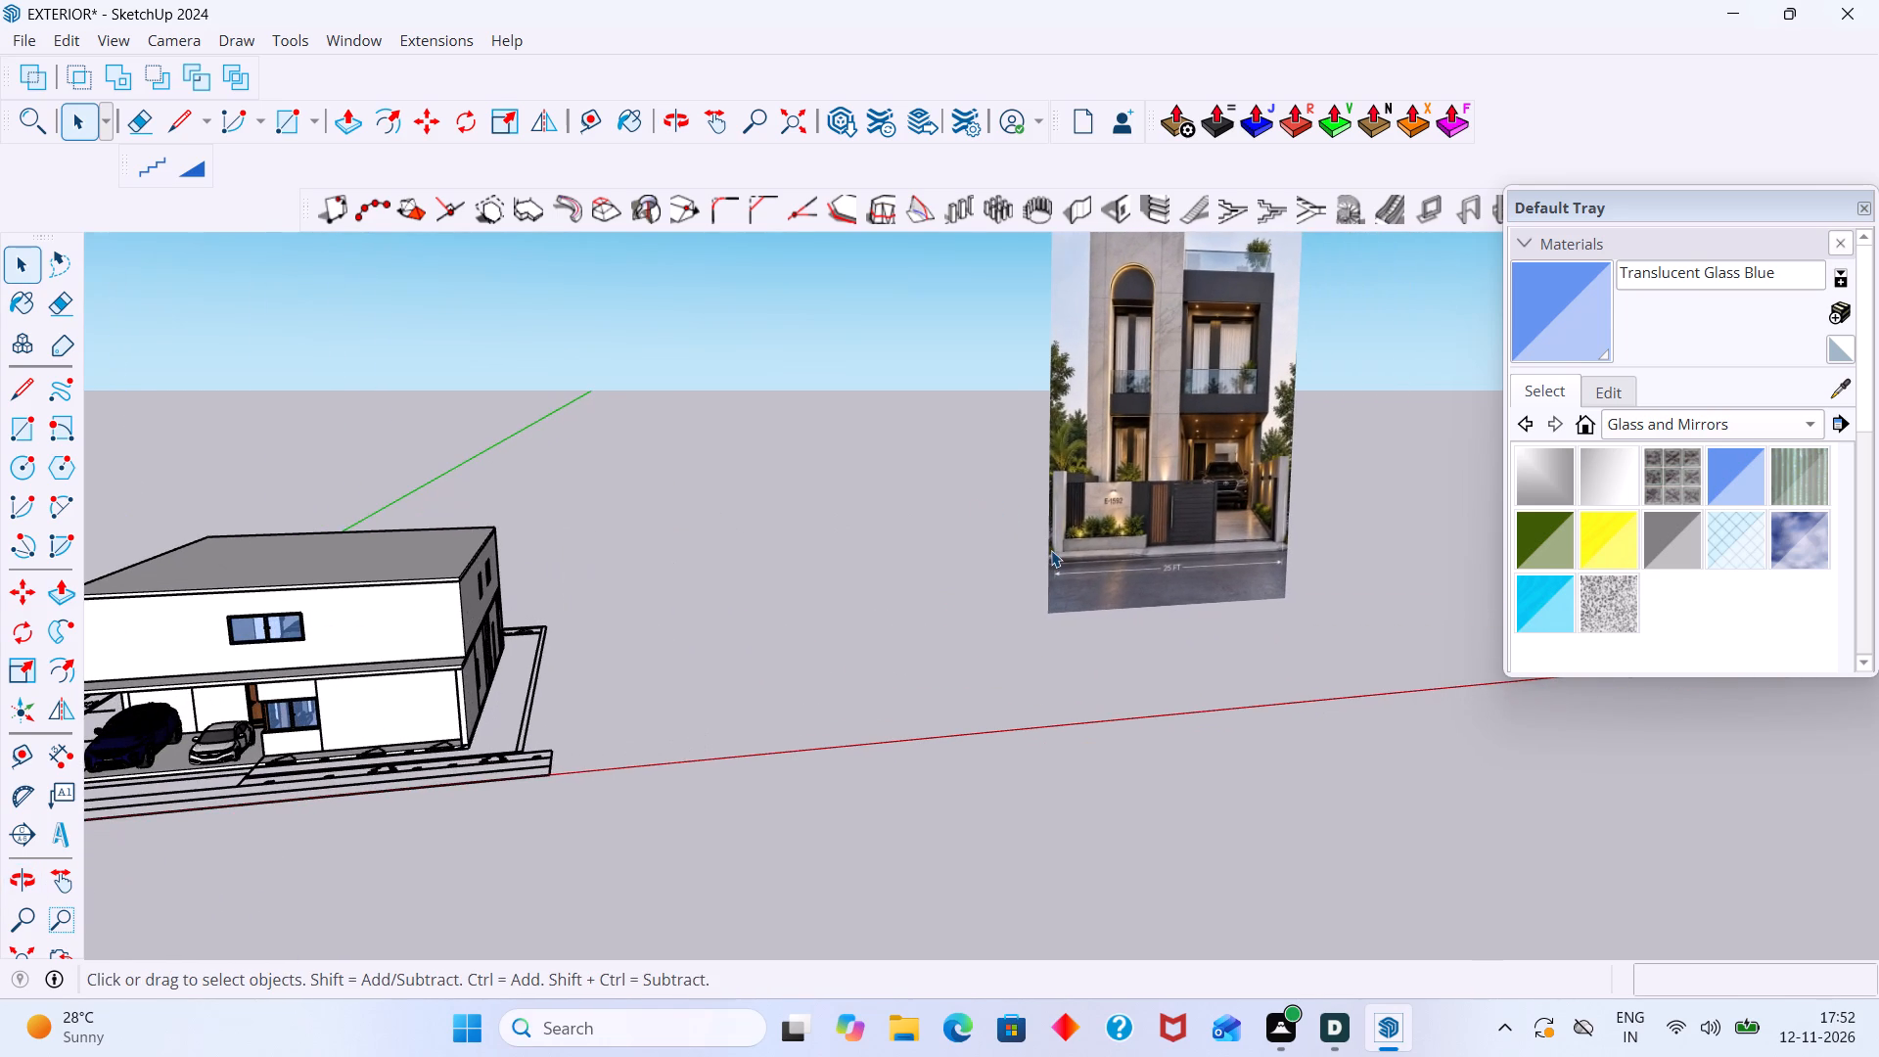
{"action": "key", "text": "m"}
{"action": "left_click", "coordinate": [1047, 615]}
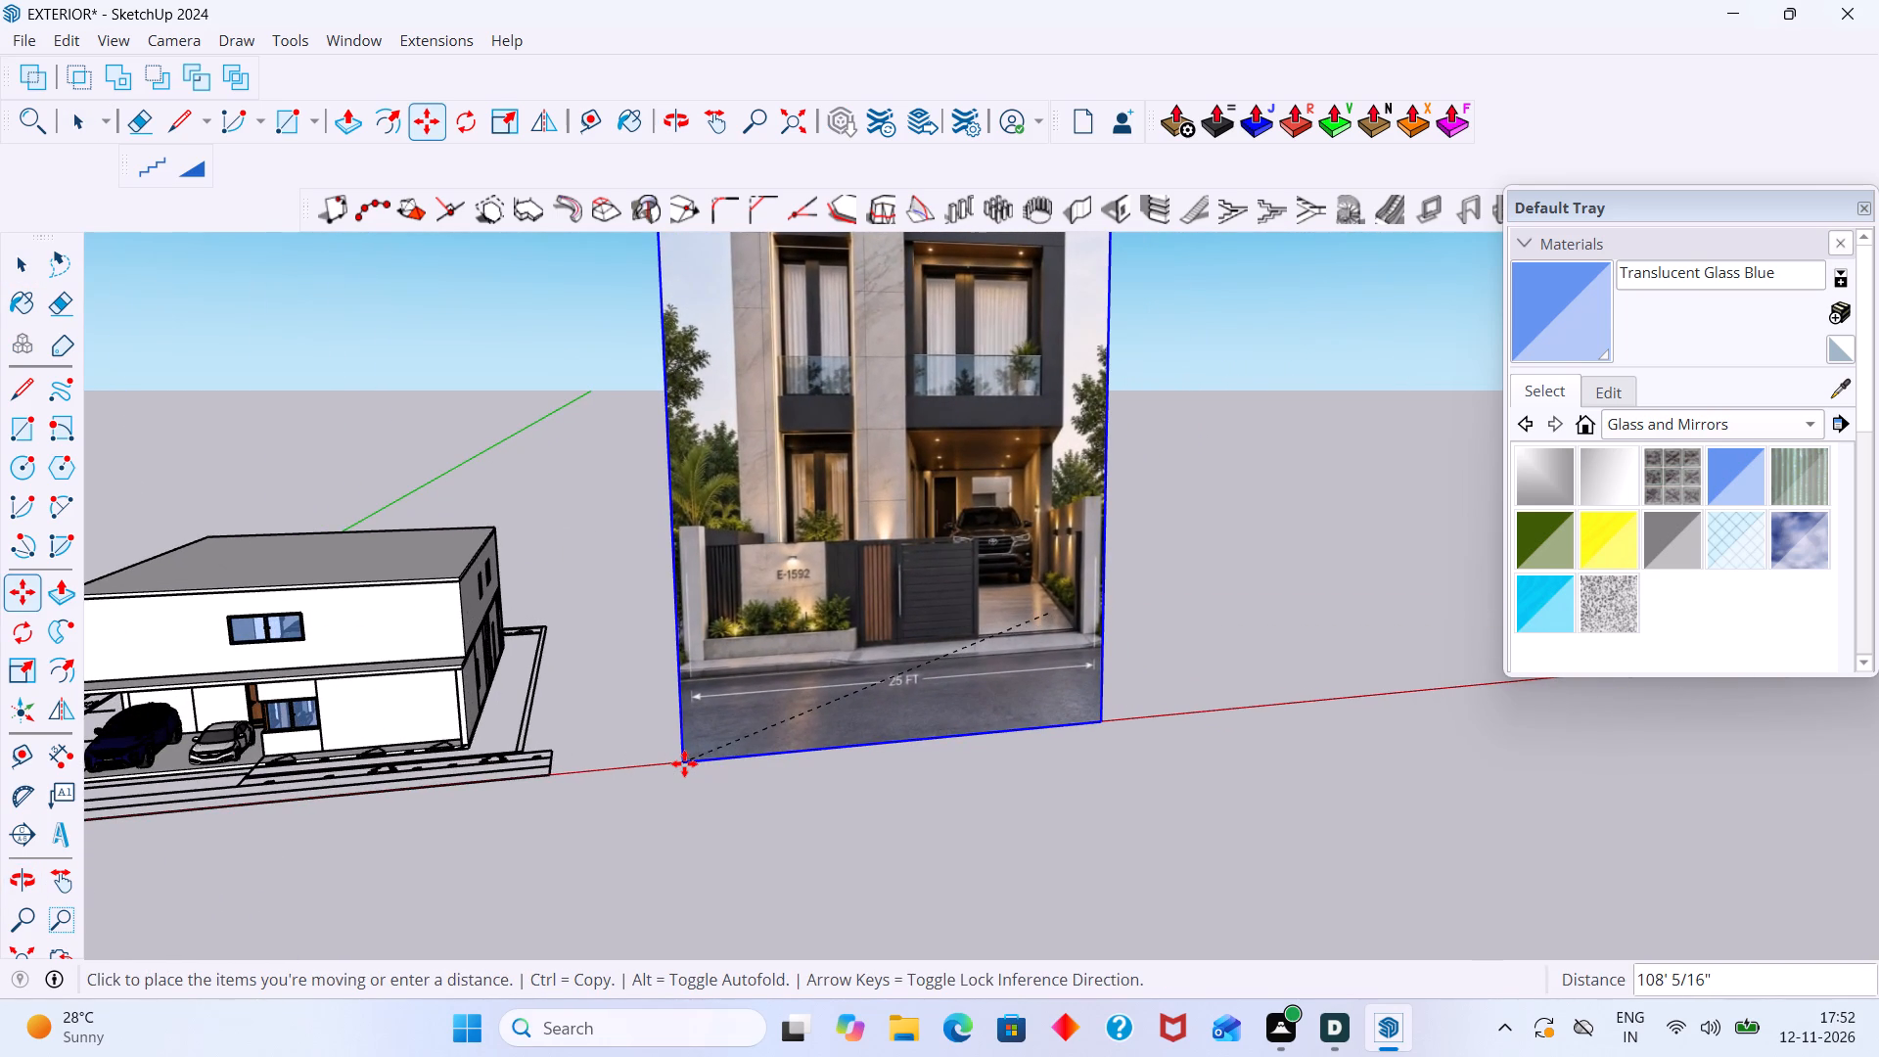
{"action": "left_click", "coordinate": [684, 763]}
{"action": "key", "text": "space"}
{"action": "left_click", "coordinate": [1153, 618]}
Flip the upright facade image left-to-right about its vertical red plane so the car porch is on the side nearer the house.
{"action": "scroll", "coordinate": [963, 642], "scroll_direction": "down", "scroll_amount": 1}
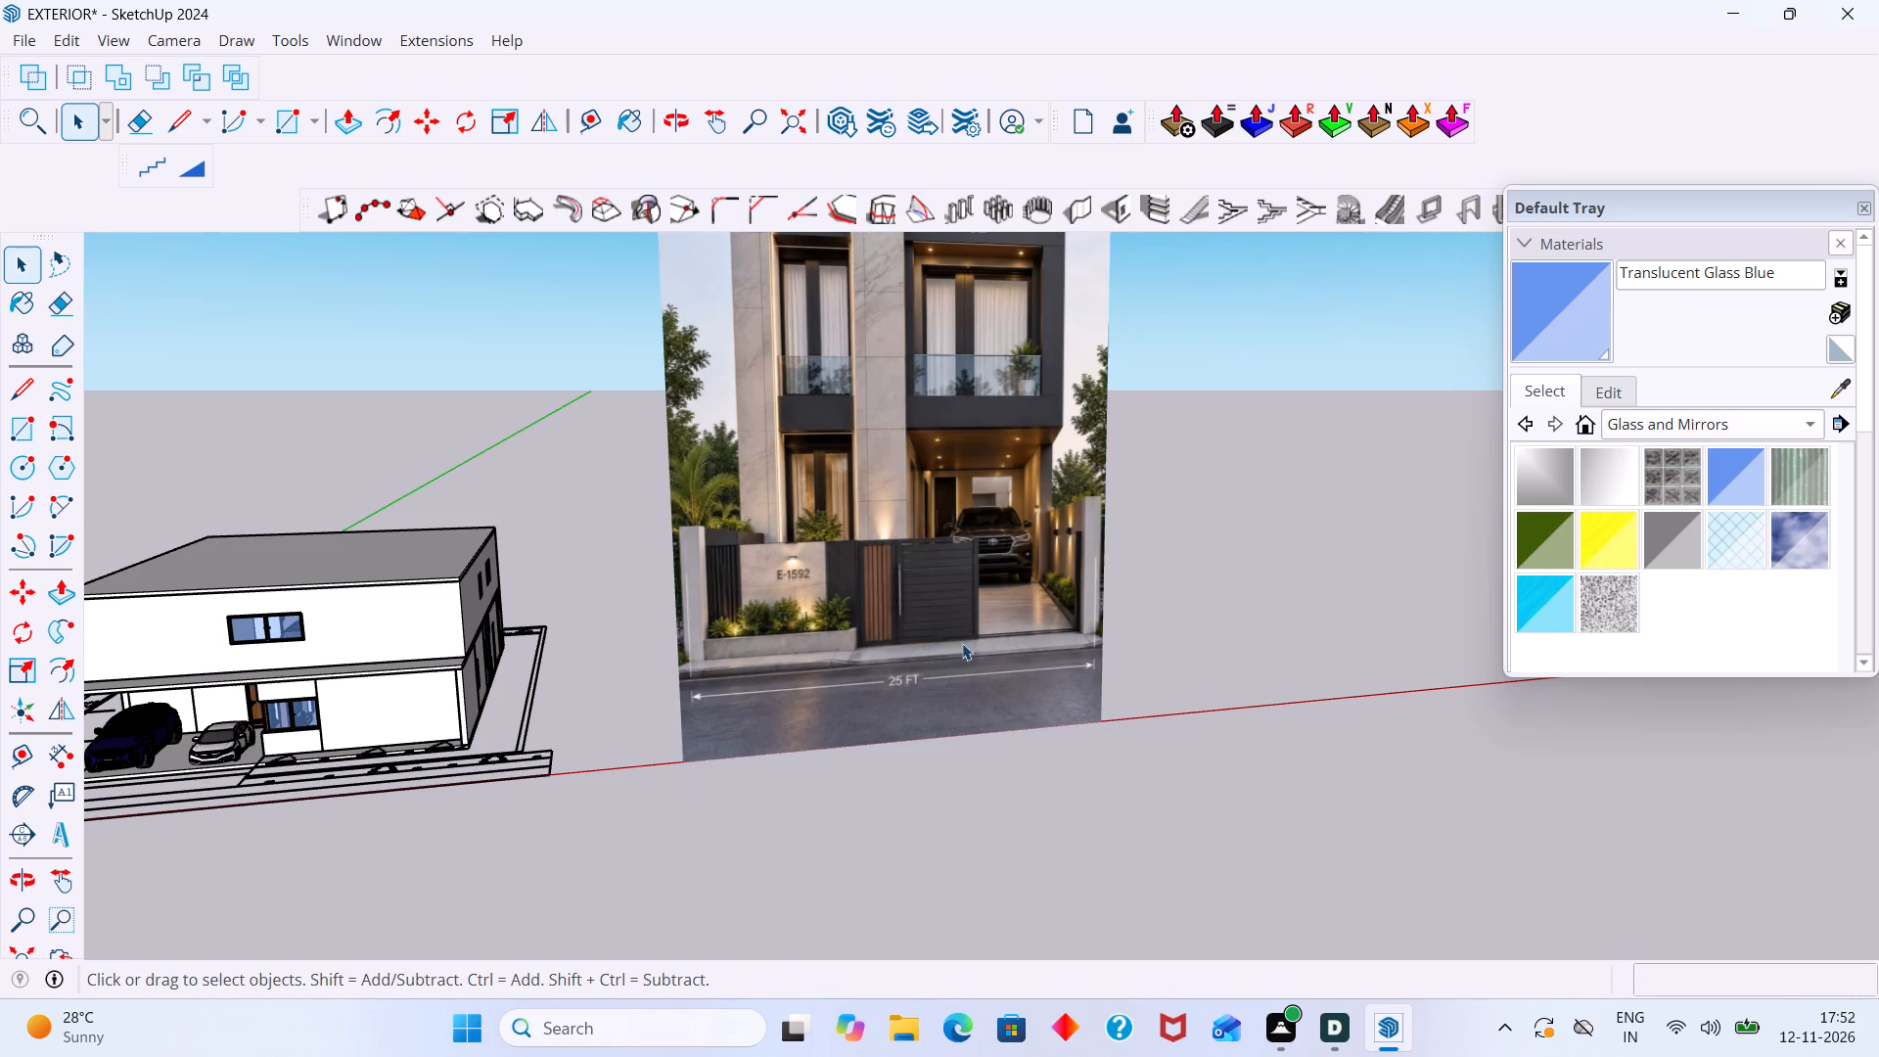
{"action": "scroll", "coordinate": [962, 643], "scroll_direction": "down", "scroll_amount": 1}
{"action": "scroll", "coordinate": [876, 671], "scroll_direction": "down", "scroll_amount": 1}
{"action": "middle_click_drag", "start_coordinate": [799, 669], "coordinate": [1025, 615], "text": "shift"}
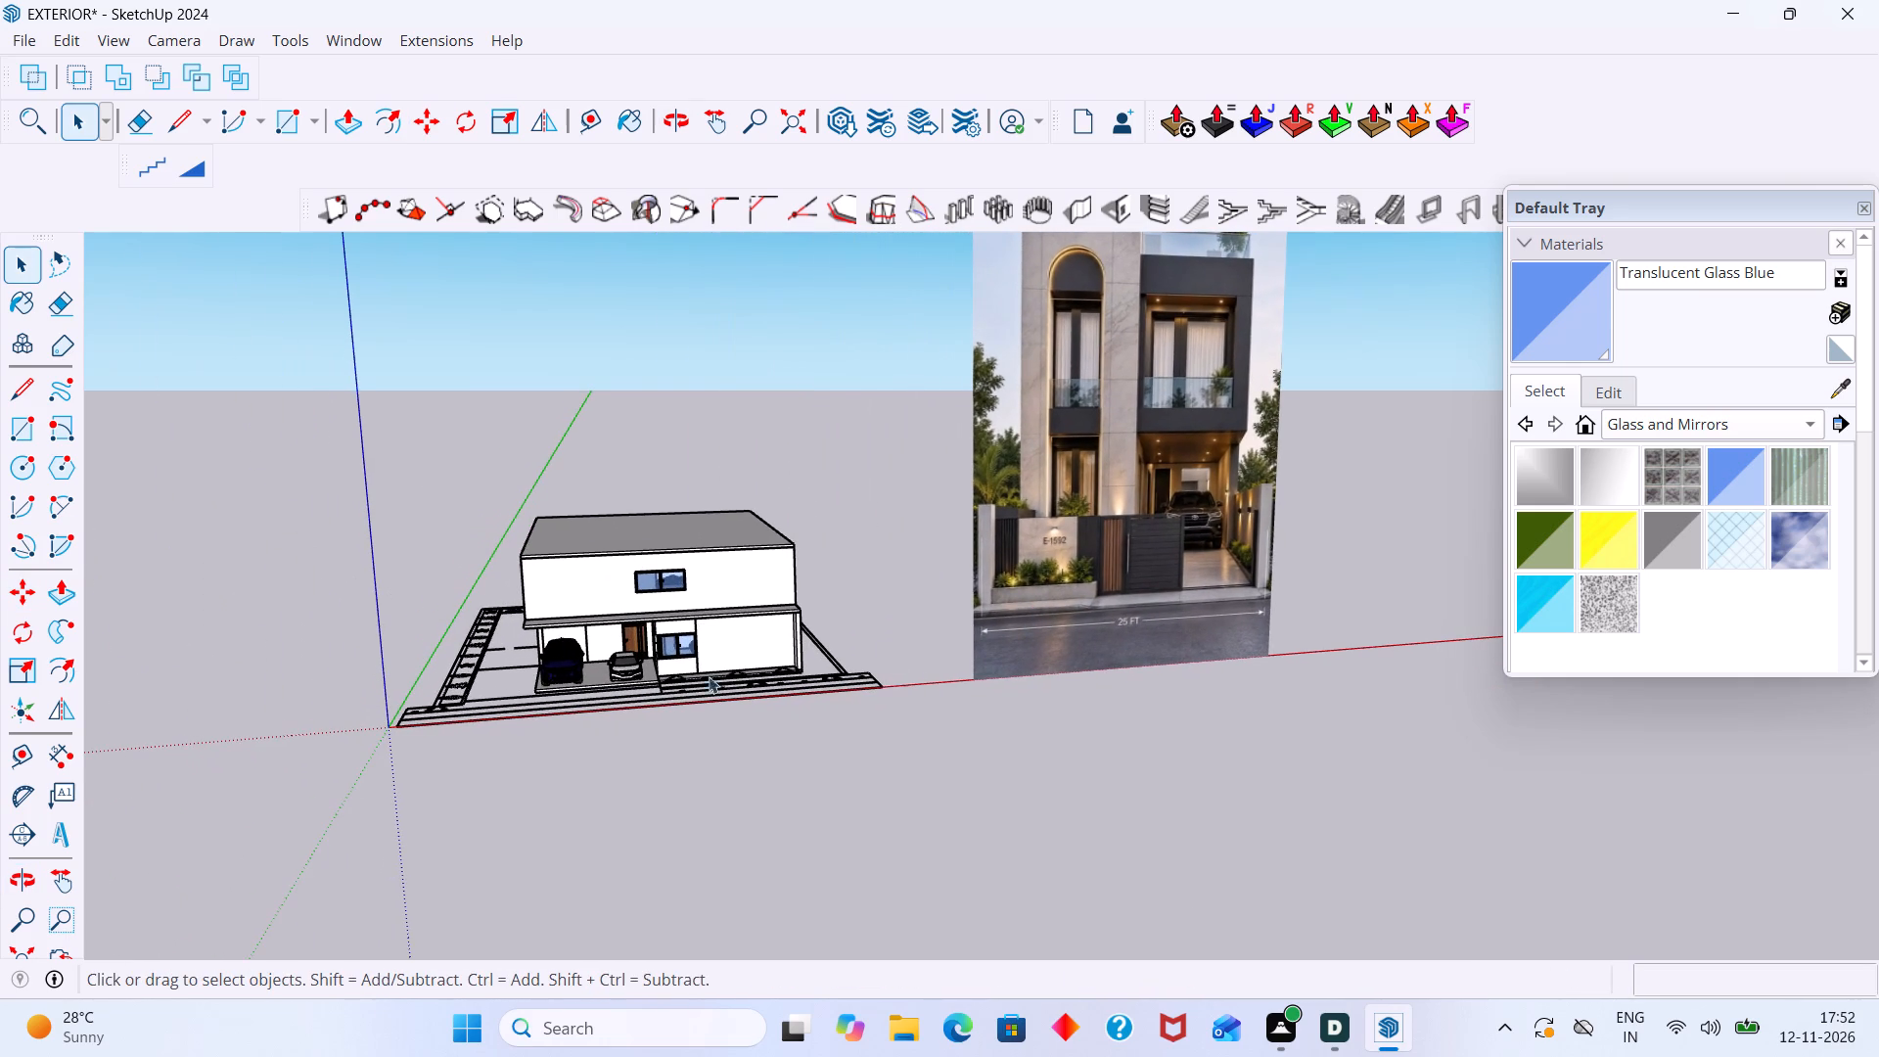
{"action": "middle_click_drag", "start_coordinate": [708, 690], "coordinate": [750, 739]}
{"action": "scroll", "coordinate": [1134, 613], "scroll_direction": "up", "scroll_amount": 4}
{"action": "left_click", "coordinate": [1131, 599]}
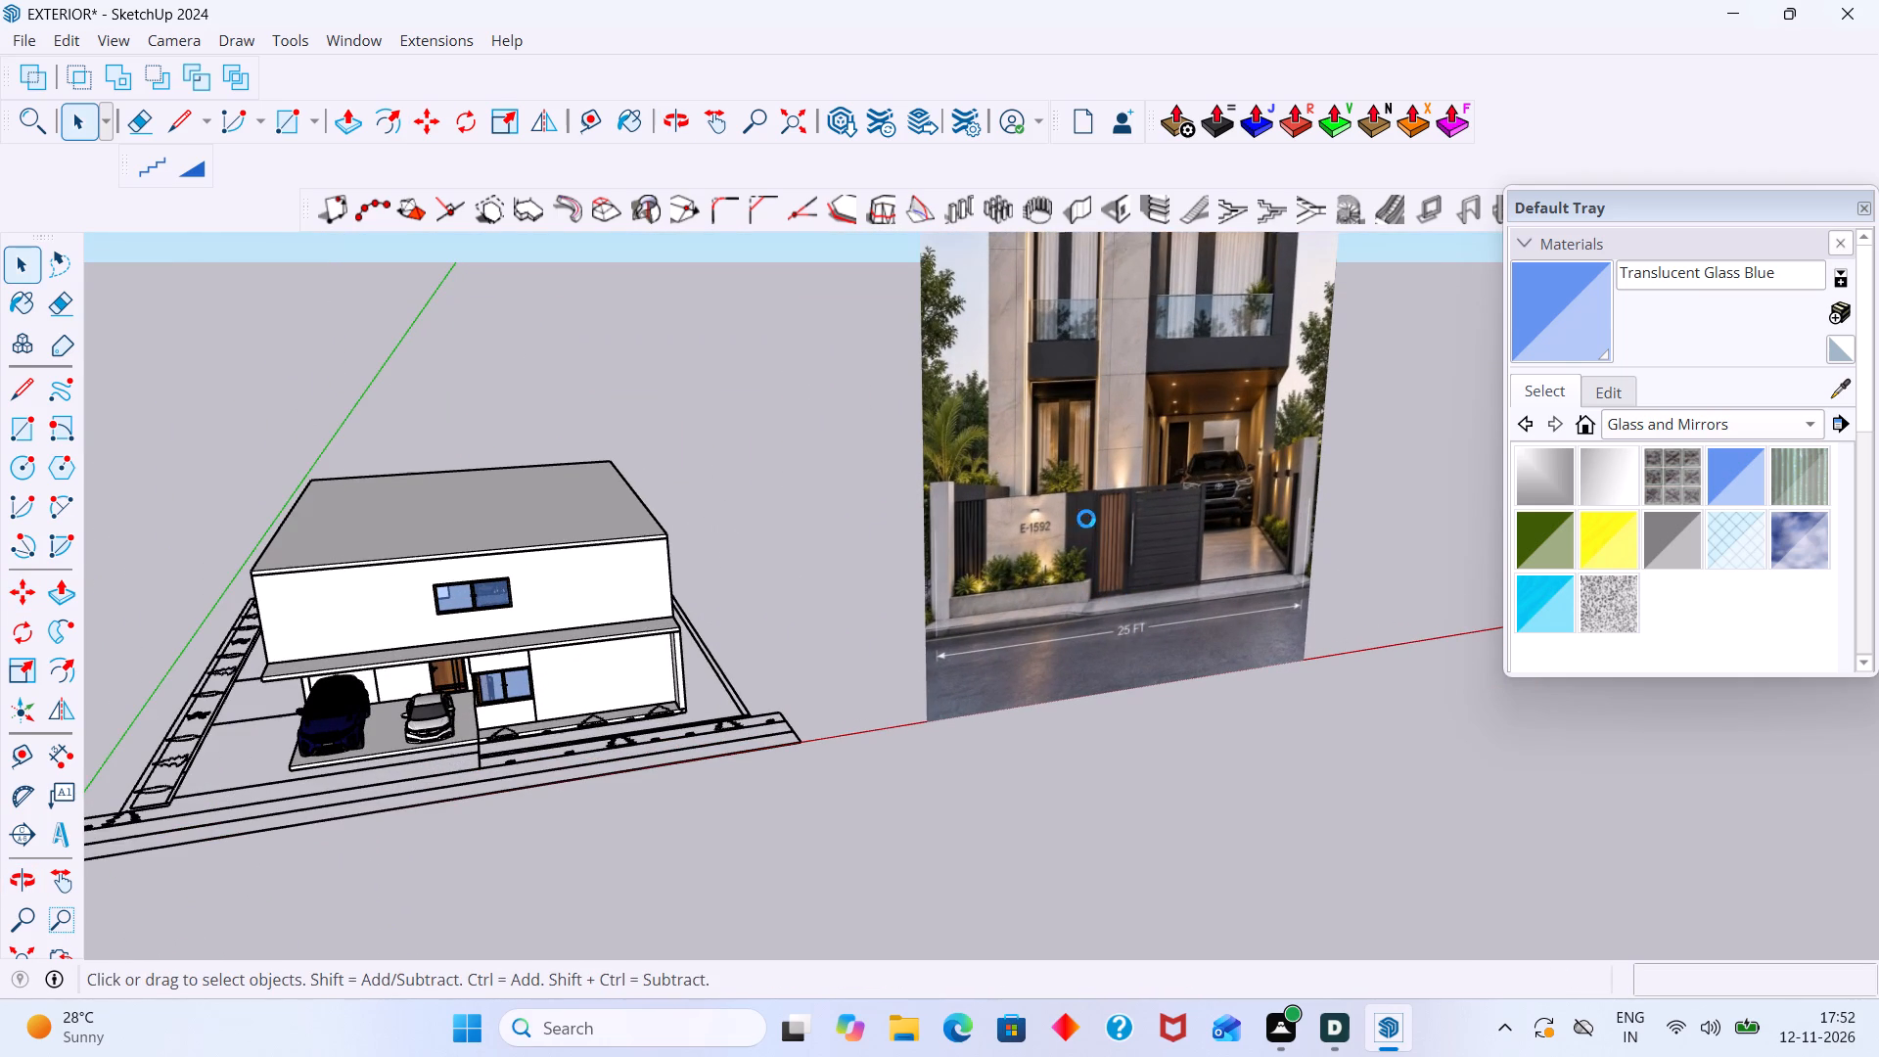
{"action": "left_click", "coordinate": [1031, 506]}
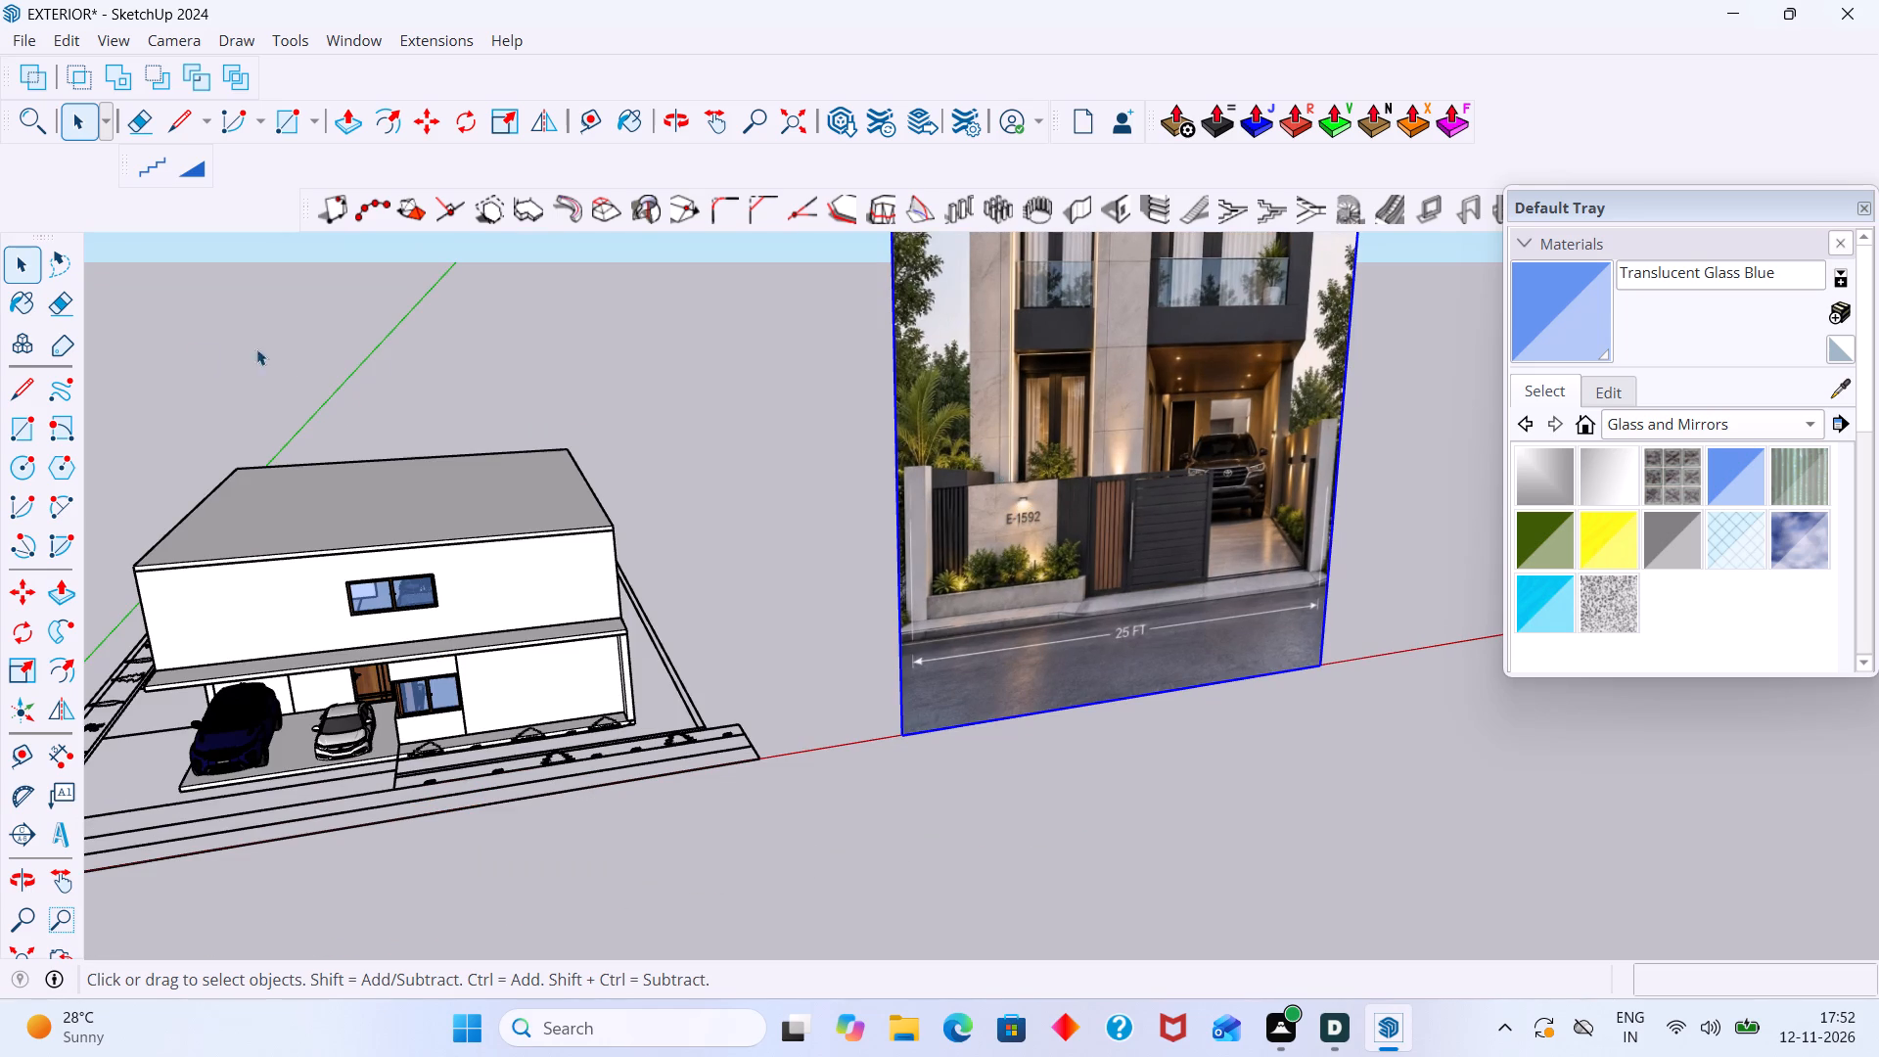
{"action": "left_click", "coordinate": [62, 706]}
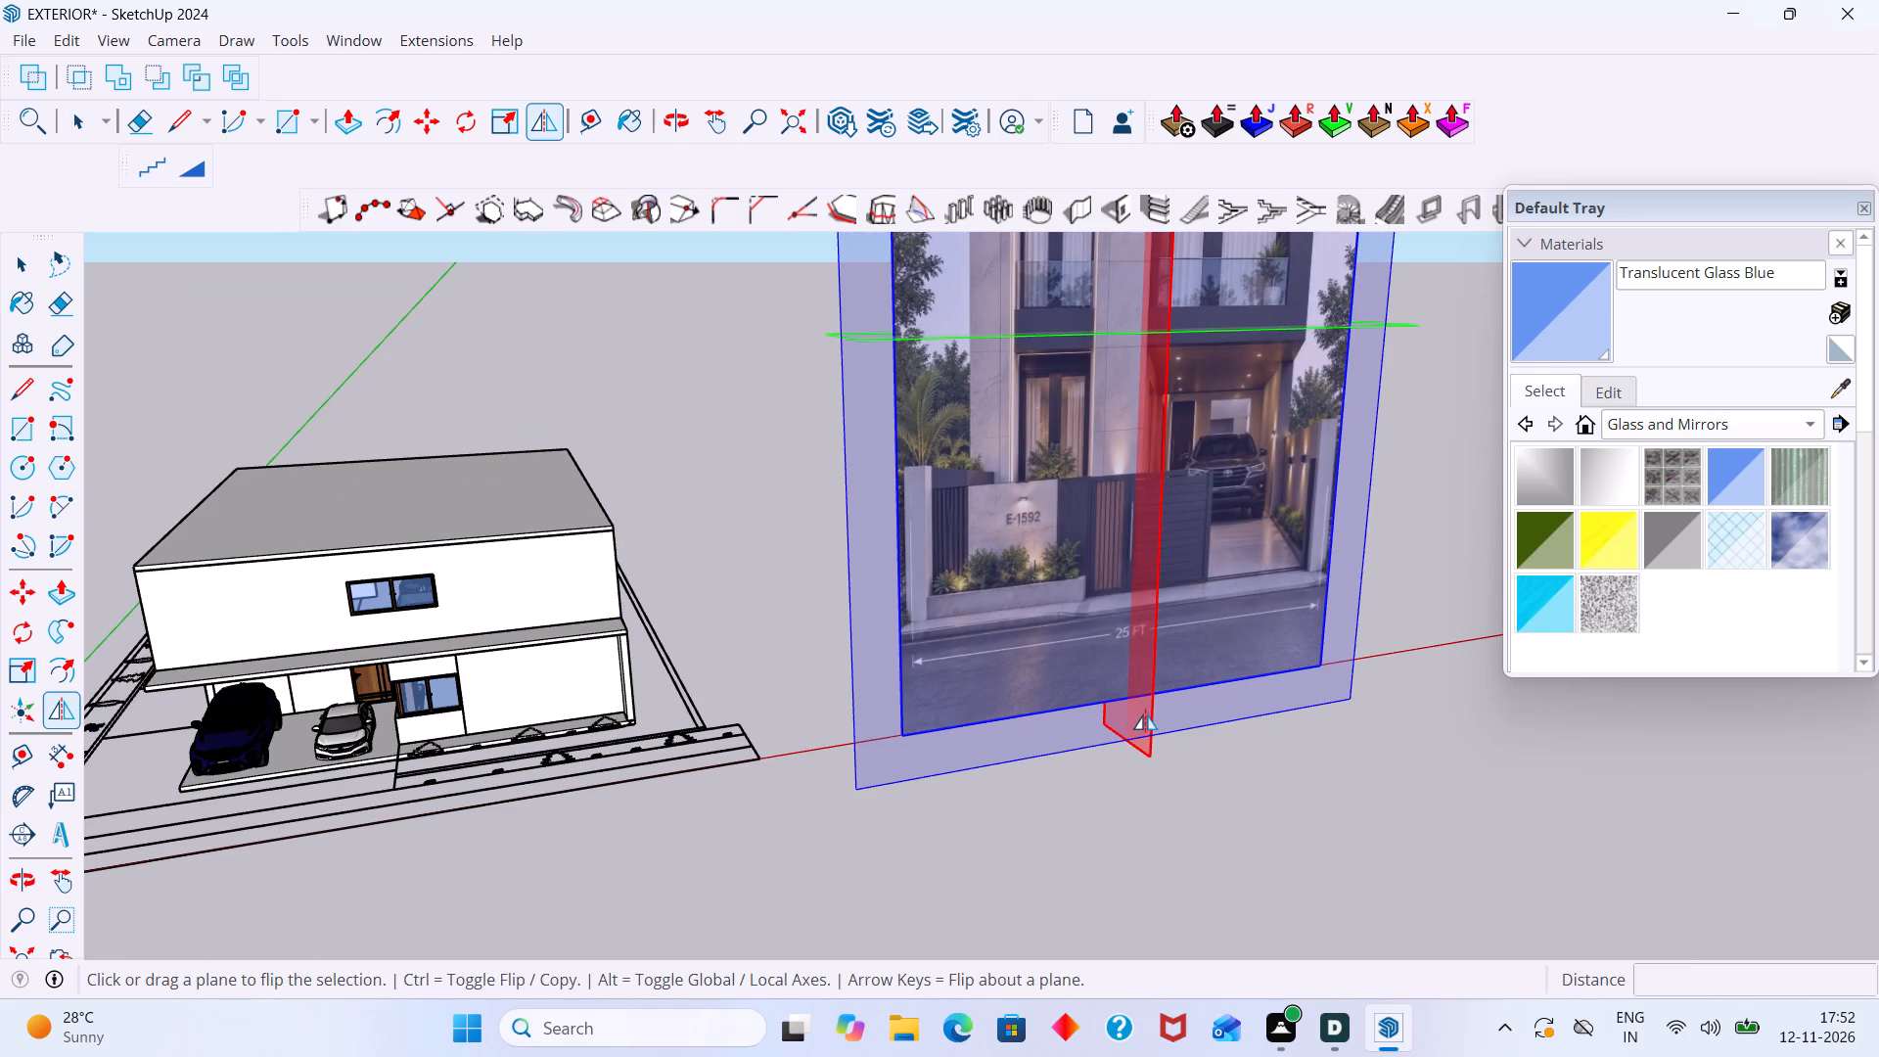
{"action": "left_click", "coordinate": [1154, 713]}
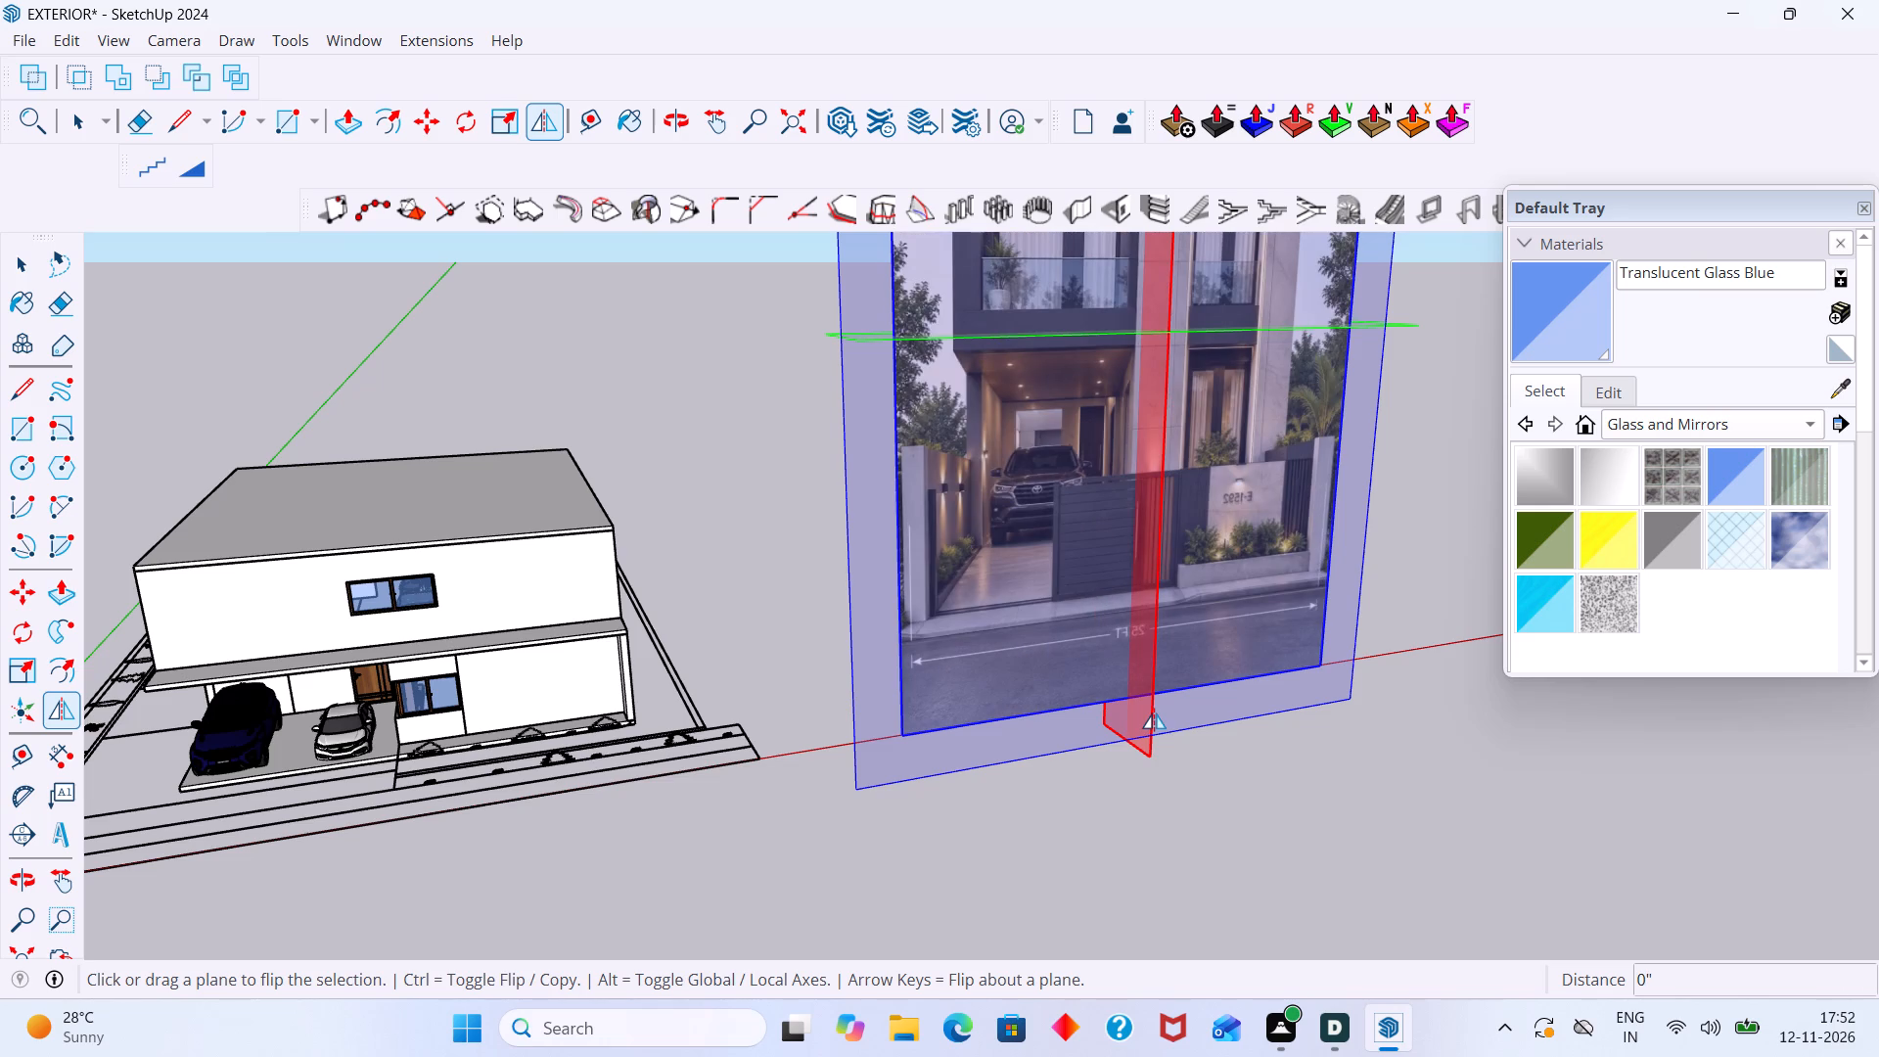
{"action": "key", "text": "space"}
{"action": "left_click", "coordinate": [1180, 770]}
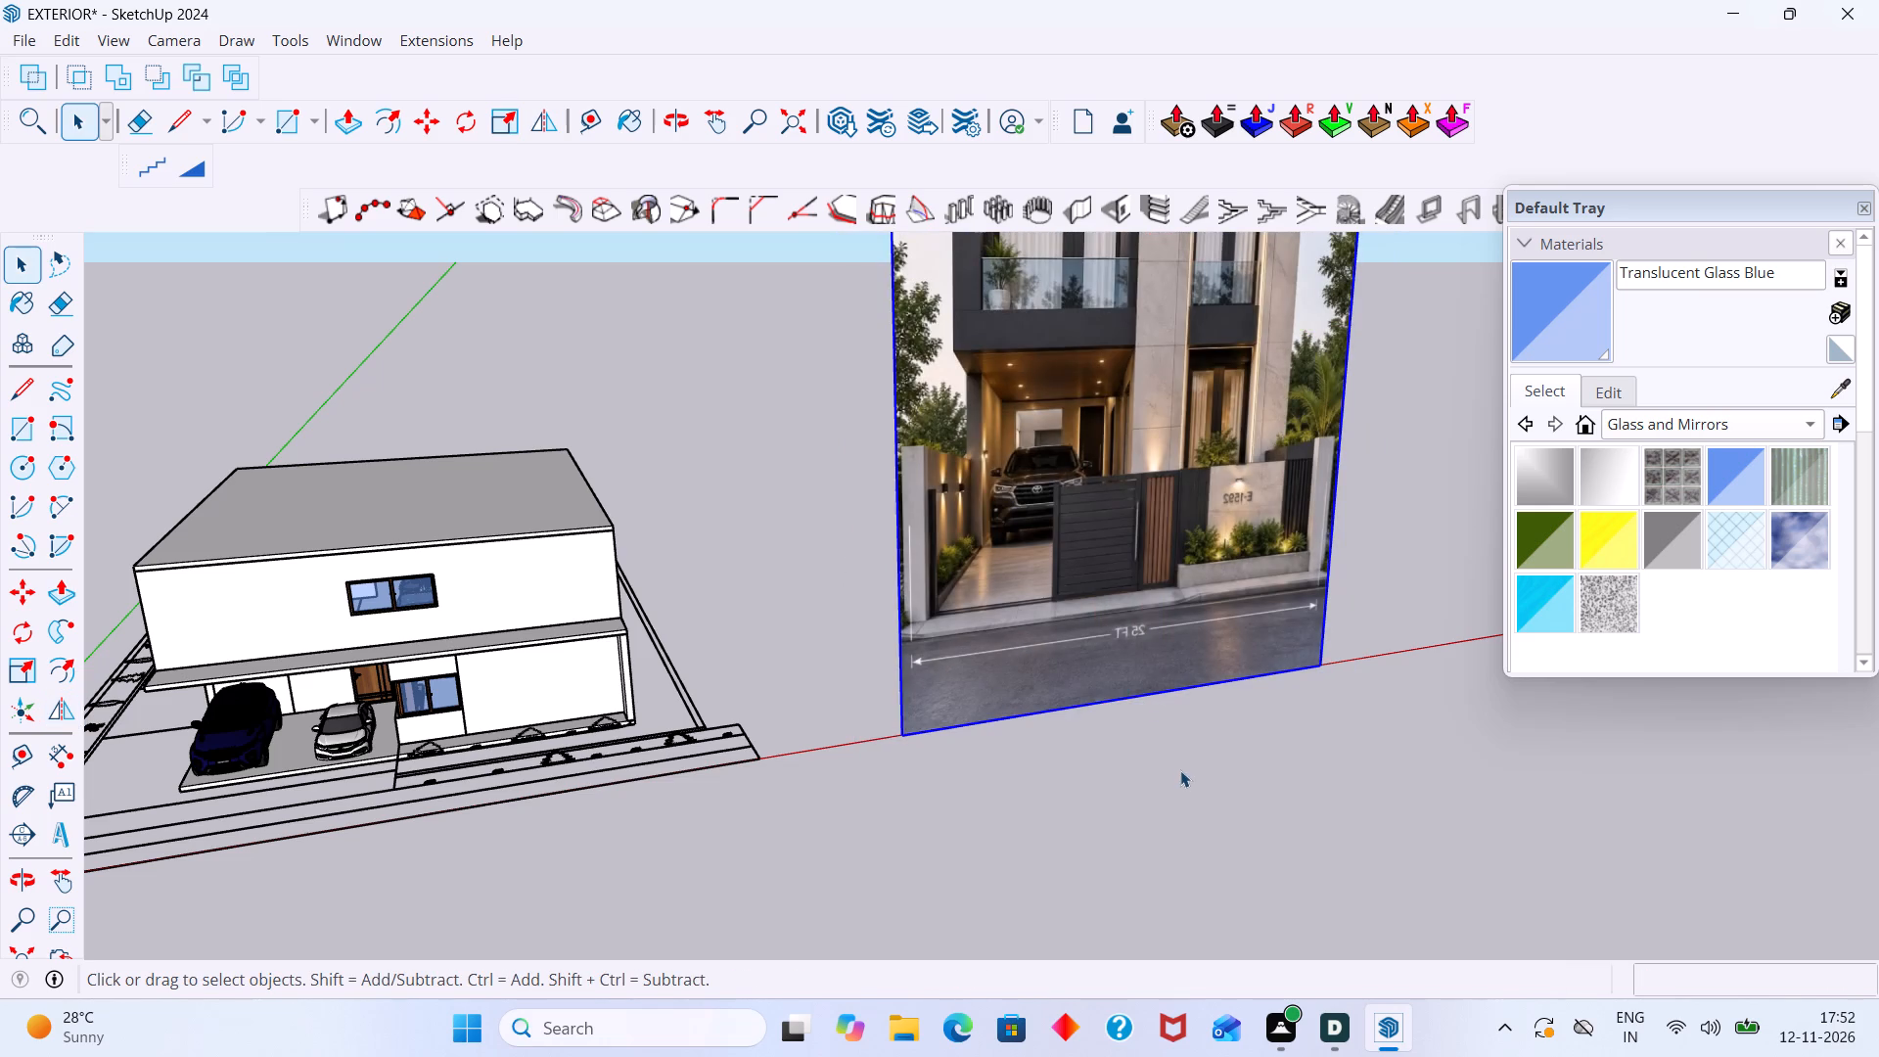
Compare the house's front elevation, car porch and front boundary area with the flipped facade image.
{"action": "scroll", "coordinate": [1135, 708], "scroll_direction": "up", "scroll_amount": 1}
{"action": "scroll", "coordinate": [1135, 708], "scroll_direction": "down", "scroll_amount": 6}
{"action": "scroll", "coordinate": [735, 693], "scroll_direction": "up", "scroll_amount": 1}
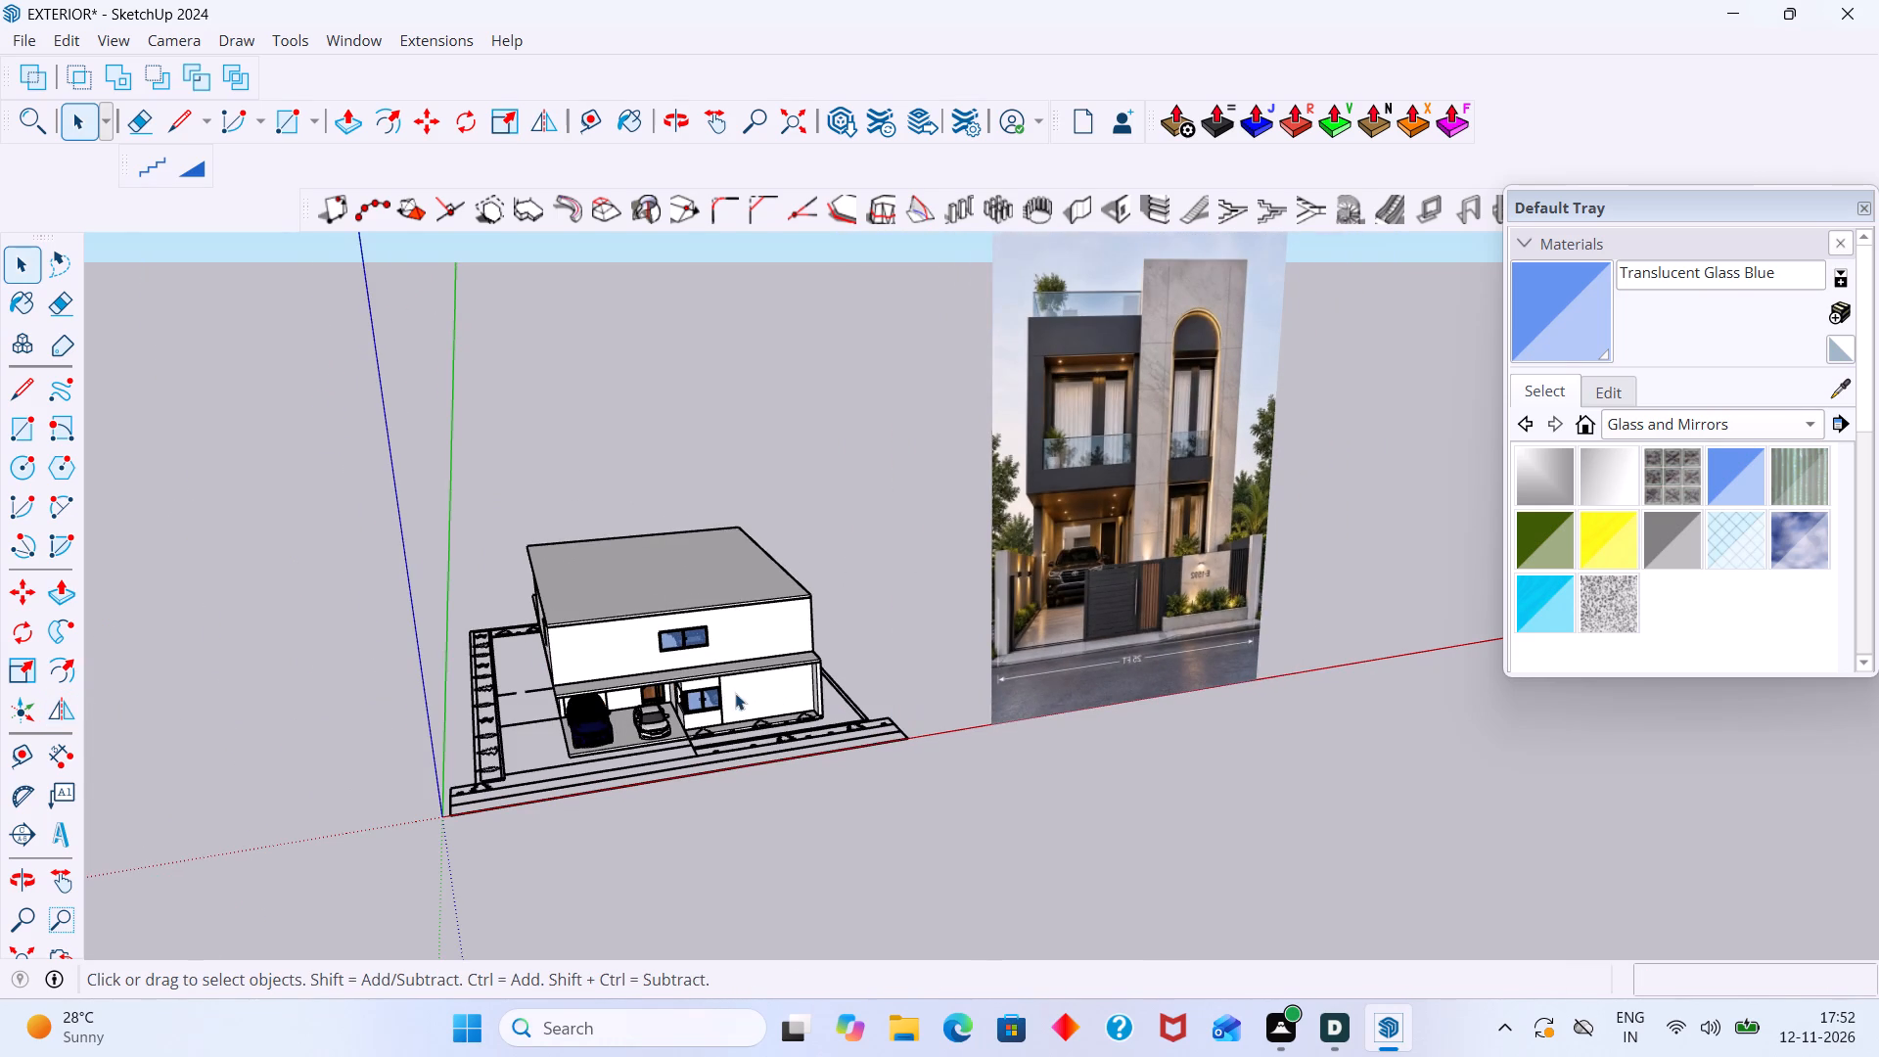
{"action": "middle_click_drag", "start_coordinate": [735, 693], "coordinate": [676, 671]}
{"action": "scroll", "coordinate": [692, 638], "scroll_direction": "up", "scroll_amount": 3}
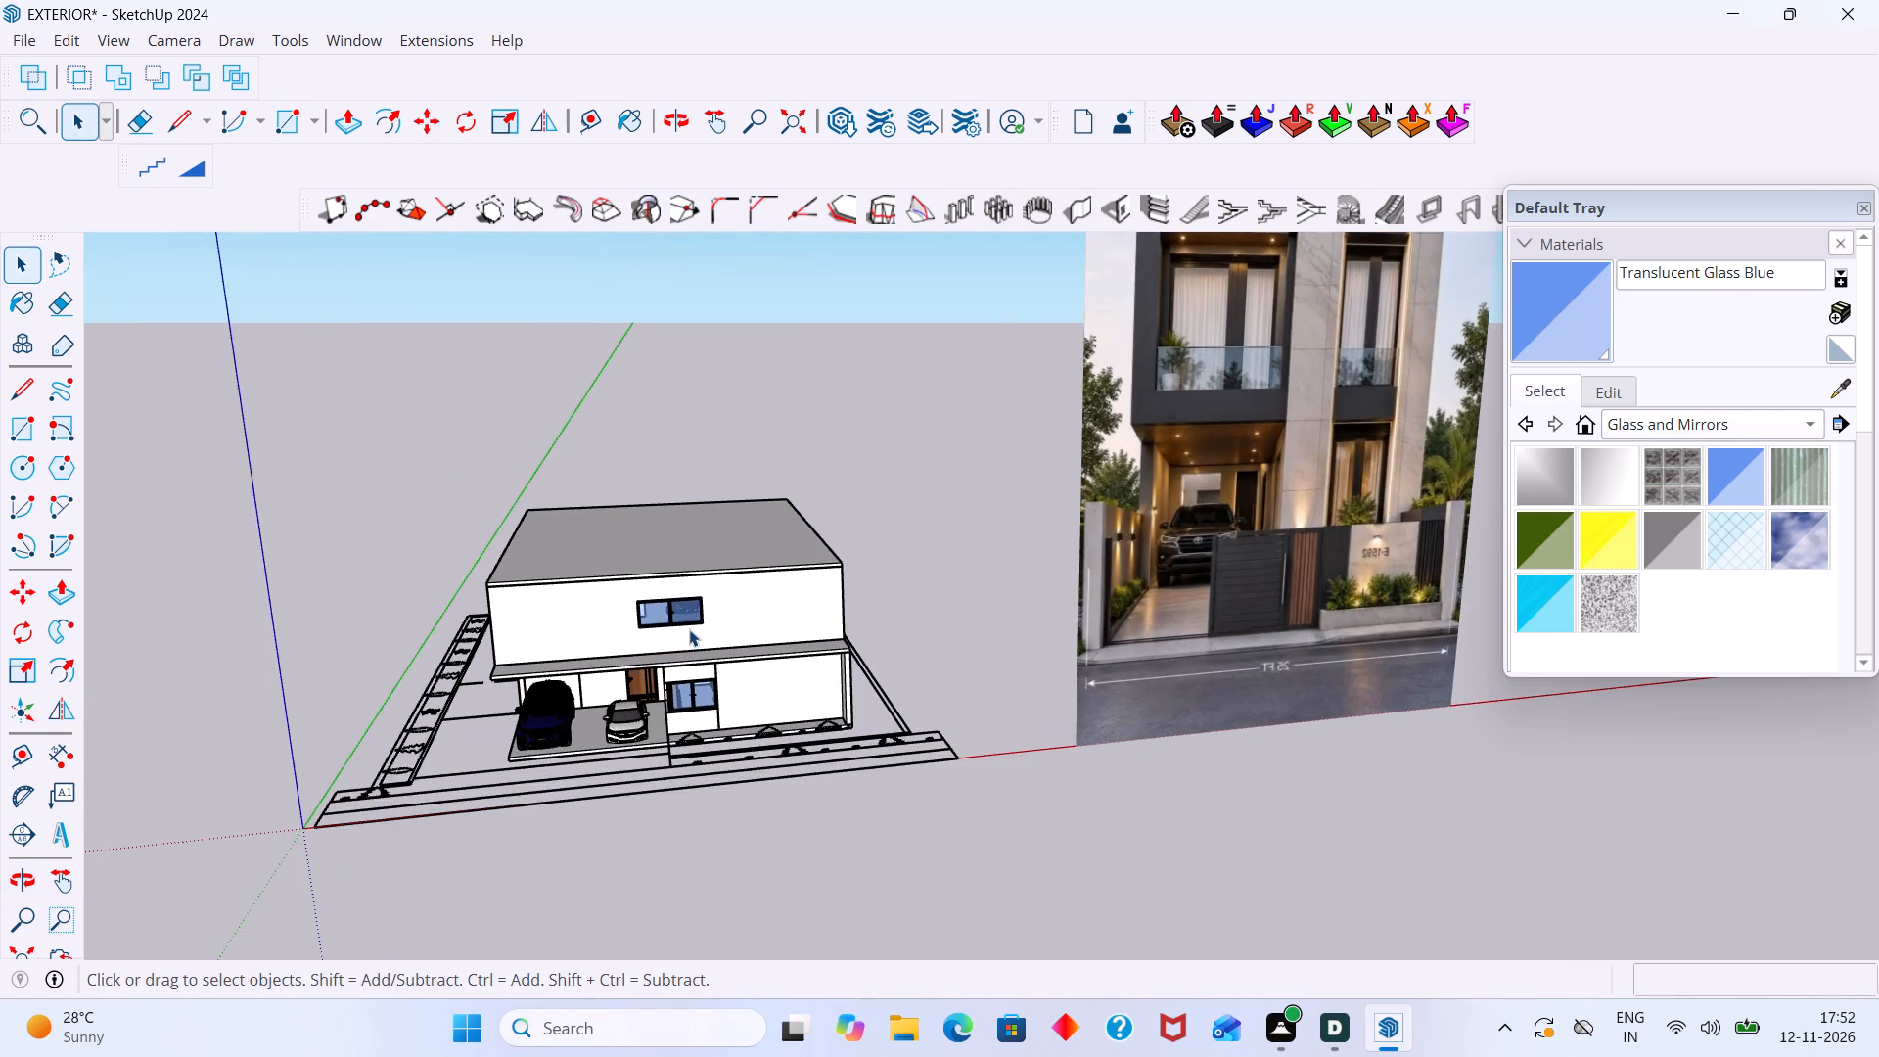
{"action": "scroll", "coordinate": [689, 621], "scroll_direction": "up", "scroll_amount": 2}
{"action": "scroll", "coordinate": [706, 611], "scroll_direction": "down", "scroll_amount": 5}
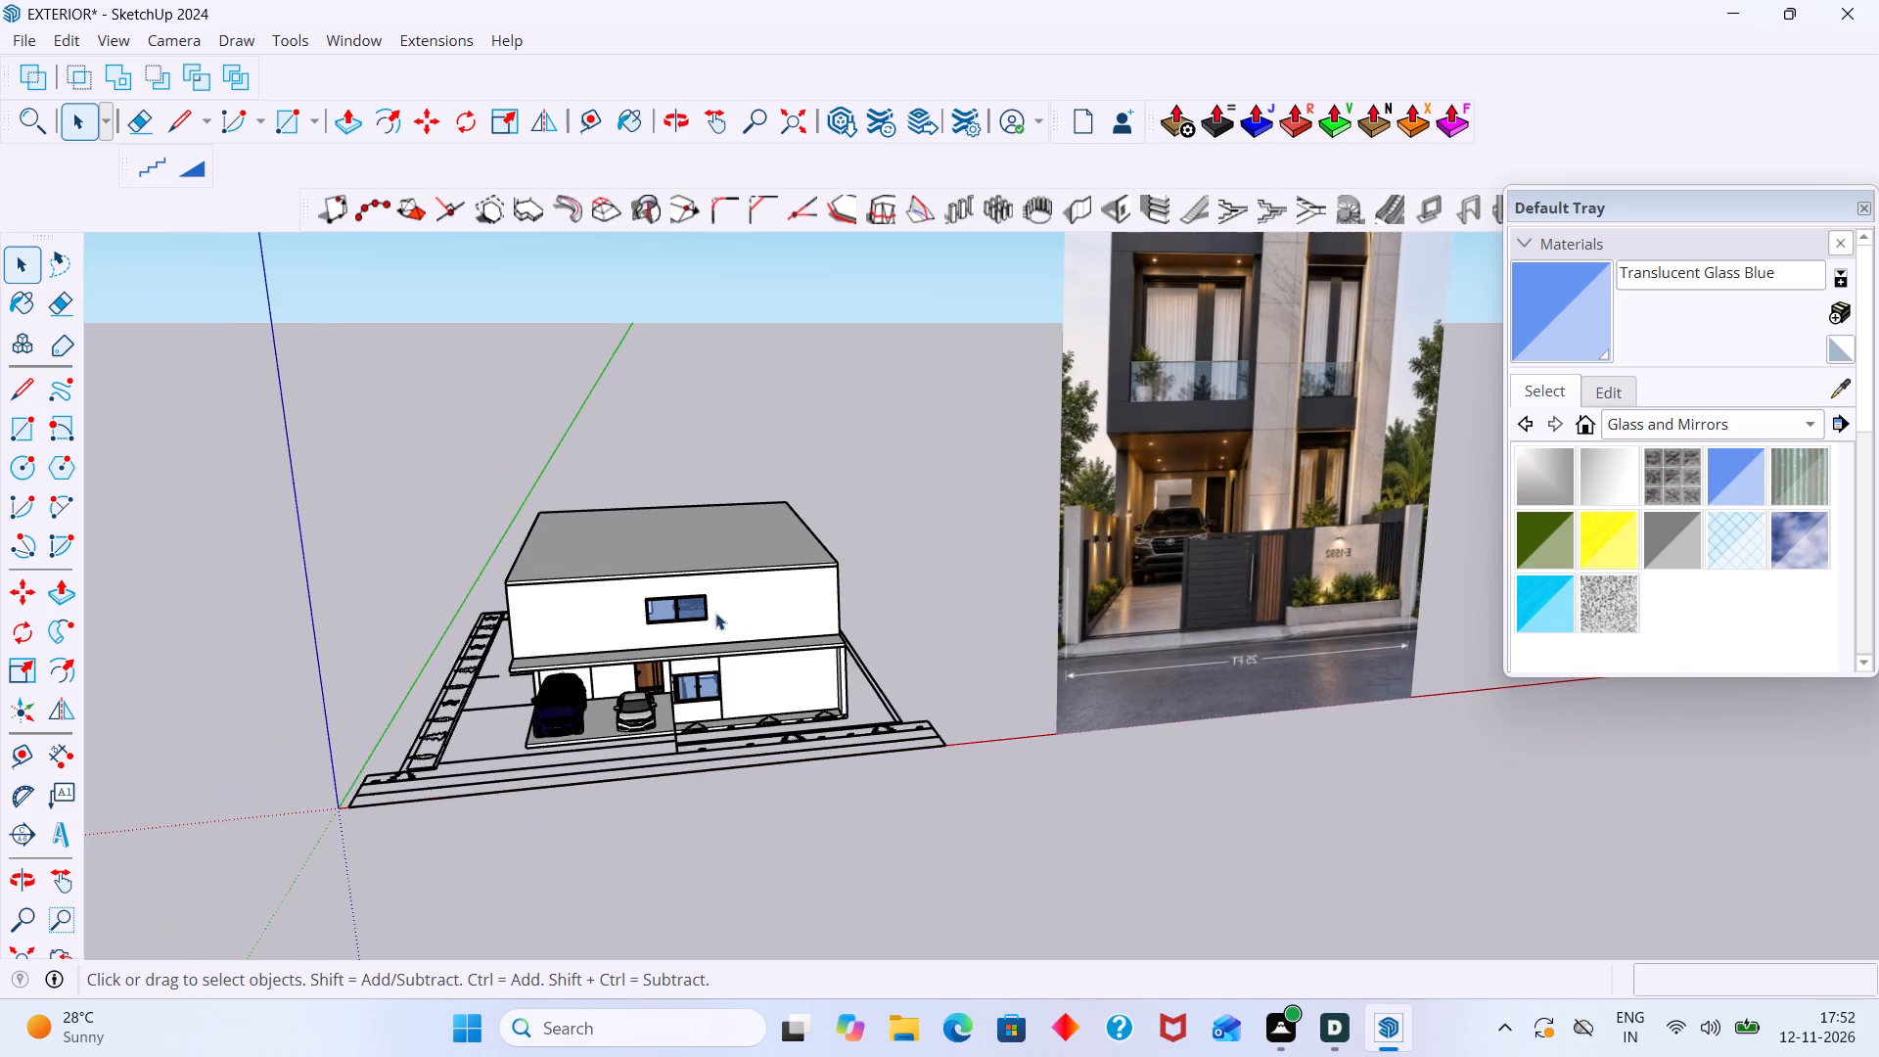
{"action": "scroll", "coordinate": [794, 640], "scroll_direction": "down", "scroll_amount": 2}
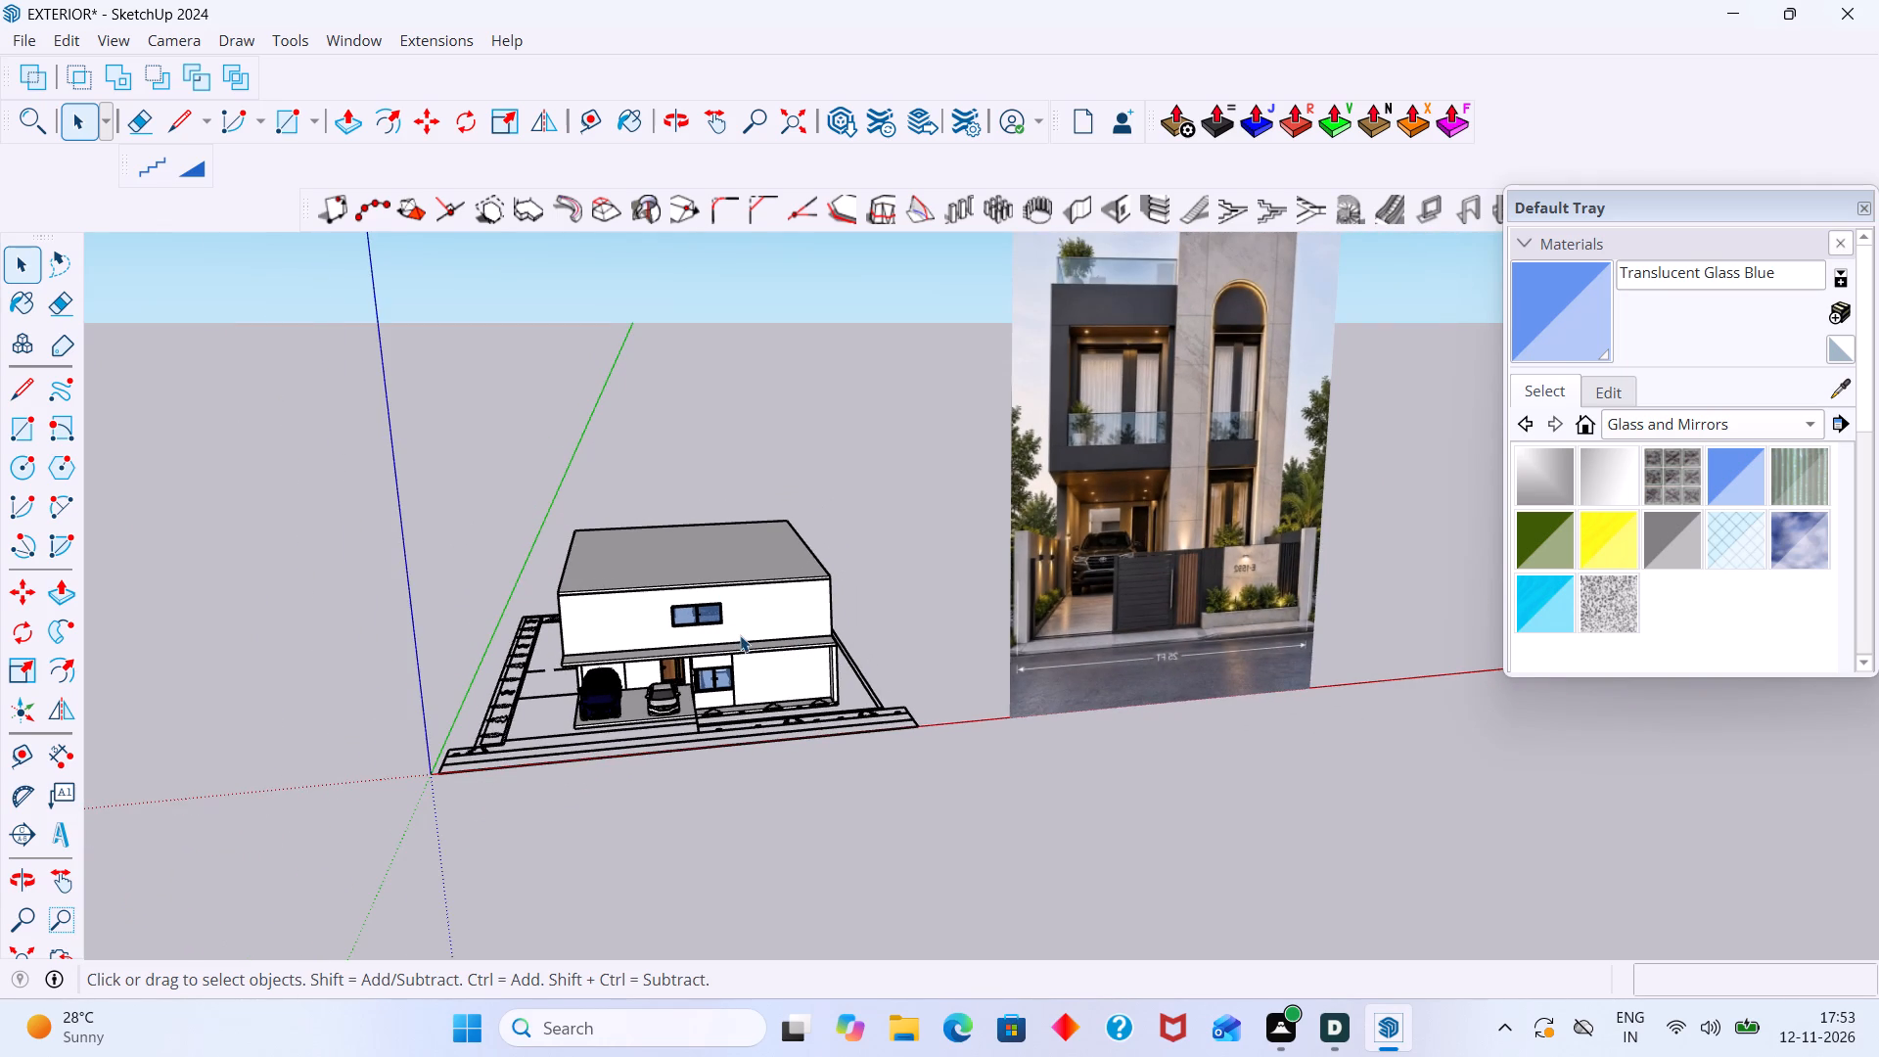
{"action": "scroll", "coordinate": [740, 636], "scroll_direction": "down", "scroll_amount": 1}
{"action": "middle_click_drag", "start_coordinate": [766, 643], "coordinate": [704, 627]}
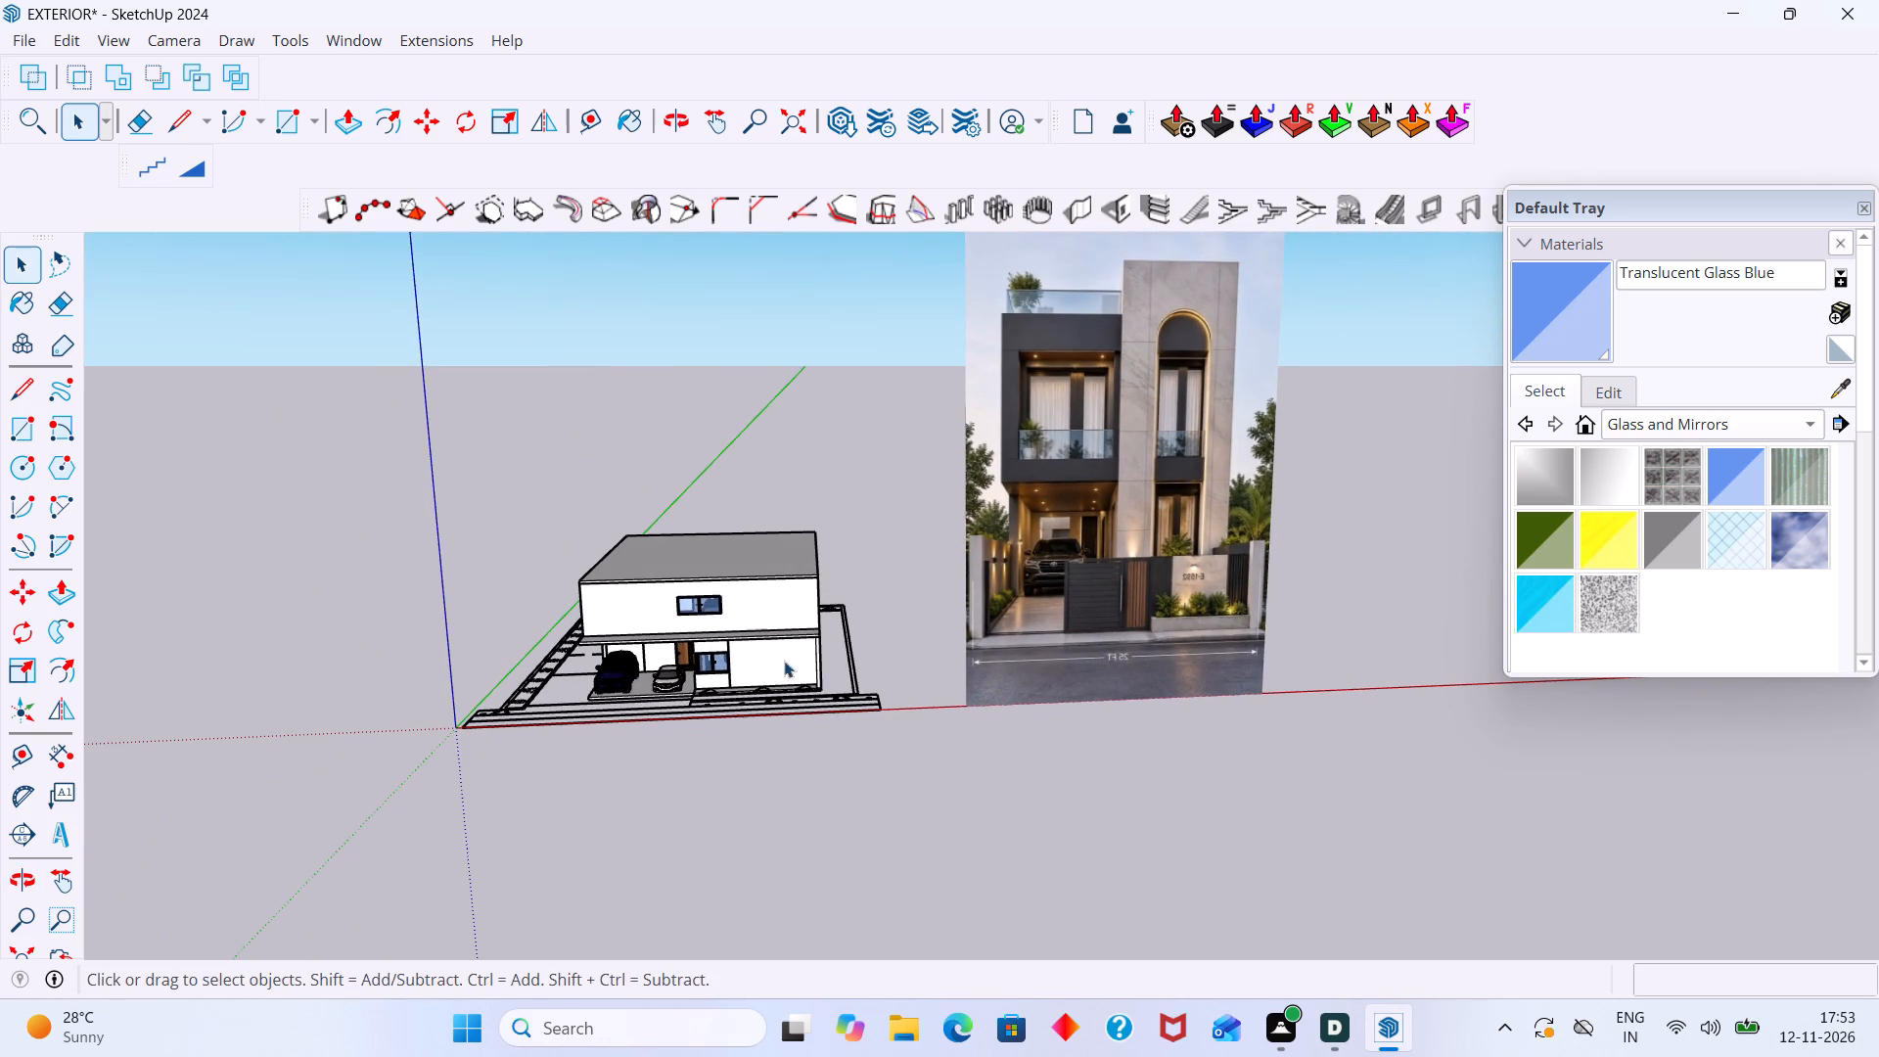
{"action": "scroll", "coordinate": [714, 693], "scroll_direction": "up", "scroll_amount": 5}
{"action": "middle_click_drag", "start_coordinate": [797, 708], "coordinate": [807, 730]}
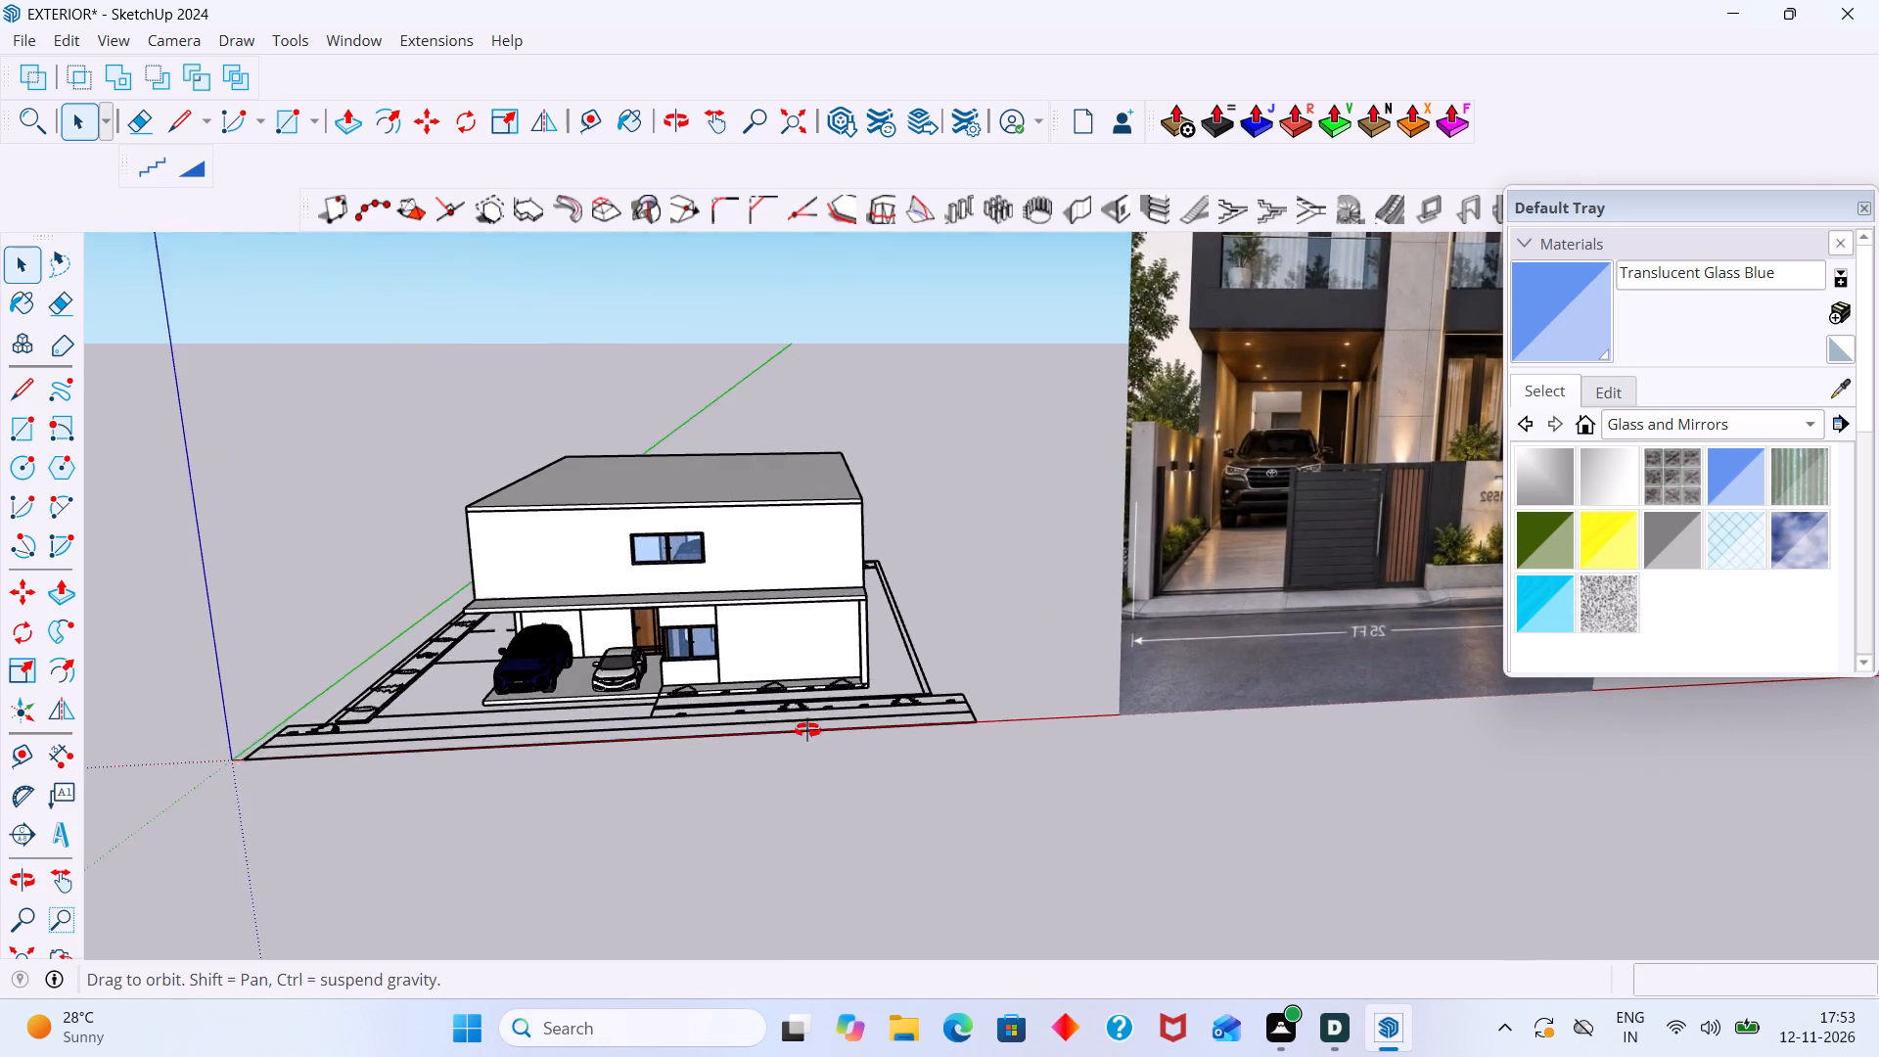
{"action": "middle_click_drag", "start_coordinate": [807, 730], "coordinate": [810, 740]}
{"action": "middle_click_drag", "start_coordinate": [806, 732], "coordinate": [780, 794], "text": "shift"}
{"action": "scroll", "coordinate": [794, 763], "scroll_direction": "up", "scroll_amount": 7}
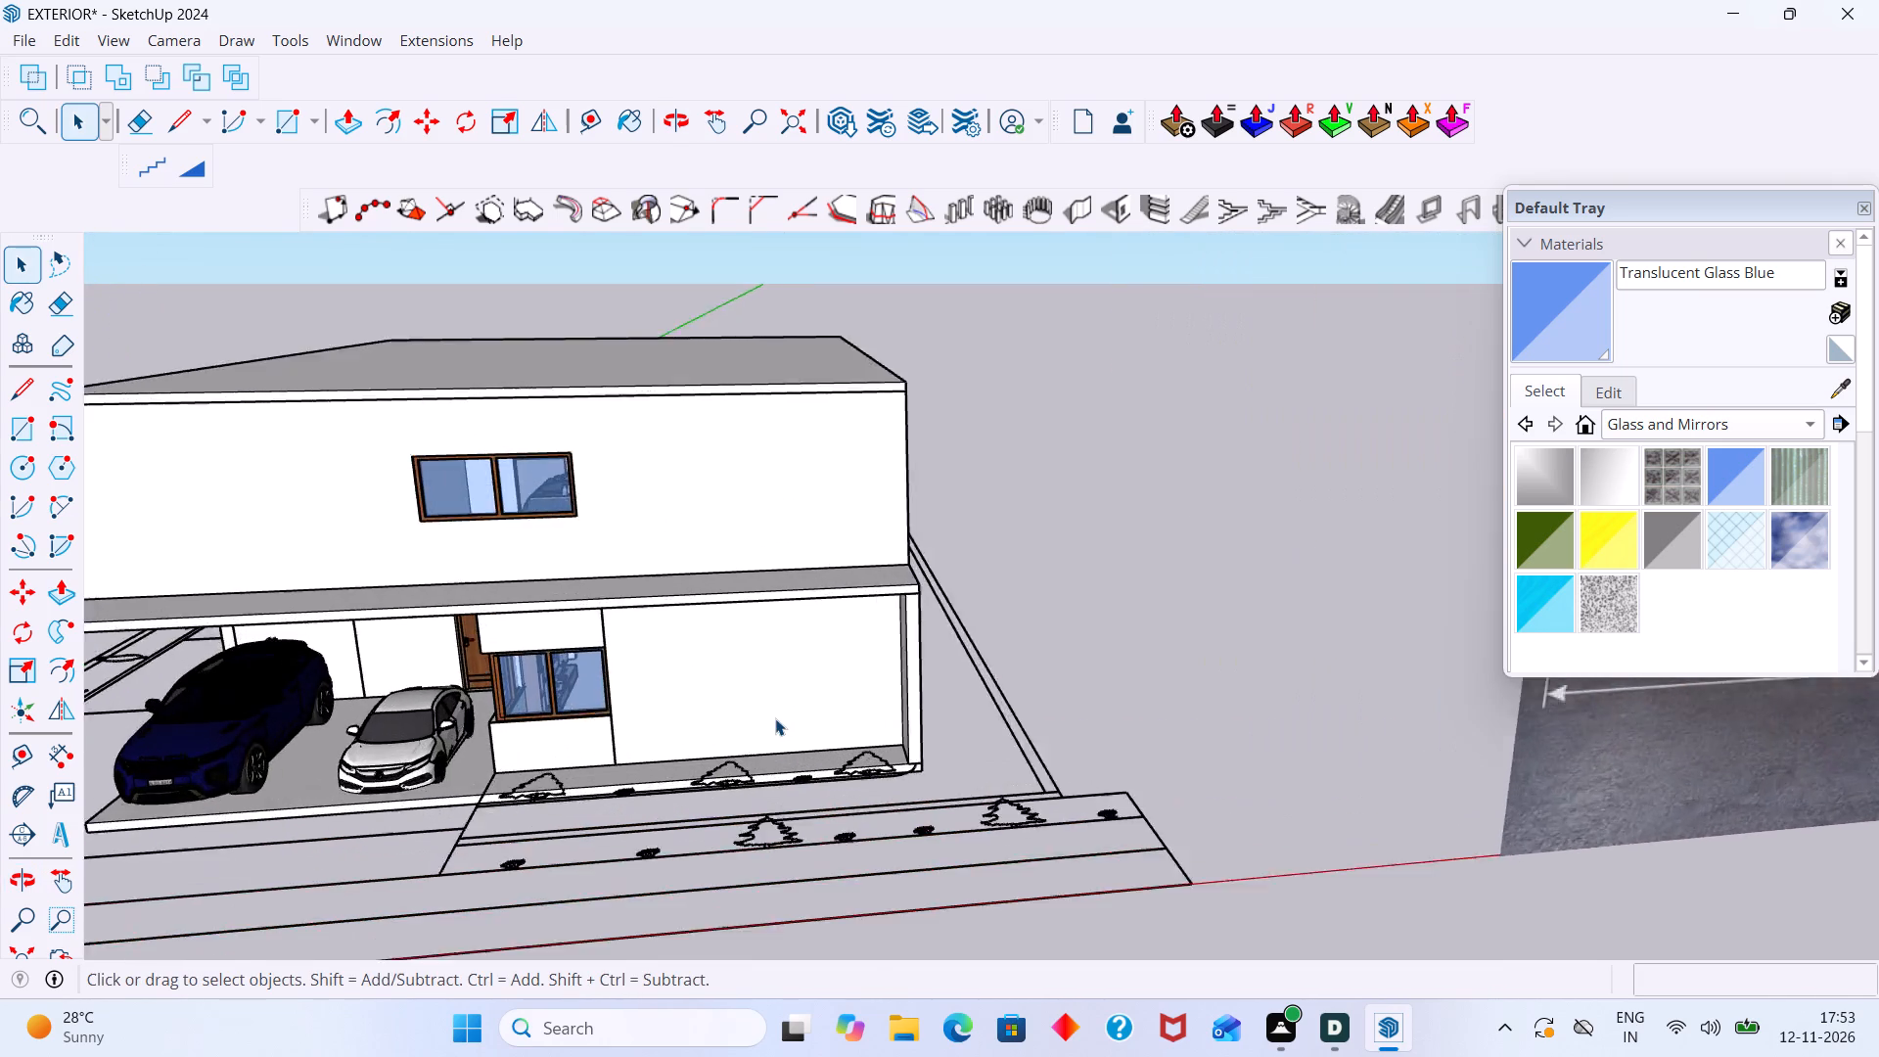
{"action": "scroll", "coordinate": [775, 718], "scroll_direction": "up", "scroll_amount": 5}
{"action": "scroll", "coordinate": [771, 716], "scroll_direction": "down", "scroll_amount": 3}
{"action": "middle_click_drag", "start_coordinate": [618, 796], "coordinate": [736, 825]}
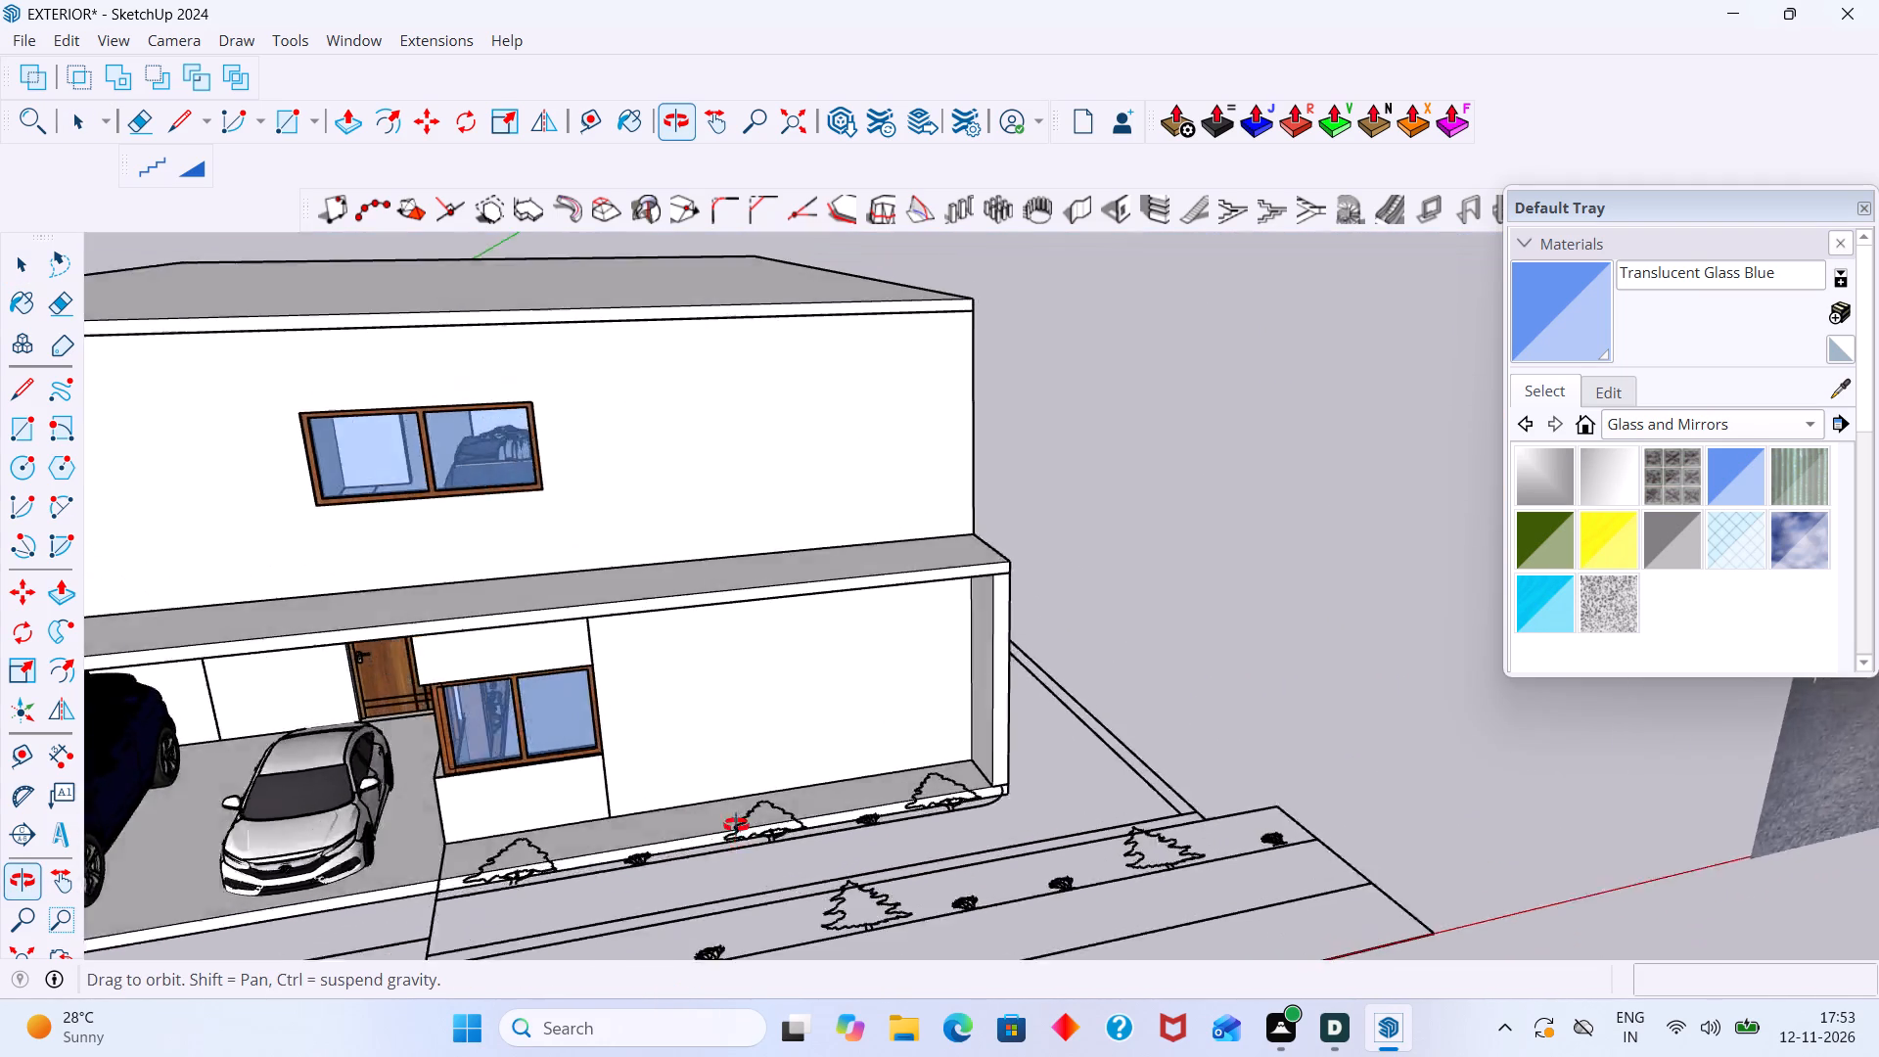
{"action": "middle_click_drag", "start_coordinate": [736, 825], "coordinate": [869, 744]}
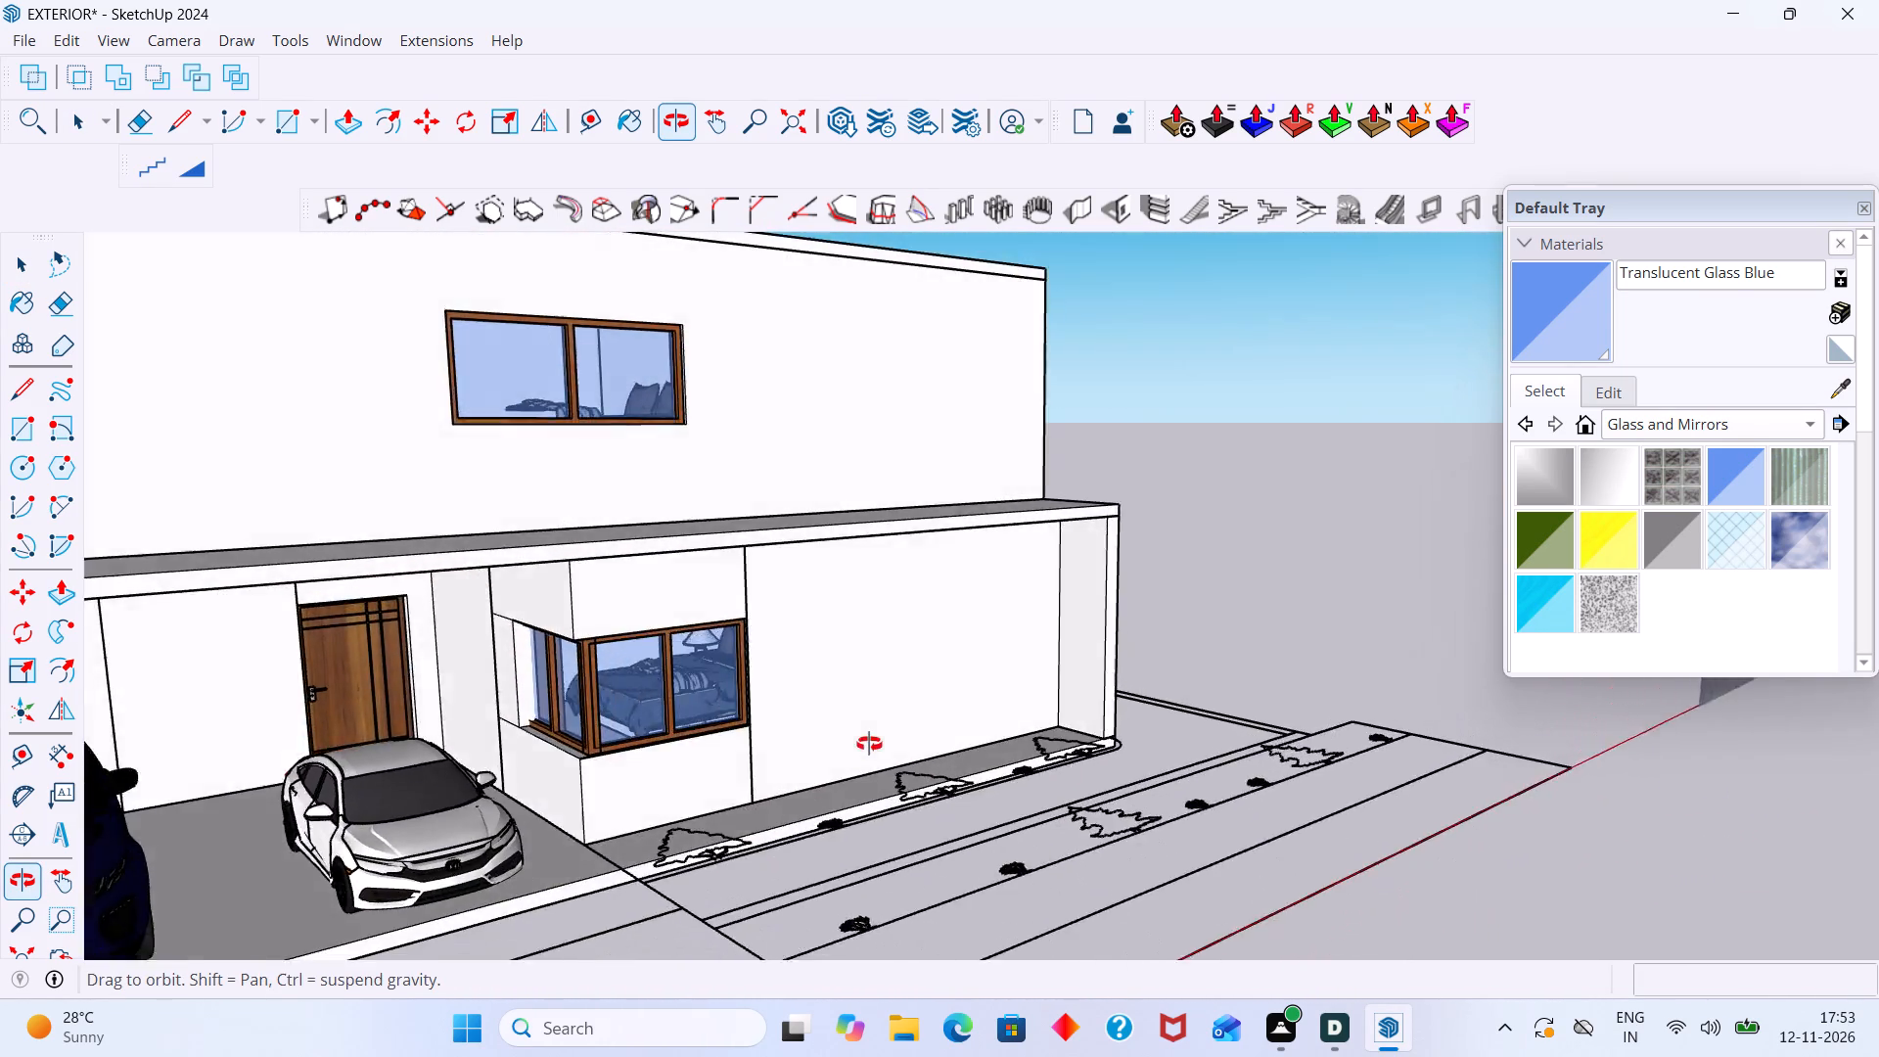
{"action": "middle_click_drag", "start_coordinate": [869, 744], "coordinate": [522, 851]}
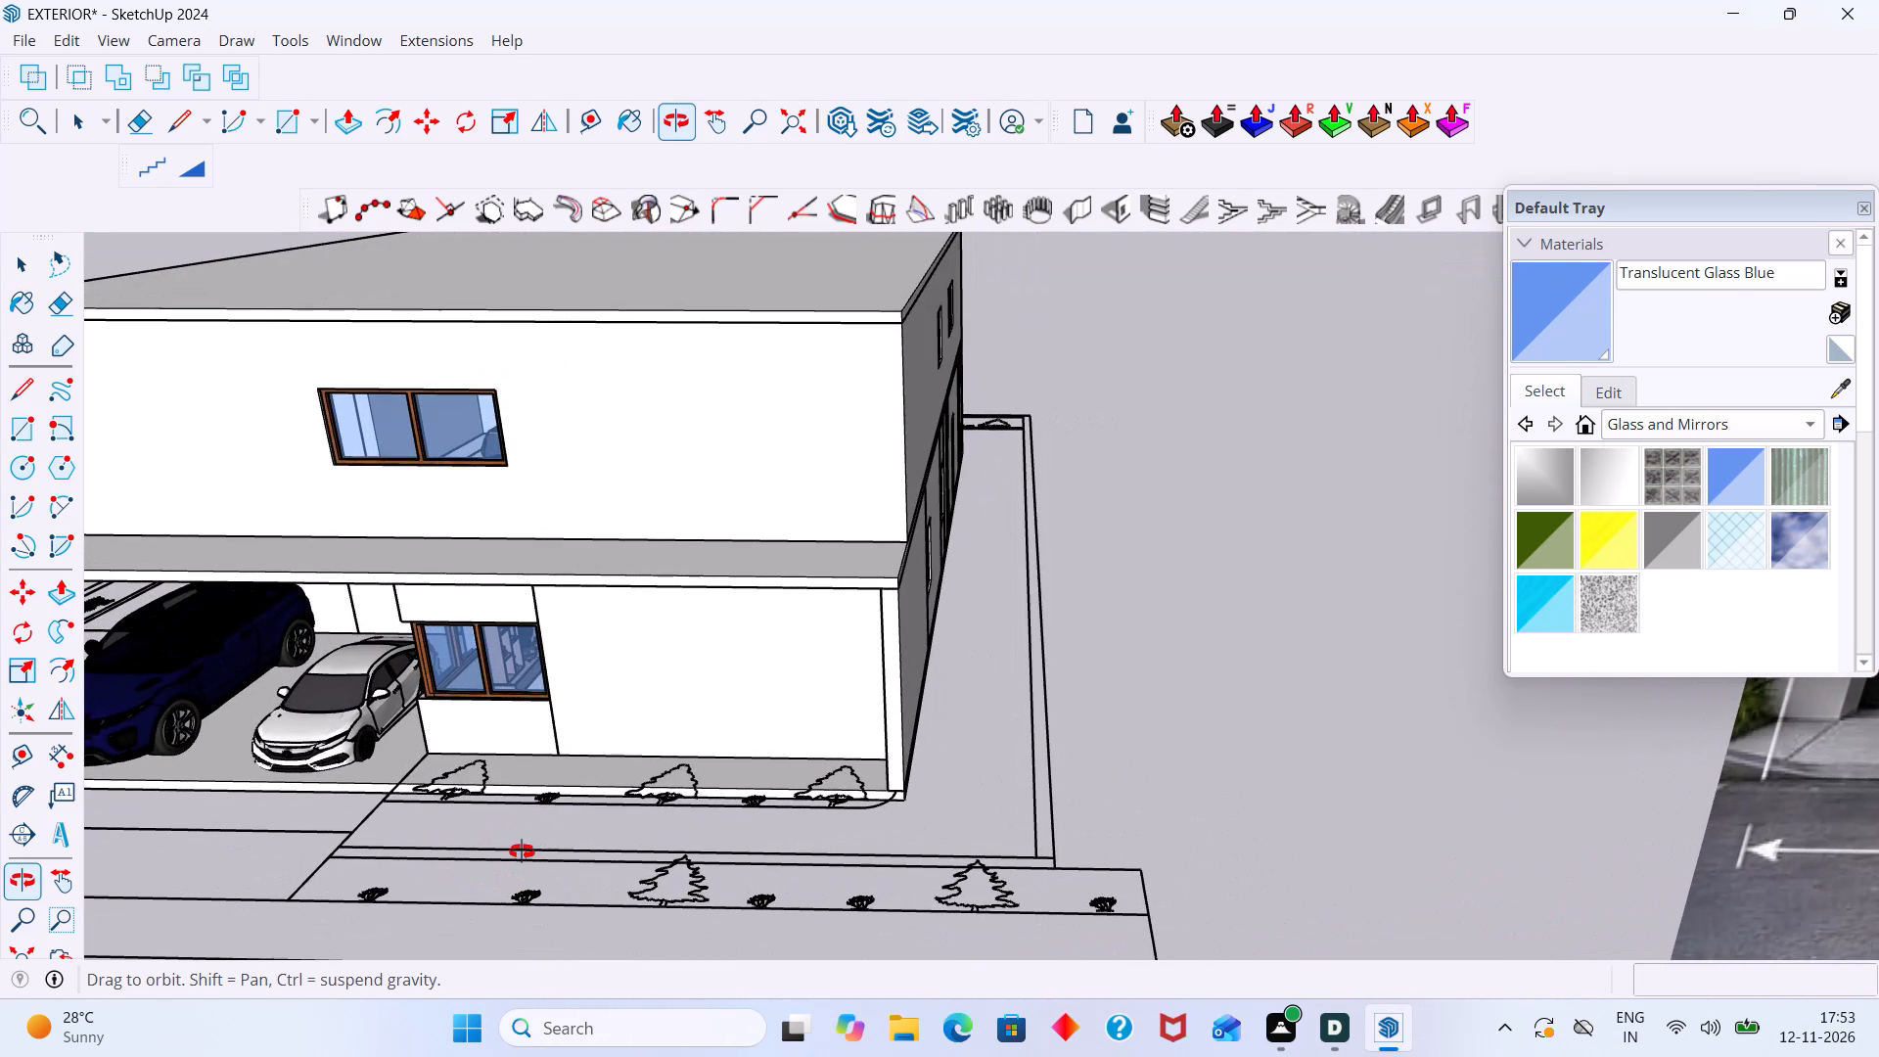
{"action": "middle_click_drag", "start_coordinate": [522, 851], "coordinate": [752, 614]}
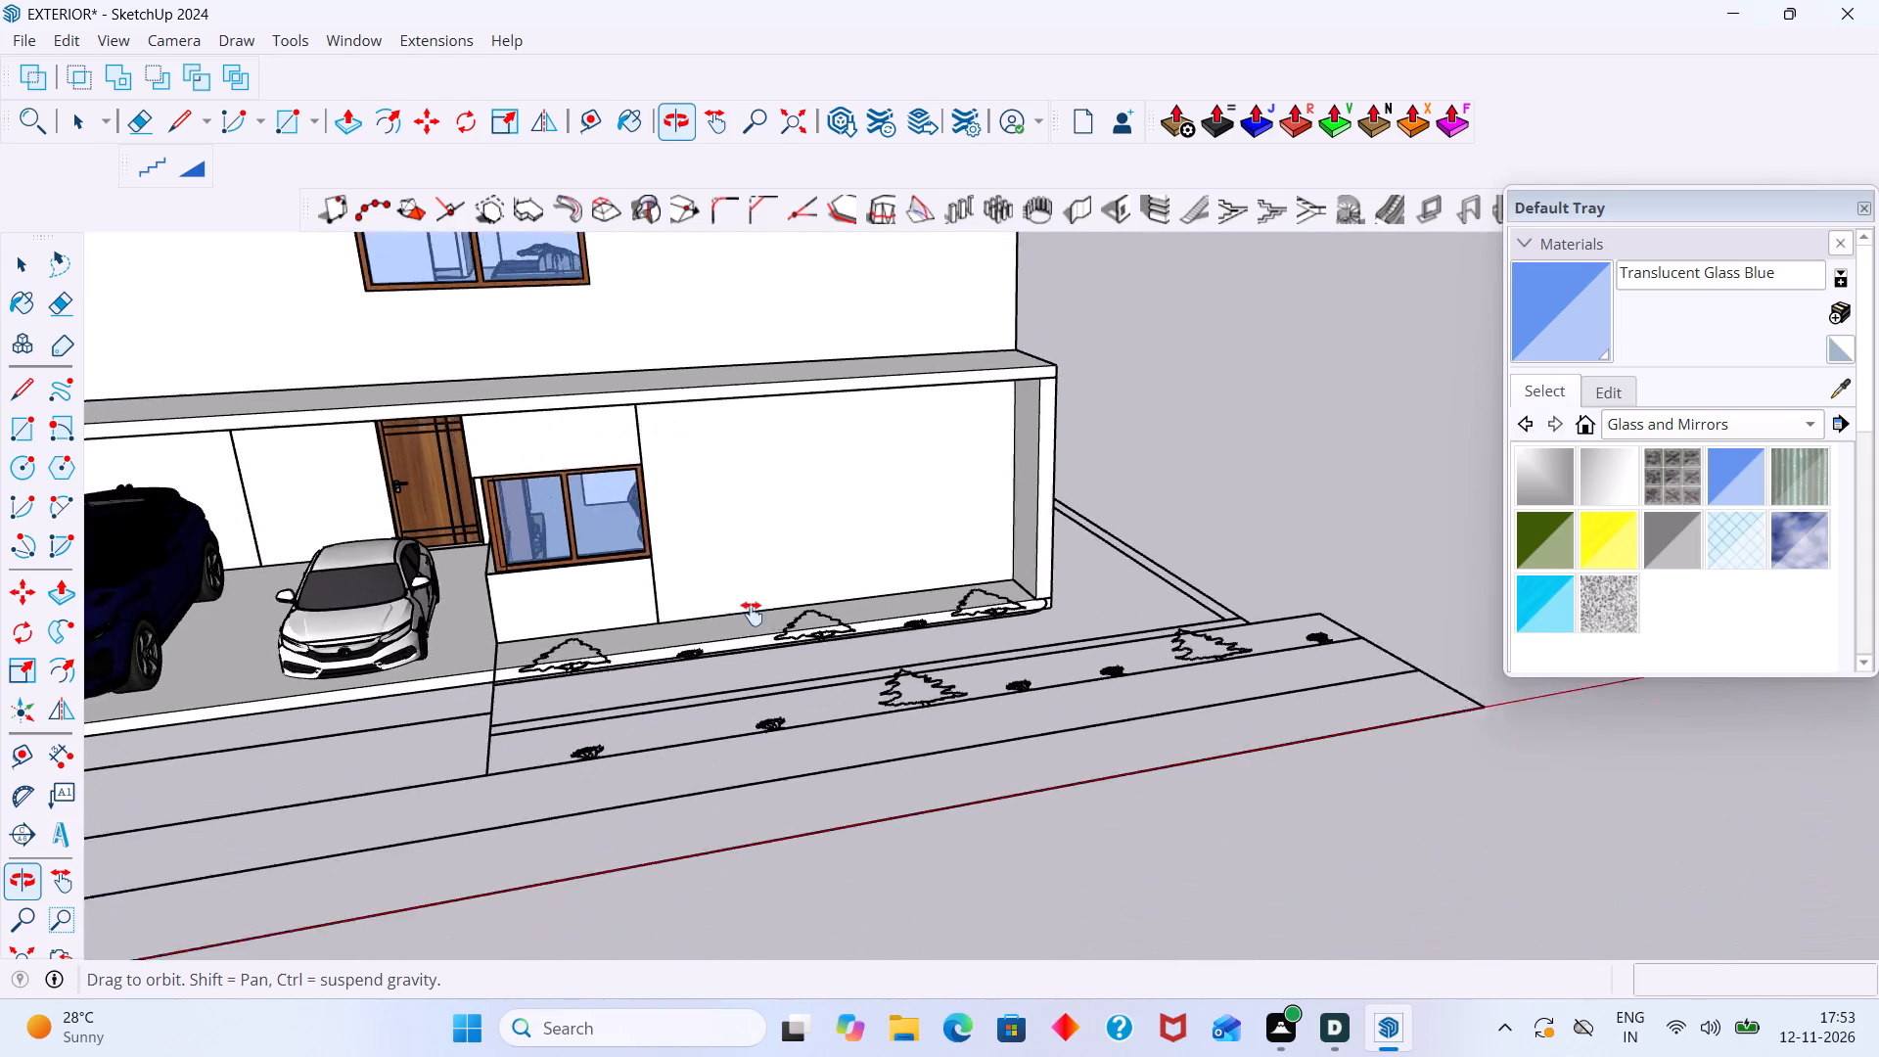
{"action": "middle_click_drag", "start_coordinate": [752, 614], "coordinate": [719, 614]}
Push/Pull the front face of the ground-floor porch slab outward about 4' 1/2" toward the boundary.
{"action": "scroll", "coordinate": [264, 667], "scroll_direction": "up", "scroll_amount": 8}
{"action": "left_click", "coordinate": [344, 653]}
{"action": "scroll", "coordinate": [344, 653], "scroll_direction": "up", "scroll_amount": 2}
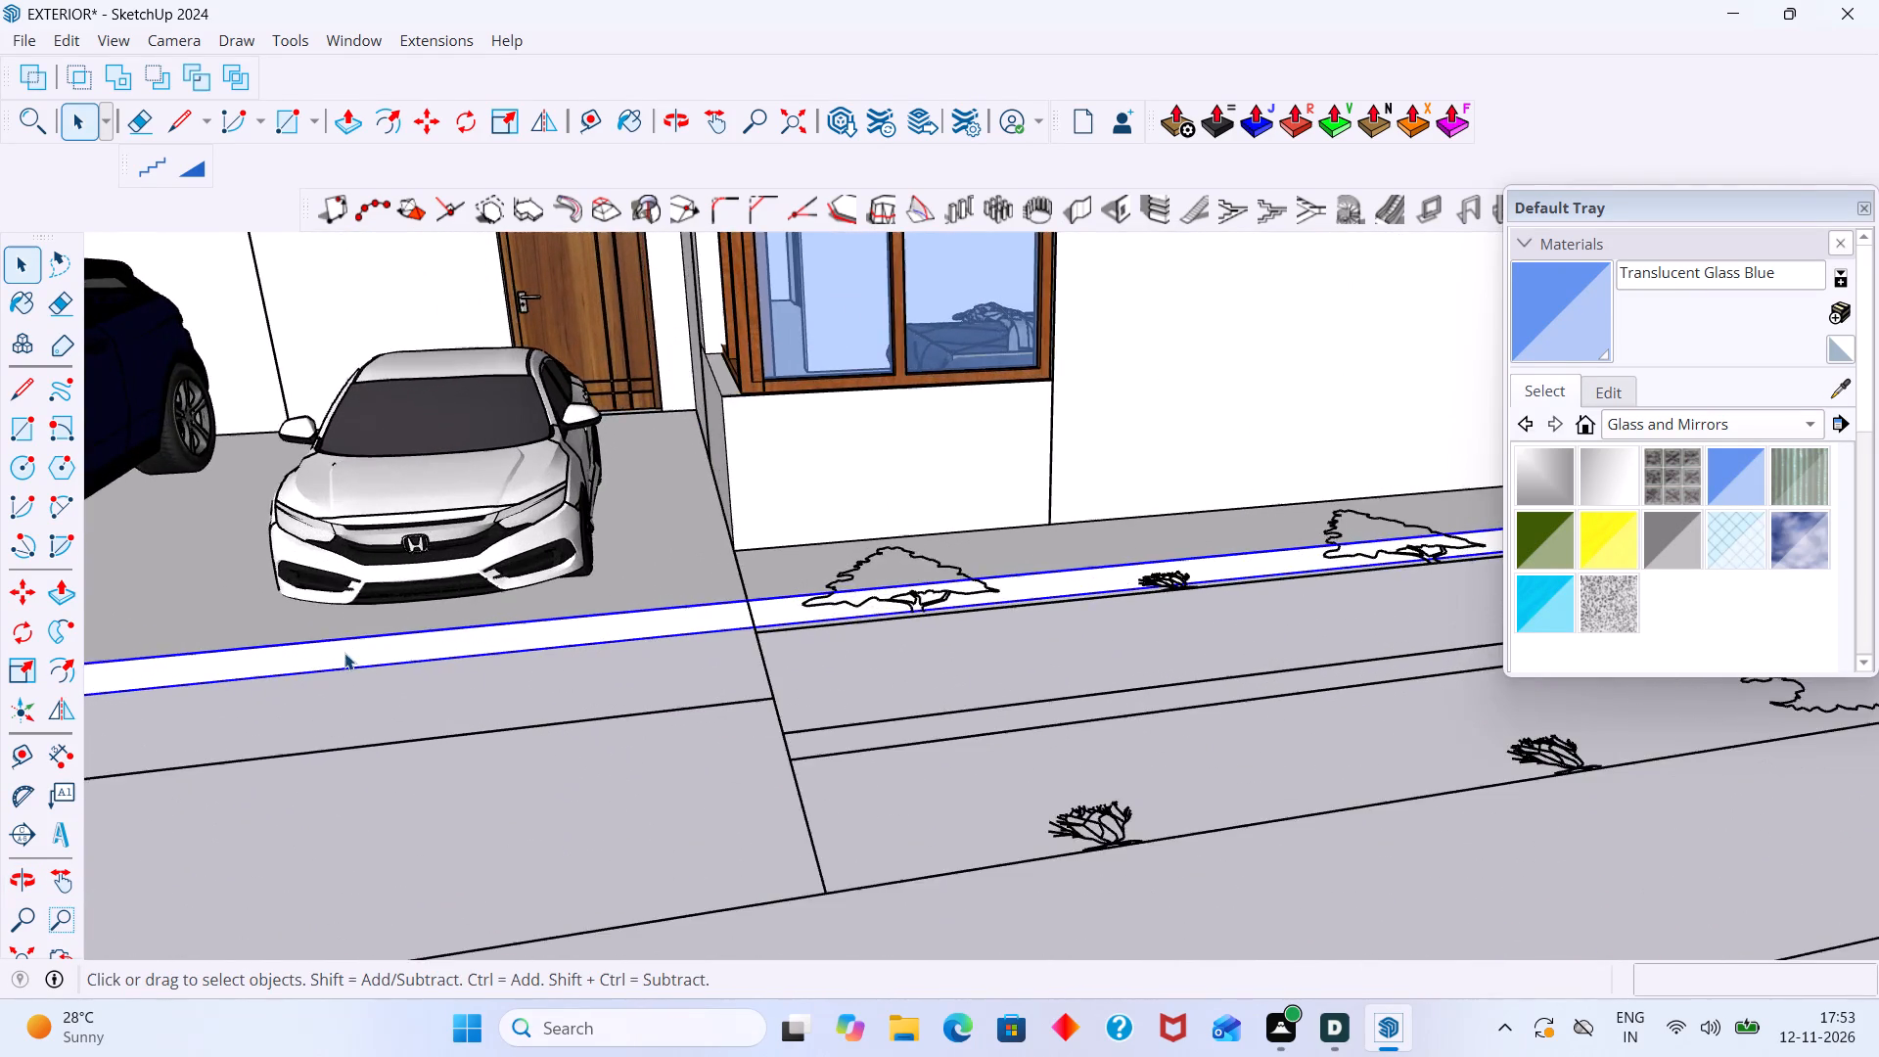
{"action": "double_click", "coordinate": [344, 653]}
{"action": "left_click", "coordinate": [349, 660]}
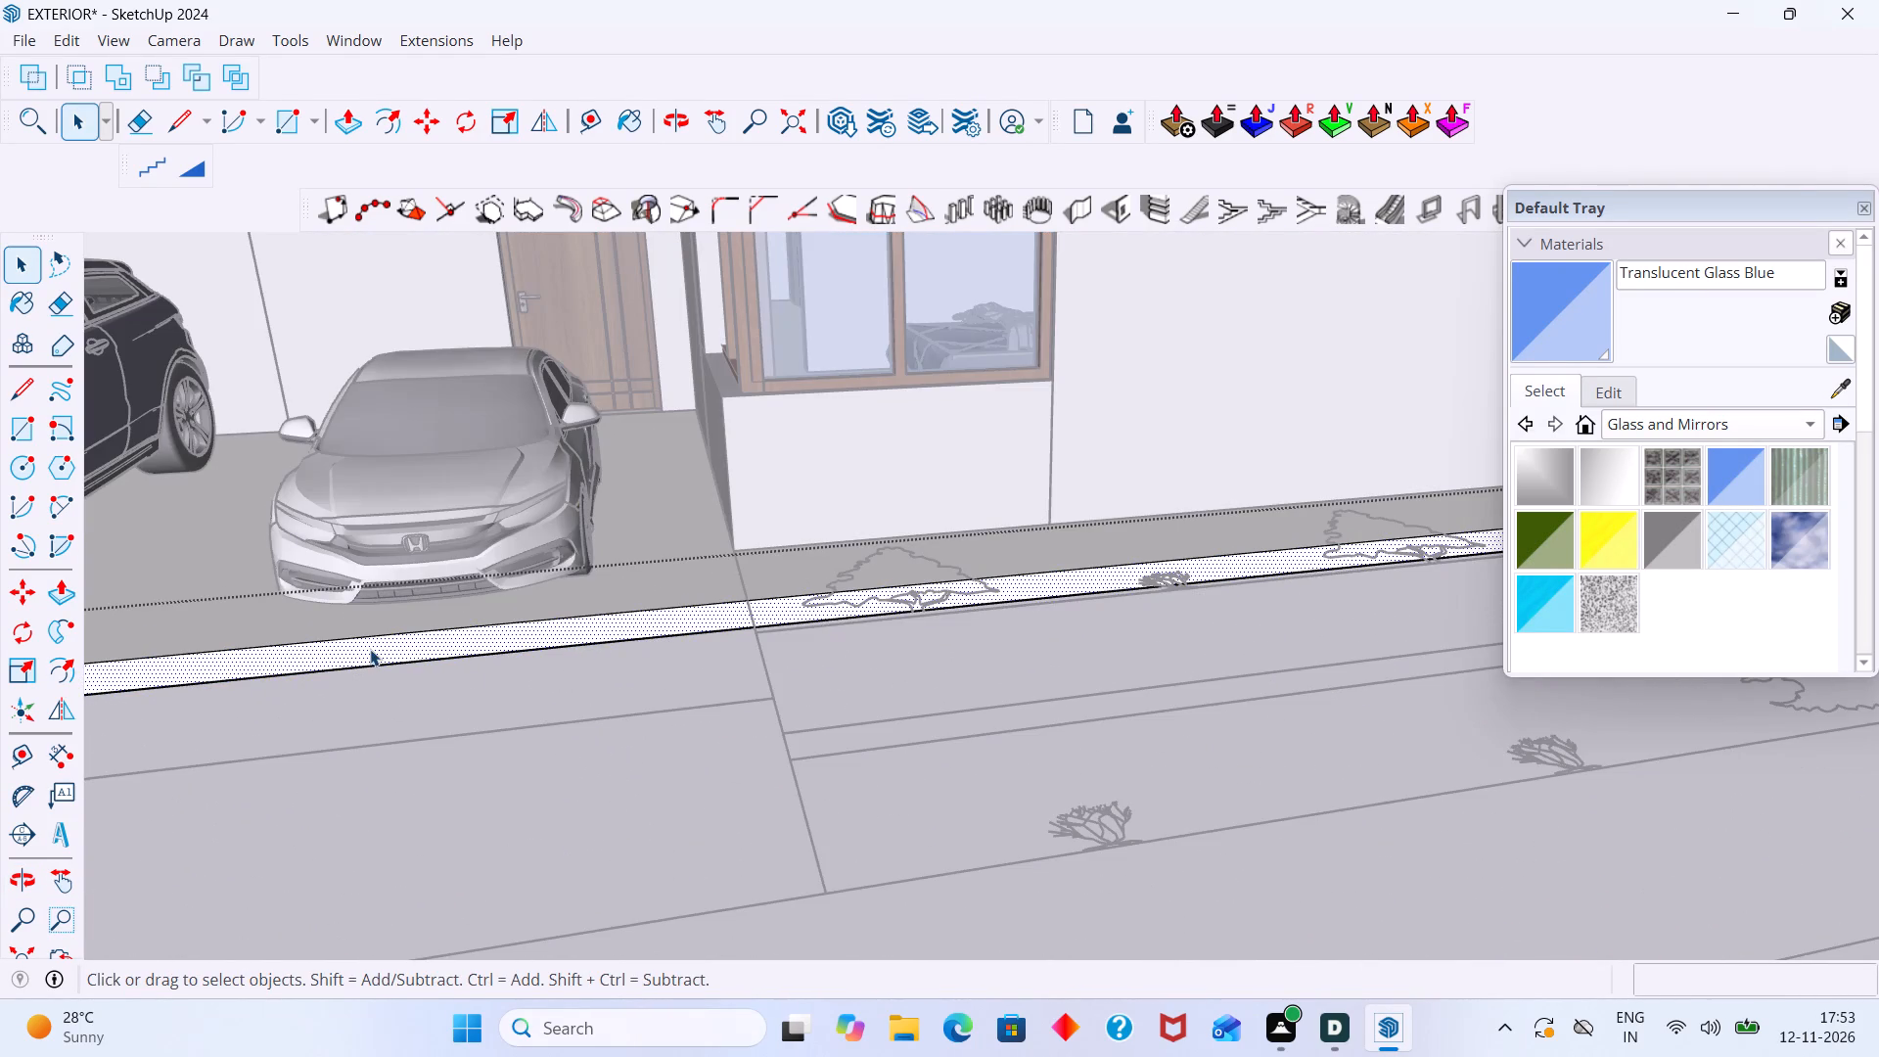
{"action": "key", "text": "p"}
{"action": "left_click", "coordinate": [370, 649]}
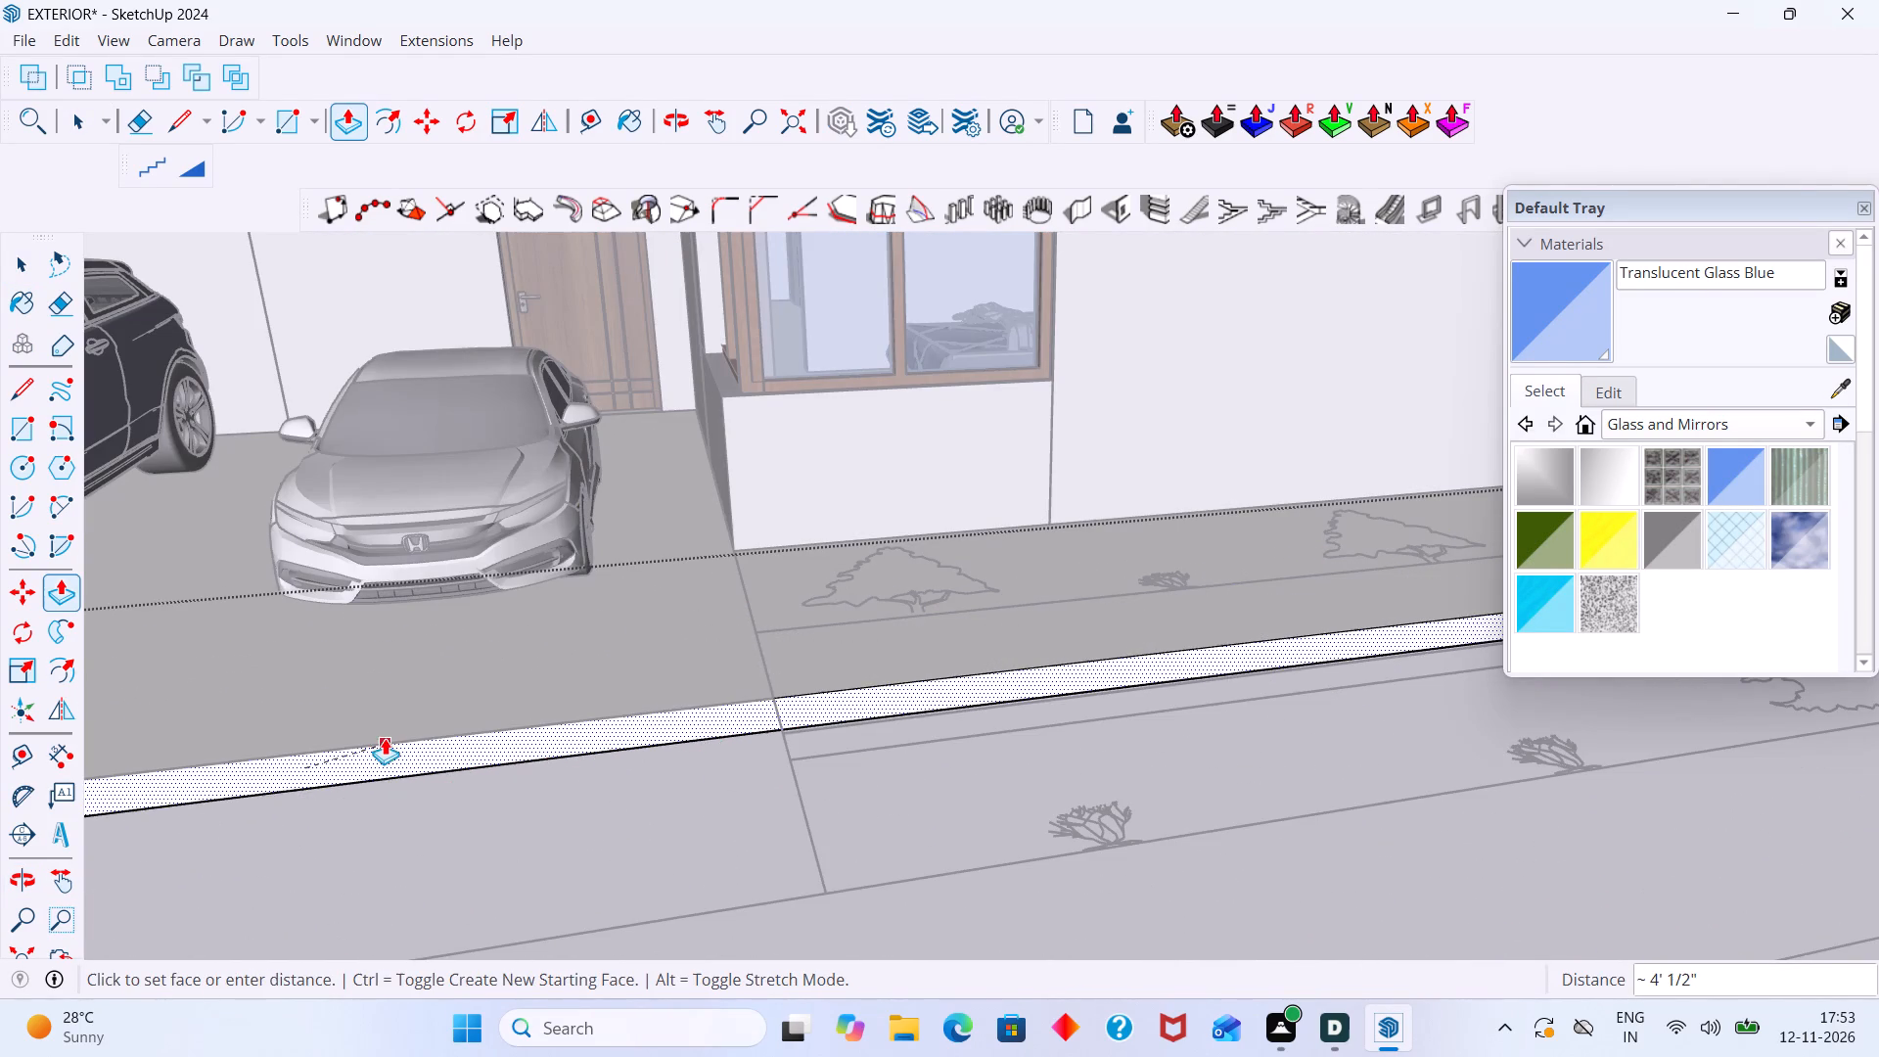
{"action": "left_click", "coordinate": [390, 743]}
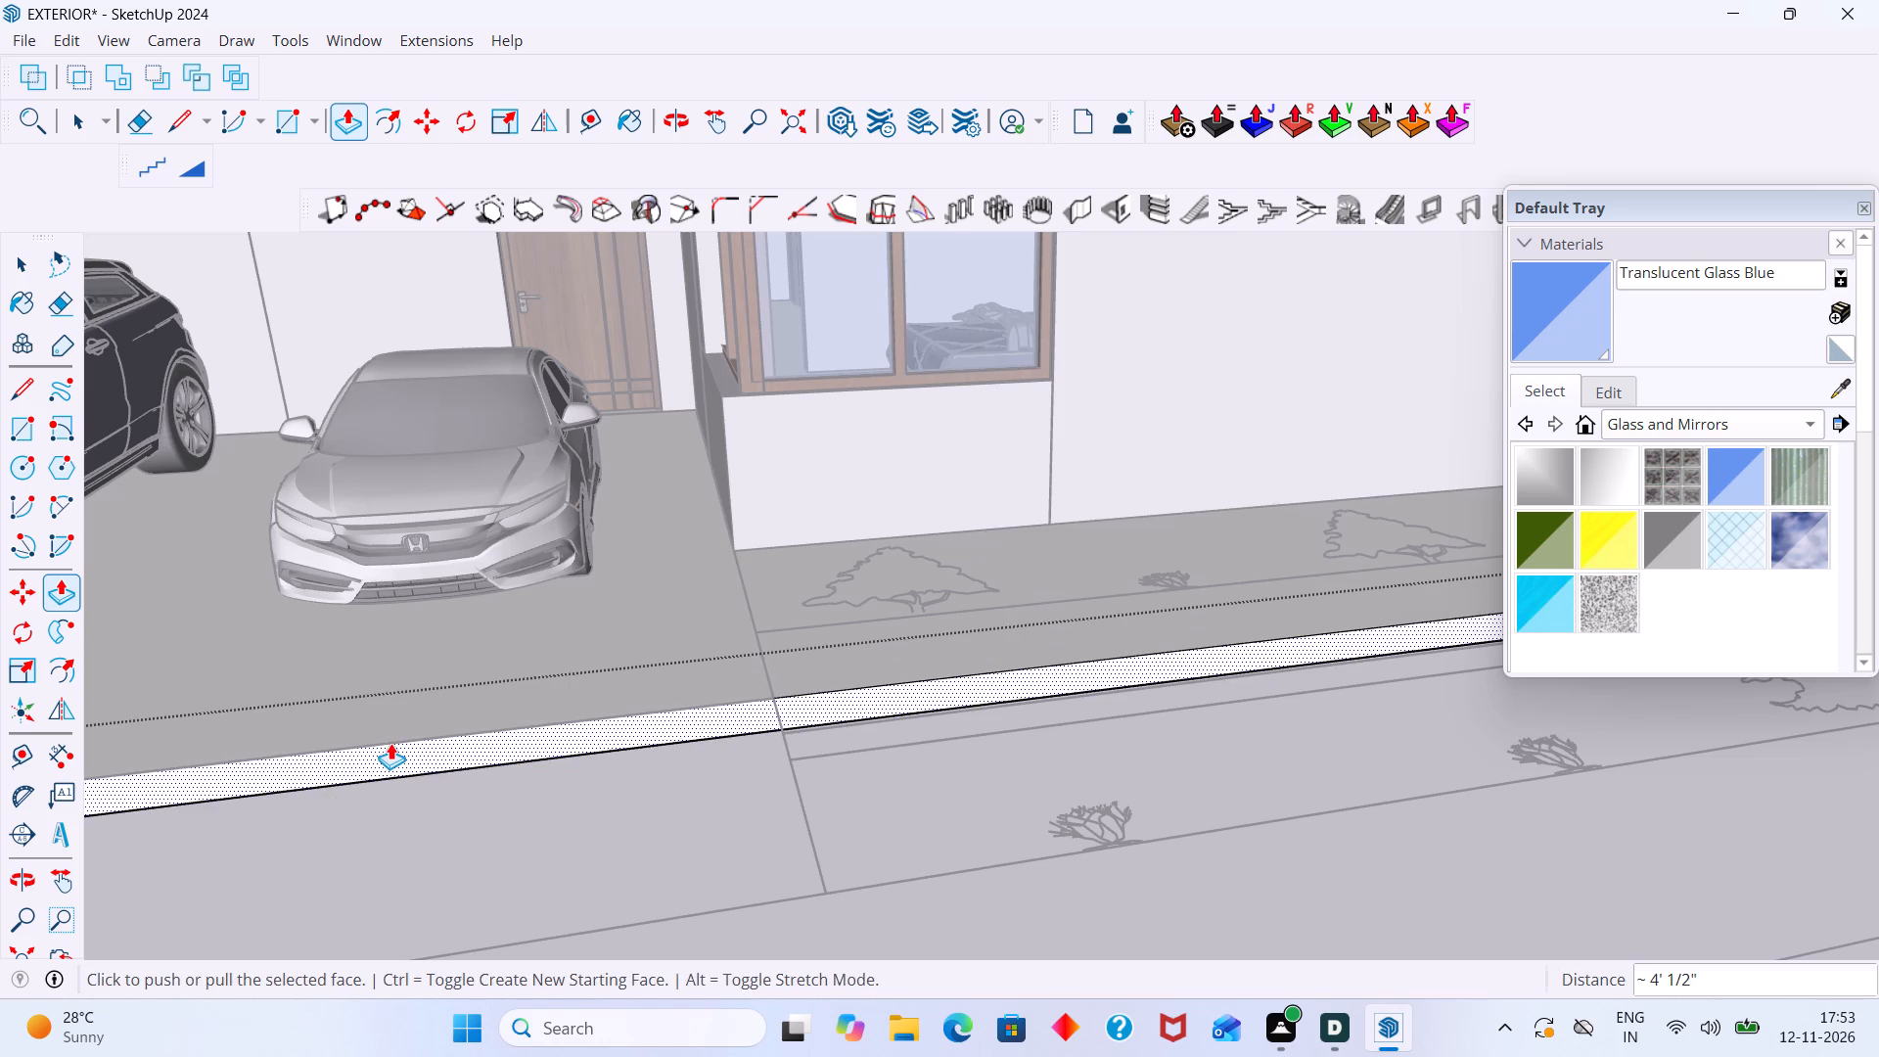
{"action": "key", "text": "space"}
{"action": "left_click", "coordinate": [434, 879]}
{"action": "scroll", "coordinate": [453, 831], "scroll_direction": "down", "scroll_amount": 17}
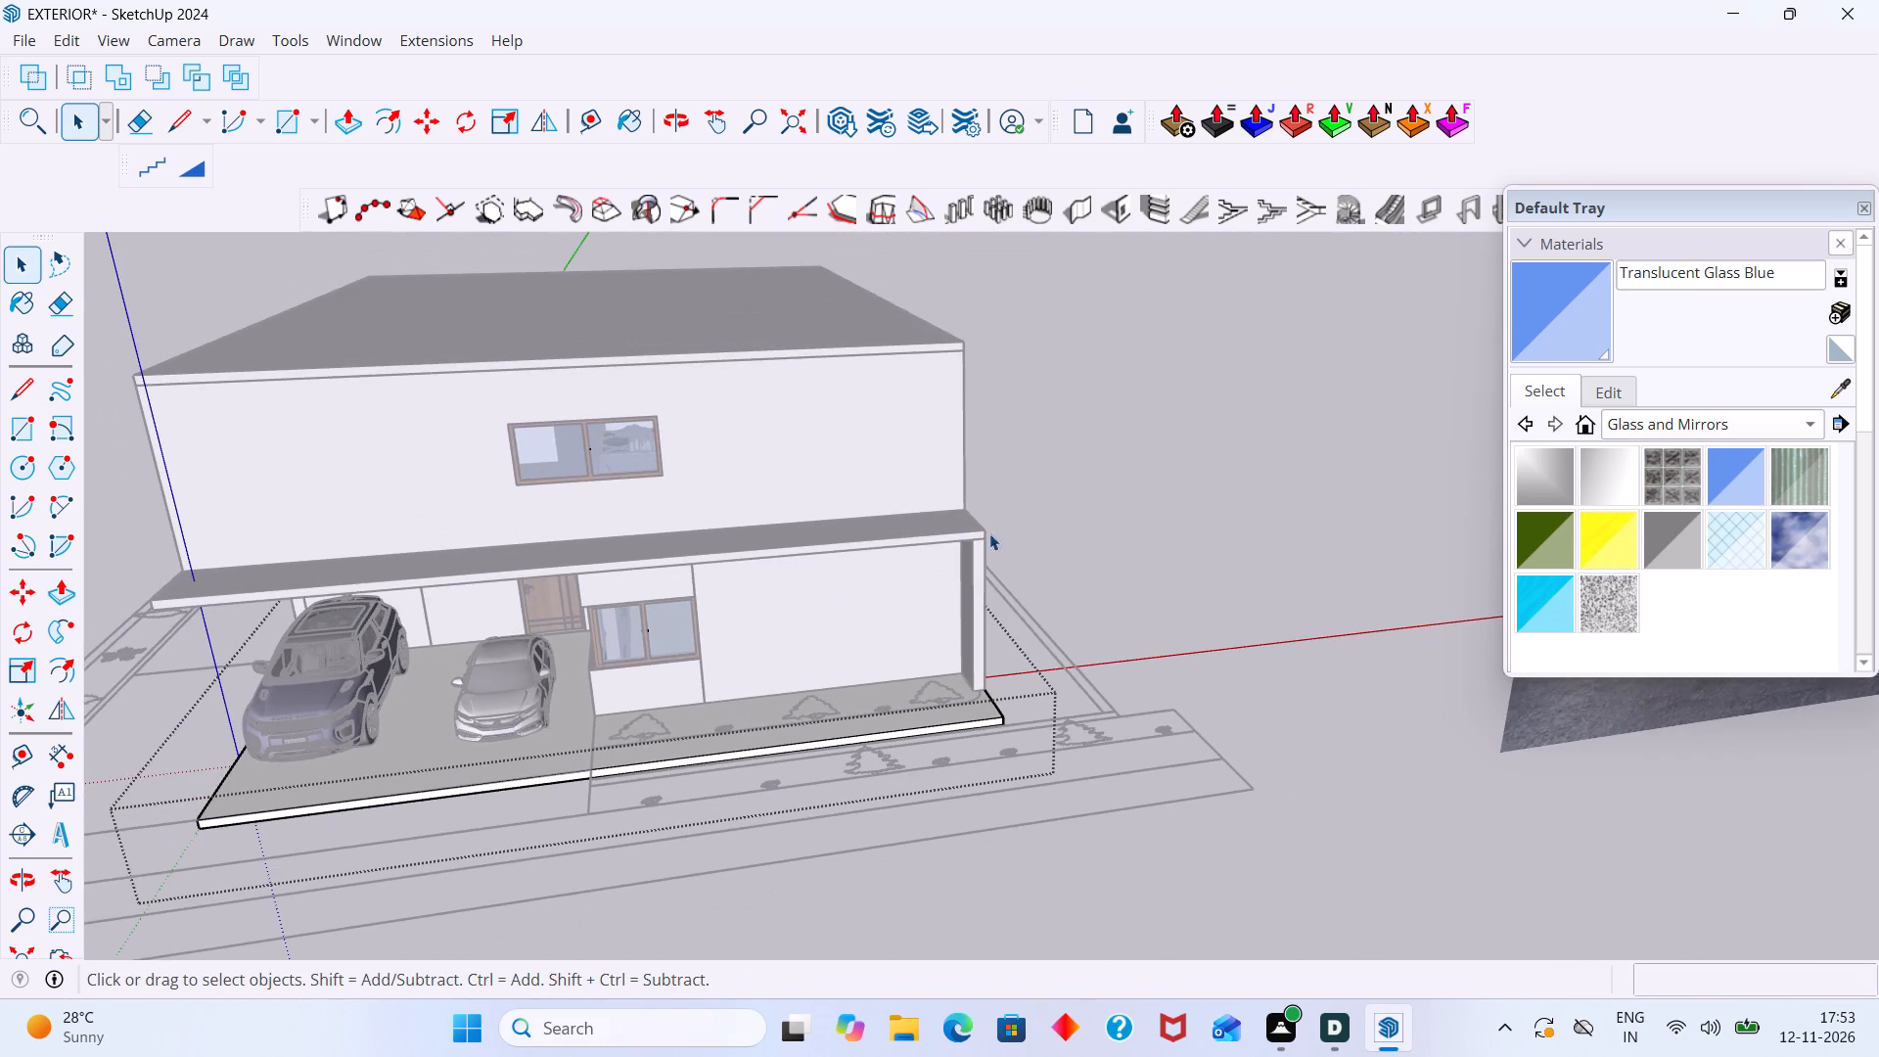
{"action": "left_click", "coordinate": [1030, 504]}
Examine the extended porch slab from the front in relation to the boundary lines and the facade image.
{"action": "scroll", "coordinate": [1035, 499], "scroll_direction": "down", "scroll_amount": 3}
{"action": "middle_click_drag", "start_coordinate": [1067, 561], "coordinate": [1072, 657]}
{"action": "scroll", "coordinate": [978, 672], "scroll_direction": "up", "scroll_amount": 4}
{"action": "middle_click_drag", "start_coordinate": [980, 674], "coordinate": [845, 610]}
{"action": "scroll", "coordinate": [857, 618], "scroll_direction": "up", "scroll_amount": 2}
{"action": "scroll", "coordinate": [857, 618], "scroll_direction": "down", "scroll_amount": 10}
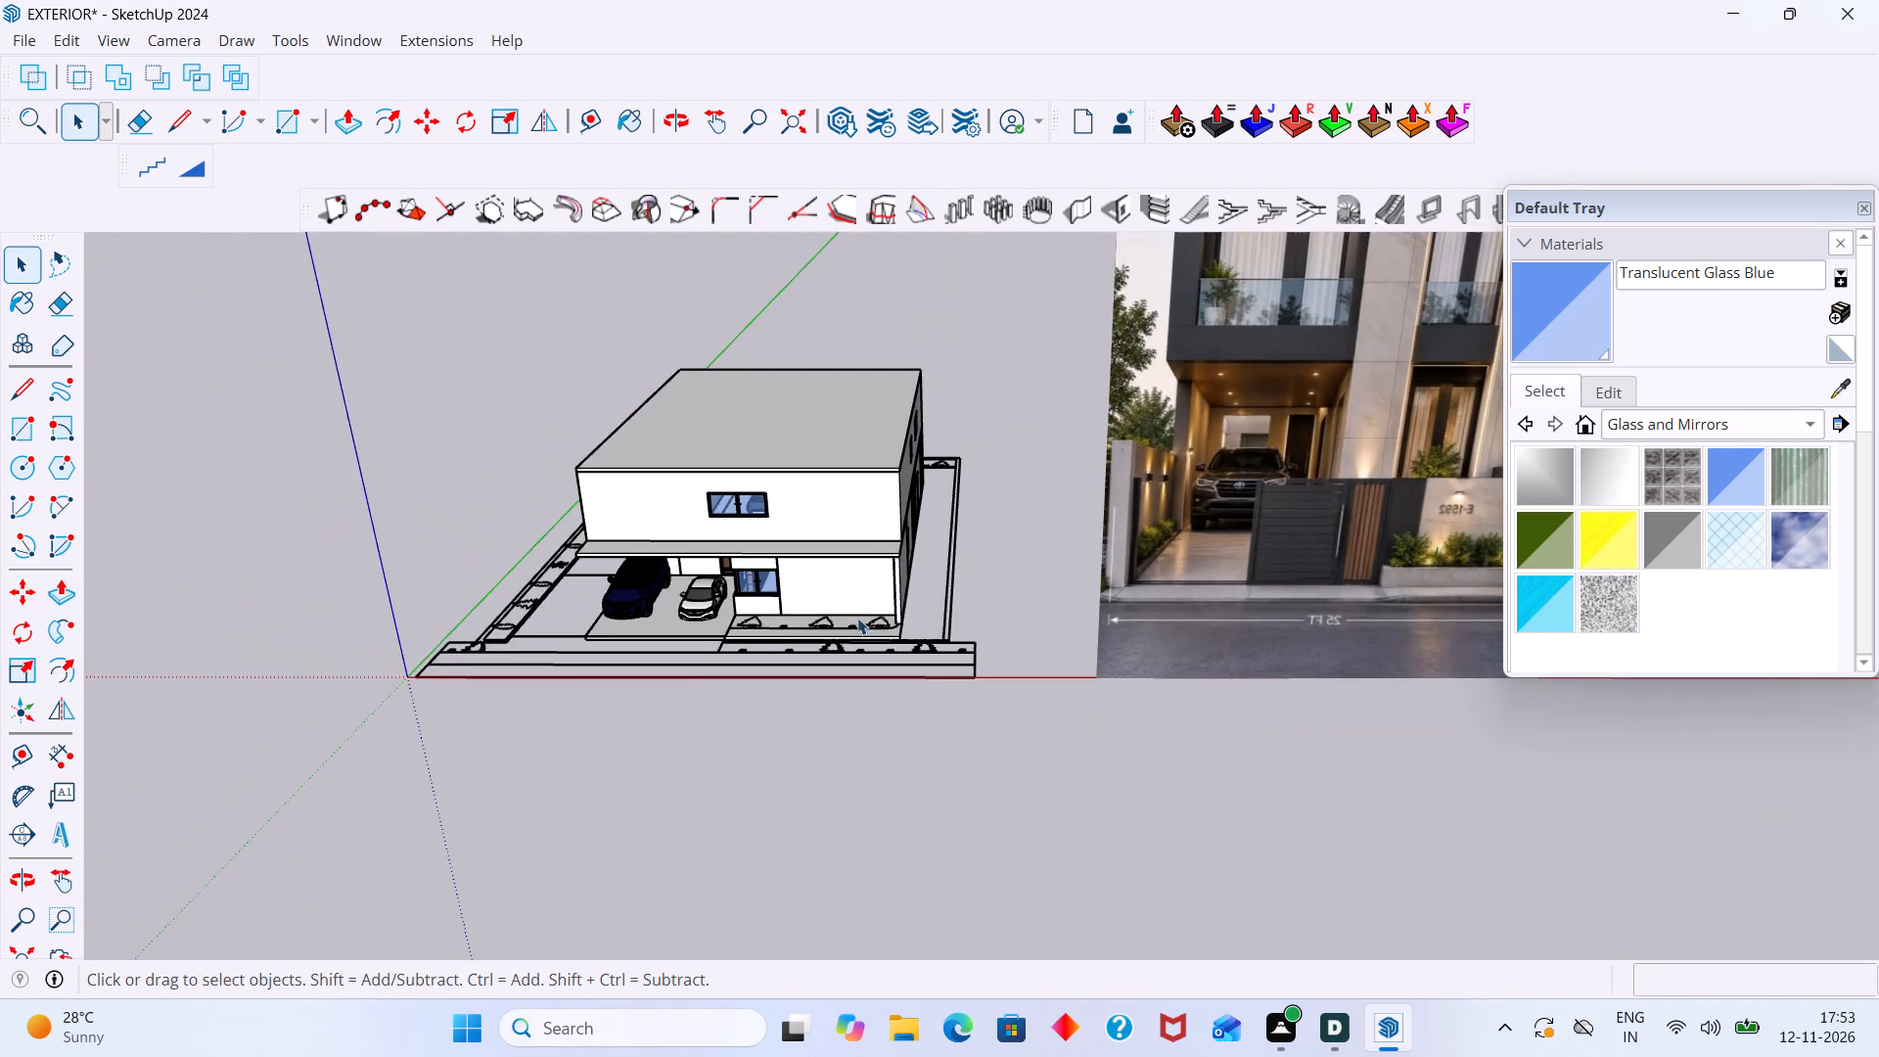
{"action": "scroll", "coordinate": [857, 618], "scroll_direction": "down", "scroll_amount": 2}
{"action": "middle_click_drag", "start_coordinate": [857, 618], "coordinate": [647, 637]}
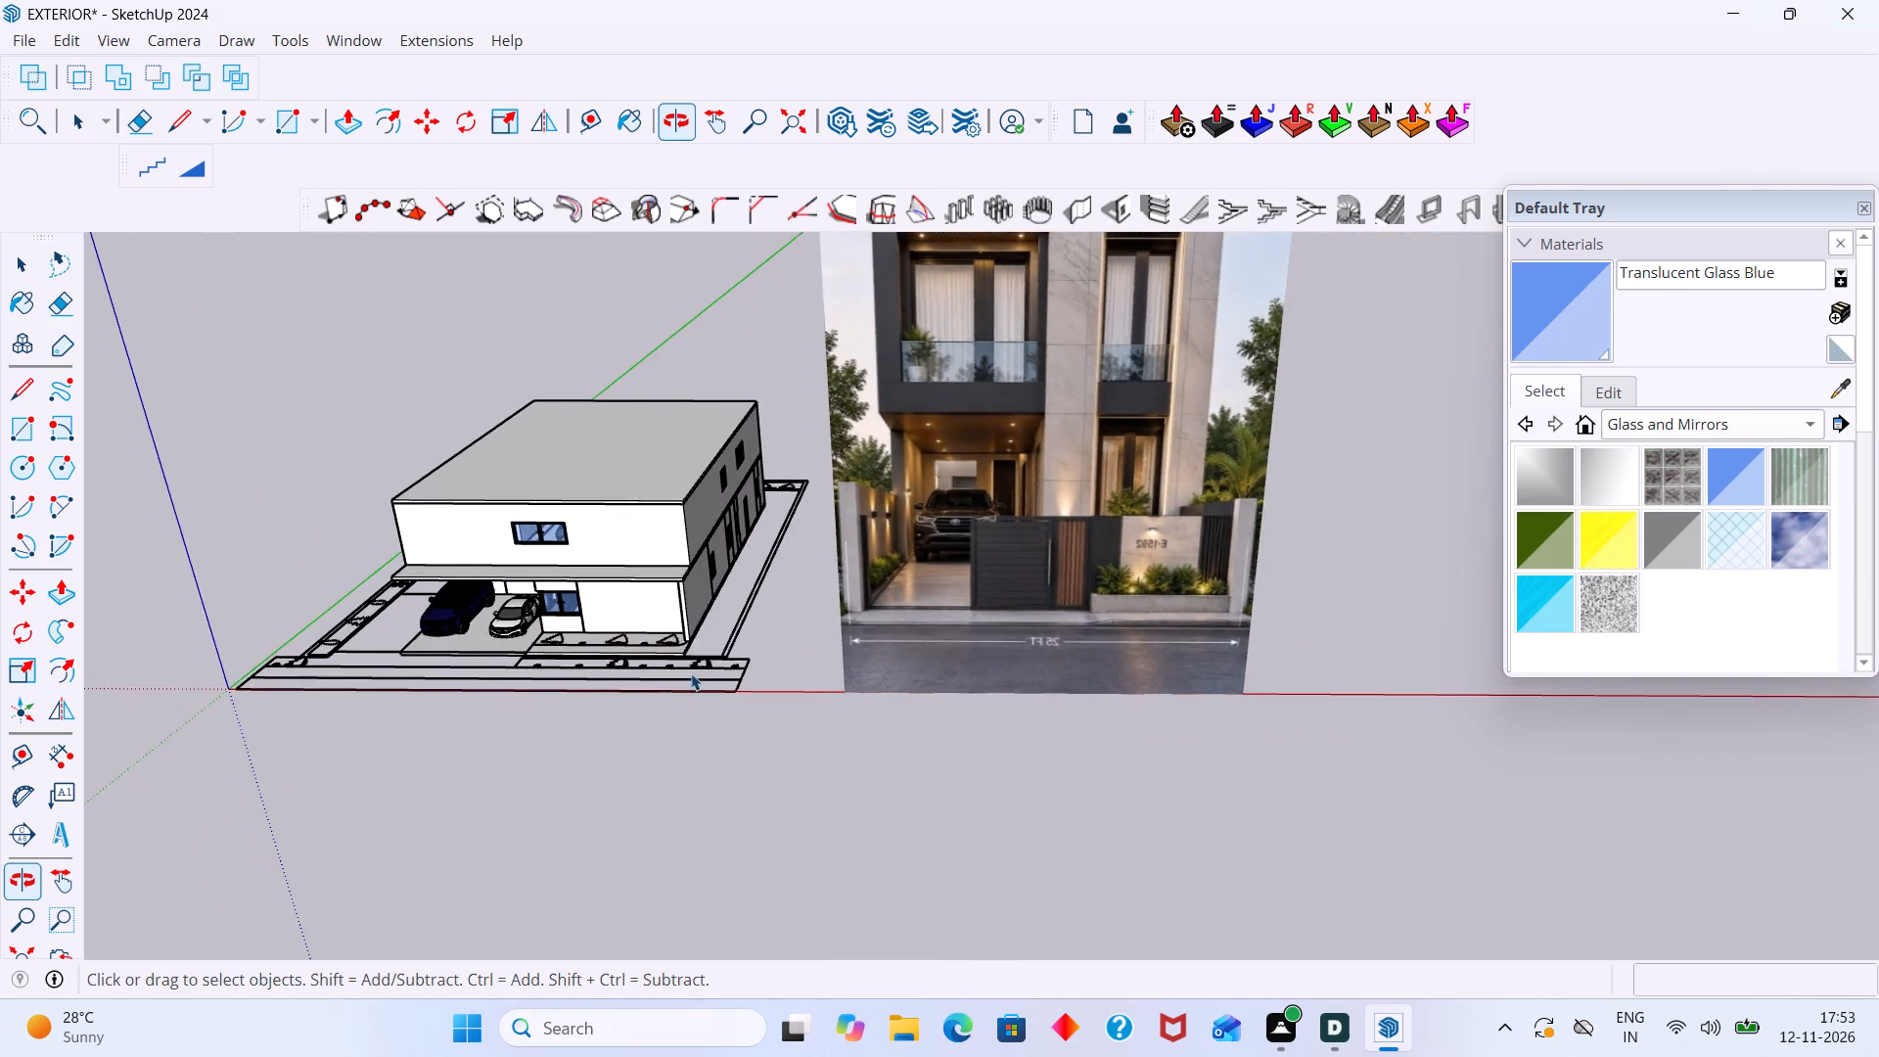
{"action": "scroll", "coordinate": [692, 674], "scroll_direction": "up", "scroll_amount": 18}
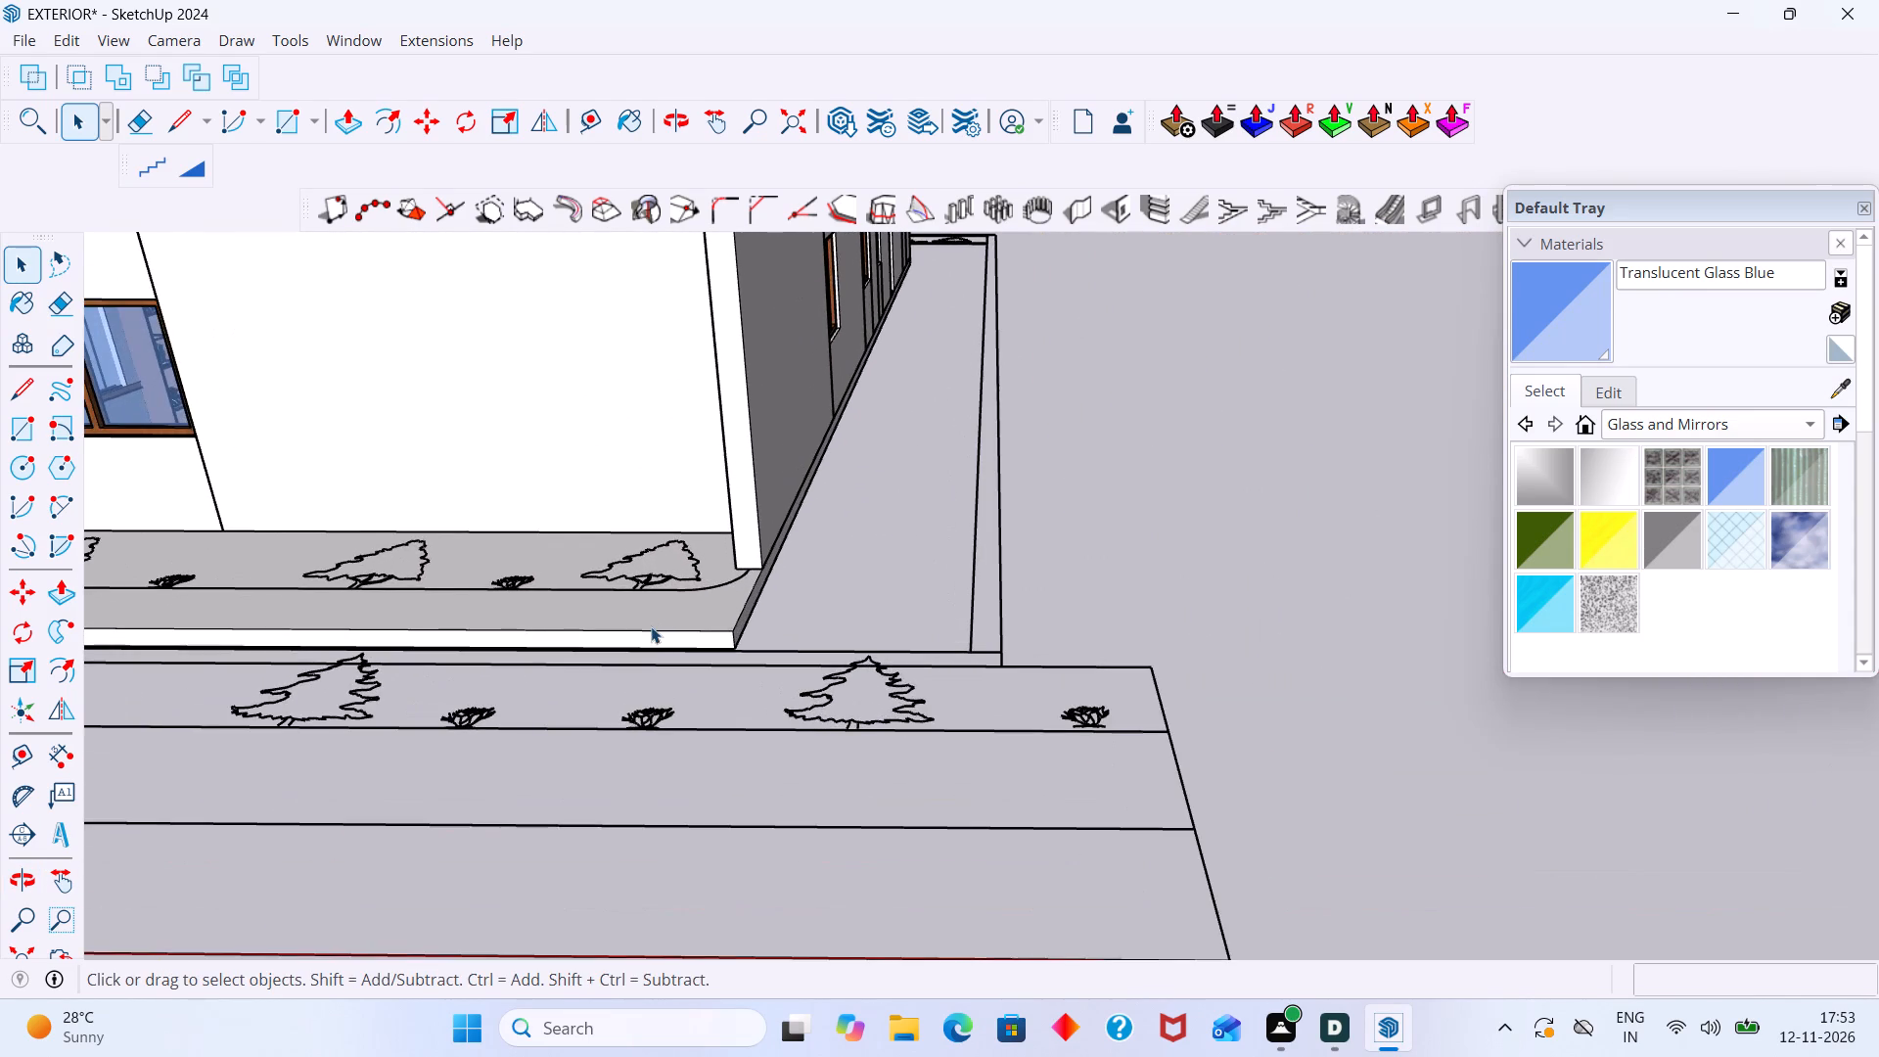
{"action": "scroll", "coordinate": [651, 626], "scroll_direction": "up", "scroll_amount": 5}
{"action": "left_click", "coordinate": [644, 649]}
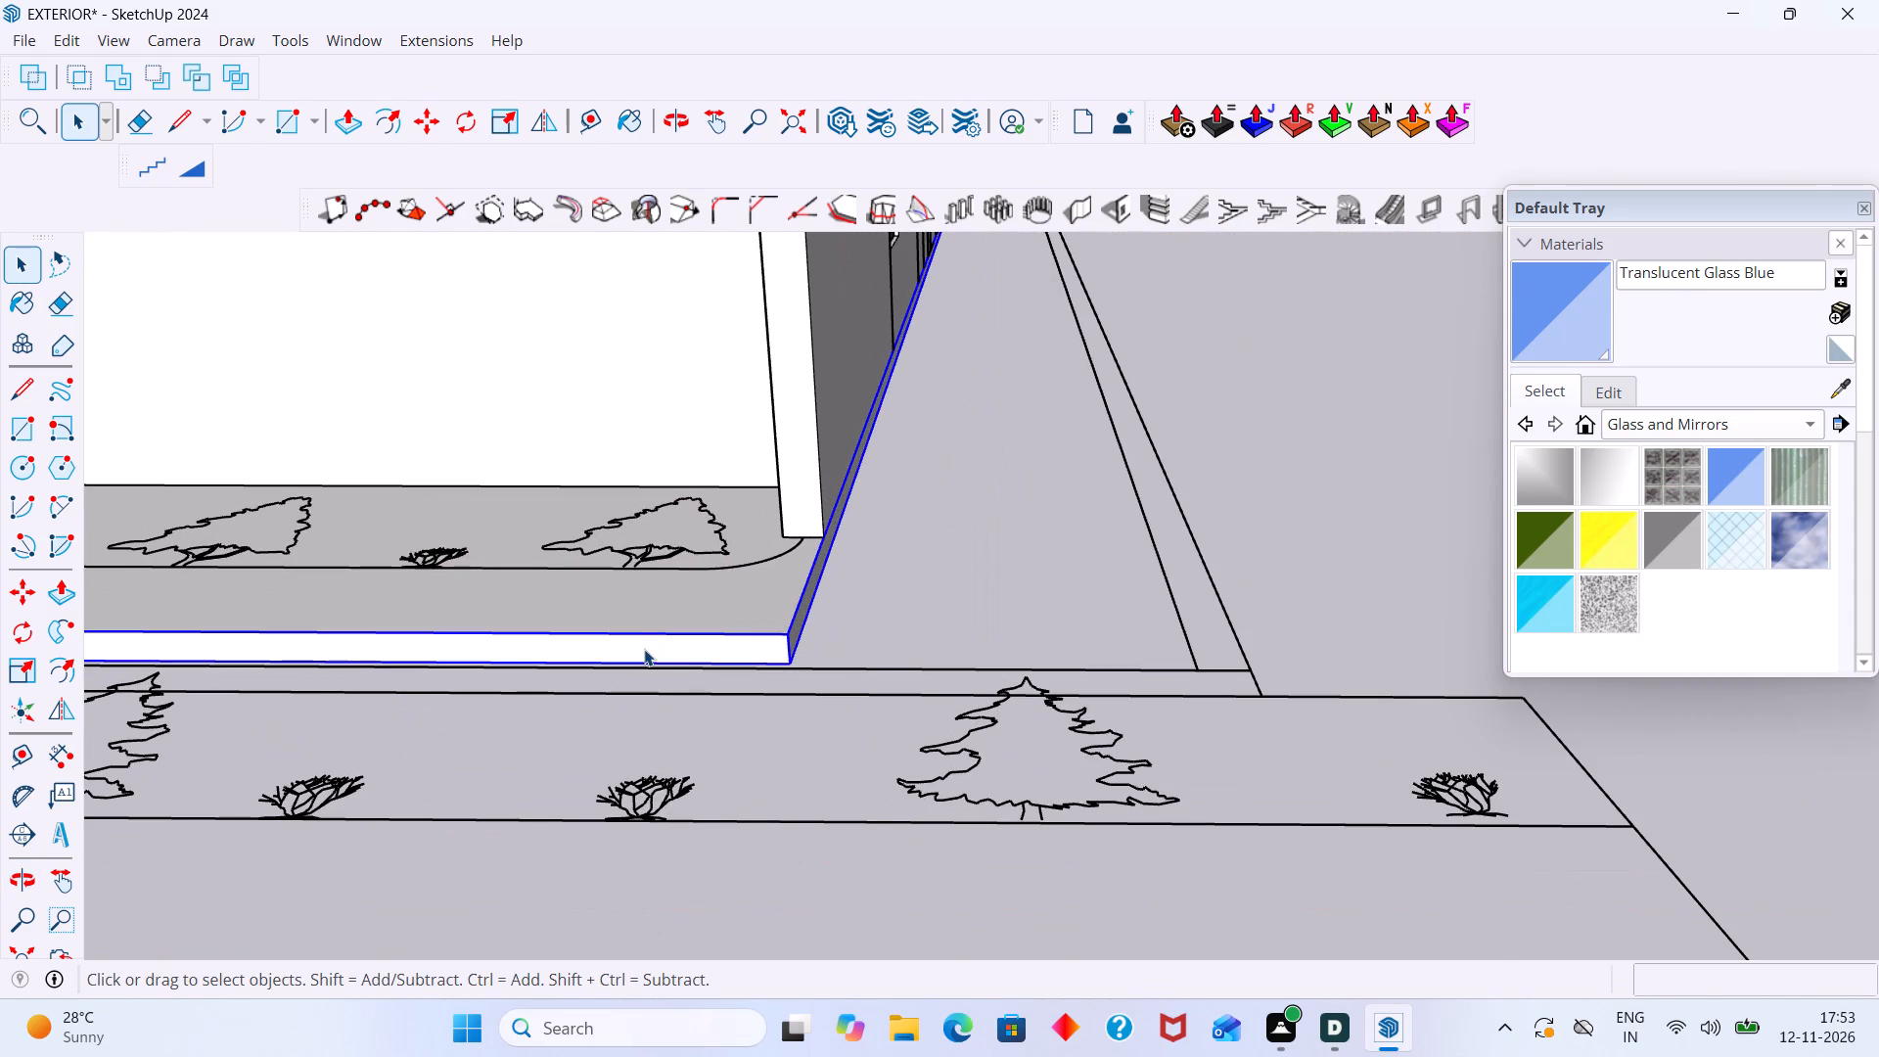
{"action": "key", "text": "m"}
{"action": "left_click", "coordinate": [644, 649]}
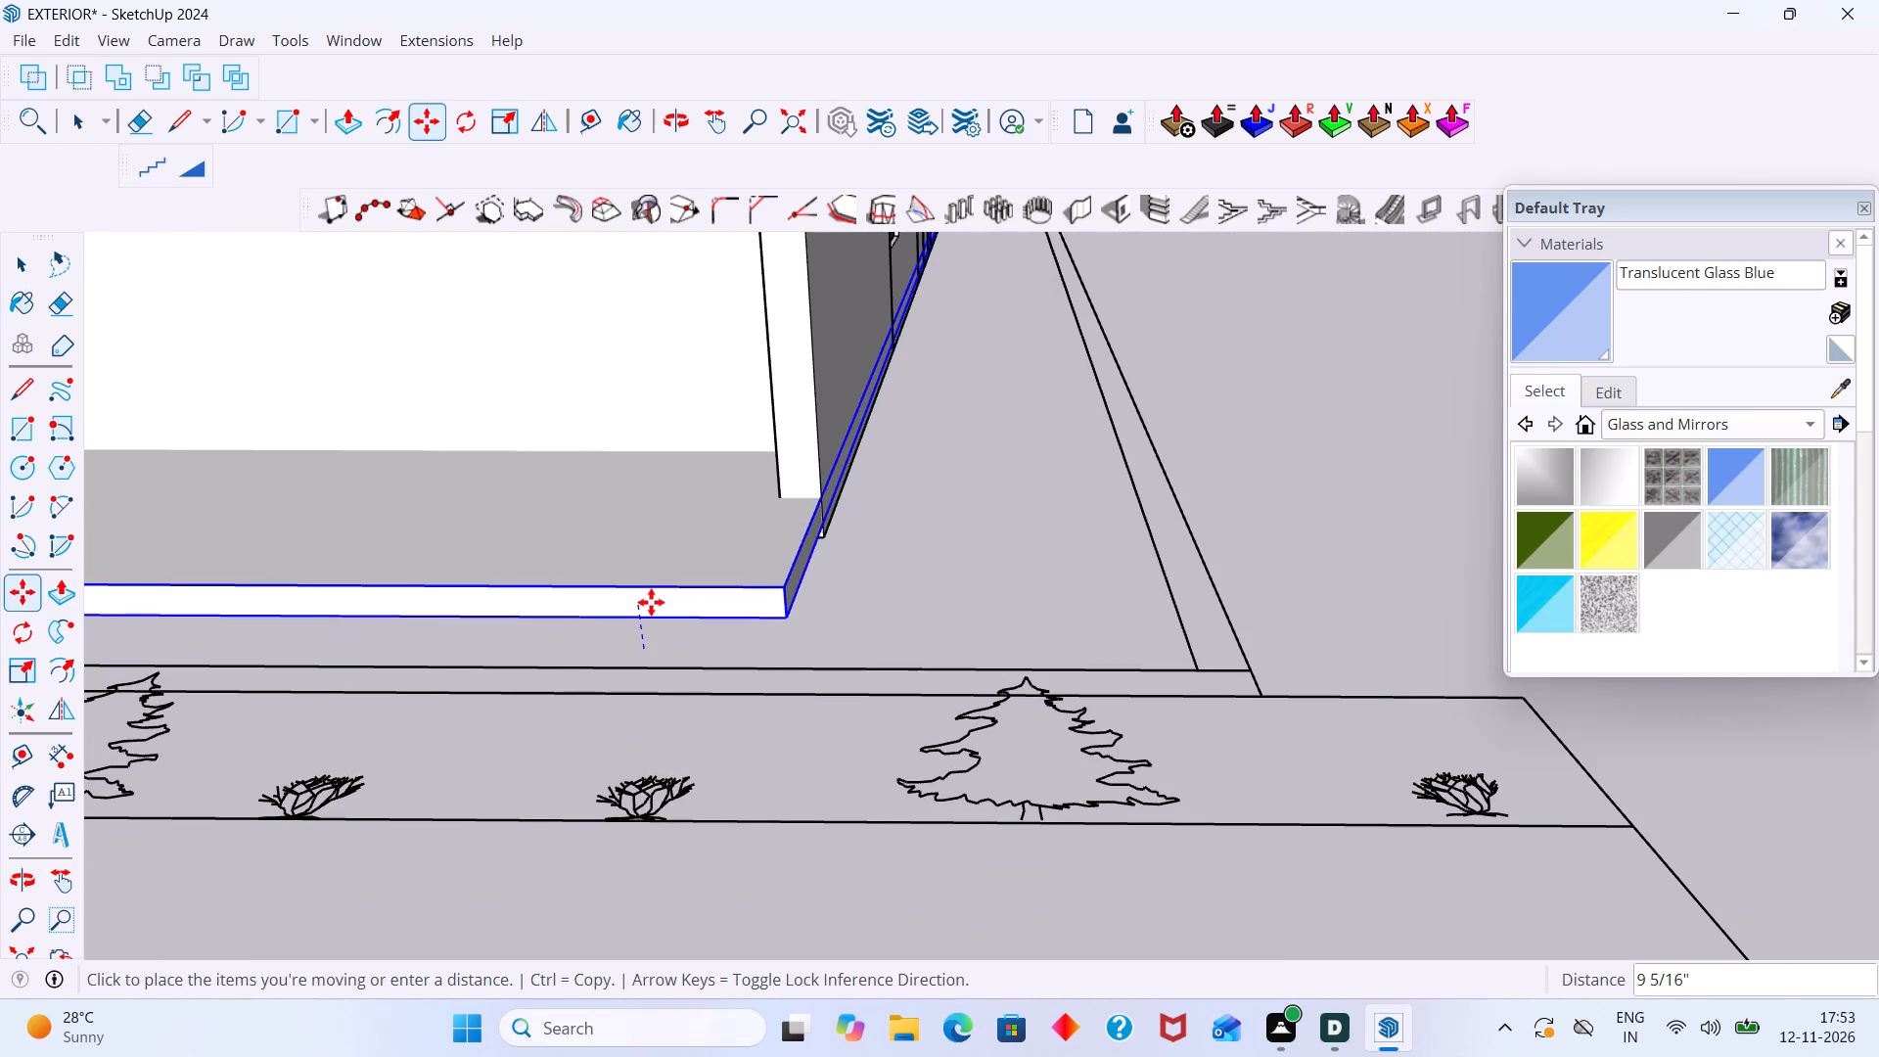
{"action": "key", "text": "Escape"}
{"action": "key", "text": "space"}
Push/Pull the porch slab's front face back toward the house by about 2' 6 3/8".
{"action": "double_click", "coordinate": [649, 655]}
{"action": "scroll", "coordinate": [649, 655], "scroll_direction": "up", "scroll_amount": 3}
{"action": "left_click", "coordinate": [649, 656]}
{"action": "left_click", "coordinate": [655, 644]}
{"action": "key", "text": "p"}
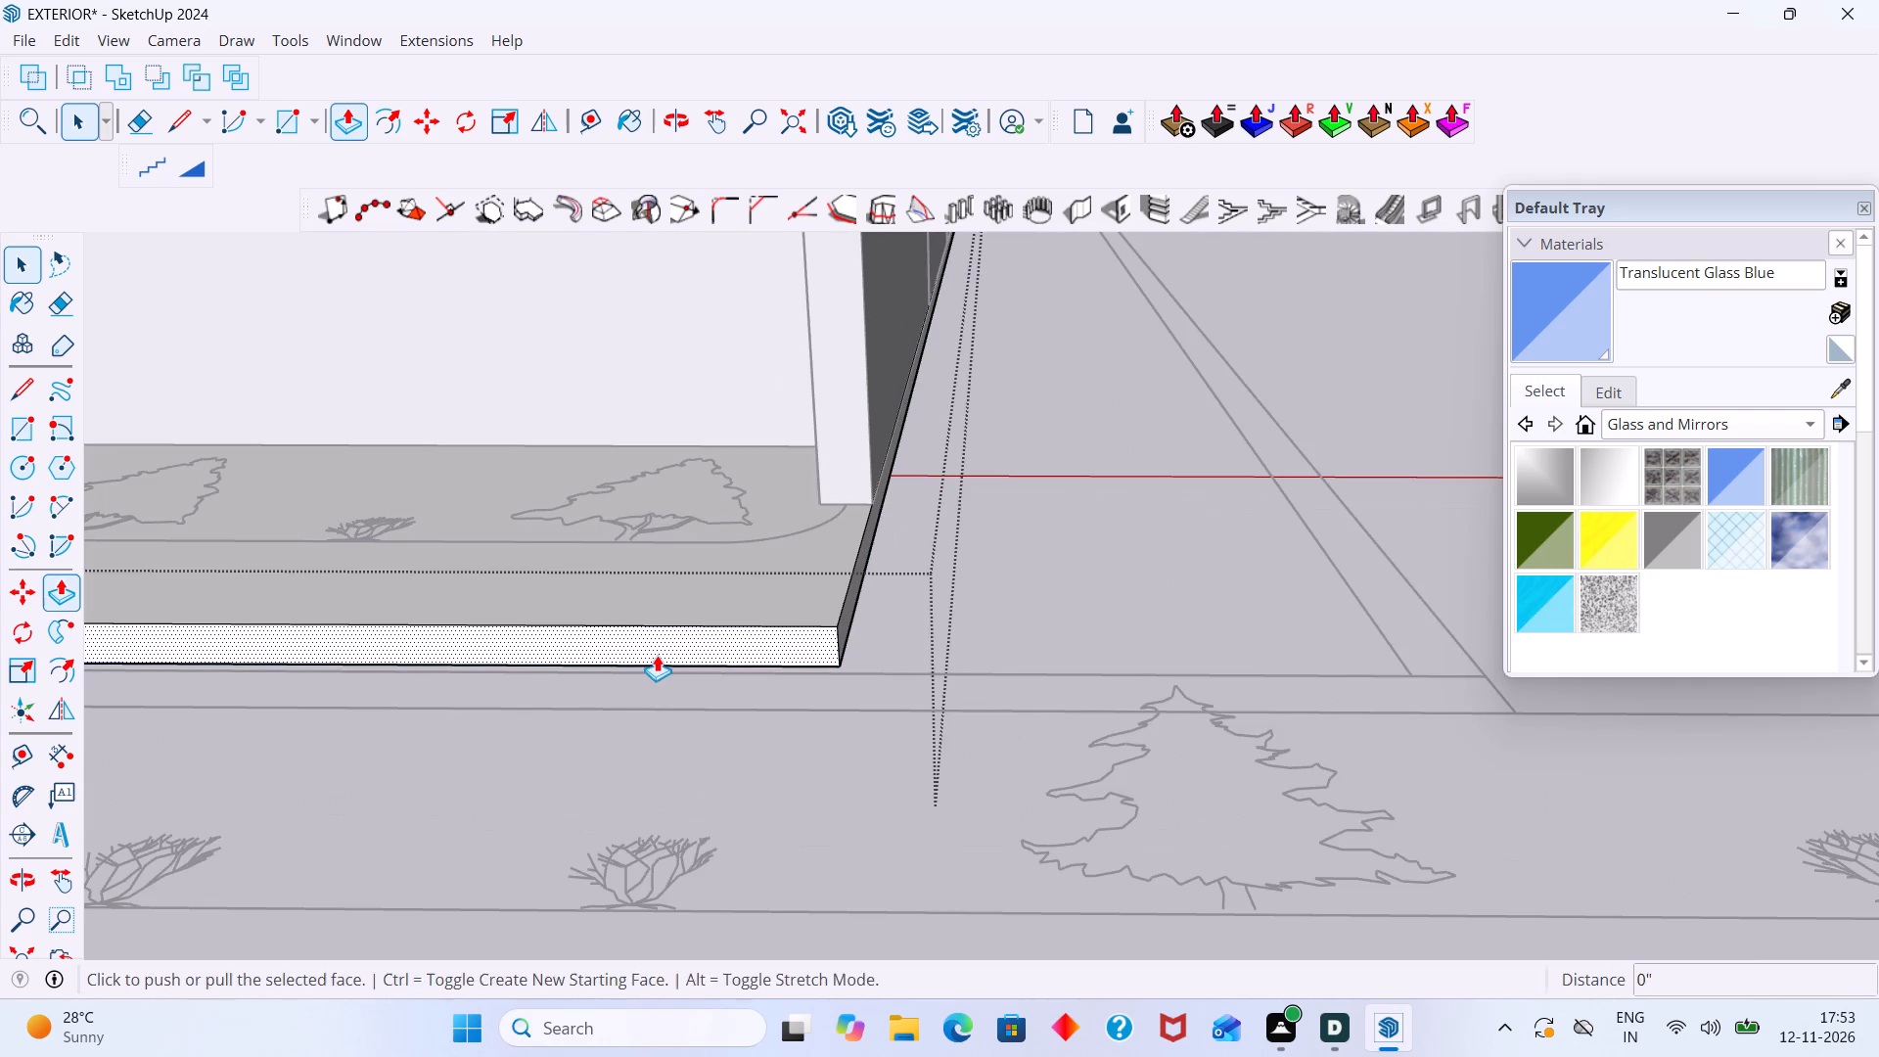
{"action": "left_click", "coordinate": [657, 655]}
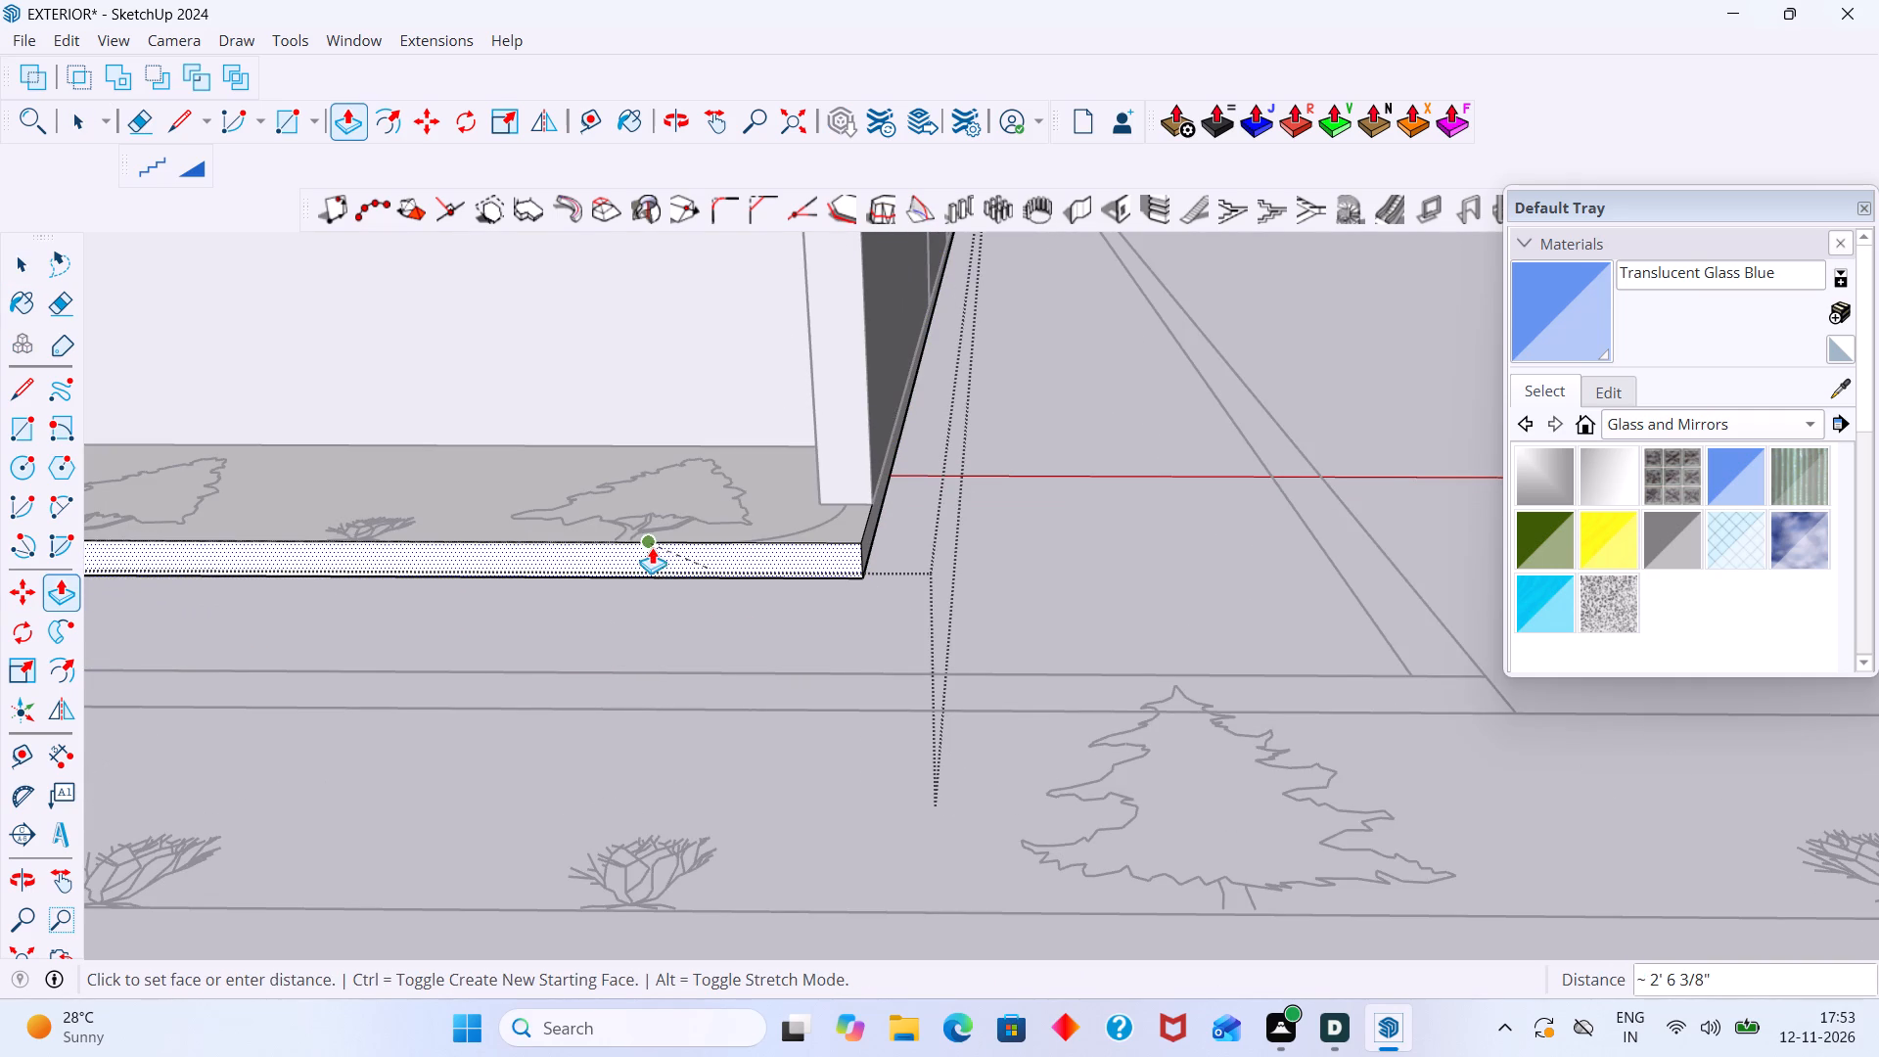
{"action": "left_click", "coordinate": [650, 547]}
{"action": "key", "text": "space"}
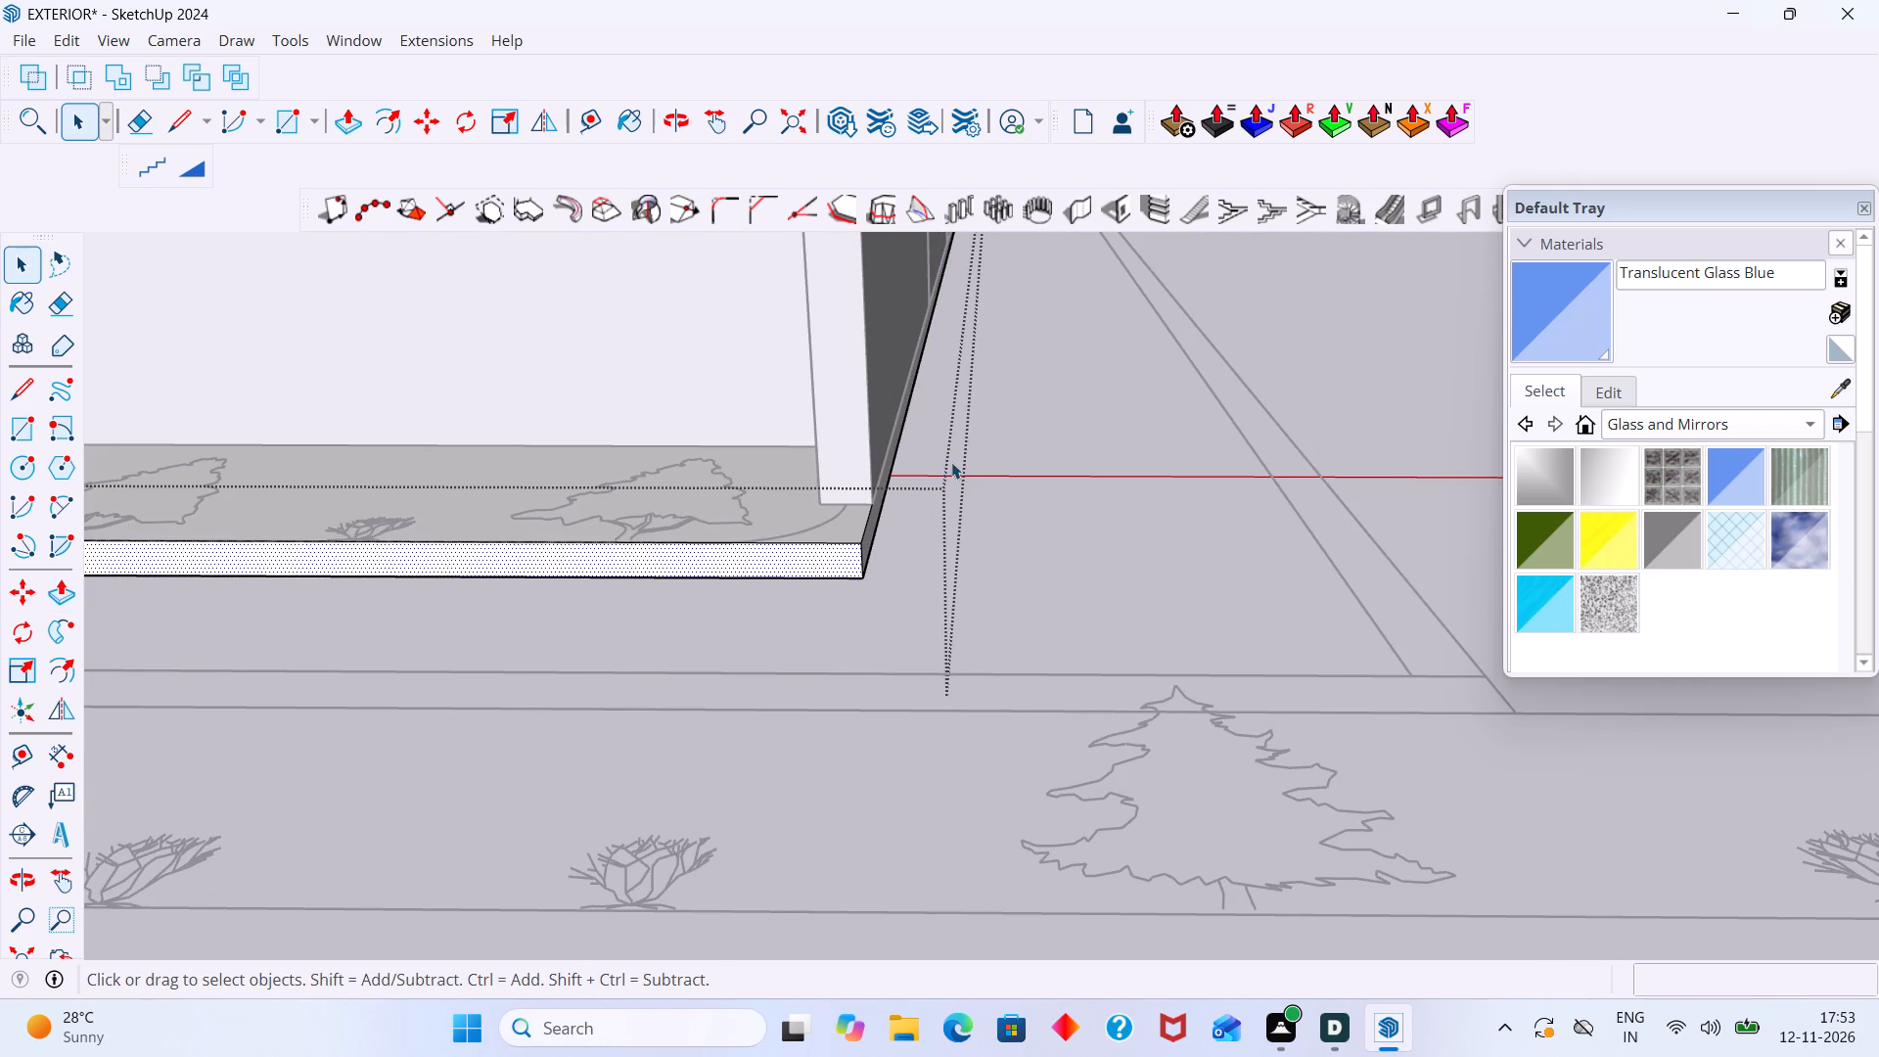
{"action": "left_click", "coordinate": [965, 436]}
Extend the front end of the ground-floor side wall 1' 6 11/16" forward to align with the porch slab's front edge.
{"action": "left_click", "coordinate": [848, 446]}
{"action": "double_click", "coordinate": [844, 449]}
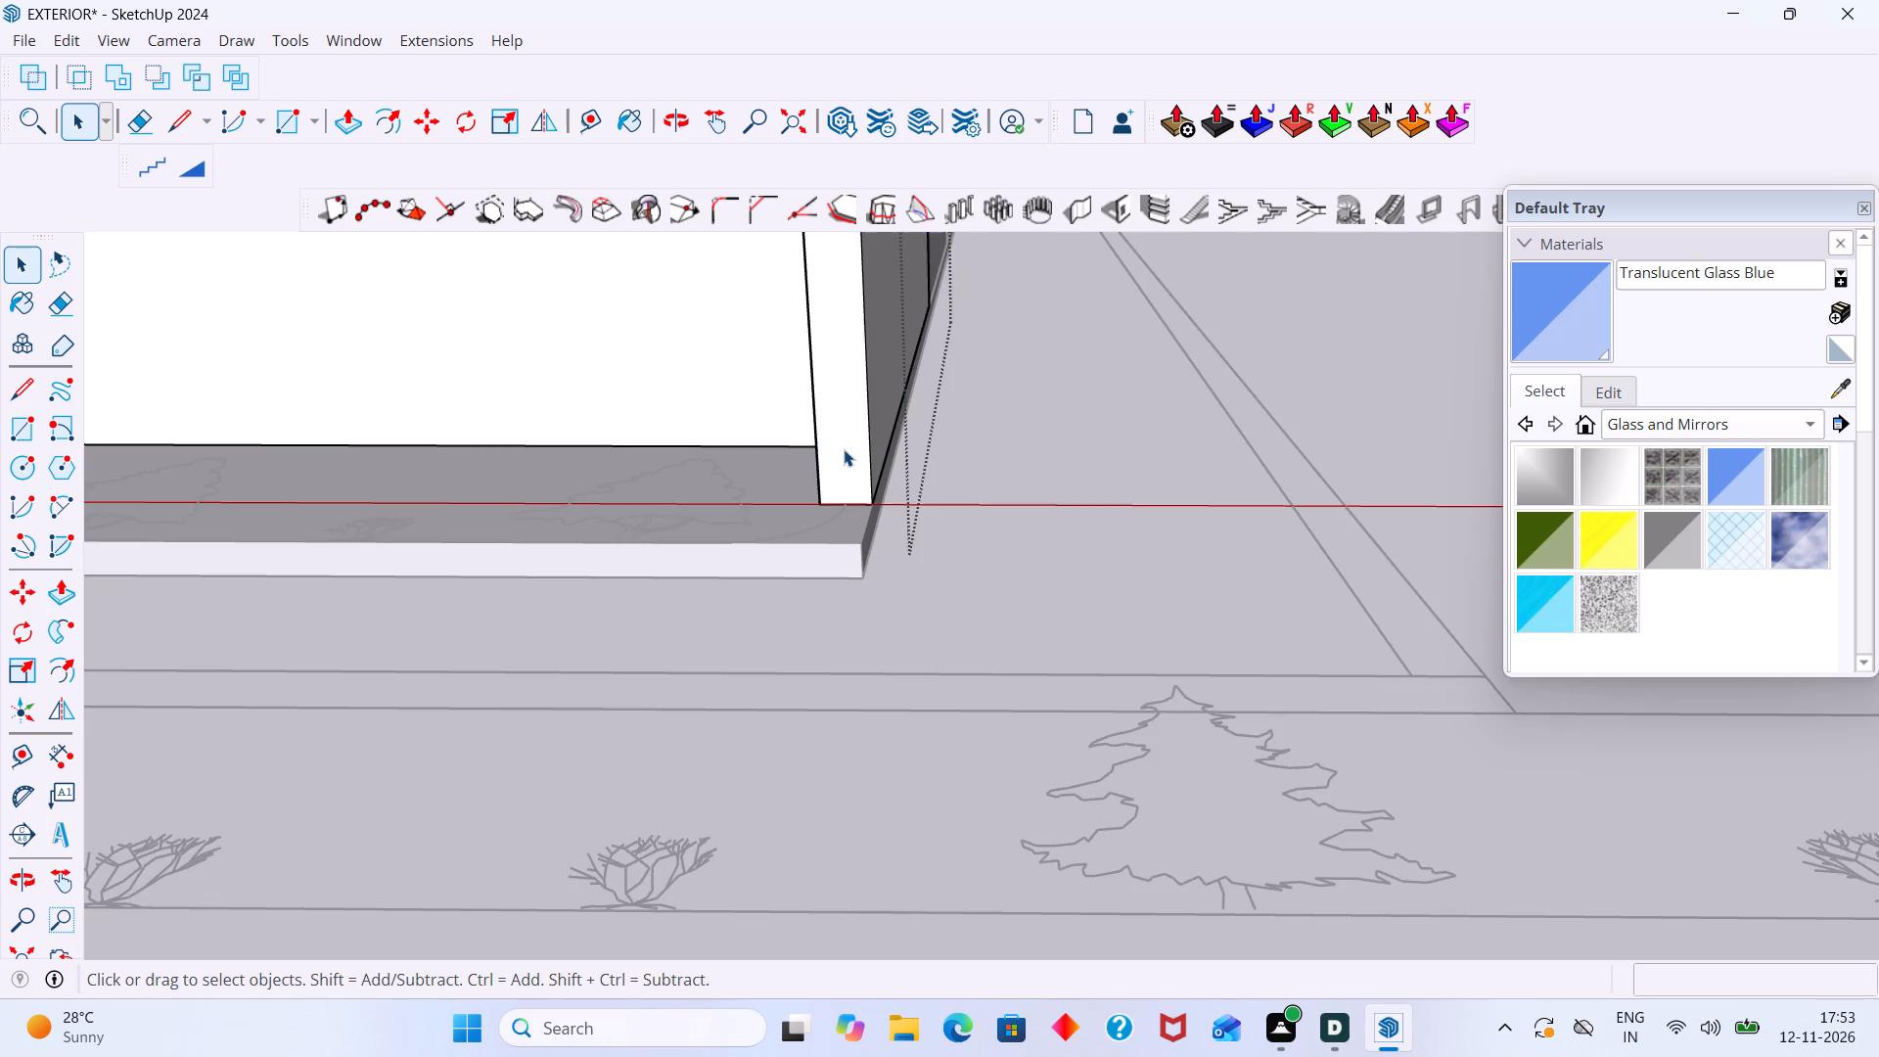
{"action": "left_click", "coordinate": [844, 459]}
{"action": "key", "text": "p"}
{"action": "left_click", "coordinate": [837, 470]}
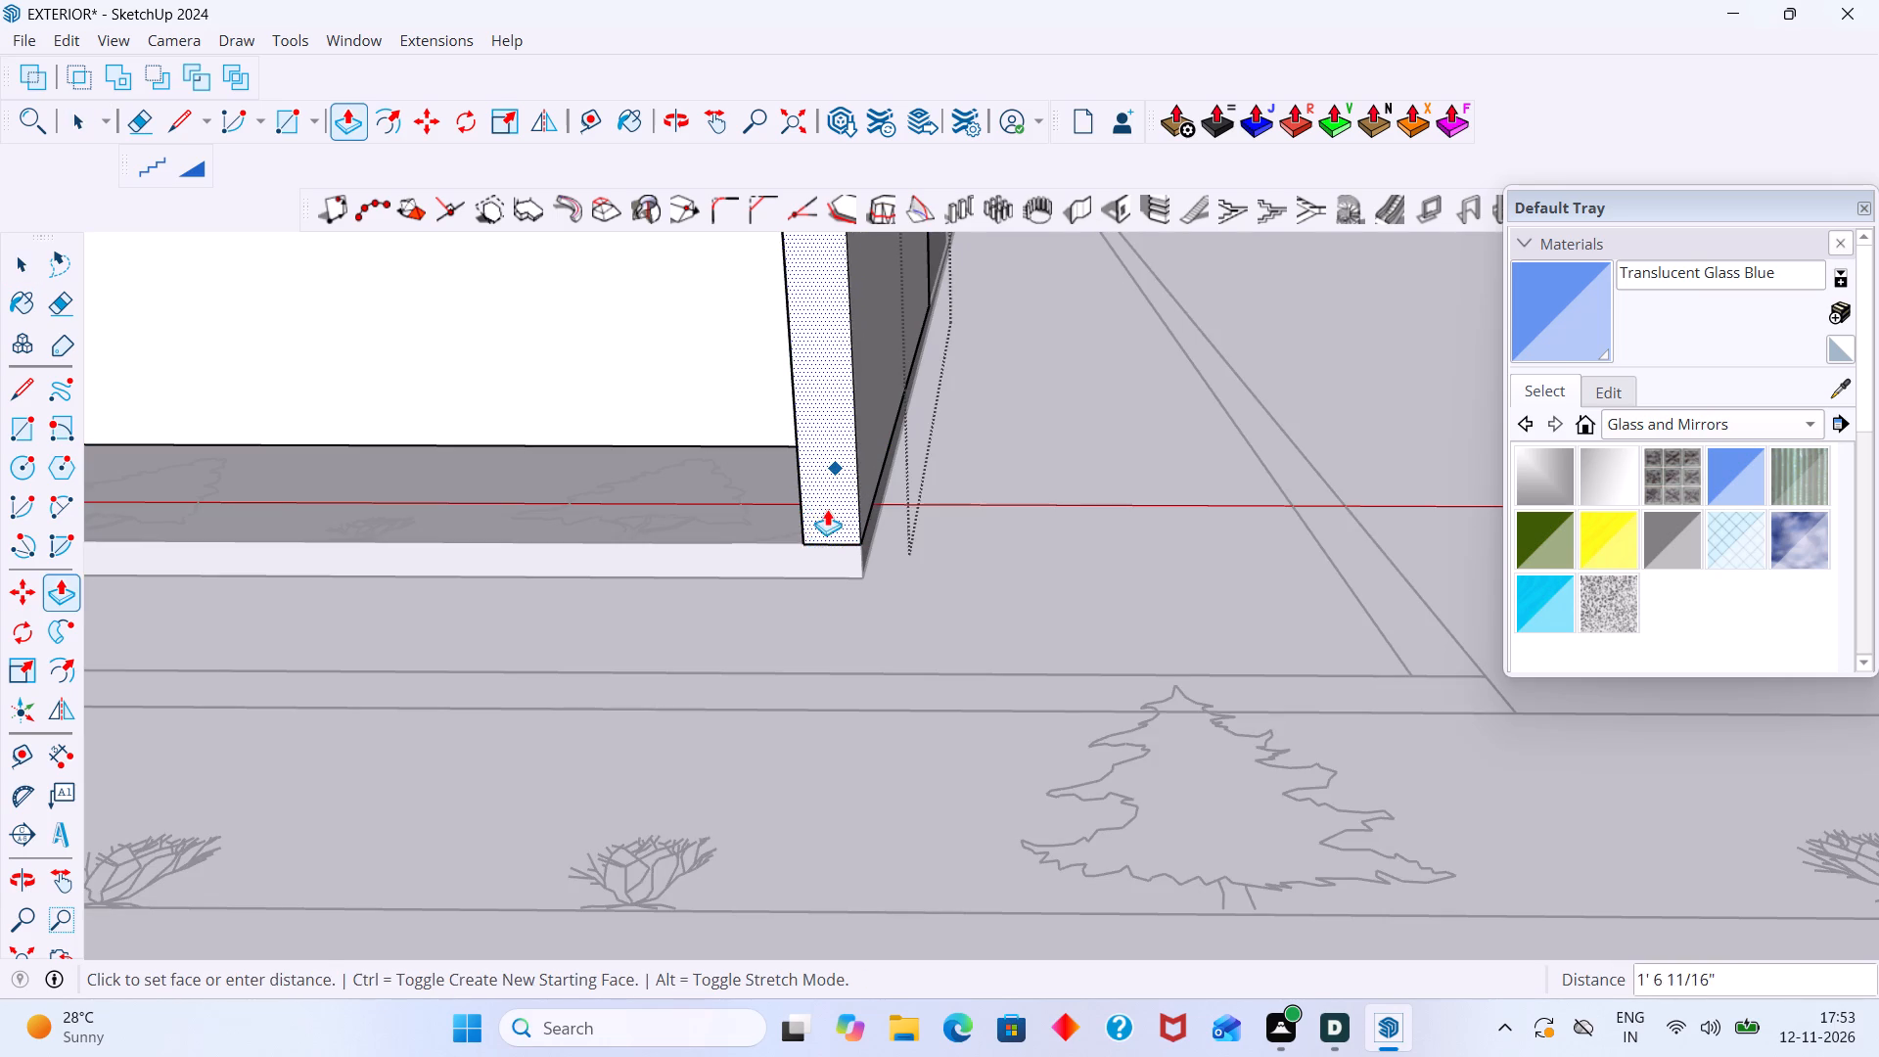
{"action": "left_click", "coordinate": [855, 542]}
{"action": "key", "text": "space"}
{"action": "left_click", "coordinate": [1019, 460]}
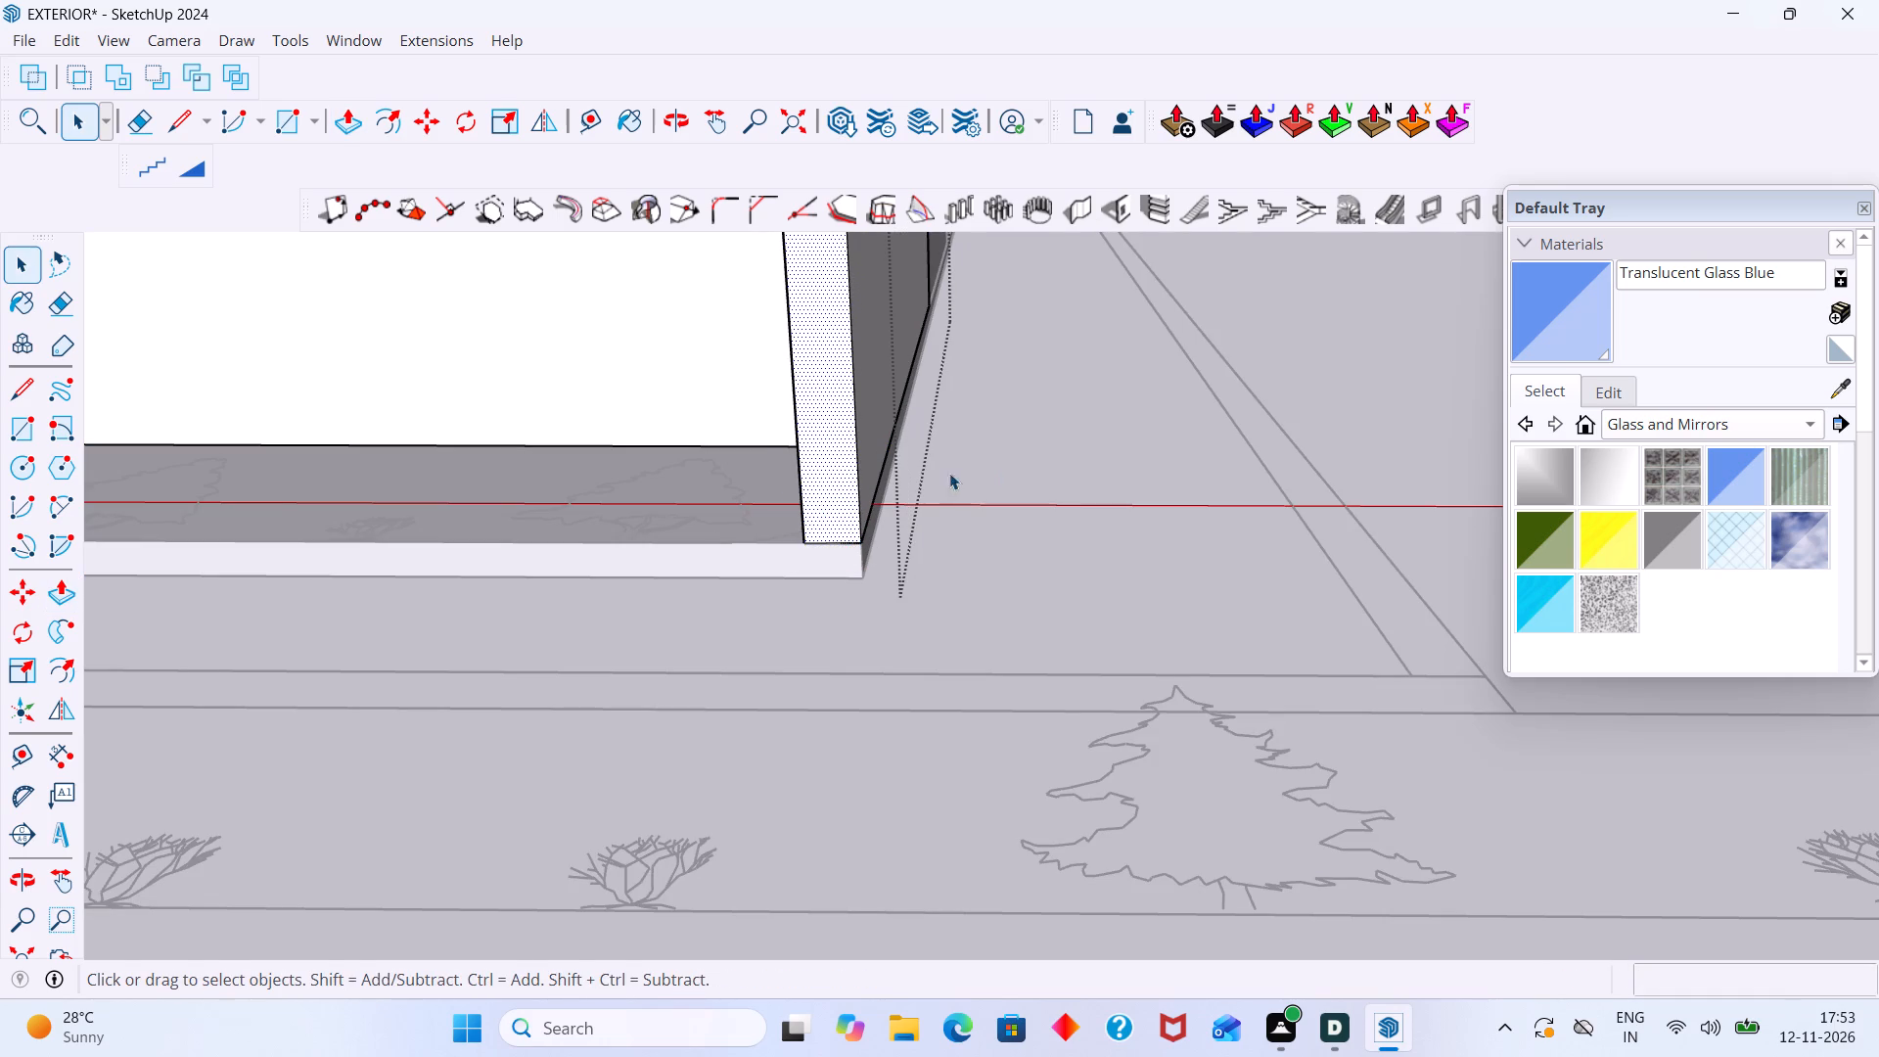
Inspect the extended side wall and porch slab across the whole front of the house.
{"action": "scroll", "coordinate": [945, 473], "scroll_direction": "up", "scroll_amount": 1}
{"action": "scroll", "coordinate": [943, 475], "scroll_direction": "down", "scroll_amount": 20}
{"action": "scroll", "coordinate": [943, 475], "scroll_direction": "down", "scroll_amount": 2}
{"action": "middle_click_drag", "start_coordinate": [823, 528], "coordinate": [954, 618]}
{"action": "scroll", "coordinate": [836, 618], "scroll_direction": "up", "scroll_amount": 3}
{"action": "scroll", "coordinate": [831, 615], "scroll_direction": "down", "scroll_amount": 3}
{"action": "middle_click_drag", "start_coordinate": [809, 609], "coordinate": [552, 609], "text": "shift"}
{"action": "scroll", "coordinate": [551, 600], "scroll_direction": "down", "scroll_amount": 6}
{"action": "middle_click_drag", "start_coordinate": [577, 619], "coordinate": [577, 526]}
{"action": "scroll", "coordinate": [281, 573], "scroll_direction": "up", "scroll_amount": 8}
{"action": "middle_click_drag", "start_coordinate": [429, 596], "coordinate": [552, 560]}
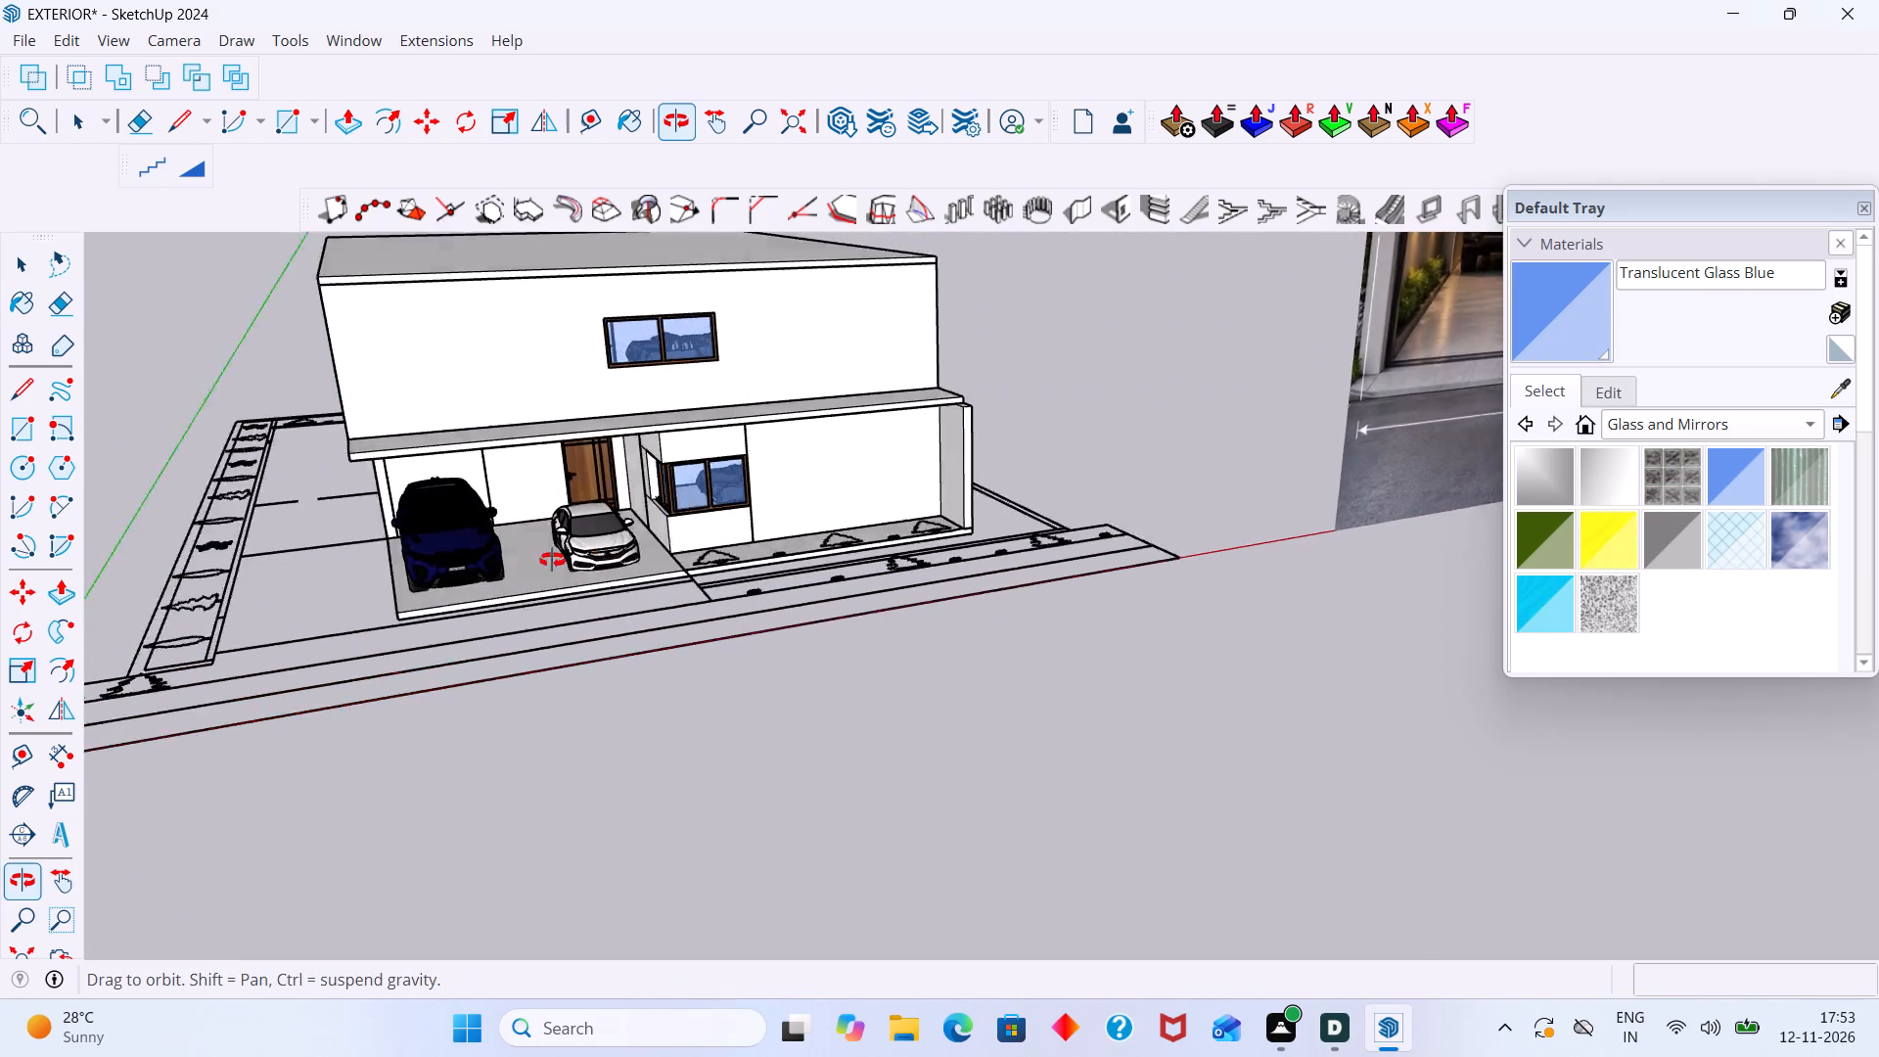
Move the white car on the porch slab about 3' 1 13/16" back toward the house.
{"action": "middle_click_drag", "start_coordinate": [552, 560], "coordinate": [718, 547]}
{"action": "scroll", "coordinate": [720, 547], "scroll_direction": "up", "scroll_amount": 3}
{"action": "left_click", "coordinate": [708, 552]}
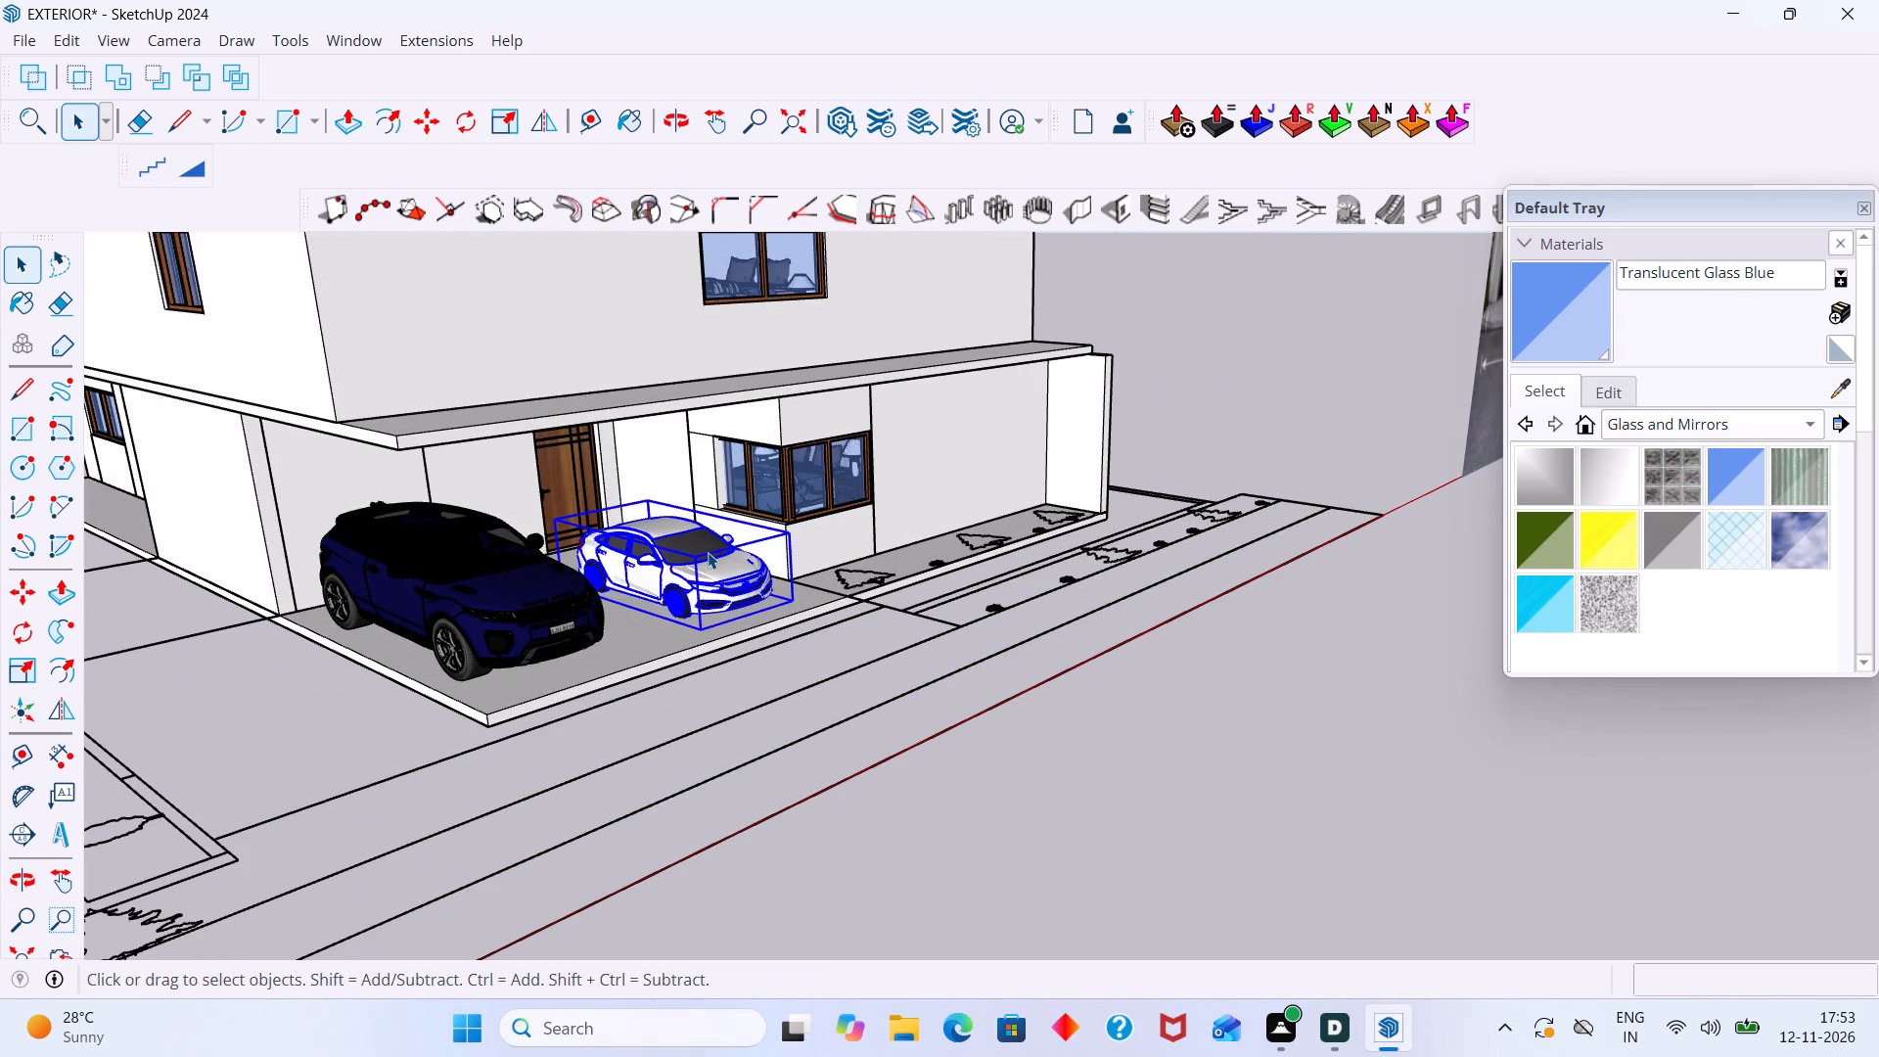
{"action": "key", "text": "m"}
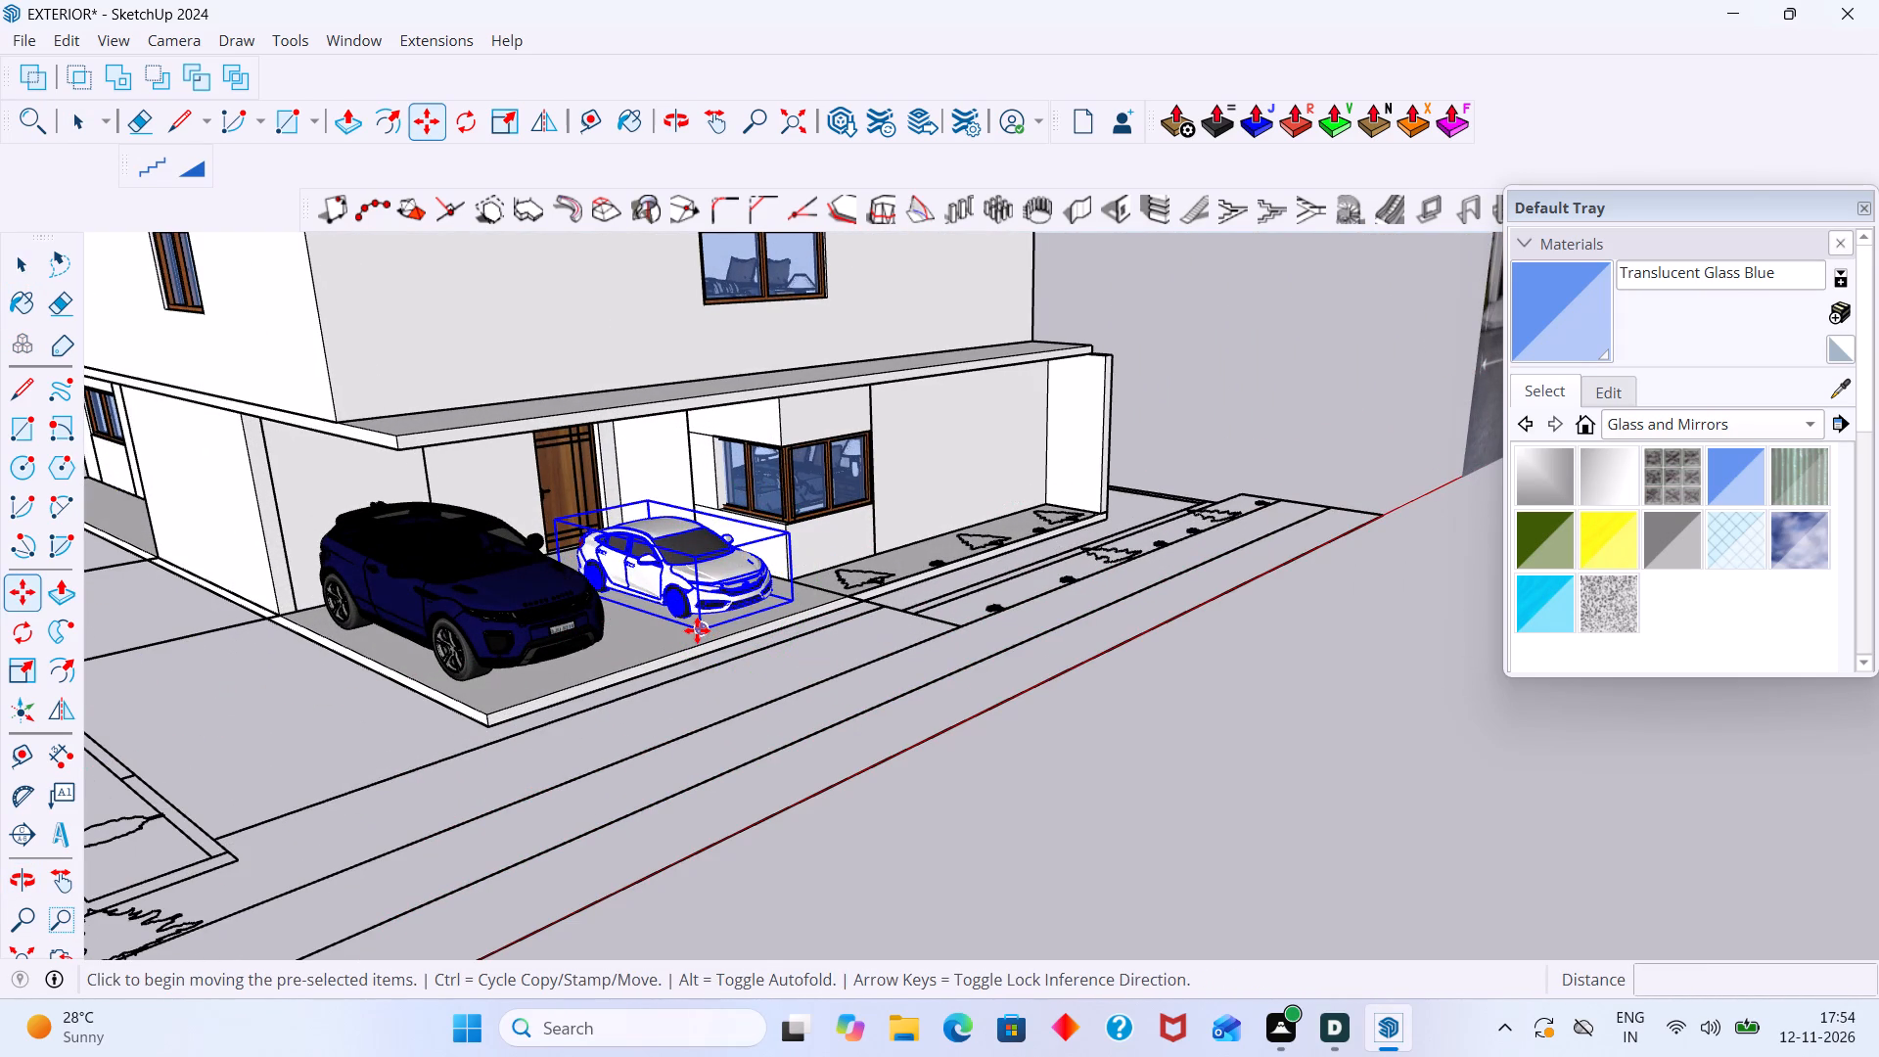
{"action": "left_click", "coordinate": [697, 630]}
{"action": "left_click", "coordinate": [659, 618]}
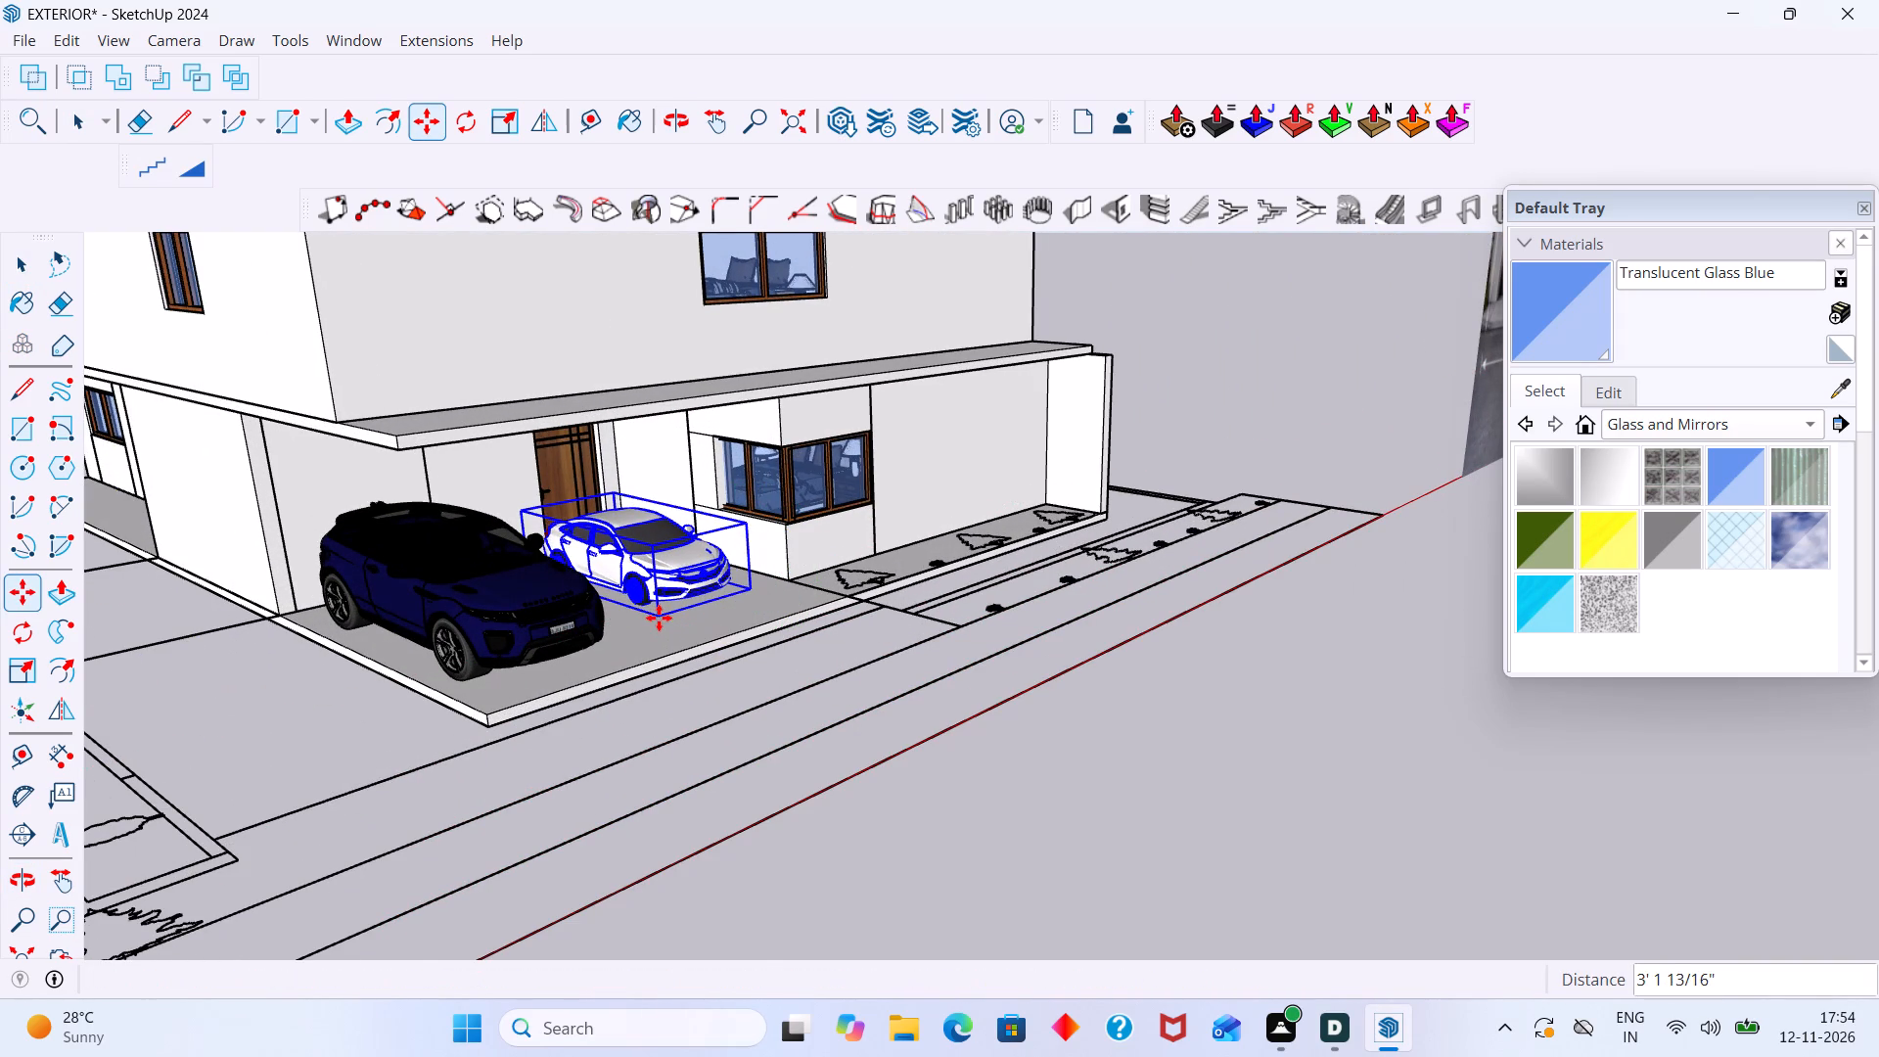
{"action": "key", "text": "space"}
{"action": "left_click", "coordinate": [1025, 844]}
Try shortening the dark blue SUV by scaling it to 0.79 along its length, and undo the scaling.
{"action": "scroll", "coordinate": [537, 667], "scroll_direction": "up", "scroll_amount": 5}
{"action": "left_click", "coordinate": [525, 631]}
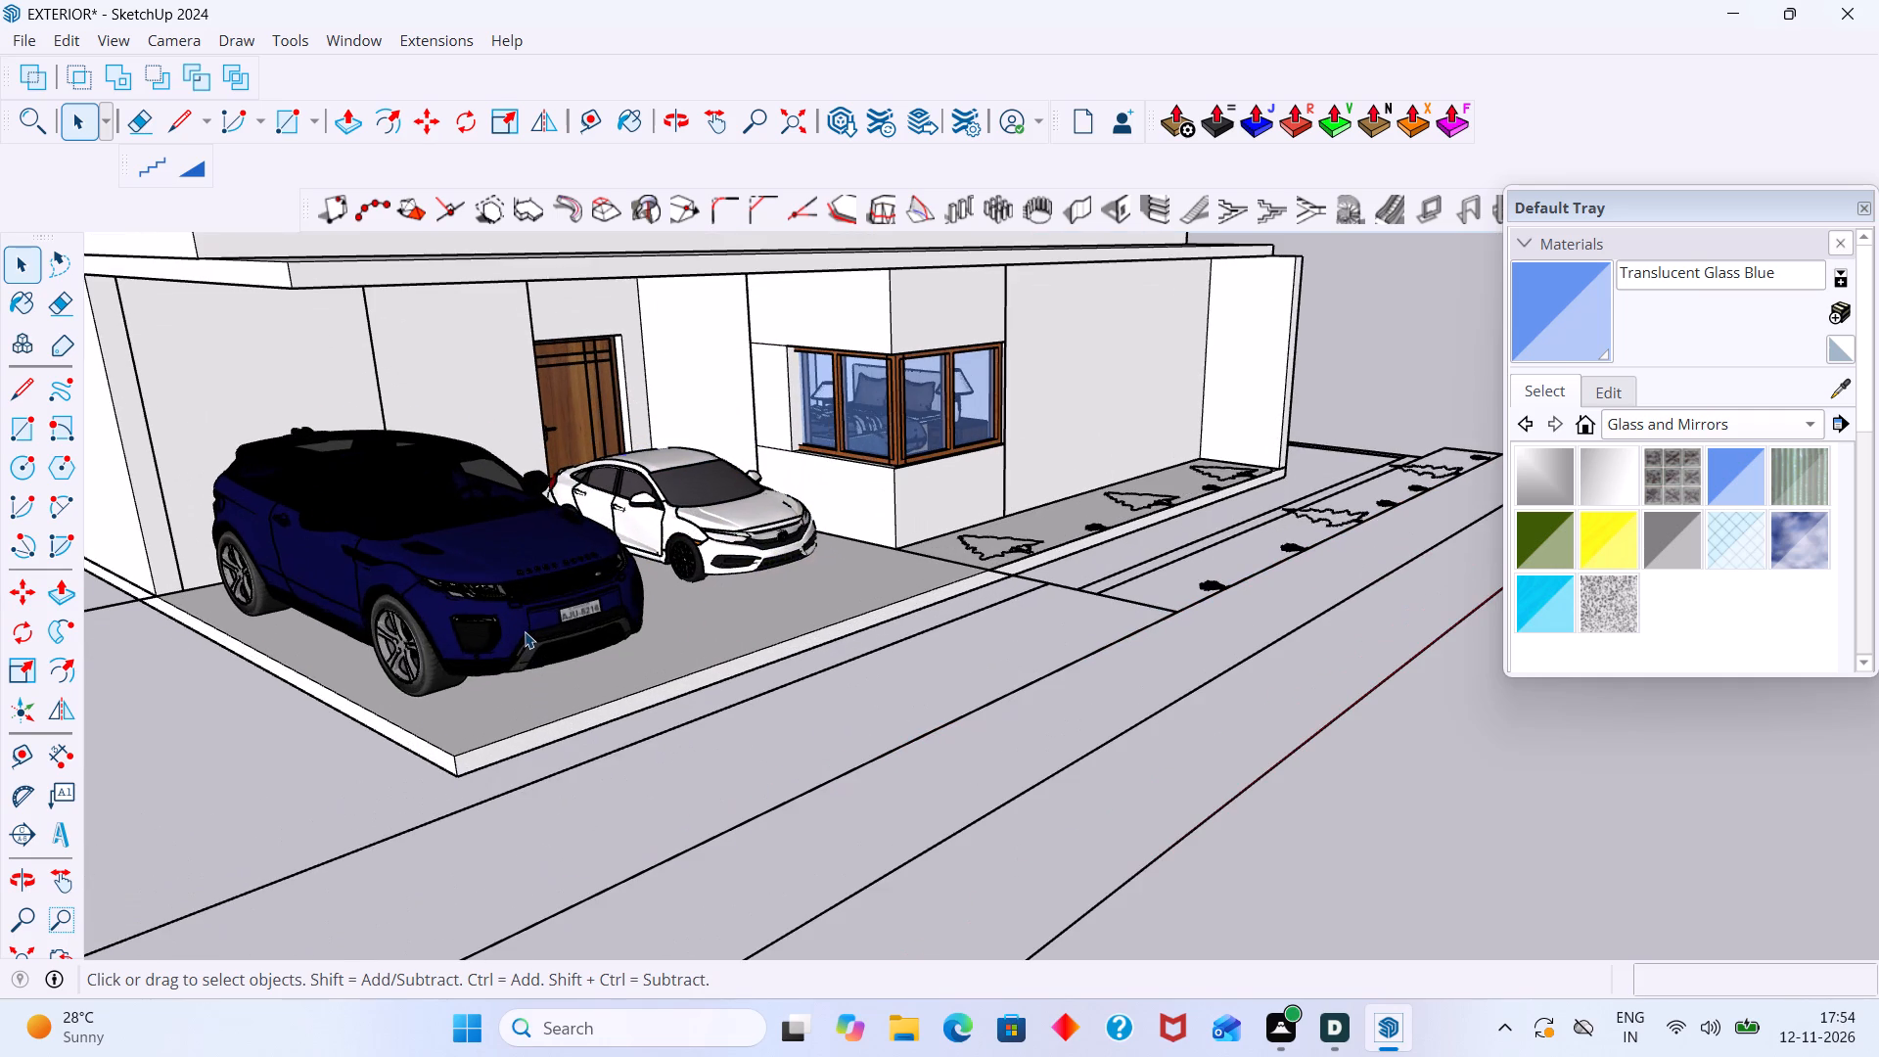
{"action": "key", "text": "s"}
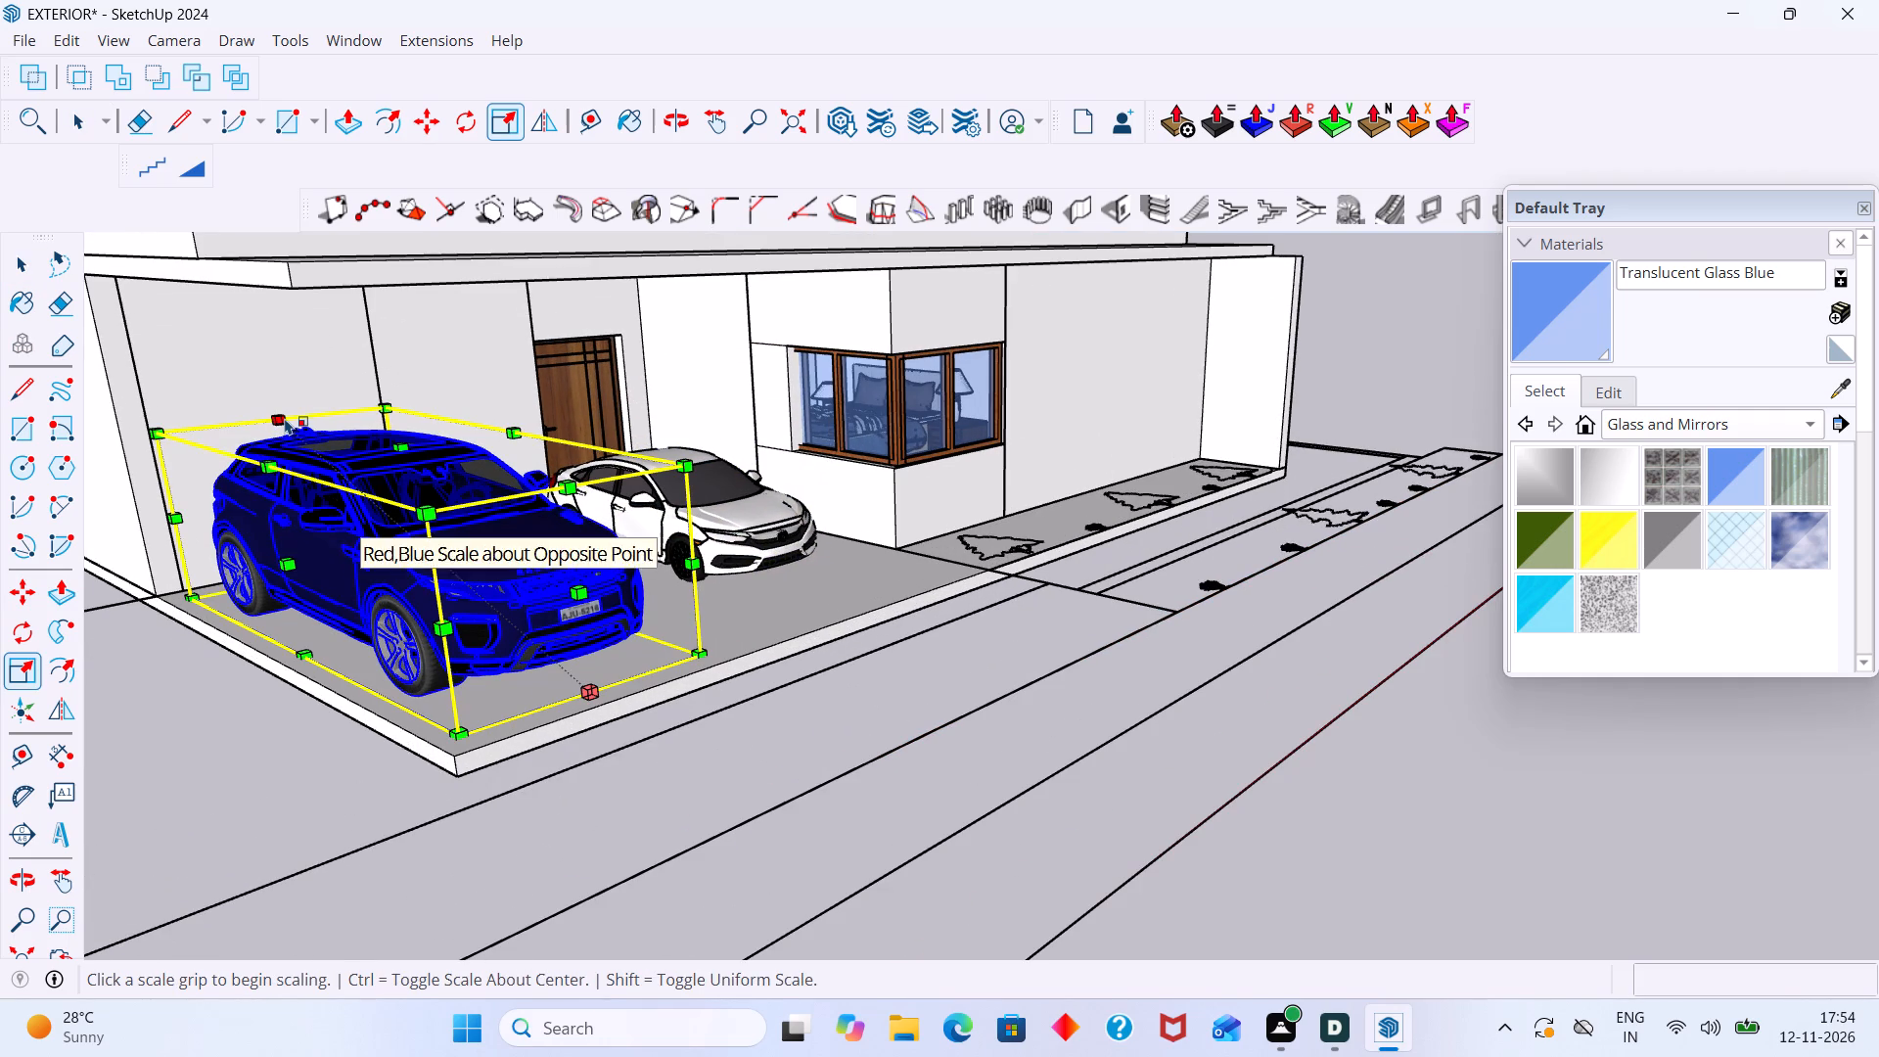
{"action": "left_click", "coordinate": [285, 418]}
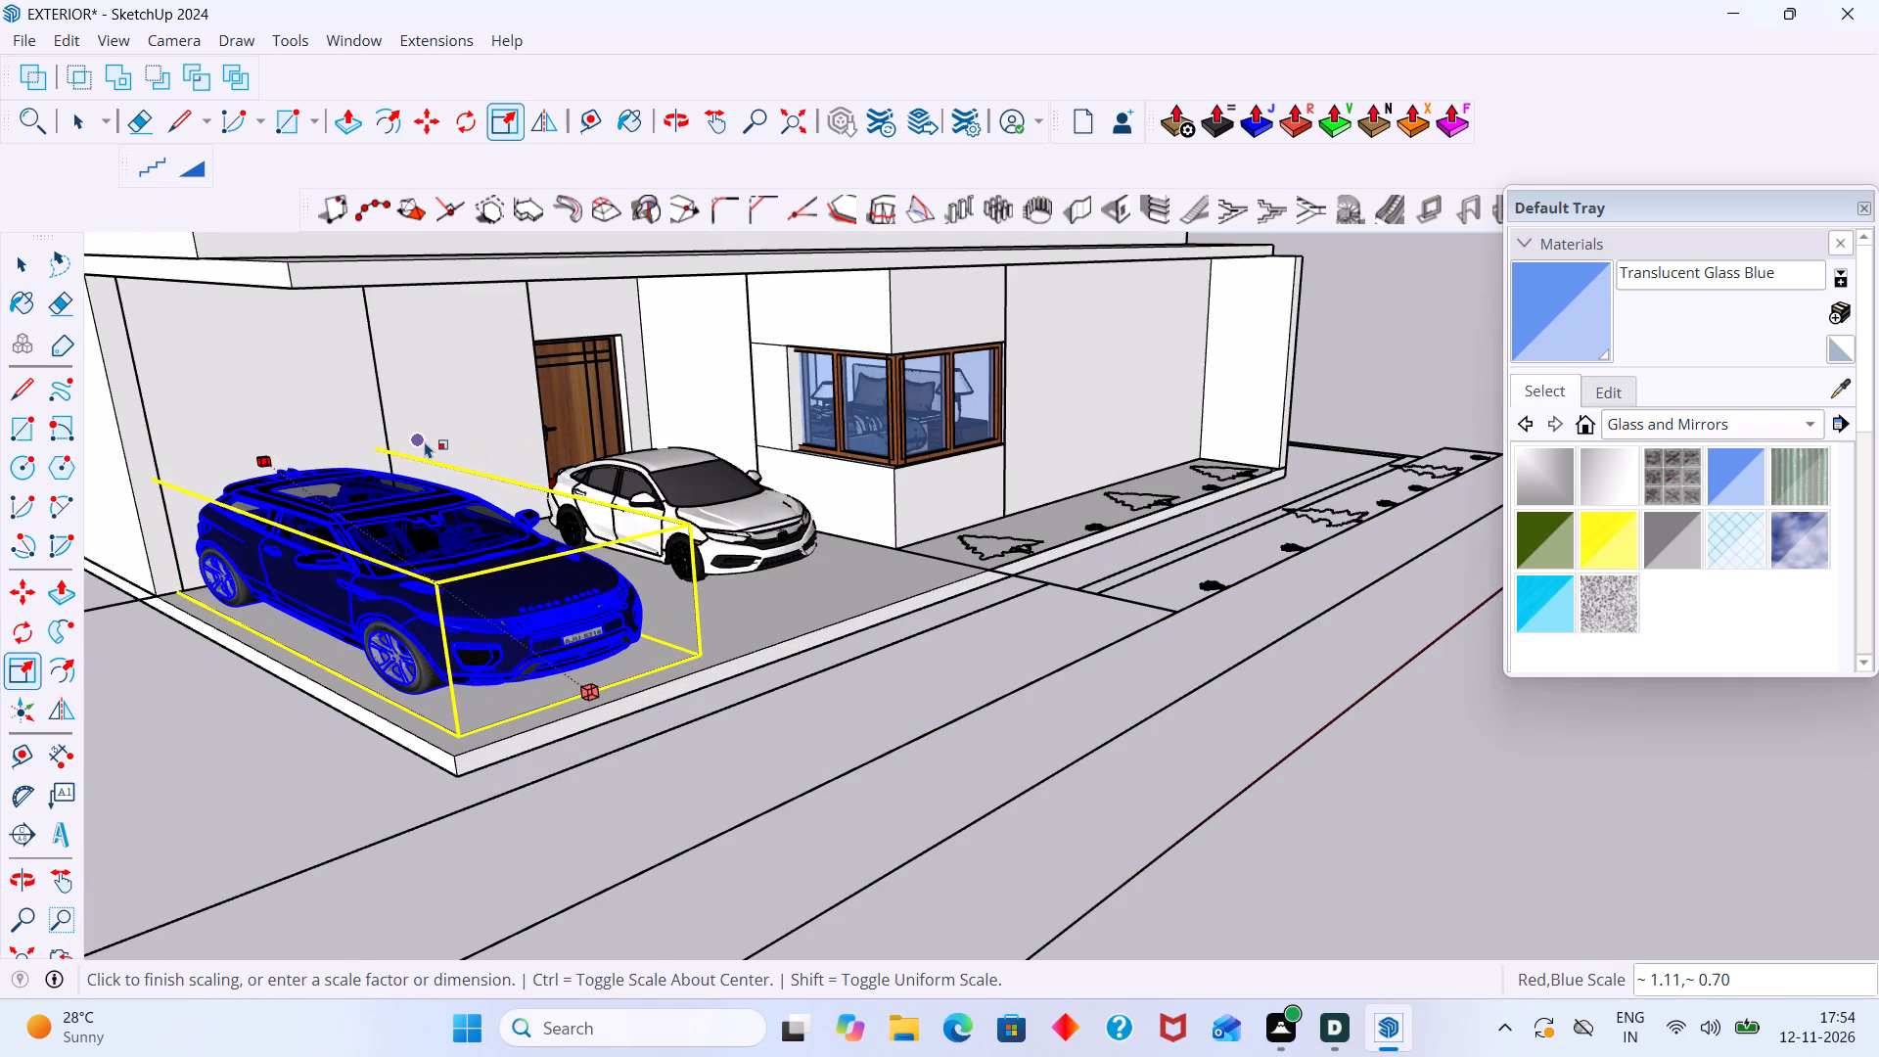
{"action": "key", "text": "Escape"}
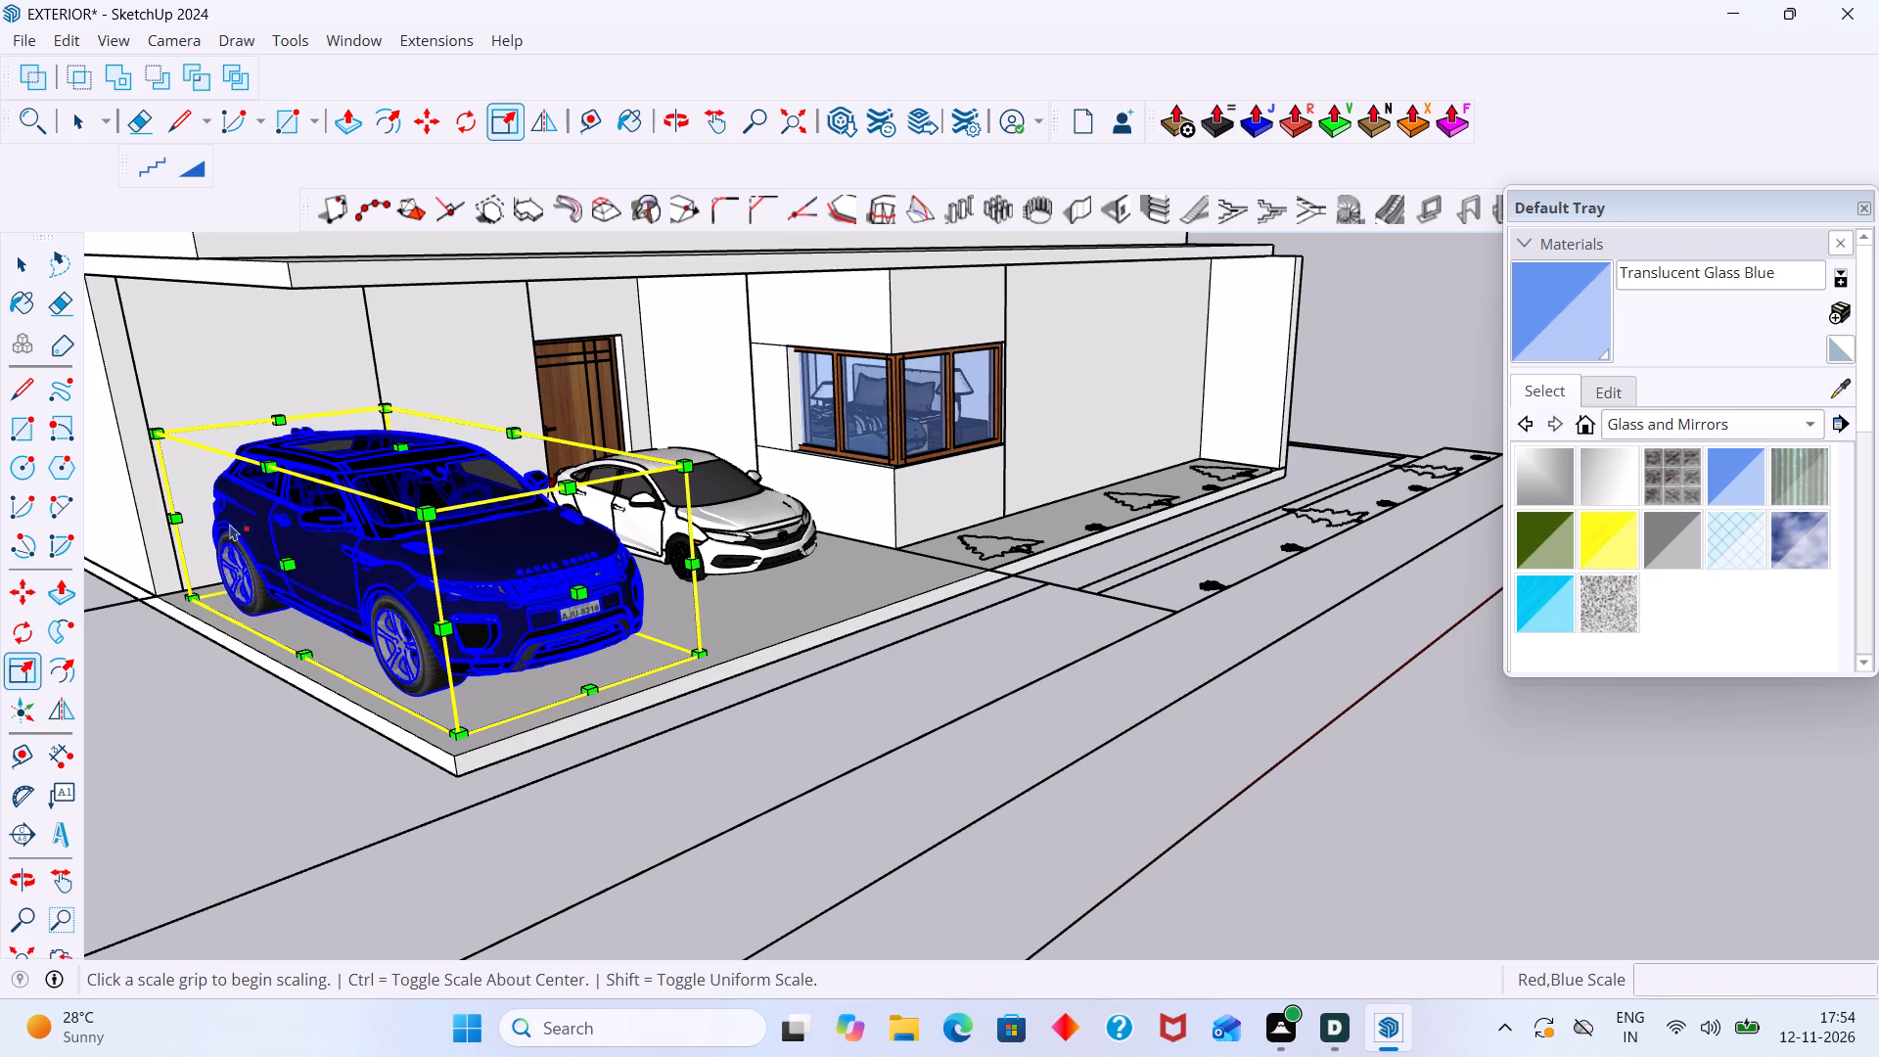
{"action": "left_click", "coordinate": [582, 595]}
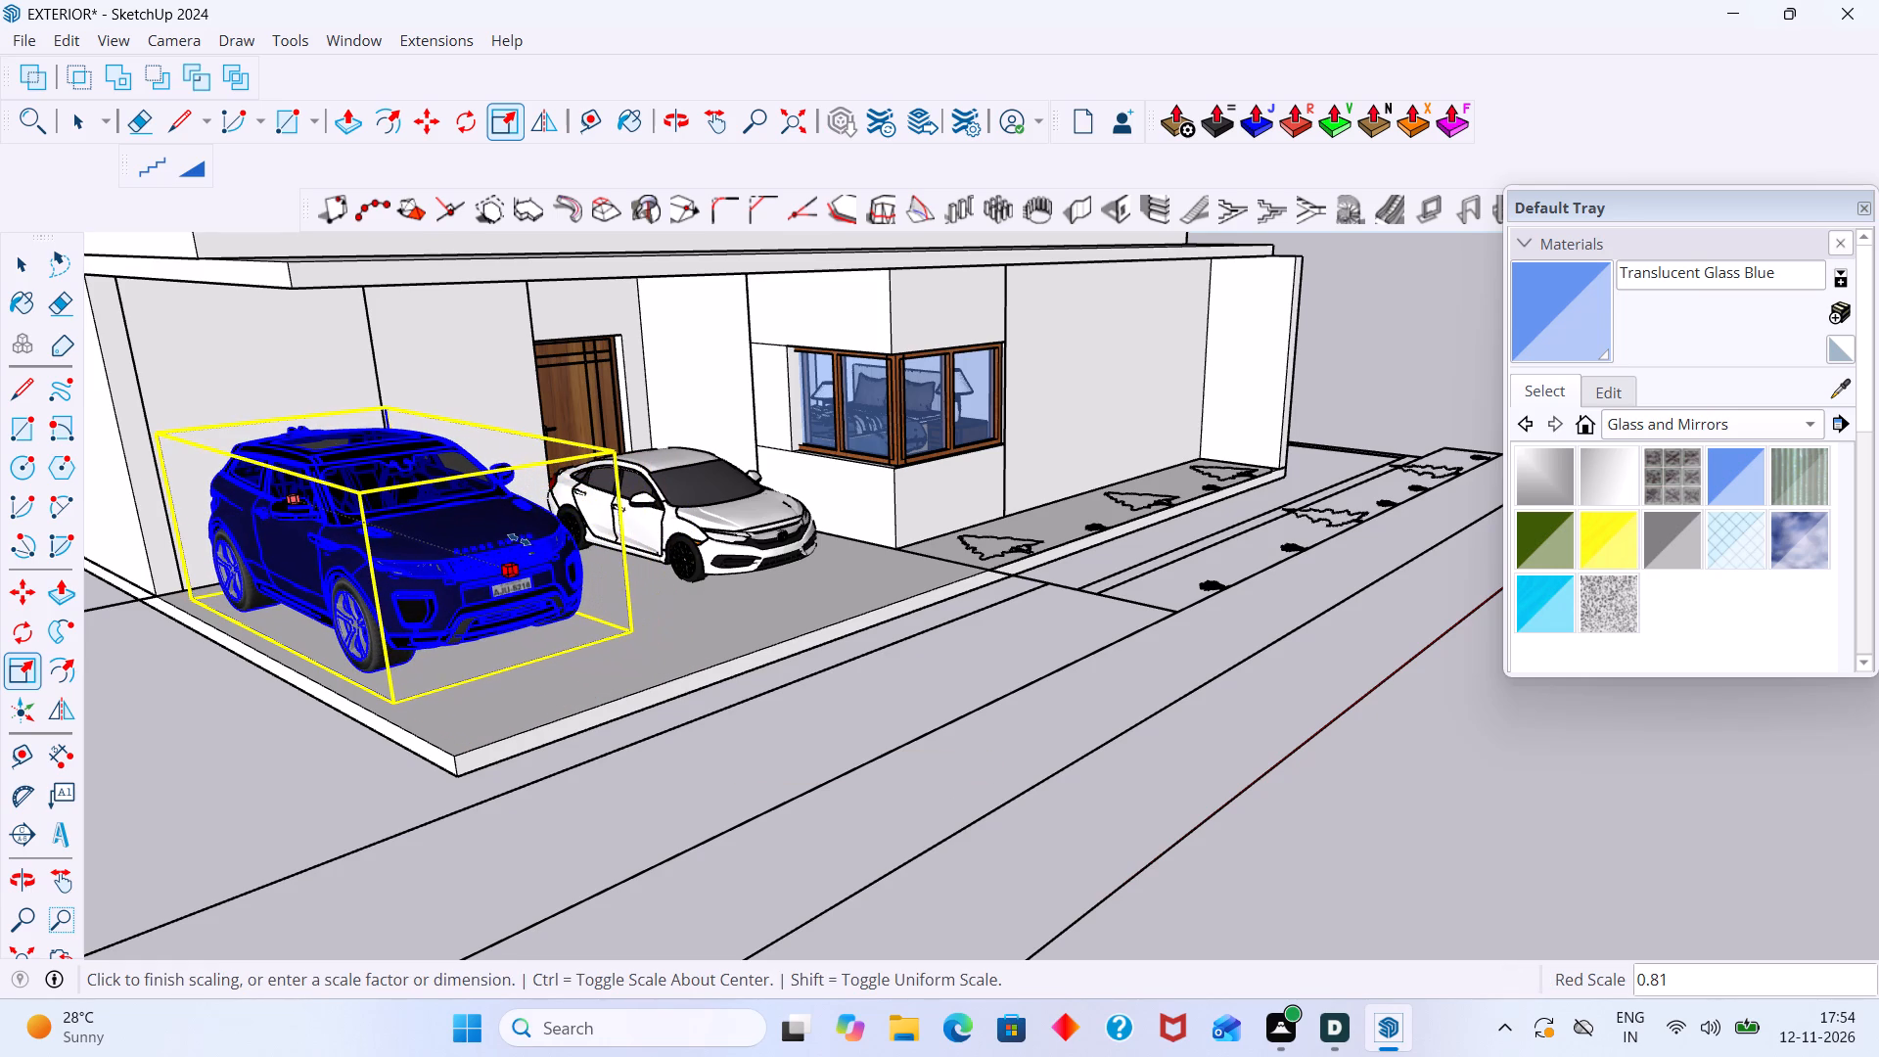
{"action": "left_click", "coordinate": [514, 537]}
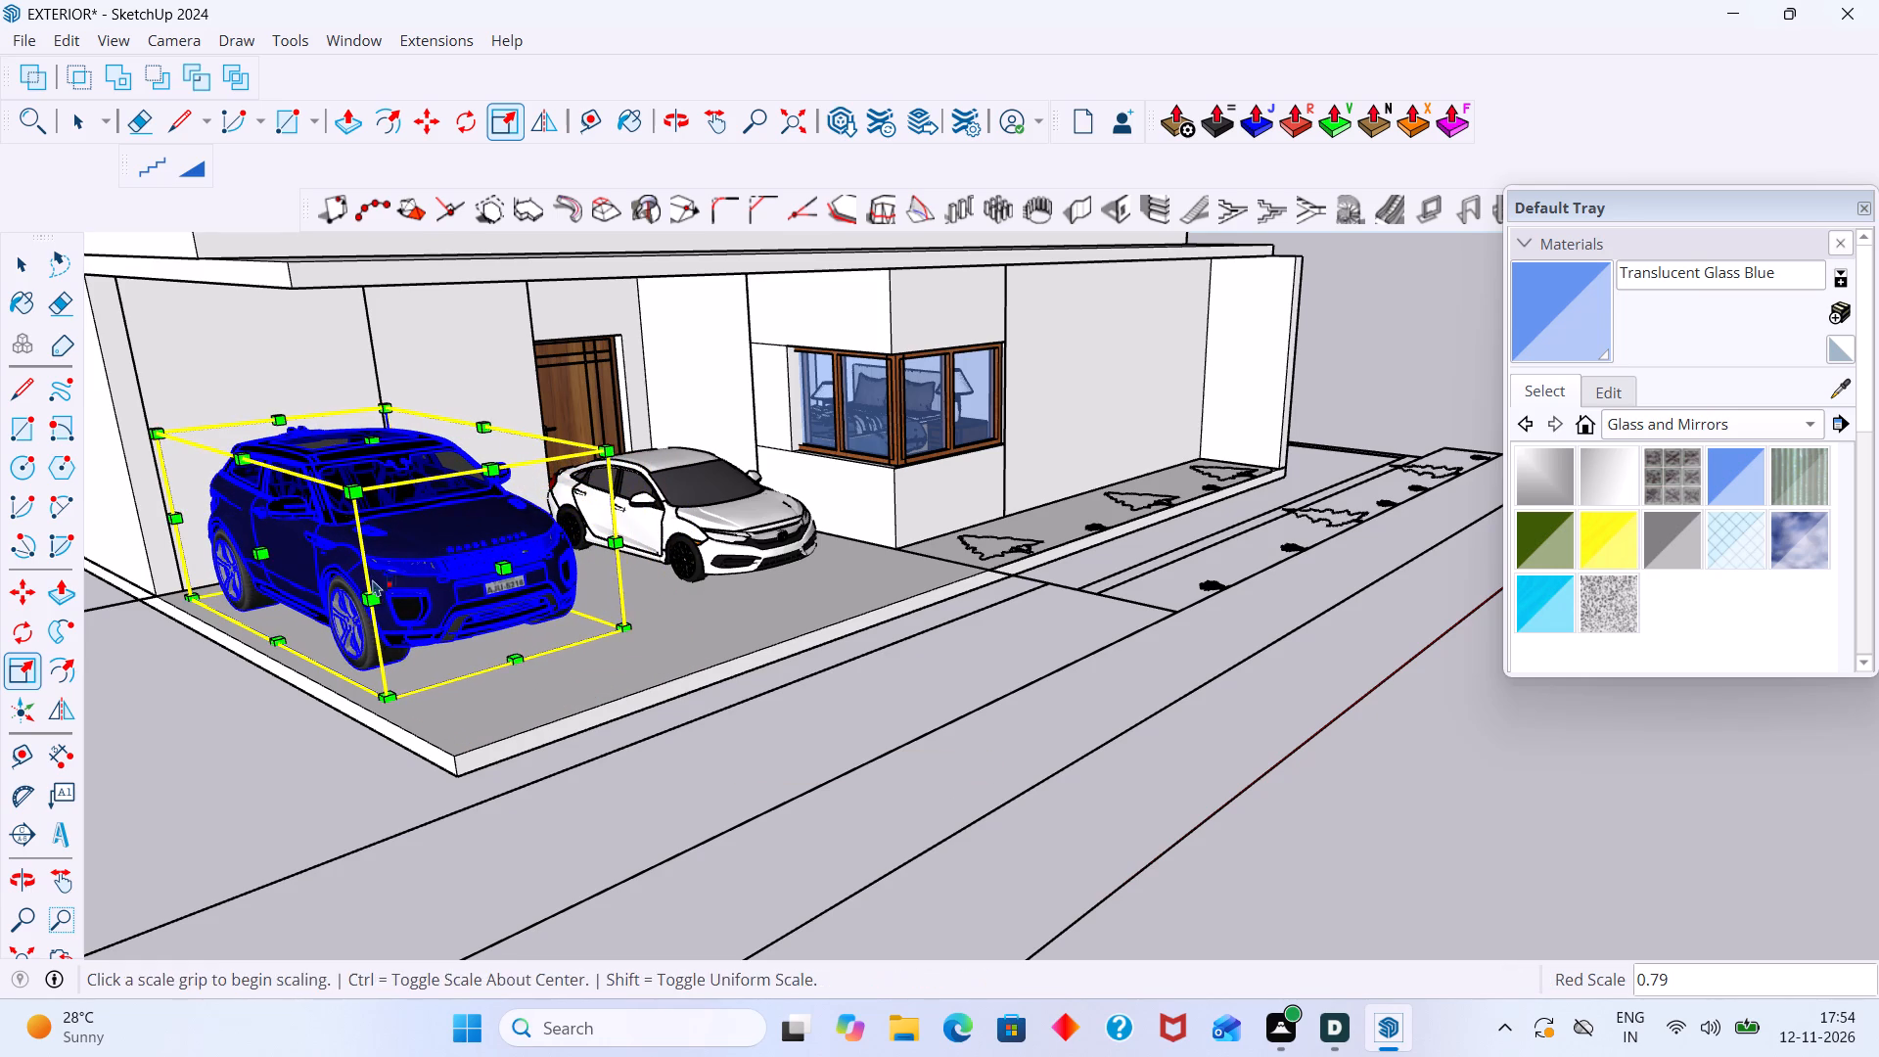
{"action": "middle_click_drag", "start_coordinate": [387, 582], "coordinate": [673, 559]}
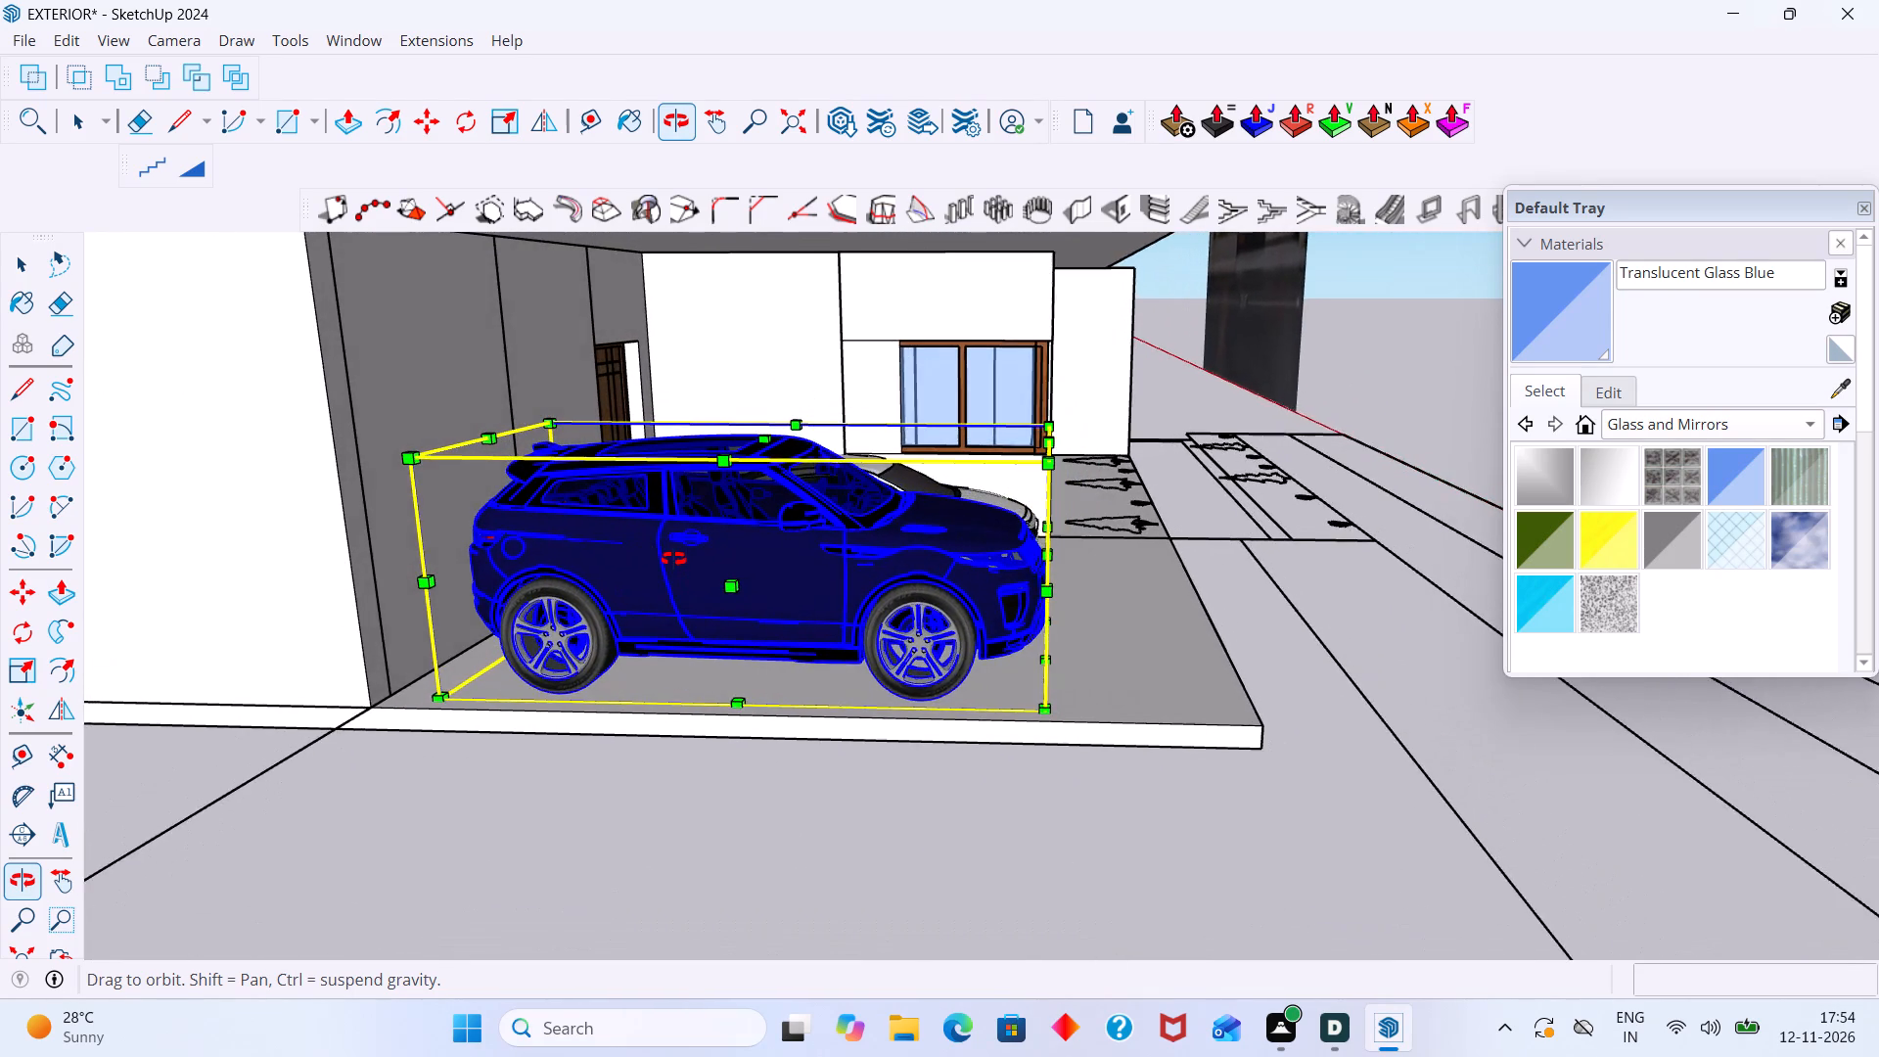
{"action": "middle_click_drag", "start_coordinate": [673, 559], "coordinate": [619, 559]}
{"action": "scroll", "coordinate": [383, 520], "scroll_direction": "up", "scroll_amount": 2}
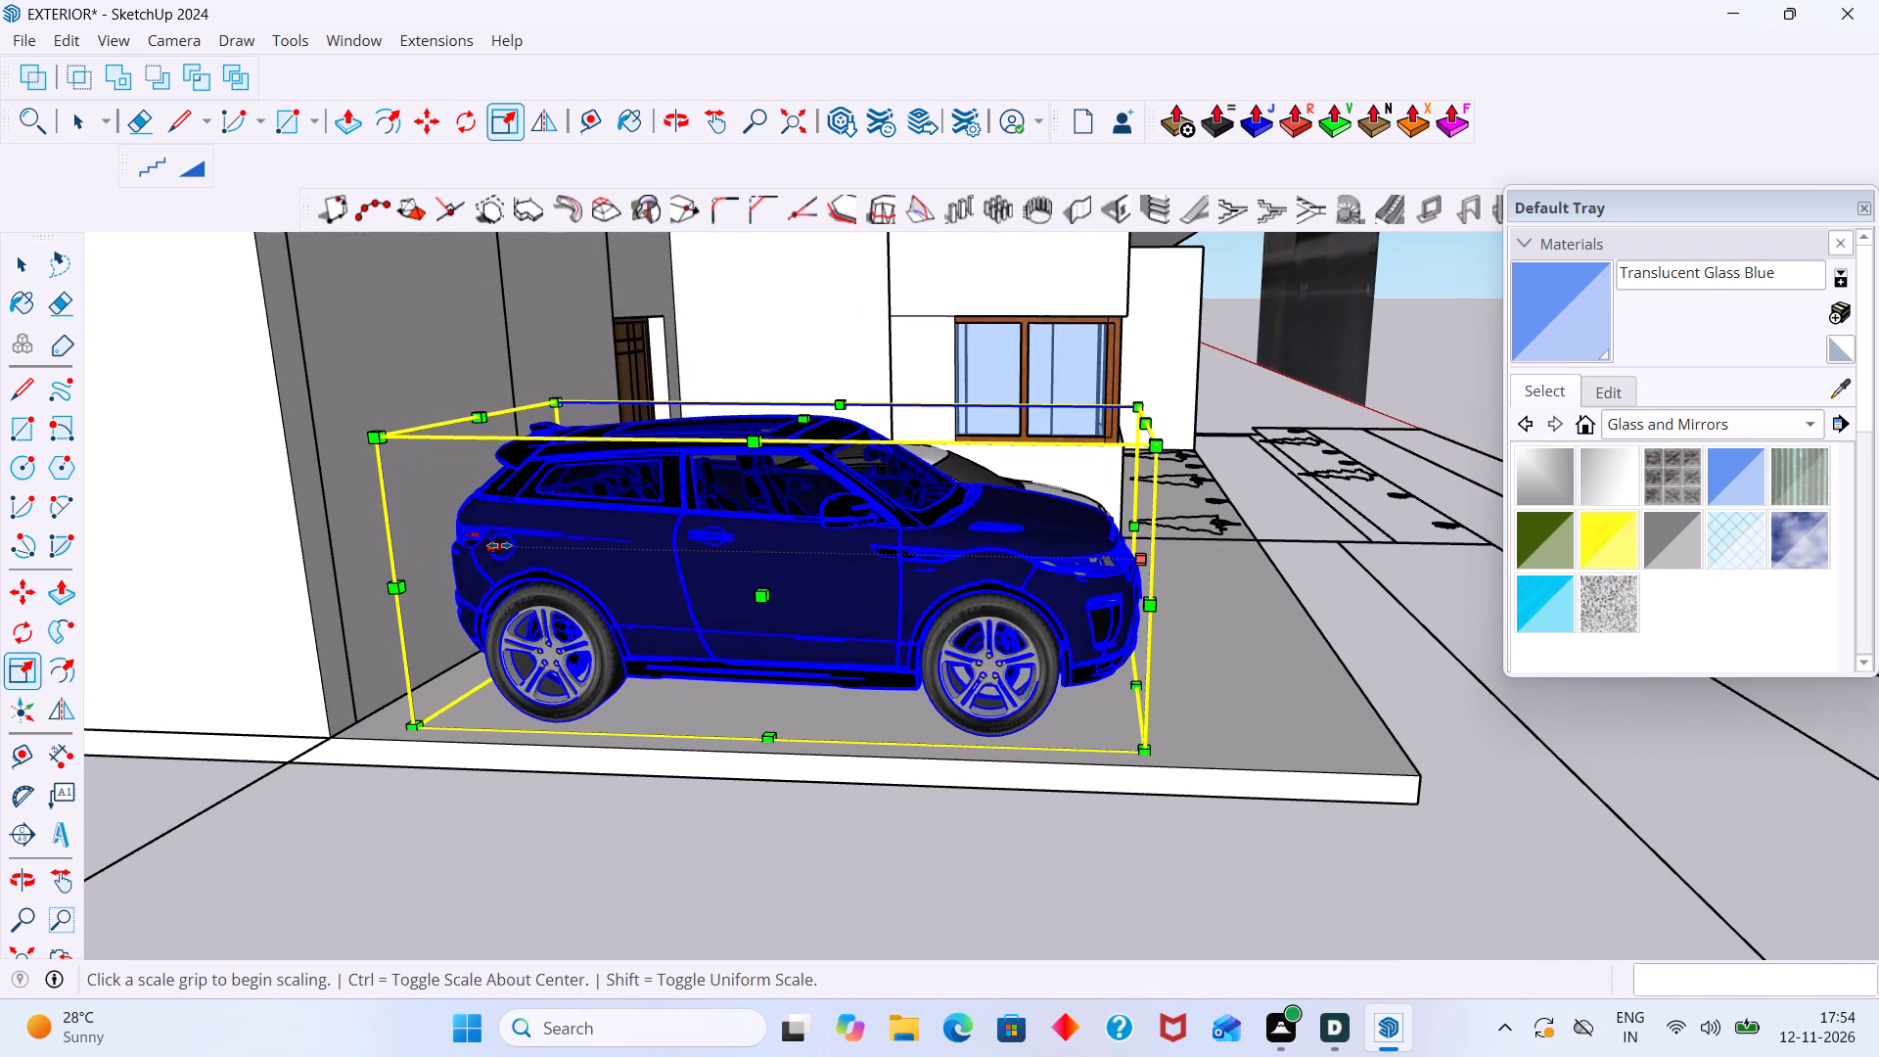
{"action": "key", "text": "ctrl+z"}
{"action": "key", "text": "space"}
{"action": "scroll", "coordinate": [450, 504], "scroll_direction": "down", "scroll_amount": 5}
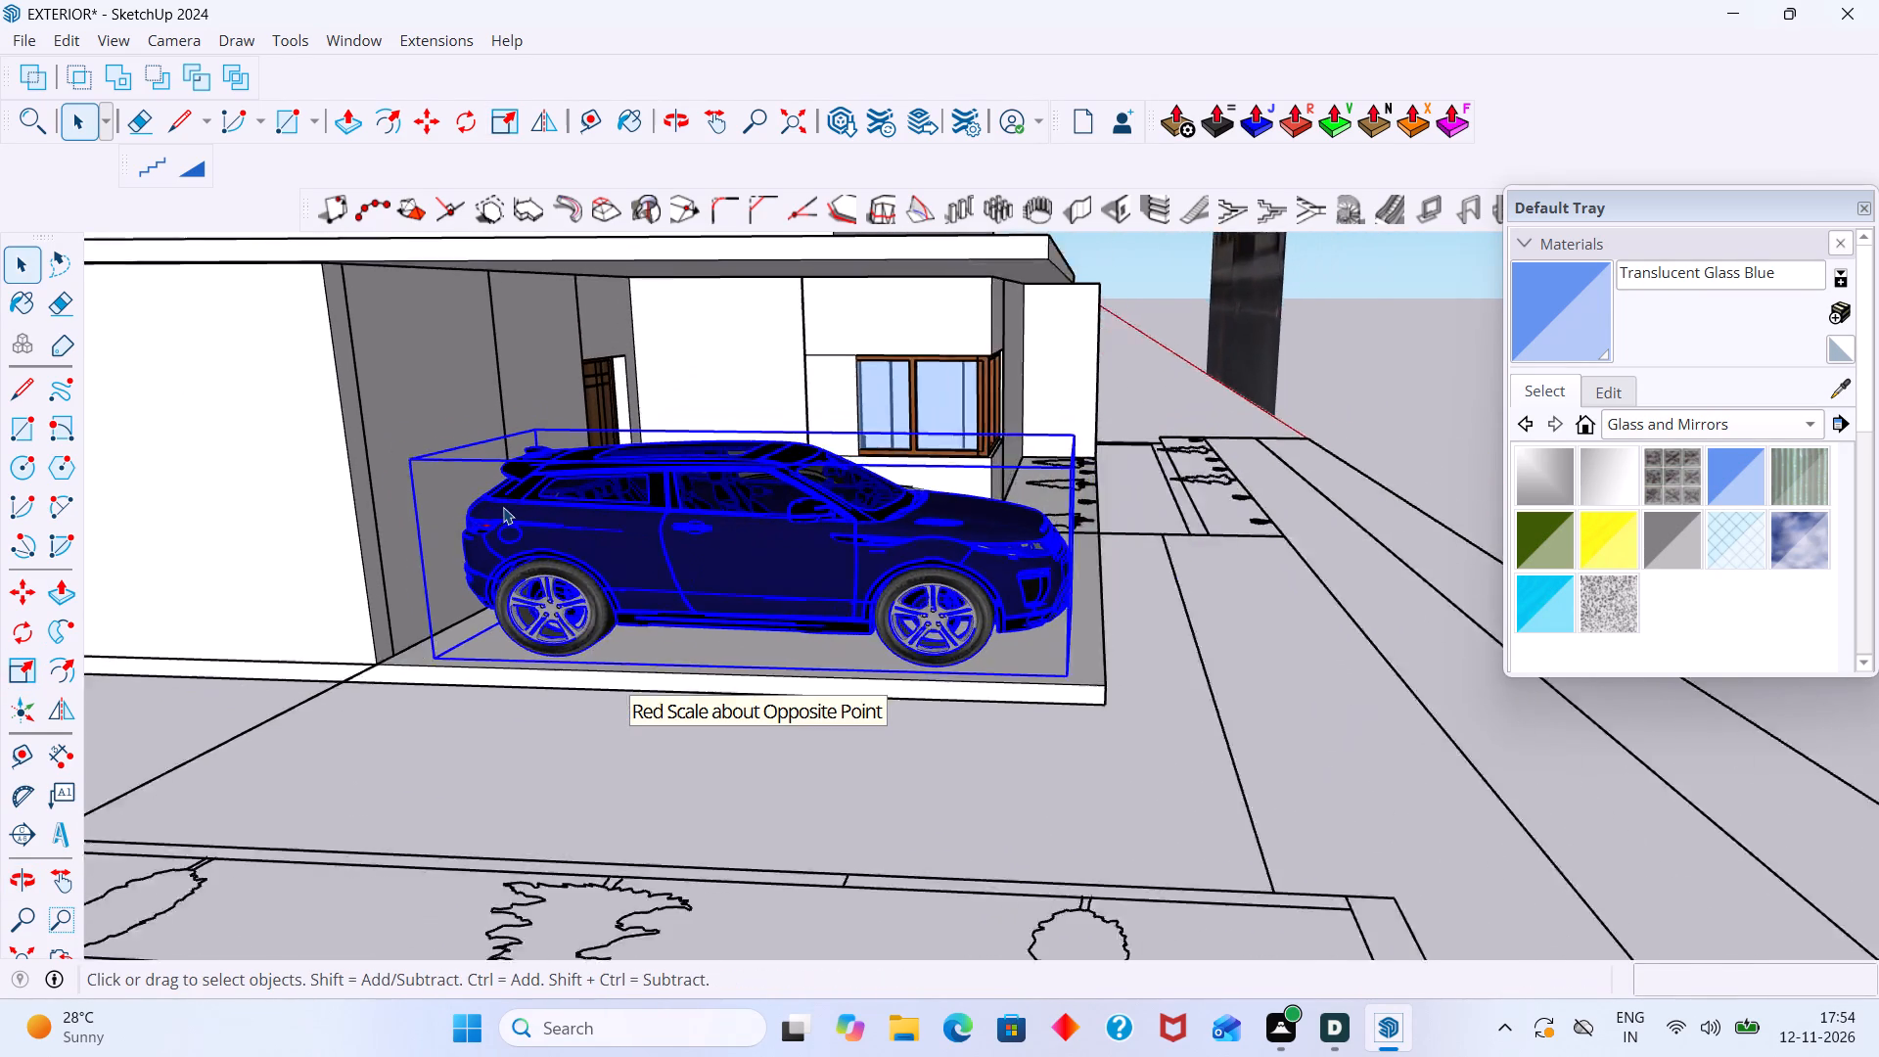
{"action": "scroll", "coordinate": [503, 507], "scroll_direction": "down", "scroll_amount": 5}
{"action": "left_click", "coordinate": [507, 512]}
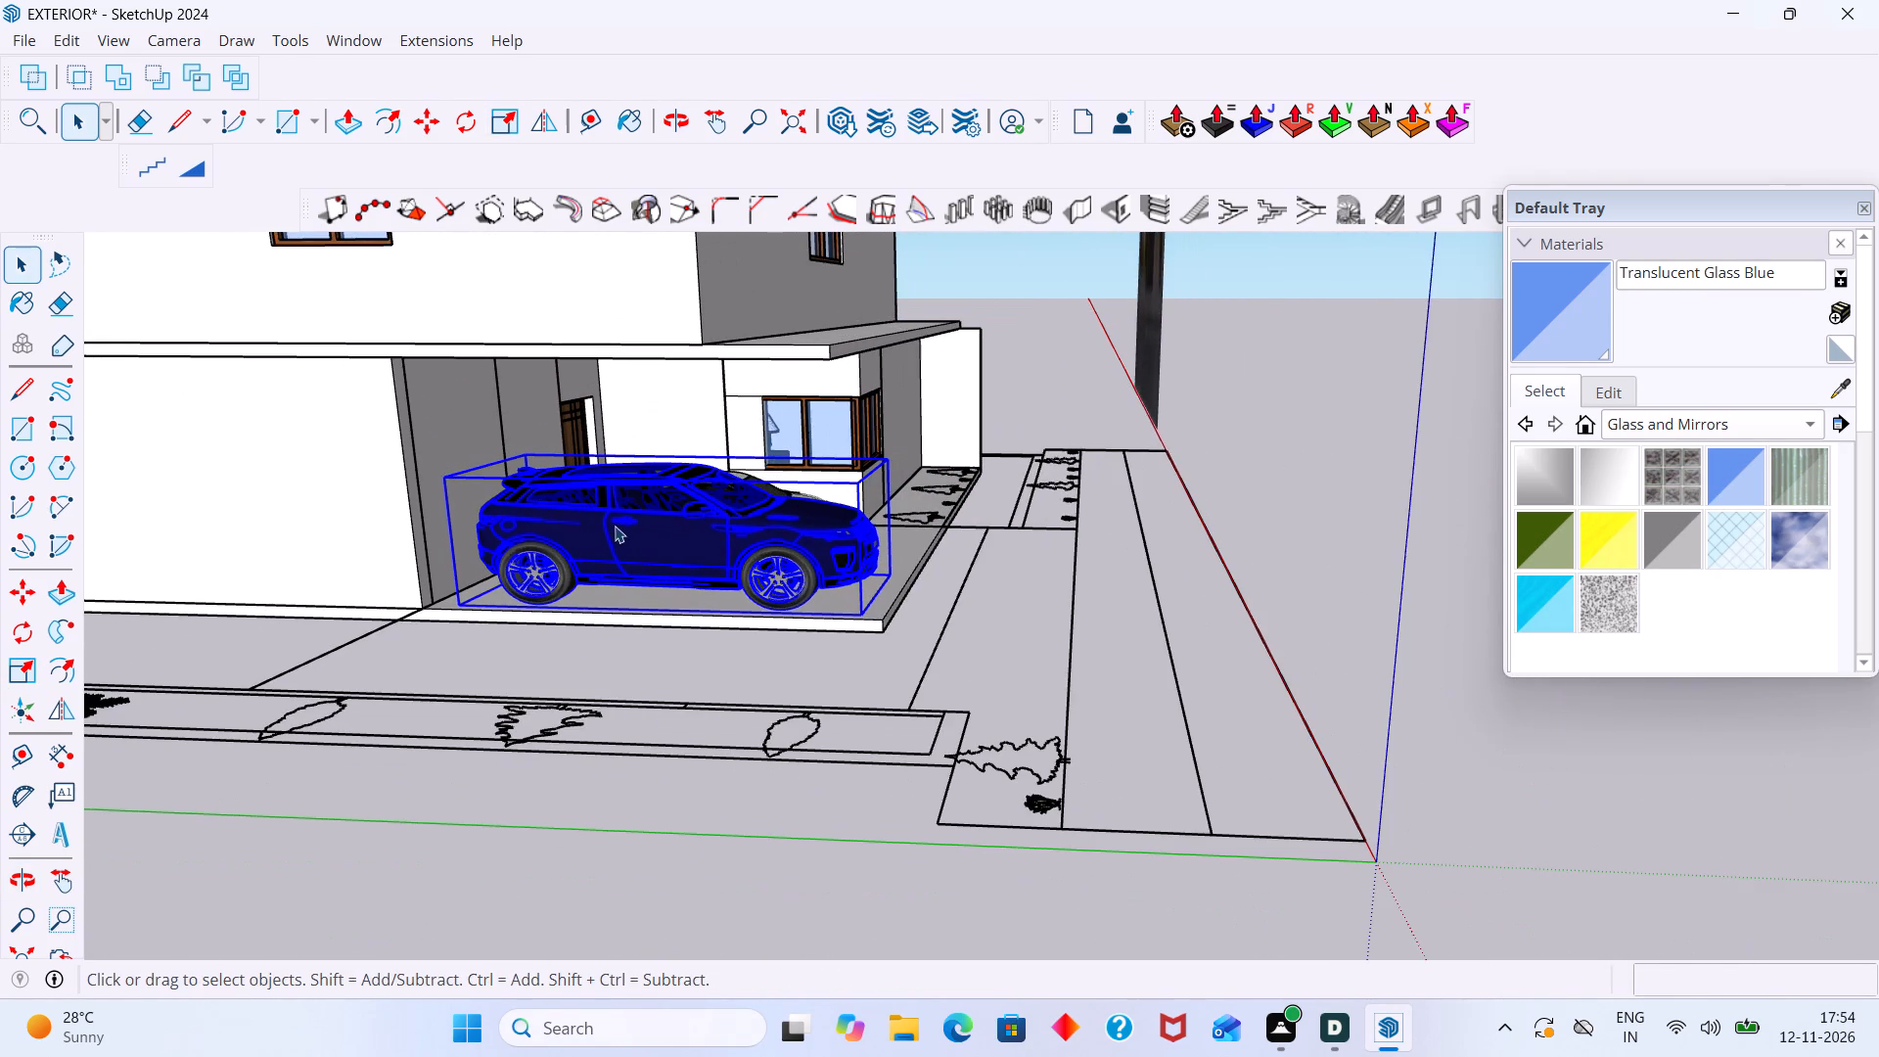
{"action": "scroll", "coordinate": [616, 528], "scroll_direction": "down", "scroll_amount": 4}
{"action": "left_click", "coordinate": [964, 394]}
Compare the cars and porch at the house front with the parking area in the facade image.
{"action": "scroll", "coordinate": [886, 436], "scroll_direction": "down", "scroll_amount": 2}
{"action": "middle_click_drag", "start_coordinate": [843, 480], "coordinate": [674, 517]}
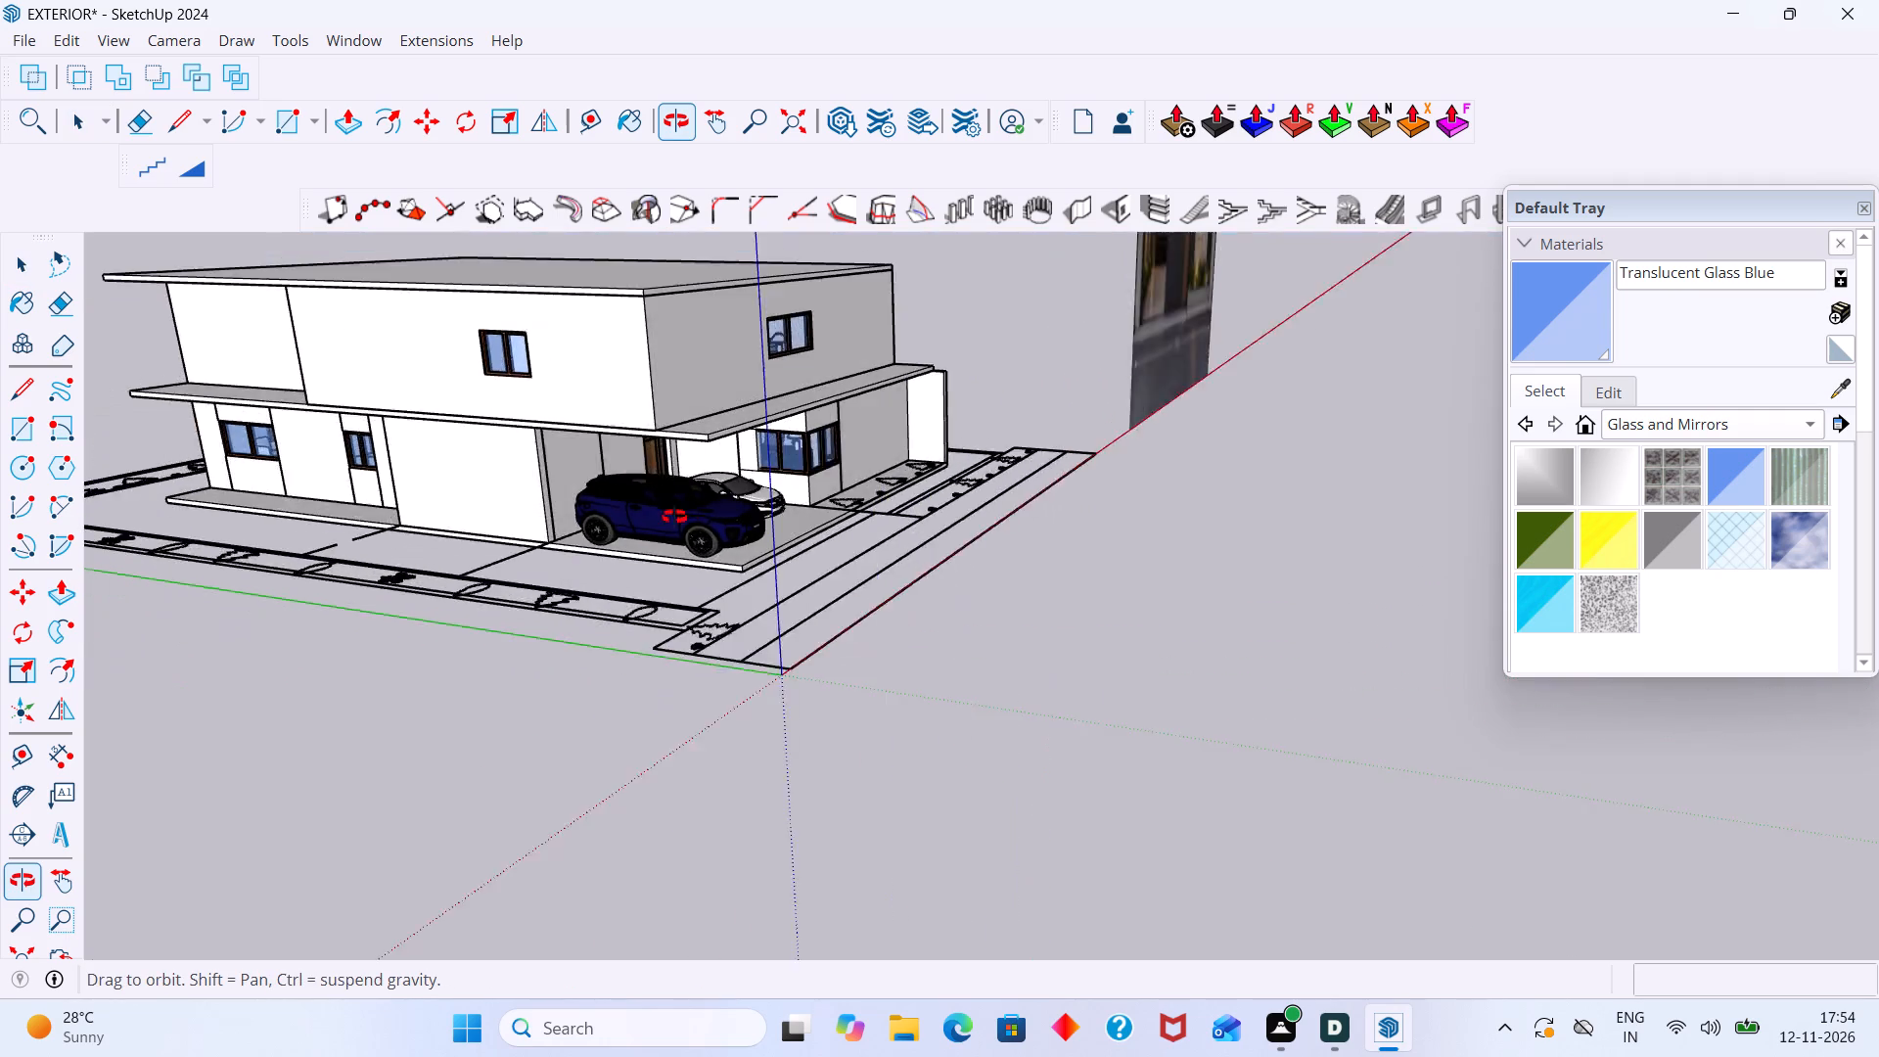
{"action": "middle_click_drag", "start_coordinate": [674, 517], "coordinate": [222, 601]}
{"action": "scroll", "coordinate": [715, 559], "scroll_direction": "down", "scroll_amount": 1}
{"action": "middle_click_drag", "start_coordinate": [711, 561], "coordinate": [257, 646], "text": "shift"}
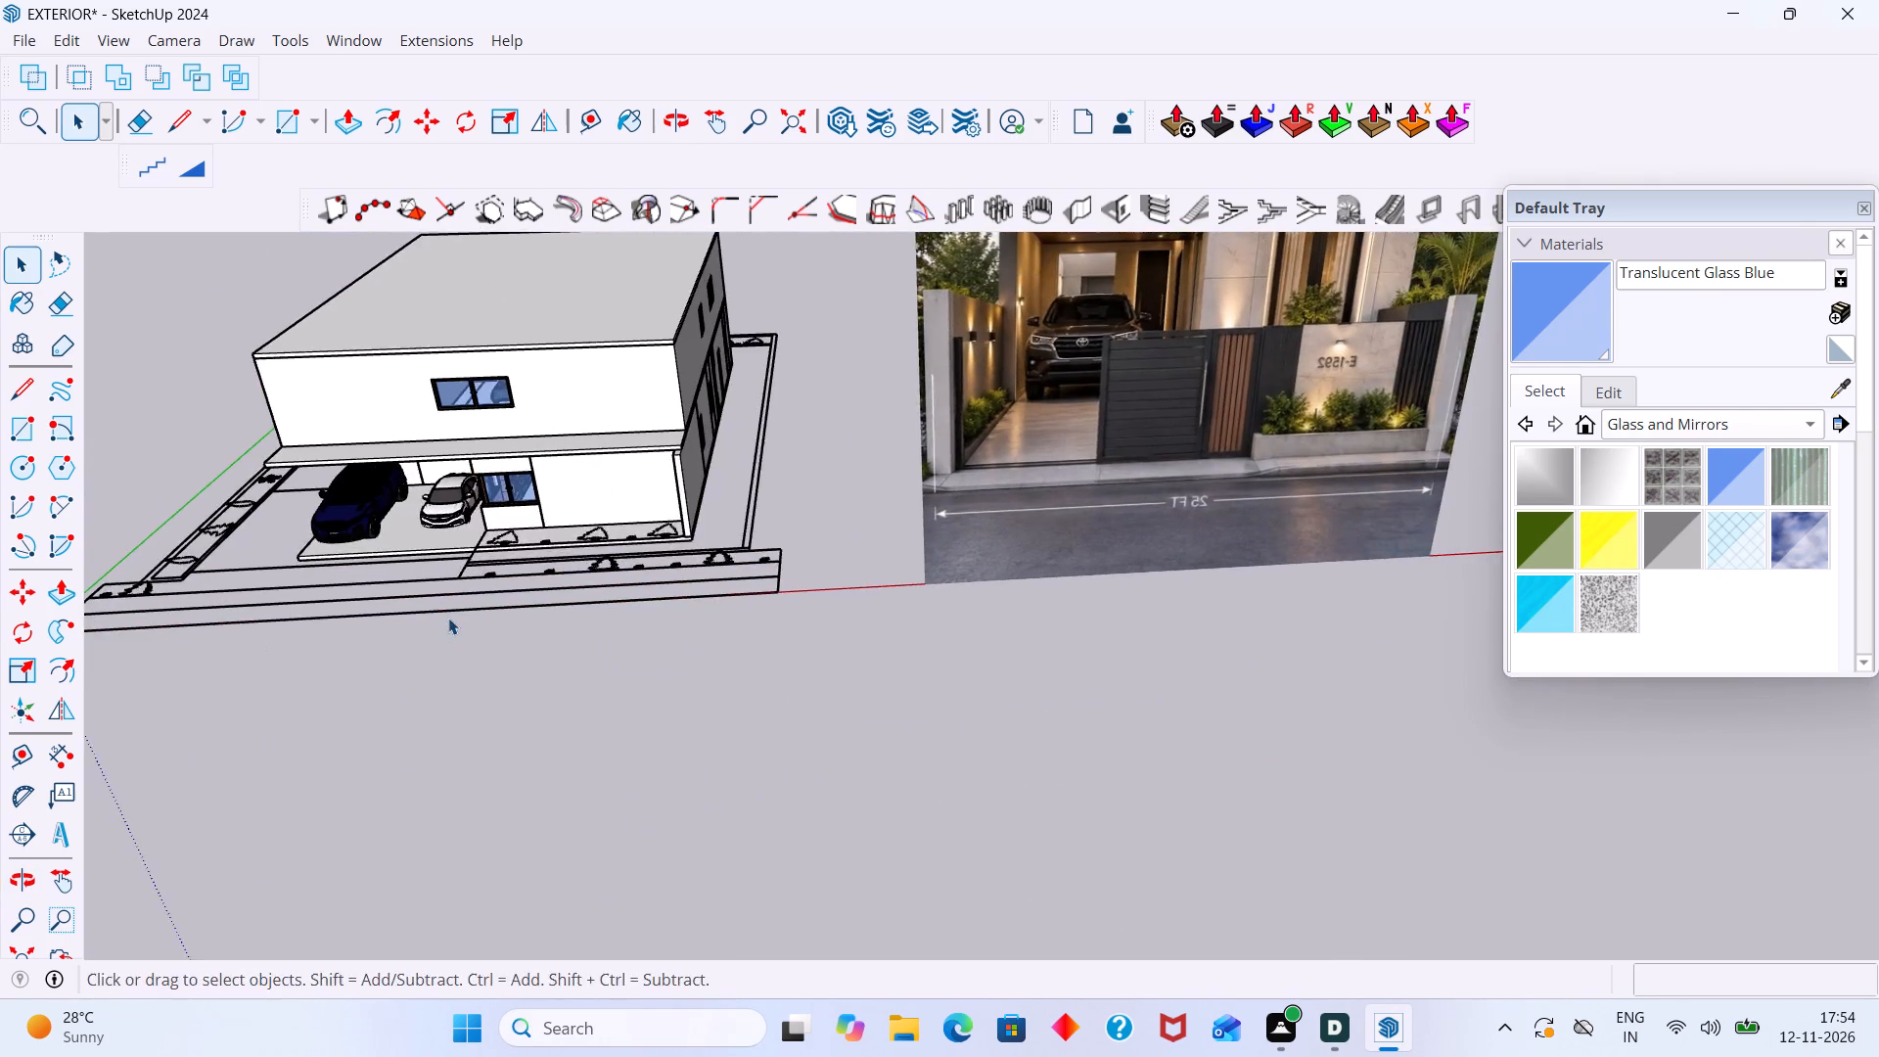
{"action": "scroll", "coordinate": [448, 618], "scroll_direction": "down", "scroll_amount": 1}
{"action": "middle_click_drag", "start_coordinate": [448, 618], "coordinate": [448, 534]}
{"action": "scroll", "coordinate": [448, 531], "scroll_direction": "down", "scroll_amount": 5}
{"action": "middle_click_drag", "start_coordinate": [461, 588], "coordinate": [509, 672], "text": "shift"}
Delete the white car from the porch.
{"action": "scroll", "coordinate": [498, 627], "scroll_direction": "up", "scroll_amount": 4}
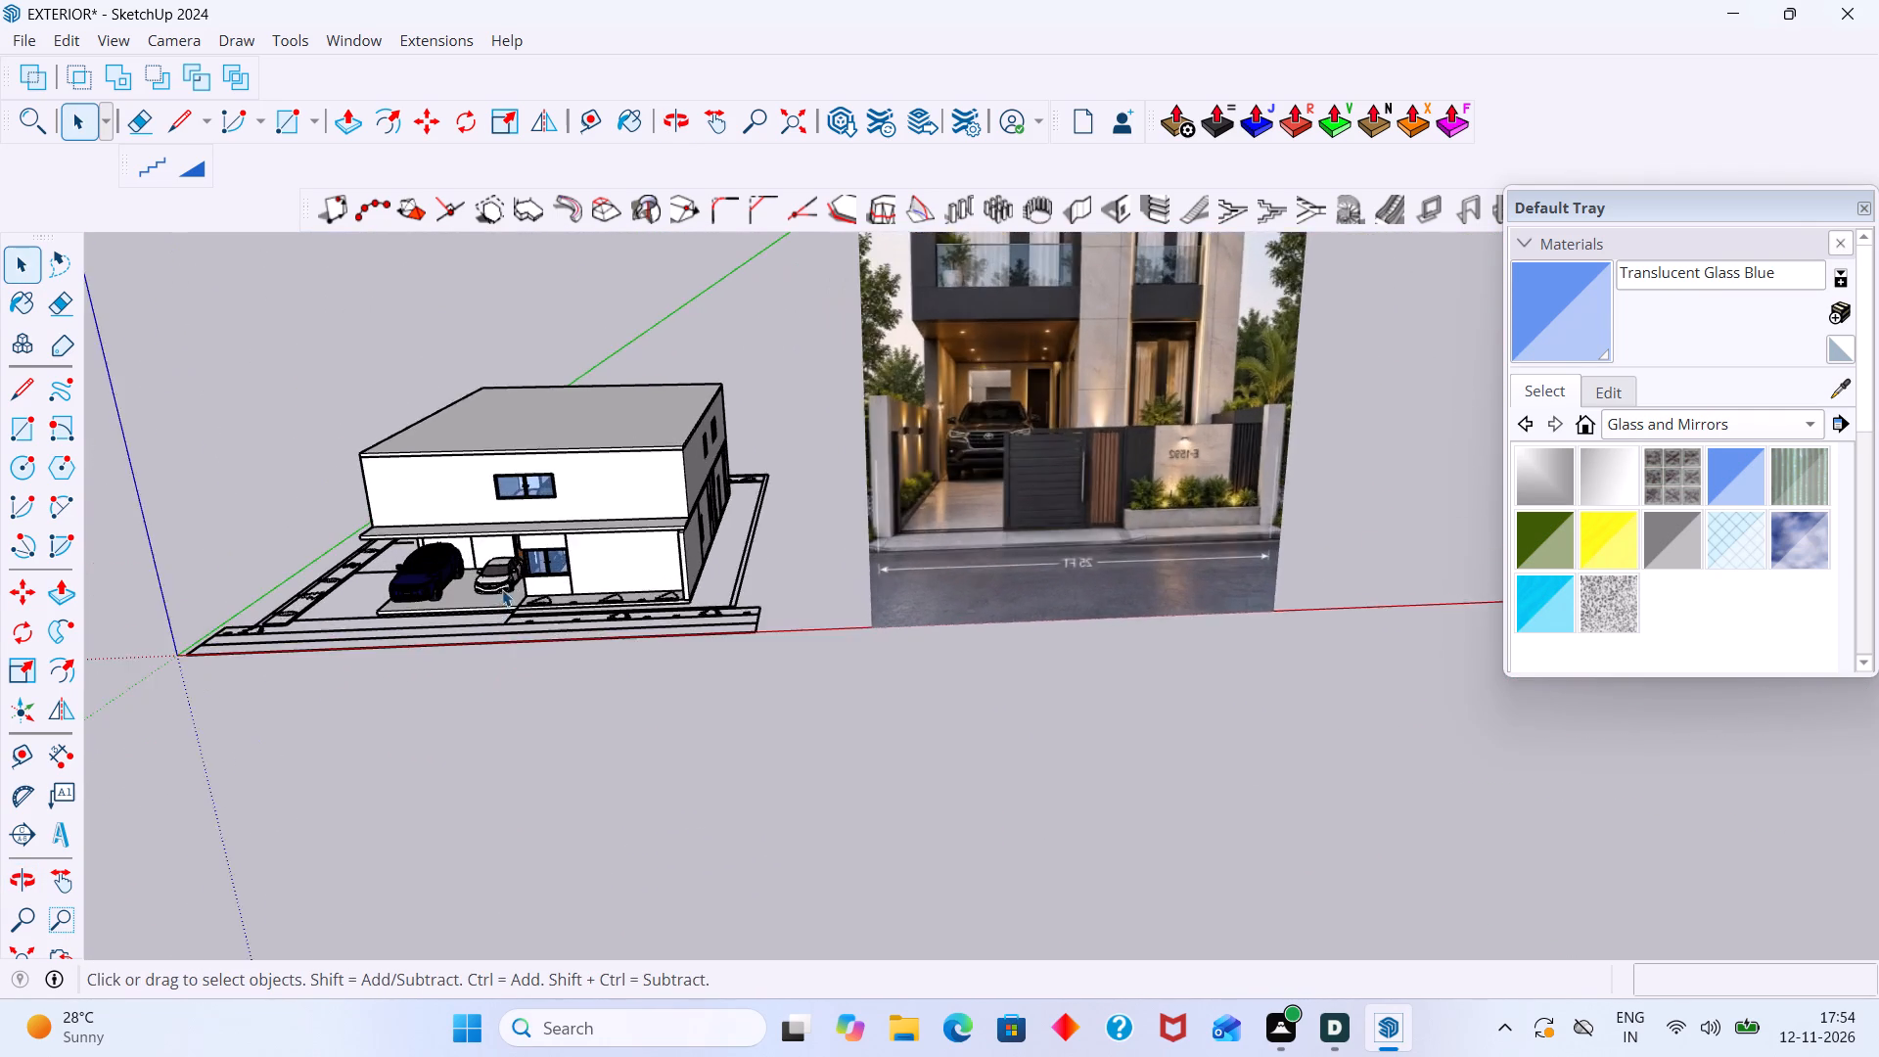
{"action": "scroll", "coordinate": [502, 589], "scroll_direction": "up", "scroll_amount": 11}
{"action": "left_click", "coordinate": [497, 554]}
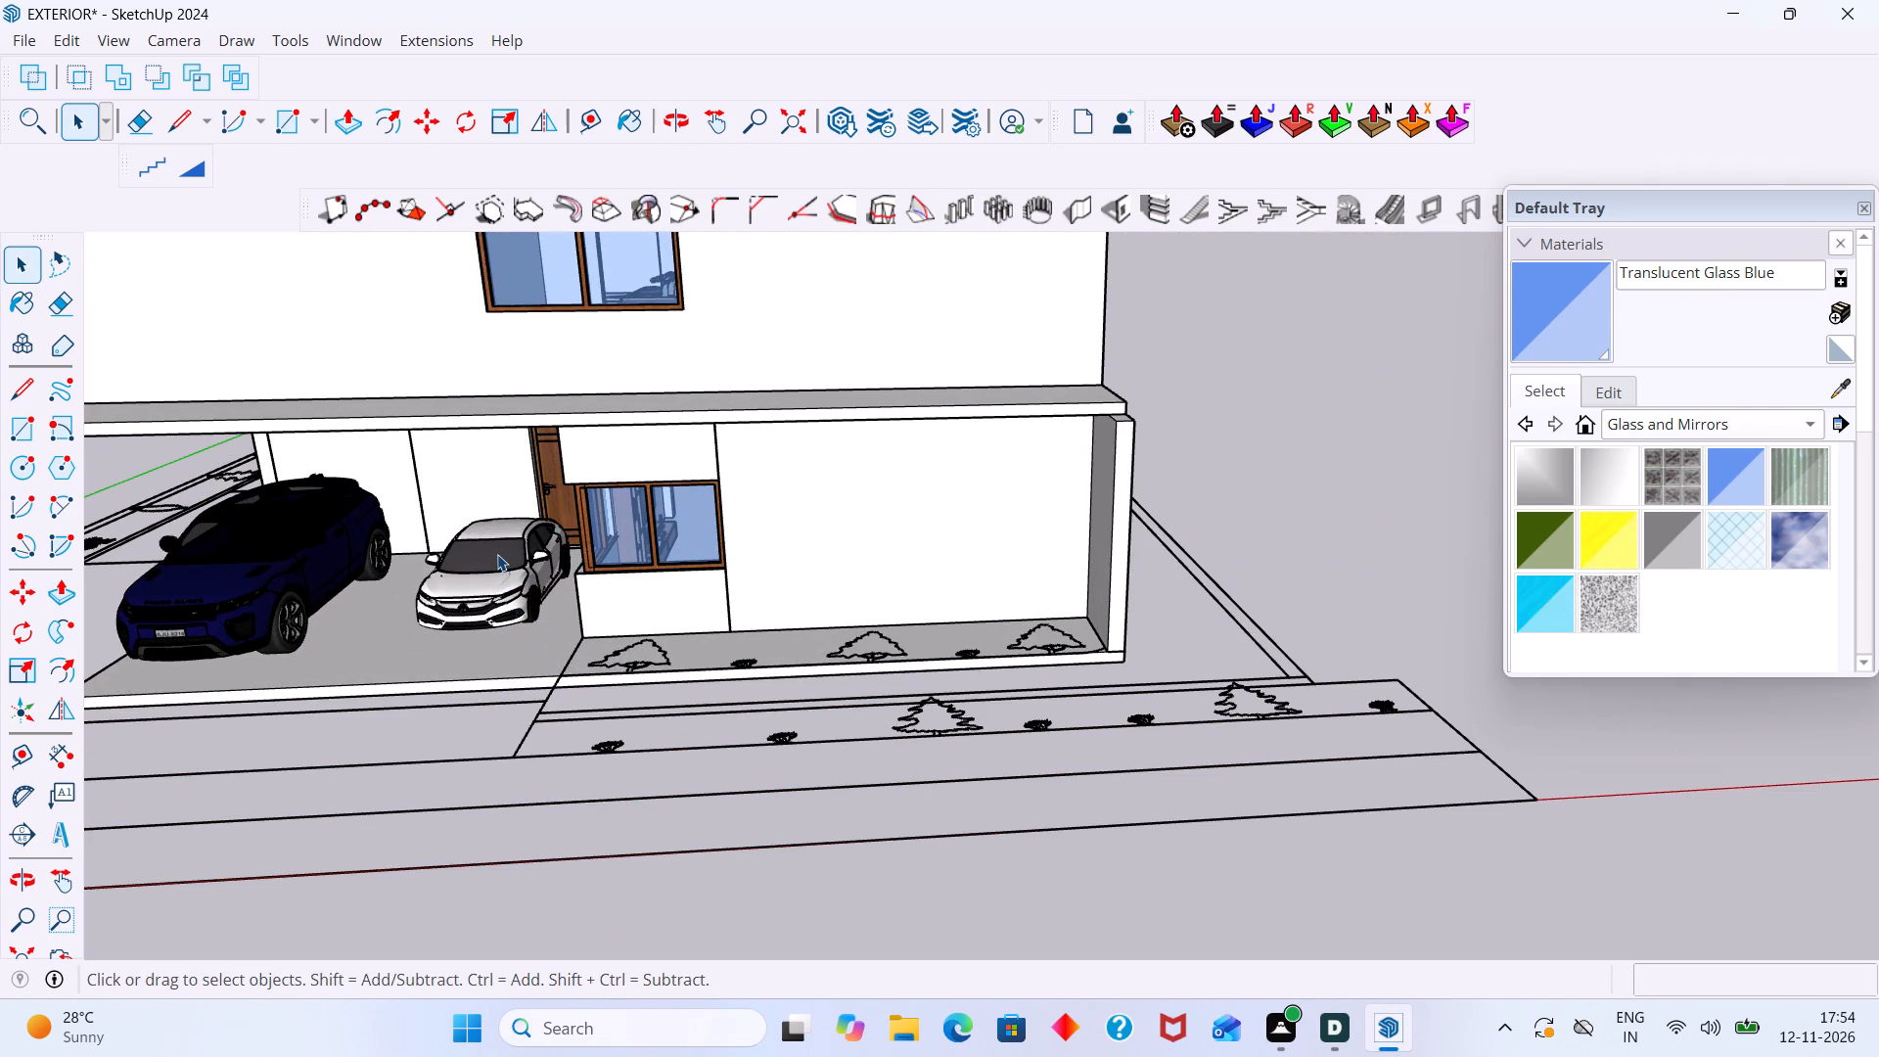
{"action": "key", "text": "Delete"}
Move the dark blue SUV about 4' 4" sideways across the porch slab toward the entrance door.
{"action": "scroll", "coordinate": [404, 577], "scroll_direction": "down", "scroll_amount": 3}
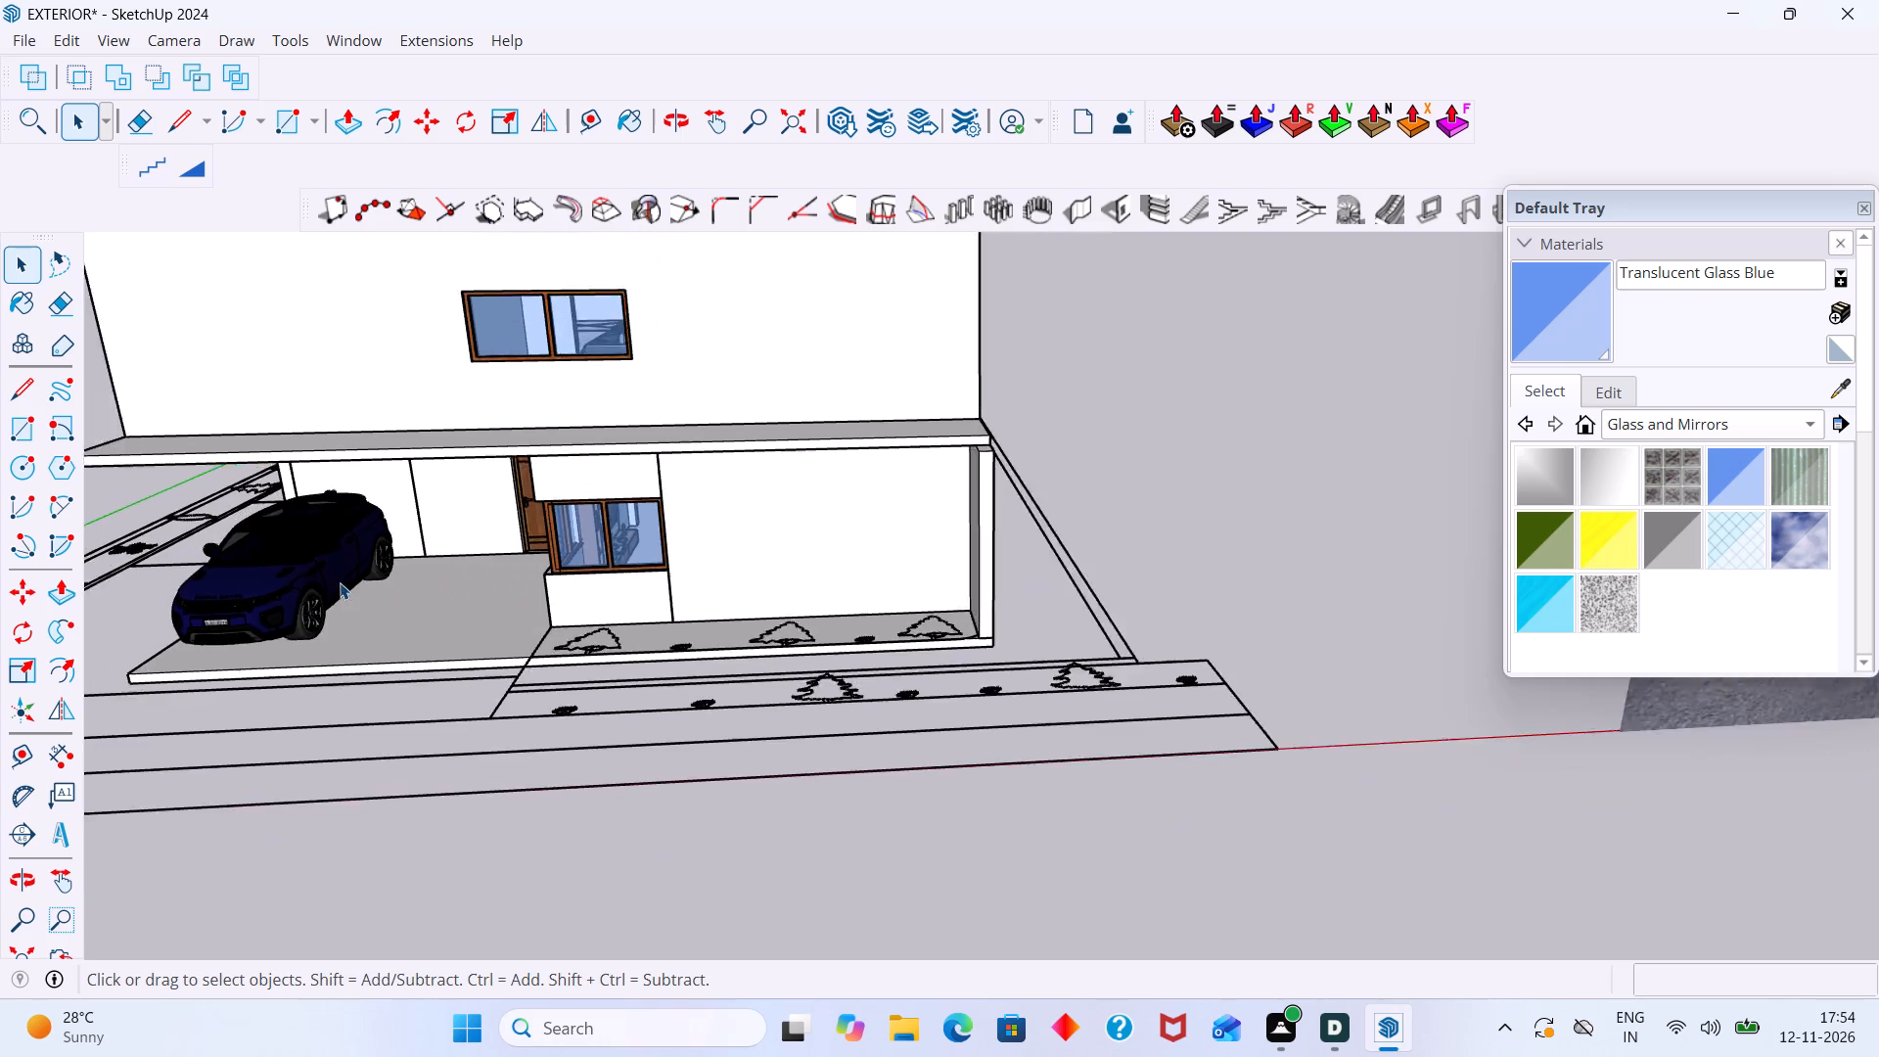
{"action": "scroll", "coordinate": [340, 582], "scroll_direction": "down", "scroll_amount": 2}
{"action": "middle_click_drag", "start_coordinate": [336, 596], "coordinate": [511, 544]}
{"action": "scroll", "coordinate": [287, 594], "scroll_direction": "up", "scroll_amount": 4}
{"action": "left_click", "coordinate": [286, 590]}
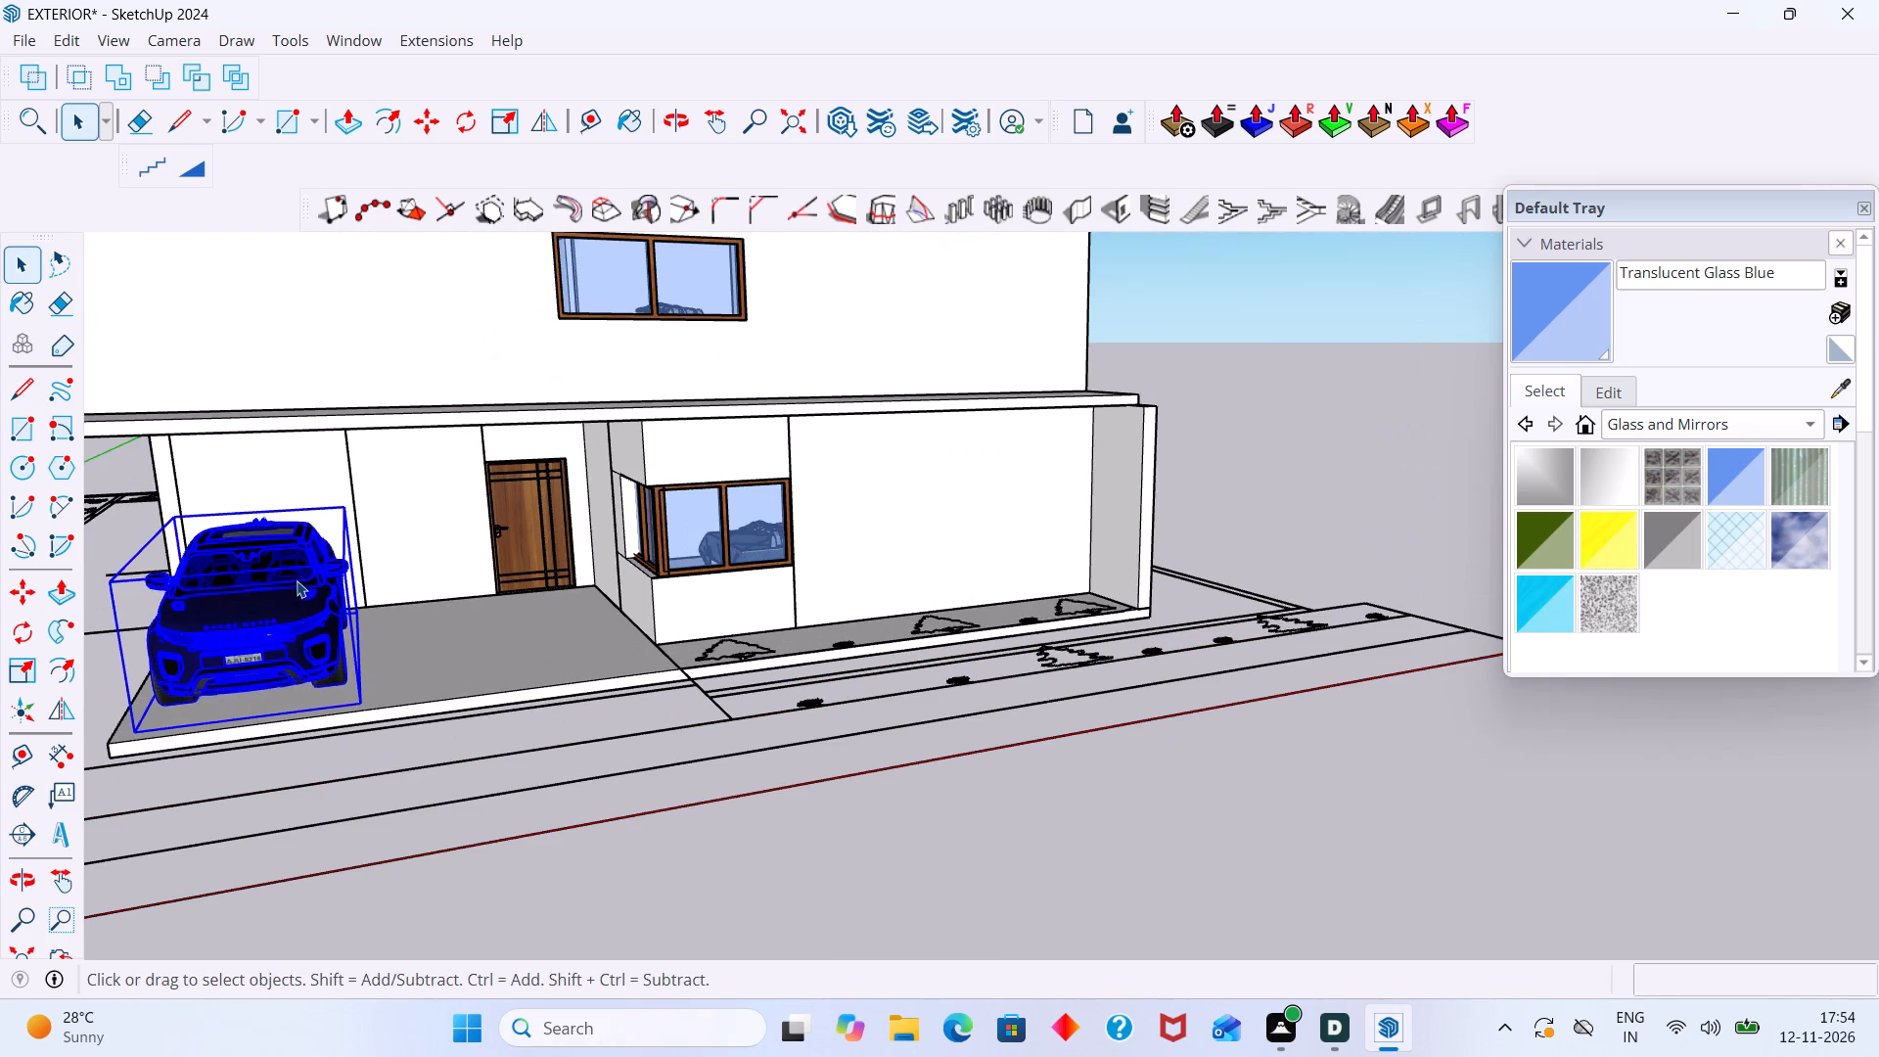
{"action": "key", "text": "m"}
{"action": "left_click", "coordinate": [345, 671]}
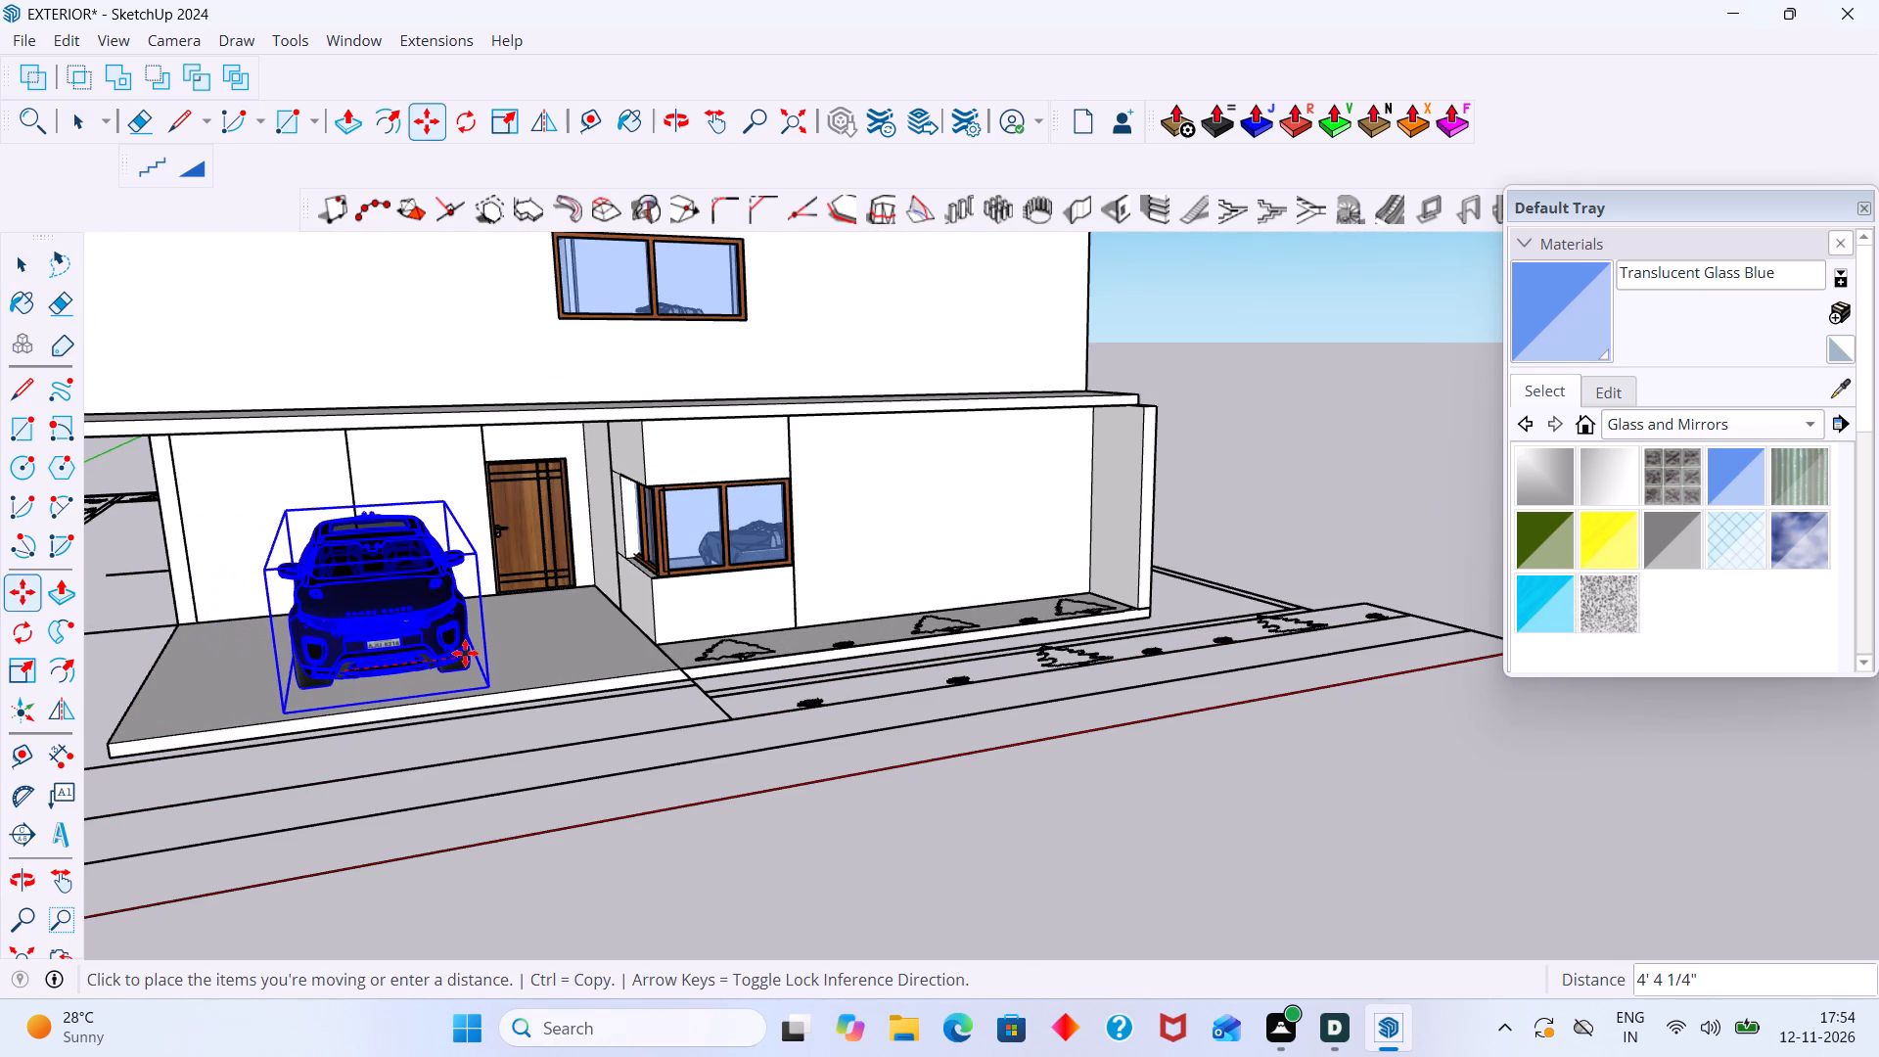
{"action": "left_click", "coordinate": [465, 653]}
{"action": "key", "text": "space"}
{"action": "left_click", "coordinate": [636, 869]}
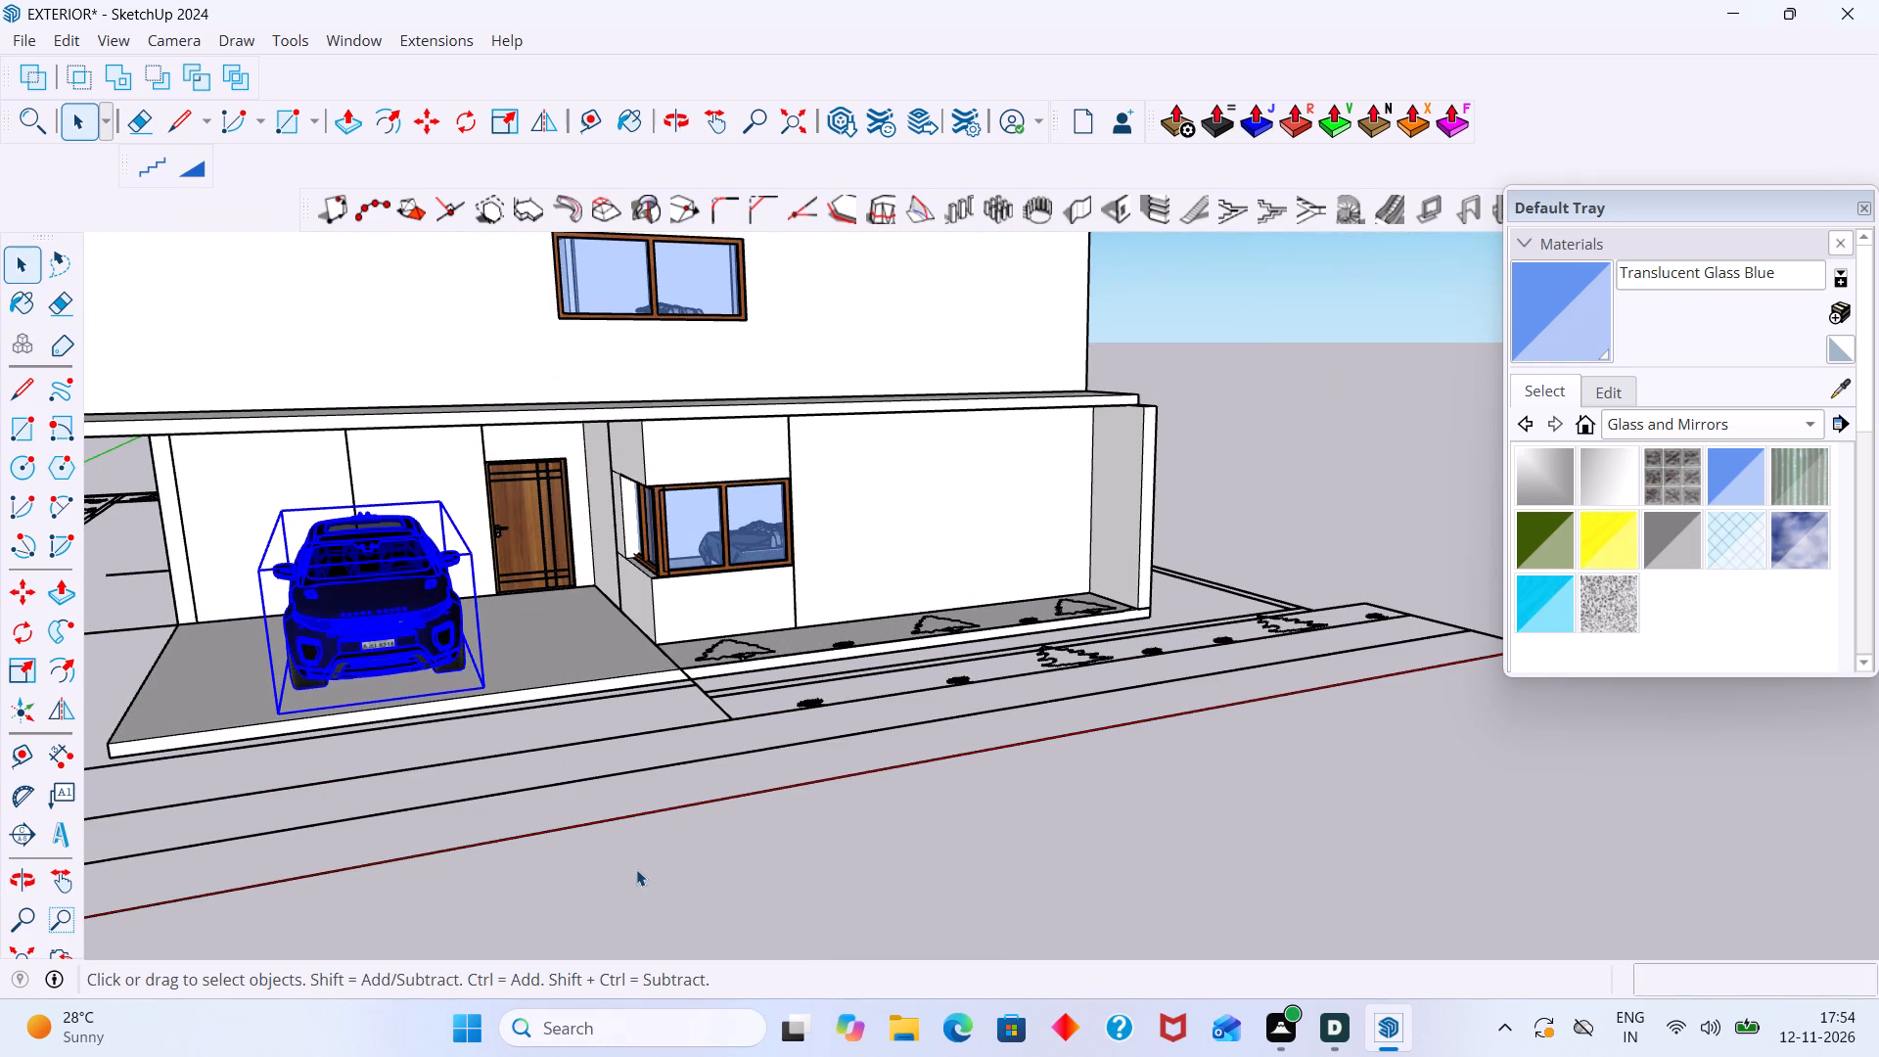
Move the dark blue SUV about 1' 9 3/4" diagonally, back into the porch and slightly toward the slab's open side.
{"action": "scroll", "coordinate": [609, 851], "scroll_direction": "down", "scroll_amount": 5}
{"action": "middle_click_drag", "start_coordinate": [579, 830], "coordinate": [681, 829]}
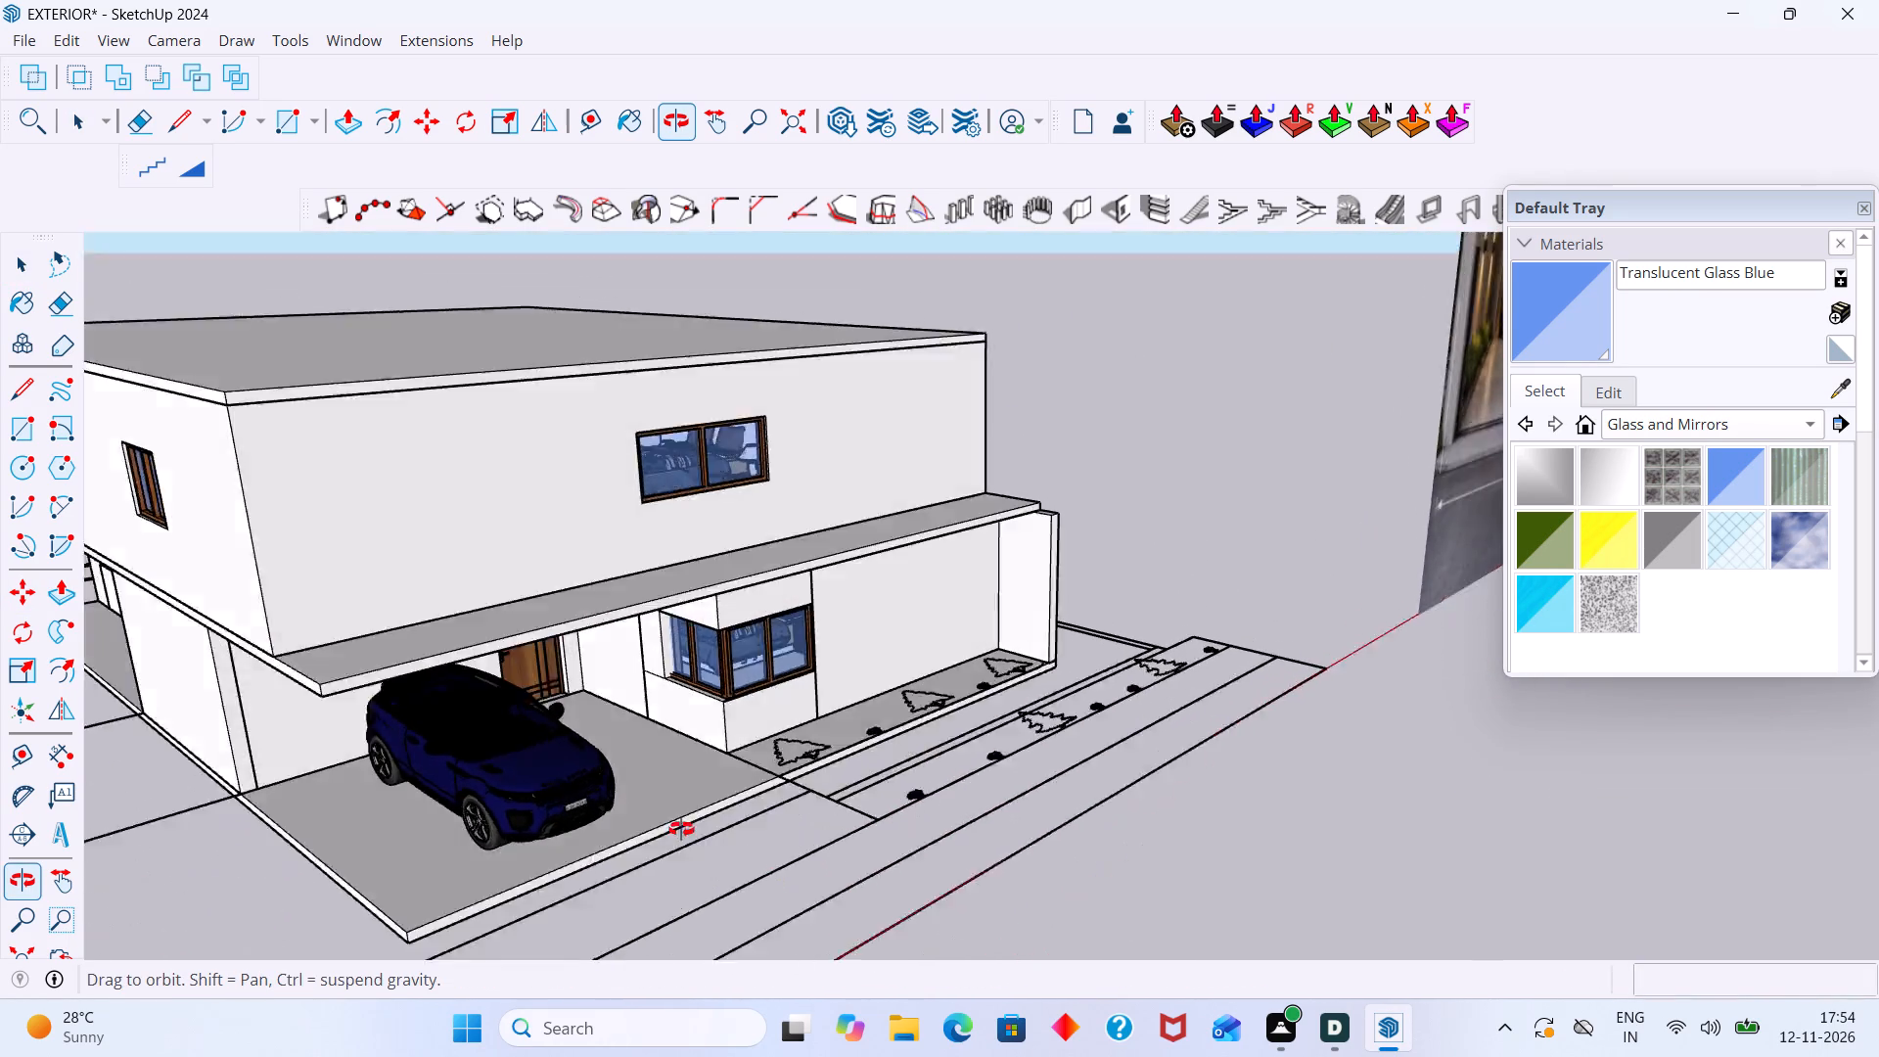
{"action": "middle_click_drag", "start_coordinate": [681, 829], "coordinate": [670, 823]}
{"action": "middle_click_drag", "start_coordinate": [527, 742], "coordinate": [842, 710]}
{"action": "scroll", "coordinate": [756, 707], "scroll_direction": "up", "scroll_amount": 2}
{"action": "left_click", "coordinate": [723, 701]}
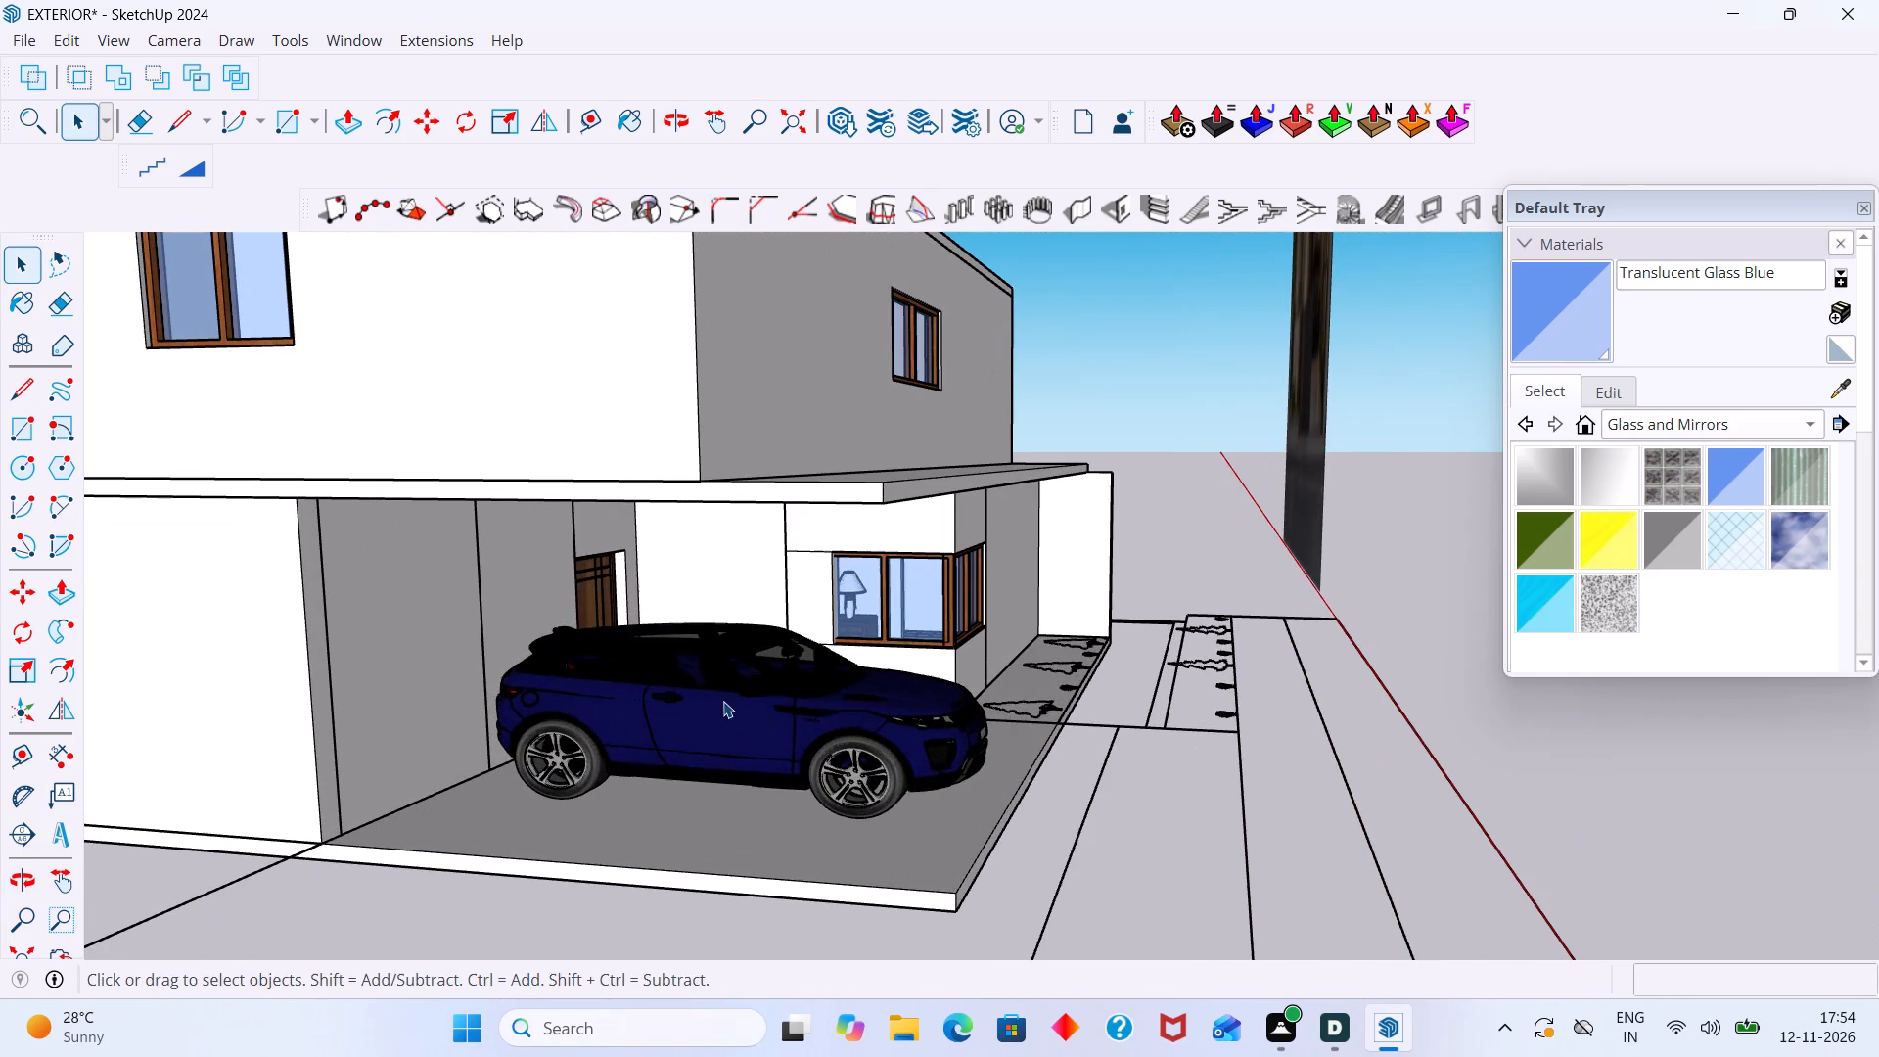
{"action": "key", "text": "m"}
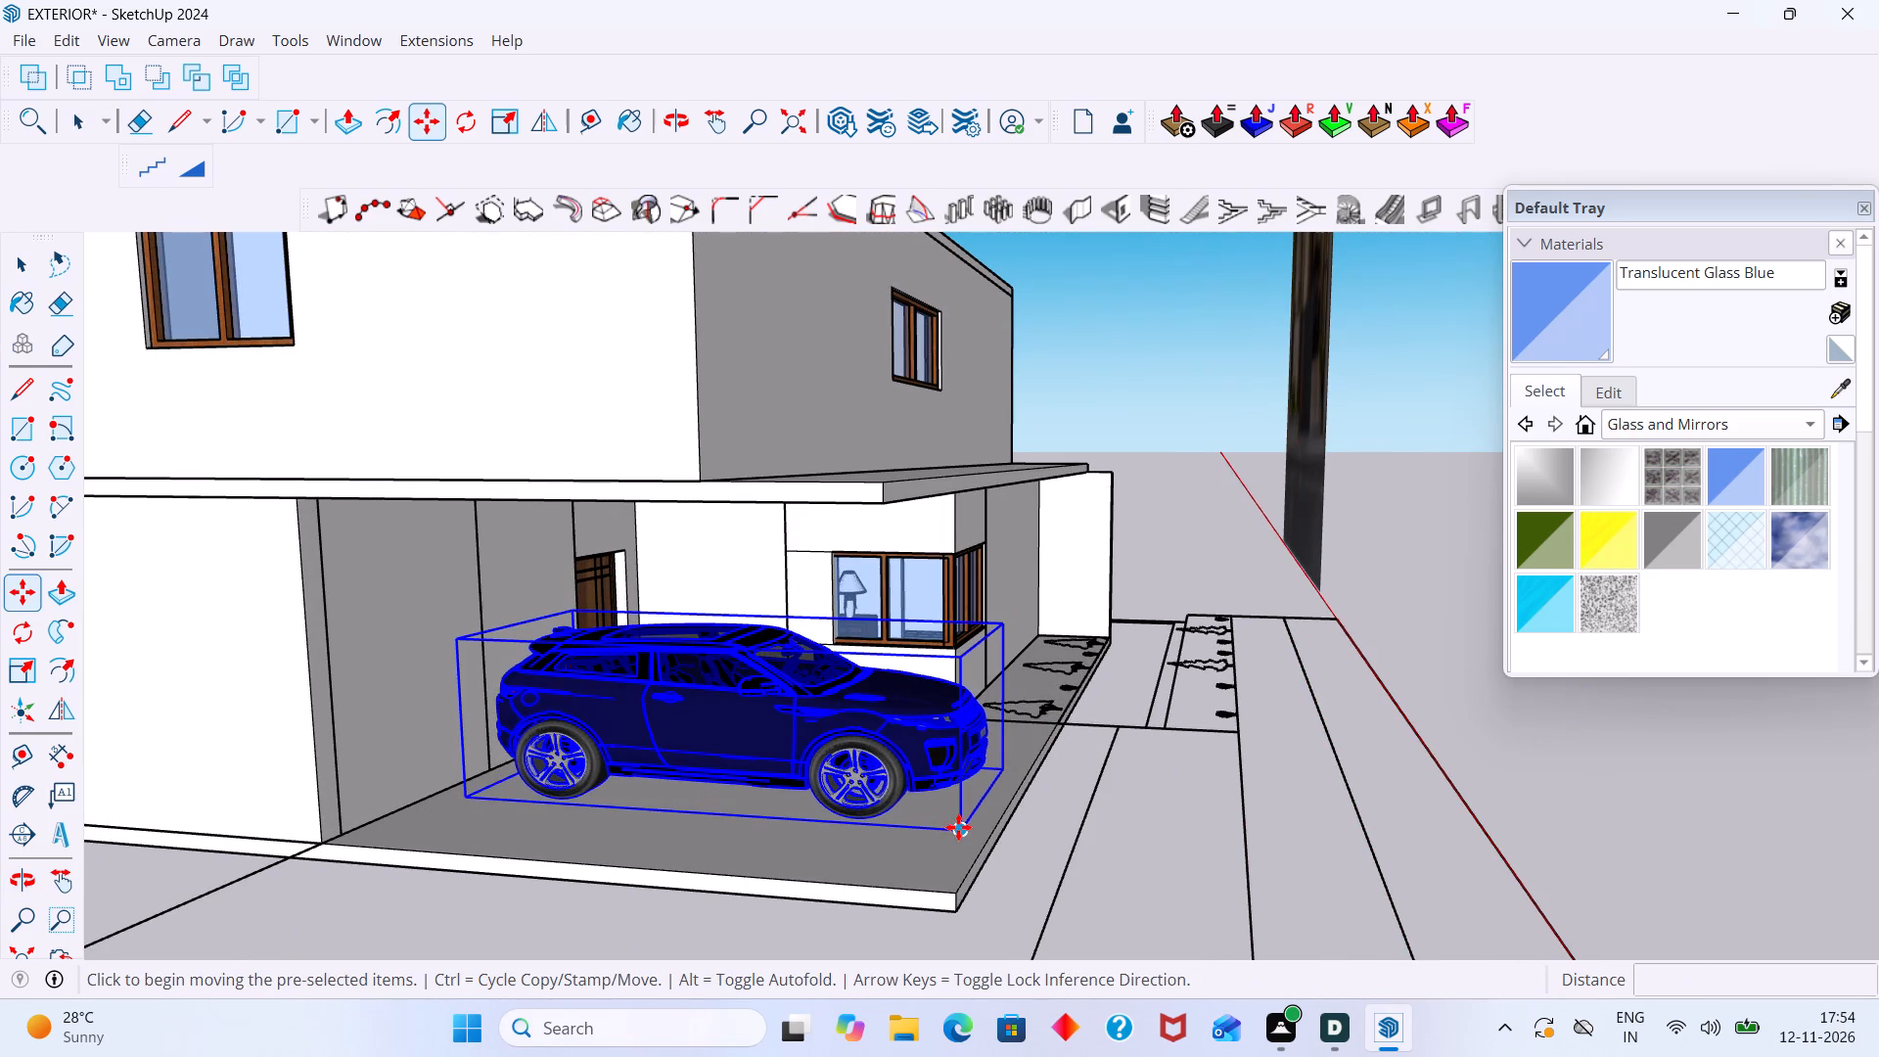
{"action": "left_click", "coordinate": [963, 830]}
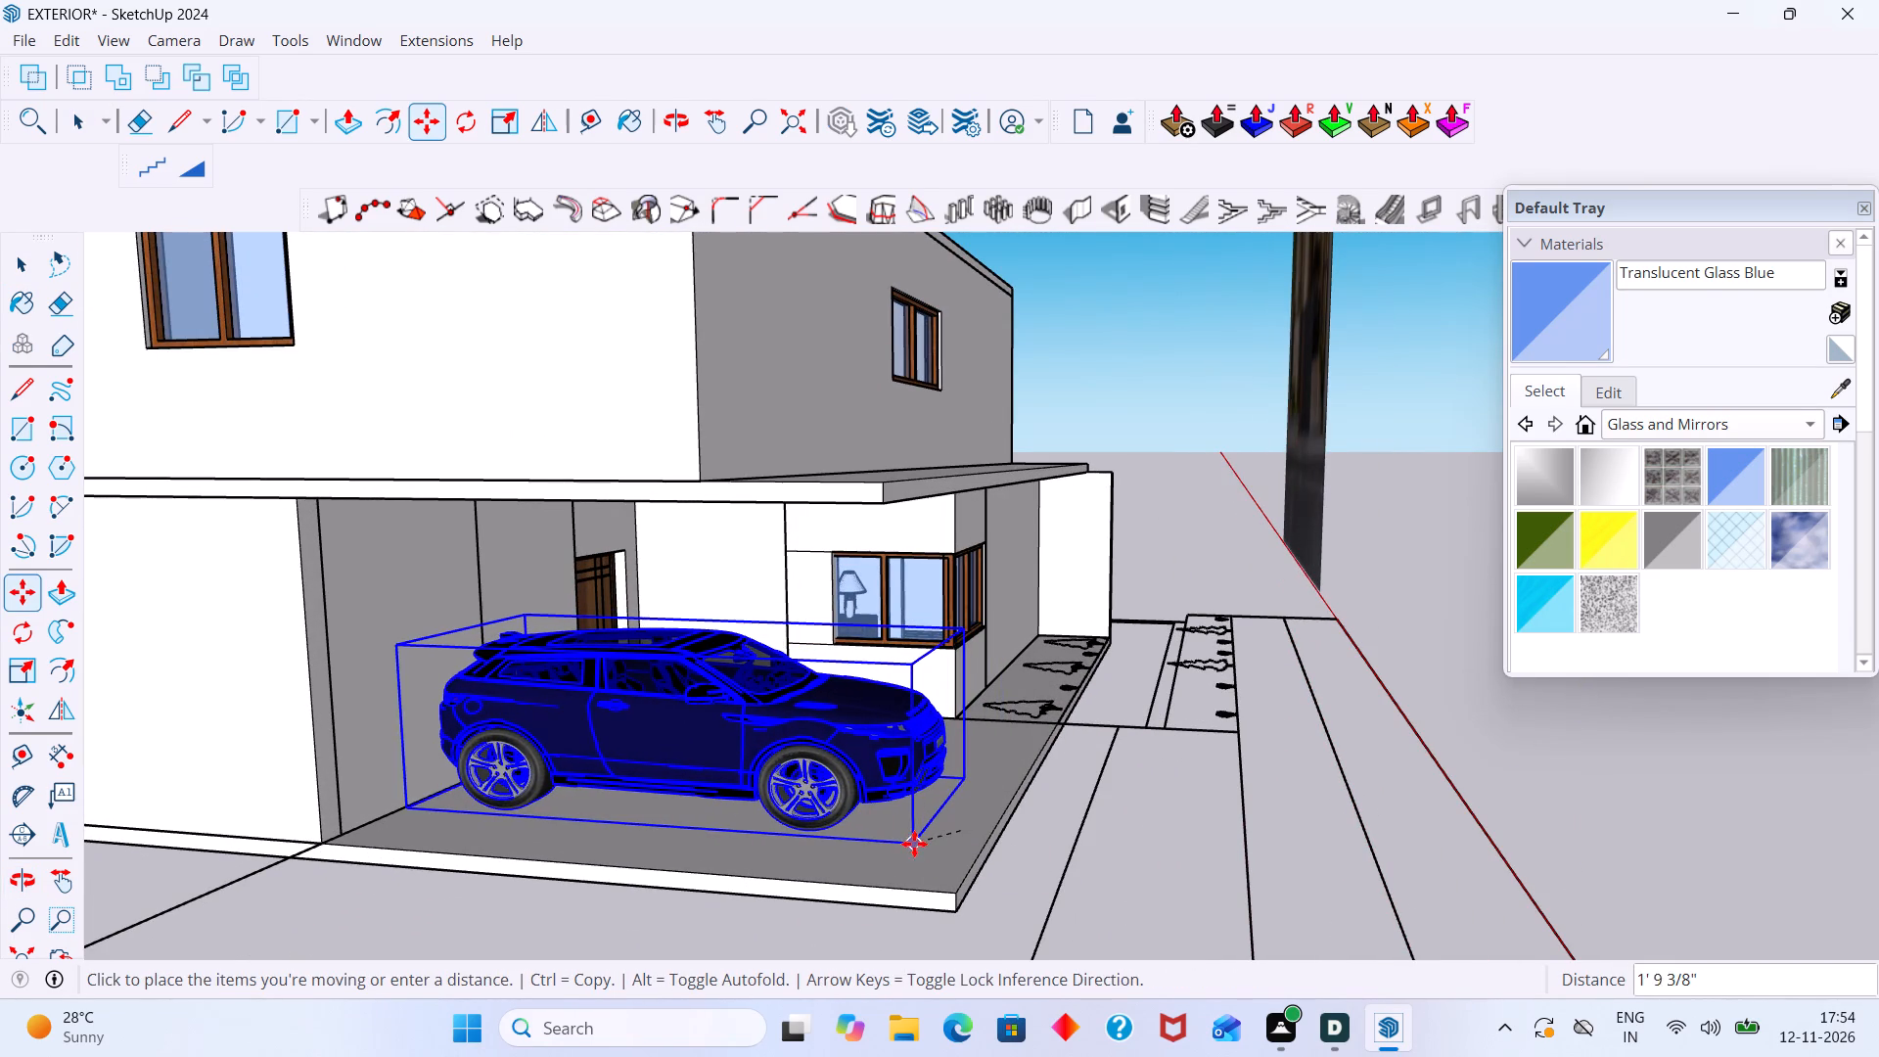
{"action": "left_click", "coordinate": [917, 847]}
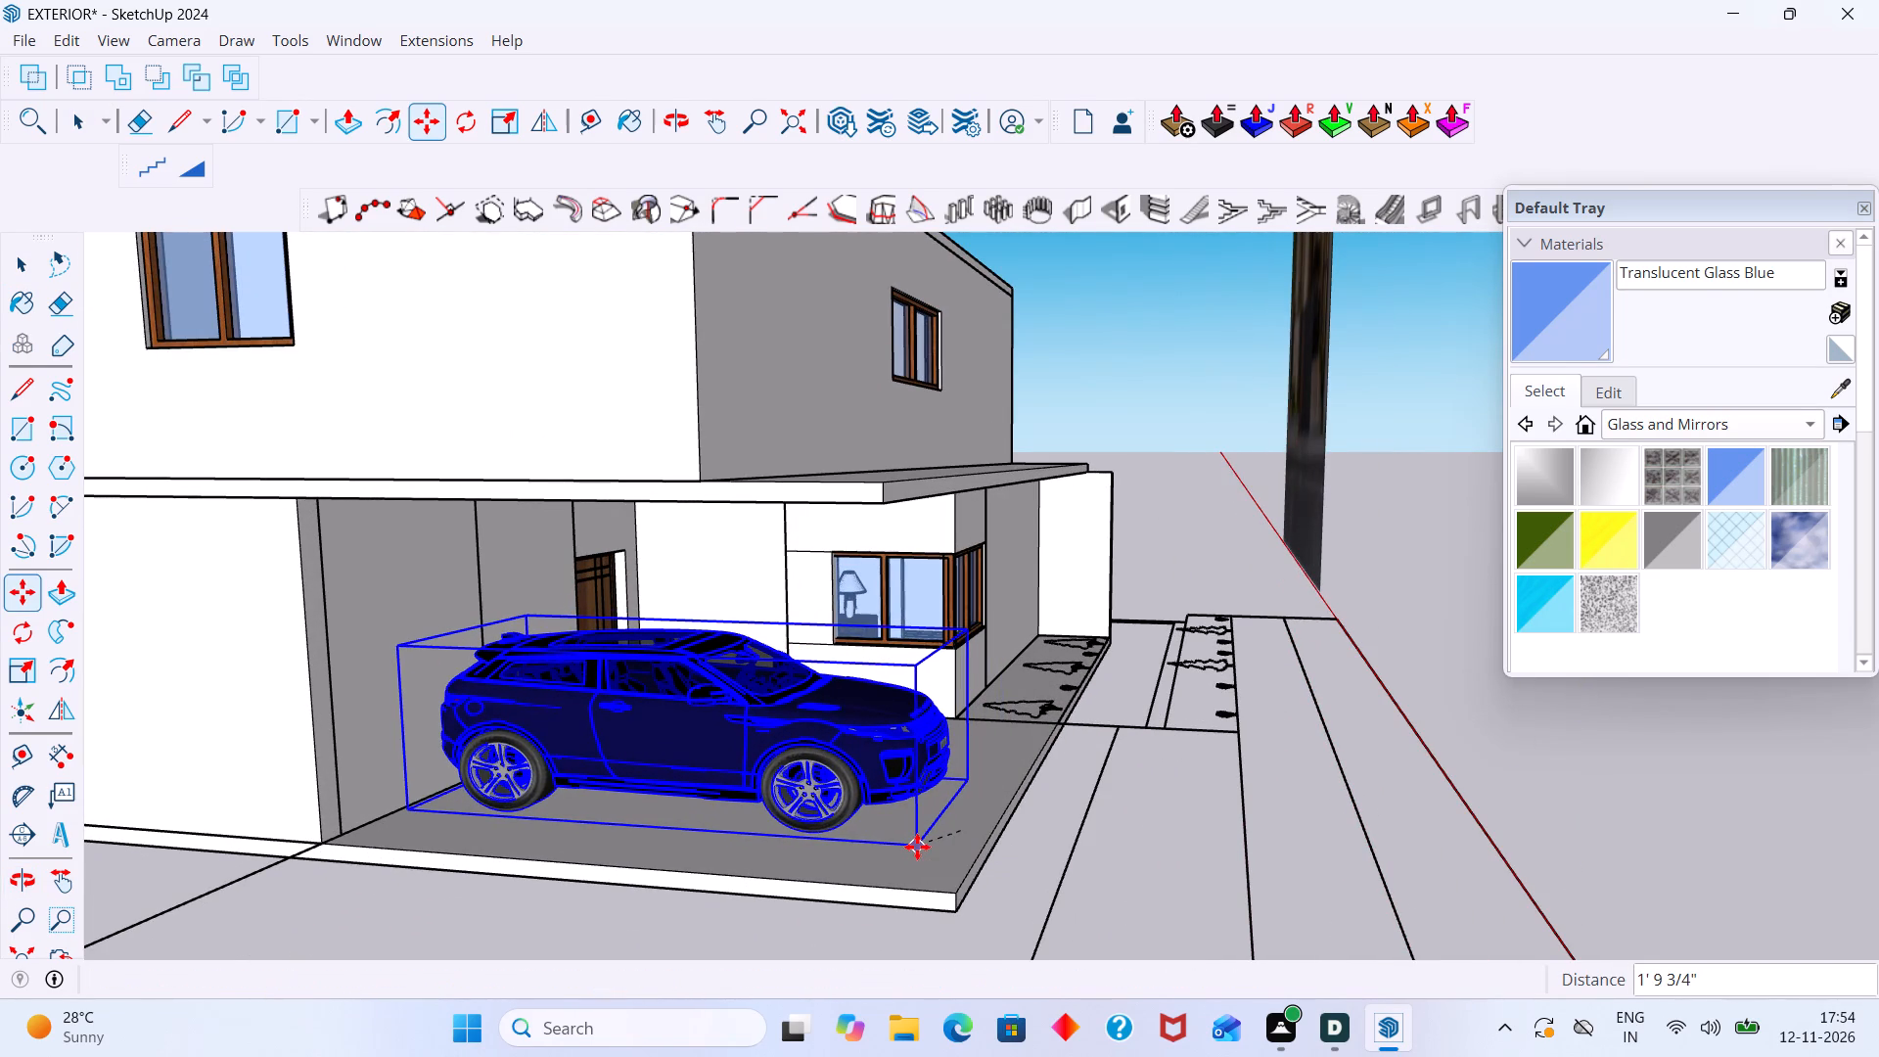
{"action": "key", "text": "space"}
{"action": "left_click", "coordinate": [931, 863]}
{"action": "scroll", "coordinate": [936, 849], "scroll_direction": "down", "scroll_amount": 2}
{"action": "middle_click_drag", "start_coordinate": [921, 816], "coordinate": [647, 827]}
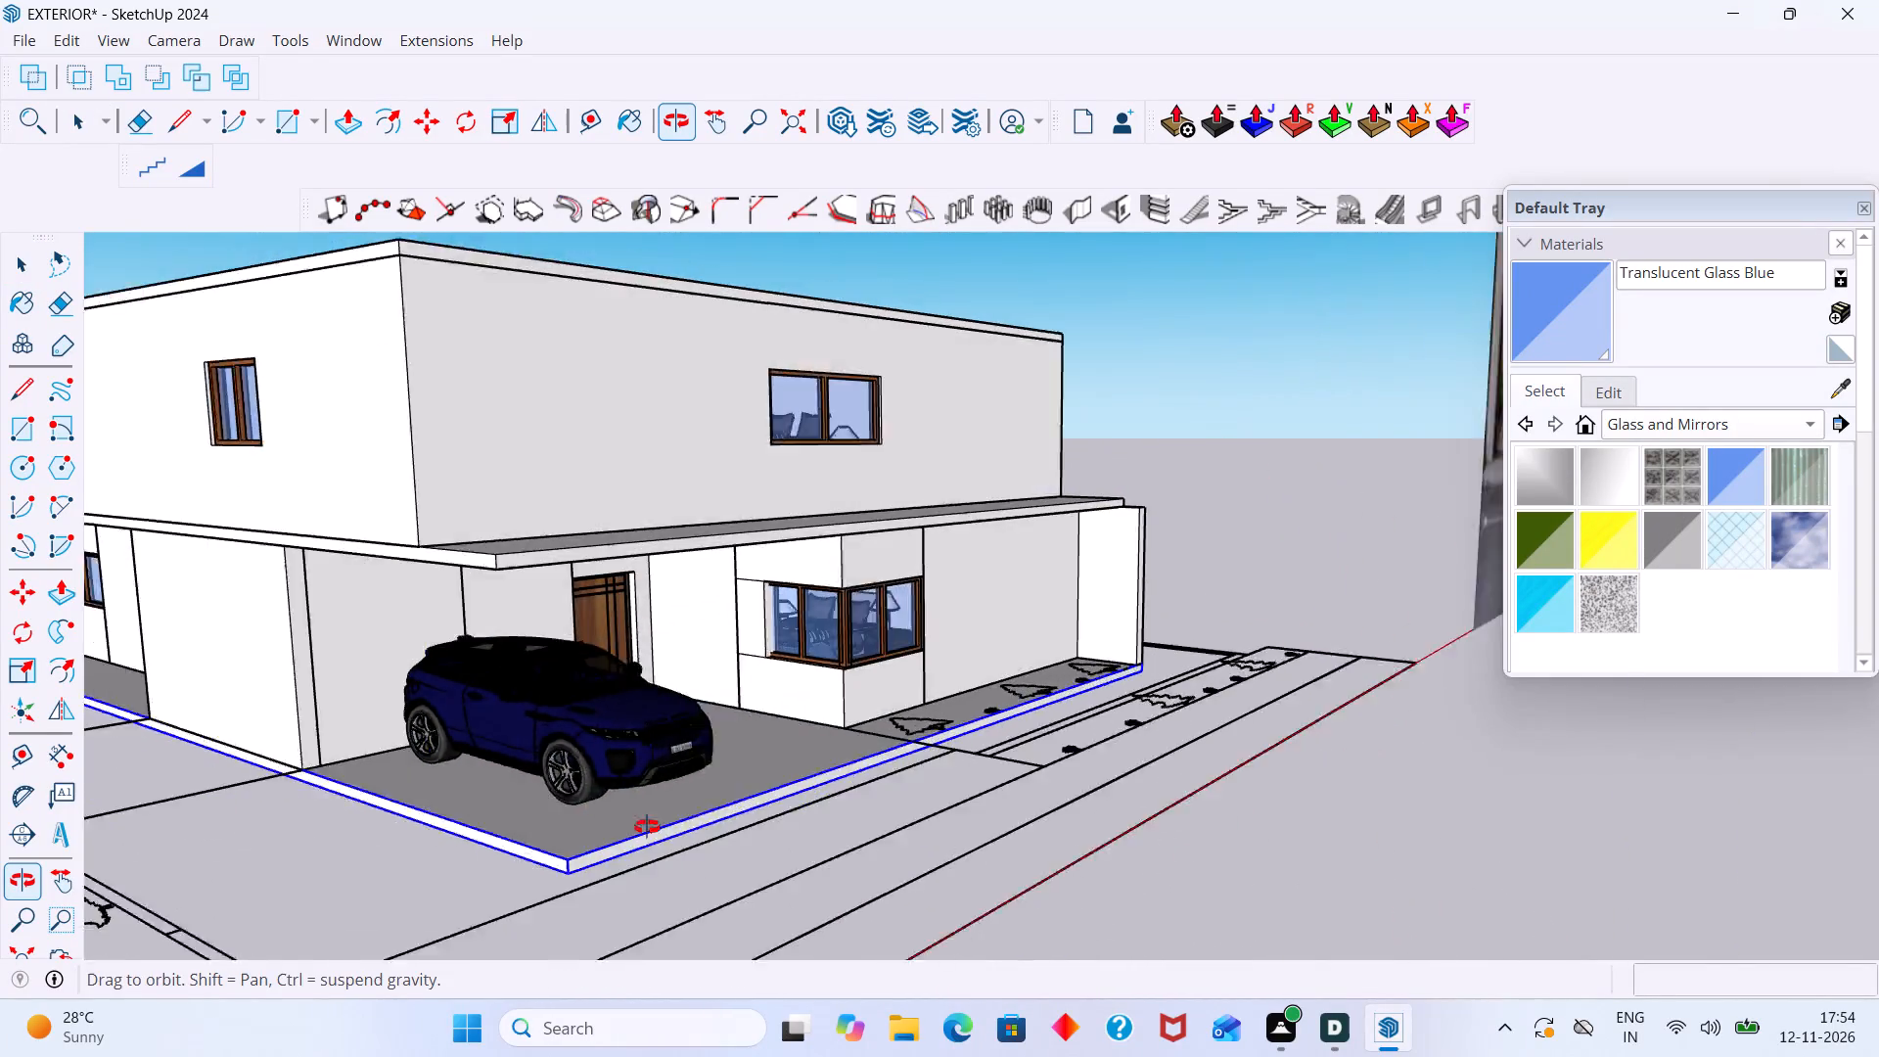
{"action": "middle_click_drag", "start_coordinate": [647, 827], "coordinate": [591, 827]}
{"action": "left_click", "coordinate": [937, 928]}
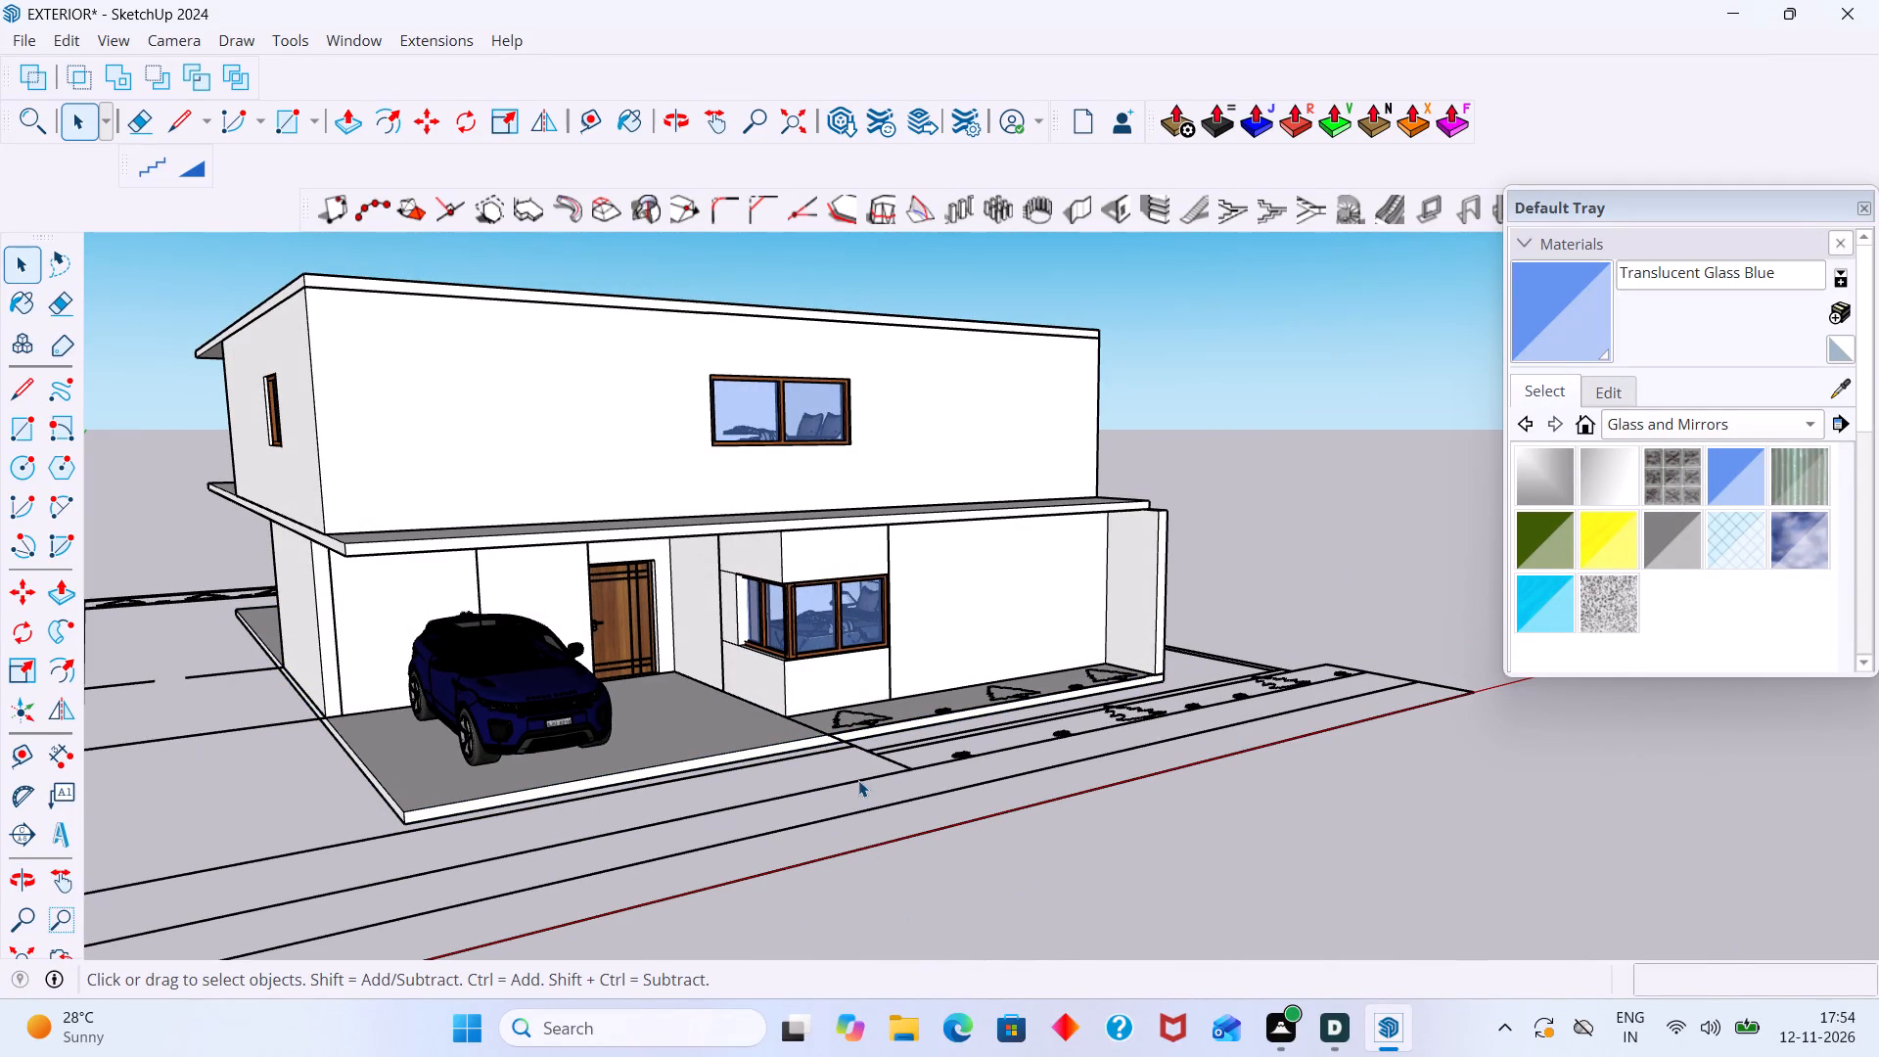
Examine the whole house front against the facade image, comparing the upper floors and roof.
{"action": "scroll", "coordinate": [755, 675], "scroll_direction": "down", "scroll_amount": 5}
{"action": "middle_click_drag", "start_coordinate": [741, 666], "coordinate": [570, 838]}
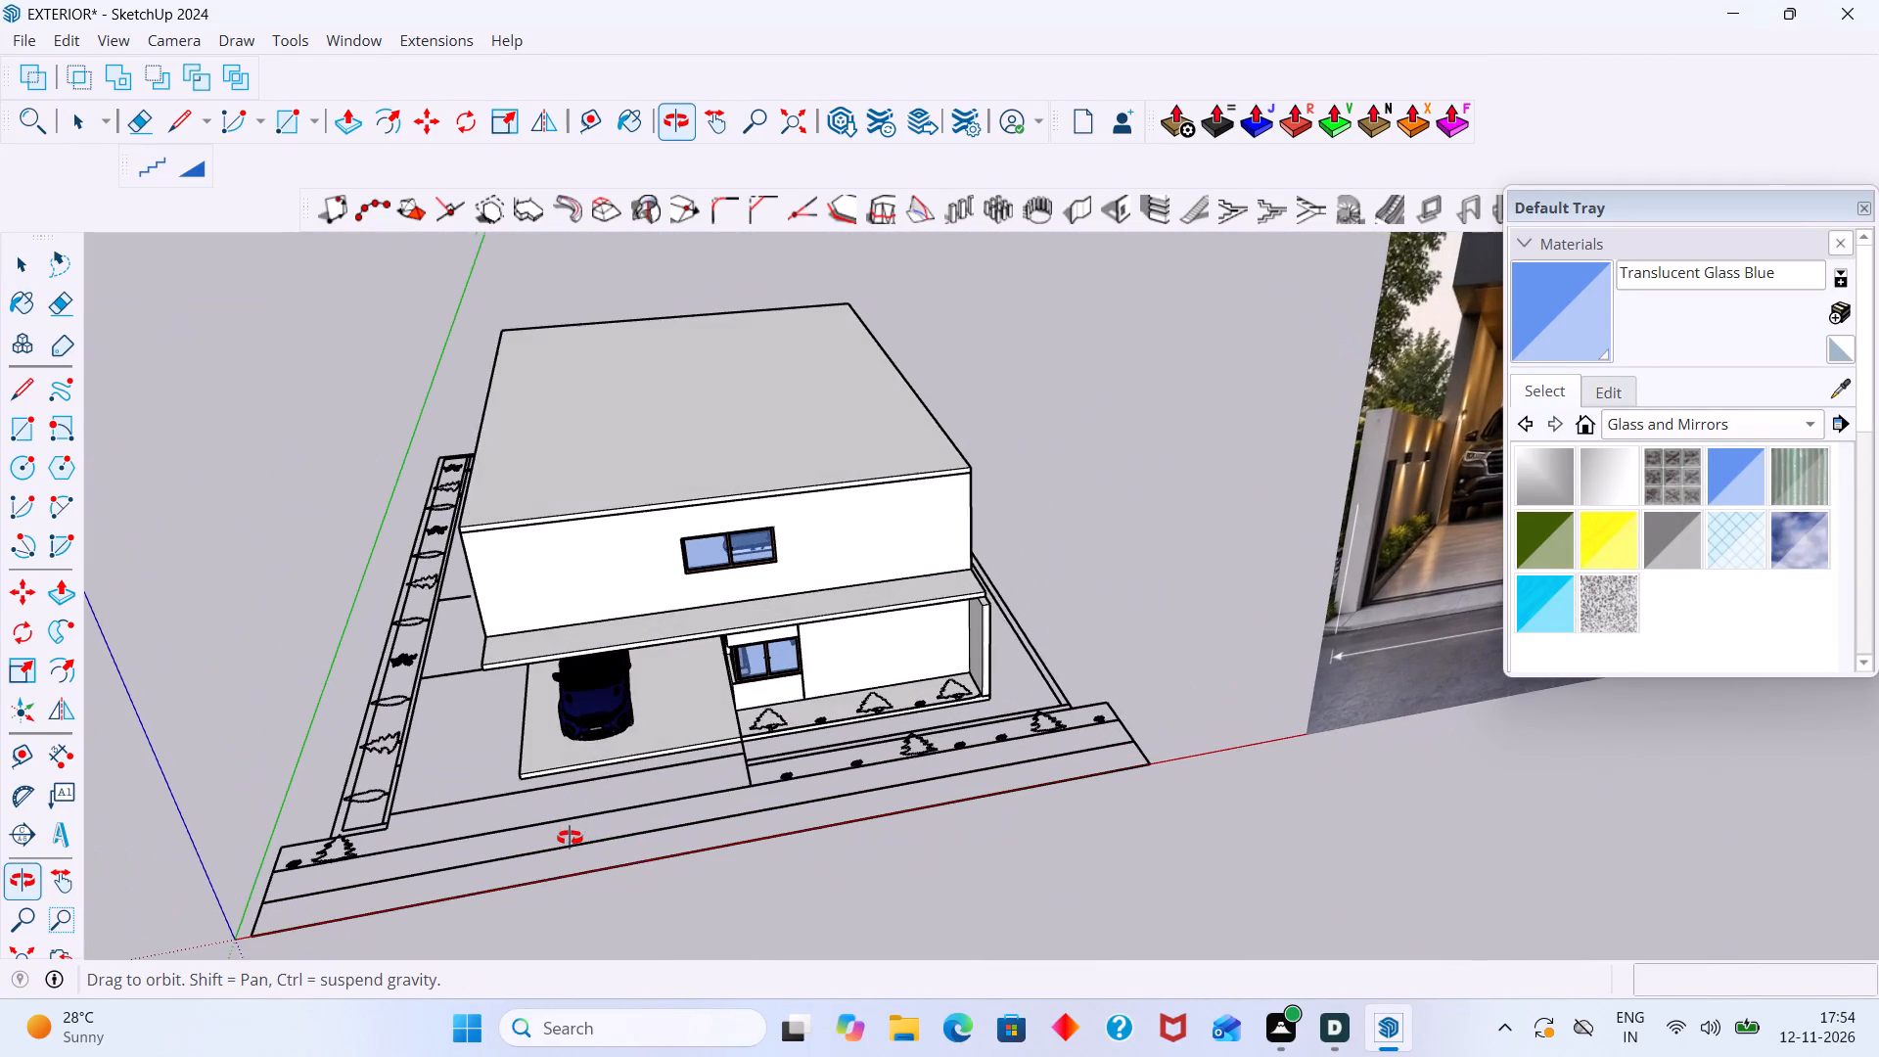
{"action": "middle_click_drag", "start_coordinate": [570, 838], "coordinate": [566, 829]}
{"action": "middle_click_drag", "start_coordinate": [599, 720], "coordinate": [328, 698], "text": "shift"}
{"action": "scroll", "coordinate": [500, 655], "scroll_direction": "down", "scroll_amount": 2}
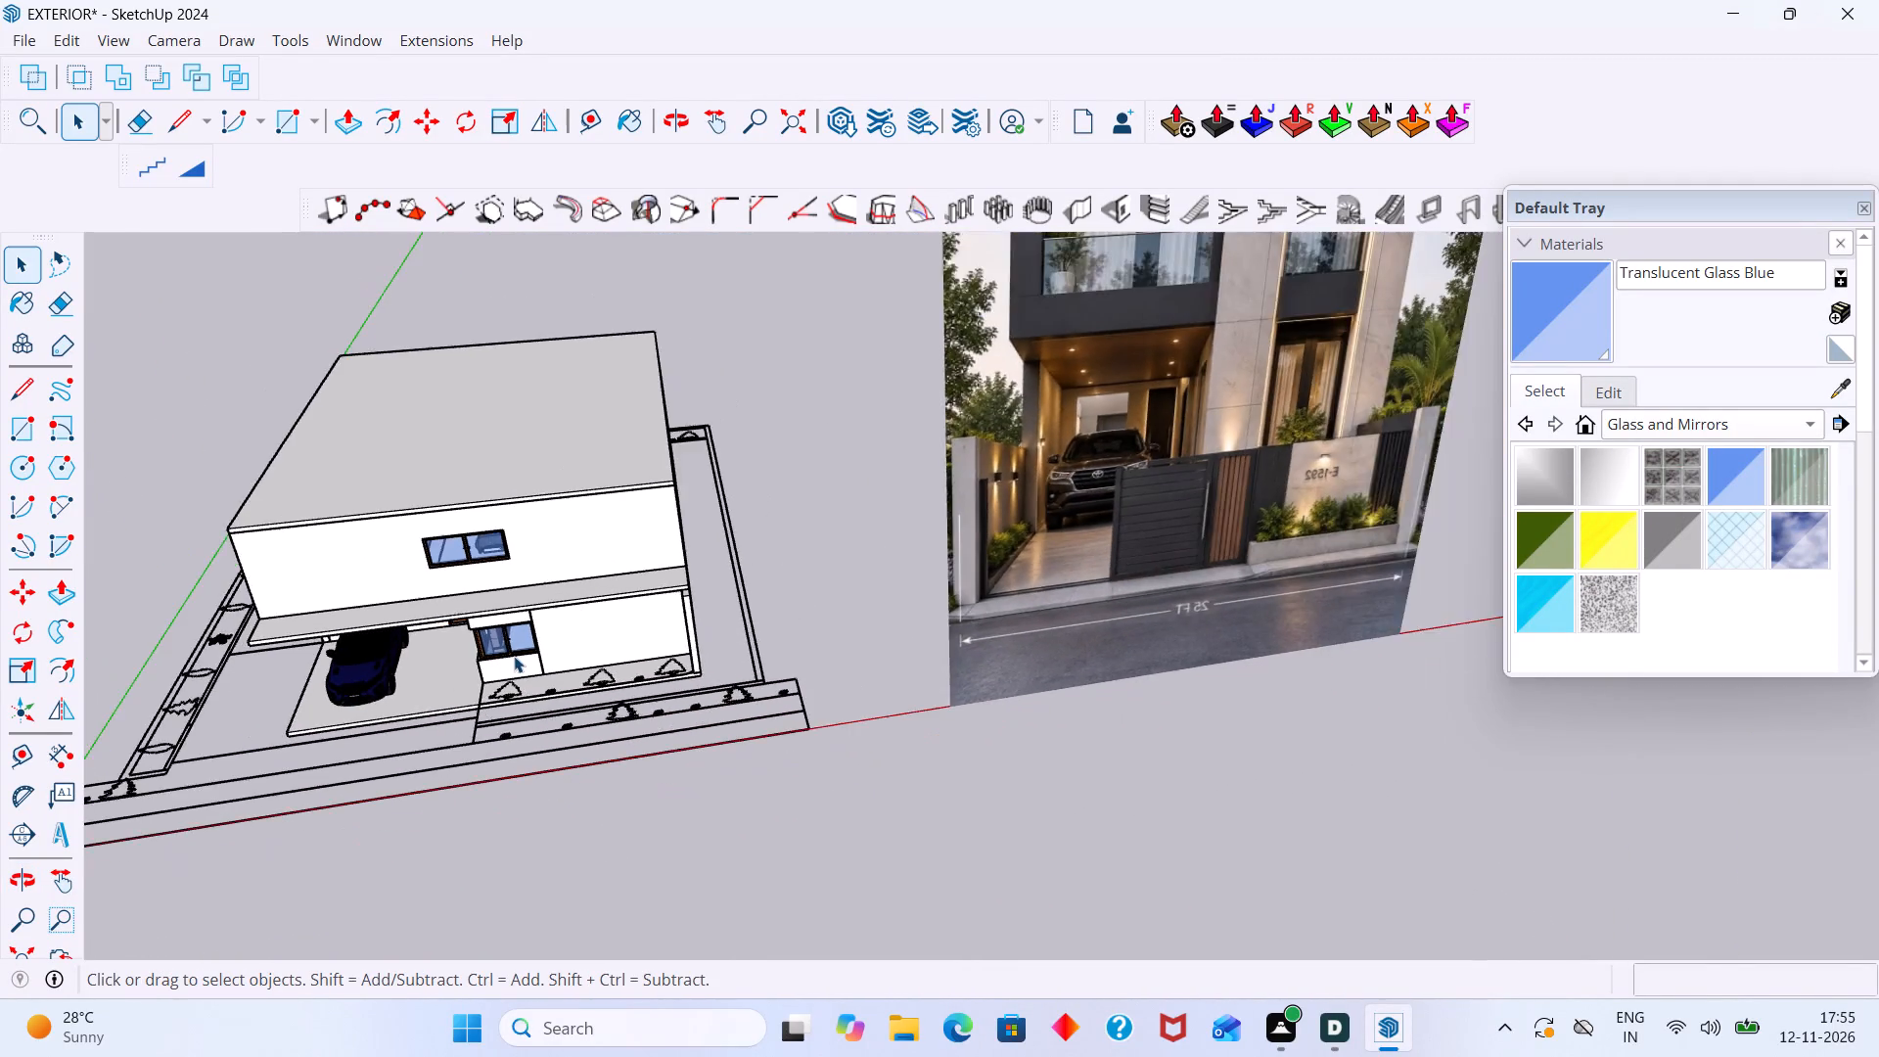
{"action": "scroll", "coordinate": [514, 656], "scroll_direction": "down", "scroll_amount": 5}
{"action": "middle_click_drag", "start_coordinate": [565, 654], "coordinate": [568, 541]}
{"action": "scroll", "coordinate": [339, 622], "scroll_direction": "up", "scroll_amount": 1}
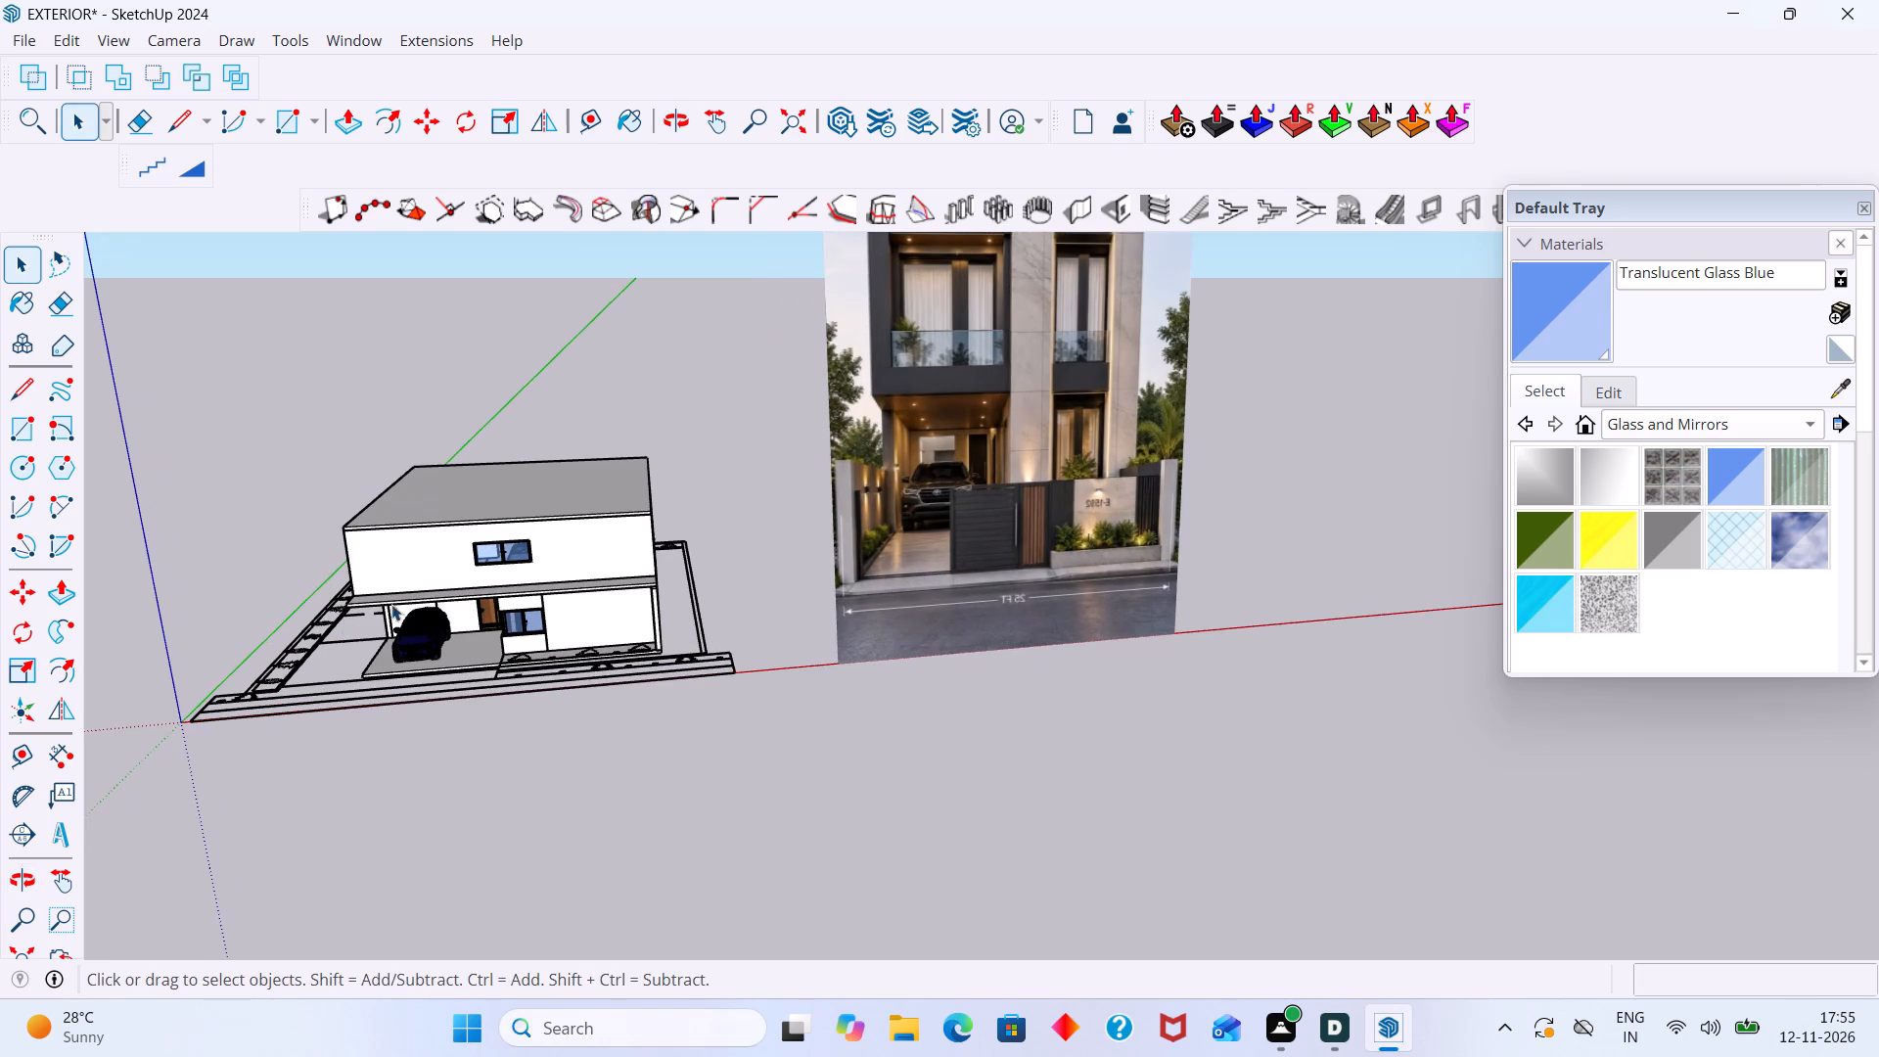
{"action": "scroll", "coordinate": [494, 657], "scroll_direction": "down", "scroll_amount": 2}
{"action": "middle_click_drag", "start_coordinate": [503, 674], "coordinate": [485, 795], "text": "shift"}
{"action": "scroll", "coordinate": [494, 713], "scroll_direction": "up", "scroll_amount": 4}
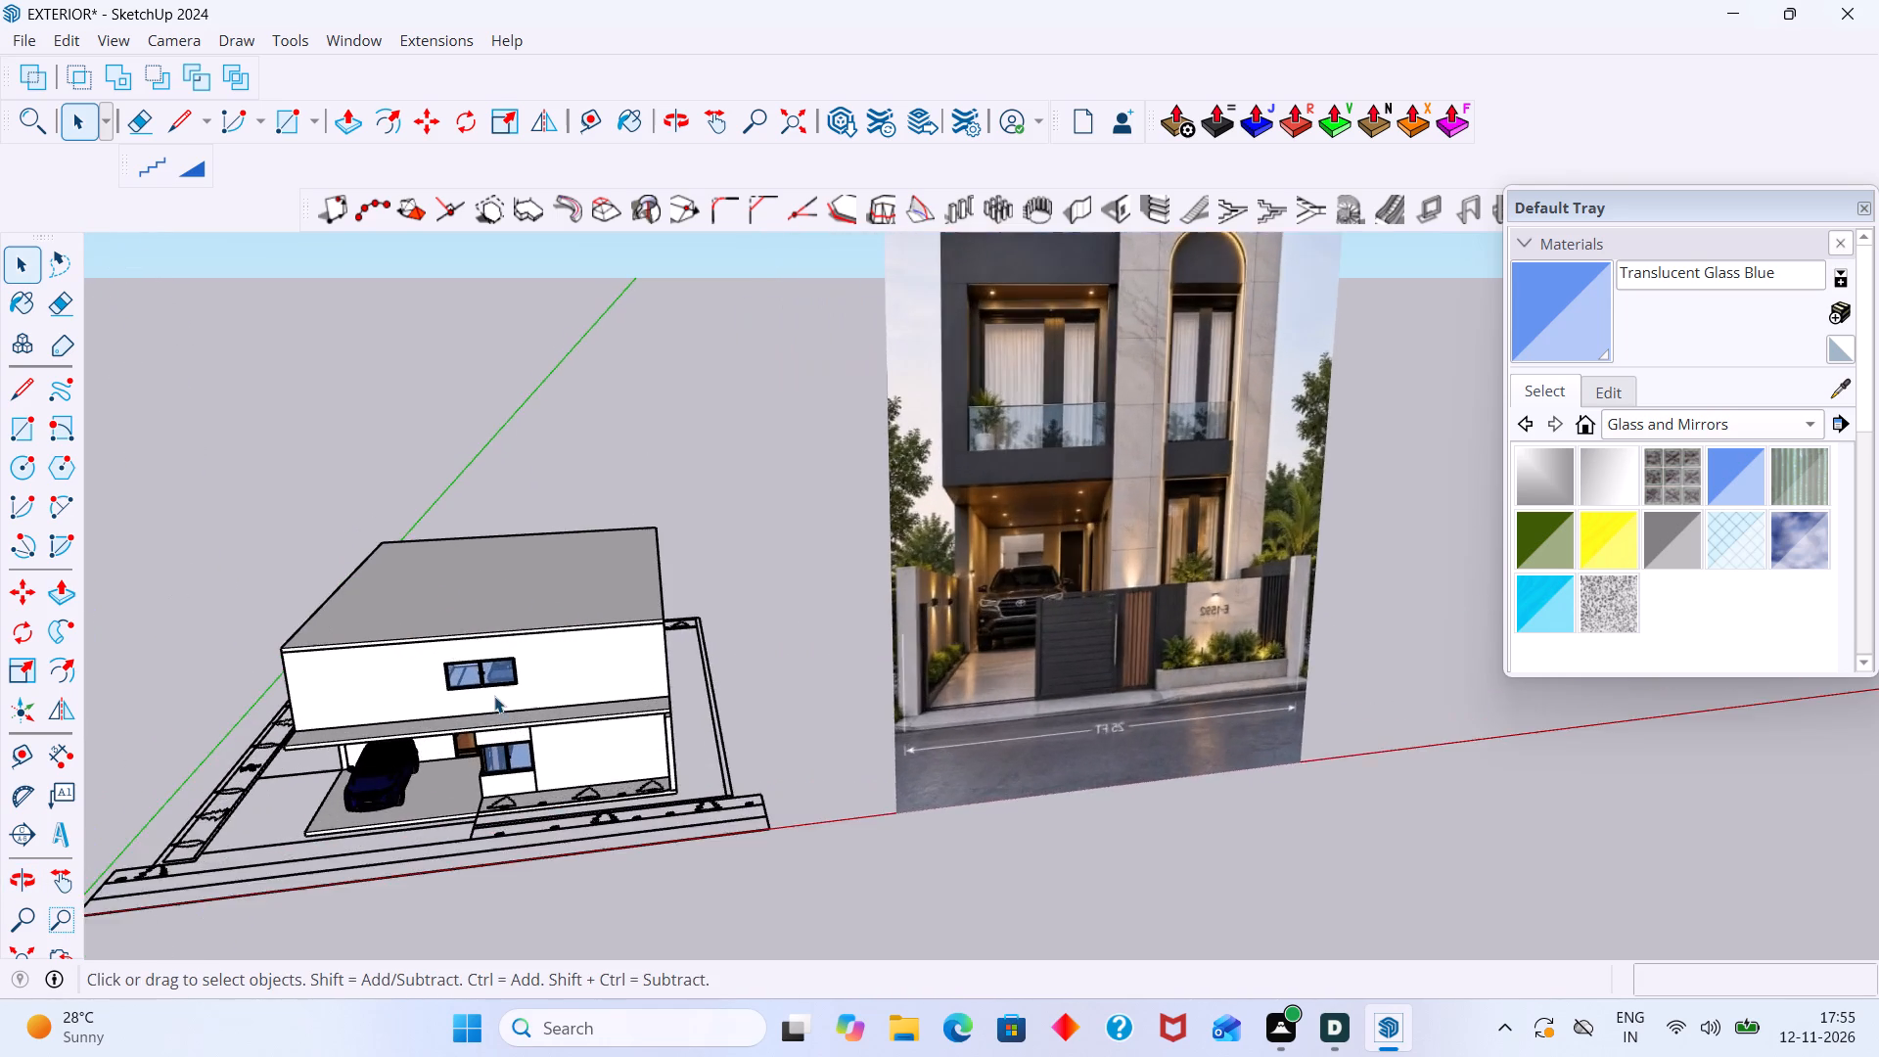
{"action": "scroll", "coordinate": [494, 696], "scroll_direction": "up", "scroll_amount": 11}
{"action": "scroll", "coordinate": [479, 620], "scroll_direction": "down", "scroll_amount": 13}
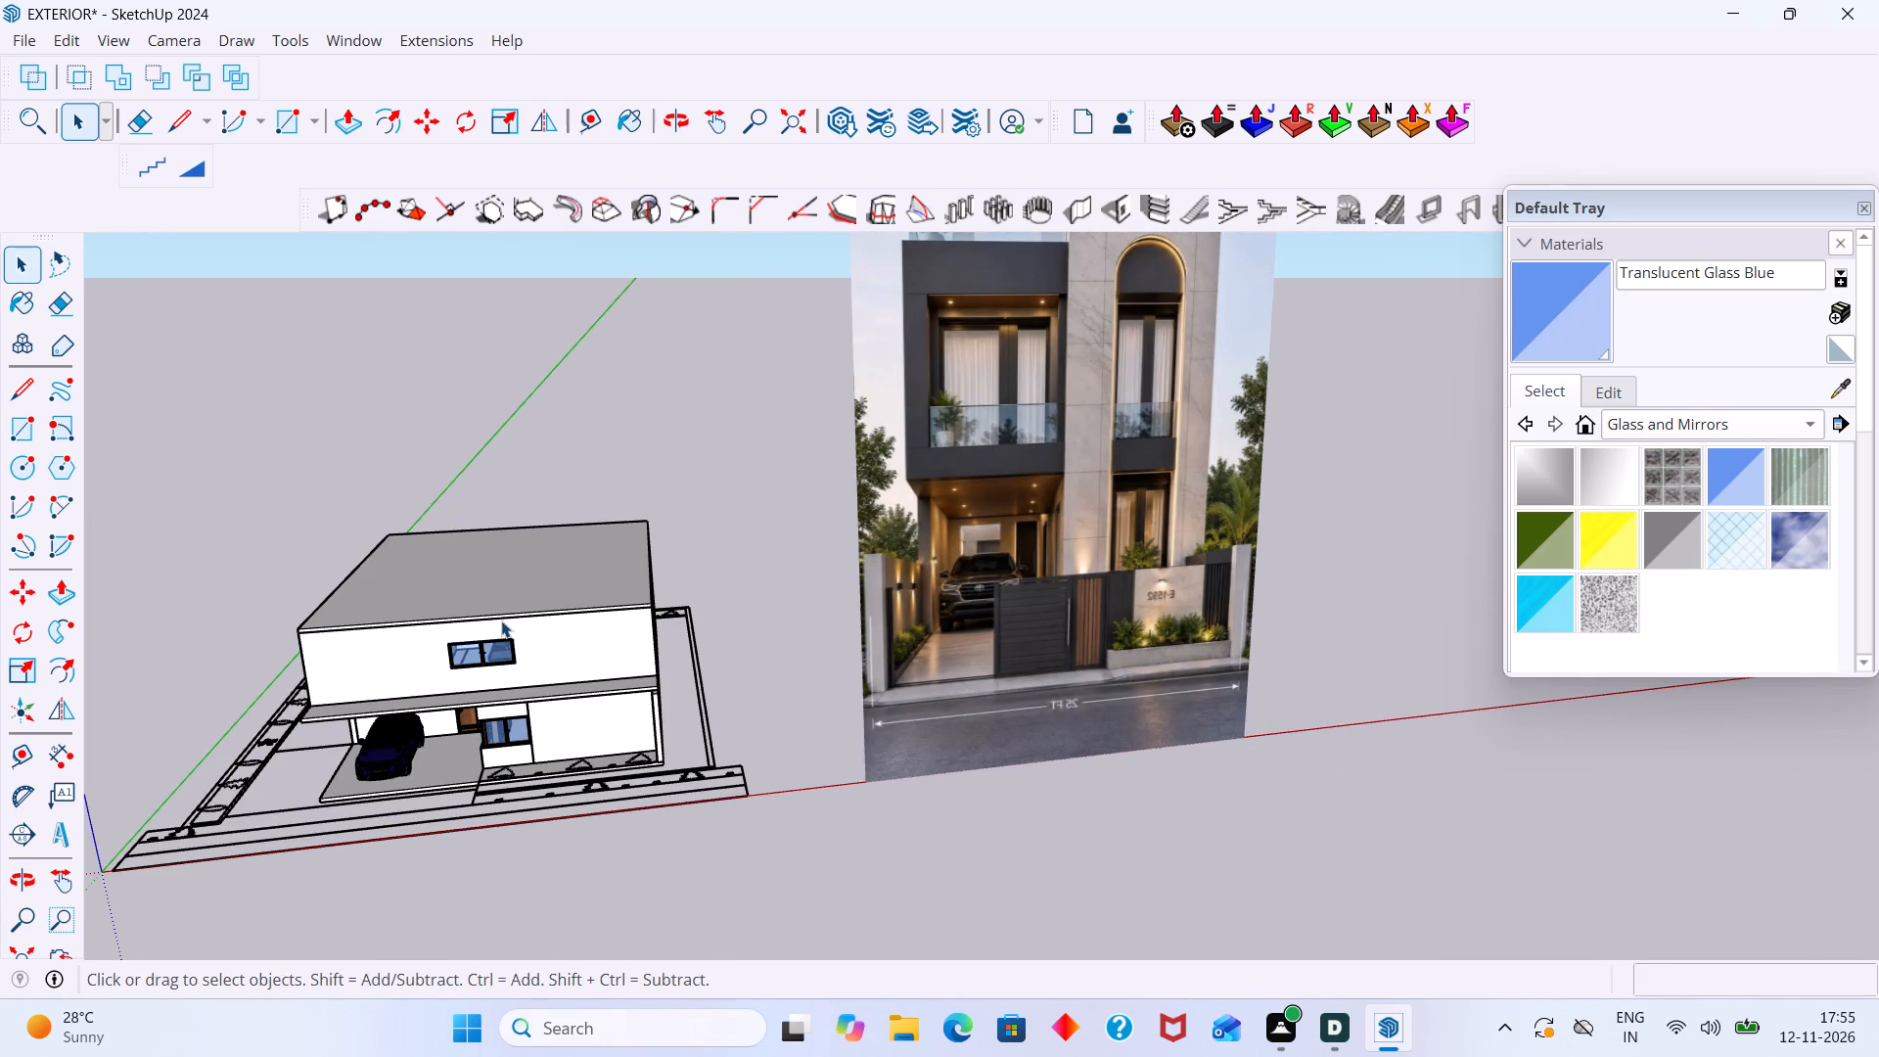
Push/pull the roof slab's front edge face outward about 6' 2 1/4" to line up with the ground-floor front wall.
{"action": "scroll", "coordinate": [408, 626], "scroll_direction": "up", "scroll_amount": 14}
{"action": "scroll", "coordinate": [401, 622], "scroll_direction": "up", "scroll_amount": 9}
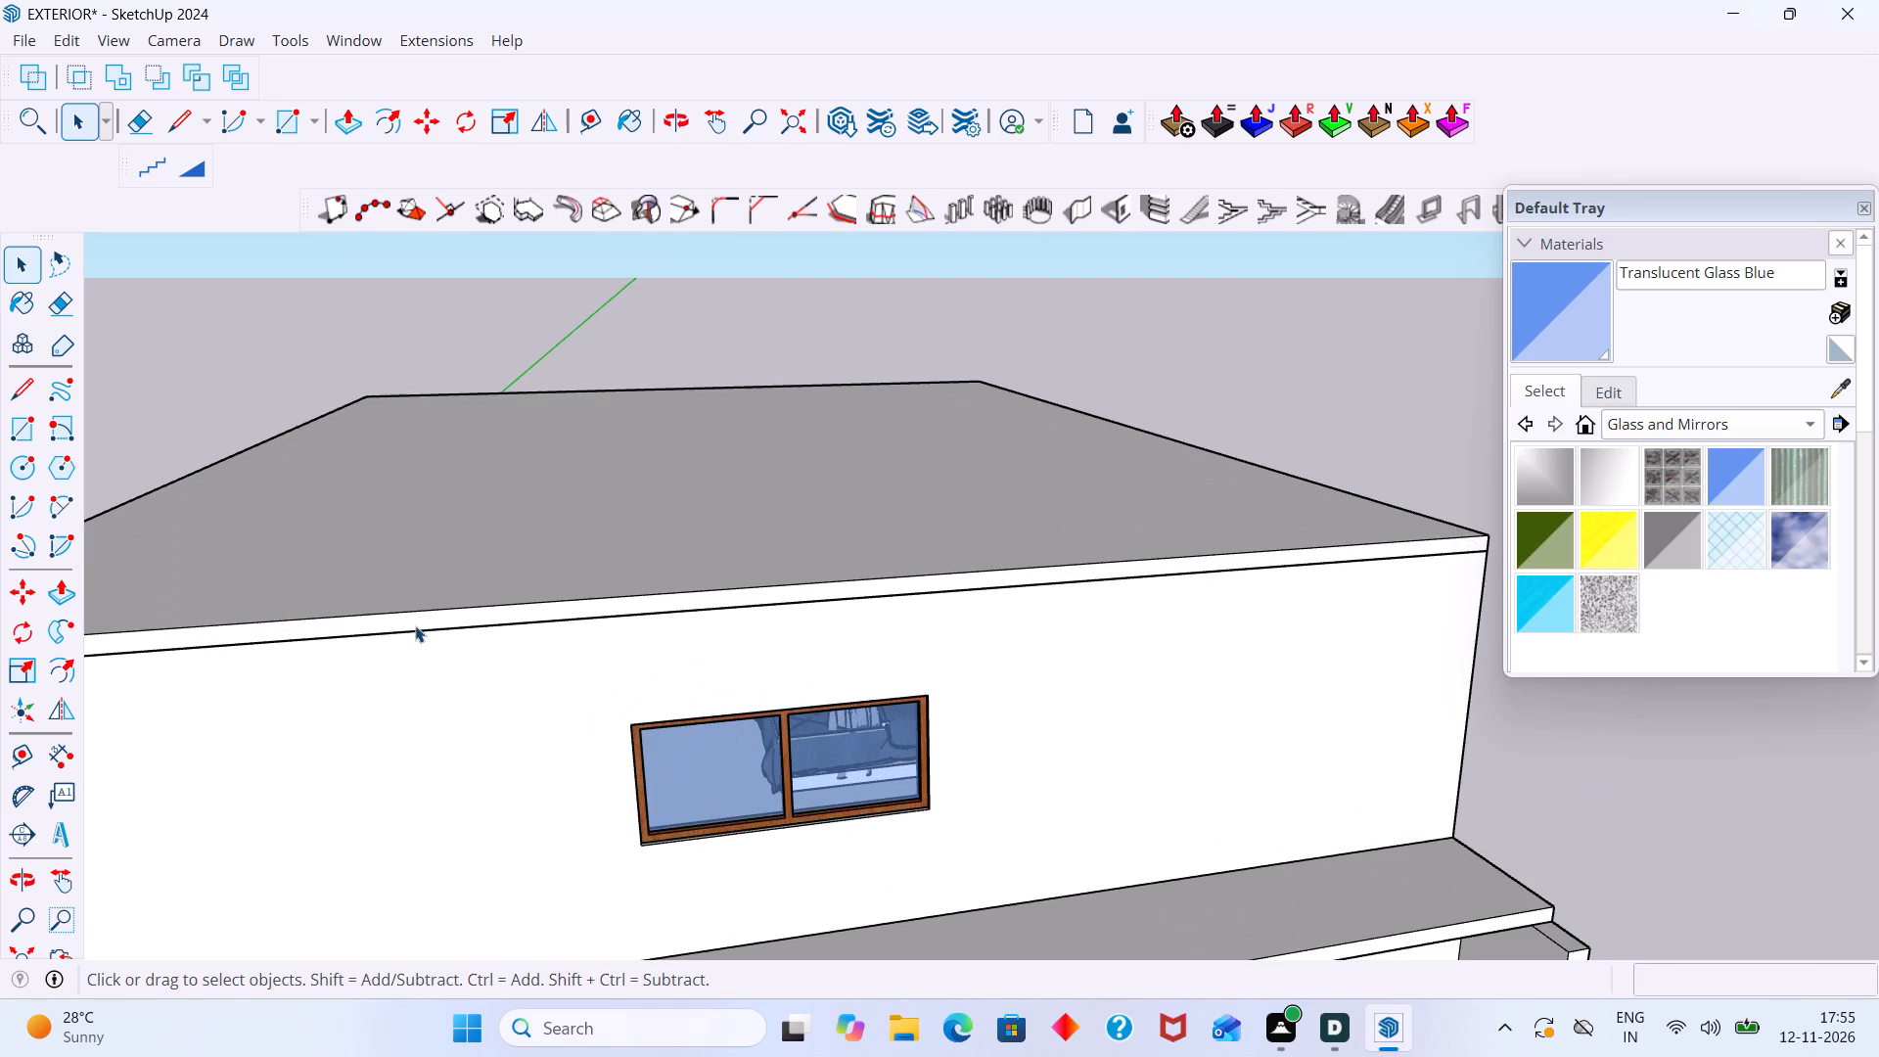
{"action": "left_click", "coordinate": [418, 620]}
{"action": "left_click", "coordinate": [424, 615]}
{"action": "left_click", "coordinate": [430, 615]}
{"action": "left_click", "coordinate": [449, 618]}
{"action": "scroll", "coordinate": [451, 618], "scroll_direction": "up", "scroll_amount": 4}
{"action": "double_click", "coordinate": [451, 618]}
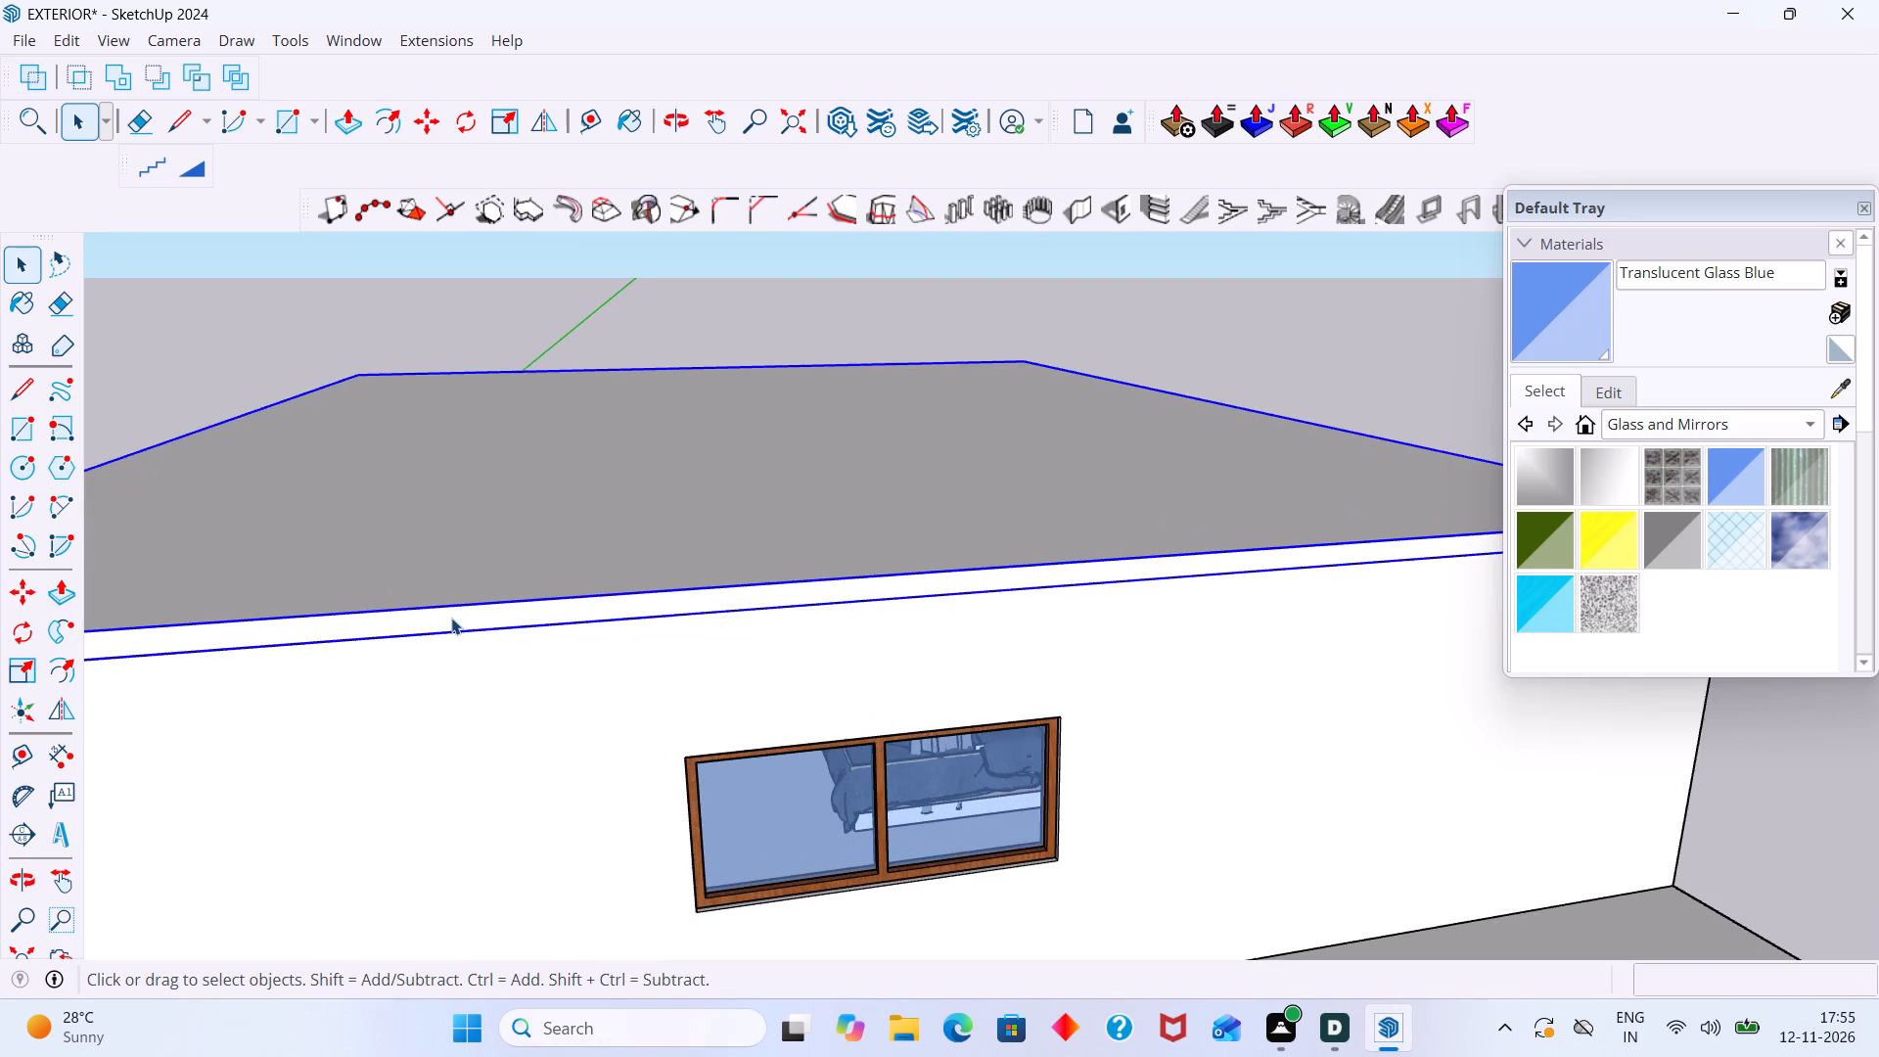
{"action": "left_click", "coordinate": [471, 618]}
{"action": "key", "text": "p"}
{"action": "left_click", "coordinate": [471, 618]}
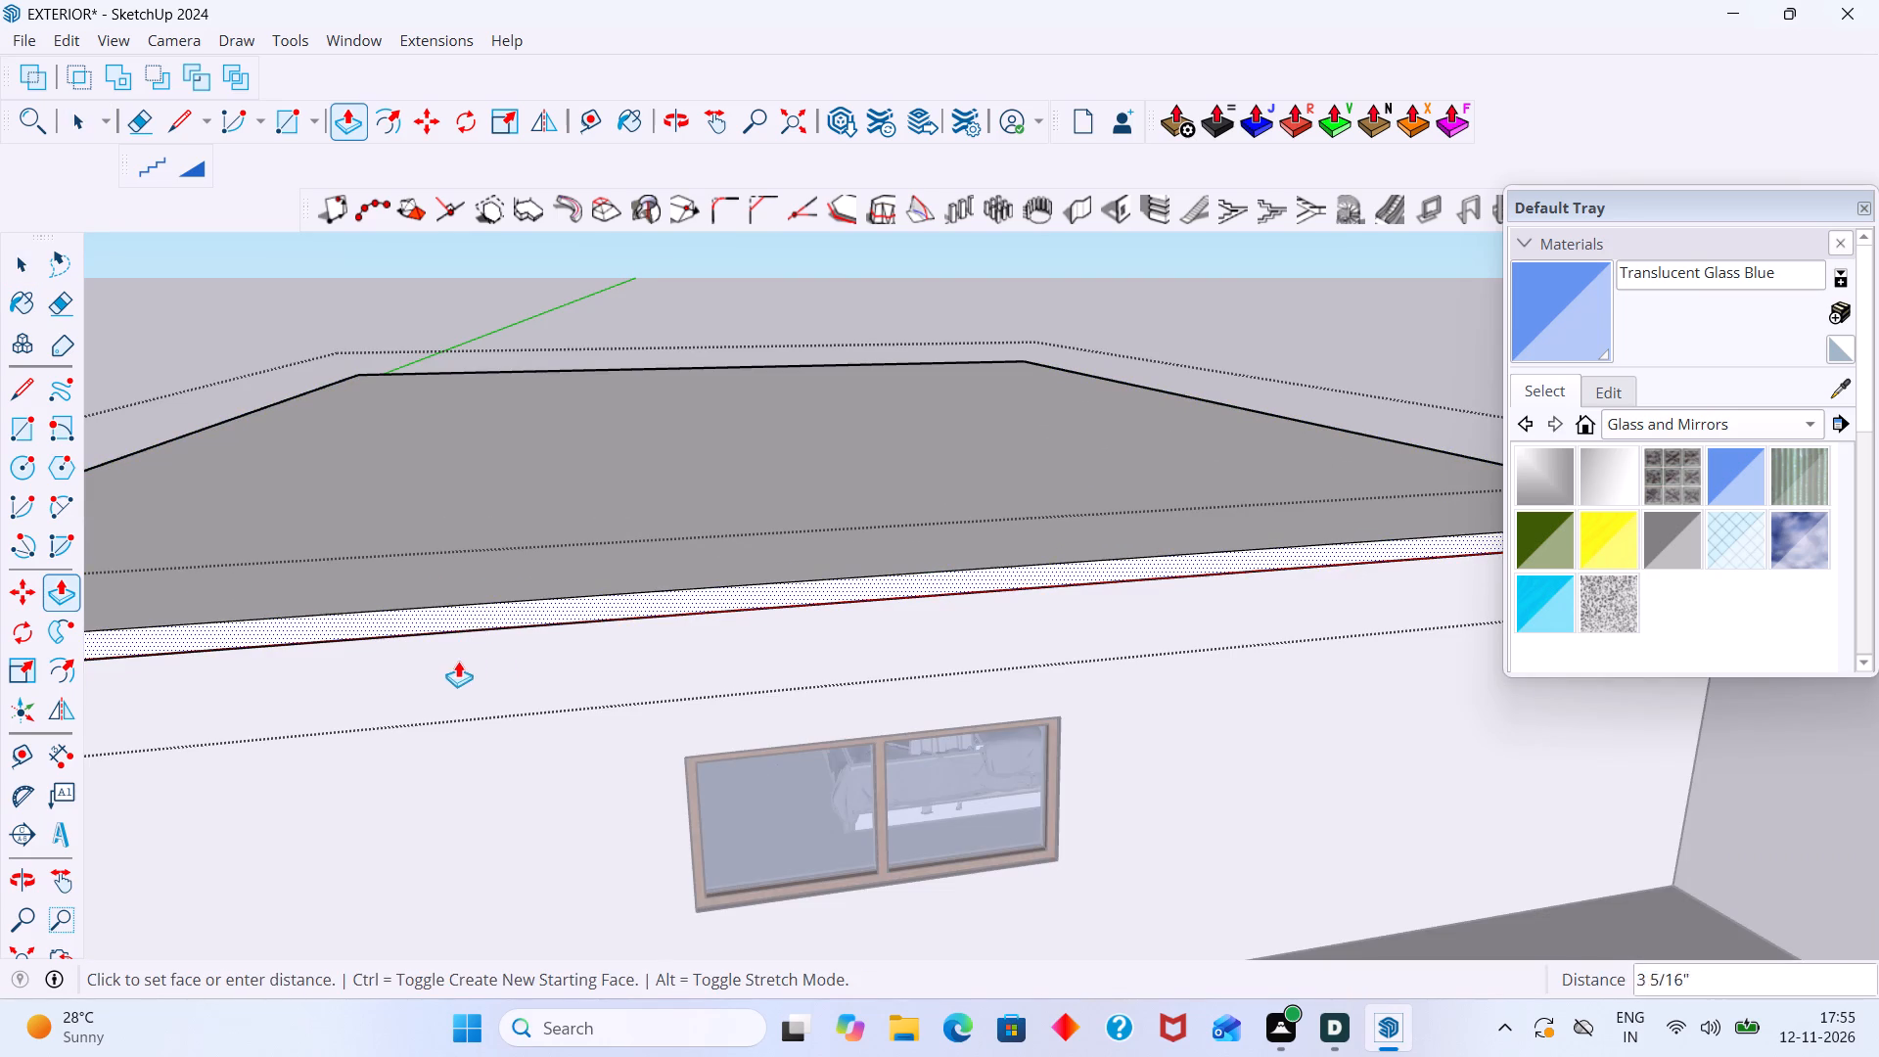
{"action": "scroll", "coordinate": [457, 692], "scroll_direction": "down", "scroll_amount": 12}
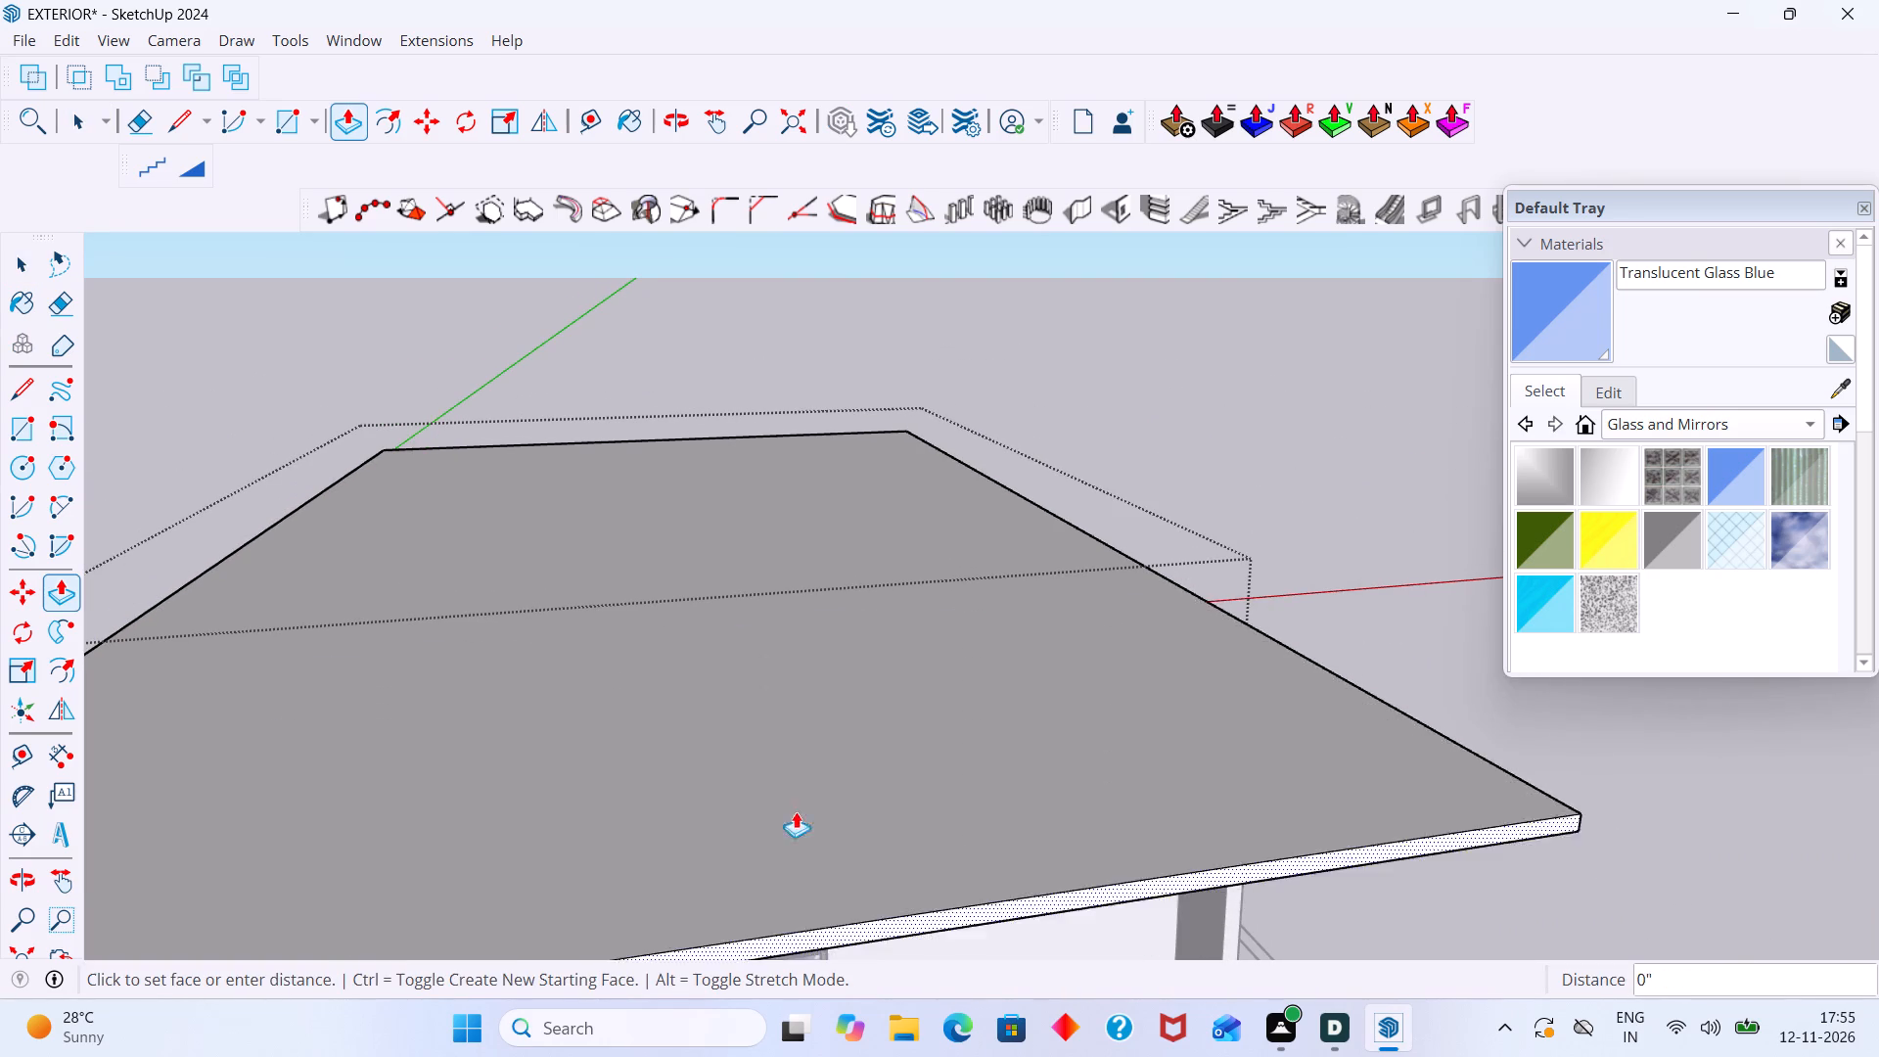
{"action": "middle_click_drag", "start_coordinate": [1015, 740], "coordinate": [702, 537]}
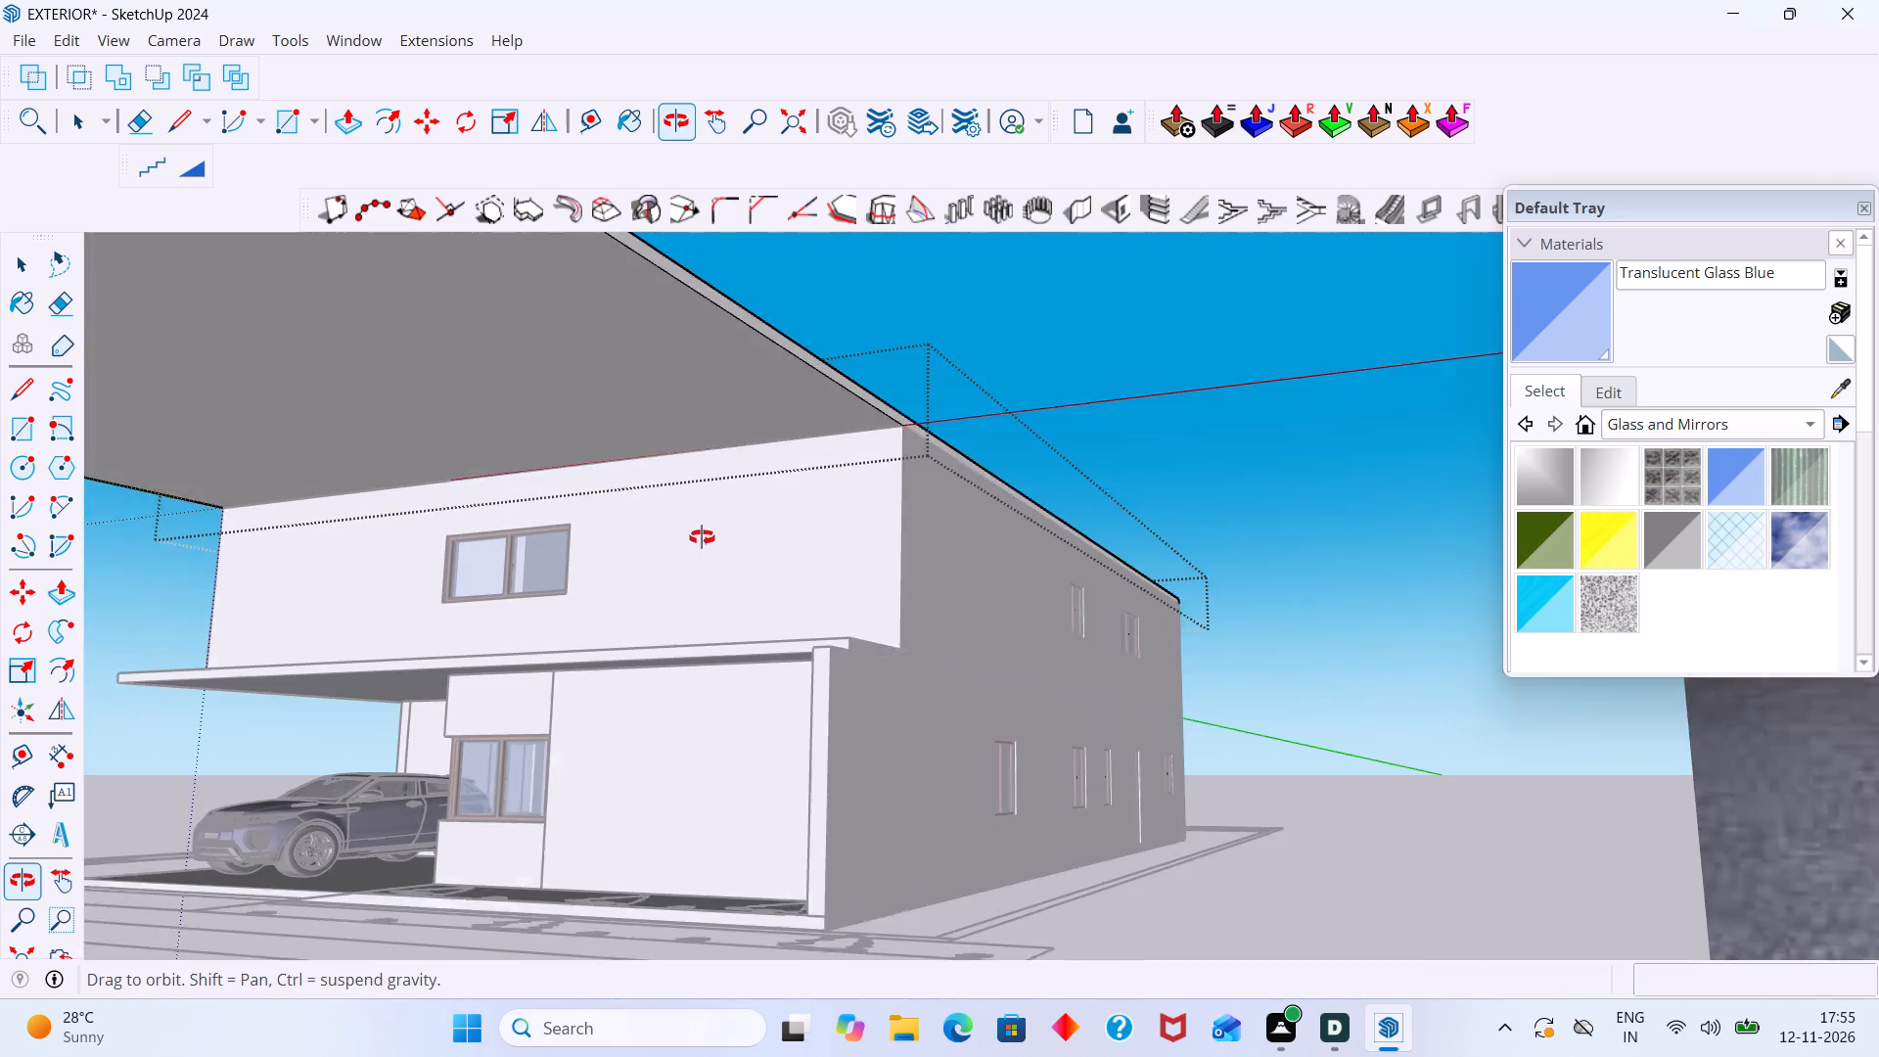
{"action": "middle_click_drag", "start_coordinate": [702, 537], "coordinate": [701, 537]}
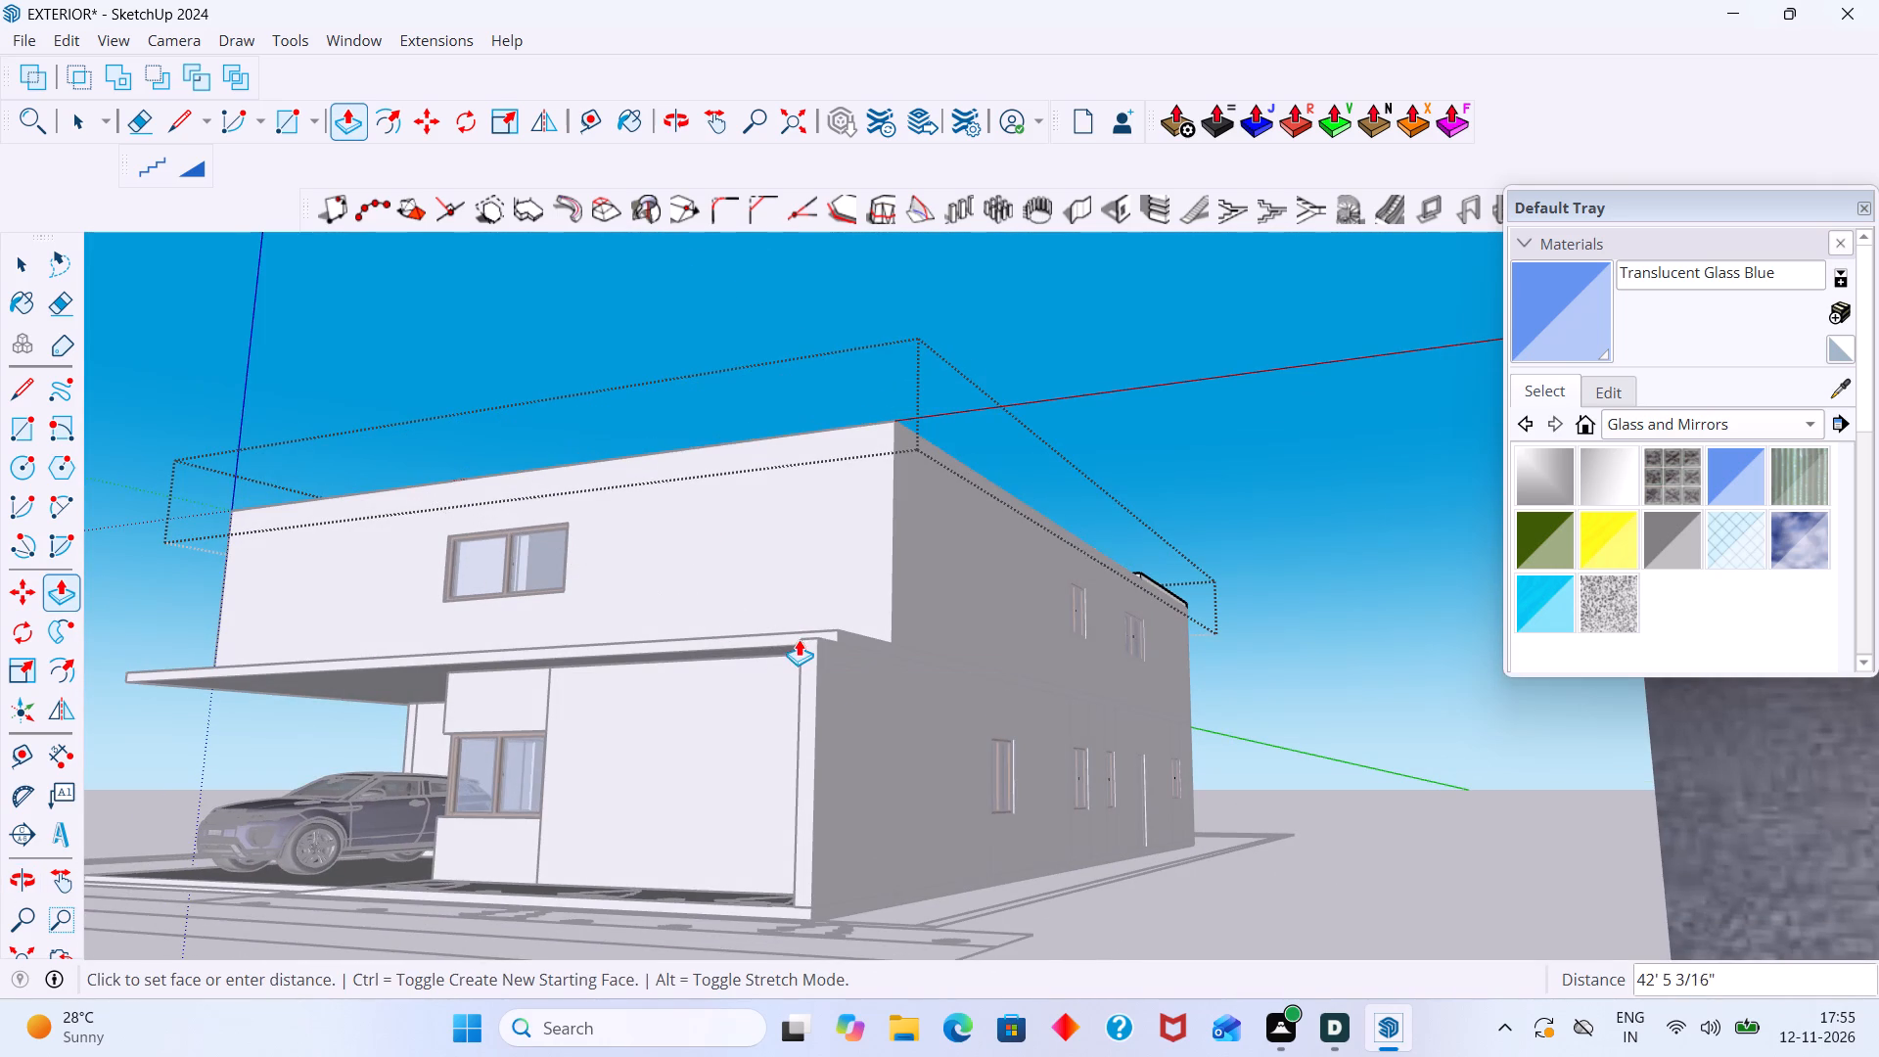
{"action": "scroll", "coordinate": [804, 633], "scroll_direction": "up", "scroll_amount": 2}
{"action": "middle_click_drag", "start_coordinate": [804, 633], "coordinate": [768, 715]}
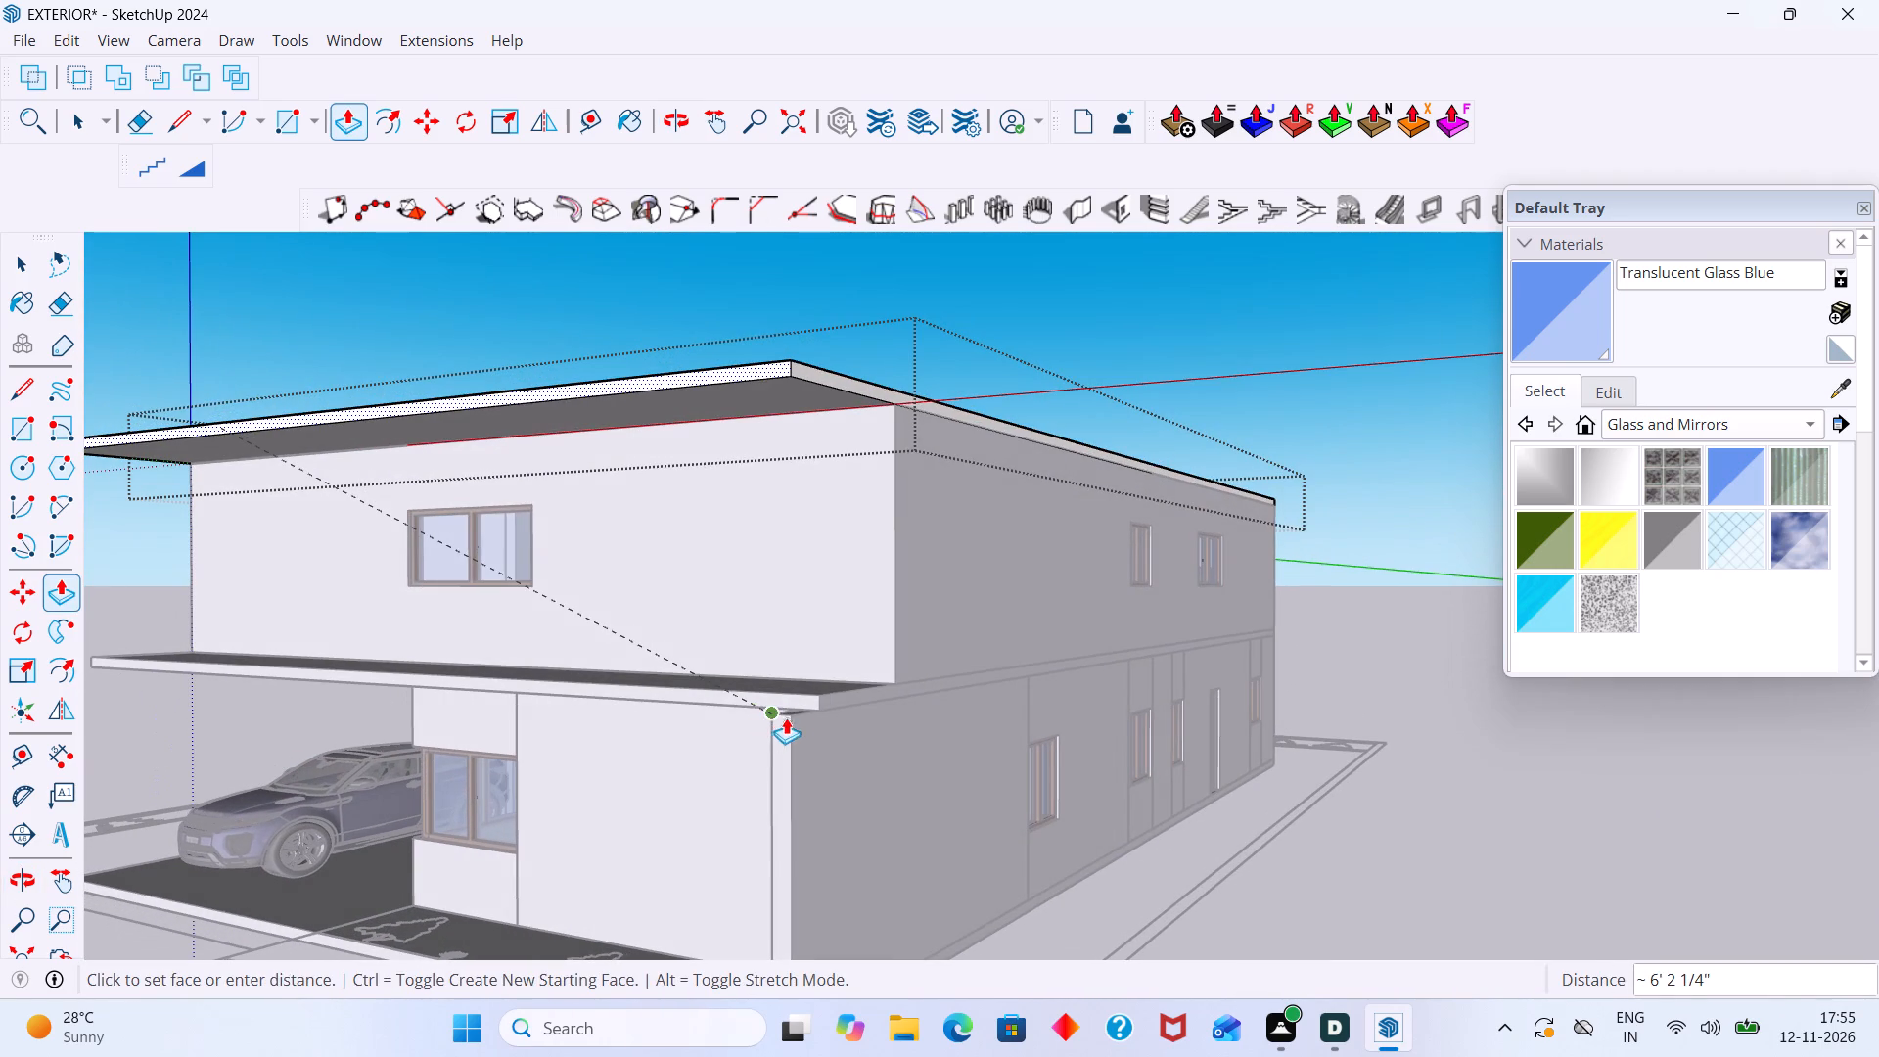
{"action": "left_click", "coordinate": [798, 708]}
{"action": "key", "text": "space"}
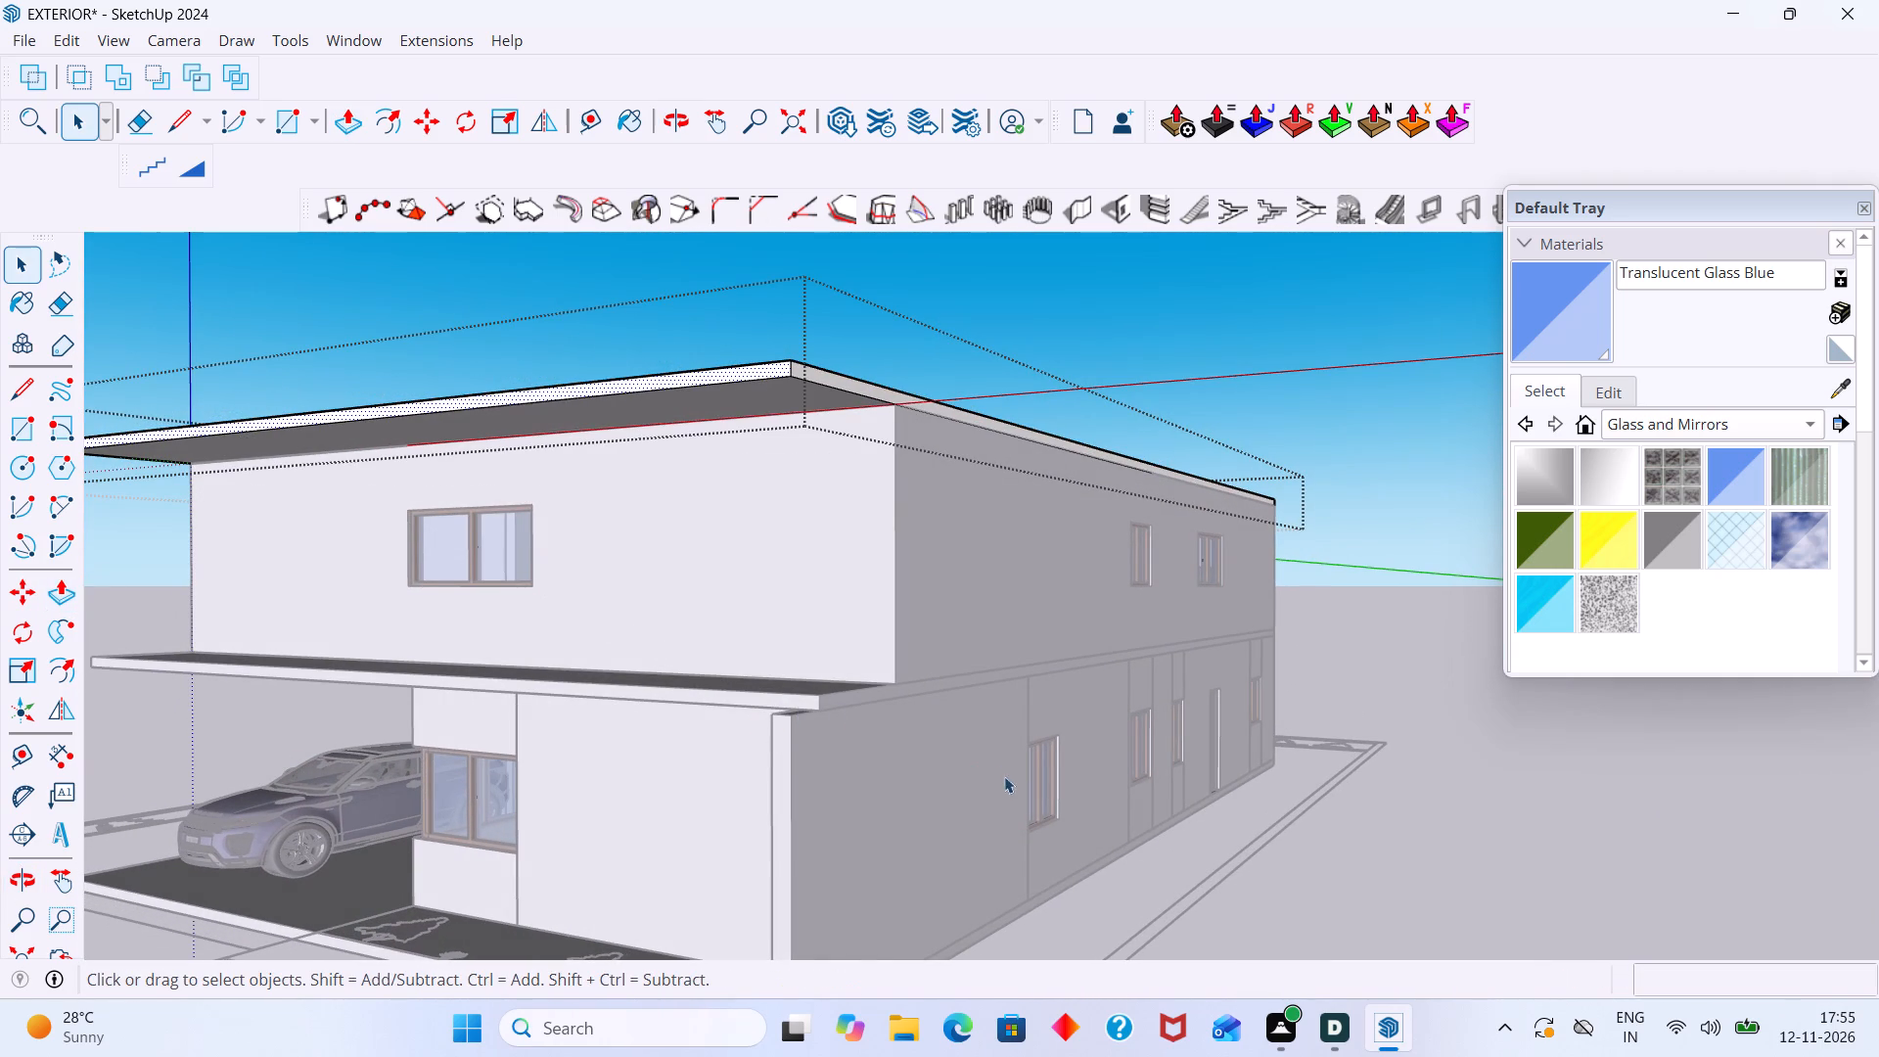
Push/pull the first-floor slab's front edge face back about 1' 6 1/8", flush with the ground-floor front wall corner.
{"action": "scroll", "coordinate": [809, 696], "scroll_direction": "up", "scroll_amount": 8}
{"action": "left_click", "coordinate": [785, 704]}
{"action": "double_click", "coordinate": [785, 714]}
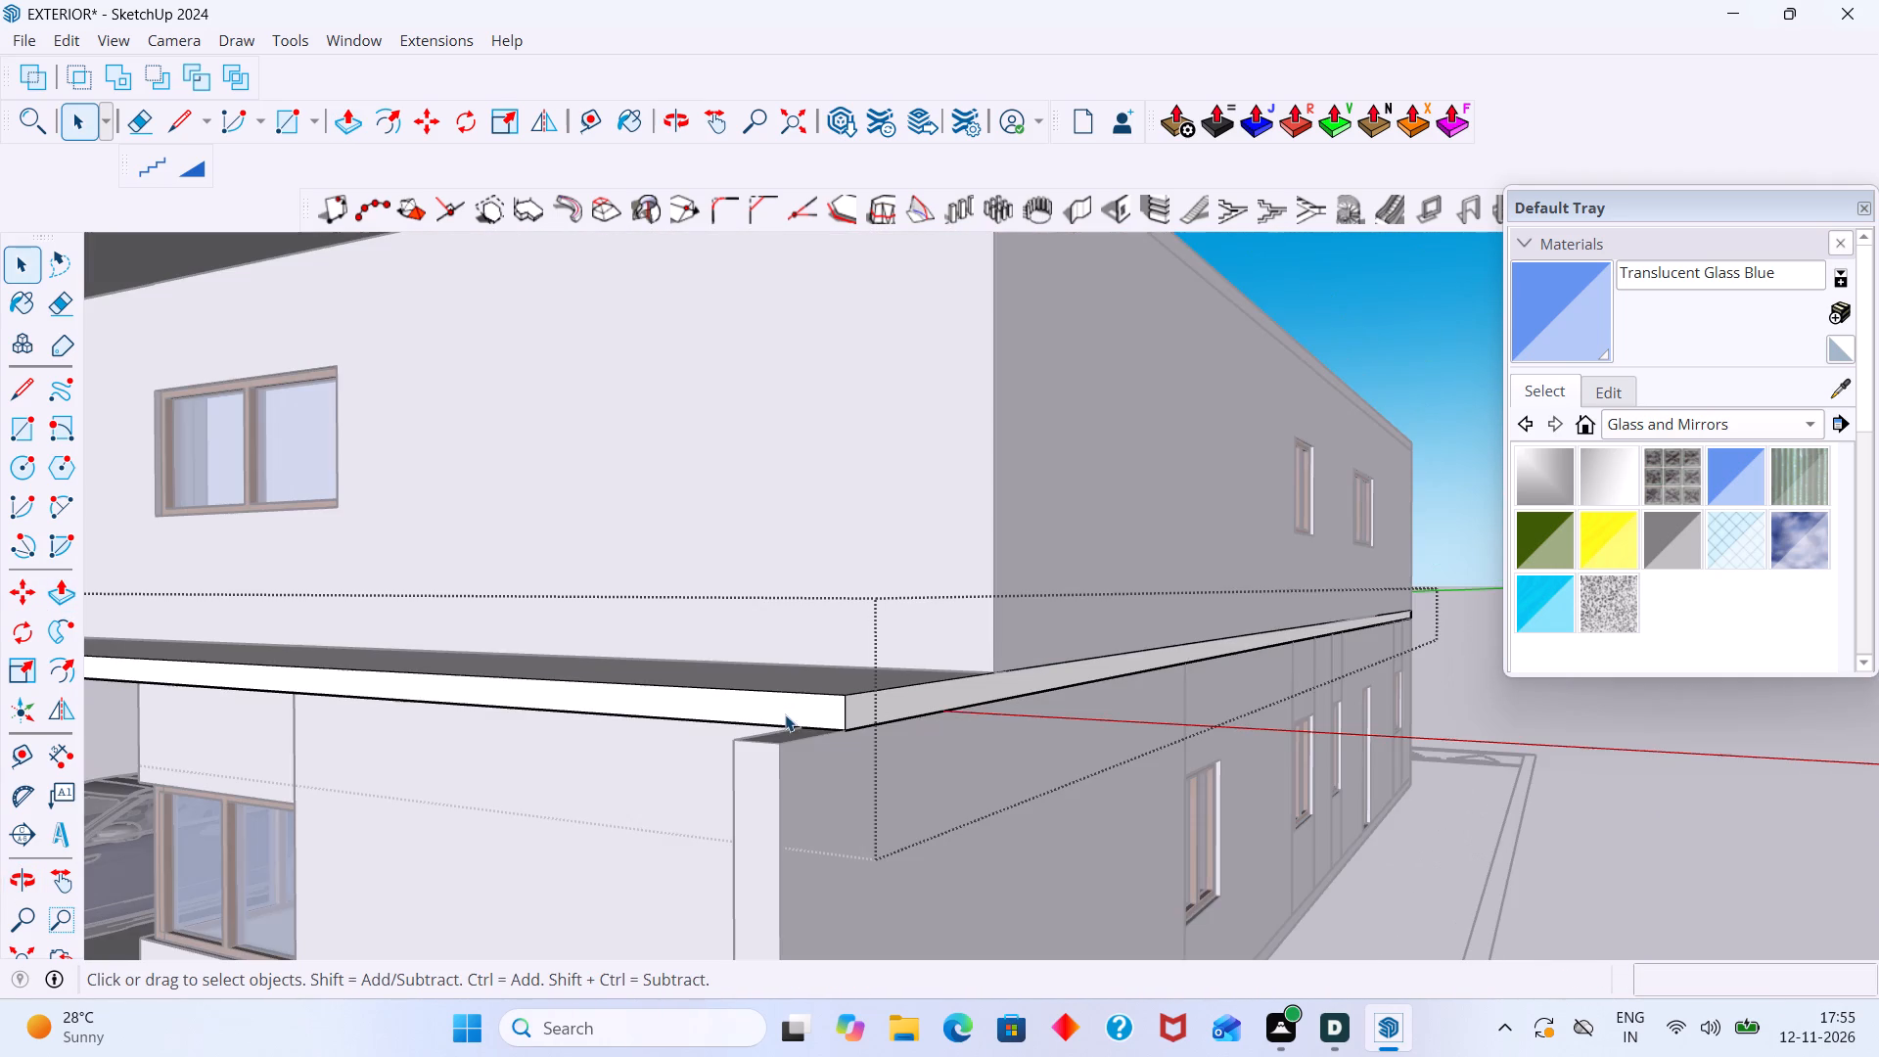
{"action": "left_click", "coordinate": [799, 714]}
{"action": "key", "text": "p"}
{"action": "left_click", "coordinate": [802, 712]}
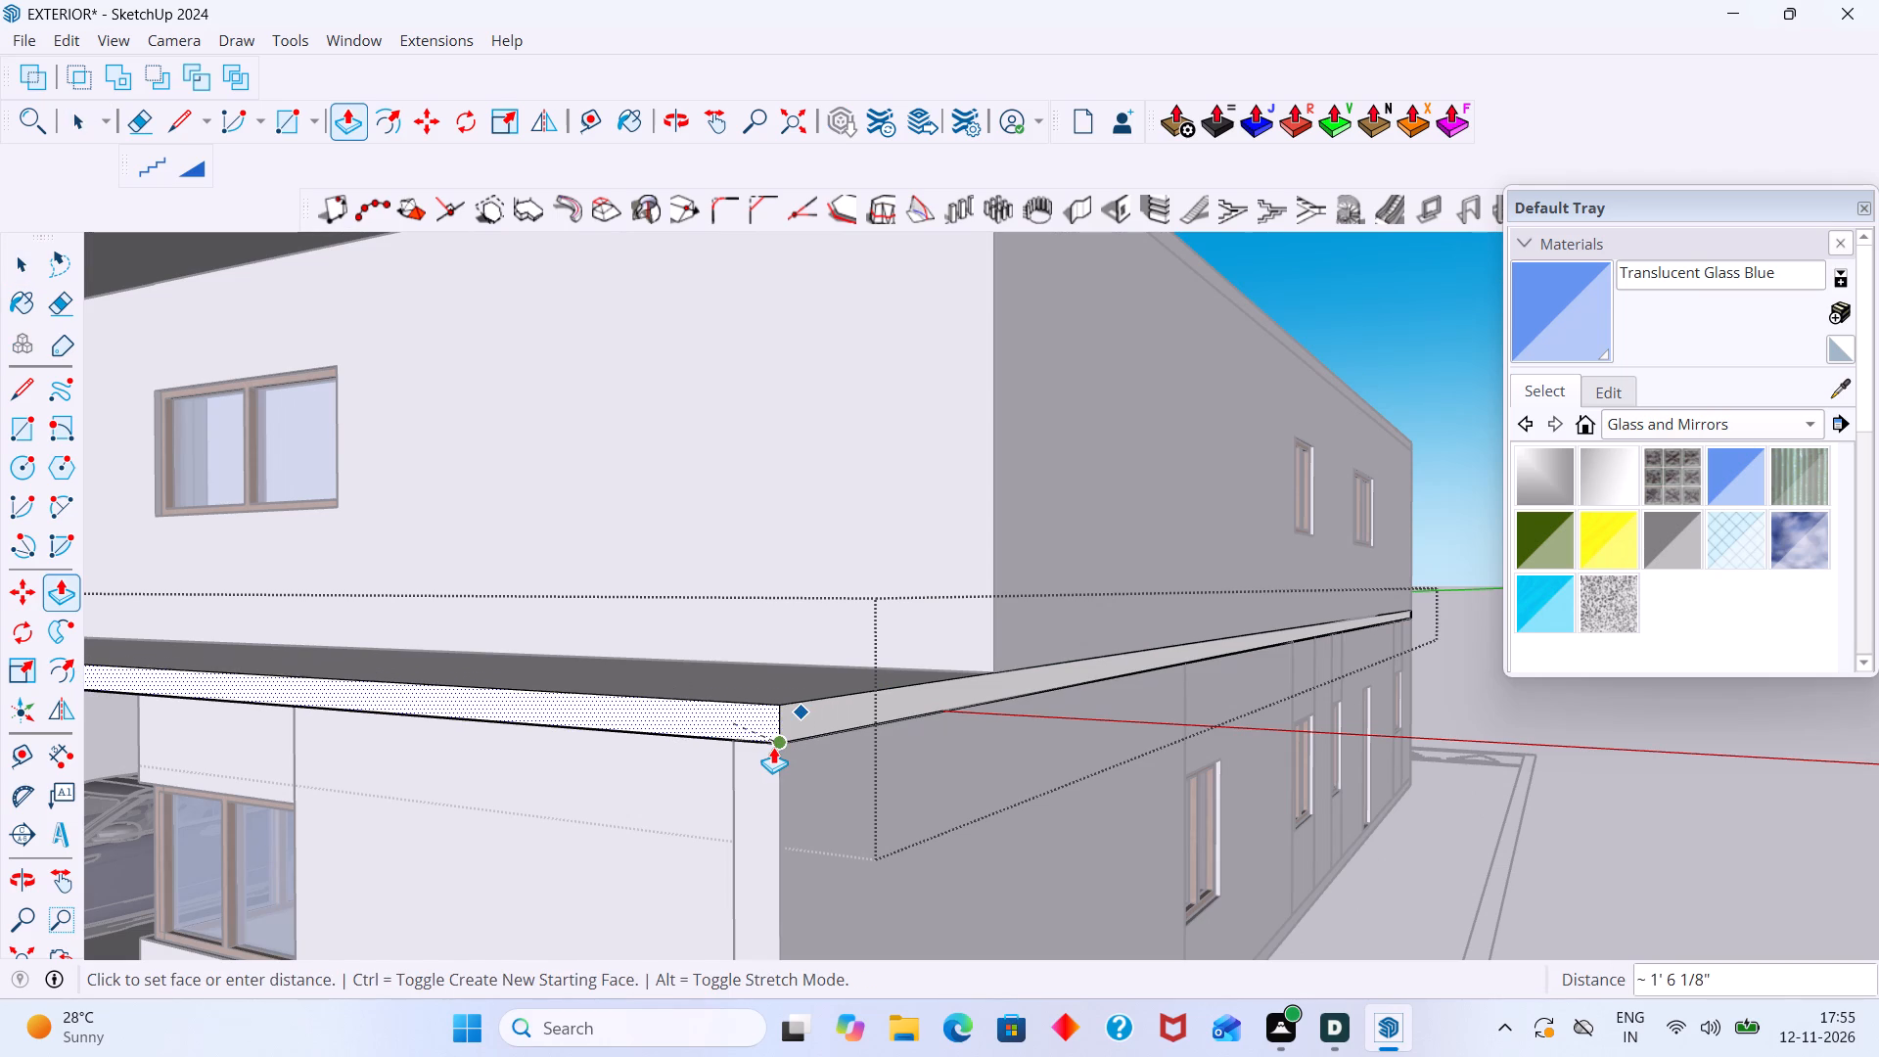
{"action": "left_click", "coordinate": [773, 747]}
{"action": "key", "text": "space"}
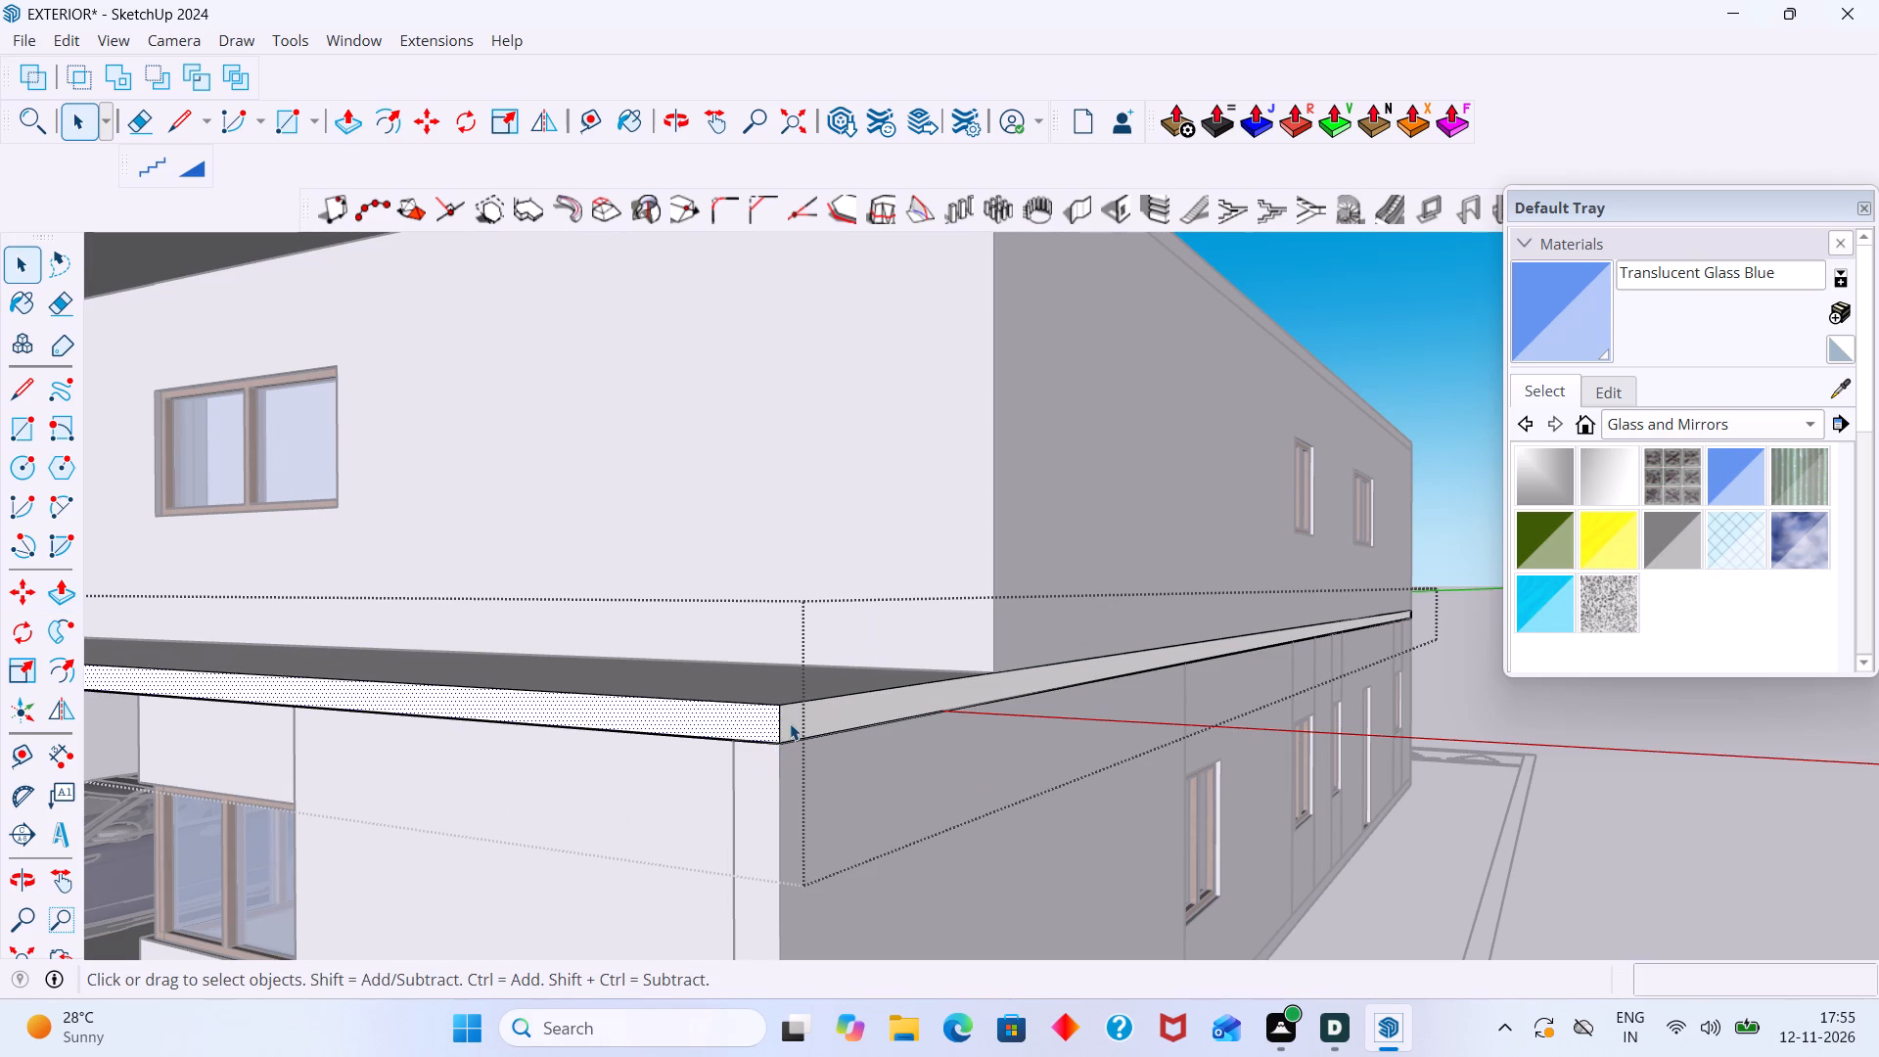
{"action": "scroll", "coordinate": [1020, 509], "scroll_direction": "down", "scroll_amount": 5}
{"action": "left_click", "coordinate": [1338, 356]}
{"action": "scroll", "coordinate": [1283, 389], "scroll_direction": "down", "scroll_amount": 3}
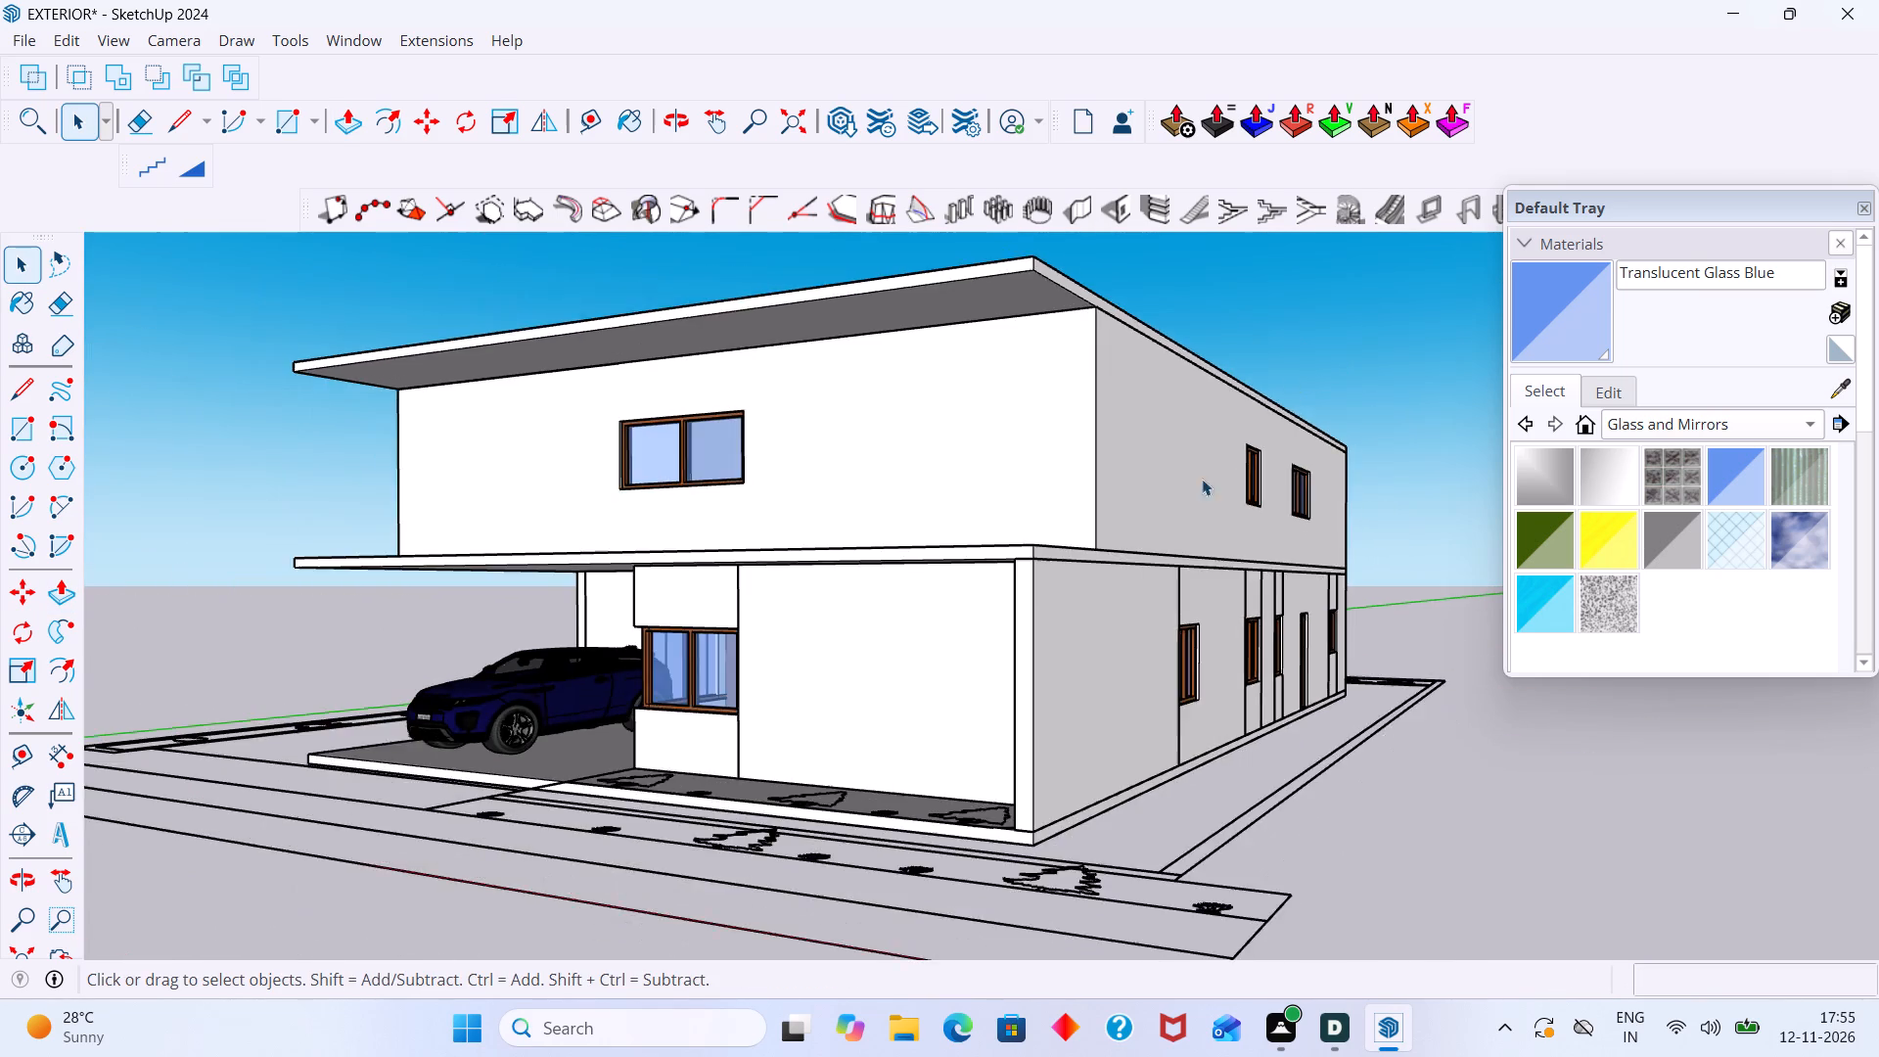
Examine the house front against the facade image, comparing the slab projections, upper floor and tall wall volume.
{"action": "scroll", "coordinate": [1172, 516], "scroll_direction": "down", "scroll_amount": 13}
{"action": "middle_click_drag", "start_coordinate": [974, 589], "coordinate": [1124, 729]}
{"action": "scroll", "coordinate": [1122, 712], "scroll_direction": "down", "scroll_amount": 3}
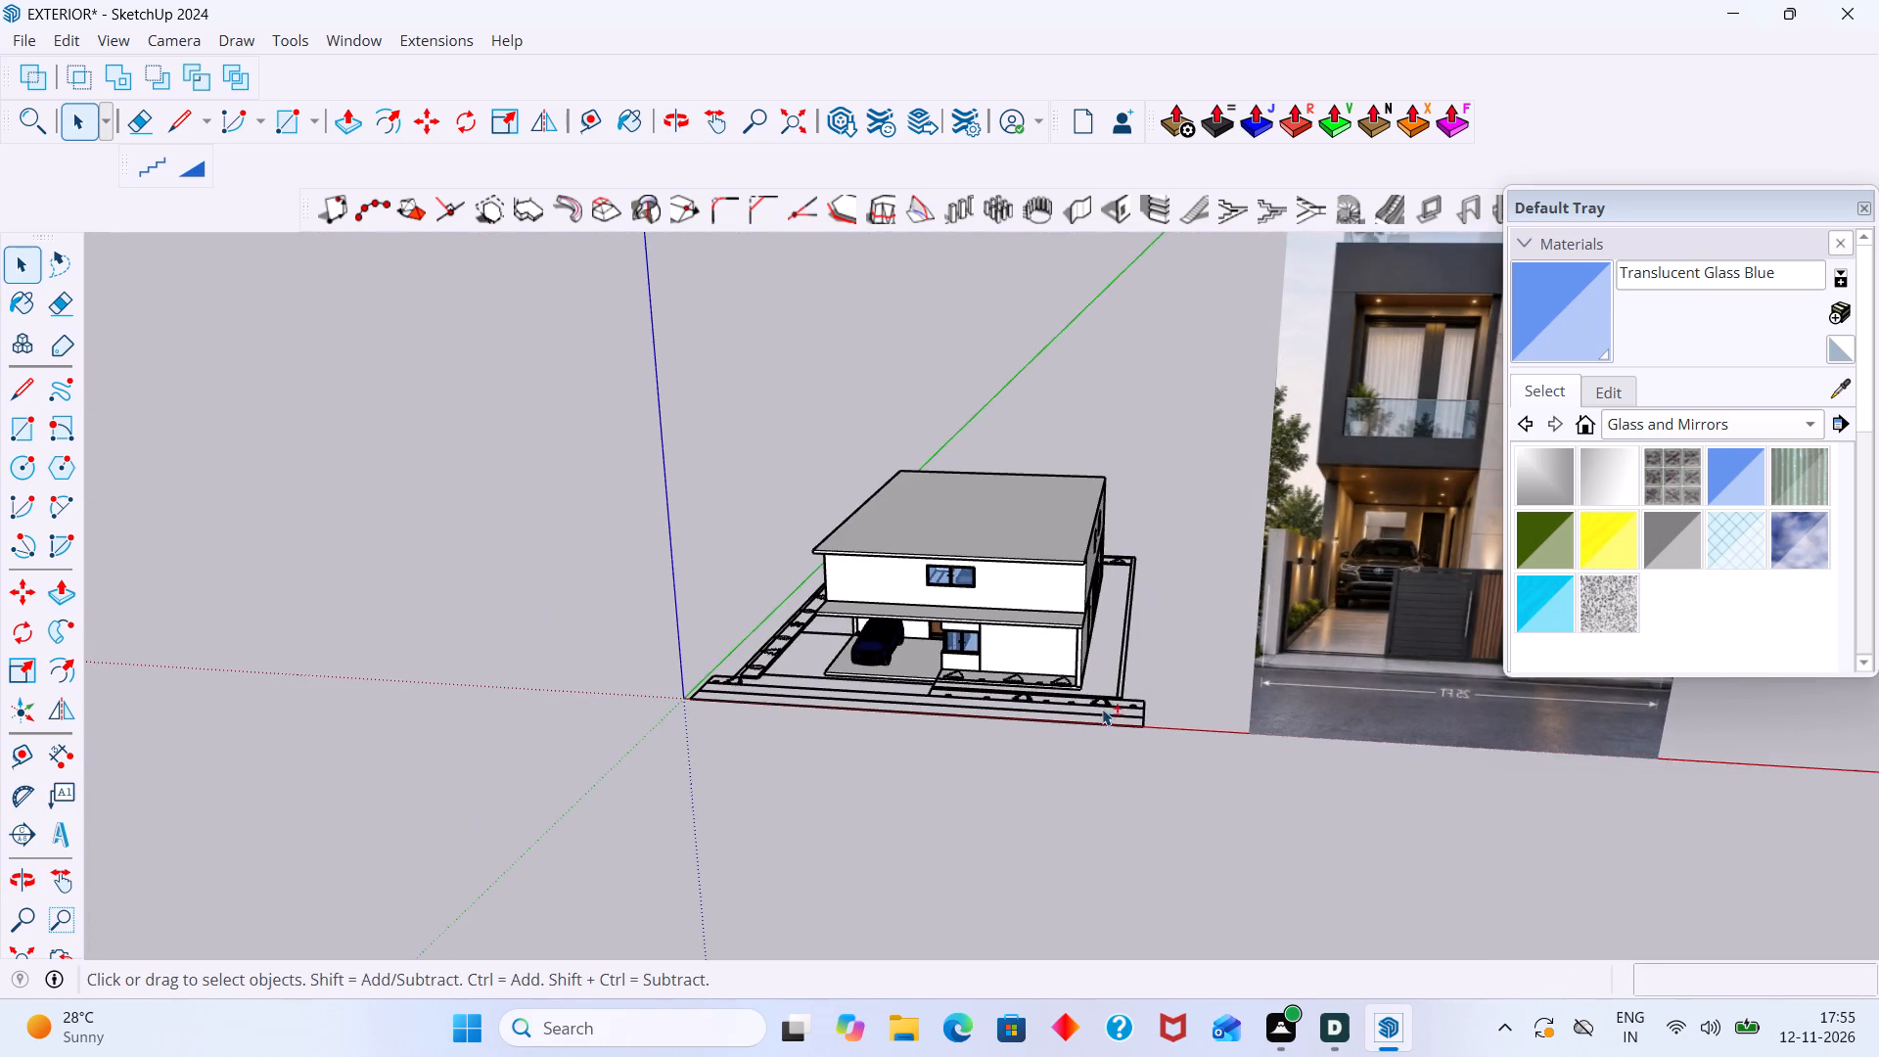
{"action": "middle_click_drag", "start_coordinate": [1098, 710], "coordinate": [548, 671], "text": "shift"}
{"action": "scroll", "coordinate": [578, 663], "scroll_direction": "down", "scroll_amount": 3}
{"action": "middle_click_drag", "start_coordinate": [619, 668], "coordinate": [772, 648]}
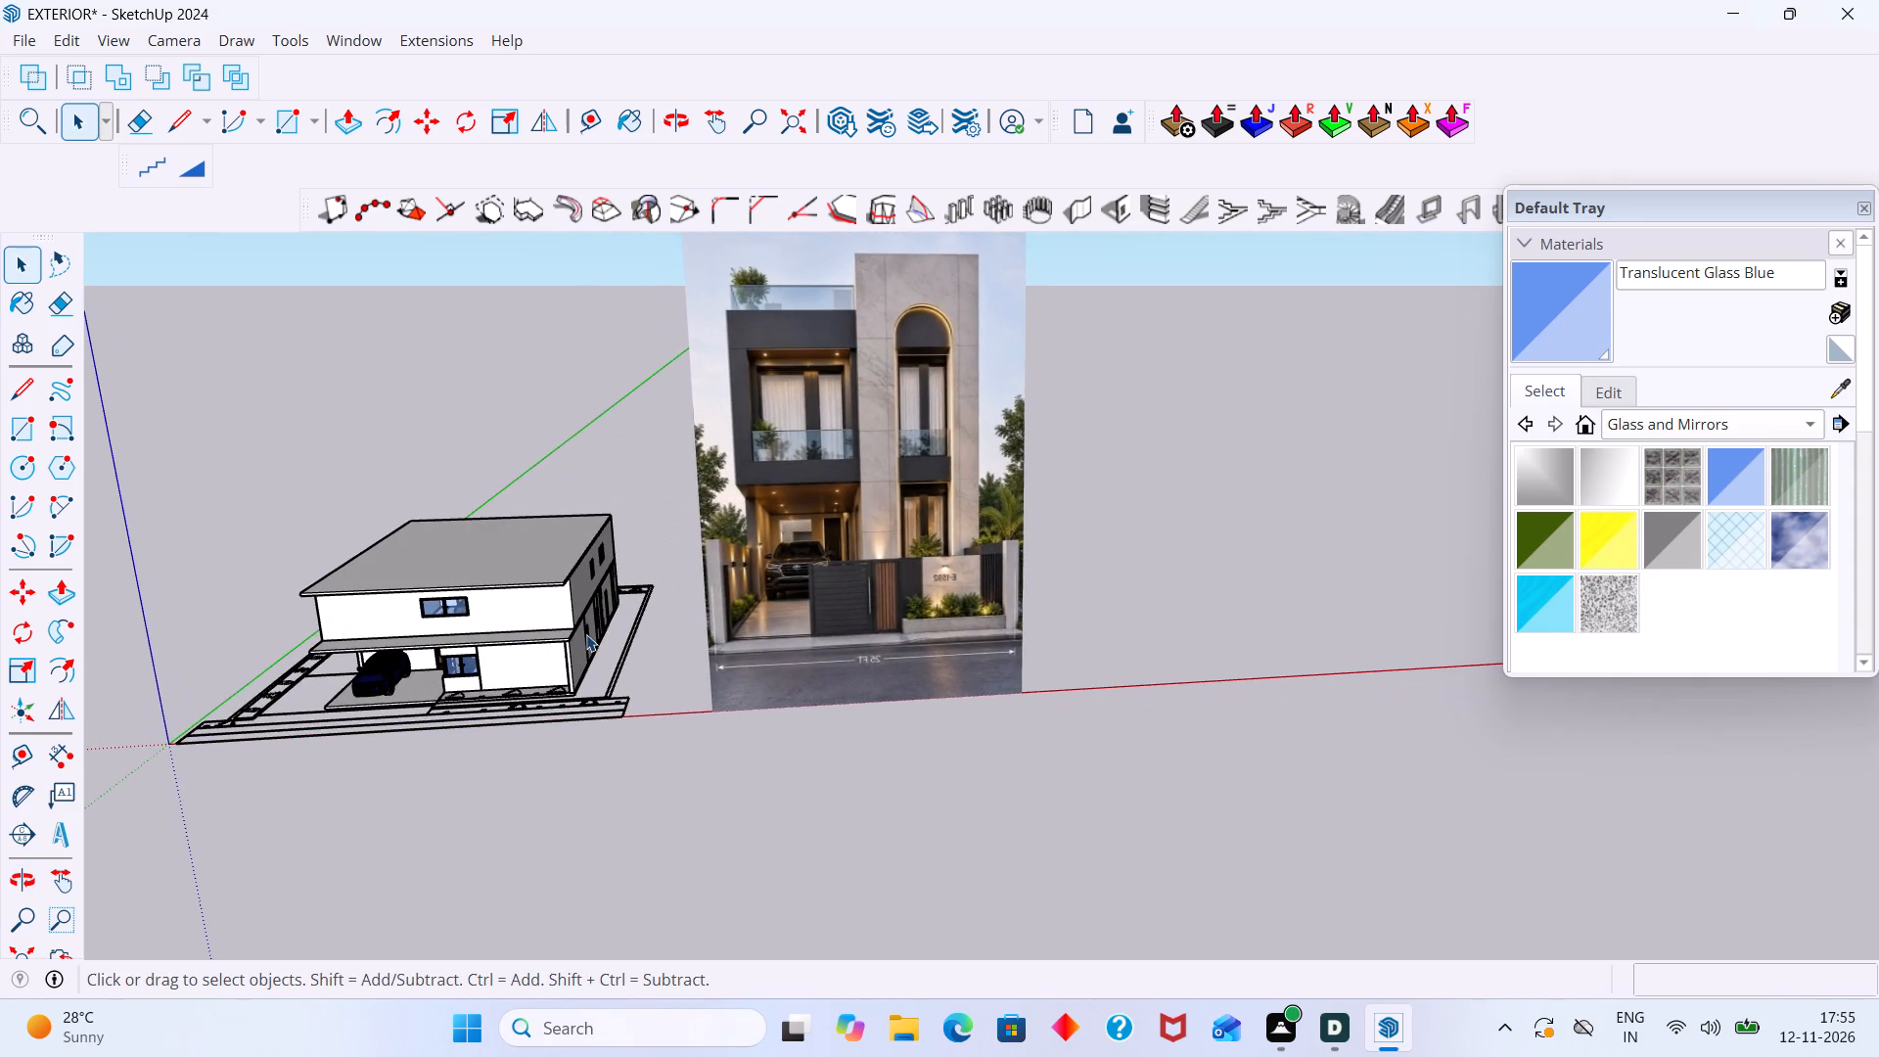
{"action": "middle_click_drag", "start_coordinate": [586, 634], "coordinate": [676, 673]}
{"action": "middle_click_drag", "start_coordinate": [560, 715], "coordinate": [515, 677]}
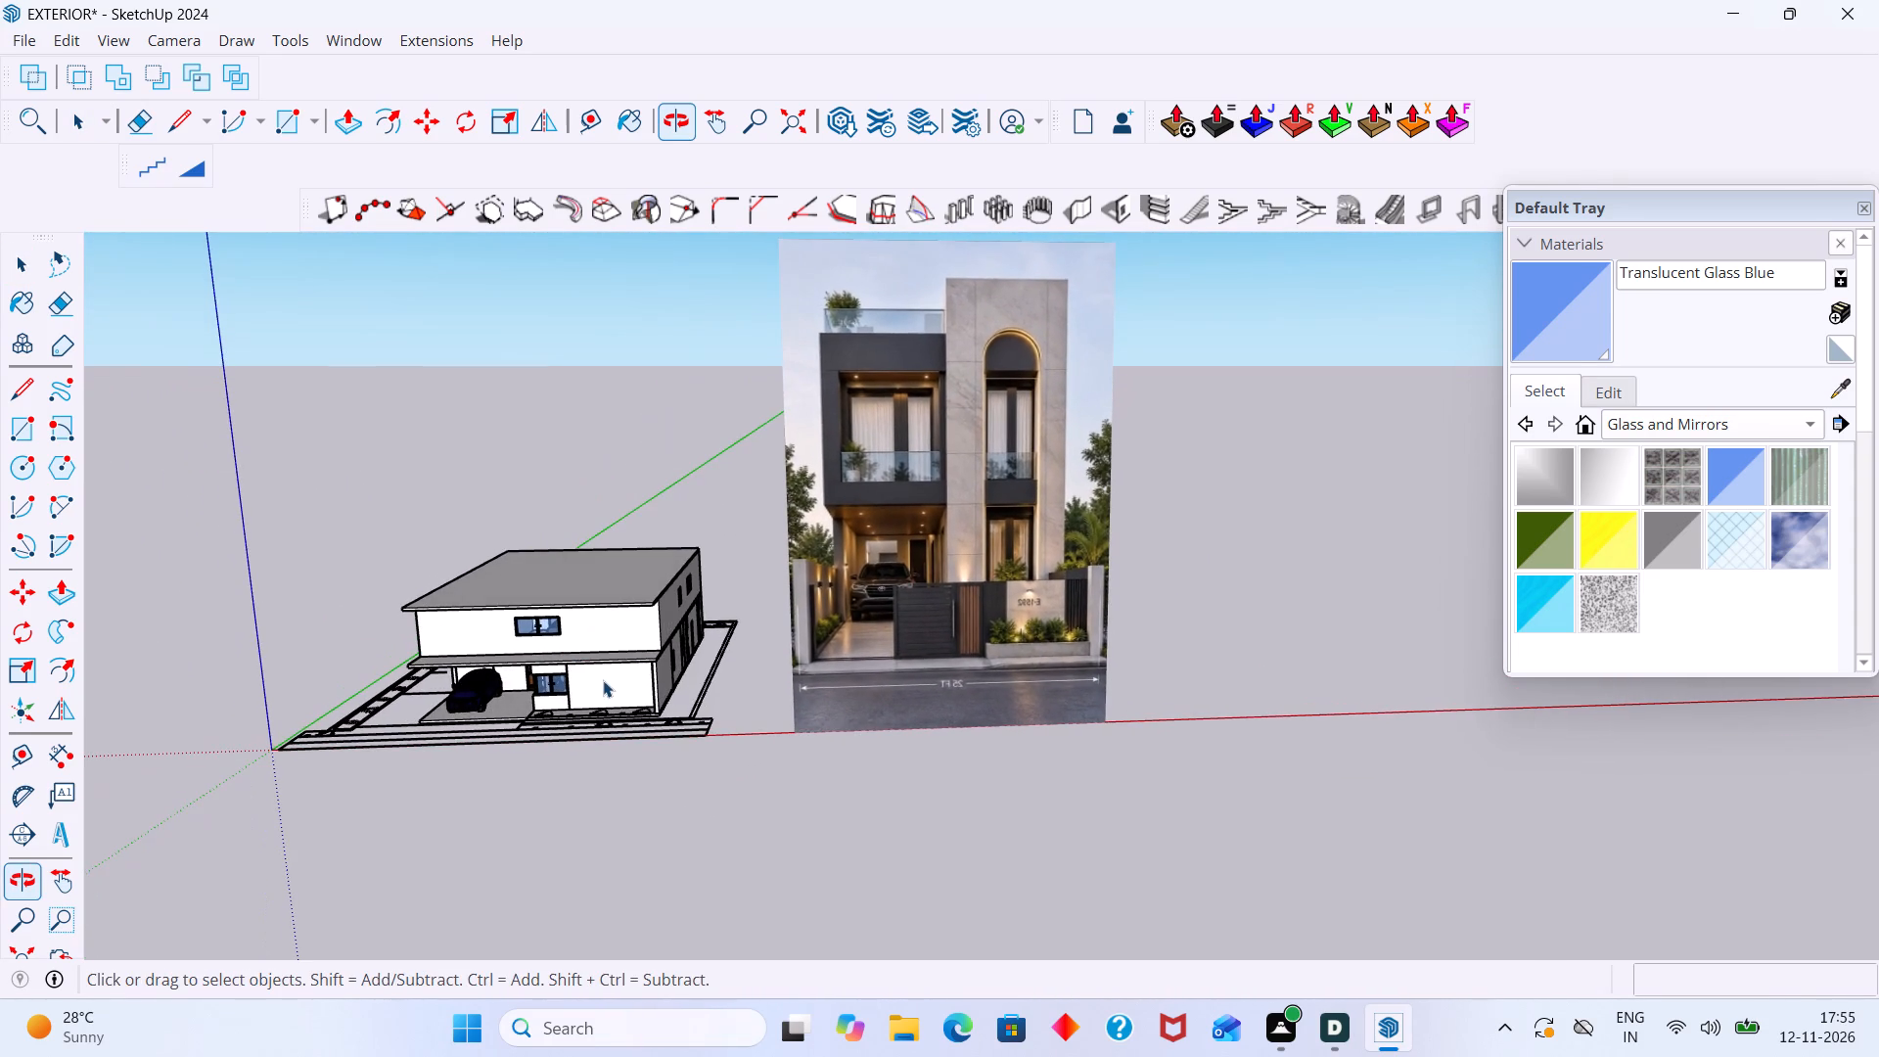
{"action": "scroll", "coordinate": [591, 686], "scroll_direction": "up", "scroll_amount": 14}
{"action": "scroll", "coordinate": [593, 712], "scroll_direction": "down", "scroll_amount": 4}
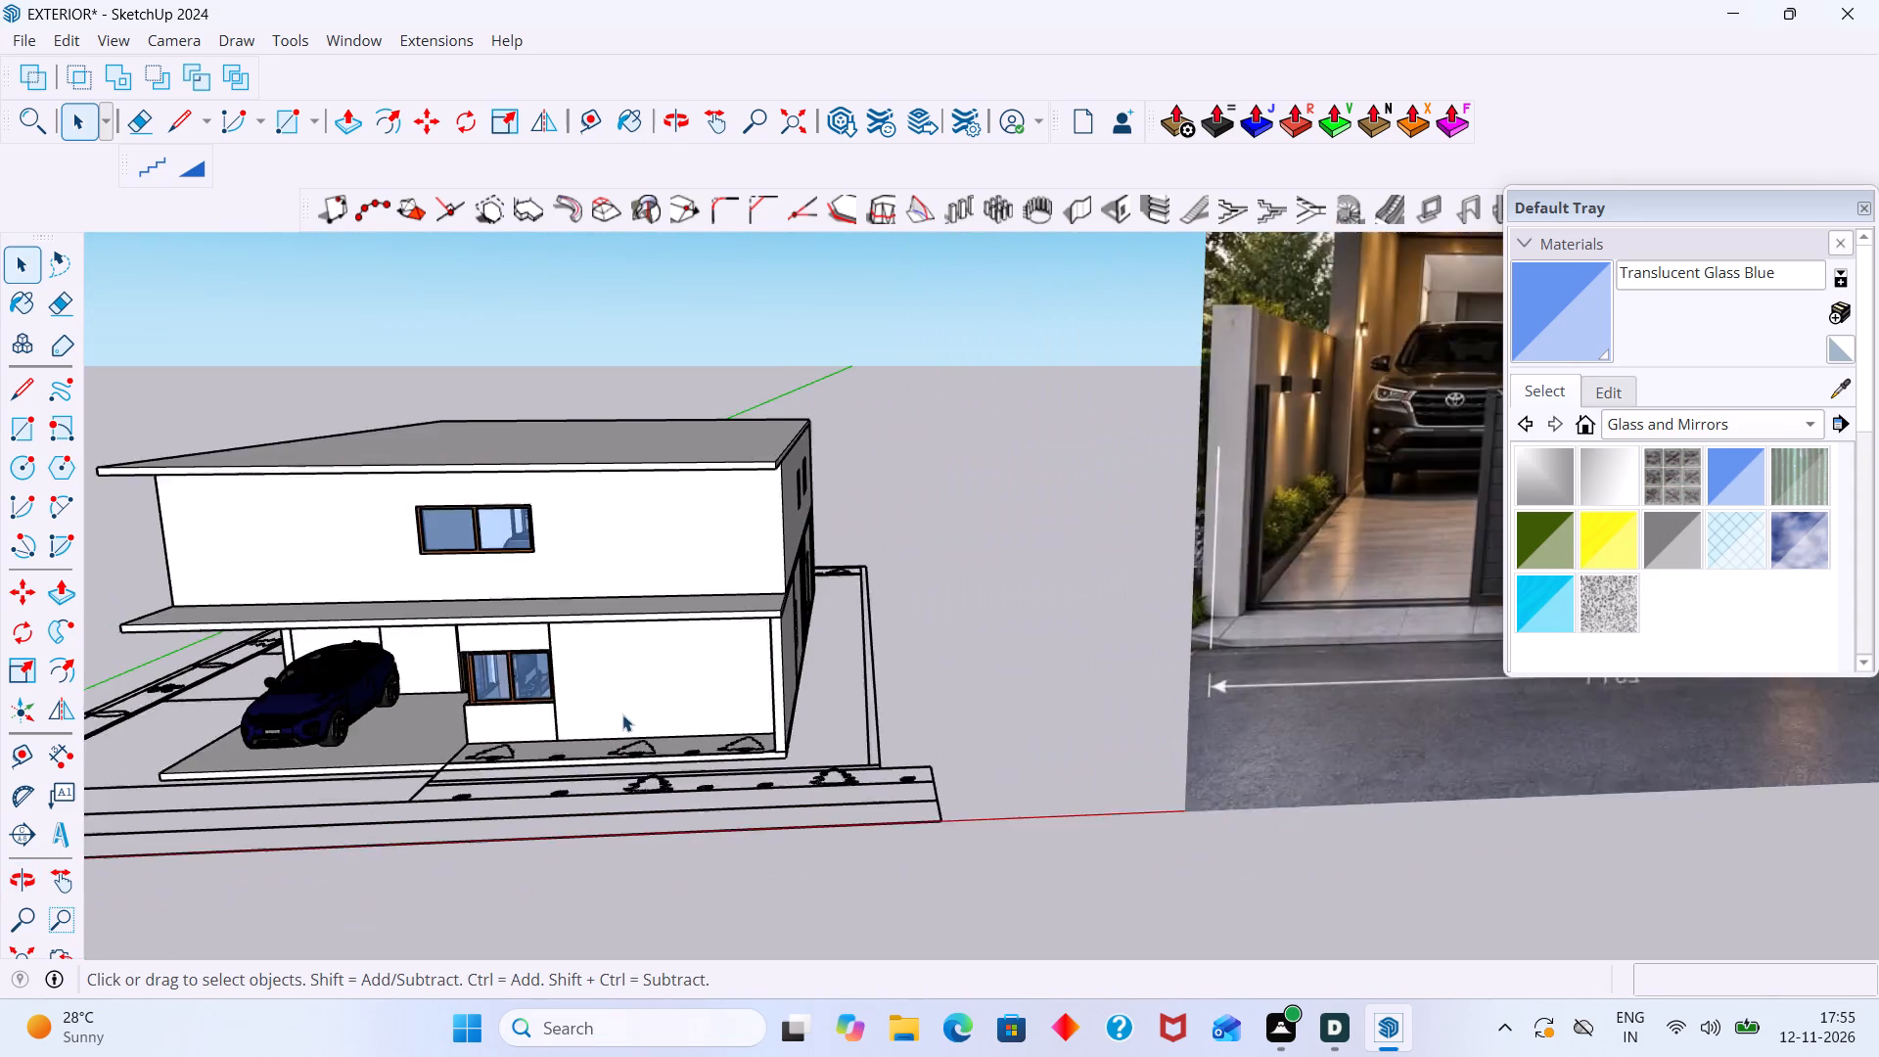
{"action": "scroll", "coordinate": [622, 714], "scroll_direction": "down", "scroll_amount": 7}
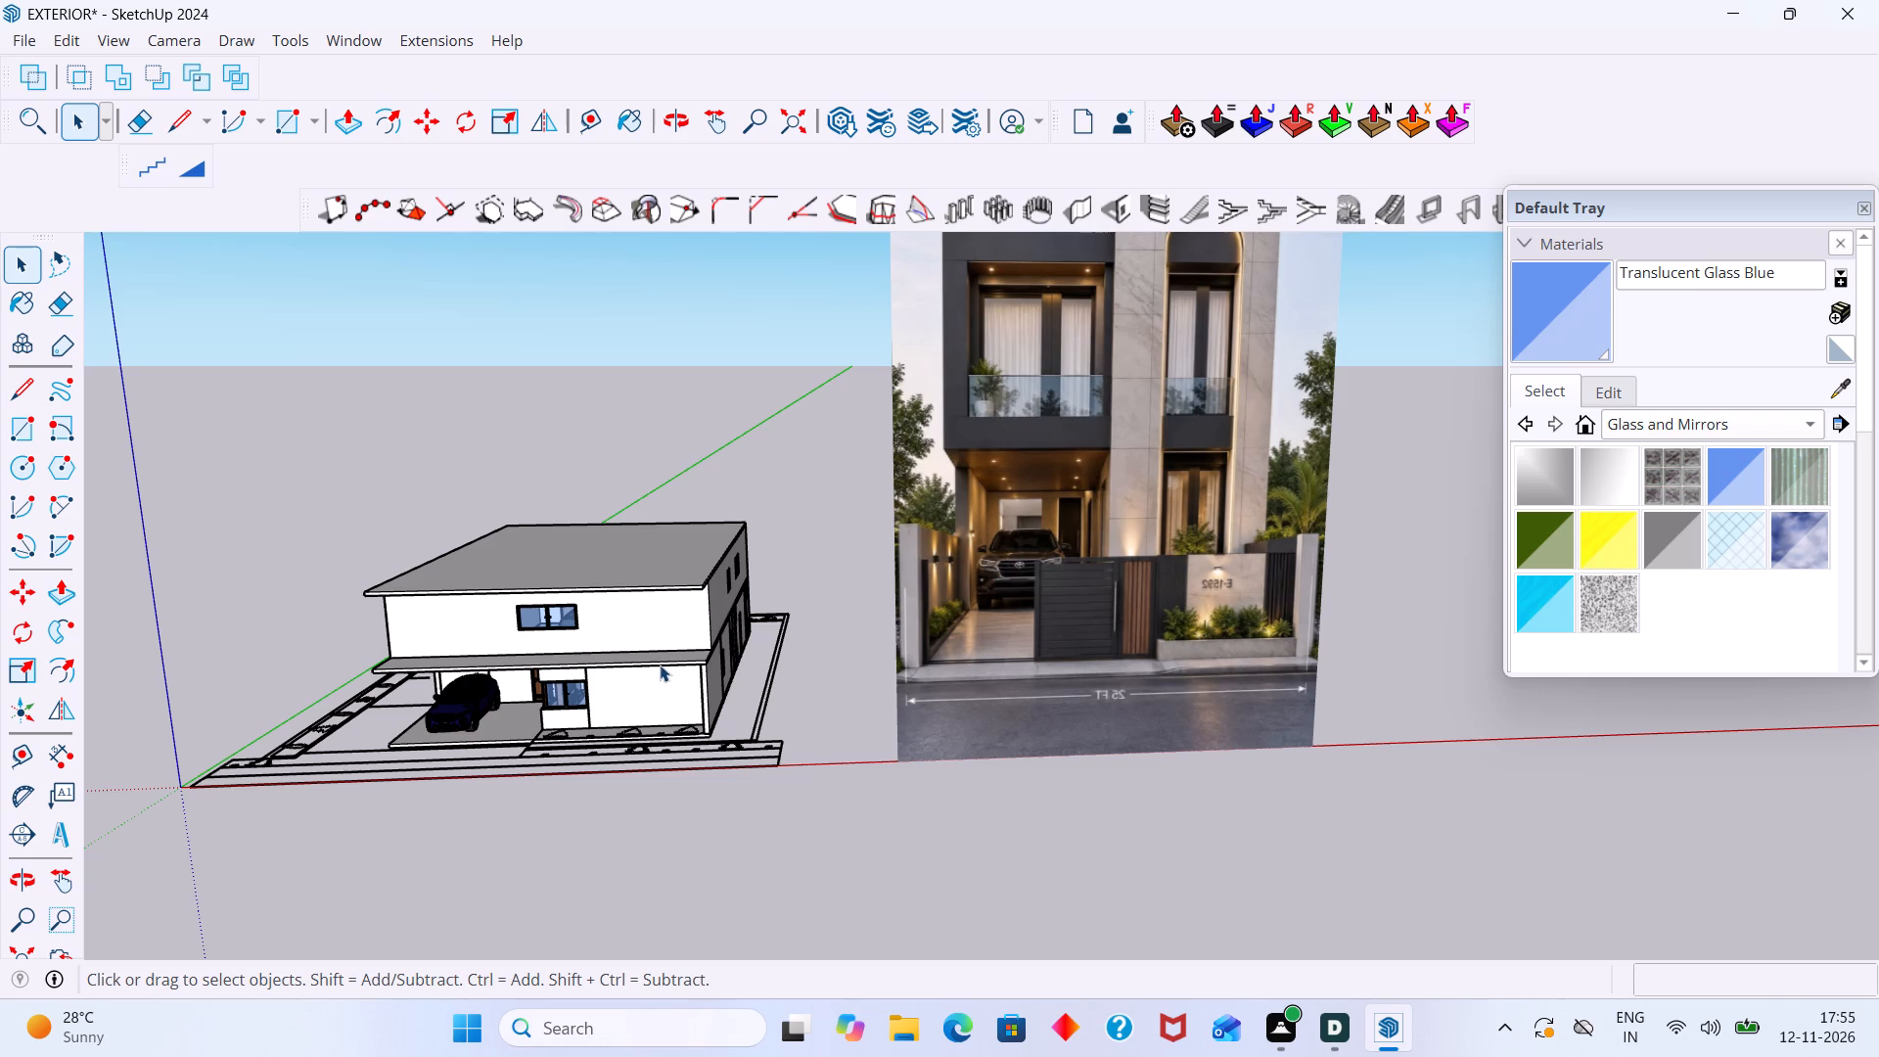
{"action": "middle_click_drag", "start_coordinate": [771, 661], "coordinate": [753, 574]}
{"action": "scroll", "coordinate": [687, 607], "scroll_direction": "up", "scroll_amount": 3}
{"action": "scroll", "coordinate": [691, 620], "scroll_direction": "down", "scroll_amount": 1}
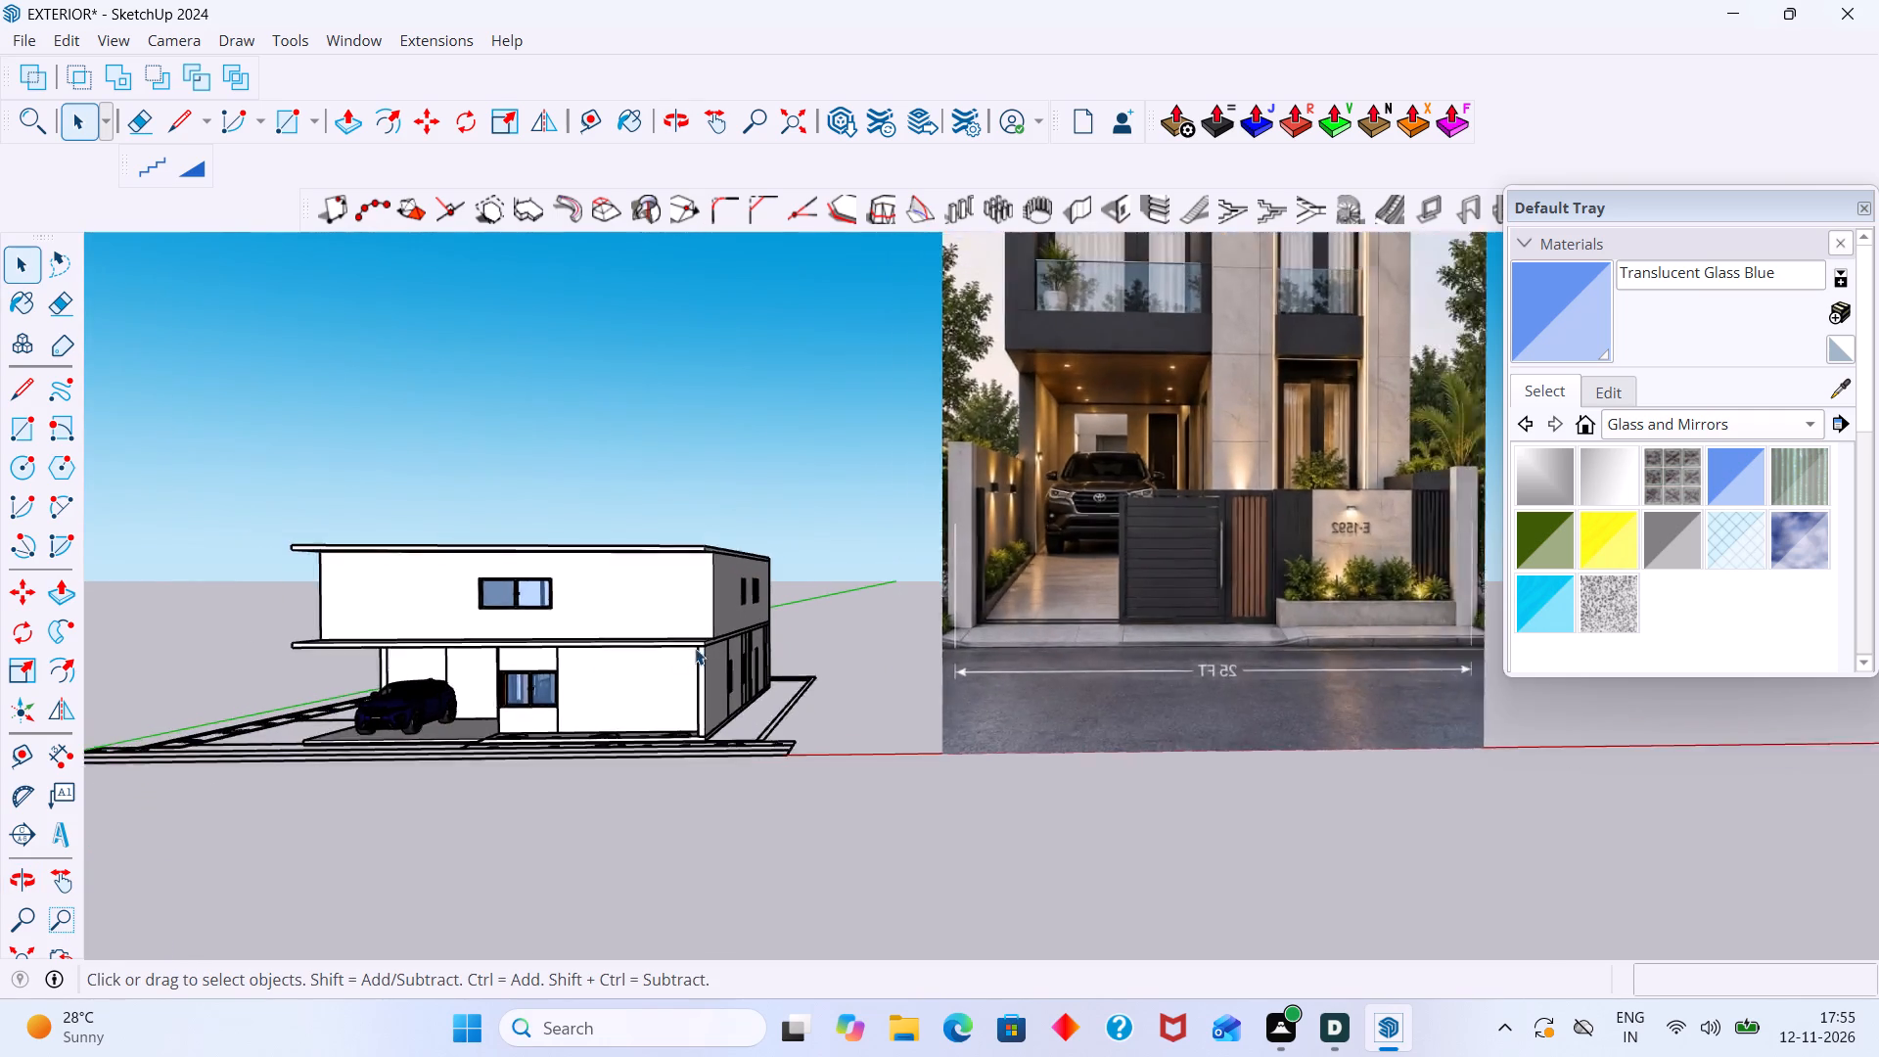
{"action": "scroll", "coordinate": [695, 648], "scroll_direction": "down", "scroll_amount": 5}
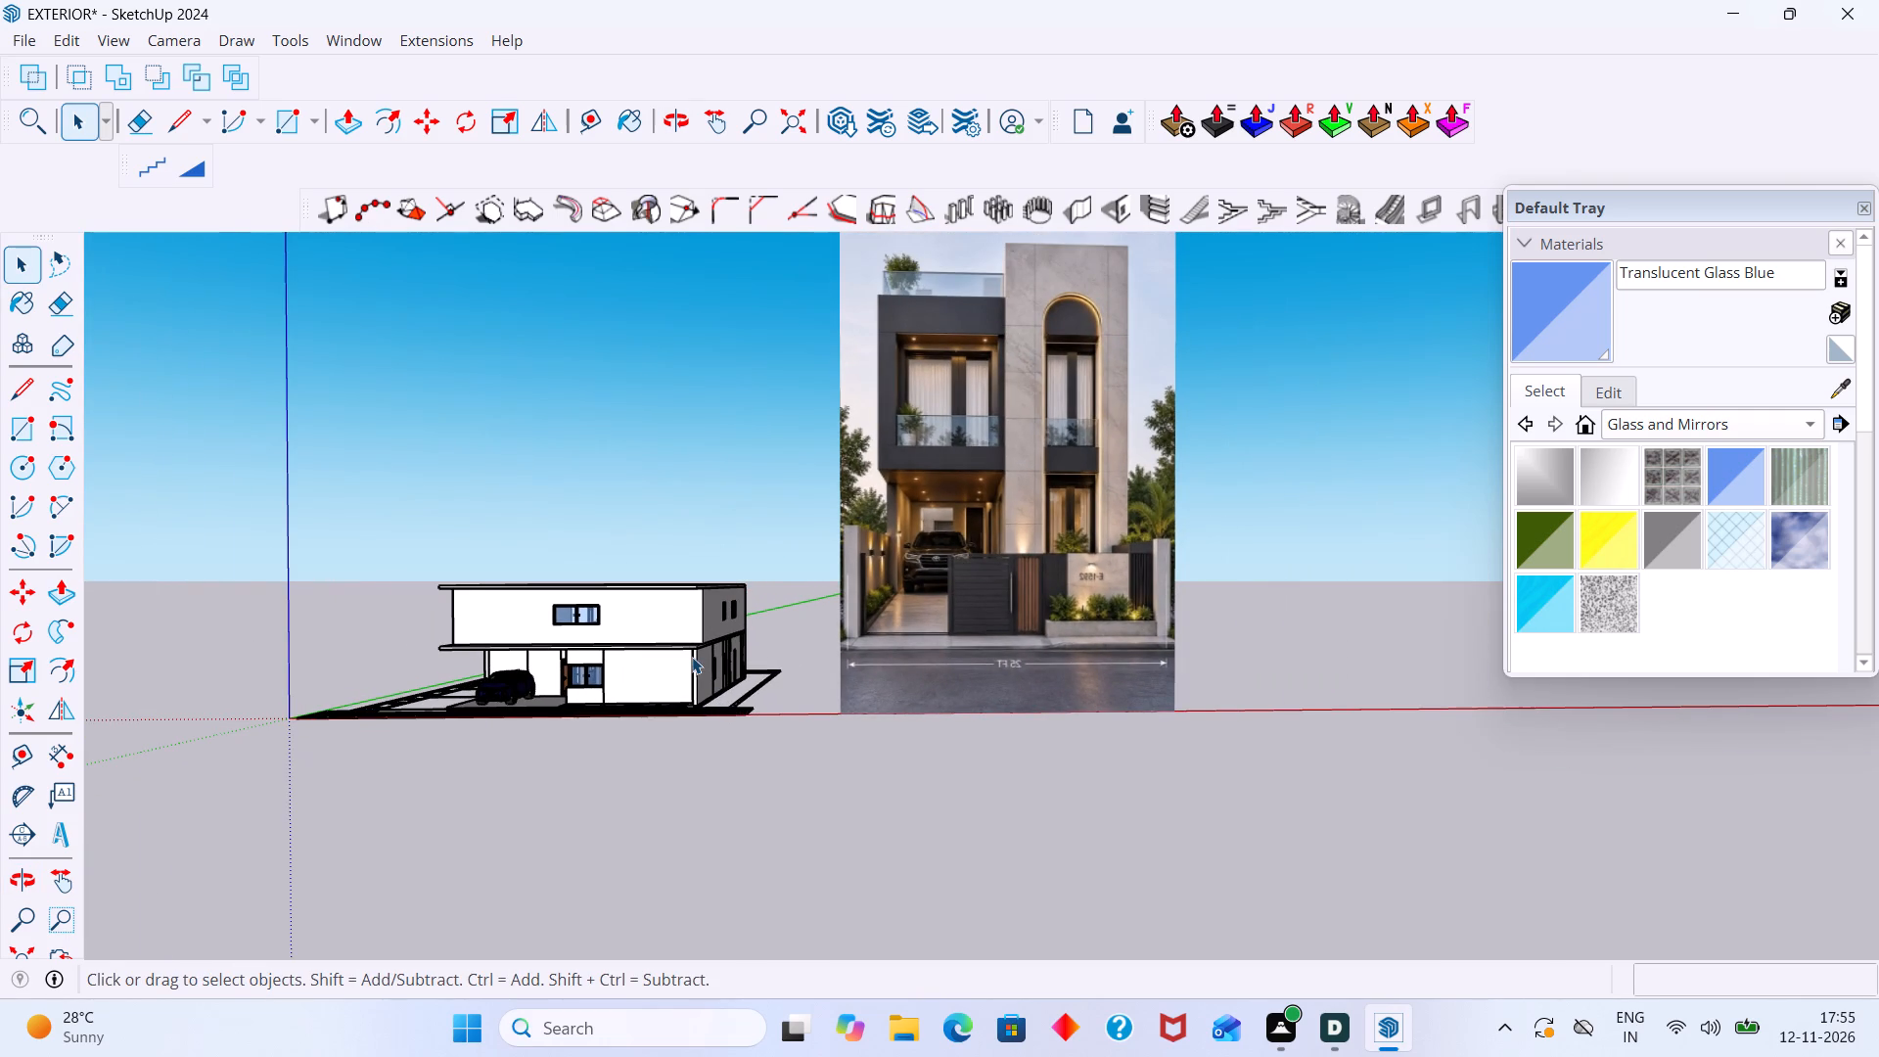
{"action": "scroll", "coordinate": [678, 595], "scroll_direction": "up", "scroll_amount": 2}
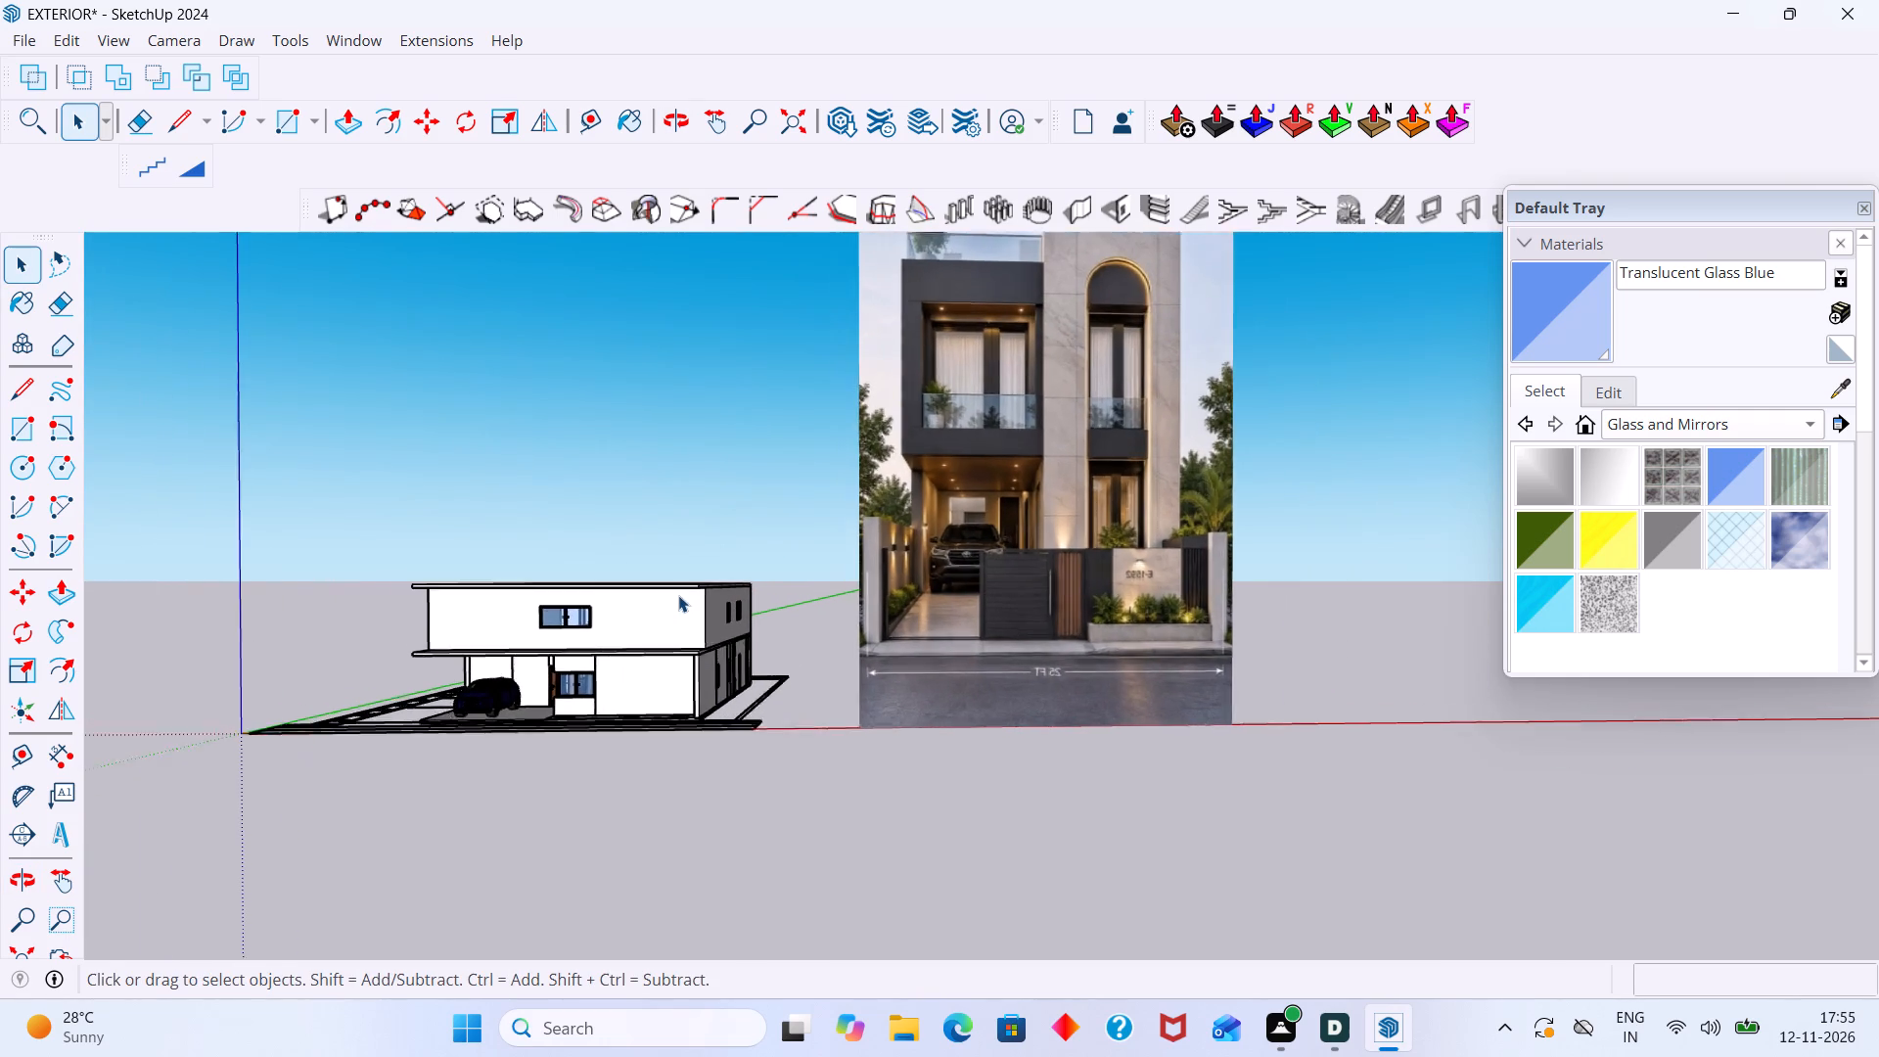
{"action": "scroll", "coordinate": [678, 595], "scroll_direction": "up", "scroll_amount": 10}
{"action": "scroll", "coordinate": [758, 589], "scroll_direction": "up", "scroll_amount": 5}
{"action": "scroll", "coordinate": [734, 588], "scroll_direction": "down", "scroll_amount": 9}
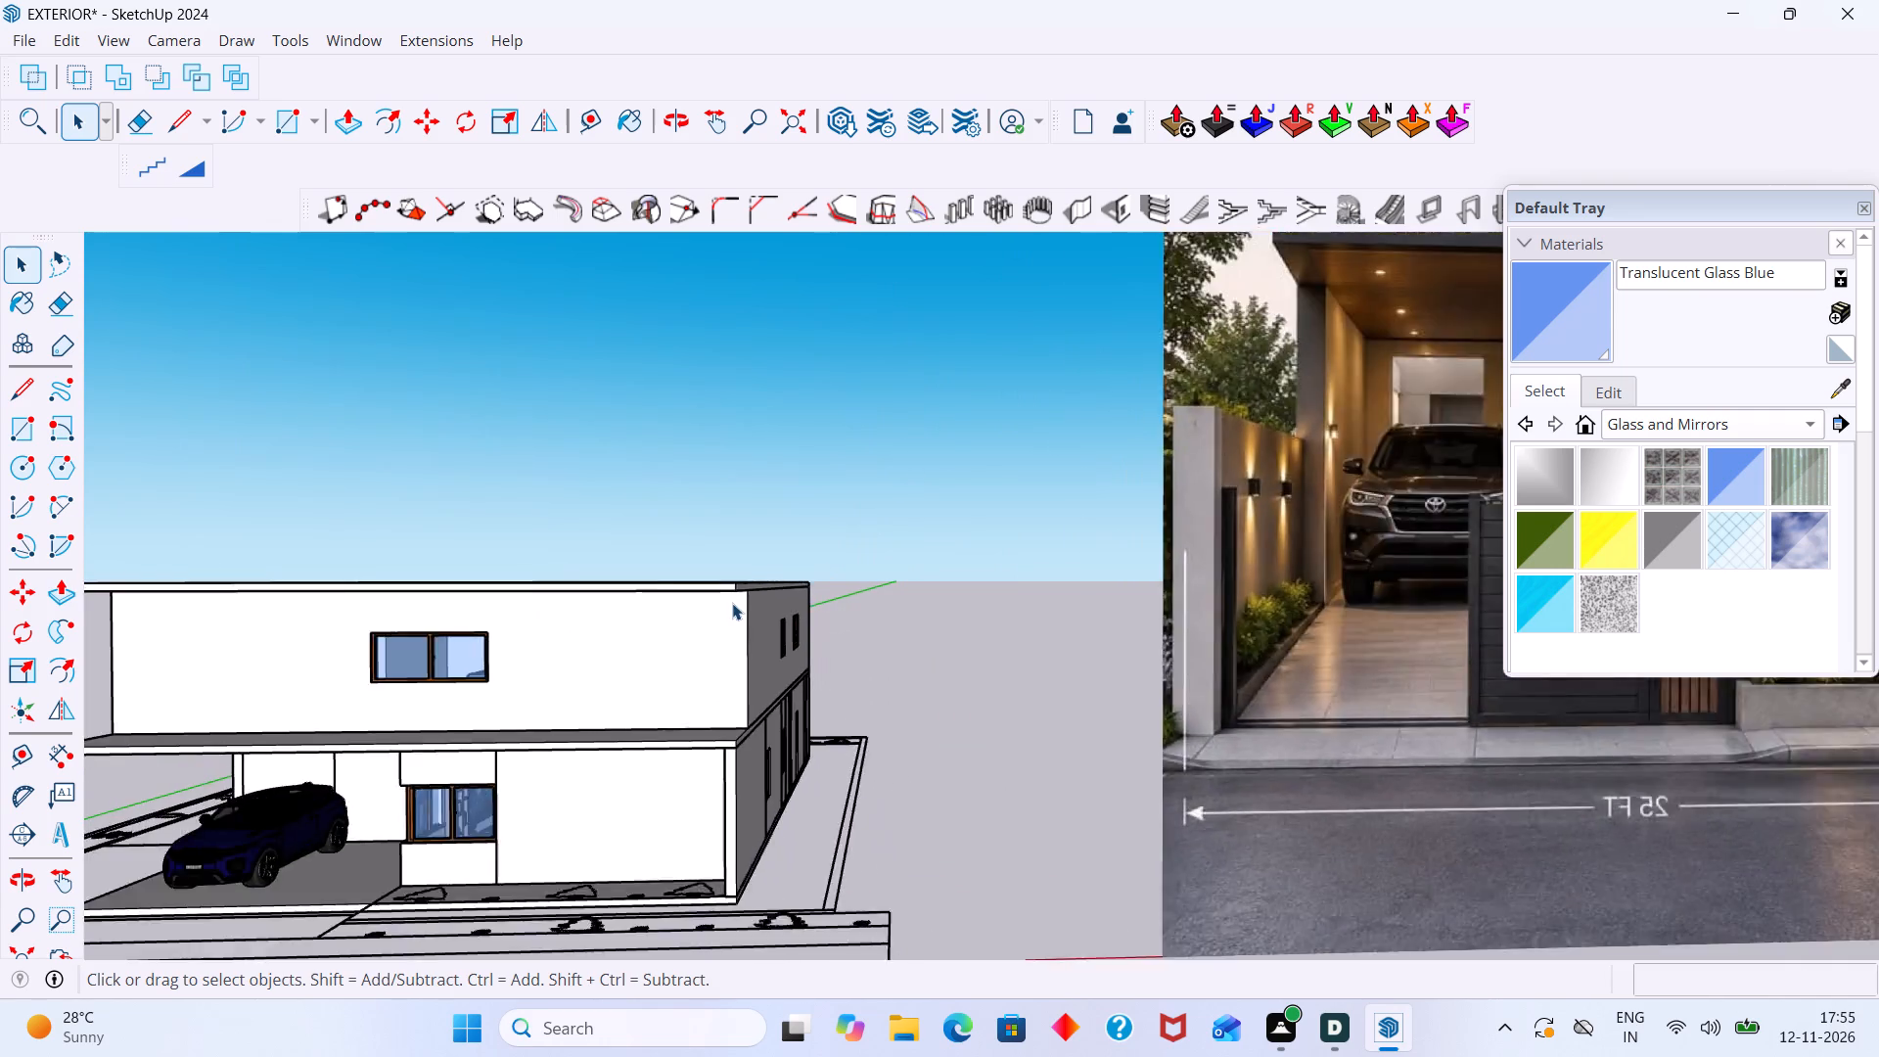
{"action": "scroll", "coordinate": [732, 603], "scroll_direction": "down", "scroll_amount": 2}
{"action": "middle_click_drag", "start_coordinate": [725, 603], "coordinate": [524, 712], "text": "shift"}
{"action": "middle_click_drag", "start_coordinate": [548, 718], "coordinate": [598, 860]}
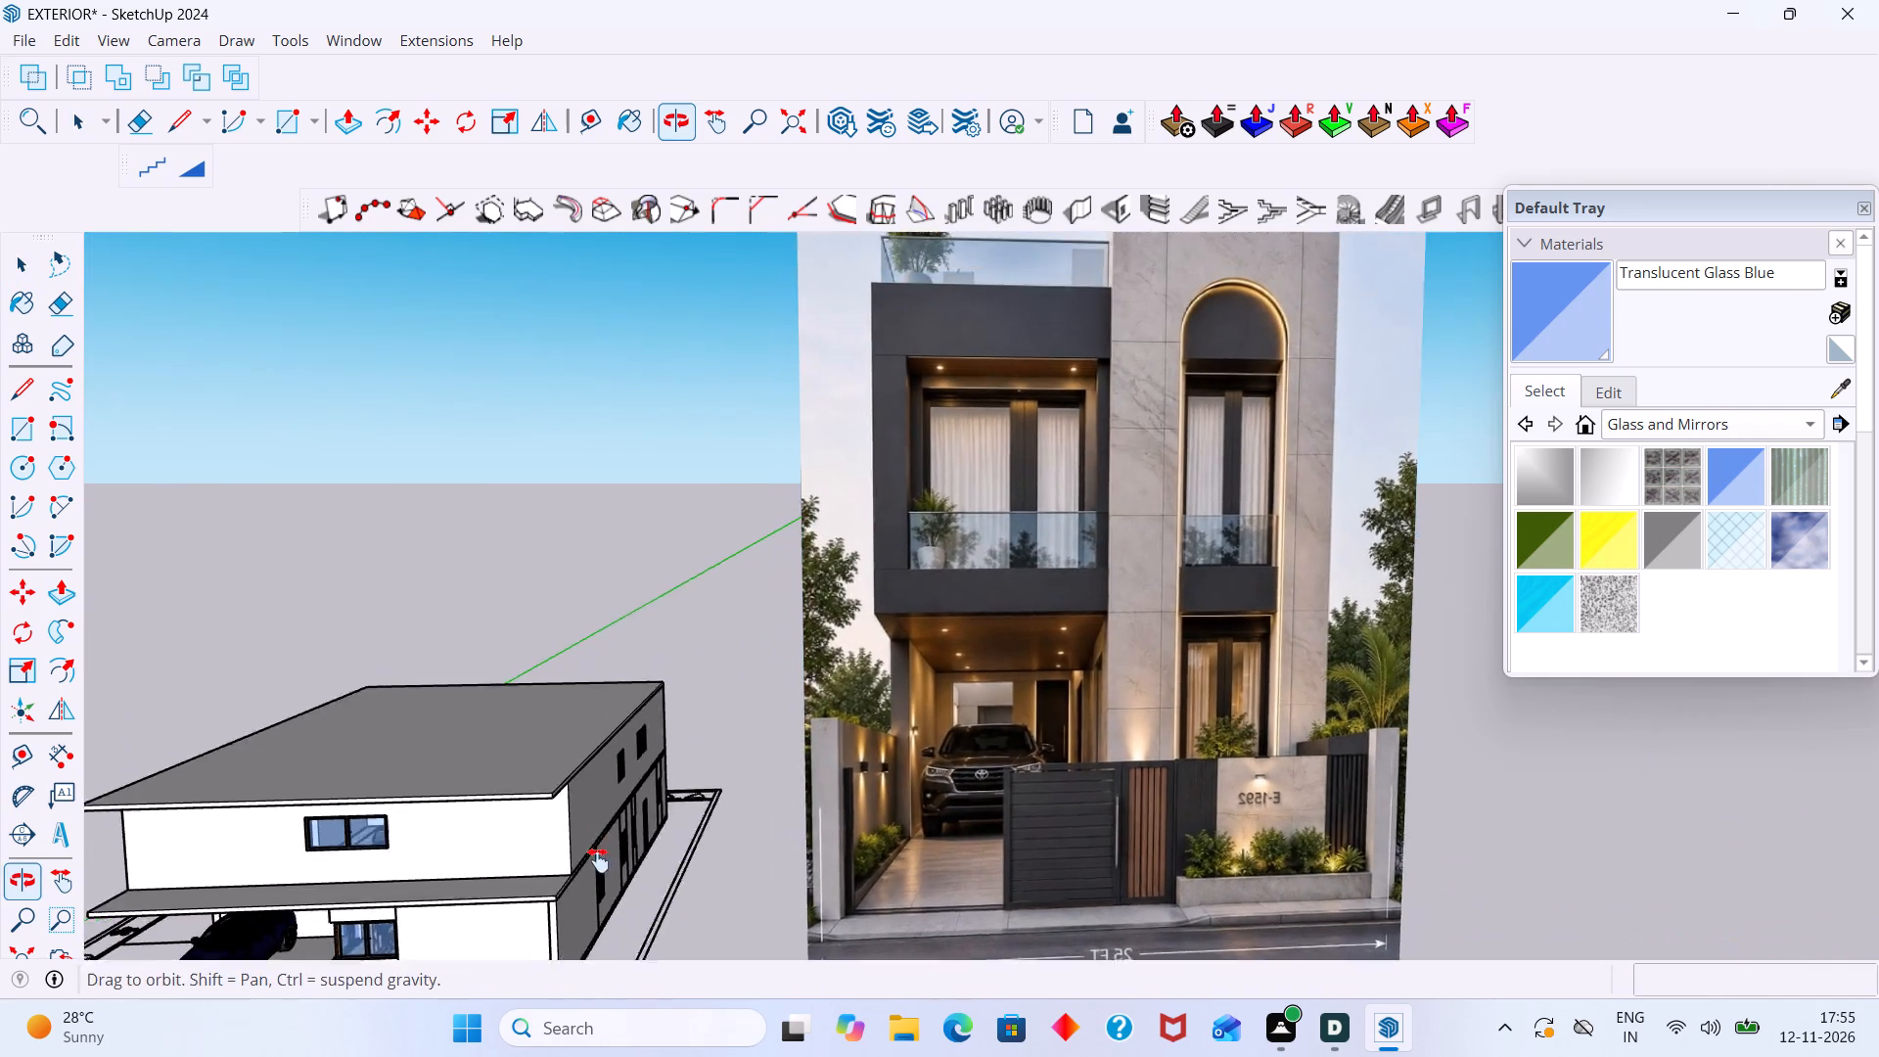
{"action": "middle_click_drag", "start_coordinate": [598, 860], "coordinate": [600, 862]}
{"action": "middle_click_drag", "start_coordinate": [598, 845], "coordinate": [619, 638], "text": "shift"}
Draw a rectangle about 5' 3 13/16" by 6" on the roof slab's front edge, from the corner opposite the car porch.
{"action": "scroll", "coordinate": [571, 651], "scroll_direction": "up", "scroll_amount": 10}
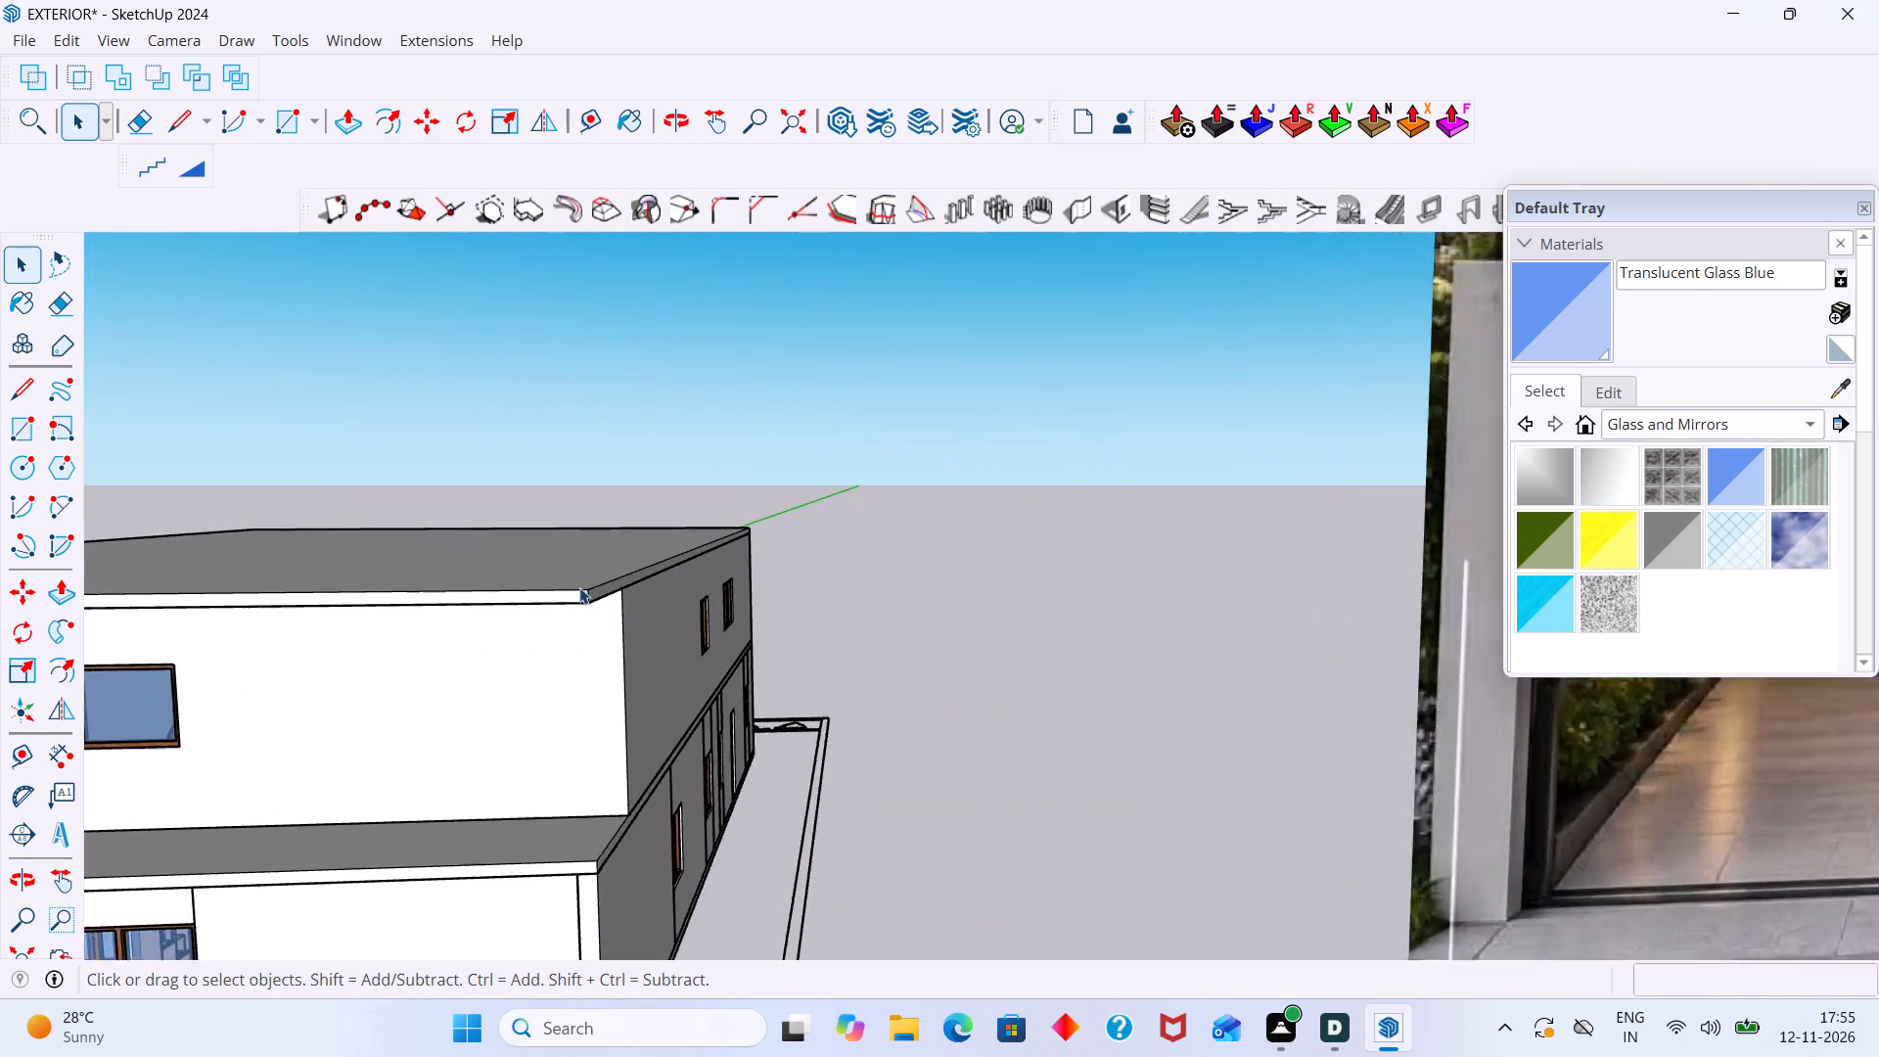
{"action": "scroll", "coordinate": [579, 587], "scroll_direction": "up", "scroll_amount": 5}
{"action": "triple_click", "coordinate": [579, 595]}
{"action": "left_click", "coordinate": [588, 601]}
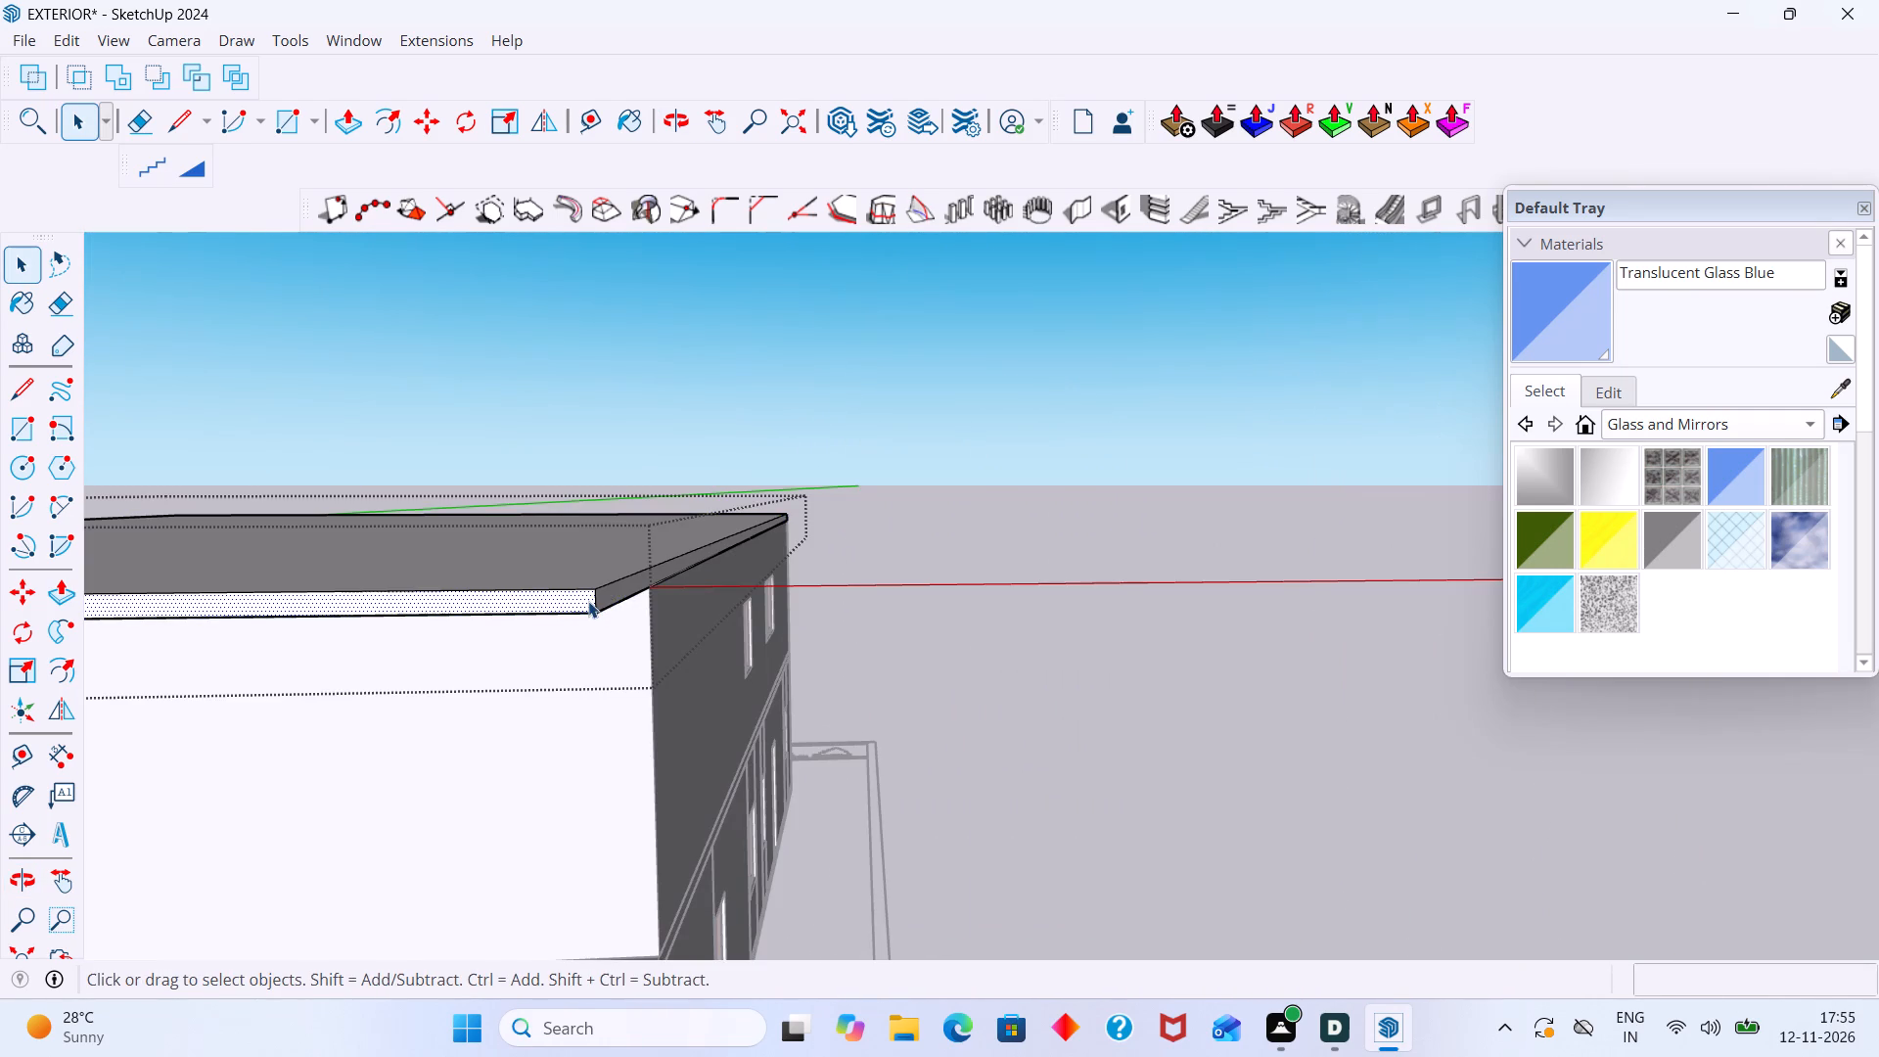
{"action": "middle_click_drag", "start_coordinate": [615, 600], "coordinate": [570, 610]}
{"action": "scroll", "coordinate": [555, 611], "scroll_direction": "up", "scroll_amount": 4}
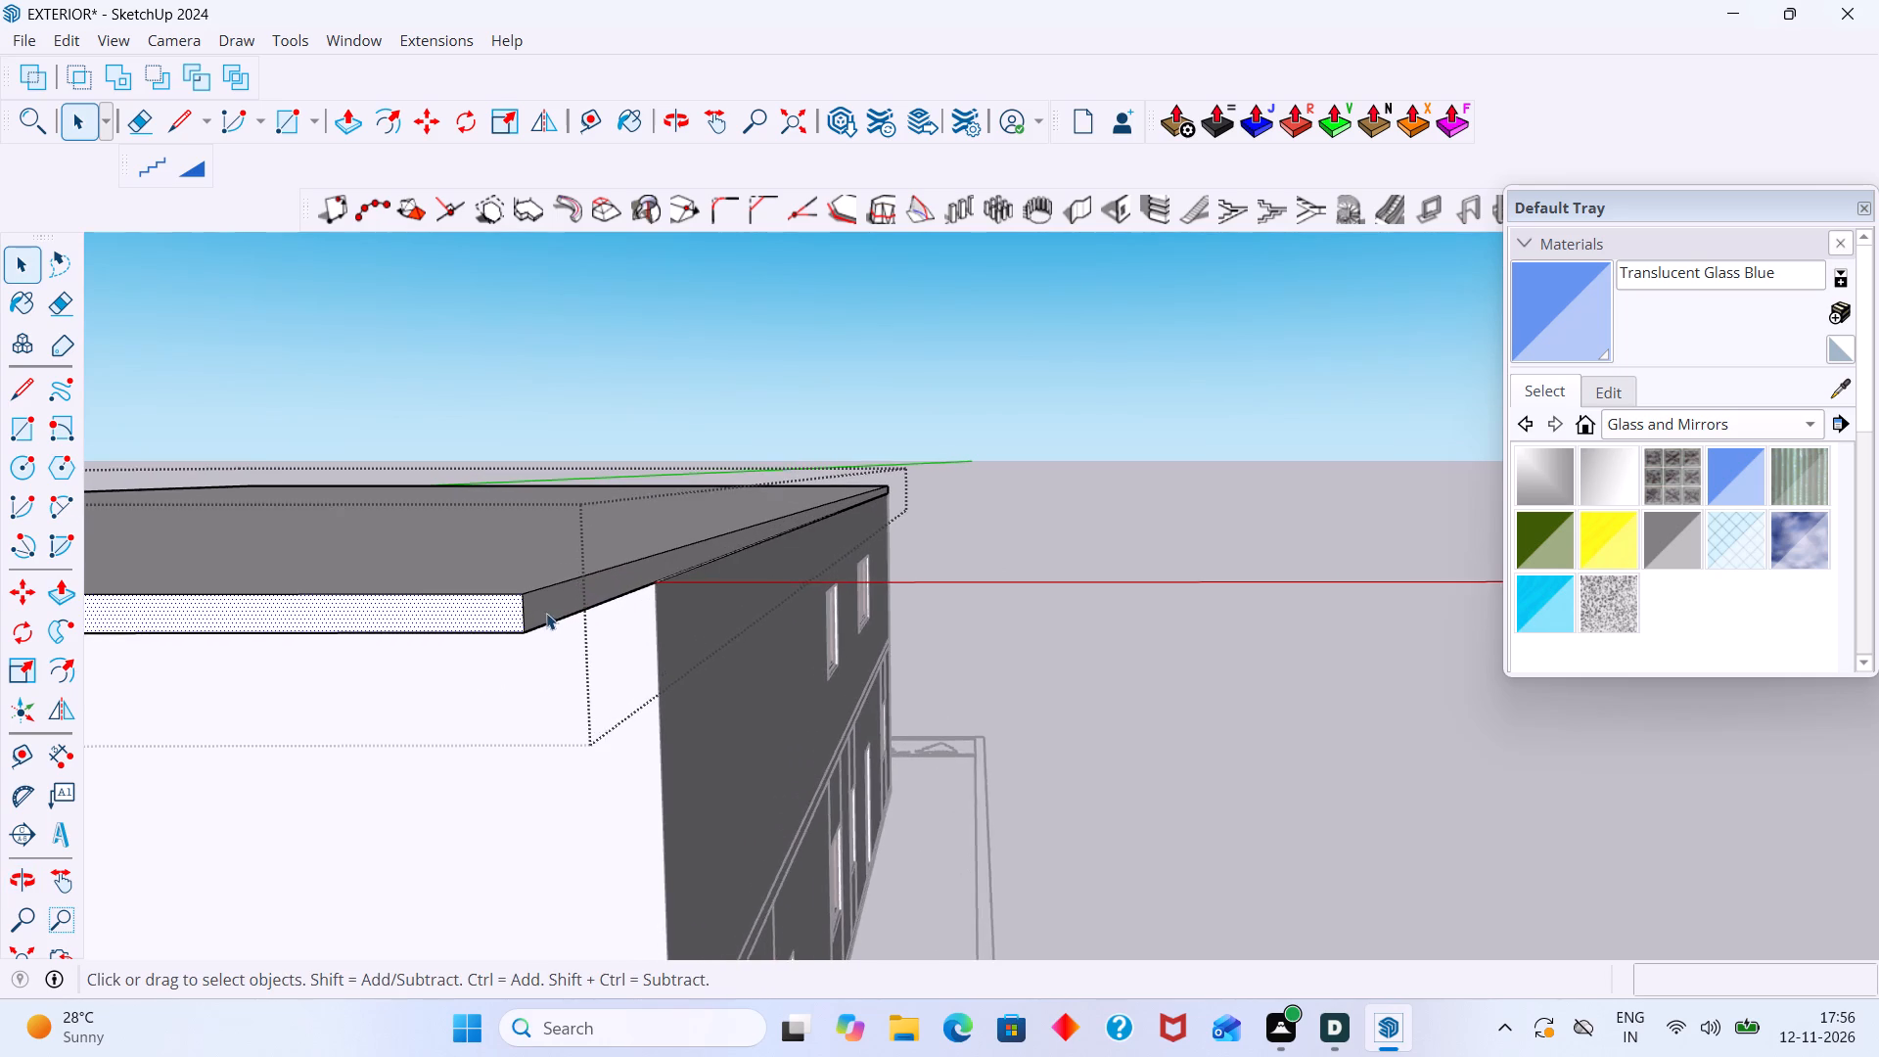
{"action": "scroll", "coordinate": [546, 613], "scroll_direction": "up", "scroll_amount": 3}
{"action": "key", "text": "r"}
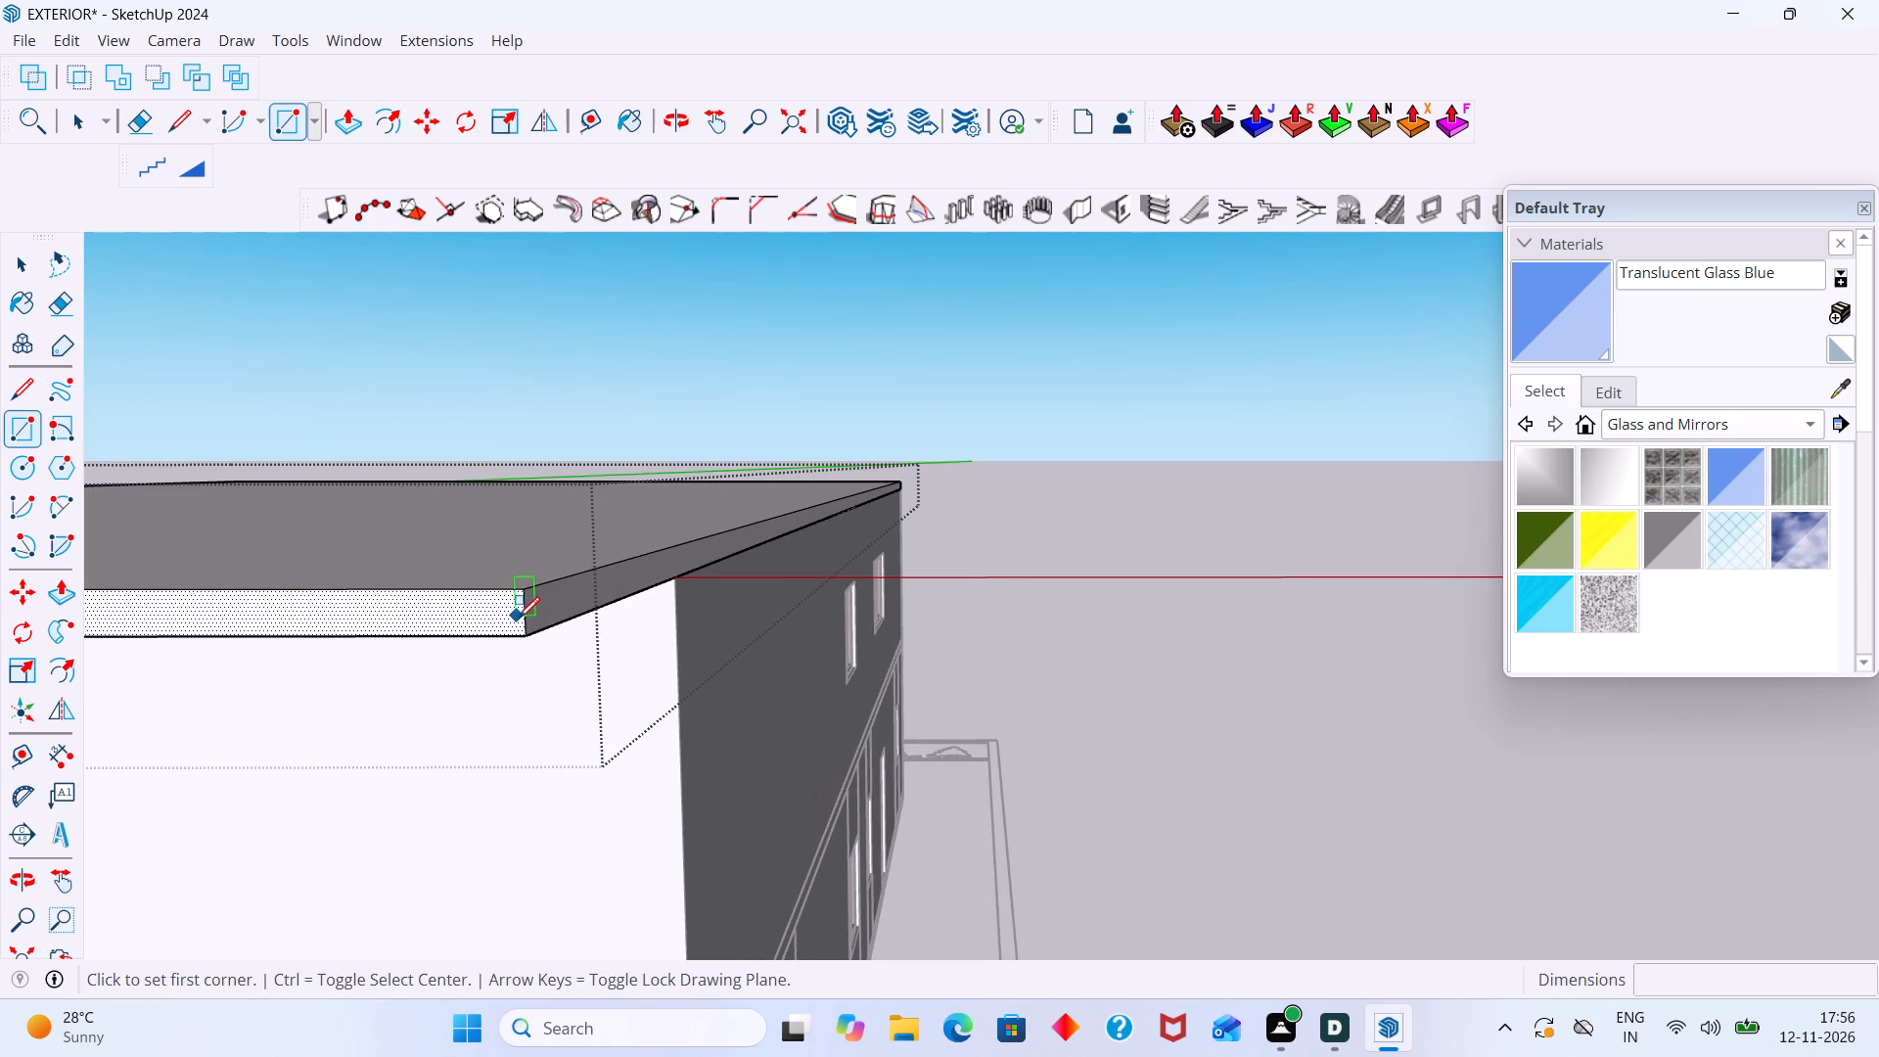
{"action": "left_click", "coordinate": [518, 593]}
{"action": "scroll", "coordinate": [351, 601], "scroll_direction": "down", "scroll_amount": 9}
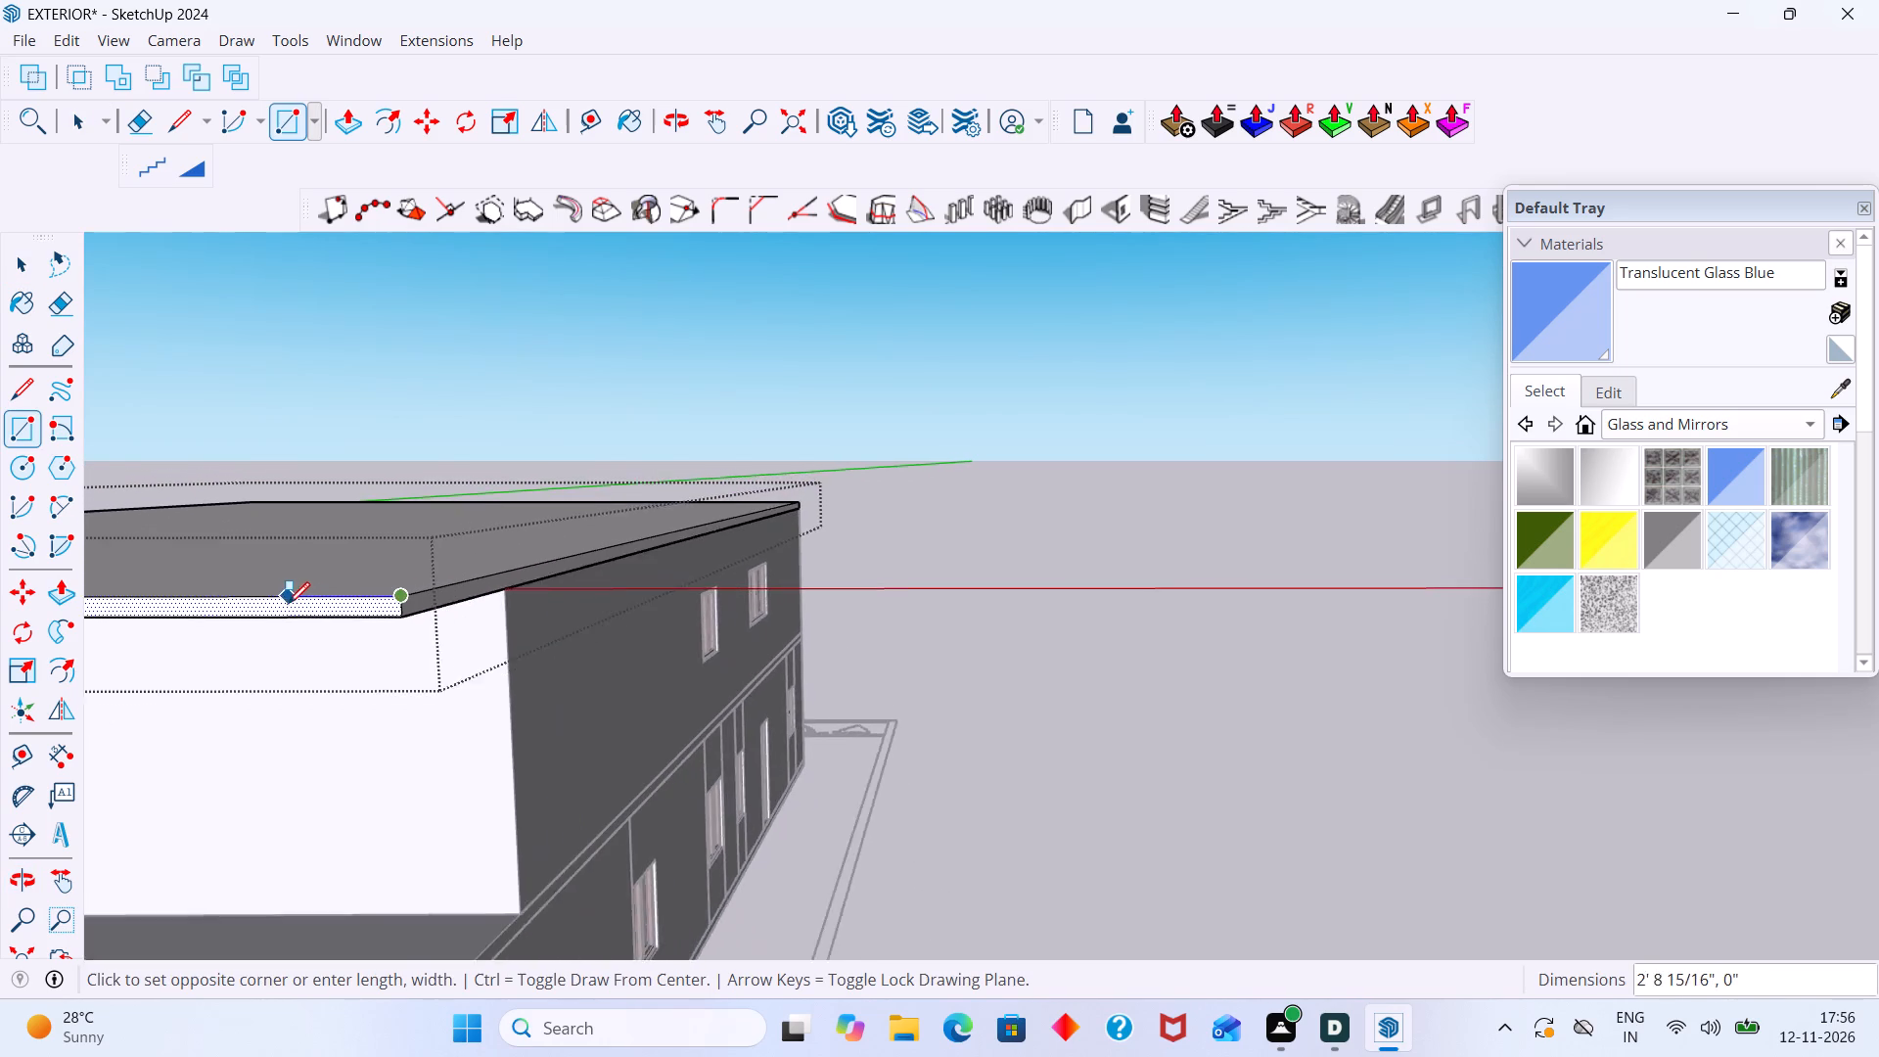
{"action": "scroll", "coordinate": [288, 604], "scroll_direction": "down", "scroll_amount": 4}
{"action": "middle_click_drag", "start_coordinate": [282, 618], "coordinate": [882, 603]}
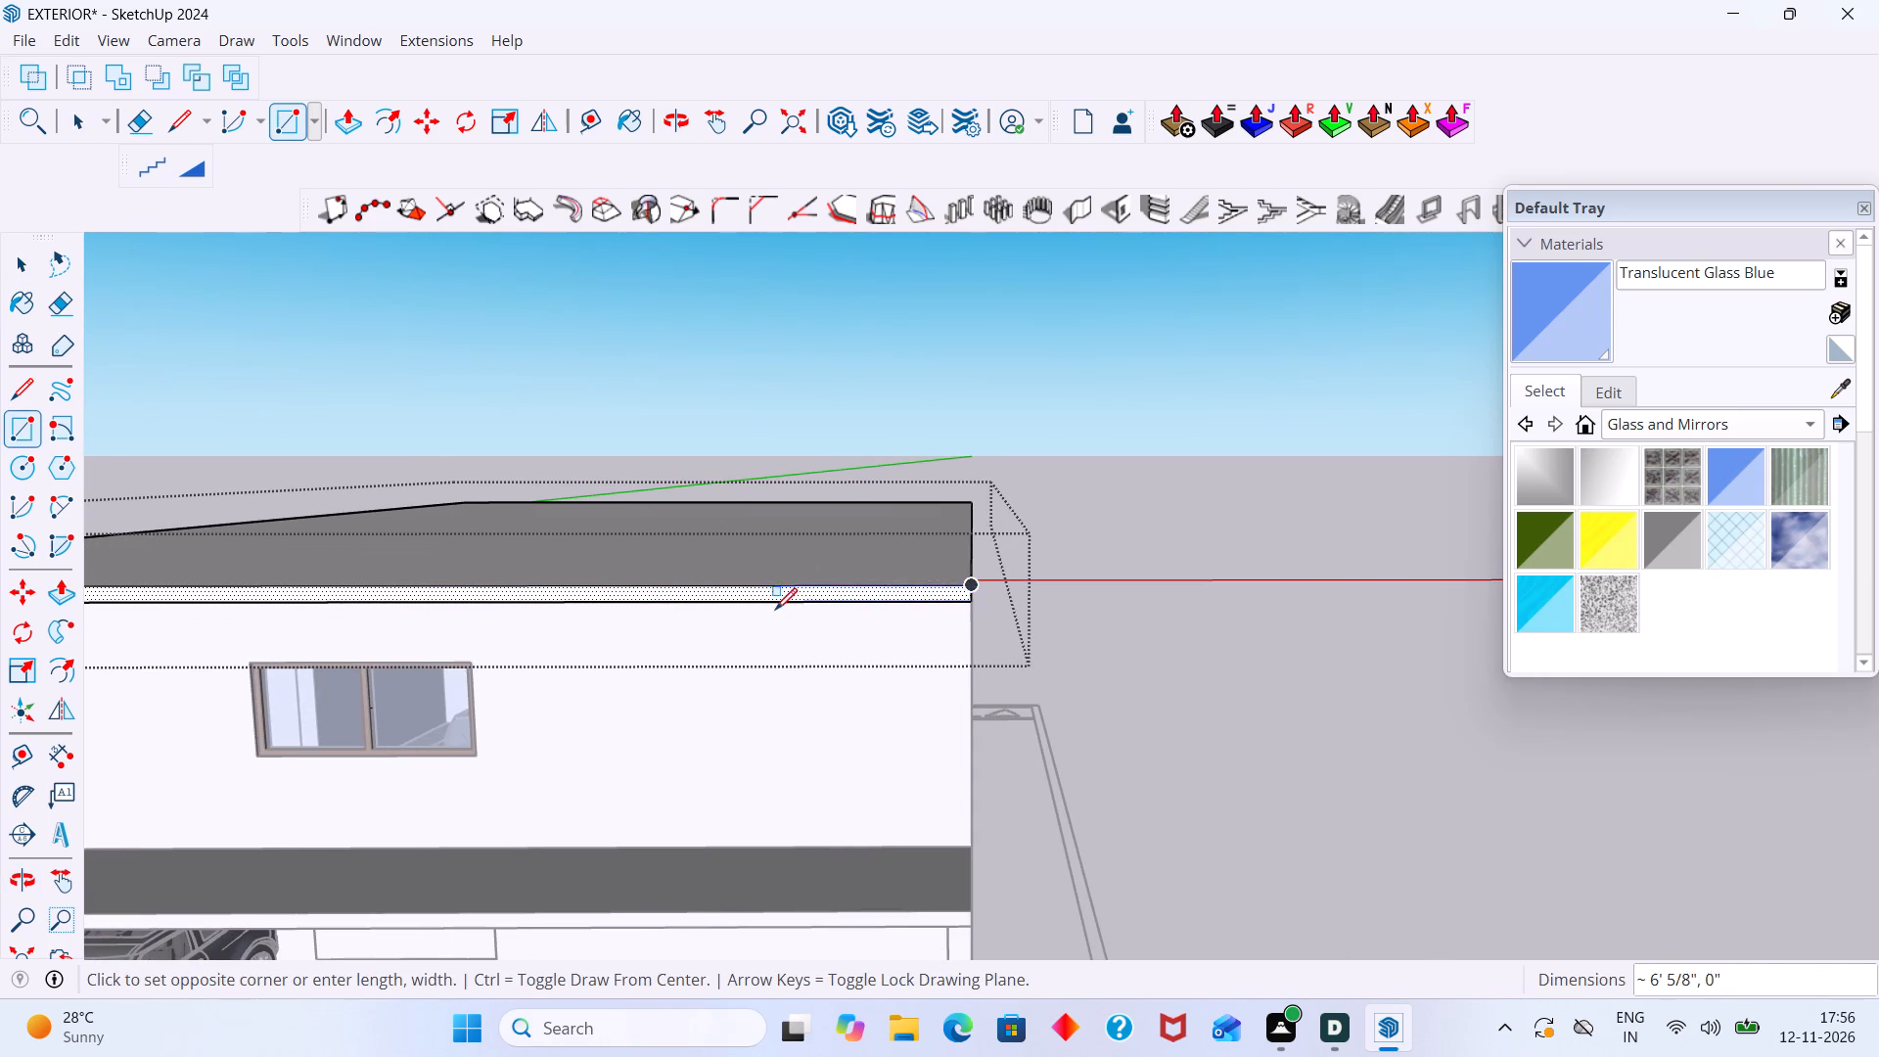
{"action": "scroll", "coordinate": [775, 610], "scroll_direction": "up", "scroll_amount": 5}
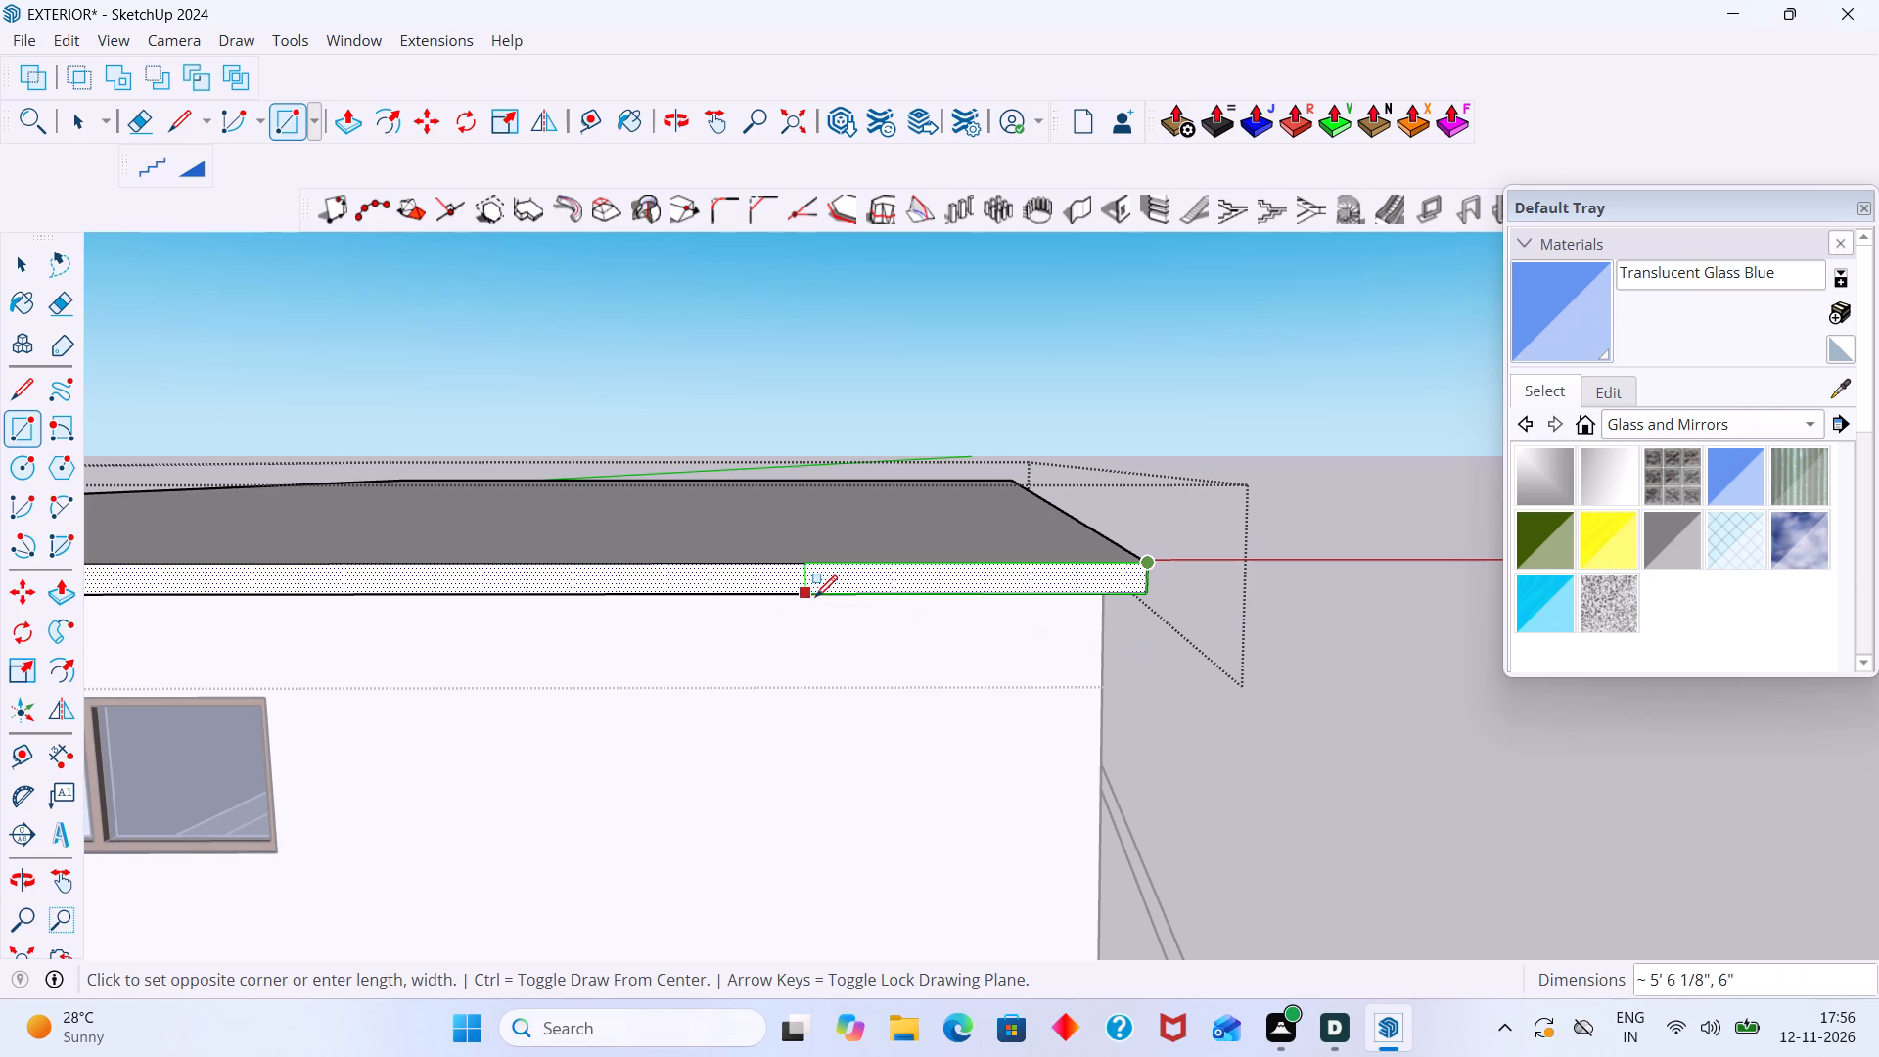
{"action": "left_click", "coordinate": [821, 597]}
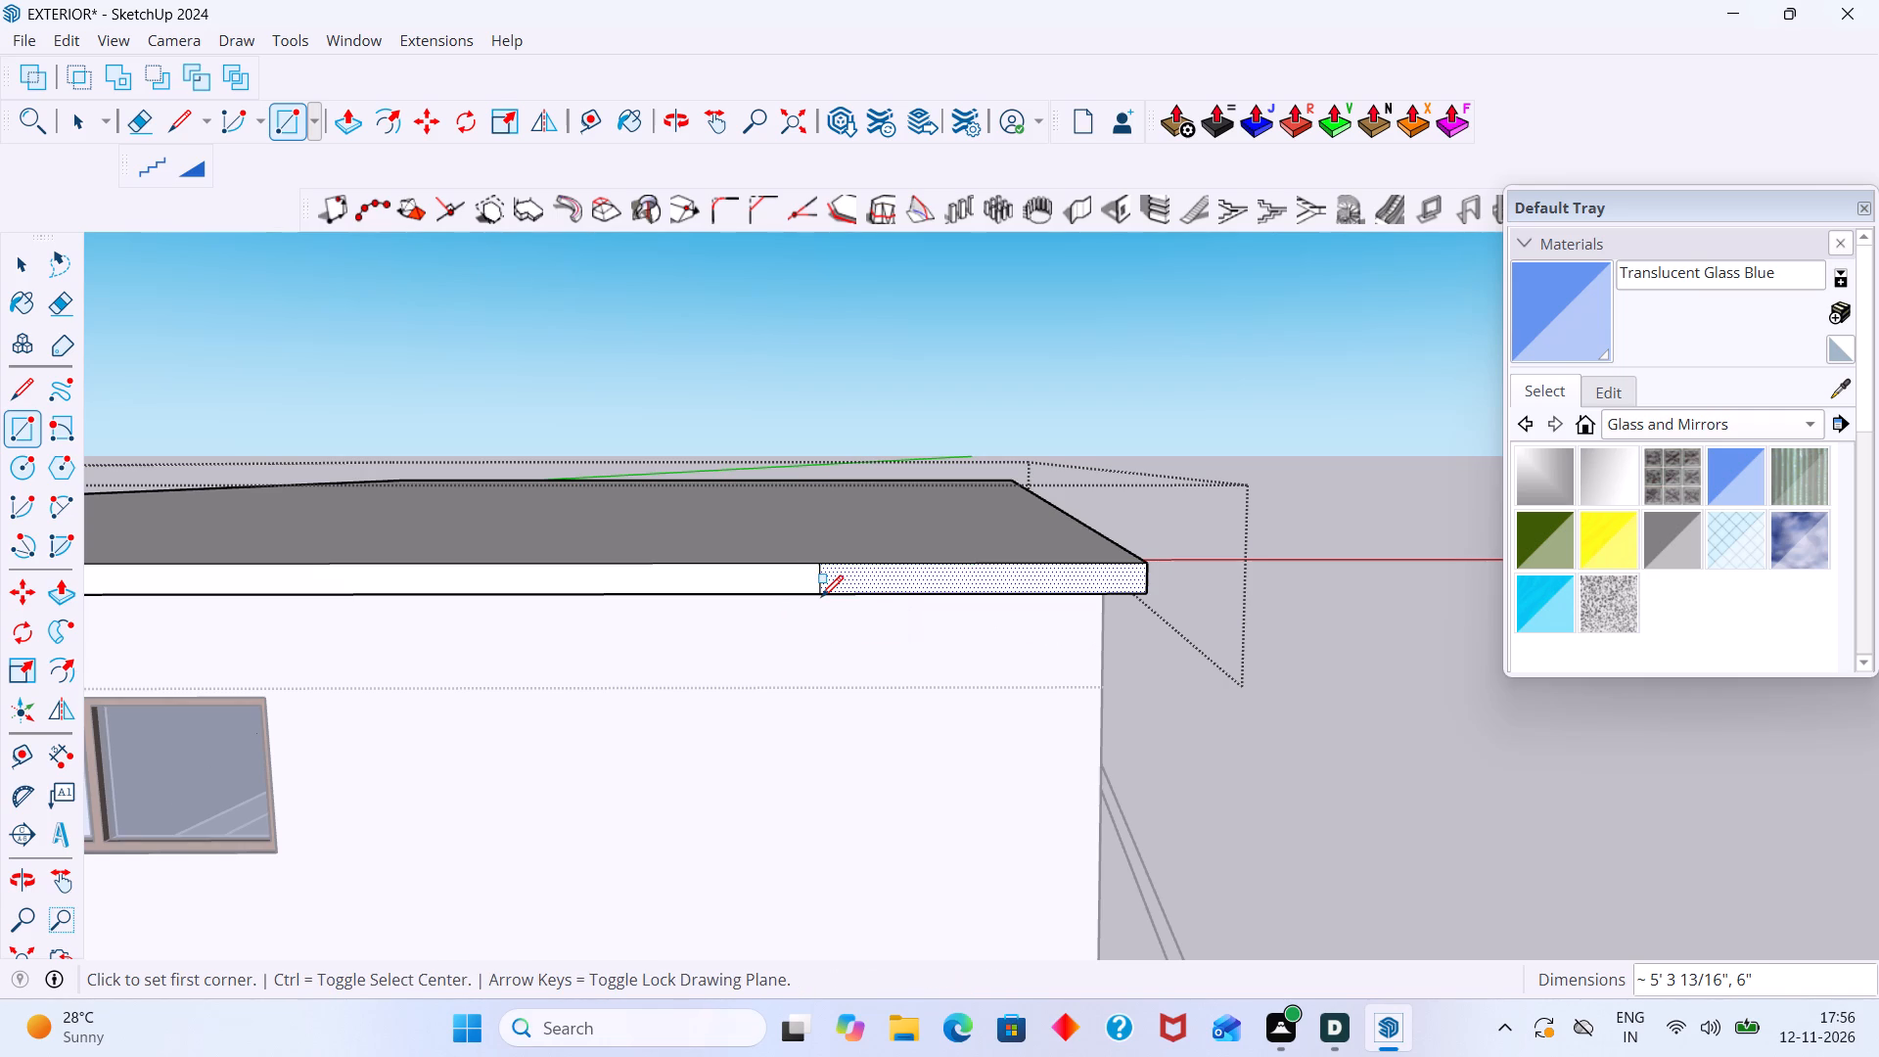
Make the new rectangle on the roof slab's front edge, with its edges, into a group.
{"action": "key", "text": "space"}
{"action": "double_click", "coordinate": [861, 578]}
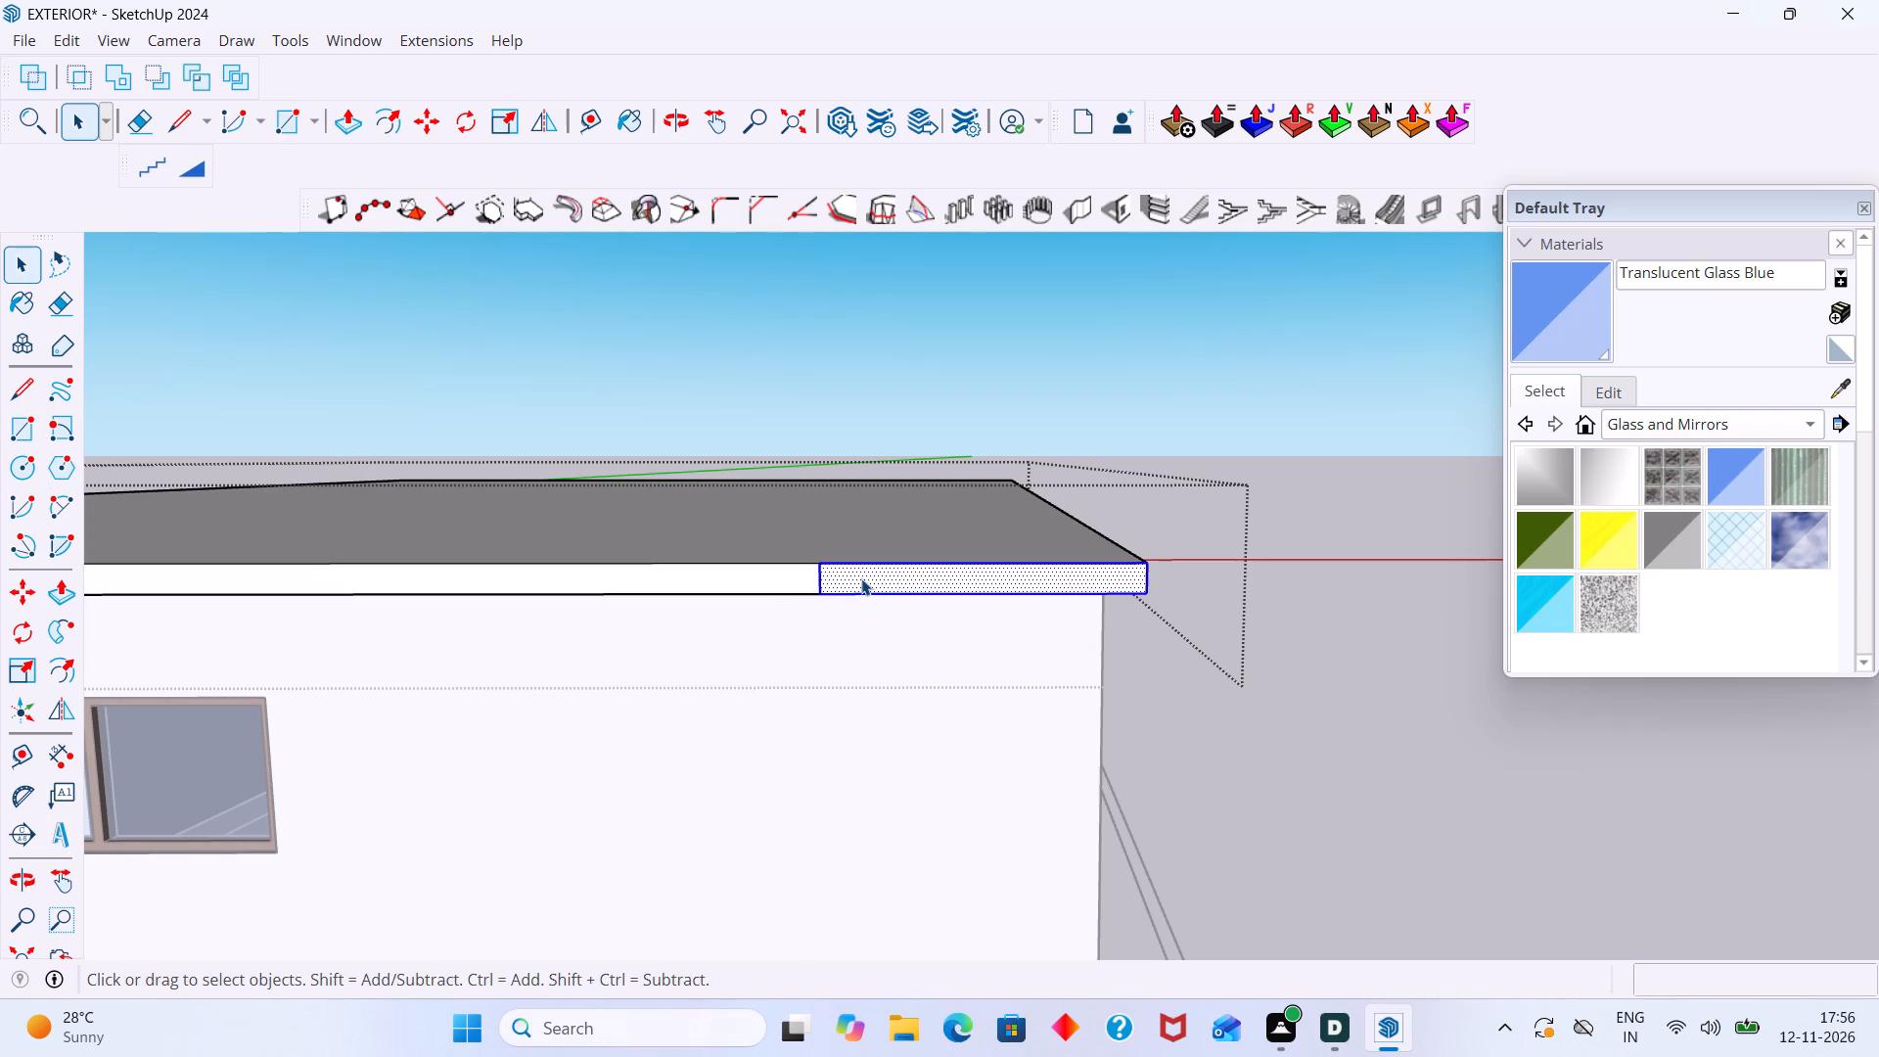
{"action": "right_click", "coordinate": [861, 578]}
{"action": "left_click", "coordinate": [948, 234]}
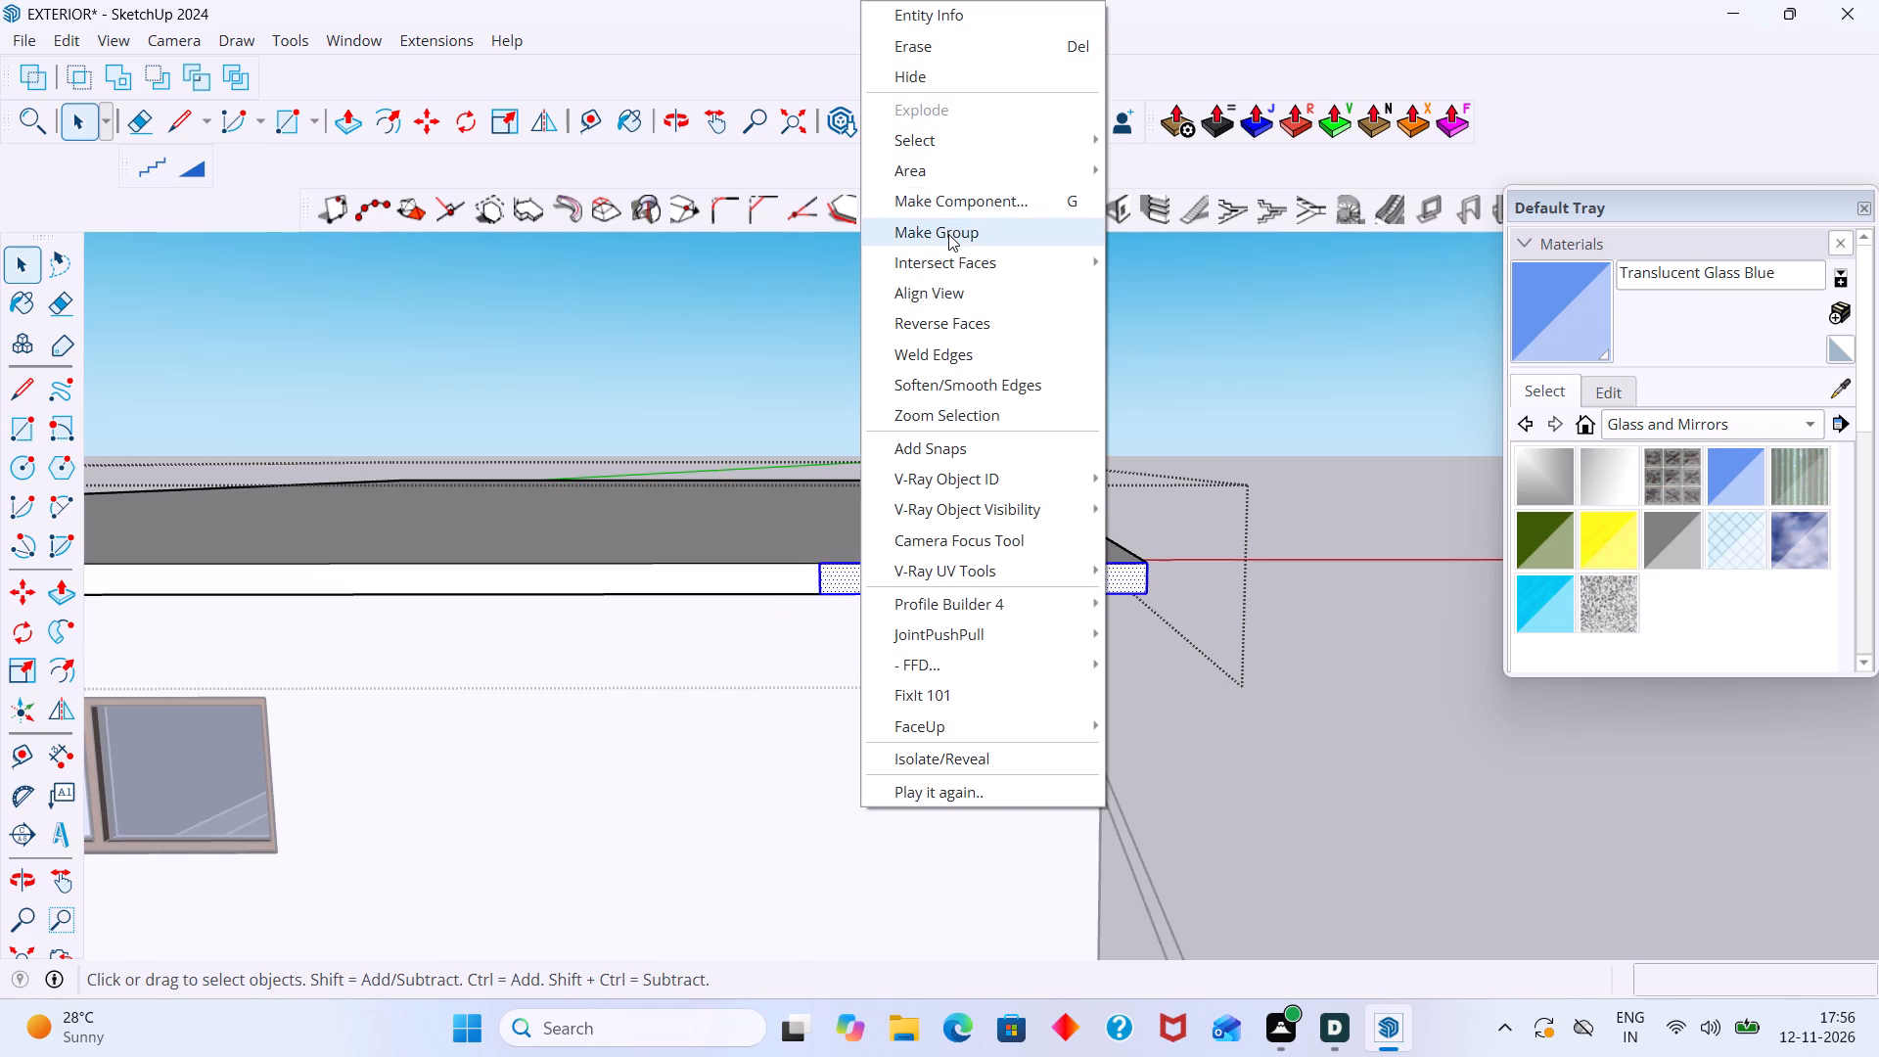
Push/pull the front face of the grouped rectangle on the roof slab's edge outward by 1'.
{"action": "scroll", "coordinate": [897, 531], "scroll_direction": "up", "scroll_amount": 3}
{"action": "left_click", "coordinate": [925, 585]}
{"action": "double_click", "coordinate": [929, 605]}
{"action": "left_click", "coordinate": [930, 606]}
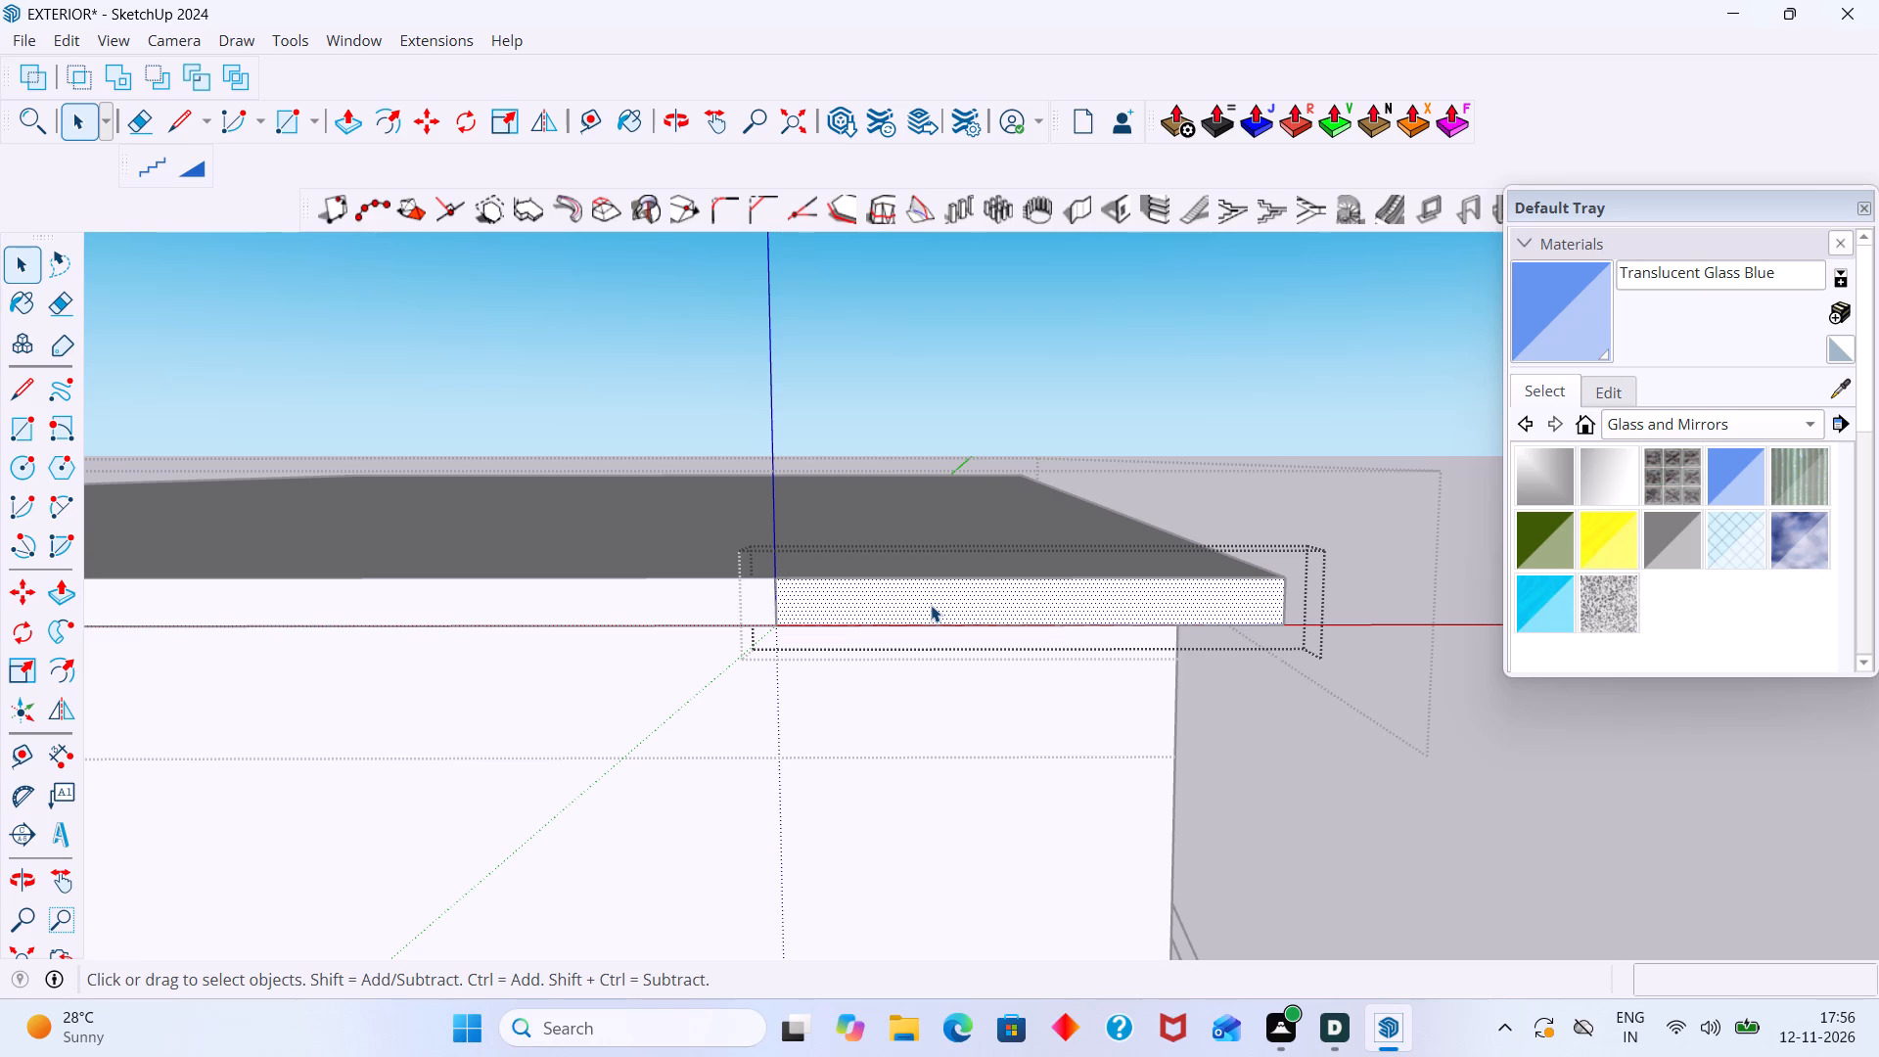
{"action": "key", "text": "p"}
{"action": "scroll", "coordinate": [932, 646], "scroll_direction": "down", "scroll_amount": 2}
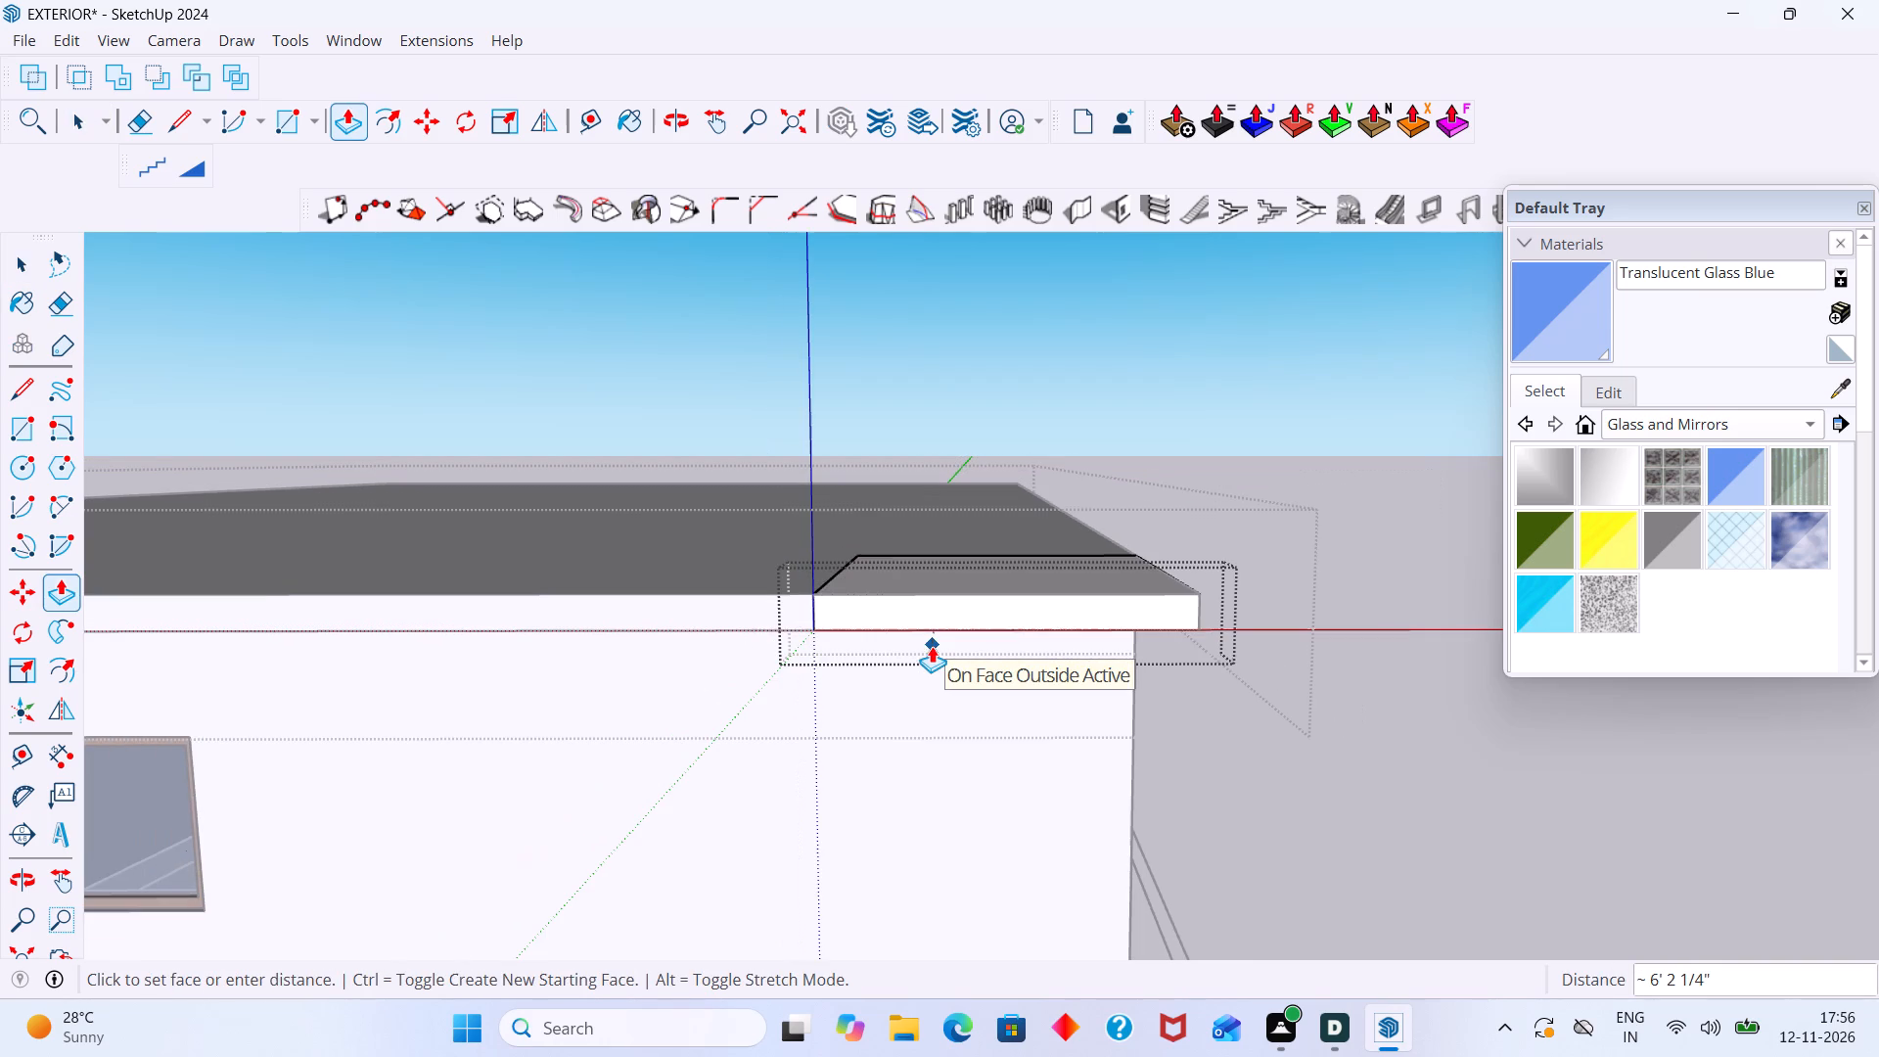
{"action": "scroll", "coordinate": [904, 688], "scroll_direction": "down", "scroll_amount": 12}
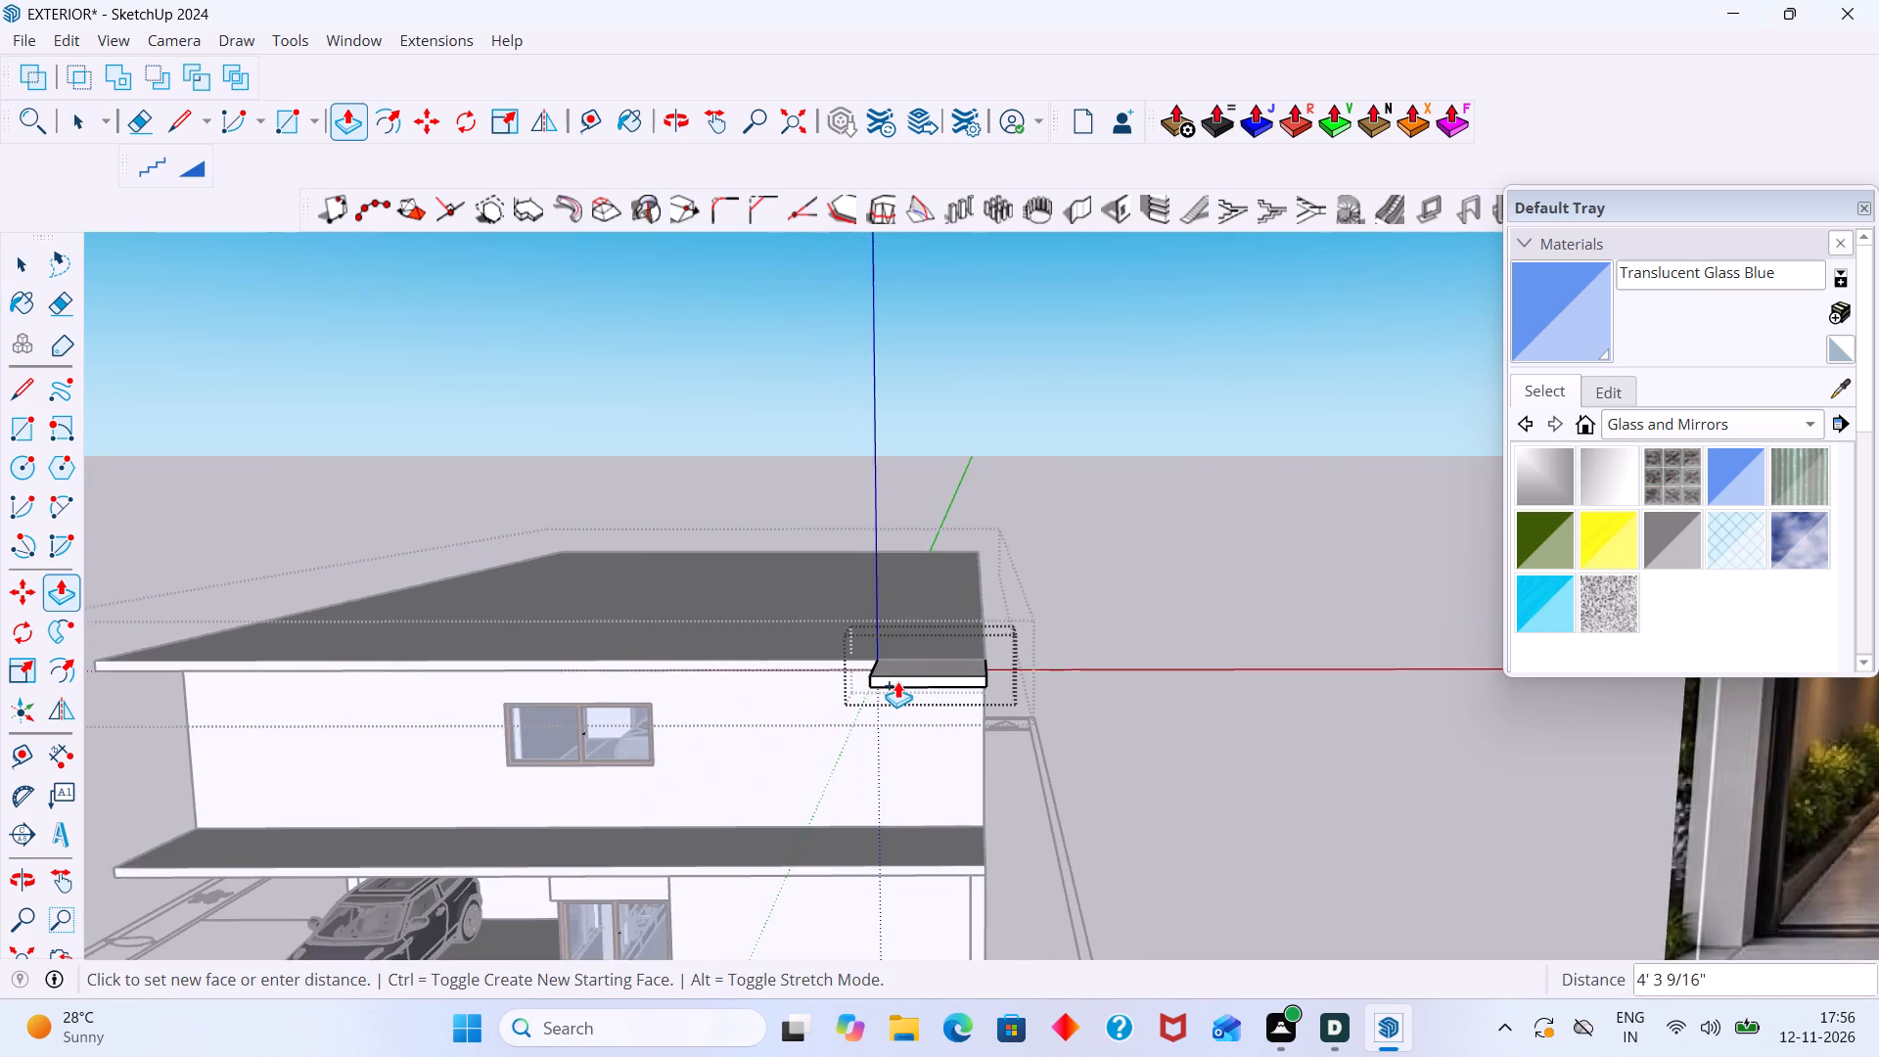
{"action": "scroll", "coordinate": [893, 670], "scroll_direction": "up", "scroll_amount": 7}
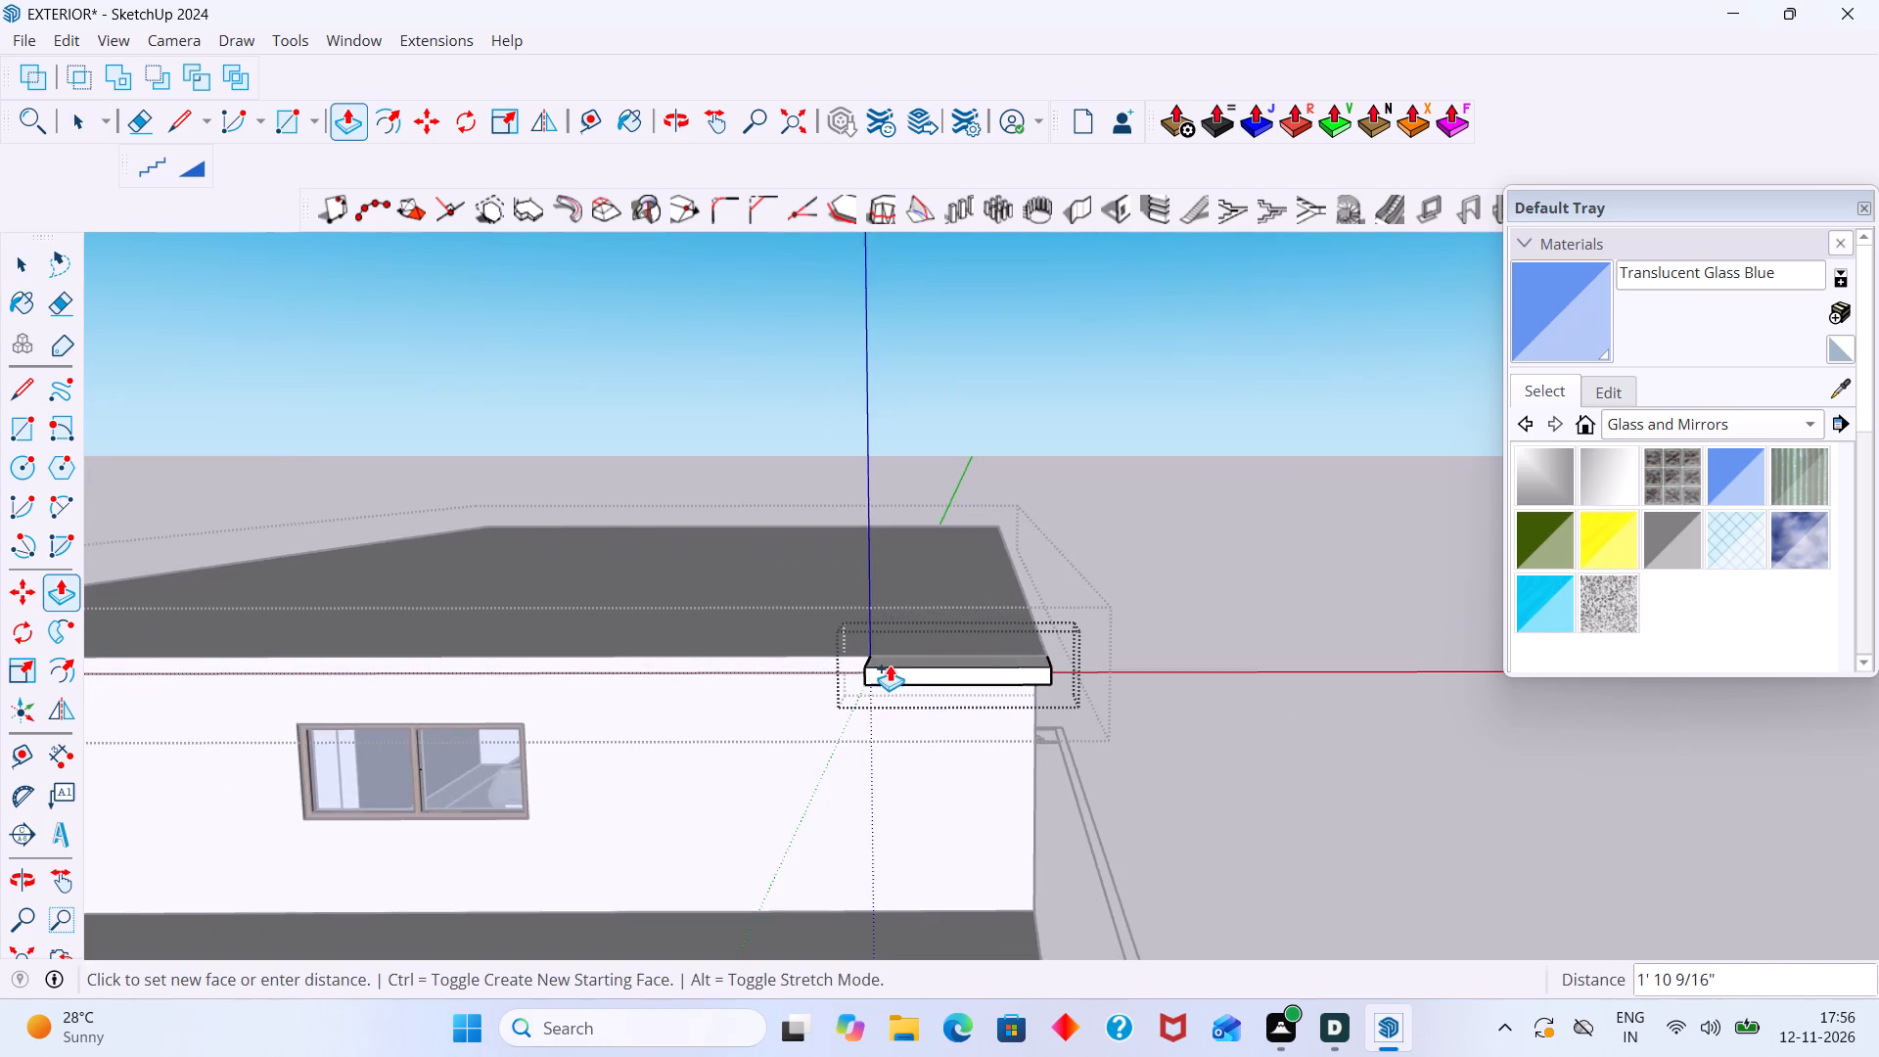
{"action": "middle_click_drag", "start_coordinate": [890, 665], "coordinate": [1117, 683]}
{"action": "scroll", "coordinate": [1325, 728], "scroll_direction": "down", "scroll_amount": 3}
{"action": "middle_click_drag", "start_coordinate": [1365, 746], "coordinate": [1181, 562], "text": "shift"}
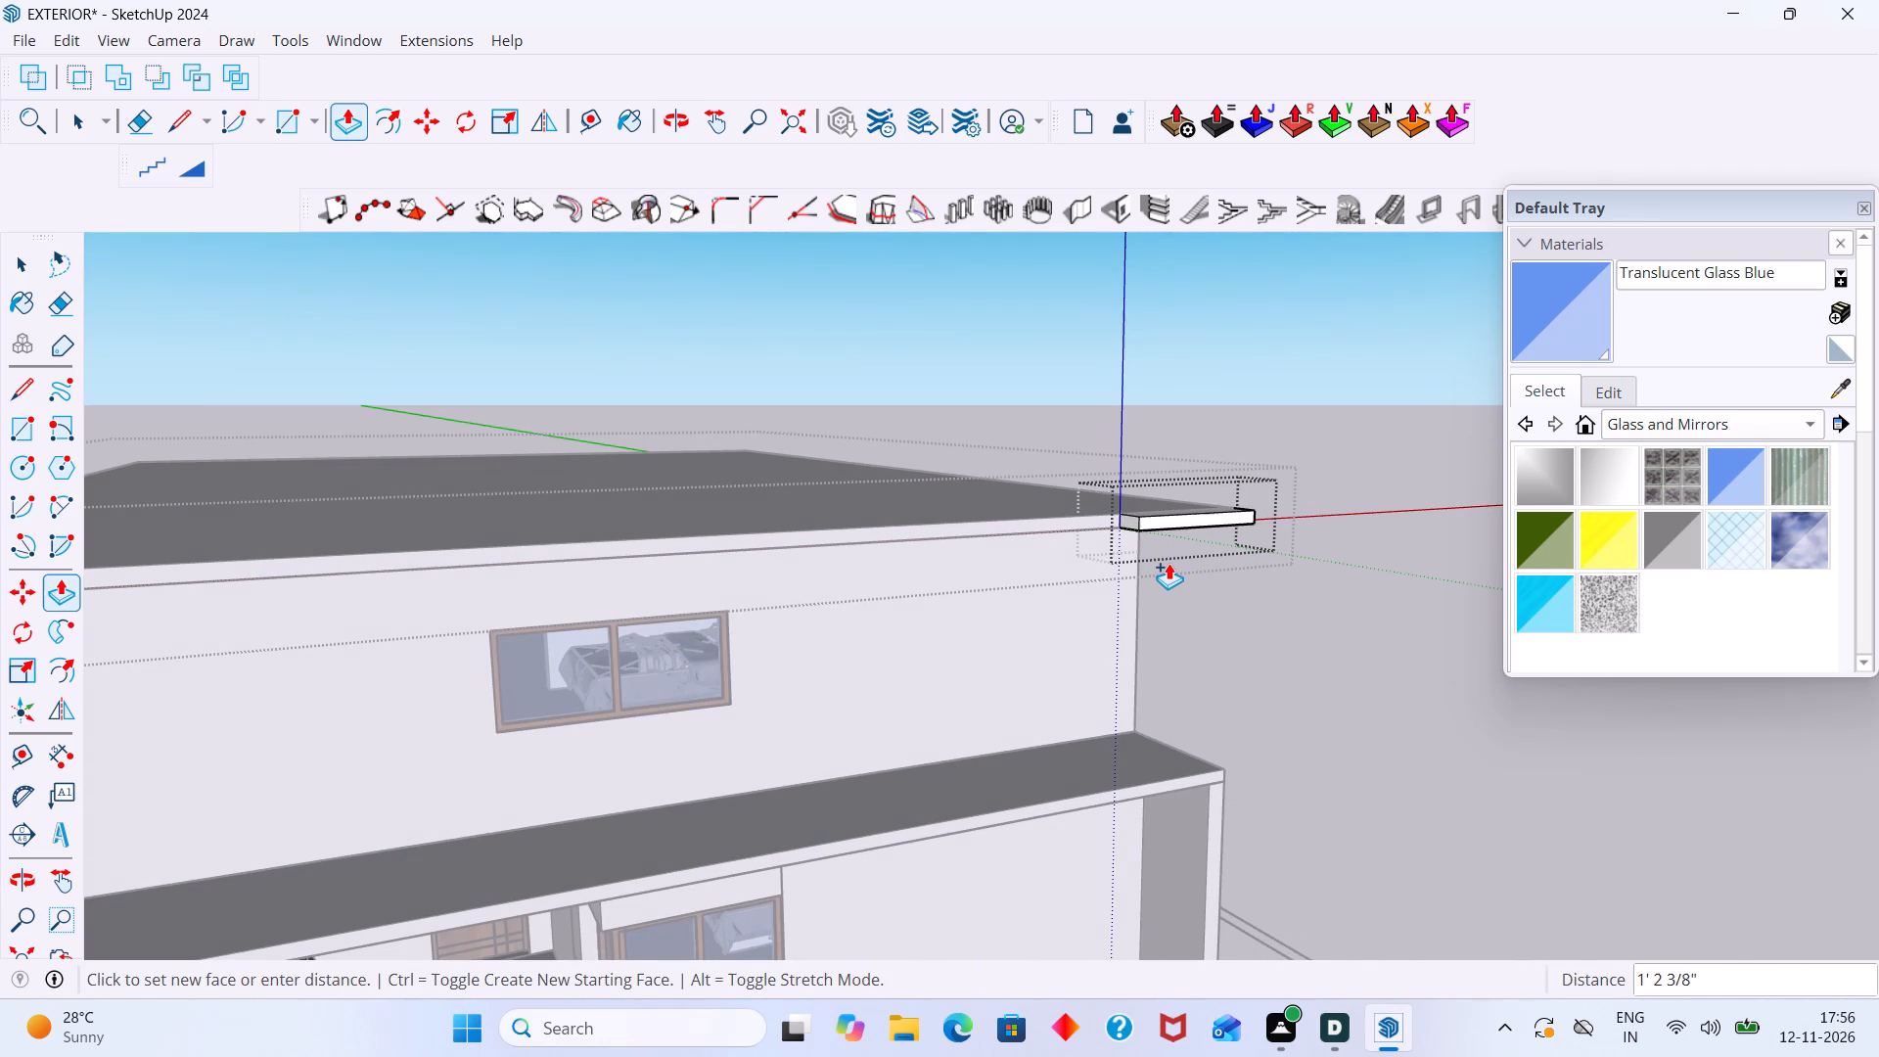
{"action": "type", "text": "1'"}
{"action": "key", "text": "shift+Return"}
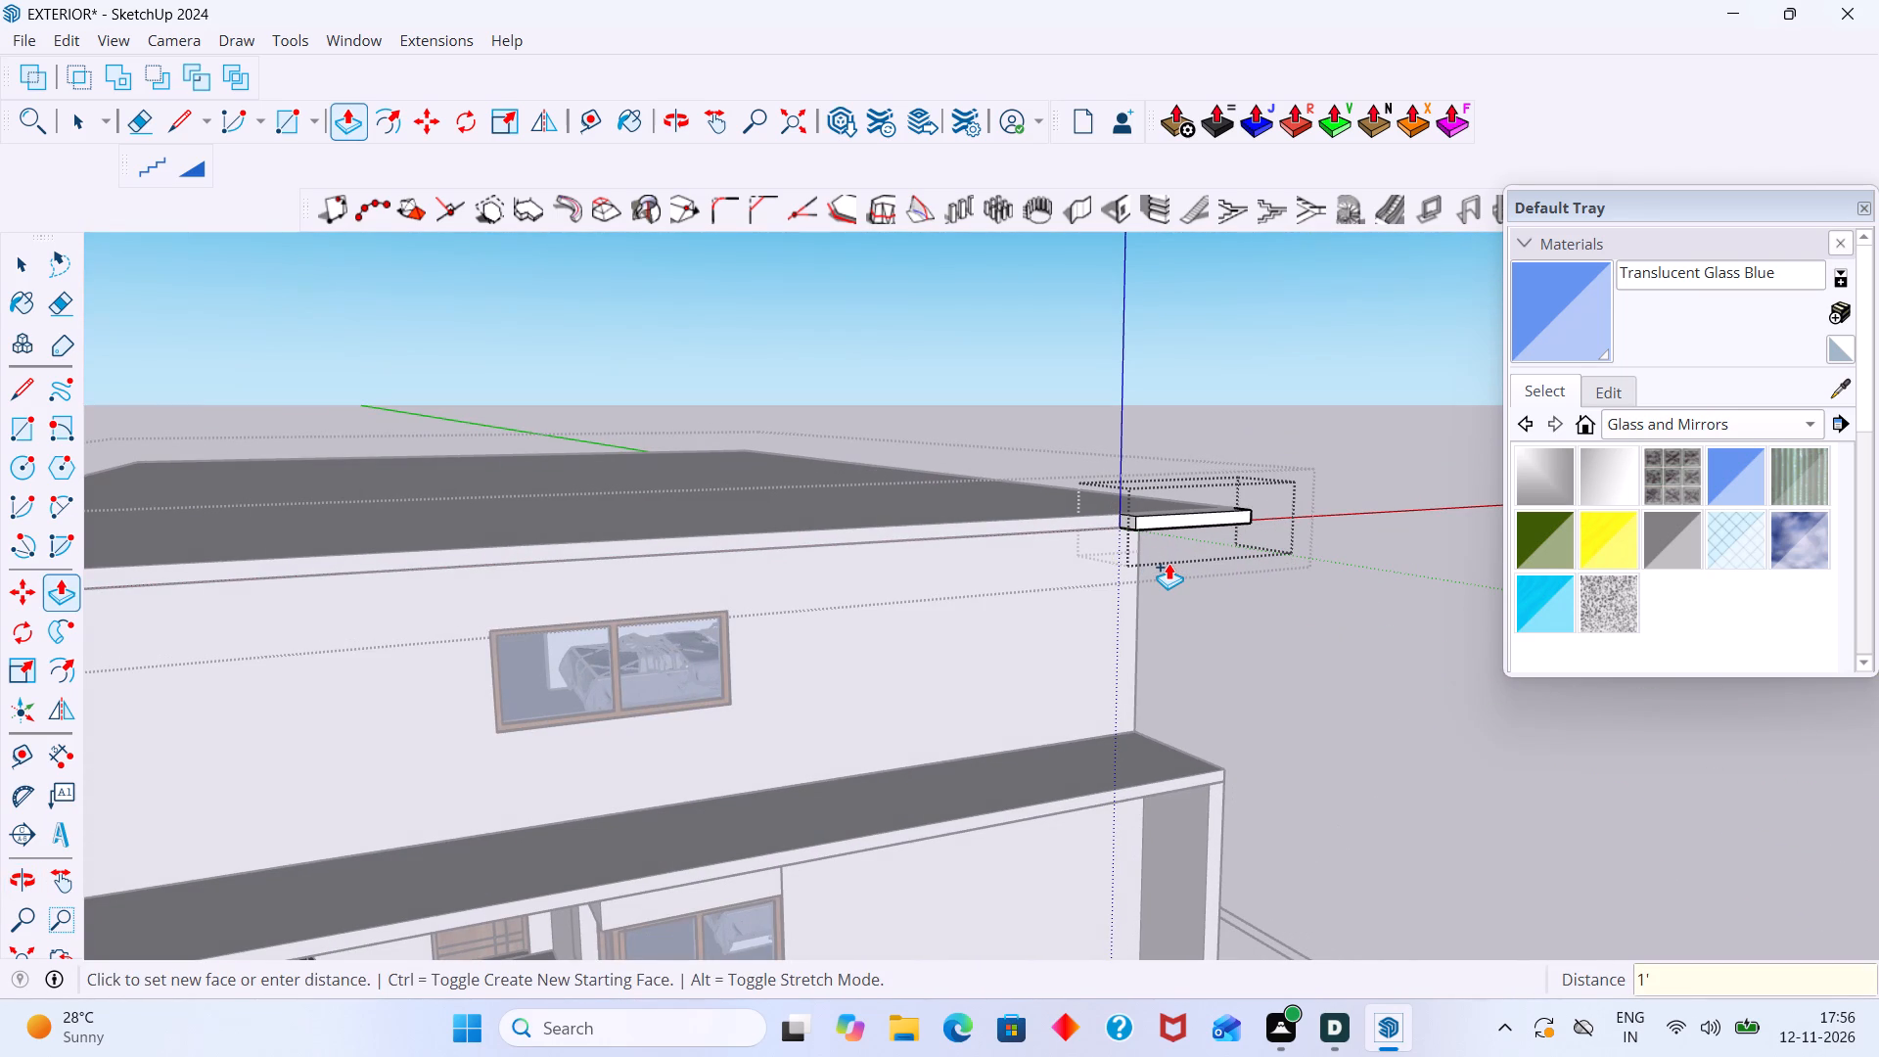
{"action": "key", "text": "space"}
{"action": "left_click", "coordinate": [1299, 438]}
Push/pull the underside of the projecting roof-edge block down about 20' 6 3/16" to the top corner of the ground-floor plinth.
{"action": "middle_click_drag", "start_coordinate": [1276, 458], "coordinate": [1217, 470]}
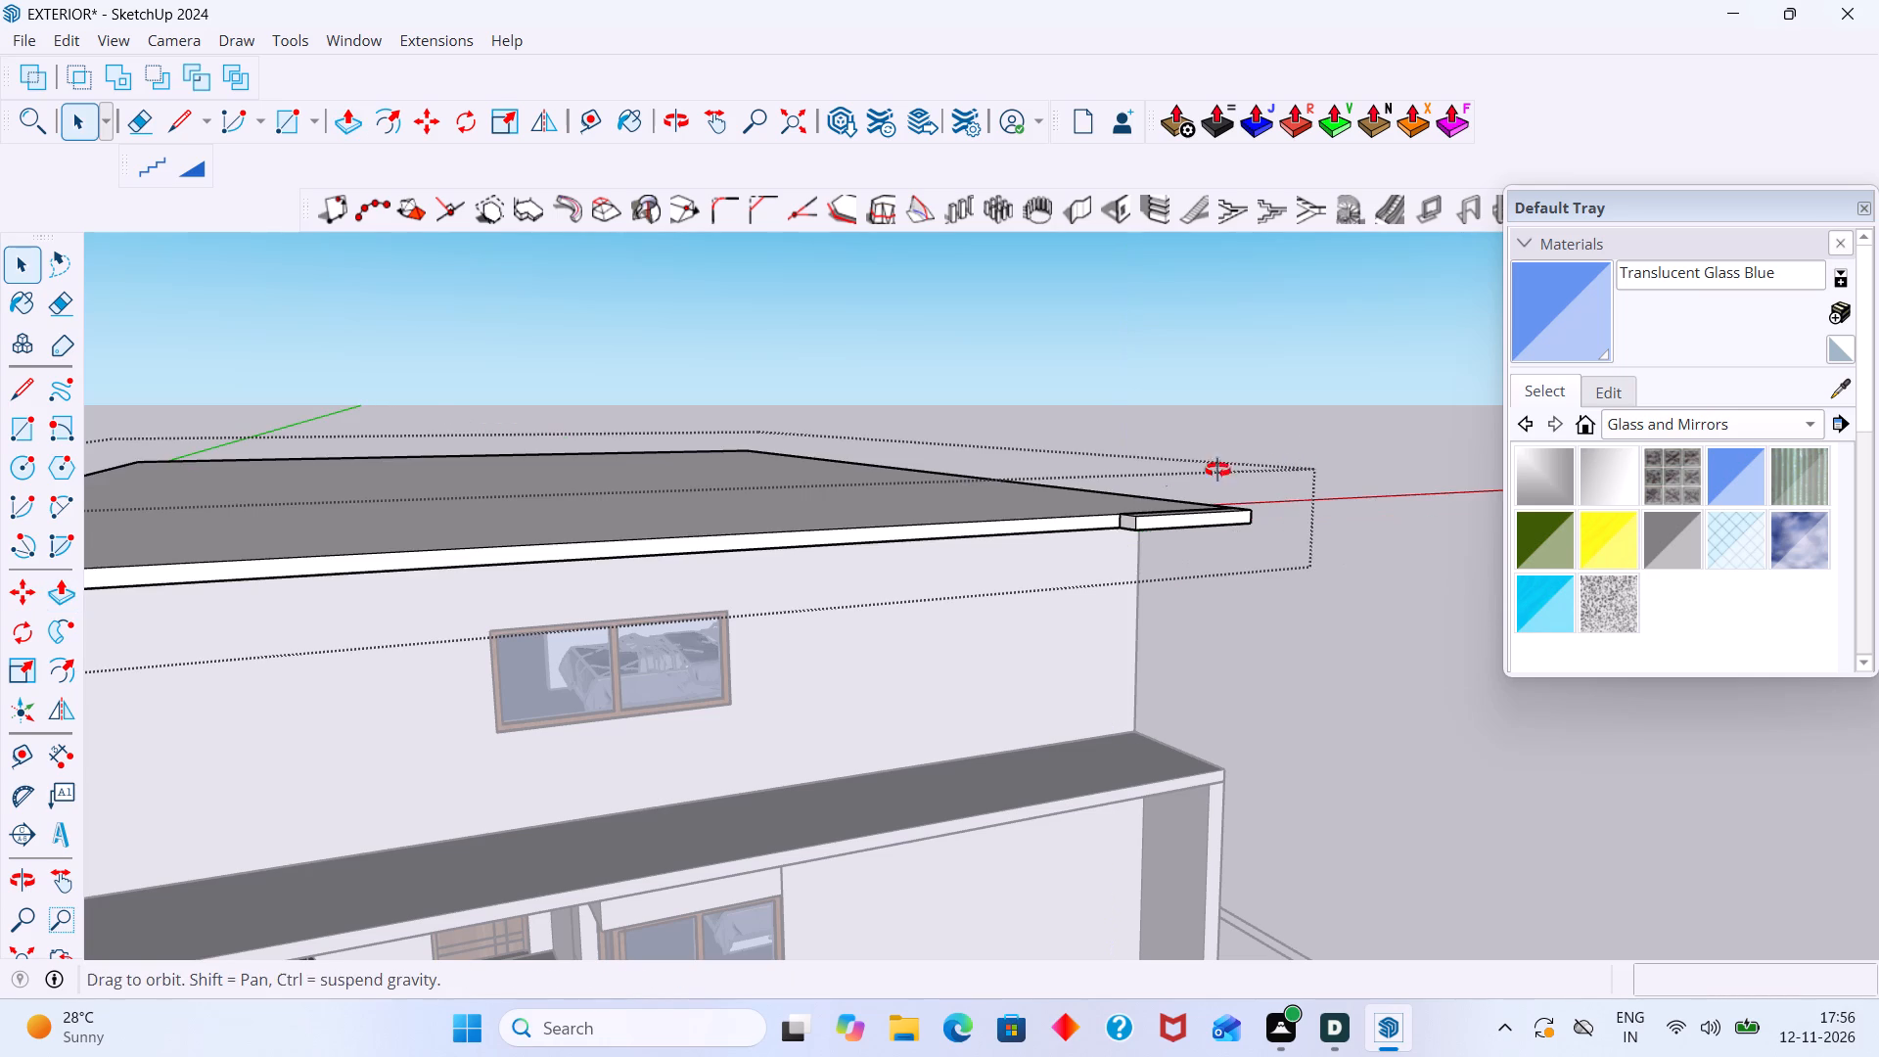
{"action": "middle_click_drag", "start_coordinate": [1217, 470], "coordinate": [1117, 483]}
{"action": "scroll", "coordinate": [996, 560], "scroll_direction": "up", "scroll_amount": 6}
{"action": "middle_click_drag", "start_coordinate": [984, 545], "coordinate": [933, 334]}
{"action": "middle_click_drag", "start_coordinate": [927, 369], "coordinate": [894, 545], "text": "shift"}
{"action": "scroll", "coordinate": [848, 399], "scroll_direction": "up", "scroll_amount": 6}
{"action": "left_click", "coordinate": [893, 438]}
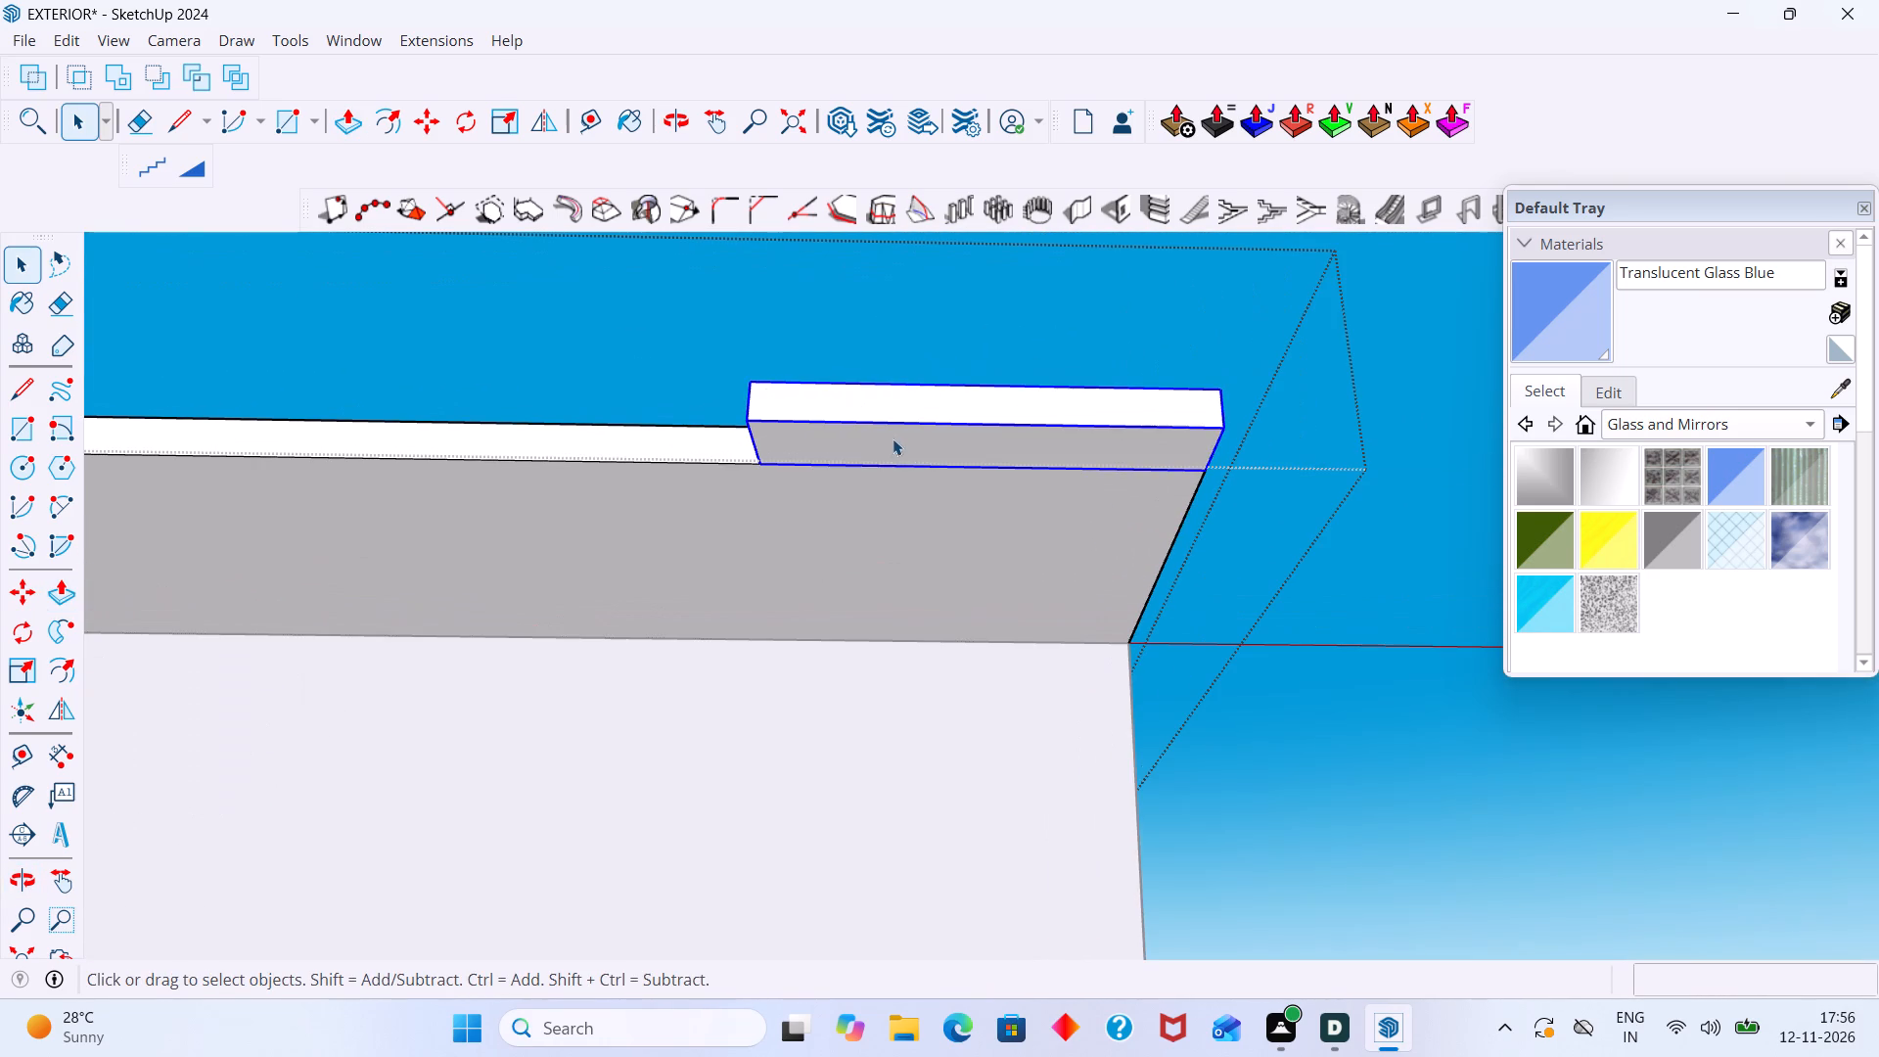
{"action": "double_click", "coordinate": [912, 454]}
{"action": "left_click", "coordinate": [923, 451]}
{"action": "key", "text": "p"}
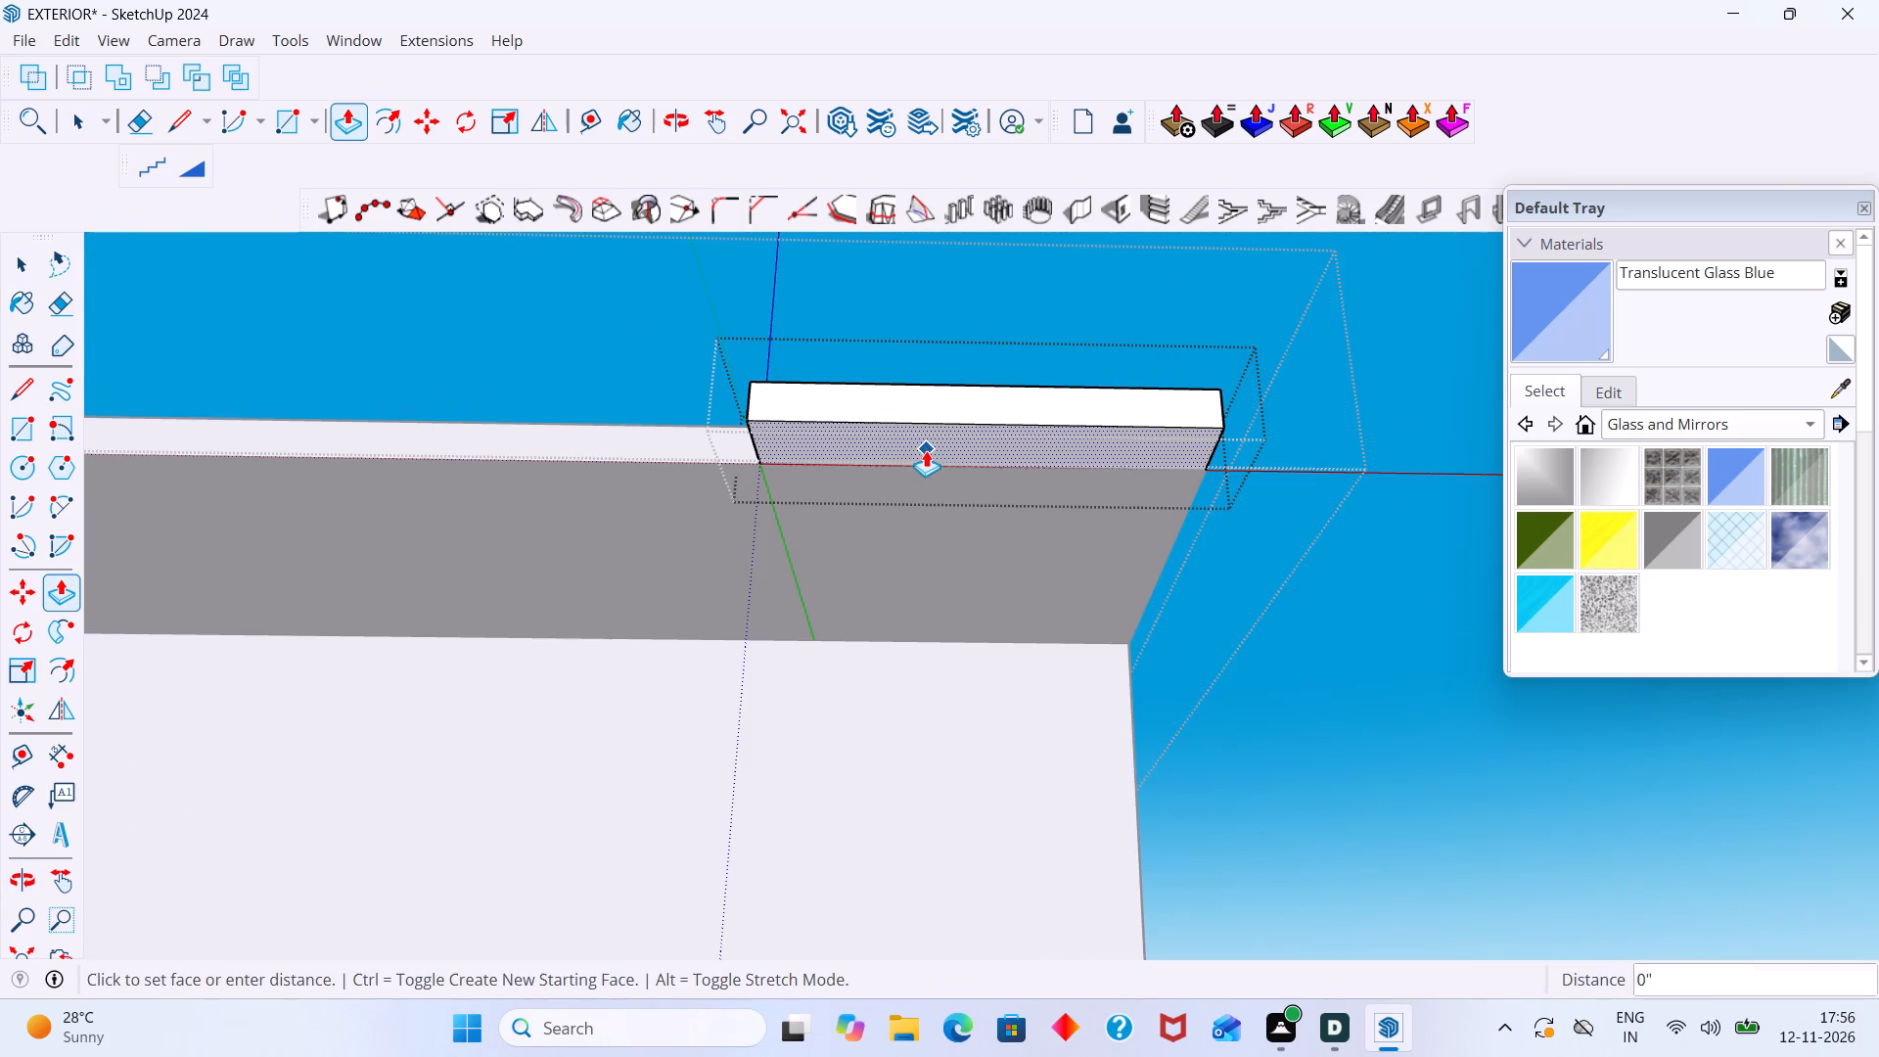
{"action": "left_click", "coordinate": [926, 450]}
{"action": "scroll", "coordinate": [909, 635], "scroll_direction": "down", "scroll_amount": 20}
{"action": "scroll", "coordinate": [909, 635], "scroll_direction": "down", "scroll_amount": 2}
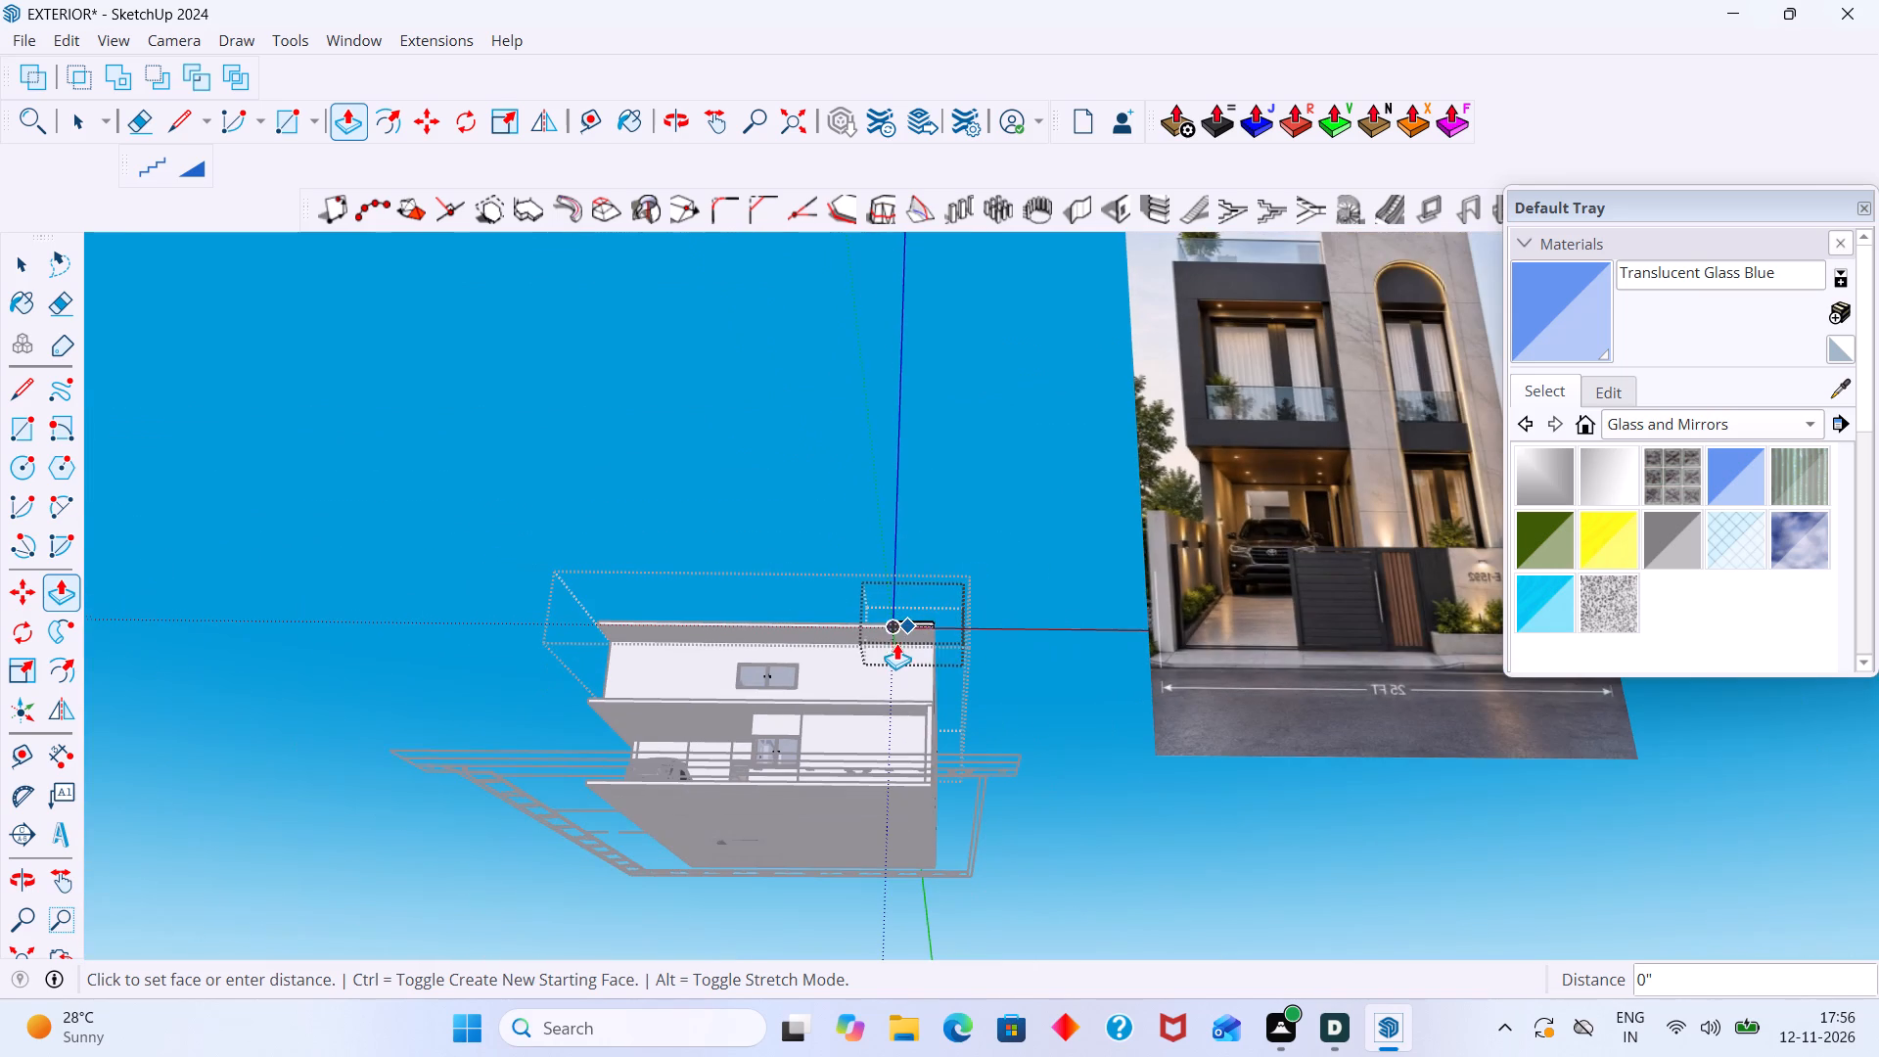
{"action": "middle_click_drag", "start_coordinate": [905, 725], "coordinate": [872, 870]}
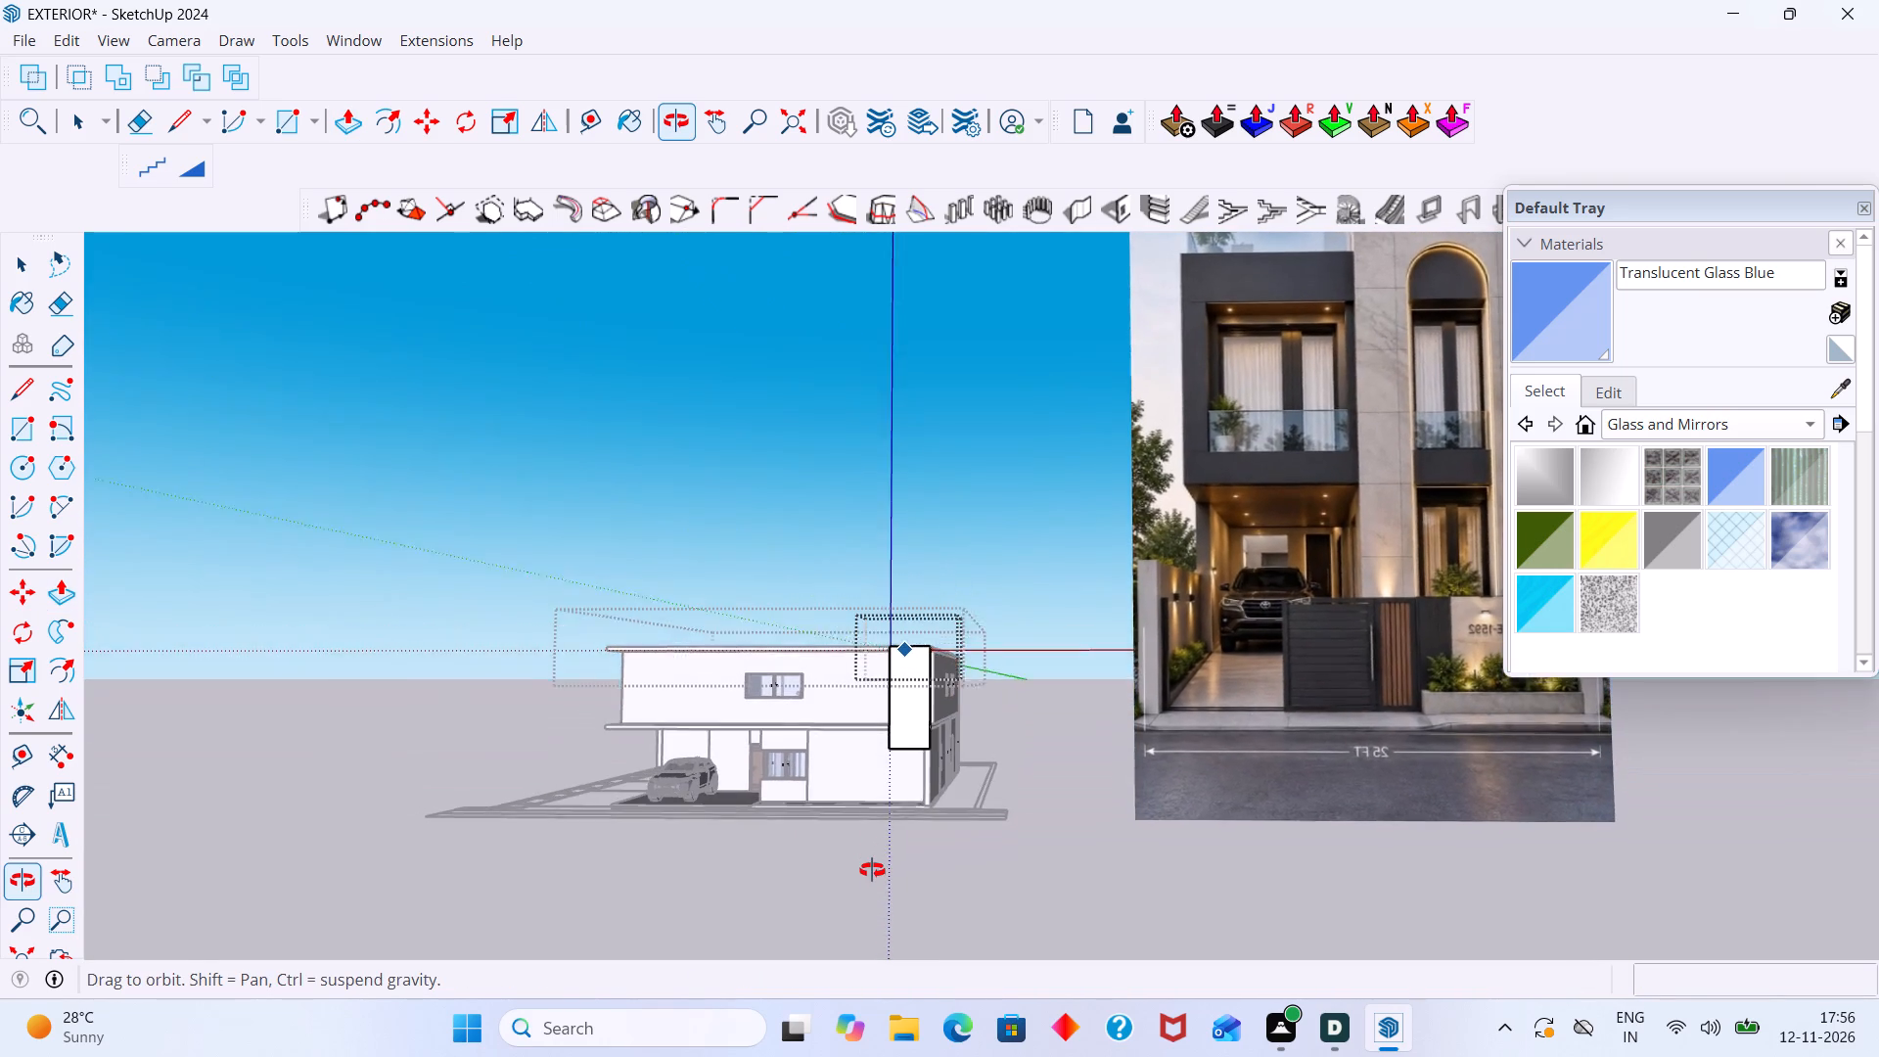
{"action": "middle_click_drag", "start_coordinate": [872, 870], "coordinate": [871, 880]}
{"action": "scroll", "coordinate": [868, 892], "scroll_direction": "down", "scroll_amount": 2}
{"action": "middle_click_drag", "start_coordinate": [854, 804], "coordinate": [556, 692], "text": "shift"}
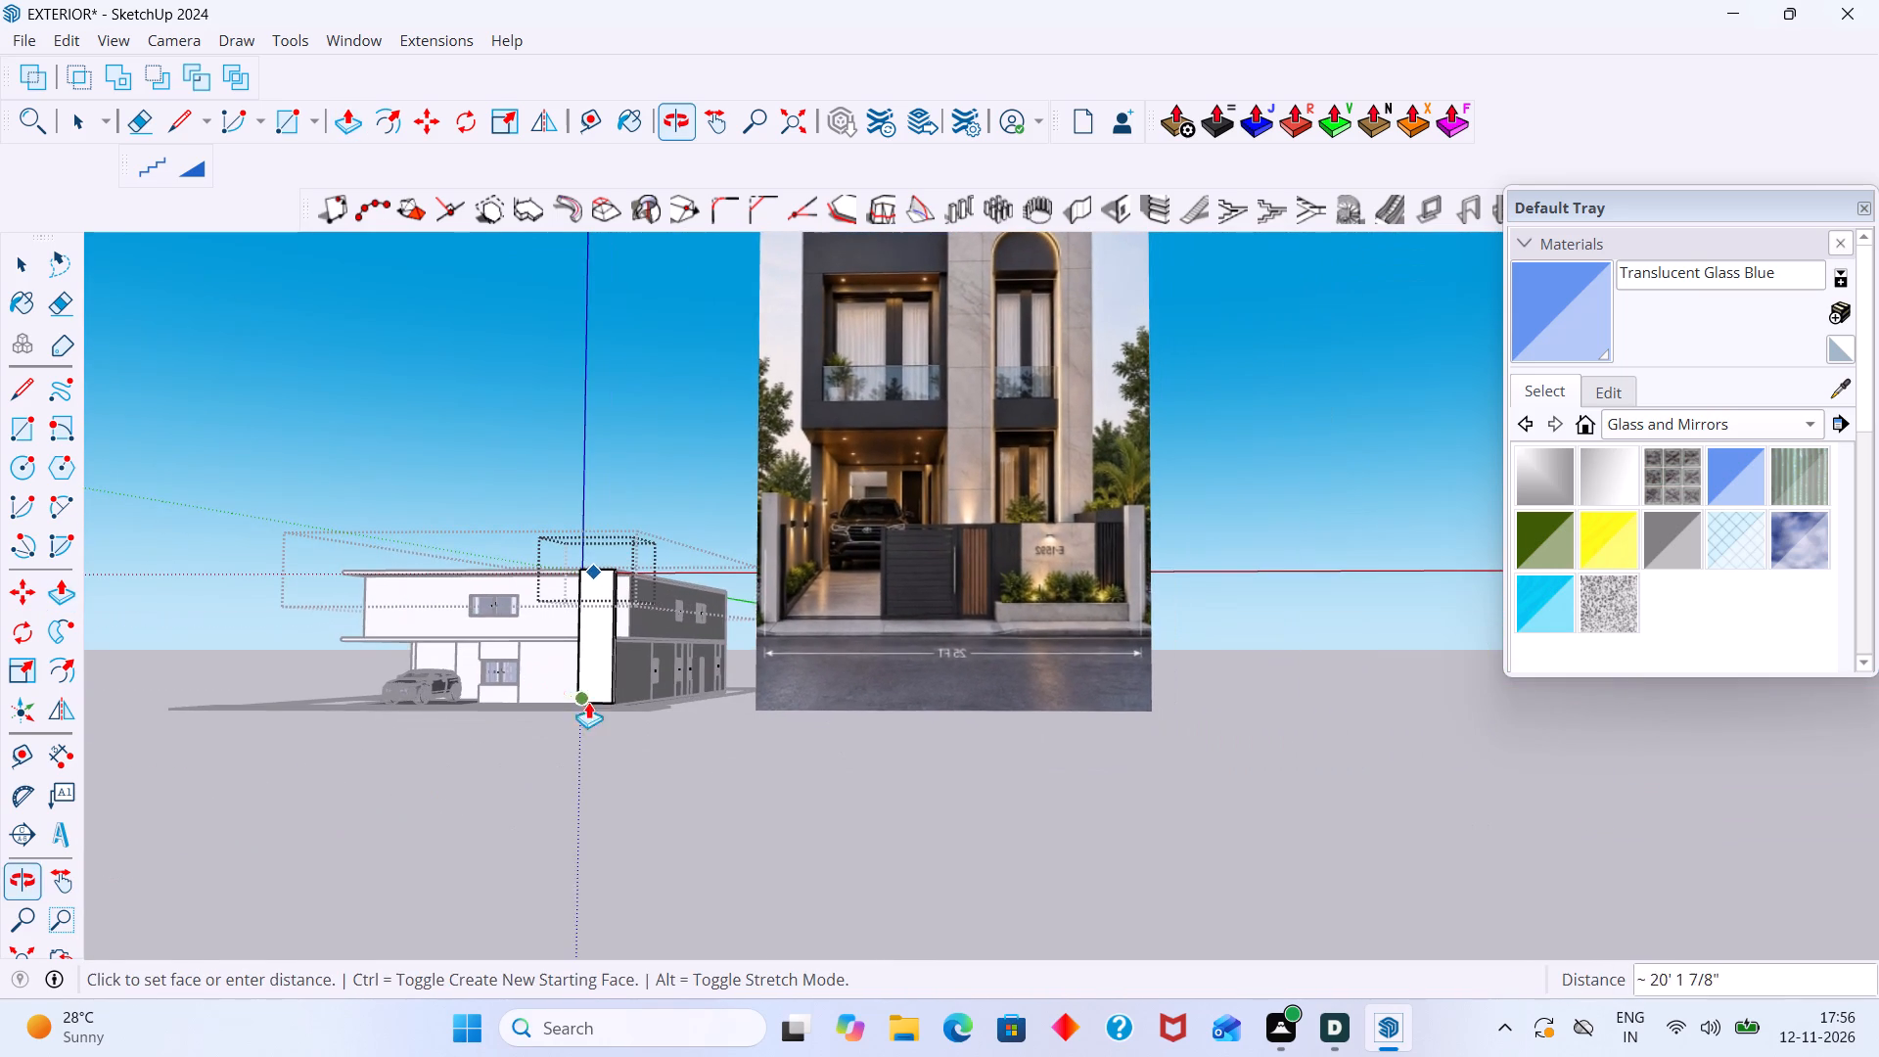
{"action": "scroll", "coordinate": [598, 699], "scroll_direction": "up", "scroll_amount": 2}
{"action": "middle_click_drag", "start_coordinate": [564, 727], "coordinate": [560, 851]}
{"action": "scroll", "coordinate": [637, 751], "scroll_direction": "up", "scroll_amount": 12}
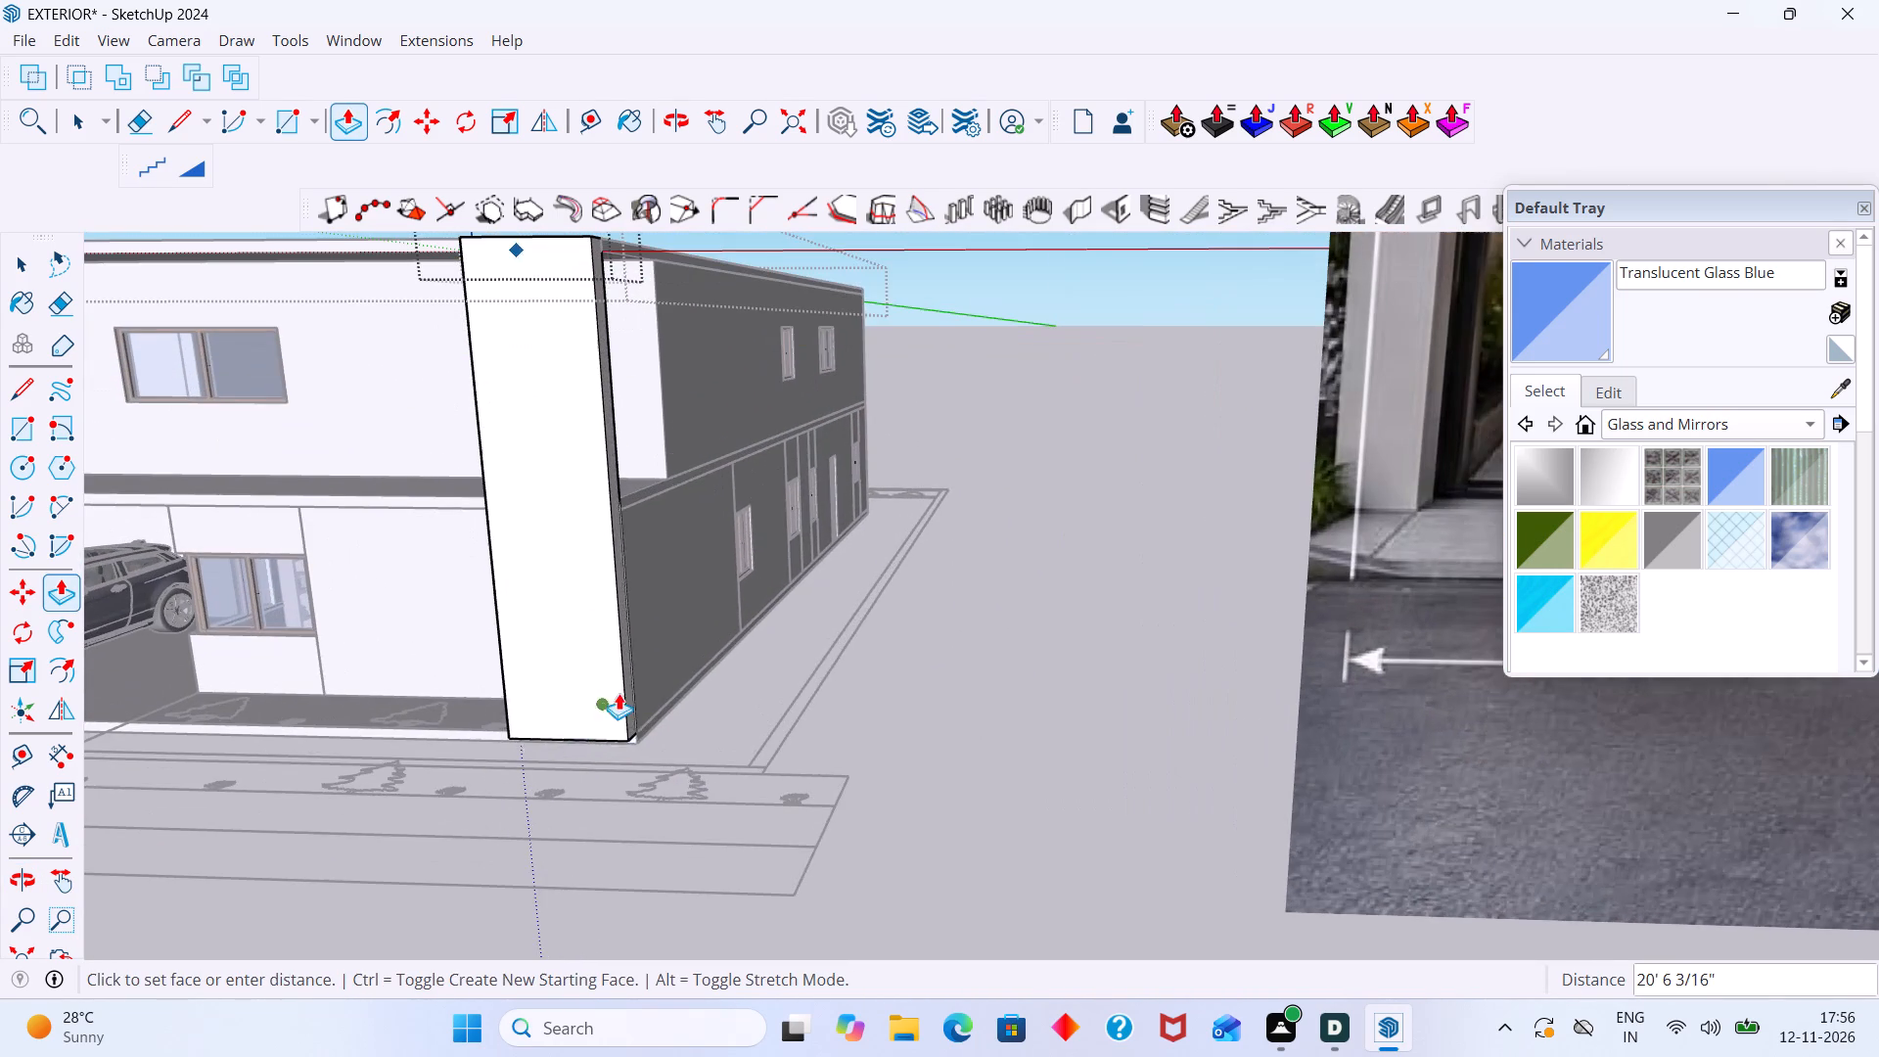
{"action": "middle_click_drag", "start_coordinate": [620, 687], "coordinate": [696, 660]}
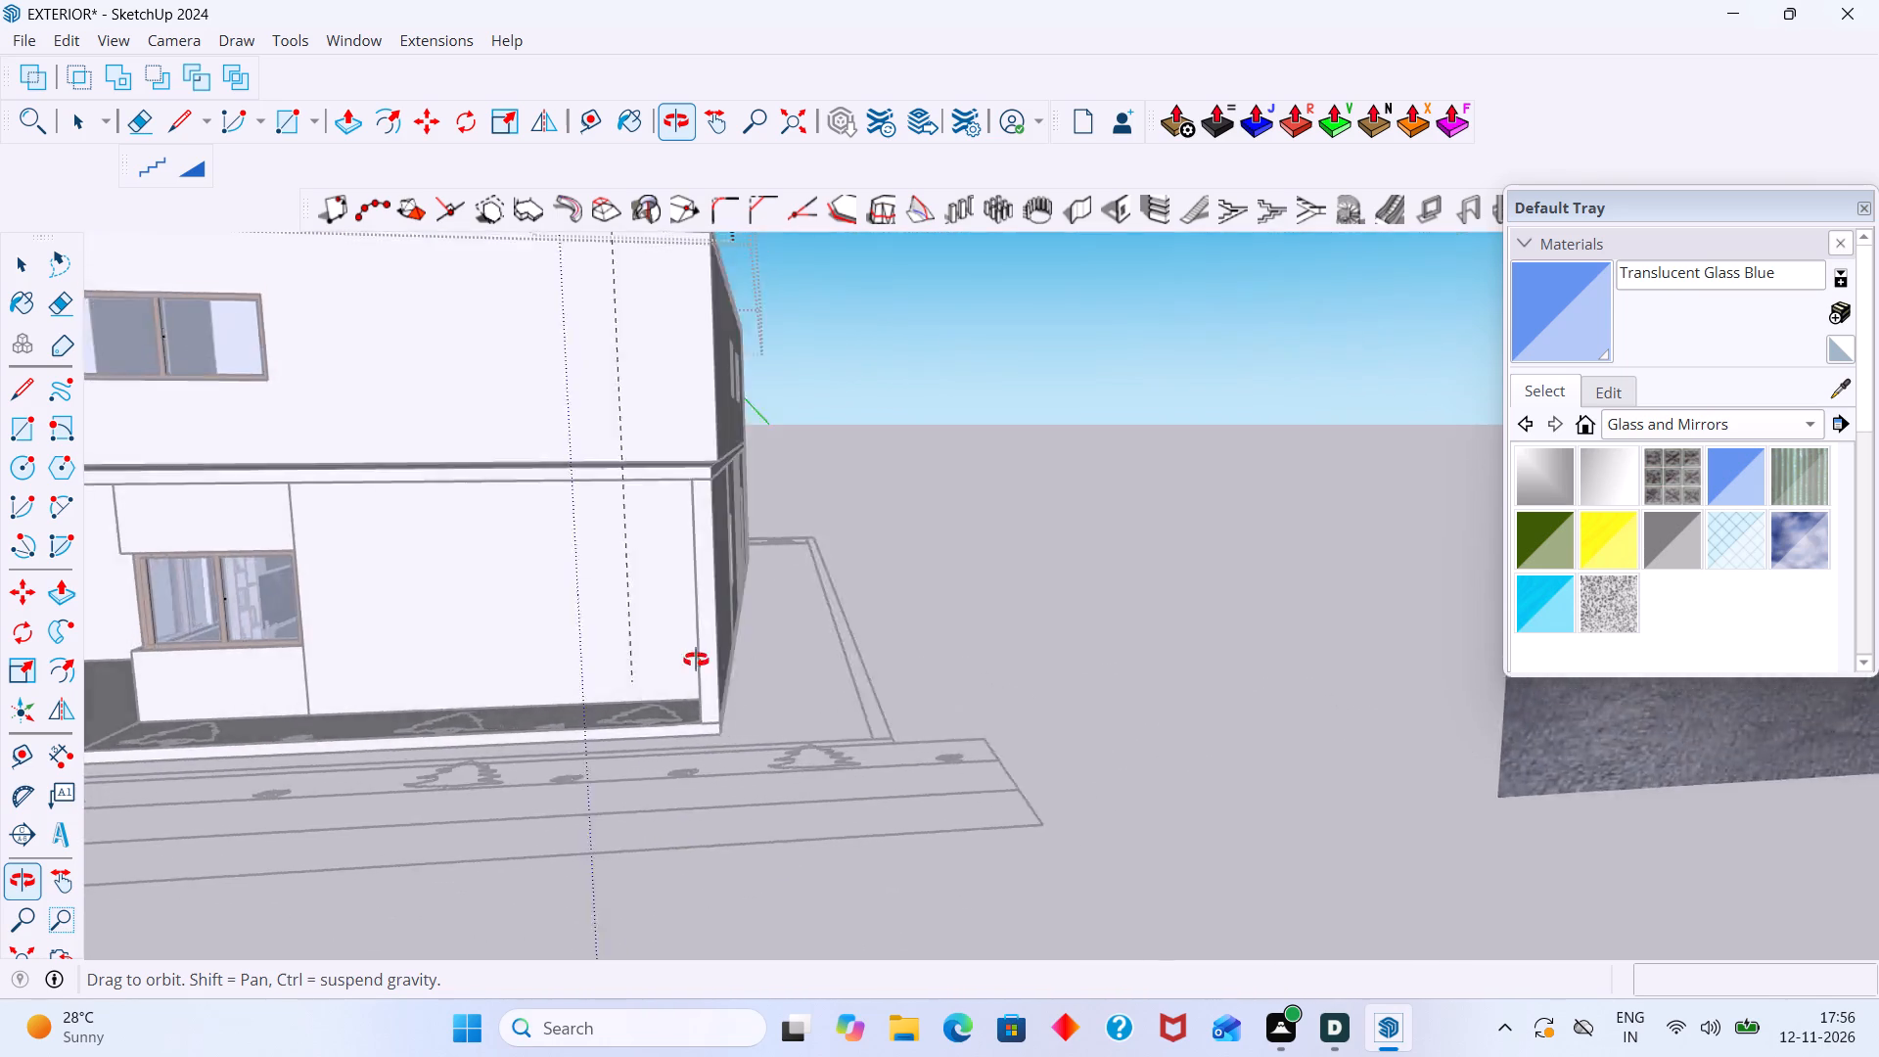
{"action": "middle_click_drag", "start_coordinate": [696, 660], "coordinate": [466, 725]}
{"action": "scroll", "coordinate": [465, 723], "scroll_direction": "up", "scroll_amount": 1}
{"action": "scroll", "coordinate": [465, 722], "scroll_direction": "down", "scroll_amount": 14}
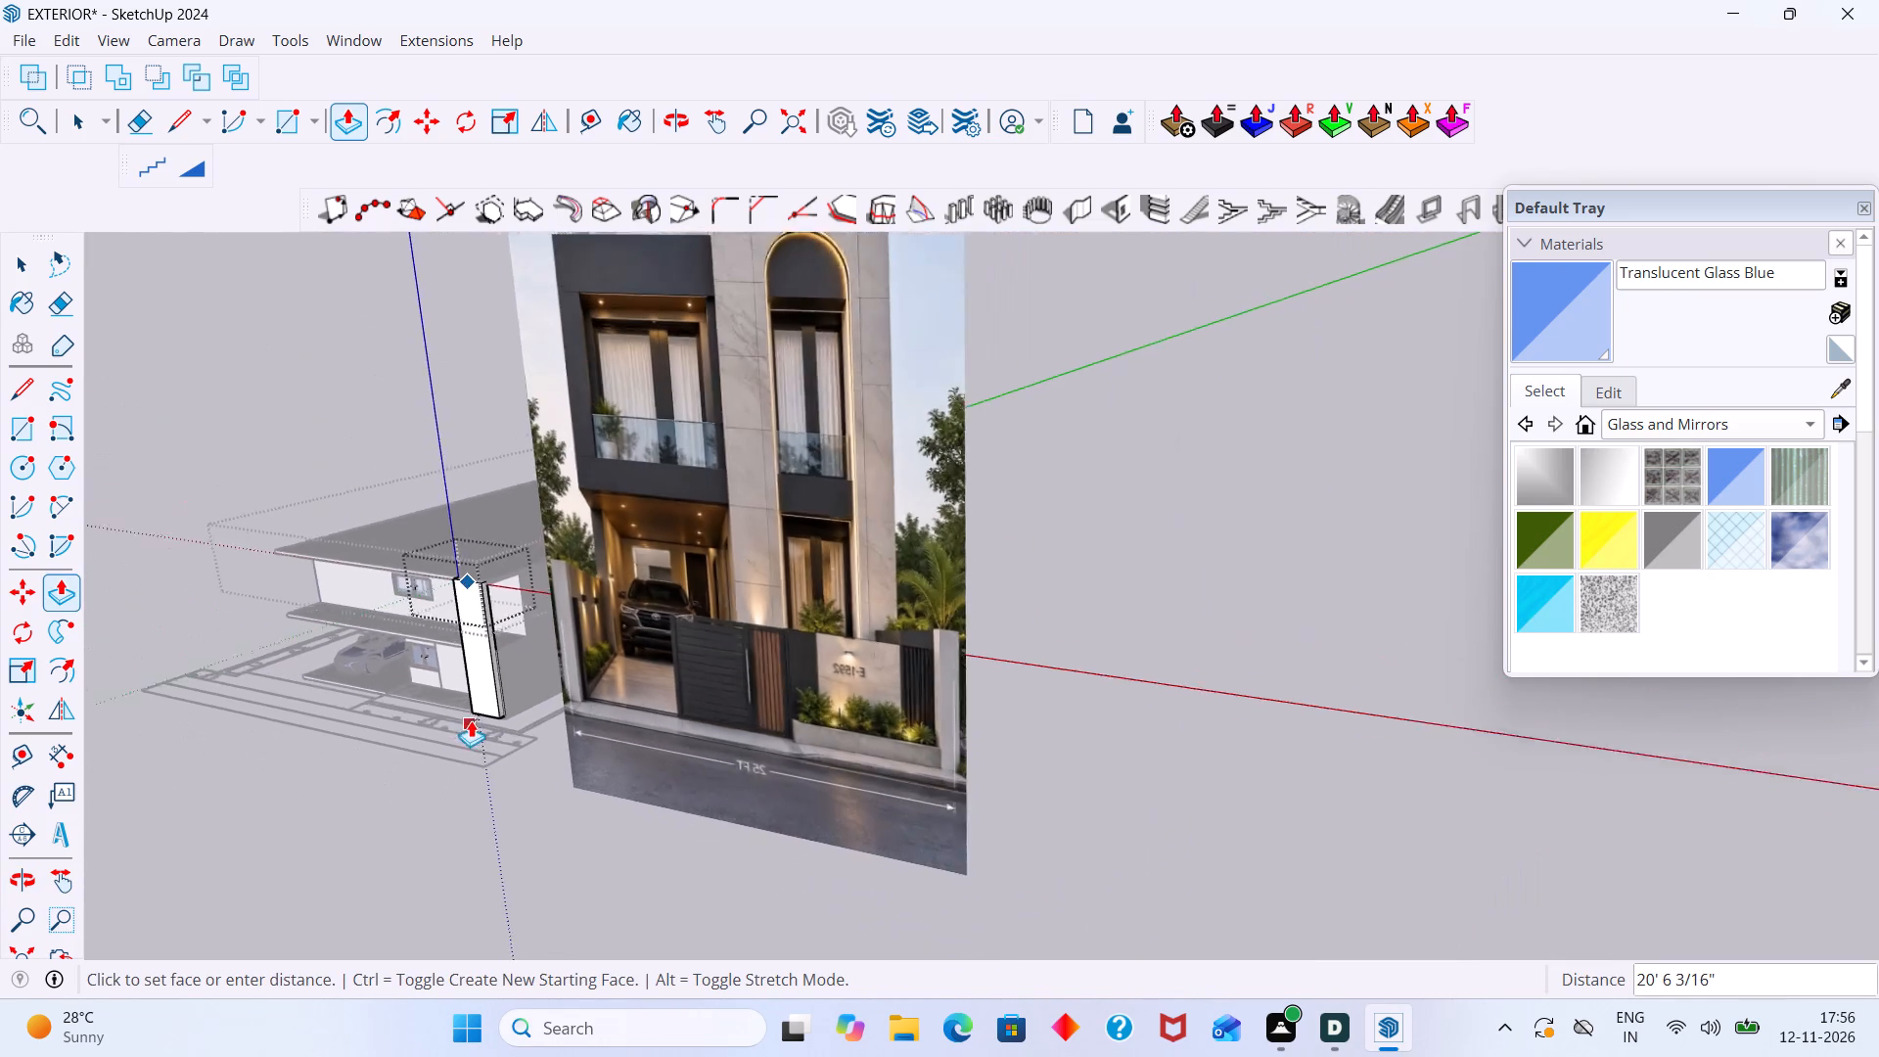
{"action": "scroll", "coordinate": [471, 720], "scroll_direction": "down", "scroll_amount": 2}
{"action": "middle_click_drag", "start_coordinate": [484, 718], "coordinate": [617, 686]}
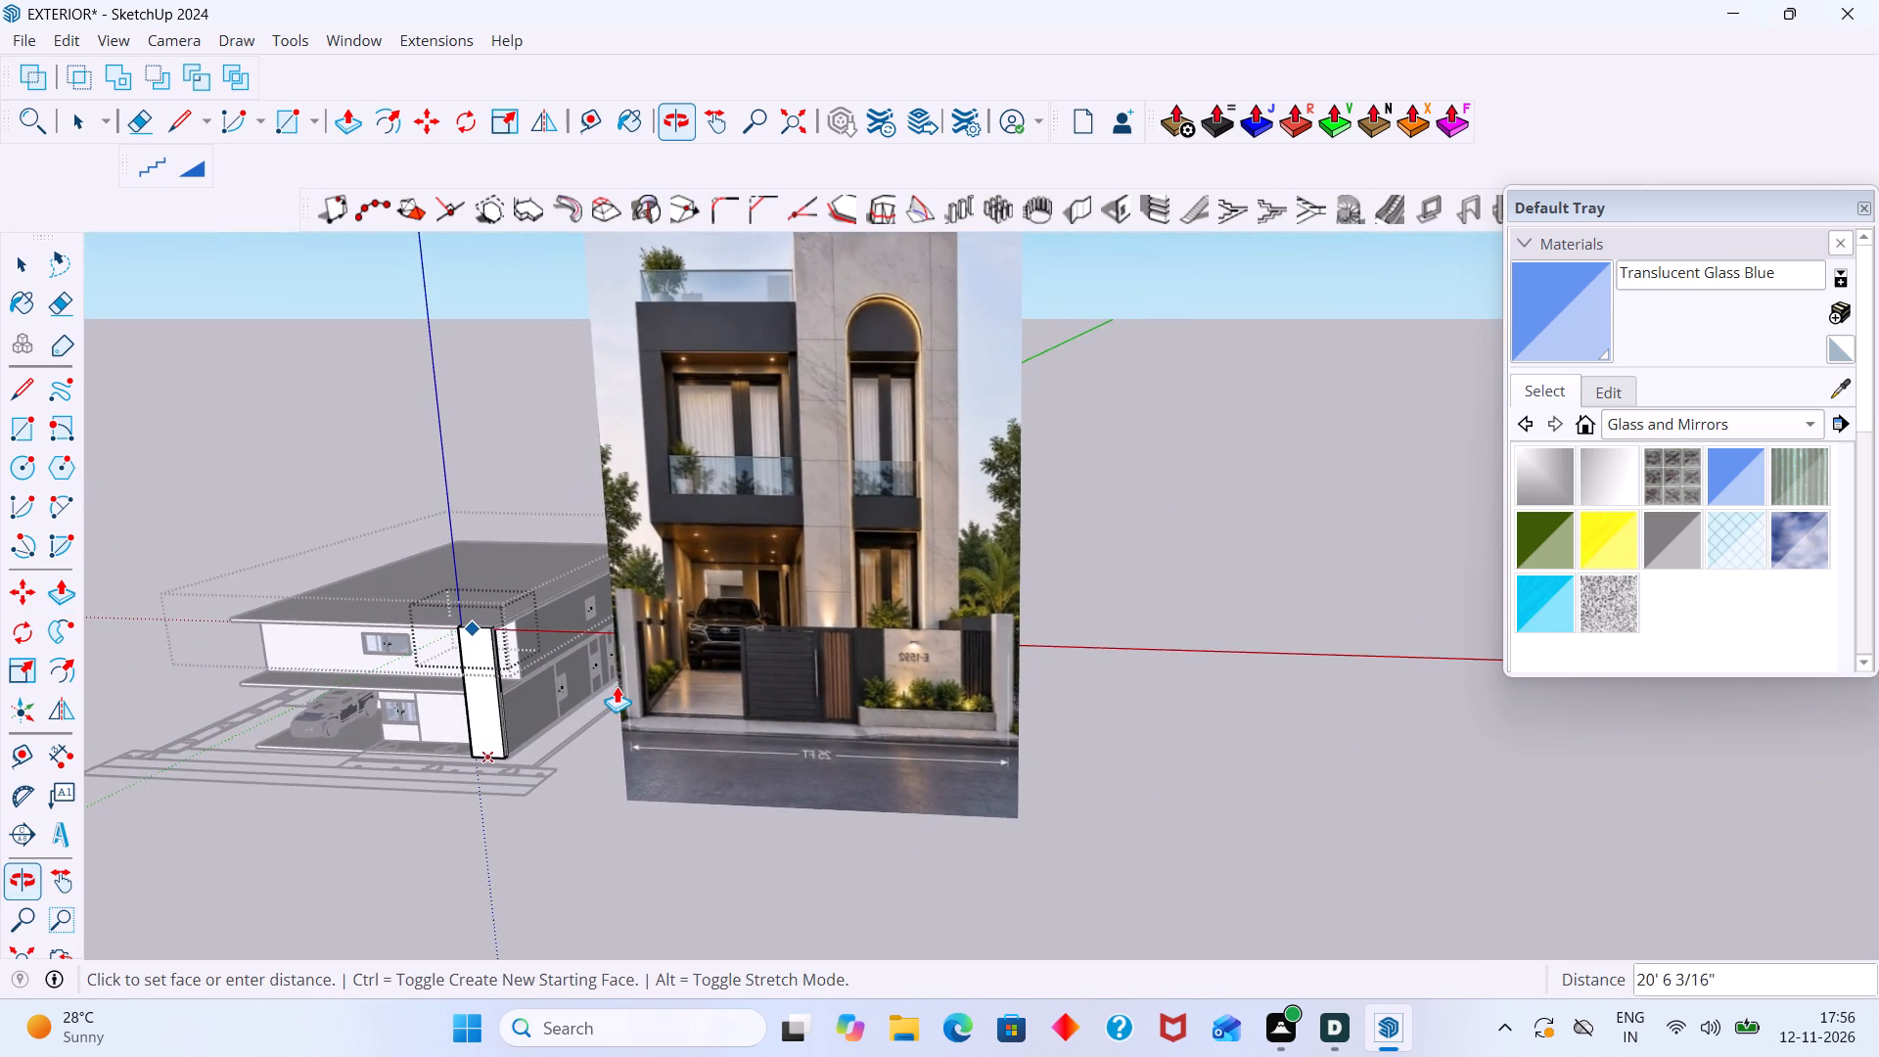
{"action": "scroll", "coordinate": [610, 682], "scroll_direction": "up", "scroll_amount": 6}
{"action": "scroll", "coordinate": [389, 833], "scroll_direction": "up", "scroll_amount": 2}
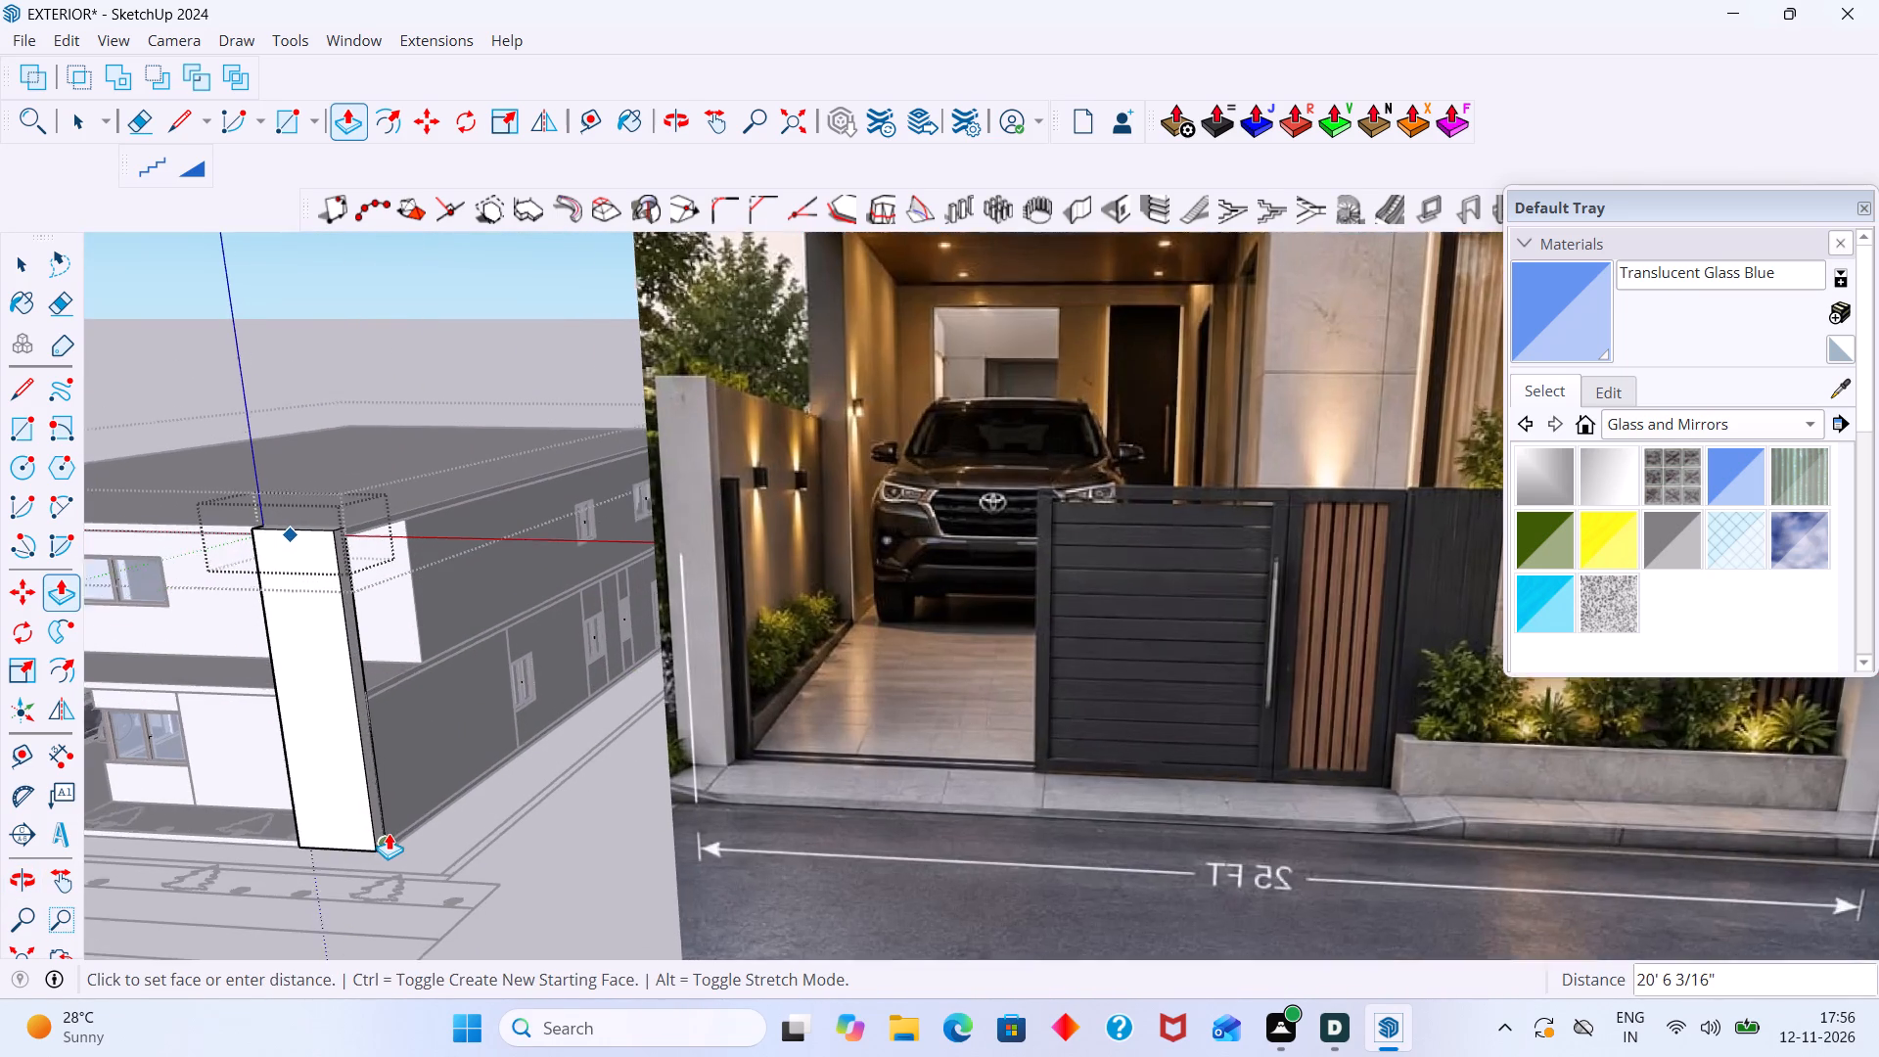
{"action": "scroll", "coordinate": [389, 833], "scroll_direction": "down", "scroll_amount": 6}
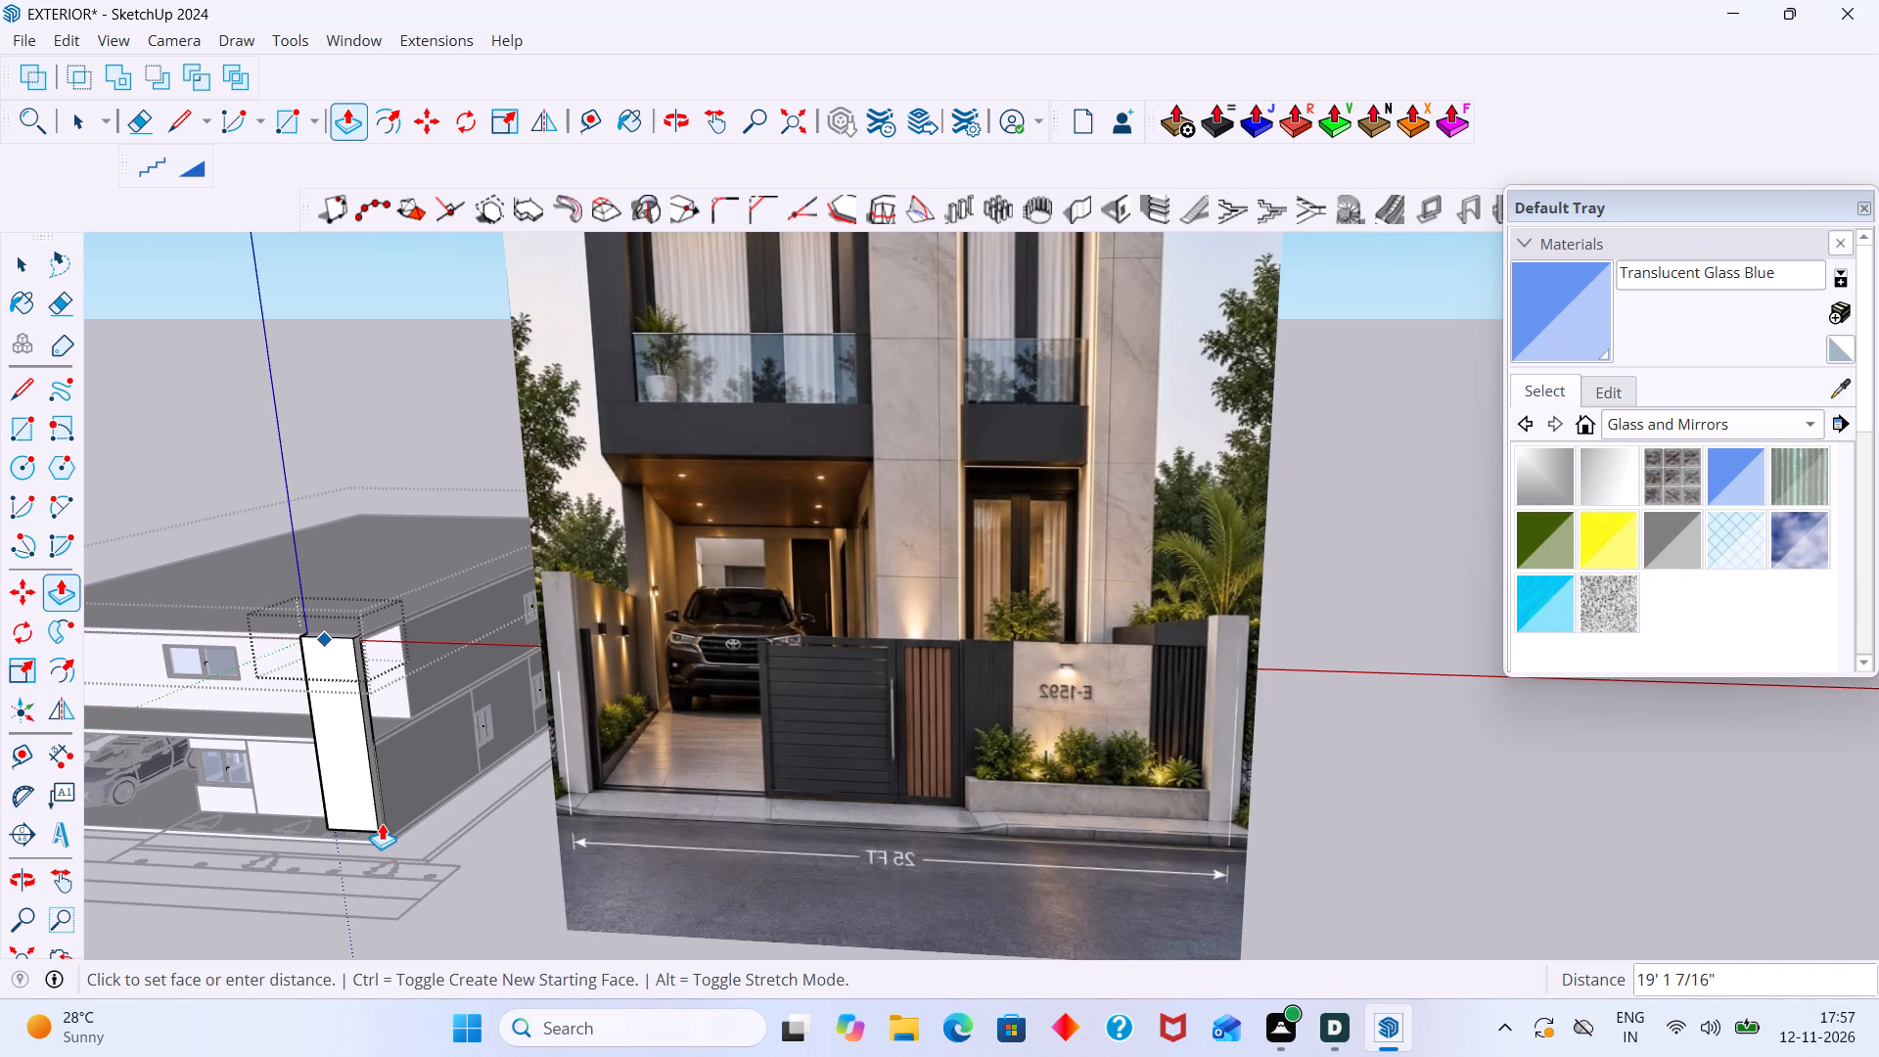
{"action": "scroll", "coordinate": [382, 823], "scroll_direction": "down", "scroll_amount": 3}
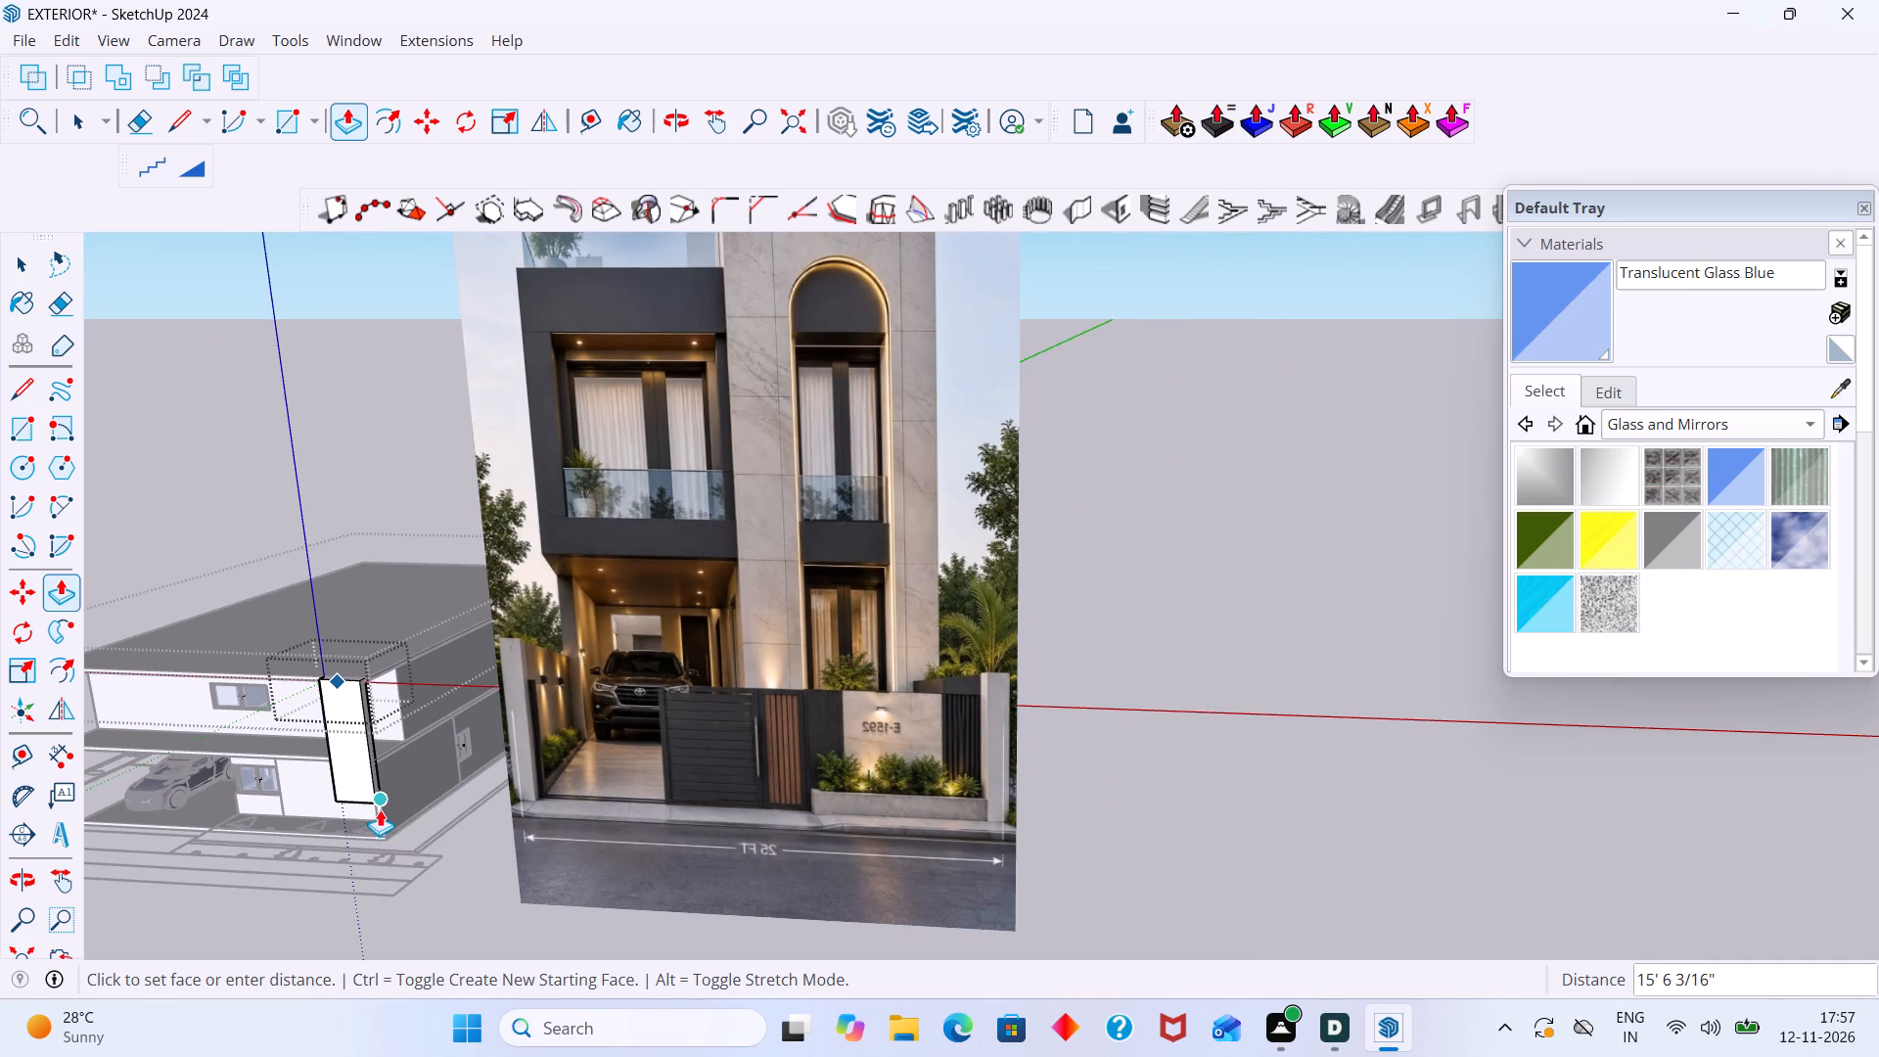
{"action": "scroll", "coordinate": [377, 787], "scroll_direction": "down", "scroll_amount": 1}
{"action": "middle_click_drag", "start_coordinate": [381, 783], "coordinate": [826, 695]}
{"action": "middle_click_drag", "start_coordinate": [818, 699], "coordinate": [804, 528], "text": "shift"}
{"action": "scroll", "coordinate": [644, 627], "scroll_direction": "up", "scroll_amount": 4}
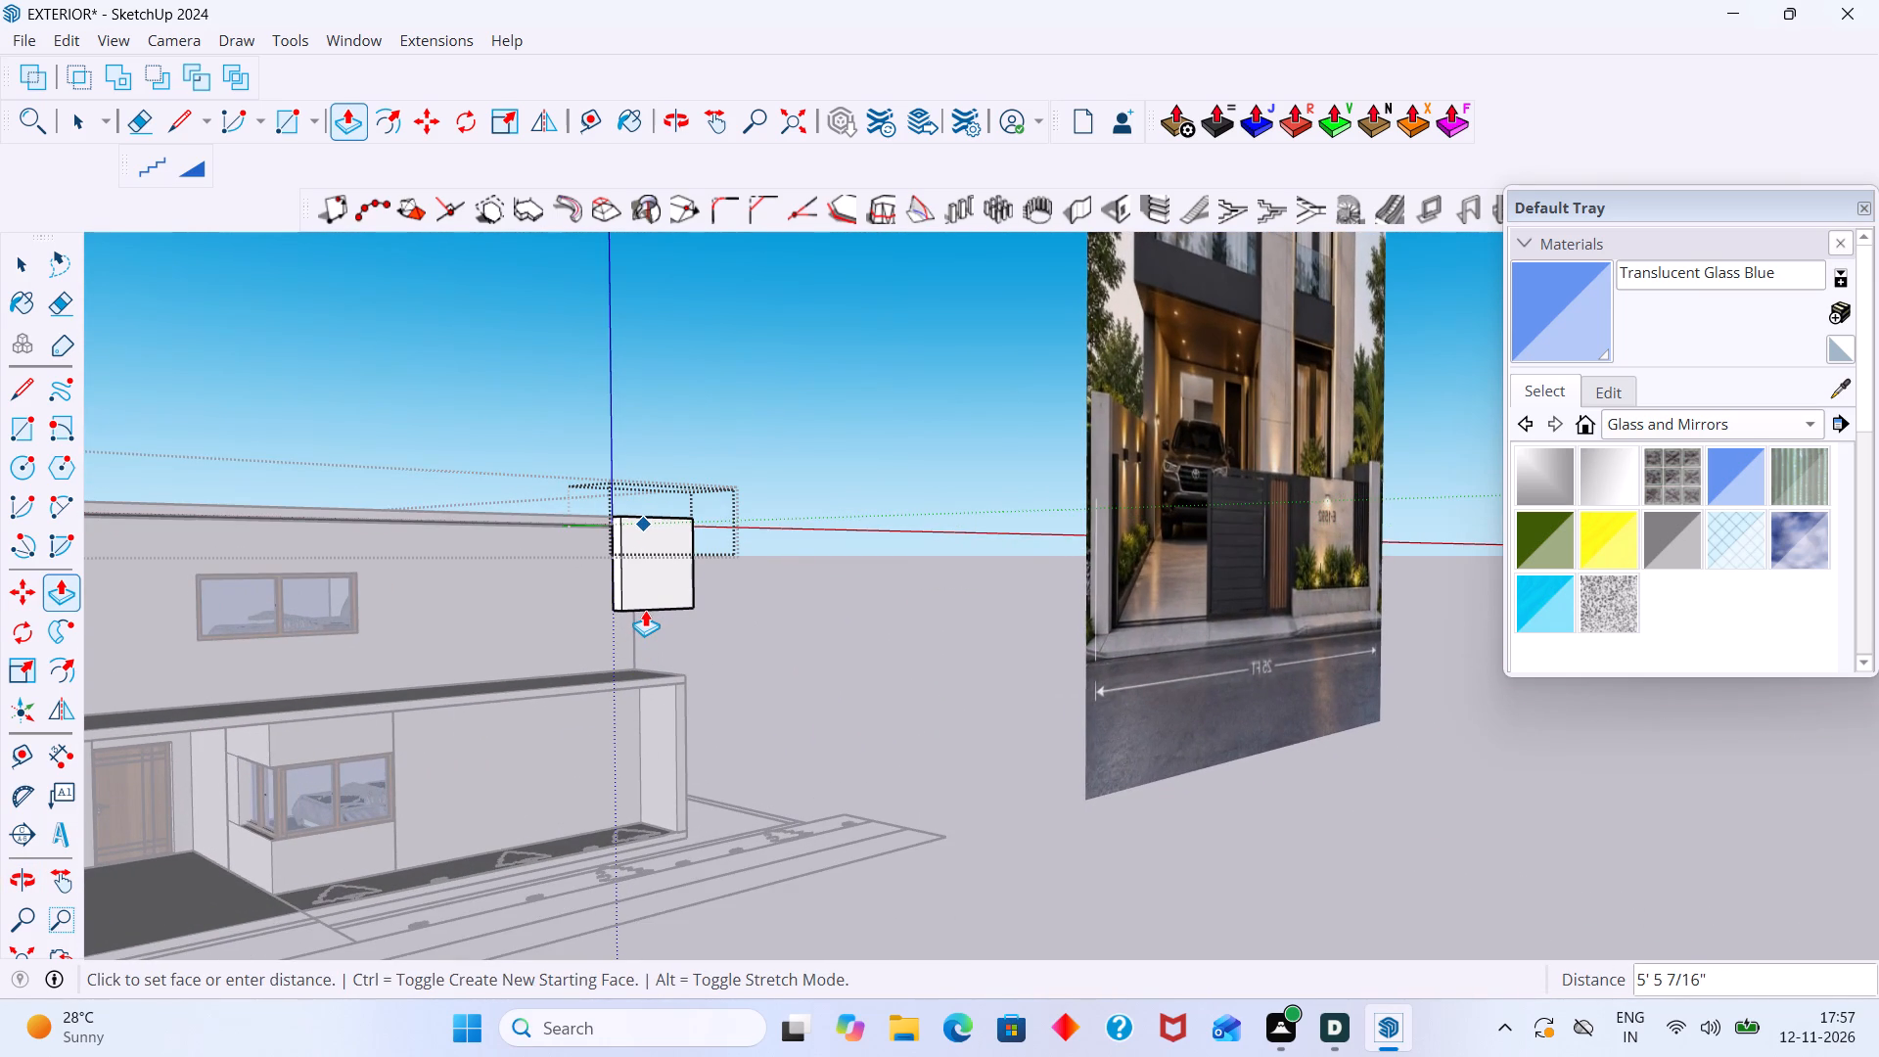
{"action": "scroll", "coordinate": [645, 617], "scroll_direction": "down", "scroll_amount": 7}
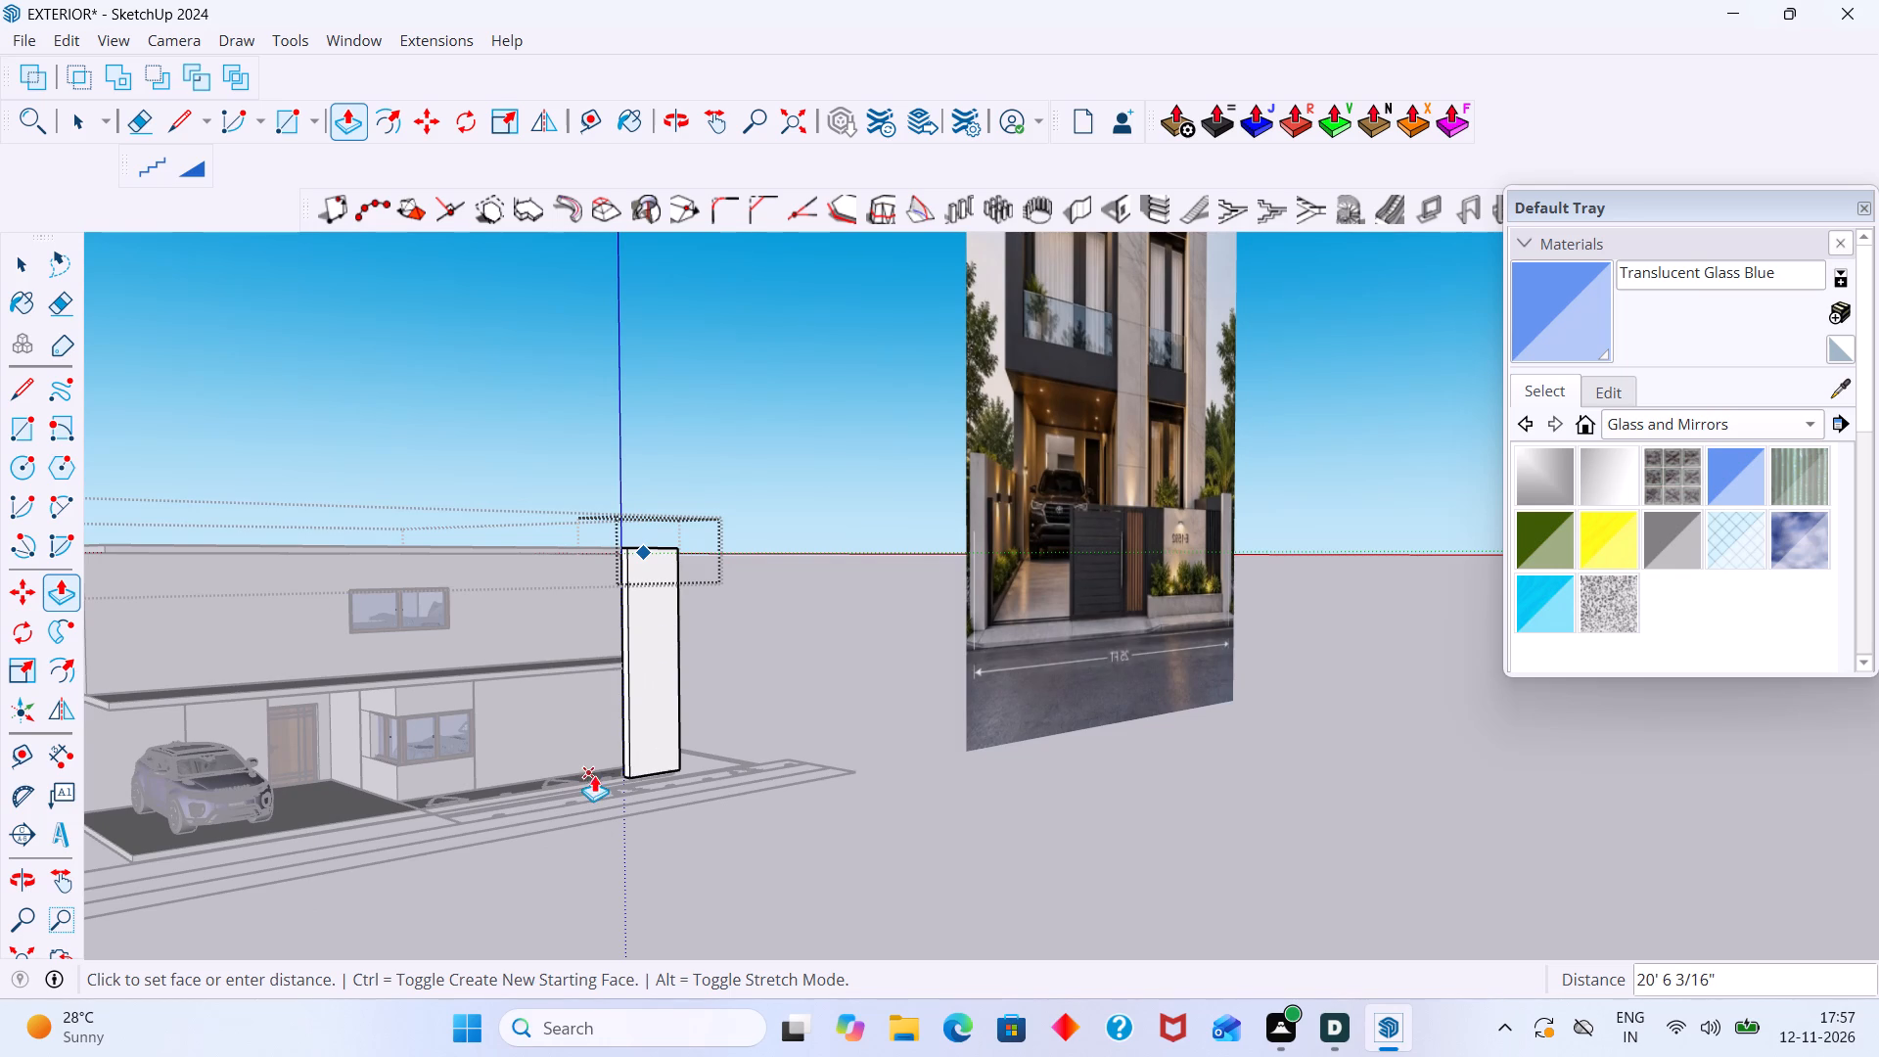
{"action": "scroll", "coordinate": [628, 759], "scroll_direction": "up", "scroll_amount": 5}
{"action": "middle_click_drag", "start_coordinate": [627, 760], "coordinate": [584, 766]}
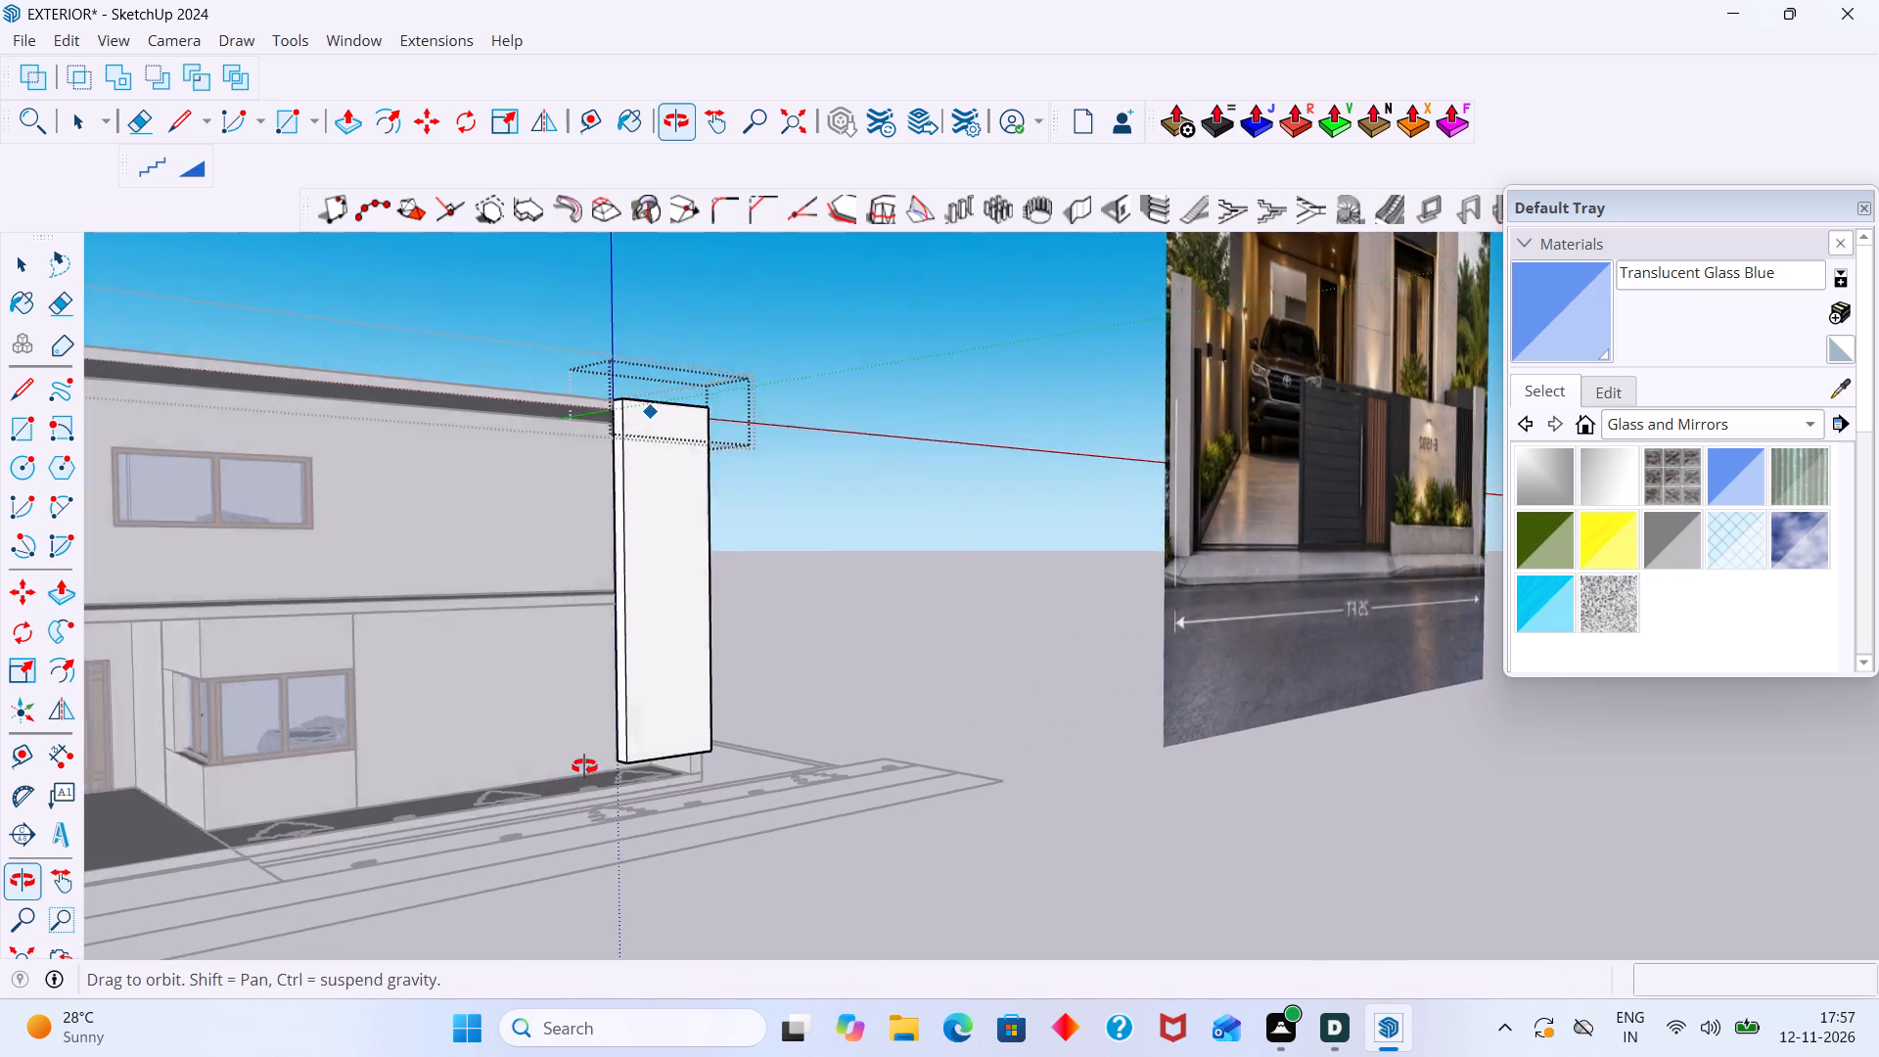
{"action": "middle_click_drag", "start_coordinate": [584, 766], "coordinate": [340, 857]}
{"action": "scroll", "coordinate": [673, 738], "scroll_direction": "down", "scroll_amount": 3}
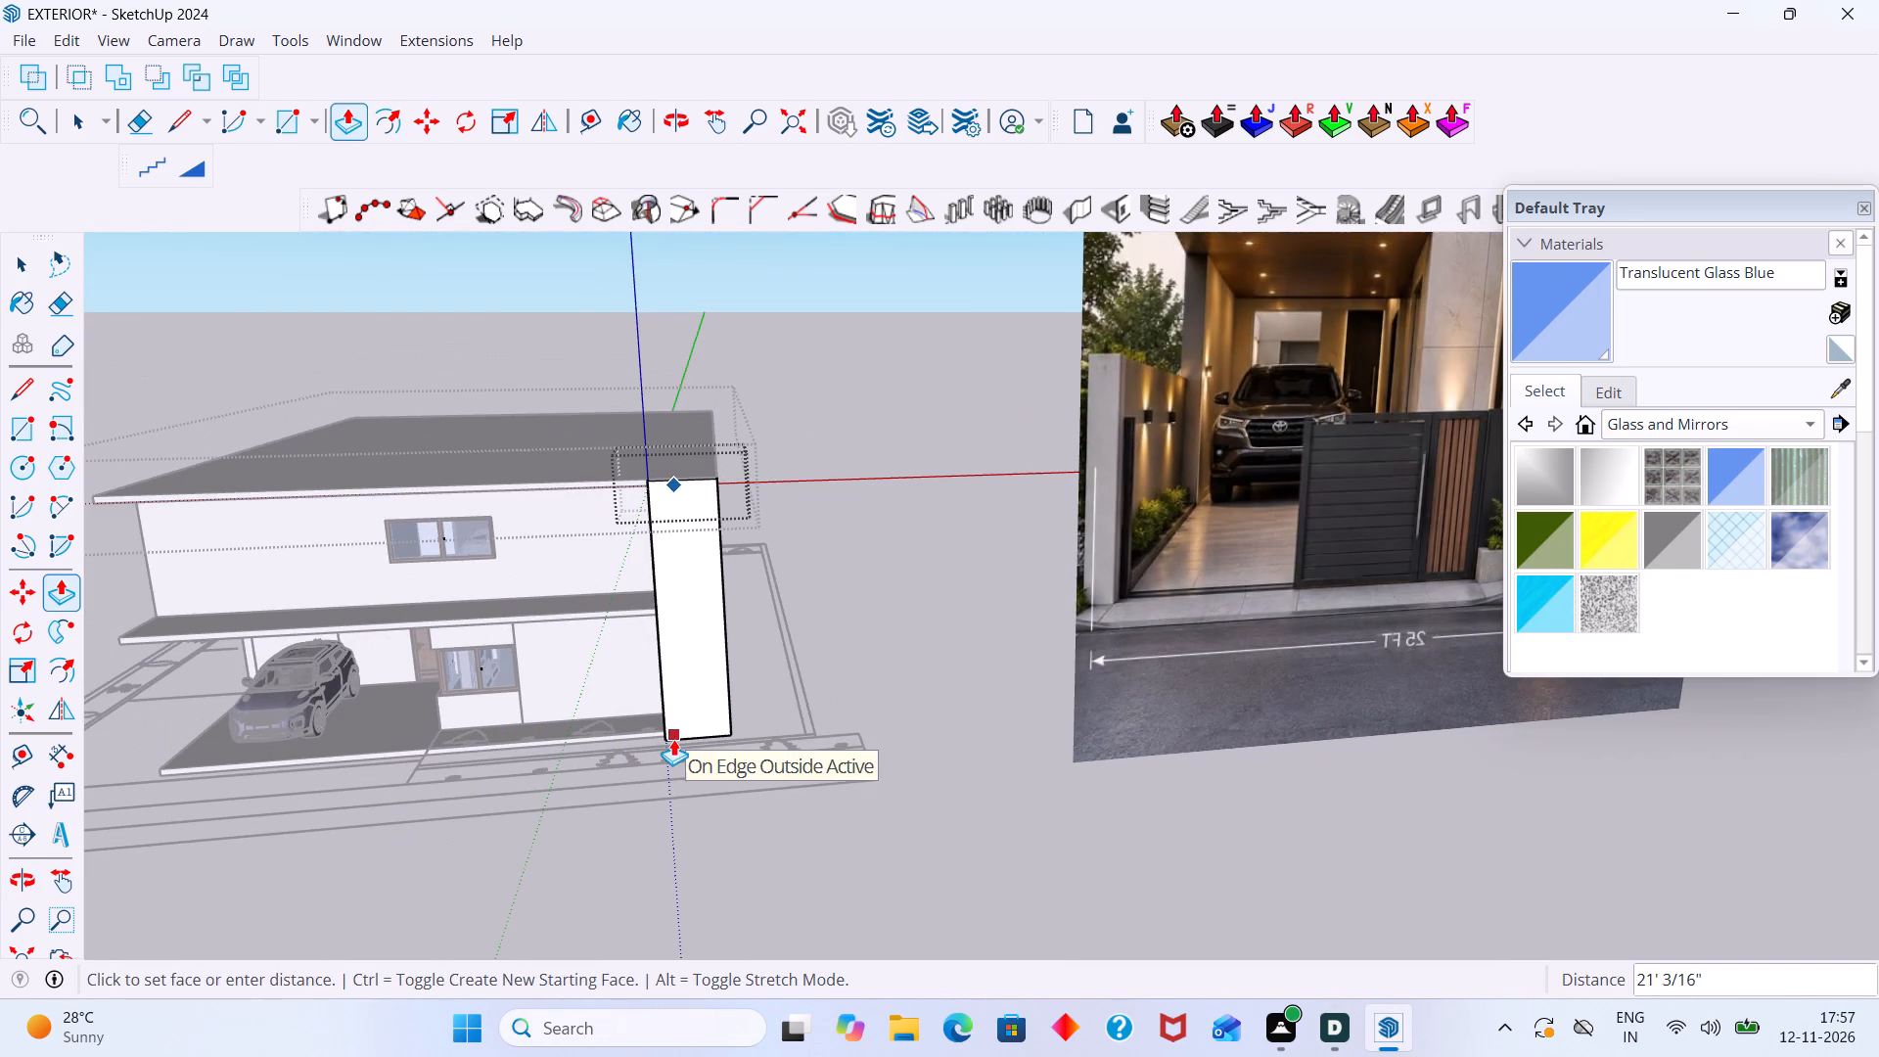
{"action": "scroll", "coordinate": [660, 709], "scroll_direction": "up", "scroll_amount": 5}
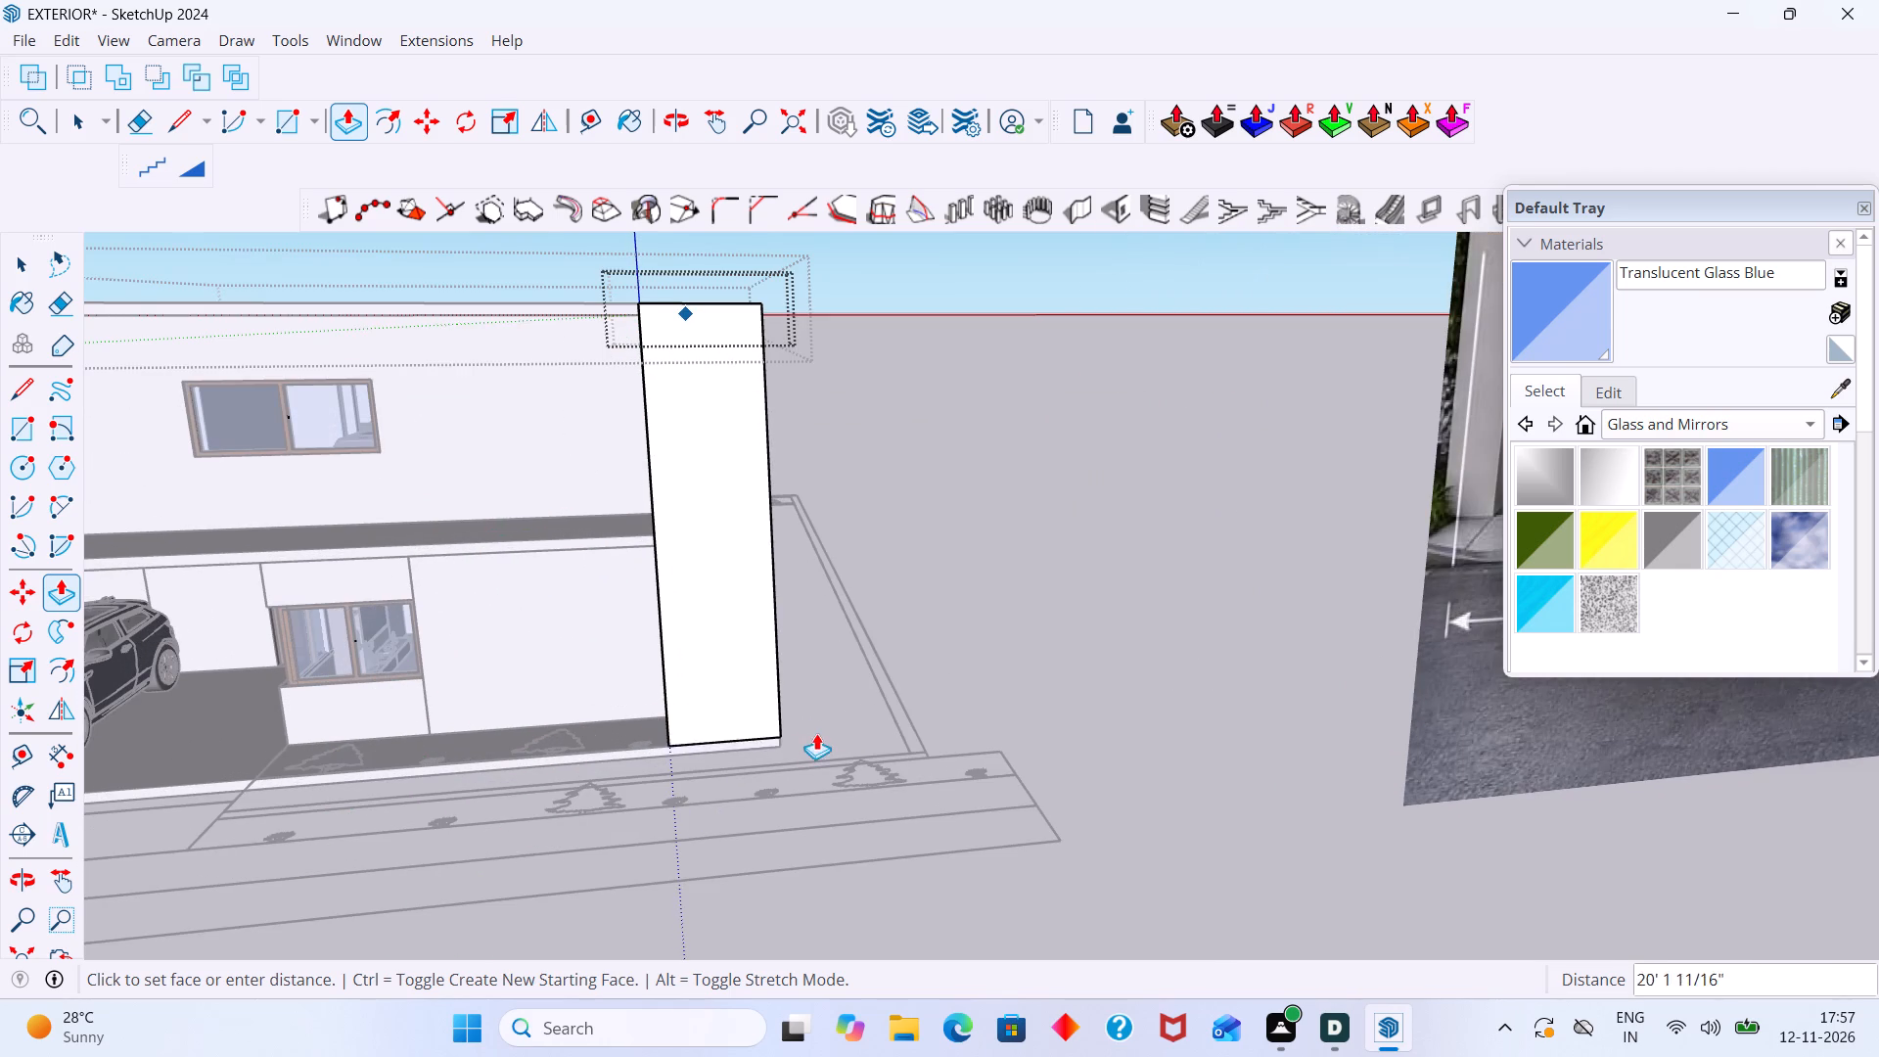
{"action": "middle_click_drag", "start_coordinate": [810, 730], "coordinate": [549, 718]}
{"action": "scroll", "coordinate": [673, 687], "scroll_direction": "up", "scroll_amount": 9}
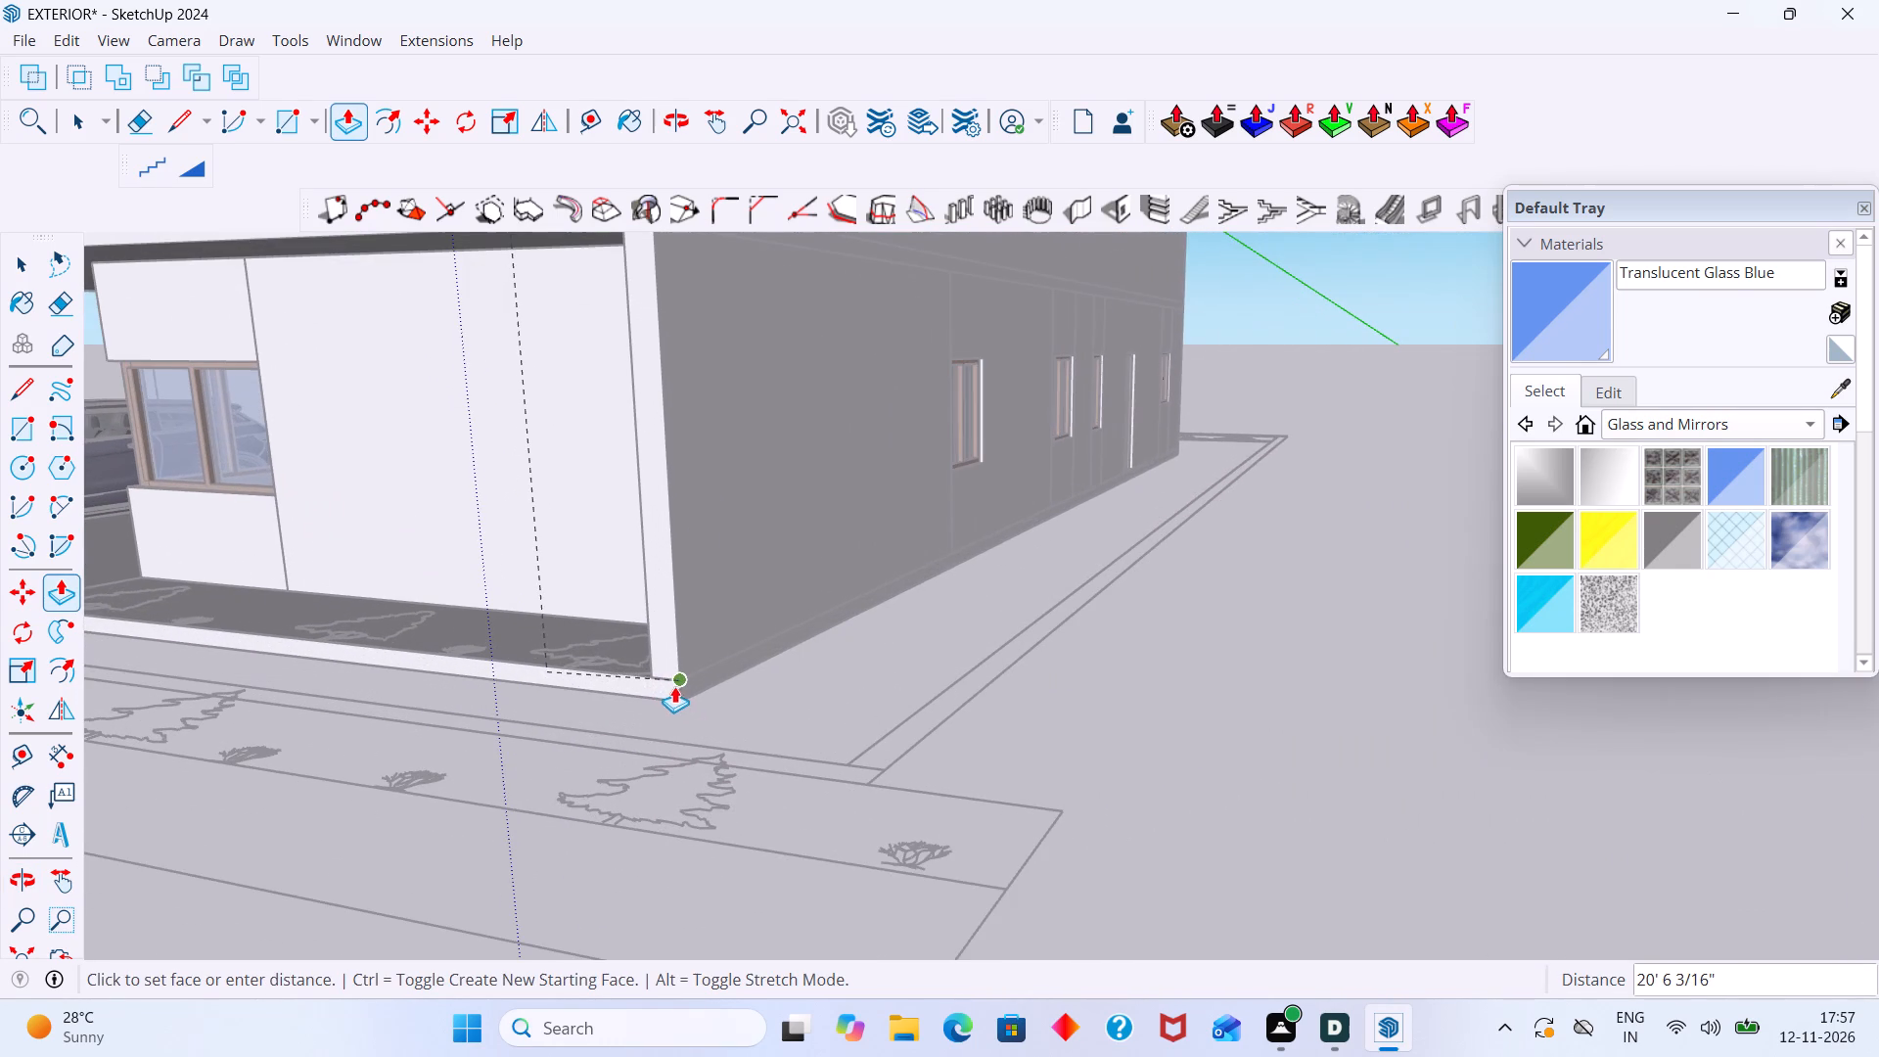
{"action": "scroll", "coordinate": [696, 751], "scroll_direction": "down", "scroll_amount": 8}
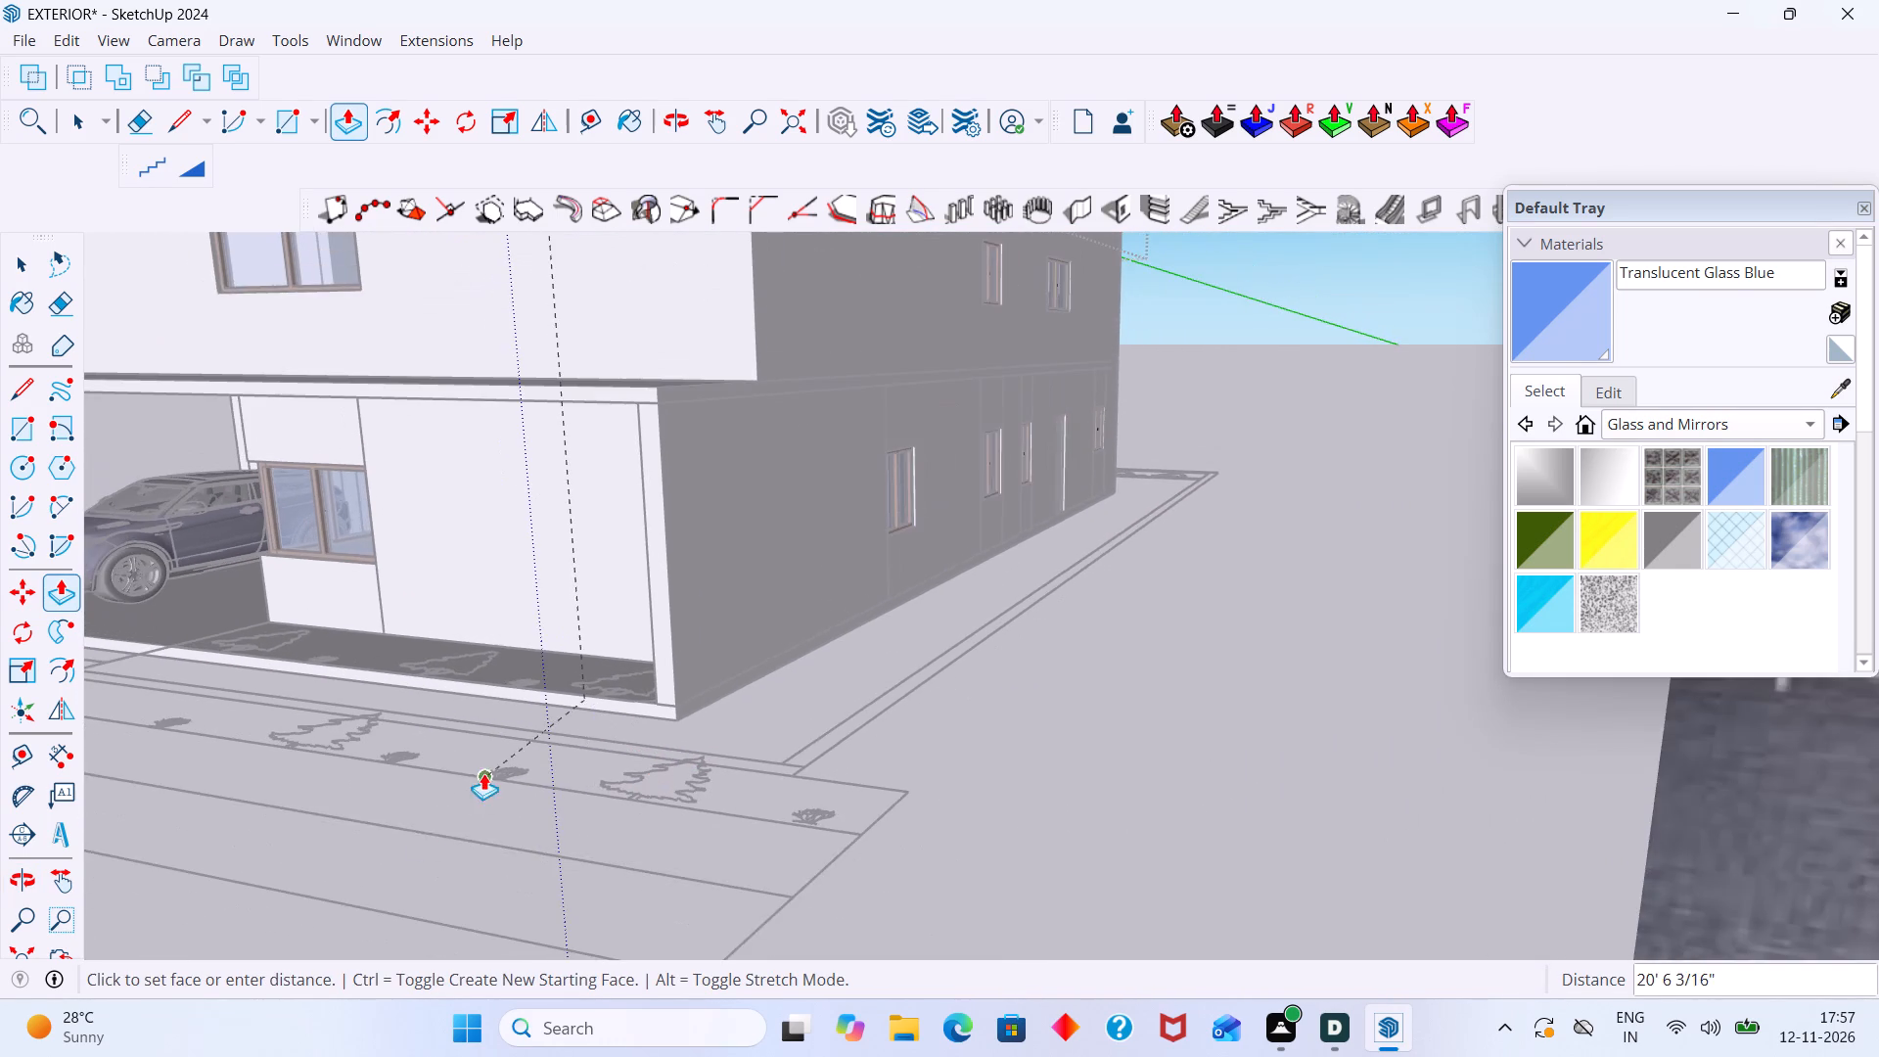
{"action": "scroll", "coordinate": [483, 768], "scroll_direction": "down", "scroll_amount": 11}
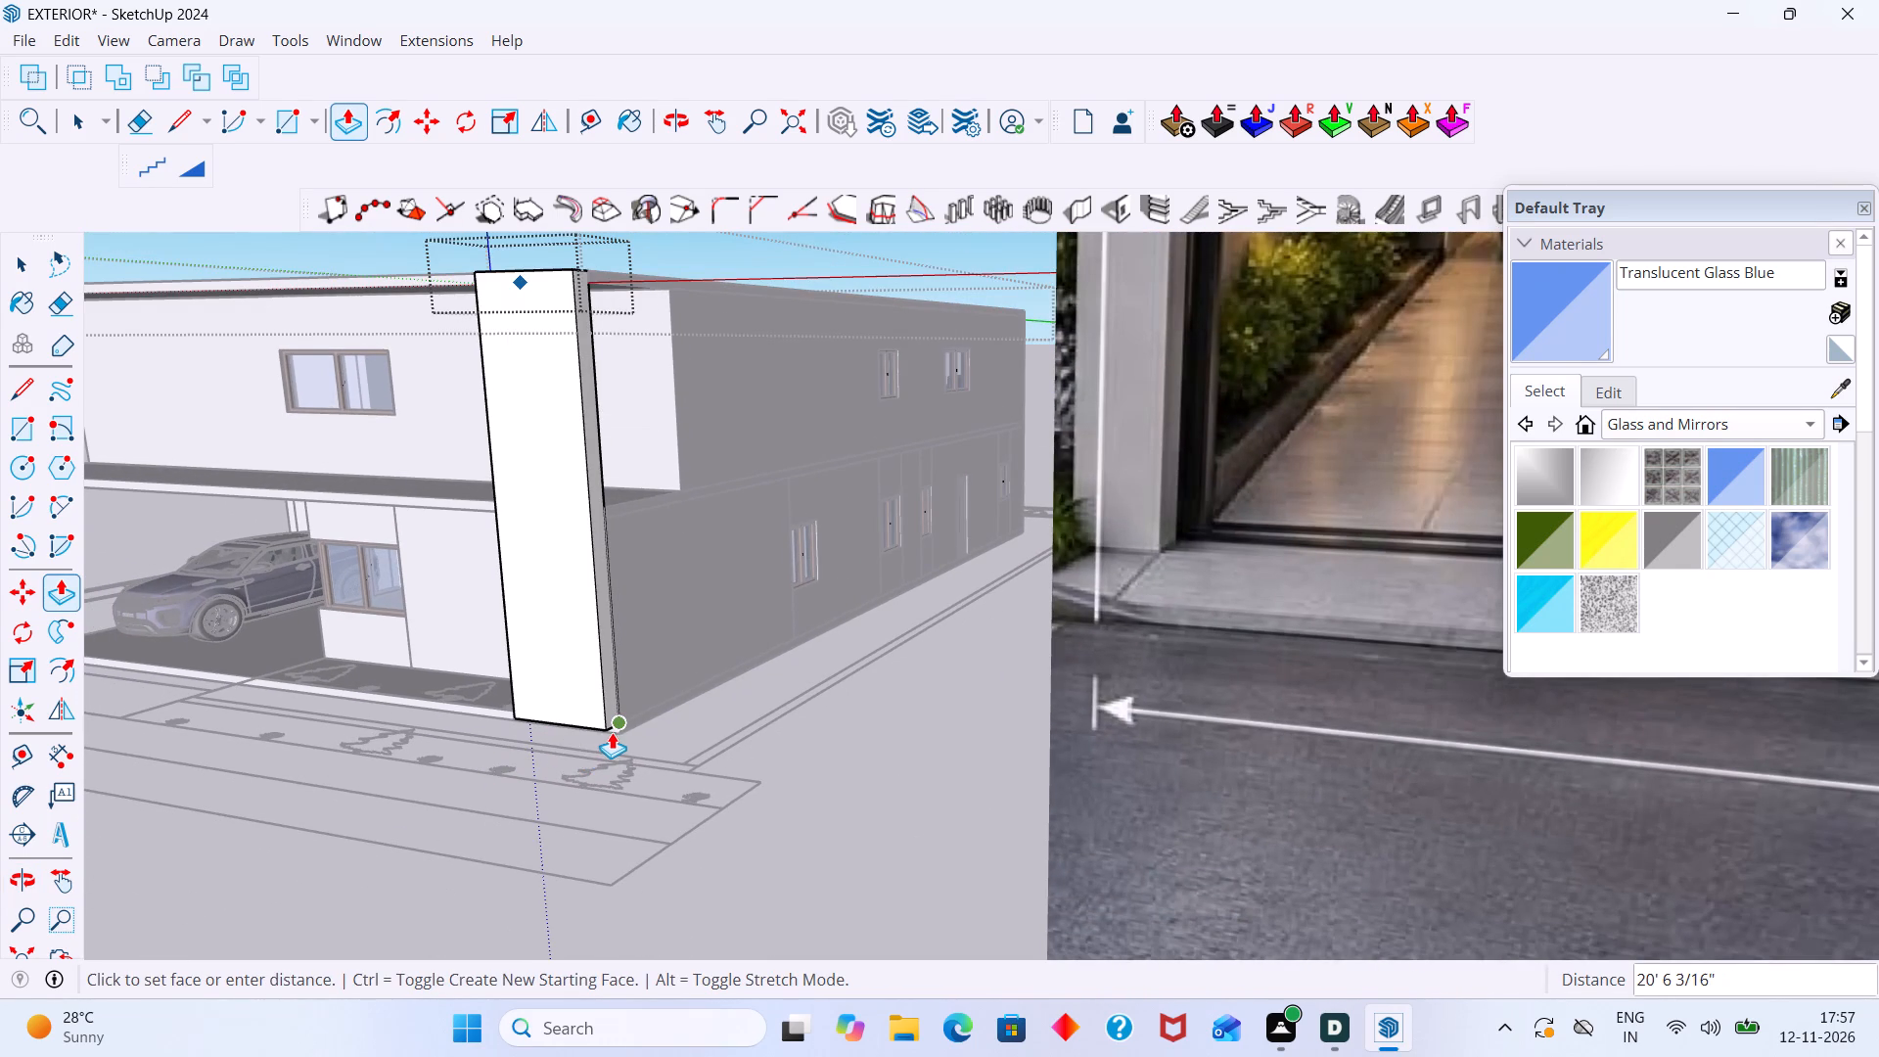
{"action": "left_click", "coordinate": [613, 730]}
{"action": "key", "text": "space"}
{"action": "left_click", "coordinate": [939, 750]}
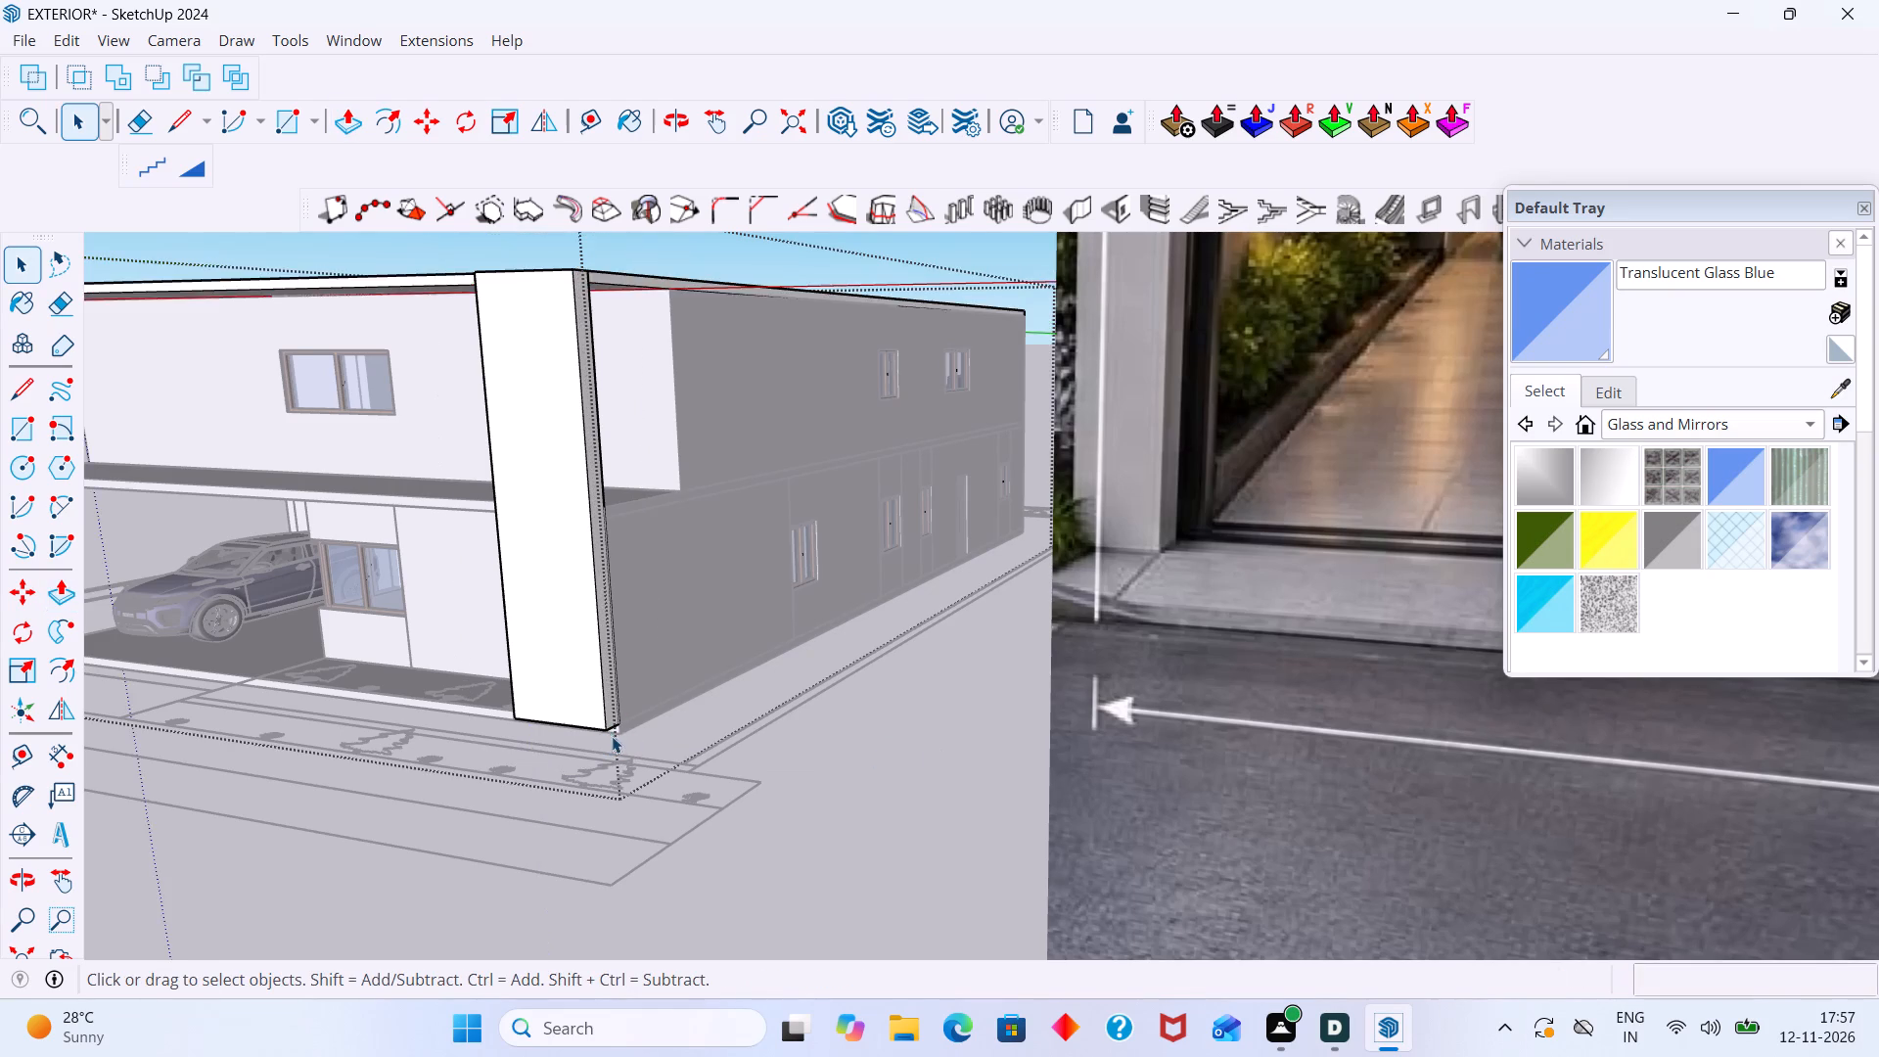
{"action": "scroll", "coordinate": [612, 736], "scroll_direction": "up", "scroll_amount": 7}
{"action": "left_click", "coordinate": [1102, 655]}
Examine the base of the tall front wall block and how it meets the plinth corner, including from below.
{"action": "scroll", "coordinate": [1001, 643], "scroll_direction": "down", "scroll_amount": 3}
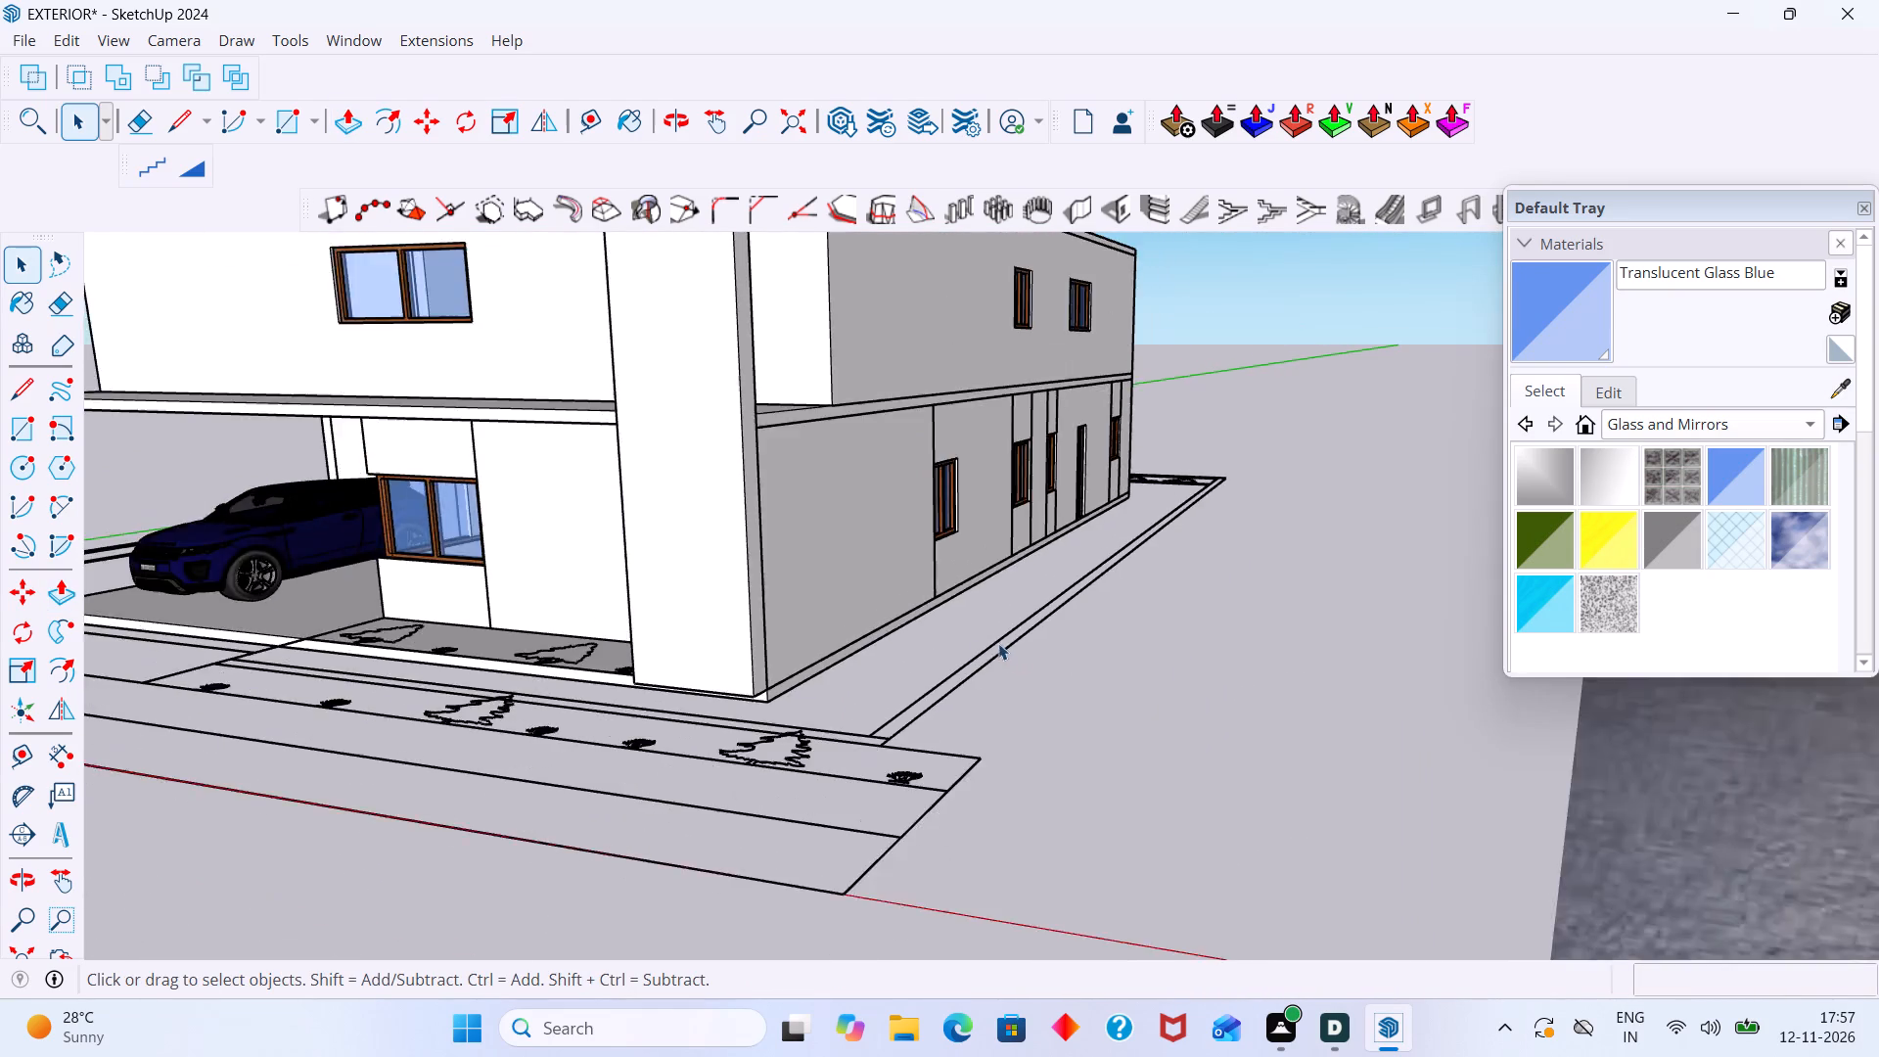
{"action": "scroll", "coordinate": [998, 643], "scroll_direction": "down", "scroll_amount": 7}
{"action": "scroll", "coordinate": [871, 652], "scroll_direction": "down", "scroll_amount": 1}
{"action": "middle_click_drag", "start_coordinate": [873, 659], "coordinate": [478, 705]}
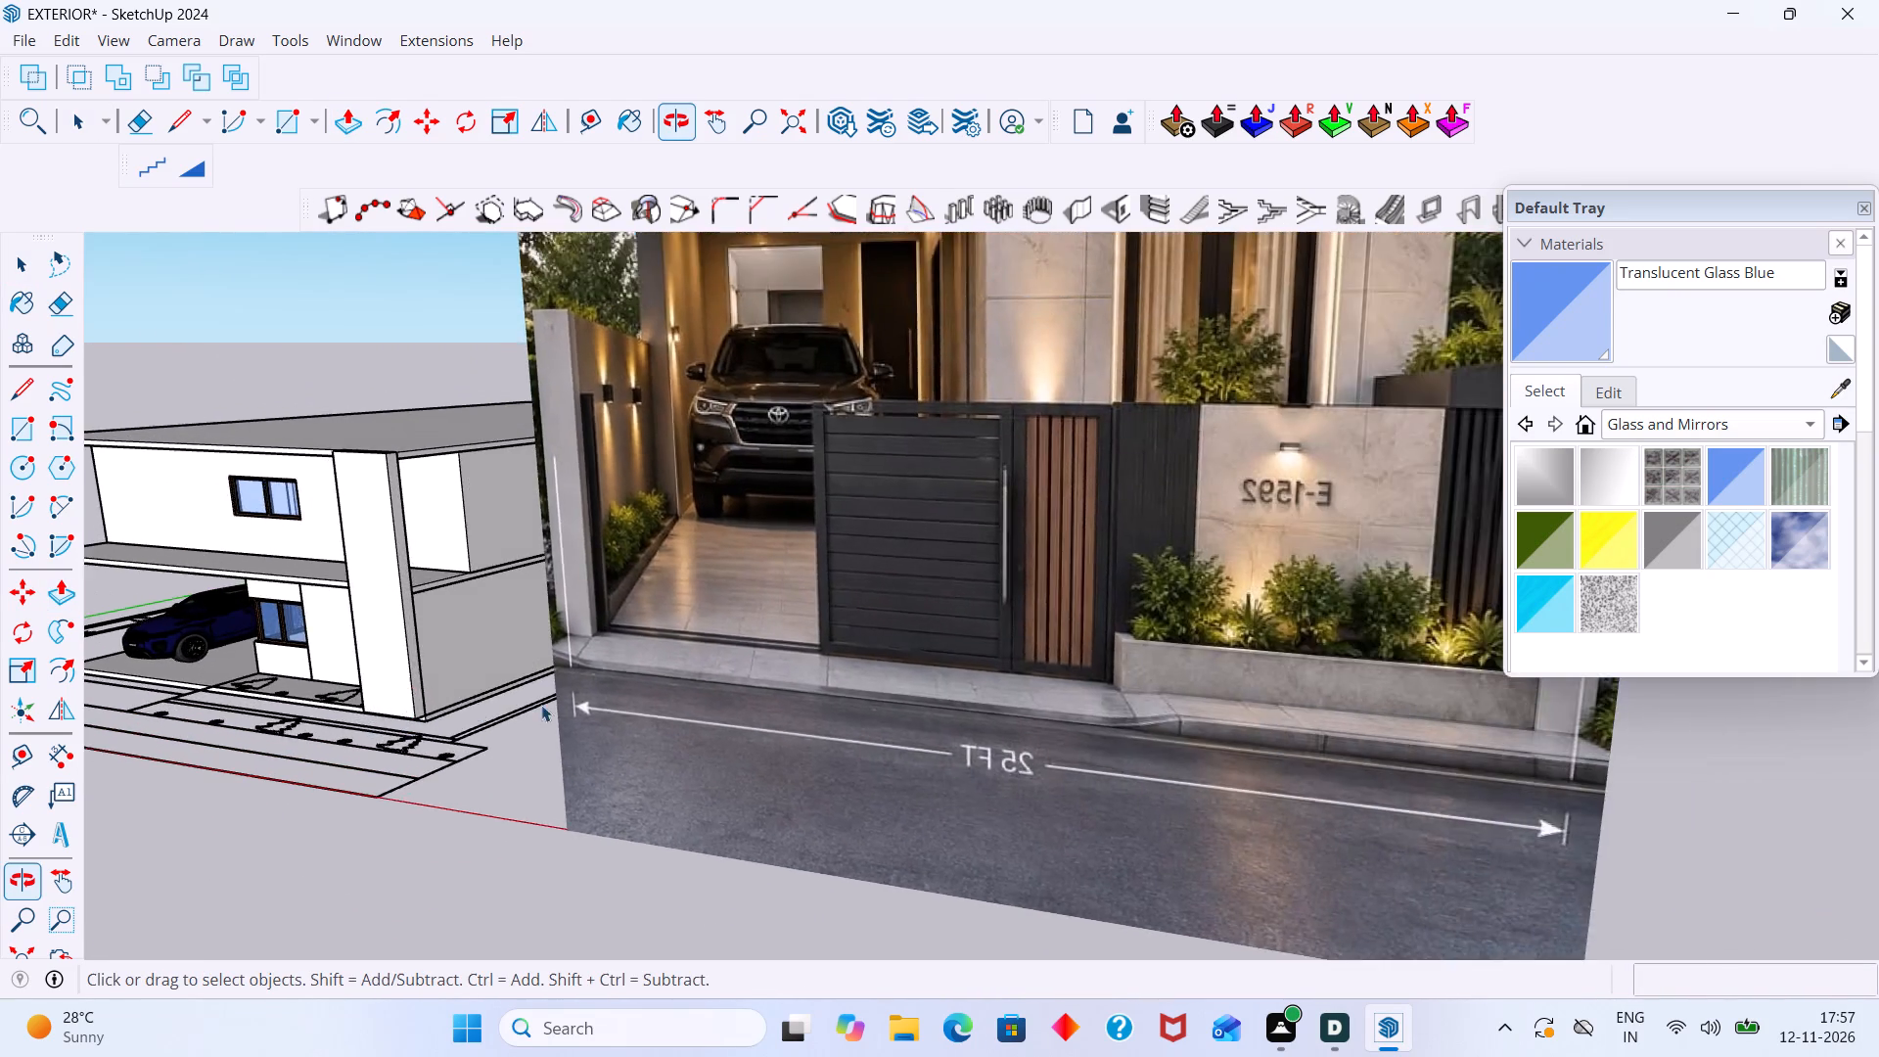
{"action": "scroll", "coordinate": [541, 705], "scroll_direction": "down", "scroll_amount": 4}
{"action": "middle_click_drag", "start_coordinate": [608, 700], "coordinate": [663, 539]}
{"action": "scroll", "coordinate": [364, 614], "scroll_direction": "up", "scroll_amount": 5}
{"action": "middle_click_drag", "start_coordinate": [379, 621], "coordinate": [391, 648]}
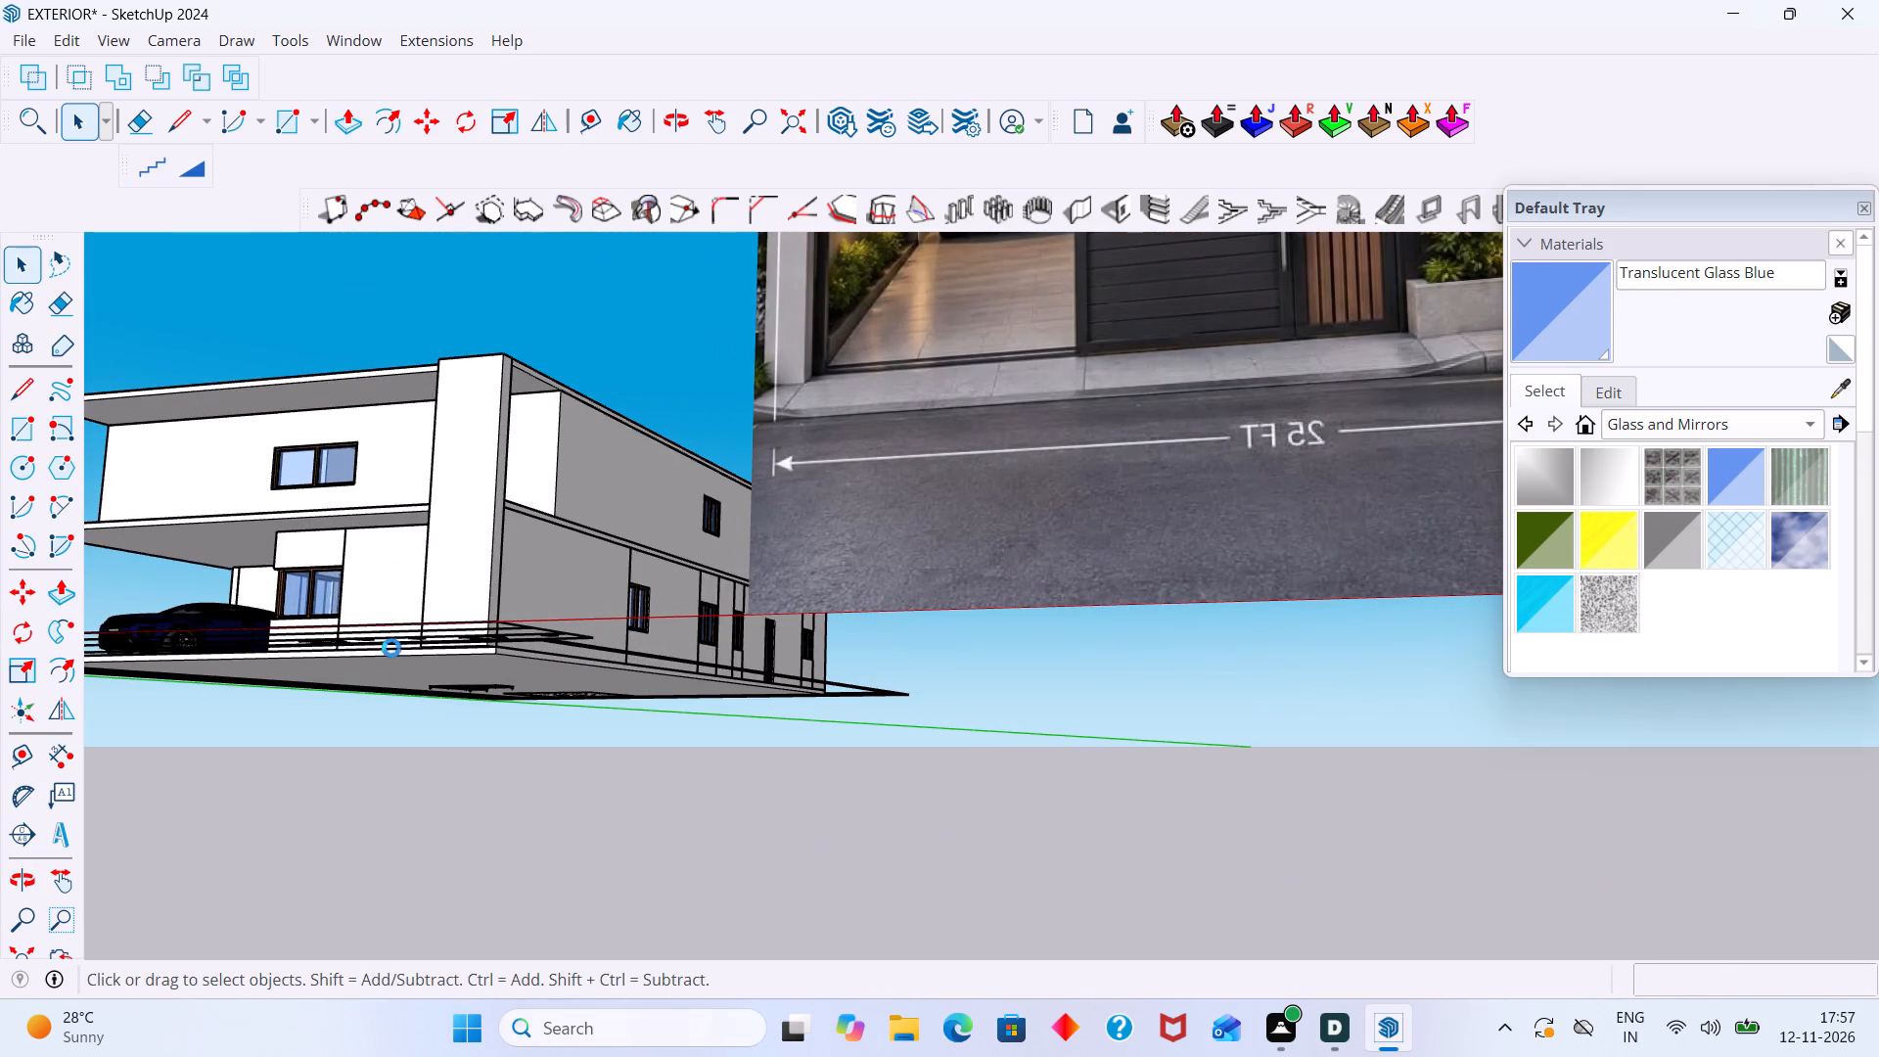
{"action": "middle_click_drag", "start_coordinate": [391, 648], "coordinate": [422, 763]}
{"action": "middle_click_drag", "start_coordinate": [425, 662], "coordinate": [445, 791]}
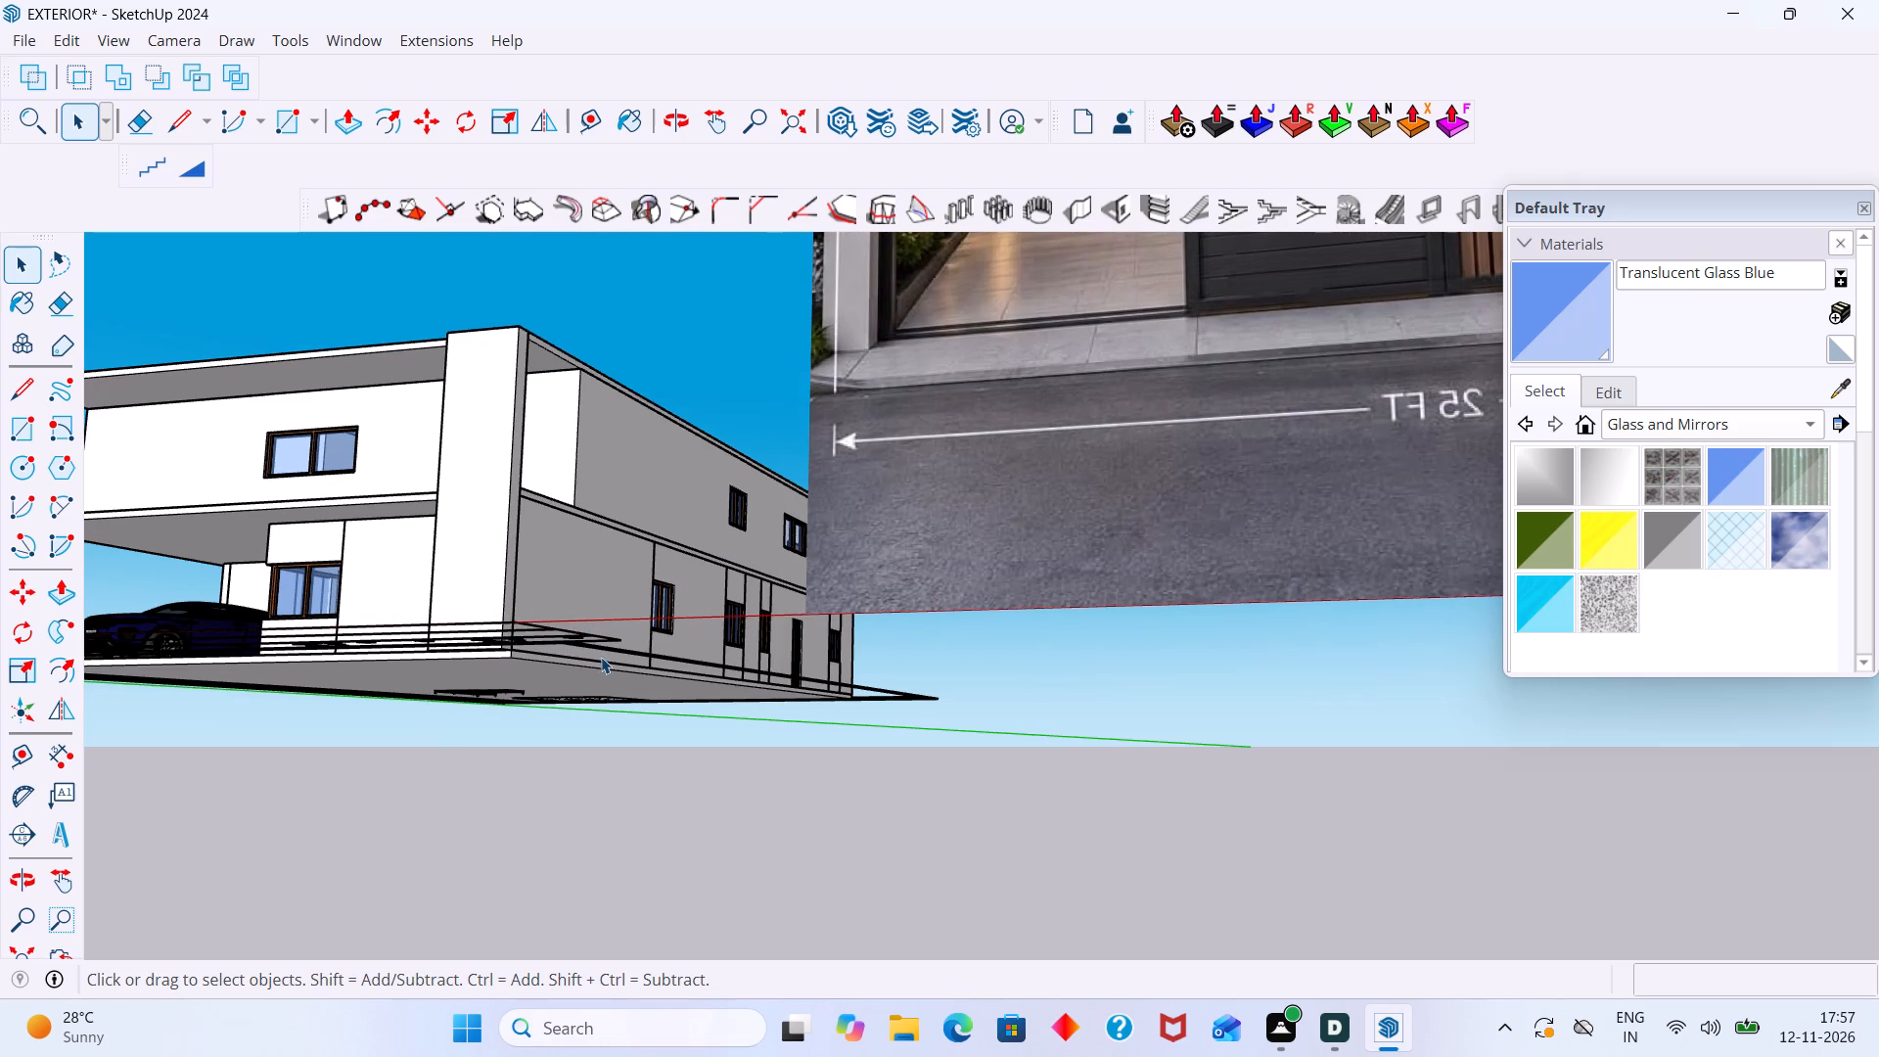
{"action": "middle_click_drag", "start_coordinate": [584, 701], "coordinate": [590, 869]}
{"action": "scroll", "coordinate": [472, 767], "scroll_direction": "up", "scroll_amount": 6}
{"action": "middle_click_drag", "start_coordinate": [429, 818], "coordinate": [392, 721]}
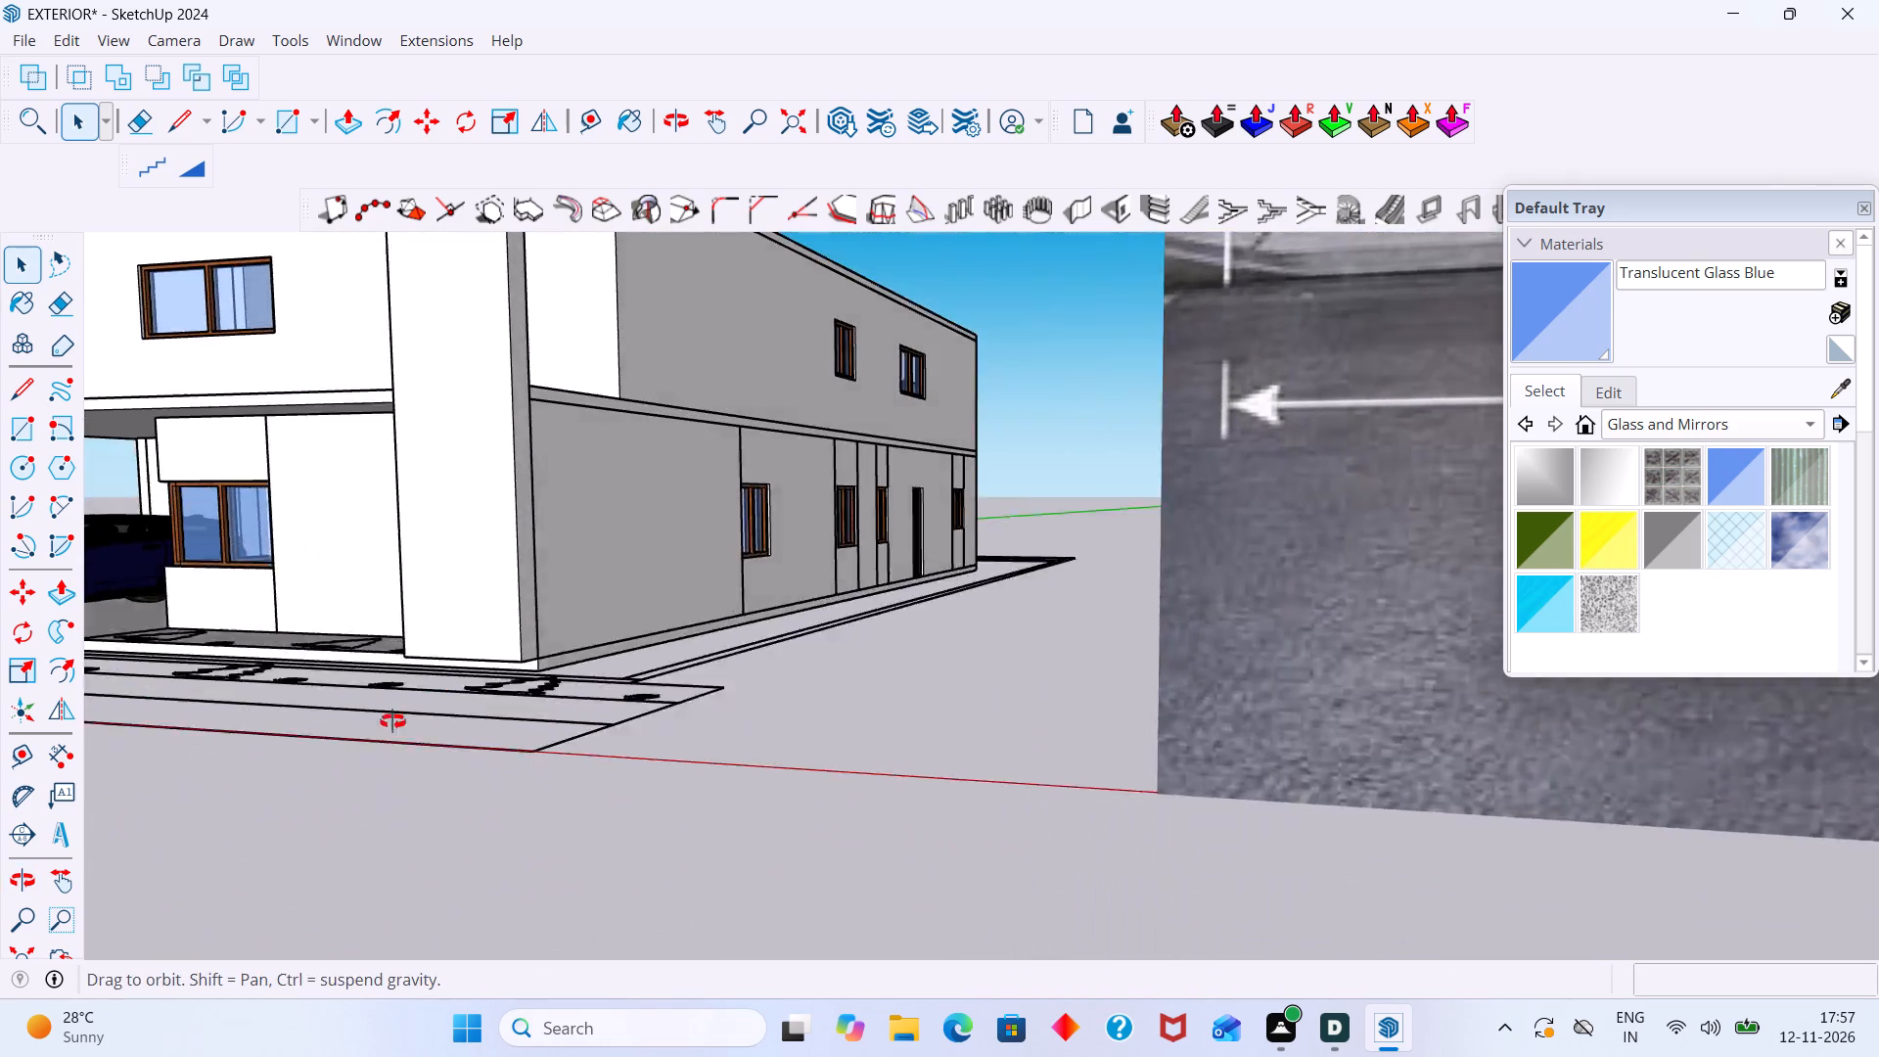
{"action": "middle_click_drag", "start_coordinate": [392, 721], "coordinate": [389, 713]}
{"action": "scroll", "coordinate": [462, 628], "scroll_direction": "up", "scroll_amount": 15}
{"action": "middle_click_drag", "start_coordinate": [441, 688], "coordinate": [441, 664]}
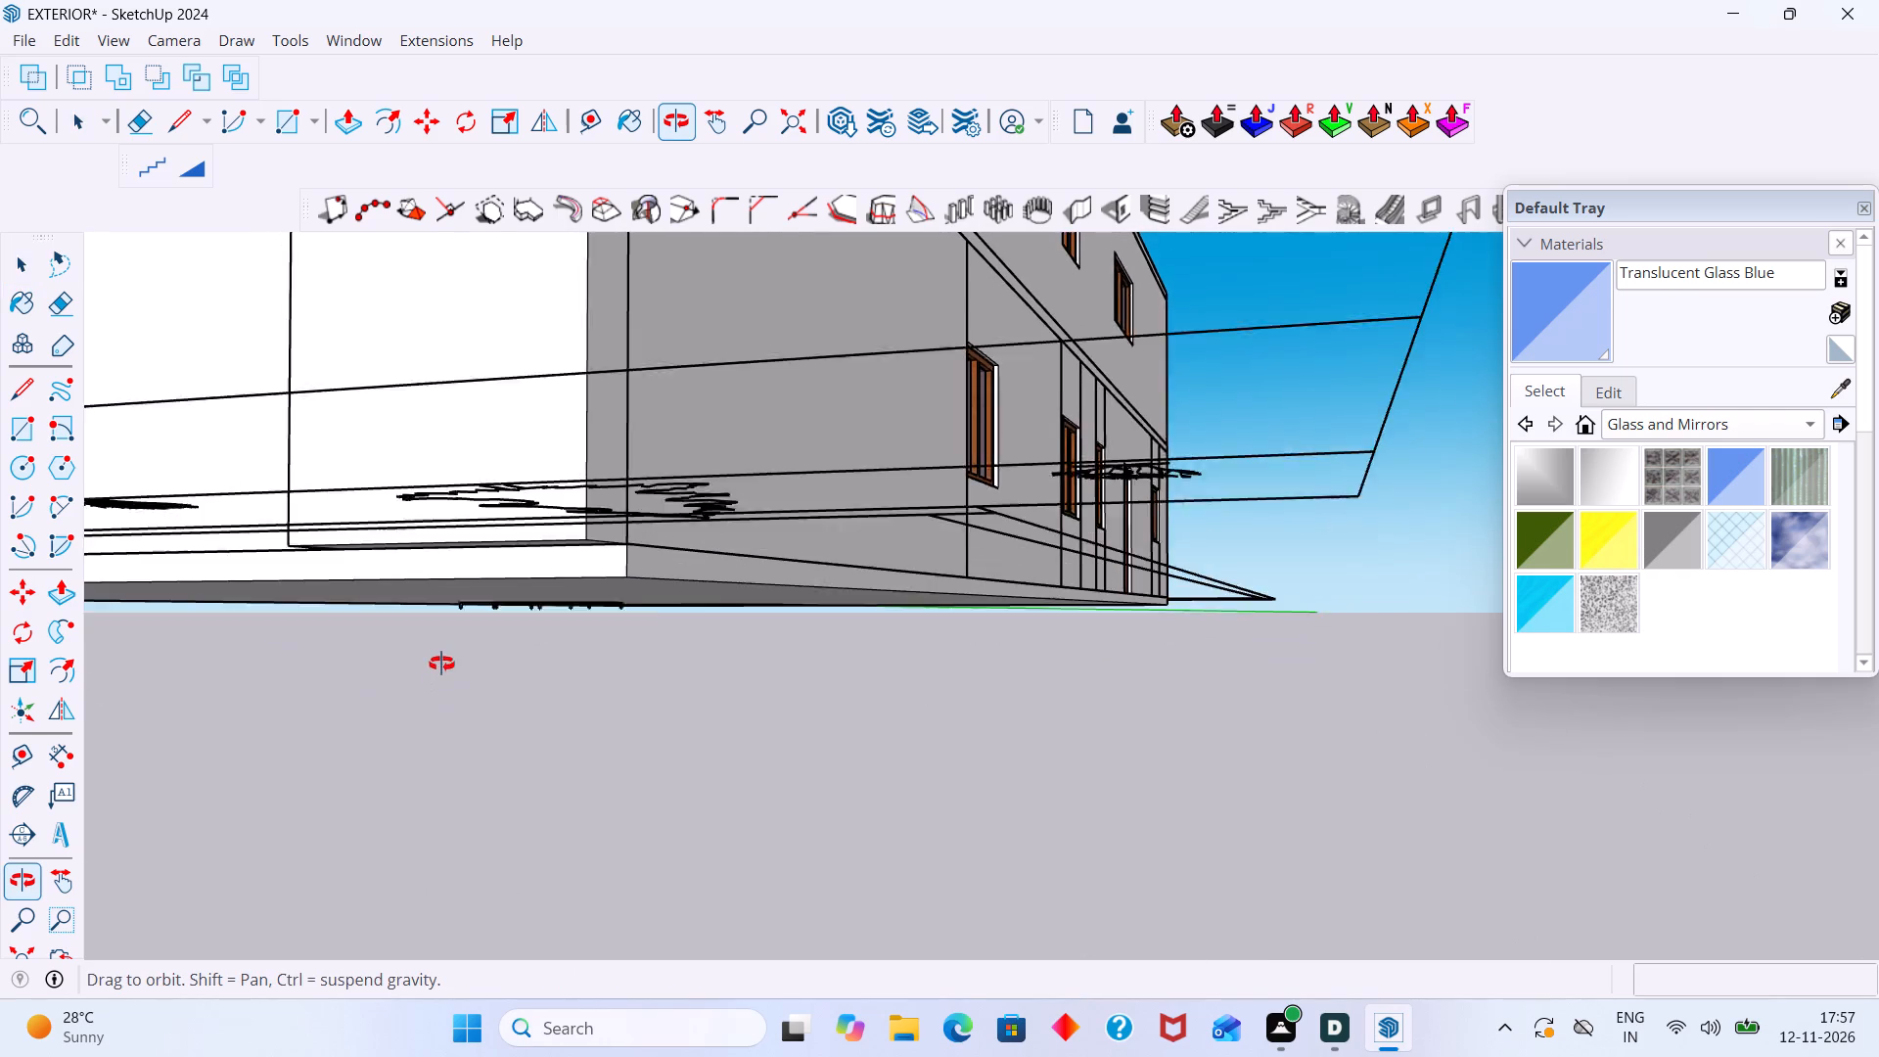
{"action": "middle_click_drag", "start_coordinate": [441, 664], "coordinate": [468, 722]}
{"action": "scroll", "coordinate": [544, 706], "scroll_direction": "up", "scroll_amount": 9}
{"action": "middle_click_drag", "start_coordinate": [668, 769], "coordinate": [673, 739]}
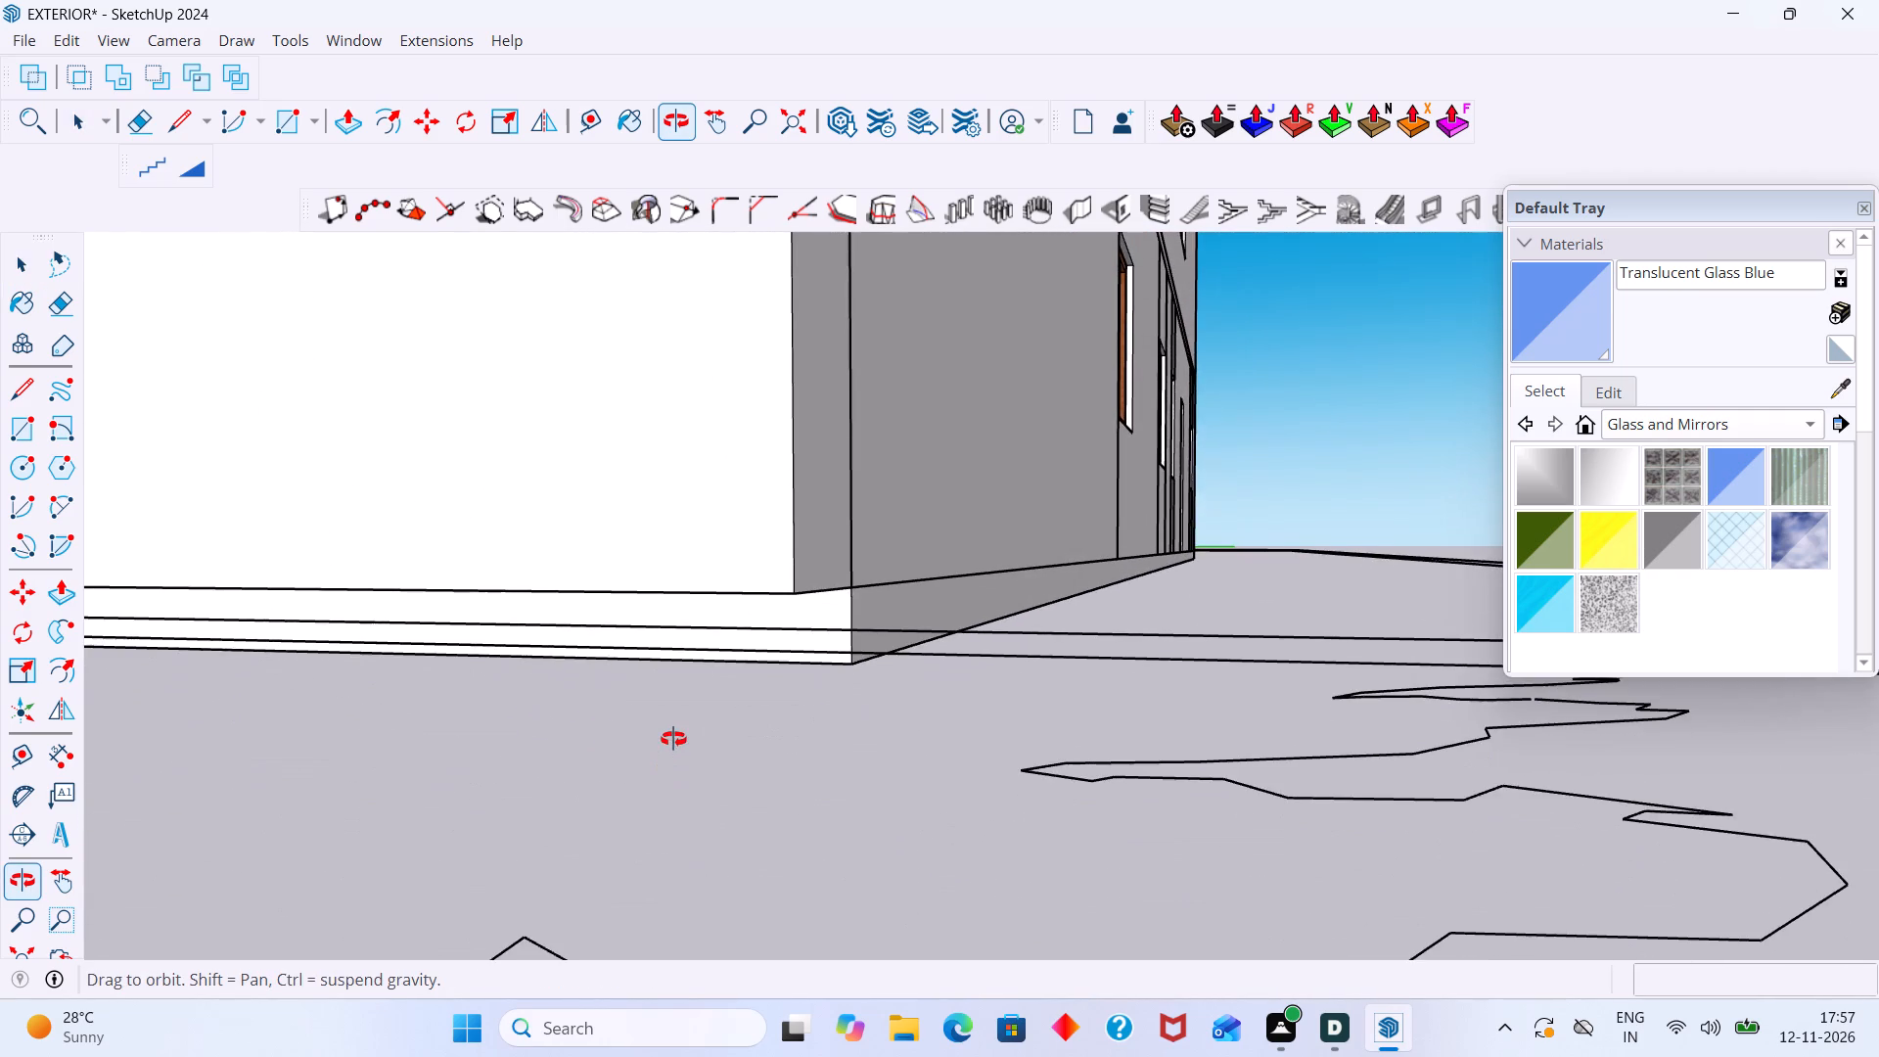
{"action": "middle_click_drag", "start_coordinate": [673, 739], "coordinate": [669, 650]}
{"action": "scroll", "coordinate": [682, 392], "scroll_direction": "up", "scroll_amount": 2}
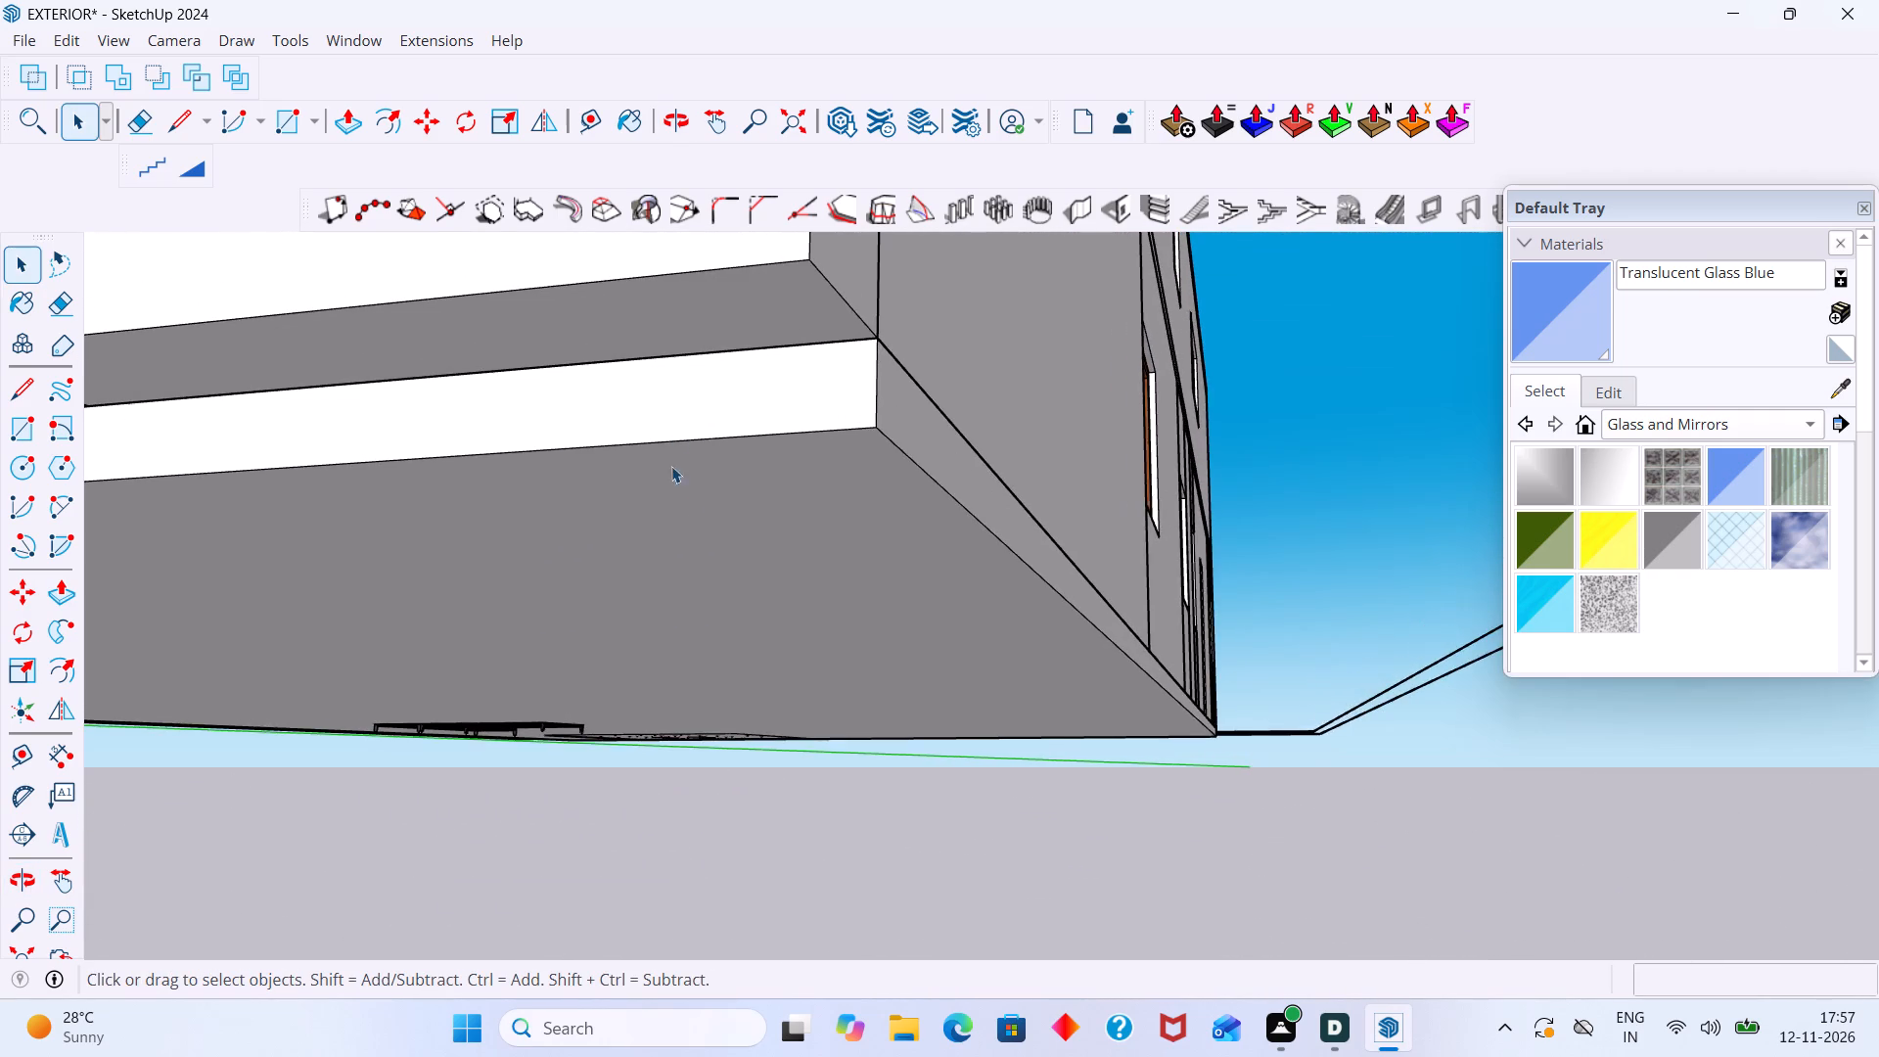
{"action": "scroll", "coordinate": [671, 483], "scroll_direction": "down", "scroll_amount": 2}
{"action": "middle_click_drag", "start_coordinate": [682, 533], "coordinate": [665, 439]}
{"action": "scroll", "coordinate": [650, 563], "scroll_direction": "down", "scroll_amount": 7}
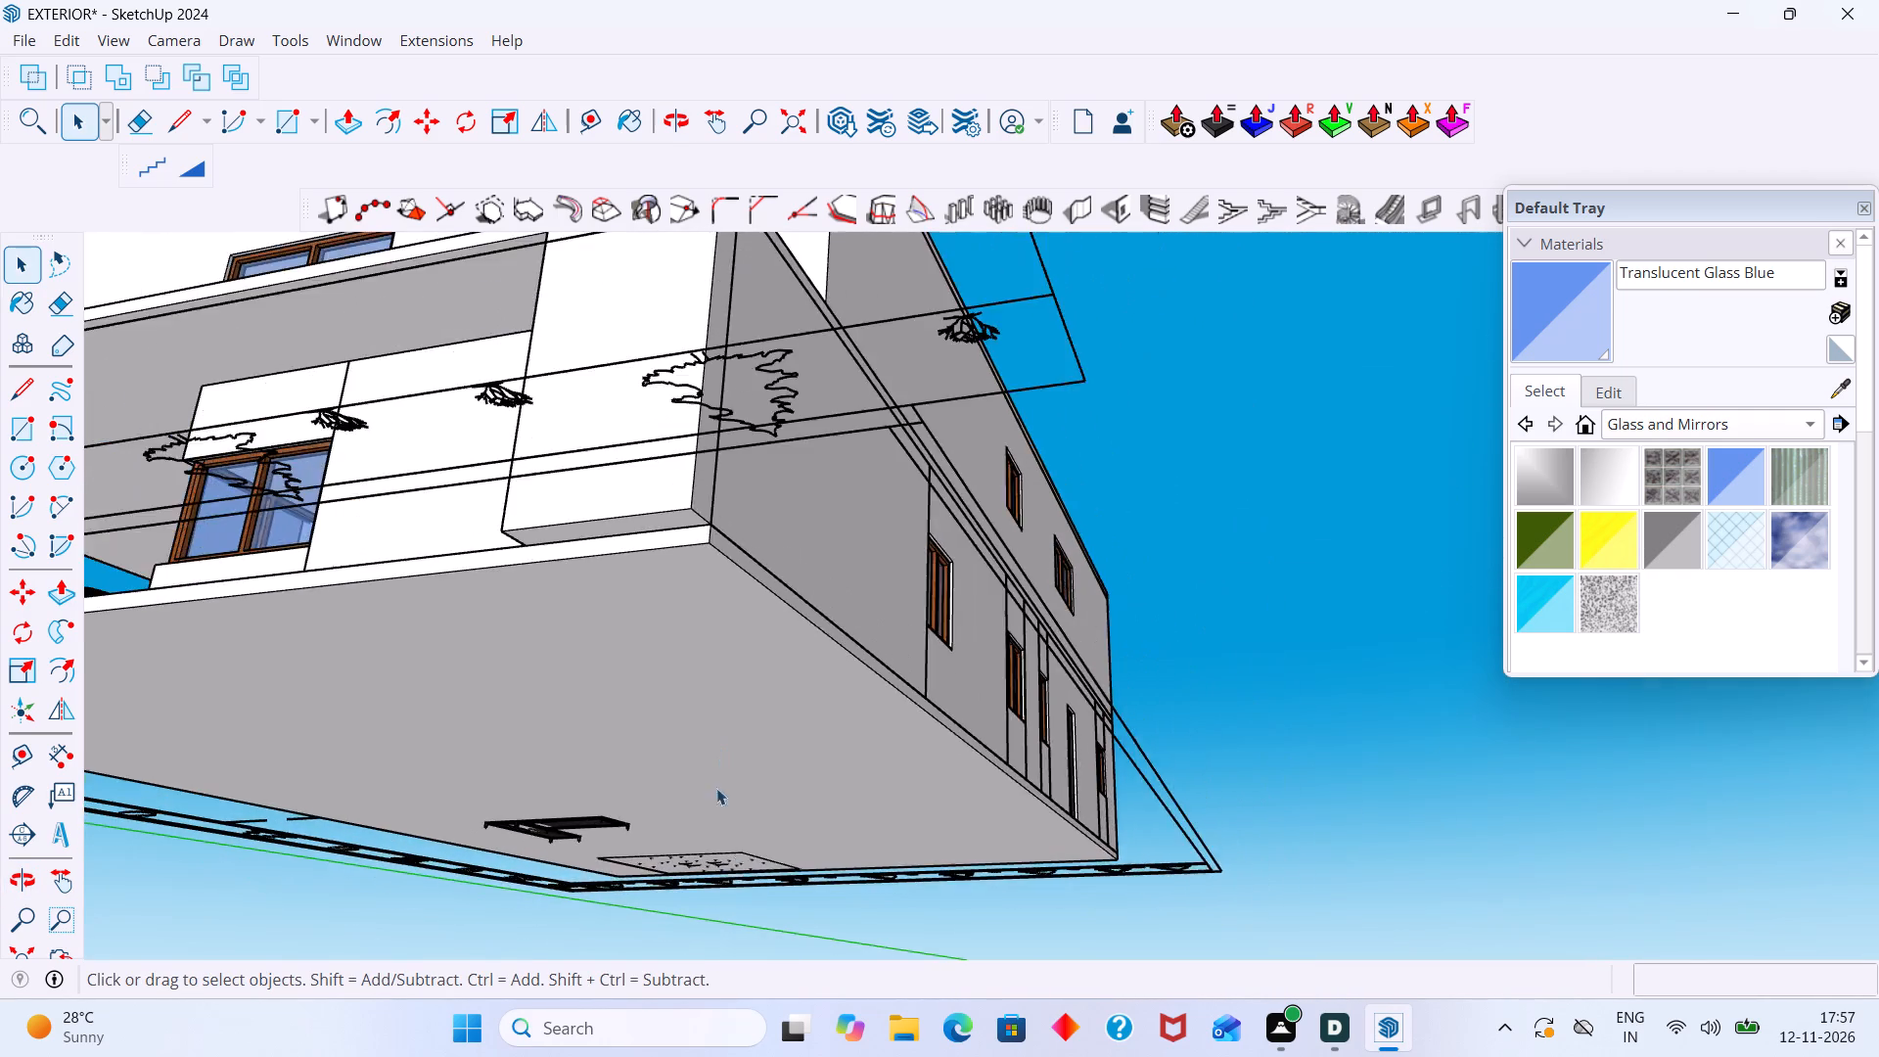
Move the L-shaped furniture piece protruding beneath the plinth slab up by about 4".
{"action": "scroll", "coordinate": [716, 788], "scroll_direction": "down", "scroll_amount": 6}
{"action": "middle_click_drag", "start_coordinate": [674, 904], "coordinate": [636, 818]}
{"action": "middle_click_drag", "start_coordinate": [621, 816], "coordinate": [603, 545], "text": "shift"}
{"action": "middle_click_drag", "start_coordinate": [586, 837], "coordinate": [748, 873]}
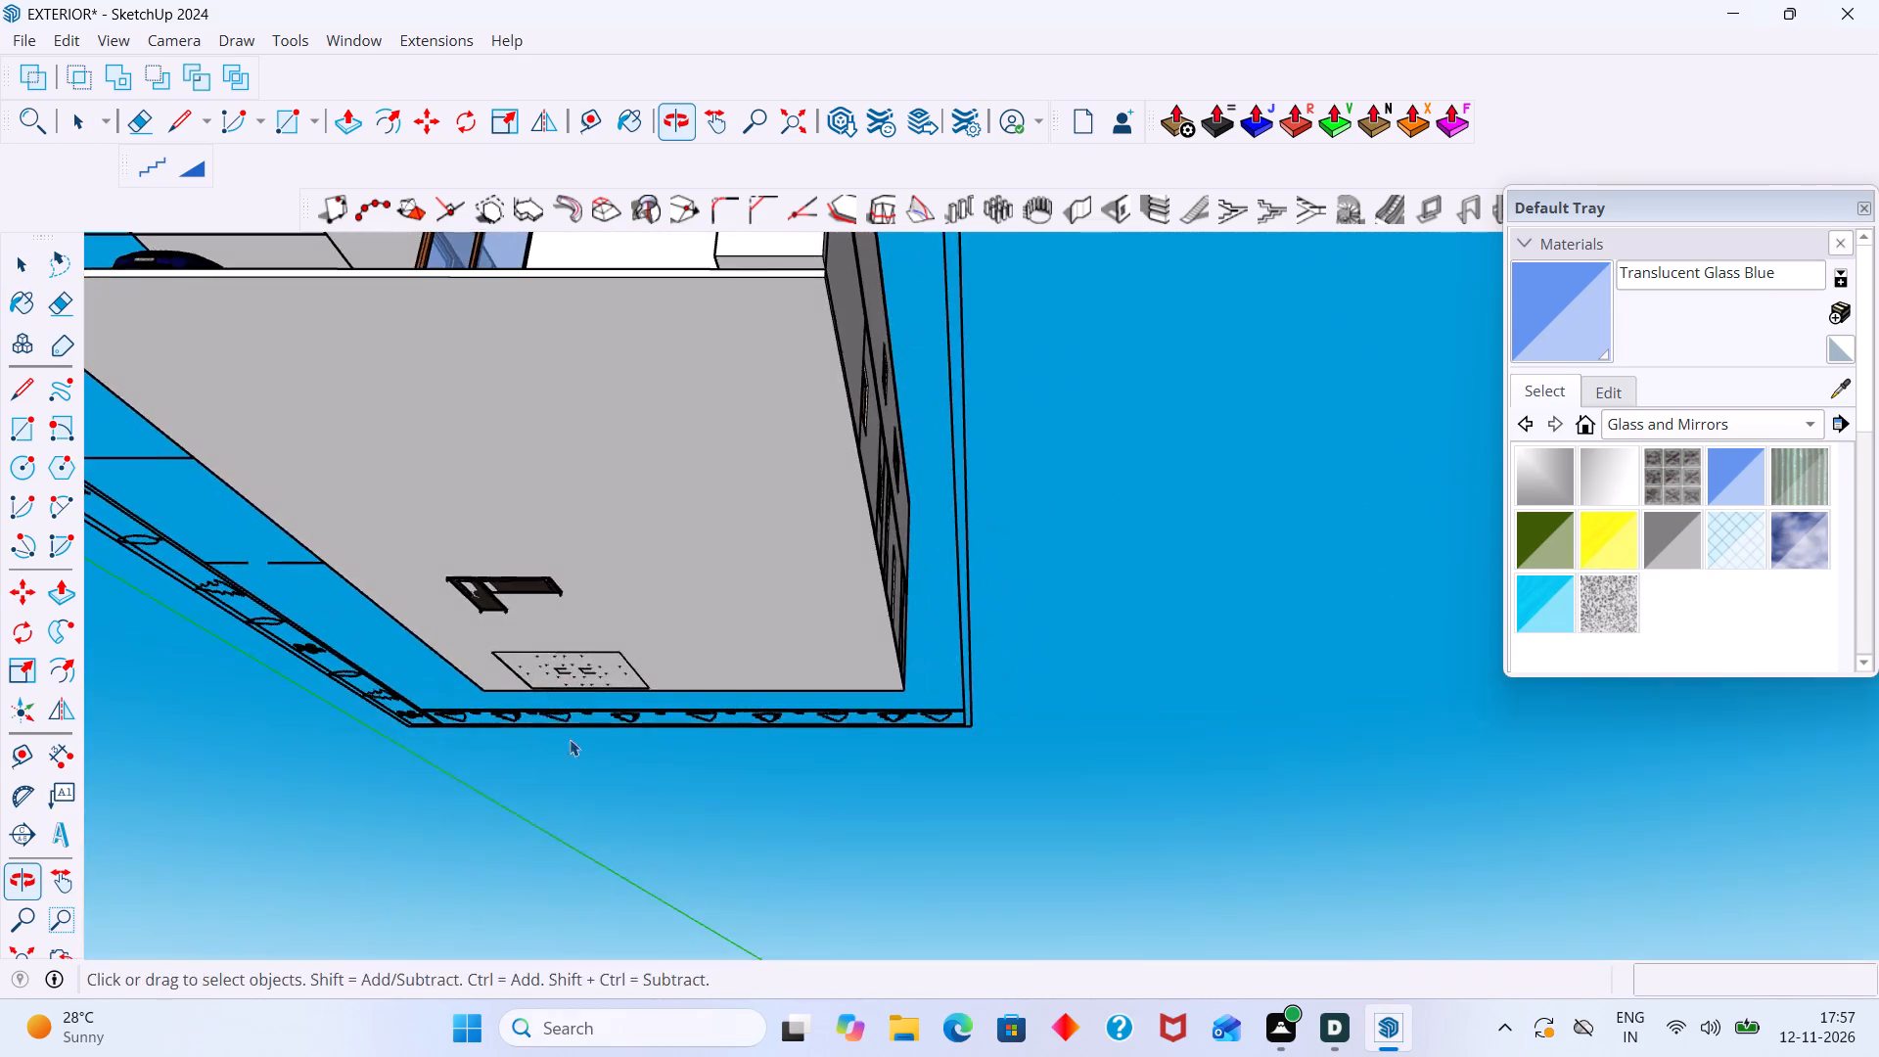
{"action": "middle_click_drag", "start_coordinate": [512, 711], "coordinate": [617, 751]}
{"action": "scroll", "coordinate": [418, 574], "scroll_direction": "up", "scroll_amount": 9}
{"action": "left_click", "coordinate": [384, 482]}
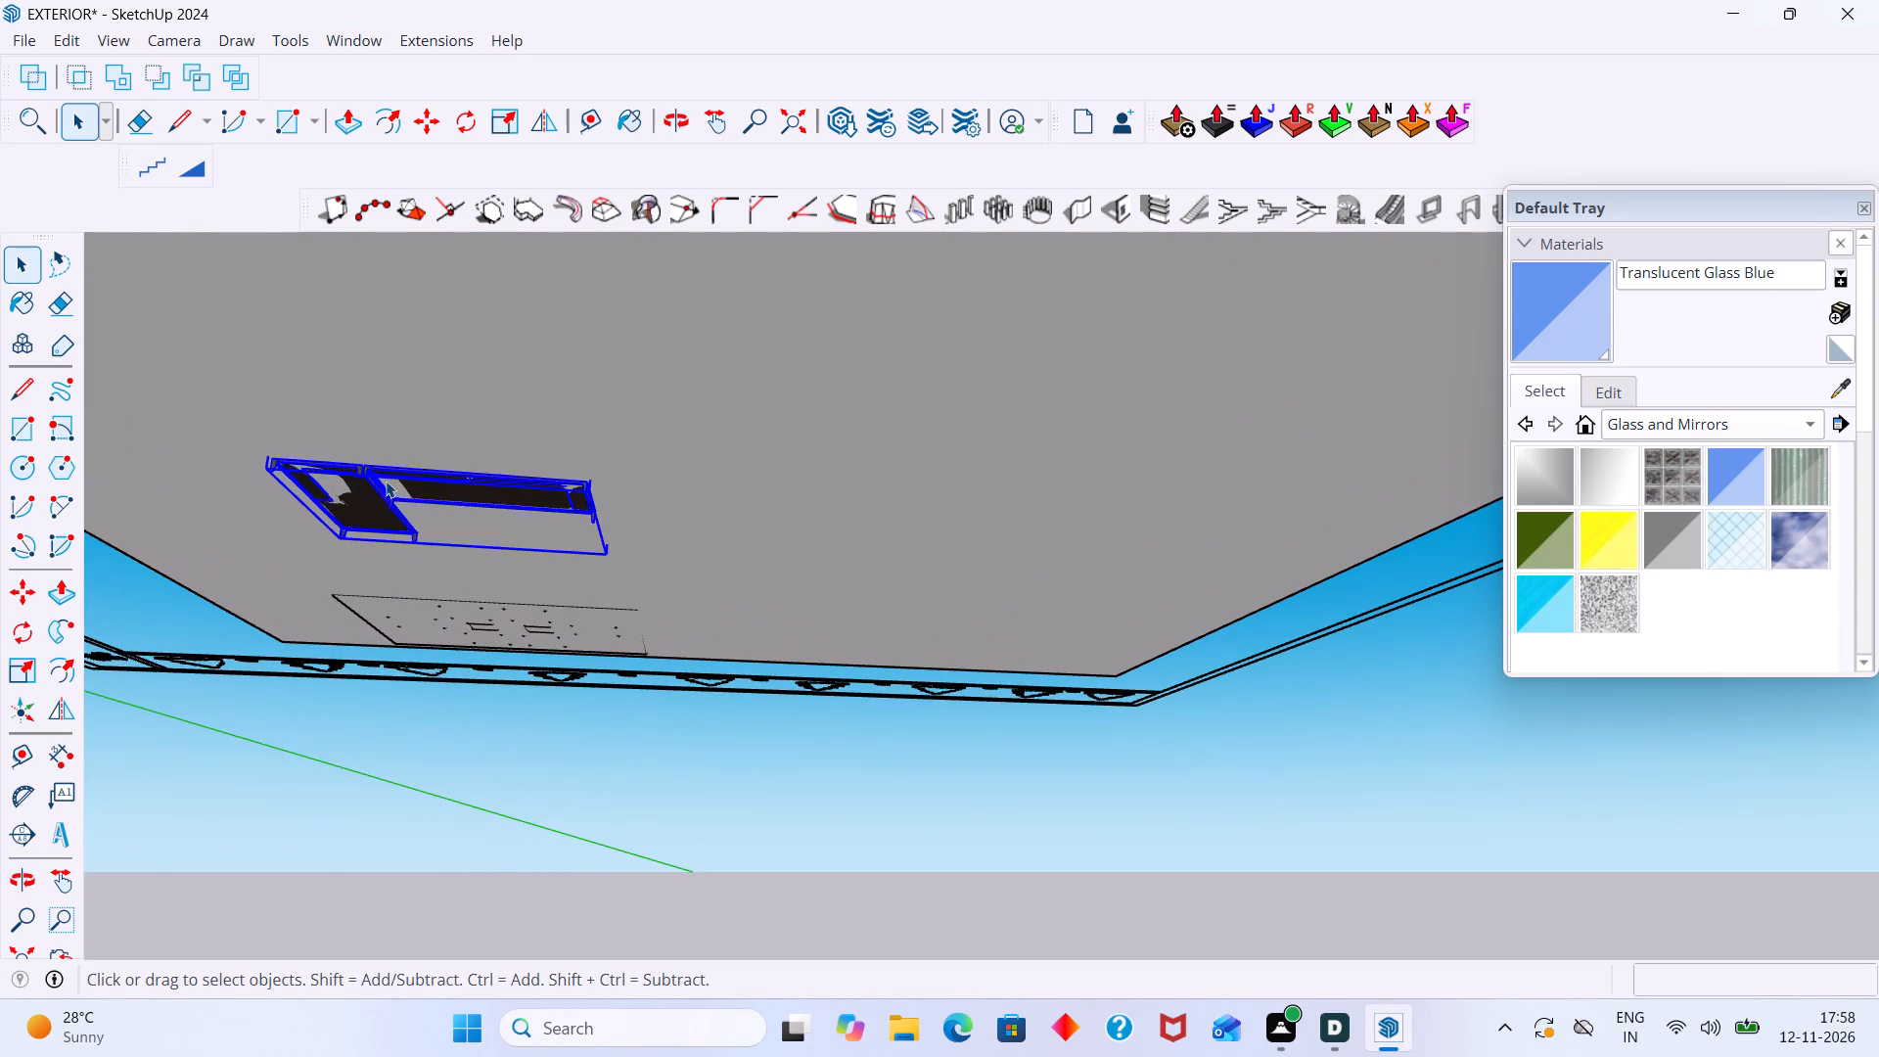
{"action": "key", "text": "m"}
{"action": "scroll", "coordinate": [210, 498], "scroll_direction": "up", "scroll_amount": 4}
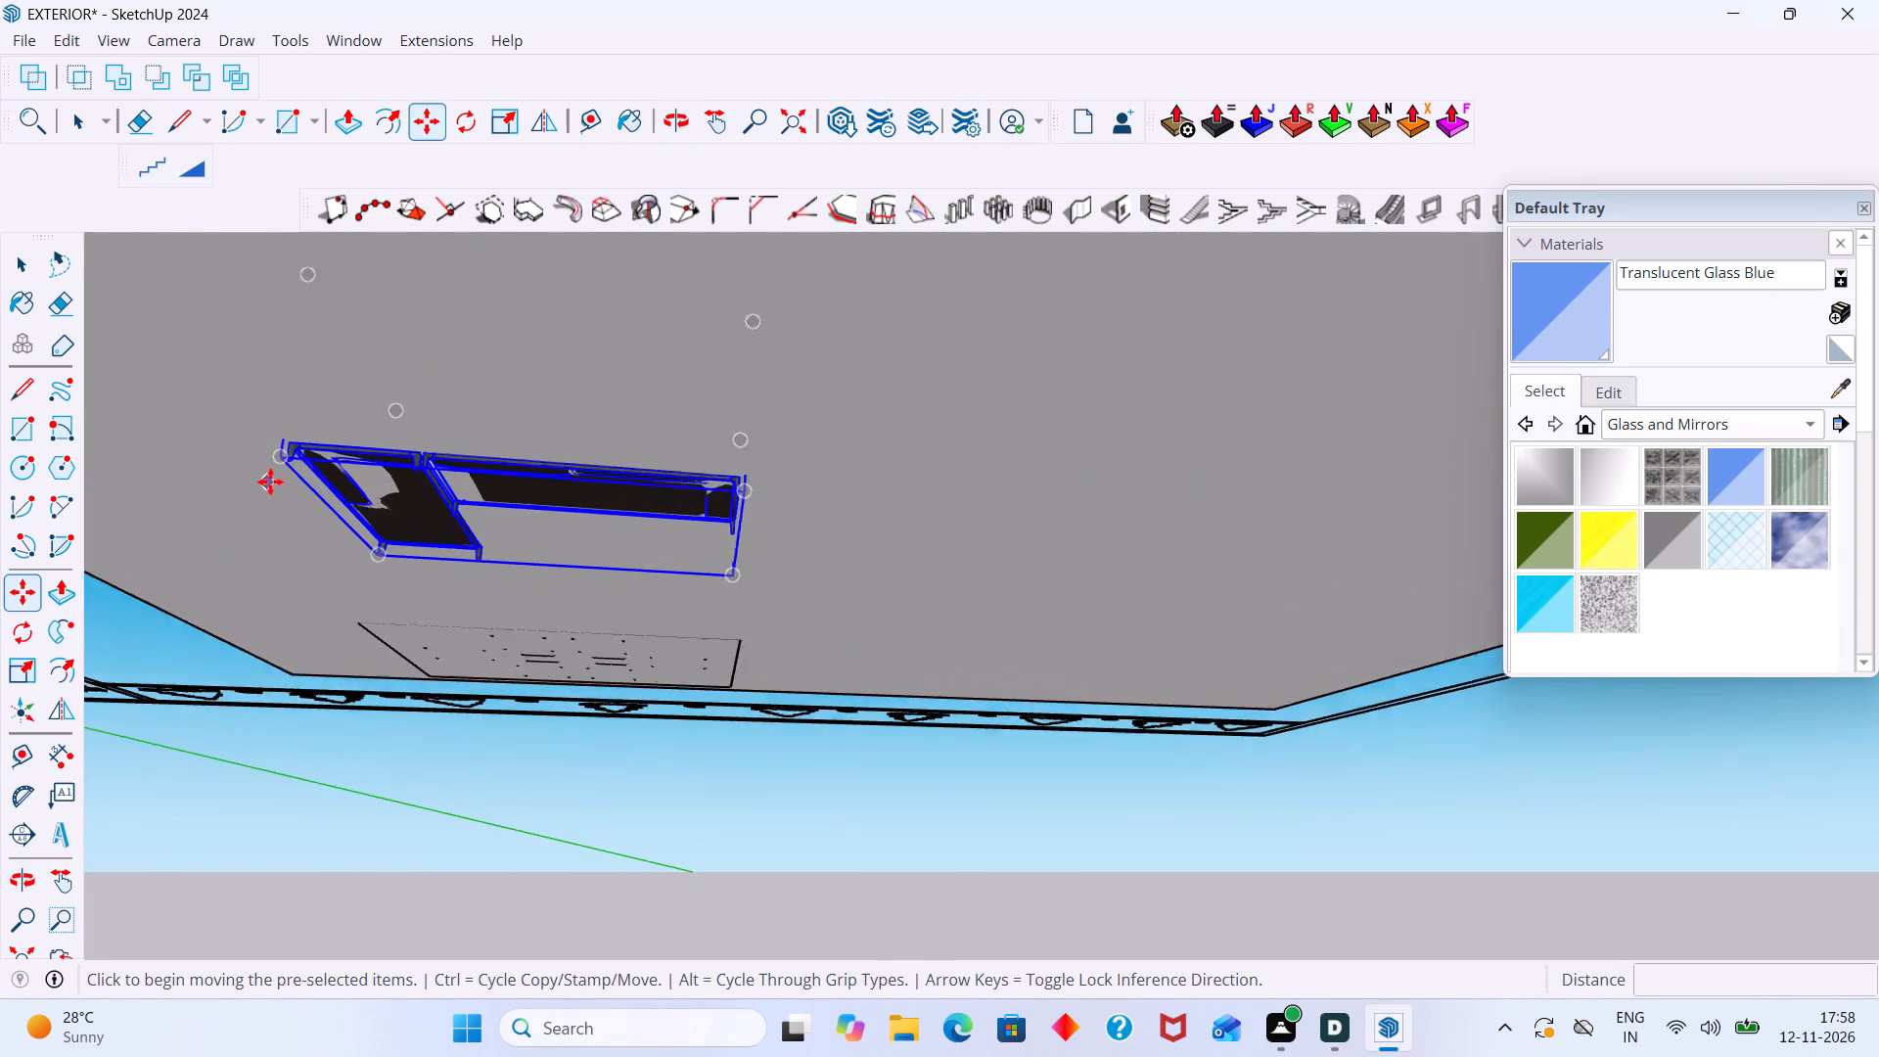
{"action": "scroll", "coordinate": [270, 482], "scroll_direction": "up", "scroll_amount": 3}
{"action": "left_click", "coordinate": [282, 454]}
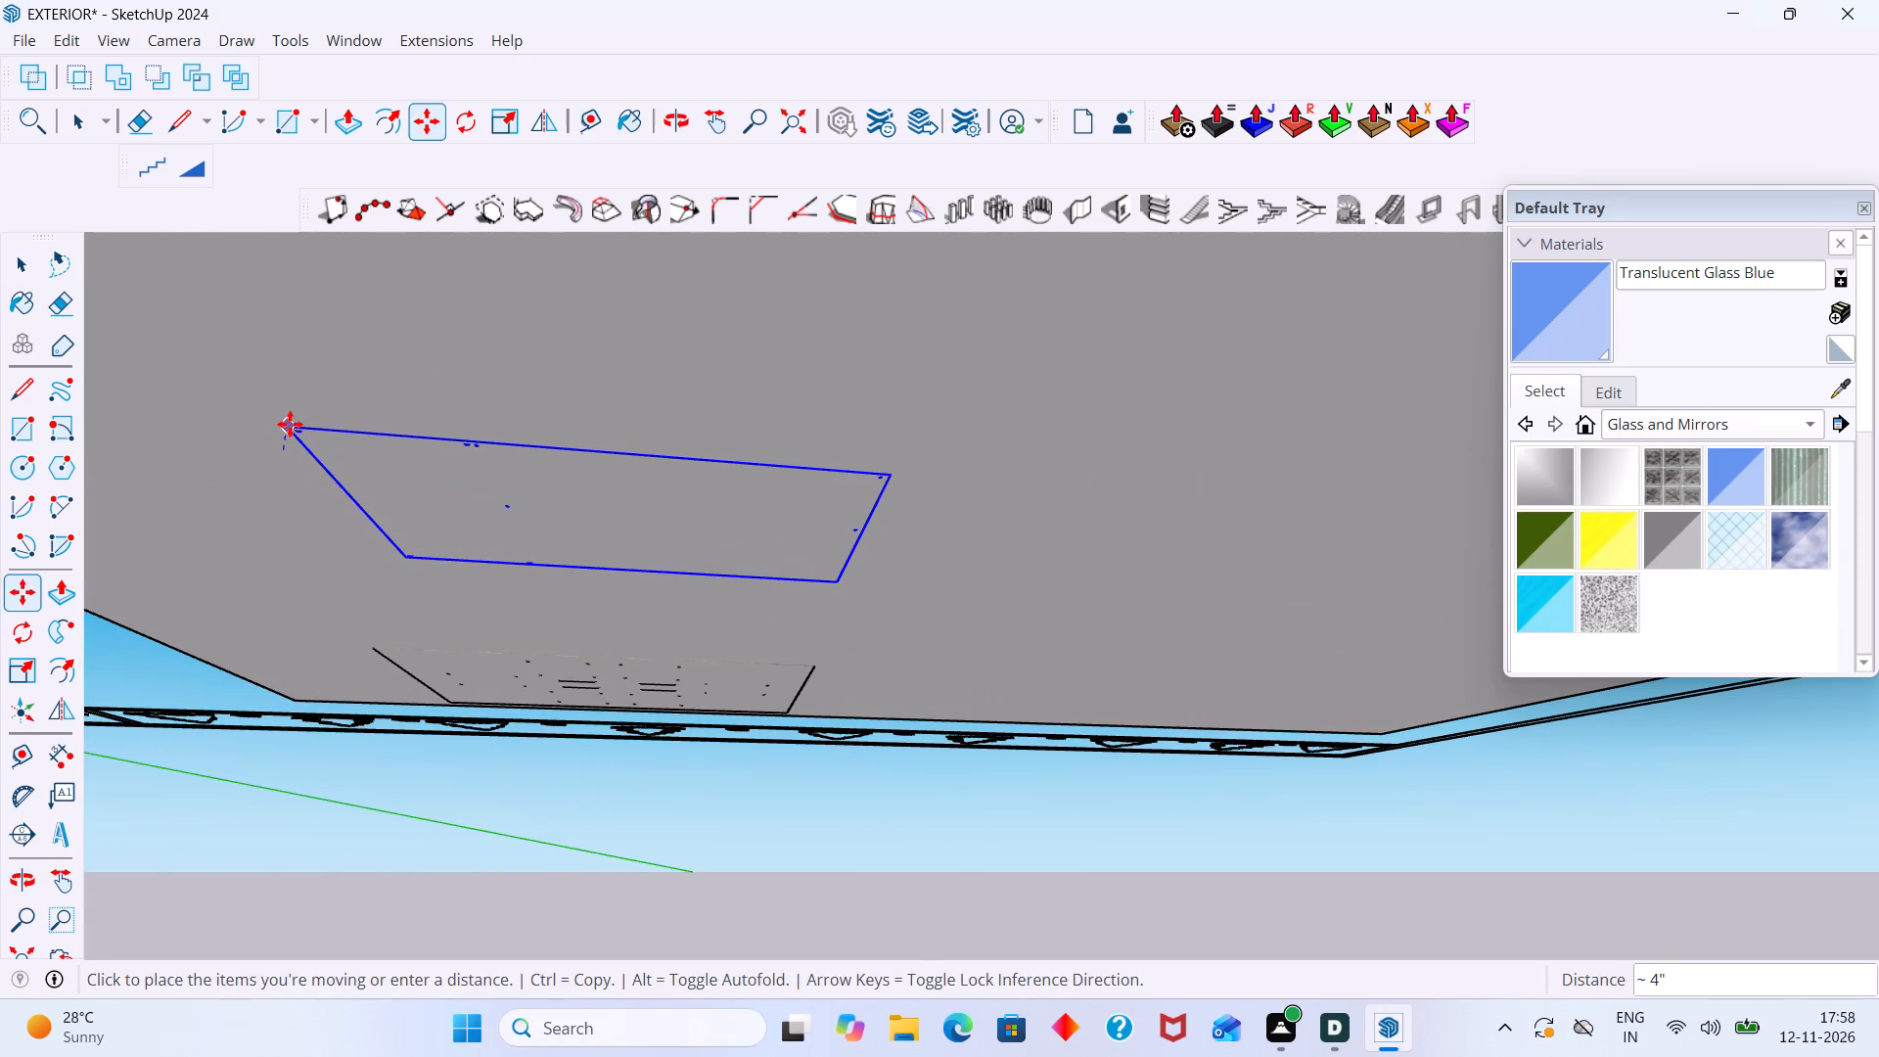
{"action": "scroll", "coordinate": [290, 421], "scroll_direction": "up", "scroll_amount": 5}
{"action": "left_click", "coordinate": [290, 421]}
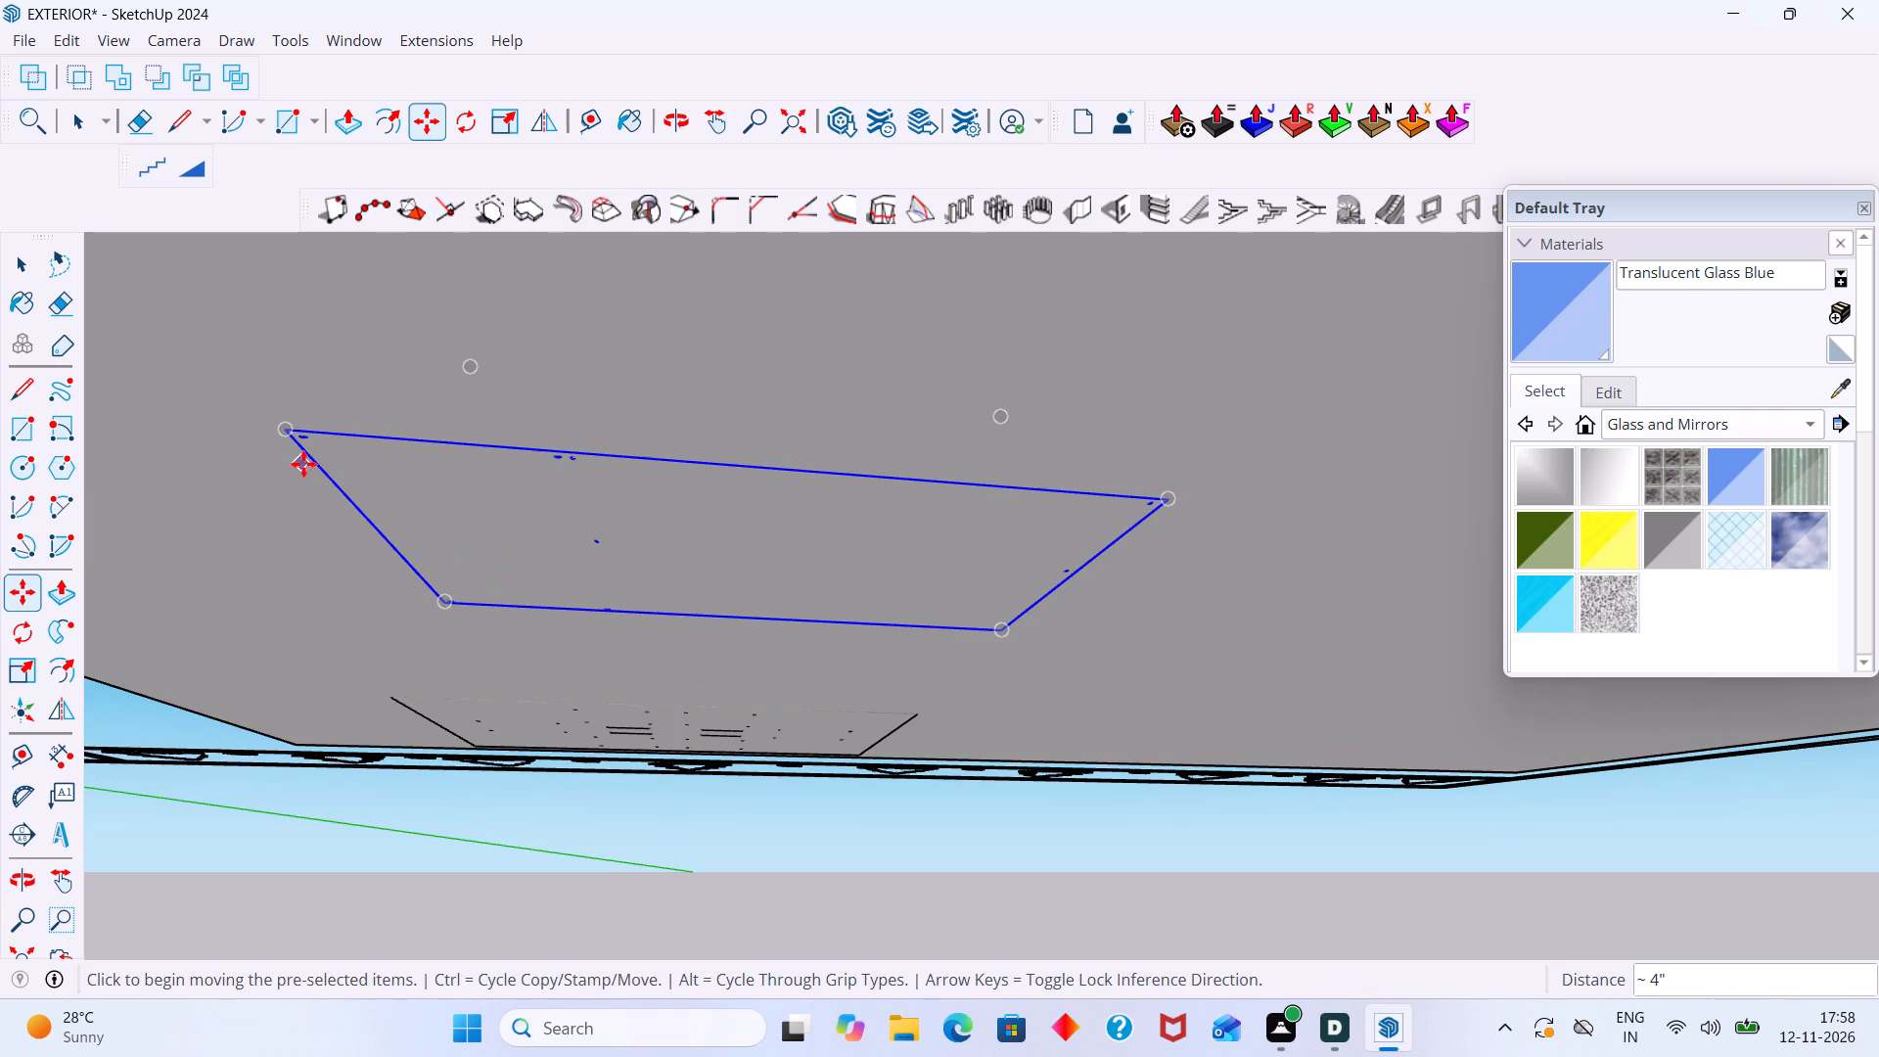
{"action": "key", "text": "space"}
{"action": "left_click", "coordinate": [318, 579]}
Raise the same furniture piece by a further 1 5/8" along the blue axis, as its feet still protrude through the slab's underside.
{"action": "scroll", "coordinate": [322, 463], "scroll_direction": "up", "scroll_amount": 2}
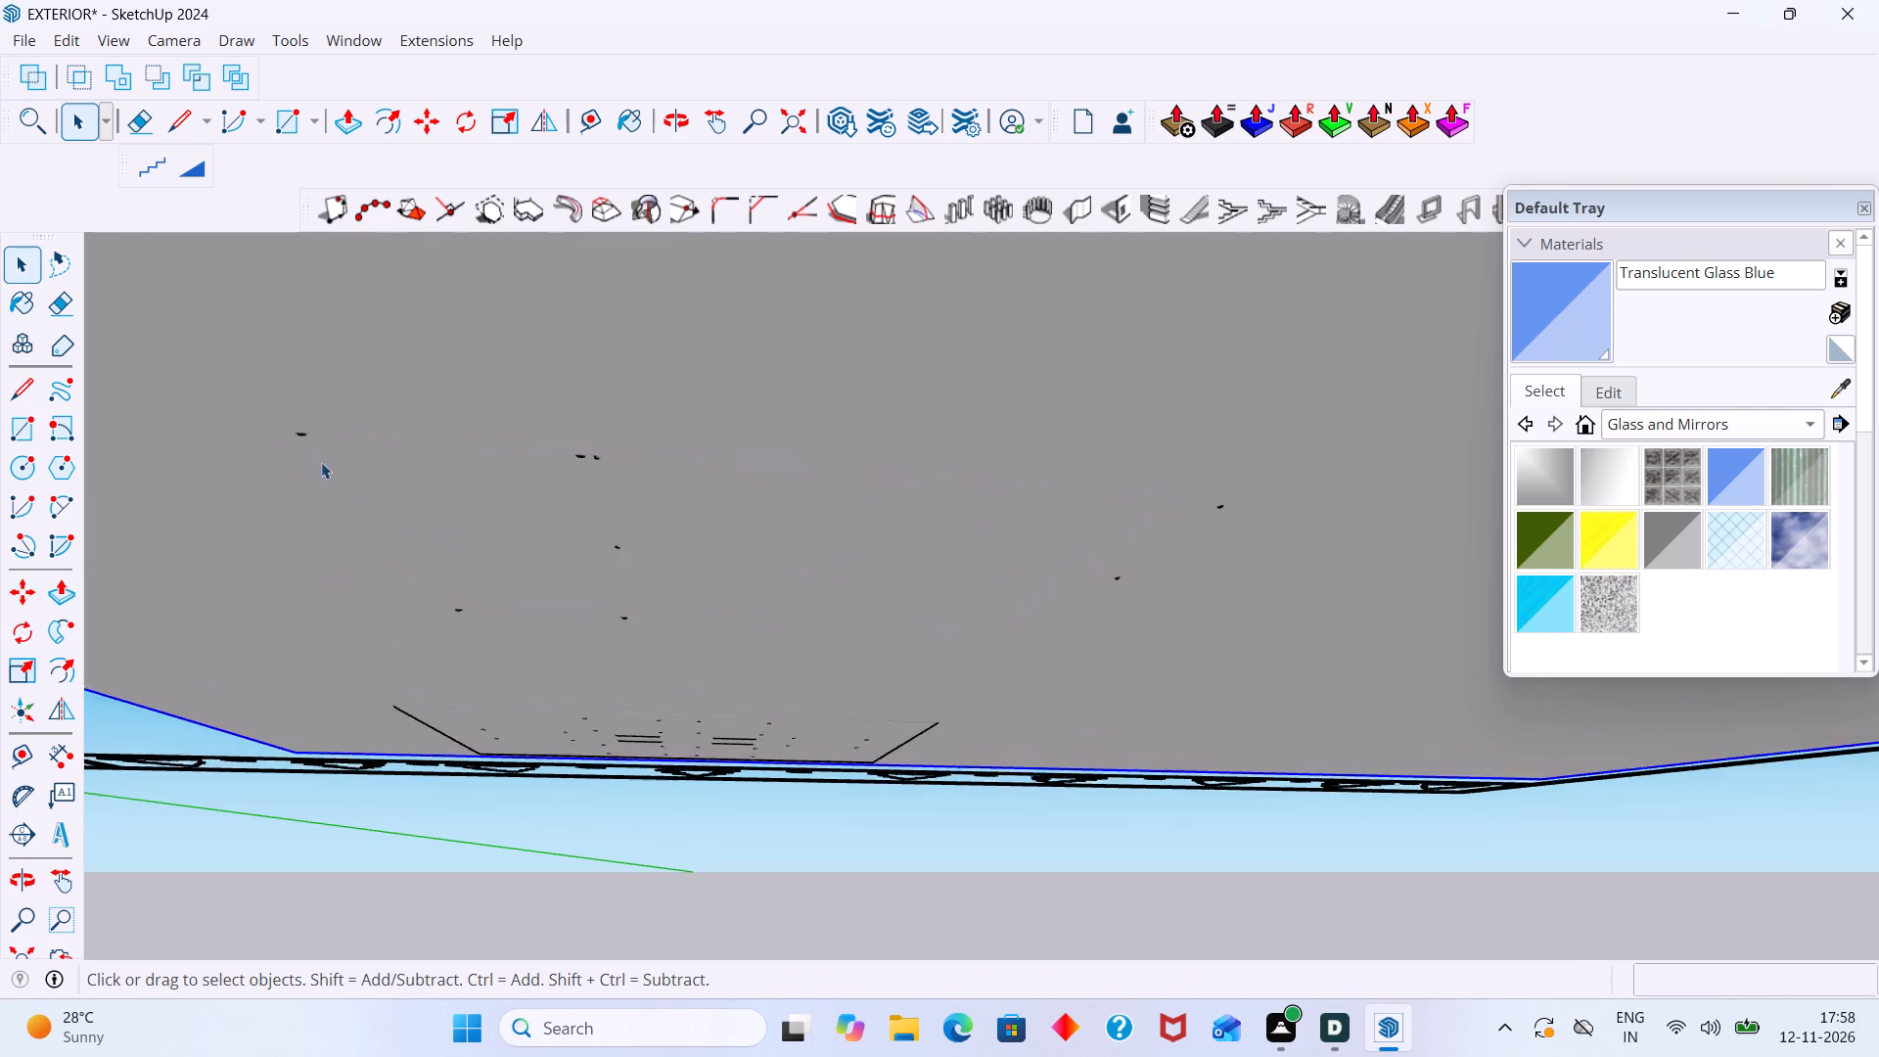
{"action": "scroll", "coordinate": [321, 462], "scroll_direction": "up", "scroll_amount": 2}
{"action": "left_click", "coordinate": [290, 425]}
{"action": "key", "text": "m"}
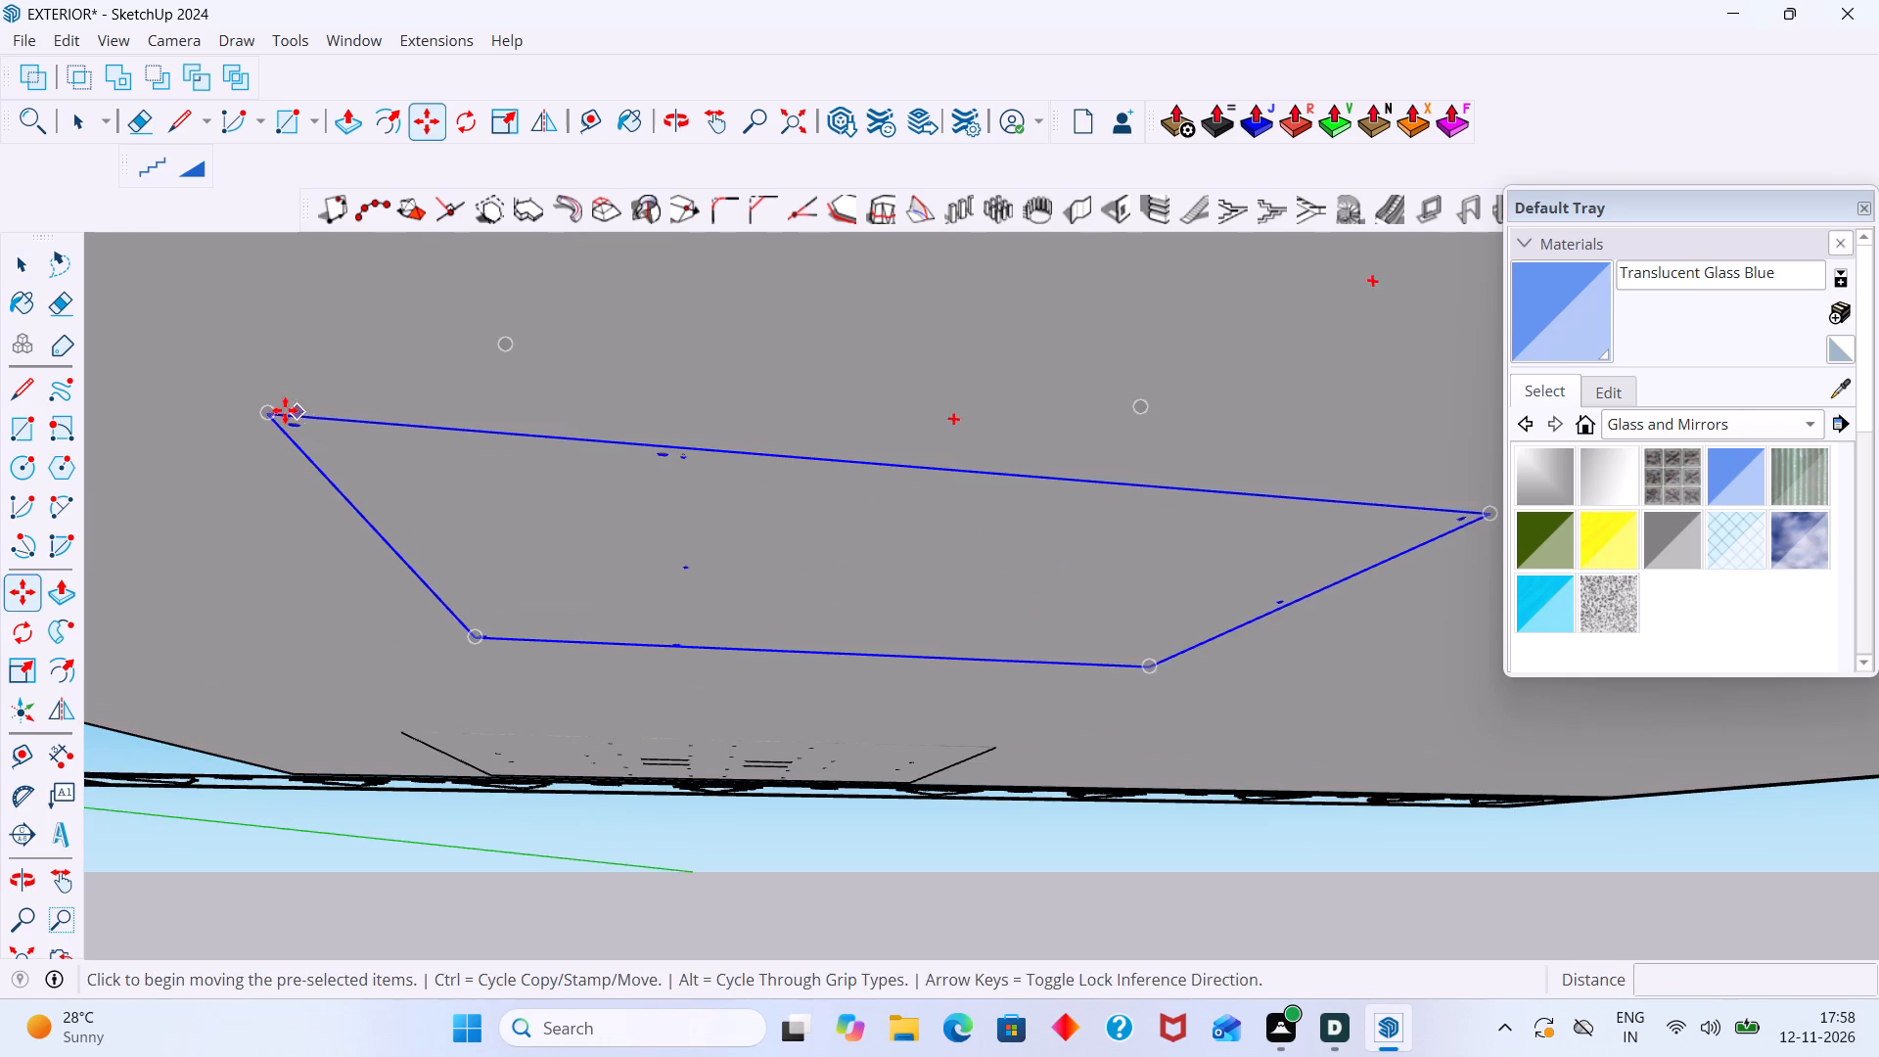
{"action": "left_click", "coordinate": [271, 417]}
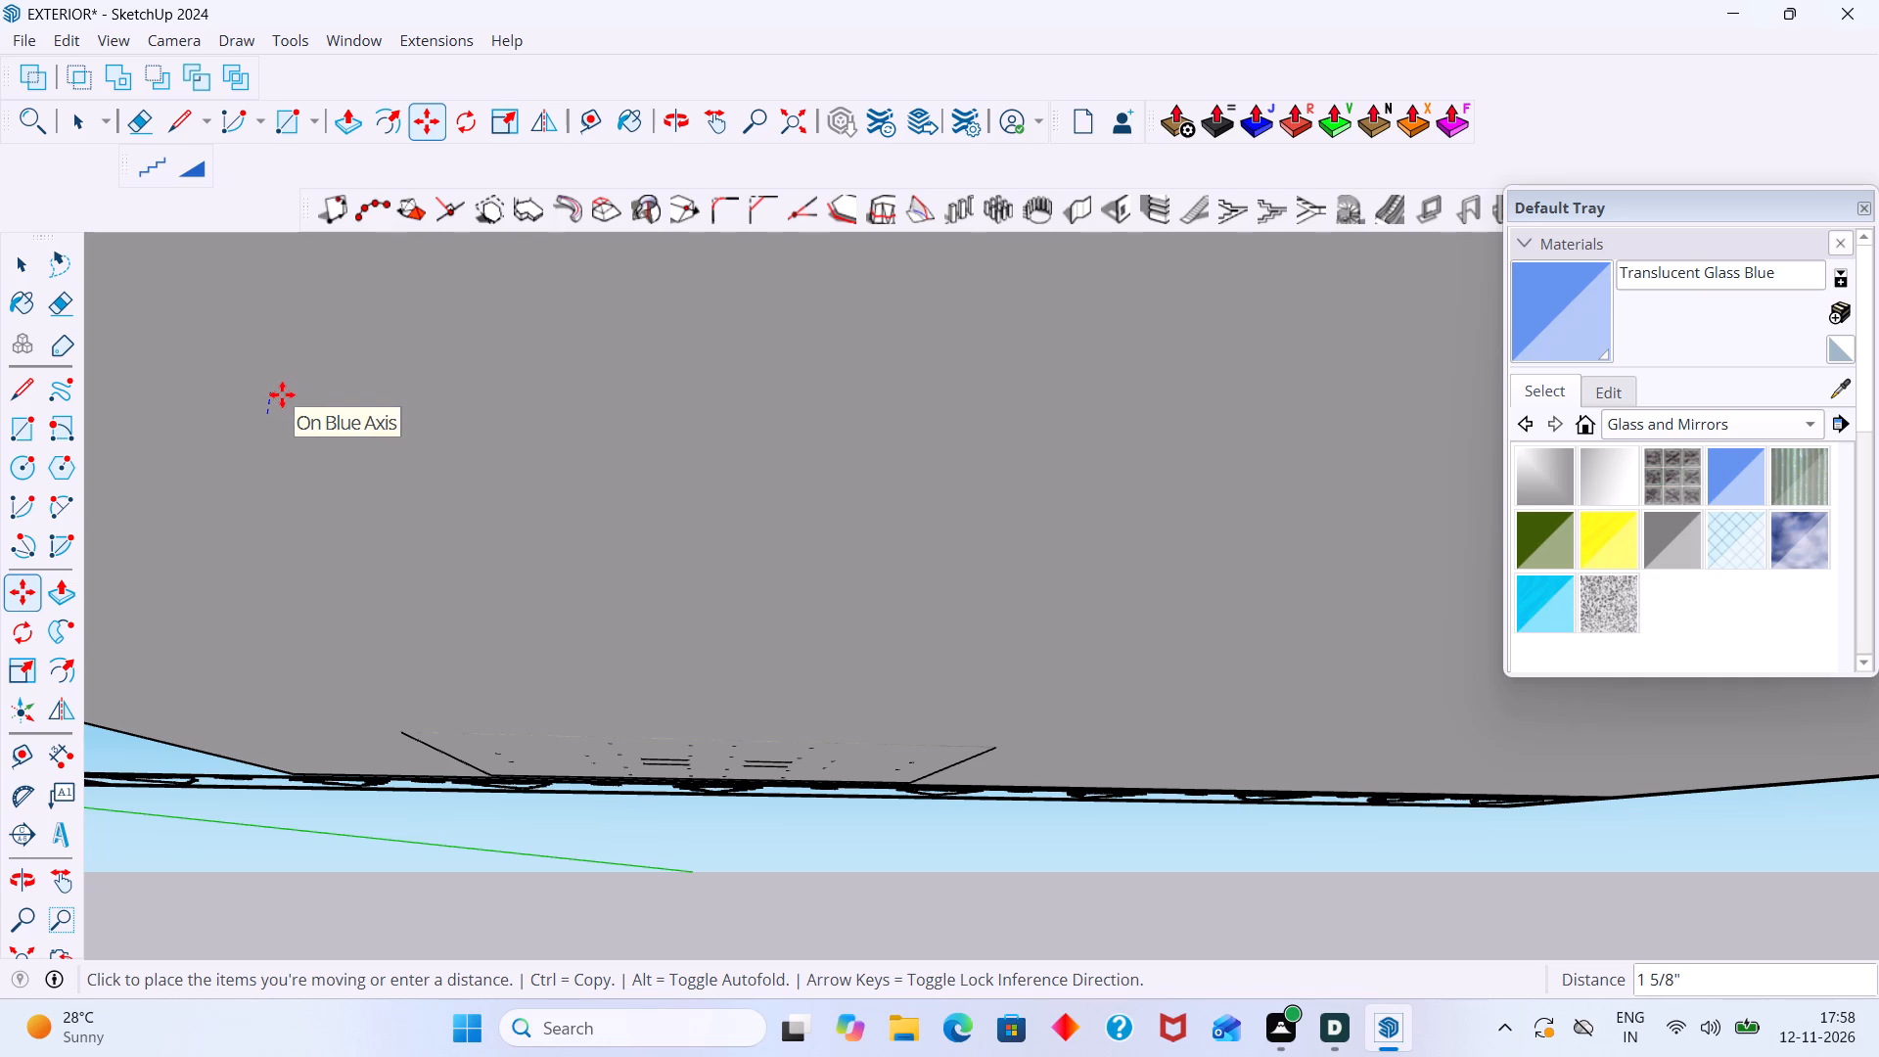
{"action": "left_click", "coordinate": [282, 394]}
{"action": "key", "text": "space"}
{"action": "left_click", "coordinate": [380, 467]}
Move the flat textured rectangular object protruding beneath the plinth slab up by 5".
{"action": "scroll", "coordinate": [380, 469], "scroll_direction": "down", "scroll_amount": 7}
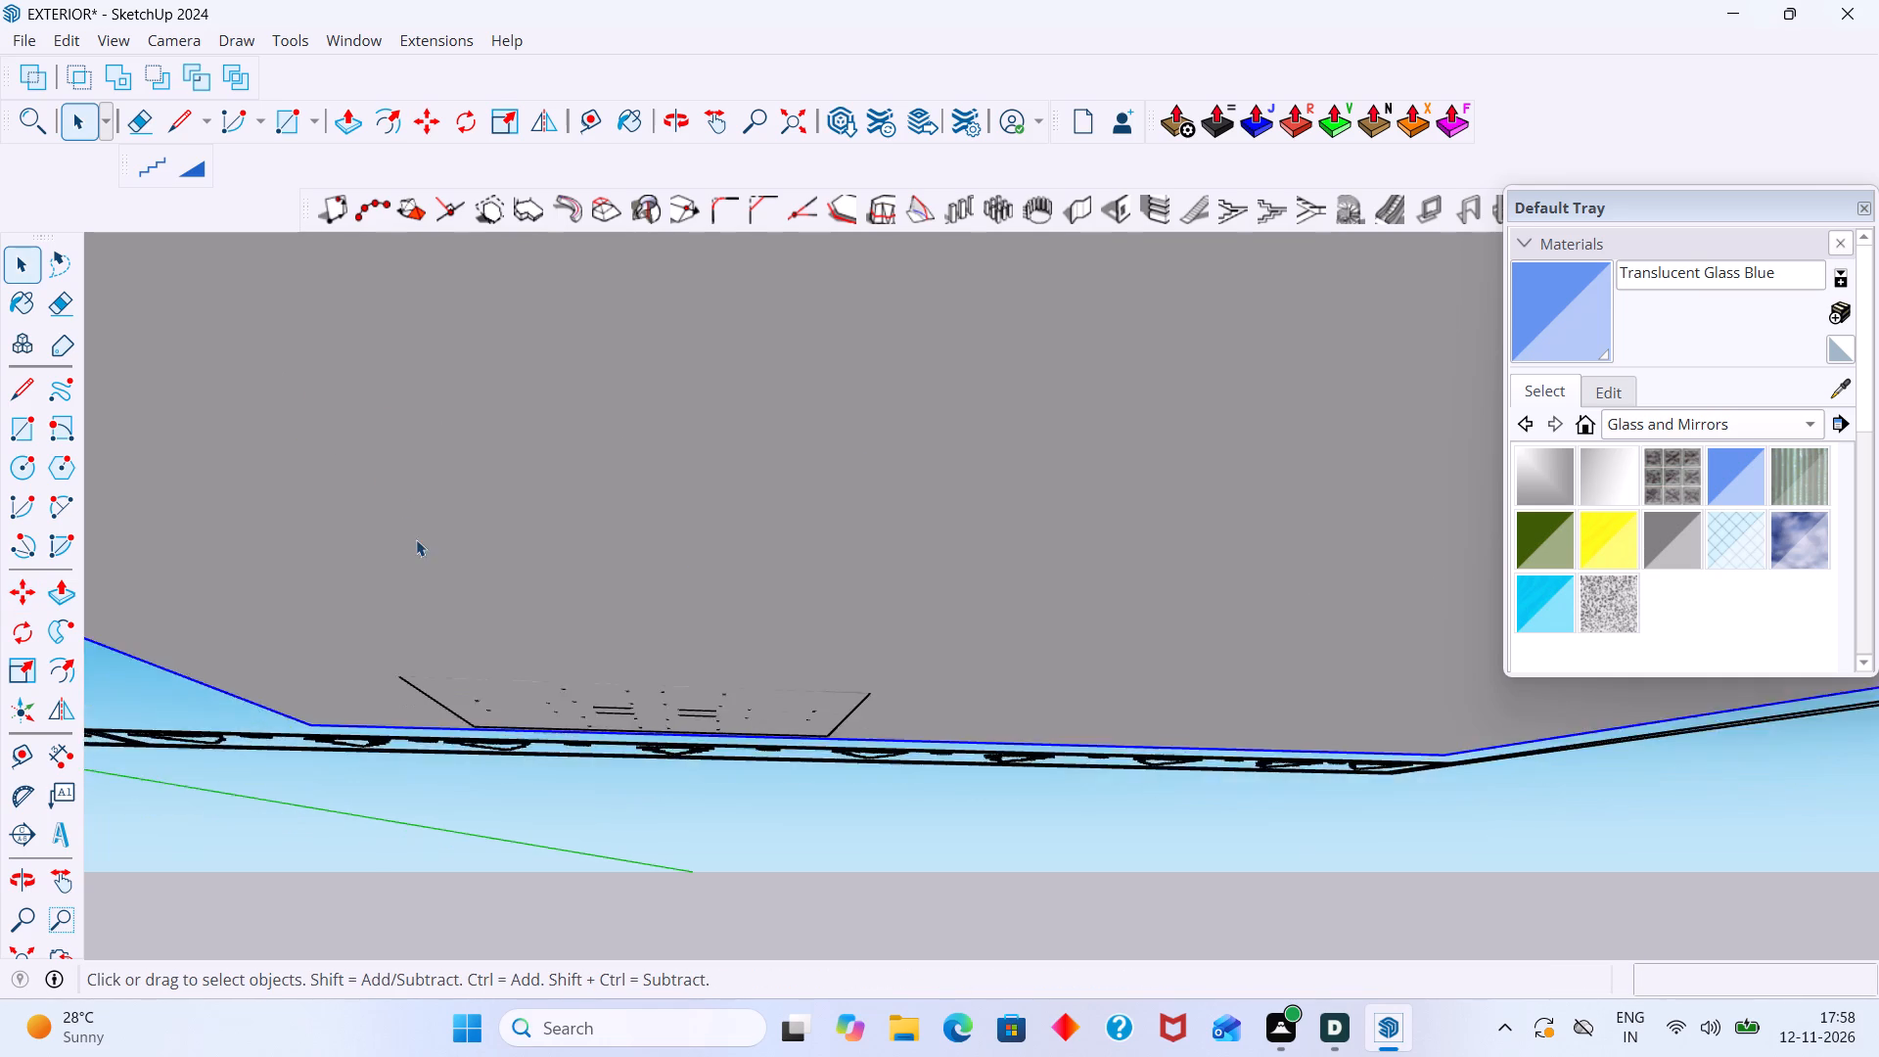
{"action": "scroll", "coordinate": [416, 539], "scroll_direction": "down", "scroll_amount": 8}
{"action": "middle_click_drag", "start_coordinate": [511, 793], "coordinate": [502, 712]}
{"action": "scroll", "coordinate": [424, 740], "scroll_direction": "up", "scroll_amount": 9}
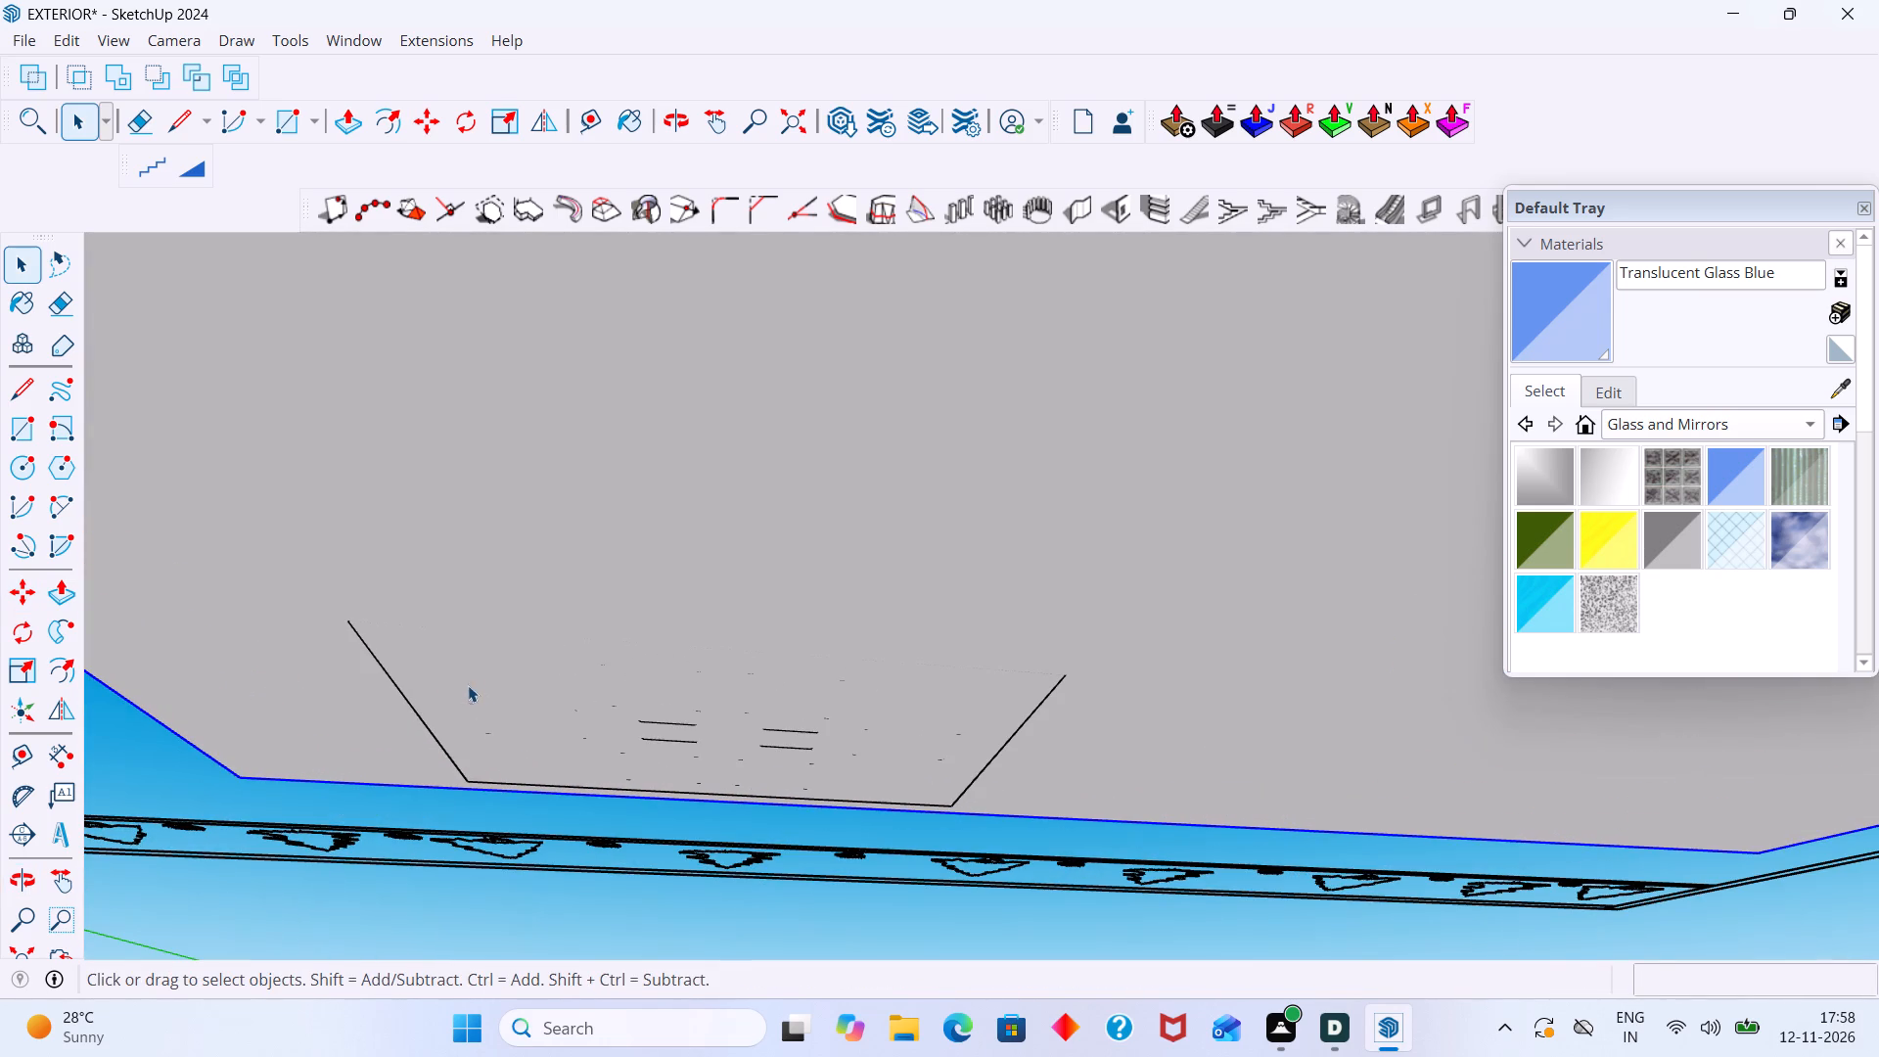
{"action": "left_click", "coordinate": [419, 713]}
{"action": "left_click", "coordinate": [419, 715]}
{"action": "left_click", "coordinate": [439, 713]}
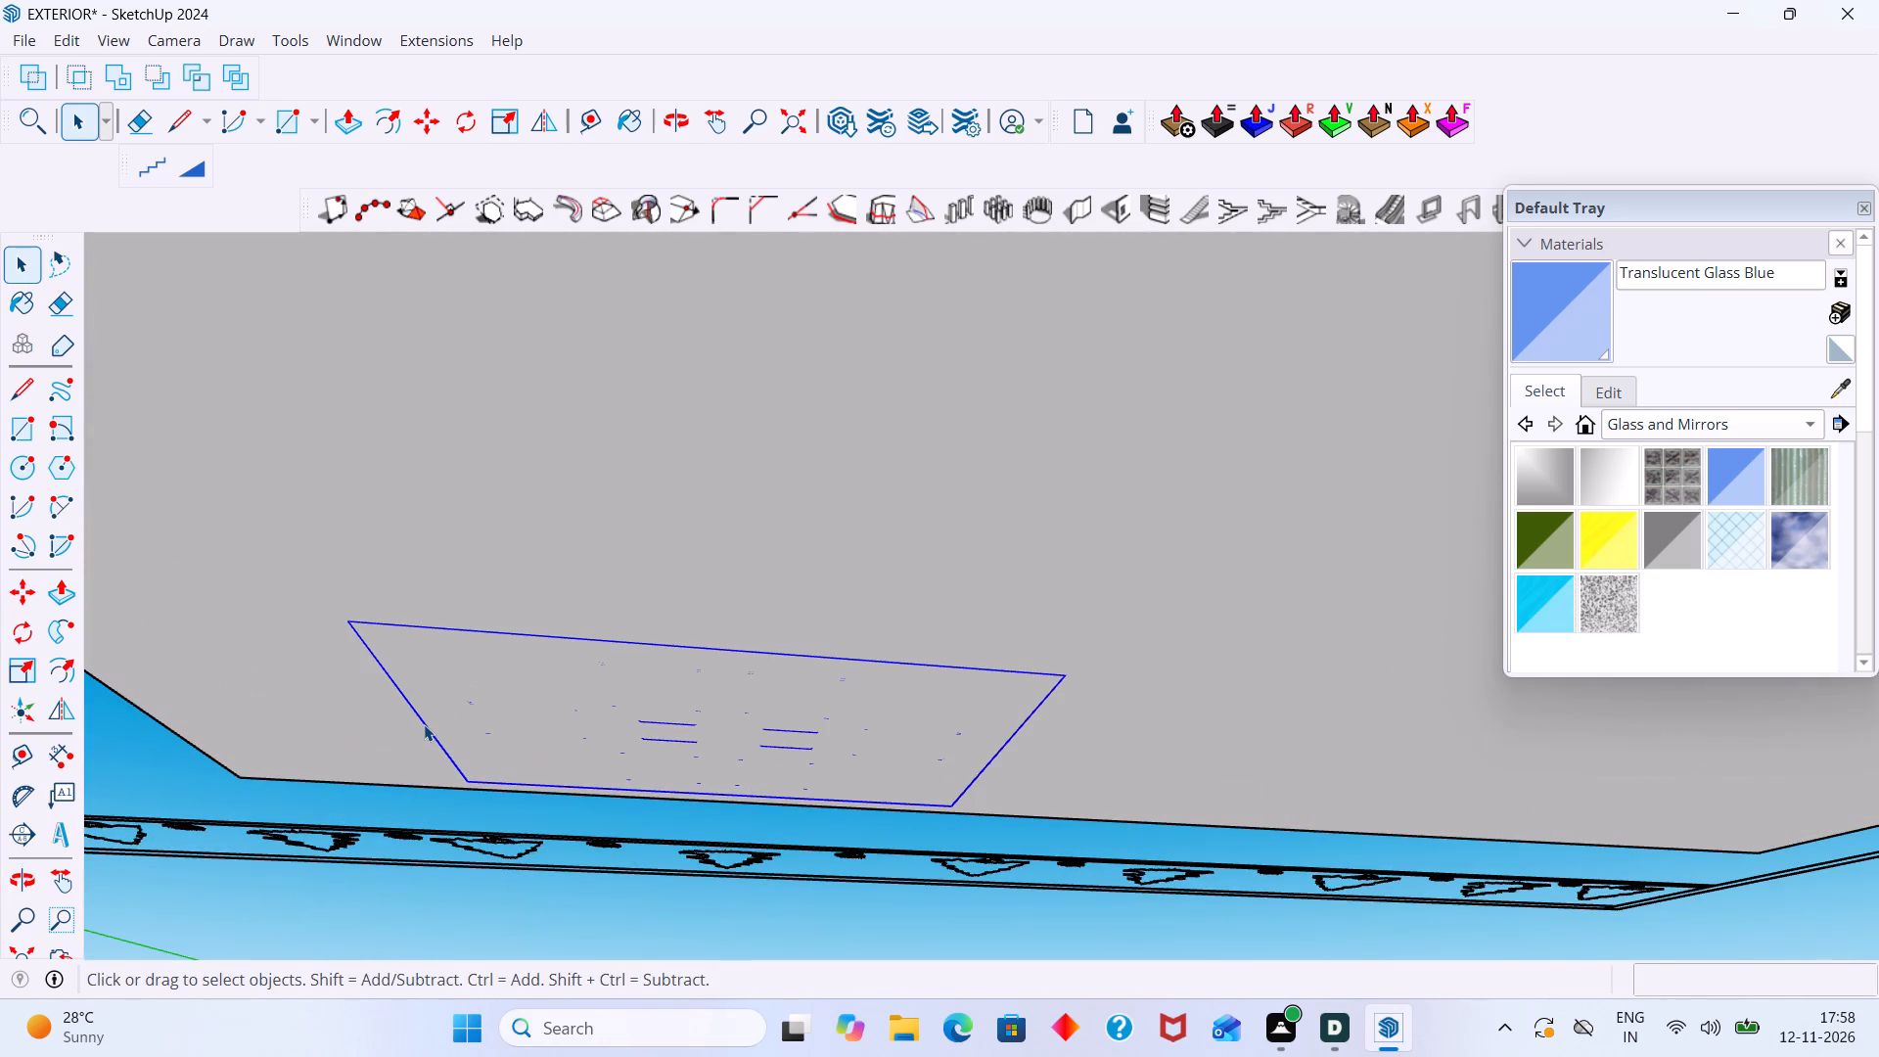
{"action": "key", "text": "m"}
{"action": "left_click", "coordinate": [347, 621]}
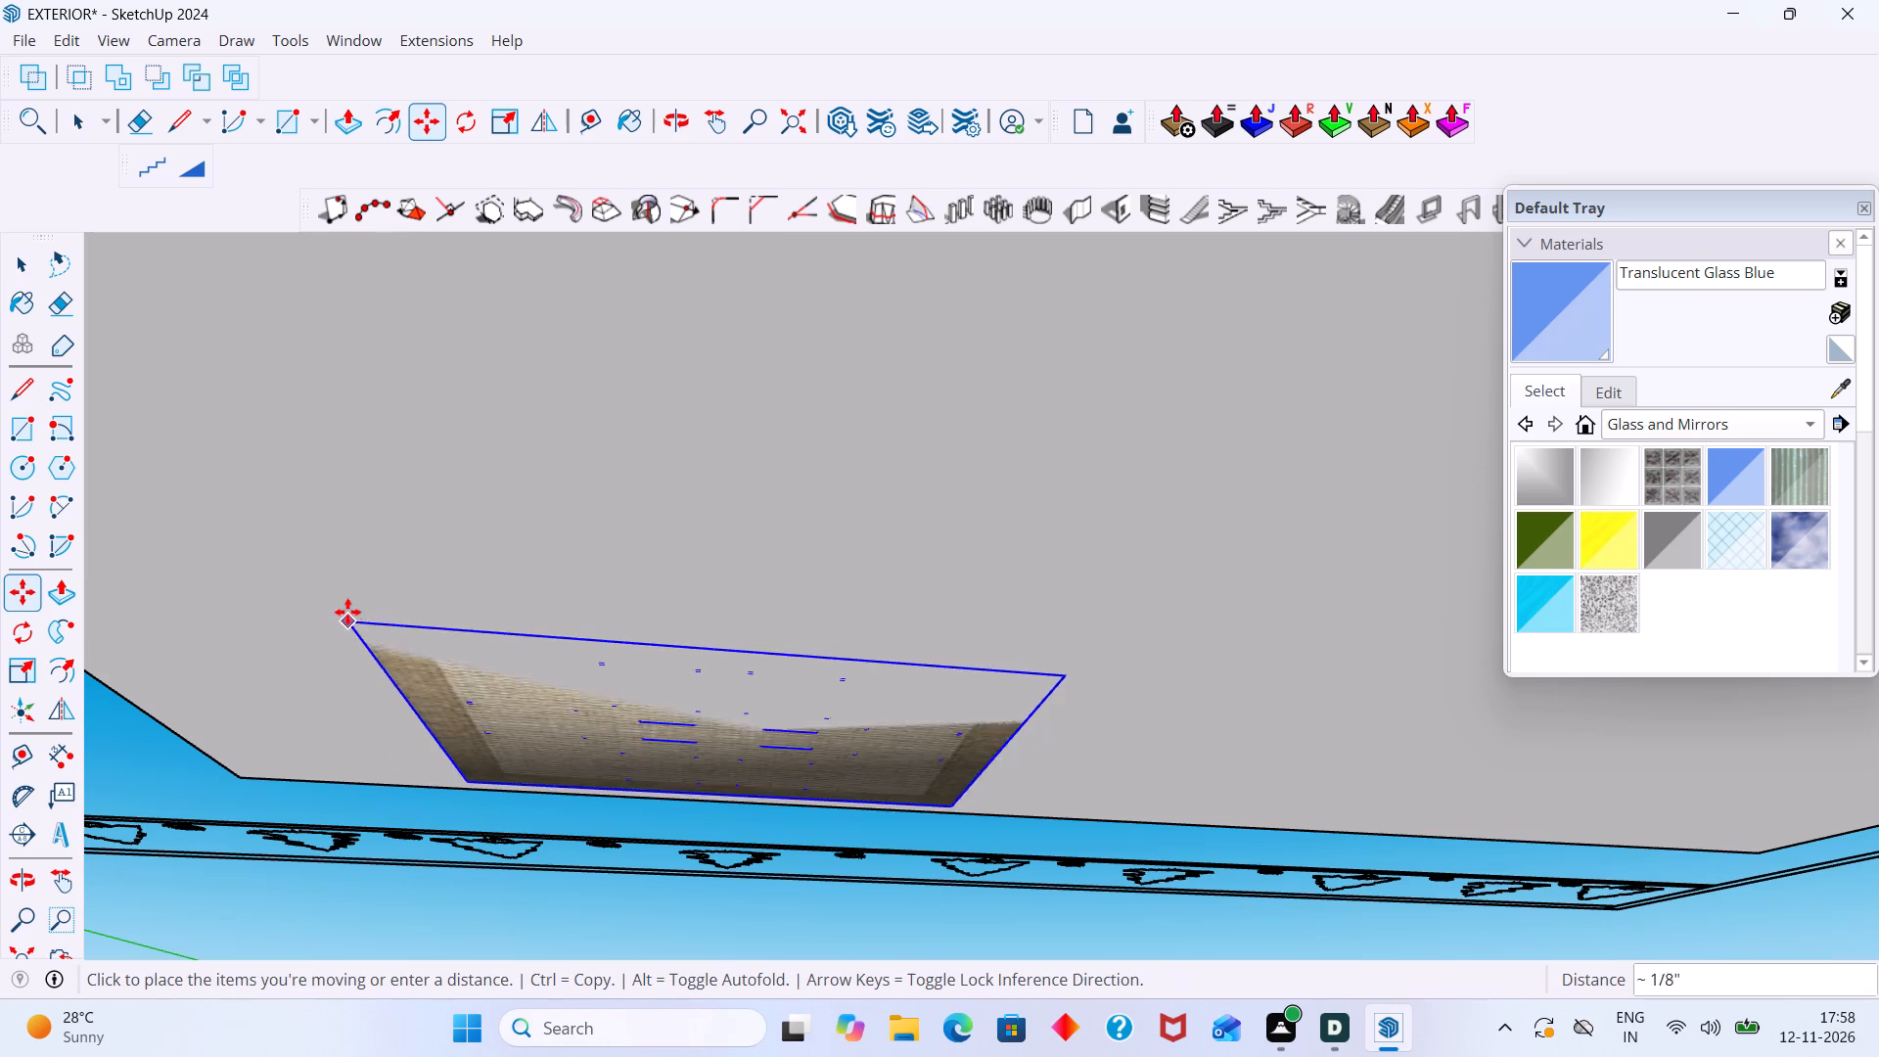
{"action": "left_click", "coordinate": [355, 598]}
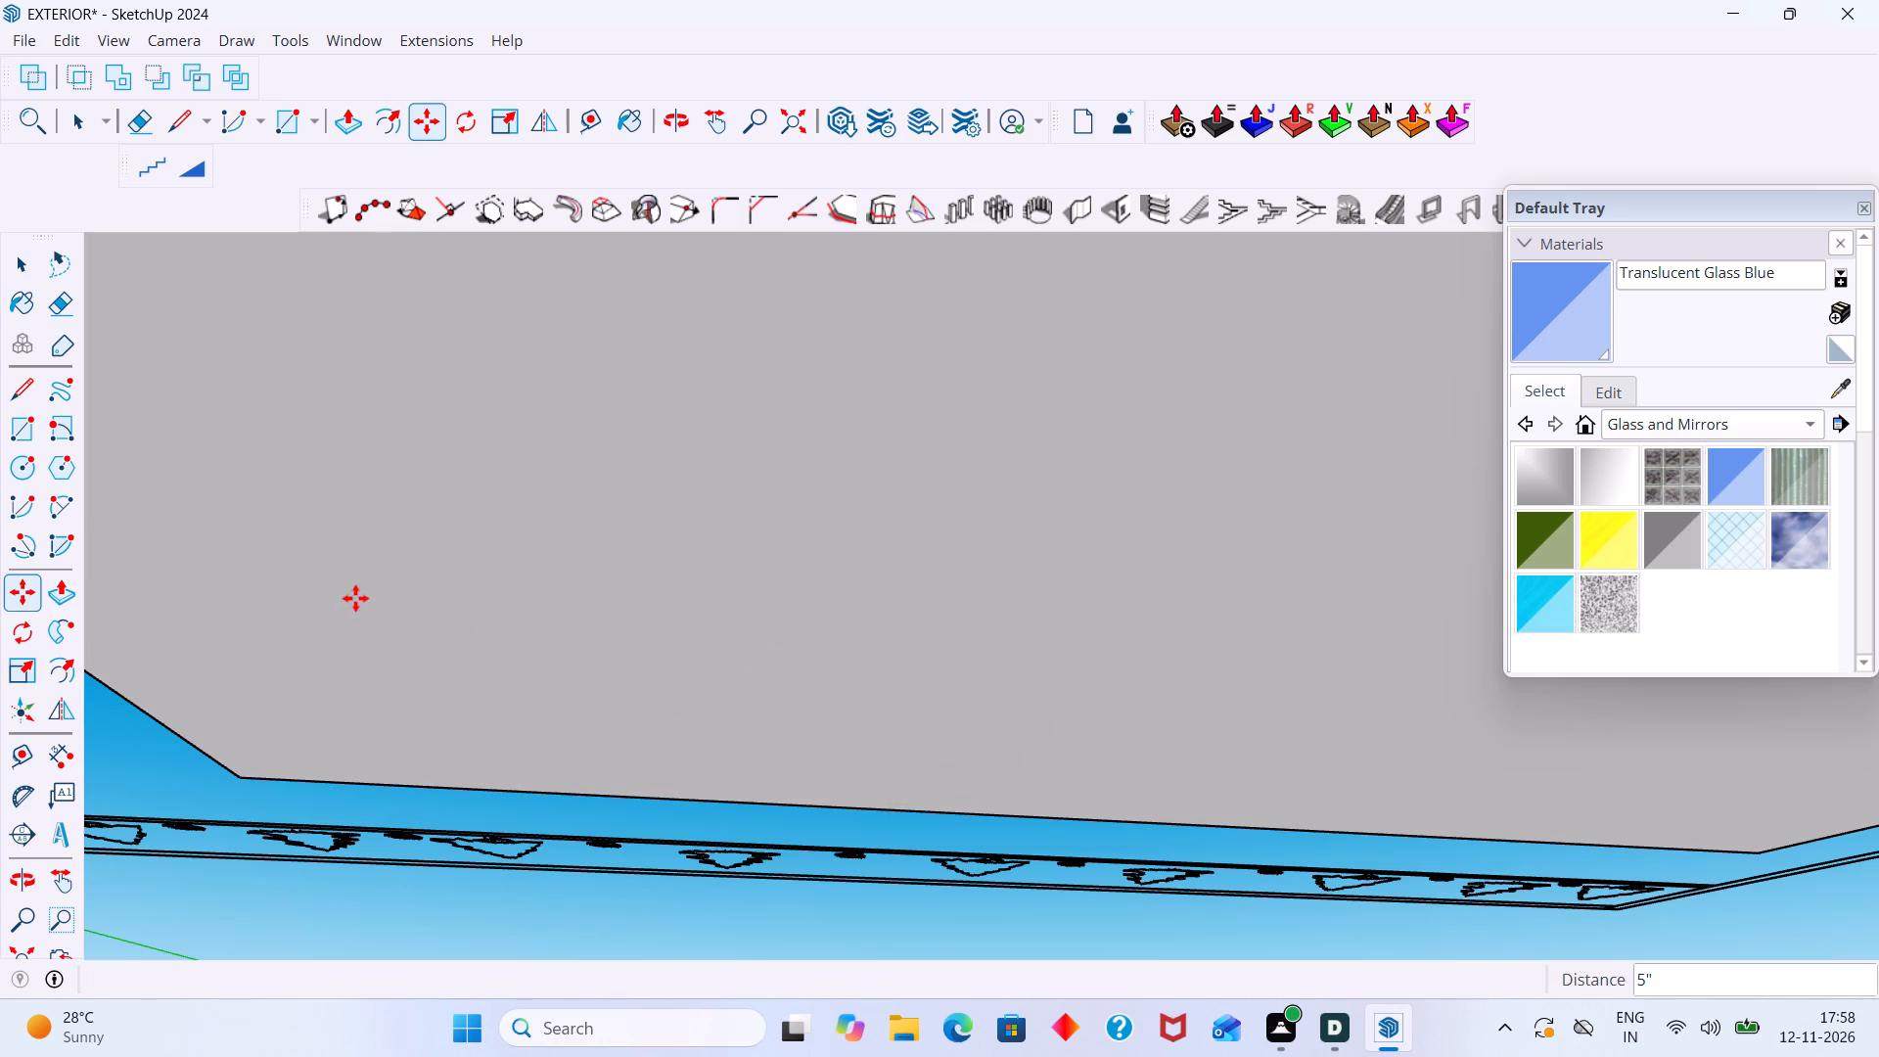
{"action": "key", "text": "space"}
{"action": "scroll", "coordinate": [374, 598], "scroll_direction": "up", "scroll_amount": 1}
{"action": "scroll", "coordinate": [390, 633], "scroll_direction": "down", "scroll_amount": 20}
{"action": "scroll", "coordinate": [390, 633], "scroll_direction": "down", "scroll_amount": 4}
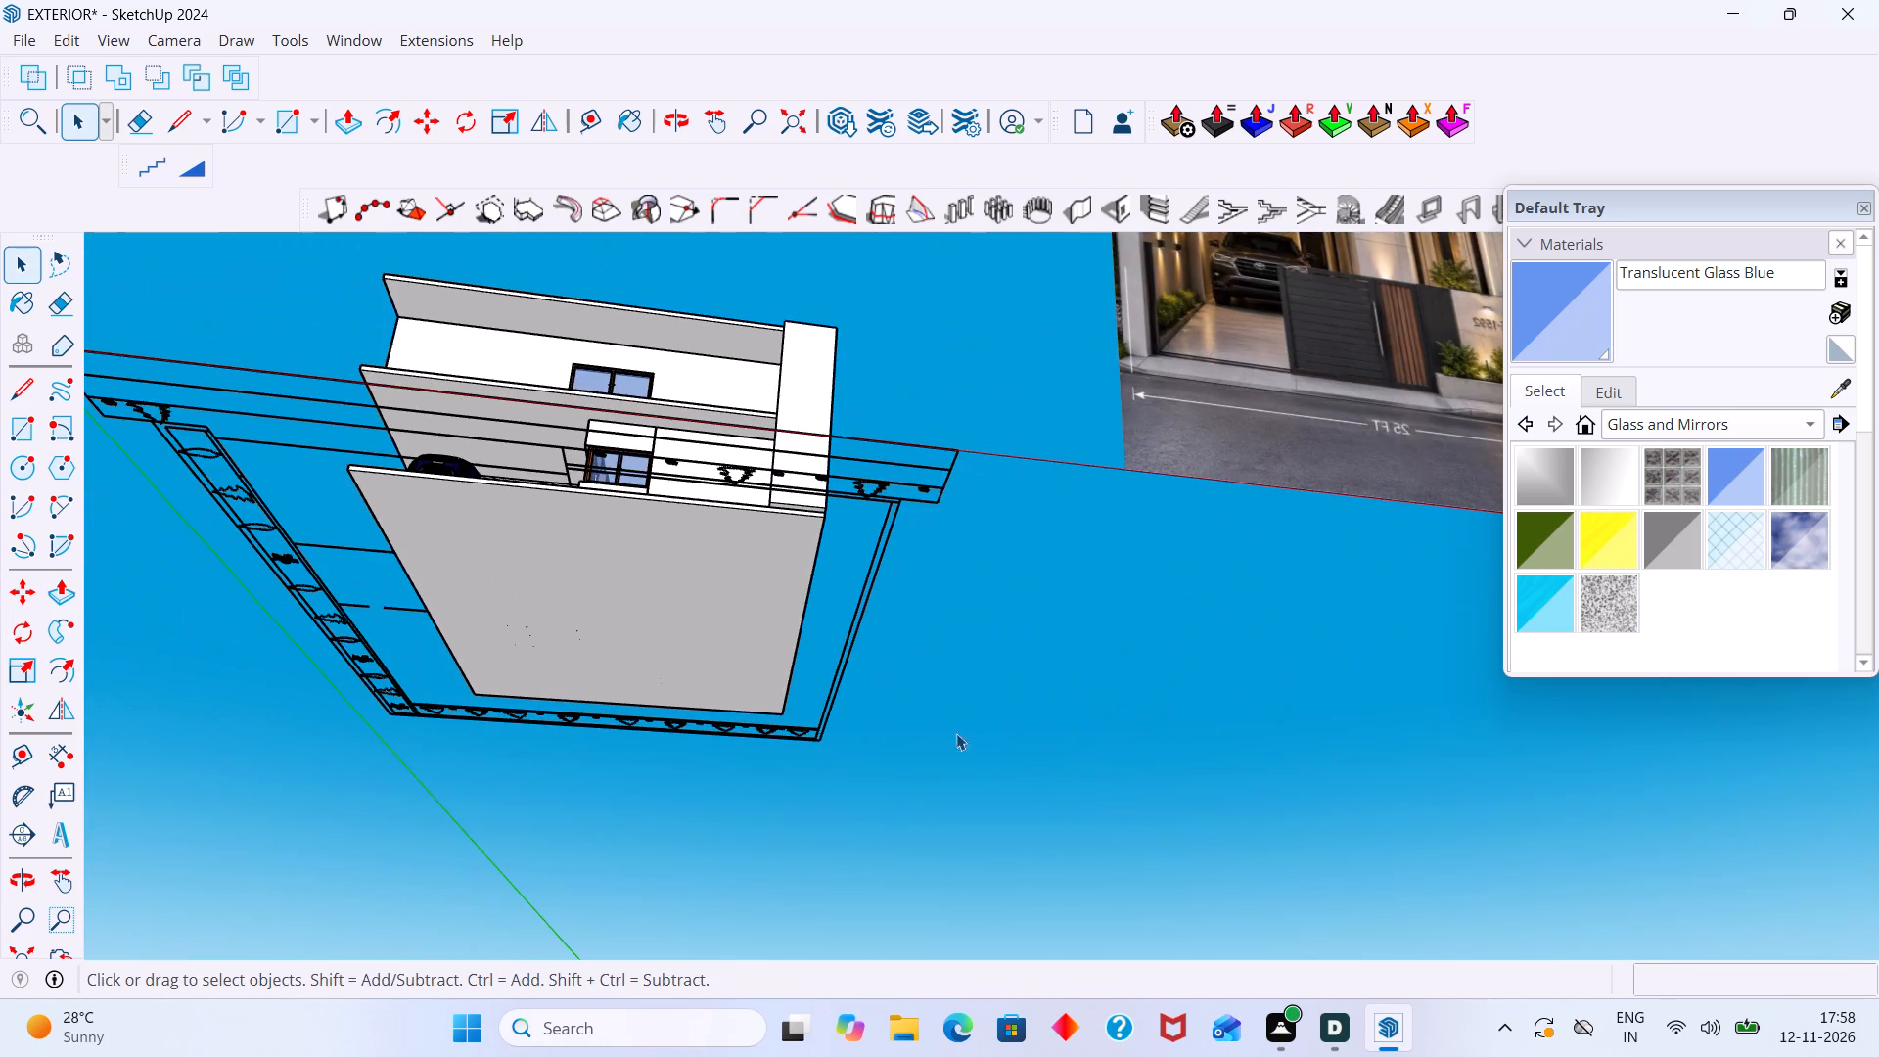
{"action": "left_click", "coordinate": [1000, 729]}
Compare the house's front, including the tall wall block and slabs, with the mirrored facade reference image.
{"action": "scroll", "coordinate": [895, 703], "scroll_direction": "down", "scroll_amount": 4}
{"action": "middle_click_drag", "start_coordinate": [874, 746], "coordinate": [874, 1016]}
{"action": "middle_click_drag", "start_coordinate": [884, 876], "coordinate": [916, 931]}
{"action": "scroll", "coordinate": [643, 783], "scroll_direction": "up", "scroll_amount": 5}
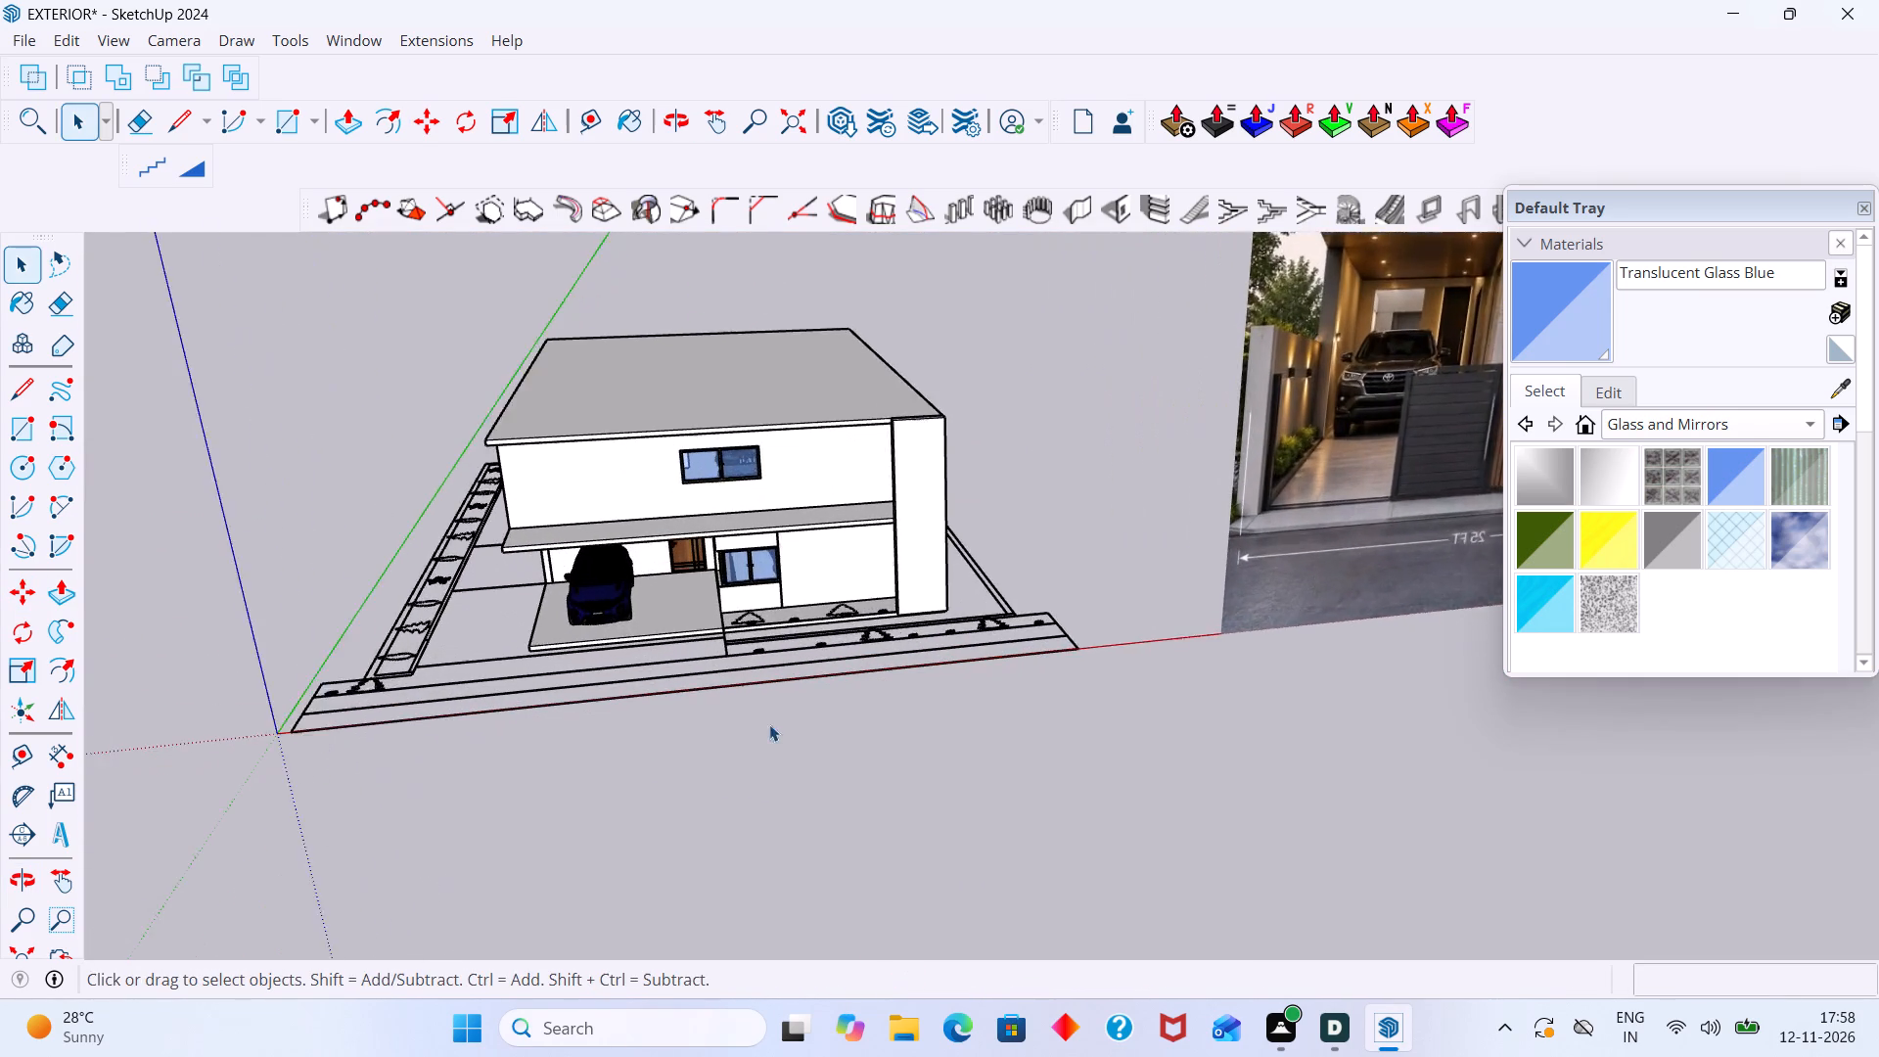
{"action": "scroll", "coordinate": [769, 724], "scroll_direction": "up", "scroll_amount": 1}
{"action": "middle_click_drag", "start_coordinate": [801, 698], "coordinate": [821, 733]}
{"action": "scroll", "coordinate": [823, 733], "scroll_direction": "down", "scroll_amount": 3}
{"action": "middle_click_drag", "start_coordinate": [819, 725], "coordinate": [428, 770]}
{"action": "scroll", "coordinate": [520, 727], "scroll_direction": "down", "scroll_amount": 2}
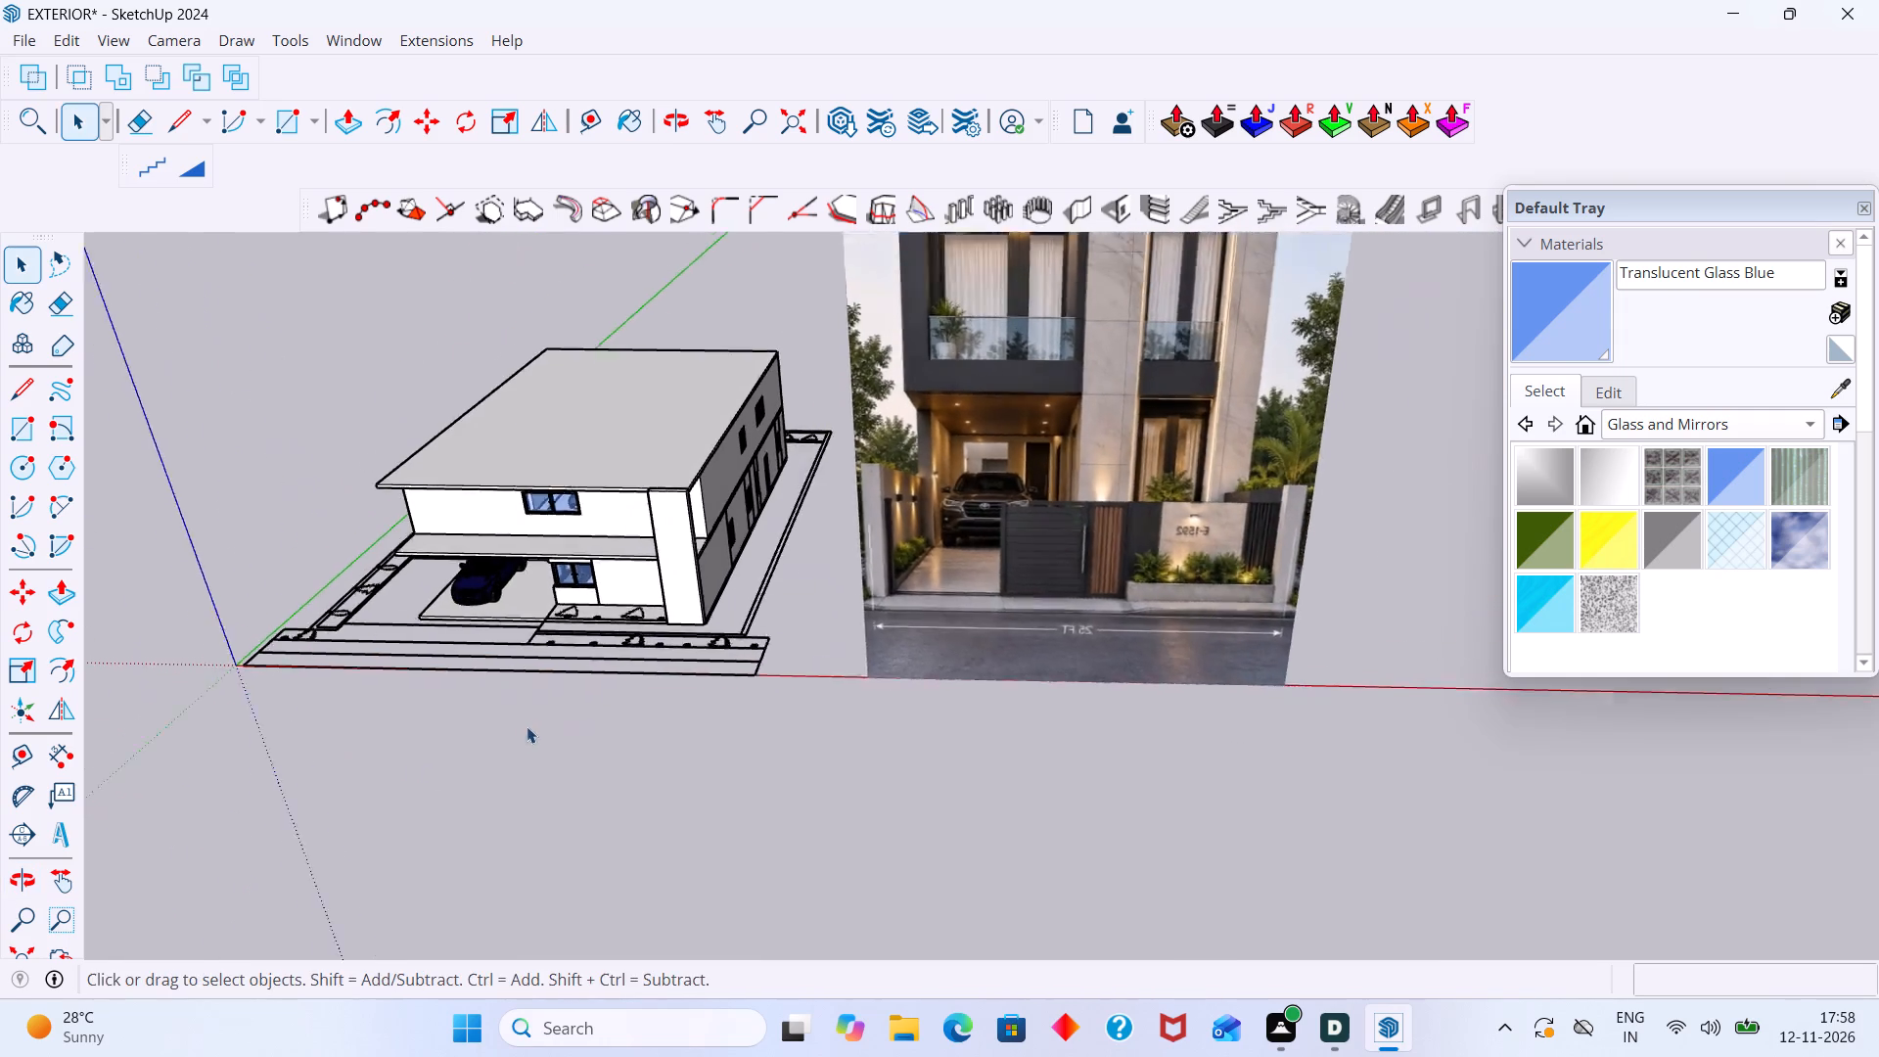
{"action": "scroll", "coordinate": [527, 726], "scroll_direction": "down", "scroll_amount": 1}
{"action": "middle_click_drag", "start_coordinate": [580, 735], "coordinate": [527, 884]}
{"action": "scroll", "coordinate": [440, 775], "scroll_direction": "up", "scroll_amount": 5}
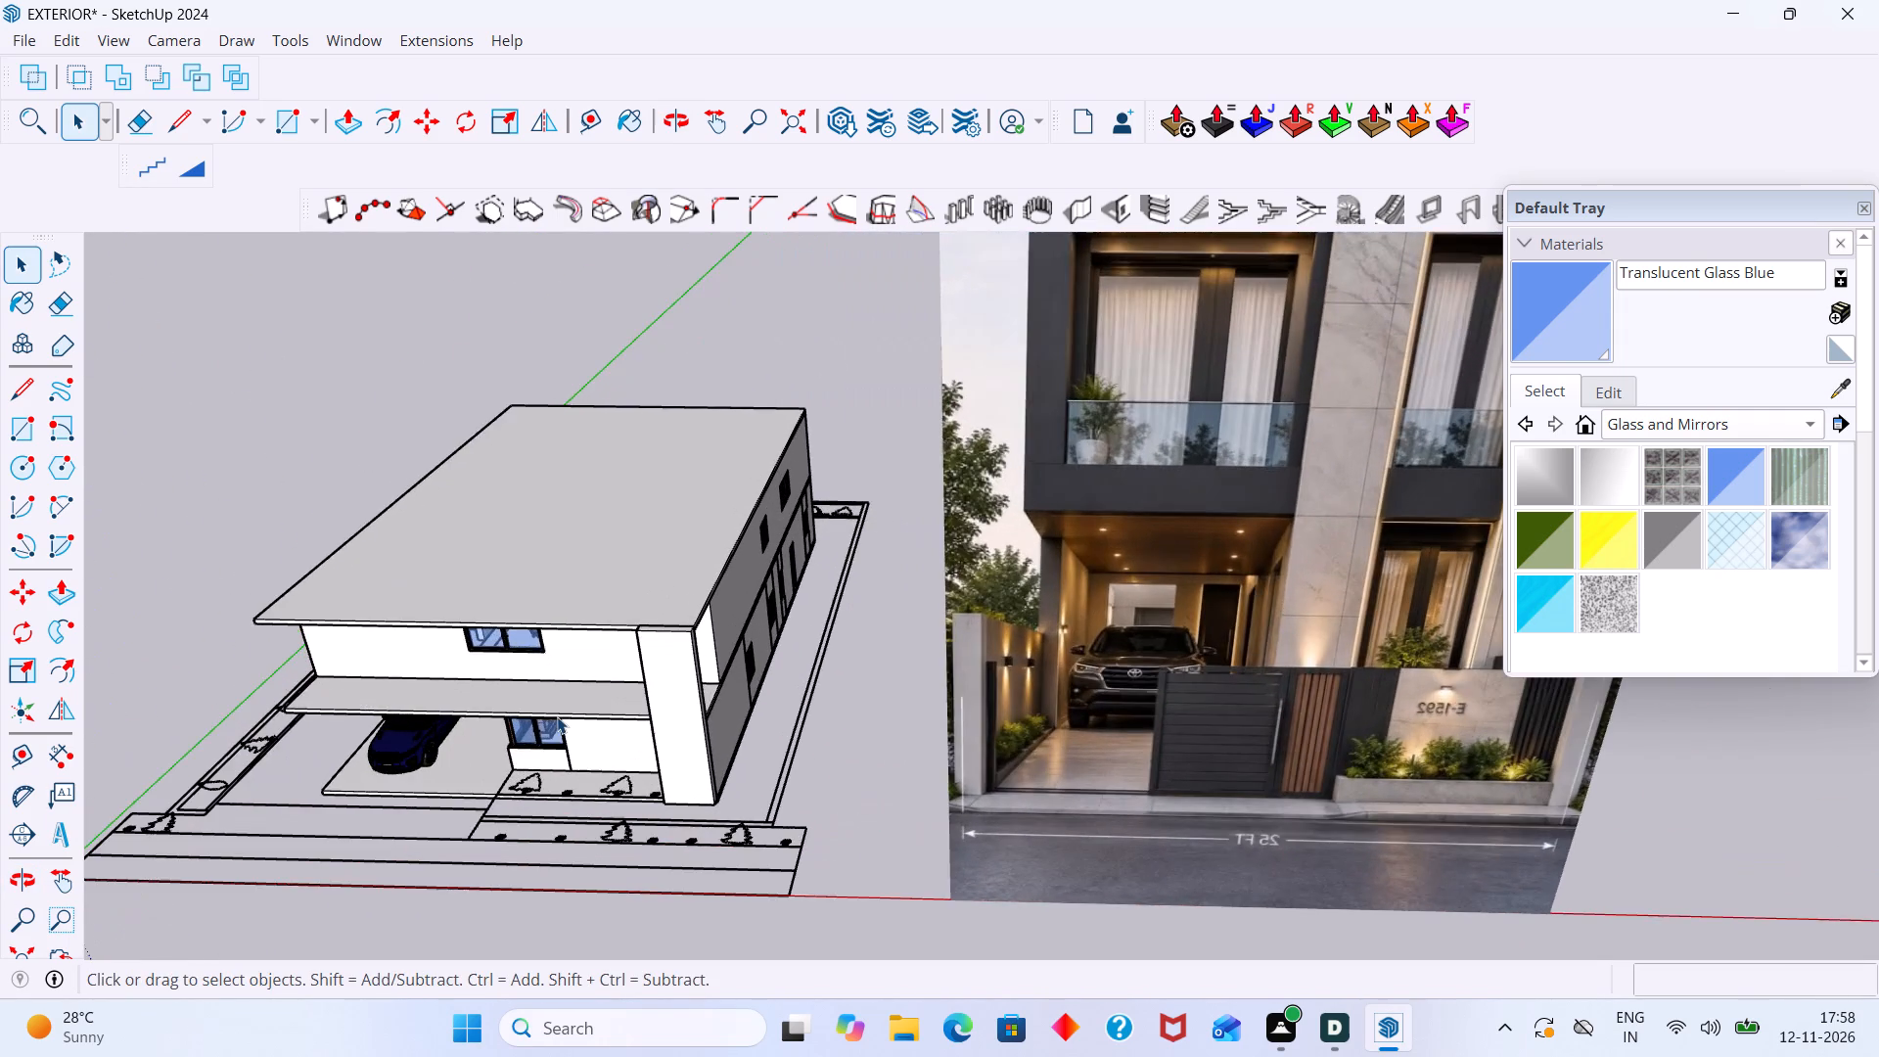
{"action": "scroll", "coordinate": [557, 717], "scroll_direction": "down", "scroll_amount": 4}
{"action": "scroll", "coordinate": [627, 742], "scroll_direction": "up", "scroll_amount": 4}
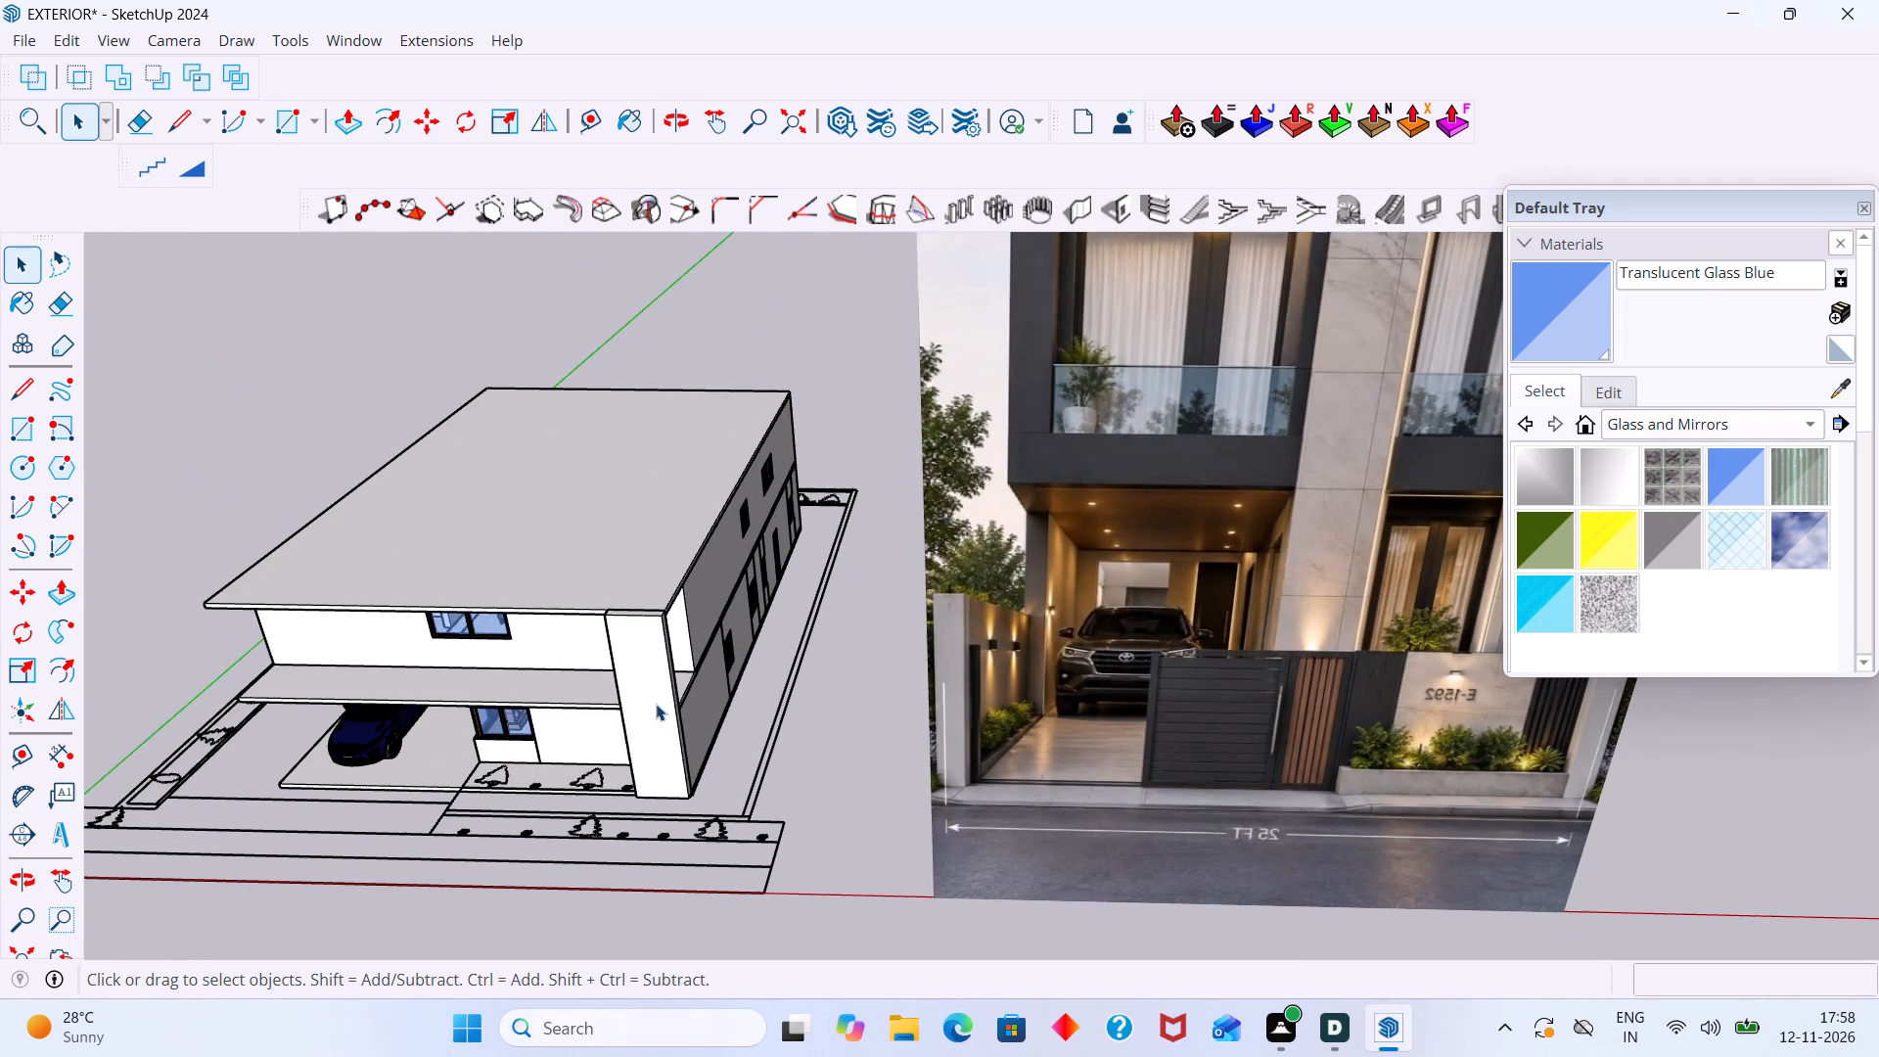
{"action": "scroll", "coordinate": [595, 712], "scroll_direction": "down", "scroll_amount": 2}
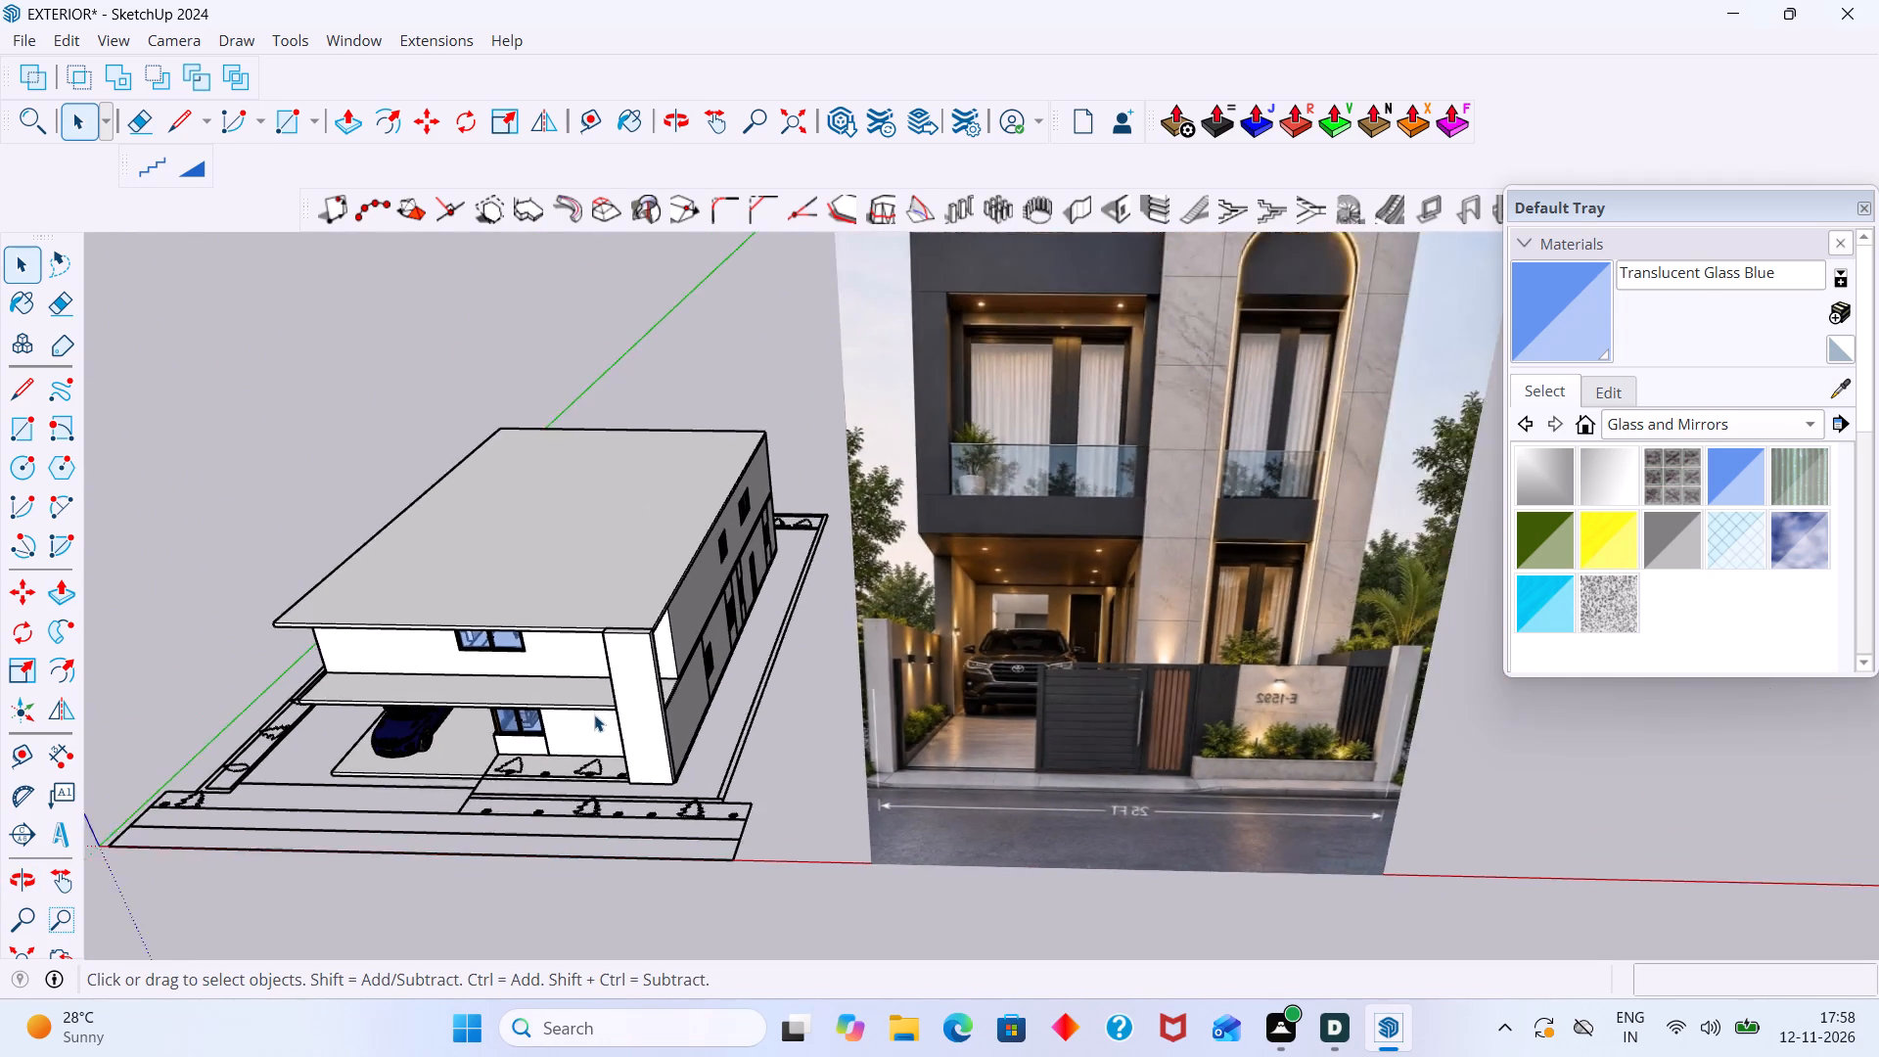
{"action": "scroll", "coordinate": [594, 714], "scroll_direction": "down", "scroll_amount": 3}
Widen the tall front wall block by push/pulling its narrow side face about 12' toward the car porch.
{"action": "middle_click_drag", "start_coordinate": [586, 724], "coordinate": [944, 649]}
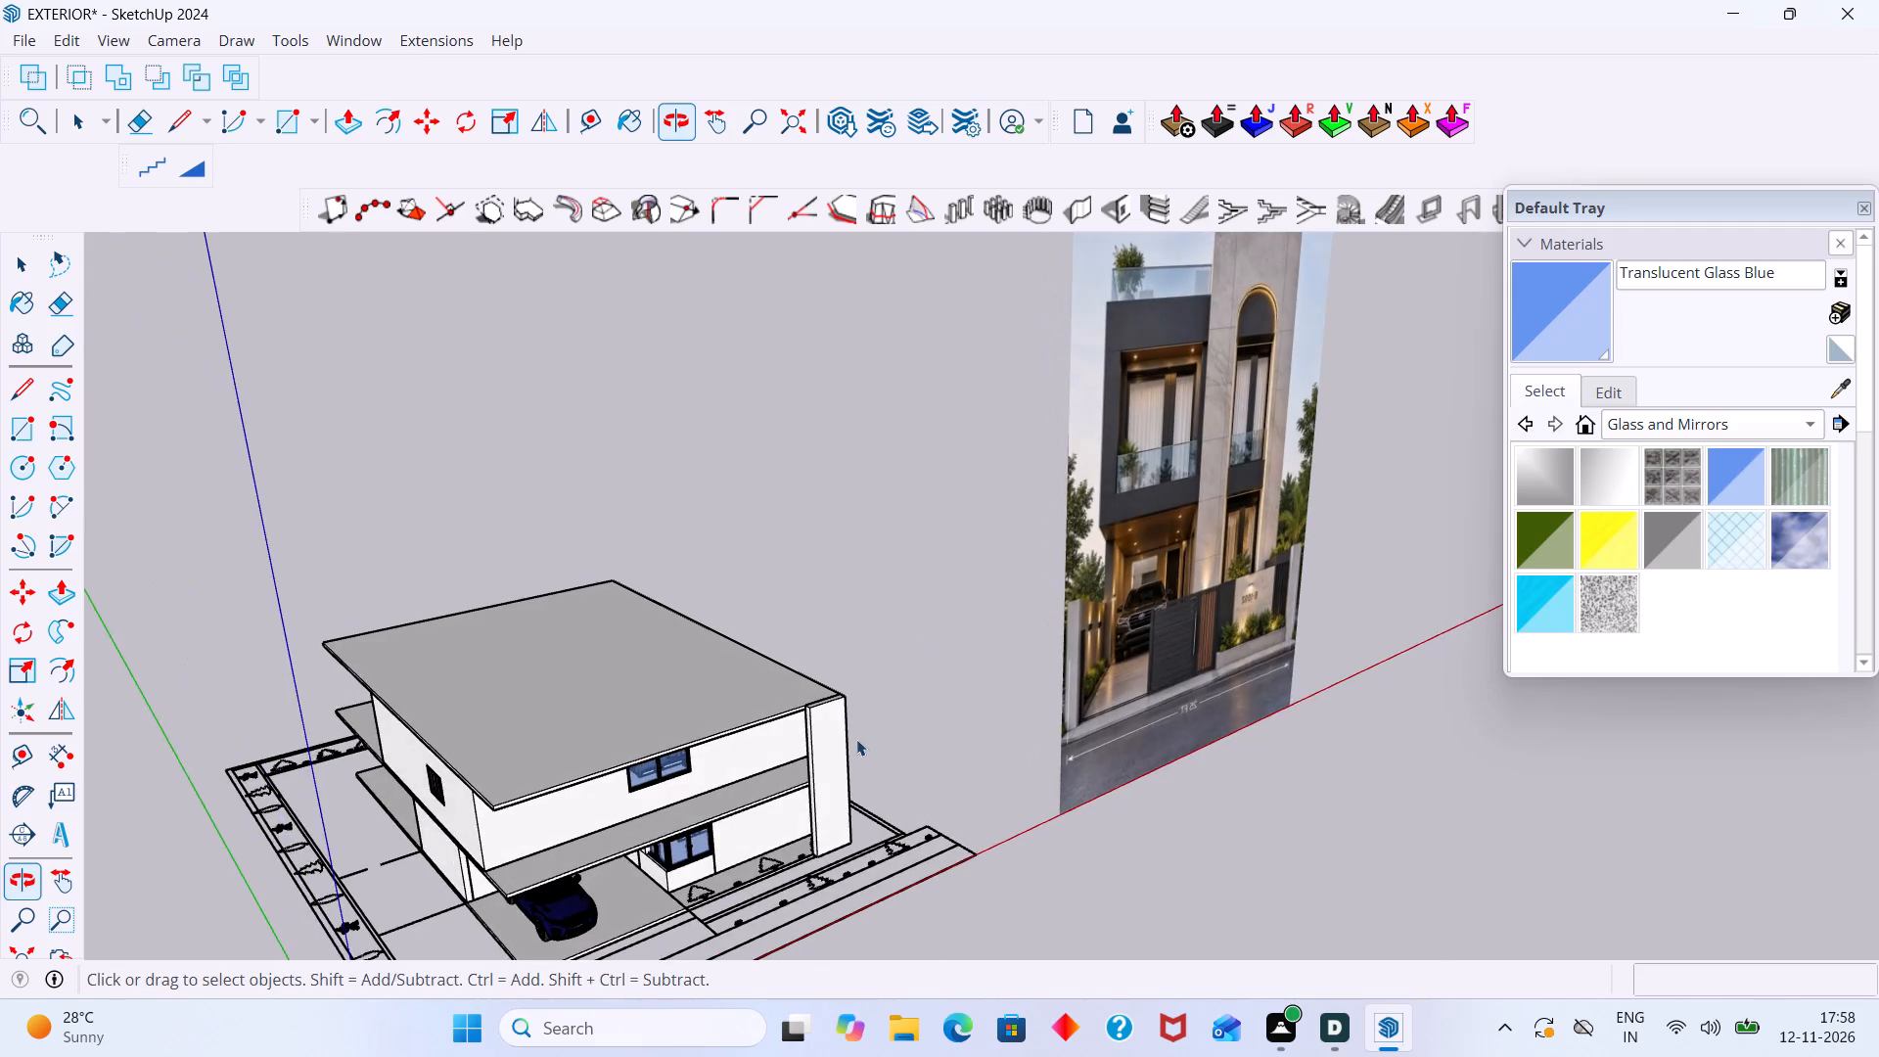
{"action": "scroll", "coordinate": [856, 739], "scroll_direction": "up", "scroll_amount": 3}
{"action": "middle_click_drag", "start_coordinate": [822, 758], "coordinate": [926, 730]}
{"action": "scroll", "coordinate": [861, 740], "scroll_direction": "up", "scroll_amount": 13}
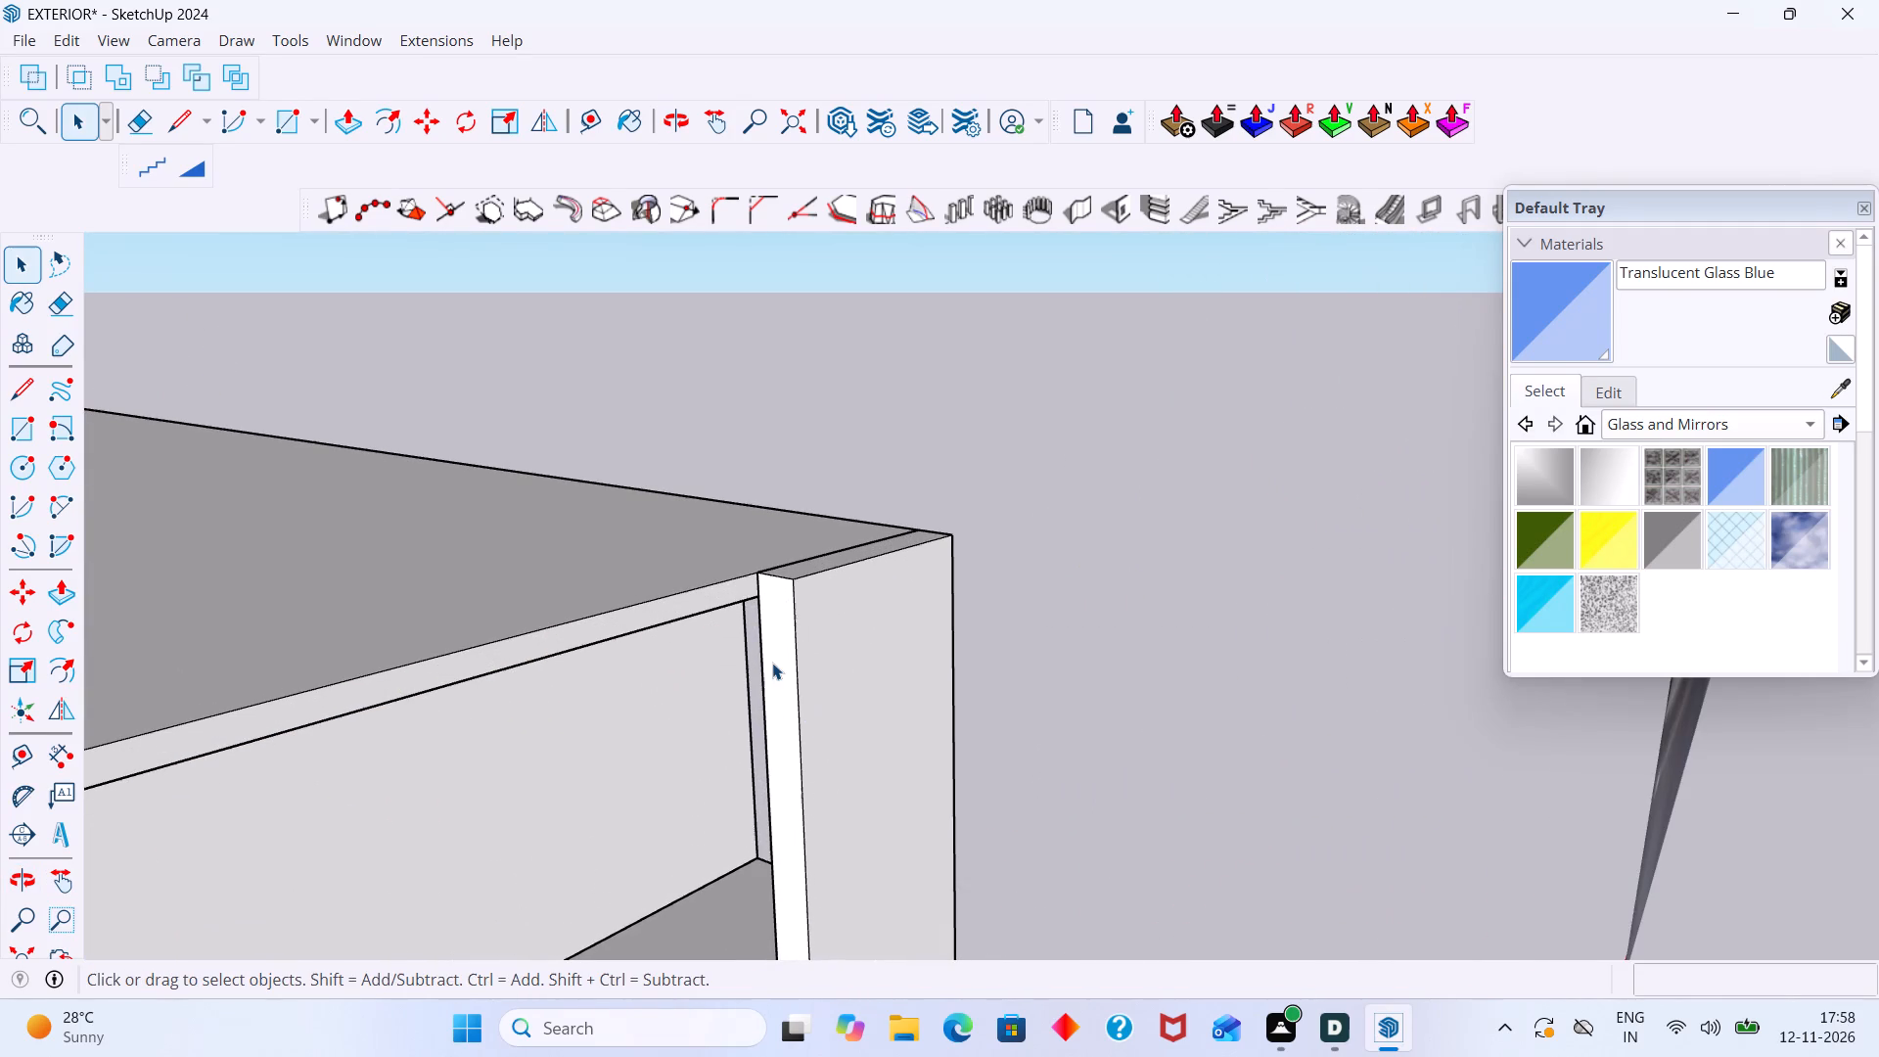
{"action": "left_click", "coordinate": [781, 657]}
{"action": "double_click", "coordinate": [781, 655]}
{"action": "left_click", "coordinate": [788, 663]}
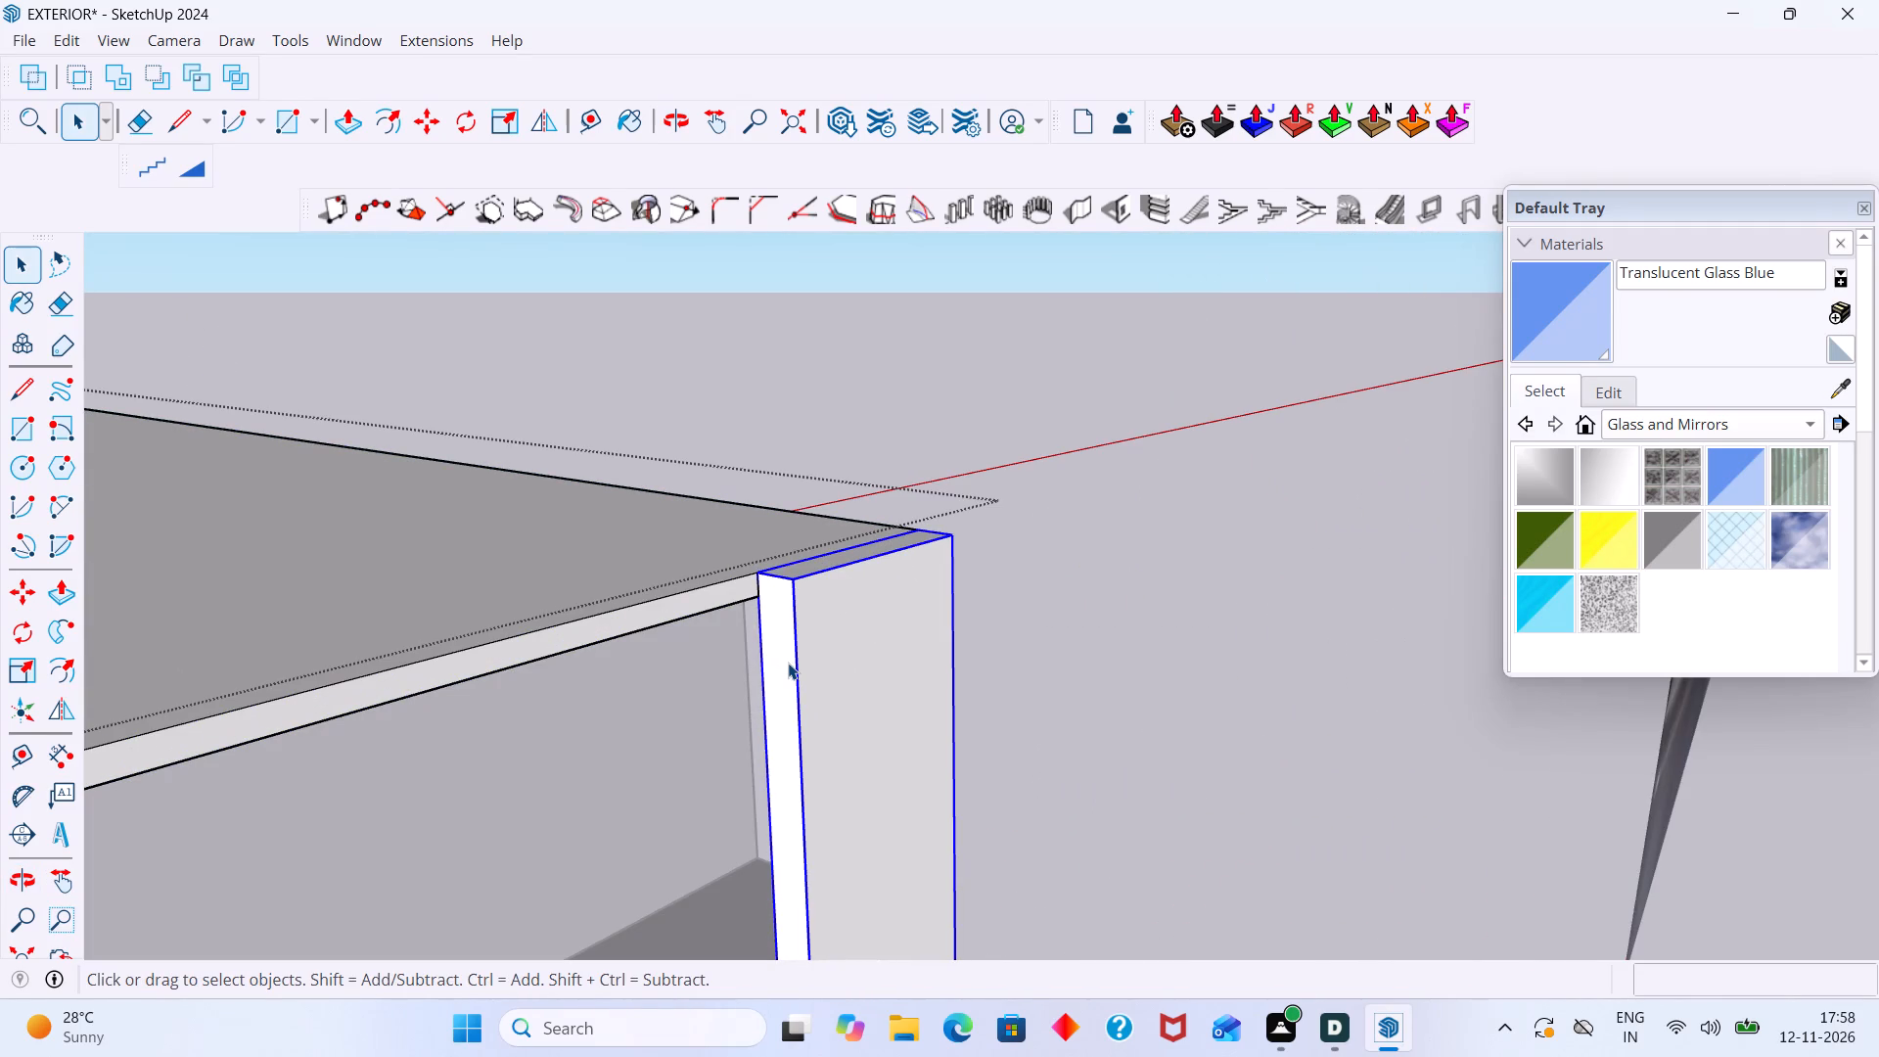
{"action": "left_click", "coordinate": [788, 663]}
{"action": "scroll", "coordinate": [787, 663], "scroll_direction": "up", "scroll_amount": 3}
{"action": "triple_click", "coordinate": [787, 663]}
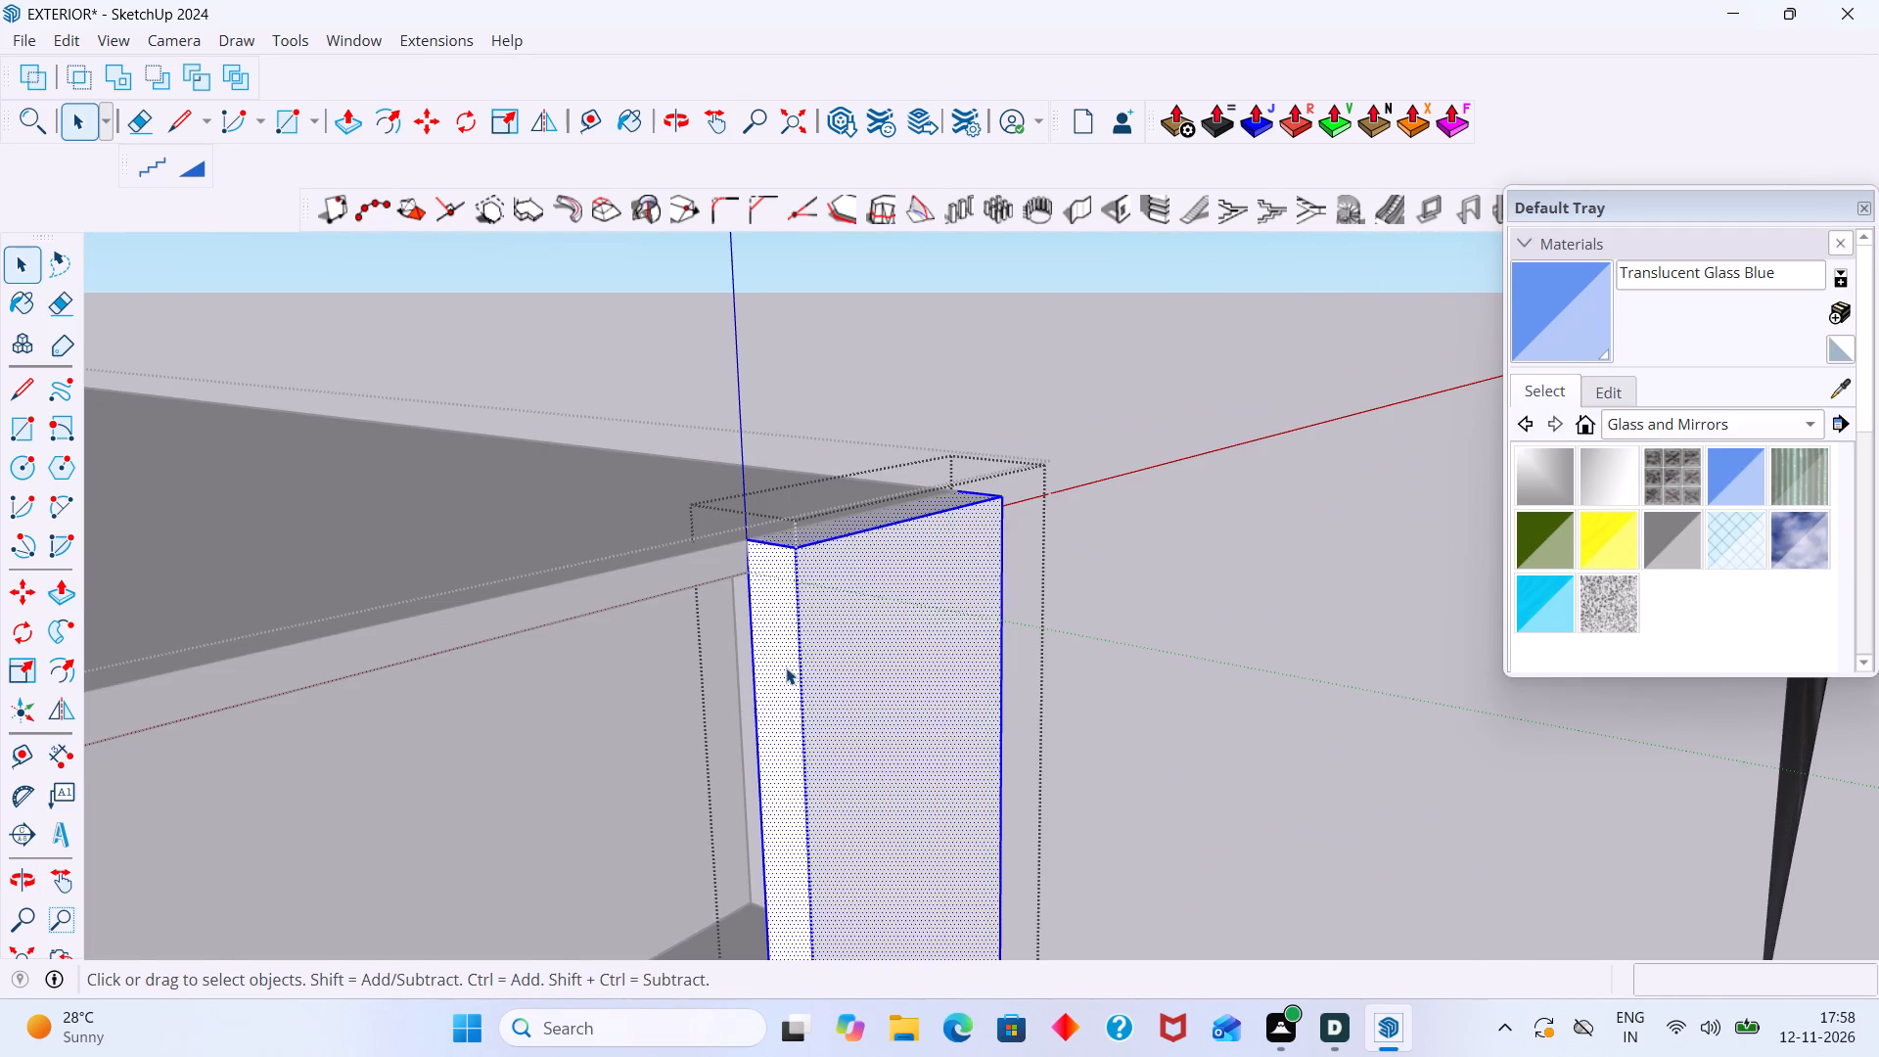
{"action": "key", "text": "p"}
{"action": "left_click", "coordinate": [790, 667]}
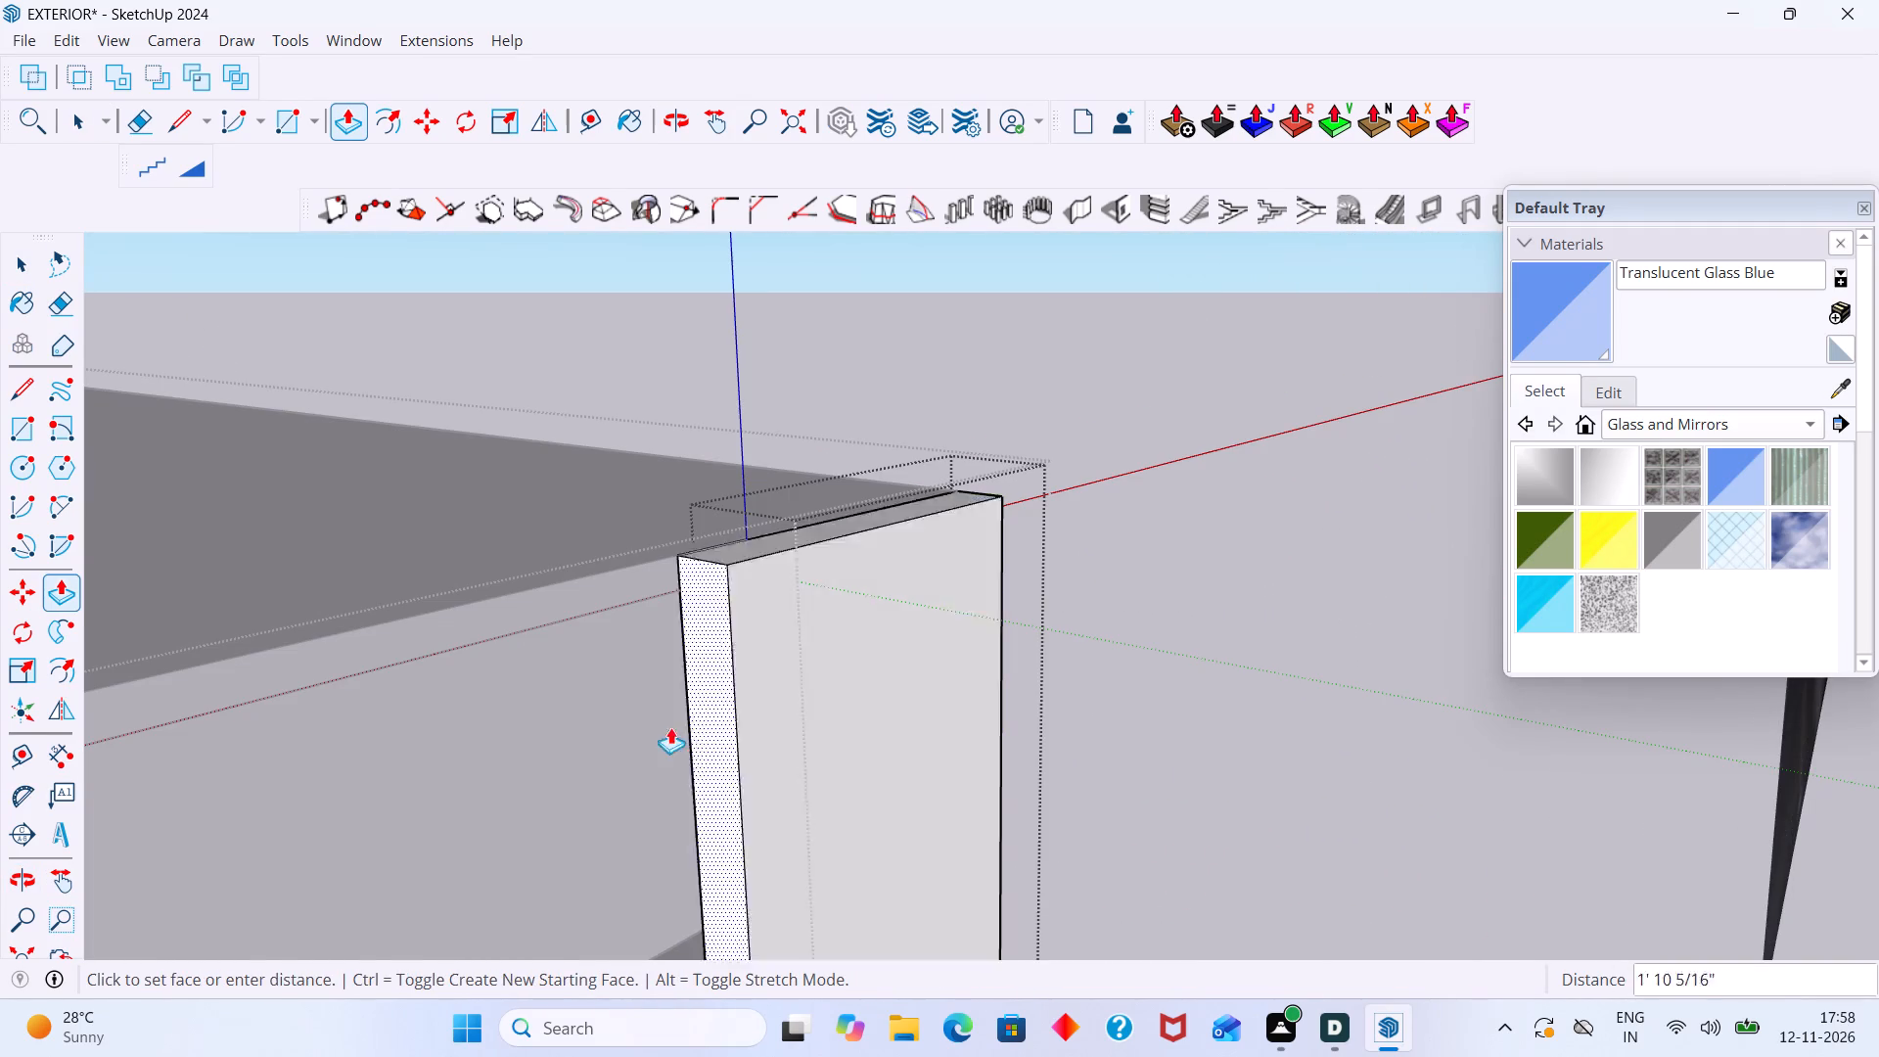
{"action": "scroll", "coordinate": [656, 734], "scroll_direction": "down", "scroll_amount": 14}
{"action": "scroll", "coordinate": [582, 787], "scroll_direction": "down", "scroll_amount": 1}
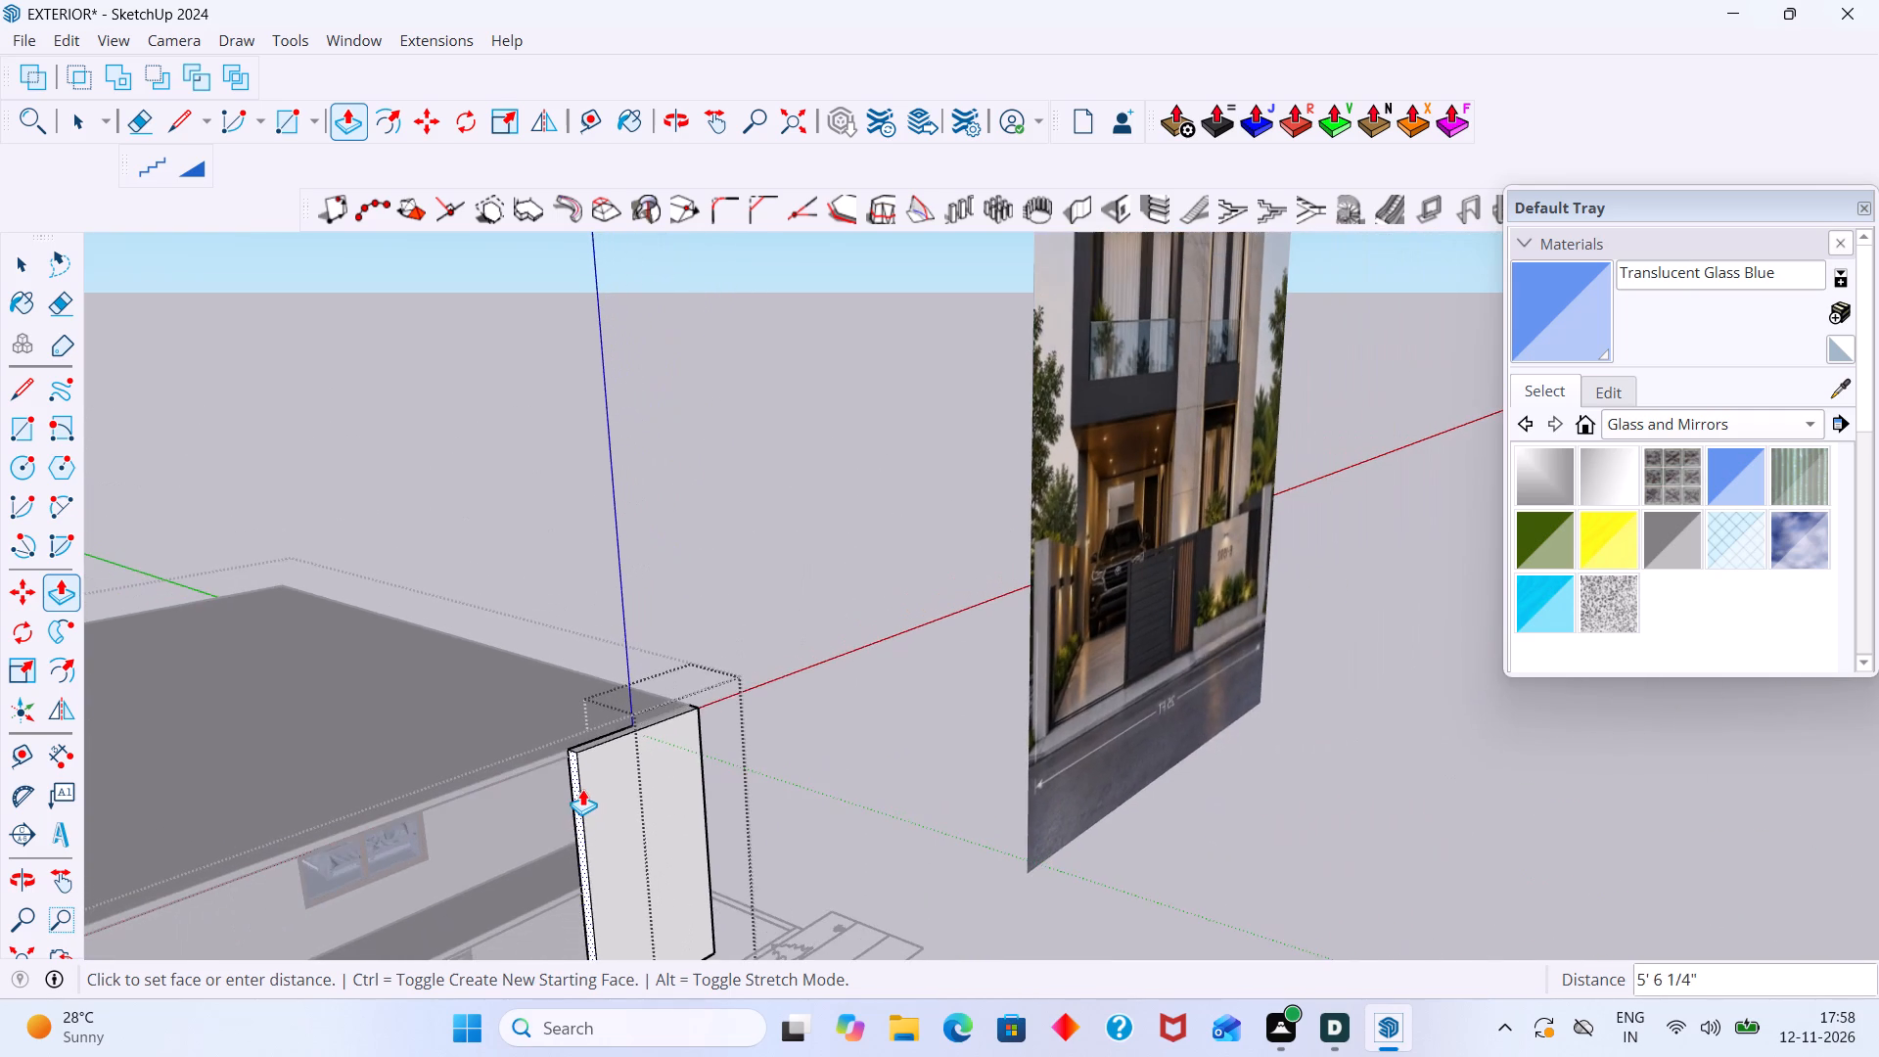
{"action": "middle_click_drag", "start_coordinate": [582, 790], "coordinate": [463, 742], "text": "shift"}
{"action": "scroll", "coordinate": [440, 752], "scroll_direction": "down", "scroll_amount": 4}
{"action": "middle_click_drag", "start_coordinate": [429, 779], "coordinate": [286, 798]}
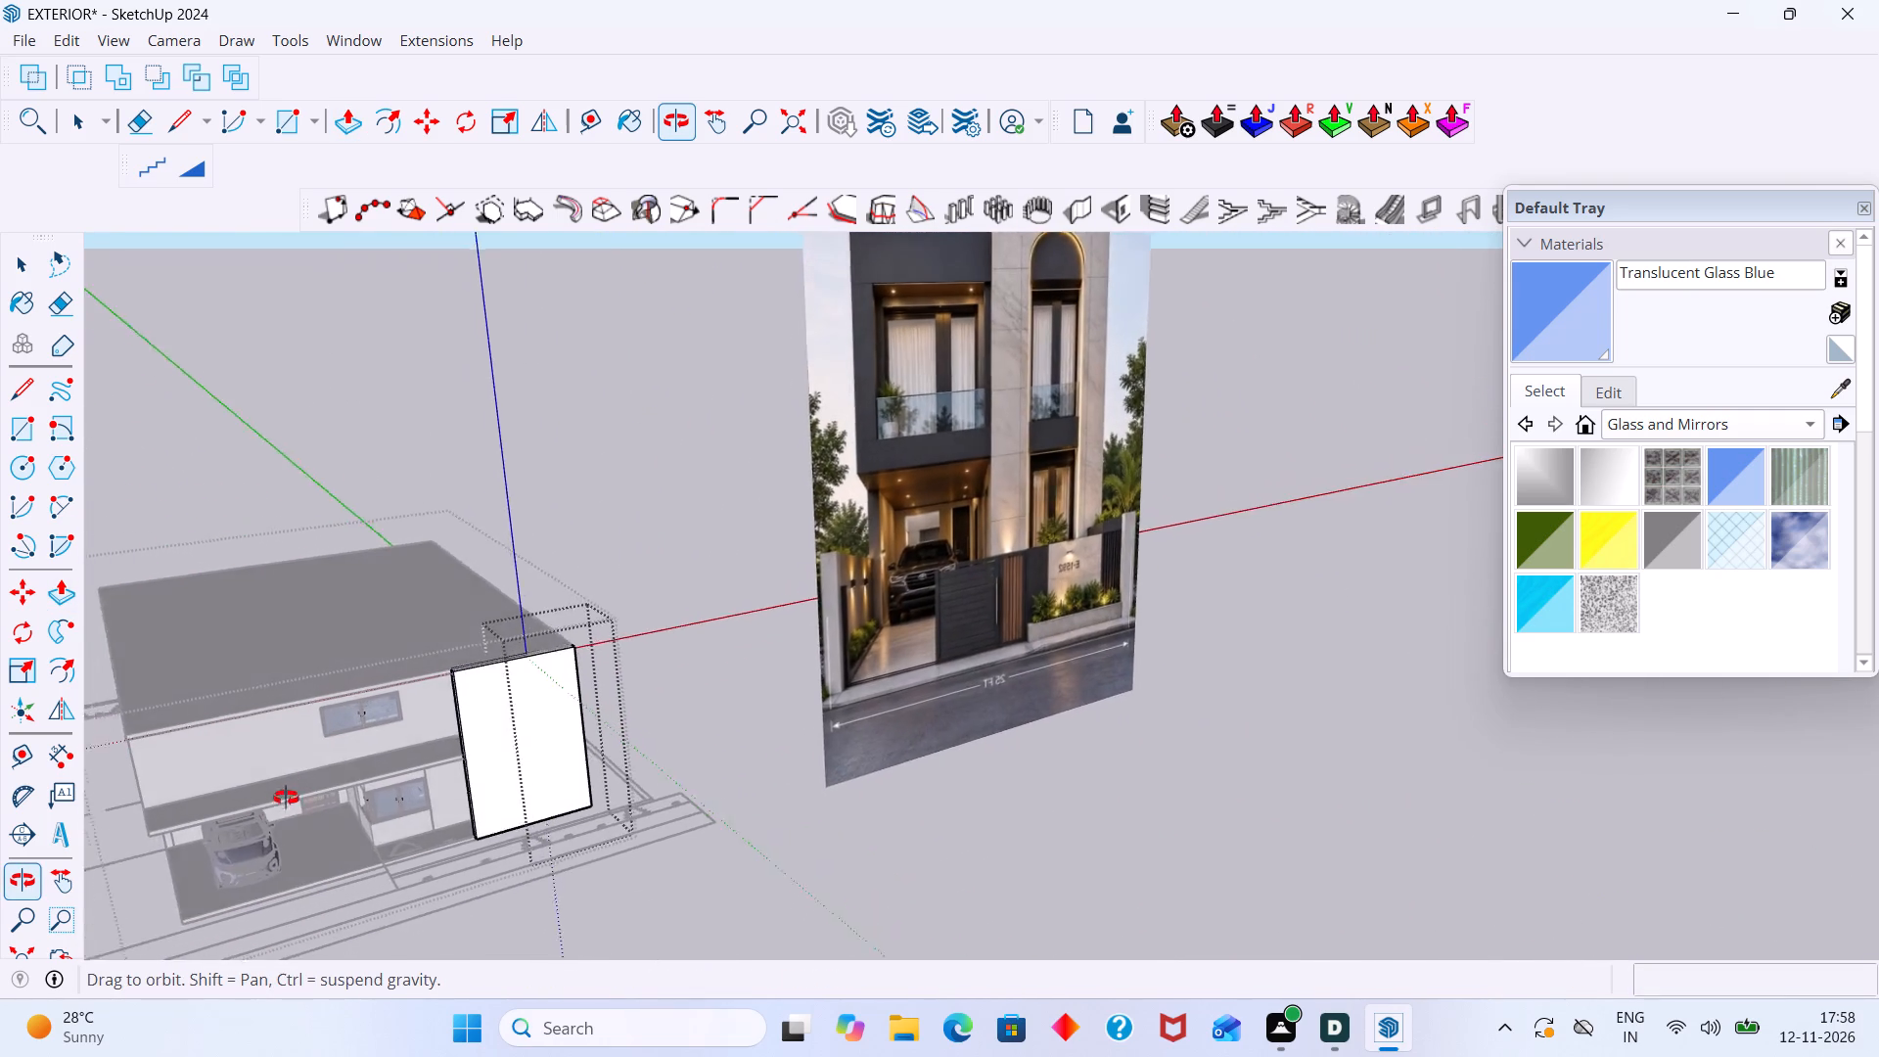
{"action": "middle_click_drag", "start_coordinate": [286, 798], "coordinate": [206, 746]}
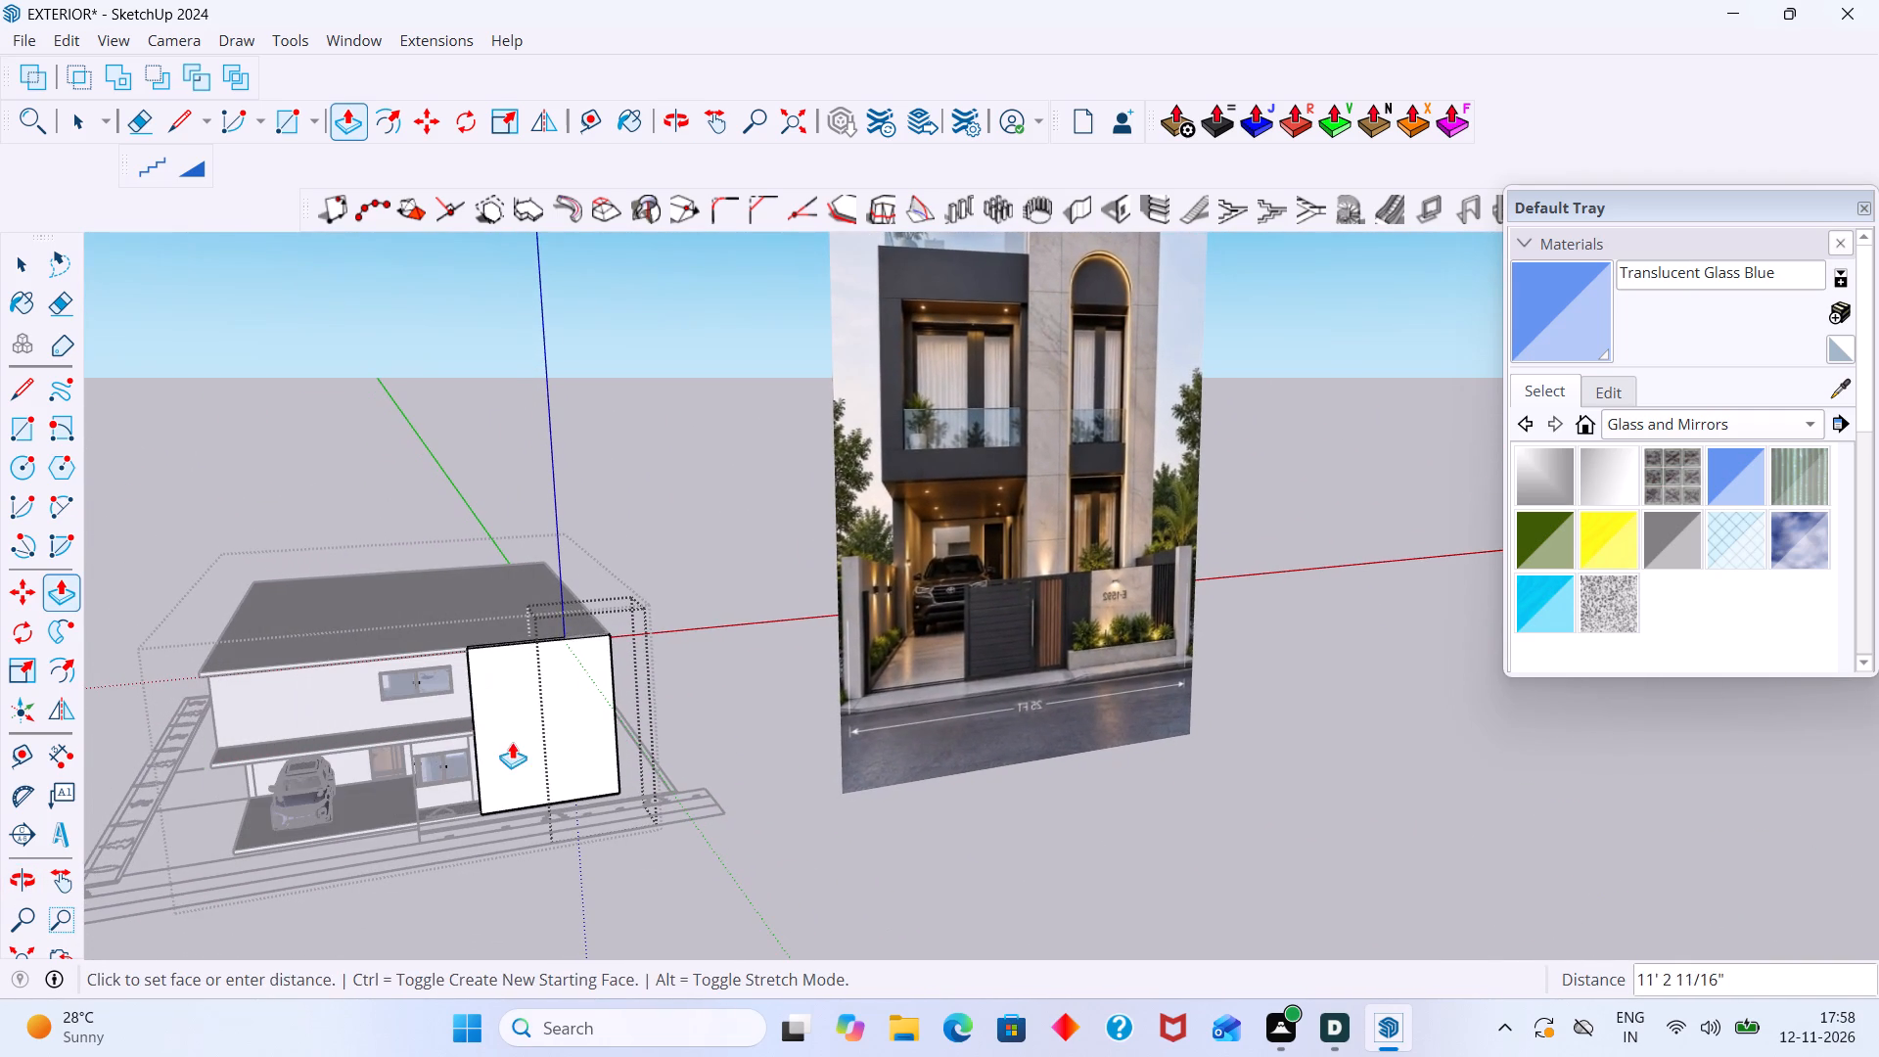
{"action": "scroll", "coordinate": [492, 755], "scroll_direction": "up", "scroll_amount": 3}
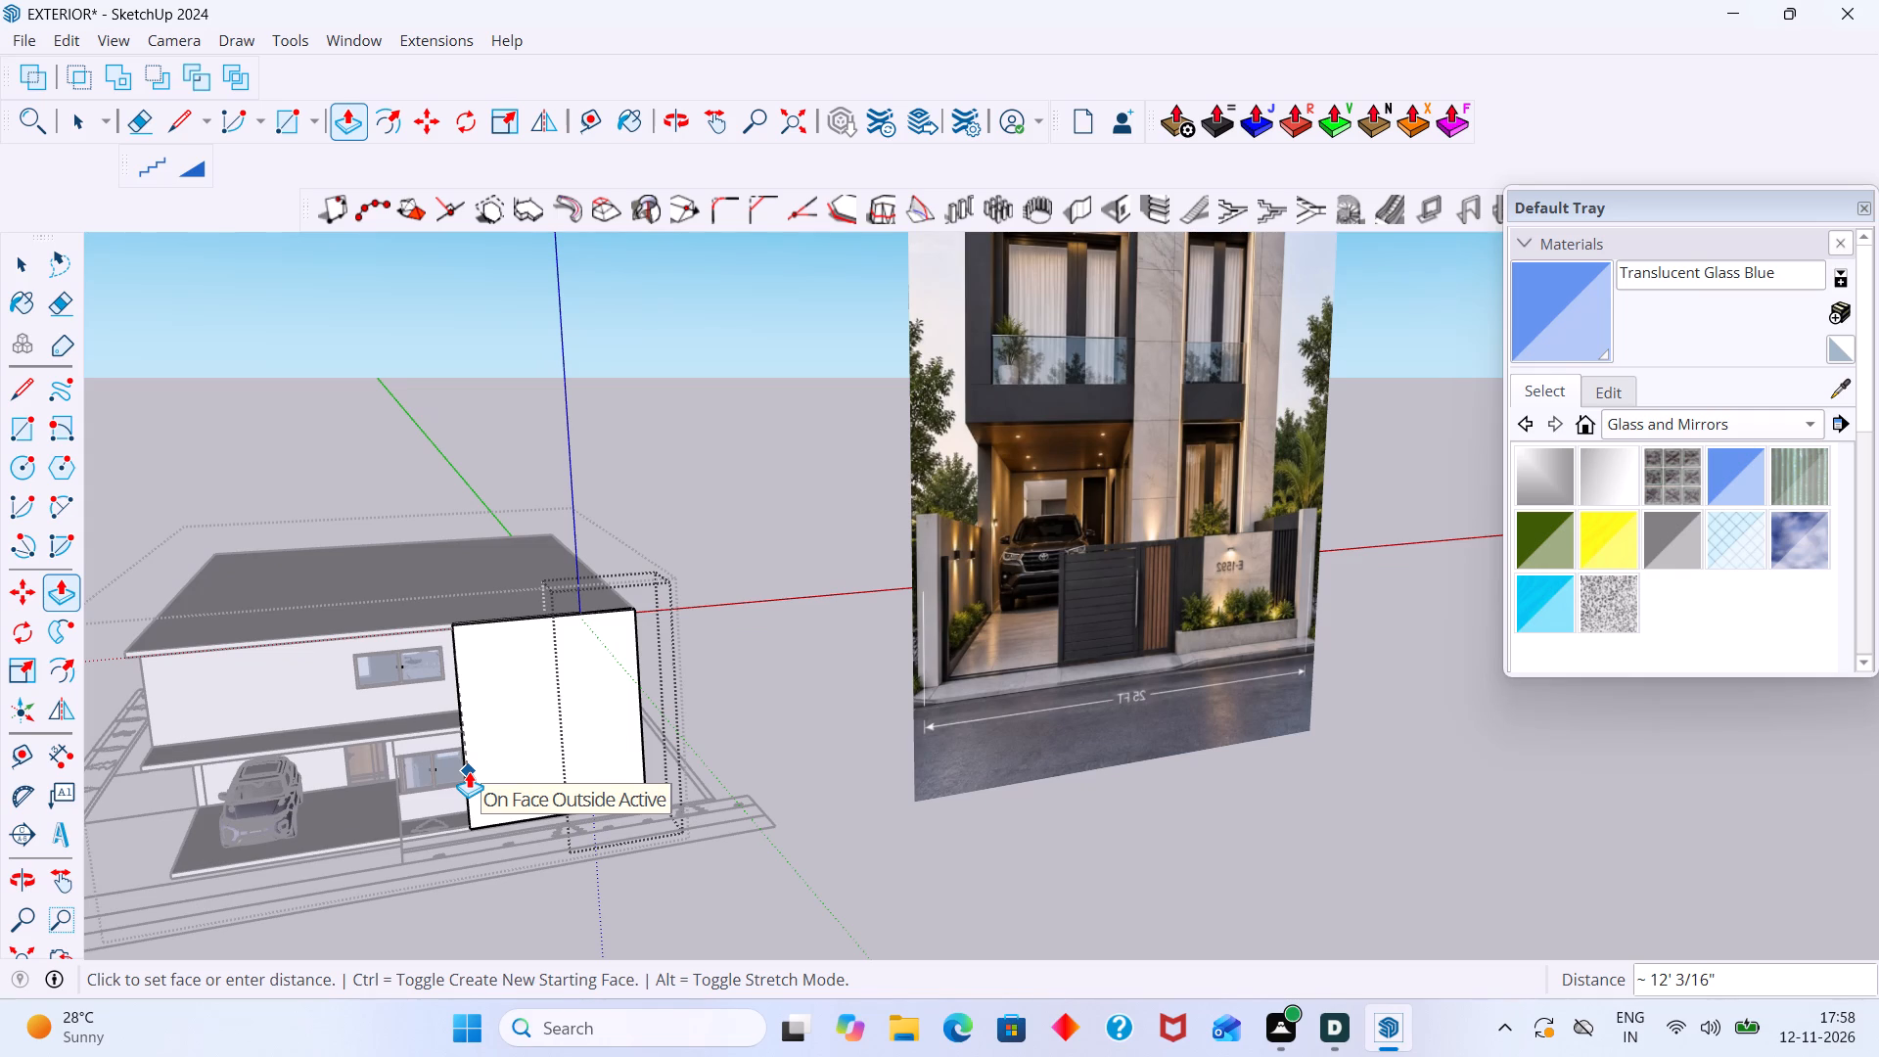
{"action": "scroll", "coordinate": [480, 758], "scroll_direction": "down", "scroll_amount": 3}
{"action": "middle_click_drag", "start_coordinate": [506, 758], "coordinate": [491, 867]}
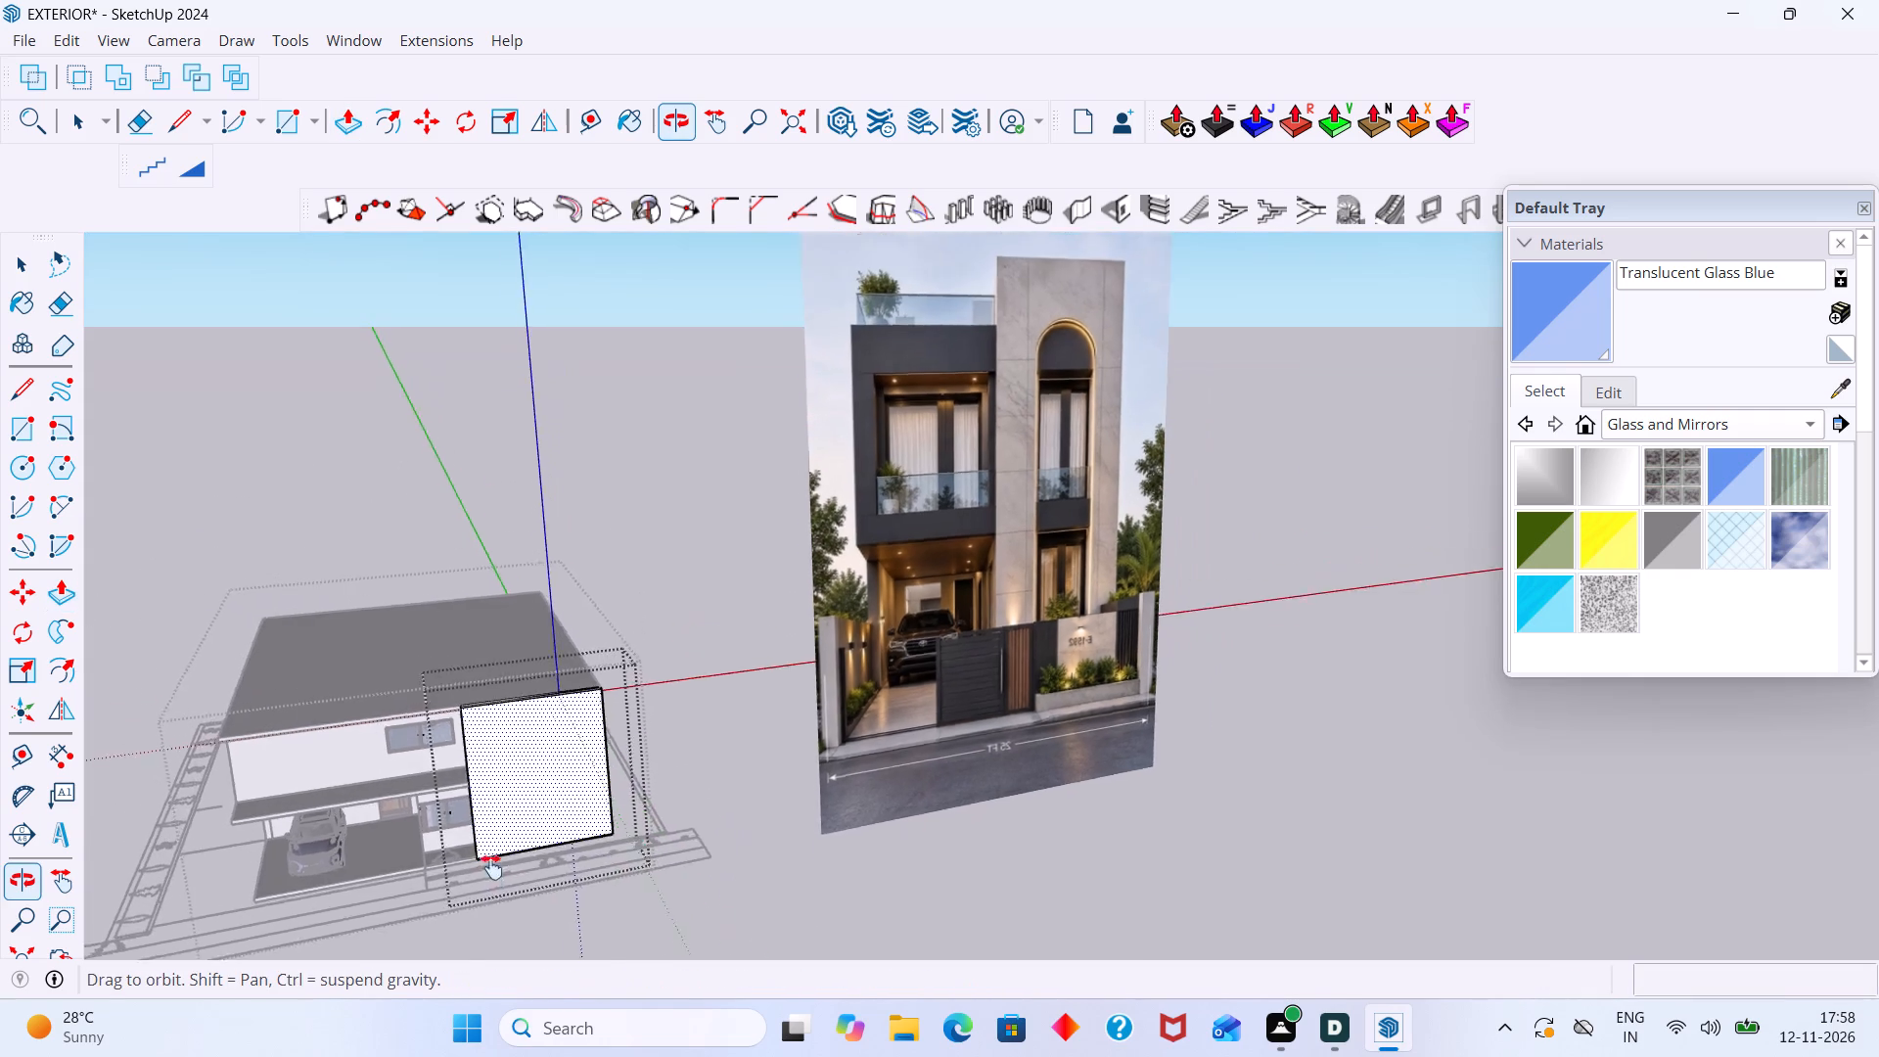
{"action": "middle_click_drag", "start_coordinate": [491, 867], "coordinate": [481, 900]}
{"action": "scroll", "coordinate": [465, 899], "scroll_direction": "up", "scroll_amount": 5}
{"action": "middle_click_drag", "start_coordinate": [464, 899], "coordinate": [550, 775]}
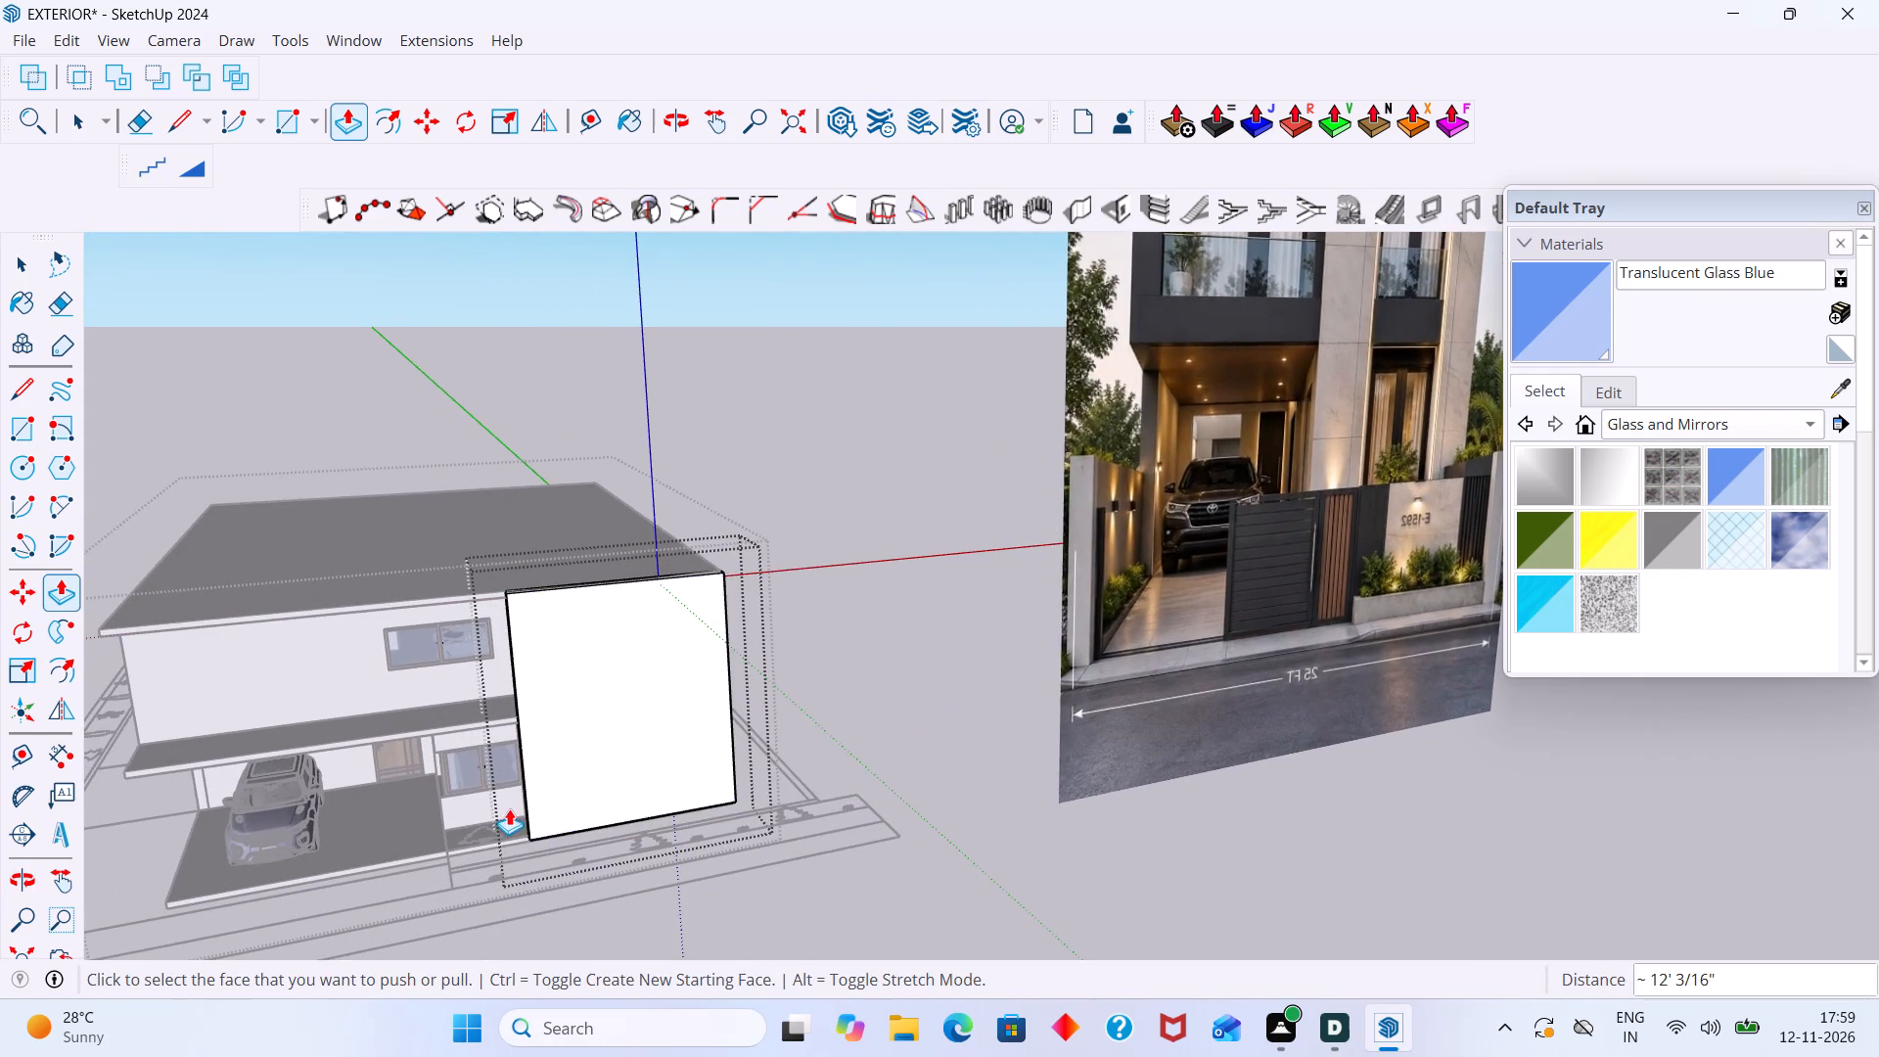
{"action": "scroll", "coordinate": [509, 808], "scroll_direction": "down", "scroll_amount": 4}
{"action": "scroll", "coordinate": [515, 800], "scroll_direction": "up", "scroll_amount": 3}
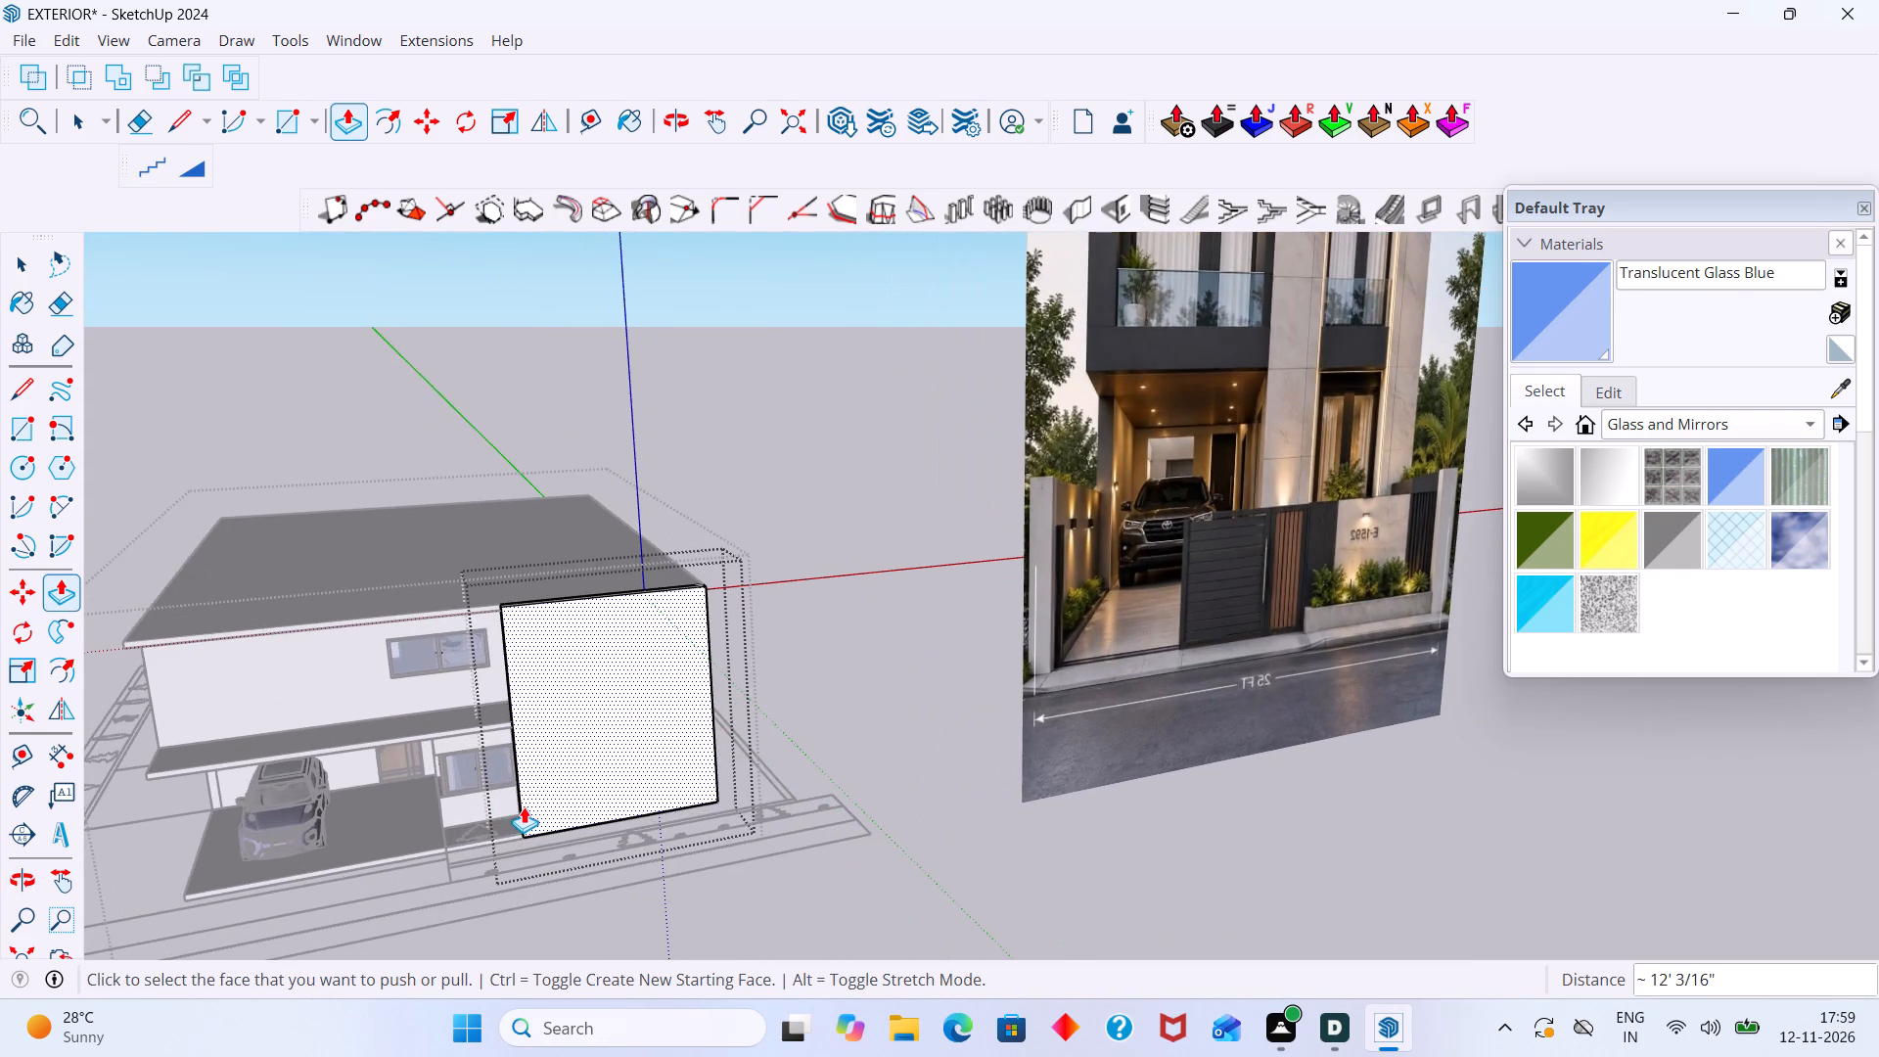
{"action": "scroll", "coordinate": [524, 806], "scroll_direction": "down", "scroll_amount": 7}
{"action": "key", "text": "space"}
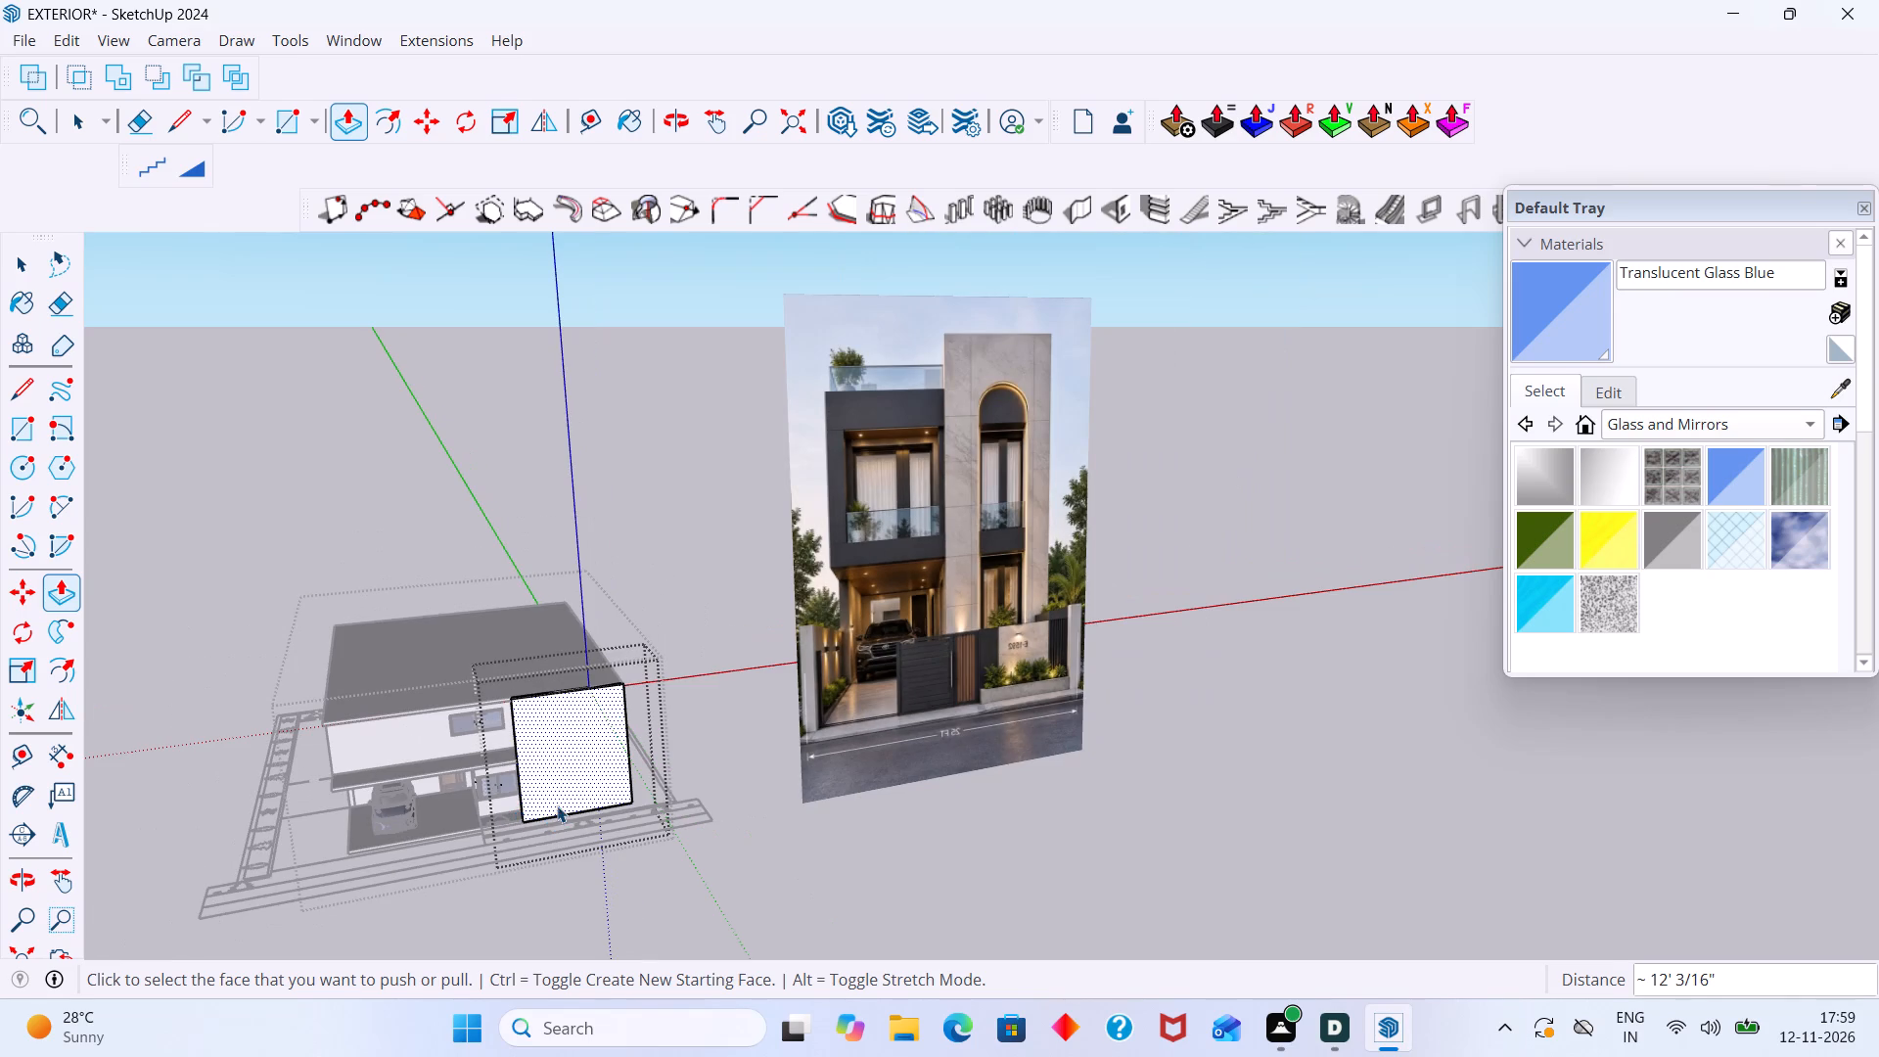
{"action": "left_click", "coordinate": [734, 854]}
Compare the widened front wall's proportions with the tall stone wall in the mirrored facade reference image.
{"action": "scroll", "coordinate": [533, 806], "scroll_direction": "up", "scroll_amount": 3}
{"action": "scroll", "coordinate": [533, 802], "scroll_direction": "down", "scroll_amount": 1}
{"action": "middle_click_drag", "start_coordinate": [594, 785], "coordinate": [442, 833], "text": "shift"}
{"action": "scroll", "coordinate": [458, 776], "scroll_direction": "up", "scroll_amount": 2}
{"action": "scroll", "coordinate": [454, 775], "scroll_direction": "down", "scroll_amount": 2}
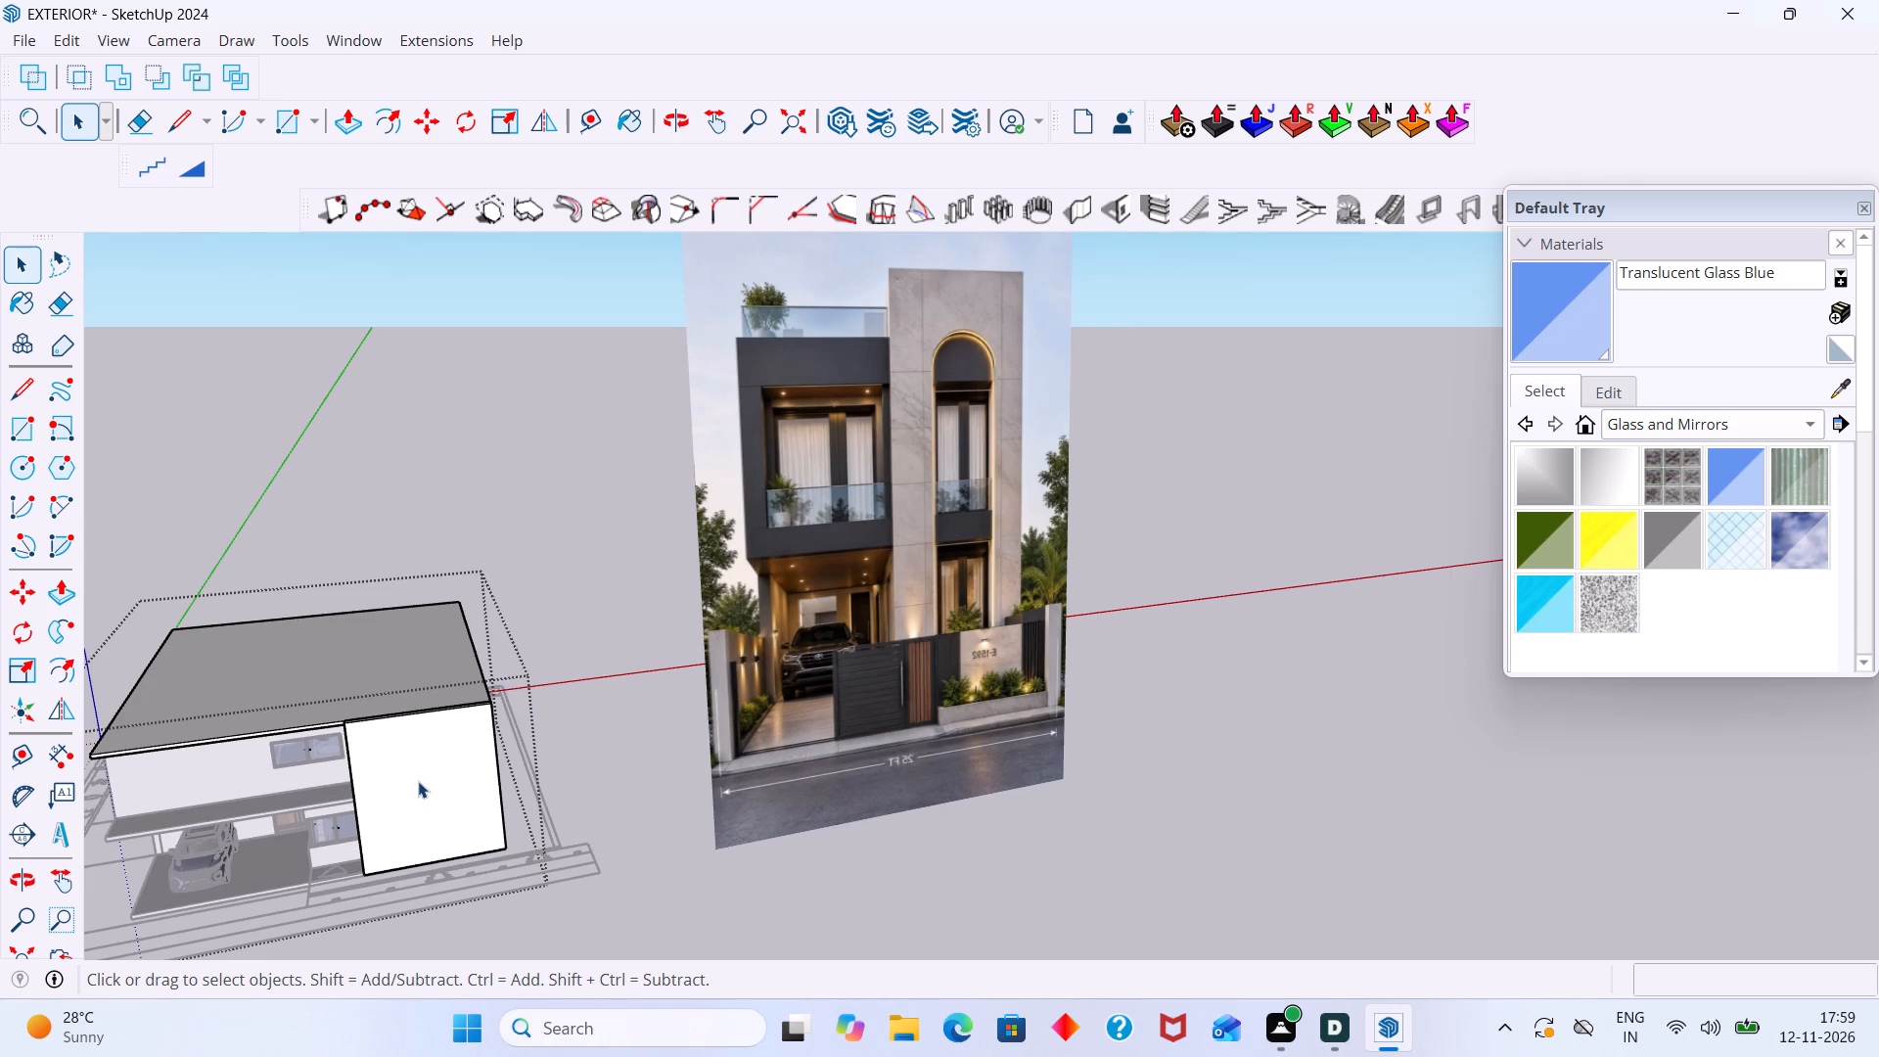
{"action": "scroll", "coordinate": [390, 801], "scroll_direction": "up", "scroll_amount": 2}
{"action": "left_click", "coordinate": [606, 740]}
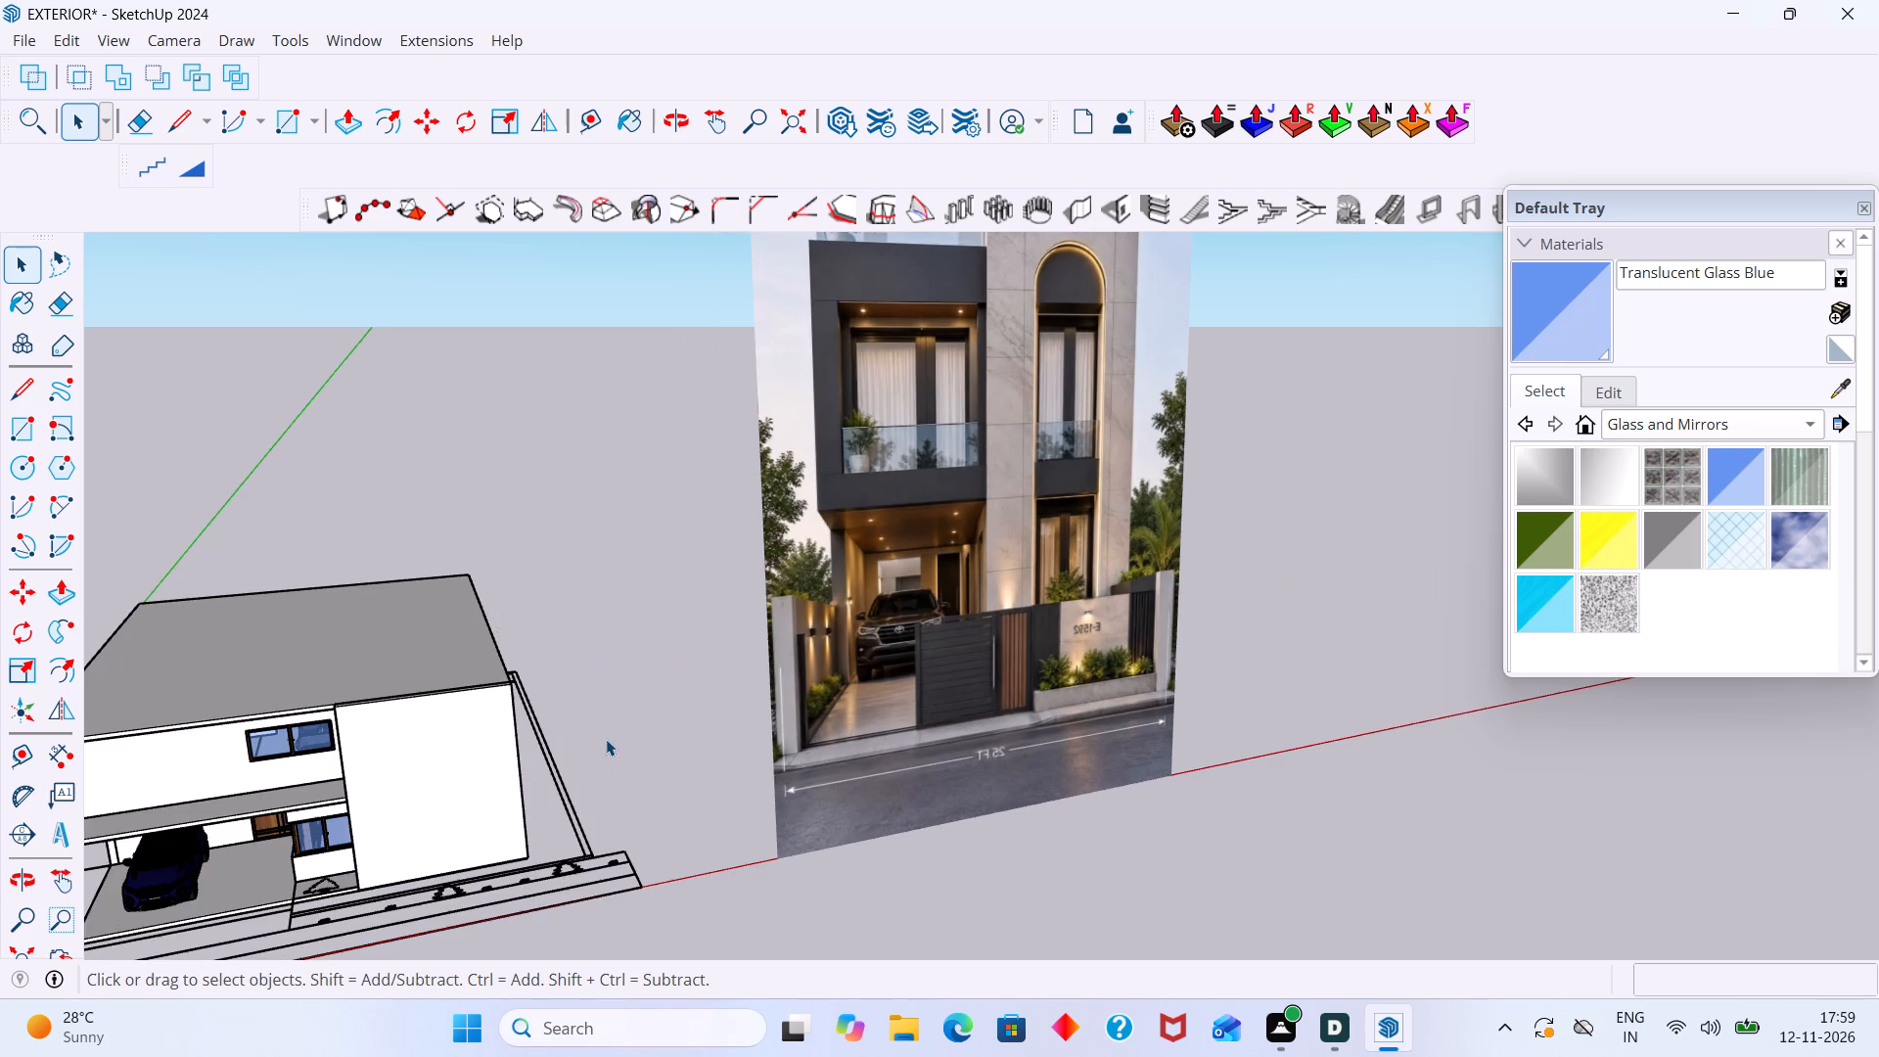
{"action": "middle_click_drag", "start_coordinate": [514, 784], "coordinate": [480, 775]}
{"action": "left_click", "coordinate": [449, 739]}
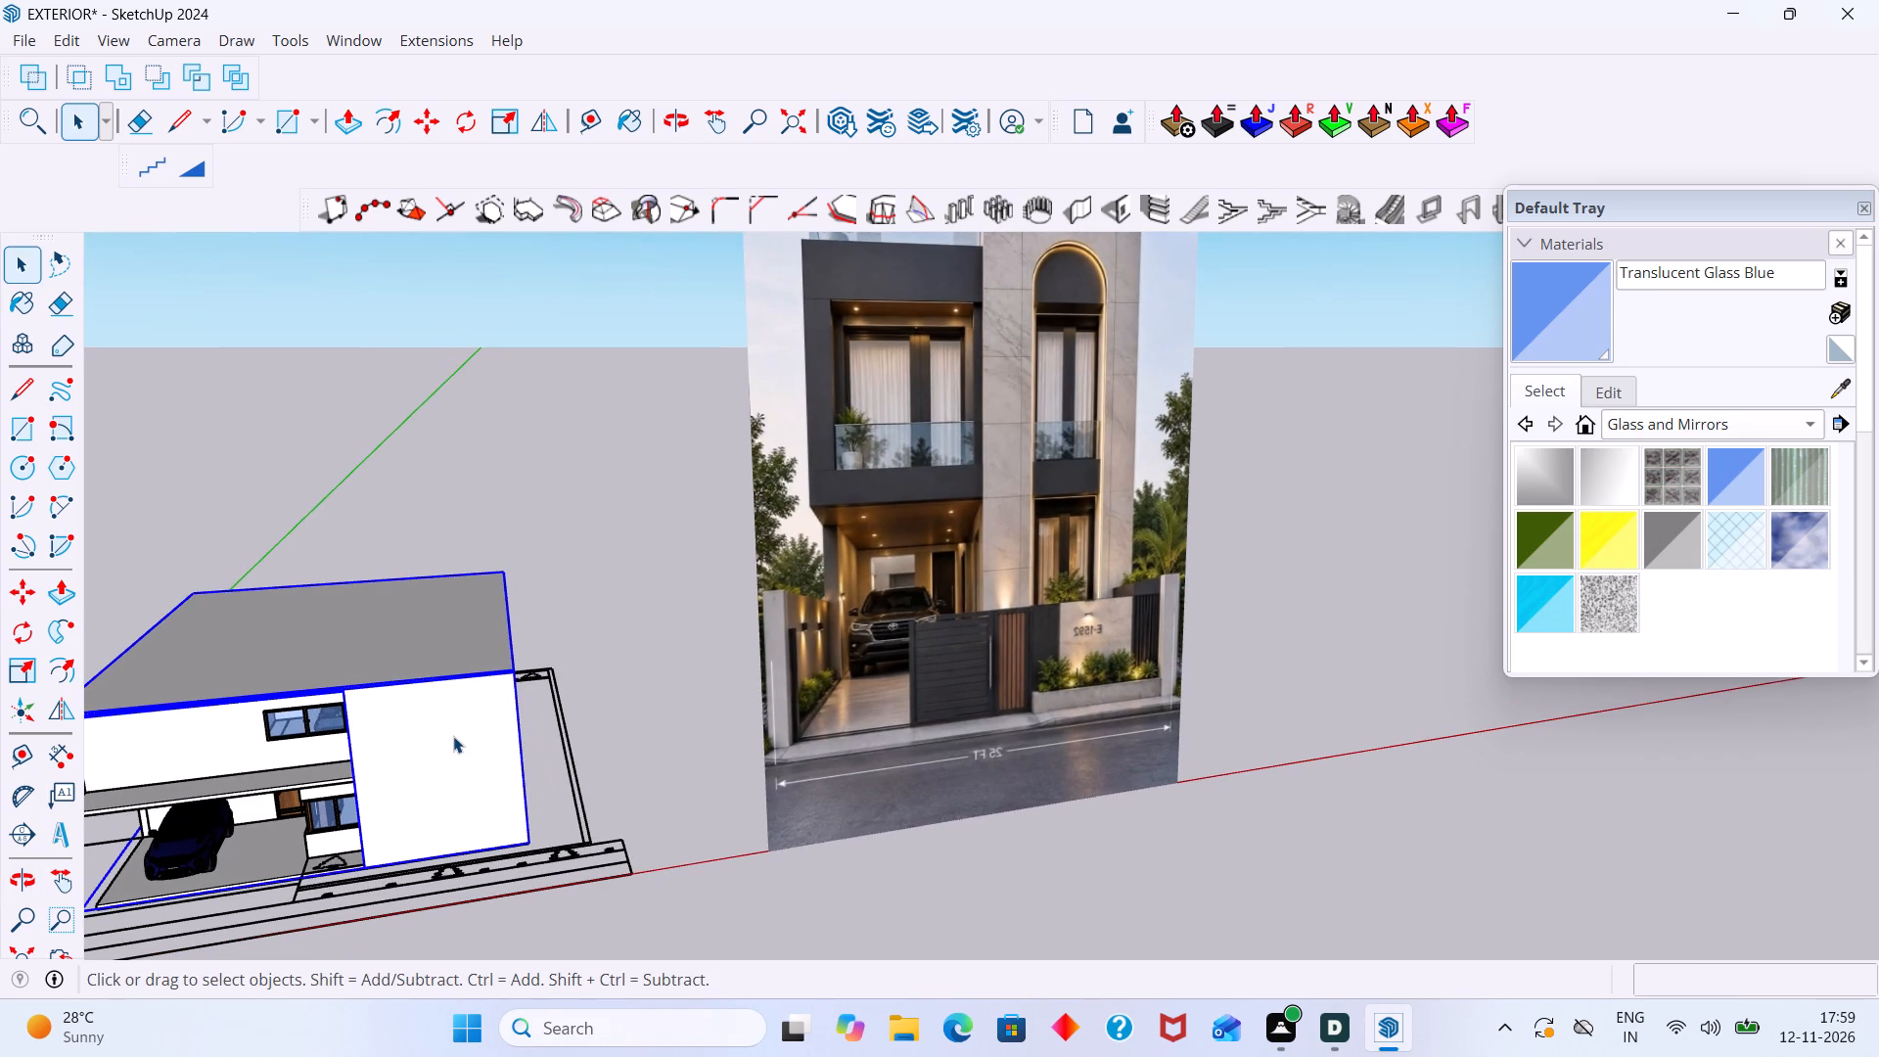
{"action": "double_click", "coordinate": [453, 736]}
{"action": "left_click", "coordinate": [475, 737]}
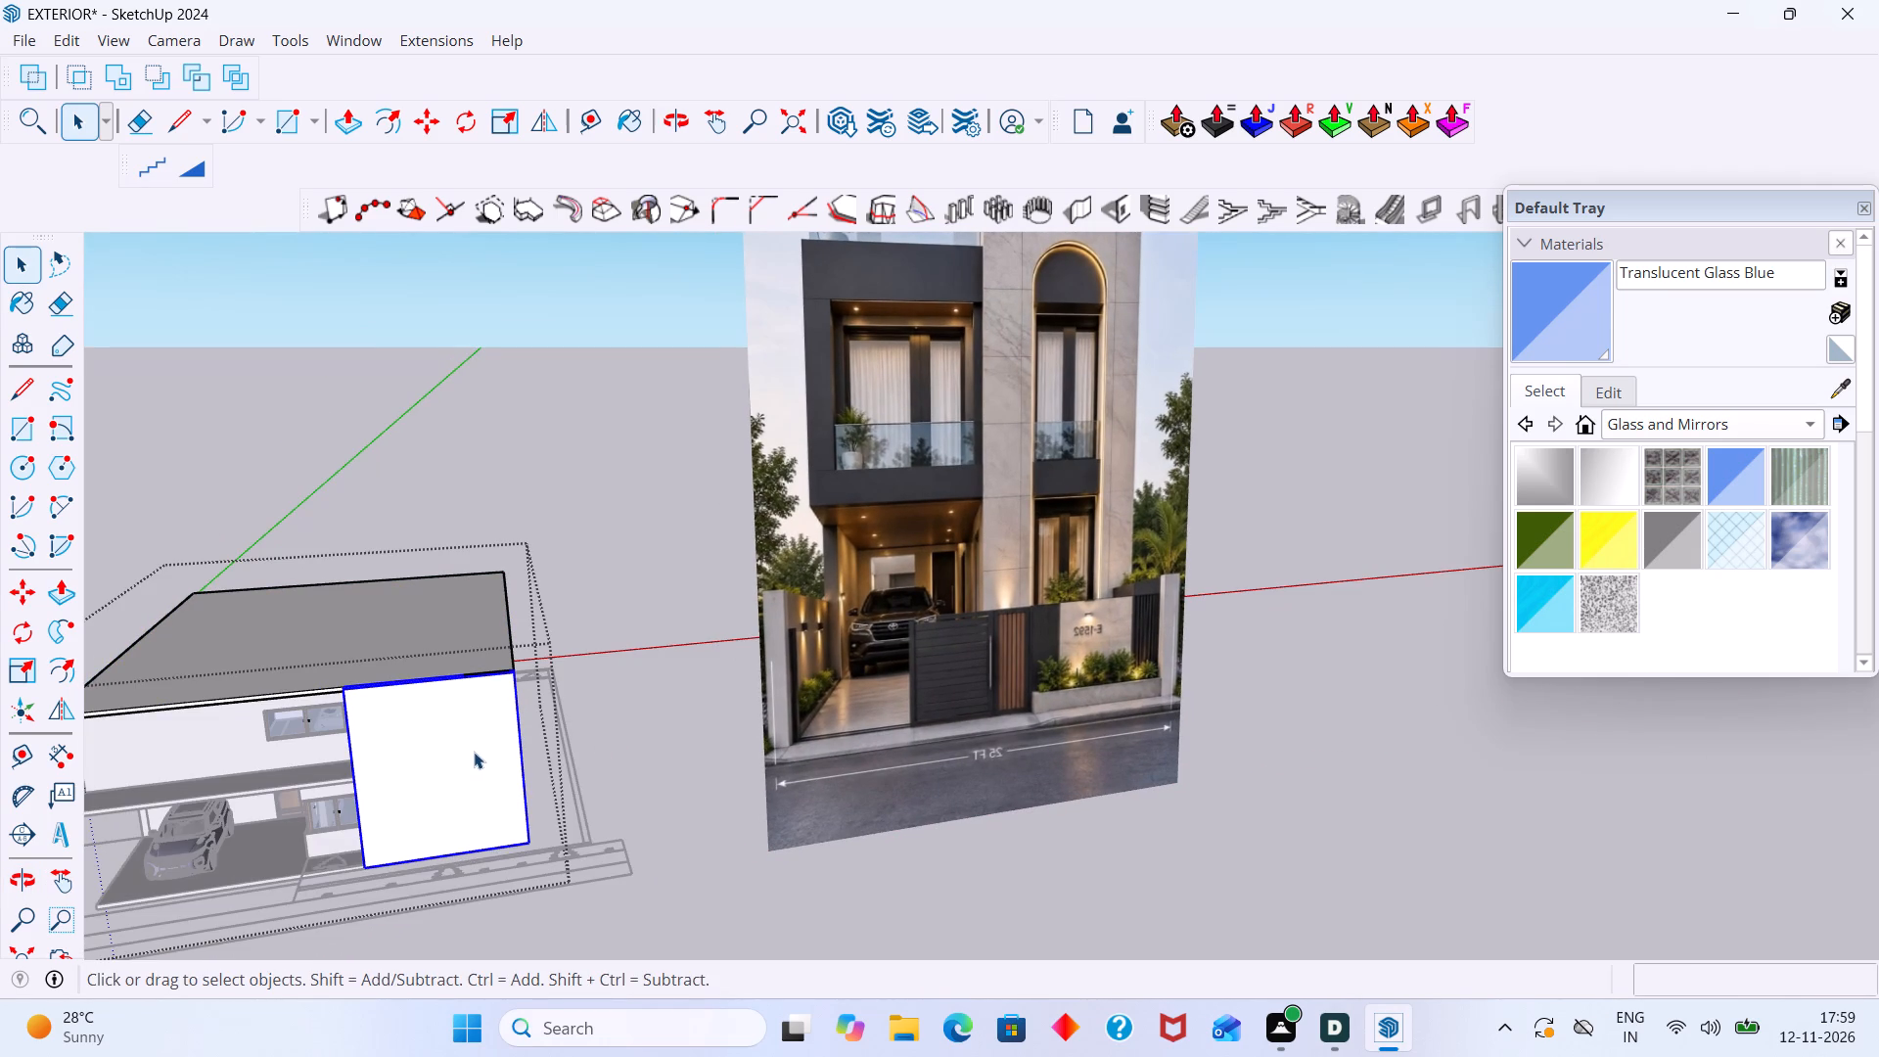
{"action": "left_click", "coordinate": [636, 685]}
{"action": "scroll", "coordinate": [581, 712], "scroll_direction": "down", "scroll_amount": 6}
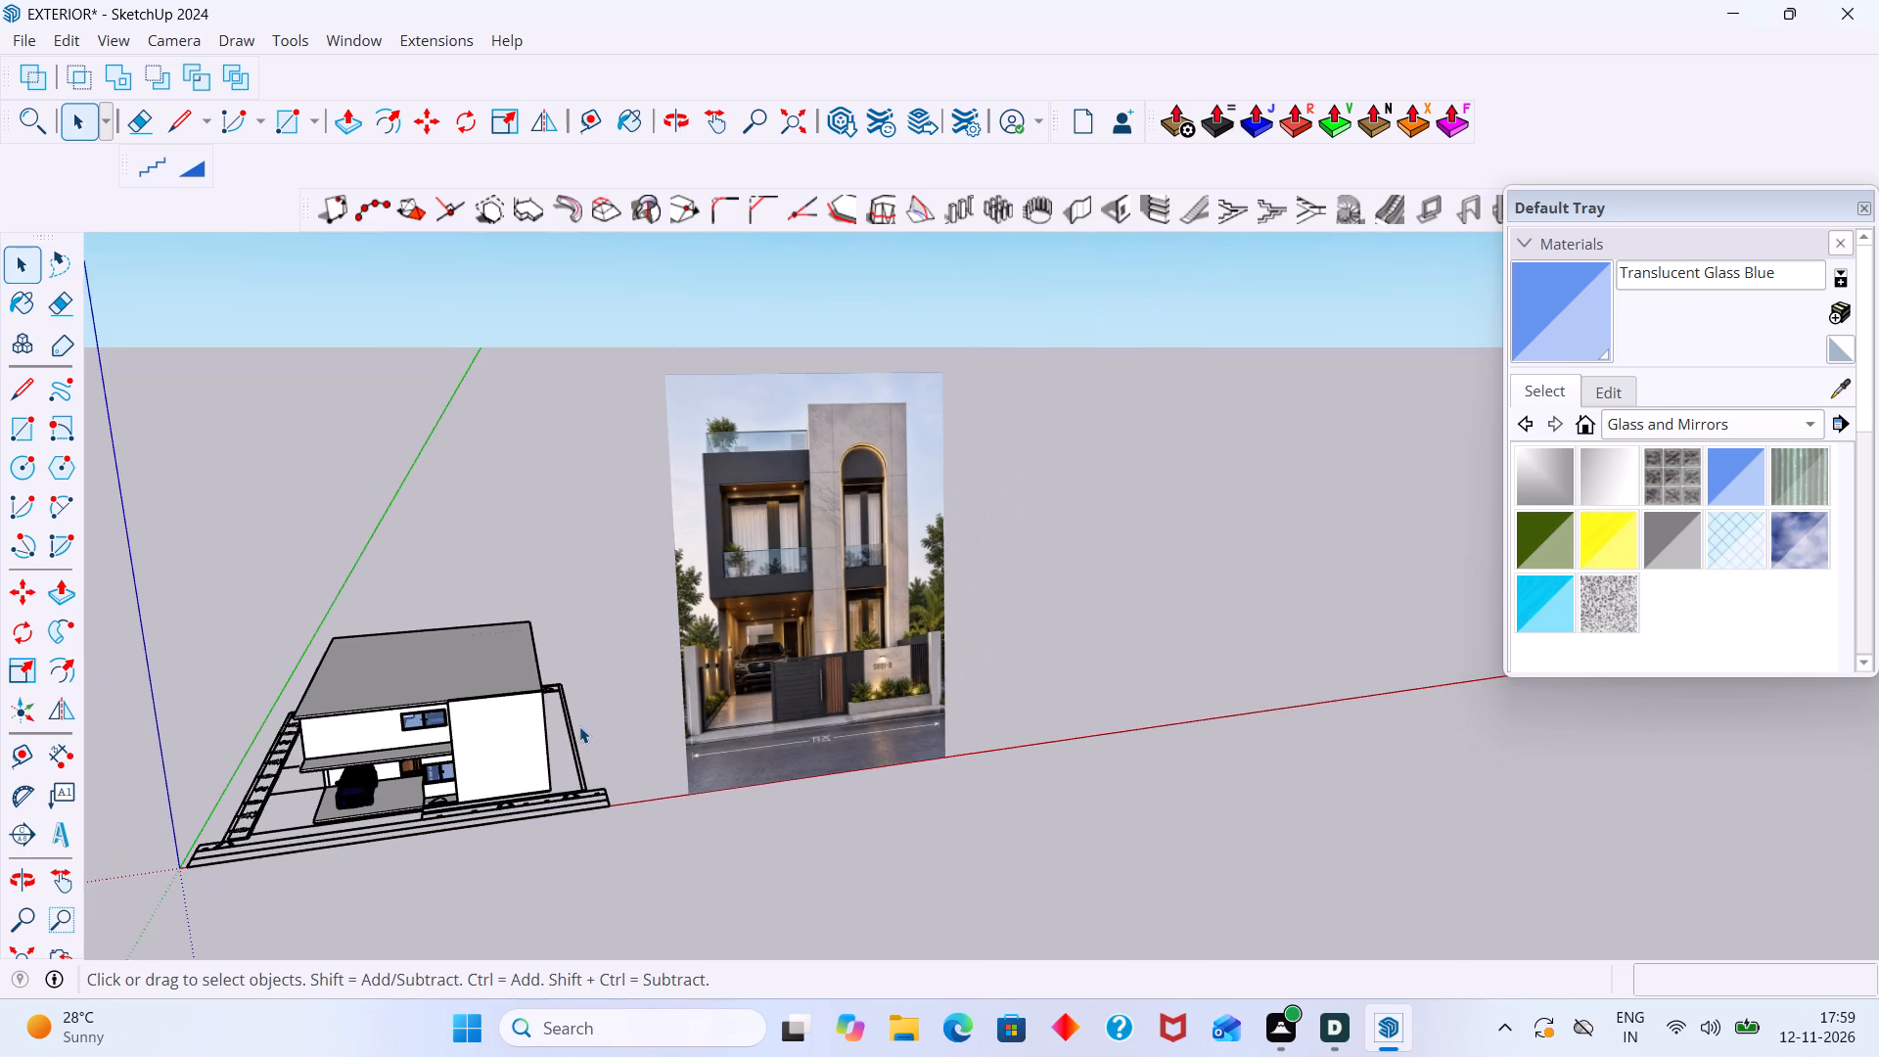
{"action": "middle_click", "coordinate": [579, 726]}
{"action": "scroll", "coordinate": [502, 732], "scroll_direction": "up", "scroll_amount": 6}
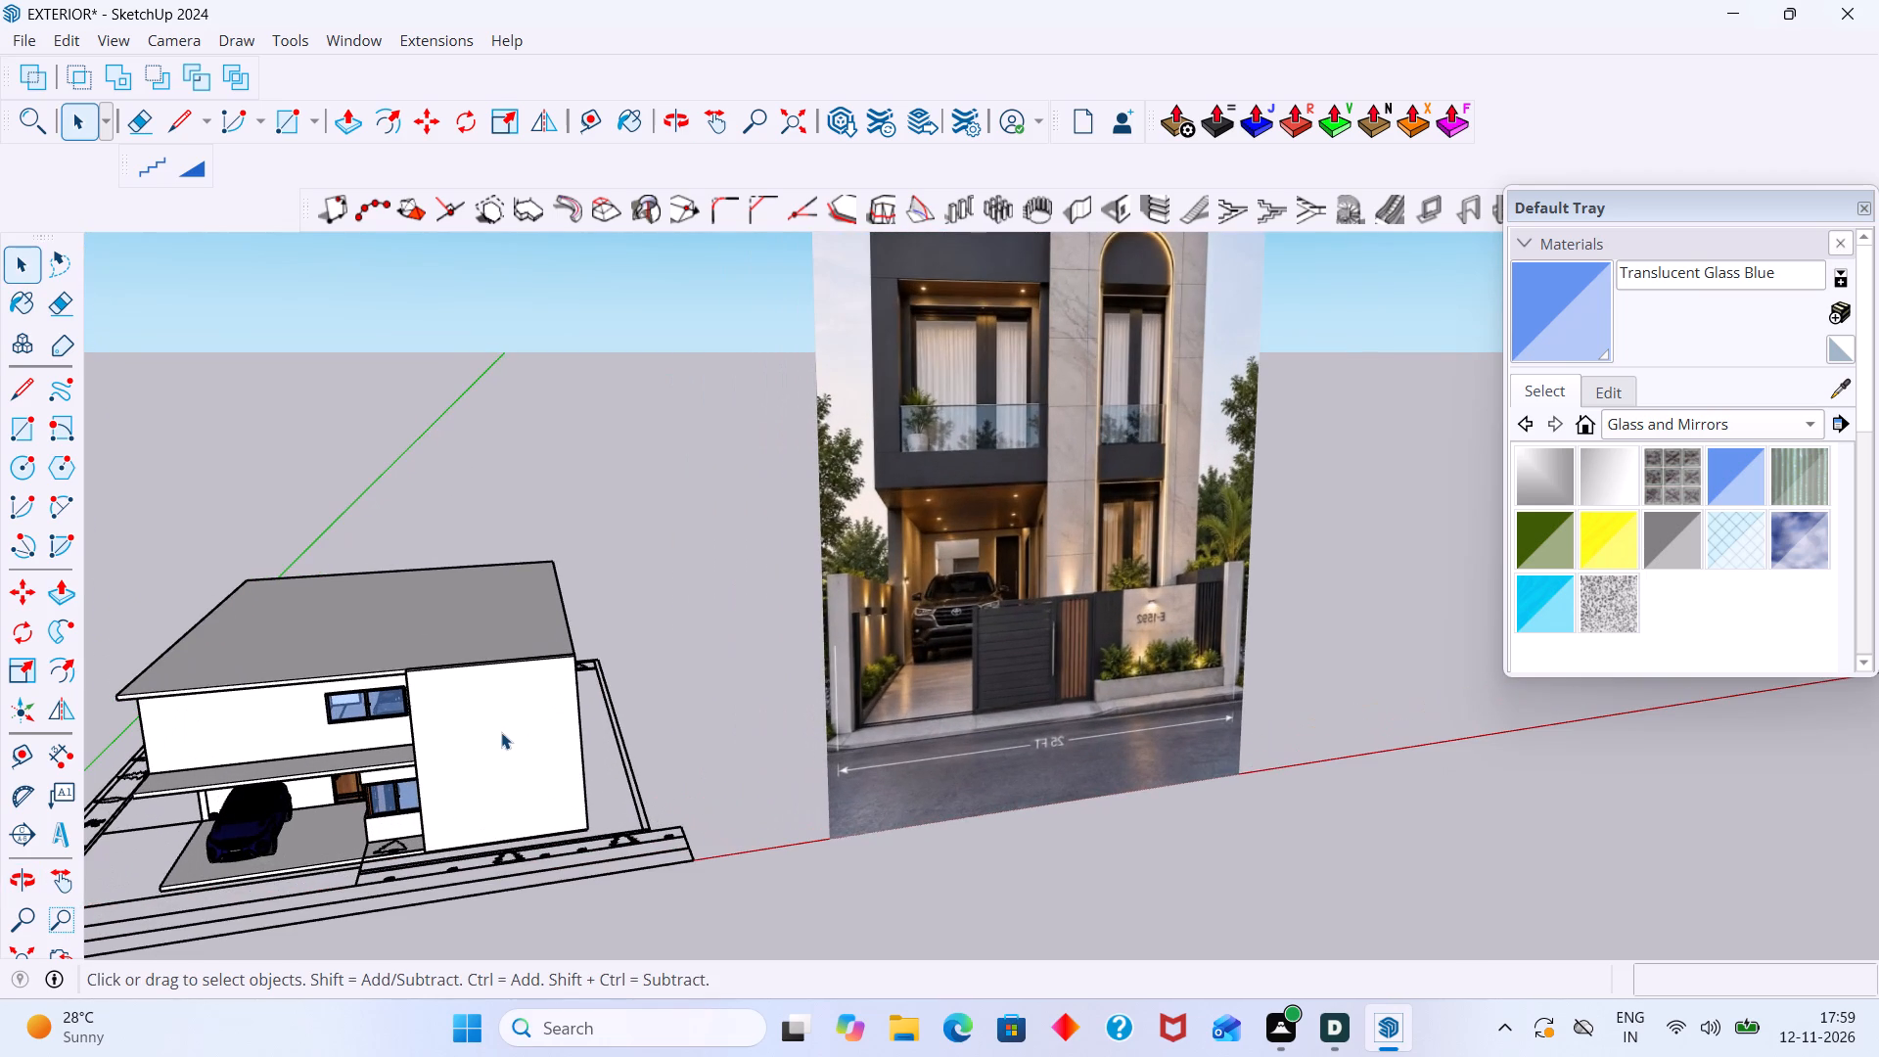
{"action": "scroll", "coordinate": [501, 731], "scroll_direction": "down", "scroll_amount": 1}
{"action": "middle_click_drag", "start_coordinate": [501, 731], "coordinate": [512, 685]}
{"action": "scroll", "coordinate": [516, 697], "scroll_direction": "down", "scroll_amount": 2}
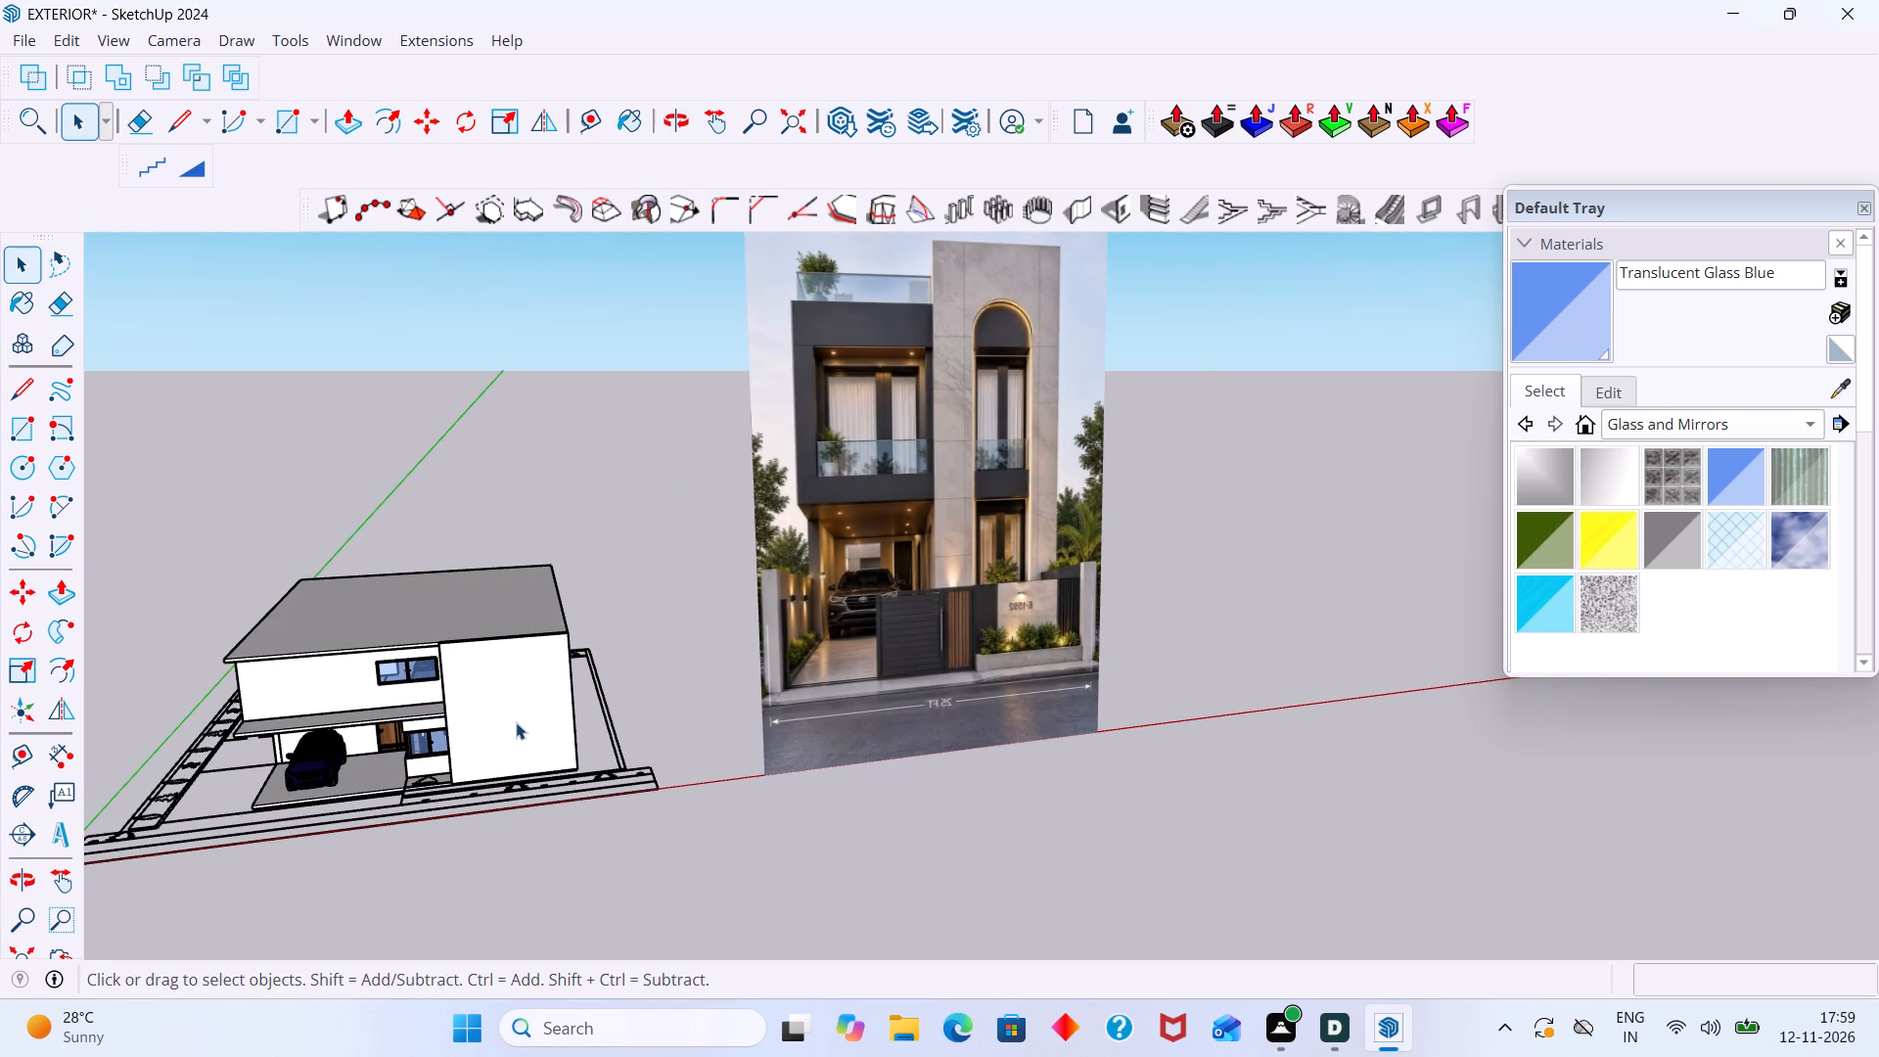
{"action": "scroll", "coordinate": [521, 754], "scroll_direction": "up", "scroll_amount": 6}
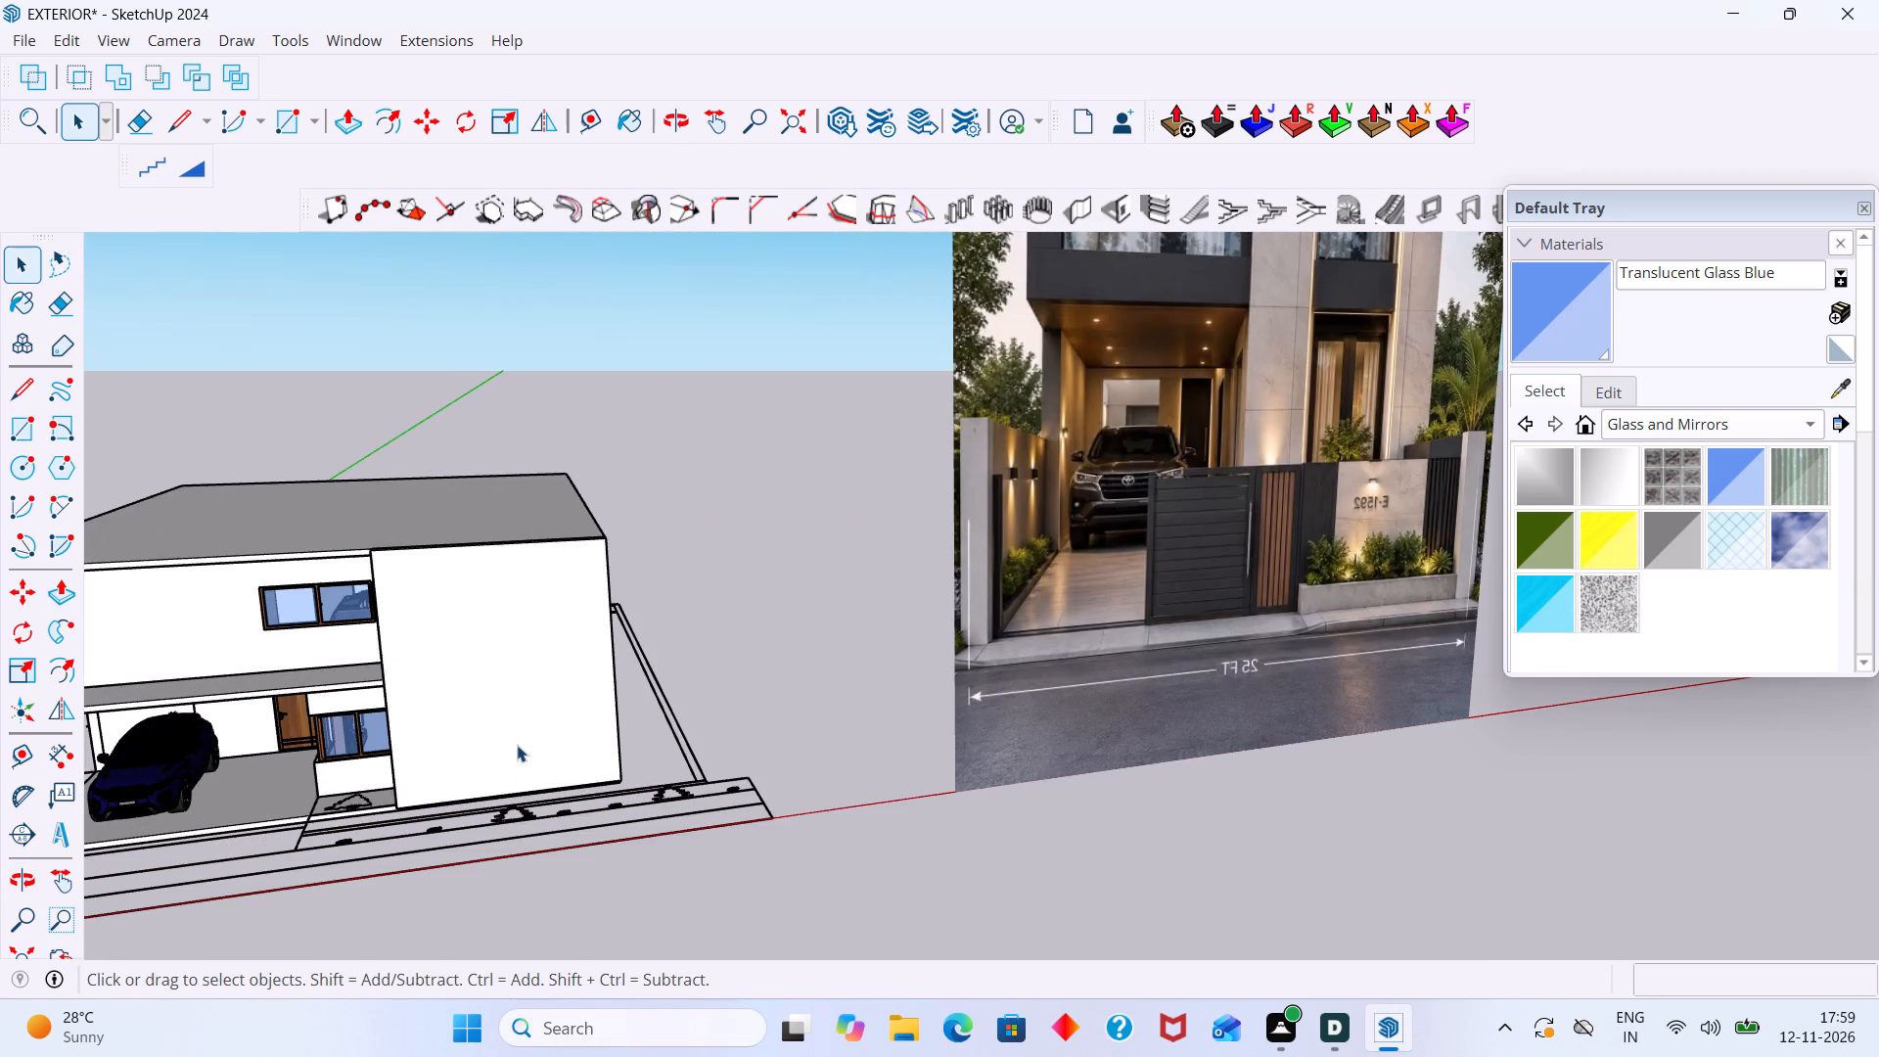
{"action": "scroll", "coordinate": [517, 745], "scroll_direction": "down", "scroll_amount": 6}
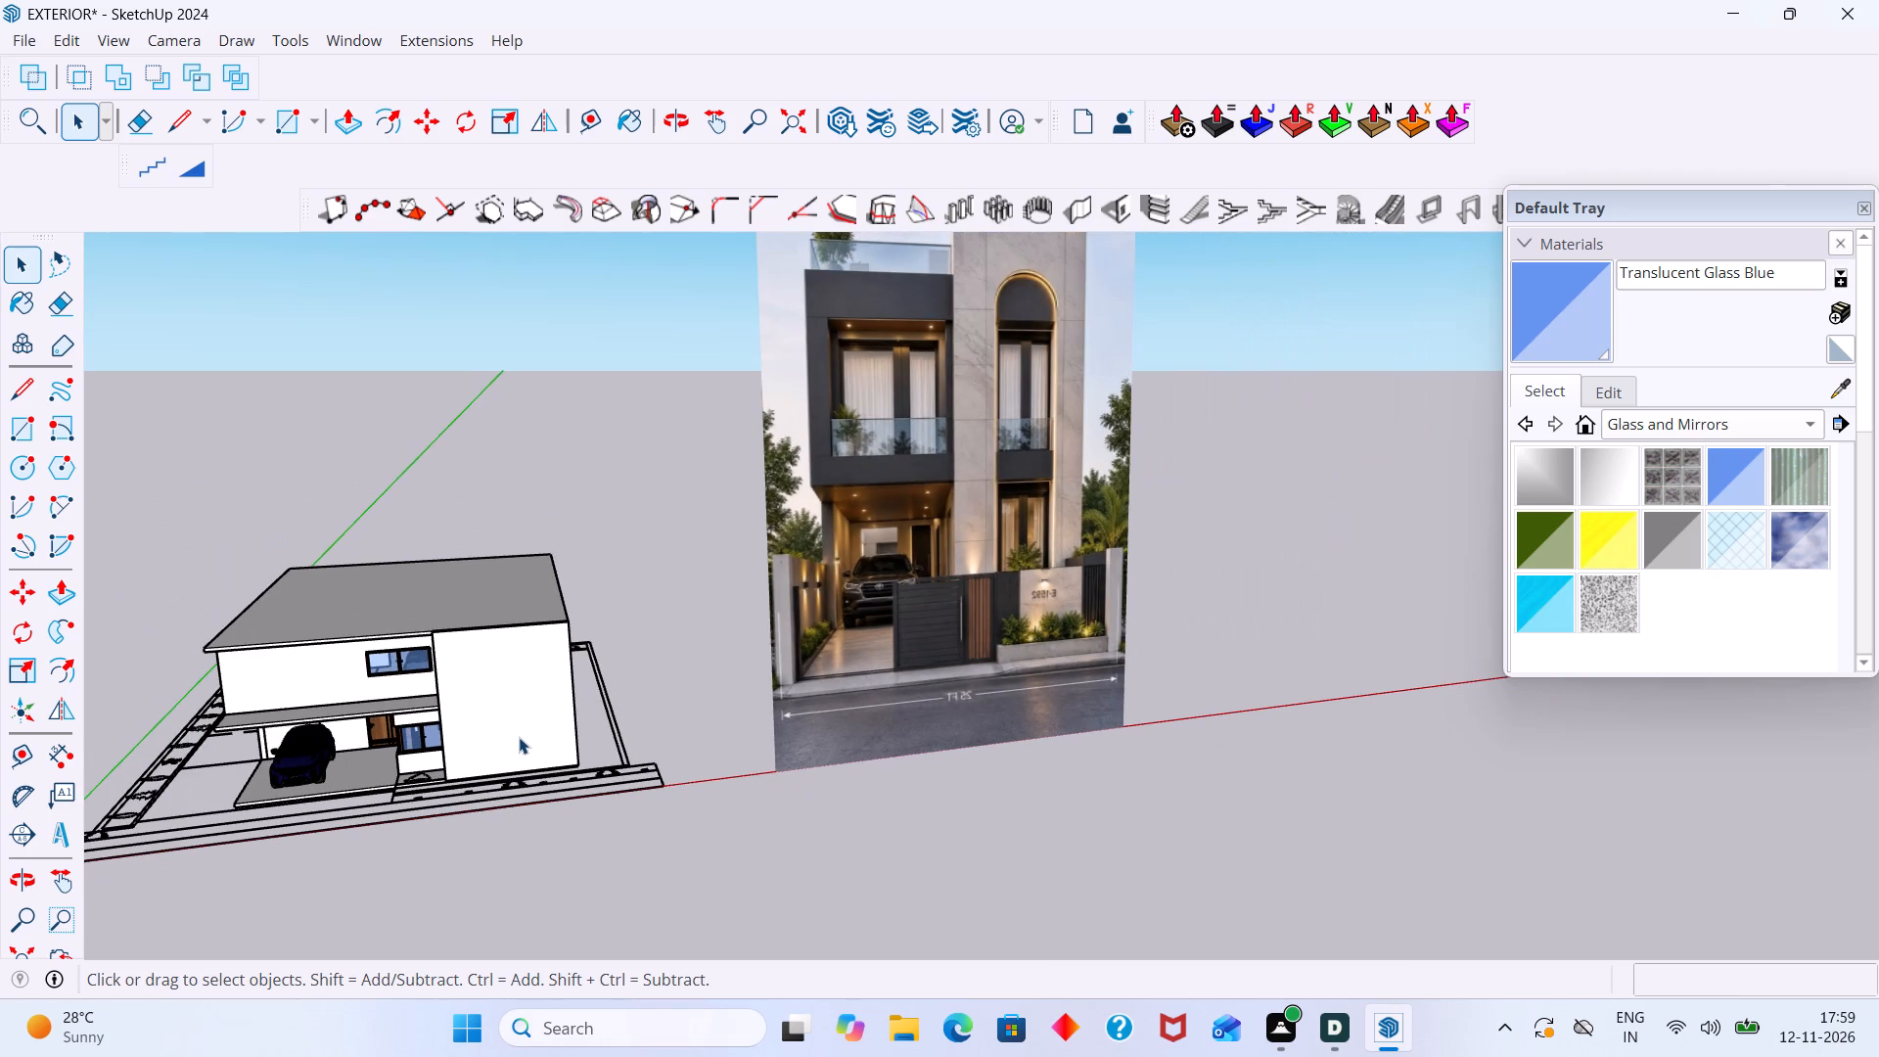
{"action": "middle_click_drag", "start_coordinate": [520, 767], "coordinate": [526, 844], "text": "shift"}
{"action": "scroll", "coordinate": [504, 813], "scroll_direction": "up", "scroll_amount": 5}
{"action": "scroll", "coordinate": [500, 809], "scroll_direction": "down", "scroll_amount": 6}
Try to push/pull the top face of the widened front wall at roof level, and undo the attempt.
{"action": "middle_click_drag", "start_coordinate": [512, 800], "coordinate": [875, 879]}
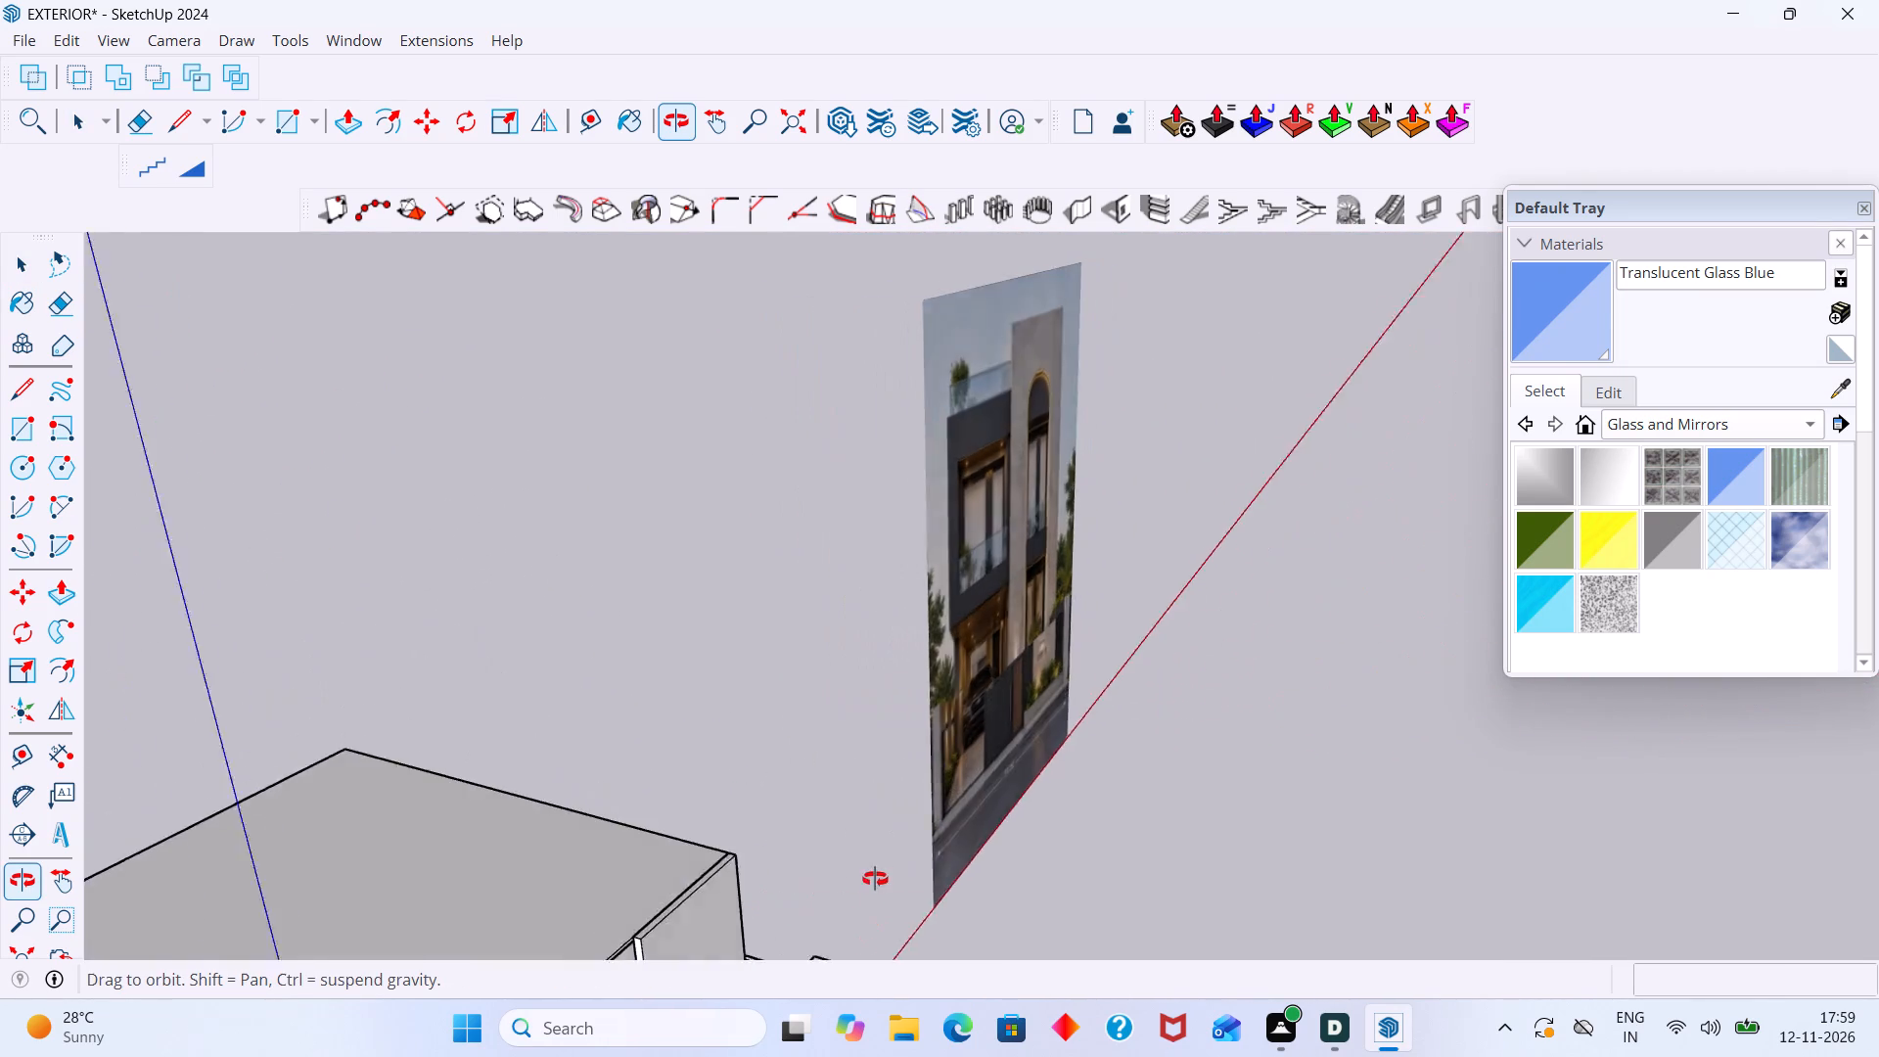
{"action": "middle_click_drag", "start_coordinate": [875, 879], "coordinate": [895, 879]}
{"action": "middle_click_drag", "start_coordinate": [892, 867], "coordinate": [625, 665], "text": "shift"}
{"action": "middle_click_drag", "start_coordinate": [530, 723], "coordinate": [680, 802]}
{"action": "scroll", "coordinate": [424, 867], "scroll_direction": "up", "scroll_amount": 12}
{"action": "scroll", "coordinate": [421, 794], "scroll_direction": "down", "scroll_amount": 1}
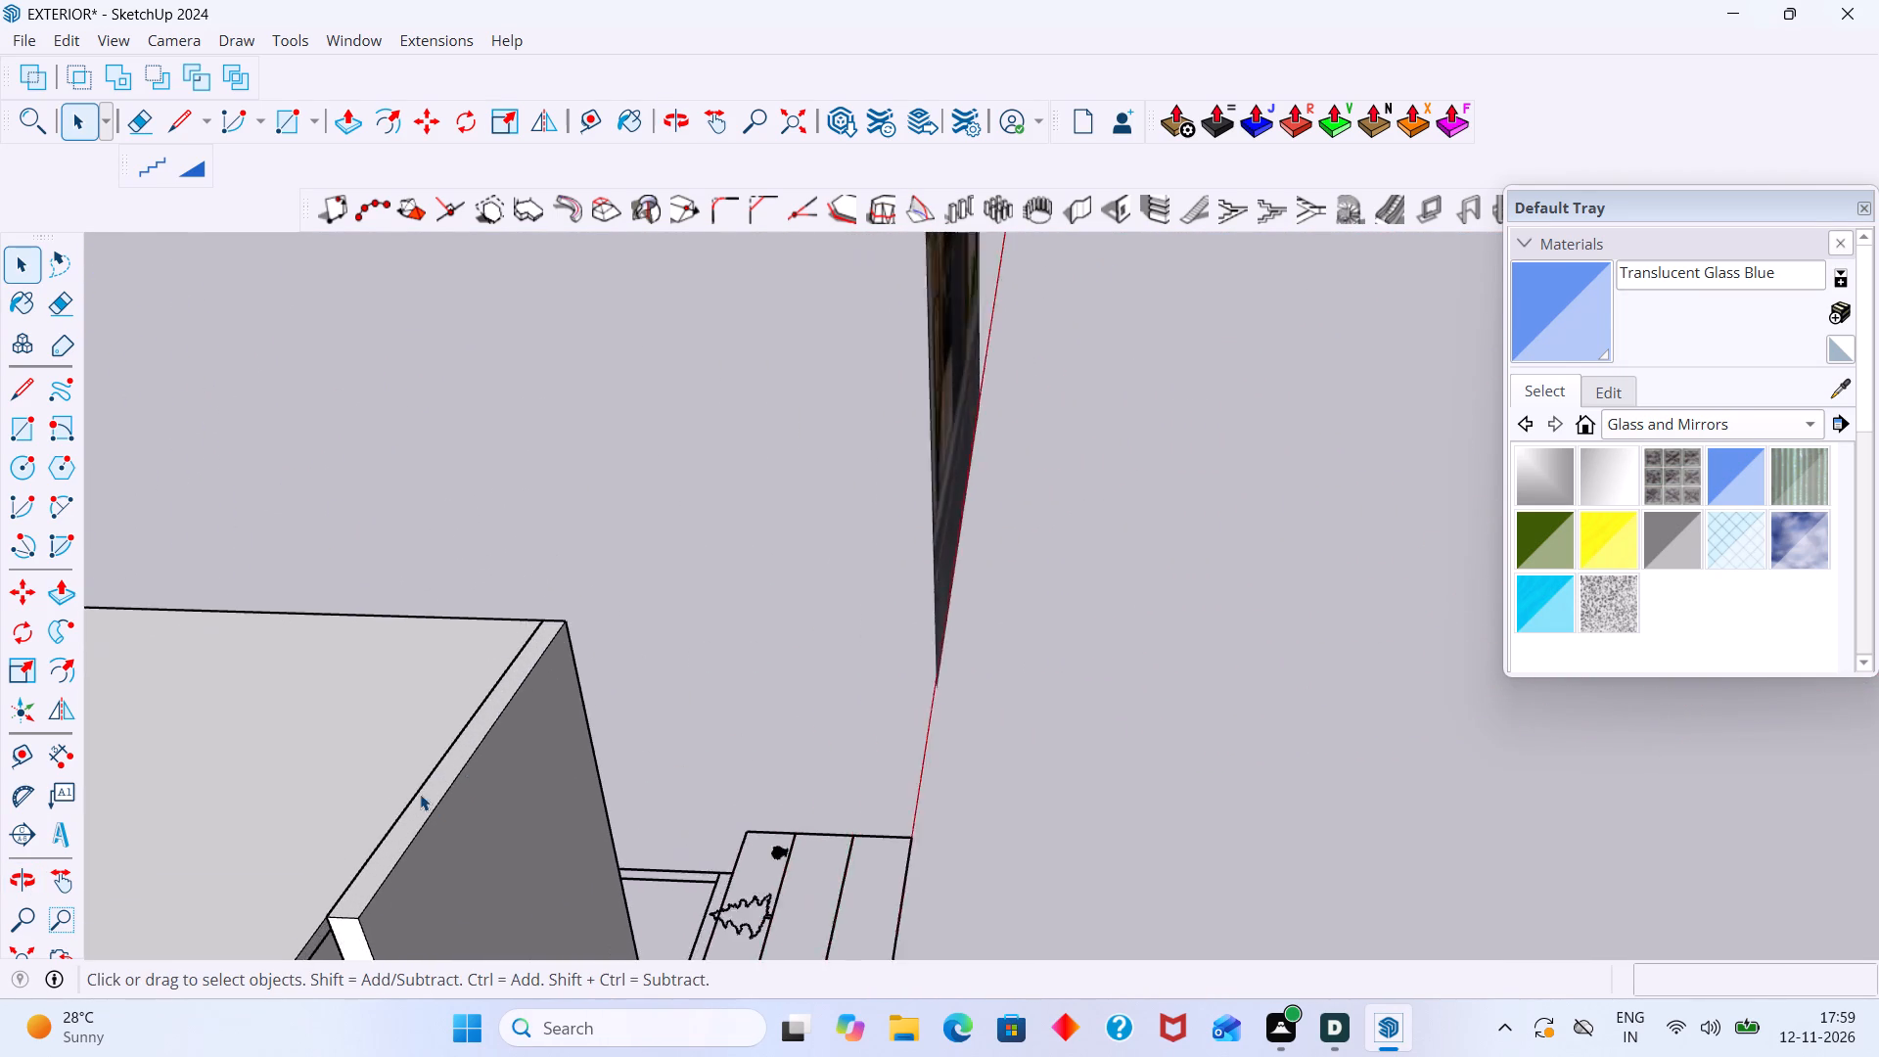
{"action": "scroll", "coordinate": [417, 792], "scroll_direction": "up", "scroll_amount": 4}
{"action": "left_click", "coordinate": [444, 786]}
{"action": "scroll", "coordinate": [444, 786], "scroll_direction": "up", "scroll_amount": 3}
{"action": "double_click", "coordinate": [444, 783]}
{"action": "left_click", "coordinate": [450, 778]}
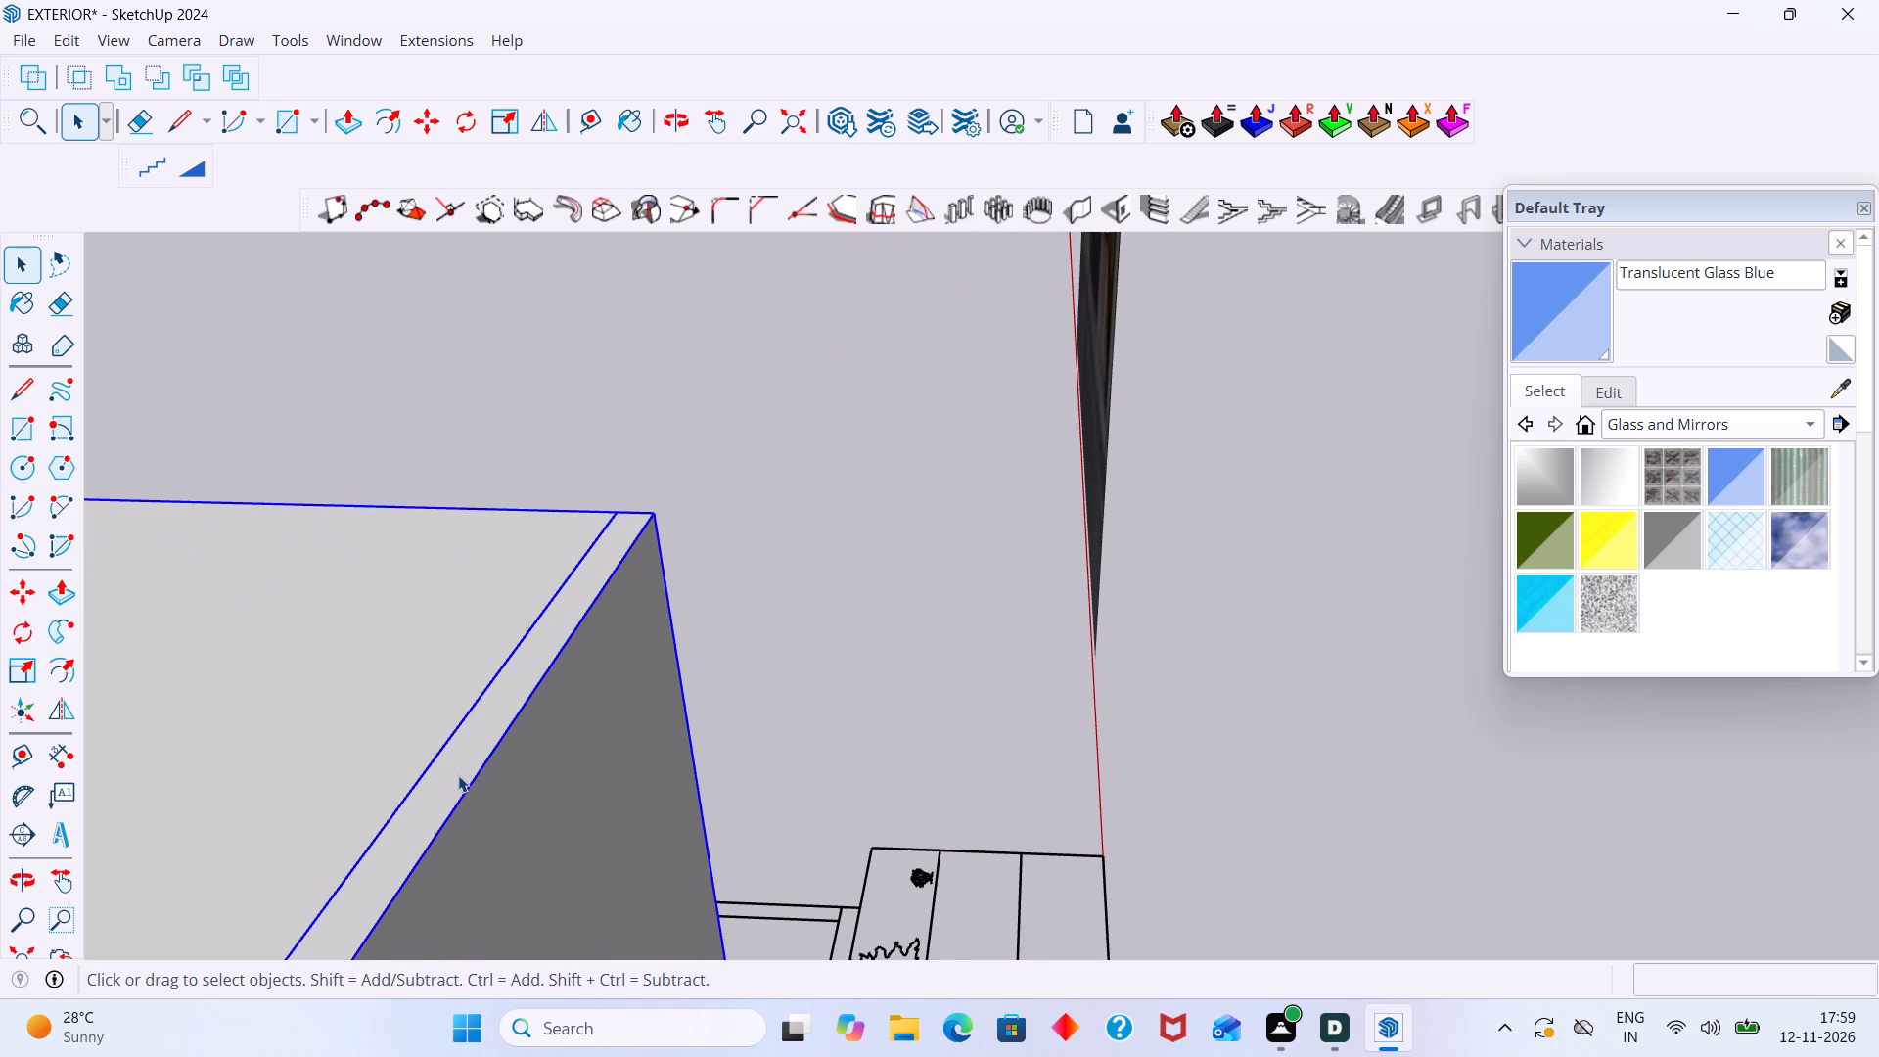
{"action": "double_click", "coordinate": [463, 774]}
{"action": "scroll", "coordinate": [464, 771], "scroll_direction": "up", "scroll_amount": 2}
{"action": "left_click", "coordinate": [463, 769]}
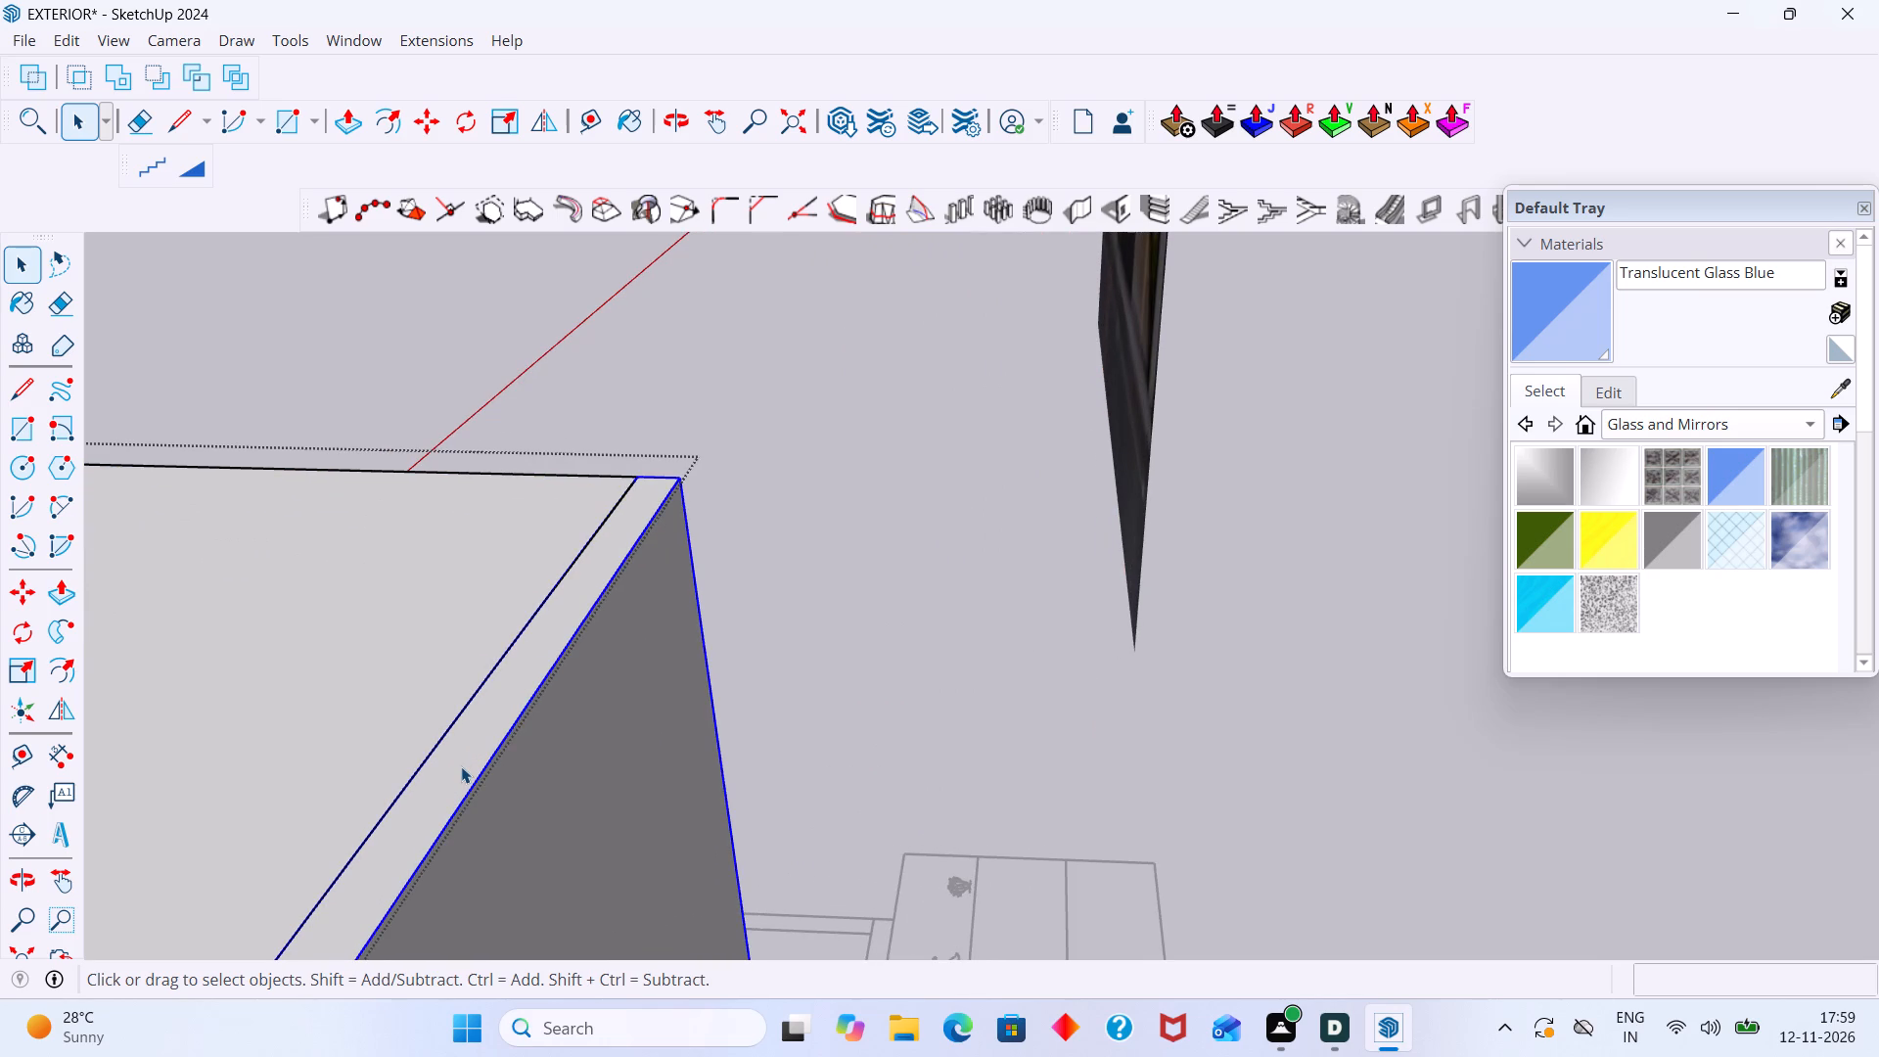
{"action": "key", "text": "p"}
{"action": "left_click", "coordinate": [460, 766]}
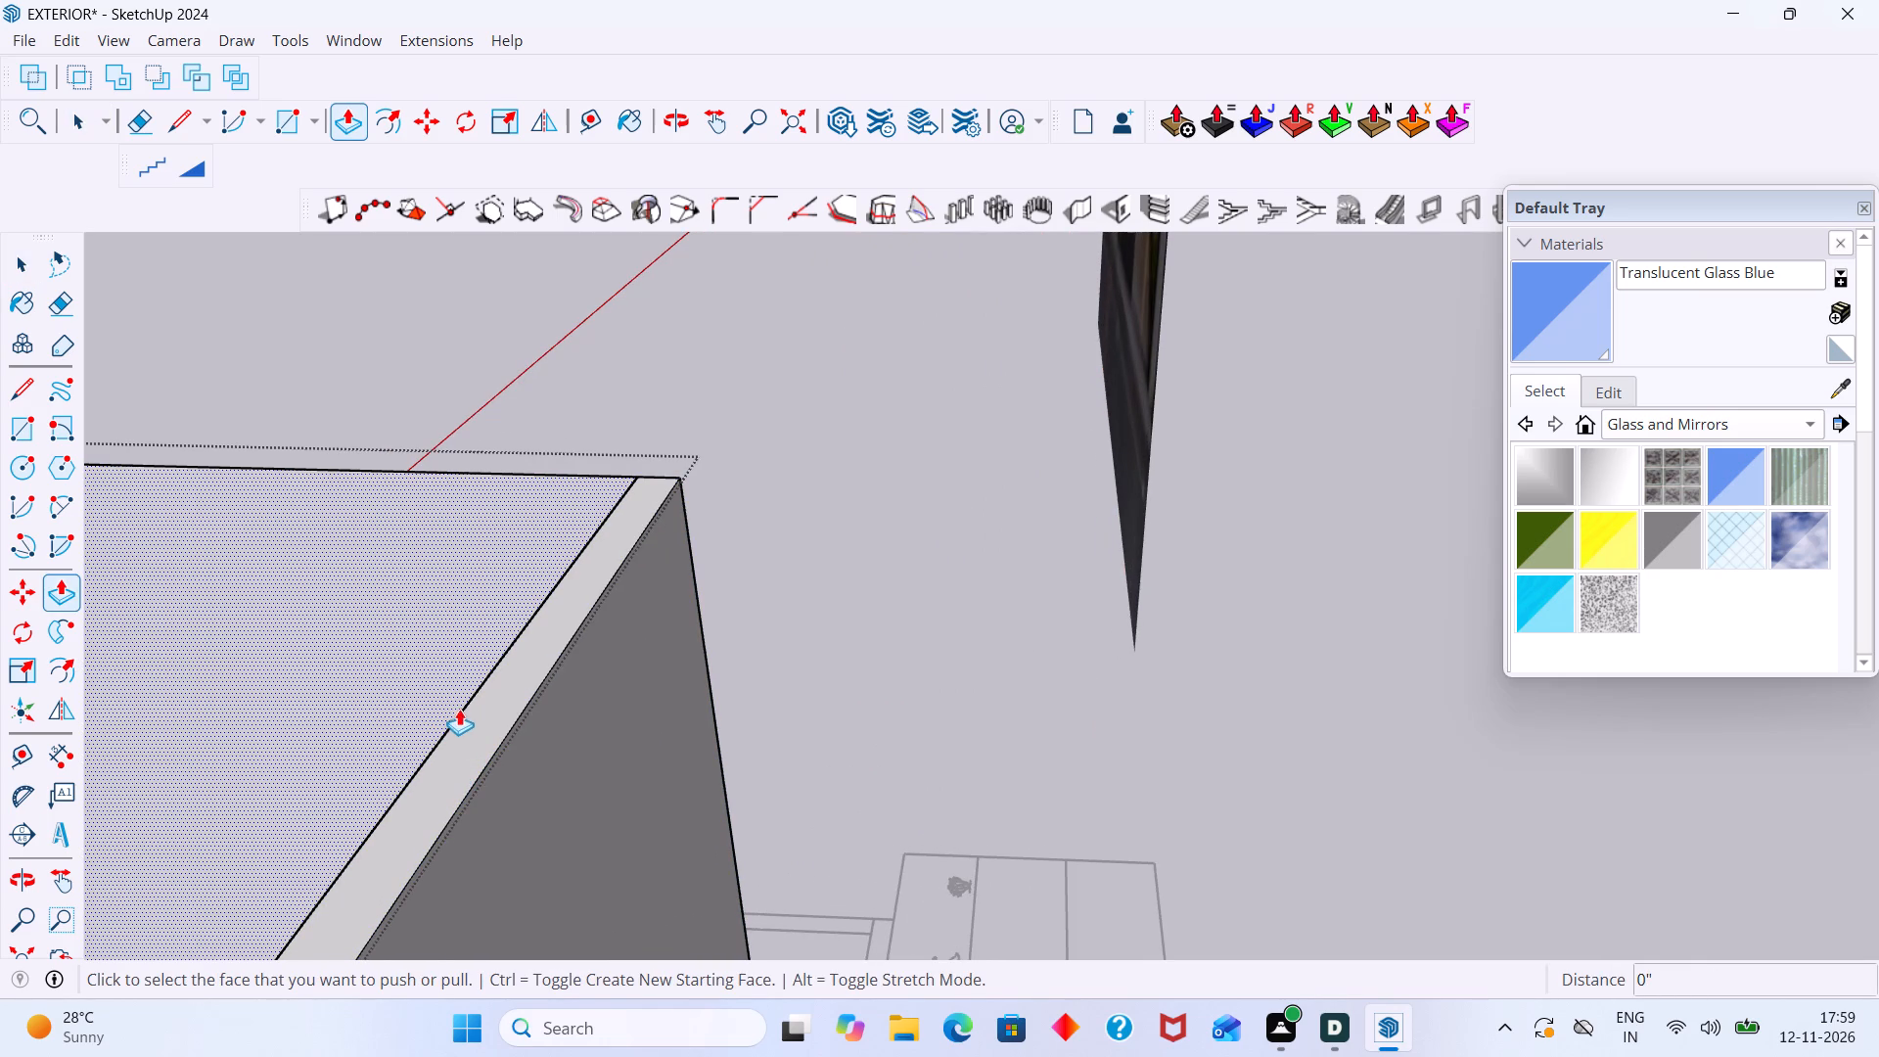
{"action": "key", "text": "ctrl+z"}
Raise the tall front wall block by push/pulling its narrow top face up about 17' above roof level.
{"action": "scroll", "coordinate": [514, 764], "scroll_direction": "up", "scroll_amount": 1}
{"action": "scroll", "coordinate": [516, 800], "scroll_direction": "down", "scroll_amount": 6}
{"action": "middle_click_drag", "start_coordinate": [521, 803], "coordinate": [384, 761]}
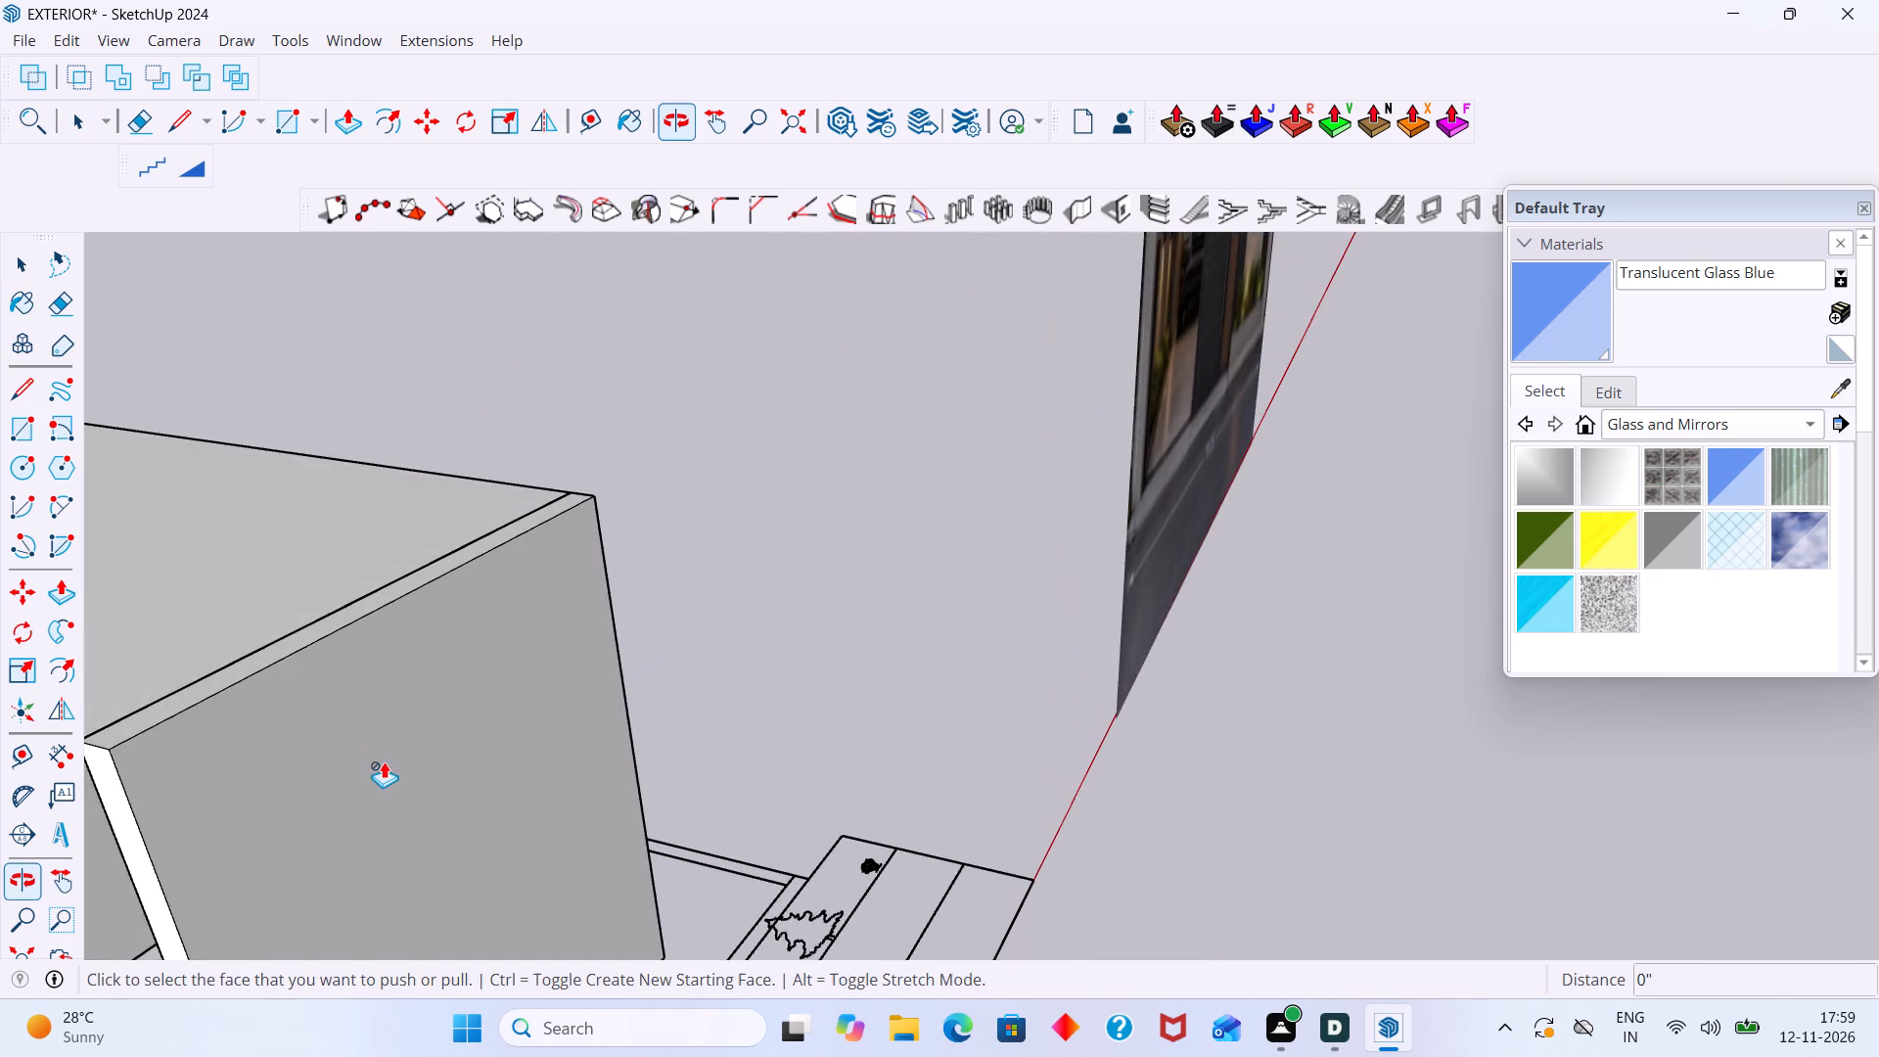
{"action": "scroll", "coordinate": [386, 758], "scroll_direction": "down", "scroll_amount": 4}
{"action": "middle_click_drag", "start_coordinate": [413, 755], "coordinate": [671, 779], "text": "shift"}
{"action": "key", "text": "space"}
{"action": "scroll", "coordinate": [581, 729], "scroll_direction": "up", "scroll_amount": 9}
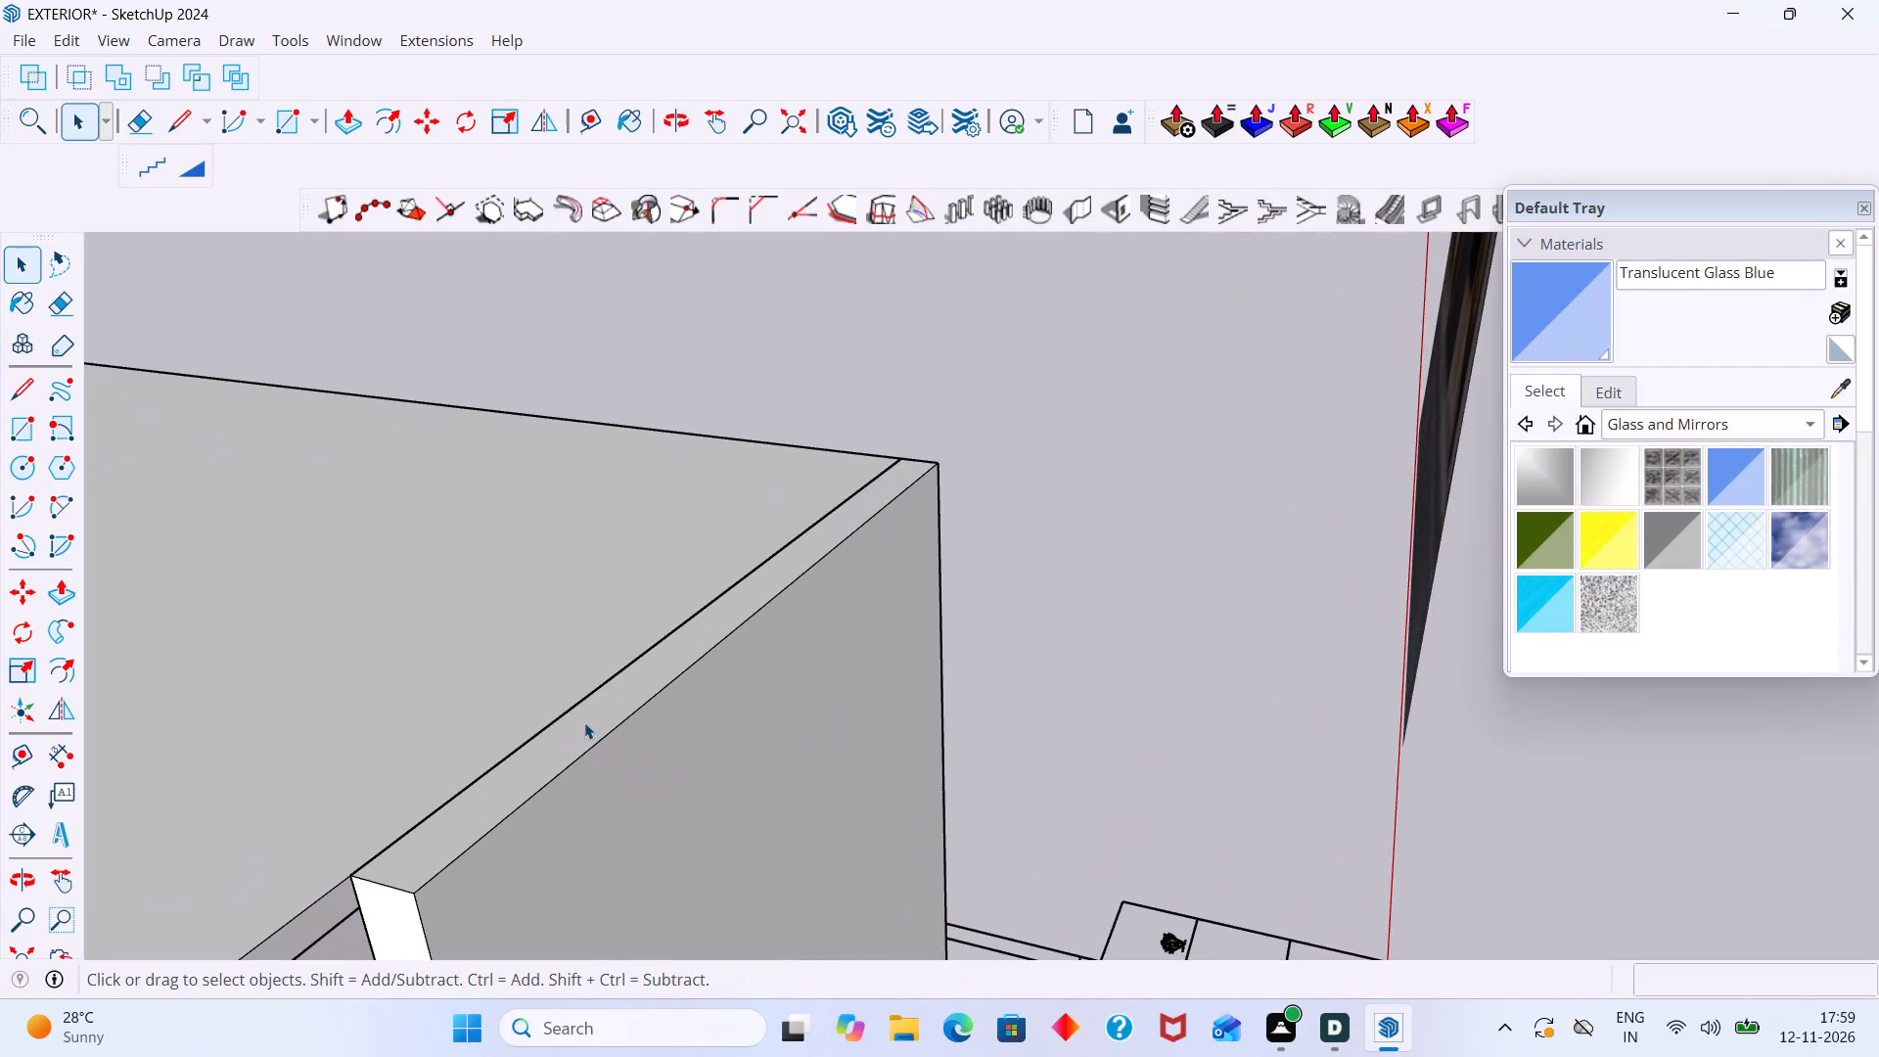
{"action": "left_click", "coordinate": [584, 722]}
{"action": "scroll", "coordinate": [594, 720], "scroll_direction": "up", "scroll_amount": 2}
{"action": "double_click", "coordinate": [594, 720]}
{"action": "left_click", "coordinate": [638, 709]}
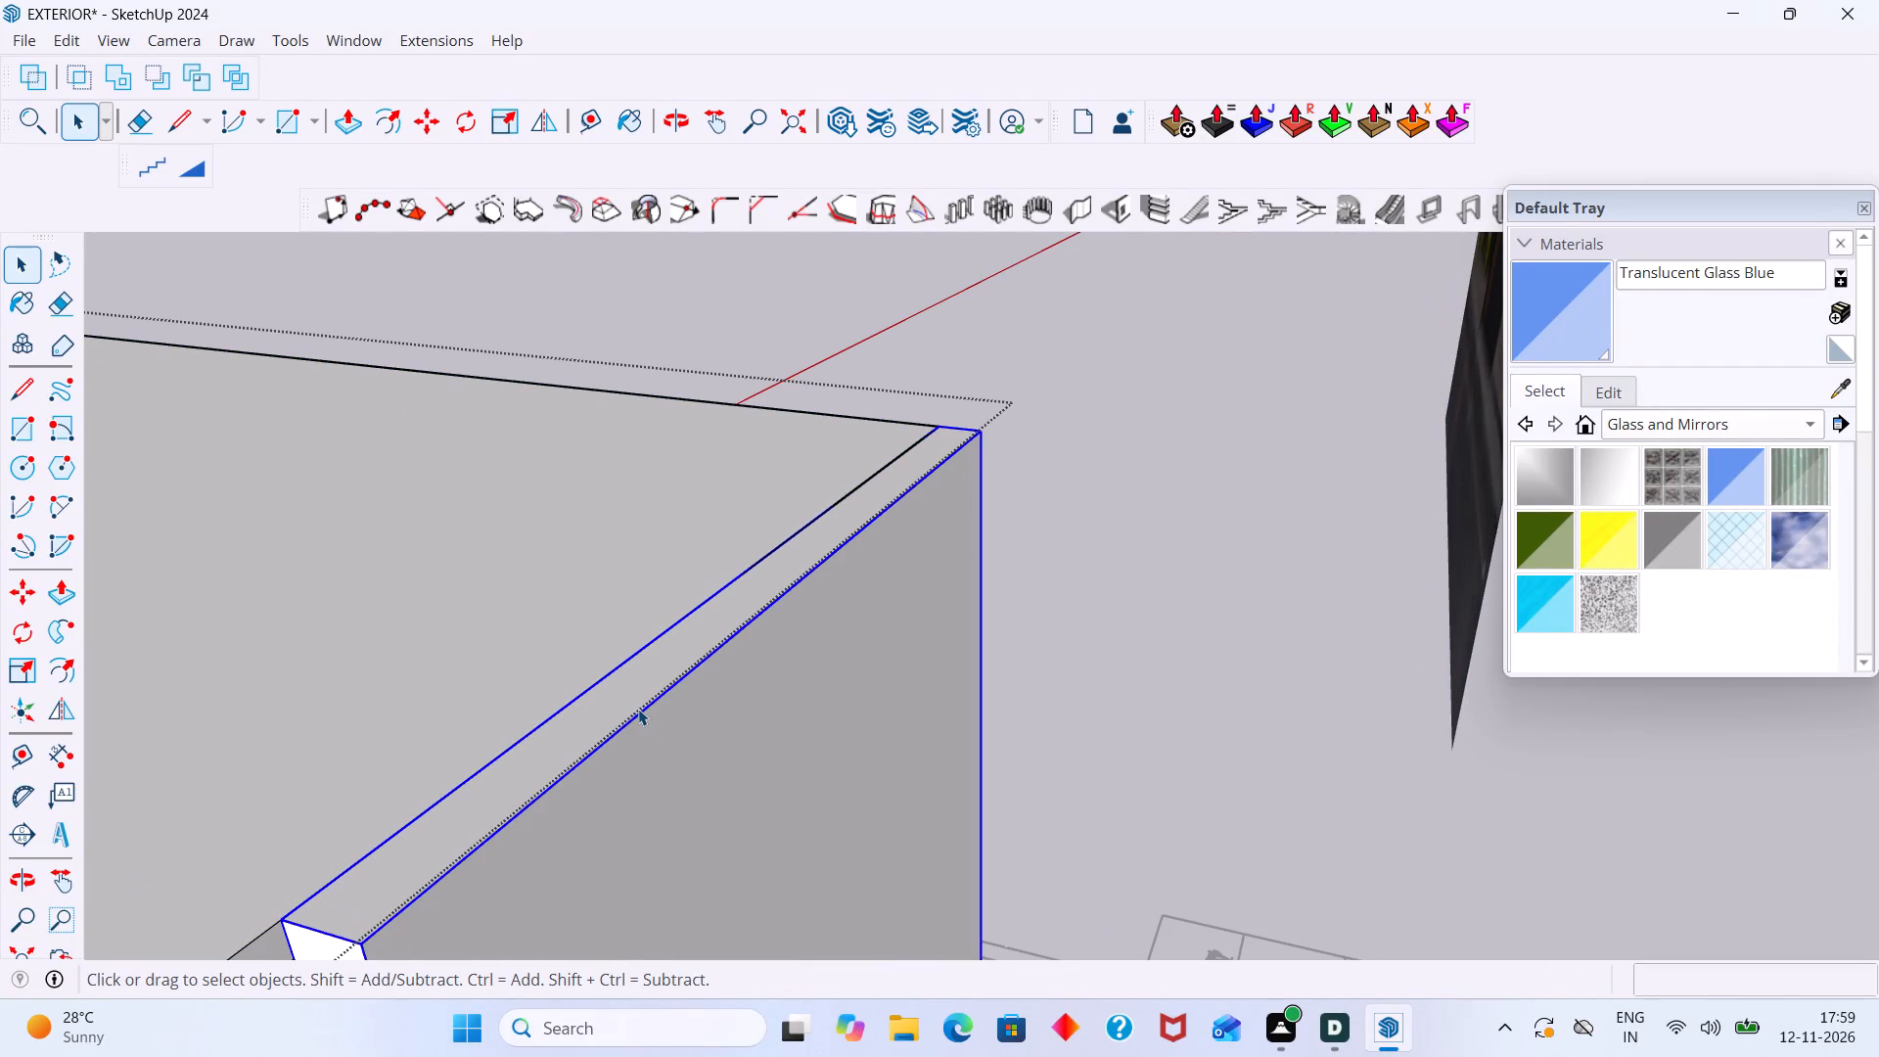
{"action": "double_click", "coordinate": [622, 702]}
{"action": "left_click", "coordinate": [622, 702]}
{"action": "scroll", "coordinate": [621, 701], "scroll_direction": "up", "scroll_amount": 3}
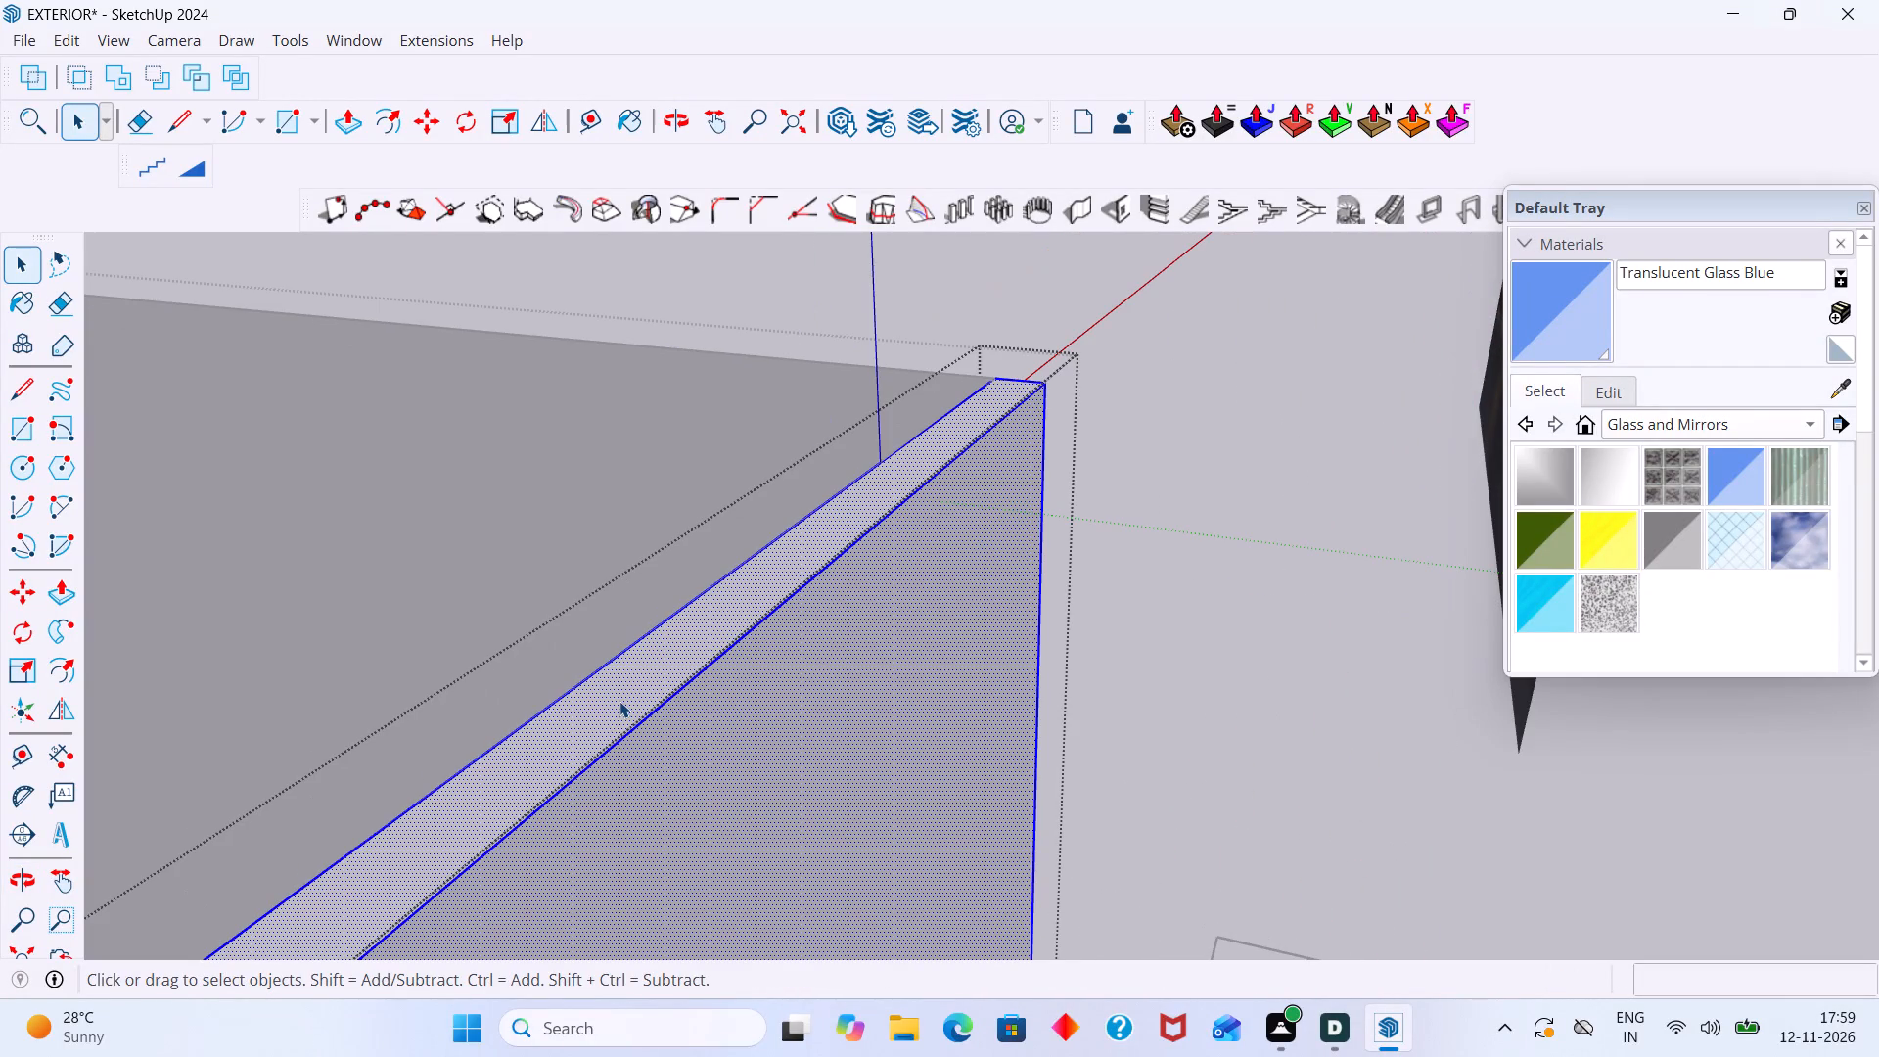
{"action": "left_click", "coordinate": [619, 701]}
{"action": "key", "text": "p"}
{"action": "left_click", "coordinate": [619, 696]}
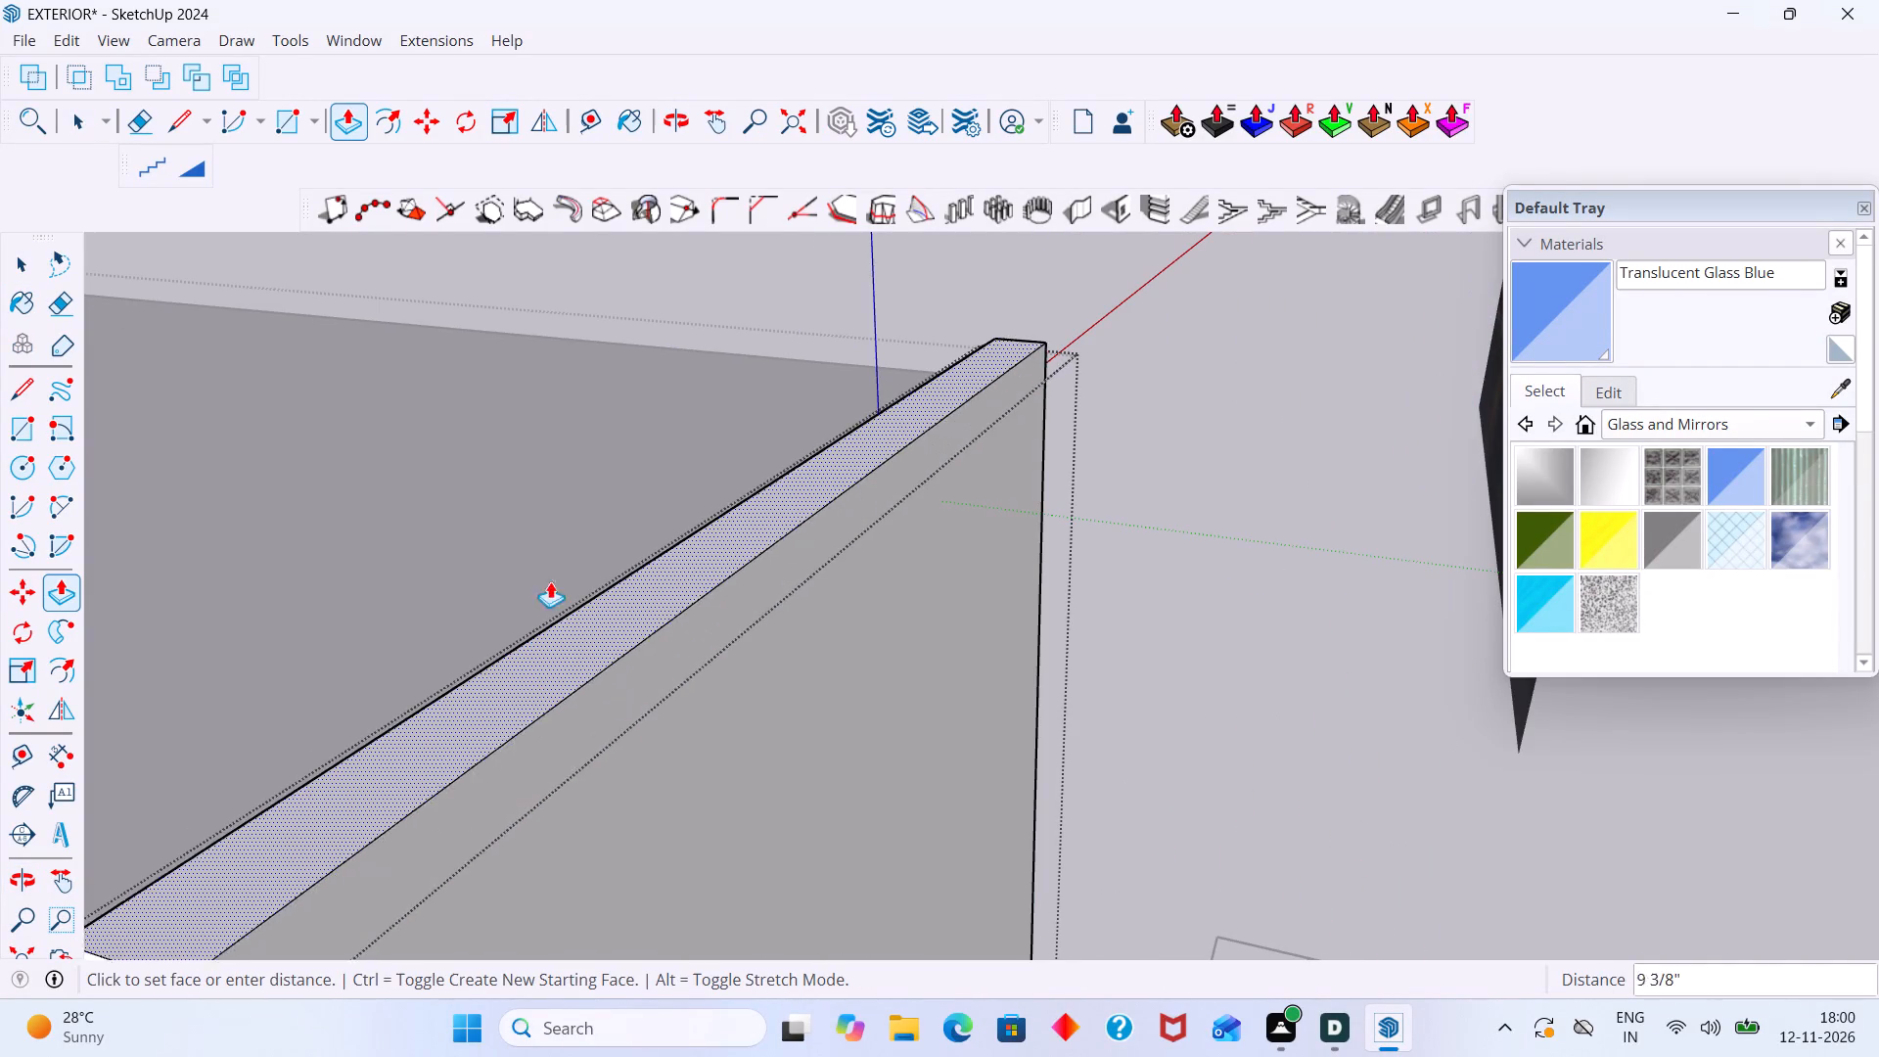
{"action": "scroll", "coordinate": [544, 556], "scroll_direction": "down", "scroll_amount": 20}
{"action": "scroll", "coordinate": [544, 556], "scroll_direction": "down", "scroll_amount": 9}
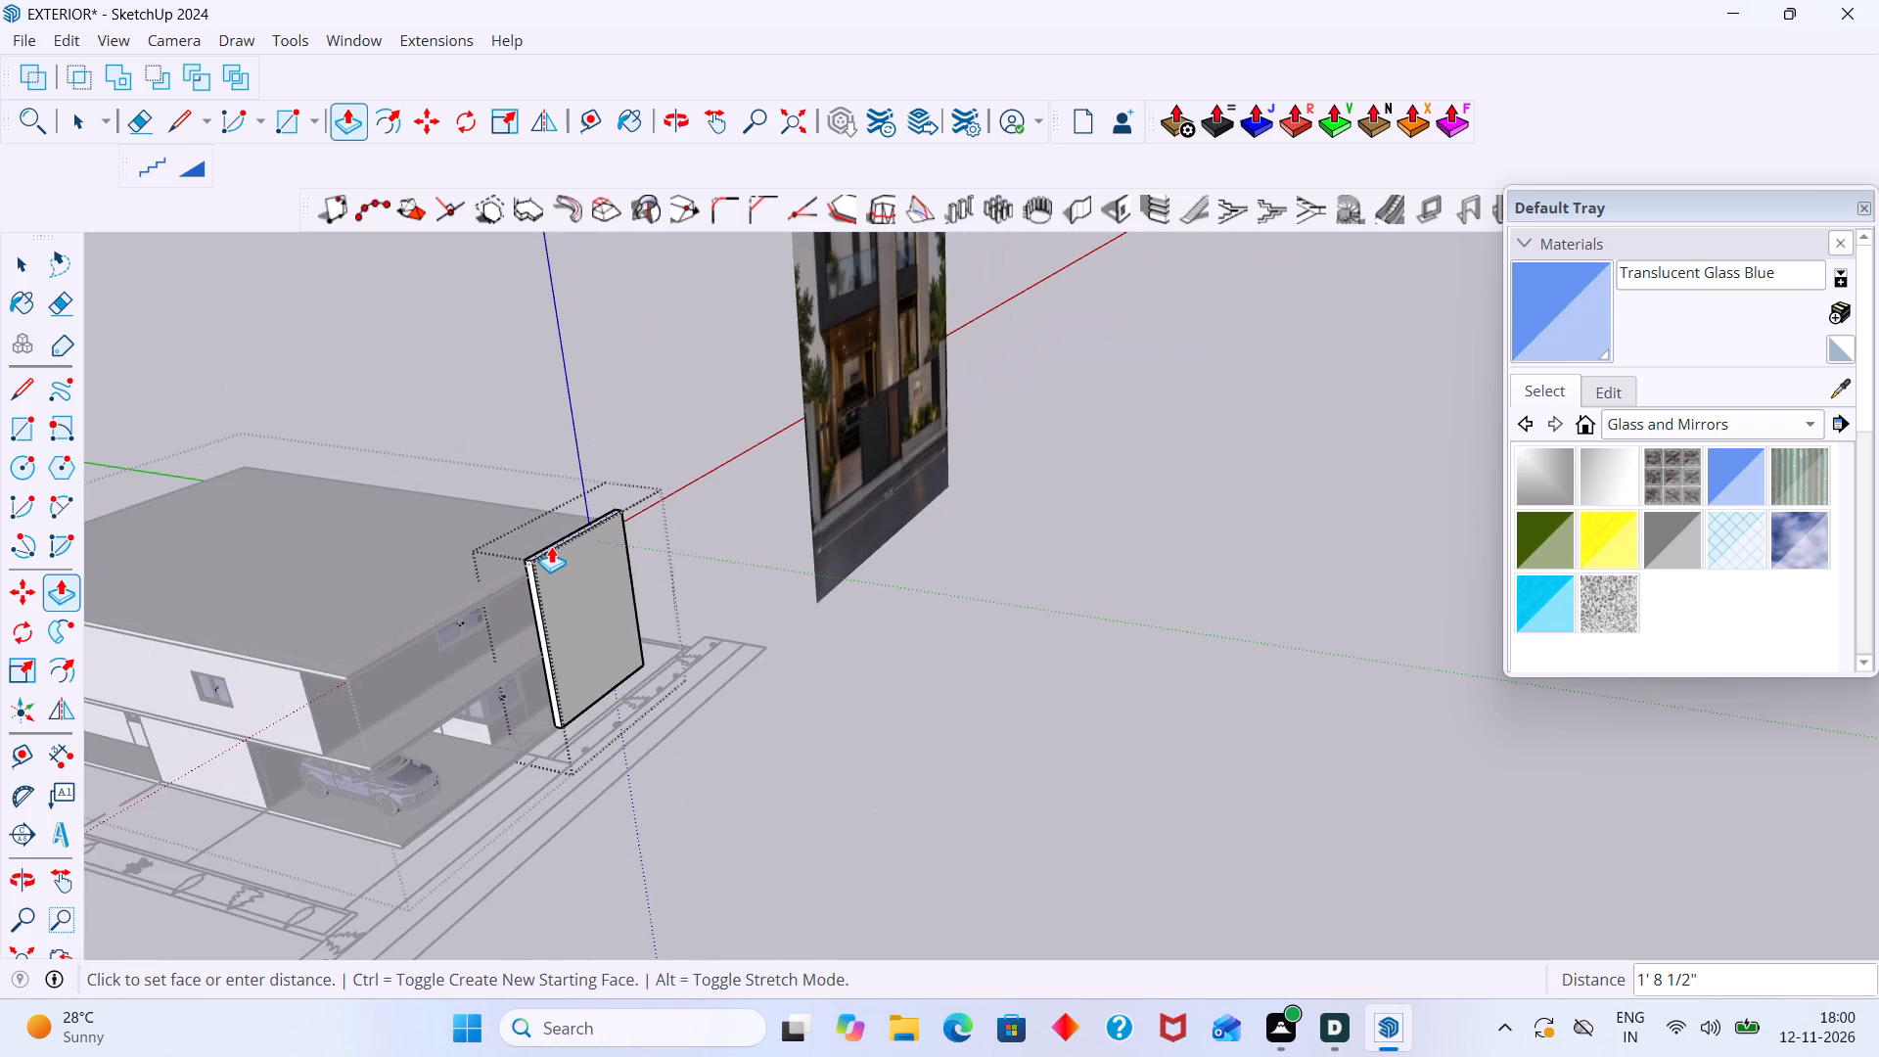
{"action": "scroll", "coordinate": [549, 546], "scroll_direction": "down", "scroll_amount": 2}
{"action": "middle_click_drag", "start_coordinate": [522, 552], "coordinate": [435, 530]}
{"action": "scroll", "coordinate": [424, 528], "scroll_direction": "down", "scroll_amount": 3}
{"action": "middle_click_drag", "start_coordinate": [481, 534], "coordinate": [513, 768], "text": "shift"}
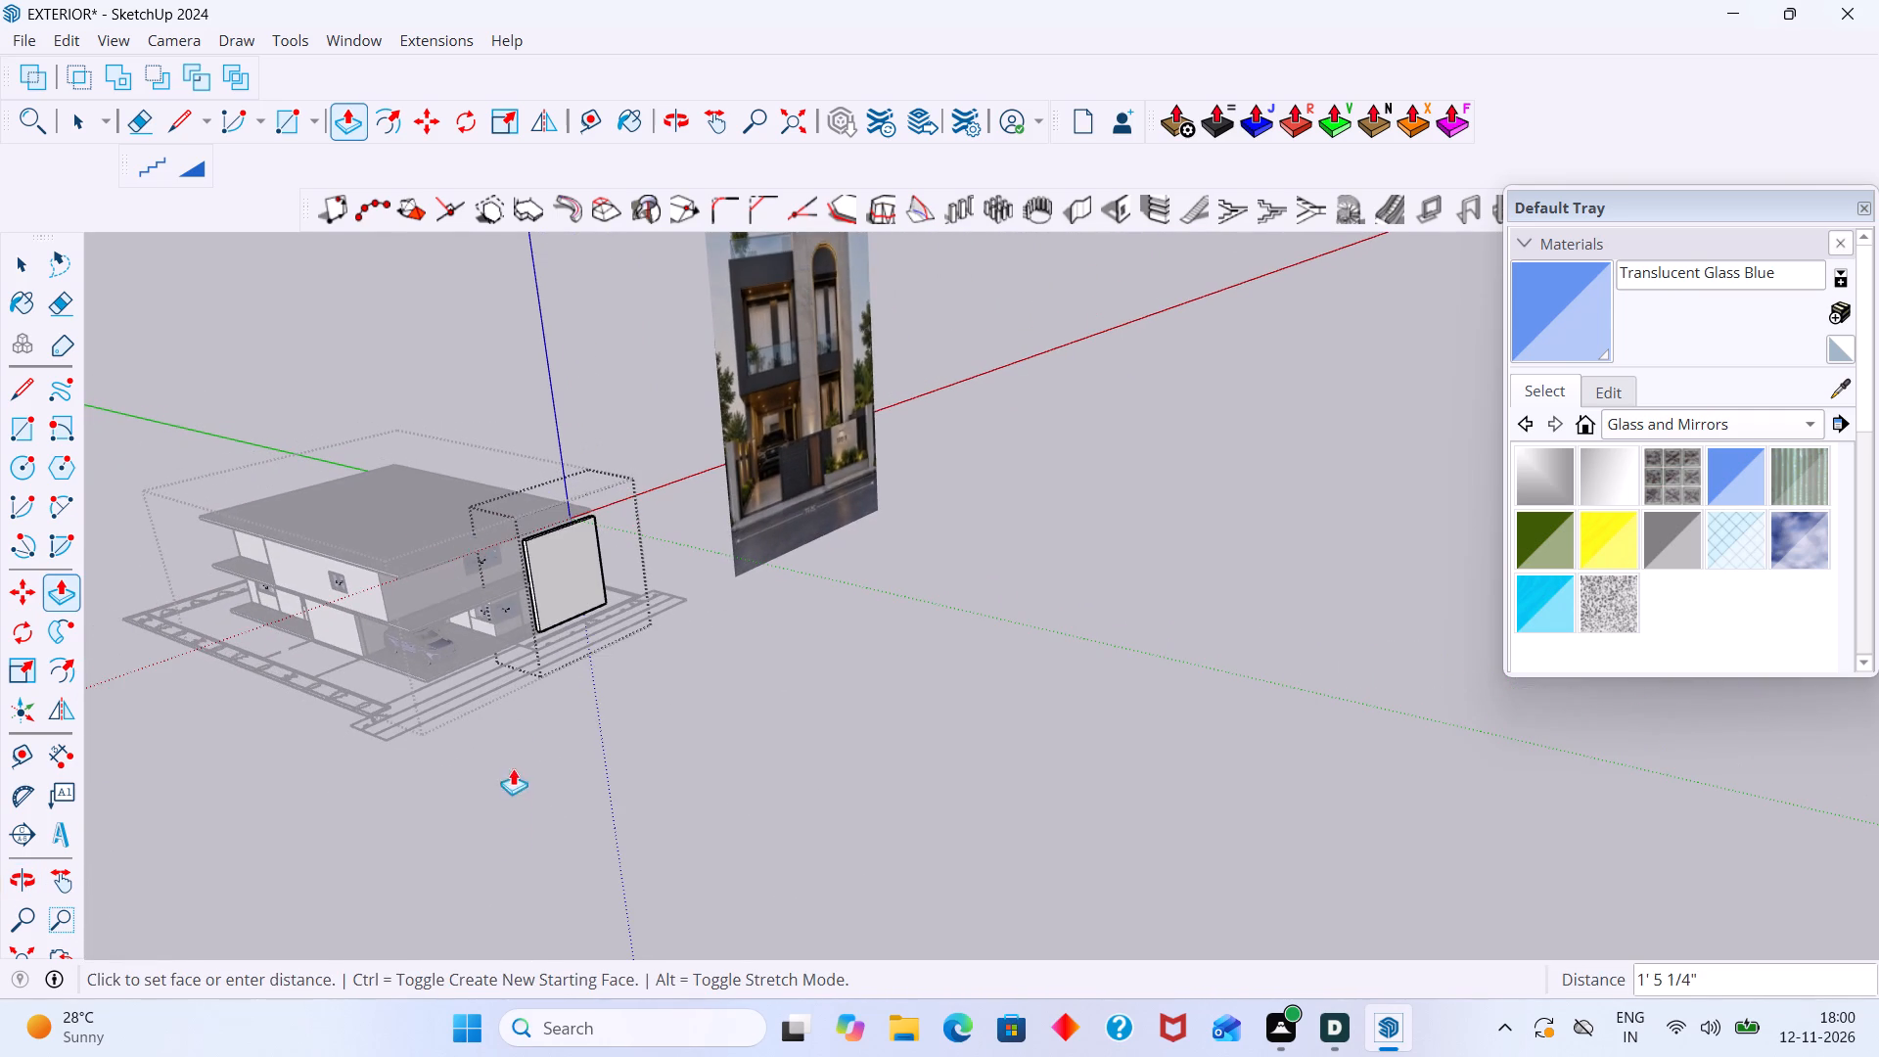
{"action": "middle_click_drag", "start_coordinate": [513, 768], "coordinate": [519, 775], "text": "shift"}
{"action": "scroll", "coordinate": [603, 782], "scroll_direction": "up", "scroll_amount": 5}
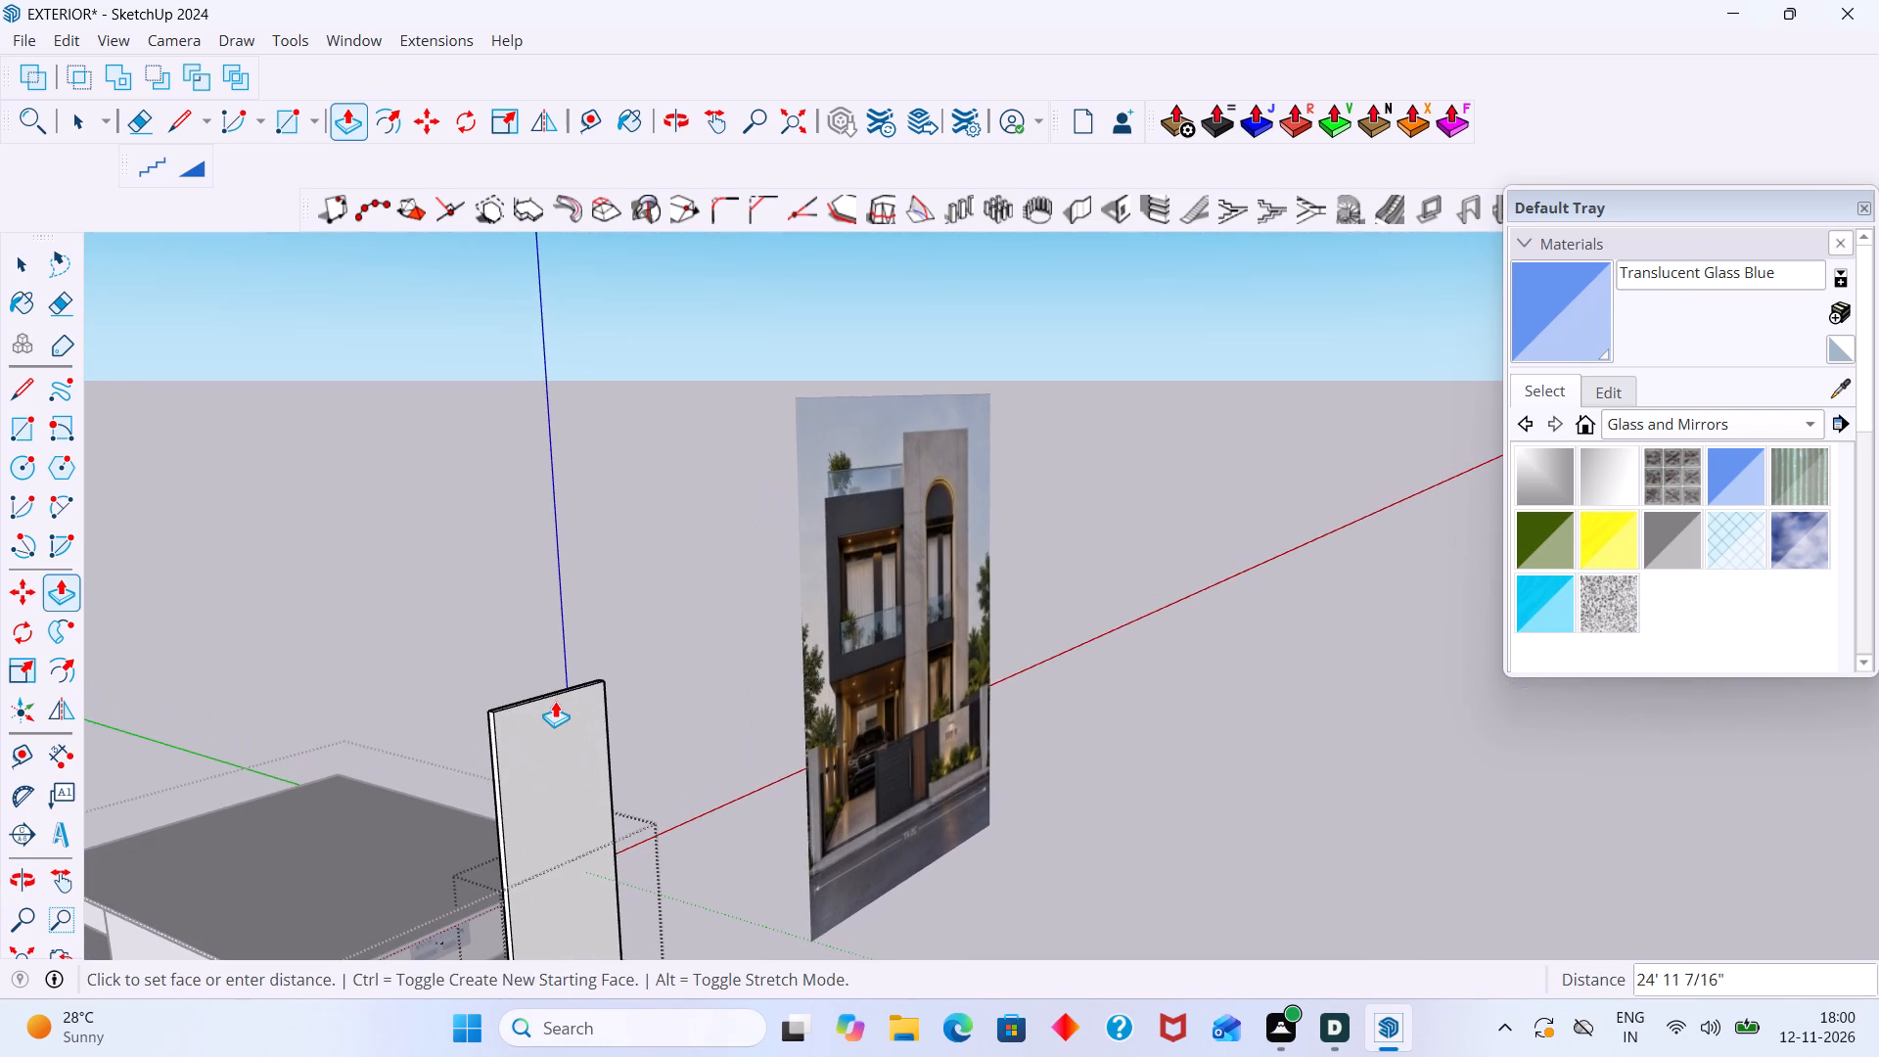
{"action": "left_click", "coordinate": [544, 760]}
{"action": "key", "text": "space"}
{"action": "left_click", "coordinate": [651, 643]}
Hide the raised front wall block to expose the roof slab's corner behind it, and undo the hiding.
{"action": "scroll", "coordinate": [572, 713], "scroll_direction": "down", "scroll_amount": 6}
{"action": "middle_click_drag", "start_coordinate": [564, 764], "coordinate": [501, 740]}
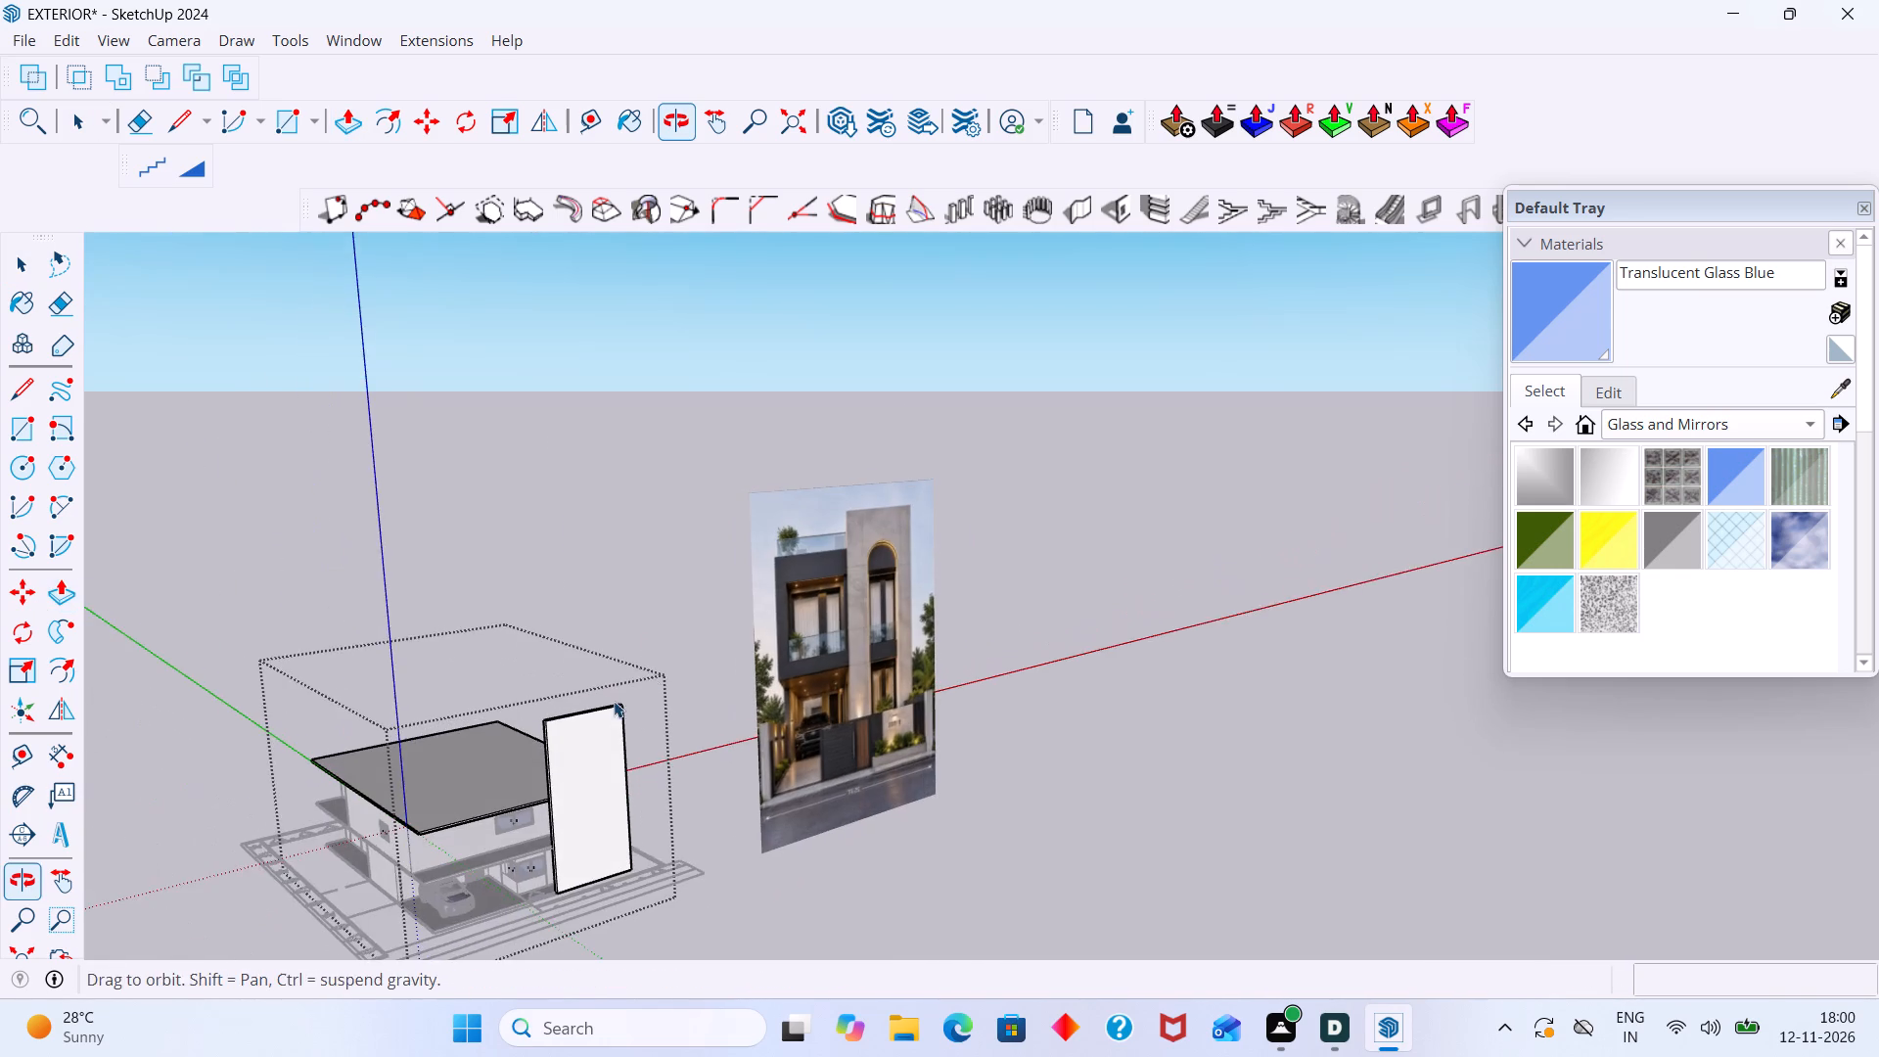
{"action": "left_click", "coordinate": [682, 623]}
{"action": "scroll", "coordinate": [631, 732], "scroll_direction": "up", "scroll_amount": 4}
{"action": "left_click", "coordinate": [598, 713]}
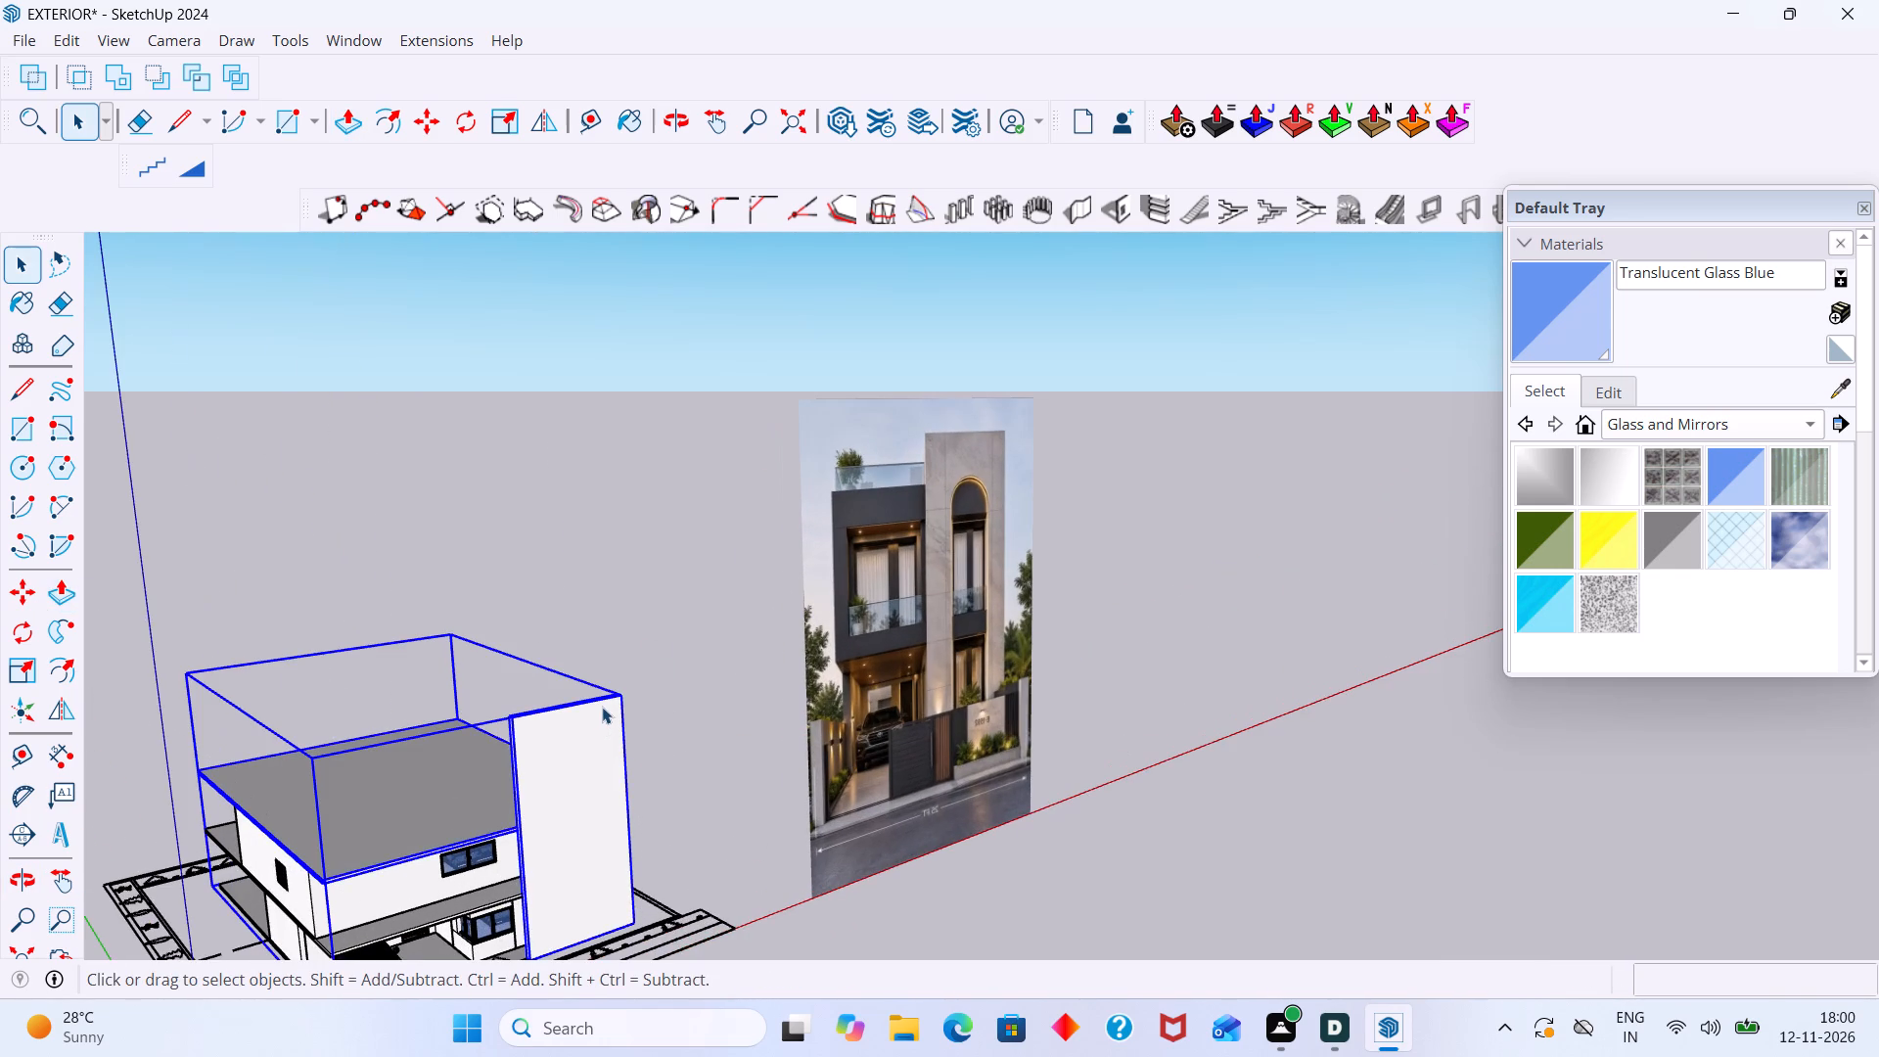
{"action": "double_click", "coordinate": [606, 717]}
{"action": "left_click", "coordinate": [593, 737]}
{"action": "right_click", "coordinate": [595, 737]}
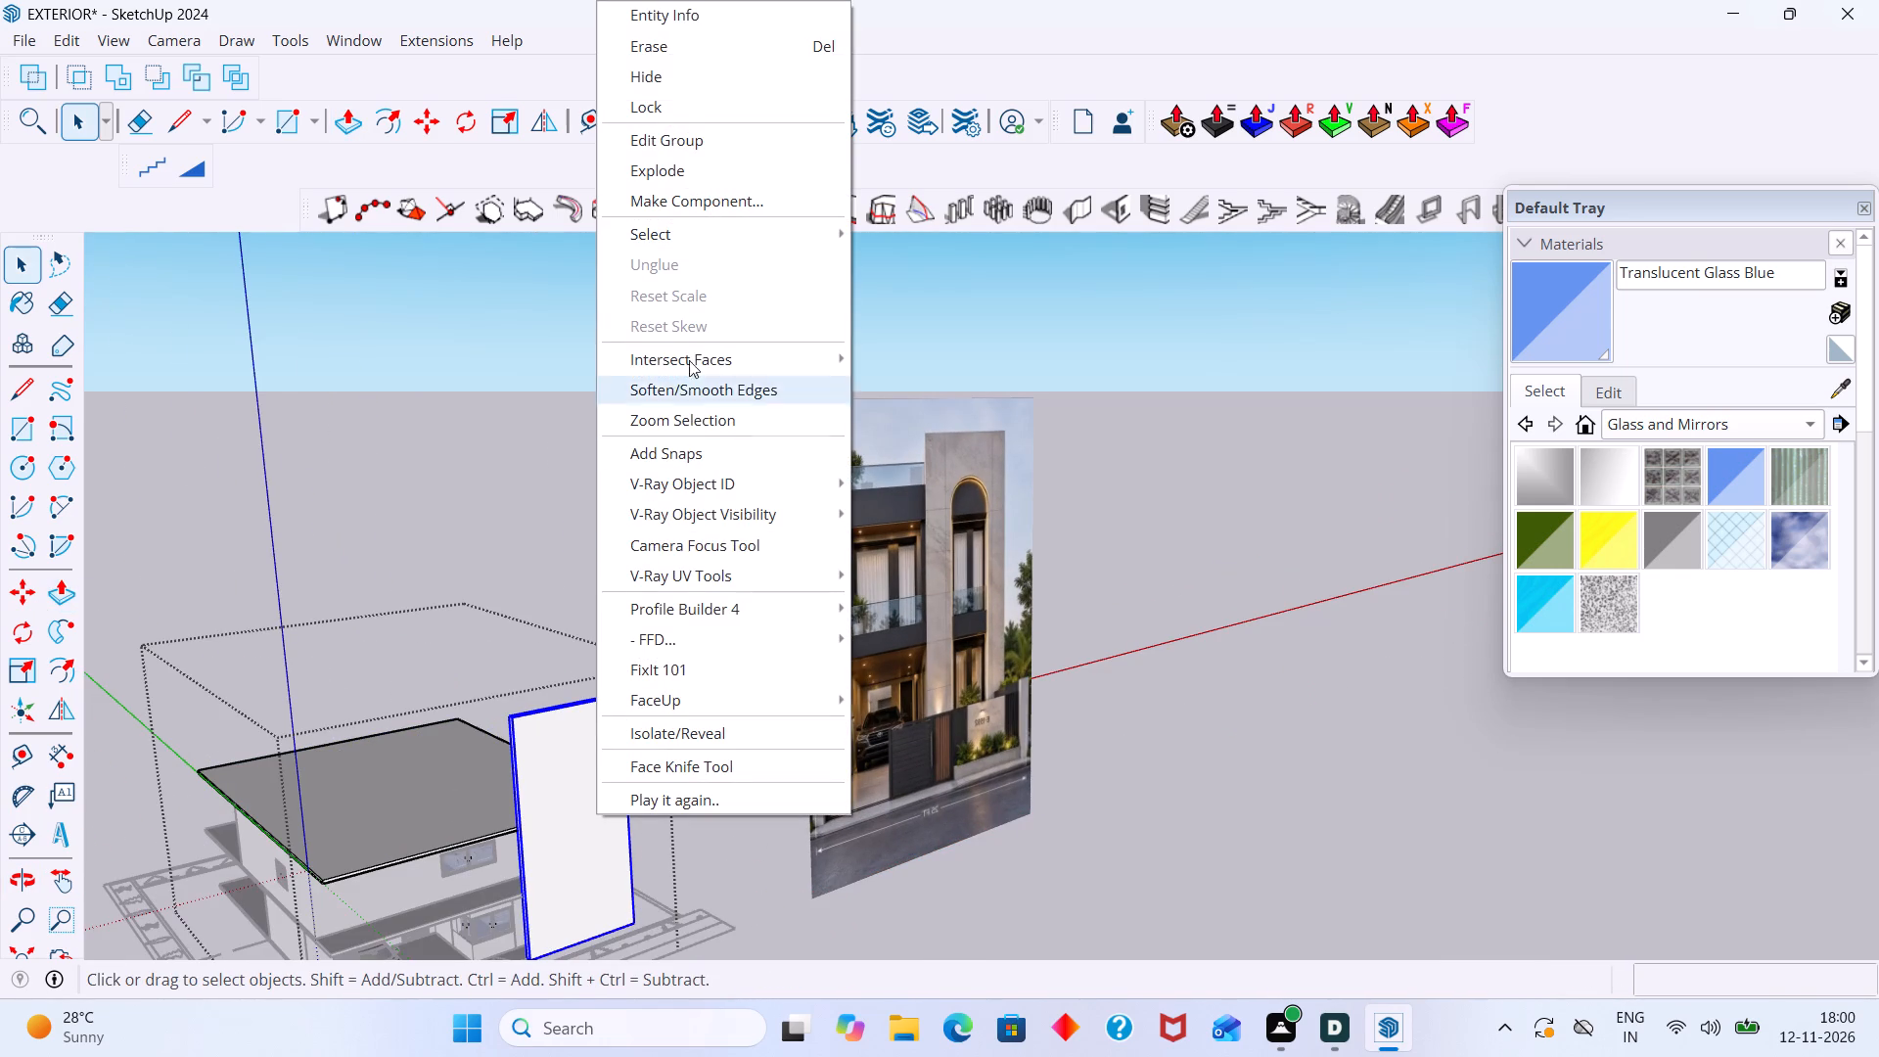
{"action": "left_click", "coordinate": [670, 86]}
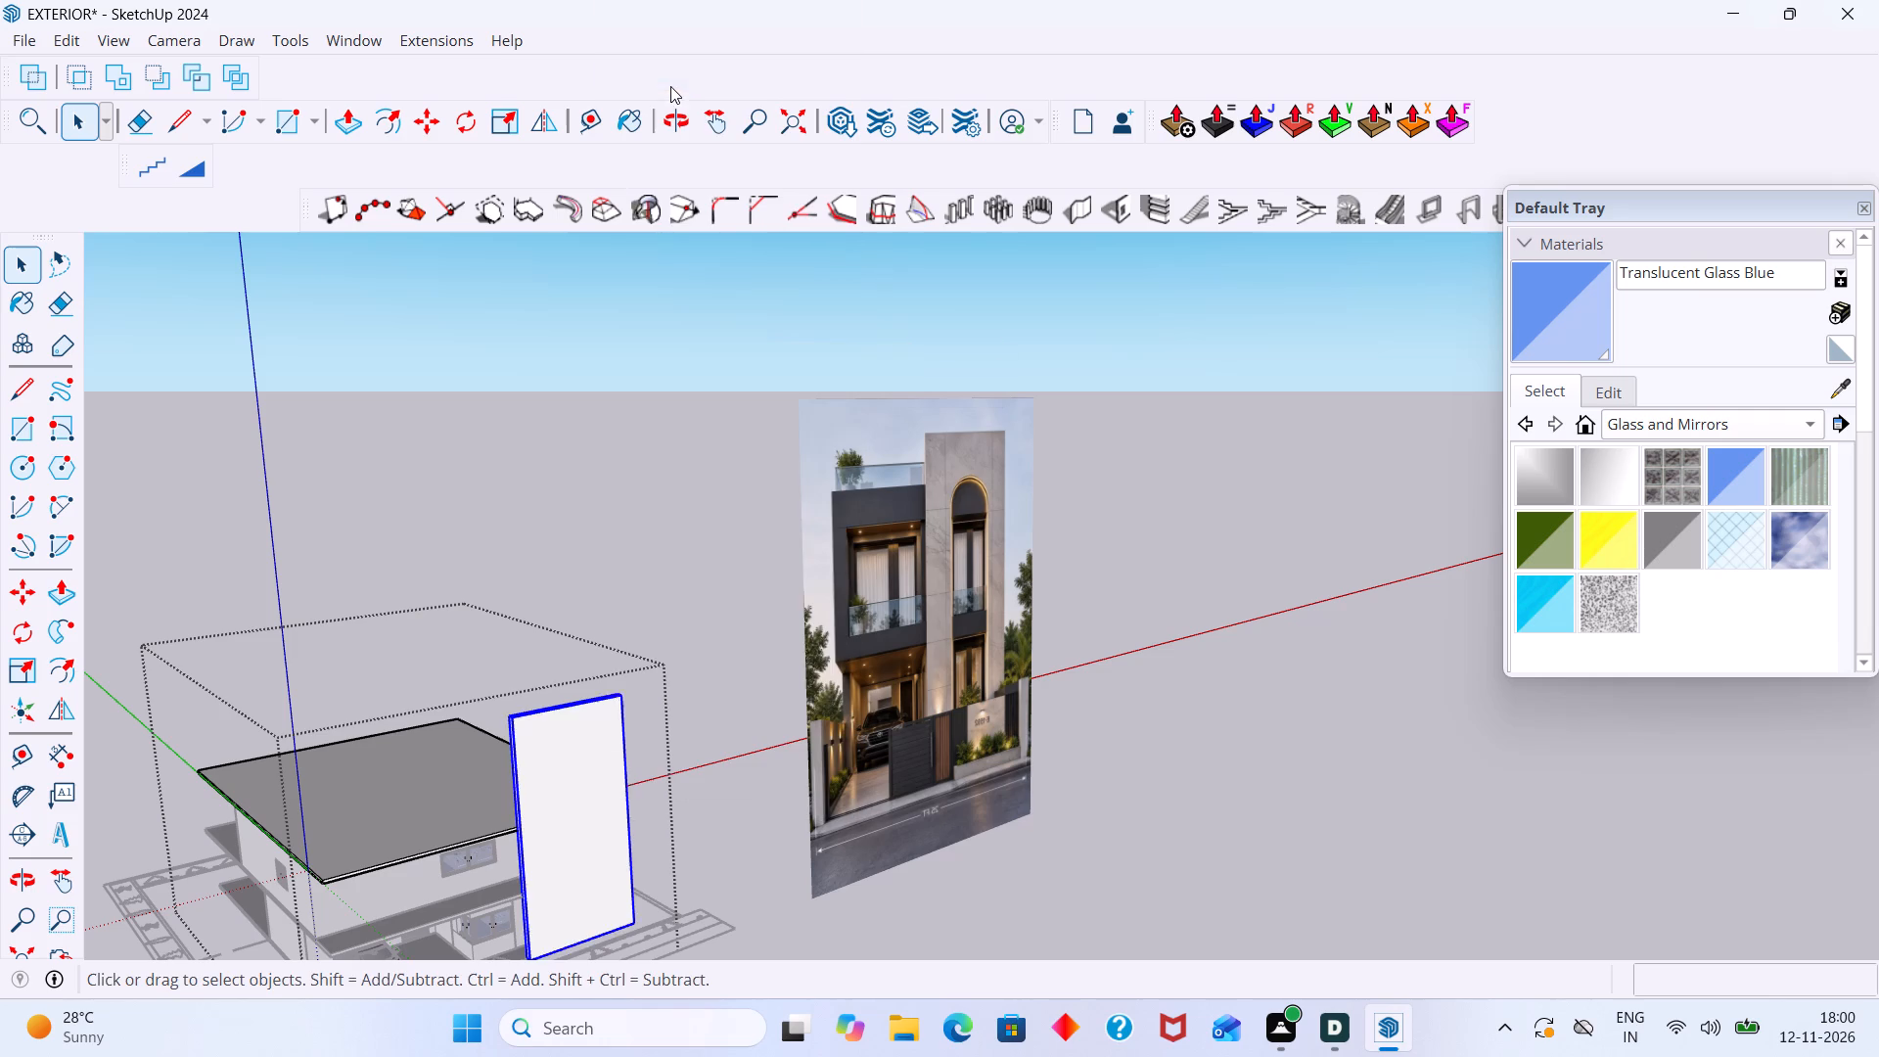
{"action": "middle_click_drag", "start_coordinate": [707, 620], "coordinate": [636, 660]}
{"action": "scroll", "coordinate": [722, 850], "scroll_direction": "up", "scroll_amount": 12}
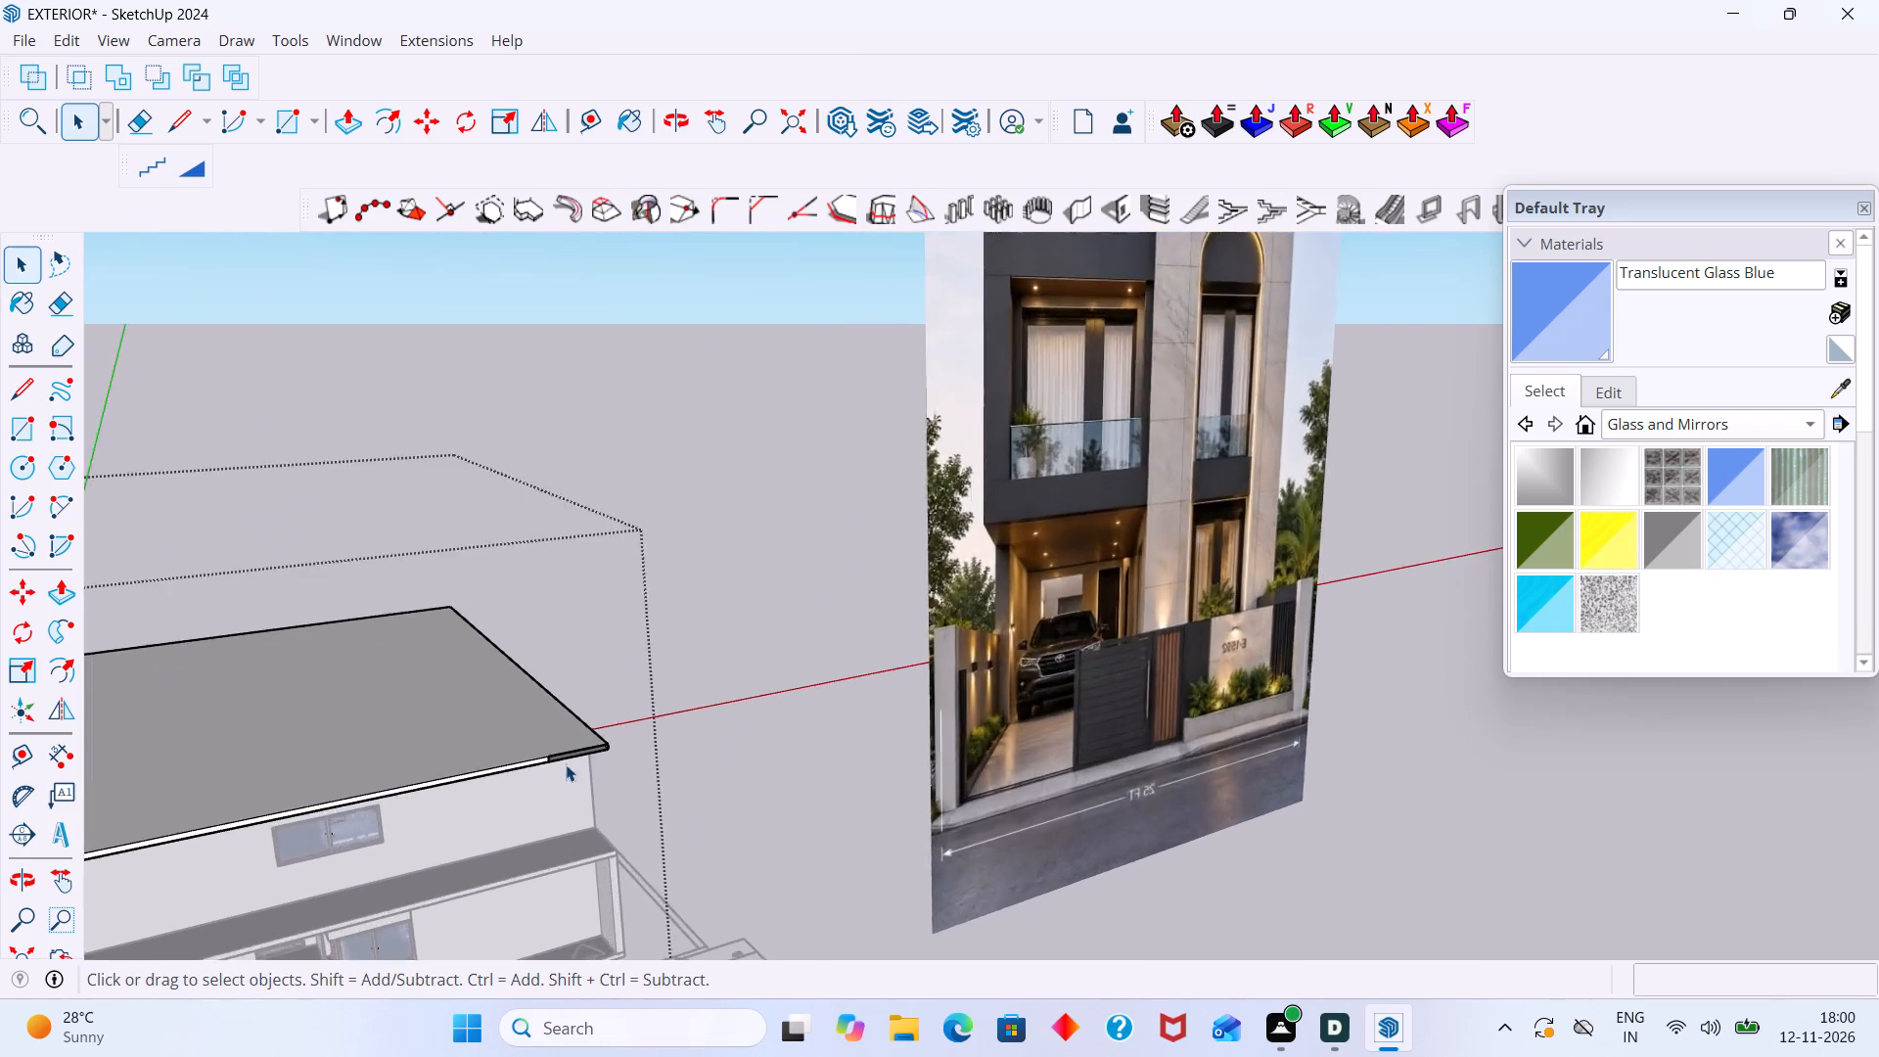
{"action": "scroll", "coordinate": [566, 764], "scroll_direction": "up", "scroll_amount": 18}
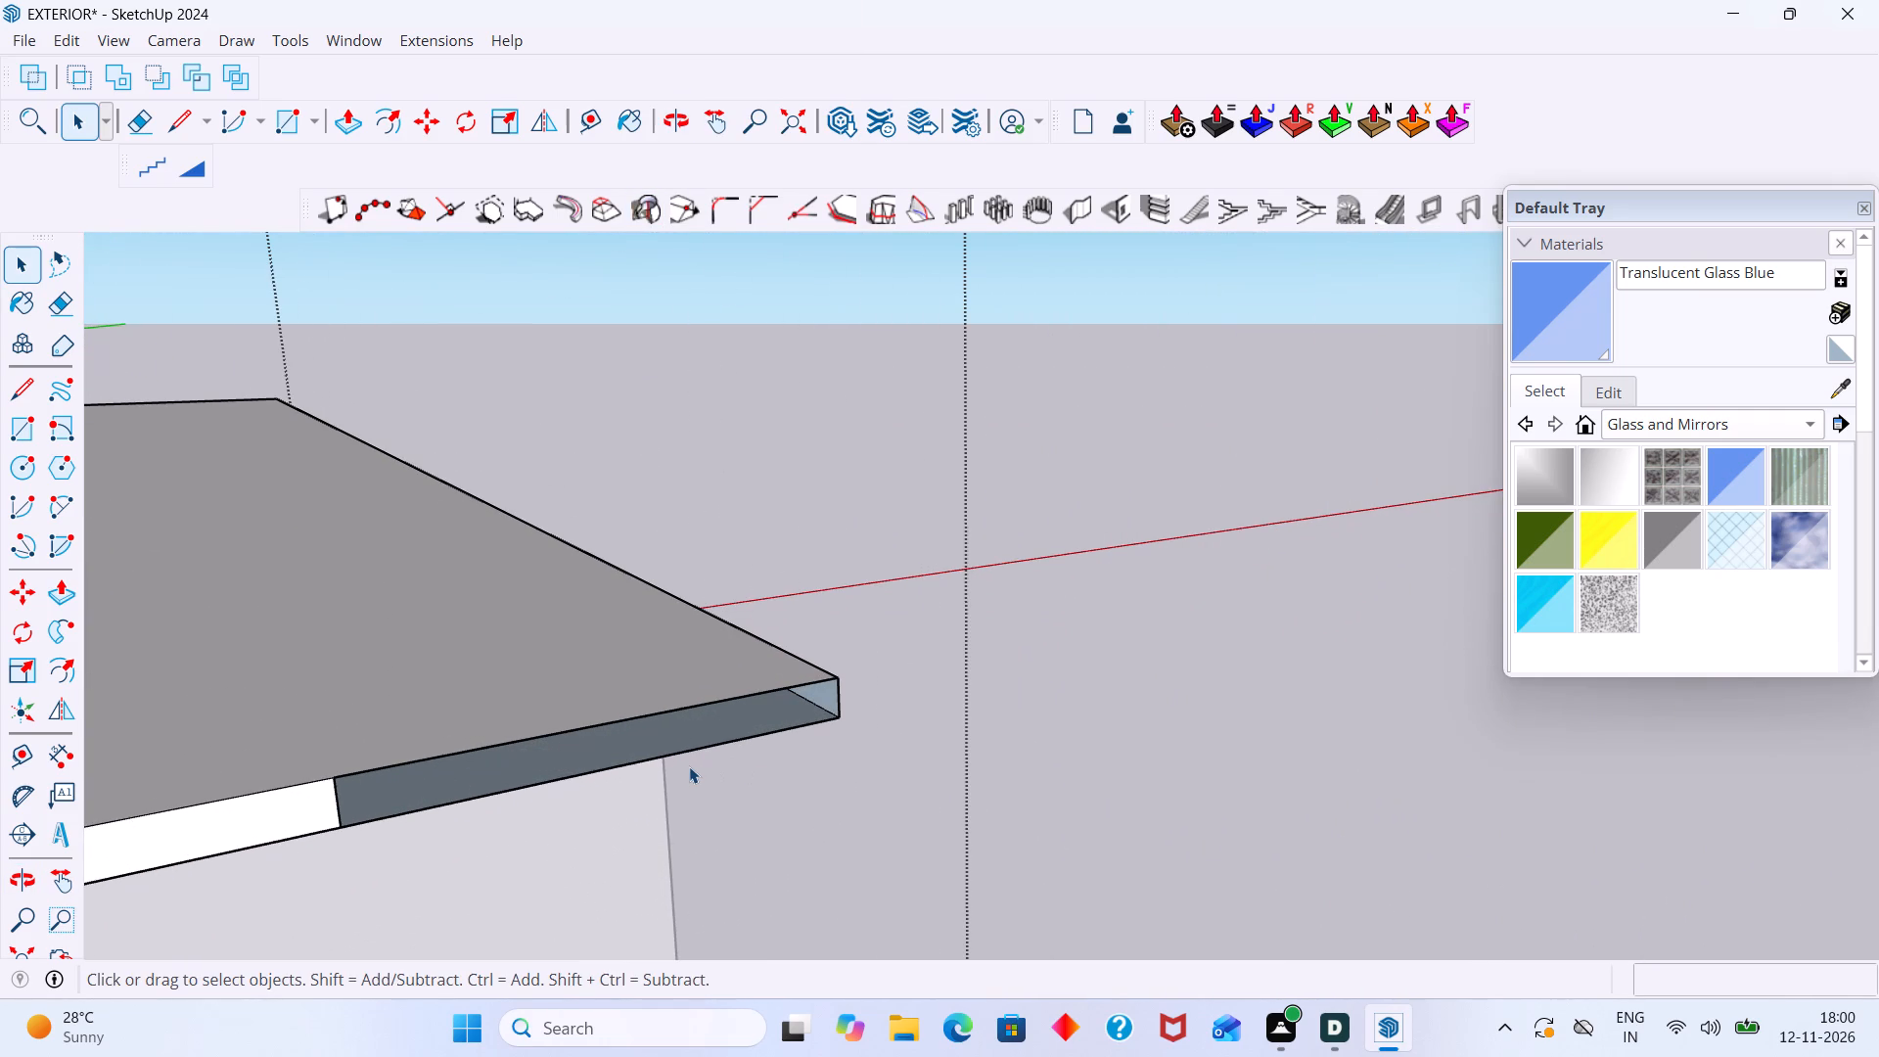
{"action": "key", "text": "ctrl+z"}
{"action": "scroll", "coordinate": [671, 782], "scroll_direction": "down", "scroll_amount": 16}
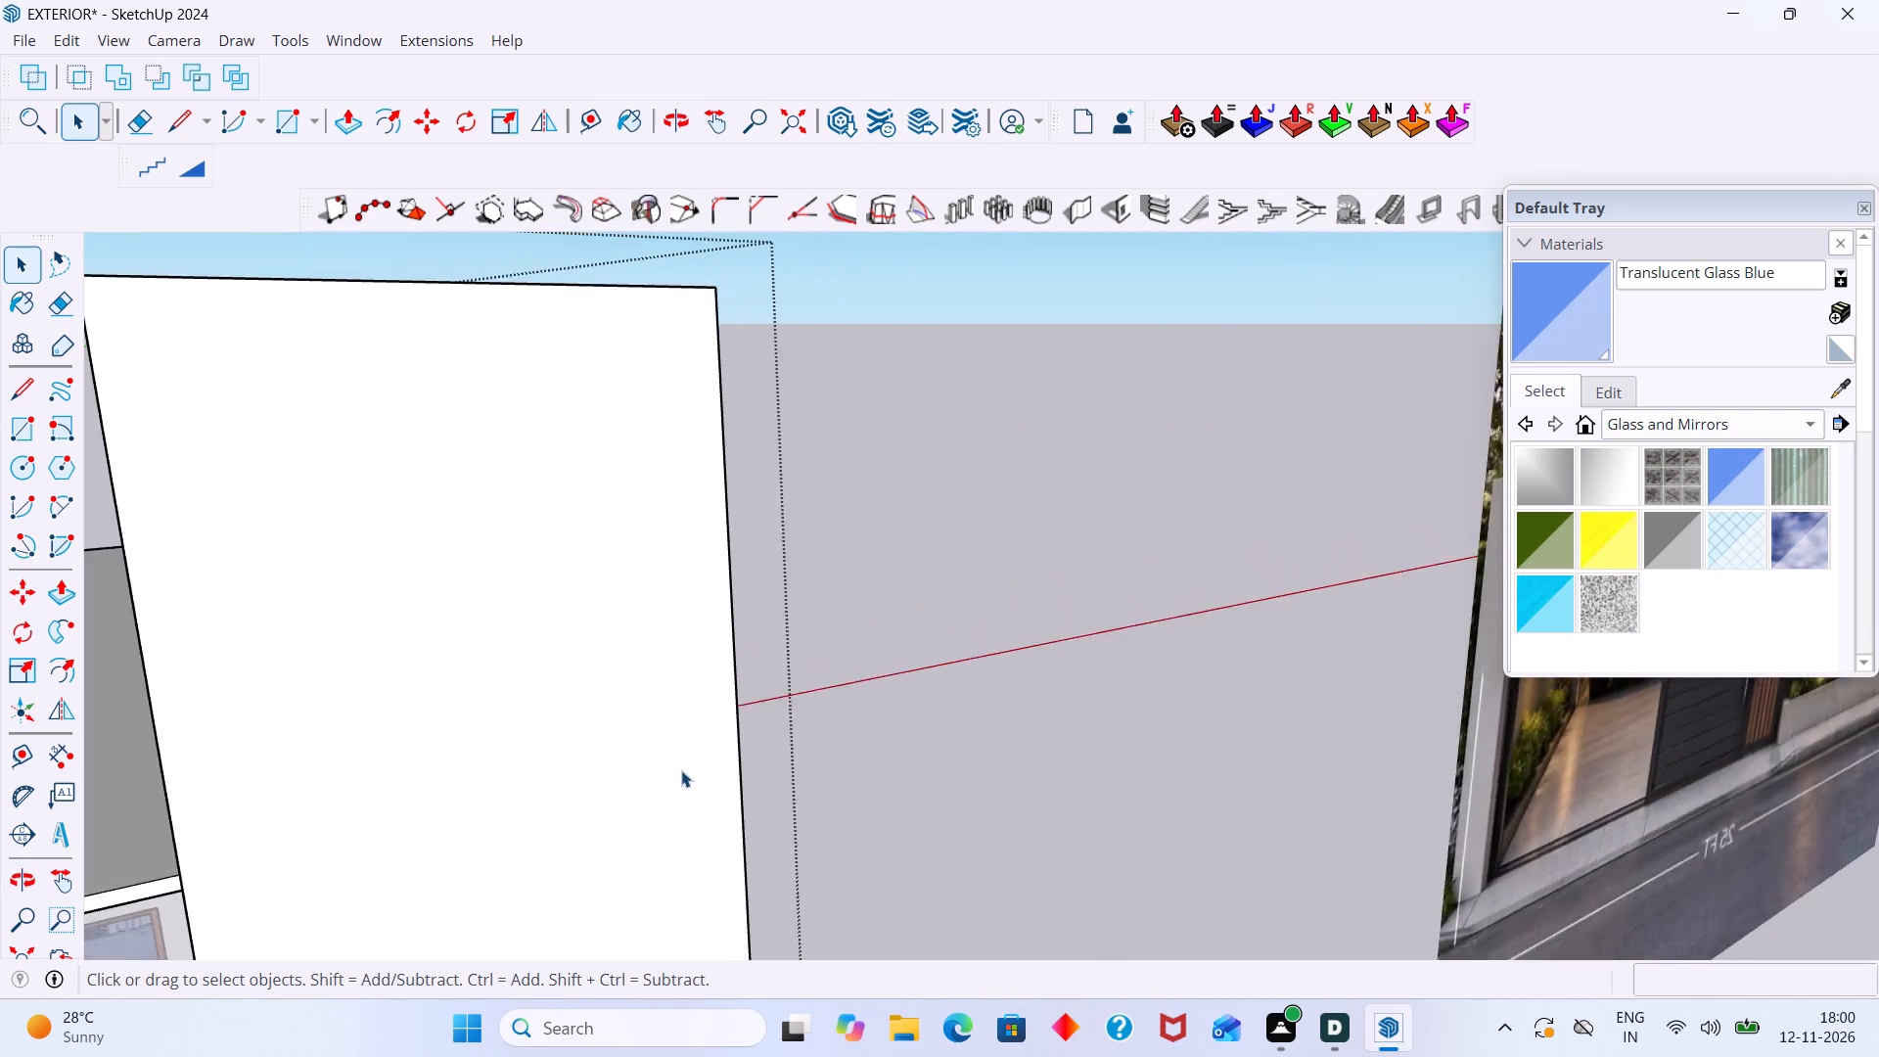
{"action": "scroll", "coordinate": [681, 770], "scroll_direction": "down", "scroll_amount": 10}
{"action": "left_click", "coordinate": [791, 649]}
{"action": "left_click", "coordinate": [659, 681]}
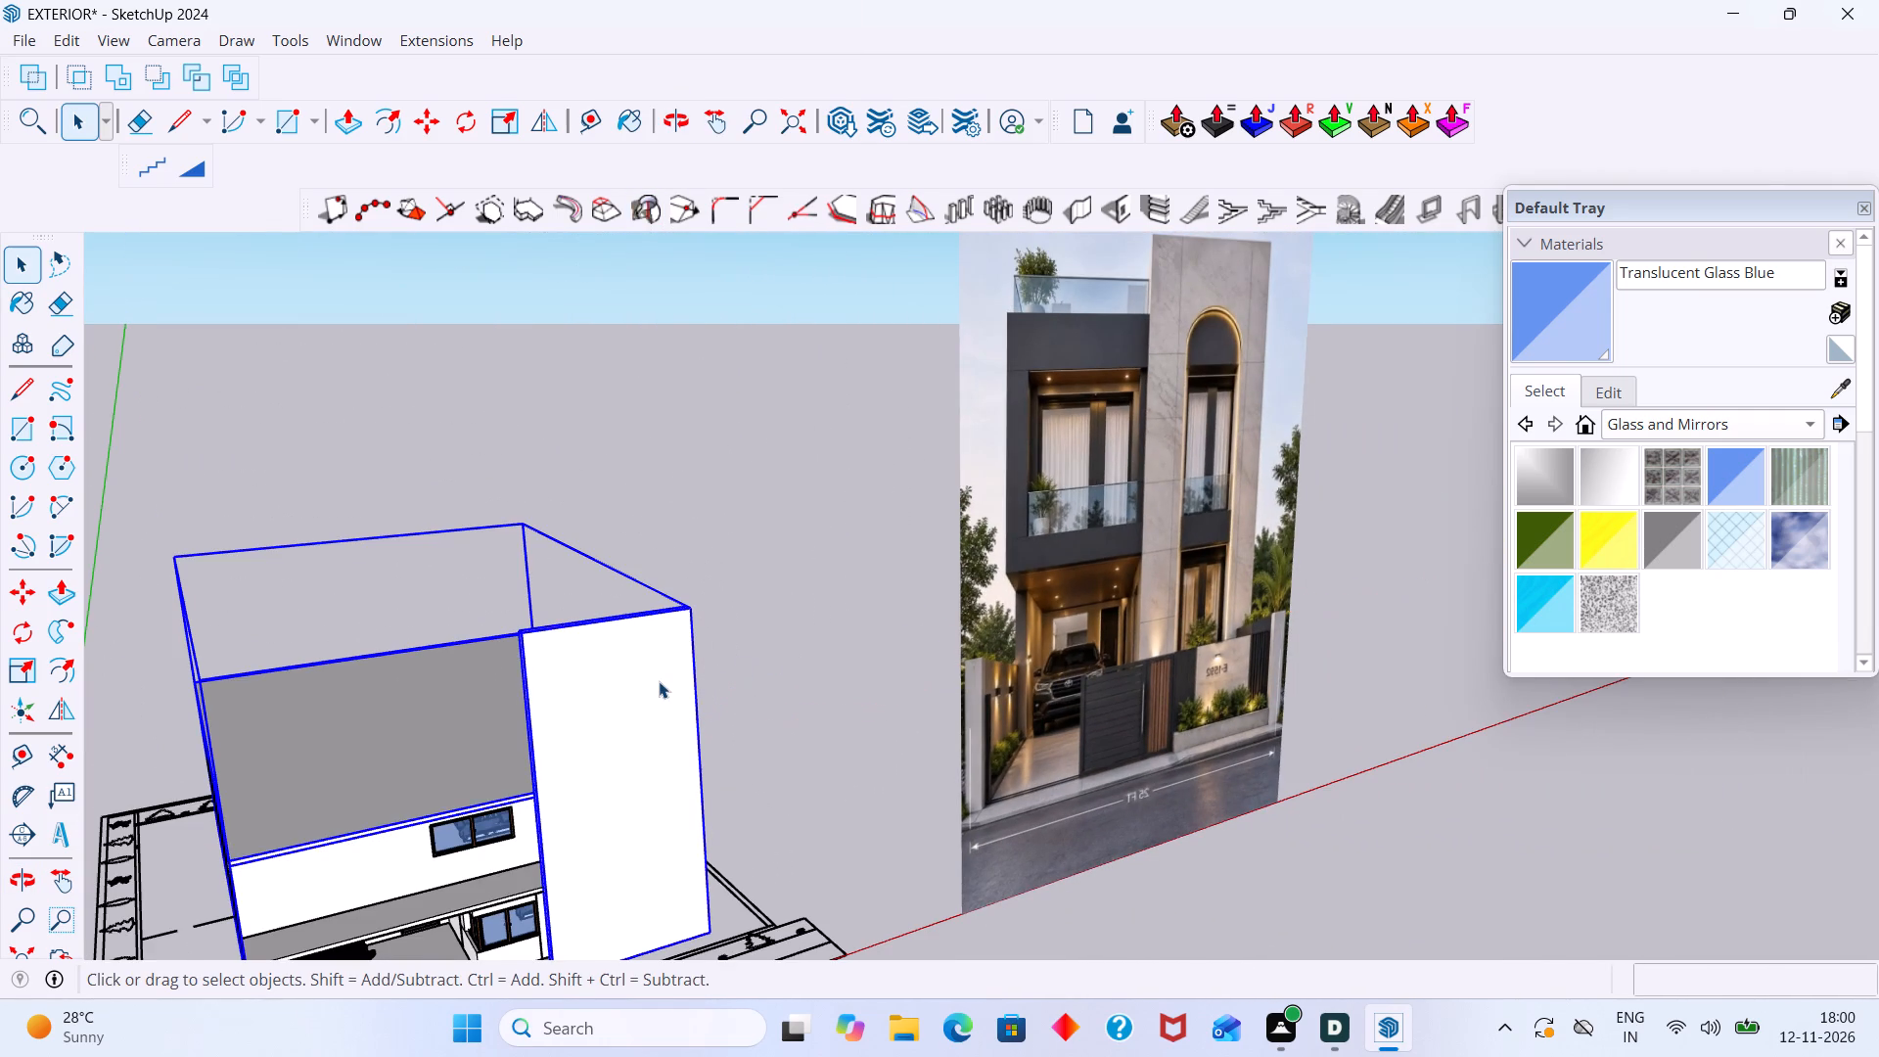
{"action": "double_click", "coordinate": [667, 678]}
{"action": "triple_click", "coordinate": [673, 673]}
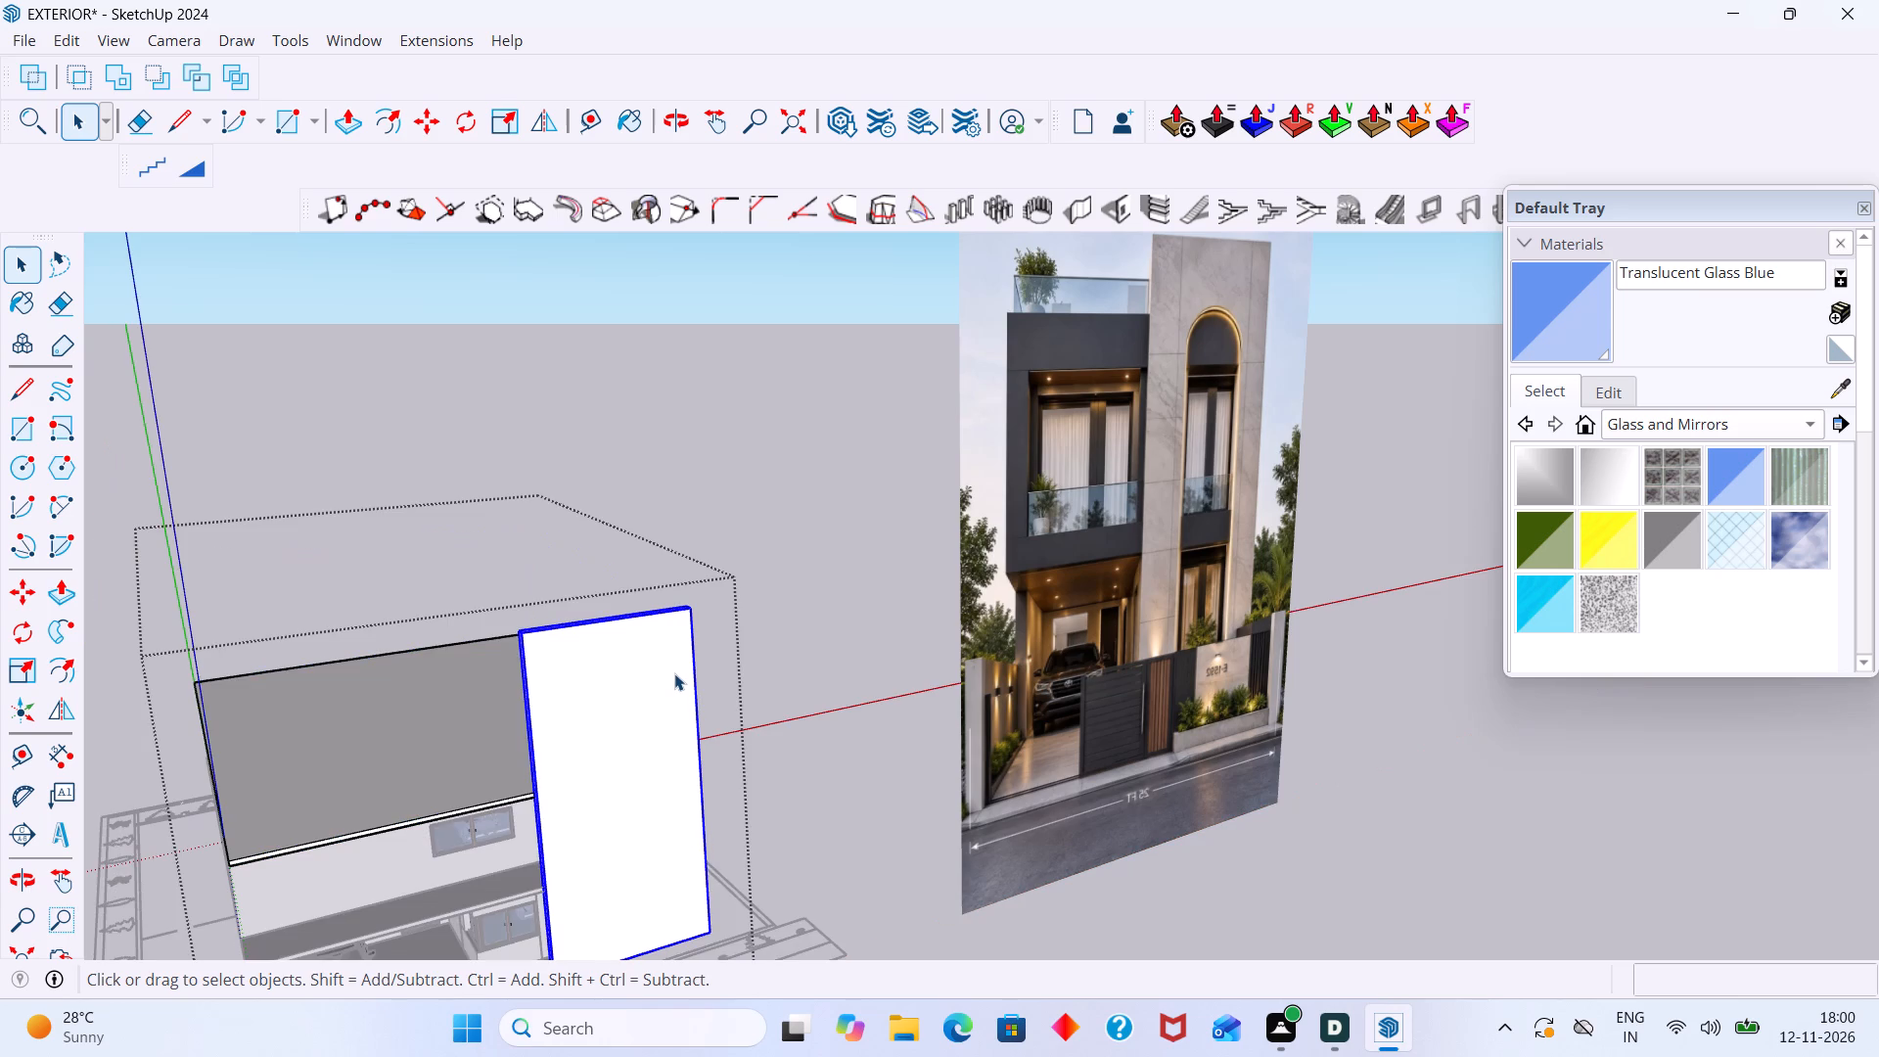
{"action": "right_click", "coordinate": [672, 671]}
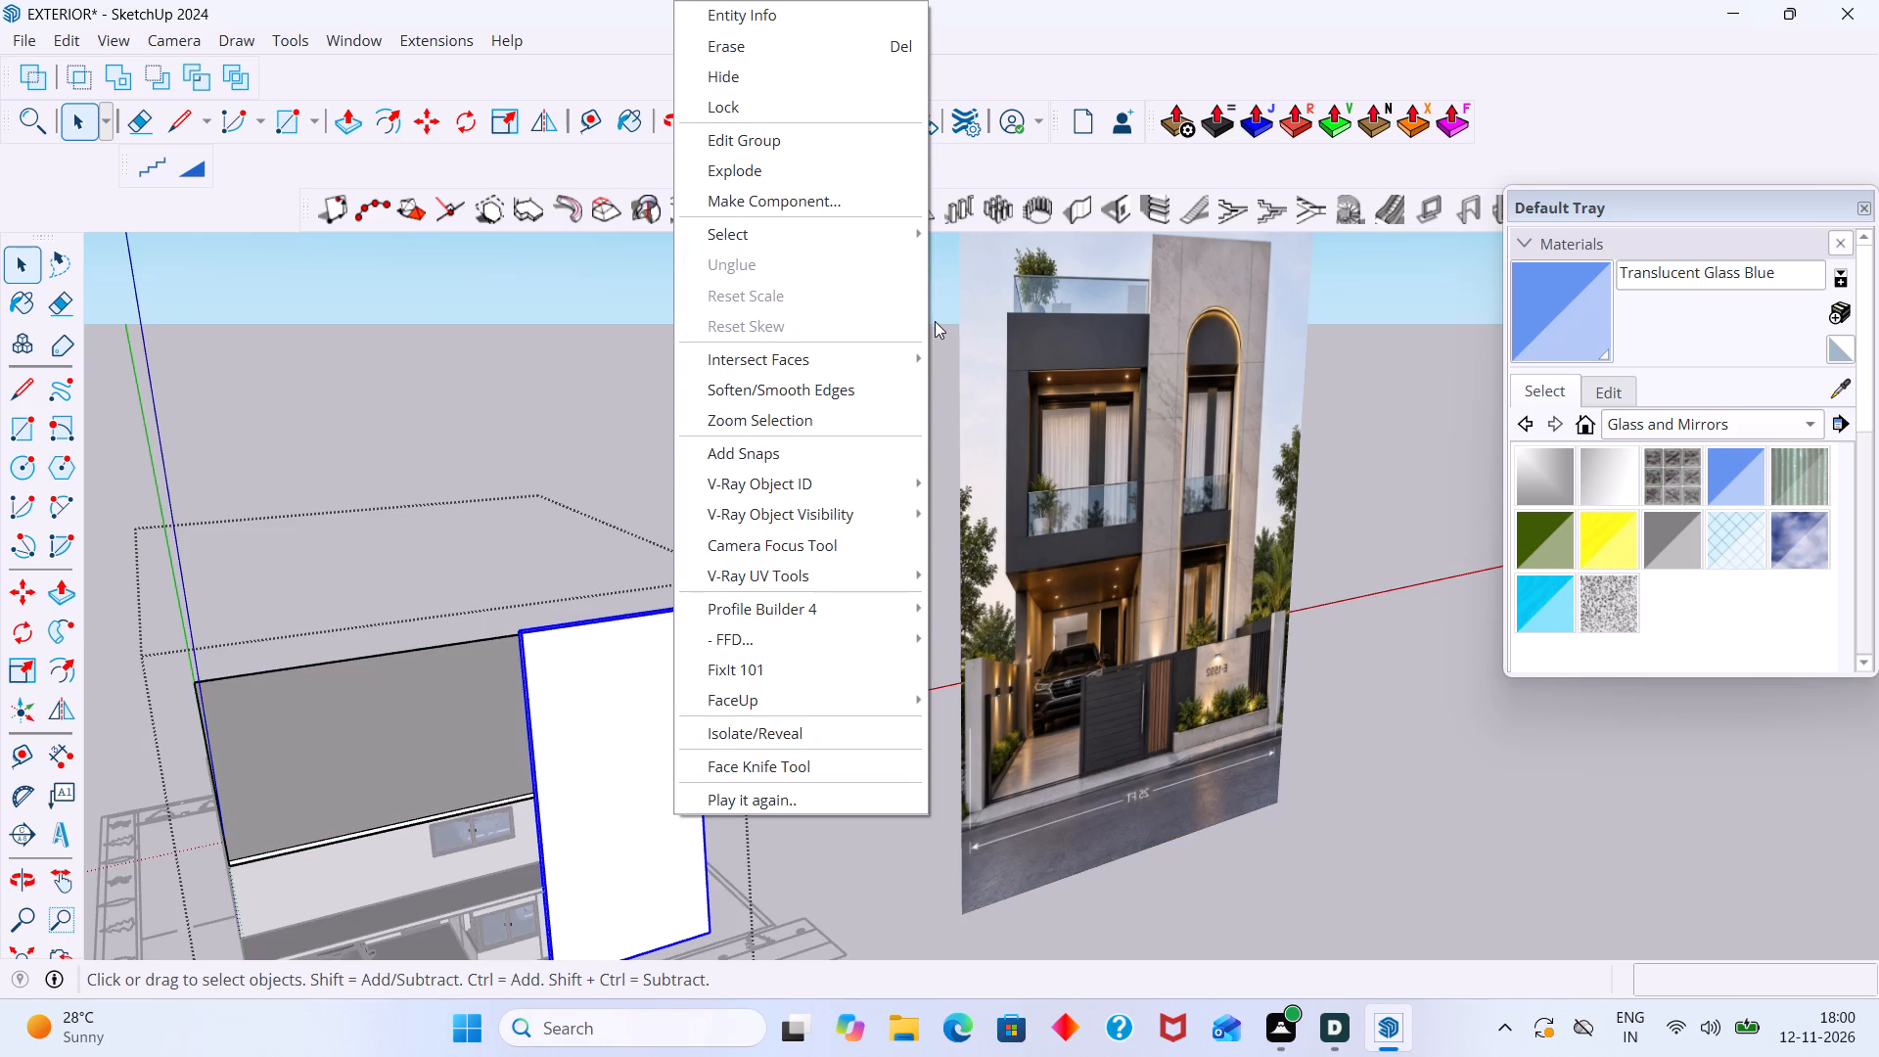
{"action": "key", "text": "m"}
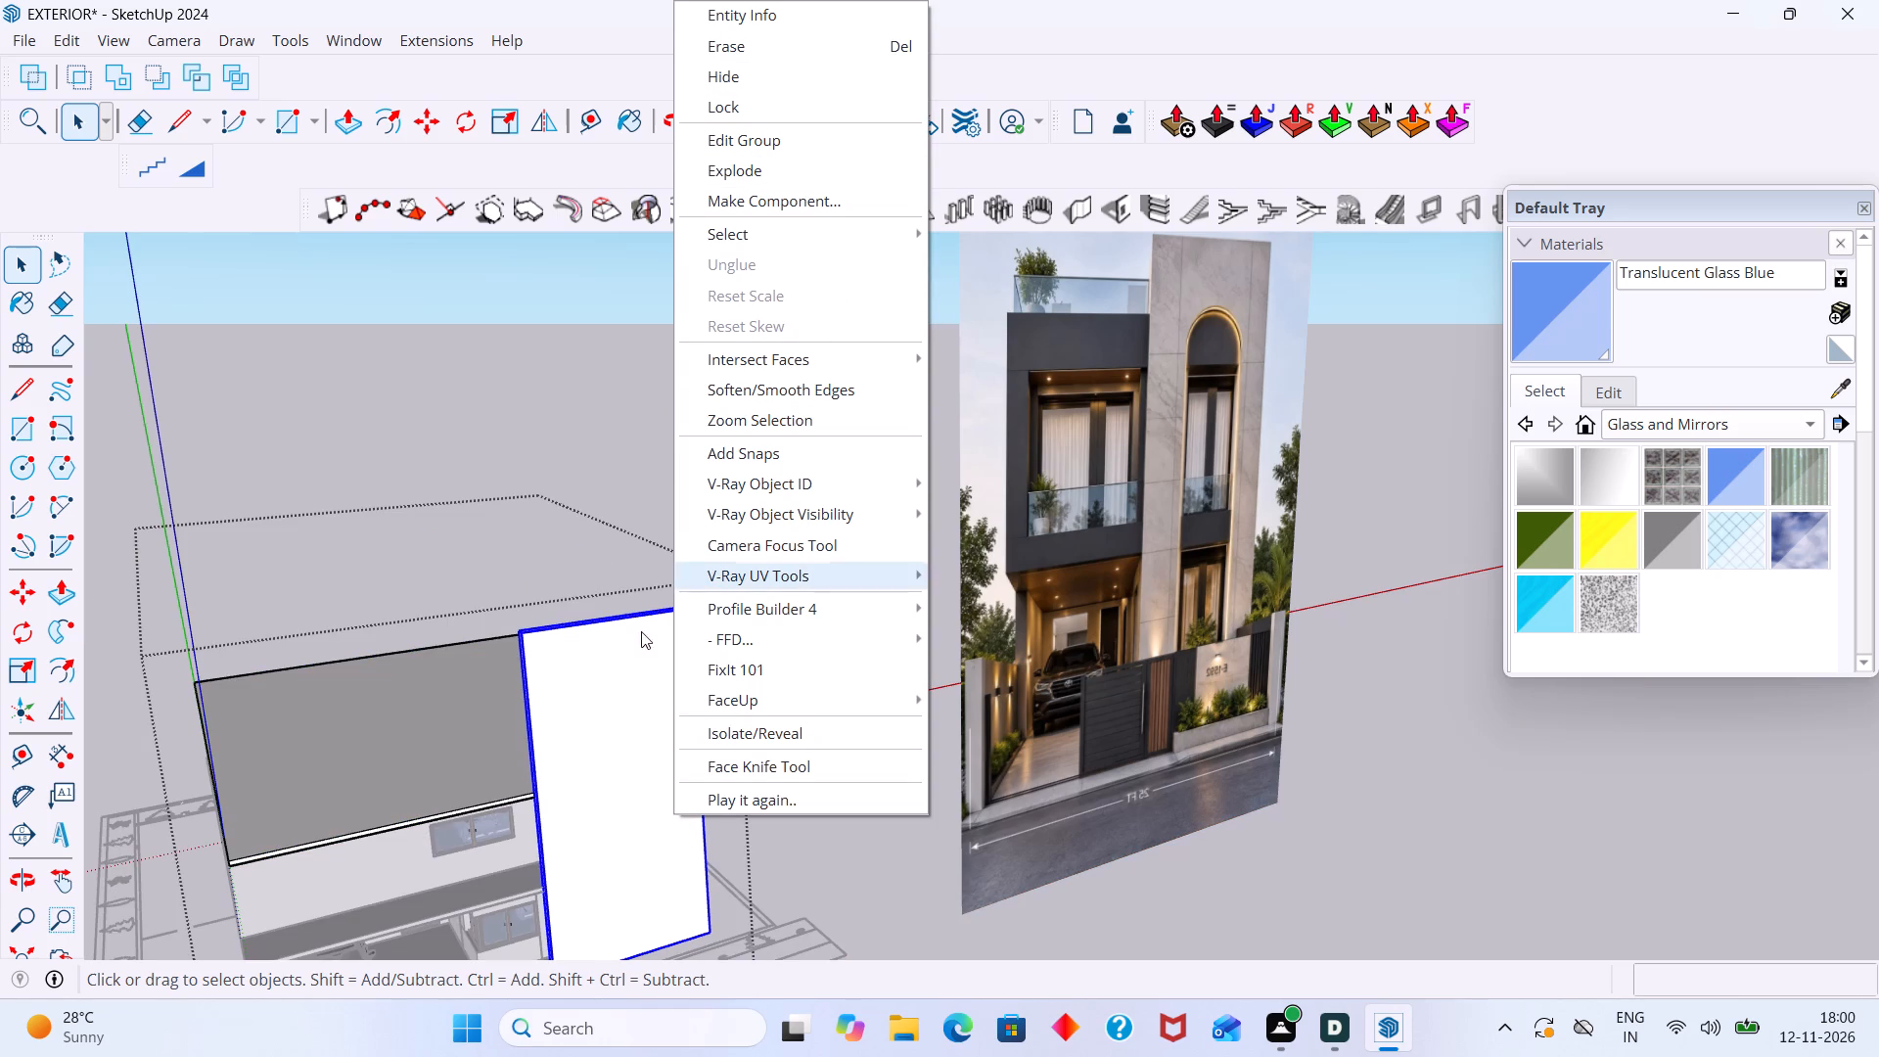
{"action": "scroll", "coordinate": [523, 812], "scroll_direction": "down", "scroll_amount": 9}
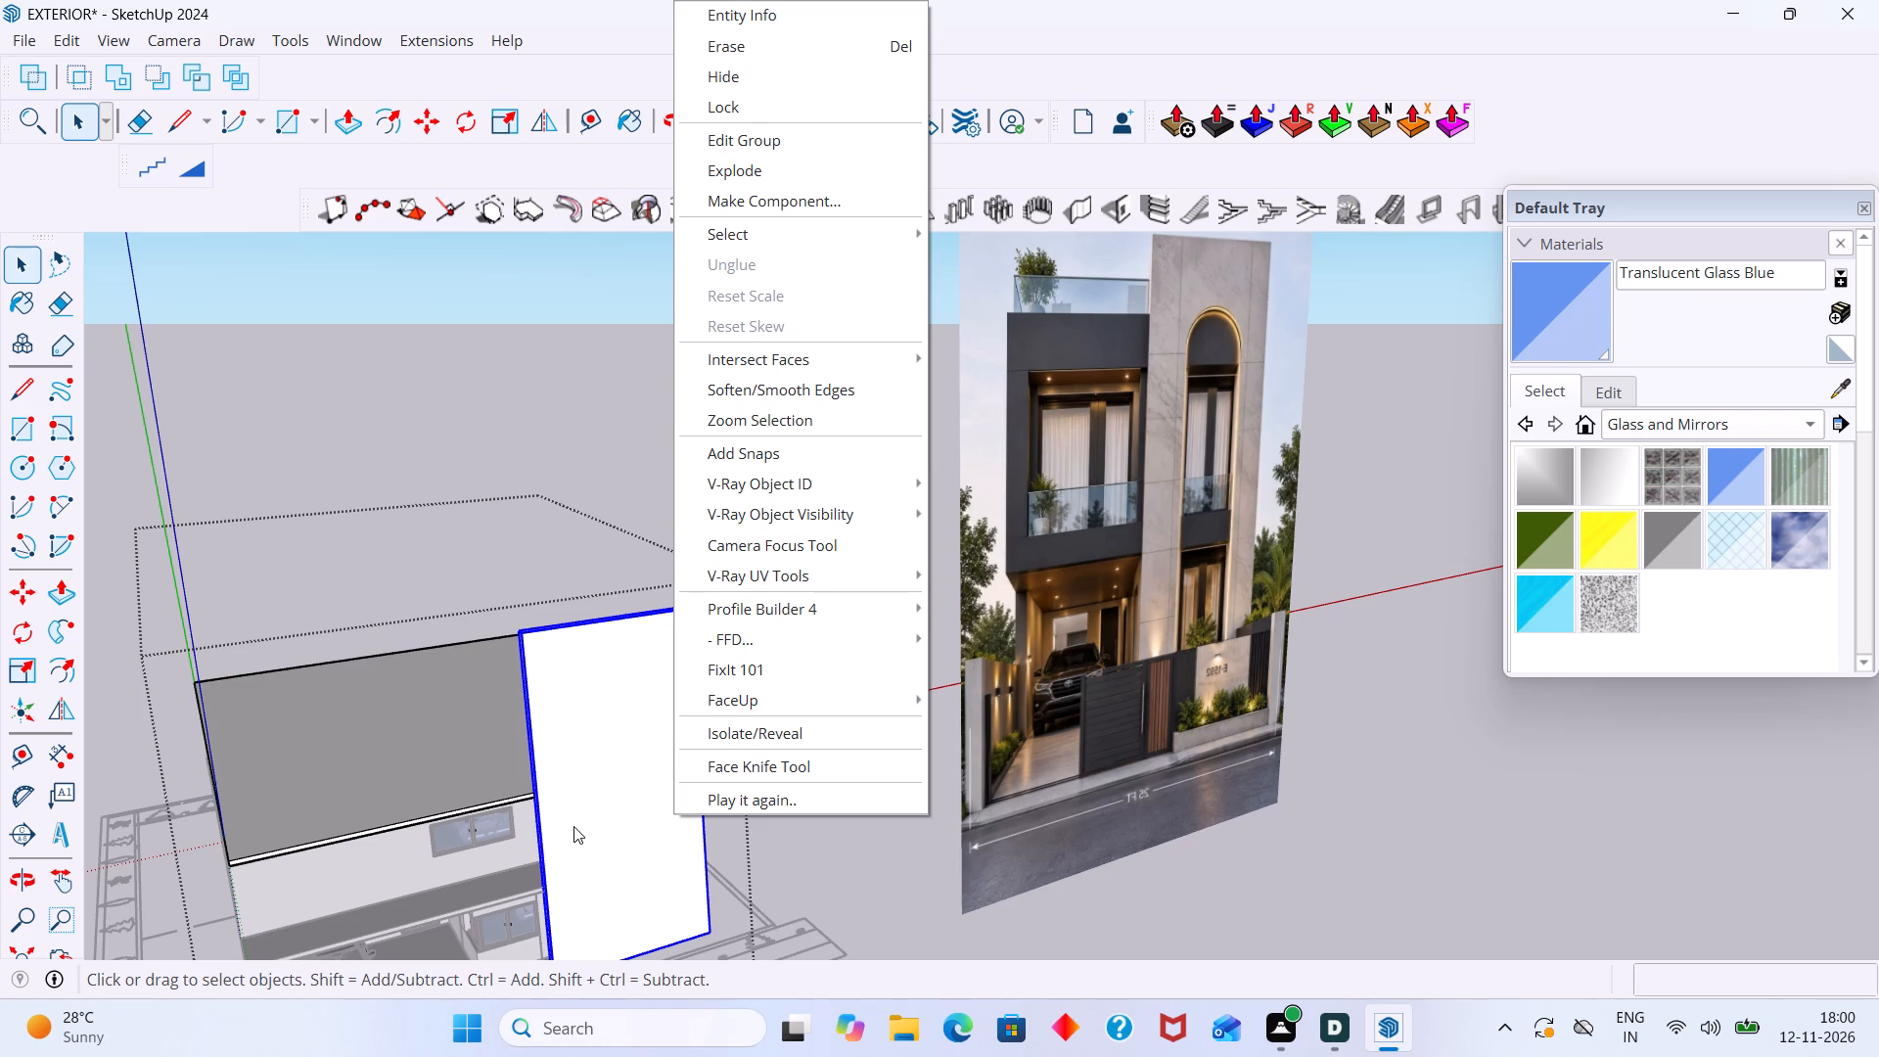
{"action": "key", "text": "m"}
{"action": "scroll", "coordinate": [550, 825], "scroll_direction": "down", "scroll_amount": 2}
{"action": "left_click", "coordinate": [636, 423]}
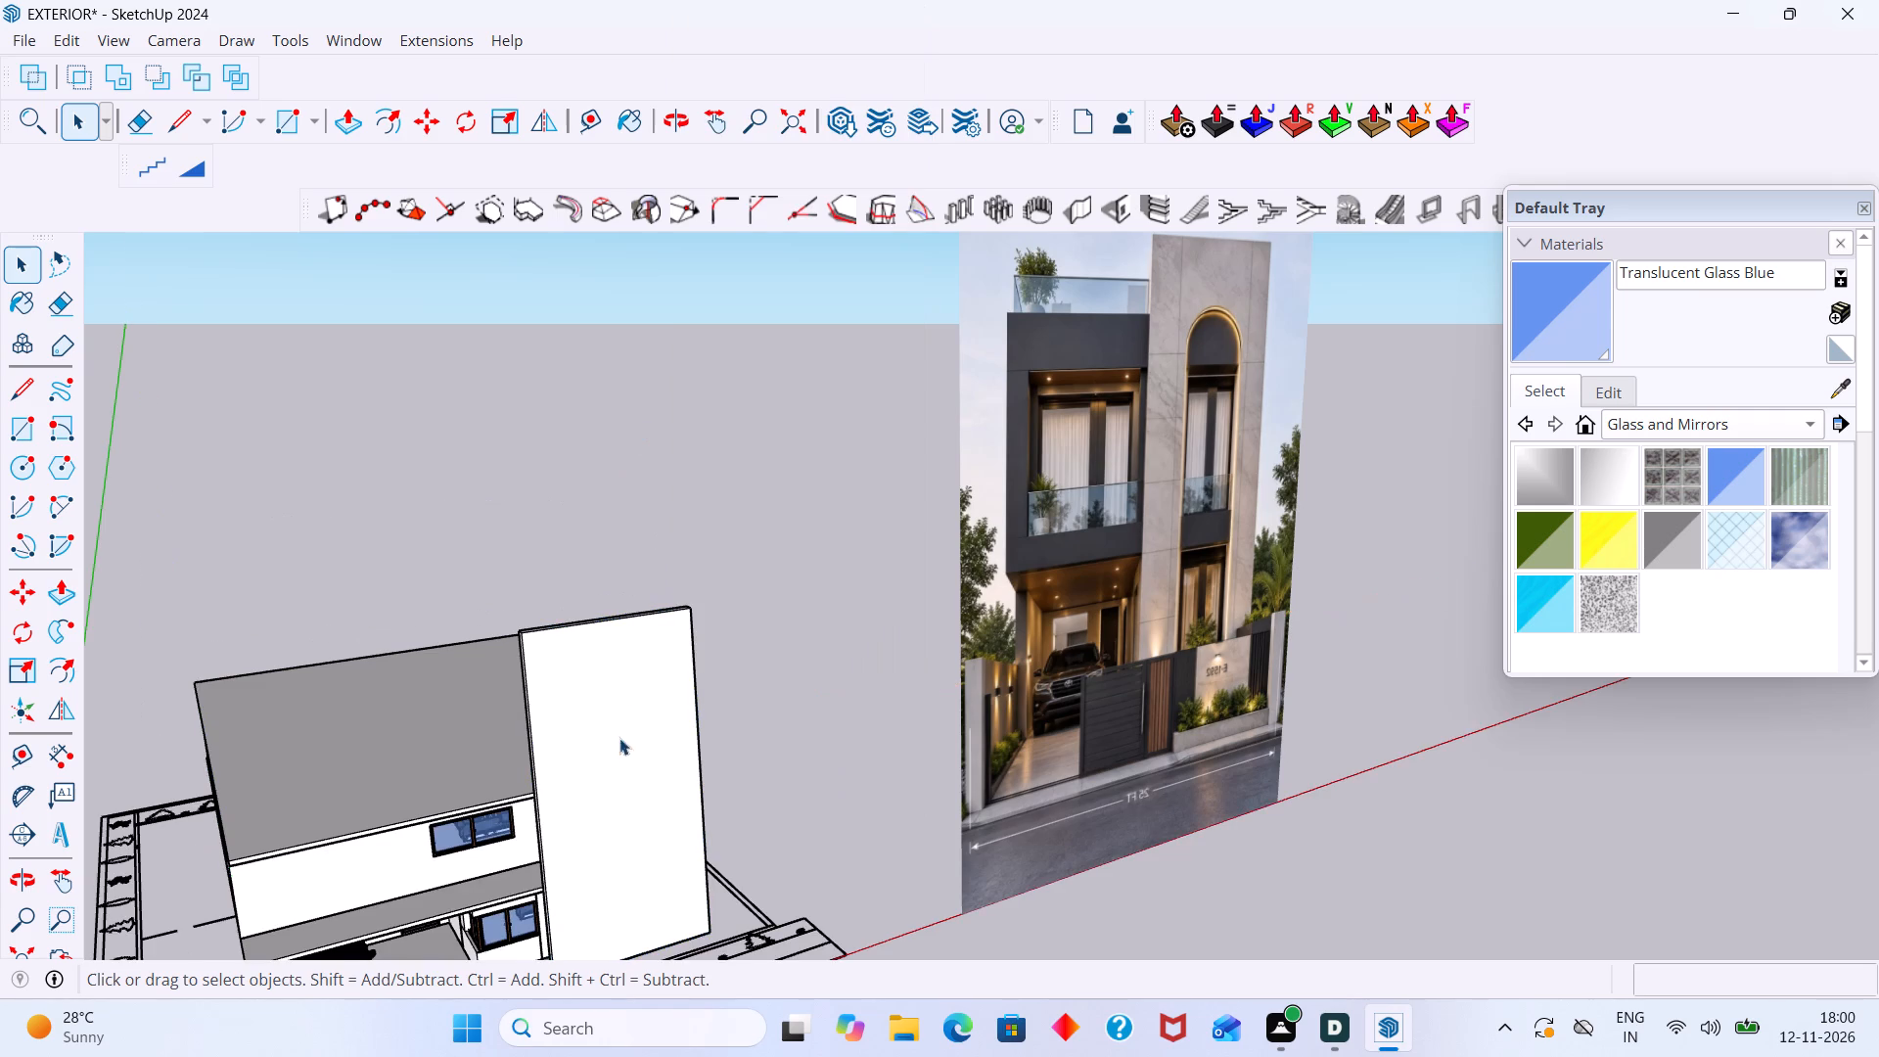
Move the tall front wall block about 19' 7" along the green axis, out in front of the house.
{"action": "scroll", "coordinate": [612, 733], "scroll_direction": "down", "scroll_amount": 3}
{"action": "middle_click_drag", "start_coordinate": [603, 708], "coordinate": [544, 501]}
{"action": "scroll", "coordinate": [582, 717], "scroll_direction": "up", "scroll_amount": 1}
{"action": "middle_click_drag", "start_coordinate": [588, 786], "coordinate": [668, 842]}
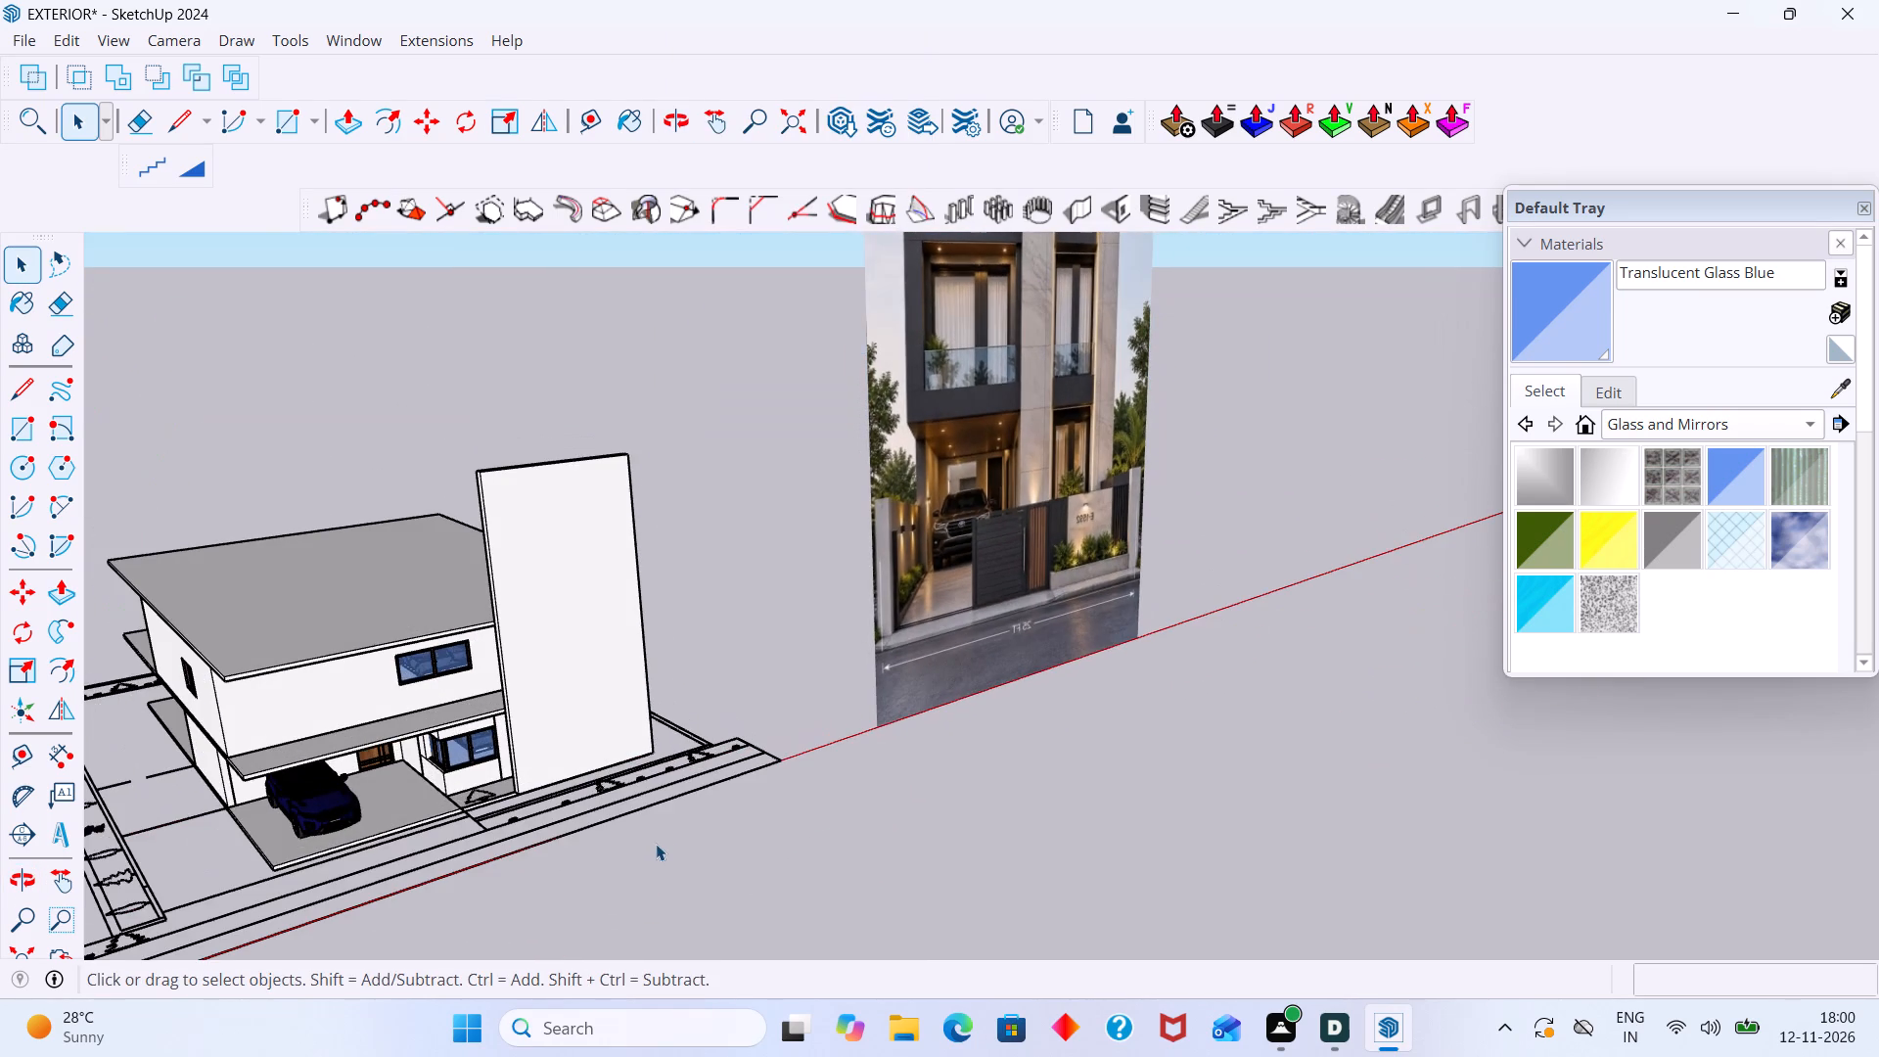
{"action": "scroll", "coordinate": [537, 807], "scroll_direction": "up", "scroll_amount": 4}
{"action": "middle_click_drag", "start_coordinate": [527, 773], "coordinate": [597, 782]}
{"action": "scroll", "coordinate": [564, 811], "scroll_direction": "up", "scroll_amount": 3}
{"action": "middle_click_drag", "start_coordinate": [576, 817], "coordinate": [859, 788]}
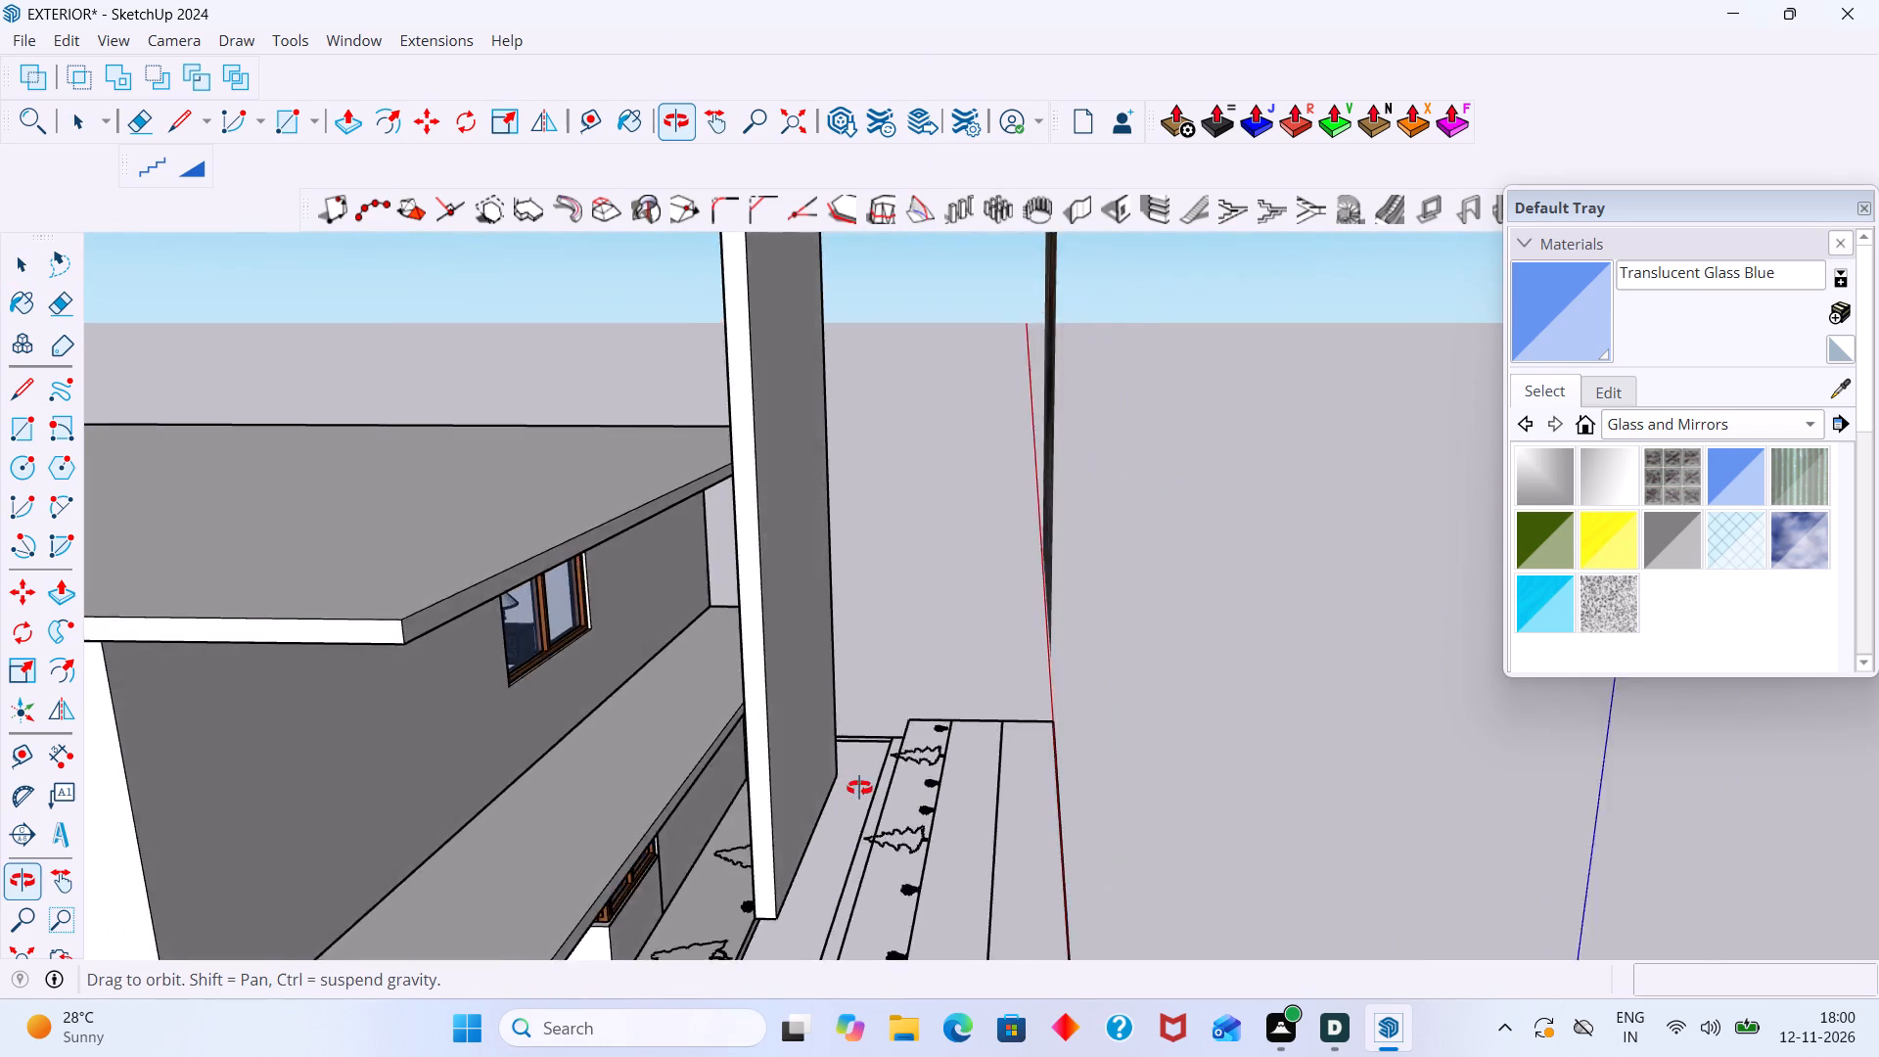
{"action": "middle_click_drag", "start_coordinate": [859, 788], "coordinate": [611, 761]}
{"action": "key", "text": "m"}
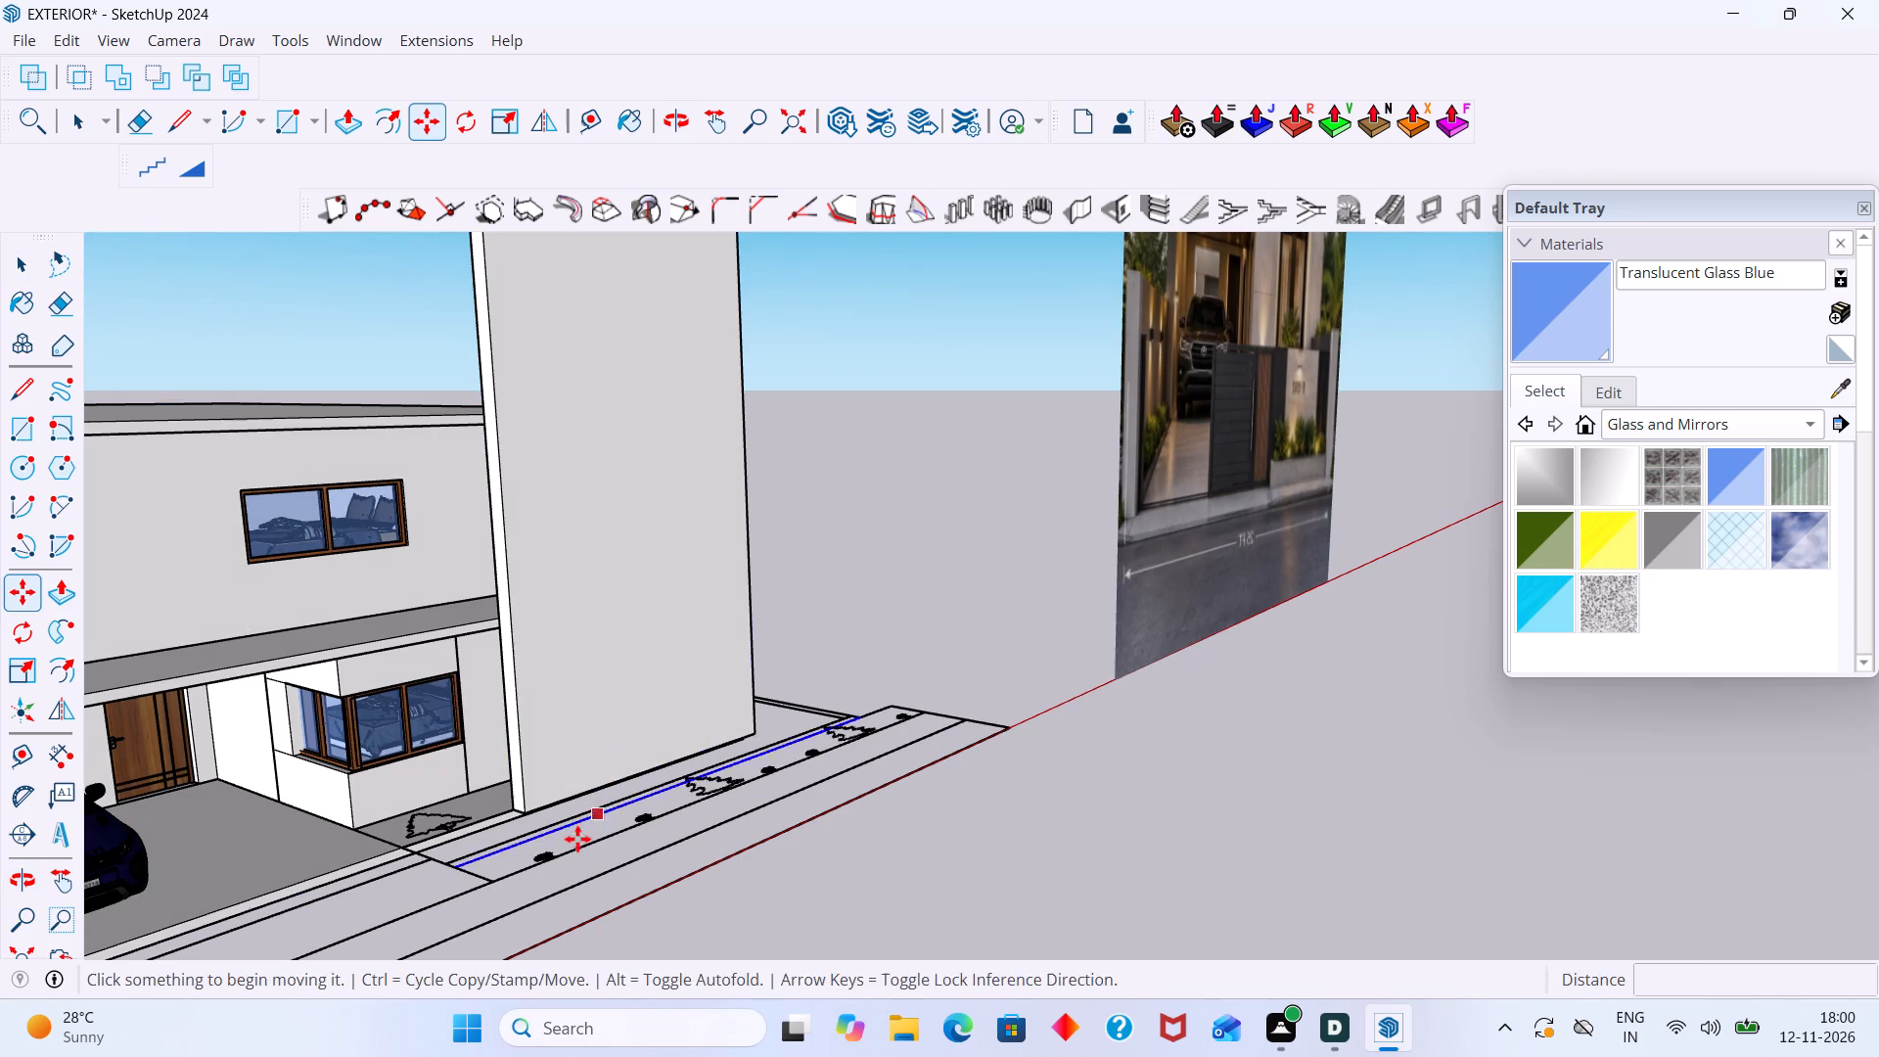
{"action": "scroll", "coordinate": [553, 852], "scroll_direction": "up", "scroll_amount": 3}
{"action": "key", "text": "space"}
{"action": "left_click", "coordinate": [553, 720]}
{"action": "left_click", "coordinate": [553, 727]}
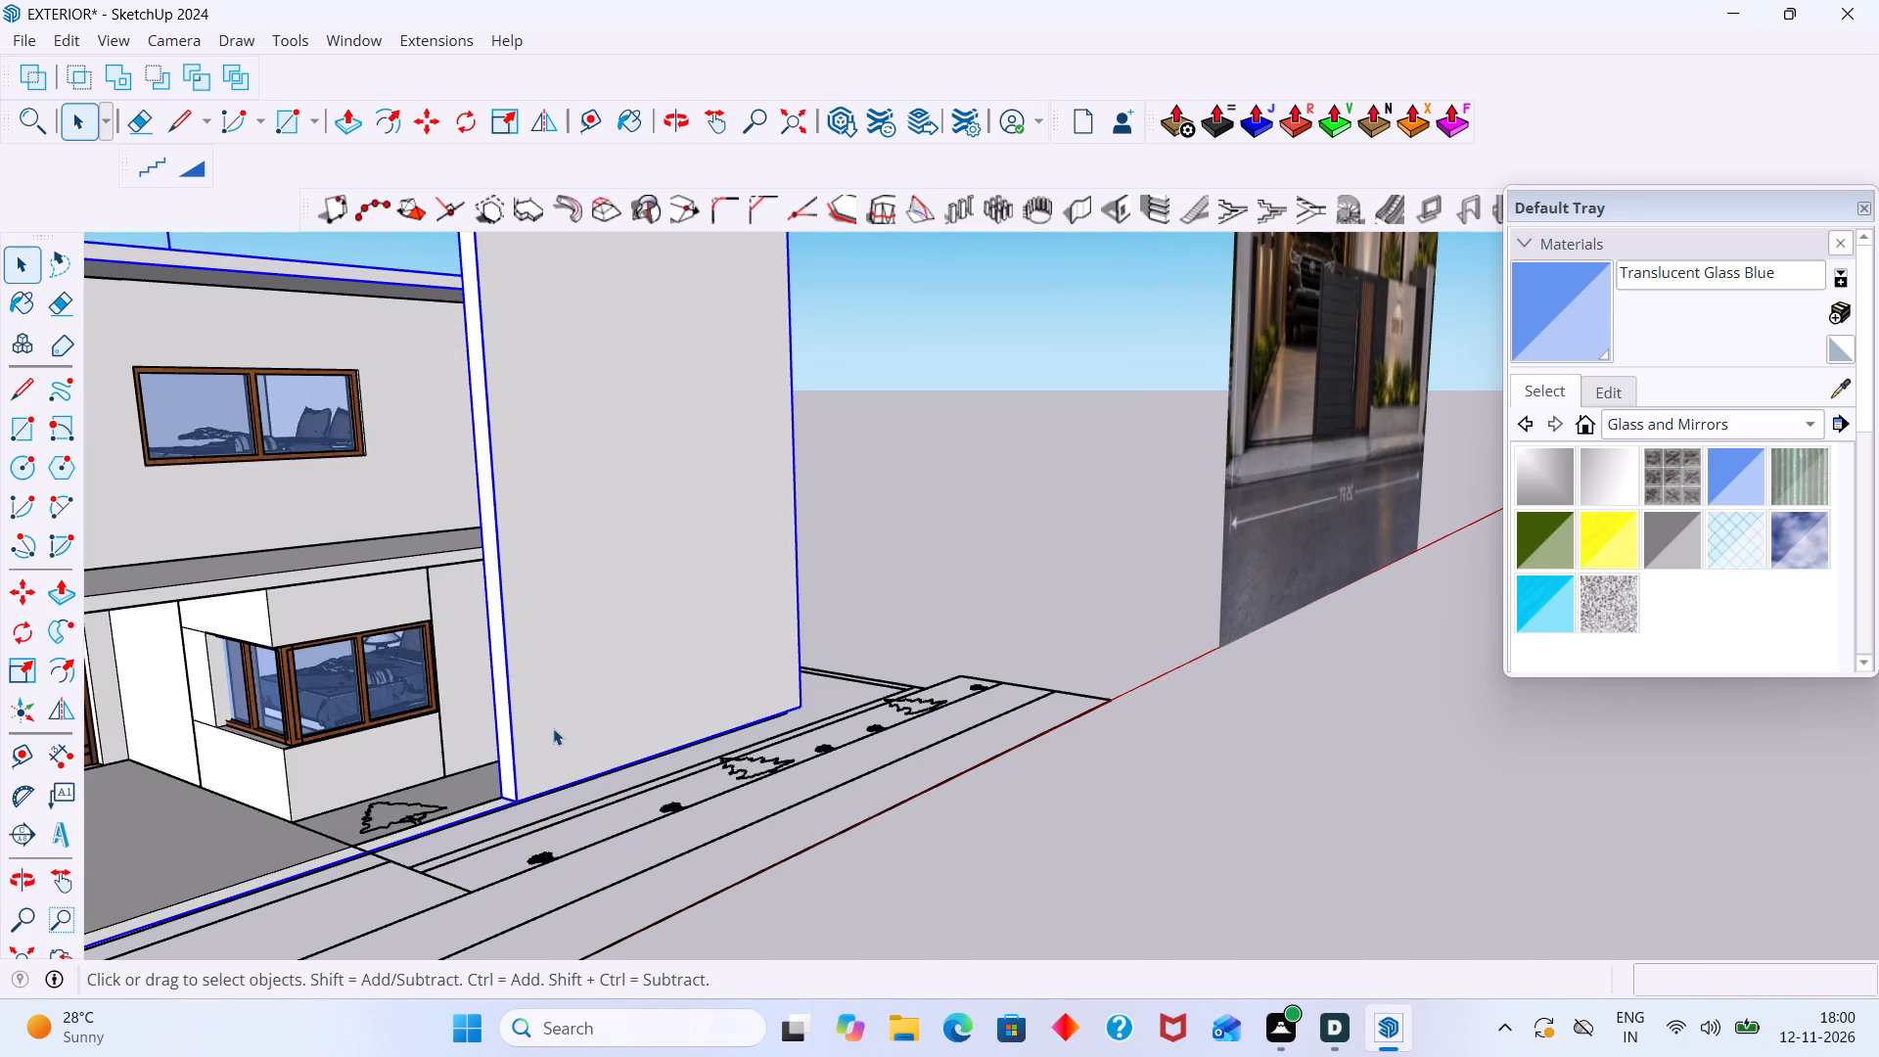
{"action": "double_click", "coordinate": [548, 749]}
{"action": "scroll", "coordinate": [546, 757], "scroll_direction": "up", "scroll_amount": 1}
{"action": "left_click", "coordinate": [545, 757]}
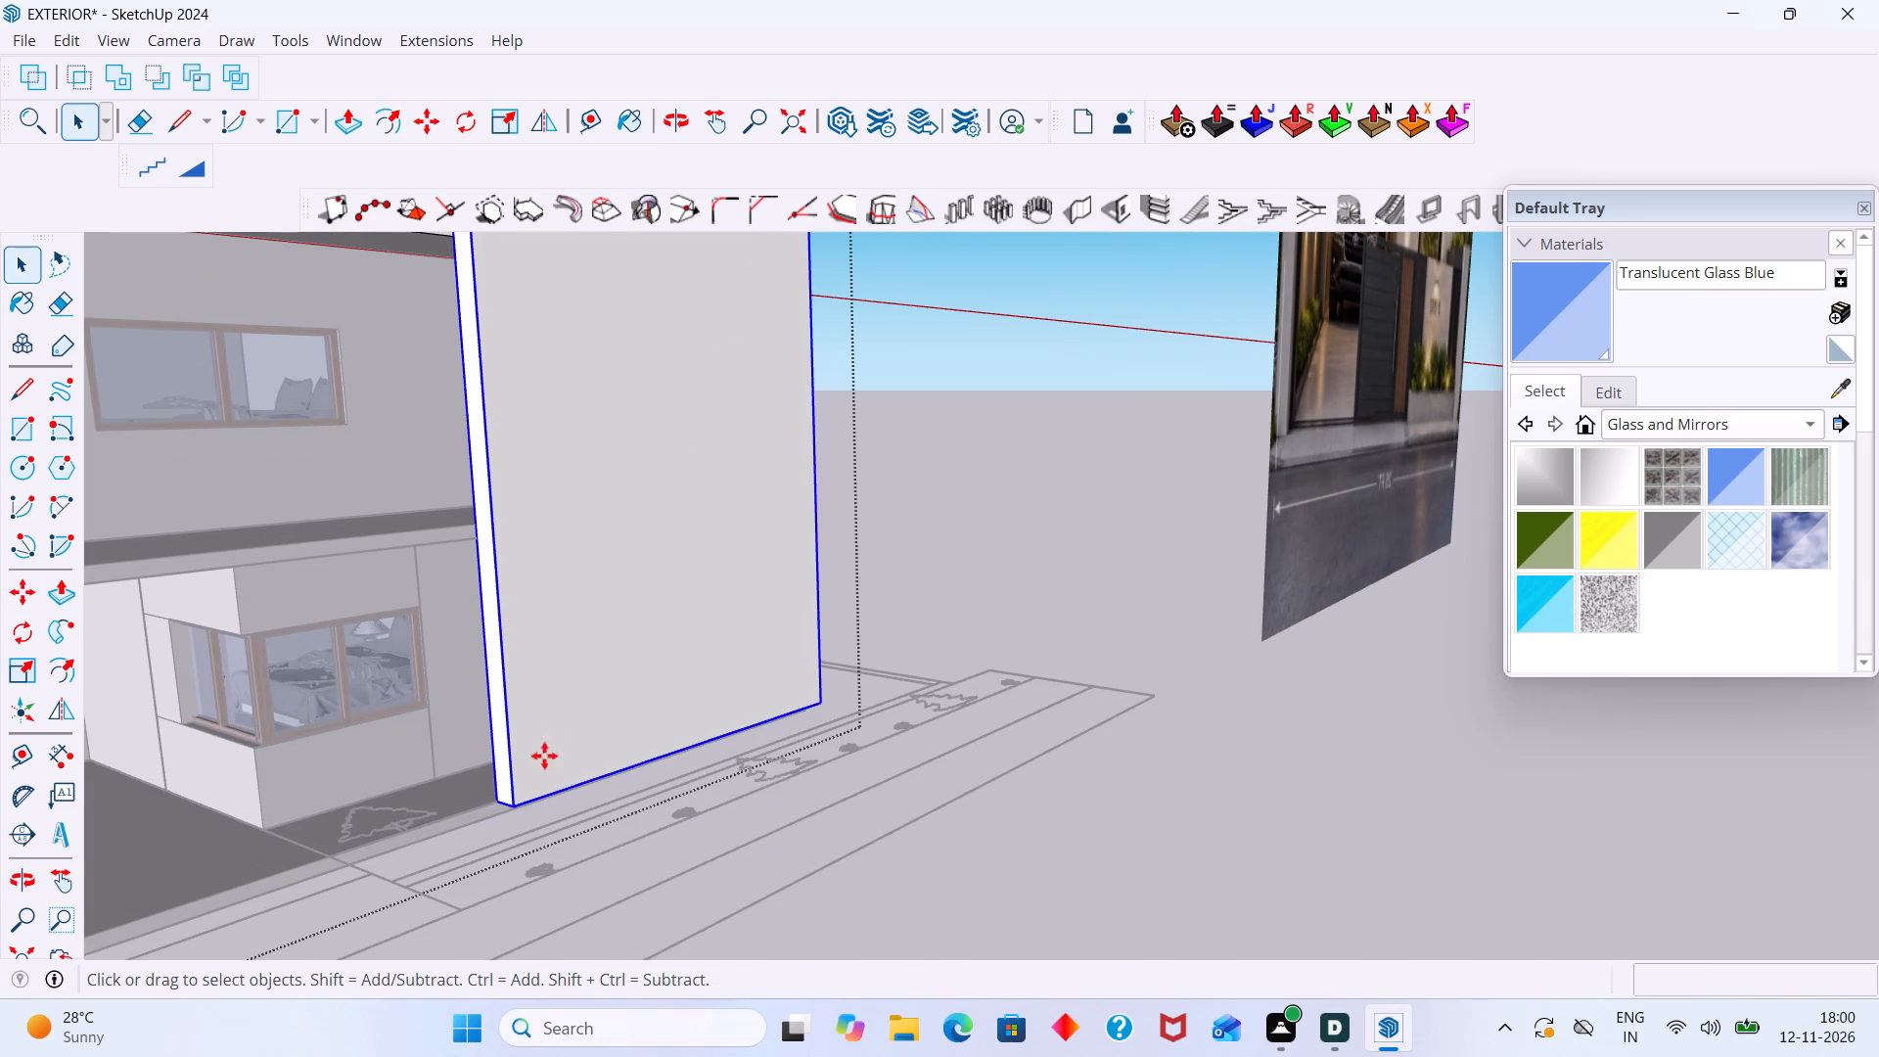
{"action": "key", "text": "m"}
{"action": "left_click", "coordinate": [512, 806]}
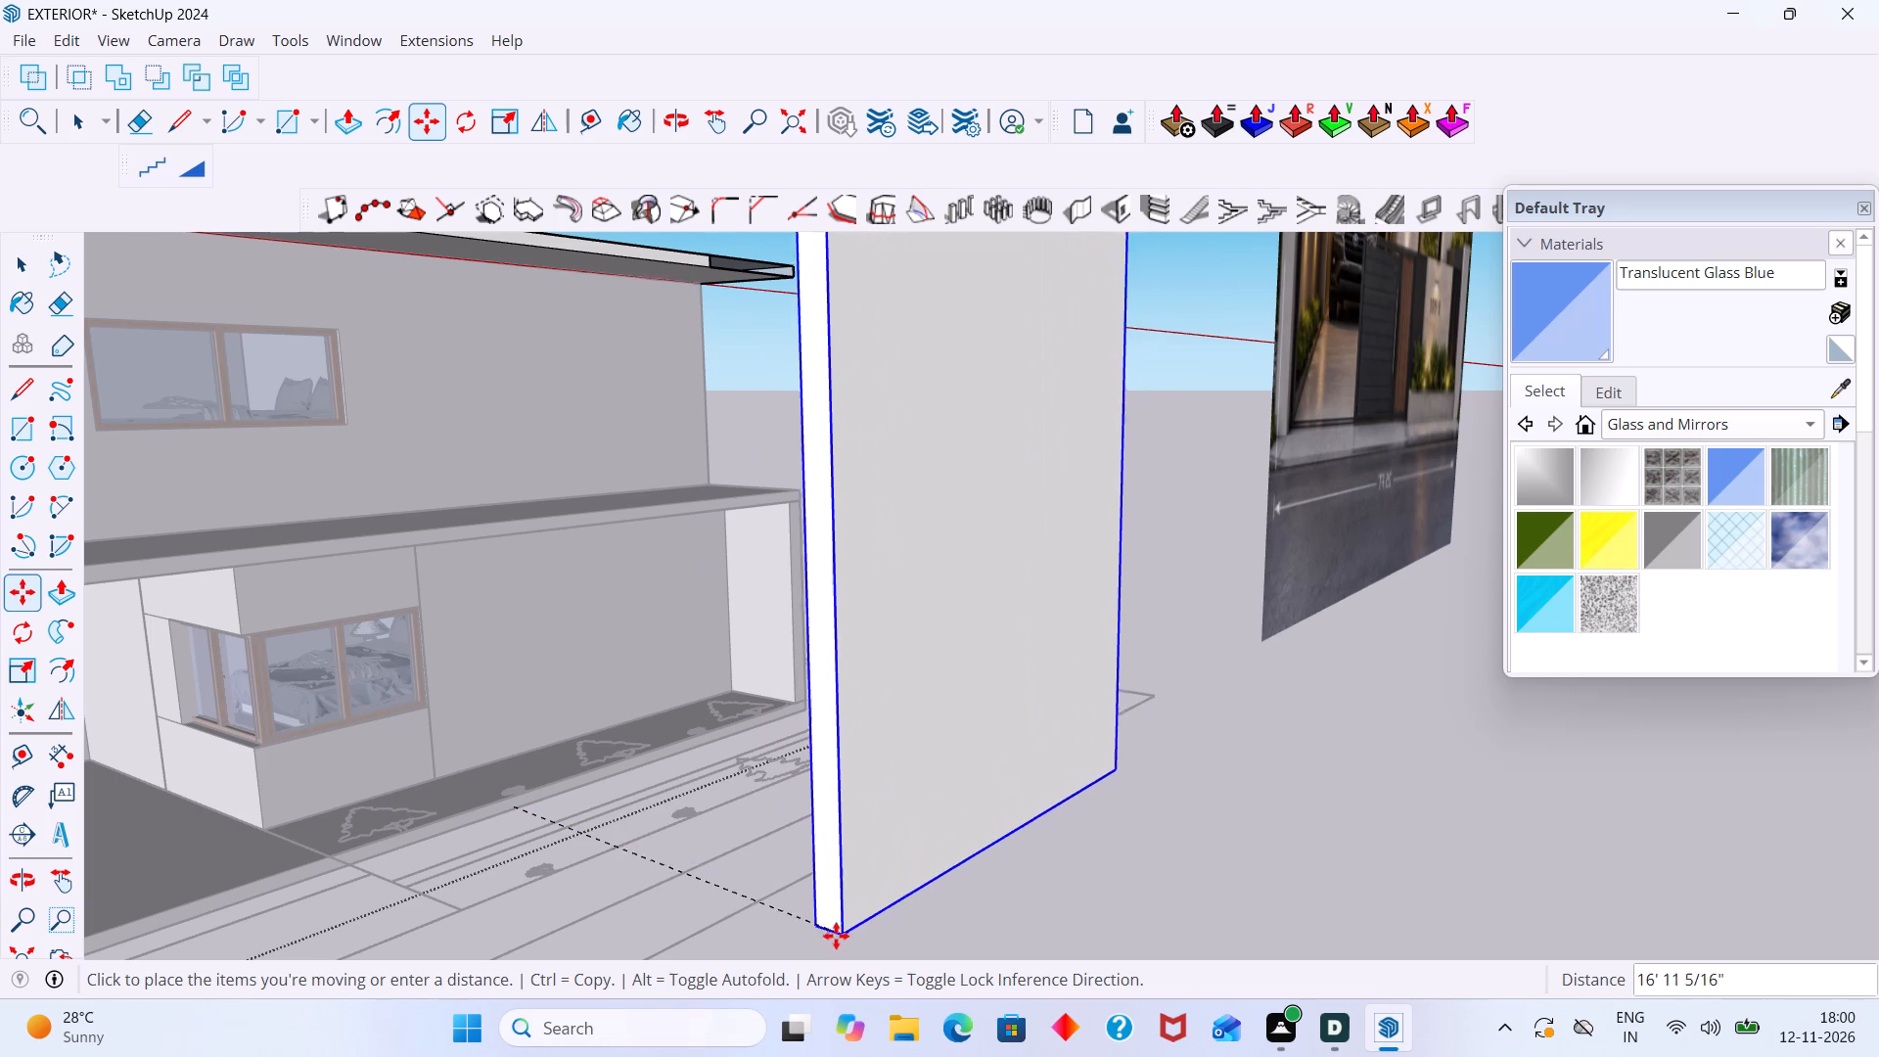
{"action": "key", "text": "Right"}
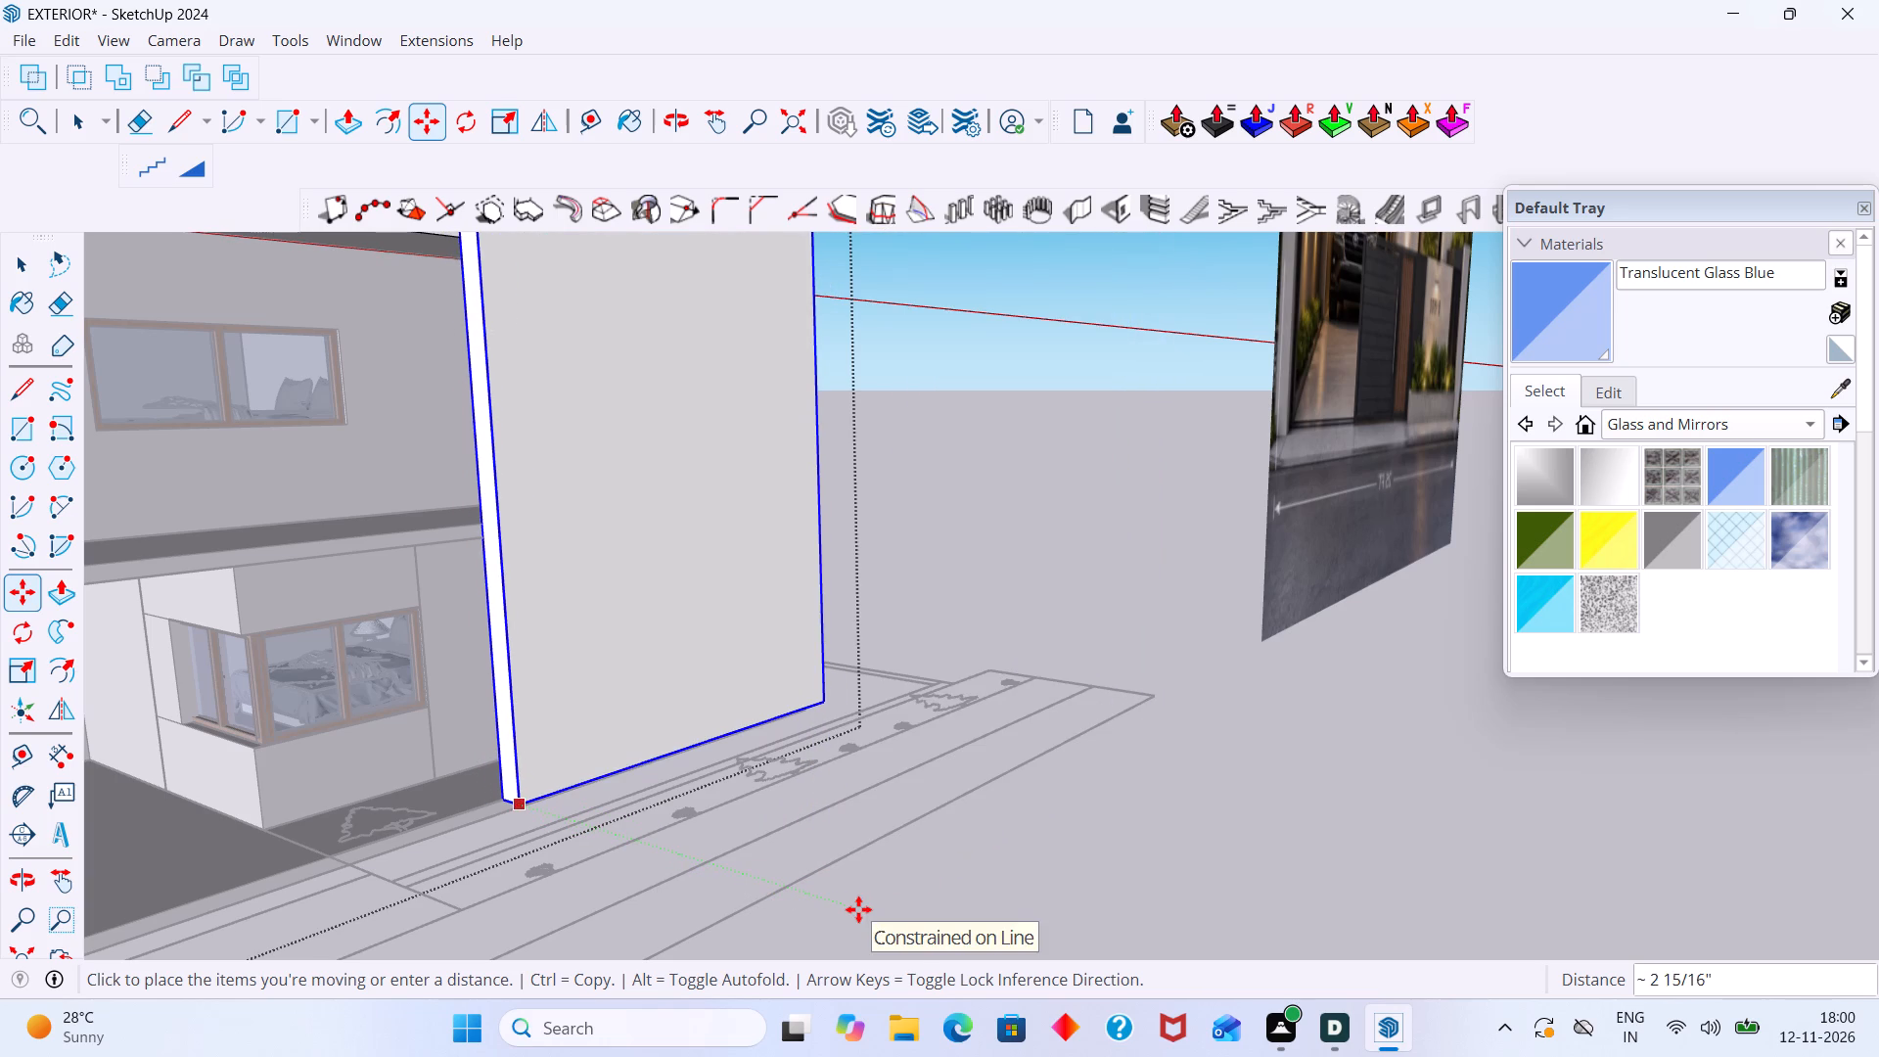
{"action": "key", "text": "Left"}
{"action": "left_click", "coordinate": [966, 927]}
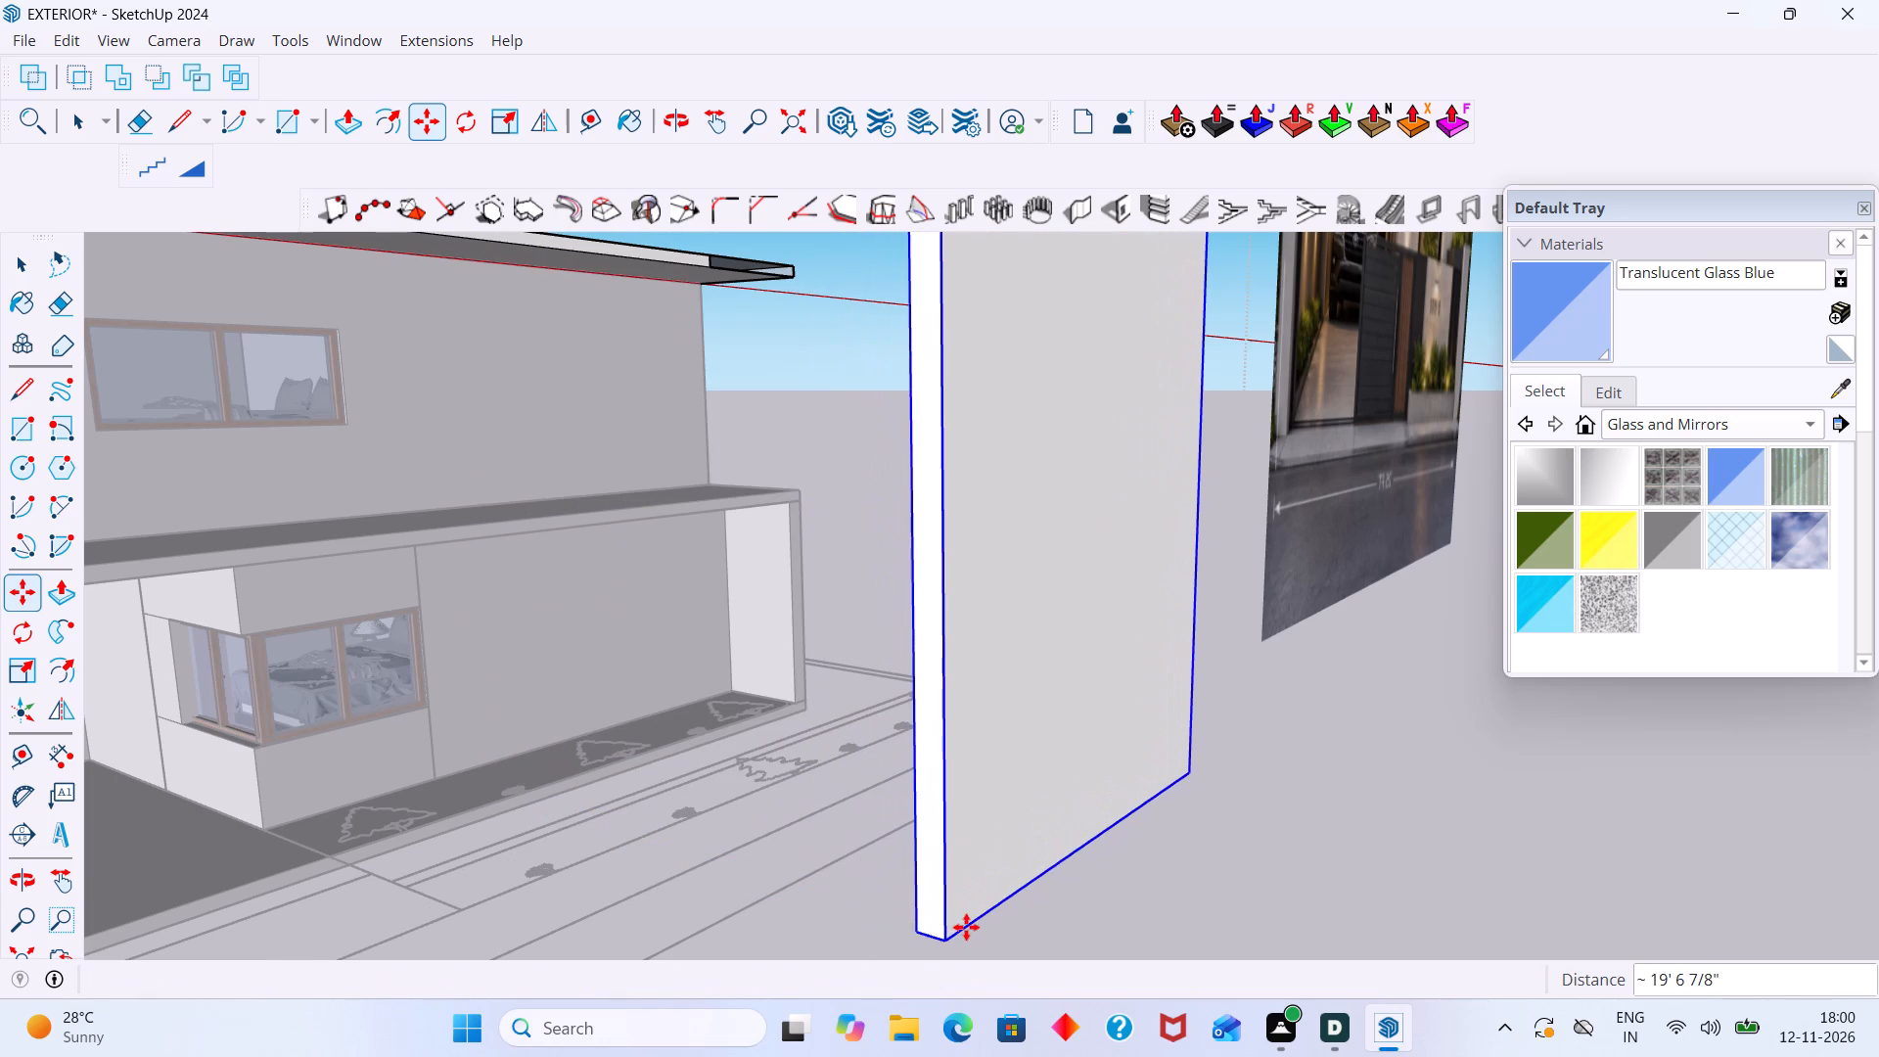
{"action": "key", "text": "space"}
{"action": "scroll", "coordinate": [971, 816], "scroll_direction": "down", "scroll_amount": 8}
{"action": "middle_click_drag", "start_coordinate": [923, 828], "coordinate": [769, 825]}
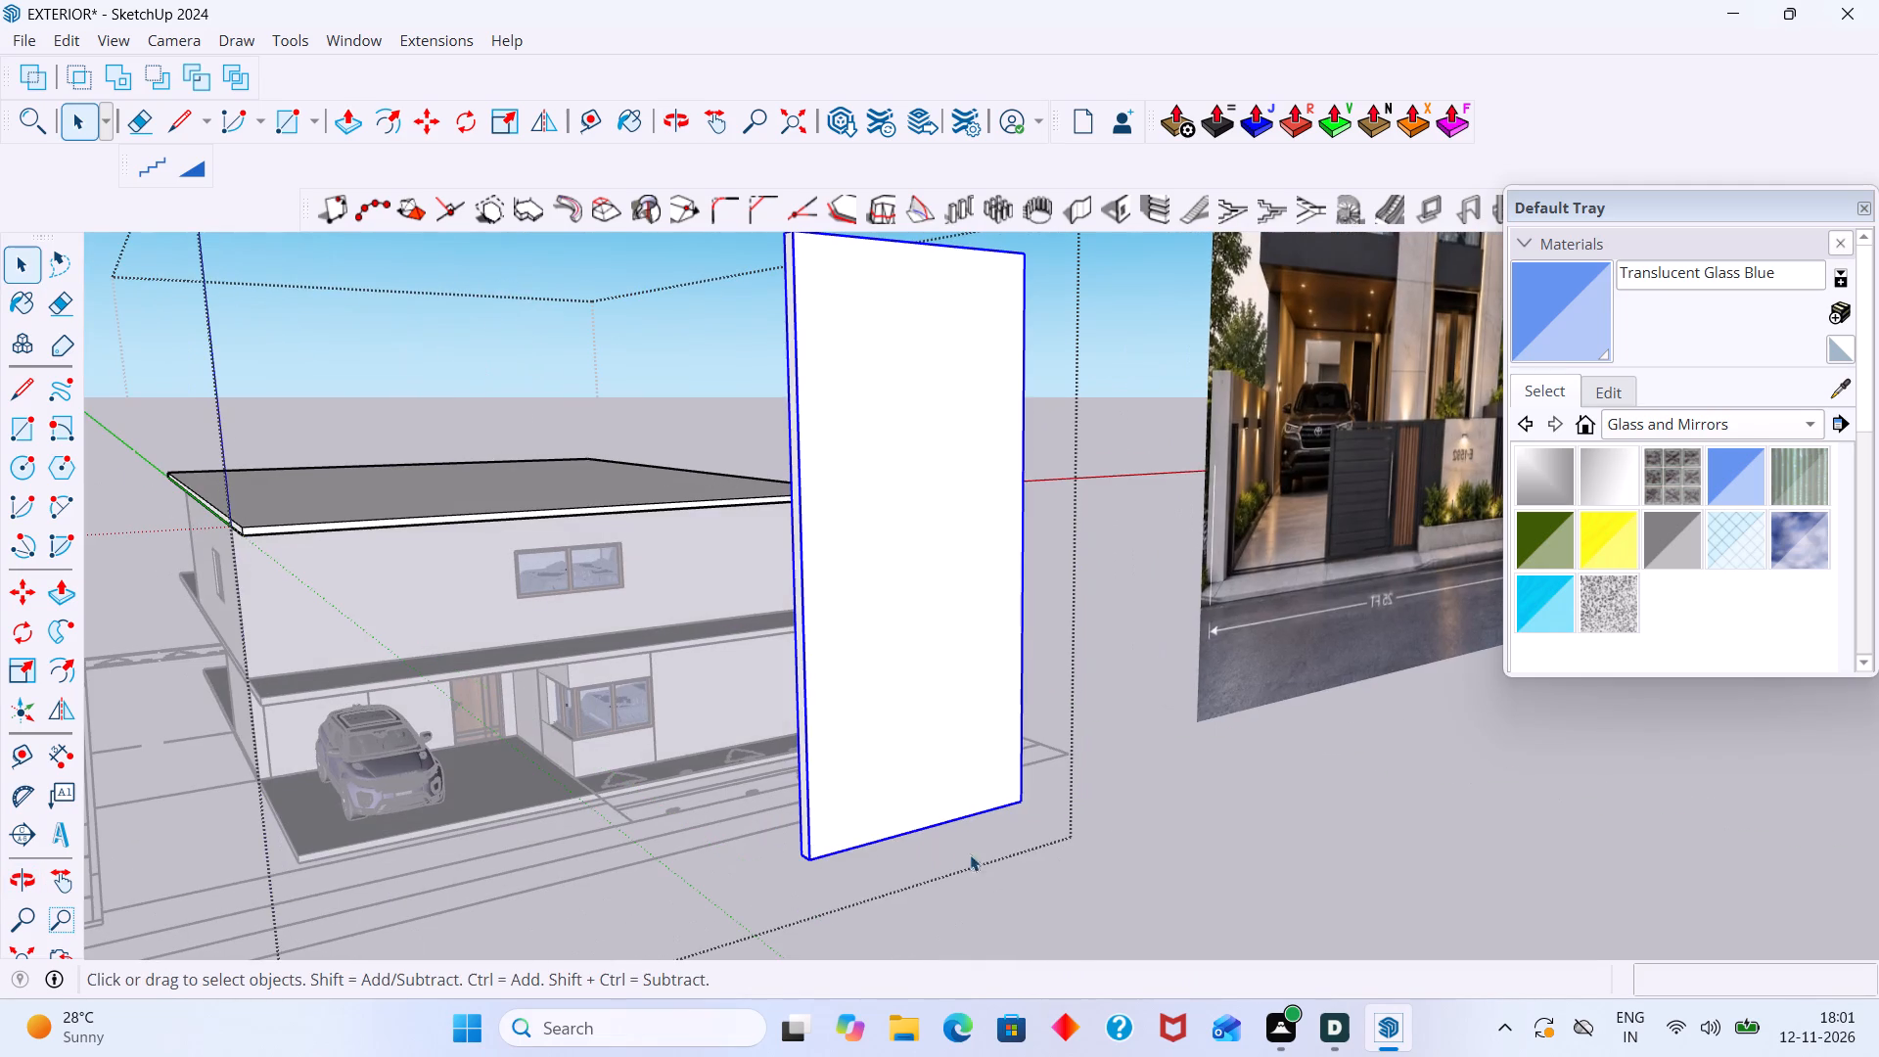
{"action": "left_click", "coordinate": [996, 857]}
Close the open gap at the roof slab's front corner with a rectangle about 5' 4" by 6" on its edge.
{"action": "scroll", "coordinate": [762, 666], "scroll_direction": "up", "scroll_amount": 9}
{"action": "middle_click_drag", "start_coordinate": [824, 644], "coordinate": [919, 656]}
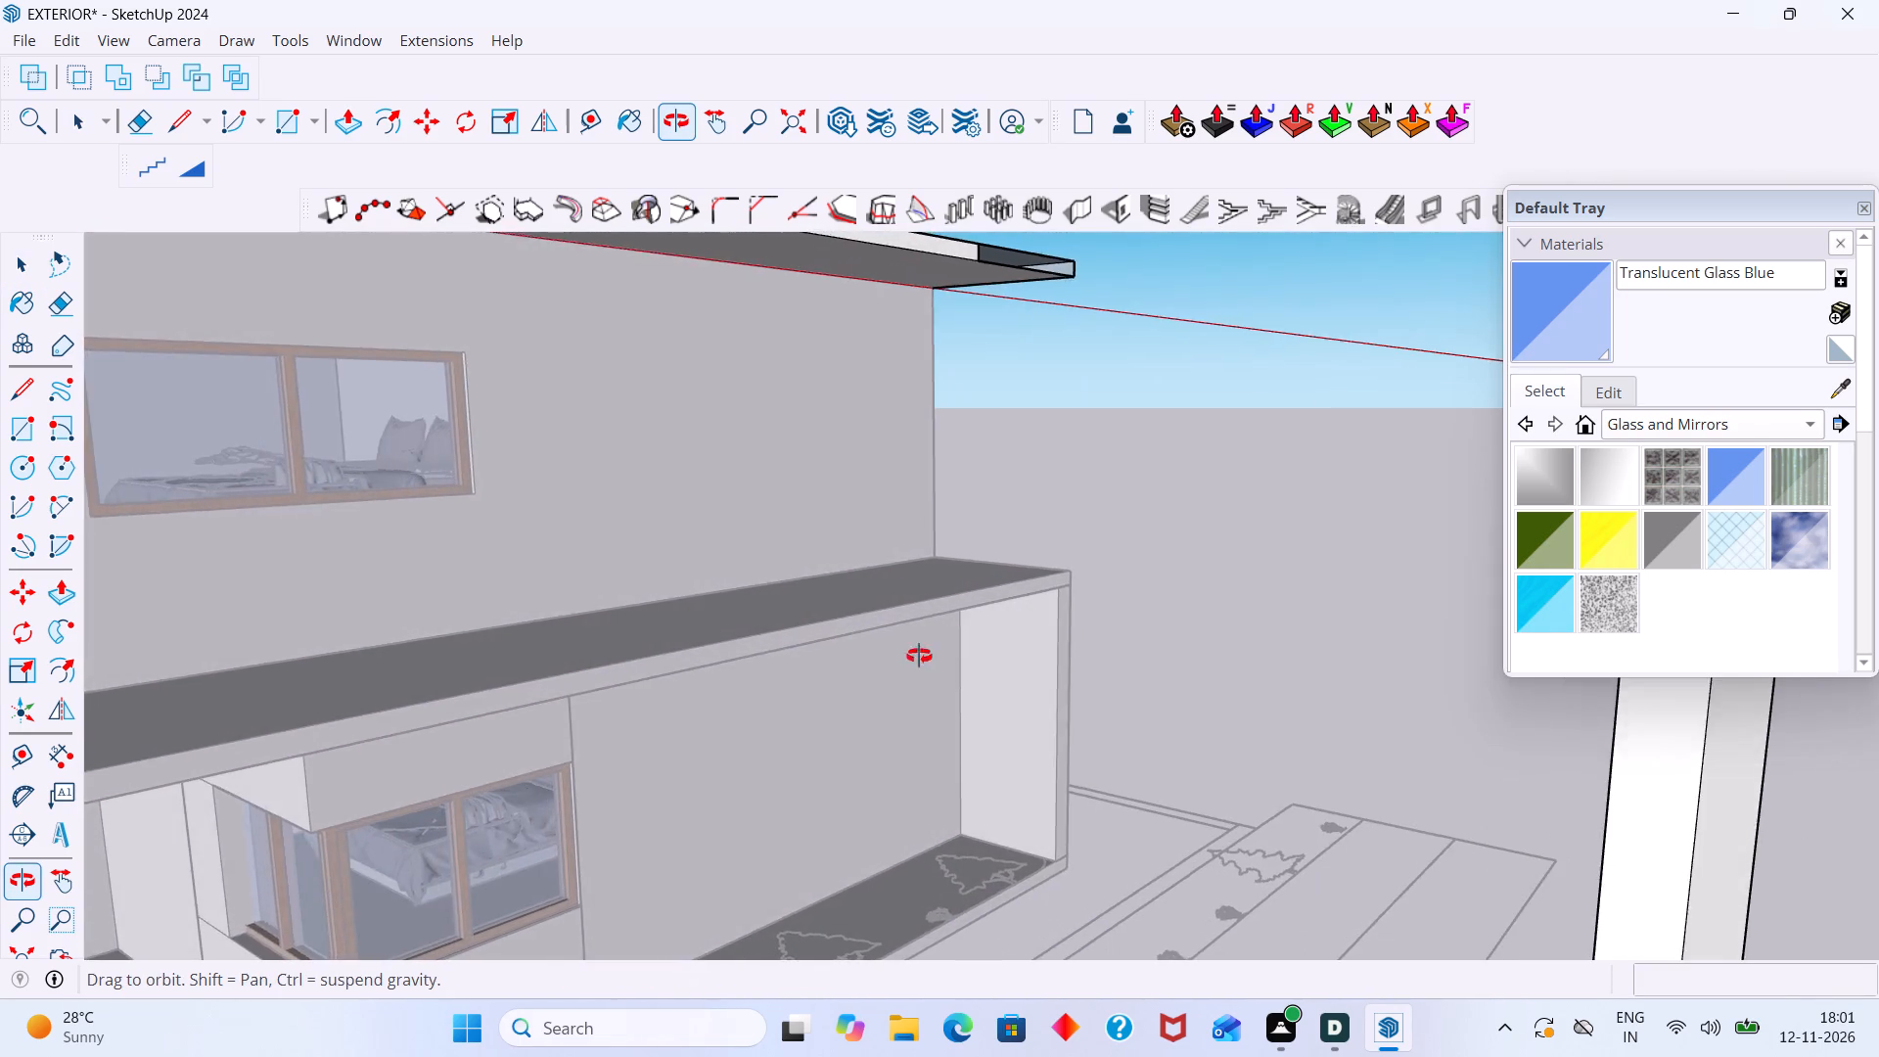
{"action": "middle_click_drag", "start_coordinate": [919, 656], "coordinate": [874, 701]}
{"action": "scroll", "coordinate": [968, 440], "scroll_direction": "up", "scroll_amount": 3}
{"action": "scroll", "coordinate": [948, 402], "scroll_direction": "down", "scroll_amount": 4}
{"action": "middle_click_drag", "start_coordinate": [925, 431], "coordinate": [876, 659]}
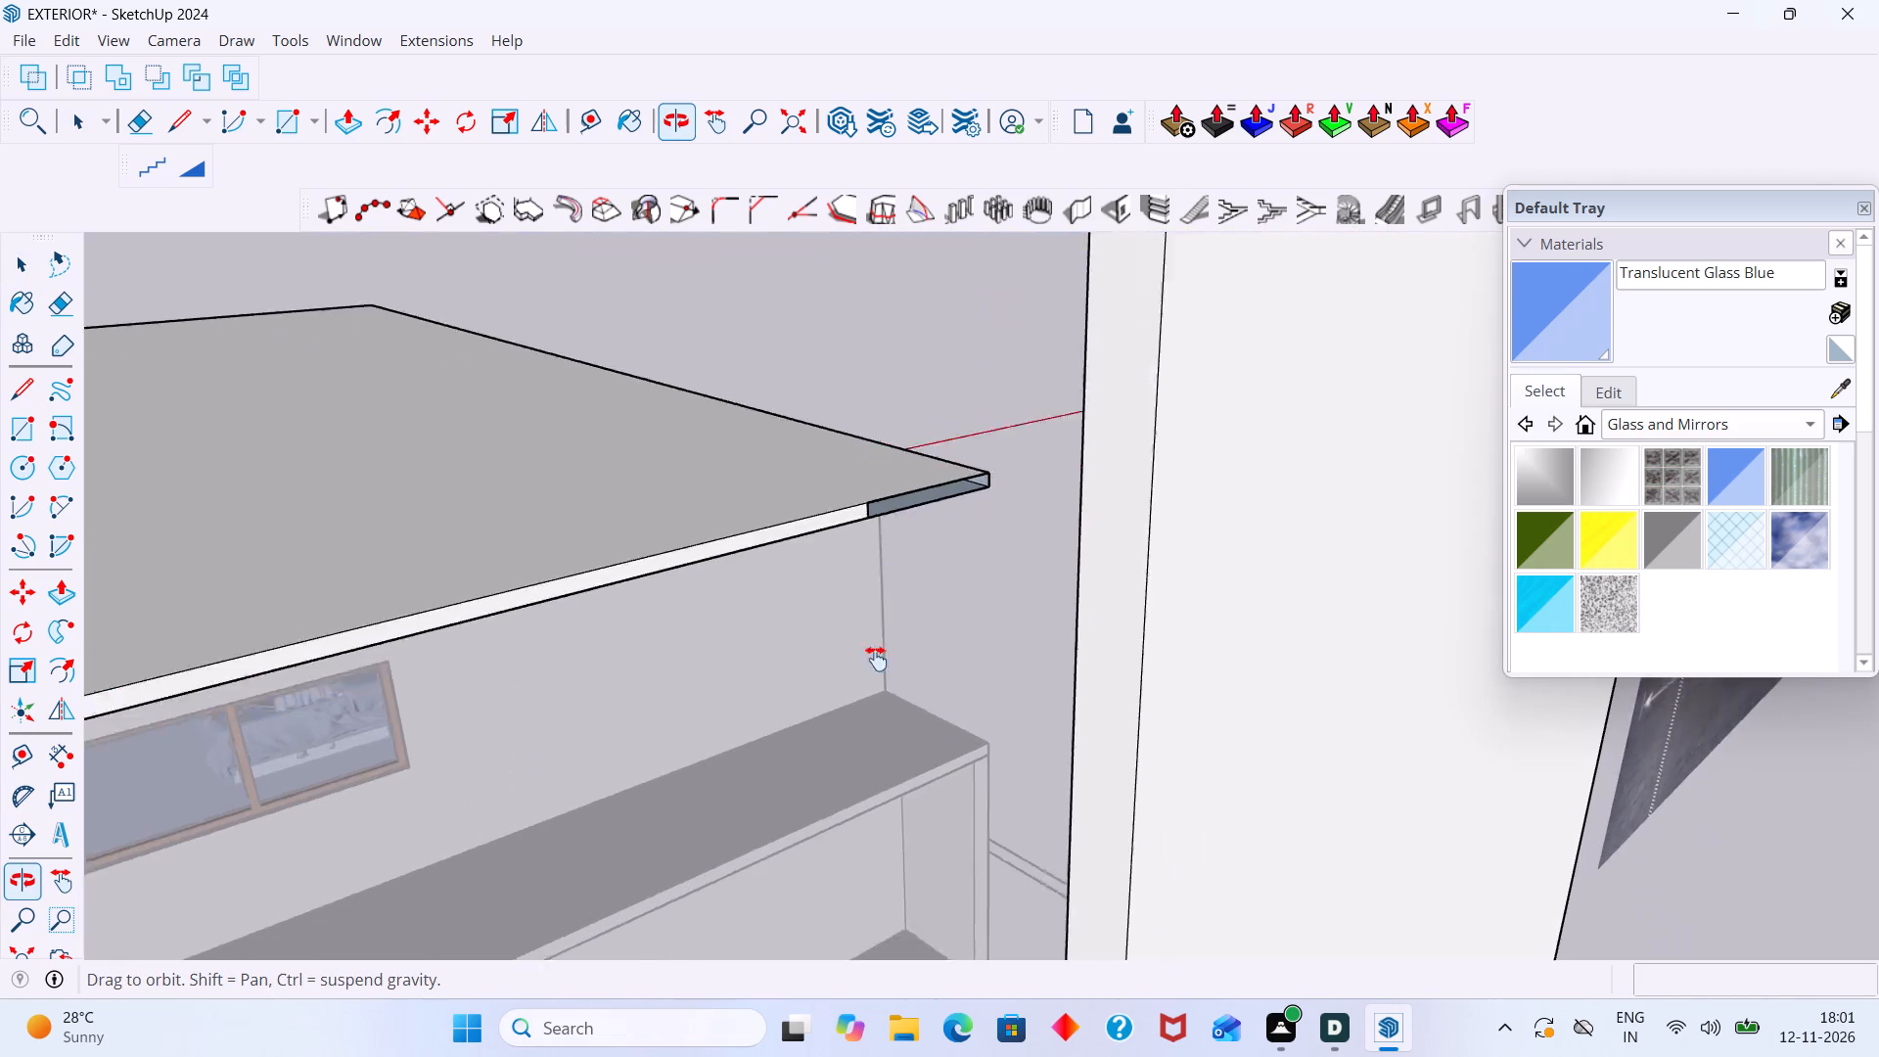
{"action": "middle_click_drag", "start_coordinate": [876, 659], "coordinate": [875, 667]}
{"action": "scroll", "coordinate": [861, 608], "scroll_direction": "up", "scroll_amount": 5}
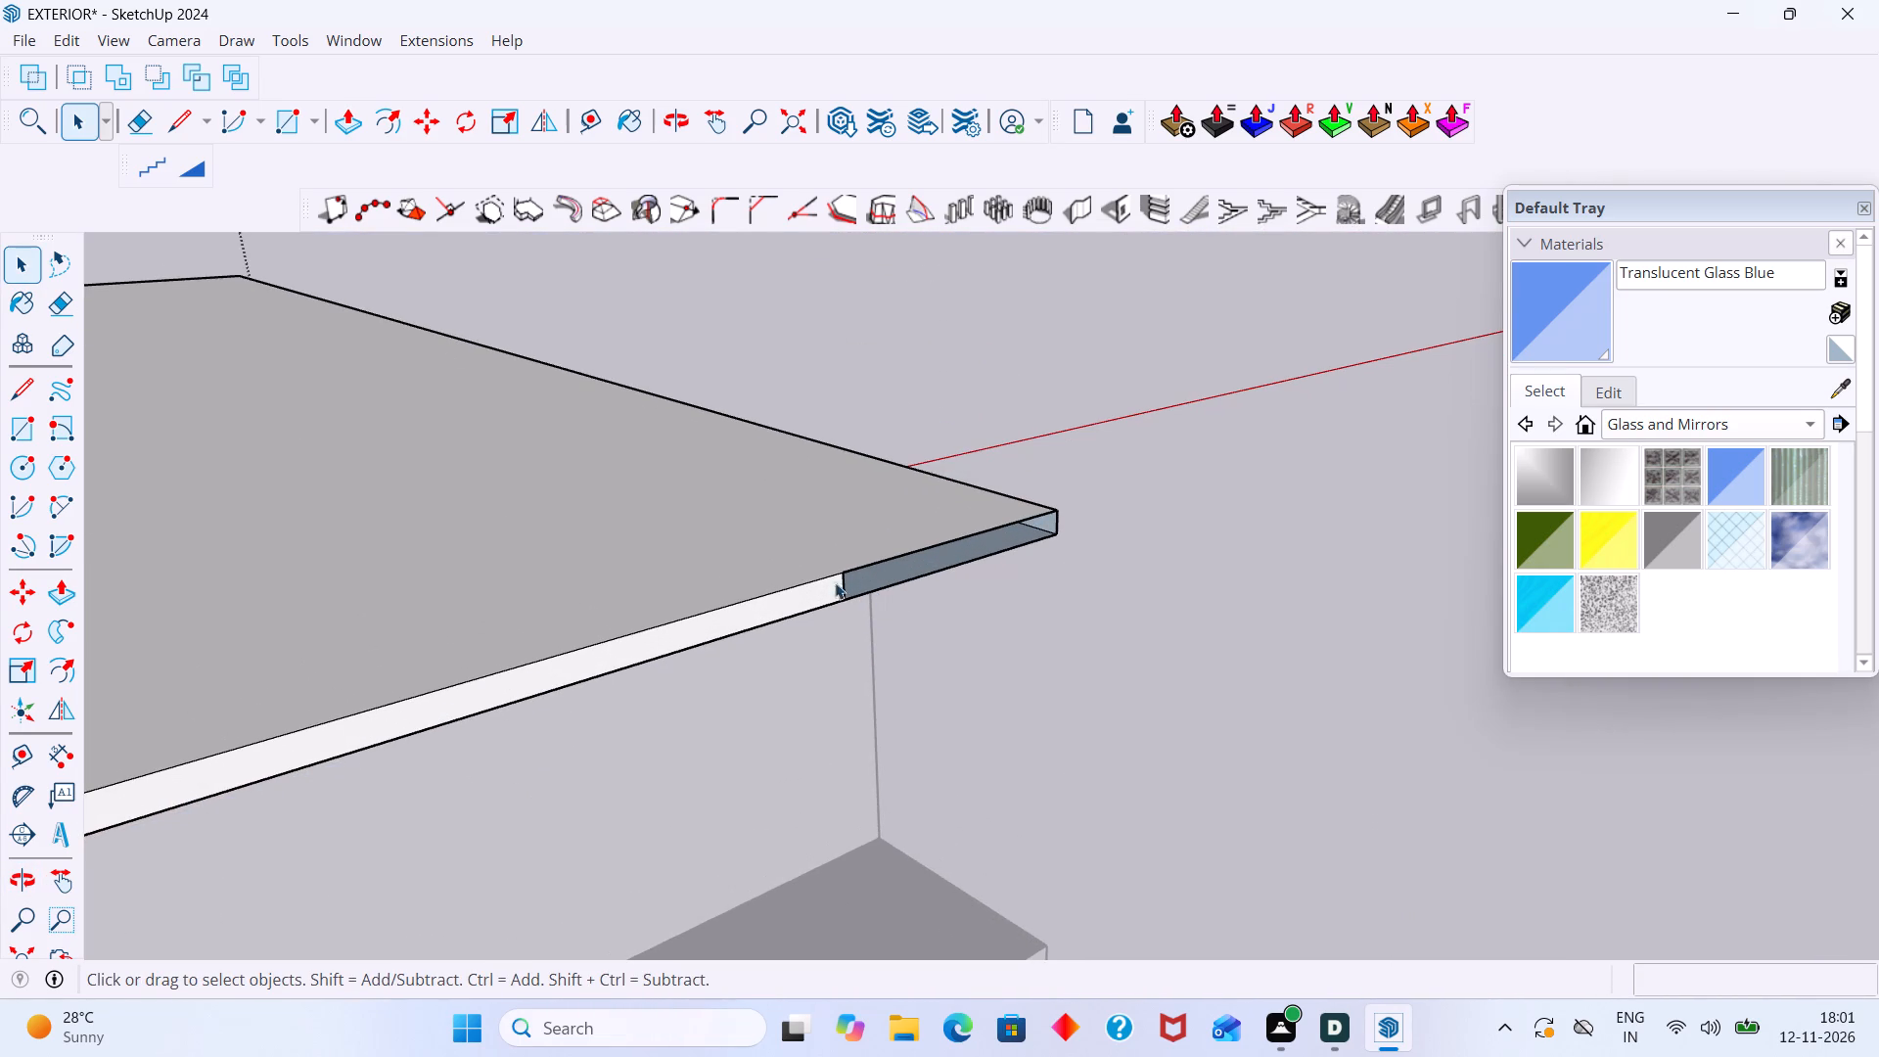
{"action": "left_click", "coordinate": [823, 587]}
{"action": "left_click", "coordinate": [818, 591]}
{"action": "scroll", "coordinate": [815, 580], "scroll_direction": "up", "scroll_amount": 2}
{"action": "double_click", "coordinate": [805, 563]}
{"action": "left_click", "coordinate": [831, 591]}
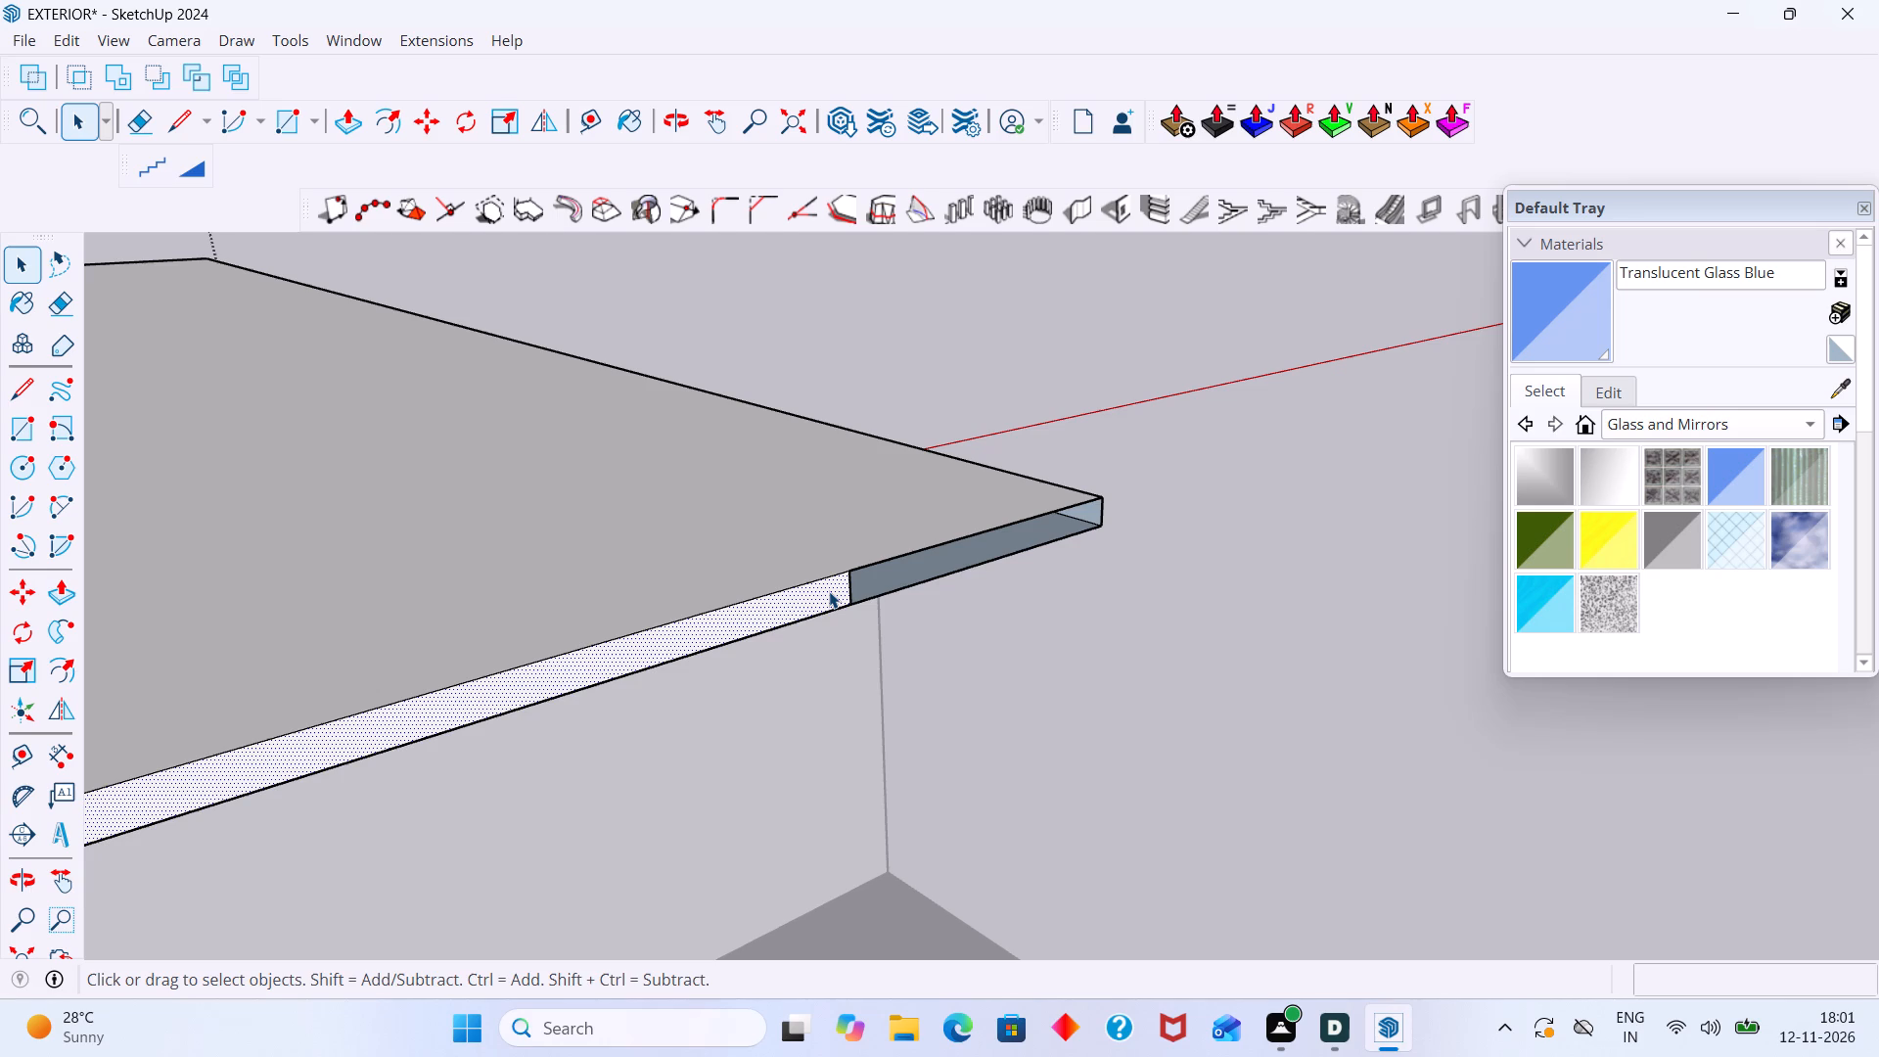
{"action": "key", "text": "r"}
{"action": "left_click", "coordinate": [860, 568]}
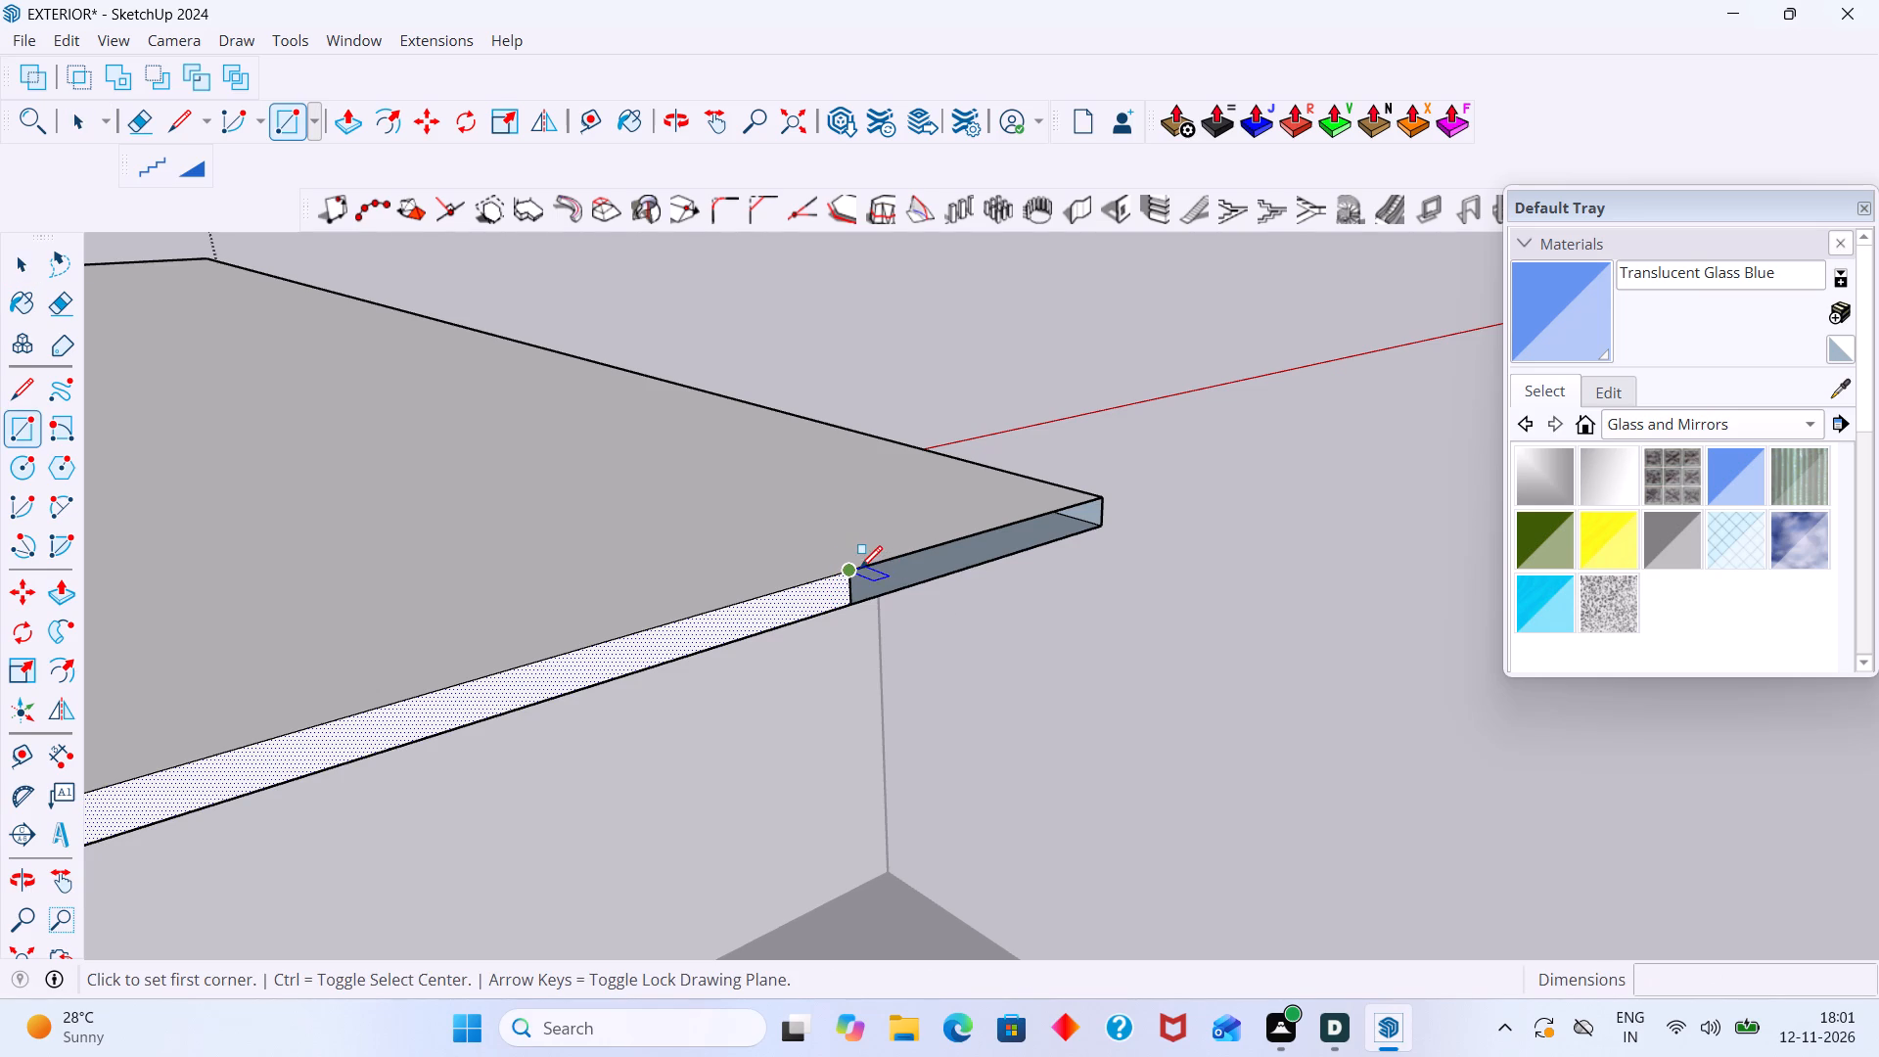
{"action": "left_click", "coordinate": [1101, 526]}
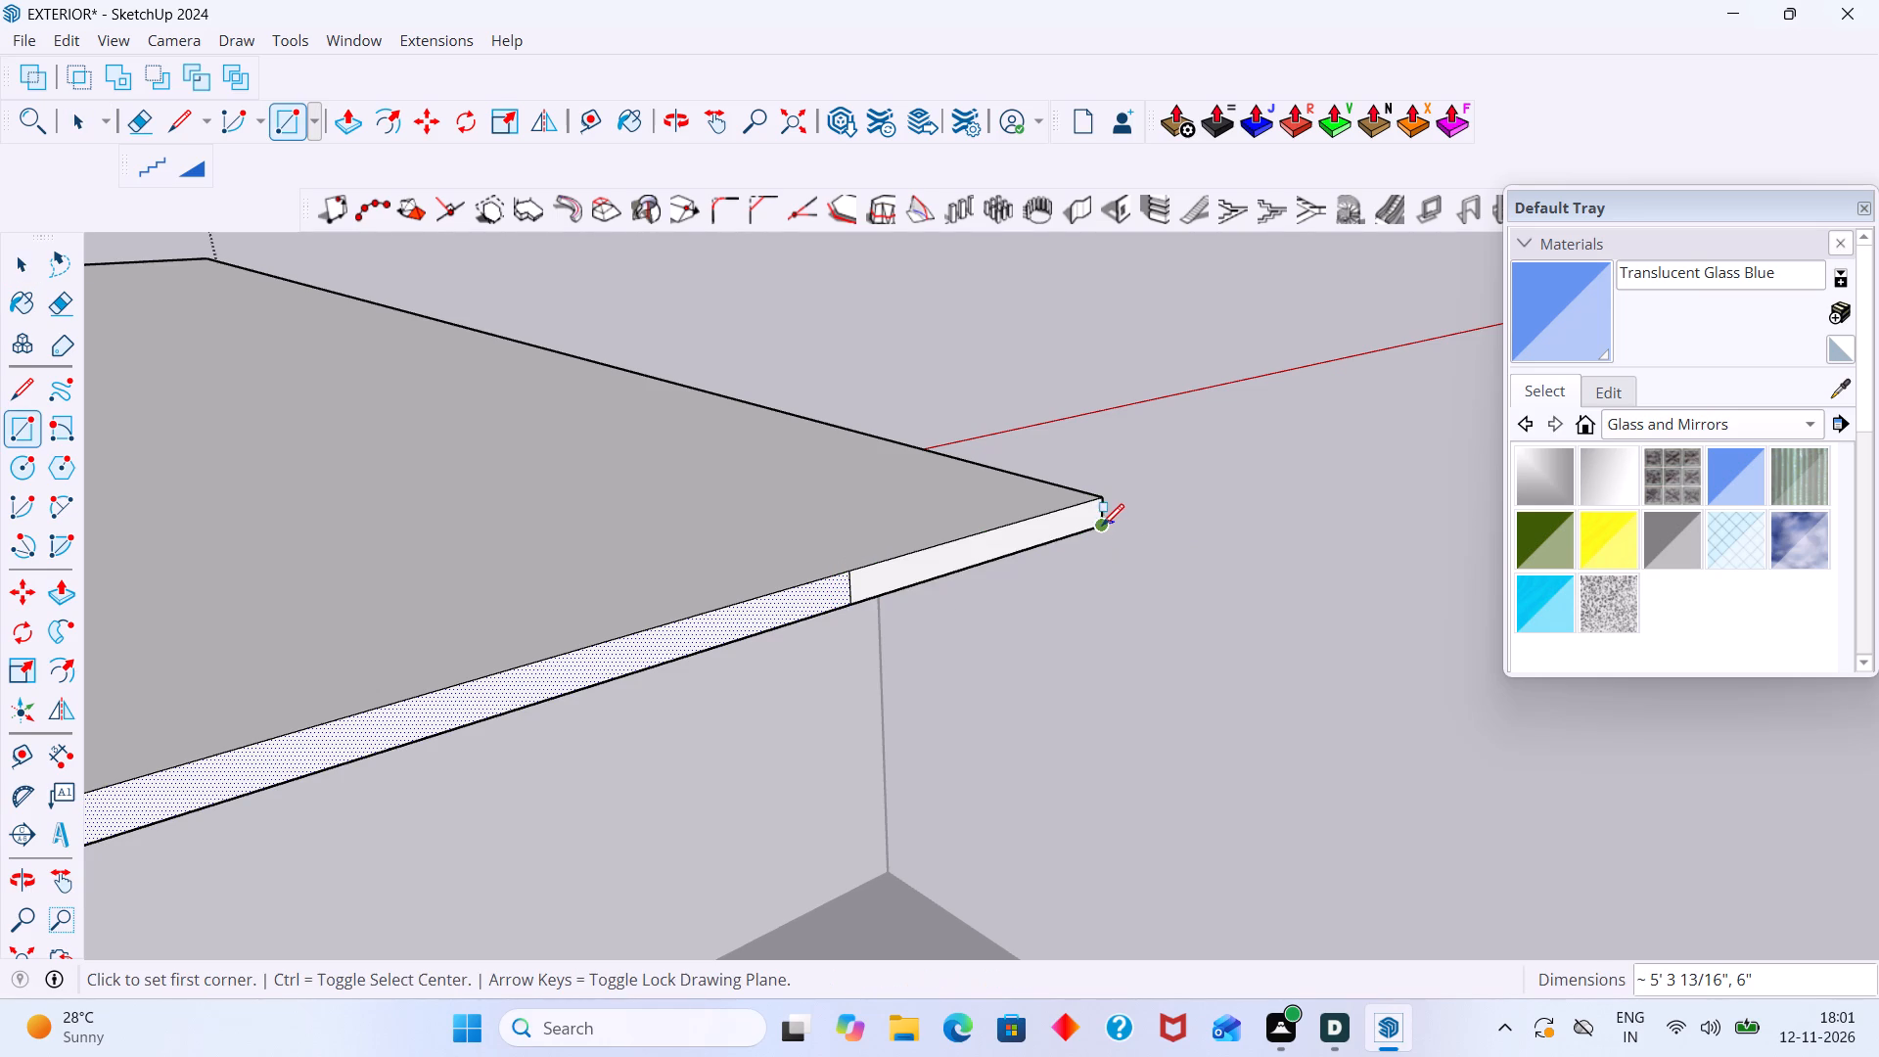
{"action": "key", "text": "space"}
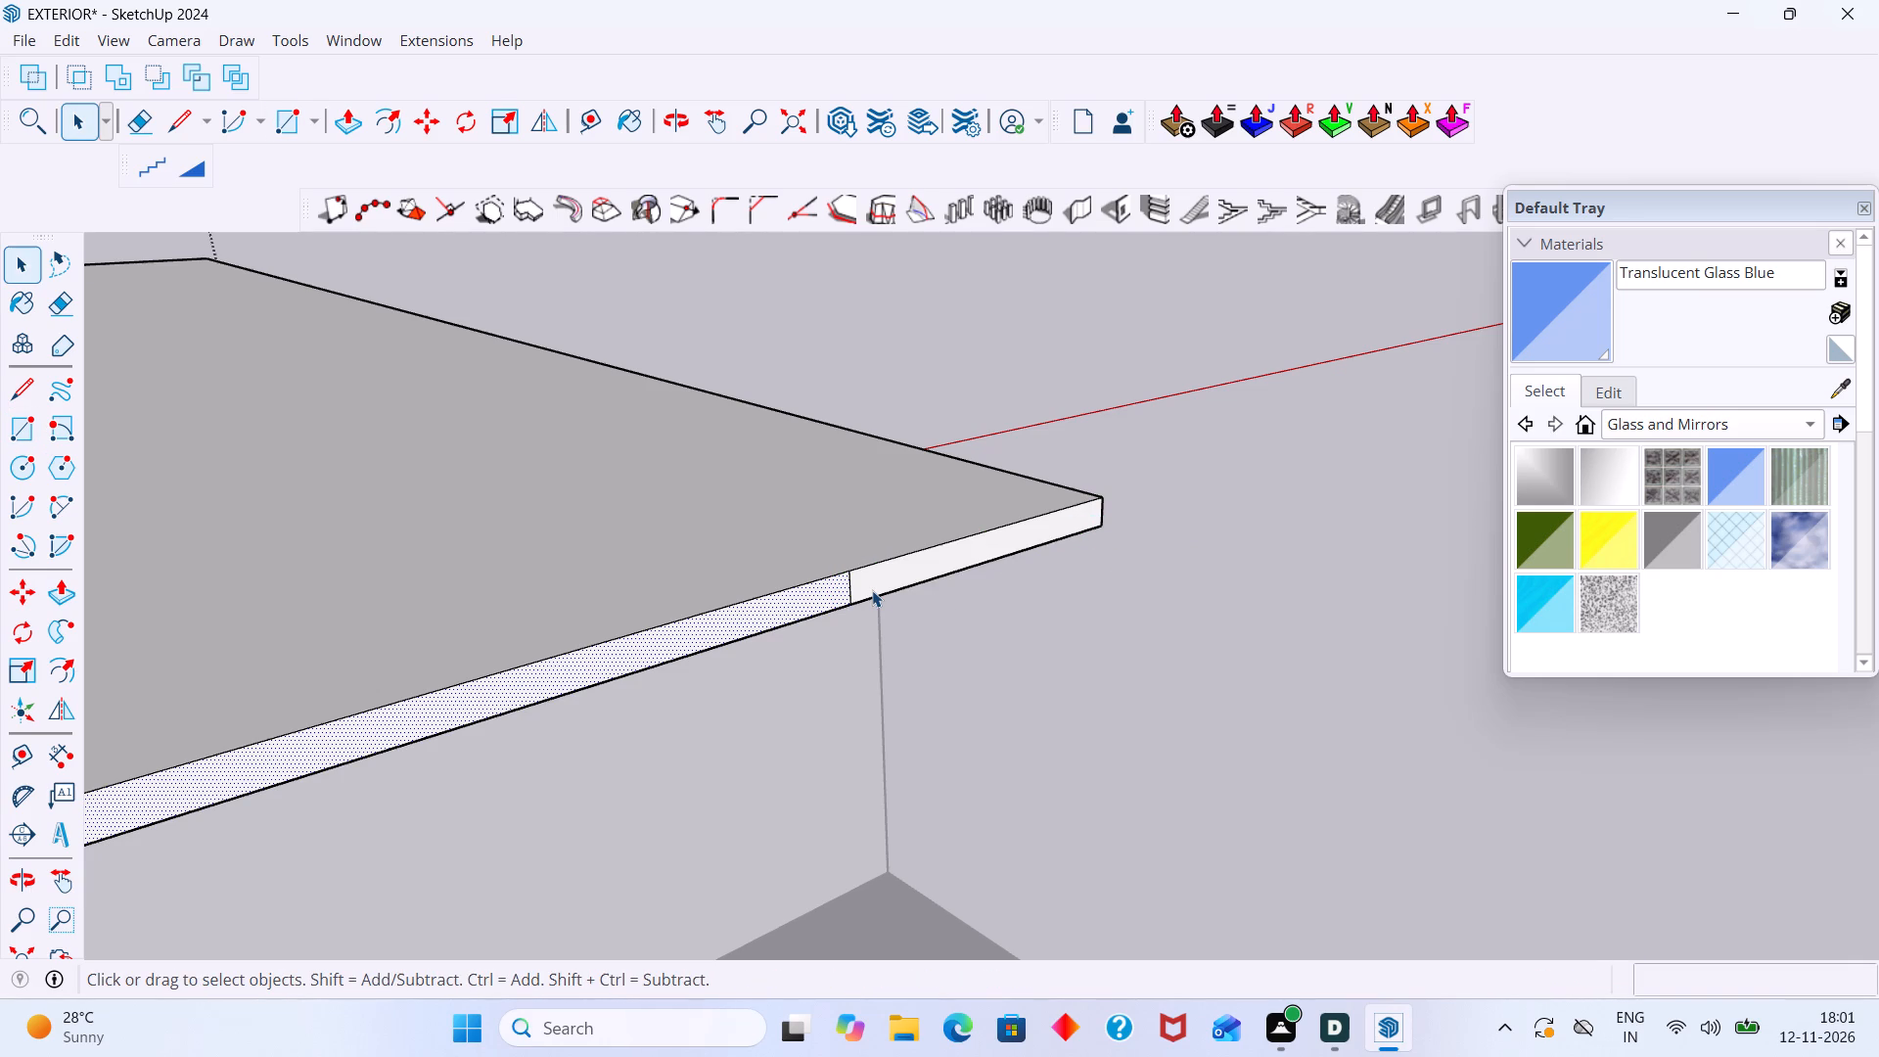
Delete the vertical dividing line on the roof slab's front edge where the new face meets the old one.
{"action": "middle_click_drag", "start_coordinate": [804, 622], "coordinate": [638, 634]}
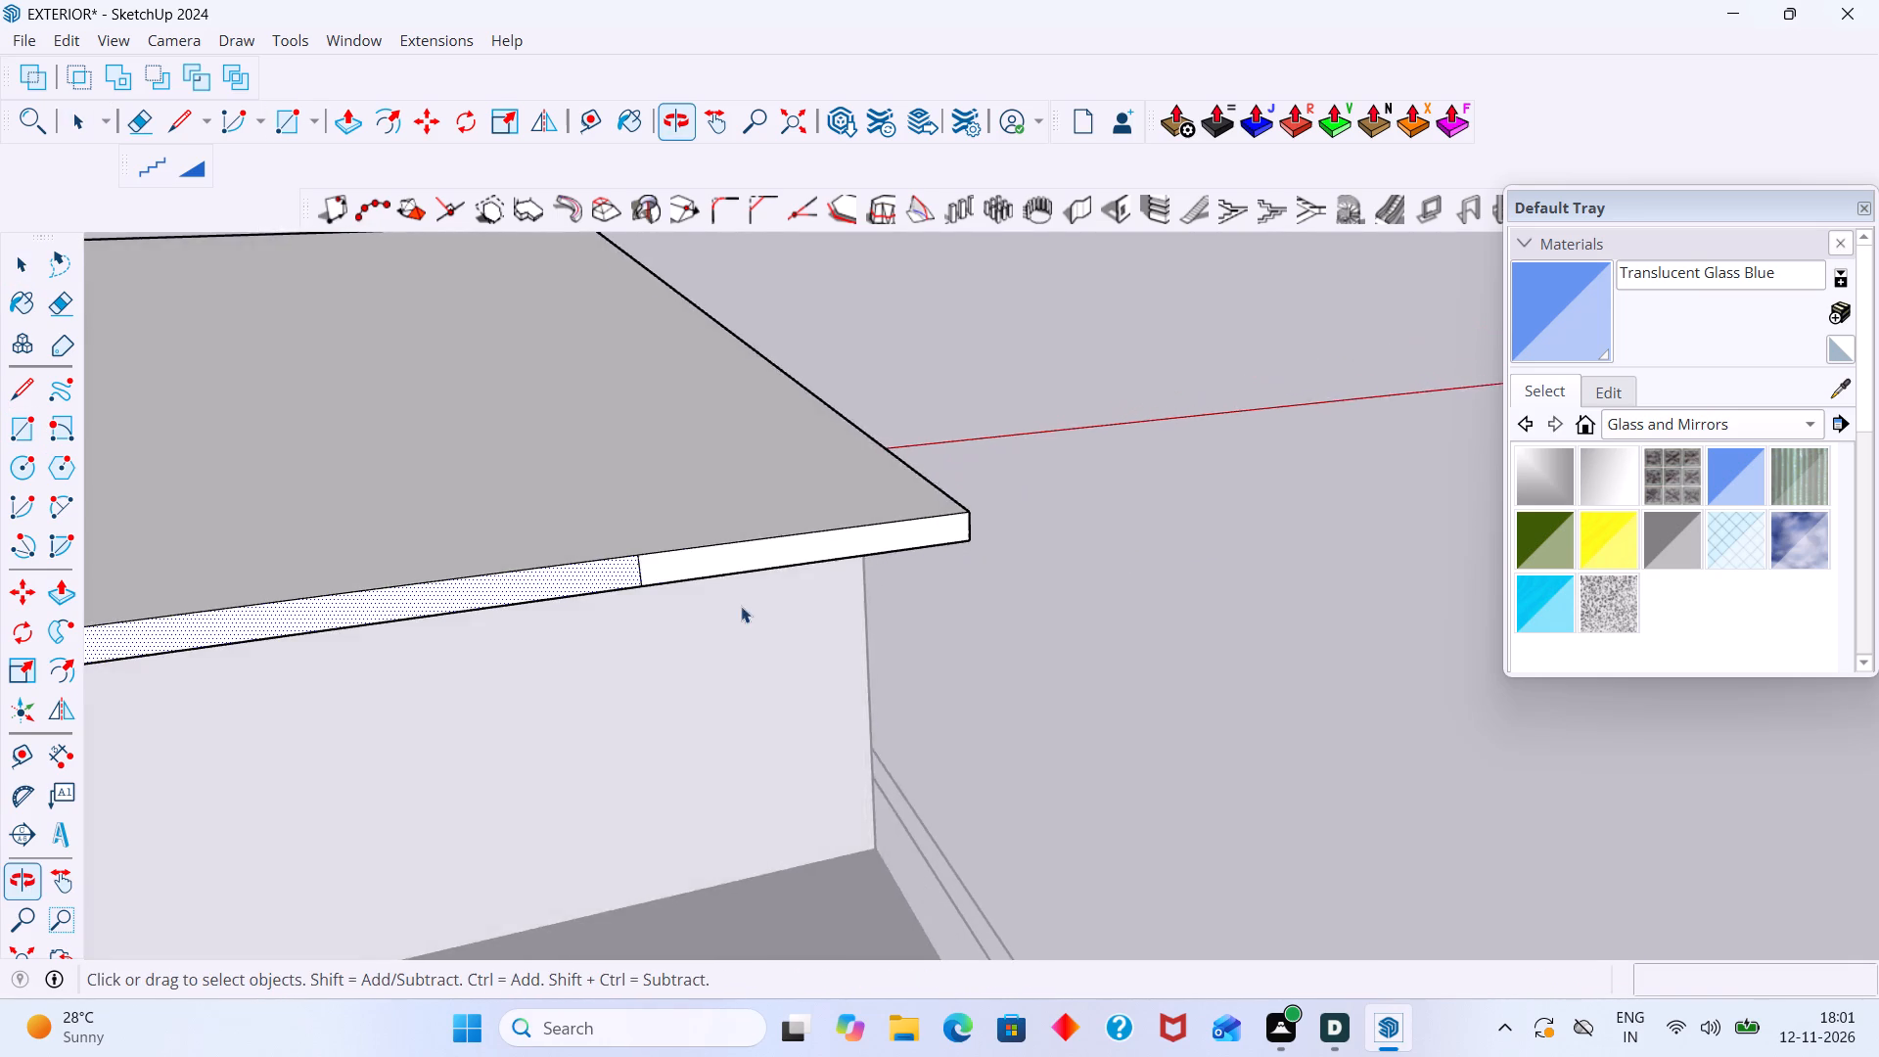
{"action": "scroll", "coordinate": [748, 599], "scroll_direction": "up", "scroll_amount": 3}
{"action": "left_click", "coordinate": [587, 553]}
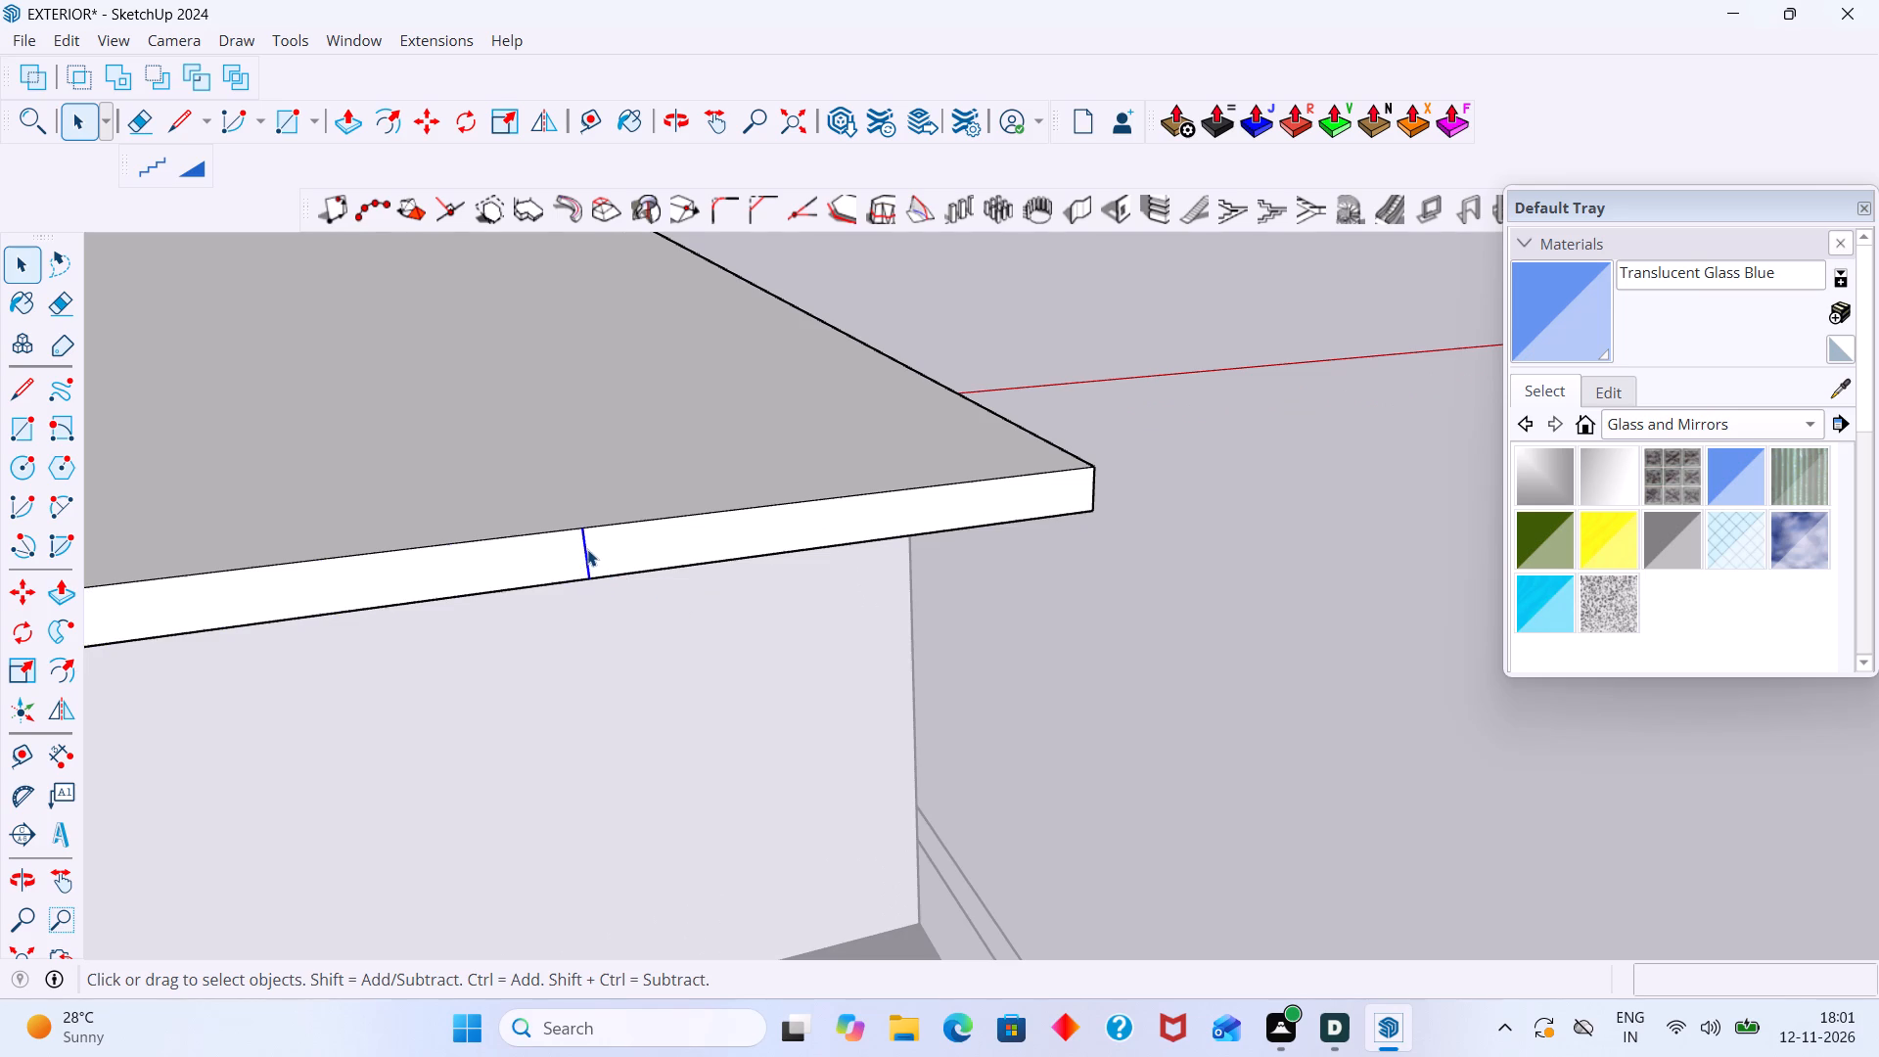
{"action": "key", "text": "Delete"}
{"action": "left_click", "coordinate": [1074, 422]}
Zoom to the whole model and compare the house and its tall front wall with the reference facade image.
{"action": "scroll", "coordinate": [1510, 841], "scroll_direction": "down", "scroll_amount": 15}
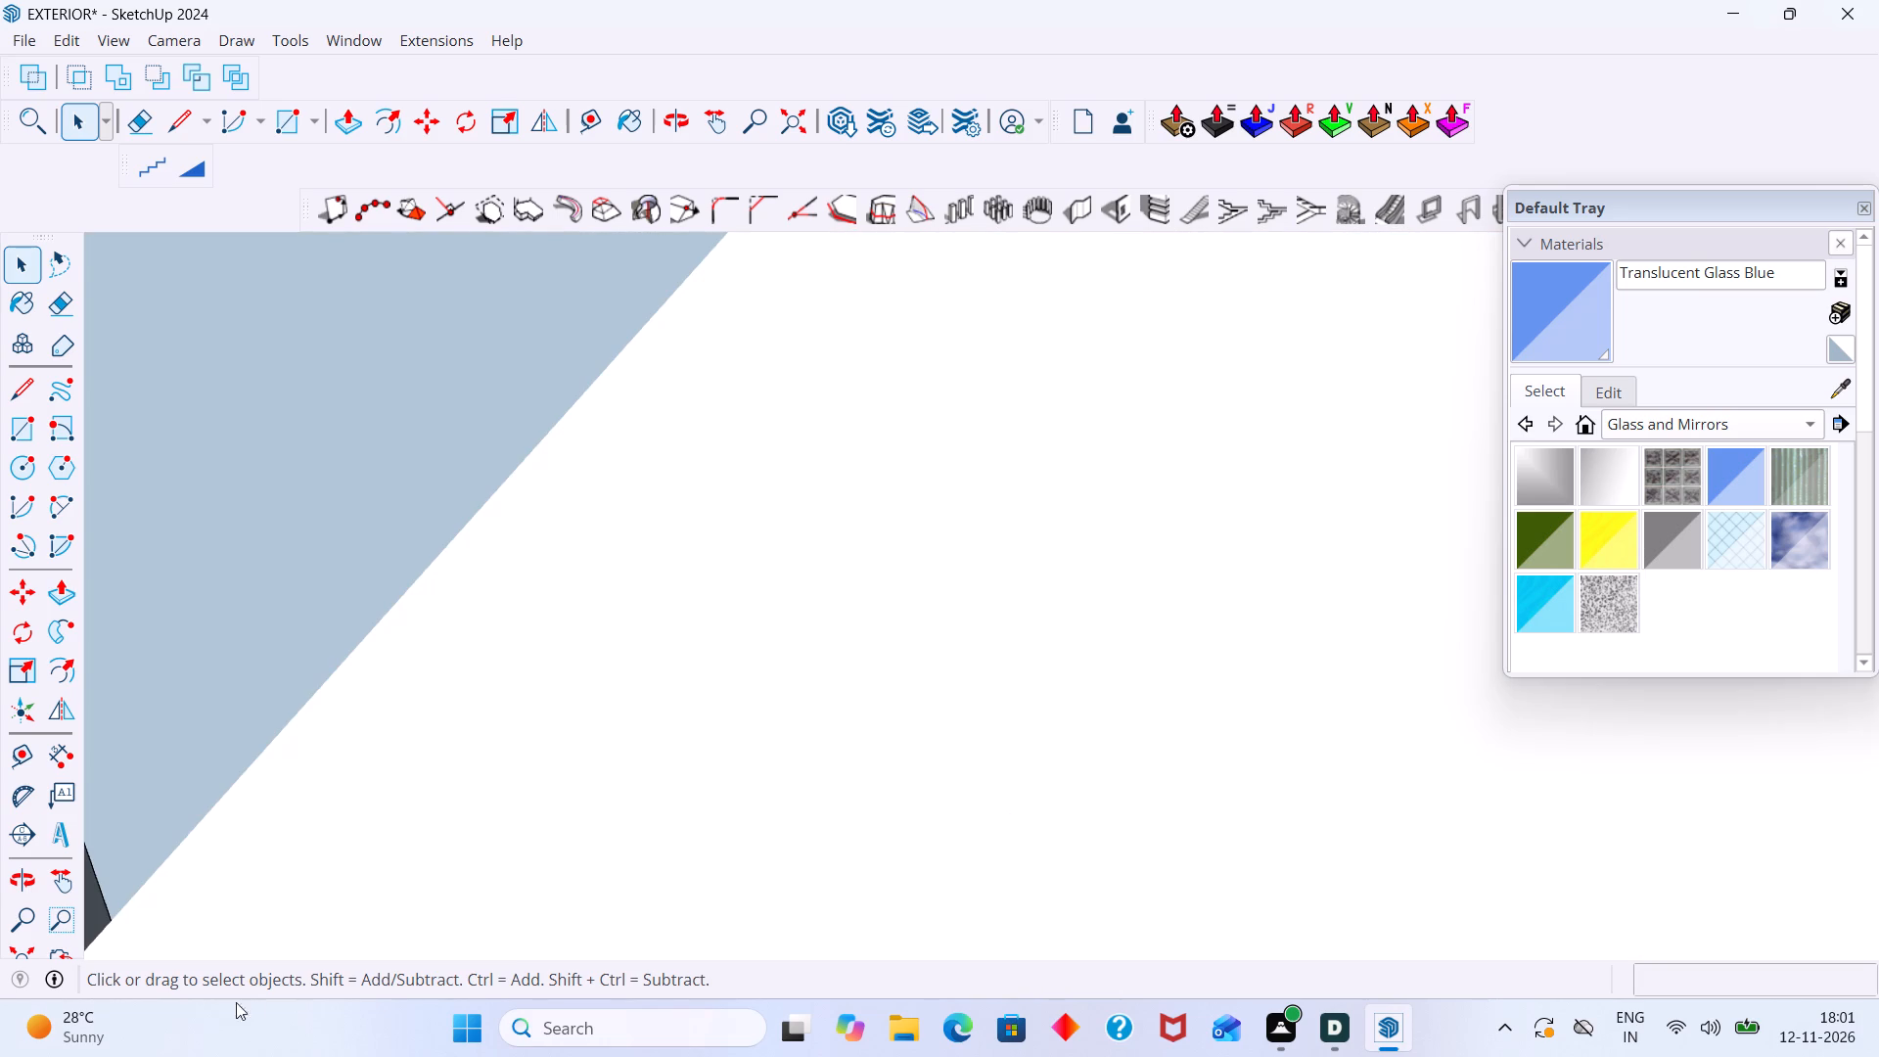
{"action": "left_click", "coordinate": [20, 945]}
{"action": "scroll", "coordinate": [833, 702], "scroll_direction": "down", "scroll_amount": 20}
{"action": "scroll", "coordinate": [833, 702], "scroll_direction": "down", "scroll_amount": 12}
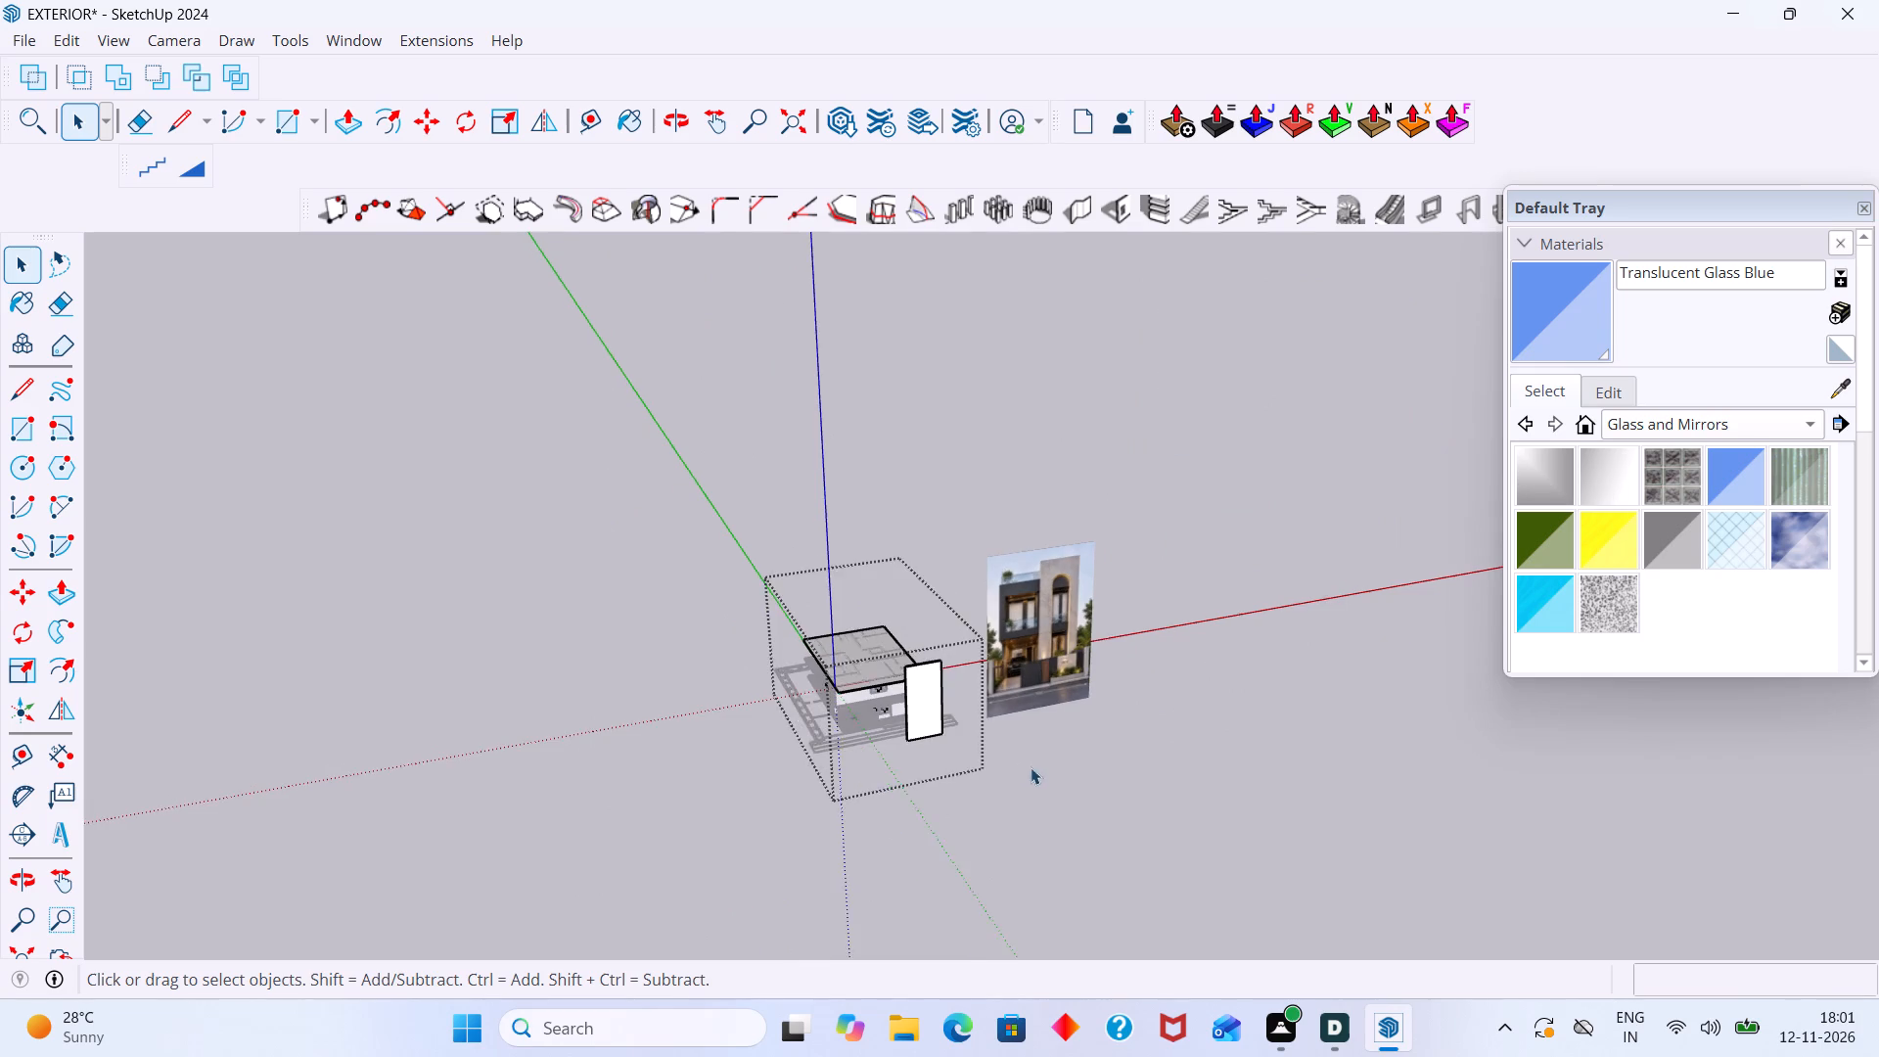
{"action": "left_click", "coordinate": [1031, 767]}
{"action": "scroll", "coordinate": [887, 714], "scroll_direction": "up", "scroll_amount": 20}
{"action": "scroll", "coordinate": [887, 714], "scroll_direction": "up", "scroll_amount": 9}
{"action": "middle_click_drag", "start_coordinate": [1118, 588], "coordinate": [1007, 615]}
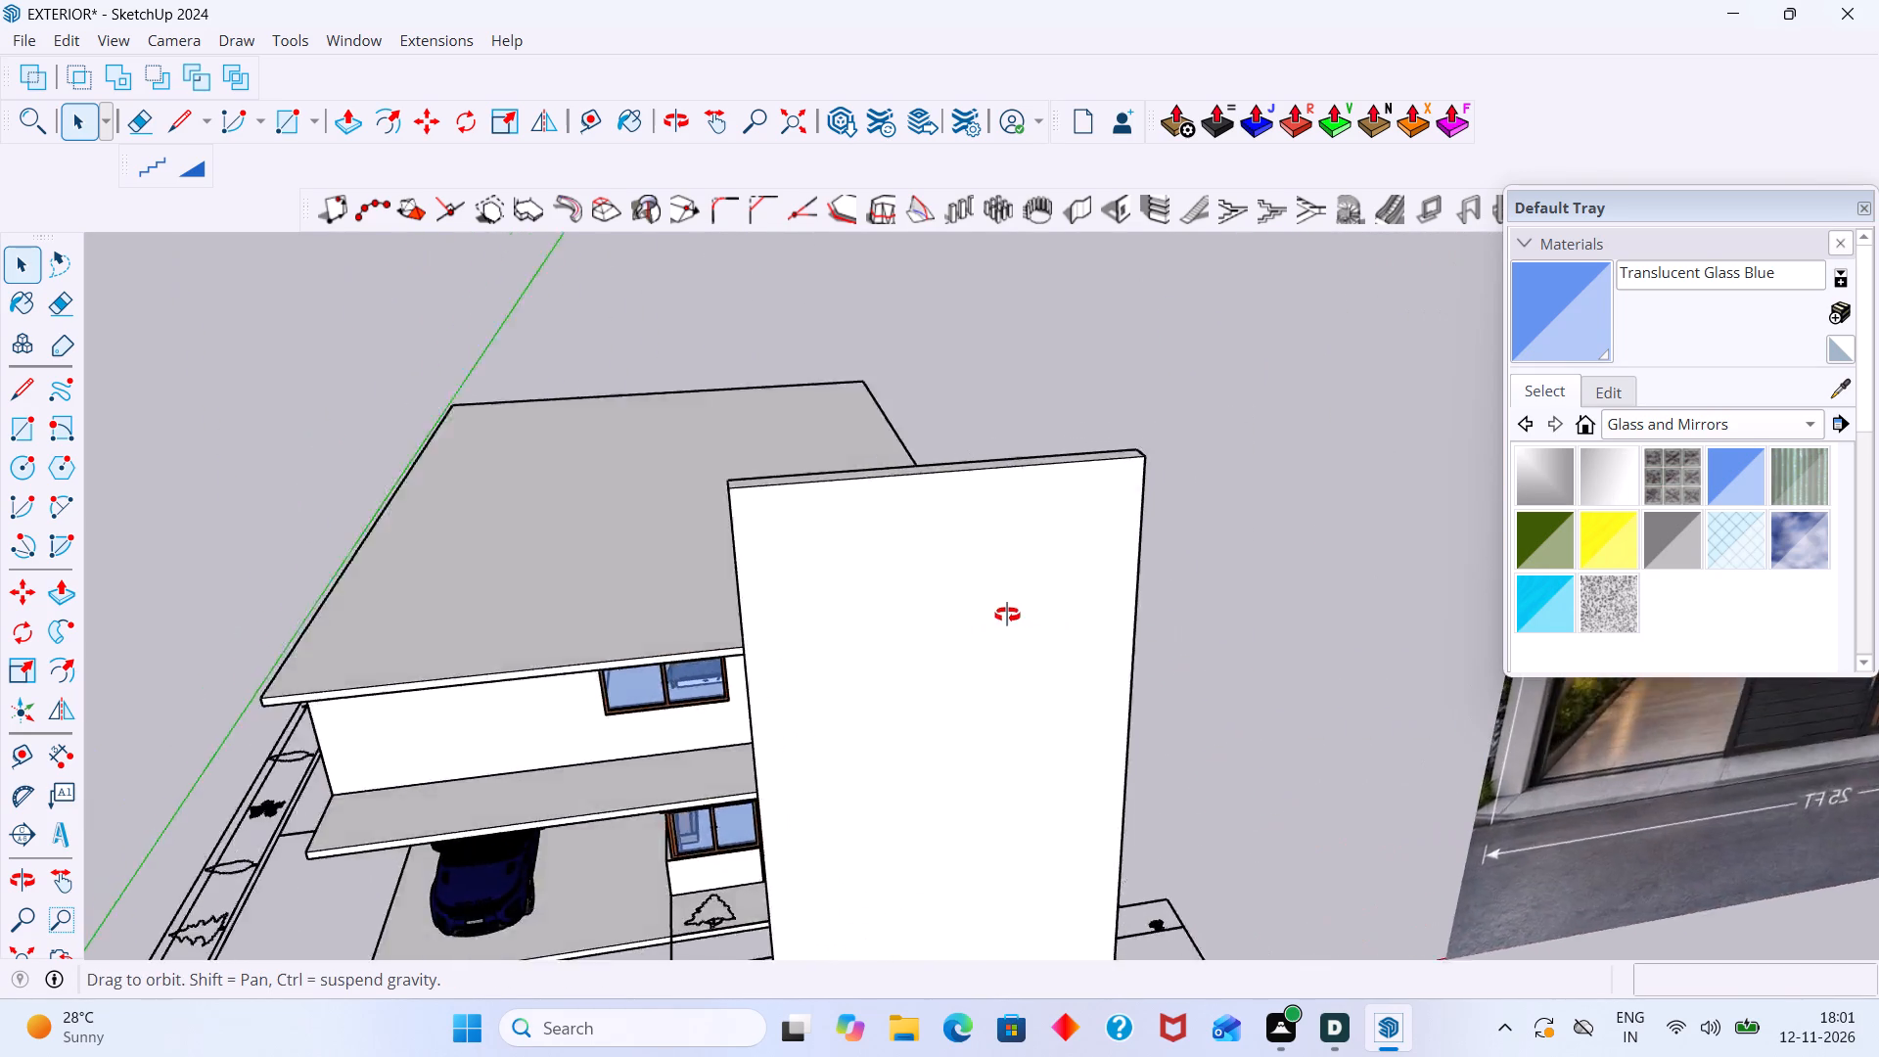
{"action": "middle_click_drag", "start_coordinate": [1007, 615], "coordinate": [1112, 914]}
{"action": "scroll", "coordinate": [1056, 998], "scroll_direction": "up", "scroll_amount": 1}
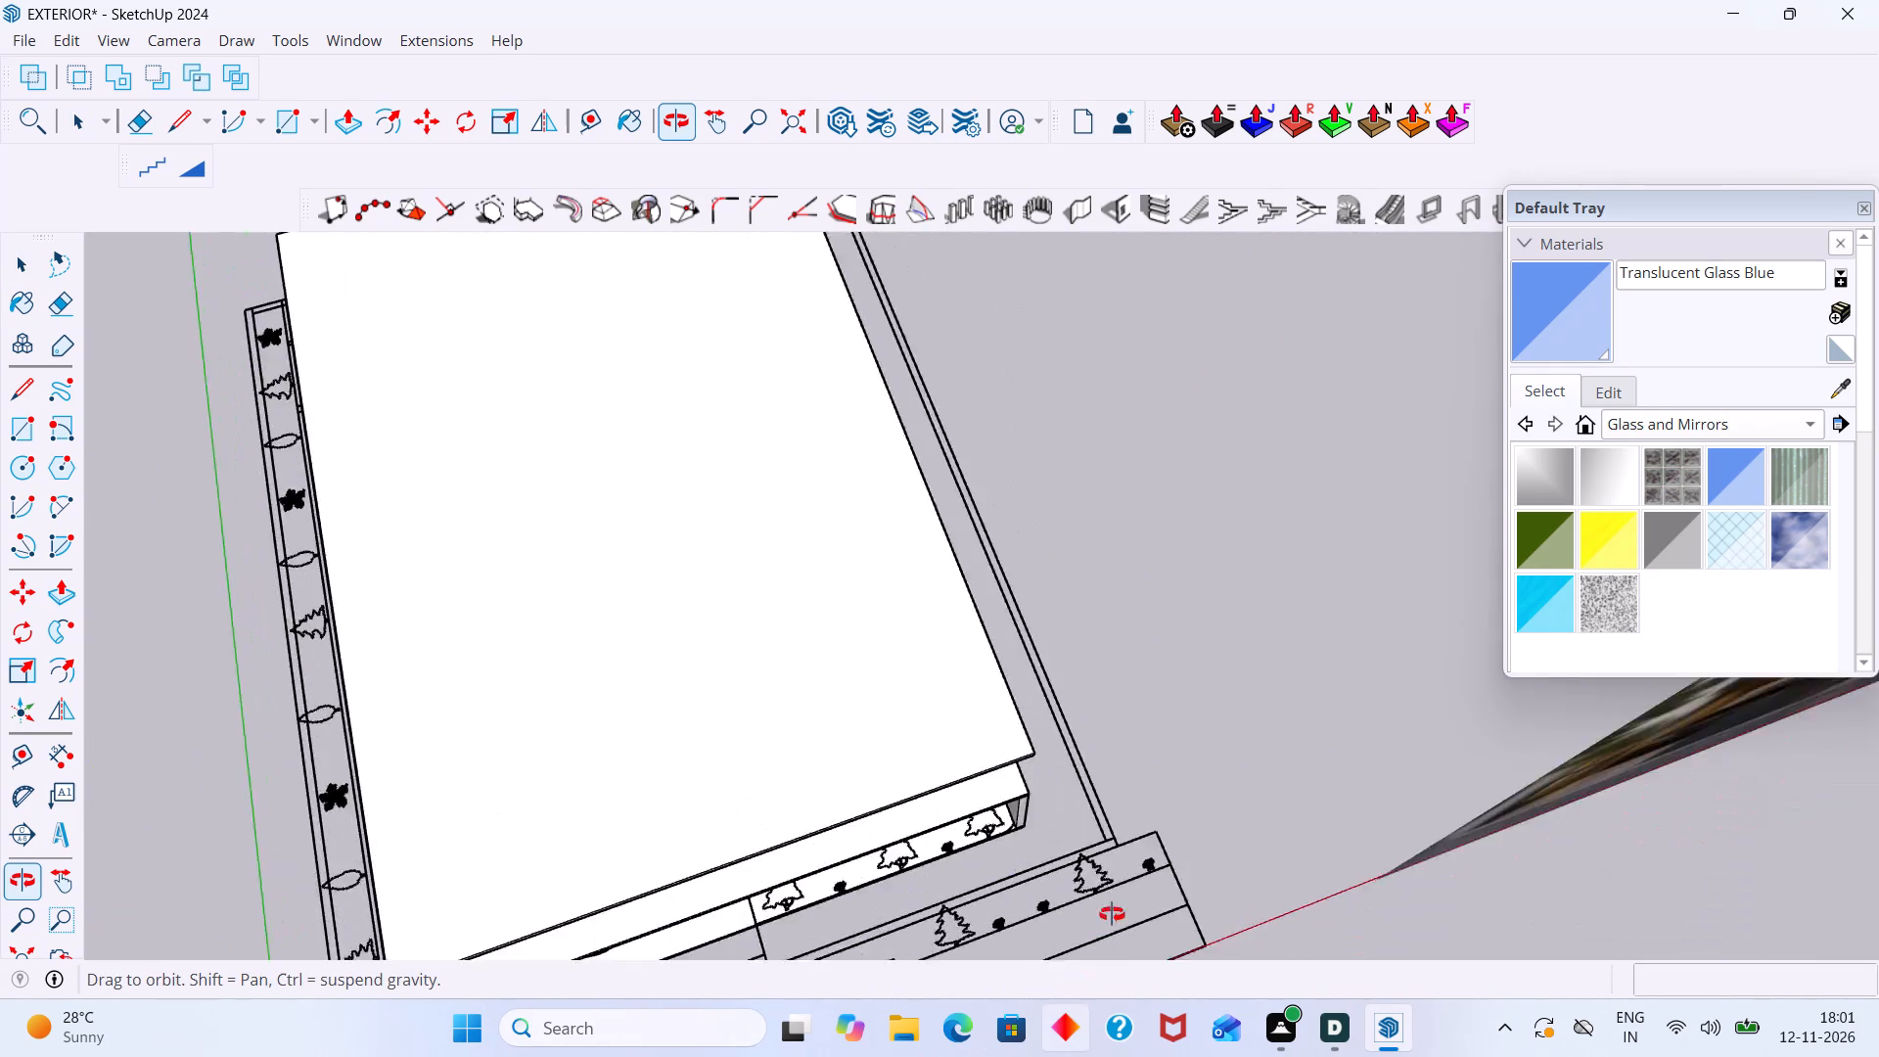
{"action": "middle_click_drag", "start_coordinate": [1112, 914], "coordinate": [676, 620]}
{"action": "scroll", "coordinate": [684, 628], "scroll_direction": "down", "scroll_amount": 8}
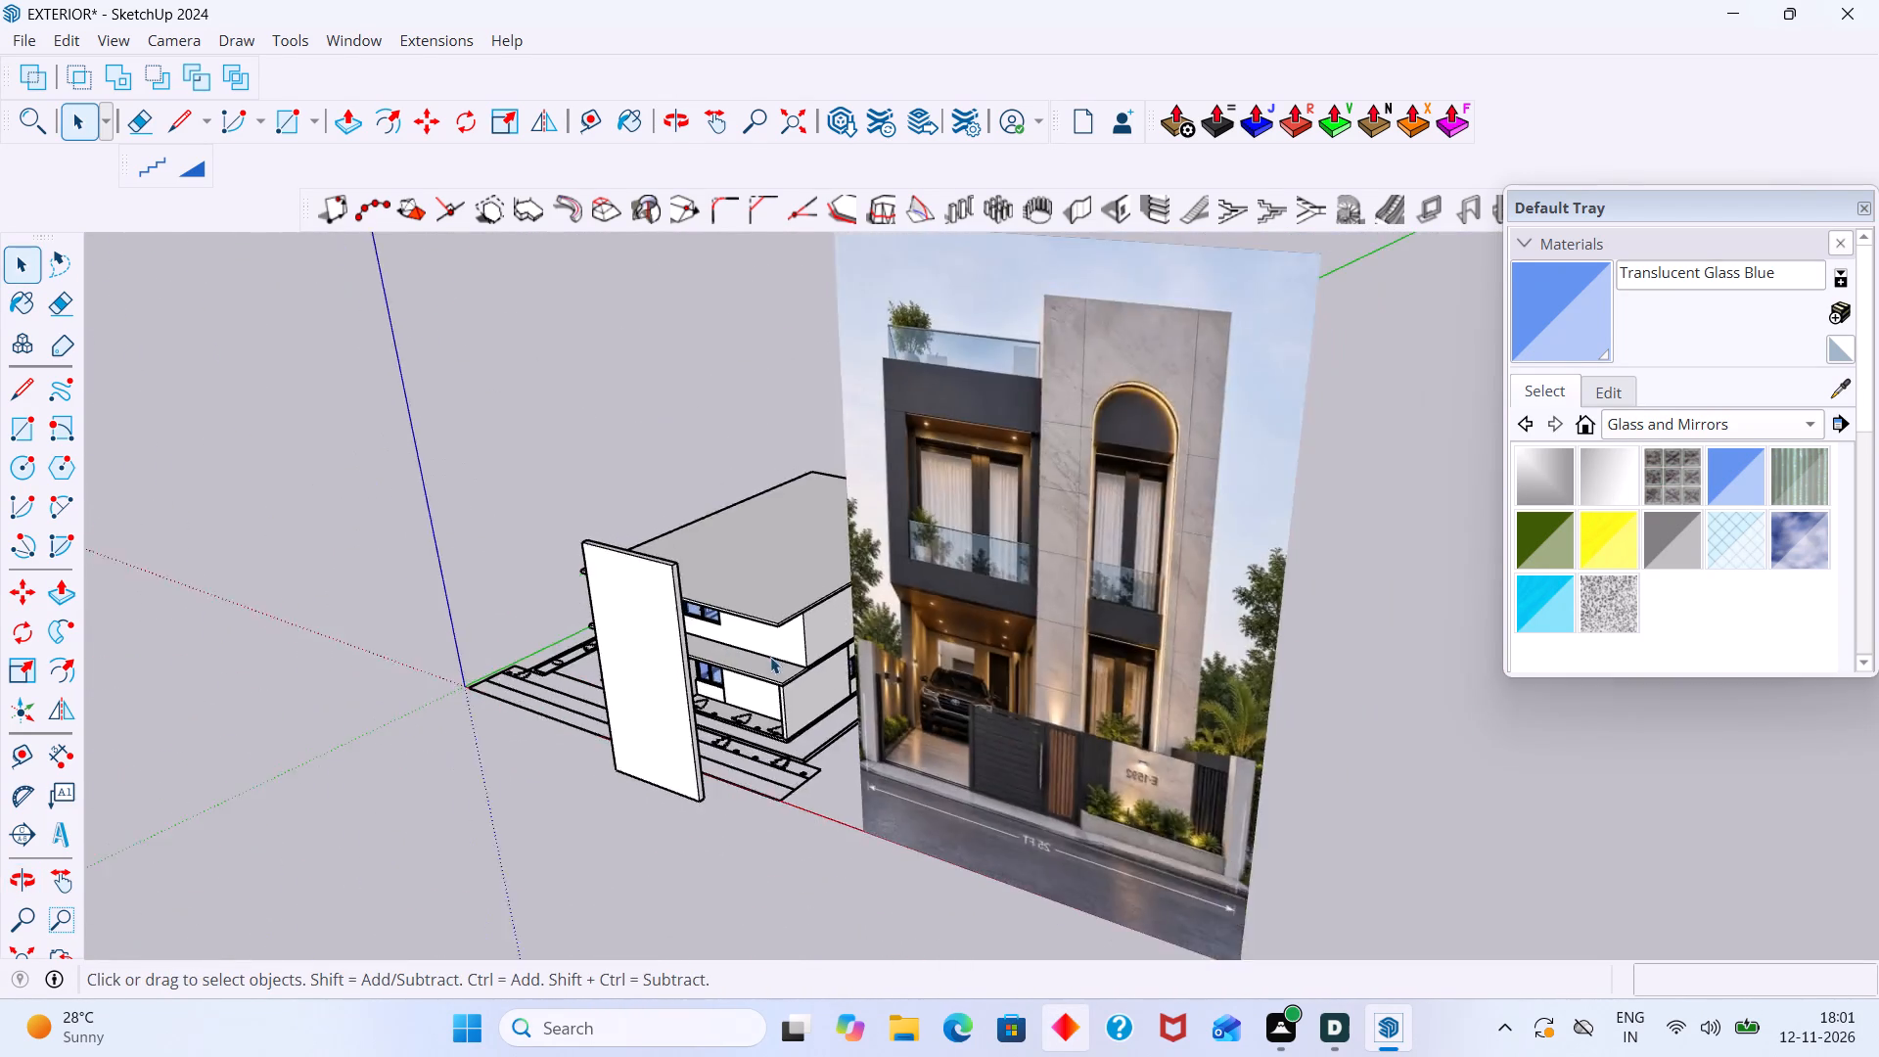
{"action": "scroll", "coordinate": [770, 657], "scroll_direction": "down", "scroll_amount": 4}
{"action": "middle_click_drag", "start_coordinate": [779, 697], "coordinate": [896, 637]}
{"action": "scroll", "coordinate": [864, 700], "scroll_direction": "down", "scroll_amount": 2}
{"action": "middle_click_drag", "start_coordinate": [870, 701], "coordinate": [915, 700]}
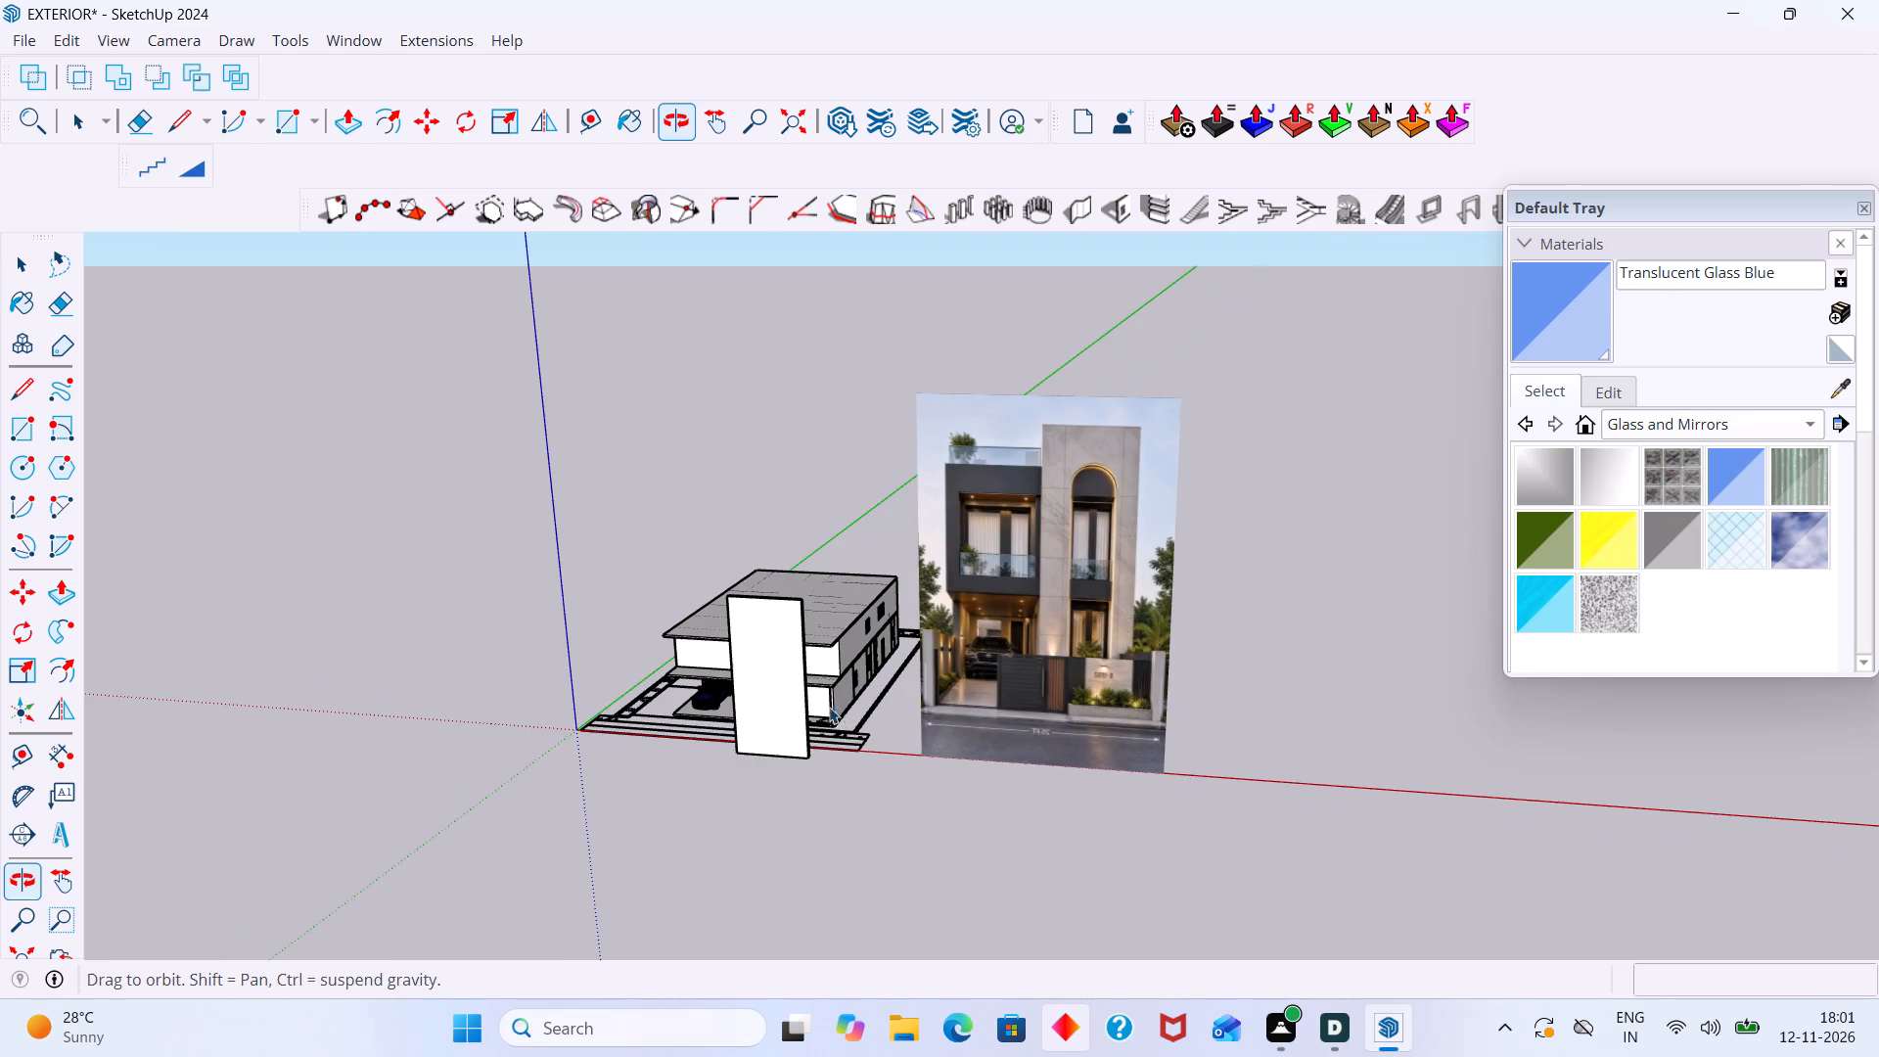
Open the tall front wall block for editing and select its large front face.
{"action": "scroll", "coordinate": [756, 673], "scroll_direction": "up", "scroll_amount": 10}
{"action": "left_click", "coordinate": [777, 667]}
{"action": "triple_click", "coordinate": [802, 665]}
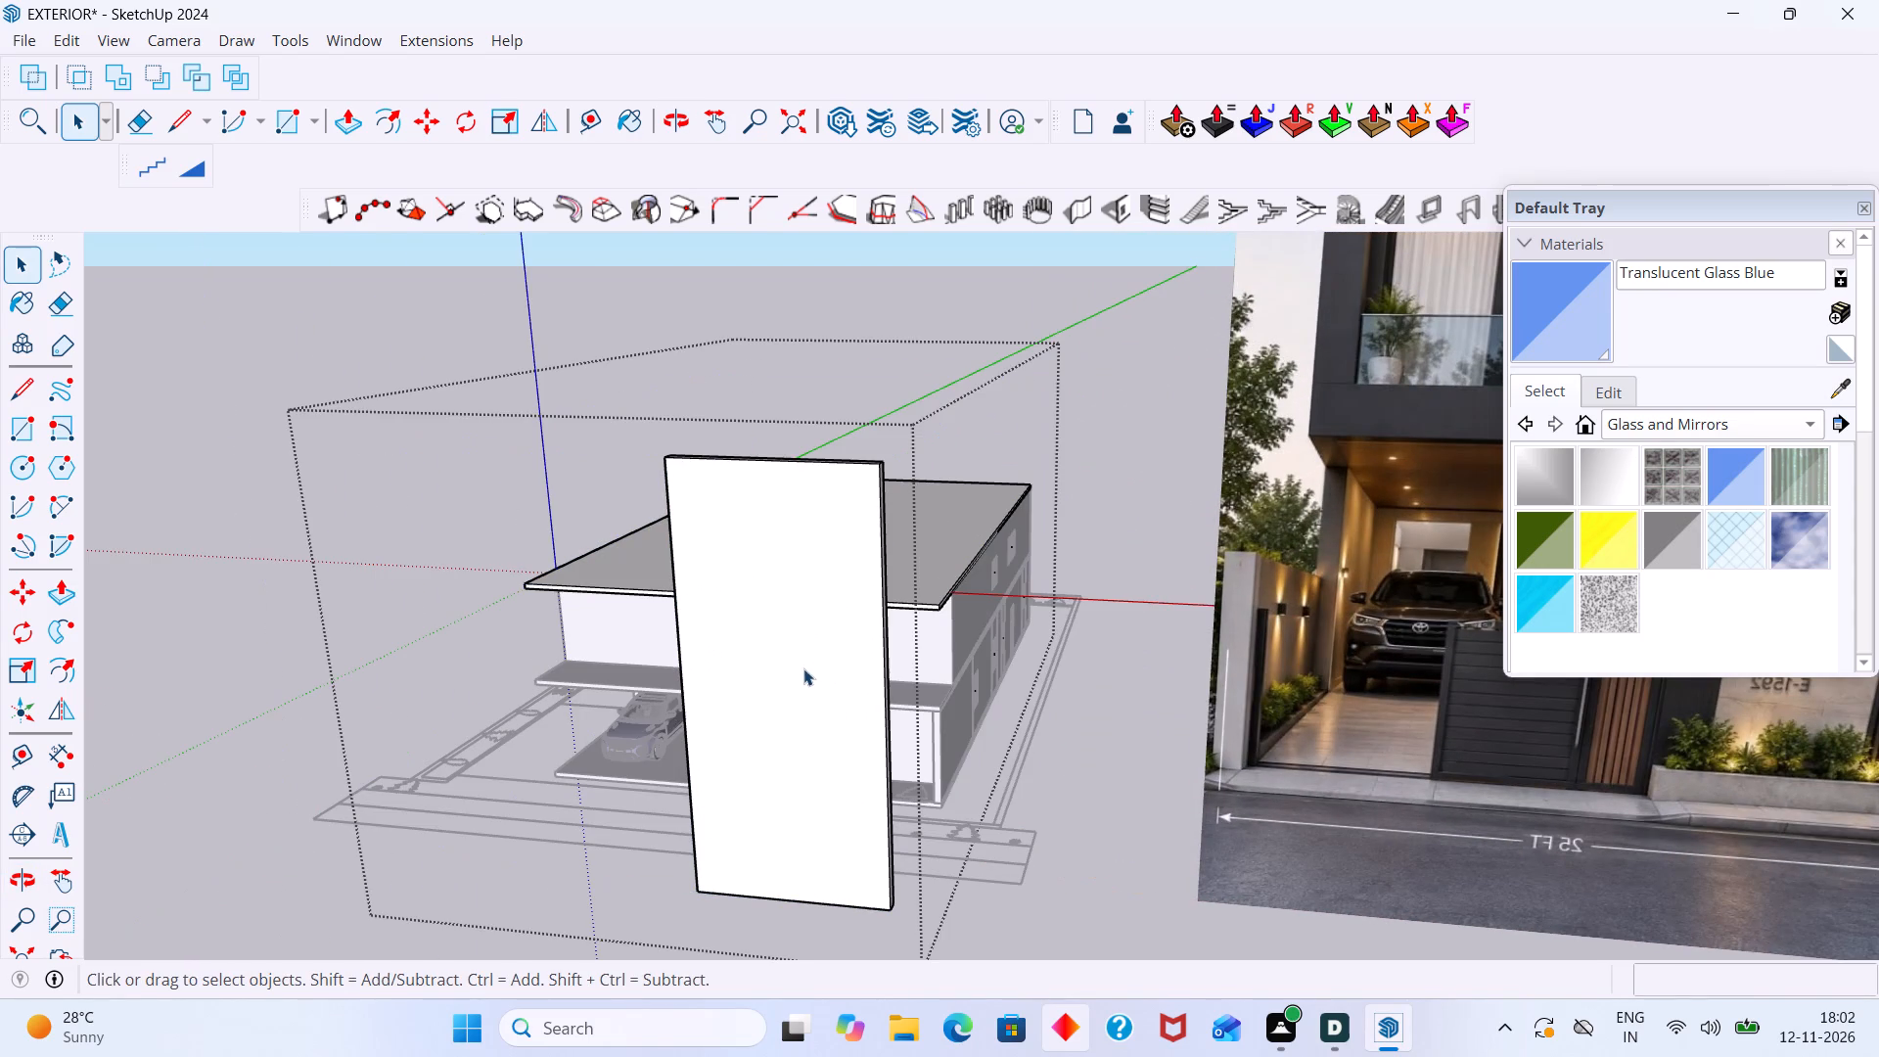
{"action": "scroll", "coordinate": [823, 695], "scroll_direction": "down", "scroll_amount": 1}
{"action": "middle_click_drag", "start_coordinate": [832, 700], "coordinate": [857, 778]}
{"action": "scroll", "coordinate": [812, 748], "scroll_direction": "up", "scroll_amount": 3}
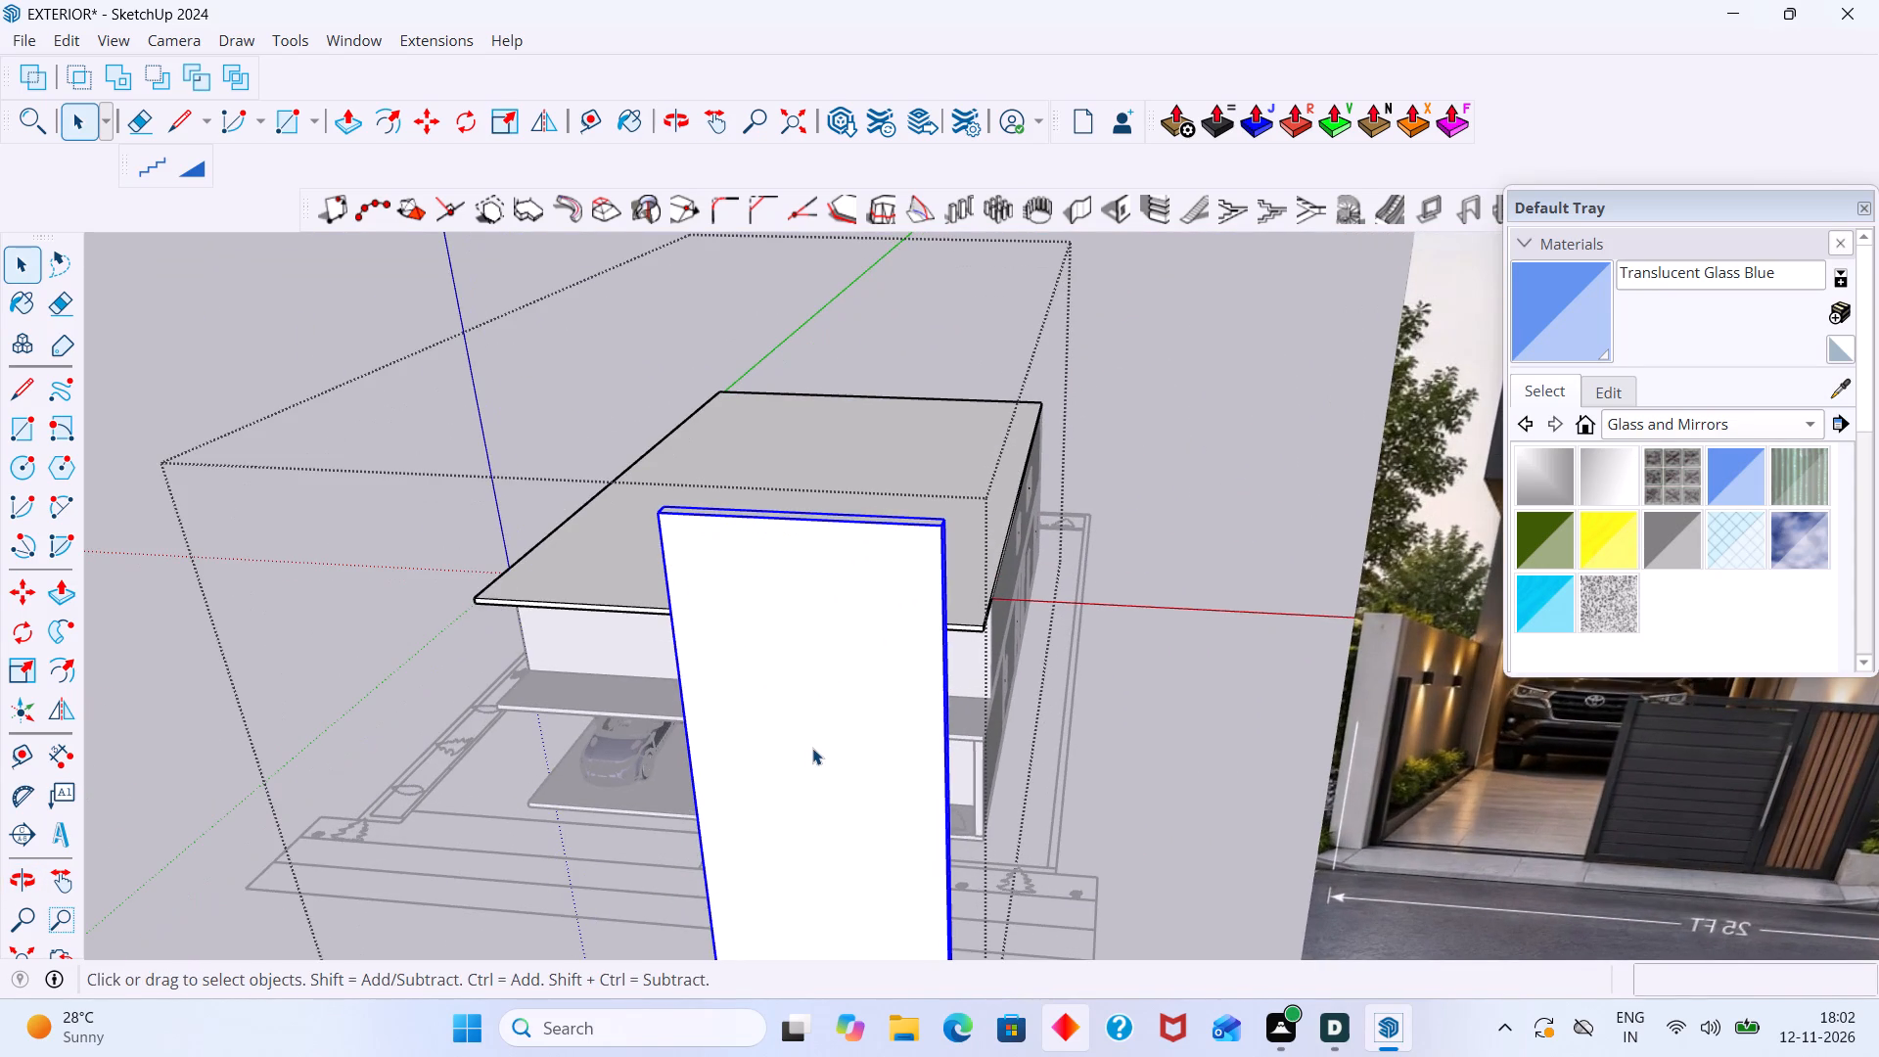
{"action": "left_click", "coordinate": [811, 745]}
{"action": "left_click", "coordinate": [811, 745]}
{"action": "left_click", "coordinate": [811, 751]}
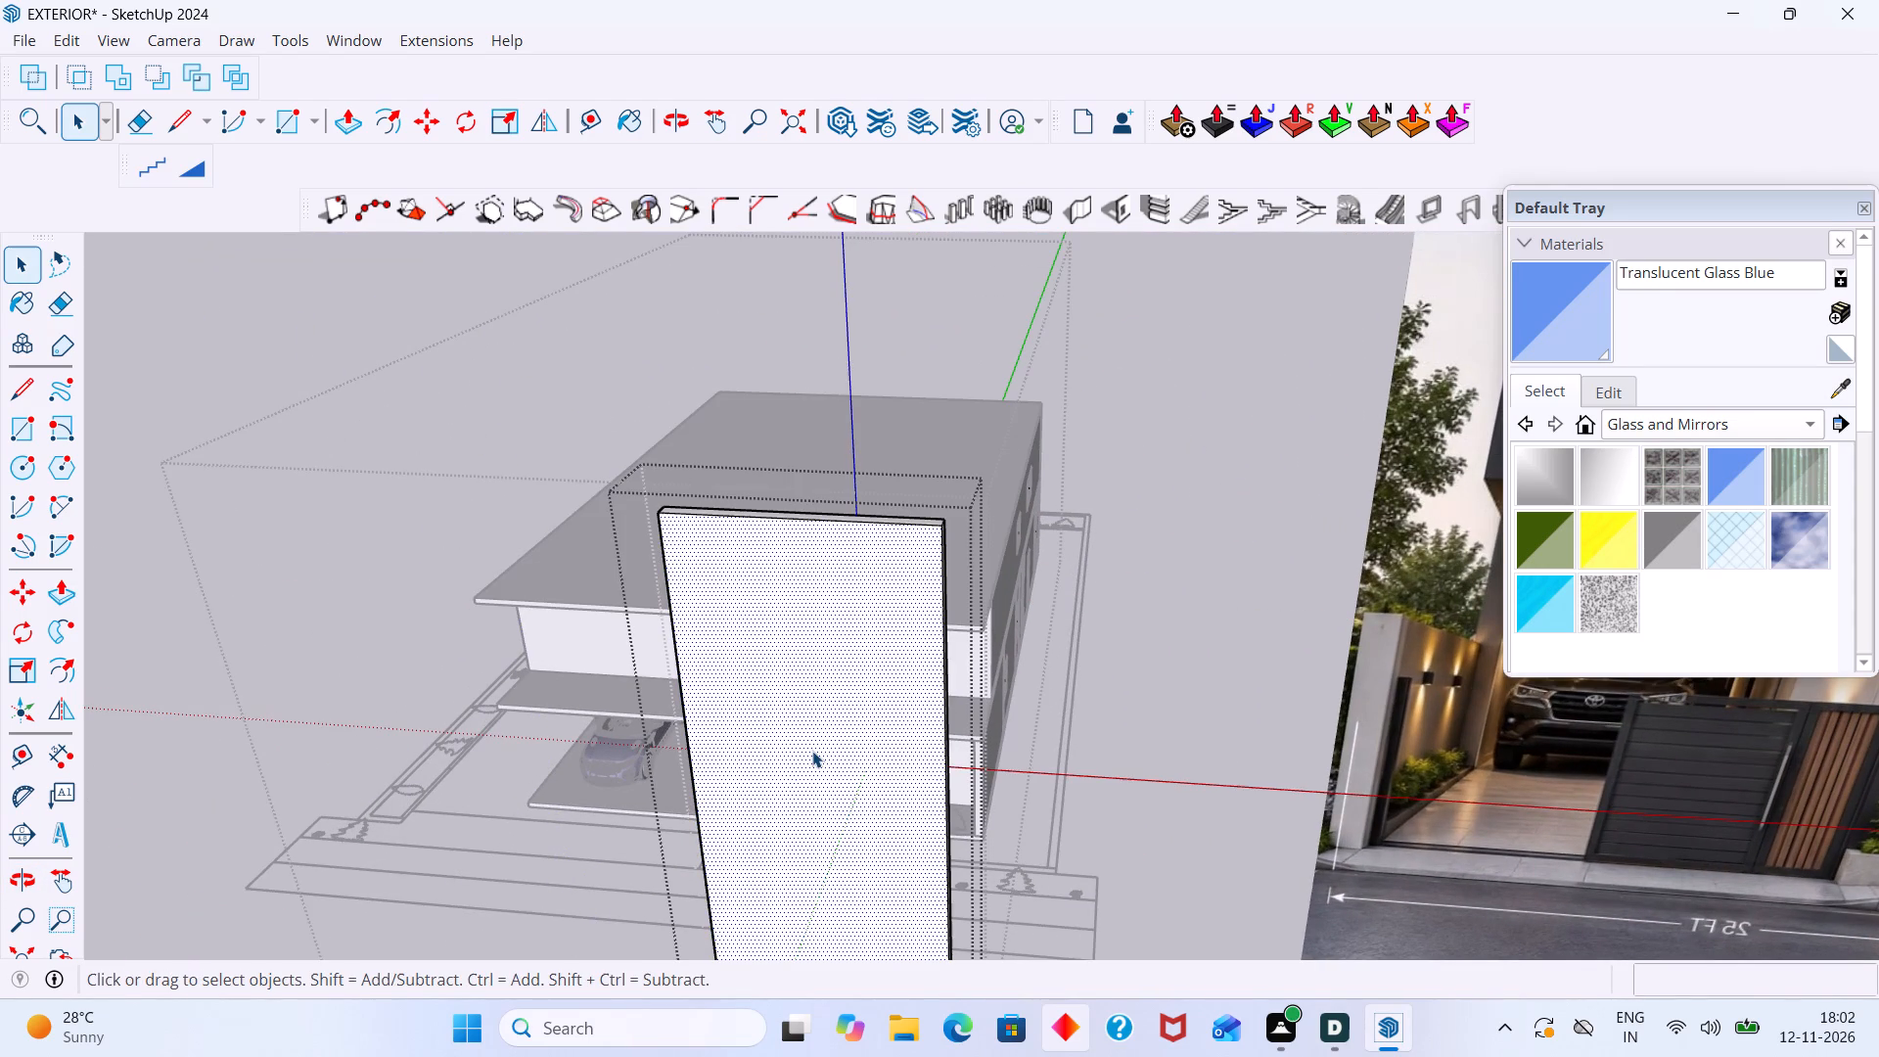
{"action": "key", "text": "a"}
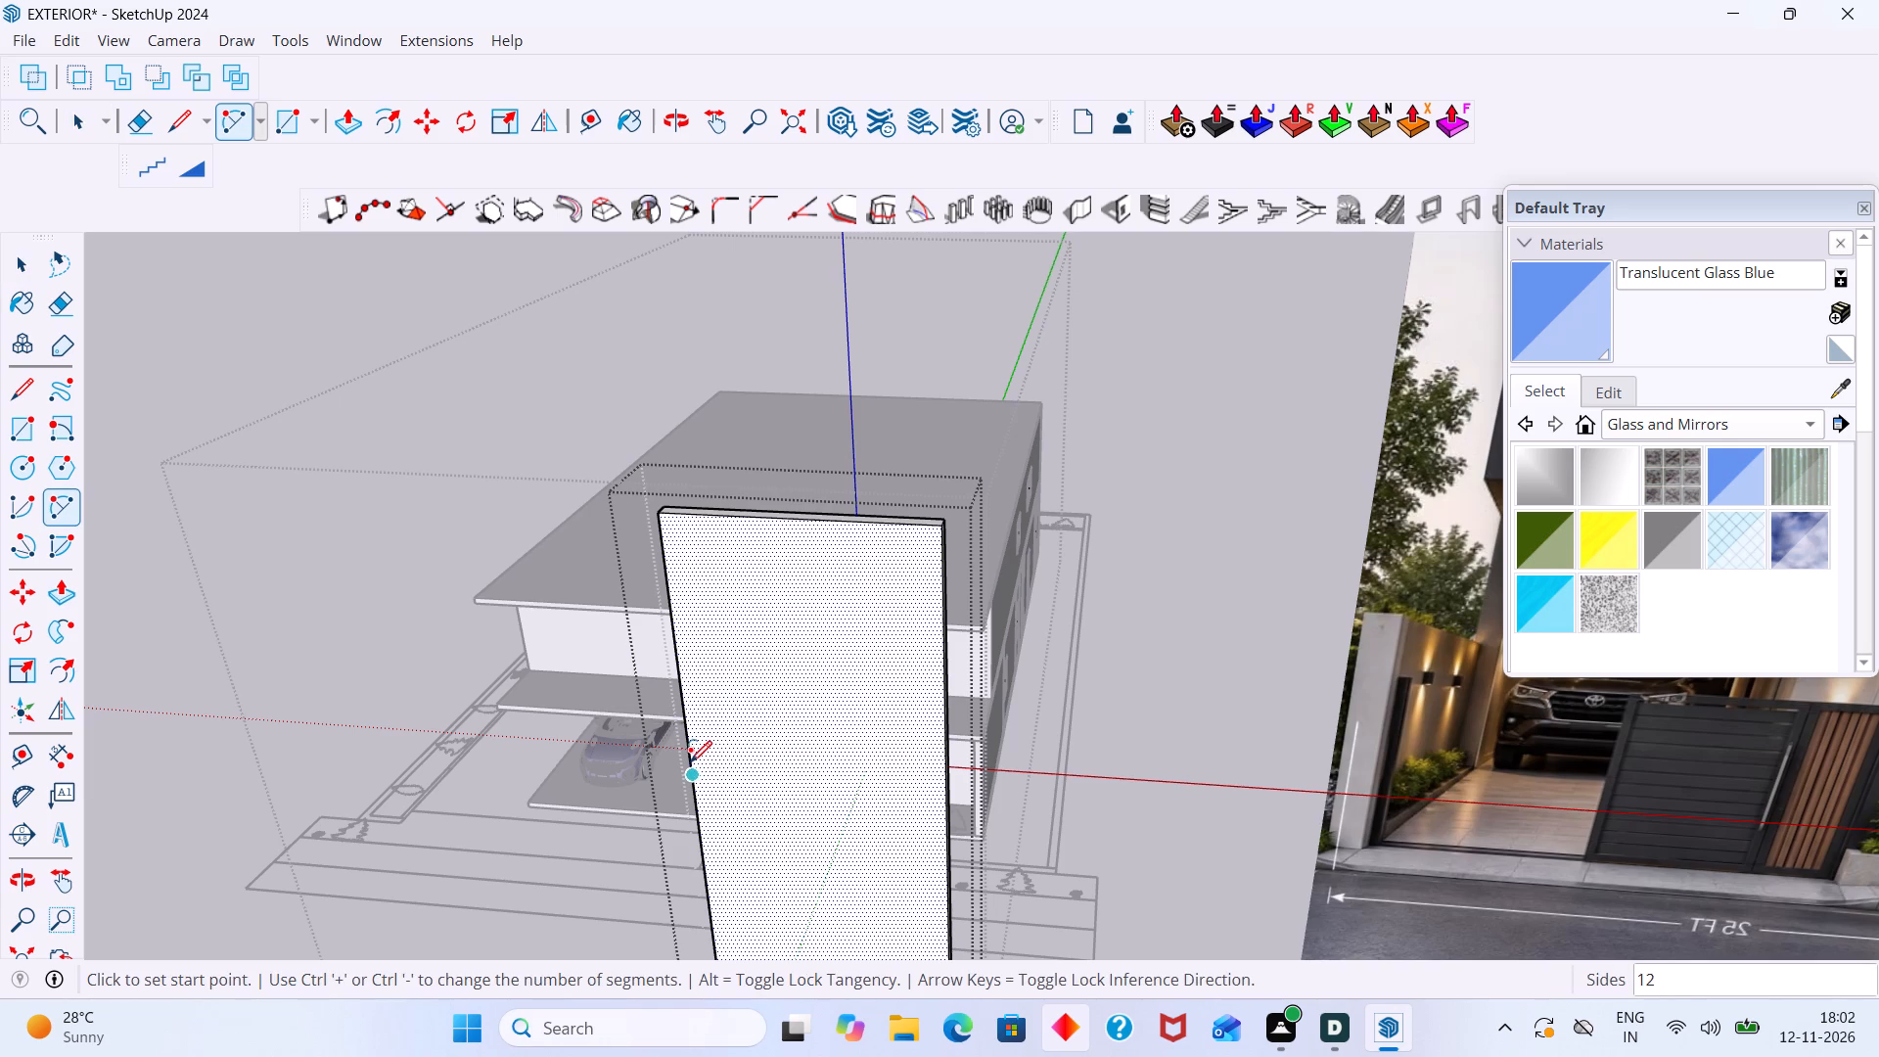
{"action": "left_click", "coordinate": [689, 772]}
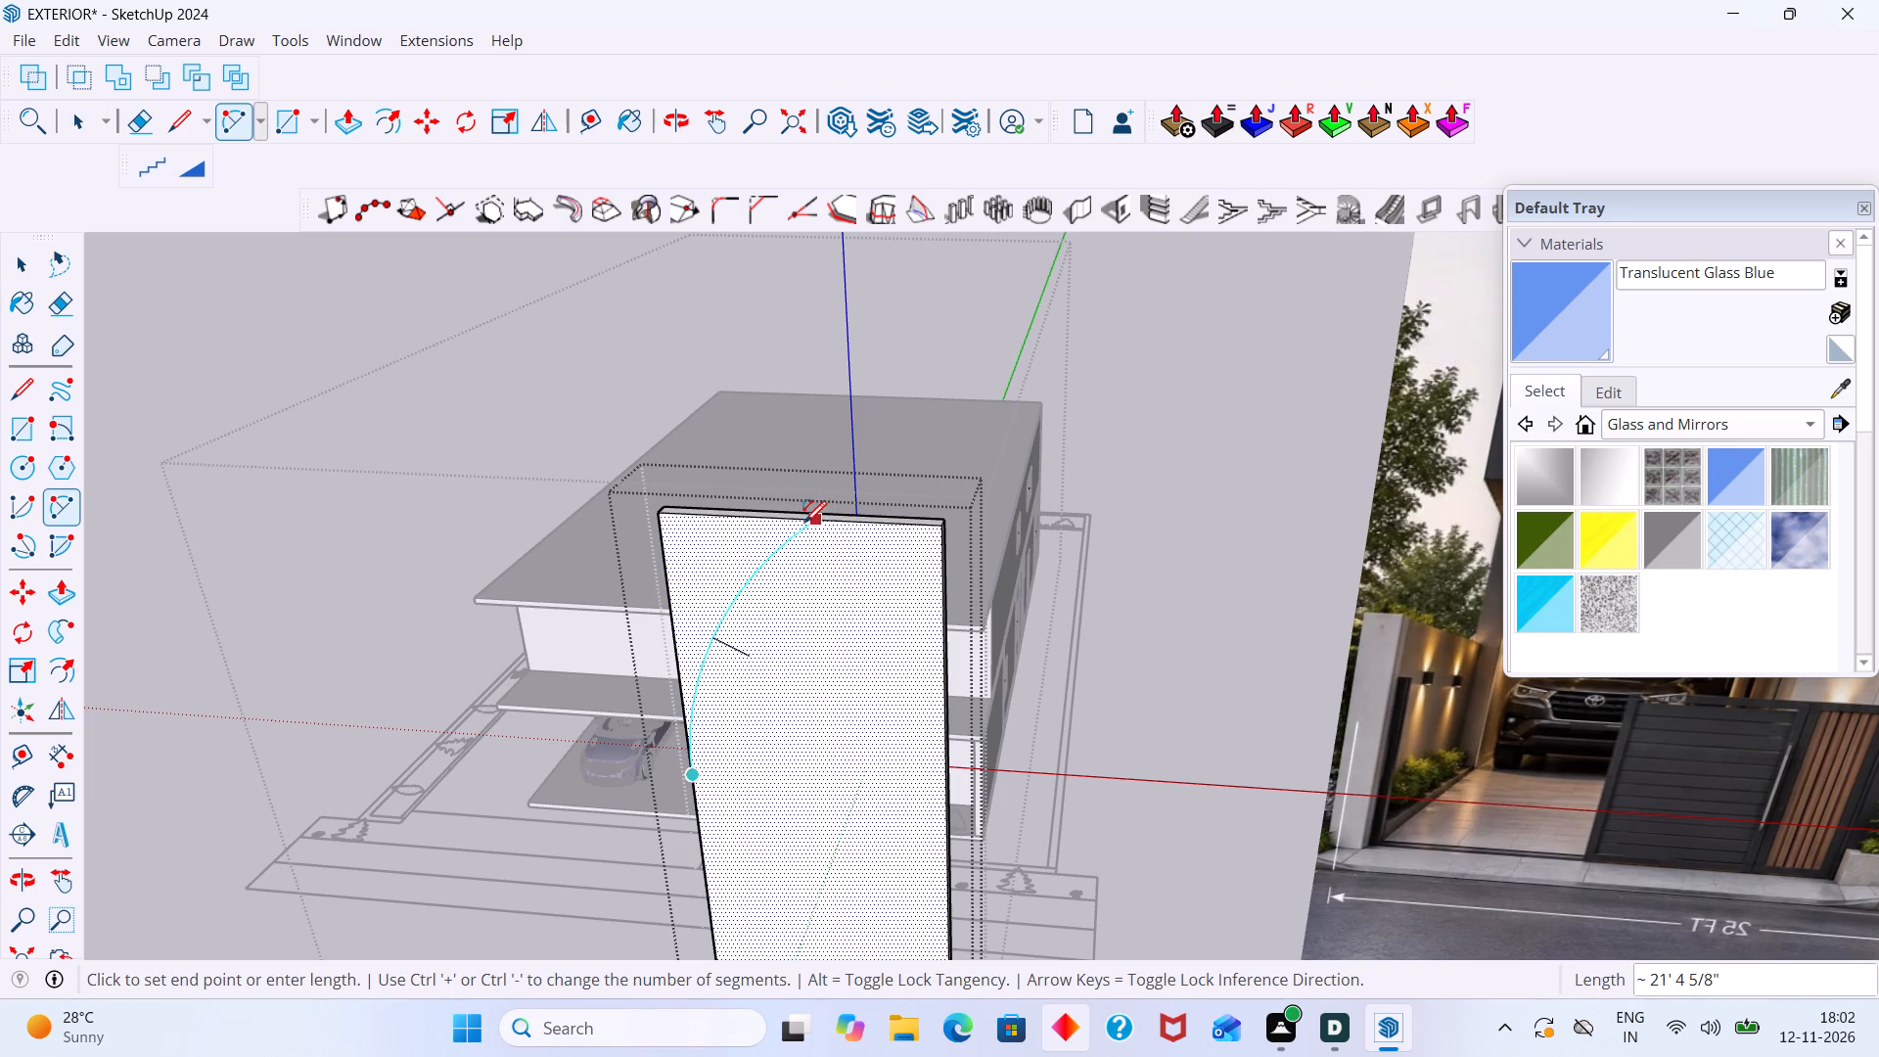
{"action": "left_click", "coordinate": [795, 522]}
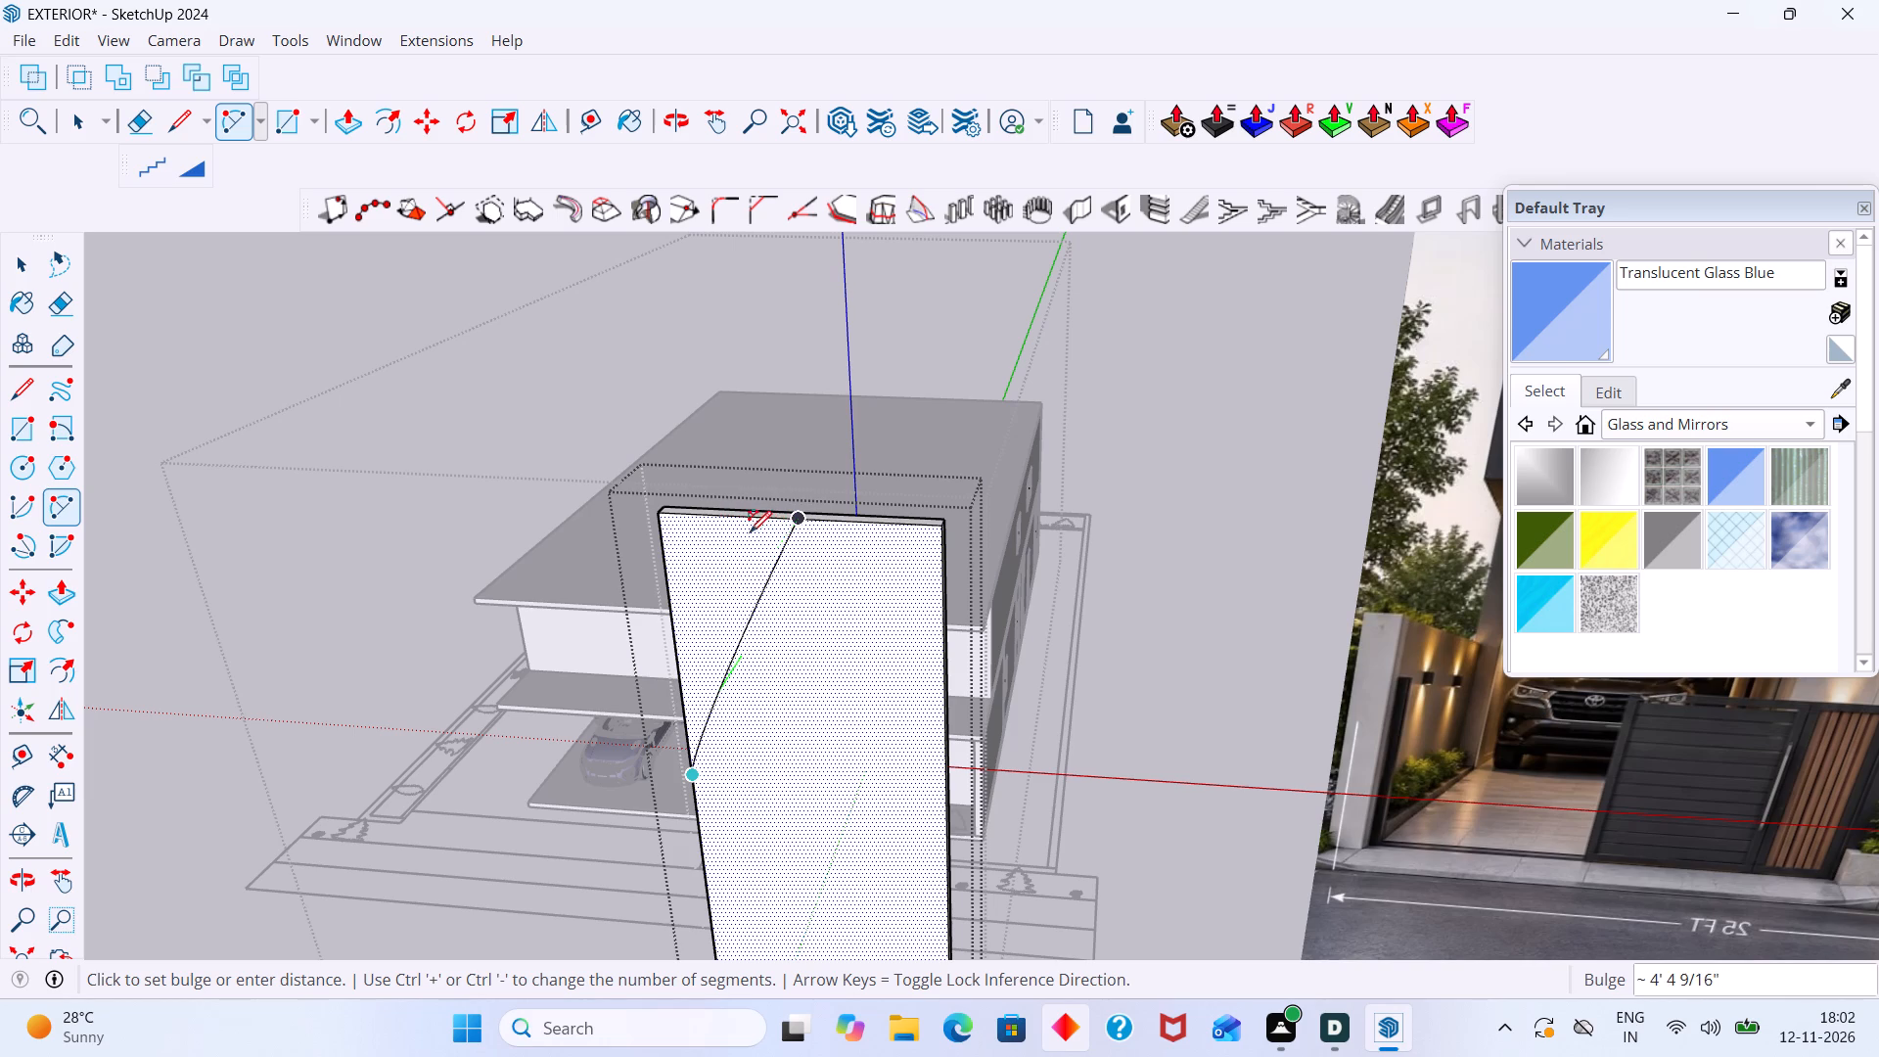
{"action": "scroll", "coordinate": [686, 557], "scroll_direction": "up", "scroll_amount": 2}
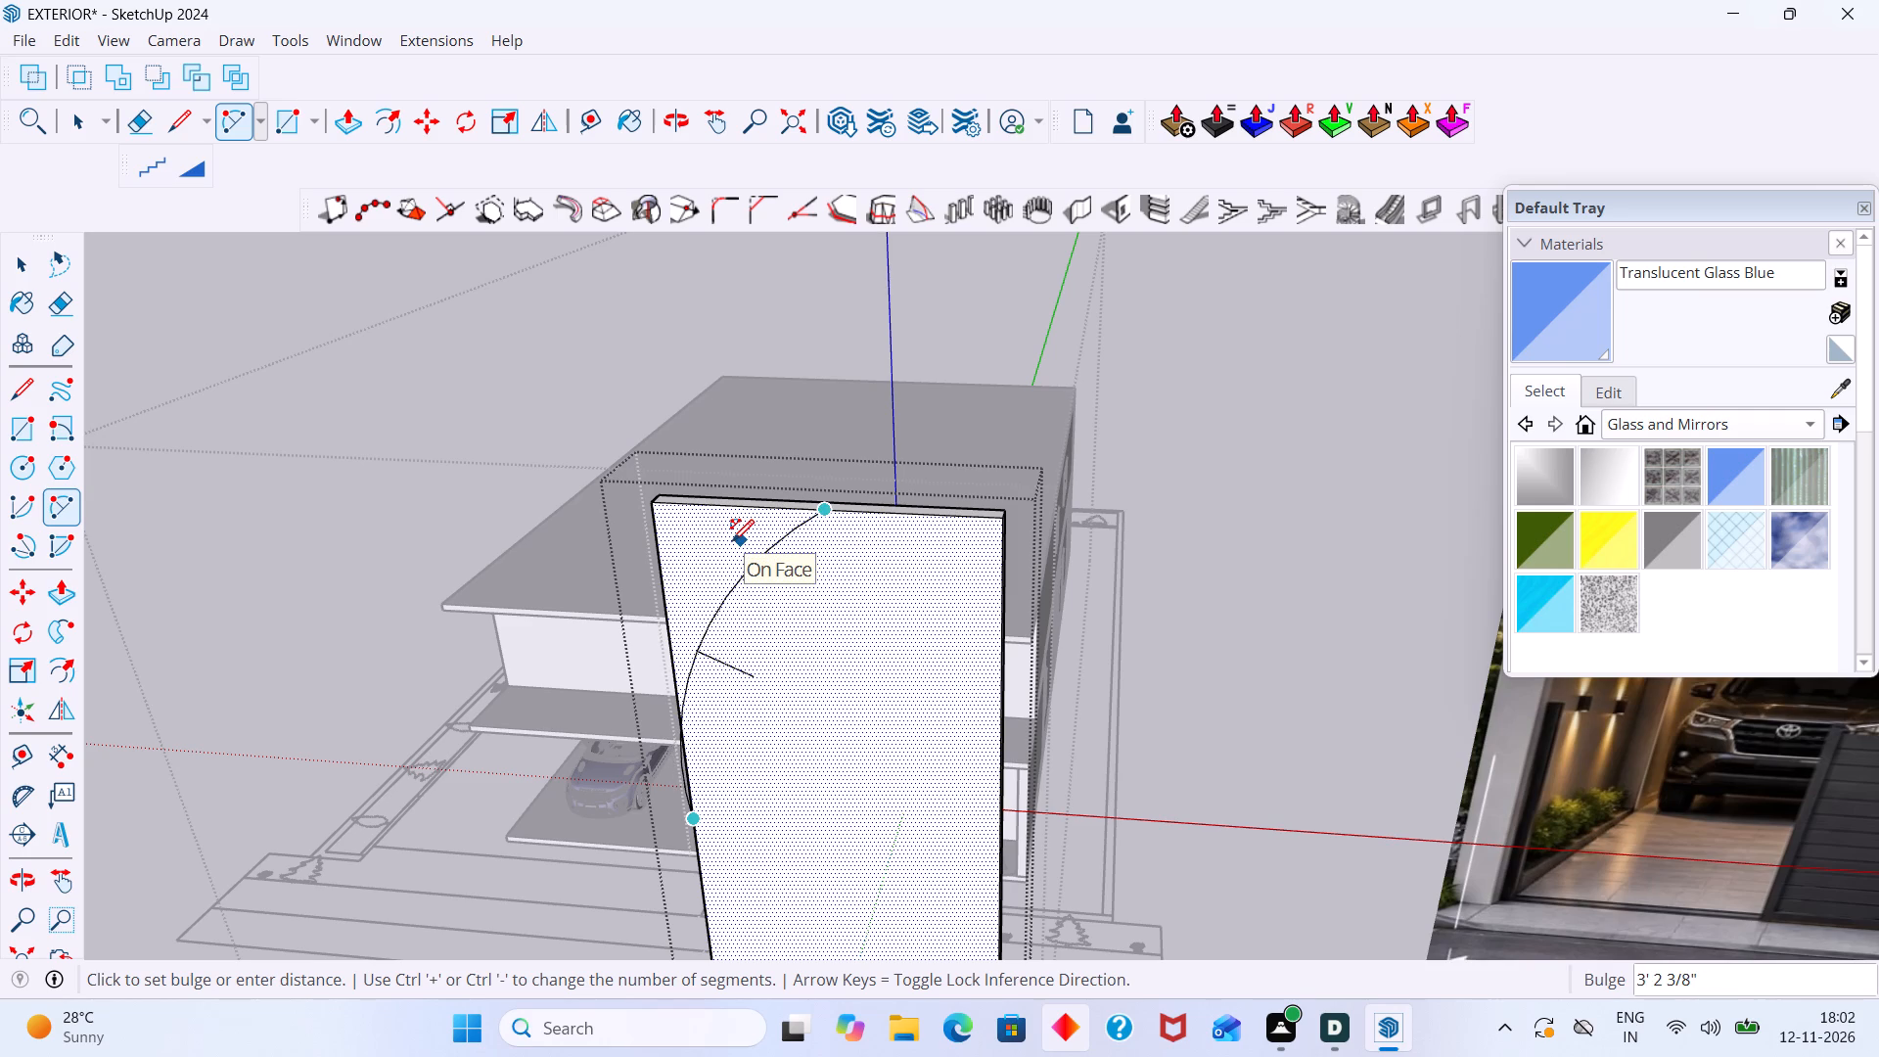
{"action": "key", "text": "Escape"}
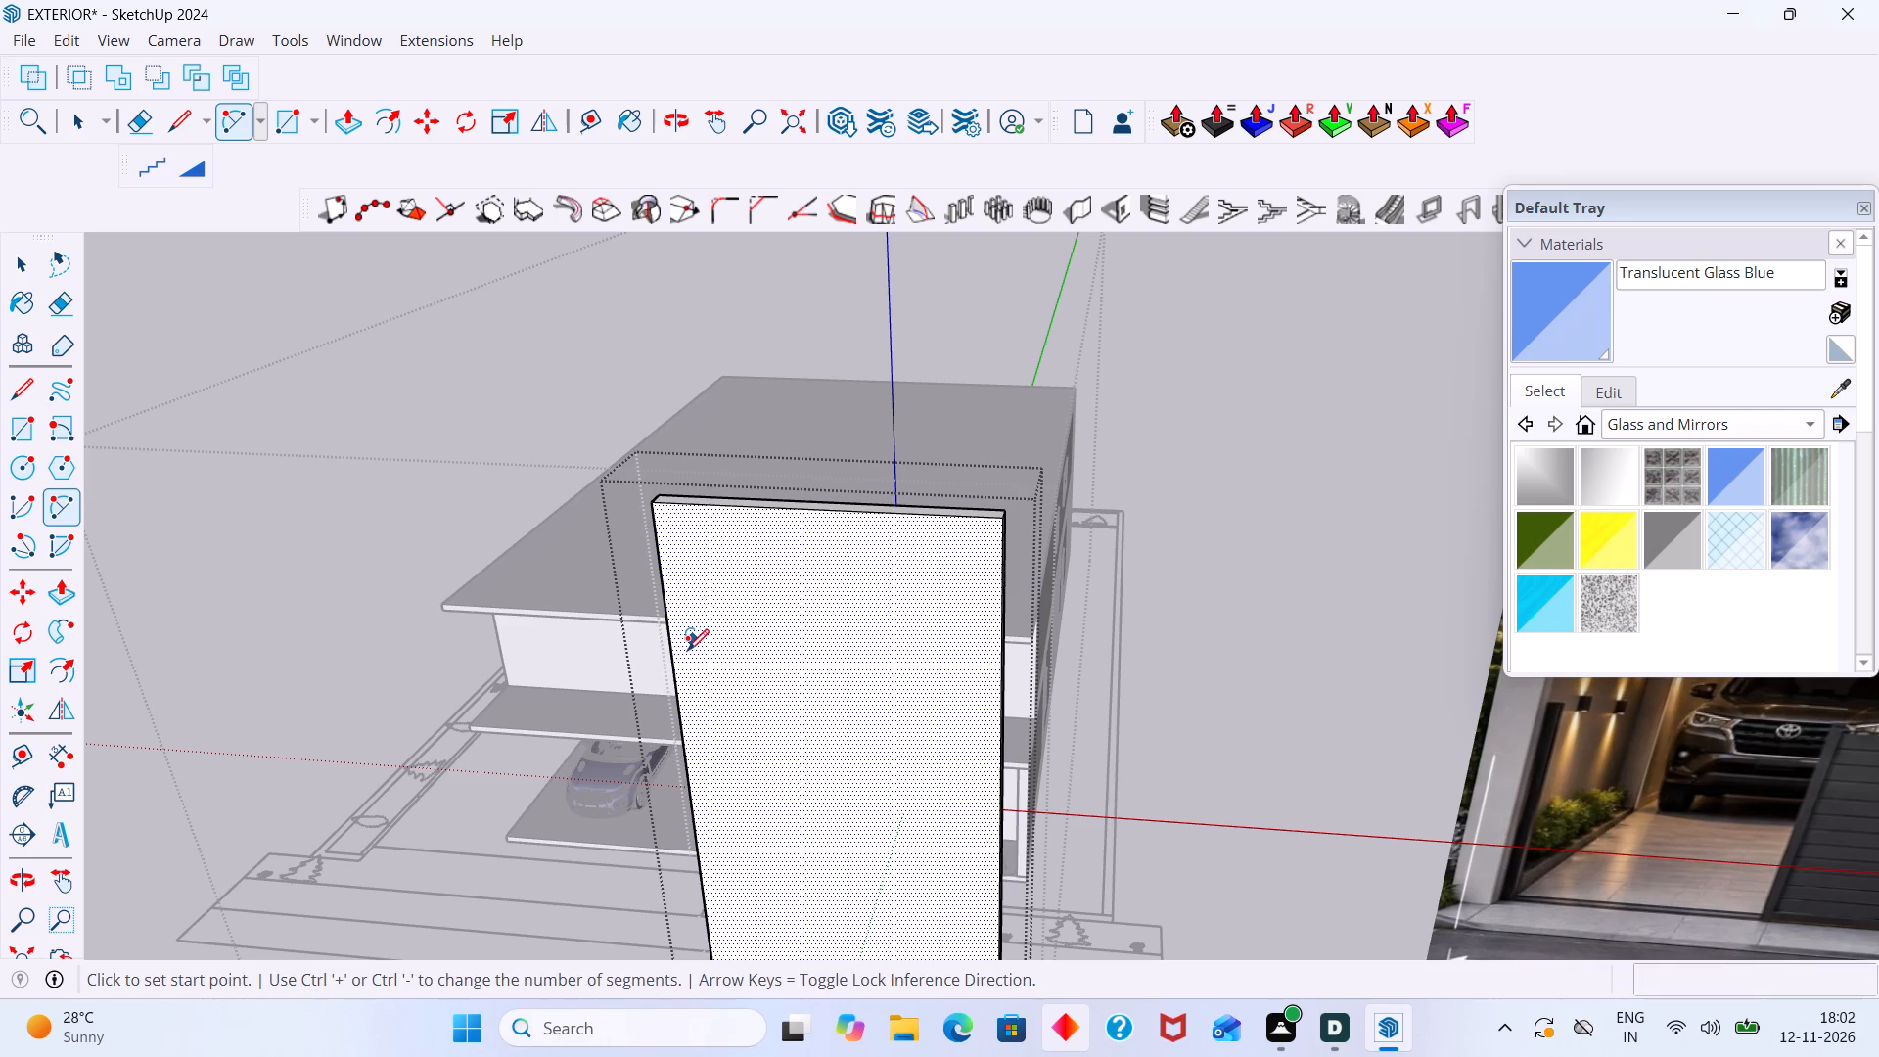
Draw an arc rounding the wall's upper corner from the side edge to the top edge's midpoint, about 12' 6" long with 2' 6" bulge.
{"action": "left_click", "coordinate": [678, 674]}
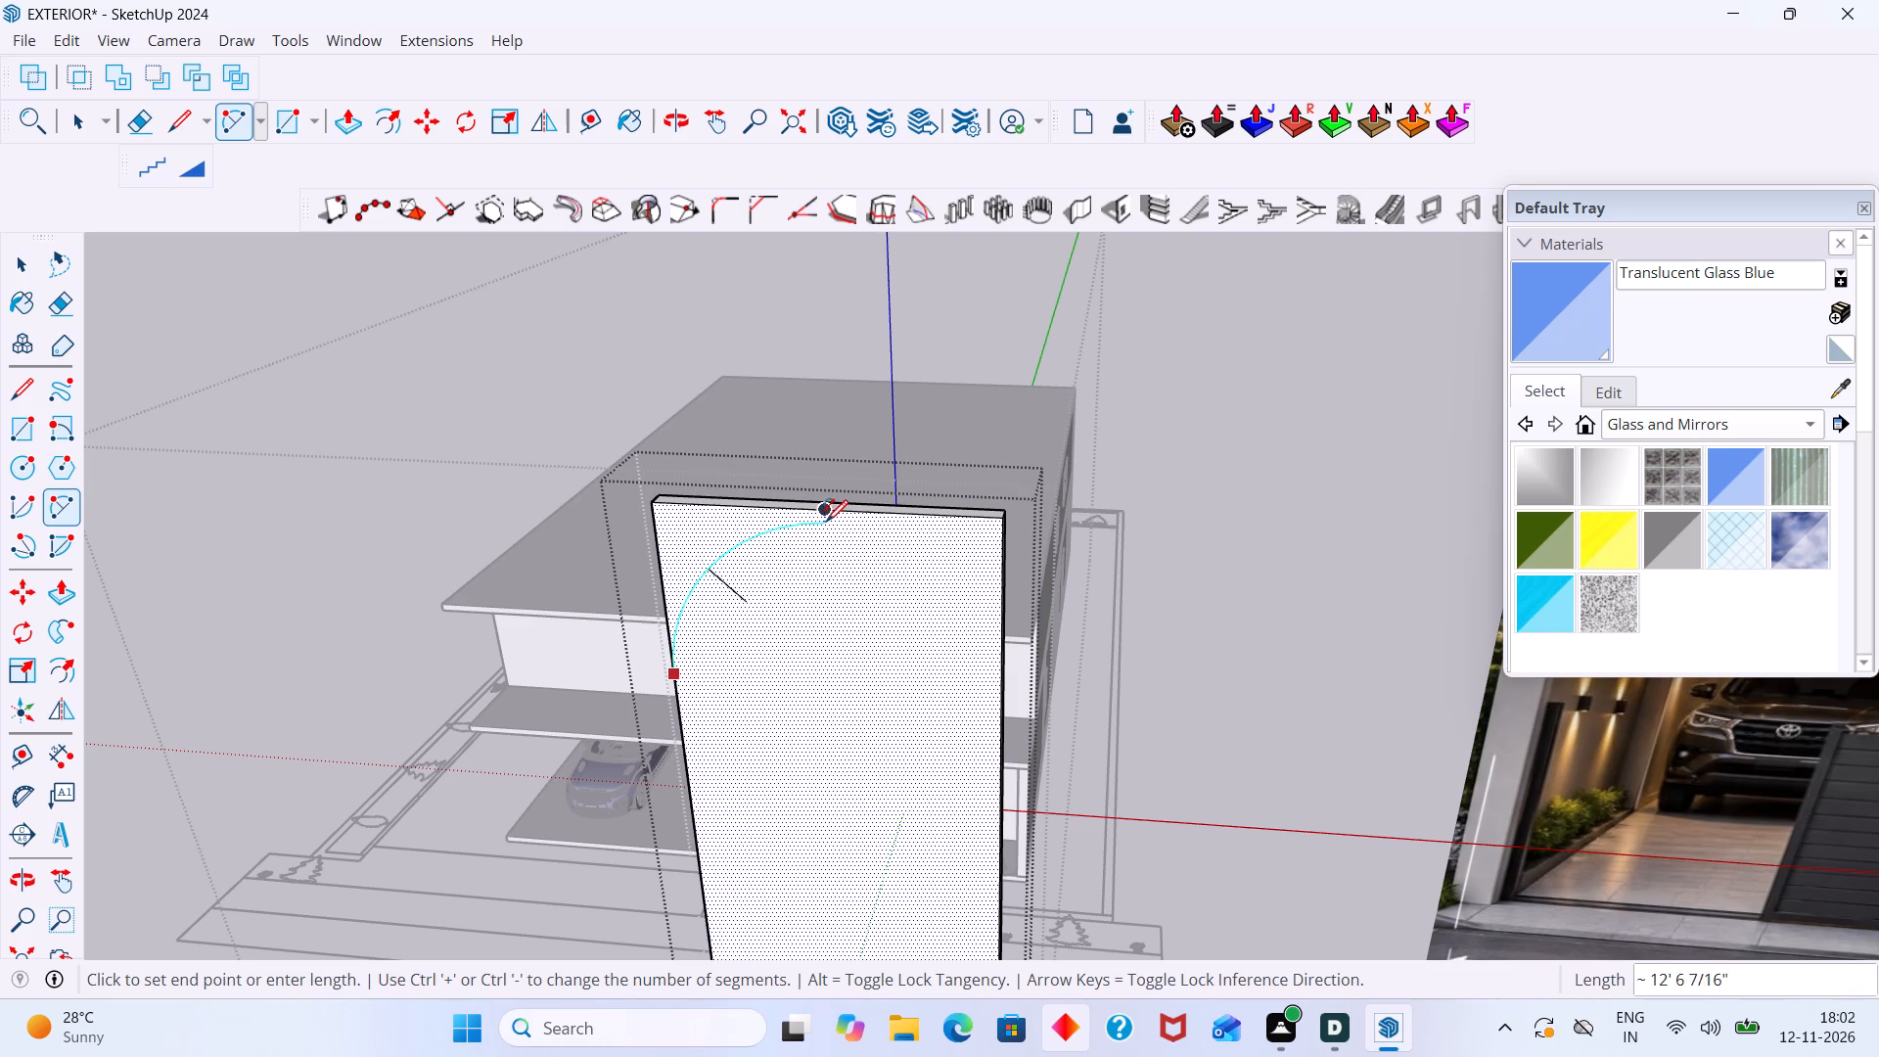
{"action": "left_click", "coordinate": [832, 514]}
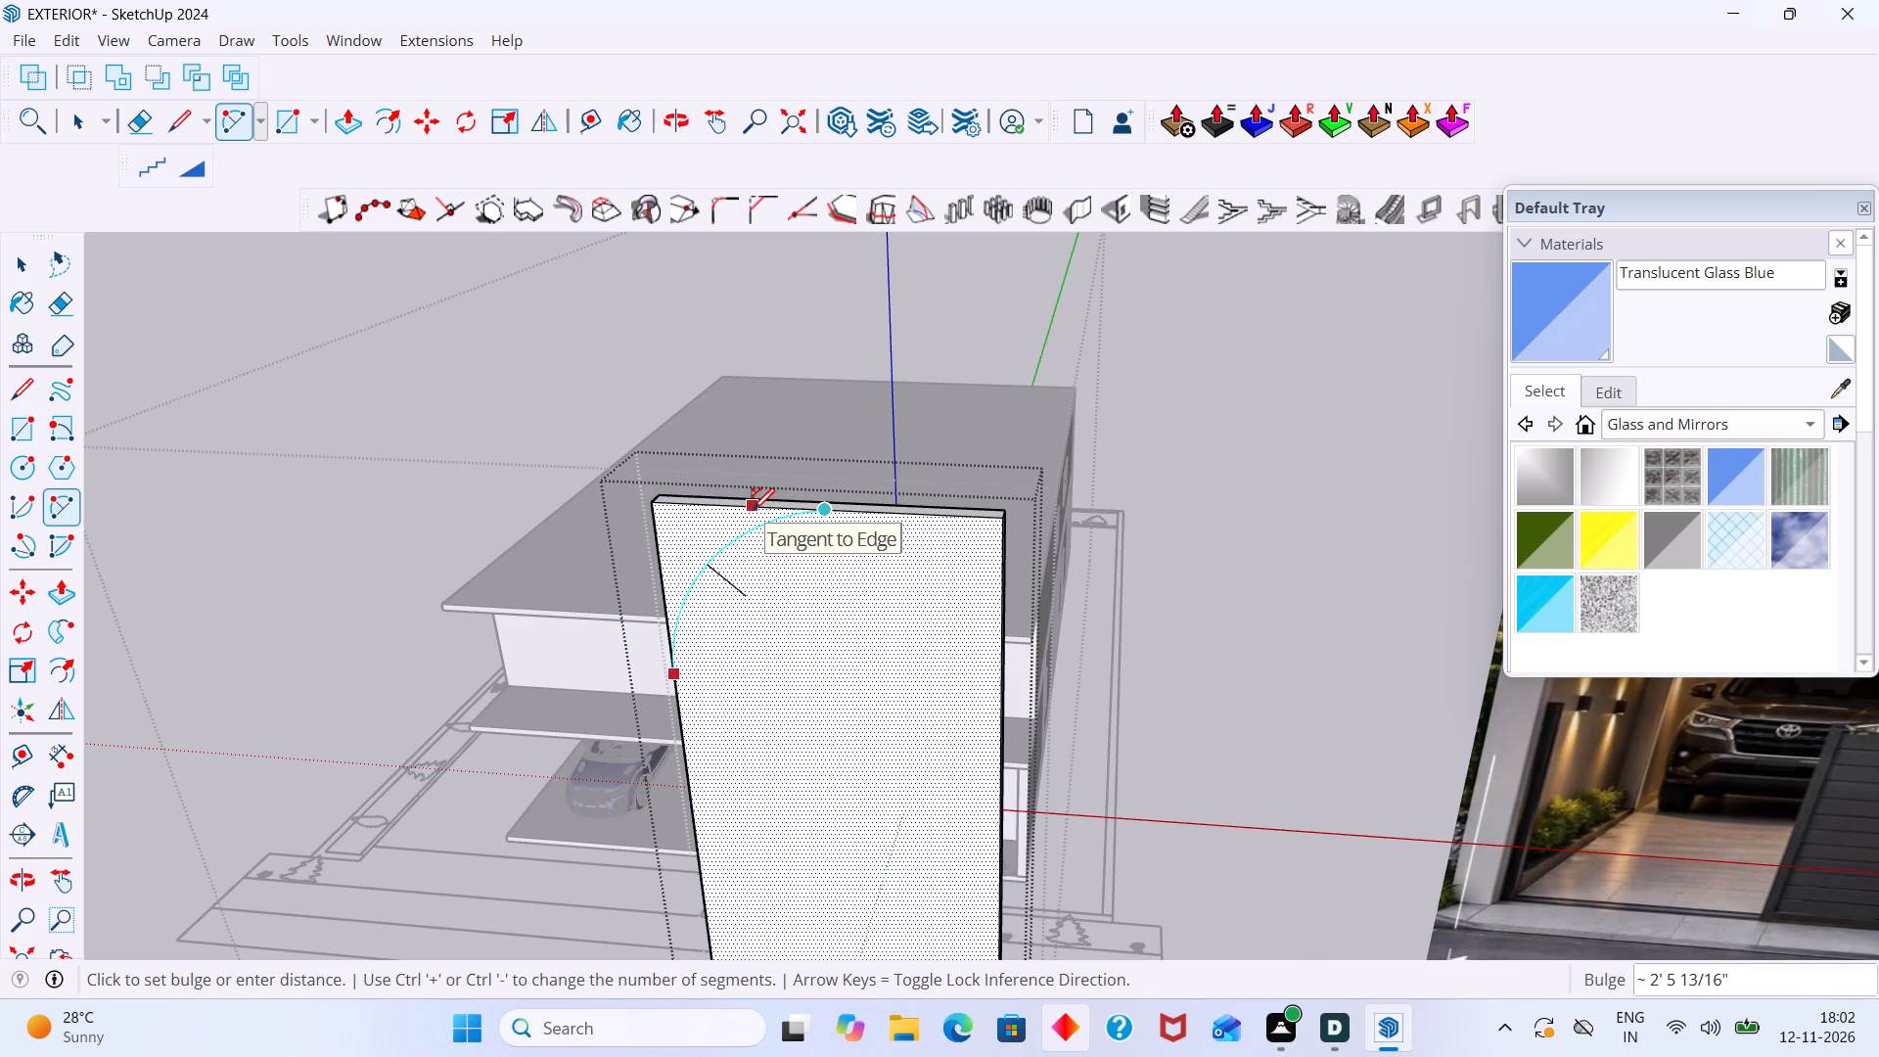
{"action": "left_click", "coordinate": [753, 510]}
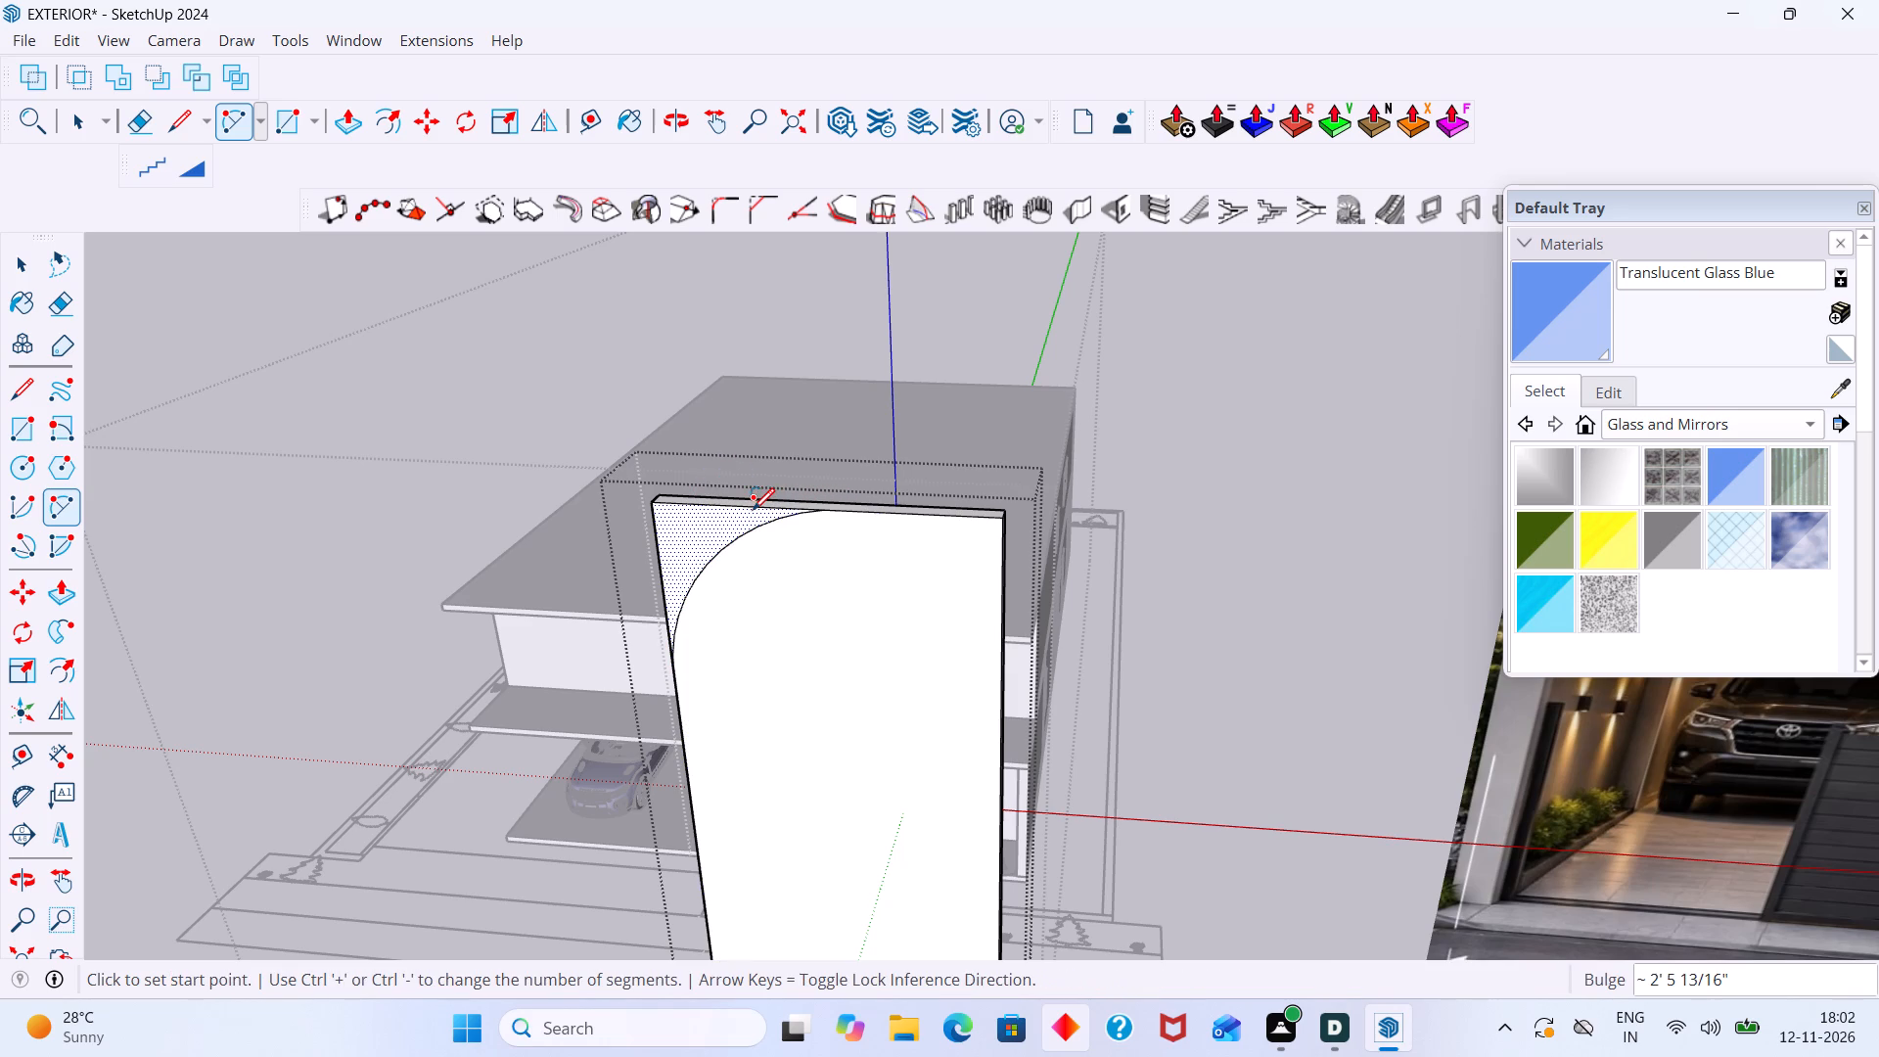
{"action": "key", "text": "space"}
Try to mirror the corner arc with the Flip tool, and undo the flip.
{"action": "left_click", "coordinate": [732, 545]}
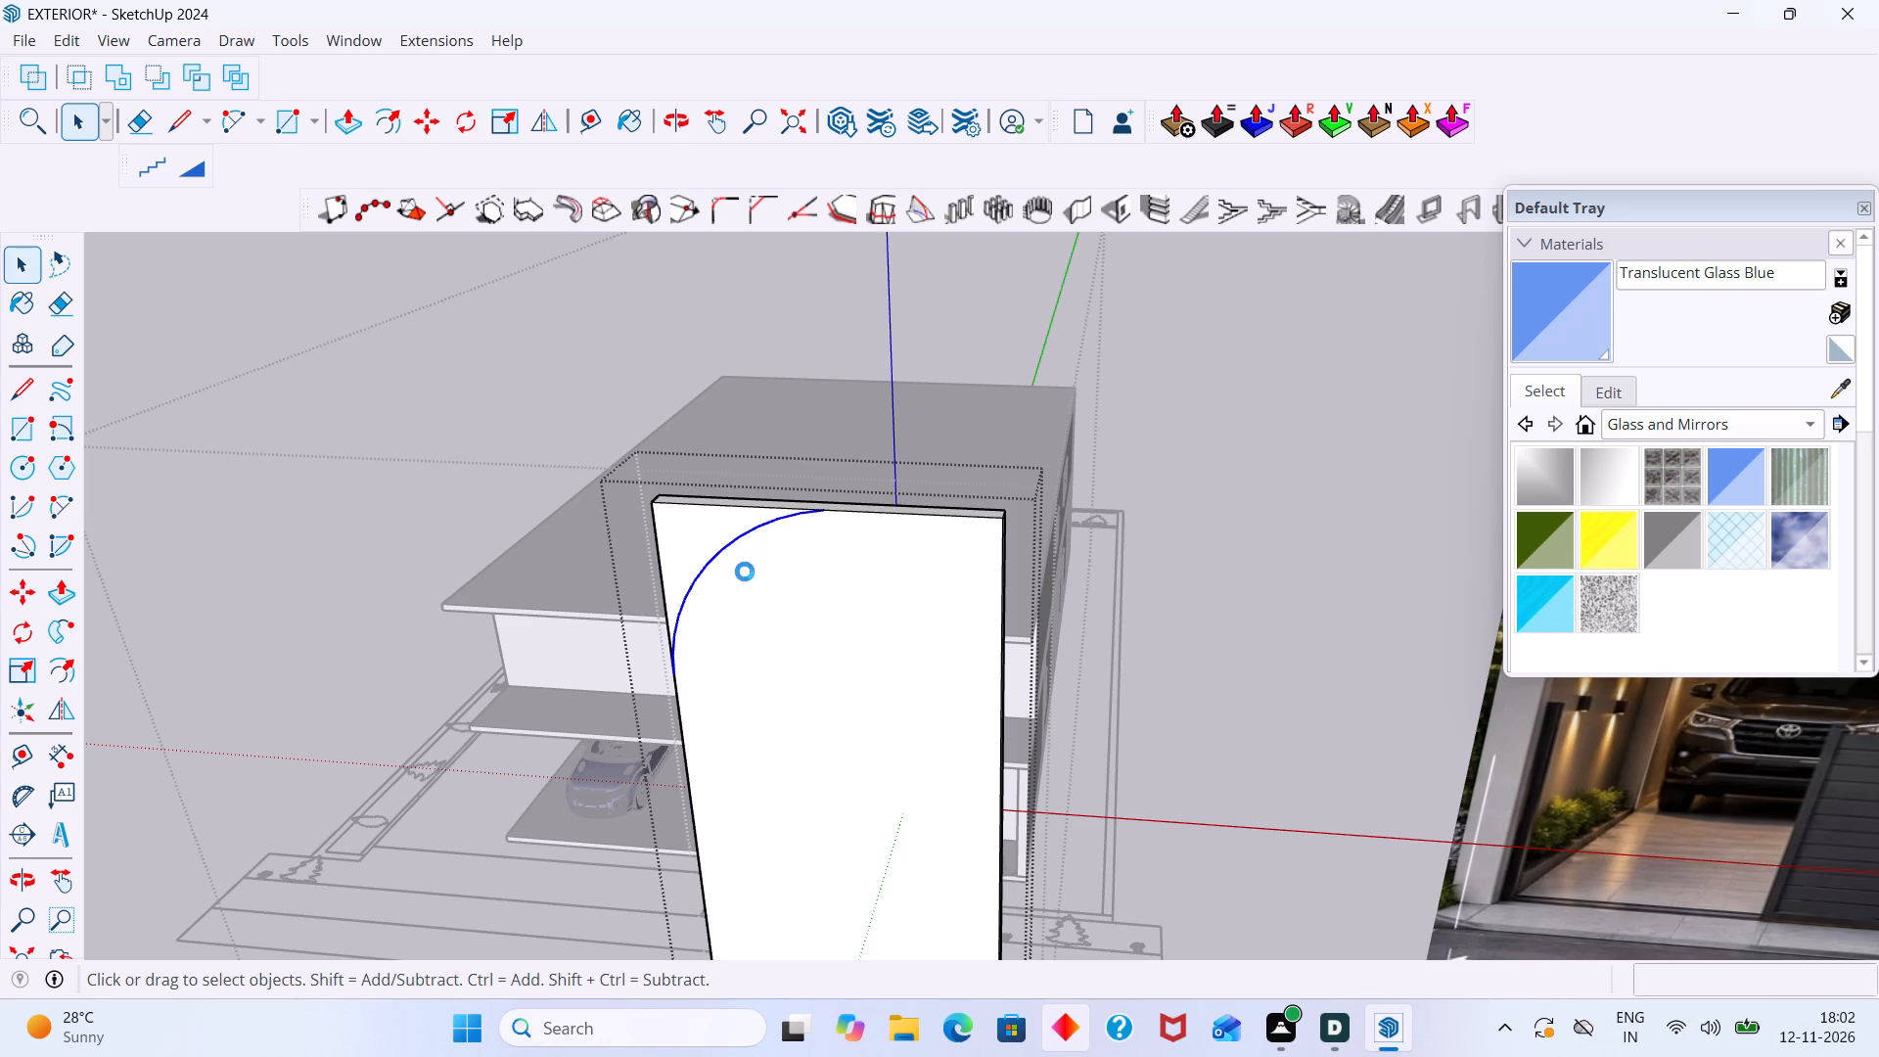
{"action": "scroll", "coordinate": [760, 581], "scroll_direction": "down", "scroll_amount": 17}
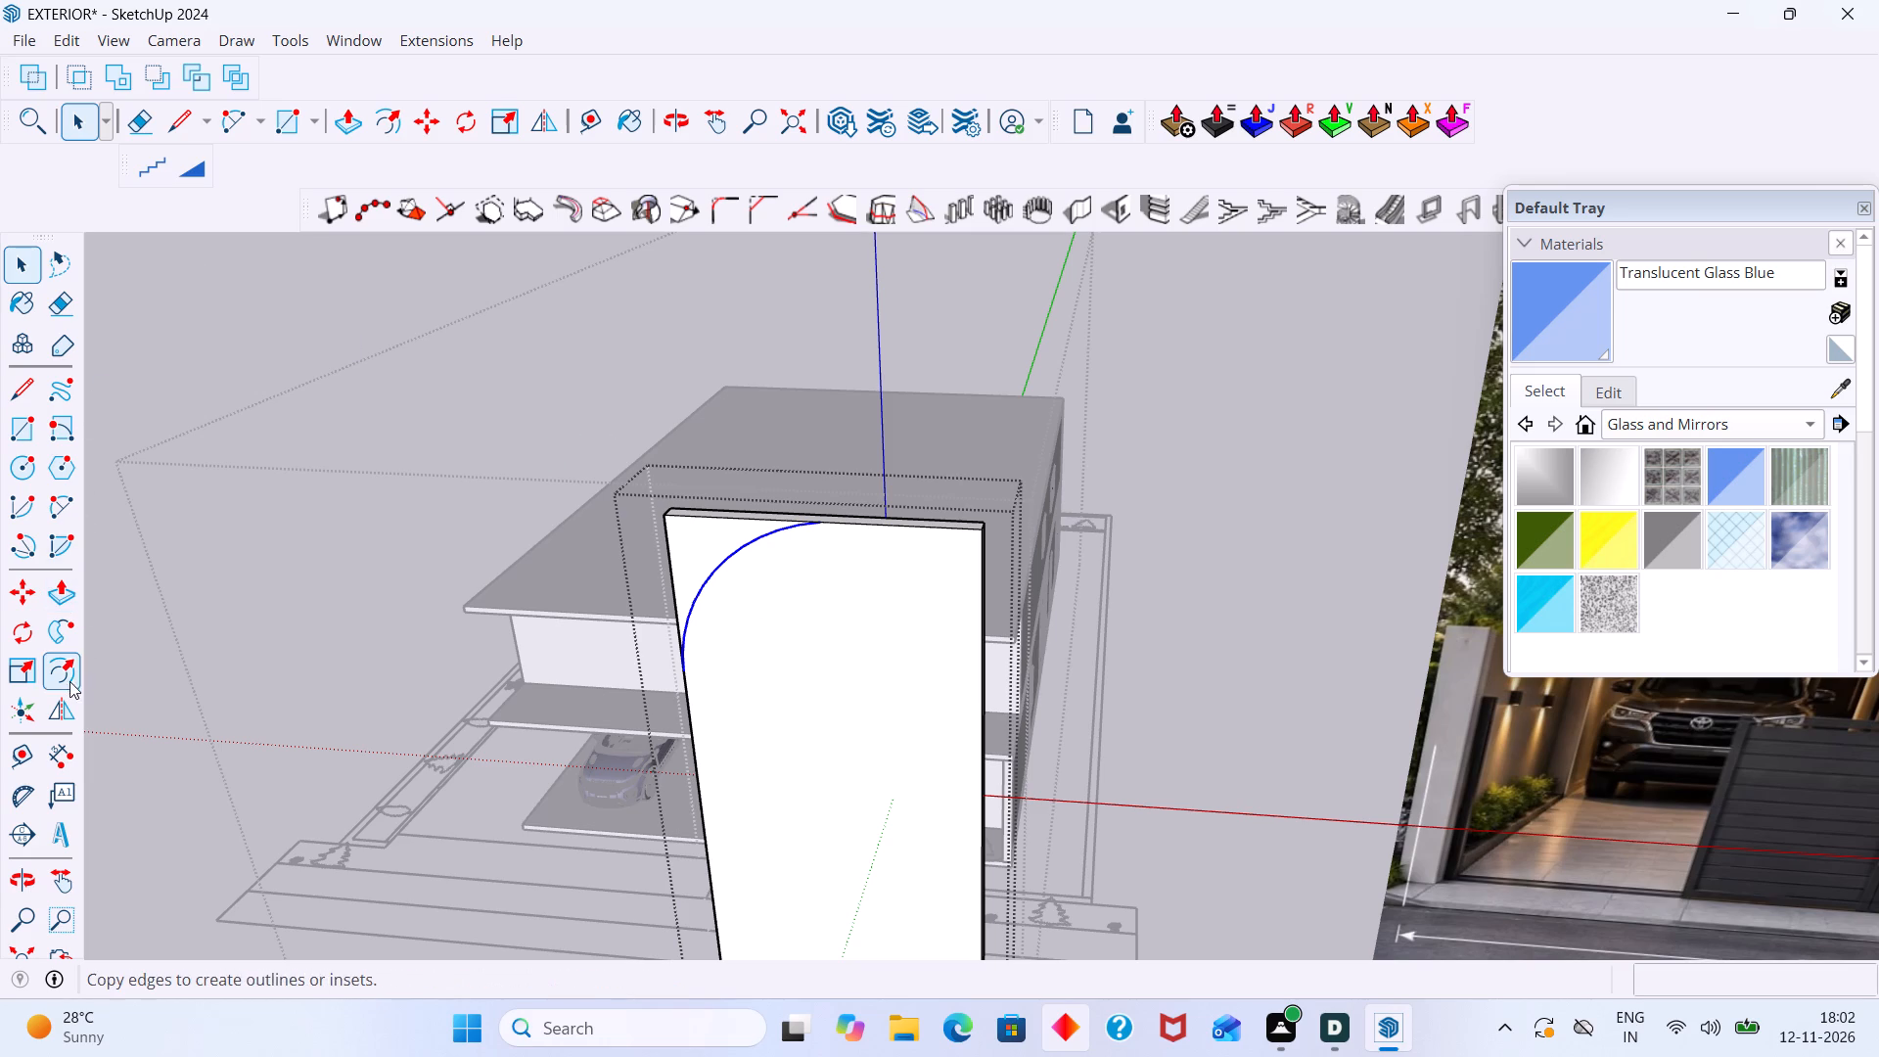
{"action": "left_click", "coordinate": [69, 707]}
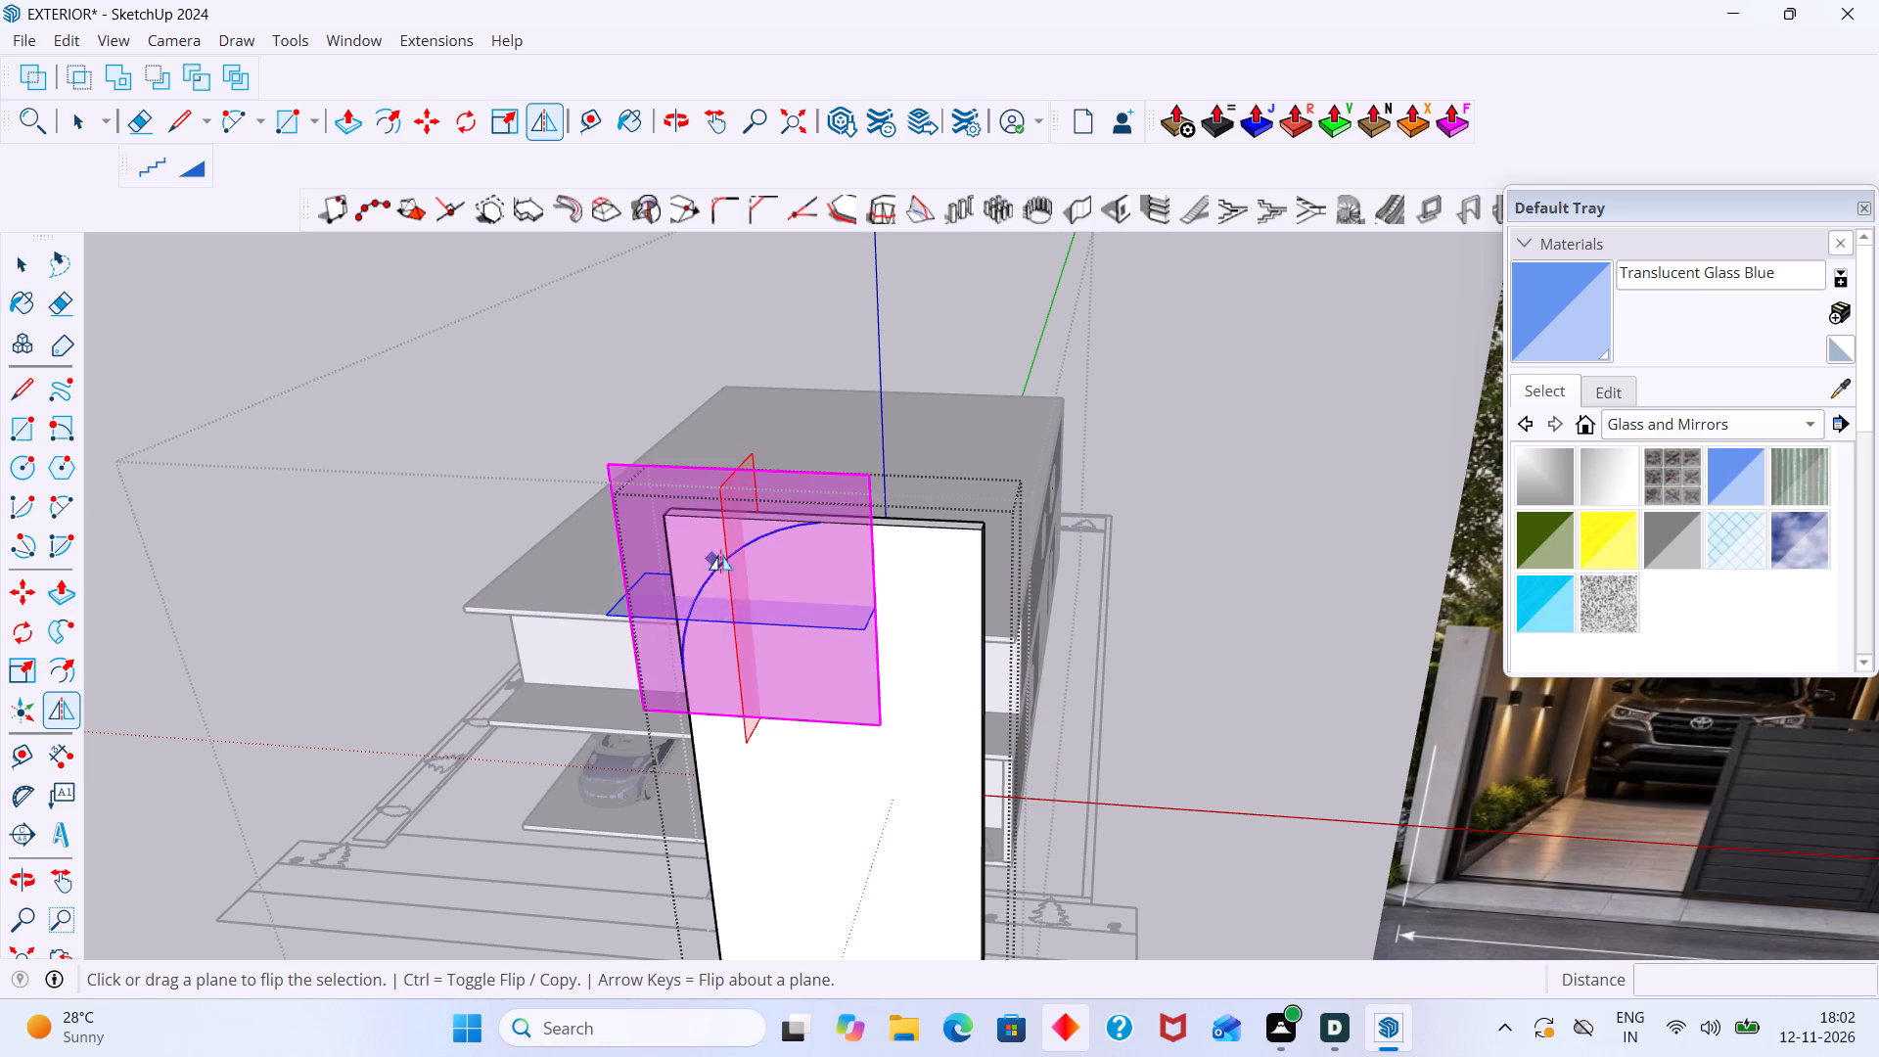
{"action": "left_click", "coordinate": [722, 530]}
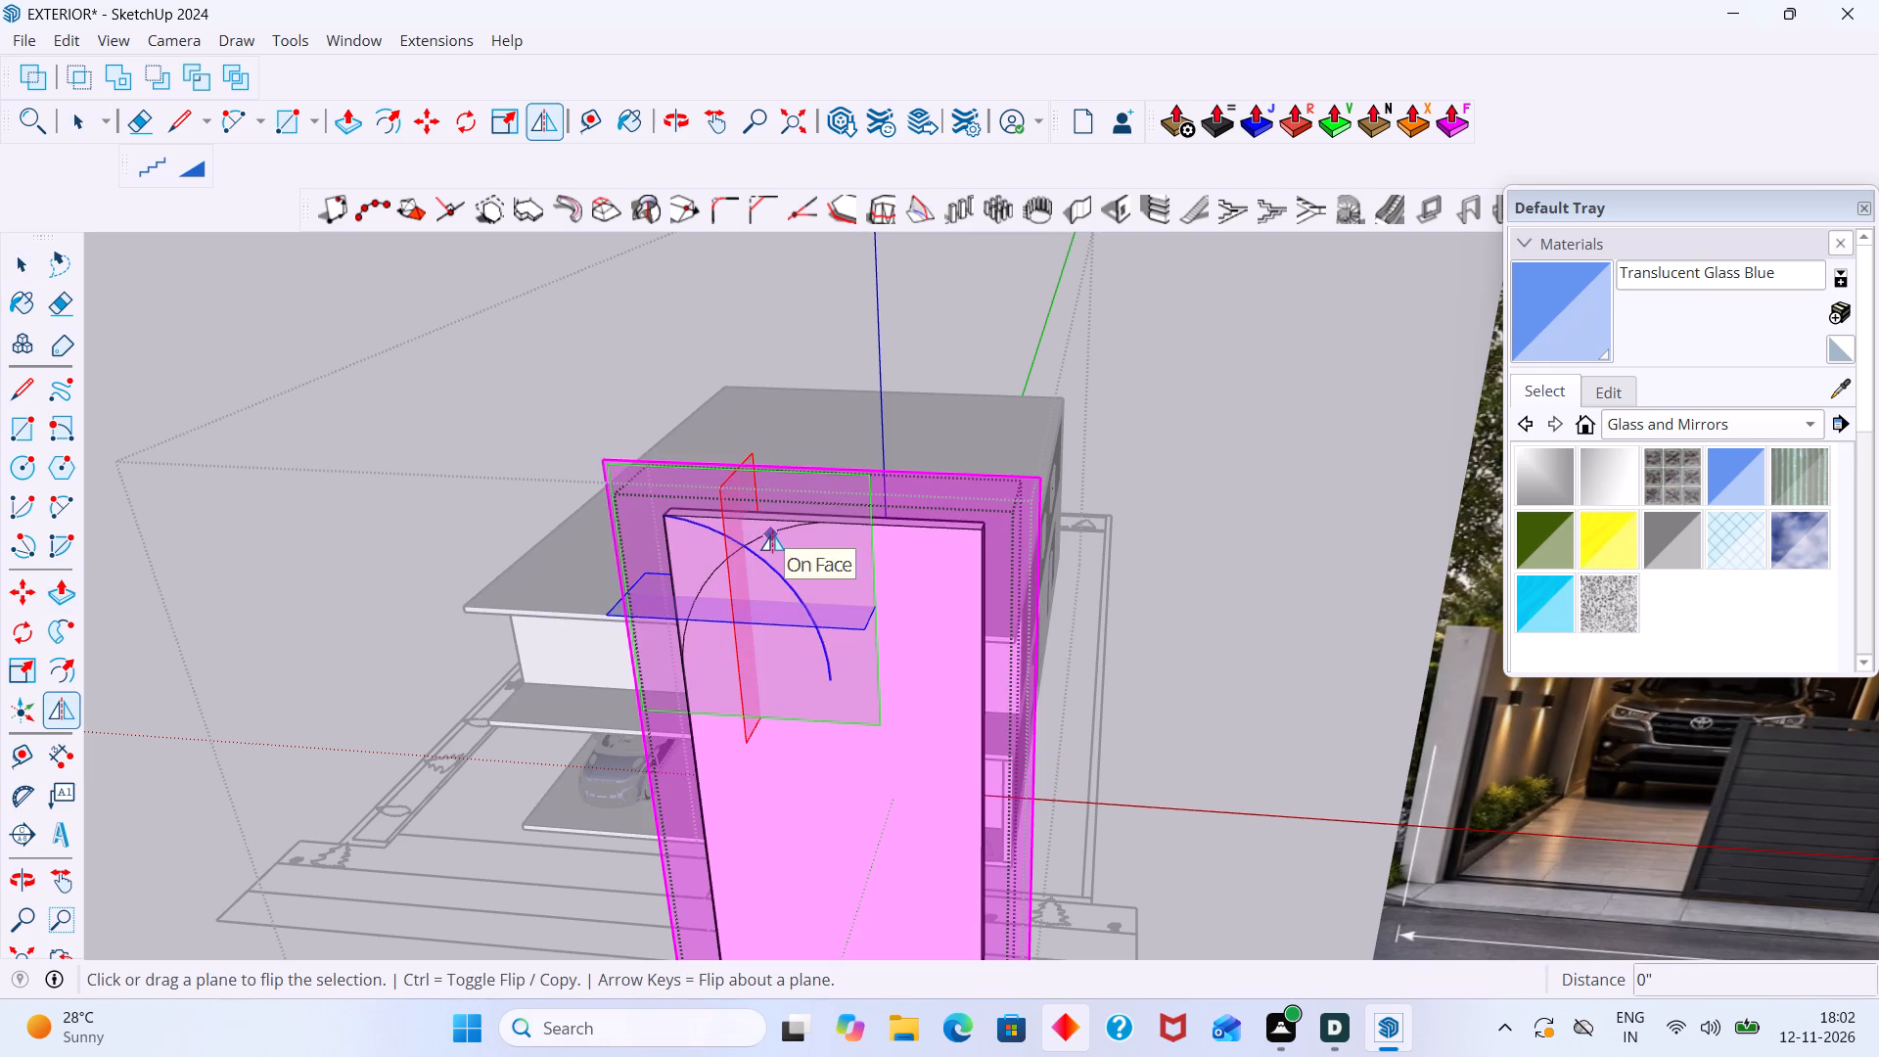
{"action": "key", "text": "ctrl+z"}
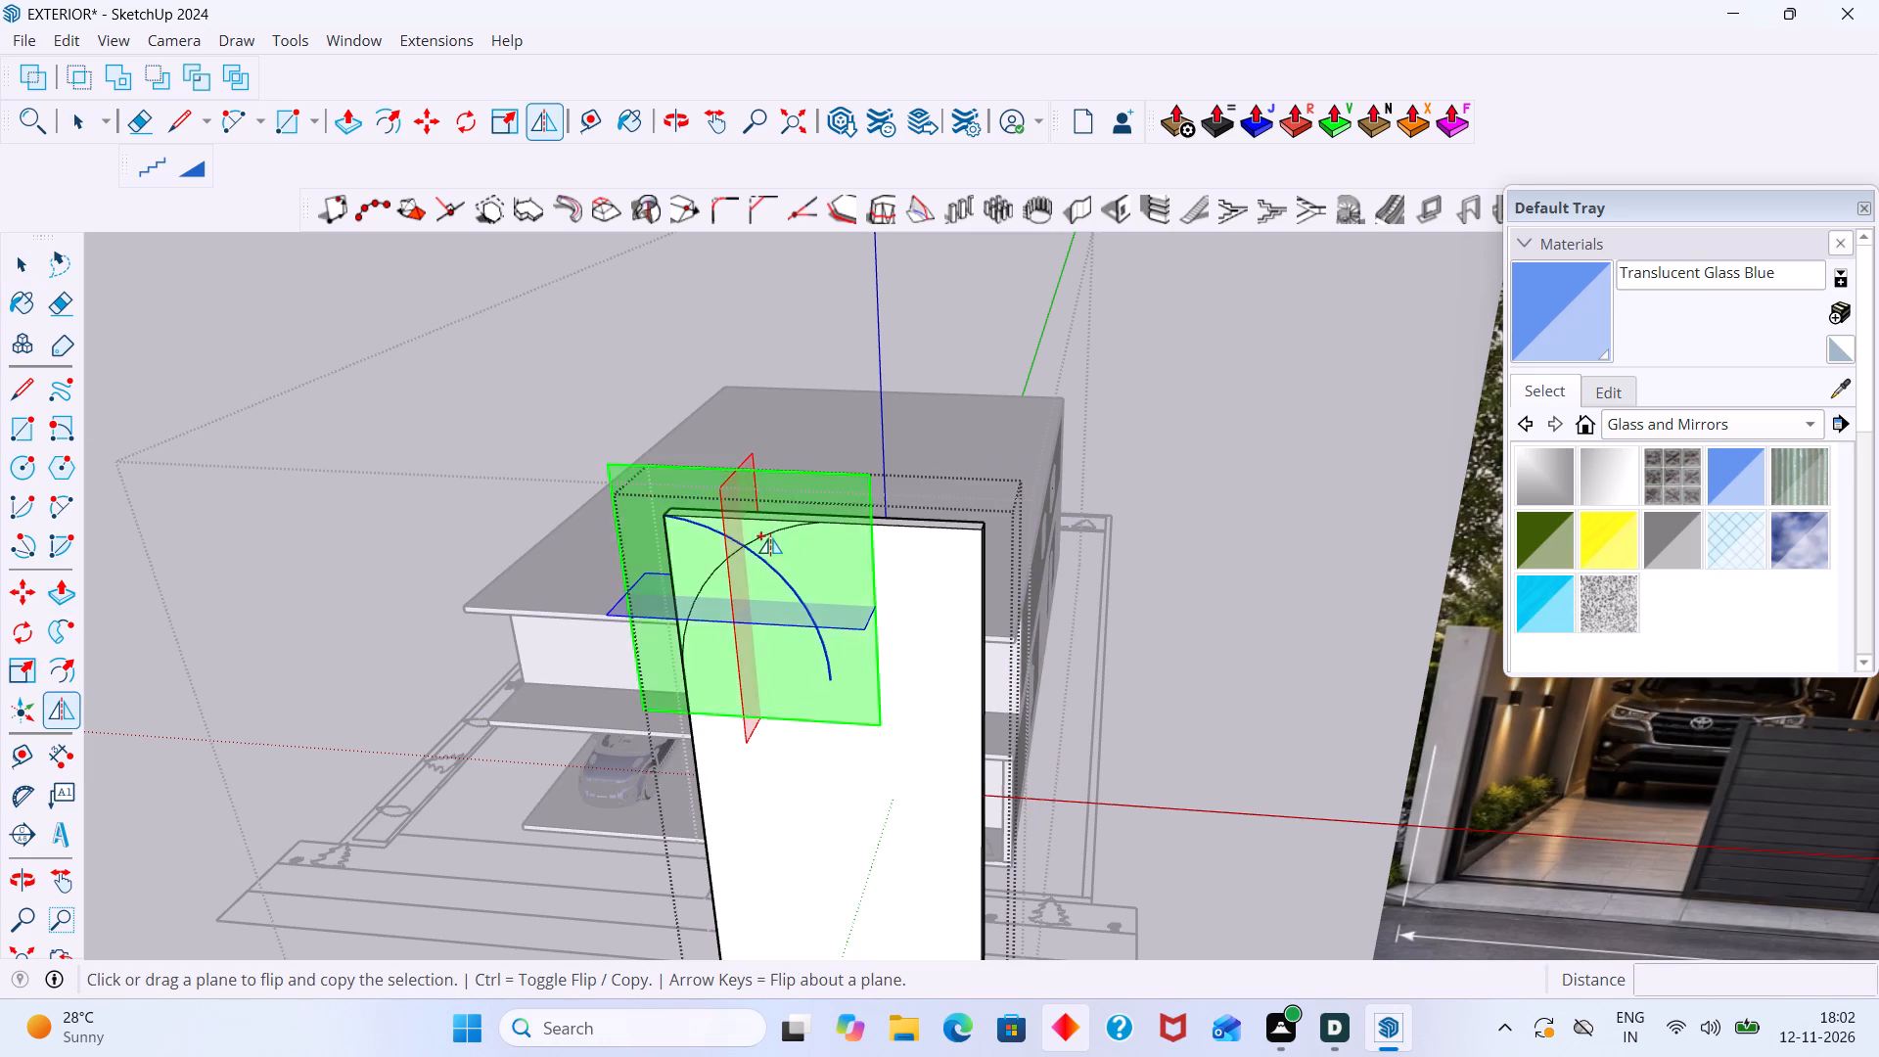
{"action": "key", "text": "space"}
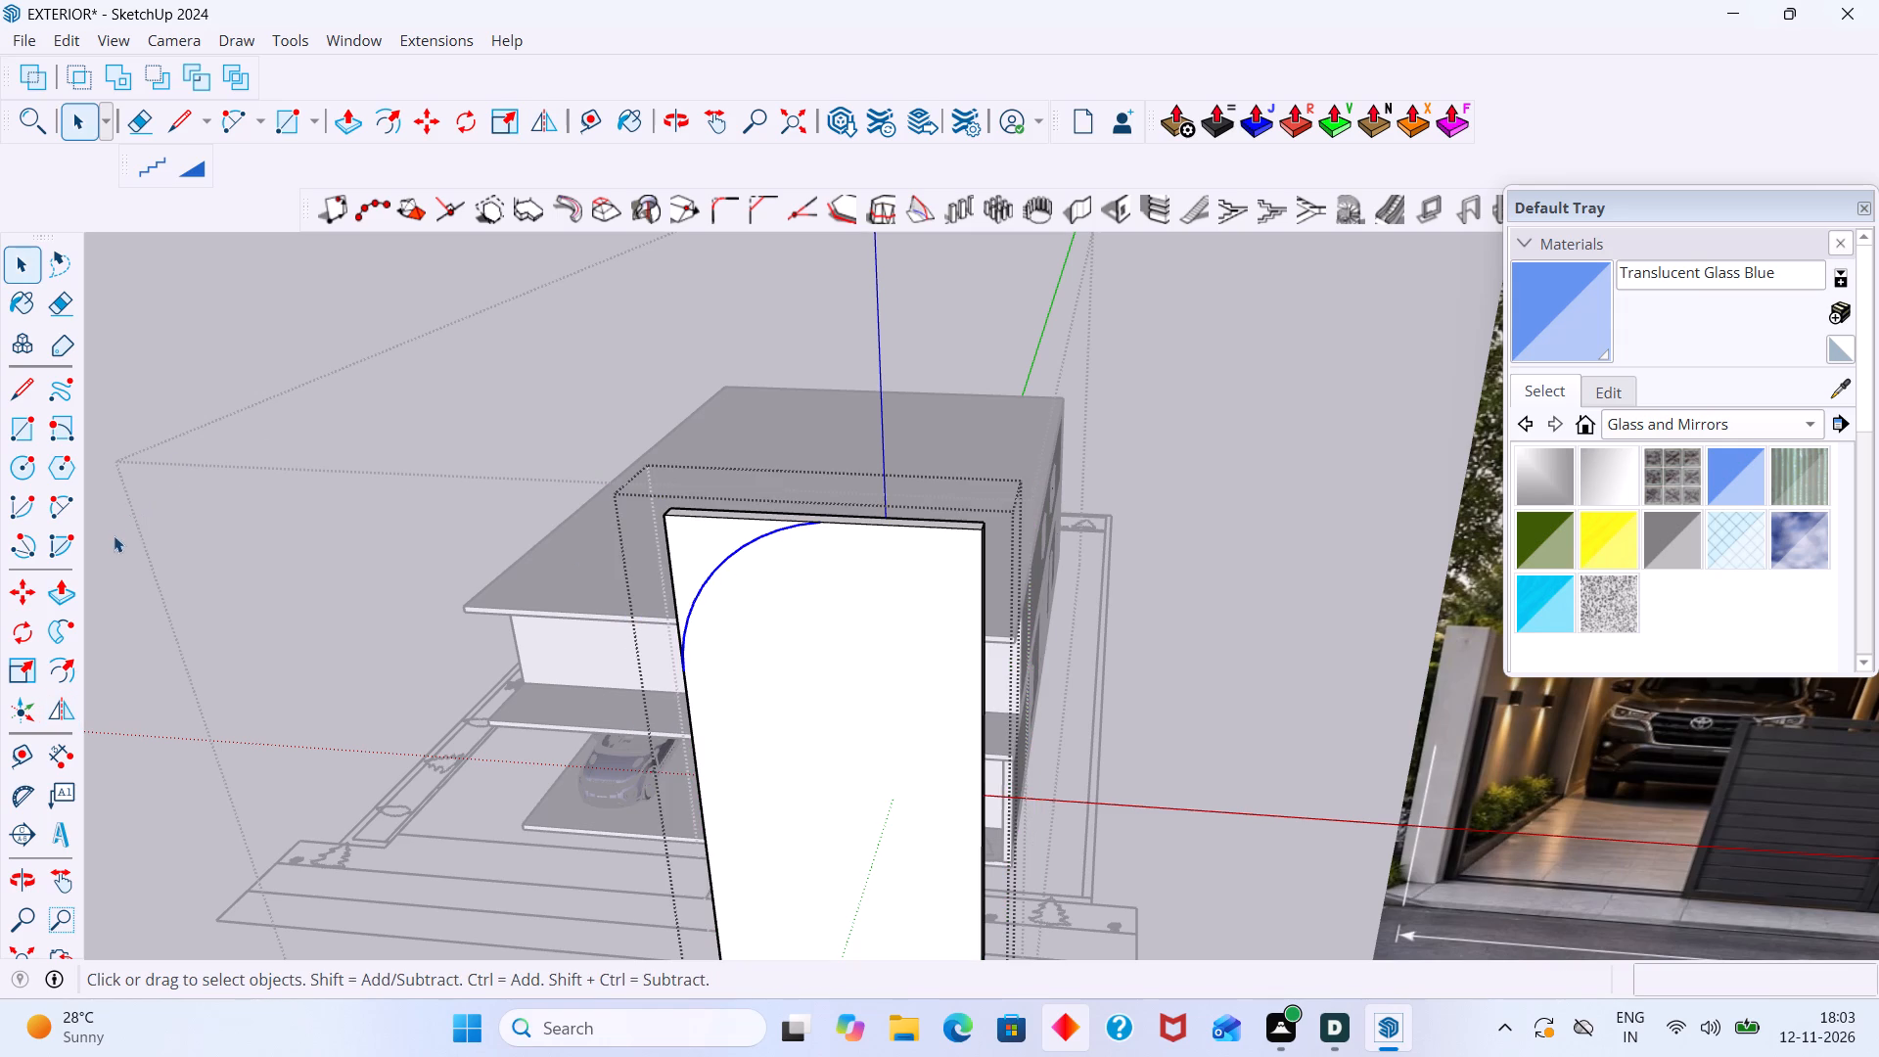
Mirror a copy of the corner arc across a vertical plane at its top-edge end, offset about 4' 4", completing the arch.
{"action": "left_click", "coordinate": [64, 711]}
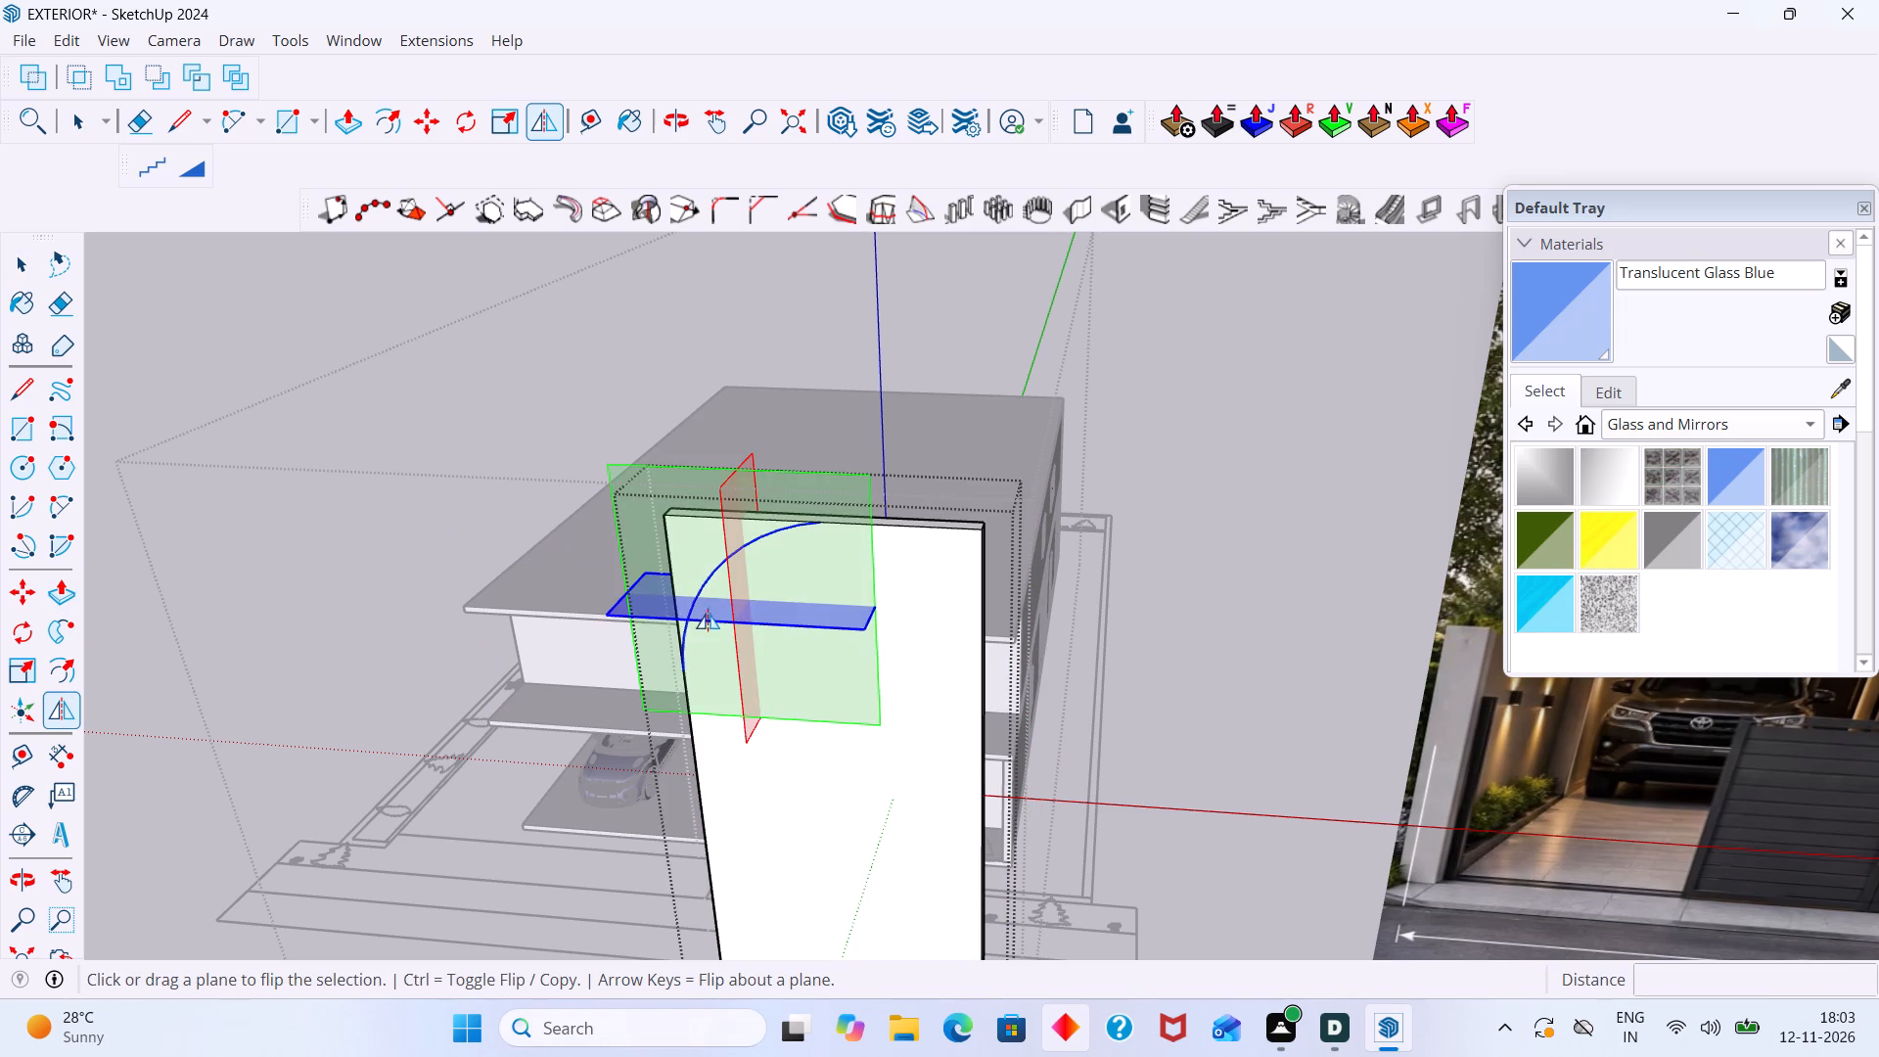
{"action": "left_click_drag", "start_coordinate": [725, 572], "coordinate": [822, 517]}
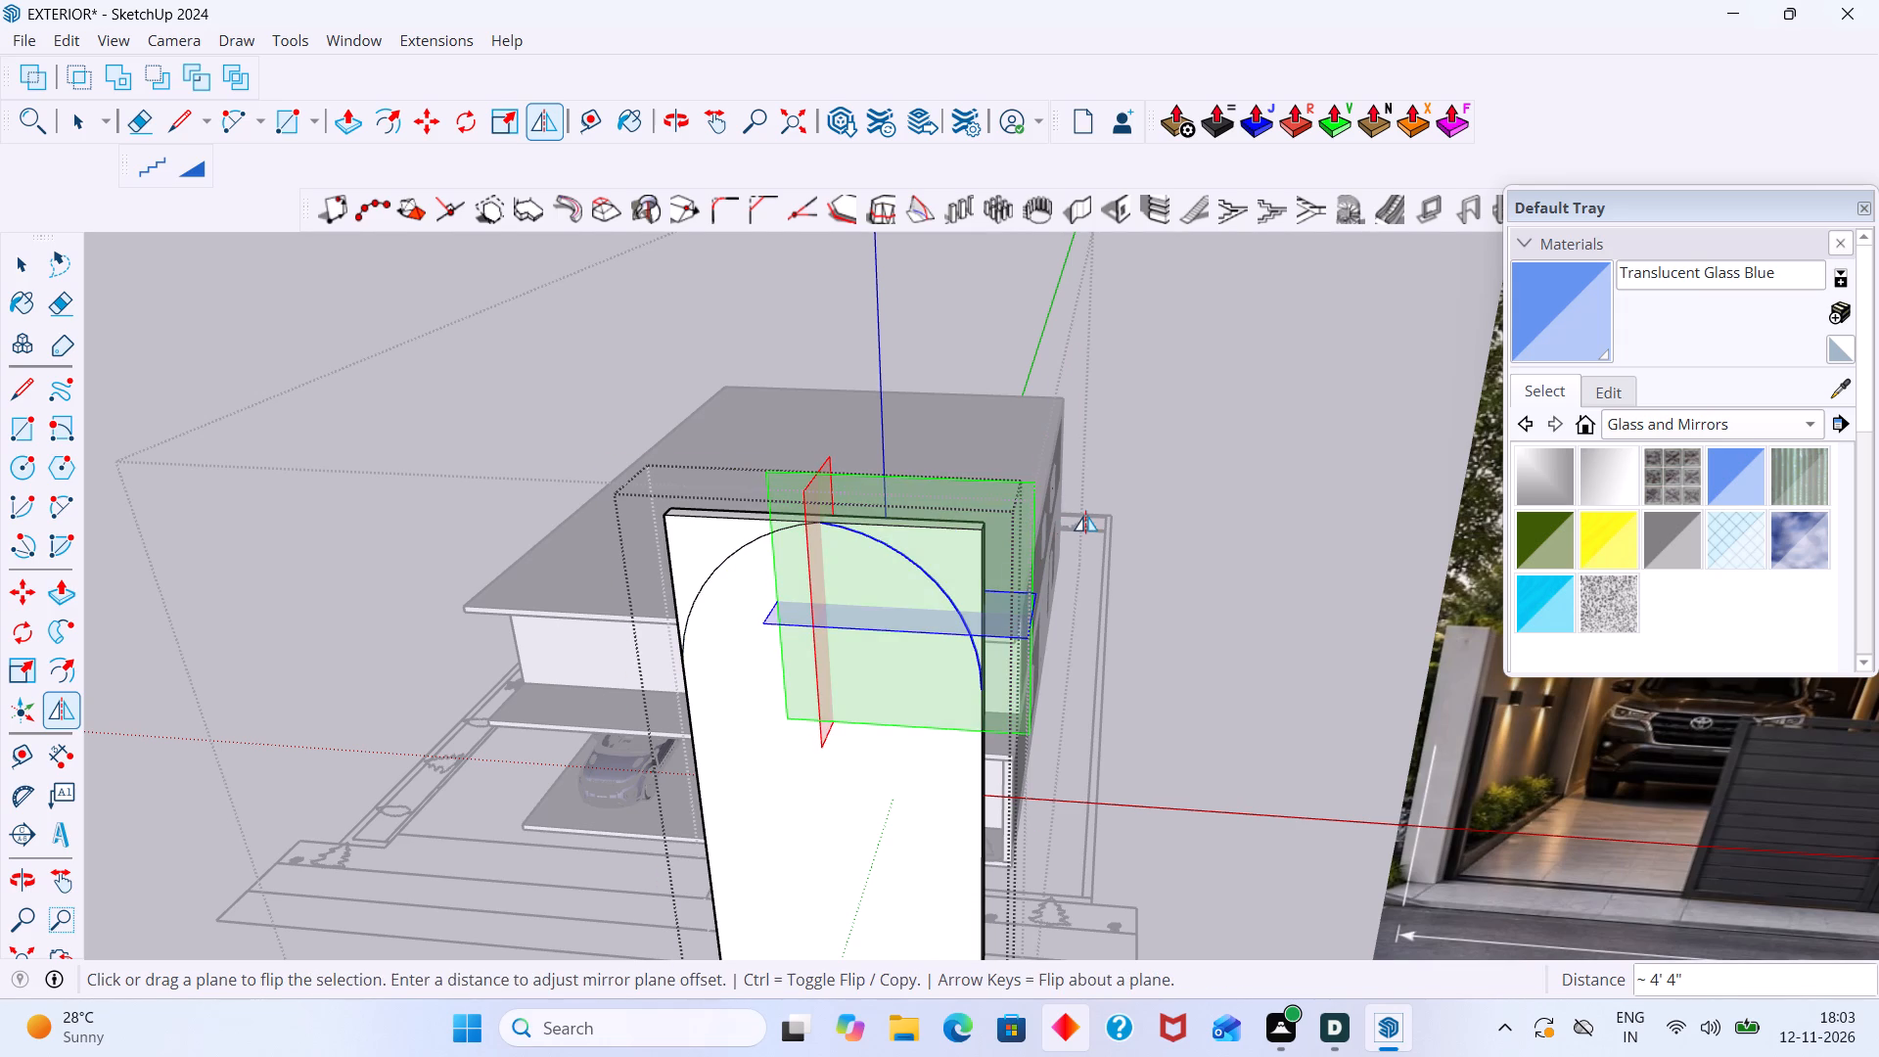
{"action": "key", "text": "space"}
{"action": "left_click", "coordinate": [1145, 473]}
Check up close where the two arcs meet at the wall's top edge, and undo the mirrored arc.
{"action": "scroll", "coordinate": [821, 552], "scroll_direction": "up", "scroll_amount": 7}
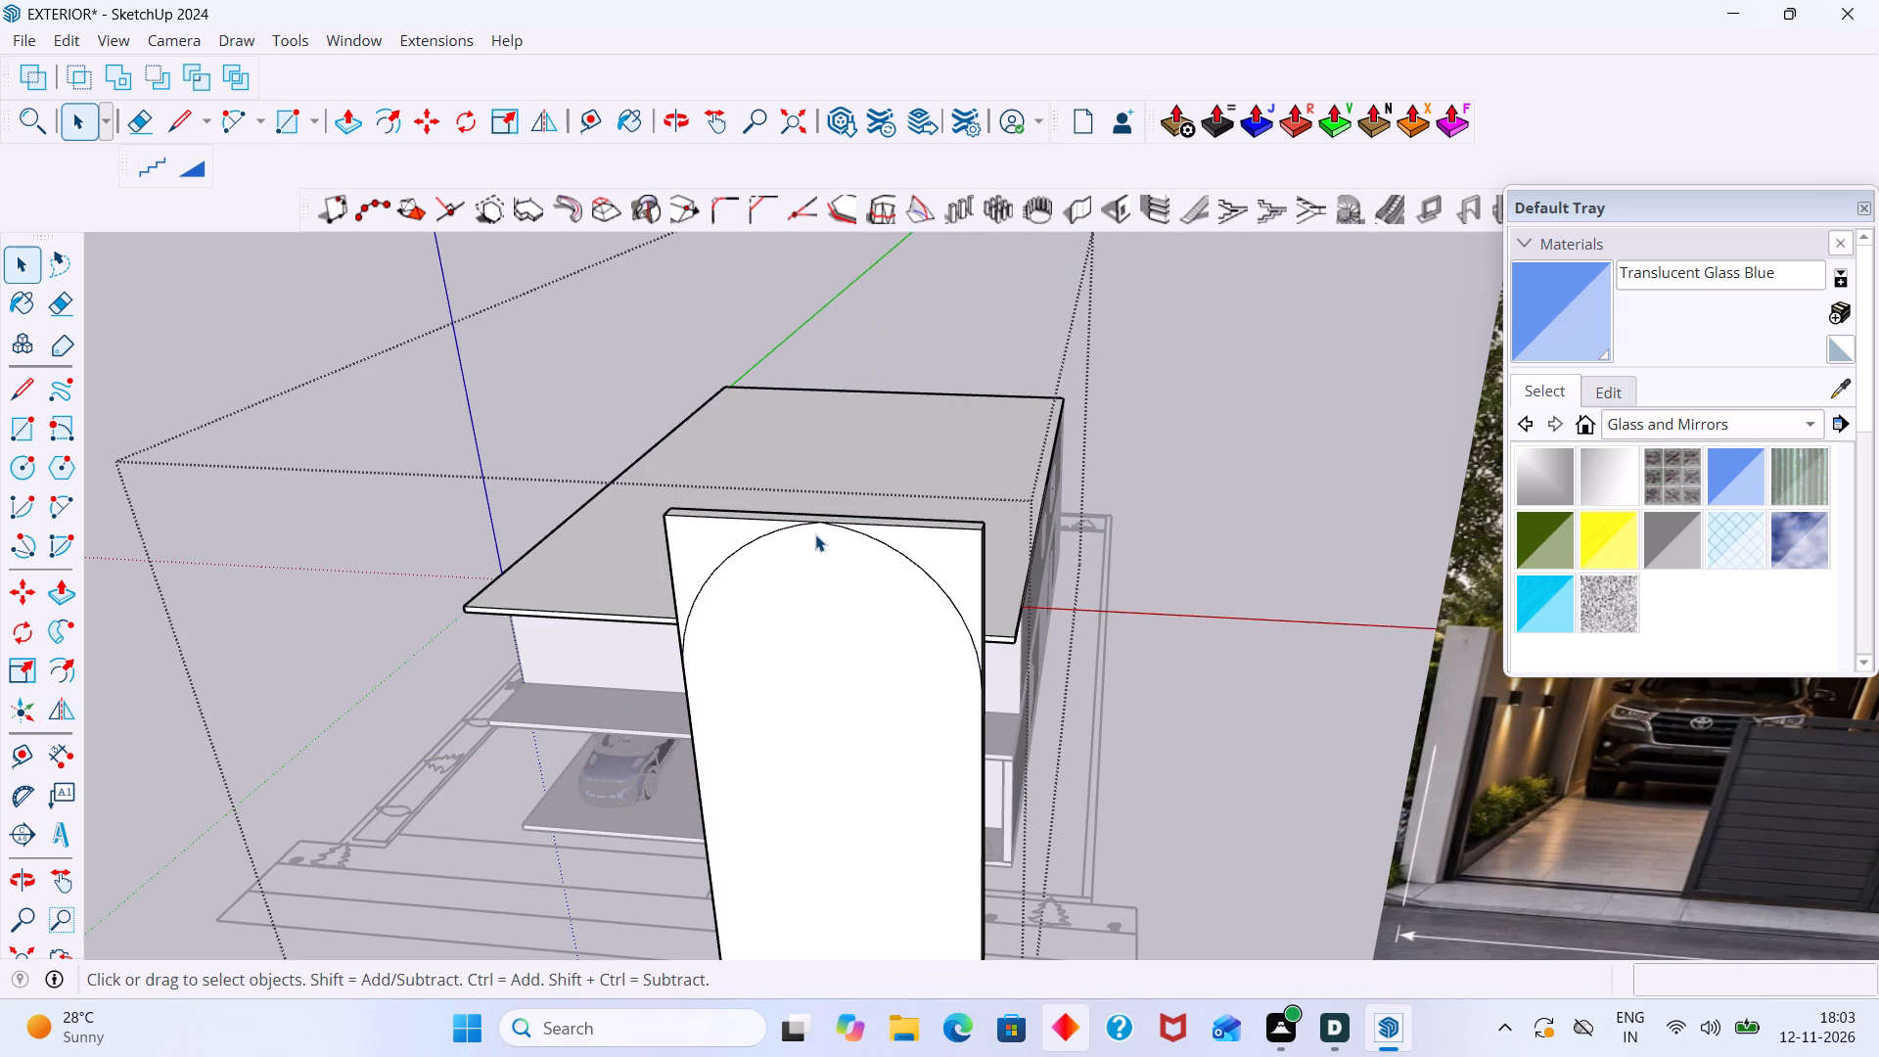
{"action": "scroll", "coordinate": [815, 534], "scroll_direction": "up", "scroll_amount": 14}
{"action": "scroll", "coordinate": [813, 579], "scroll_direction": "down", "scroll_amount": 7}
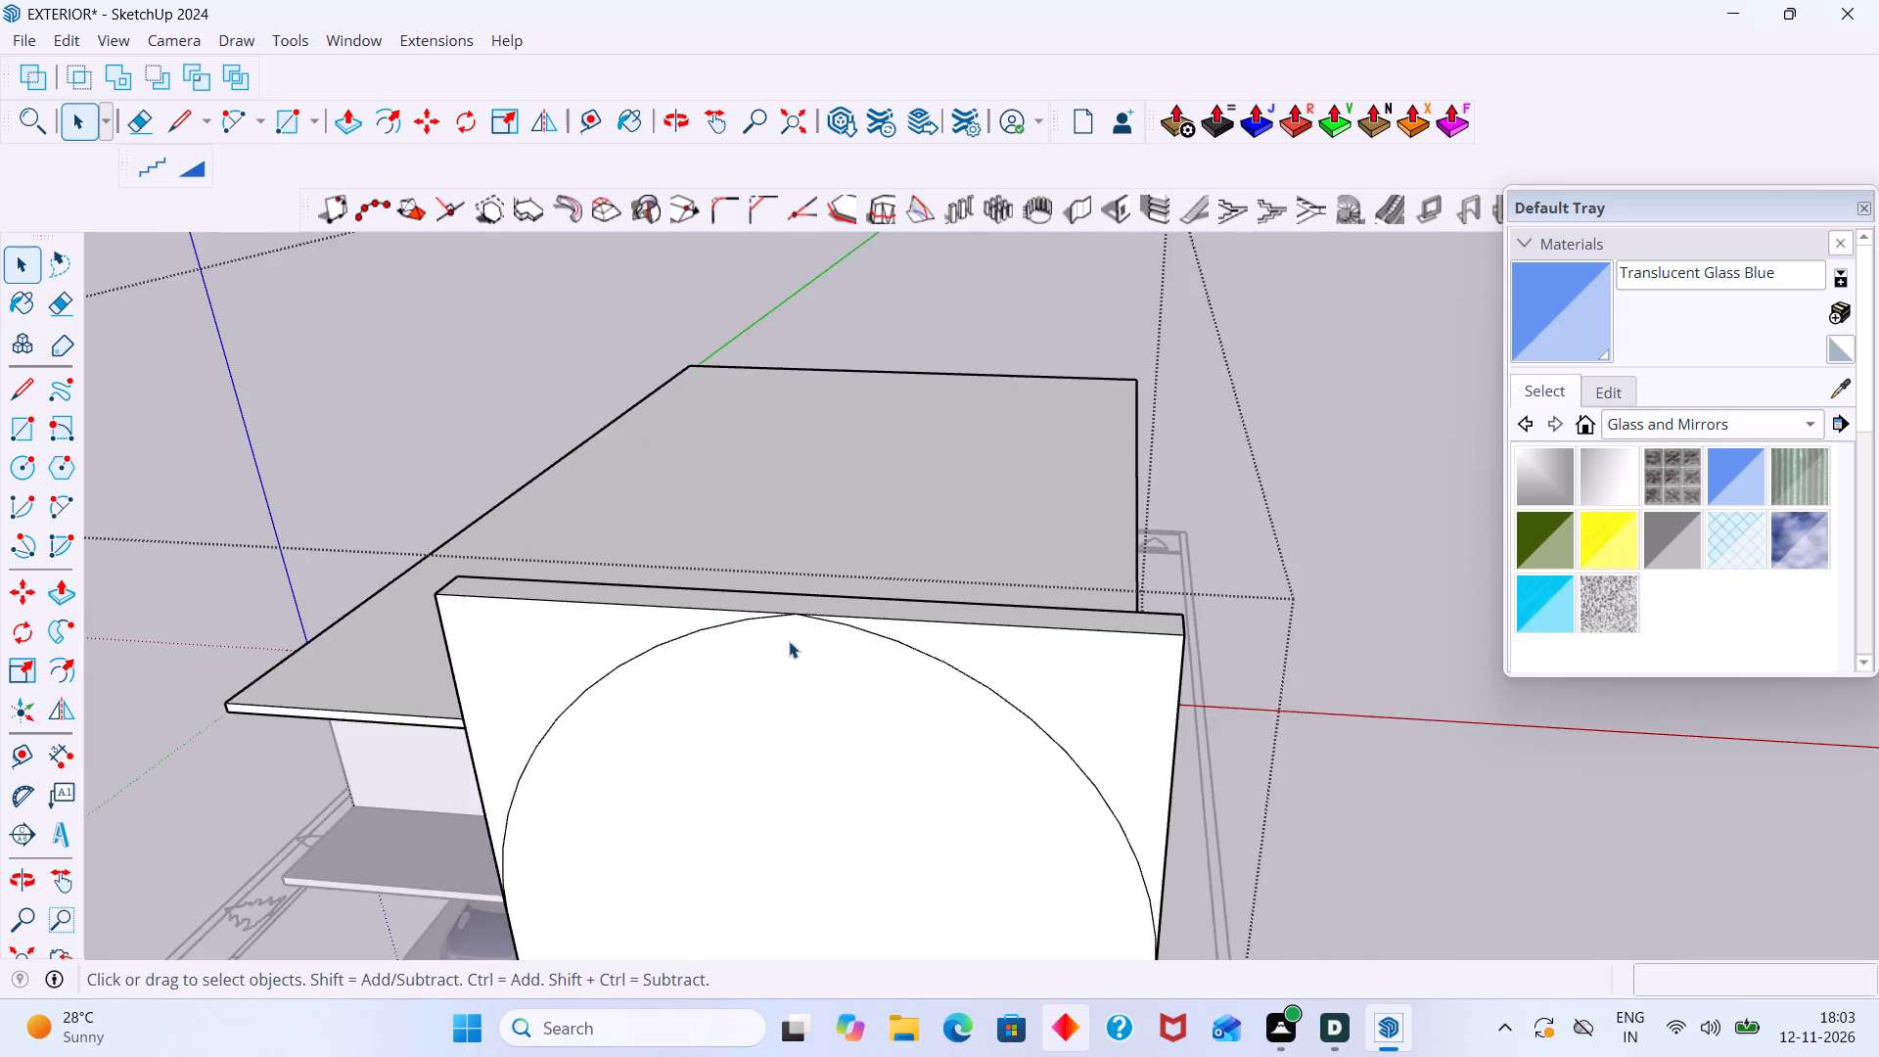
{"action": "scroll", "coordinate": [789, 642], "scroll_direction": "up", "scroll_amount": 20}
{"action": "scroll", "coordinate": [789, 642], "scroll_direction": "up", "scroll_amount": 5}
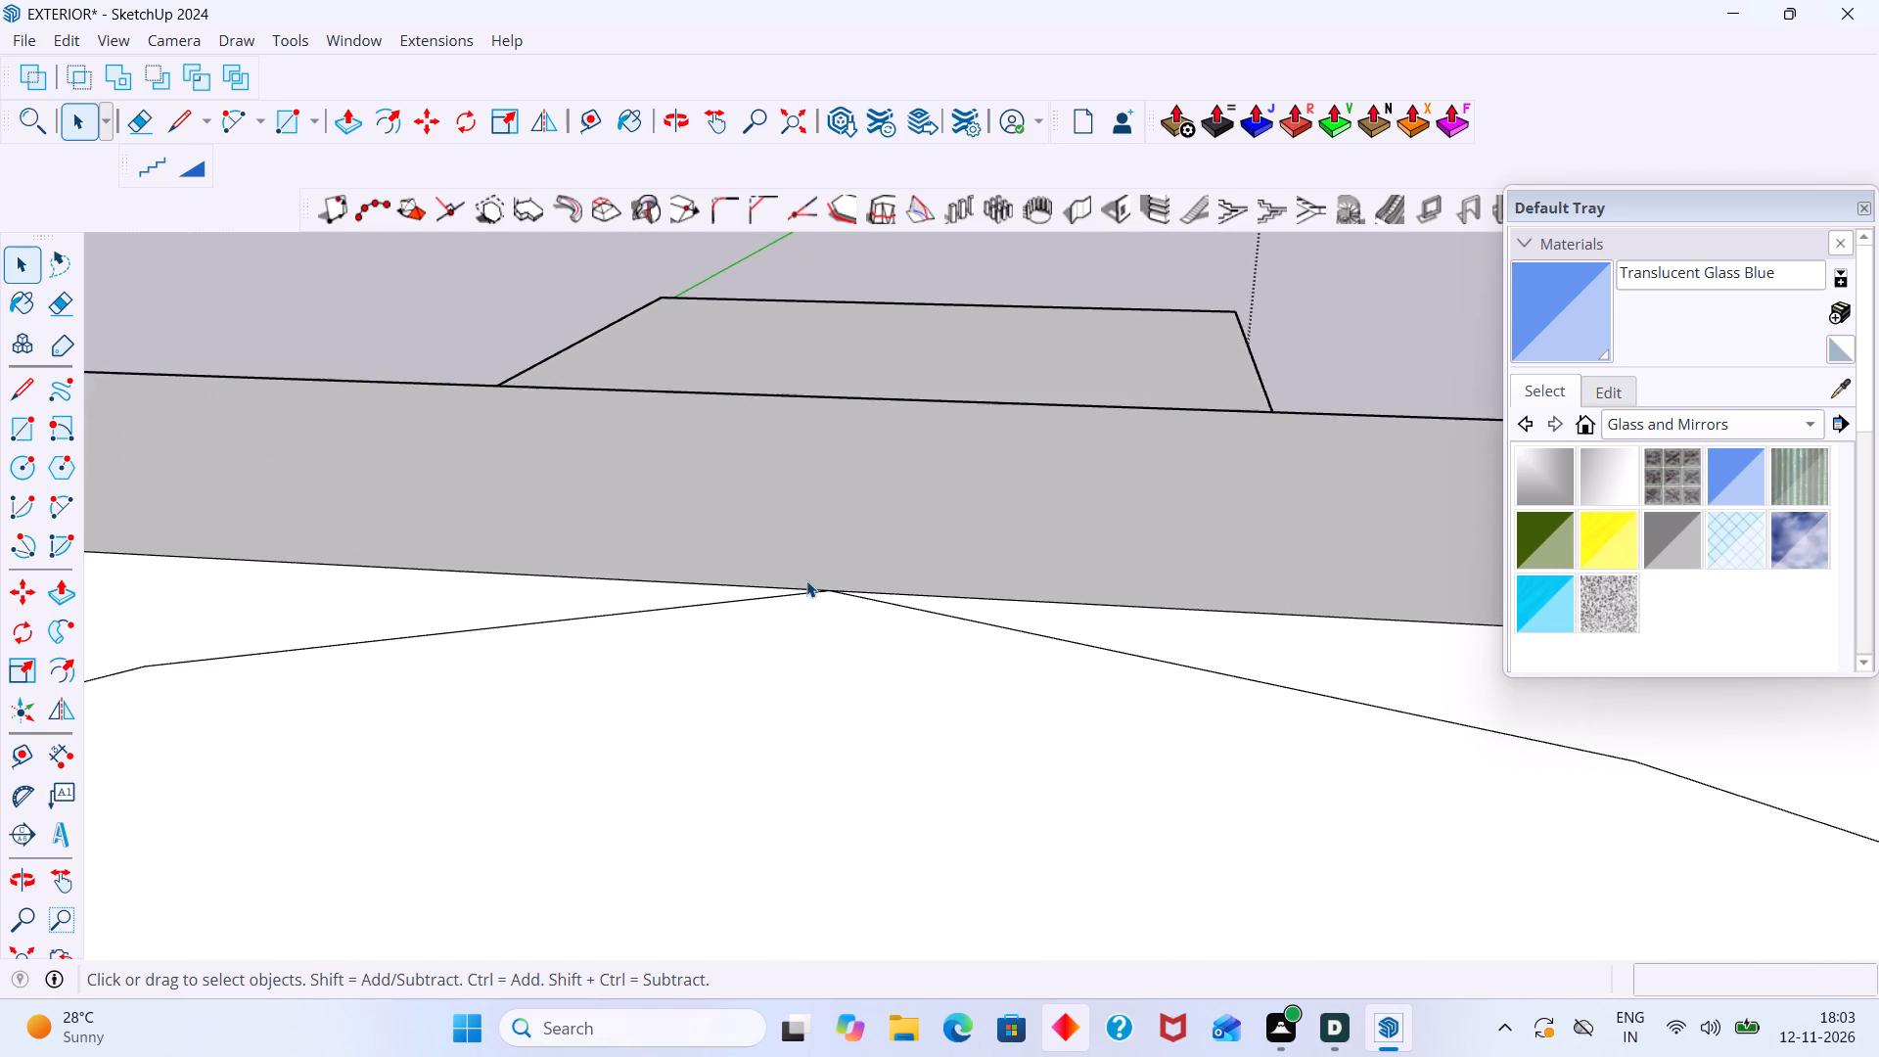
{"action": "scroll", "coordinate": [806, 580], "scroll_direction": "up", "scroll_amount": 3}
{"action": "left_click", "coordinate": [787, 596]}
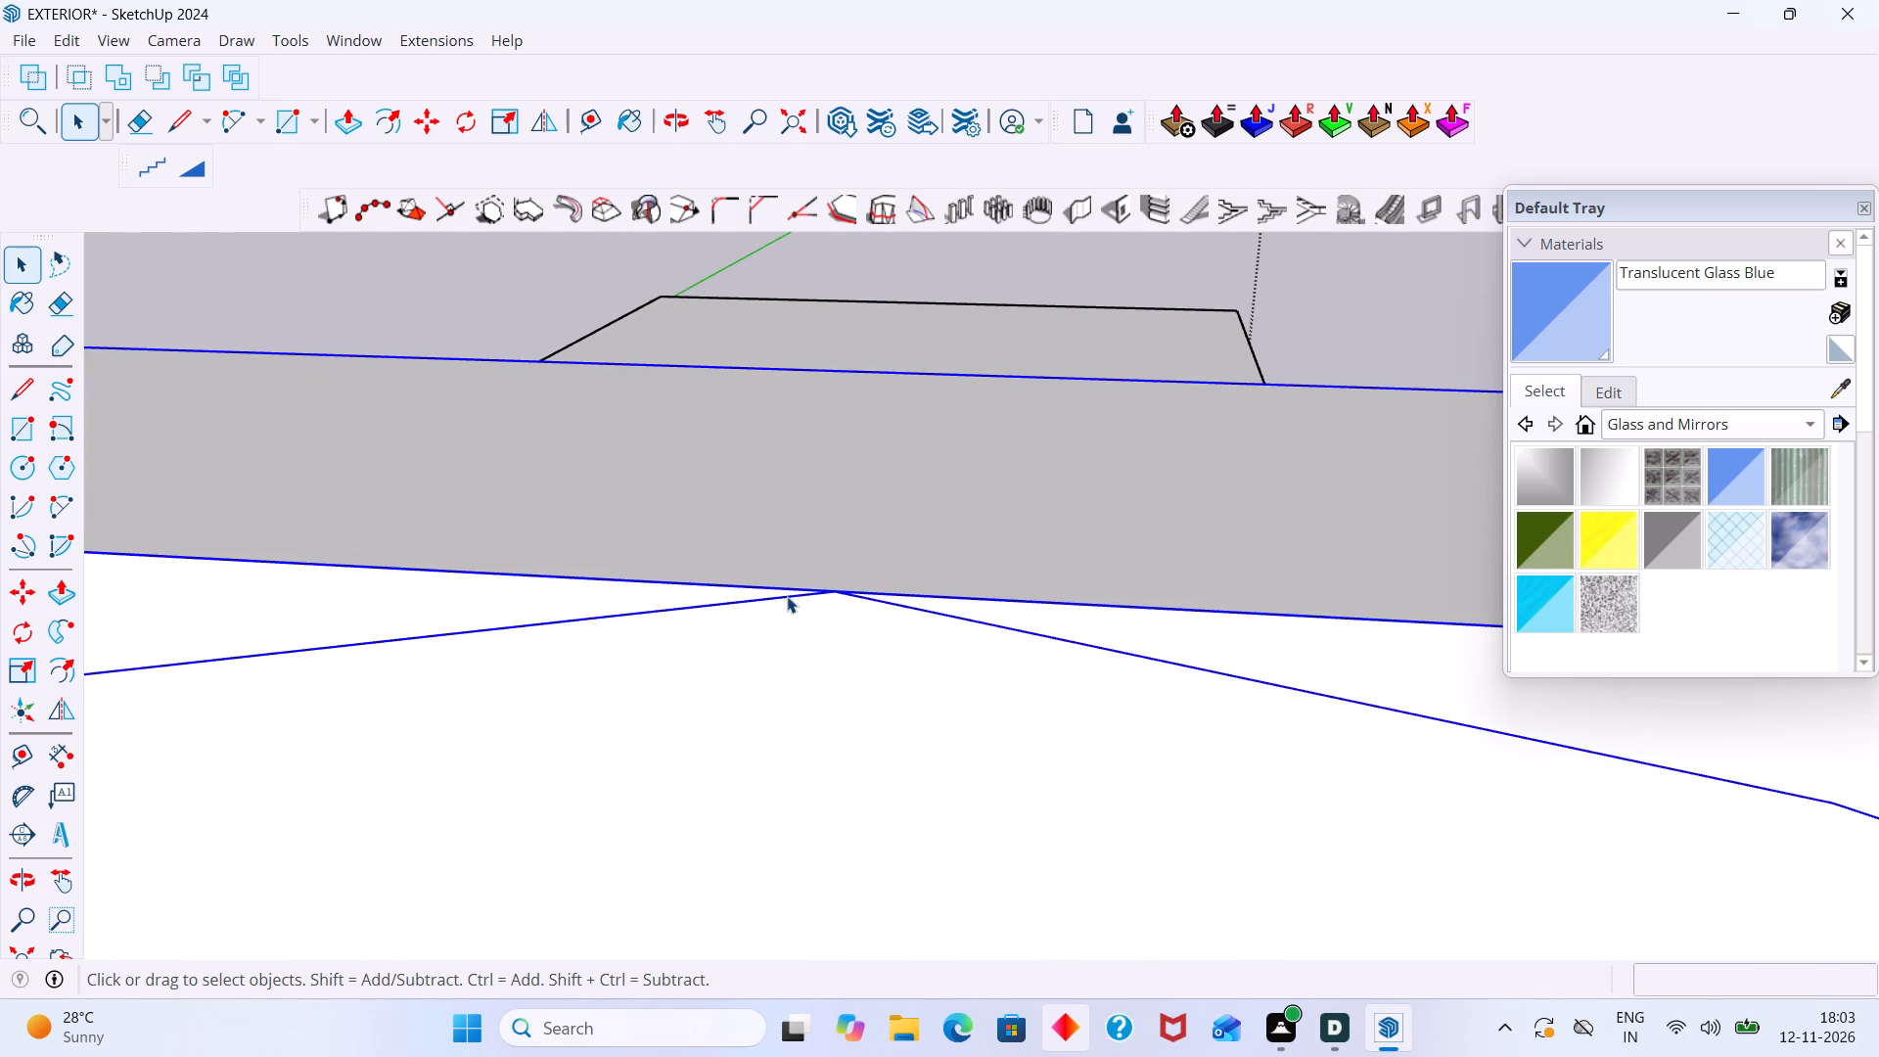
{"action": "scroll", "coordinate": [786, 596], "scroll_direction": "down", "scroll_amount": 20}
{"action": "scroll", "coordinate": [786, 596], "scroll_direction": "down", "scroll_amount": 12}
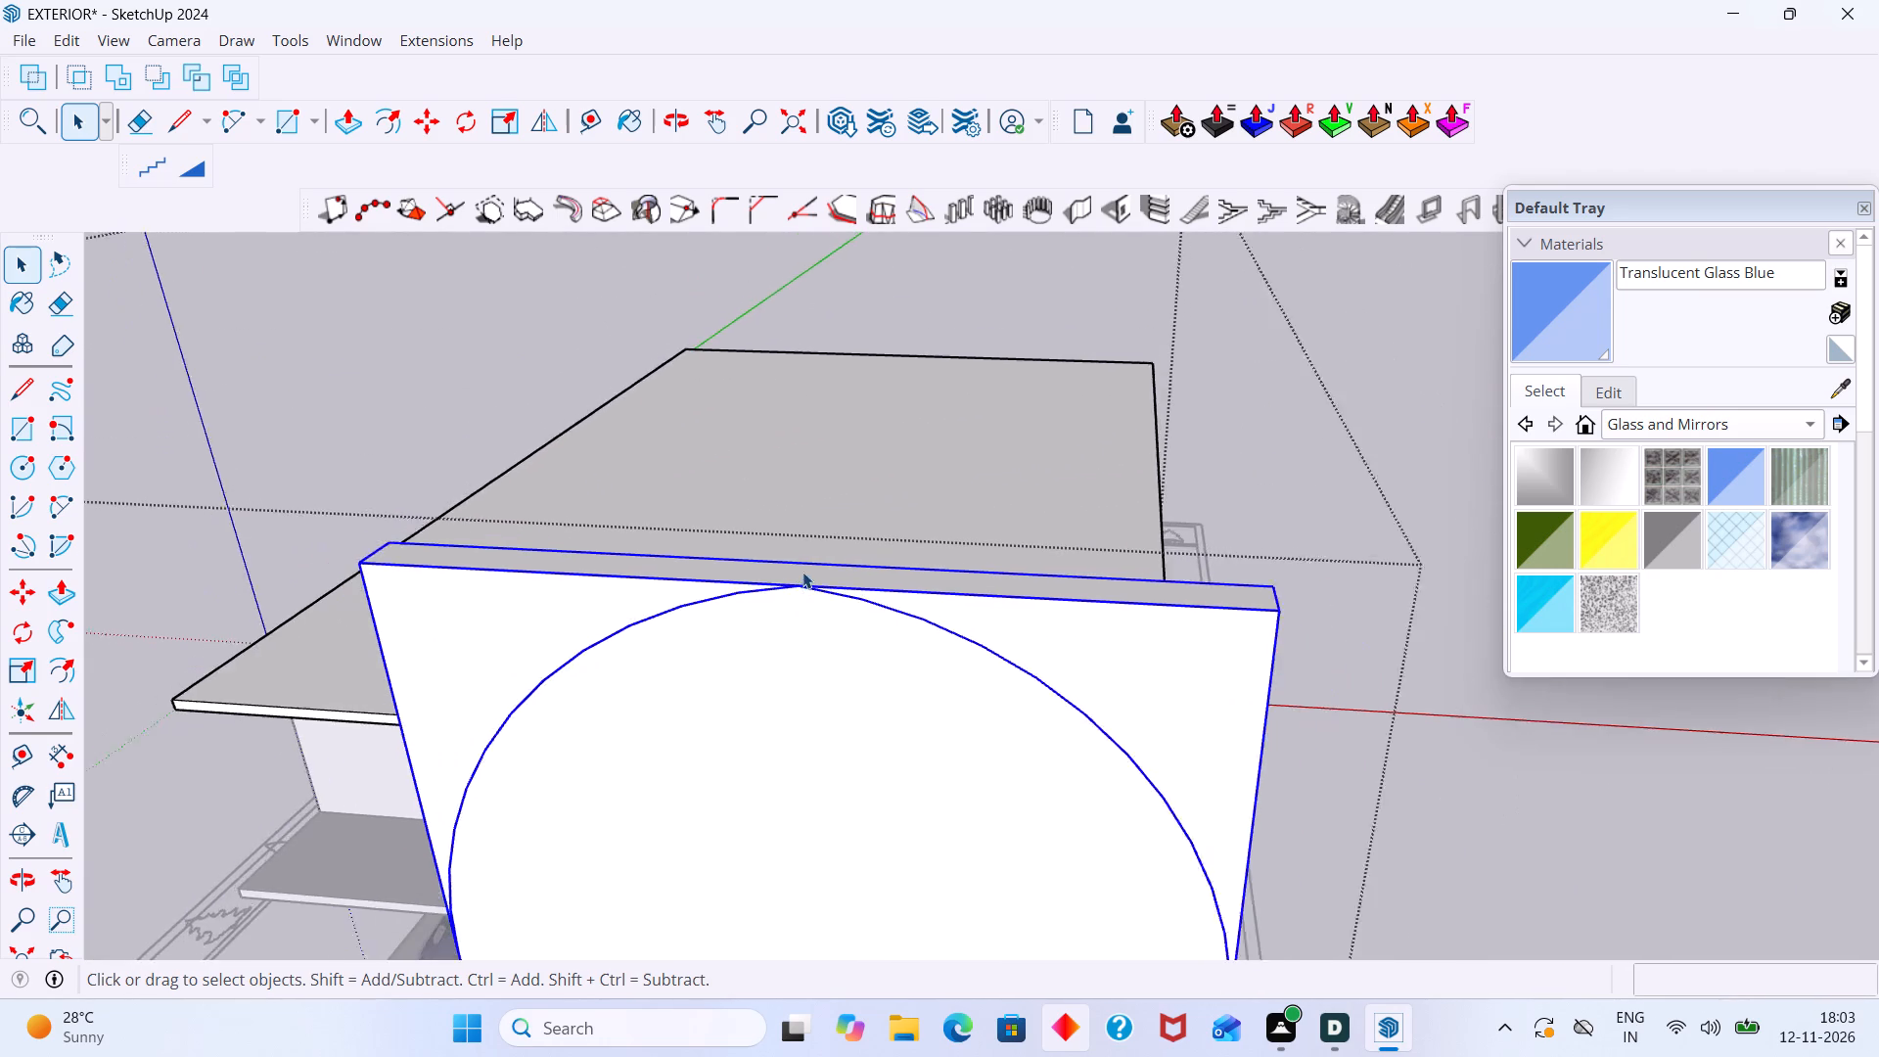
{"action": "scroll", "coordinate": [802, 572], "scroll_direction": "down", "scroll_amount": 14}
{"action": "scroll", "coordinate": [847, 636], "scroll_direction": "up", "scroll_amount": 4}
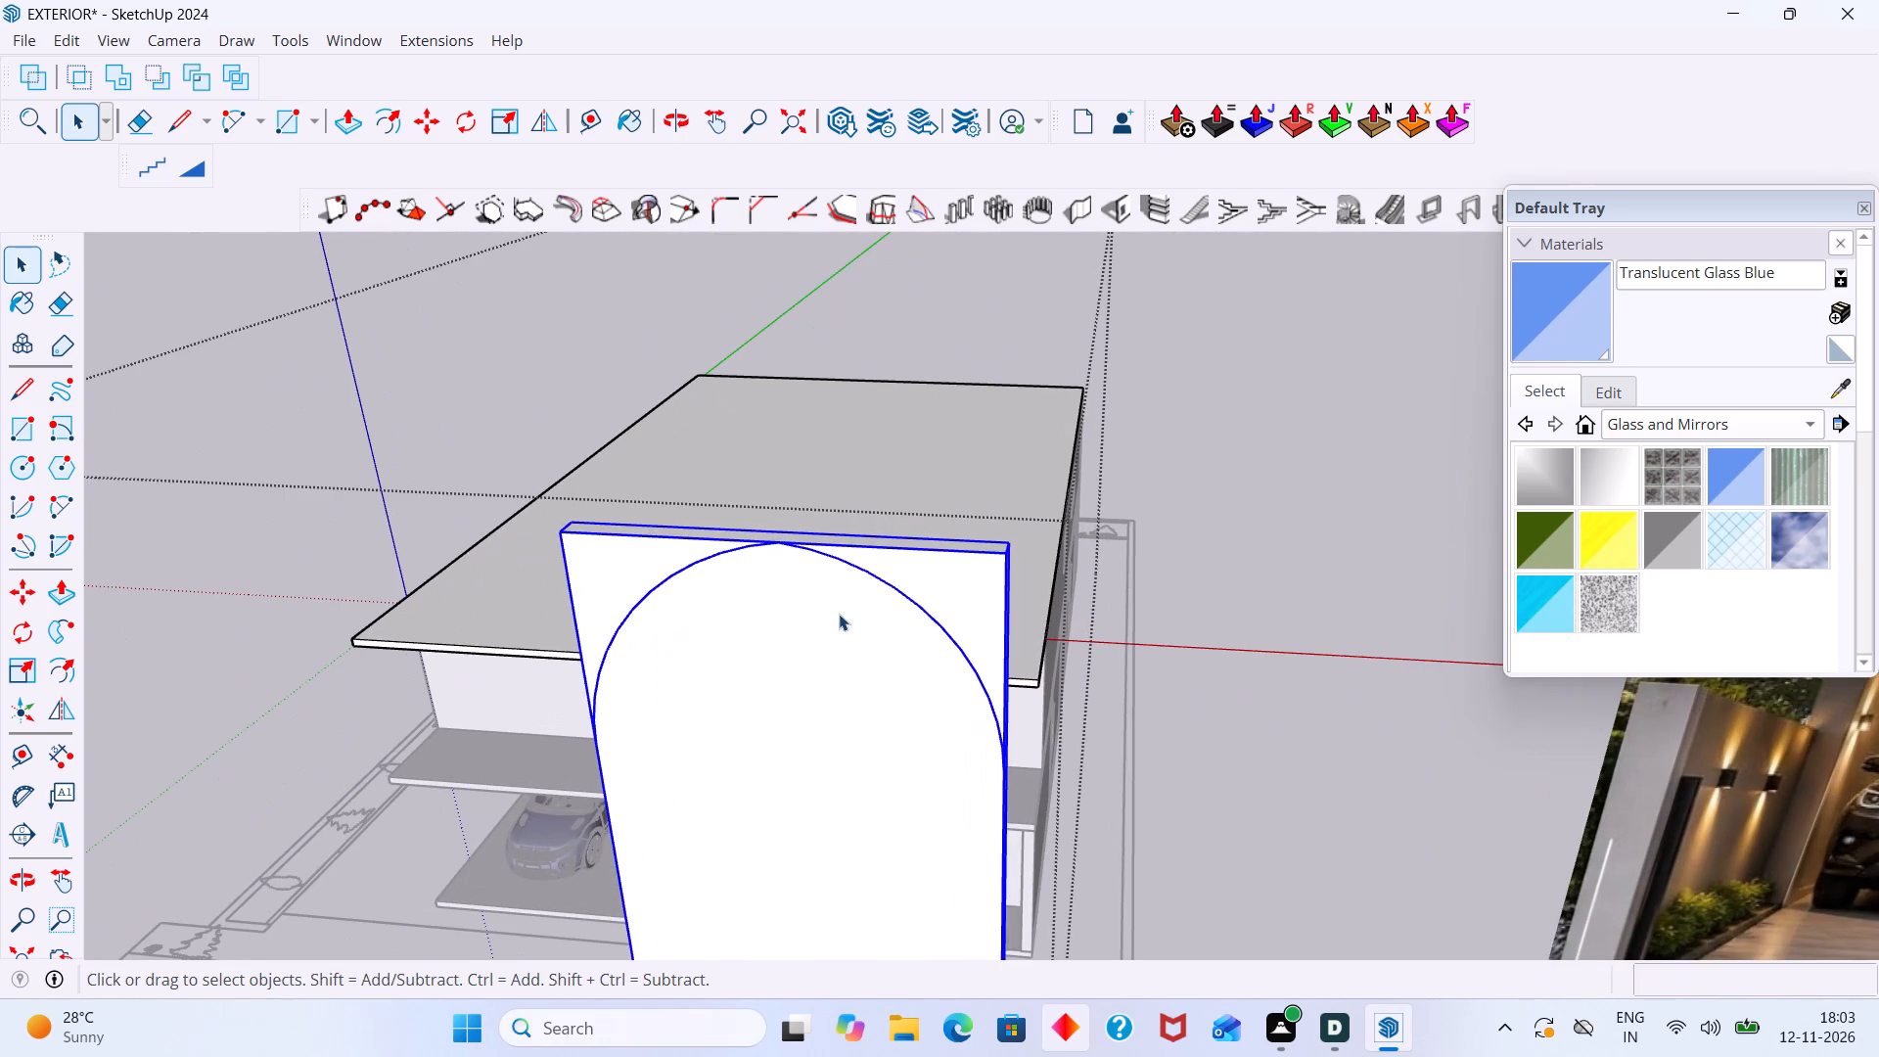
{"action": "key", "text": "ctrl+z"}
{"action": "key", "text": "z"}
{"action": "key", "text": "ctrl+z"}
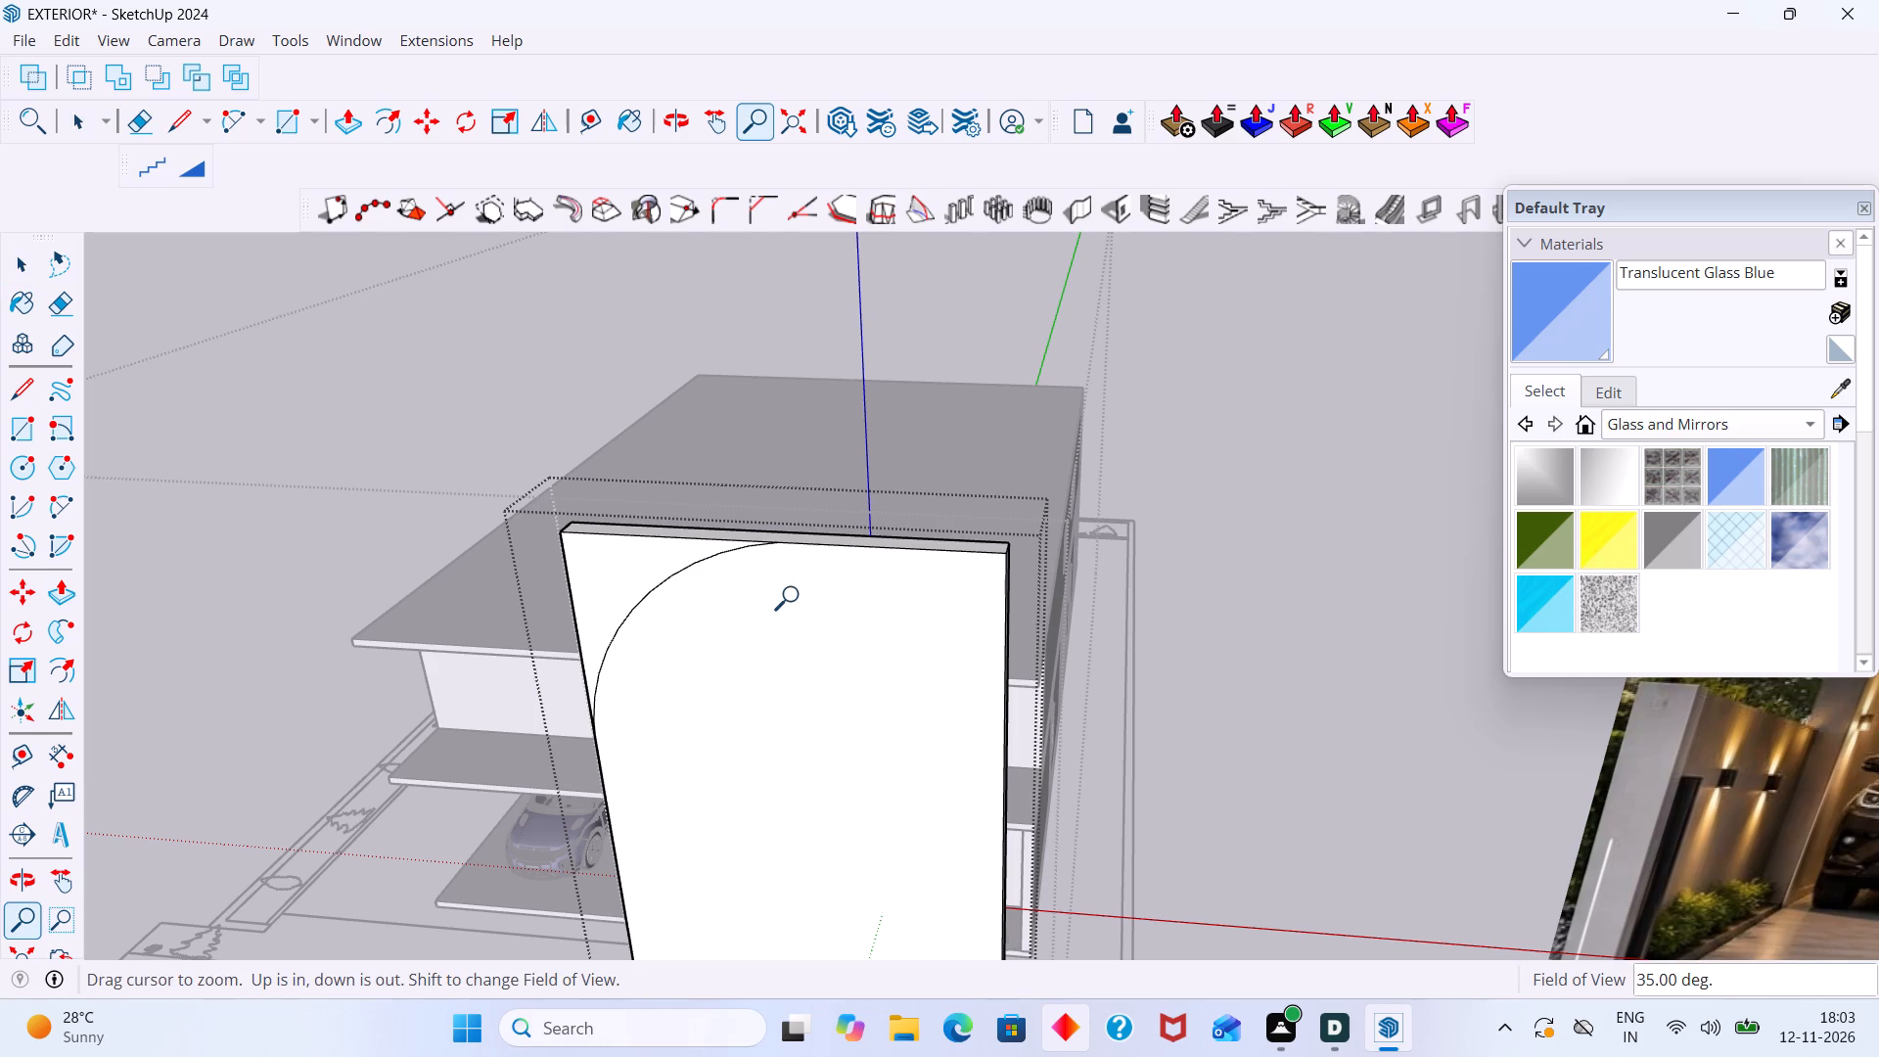
Select the remaining corner arc on the tall front wall and set its segments to 50.
{"action": "key", "text": "space"}
{"action": "left_click", "coordinate": [665, 586]}
{"action": "key", "text": "space"}
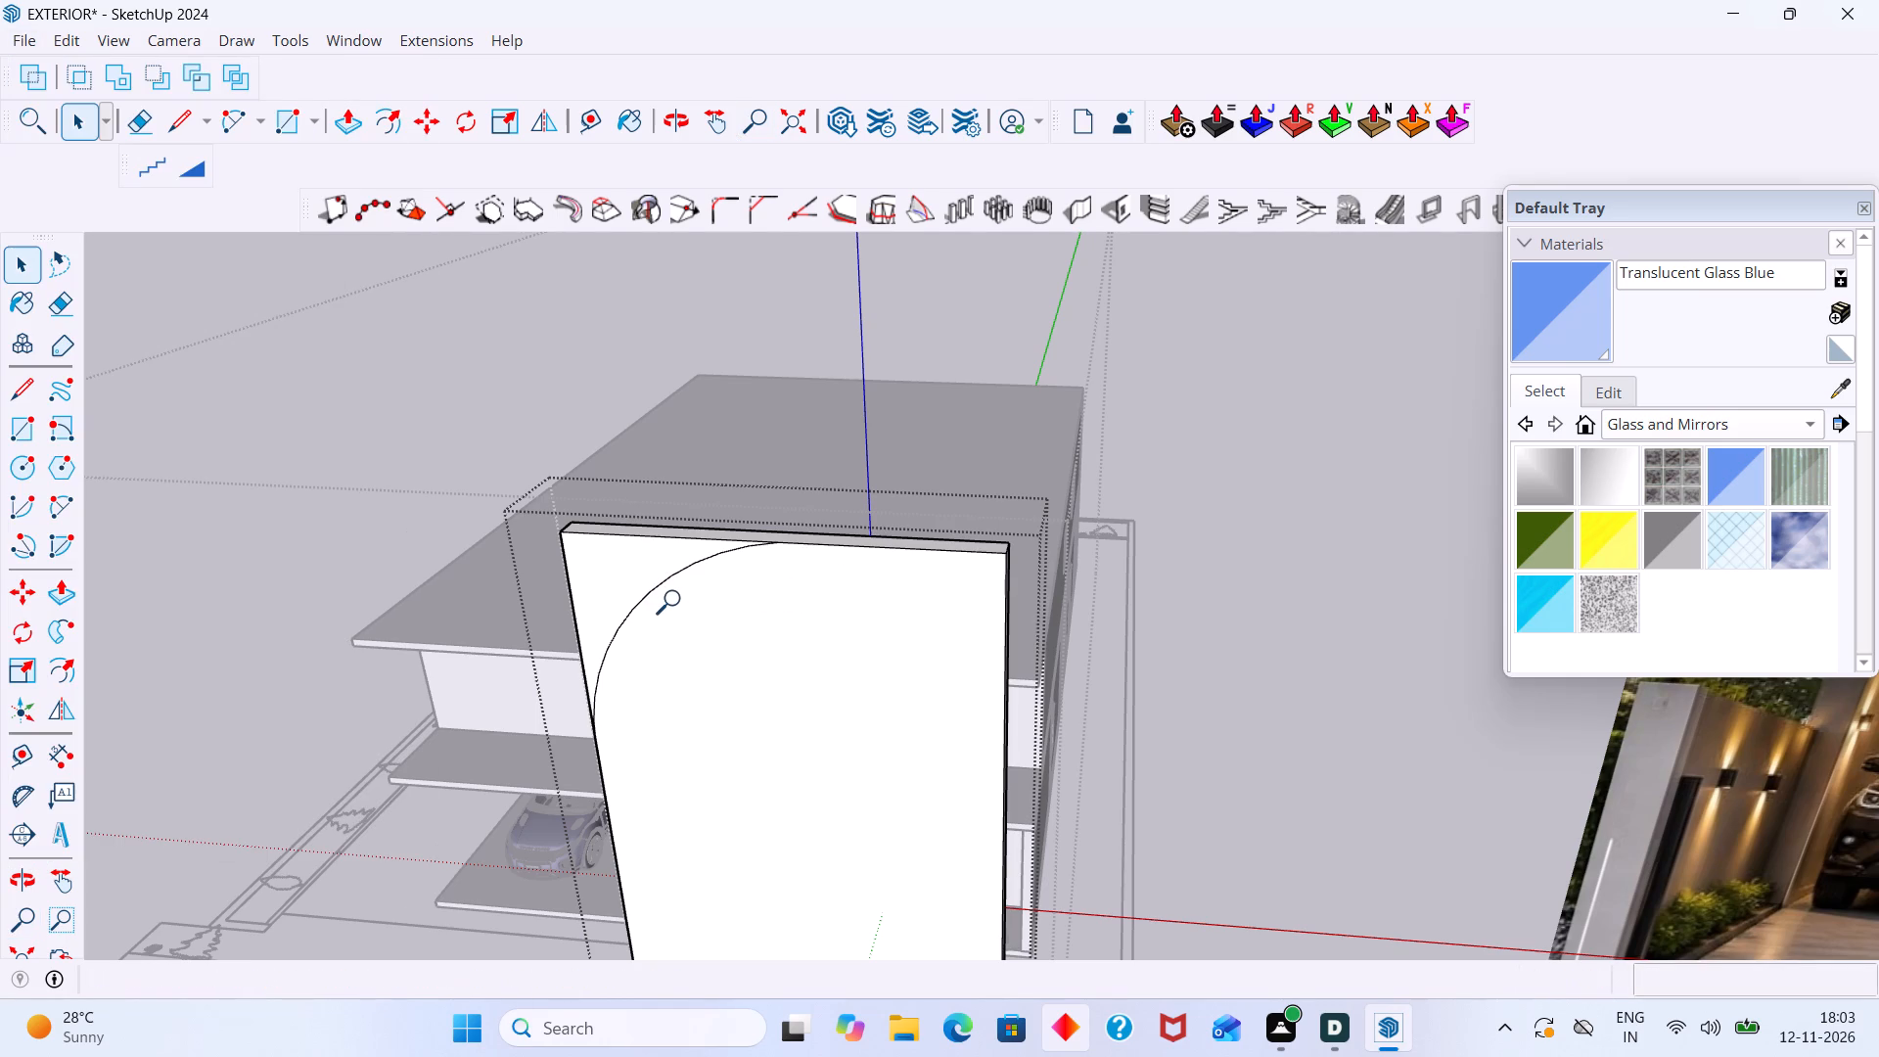
{"action": "double_click", "coordinate": [656, 588]}
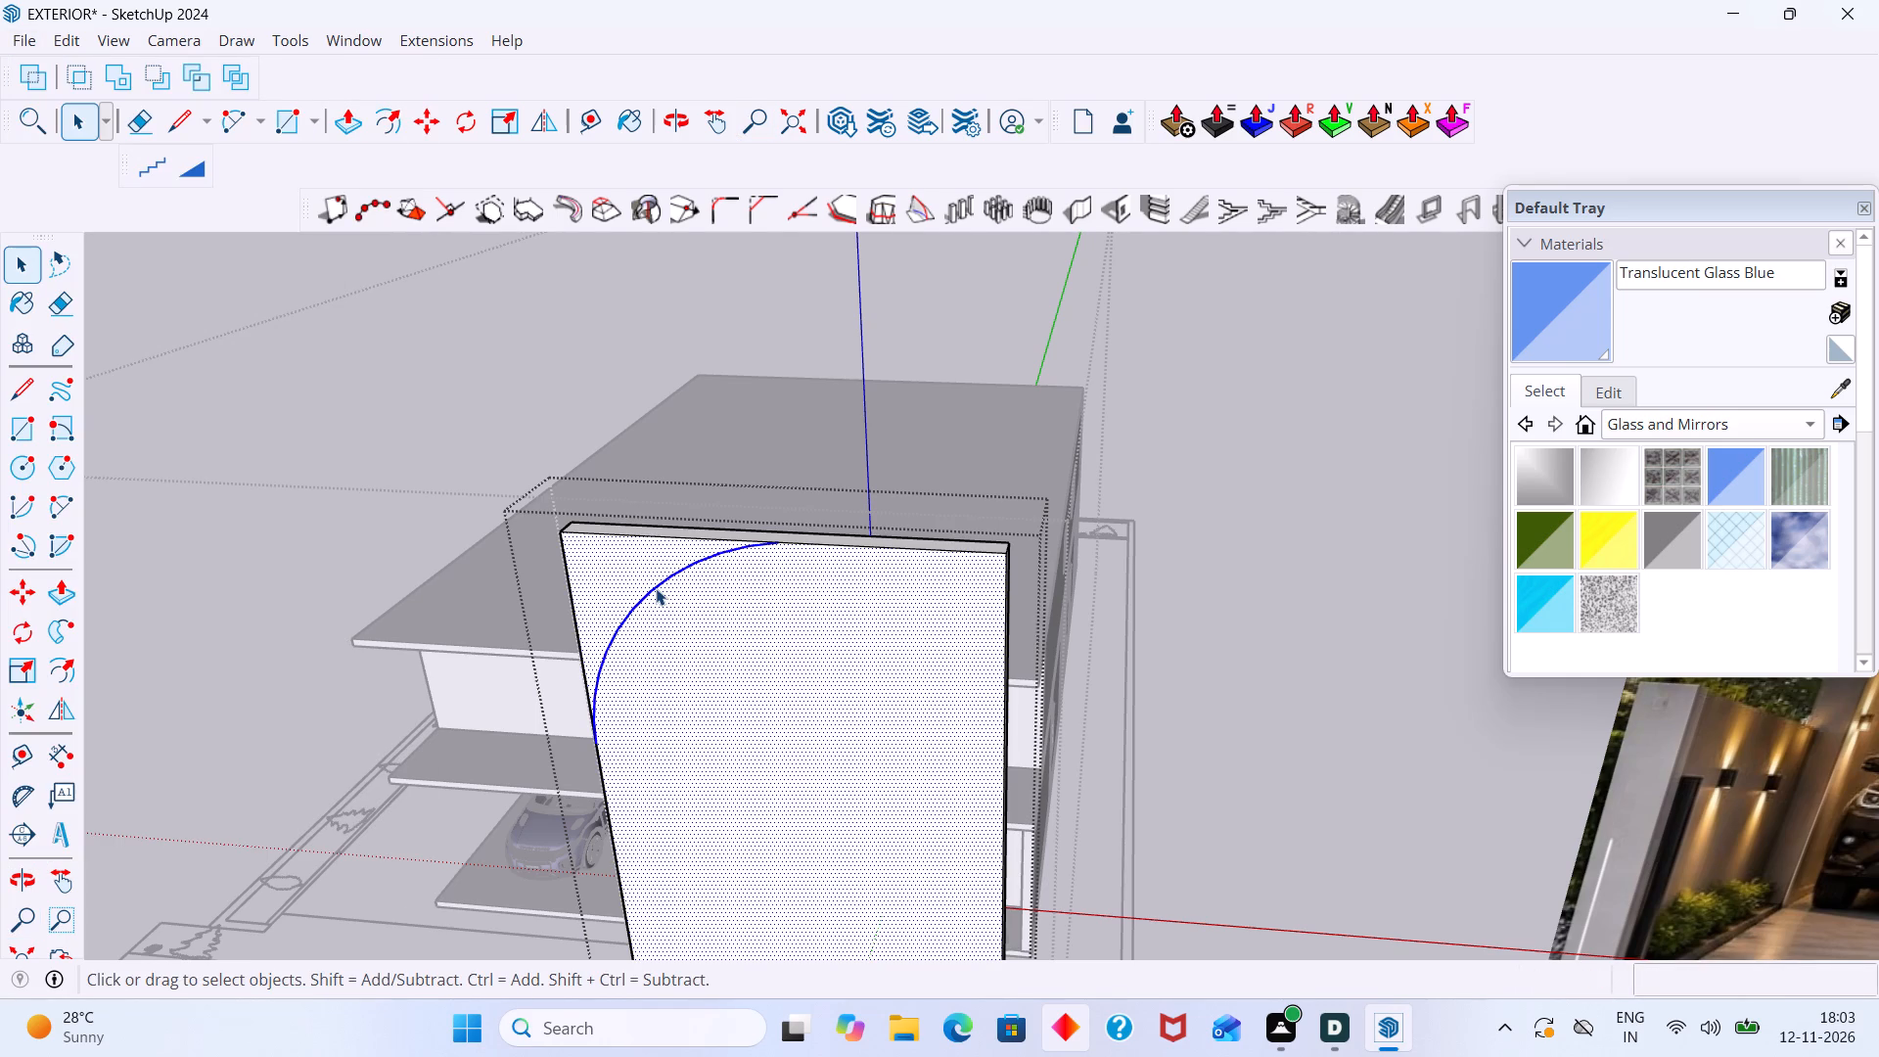
{"action": "left_click", "coordinate": [685, 597], "text": "shift"}
{"action": "left_click", "coordinate": [636, 563], "text": "shift"}
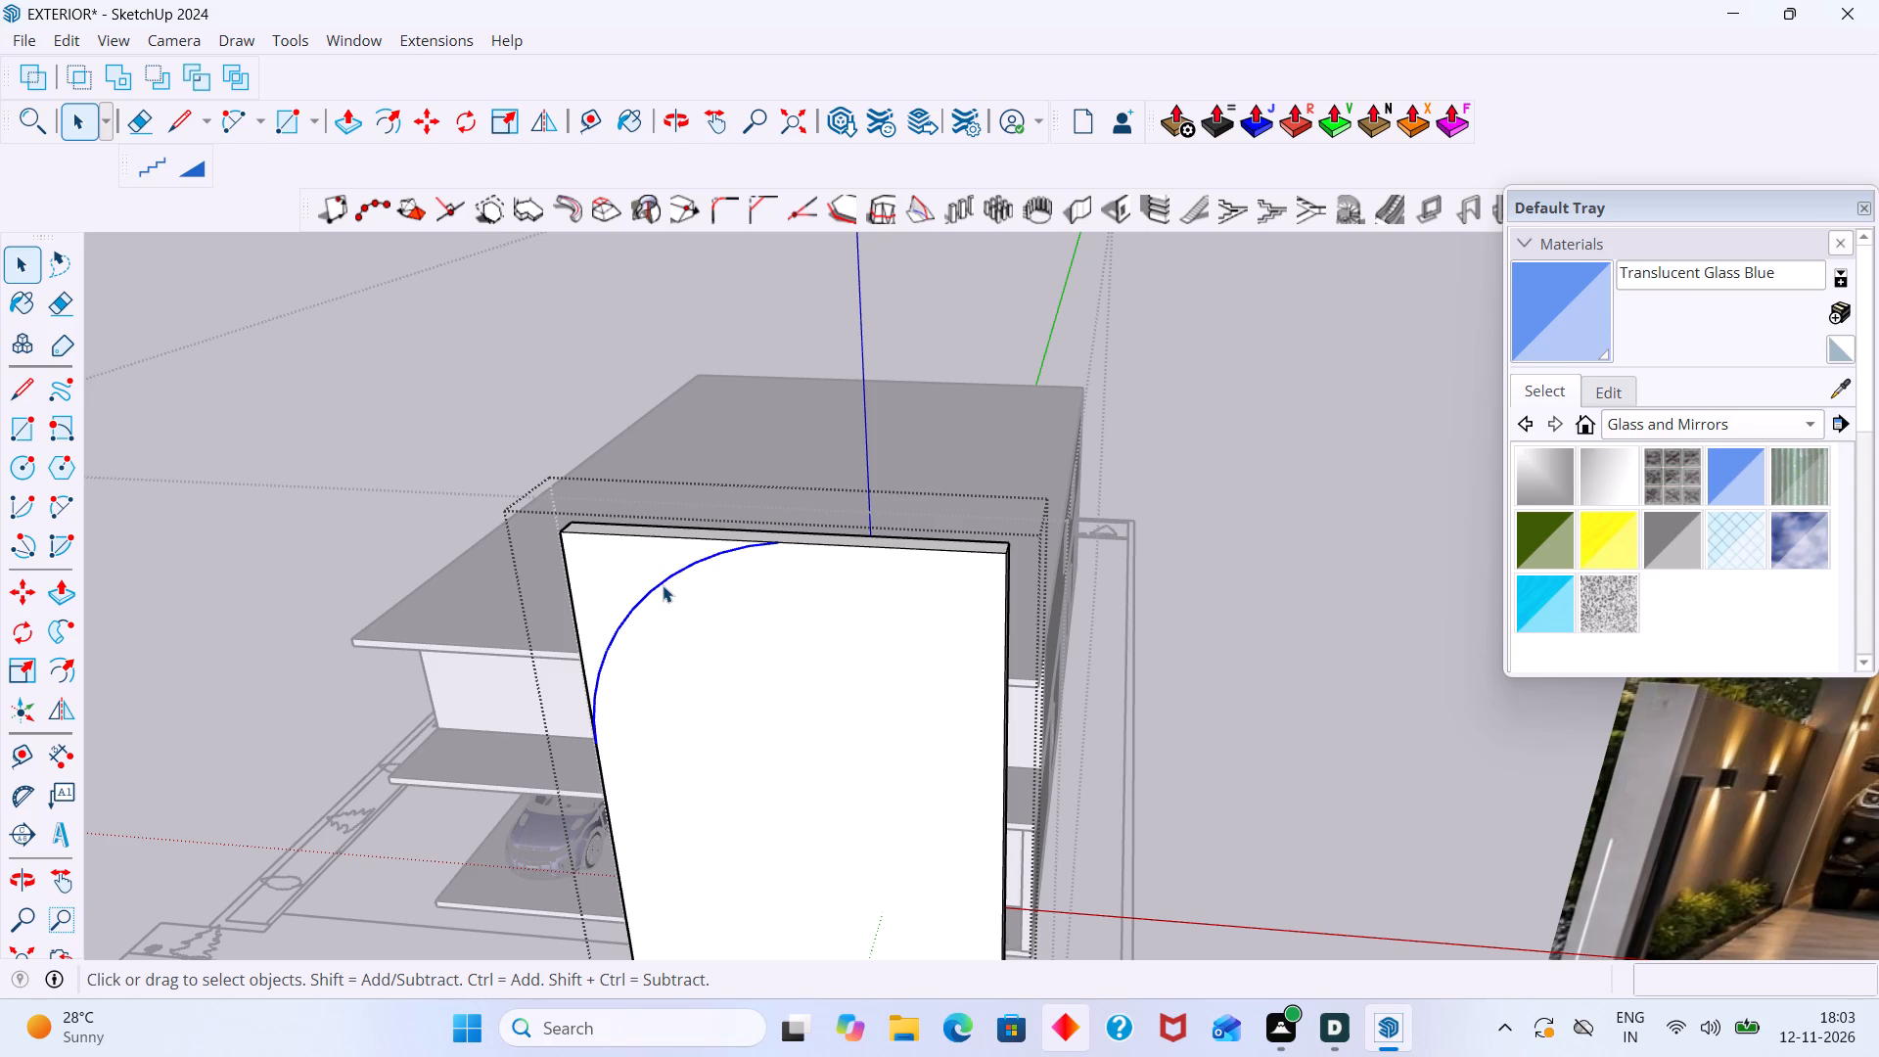
{"action": "right_click", "coordinate": [663, 585]}
{"action": "left_click", "coordinate": [663, 585]}
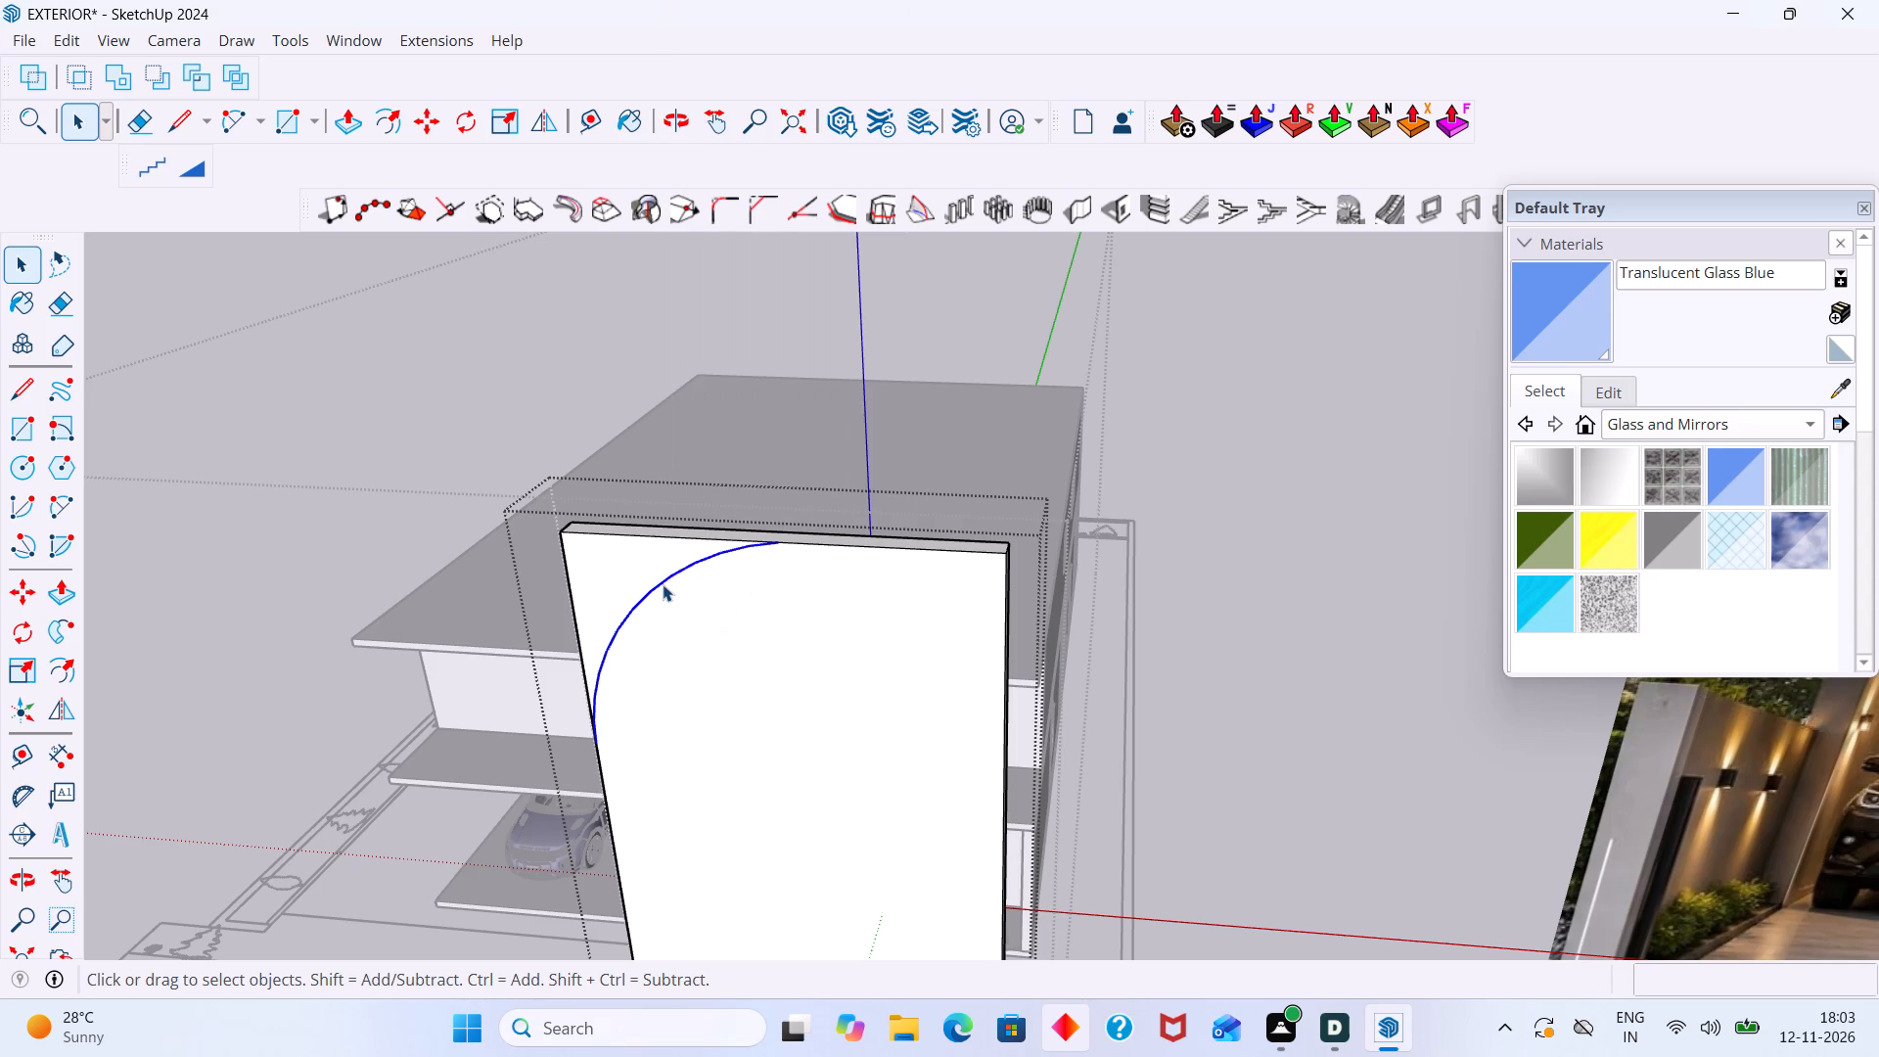
{"action": "right_click", "coordinate": [663, 584]}
{"action": "left_click", "coordinate": [785, 15]}
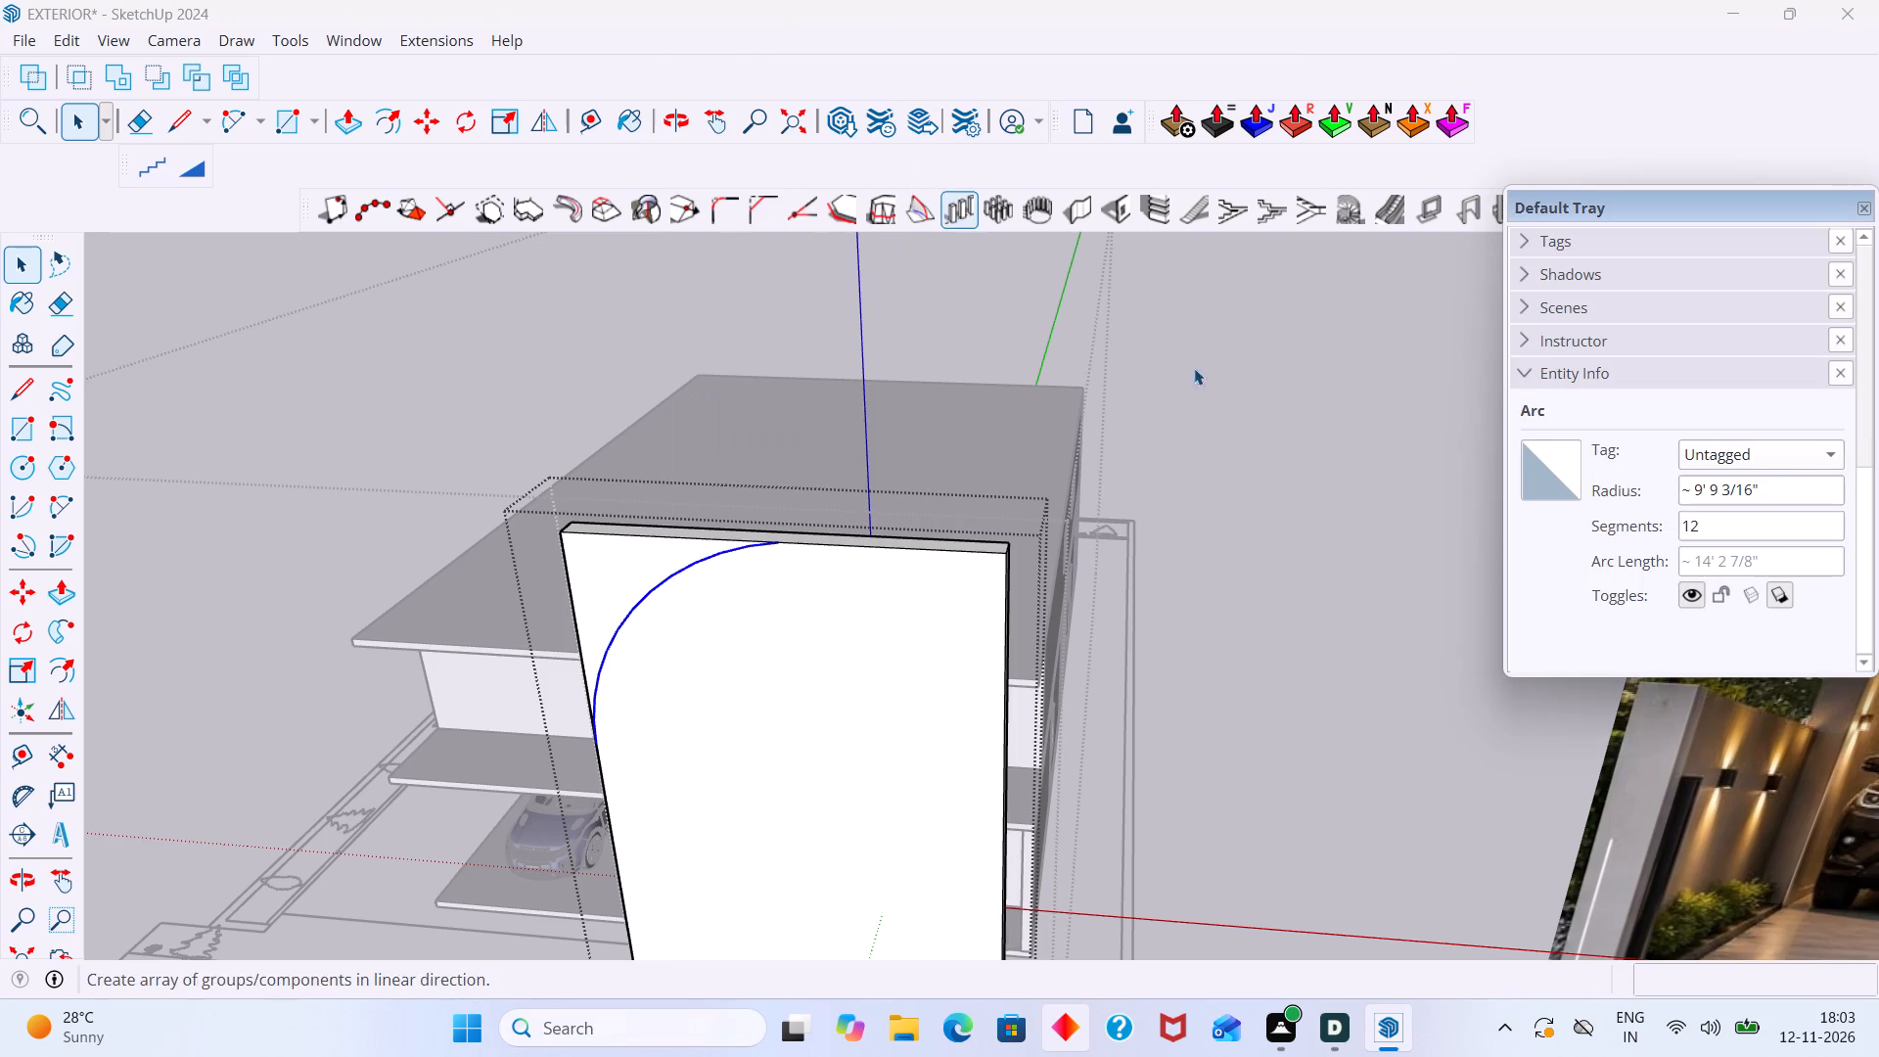
{"action": "left_click", "coordinate": [1703, 522]}
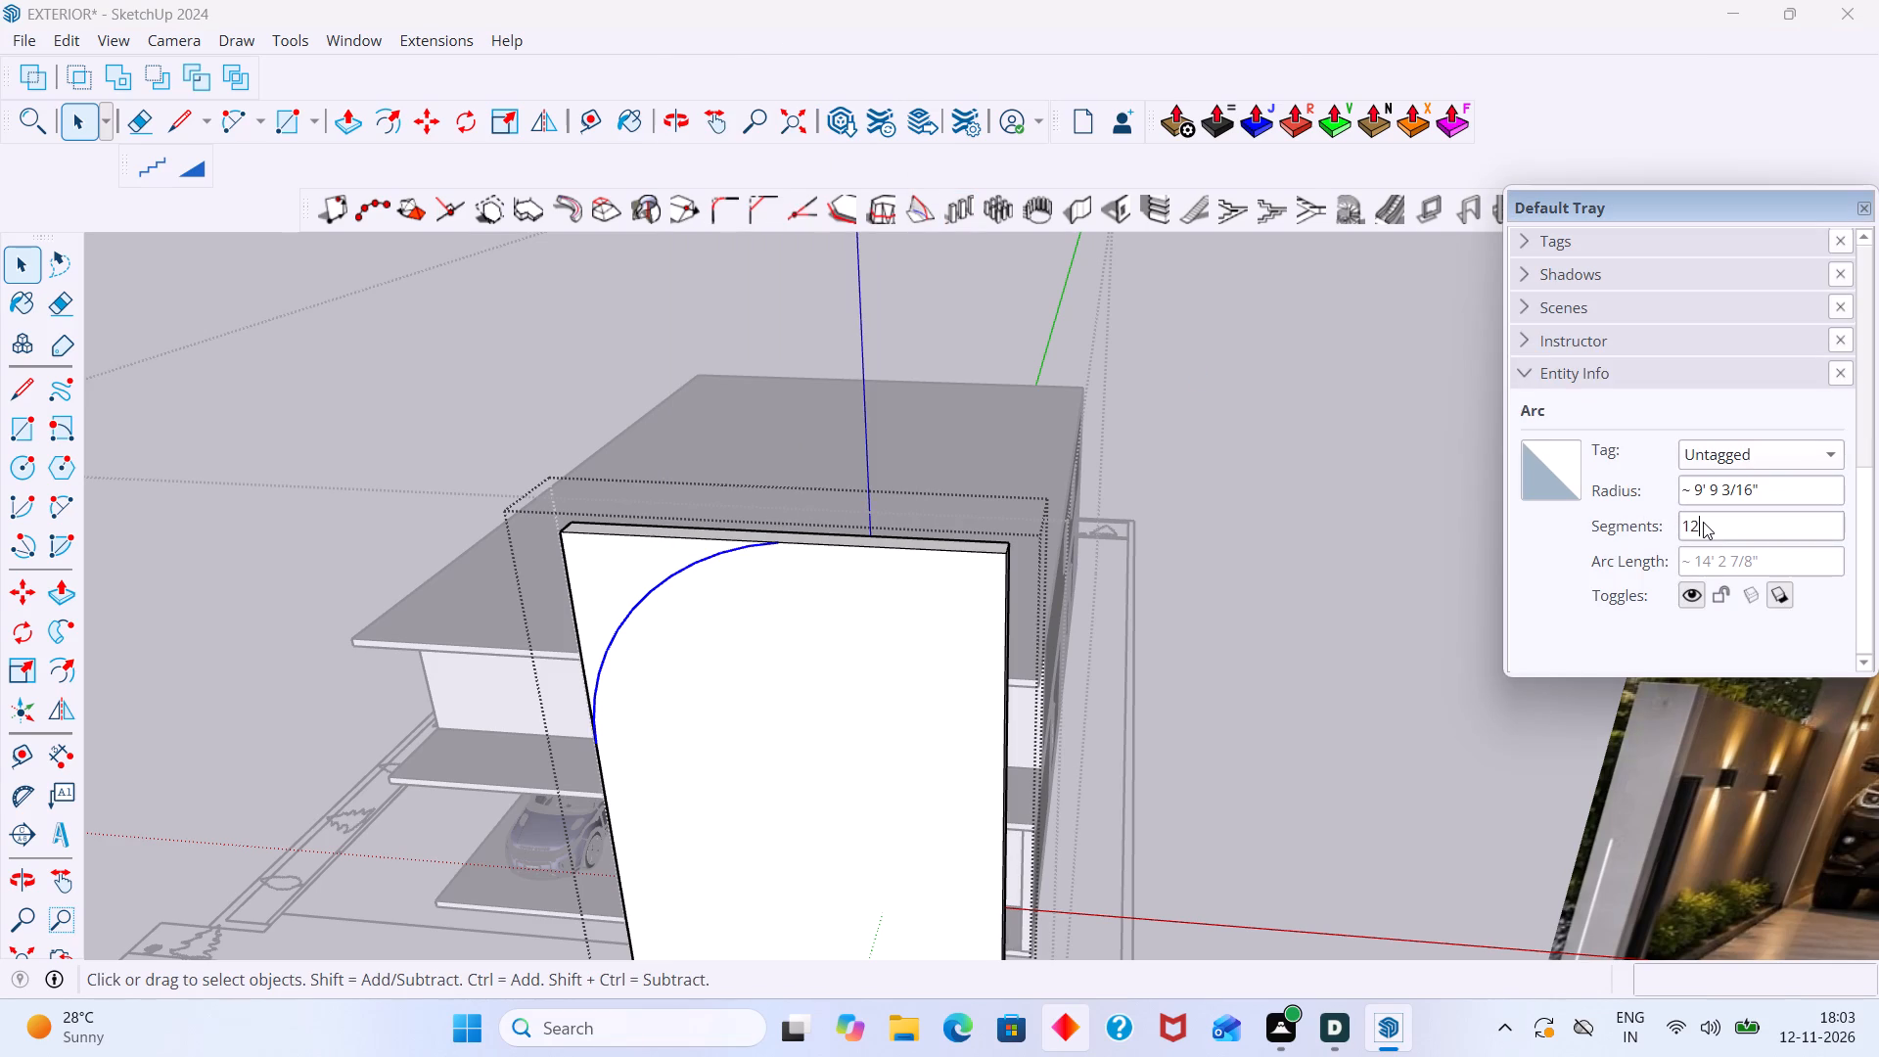
{"action": "key", "text": "BackSpace"}
{"action": "key", "text": "BackSpace"}
{"action": "key", "text": "5"}
{"action": "key", "text": "0"}
{"action": "key", "text": "Return"}
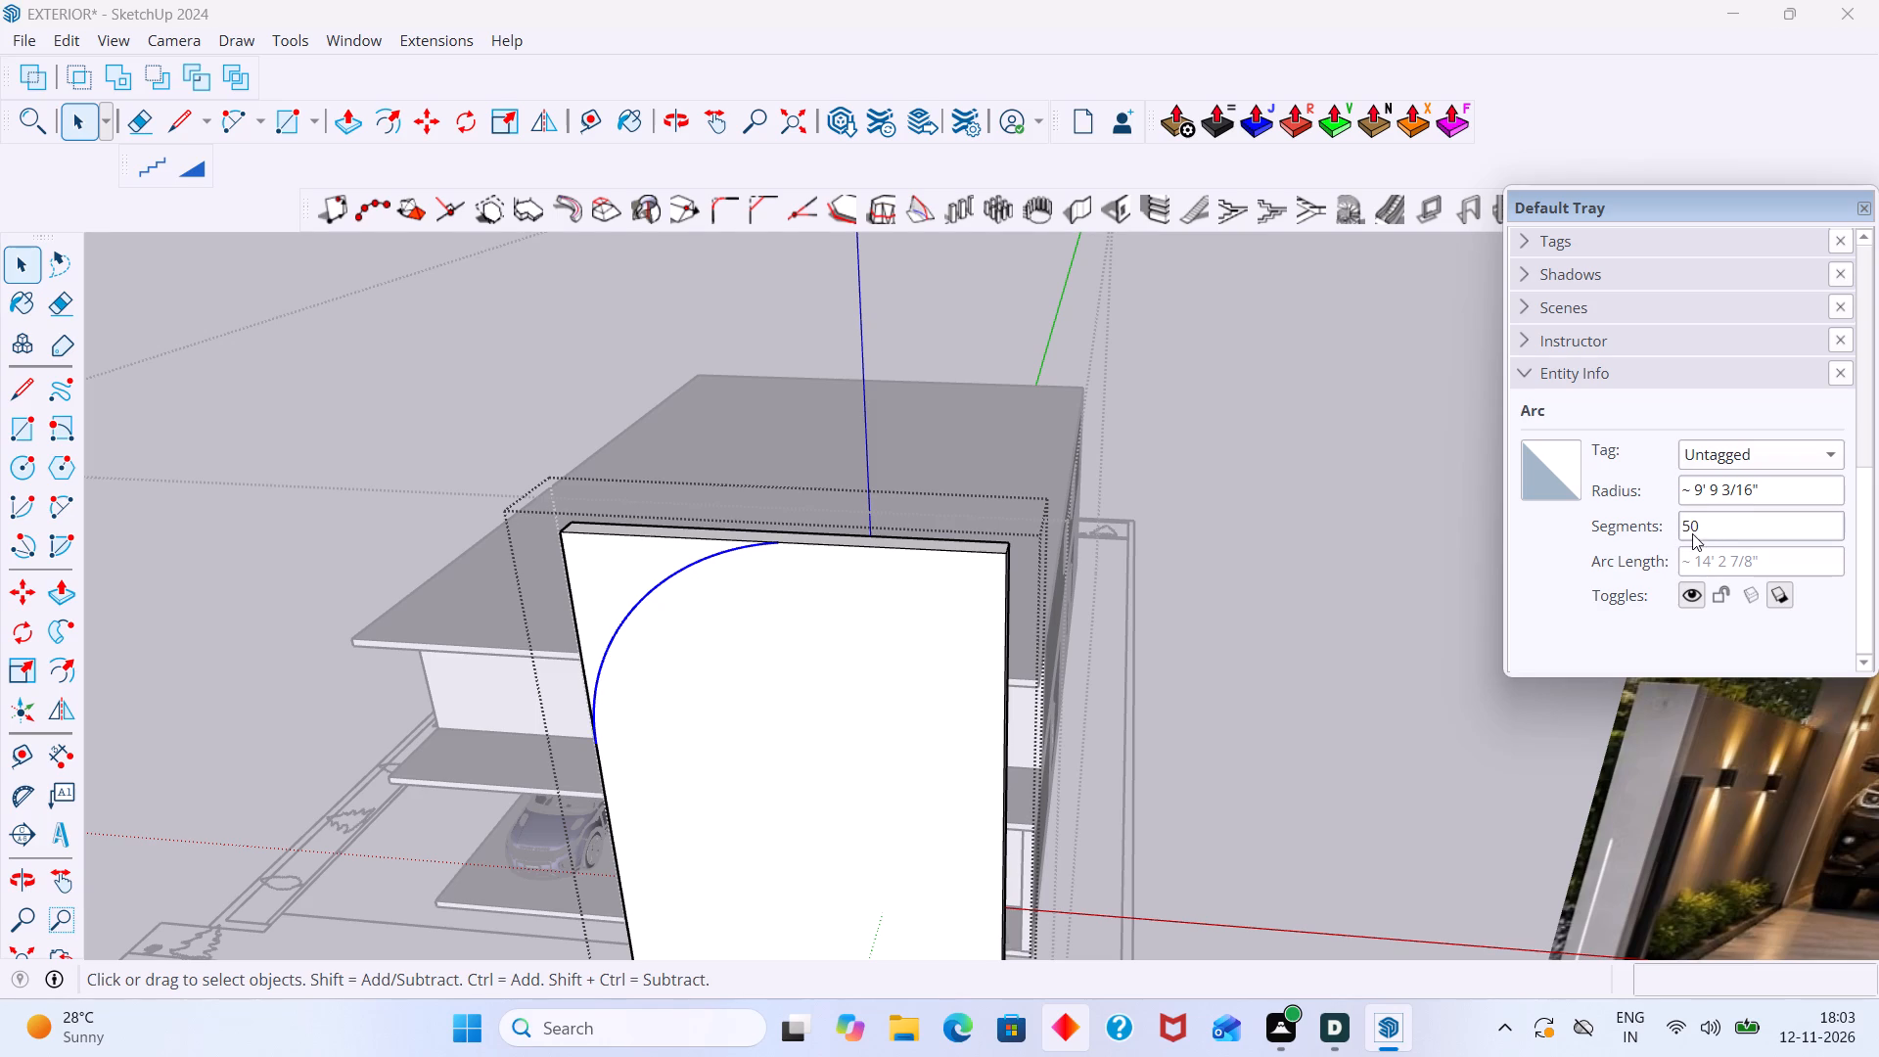
Mirror a copy of the 50-segment arc across a vertical plane at the top edge's midpoint, offset about 4' 4", and leave the wall block.
{"action": "scroll", "coordinate": [723, 564], "scroll_direction": "up", "scroll_amount": 12}
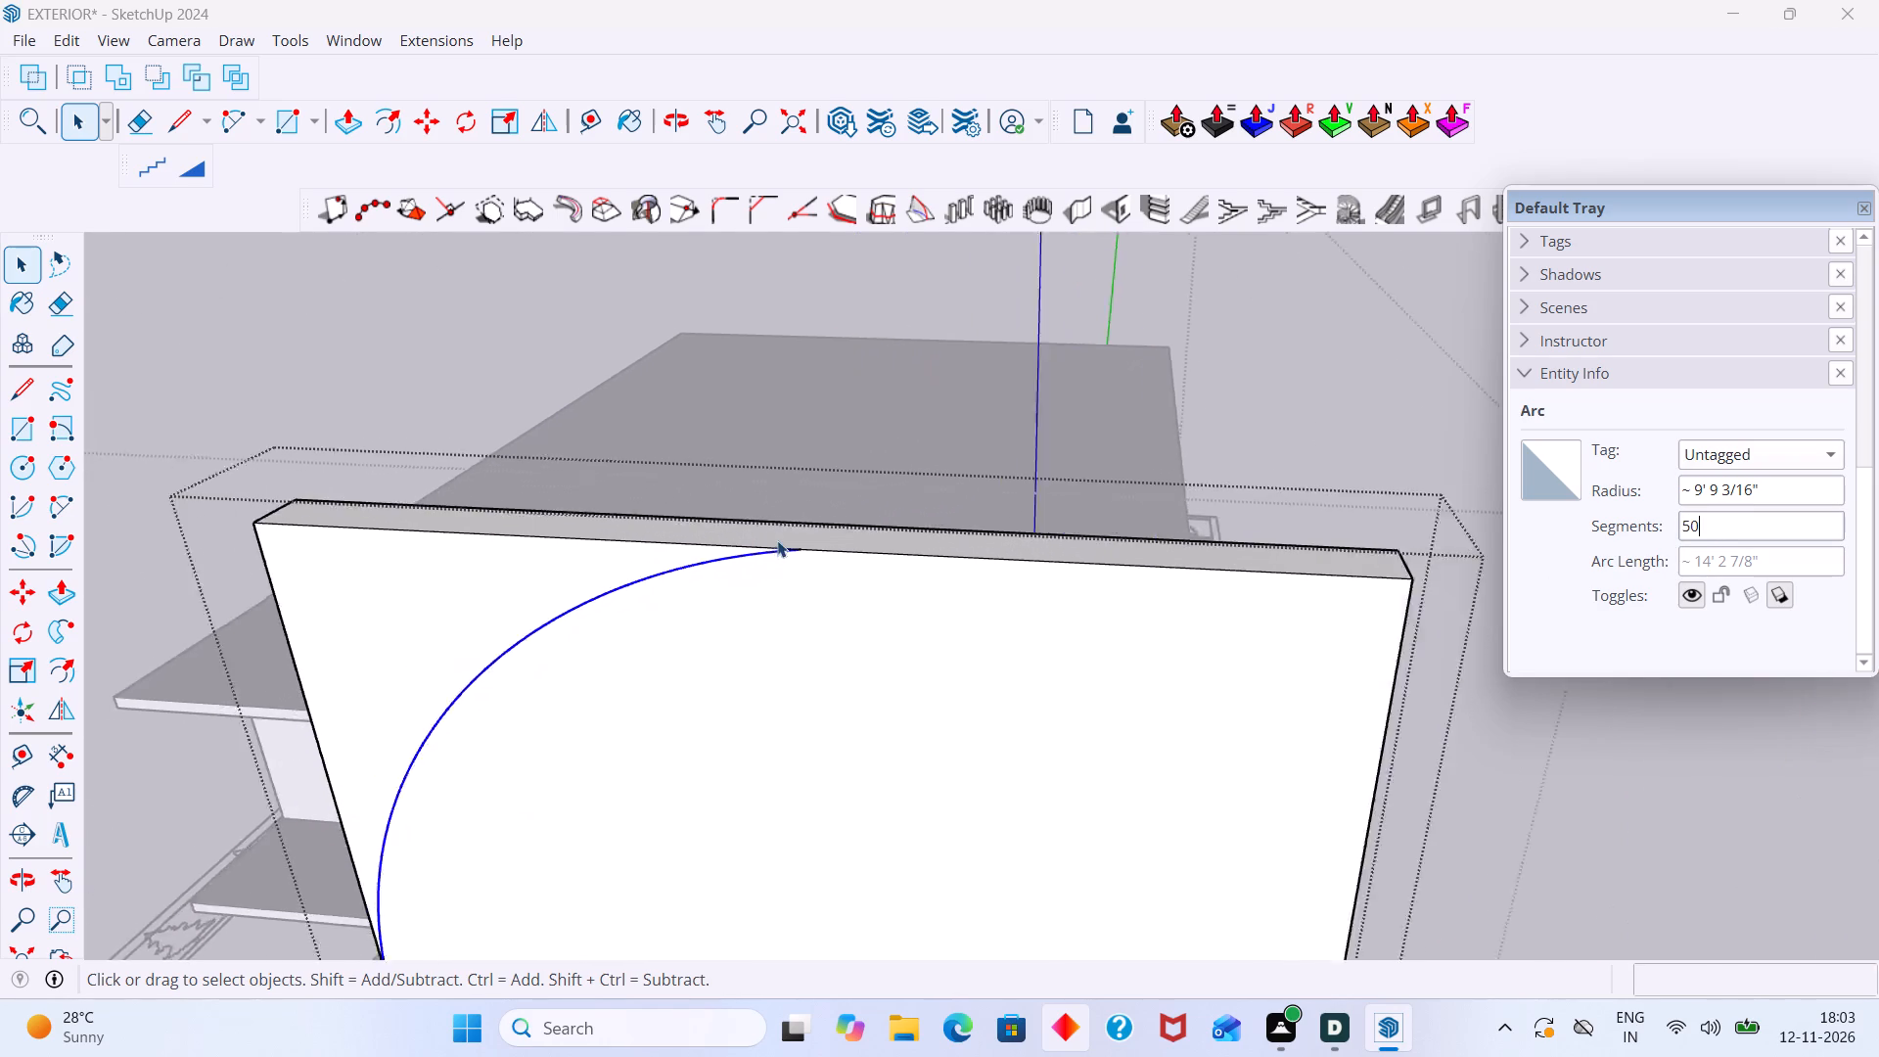
{"action": "scroll", "coordinate": [777, 540], "scroll_direction": "up", "scroll_amount": 18}
{"action": "scroll", "coordinate": [863, 549], "scroll_direction": "up", "scroll_amount": 5}
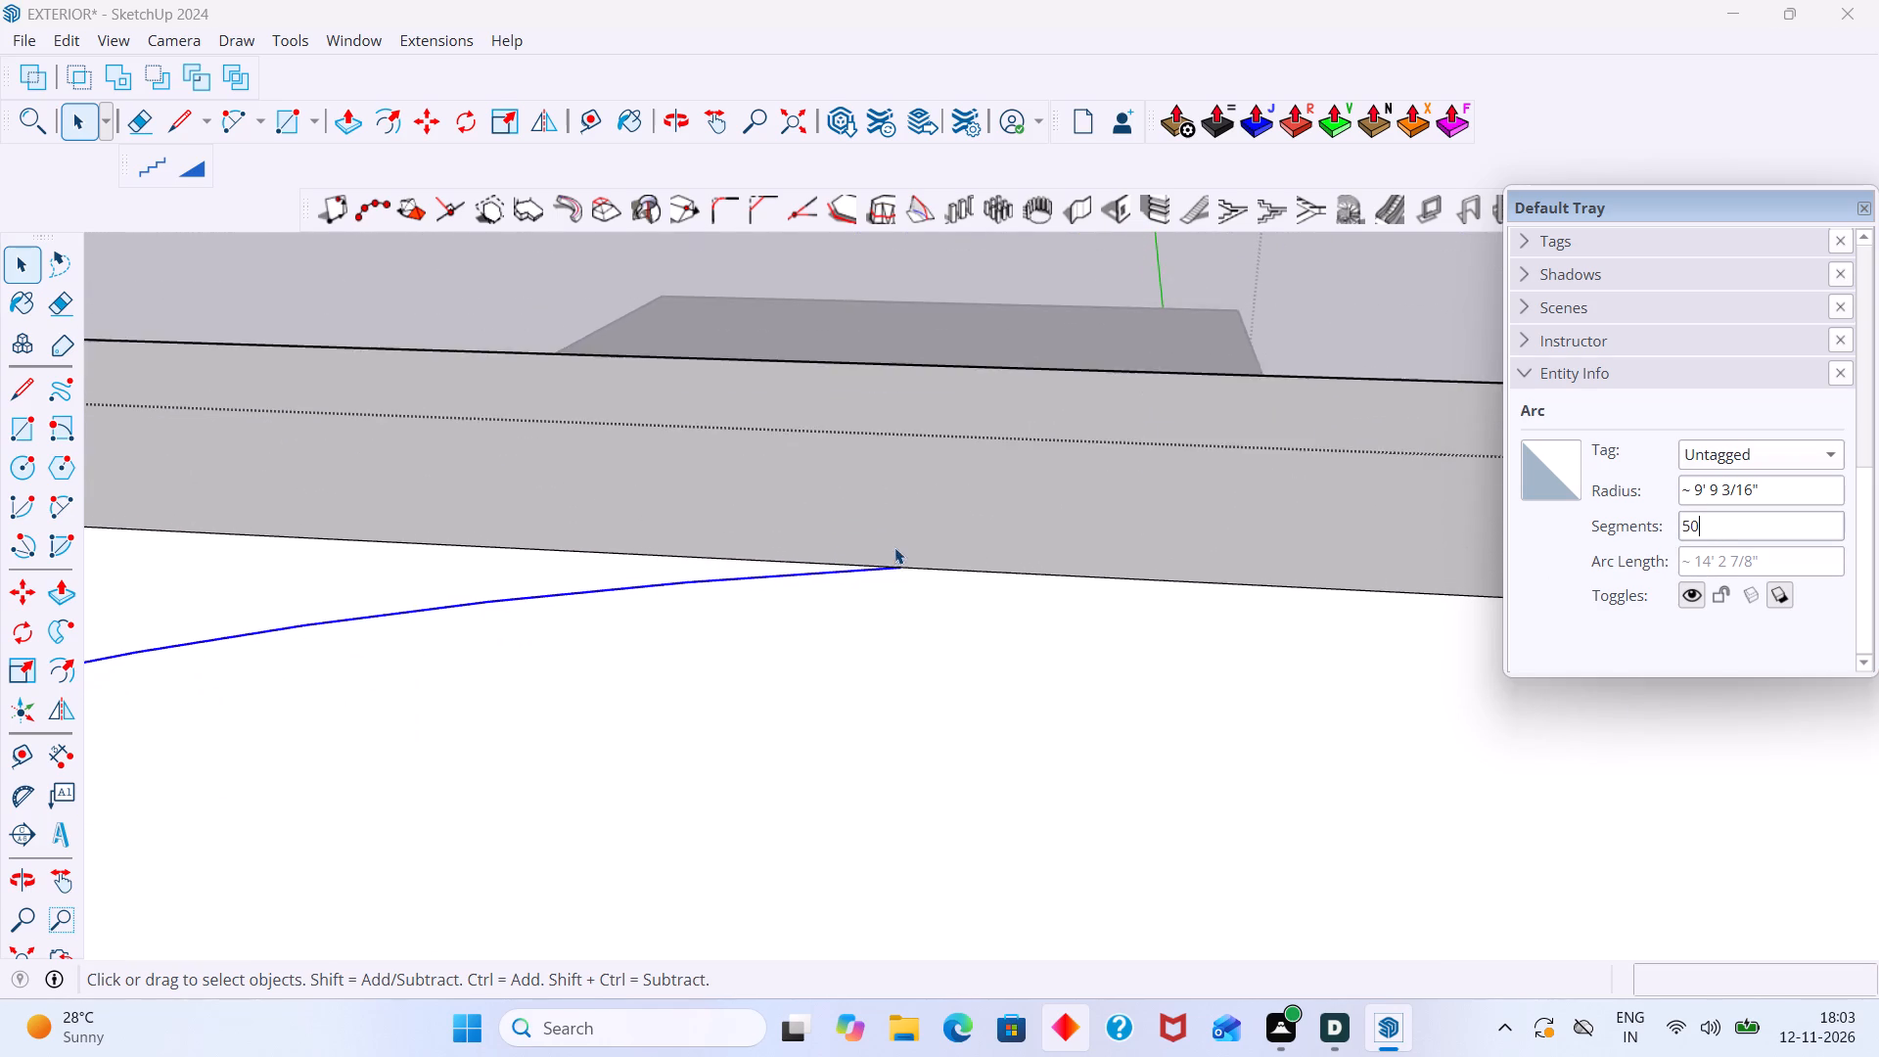
{"action": "scroll", "coordinate": [894, 547], "scroll_direction": "up", "scroll_amount": 4}
{"action": "scroll", "coordinate": [906, 569], "scroll_direction": "down", "scroll_amount": 20}
{"action": "scroll", "coordinate": [906, 569], "scroll_direction": "down", "scroll_amount": 18}
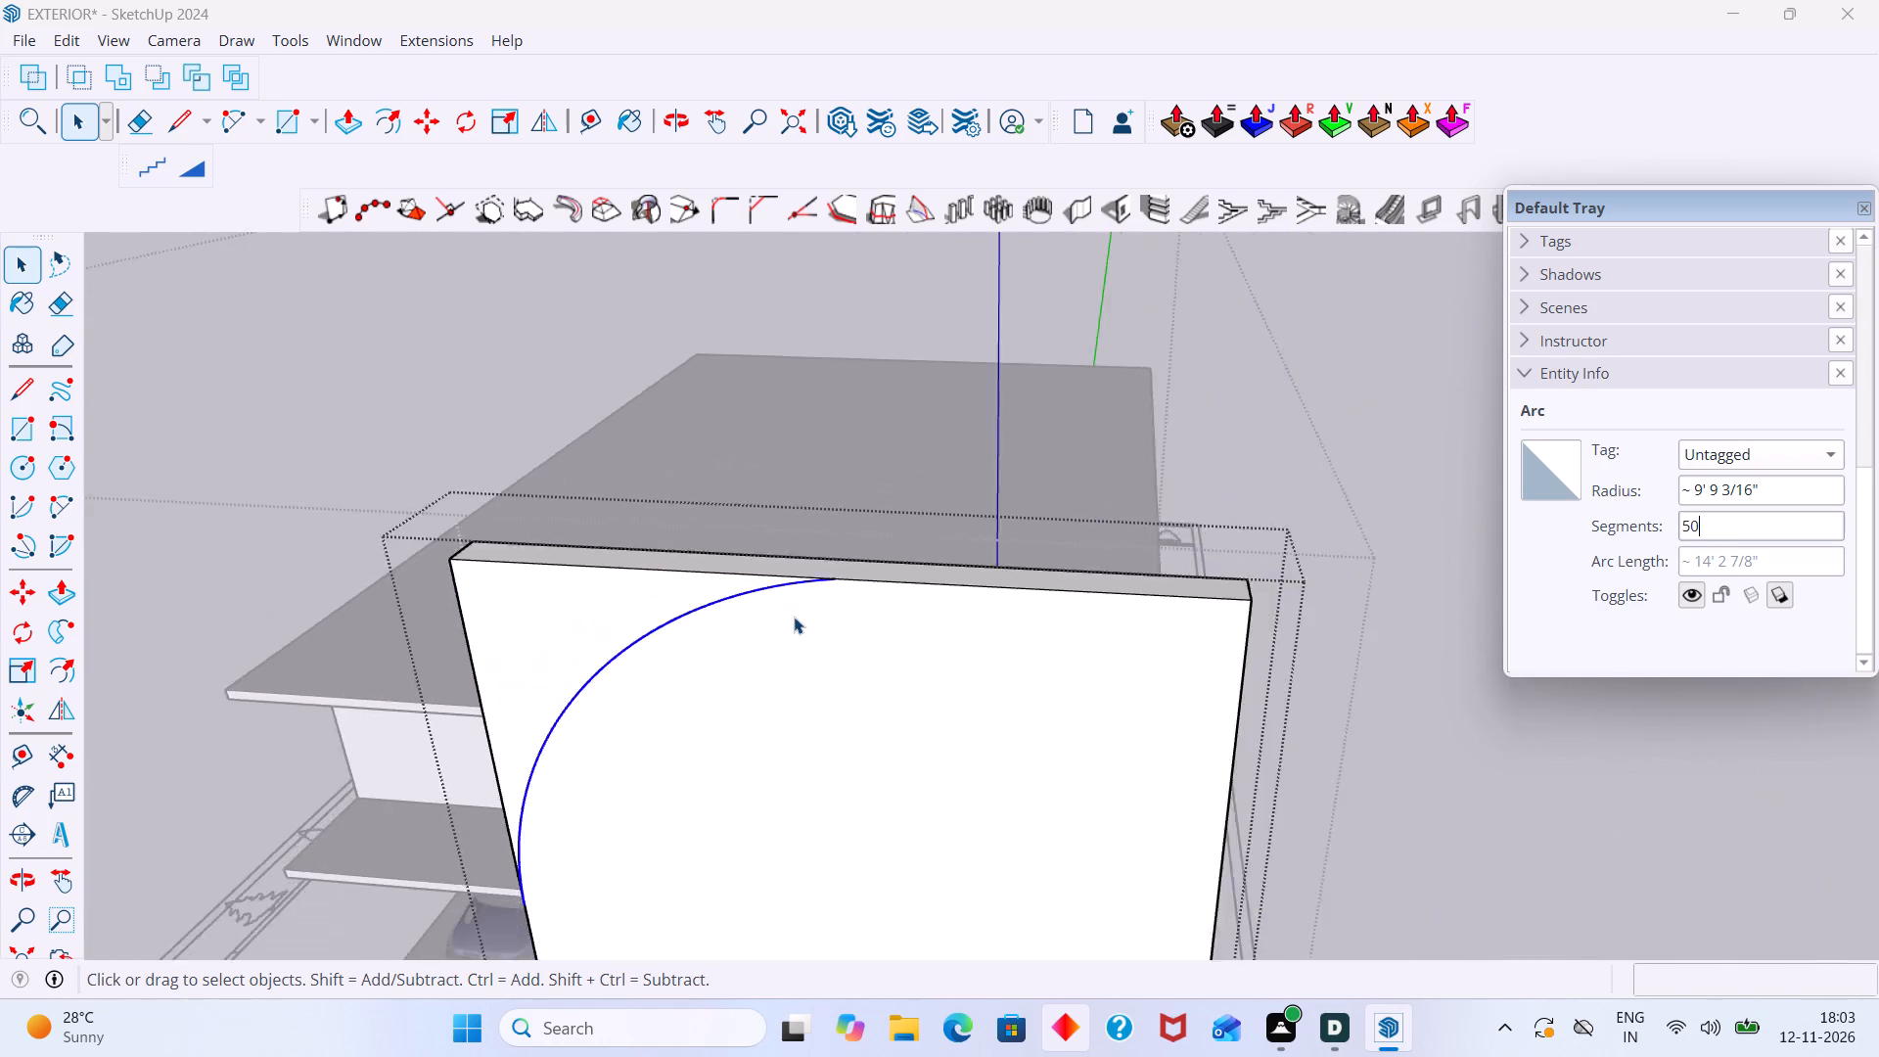
{"action": "scroll", "coordinate": [794, 617], "scroll_direction": "down", "scroll_amount": 8}
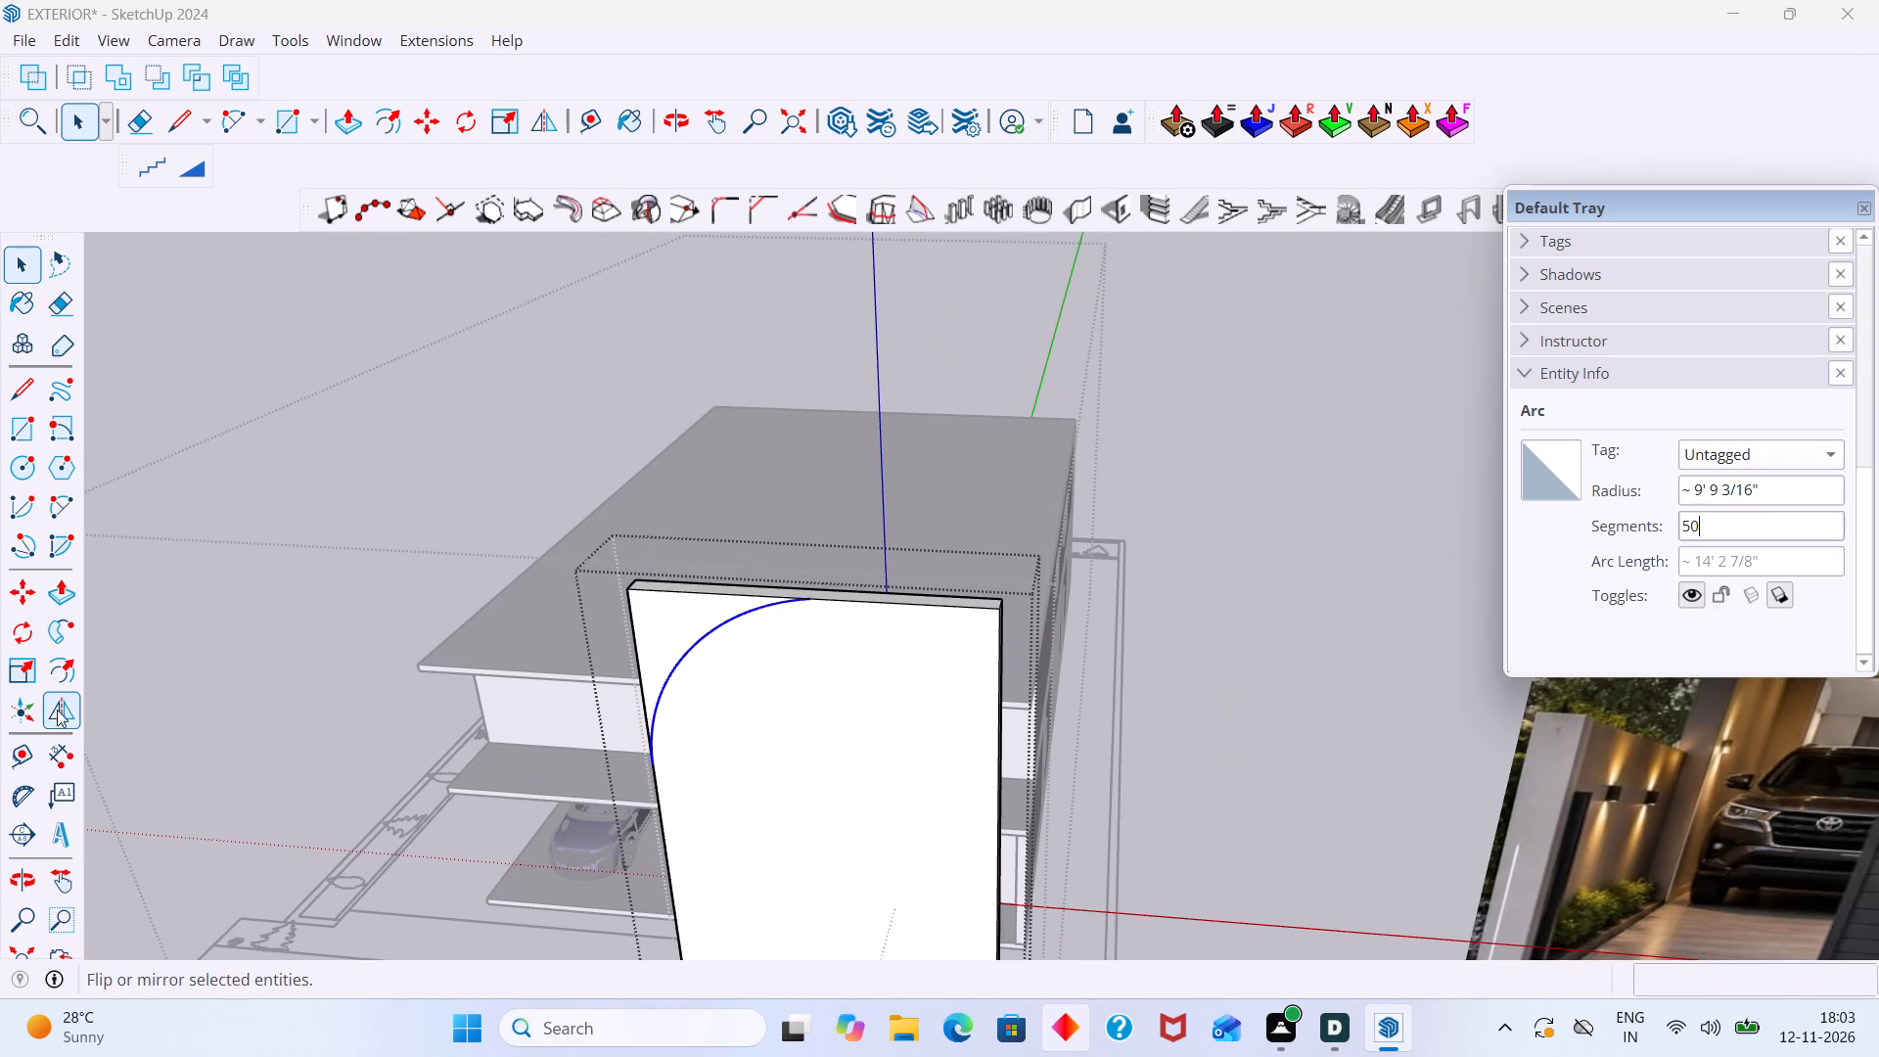
{"action": "left_click", "coordinate": [58, 705]}
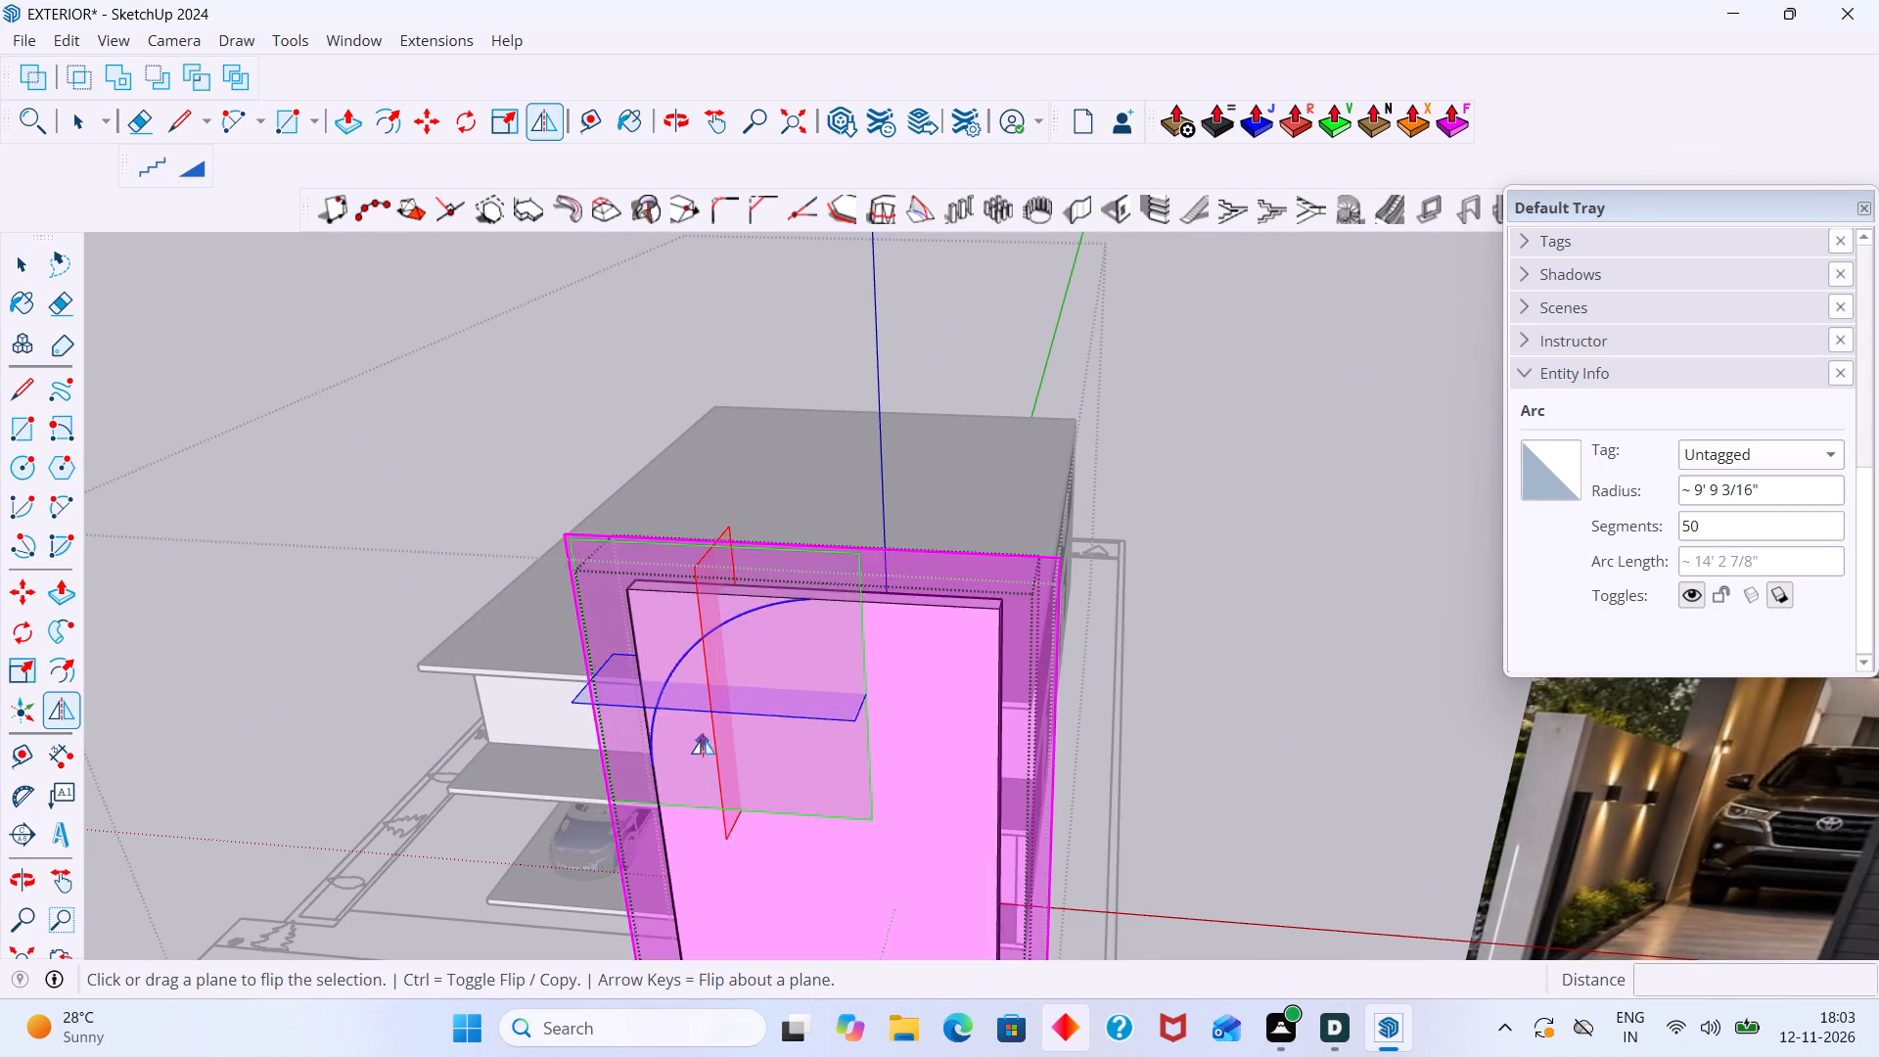
{"action": "left_click_drag", "start_coordinate": [710, 695], "coordinate": [794, 599]}
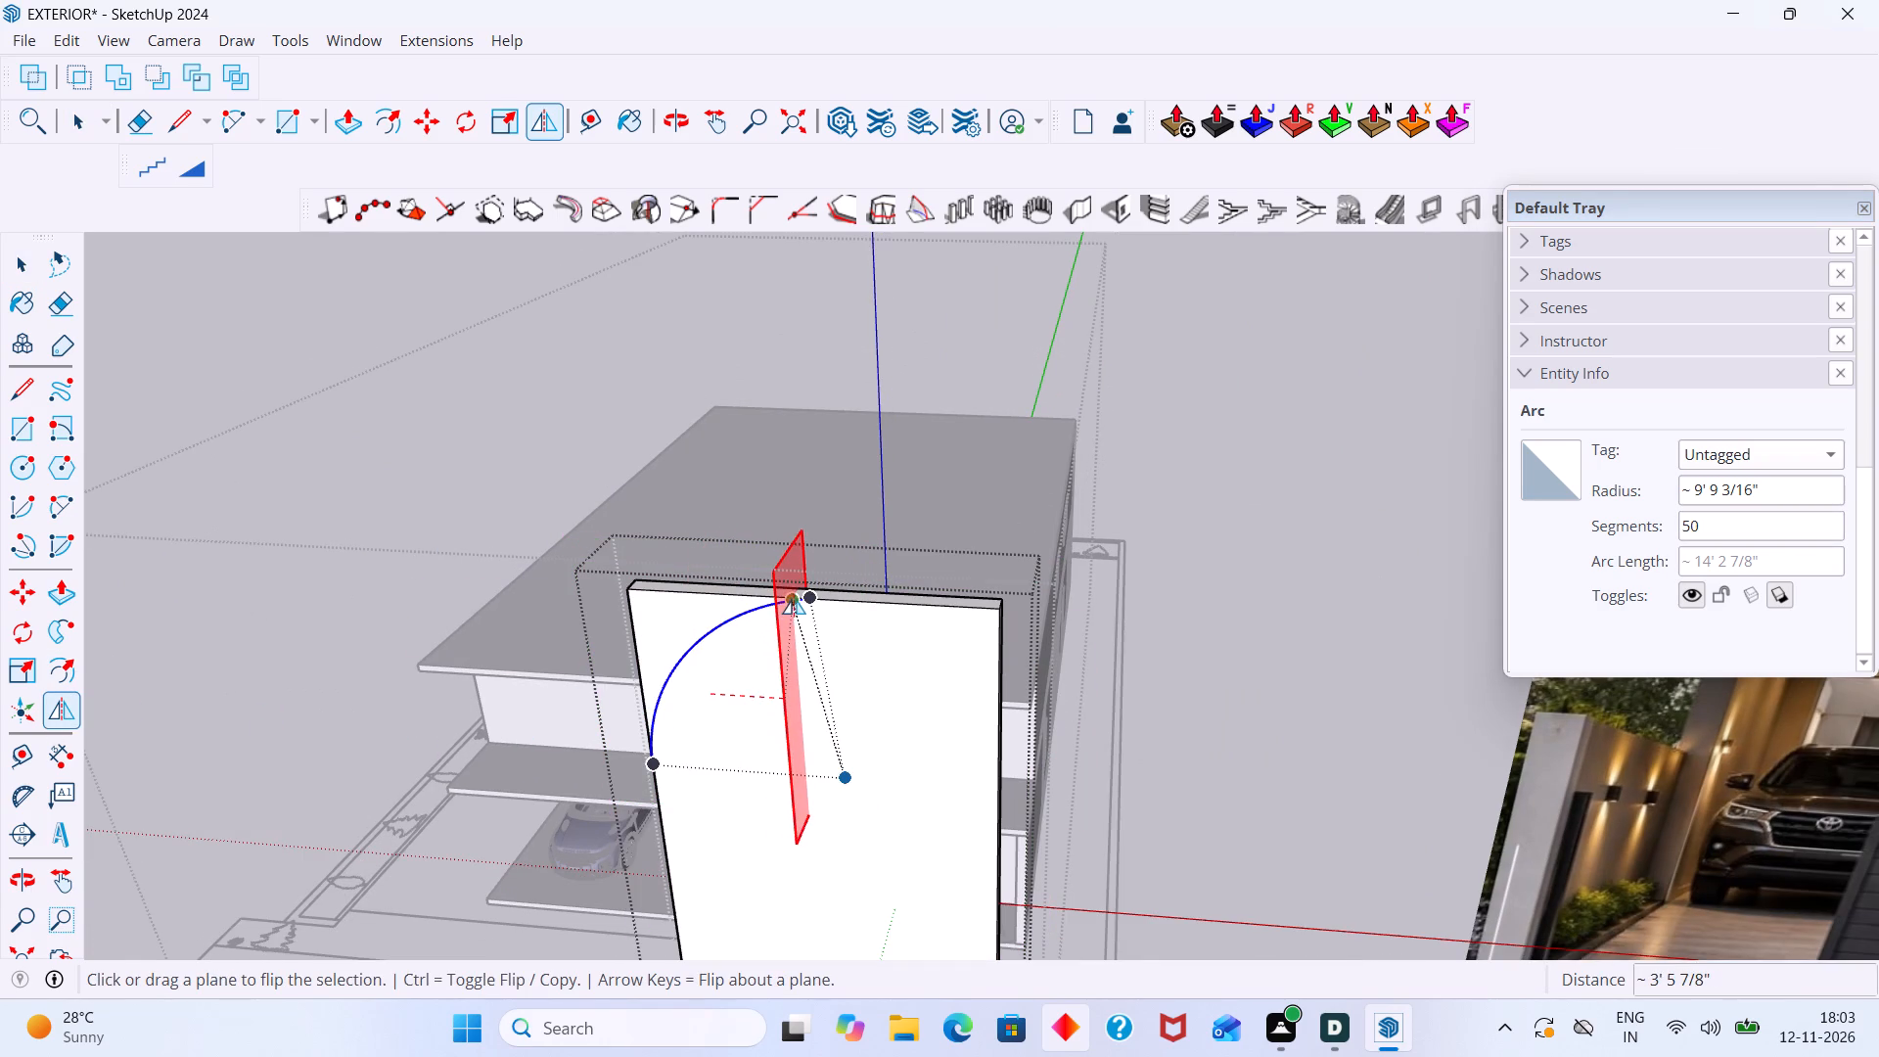
{"action": "left_click_drag", "start_coordinate": [794, 599], "coordinate": [814, 595]}
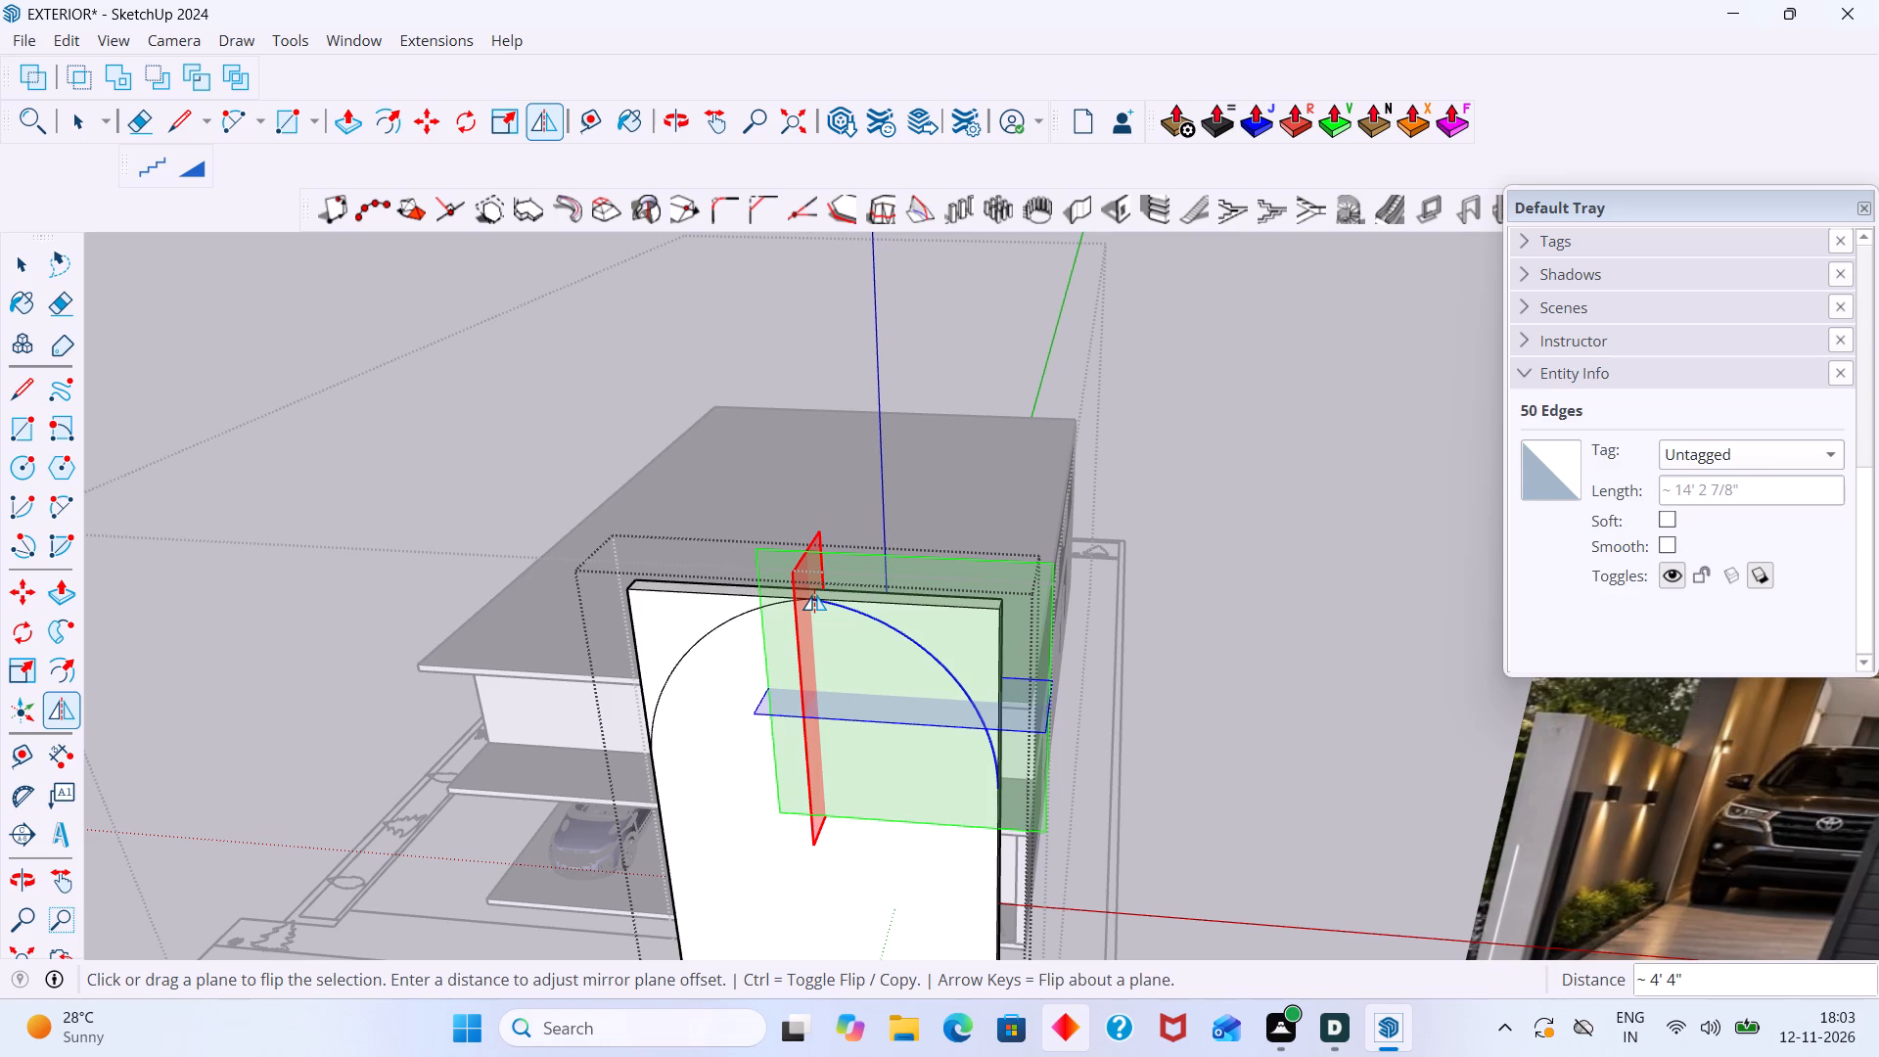
{"action": "key", "text": "space"}
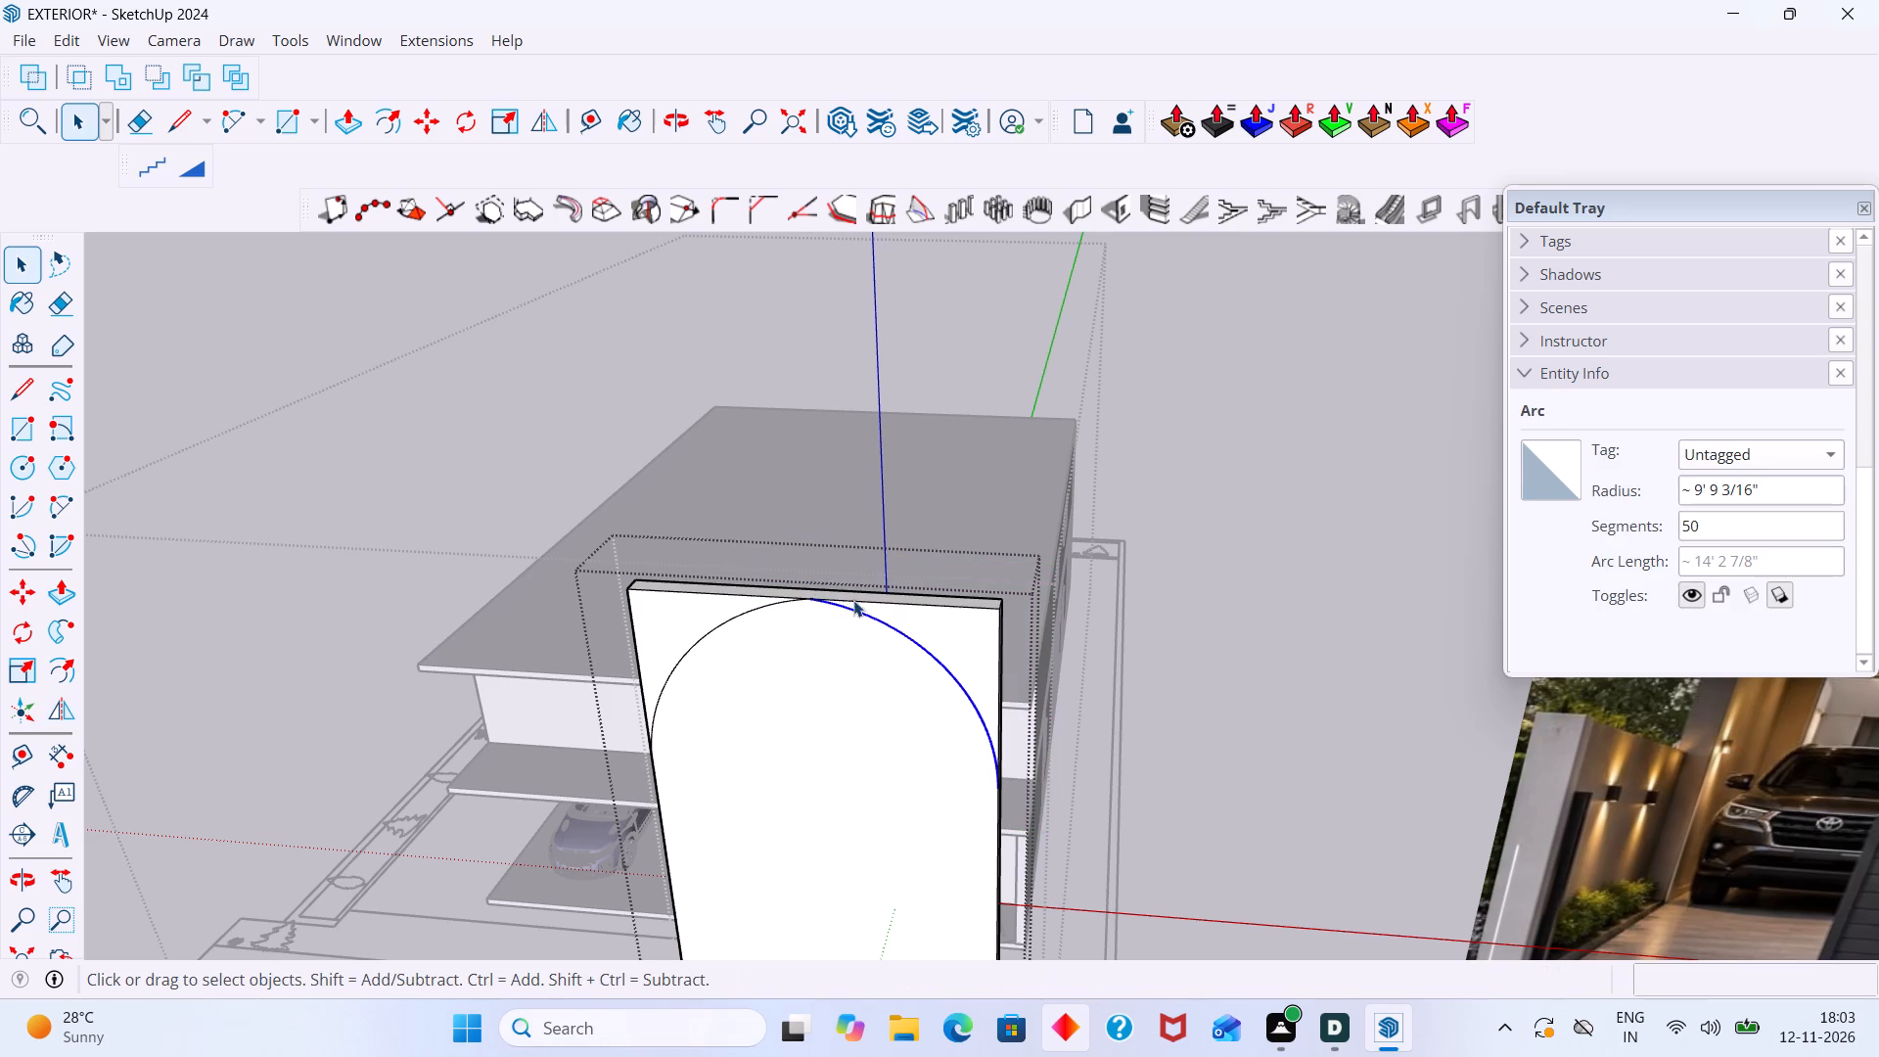
{"action": "left_click", "coordinate": [1200, 496]}
Examine the arch outline on the tall front wall from several views and compare it with the reference facade image.
{"action": "scroll", "coordinate": [852, 593], "scroll_direction": "down", "scroll_amount": 8}
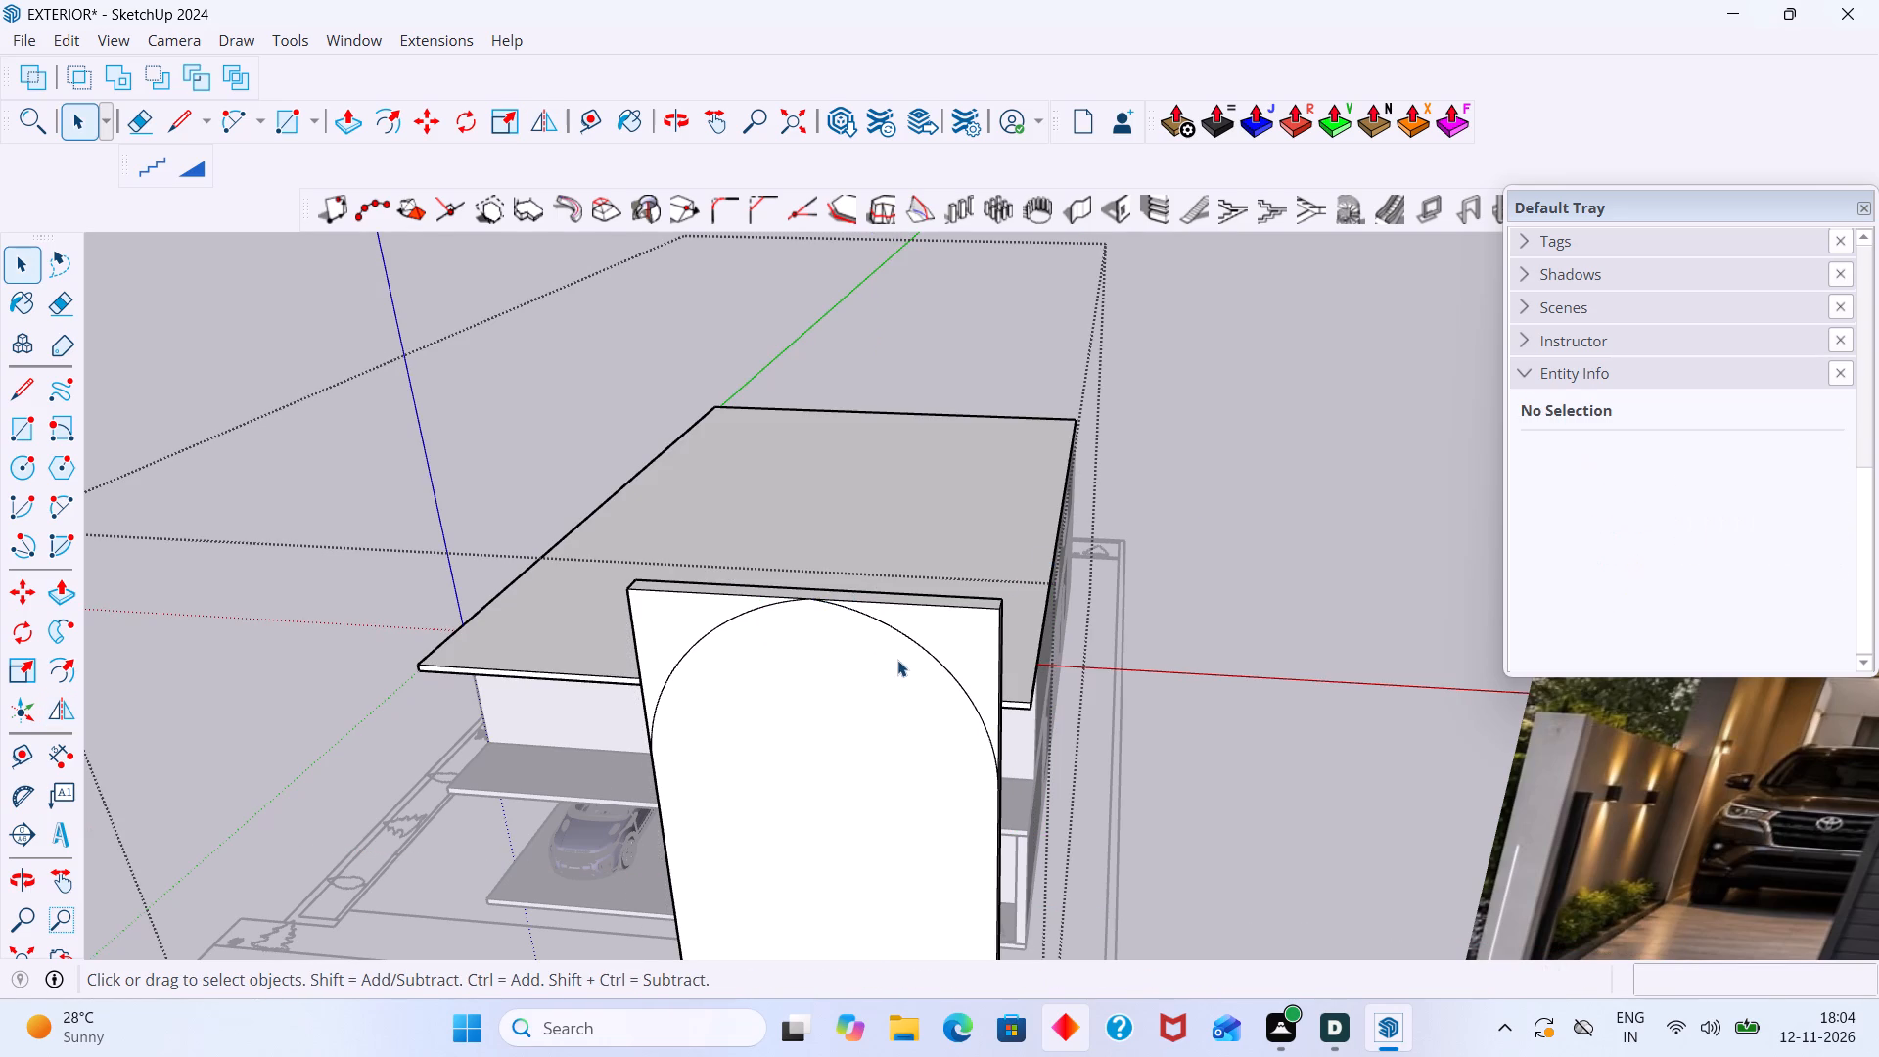
{"action": "scroll", "coordinate": [897, 660], "scroll_direction": "up", "scroll_amount": 1}
{"action": "scroll", "coordinate": [892, 658], "scroll_direction": "down", "scroll_amount": 17}
{"action": "scroll", "coordinate": [798, 620], "scroll_direction": "down", "scroll_amount": 13}
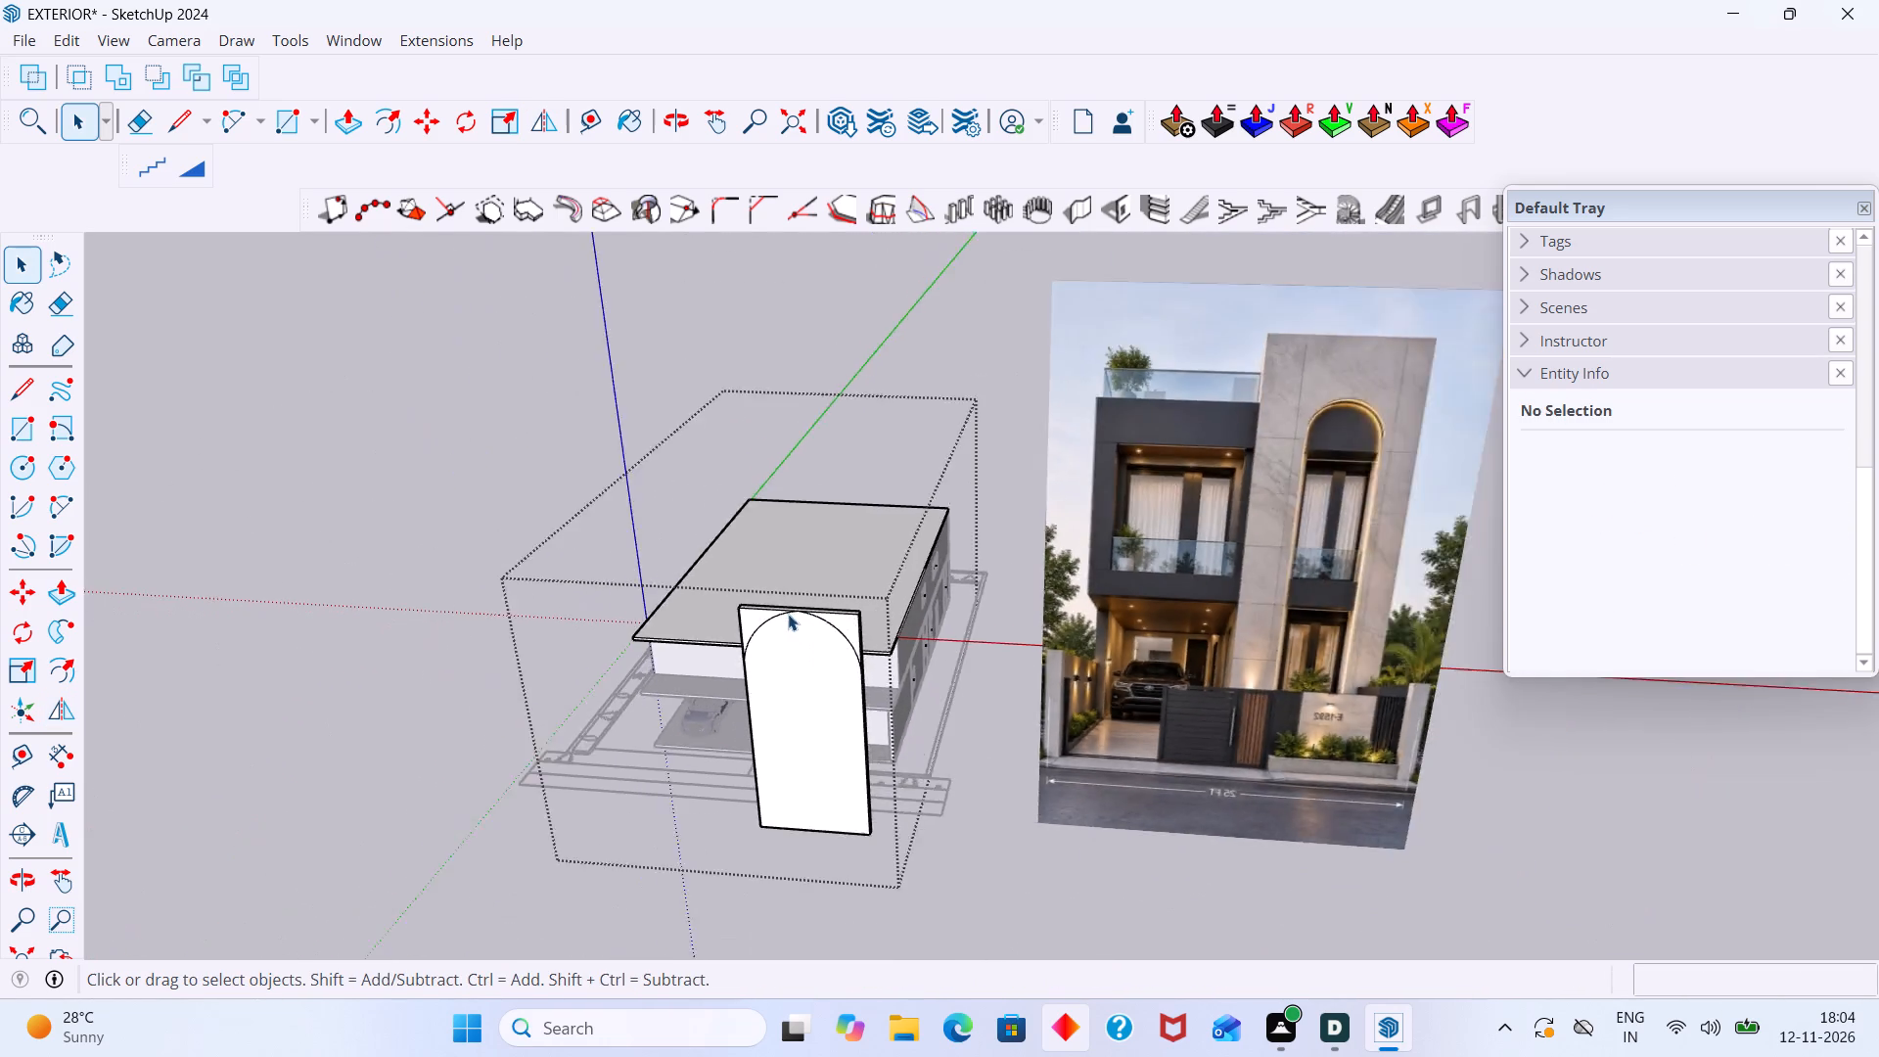
{"action": "scroll", "coordinate": [788, 614], "scroll_direction": "down", "scroll_amount": 3}
{"action": "middle_click_drag", "start_coordinate": [802, 737], "coordinate": [829, 698]}
{"action": "scroll", "coordinate": [774, 616], "scroll_direction": "up", "scroll_amount": 11}
{"action": "scroll", "coordinate": [790, 671], "scroll_direction": "down", "scroll_amount": 3}
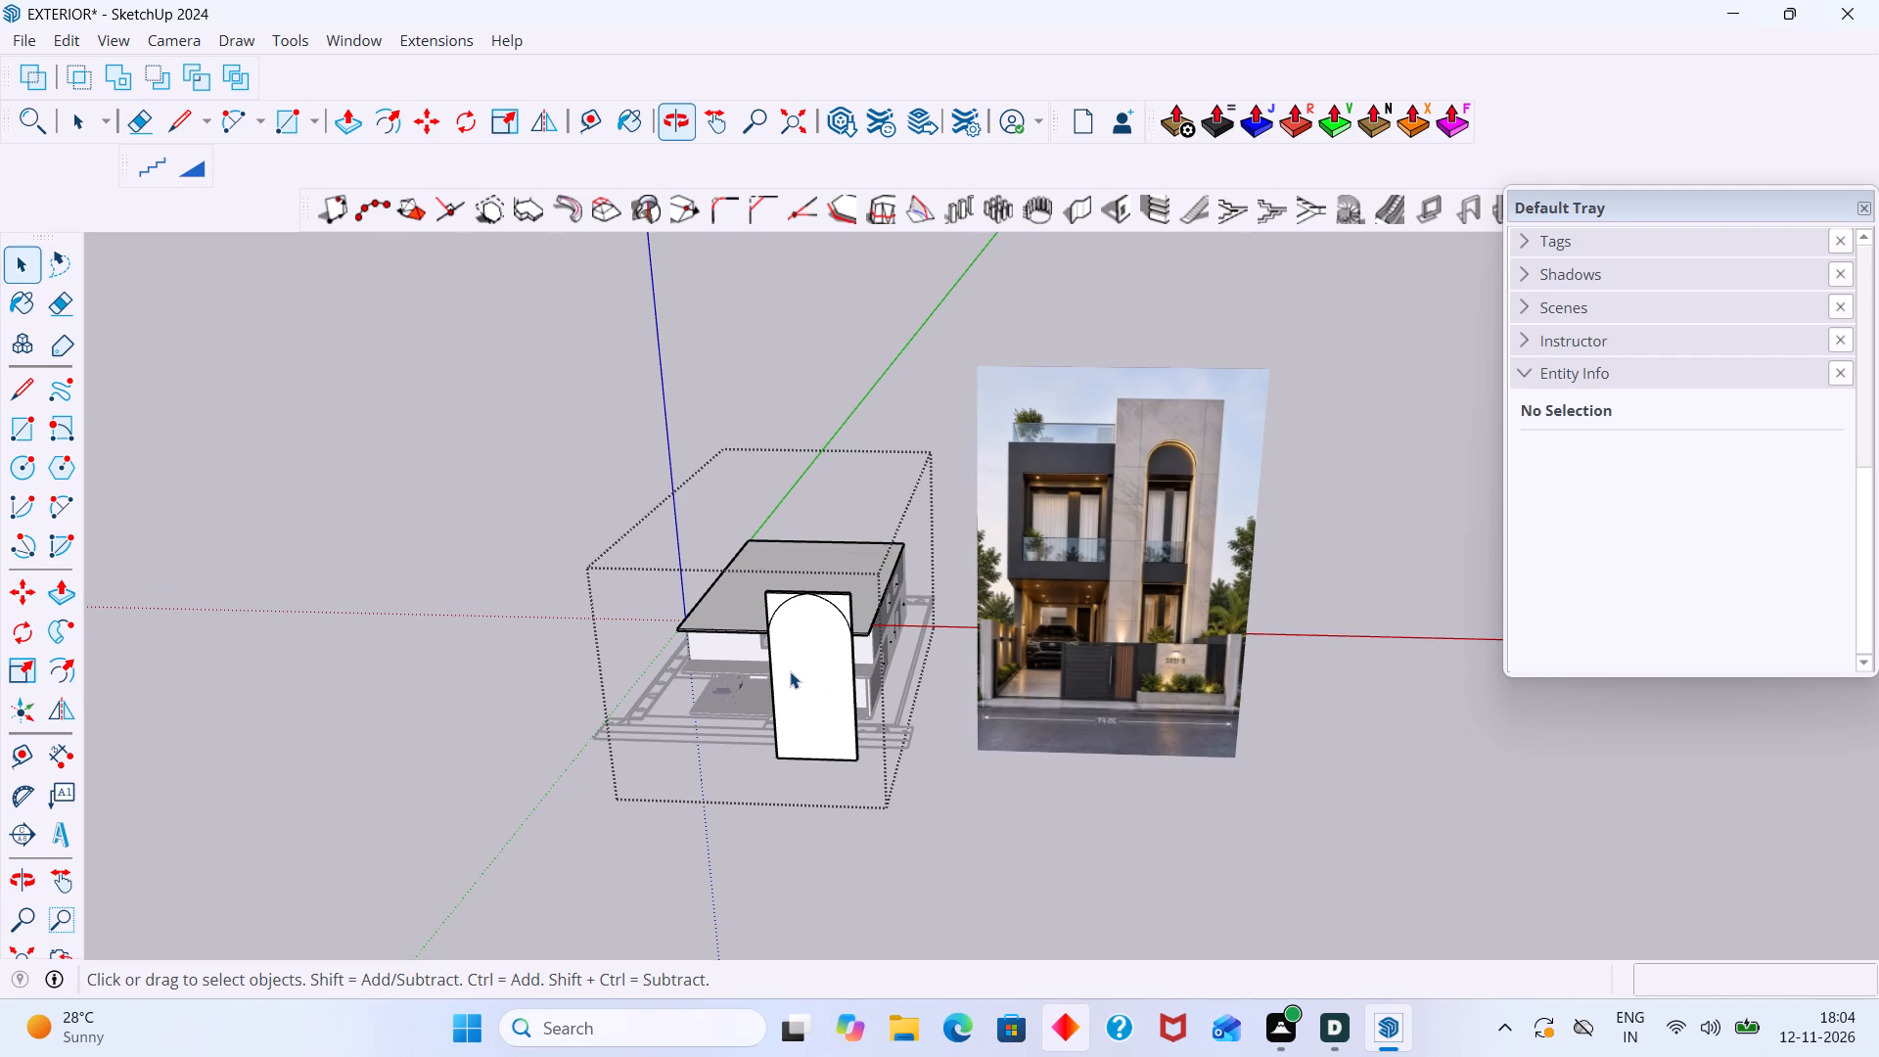
{"action": "scroll", "coordinate": [790, 671], "scroll_direction": "down", "scroll_amount": 12}
{"action": "scroll", "coordinate": [945, 769], "scroll_direction": "down", "scroll_amount": 3}
{"action": "scroll", "coordinate": [839, 732], "scroll_direction": "down", "scroll_amount": 7}
{"action": "scroll", "coordinate": [789, 666], "scroll_direction": "up", "scroll_amount": 14}
{"action": "middle_click_drag", "start_coordinate": [846, 742], "coordinate": [911, 804]}
{"action": "scroll", "coordinate": [900, 750], "scroll_direction": "down", "scroll_amount": 4}
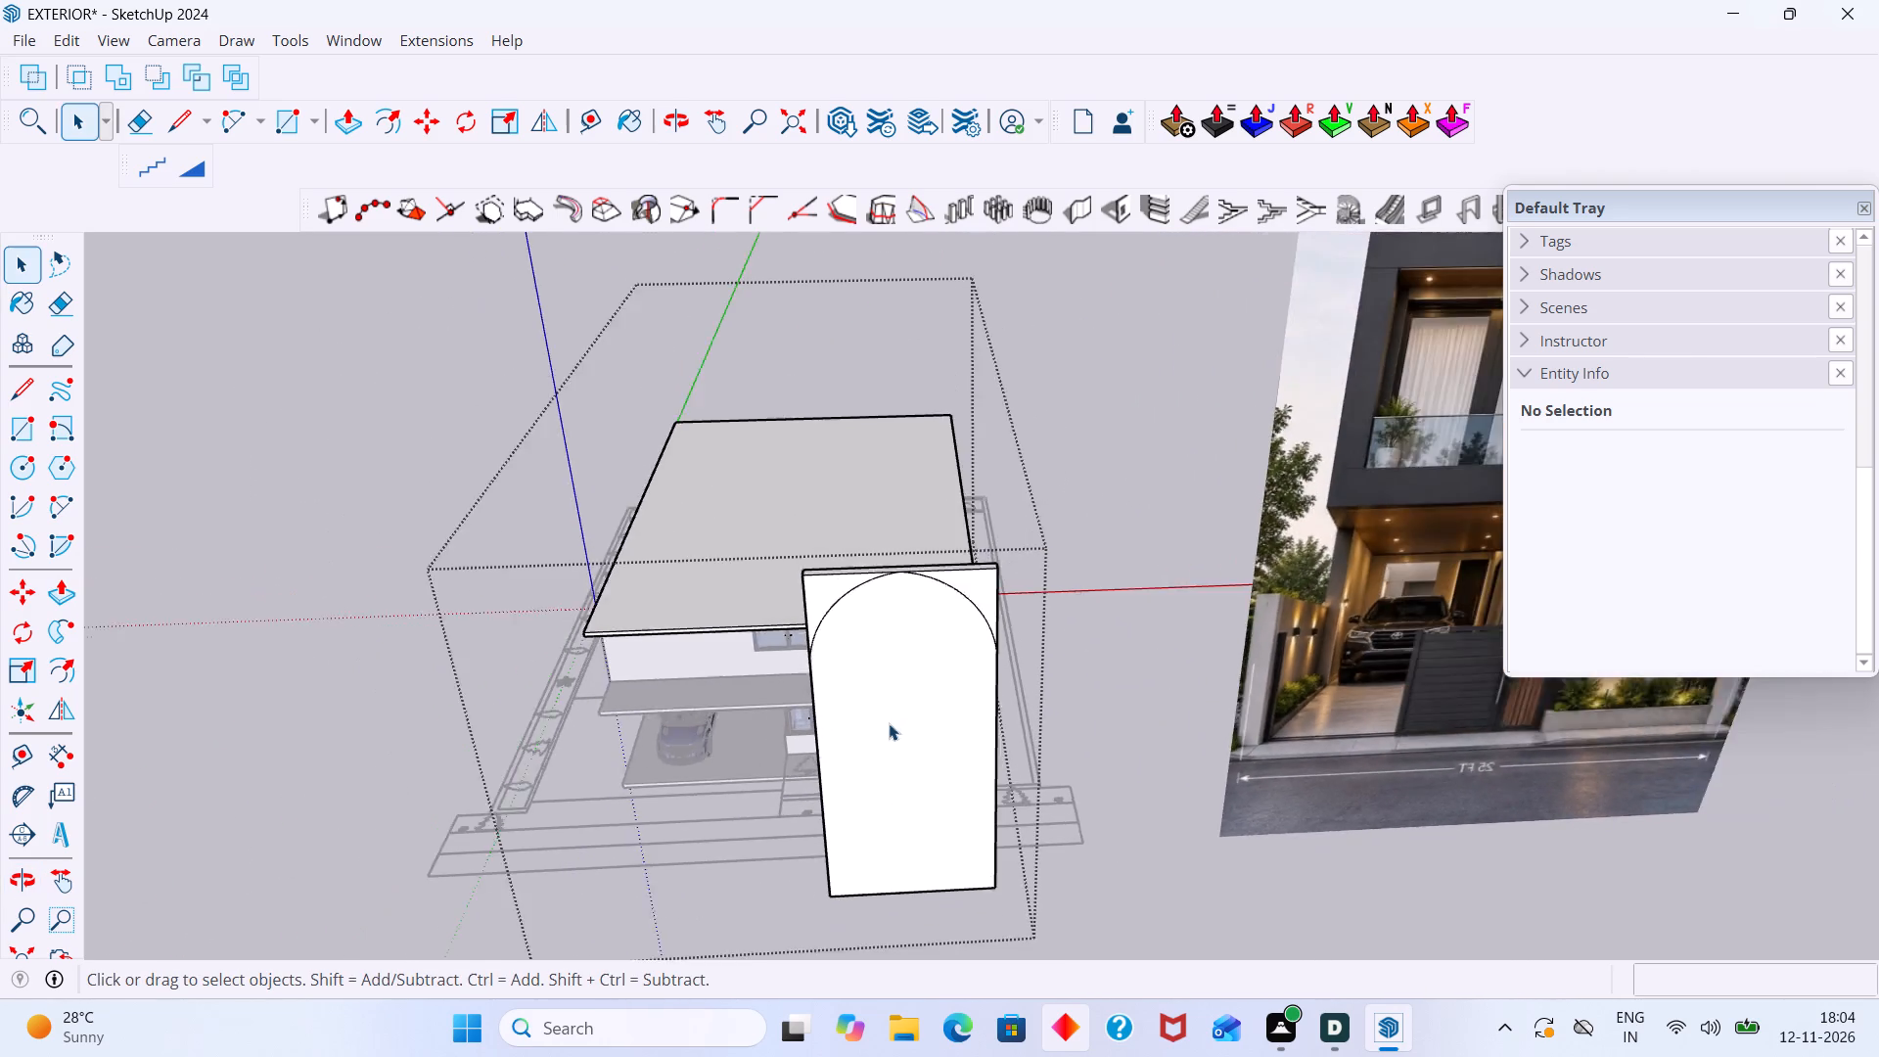
{"action": "scroll", "coordinate": [889, 723], "scroll_direction": "down", "scroll_amount": 3}
{"action": "middle_click_drag", "start_coordinate": [883, 690], "coordinate": [847, 655]}
{"action": "scroll", "coordinate": [834, 582], "scroll_direction": "up", "scroll_amount": 12}
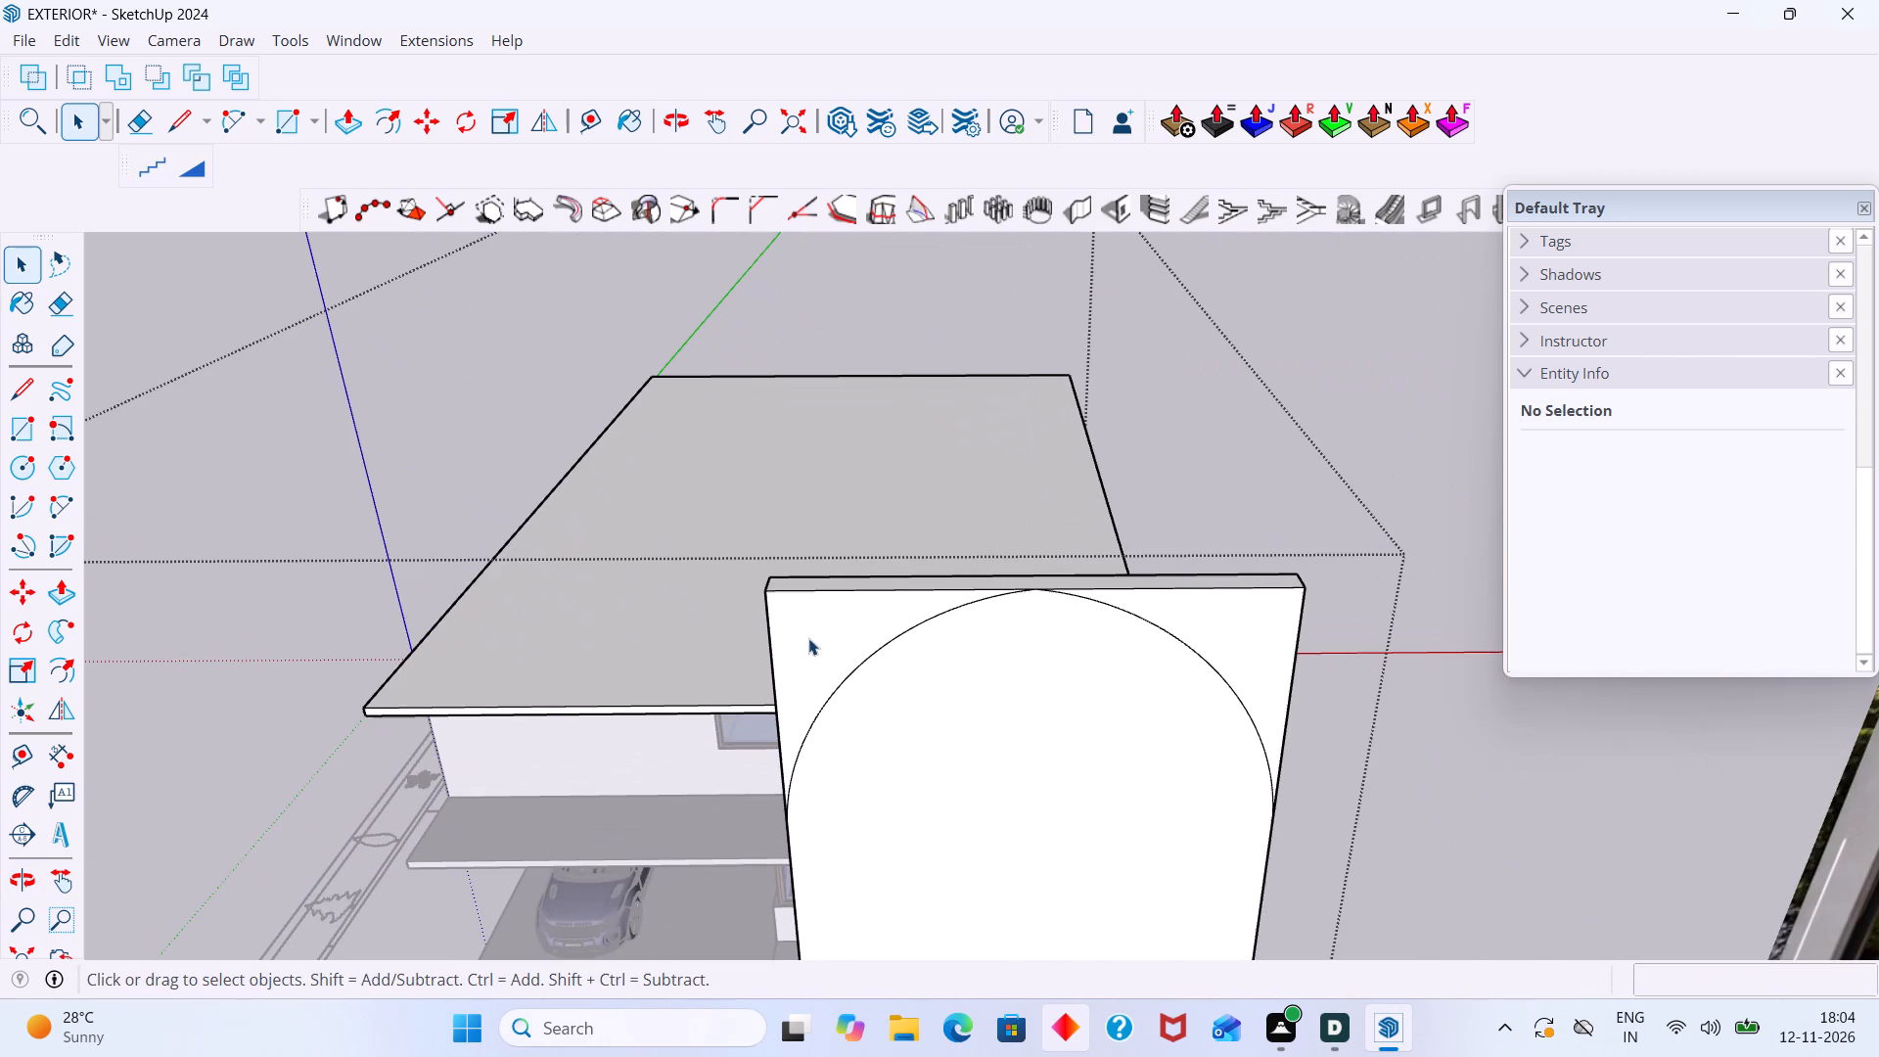
{"action": "scroll", "coordinate": [854, 667], "scroll_direction": "down", "scroll_amount": 7}
{"action": "scroll", "coordinate": [846, 669], "scroll_direction": "up", "scroll_amount": 2}
{"action": "scroll", "coordinate": [847, 669], "scroll_direction": "down", "scroll_amount": 2}
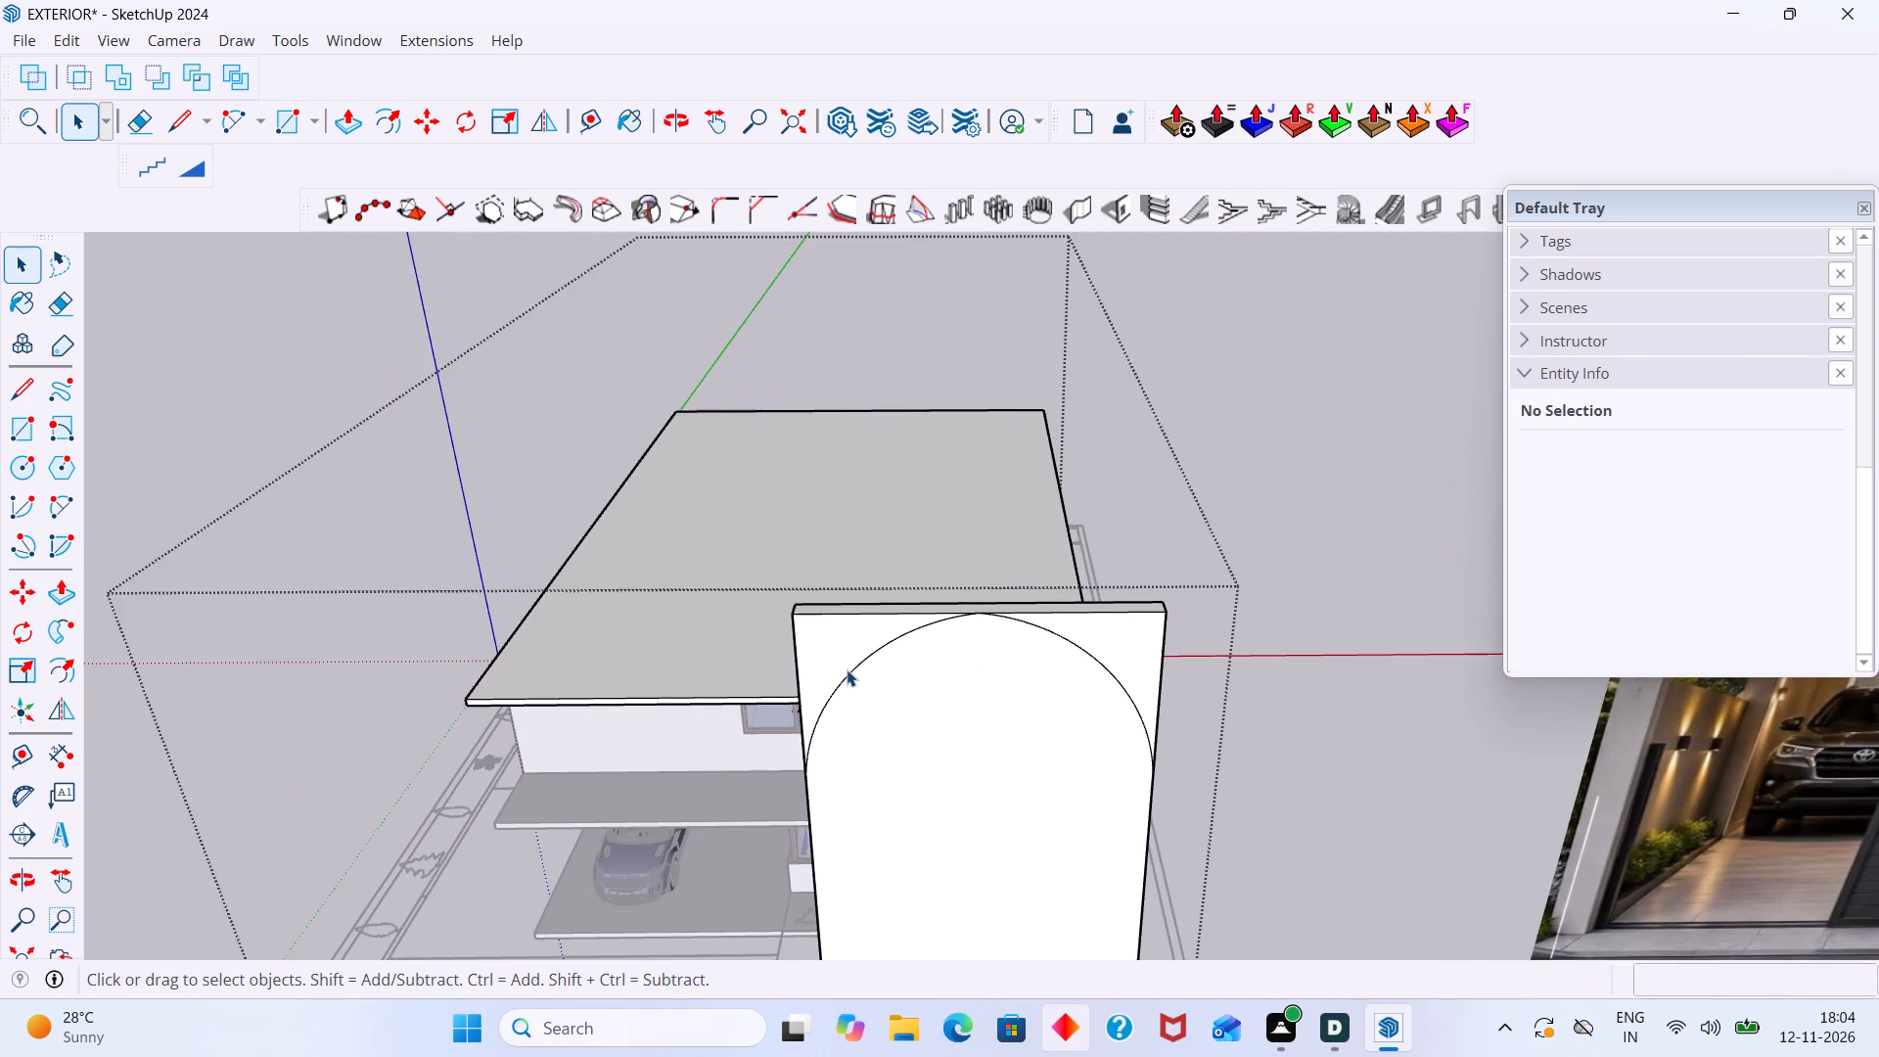
{"action": "middle_click_drag", "start_coordinate": [848, 669], "coordinate": [790, 543], "text": "shift"}
{"action": "scroll", "coordinate": [917, 613], "scroll_direction": "up", "scroll_amount": 5}
{"action": "scroll", "coordinate": [837, 591], "scroll_direction": "down", "scroll_amount": 13}
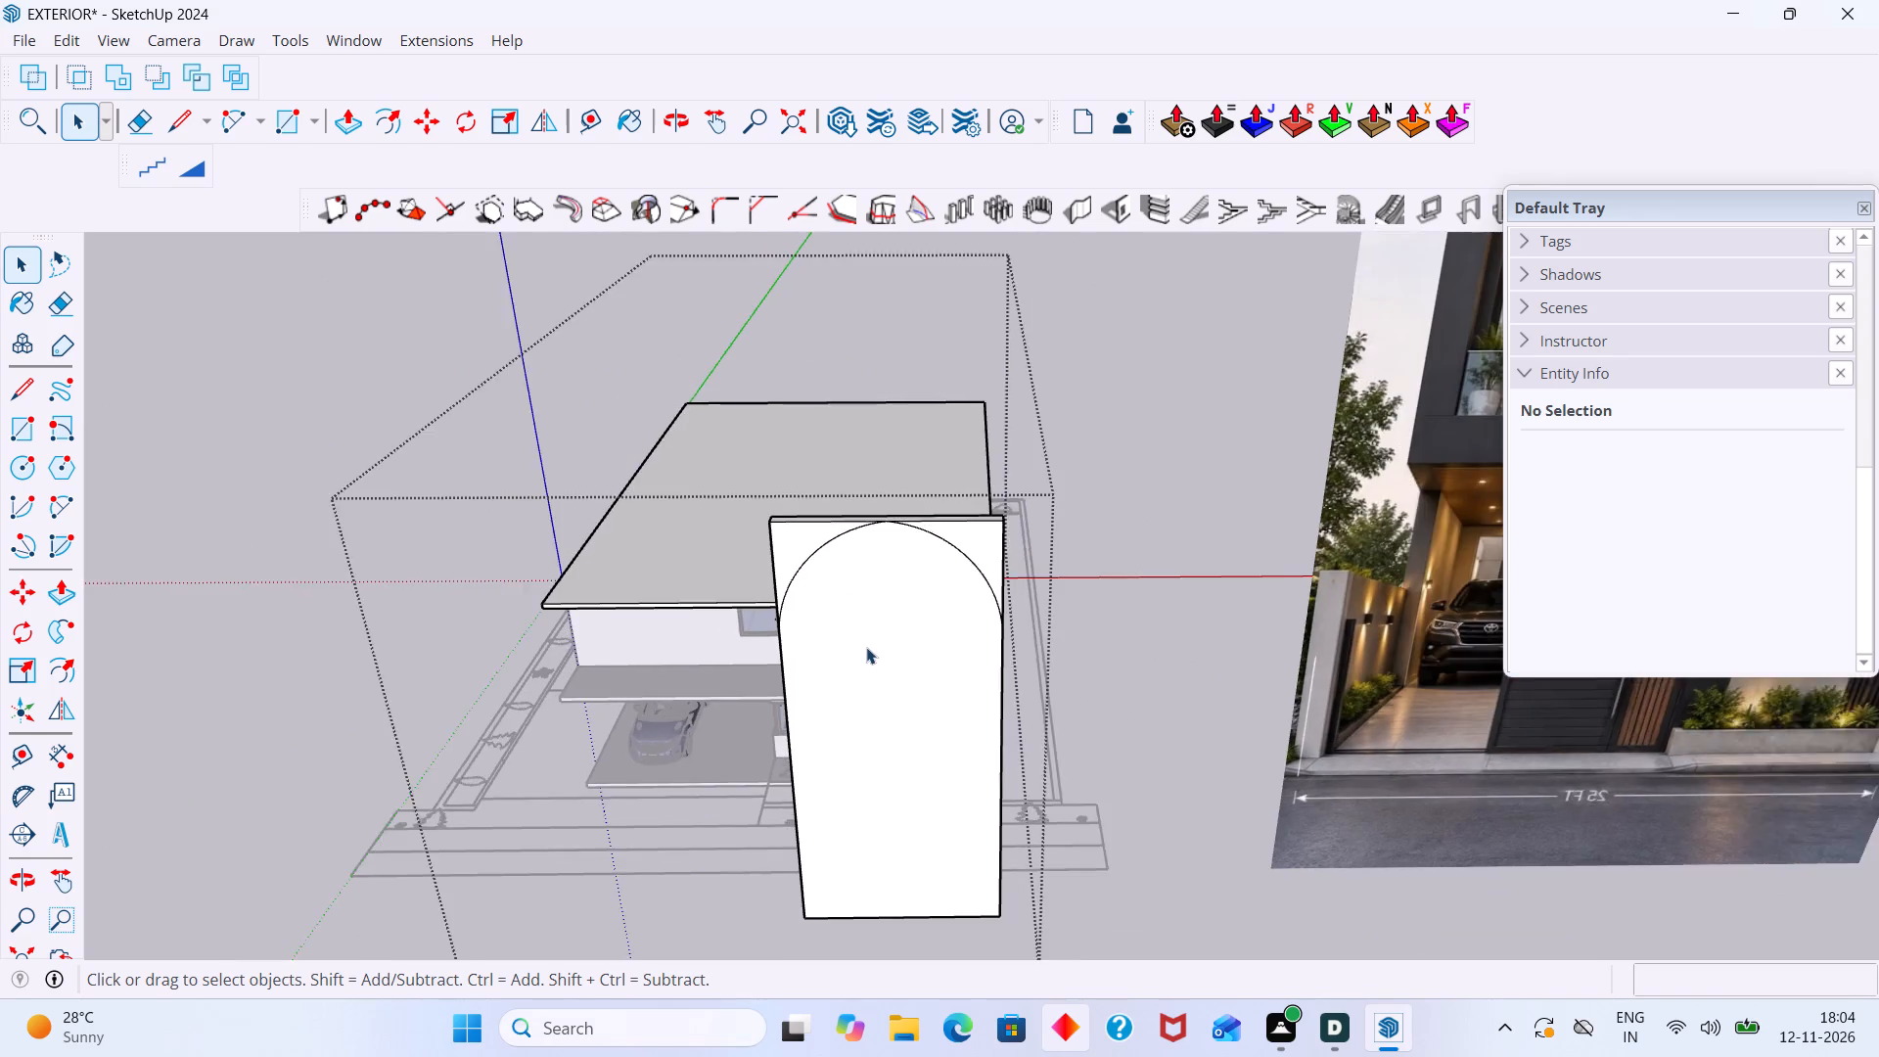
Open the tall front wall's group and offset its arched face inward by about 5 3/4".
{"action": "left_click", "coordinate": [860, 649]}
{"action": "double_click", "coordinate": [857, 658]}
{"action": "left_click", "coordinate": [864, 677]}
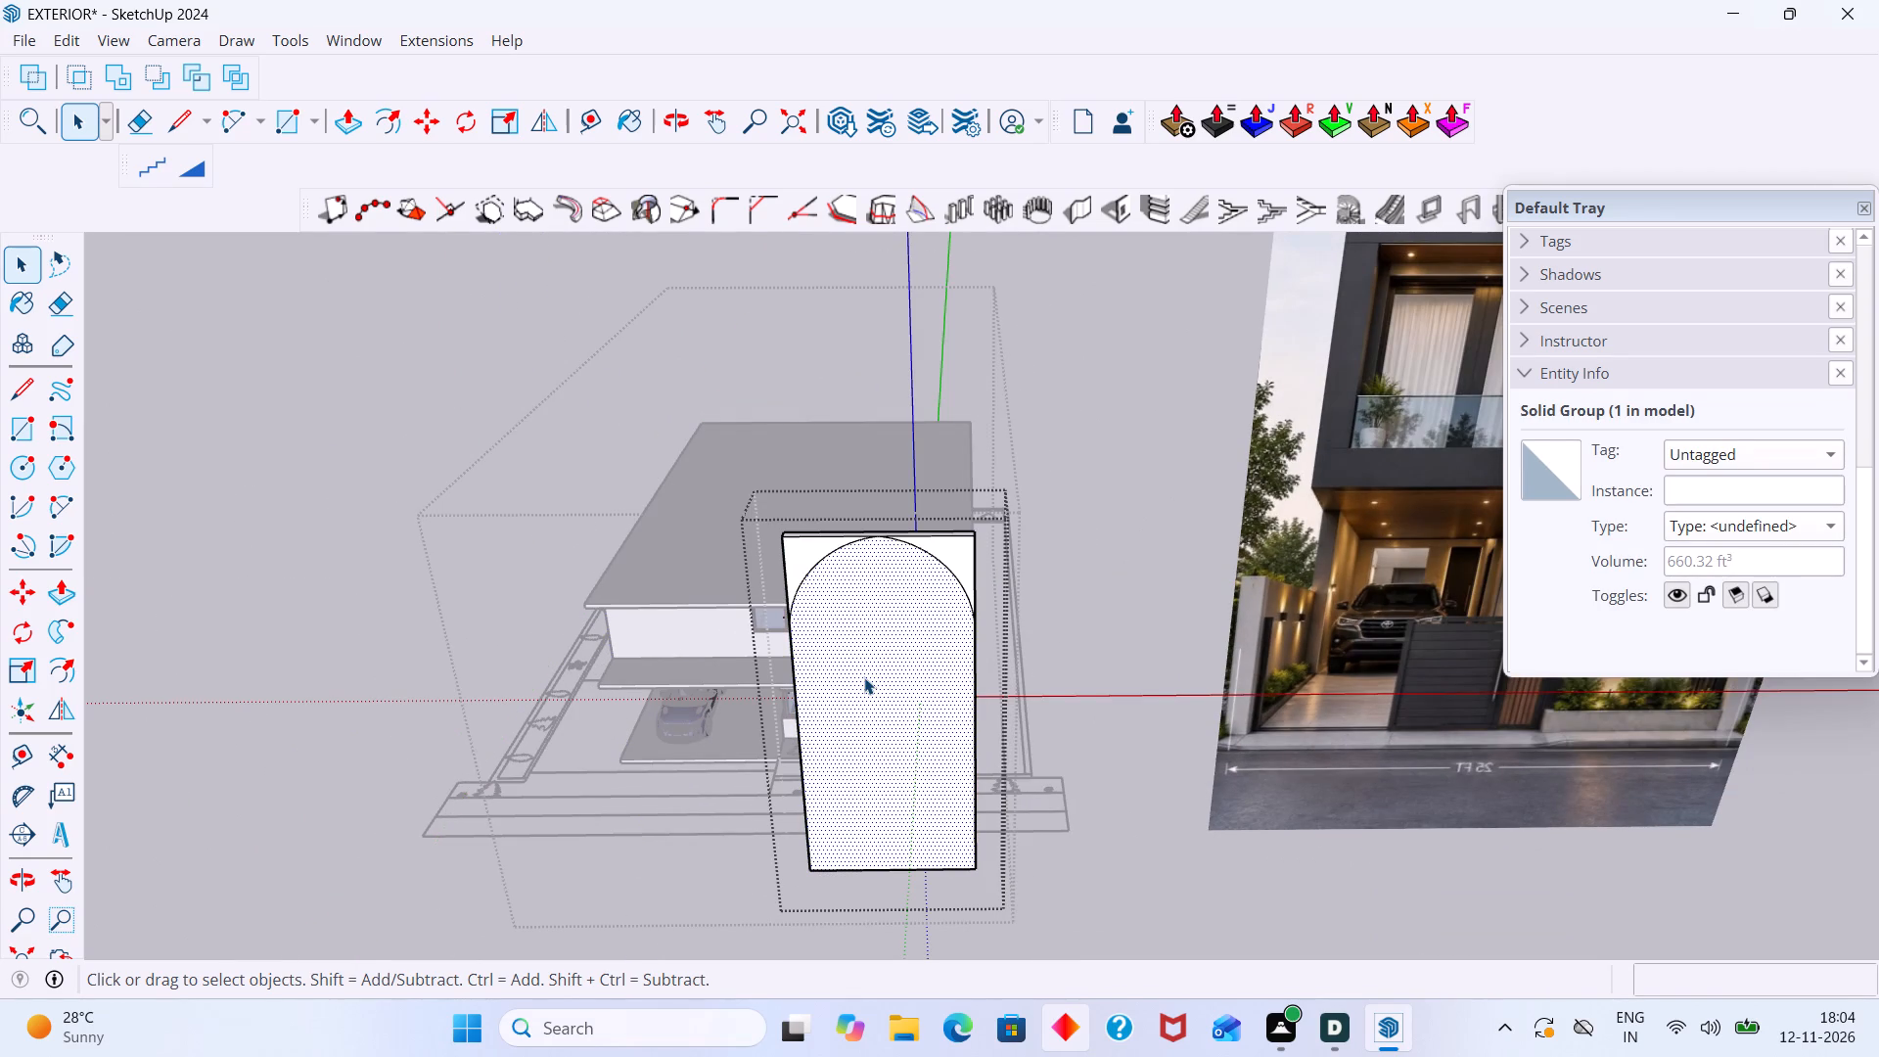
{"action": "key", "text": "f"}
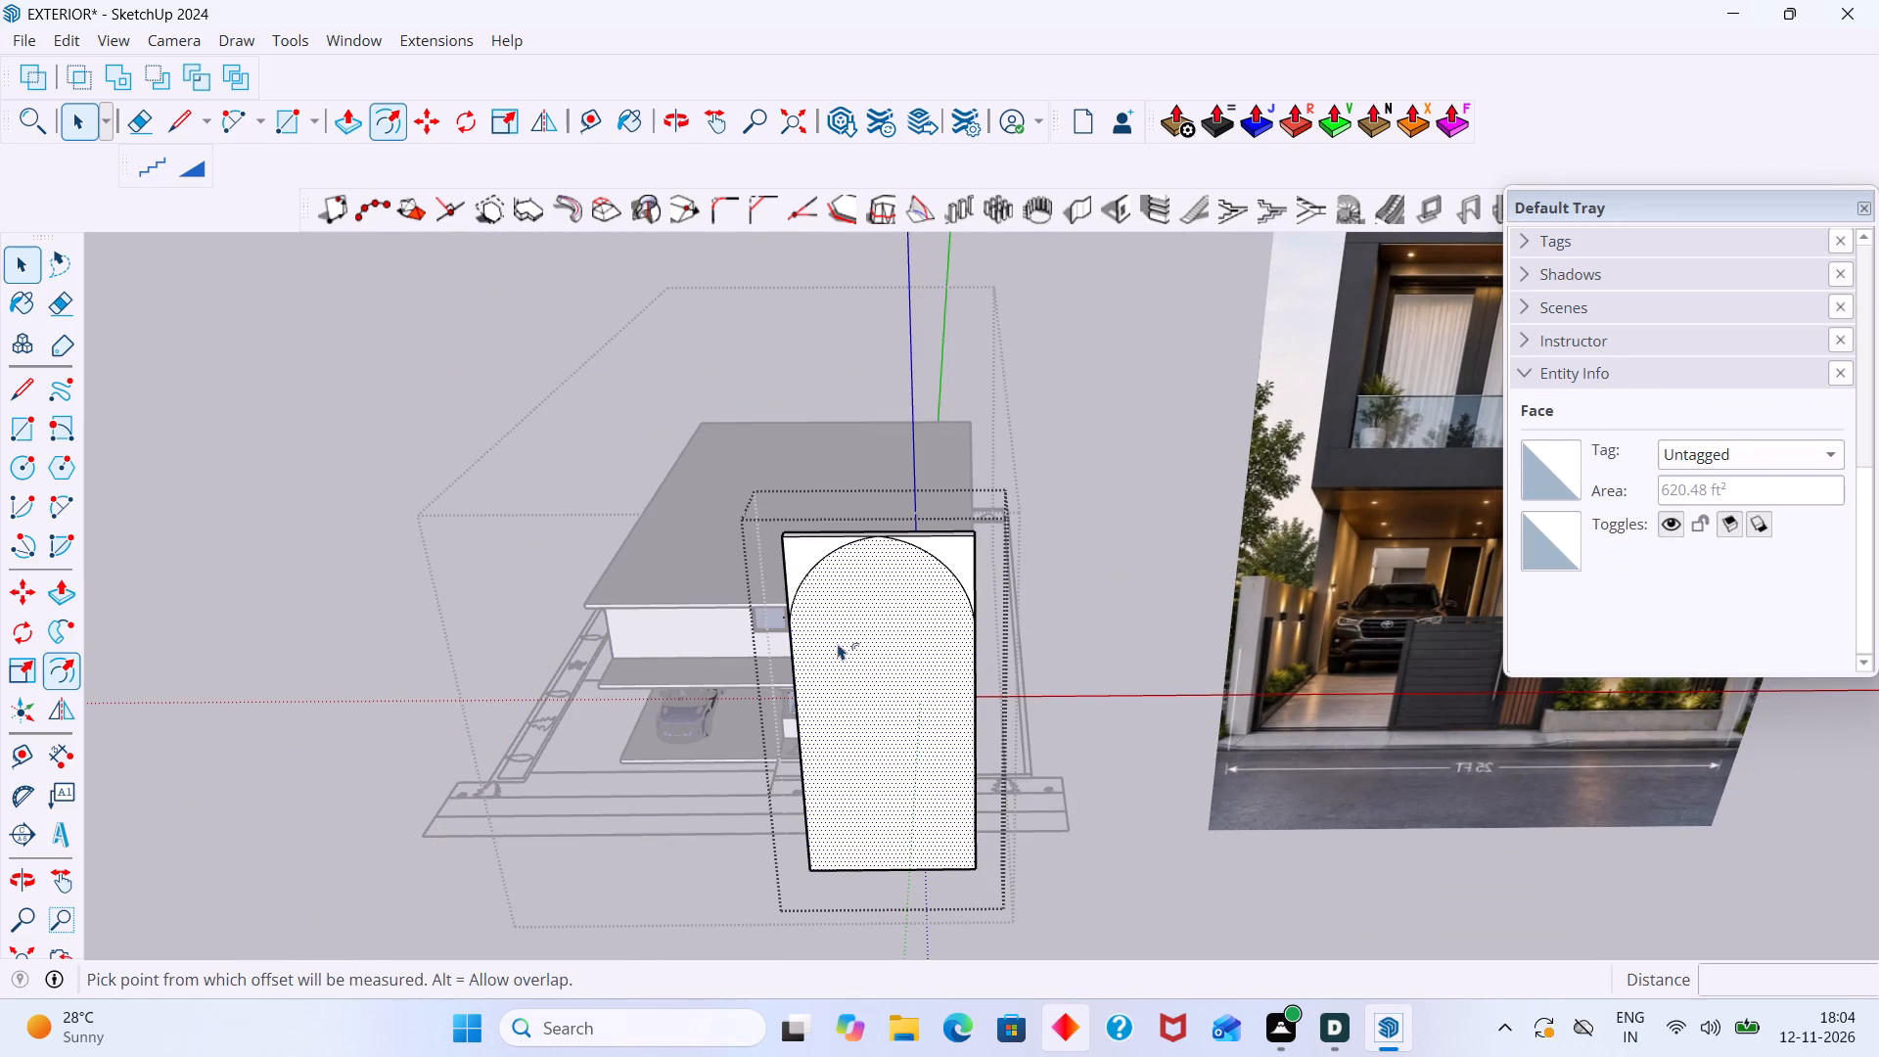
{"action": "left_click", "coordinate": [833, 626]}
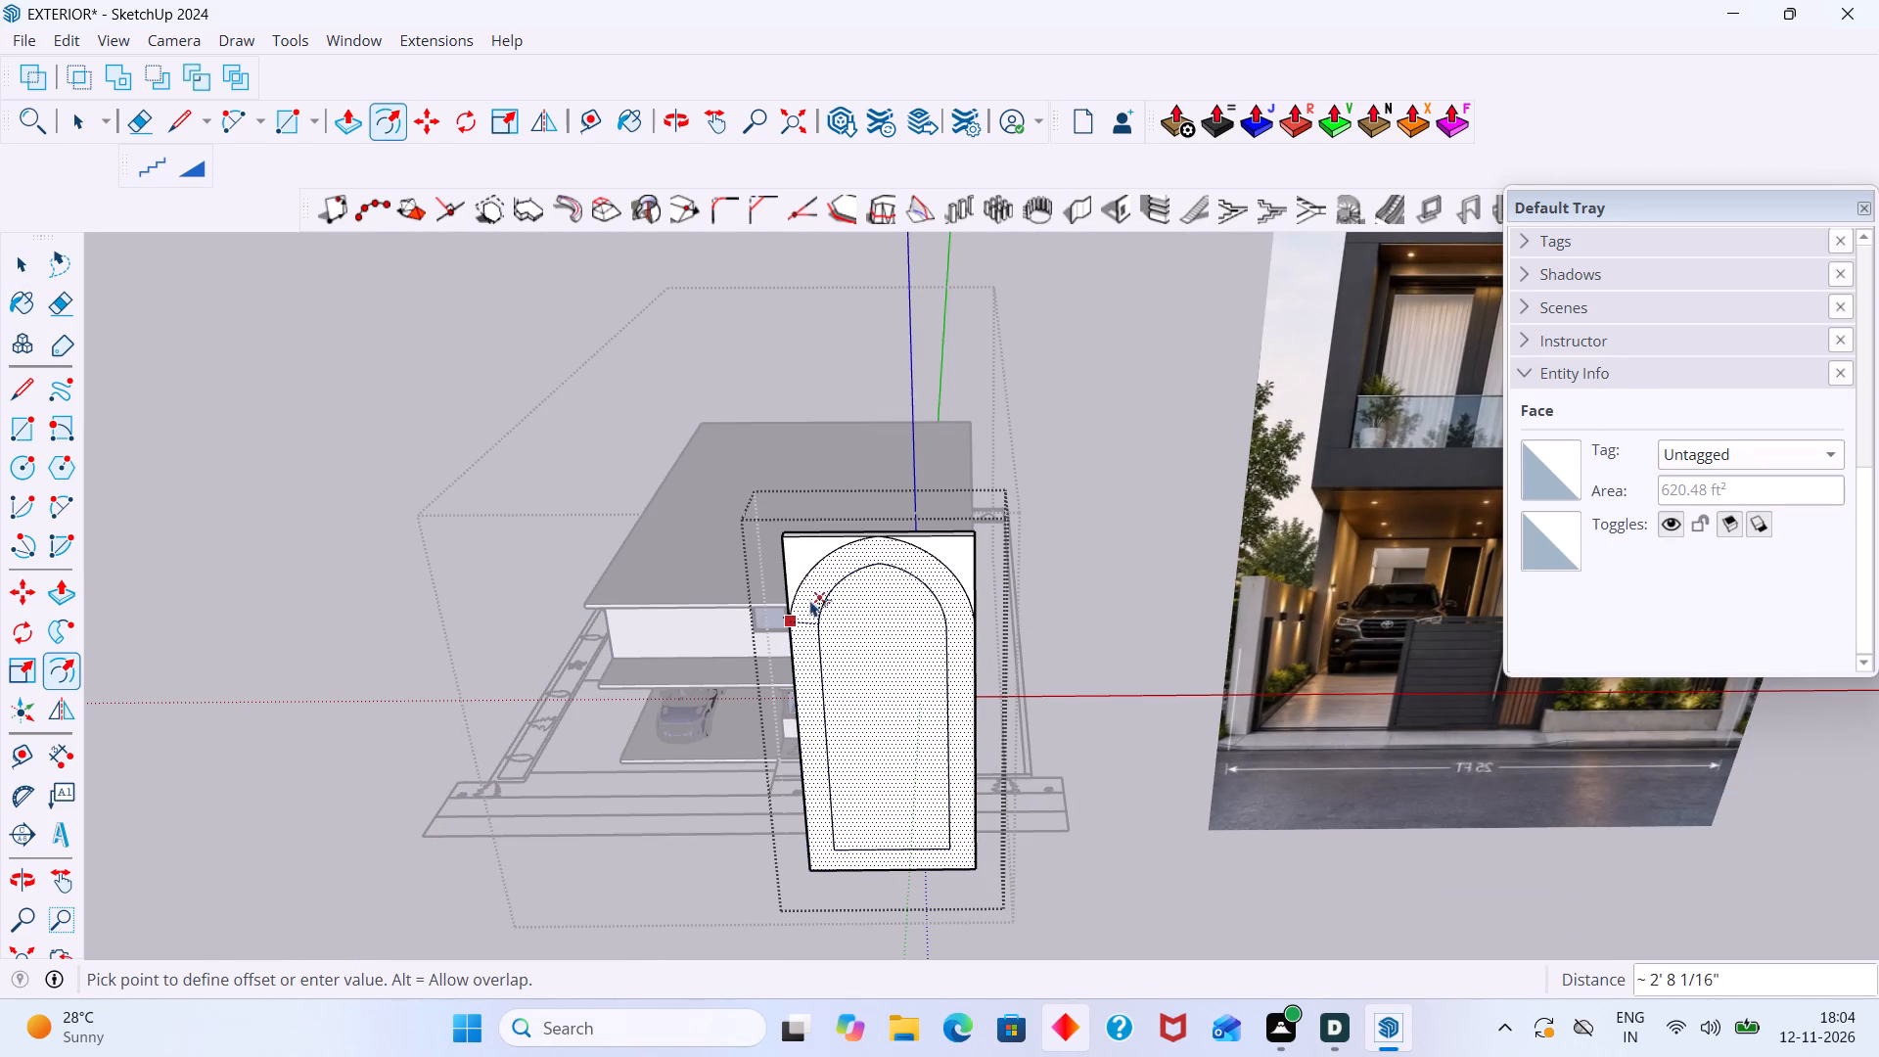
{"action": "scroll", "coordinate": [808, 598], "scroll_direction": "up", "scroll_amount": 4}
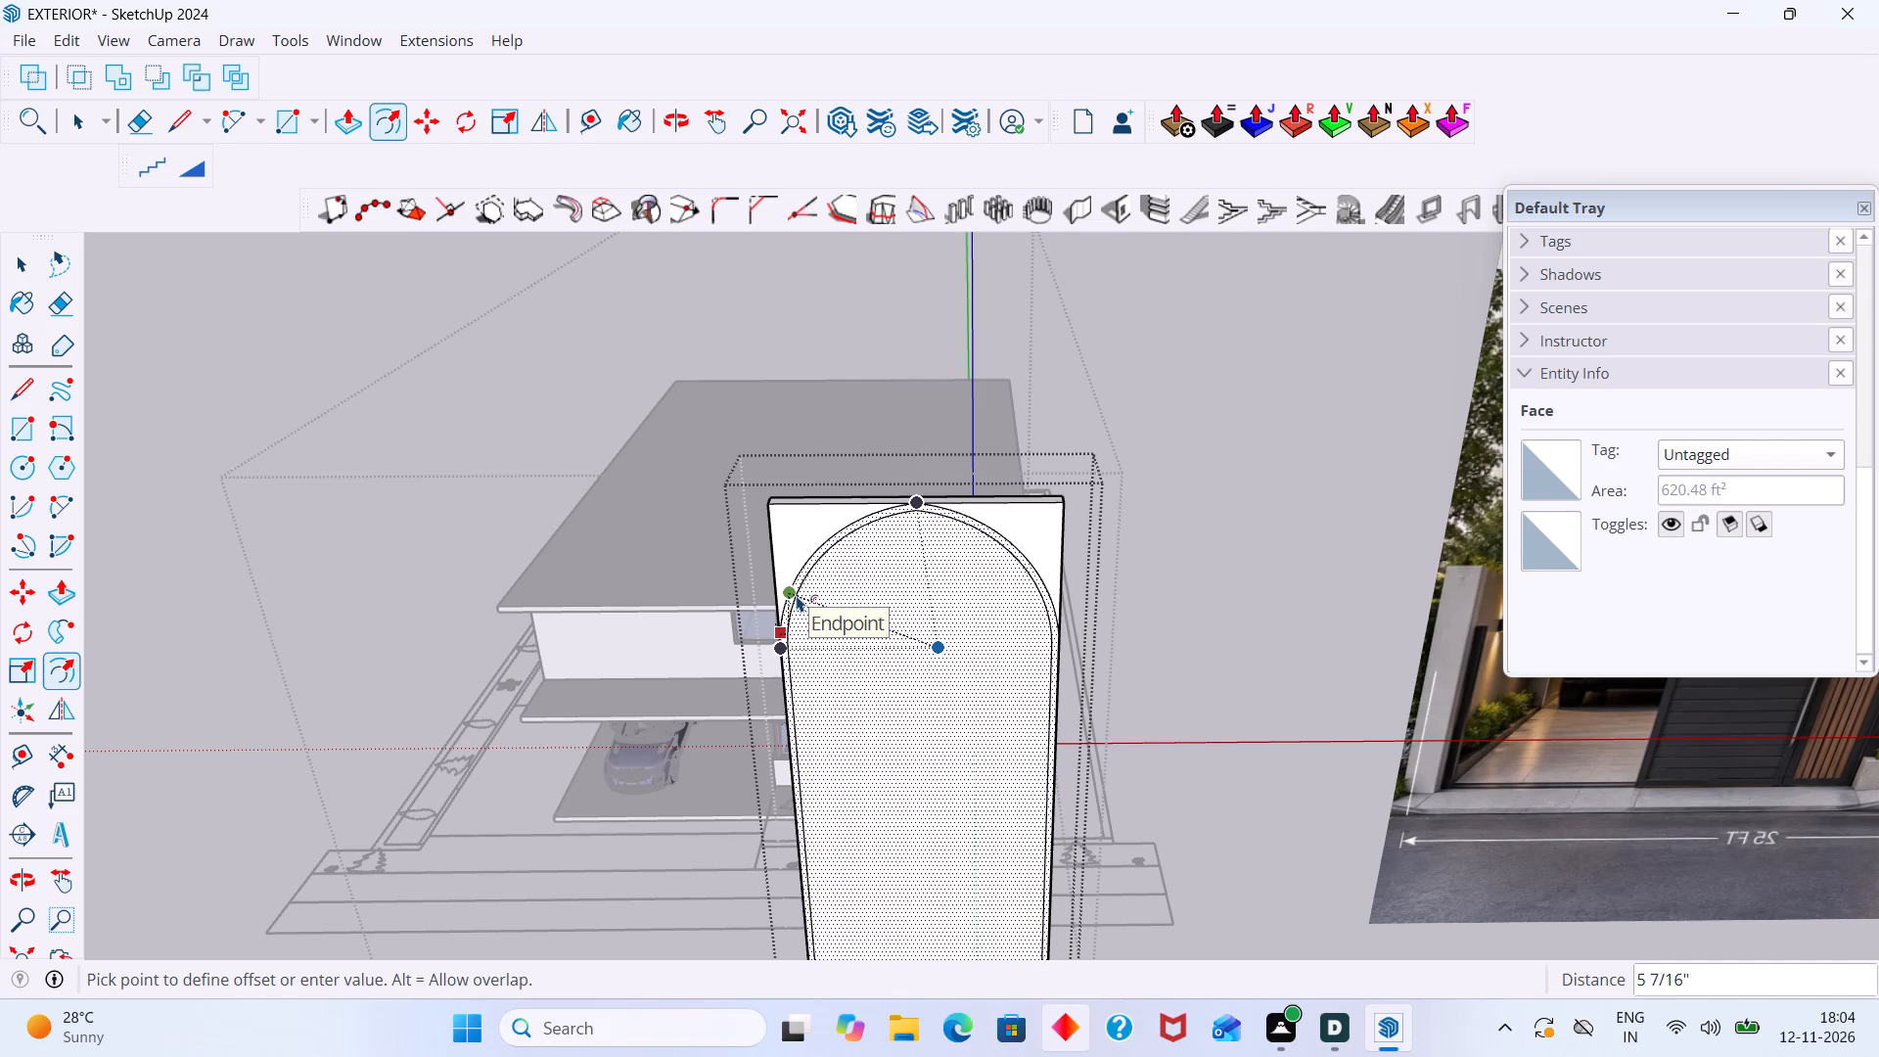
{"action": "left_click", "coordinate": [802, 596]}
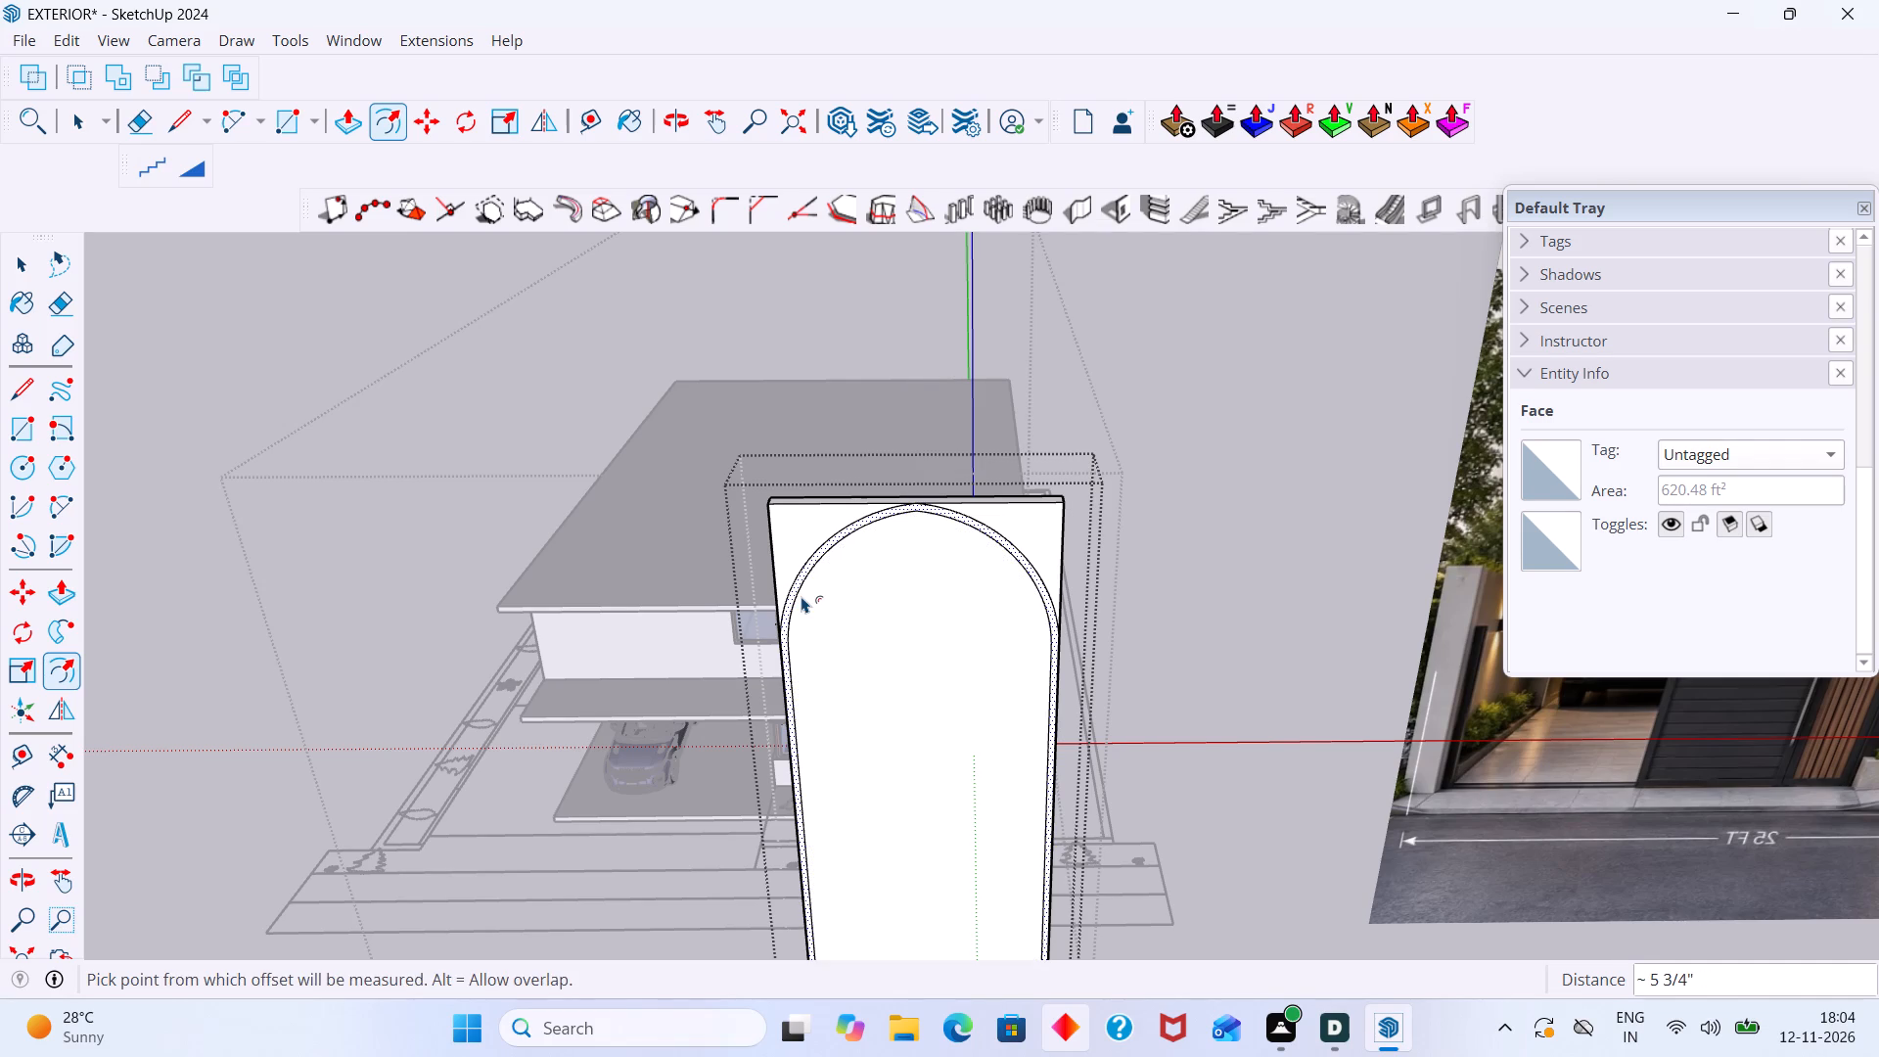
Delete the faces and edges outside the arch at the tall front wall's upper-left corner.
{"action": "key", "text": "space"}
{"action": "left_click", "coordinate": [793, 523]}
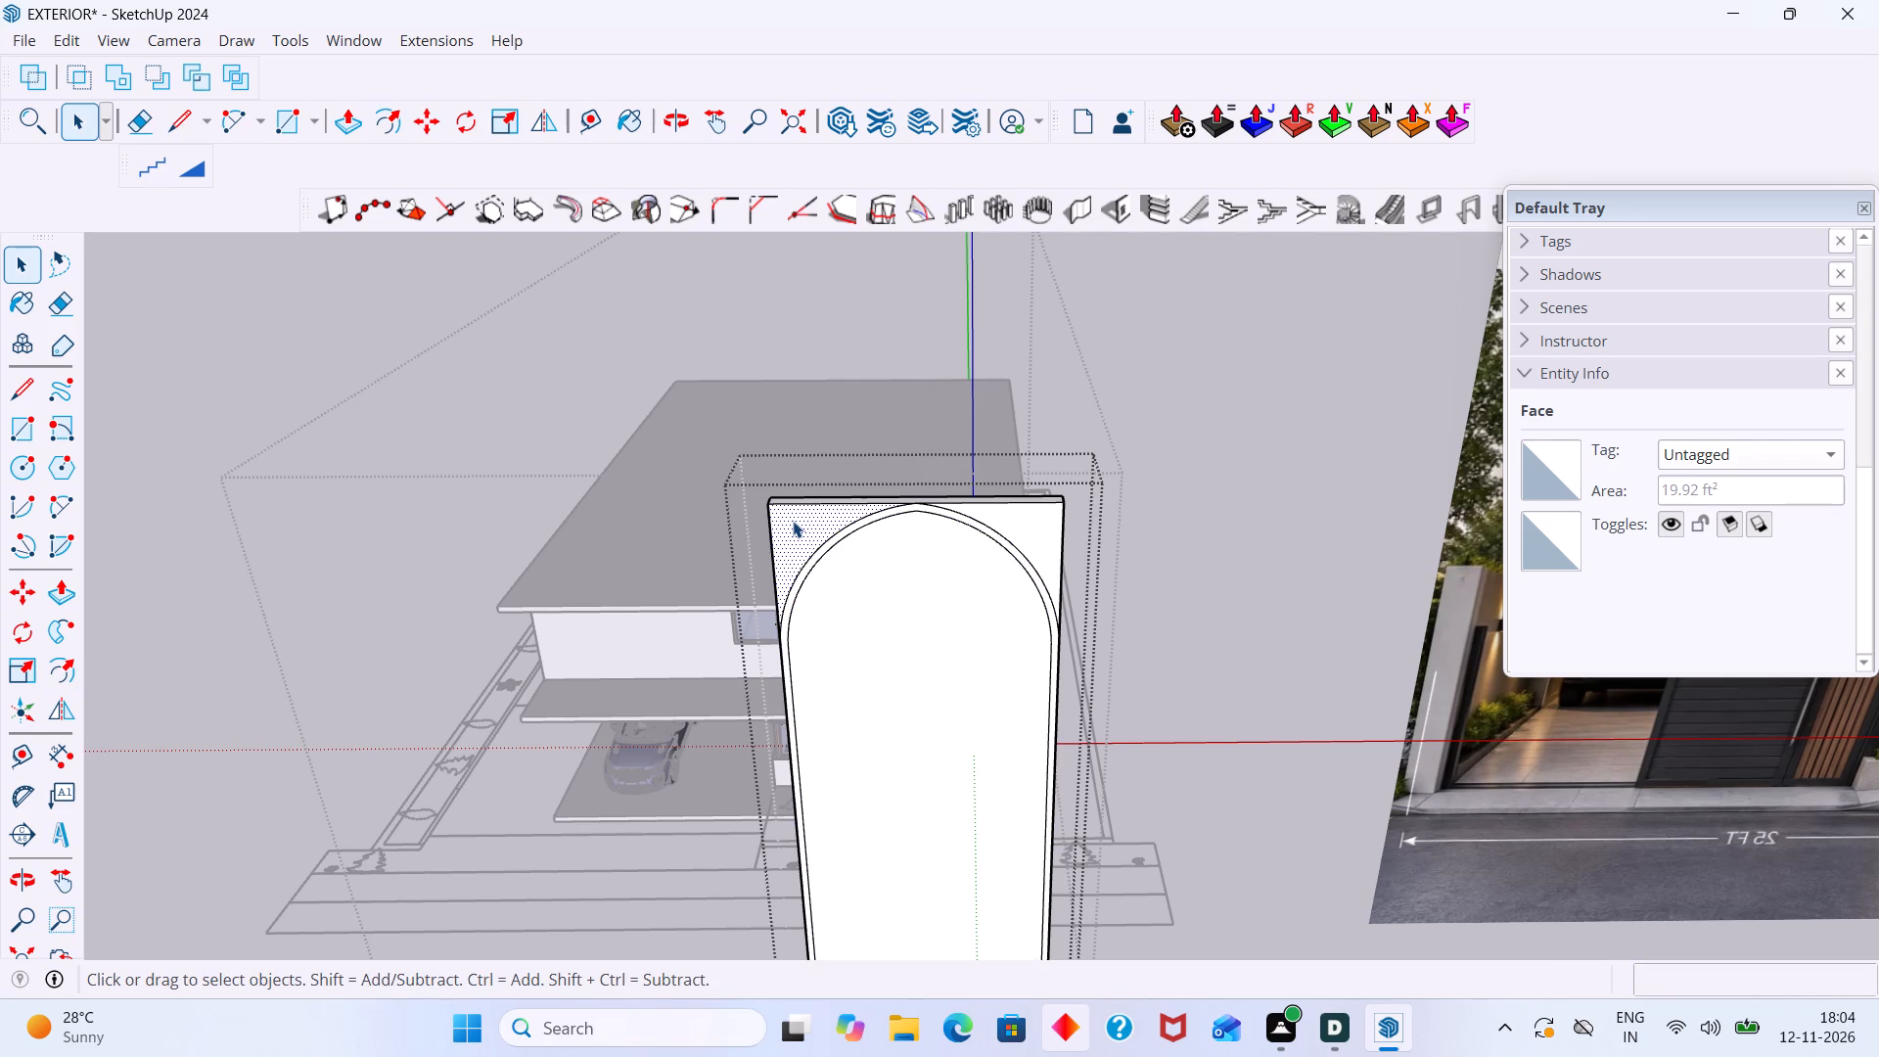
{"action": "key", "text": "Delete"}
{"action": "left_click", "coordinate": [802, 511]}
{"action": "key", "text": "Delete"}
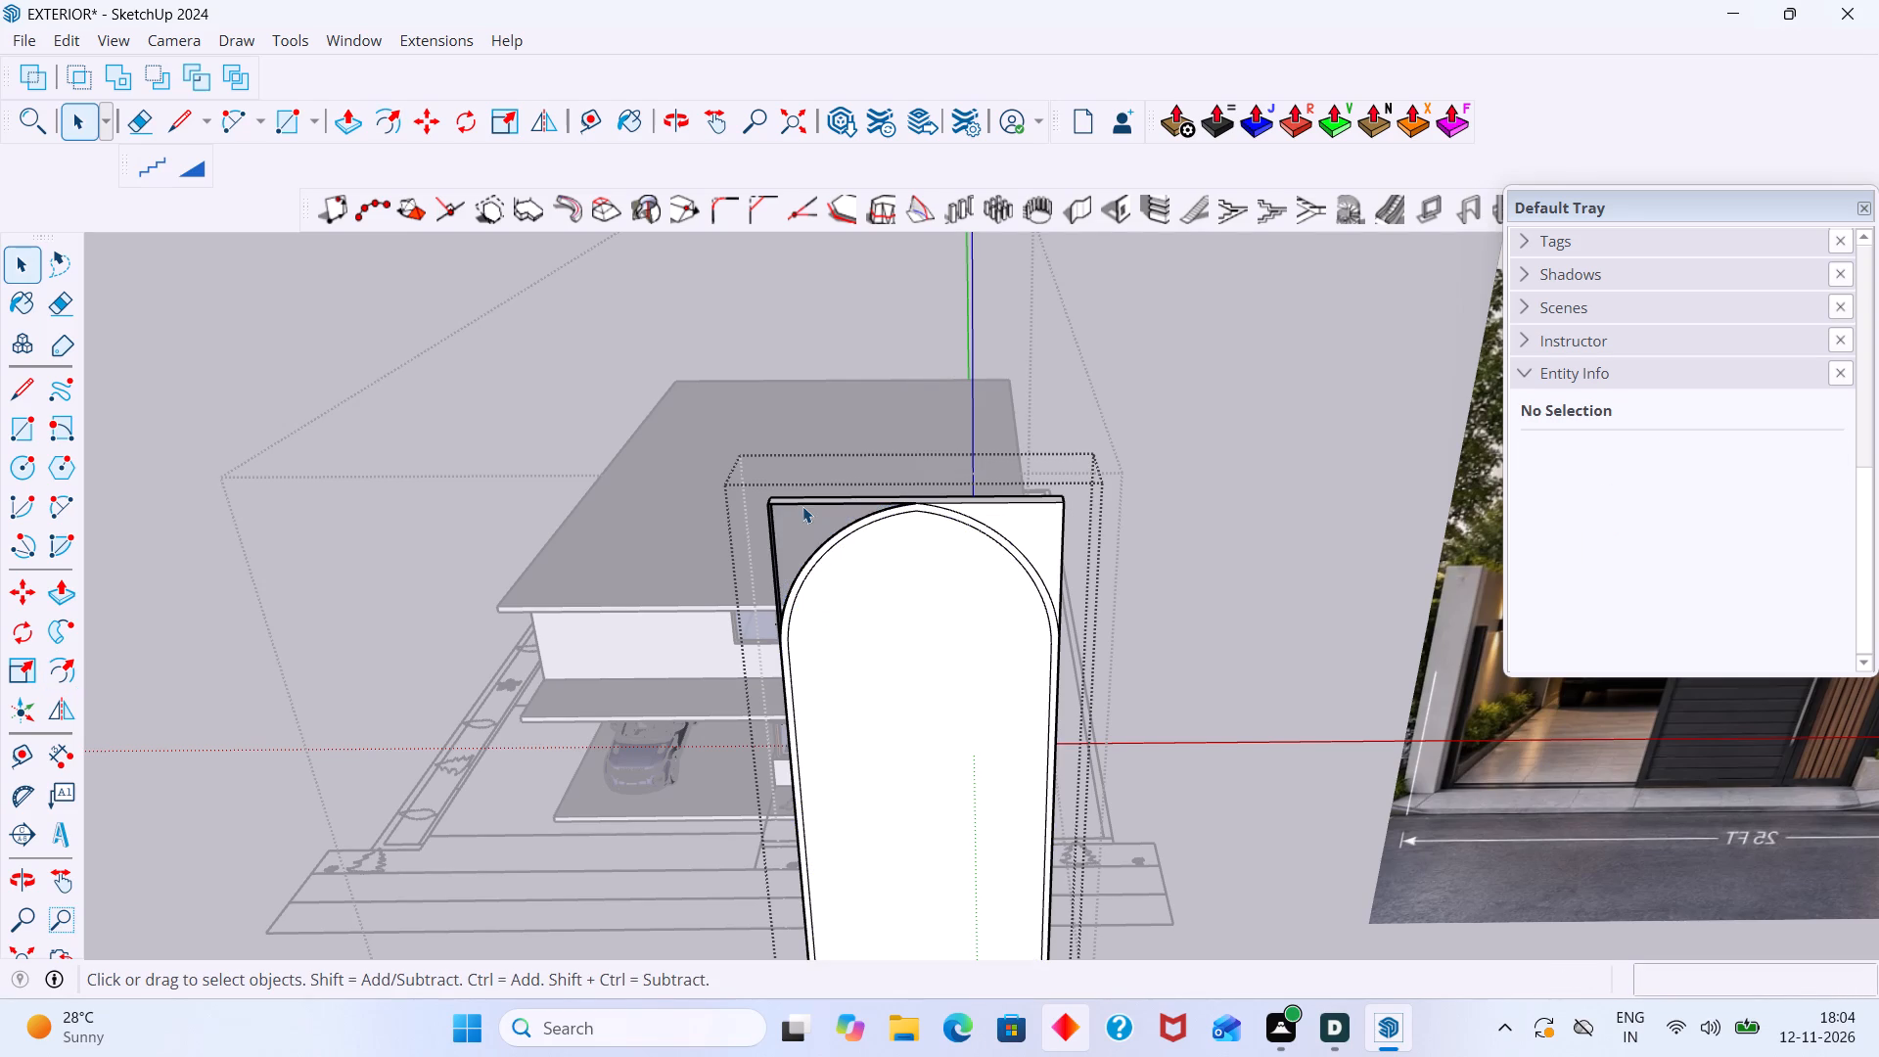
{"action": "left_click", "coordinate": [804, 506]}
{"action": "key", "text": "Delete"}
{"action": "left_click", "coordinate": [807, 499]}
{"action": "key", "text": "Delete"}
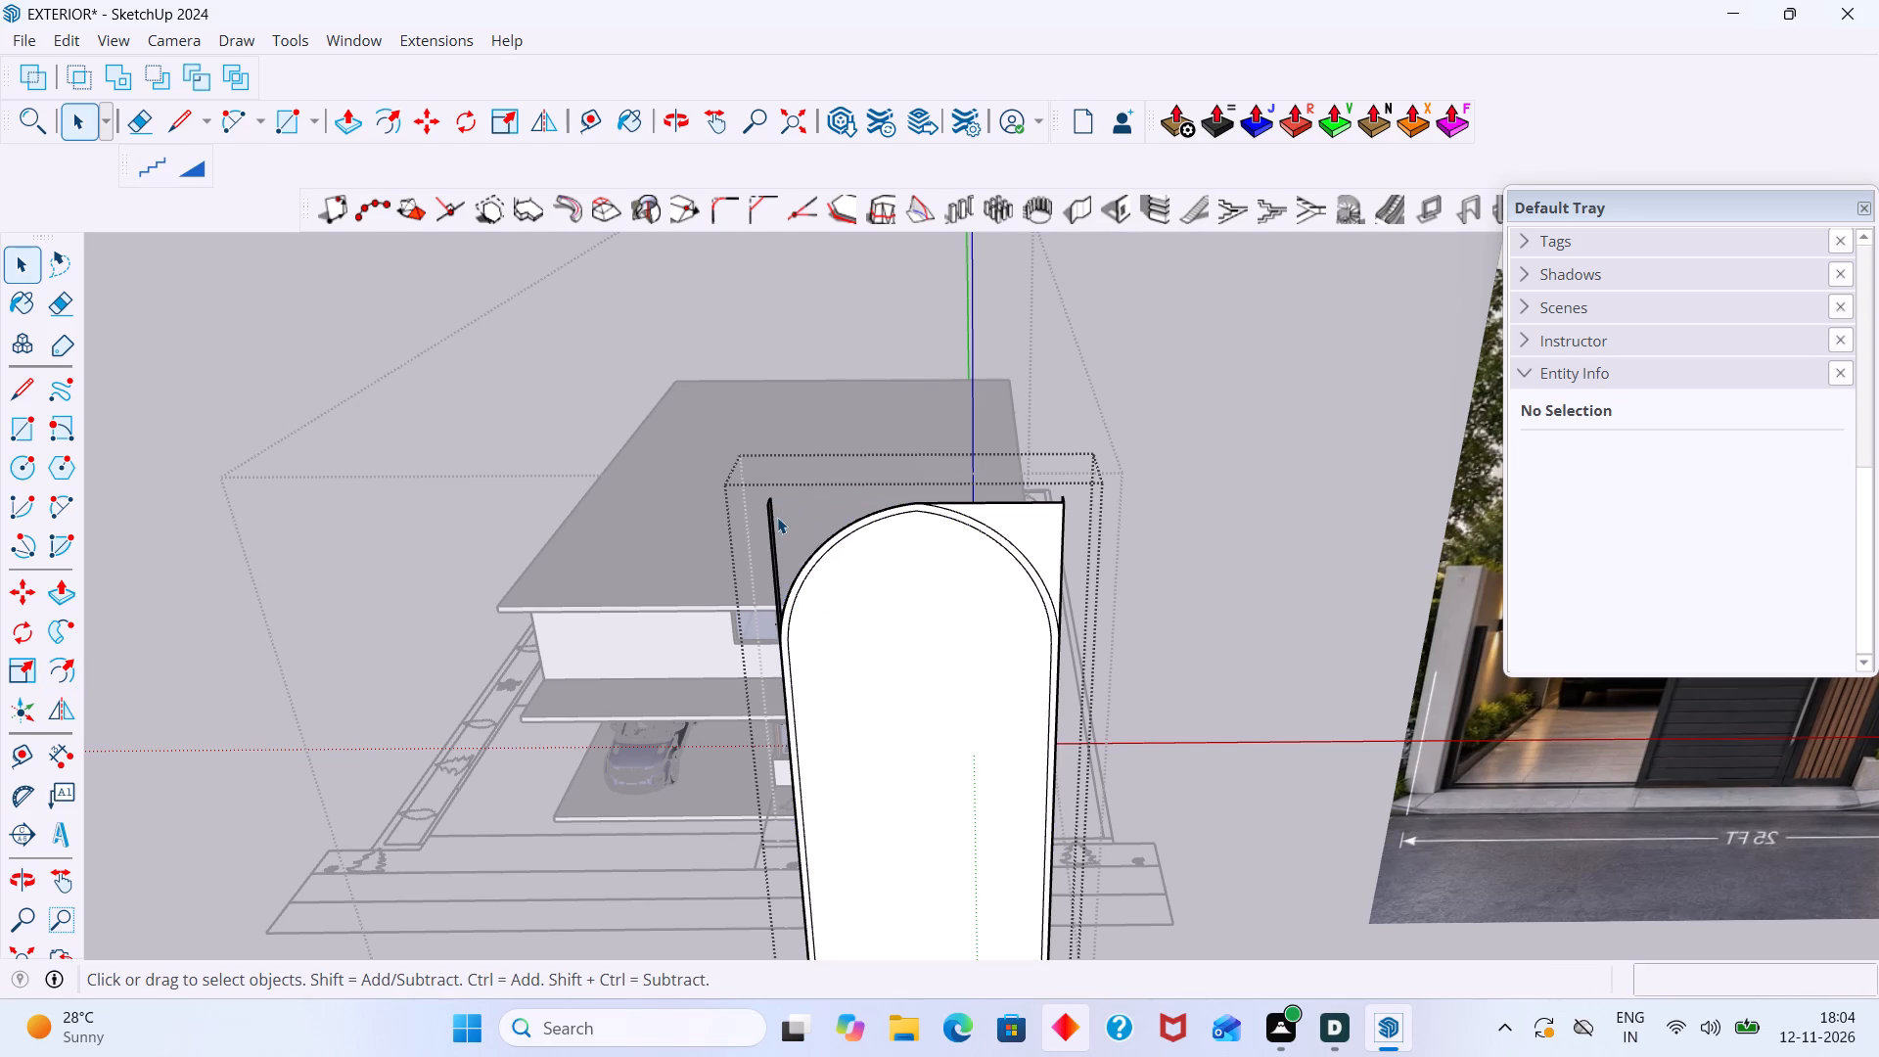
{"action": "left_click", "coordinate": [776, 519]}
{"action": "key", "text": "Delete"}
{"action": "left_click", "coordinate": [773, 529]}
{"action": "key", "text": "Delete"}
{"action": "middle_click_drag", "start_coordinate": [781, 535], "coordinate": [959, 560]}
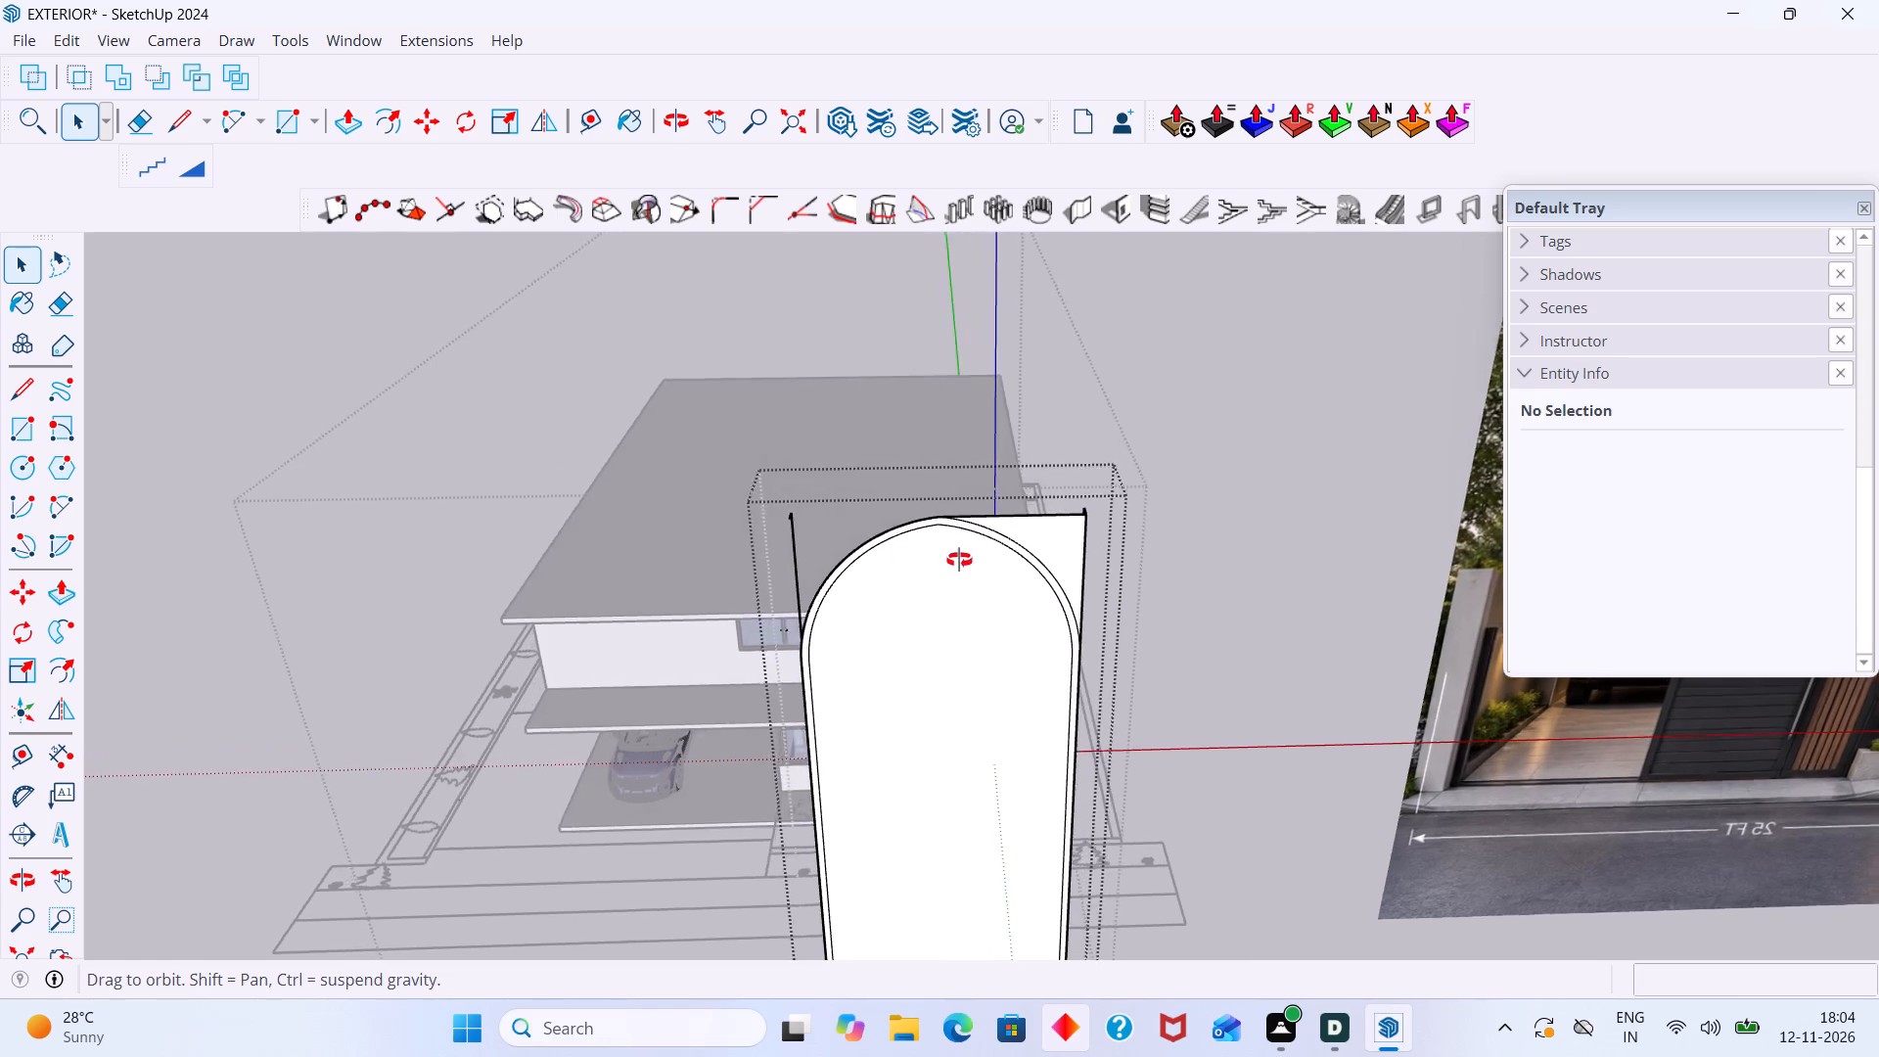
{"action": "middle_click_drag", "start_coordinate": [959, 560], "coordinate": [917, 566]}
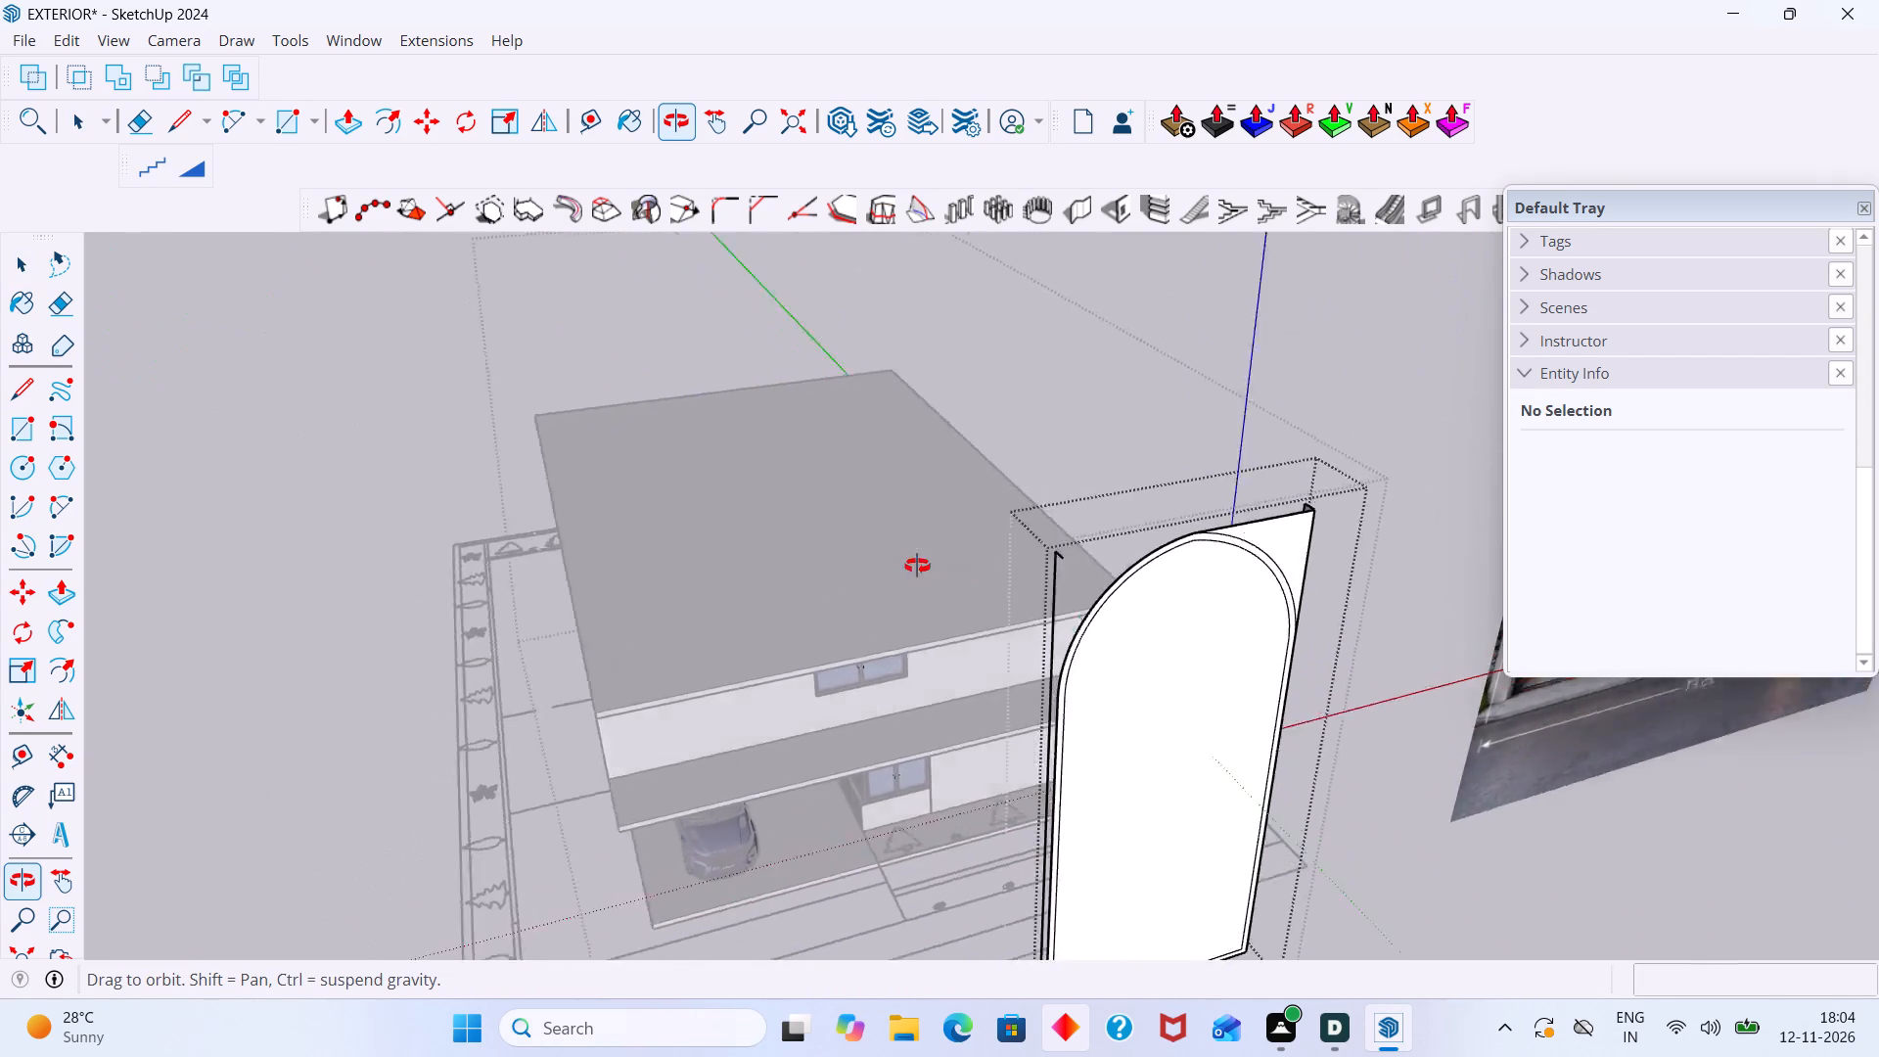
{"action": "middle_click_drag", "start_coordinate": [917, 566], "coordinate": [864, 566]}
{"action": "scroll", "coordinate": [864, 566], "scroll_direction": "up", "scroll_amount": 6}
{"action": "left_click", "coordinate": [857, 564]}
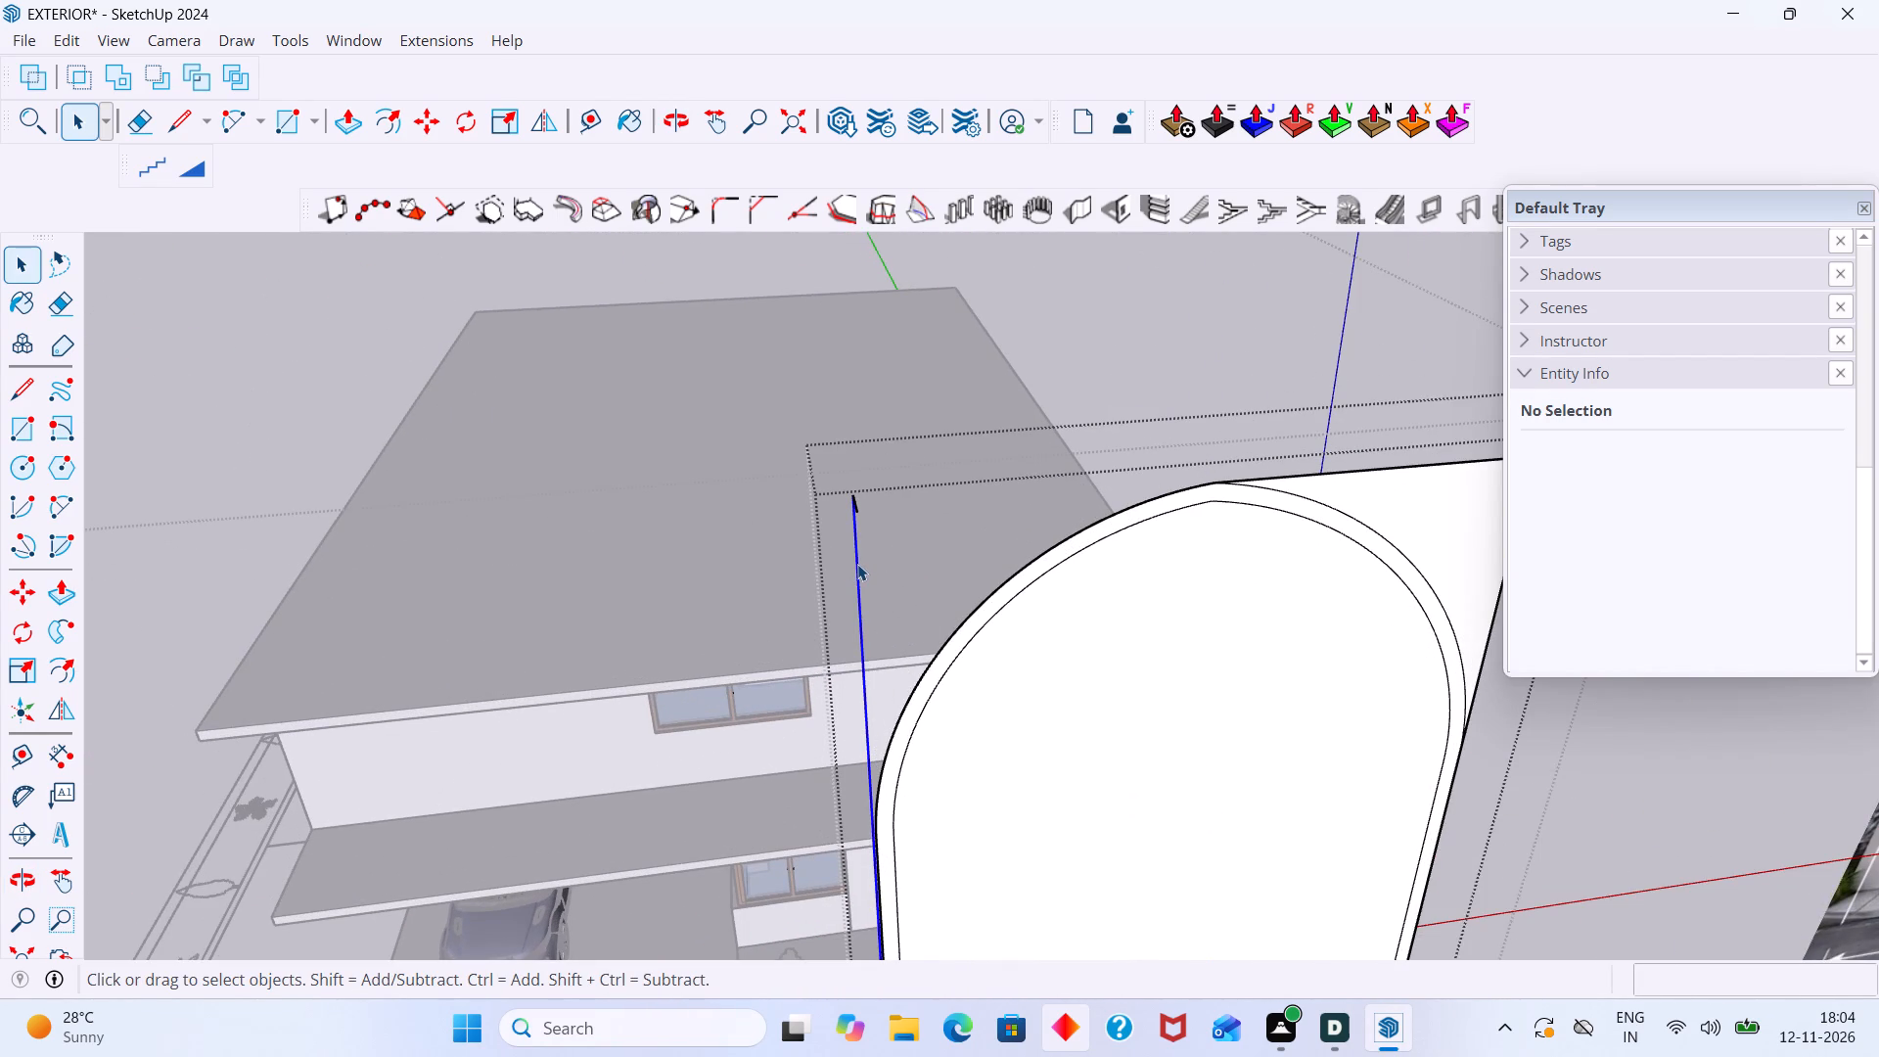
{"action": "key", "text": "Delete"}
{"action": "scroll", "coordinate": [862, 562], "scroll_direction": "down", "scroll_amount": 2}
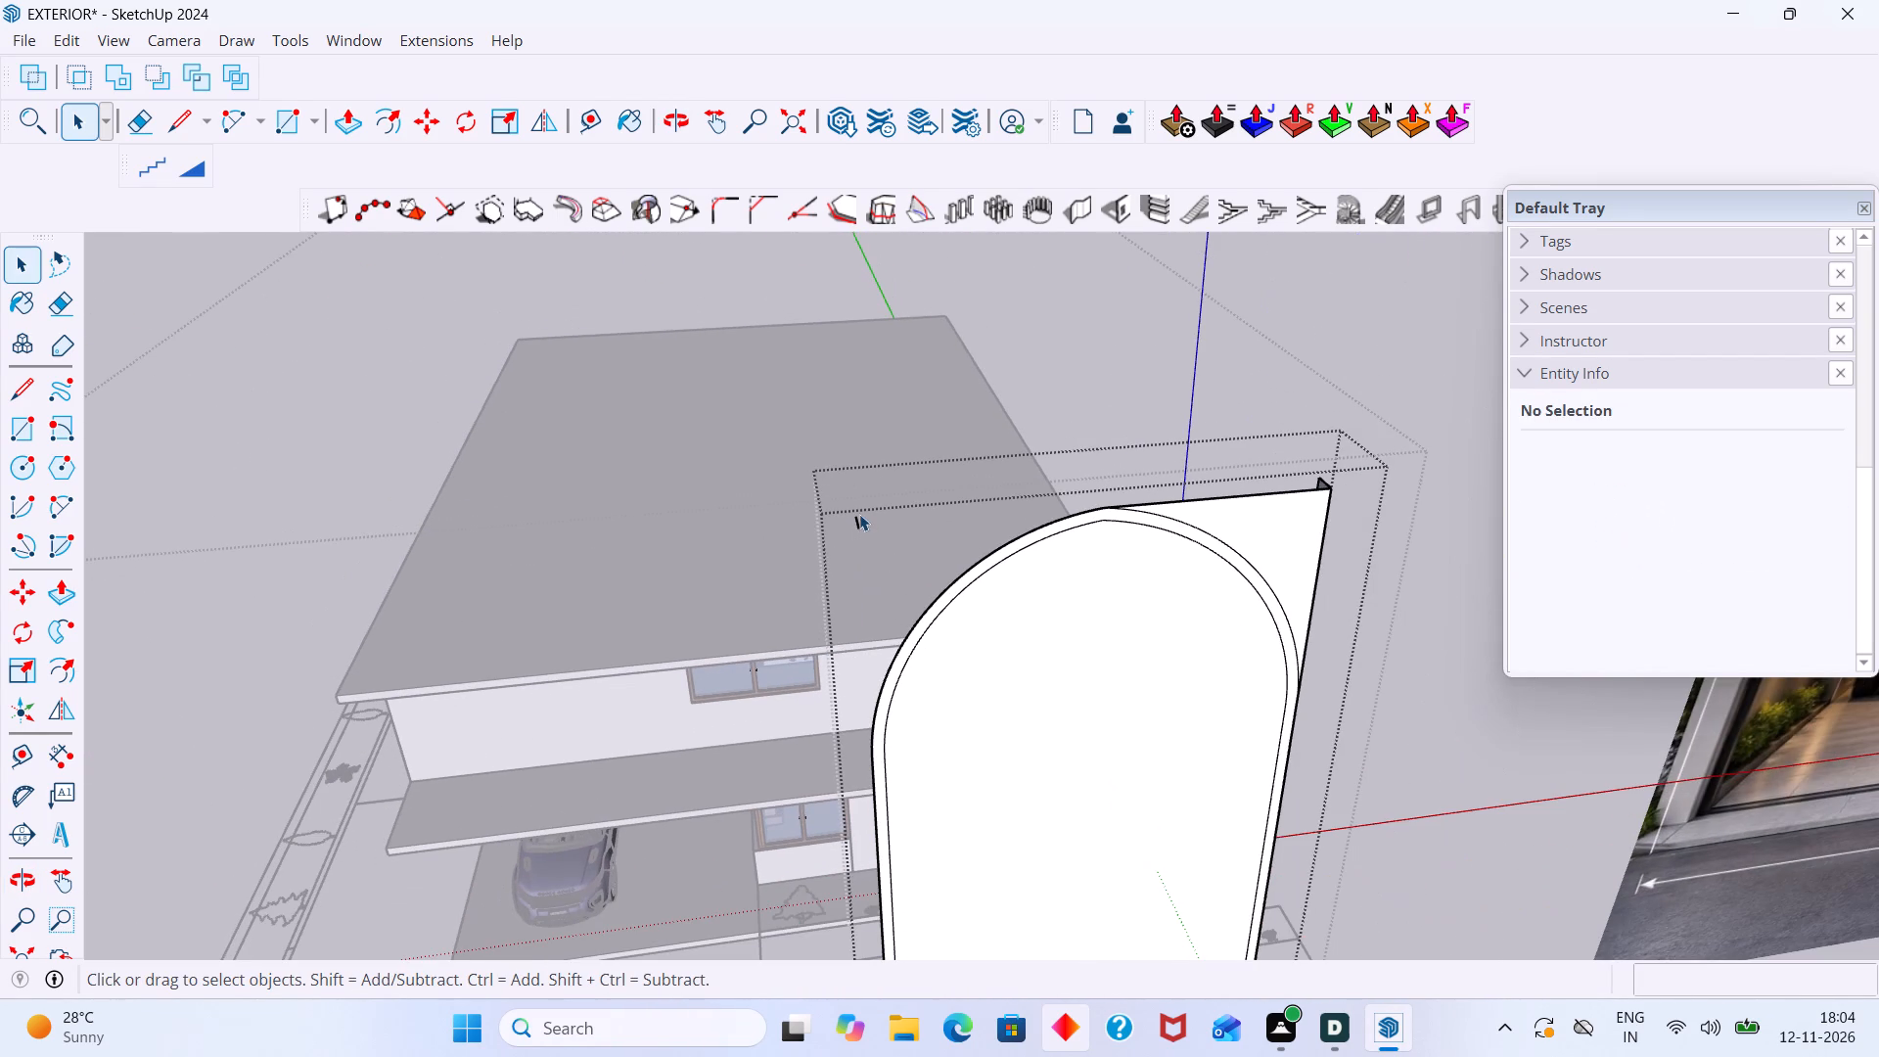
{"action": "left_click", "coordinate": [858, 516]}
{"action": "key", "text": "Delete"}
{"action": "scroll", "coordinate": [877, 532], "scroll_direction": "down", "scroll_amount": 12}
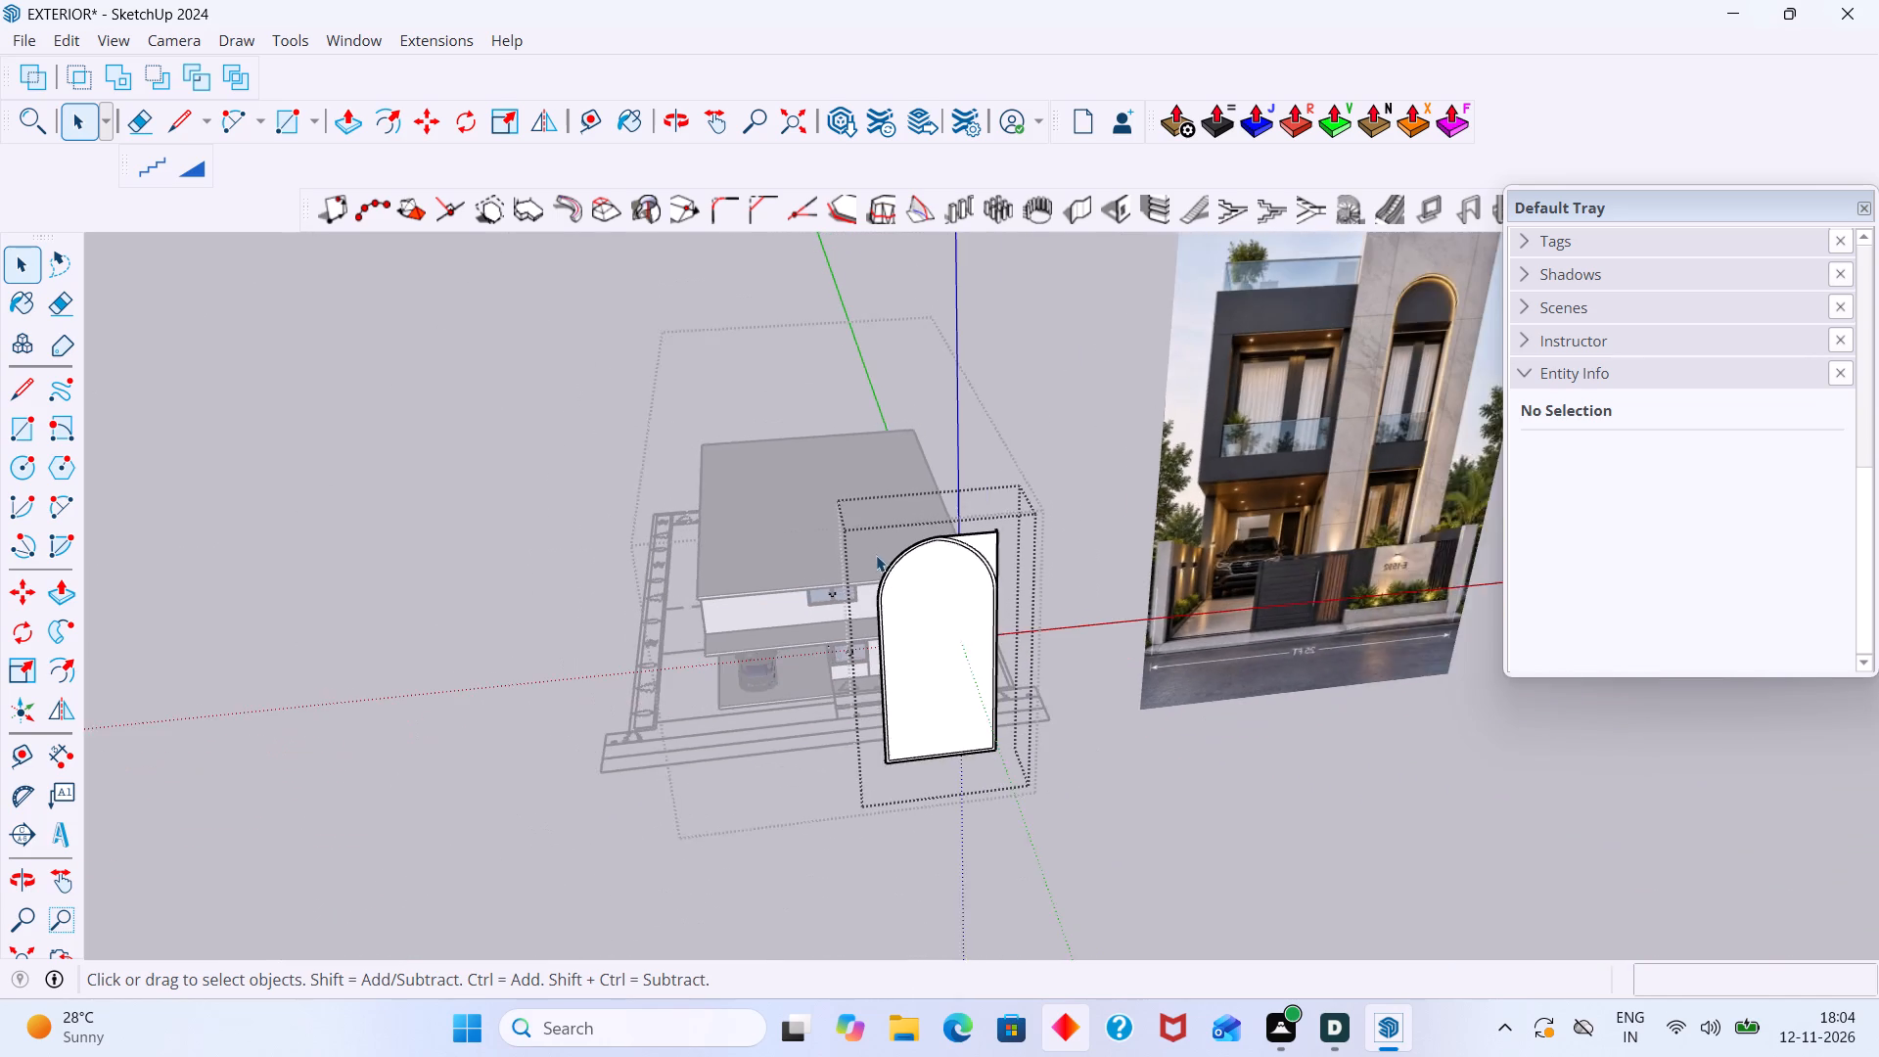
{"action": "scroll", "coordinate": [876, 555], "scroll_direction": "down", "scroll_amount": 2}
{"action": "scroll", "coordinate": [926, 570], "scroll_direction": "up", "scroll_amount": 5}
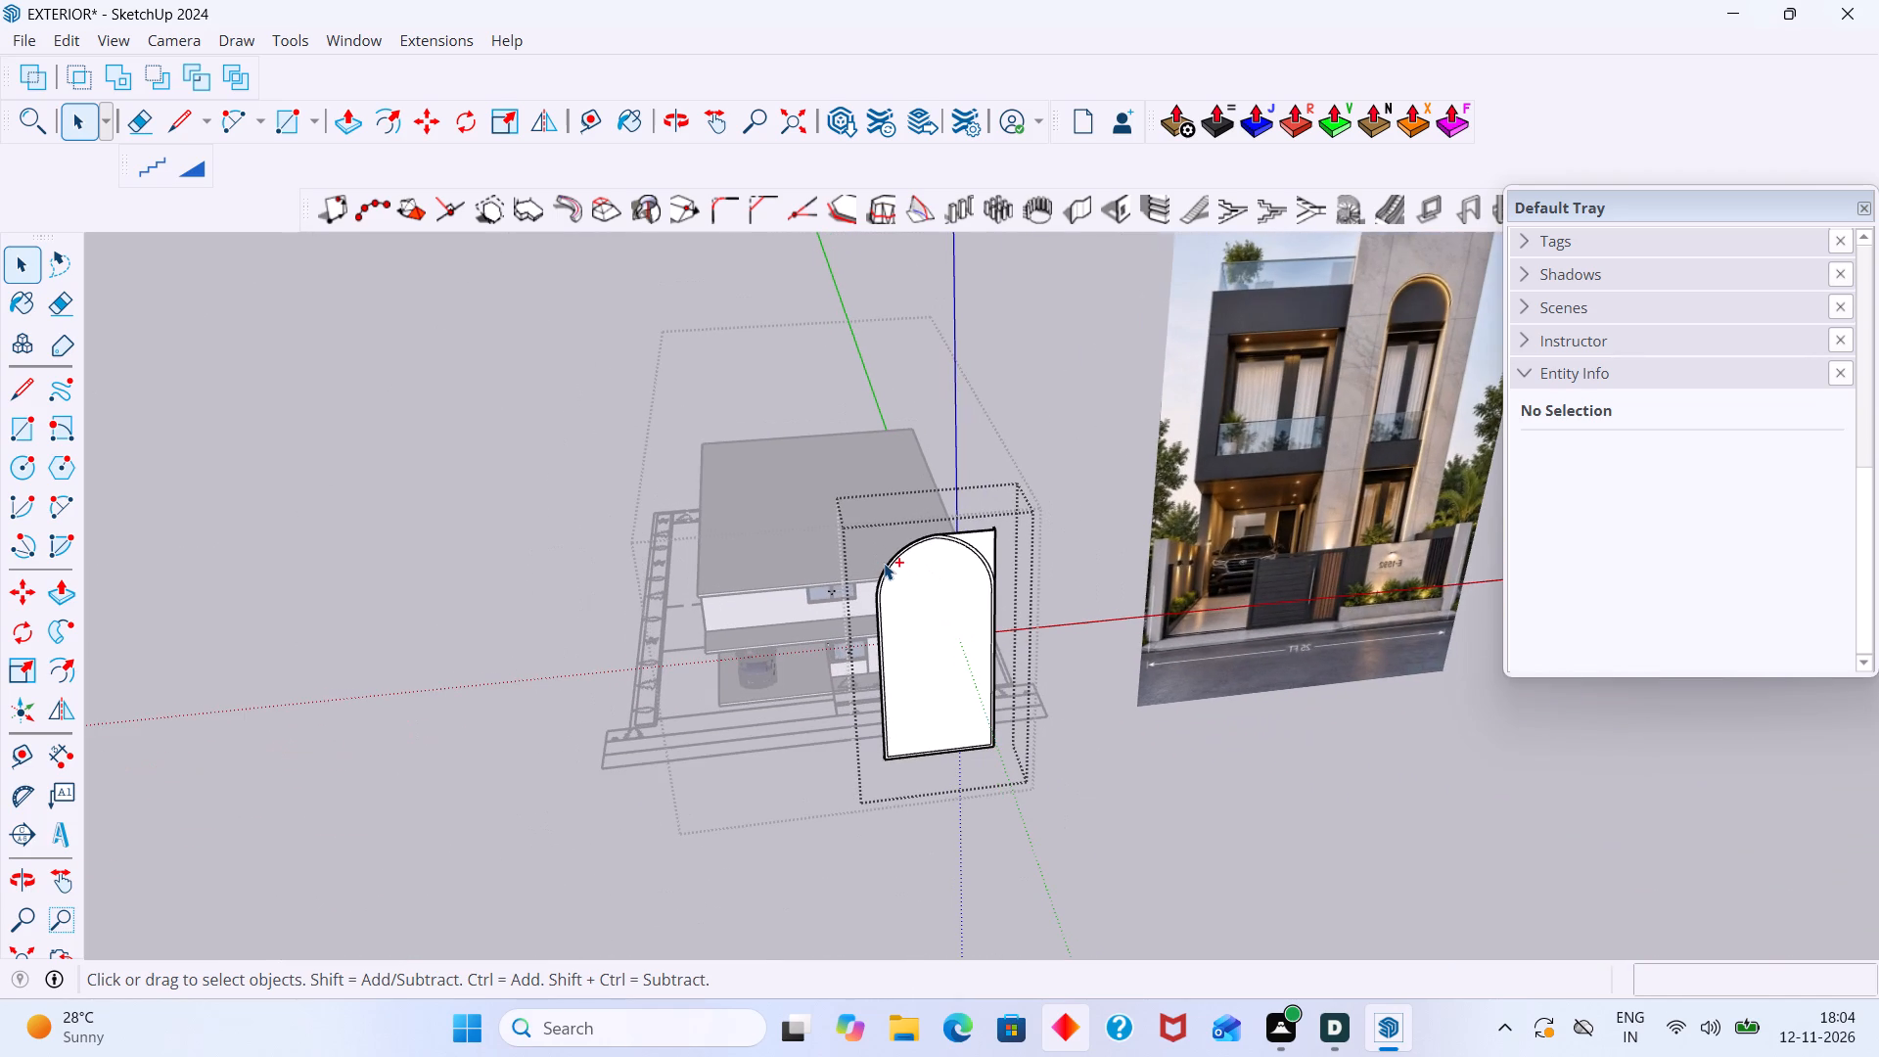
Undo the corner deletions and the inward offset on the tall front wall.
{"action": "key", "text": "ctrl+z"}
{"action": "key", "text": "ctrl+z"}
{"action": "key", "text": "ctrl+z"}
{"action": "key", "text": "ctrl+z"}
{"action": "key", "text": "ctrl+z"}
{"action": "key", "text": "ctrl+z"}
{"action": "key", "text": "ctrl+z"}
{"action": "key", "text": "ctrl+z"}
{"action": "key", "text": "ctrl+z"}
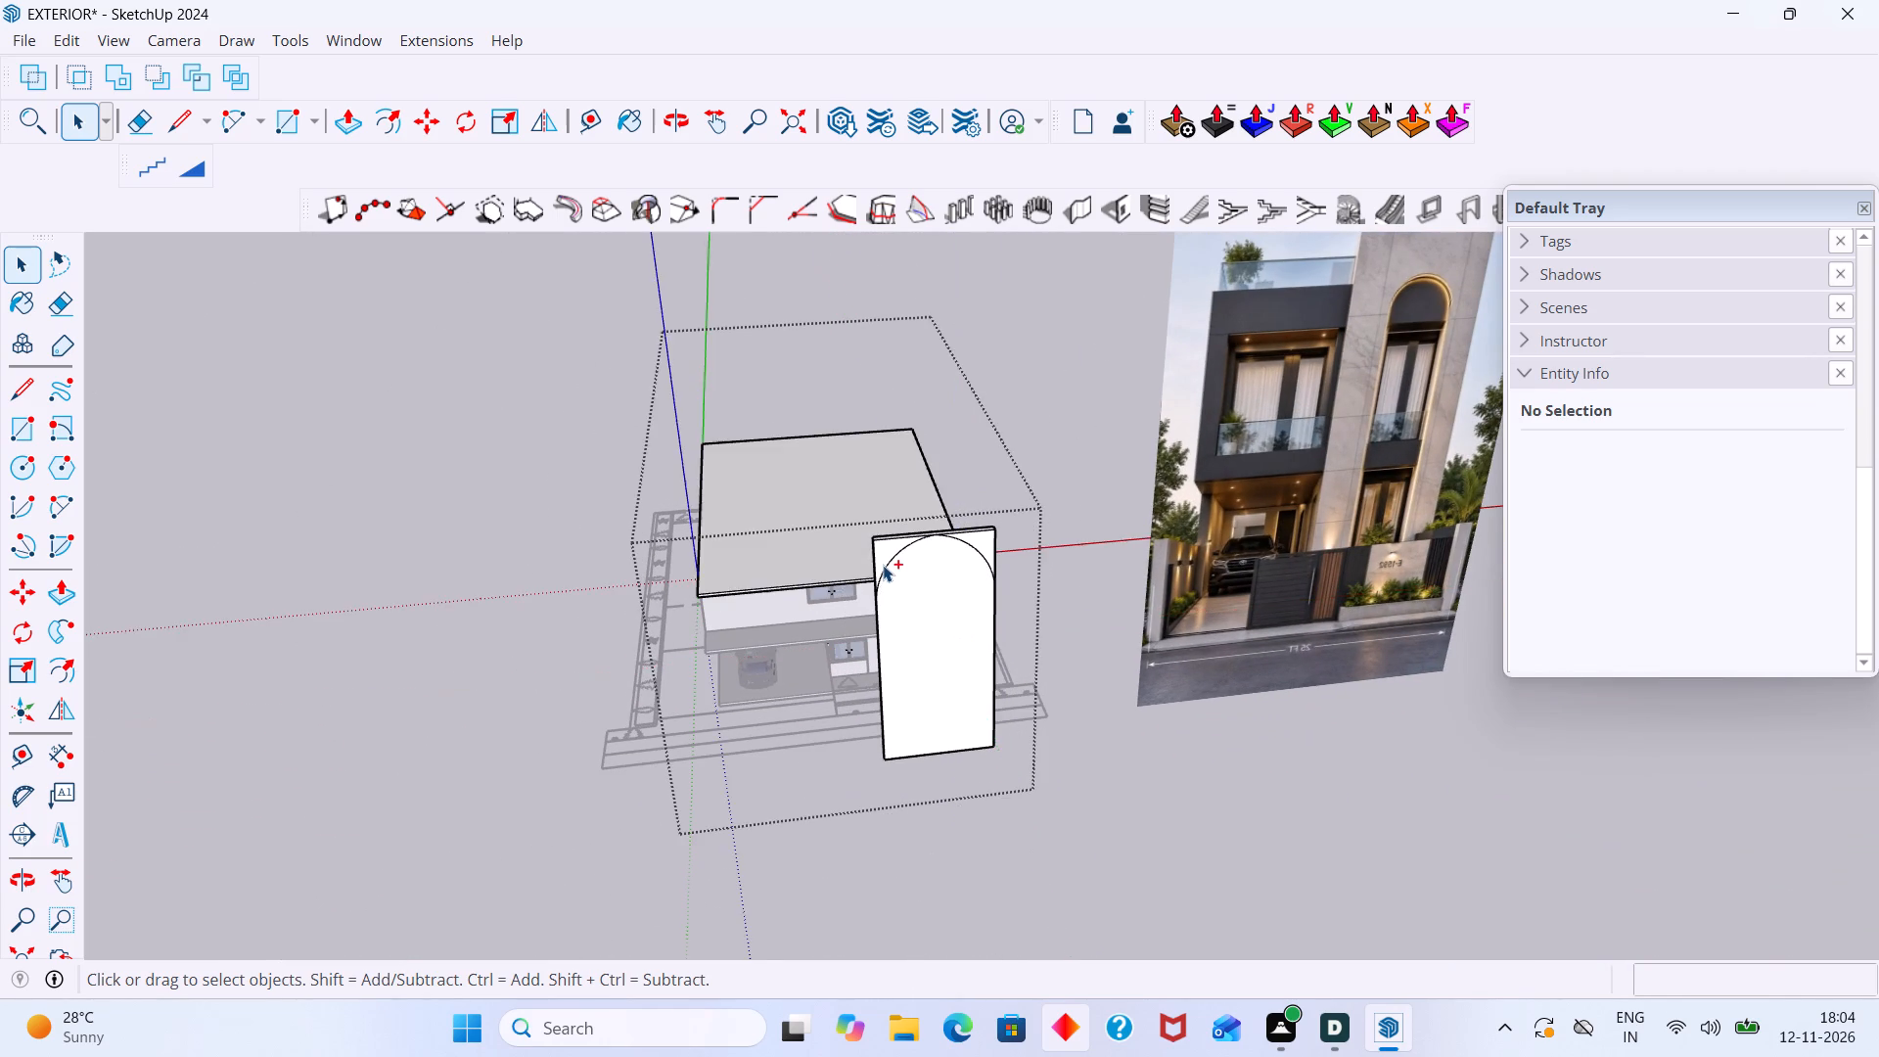
Undo the arch arcs back to a plain rectangular front wall and leave the groups.
{"action": "key", "text": "ctrl+z"}
{"action": "key", "text": "ctrl+z"}
{"action": "key", "text": "ctrl+z"}
{"action": "key", "text": "ctrl+z"}
{"action": "key", "text": "ctrl+z"}
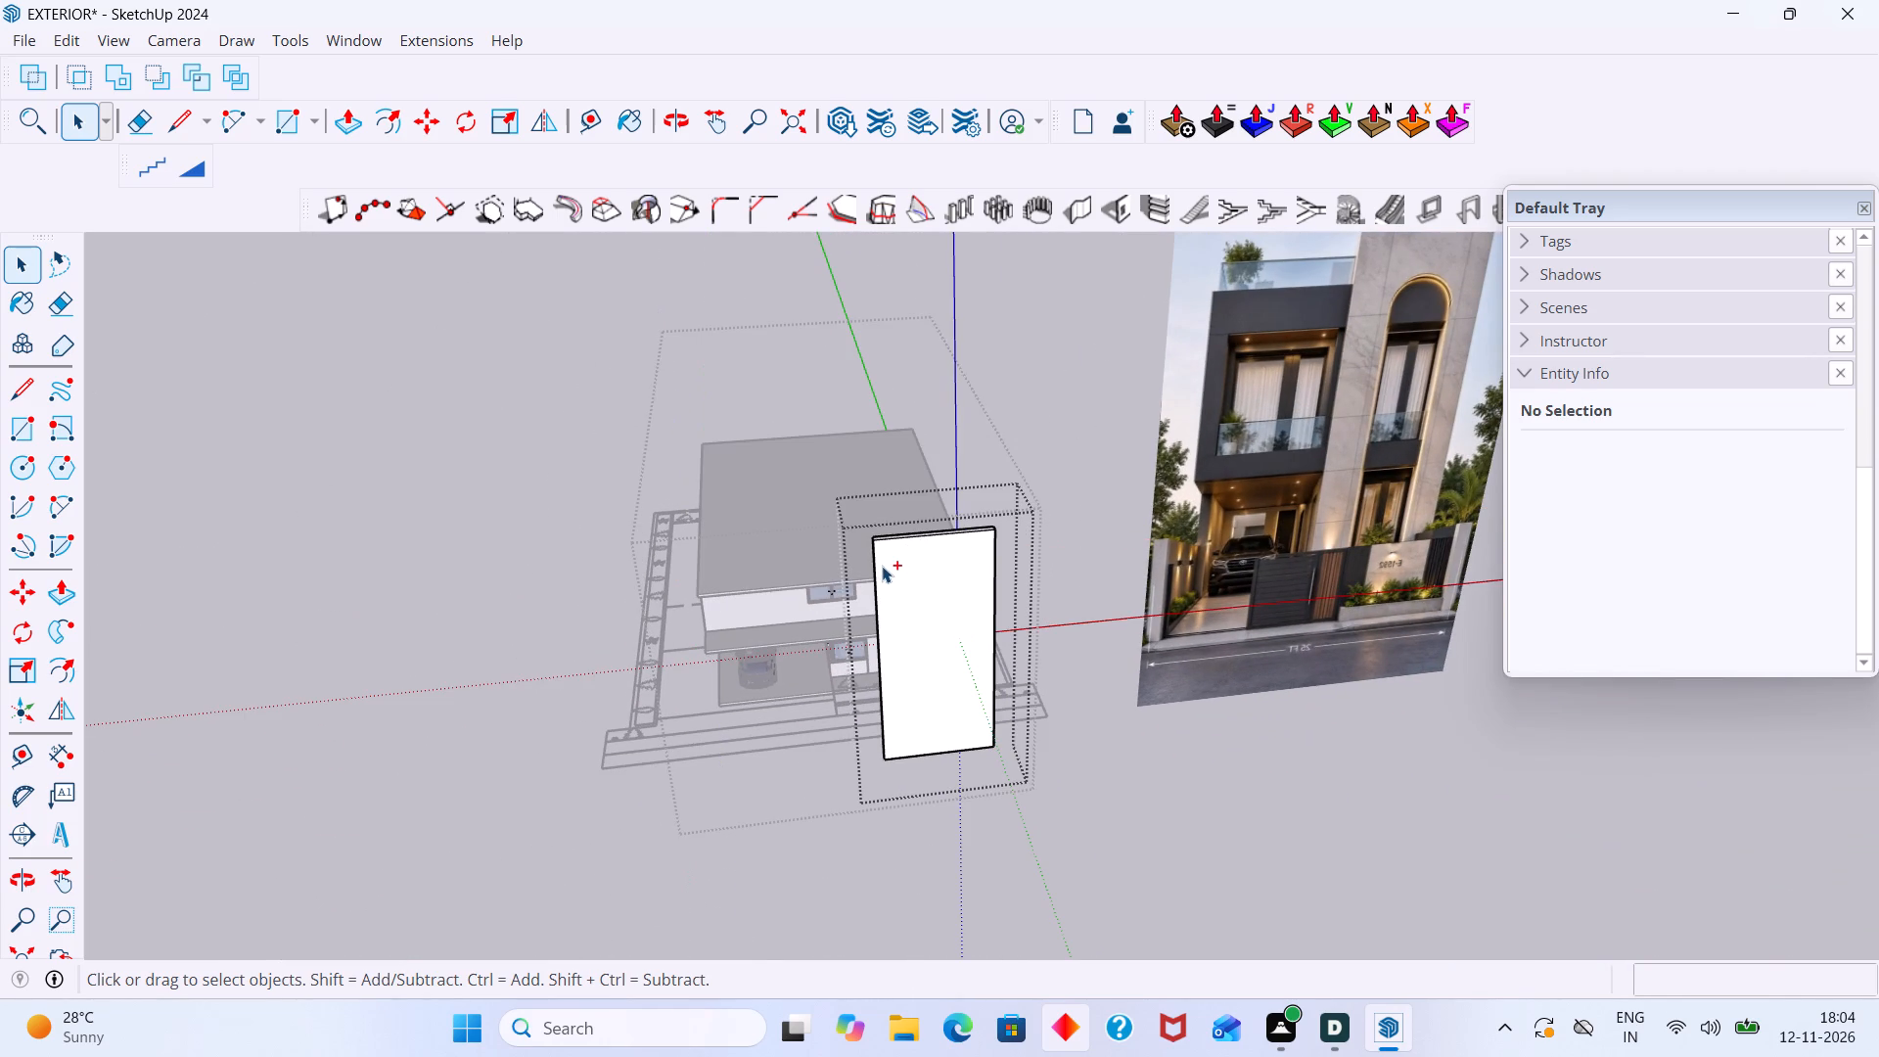
{"action": "key", "text": "ctrl+z"}
{"action": "left_click", "coordinate": [1148, 751]}
Display the Bevel extension's tools.
{"action": "scroll", "coordinate": [896, 631], "scroll_direction": "up", "scroll_amount": 2}
{"action": "middle_click_drag", "start_coordinate": [864, 634], "coordinate": [983, 725]}
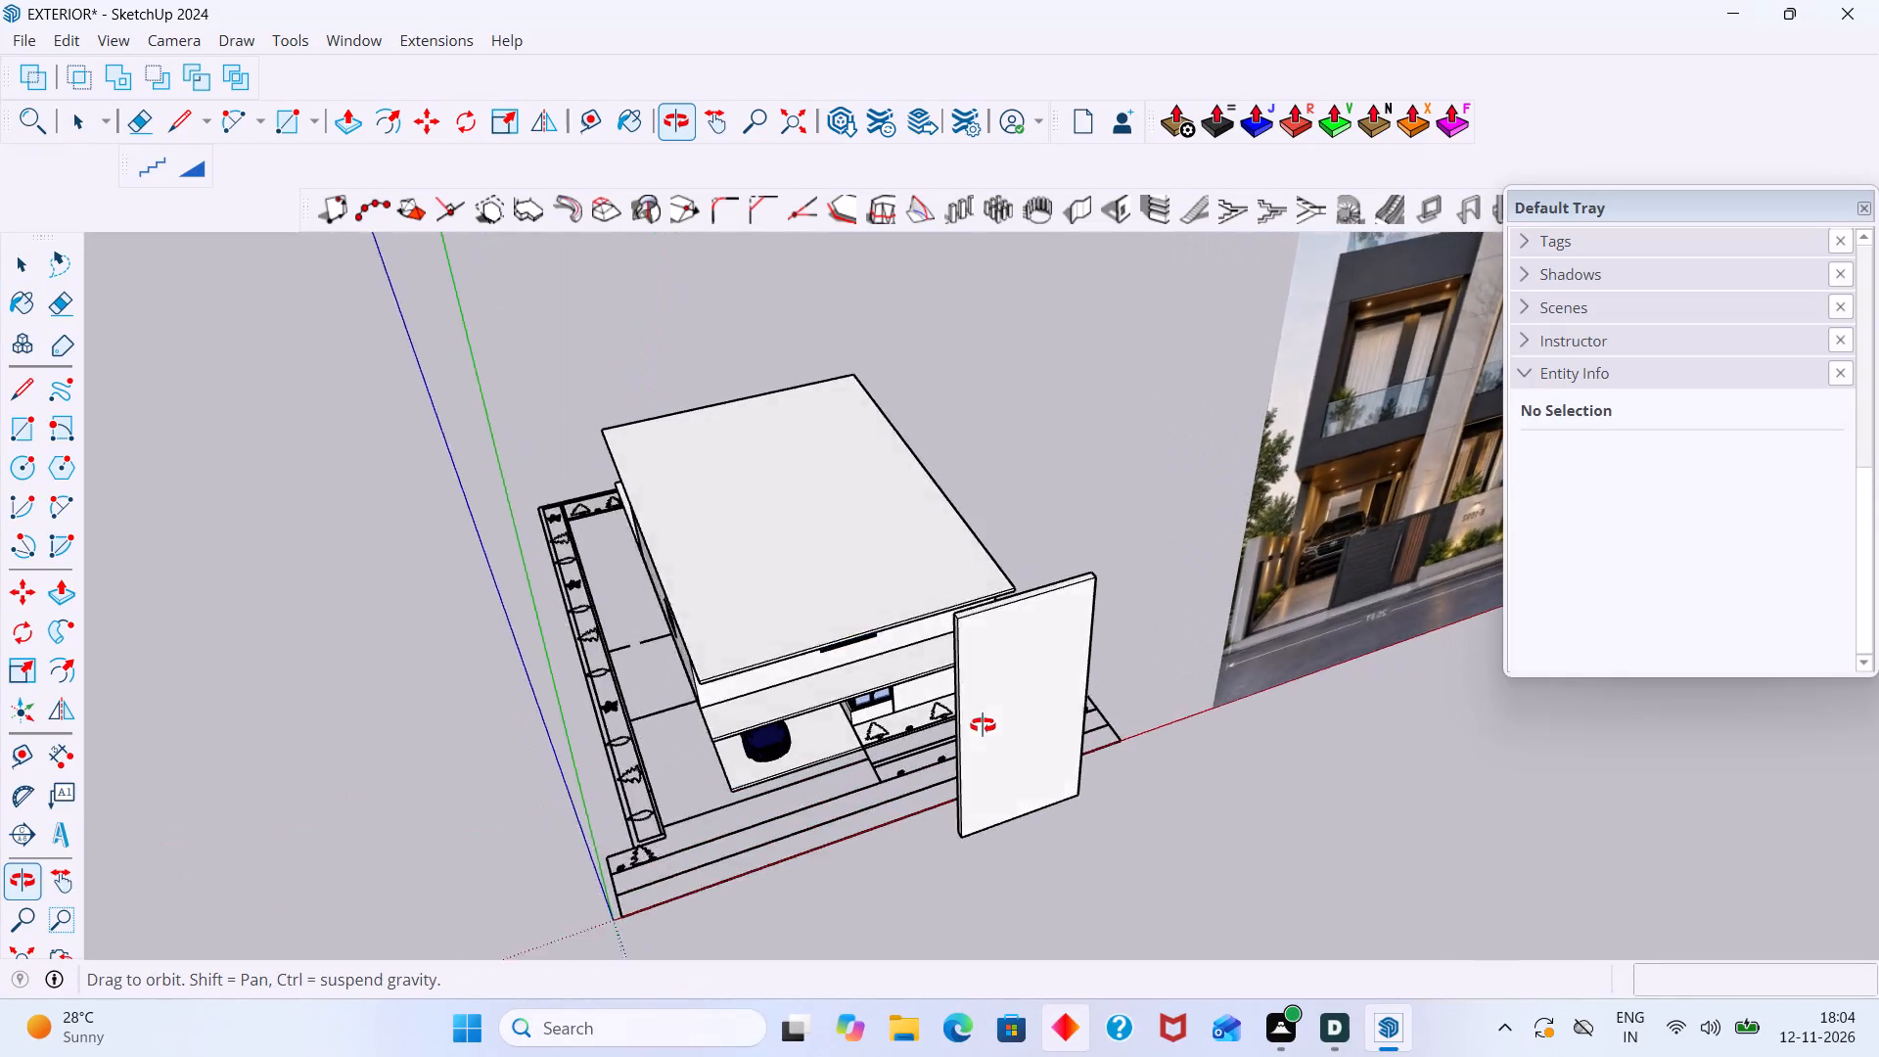
{"action": "middle_click_drag", "start_coordinate": [983, 725], "coordinate": [1081, 709]}
{"action": "scroll", "coordinate": [1042, 646], "scroll_direction": "up", "scroll_amount": 5}
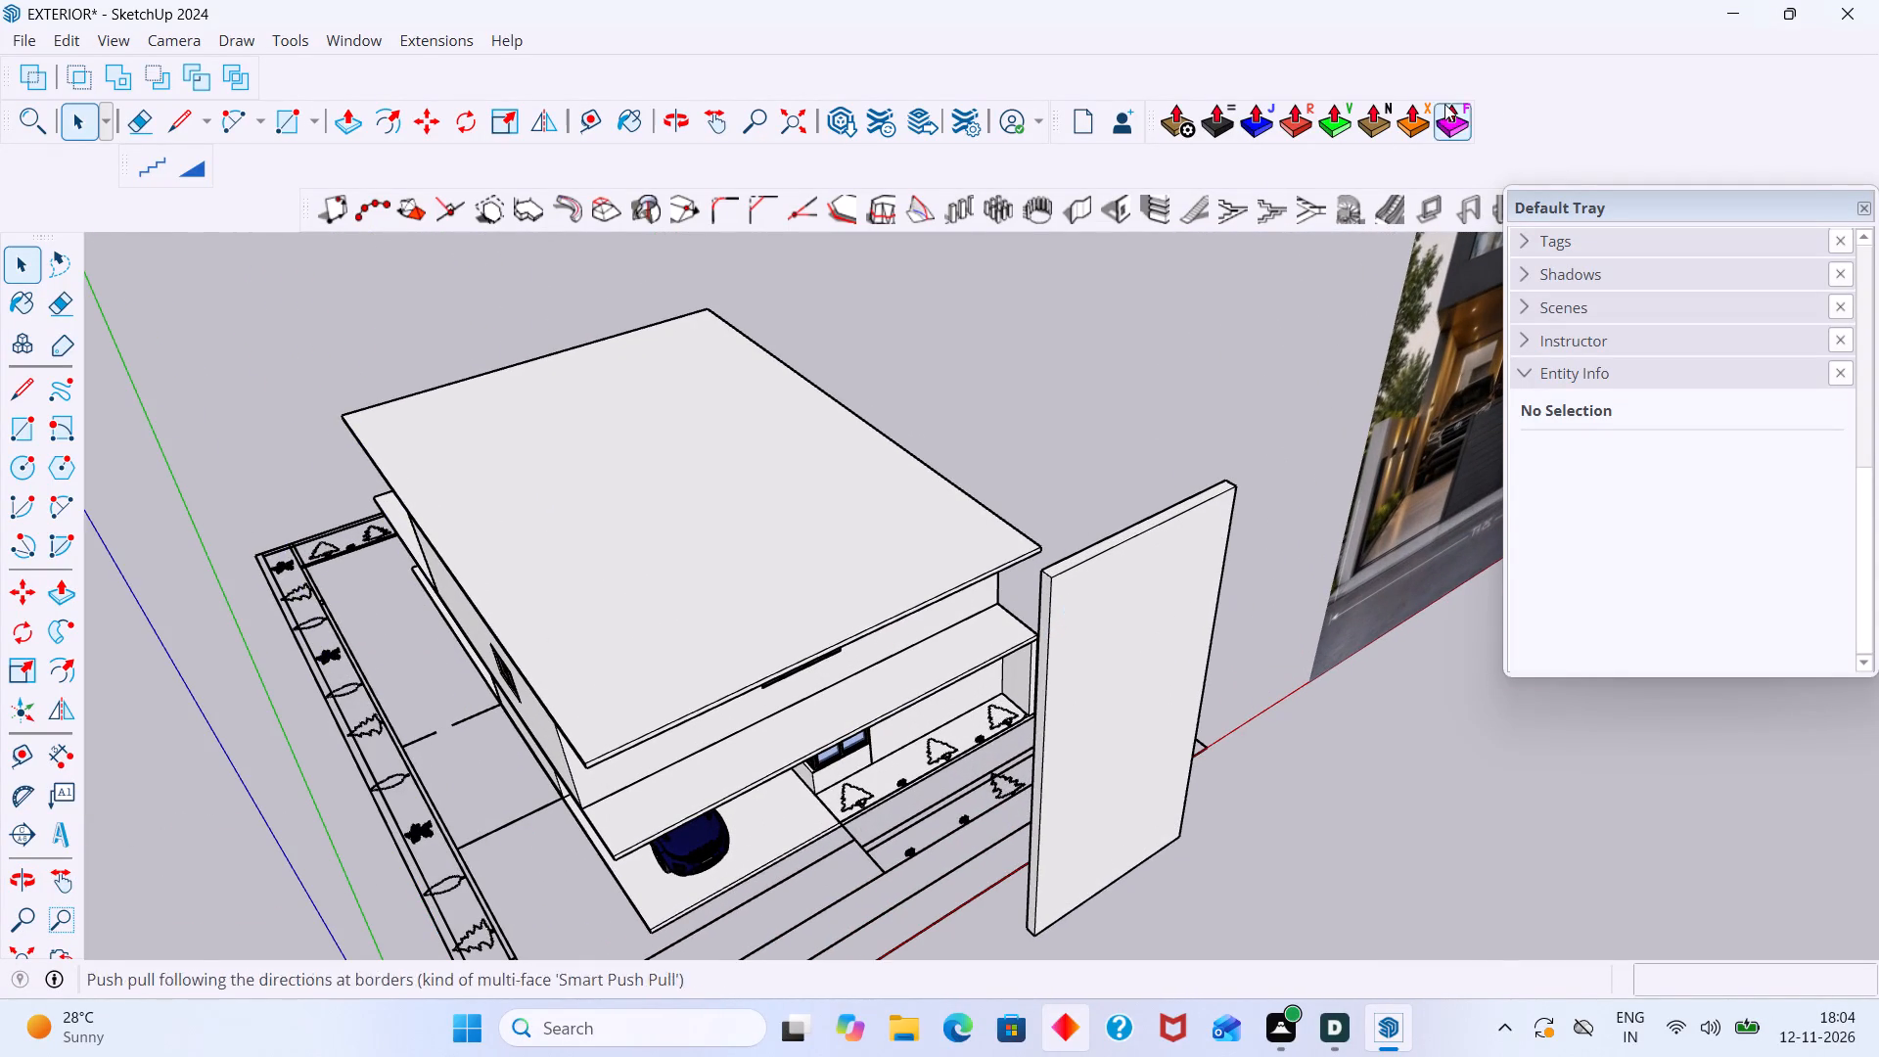
{"action": "right_click", "coordinate": [1567, 78]}
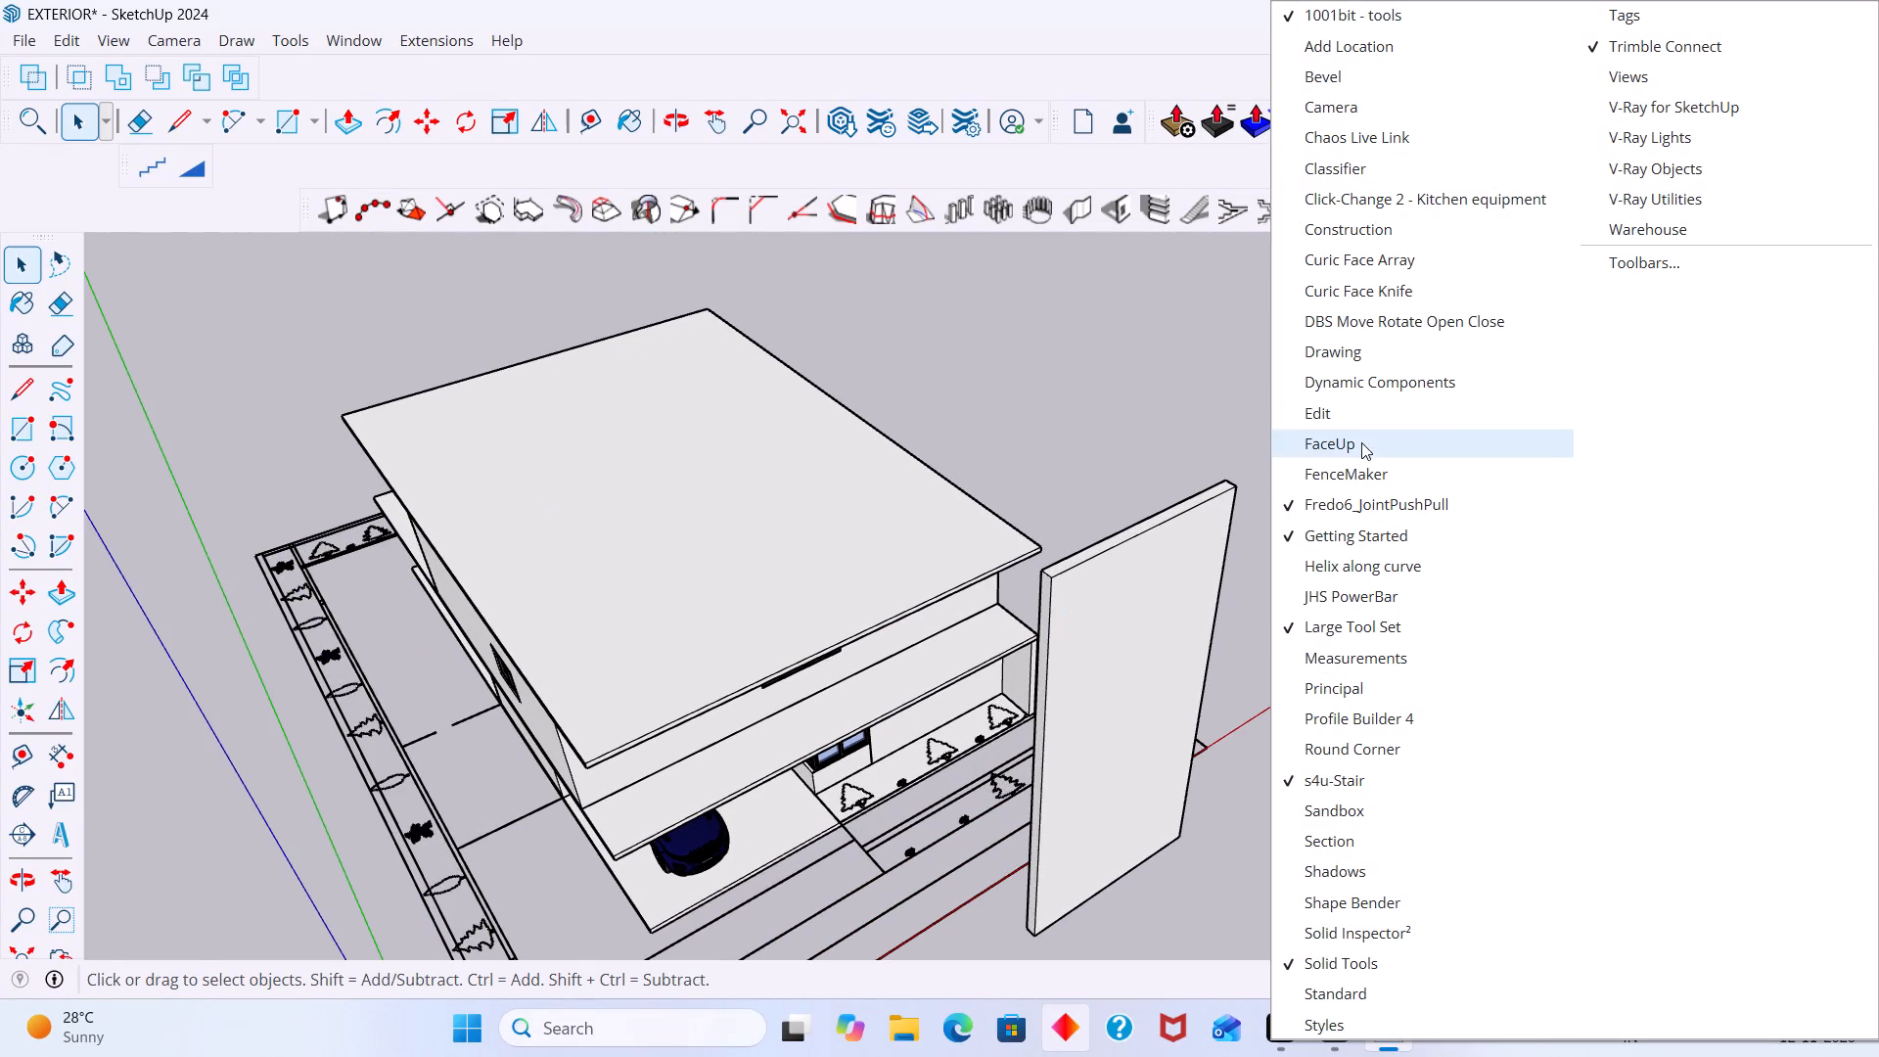
{"action": "left_click", "coordinate": [1327, 76]}
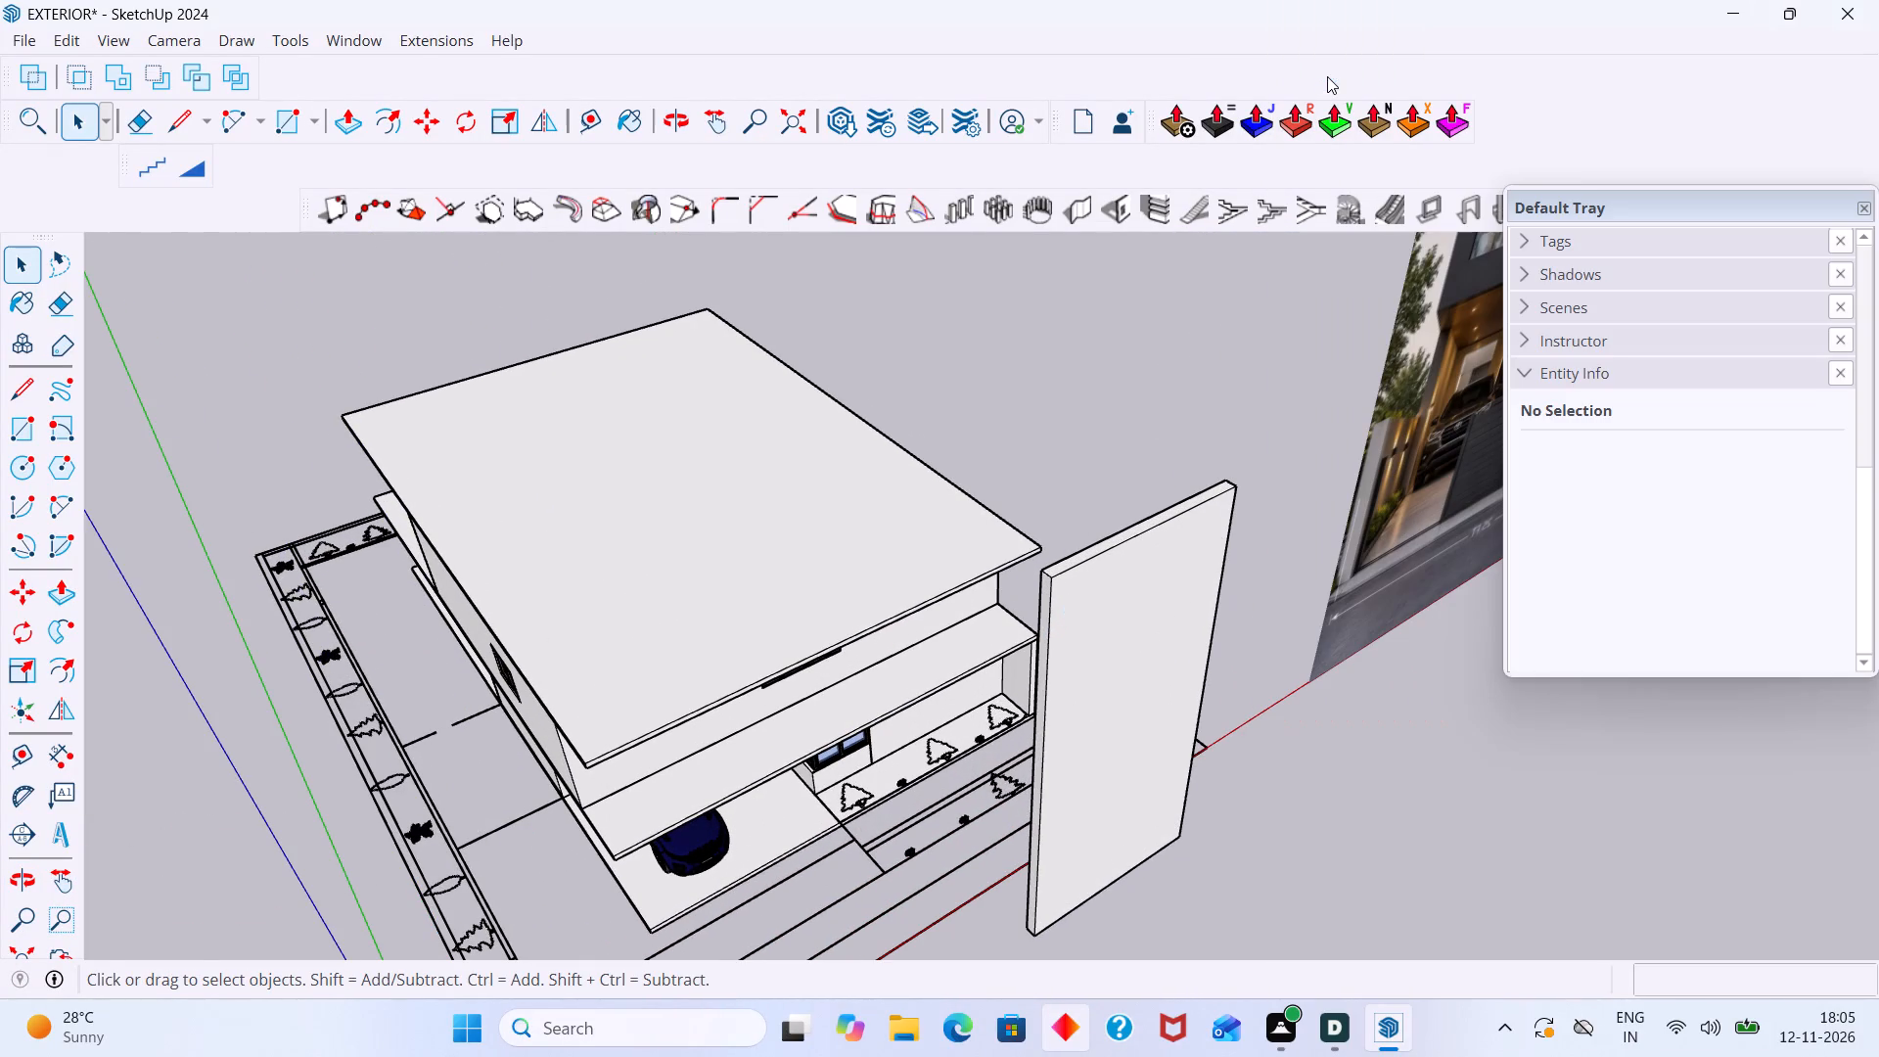
{"action": "middle_click_drag", "start_coordinate": [1023, 688], "coordinate": [933, 648]}
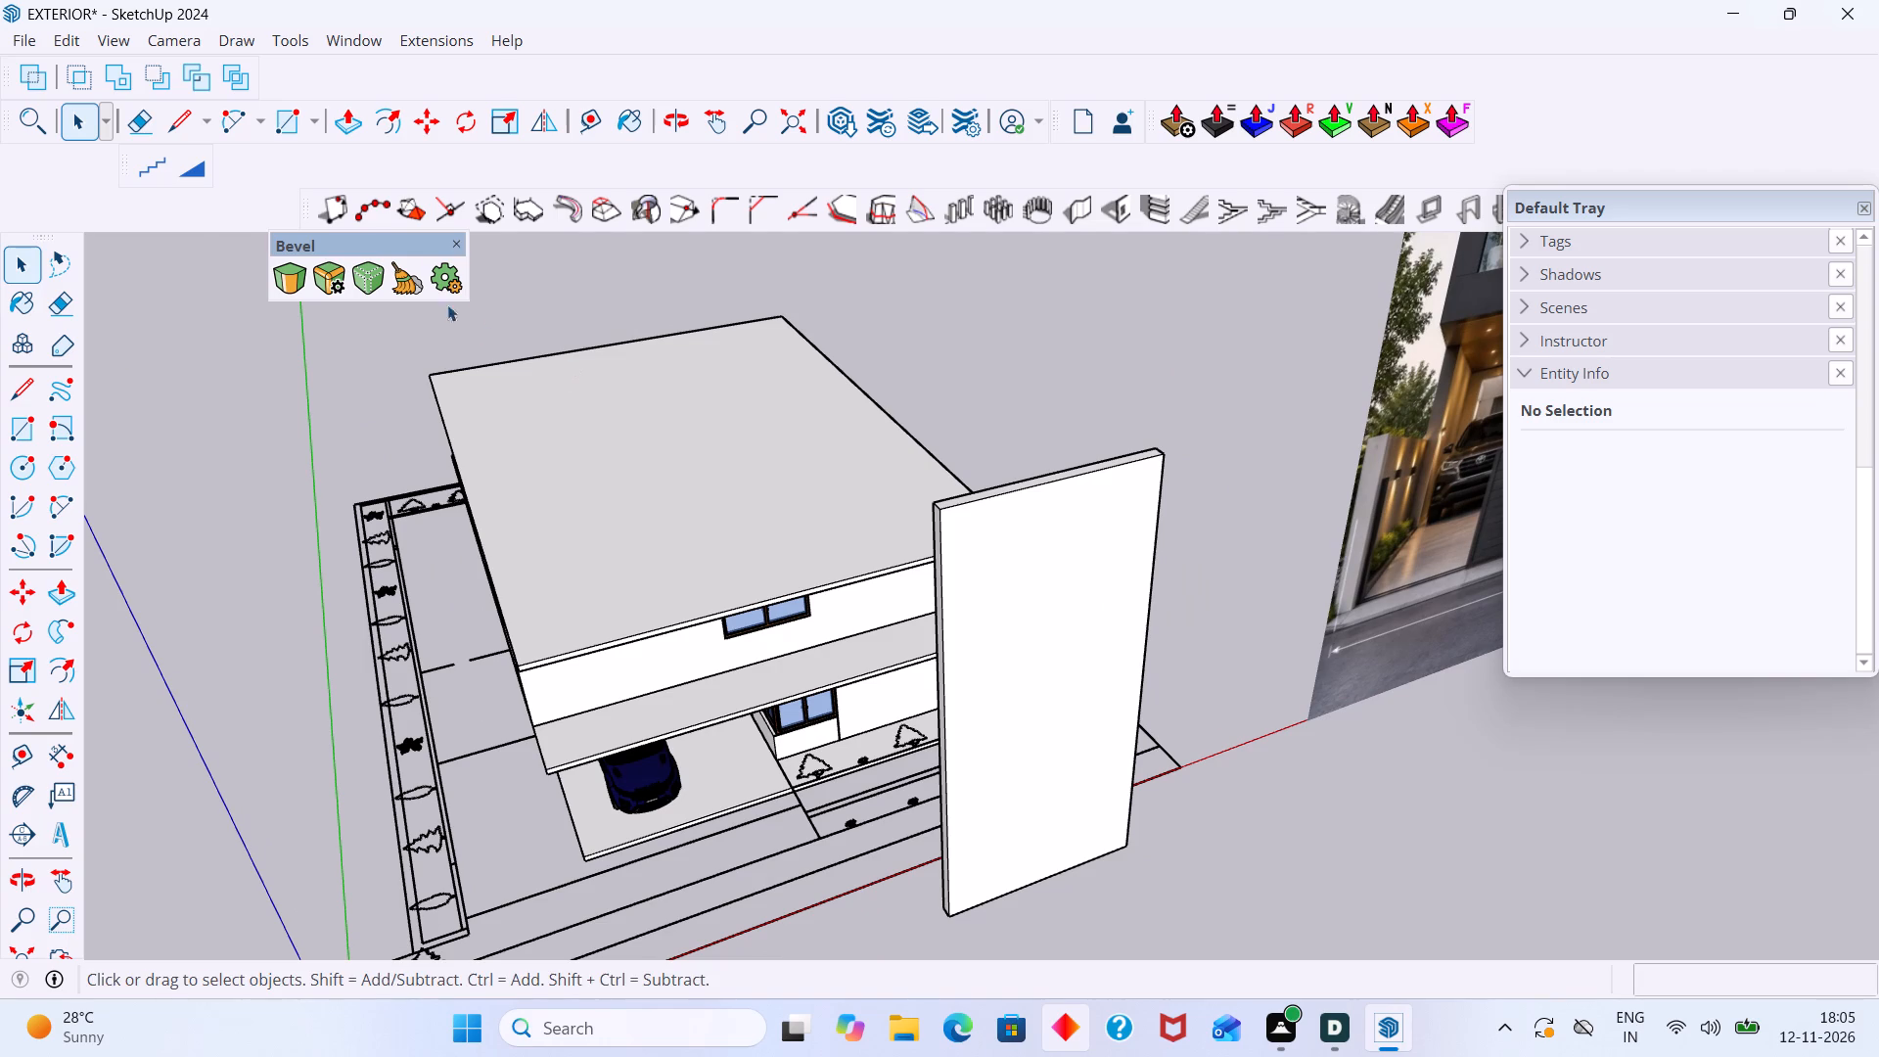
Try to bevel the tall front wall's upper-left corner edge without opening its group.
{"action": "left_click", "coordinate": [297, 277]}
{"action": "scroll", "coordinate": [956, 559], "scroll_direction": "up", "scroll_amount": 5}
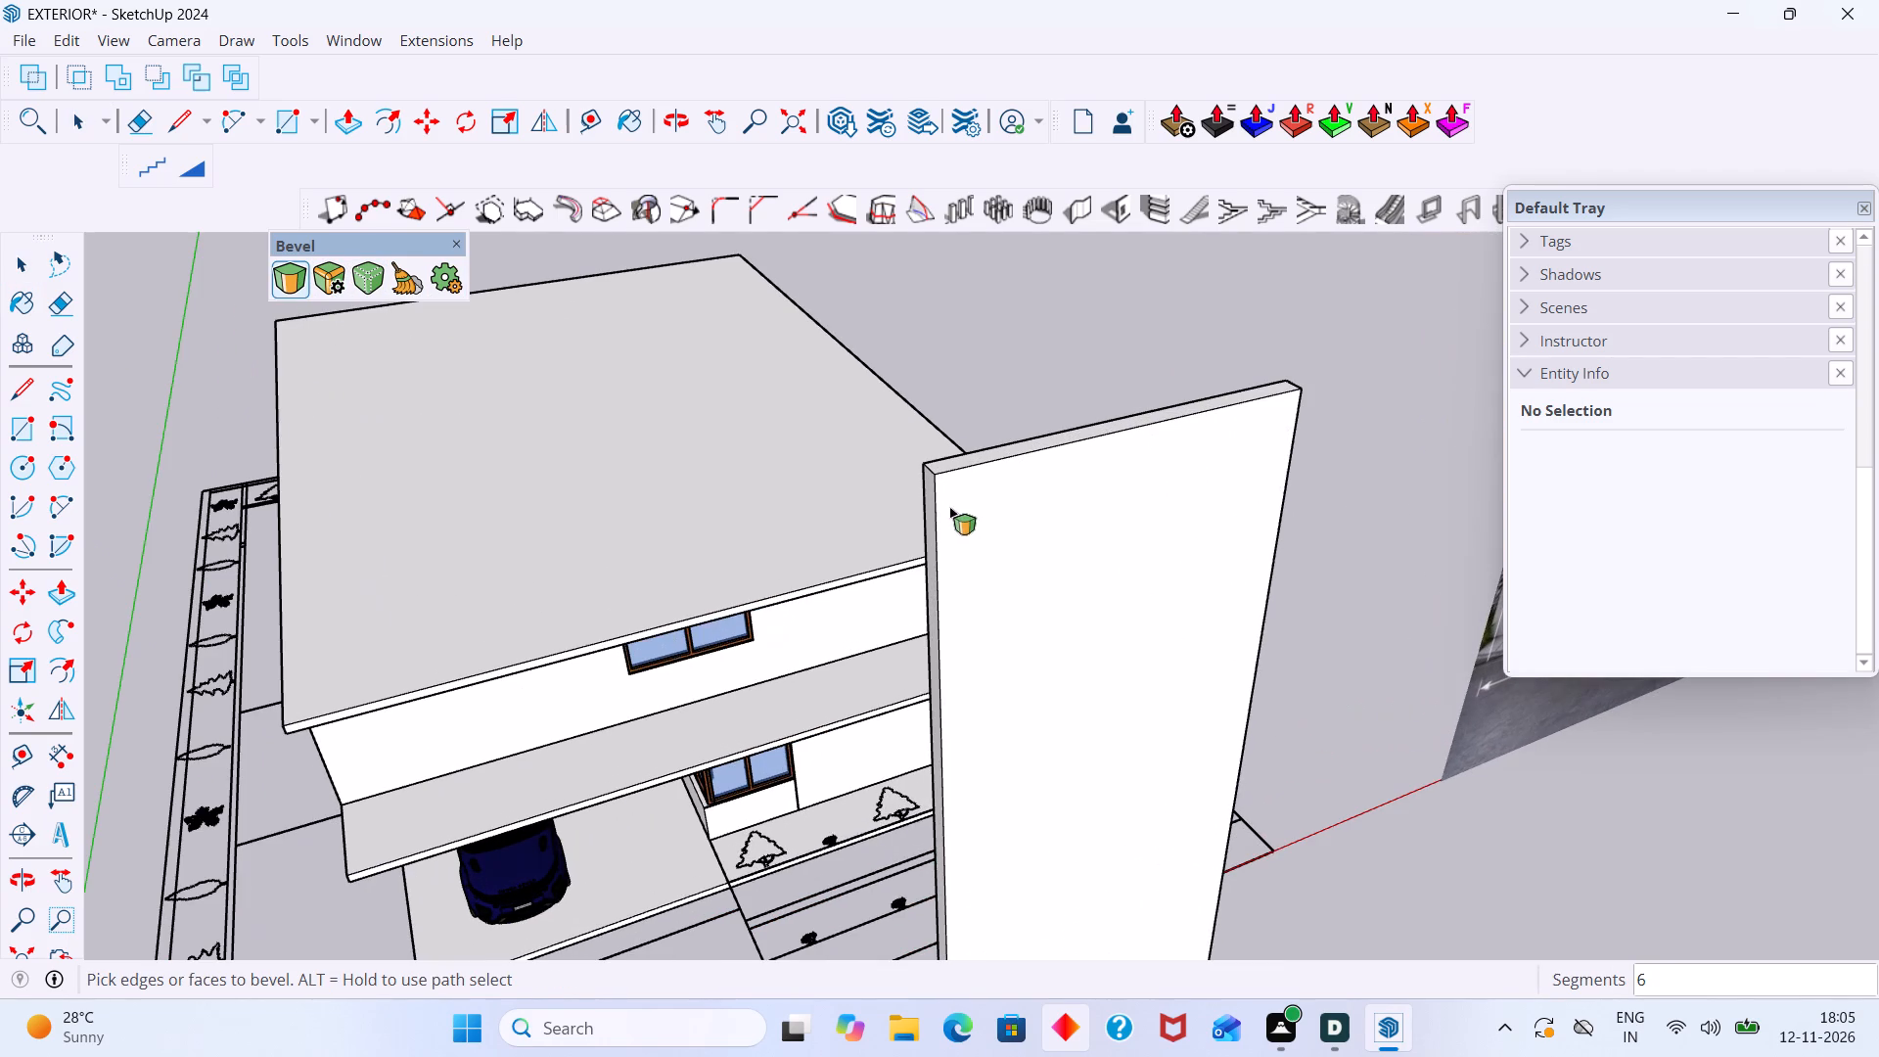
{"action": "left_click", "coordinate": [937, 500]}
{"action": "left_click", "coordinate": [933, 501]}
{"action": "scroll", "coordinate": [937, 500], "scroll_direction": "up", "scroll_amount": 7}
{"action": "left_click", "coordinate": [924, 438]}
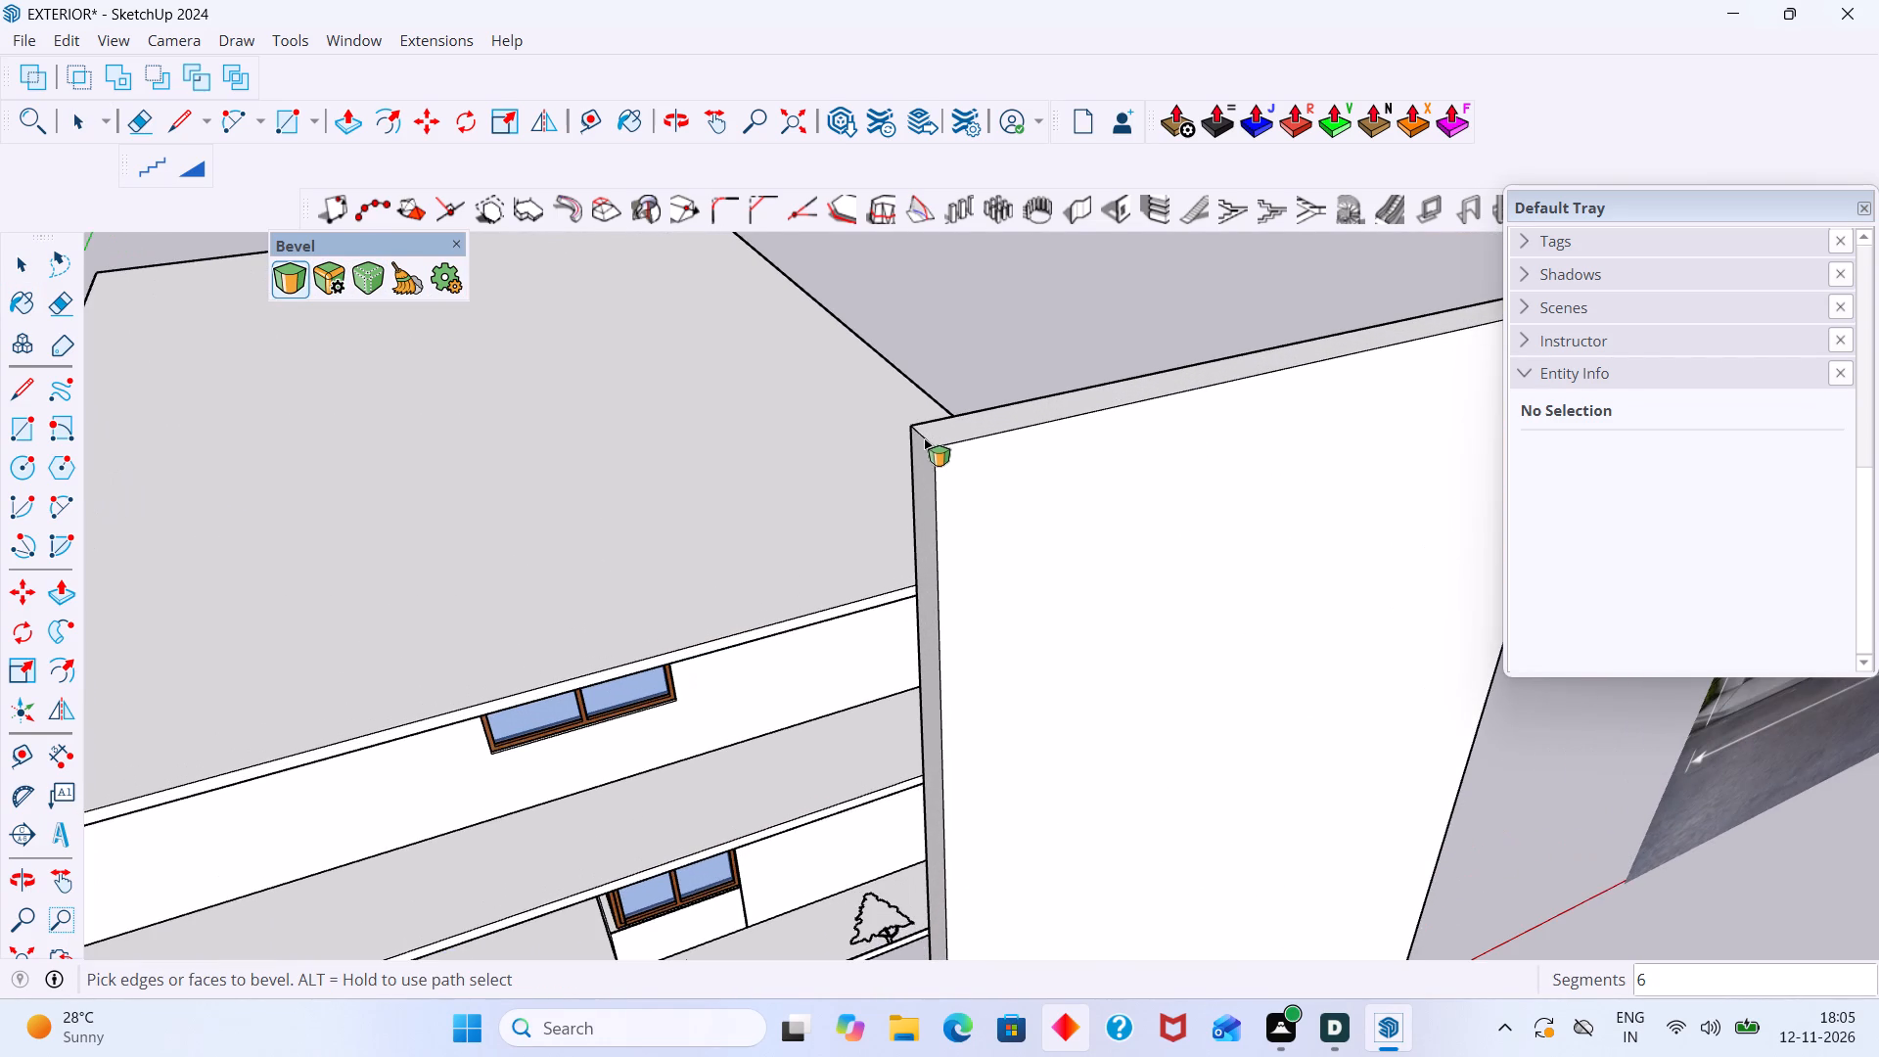
Open the nested groups down to the tall front wall and select its short upper-left corner edge.
{"action": "key", "text": "space"}
{"action": "left_click", "coordinate": [929, 438]}
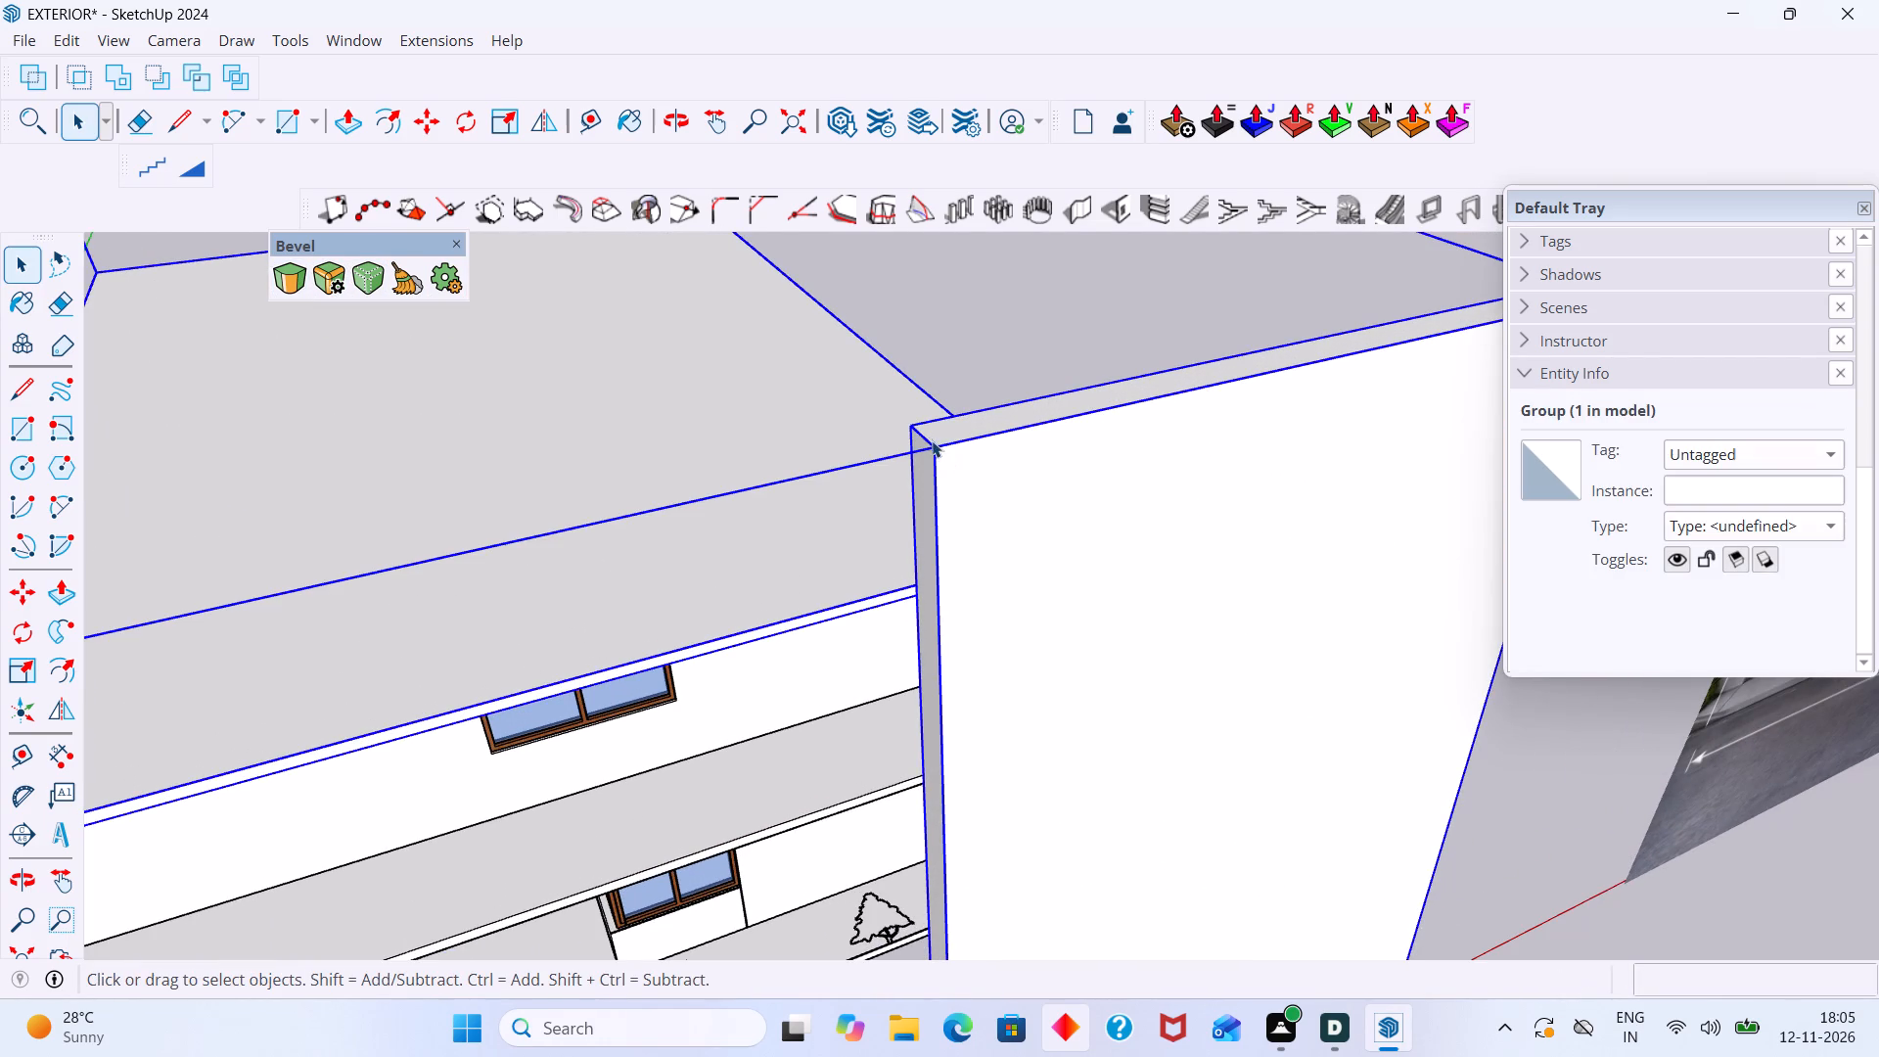
{"action": "double_click", "coordinate": [939, 444]}
{"action": "left_click", "coordinate": [932, 444]}
{"action": "left_click", "coordinate": [929, 443]}
{"action": "scroll", "coordinate": [926, 441], "scroll_direction": "up", "scroll_amount": 1}
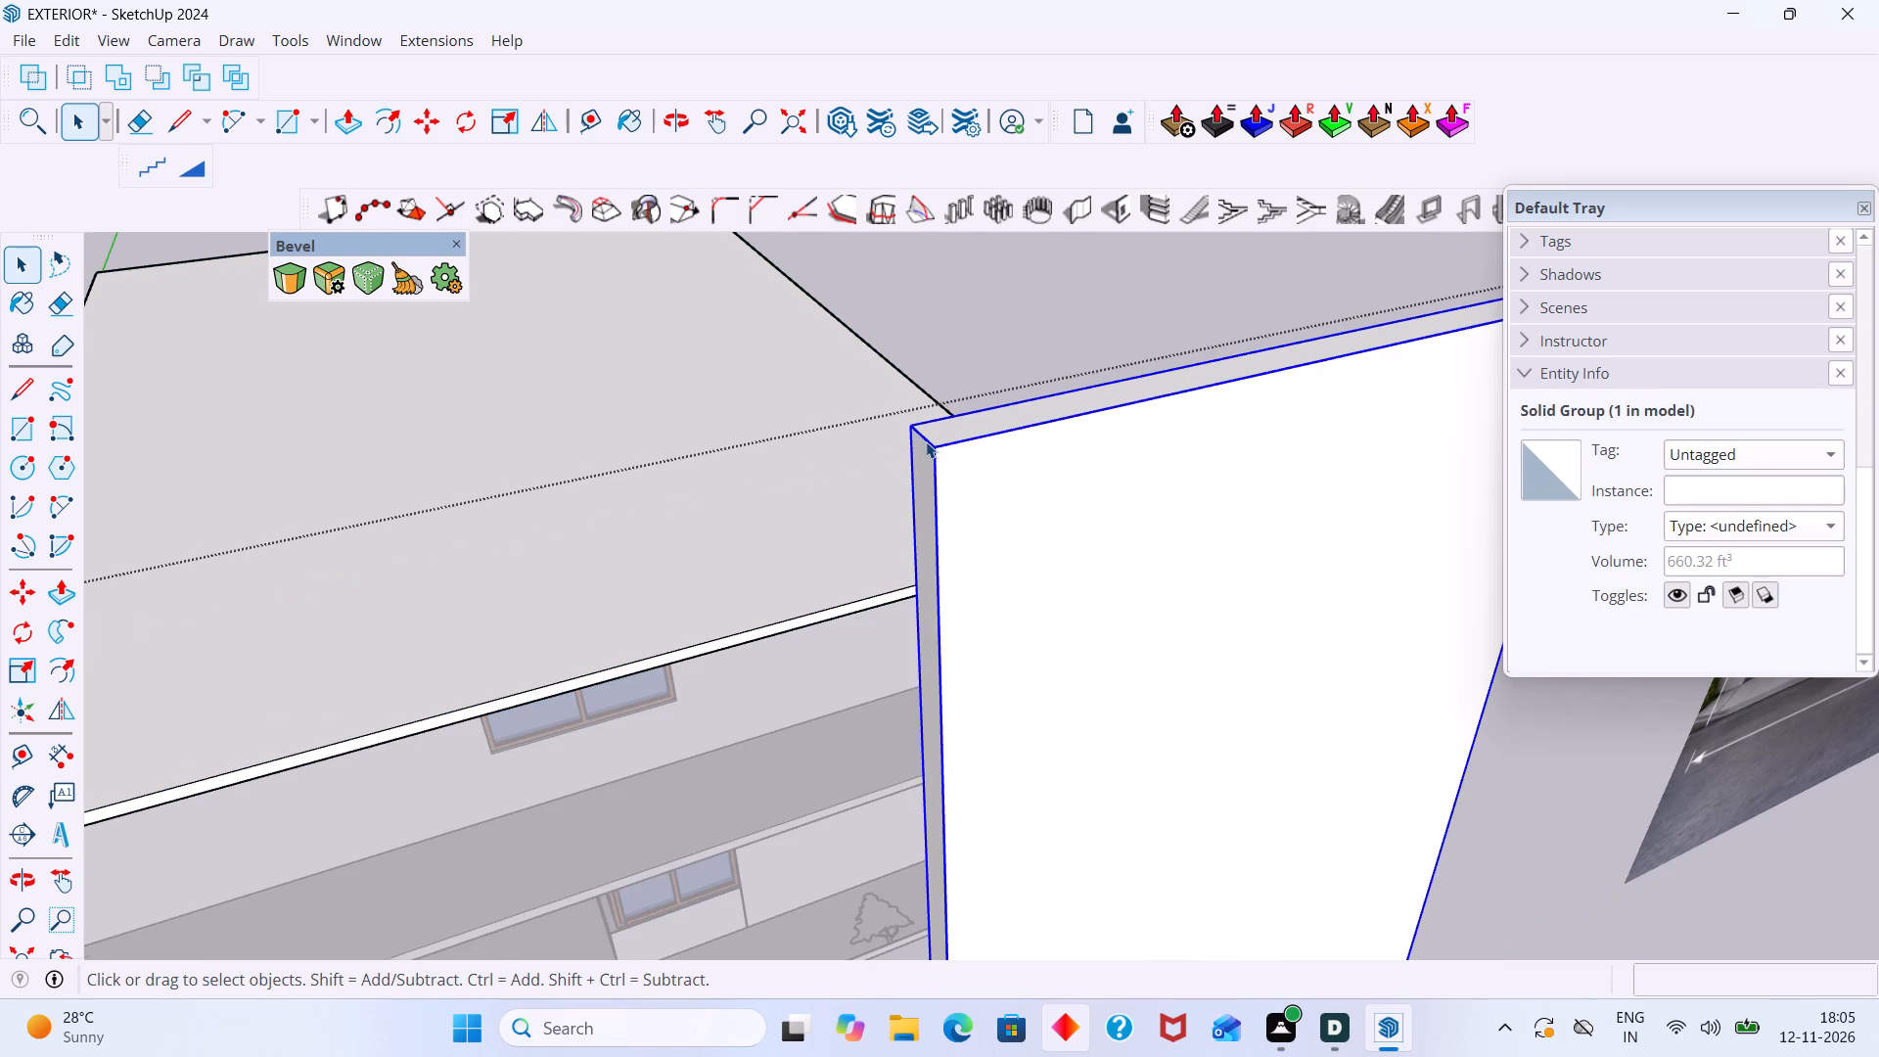
{"action": "scroll", "coordinate": [926, 441], "scroll_direction": "up", "scroll_amount": 1}
{"action": "double_click", "coordinate": [926, 441]}
{"action": "left_click", "coordinate": [926, 441]}
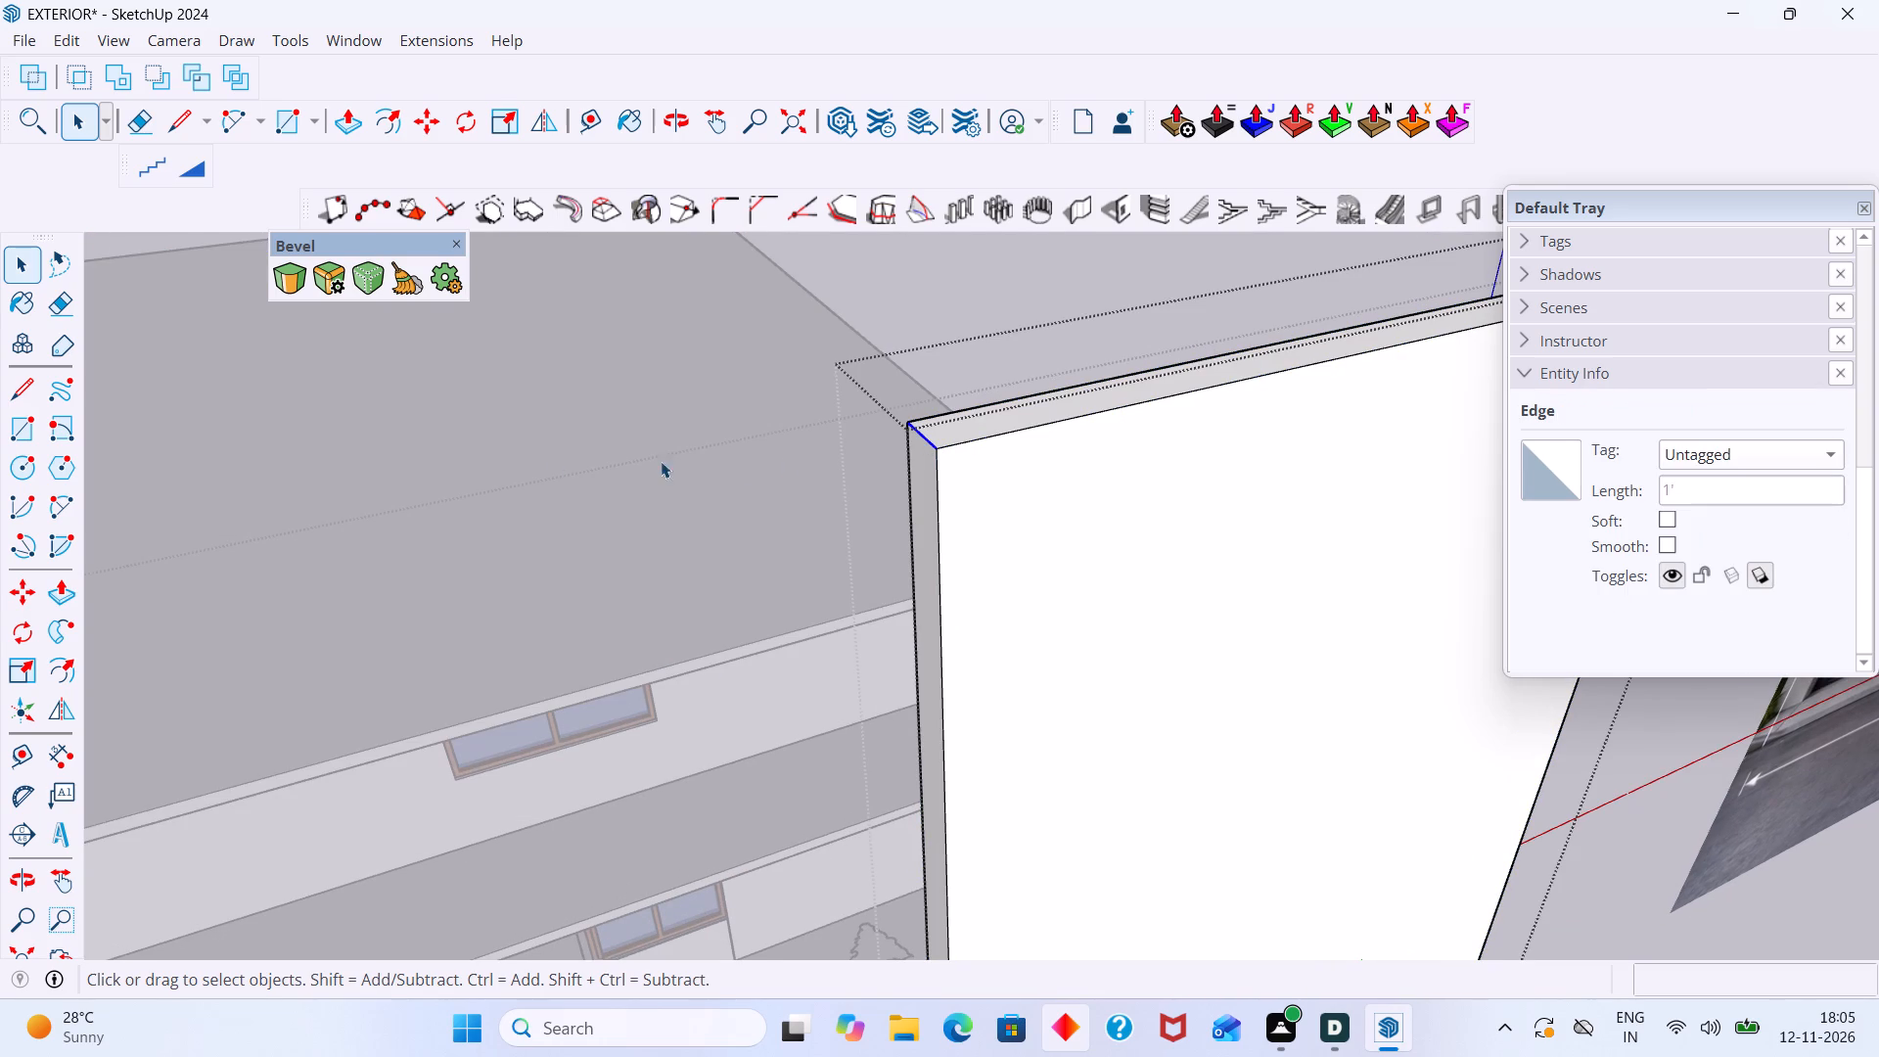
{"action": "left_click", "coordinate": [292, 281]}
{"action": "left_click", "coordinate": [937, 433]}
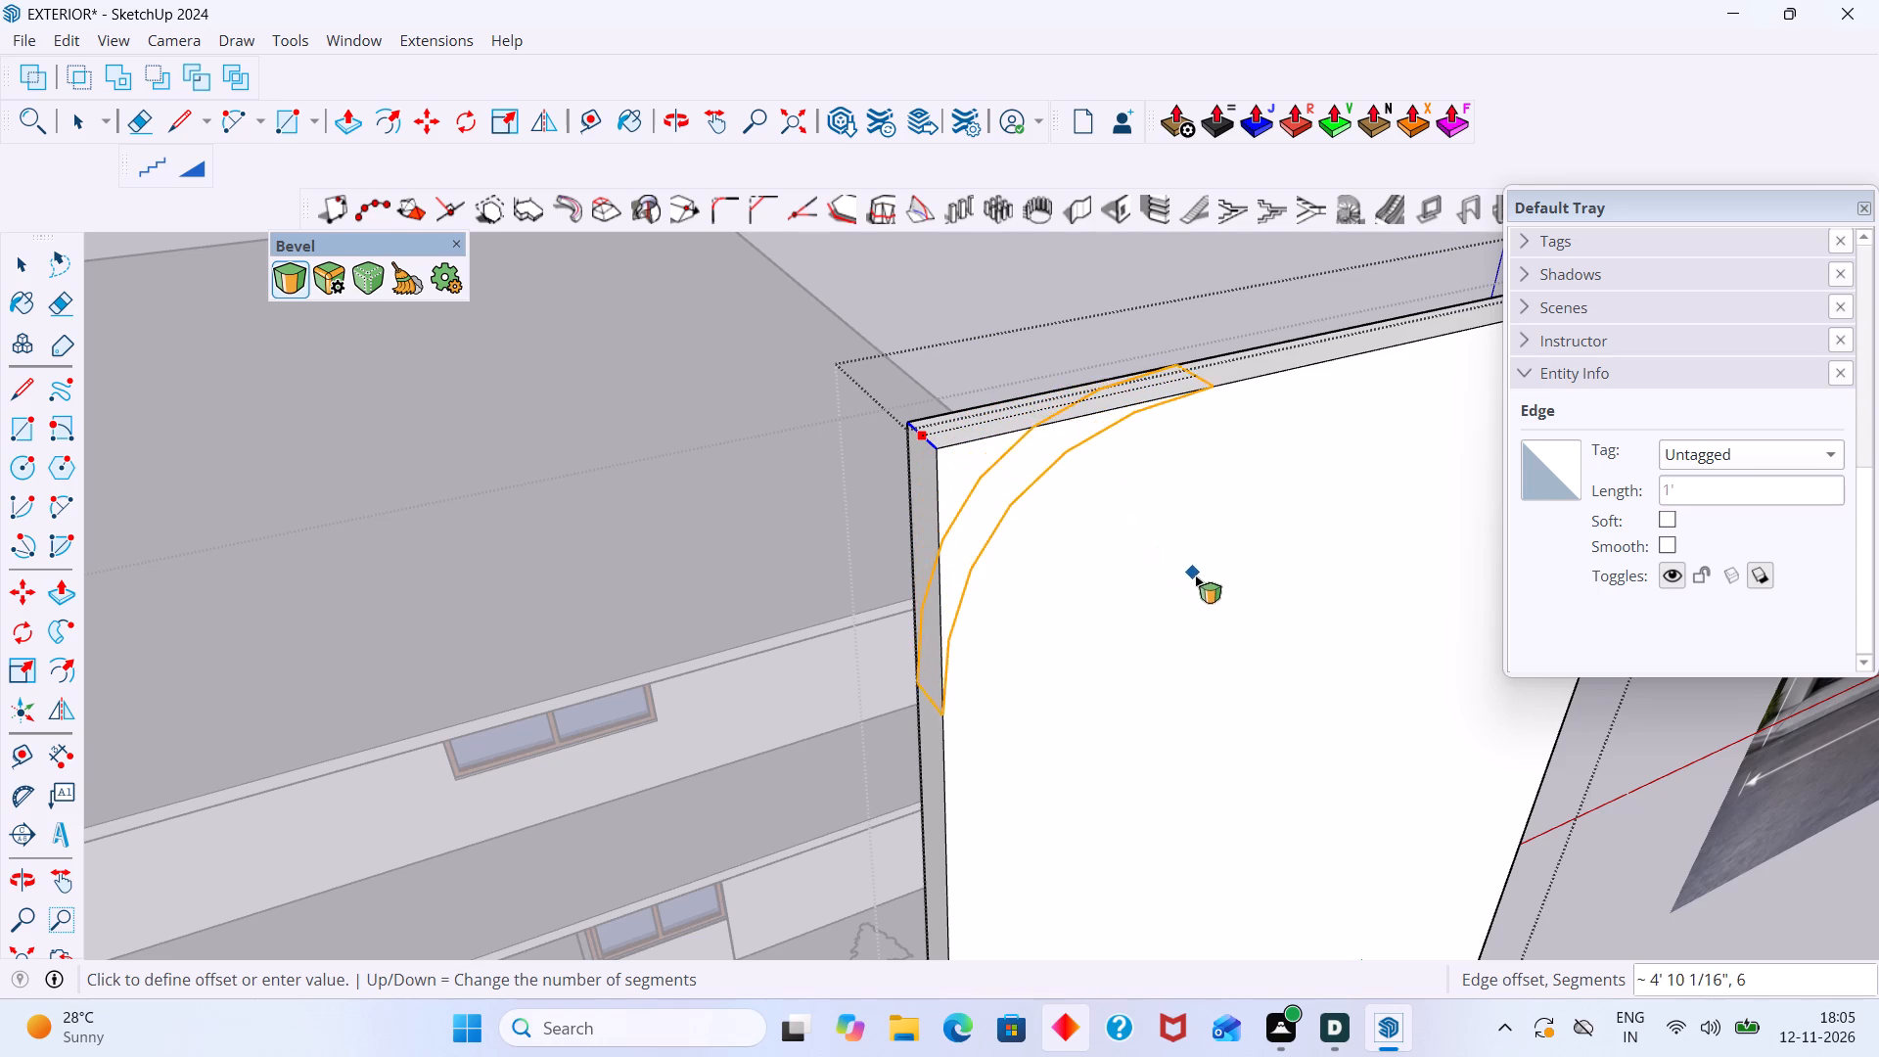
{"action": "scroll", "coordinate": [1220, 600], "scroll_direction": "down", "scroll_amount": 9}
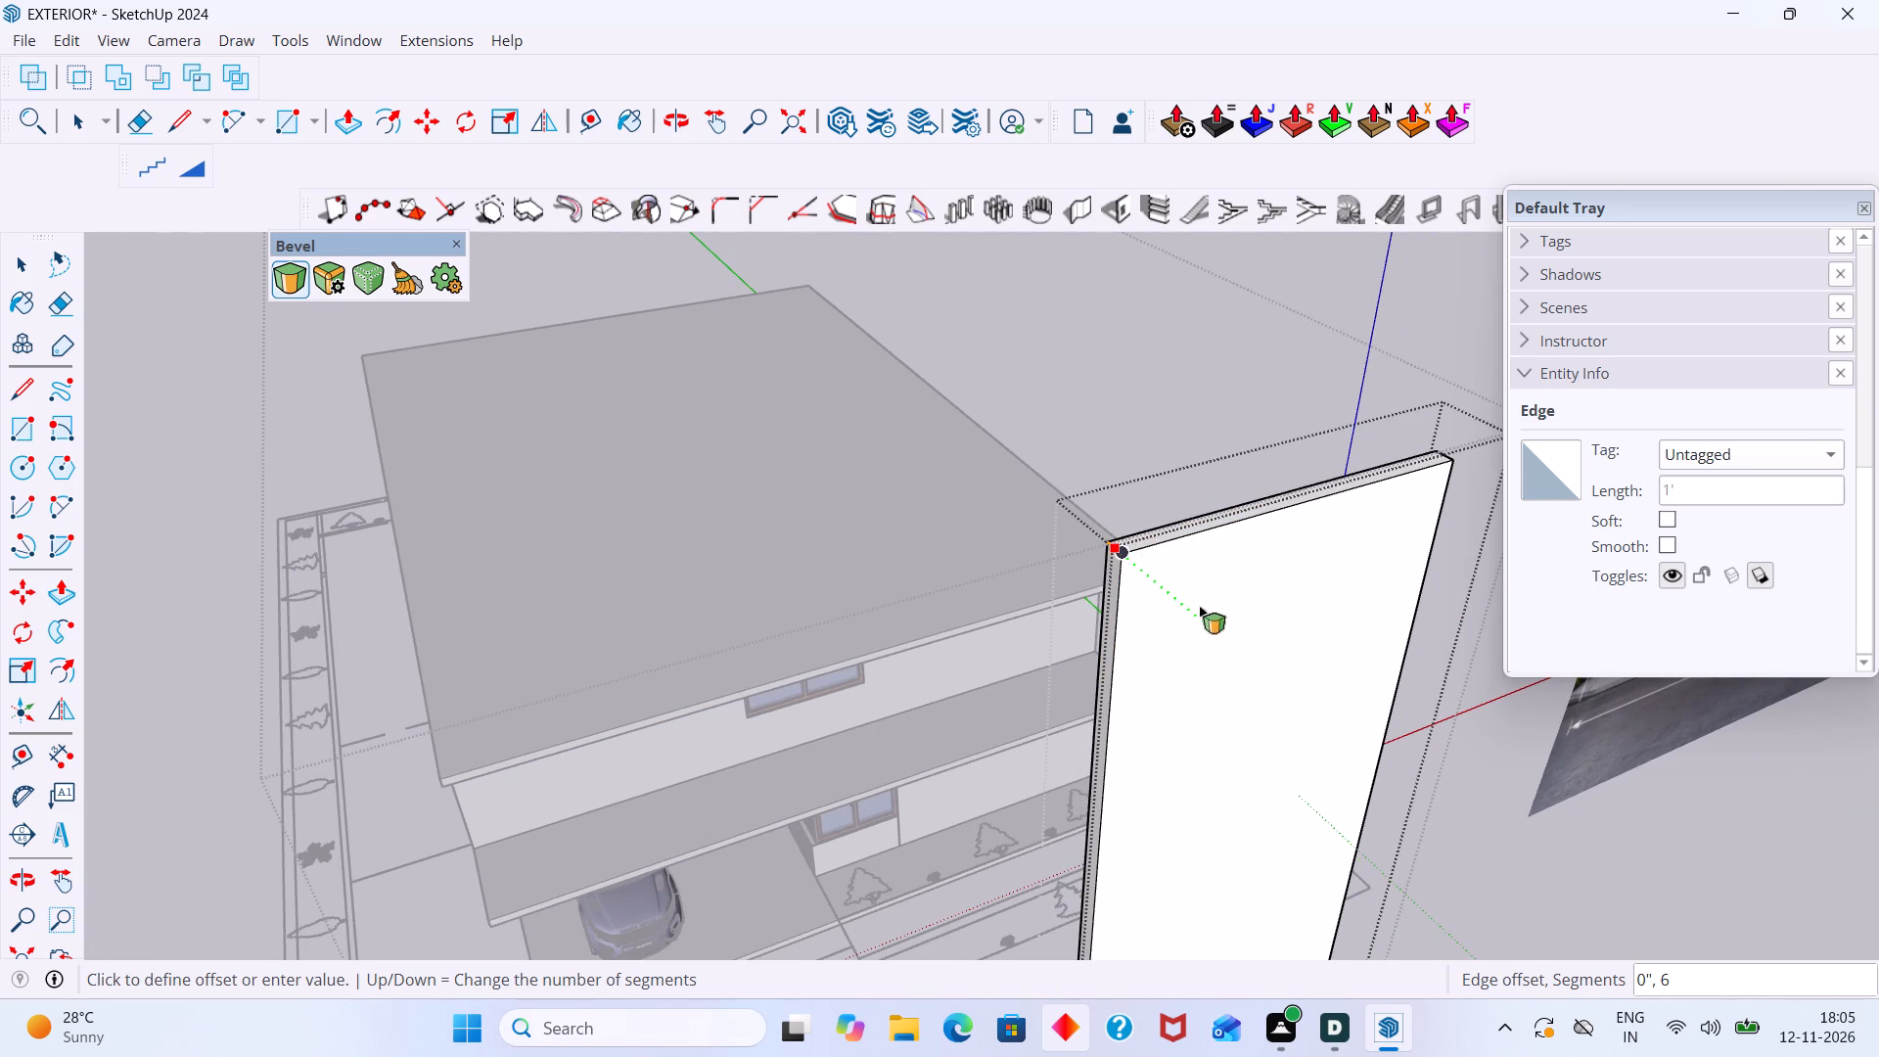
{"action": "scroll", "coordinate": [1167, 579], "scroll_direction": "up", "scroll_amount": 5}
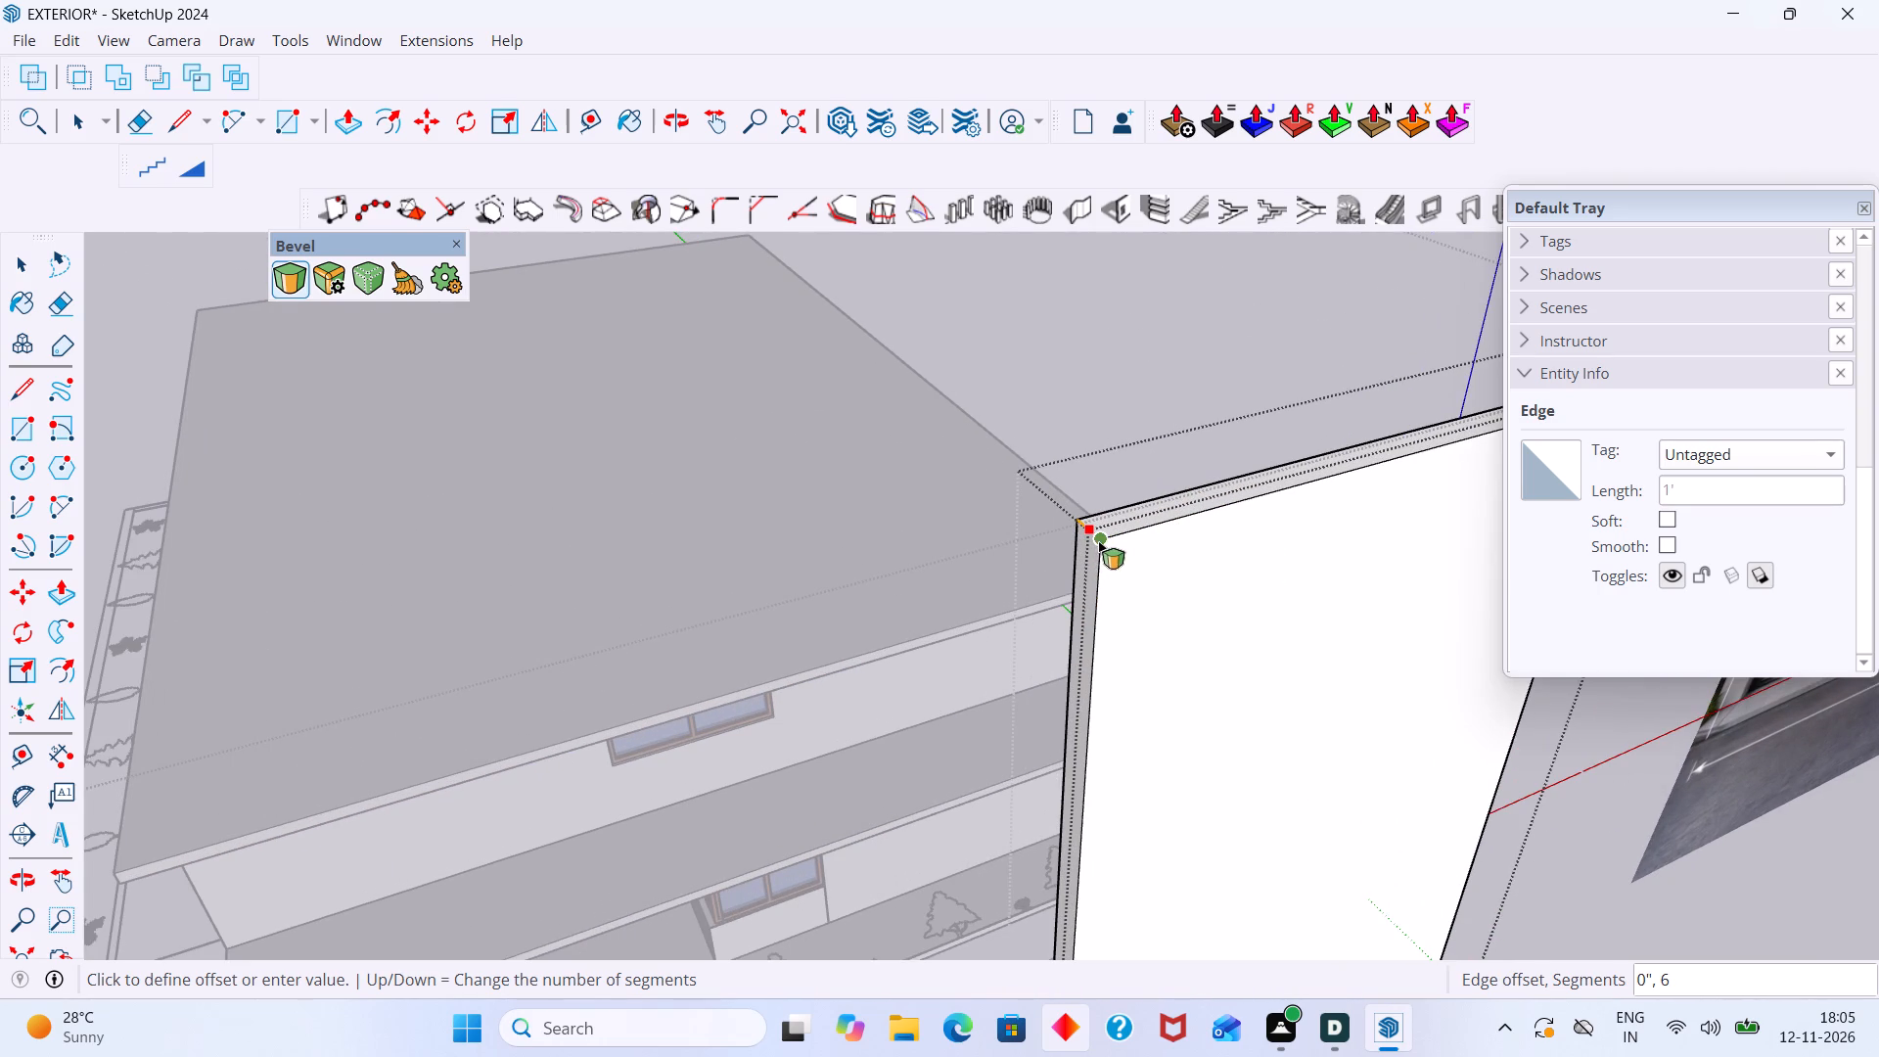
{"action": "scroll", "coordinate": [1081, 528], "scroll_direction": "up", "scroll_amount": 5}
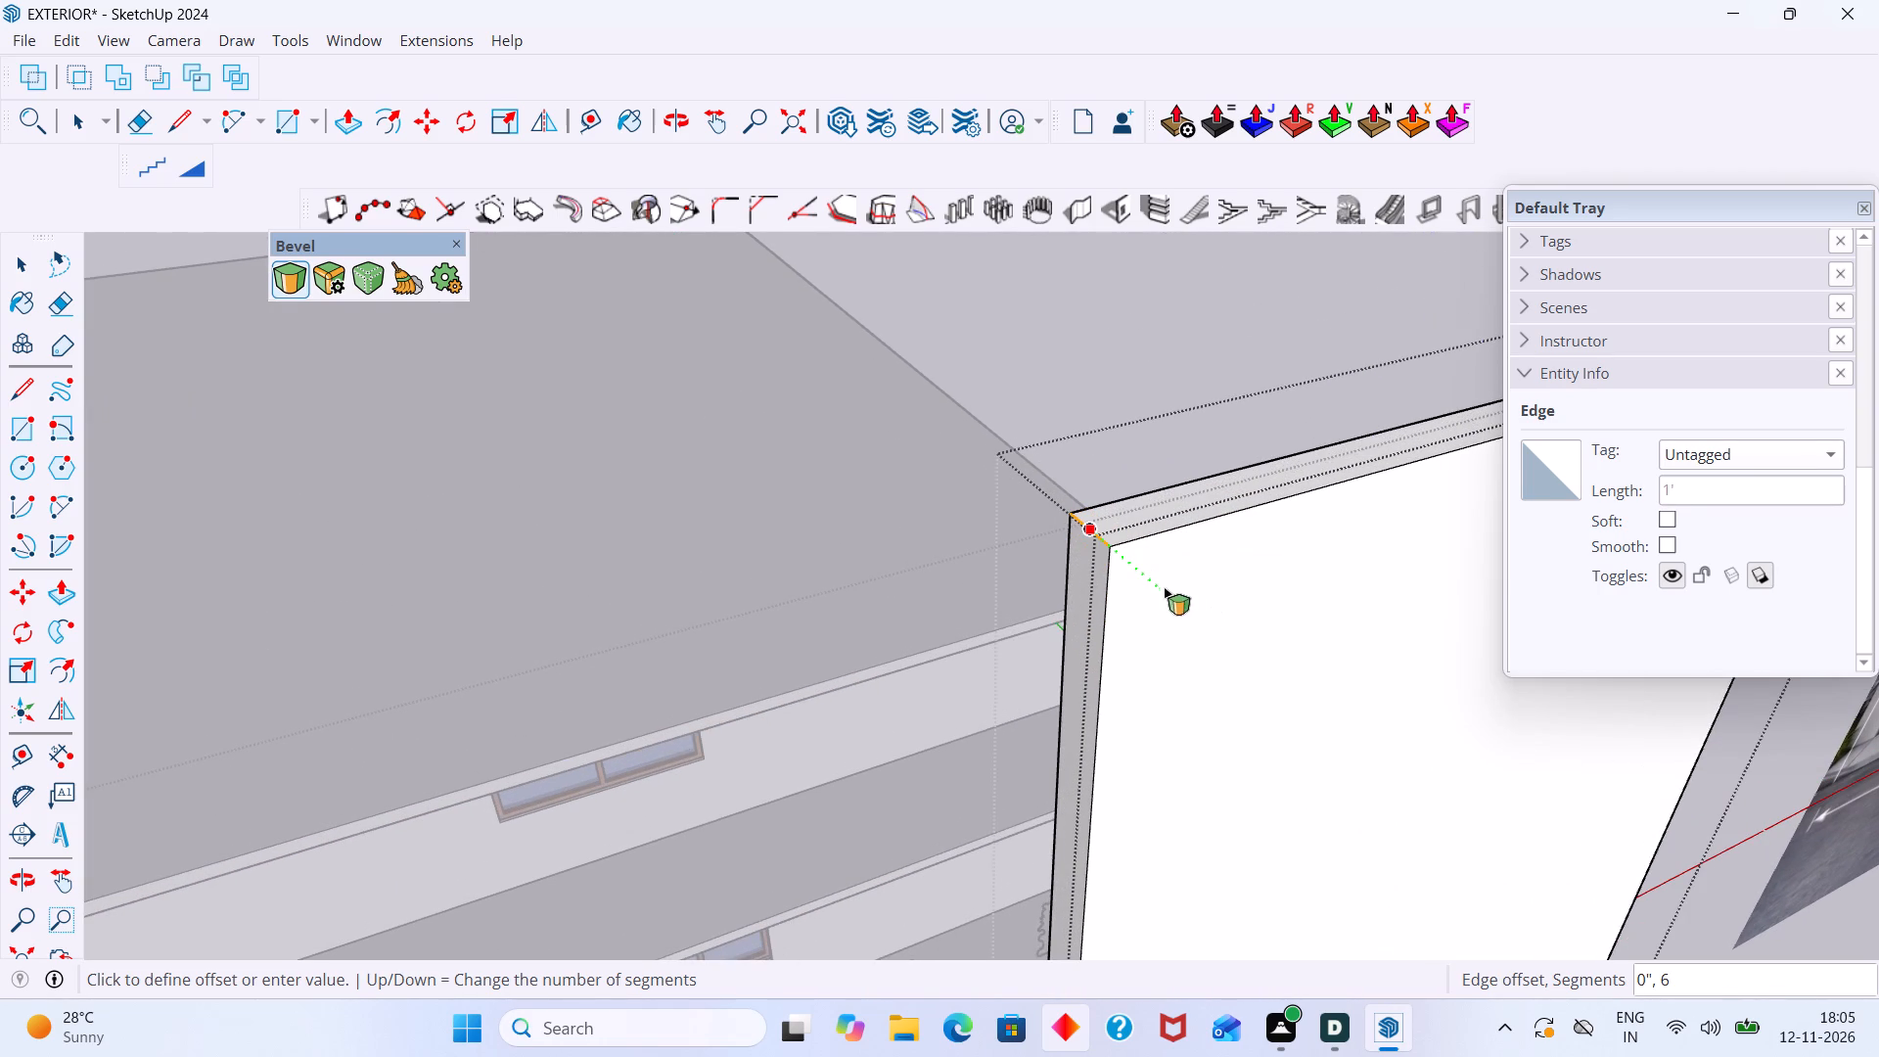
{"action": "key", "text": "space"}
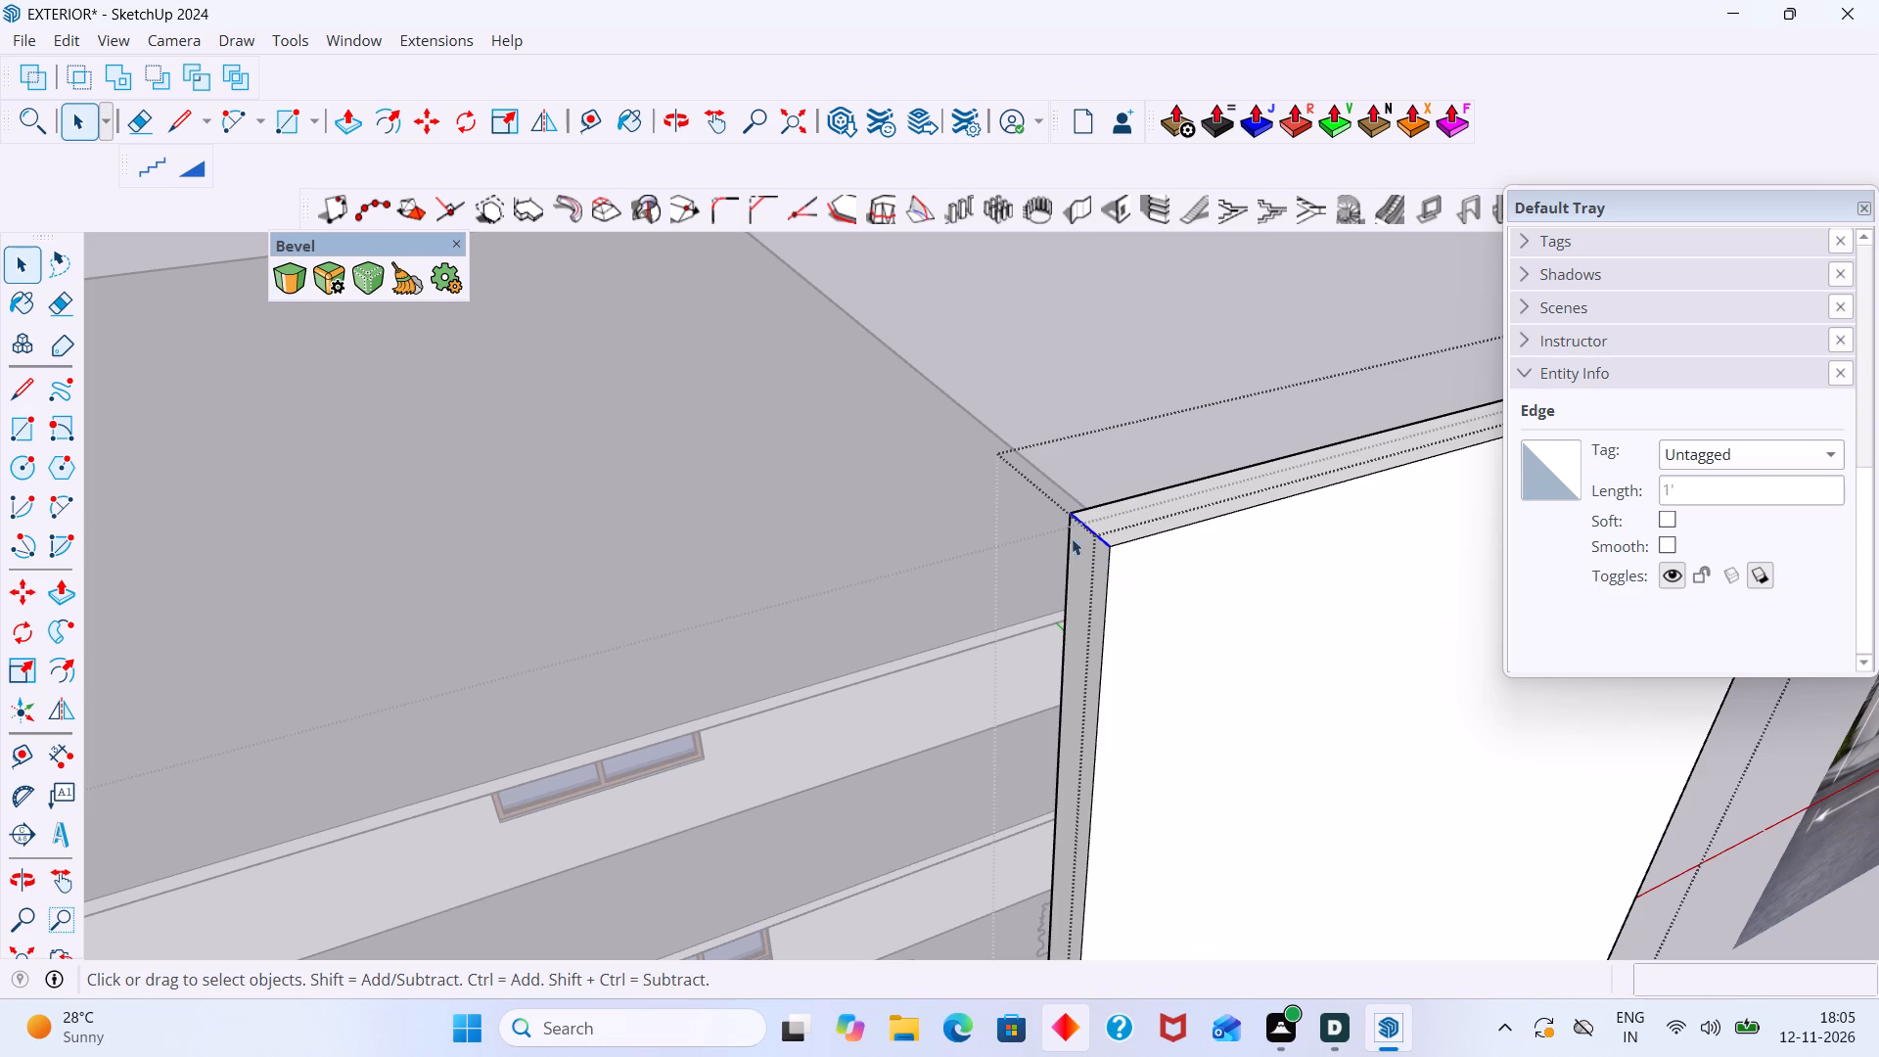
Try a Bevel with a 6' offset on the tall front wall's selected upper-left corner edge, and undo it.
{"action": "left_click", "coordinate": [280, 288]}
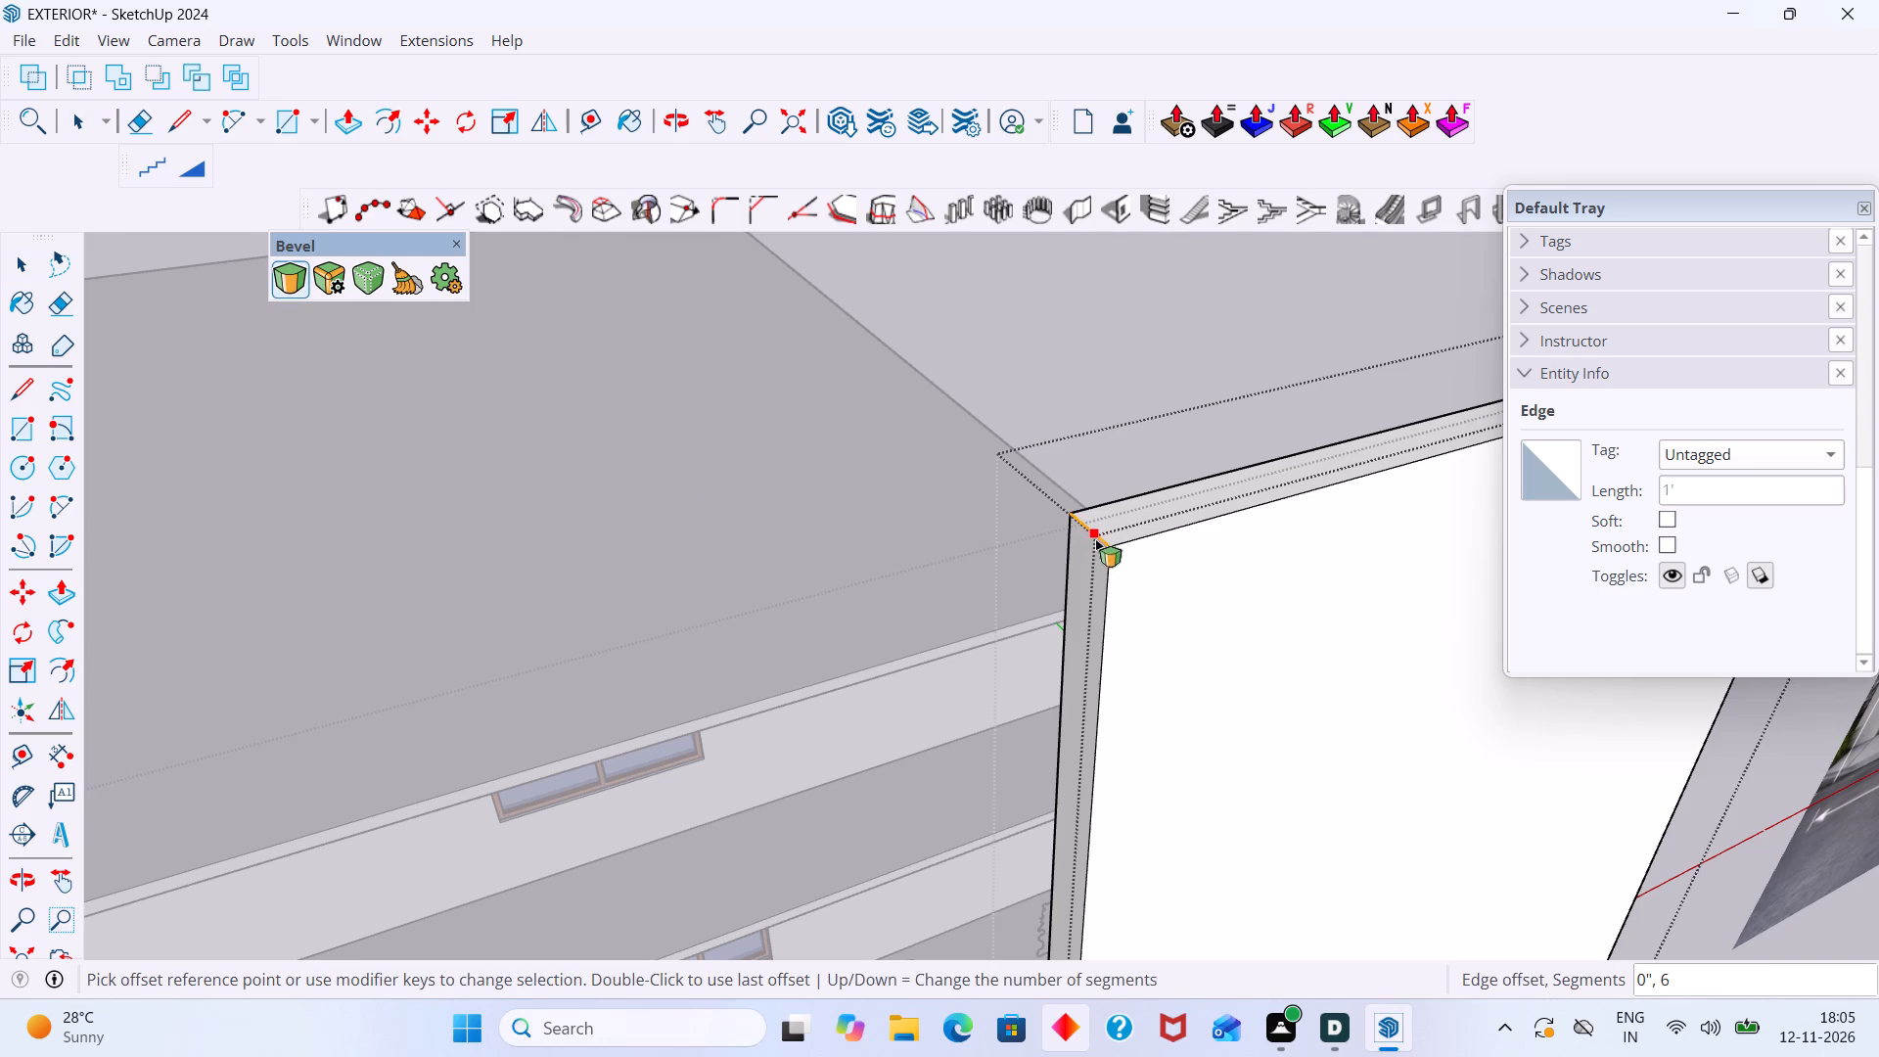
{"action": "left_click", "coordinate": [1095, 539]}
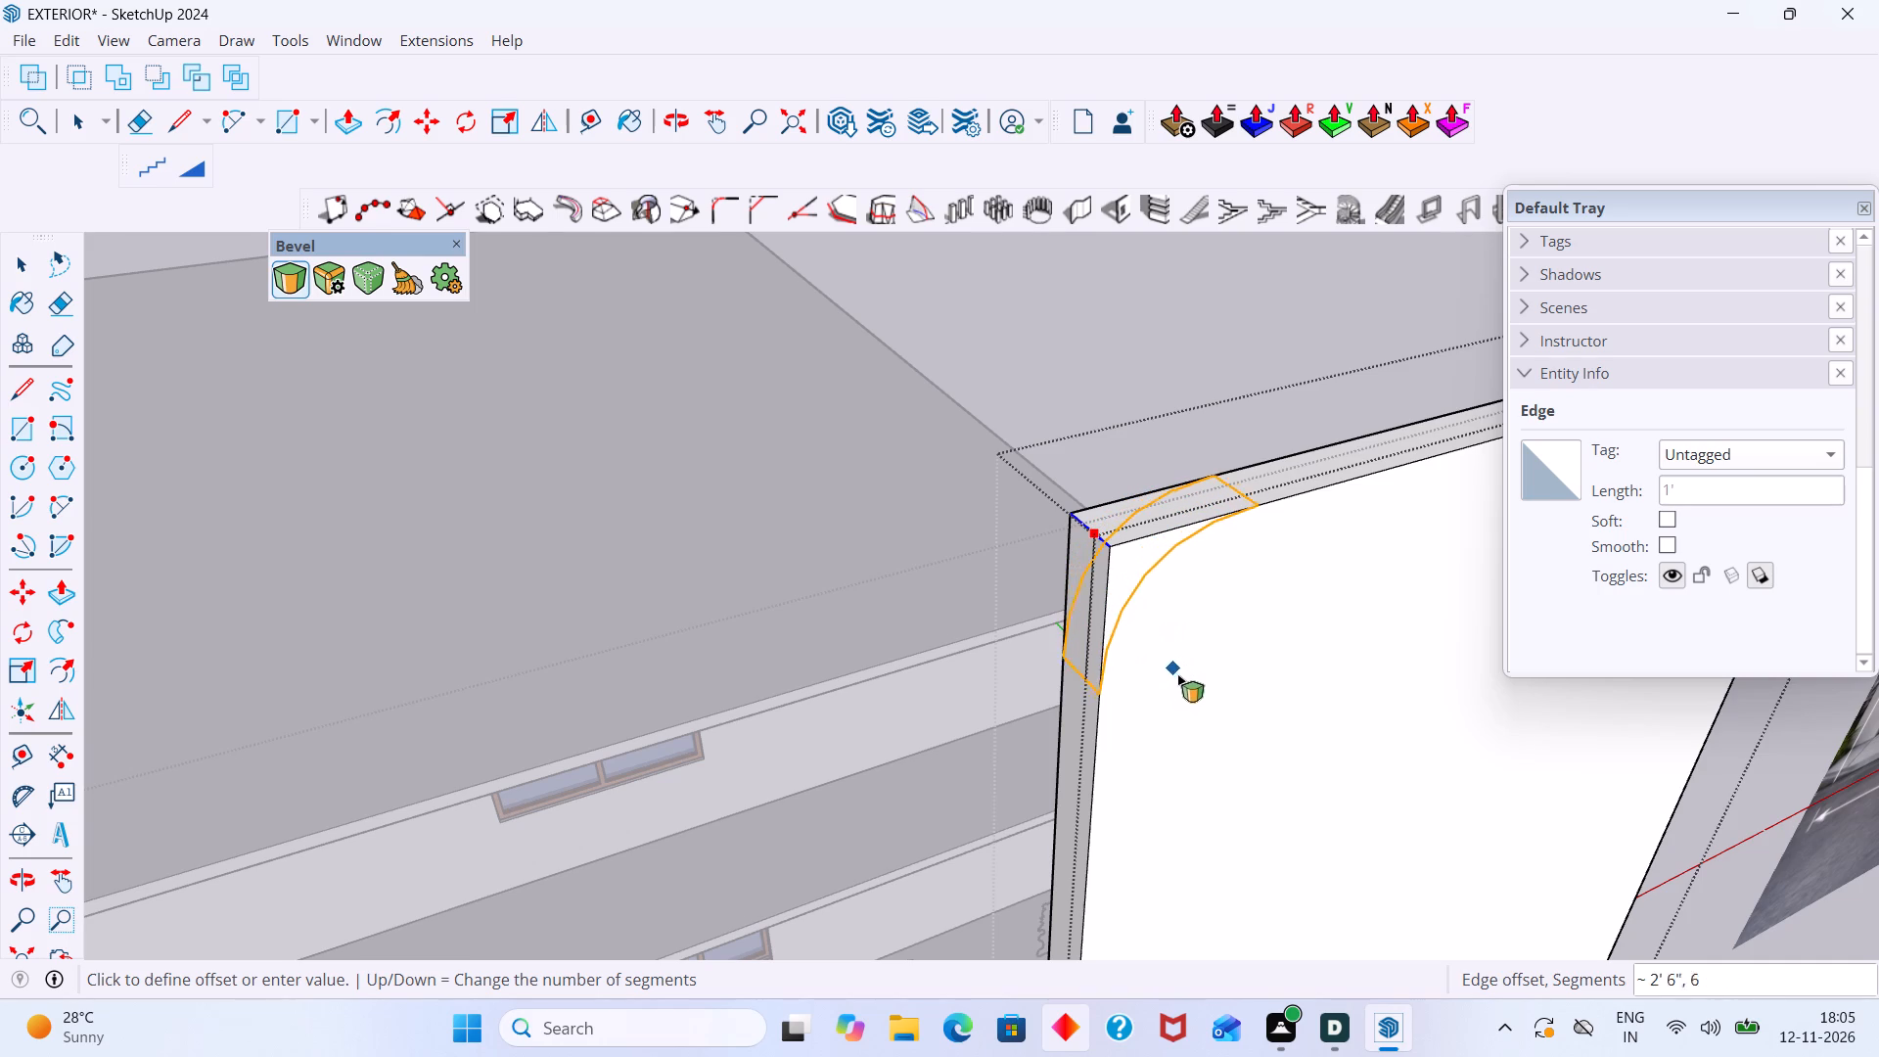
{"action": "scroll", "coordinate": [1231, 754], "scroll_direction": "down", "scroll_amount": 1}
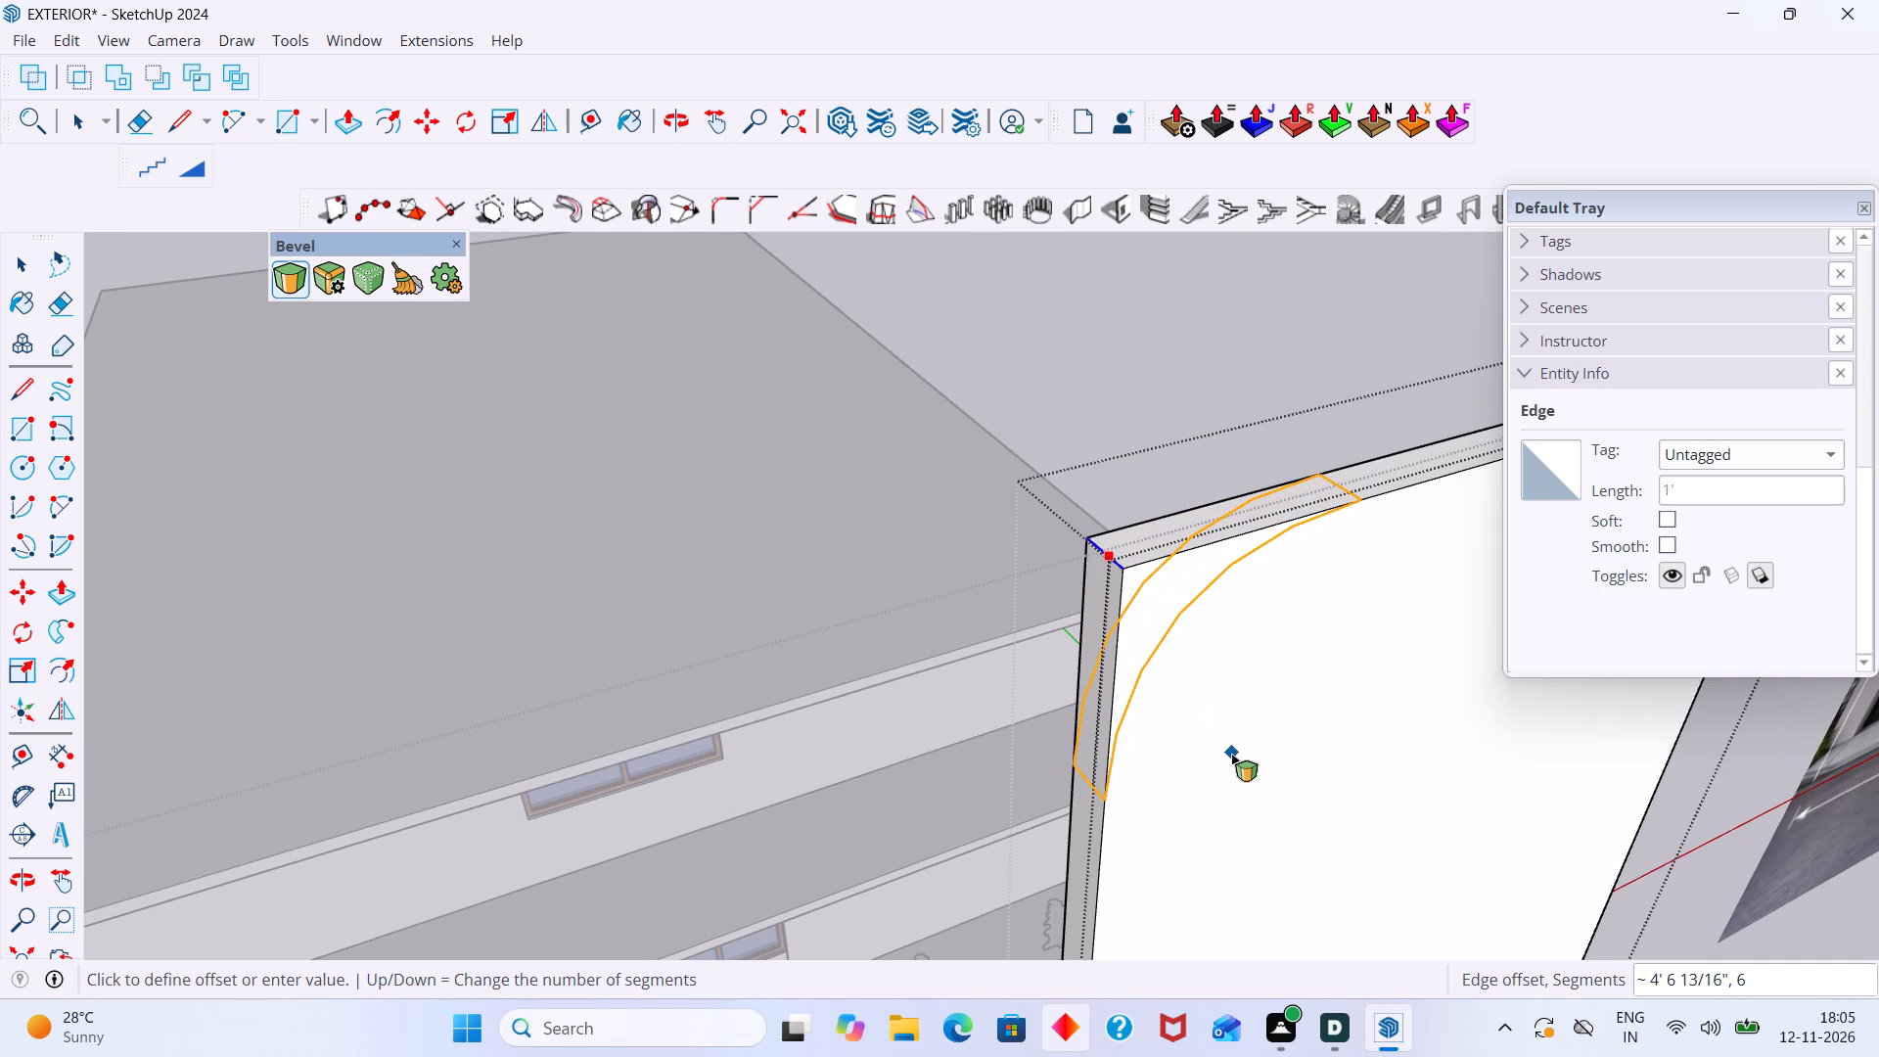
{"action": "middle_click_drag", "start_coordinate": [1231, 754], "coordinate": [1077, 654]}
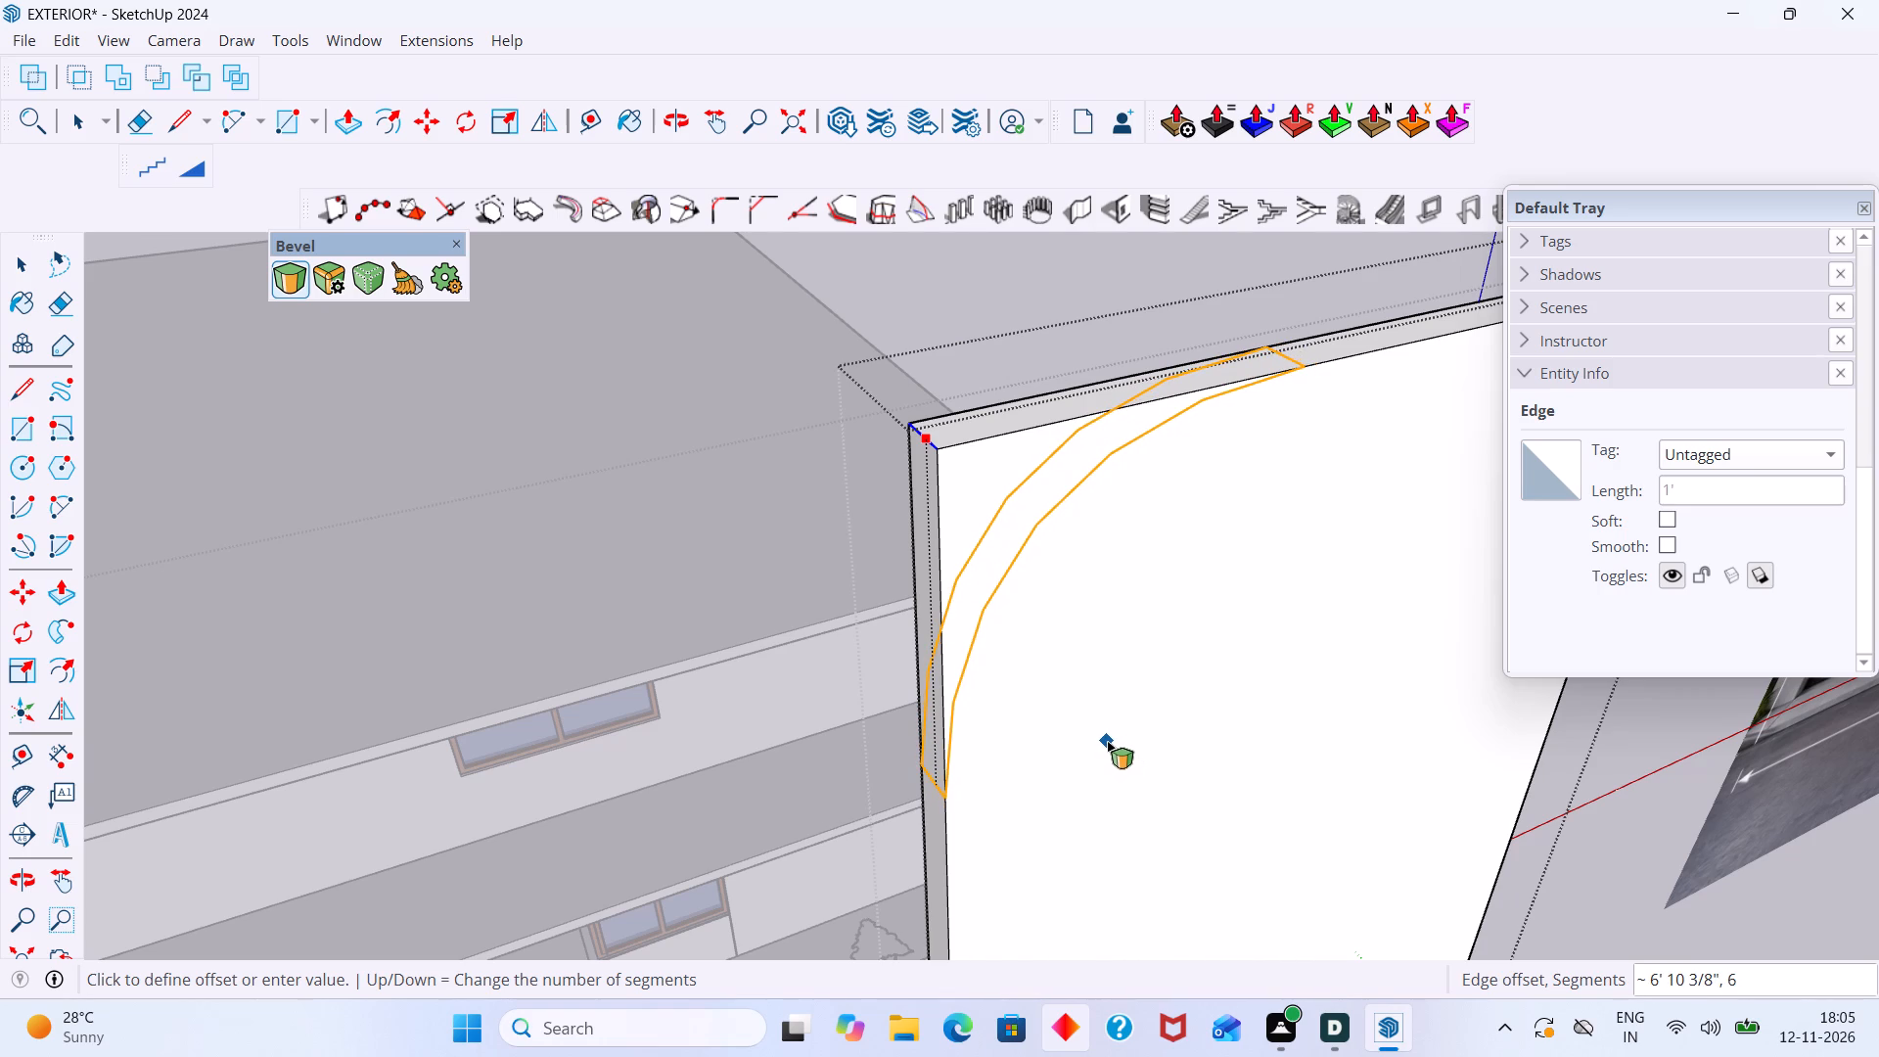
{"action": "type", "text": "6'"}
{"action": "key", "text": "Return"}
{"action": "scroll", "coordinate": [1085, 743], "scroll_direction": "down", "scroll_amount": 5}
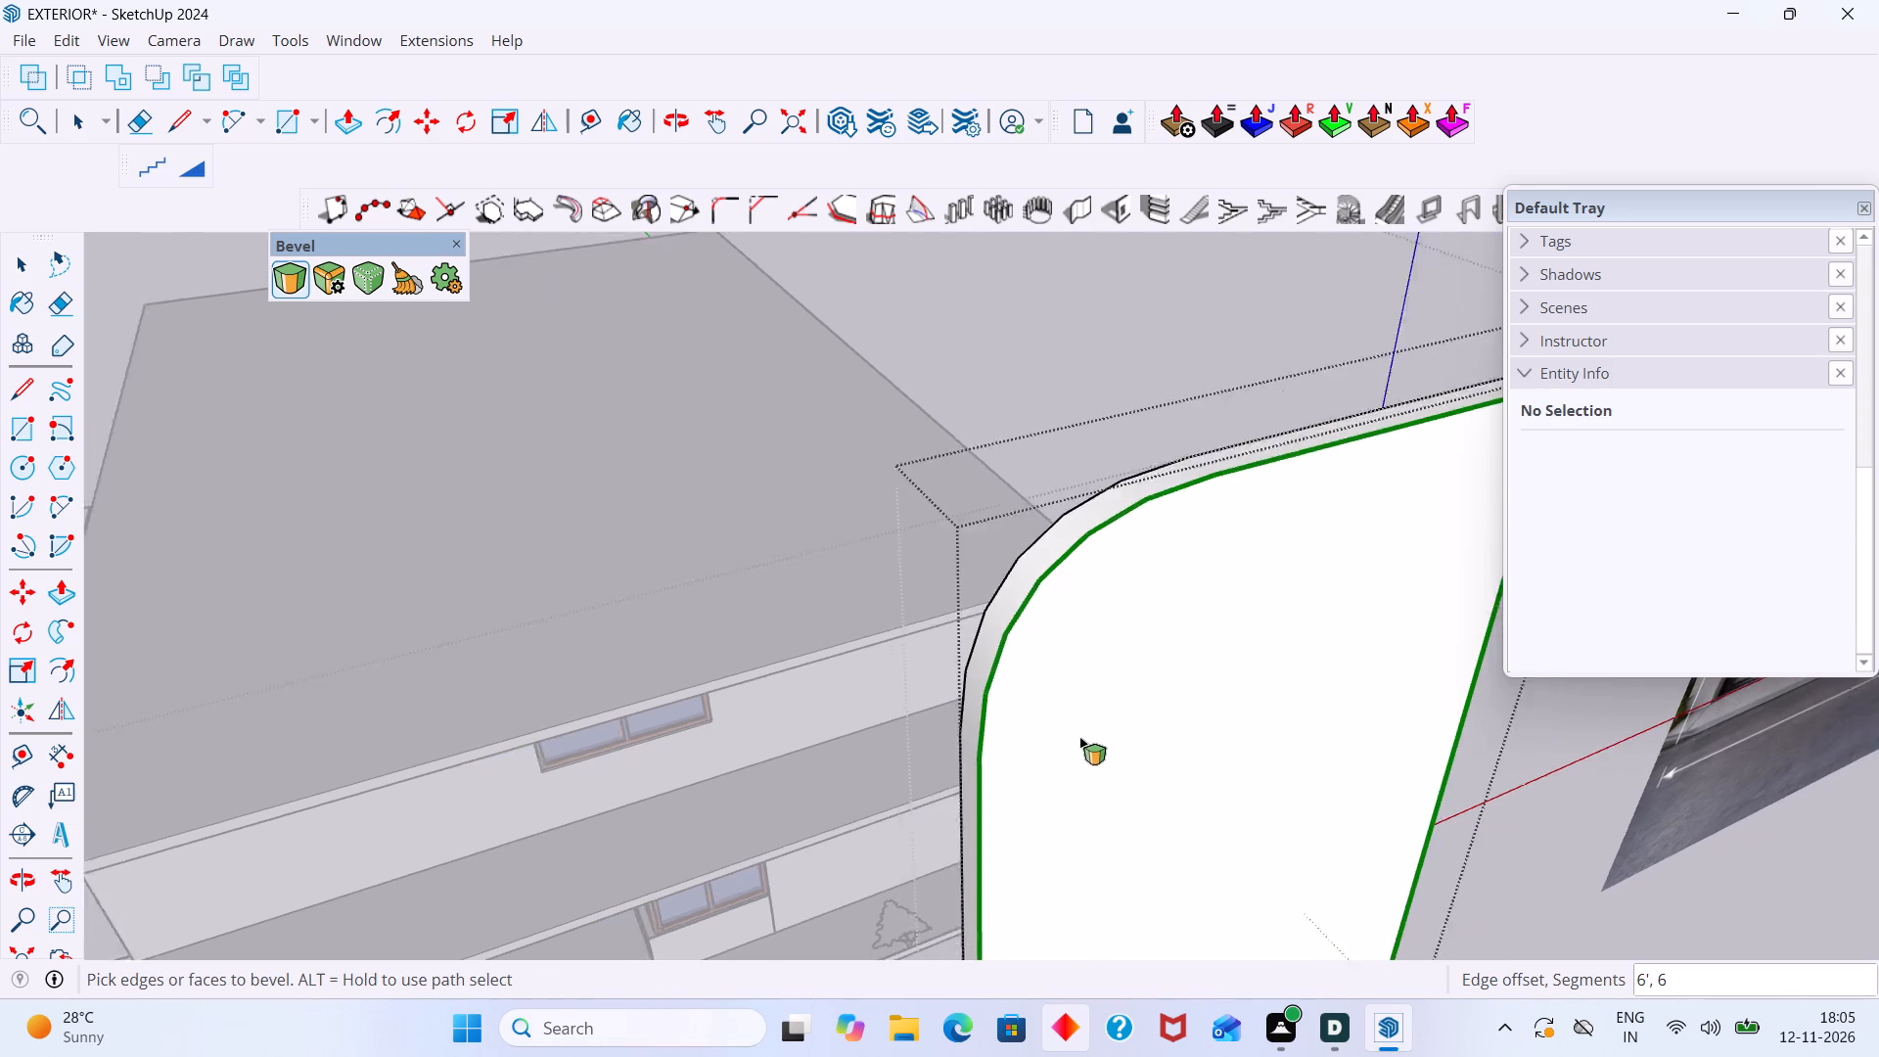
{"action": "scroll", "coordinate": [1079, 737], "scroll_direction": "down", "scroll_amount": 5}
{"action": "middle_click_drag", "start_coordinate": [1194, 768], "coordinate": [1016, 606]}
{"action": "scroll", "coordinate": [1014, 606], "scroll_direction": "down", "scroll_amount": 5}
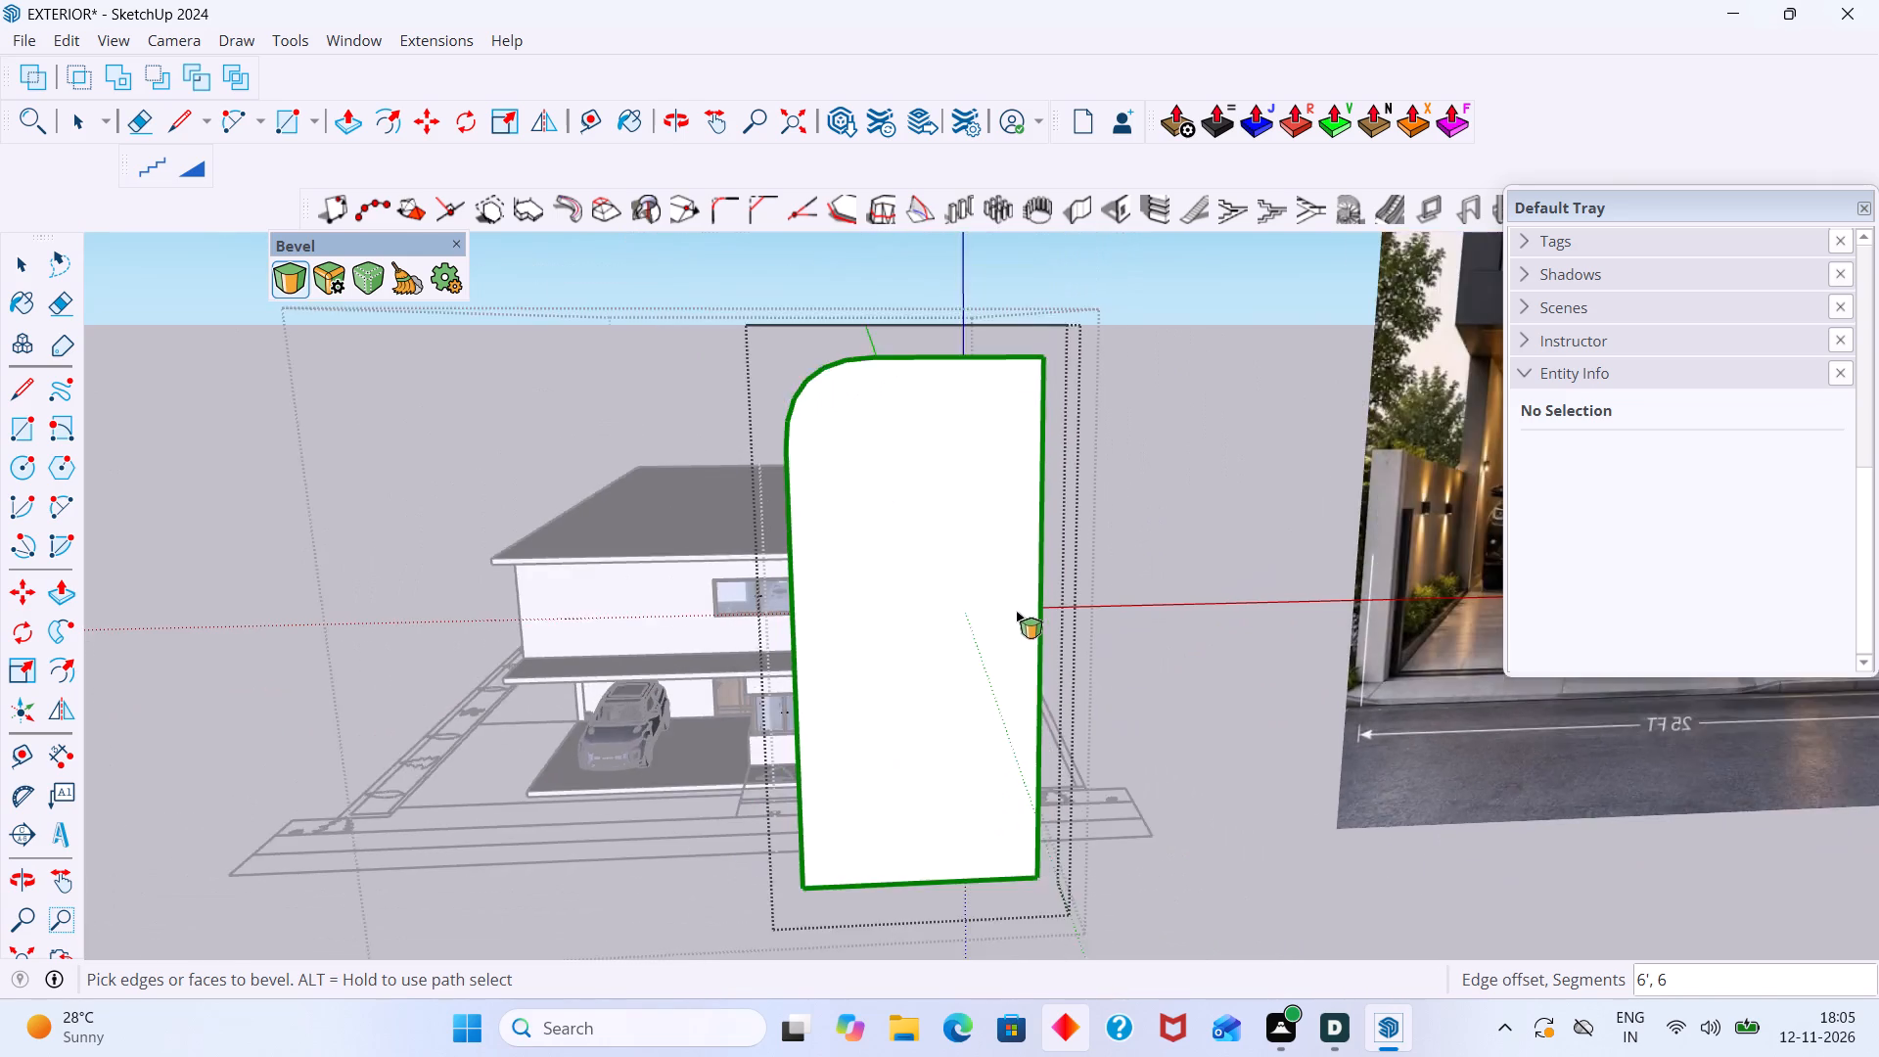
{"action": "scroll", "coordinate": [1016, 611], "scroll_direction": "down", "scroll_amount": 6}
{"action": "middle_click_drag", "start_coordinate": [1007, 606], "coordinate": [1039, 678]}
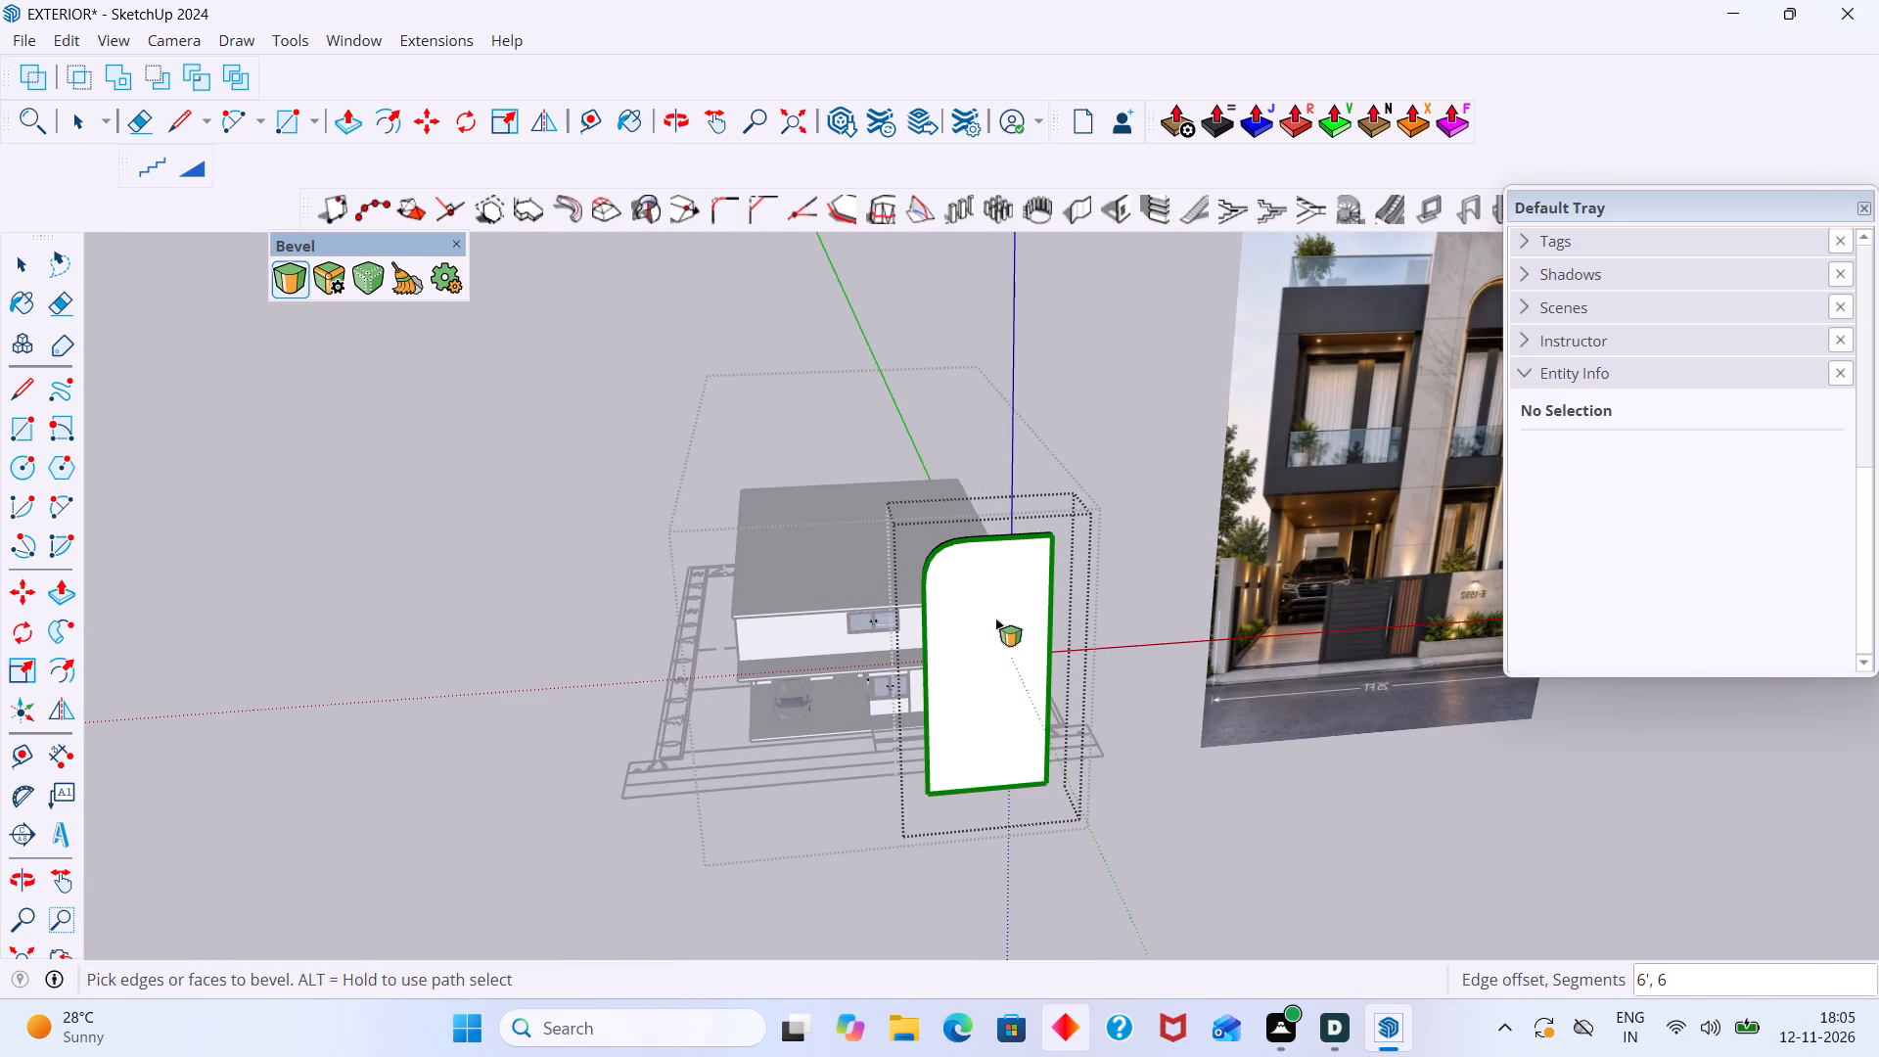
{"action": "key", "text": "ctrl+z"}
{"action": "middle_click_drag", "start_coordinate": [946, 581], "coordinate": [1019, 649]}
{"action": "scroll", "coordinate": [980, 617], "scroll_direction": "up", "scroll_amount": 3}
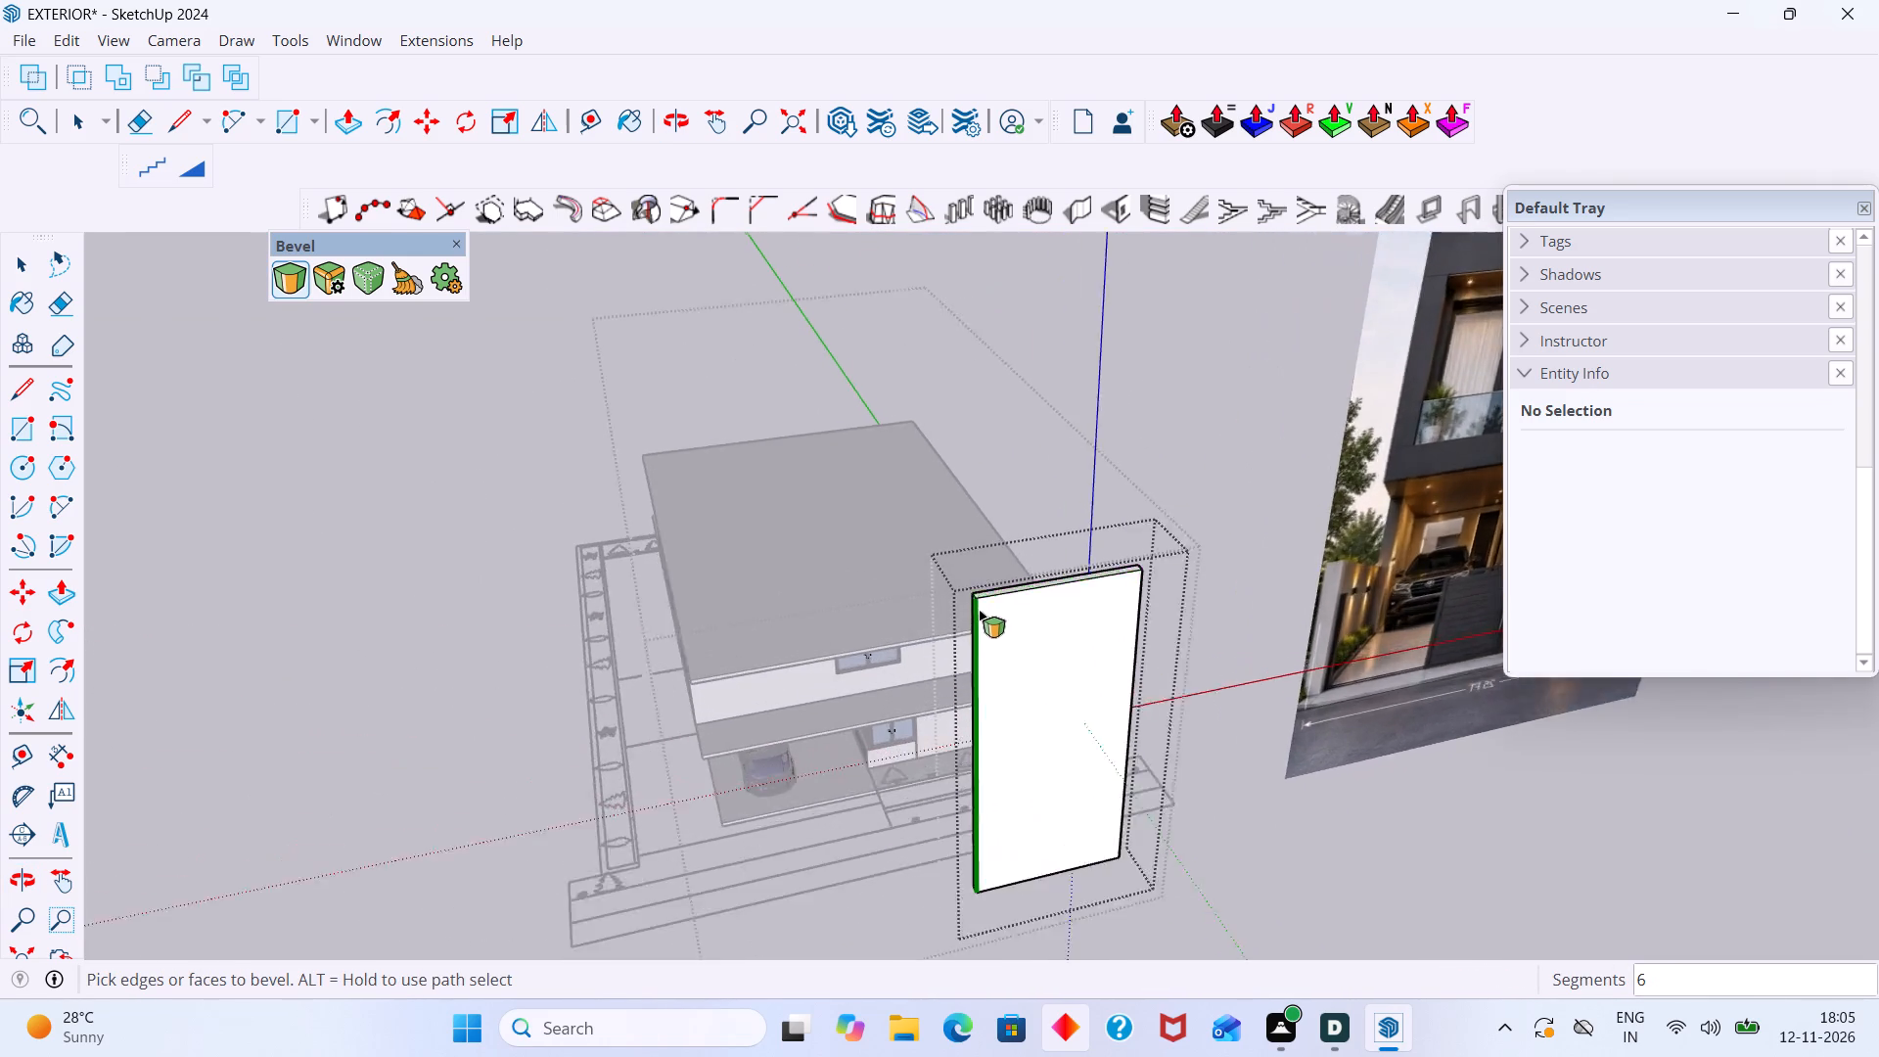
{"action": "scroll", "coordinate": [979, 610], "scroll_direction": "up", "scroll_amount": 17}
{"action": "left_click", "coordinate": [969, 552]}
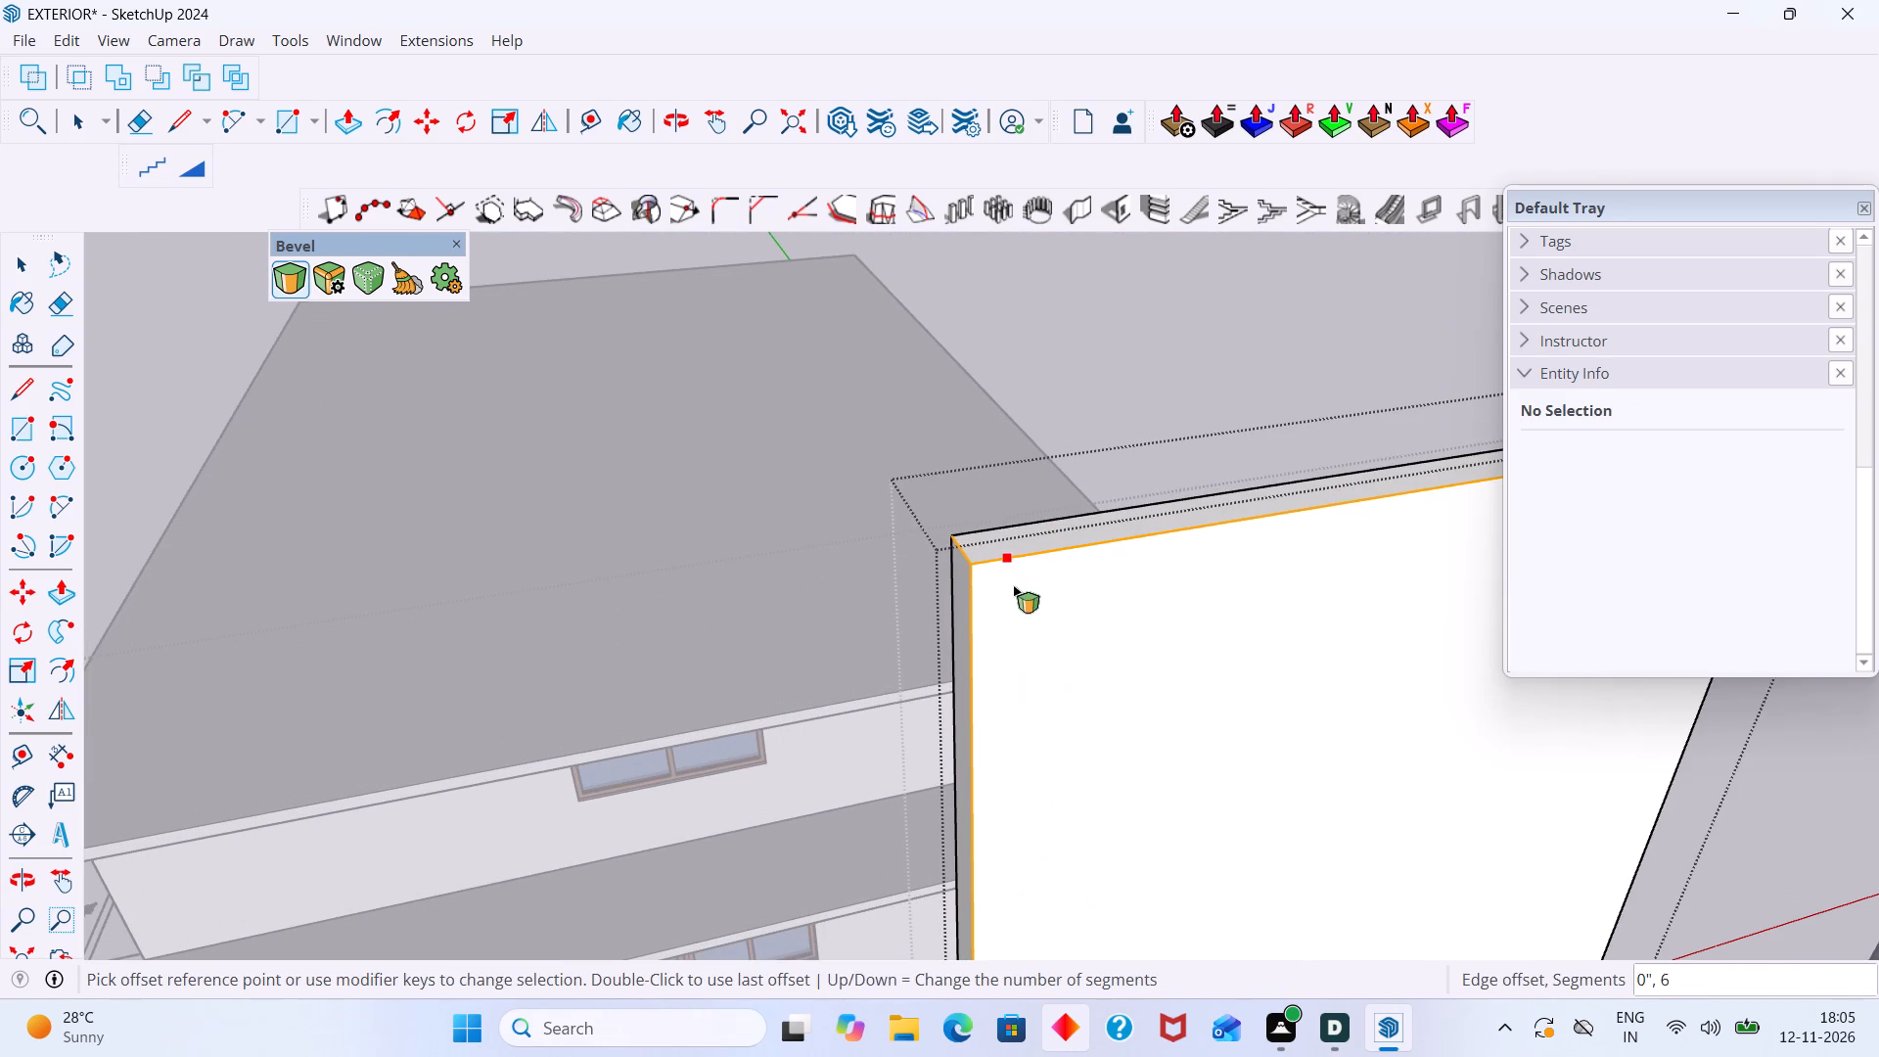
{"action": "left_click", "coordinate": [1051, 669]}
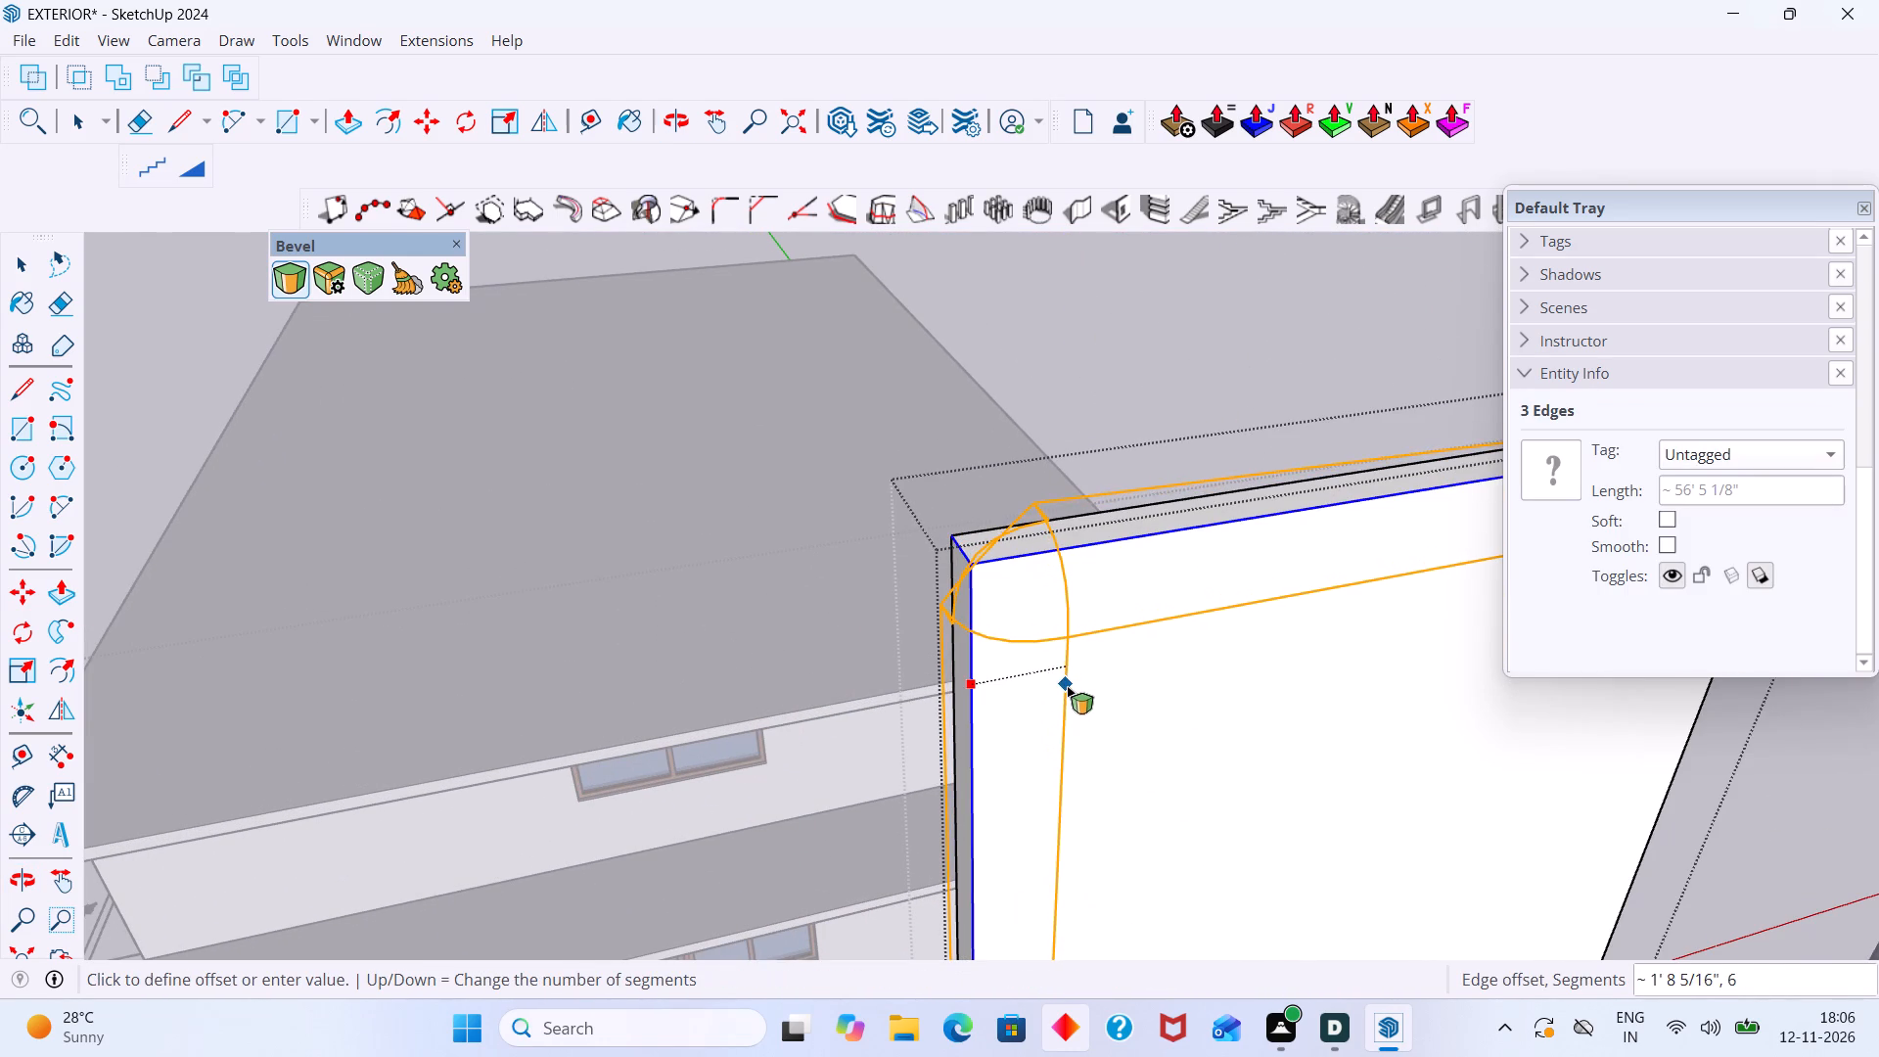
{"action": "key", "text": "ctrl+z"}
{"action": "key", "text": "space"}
Reopen the tall front wall's group for editing.
{"action": "scroll", "coordinate": [971, 590], "scroll_direction": "up", "scroll_amount": 3}
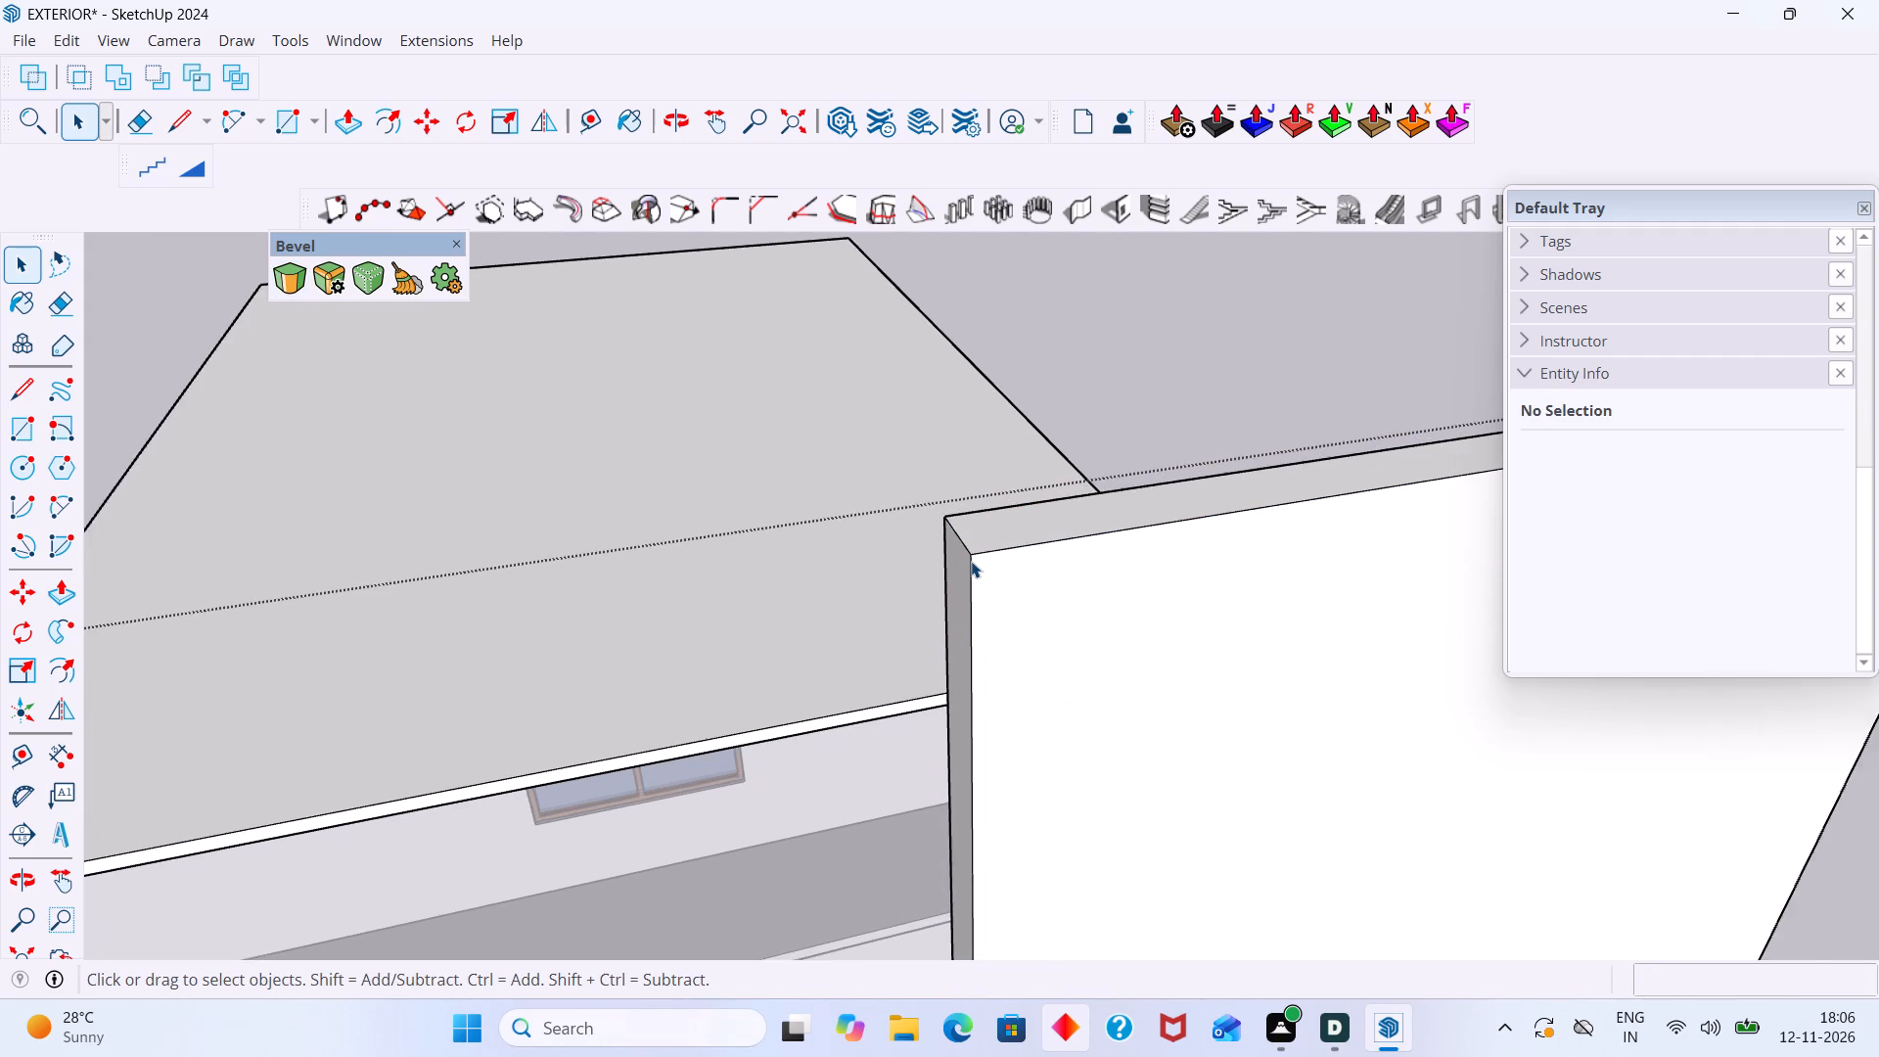
{"action": "scroll", "coordinate": [971, 561], "scroll_direction": "up", "scroll_amount": 2}
{"action": "left_click", "coordinate": [962, 541]}
{"action": "double_click", "coordinate": [962, 541]}
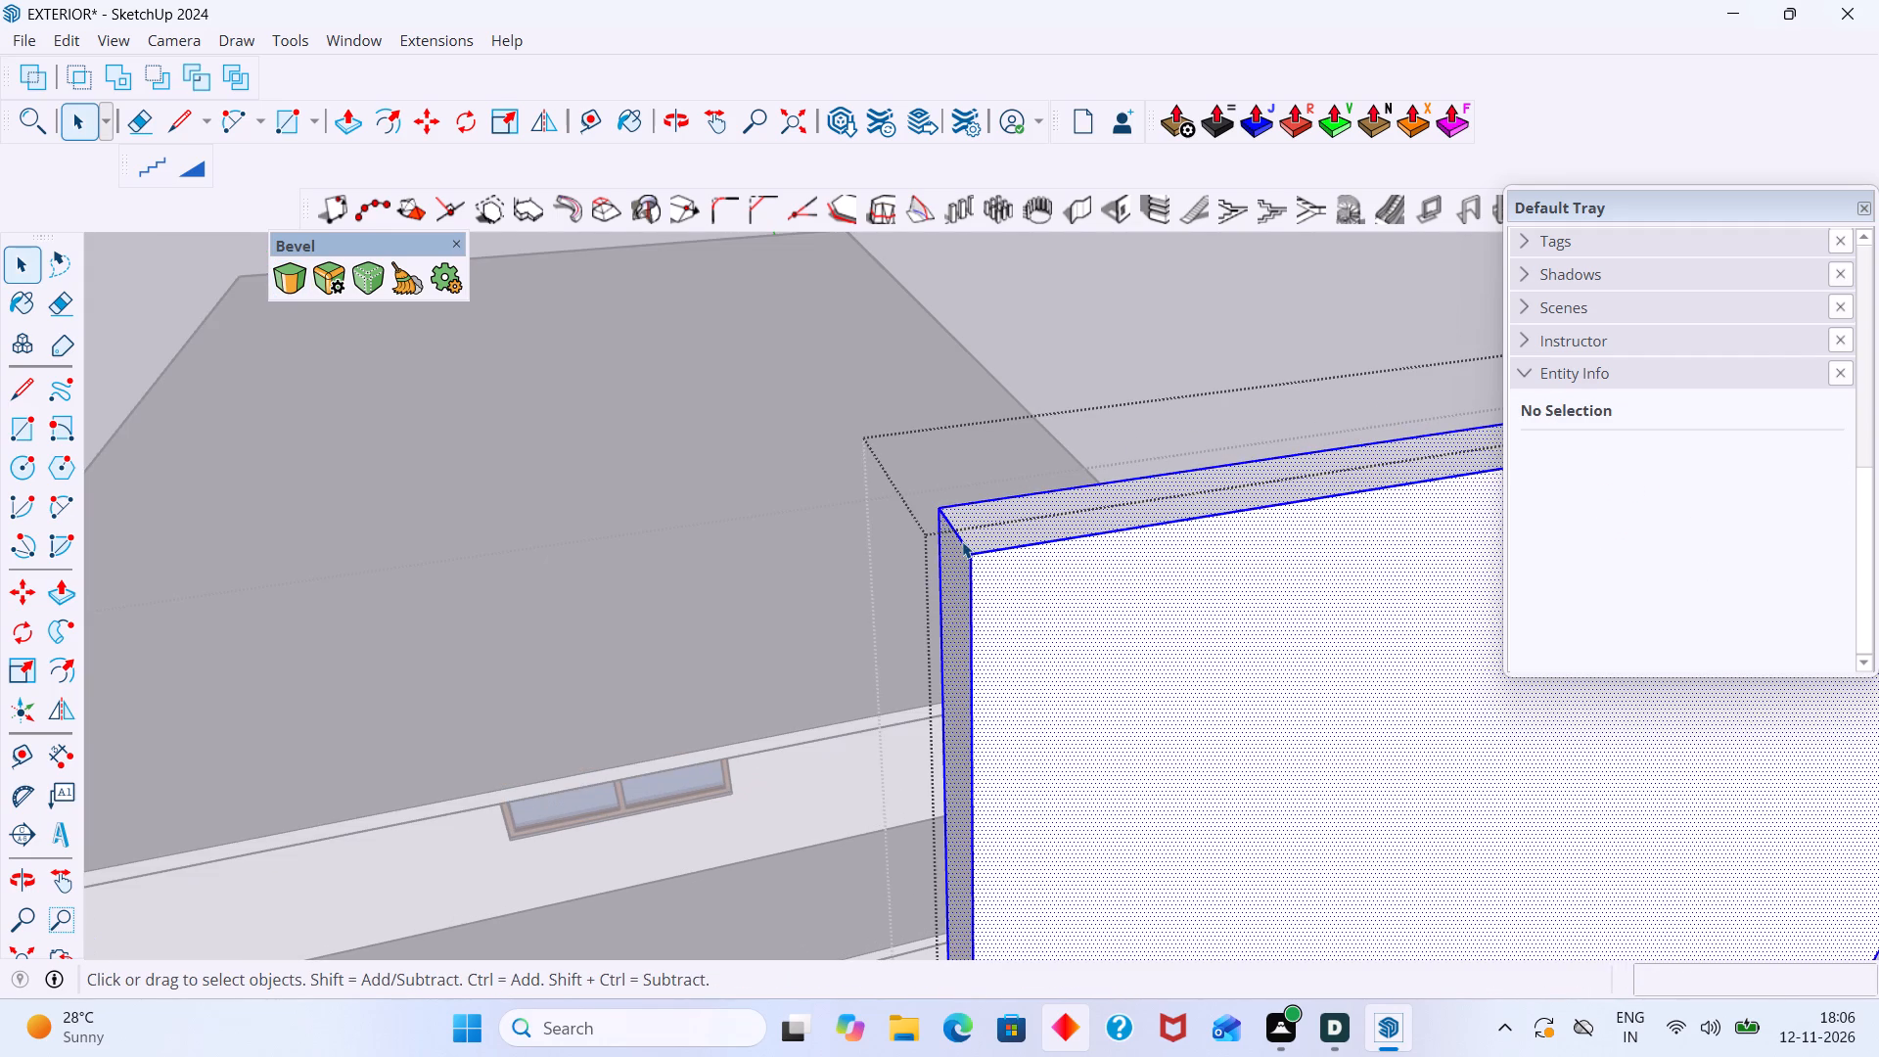
{"action": "left_click", "coordinate": [962, 541]}
Bevel only the short upper-left corner edge of the tall front wall with an 8' offset.
{"action": "scroll", "coordinate": [968, 533], "scroll_direction": "up", "scroll_amount": 2}
{"action": "left_click", "coordinate": [967, 533]}
{"action": "left_click", "coordinate": [962, 548]}
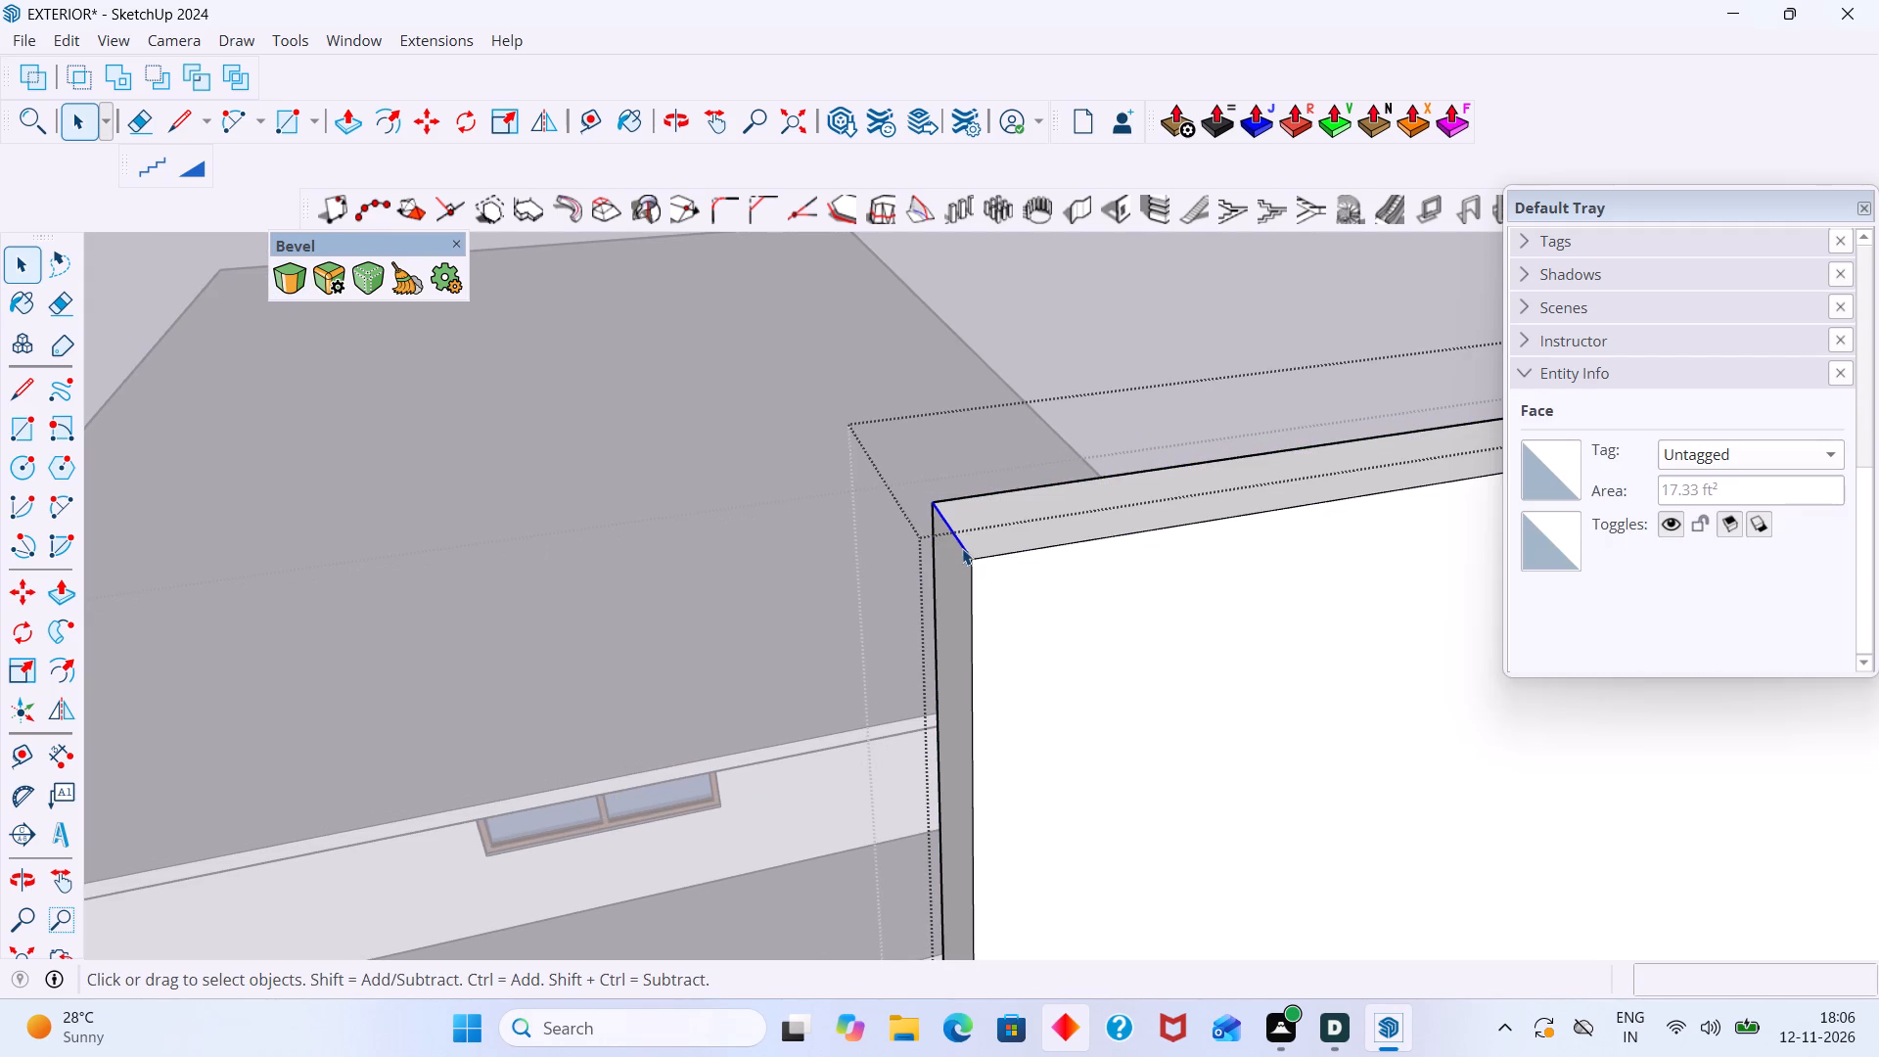
{"action": "left_click", "coordinate": [298, 273]}
{"action": "scroll", "coordinate": [297, 279], "scroll_direction": "up", "scroll_amount": 1}
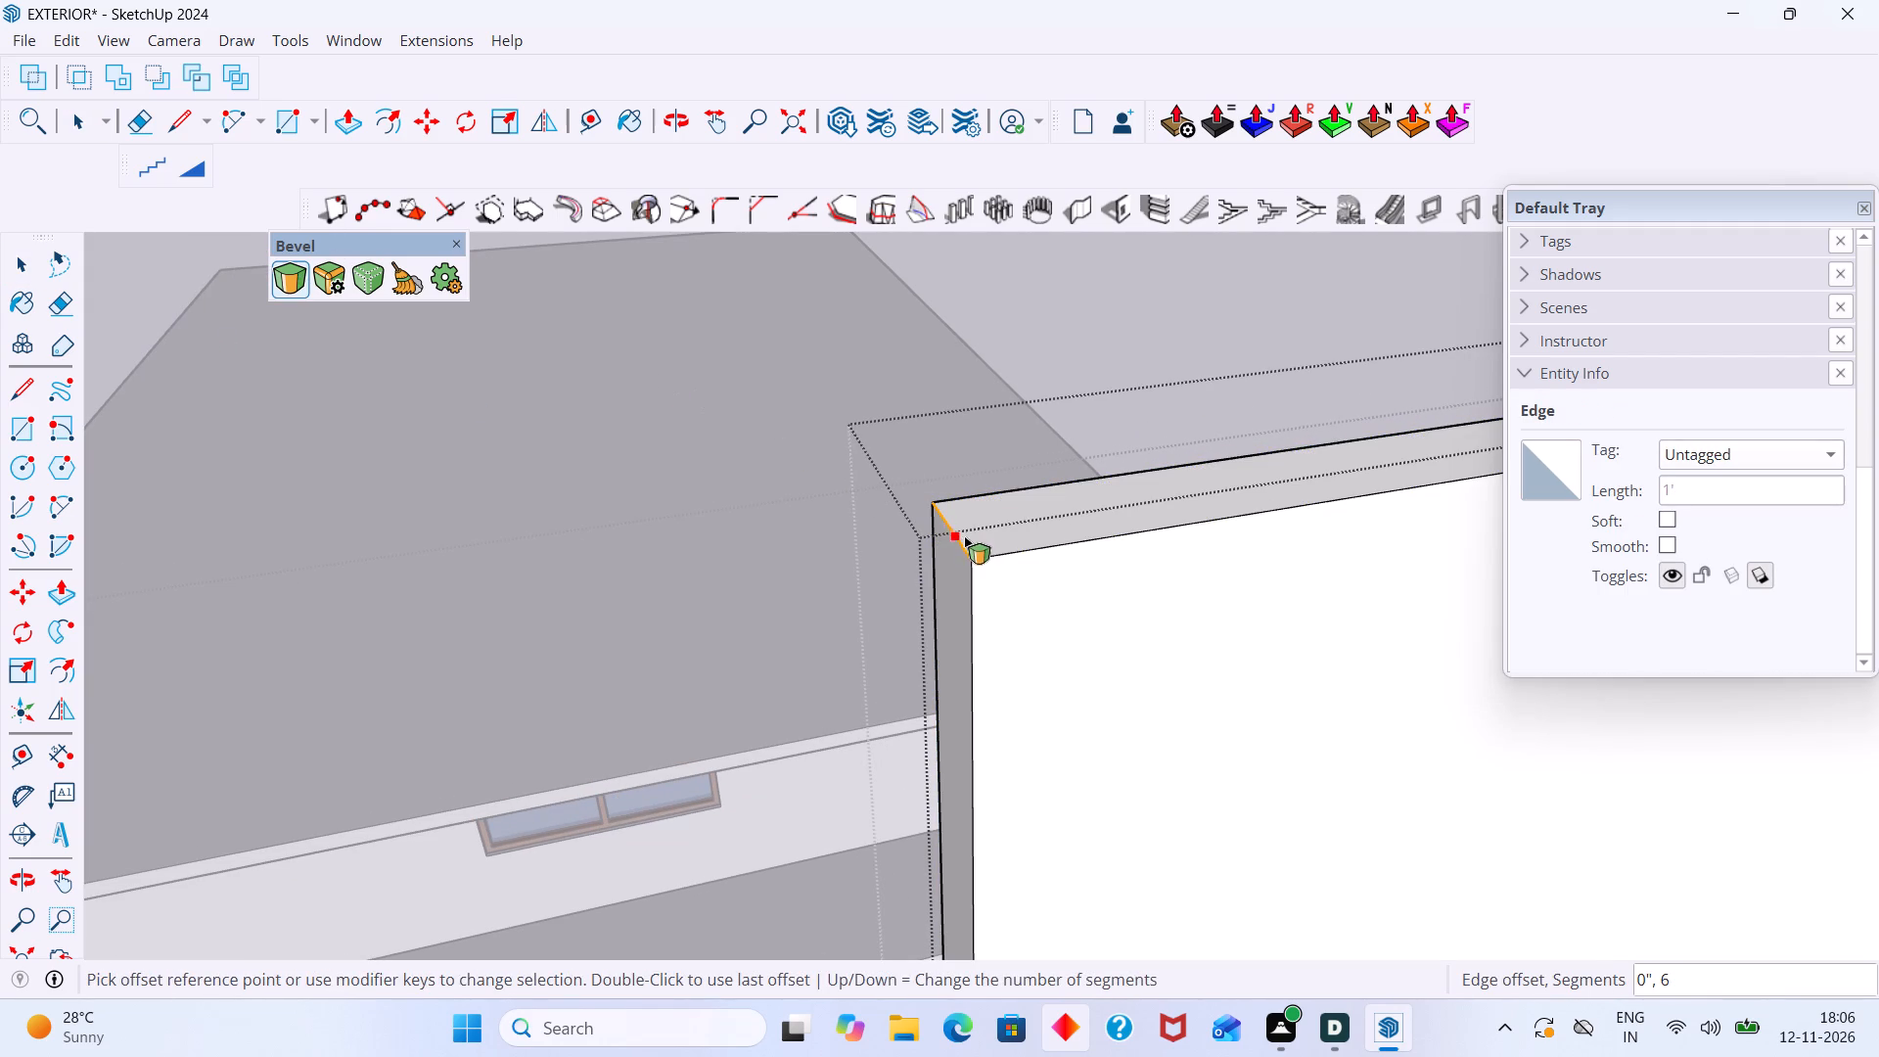
{"action": "left_click", "coordinate": [953, 531]}
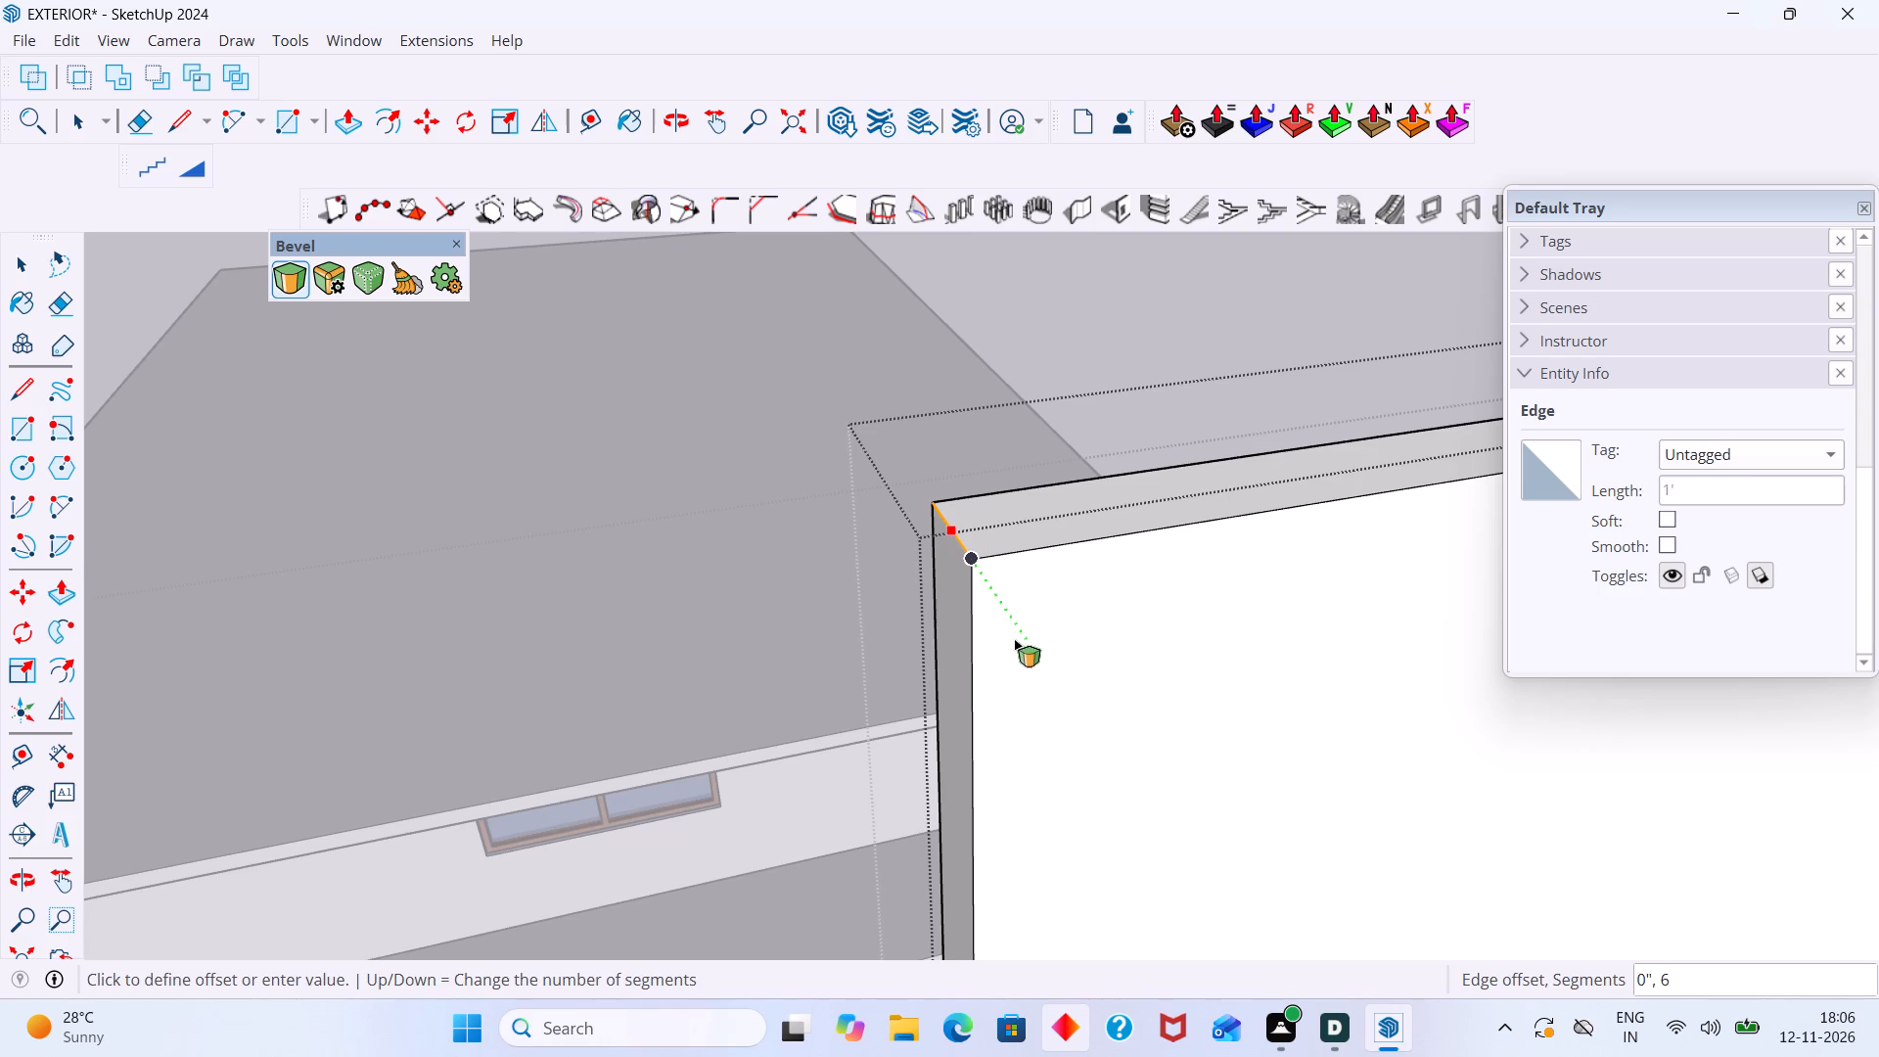
{"action": "scroll", "coordinate": [1013, 639], "scroll_direction": "down", "scroll_amount": 5}
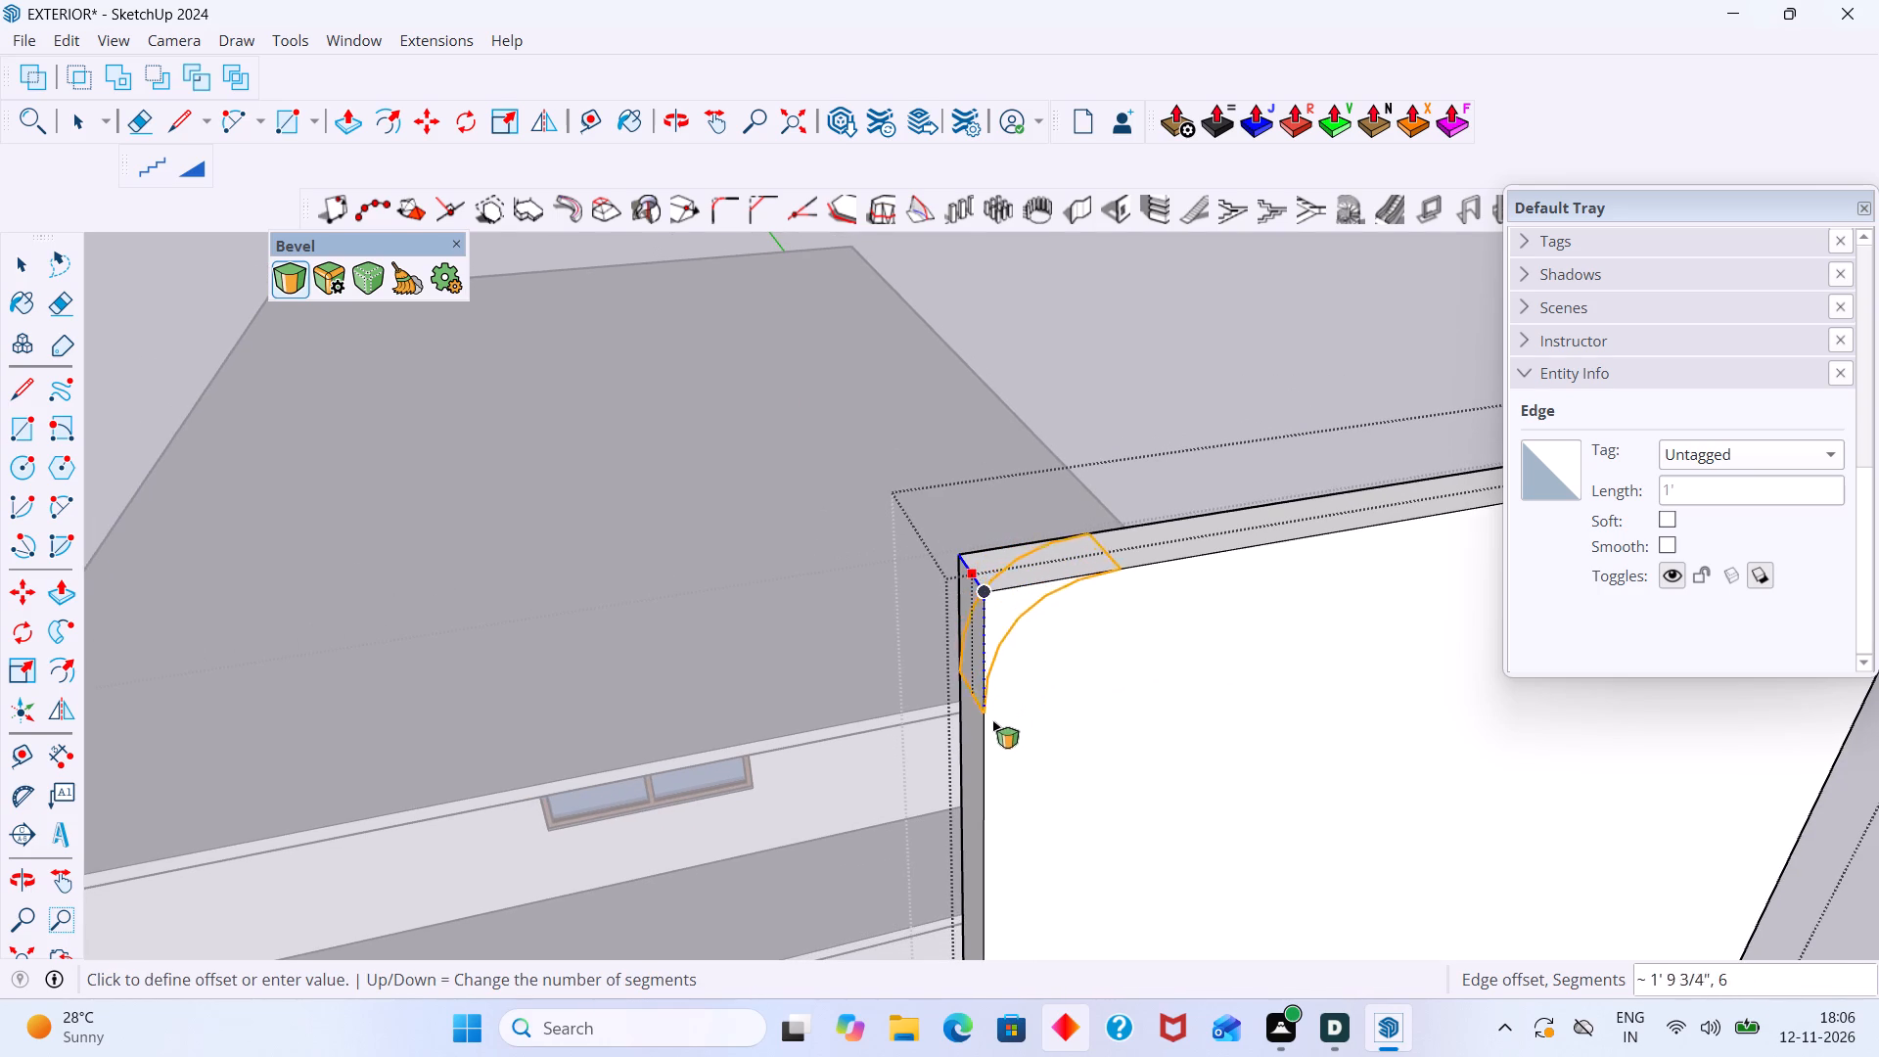
{"action": "scroll", "coordinate": [983, 805], "scroll_direction": "down", "scroll_amount": 2}
{"action": "middle_click_drag", "start_coordinate": [982, 809], "coordinate": [982, 805]}
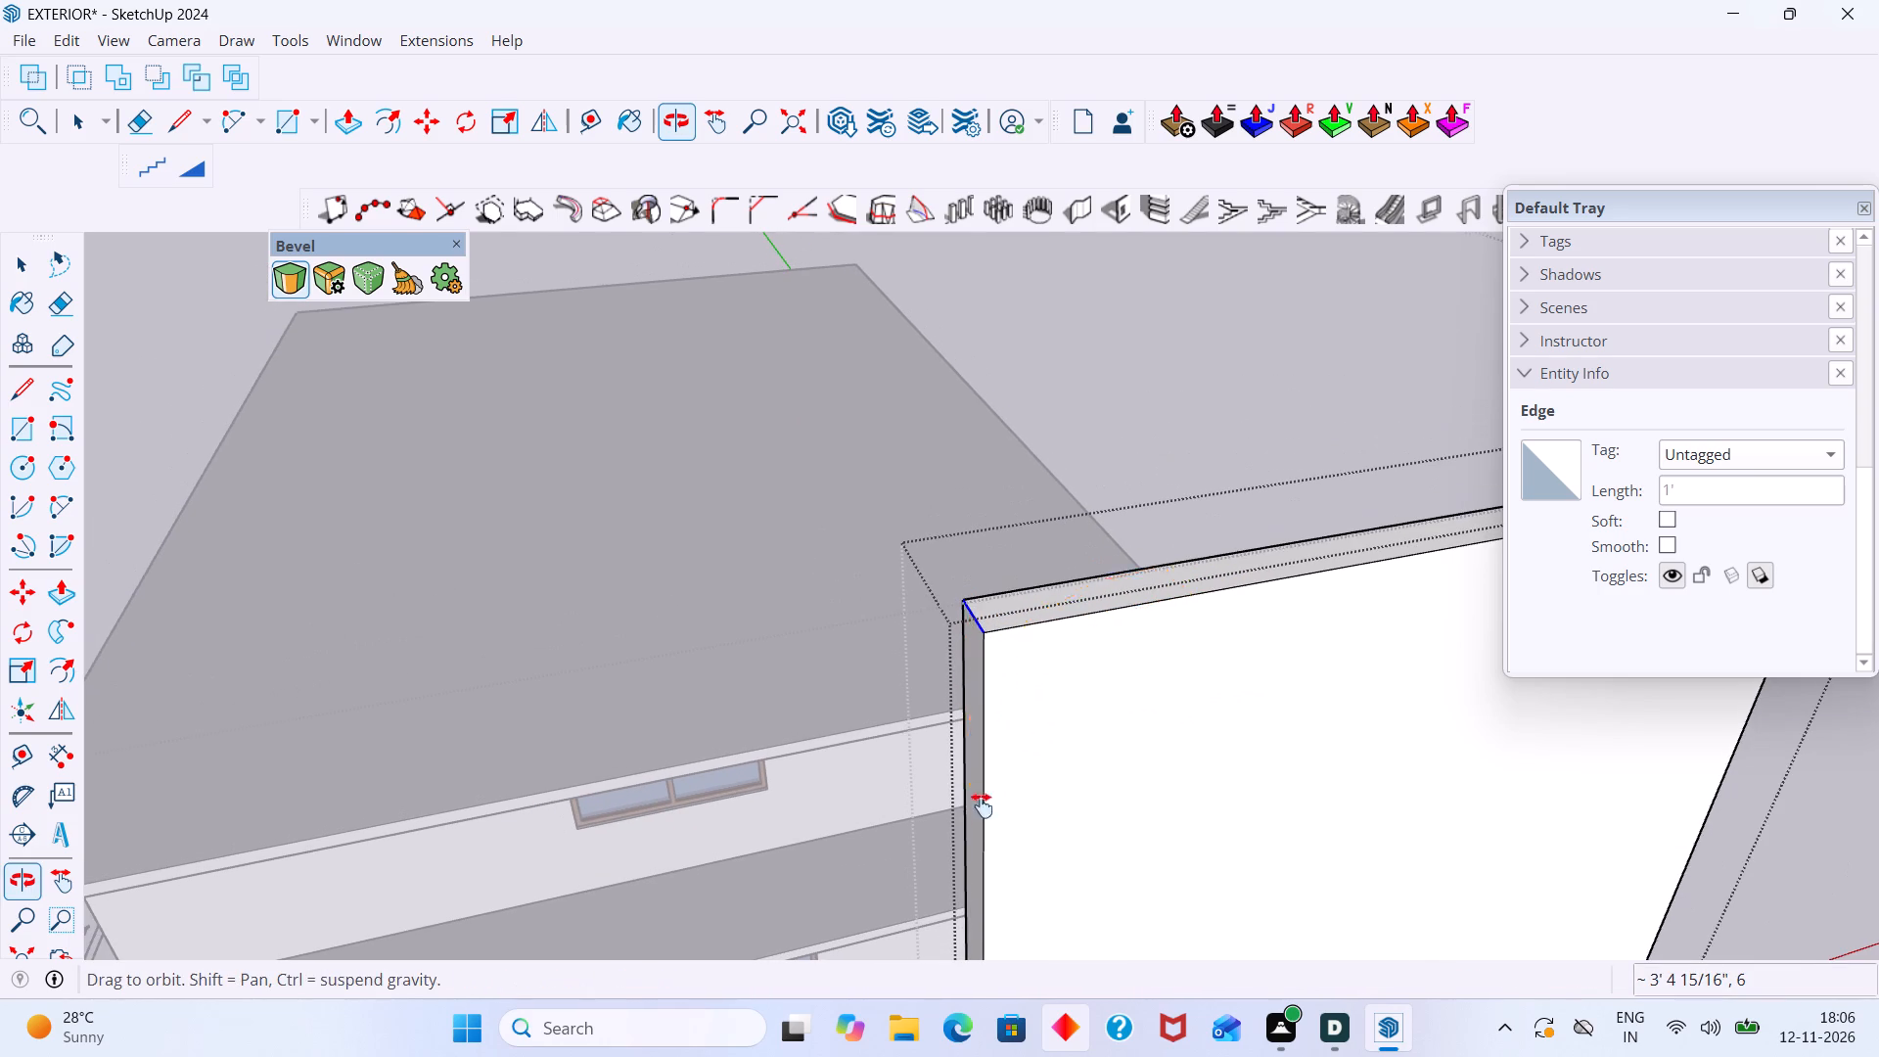
{"action": "middle_click_drag", "start_coordinate": [982, 805], "coordinate": [960, 621]}
{"action": "scroll", "coordinate": [960, 766], "scroll_direction": "down", "scroll_amount": 6}
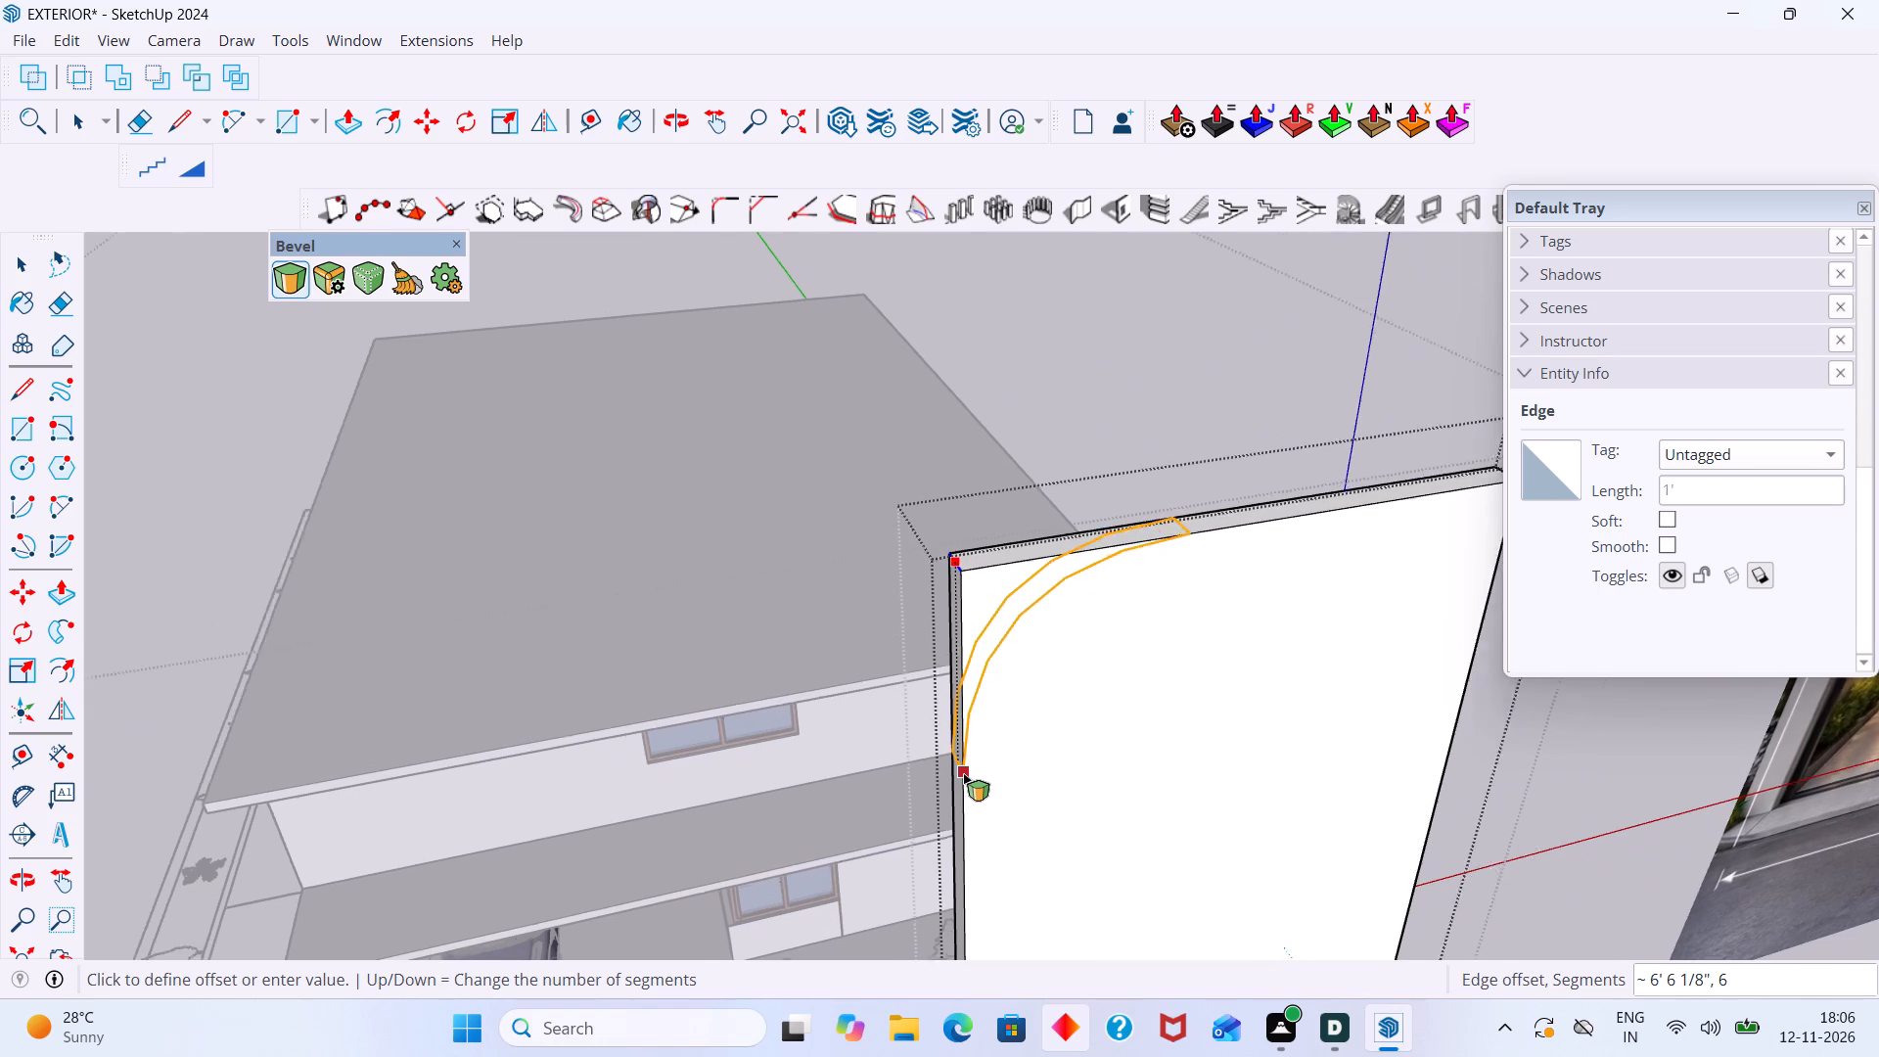
{"action": "middle_click_drag", "start_coordinate": [964, 774], "coordinate": [965, 707], "text": "shift"}
{"action": "scroll", "coordinate": [953, 745], "scroll_direction": "down", "scroll_amount": 2}
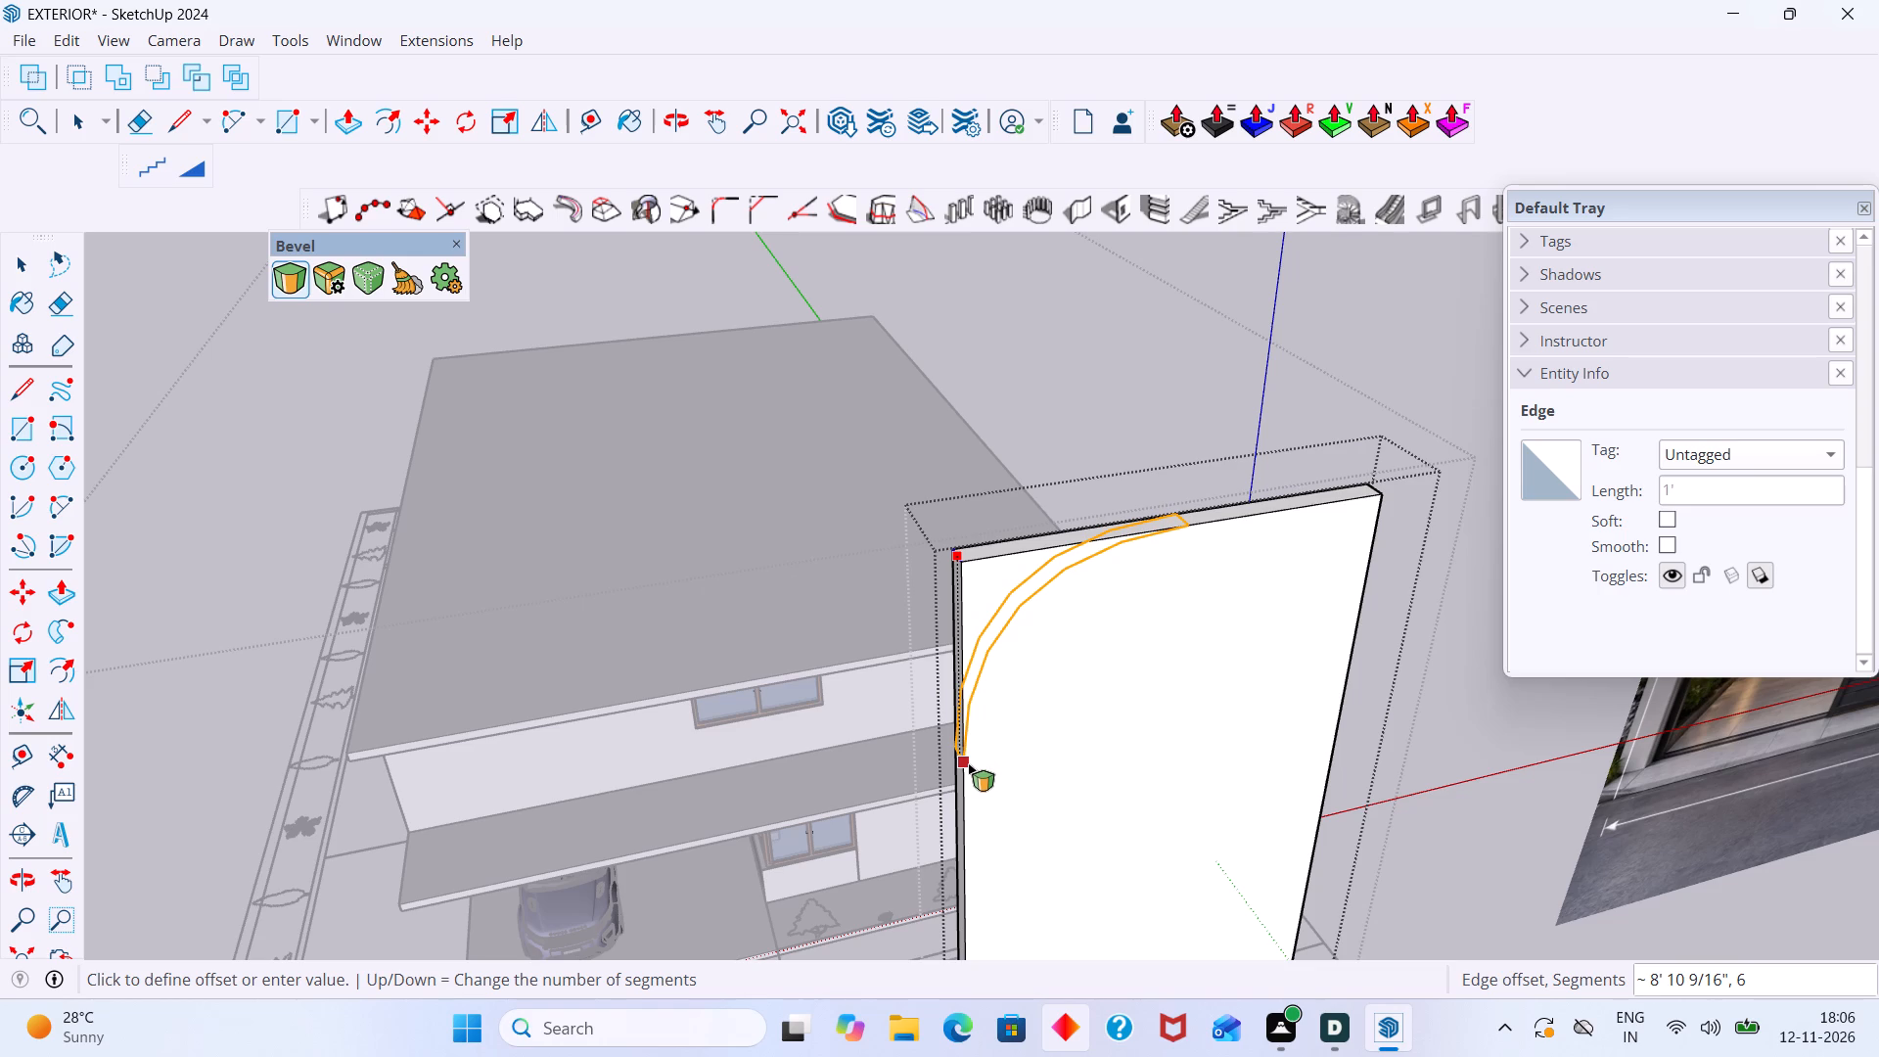
{"action": "type", "text": "8'"}
{"action": "key", "text": "Return"}
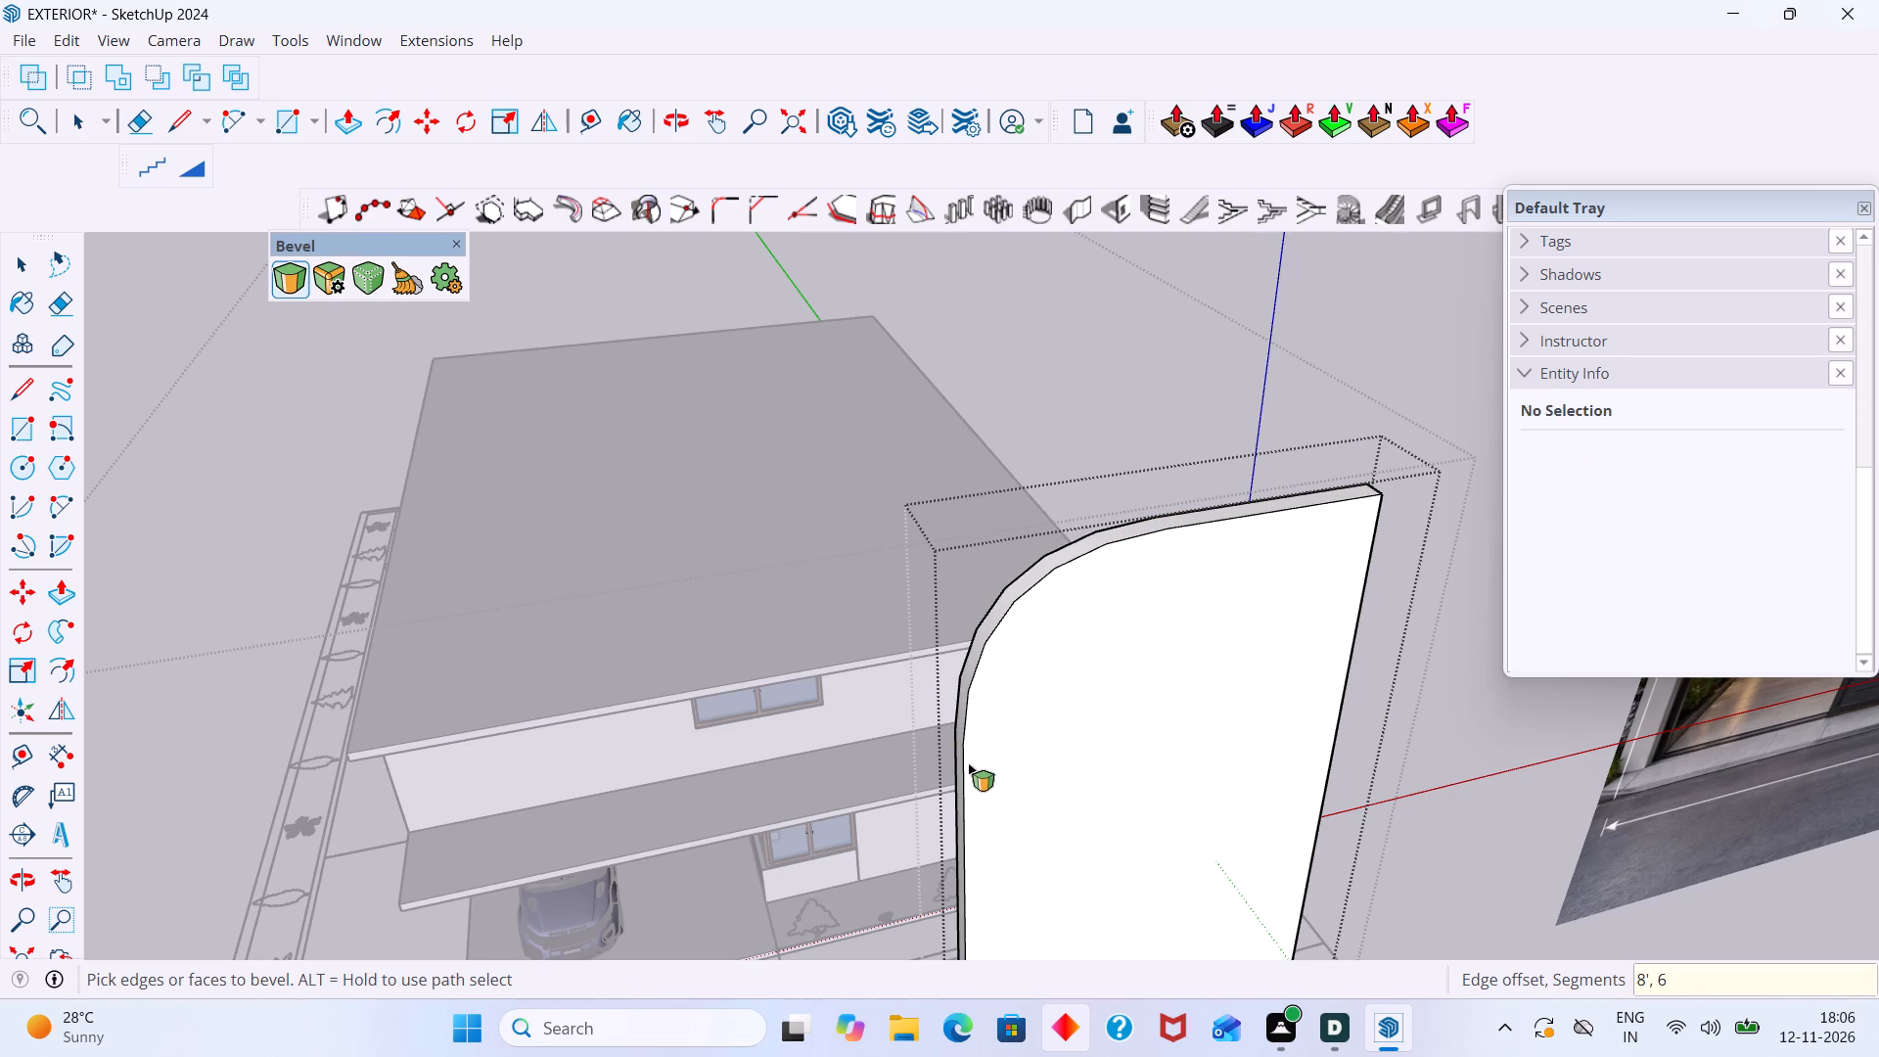
{"action": "key", "text": "space"}
Examine the tall front wall's rounded upper corner alongside the reference facade image.
{"action": "scroll", "coordinate": [1116, 712], "scroll_direction": "down", "scroll_amount": 5}
{"action": "middle_click_drag", "start_coordinate": [1196, 694], "coordinate": [928, 651]}
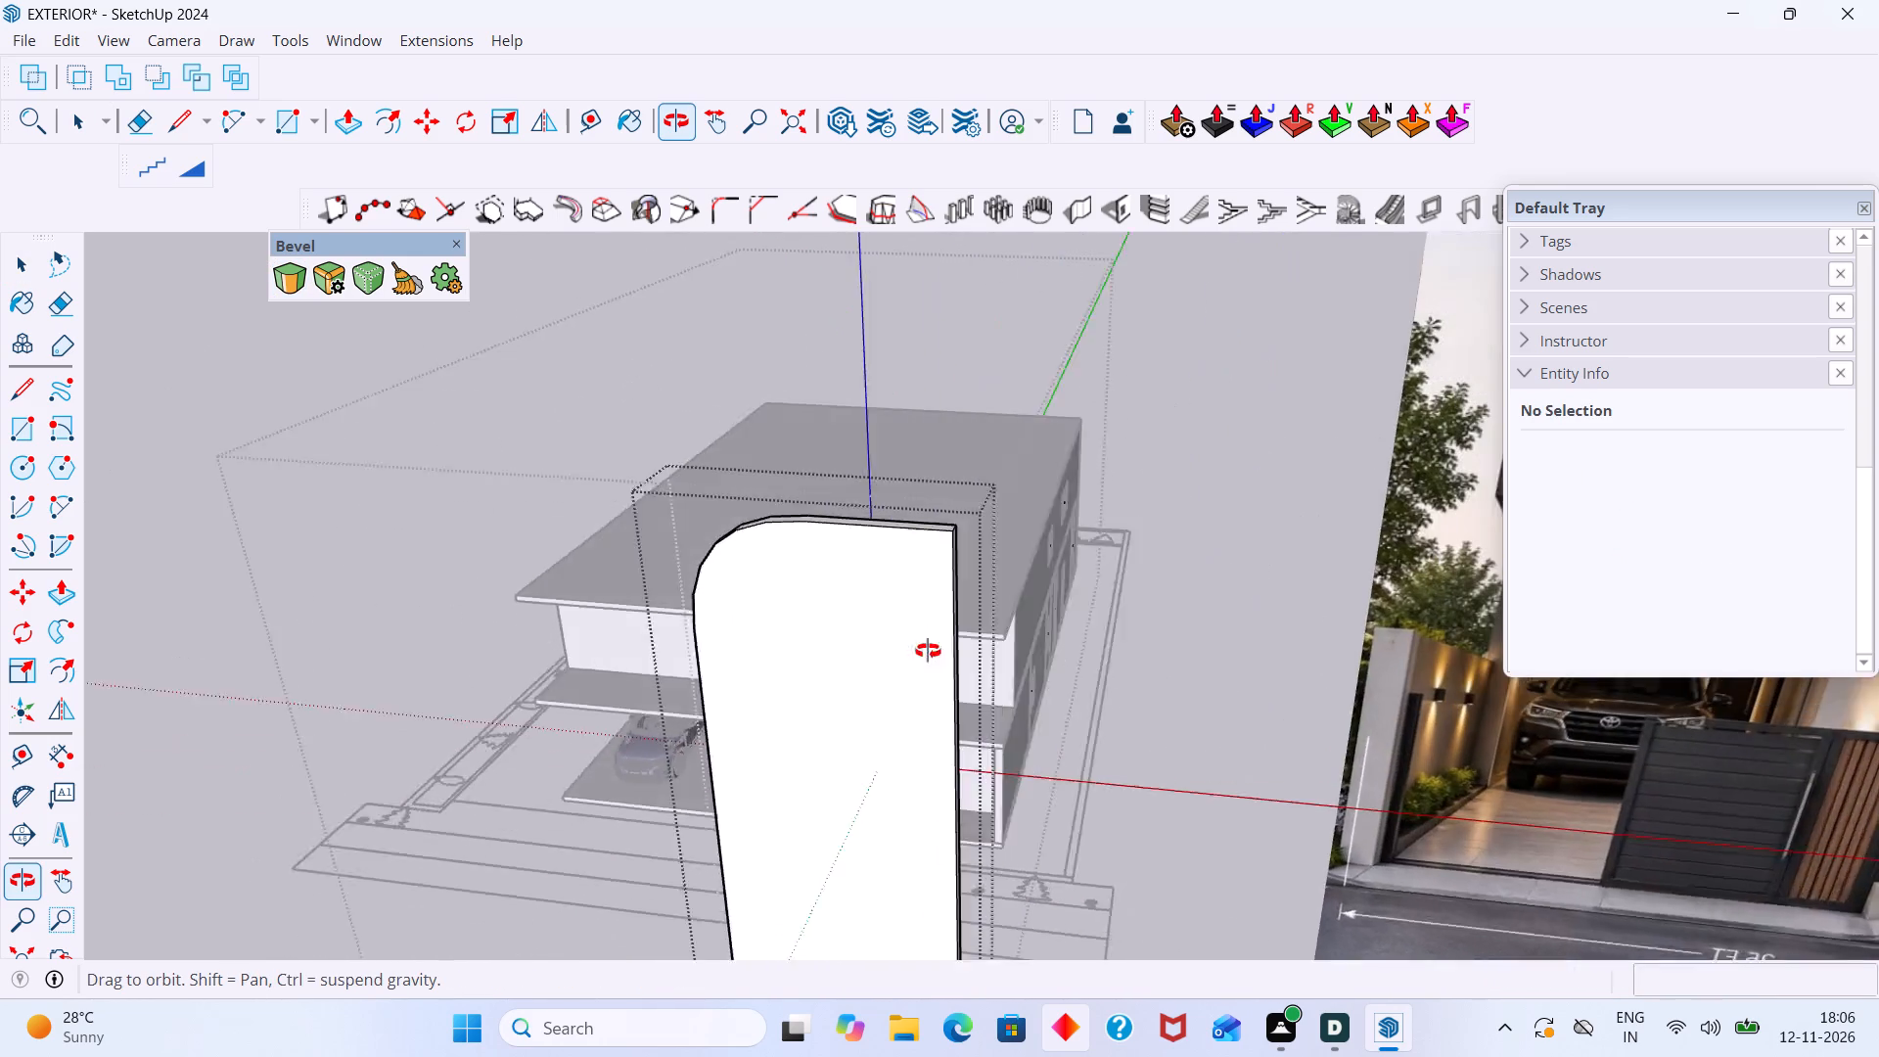
{"action": "middle_click_drag", "start_coordinate": [928, 651], "coordinate": [786, 647]}
{"action": "scroll", "coordinate": [734, 516], "scroll_direction": "up", "scroll_amount": 12}
{"action": "scroll", "coordinate": [715, 536], "scroll_direction": "down", "scroll_amount": 8}
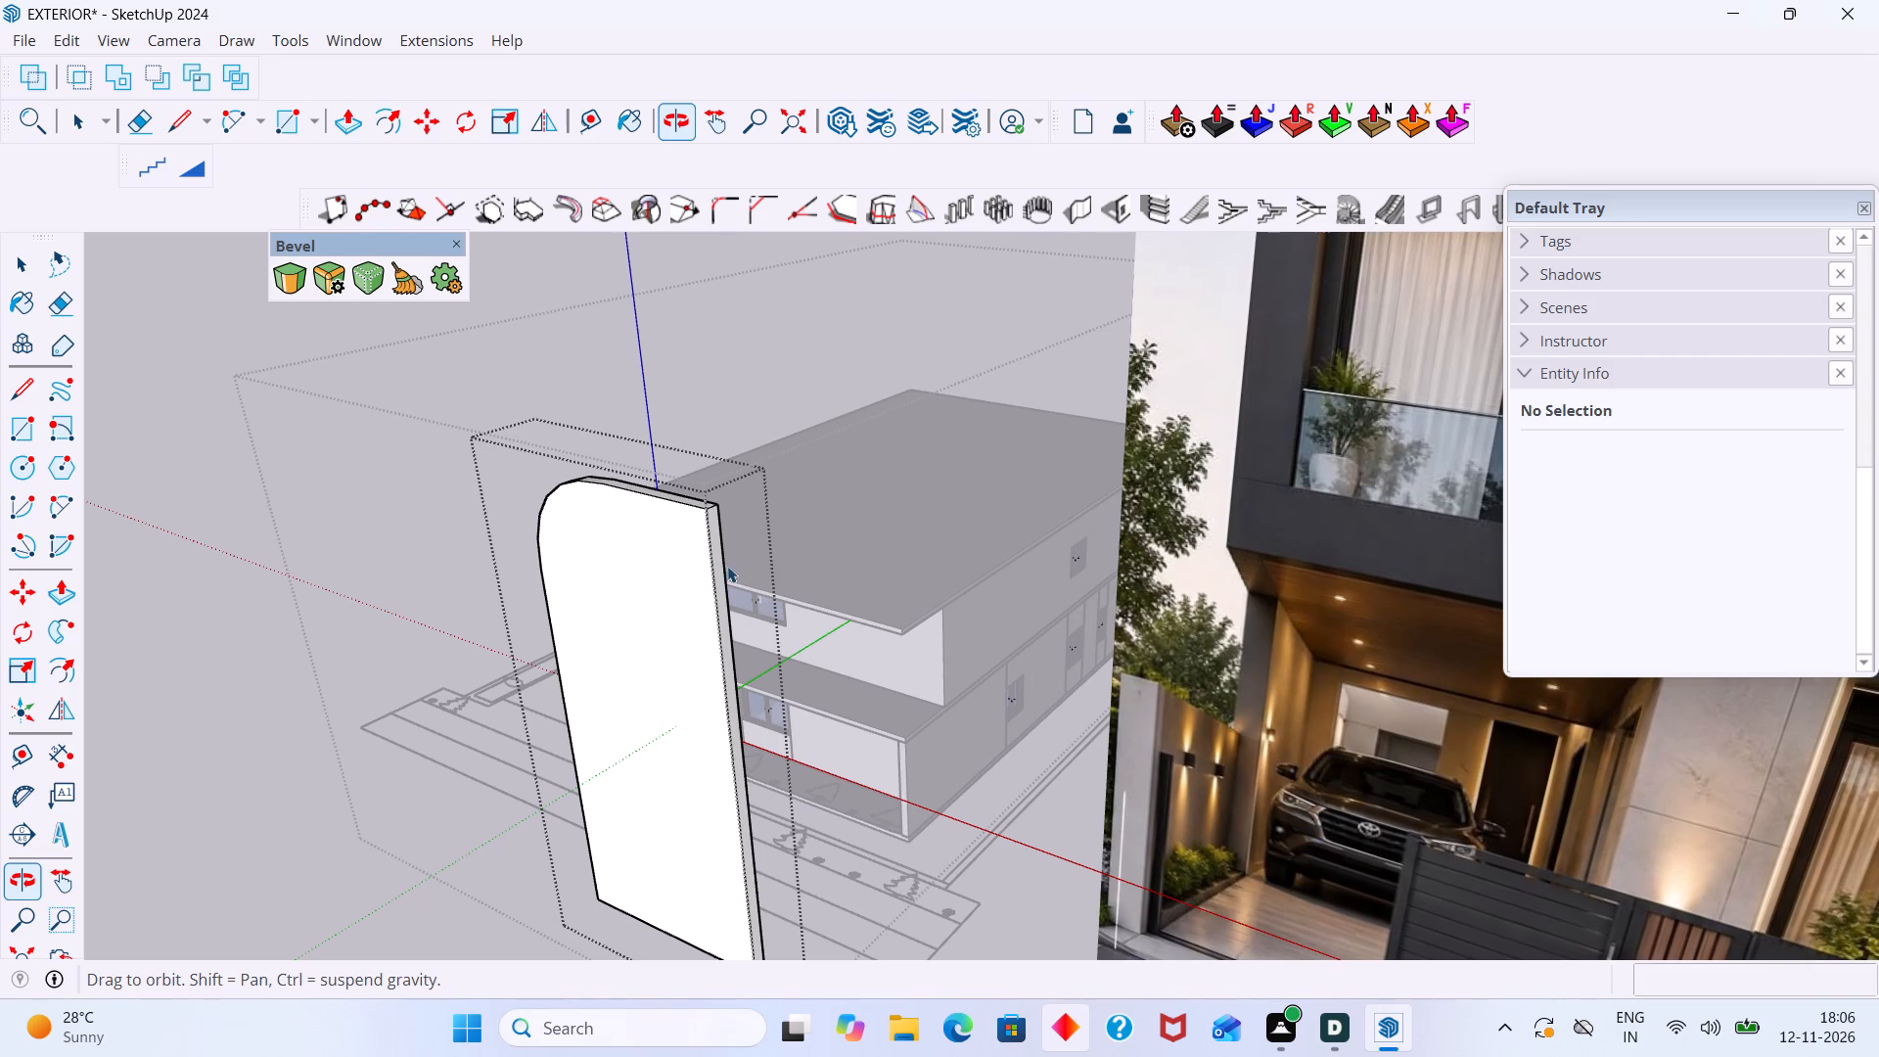
{"action": "scroll", "coordinate": [727, 566], "scroll_direction": "down", "scroll_amount": 20}
{"action": "scroll", "coordinate": [727, 566], "scroll_direction": "down", "scroll_amount": 20}
{"action": "scroll", "coordinate": [727, 566], "scroll_direction": "down", "scroll_amount": 2}
{"action": "scroll", "coordinate": [628, 623], "scroll_direction": "down", "scroll_amount": 6}
{"action": "middle_click_drag", "start_coordinate": [674, 651], "coordinate": [813, 630]}
{"action": "scroll", "coordinate": [800, 630], "scroll_direction": "down", "scroll_amount": 9}
{"action": "scroll", "coordinate": [640, 673], "scroll_direction": "down", "scroll_amount": 5}
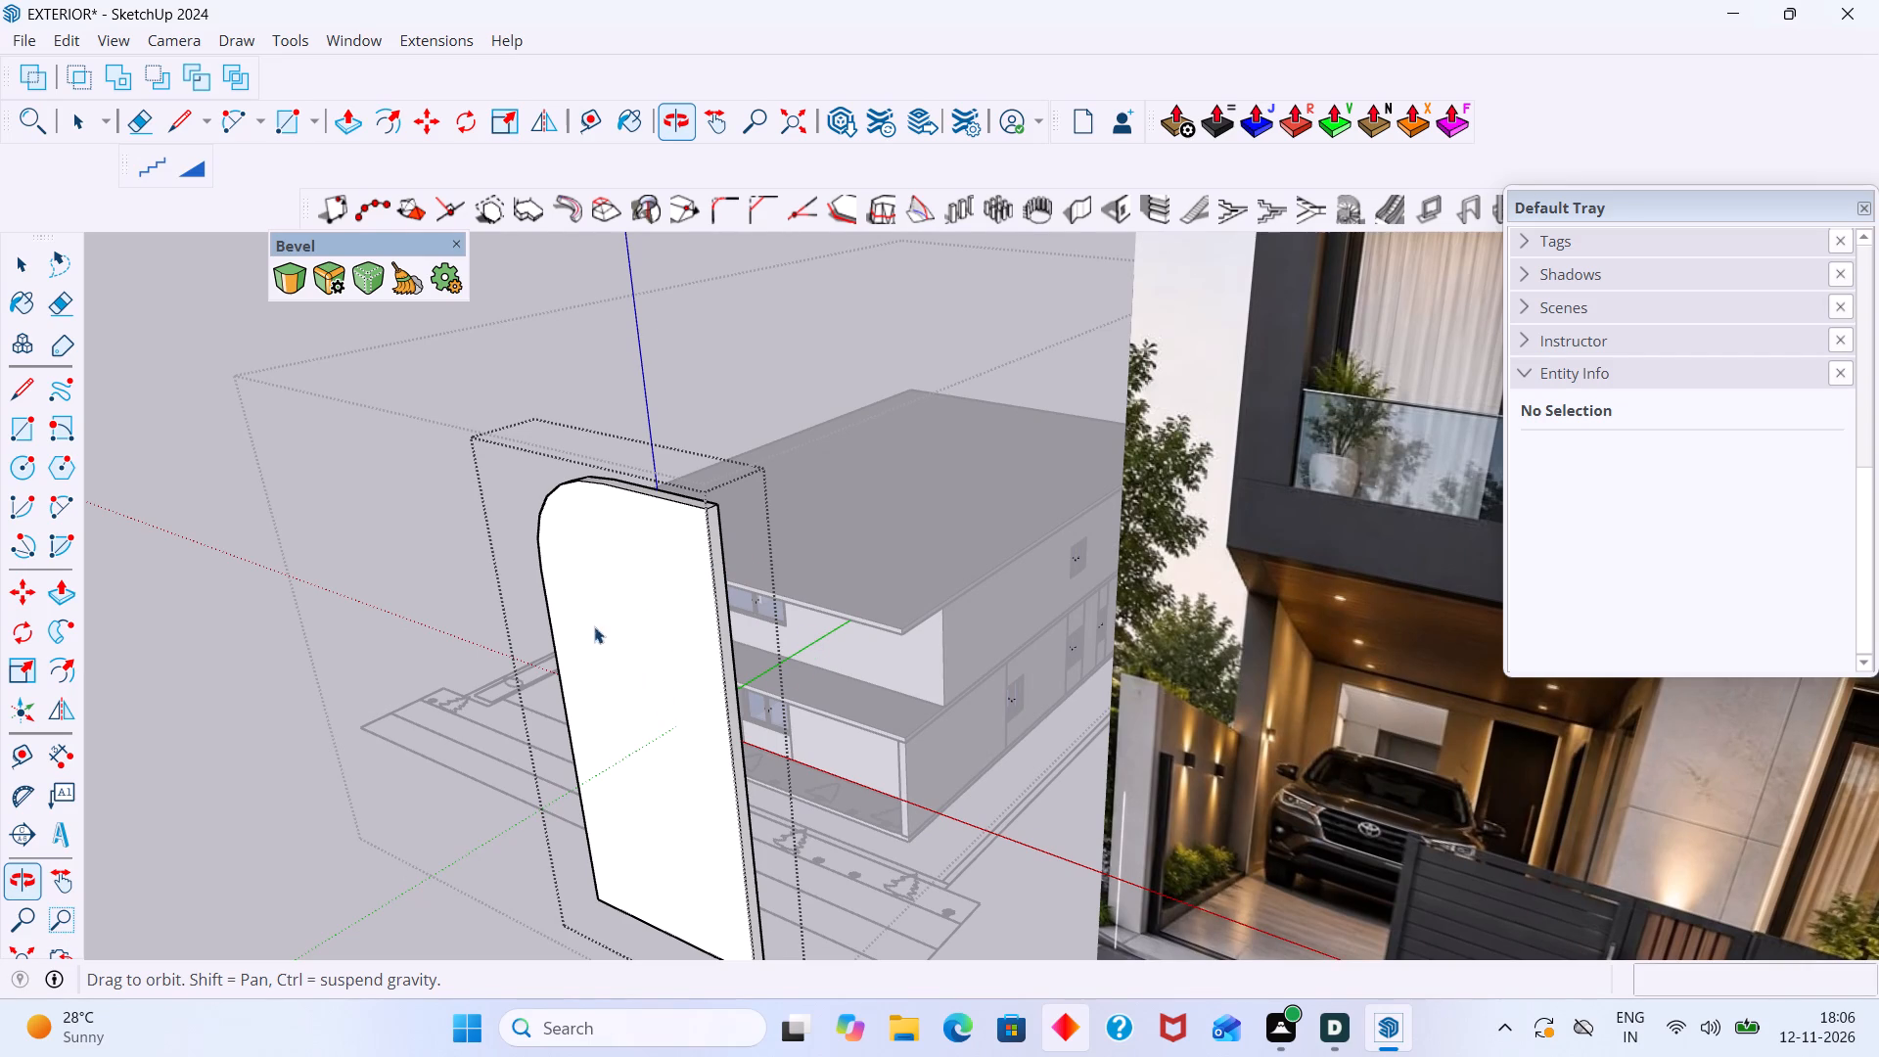
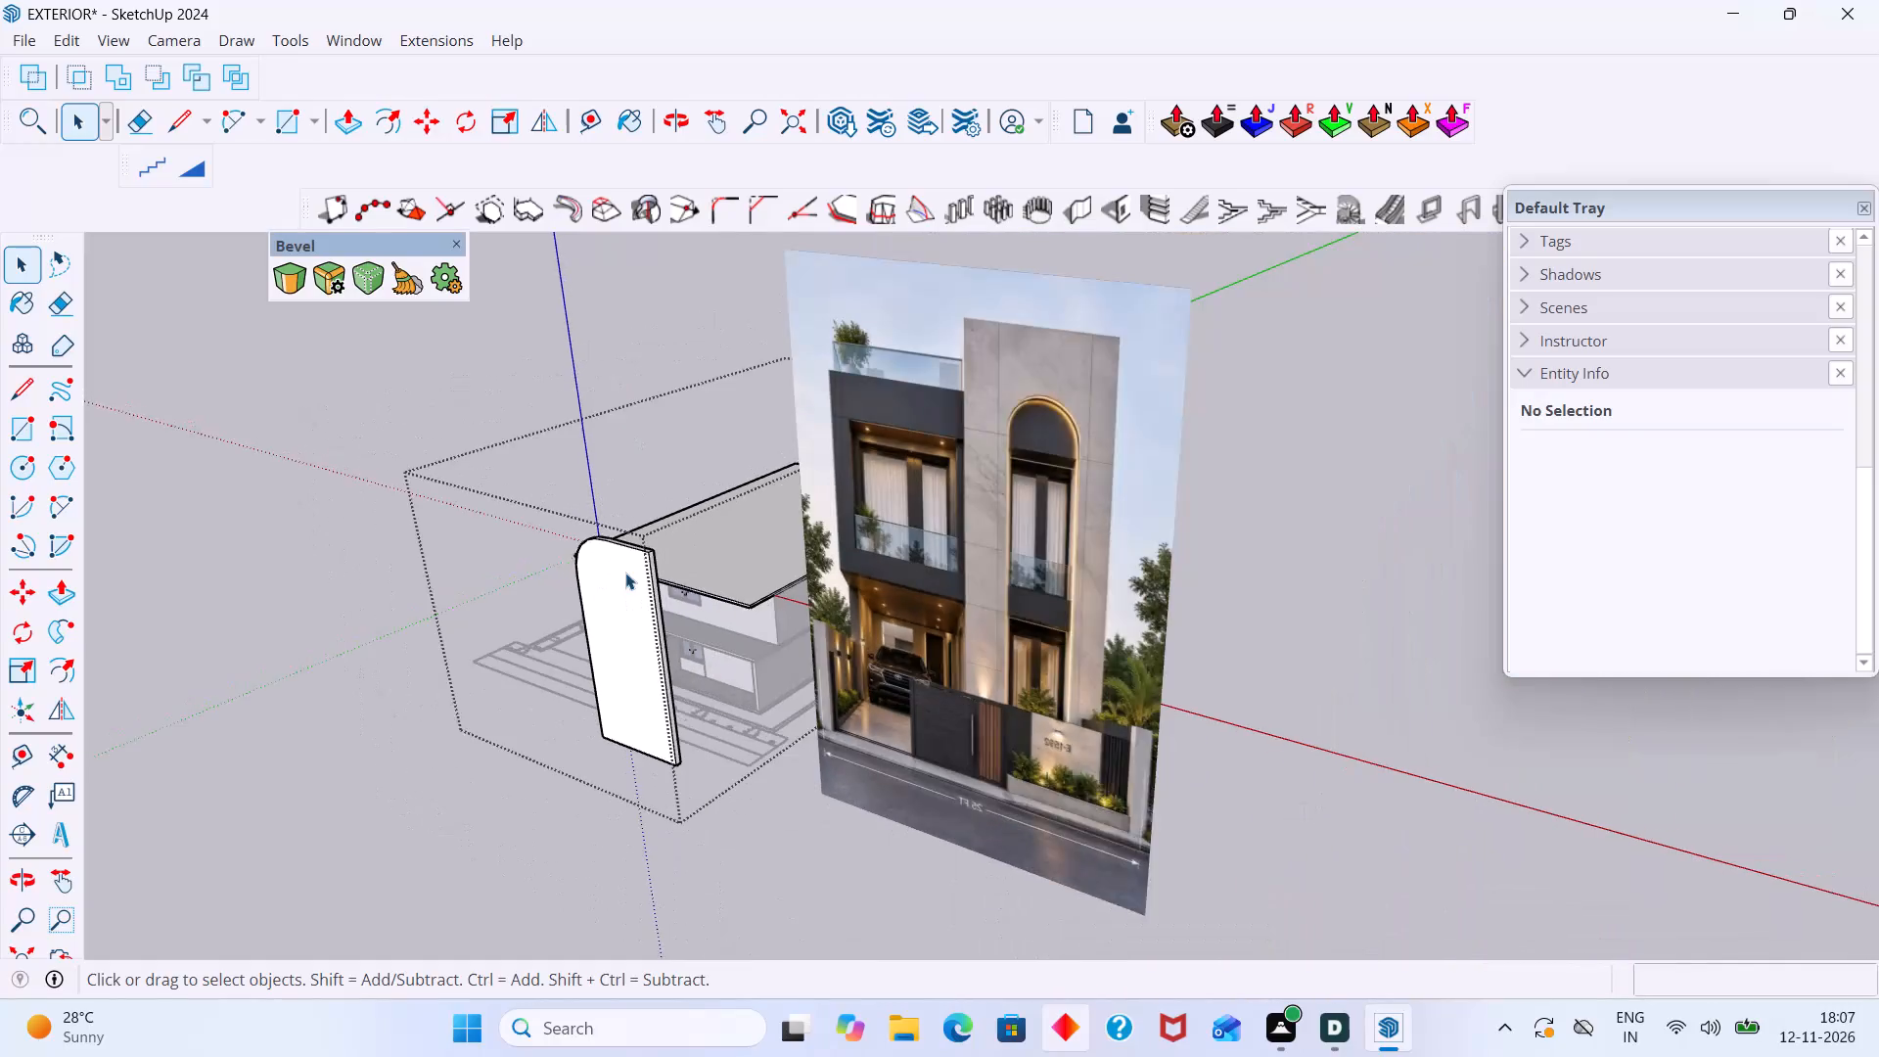
Save the house exterior model.
{"action": "middle_click_drag", "start_coordinate": [624, 571], "coordinate": [777, 578]}
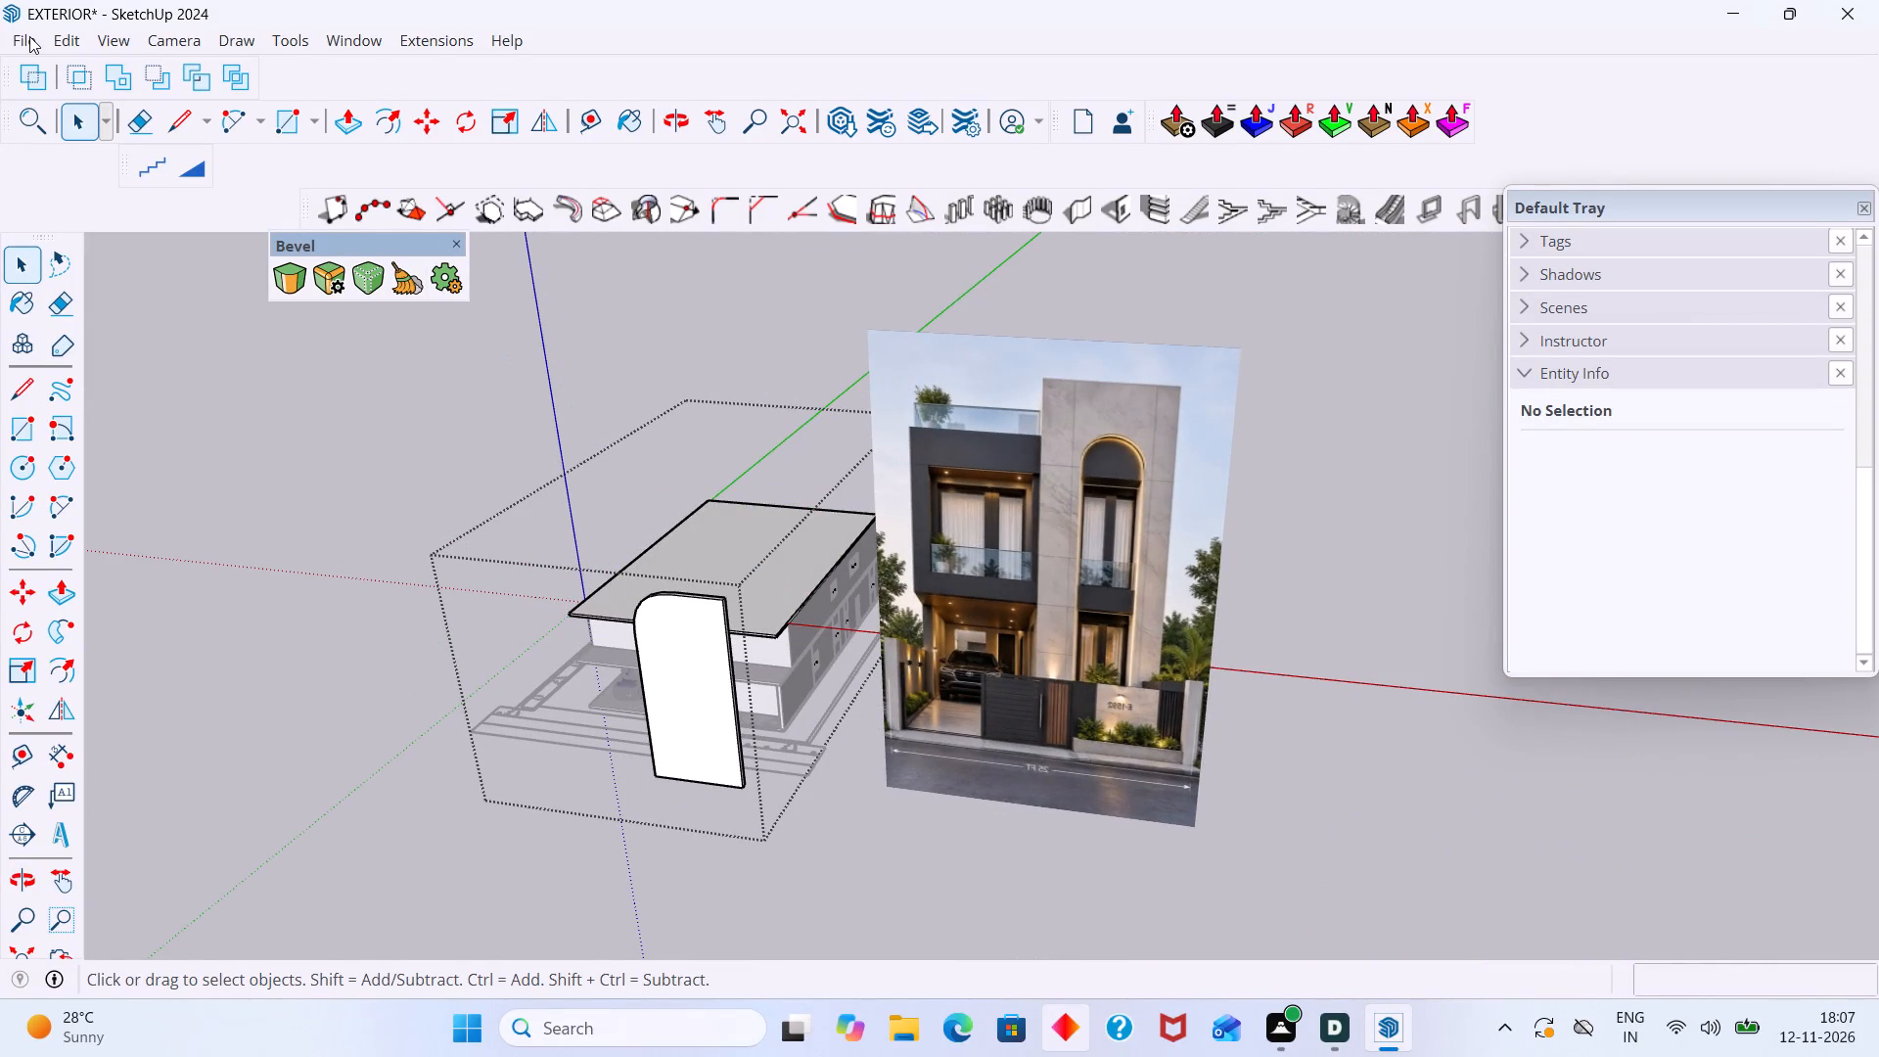
{"action": "left_click", "coordinate": [29, 36]}
{"action": "double_click", "coordinate": [32, 35]}
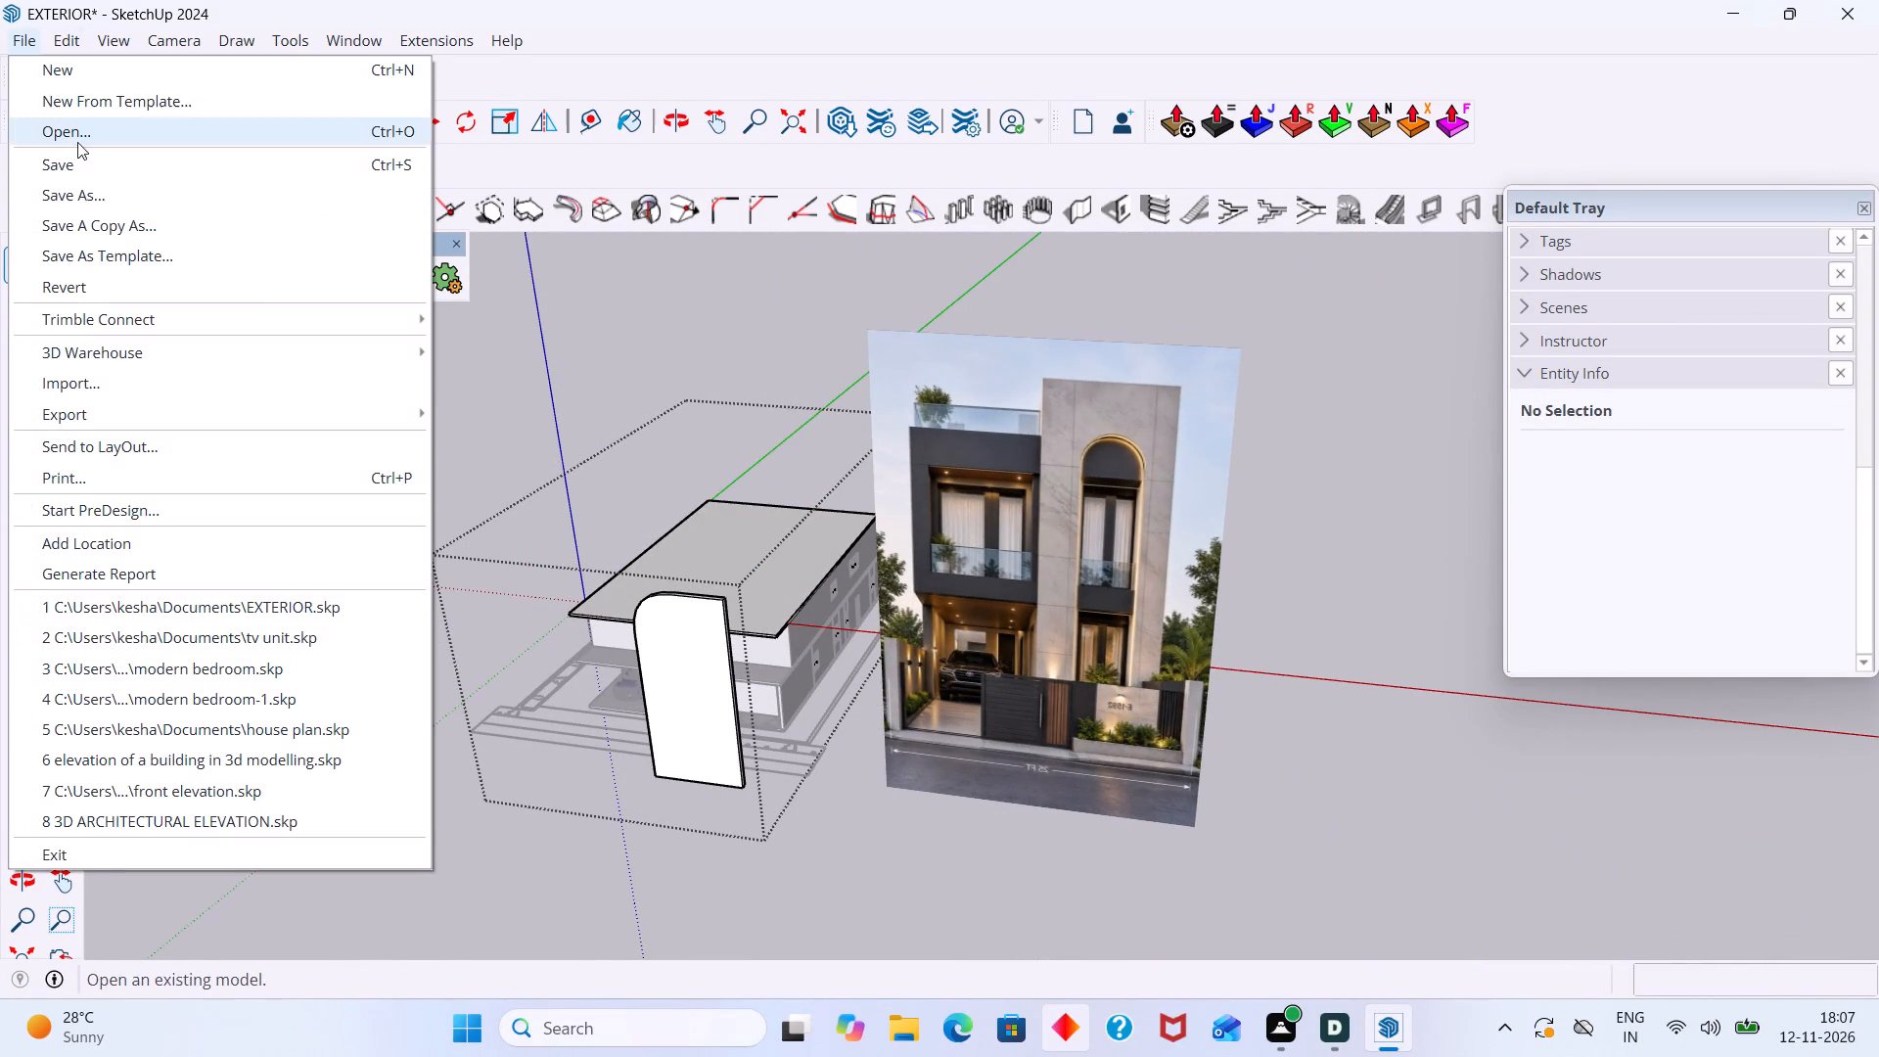
{"action": "left_click", "coordinate": [82, 164]}
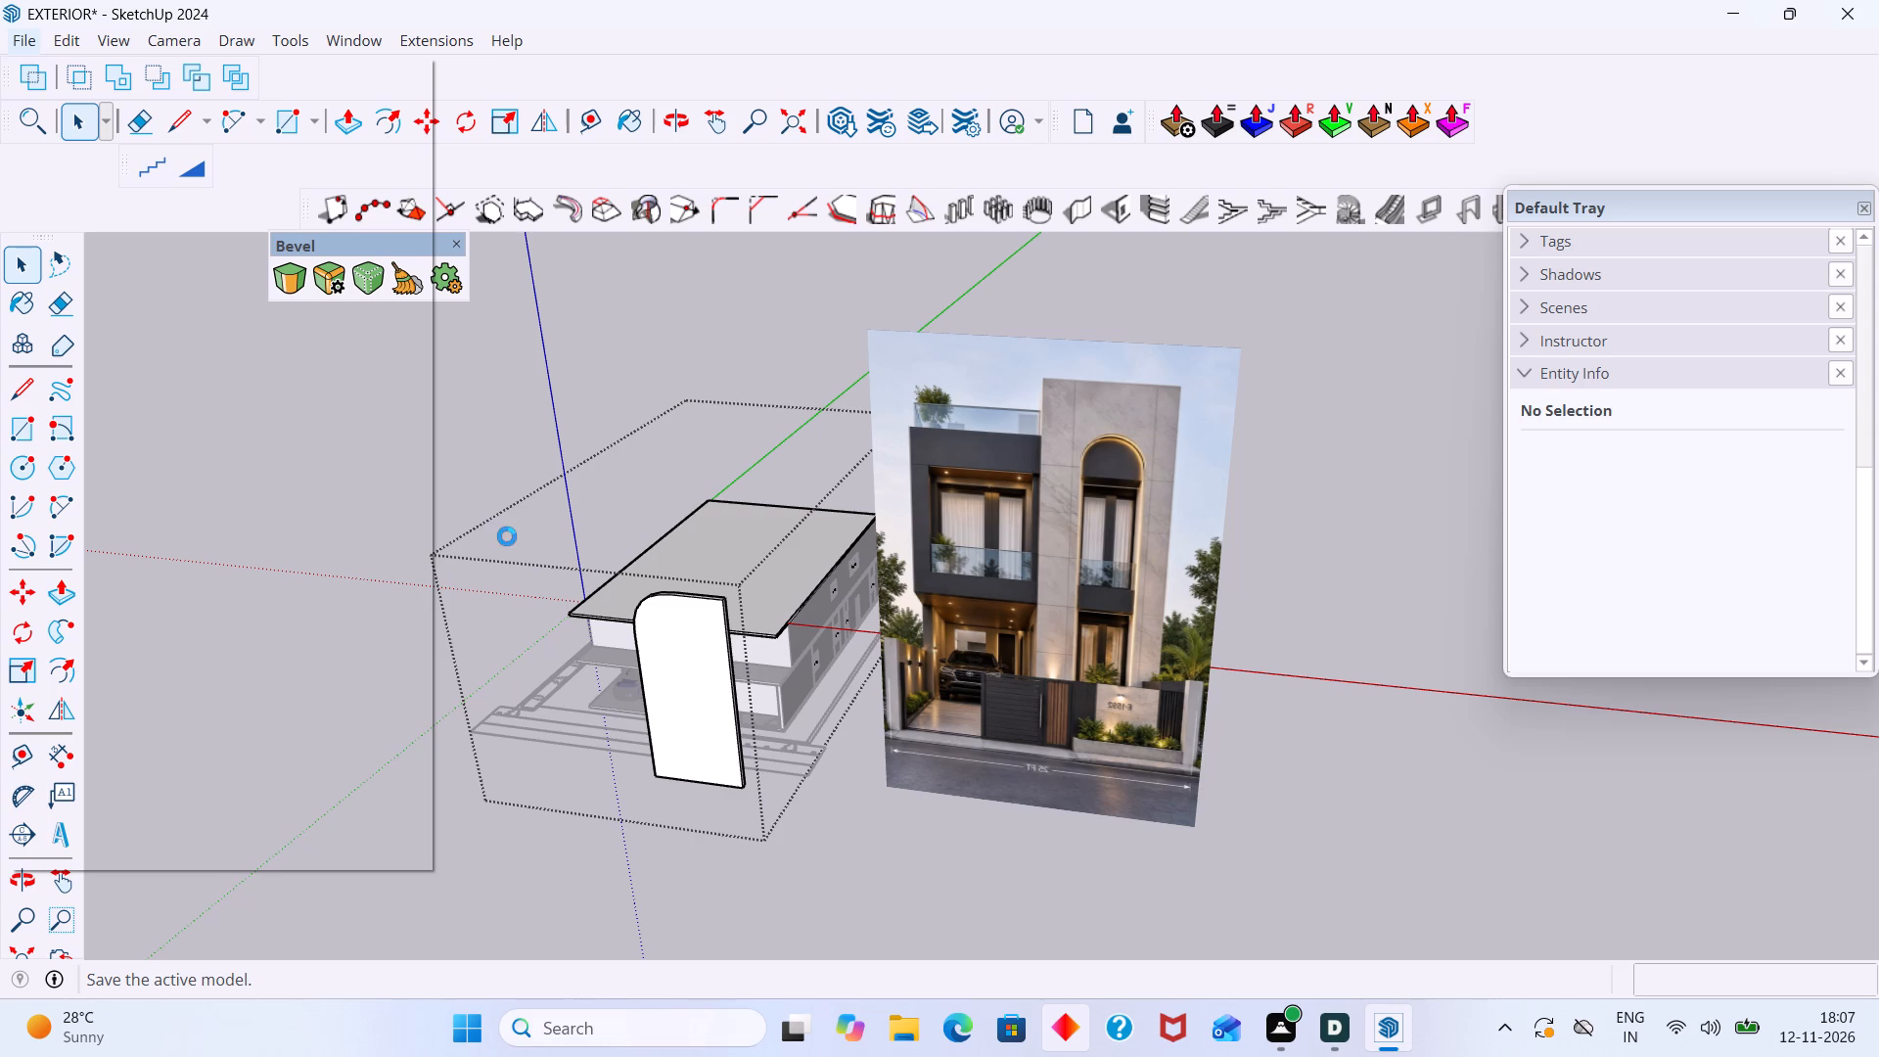
Open the tall front wall's group and bevel its short upper-right corner edge with an 8' offset.
{"action": "middle_click_drag", "start_coordinate": [711, 612], "coordinate": [721, 671]}
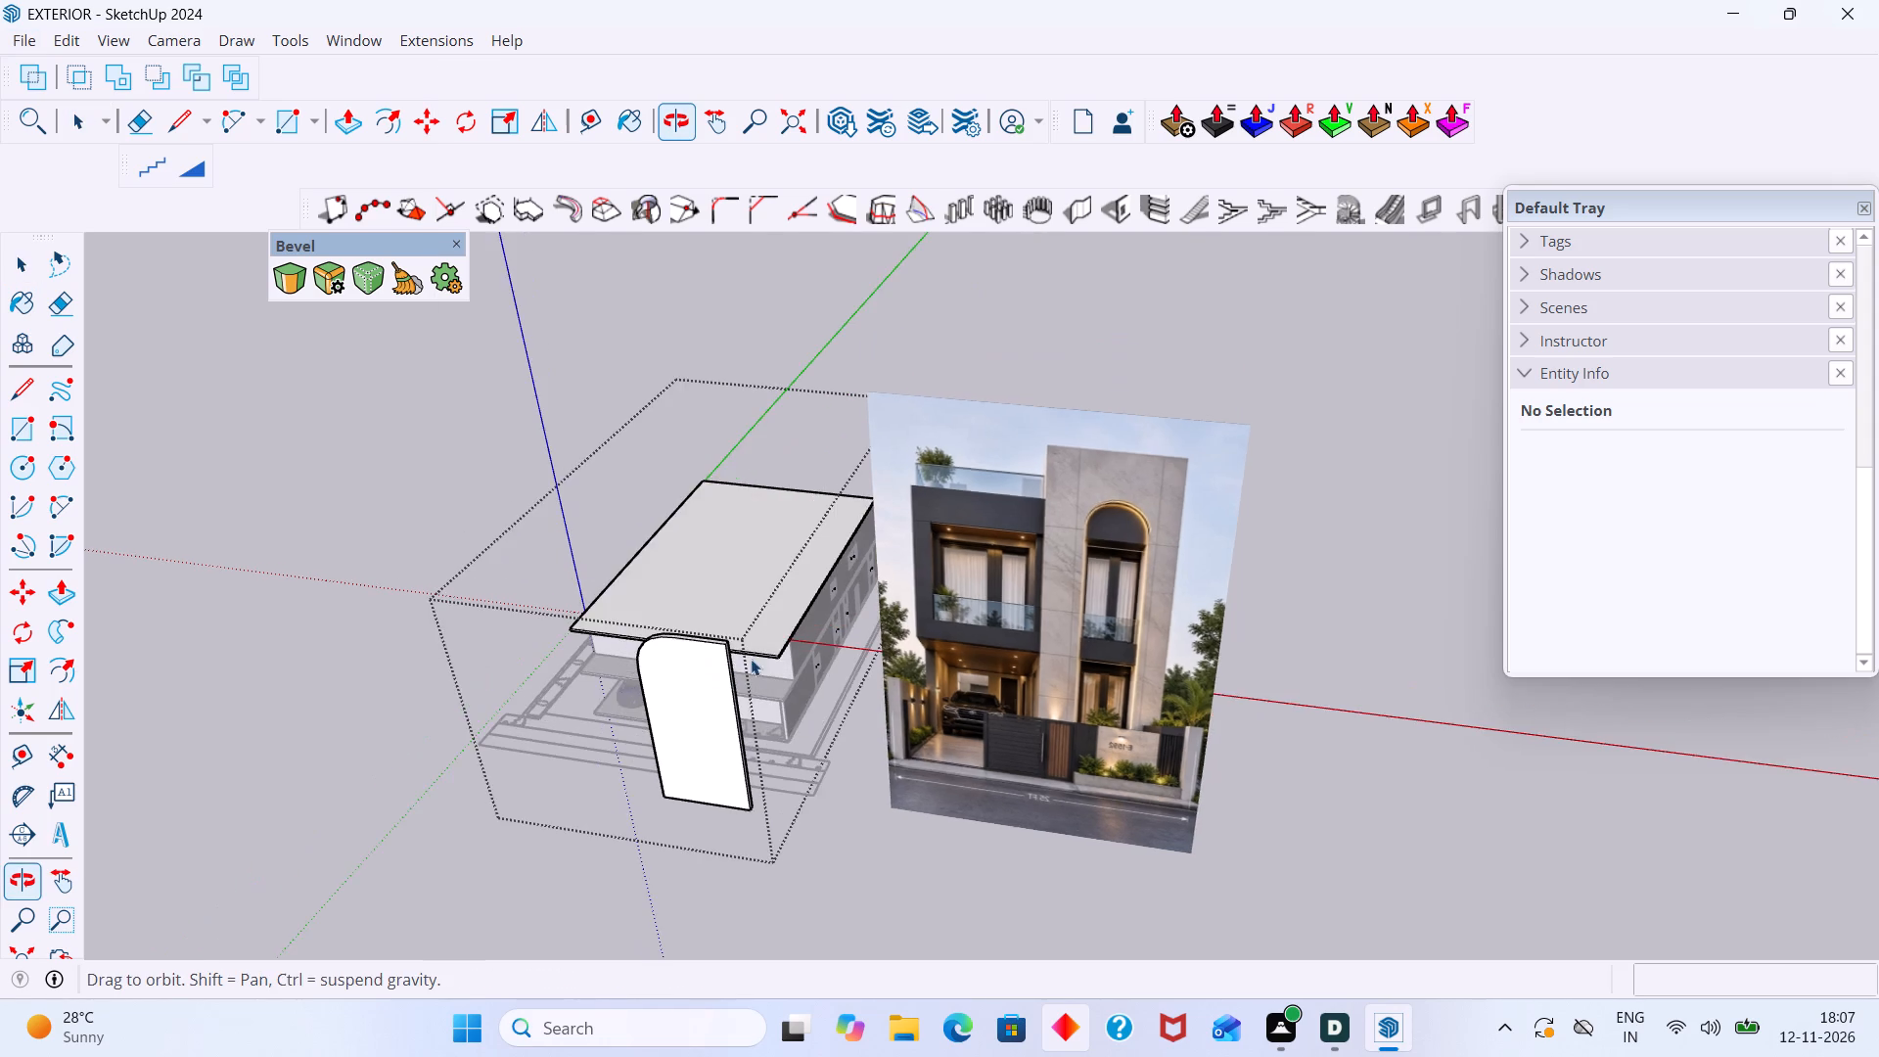
{"action": "scroll", "coordinate": [764, 651], "scroll_direction": "up", "scroll_amount": 10}
{"action": "middle_click", "coordinate": [714, 656]}
{"action": "scroll", "coordinate": [673, 615], "scroll_direction": "up", "scroll_amount": 8}
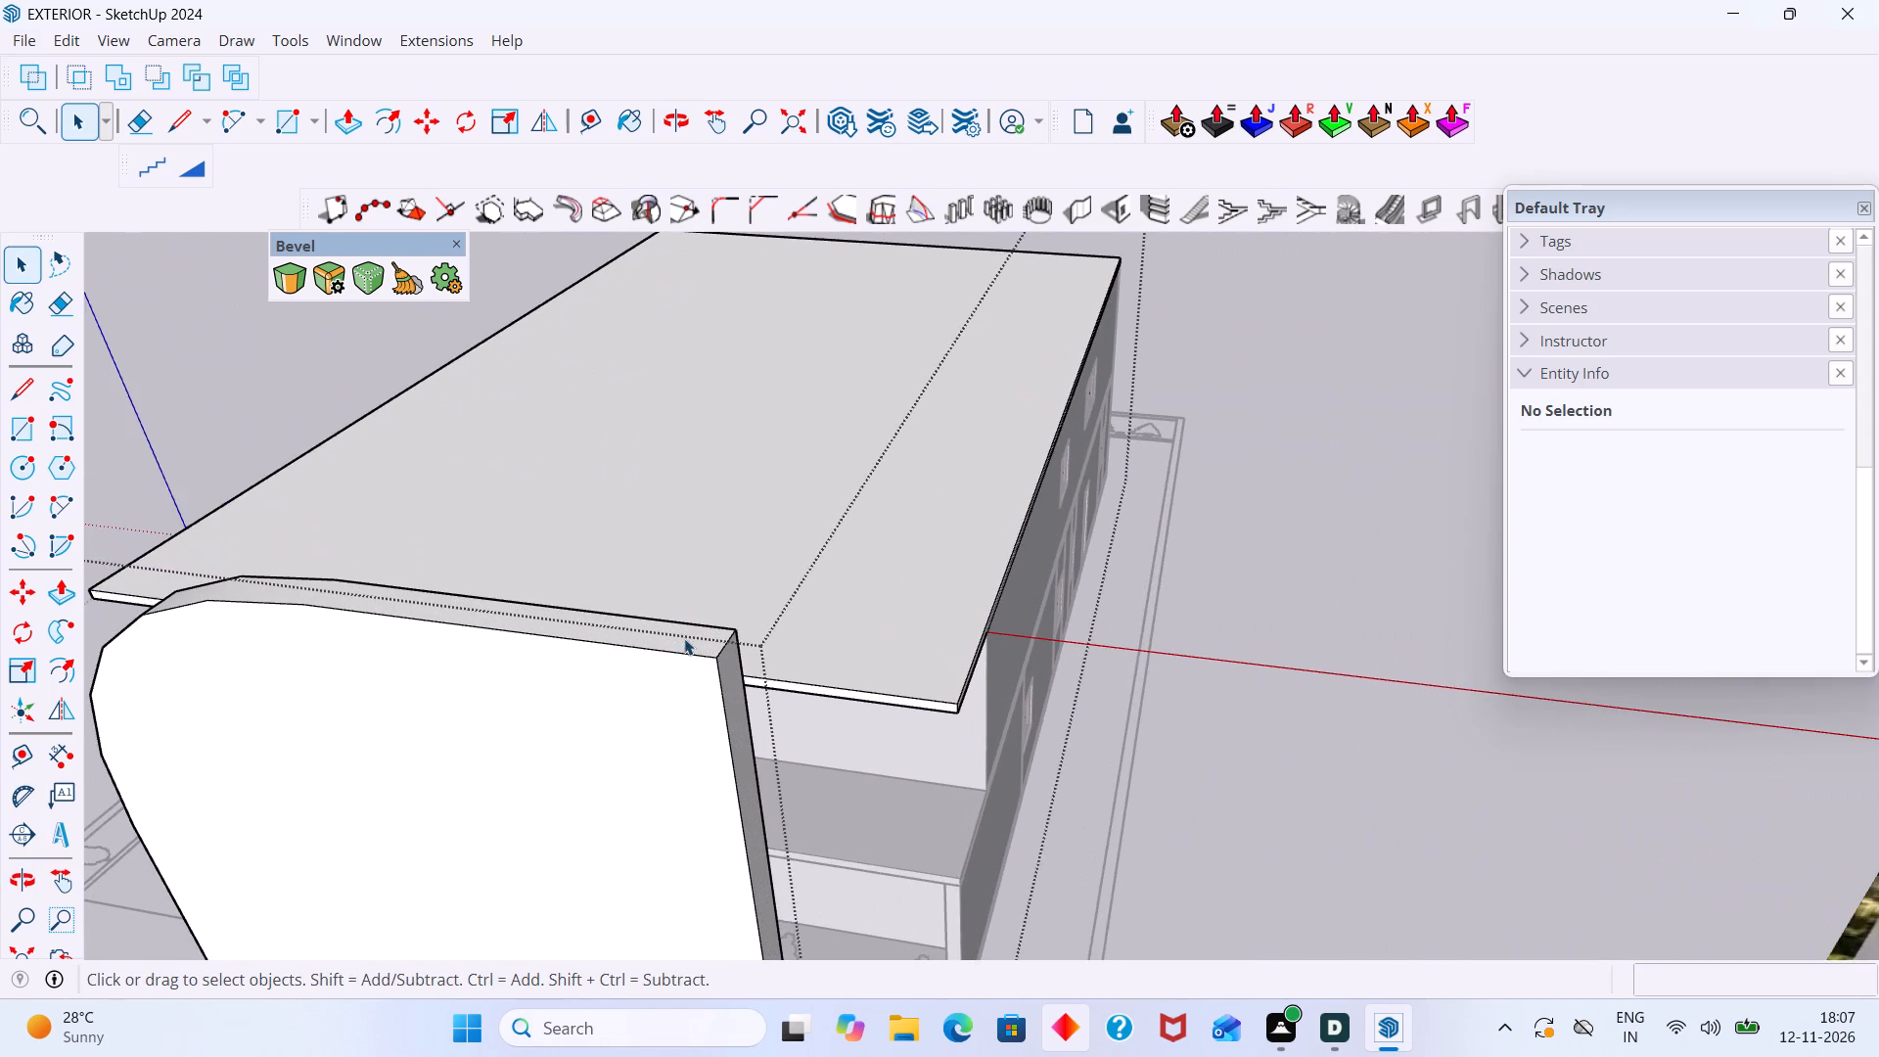
{"action": "scroll", "coordinate": [684, 638], "scroll_direction": "up", "scroll_amount": 1}
{"action": "left_click", "coordinate": [727, 644]}
{"action": "double_click", "coordinate": [727, 644]}
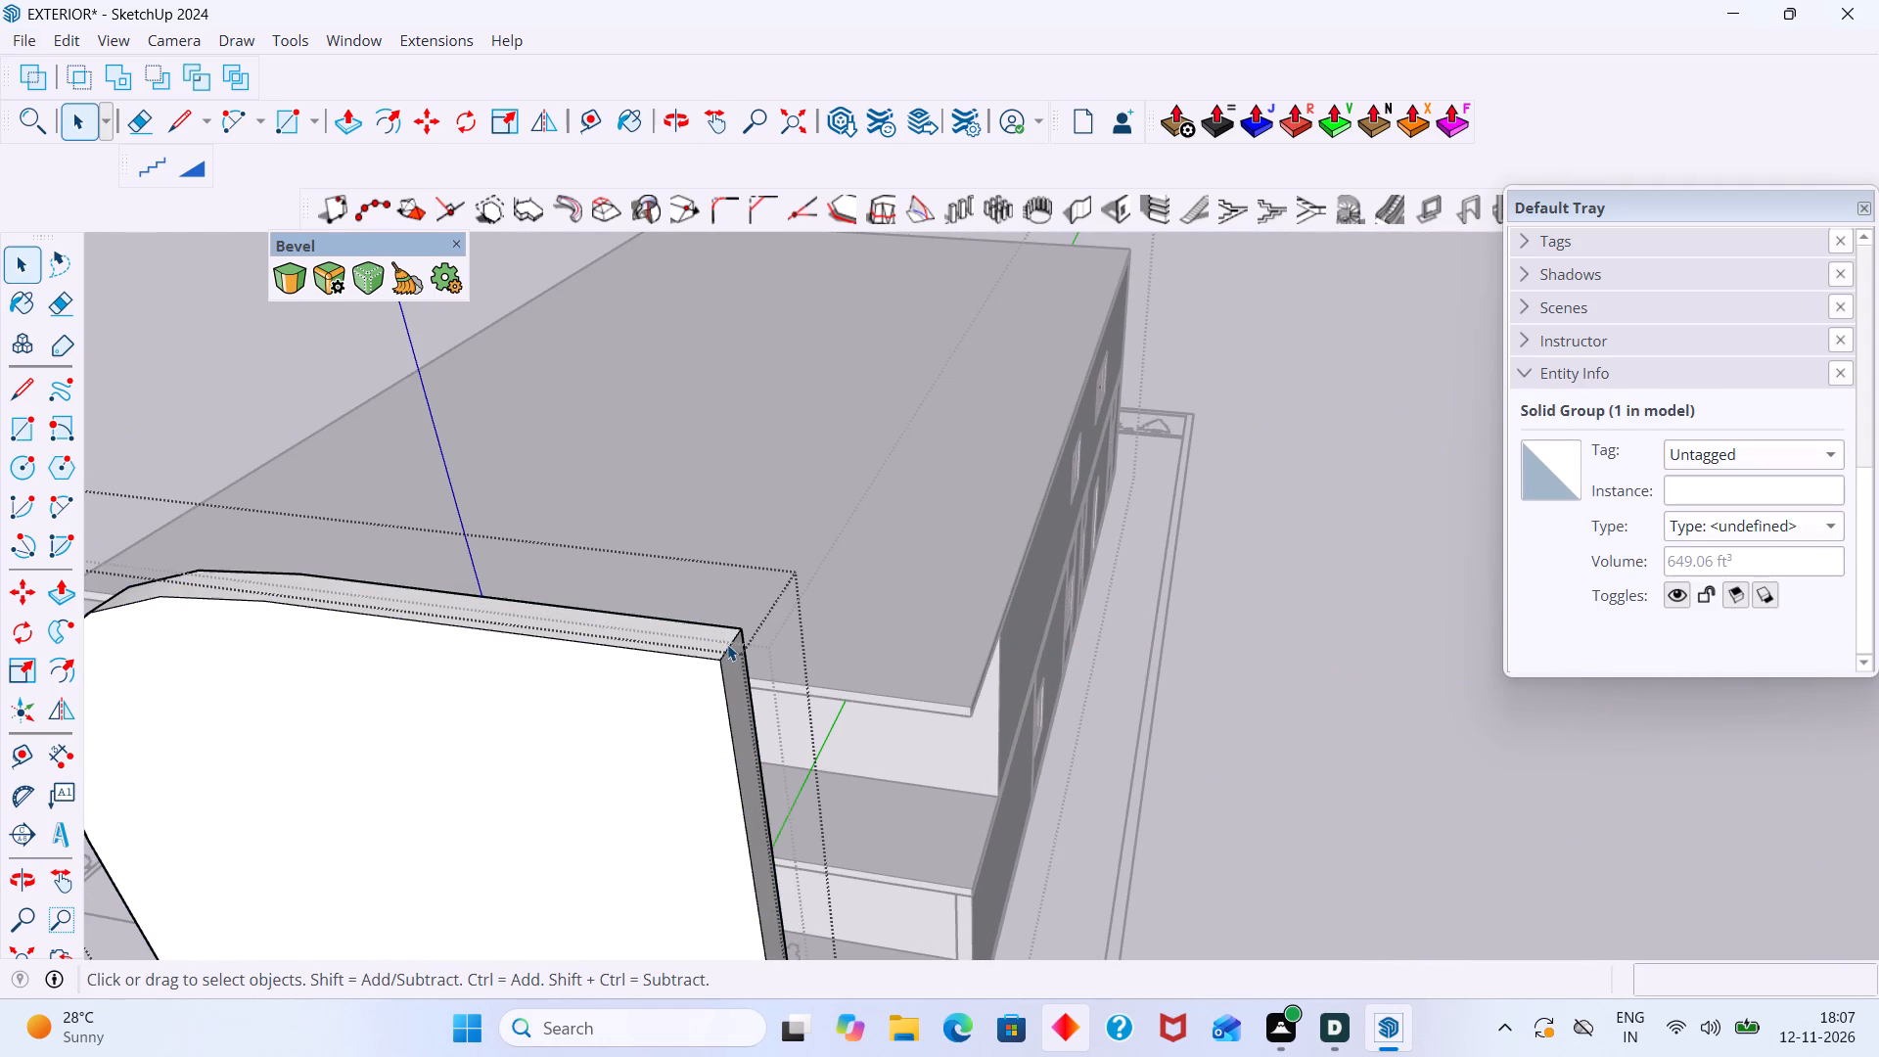
{"action": "left_click", "coordinate": [724, 646]}
{"action": "left_click", "coordinate": [730, 645]}
{"action": "scroll", "coordinate": [730, 645], "scroll_direction": "up", "scroll_amount": 1}
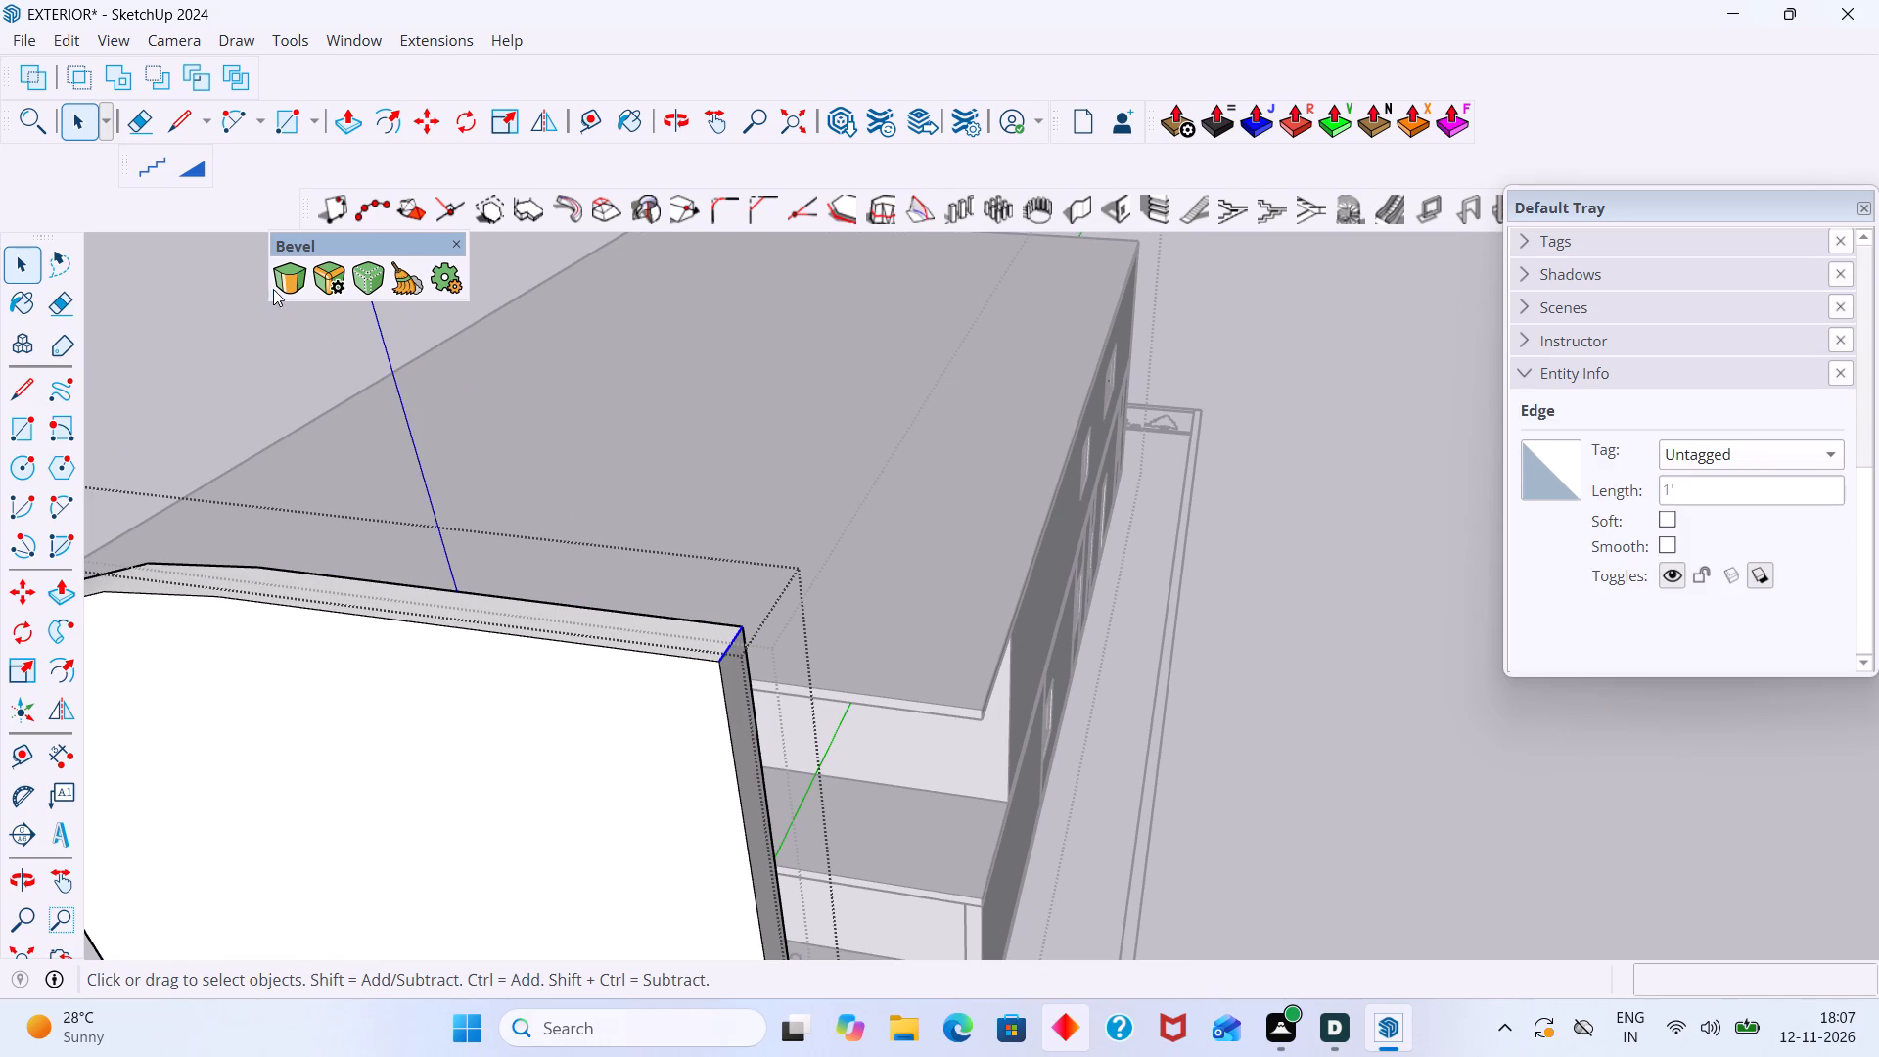
{"action": "left_click", "coordinate": [298, 277]}
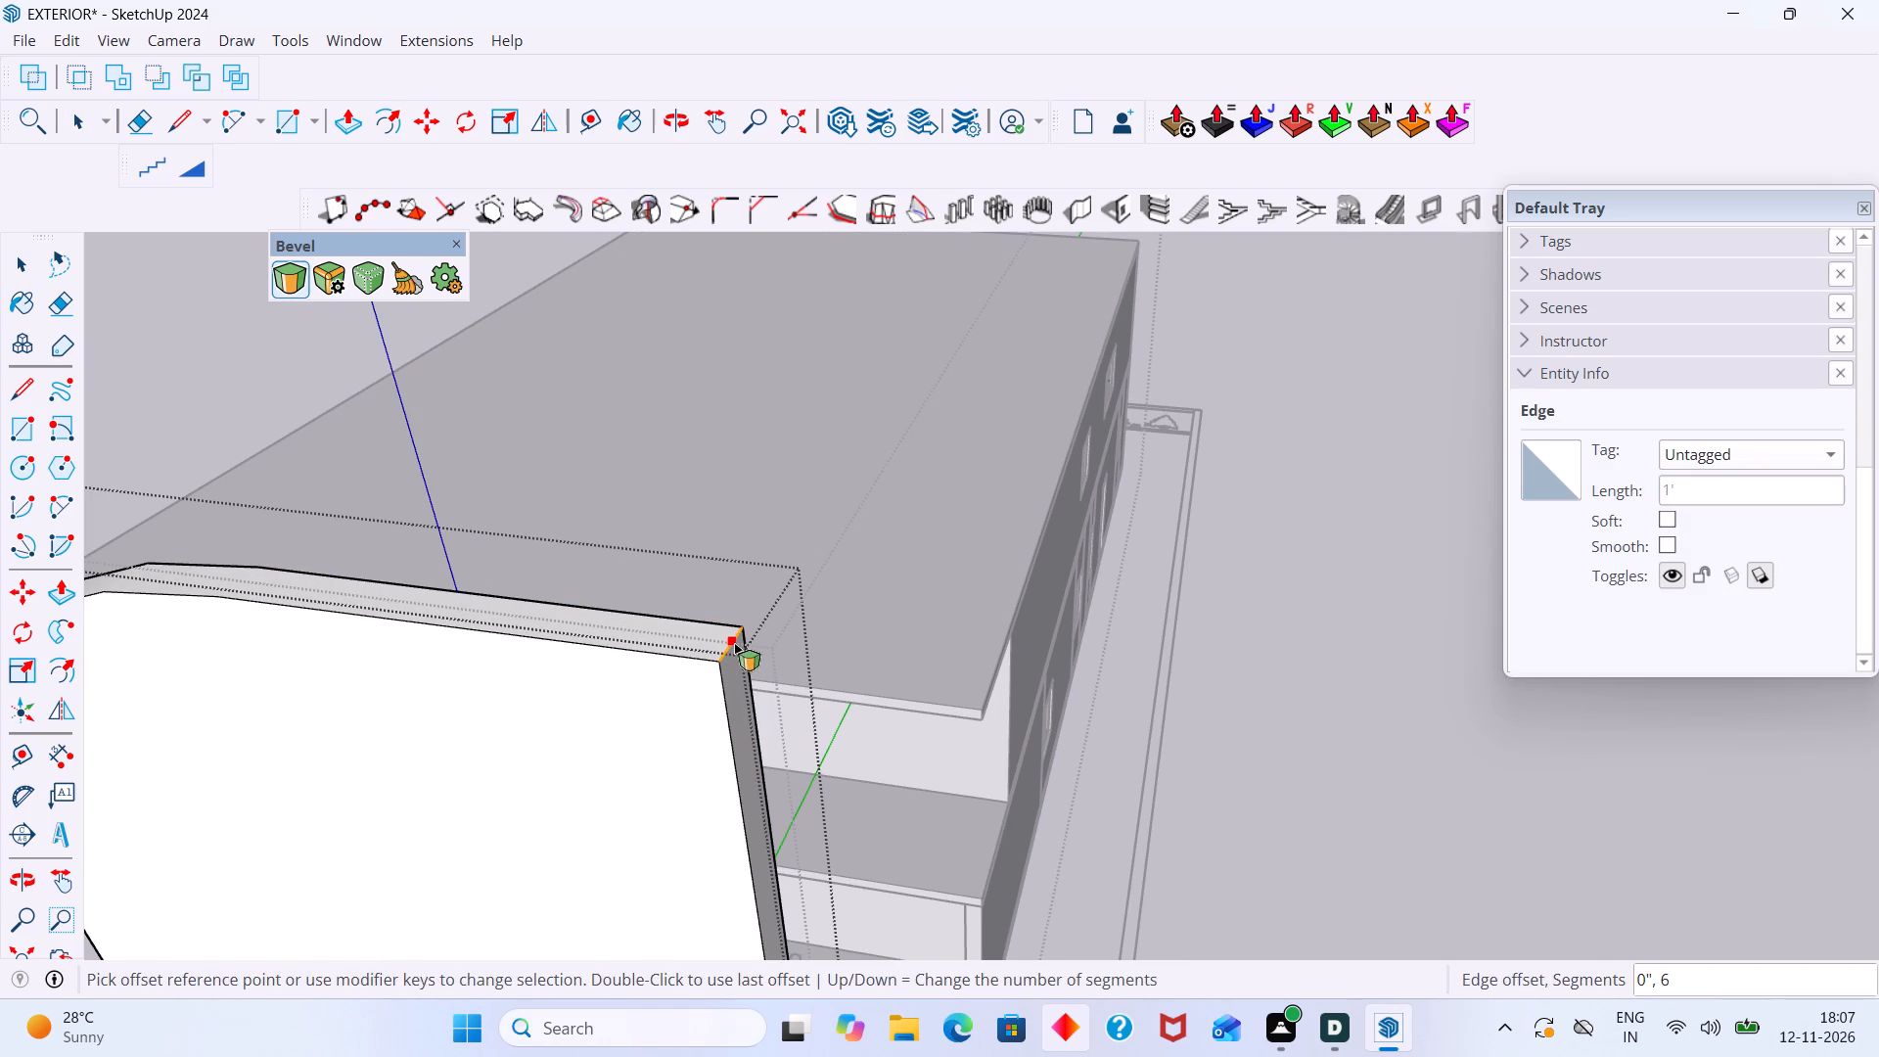
{"action": "left_click", "coordinate": [734, 643]}
{"action": "scroll", "coordinate": [737, 768], "scroll_direction": "down", "scroll_amount": 1}
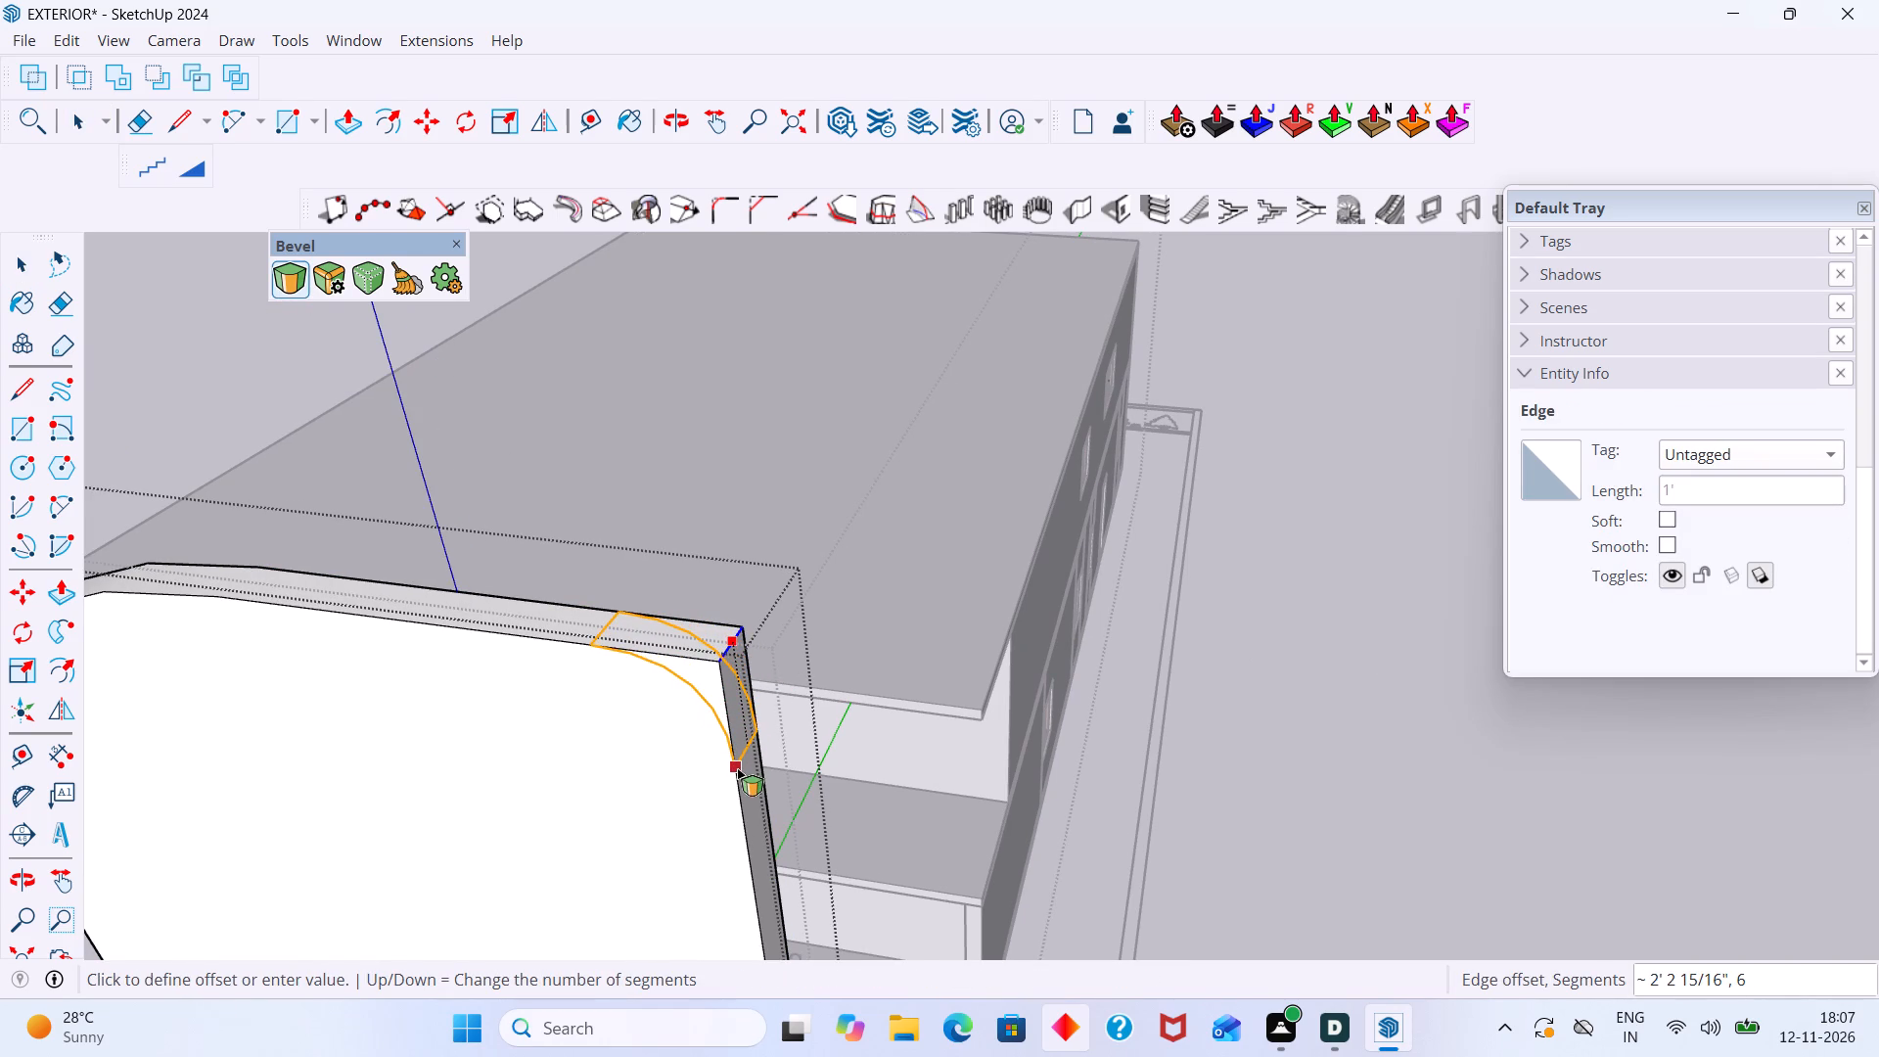
{"action": "middle_click_drag", "start_coordinate": [737, 768], "coordinate": [685, 485], "text": "shift"}
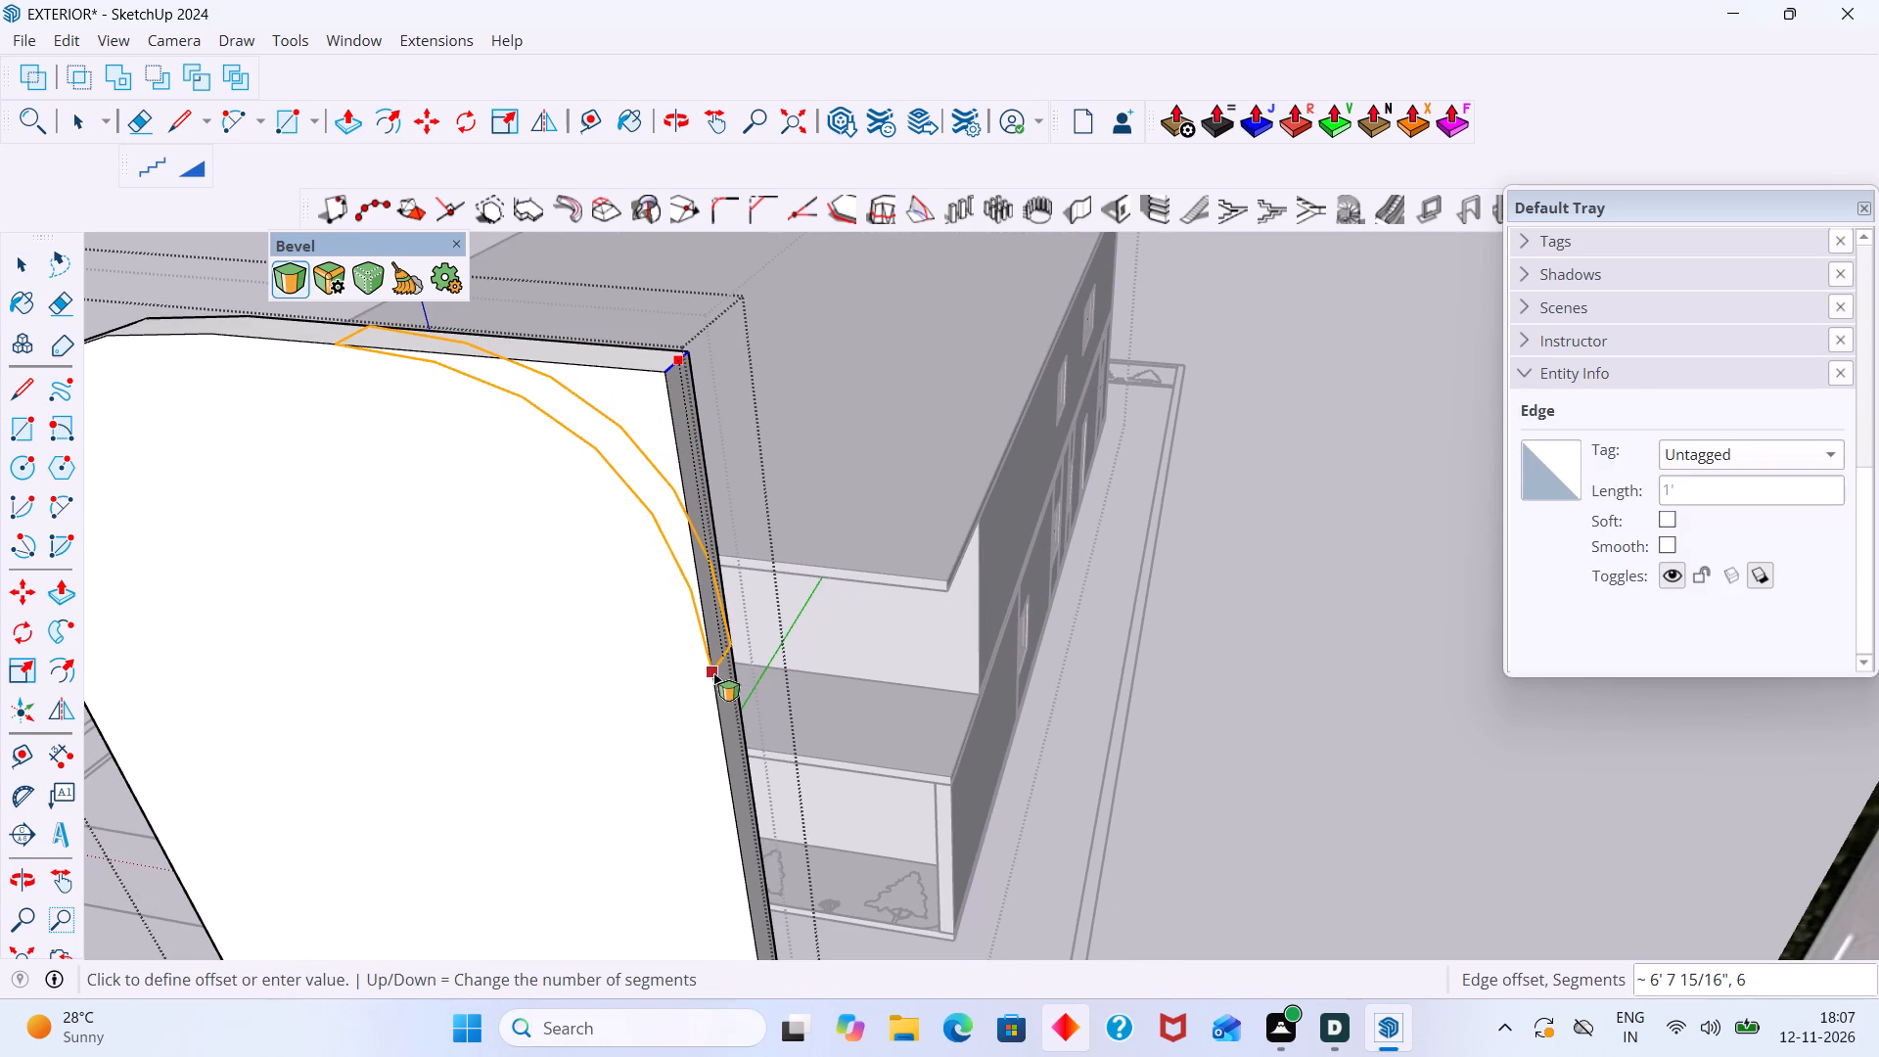
{"action": "type", "text": "8'"}
{"action": "key", "text": "Return"}
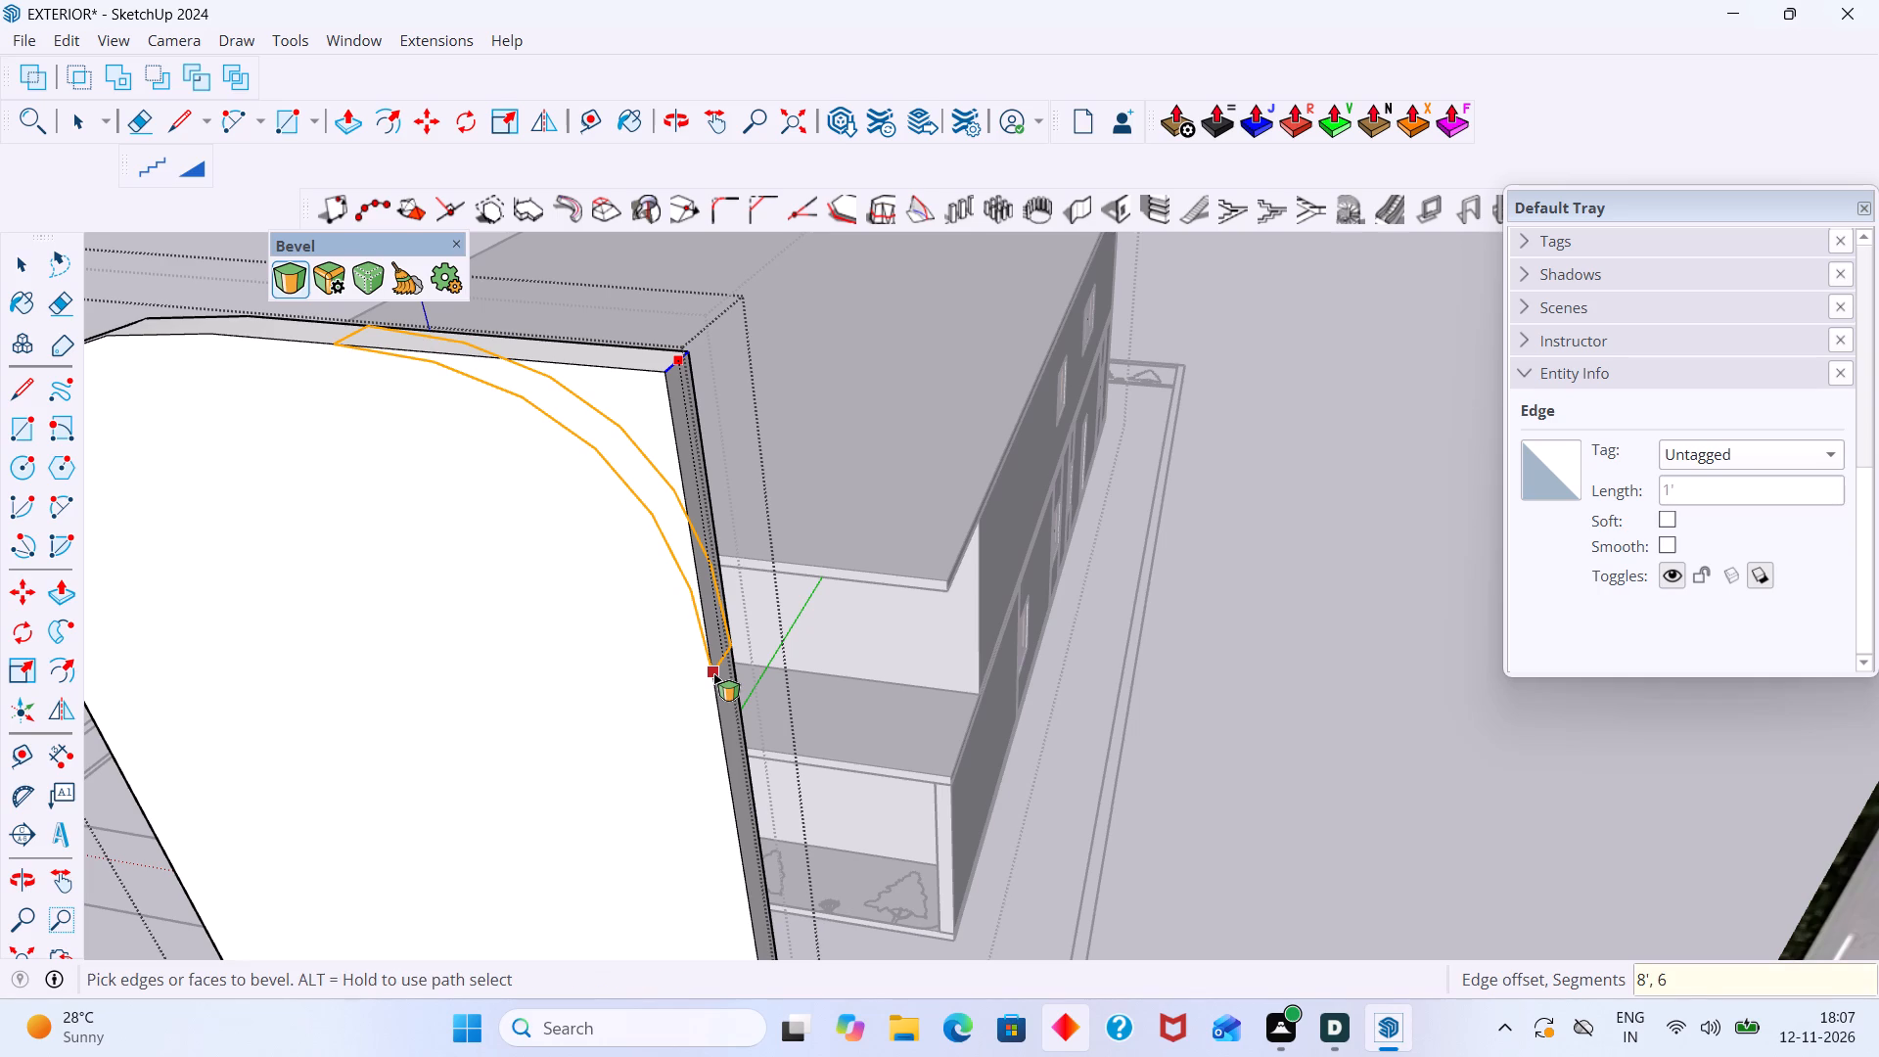
{"action": "key", "text": "space"}
Select all the front-face edge segments along the tall wall's arched top and open their Entity Info.
{"action": "scroll", "coordinate": [654, 646], "scroll_direction": "down", "scroll_amount": 7}
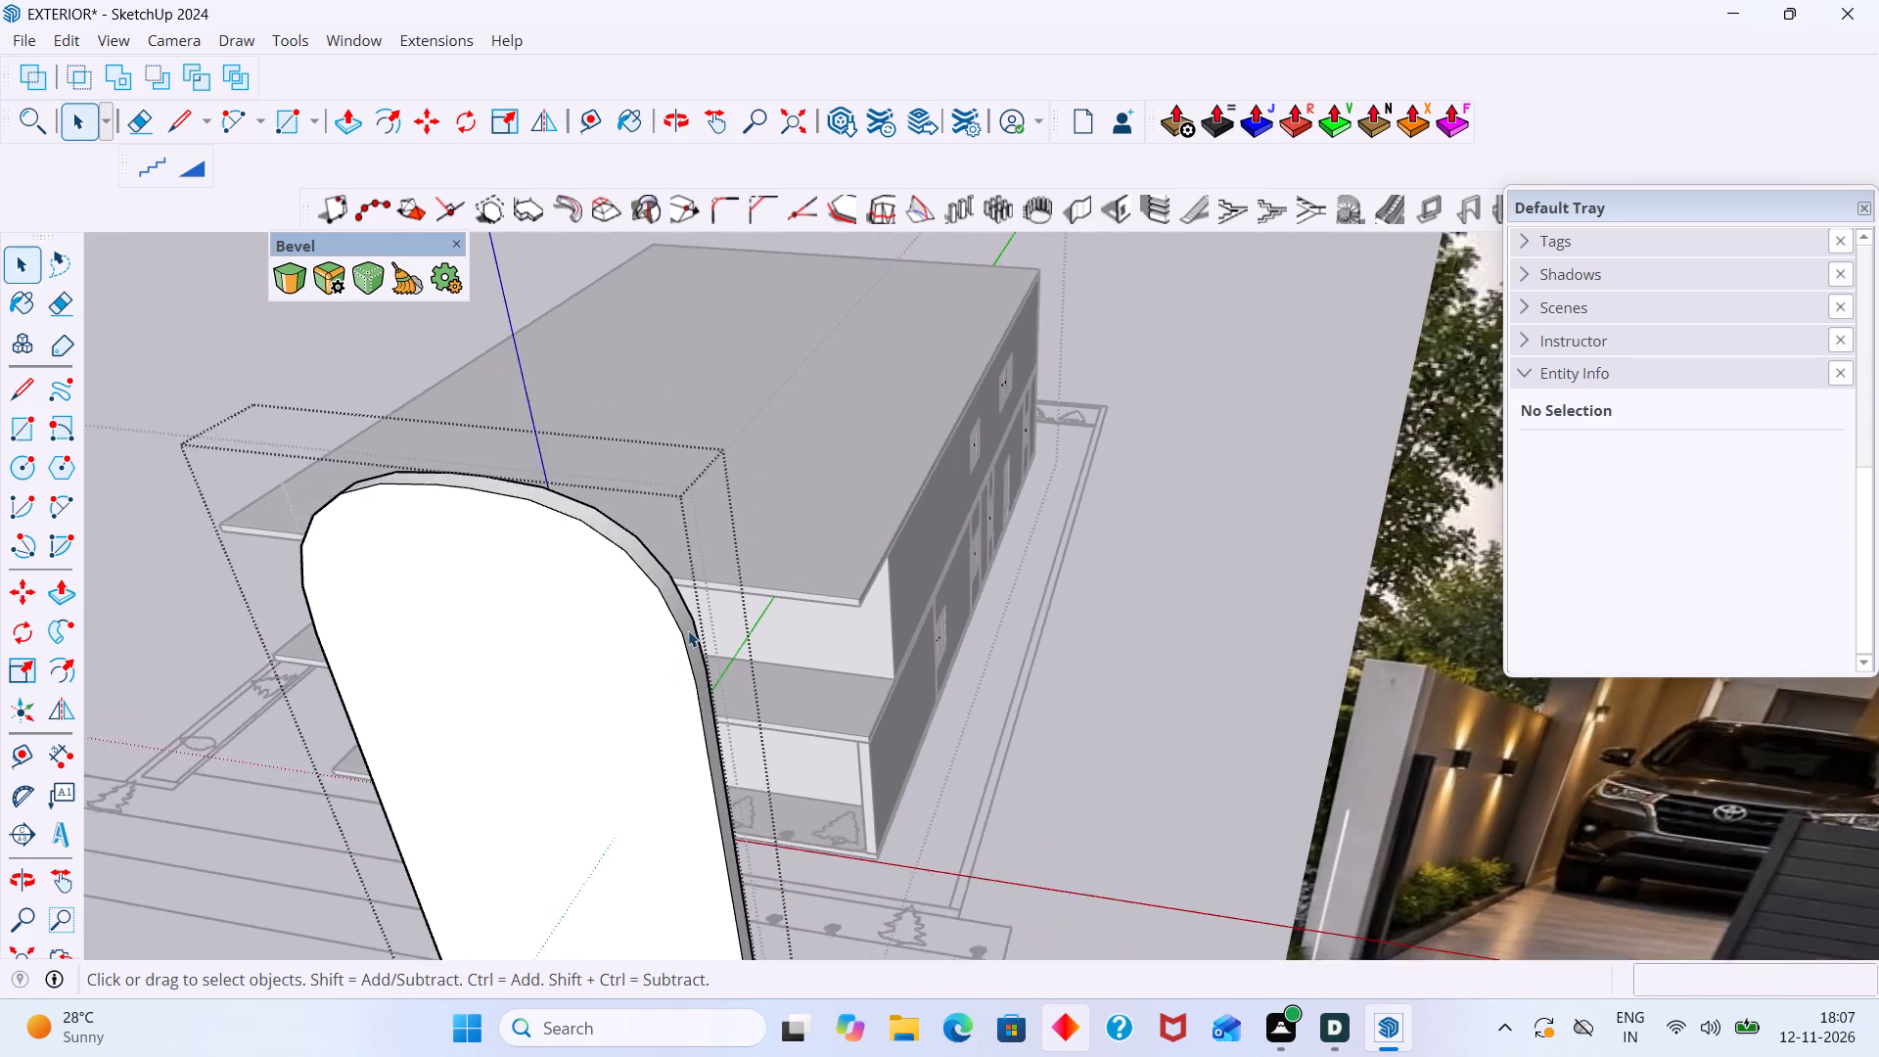
{"action": "scroll", "coordinate": [688, 630], "scroll_direction": "down", "scroll_amount": 2}
{"action": "middle_click_drag", "start_coordinate": [665, 634], "coordinate": [821, 592]}
{"action": "scroll", "coordinate": [681, 556], "scroll_direction": "up", "scroll_amount": 3}
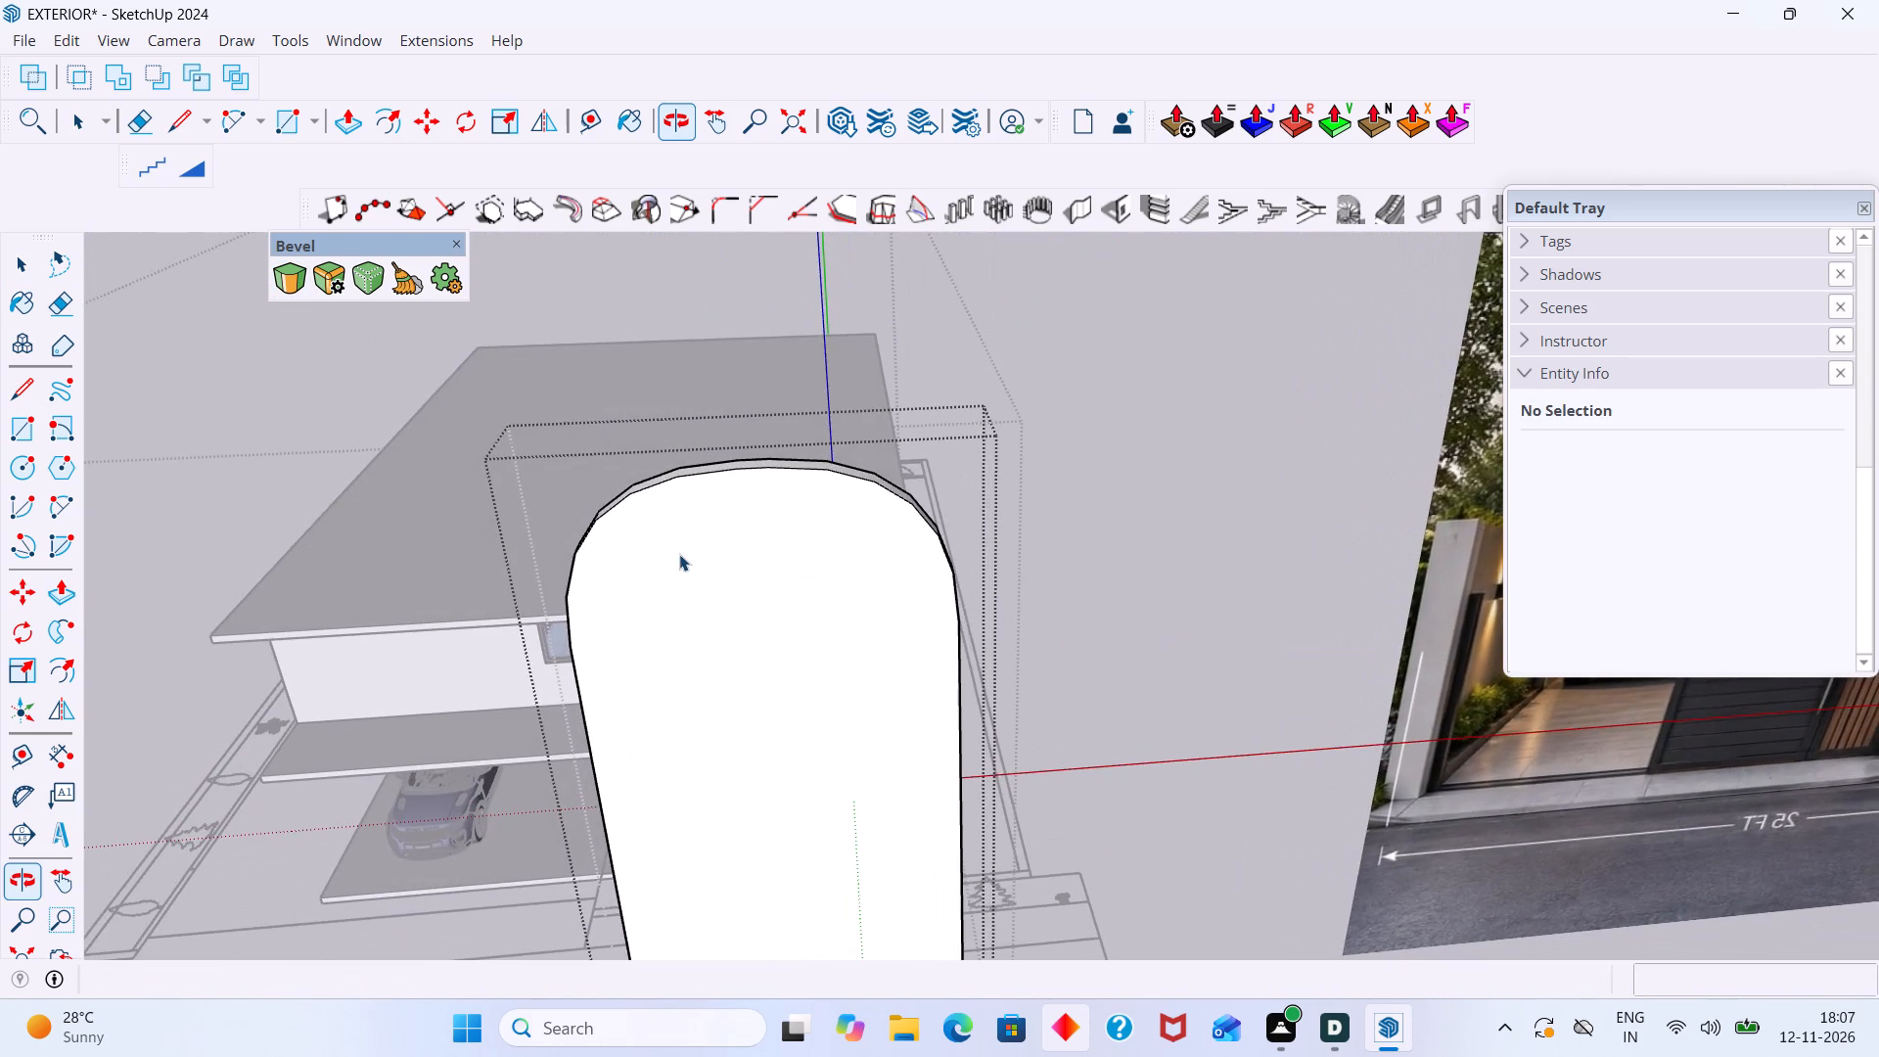
{"action": "scroll", "coordinate": [679, 554], "scroll_direction": "up", "scroll_amount": 8}
{"action": "left_click", "coordinate": [524, 545]}
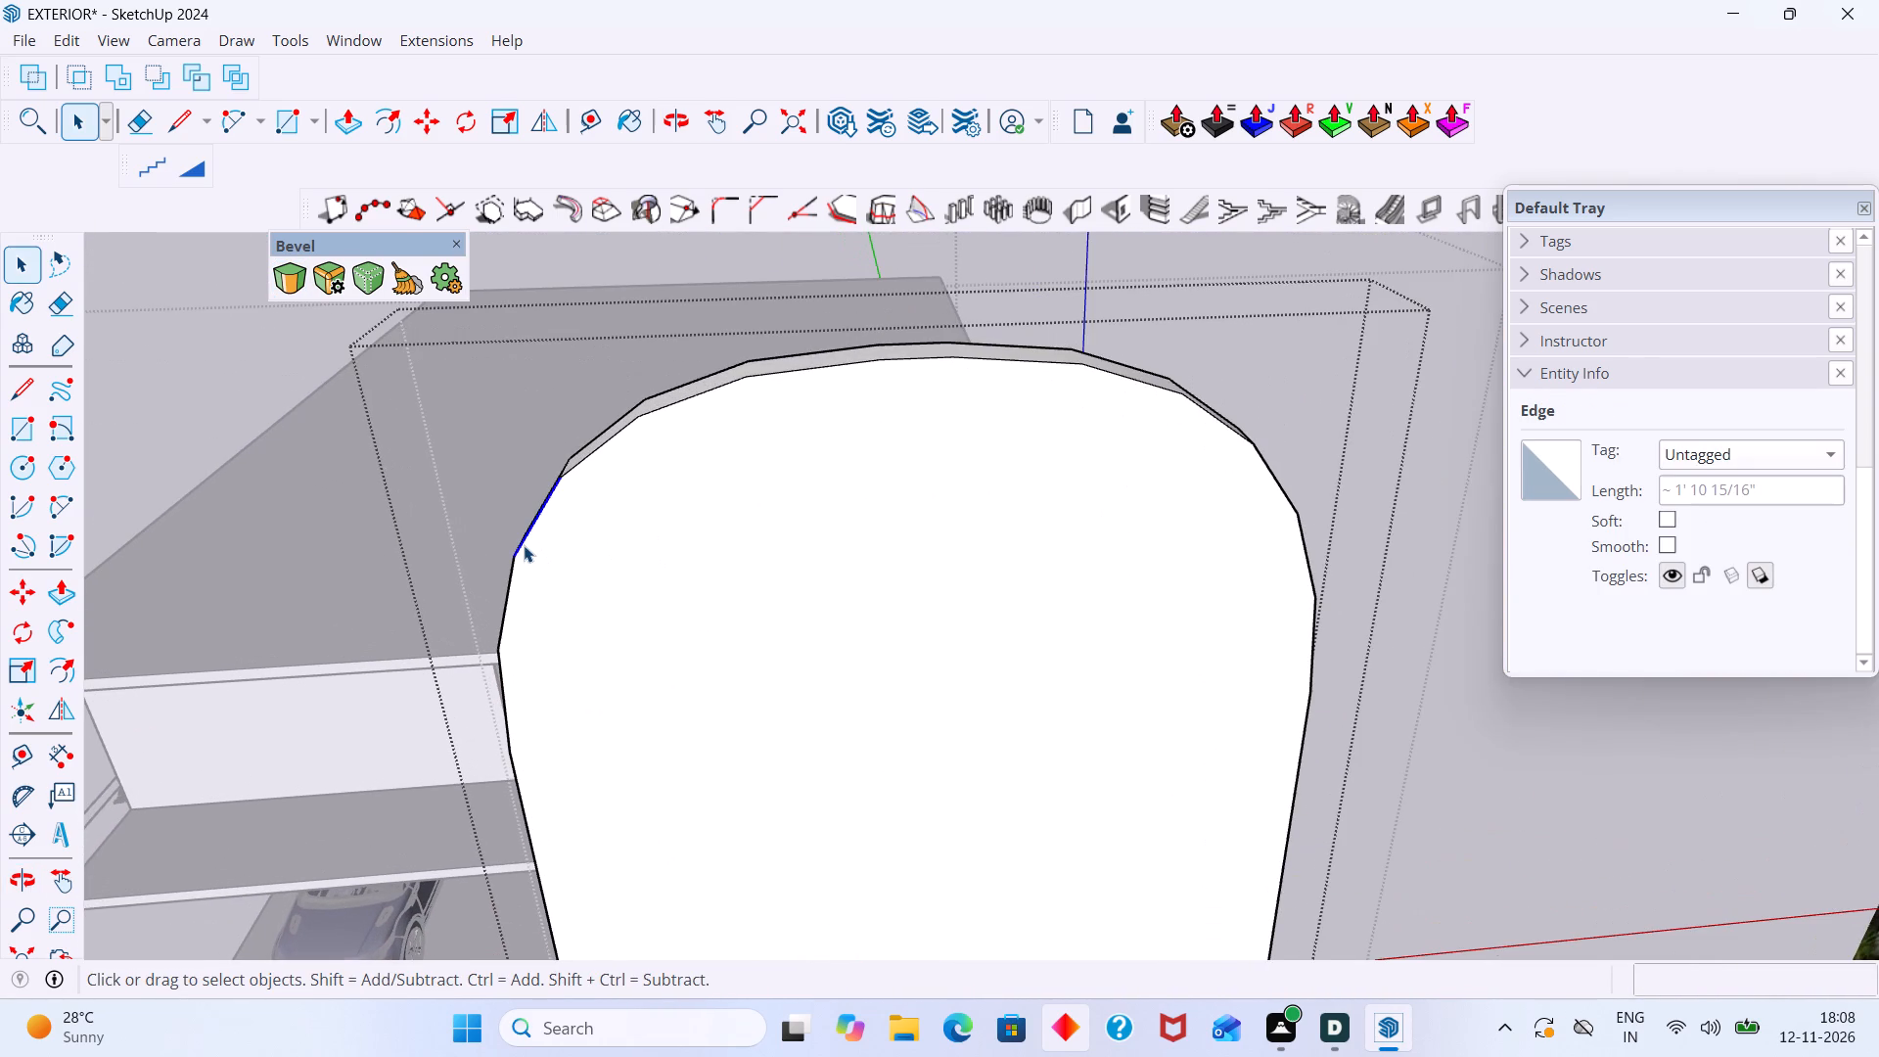
{"action": "scroll", "coordinate": [524, 545], "scroll_direction": "up", "scroll_amount": 1}
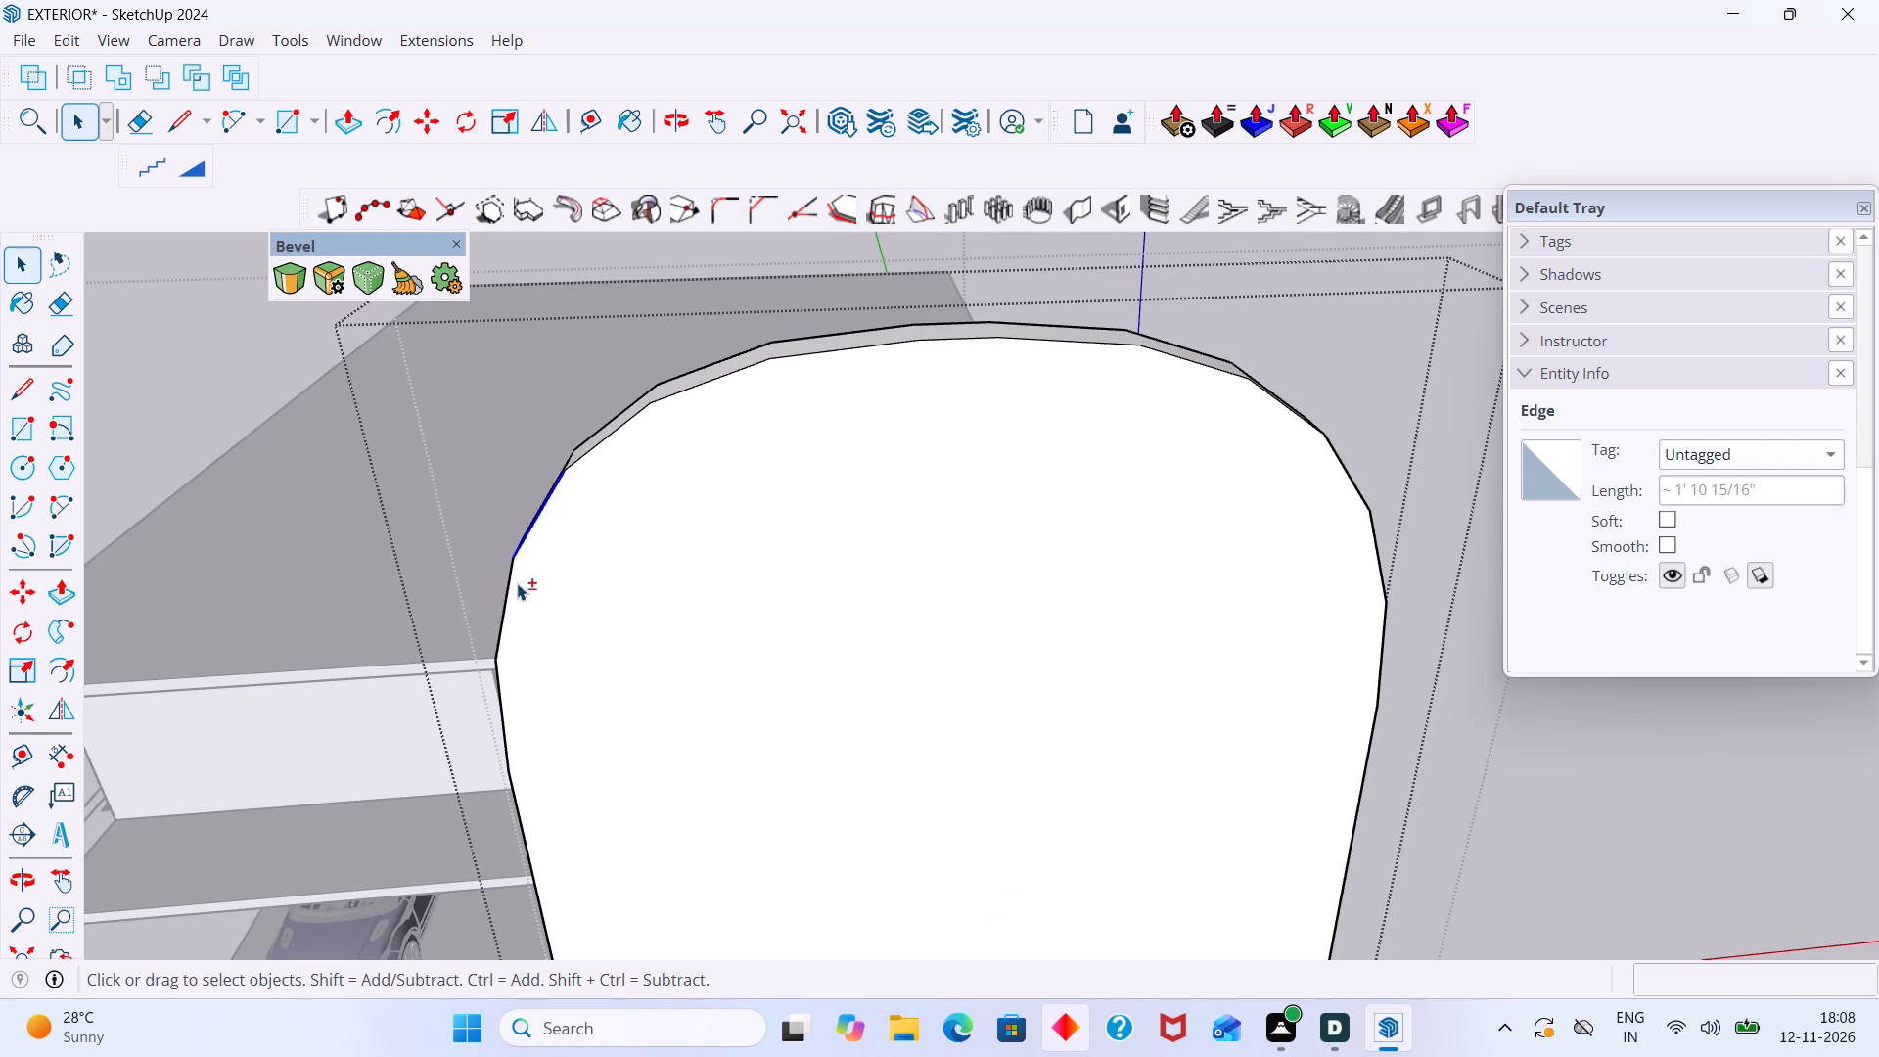
{"action": "left_click", "coordinate": [511, 582], "text": "shift"}
{"action": "left_click", "coordinate": [499, 688], "text": "shift"}
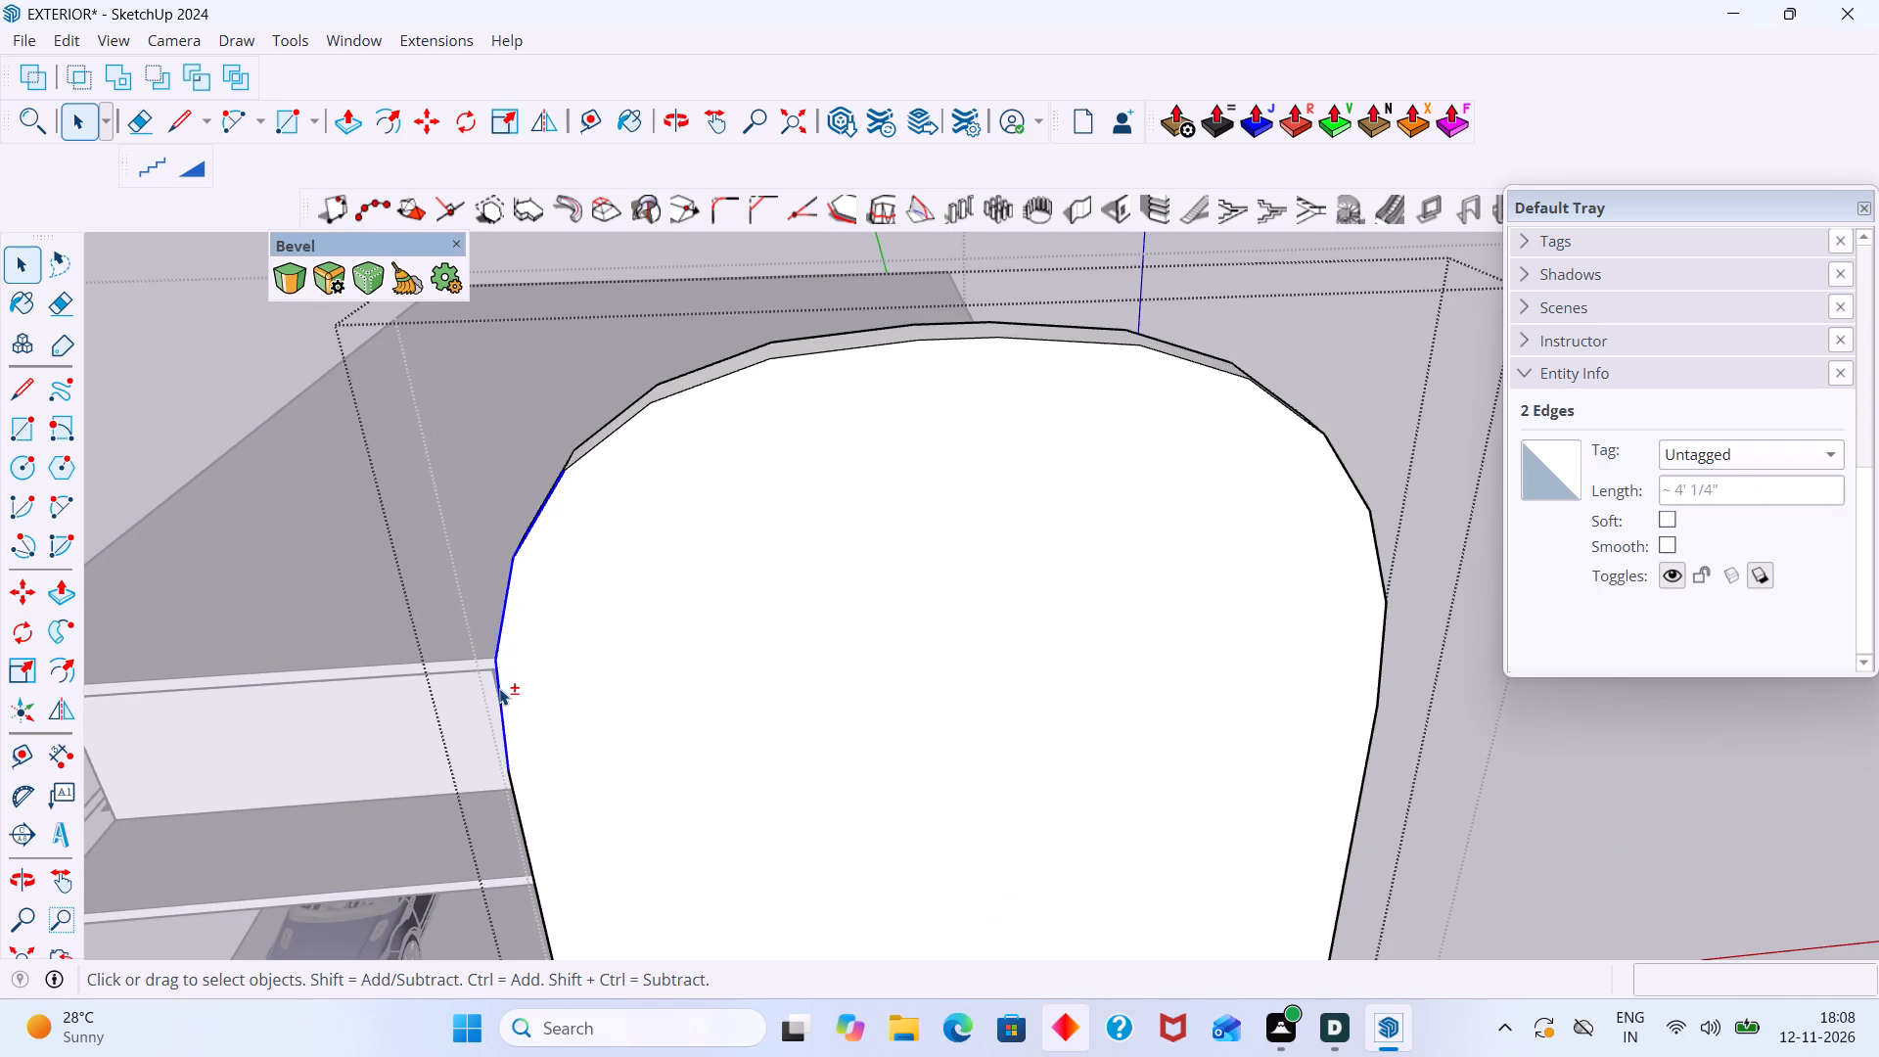
{"action": "scroll", "coordinate": [502, 688], "scroll_direction": "down", "scroll_amount": 2, "text": "shift"}
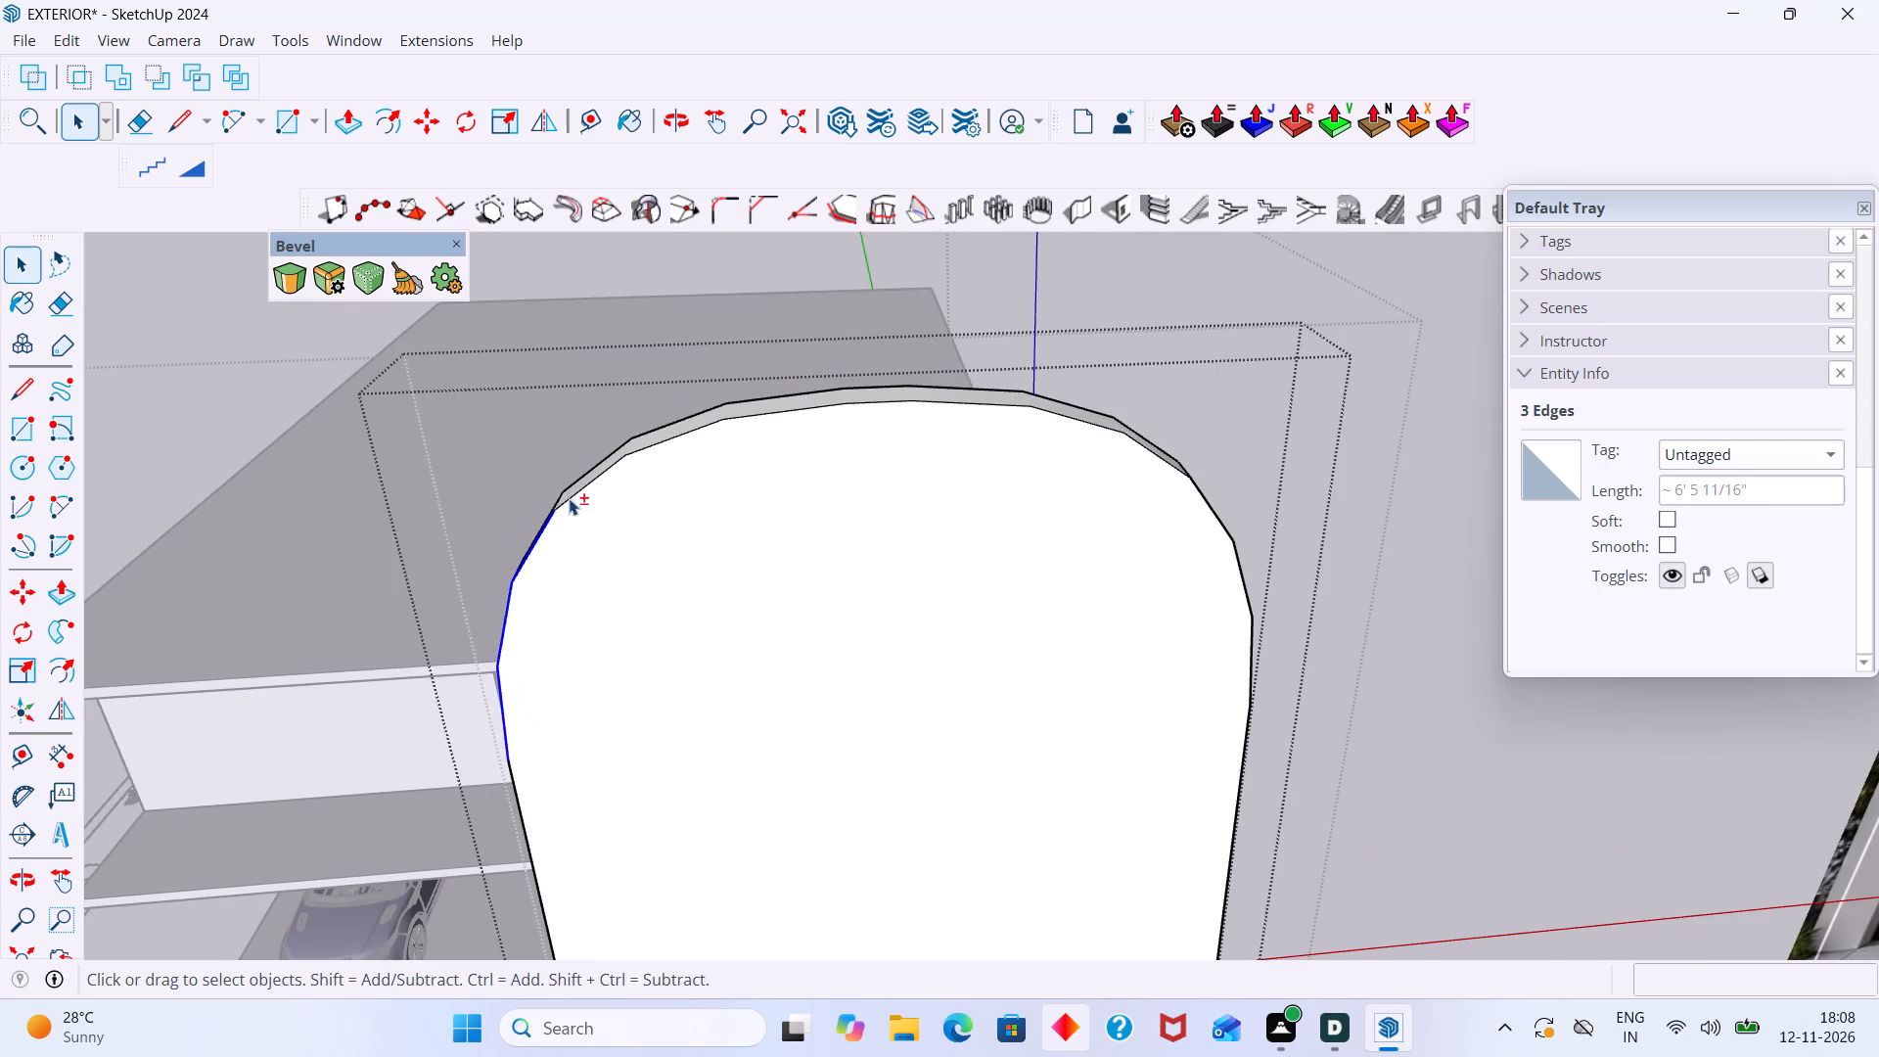
{"action": "scroll", "coordinate": [569, 494], "scroll_direction": "up", "scroll_amount": 2, "text": "shift"}
{"action": "left_click", "coordinate": [572, 502], "text": "shift"}
{"action": "left_click", "coordinate": [675, 437], "text": "shift"}
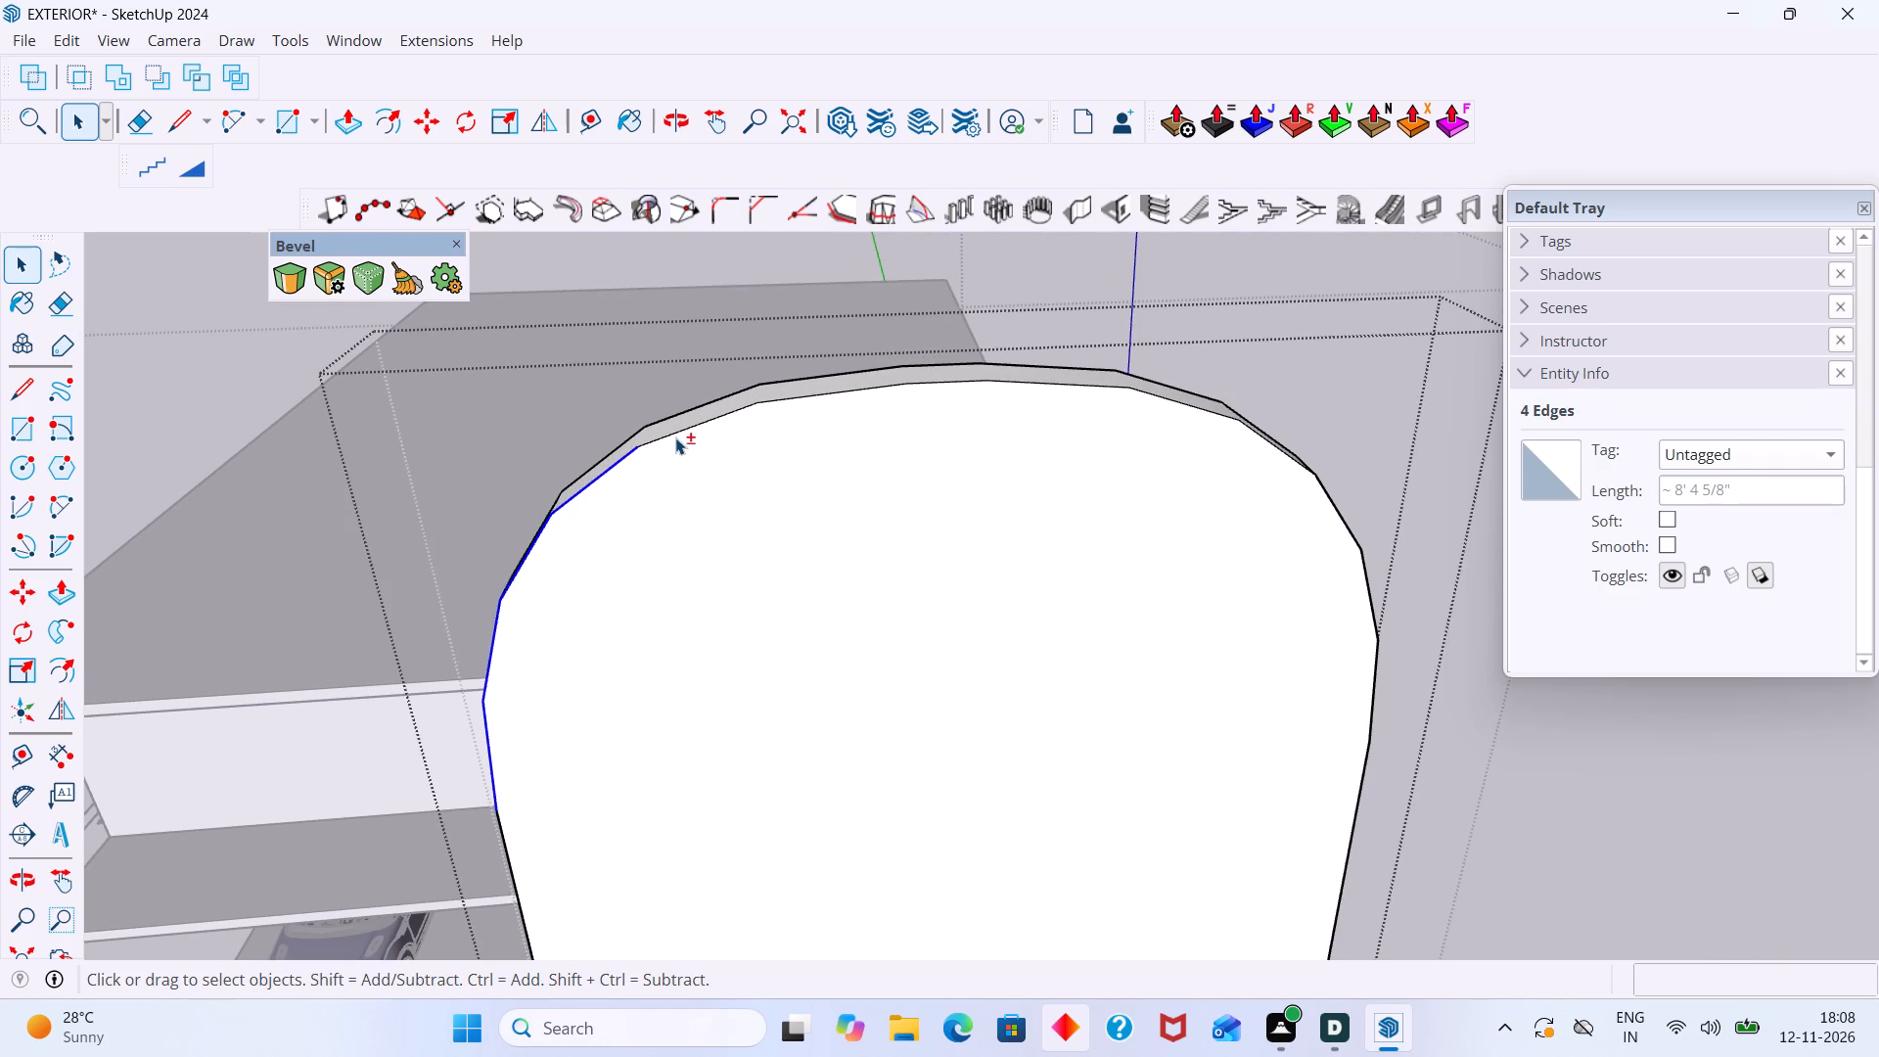
{"action": "left_click", "coordinate": [785, 401], "text": "shift"}
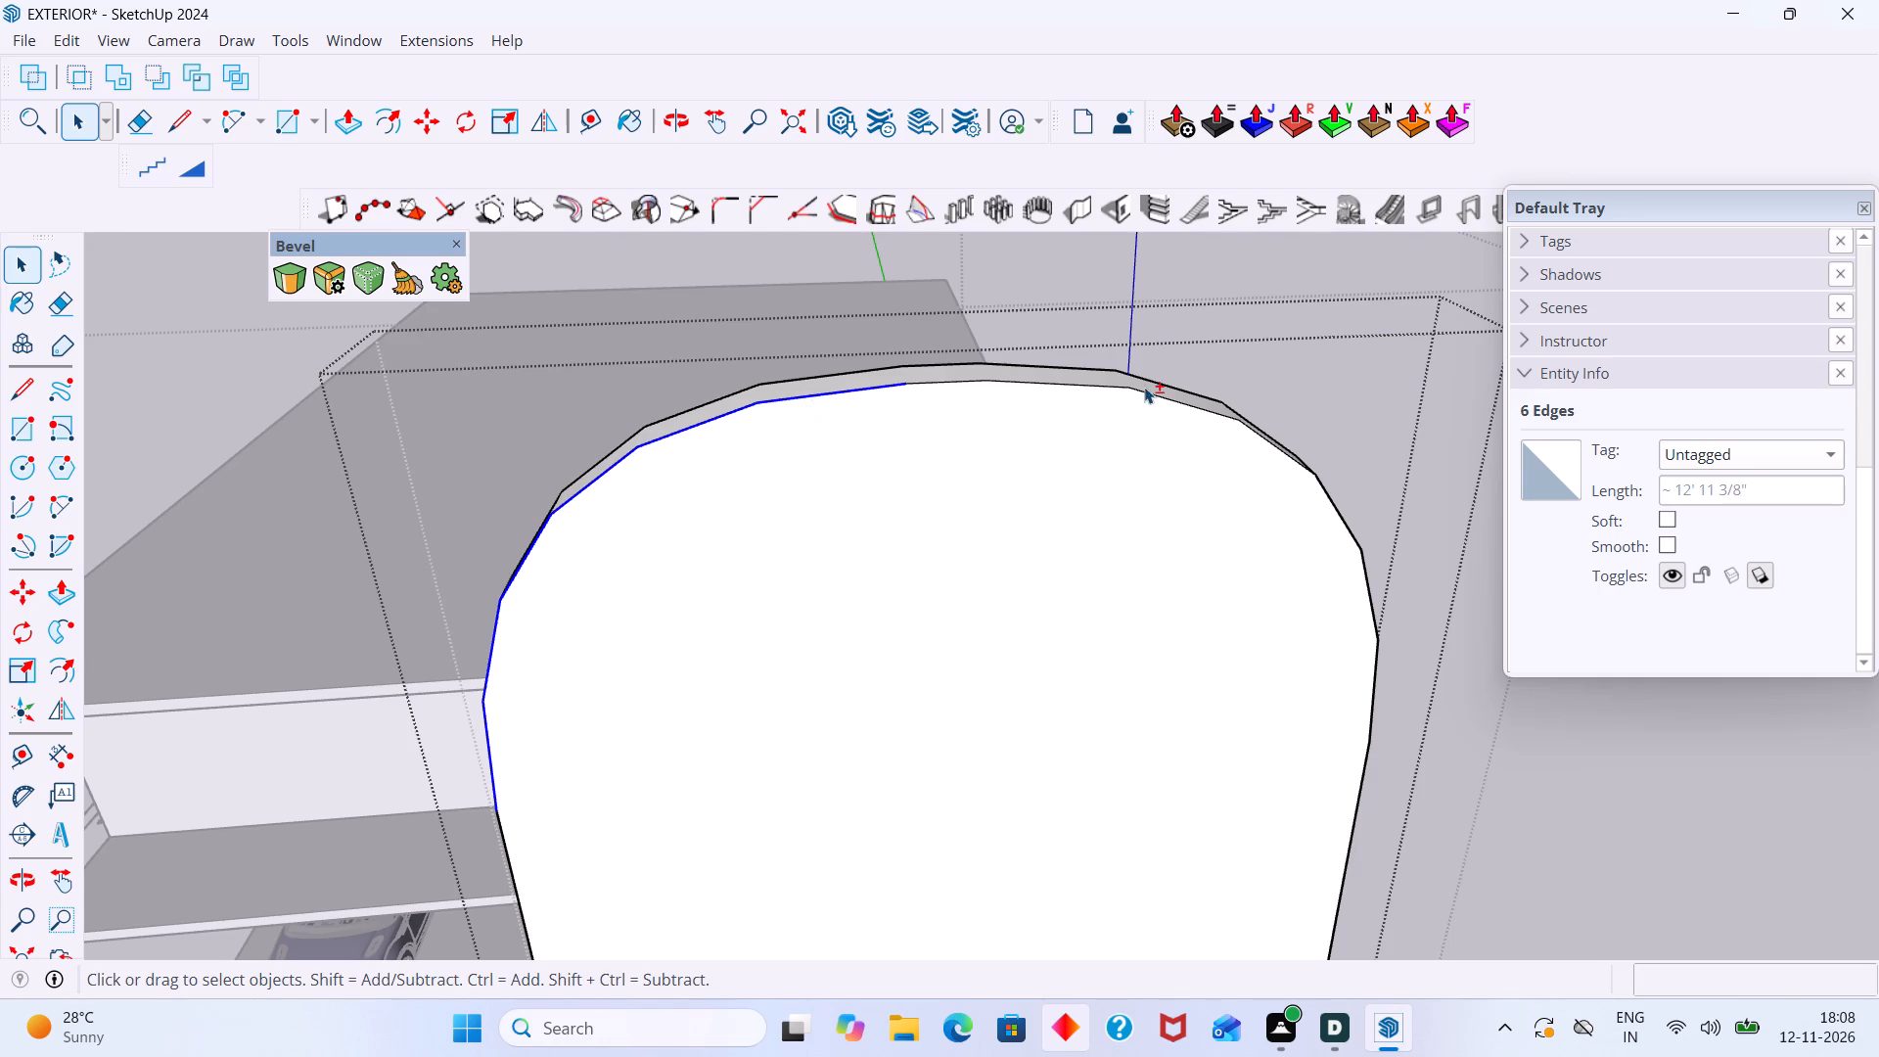
{"action": "middle_click_drag", "start_coordinate": [1144, 387], "coordinate": [992, 387], "text": "shift"}
{"action": "scroll", "coordinate": [865, 405], "scroll_direction": "up", "scroll_amount": 5, "text": "shift"}
{"action": "left_click", "coordinate": [759, 379], "text": "shift"}
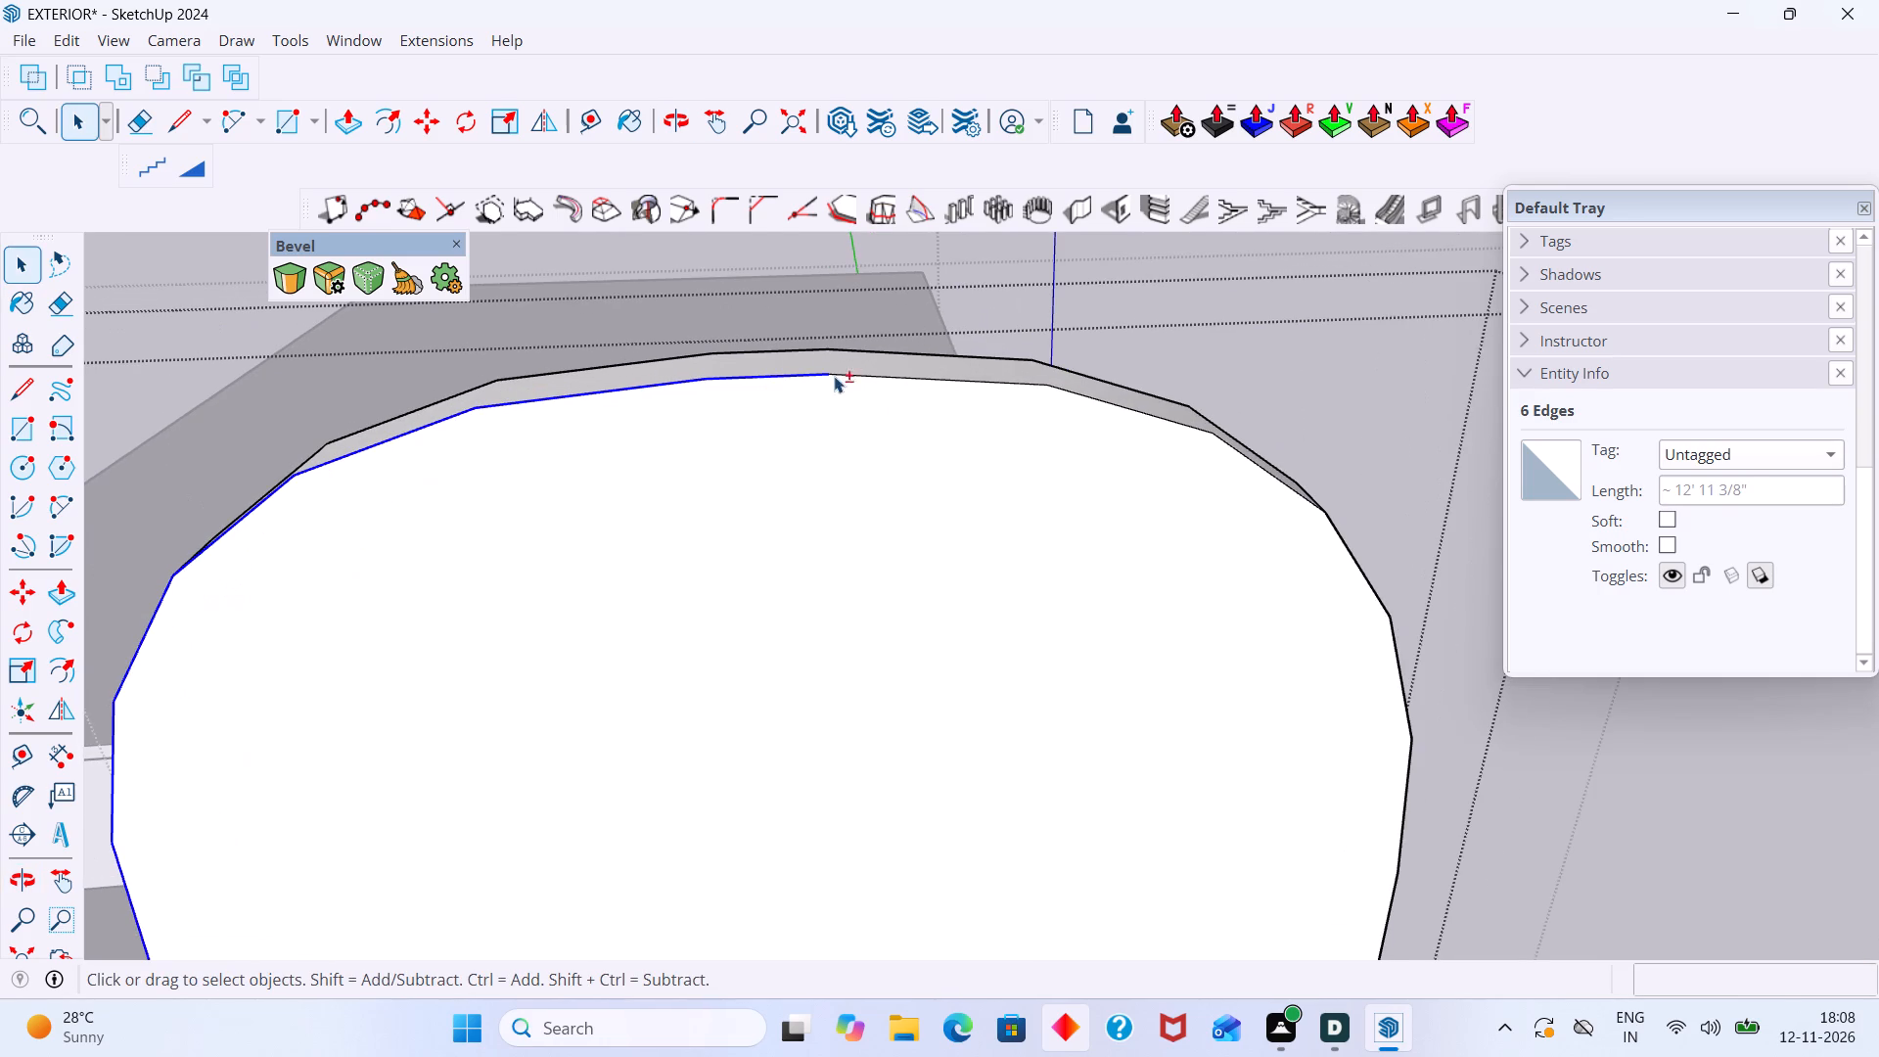
{"action": "left_click", "coordinate": [876, 373], "text": "shift"}
{"action": "left_click", "coordinate": [944, 365], "text": "shift"}
{"action": "left_click", "coordinate": [936, 386], "text": "shift"}
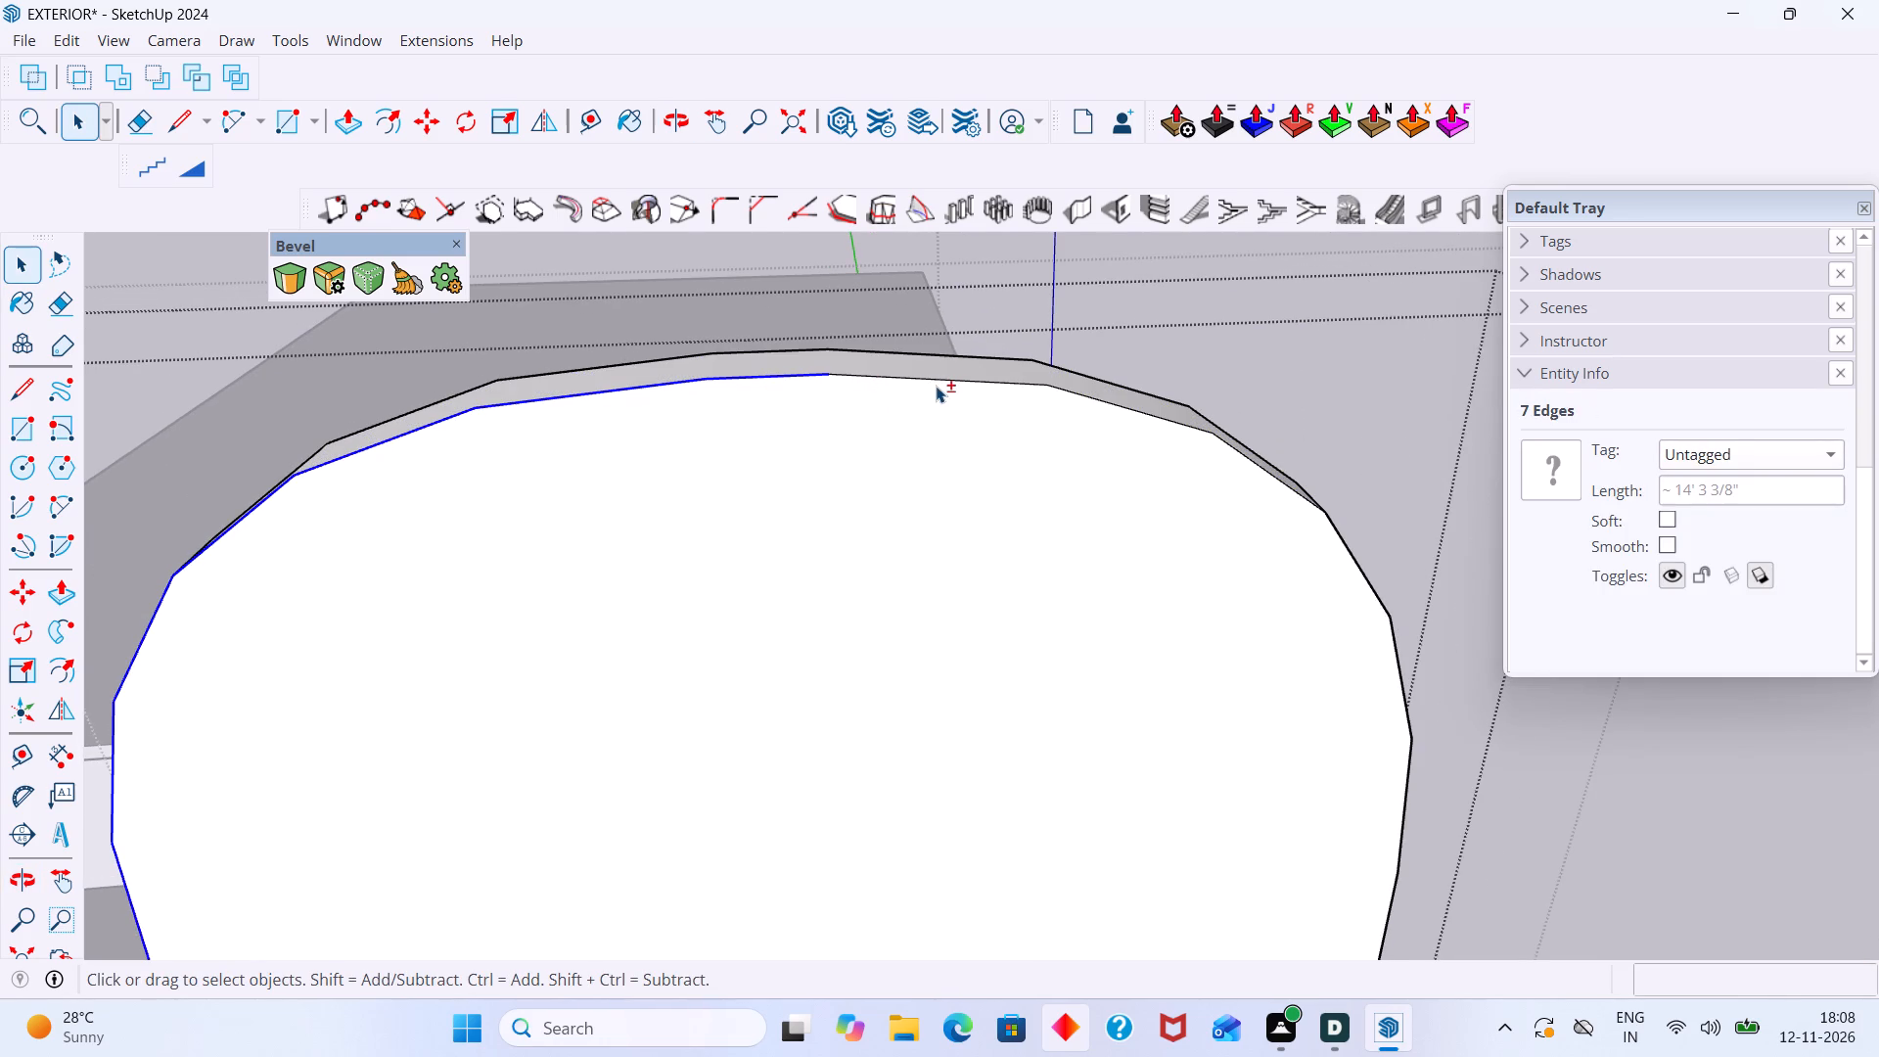
{"action": "left_click", "coordinate": [939, 381], "text": "shift"}
{"action": "left_click", "coordinate": [939, 418], "text": "shift"}
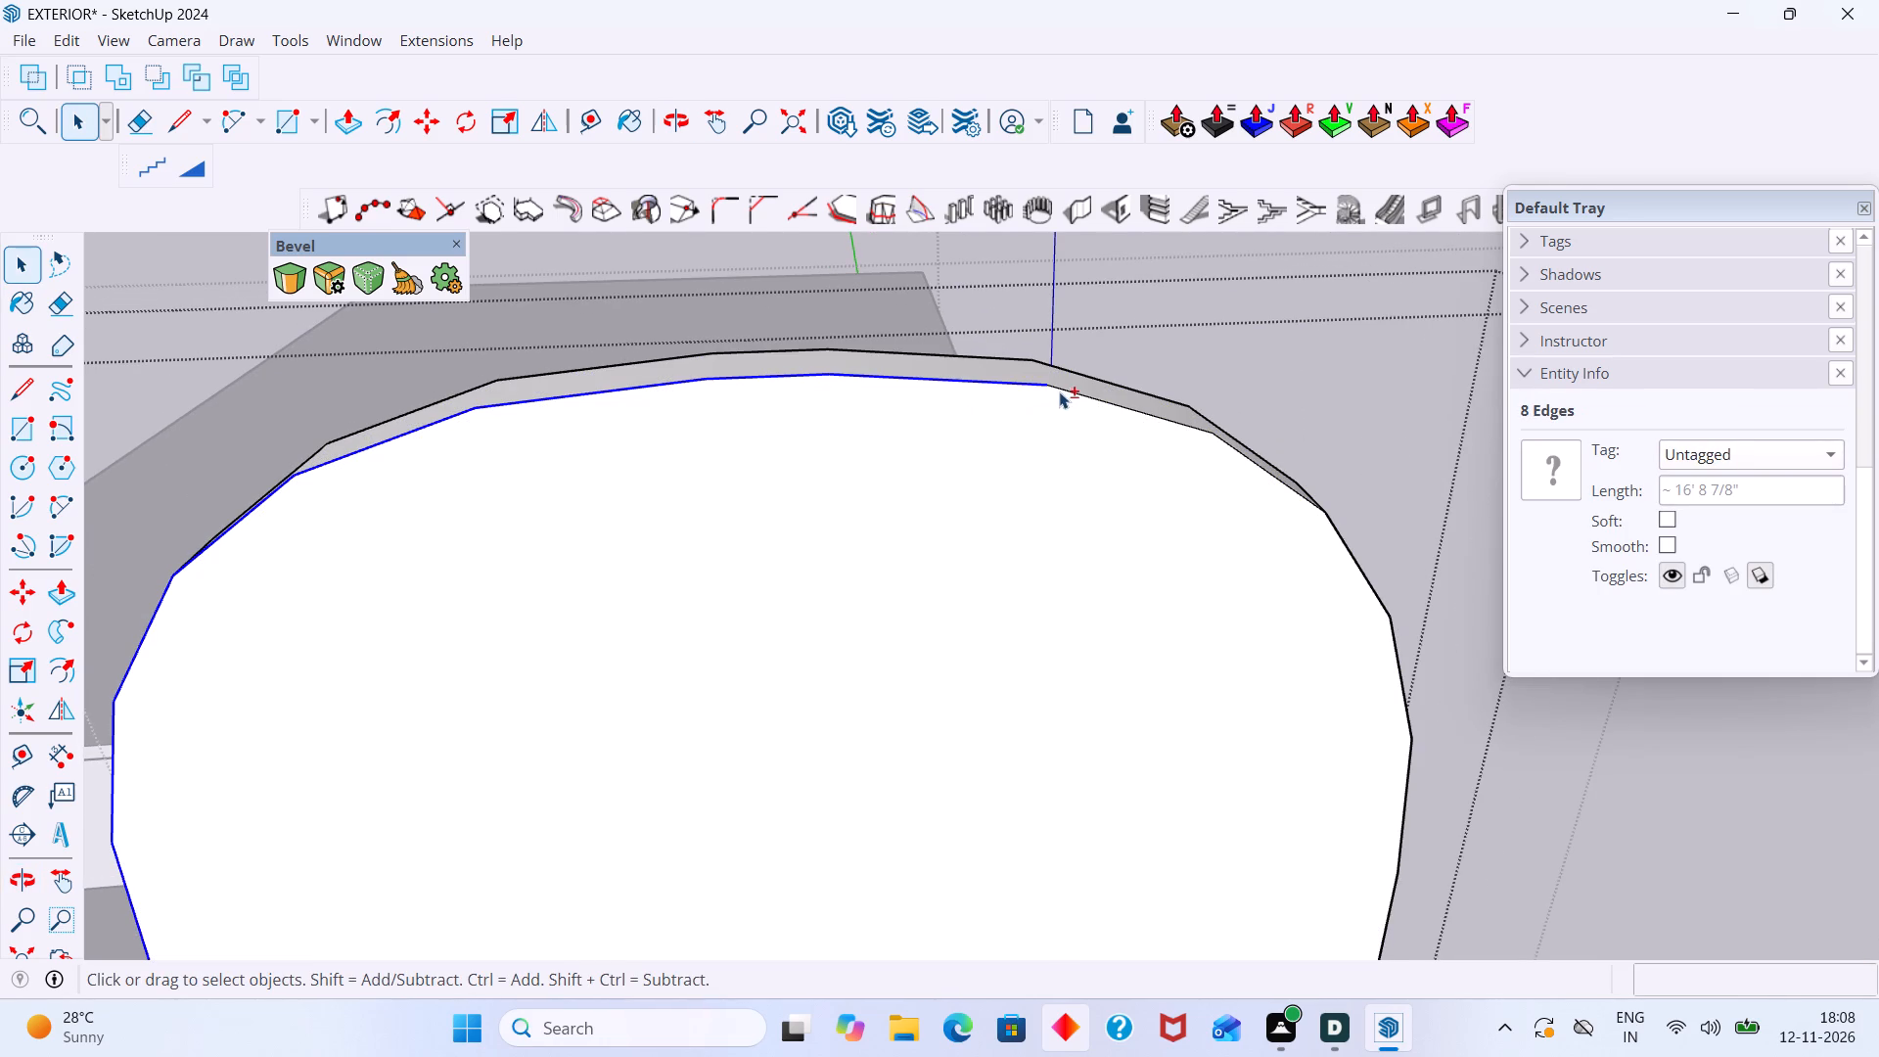
{"action": "left_click", "coordinate": [1063, 390], "text": "shift"}
{"action": "middle_click_drag", "start_coordinate": [1062, 403], "coordinate": [914, 403], "text": "shift"}
{"action": "scroll", "coordinate": [1054, 437], "scroll_direction": "up", "scroll_amount": 2, "text": "shift"}
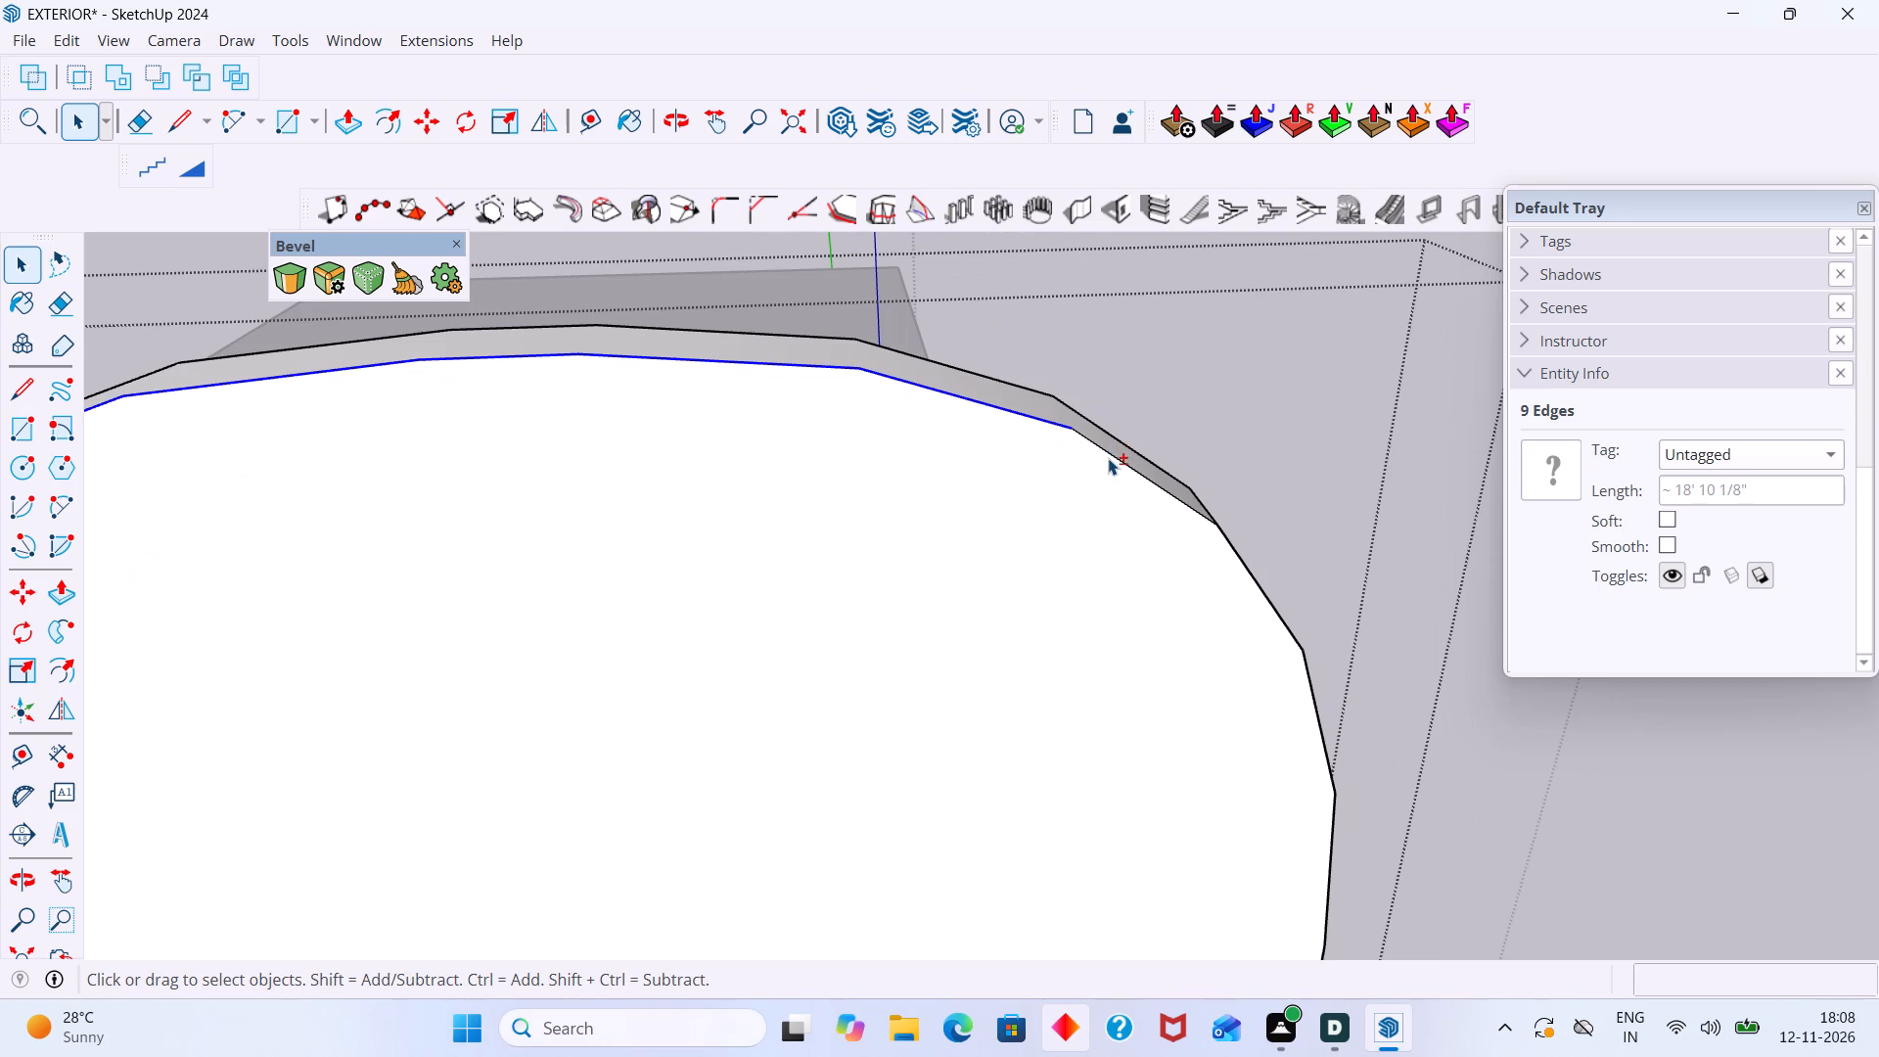
{"action": "left_click", "coordinate": [1108, 458], "text": "shift"}
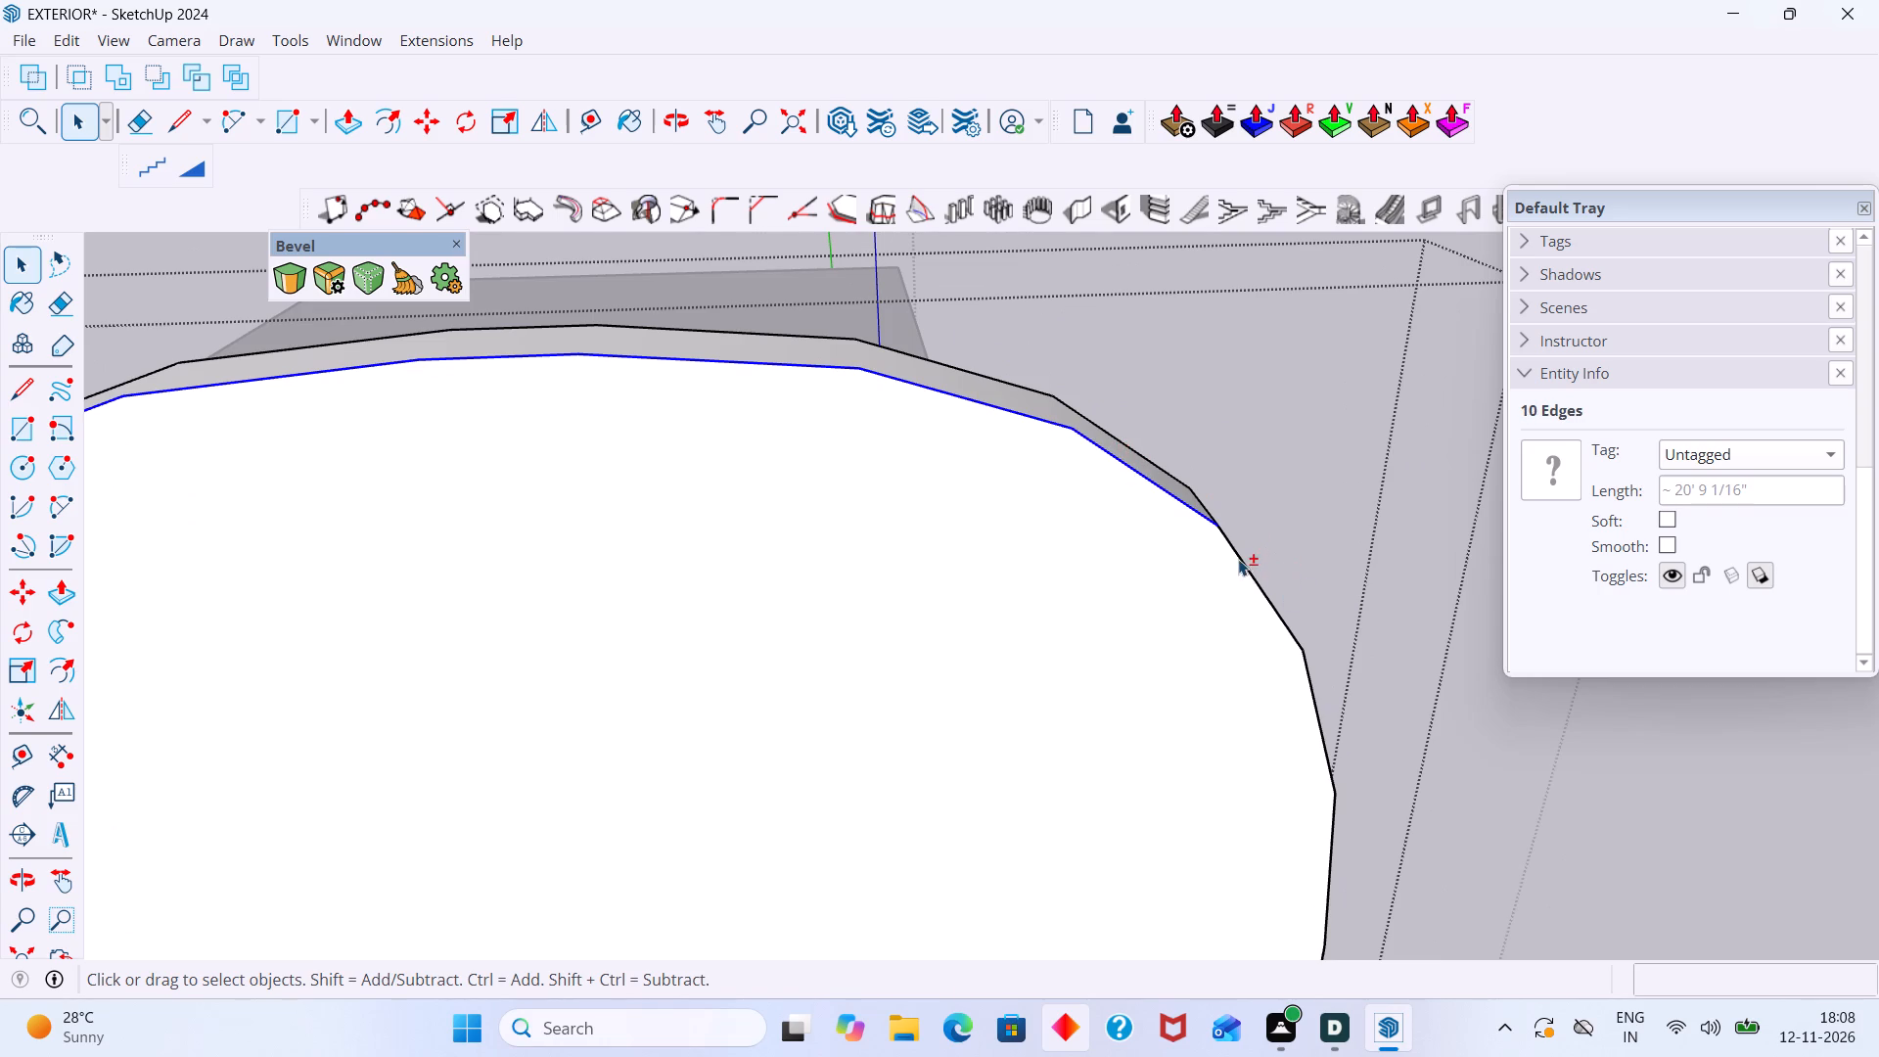
{"action": "left_click", "coordinate": [1238, 559], "text": "shift"}
{"action": "middle_click_drag", "start_coordinate": [1262, 599], "coordinate": [1172, 507], "text": "shift"}
{"action": "scroll", "coordinate": [1244, 601], "scroll_direction": "up", "scroll_amount": 3, "text": "shift"}
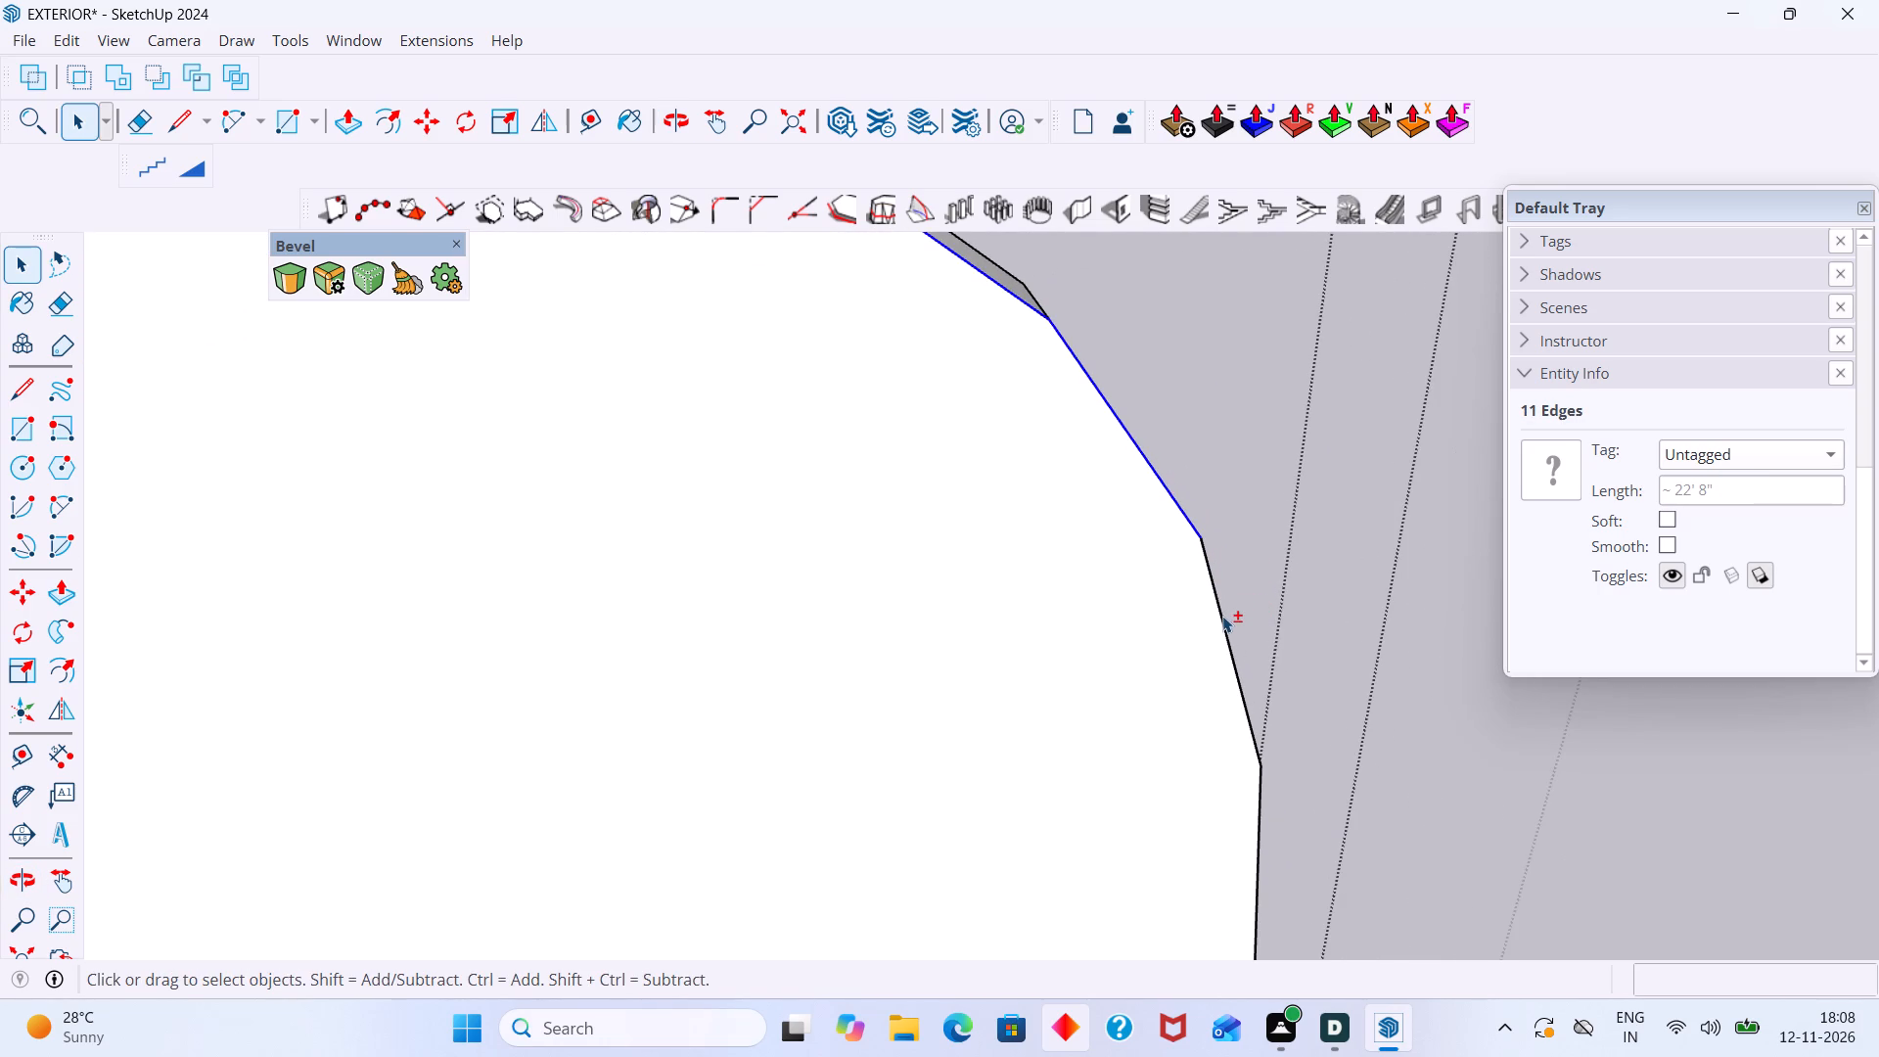
{"action": "left_click", "coordinate": [1222, 618], "text": "shift"}
{"action": "scroll", "coordinate": [1222, 618], "scroll_direction": "down", "scroll_amount": 12, "text": "shift"}
{"action": "scroll", "coordinate": [1252, 741], "scroll_direction": "up", "scroll_amount": 2, "text": "shift"}
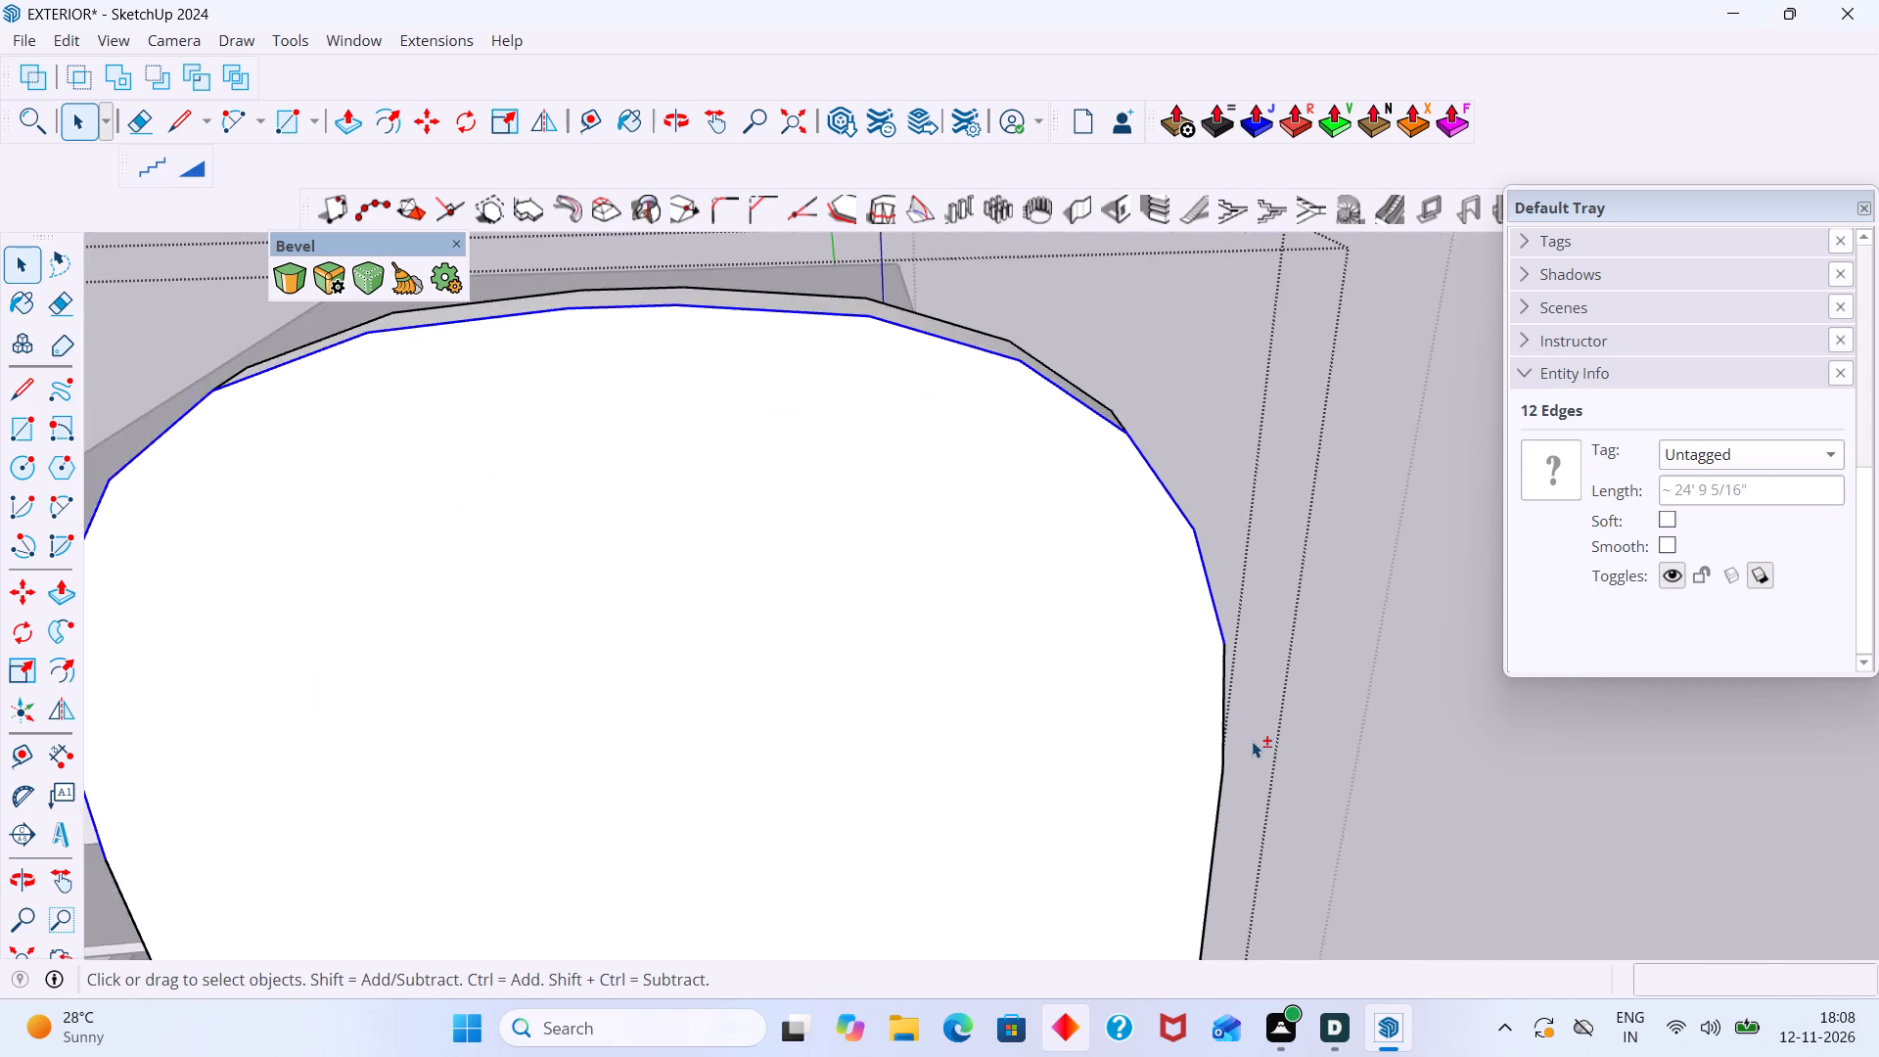
{"action": "scroll", "coordinate": [1252, 741], "scroll_direction": "up", "scroll_amount": 3, "text": "shift"}
{"action": "left_click", "coordinate": [1229, 701], "text": "shift"}
{"action": "scroll", "coordinate": [1195, 752], "scroll_direction": "down", "scroll_amount": 3, "text": "shift"}
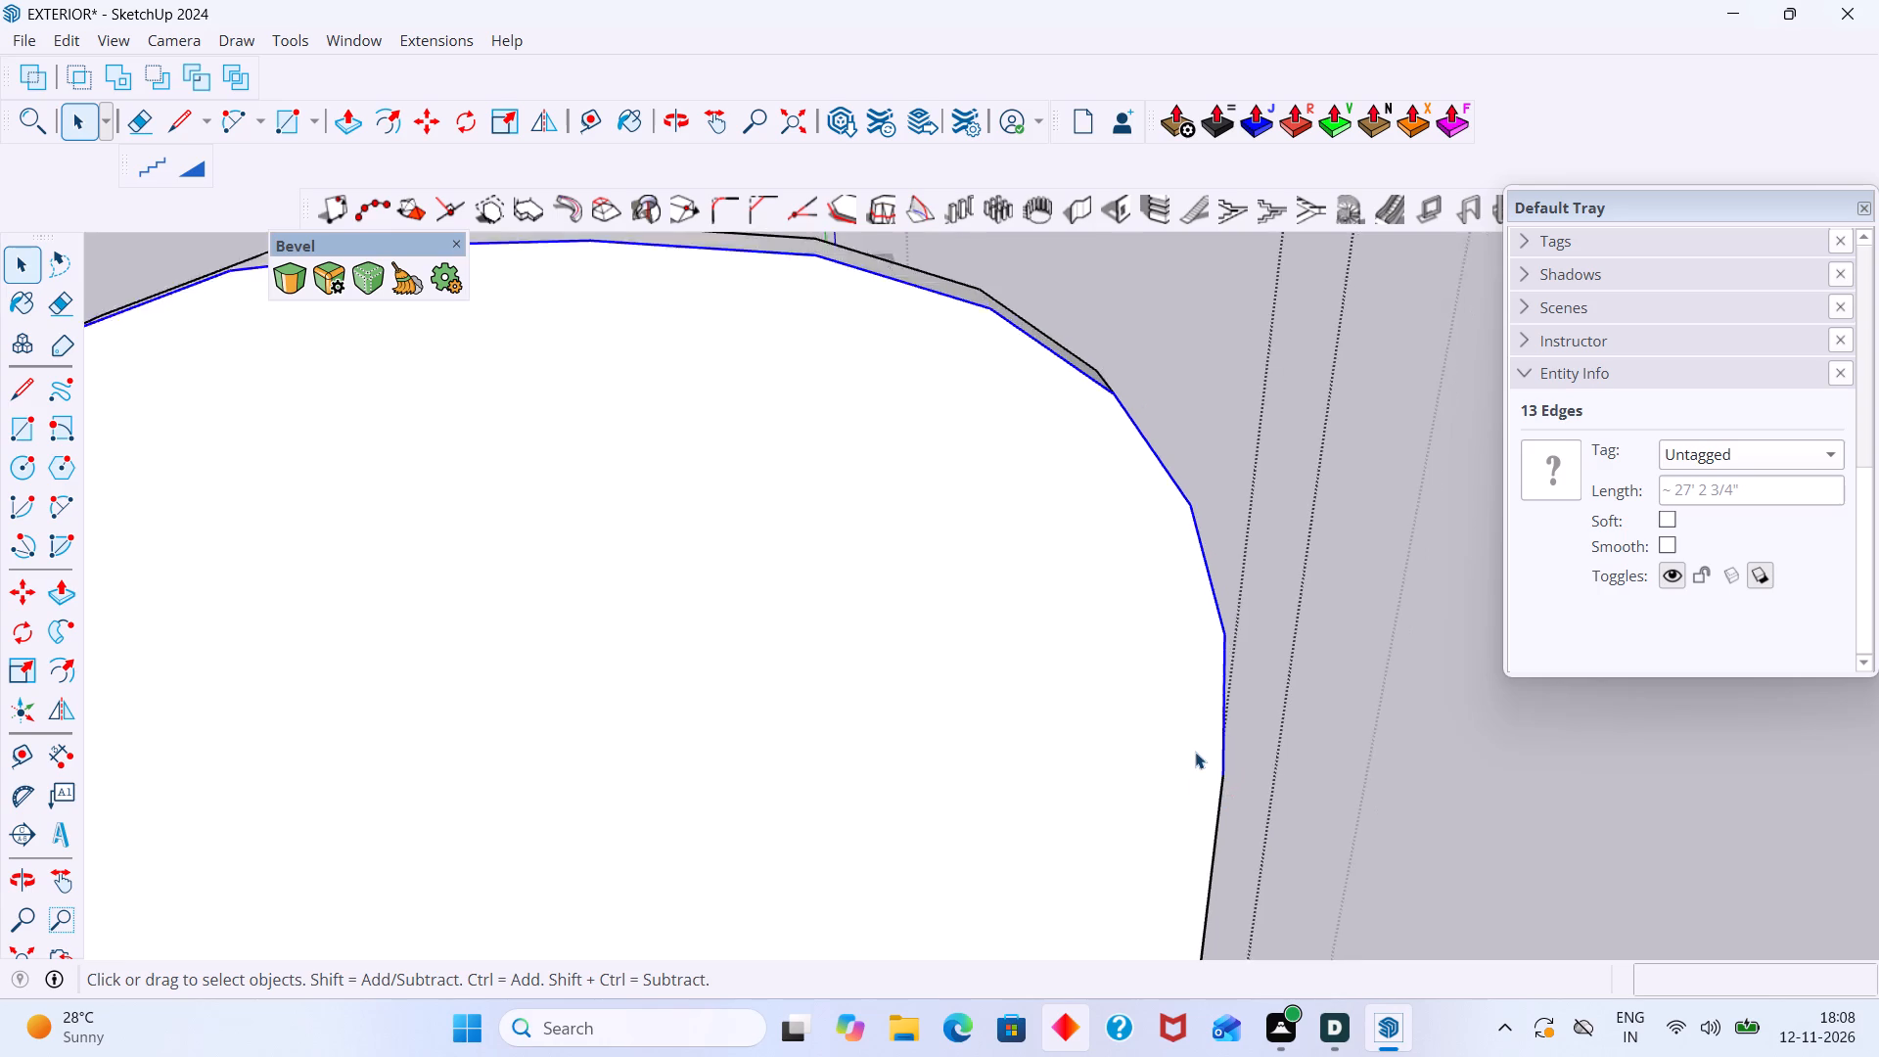
{"action": "right_click", "coordinate": [1217, 655]}
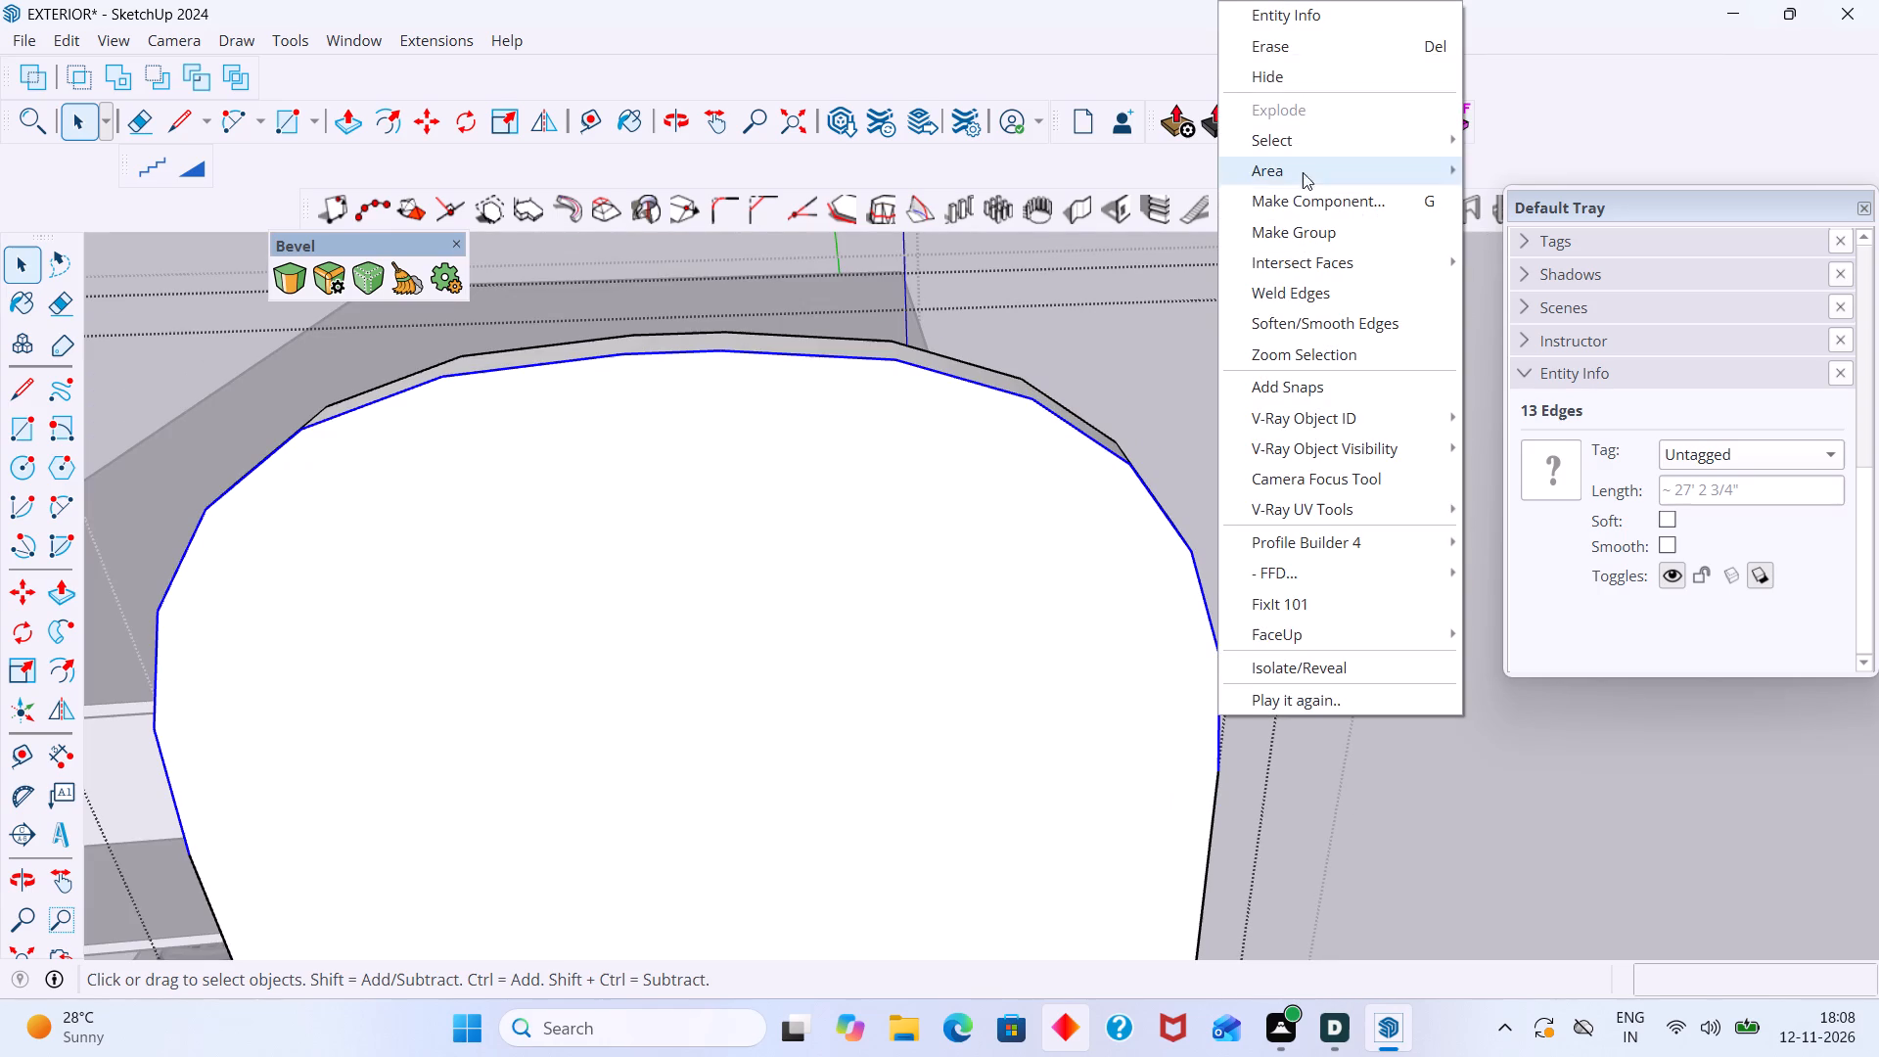
{"action": "left_click", "coordinate": [1288, 23]}
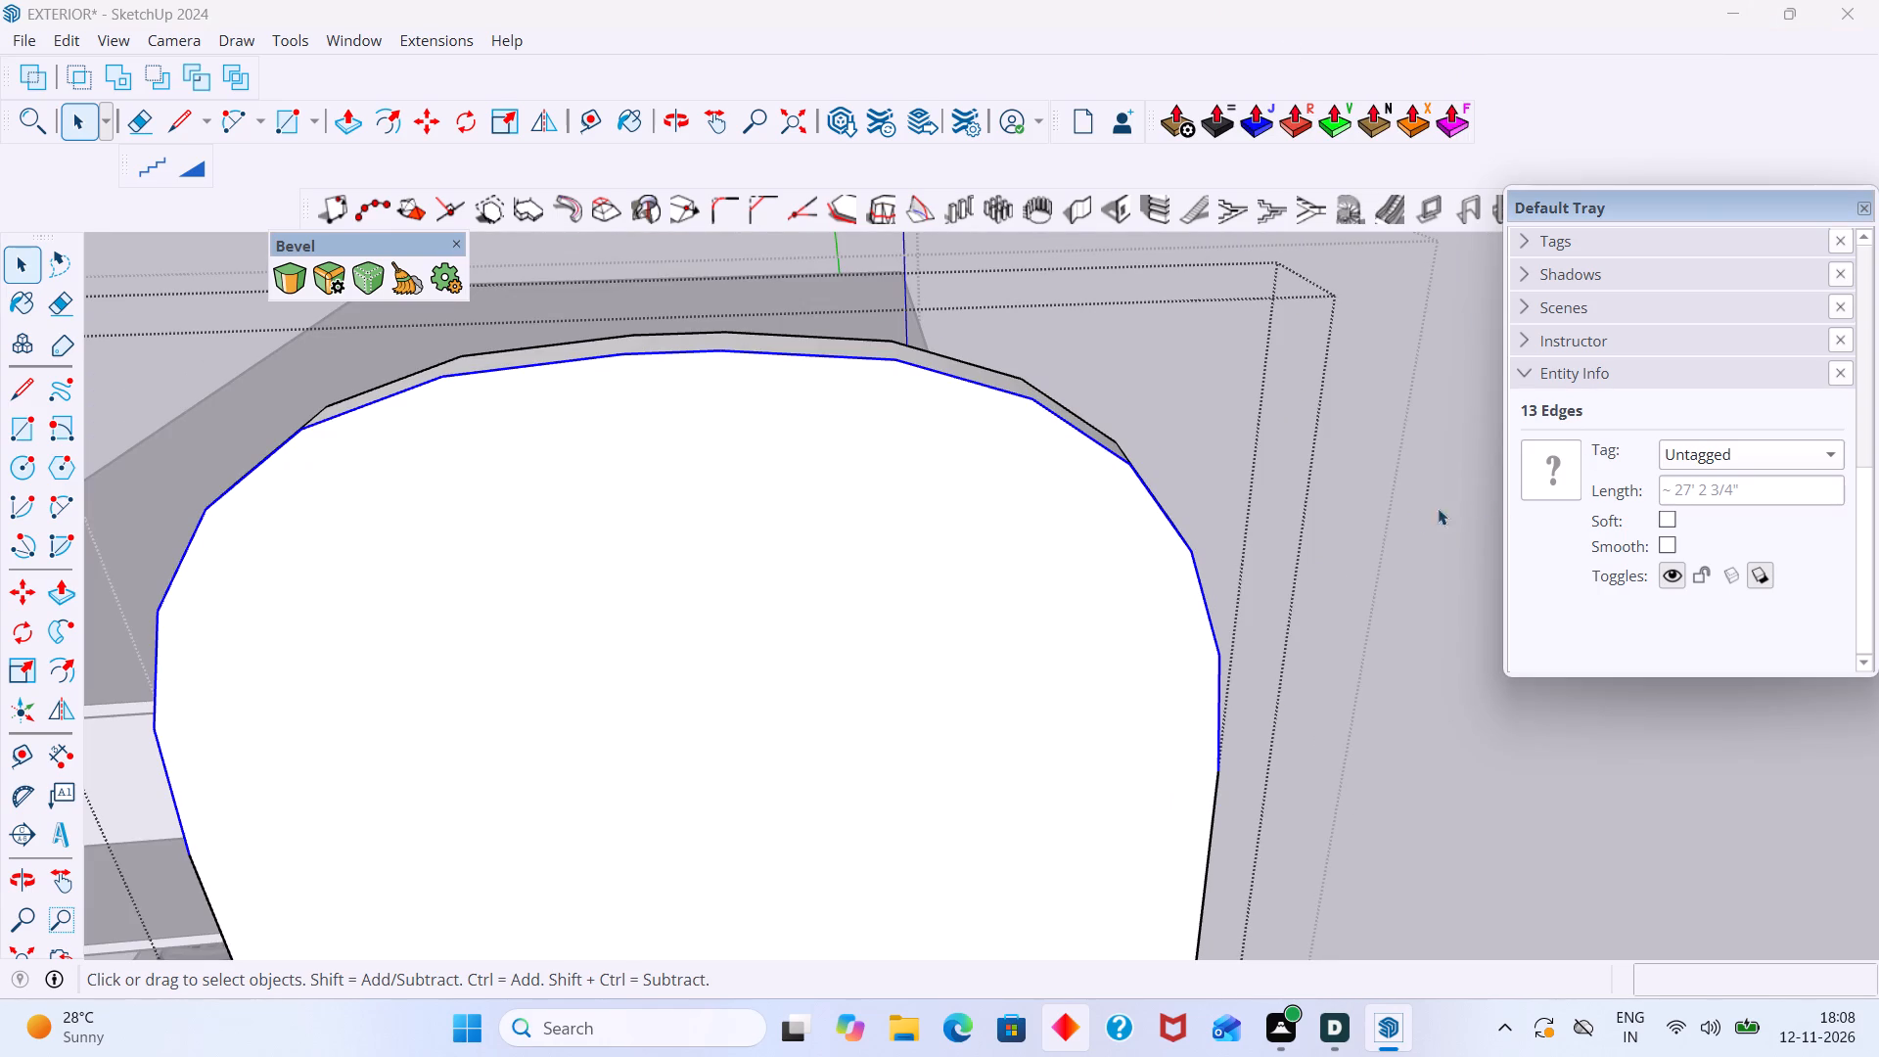
Clear the edge selection and exit the tall front wall's group and the enclosing house group.
{"action": "scroll", "coordinate": [1401, 518], "scroll_direction": "down", "scroll_amount": 10}
{"action": "middle_click_drag", "start_coordinate": [1331, 605], "coordinate": [1247, 567]}
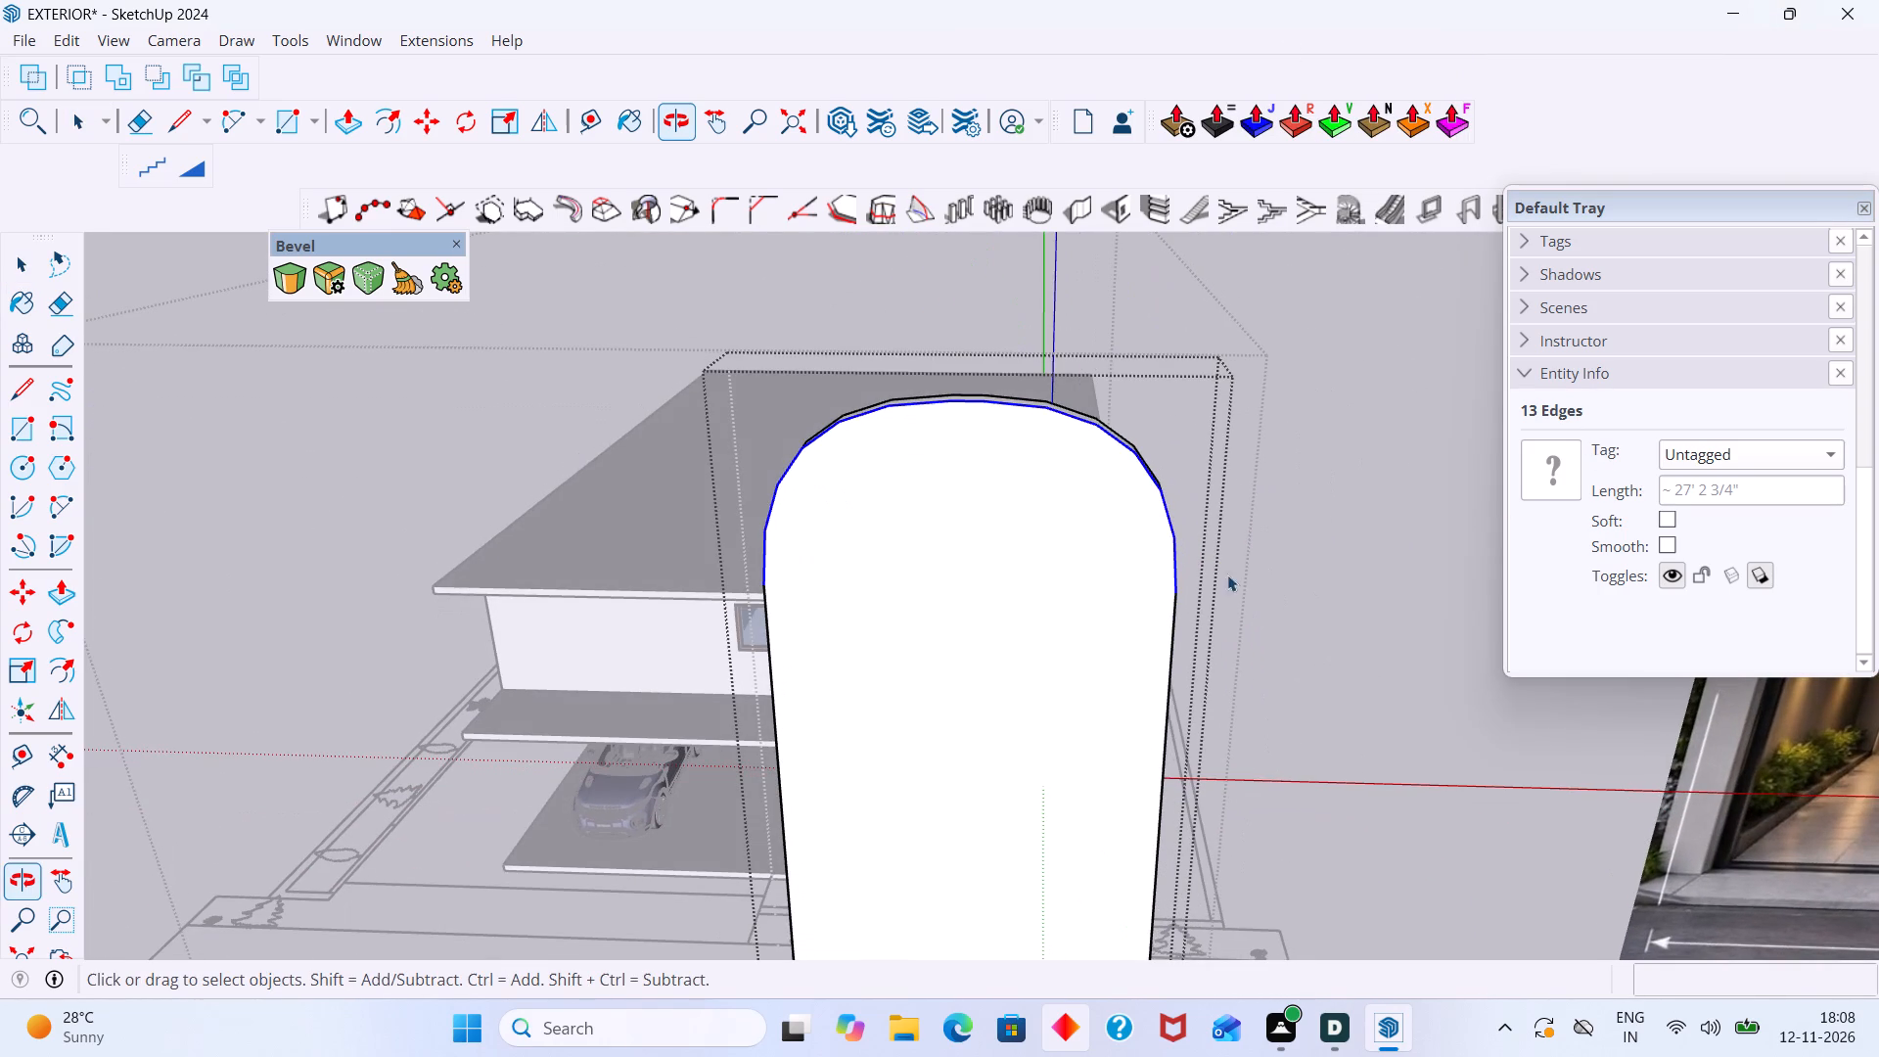
{"action": "left_click", "coordinate": [1329, 538]}
{"action": "scroll", "coordinate": [1137, 568], "scroll_direction": "down", "scroll_amount": 5}
{"action": "scroll", "coordinate": [1207, 503], "scroll_direction": "down", "scroll_amount": 2}
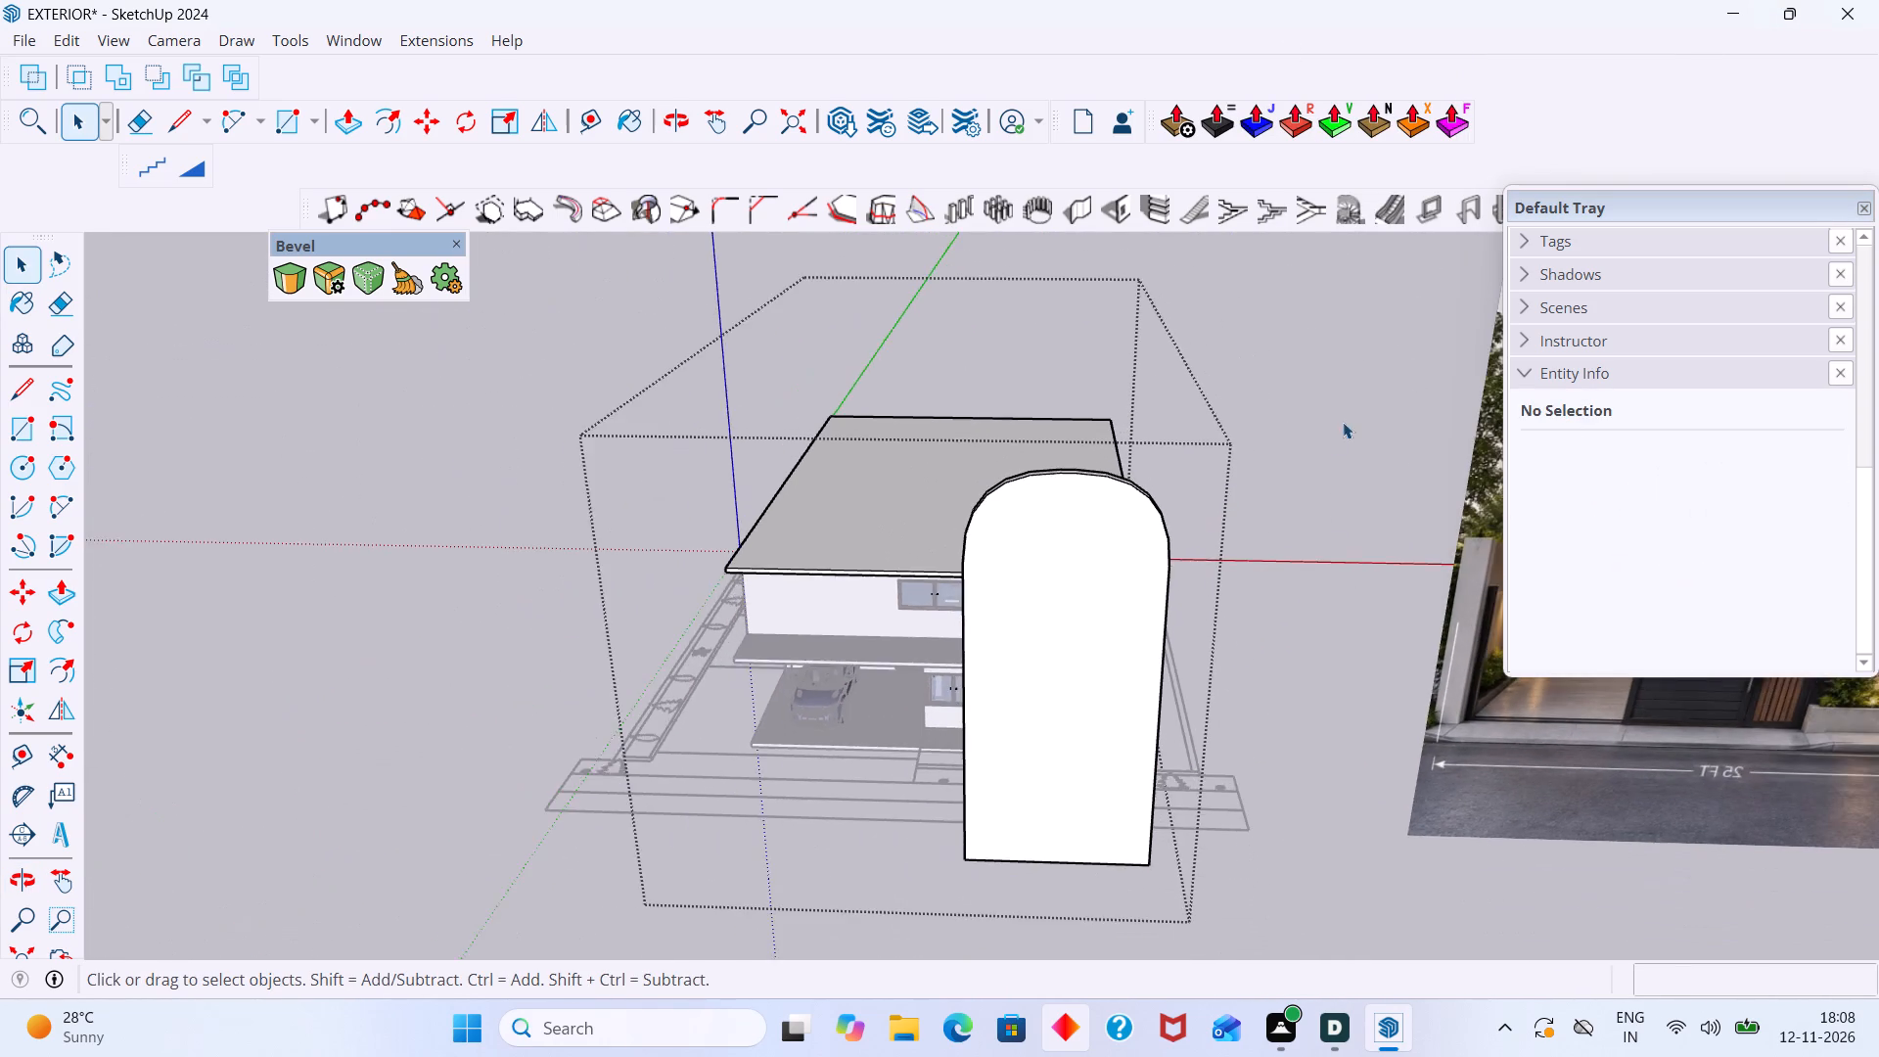
{"action": "left_click", "coordinate": [1343, 422]}
Examine the arched front wall and the whole house alongside the reference facade image.
{"action": "scroll", "coordinate": [1135, 536], "scroll_direction": "up", "scroll_amount": 6}
{"action": "scroll", "coordinate": [1030, 510], "scroll_direction": "down", "scroll_amount": 10}
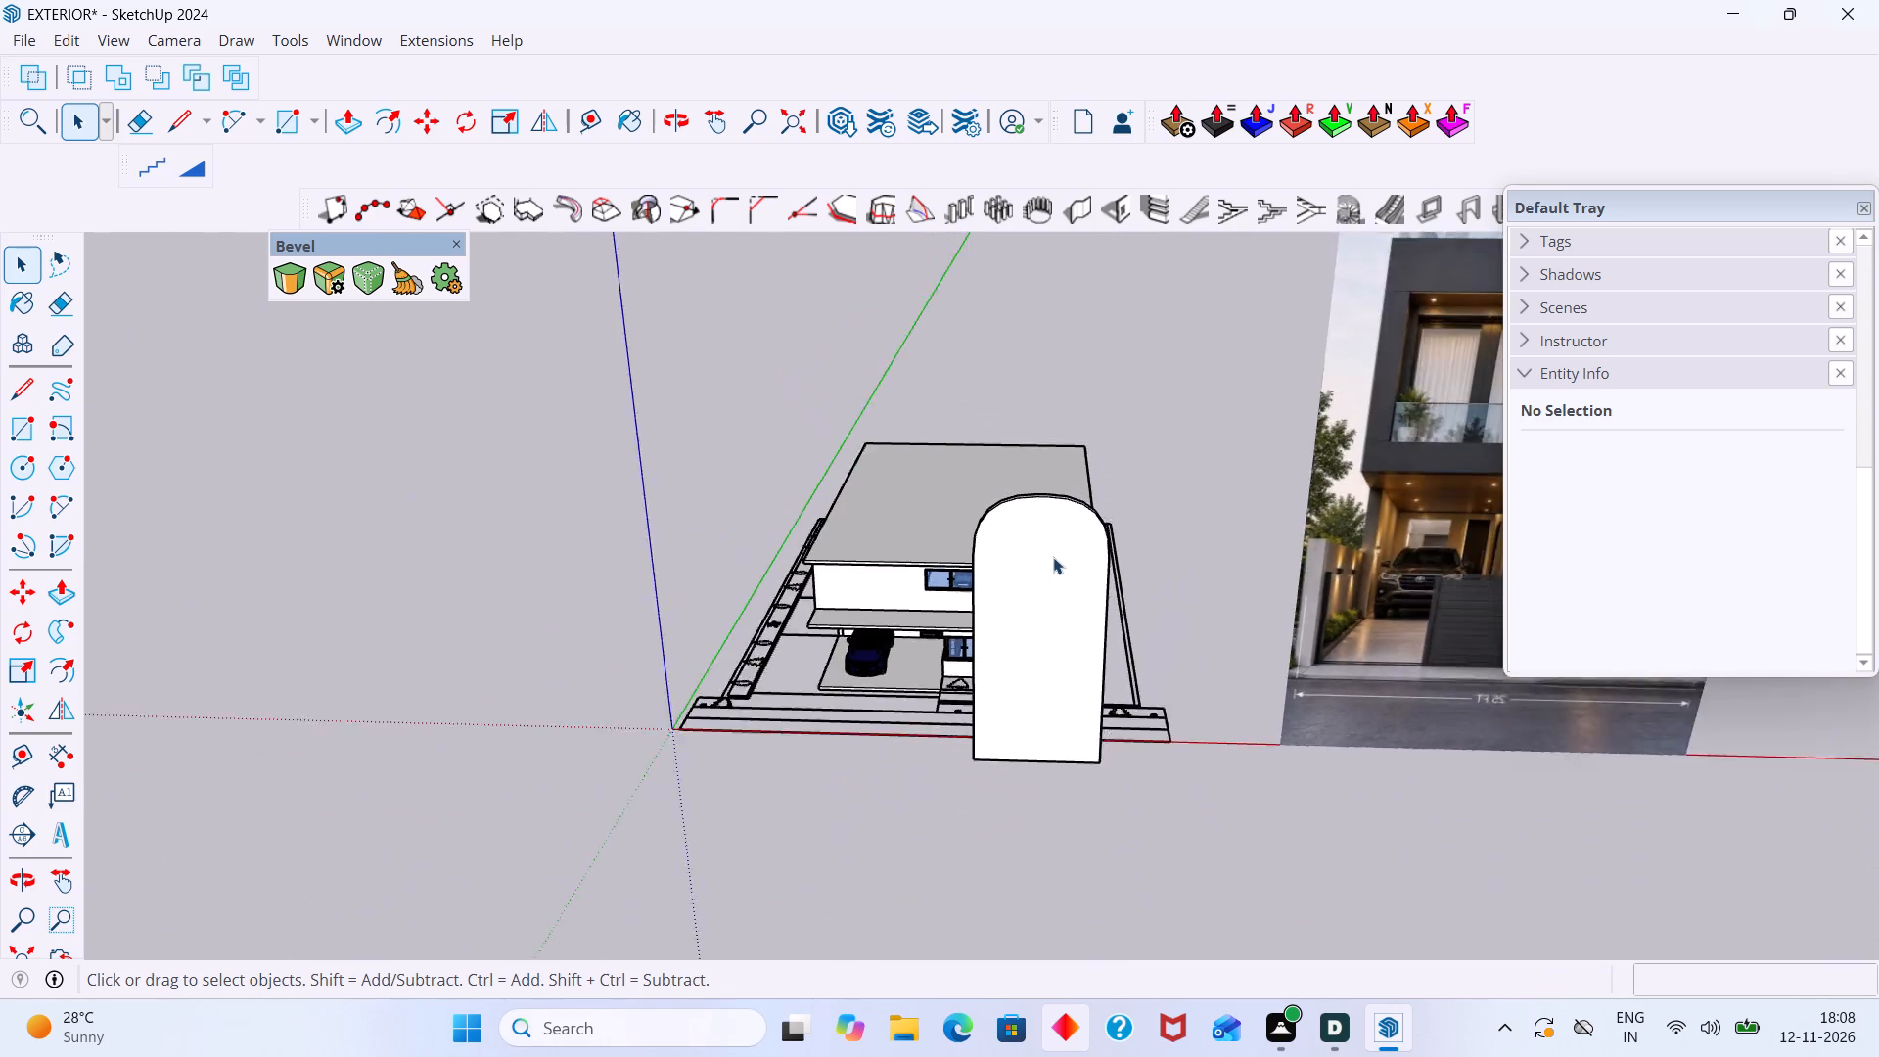
{"action": "scroll", "coordinate": [1053, 557], "scroll_direction": "down", "scroll_amount": 12}
{"action": "scroll", "coordinate": [965, 545], "scroll_direction": "up", "scroll_amount": 6}
{"action": "scroll", "coordinate": [952, 545], "scroll_direction": "down", "scroll_amount": 2}
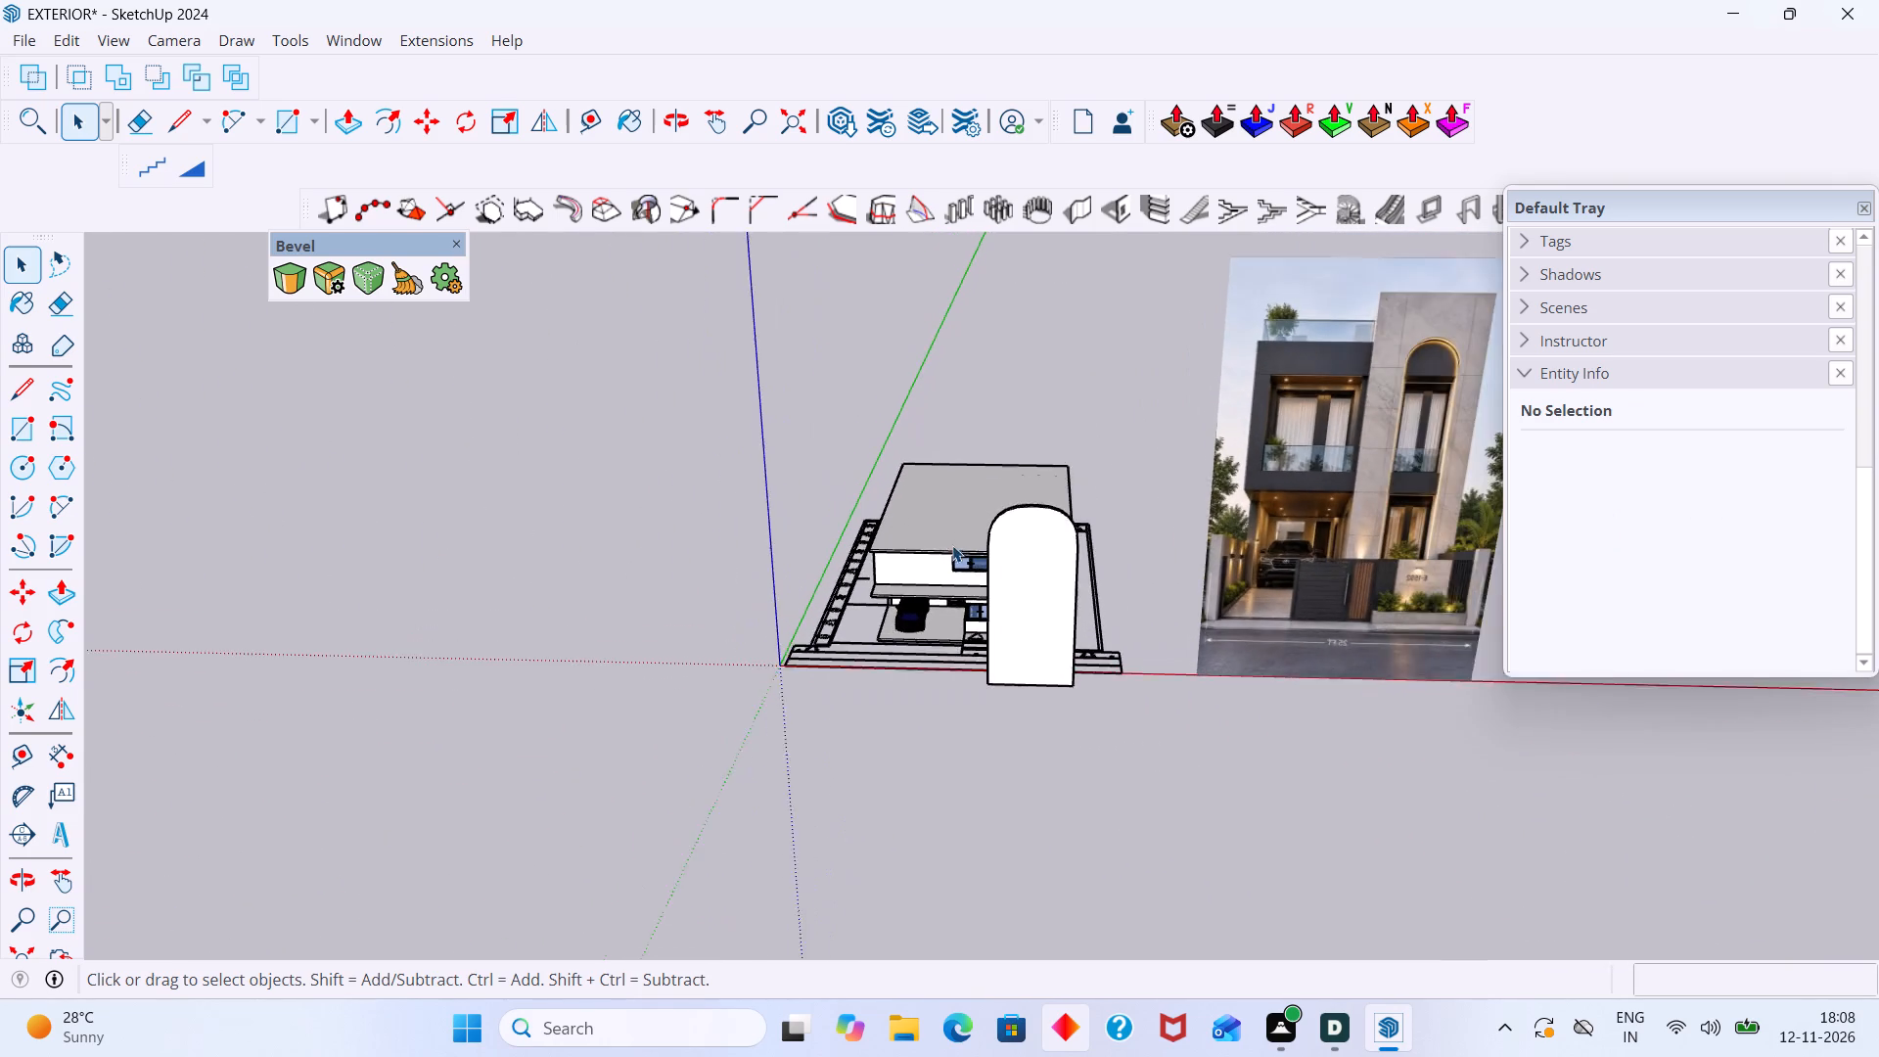
{"action": "scroll", "coordinate": [952, 545], "scroll_direction": "down", "scroll_amount": 1}
{"action": "middle_click_drag", "start_coordinate": [976, 544], "coordinate": [602, 457], "text": "shift"}
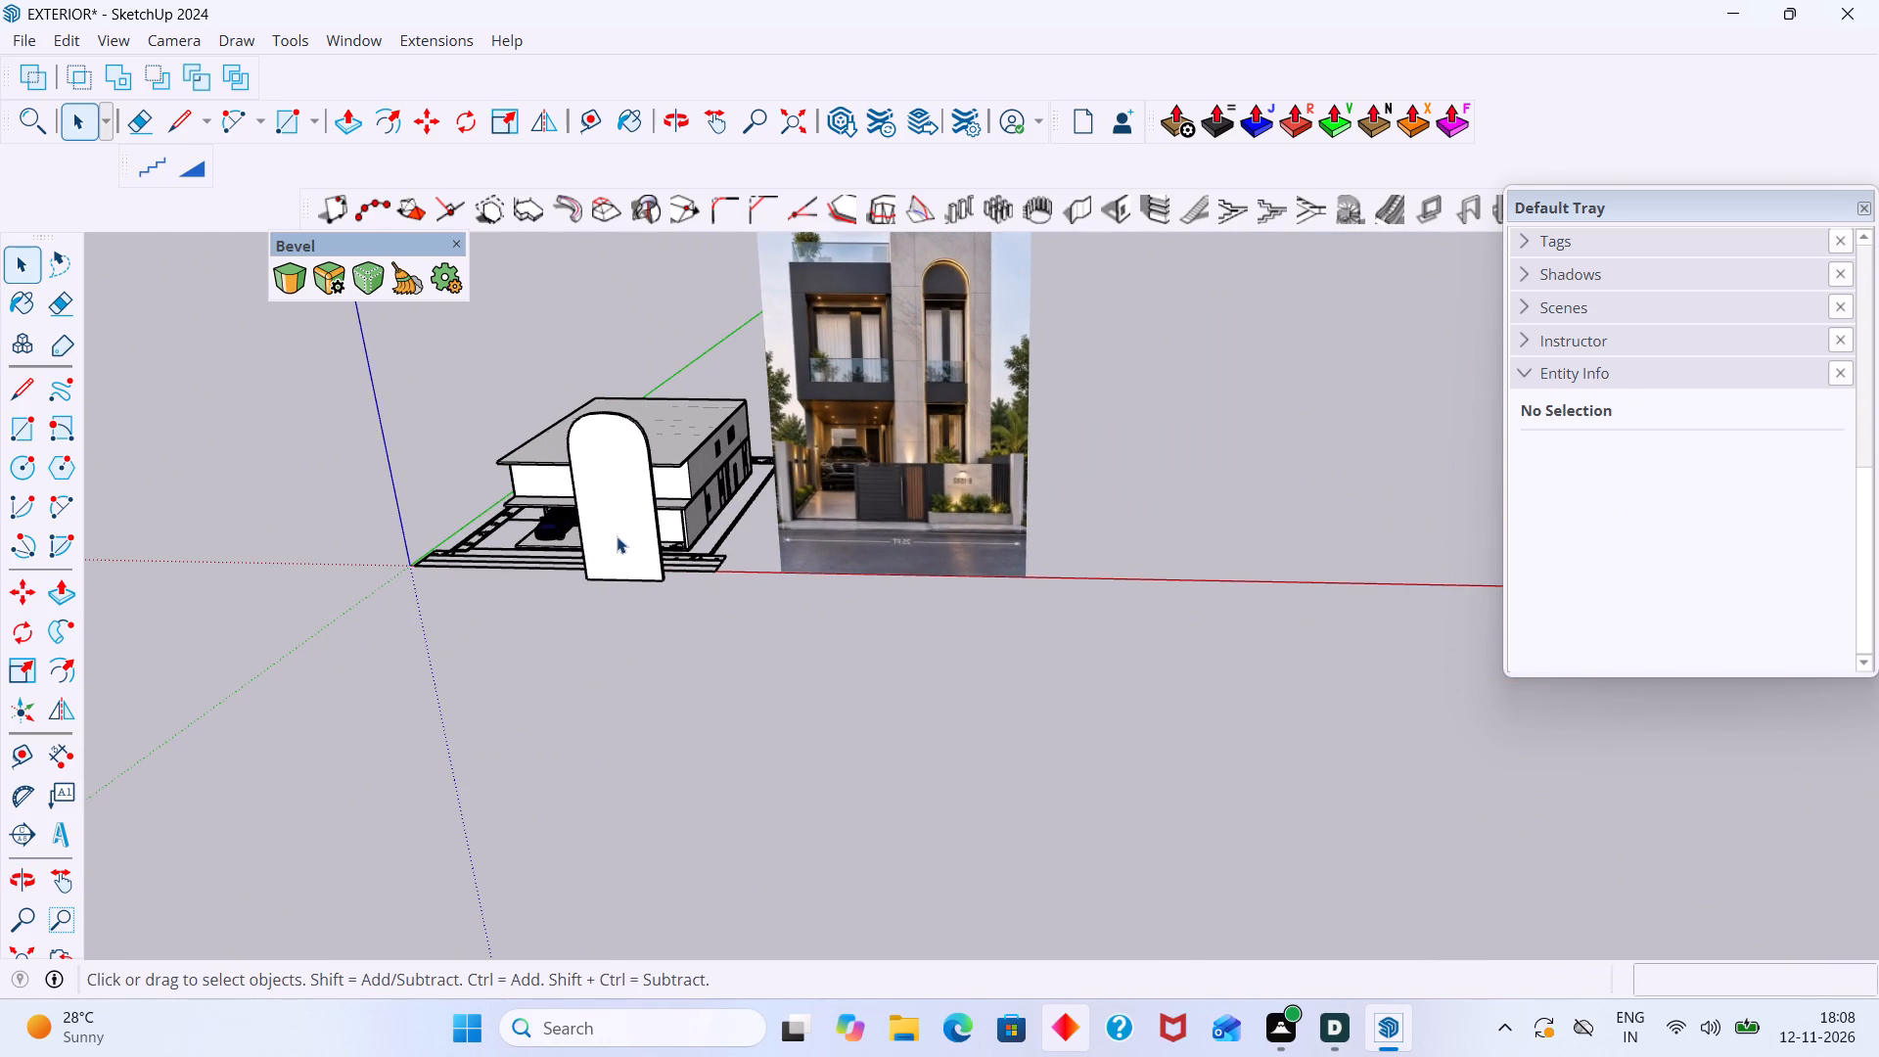
{"action": "middle_click_drag", "start_coordinate": [571, 544], "coordinate": [985, 532]}
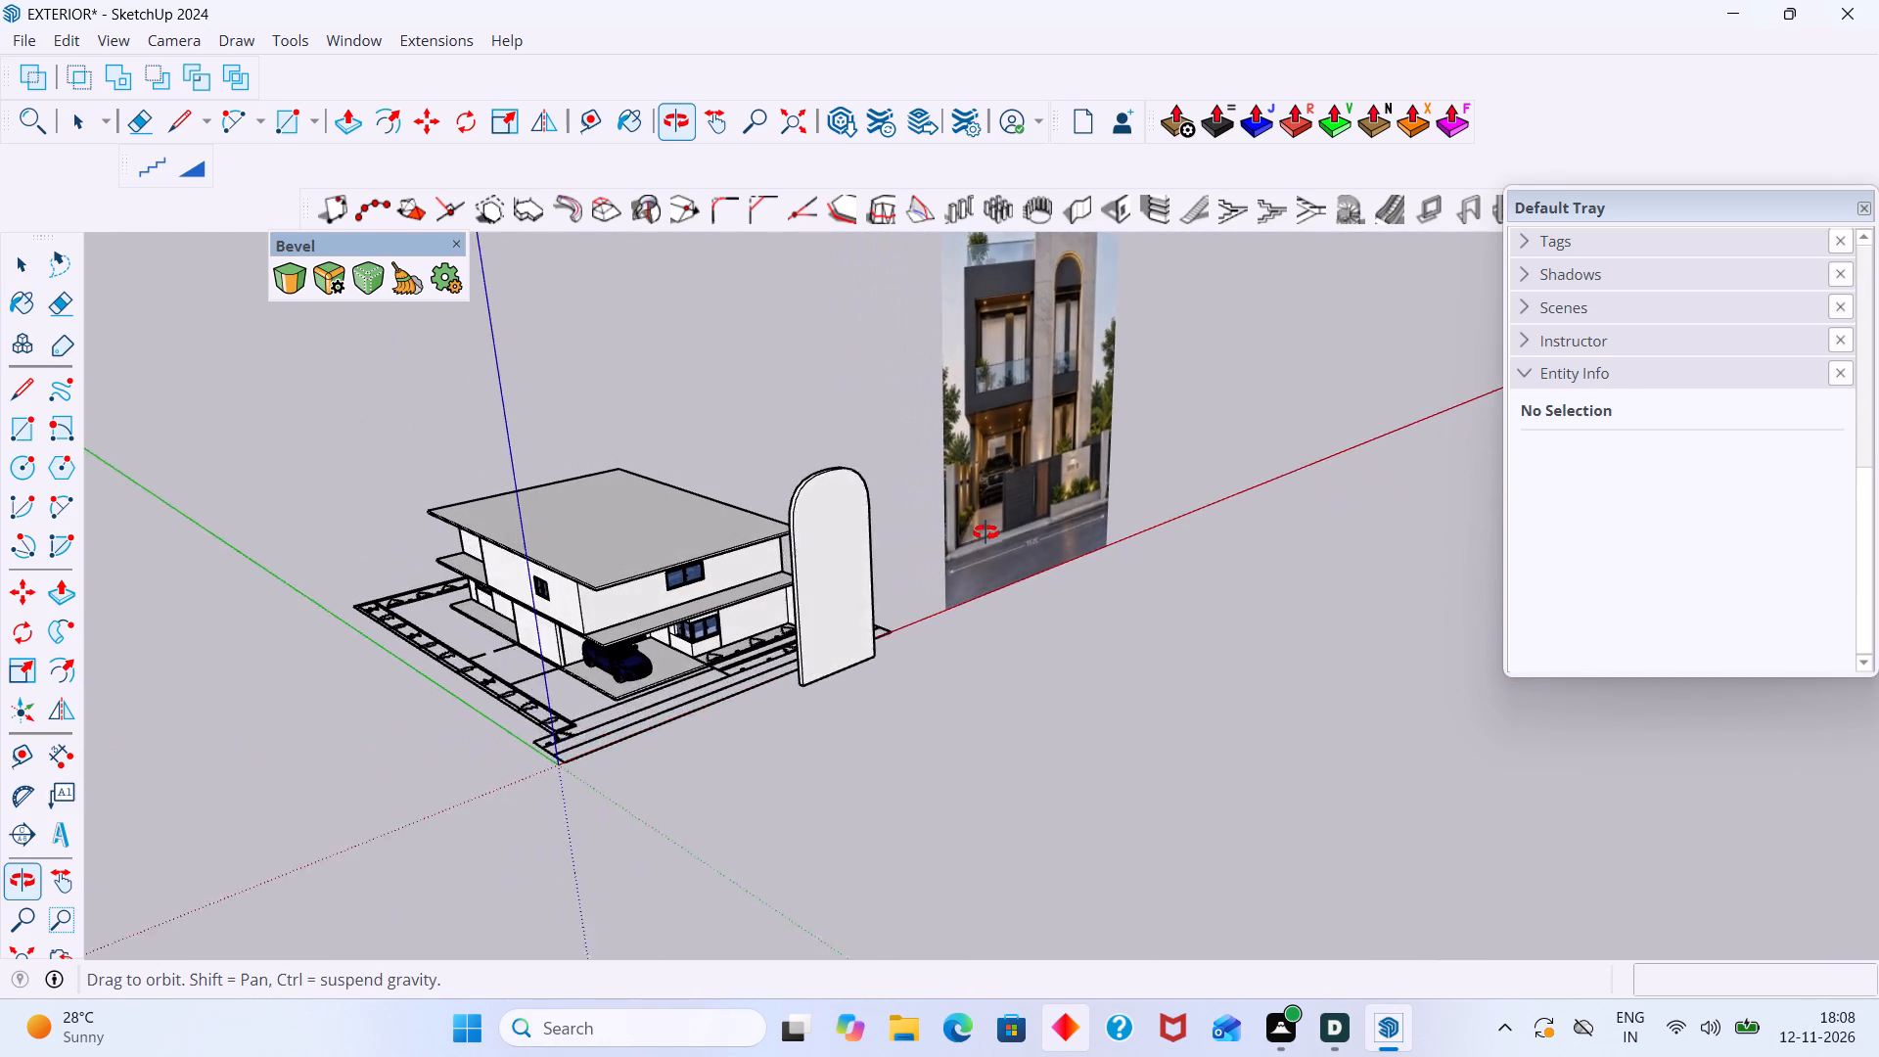
Undo the 8' bevels on both upper corners of the tall front wall.
{"action": "middle_click_drag", "start_coordinate": [985, 532], "coordinate": [1018, 527]}
{"action": "scroll", "coordinate": [887, 675], "scroll_direction": "down", "scroll_amount": 3}
{"action": "middle_click_drag", "start_coordinate": [871, 683], "coordinate": [698, 660]}
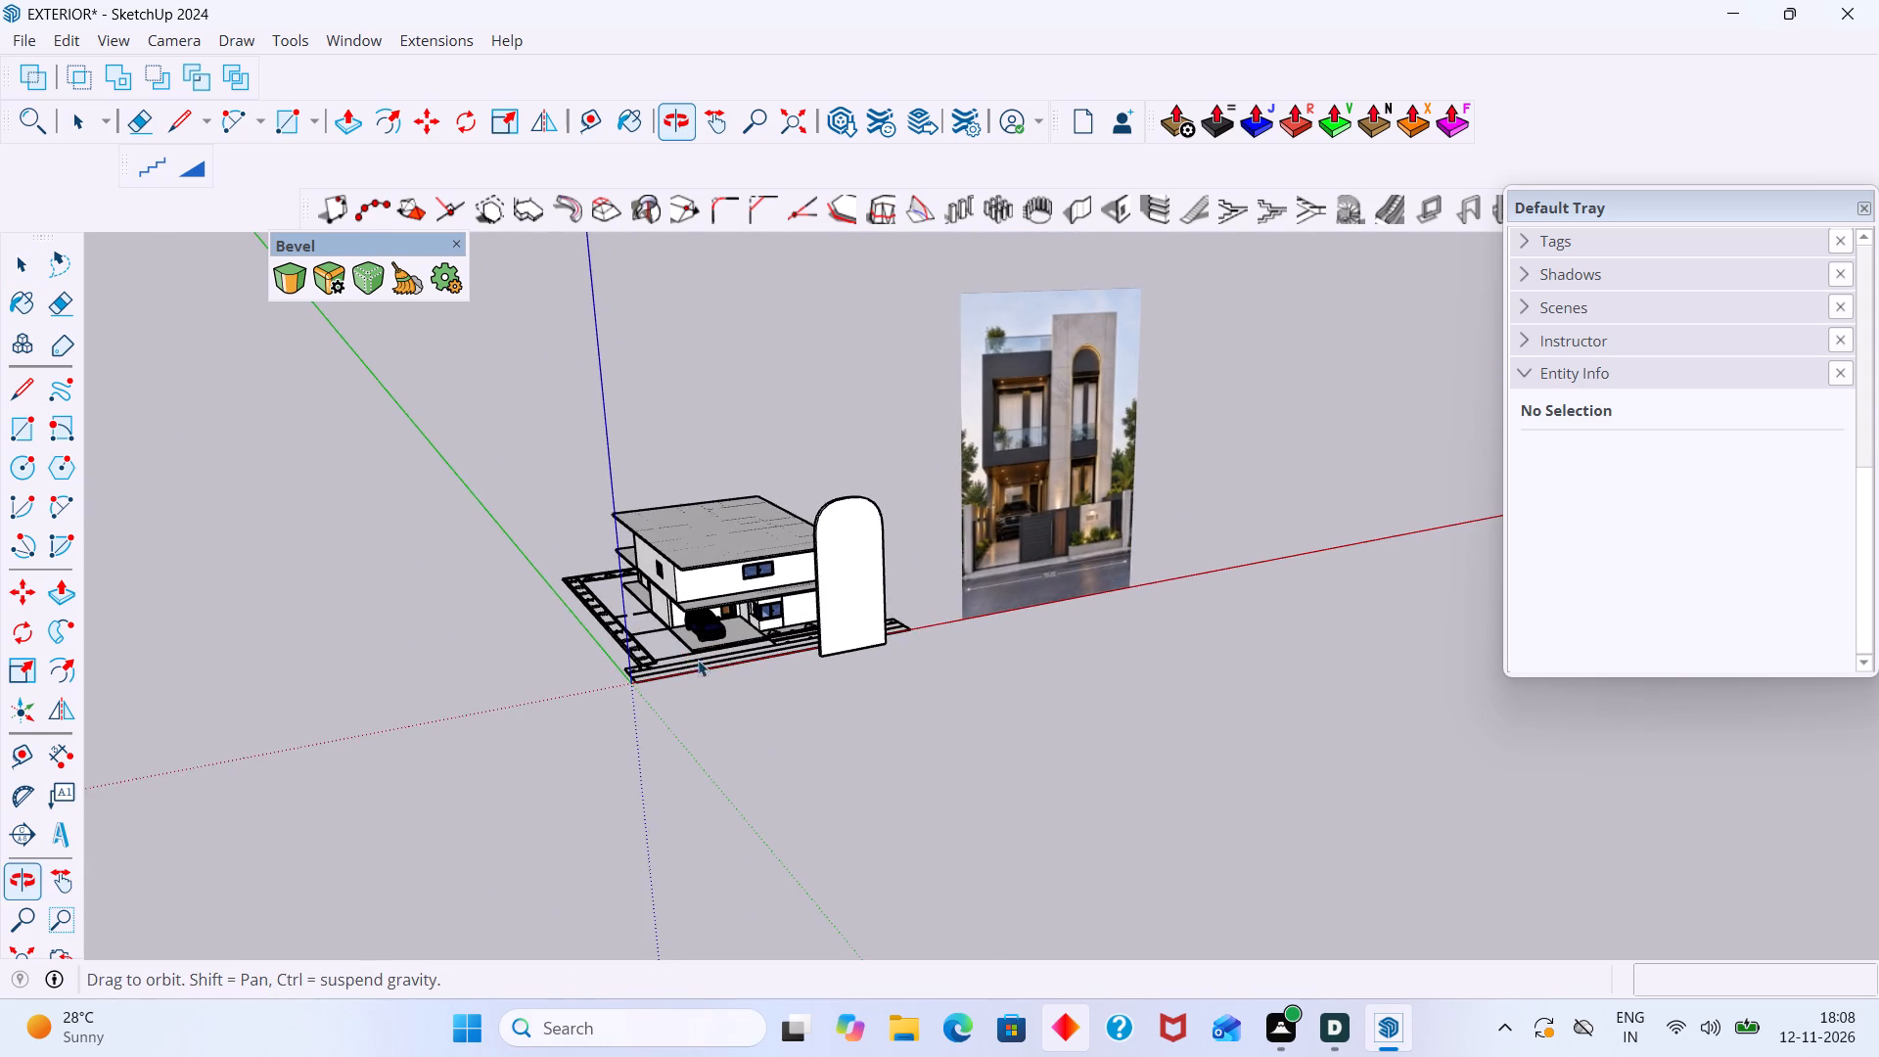
{"action": "middle_click_drag", "start_coordinate": [757, 681], "coordinate": [465, 644]}
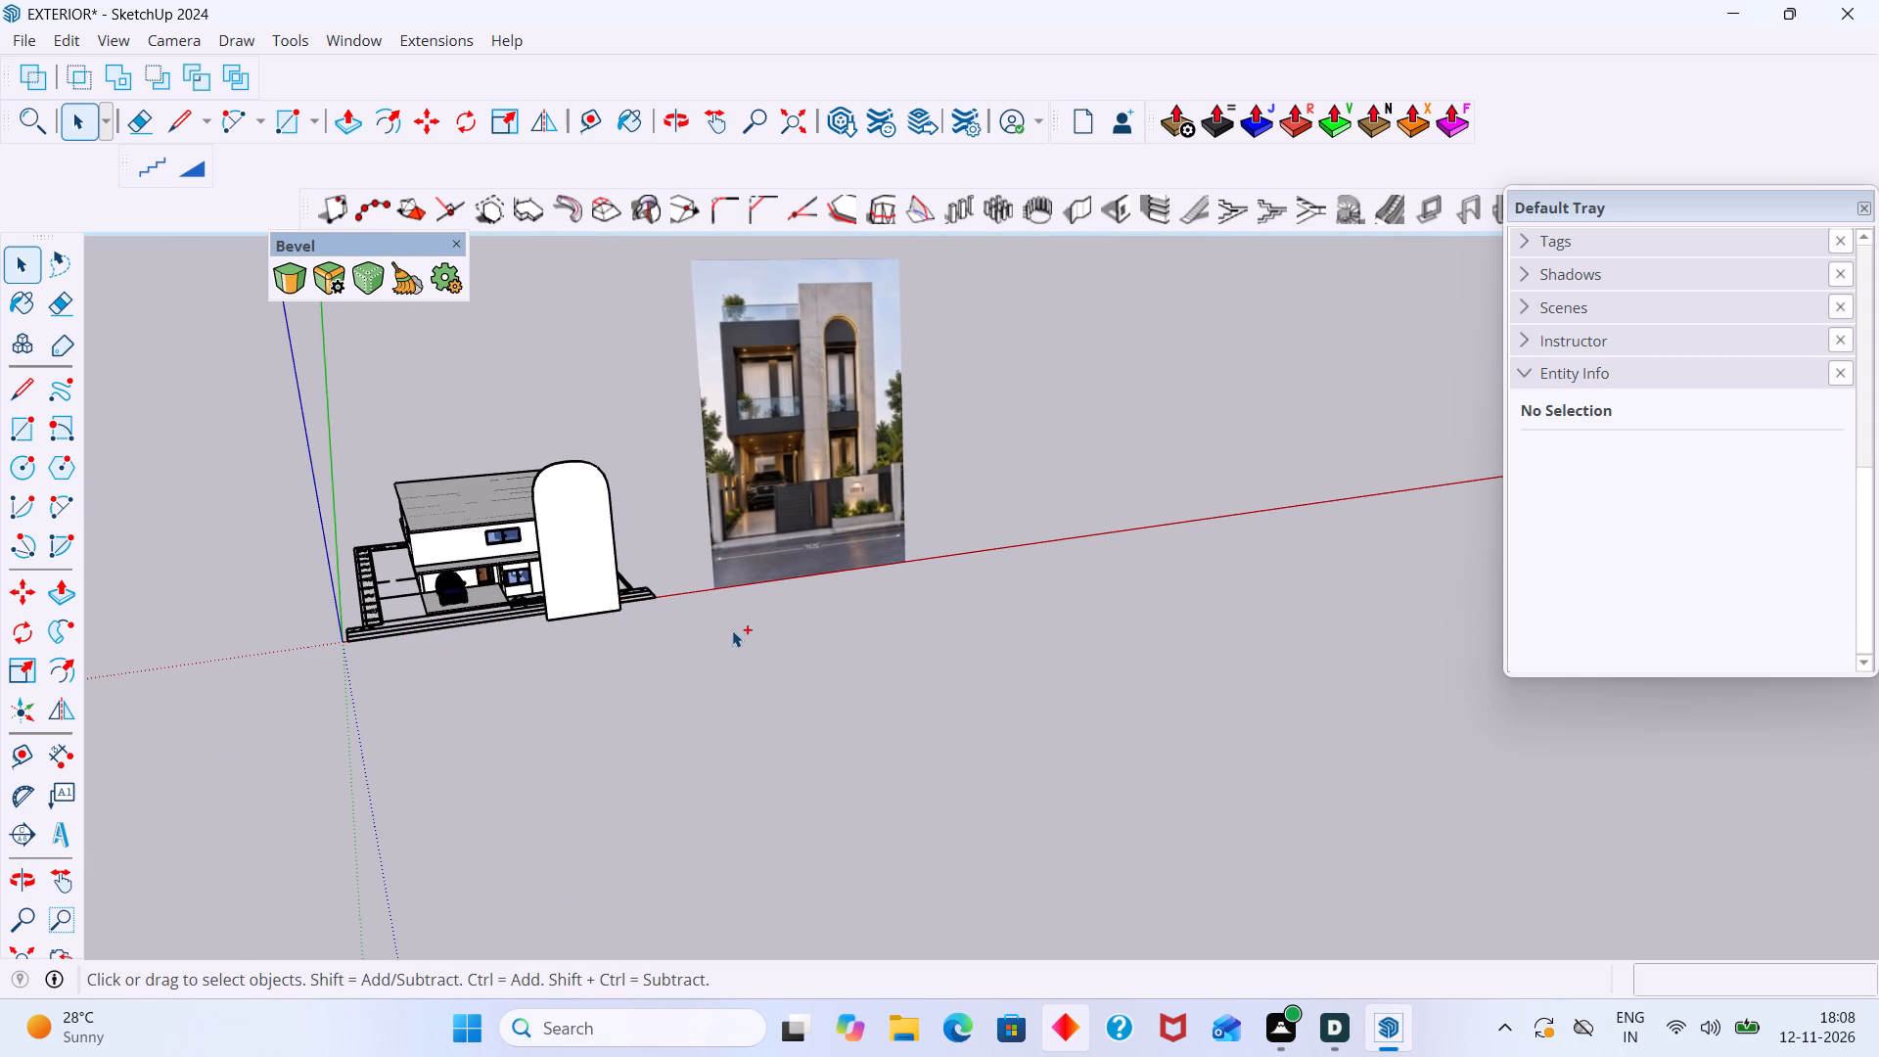
{"action": "key", "text": "ctrl+z"}
{"action": "key", "text": "ctrl+z"}
{"action": "key", "text": "ctrl+z"}
{"action": "key", "text": "ctrl+z"}
{"action": "key", "text": "ctrl+z"}
{"action": "key", "text": "ctrl+z"}
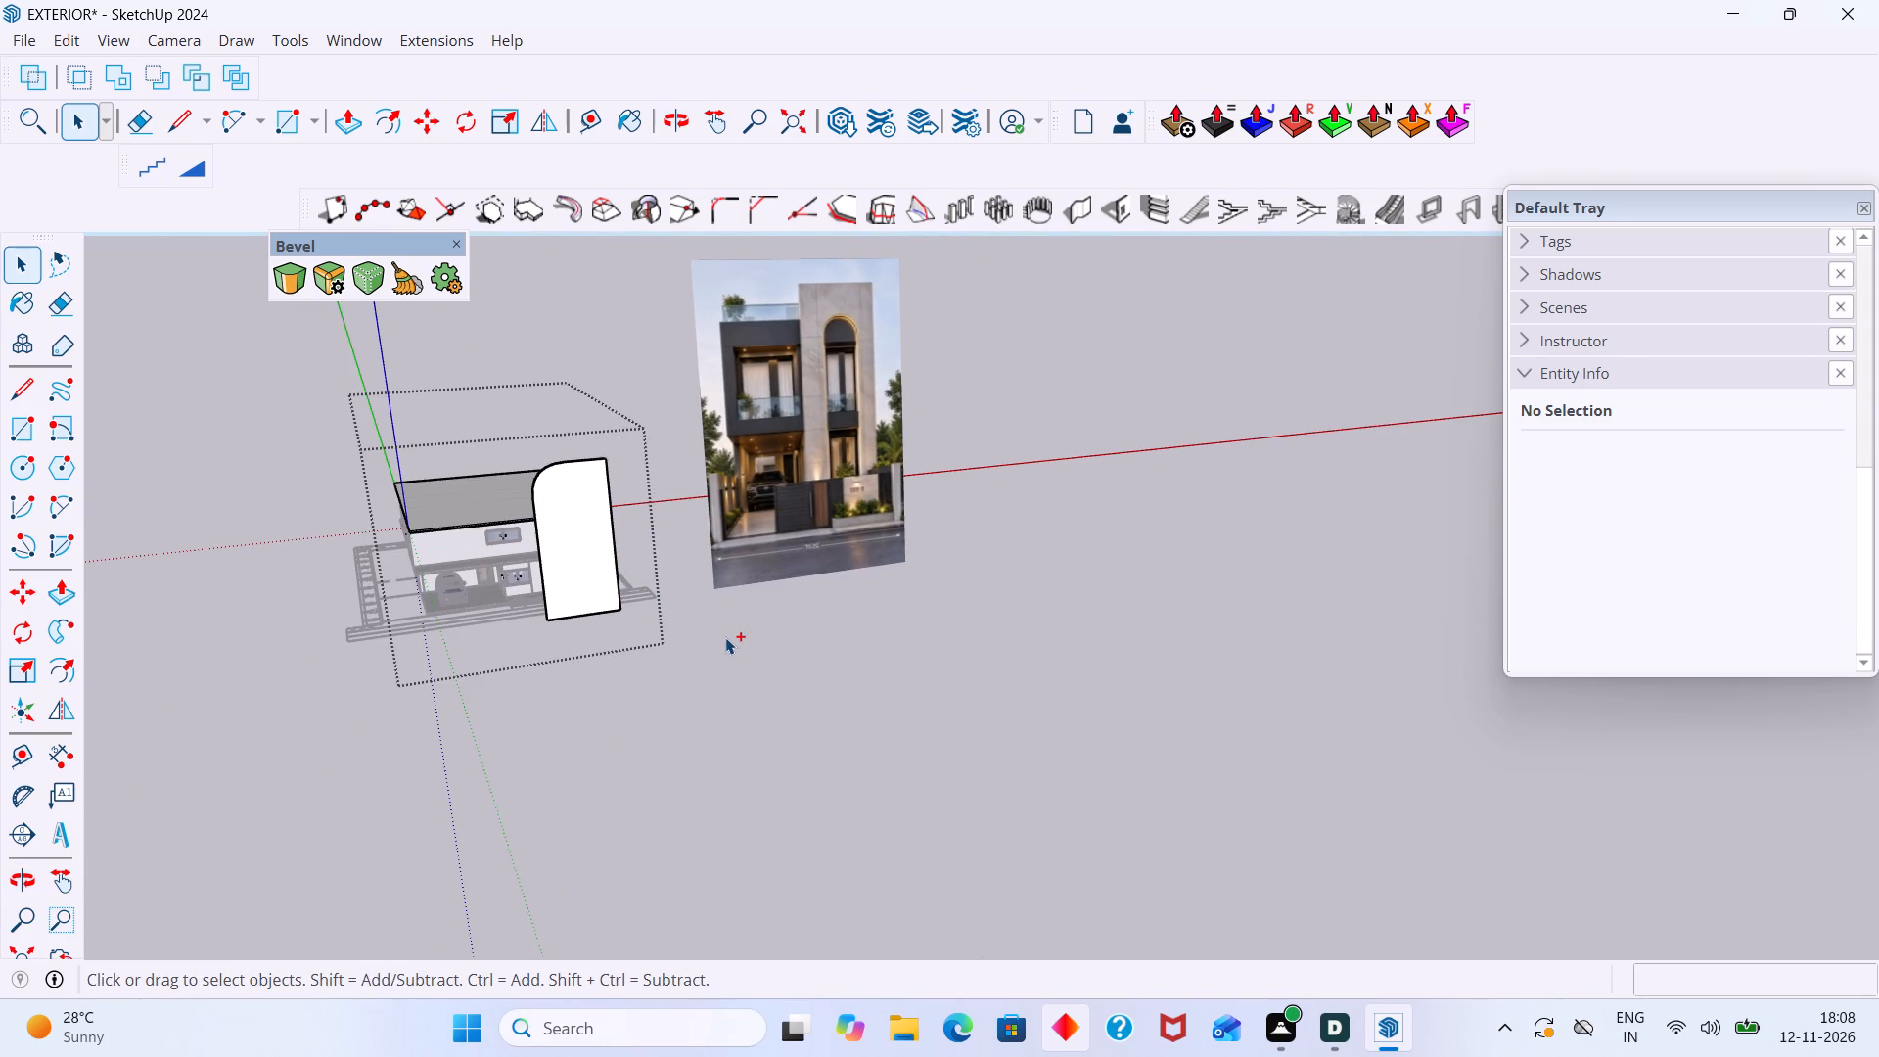
{"action": "key", "text": "ctrl+z"}
{"action": "key", "text": "ctrl+z"}
{"action": "key", "text": "space"}
{"action": "left_click", "coordinate": [746, 674]}
Open the house group and the tall front wall's nested group, and select the wall's front face.
{"action": "scroll", "coordinate": [500, 546], "scroll_direction": "up", "scroll_amount": 7}
{"action": "middle_click_drag", "start_coordinate": [586, 568], "coordinate": [566, 629]}
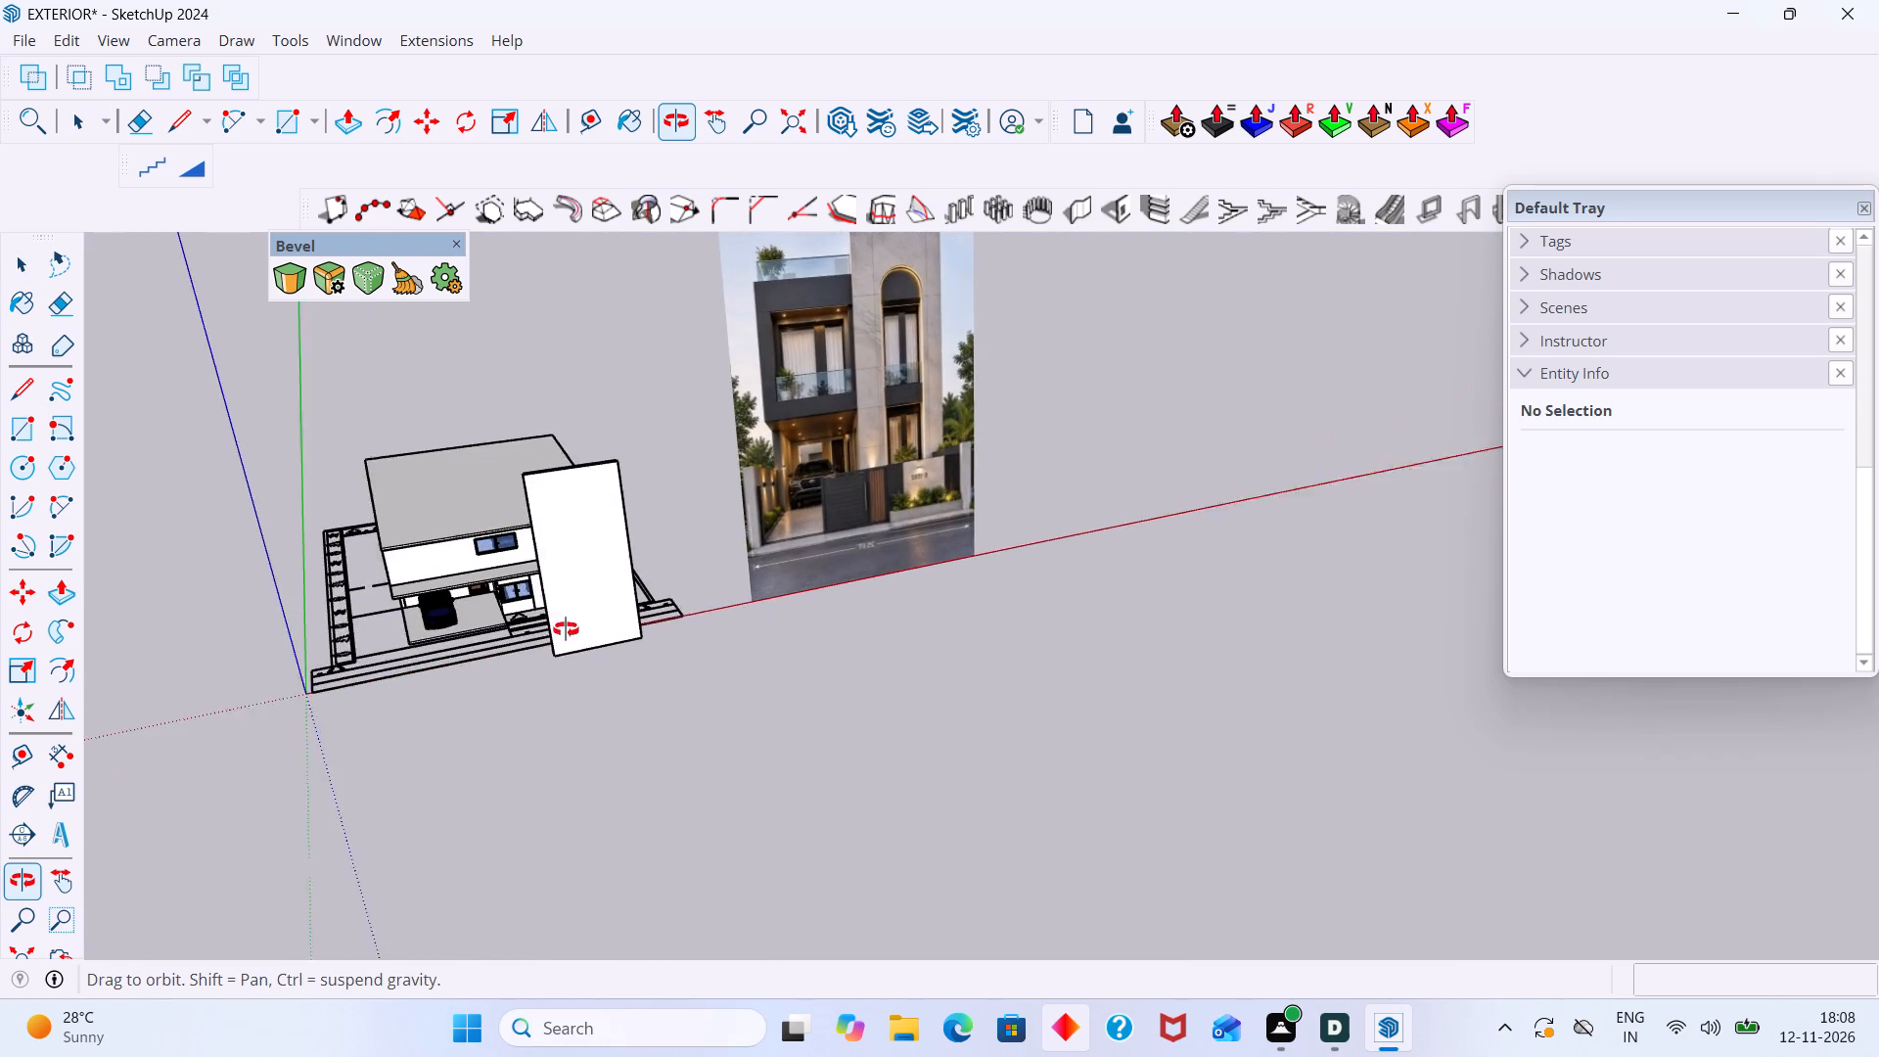
{"action": "middle_click_drag", "start_coordinate": [566, 629], "coordinate": [555, 628]}
{"action": "scroll", "coordinate": [559, 592], "scroll_direction": "up", "scroll_amount": 1}
{"action": "scroll", "coordinate": [559, 592], "scroll_direction": "down", "scroll_amount": 6}
{"action": "middle_click_drag", "start_coordinate": [622, 601], "coordinate": [547, 587]}
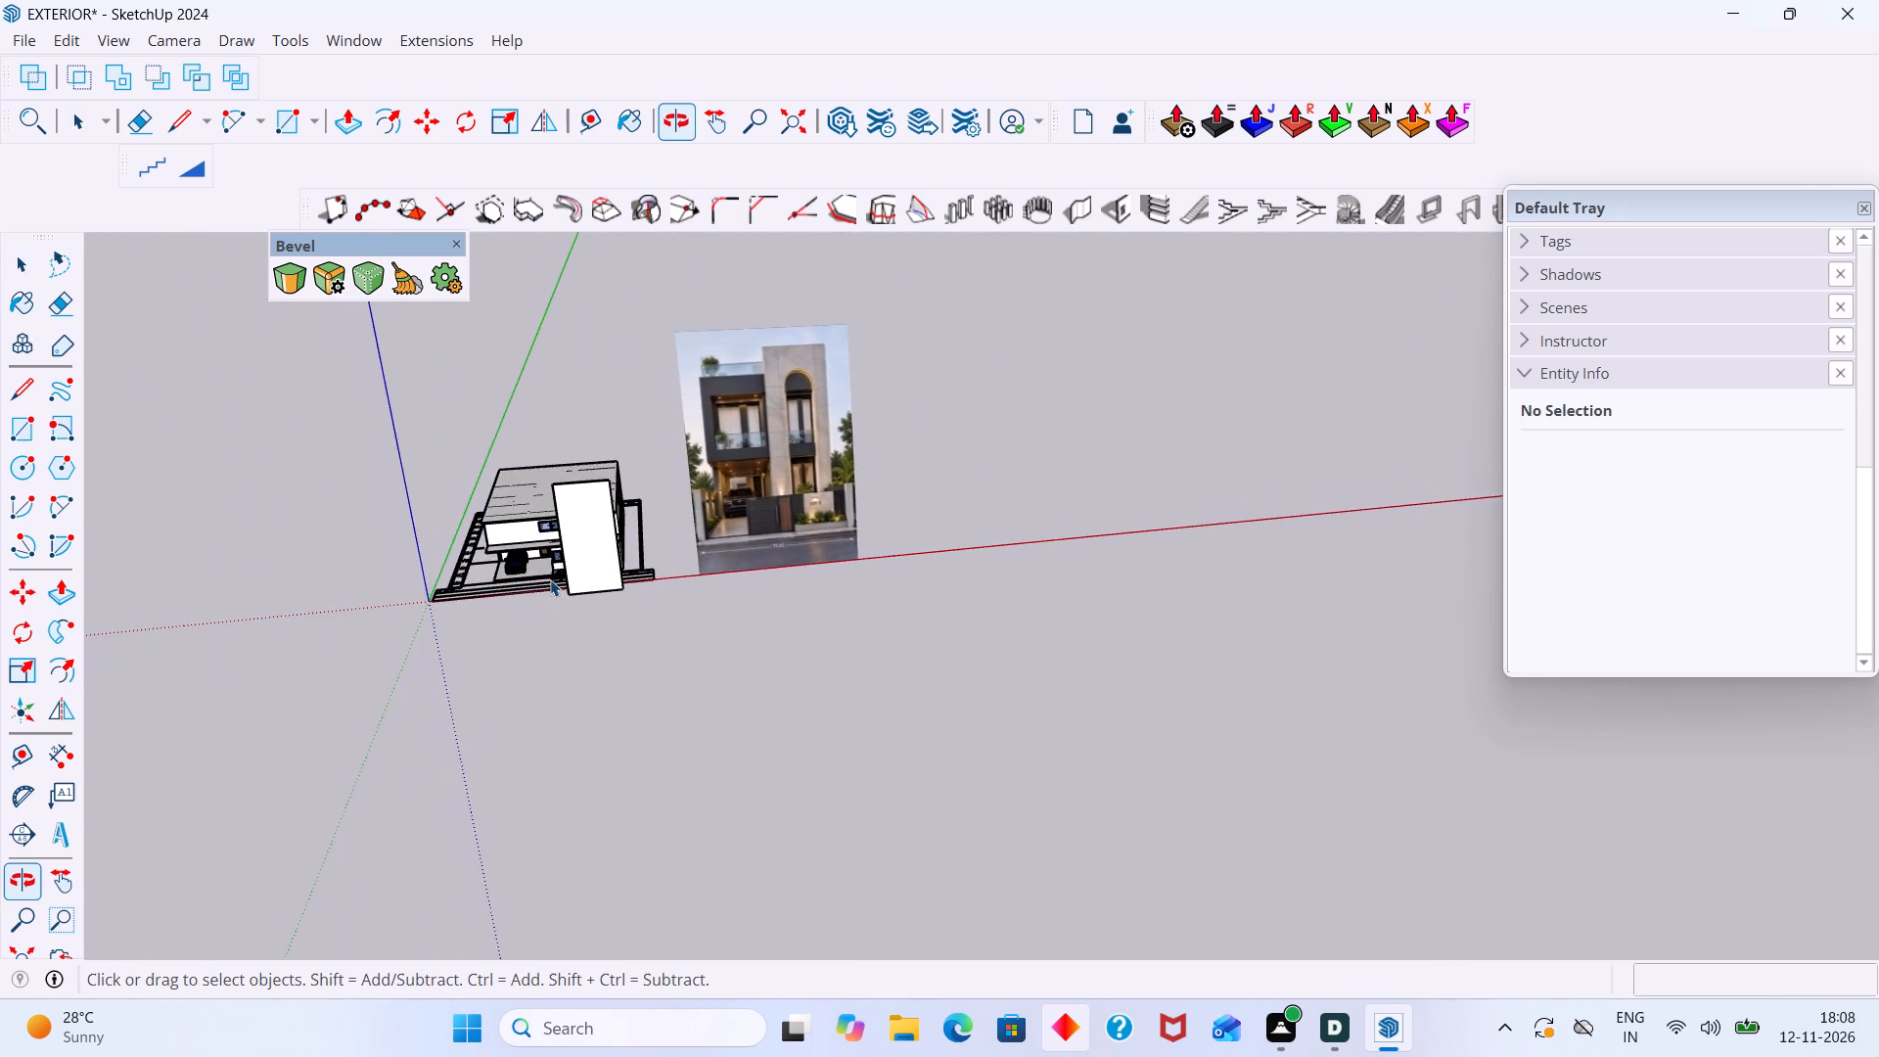
{"action": "scroll", "coordinate": [553, 574], "scroll_direction": "up", "scroll_amount": 6}
{"action": "left_click", "coordinate": [592, 537]}
{"action": "scroll", "coordinate": [591, 542], "scroll_direction": "up", "scroll_amount": 3}
{"action": "double_click", "coordinate": [592, 547]}
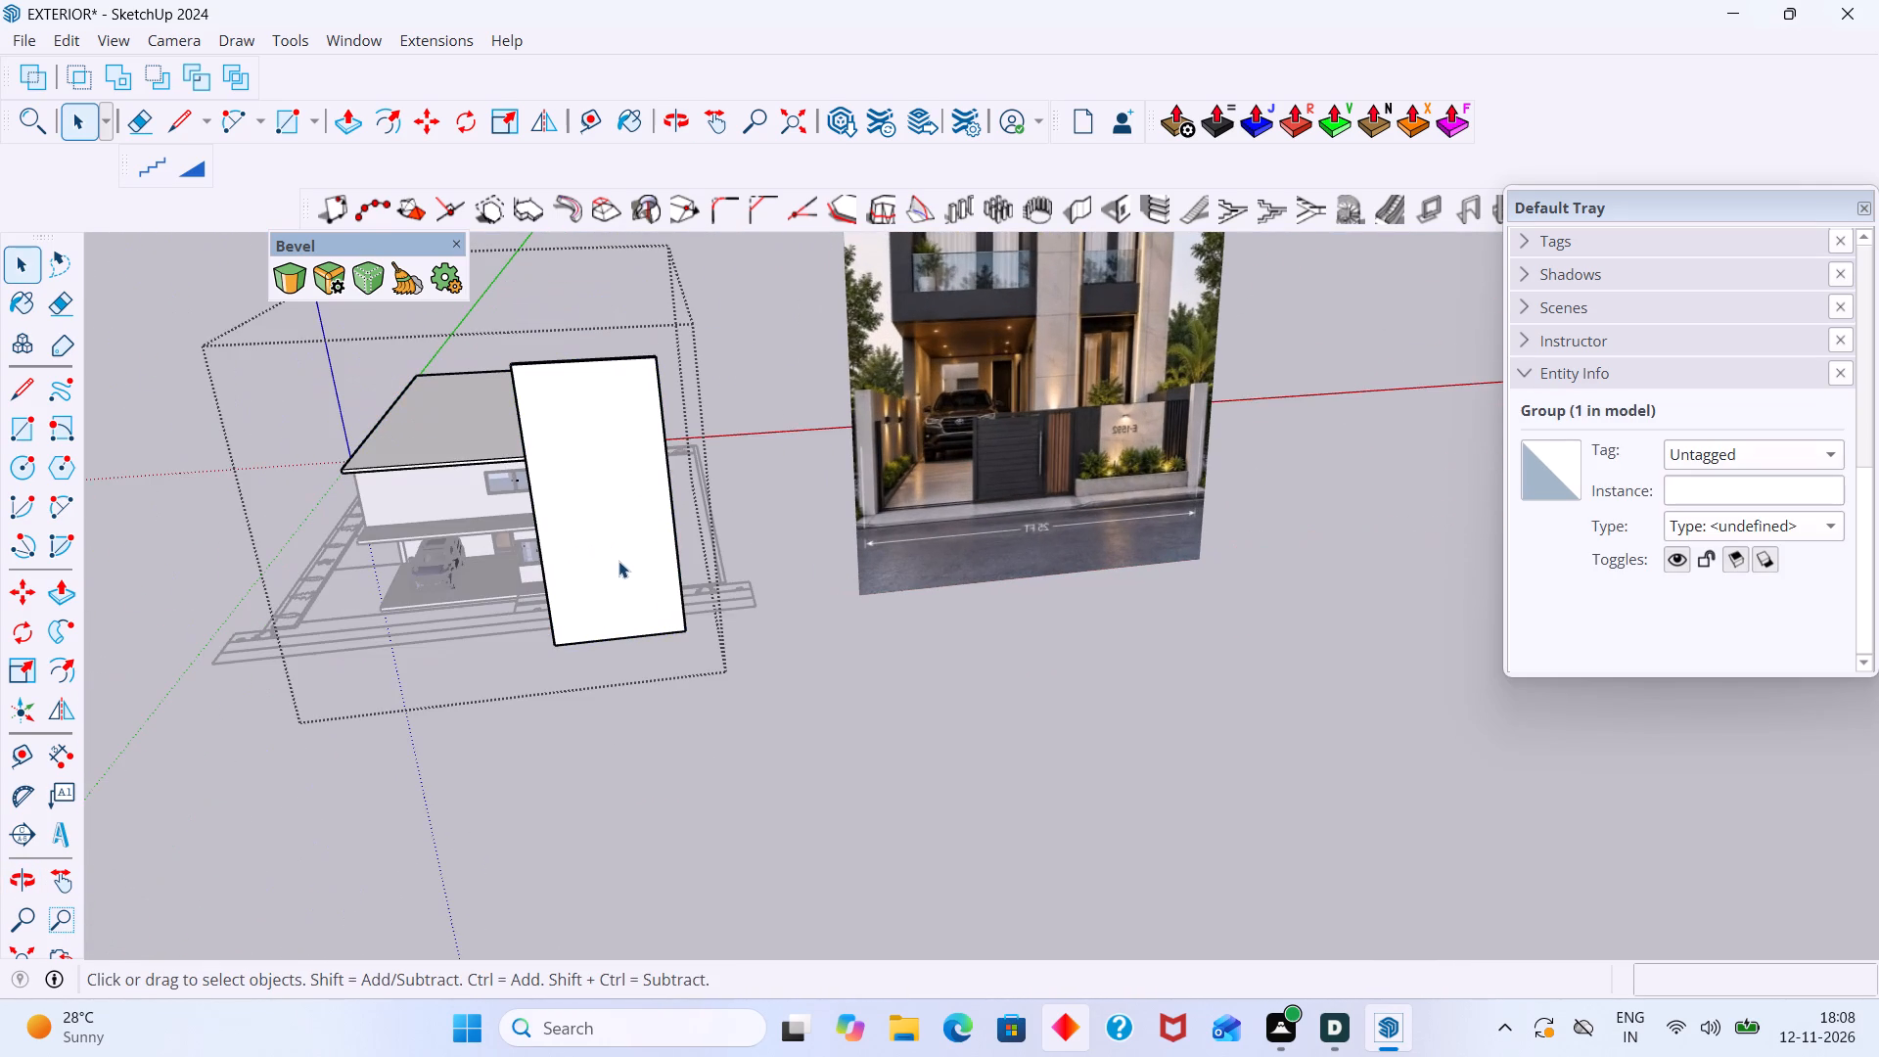
{"action": "left_click", "coordinate": [619, 563]}
{"action": "scroll", "coordinate": [619, 563], "scroll_direction": "up", "scroll_amount": 3}
{"action": "double_click", "coordinate": [616, 560]}
{"action": "left_click", "coordinate": [600, 598]}
{"action": "scroll", "coordinate": [601, 593], "scroll_direction": "up", "scroll_amount": 3}
{"action": "double_click", "coordinate": [596, 578]}
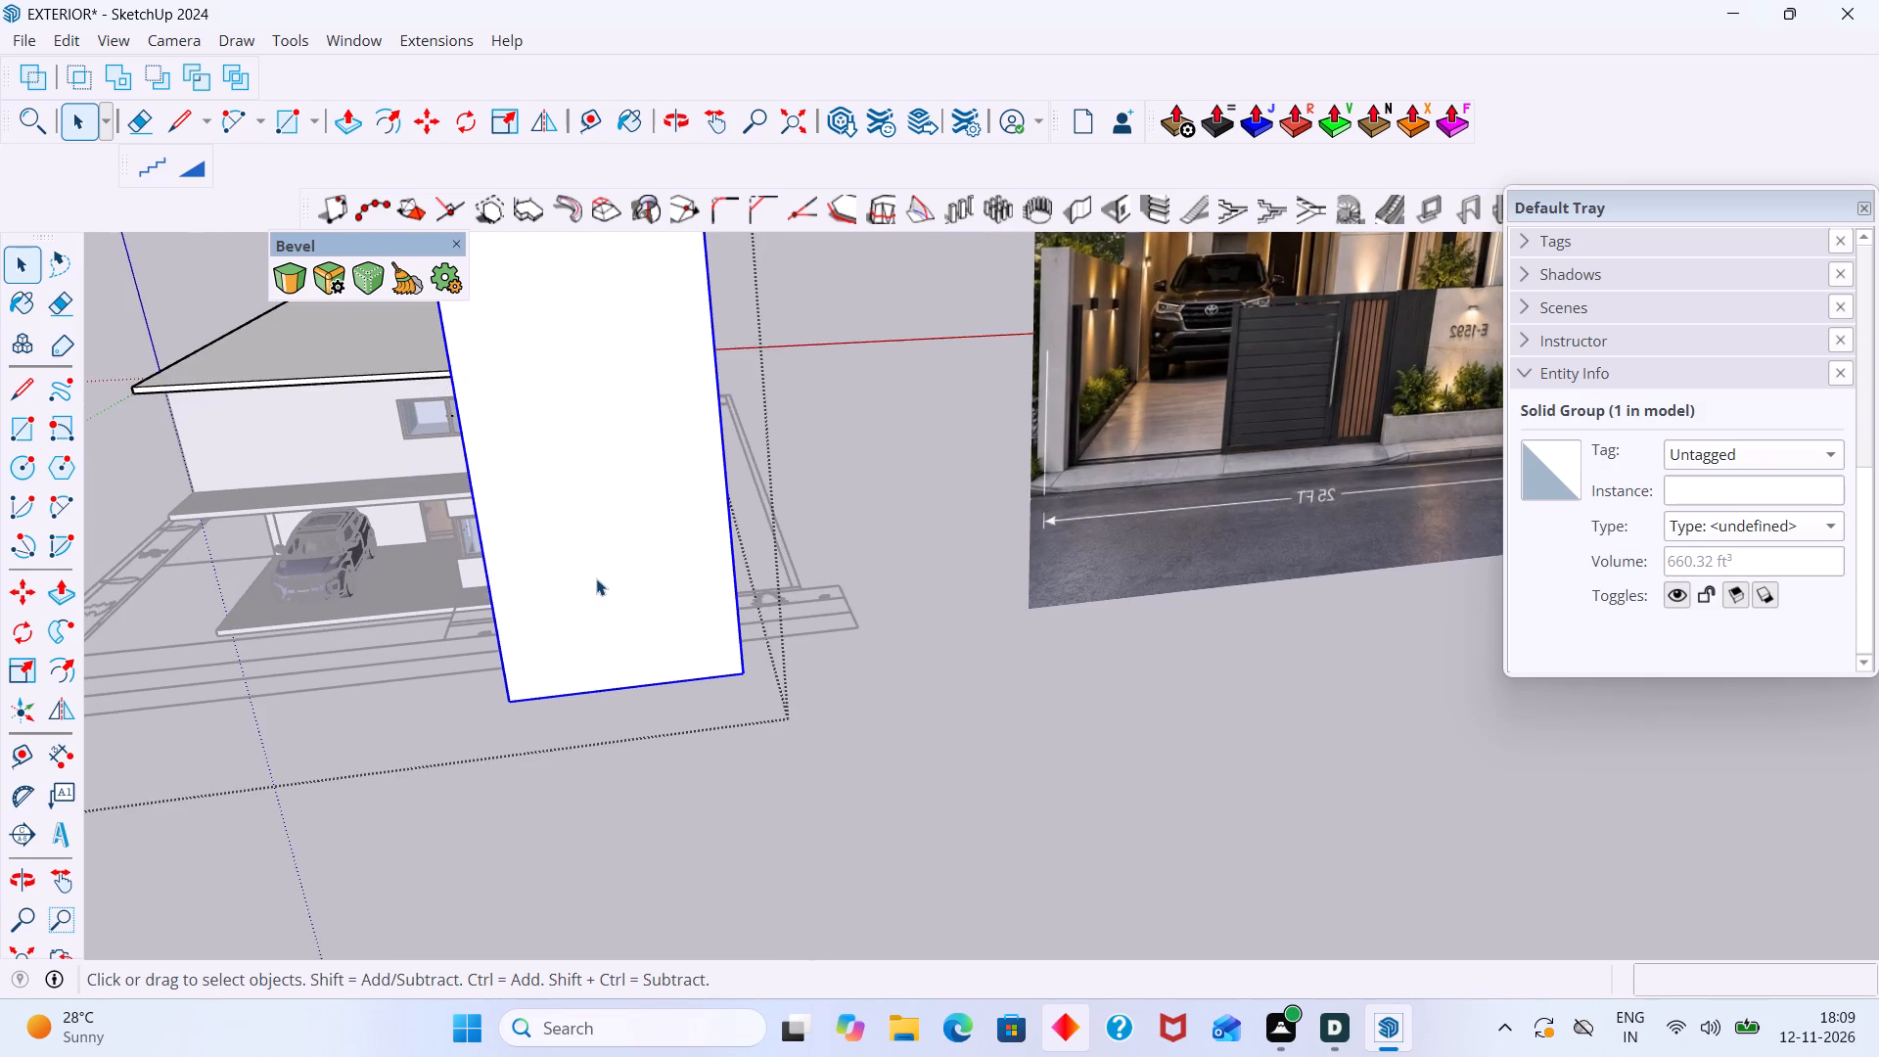
{"action": "left_click", "coordinate": [612, 599]}
{"action": "scroll", "coordinate": [611, 602], "scroll_direction": "down", "scroll_amount": 7}
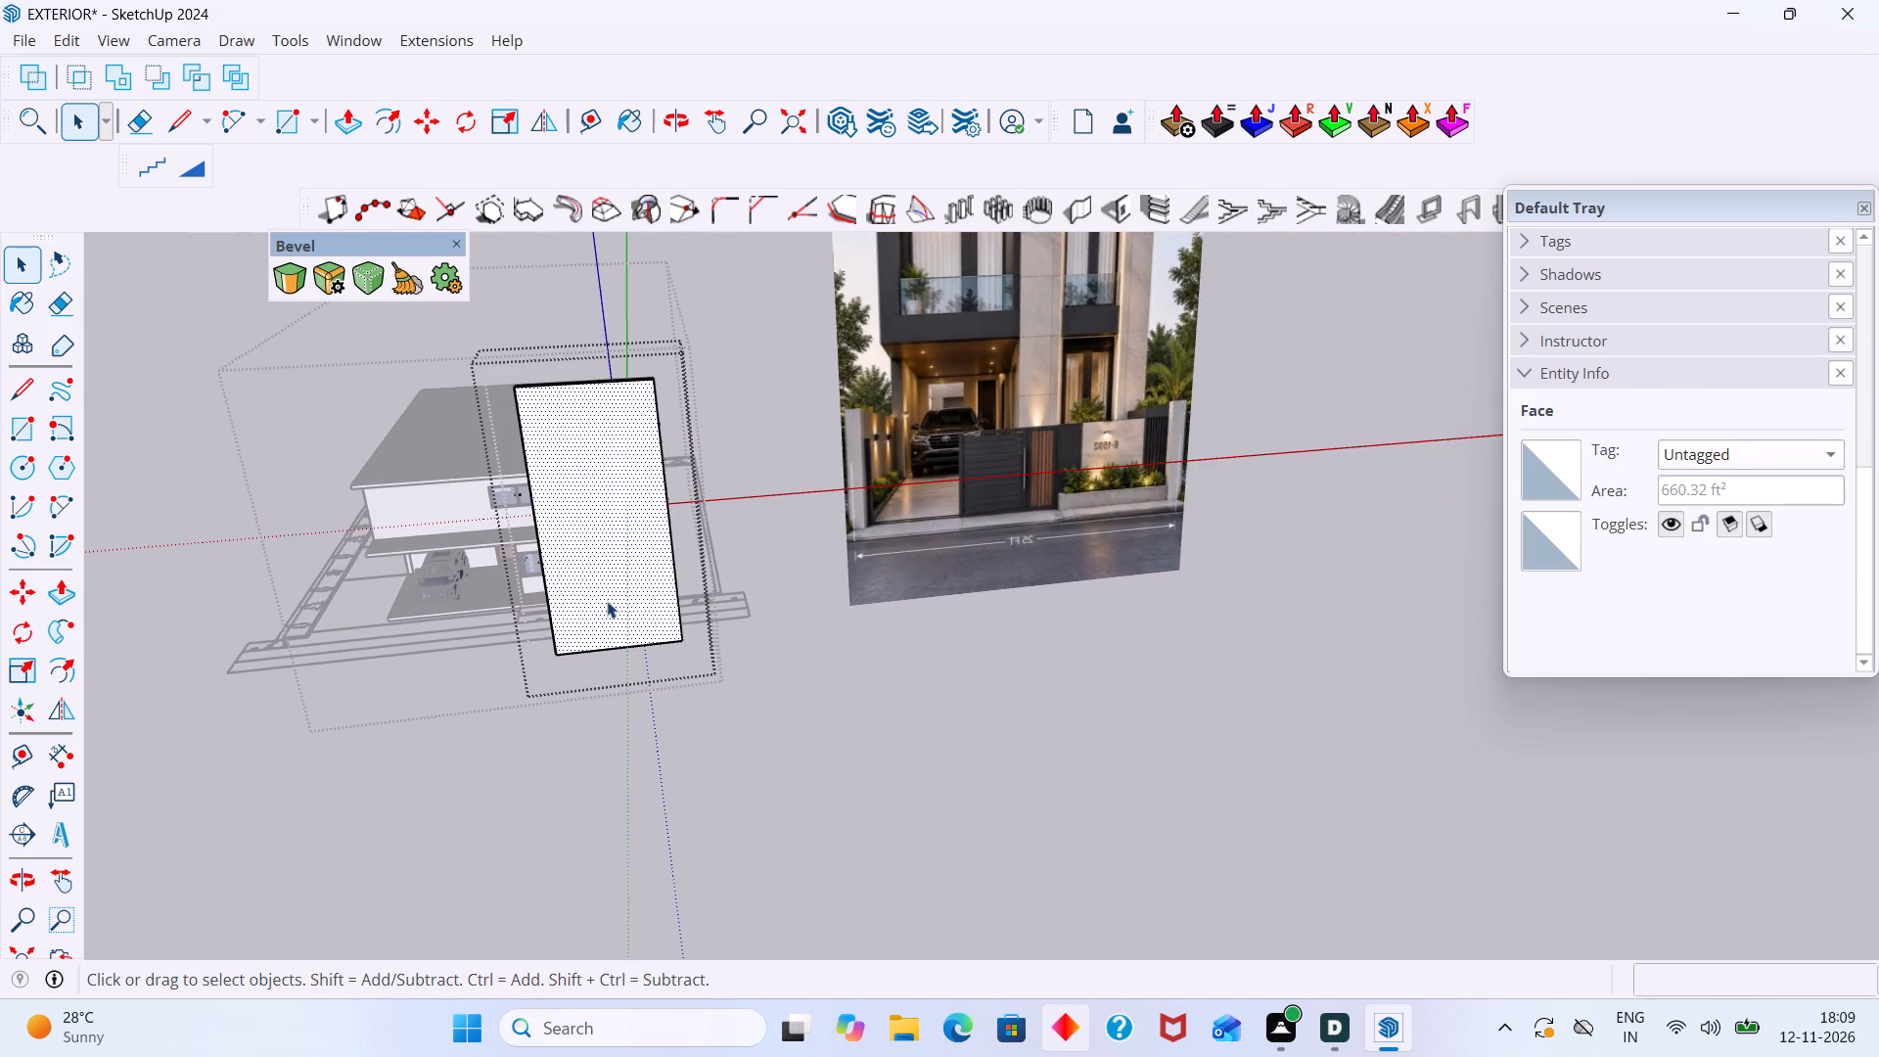
{"action": "scroll", "coordinate": [607, 615], "scroll_direction": "down", "scroll_amount": 3}
{"action": "key", "text": "r"}
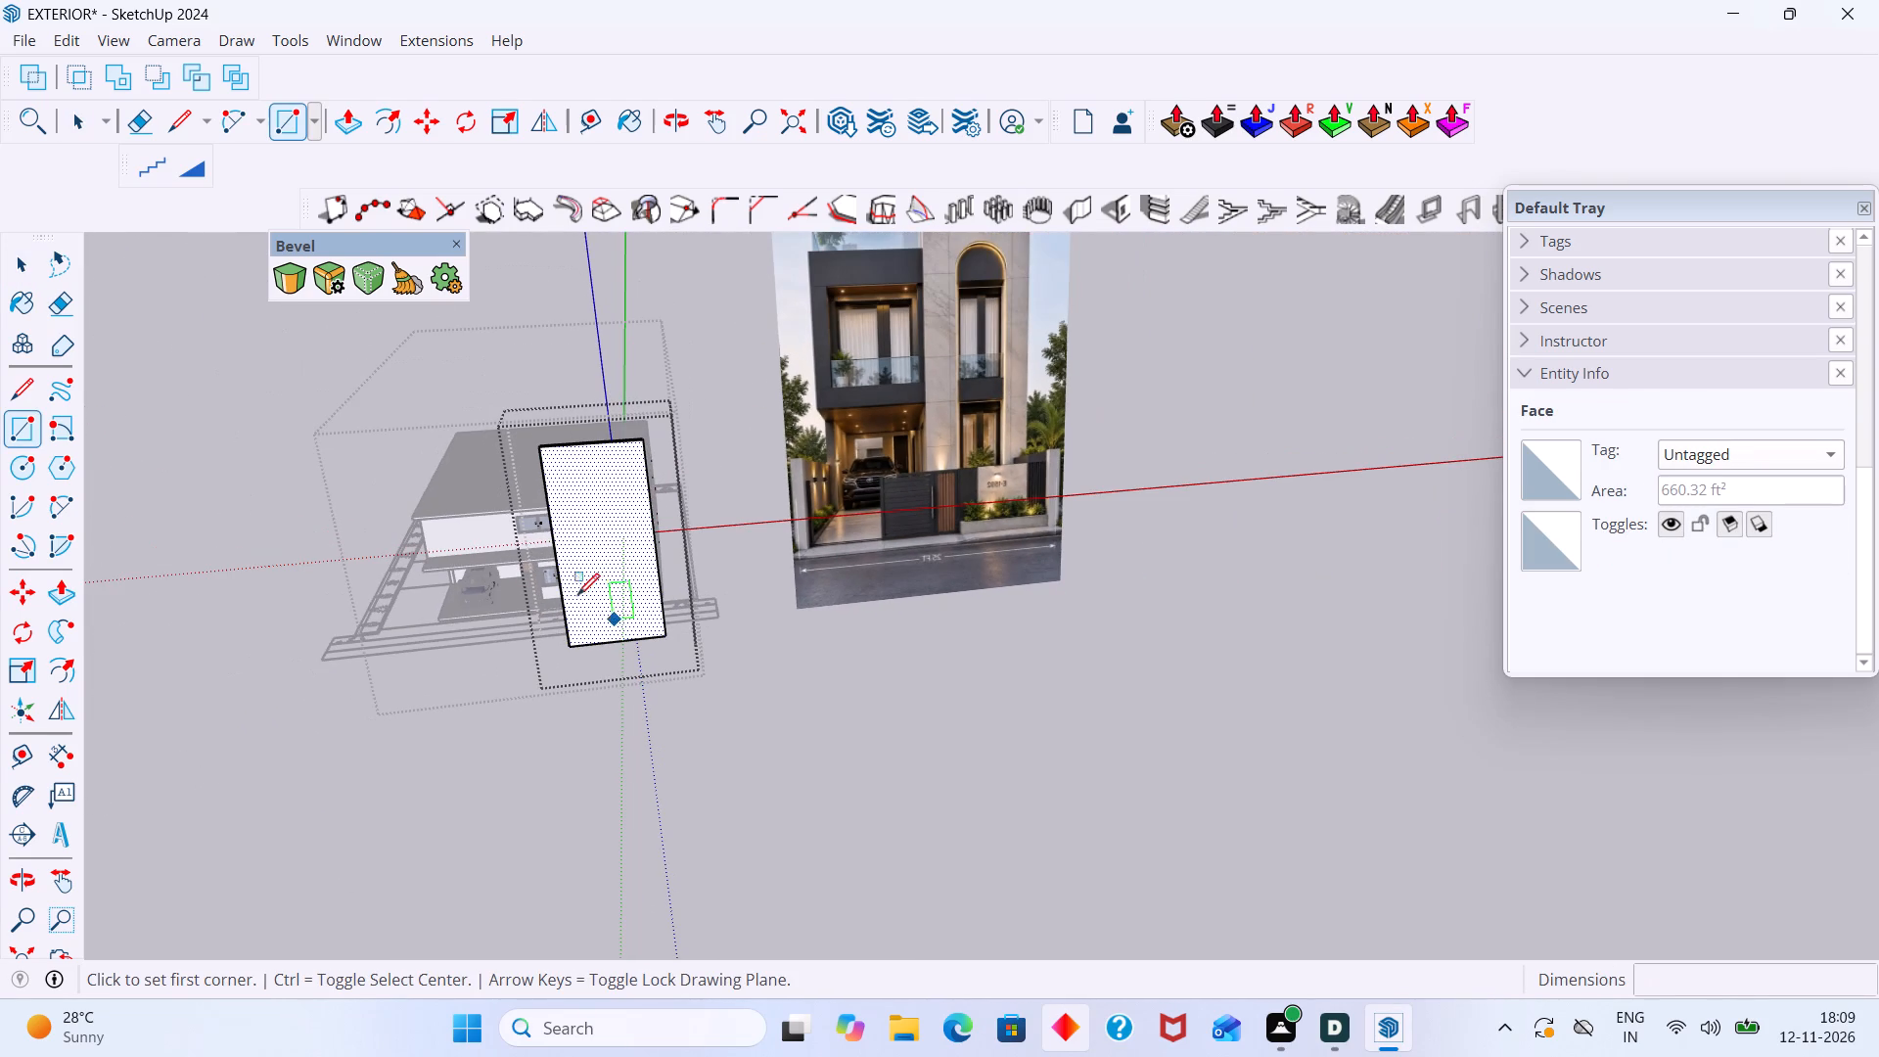
{"action": "key", "text": "space"}
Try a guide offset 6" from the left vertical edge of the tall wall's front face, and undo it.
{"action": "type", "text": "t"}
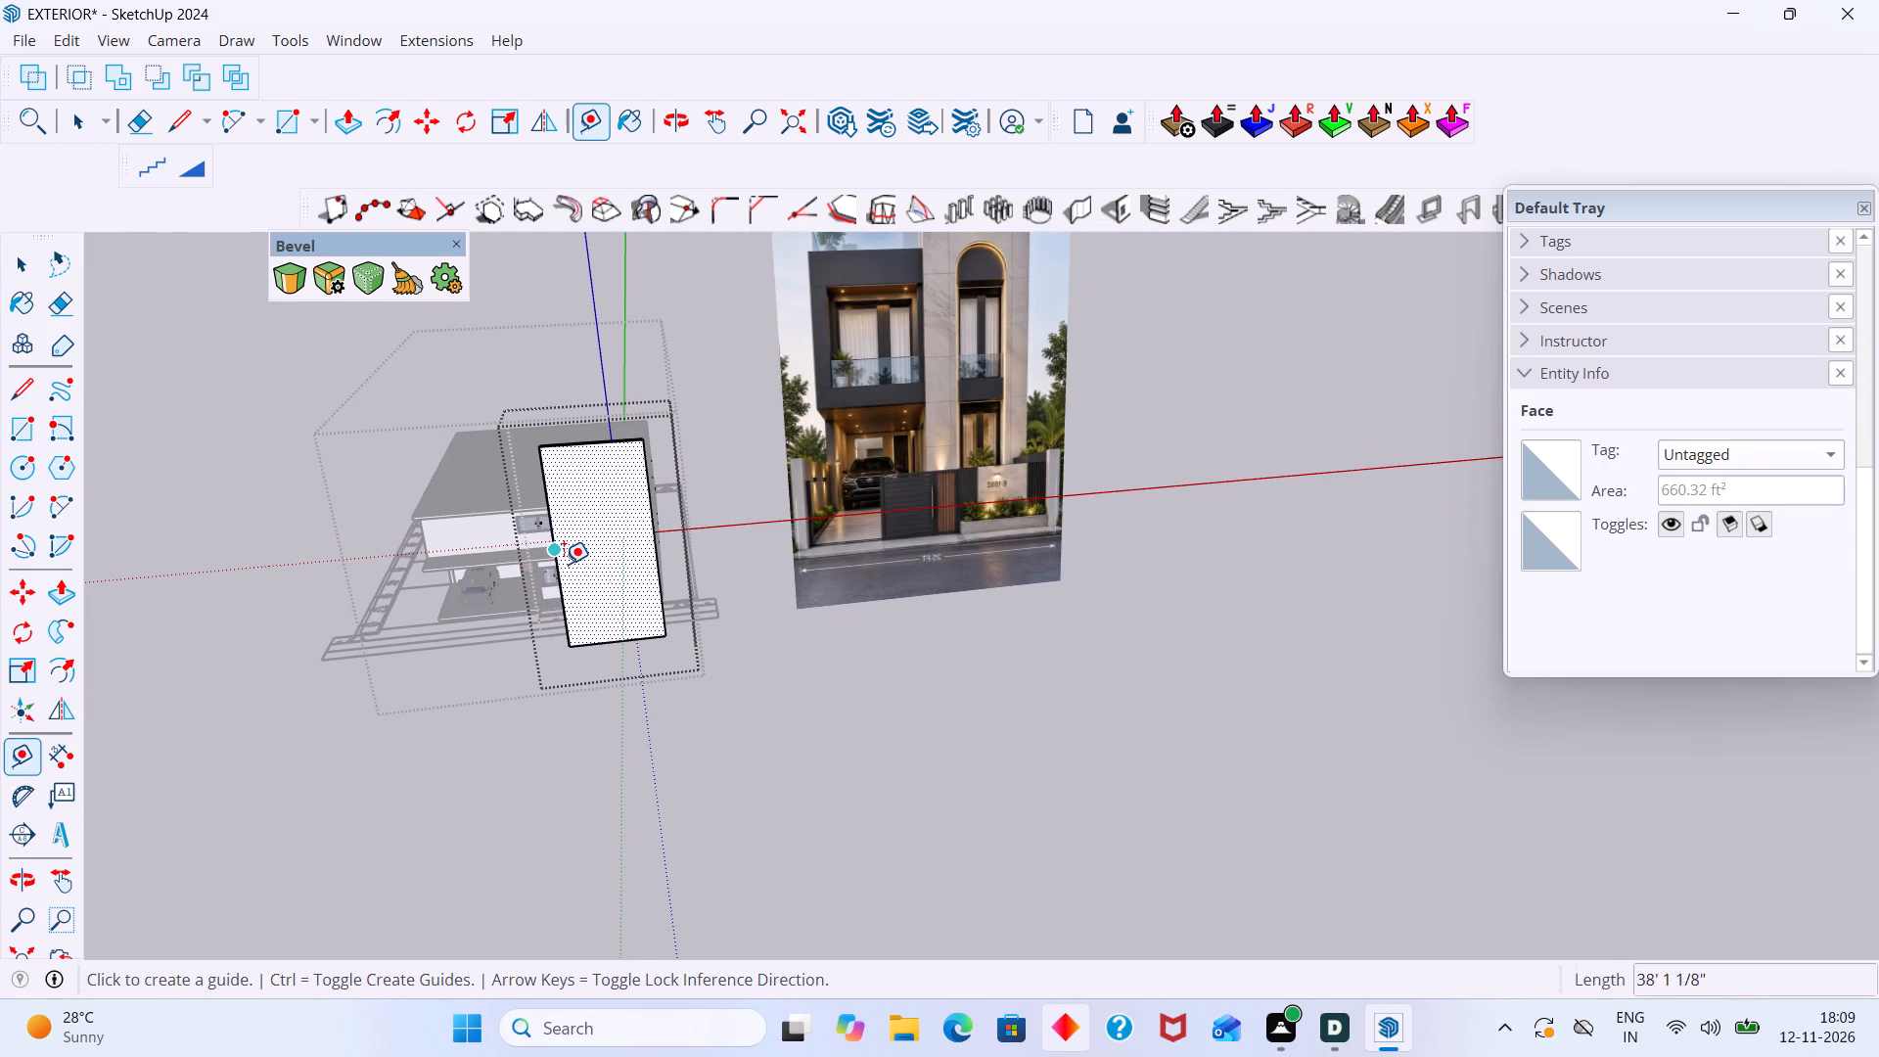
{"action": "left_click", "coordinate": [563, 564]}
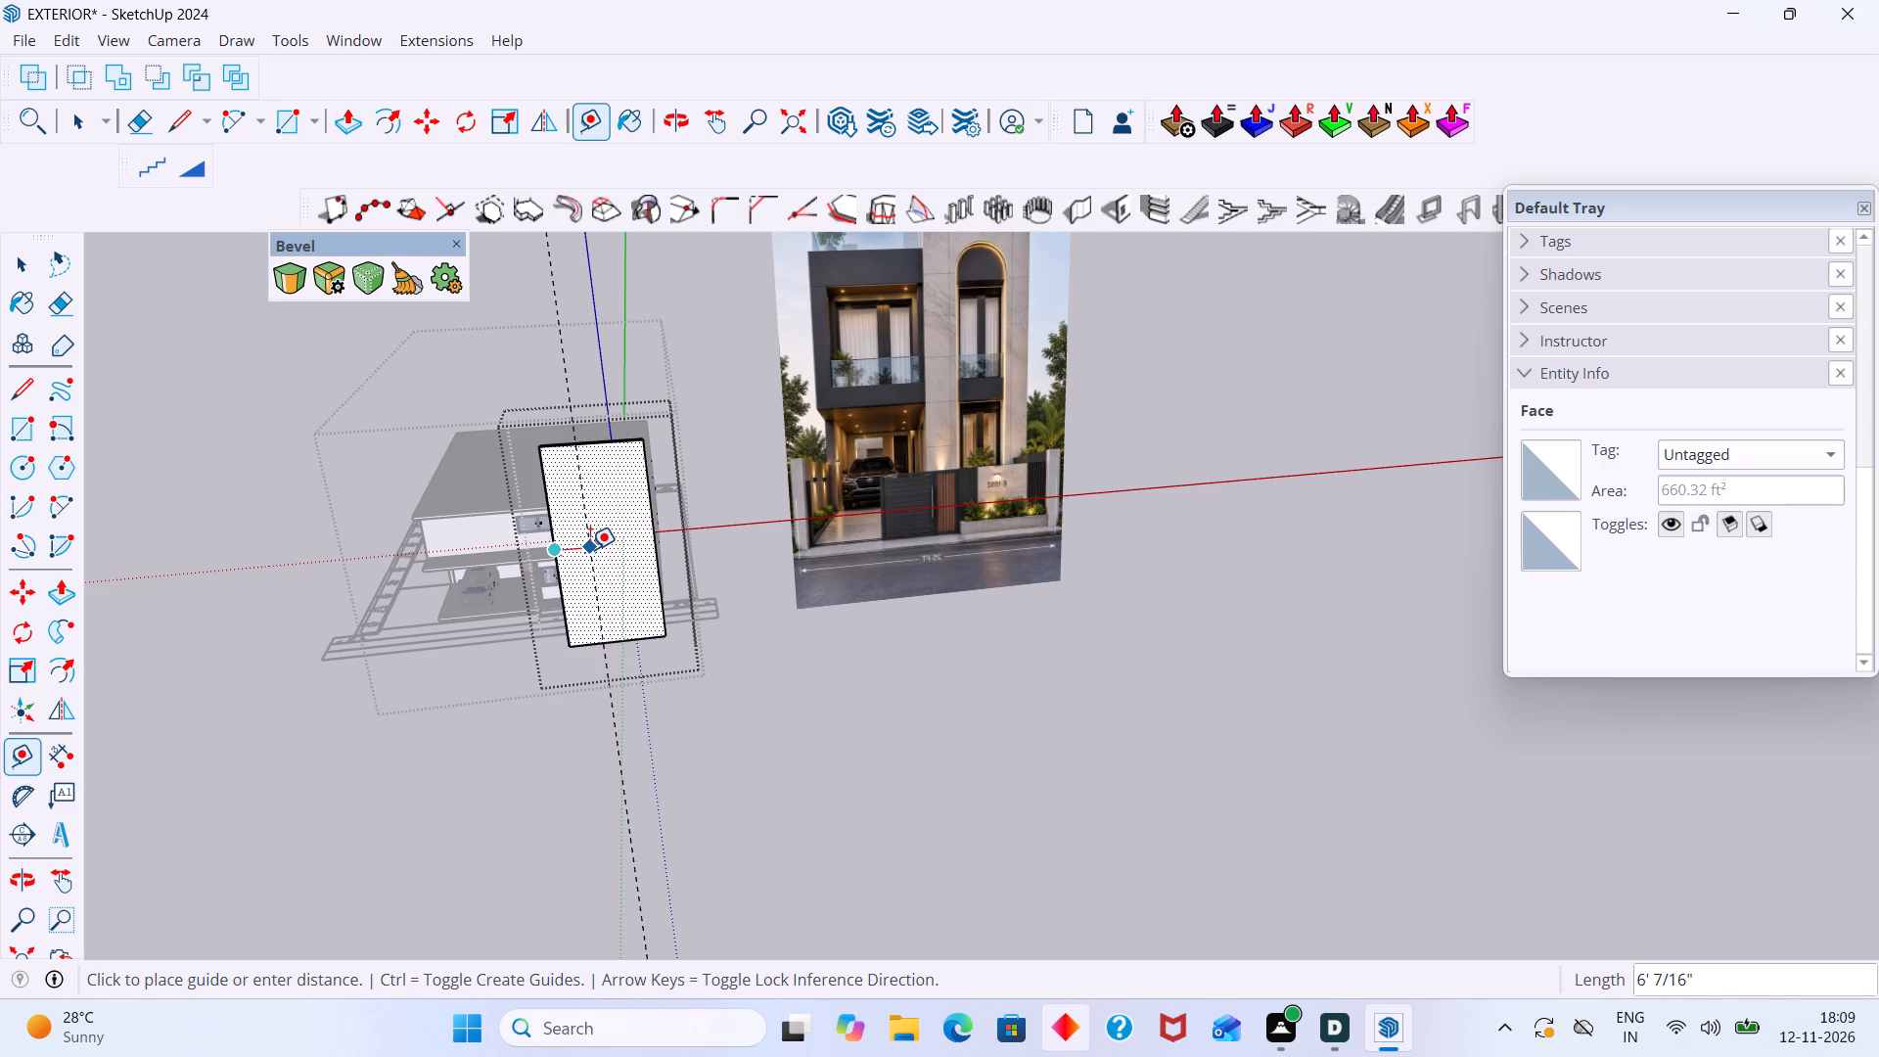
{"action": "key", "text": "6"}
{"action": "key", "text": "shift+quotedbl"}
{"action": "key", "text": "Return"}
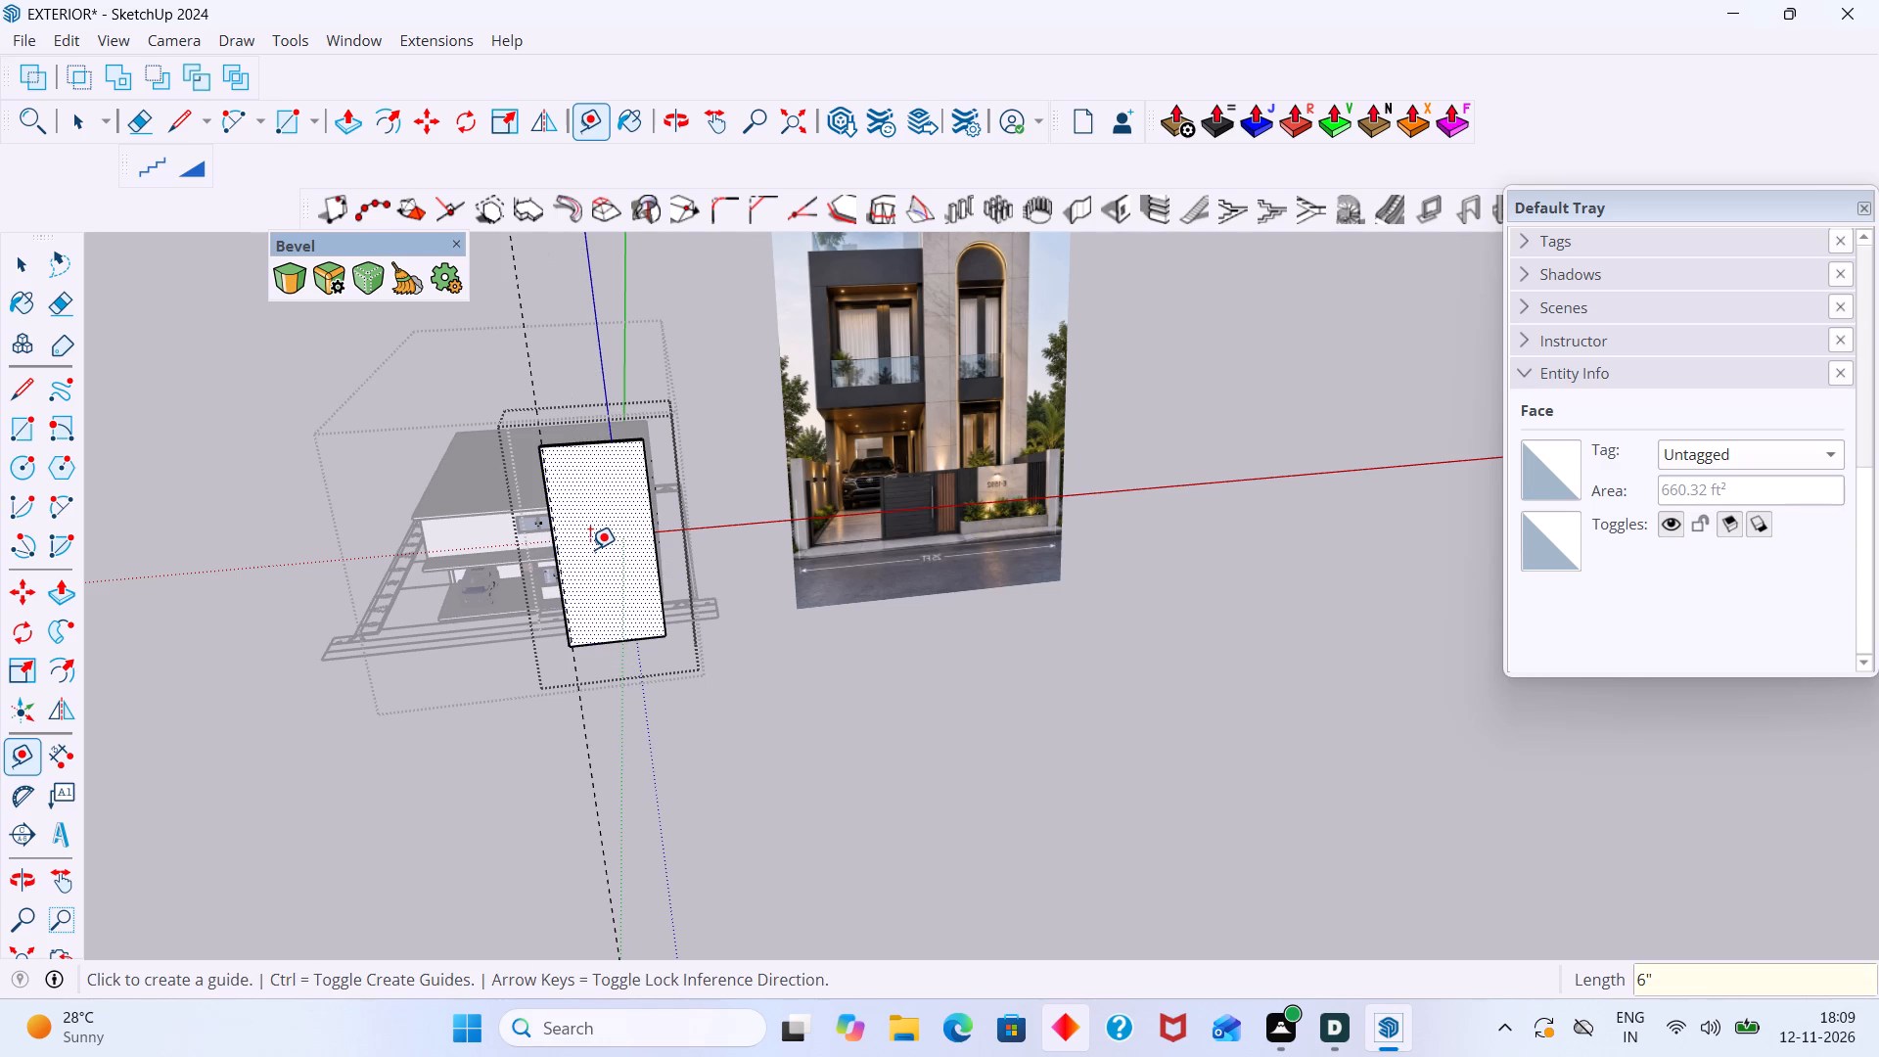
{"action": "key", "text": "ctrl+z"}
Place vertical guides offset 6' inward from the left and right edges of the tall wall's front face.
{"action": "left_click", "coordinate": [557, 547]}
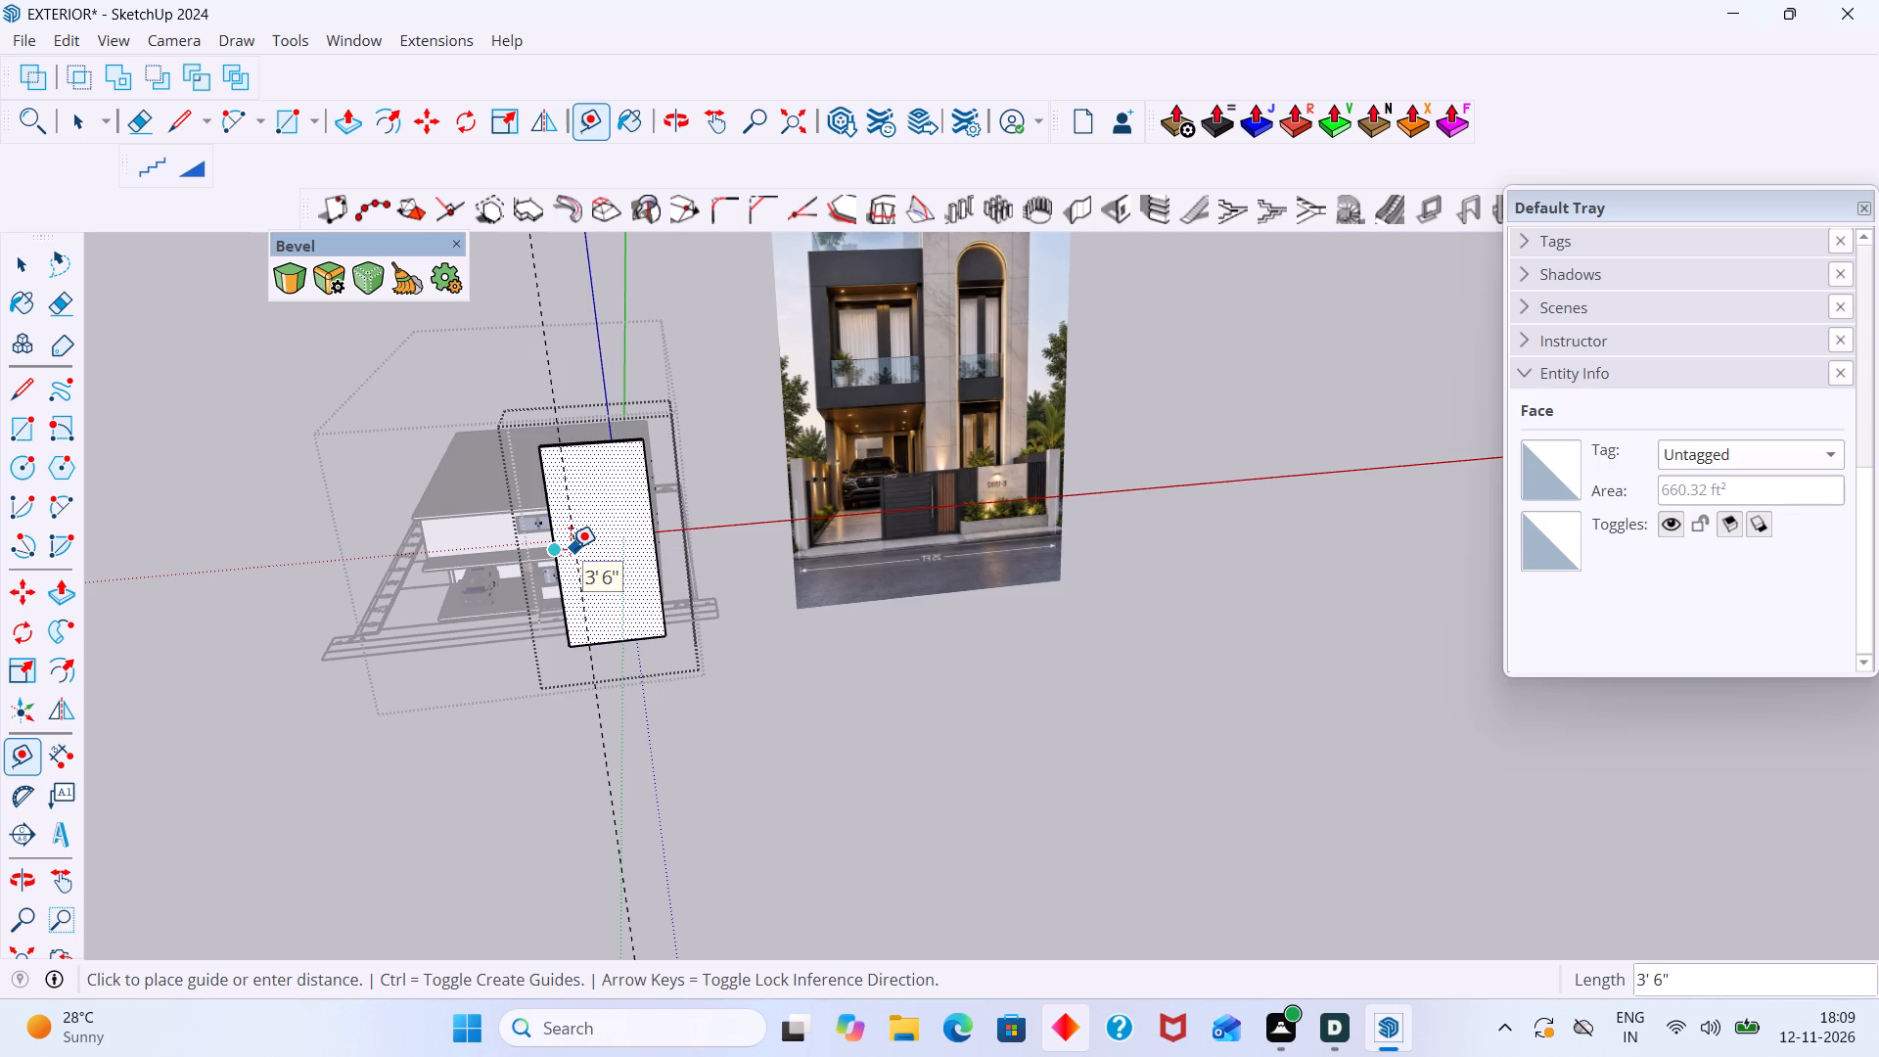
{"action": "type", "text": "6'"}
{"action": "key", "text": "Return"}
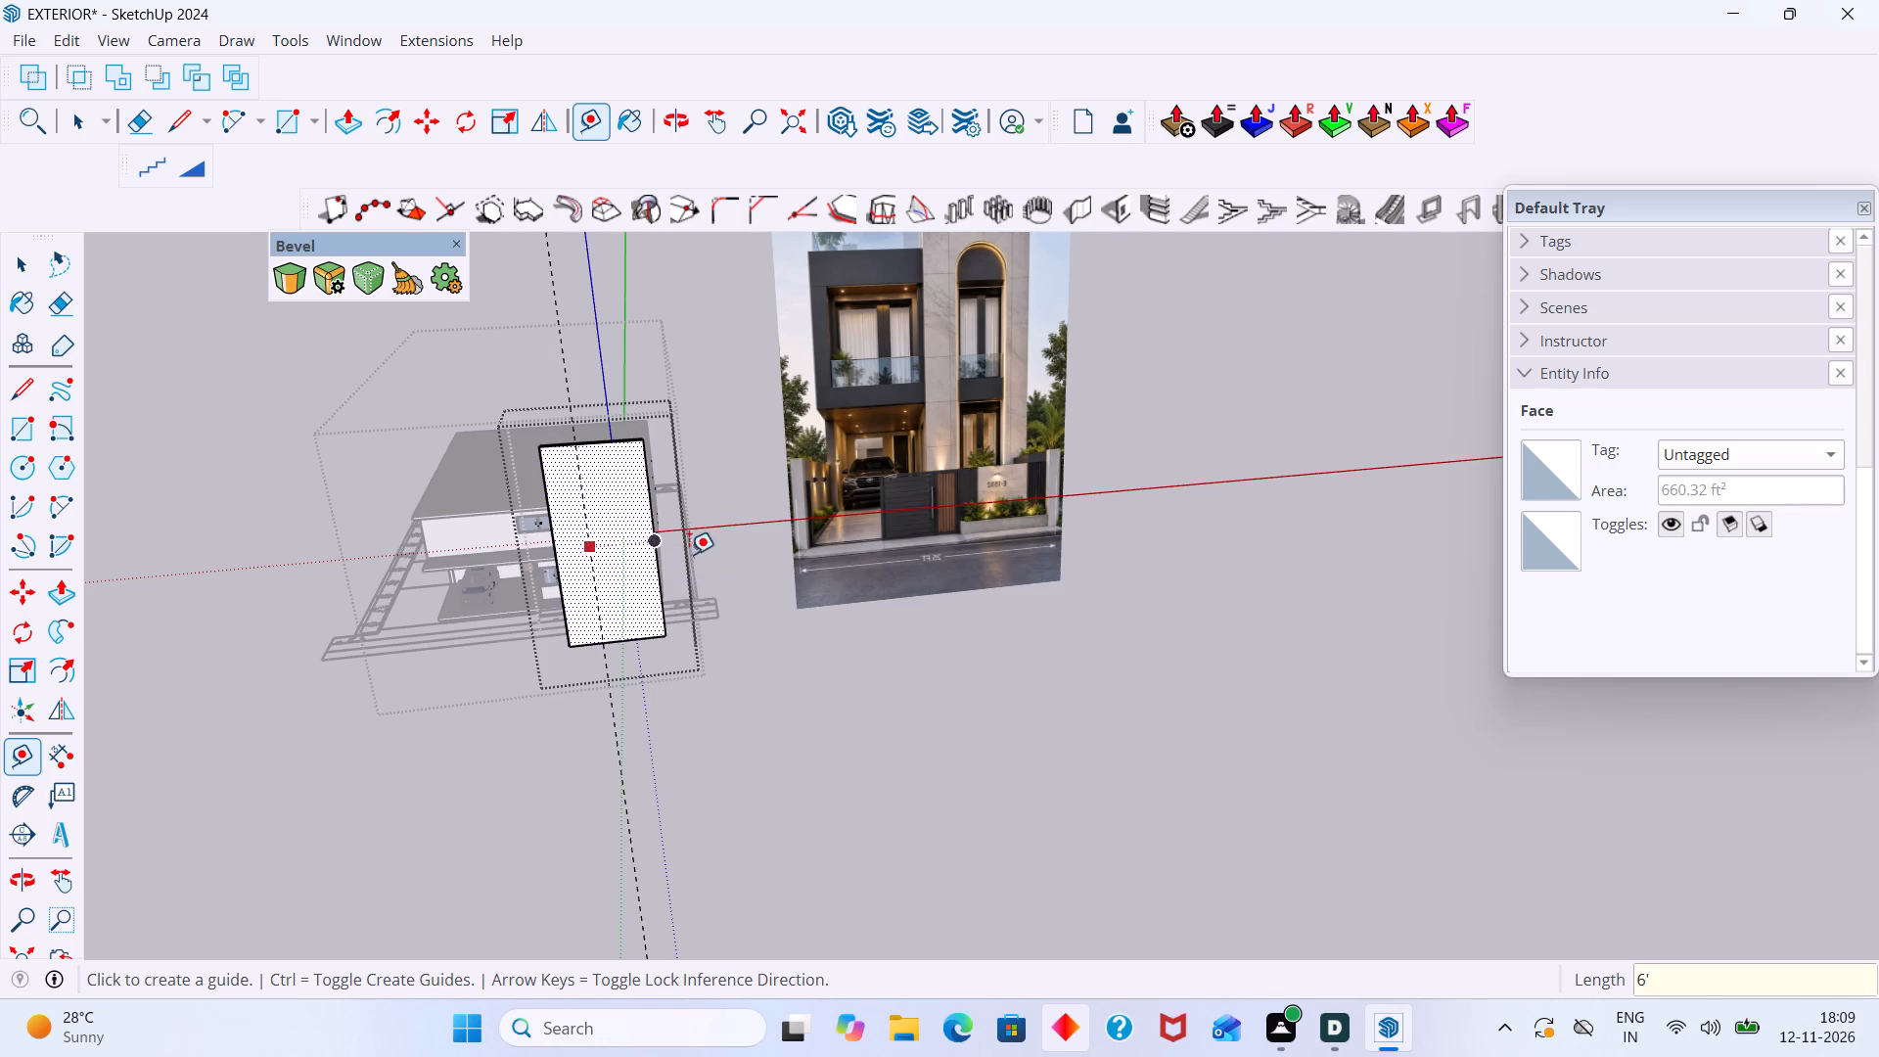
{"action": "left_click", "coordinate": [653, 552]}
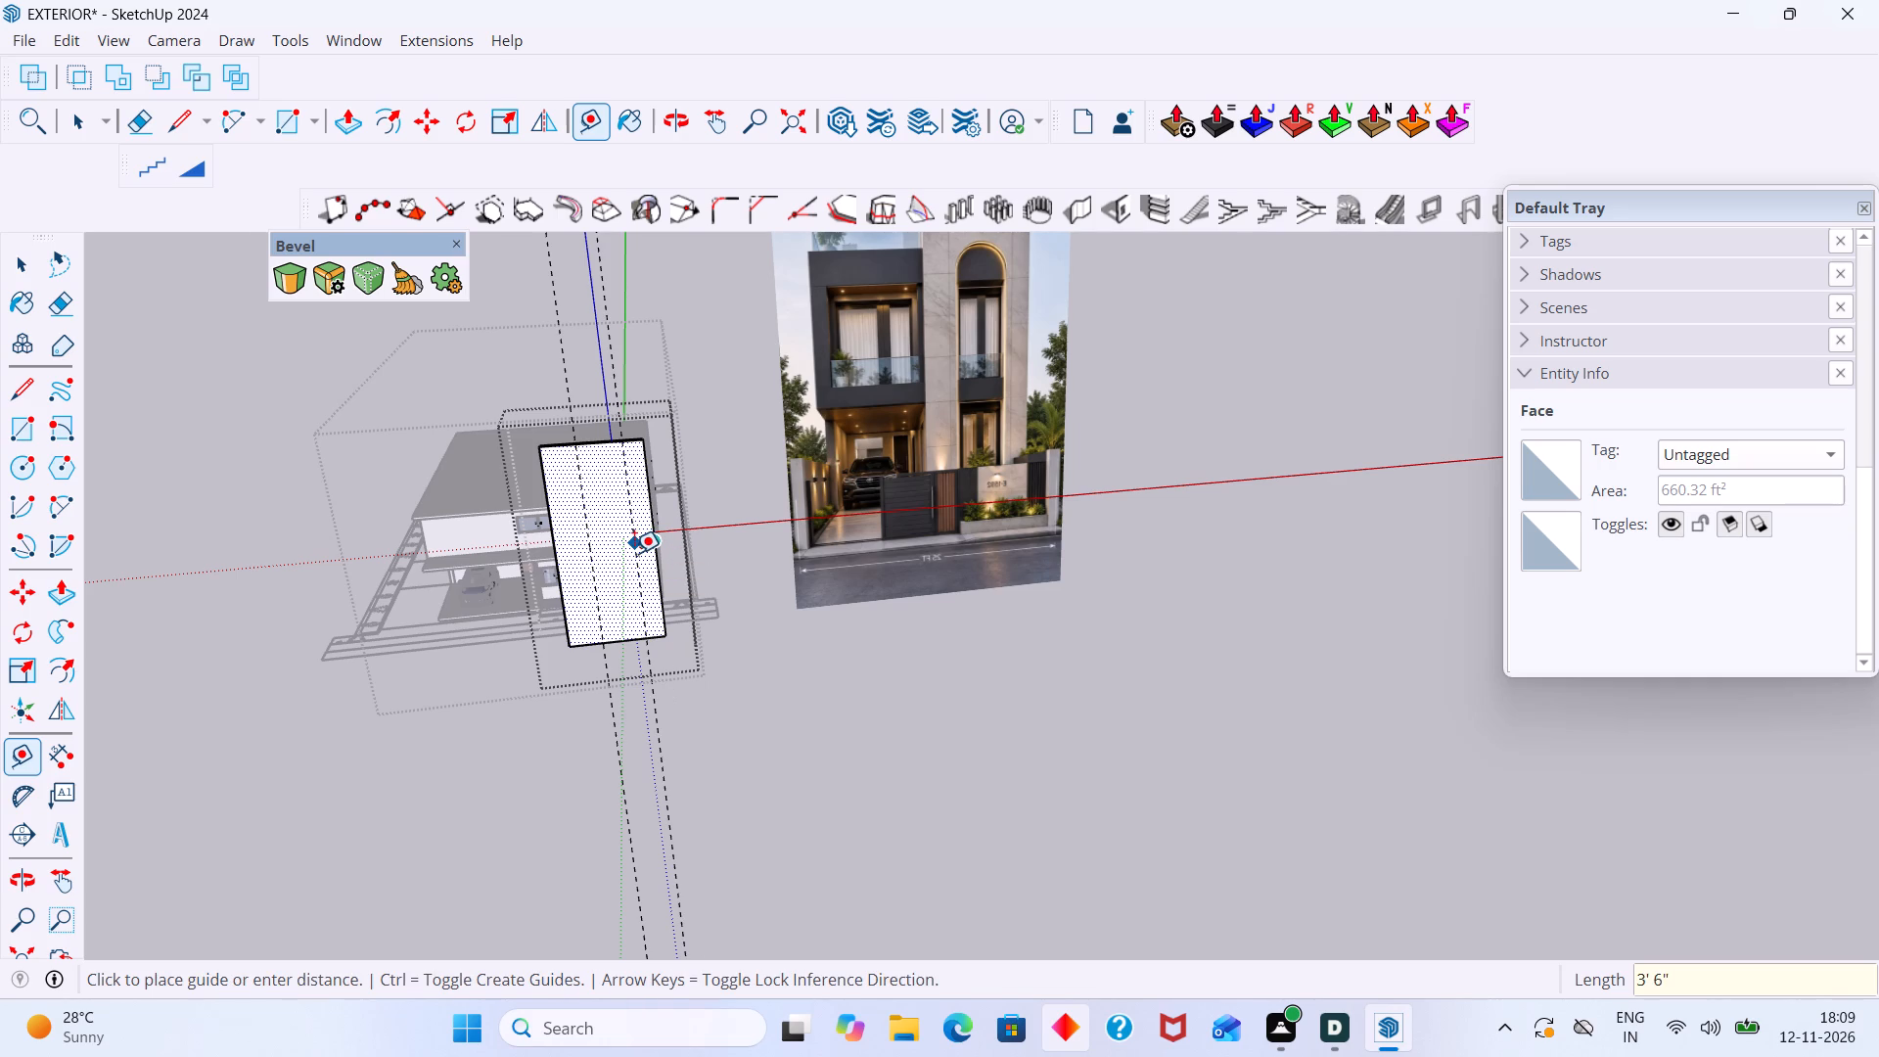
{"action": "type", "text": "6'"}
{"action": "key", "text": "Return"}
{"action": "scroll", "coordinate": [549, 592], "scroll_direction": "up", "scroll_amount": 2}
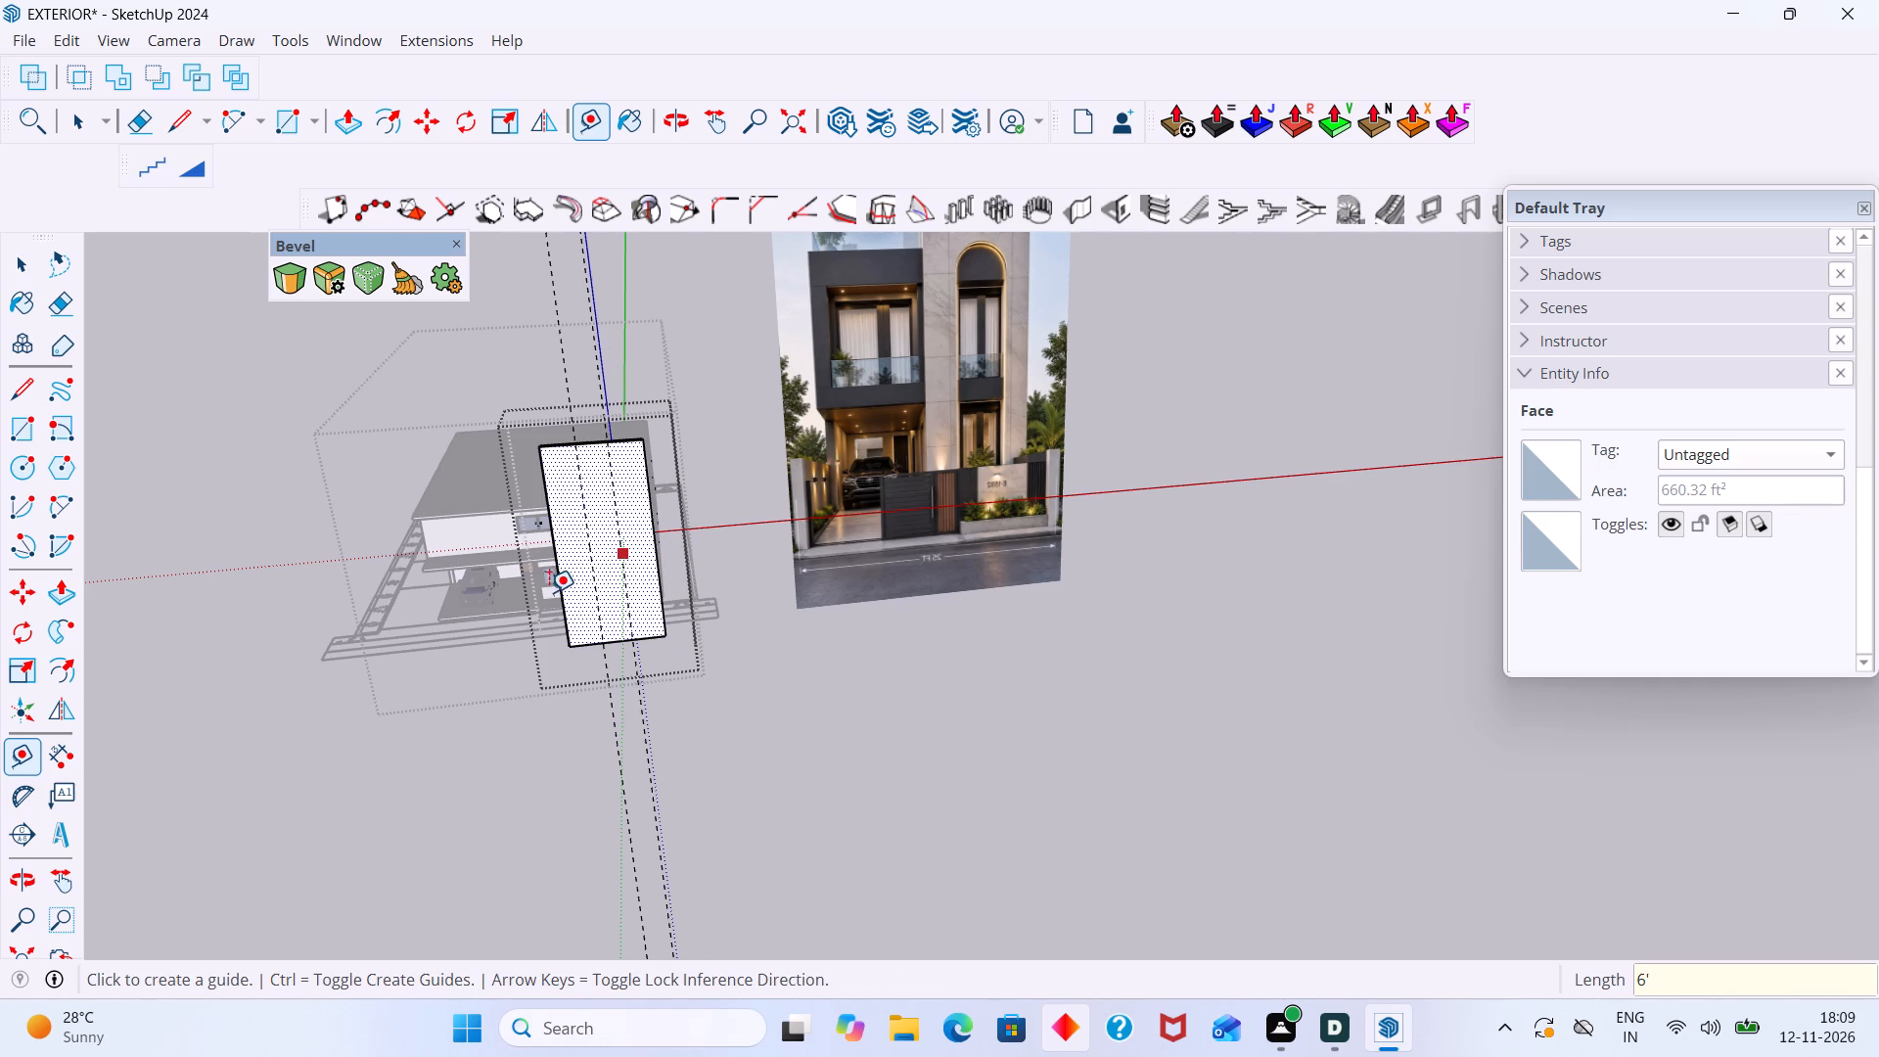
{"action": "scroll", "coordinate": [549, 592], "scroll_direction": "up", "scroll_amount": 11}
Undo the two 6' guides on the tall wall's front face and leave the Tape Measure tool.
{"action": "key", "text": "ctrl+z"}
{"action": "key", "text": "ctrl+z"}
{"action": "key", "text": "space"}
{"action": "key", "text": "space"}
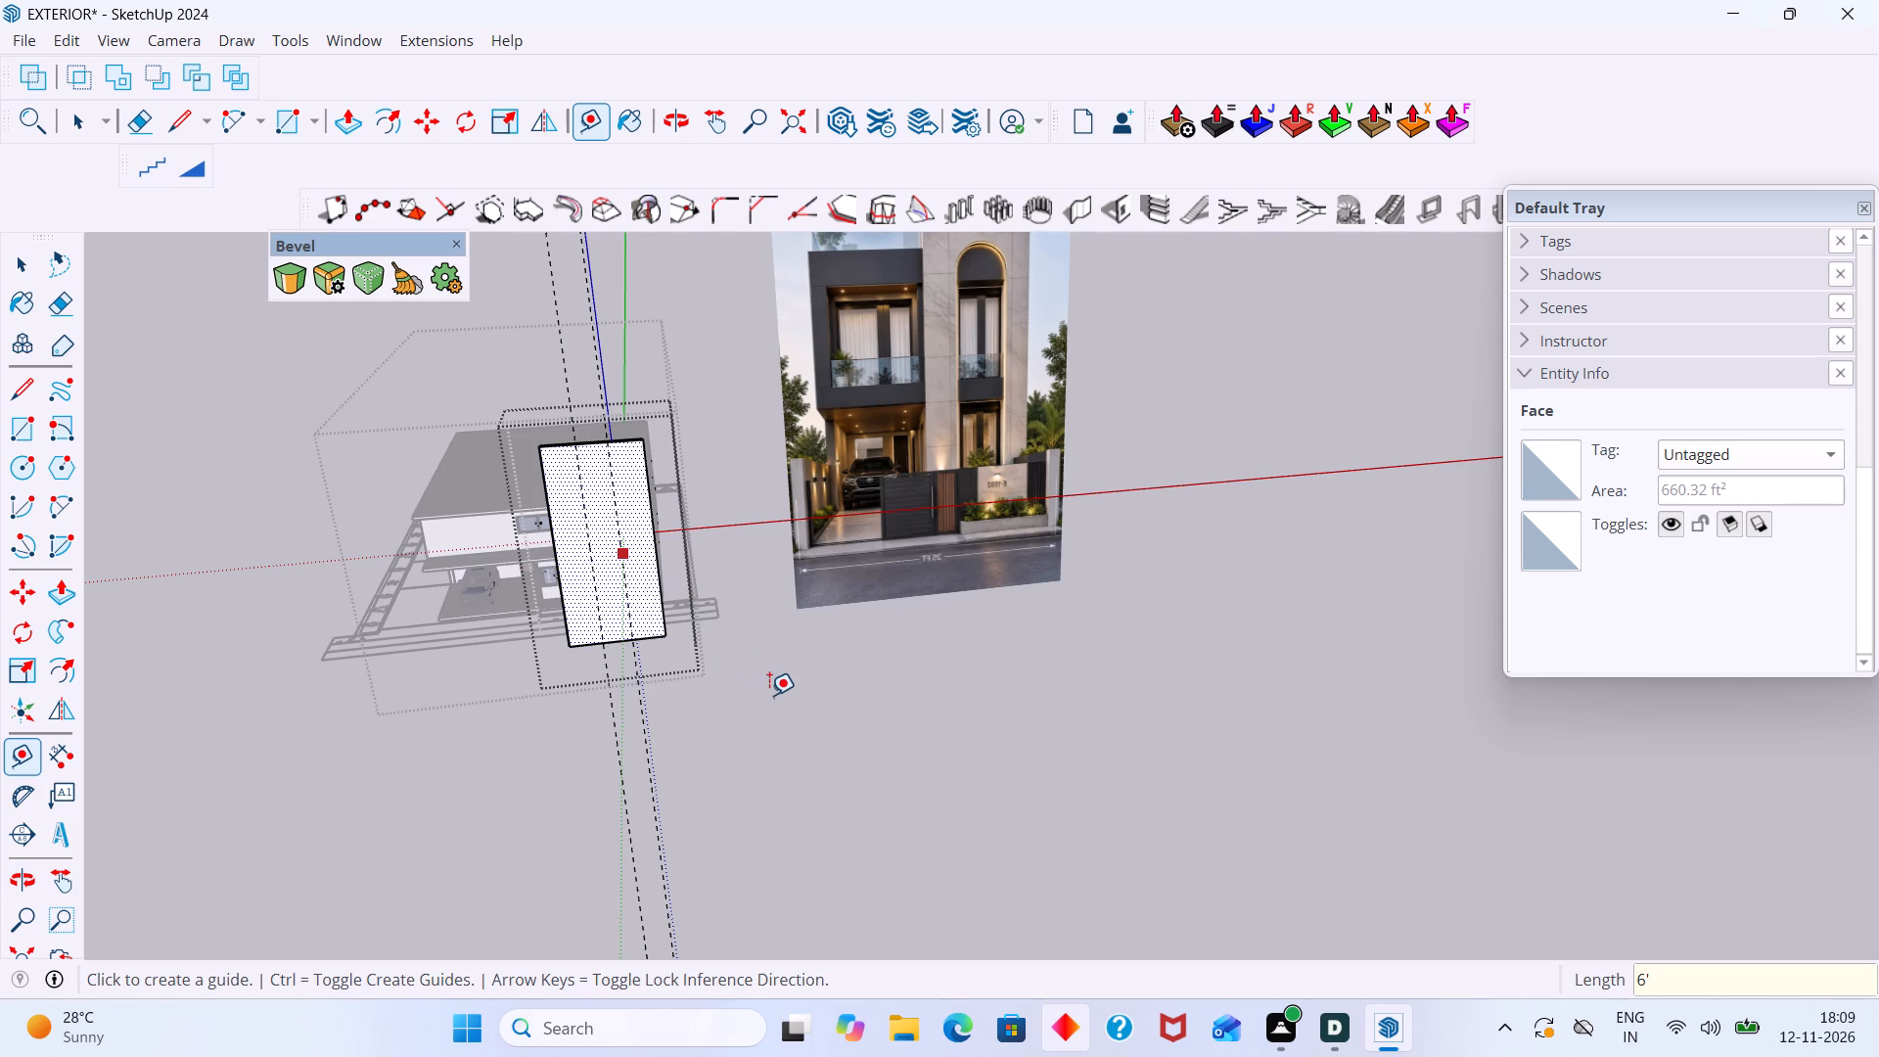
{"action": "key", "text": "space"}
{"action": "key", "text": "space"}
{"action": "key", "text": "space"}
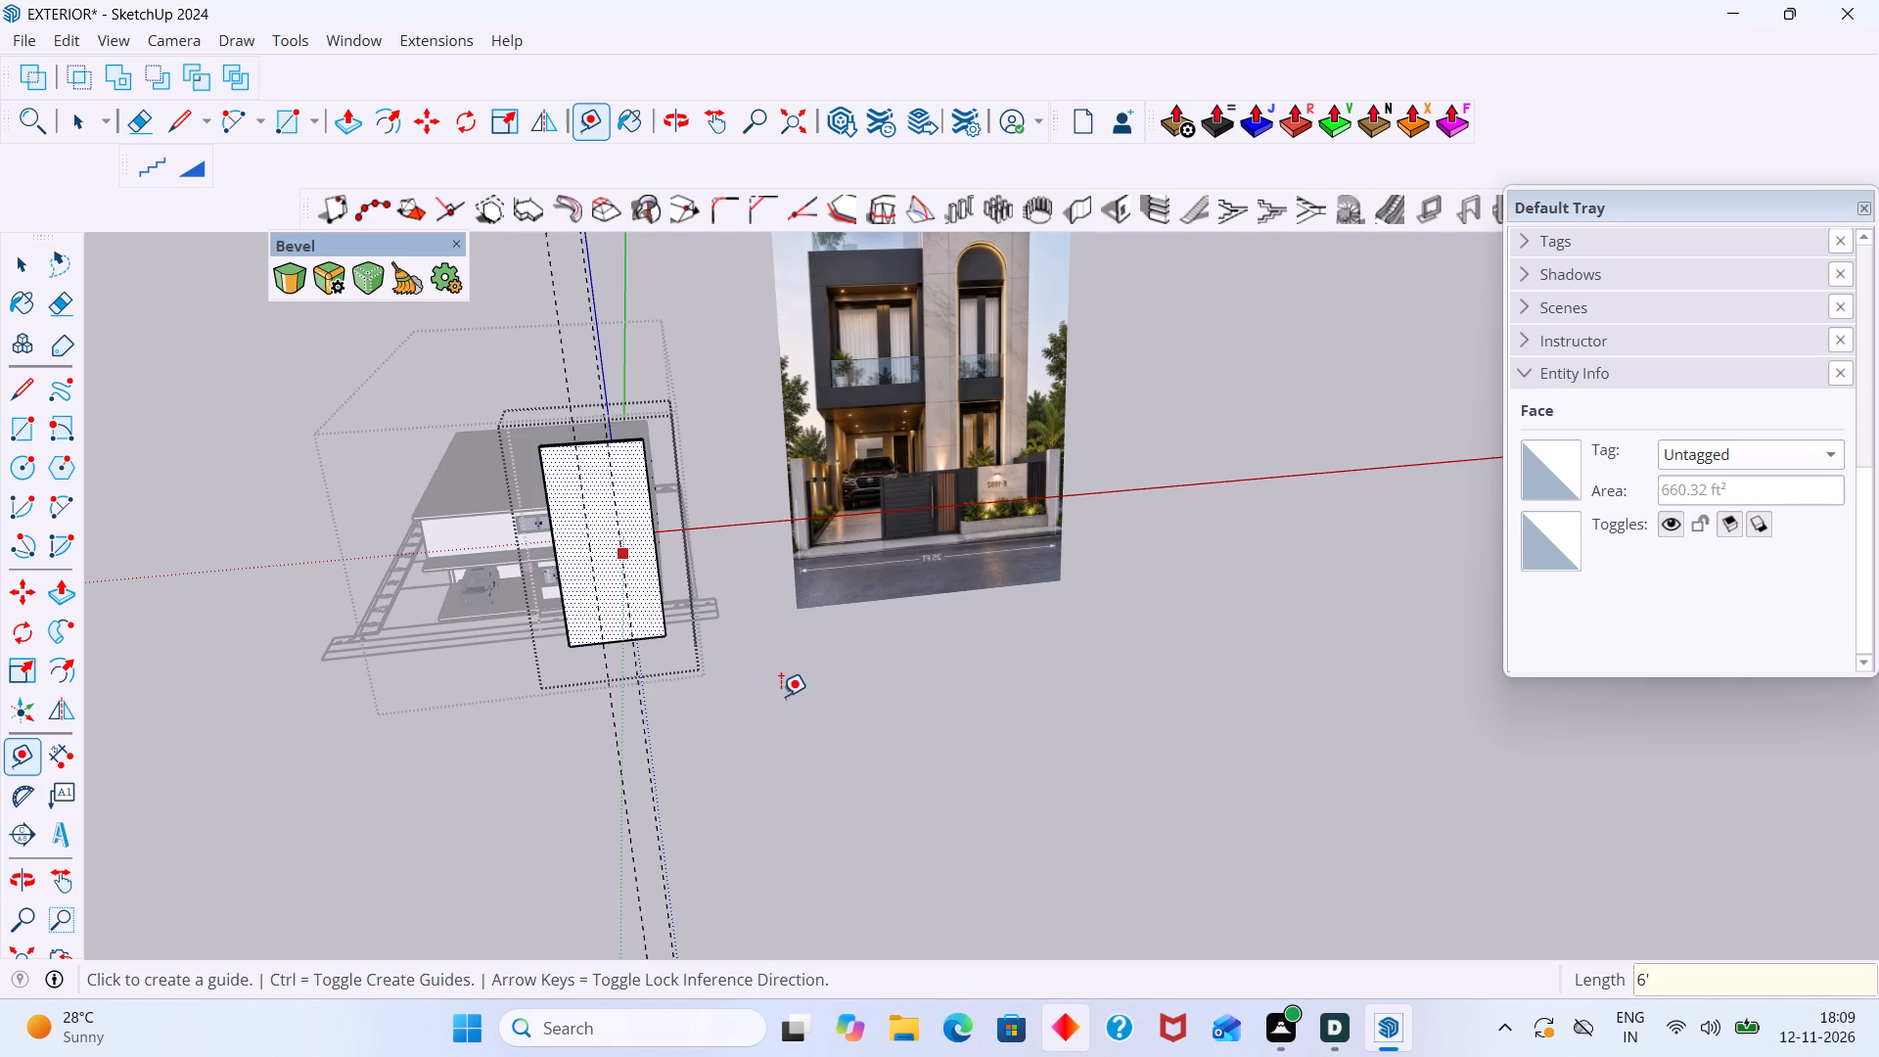
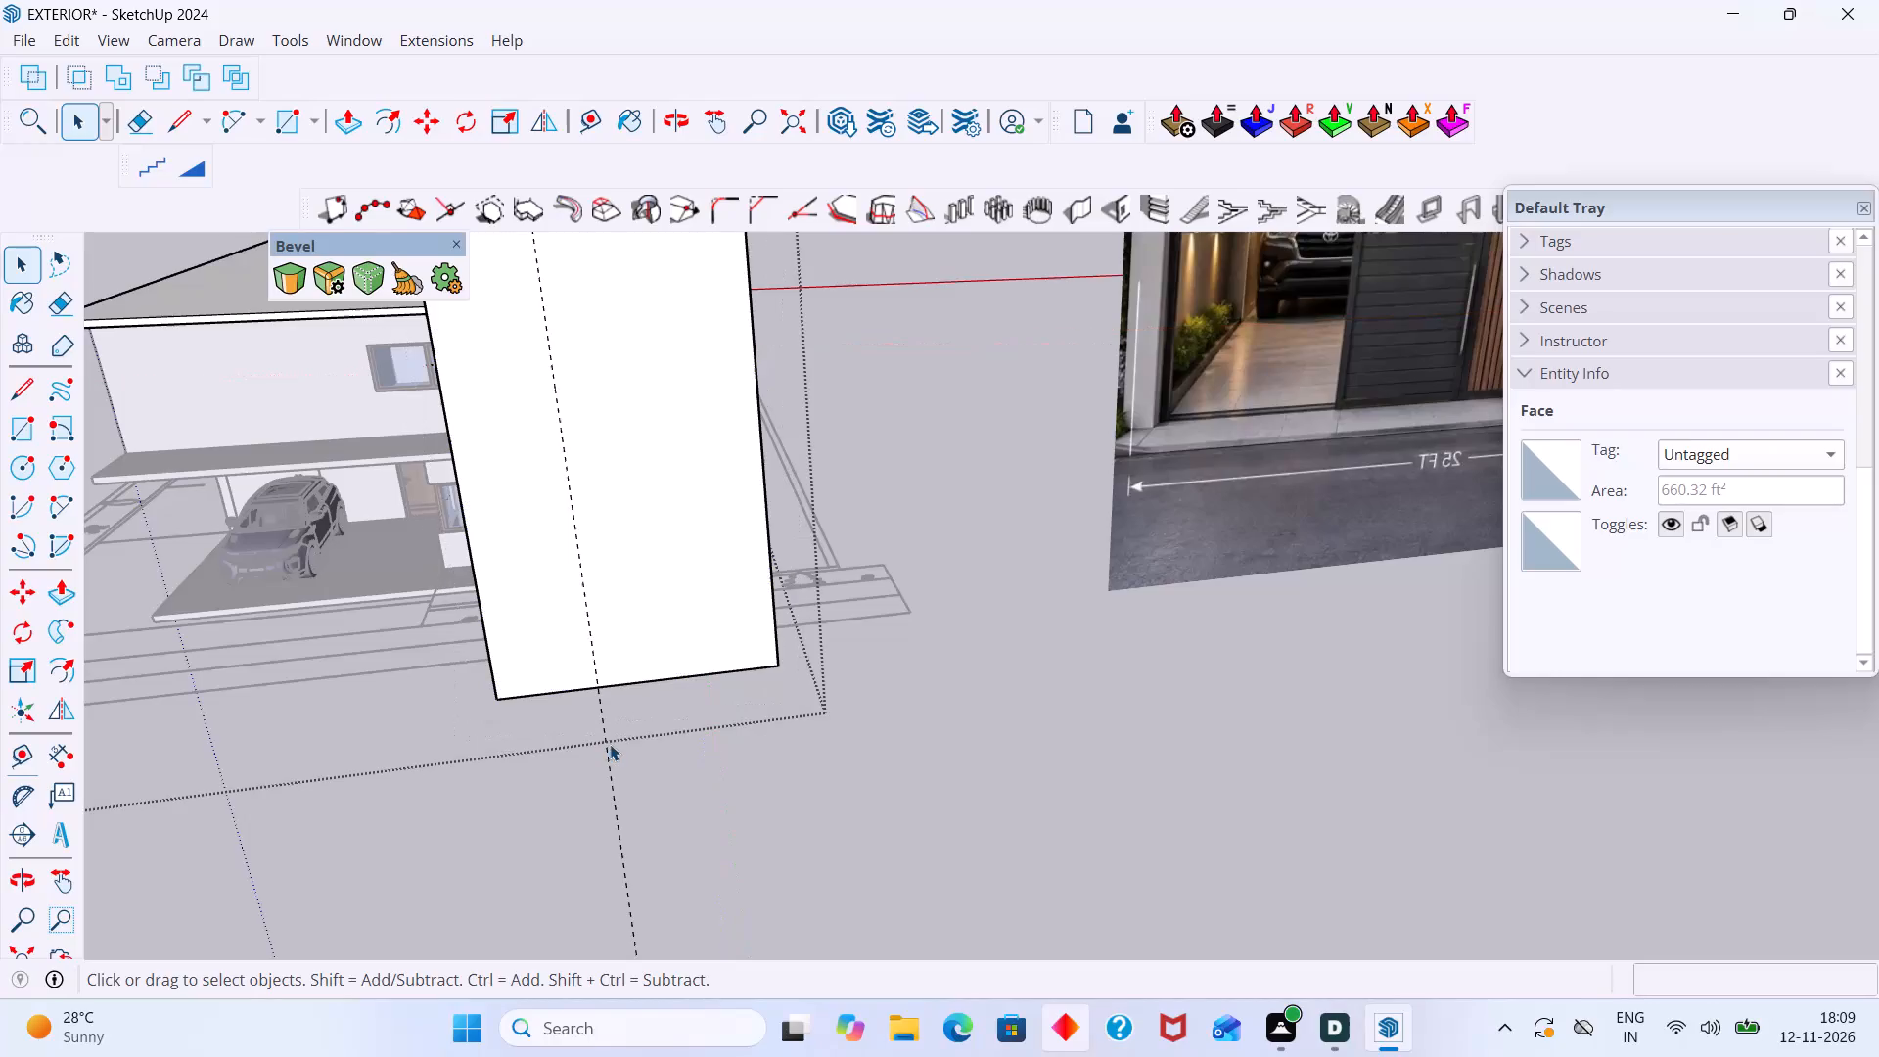
Delete the leftover vertical guide inside the tall front wall's nested group, and exit the wall and house groups.
{"action": "left_click", "coordinate": [610, 744]}
{"action": "left_click", "coordinate": [602, 731]}
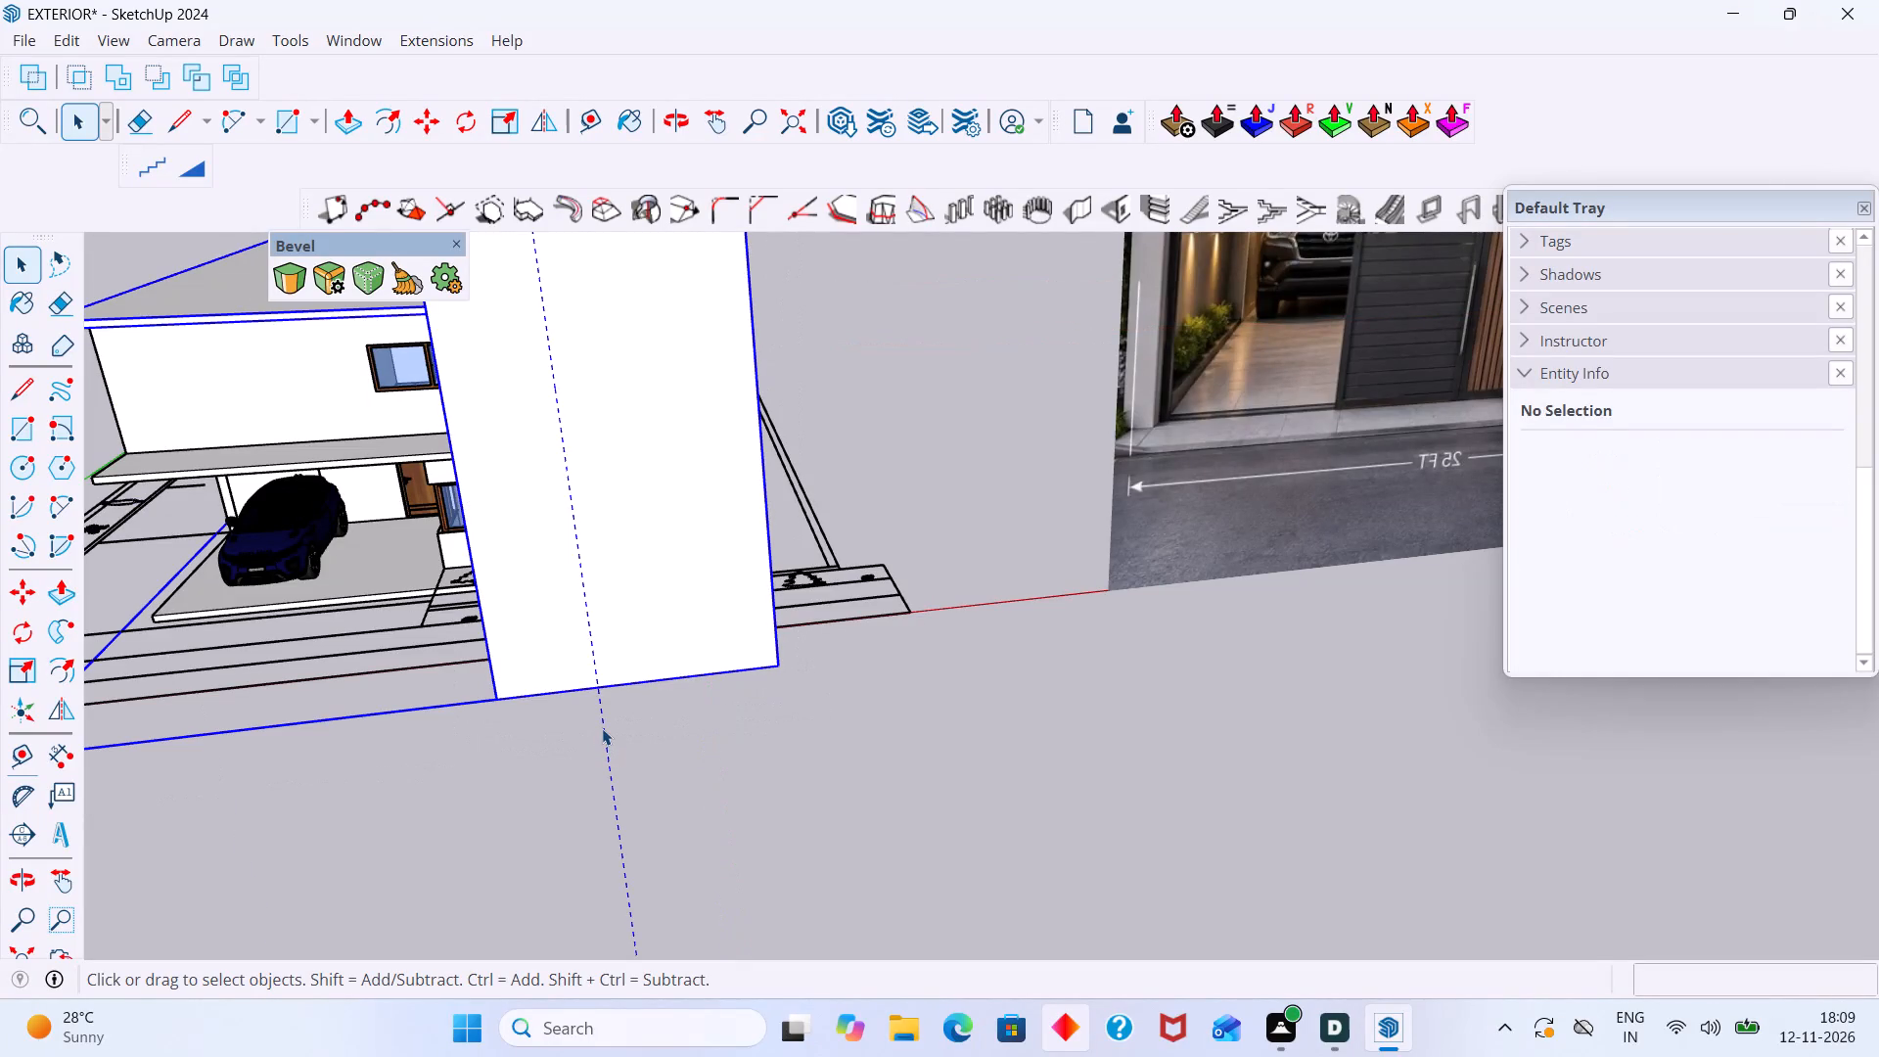
{"action": "double_click", "coordinate": [611, 731]}
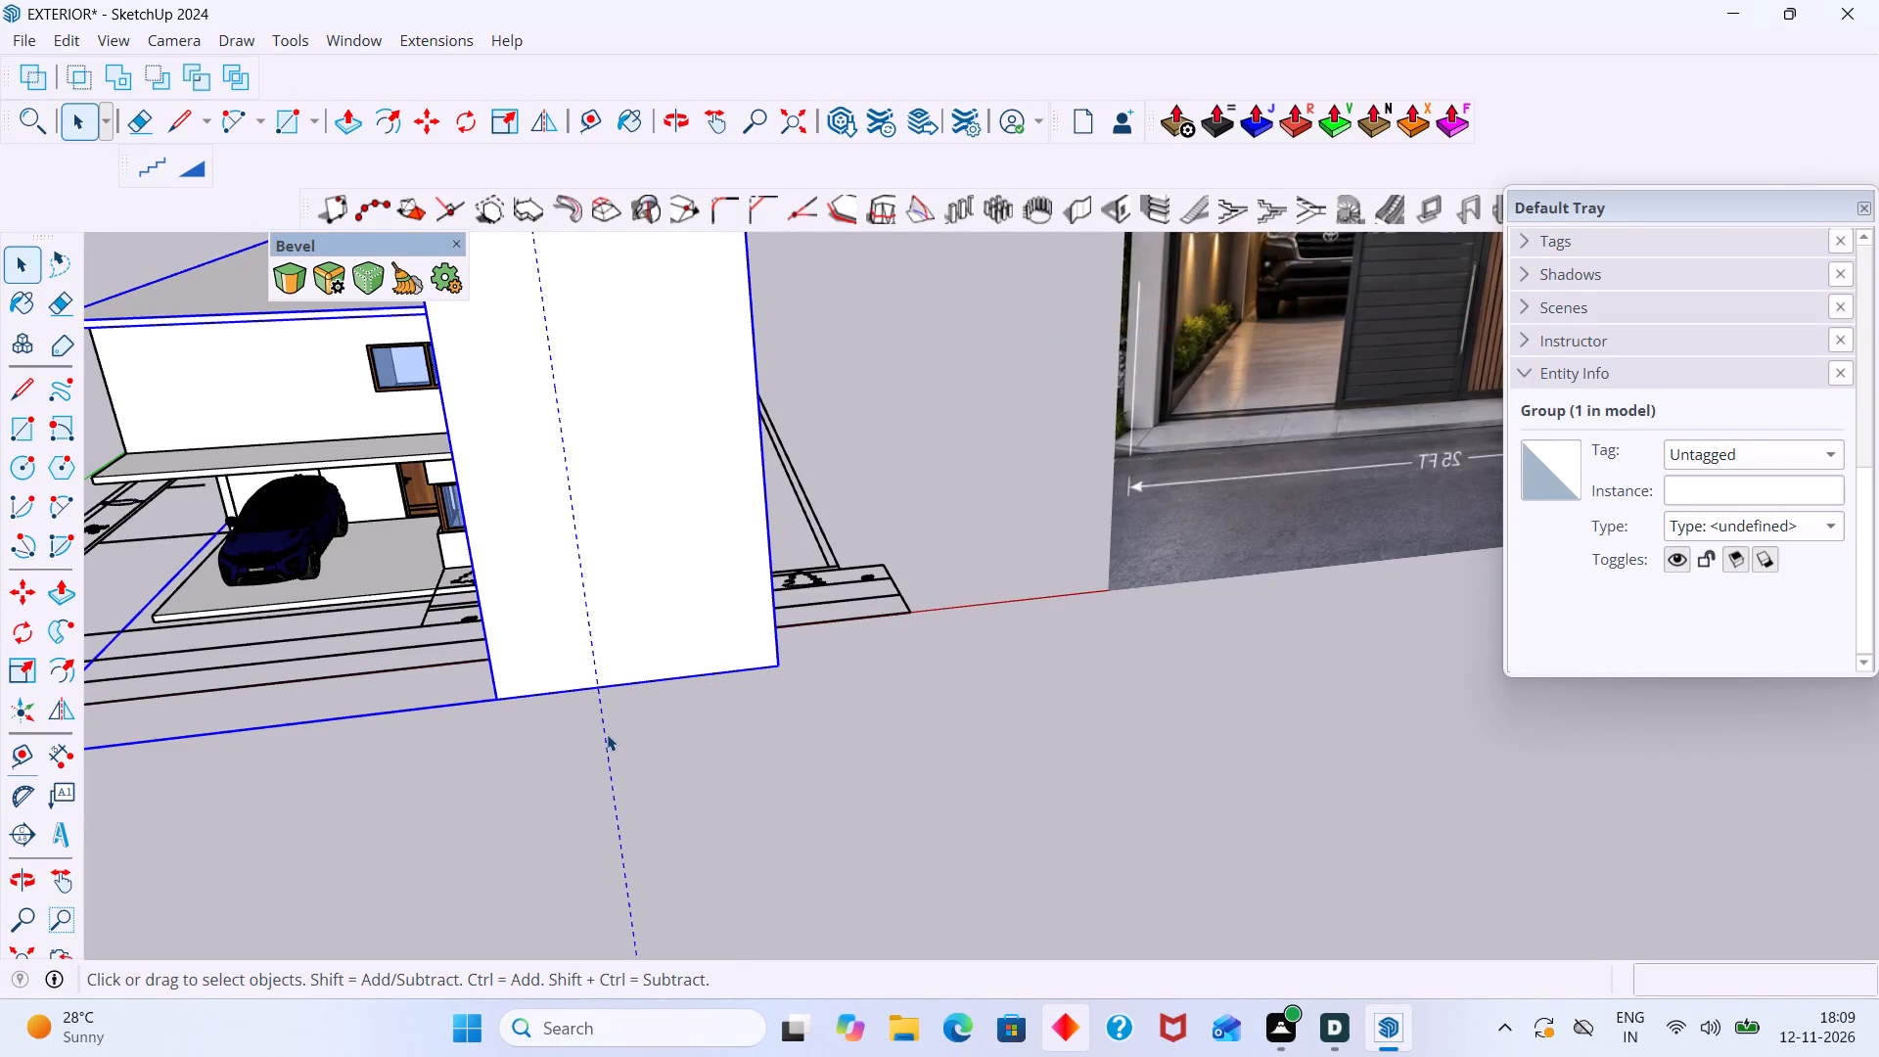
{"action": "left_click", "coordinate": [607, 734]}
{"action": "left_click", "coordinate": [605, 746]}
{"action": "double_click", "coordinate": [605, 746]}
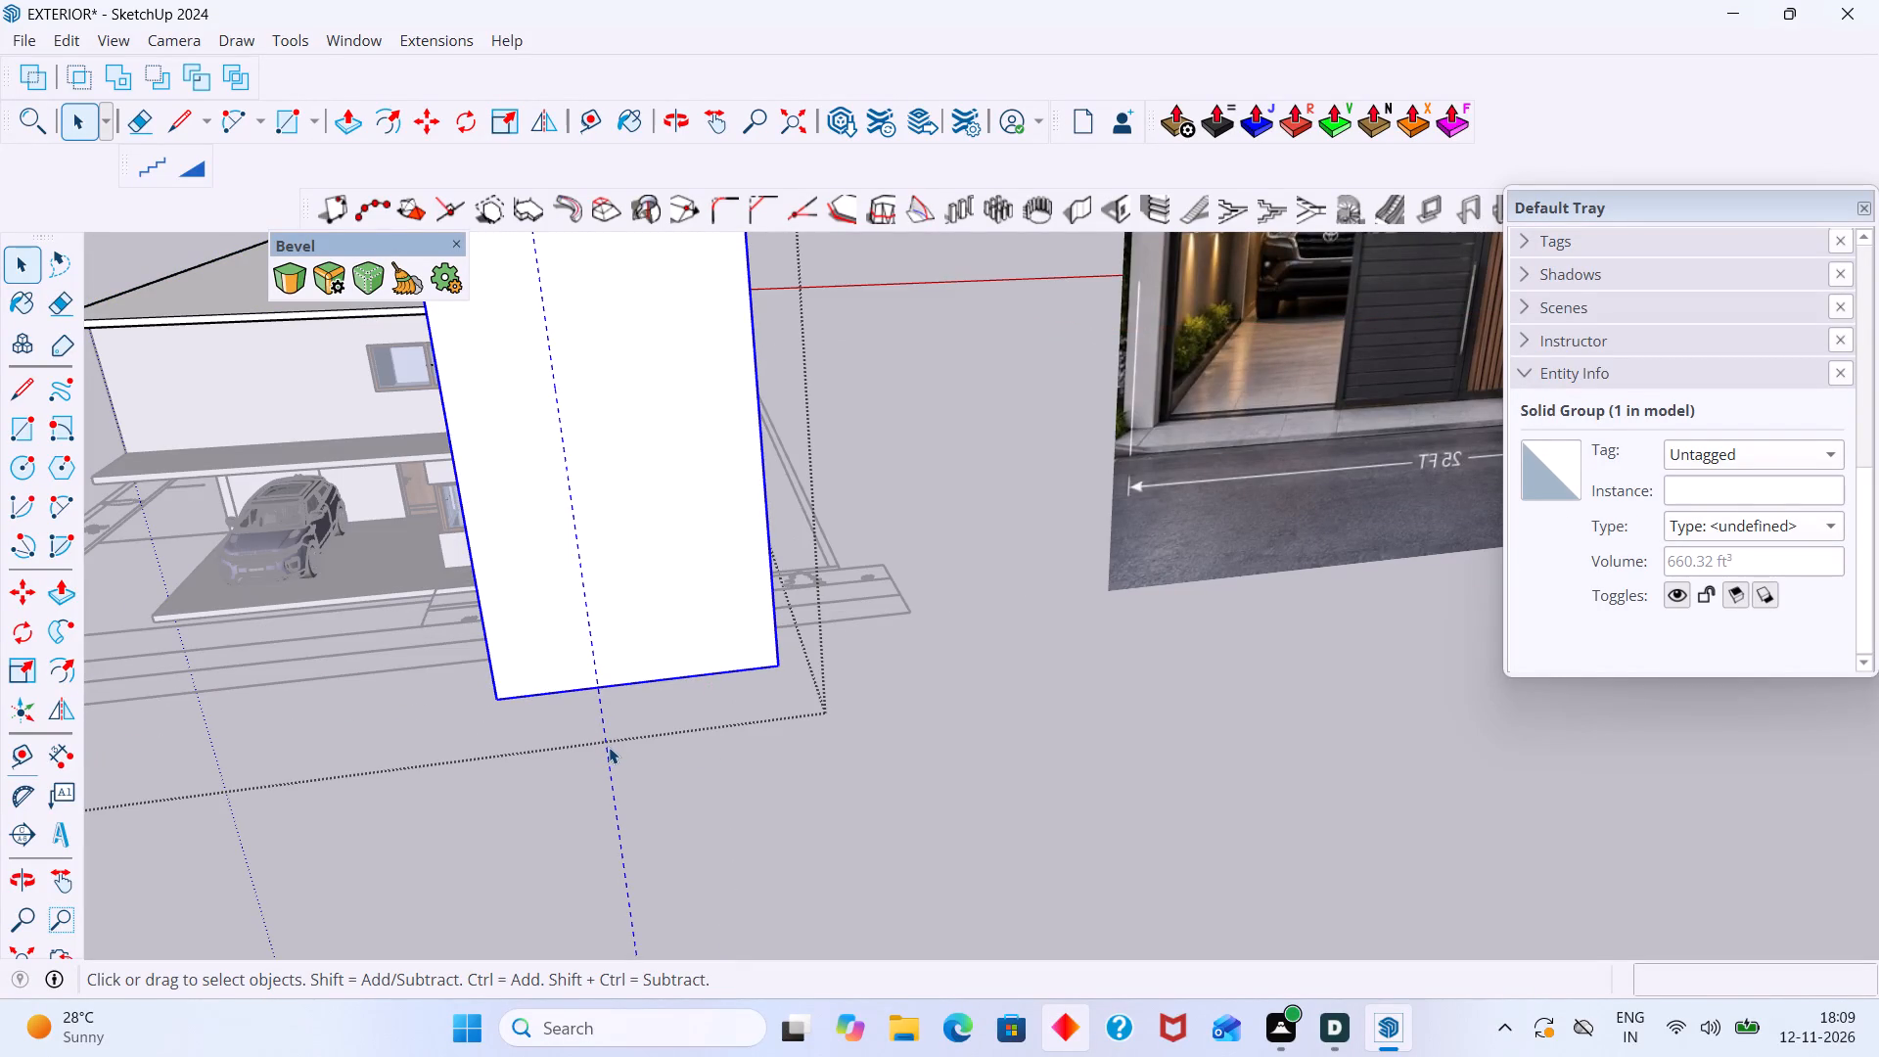
{"action": "left_click", "coordinate": [605, 753]}
{"action": "left_click", "coordinate": [607, 752]}
{"action": "double_click", "coordinate": [608, 751]}
{"action": "left_click", "coordinate": [609, 751]}
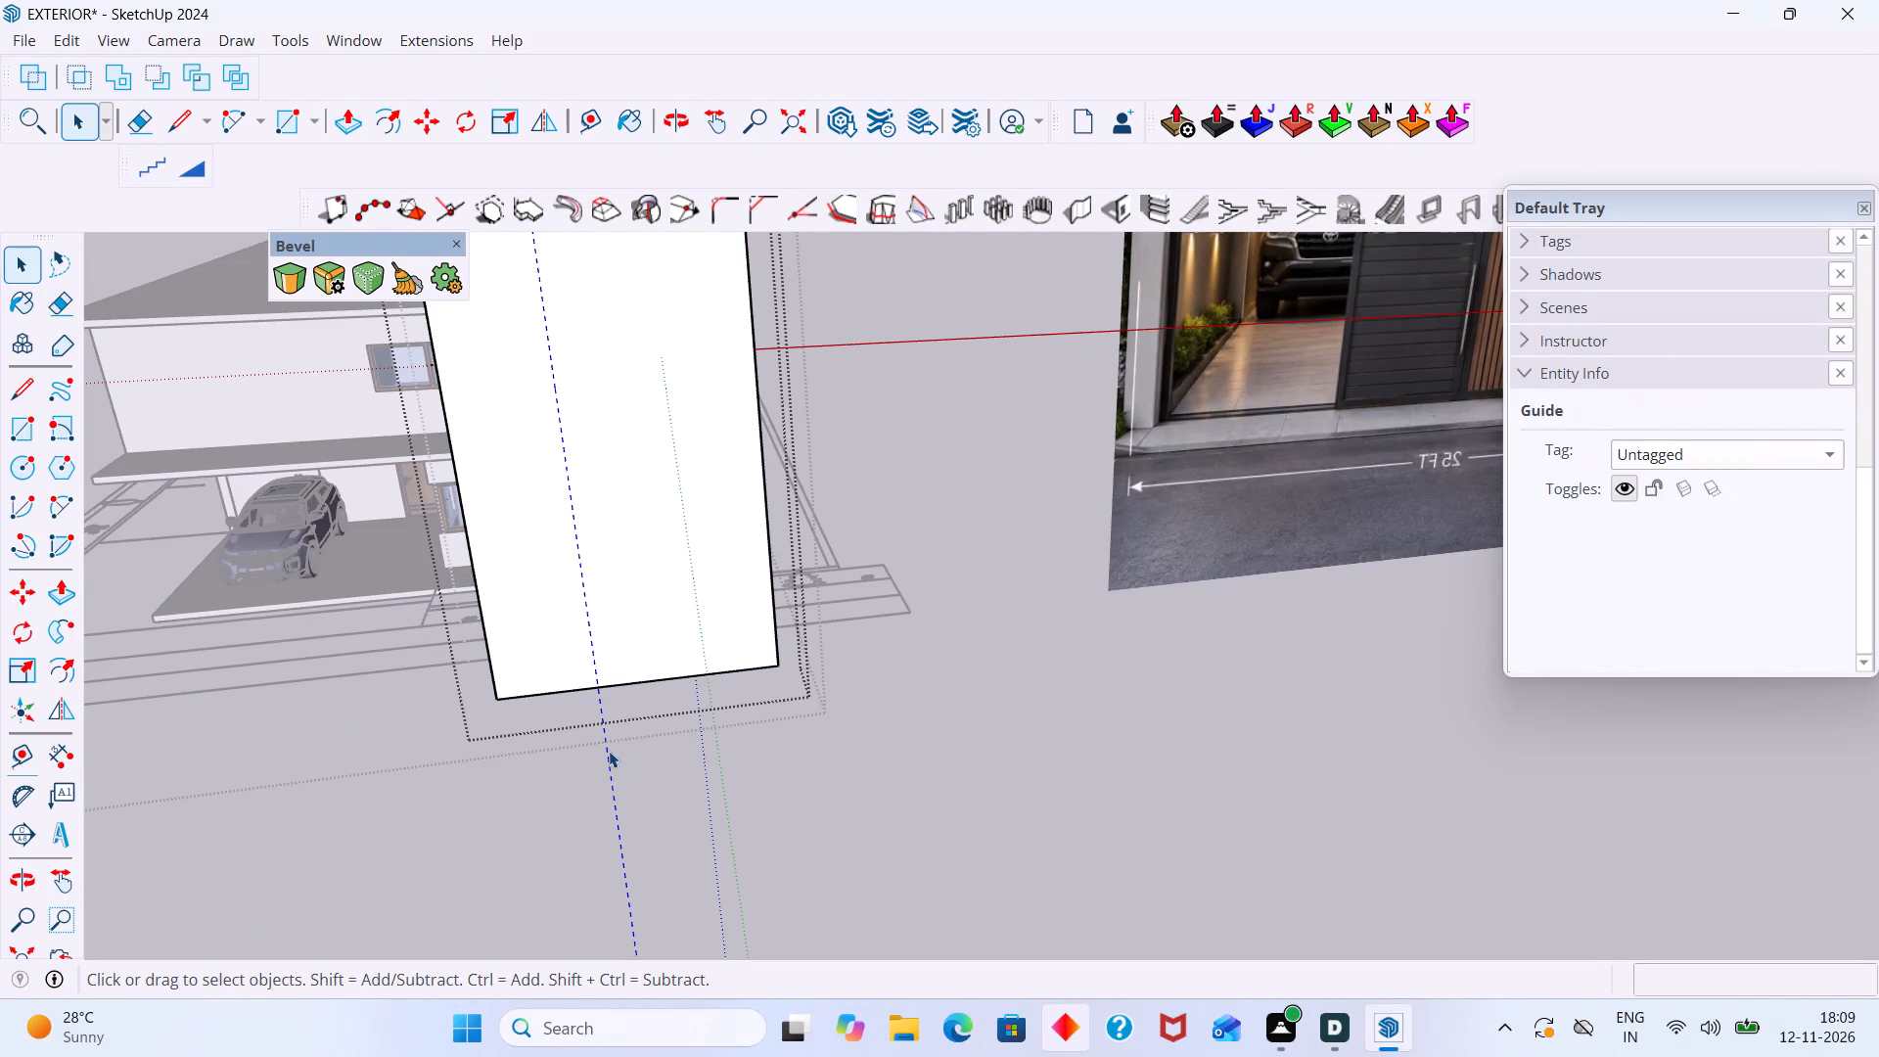
{"action": "key", "text": "Delete"}
{"action": "left_click", "coordinate": [675, 773]}
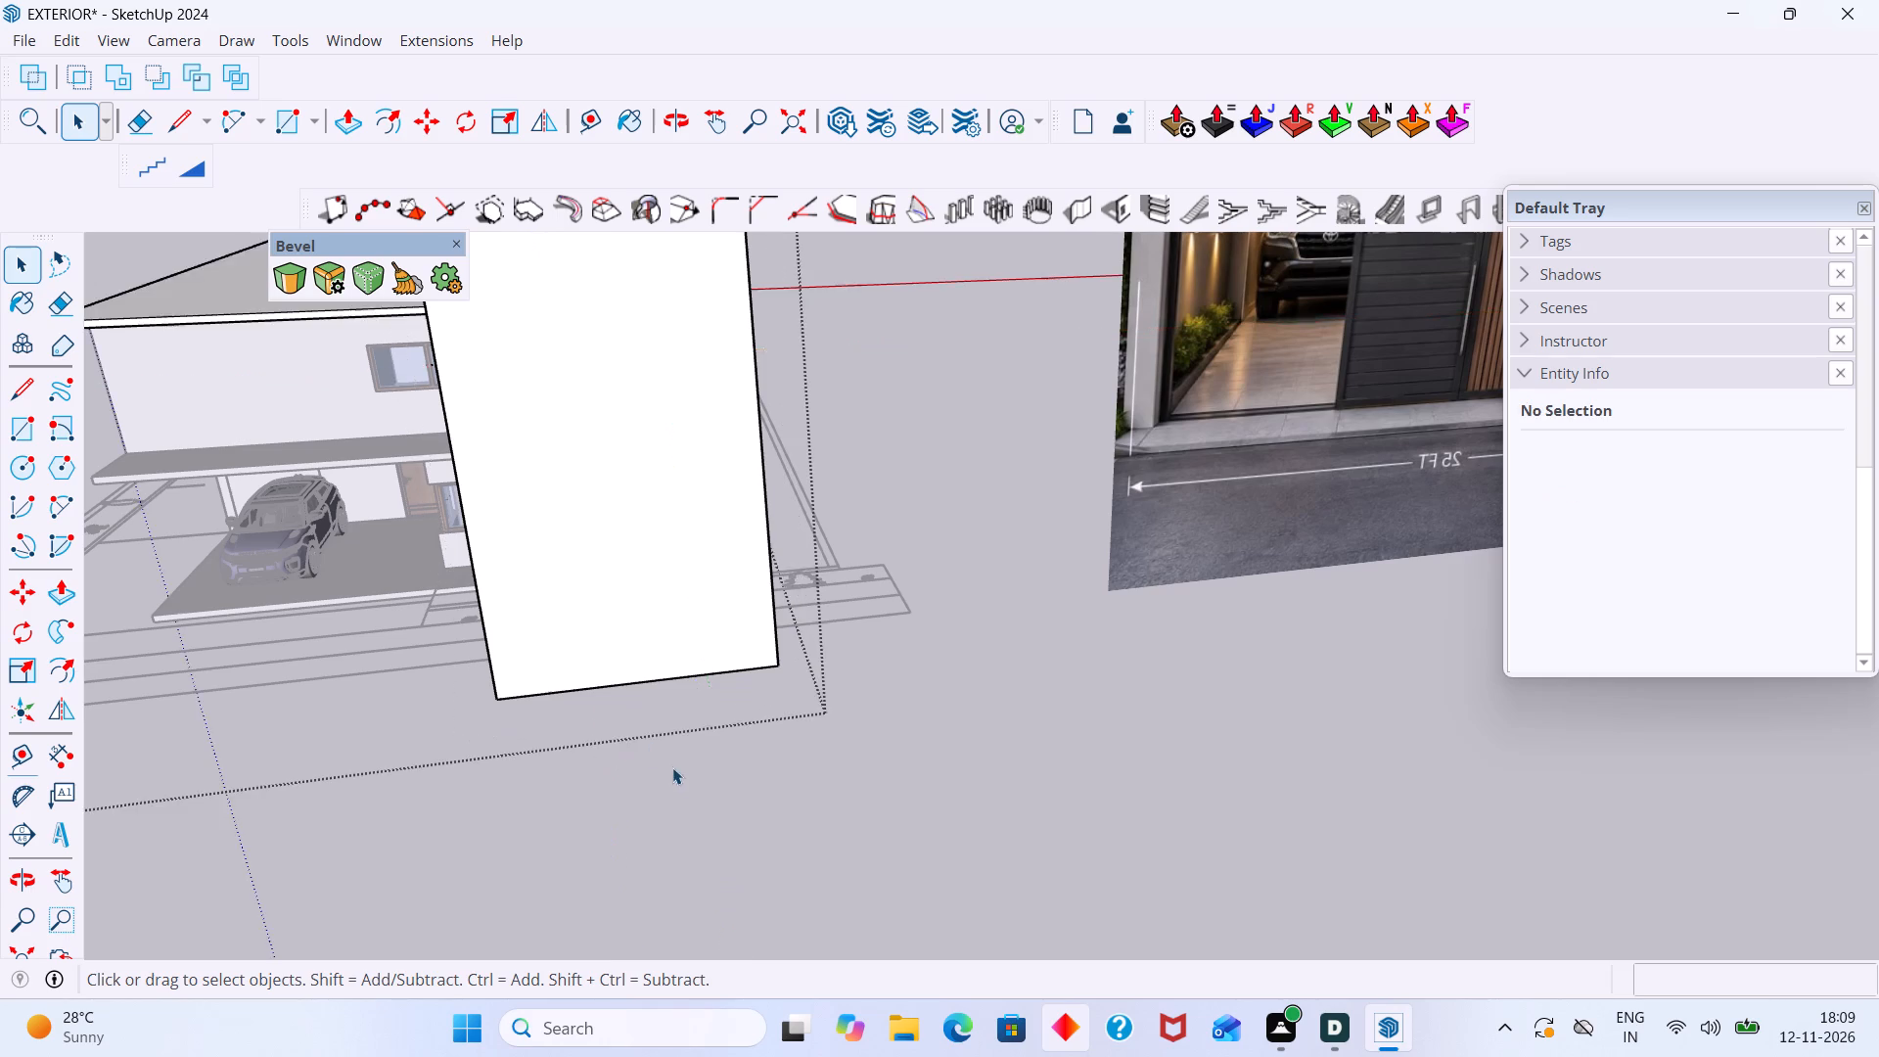
{"action": "scroll", "coordinate": [667, 762], "scroll_direction": "down", "scroll_amount": 18}
{"action": "left_click", "coordinate": [802, 763]}
Open the house group and the tall front wall's nested group, and select the wall's front face.
{"action": "scroll", "coordinate": [702, 756], "scroll_direction": "up", "scroll_amount": 5}
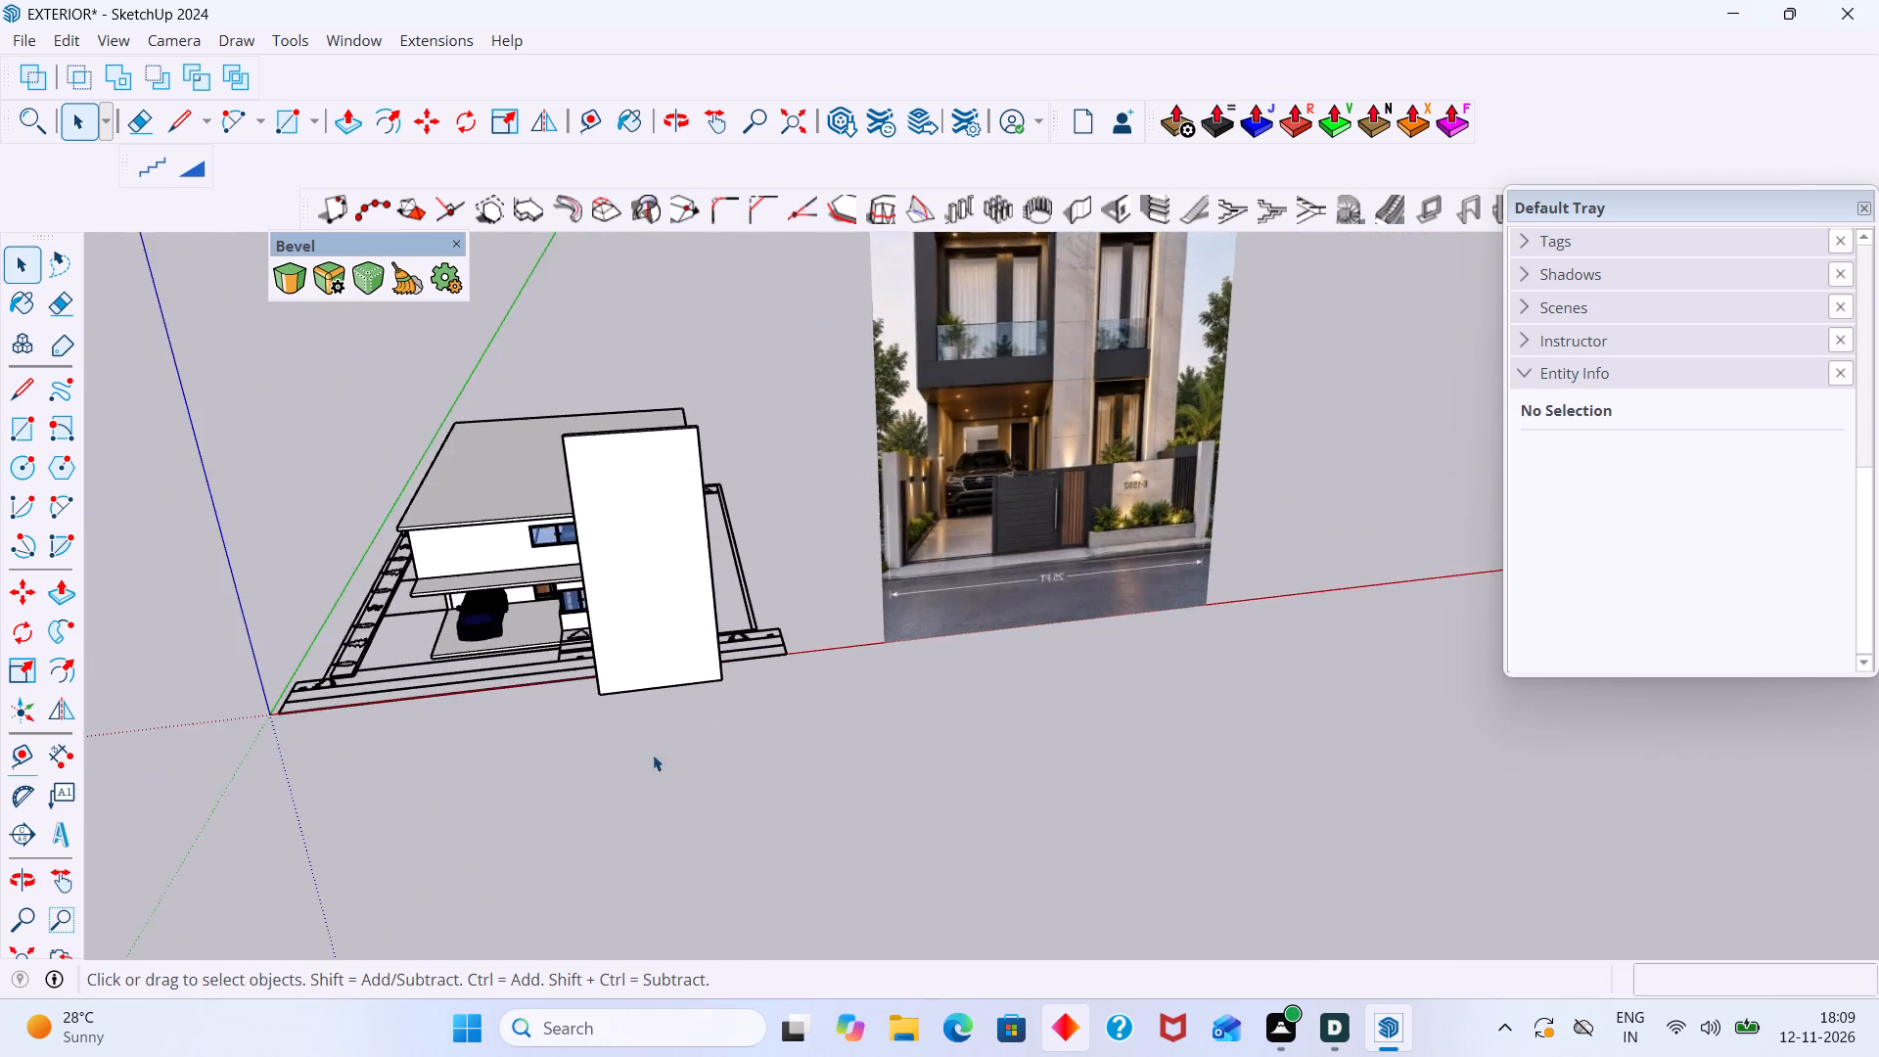
{"action": "scroll", "coordinate": [653, 755], "scroll_direction": "up", "scroll_amount": 5}
{"action": "scroll", "coordinate": [634, 747], "scroll_direction": "down", "scroll_amount": 6}
{"action": "scroll", "coordinate": [614, 676], "scroll_direction": "up", "scroll_amount": 4}
{"action": "left_click", "coordinate": [611, 654]}
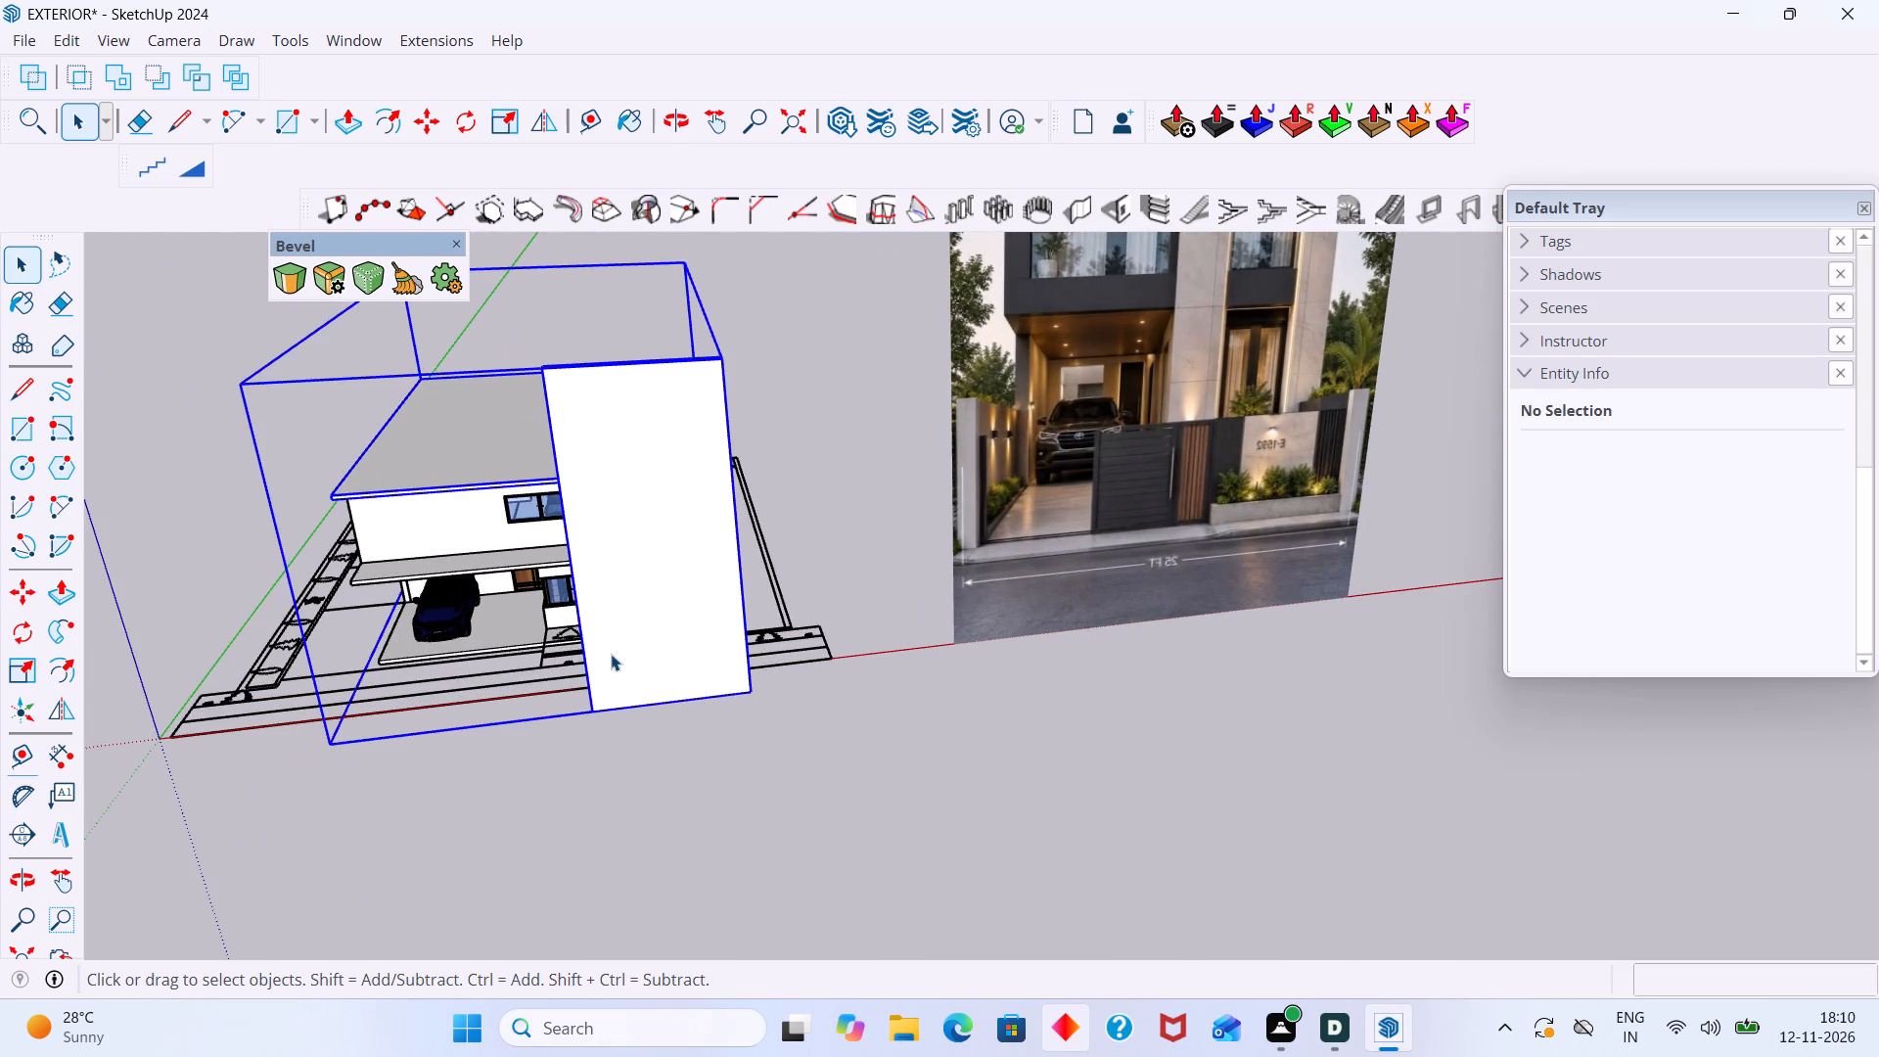
{"action": "double_click", "coordinate": [611, 654]}
{"action": "left_click", "coordinate": [617, 651]}
{"action": "left_click", "coordinate": [618, 651]}
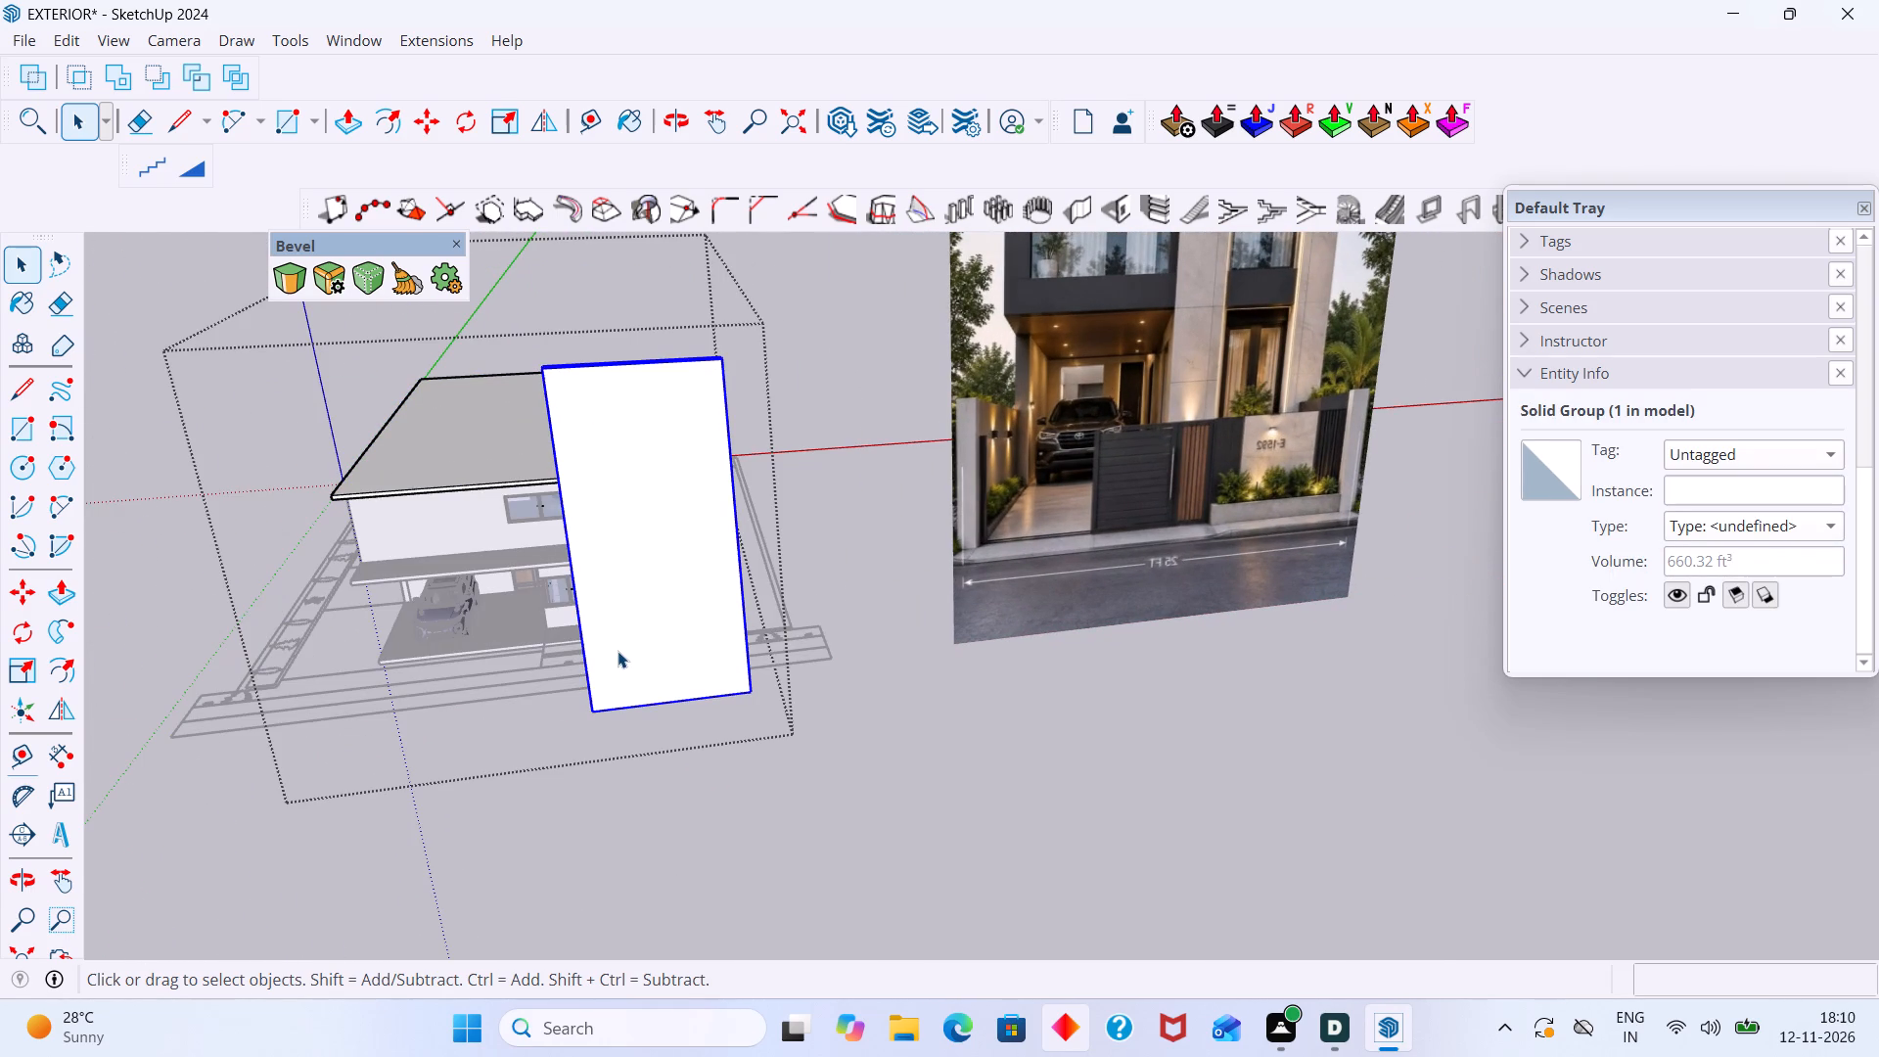
{"action": "double_click", "coordinate": [622, 649]}
{"action": "left_click", "coordinate": [634, 650]}
Place vertical guides offset 4' inward from the left and right edges of the tall wall's front face.
{"action": "scroll", "coordinate": [632, 651], "scroll_direction": "down", "scroll_amount": 3}
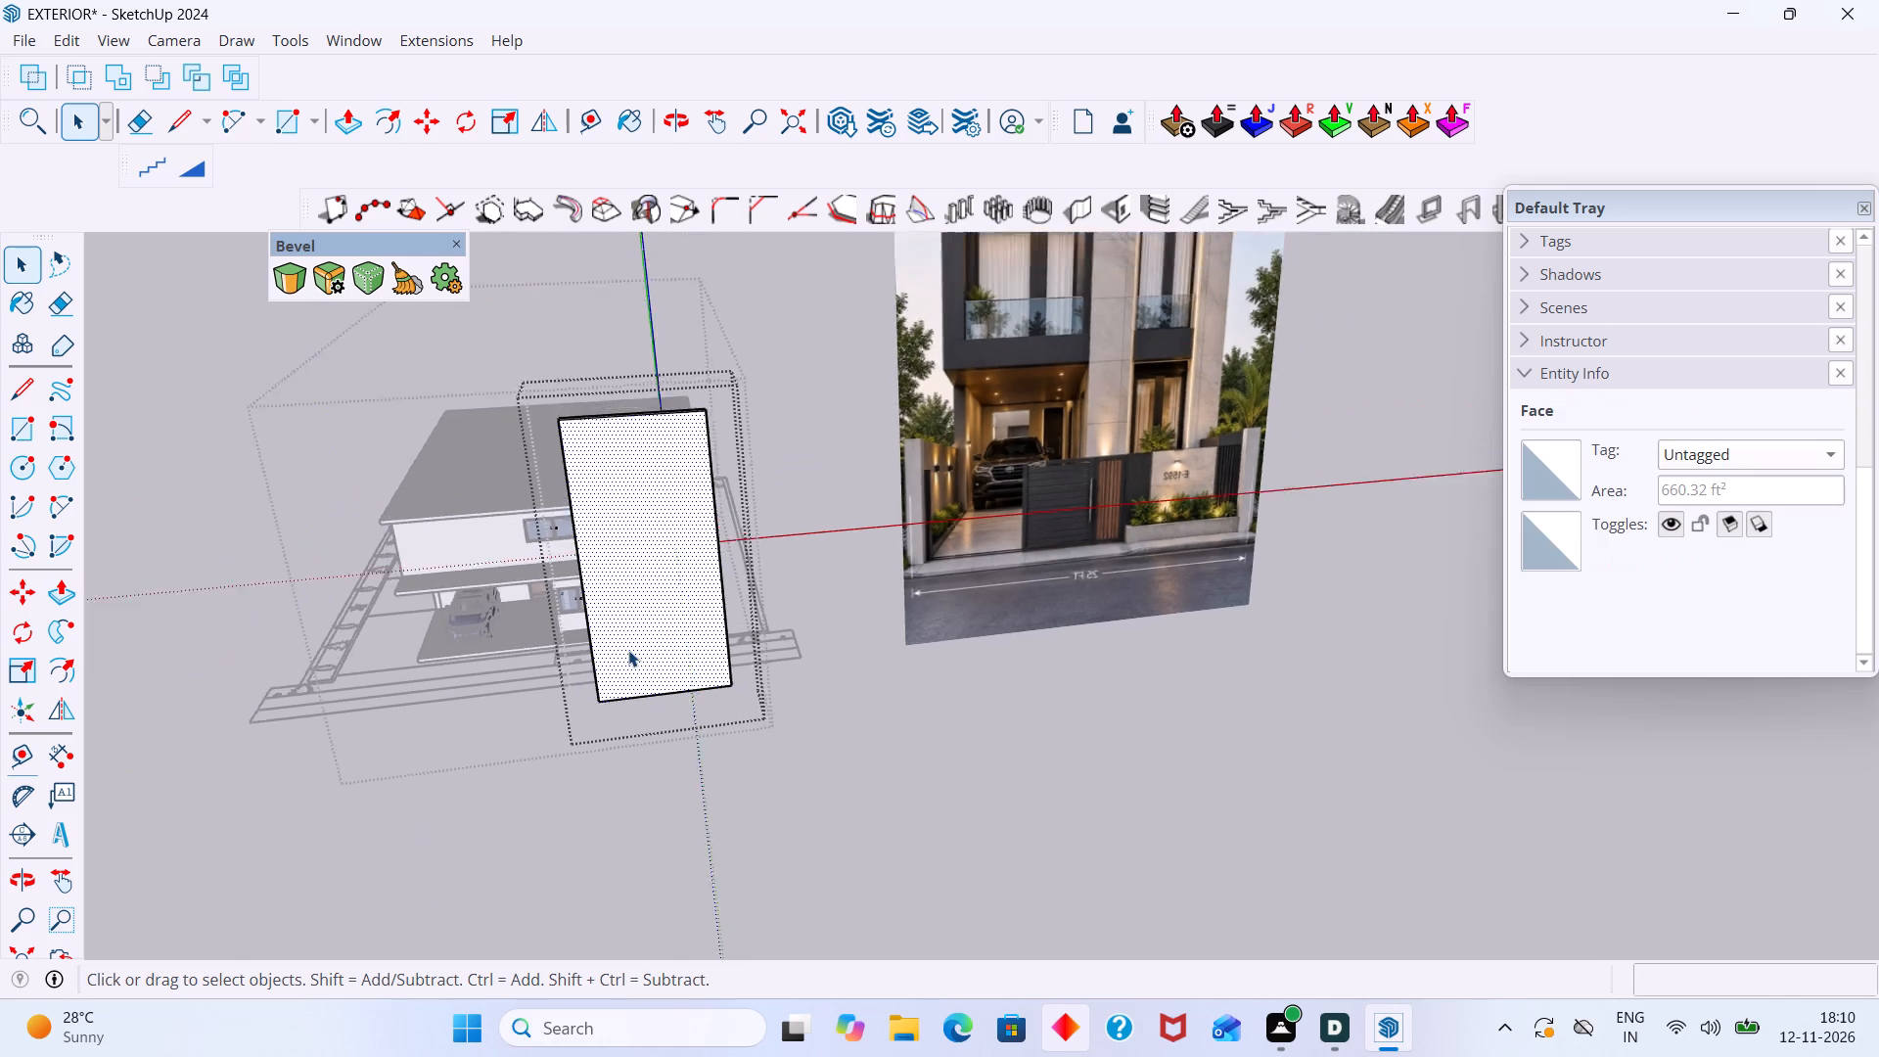
{"action": "scroll", "coordinate": [628, 650], "scroll_direction": "down", "scroll_amount": 3}
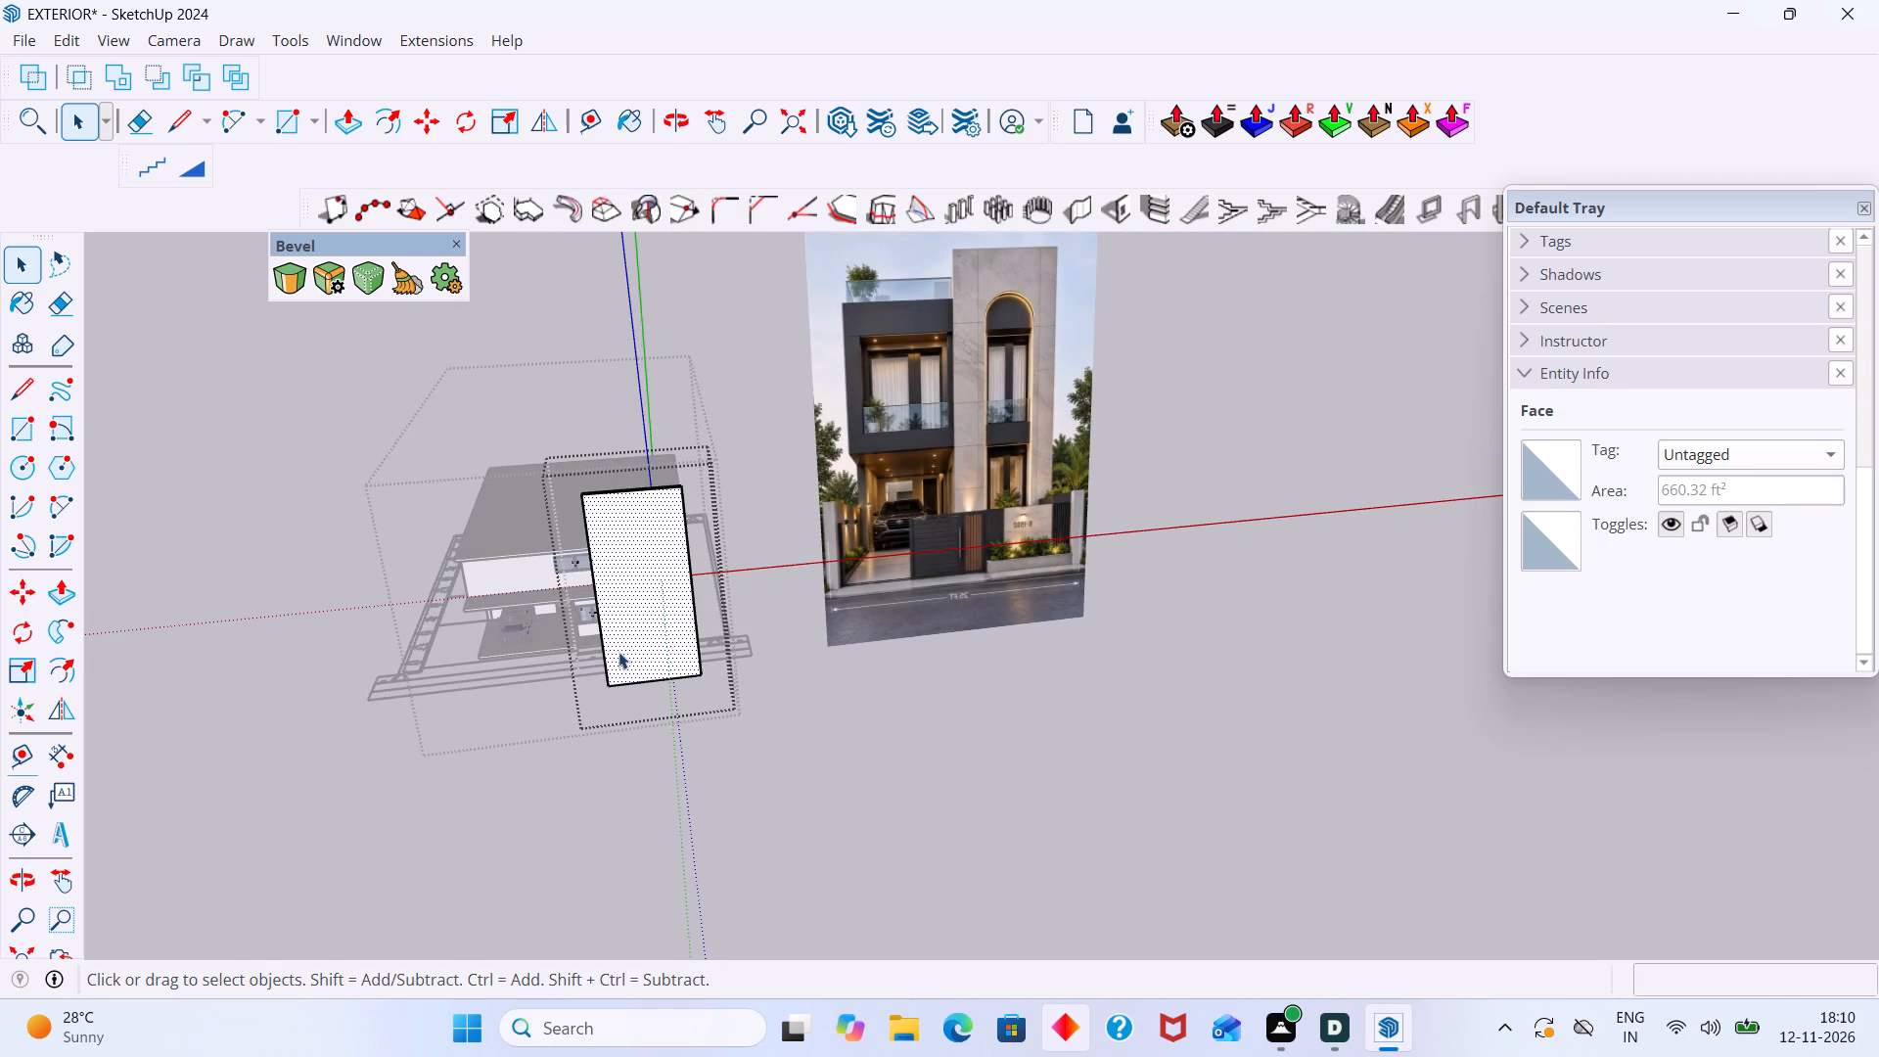
{"action": "key", "text": "t"}
{"action": "left_click", "coordinate": [599, 591]}
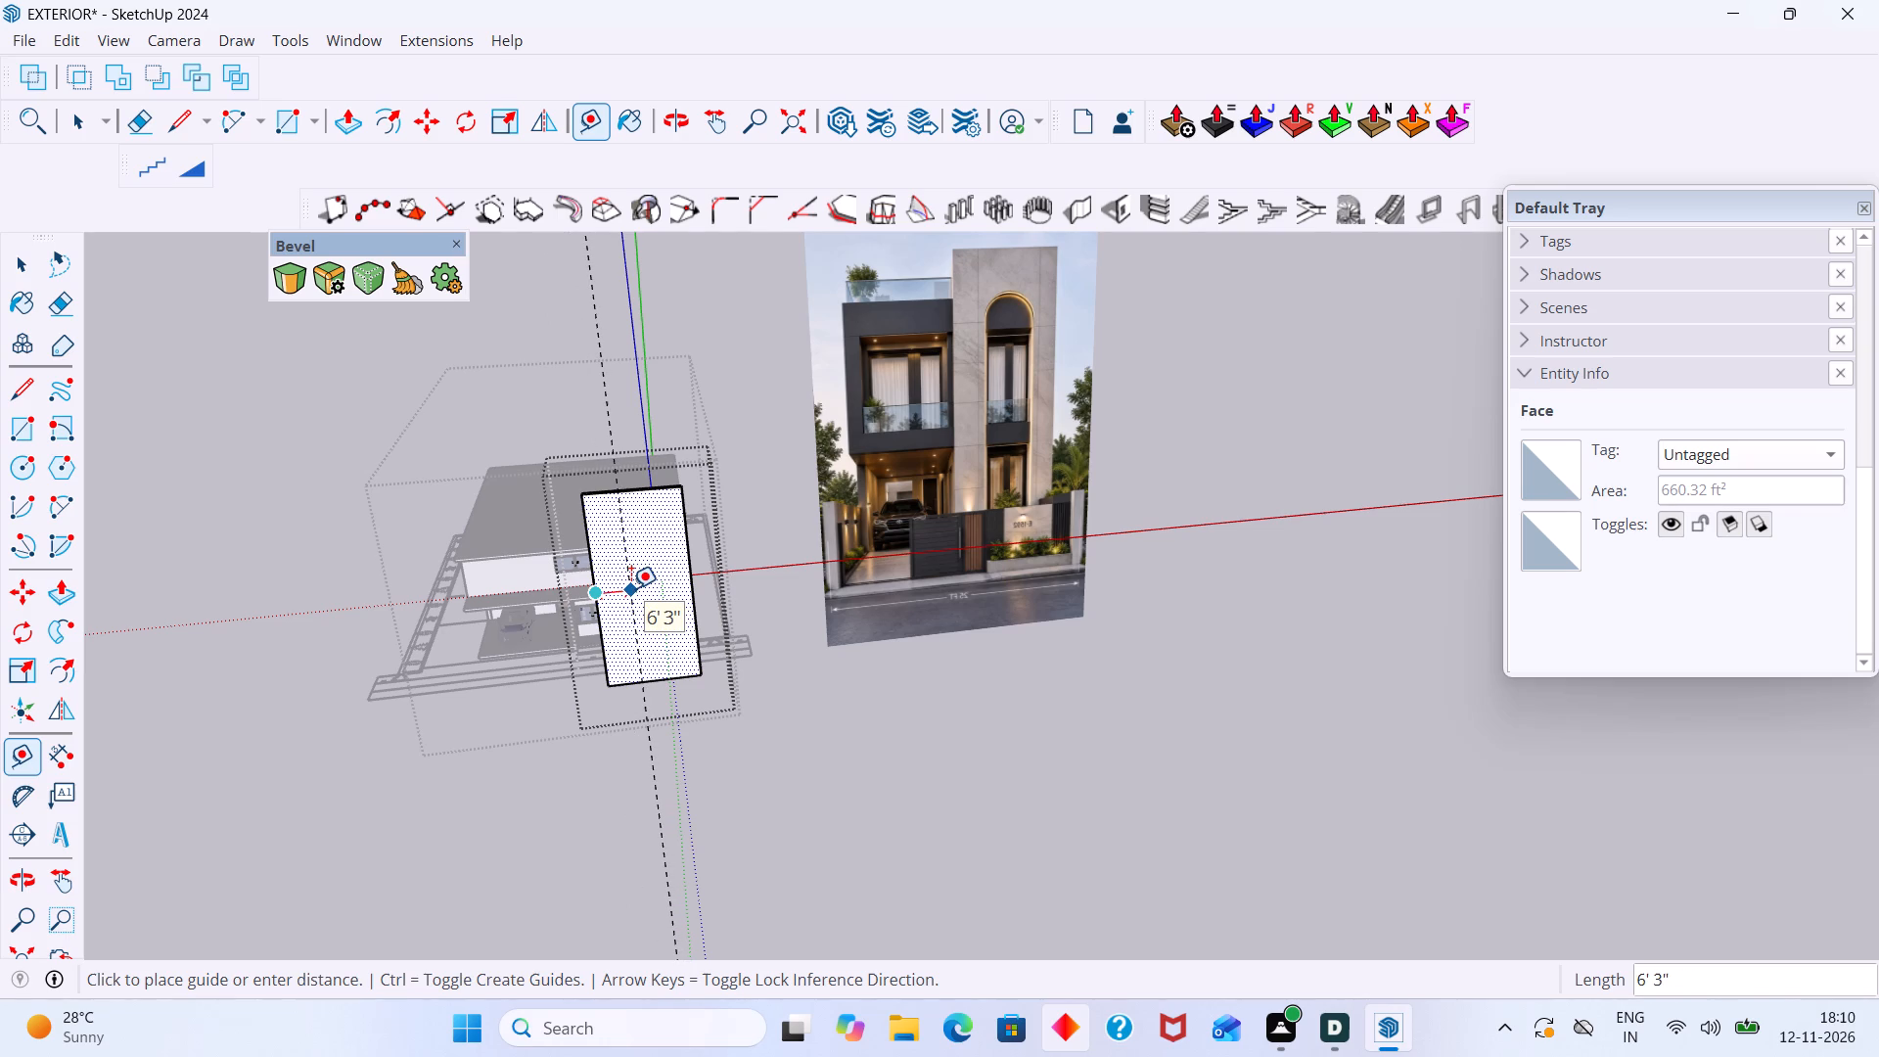
{"action": "type", "text": "4'"}
{"action": "key", "text": "Return"}
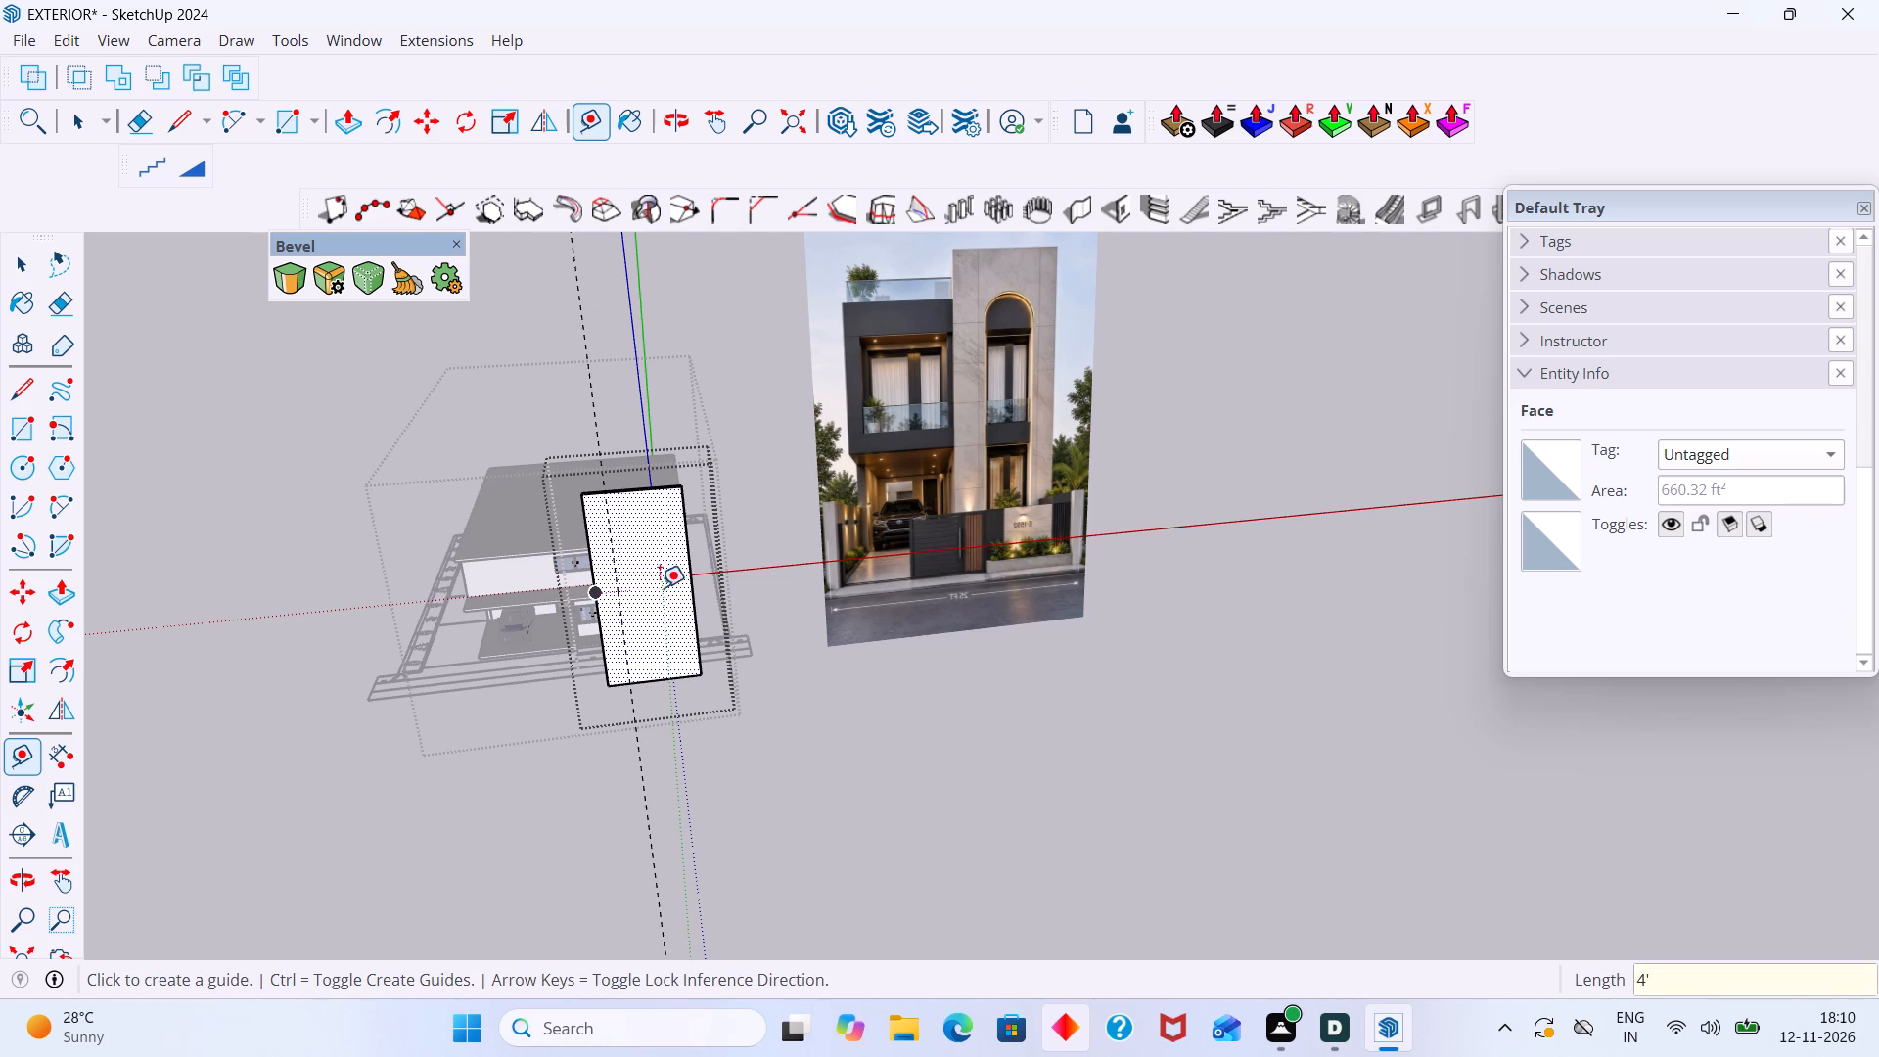
{"action": "left_click", "coordinate": [688, 582]}
{"action": "key", "text": "Escape"}
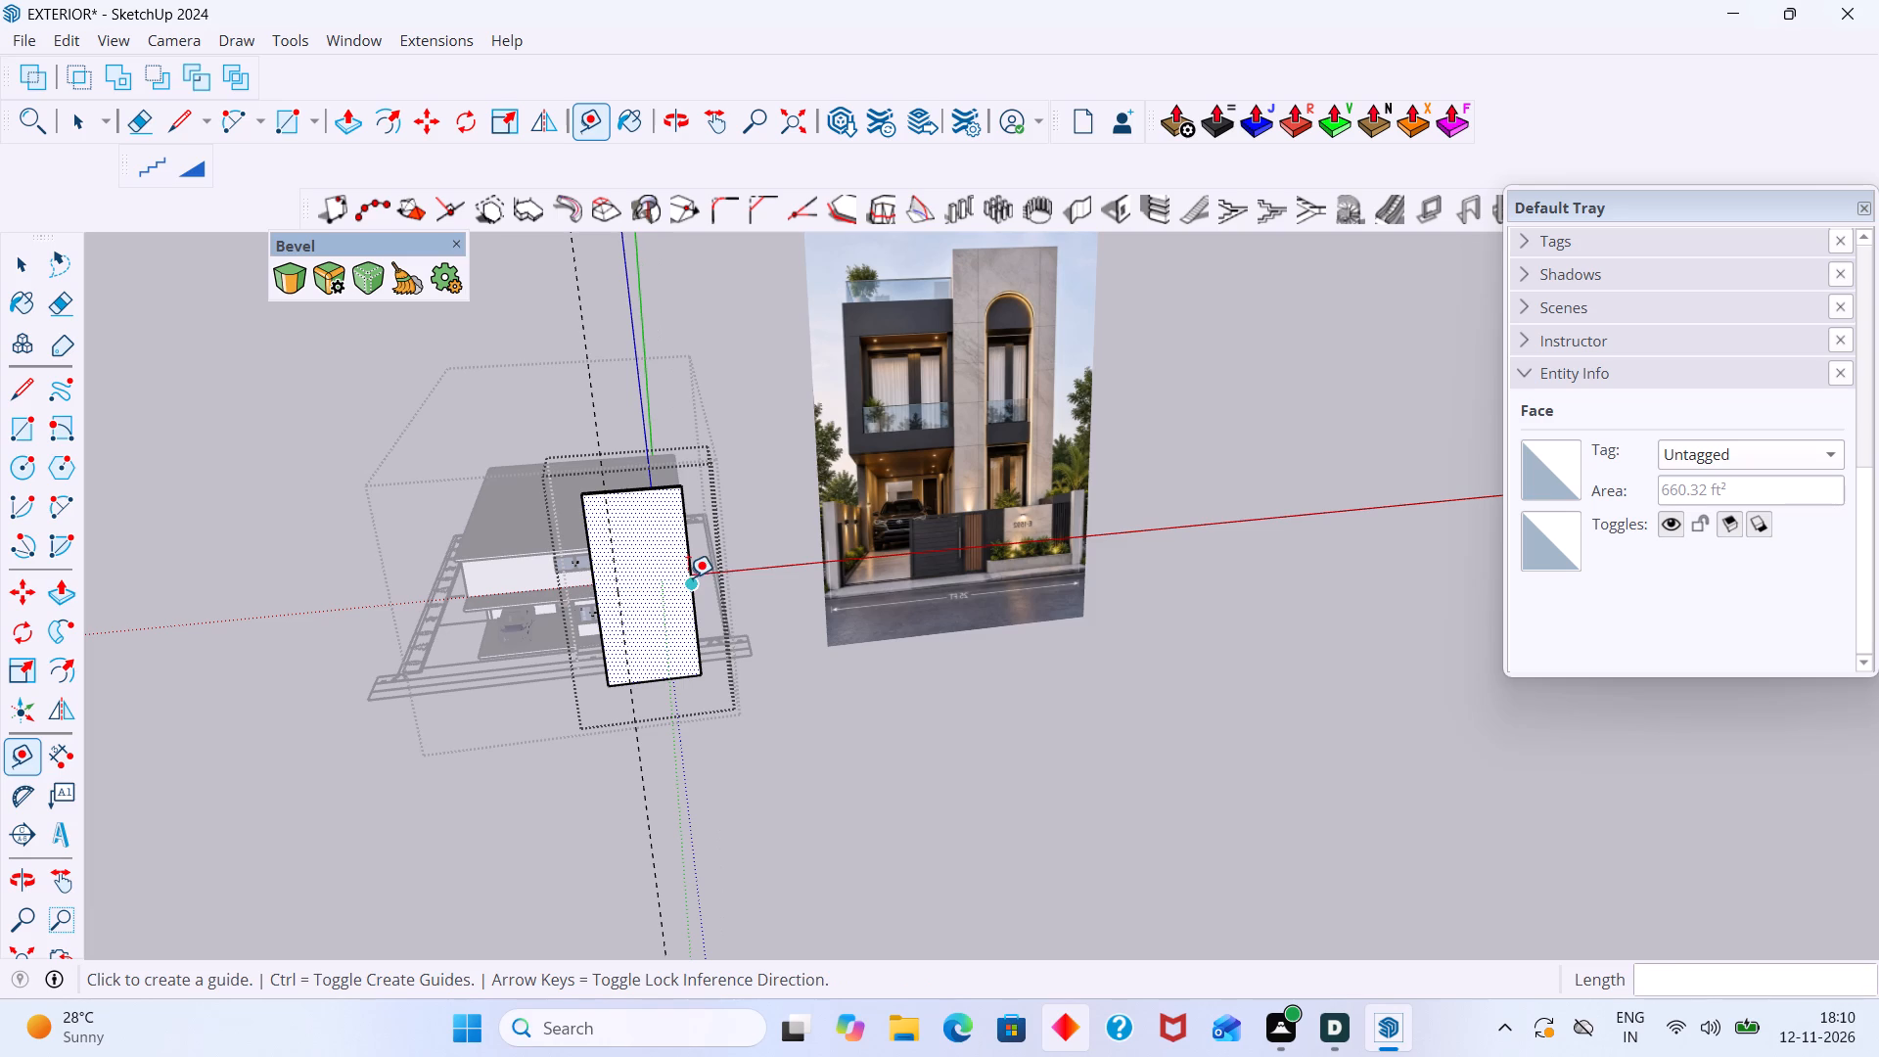
{"action": "left_click", "coordinate": [686, 576]}
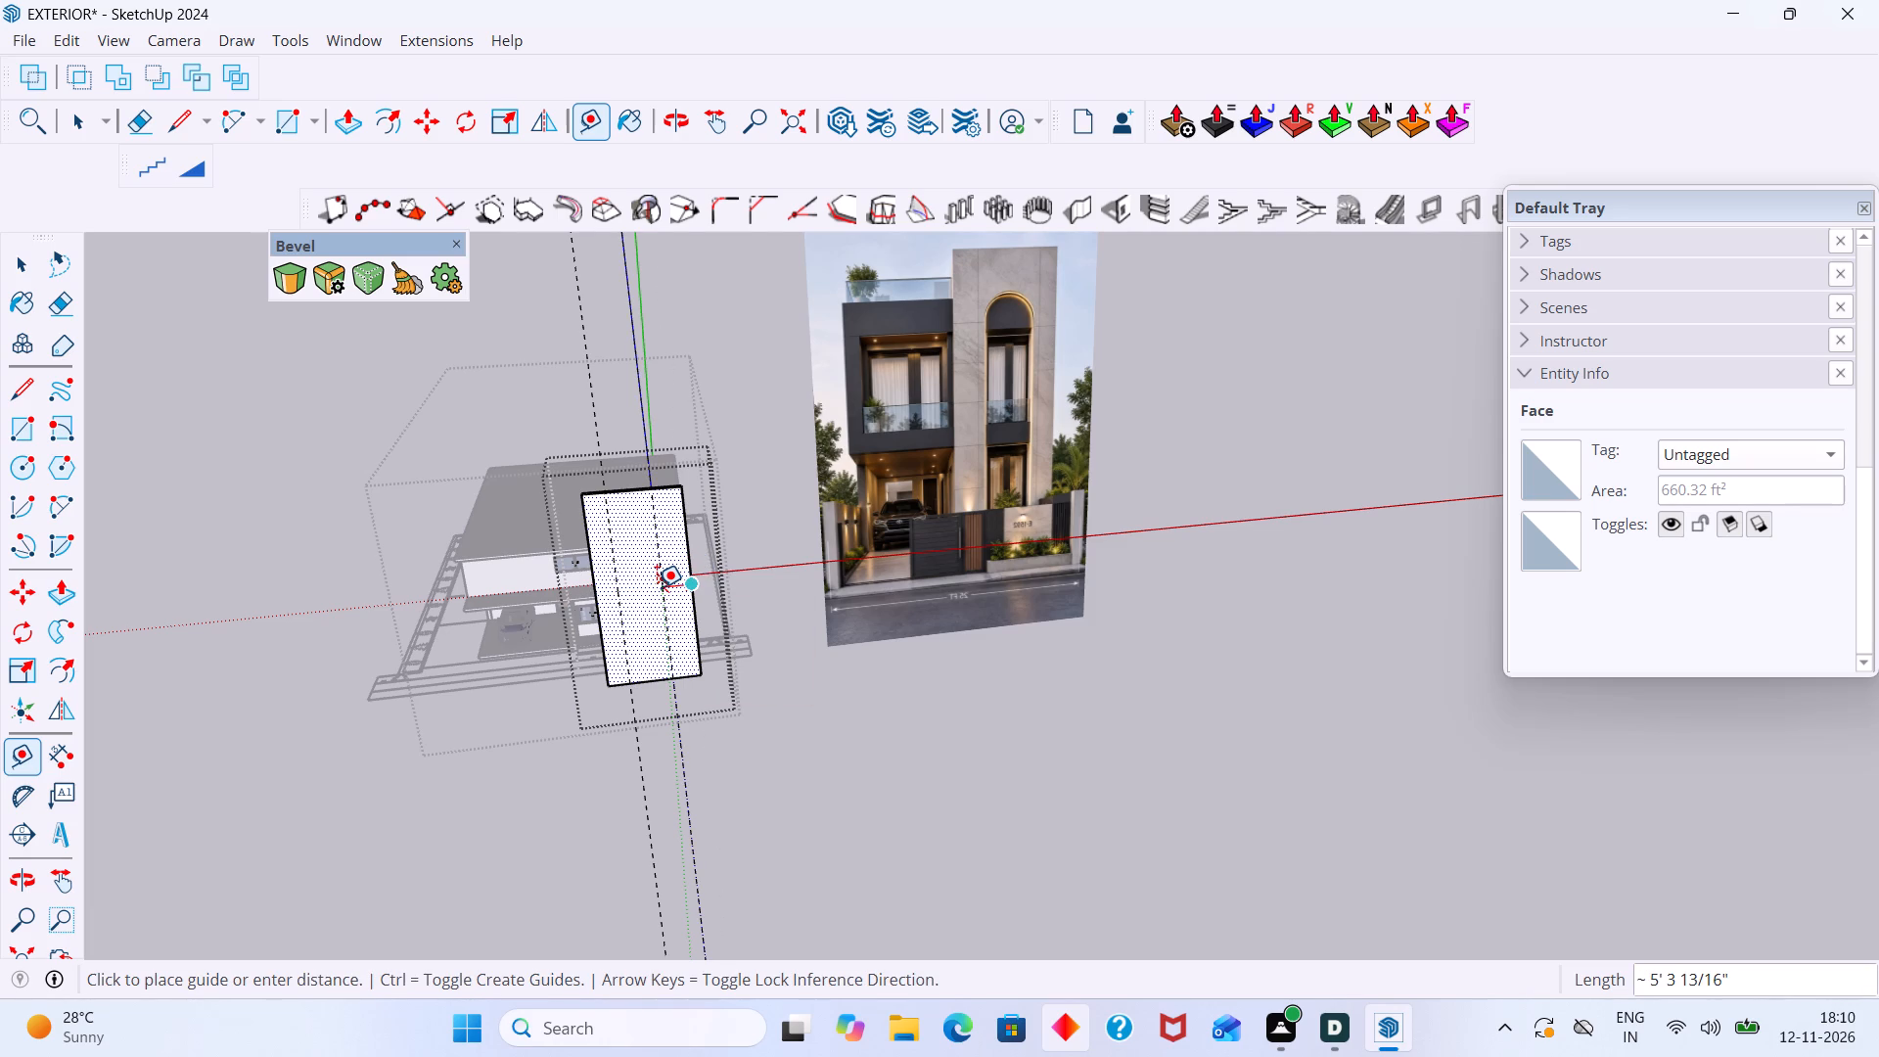
{"action": "type", "text": "4'"}
{"action": "key", "text": "Return"}
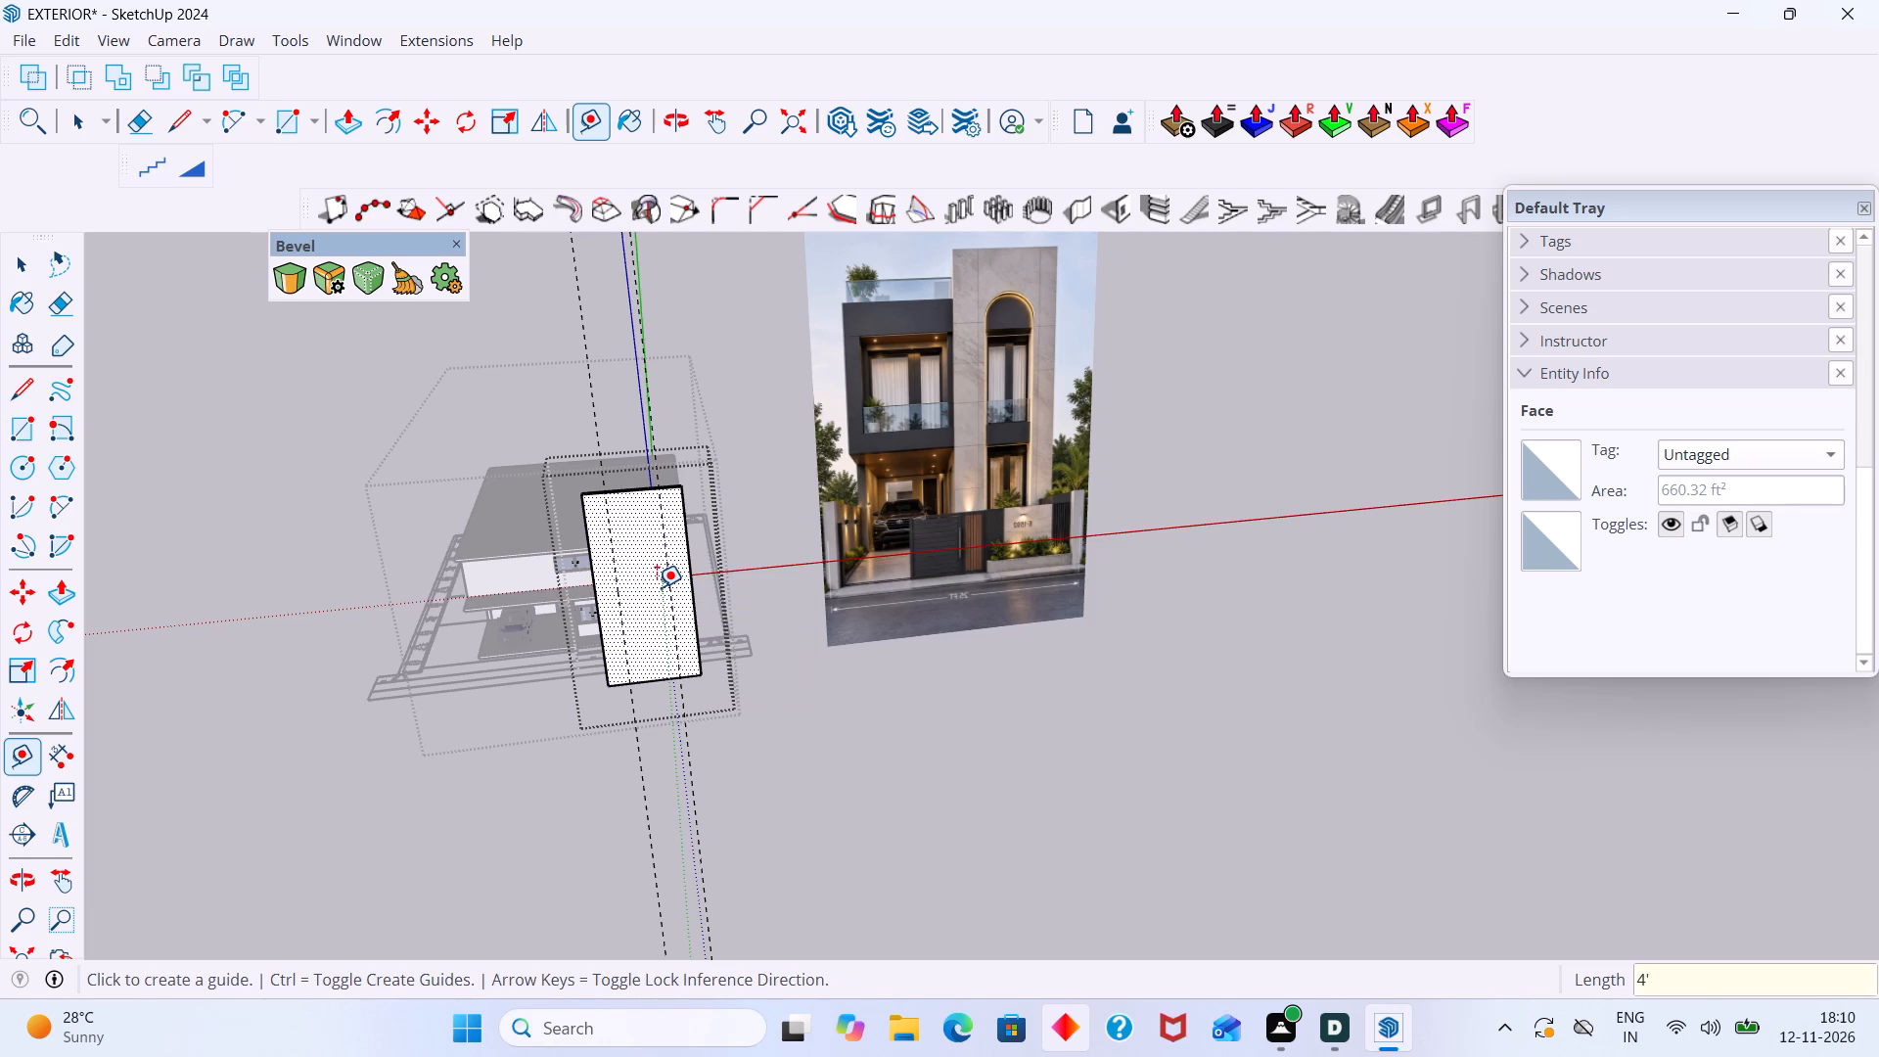
{"action": "key", "text": "space"}
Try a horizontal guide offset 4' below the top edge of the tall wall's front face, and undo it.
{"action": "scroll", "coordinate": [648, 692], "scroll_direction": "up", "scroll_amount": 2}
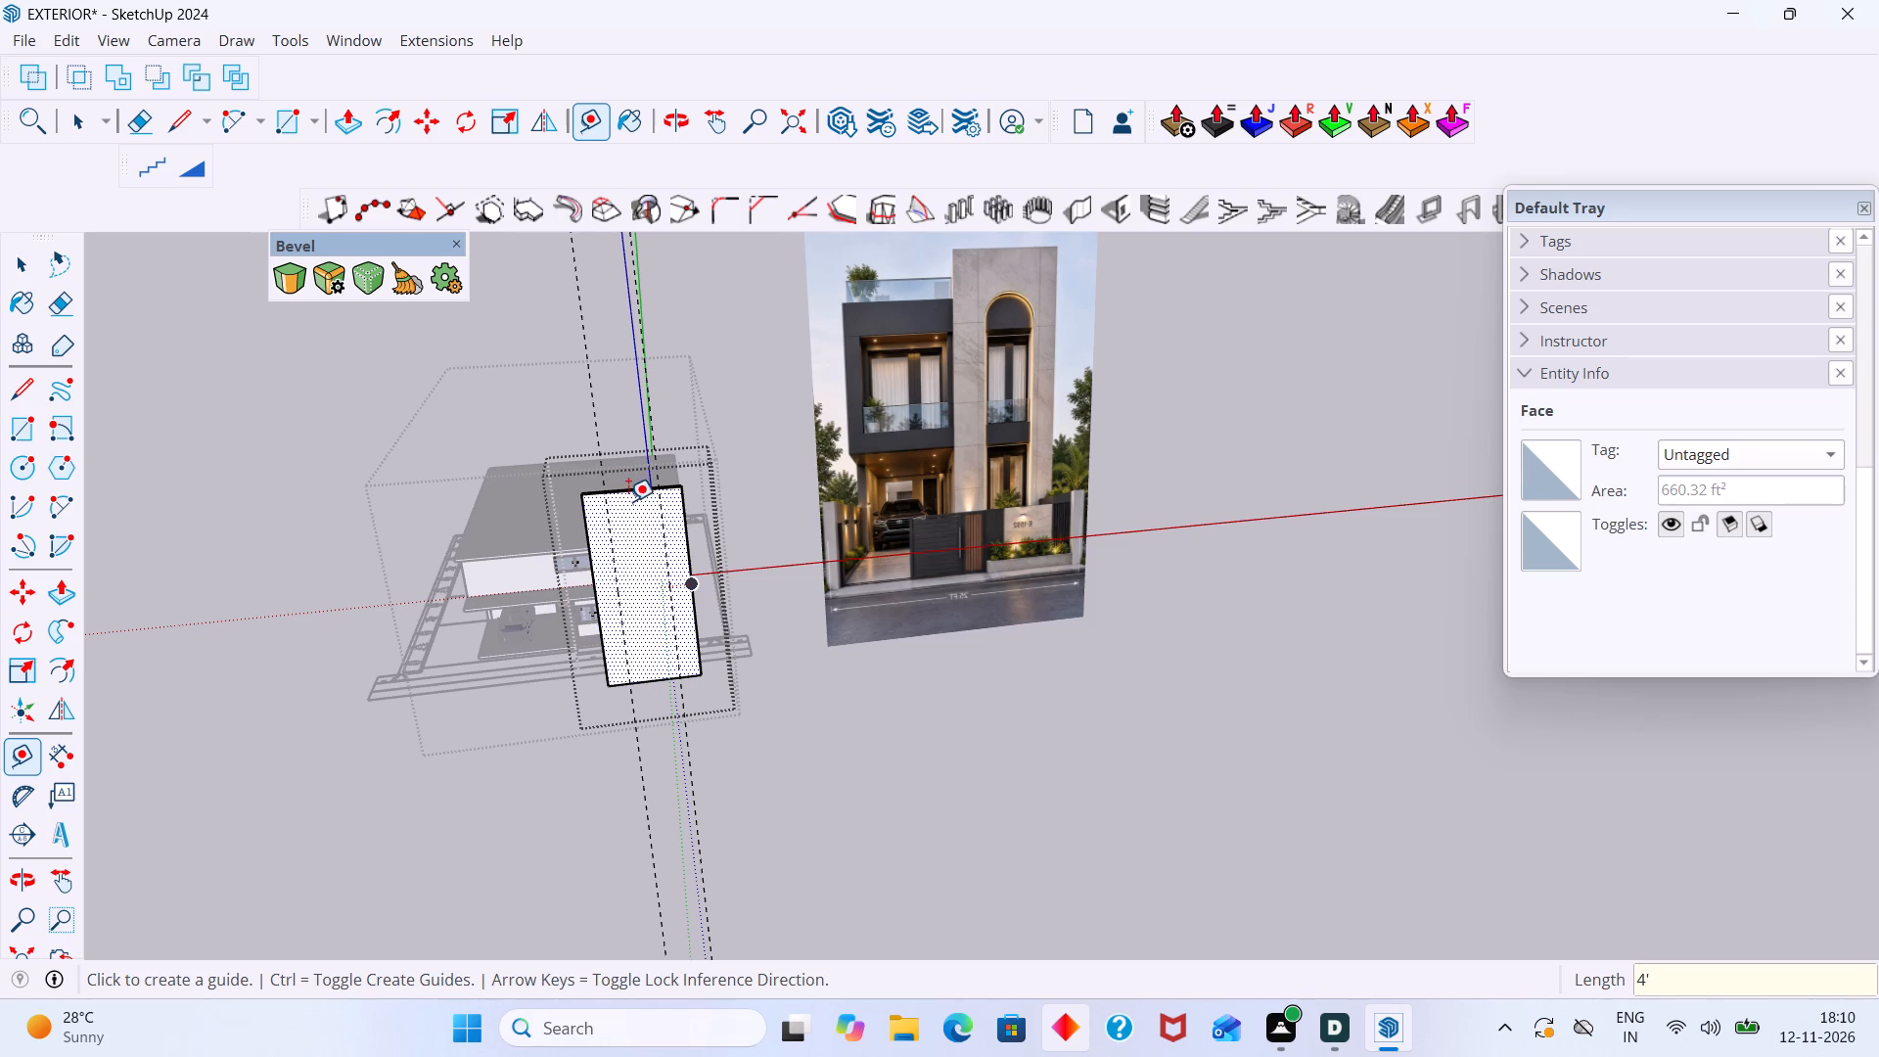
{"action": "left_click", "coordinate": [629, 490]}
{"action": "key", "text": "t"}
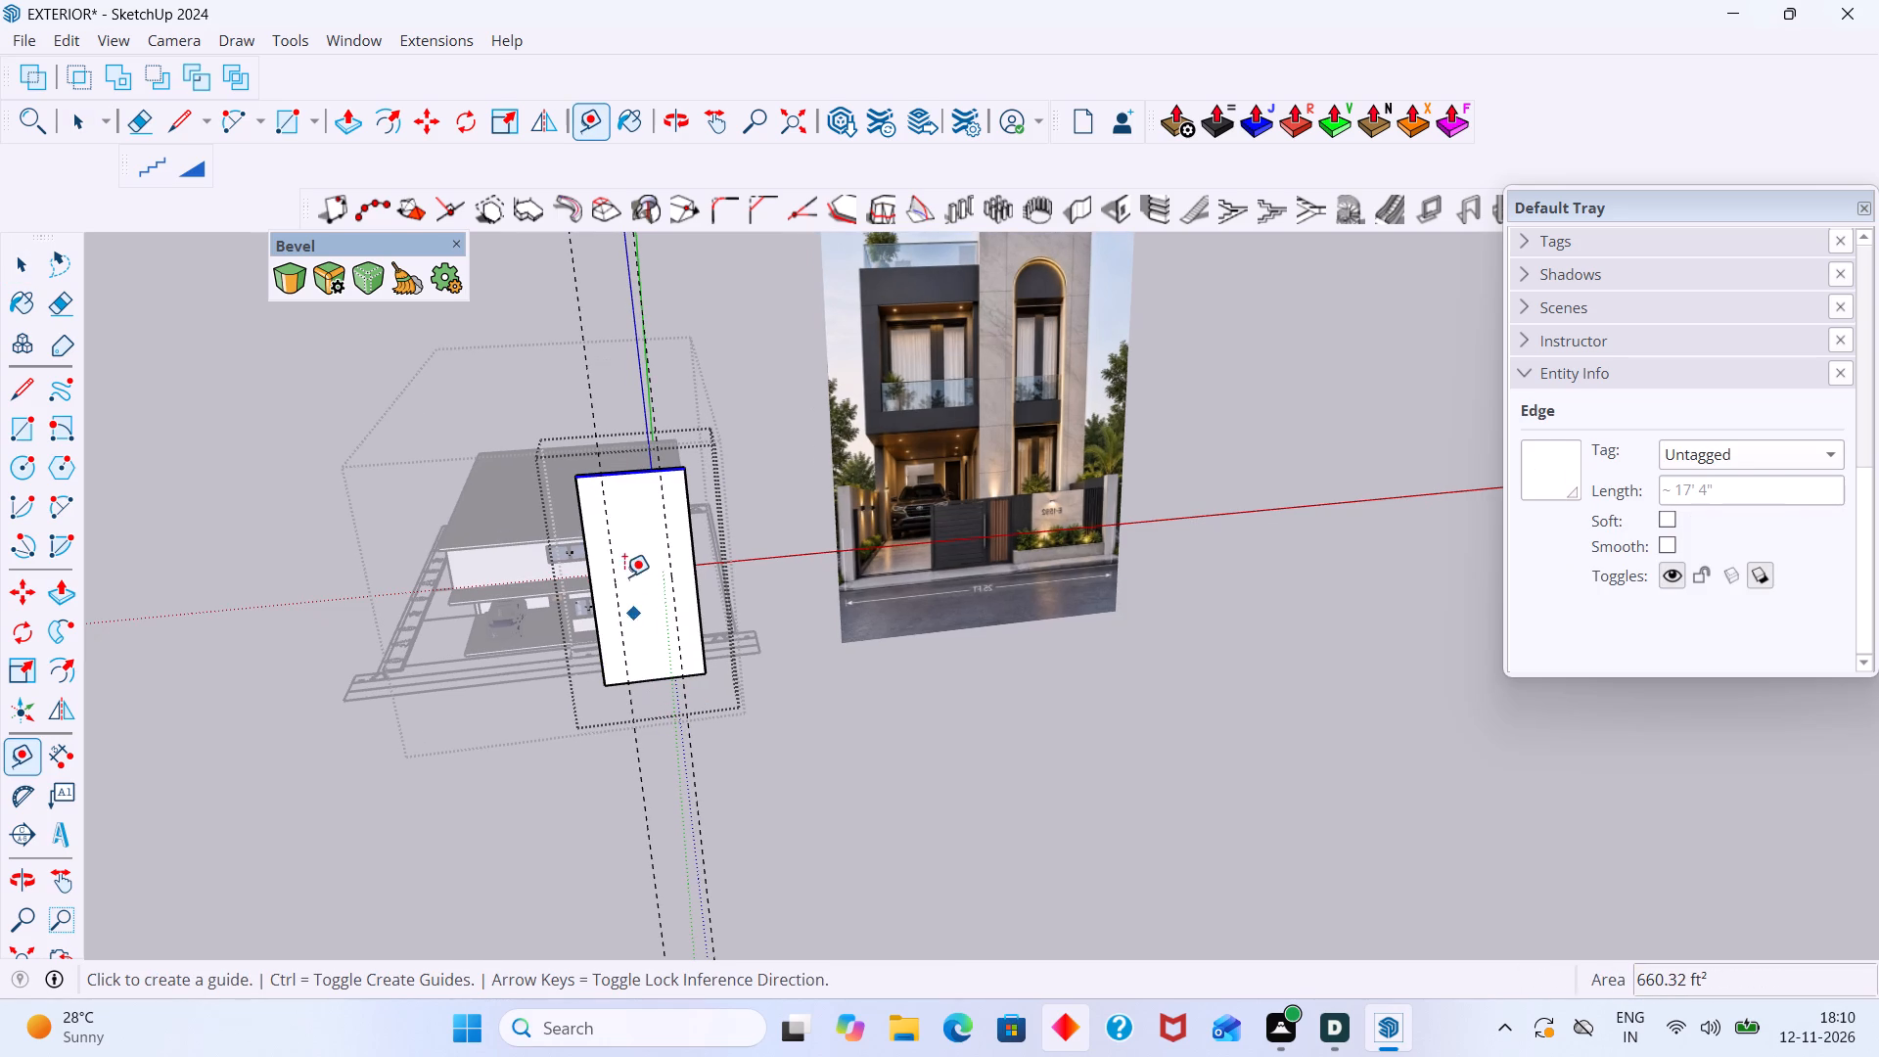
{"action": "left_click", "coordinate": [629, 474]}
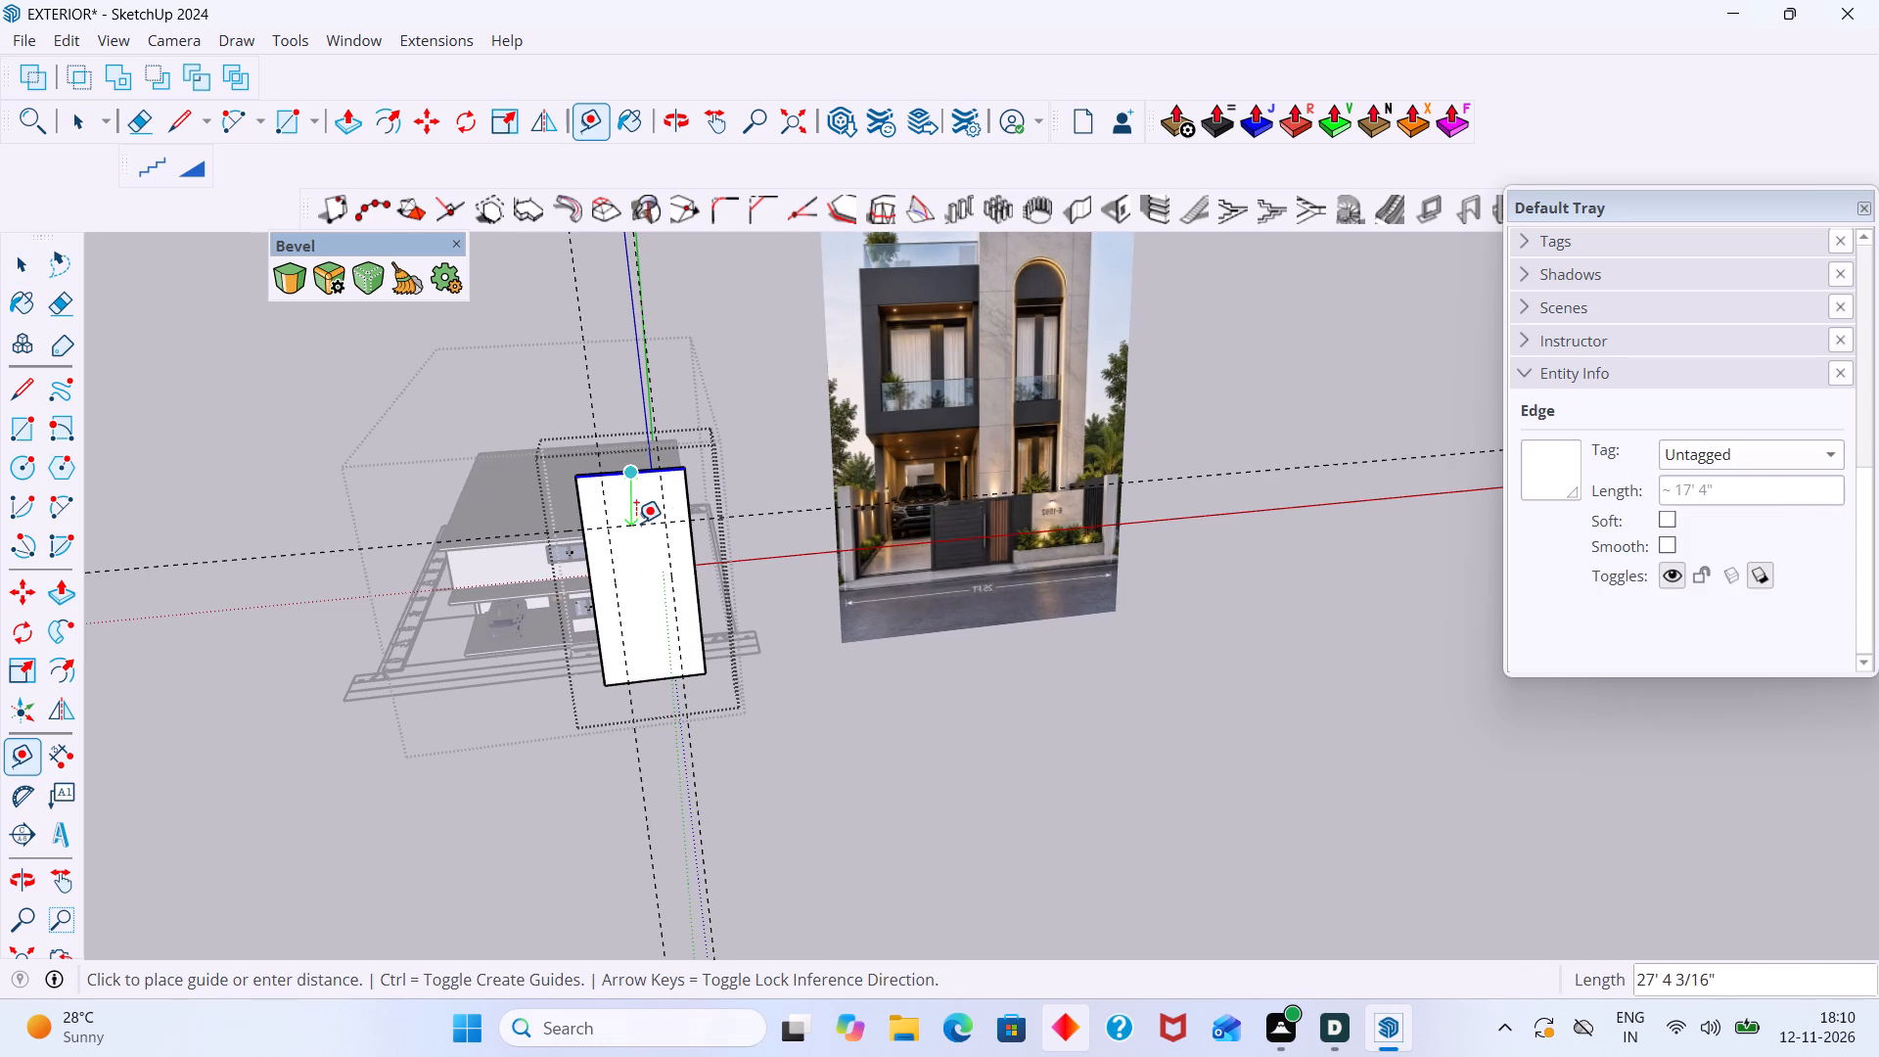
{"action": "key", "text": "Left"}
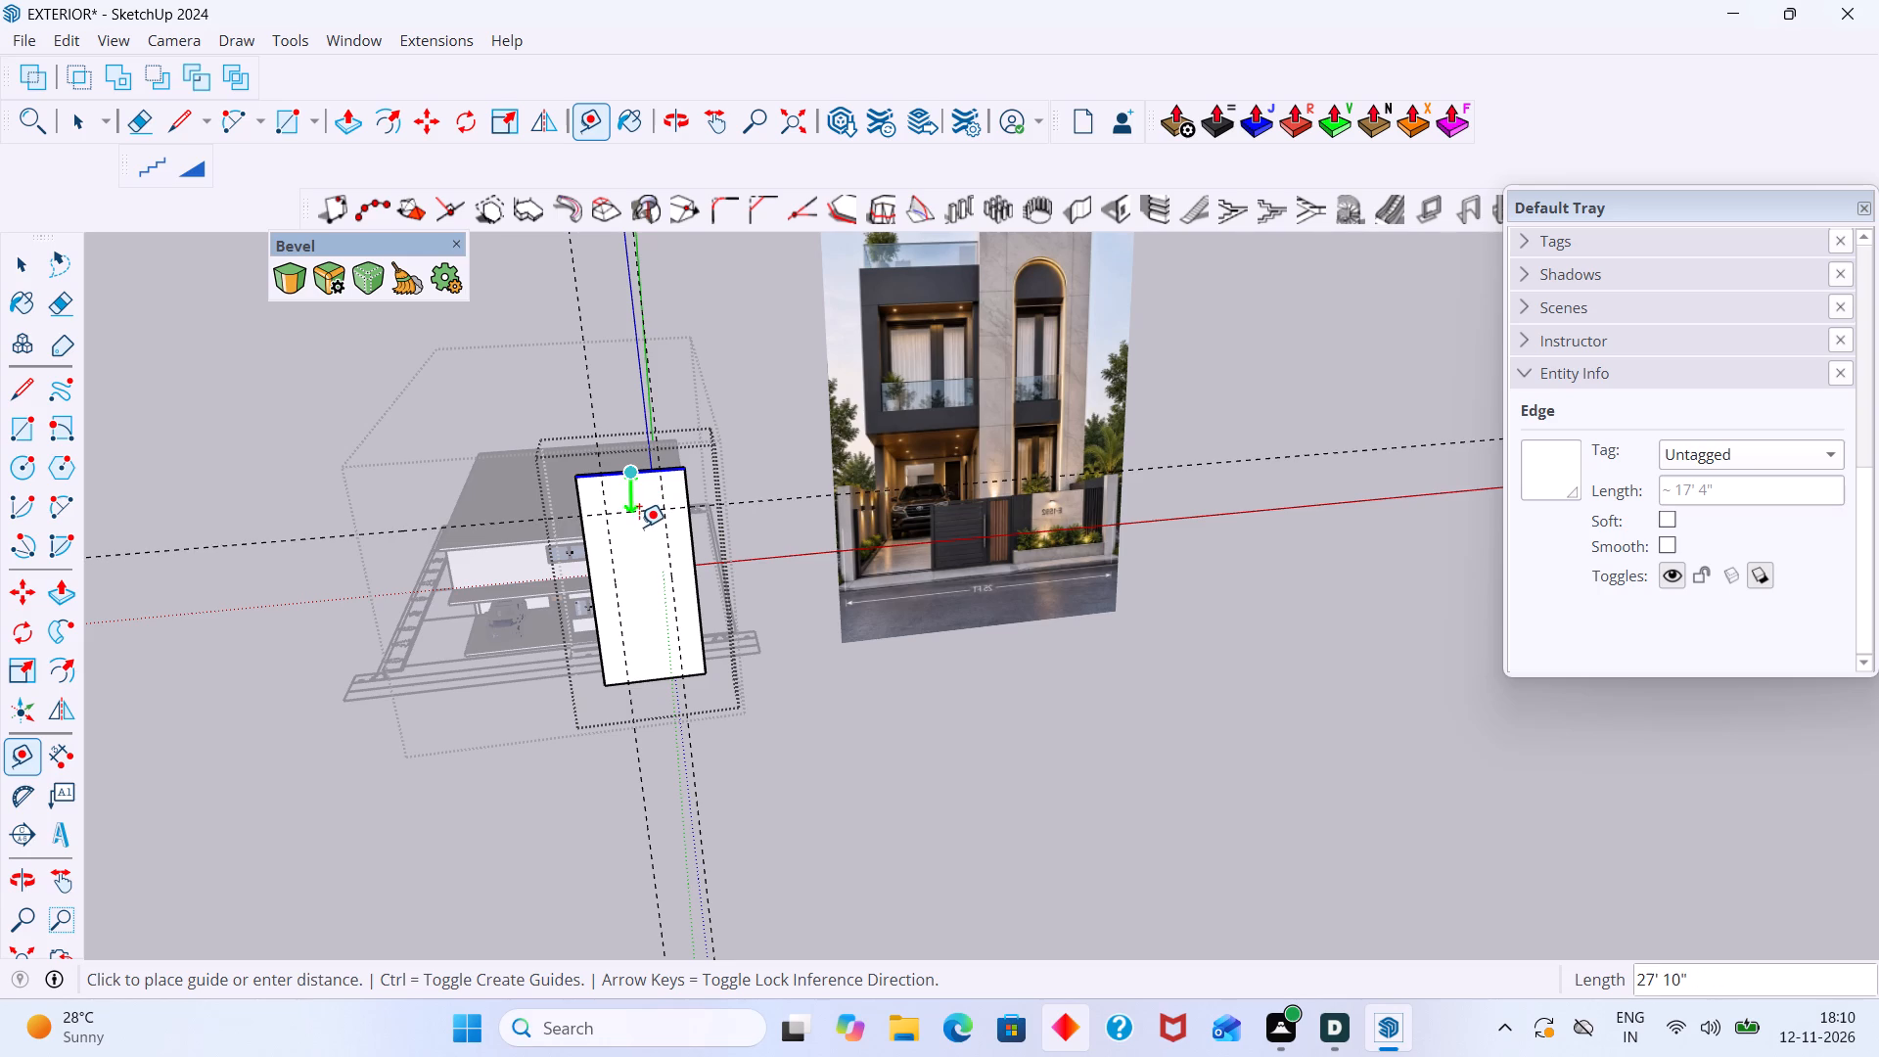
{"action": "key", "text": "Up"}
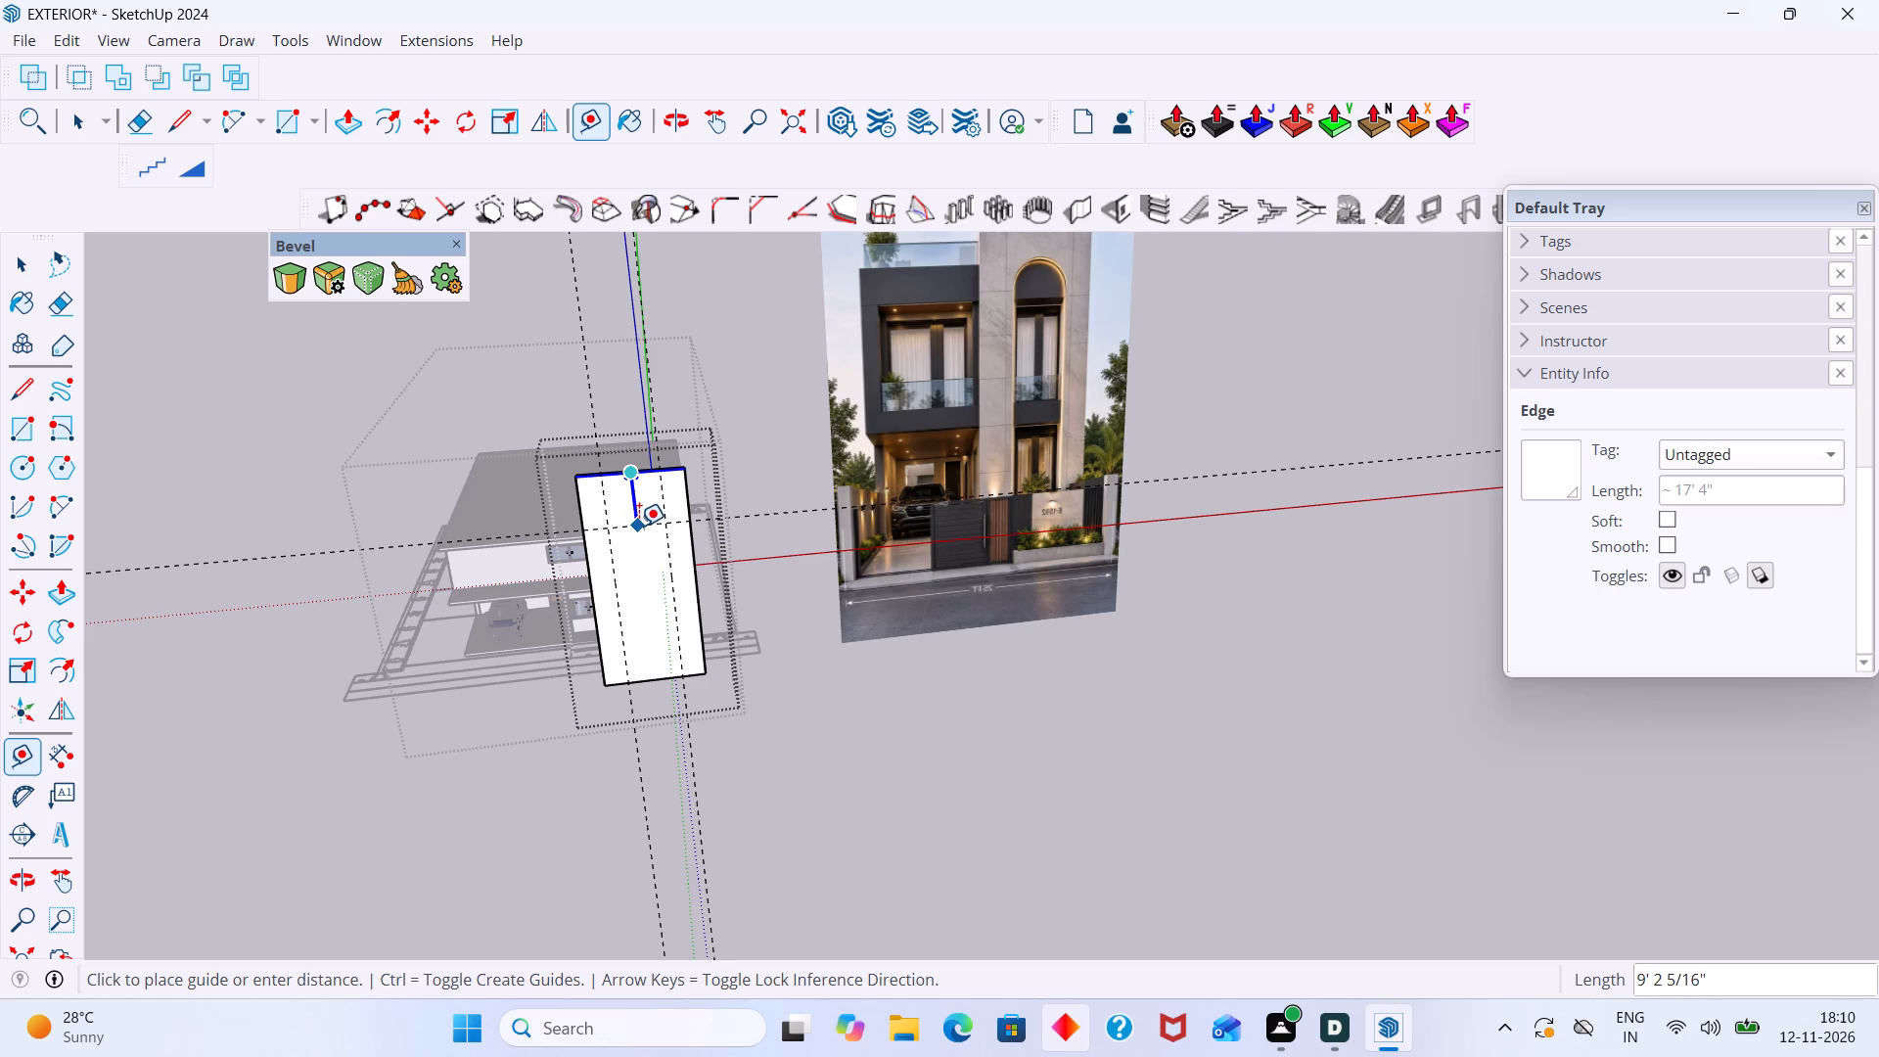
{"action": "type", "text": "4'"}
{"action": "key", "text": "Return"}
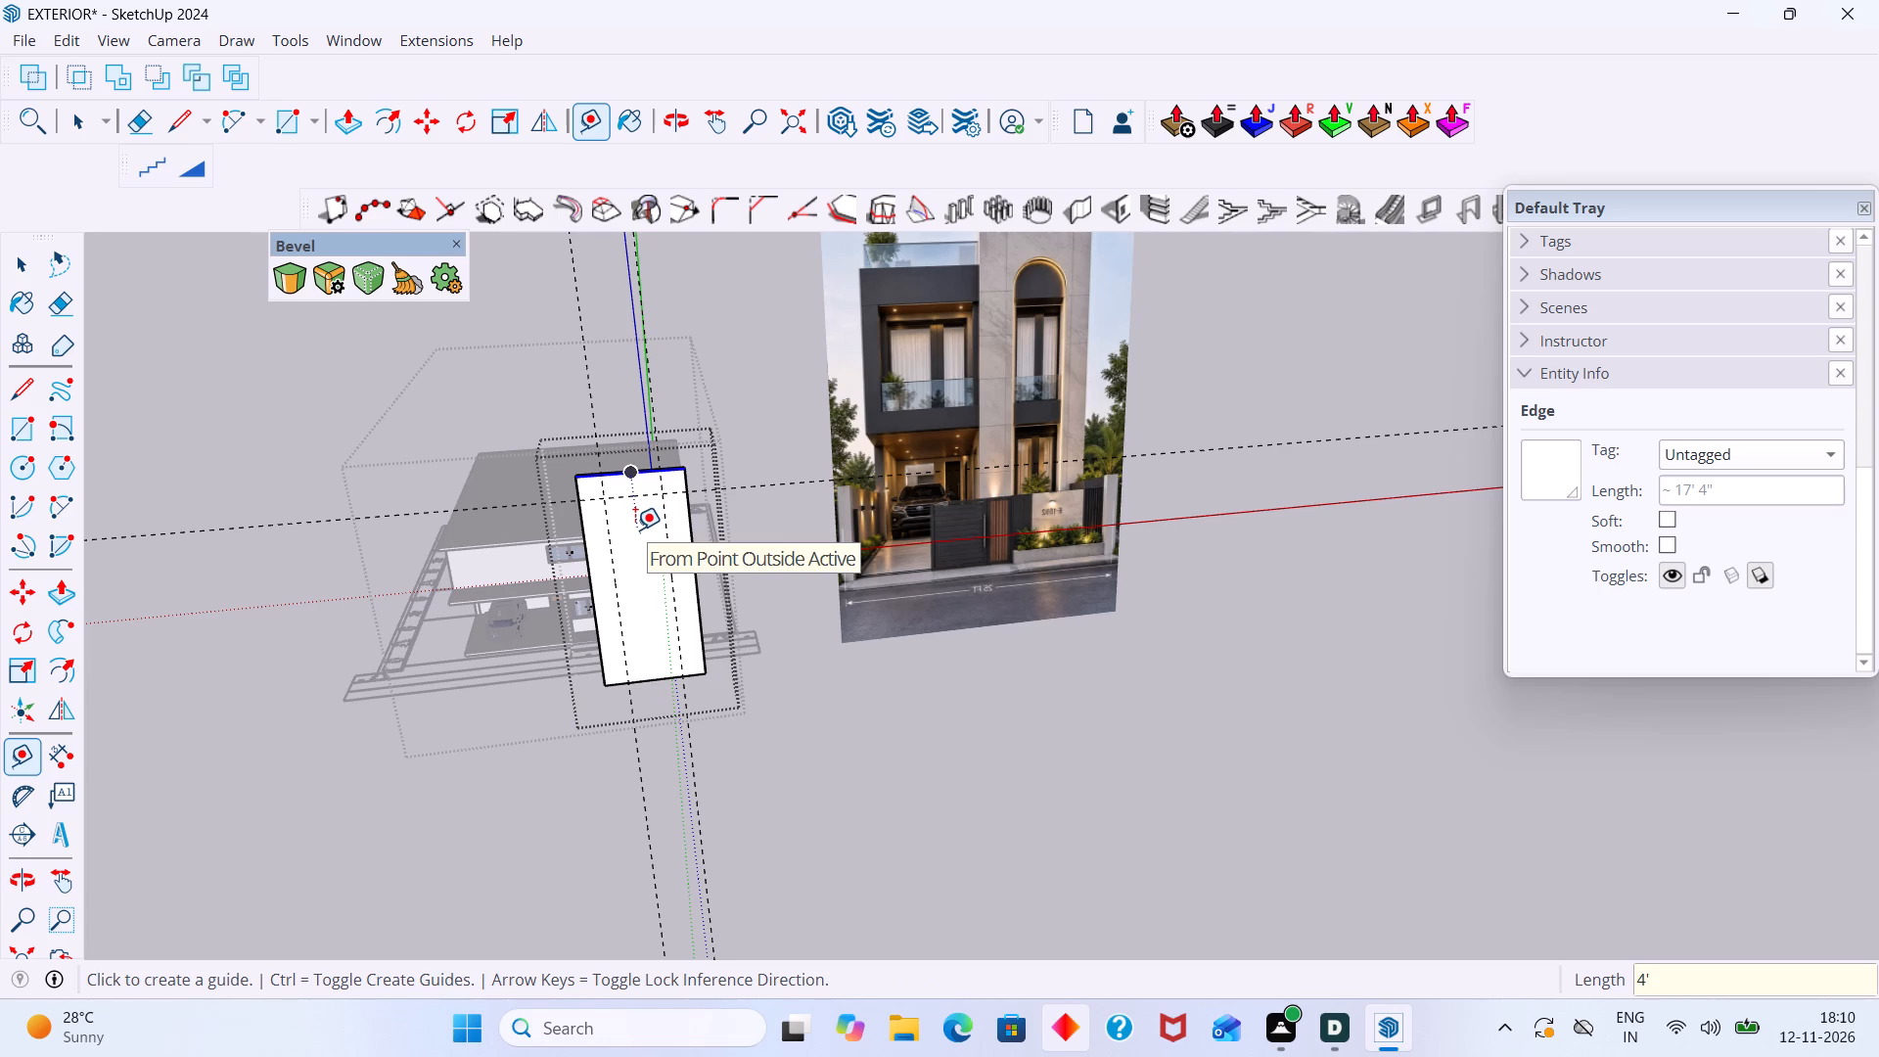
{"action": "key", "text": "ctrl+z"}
Place a horizontal guide offset 5' below the top edge of the tall wall's front face, and exit the wall's group.
{"action": "scroll", "coordinate": [635, 528], "scroll_direction": "down", "scroll_amount": 1}
{"action": "scroll", "coordinate": [626, 495], "scroll_direction": "up", "scroll_amount": 1}
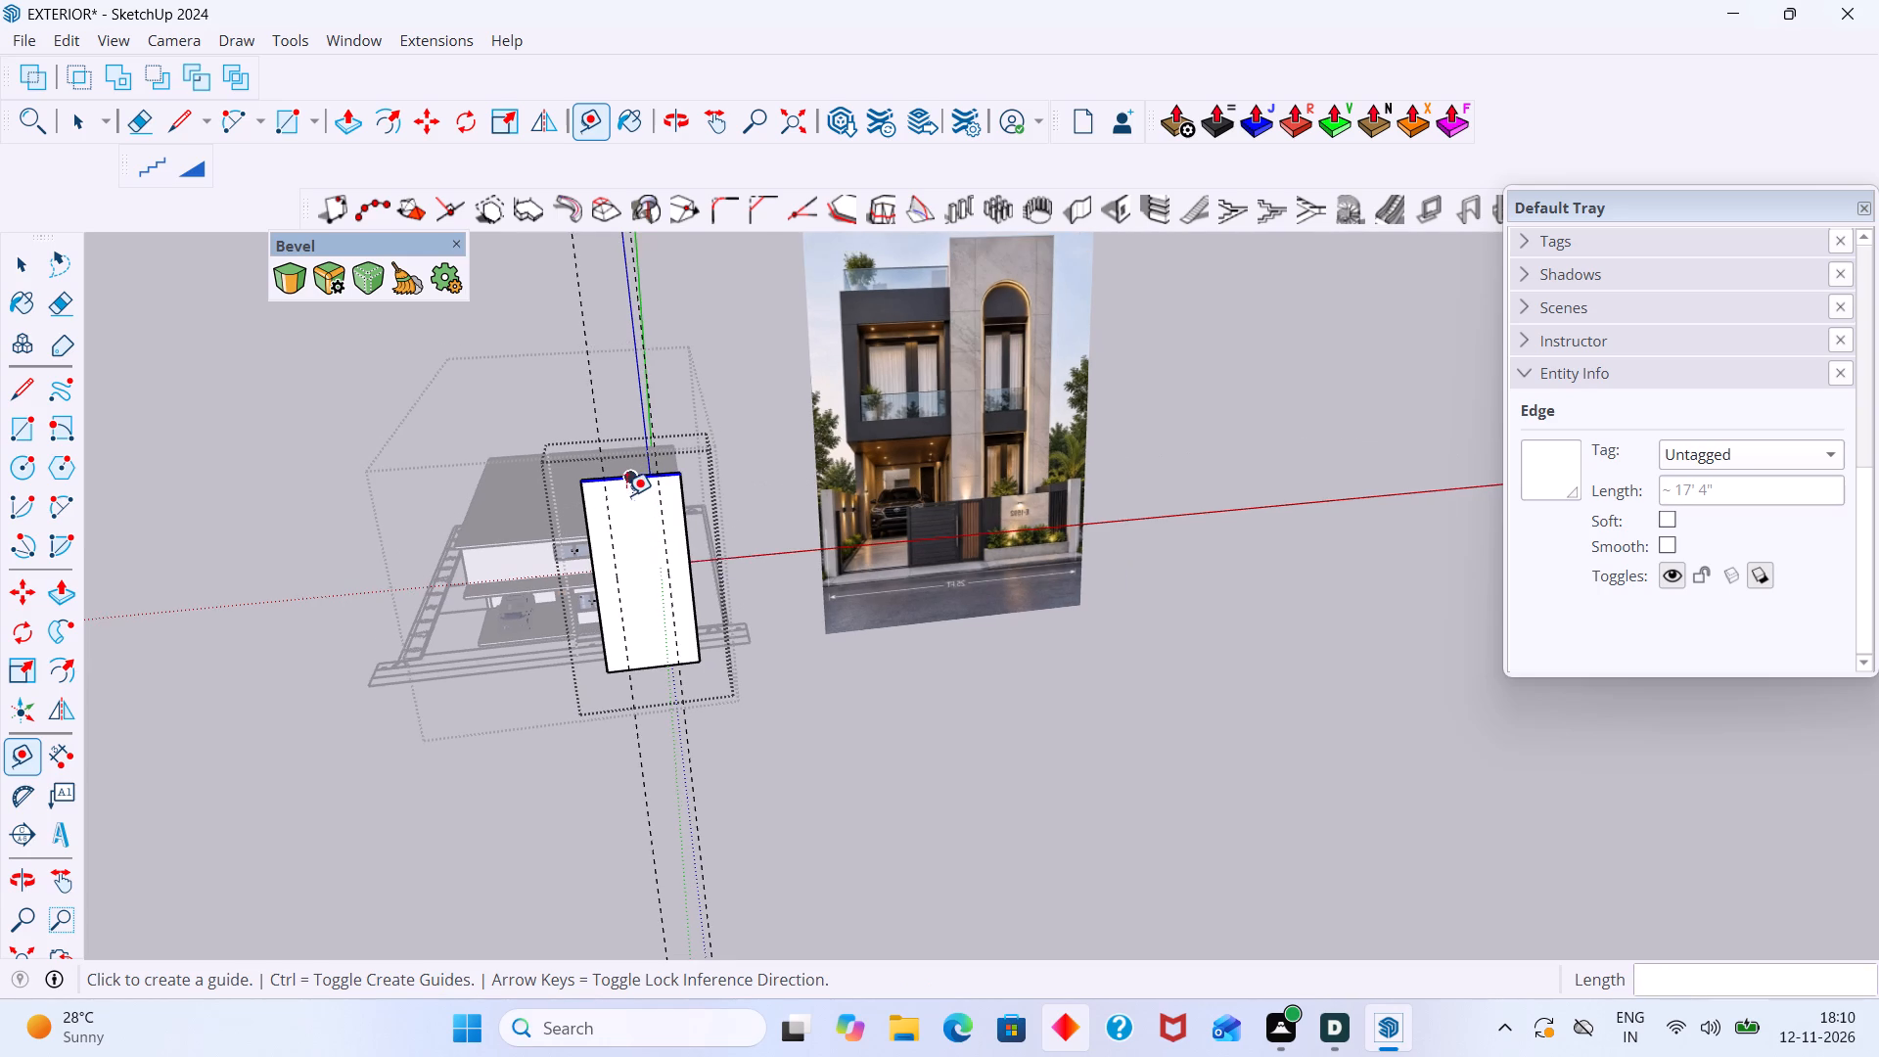
{"action": "left_click", "coordinate": [627, 475]}
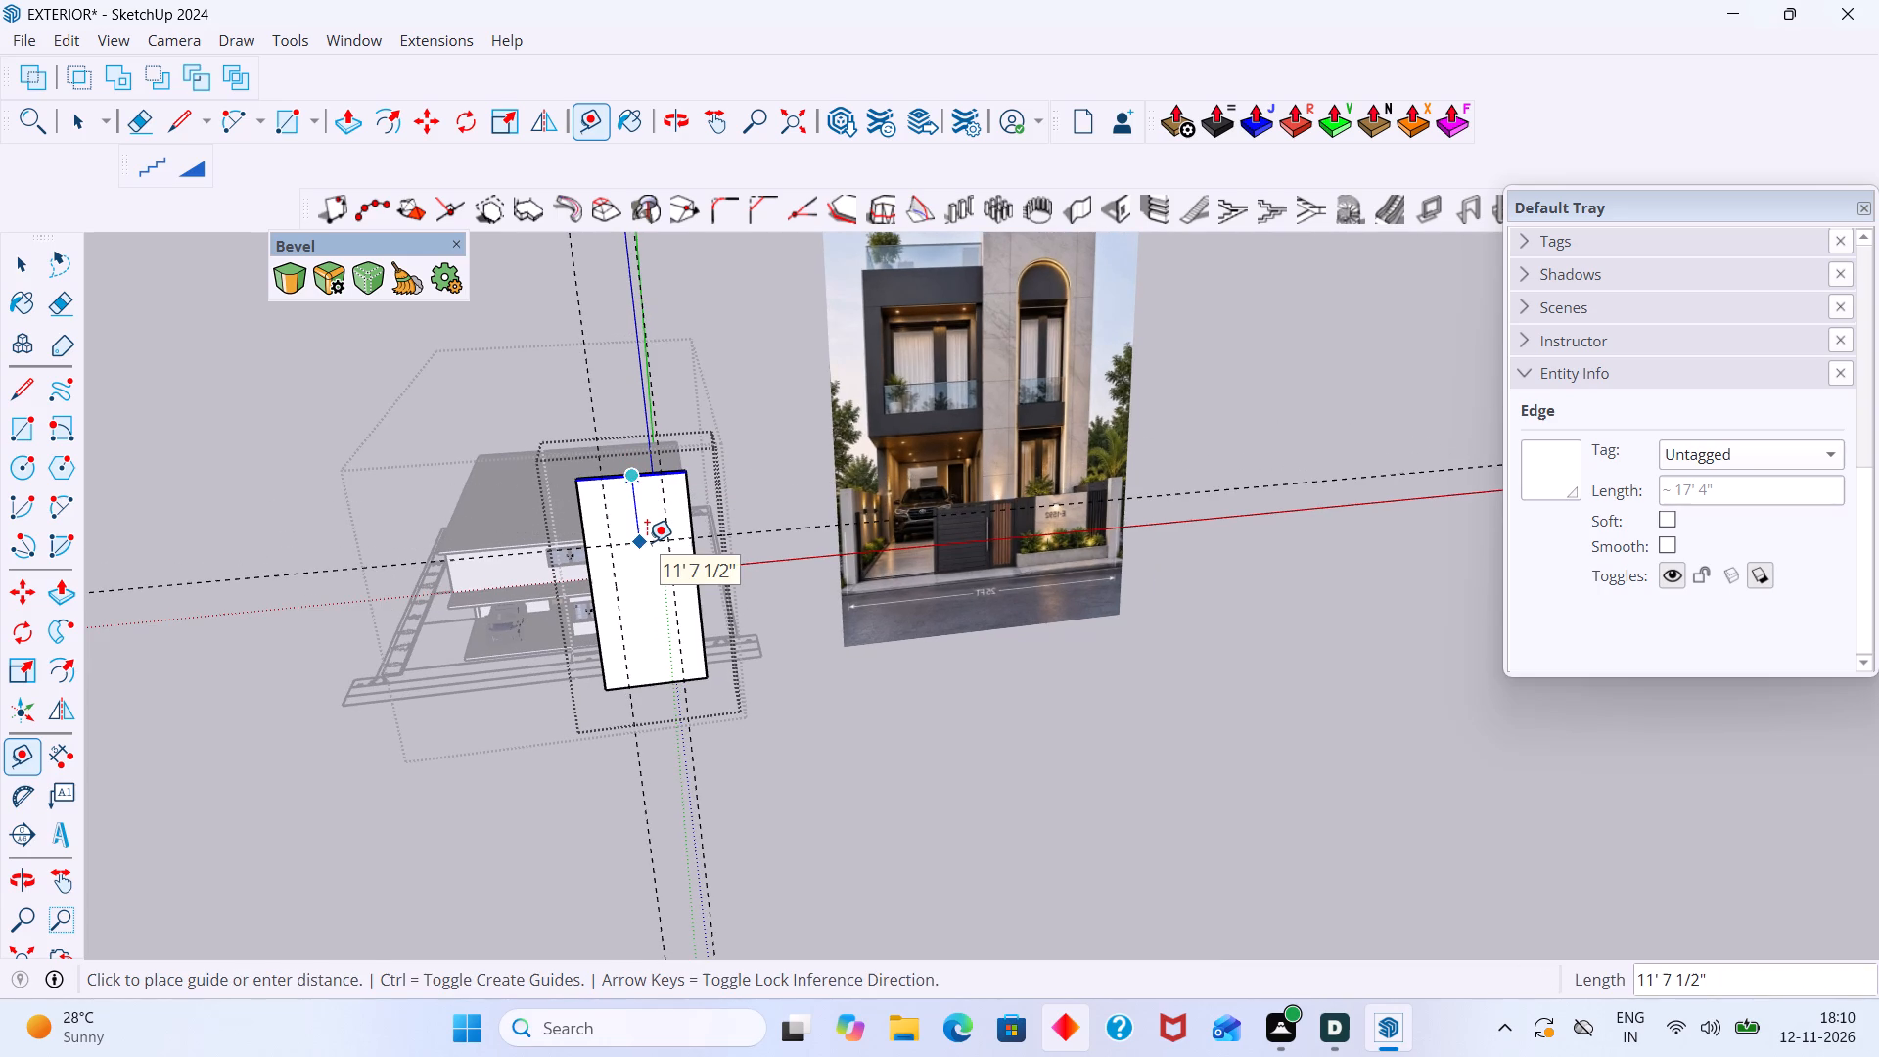
{"action": "key", "text": "Up"}
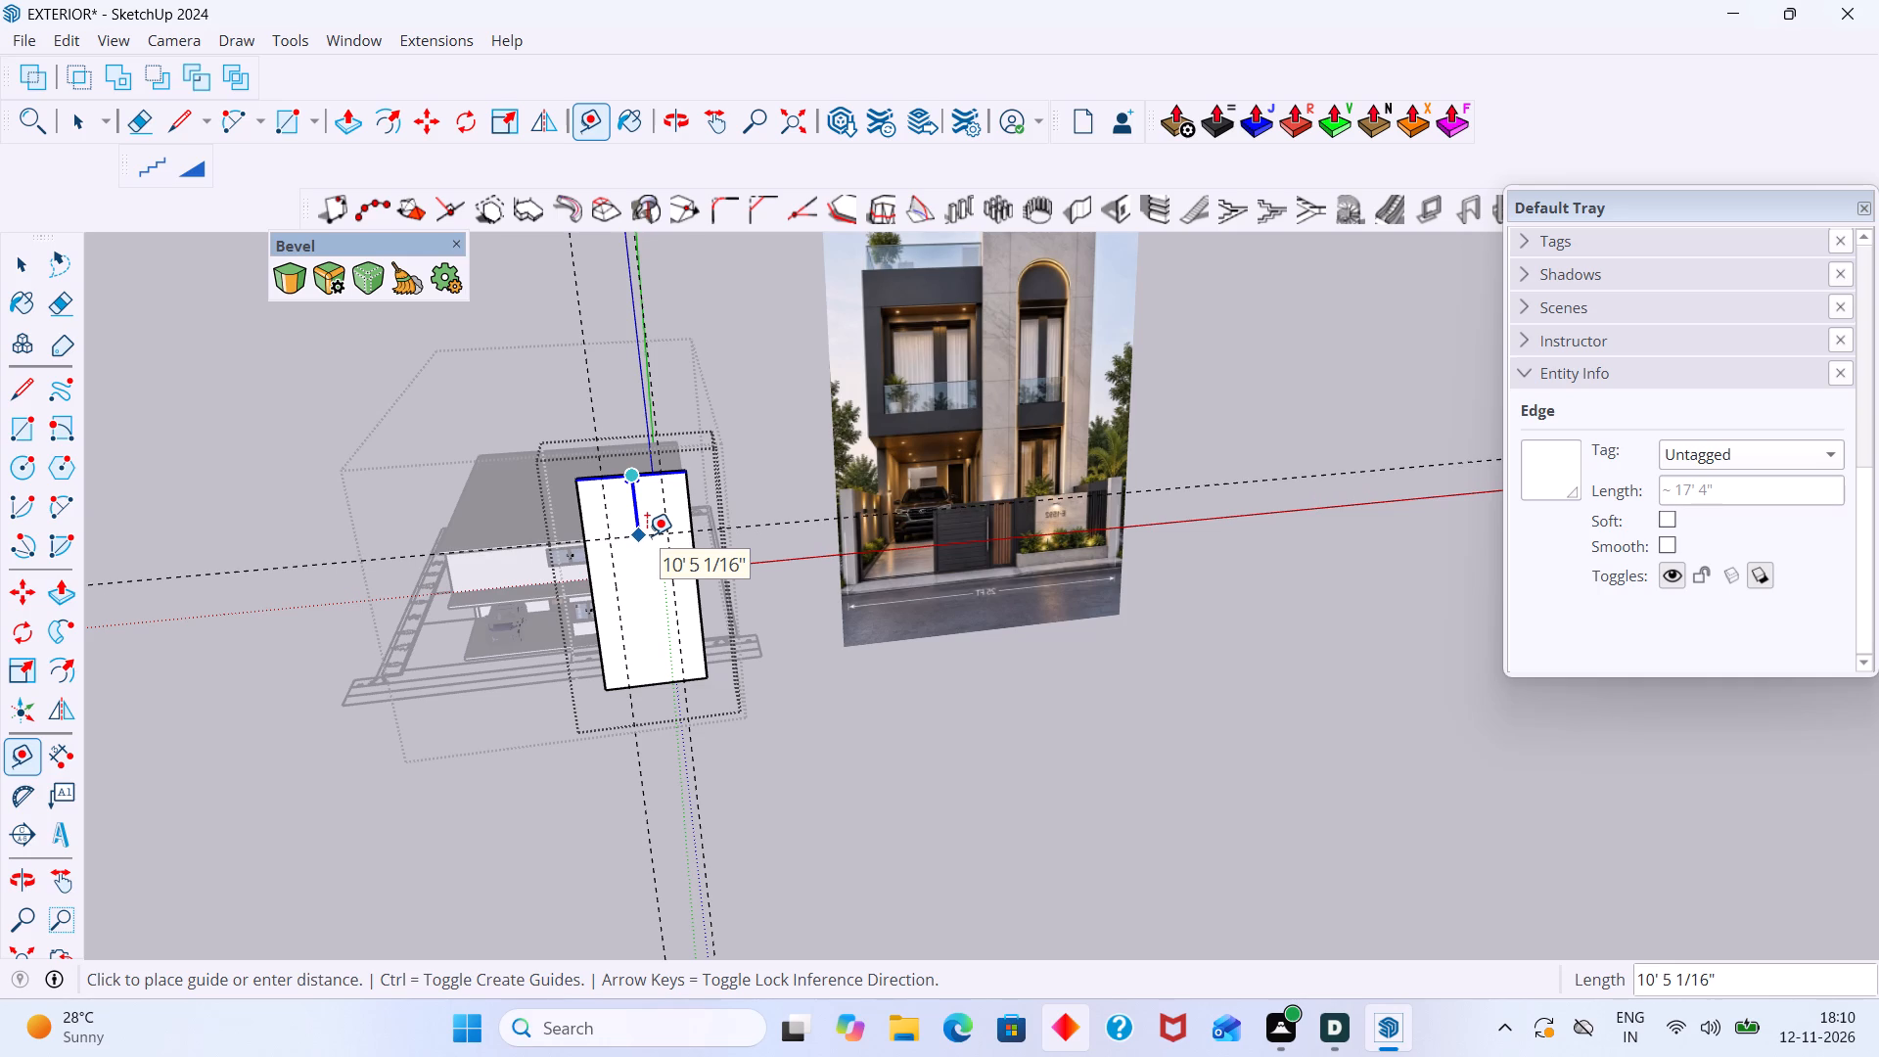
{"action": "type", "text": "5'"}
{"action": "key", "text": "Return"}
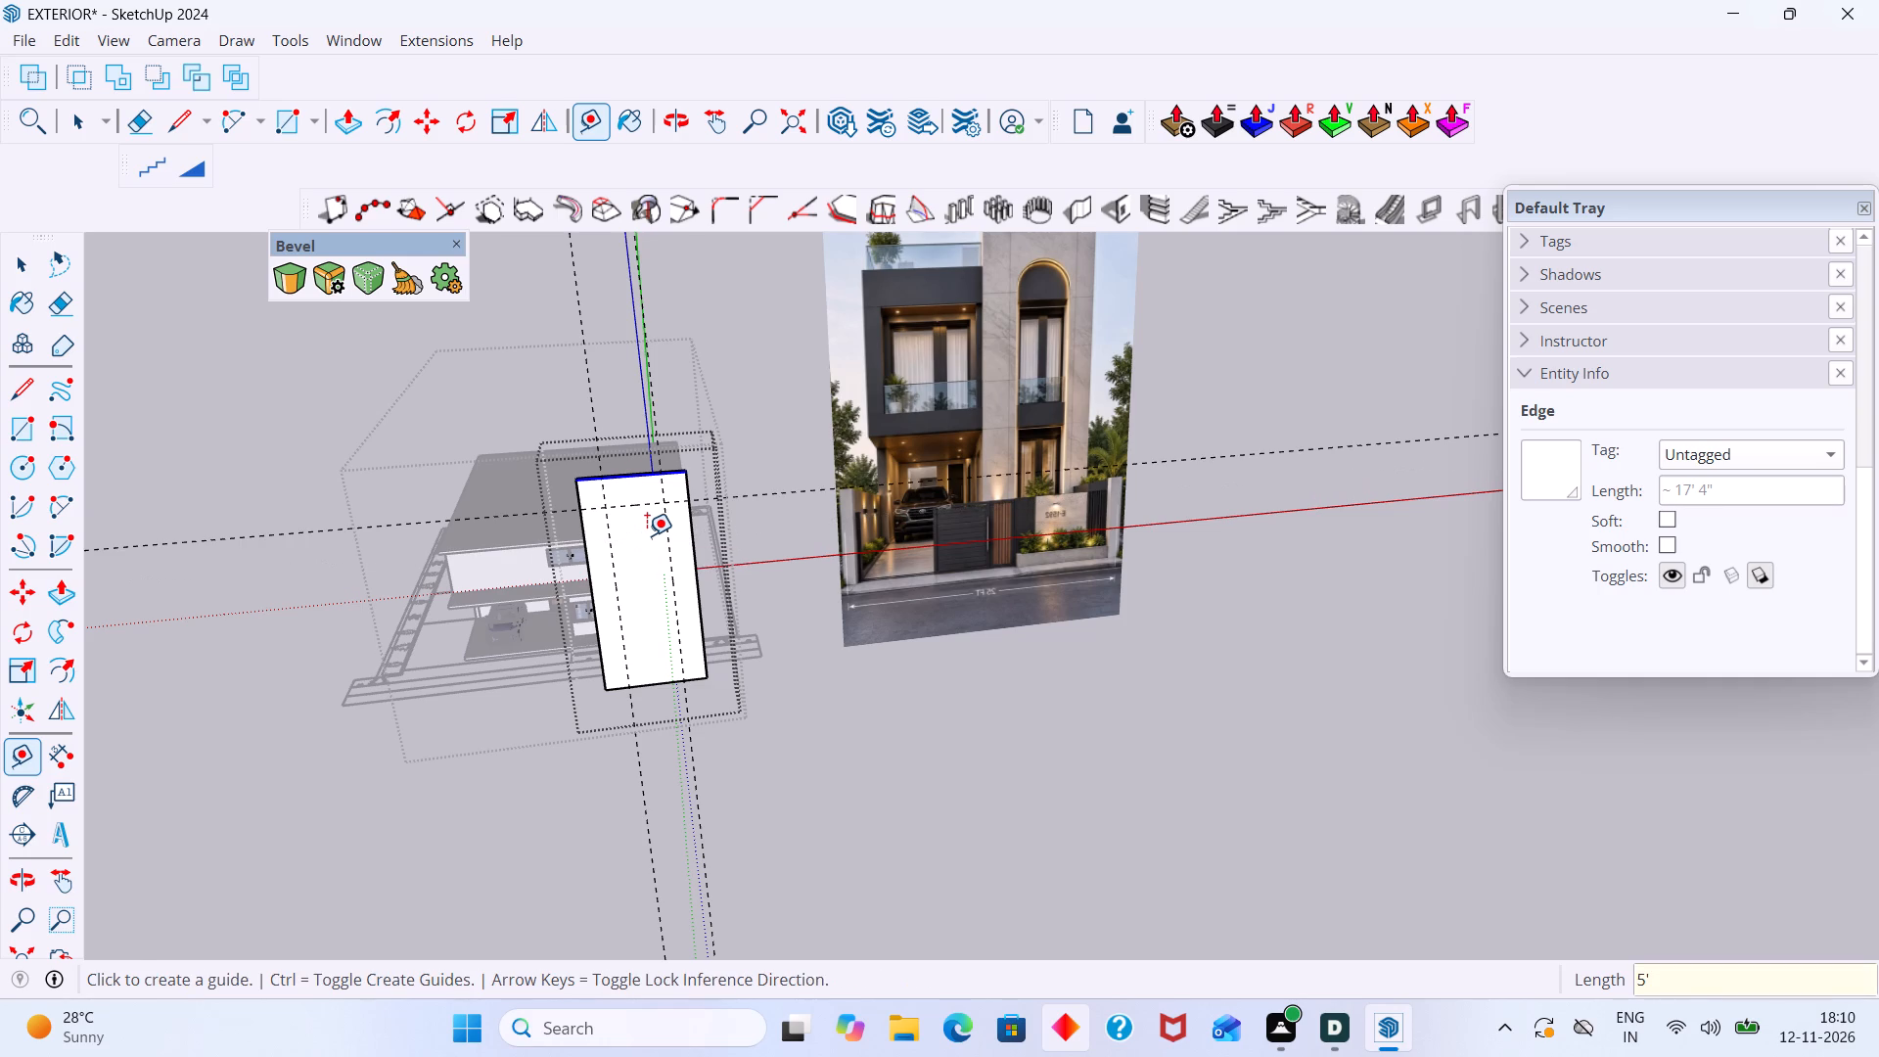
{"action": "scroll", "coordinate": [606, 592], "scroll_direction": "down", "scroll_amount": 6}
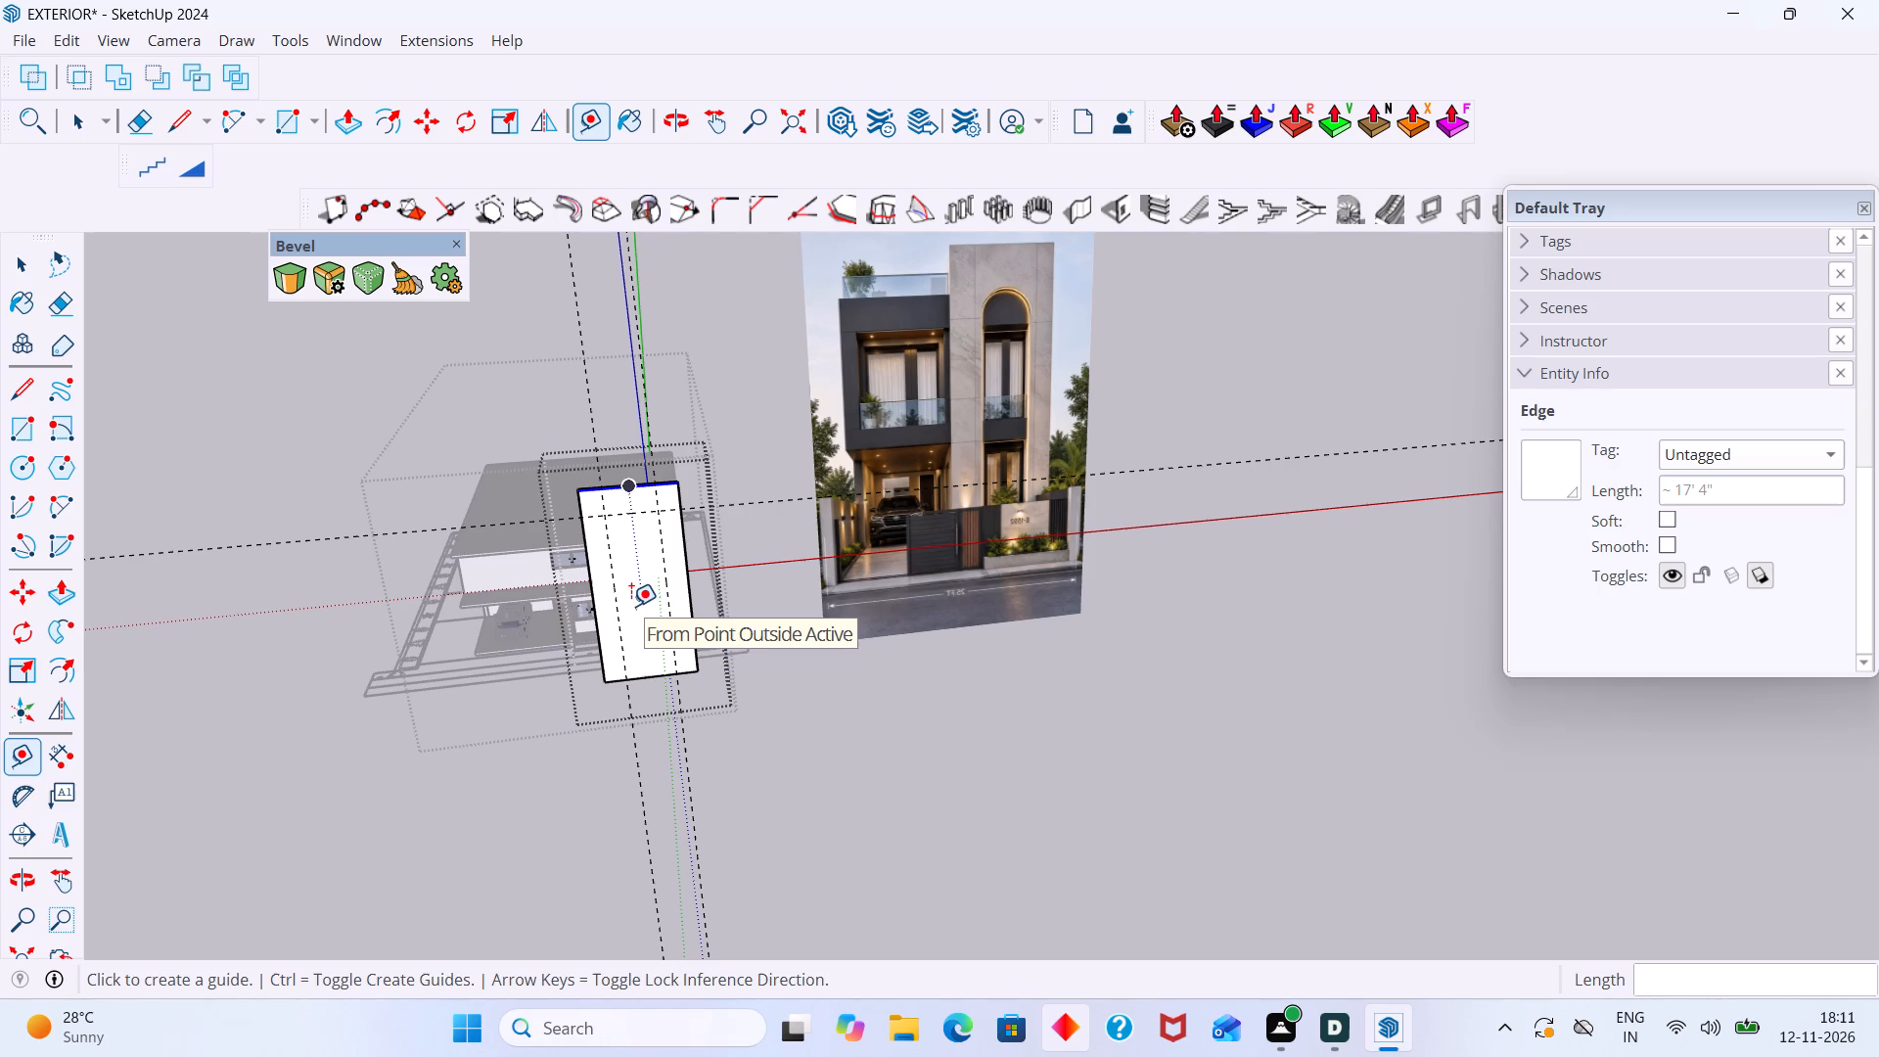
{"action": "key", "text": "space"}
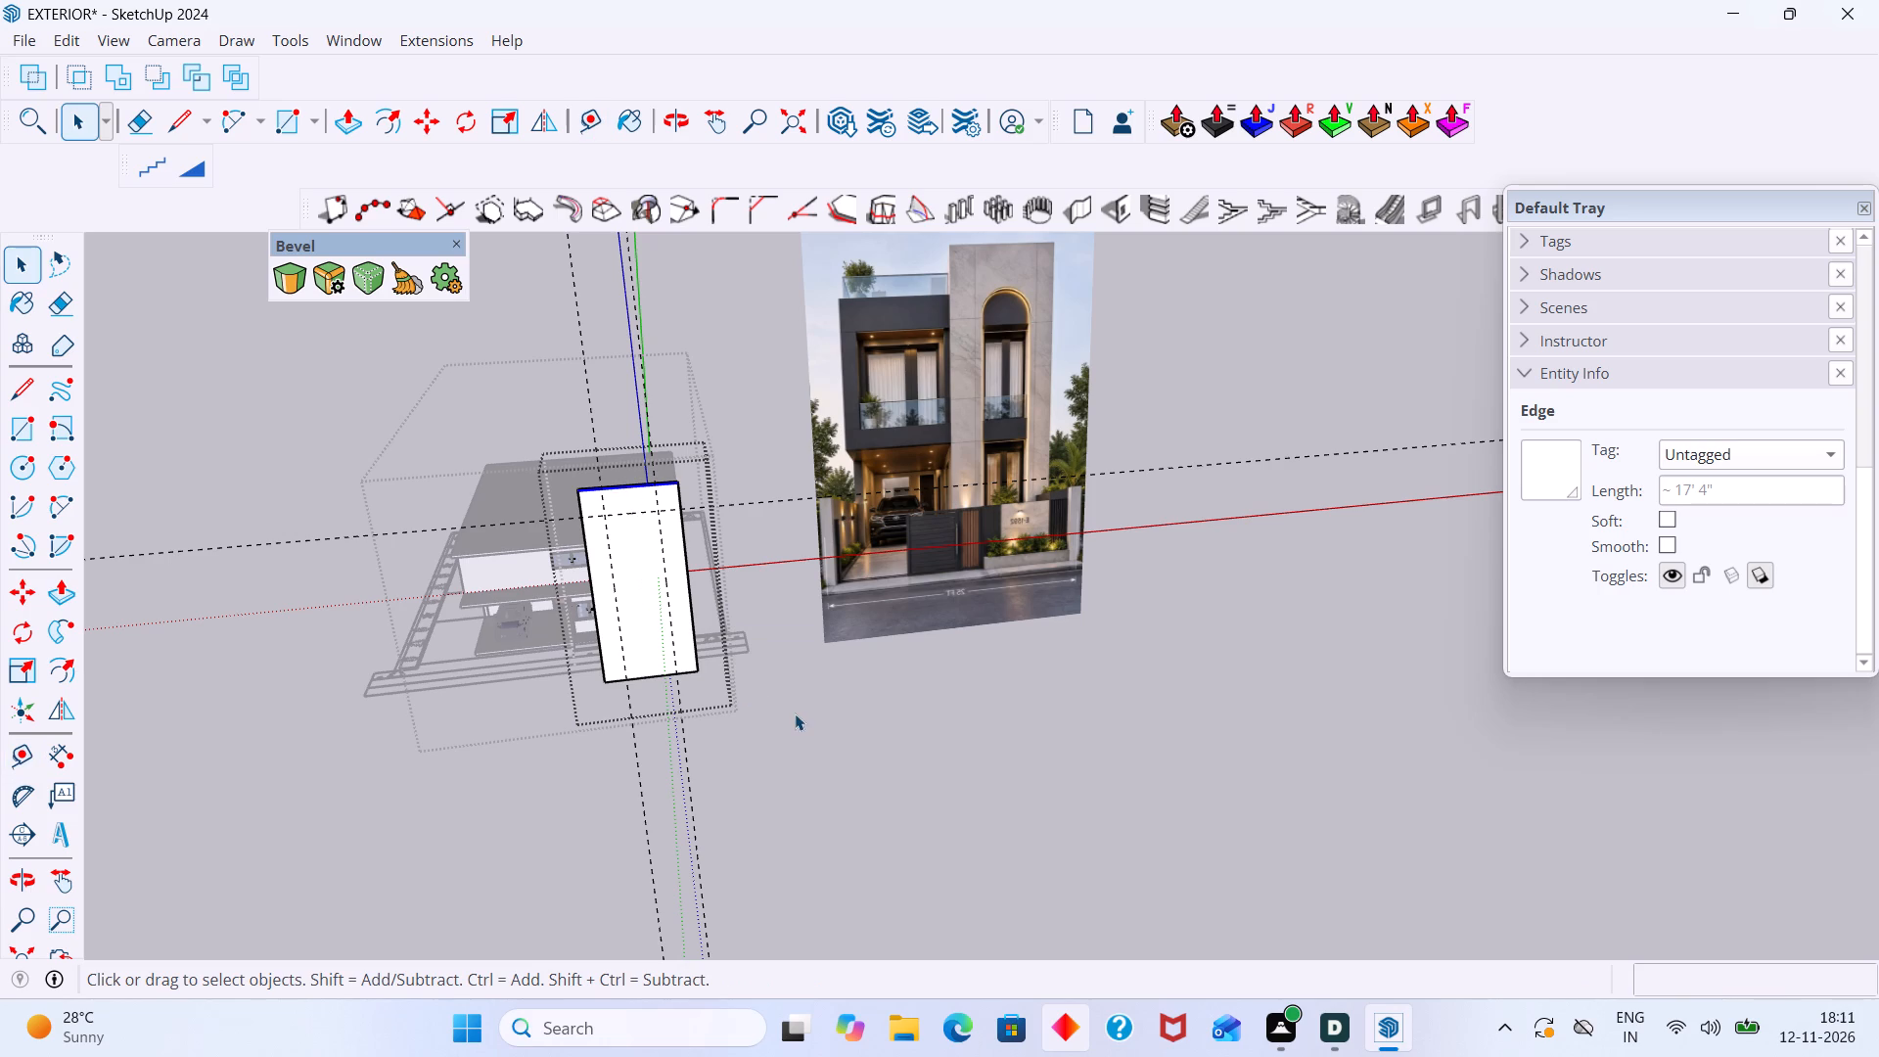
{"action": "left_click", "coordinate": [796, 714]}
Reopen the tall front wall's nested group and select its front face.
{"action": "scroll", "coordinate": [761, 700], "scroll_direction": "down", "scroll_amount": 6}
{"action": "middle_click_drag", "start_coordinate": [715, 719], "coordinate": [1097, 590]}
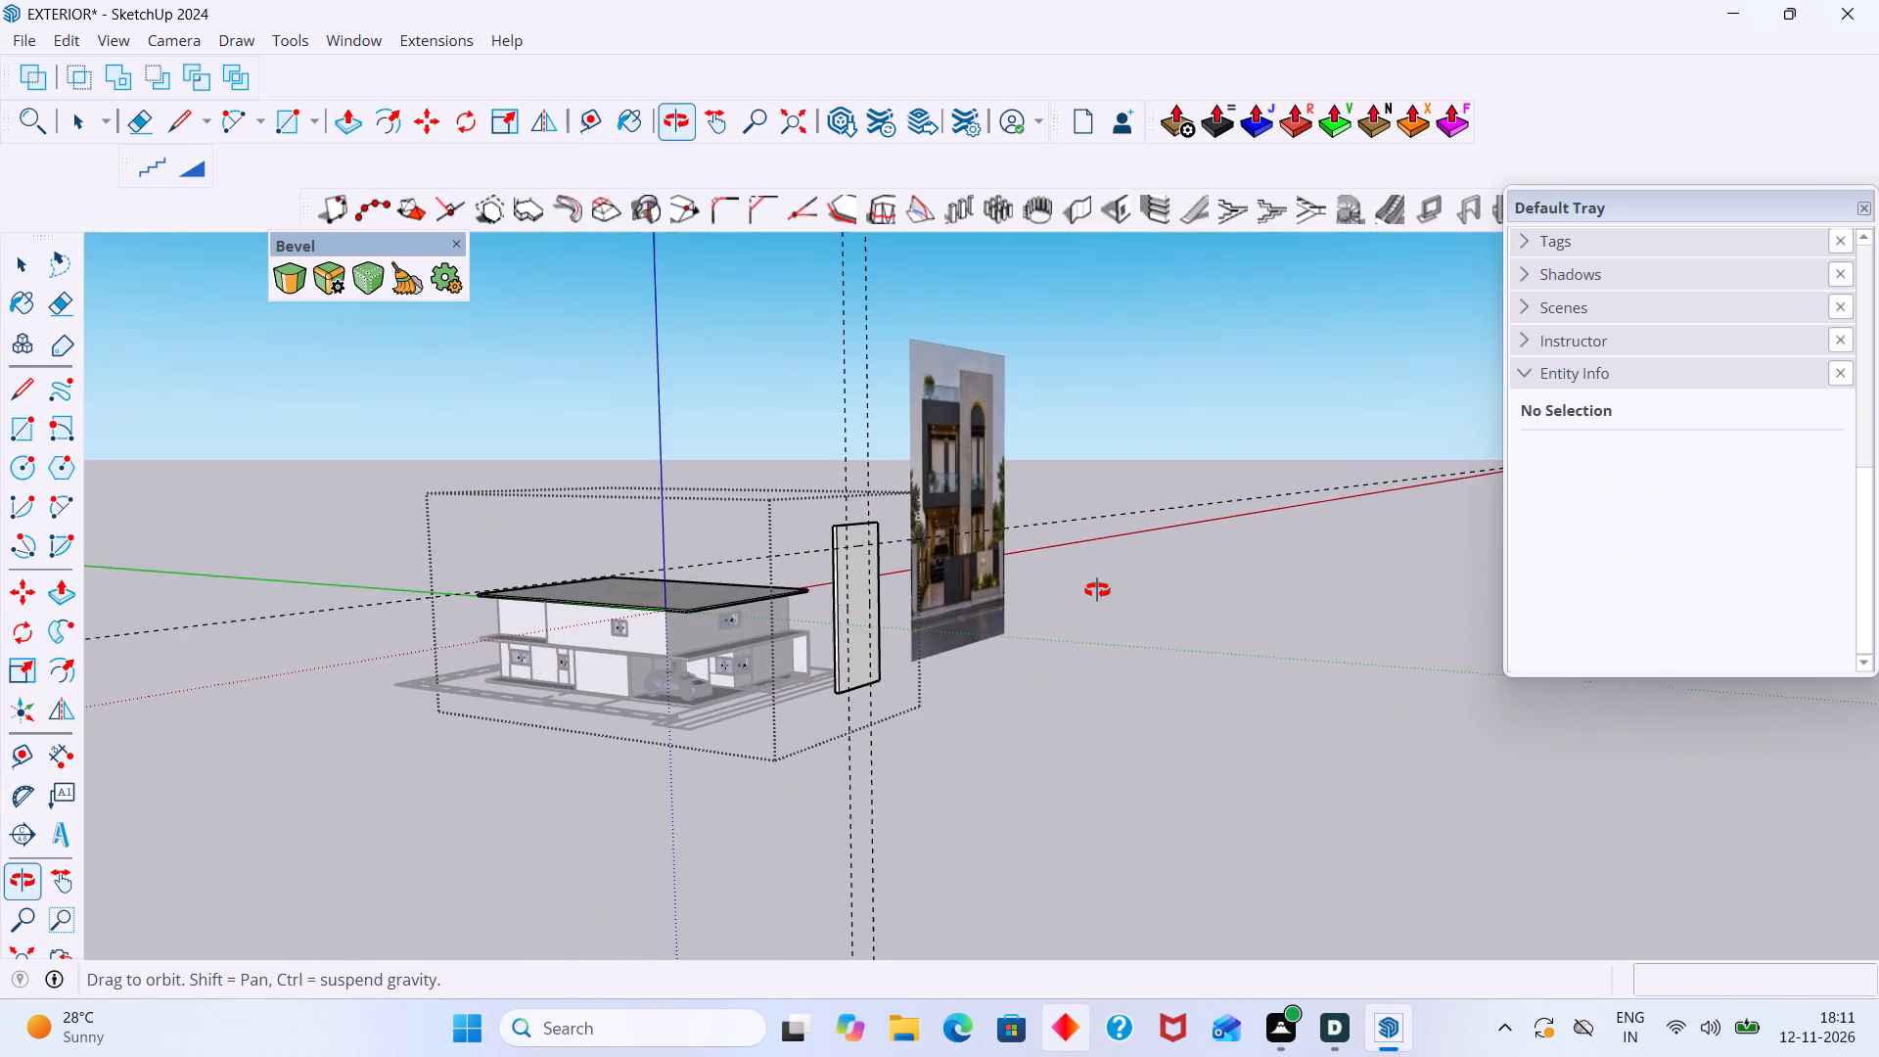
{"action": "middle_click_drag", "start_coordinate": [1097, 590], "coordinate": [1100, 589]}
{"action": "scroll", "coordinate": [905, 699], "scroll_direction": "up", "scroll_amount": 10}
{"action": "middle_click_drag", "start_coordinate": [808, 710], "coordinate": [624, 728]}
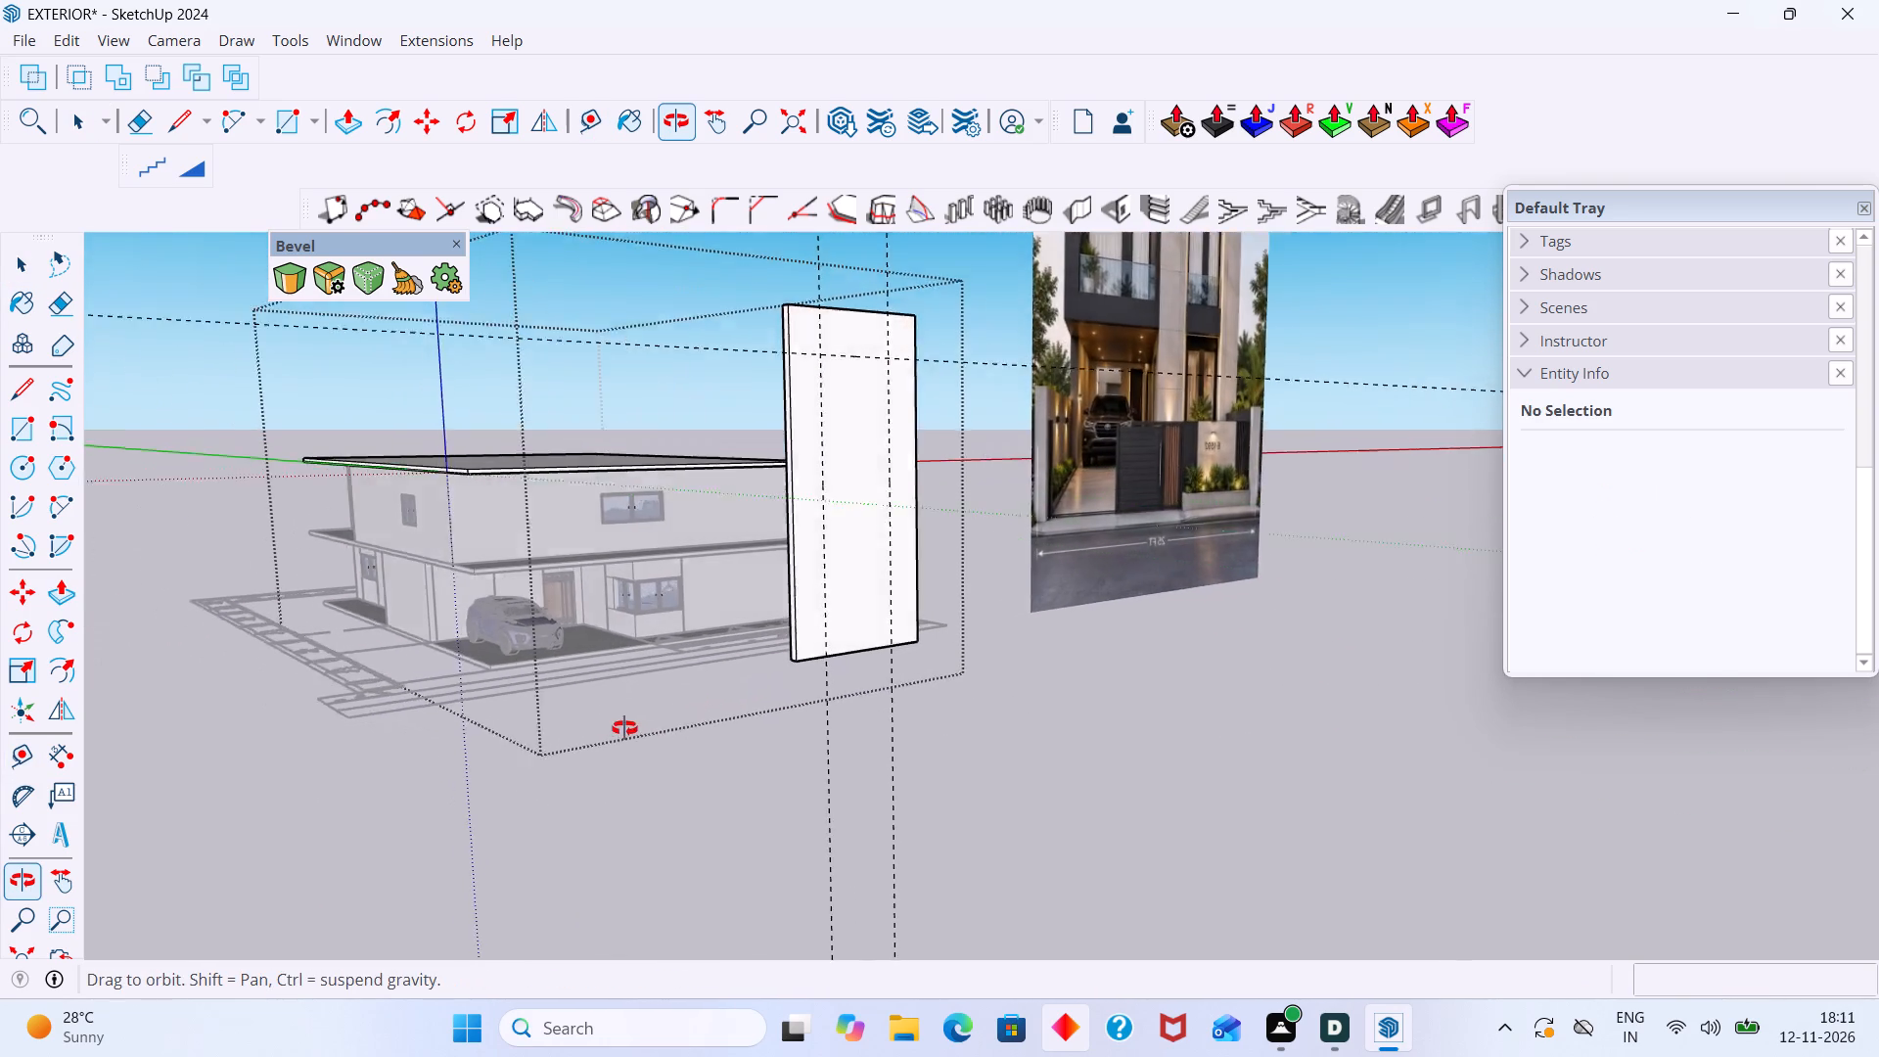
{"action": "middle_click_drag", "start_coordinate": [624, 728], "coordinate": [614, 729]}
{"action": "scroll", "coordinate": [699, 687], "scroll_direction": "down", "scroll_amount": 10}
{"action": "middle_click_drag", "start_coordinate": [756, 683], "coordinate": [733, 715]}
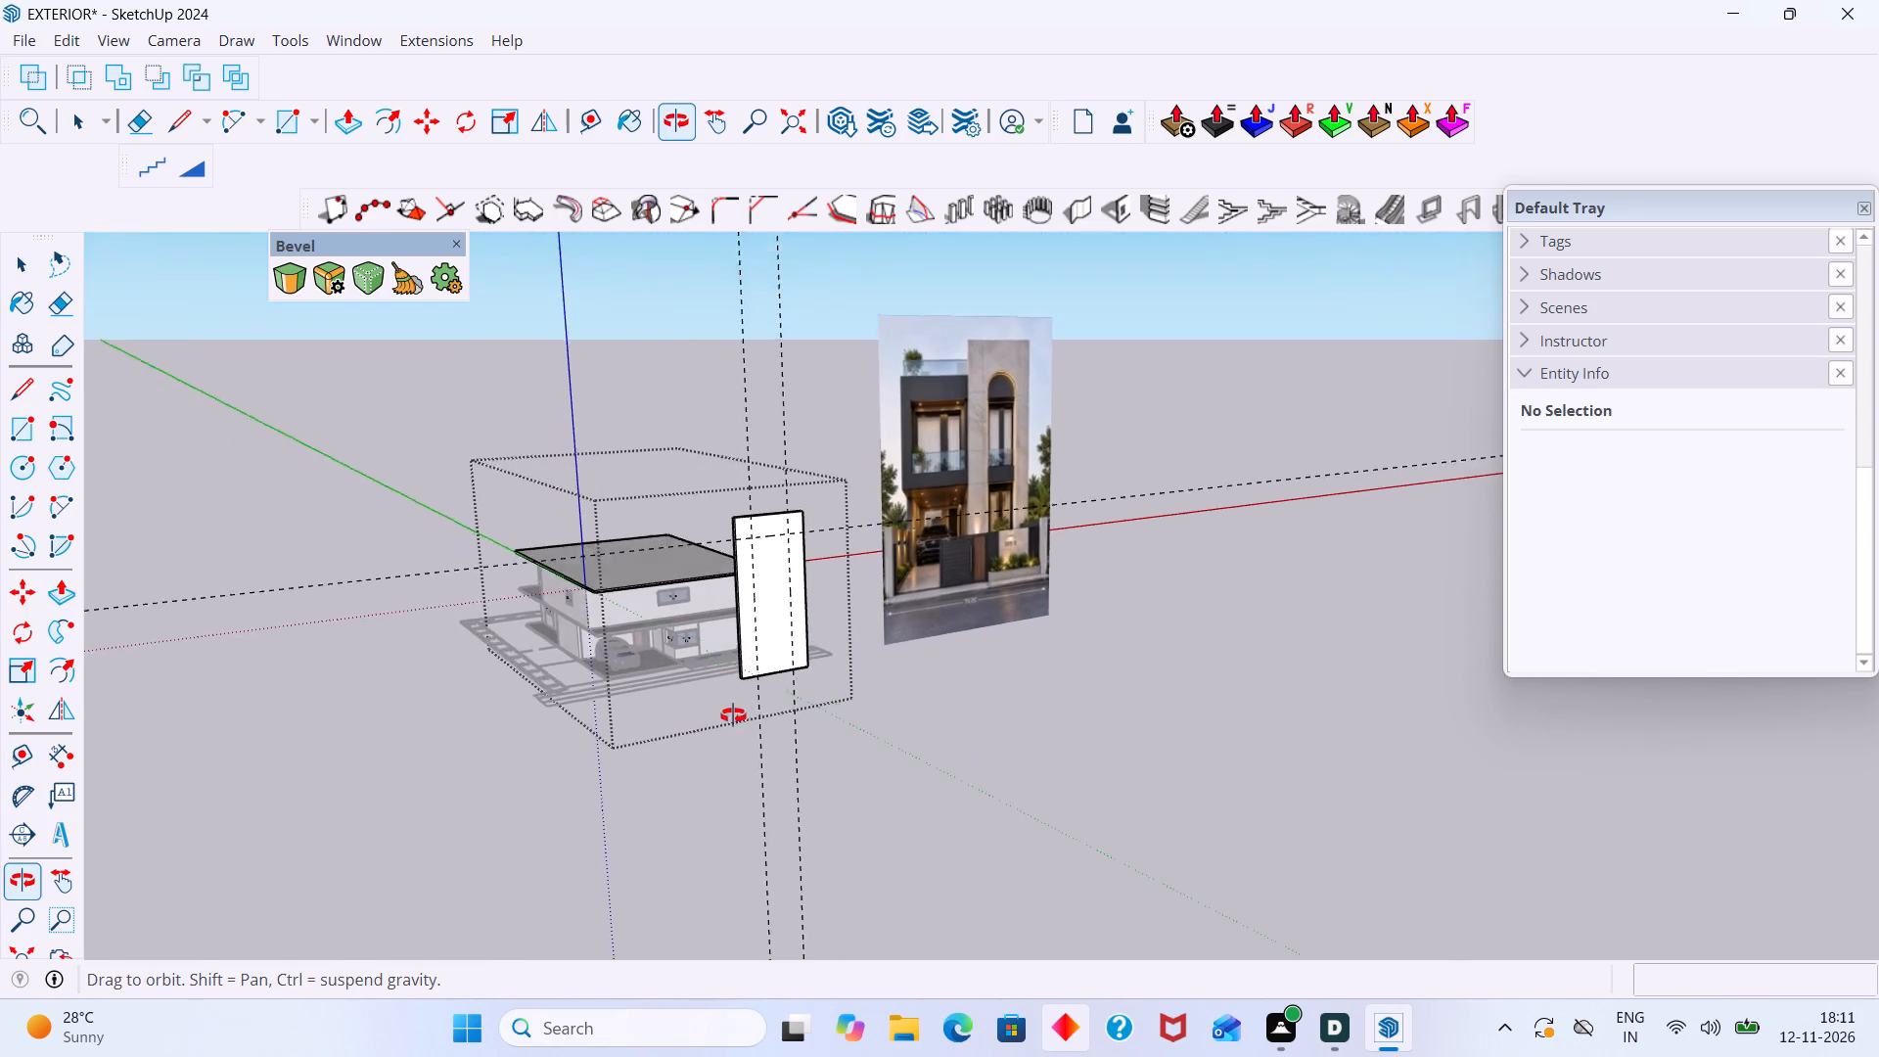
{"action": "middle_click_drag", "start_coordinate": [733, 715], "coordinate": [721, 747]}
{"action": "scroll", "coordinate": [780, 610], "scroll_direction": "up", "scroll_amount": 3}
{"action": "middle_click_drag", "start_coordinate": [752, 575], "coordinate": [694, 586]}
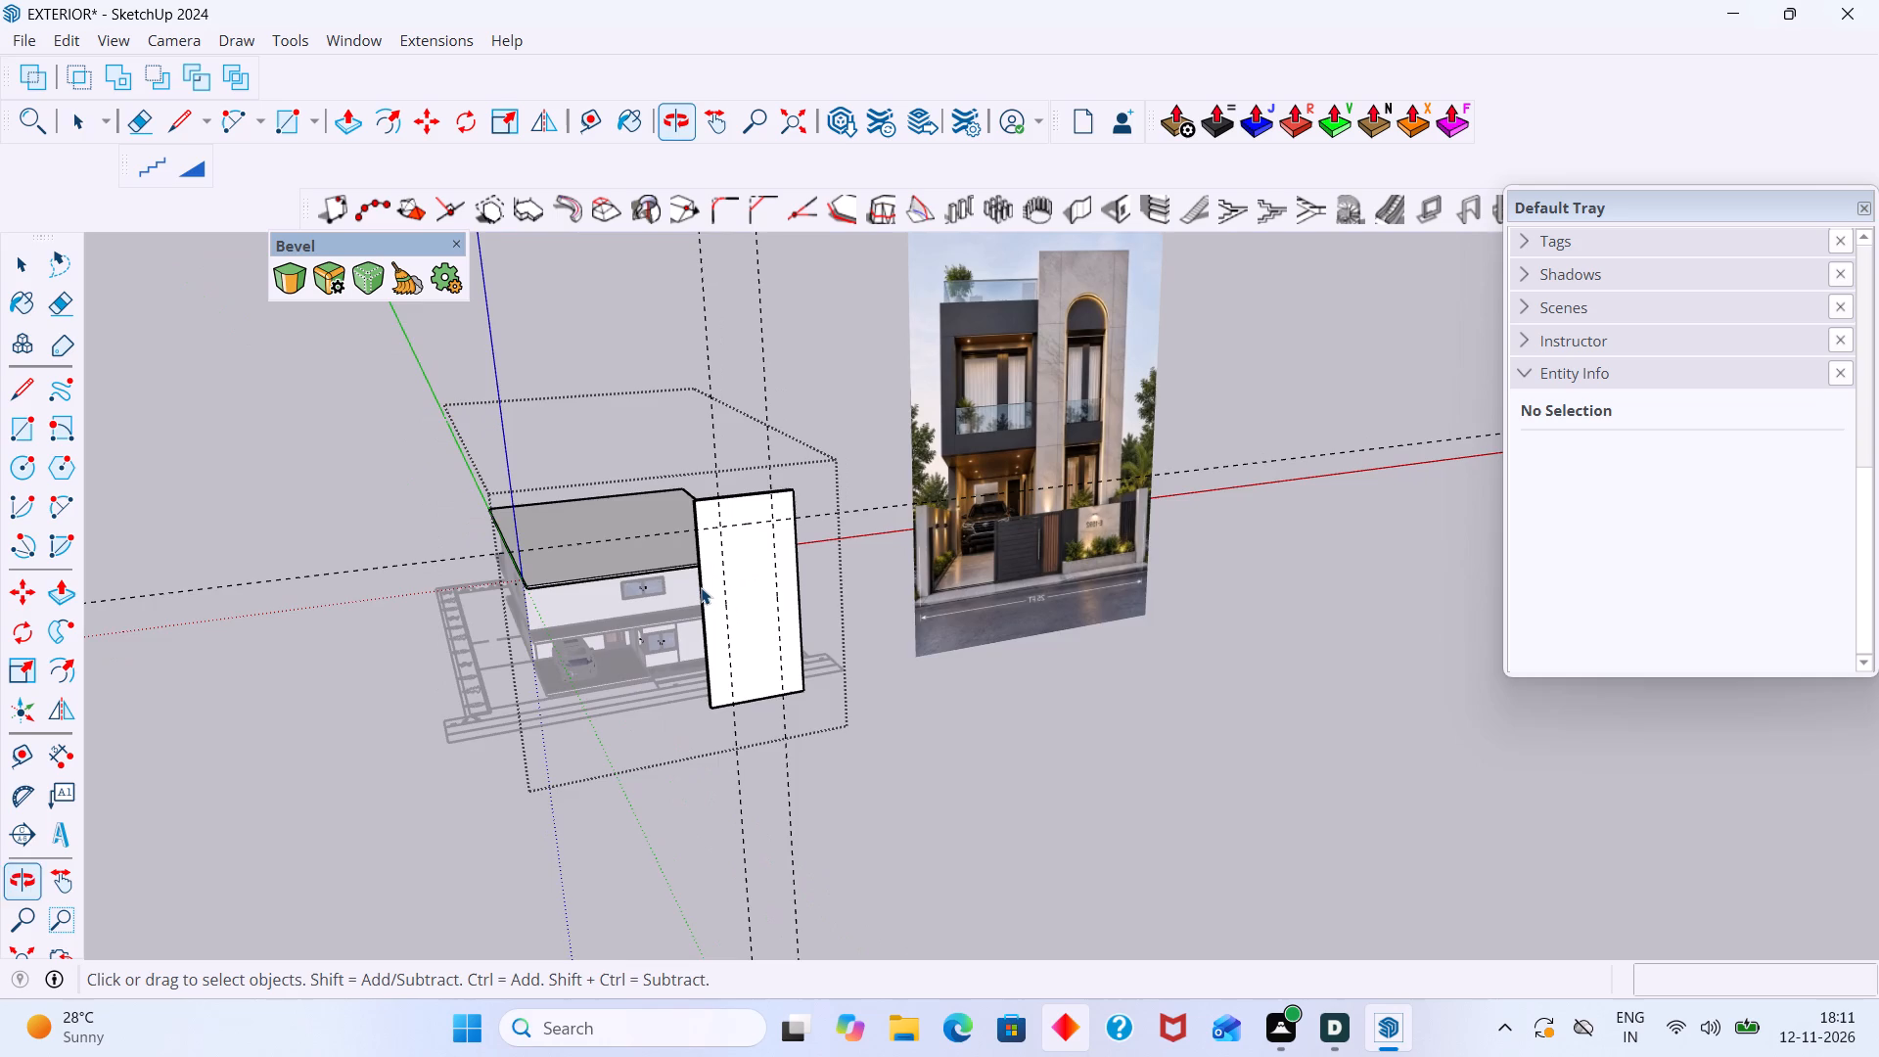
{"action": "scroll", "coordinate": [706, 574], "scroll_direction": "up", "scroll_amount": 7}
{"action": "scroll", "coordinate": [766, 540], "scroll_direction": "down", "scroll_amount": 7}
{"action": "middle_click_drag", "start_coordinate": [775, 550], "coordinate": [732, 553]}
{"action": "scroll", "coordinate": [764, 563], "scroll_direction": "up", "scroll_amount": 3}
{"action": "double_click", "coordinate": [760, 563]}
{"action": "left_click", "coordinate": [748, 592]}
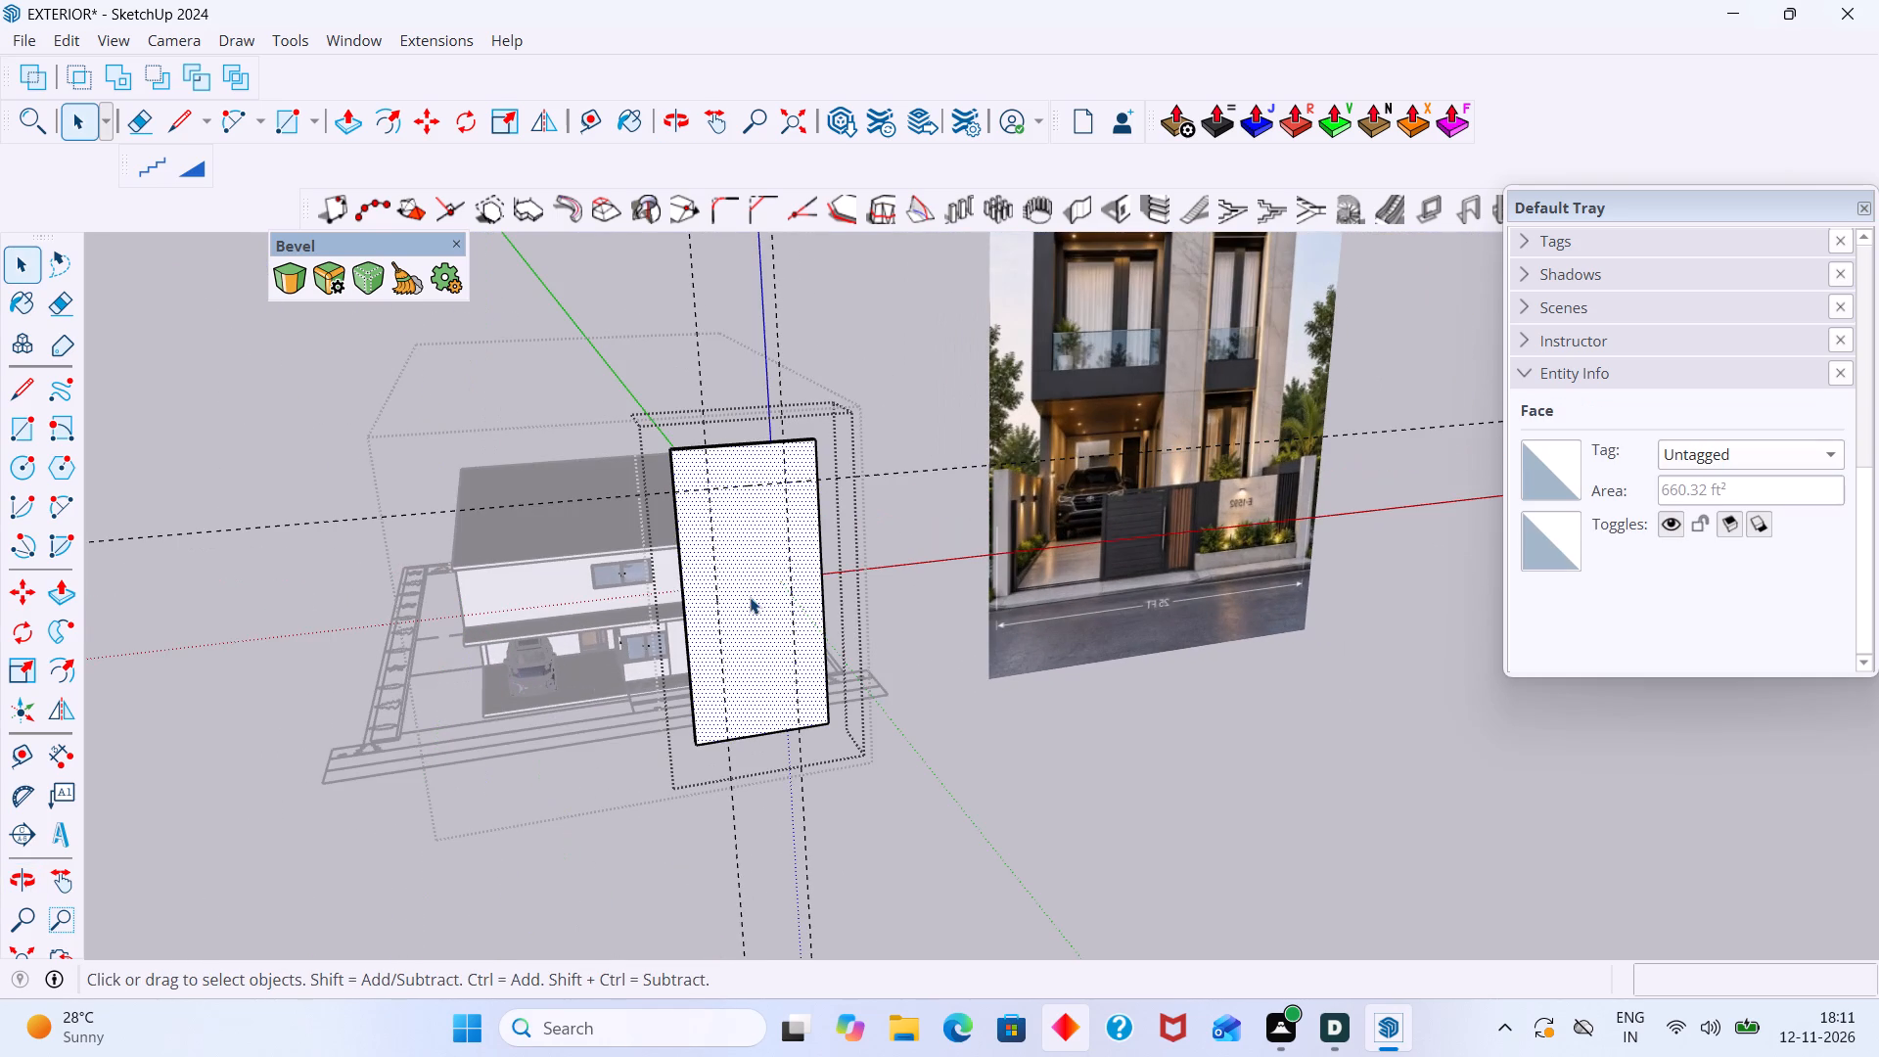
Draw a rectangle about 9' 4" by 33' 1" between the guides down to the tall wall's bottom edge, and exit its group.
{"action": "key", "text": "r"}
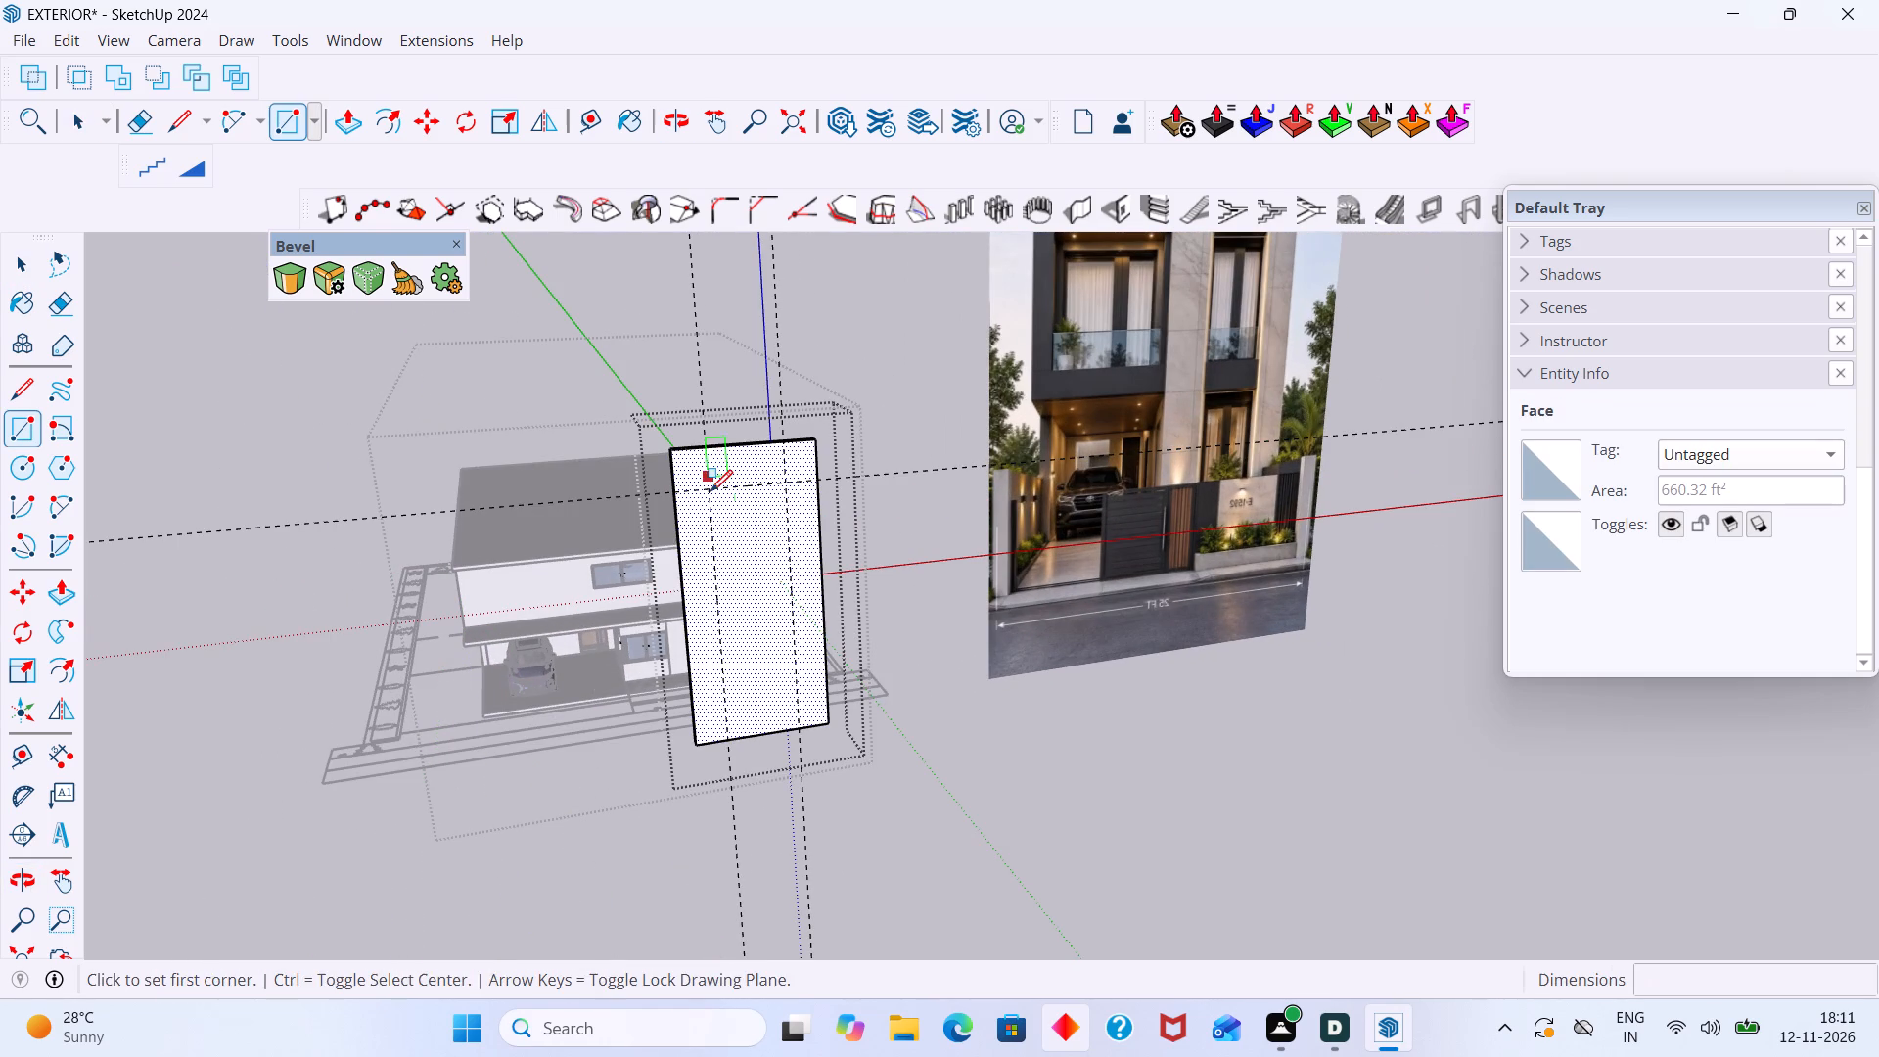
{"action": "left_click", "coordinate": [710, 491]}
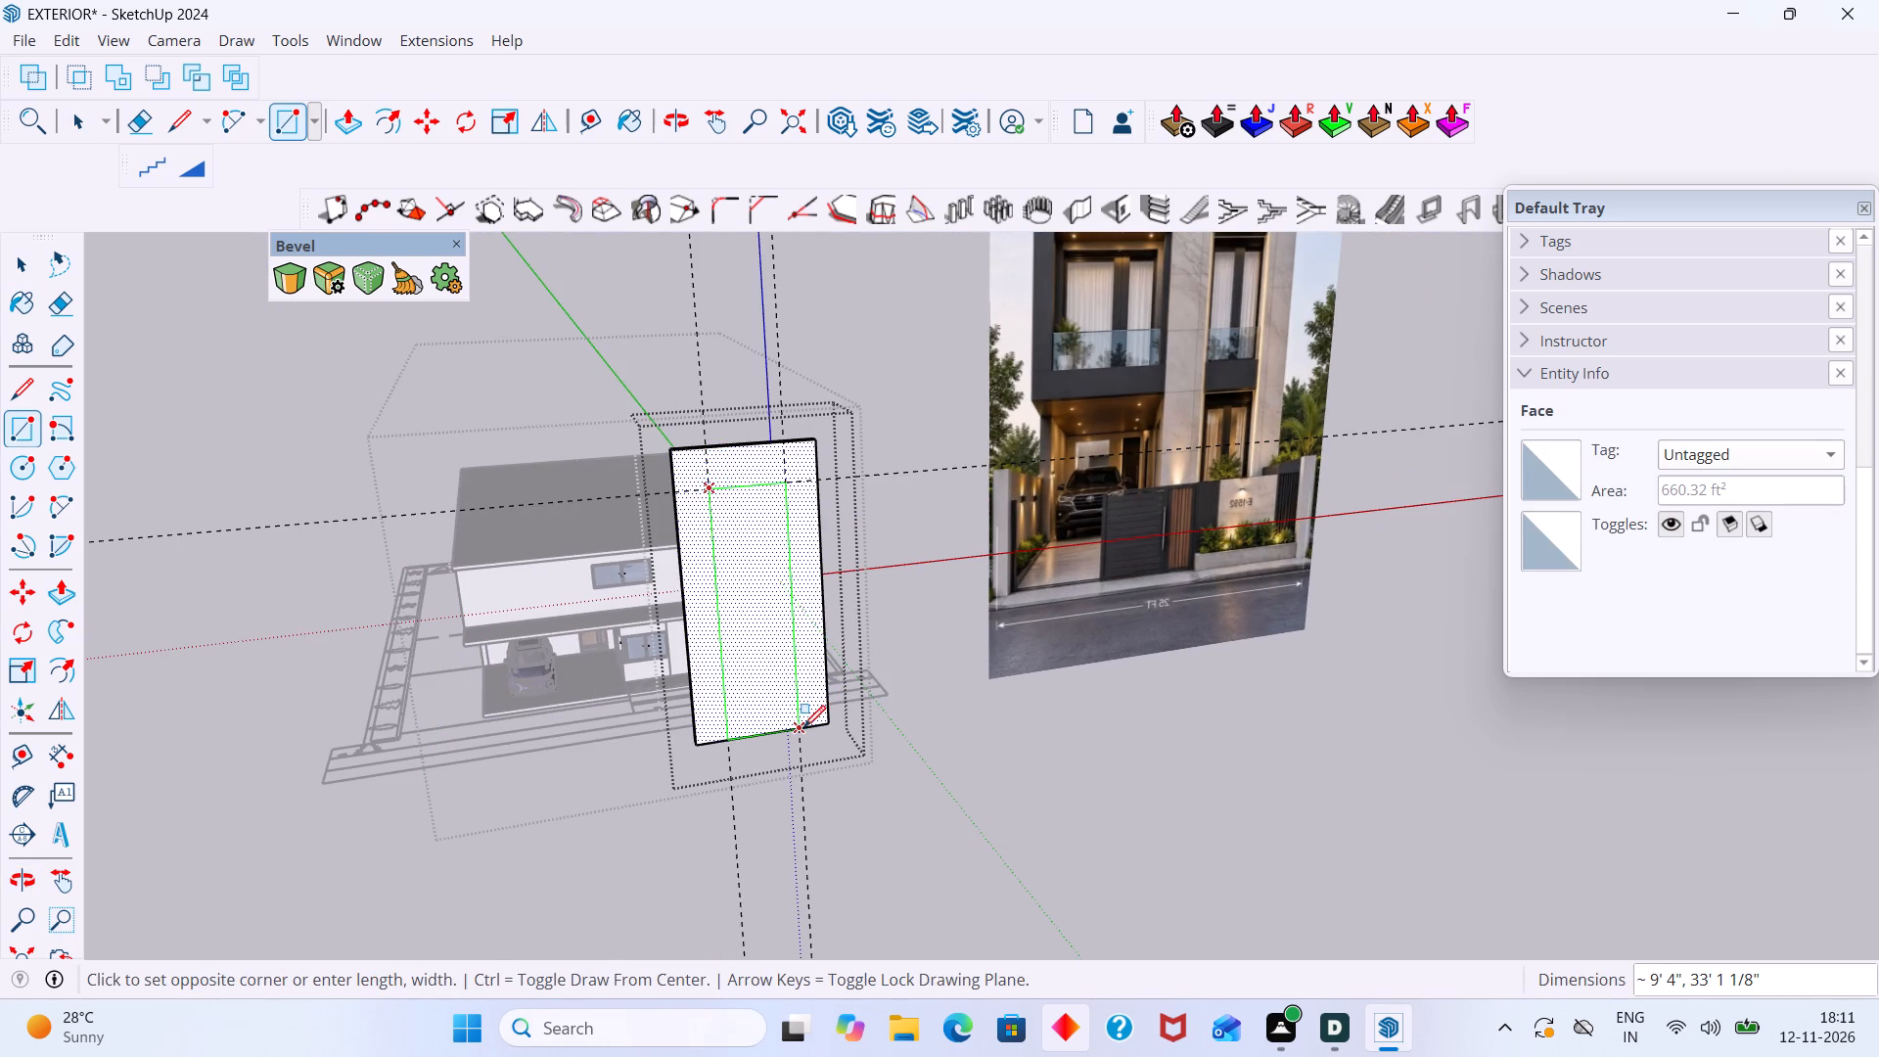
{"action": "left_click", "coordinate": [801, 726]}
{"action": "key", "text": "space"}
{"action": "left_click", "coordinate": [950, 803]}
{"action": "scroll", "coordinate": [923, 780], "scroll_direction": "down", "scroll_amount": 6}
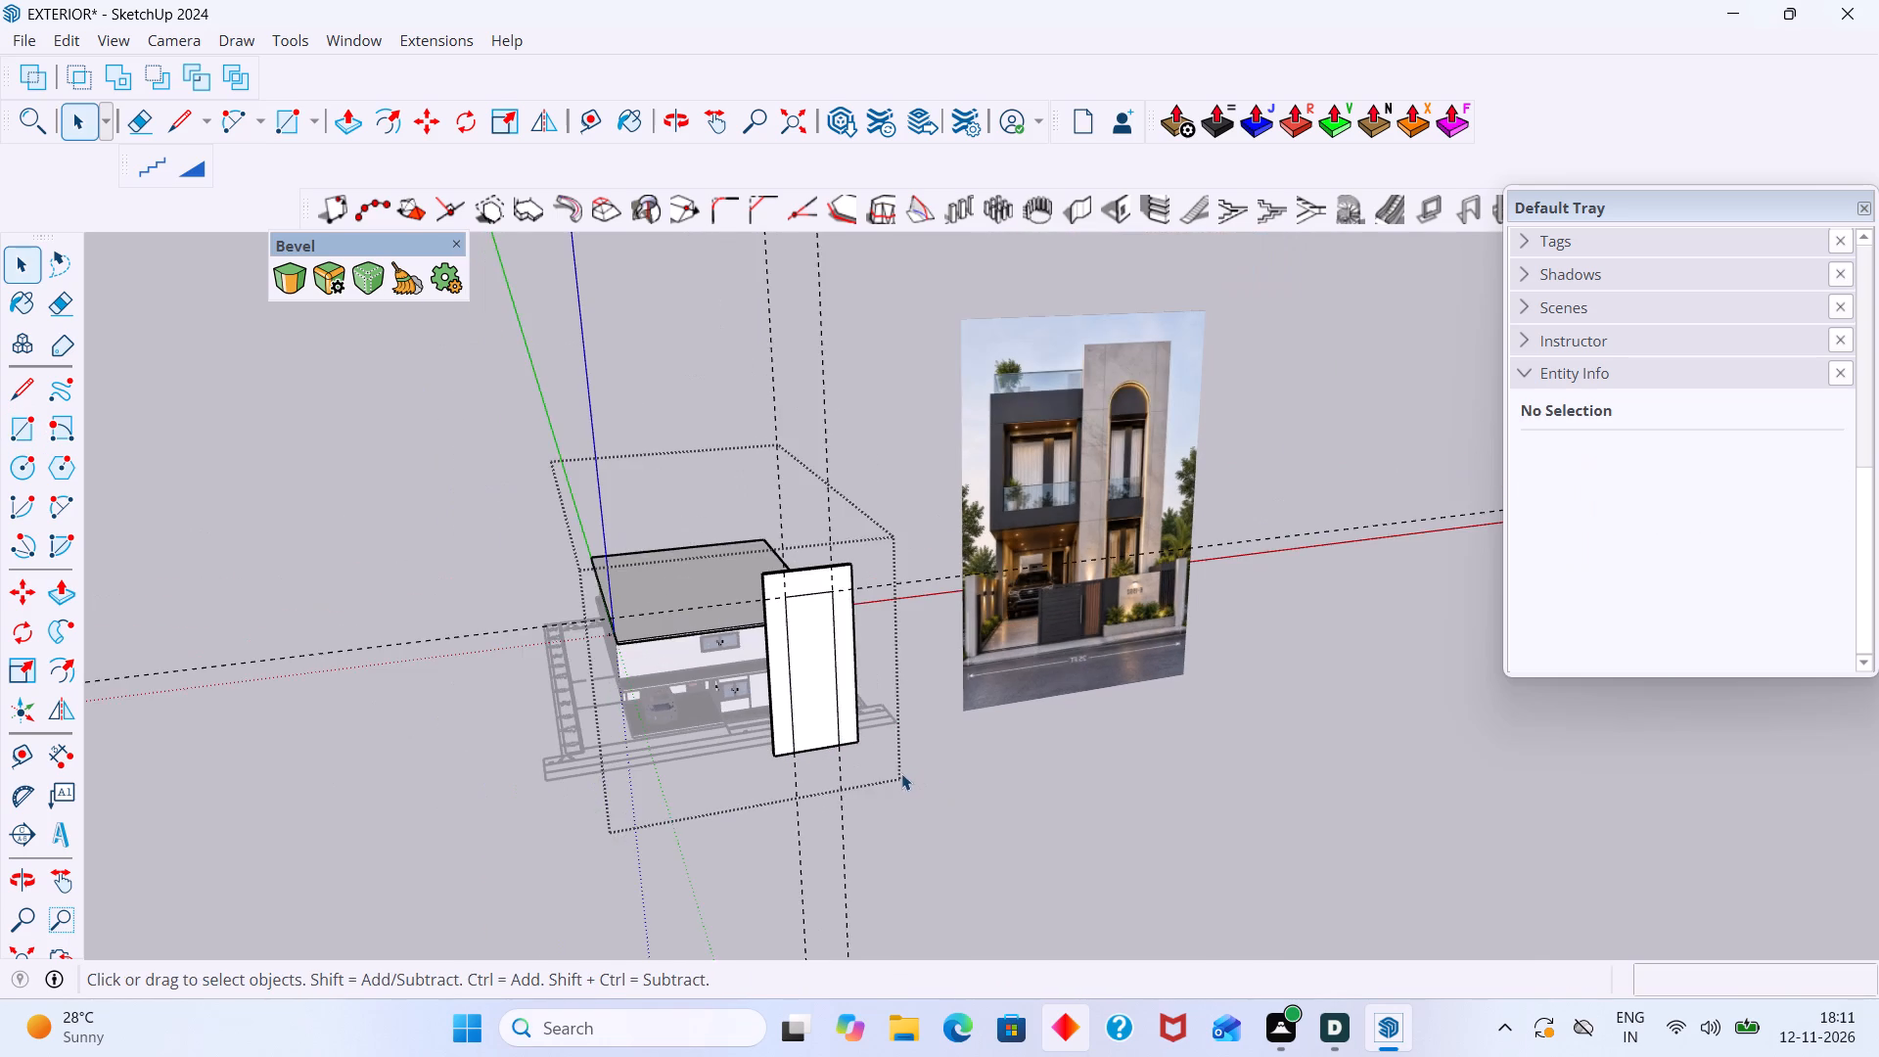
Reopen the wall's group and draw a tangent arc, radius about 4' 8", from the rectangle's top-edge midpoint to its left edge.
{"action": "middle_click_drag", "start_coordinate": [899, 773], "coordinate": [865, 773]}
{"action": "scroll", "coordinate": [834, 750], "scroll_direction": "up", "scroll_amount": 6}
{"action": "double_click", "coordinate": [774, 621]}
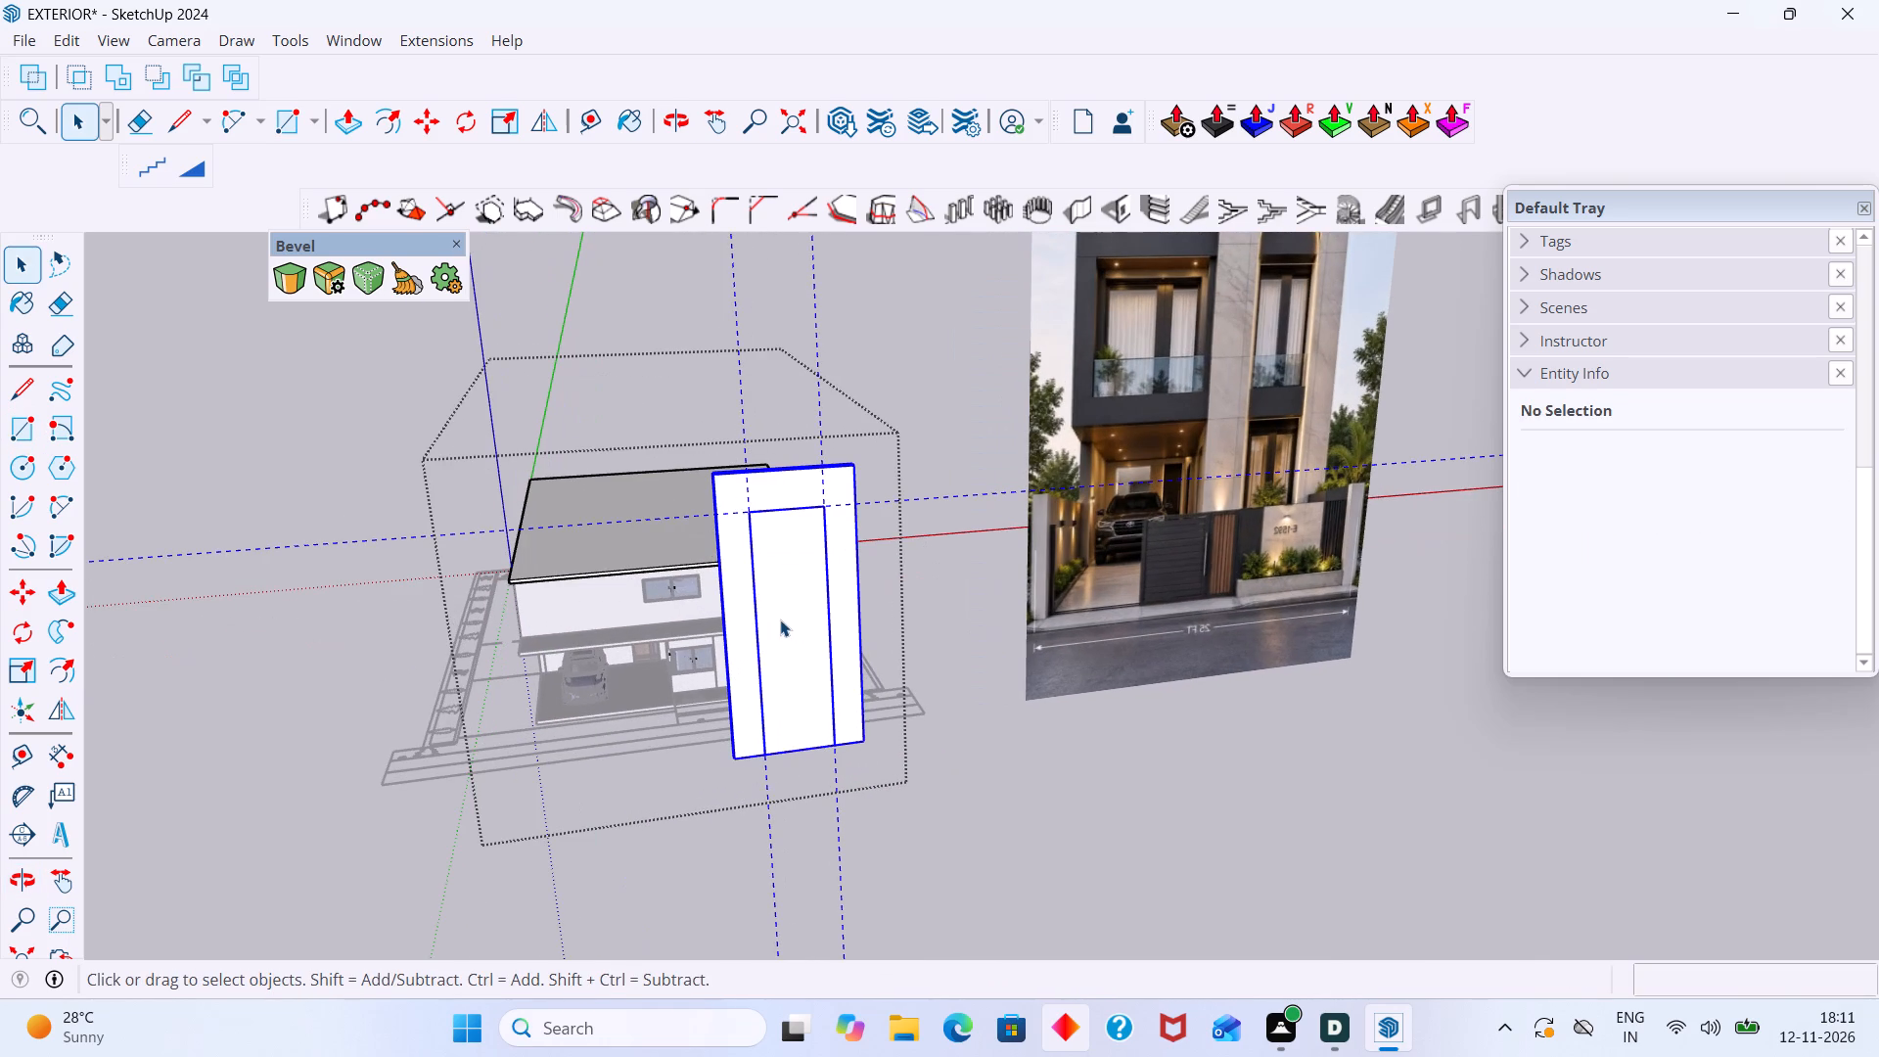
{"action": "left_click", "coordinate": [801, 626]}
{"action": "double_click", "coordinate": [802, 626]}
{"action": "scroll", "coordinate": [802, 629], "scroll_direction": "up", "scroll_amount": 2}
{"action": "left_click", "coordinate": [802, 629]}
{"action": "double_click", "coordinate": [802, 629]}
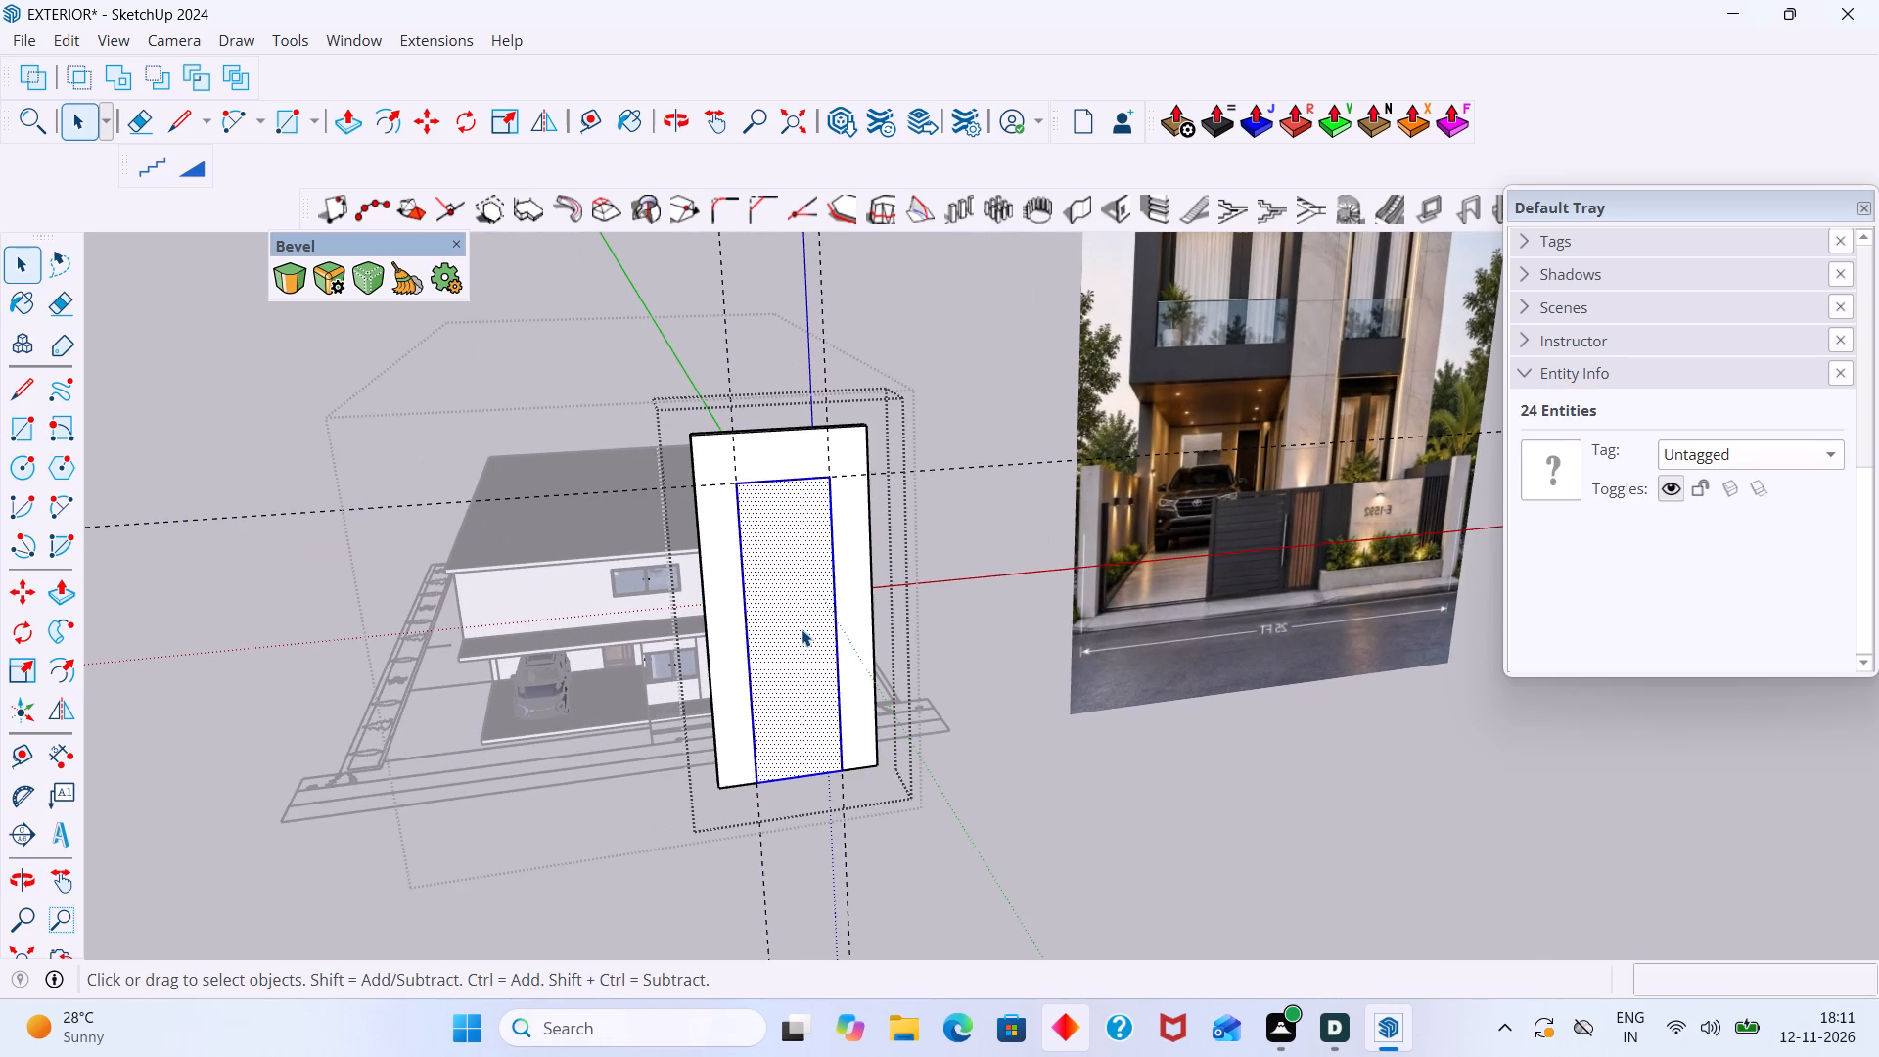
{"action": "scroll", "coordinate": [802, 630], "scroll_direction": "up", "scroll_amount": 1}
{"action": "left_click", "coordinate": [802, 630]}
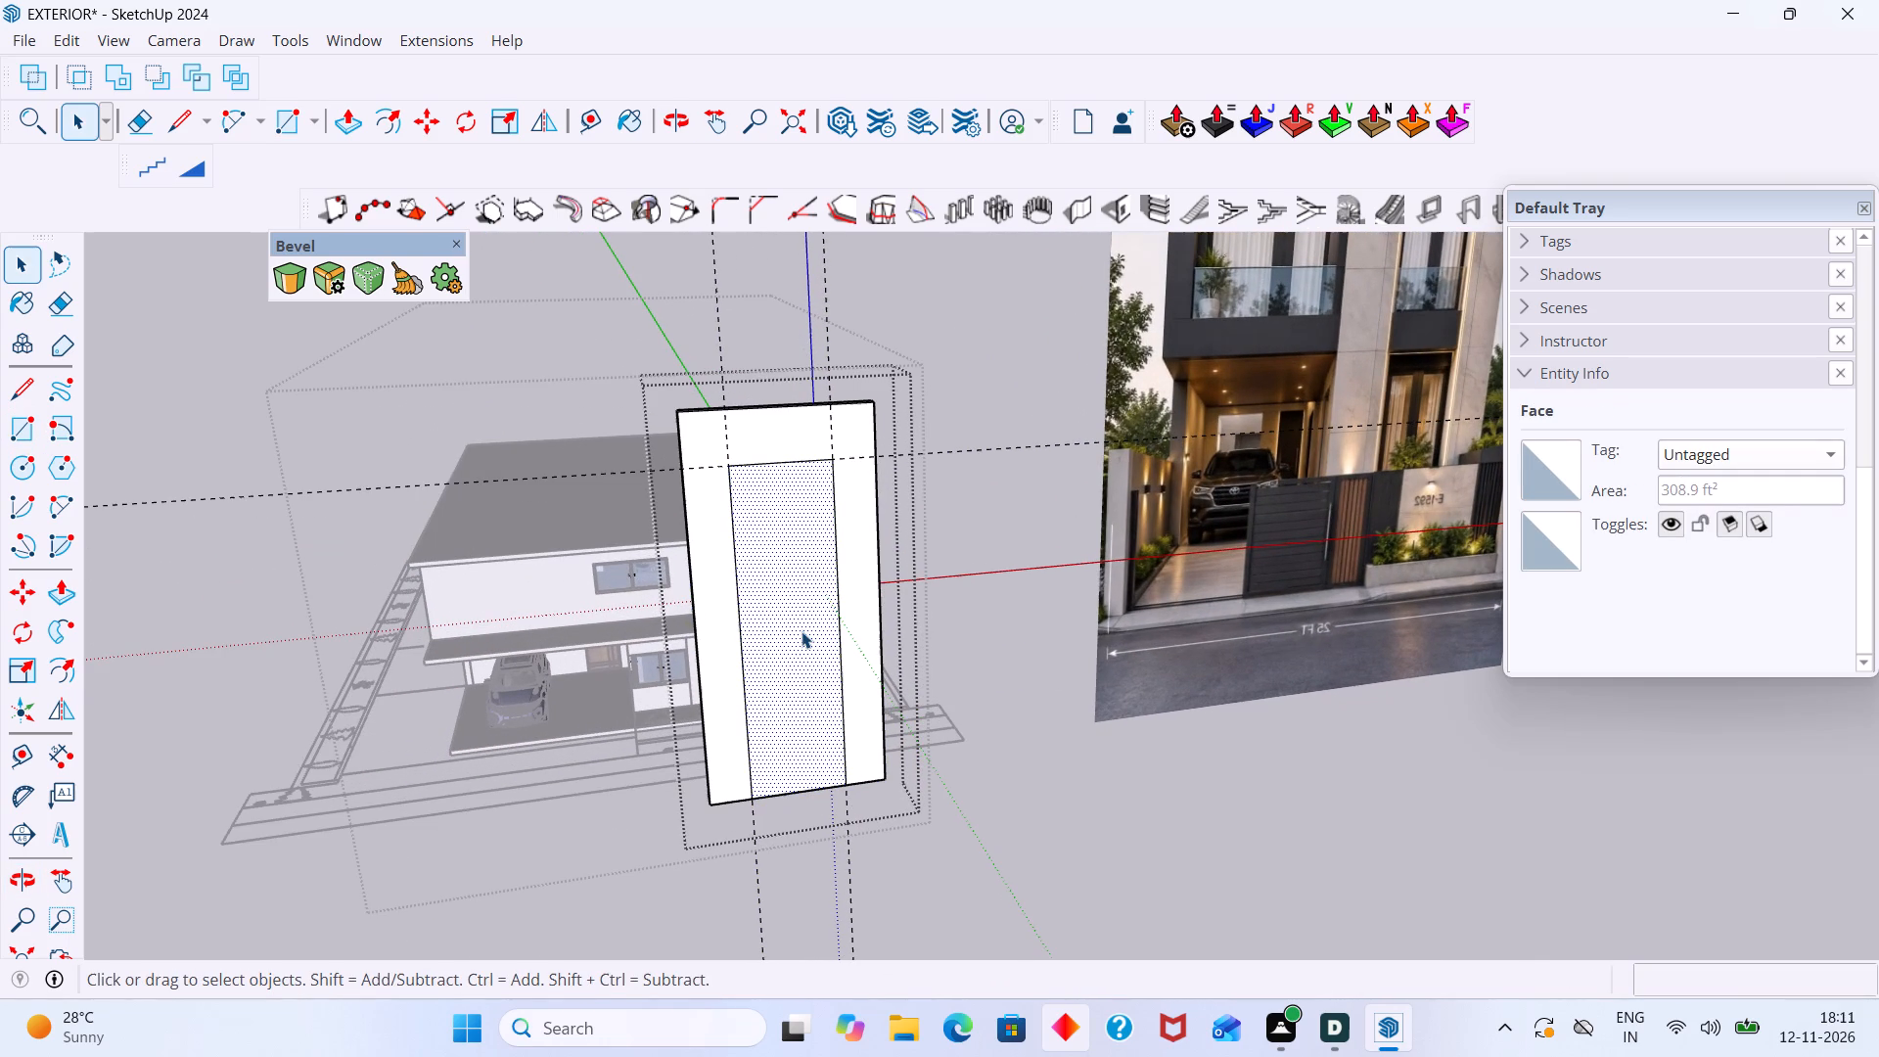
{"action": "key", "text": "a"}
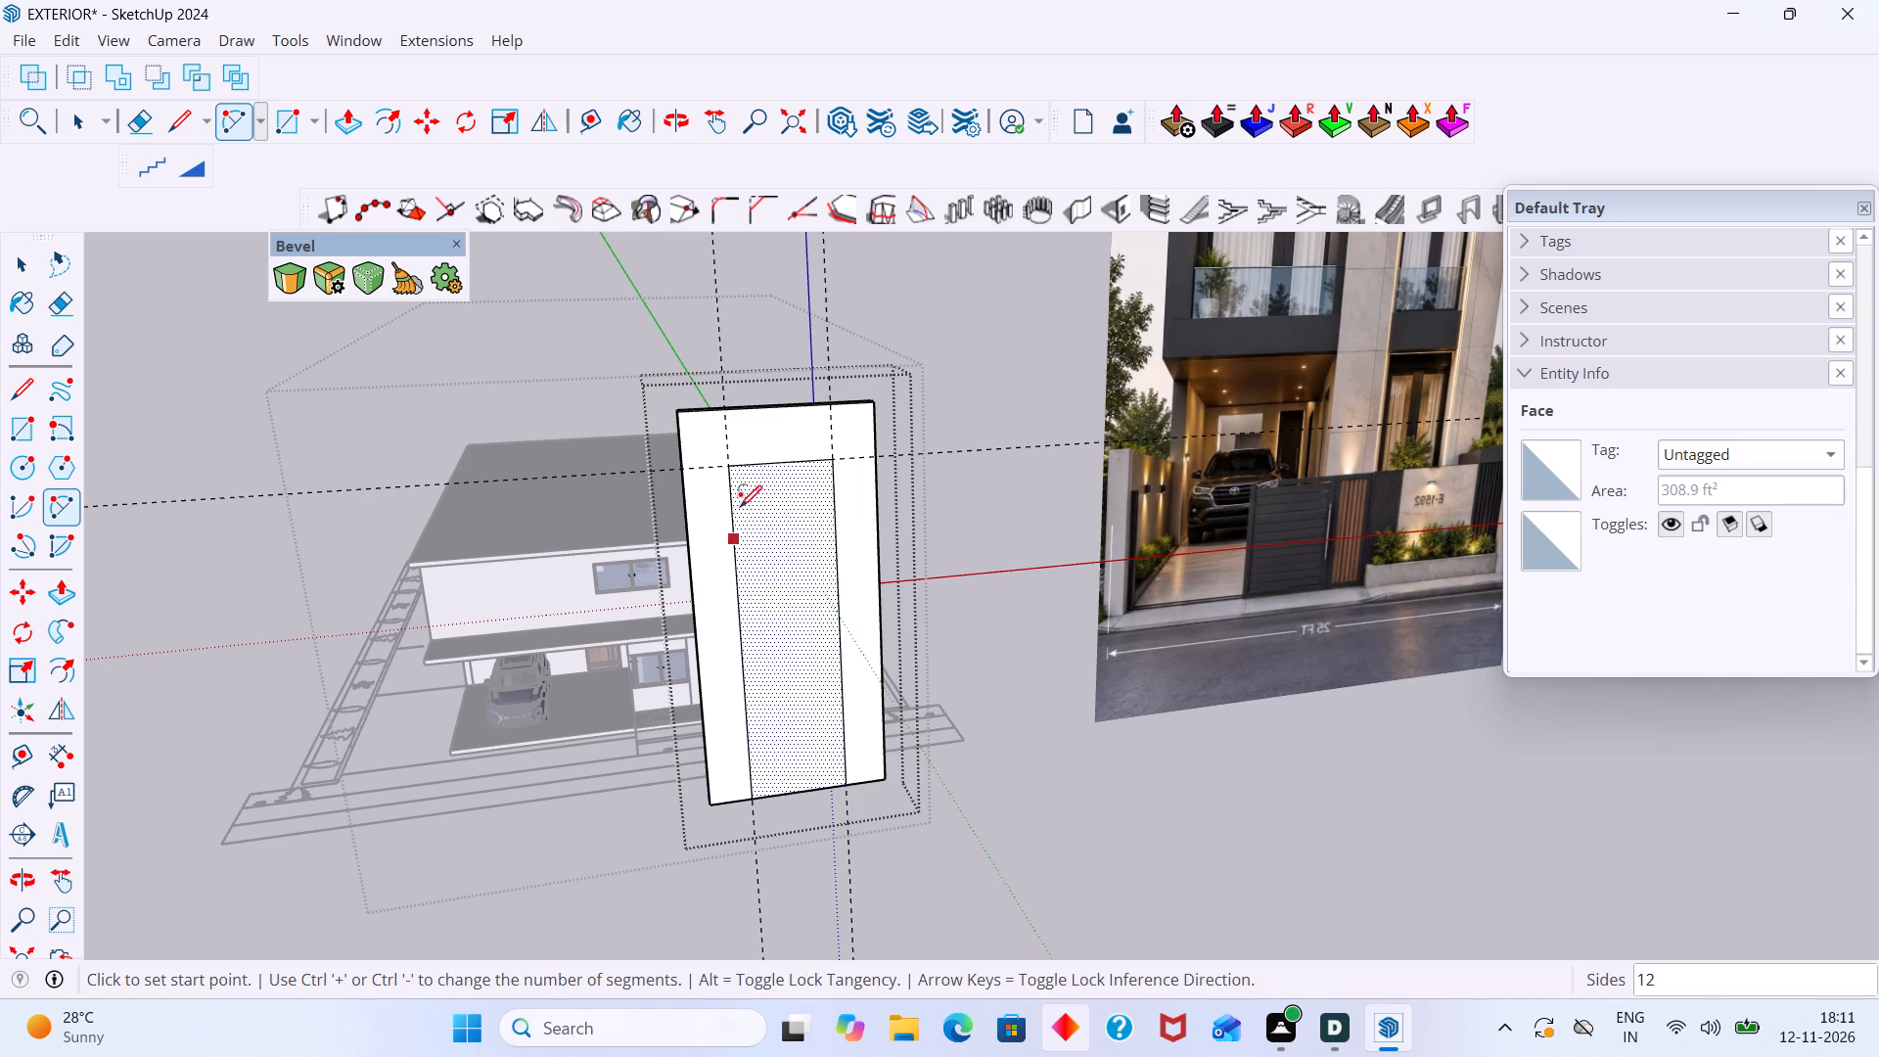
{"action": "left_click", "coordinate": [783, 466]}
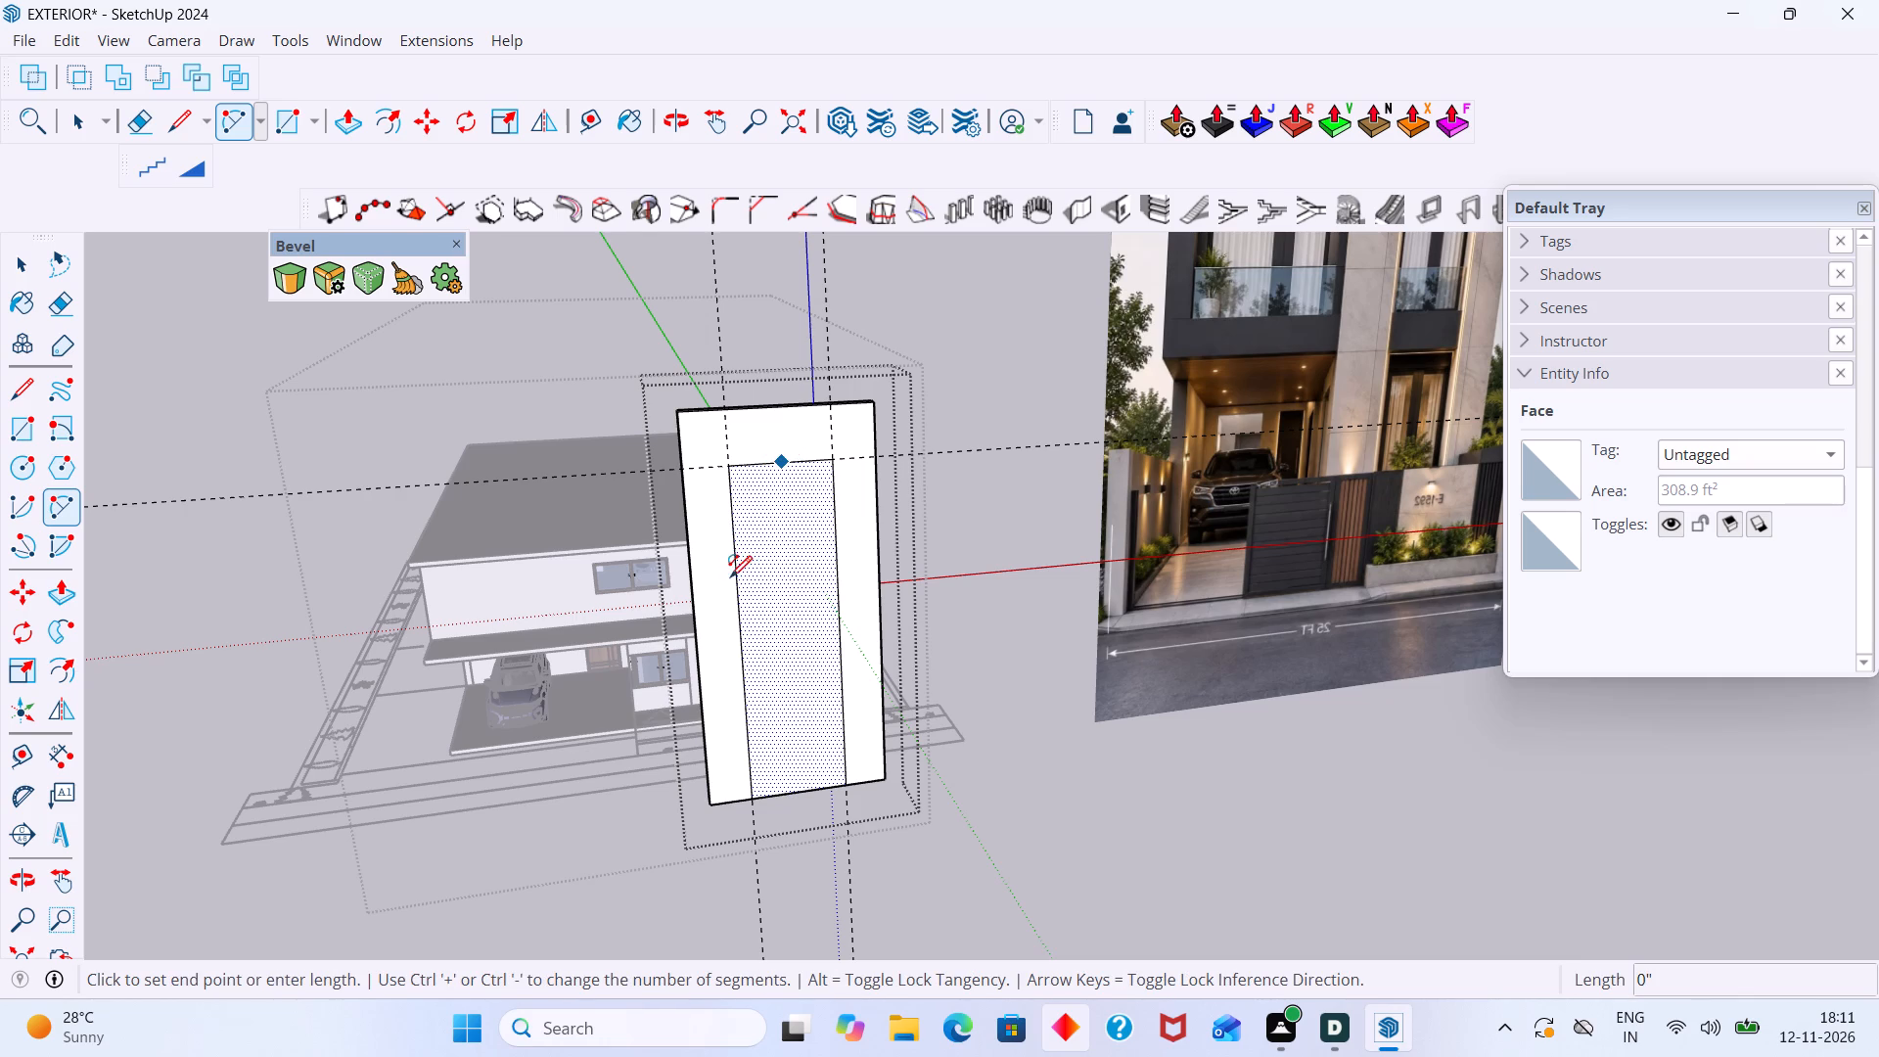
{"action": "scroll", "coordinate": [735, 528], "scroll_direction": "up", "scroll_amount": 12}
{"action": "scroll", "coordinate": [743, 531], "scroll_direction": "down", "scroll_amount": 2}
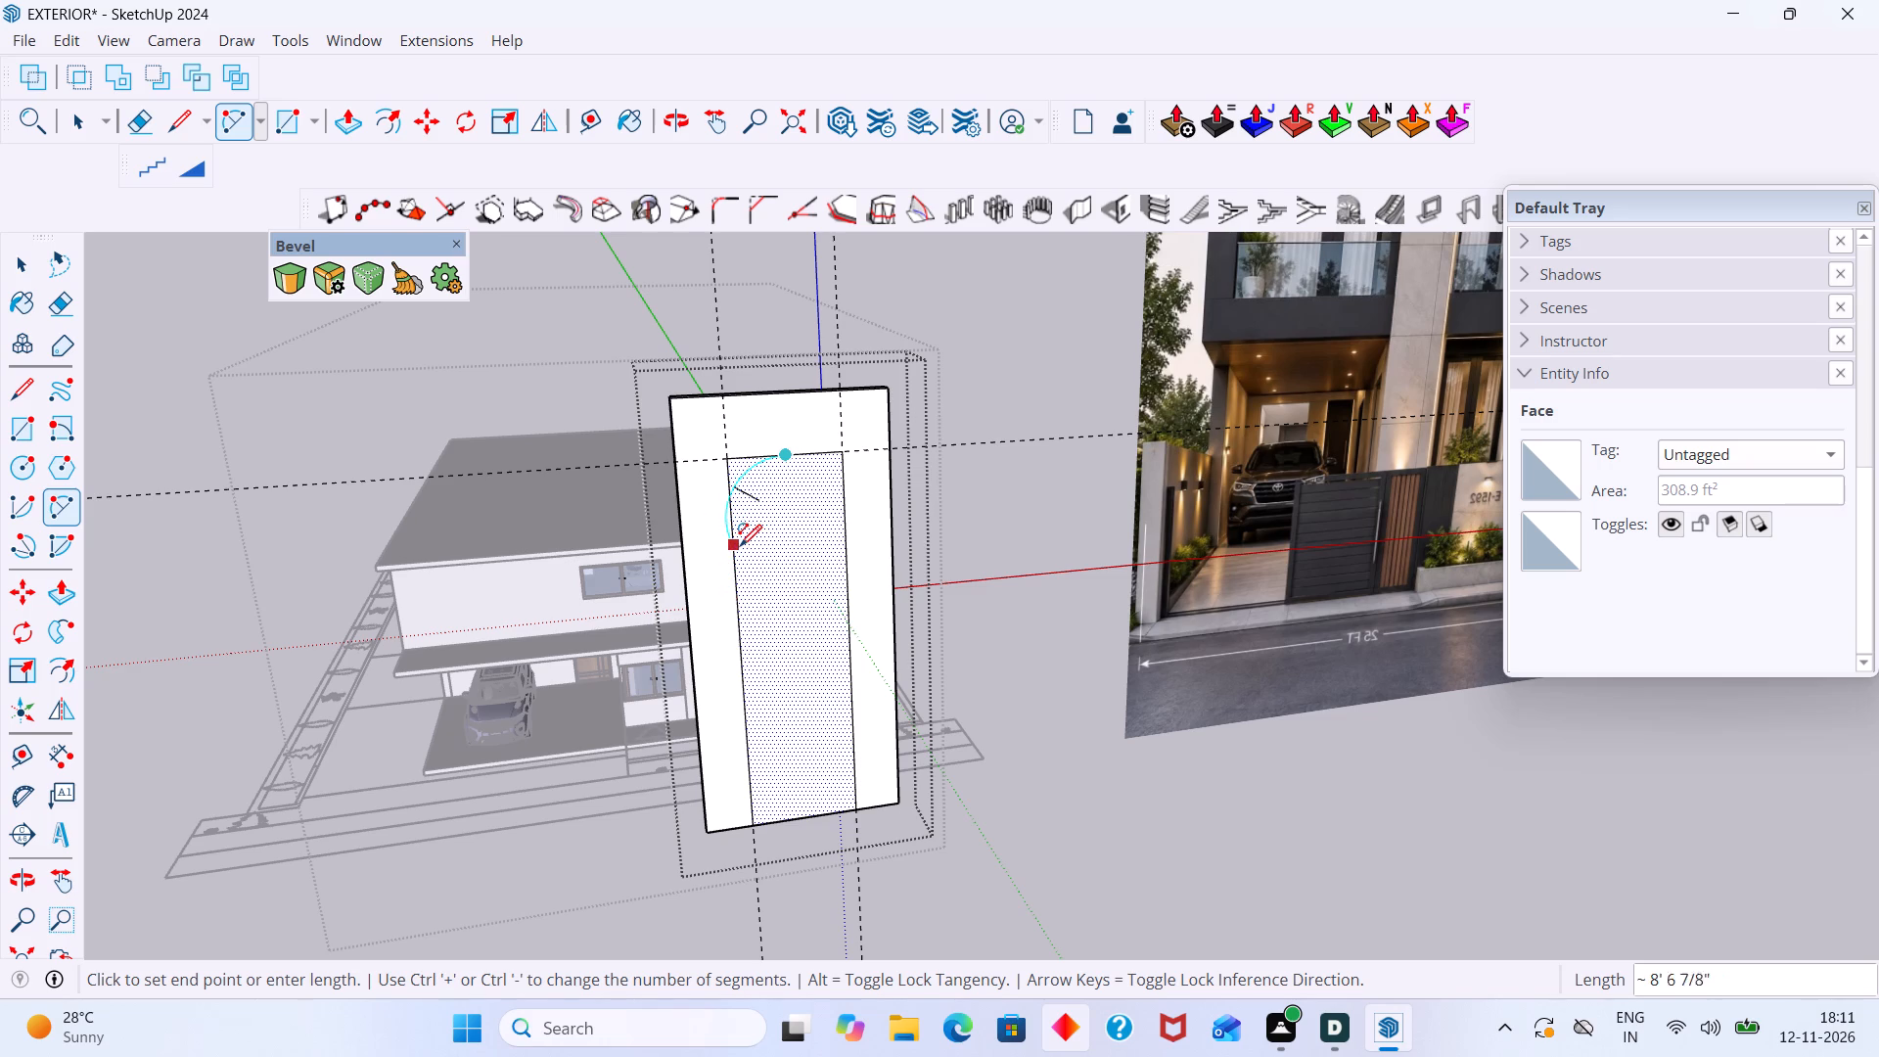
{"action": "scroll", "coordinate": [736, 526], "scroll_direction": "up", "scroll_amount": 1}
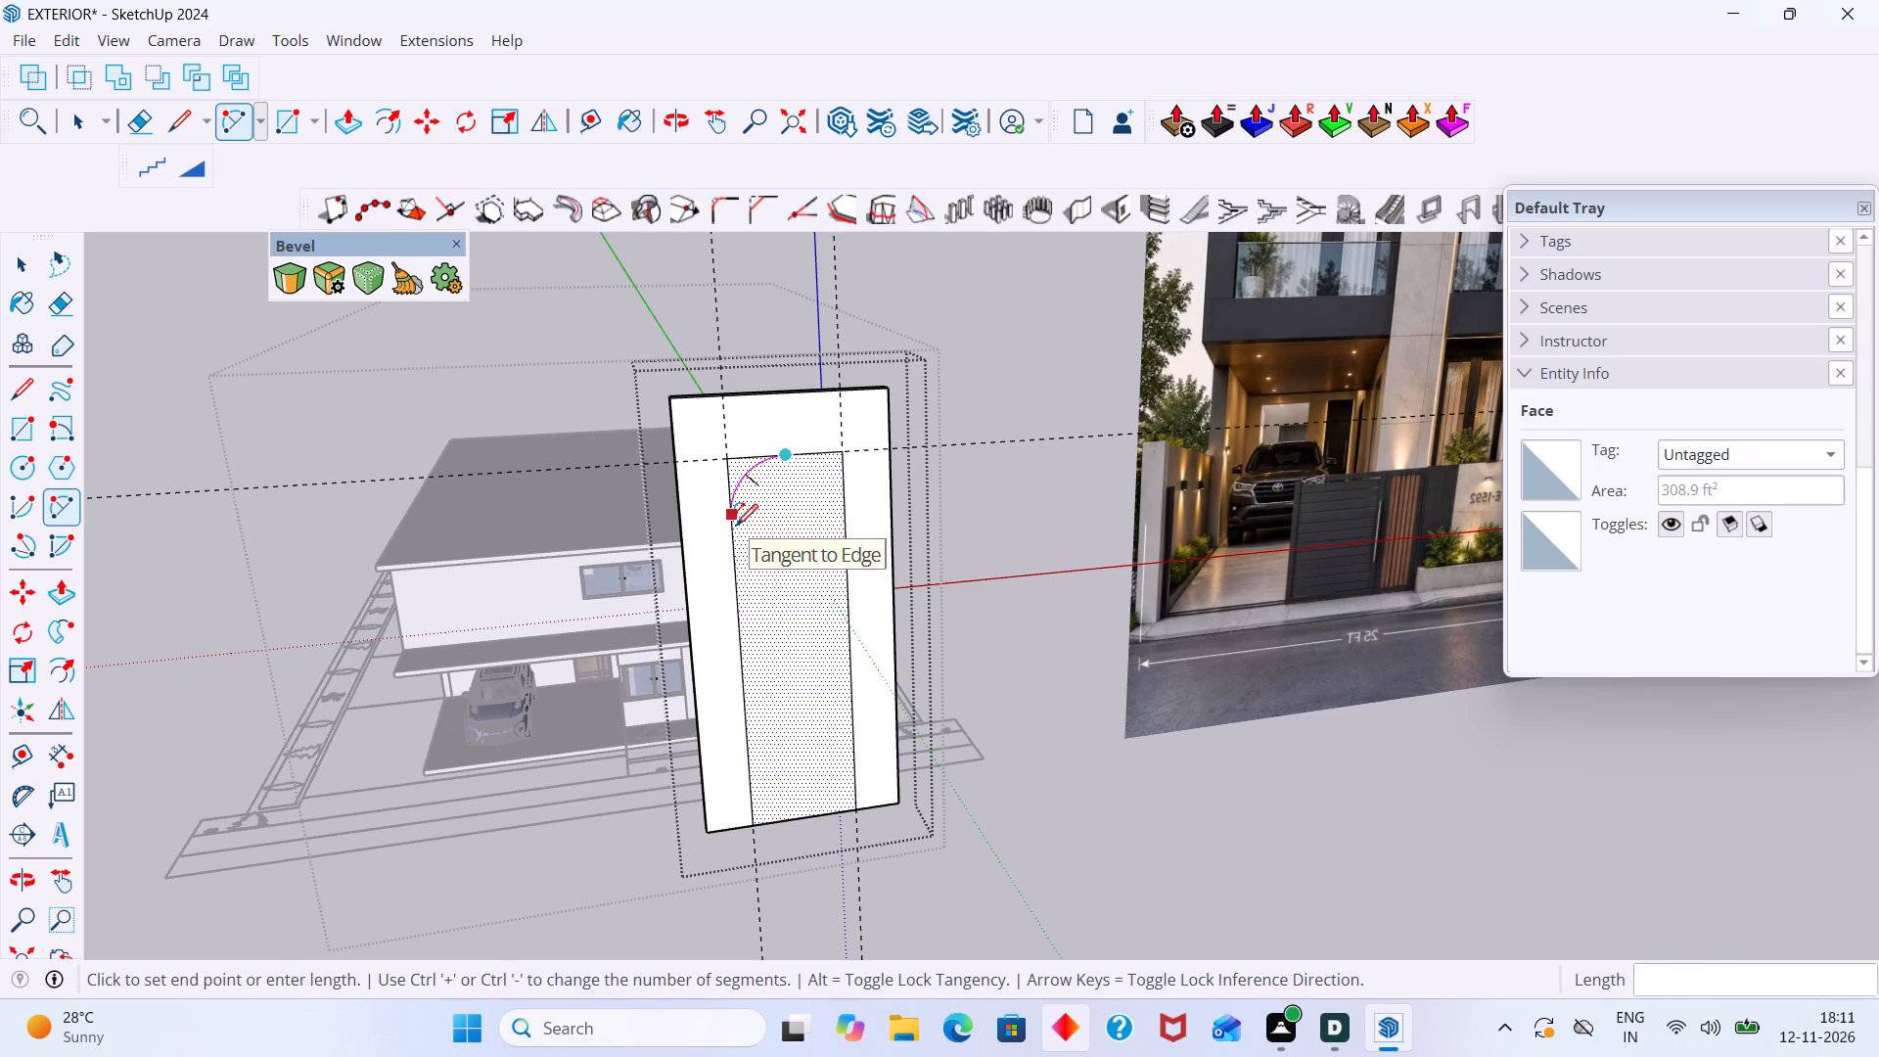
{"action": "left_click", "coordinate": [736, 525]}
{"action": "left_click", "coordinate": [736, 525]}
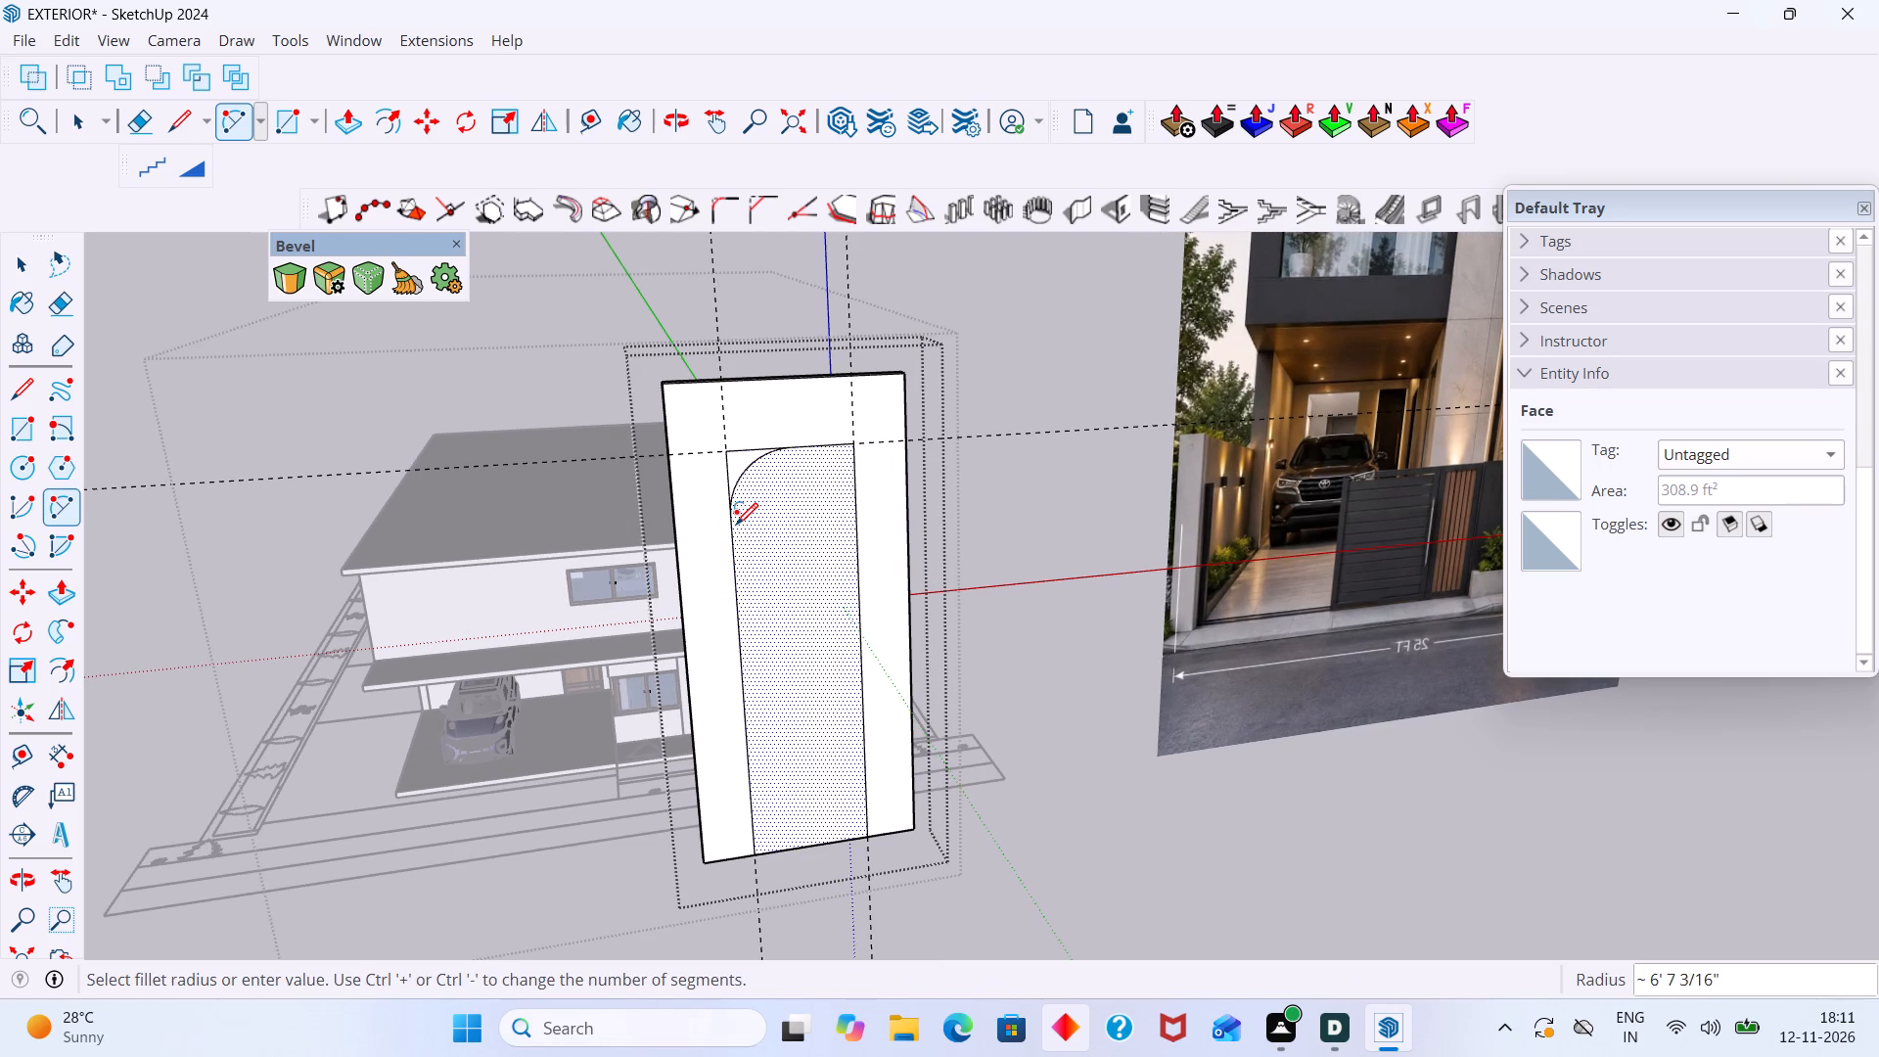
{"action": "key", "text": "space"}
Mirror a copy of the arc about the vertical plane through its top end to complete the arch, and exit the wall's group.
{"action": "scroll", "coordinate": [770, 470], "scroll_direction": "up", "scroll_amount": 5}
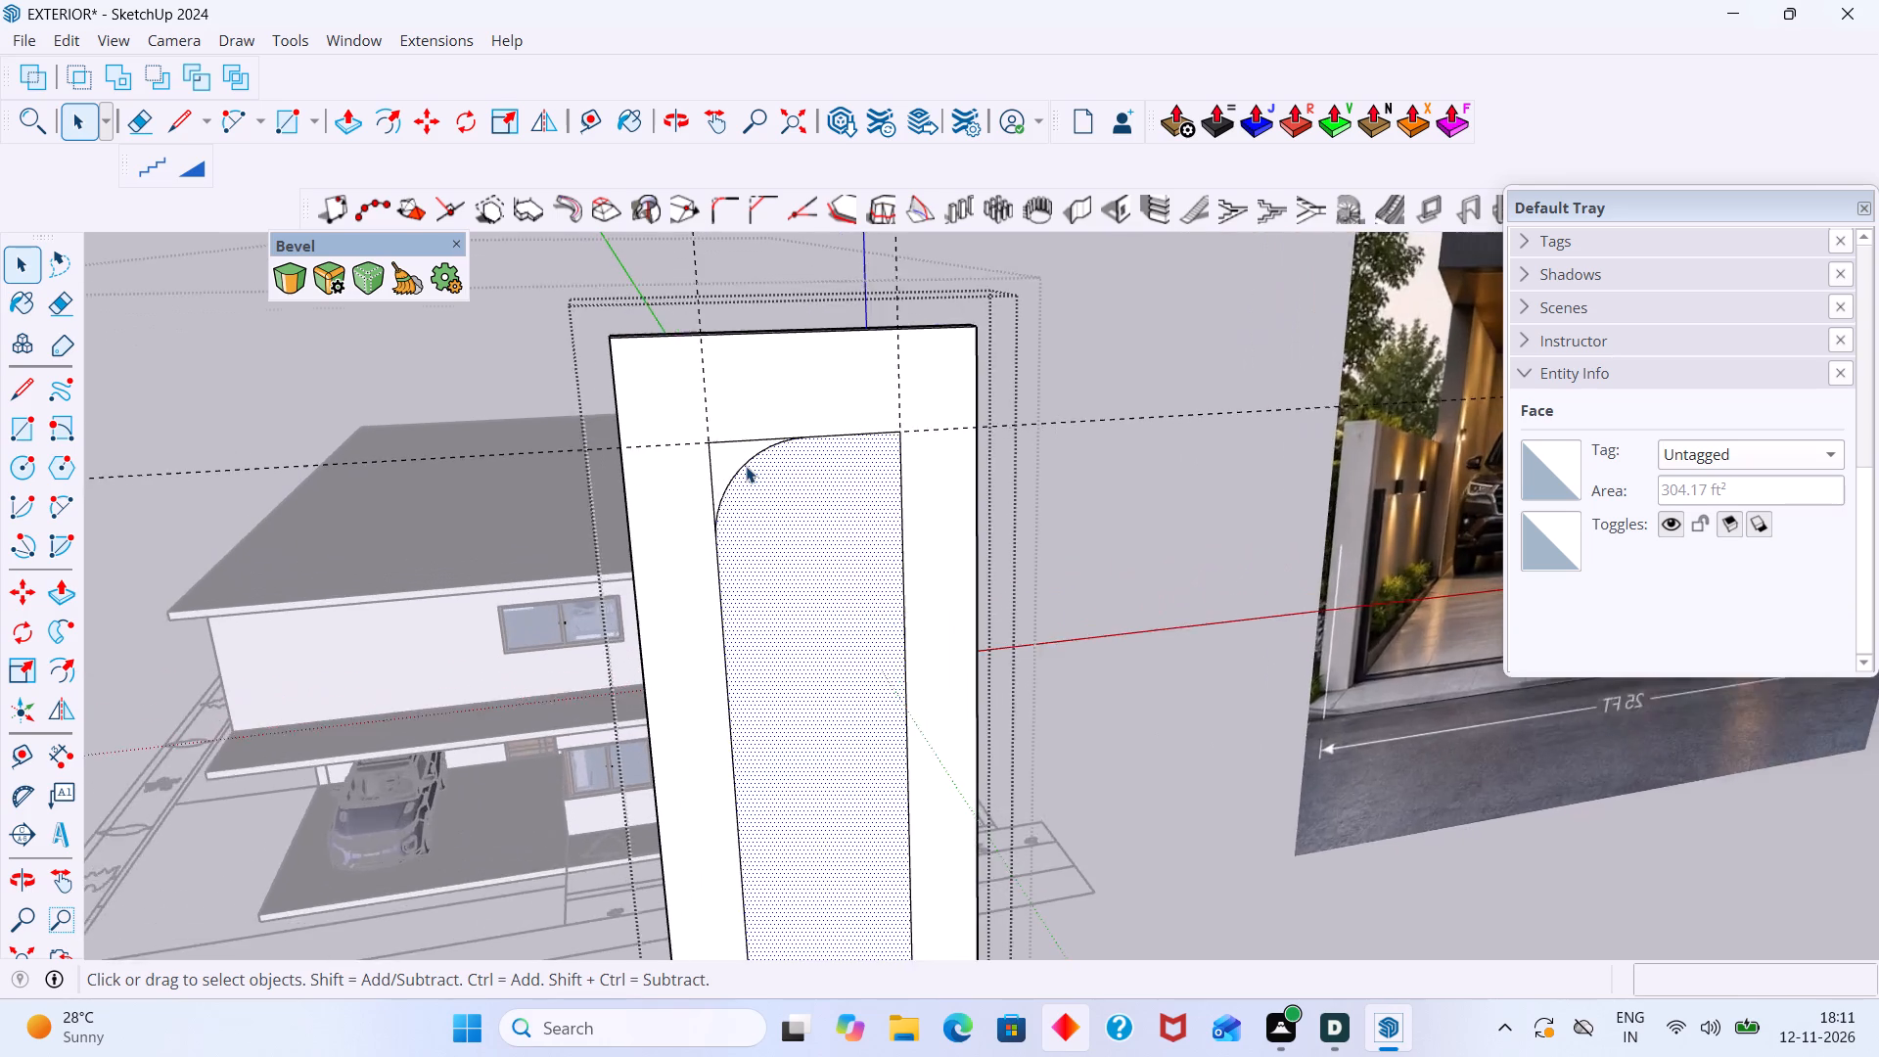
{"action": "scroll", "coordinate": [746, 466], "scroll_direction": "up", "scroll_amount": 3}
{"action": "left_click", "coordinate": [742, 462]}
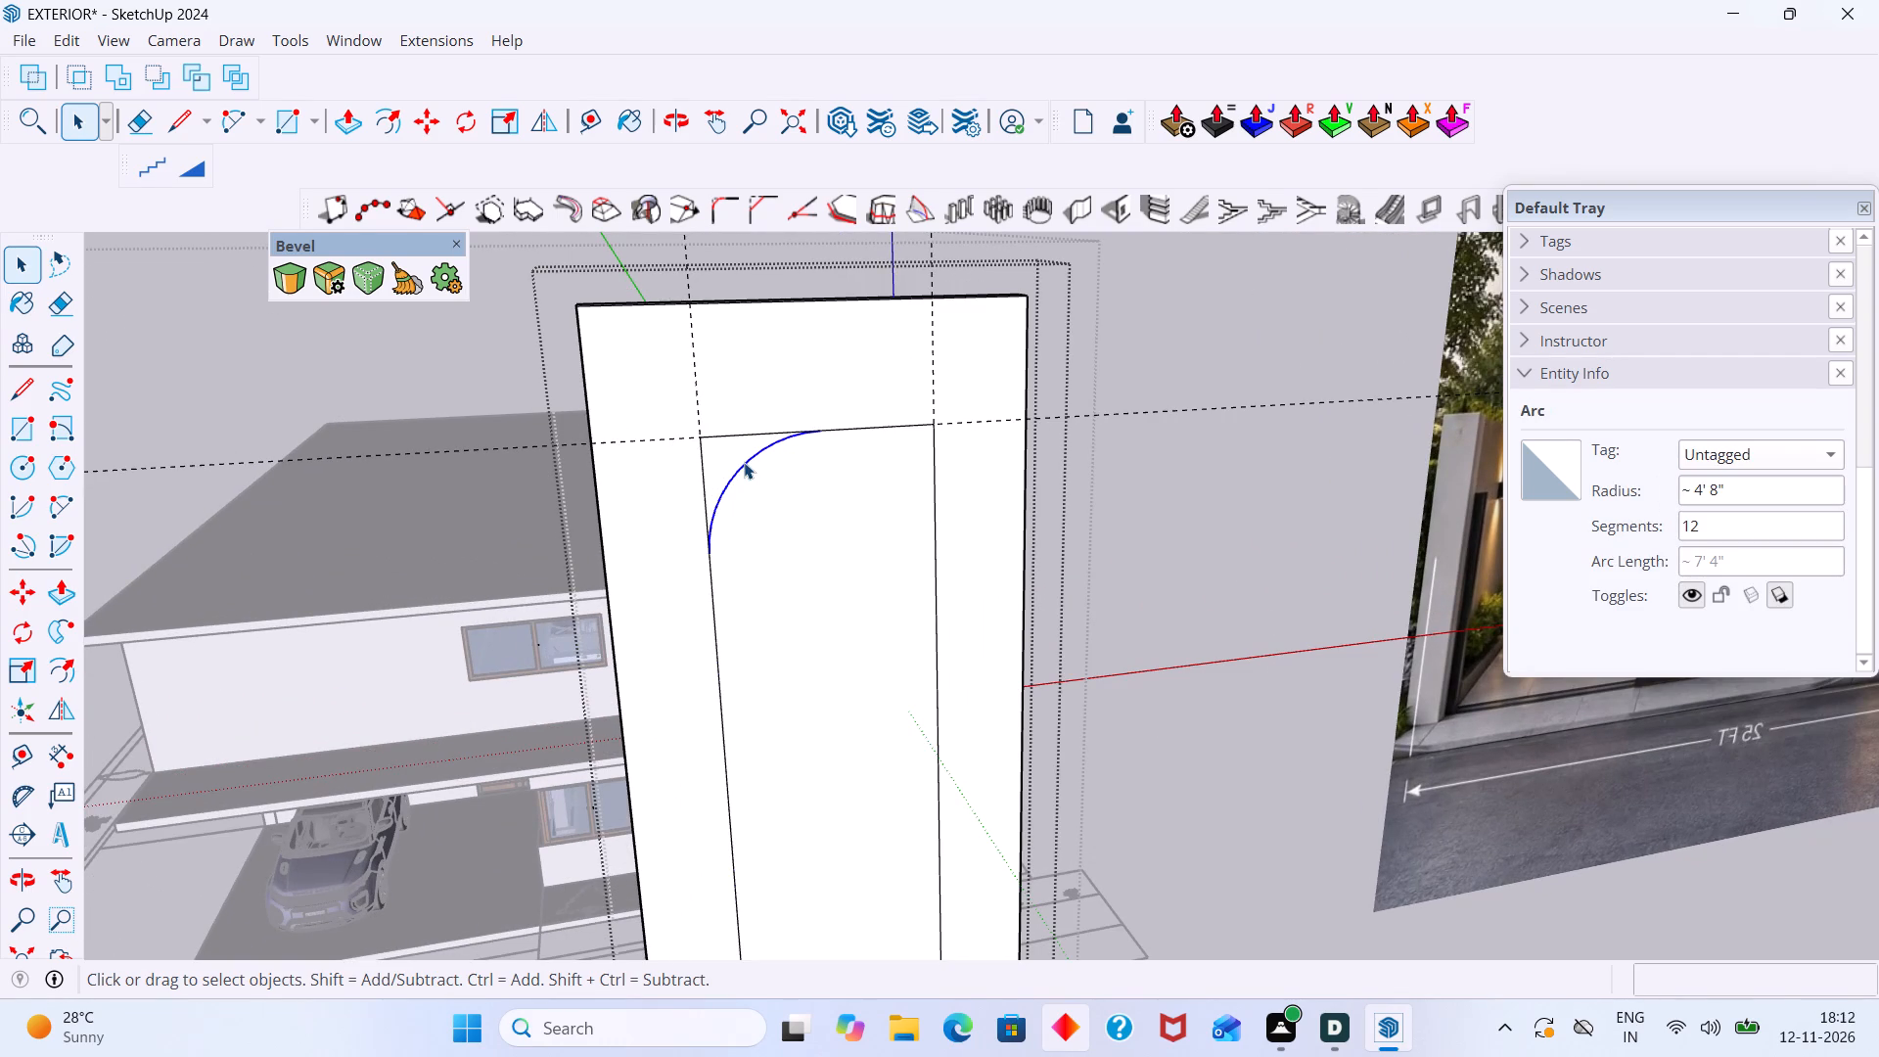
{"action": "left_click", "coordinate": [67, 711]}
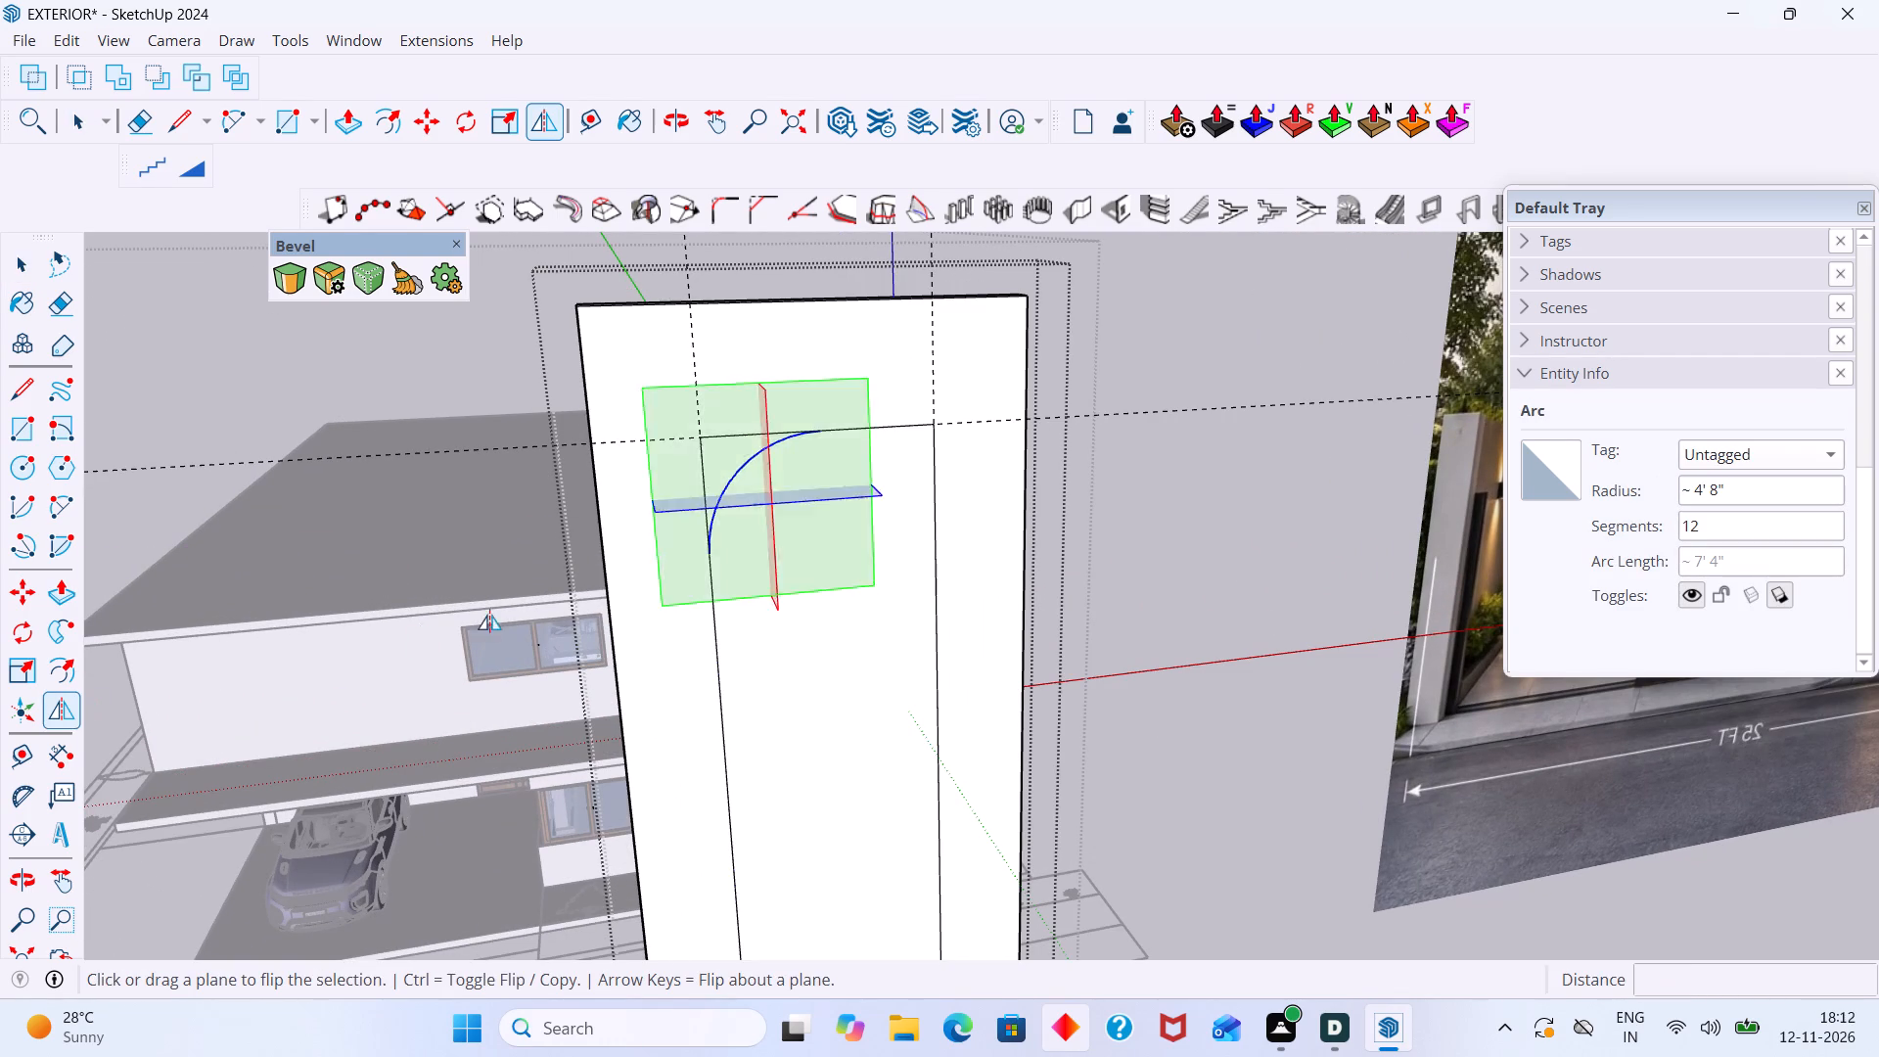
{"action": "left_click_drag", "start_coordinate": [770, 481], "coordinate": [815, 434]}
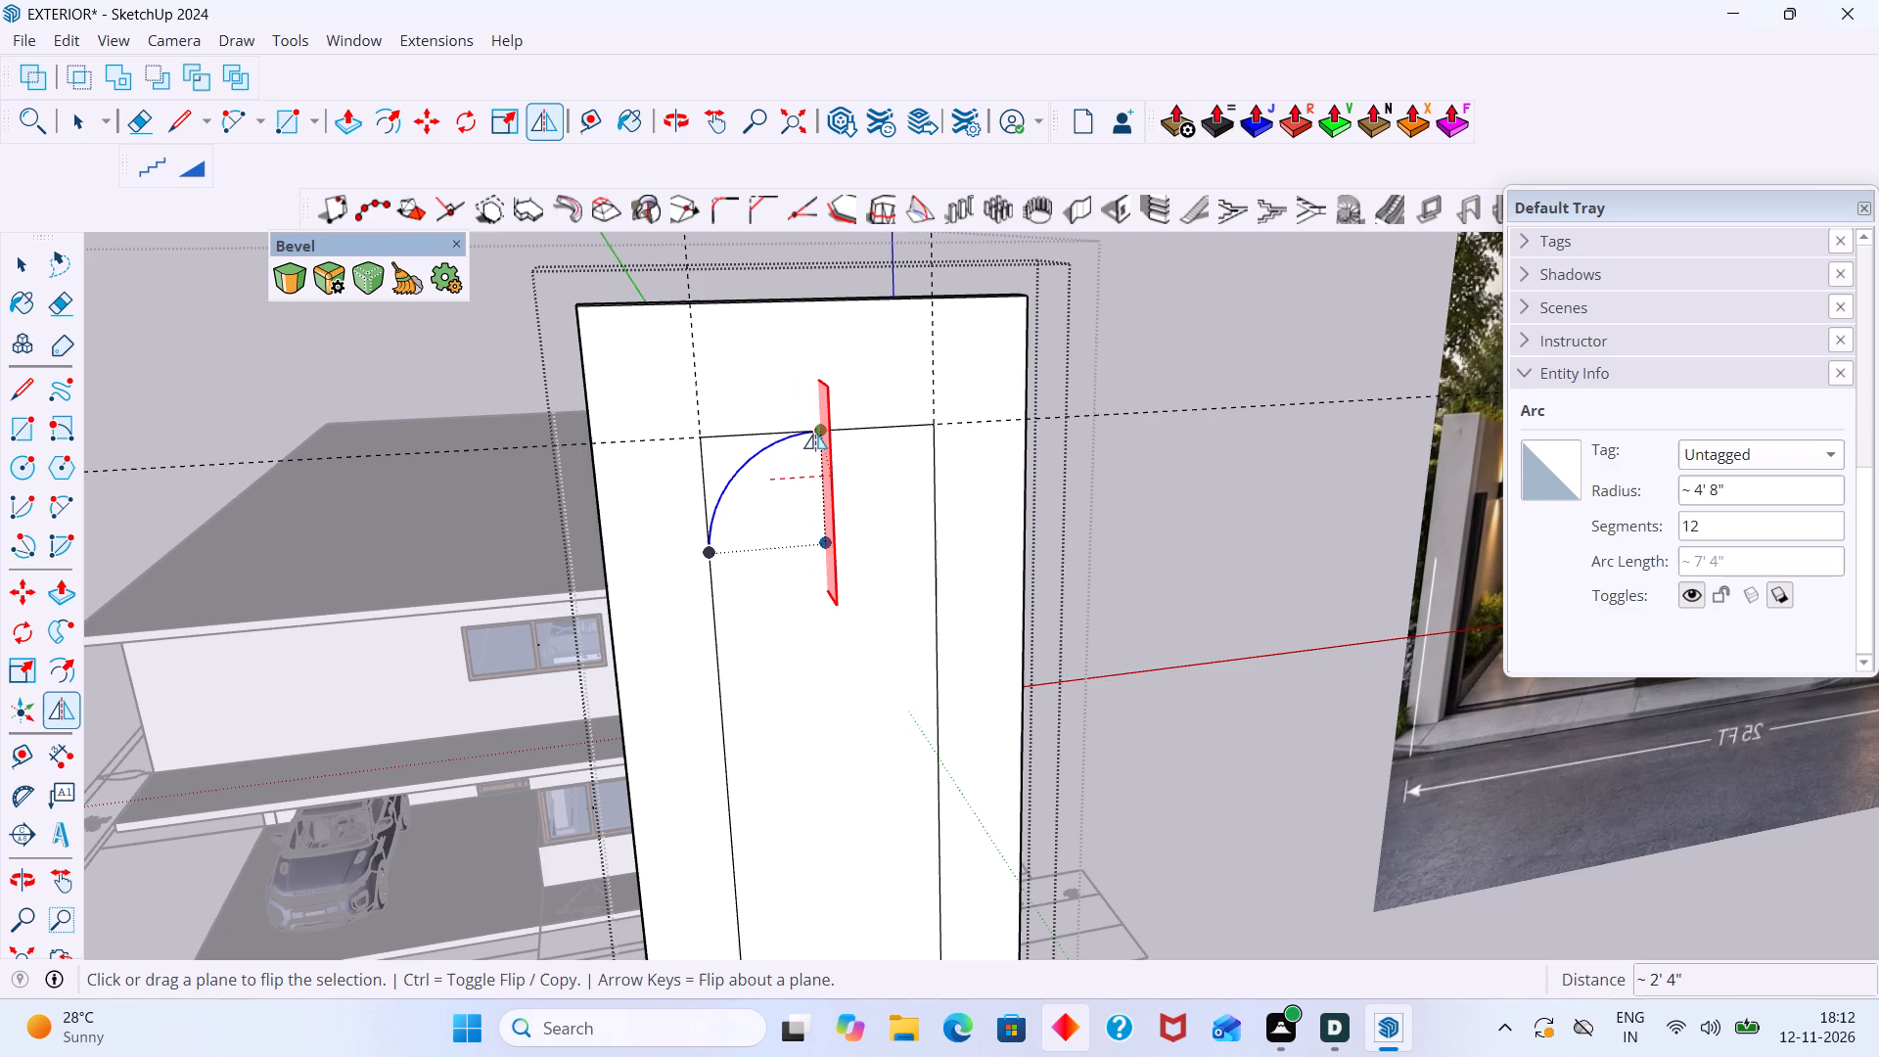
{"action": "left_click_drag", "start_coordinate": [815, 434], "coordinate": [816, 433]}
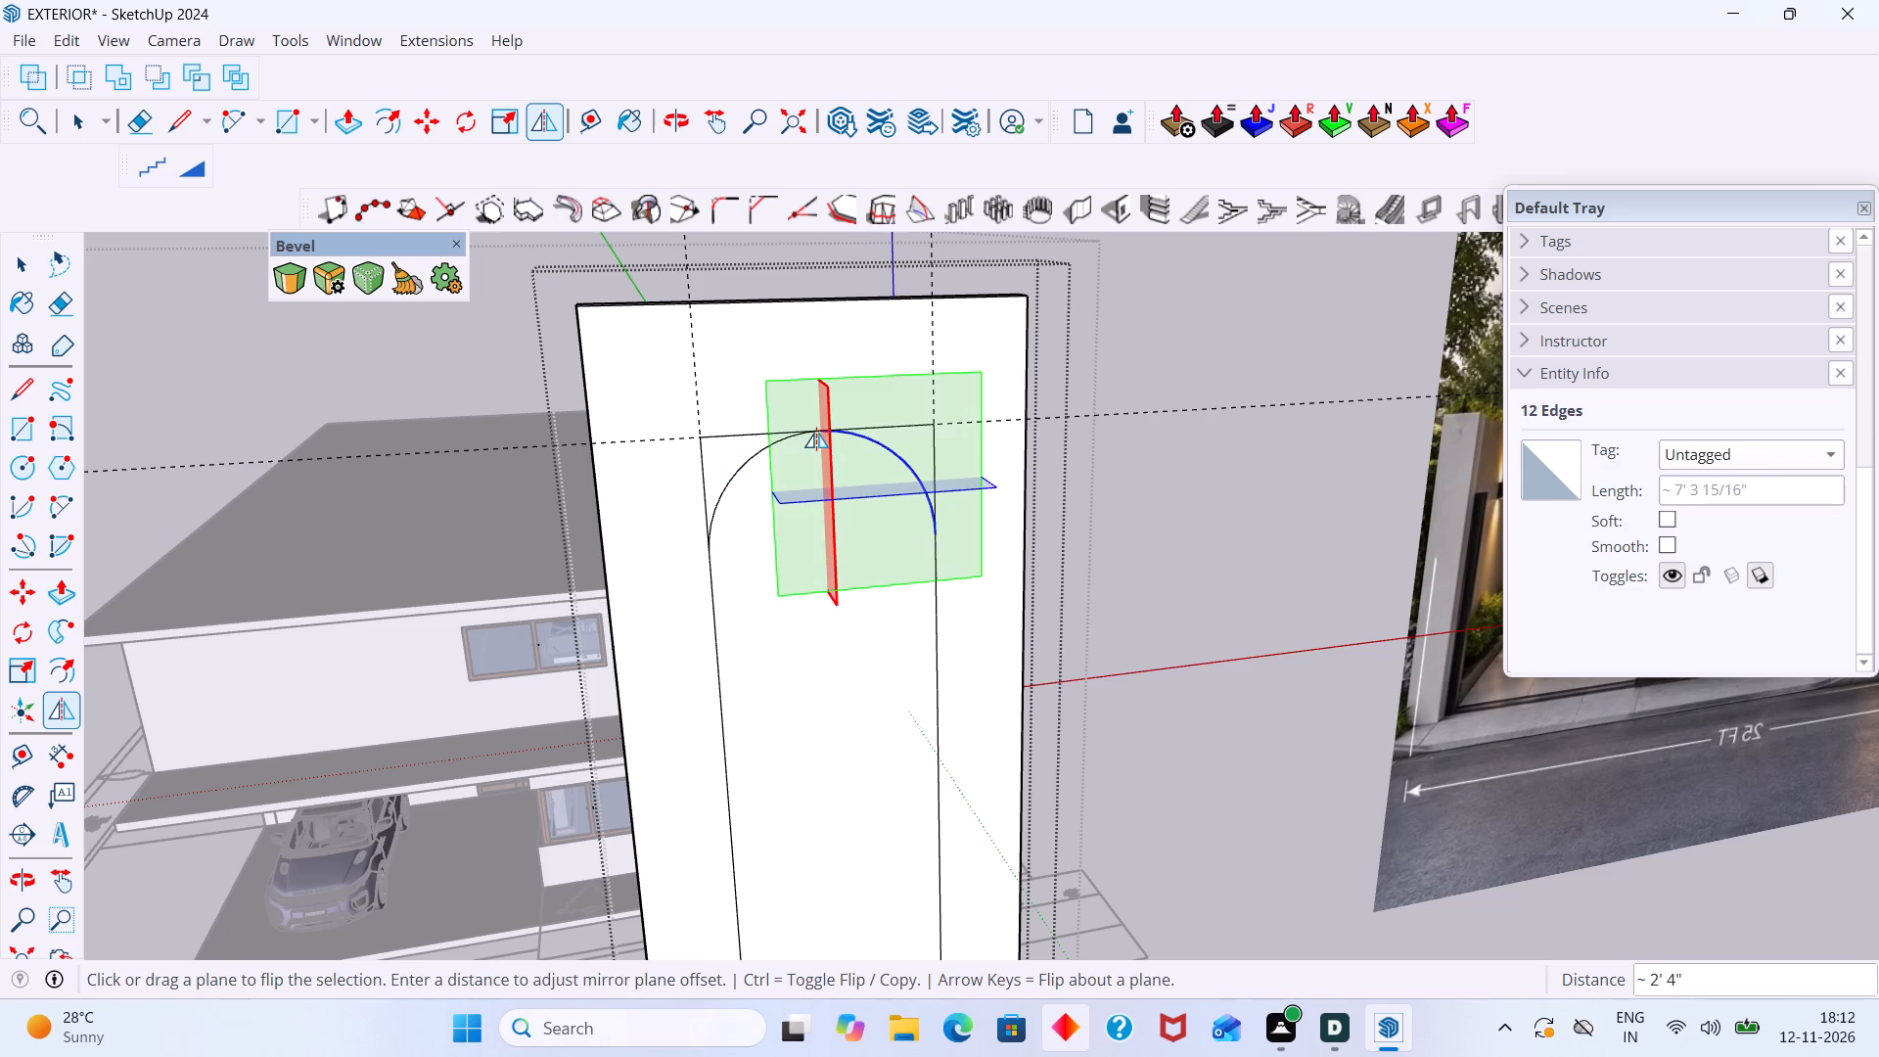
{"action": "key", "text": "space"}
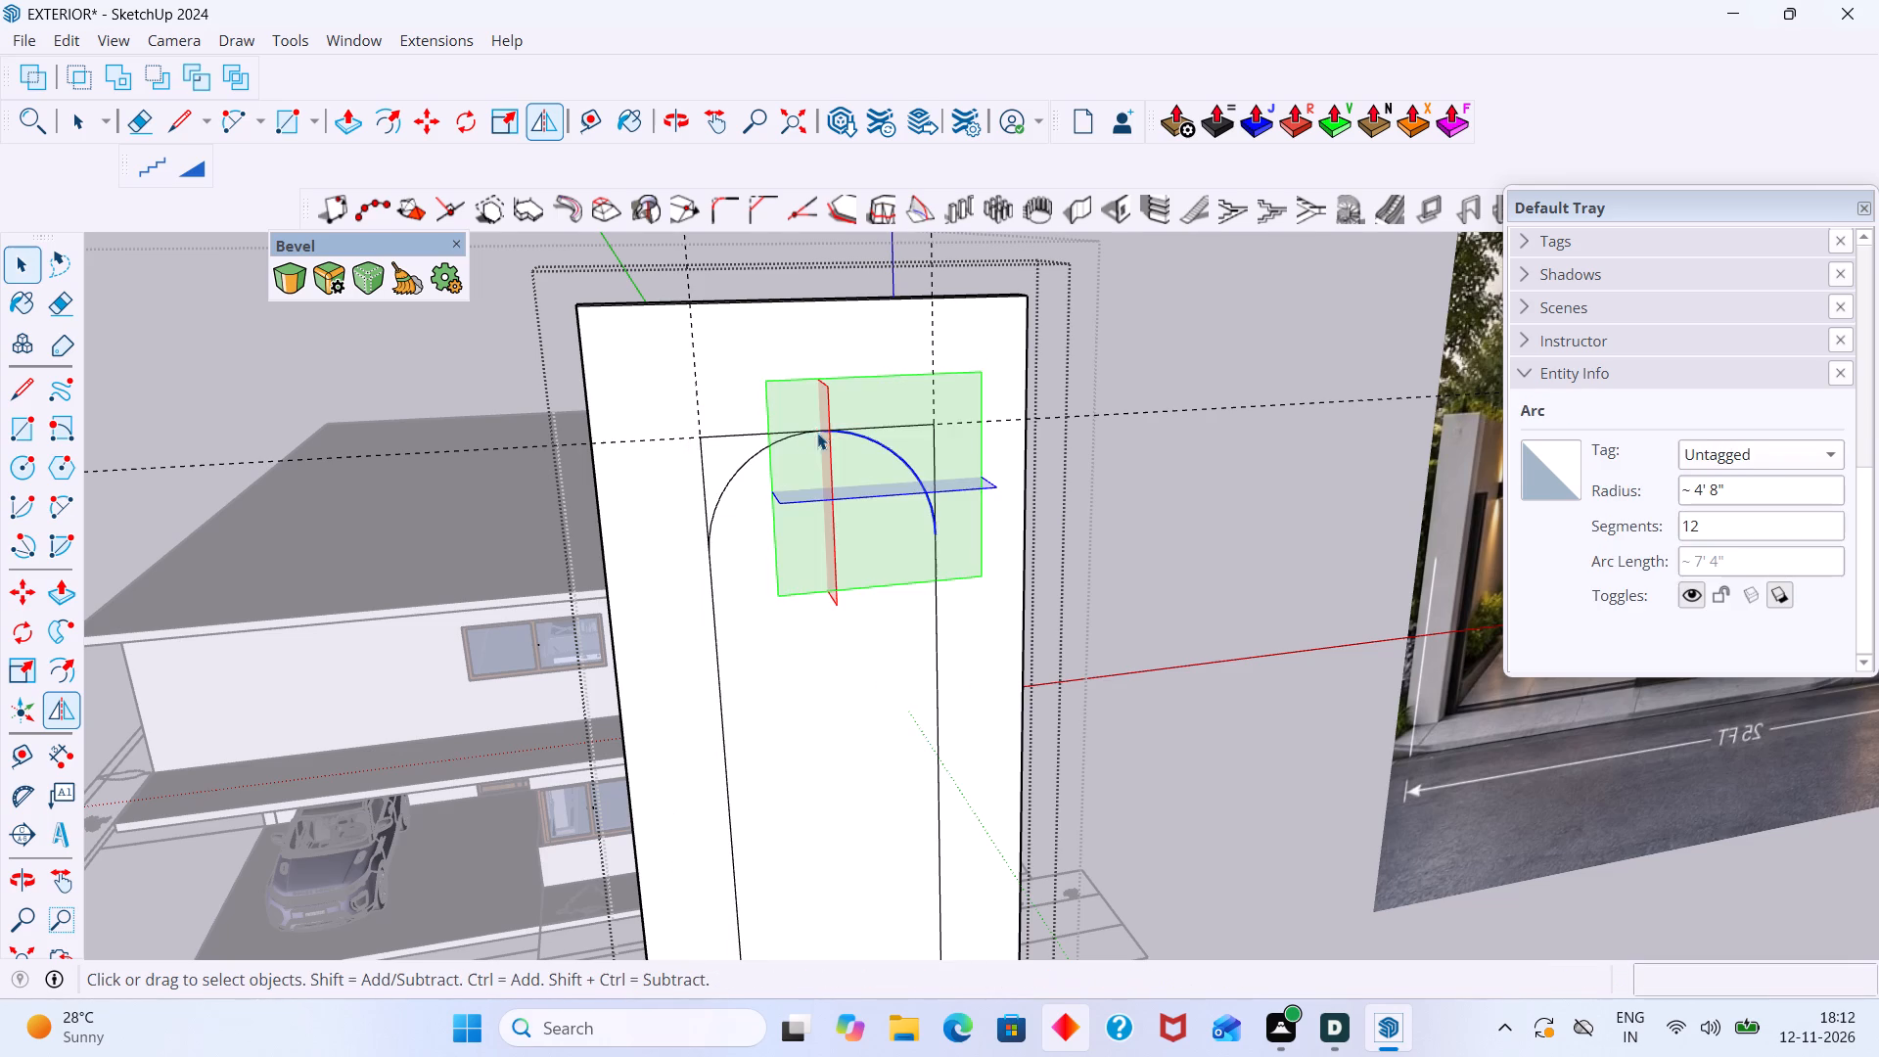
{"action": "scroll", "coordinate": [909, 577], "scroll_direction": "down", "scroll_amount": 9}
{"action": "left_click", "coordinate": [1095, 573]}
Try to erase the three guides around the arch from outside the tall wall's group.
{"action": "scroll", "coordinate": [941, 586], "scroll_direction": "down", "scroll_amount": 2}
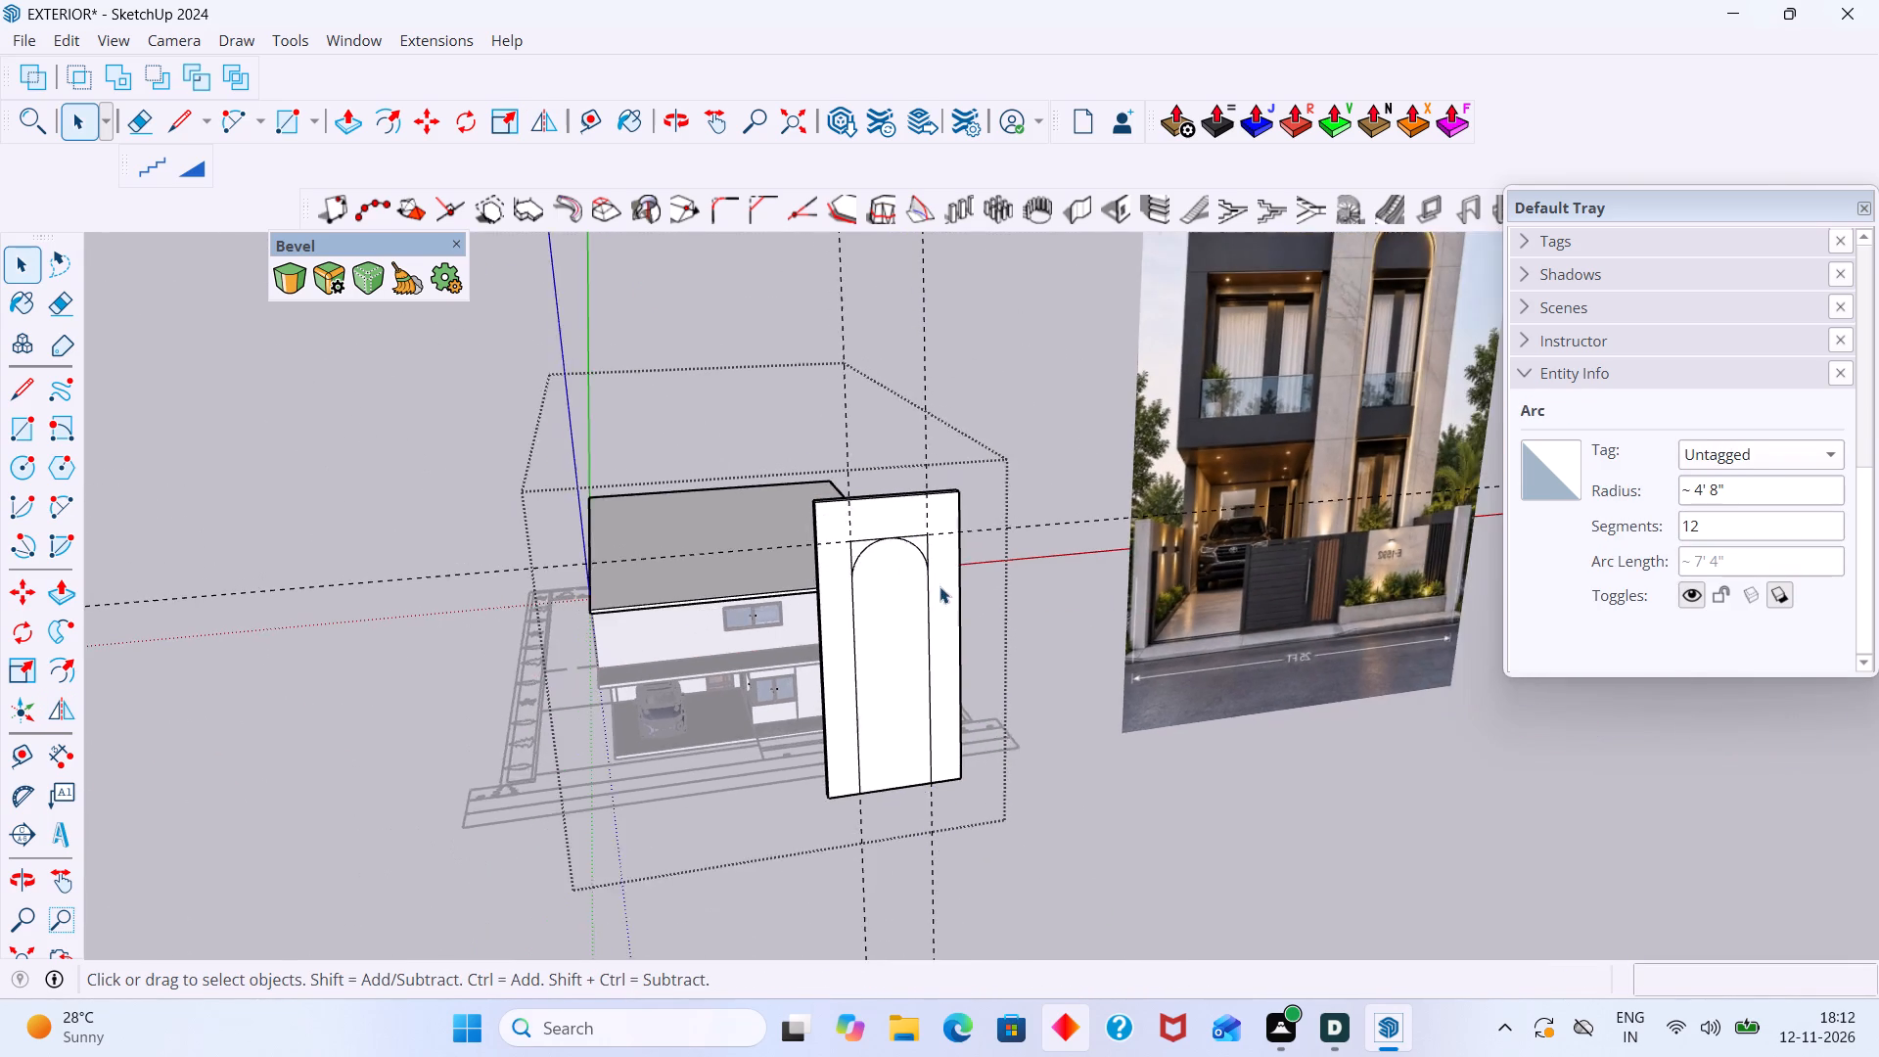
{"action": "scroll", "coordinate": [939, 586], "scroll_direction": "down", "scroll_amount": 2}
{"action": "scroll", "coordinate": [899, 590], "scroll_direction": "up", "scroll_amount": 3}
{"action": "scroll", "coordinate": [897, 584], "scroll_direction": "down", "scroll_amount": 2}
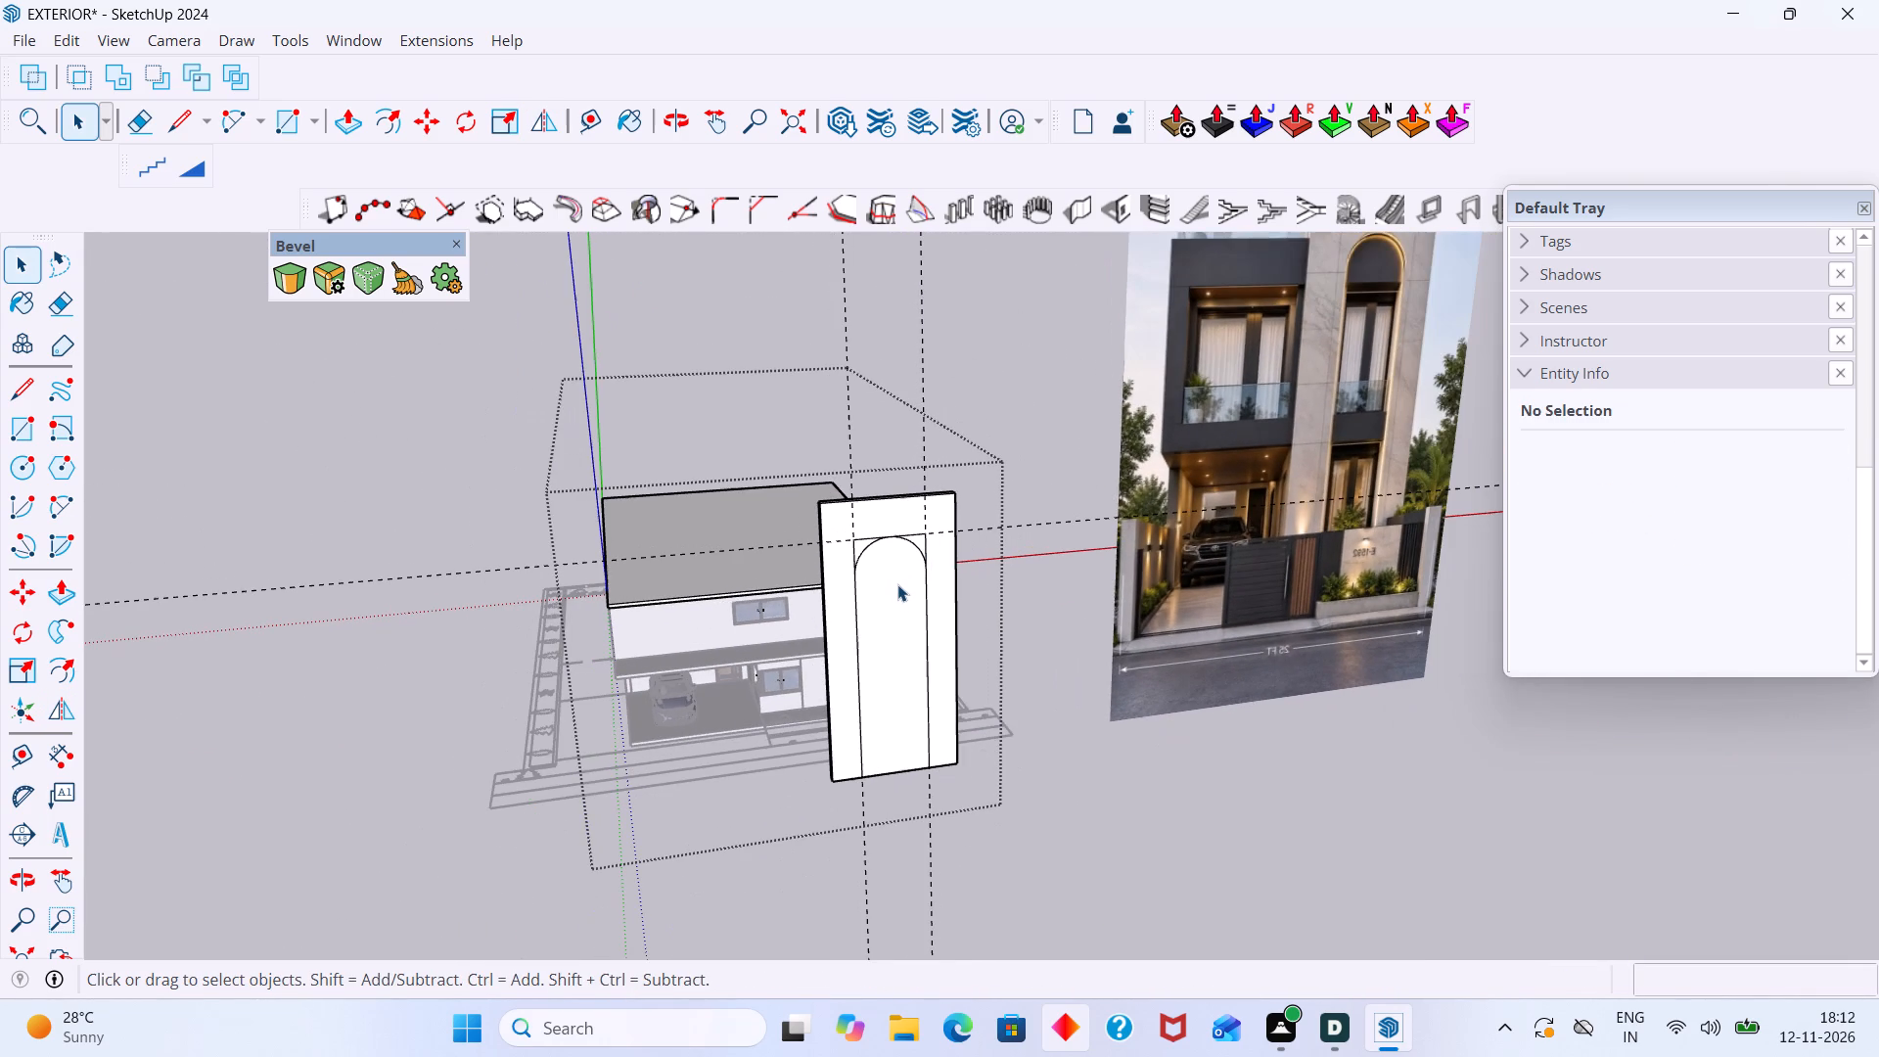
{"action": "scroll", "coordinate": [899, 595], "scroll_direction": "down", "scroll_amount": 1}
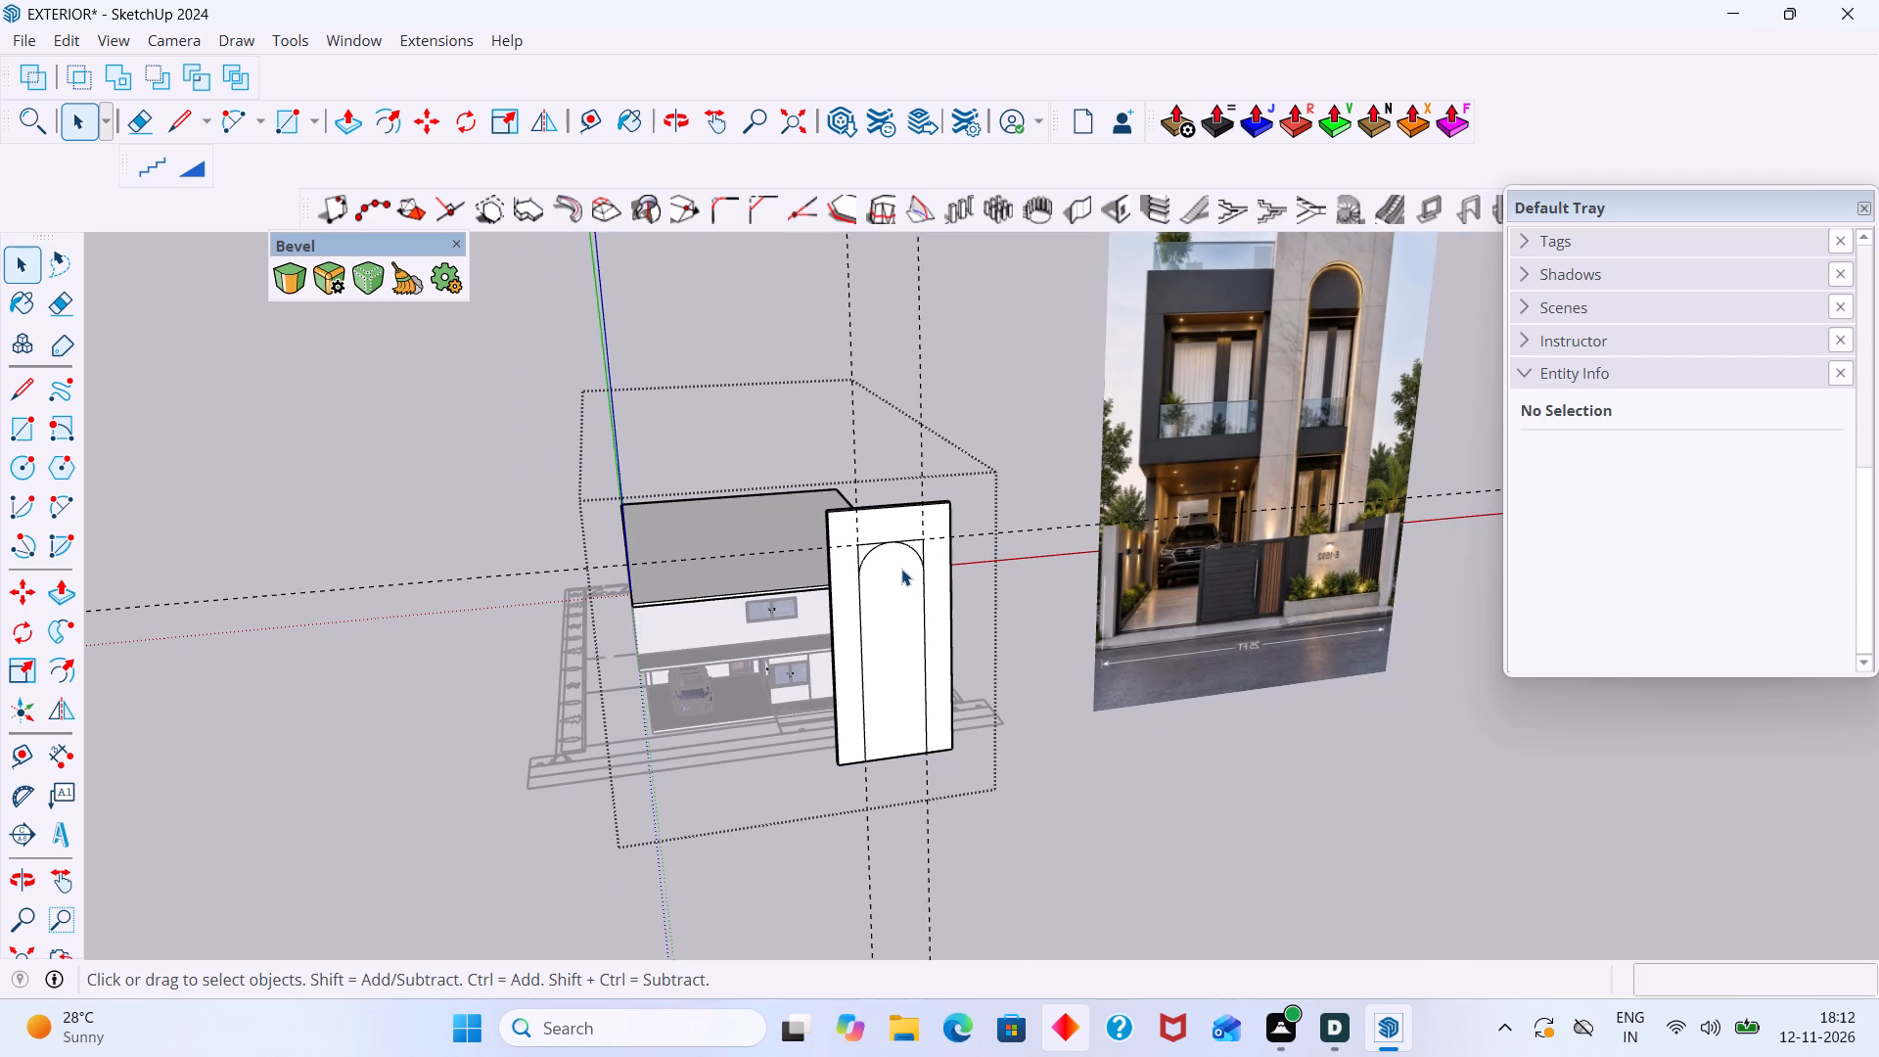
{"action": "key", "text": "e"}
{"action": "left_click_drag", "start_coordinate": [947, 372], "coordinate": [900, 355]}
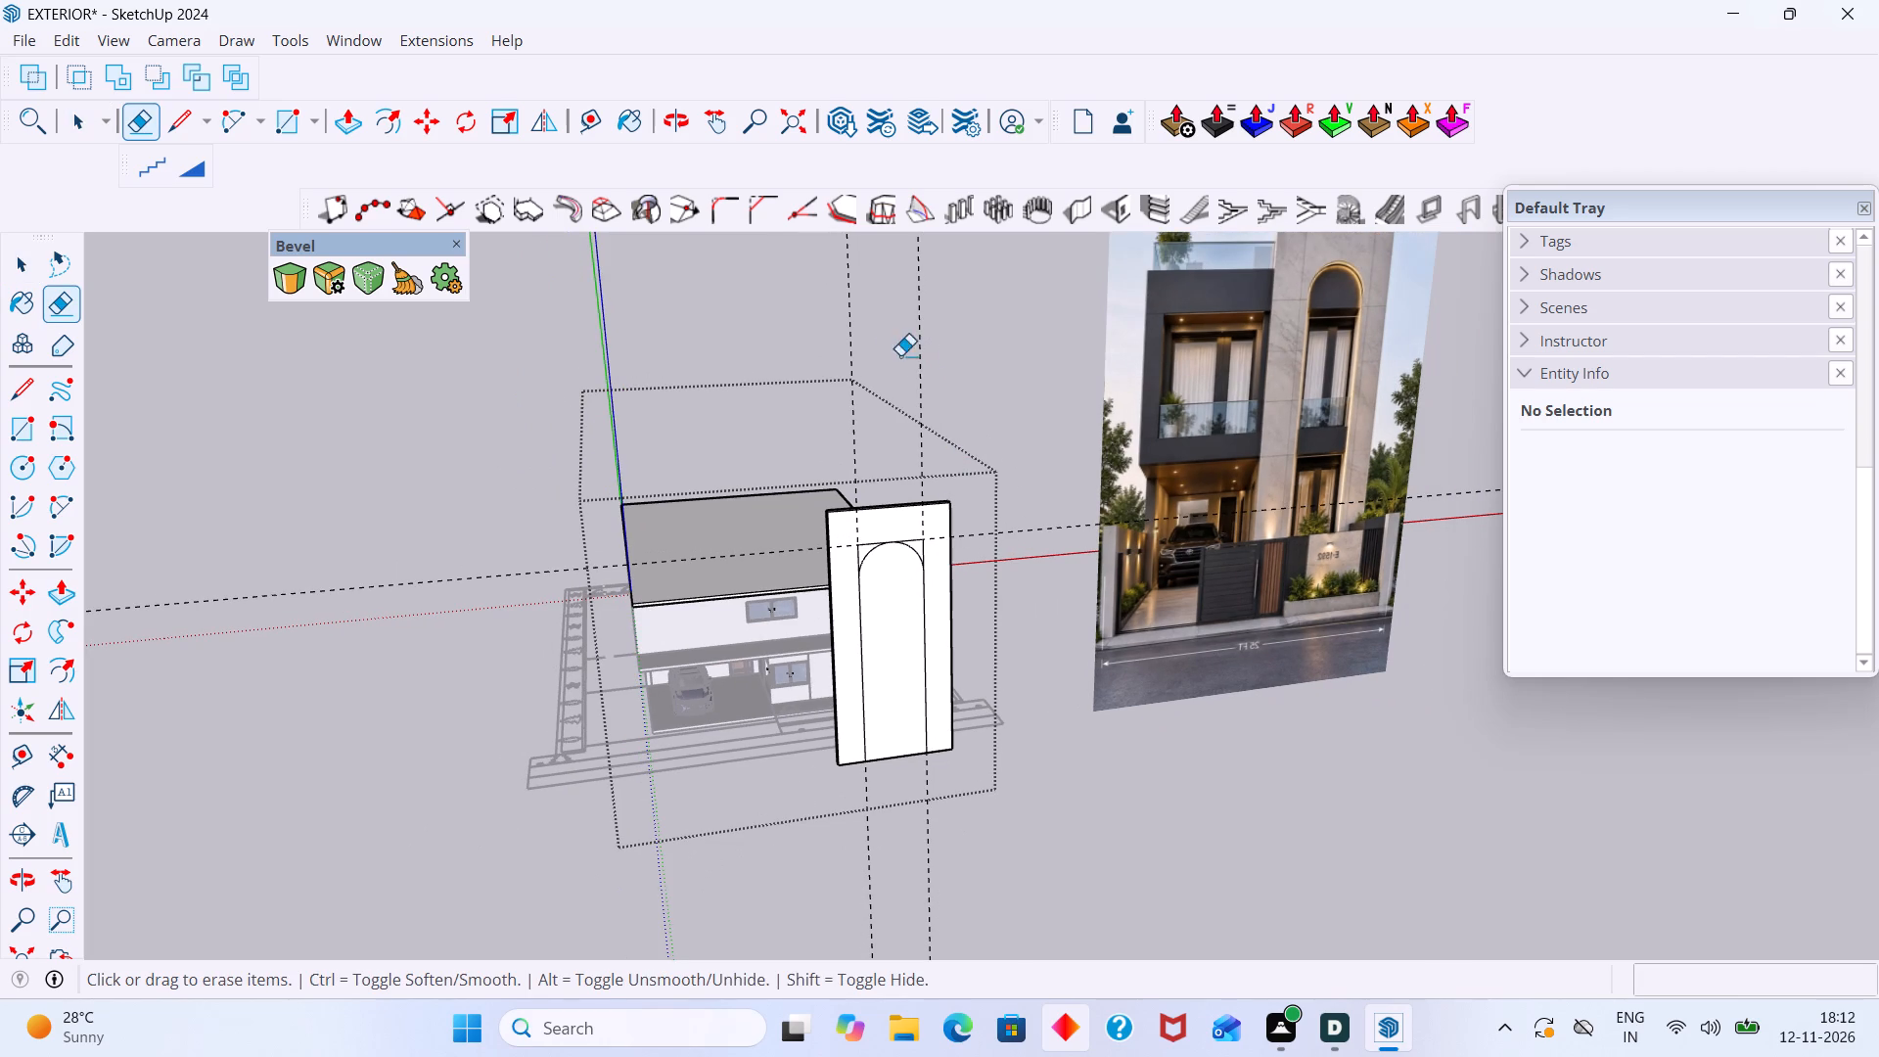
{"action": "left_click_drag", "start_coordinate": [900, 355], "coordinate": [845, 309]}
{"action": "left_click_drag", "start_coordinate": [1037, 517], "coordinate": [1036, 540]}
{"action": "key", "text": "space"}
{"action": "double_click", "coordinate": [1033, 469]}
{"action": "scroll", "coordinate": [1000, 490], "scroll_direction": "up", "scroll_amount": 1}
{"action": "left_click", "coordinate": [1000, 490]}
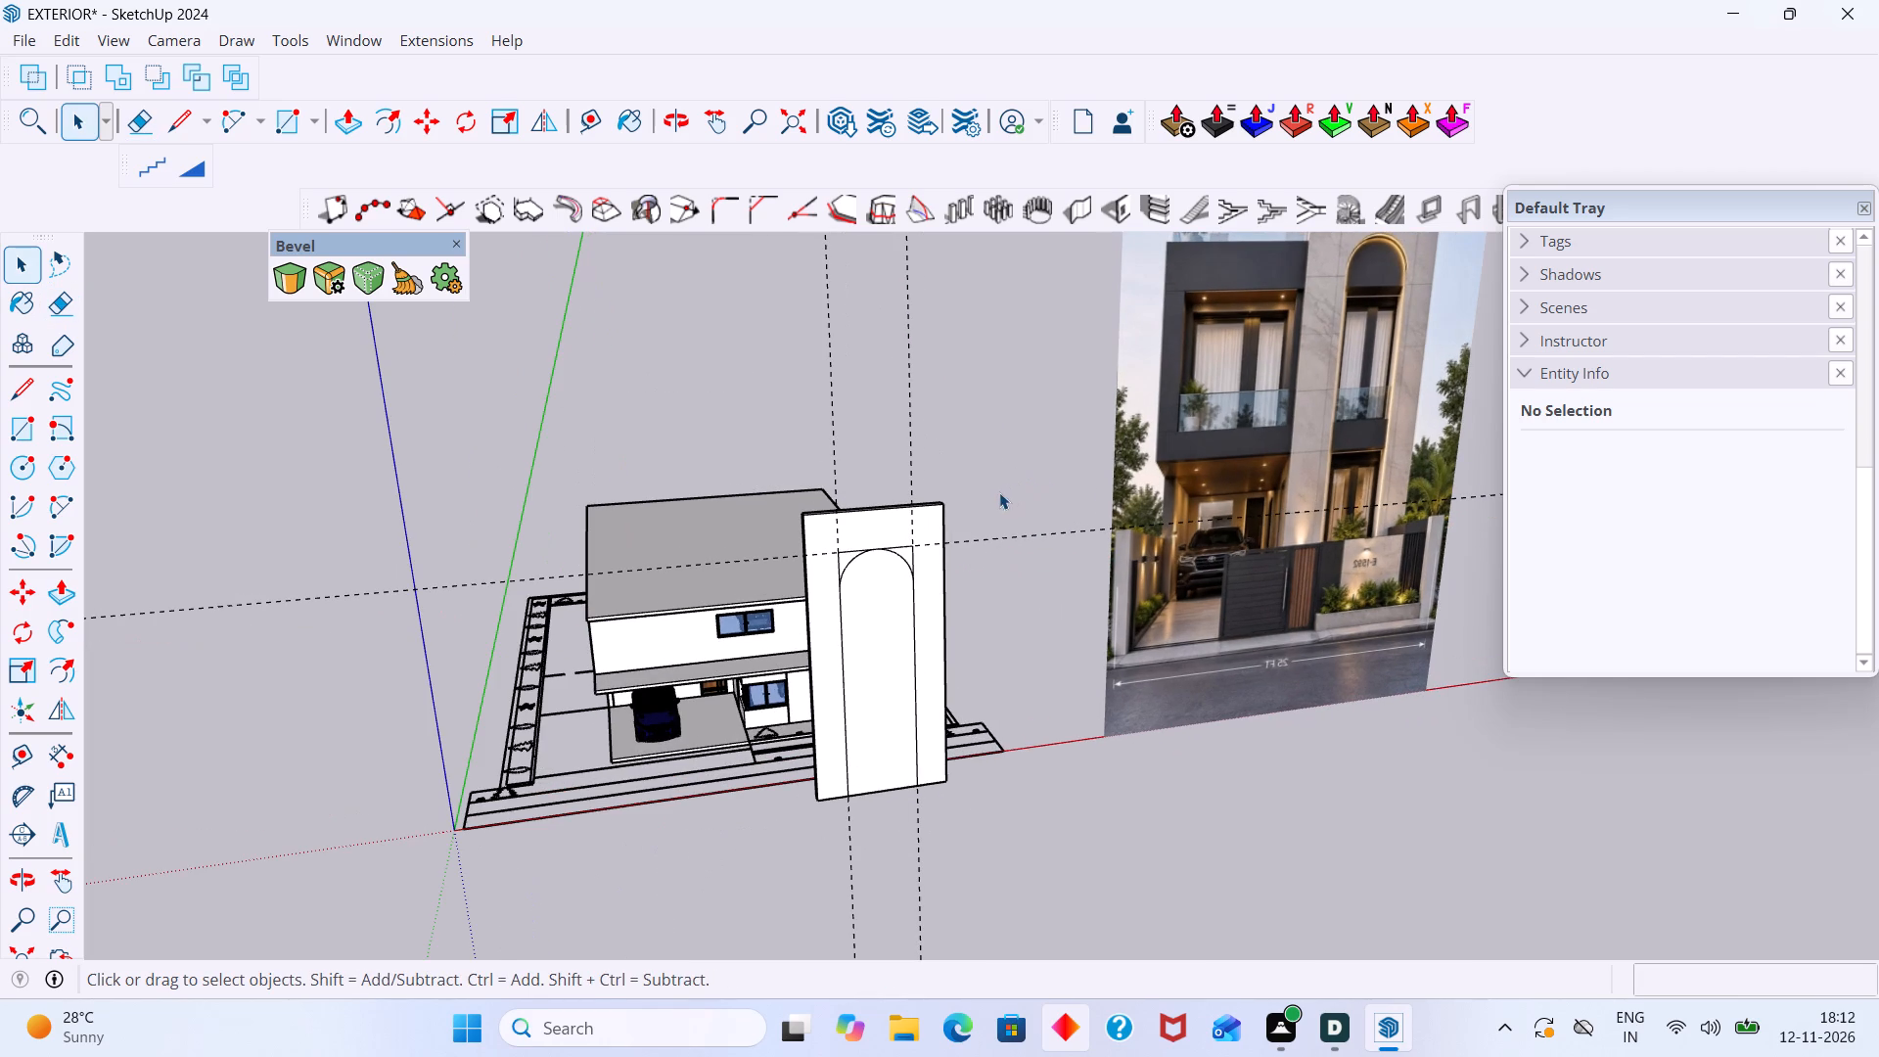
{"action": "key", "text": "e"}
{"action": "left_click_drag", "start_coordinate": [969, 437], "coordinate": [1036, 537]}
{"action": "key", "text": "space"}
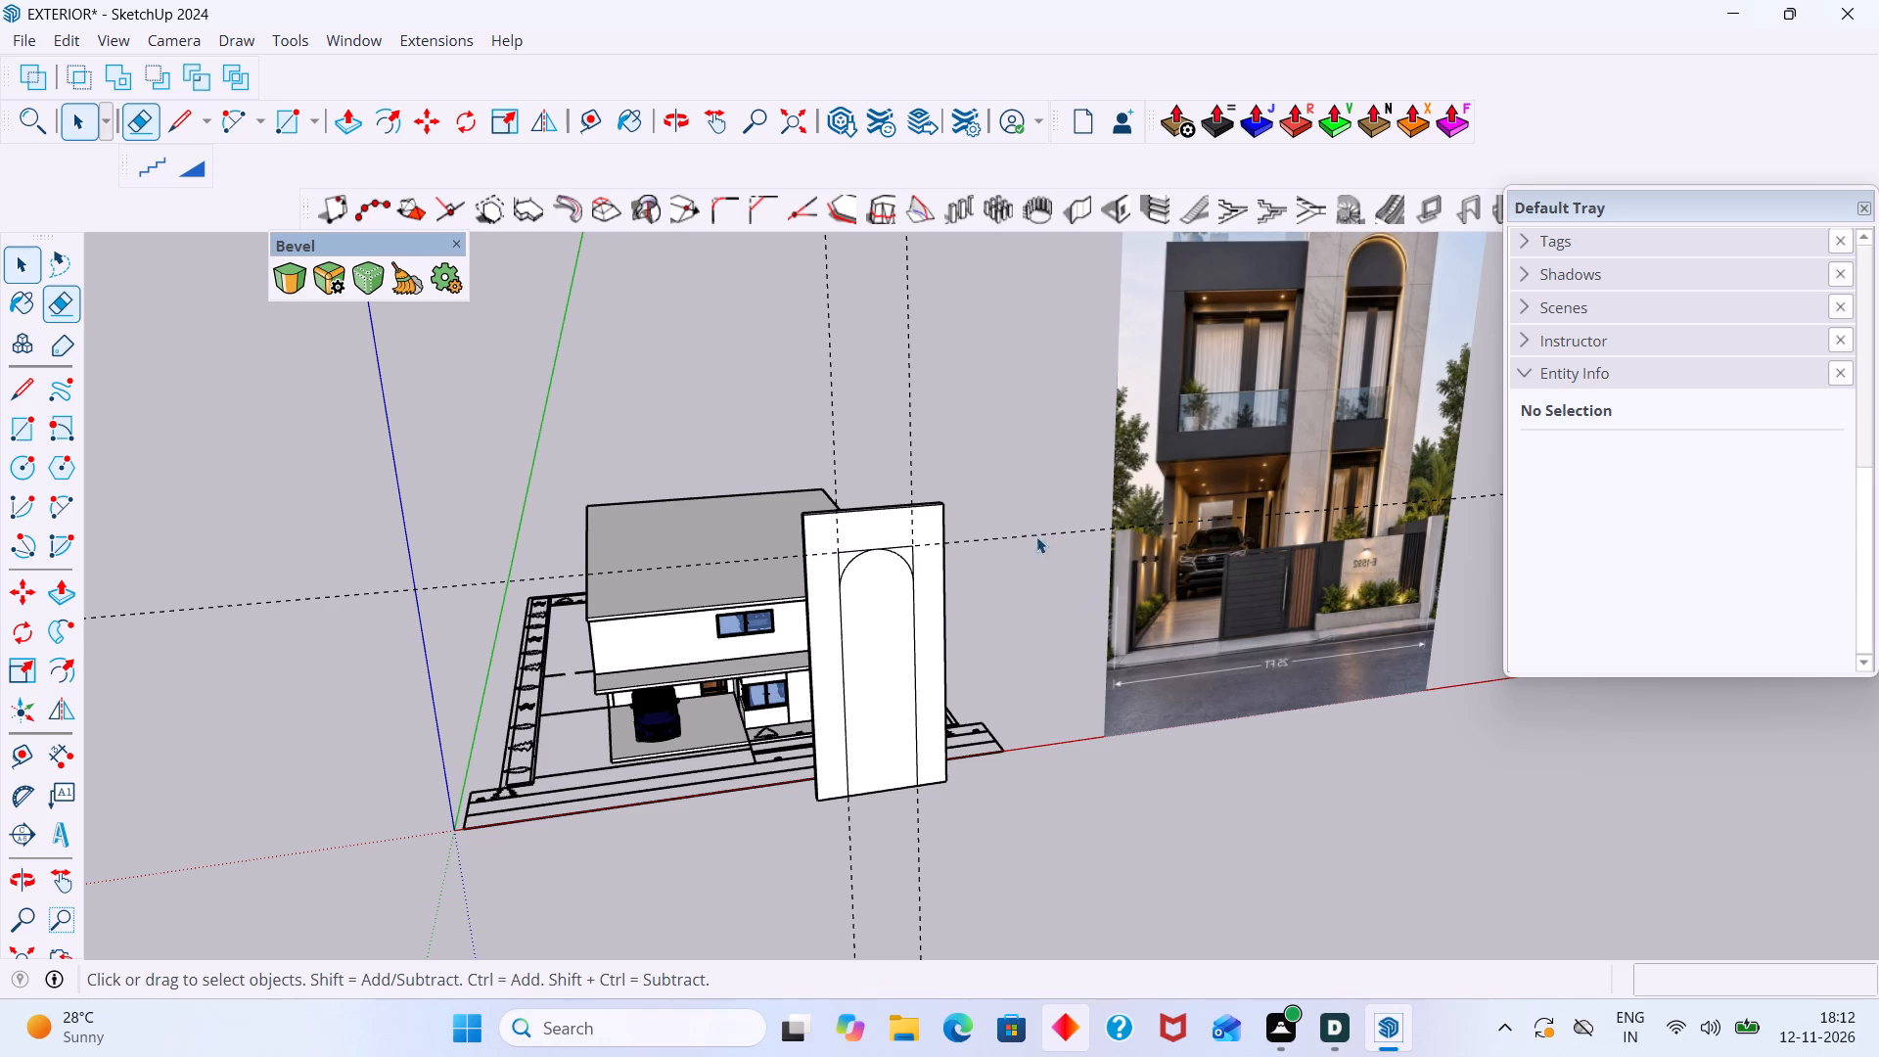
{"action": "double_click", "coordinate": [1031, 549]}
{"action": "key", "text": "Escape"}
Reopen the tall wall's nested group and erase the horizontal guide and both vertical guides.
{"action": "scroll", "coordinate": [915, 525], "scroll_direction": "up", "scroll_amount": 3}
{"action": "left_click", "coordinate": [969, 542]}
{"action": "left_click_drag", "start_coordinate": [974, 542], "coordinate": [990, 546]}
{"action": "double_click", "coordinate": [994, 547]}
{"action": "left_click", "coordinate": [1020, 542]}
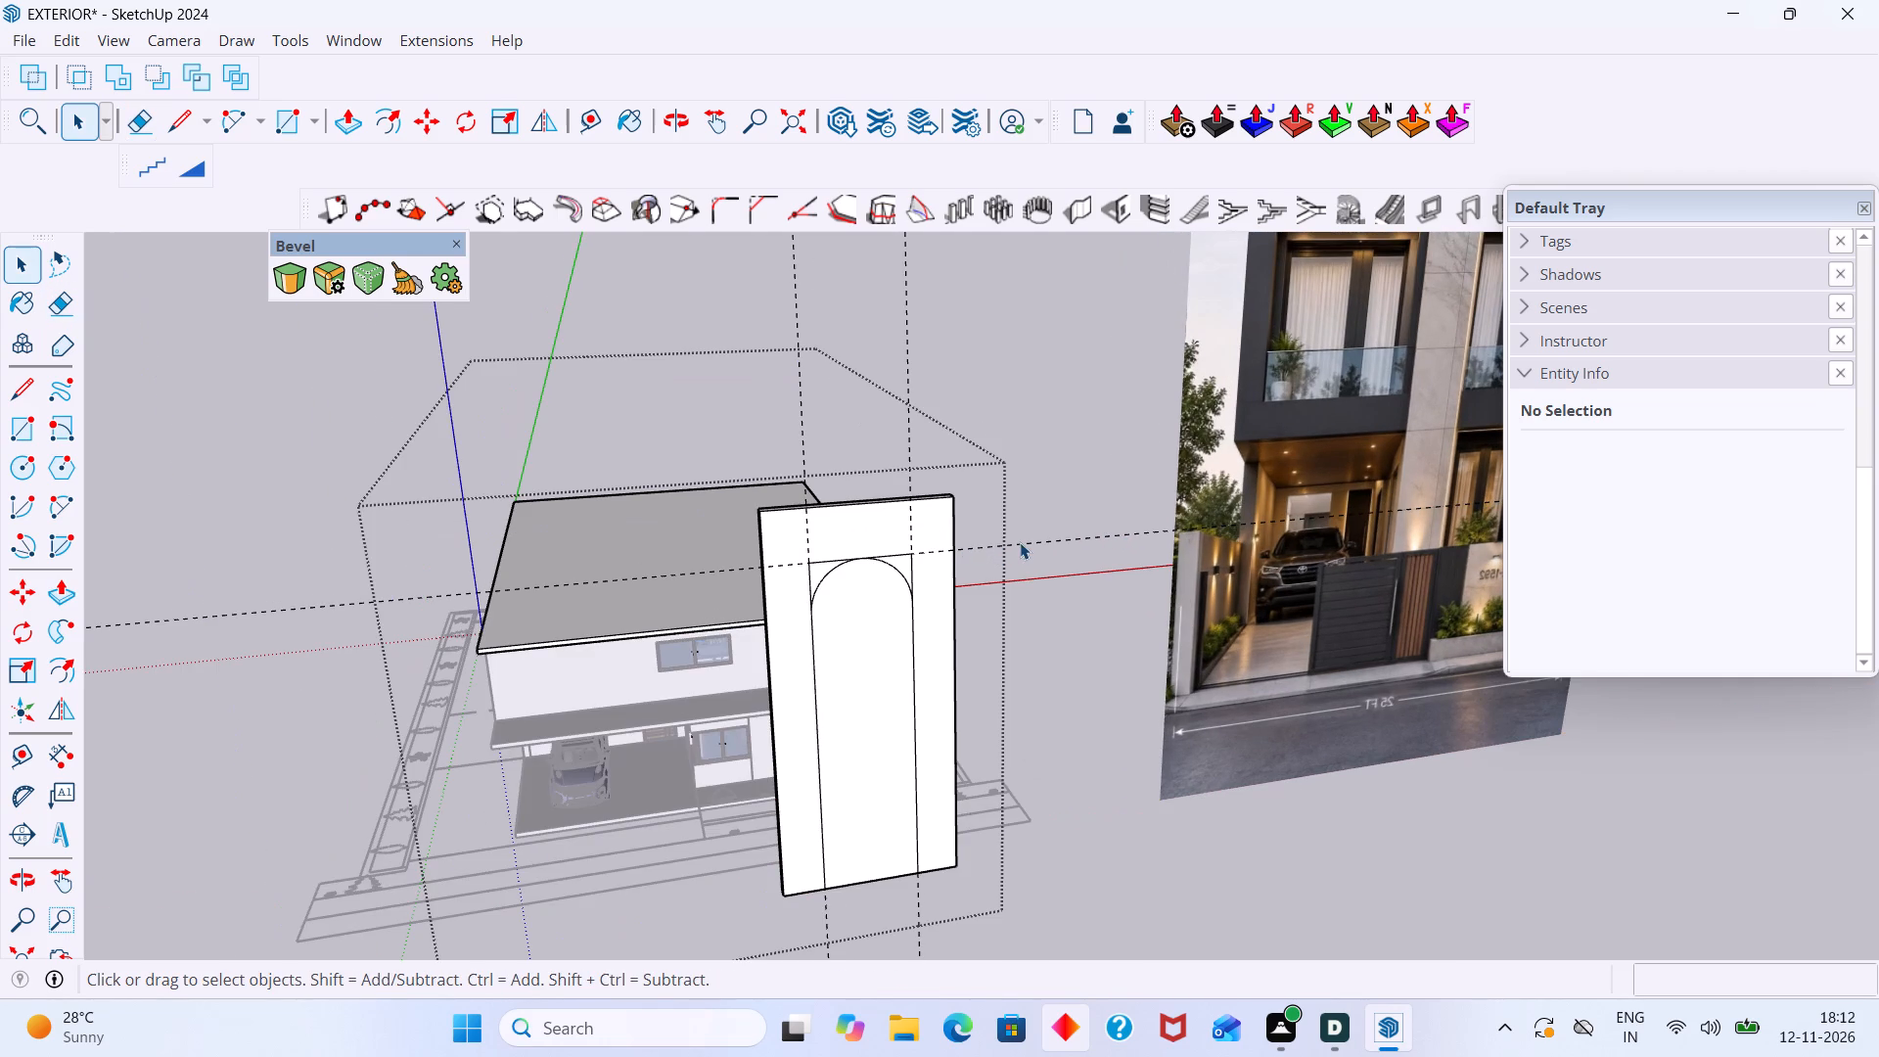
{"action": "left_click", "coordinate": [1024, 542]}
{"action": "left_click", "coordinate": [1024, 542]}
{"action": "left_click", "coordinate": [1030, 542]}
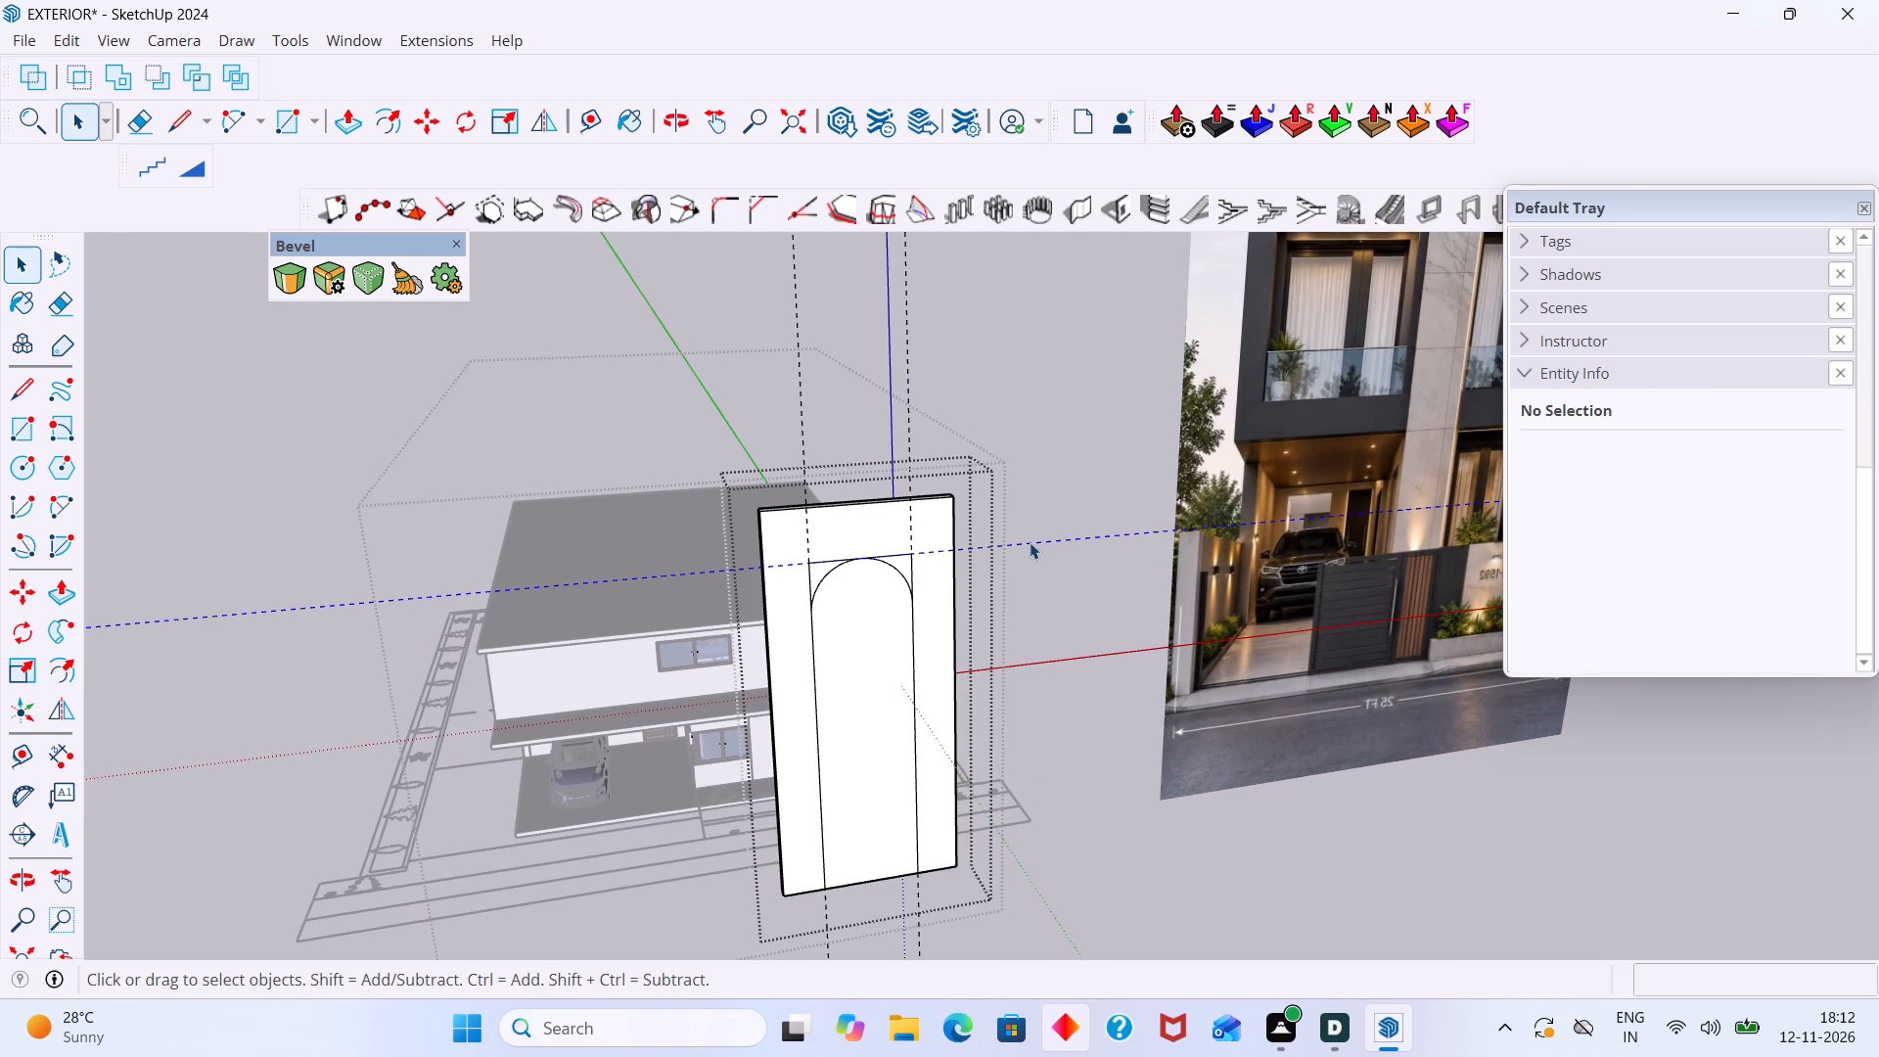
{"action": "key", "text": "e"}
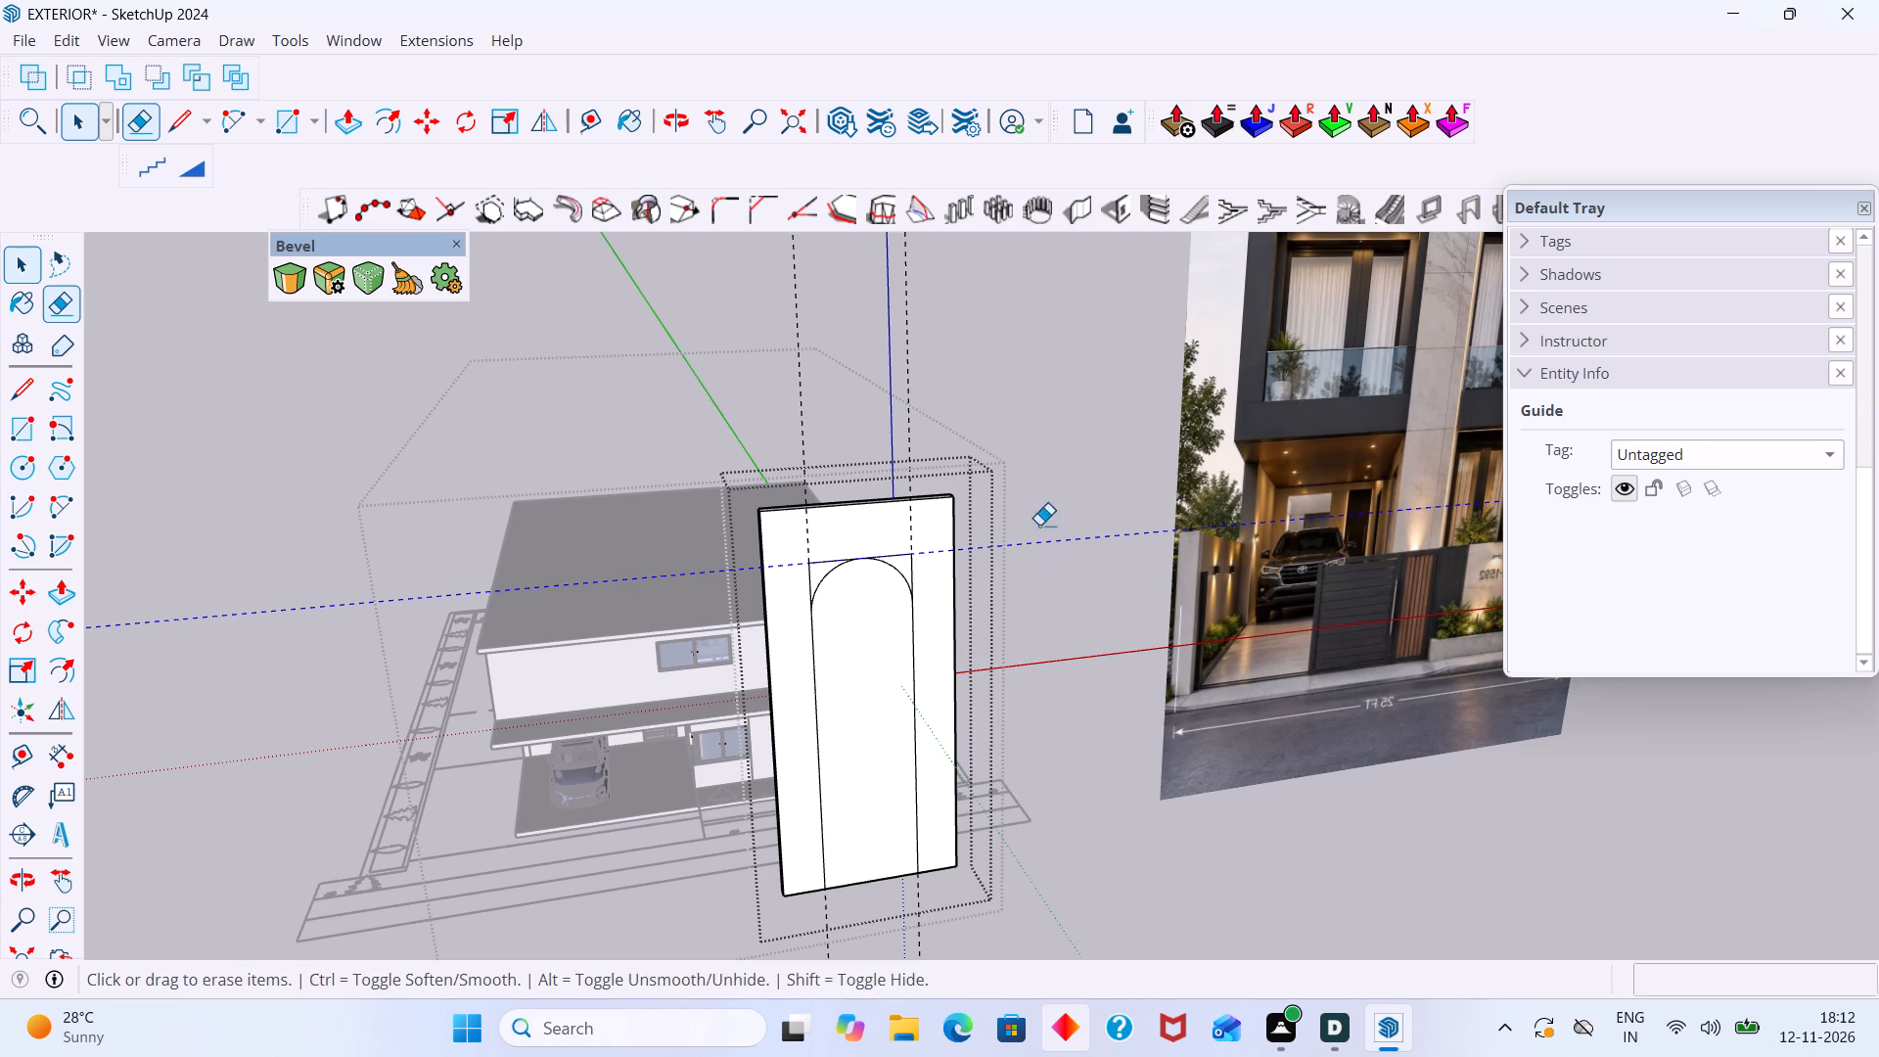
{"action": "left_click_drag", "start_coordinate": [1054, 493], "coordinate": [1073, 560]}
{"action": "left_click_drag", "start_coordinate": [936, 363], "coordinate": [764, 356]}
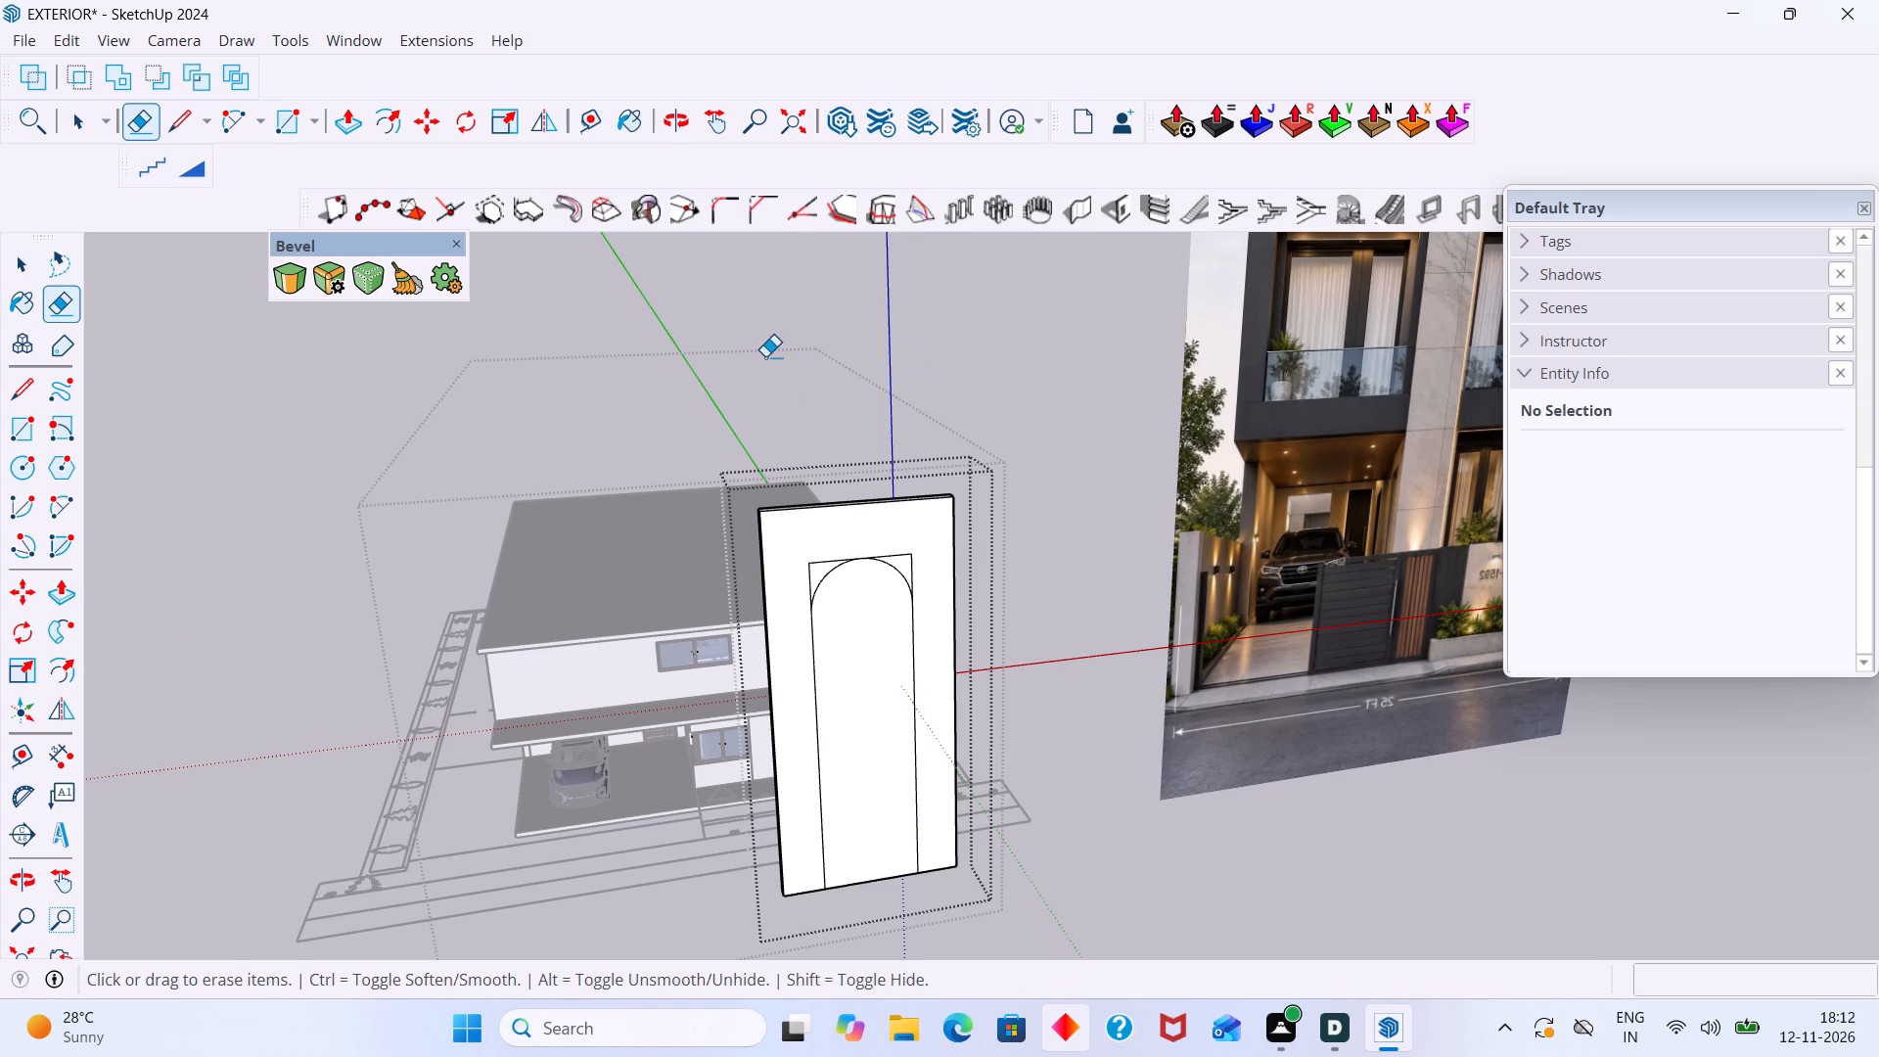
Erase the leftover rectangle corner edges outside the arch on both sides.
{"action": "scroll", "coordinate": [848, 572], "scroll_direction": "up", "scroll_amount": 7}
{"action": "left_click_drag", "start_coordinate": [808, 549], "coordinate": [776, 565]}
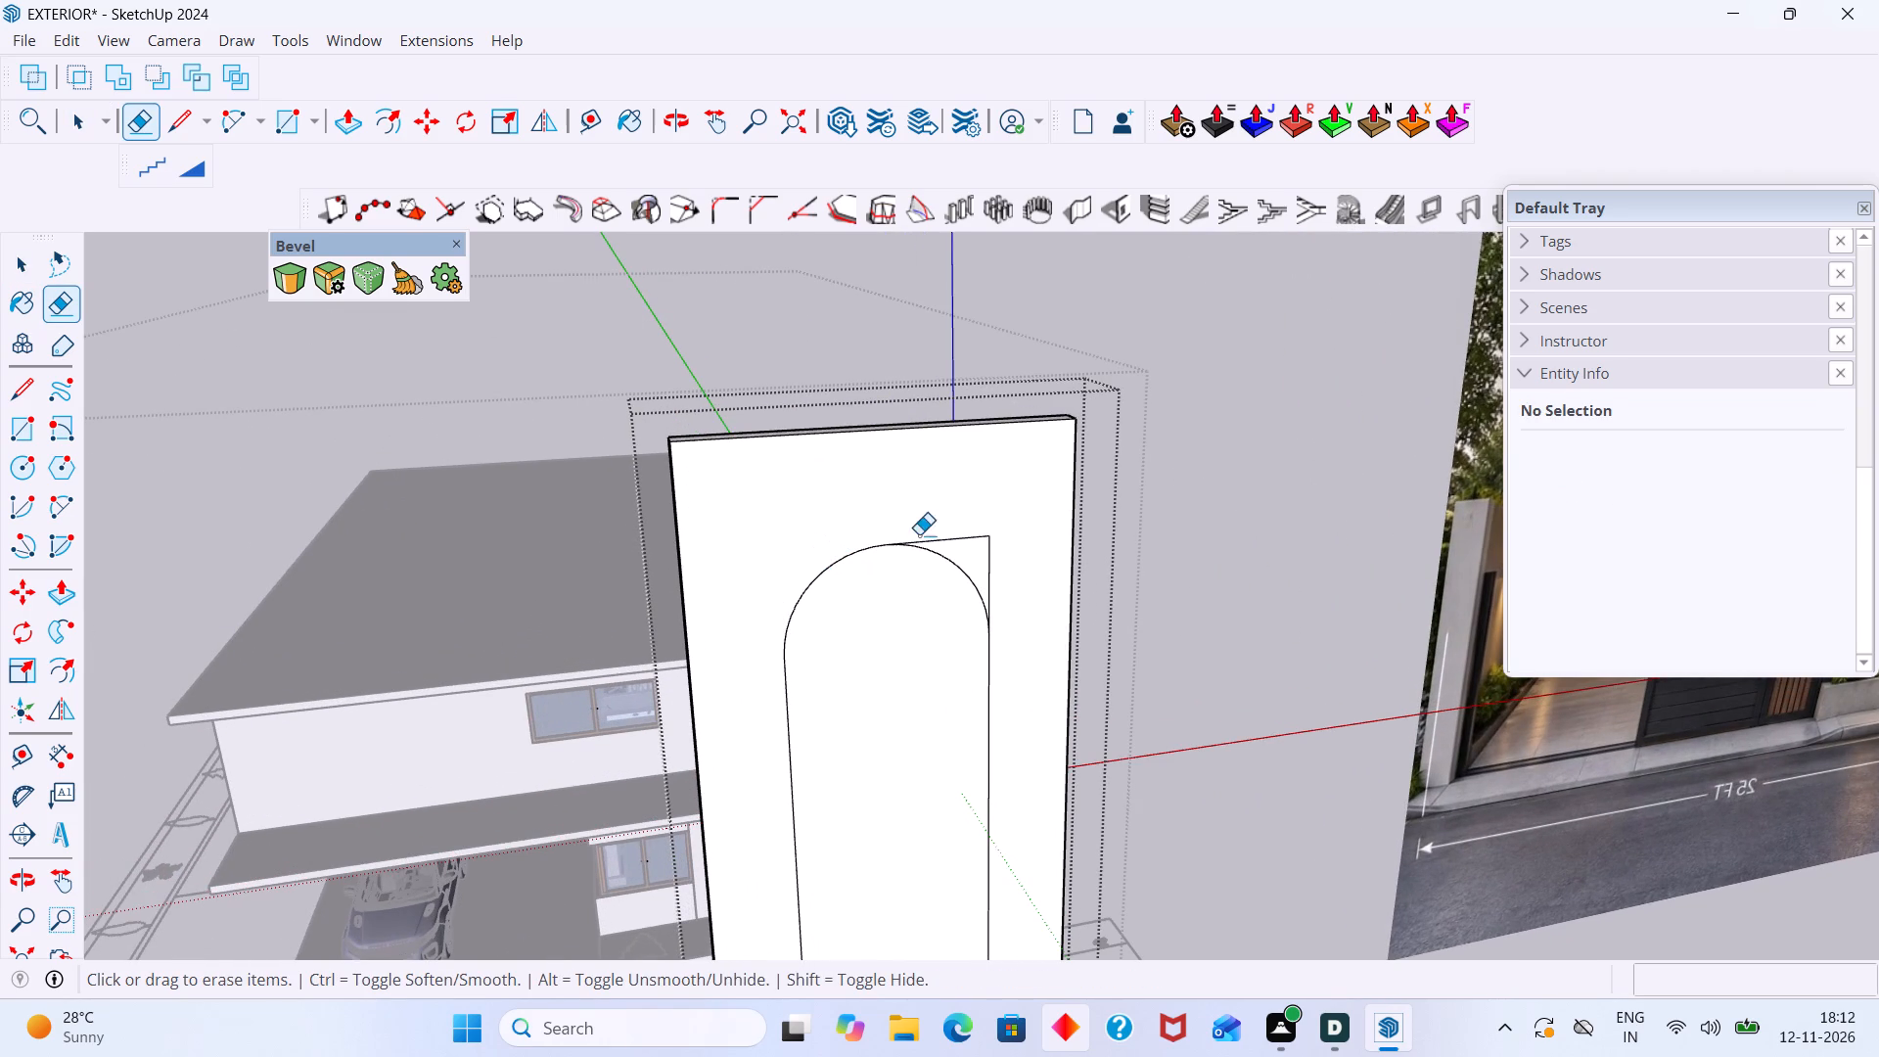
{"action": "left_click_drag", "start_coordinate": [964, 530], "coordinate": [985, 553]}
{"action": "left_click", "coordinate": [986, 555]}
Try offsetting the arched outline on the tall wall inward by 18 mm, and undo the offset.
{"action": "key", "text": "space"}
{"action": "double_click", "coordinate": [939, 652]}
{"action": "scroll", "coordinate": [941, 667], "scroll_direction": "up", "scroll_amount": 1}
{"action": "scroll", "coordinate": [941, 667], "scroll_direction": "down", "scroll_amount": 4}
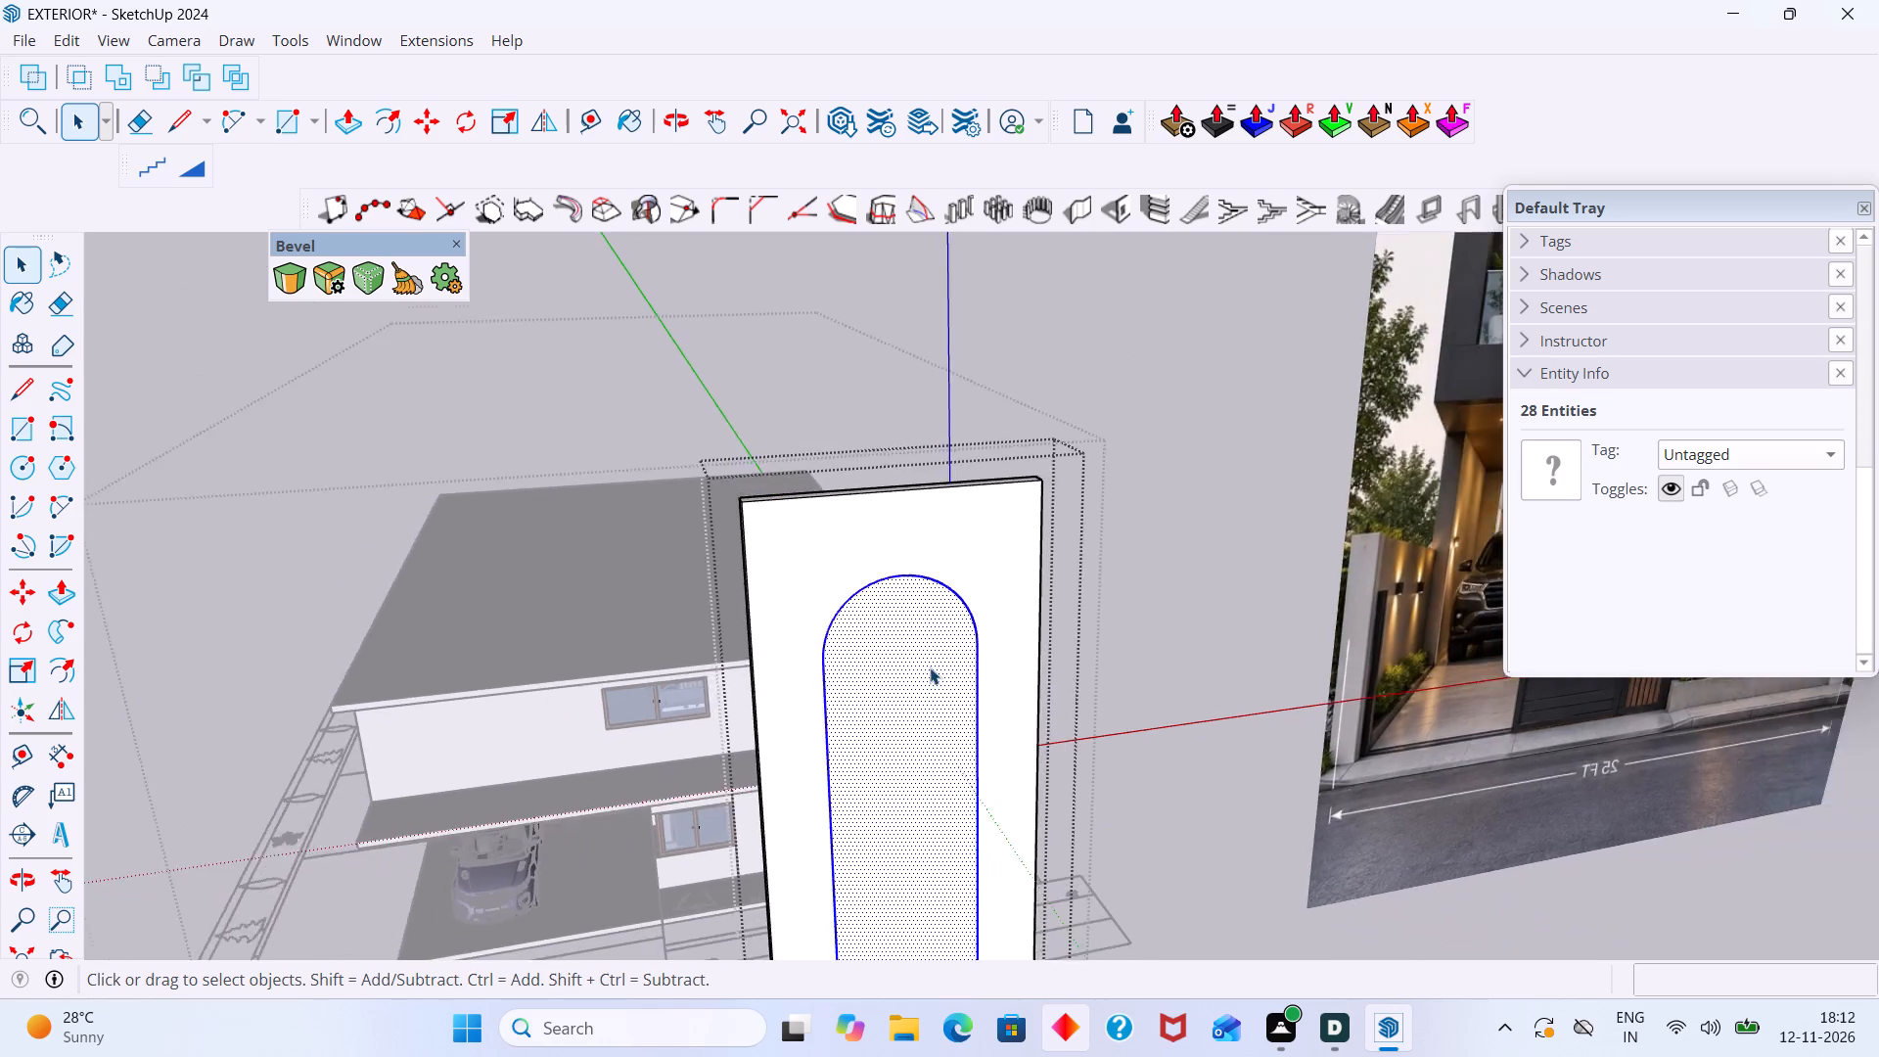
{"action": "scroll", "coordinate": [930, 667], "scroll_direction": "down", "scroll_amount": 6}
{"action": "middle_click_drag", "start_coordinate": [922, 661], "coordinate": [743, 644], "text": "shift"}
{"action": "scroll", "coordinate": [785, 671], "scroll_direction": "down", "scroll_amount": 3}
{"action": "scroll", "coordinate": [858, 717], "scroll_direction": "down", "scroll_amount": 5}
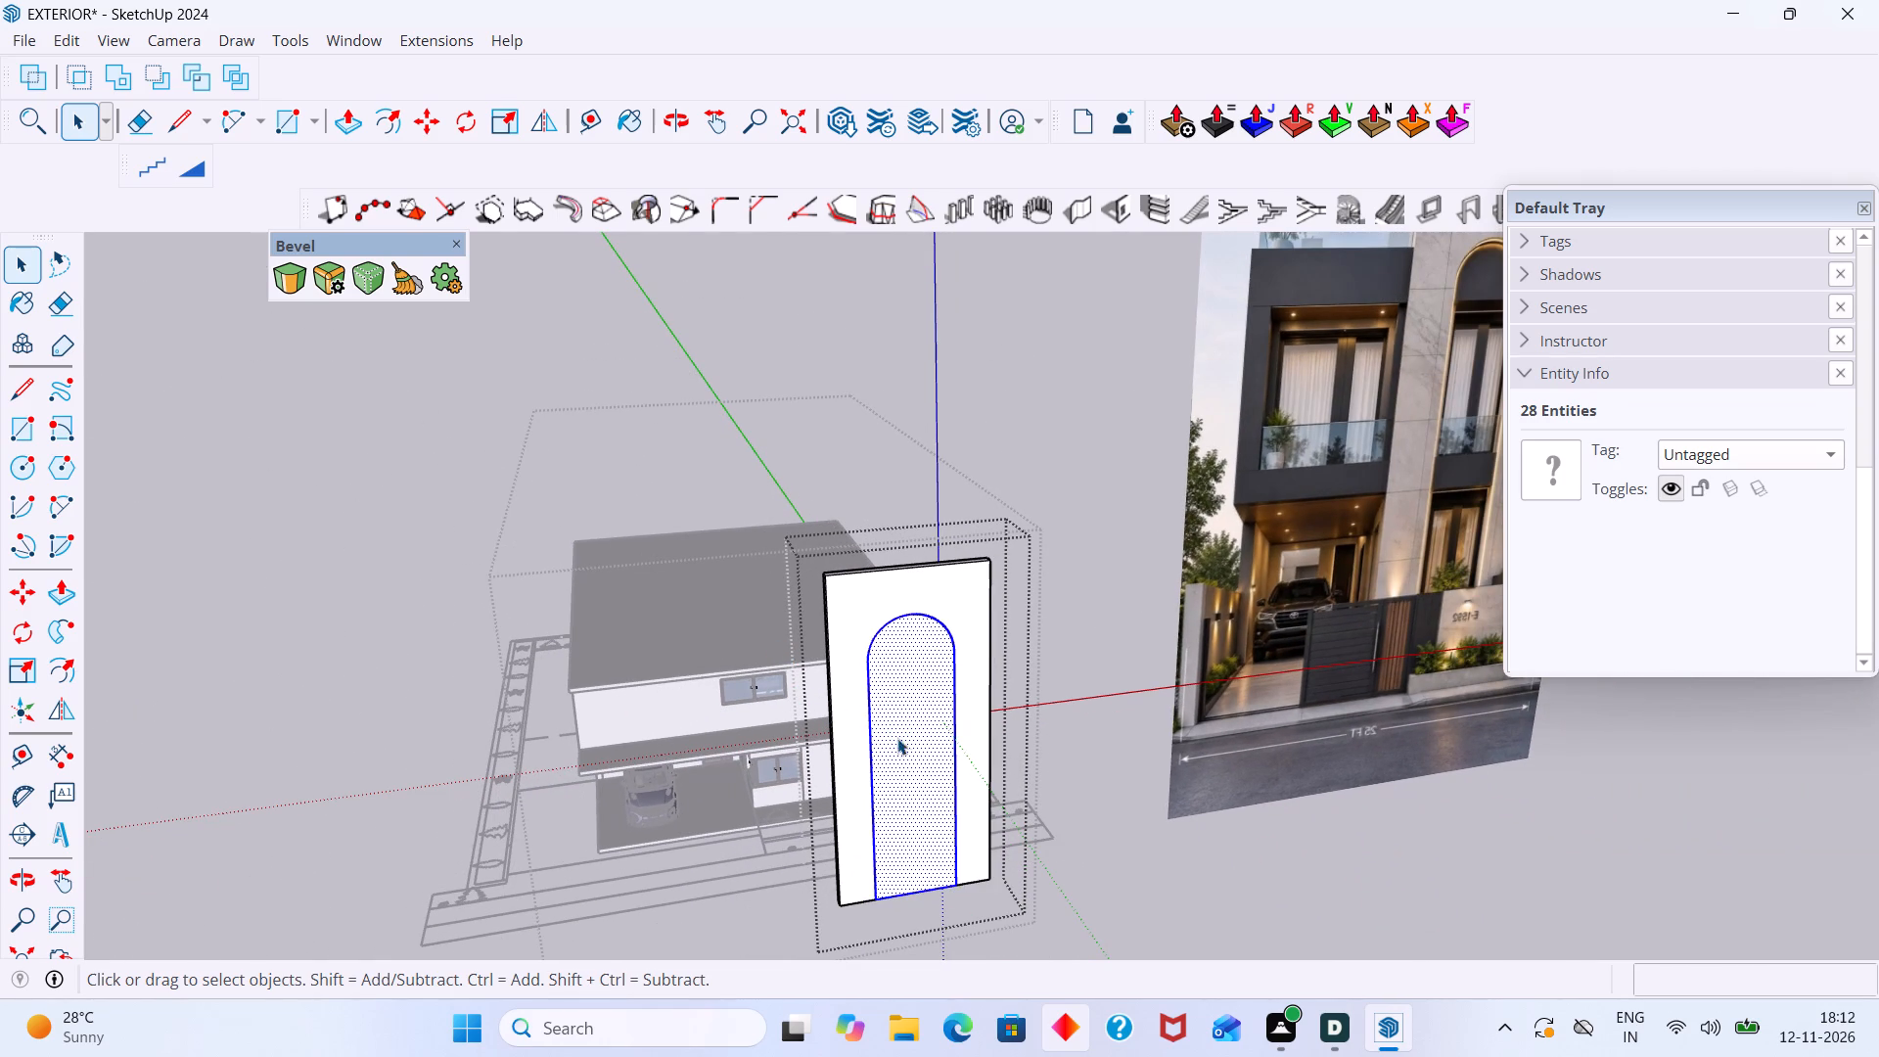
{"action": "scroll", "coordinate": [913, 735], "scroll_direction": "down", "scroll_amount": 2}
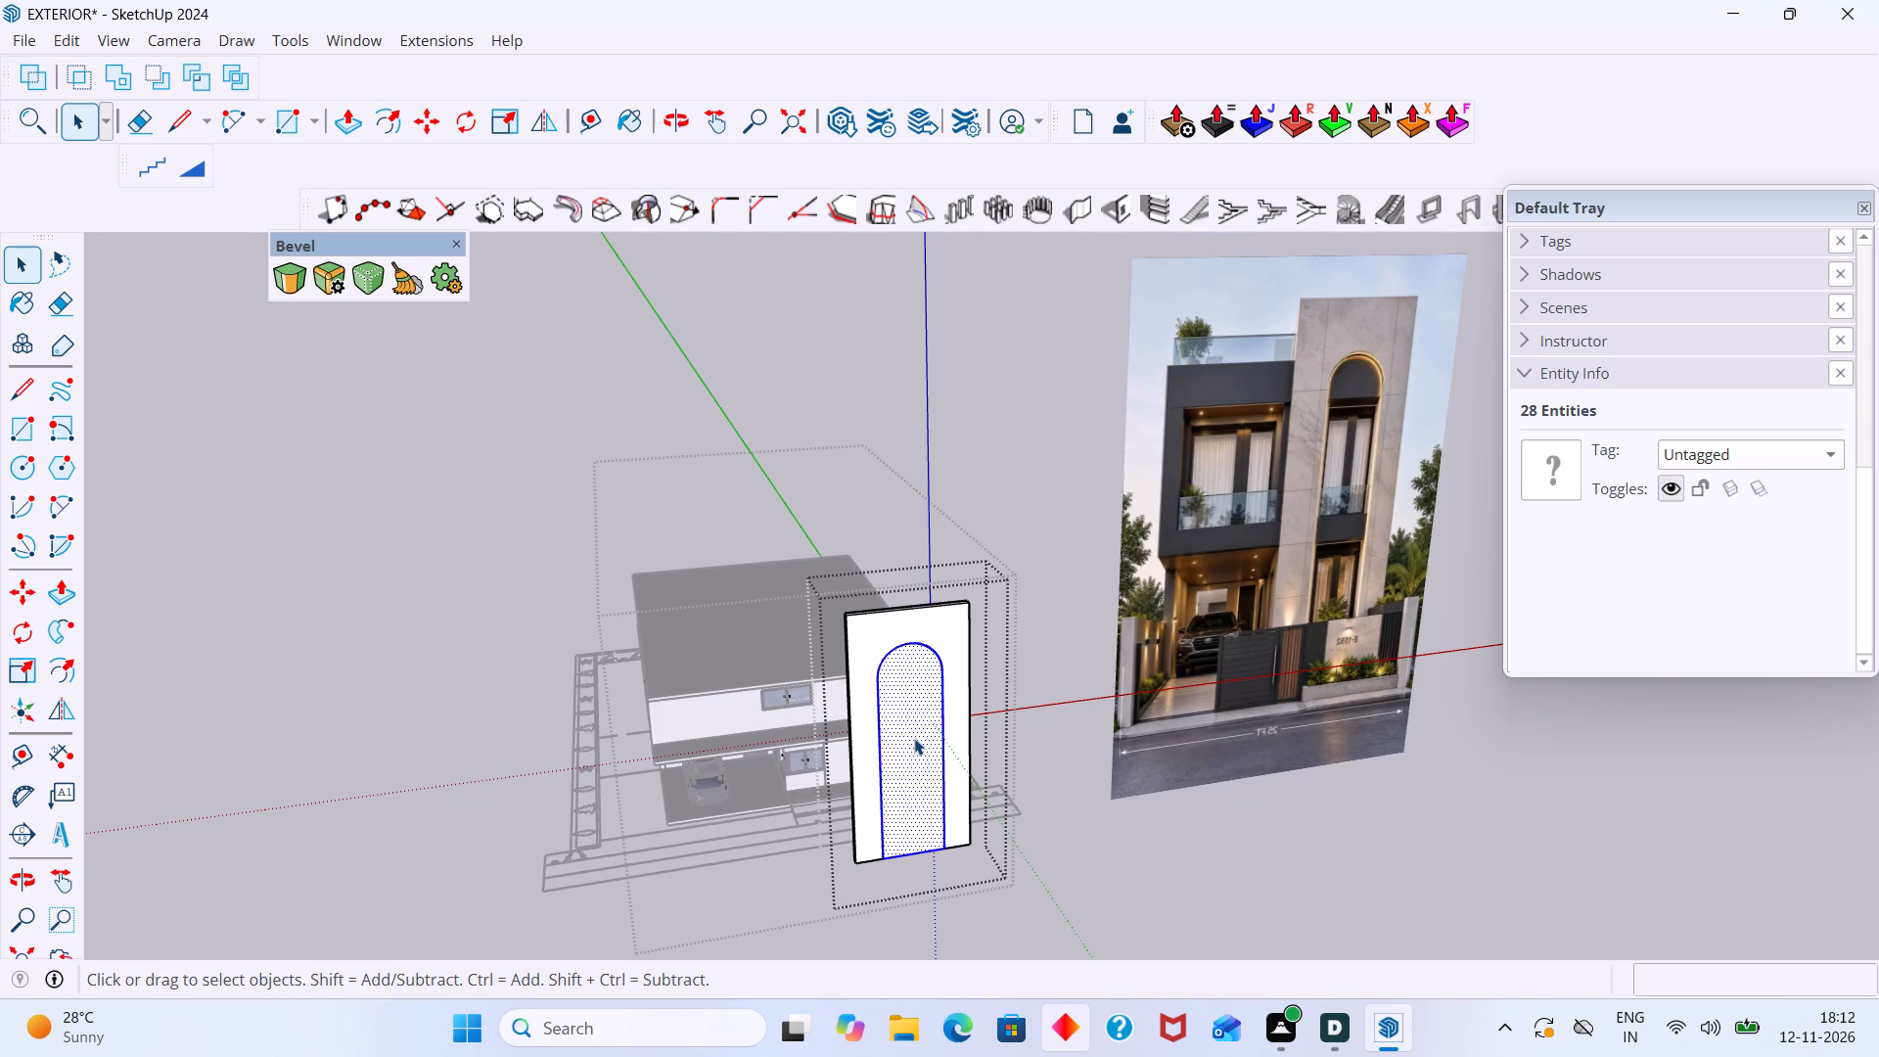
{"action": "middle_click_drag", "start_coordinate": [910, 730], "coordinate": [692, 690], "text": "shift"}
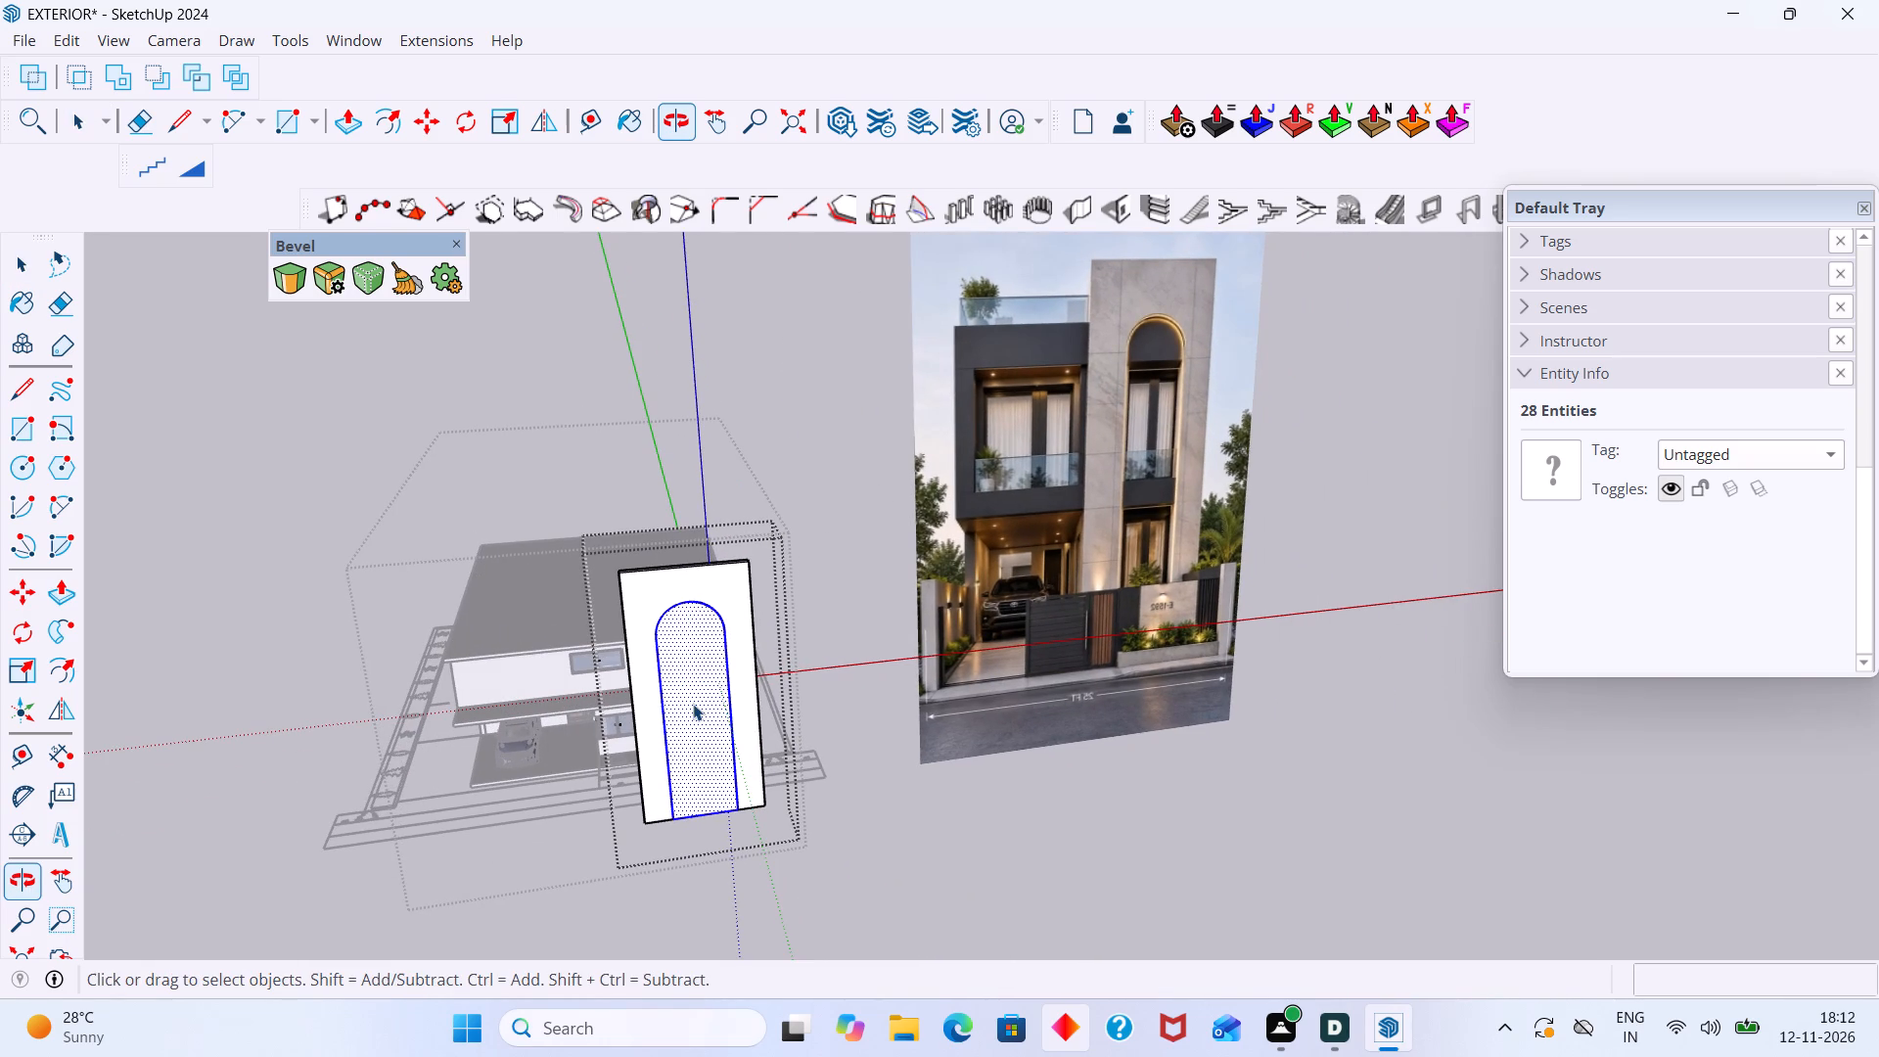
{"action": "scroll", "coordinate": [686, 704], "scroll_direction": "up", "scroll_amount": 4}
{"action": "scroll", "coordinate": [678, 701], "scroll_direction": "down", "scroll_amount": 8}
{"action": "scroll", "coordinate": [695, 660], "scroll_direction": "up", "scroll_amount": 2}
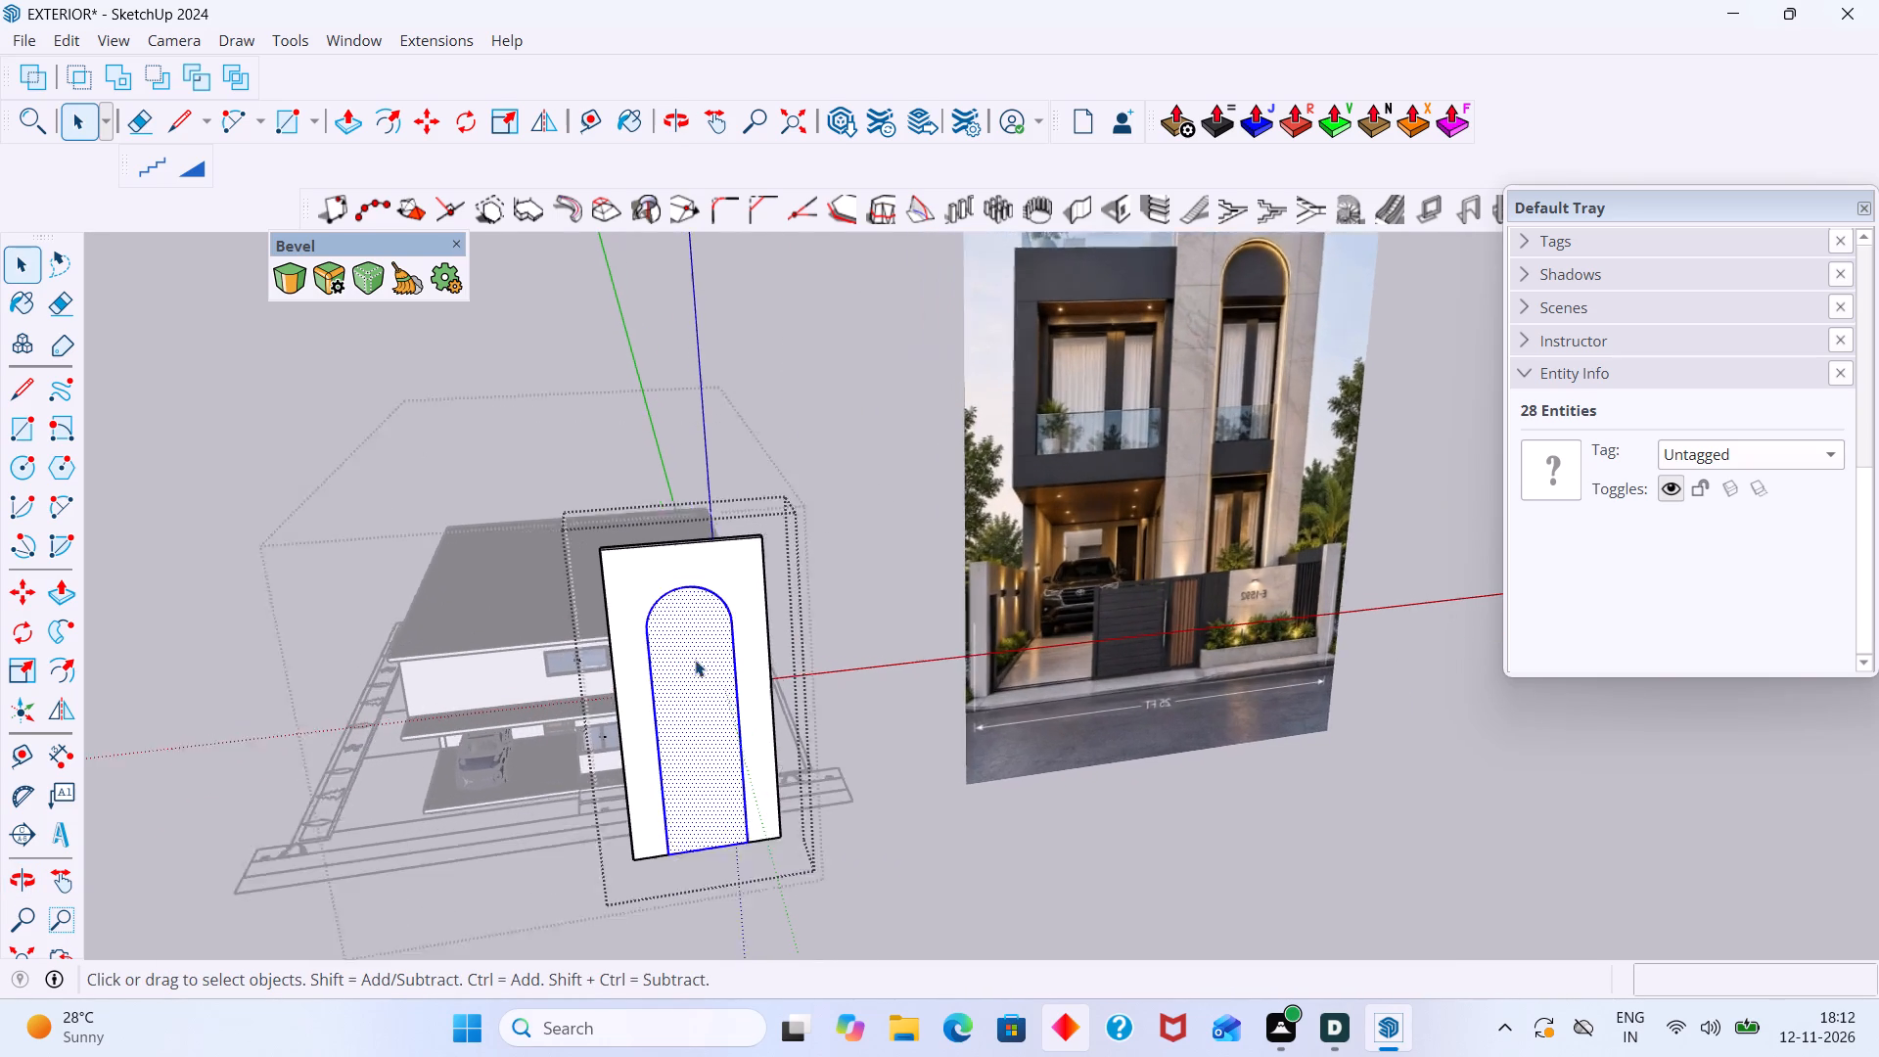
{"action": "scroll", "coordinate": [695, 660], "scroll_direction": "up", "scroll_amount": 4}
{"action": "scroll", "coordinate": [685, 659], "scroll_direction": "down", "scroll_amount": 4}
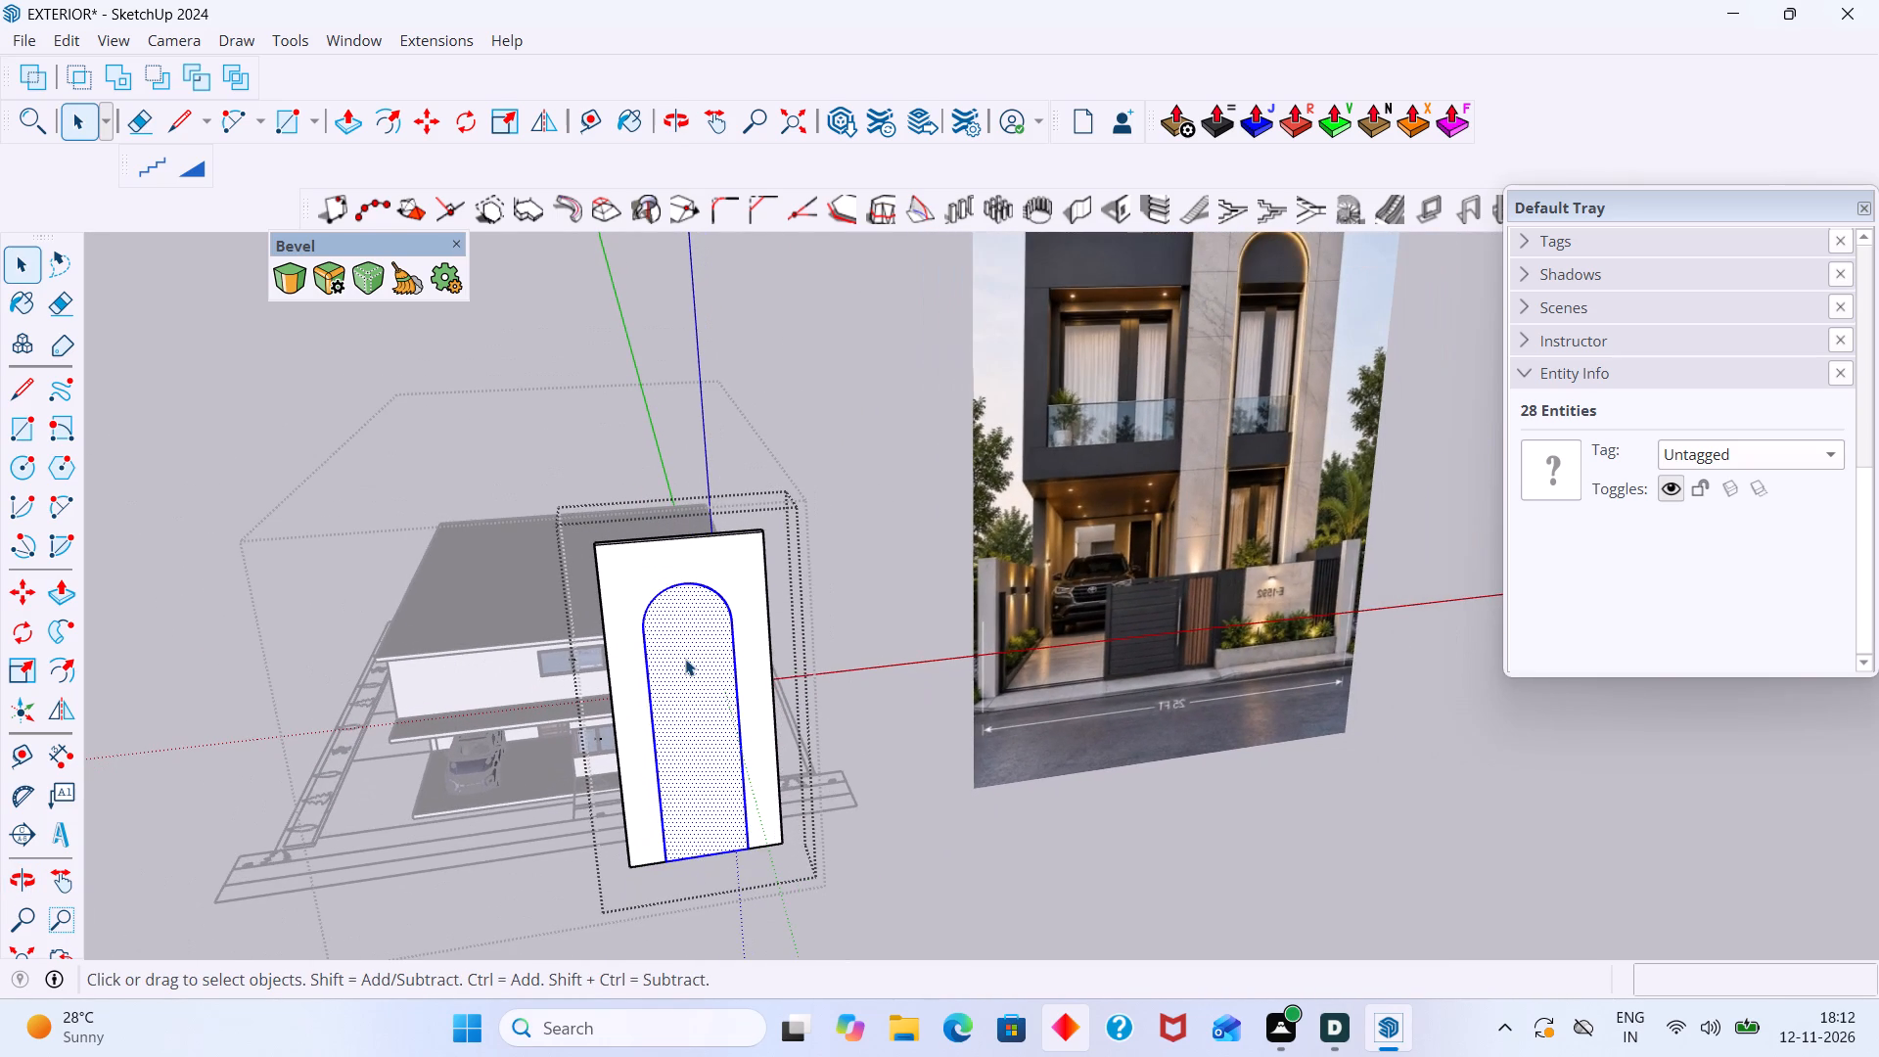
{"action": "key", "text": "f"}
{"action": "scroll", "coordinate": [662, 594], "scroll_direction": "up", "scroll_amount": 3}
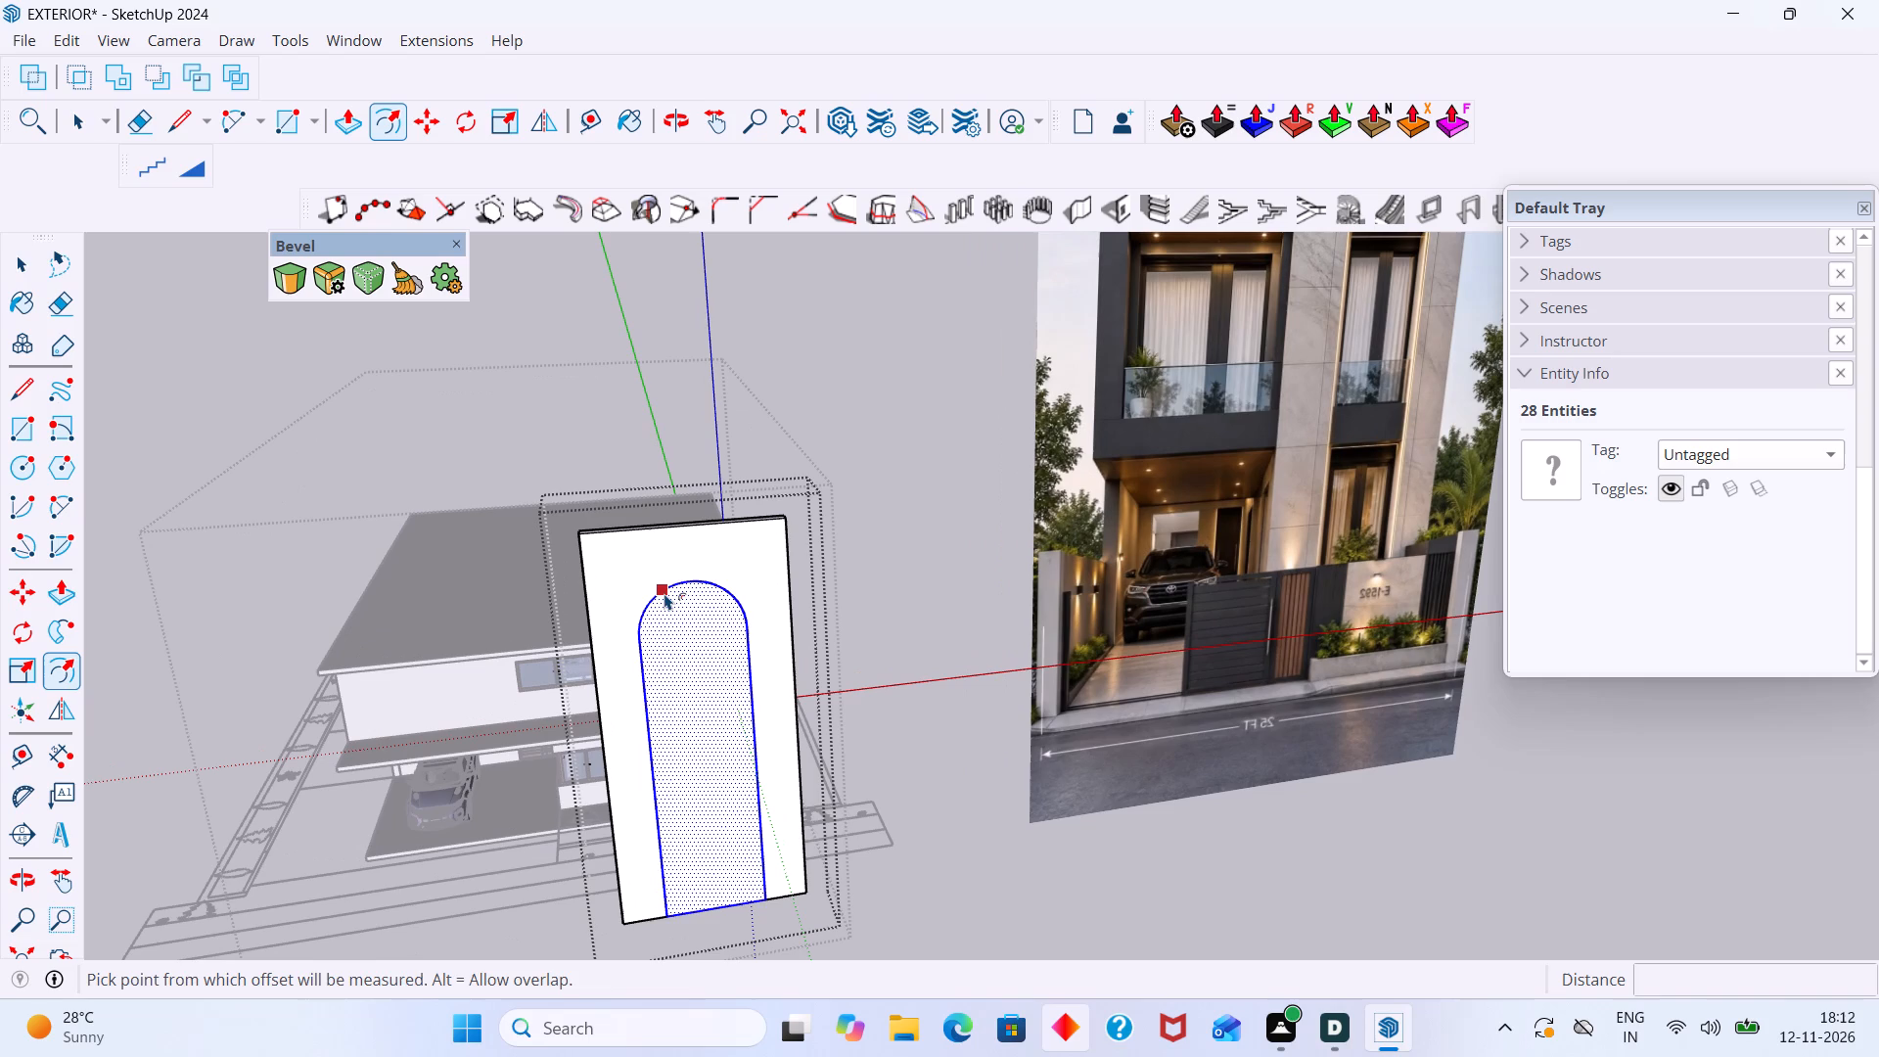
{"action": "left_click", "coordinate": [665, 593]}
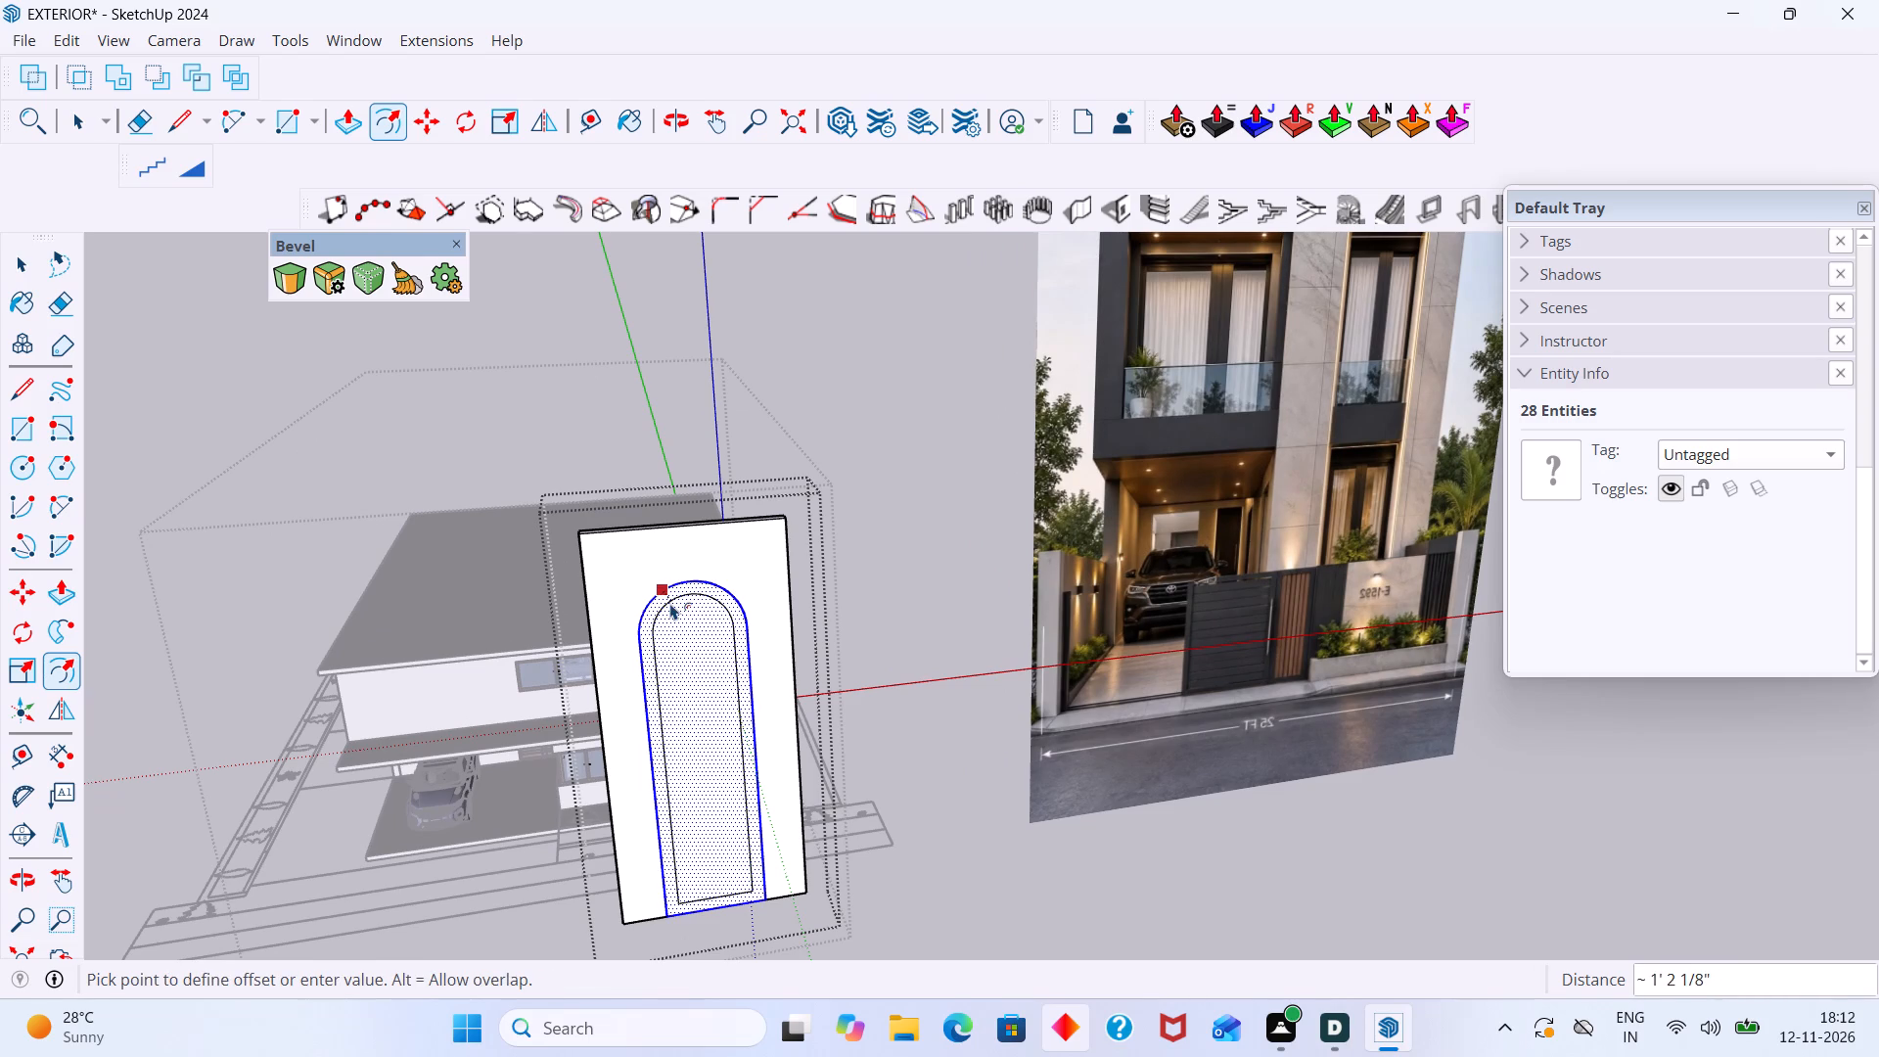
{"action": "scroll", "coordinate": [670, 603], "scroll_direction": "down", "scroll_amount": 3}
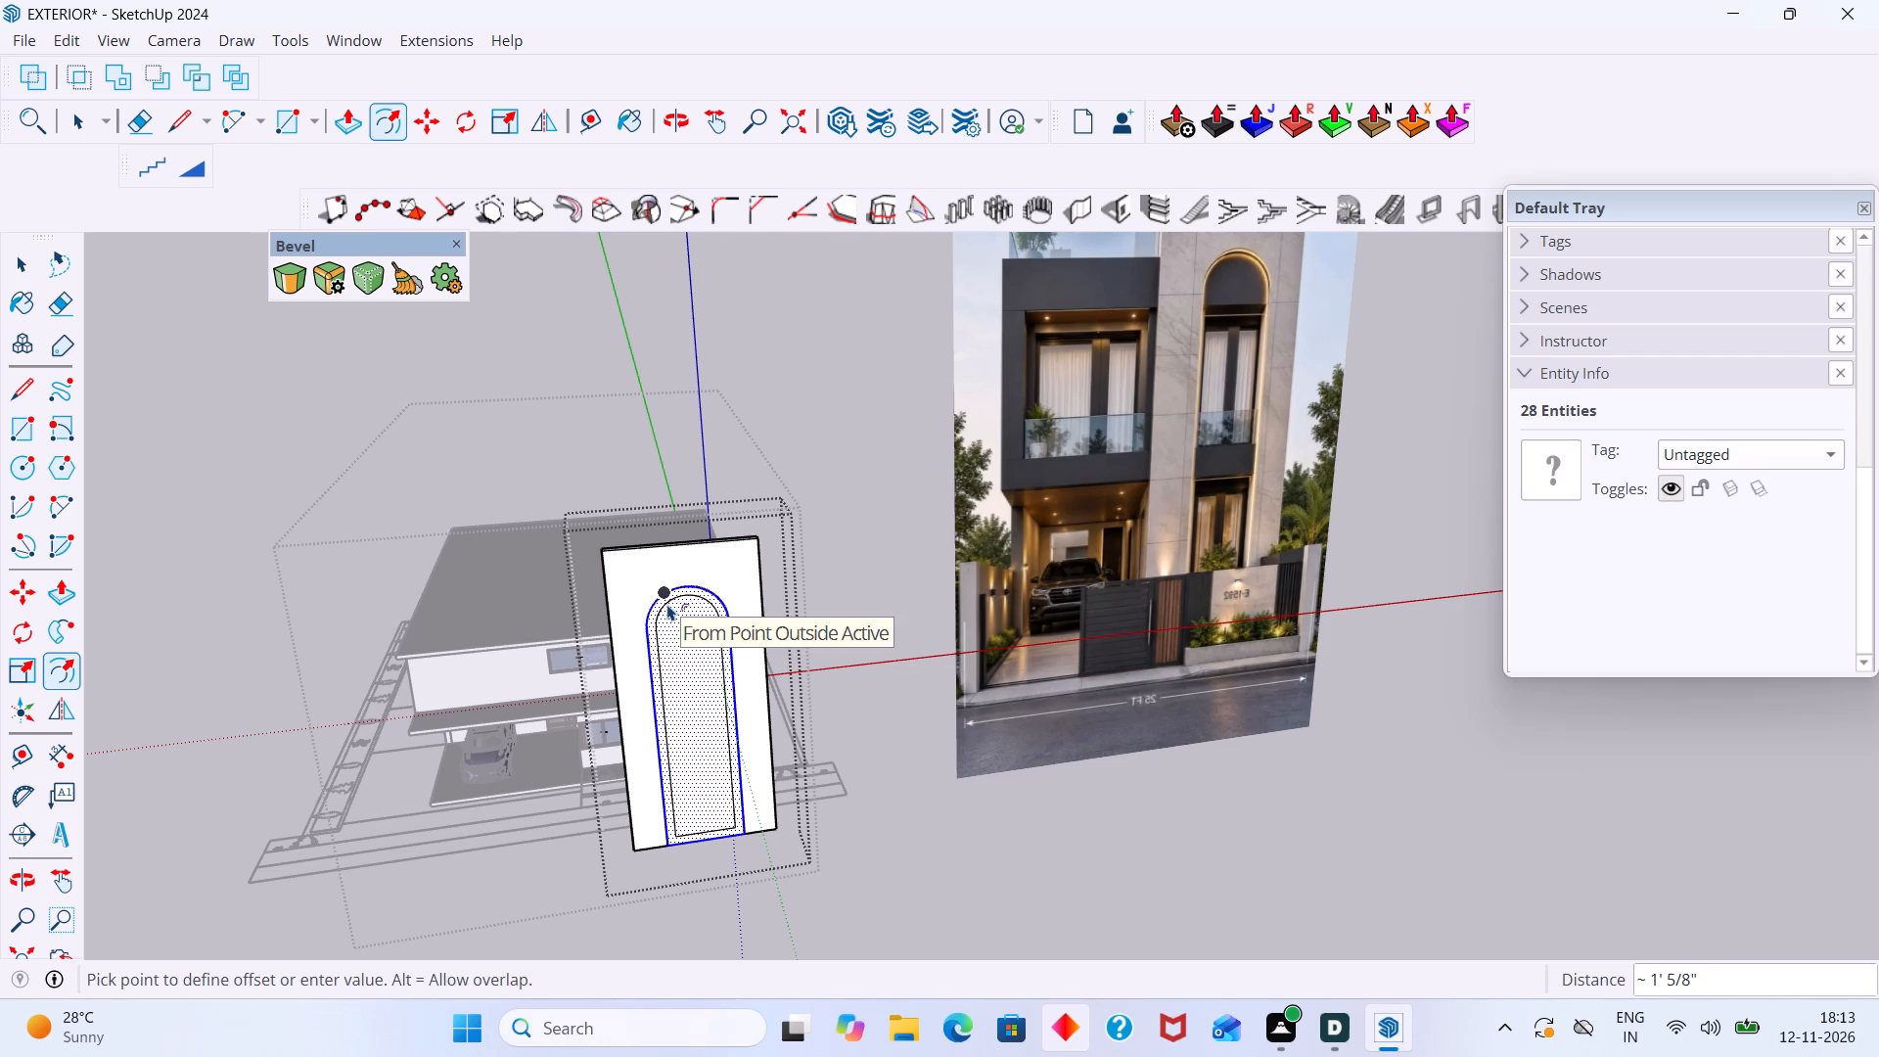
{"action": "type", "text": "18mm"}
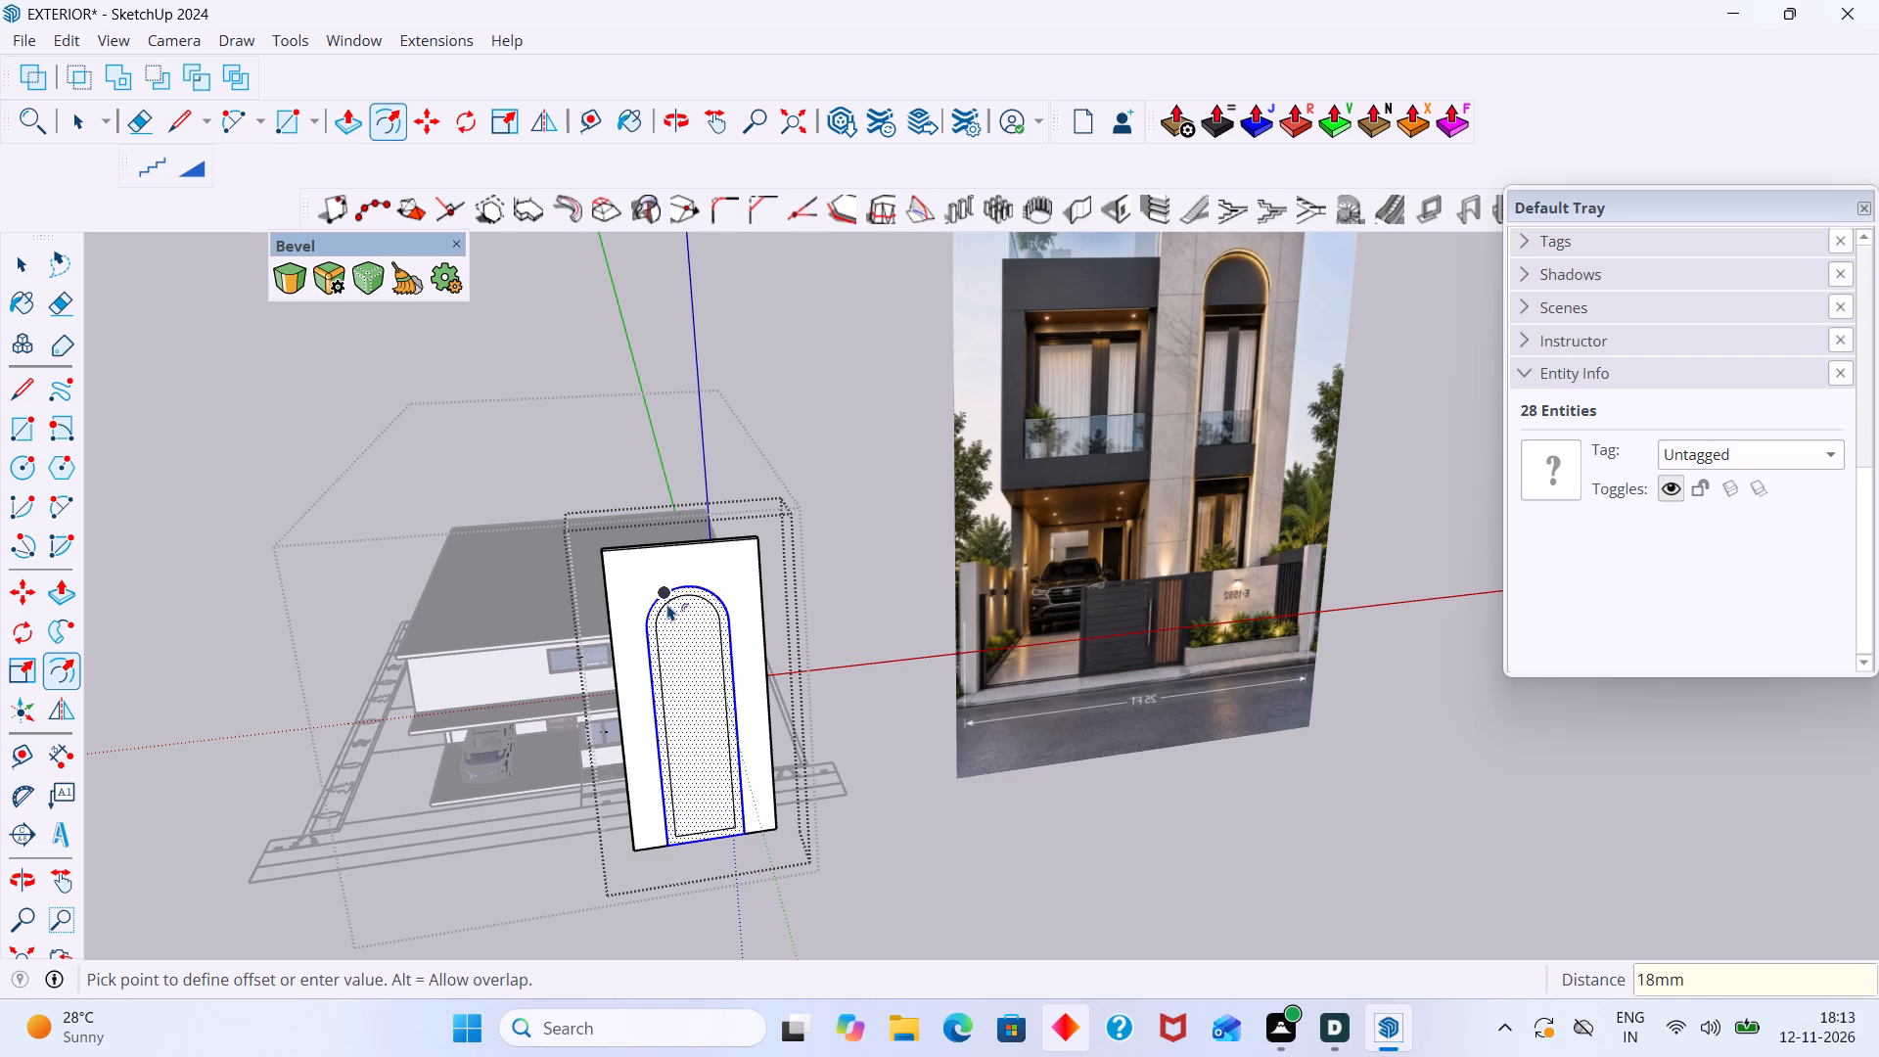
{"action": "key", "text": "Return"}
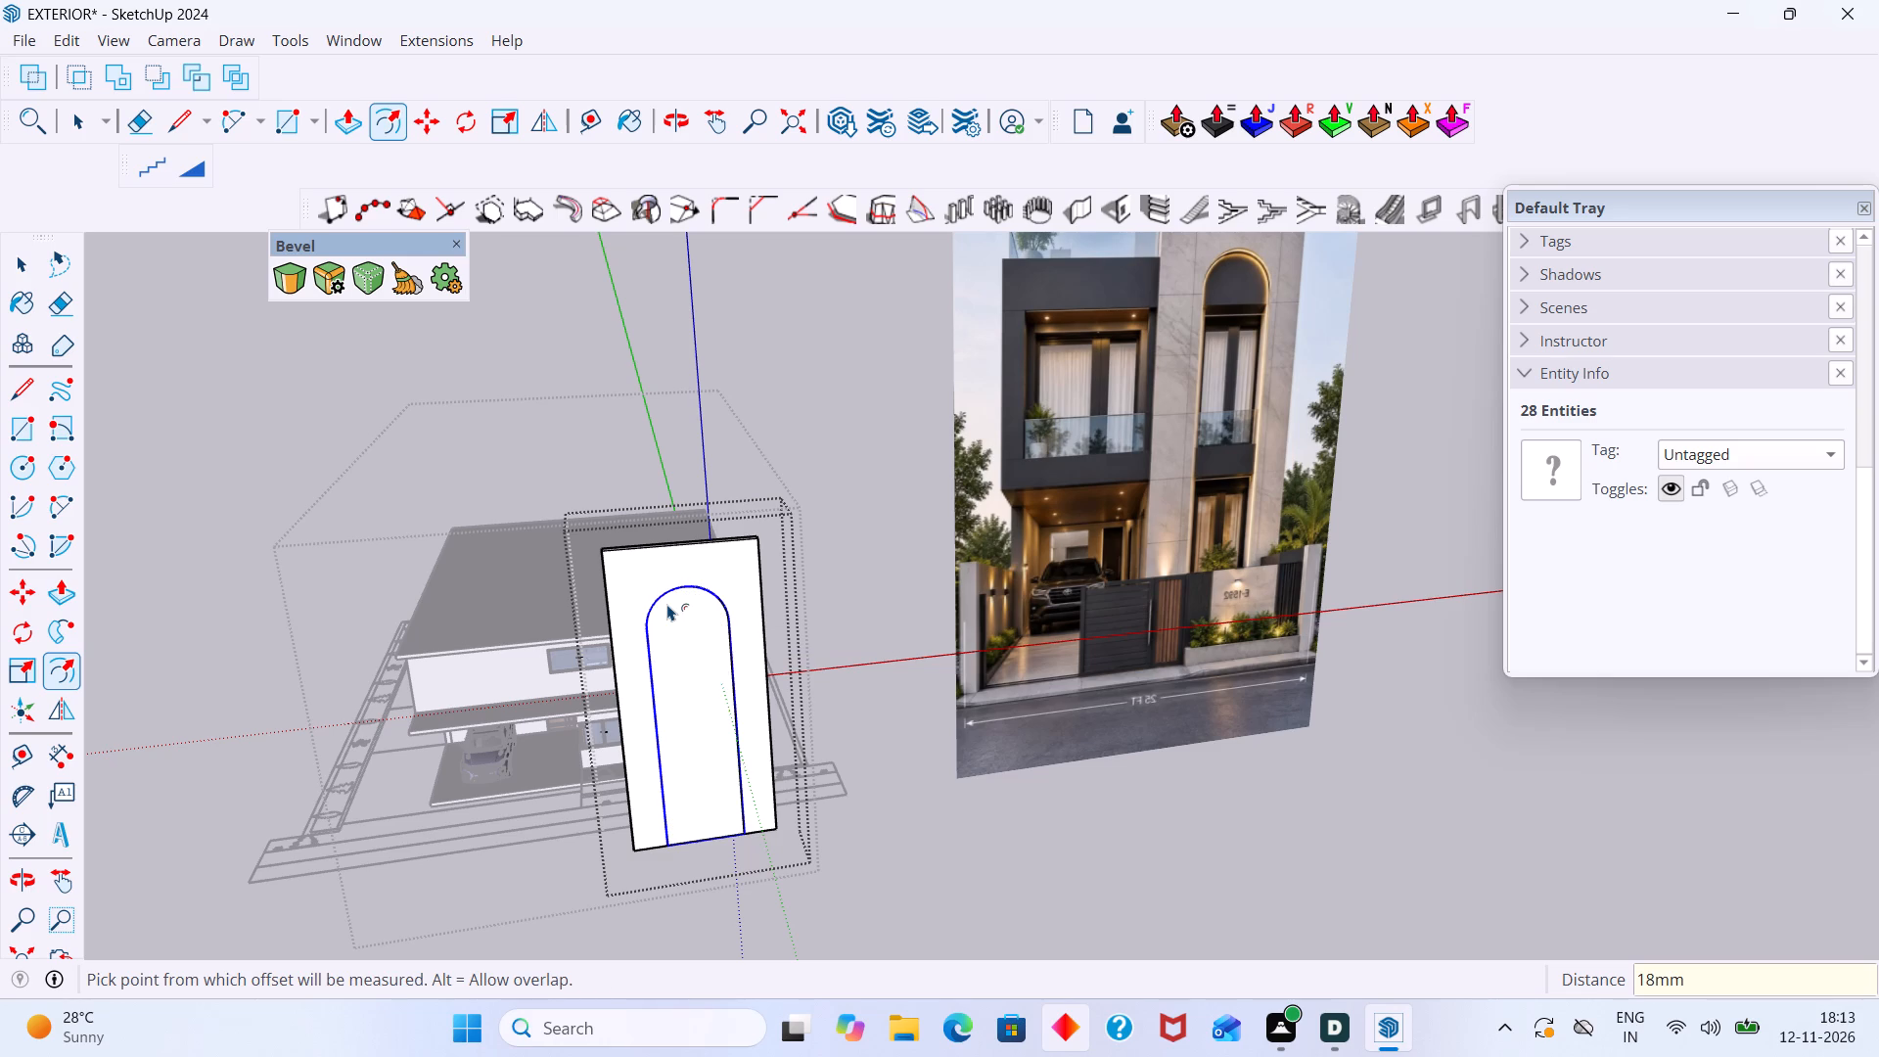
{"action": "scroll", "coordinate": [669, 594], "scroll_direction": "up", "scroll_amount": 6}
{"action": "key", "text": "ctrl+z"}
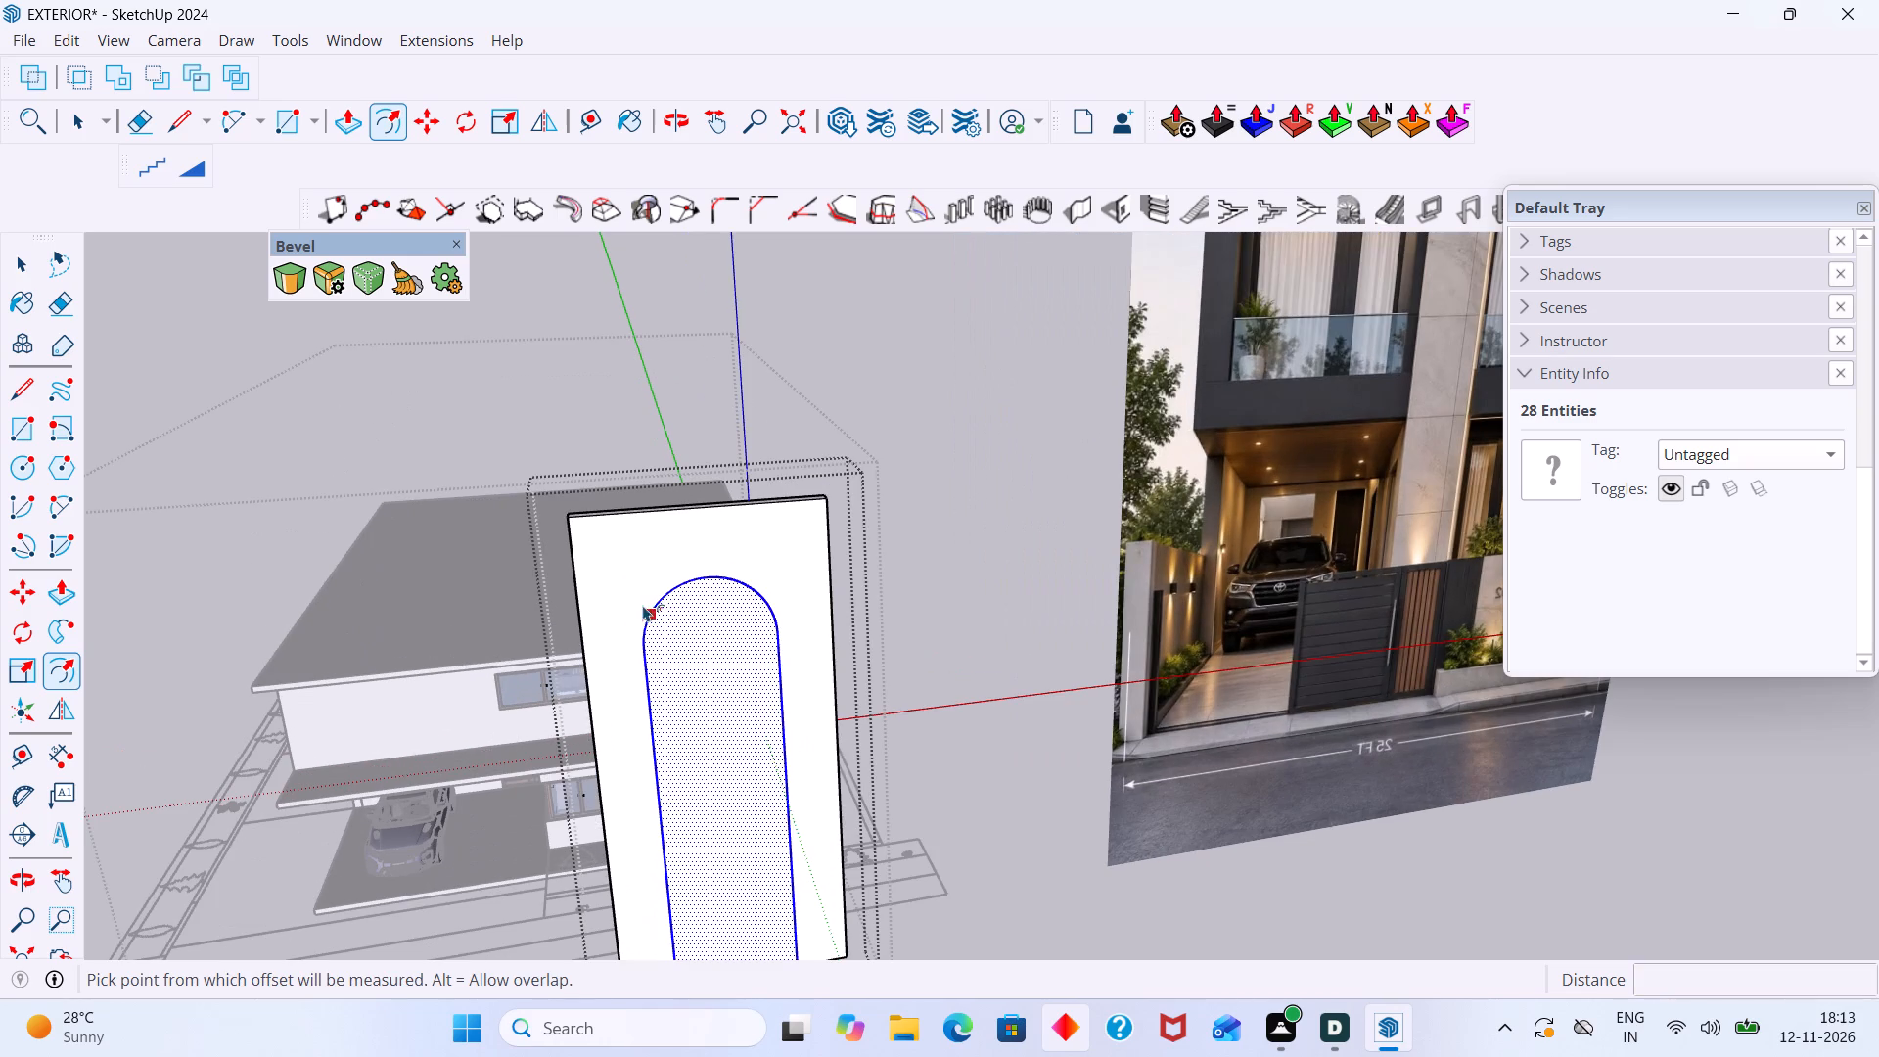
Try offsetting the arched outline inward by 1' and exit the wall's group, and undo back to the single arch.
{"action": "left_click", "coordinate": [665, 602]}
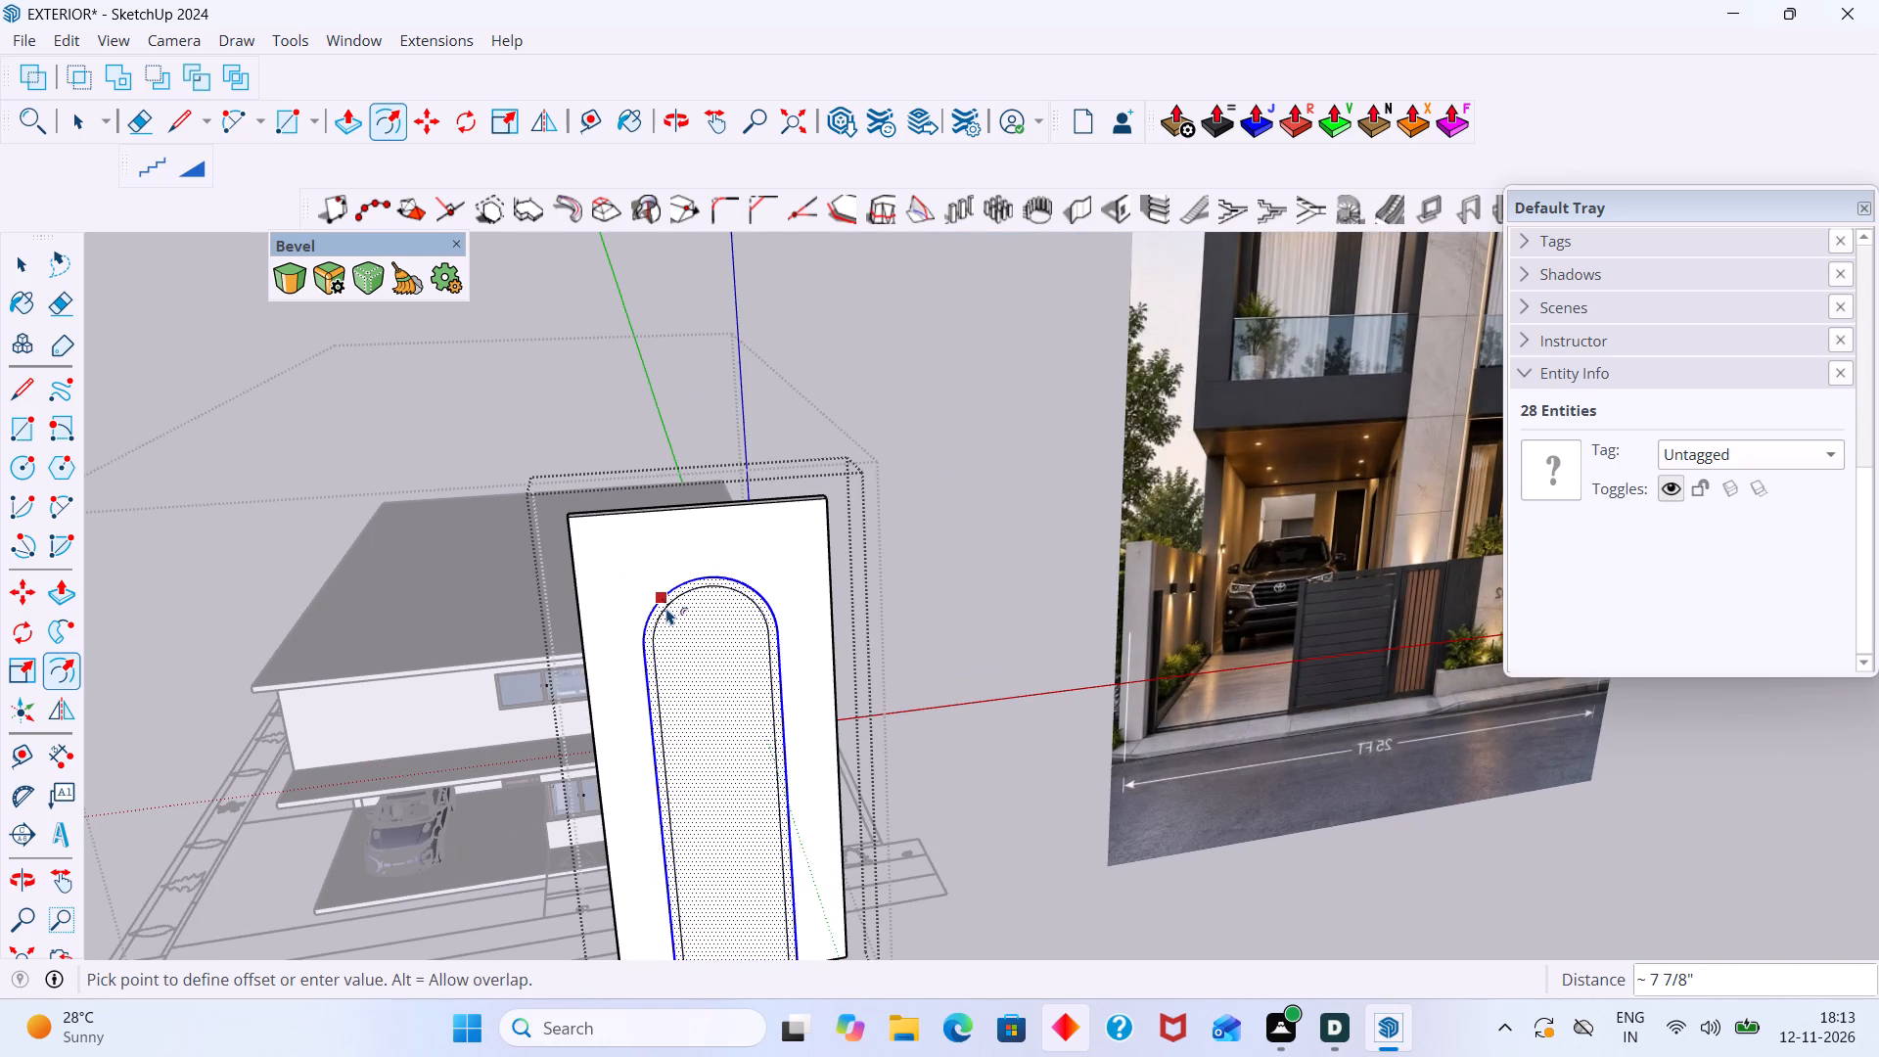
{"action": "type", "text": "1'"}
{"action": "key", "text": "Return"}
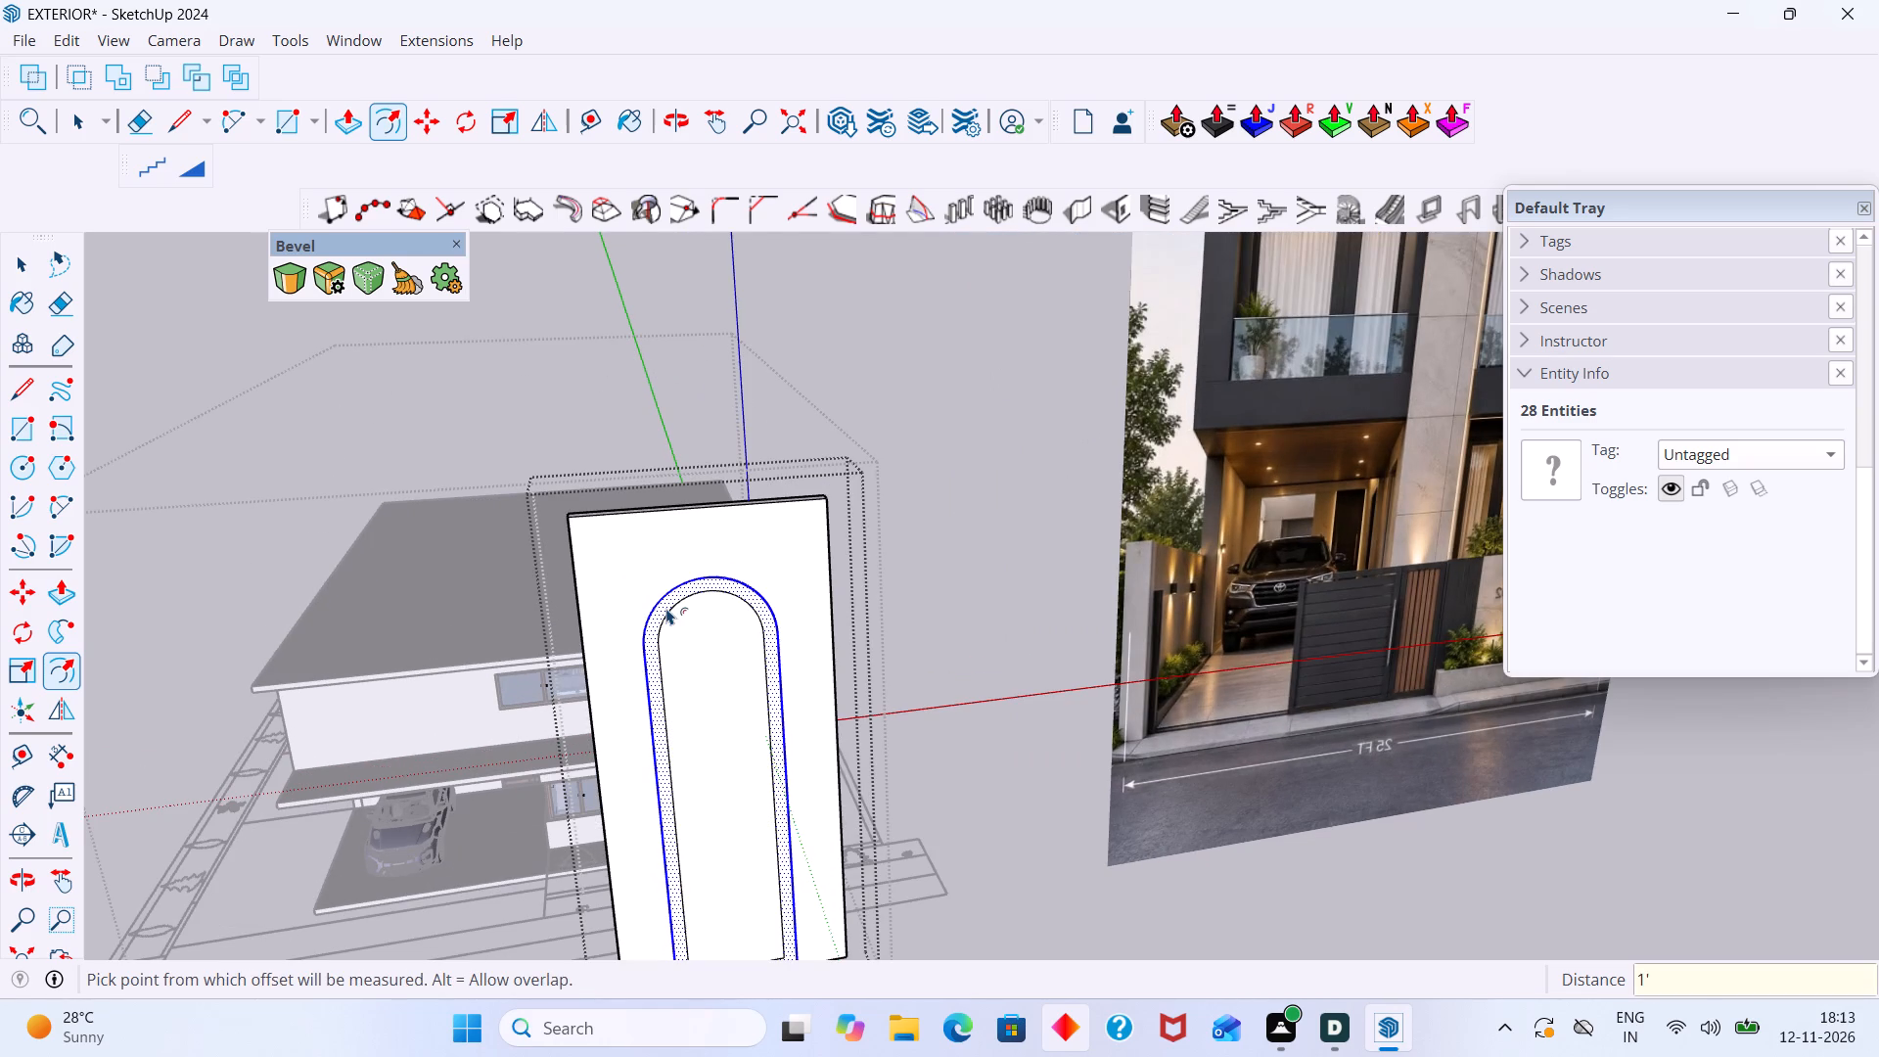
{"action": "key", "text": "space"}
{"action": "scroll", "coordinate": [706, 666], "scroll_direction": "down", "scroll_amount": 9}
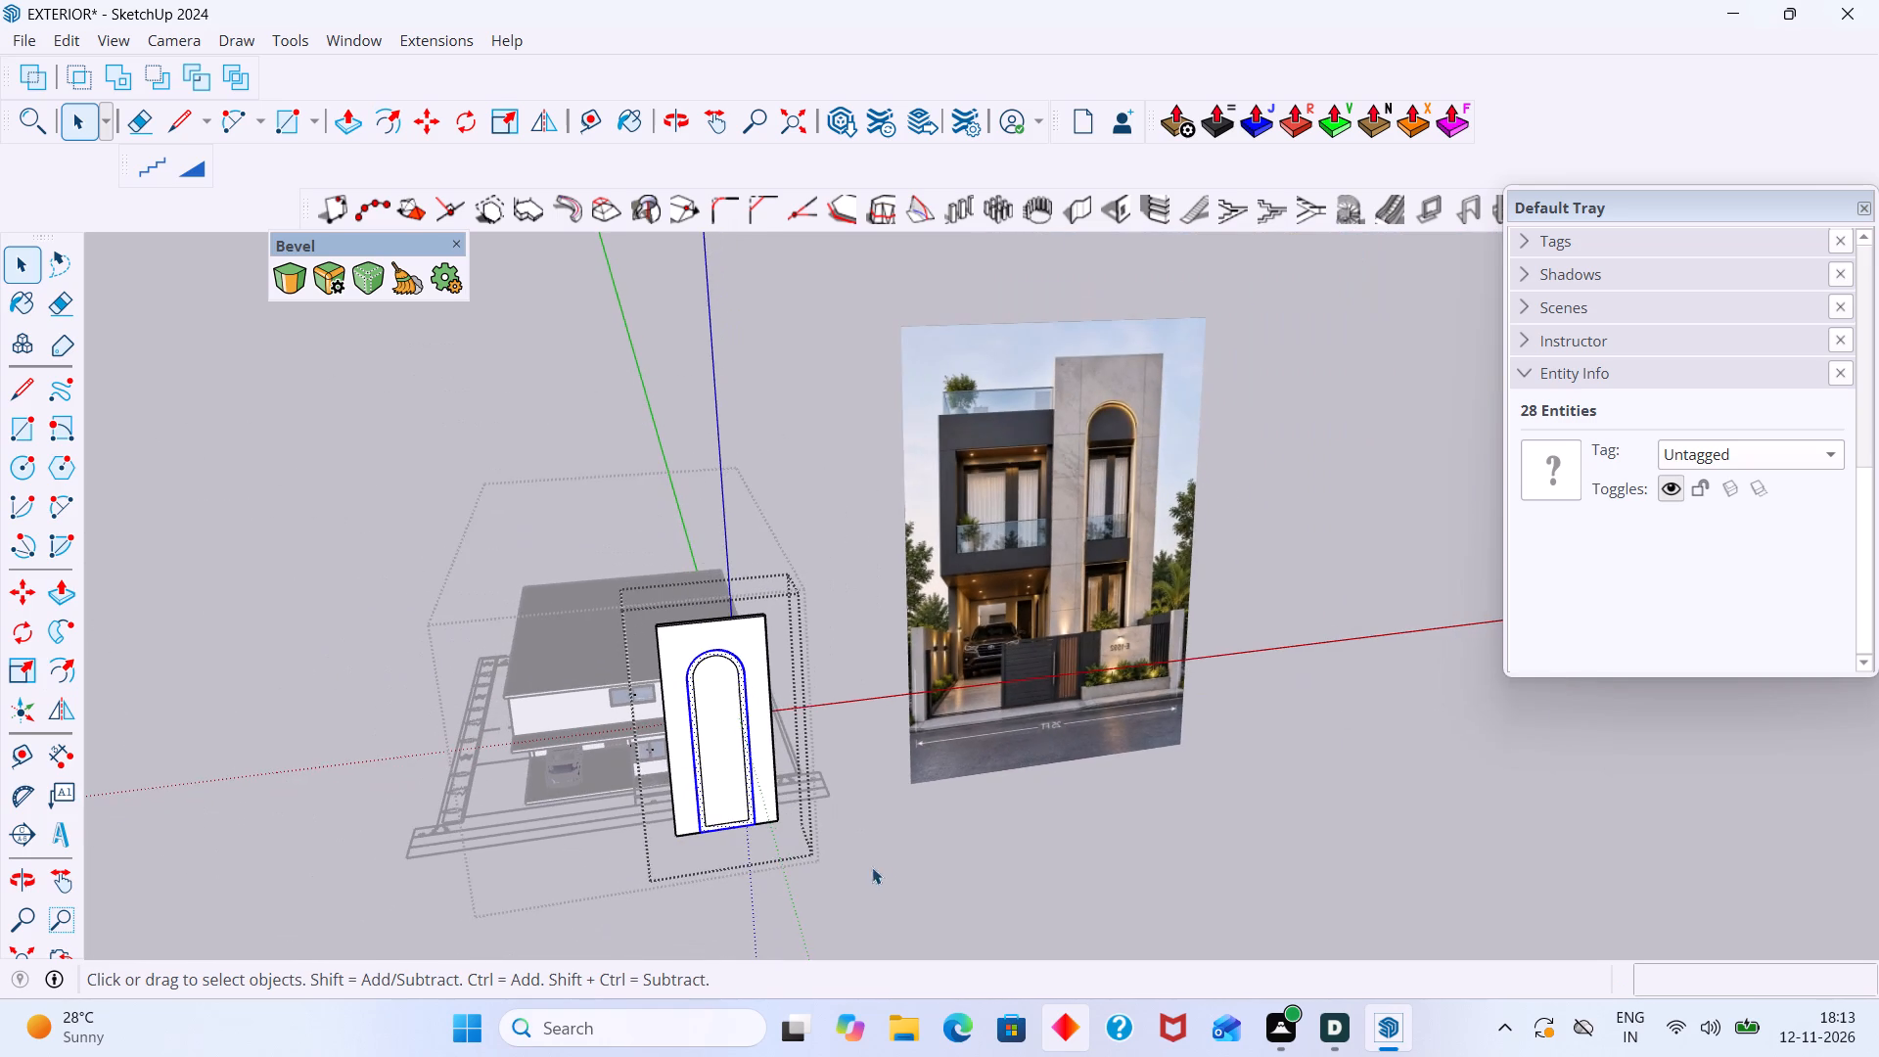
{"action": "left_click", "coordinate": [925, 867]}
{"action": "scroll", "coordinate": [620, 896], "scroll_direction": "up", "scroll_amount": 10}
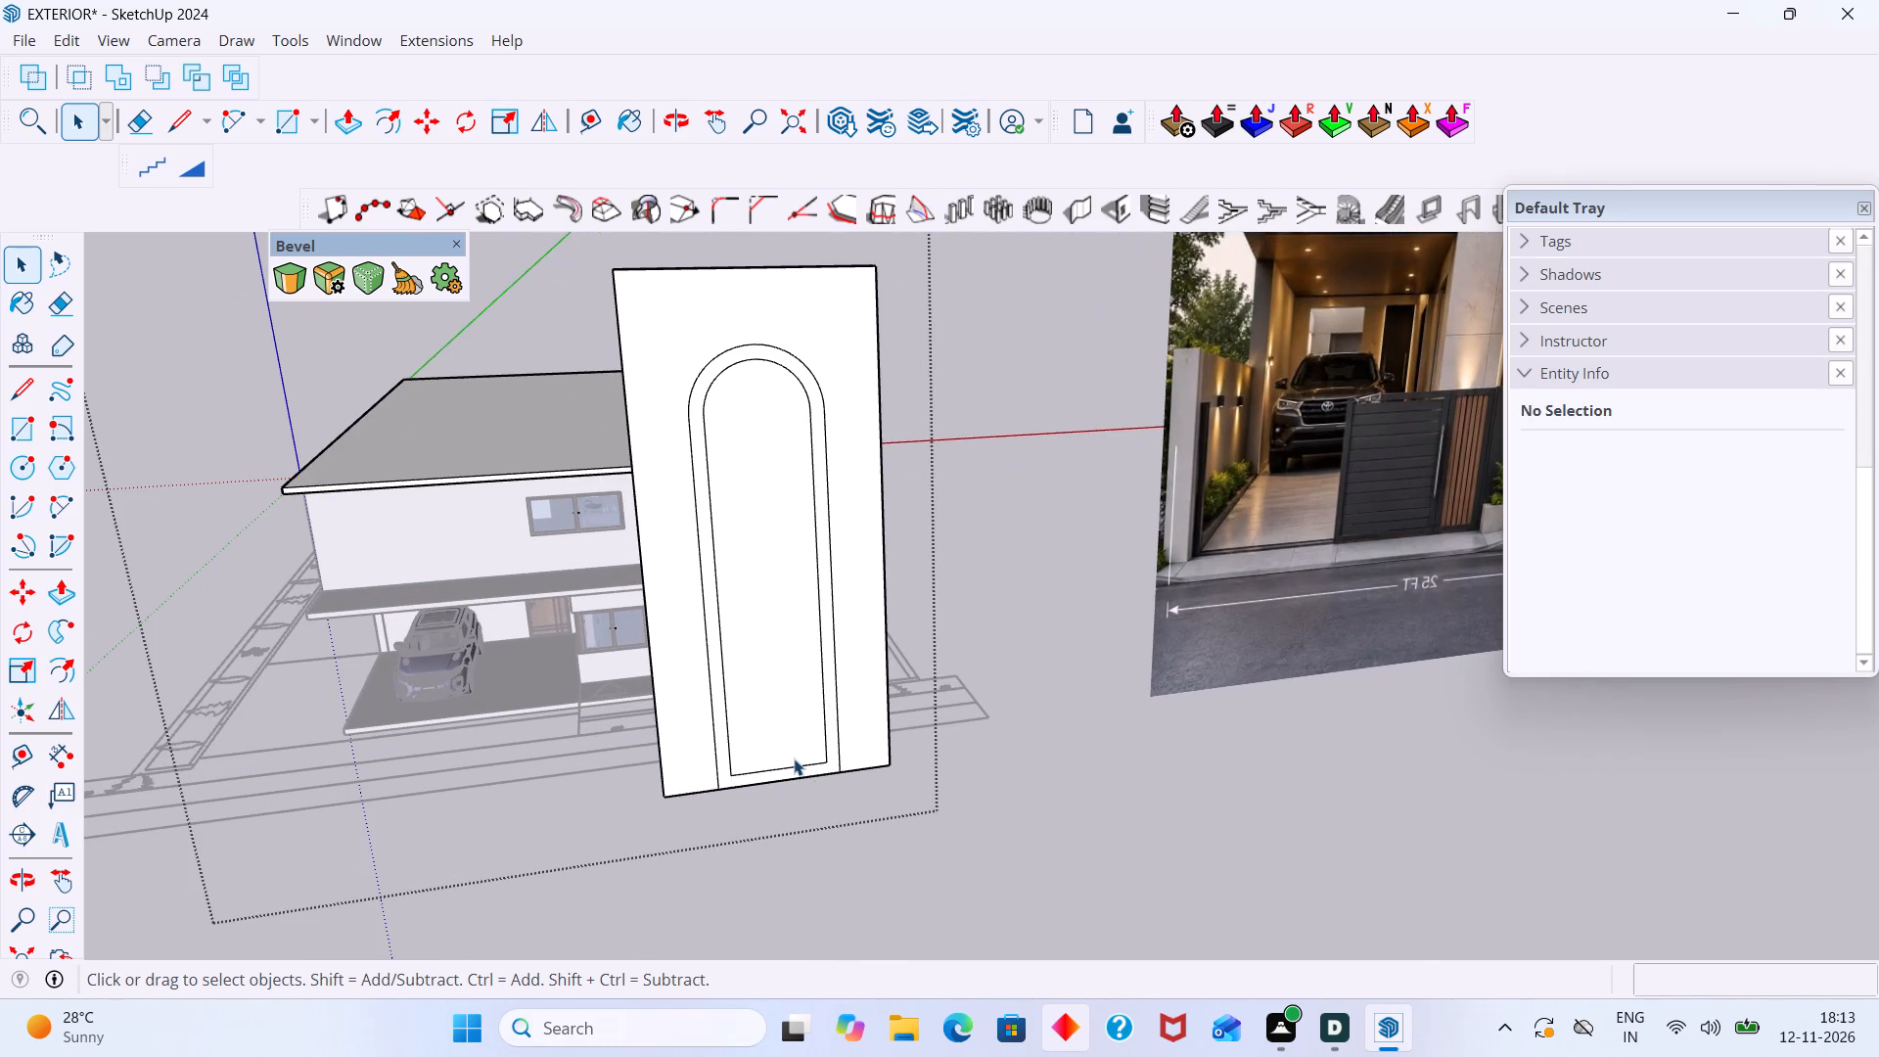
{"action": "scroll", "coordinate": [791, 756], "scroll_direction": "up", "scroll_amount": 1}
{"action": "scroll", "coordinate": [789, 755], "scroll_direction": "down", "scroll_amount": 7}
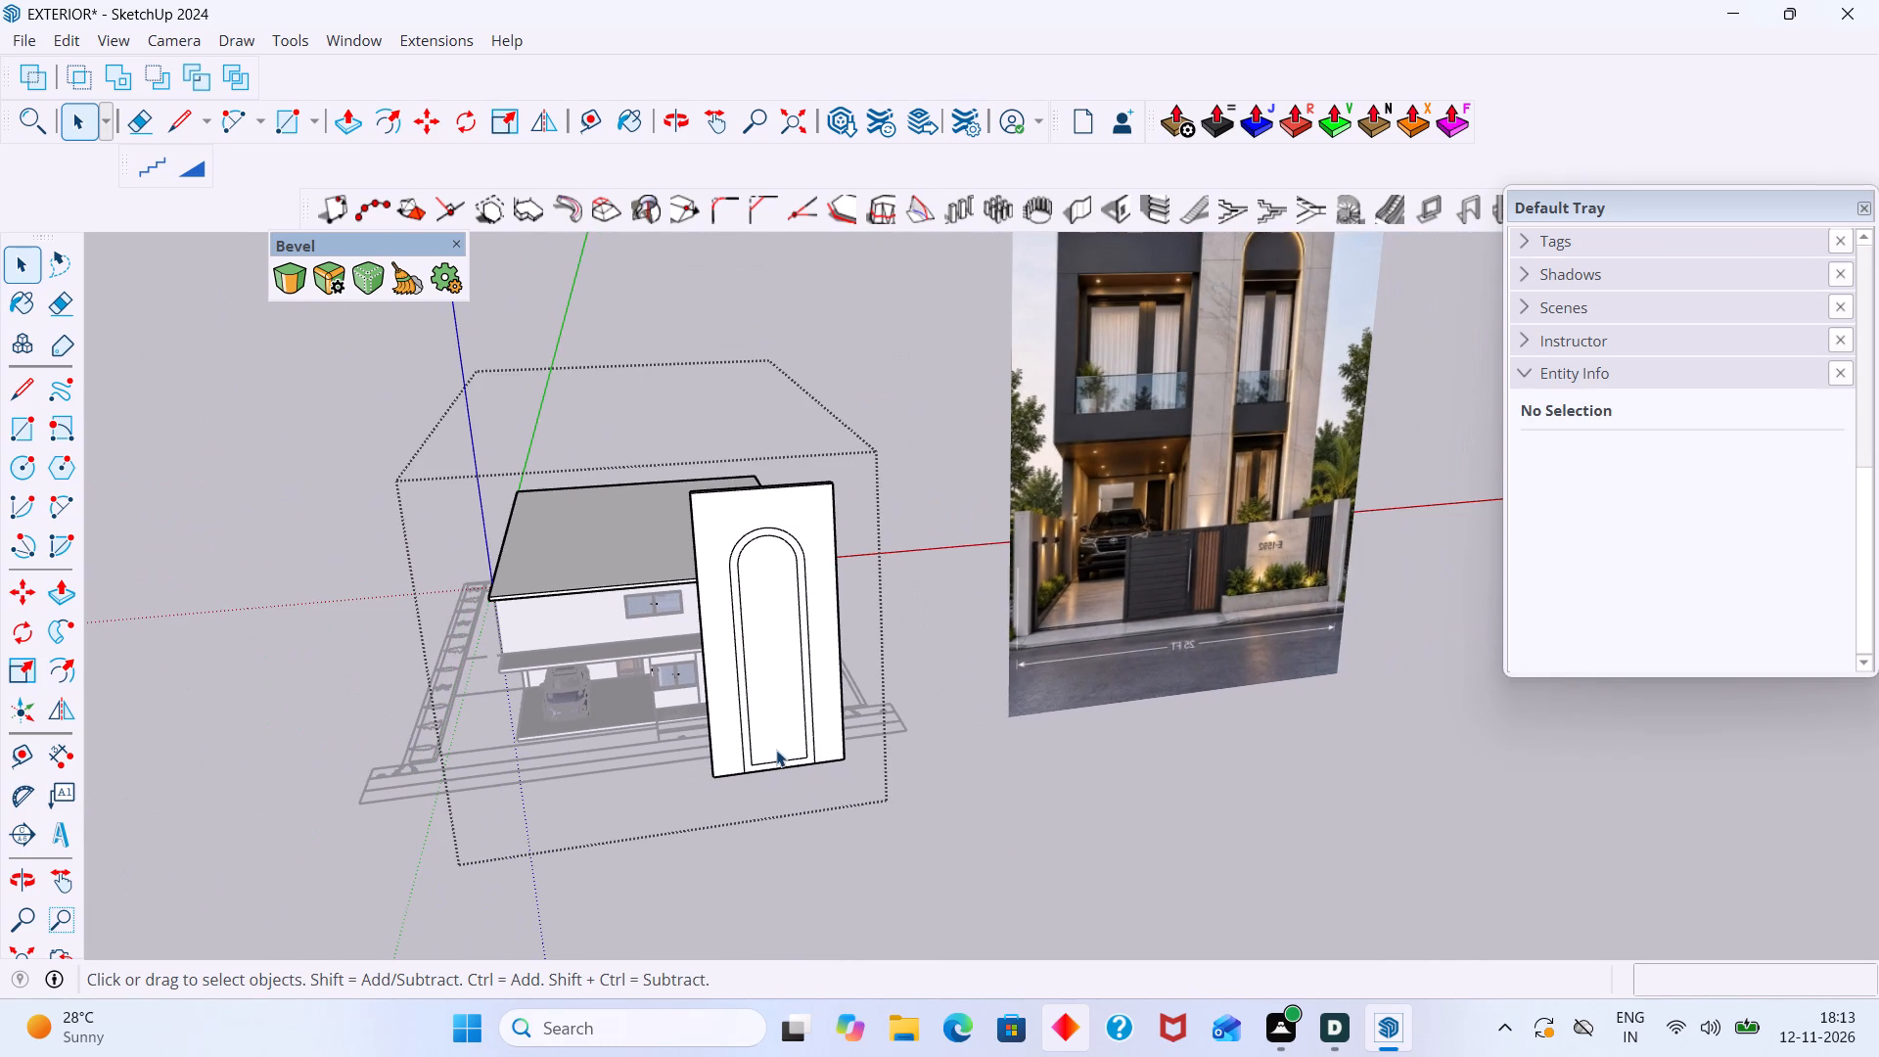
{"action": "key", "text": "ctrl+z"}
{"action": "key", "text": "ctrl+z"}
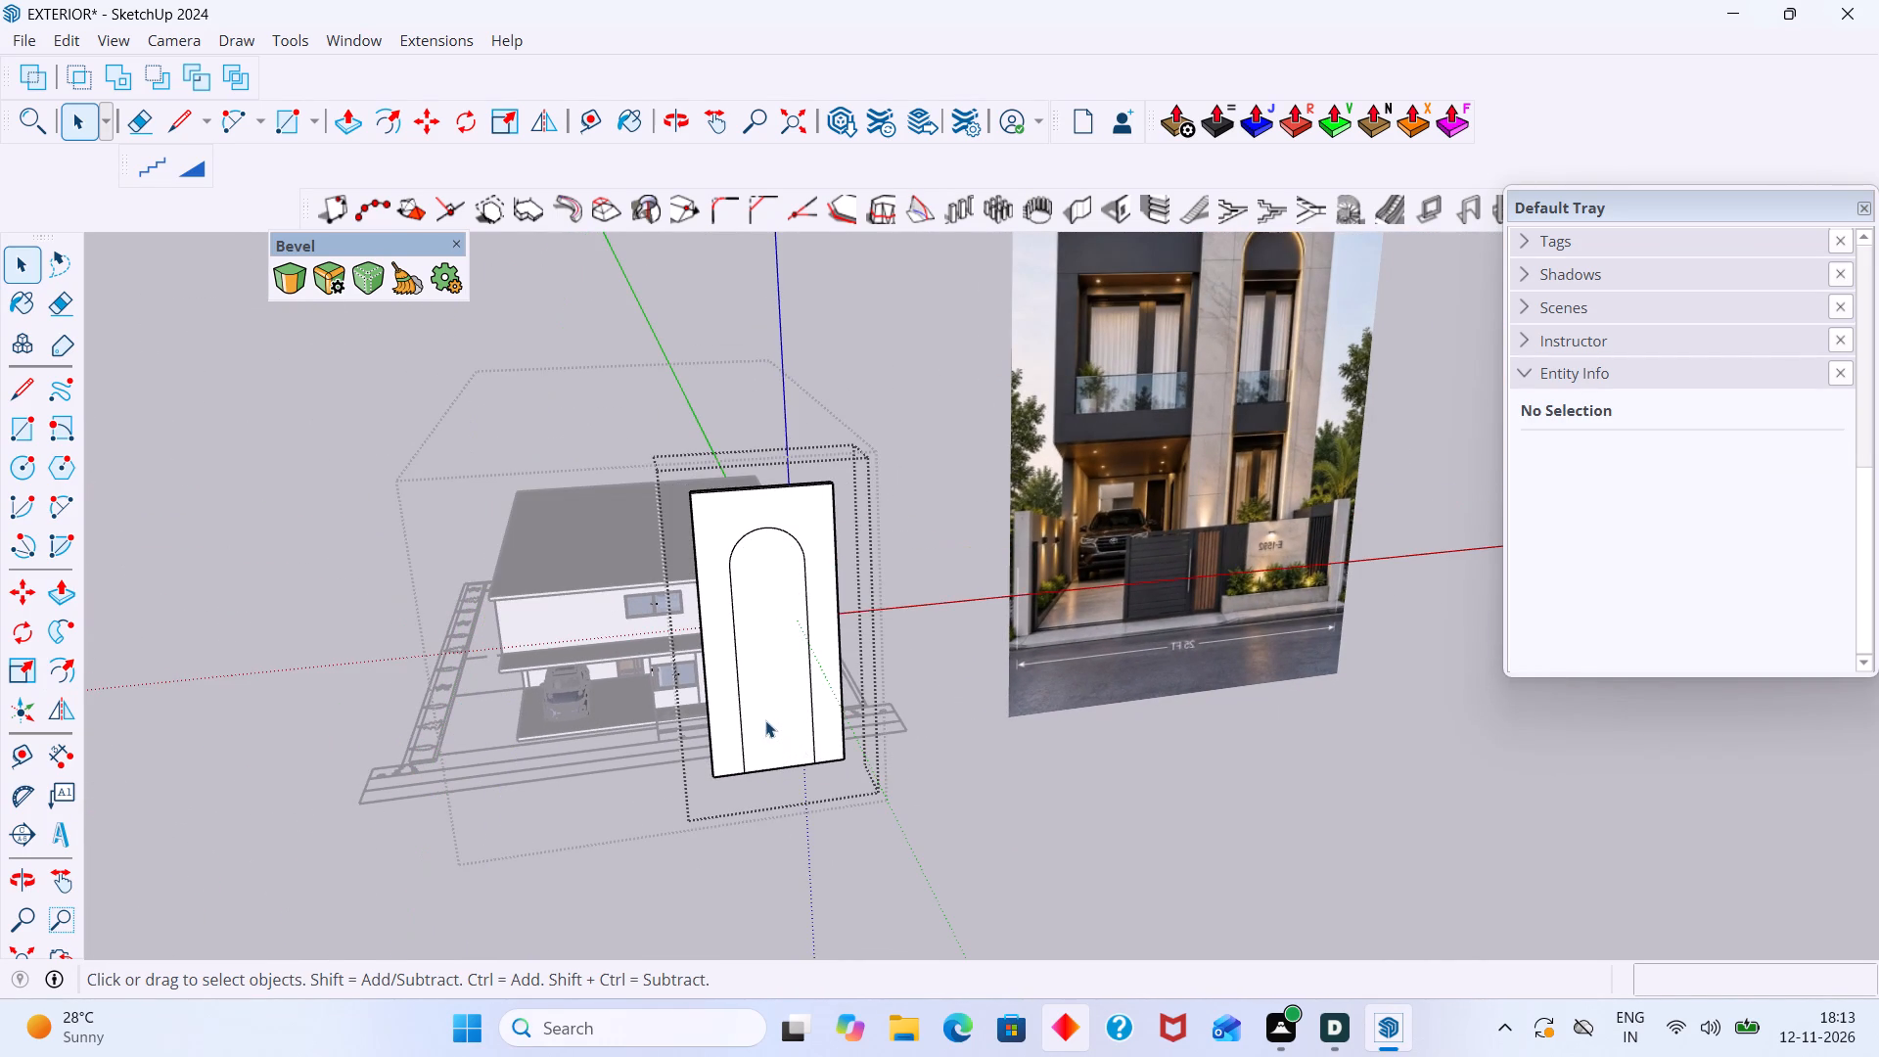
Offset the arched face on the tall wall inward by 6".
{"action": "scroll", "coordinate": [756, 660], "scroll_direction": "up", "scroll_amount": 4}
{"action": "left_click", "coordinate": [756, 638]}
{"action": "scroll", "coordinate": [752, 627], "scroll_direction": "up", "scroll_amount": 1}
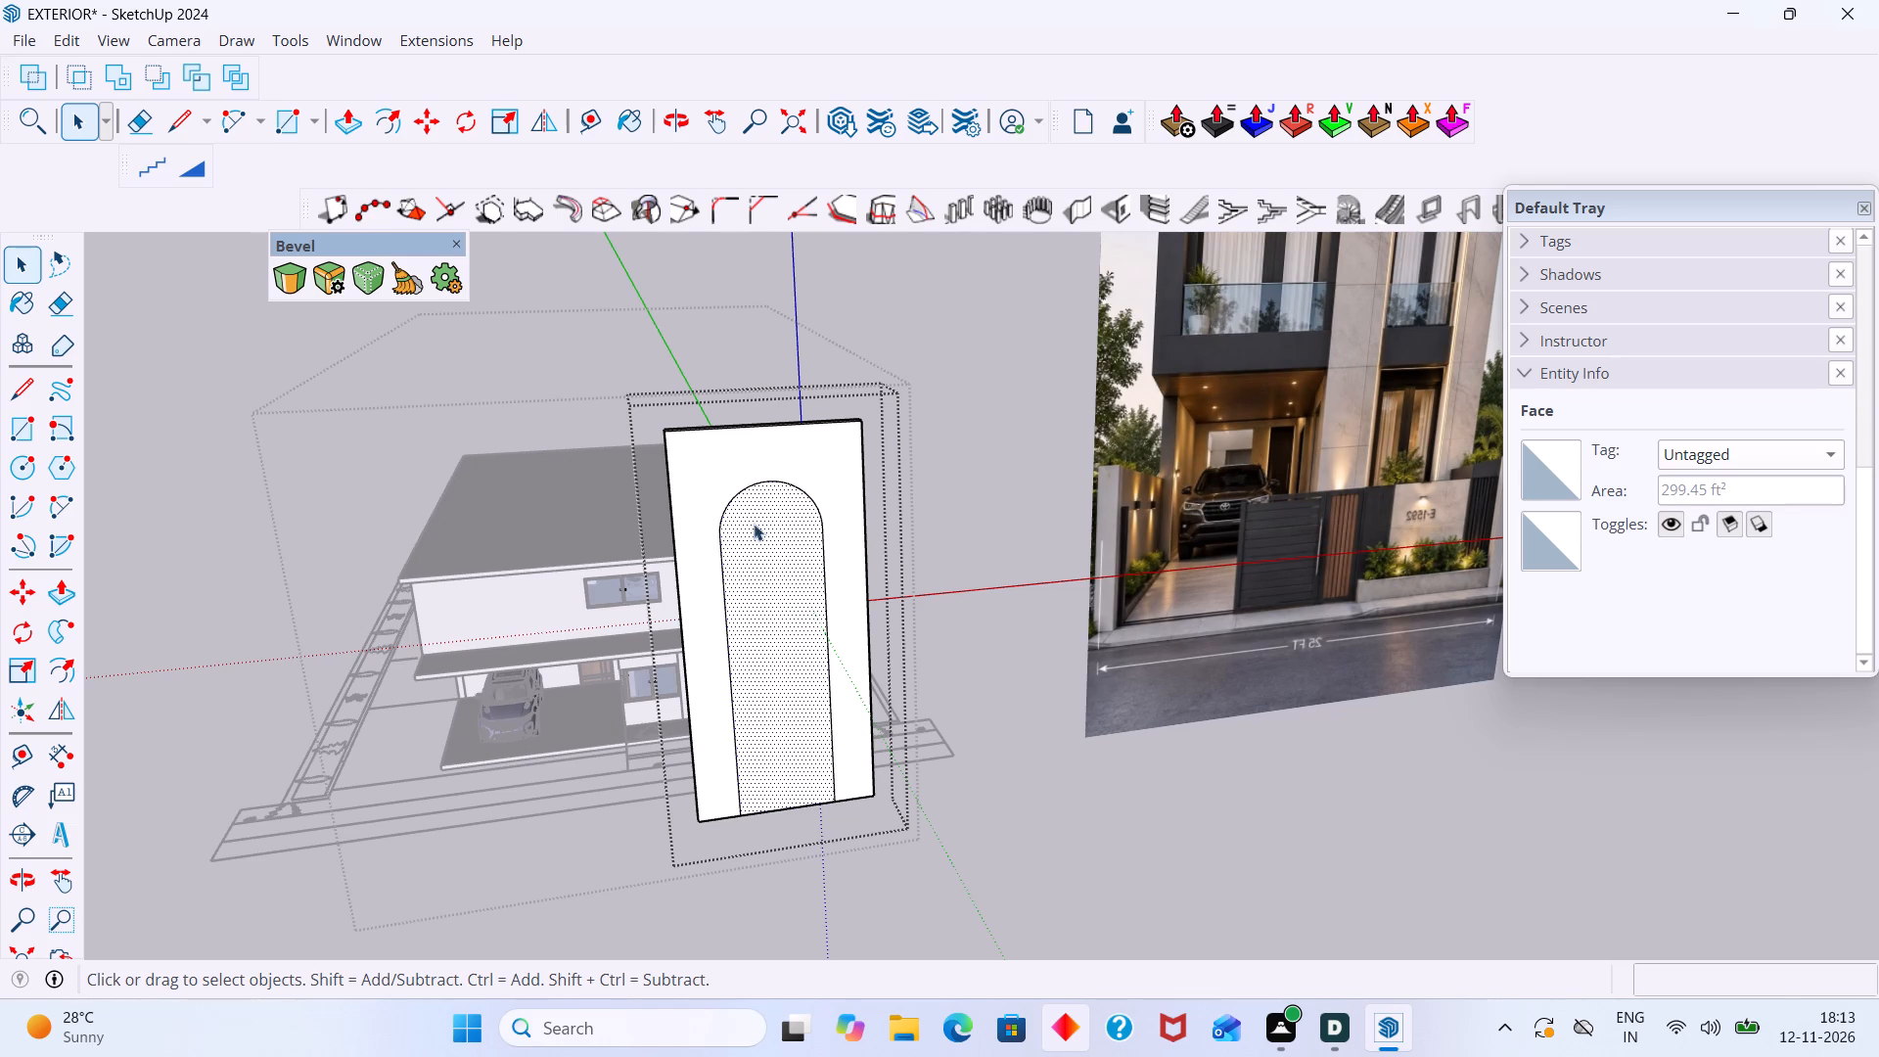
{"action": "key", "text": "t"}
{"action": "key", "text": "f"}
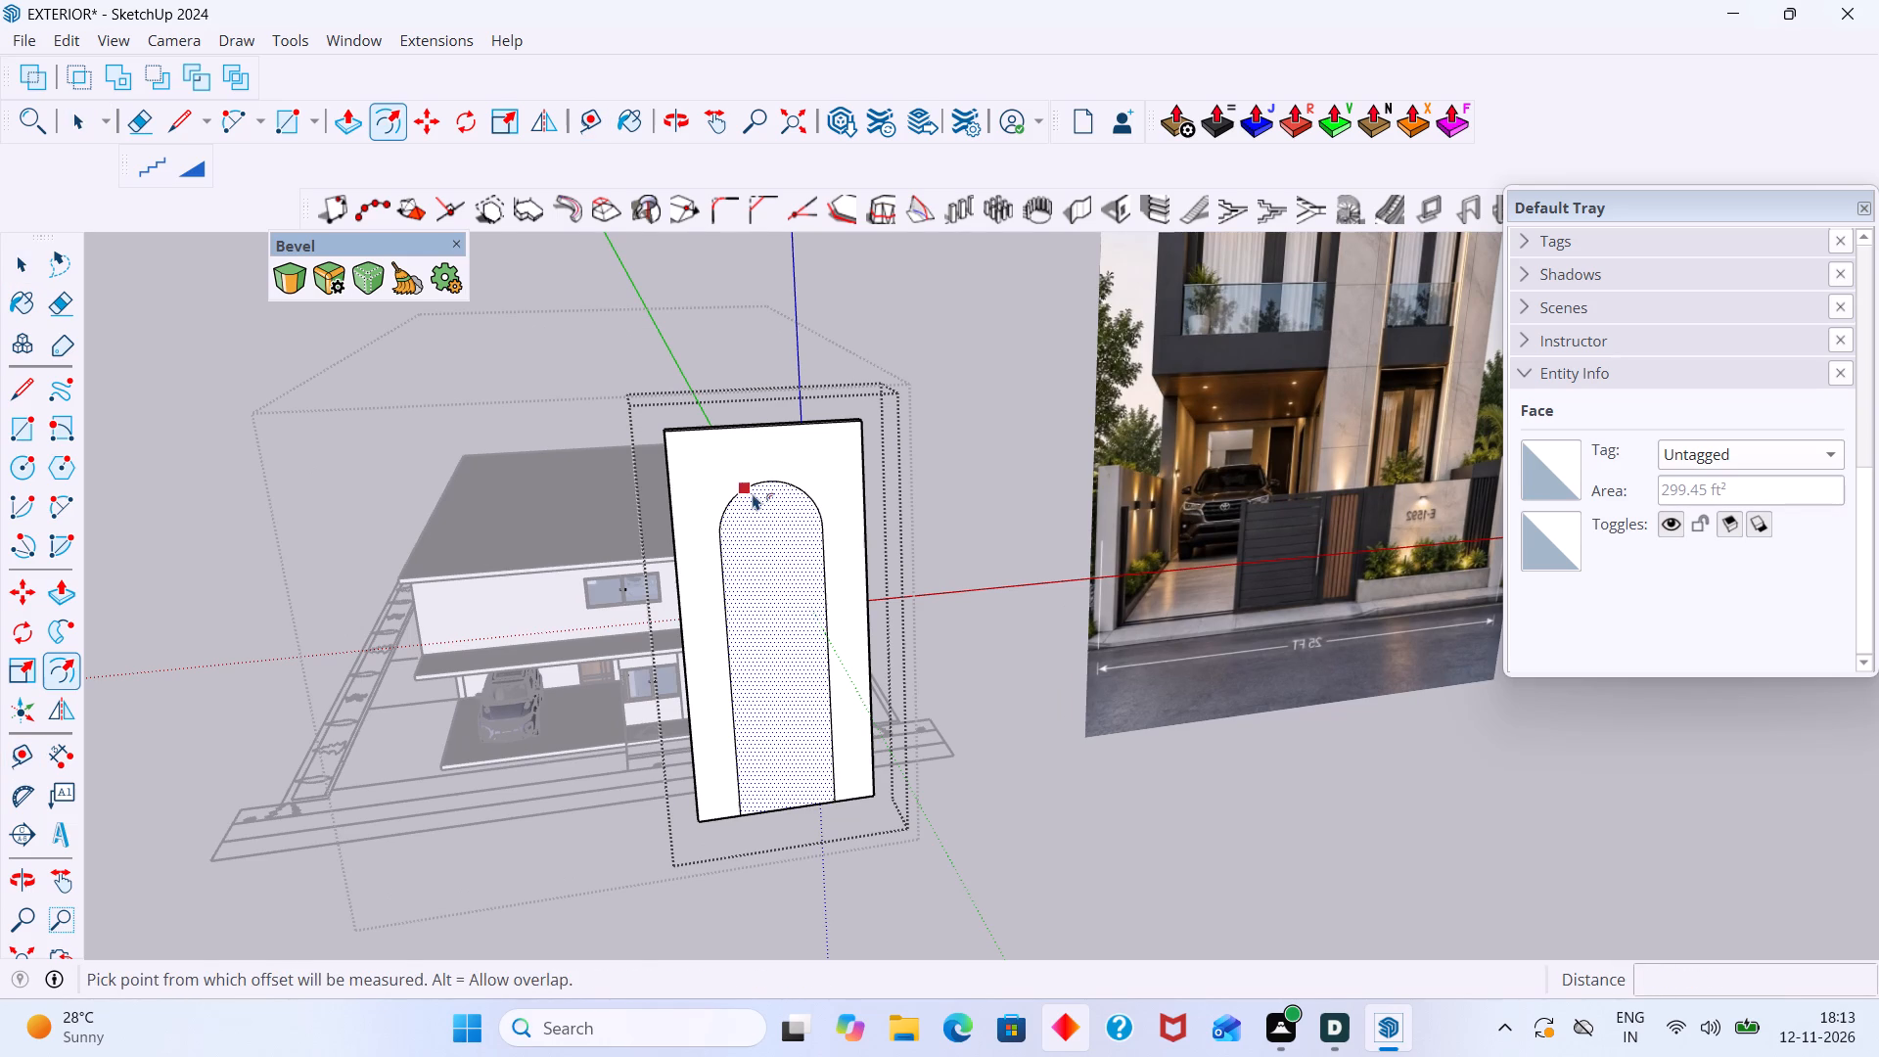
{"action": "left_click", "coordinate": [753, 492]}
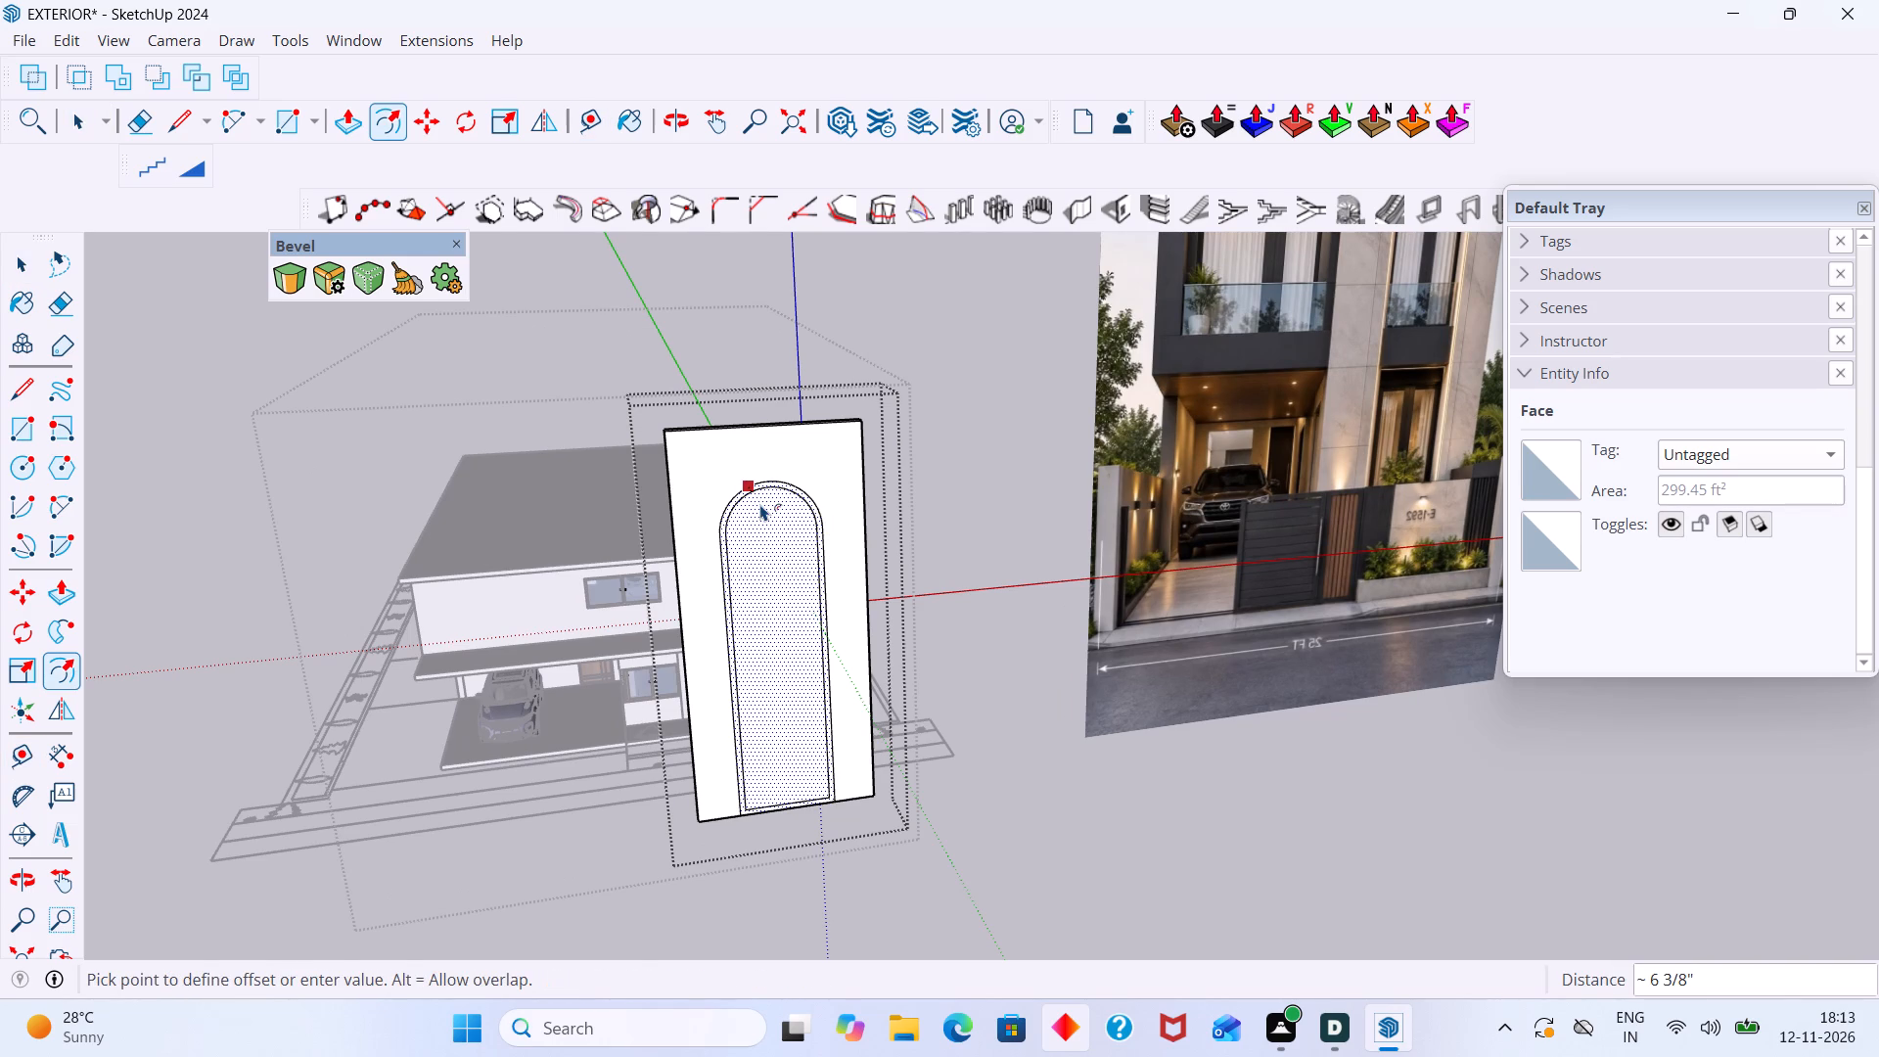
{"action": "key", "text": "5"}
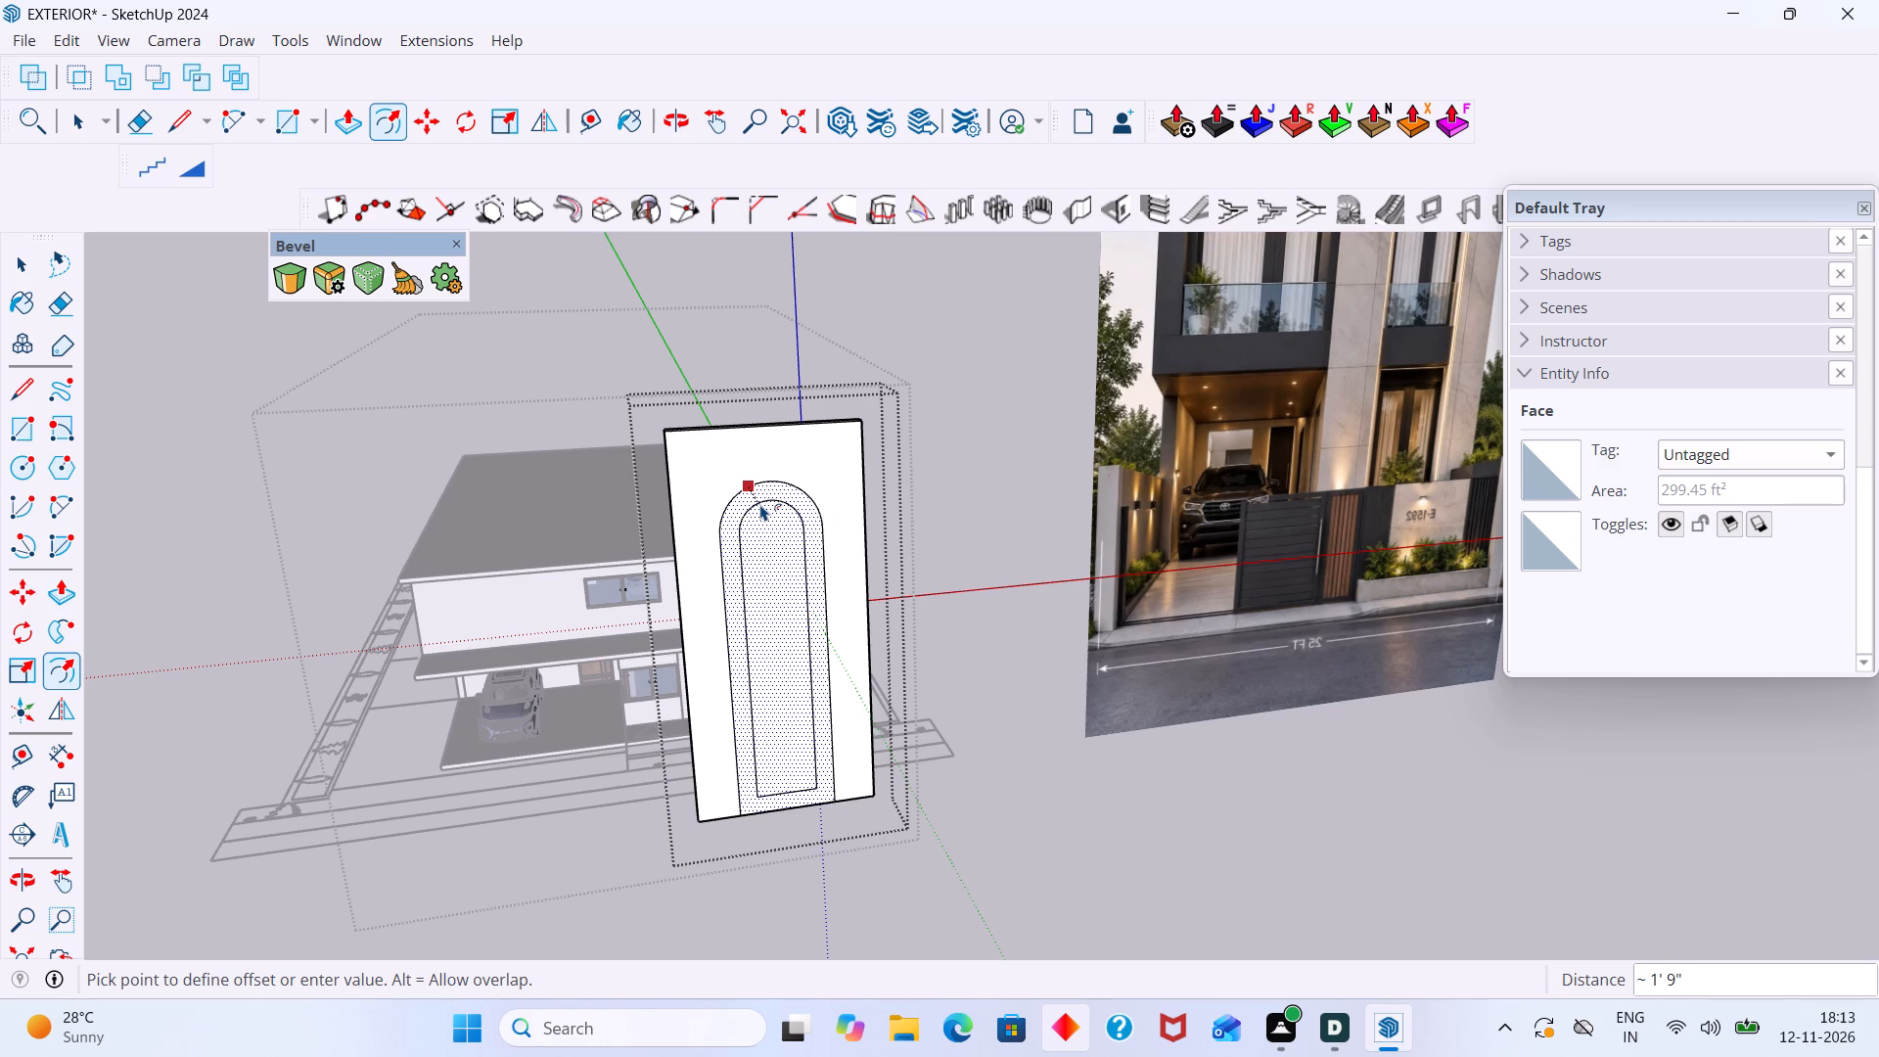
{"action": "key", "text": "shift+quotedbl"}
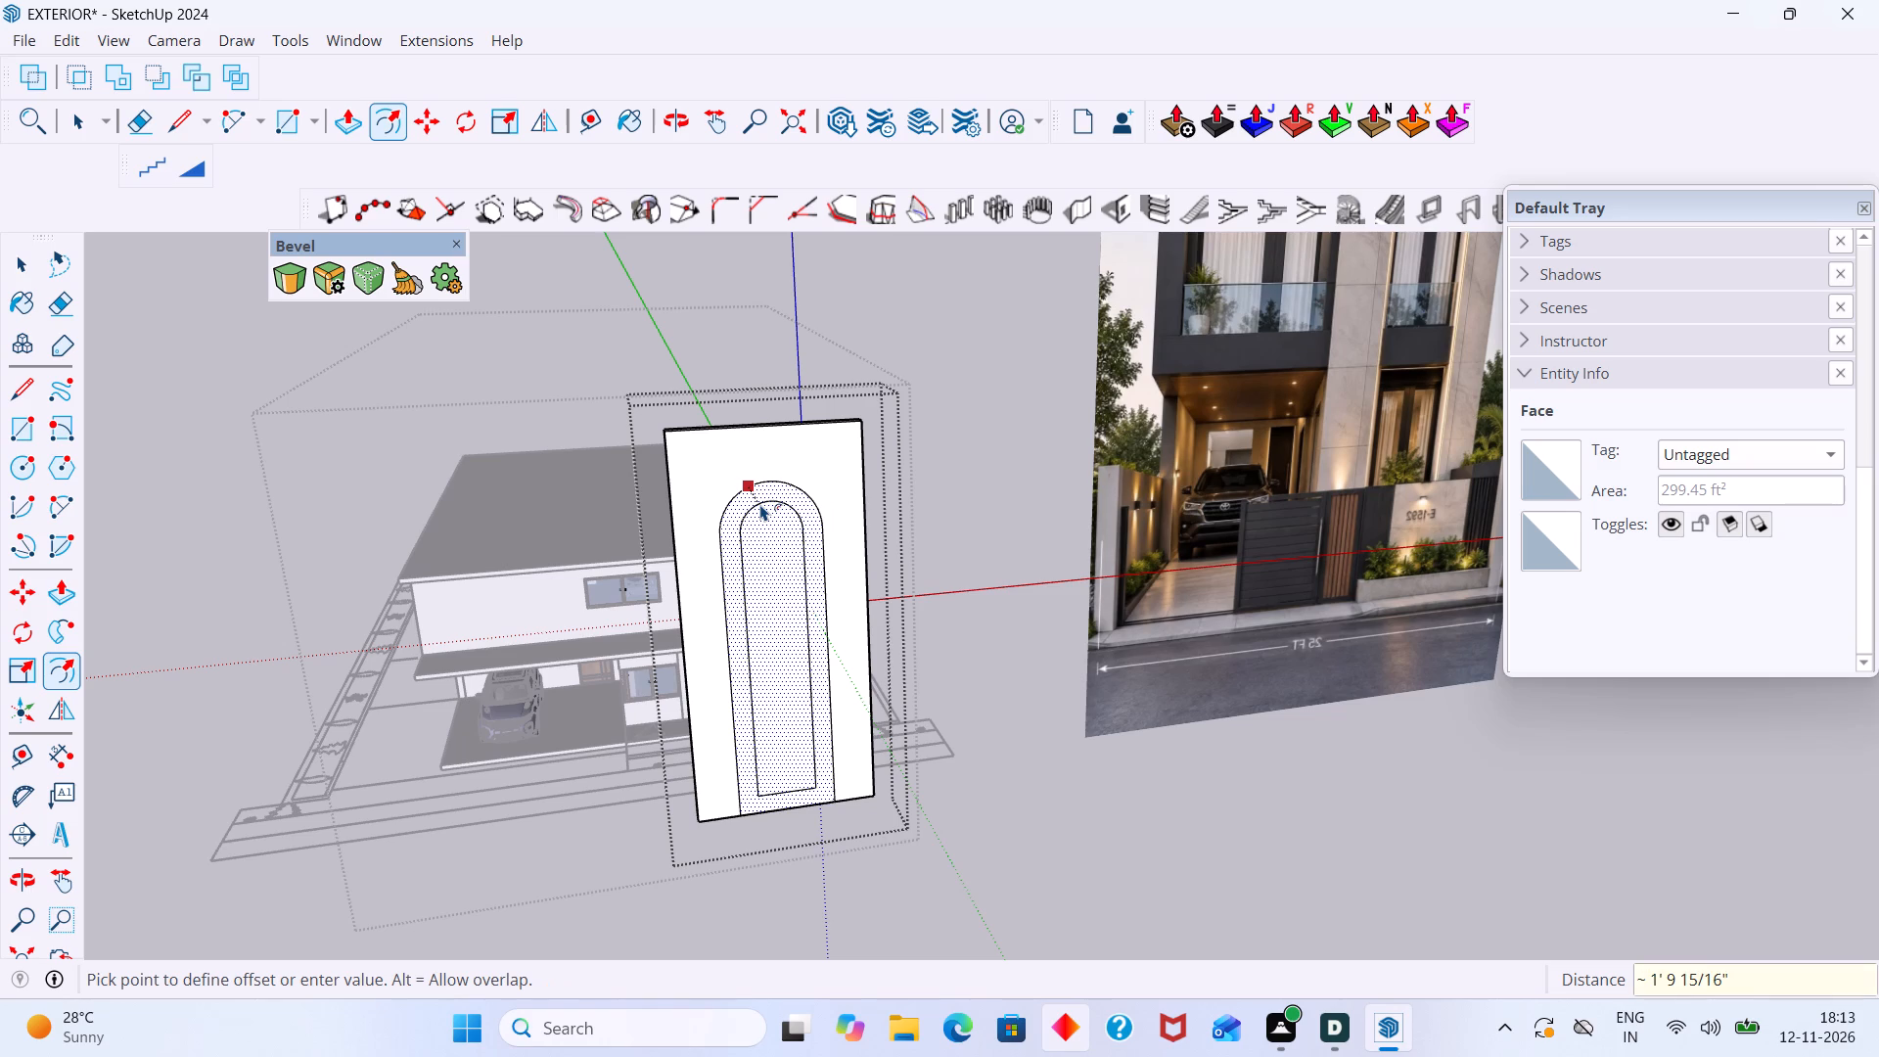
{"action": "key", "text": "BackSpace"}
{"action": "key", "text": "BackSpace"}
{"action": "key", "text": "6"}
{"action": "key", "text": "shift+quotedbl"}
{"action": "key", "text": "Return"}
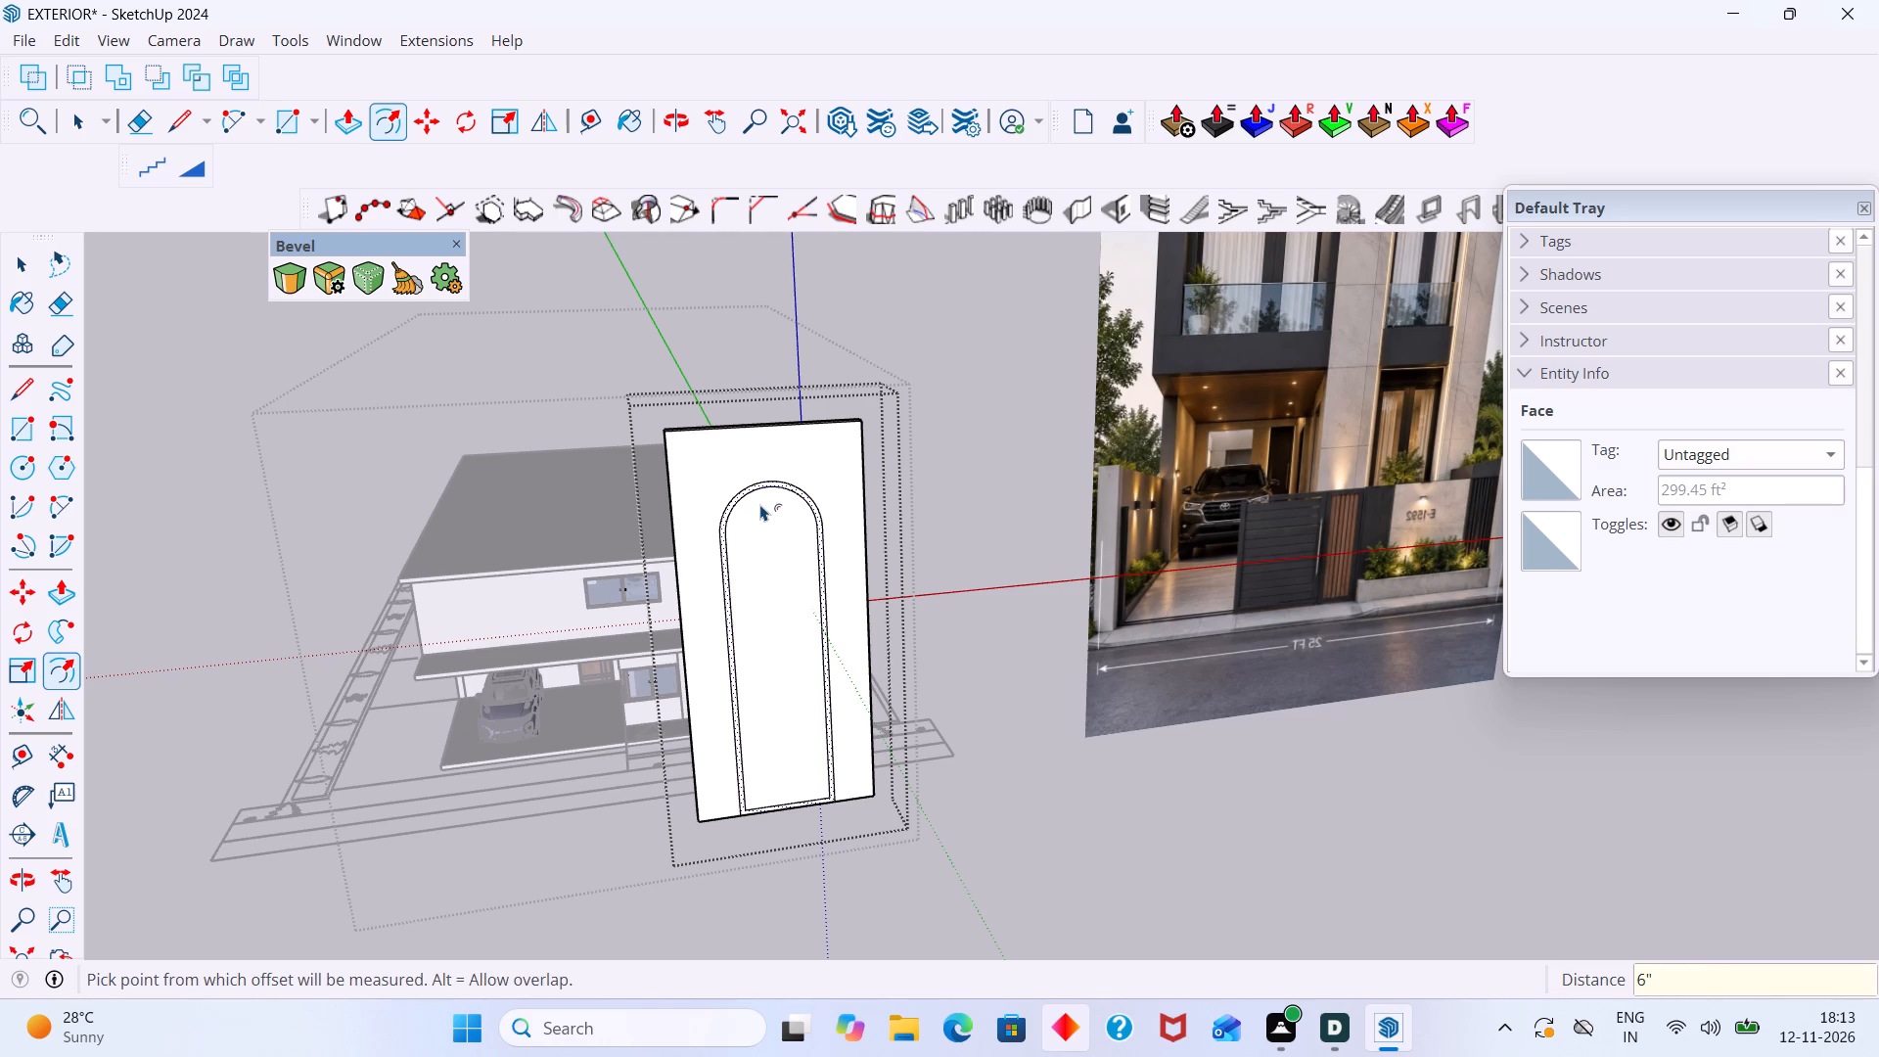
{"action": "key", "text": "space"}
Move the inner arch outline's bottom edge down 6" onto the wall's base edge, and exit the wall's group.
{"action": "scroll", "coordinate": [768, 825], "scroll_direction": "up", "scroll_amount": 6}
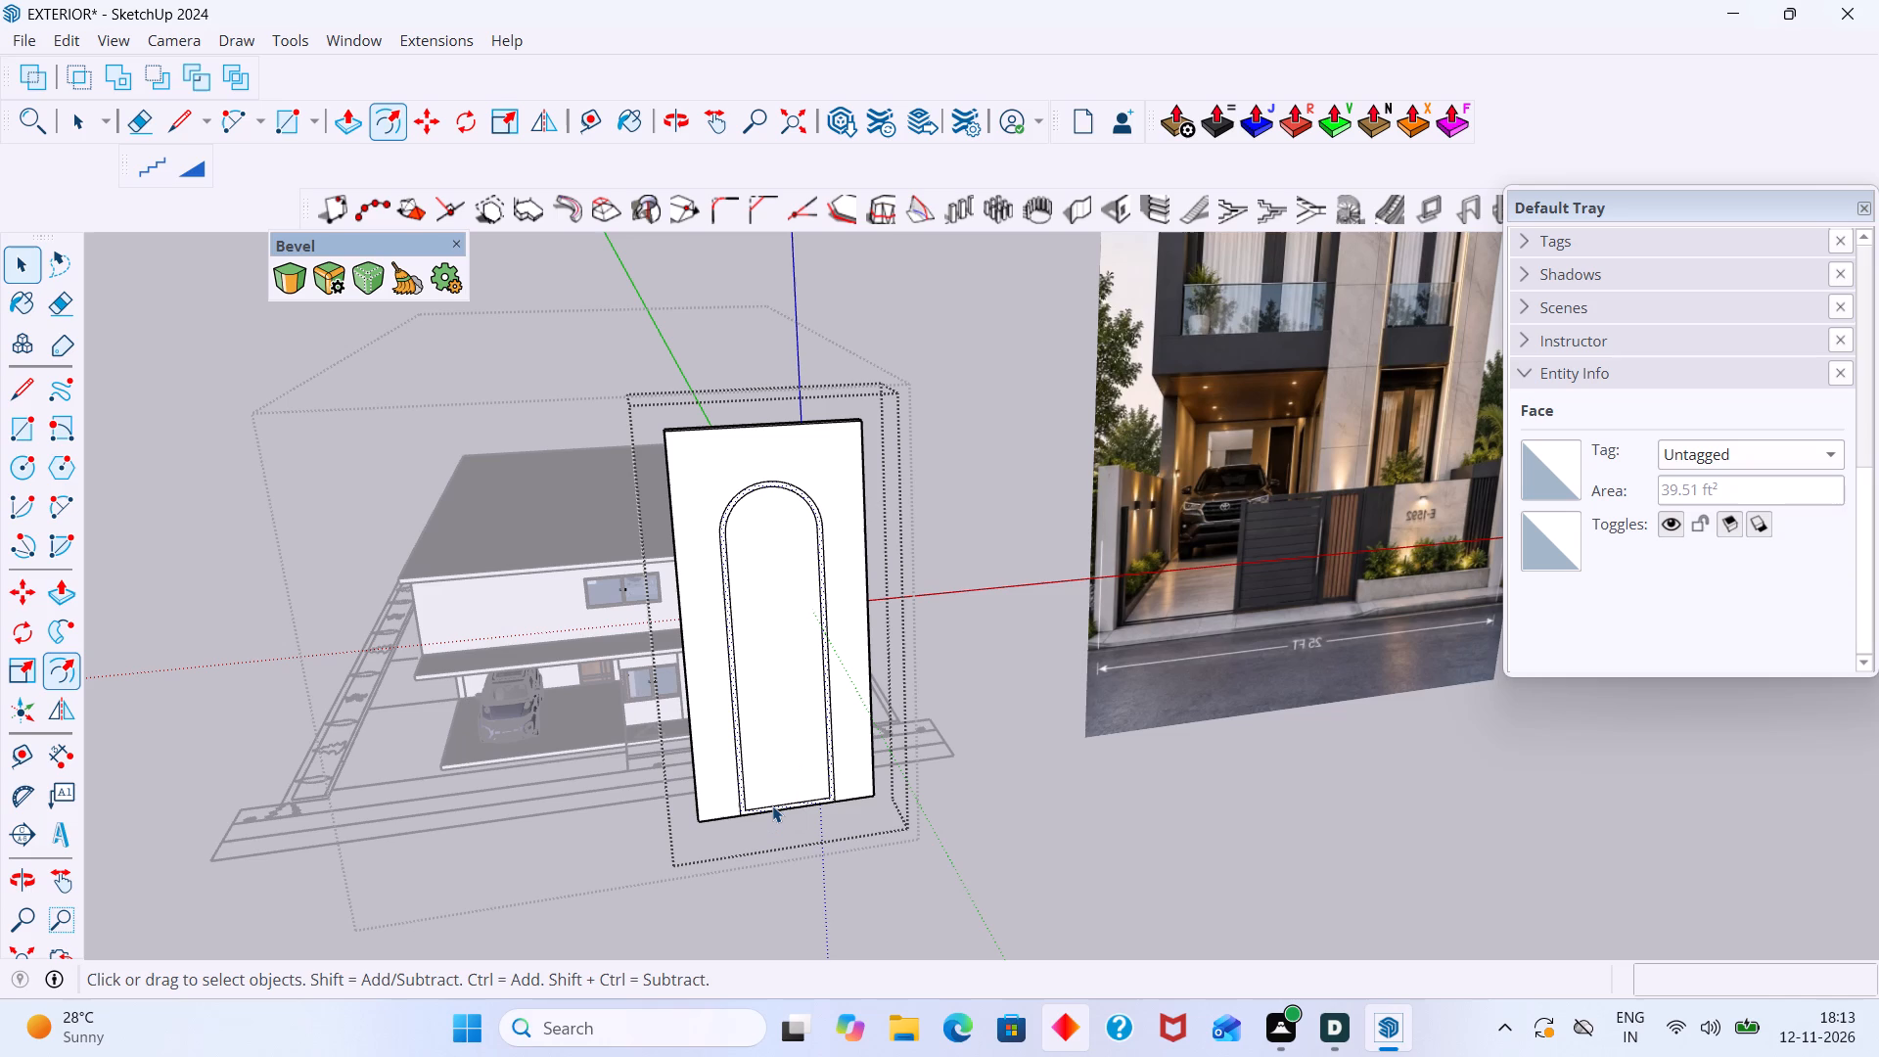
{"action": "left_click", "coordinate": [772, 804]}
{"action": "scroll", "coordinate": [772, 804], "scroll_direction": "up", "scroll_amount": 3}
{"action": "scroll", "coordinate": [732, 712], "scroll_direction": "down", "scroll_amount": 11}
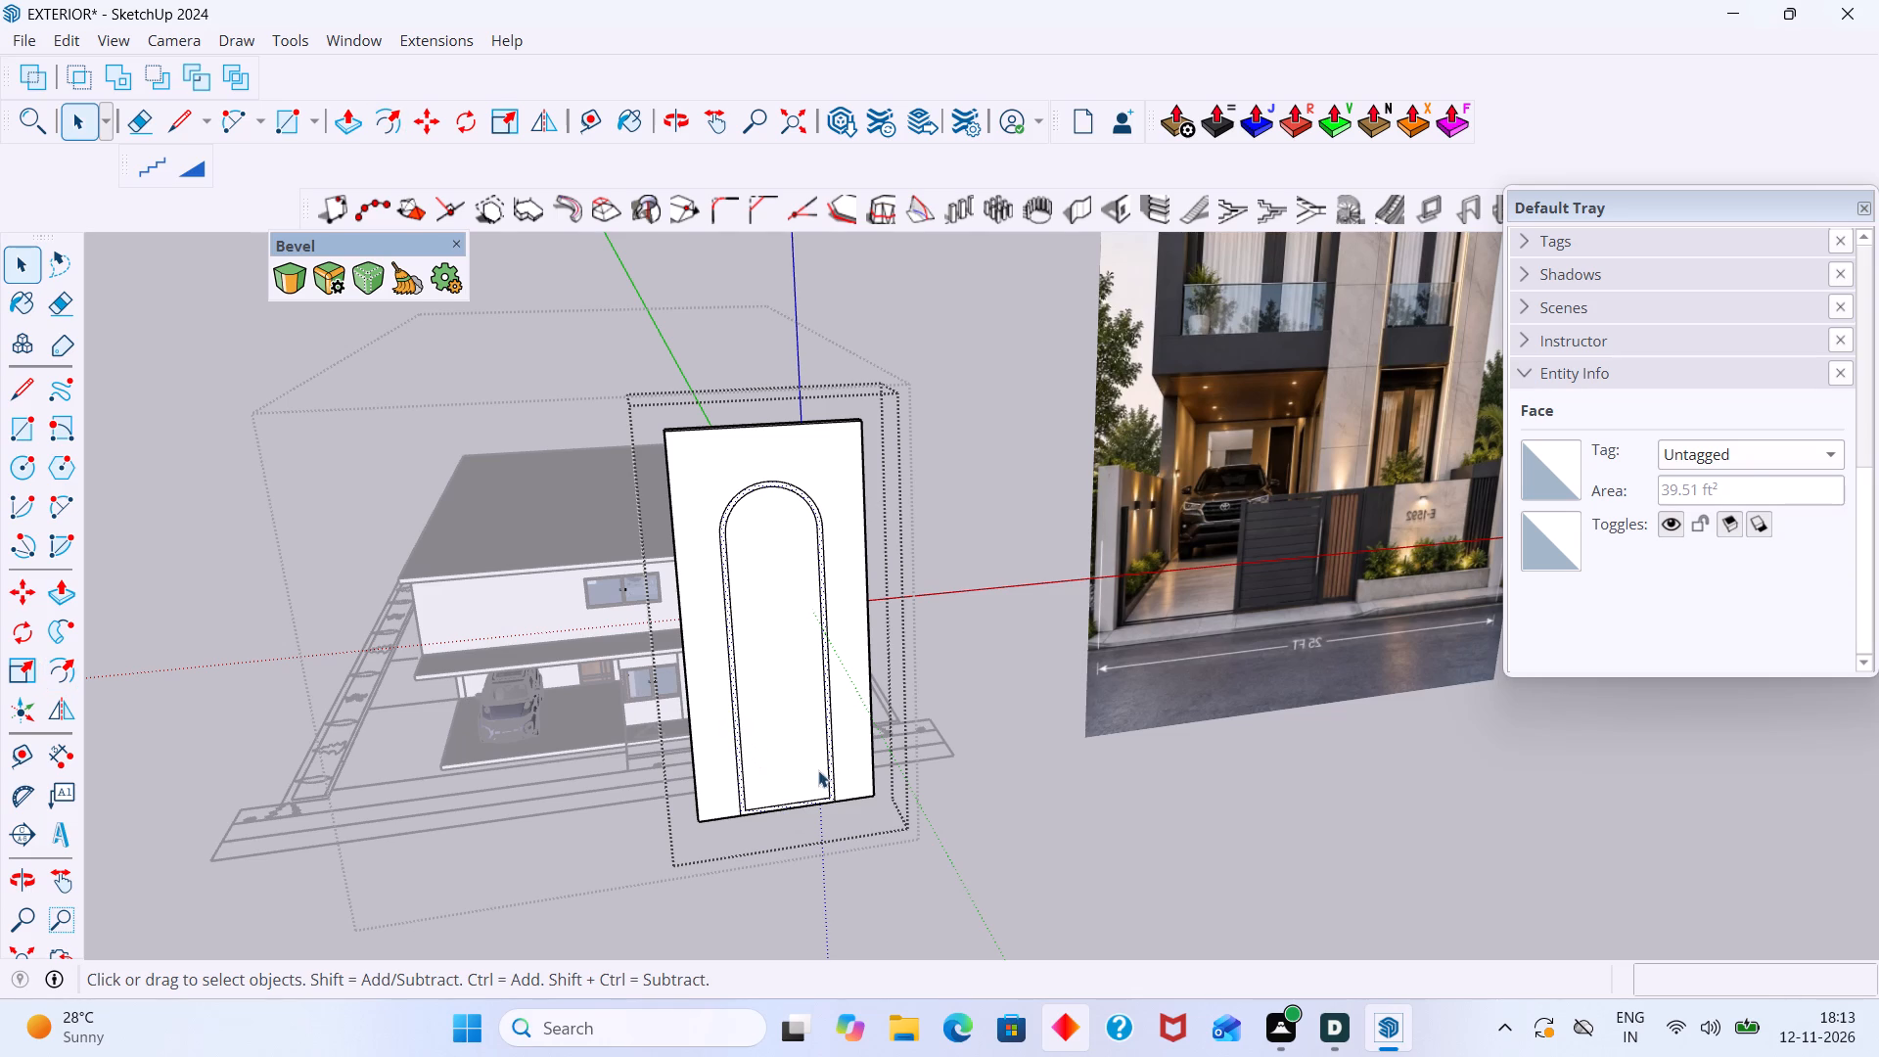
{"action": "scroll", "coordinate": [818, 770], "scroll_direction": "down", "scroll_amount": 6}
{"action": "scroll", "coordinate": [840, 780], "scroll_direction": "up", "scroll_amount": 6}
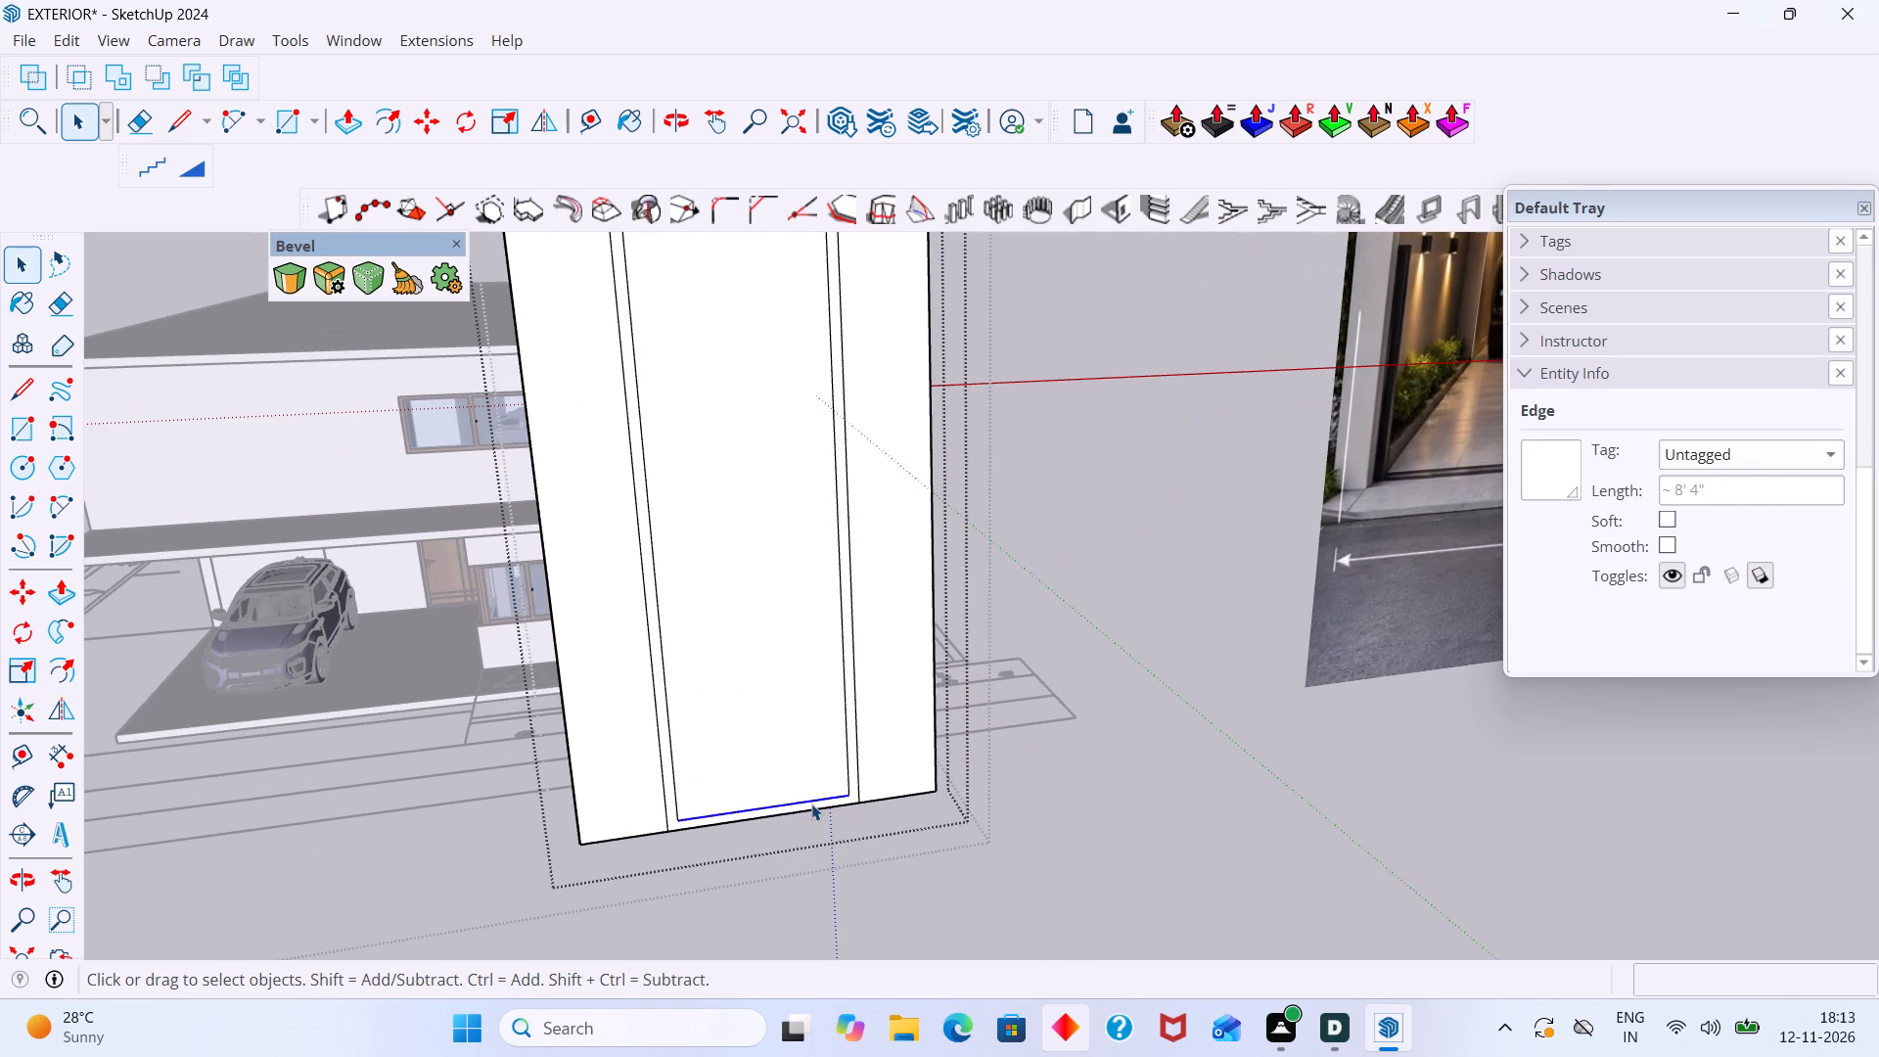
{"action": "key", "text": "m"}
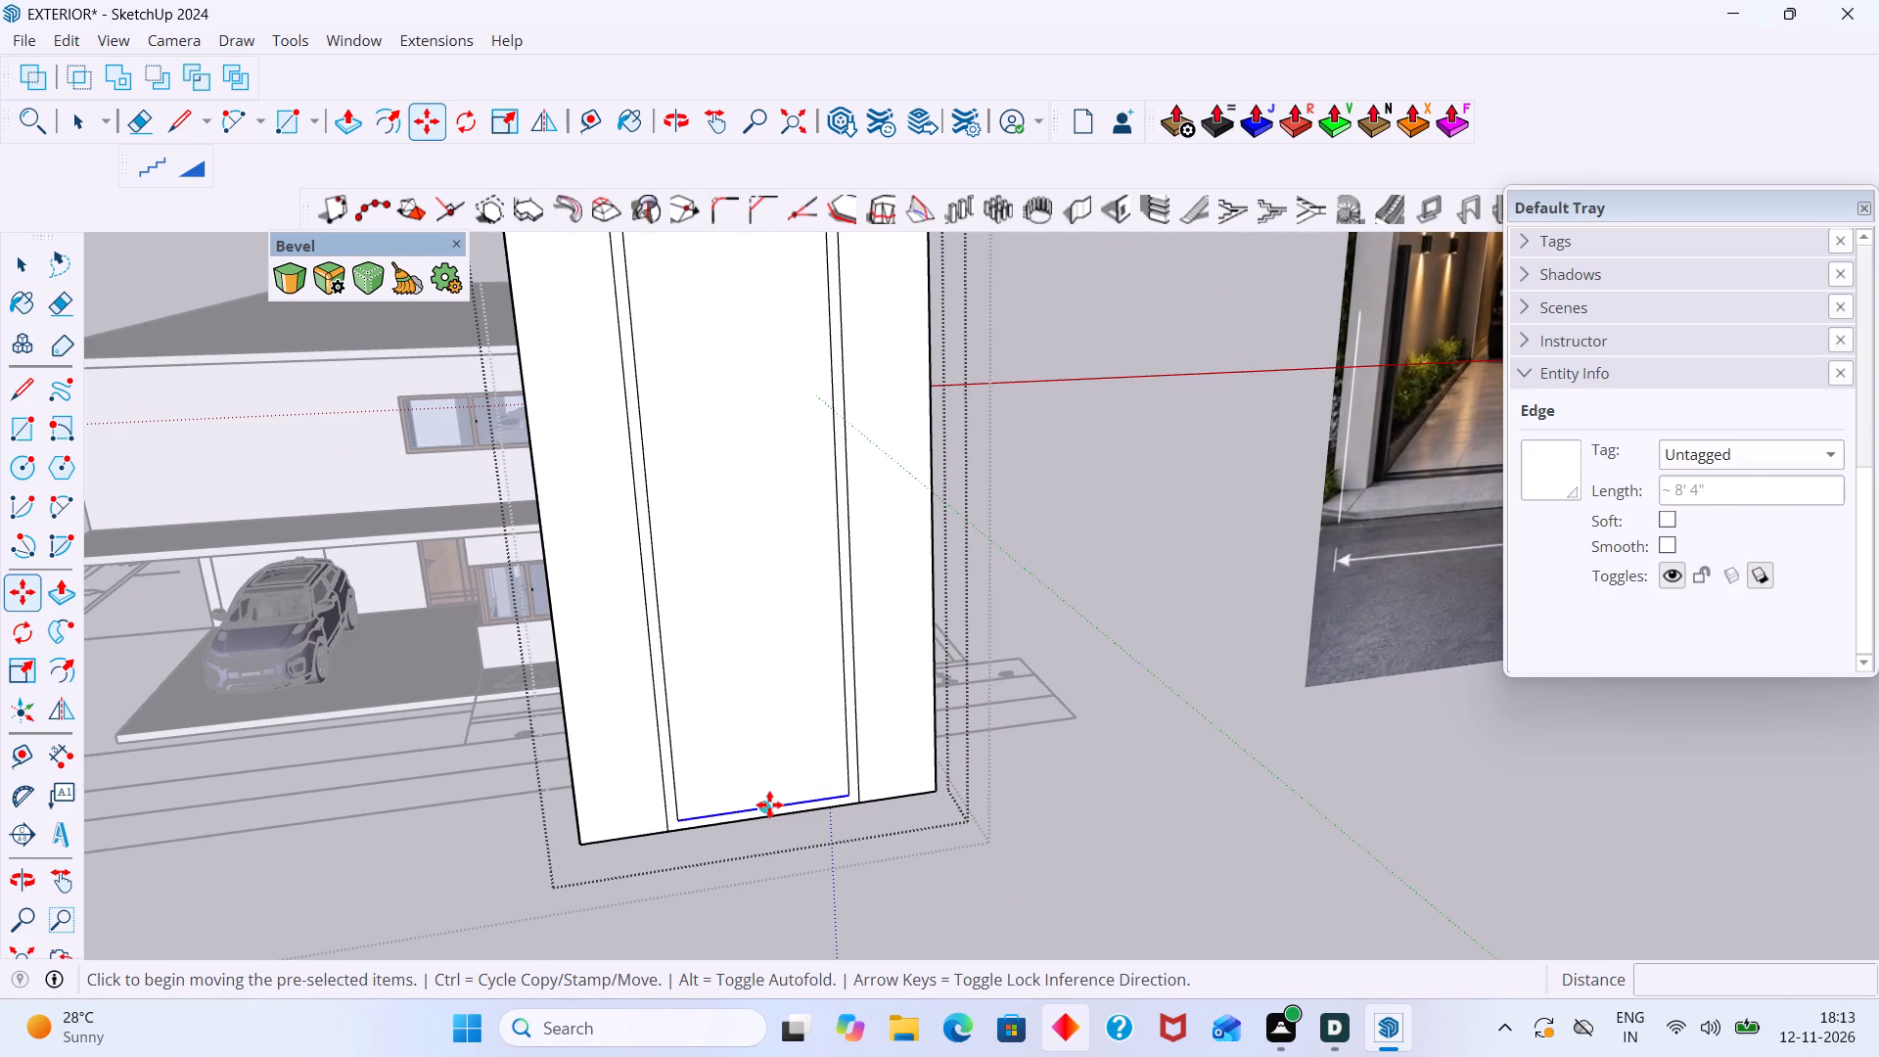
{"action": "left_click", "coordinate": [769, 804]}
{"action": "left_click", "coordinate": [769, 811]}
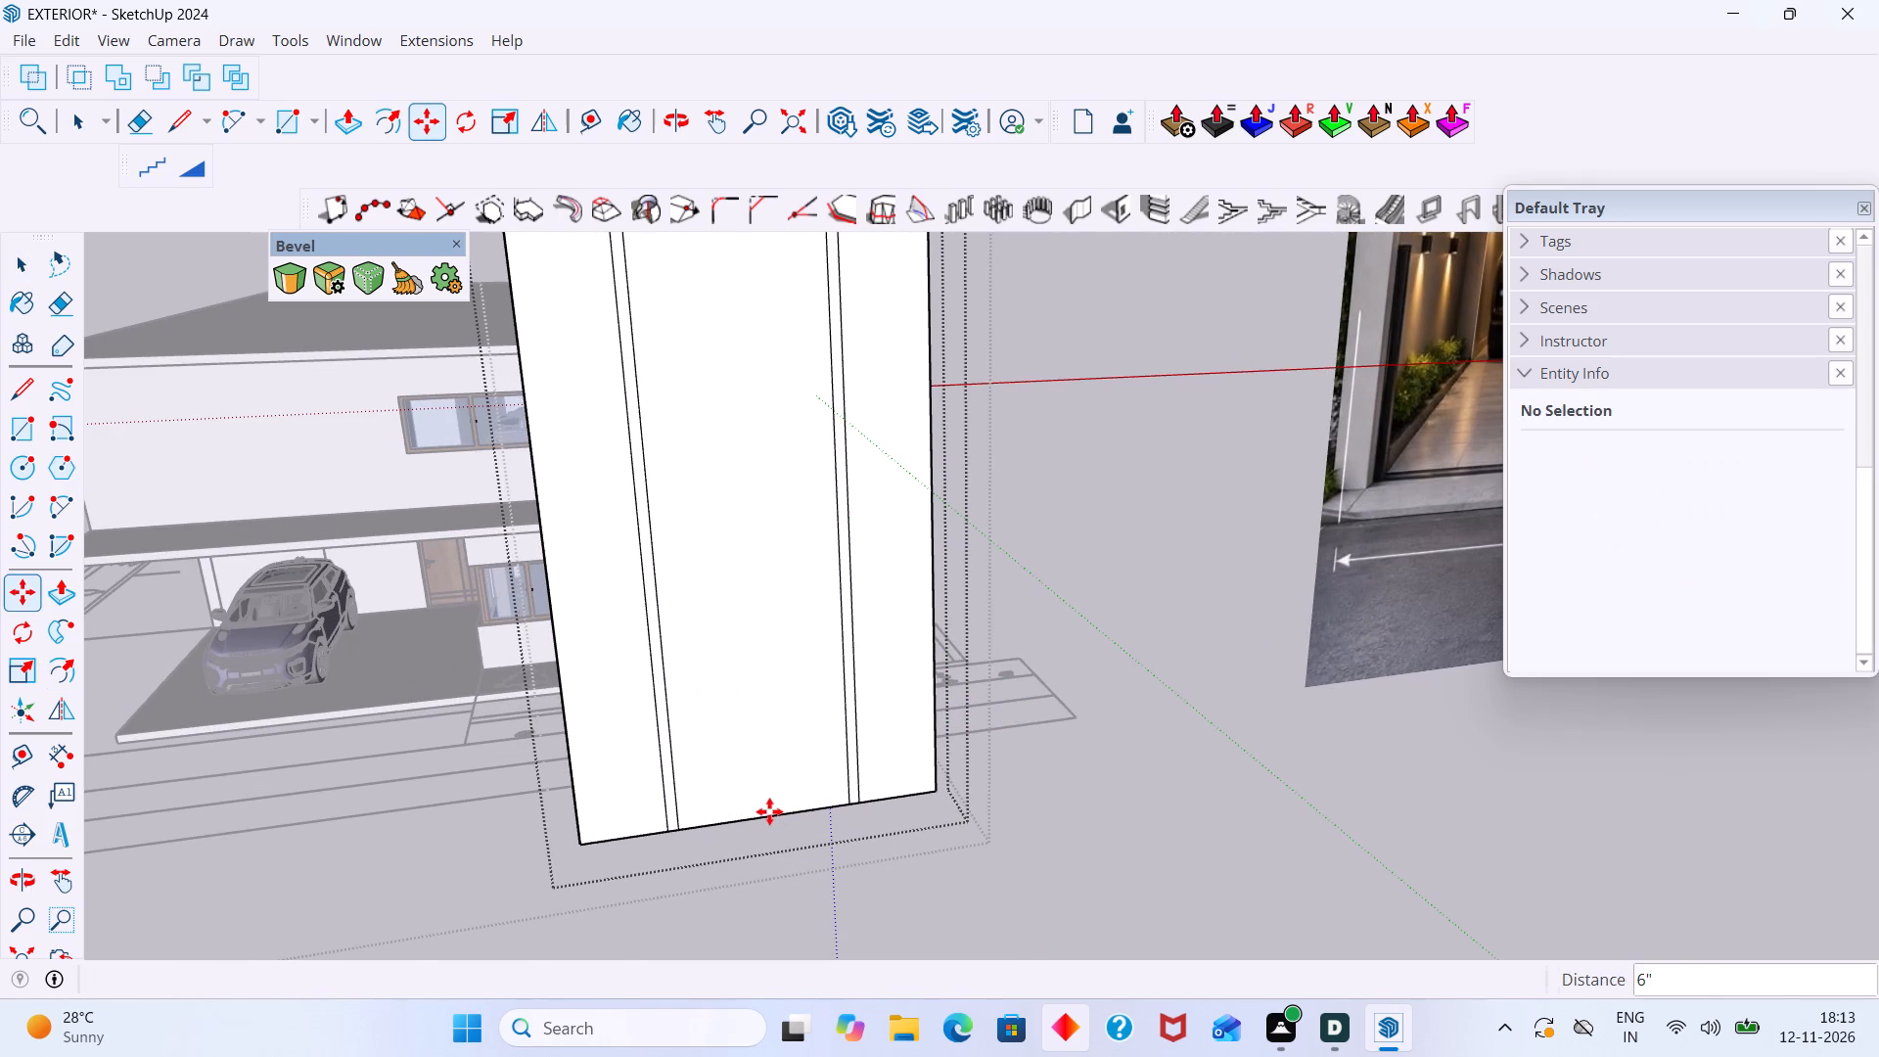
{"action": "key", "text": "space"}
{"action": "left_click", "coordinate": [1091, 792]}
Reopen the tall wall's group and push the inner arched face back 1' through the wall to cut the opening.
{"action": "scroll", "coordinate": [996, 778], "scroll_direction": "down", "scroll_amount": 10}
{"action": "scroll", "coordinate": [846, 723], "scroll_direction": "up", "scroll_amount": 5}
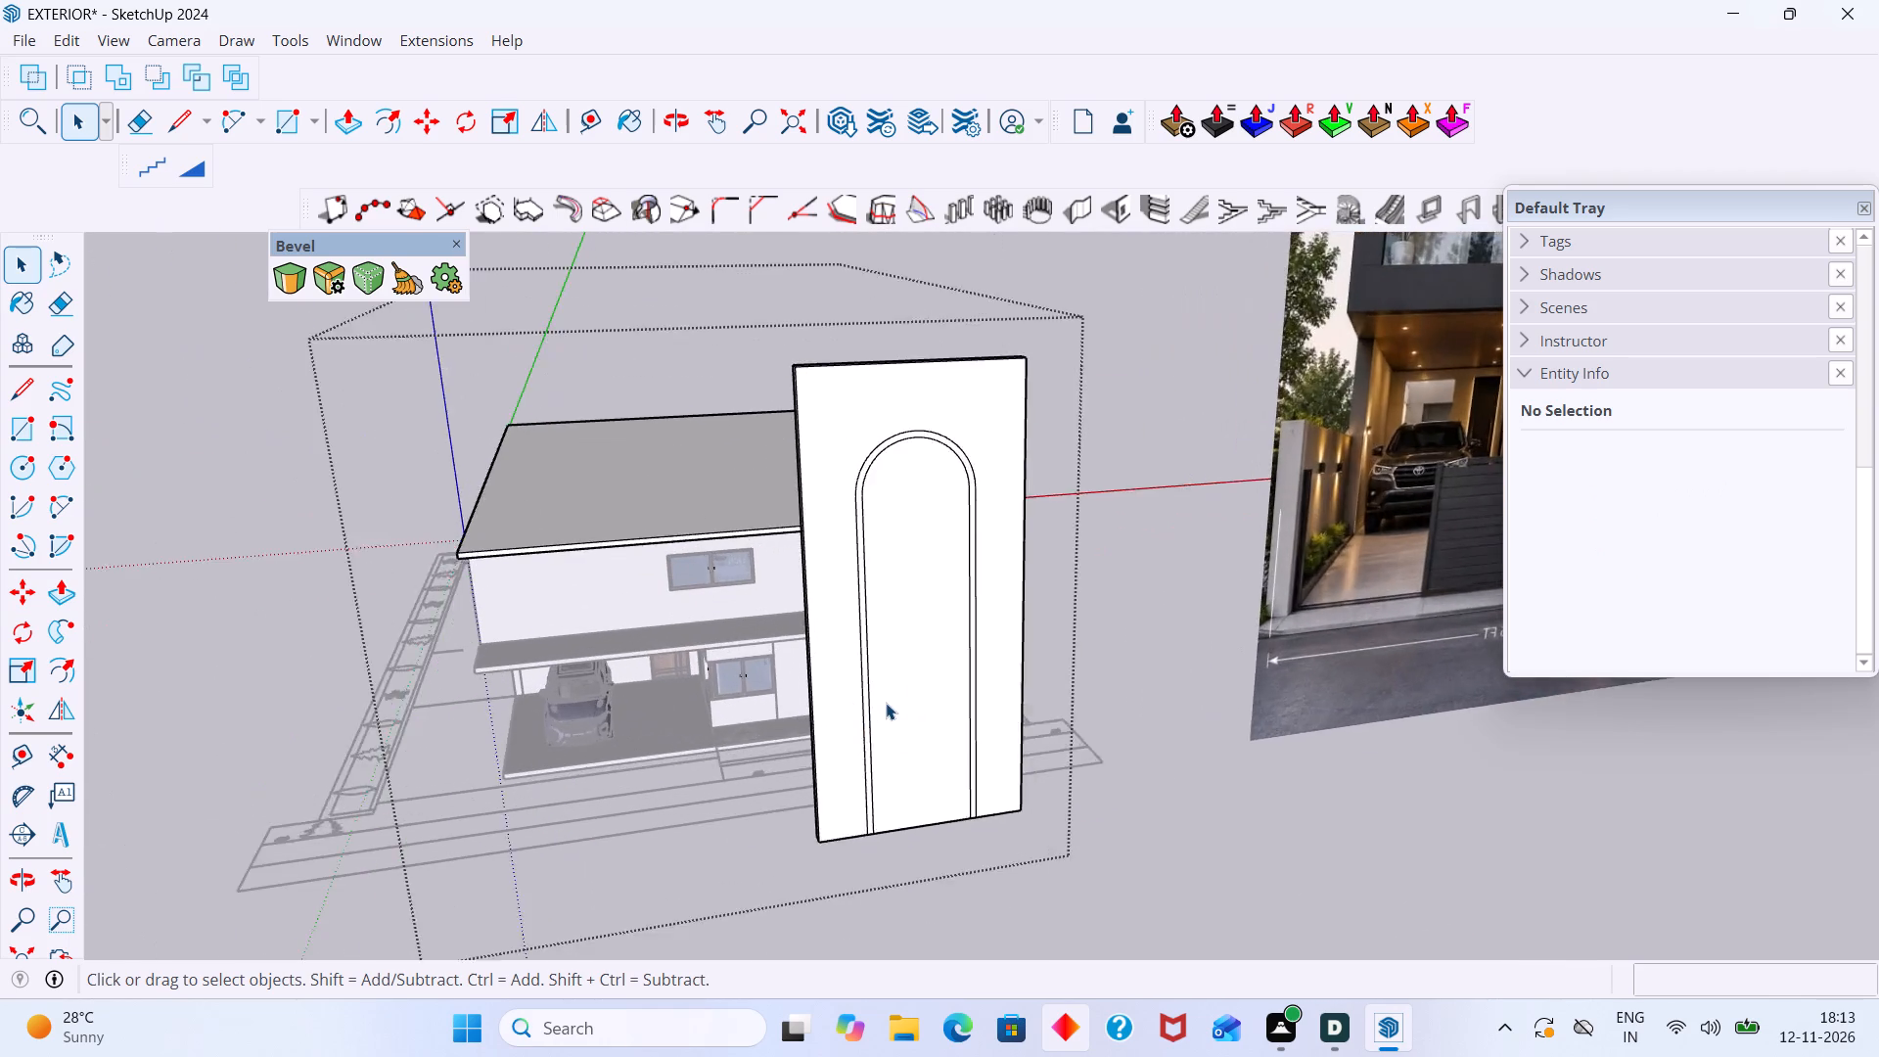
{"action": "scroll", "coordinate": [886, 703], "scroll_direction": "up", "scroll_amount": 3}
{"action": "left_click", "coordinate": [896, 684]}
{"action": "scroll", "coordinate": [896, 684], "scroll_direction": "up", "scroll_amount": 3}
{"action": "triple_click", "coordinate": [896, 684]}
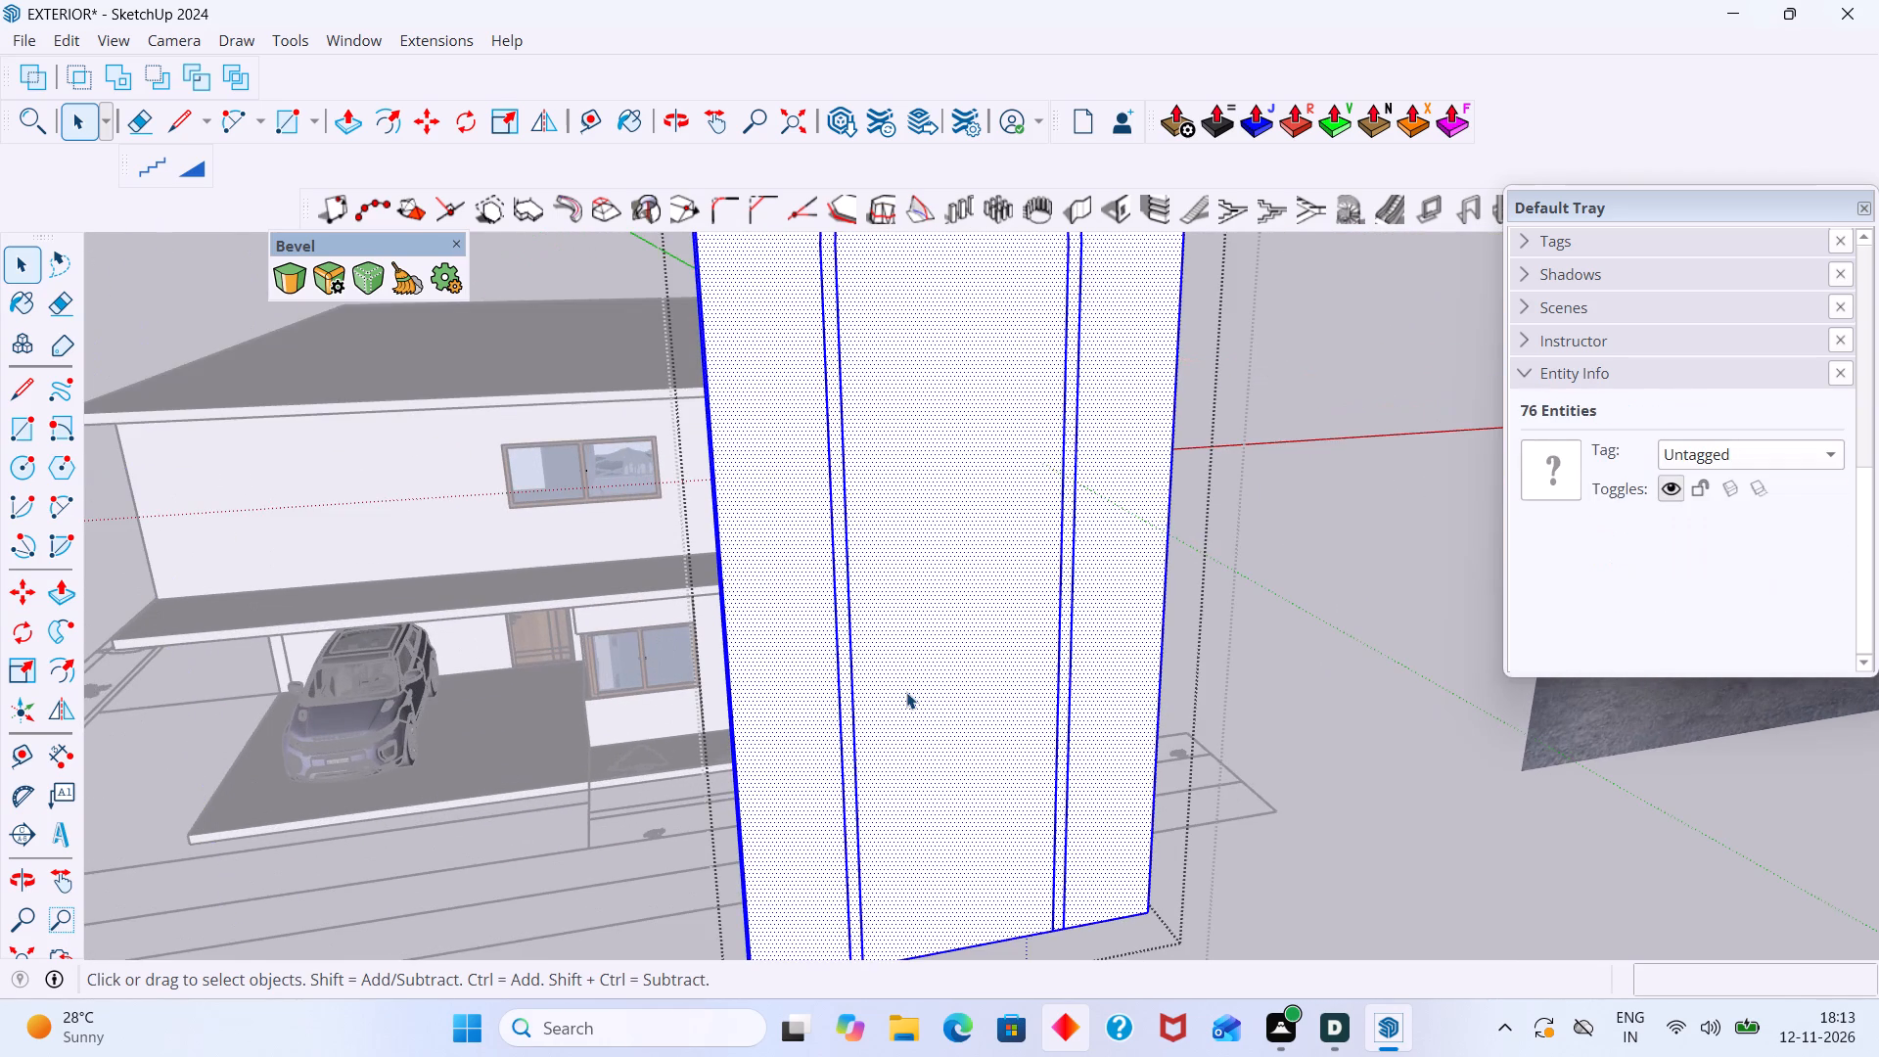
{"action": "left_click", "coordinate": [906, 692]}
{"action": "scroll", "coordinate": [906, 692], "scroll_direction": "up", "scroll_amount": 2}
{"action": "key", "text": "p"}
{"action": "left_click", "coordinate": [906, 692]}
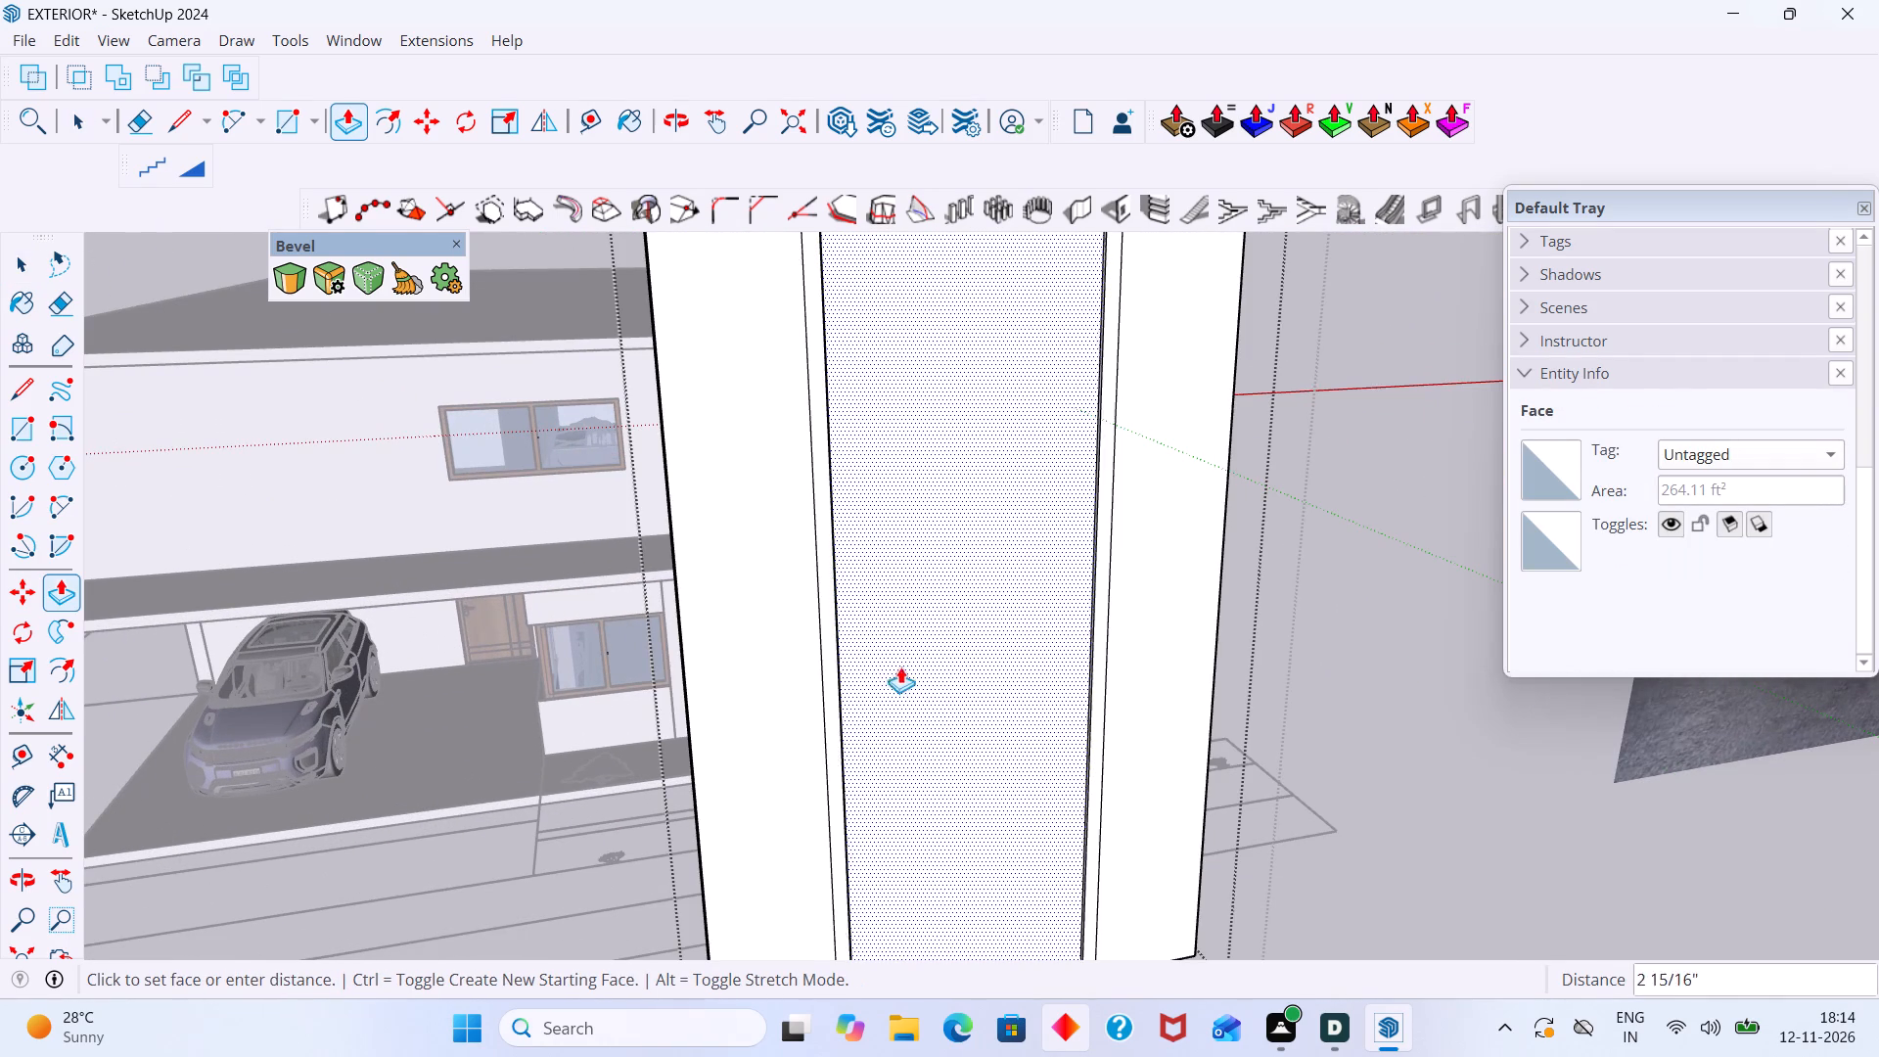
{"action": "scroll", "coordinate": [895, 627], "scroll_direction": "down", "scroll_amount": 3}
{"action": "middle_click_drag", "start_coordinate": [895, 626], "coordinate": [840, 824]}
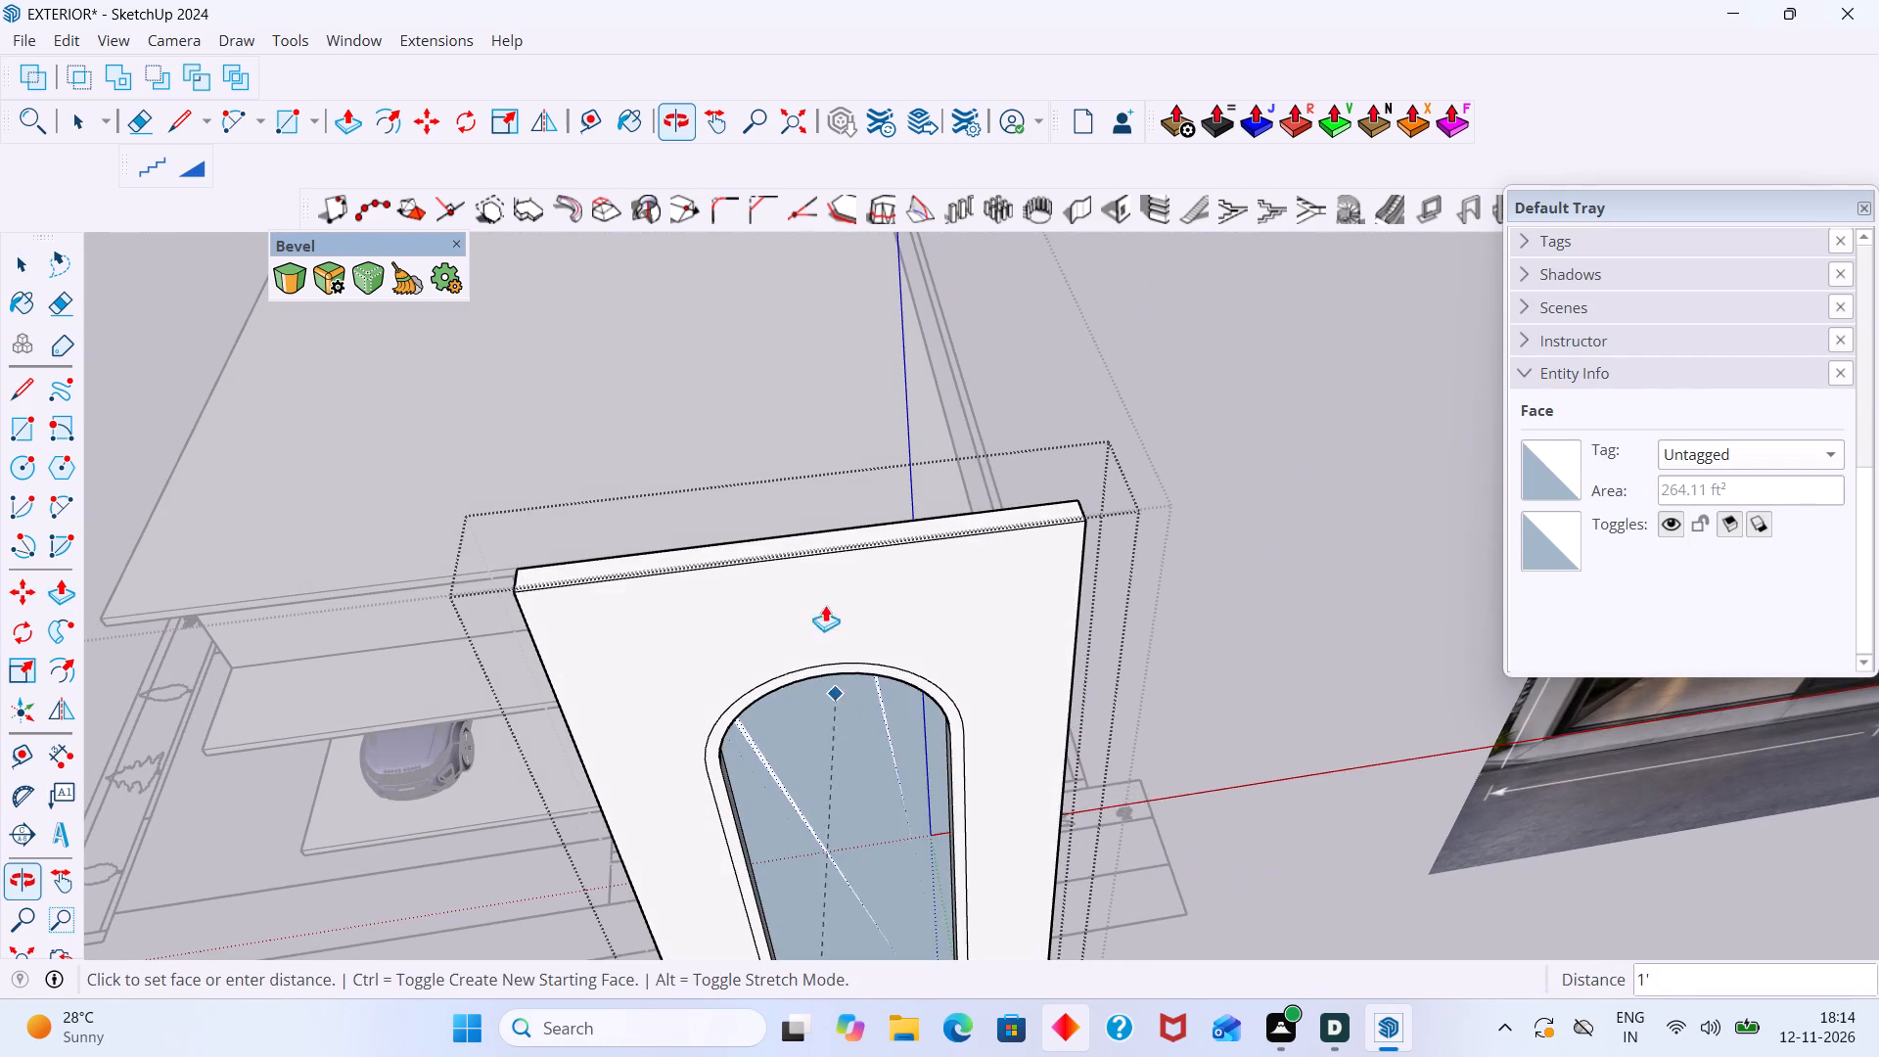
{"action": "scroll", "coordinate": [818, 536], "scroll_direction": "up", "scroll_amount": 4}
{"action": "left_click", "coordinate": [814, 530]}
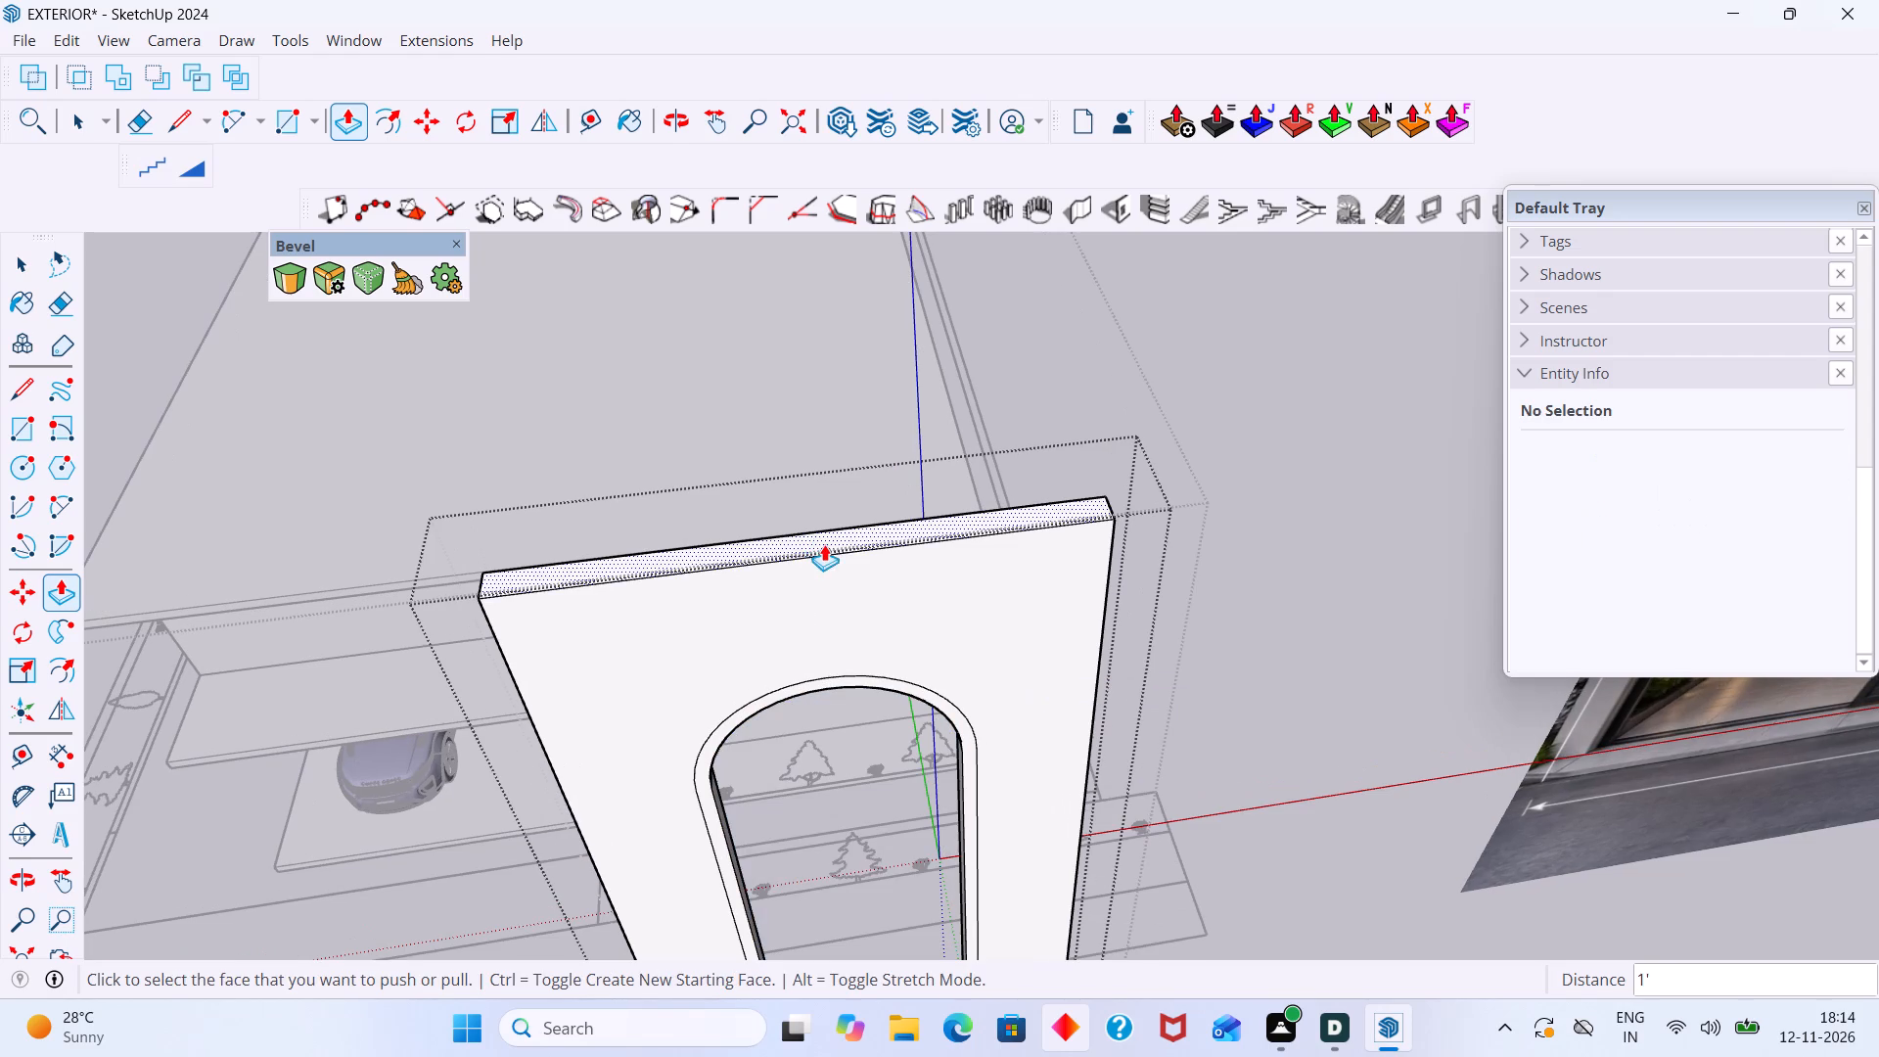
Finish the push/pull on the tall wall and exit its group and the enclosing house group.
{"action": "key", "text": "space"}
{"action": "left_click", "coordinate": [1306, 582]}
{"action": "scroll", "coordinate": [1102, 590], "scroll_direction": "down", "scroll_amount": 10}
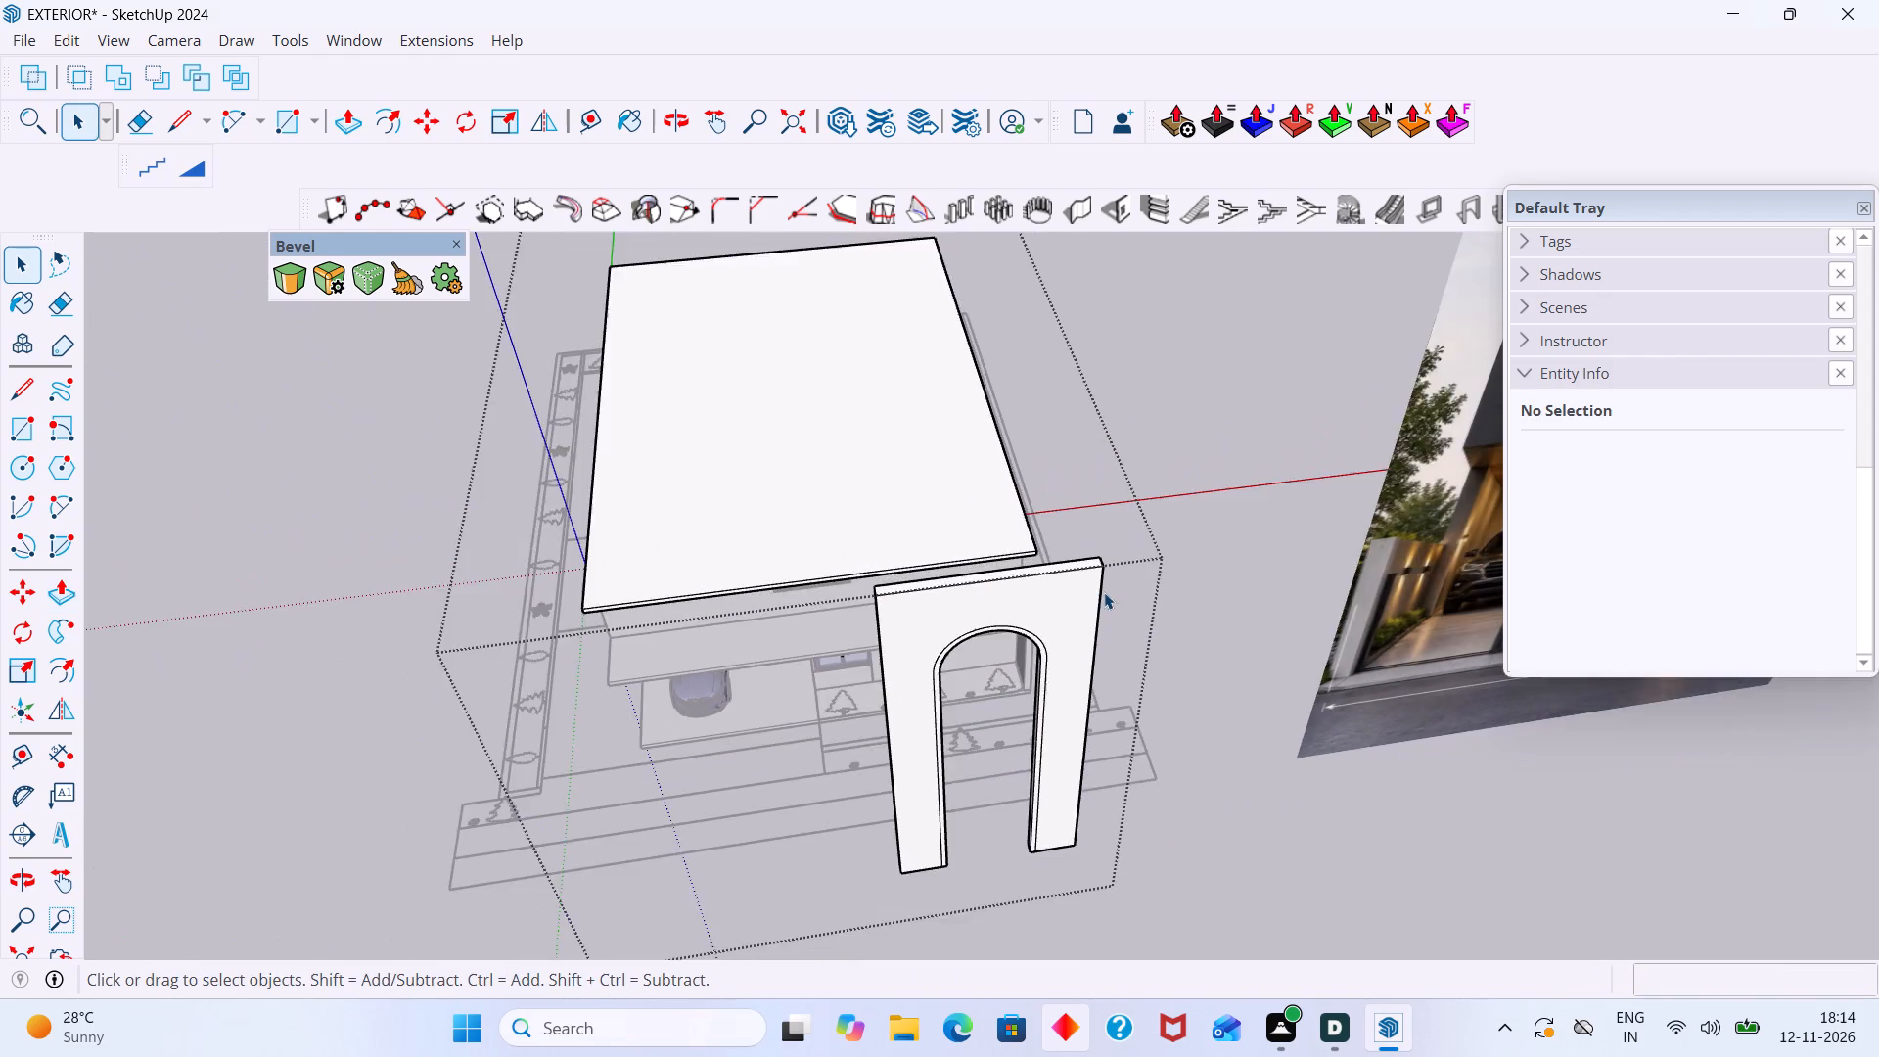
{"action": "scroll", "coordinate": [1104, 592], "scroll_direction": "down", "scroll_amount": 10}
{"action": "middle_click_drag", "start_coordinate": [1007, 616], "coordinate": [1000, 570]}
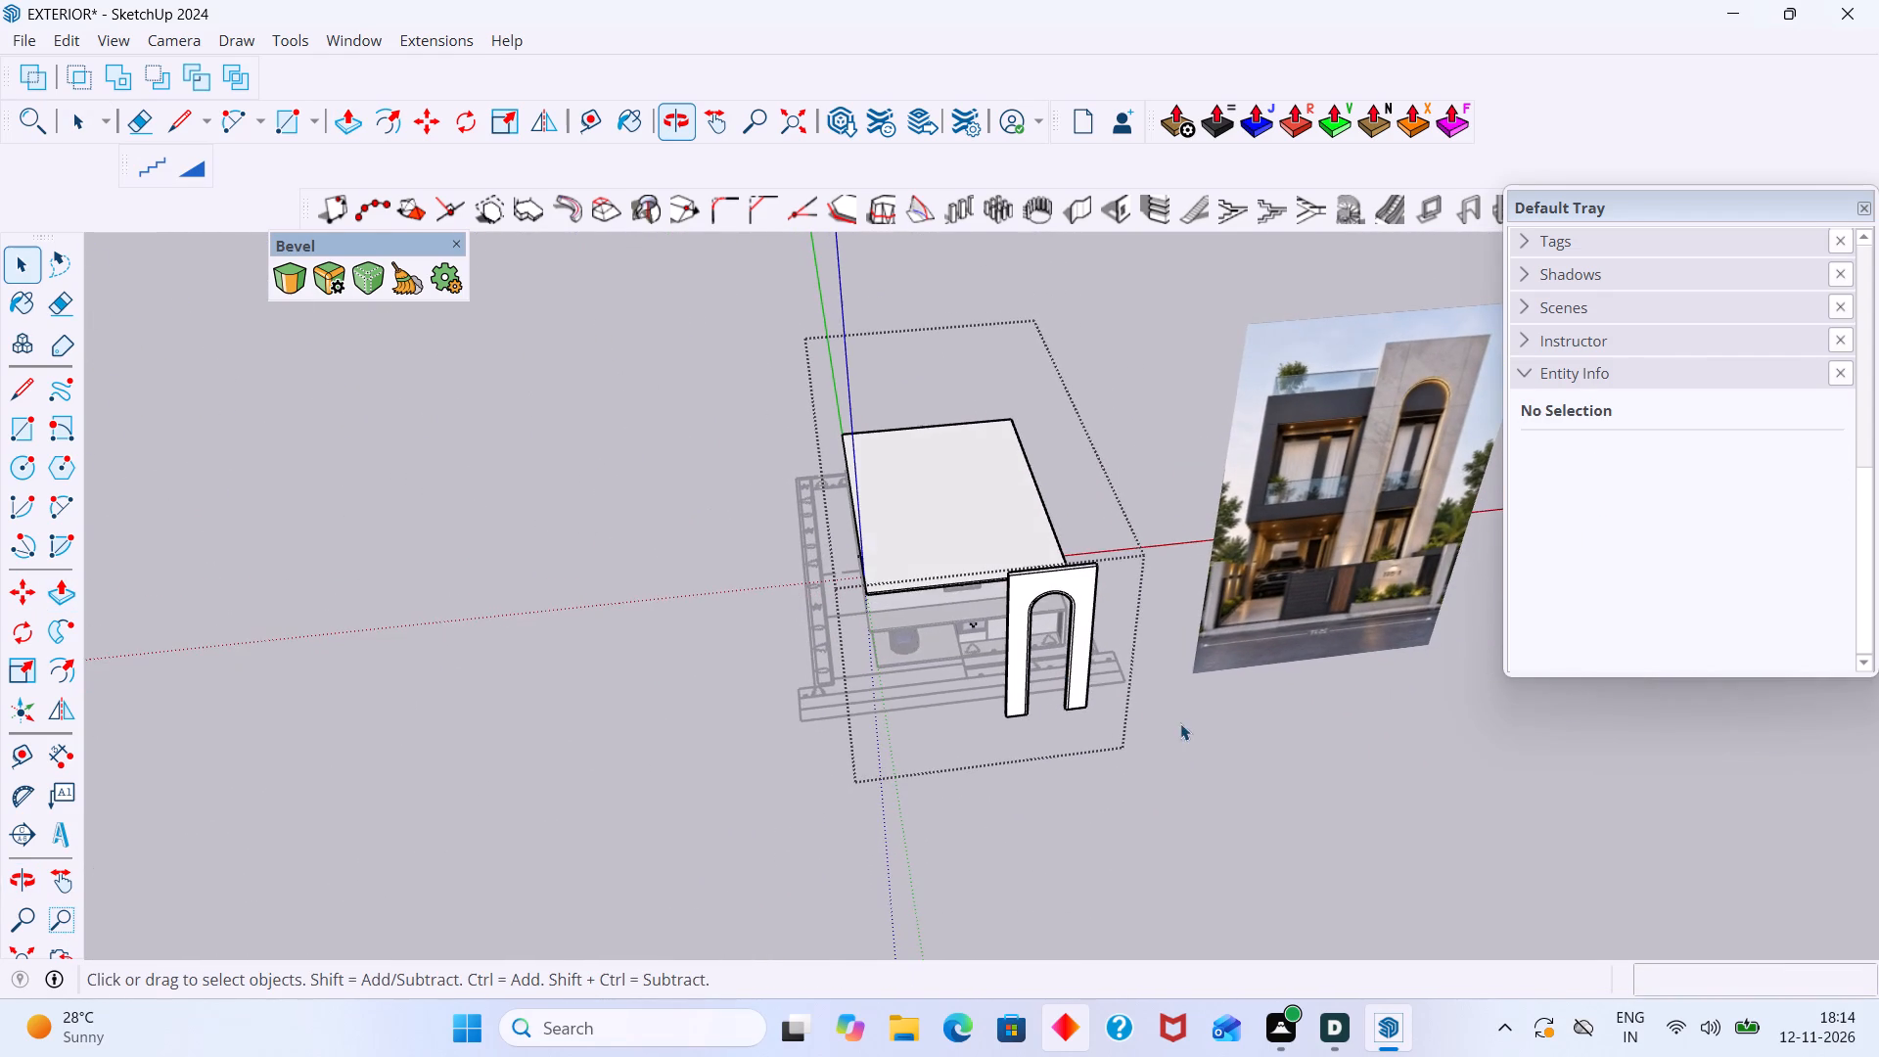
{"action": "left_click", "coordinate": [1181, 724]}
Examine the arched wall and the house front from several angles against the reference facade image.
{"action": "scroll", "coordinate": [1079, 723], "scroll_direction": "up", "scroll_amount": 4}
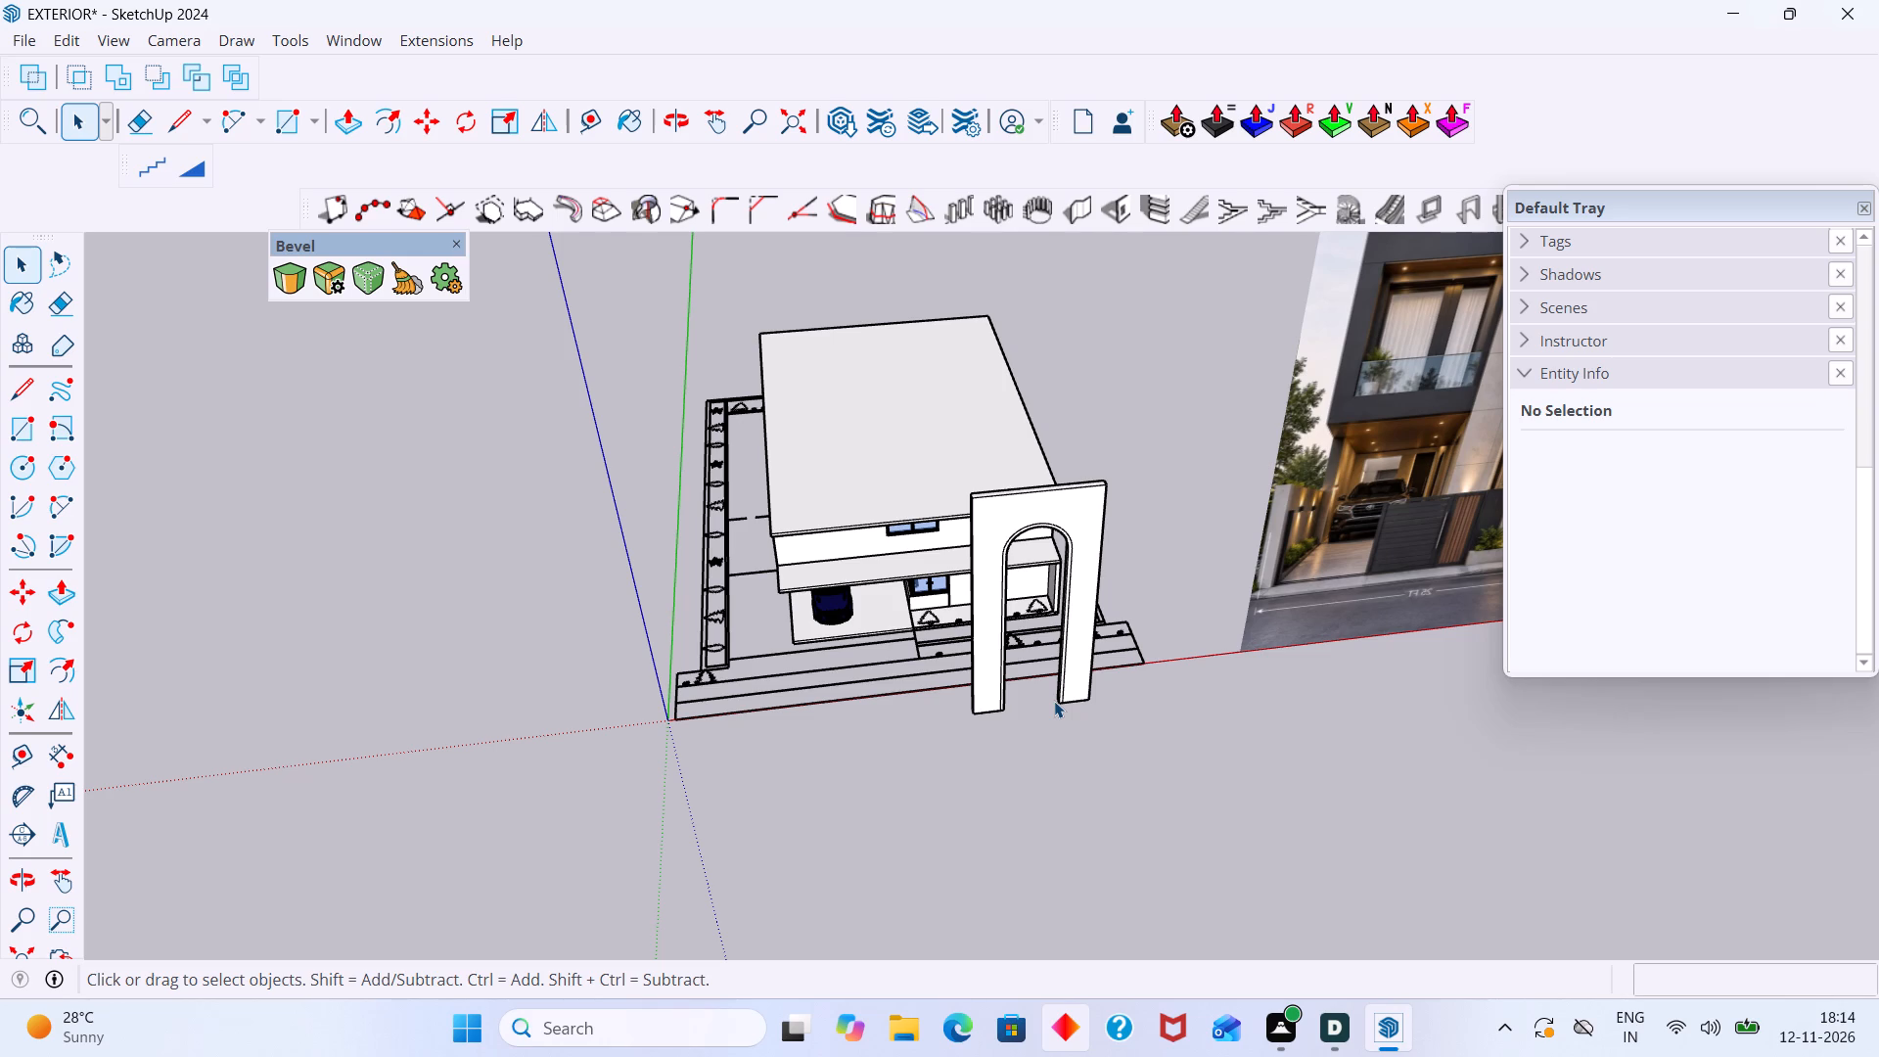
{"action": "scroll", "coordinate": [917, 623], "scroll_direction": "down", "scroll_amount": 7}
{"action": "scroll", "coordinate": [995, 662], "scroll_direction": "up", "scroll_amount": 5}
{"action": "scroll", "coordinate": [1083, 641], "scroll_direction": "up", "scroll_amount": 2}
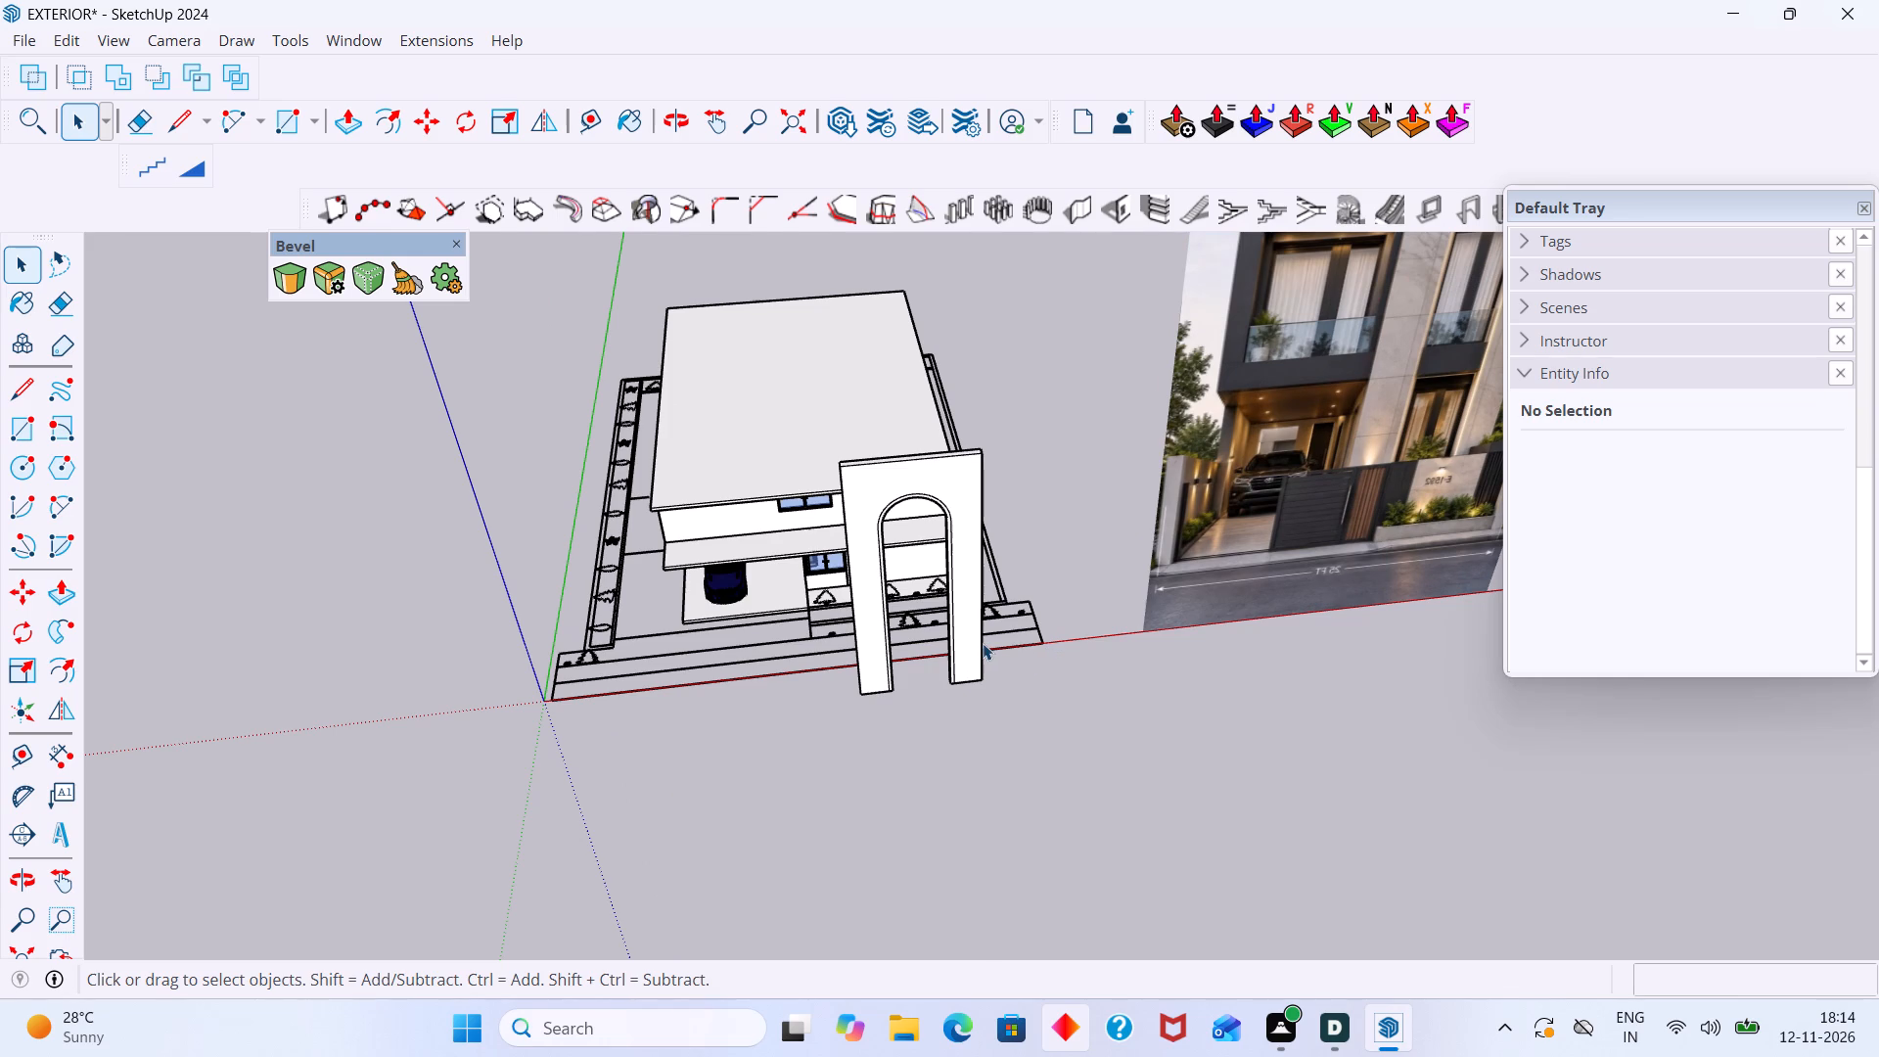
{"action": "left_click", "coordinate": [977, 641]}
{"action": "double_click", "coordinate": [979, 639]}
{"action": "left_click", "coordinate": [972, 628]}
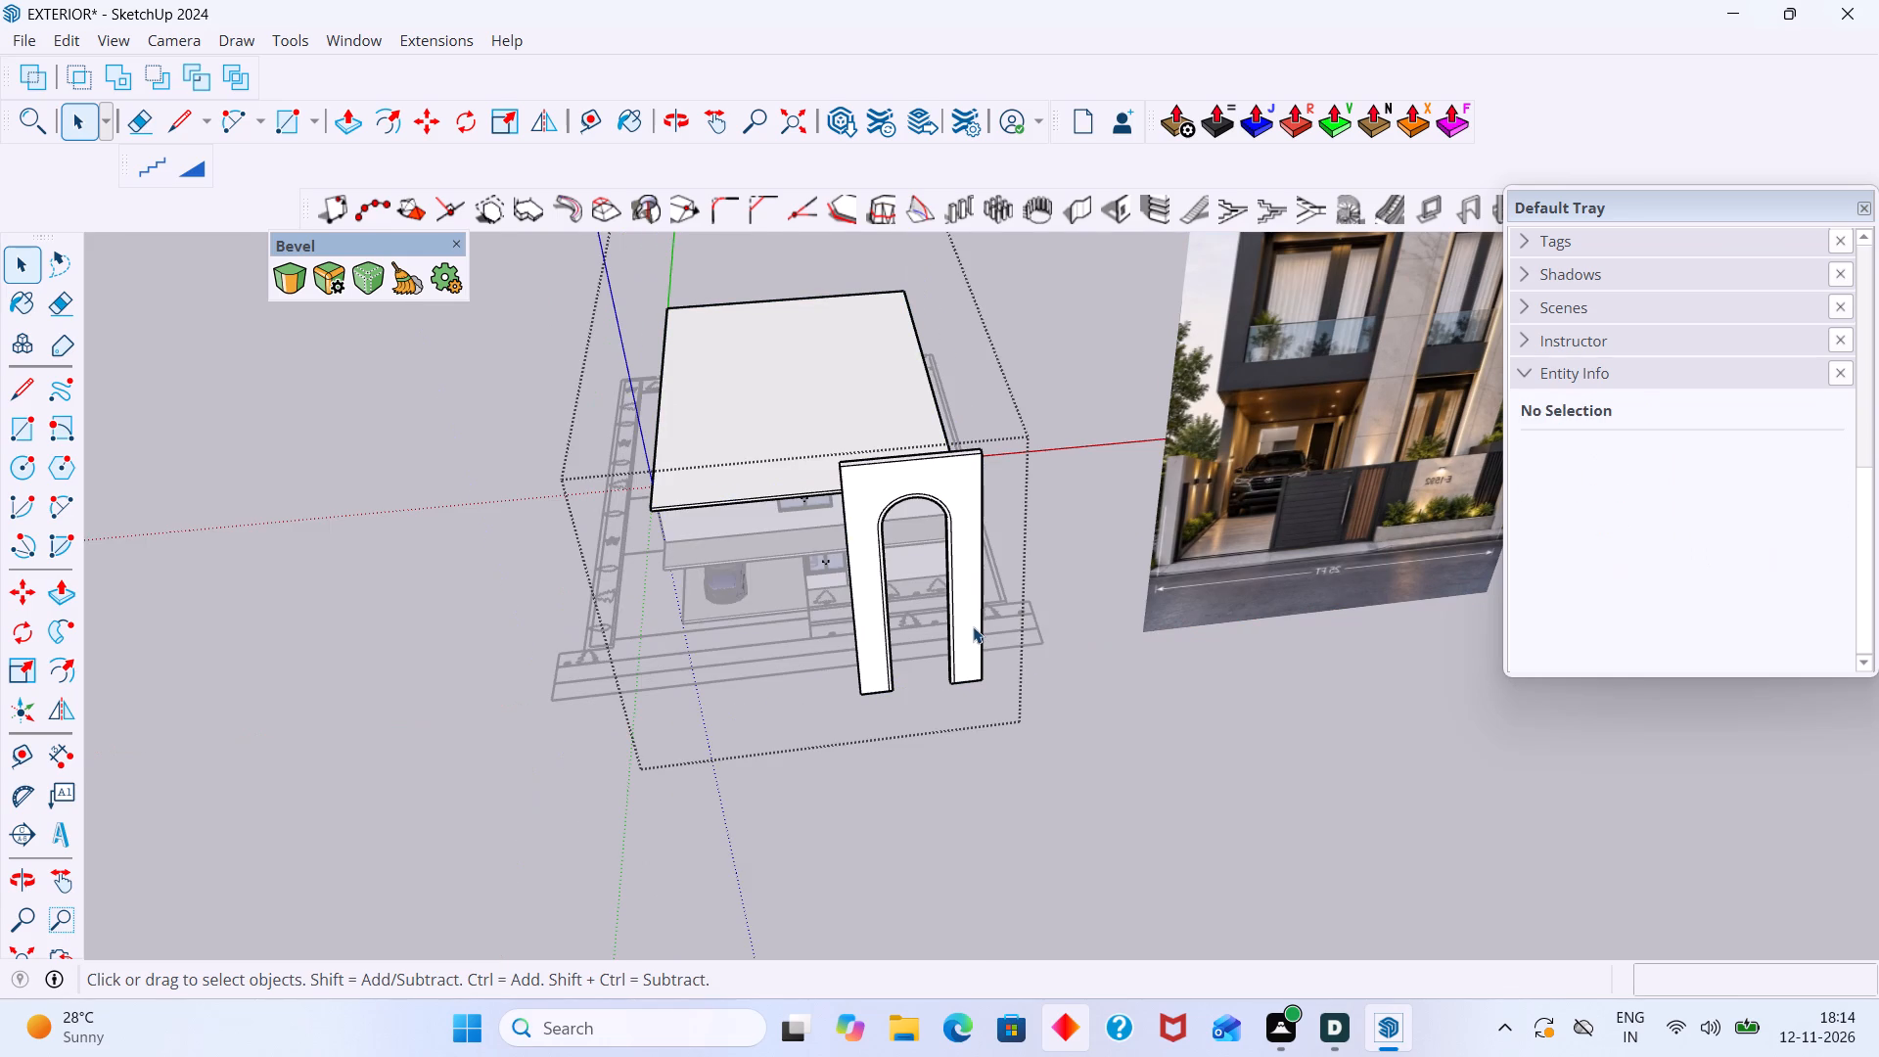
{"action": "scroll", "coordinate": [976, 624], "scroll_direction": "down", "scroll_amount": 7}
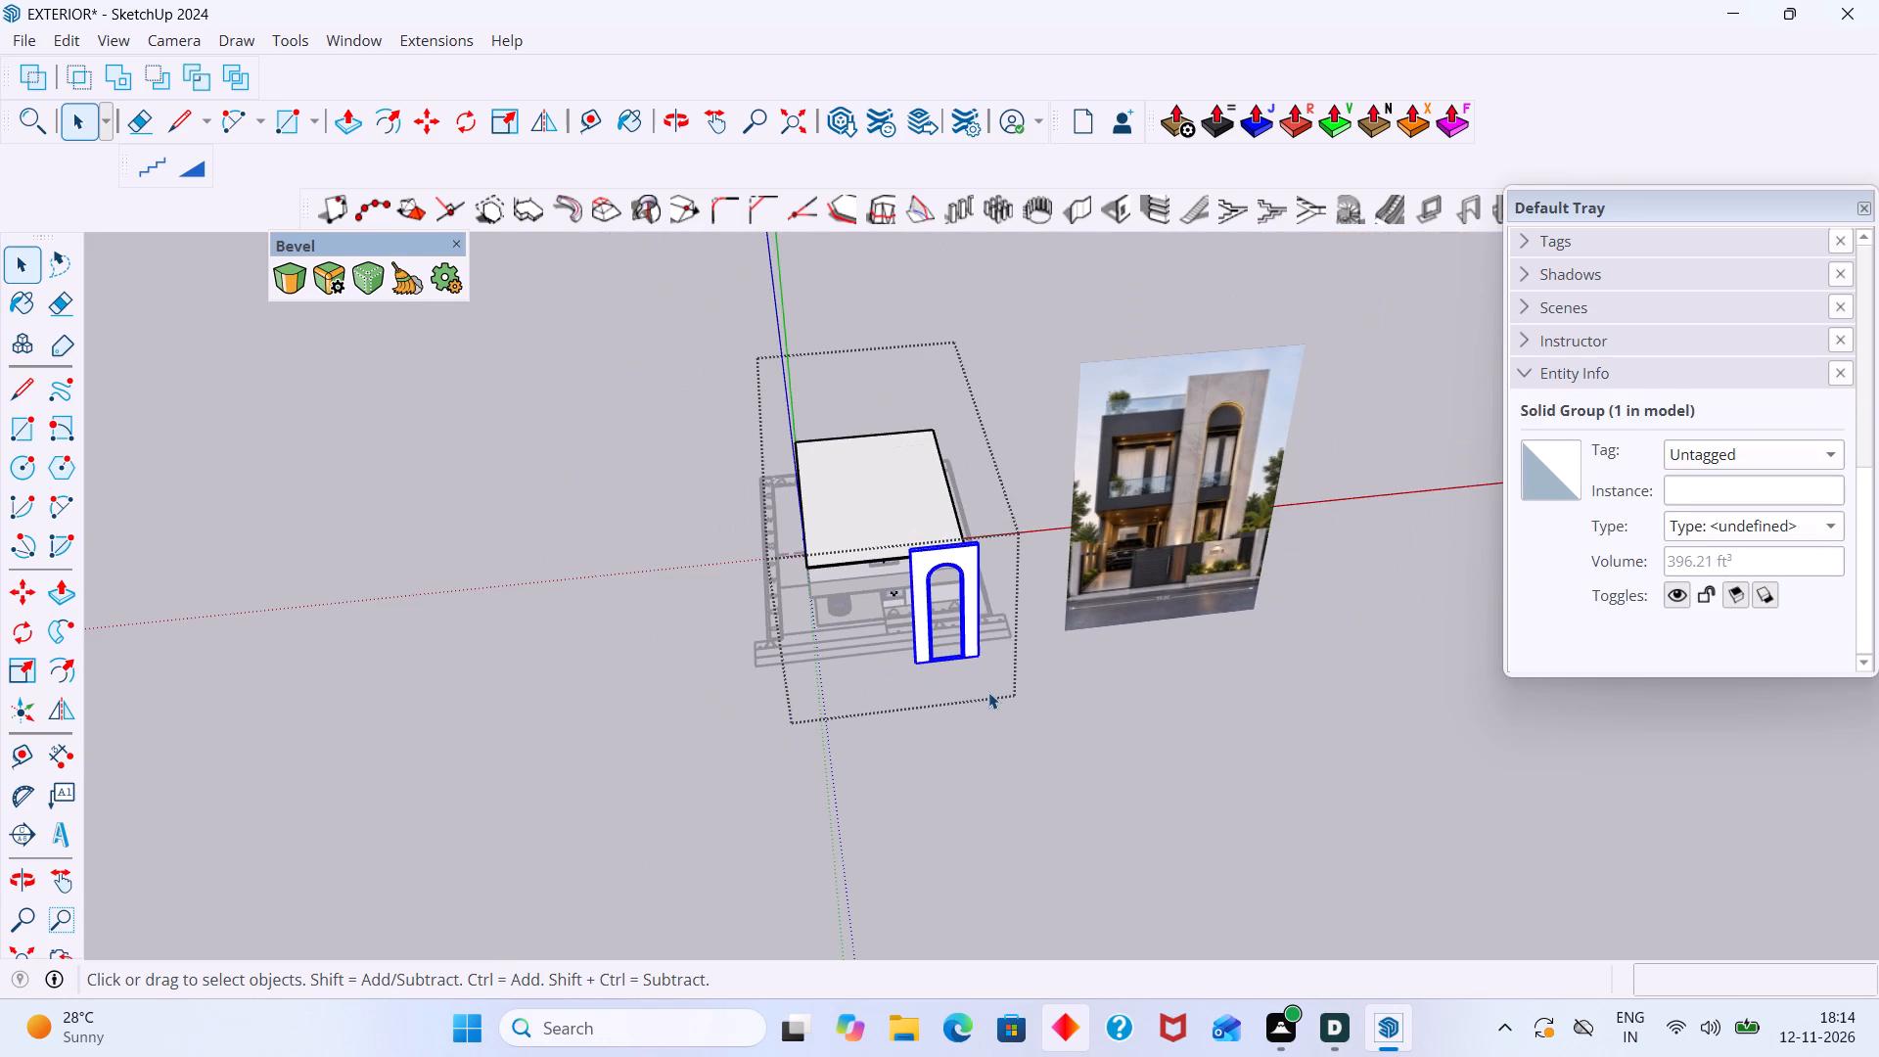
{"action": "middle_click_drag", "start_coordinate": [980, 697], "coordinate": [954, 740]}
{"action": "left_click", "coordinate": [996, 795]}
{"action": "scroll", "coordinate": [985, 623], "scroll_direction": "up", "scroll_amount": 6}
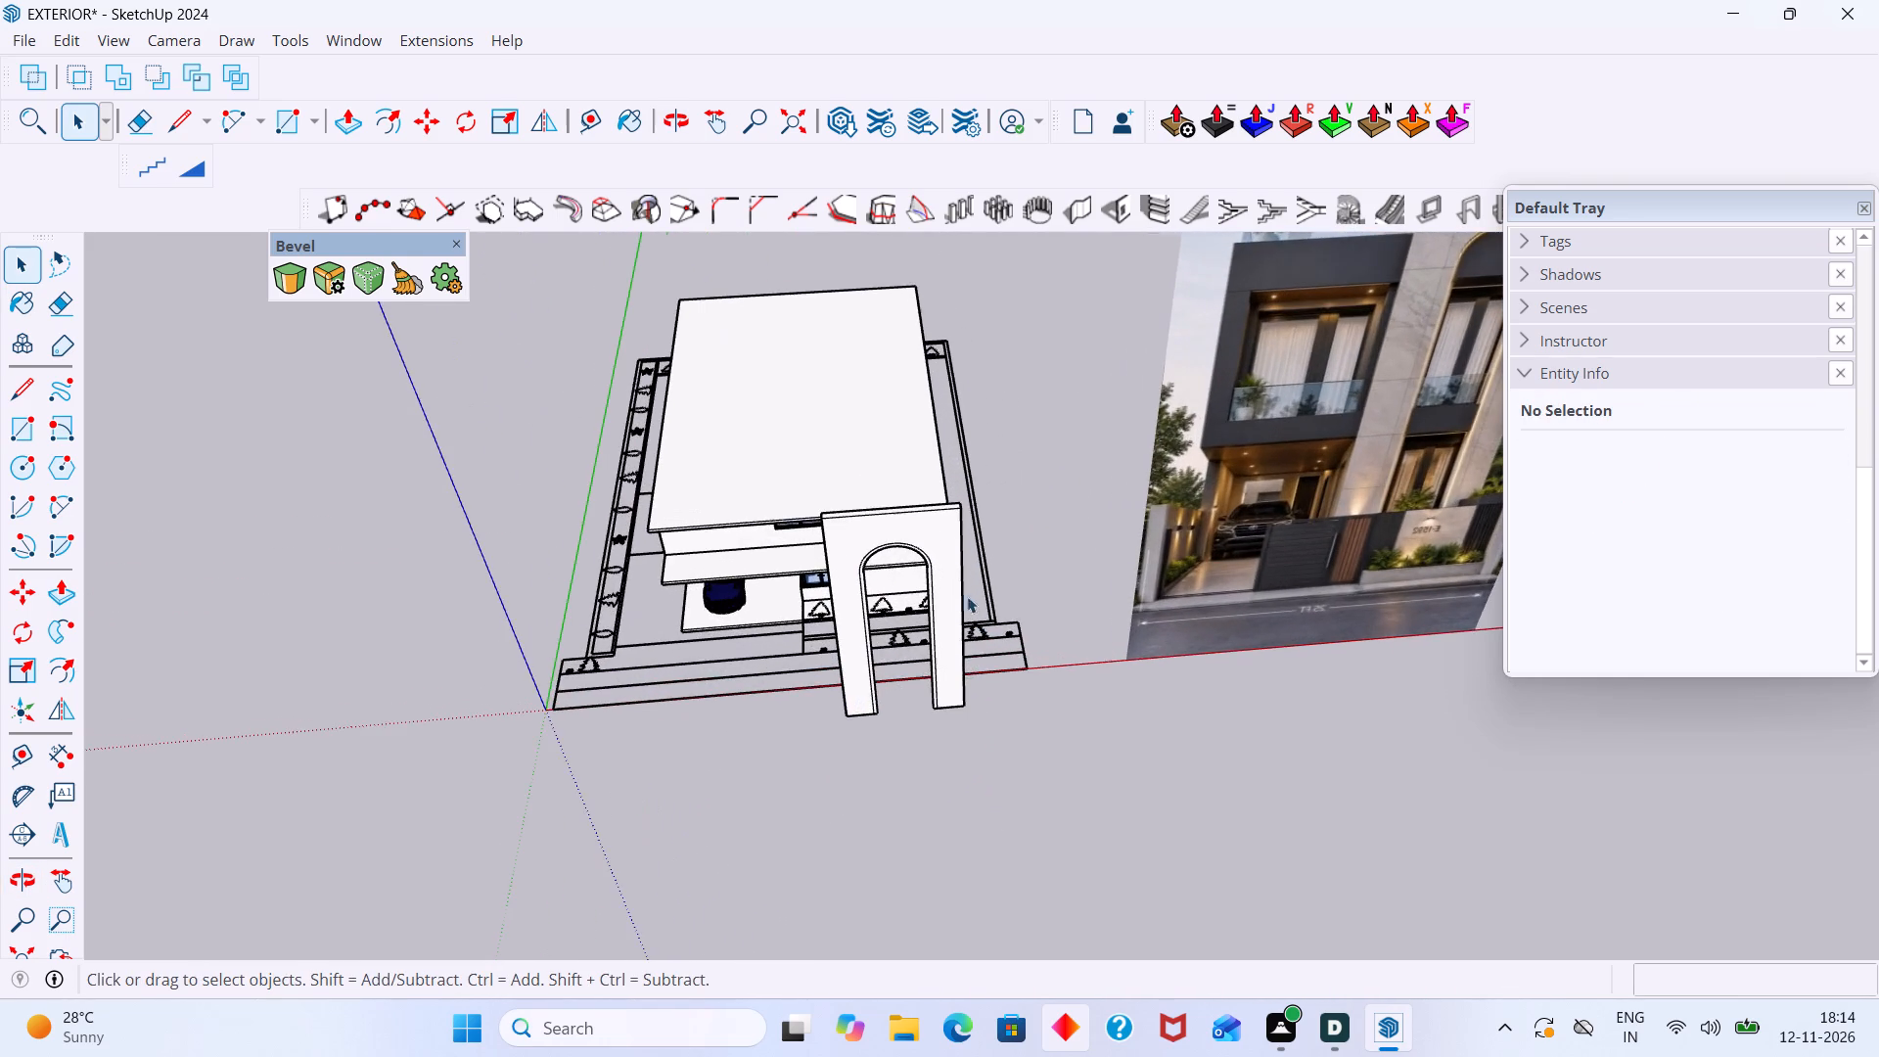
{"action": "scroll", "coordinate": [968, 591], "scroll_direction": "down", "scroll_amount": 6}
{"action": "middle_click_drag", "start_coordinate": [966, 598], "coordinate": [967, 536]}
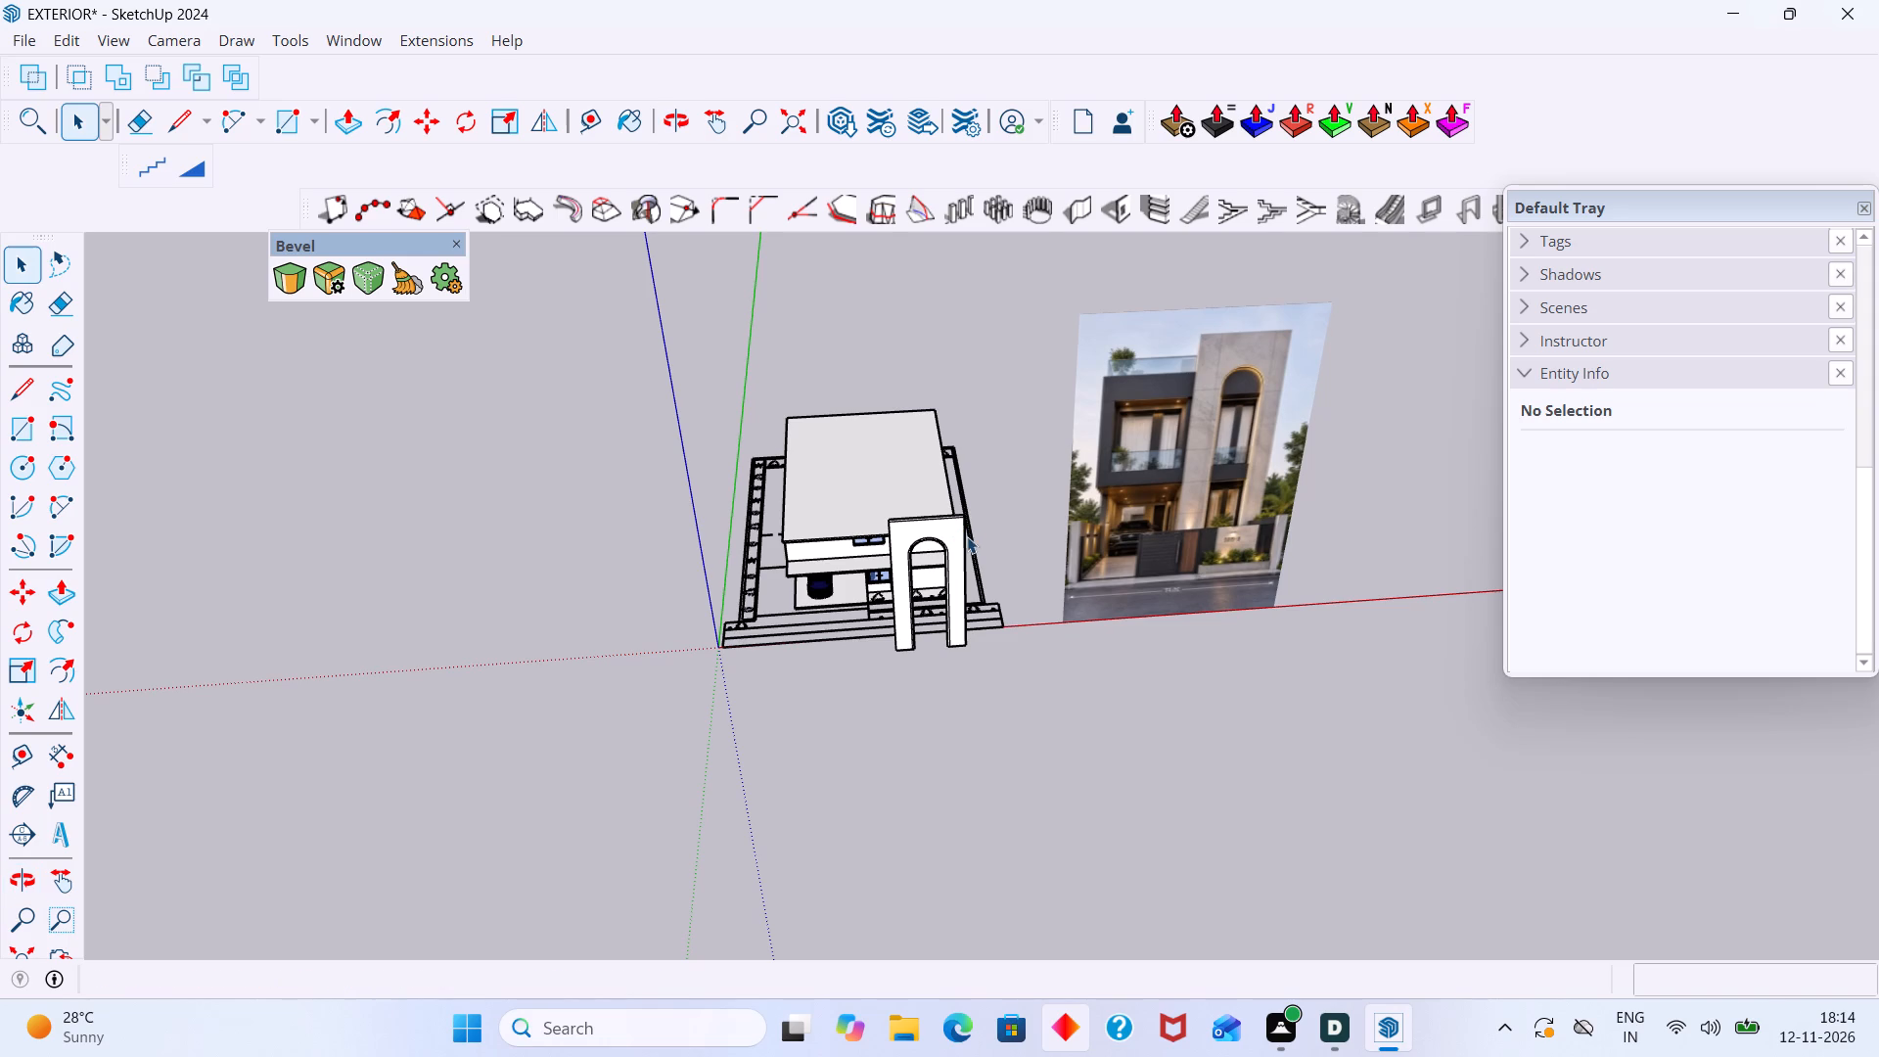
{"action": "scroll", "coordinate": [1156, 538], "scroll_direction": "up", "scroll_amount": 3}
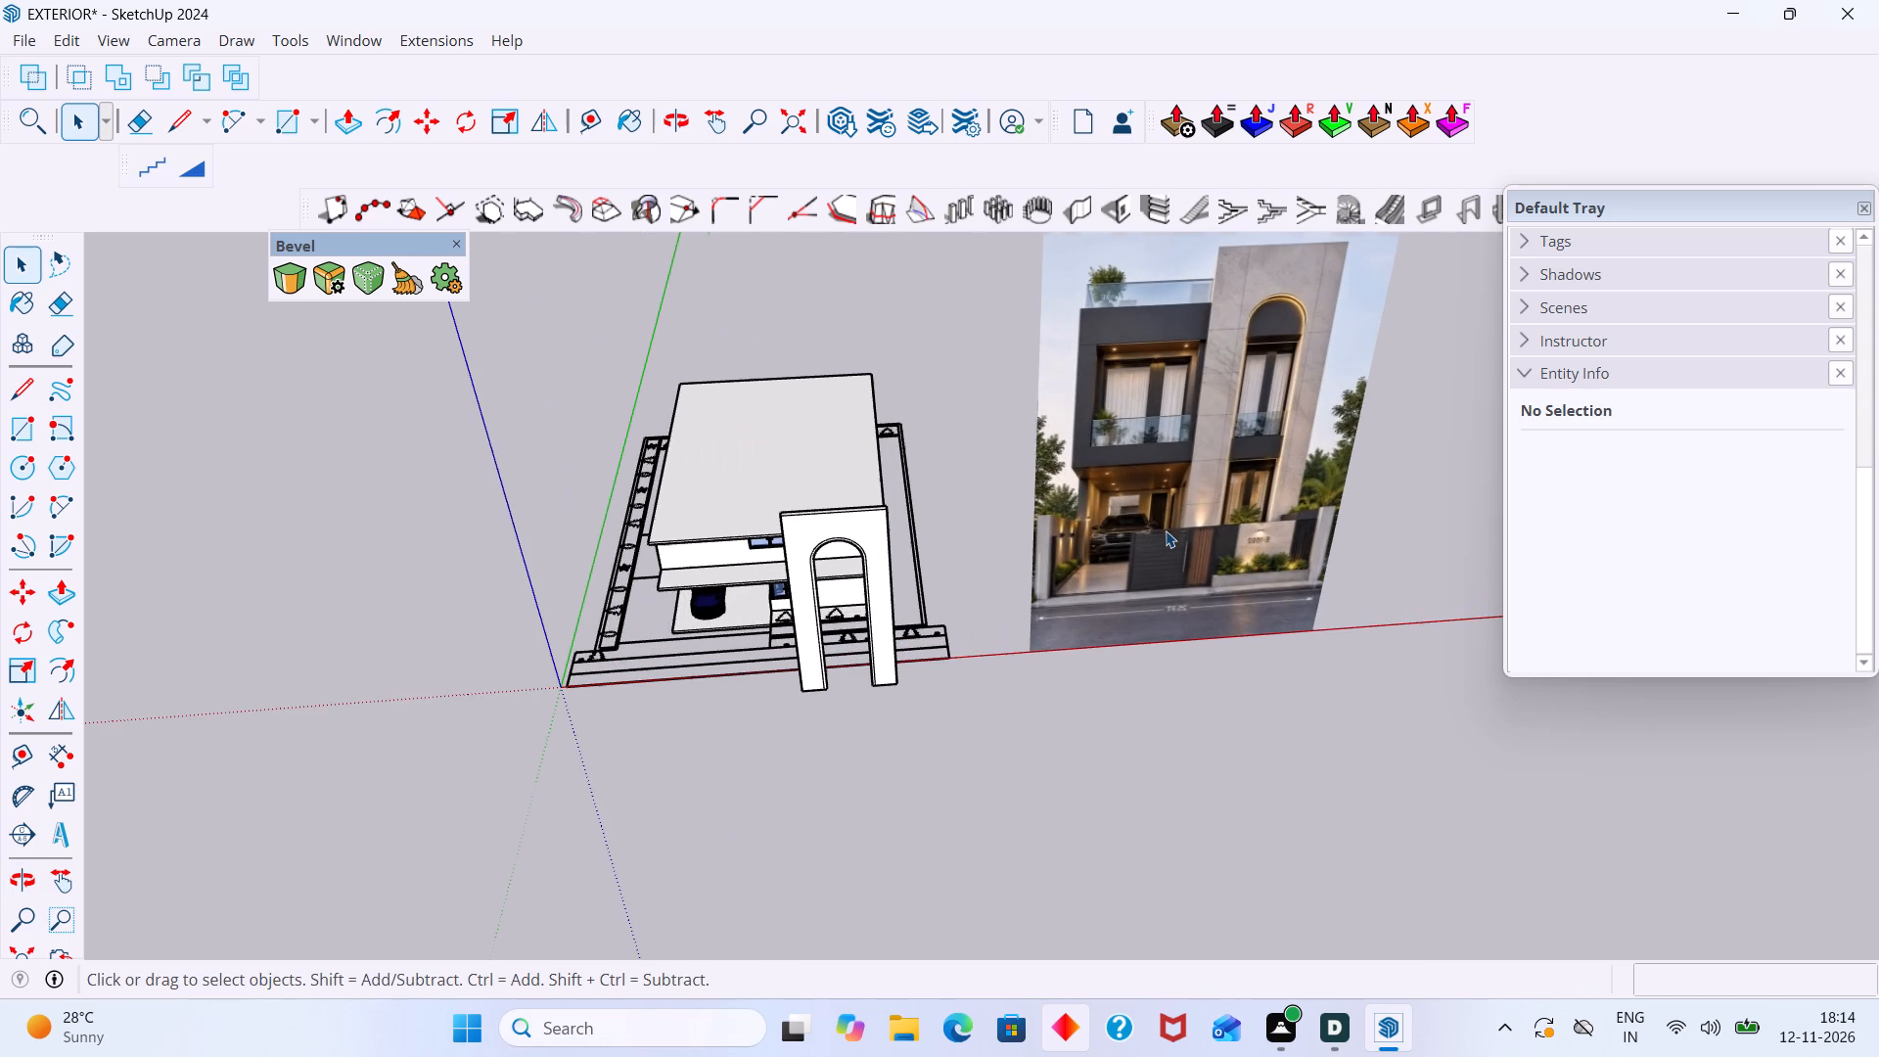
{"action": "scroll", "coordinate": [855, 536], "scroll_direction": "up", "scroll_amount": 2}
{"action": "middle_click_drag", "start_coordinate": [897, 518], "coordinate": [779, 555]}
{"action": "scroll", "coordinate": [907, 511], "scroll_direction": "up", "scroll_amount": 4}
{"action": "scroll", "coordinate": [889, 531], "scroll_direction": "down", "scroll_amount": 3}
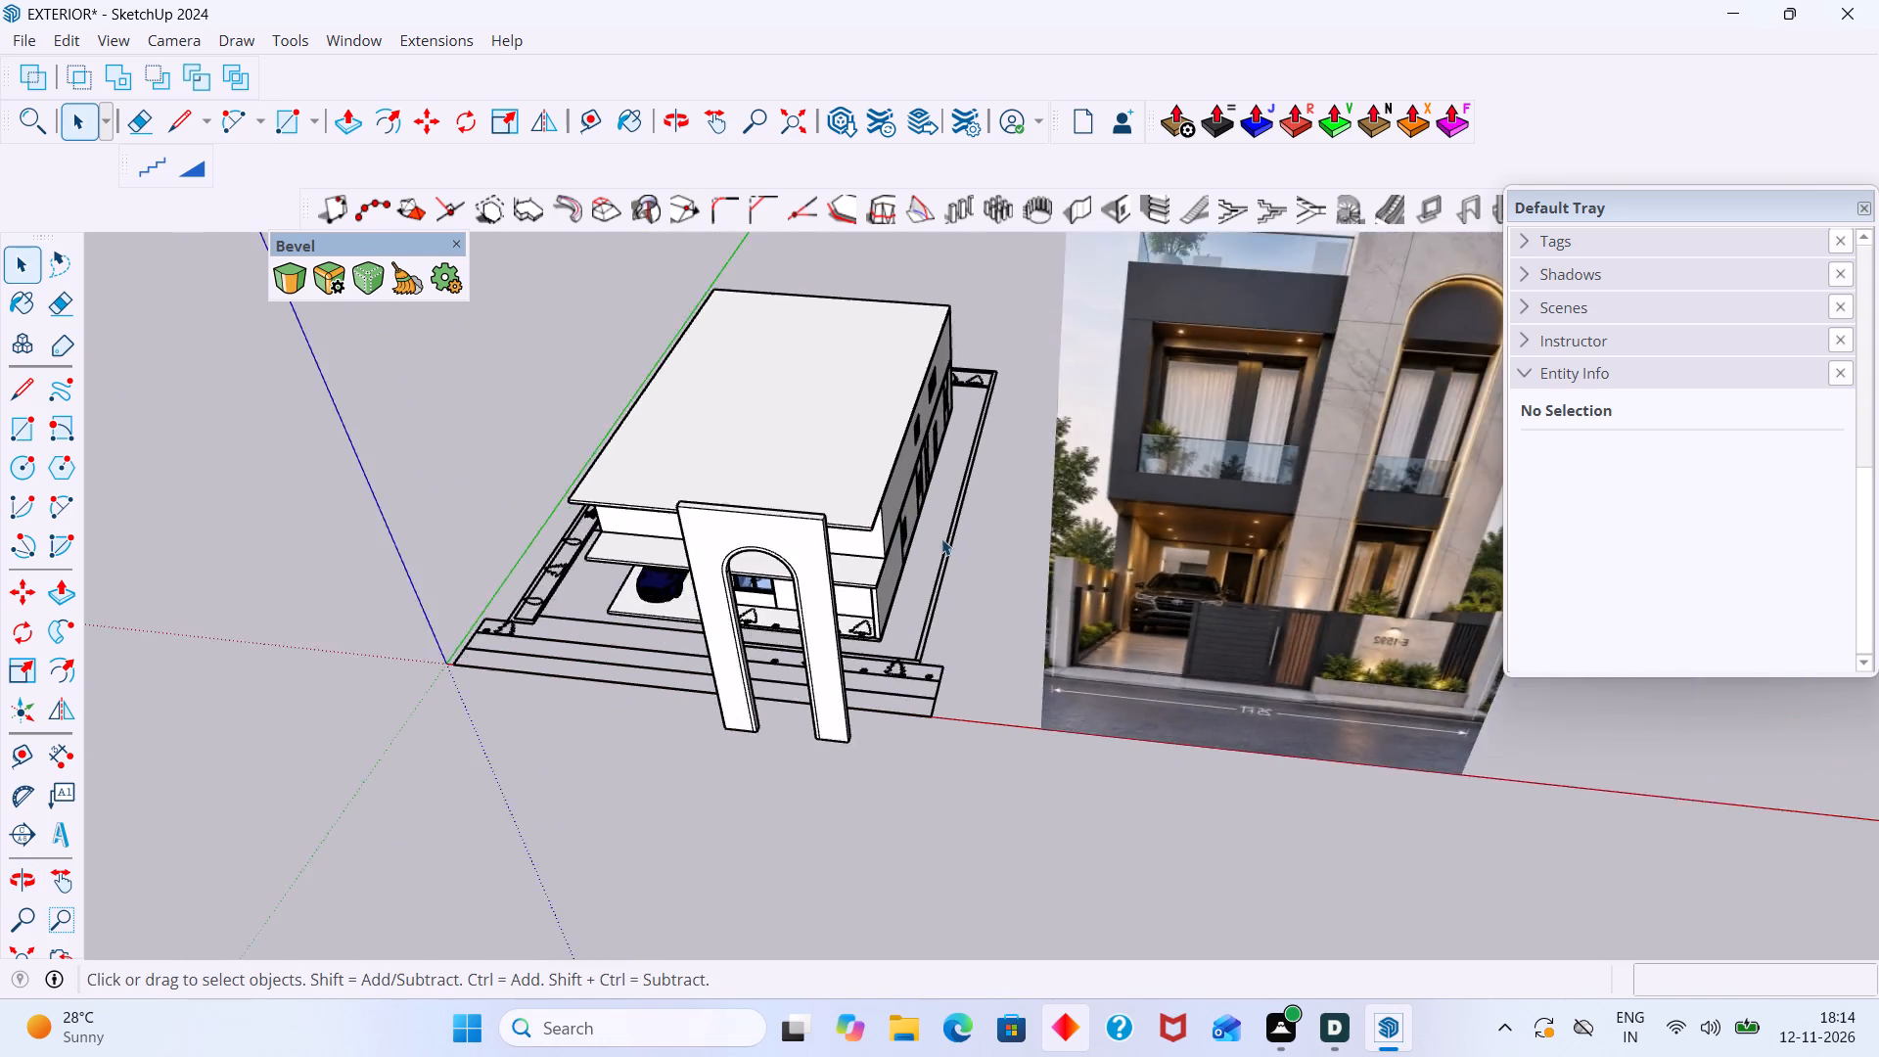
{"action": "scroll", "coordinate": [941, 538], "scroll_direction": "down", "scroll_amount": 4}
{"action": "middle_click_drag", "start_coordinate": [939, 548], "coordinate": [967, 493]}
{"action": "scroll", "coordinate": [925, 469], "scroll_direction": "up", "scroll_amount": 1}
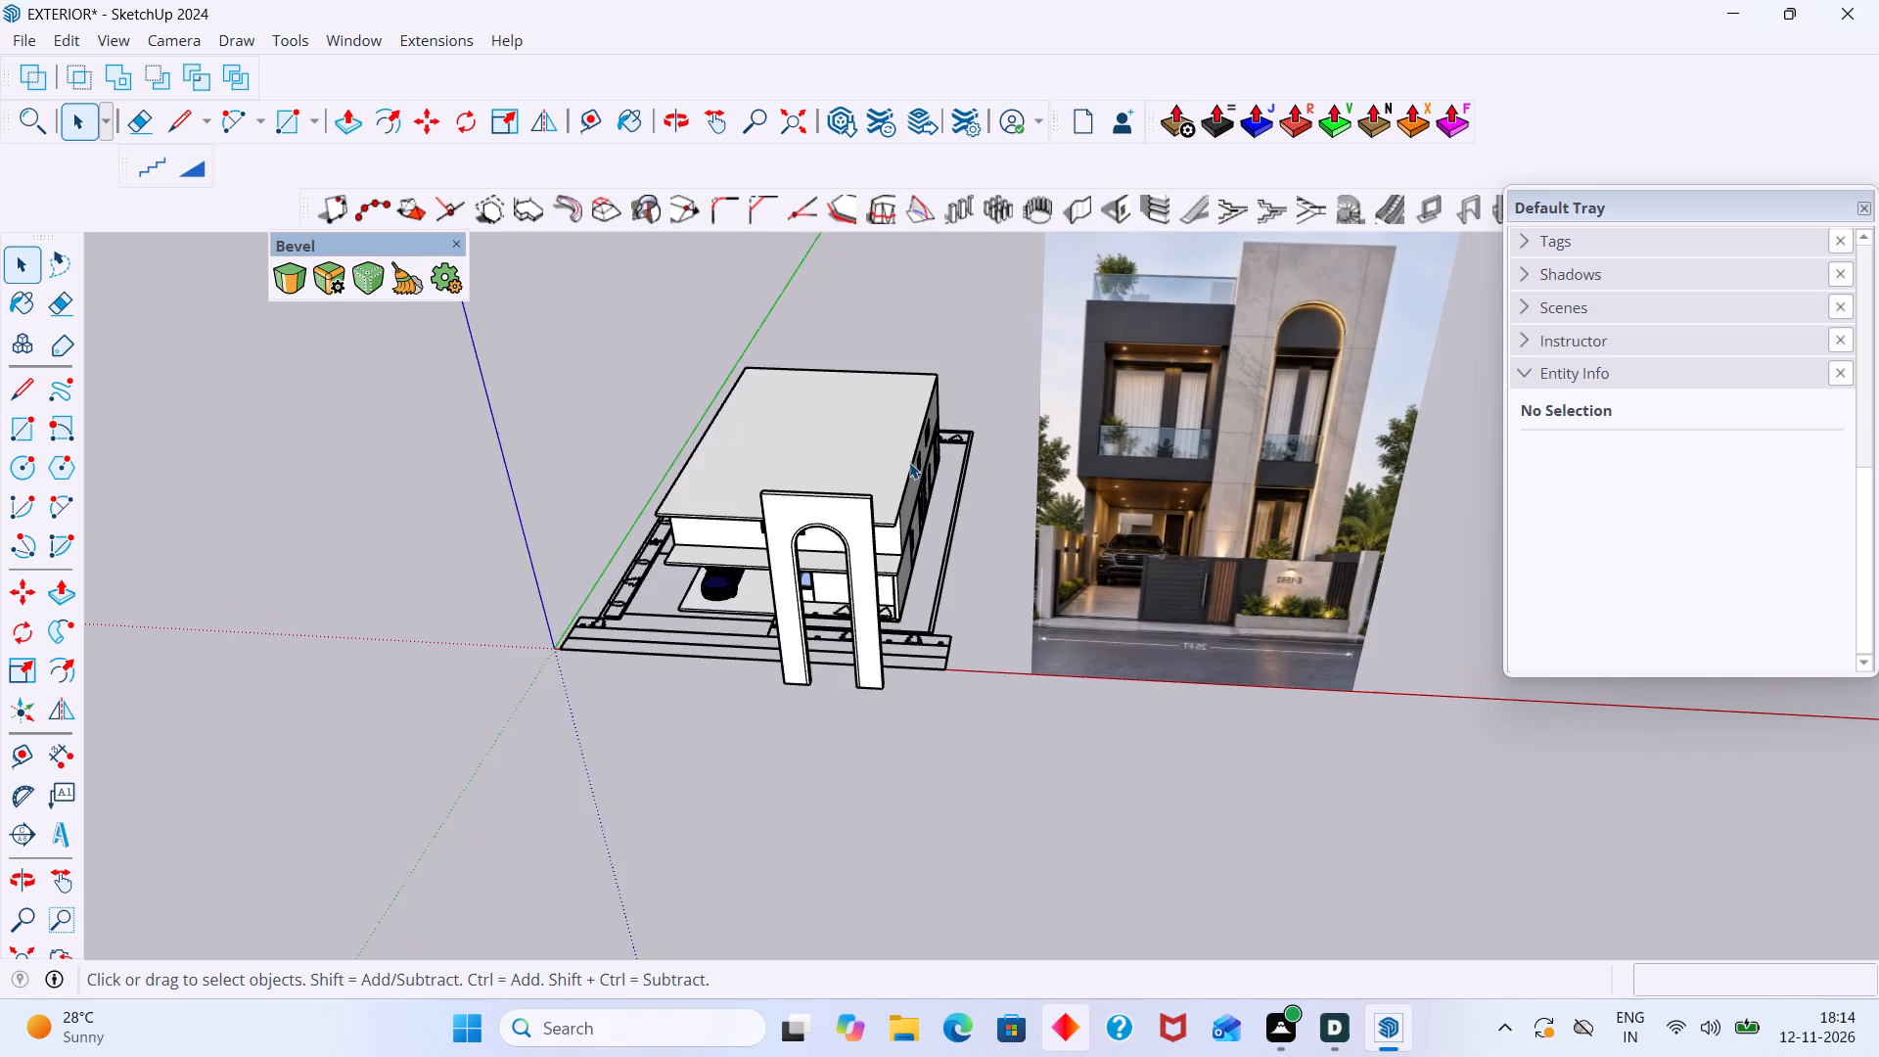
{"action": "scroll", "coordinate": [907, 462], "scroll_direction": "up", "scroll_amount": 2}
{"action": "scroll", "coordinate": [886, 472], "scroll_direction": "down", "scroll_amount": 2}
{"action": "middle_click_drag", "start_coordinate": [728, 552], "coordinate": [732, 549]}
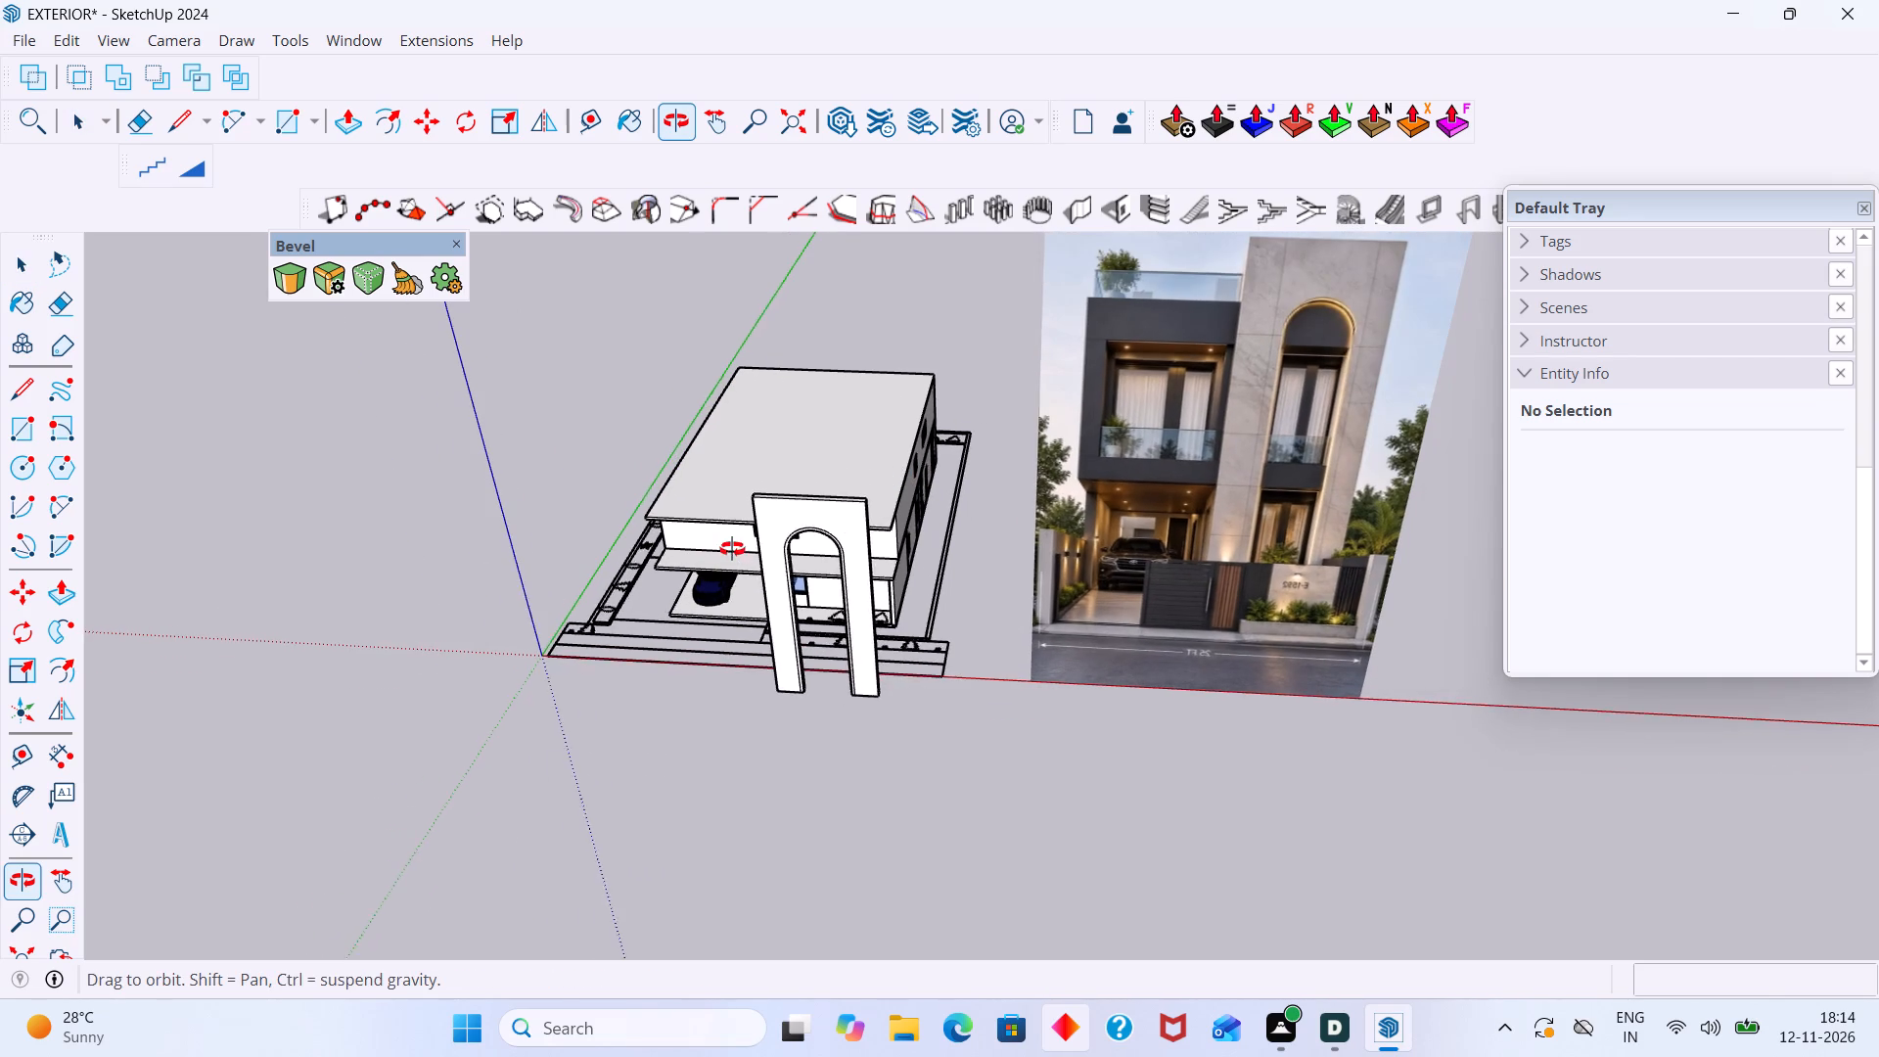
{"action": "middle_click_drag", "start_coordinate": [732, 549], "coordinate": [922, 475]}
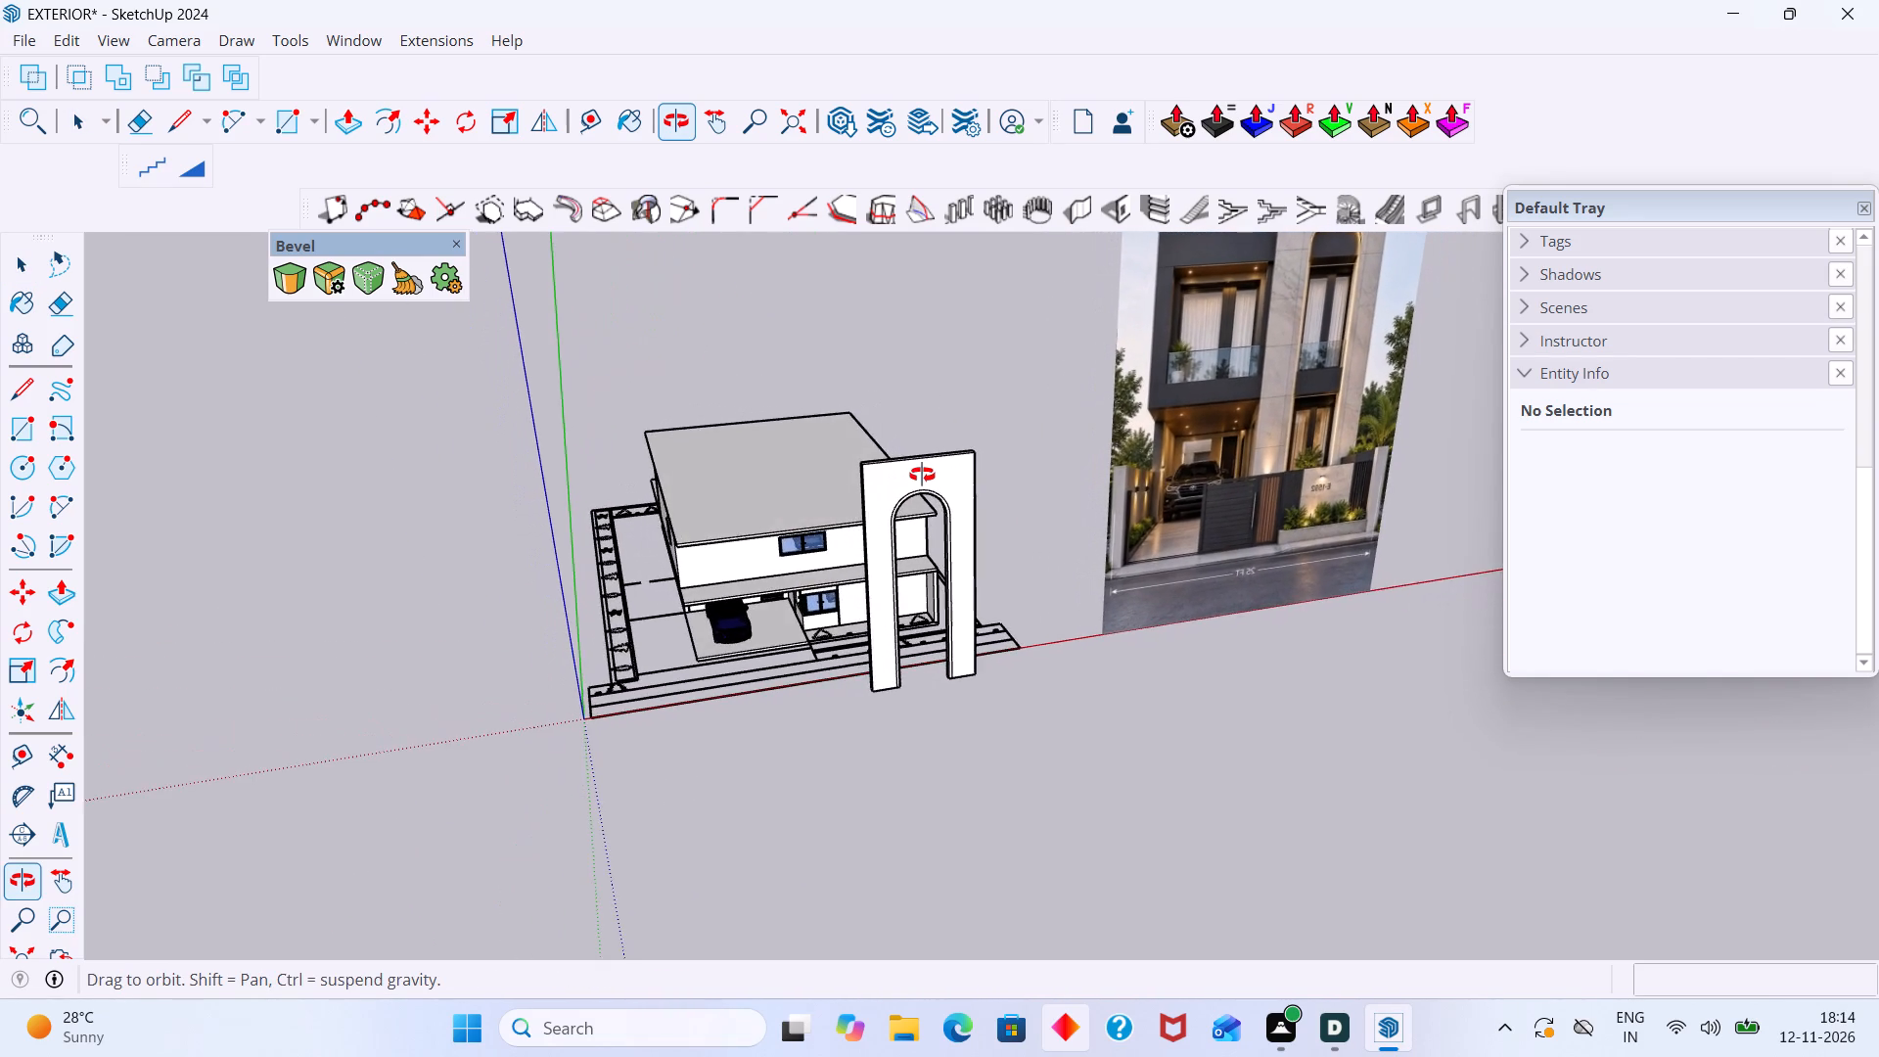
{"action": "middle_click_drag", "start_coordinate": [922, 475], "coordinate": [849, 499]}
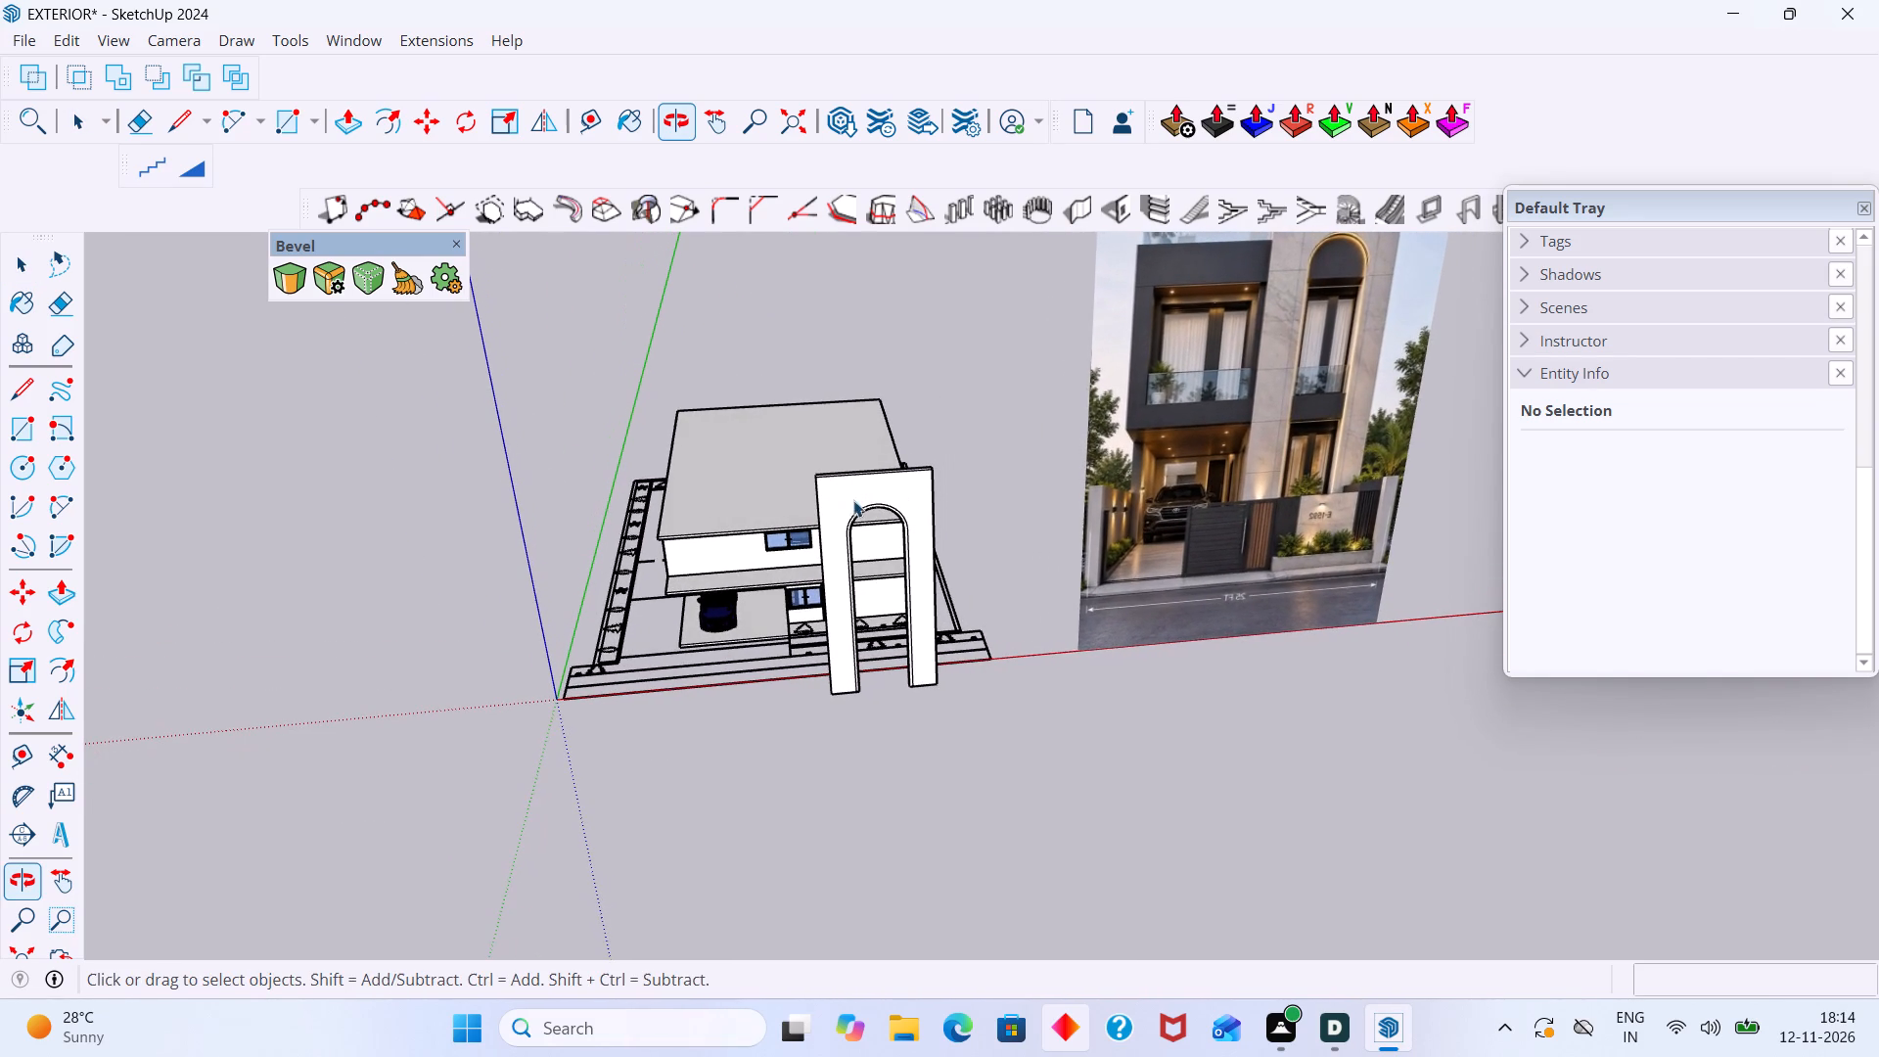
{"action": "middle_click_drag", "start_coordinate": [554, 676], "coordinate": [697, 657]}
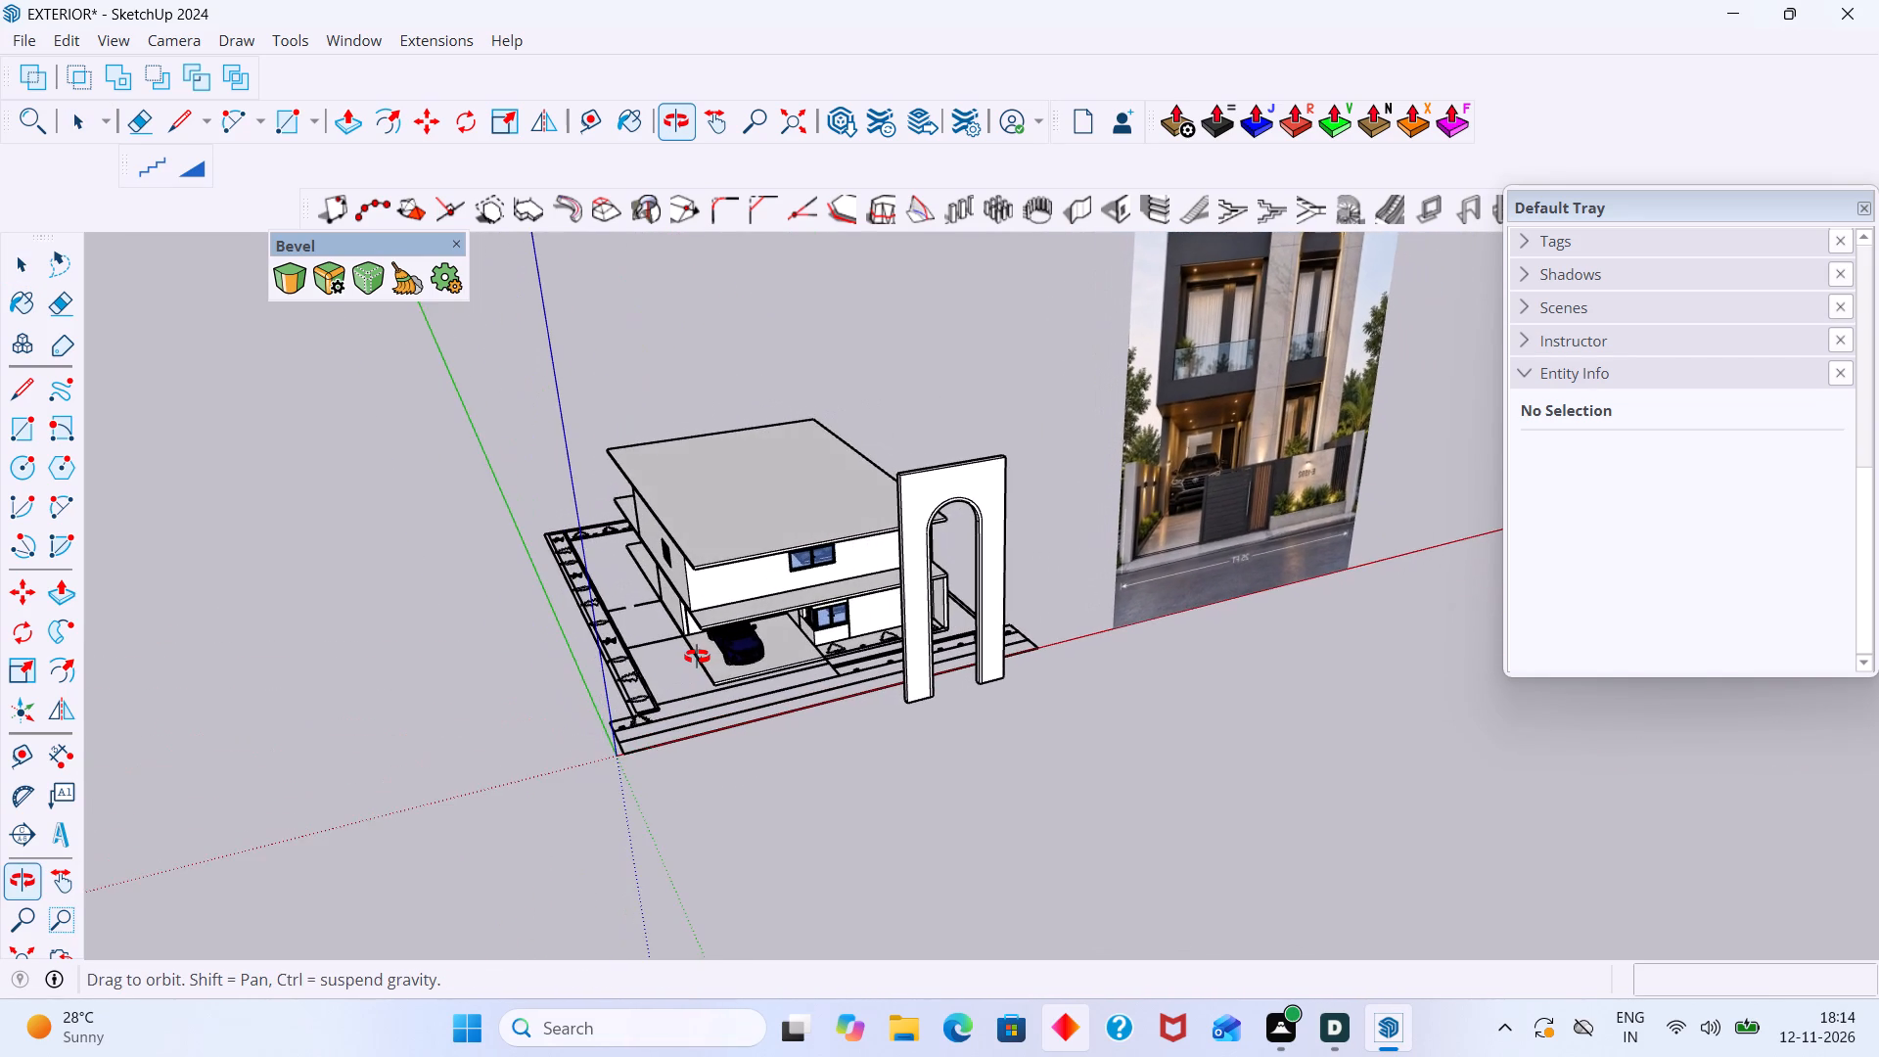
{"action": "middle_click_drag", "start_coordinate": [697, 657], "coordinate": [629, 677]}
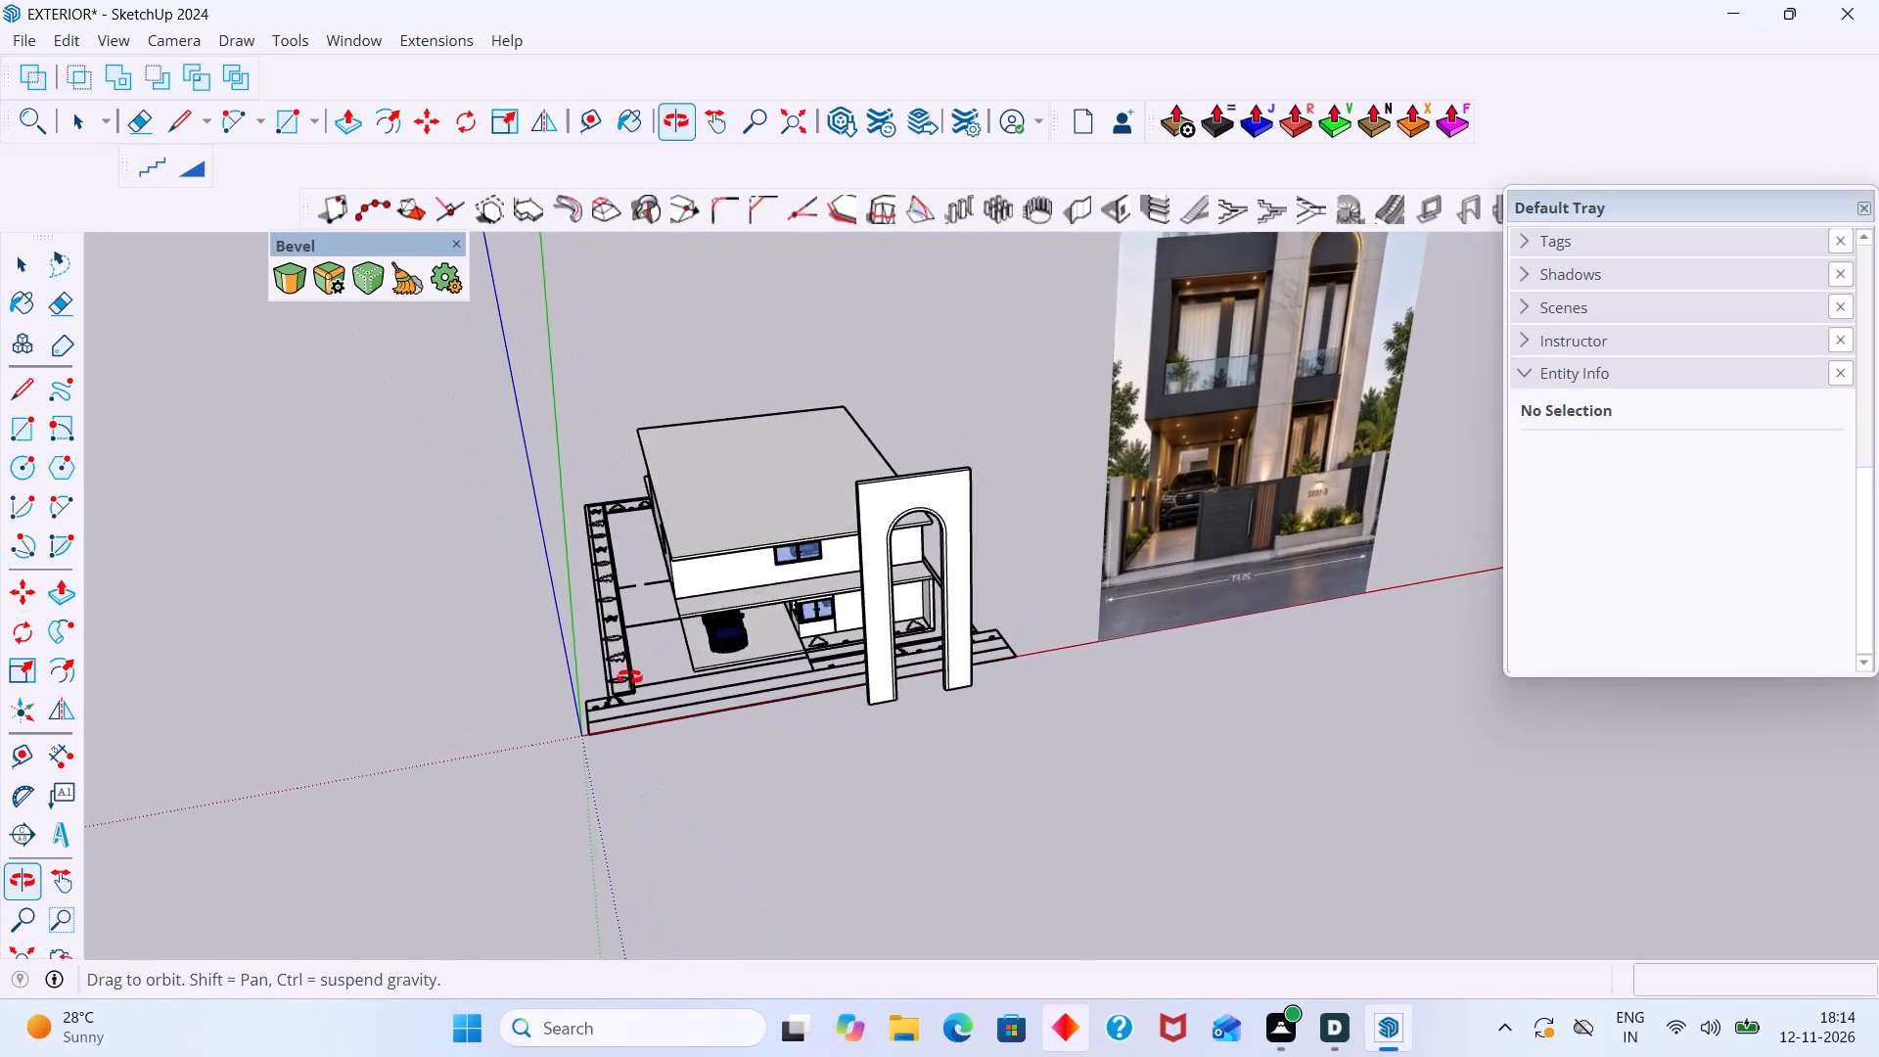
{"action": "middle_click_drag", "start_coordinate": [629, 677], "coordinate": [553, 720]}
{"action": "scroll", "coordinate": [578, 706], "scroll_direction": "down", "scroll_amount": 3}
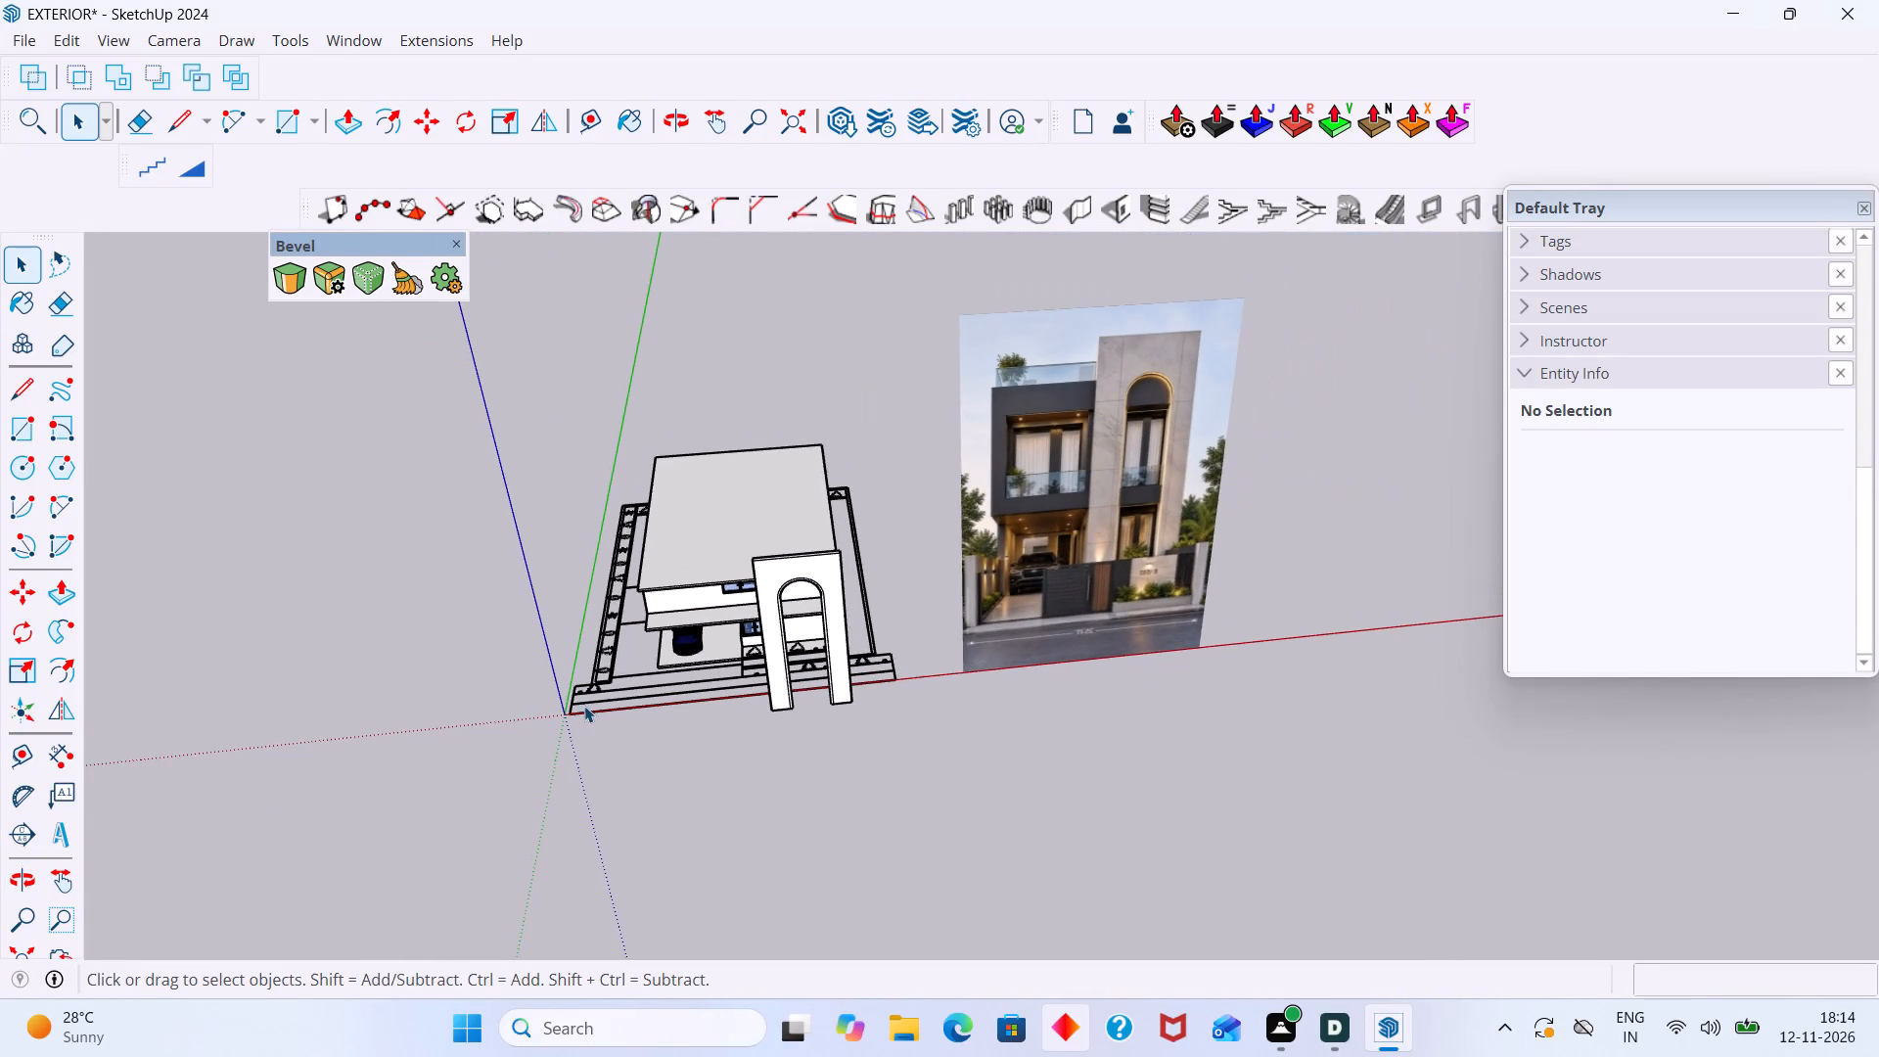
{"action": "scroll", "coordinate": [617, 686], "scroll_direction": "up", "scroll_amount": 9}
{"action": "middle_click_drag", "start_coordinate": [663, 590], "coordinate": [809, 516]}
{"action": "scroll", "coordinate": [772, 481], "scroll_direction": "up", "scroll_amount": 3}
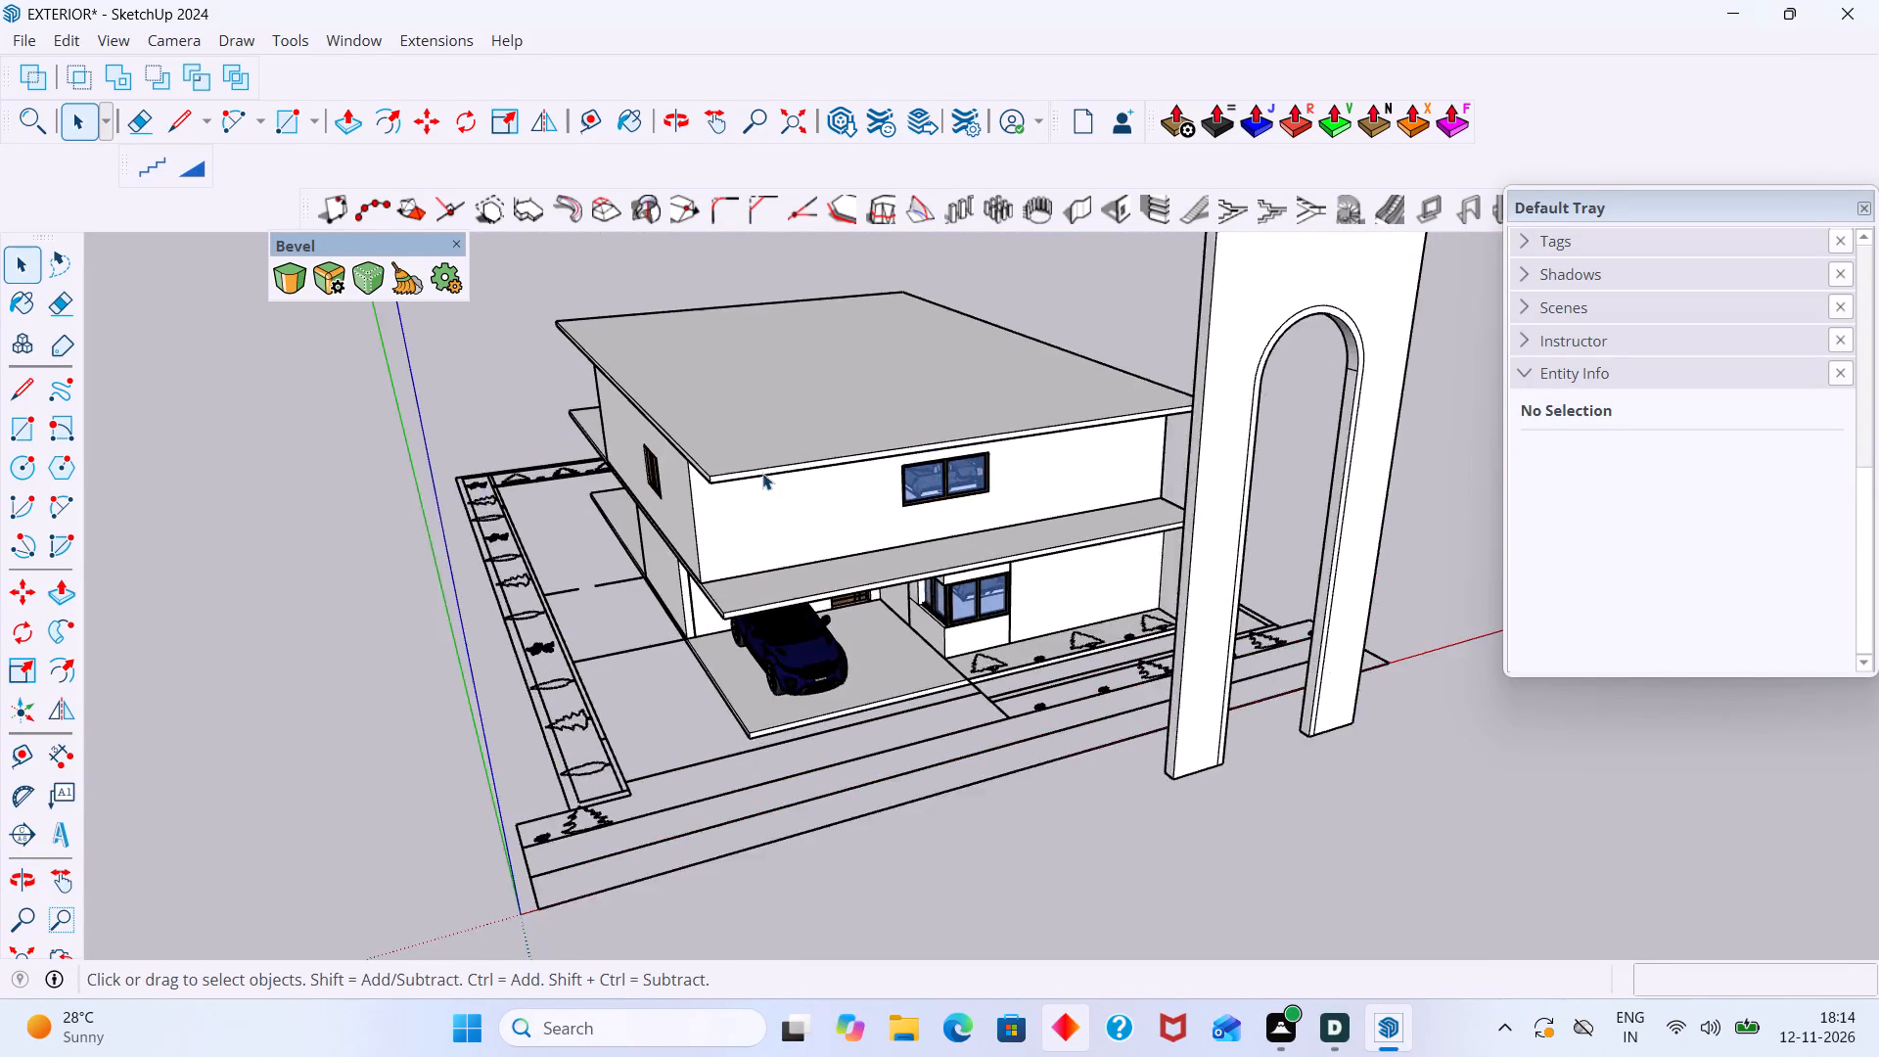
{"action": "scroll", "coordinate": [762, 473], "scroll_direction": "up", "scroll_amount": 16}
Draw a rectangle about 1' 6 7/16" by 6" on the roof slab's front edge at the carport-side corner and group it.
{"action": "double_click", "coordinate": [697, 477]}
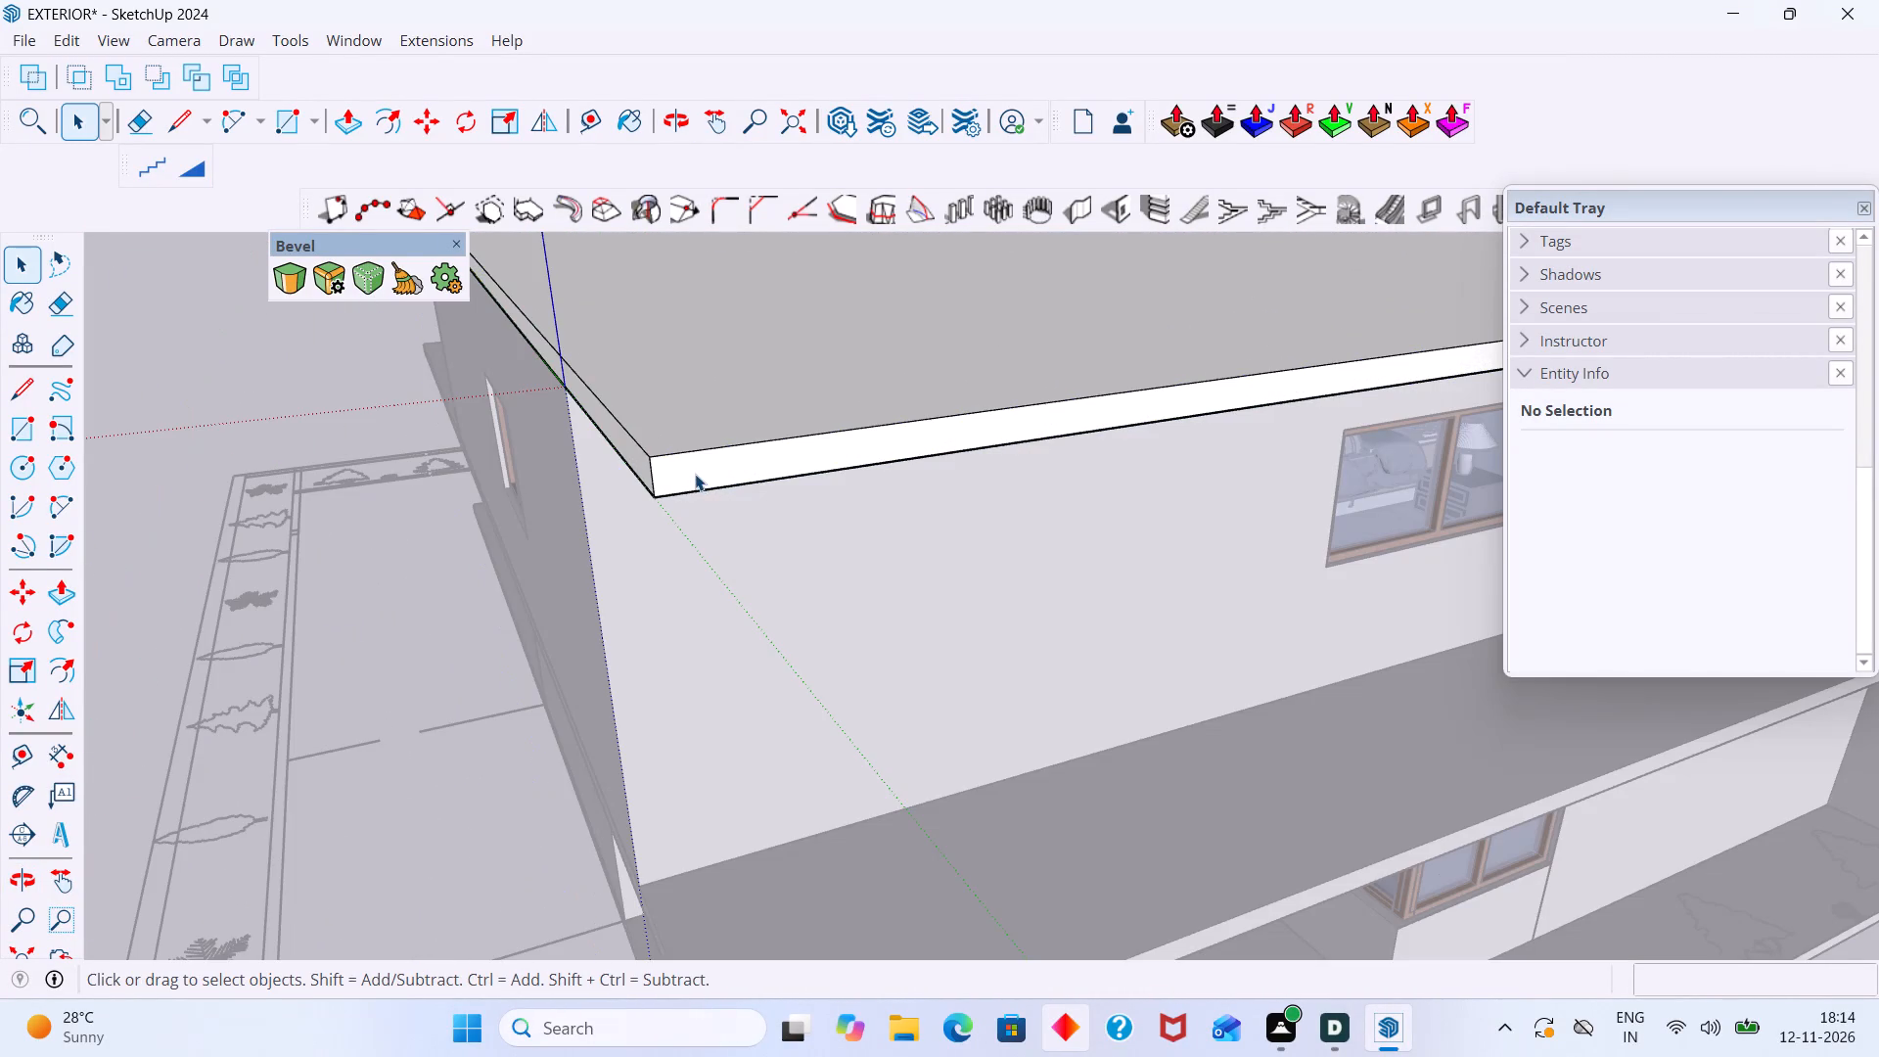
{"action": "left_click", "coordinate": [695, 474]}
{"action": "scroll", "coordinate": [695, 469], "scroll_direction": "up", "scroll_amount": 3}
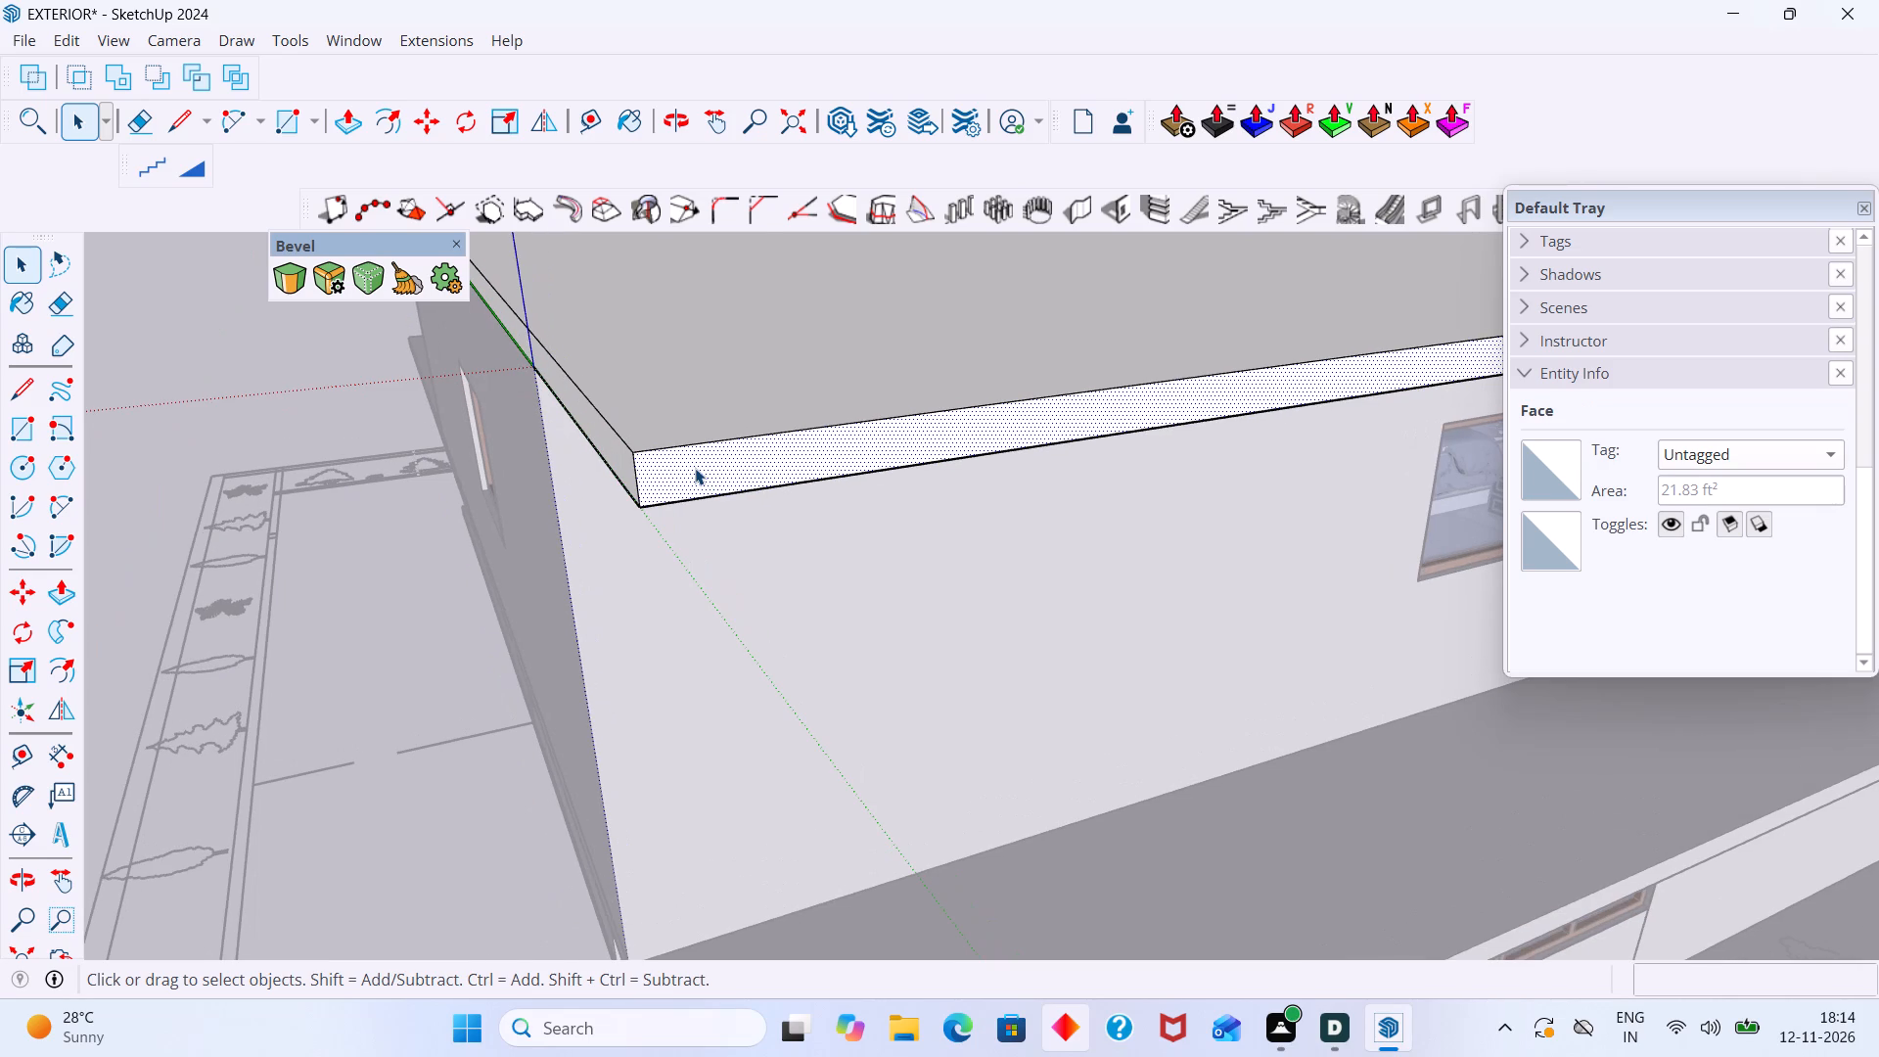
{"action": "key", "text": "r"}
{"action": "left_click", "coordinate": [631, 455]}
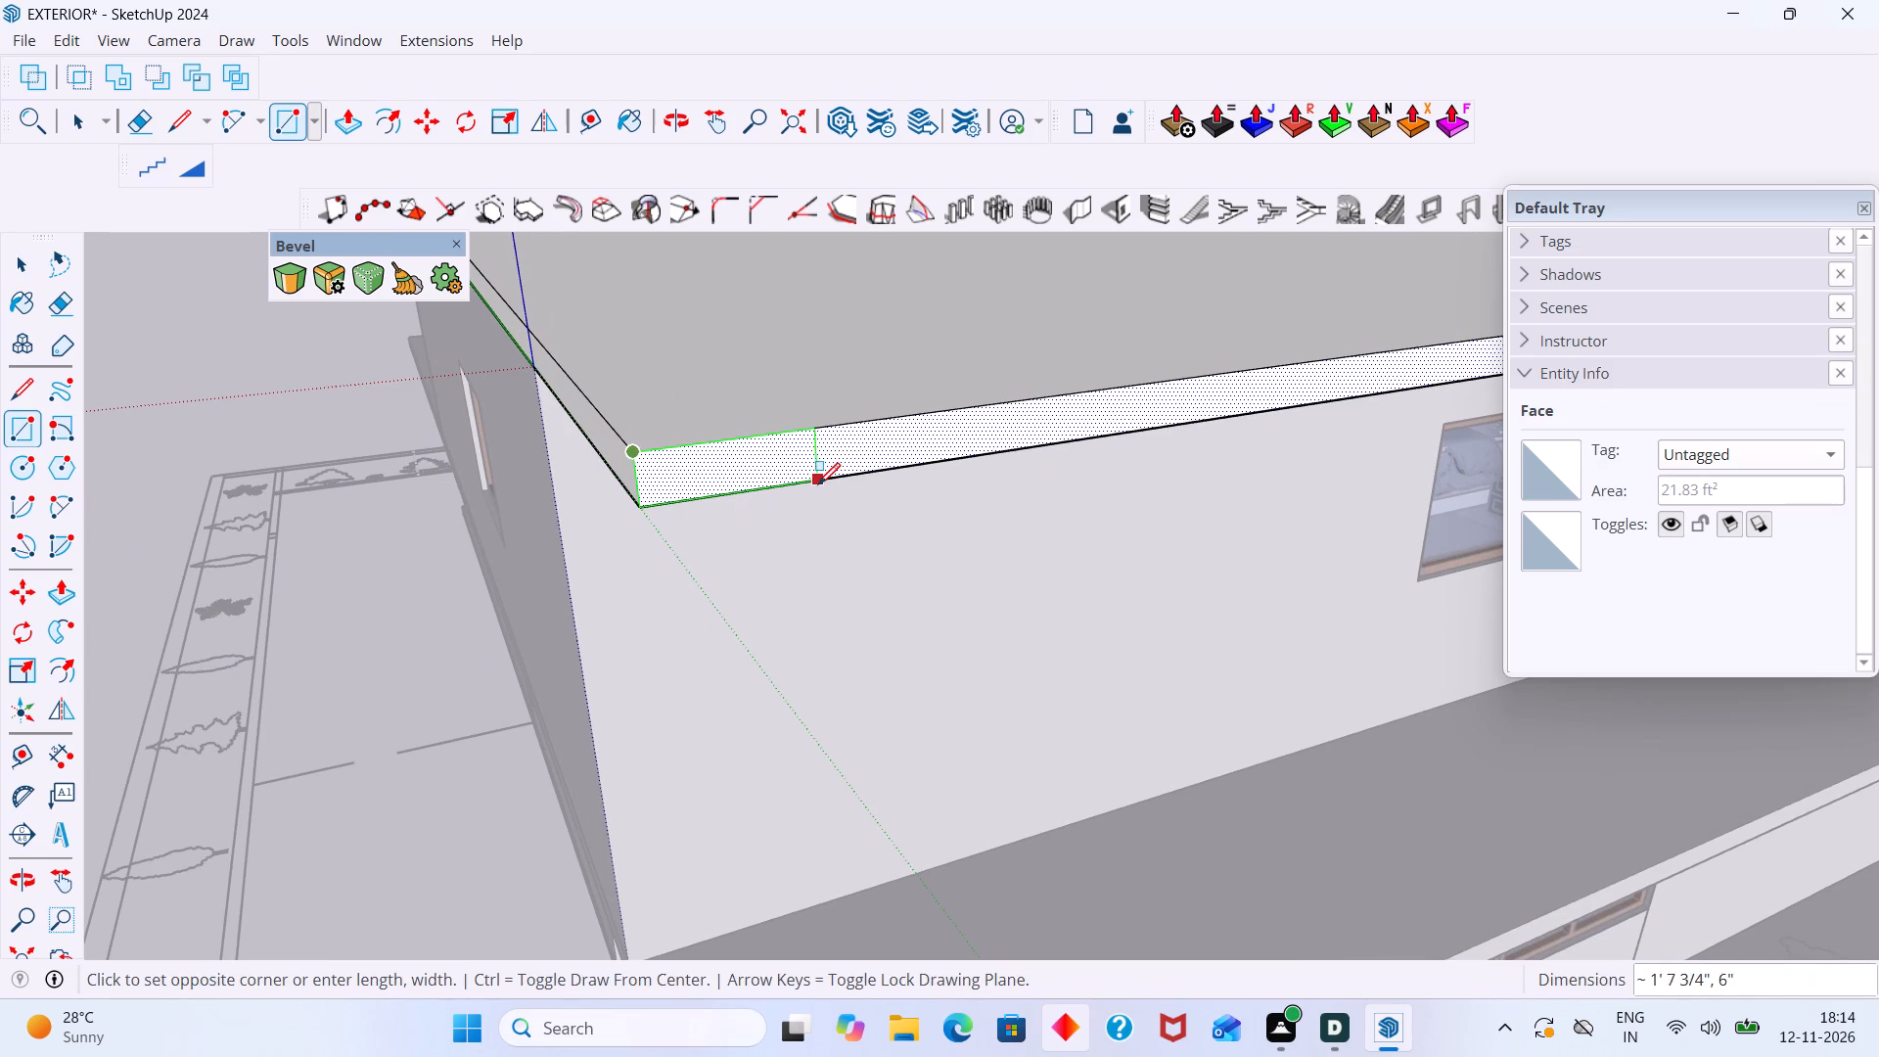
{"action": "left_click", "coordinate": [807, 484]}
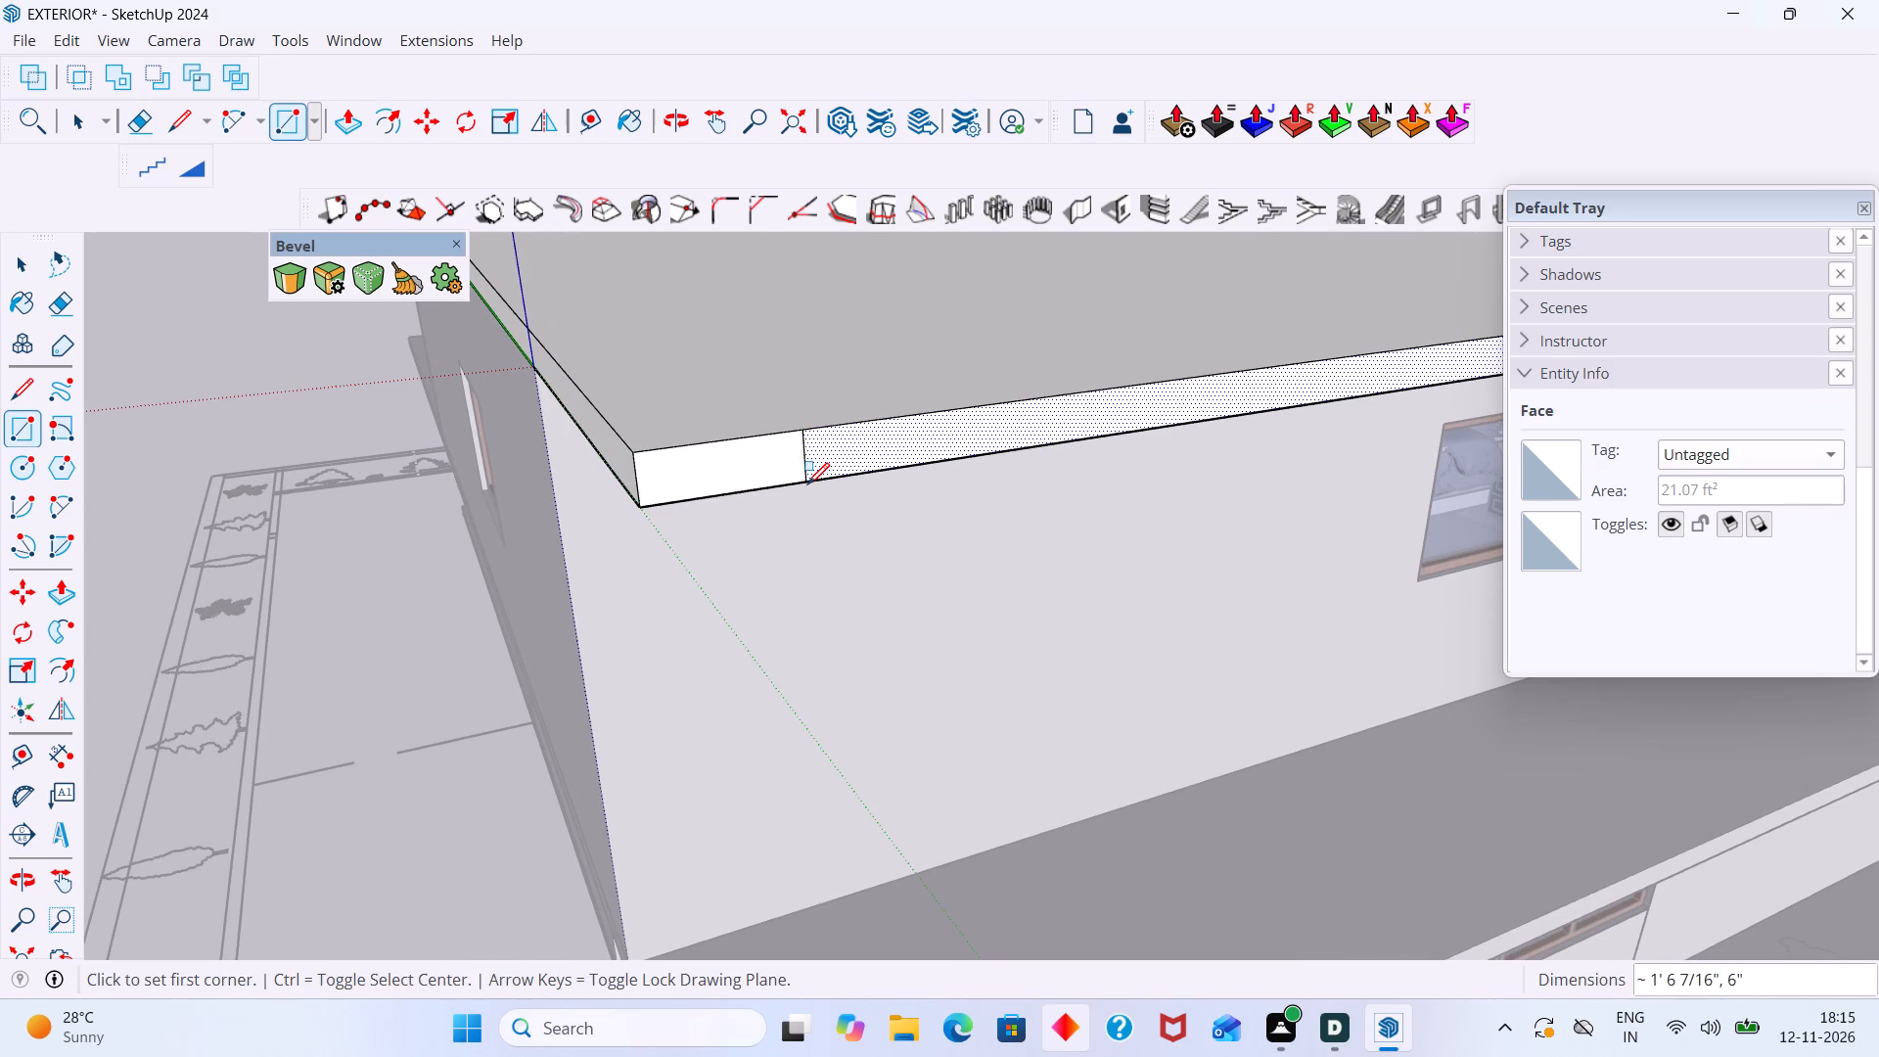
{"action": "key", "text": "space"}
{"action": "double_click", "coordinate": [775, 474]}
{"action": "right_click", "coordinate": [775, 474]}
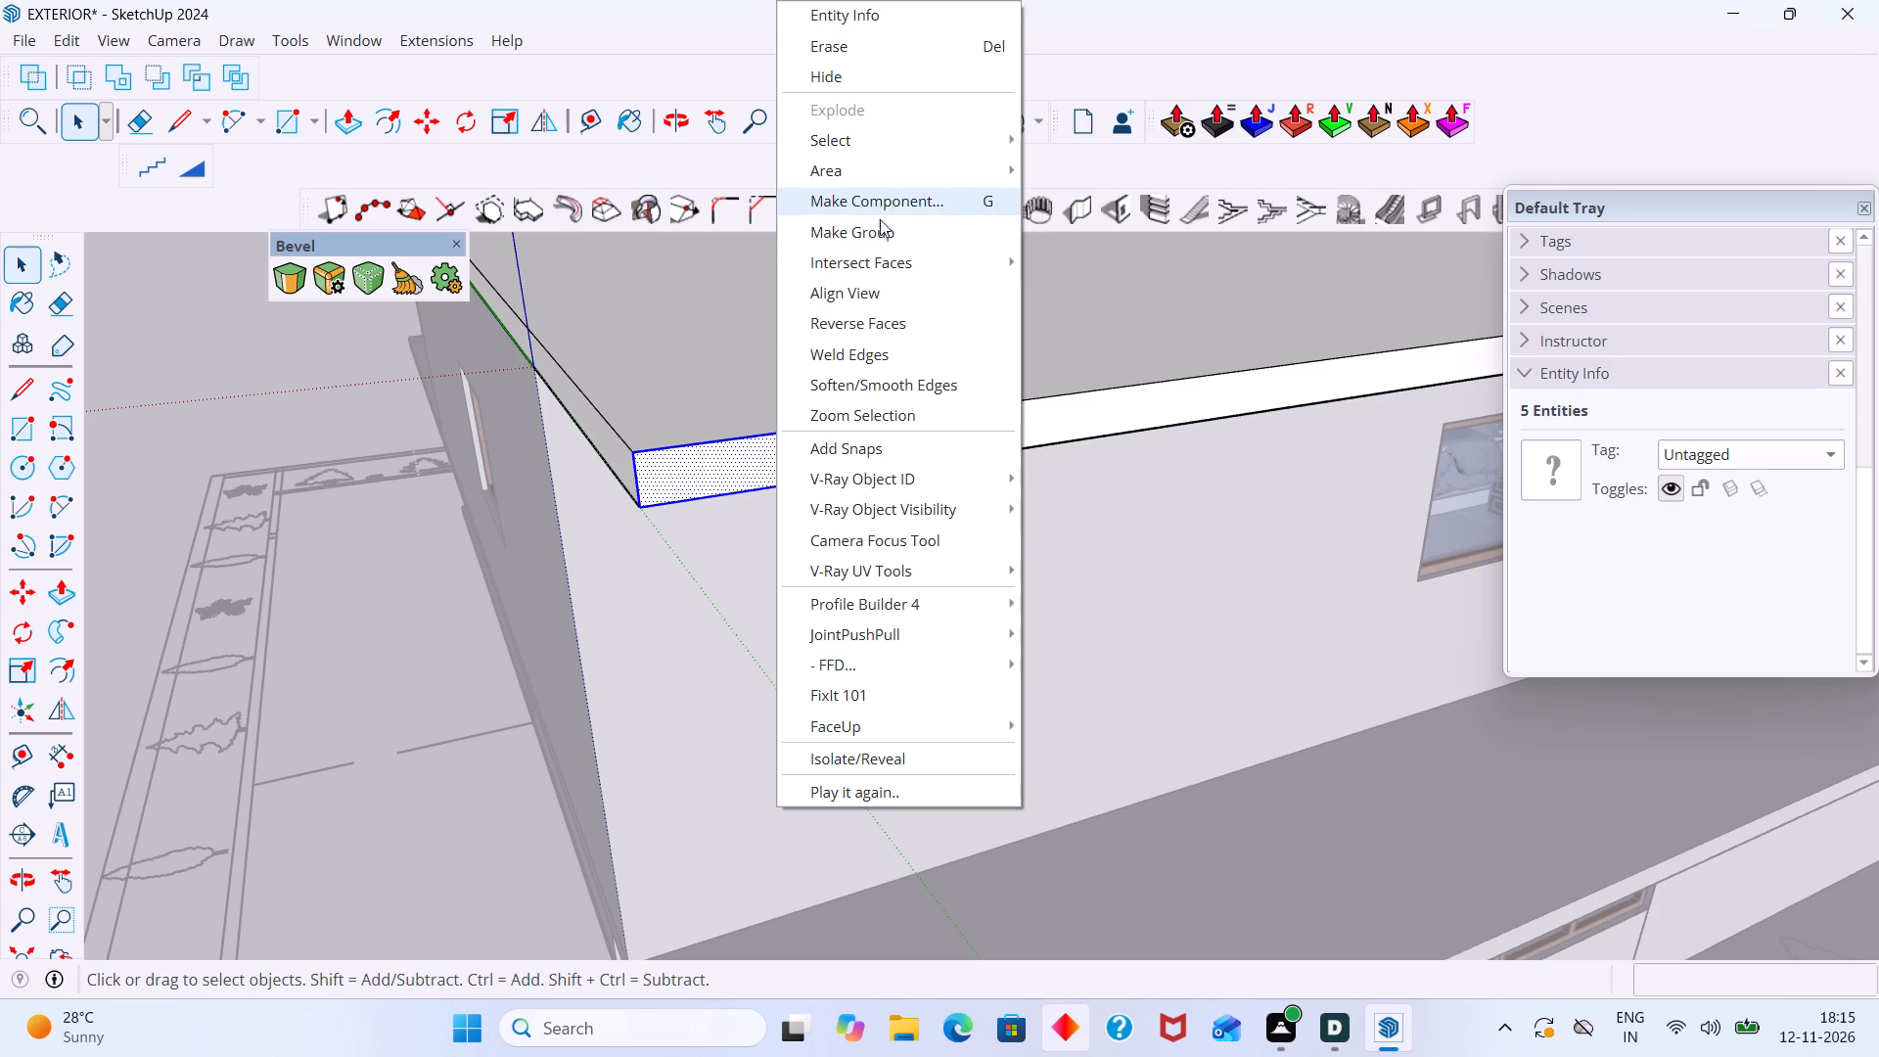
{"action": "left_click", "coordinate": [878, 234]}
{"action": "scroll", "coordinate": [780, 483], "scroll_direction": "down", "scroll_amount": 2}
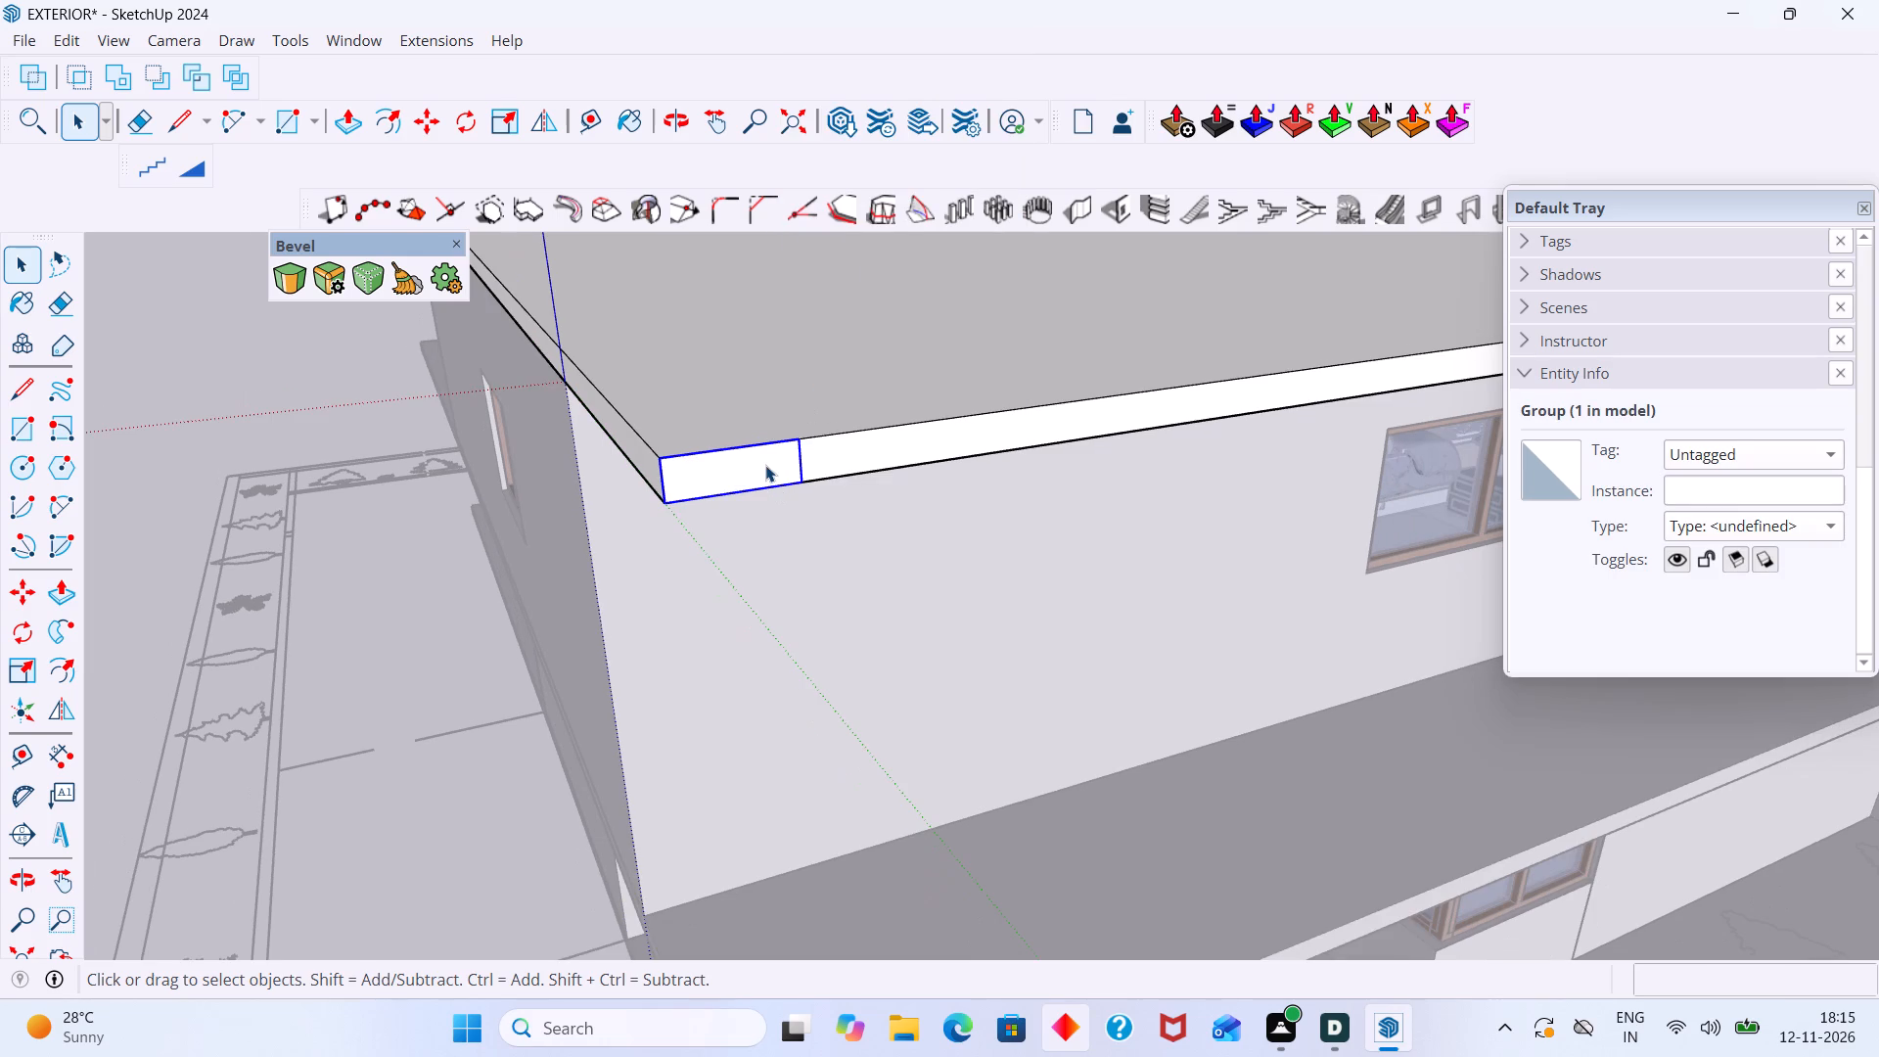
Open the new rectangle's group, pull its face outward 1' from the roof slab, and exit the group.
{"action": "double_click", "coordinate": [765, 465]}
{"action": "scroll", "coordinate": [768, 466], "scroll_direction": "up", "scroll_amount": 2}
{"action": "left_click", "coordinate": [768, 466]}
{"action": "key", "text": "p"}
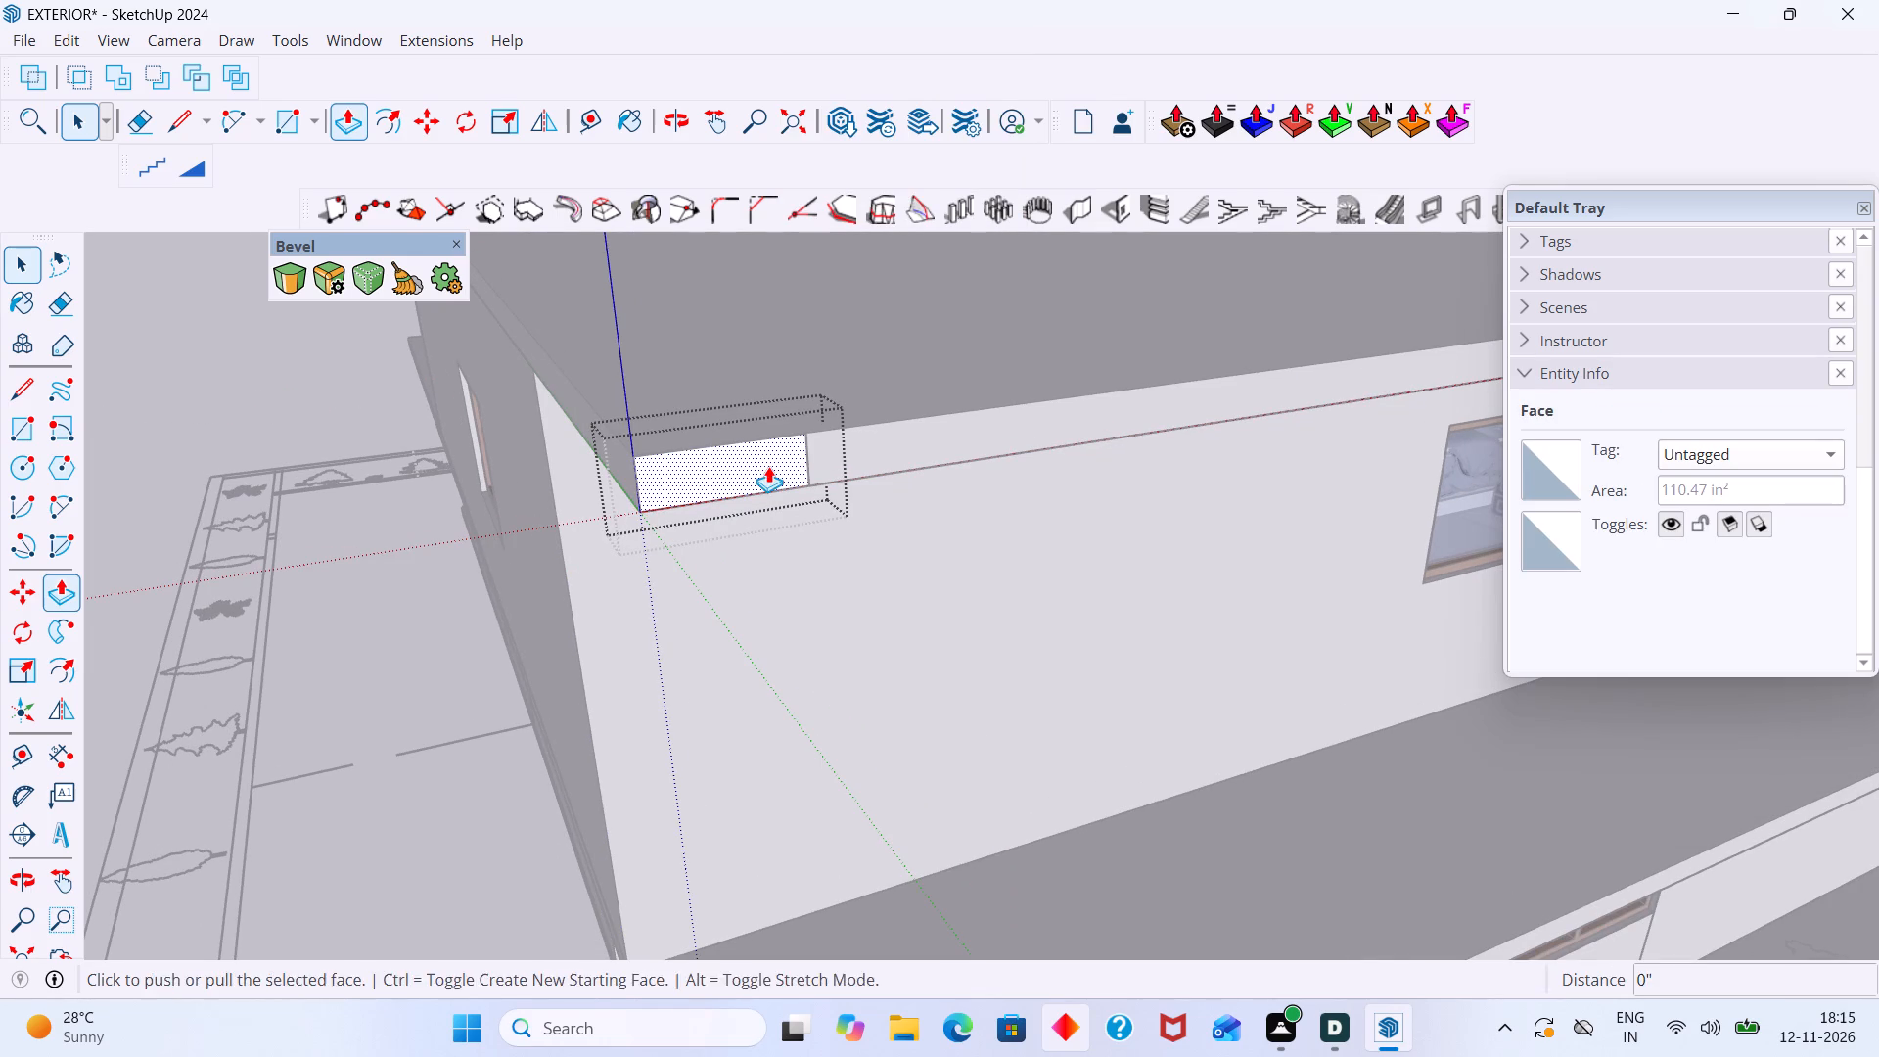
{"action": "left_click", "coordinate": [768, 466]}
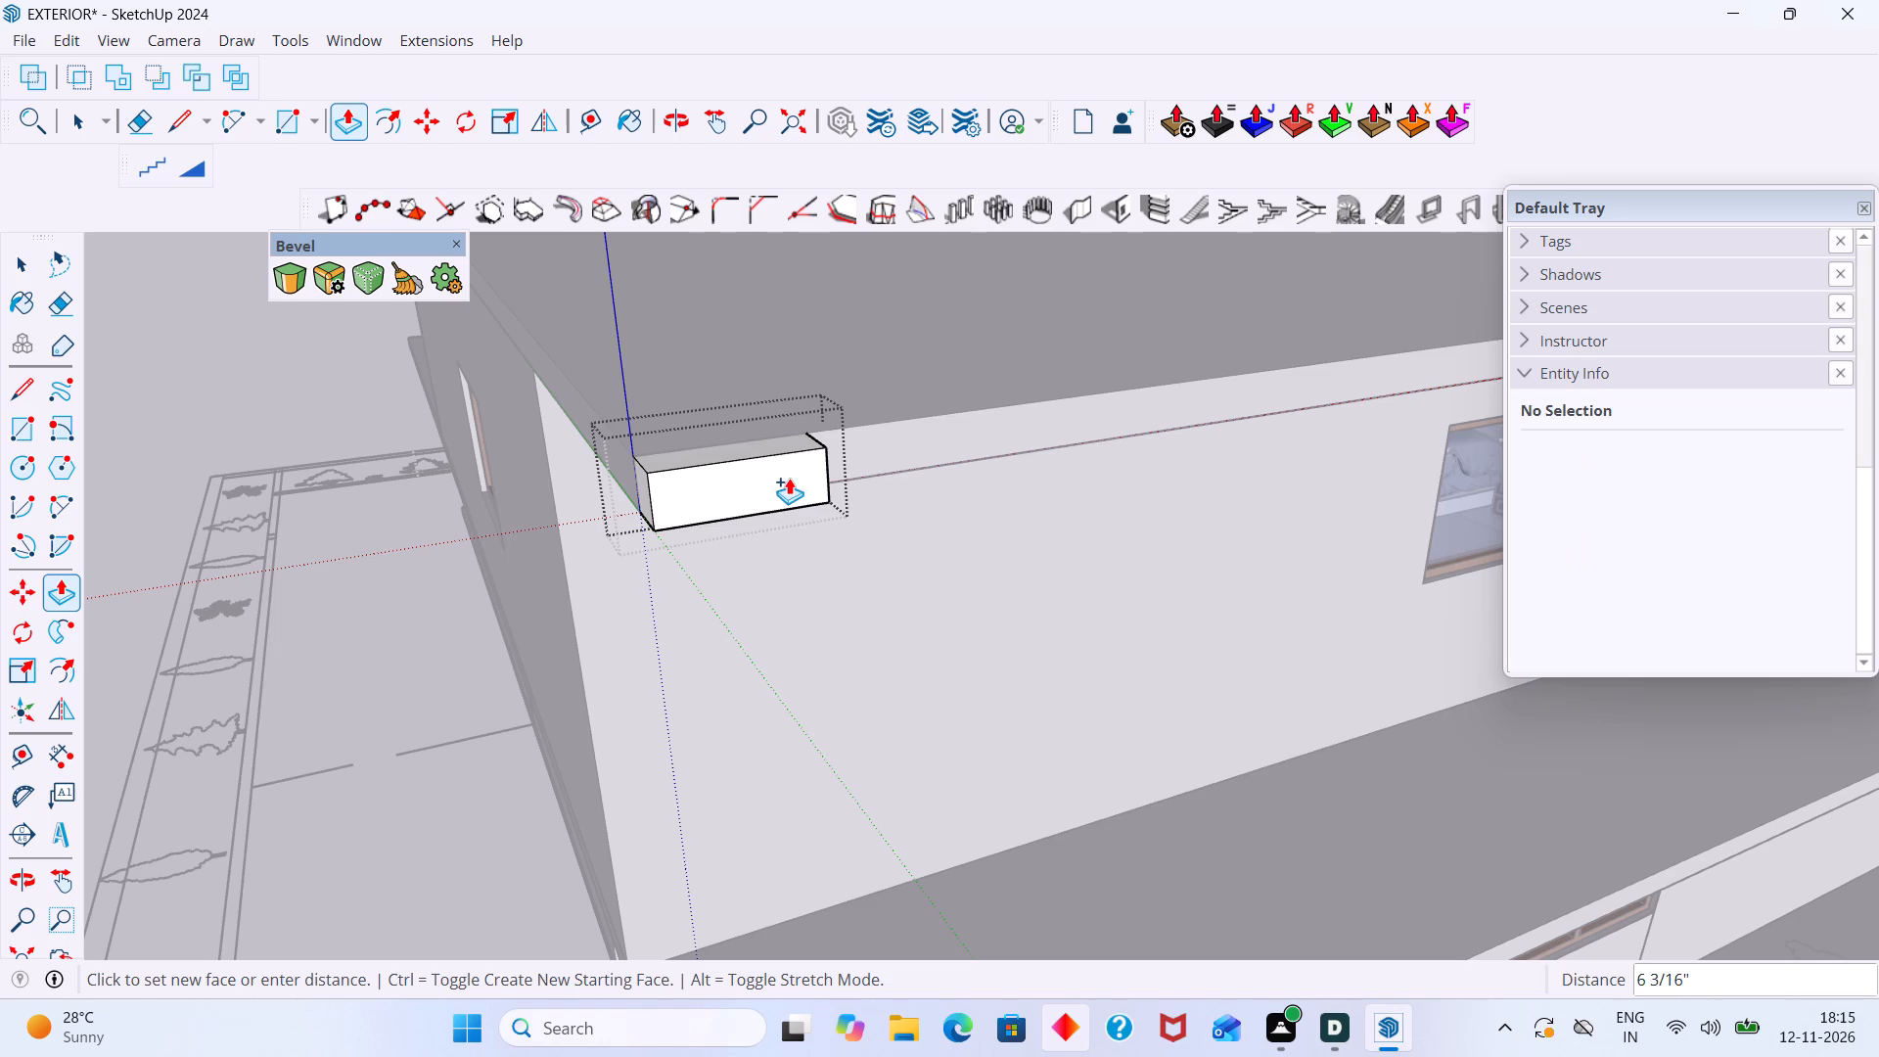
{"action": "type", "text": "1'"}
{"action": "key", "text": "Return"}
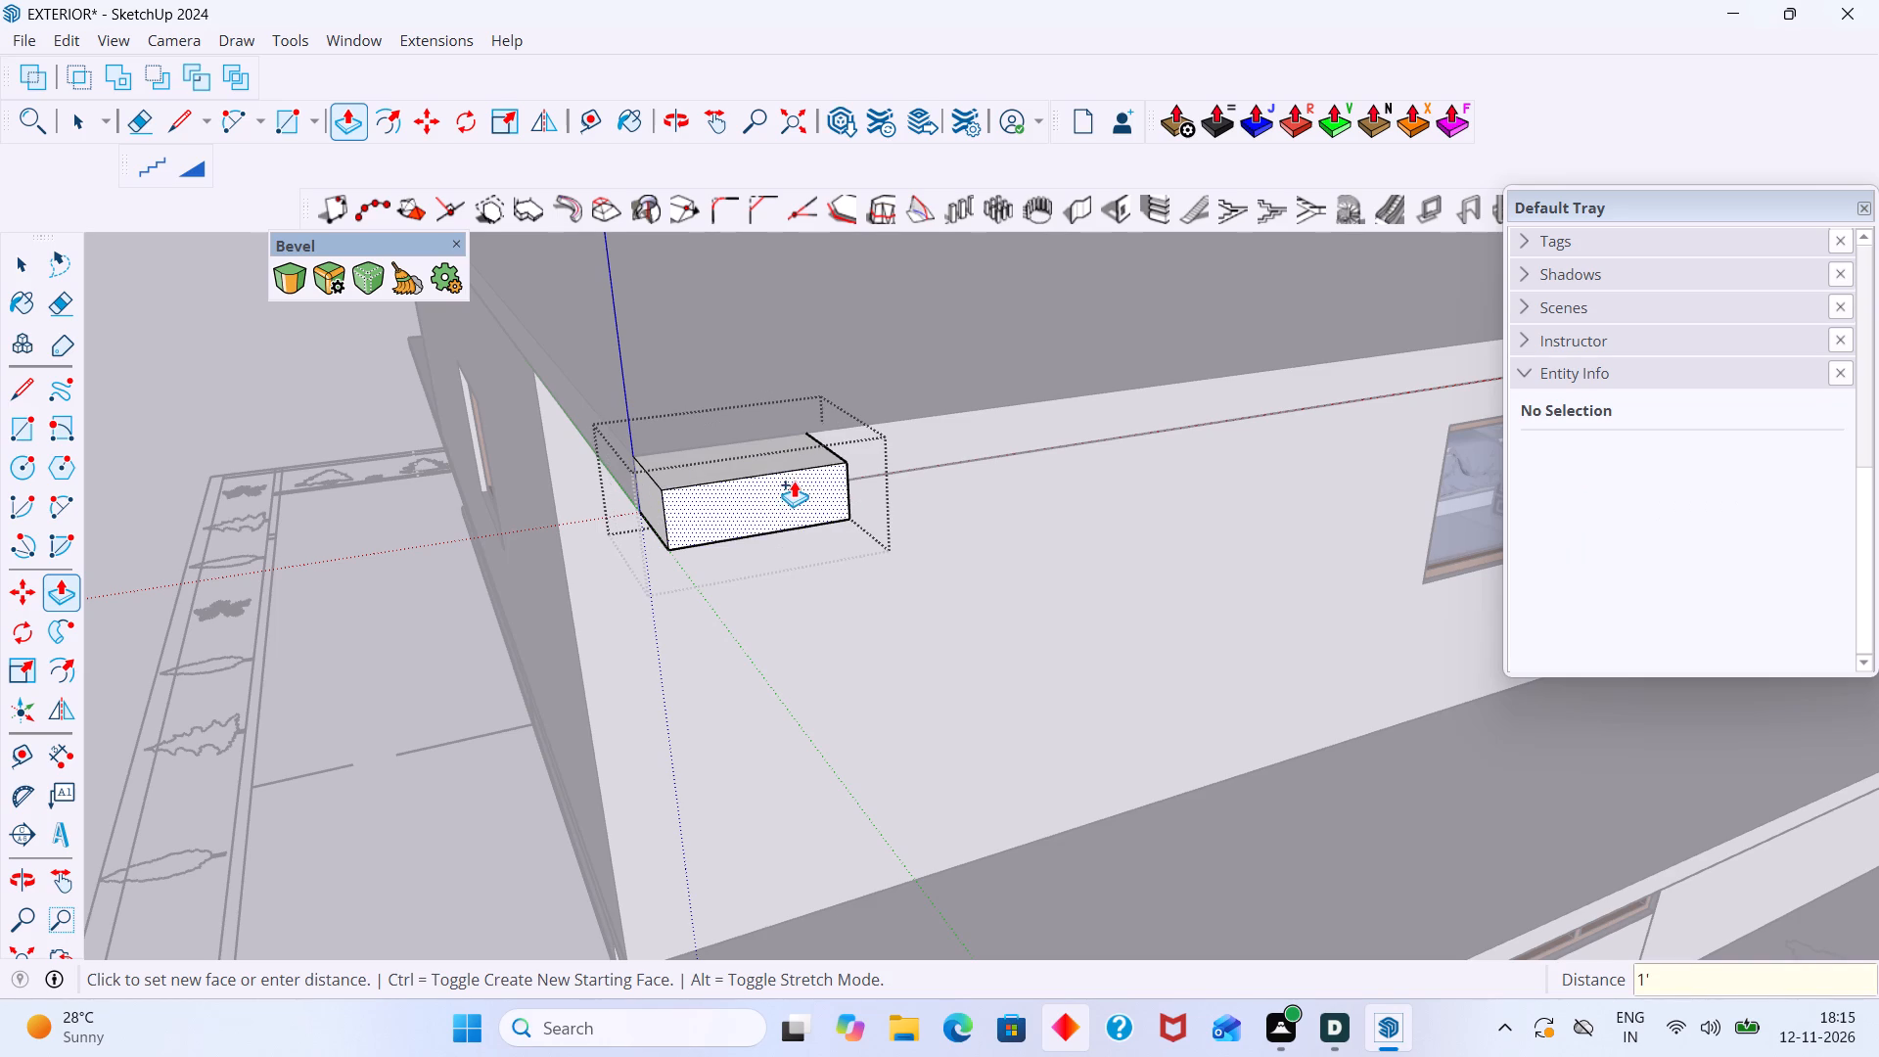
{"action": "key", "text": "space"}
{"action": "scroll", "coordinate": [748, 531], "scroll_direction": "down", "scroll_amount": 20}
{"action": "scroll", "coordinate": [748, 531], "scroll_direction": "down", "scroll_amount": 8}
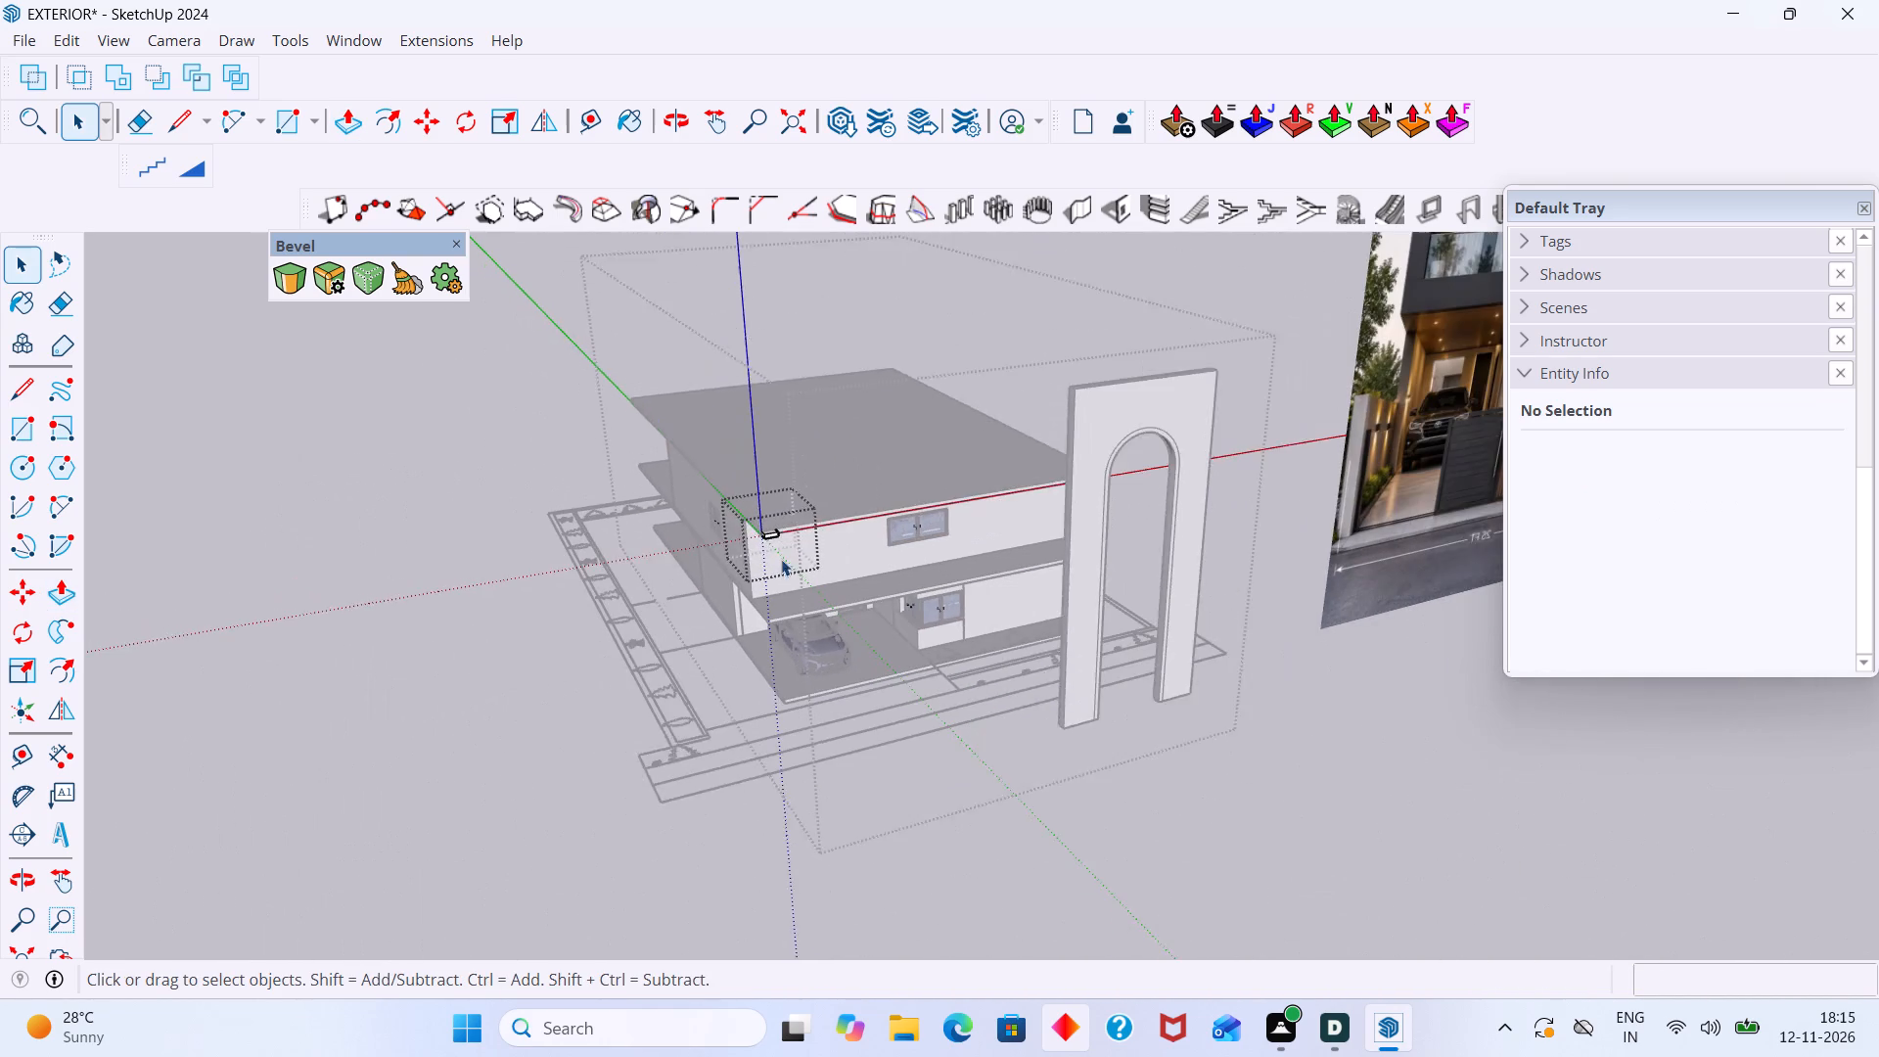
{"action": "left_click", "coordinate": [489, 657]}
Open the carport-corner block's group, pull its bottom face down about 10' 6 3/16" to the first-floor slab's underside, and exit the group.
{"action": "middle_click_drag", "start_coordinate": [909, 538], "coordinate": [894, 299]}
{"action": "scroll", "coordinate": [775, 455], "scroll_direction": "up", "scroll_amount": 8}
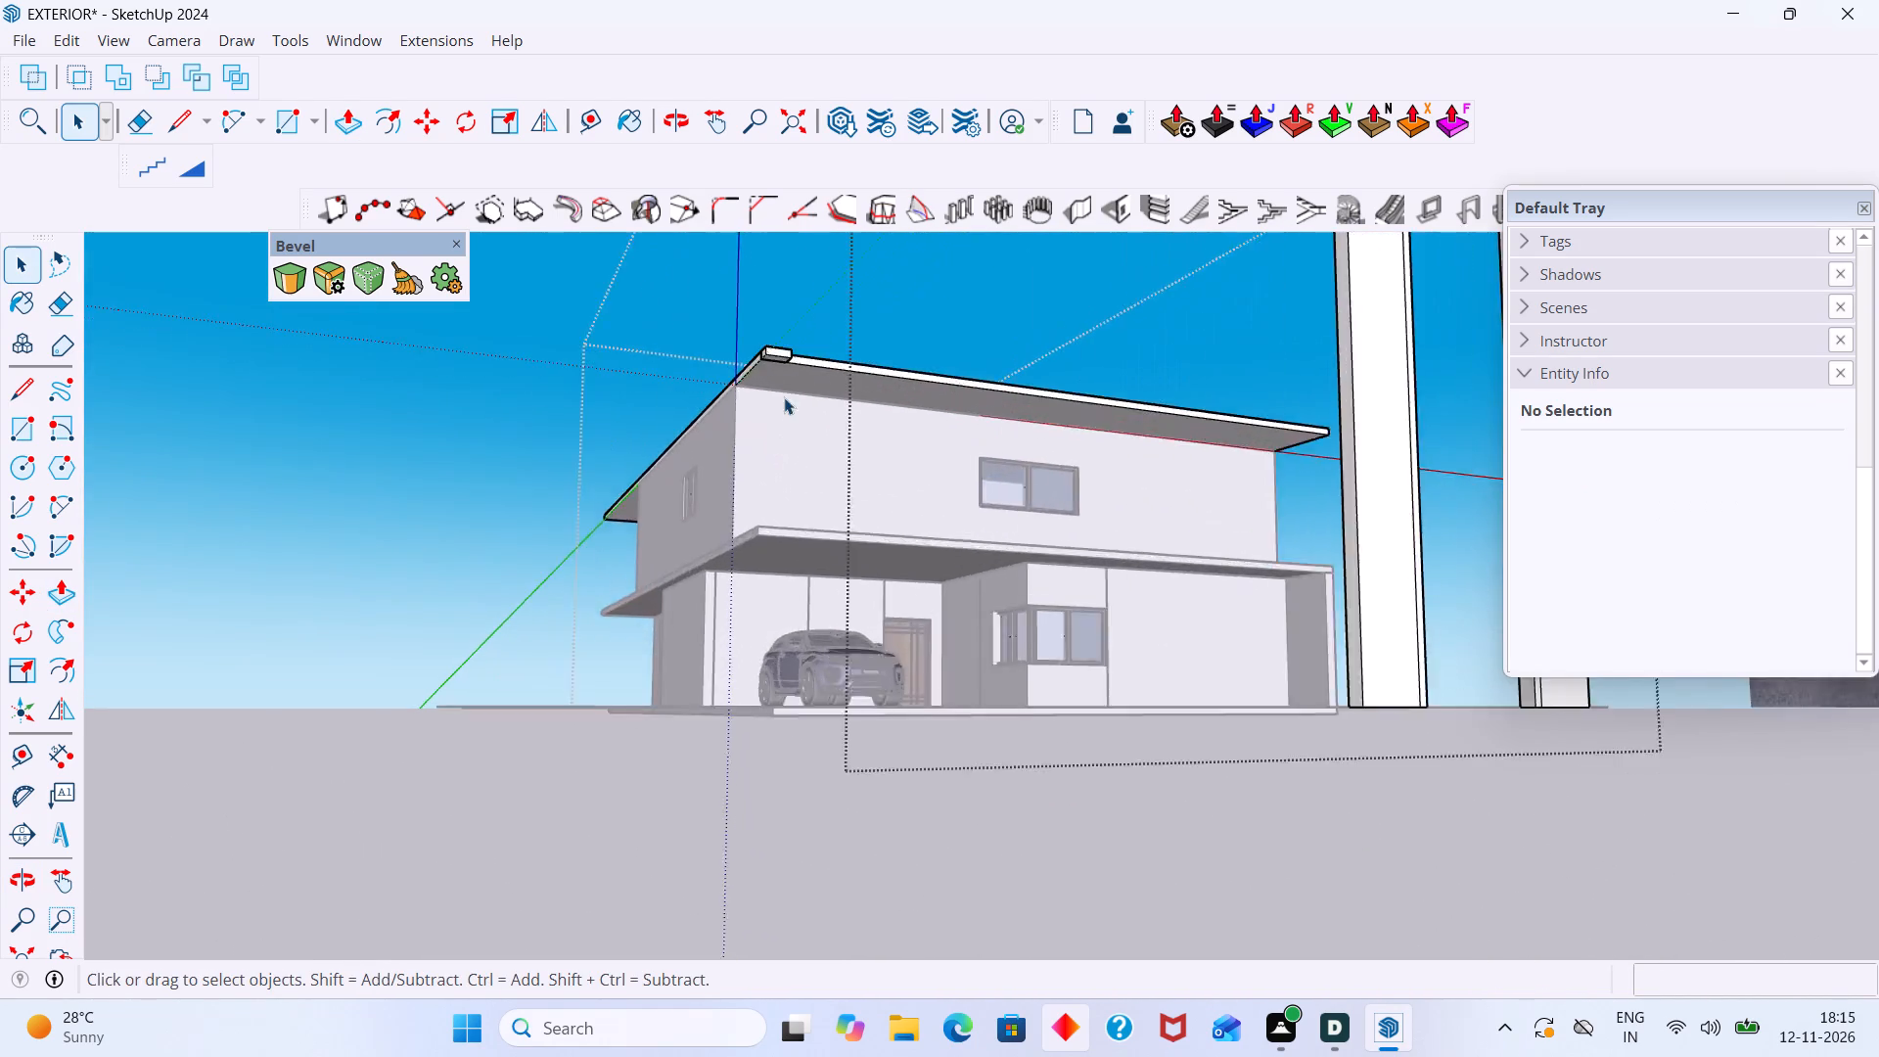
{"action": "scroll", "coordinate": [784, 397], "scroll_direction": "up", "scroll_amount": 11}
{"action": "scroll", "coordinate": [769, 319], "scroll_direction": "up", "scroll_amount": 3}
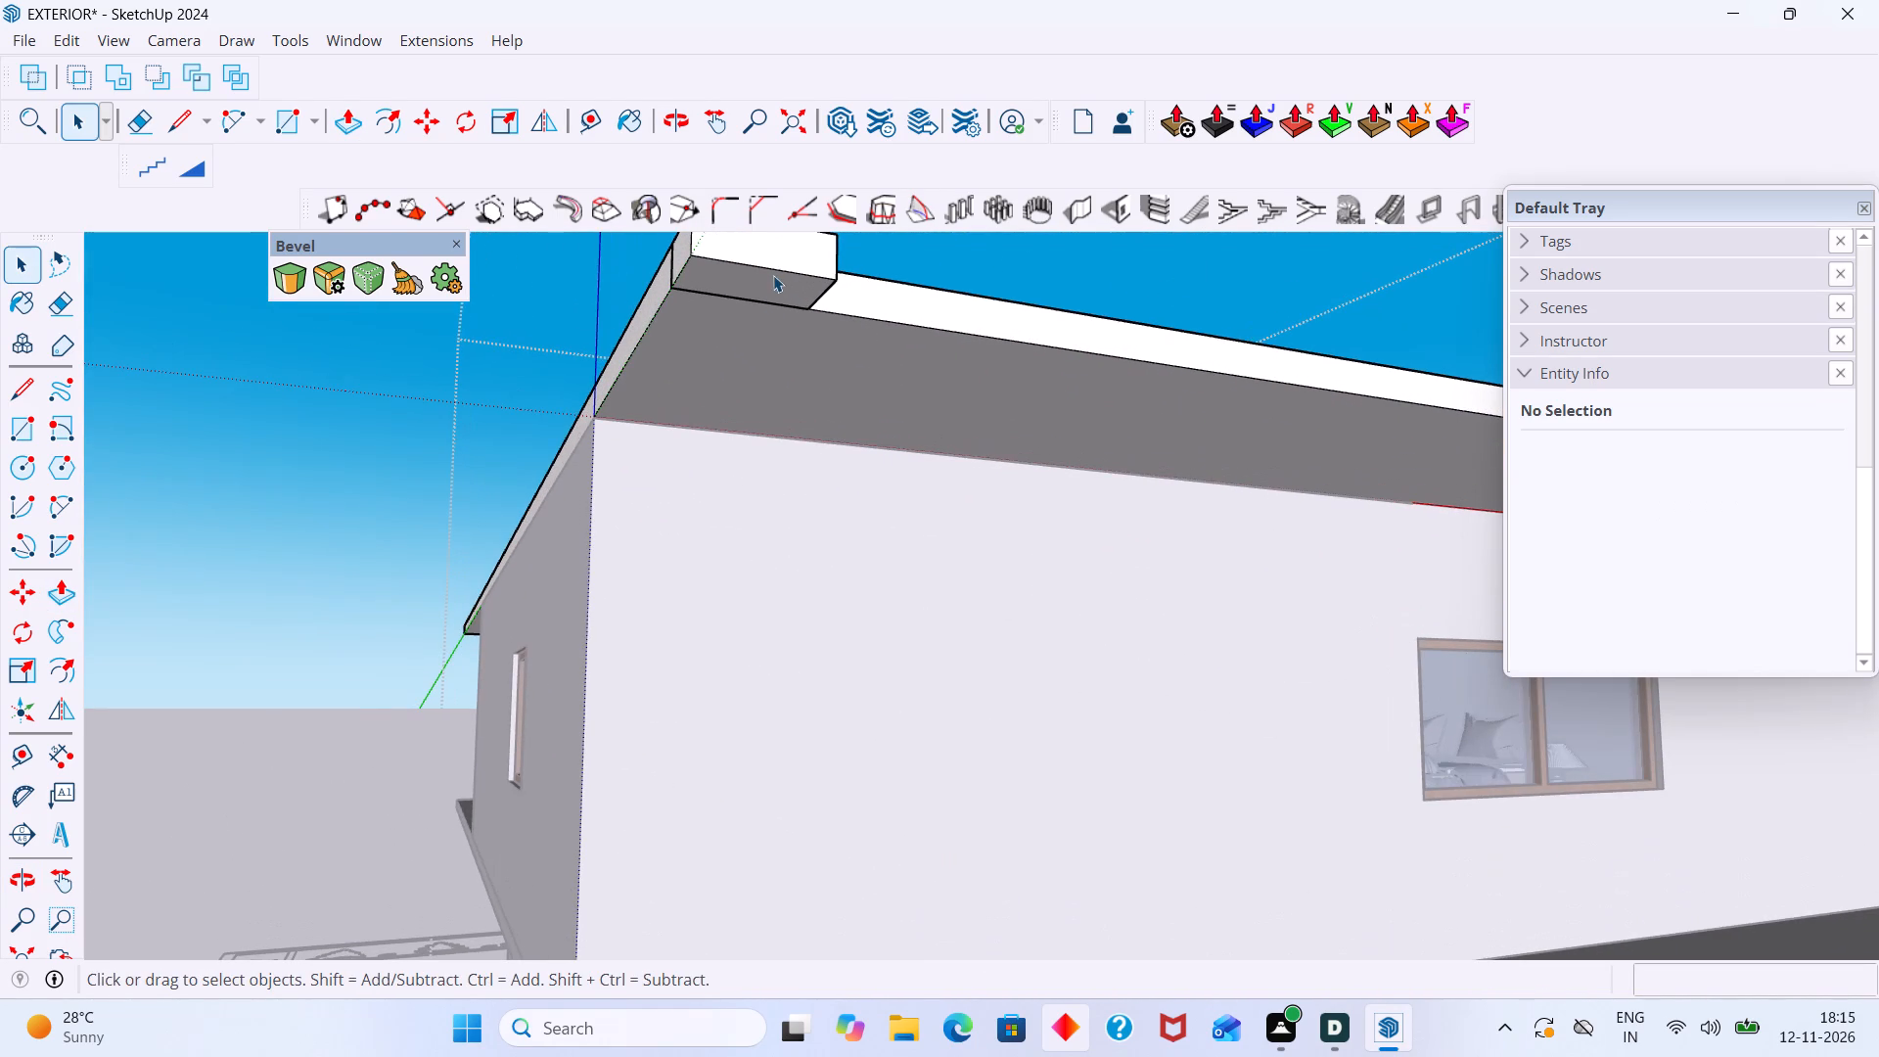
{"action": "left_click", "coordinate": [772, 288]}
{"action": "scroll", "coordinate": [772, 288], "scroll_direction": "up", "scroll_amount": 3}
{"action": "double_click", "coordinate": [772, 288]}
{"action": "left_click", "coordinate": [777, 288]}
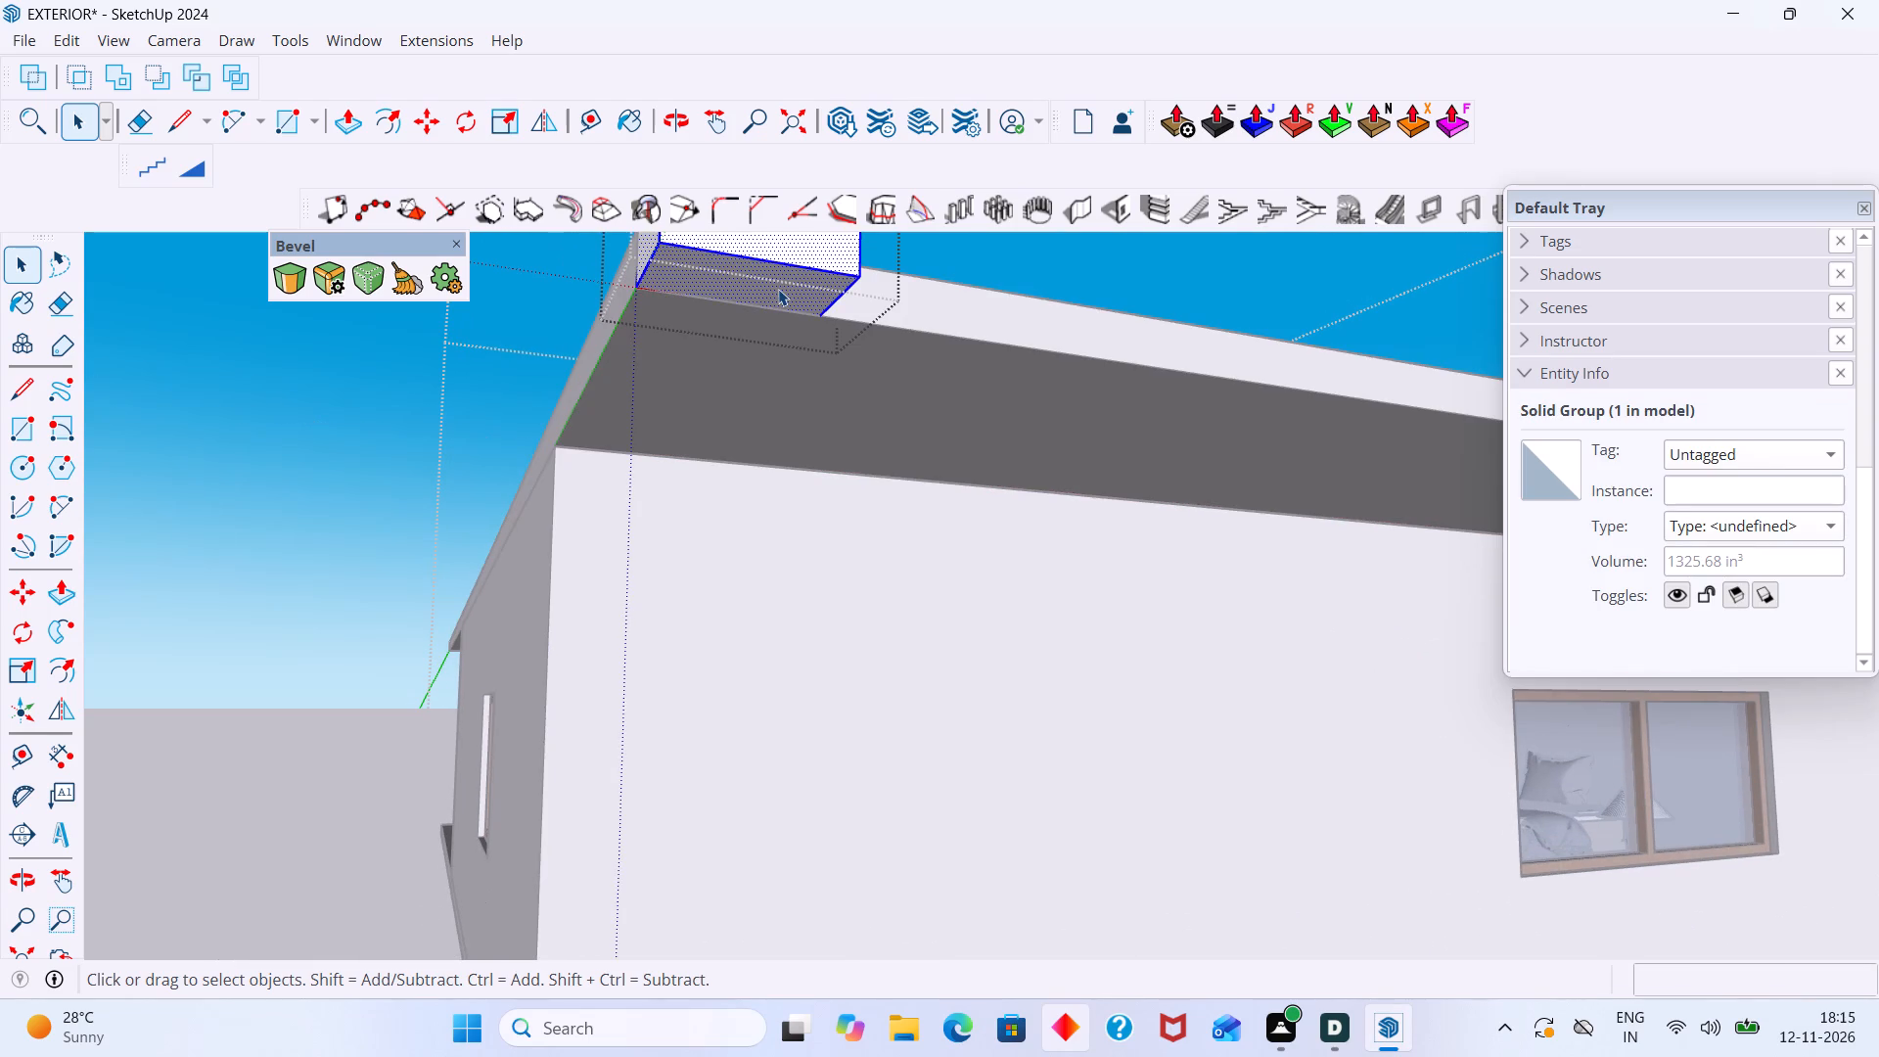
{"action": "left_click", "coordinate": [785, 299]}
{"action": "key", "text": "p"}
{"action": "left_click", "coordinate": [785, 296]}
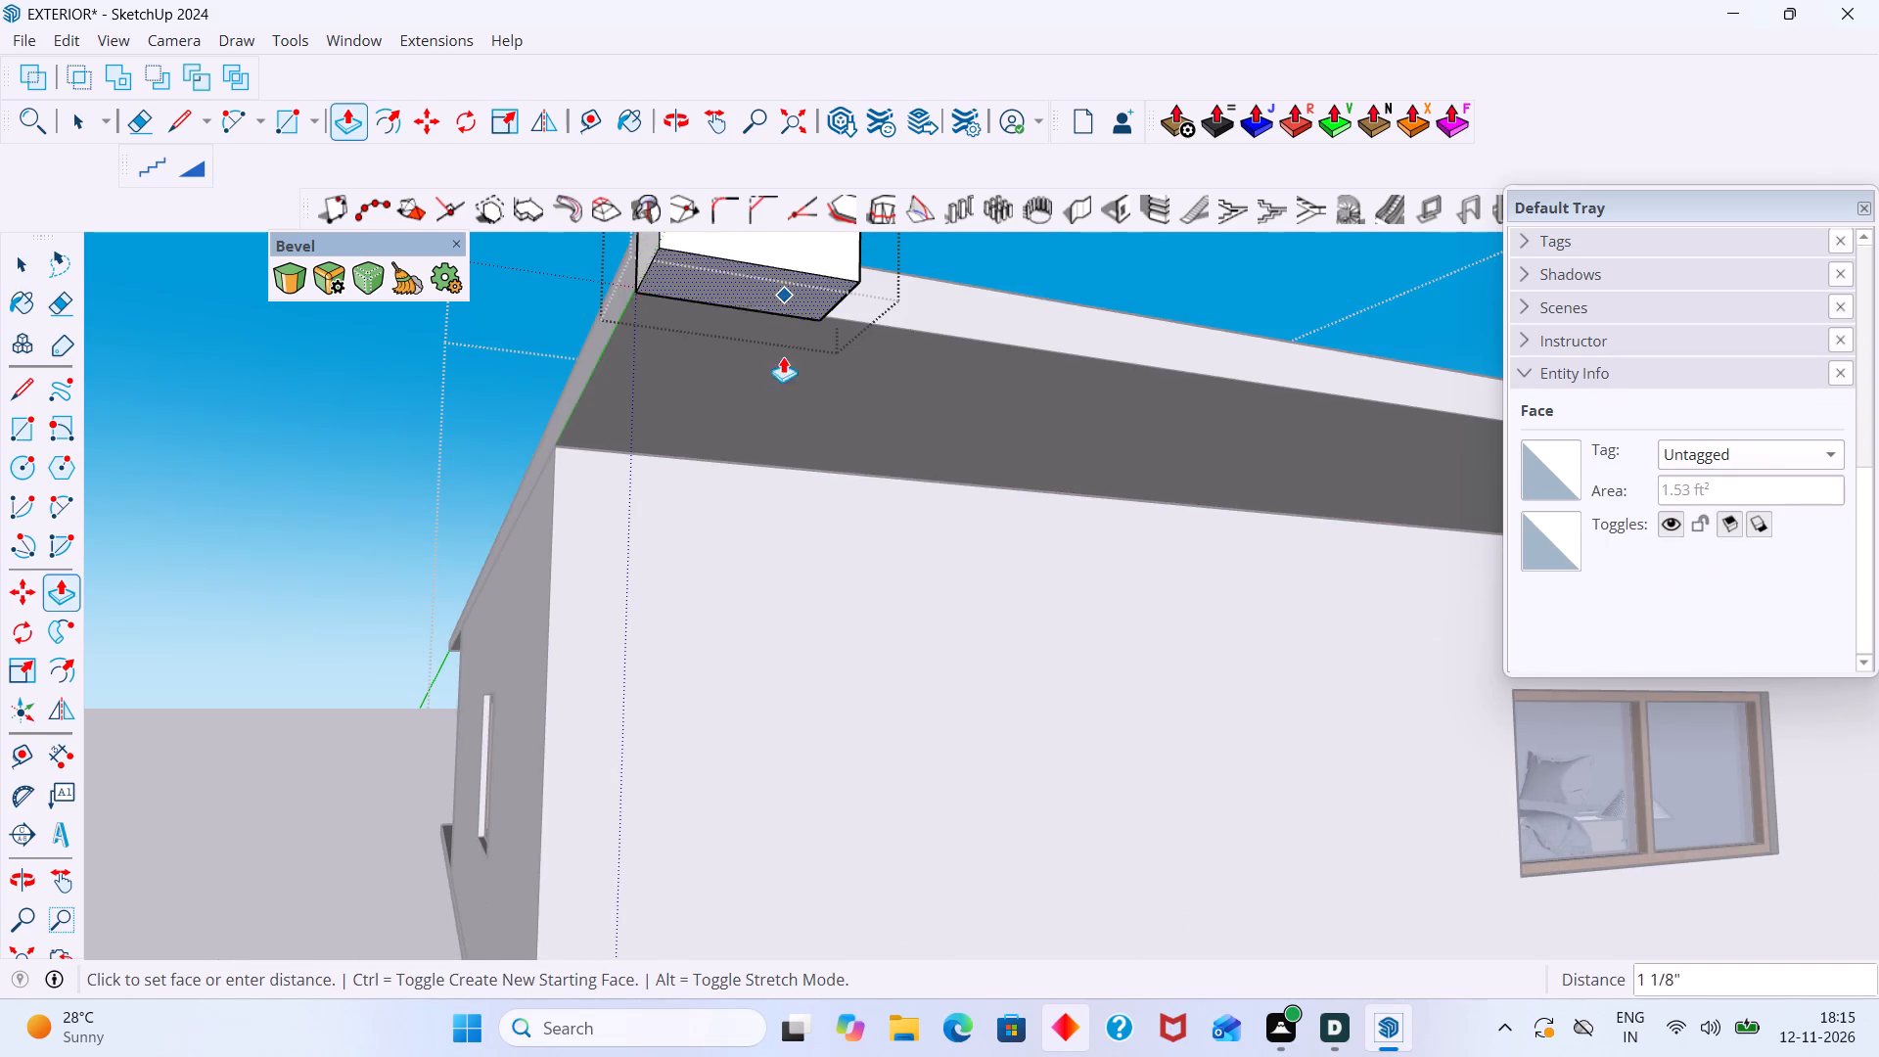
{"action": "scroll", "coordinate": [808, 522], "scroll_direction": "down", "scroll_amount": 20}
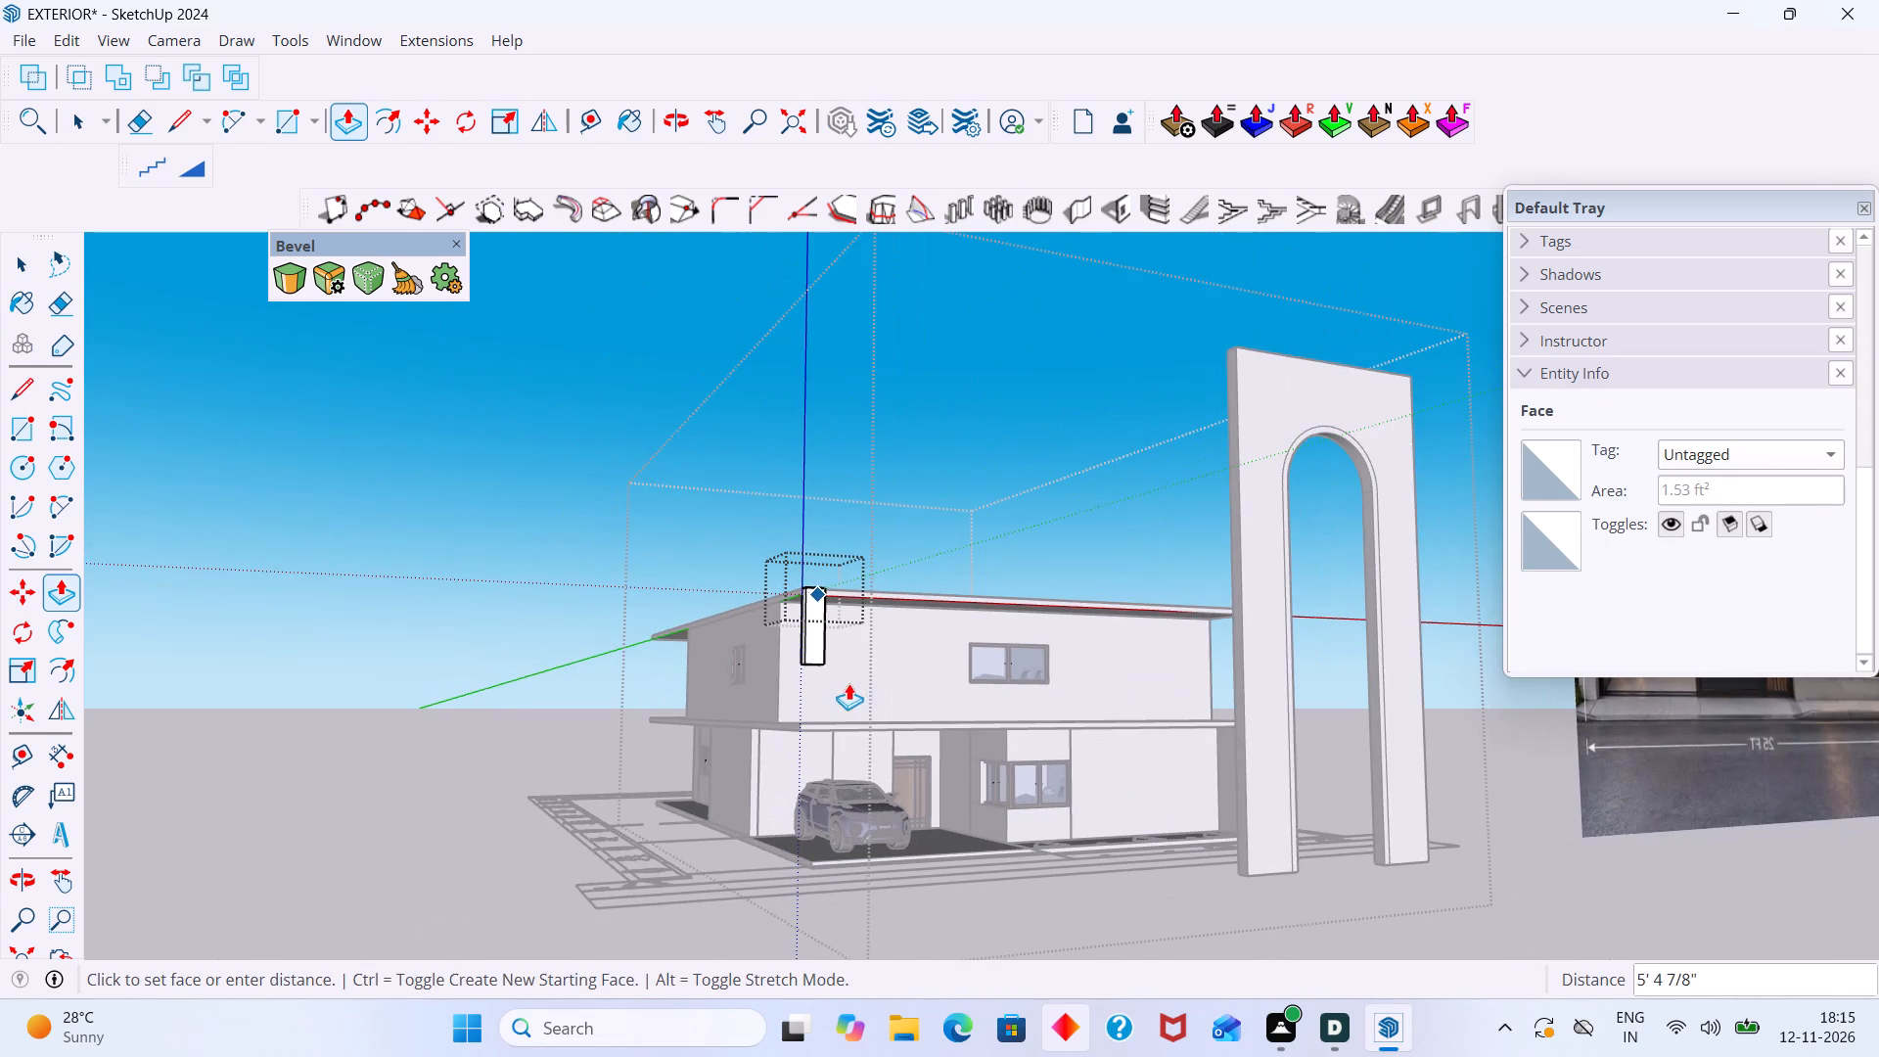
{"action": "middle_click_drag", "start_coordinate": [829, 778], "coordinate": [747, 533]}
{"action": "scroll", "coordinate": [762, 548], "scroll_direction": "down", "scroll_amount": 8}
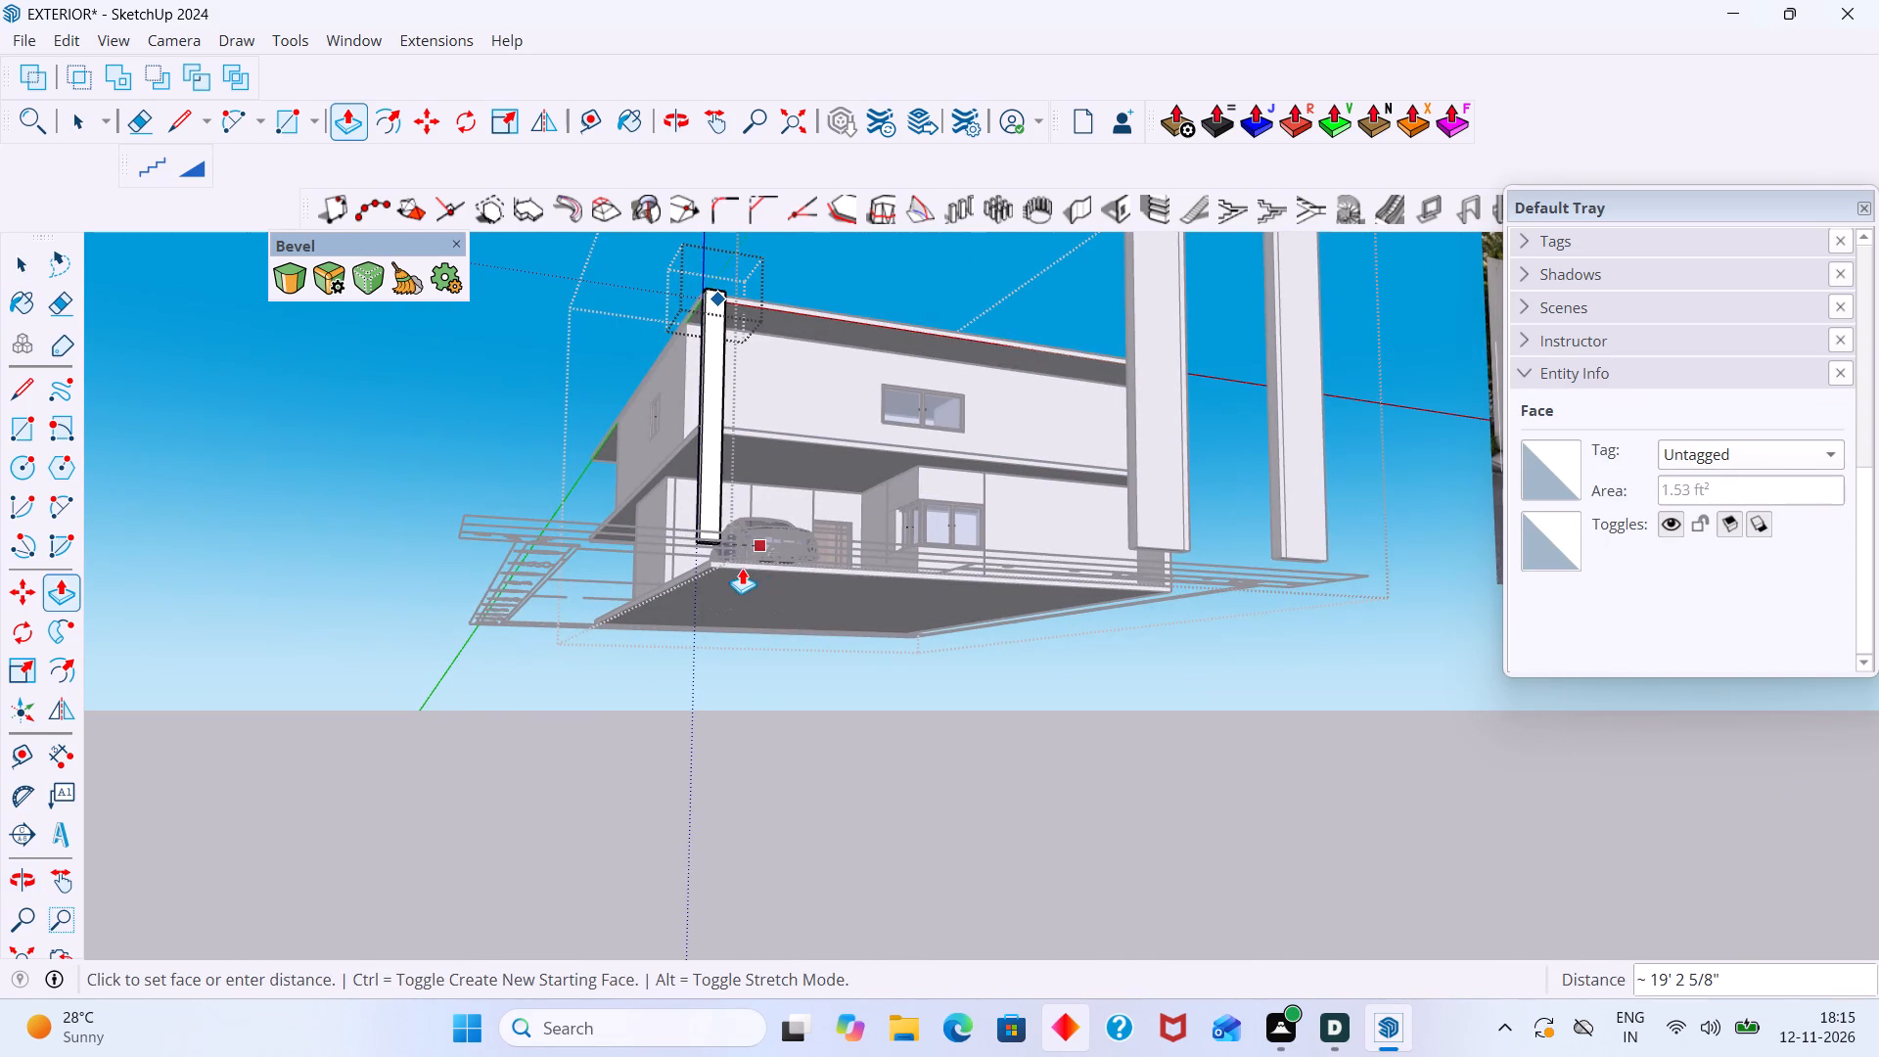
{"action": "scroll", "coordinate": [742, 568], "scroll_direction": "down", "scroll_amount": 2}
{"action": "middle_click_drag", "start_coordinate": [765, 582], "coordinate": [732, 674]}
{"action": "scroll", "coordinate": [743, 666], "scroll_direction": "down", "scroll_amount": 13}
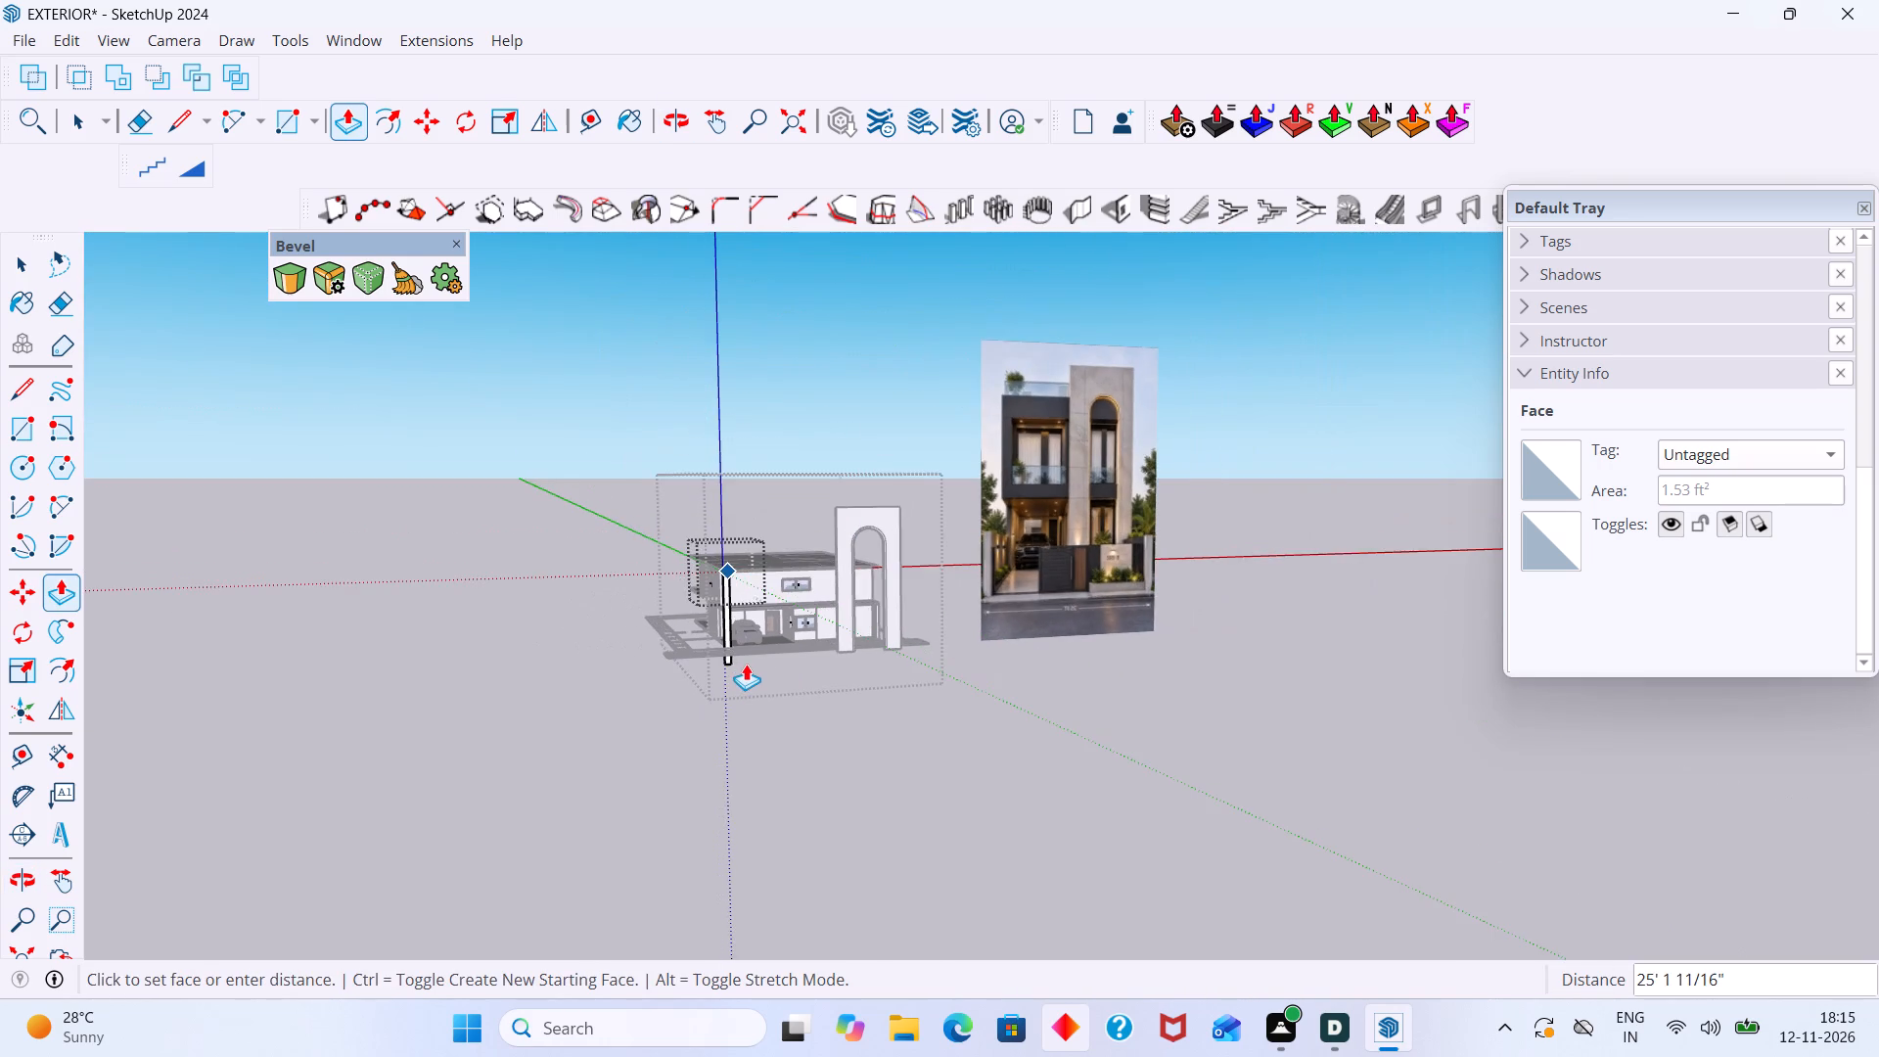
{"action": "scroll", "coordinate": [746, 664], "scroll_direction": "up", "scroll_amount": 20}
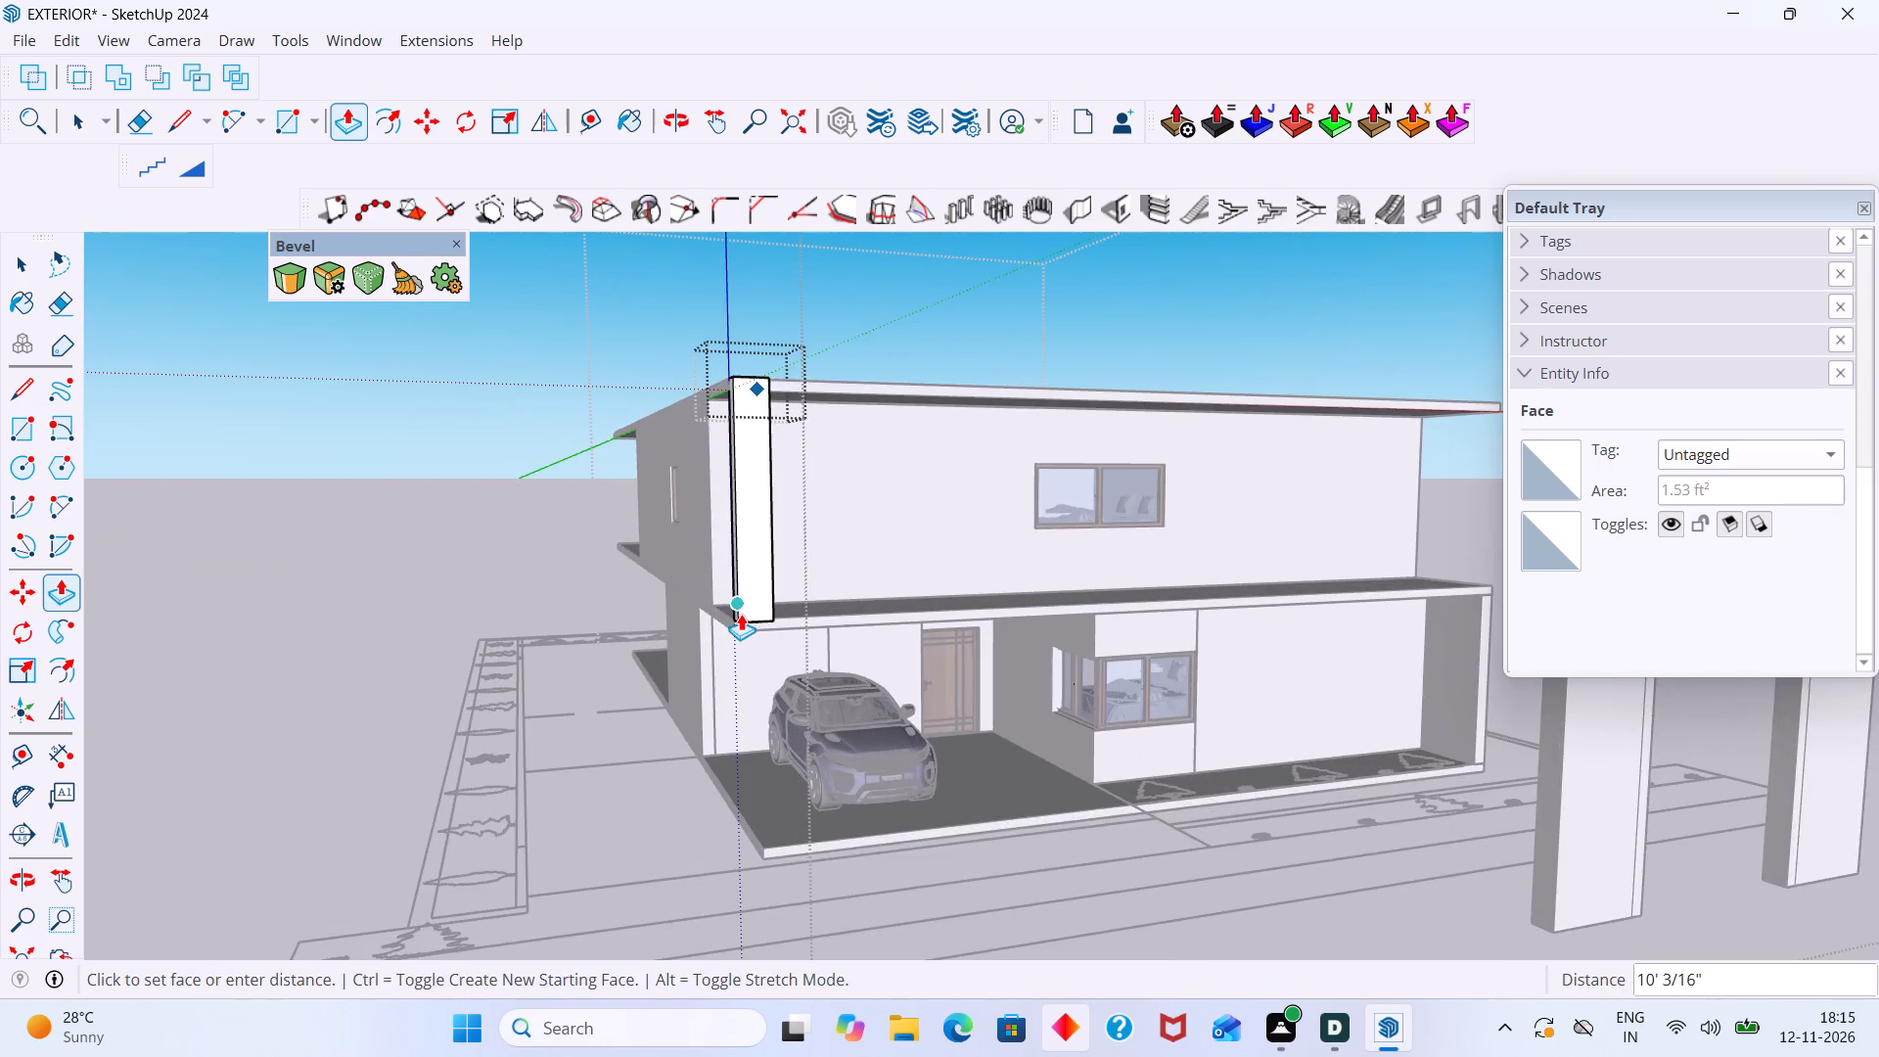
{"action": "scroll", "coordinate": [740, 618], "scroll_direction": "up", "scroll_amount": 11}
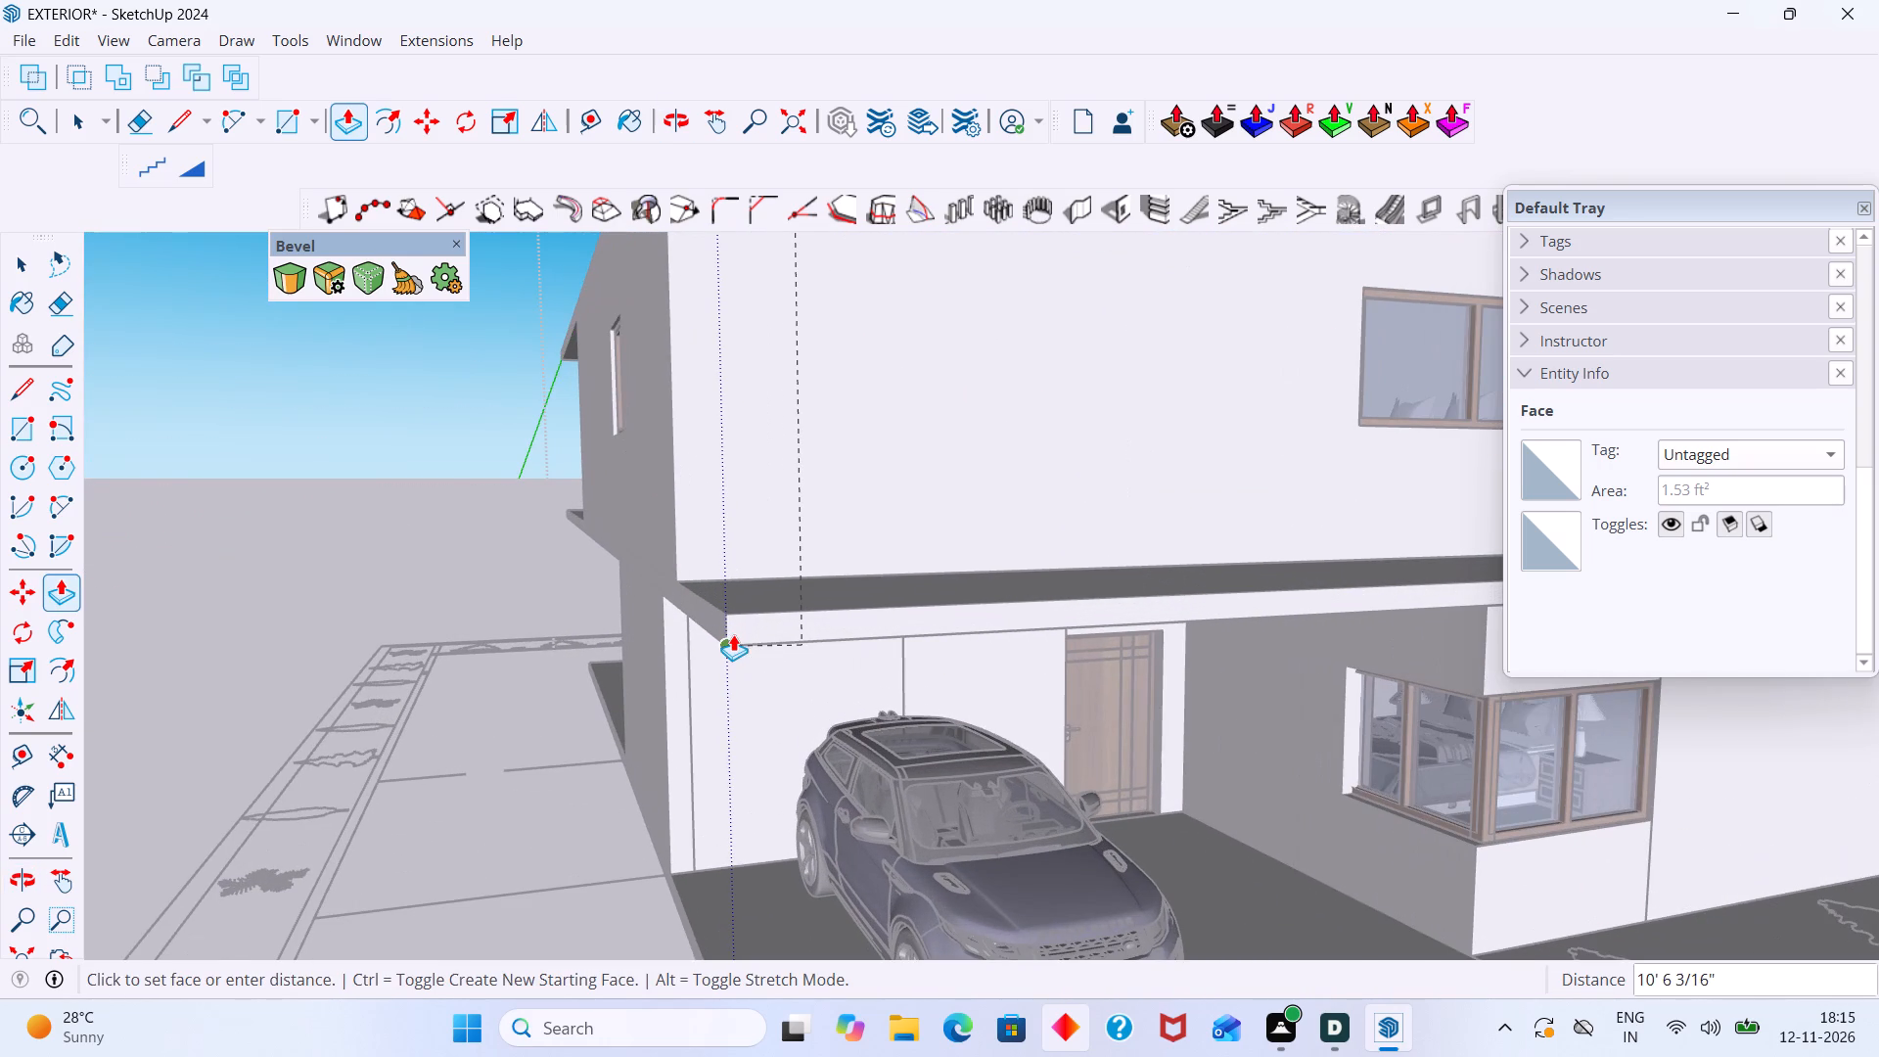
{"action": "left_click", "coordinate": [730, 636]}
{"action": "key", "text": "space"}
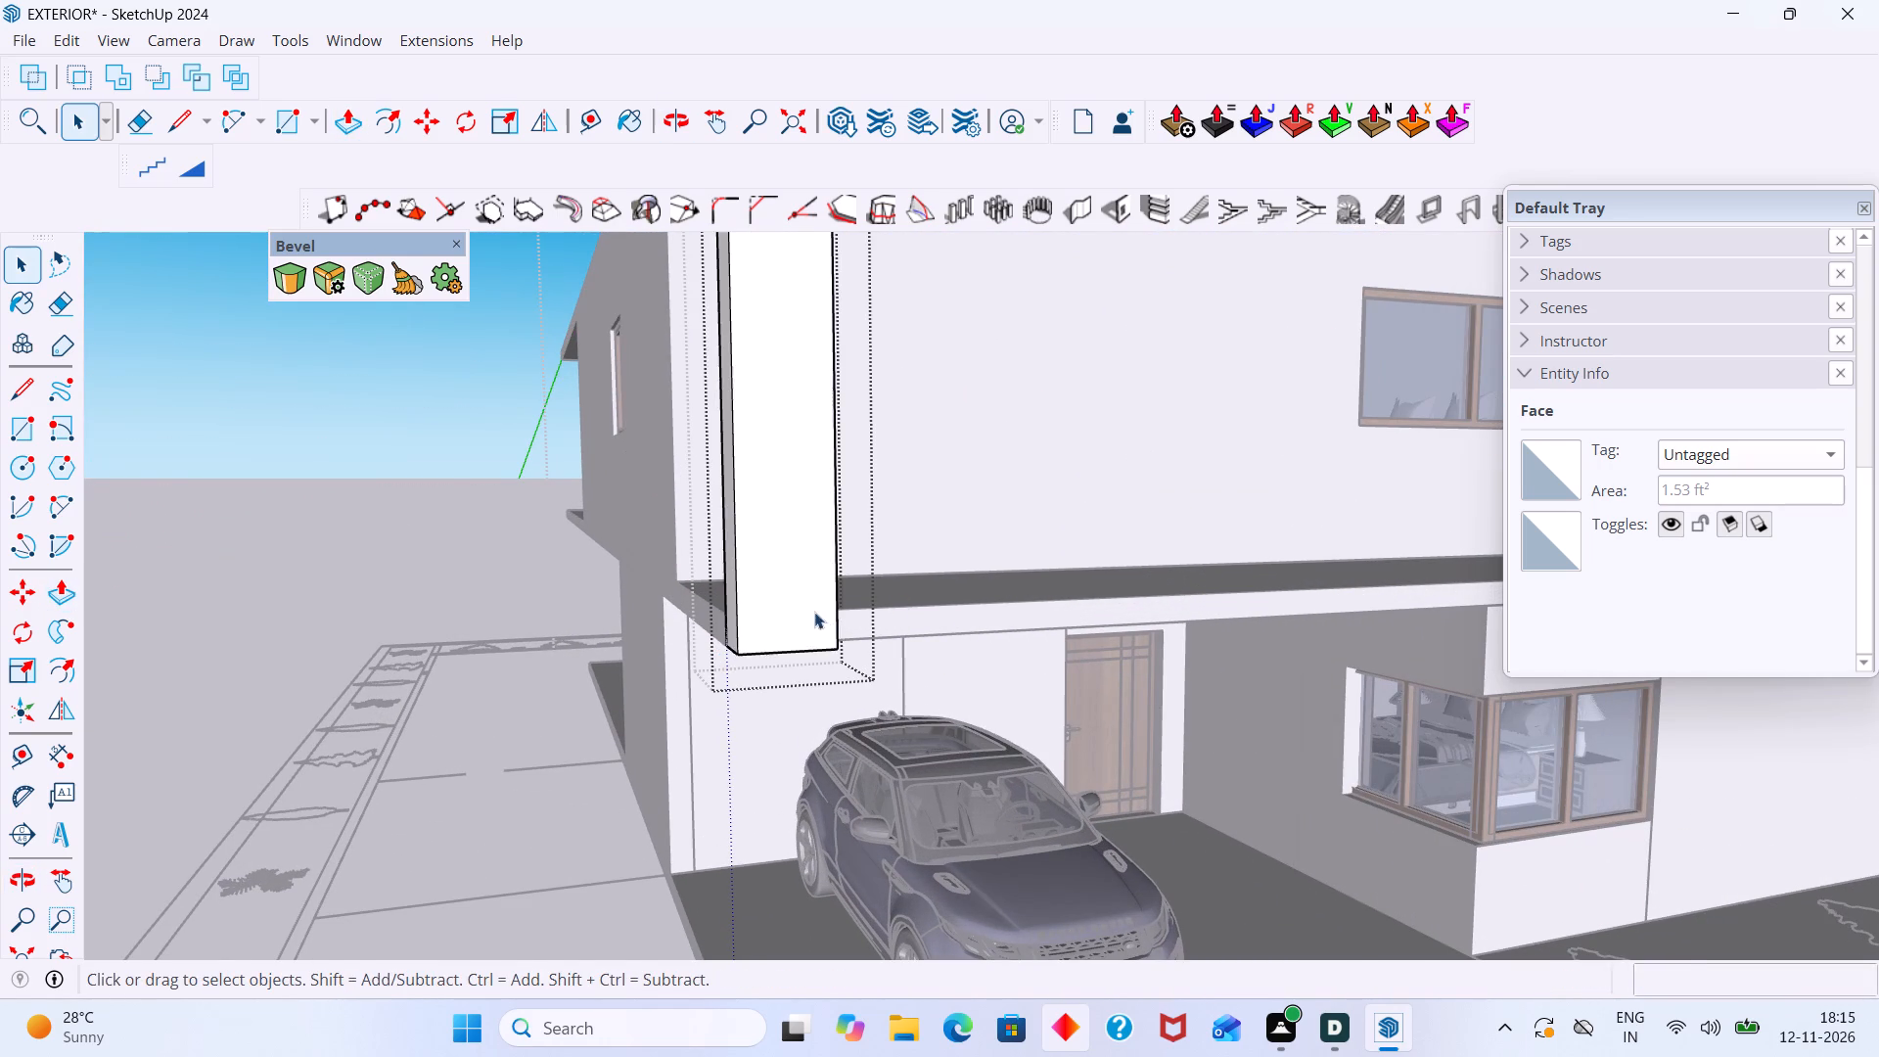
{"action": "scroll", "coordinate": [807, 619], "scroll_direction": "down", "scroll_amount": 18}
{"action": "left_click", "coordinate": [446, 497]}
Examine the new vertical post and the house front from several angles against the reference facade image.
{"action": "scroll", "coordinate": [454, 502], "scroll_direction": "down", "scroll_amount": 4}
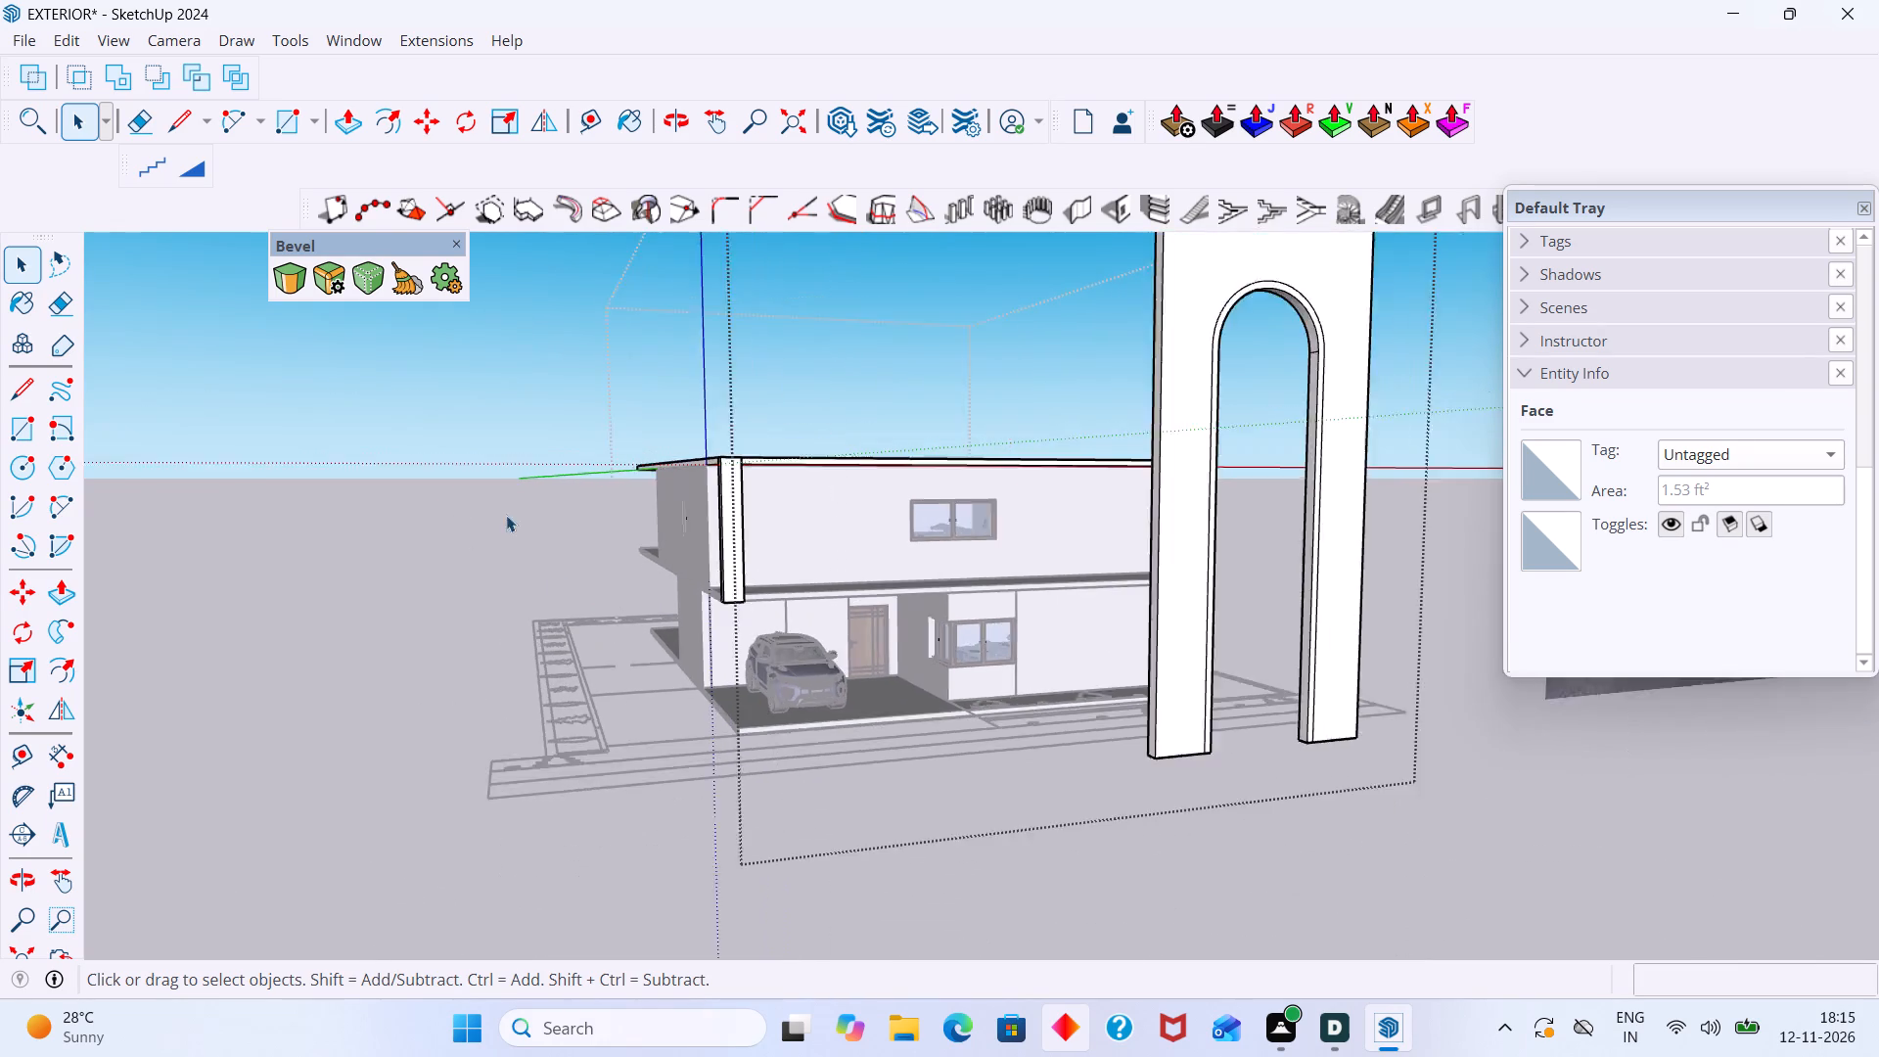
{"action": "scroll", "coordinate": [506, 515], "scroll_direction": "down", "scroll_amount": 12}
{"action": "middle_click_drag", "start_coordinate": [752, 570], "coordinate": [526, 601]}
{"action": "scroll", "coordinate": [639, 577], "scroll_direction": "up", "scroll_amount": 3}
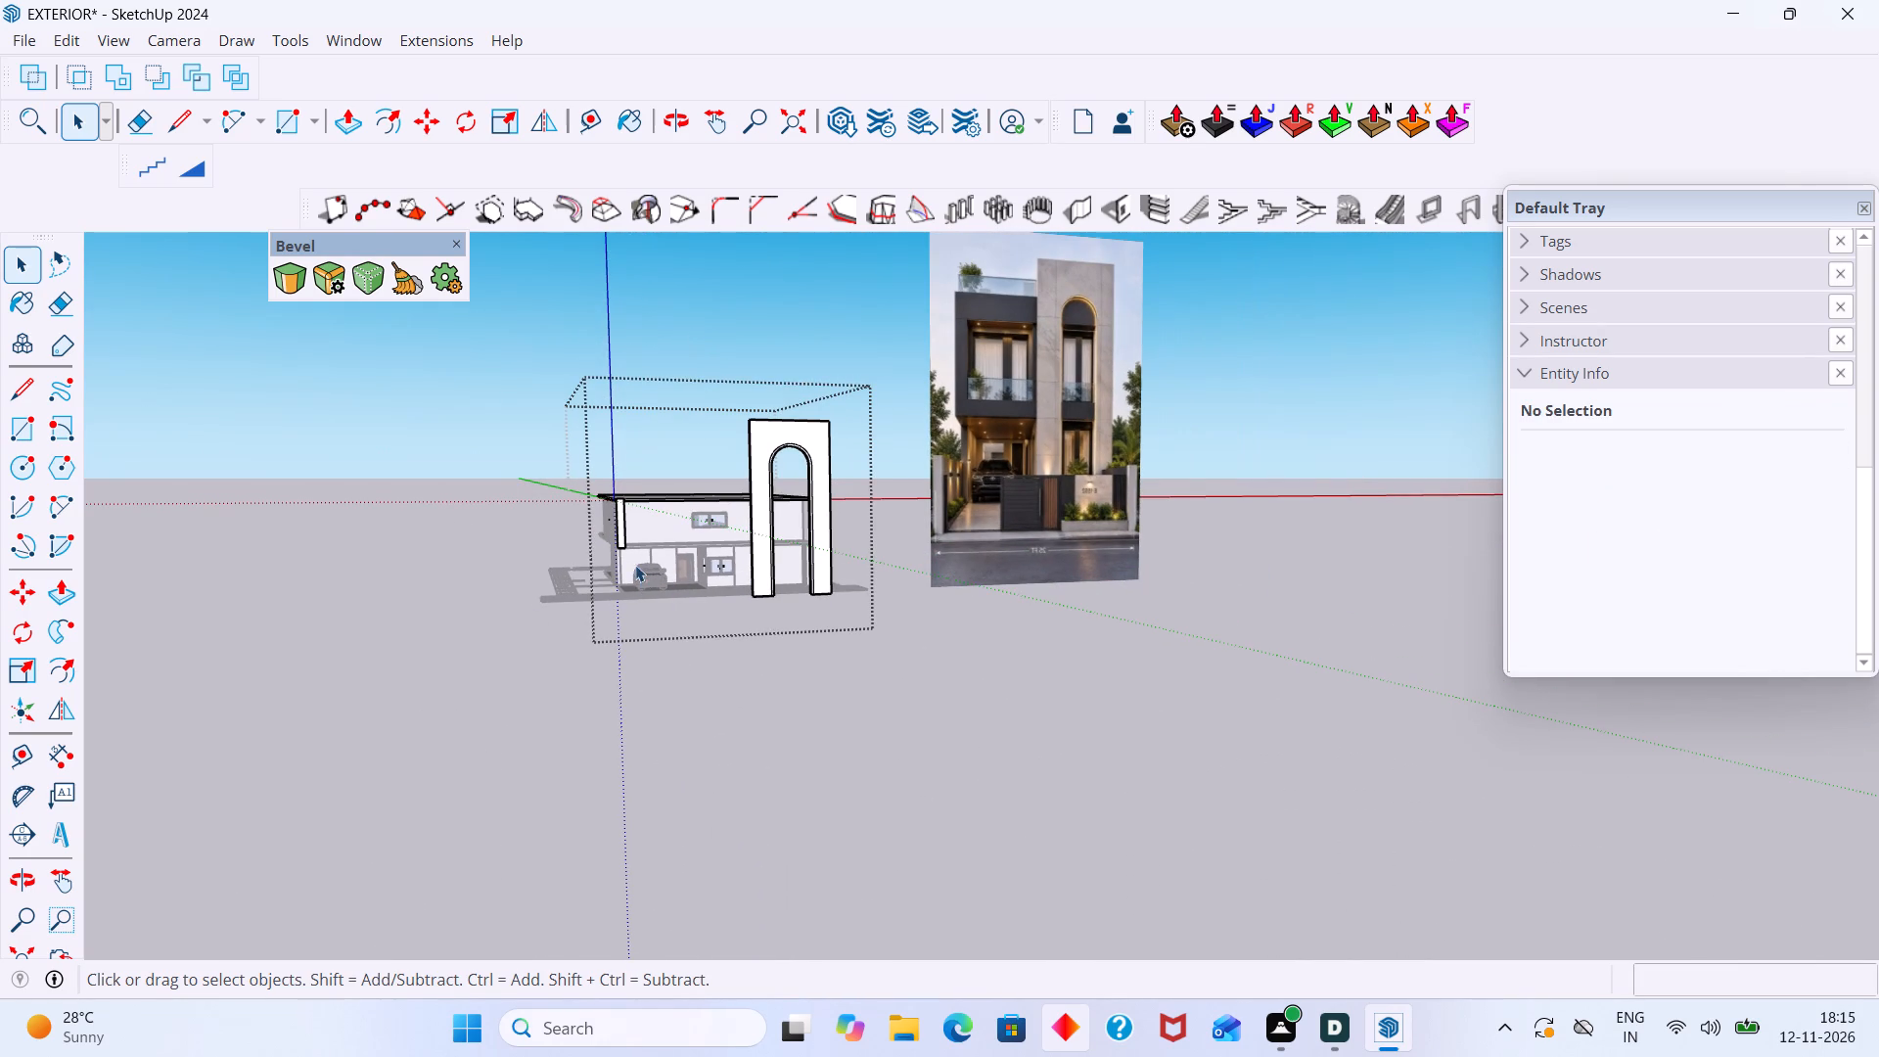
{"action": "scroll", "coordinate": [635, 565], "scroll_direction": "up", "scroll_amount": 5}
{"action": "scroll", "coordinate": [843, 403], "scroll_direction": "up", "scroll_amount": 6}
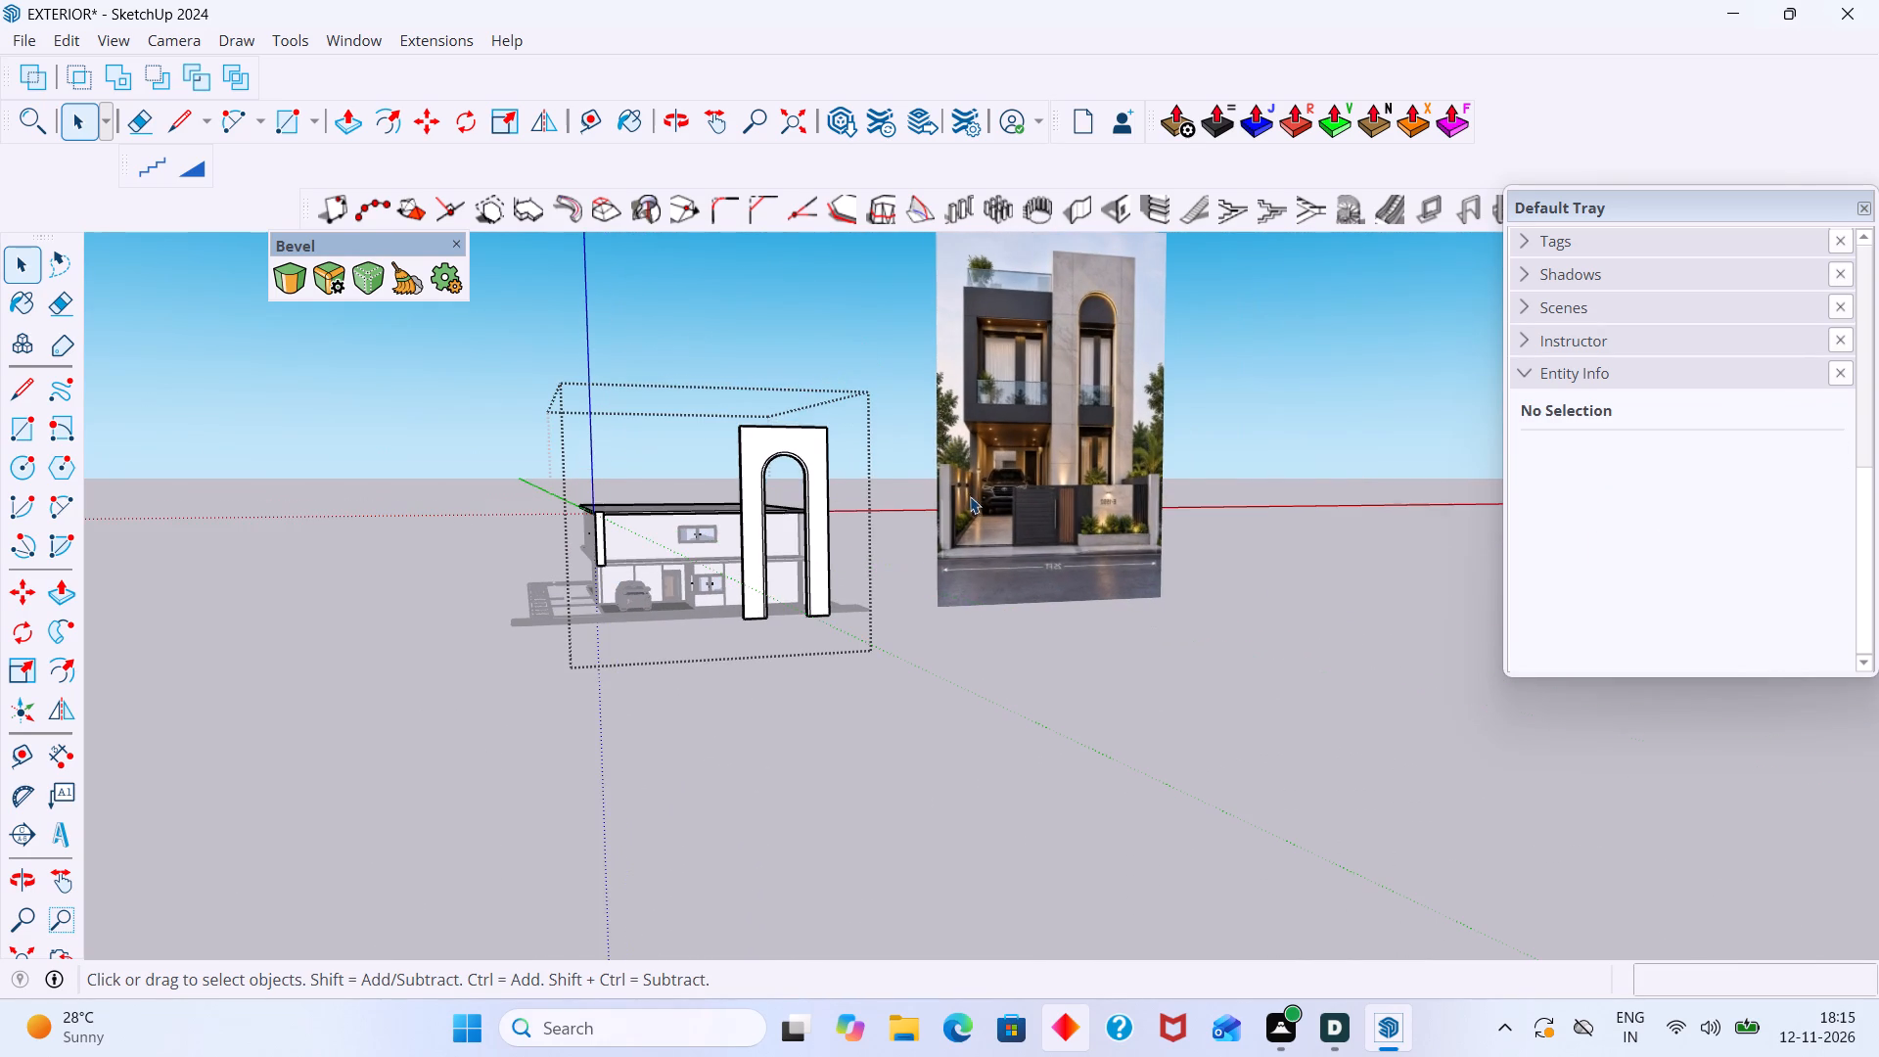
{"action": "middle_click_drag", "start_coordinate": [881, 714], "coordinate": [737, 786]}
{"action": "scroll", "coordinate": [737, 792], "scroll_direction": "up", "scroll_amount": 1}
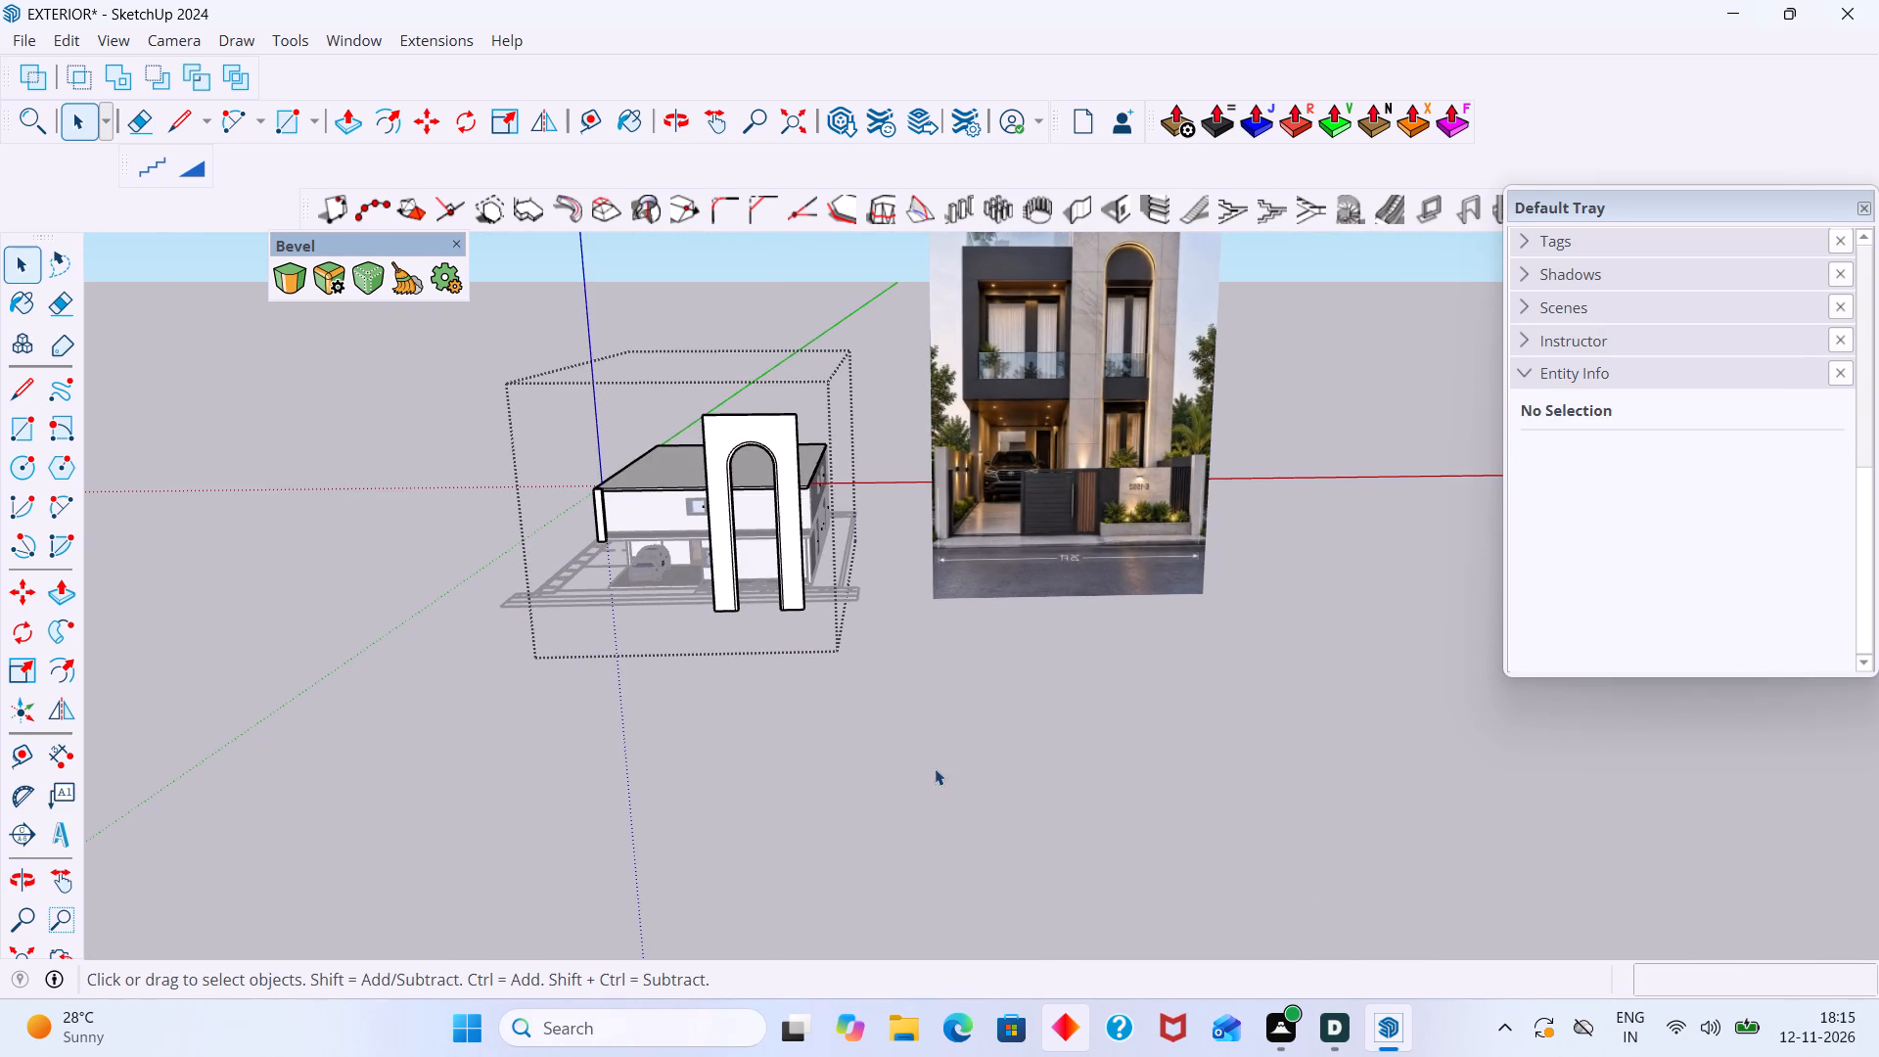
{"action": "middle_click_drag", "start_coordinate": [769, 758], "coordinate": [556, 769]}
{"action": "scroll", "coordinate": [681, 550], "scroll_direction": "up", "scroll_amount": 10}
{"action": "left_click", "coordinate": [564, 369]}
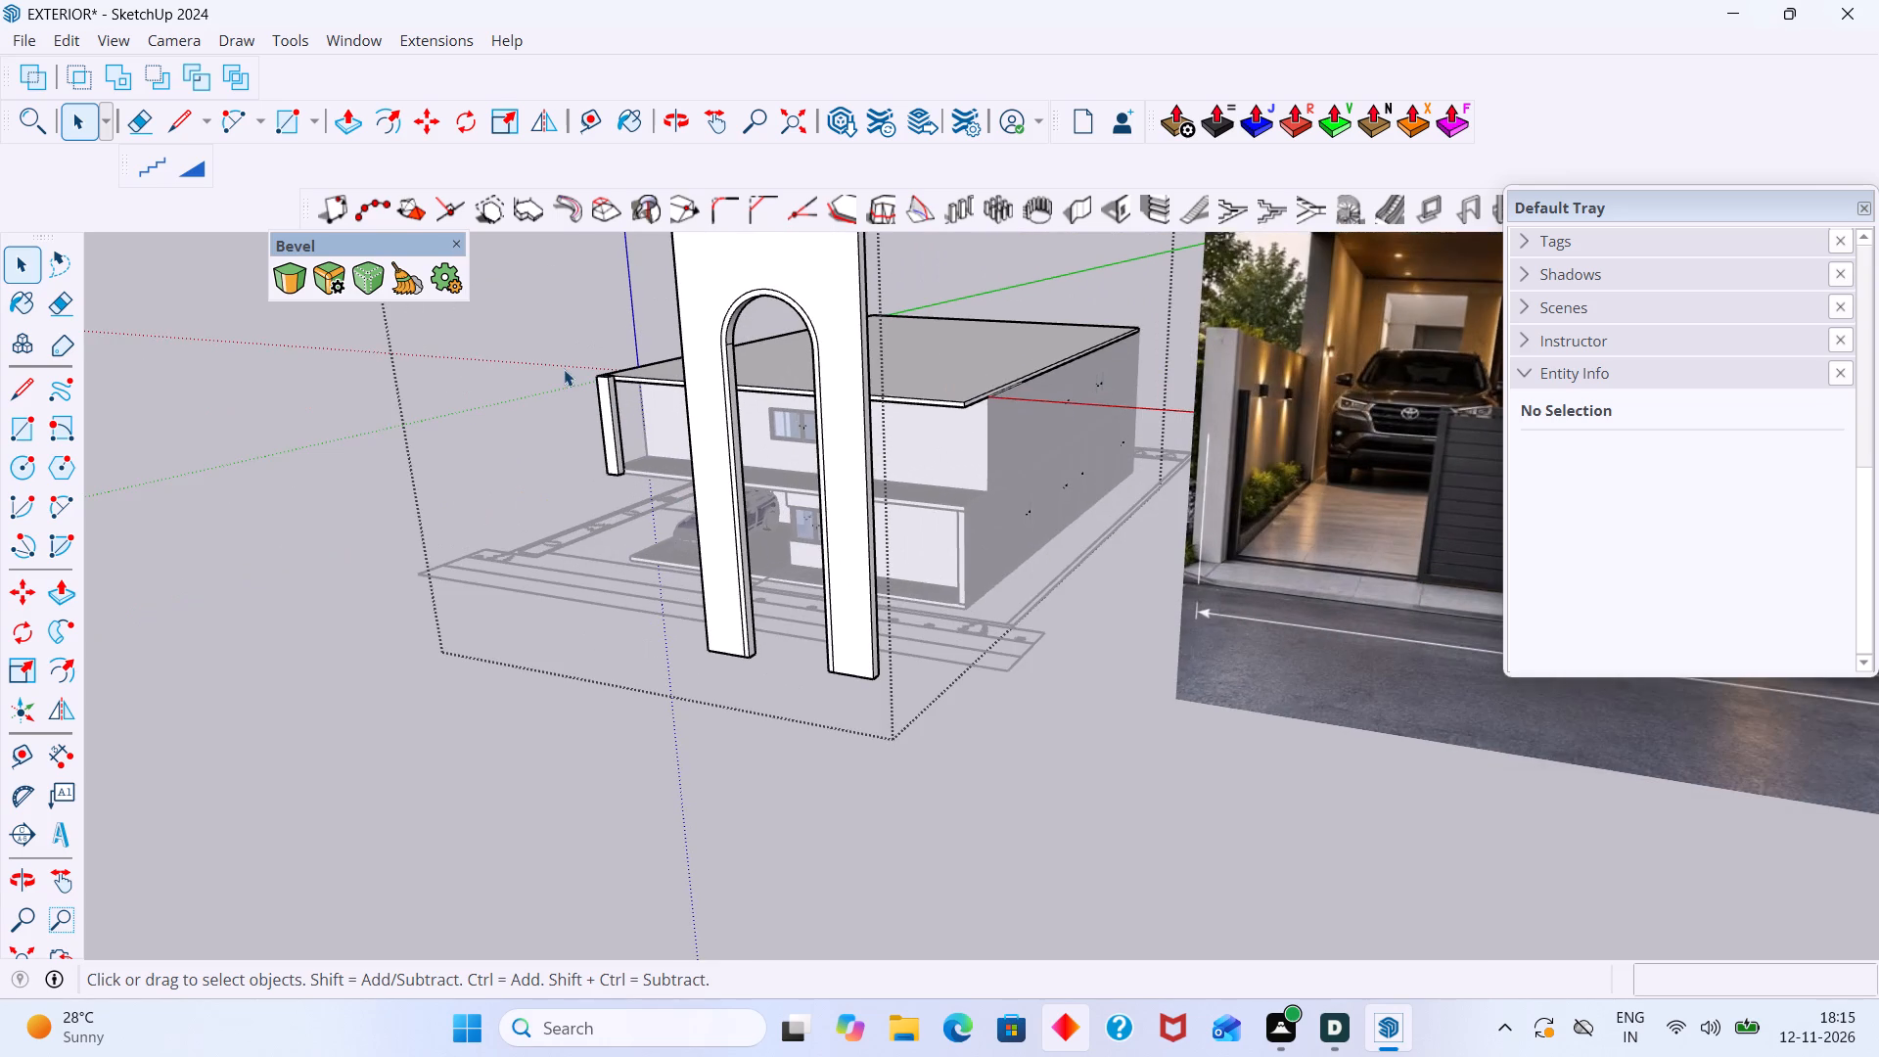
{"action": "scroll", "coordinate": [631, 424], "scroll_direction": "up", "scroll_amount": 16}
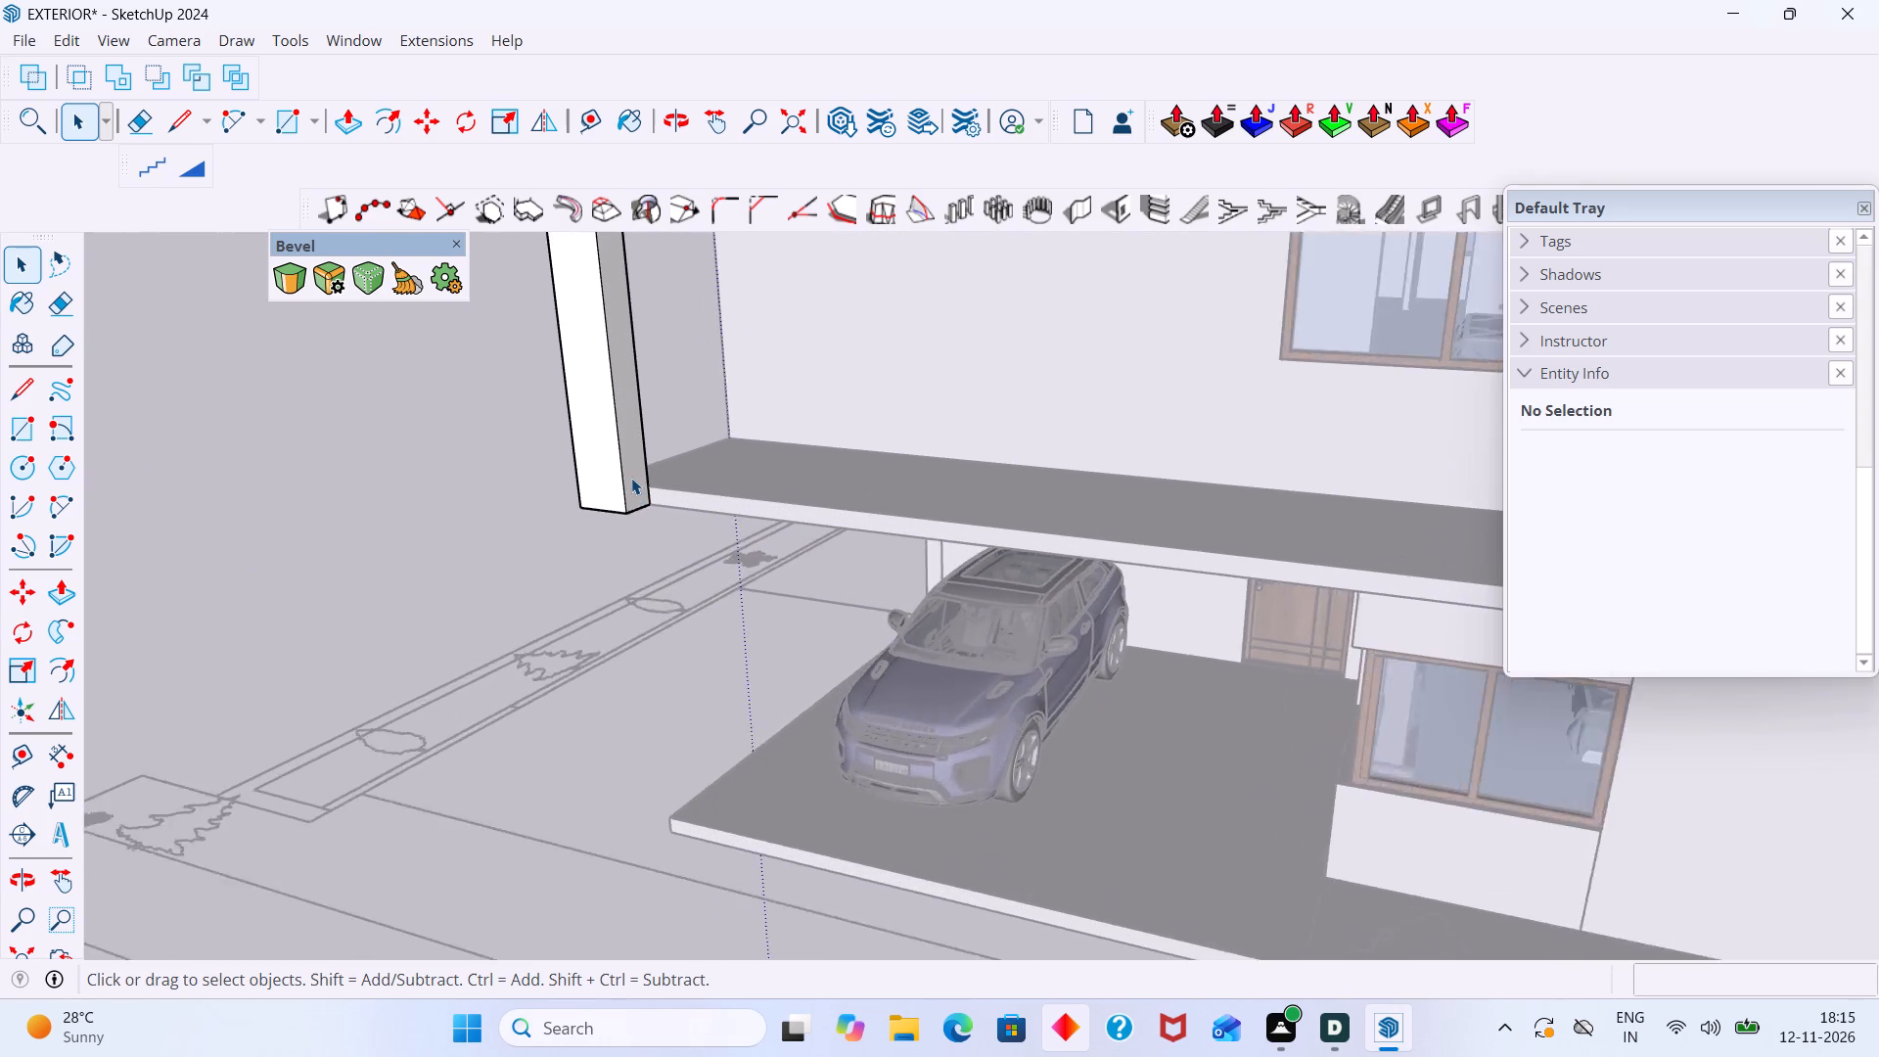
{"action": "scroll", "coordinate": [631, 478], "scroll_direction": "up", "scroll_amount": 9}
{"action": "scroll", "coordinate": [631, 478], "scroll_direction": "down", "scroll_amount": 20}
{"action": "scroll", "coordinate": [631, 478], "scroll_direction": "down", "scroll_amount": 7}
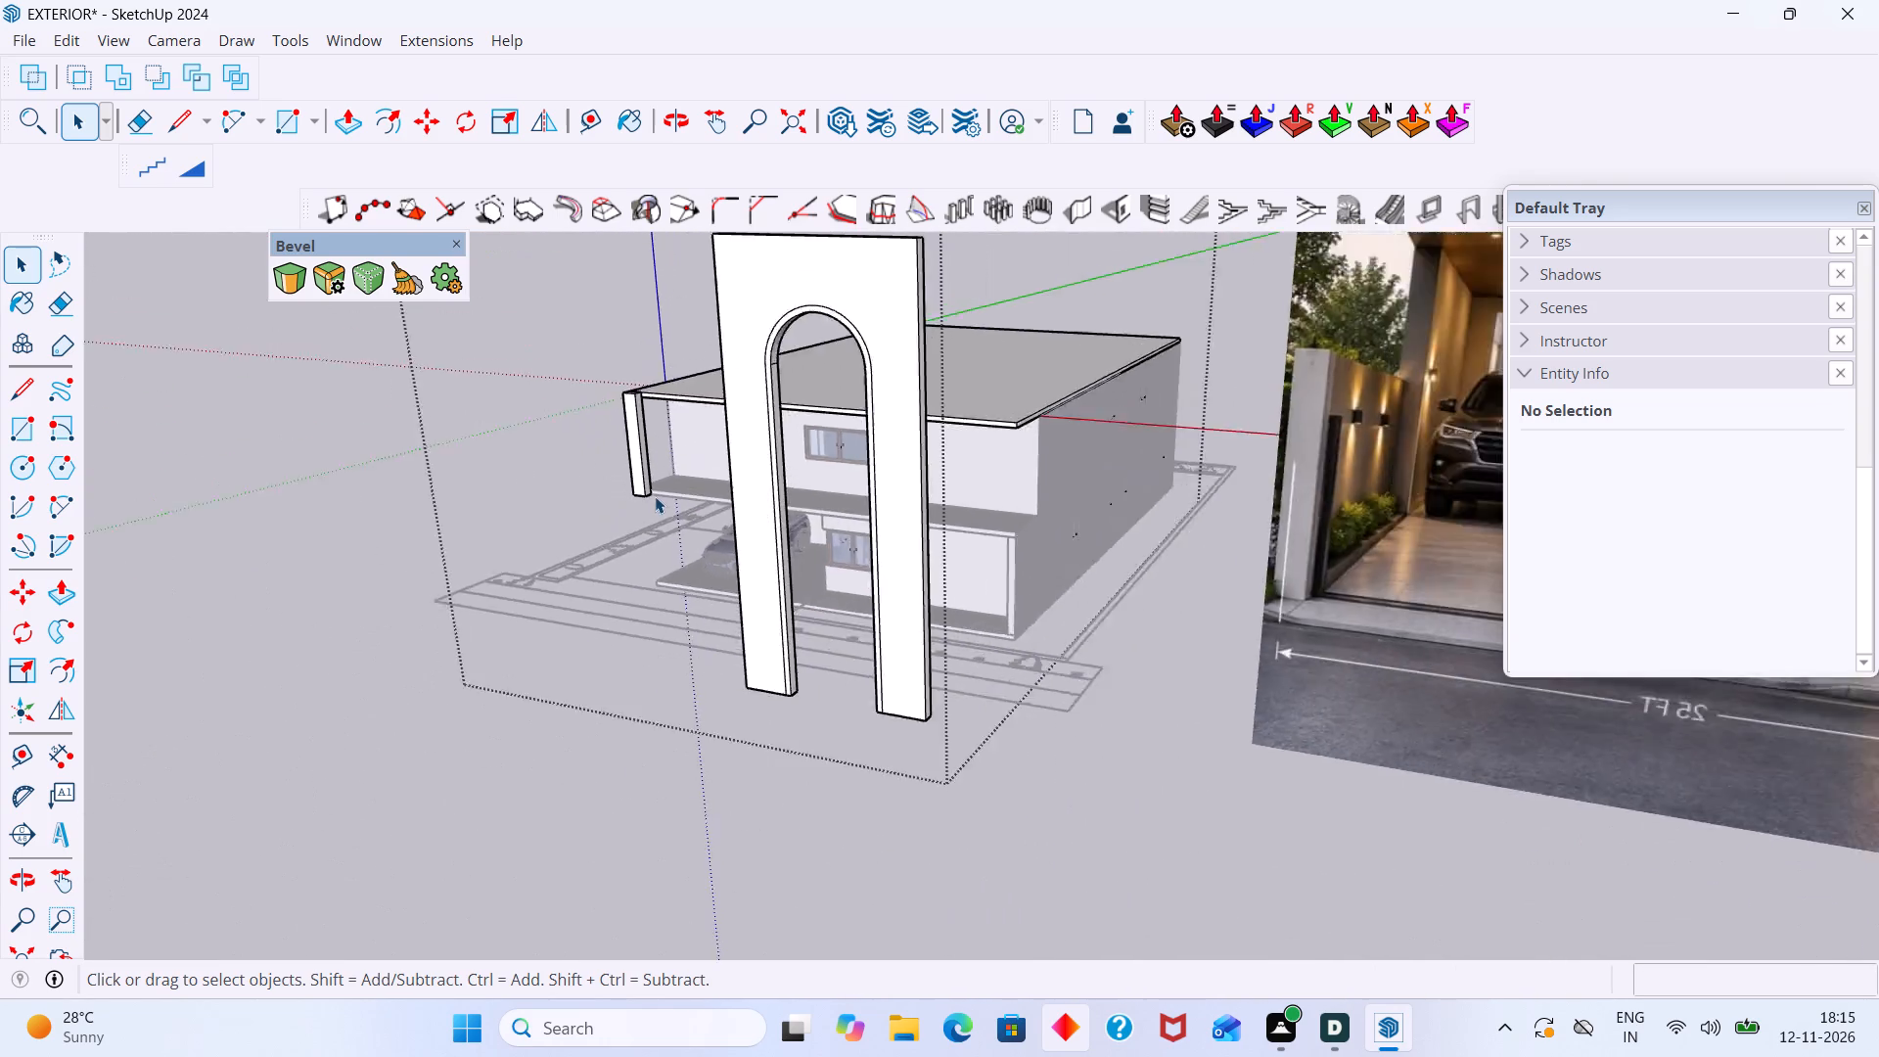
{"action": "scroll", "coordinate": [655, 496], "scroll_direction": "down", "scroll_amount": 7}
{"action": "middle_click_drag", "start_coordinate": [649, 538], "coordinate": [697, 450]}
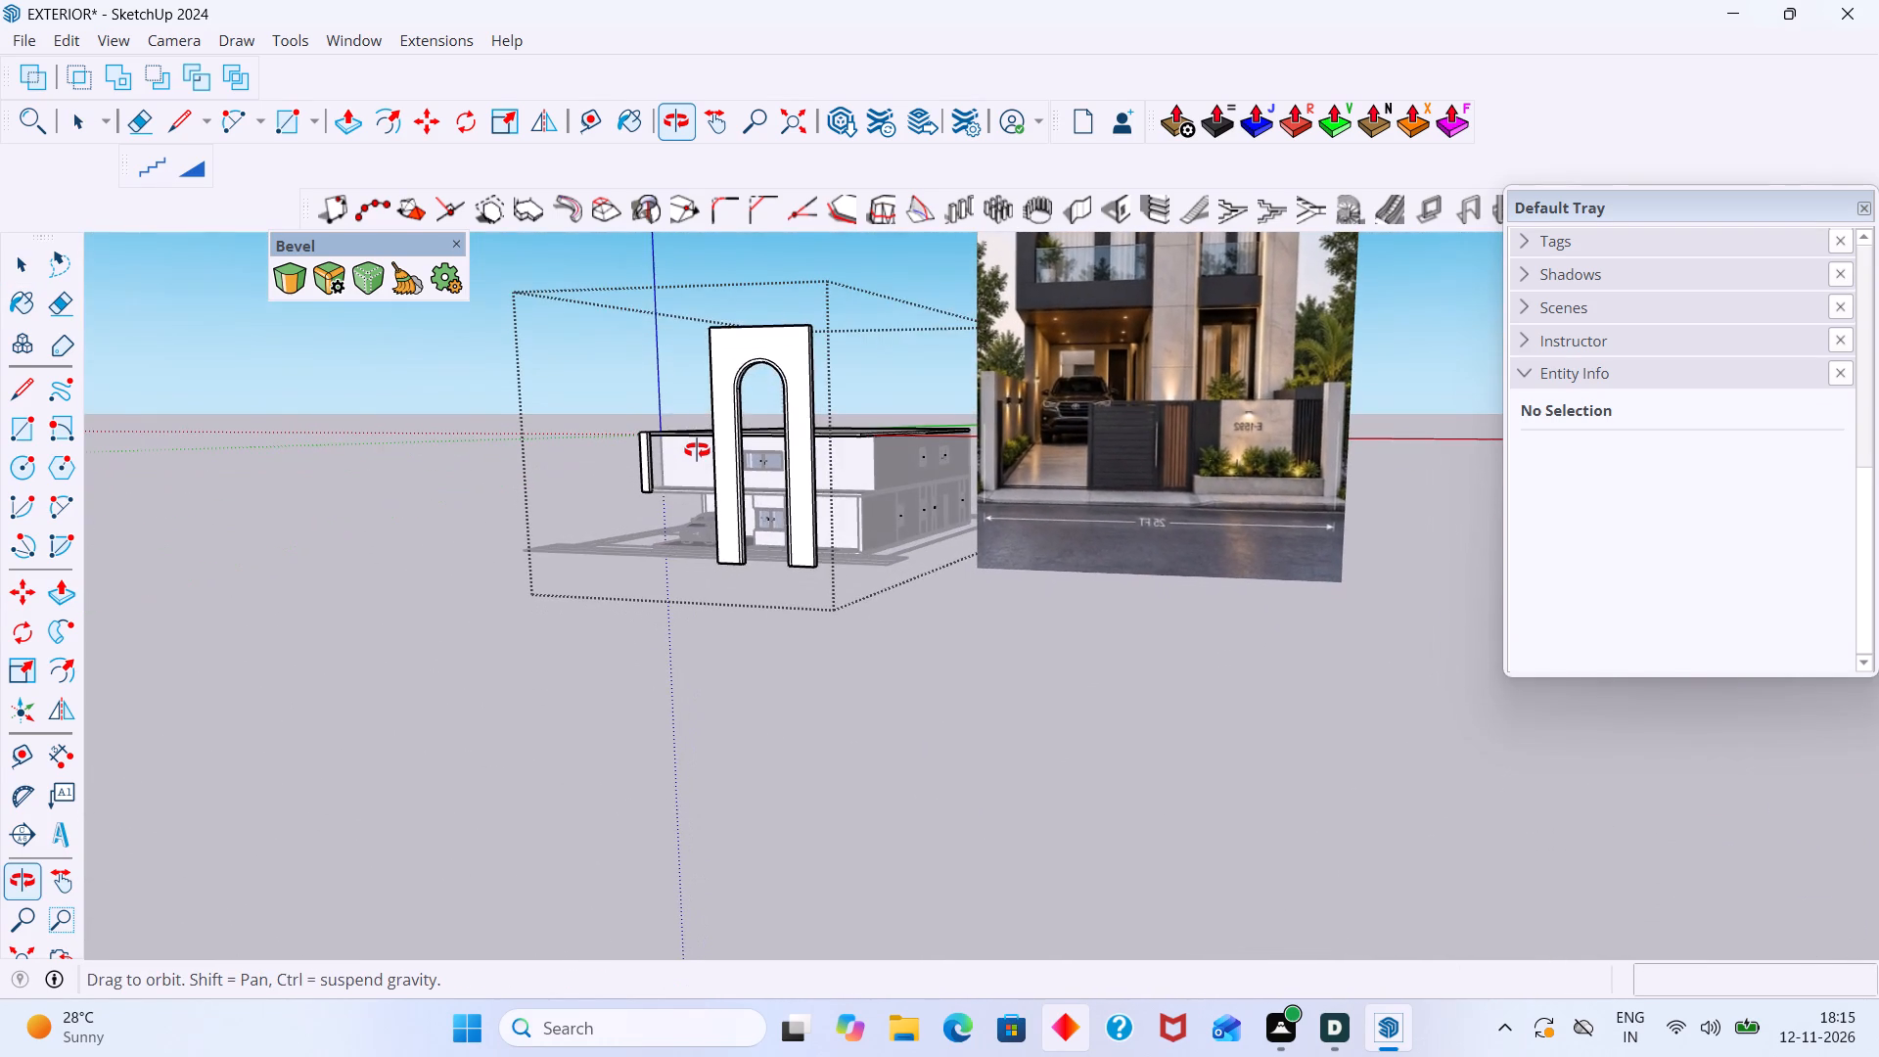
{"action": "middle_click_drag", "start_coordinate": [697, 450], "coordinate": [687, 483]}
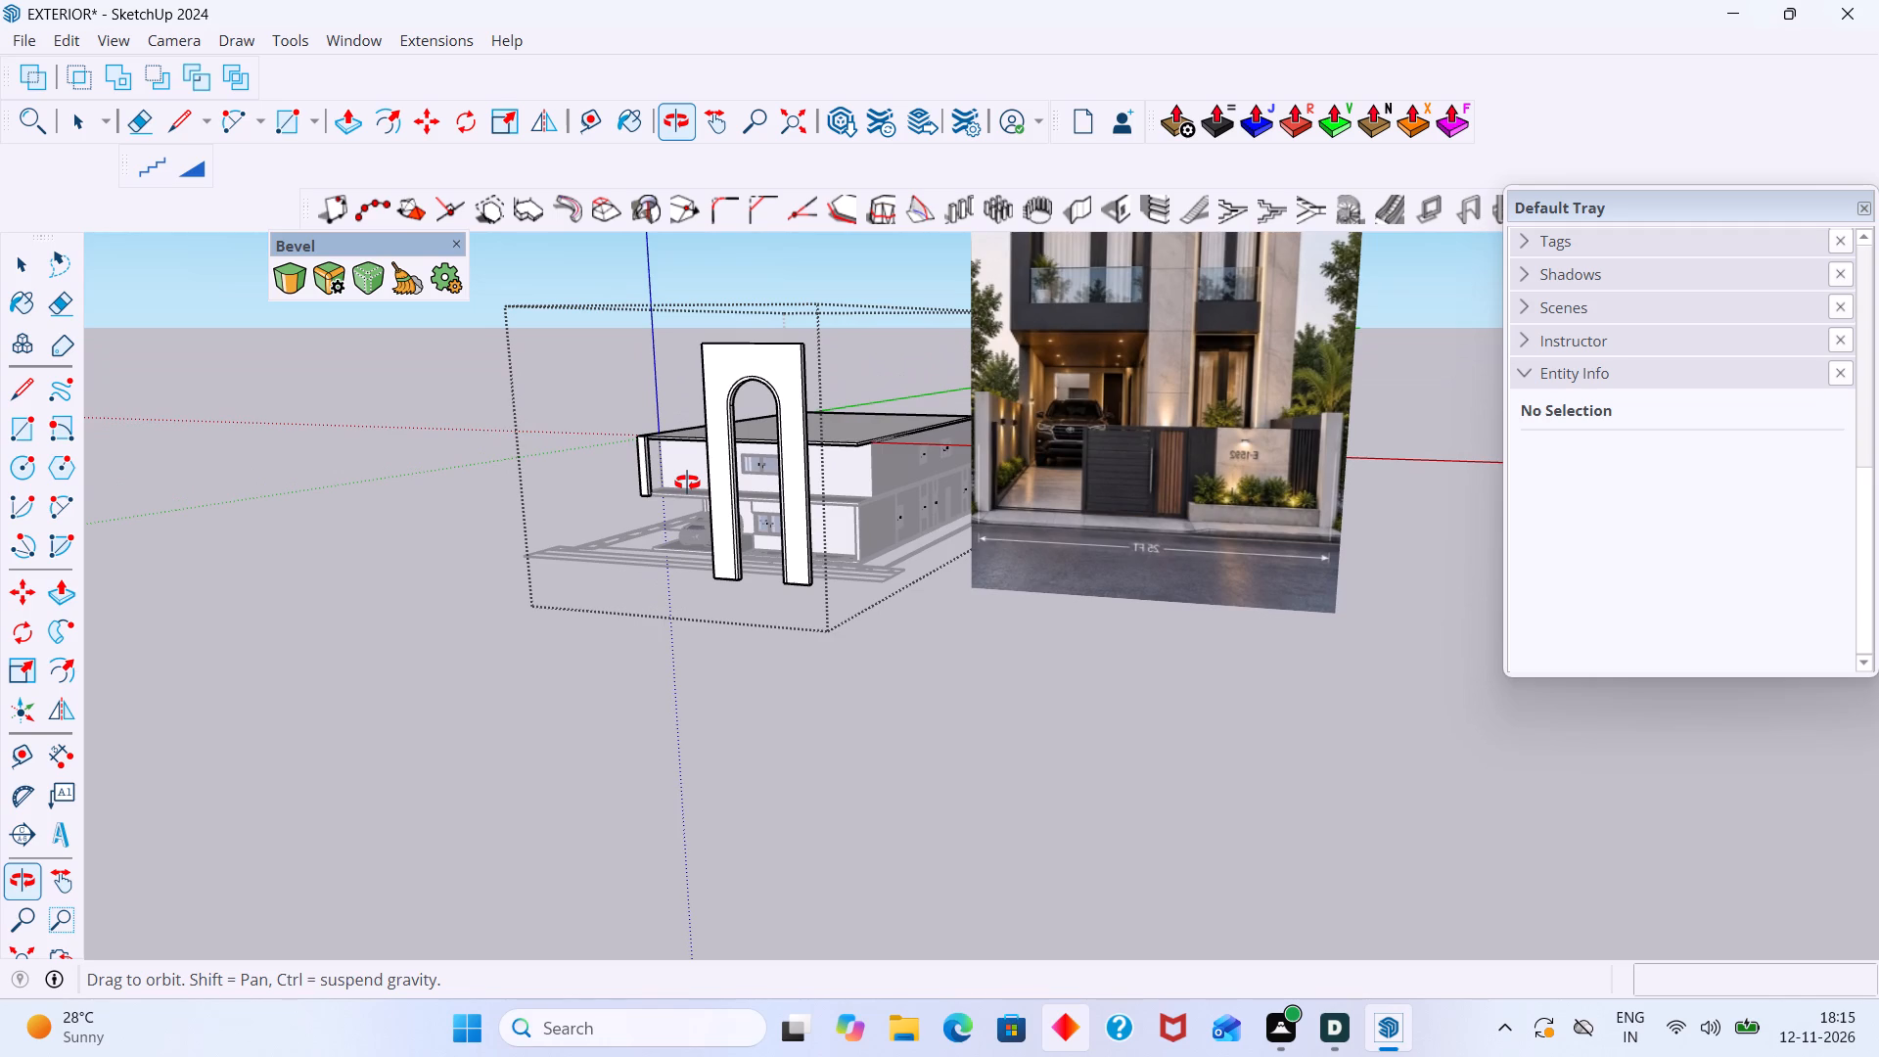
{"action": "middle_click_drag", "start_coordinate": [687, 483], "coordinate": [581, 670]}
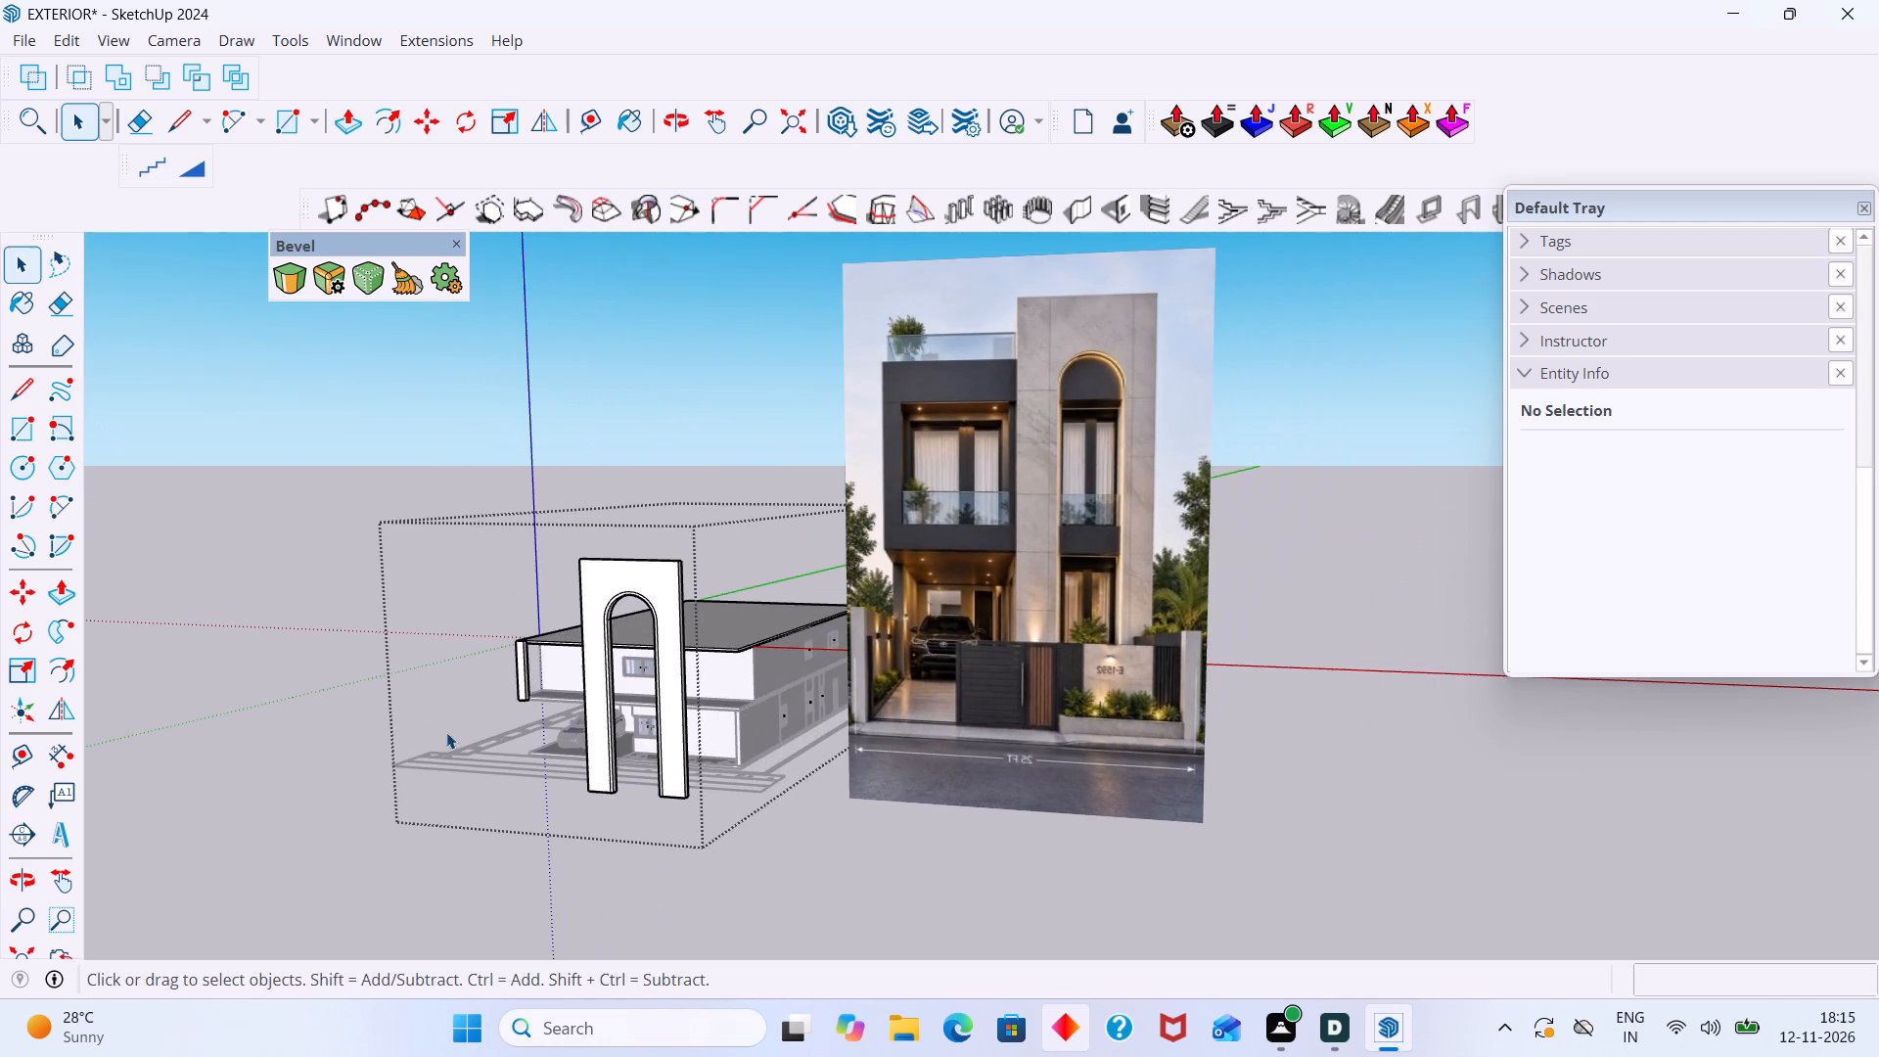
{"action": "scroll", "coordinate": [417, 747], "scroll_direction": "up", "scroll_amount": 2}
{"action": "scroll", "coordinate": [417, 747], "scroll_direction": "down", "scroll_amount": 3}
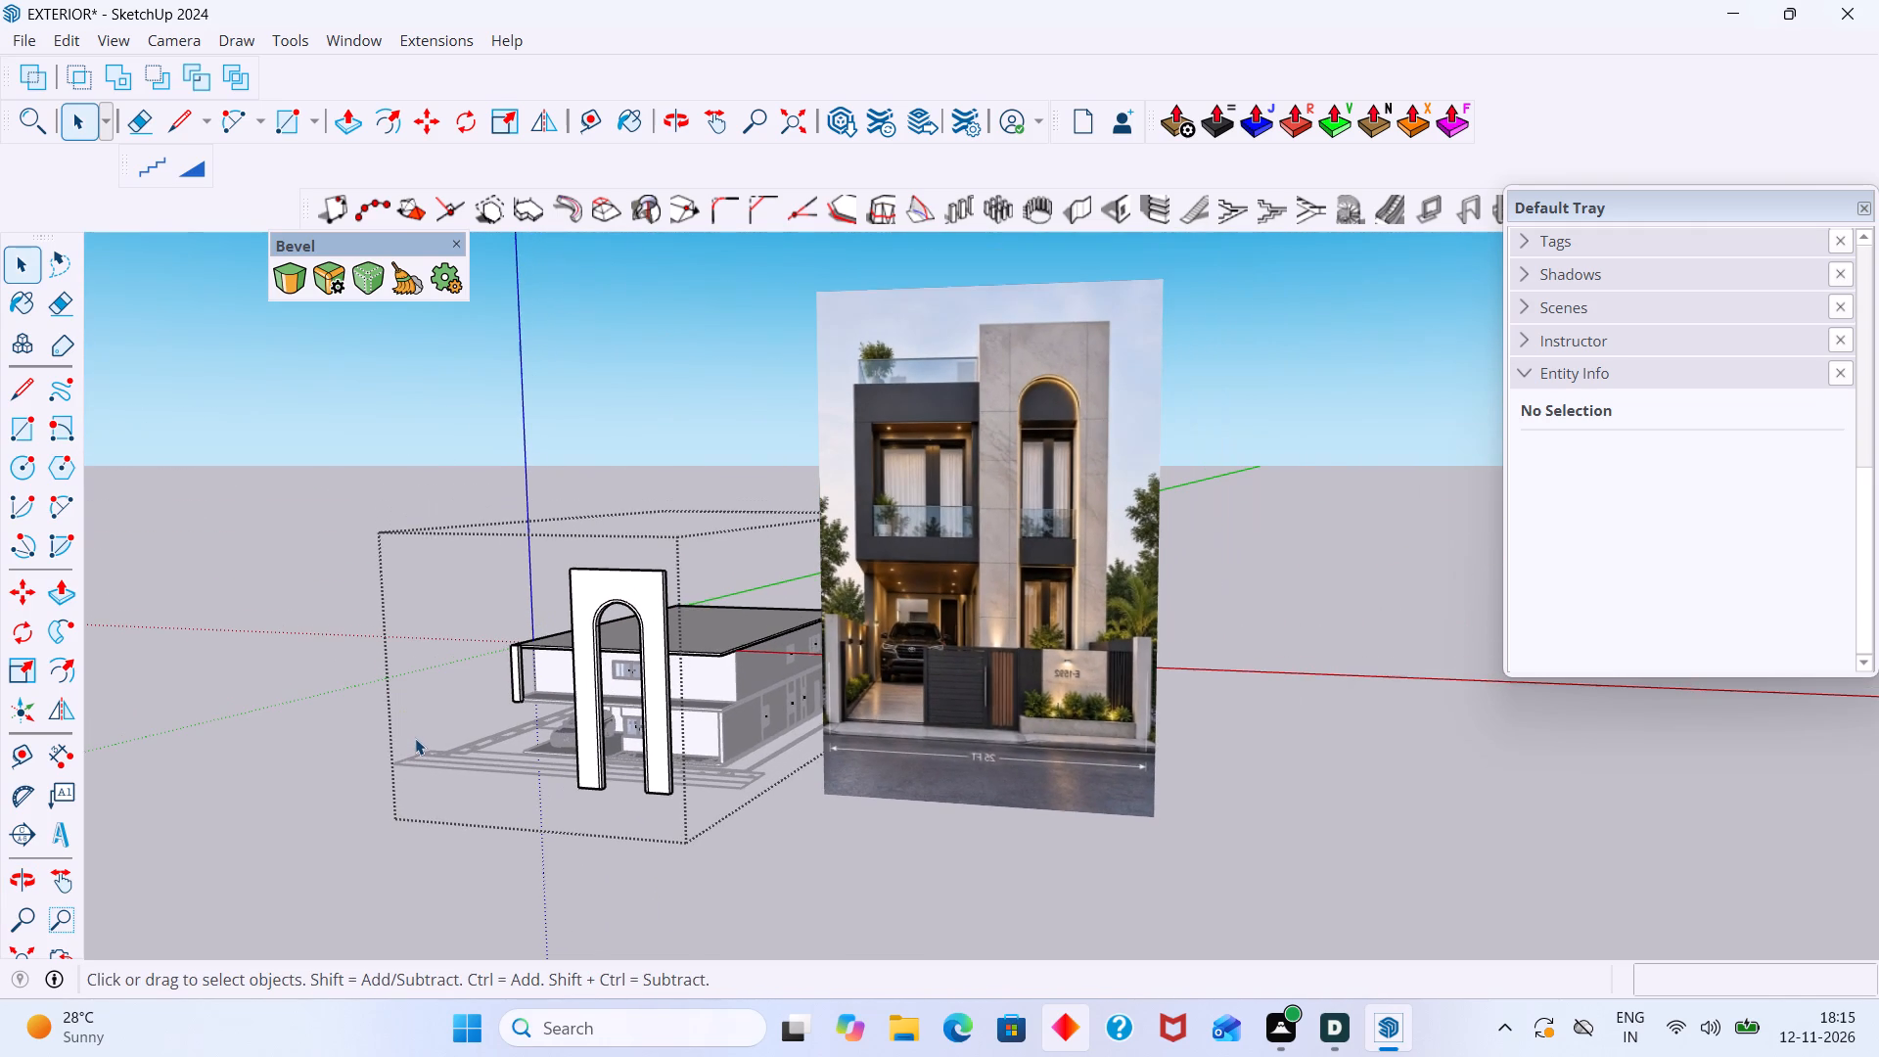
{"action": "scroll", "coordinate": [409, 738], "scroll_direction": "up", "scroll_amount": 2}
{"action": "scroll", "coordinate": [523, 650], "scroll_direction": "up", "scroll_amount": 1}
{"action": "scroll", "coordinate": [524, 647], "scroll_direction": "down", "scroll_amount": 1}
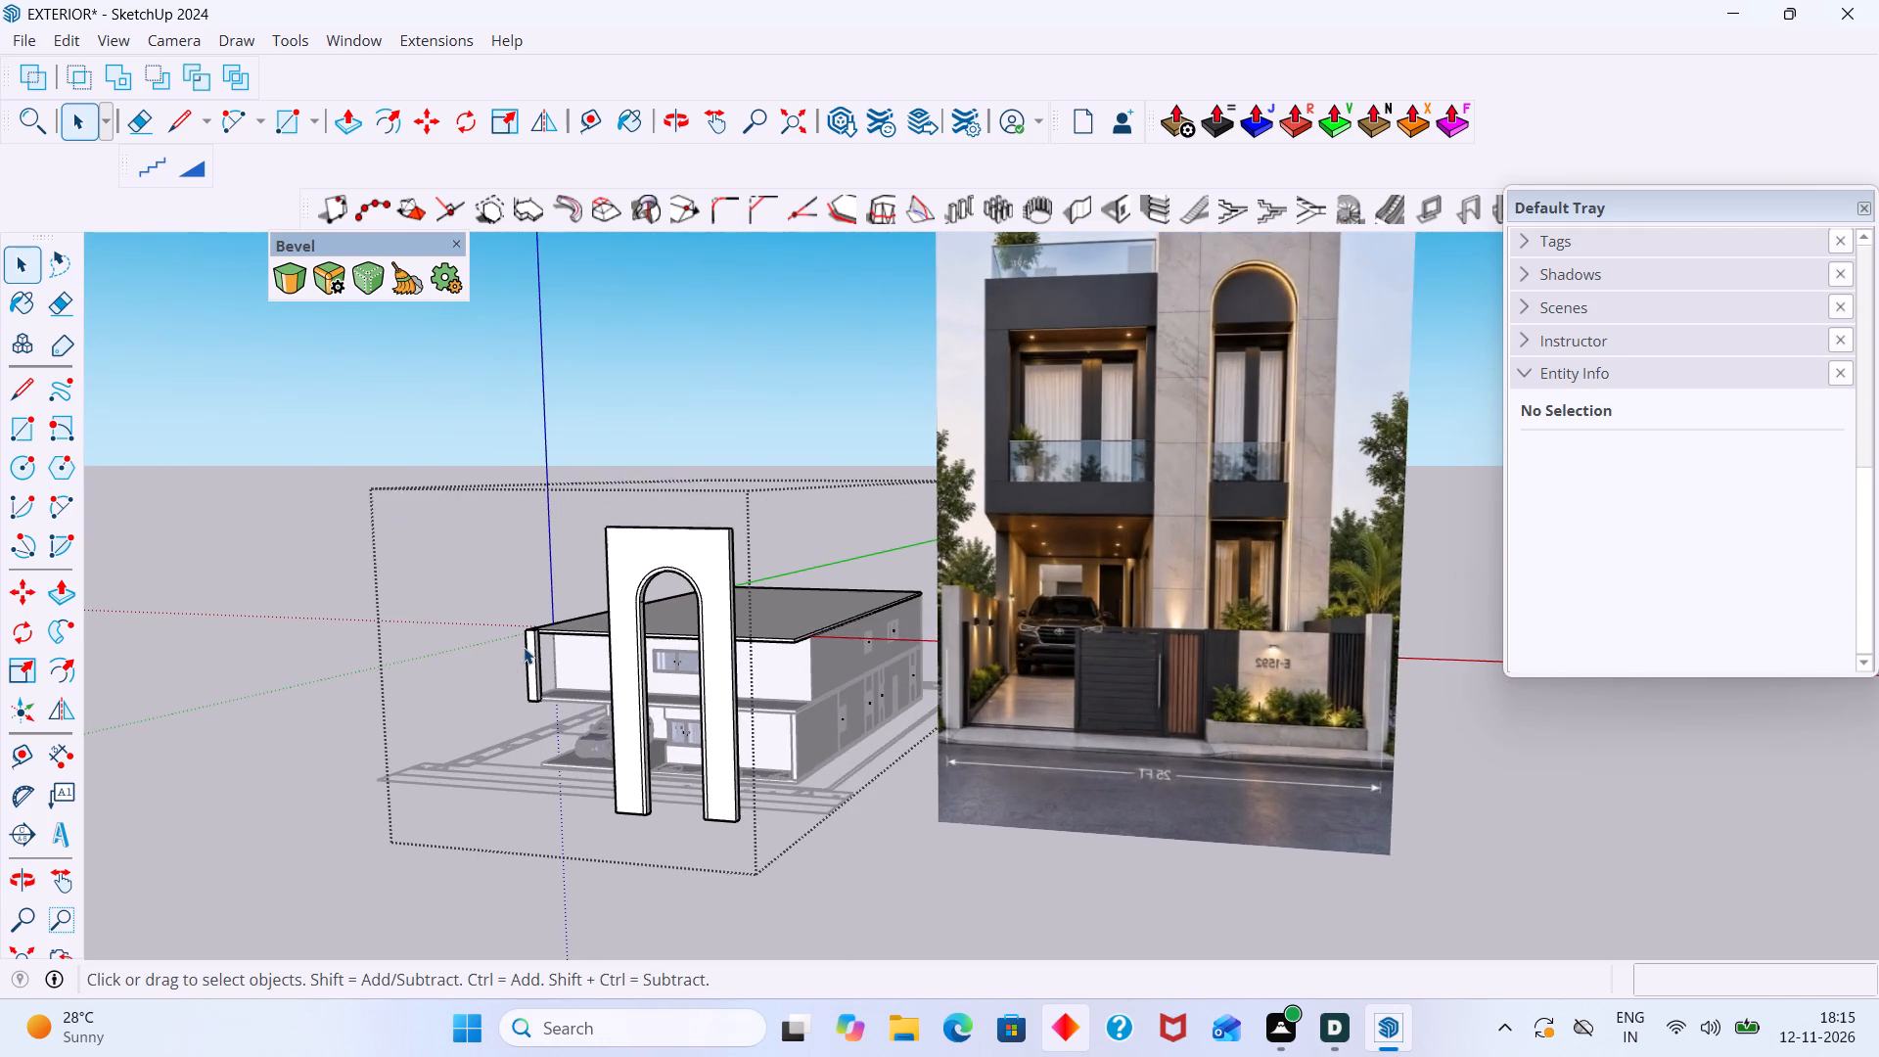
{"action": "scroll", "coordinate": [524, 647], "scroll_direction": "down", "scroll_amount": 1}
{"action": "scroll", "coordinate": [524, 701], "scroll_direction": "up", "scroll_amount": 5}
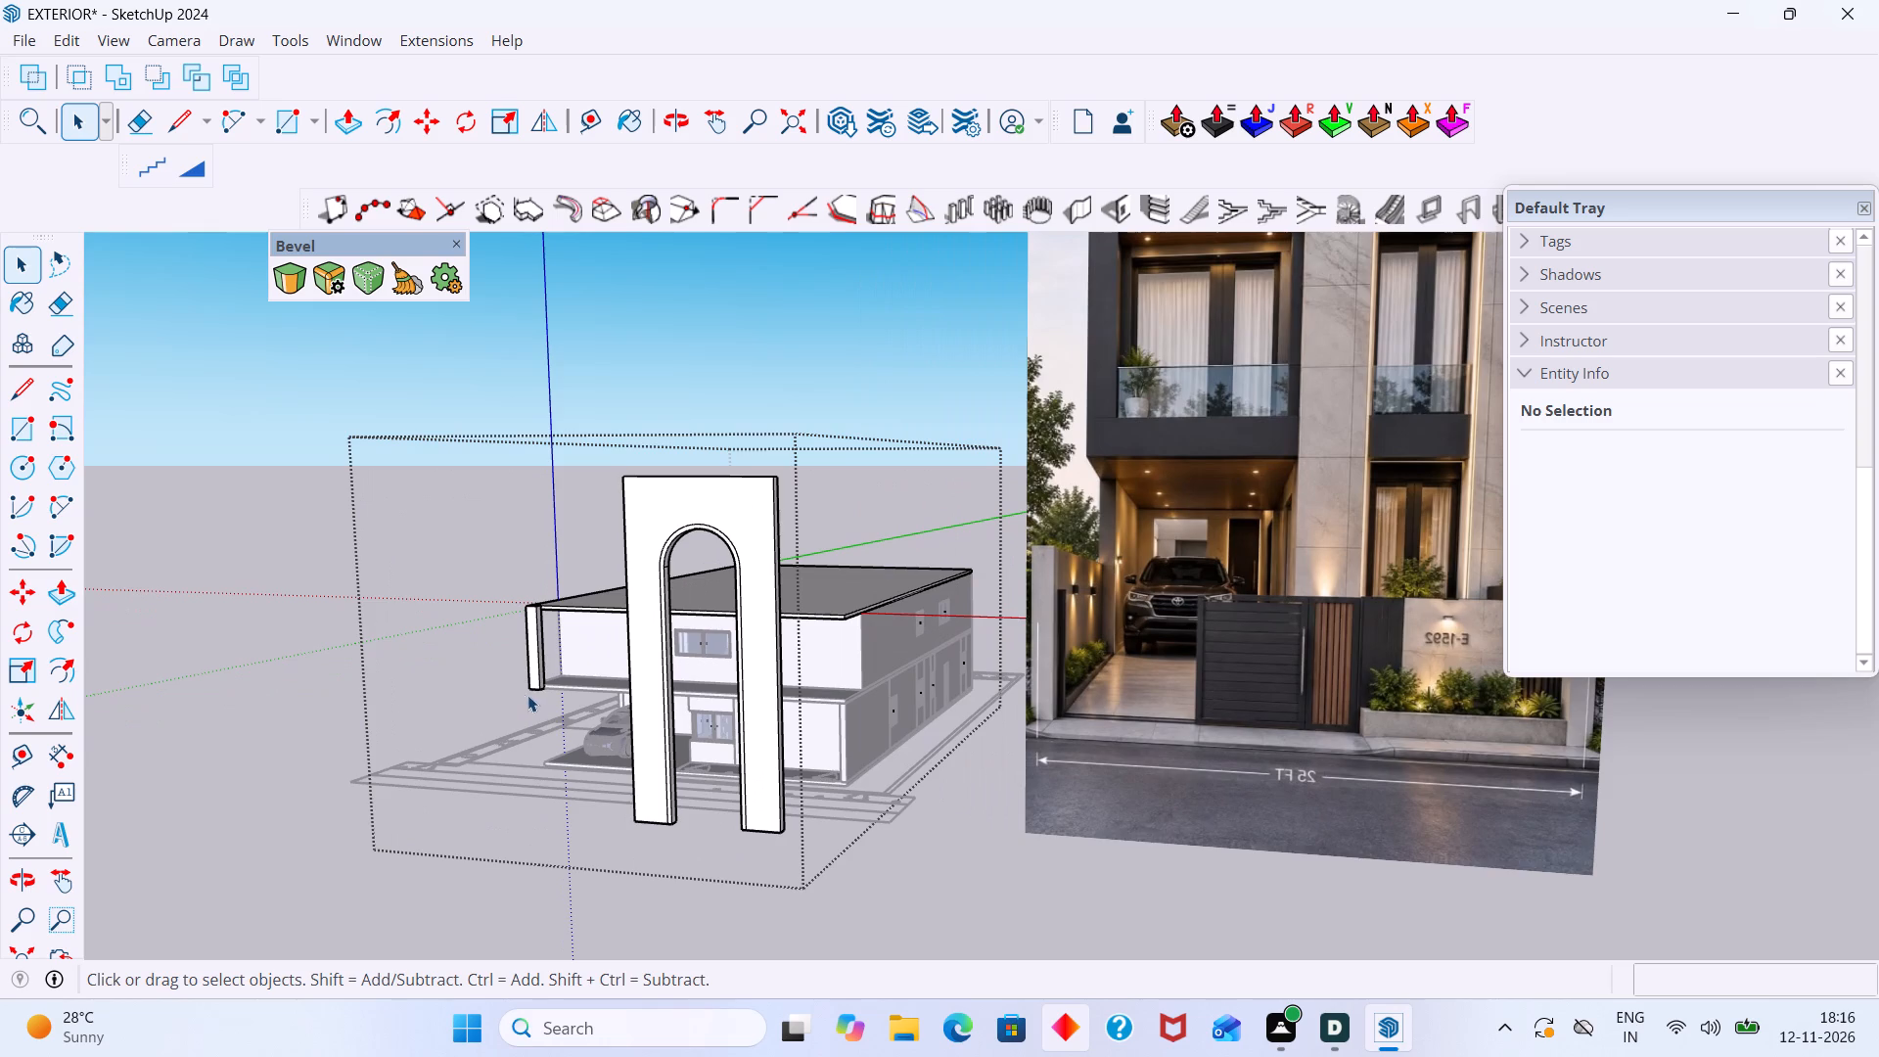
Open the post's group and draw a 6" by 1' rectangle at the bottom of its side face towards the arched wall.
{"action": "scroll", "coordinate": [588, 688], "scroll_direction": "up", "scroll_amount": 2}
{"action": "middle_click_drag", "start_coordinate": [577, 692], "coordinate": [532, 712]}
{"action": "scroll", "coordinate": [536, 667], "scroll_direction": "up", "scroll_amount": 10}
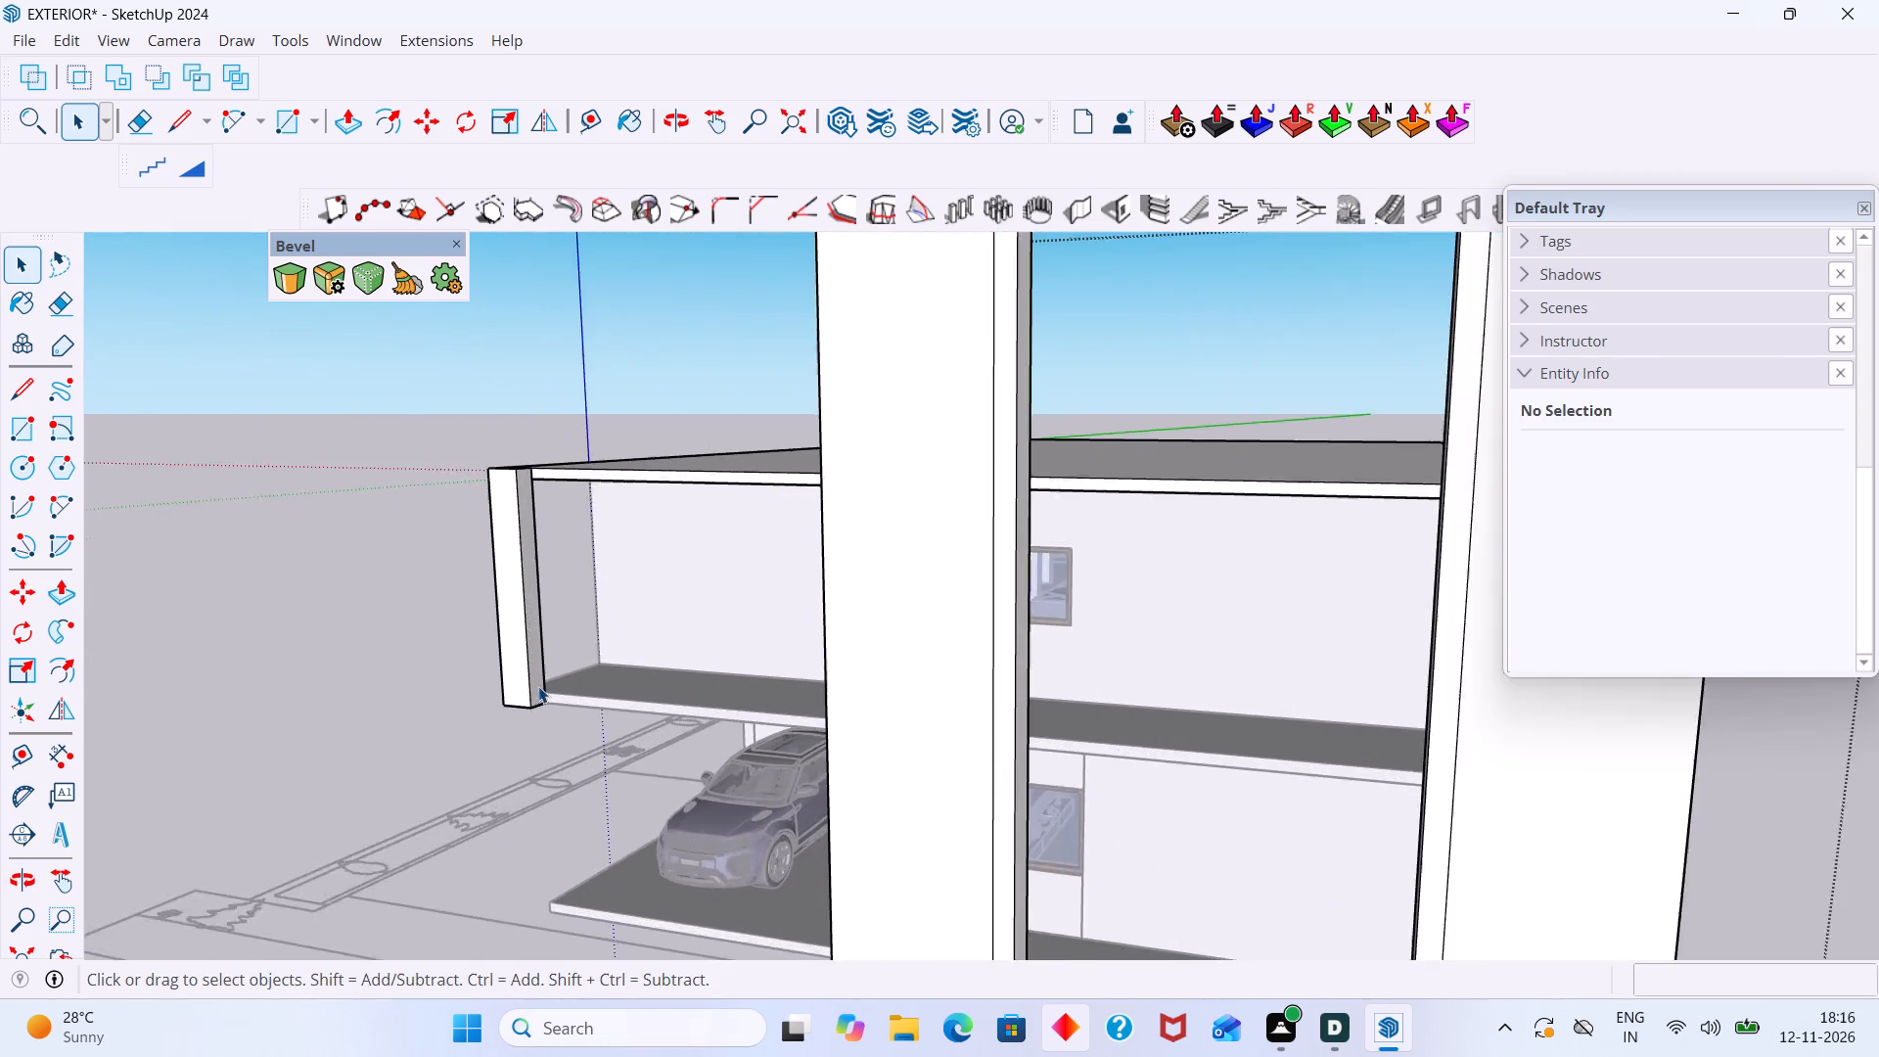
{"action": "scroll", "coordinate": [538, 686], "scroll_direction": "up", "scroll_amount": 16}
{"action": "left_click", "coordinate": [534, 689]}
{"action": "left_click", "coordinate": [532, 701]}
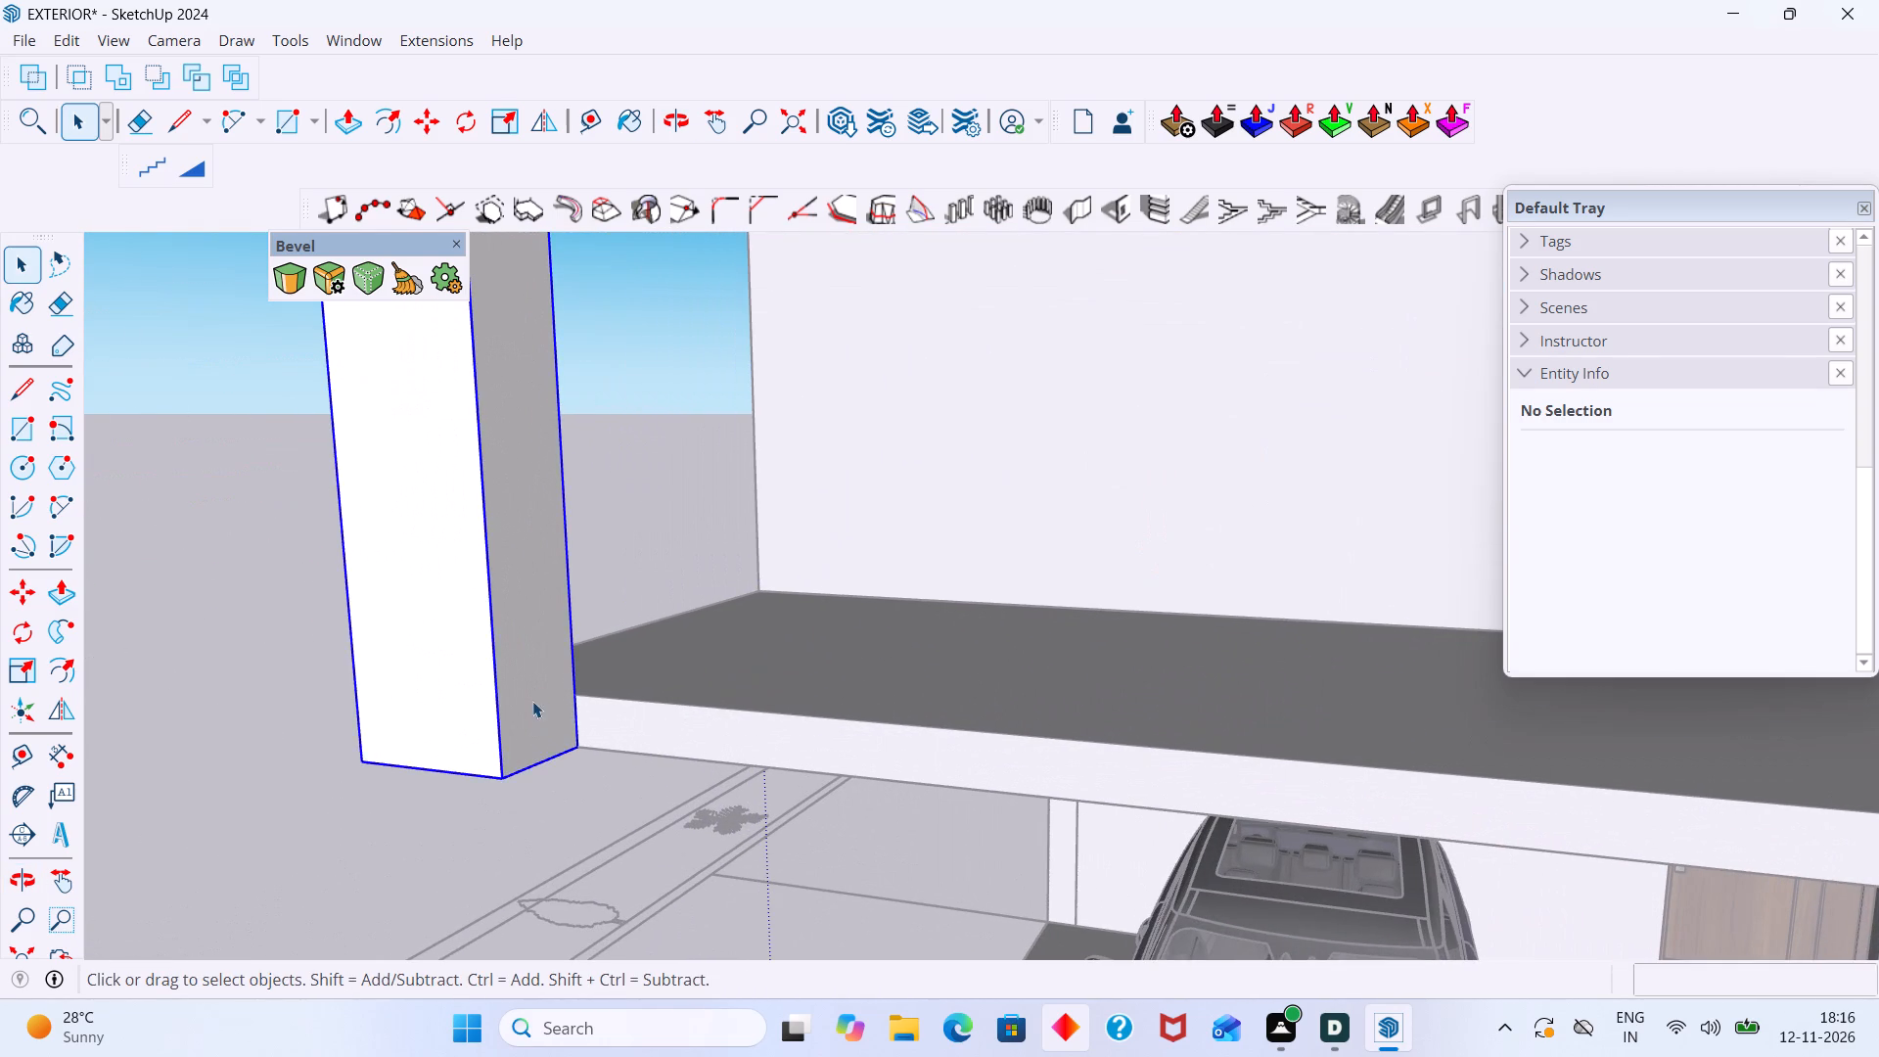
{"action": "scroll", "coordinate": [527, 728], "scroll_direction": "up", "scroll_amount": 3}
{"action": "double_click", "coordinate": [523, 726]}
{"action": "double_click", "coordinate": [539, 721]}
{"action": "scroll", "coordinate": [537, 721], "scroll_direction": "up", "scroll_amount": 3}
{"action": "left_click", "coordinate": [530, 721]}
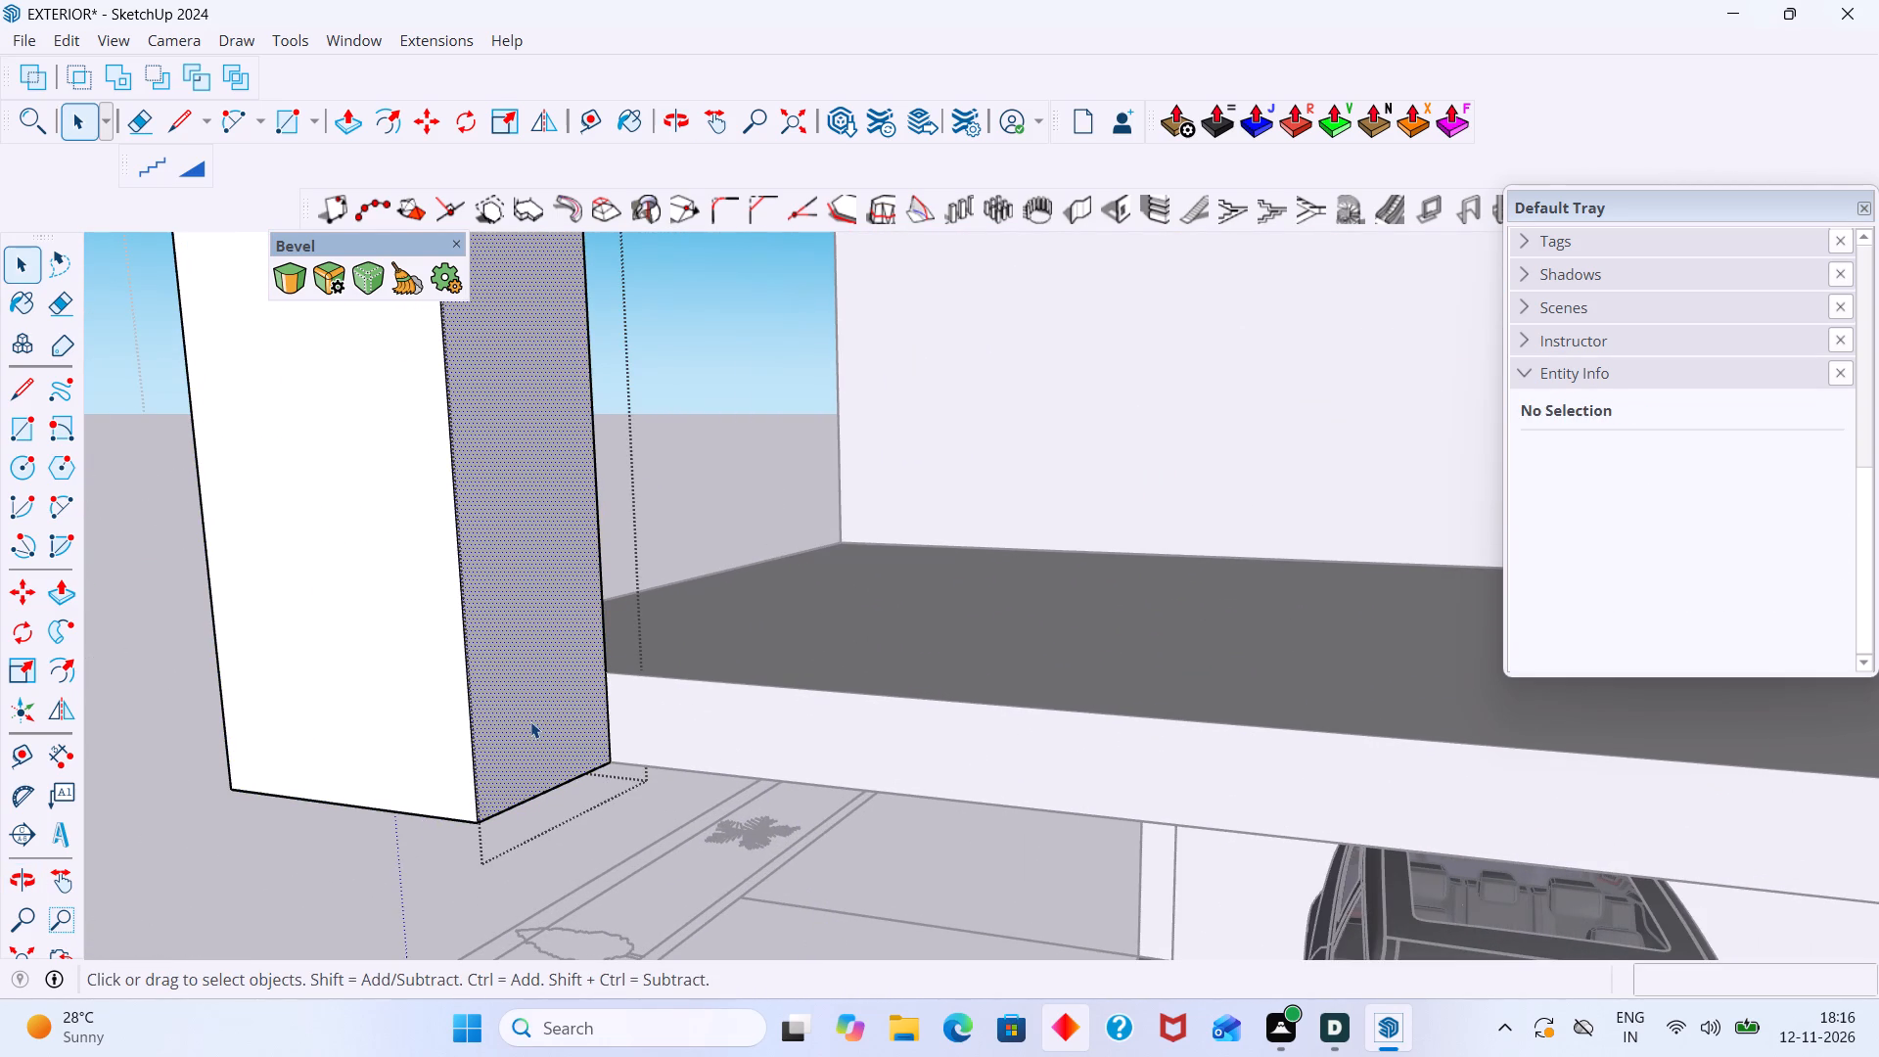
{"action": "left_click", "coordinate": [527, 728]}
{"action": "key", "text": "r"}
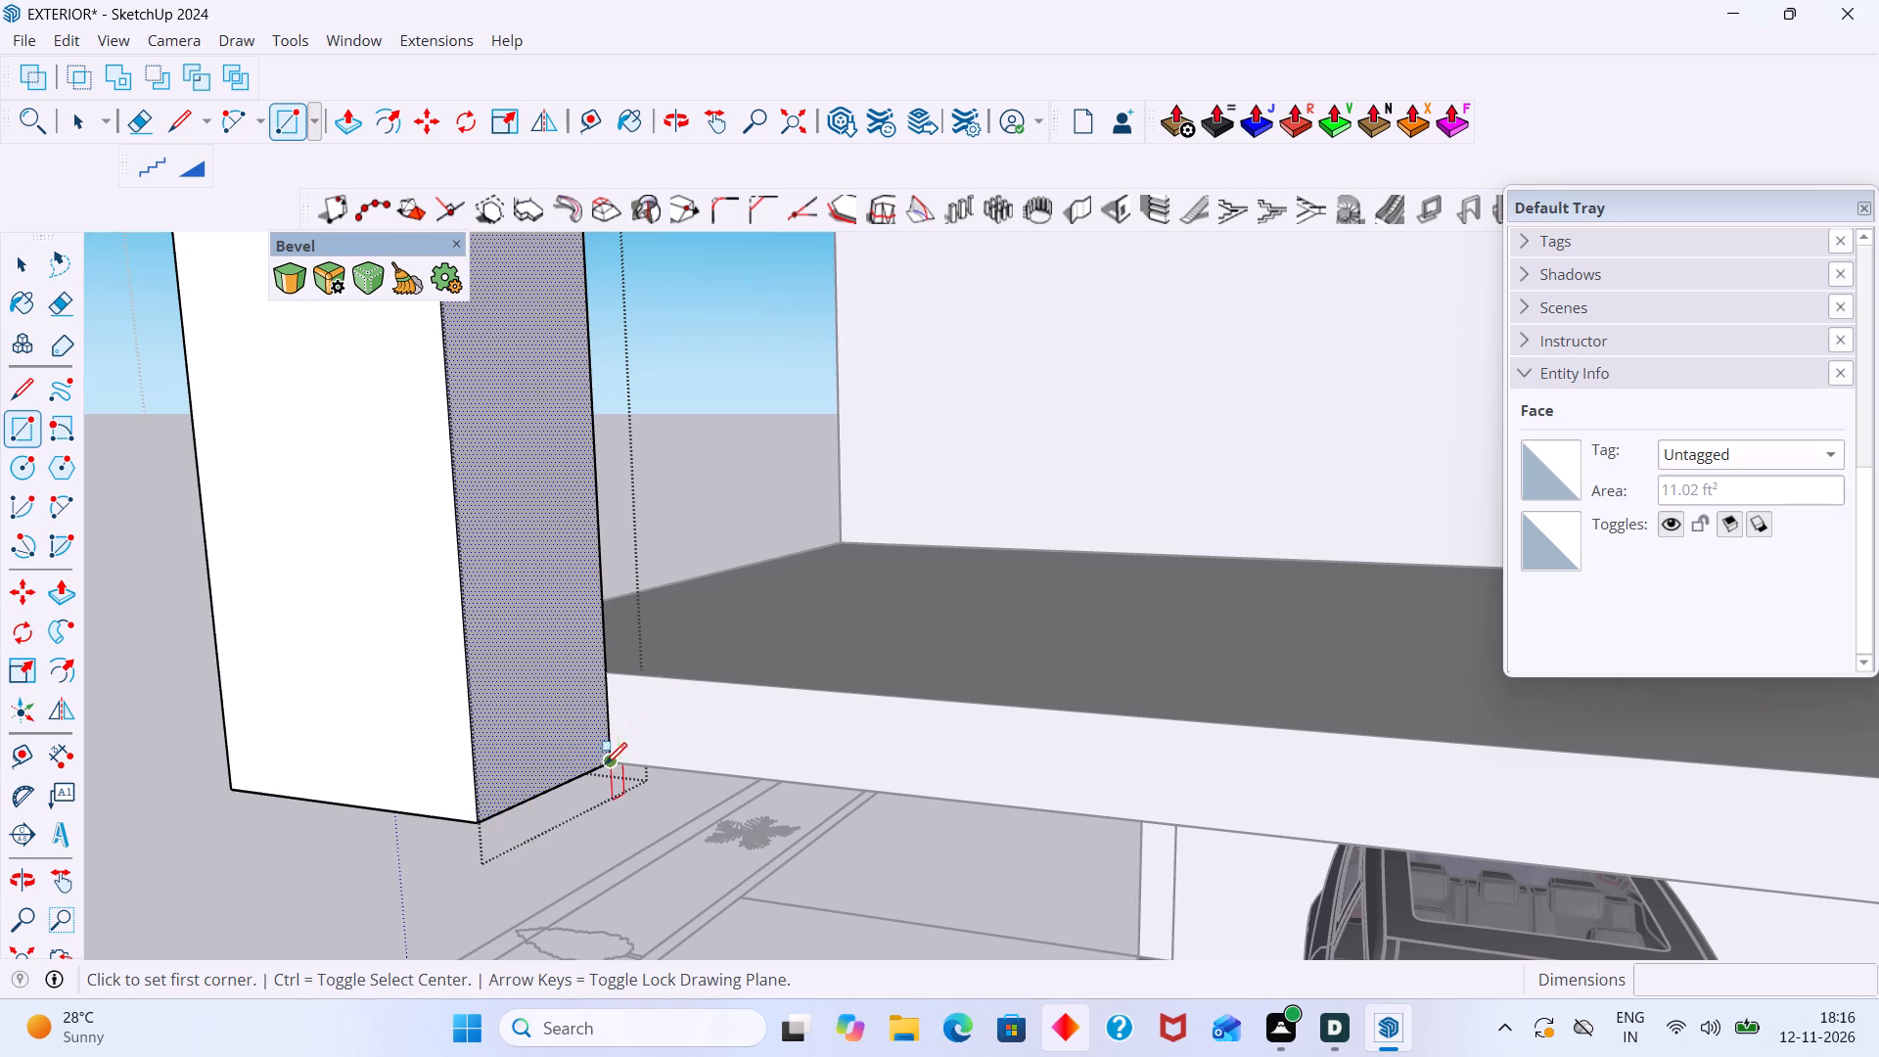
{"action": "left_click", "coordinate": [483, 815]}
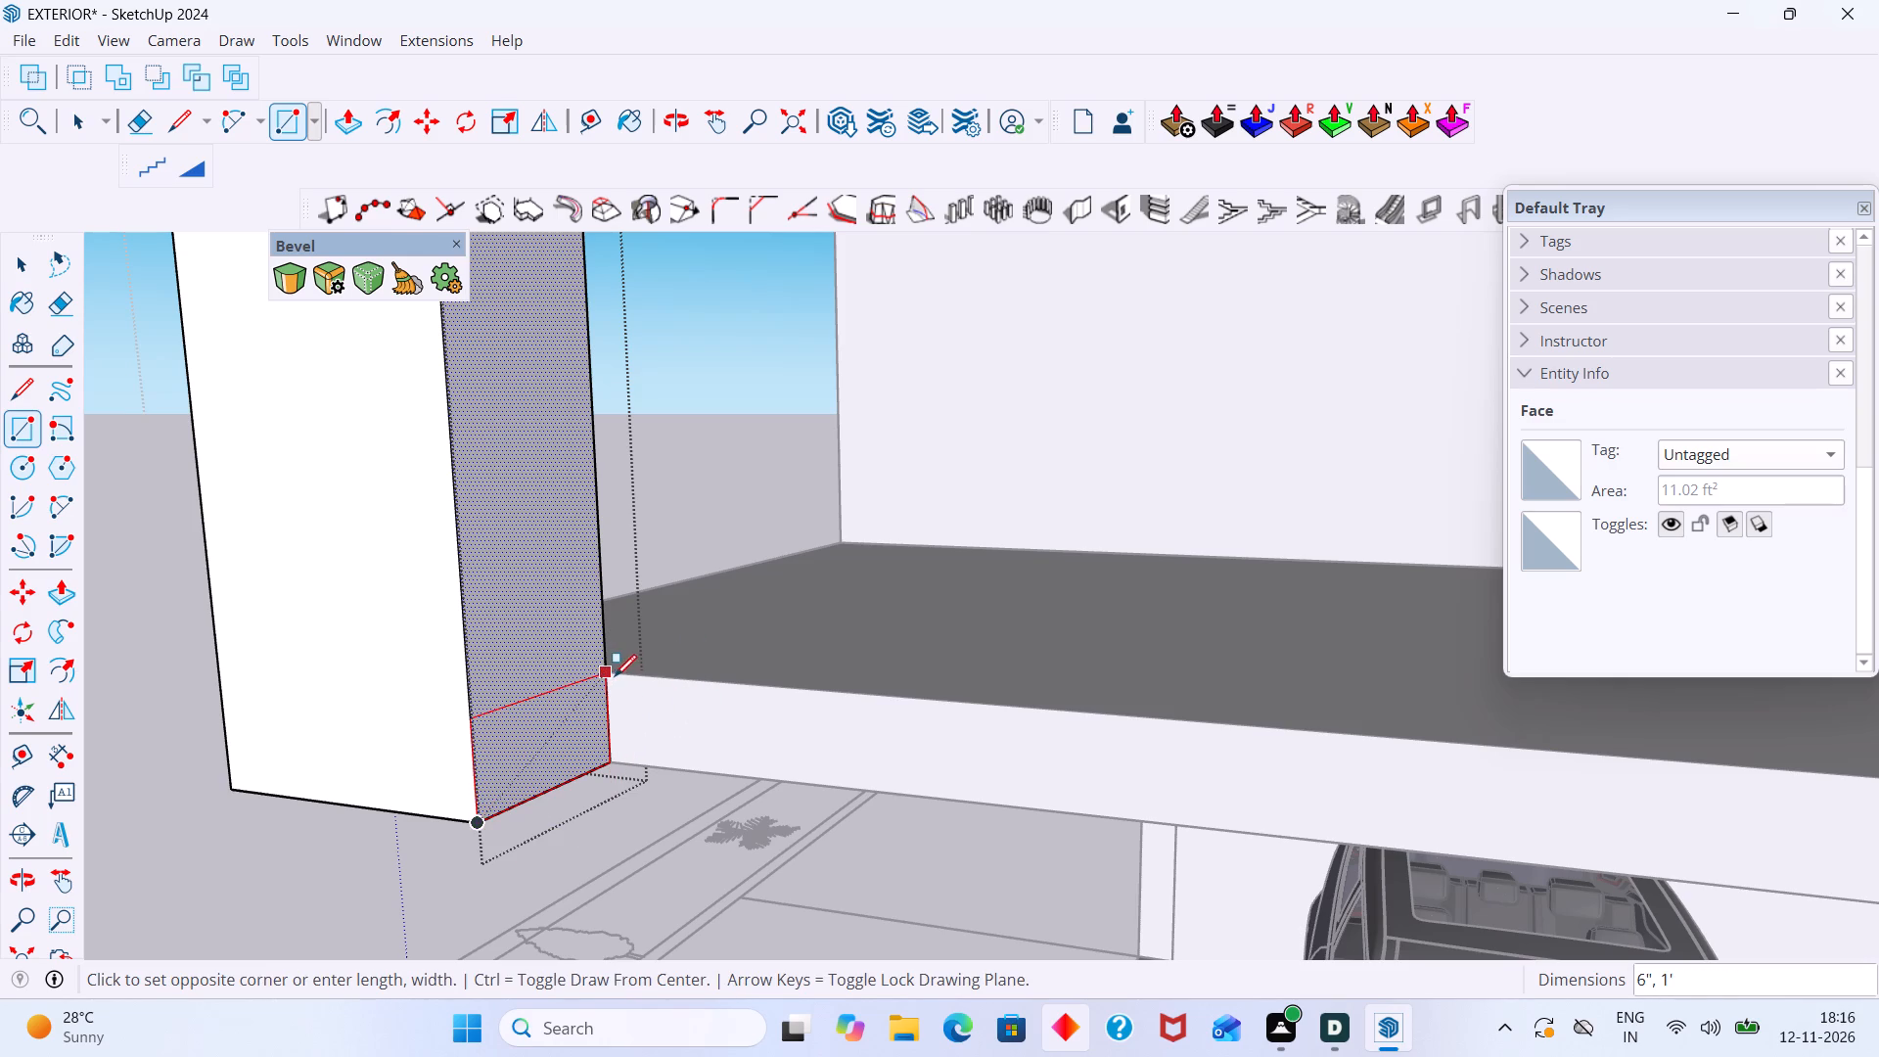
{"action": "left_click", "coordinate": [605, 672]}
{"action": "key", "text": "space"}
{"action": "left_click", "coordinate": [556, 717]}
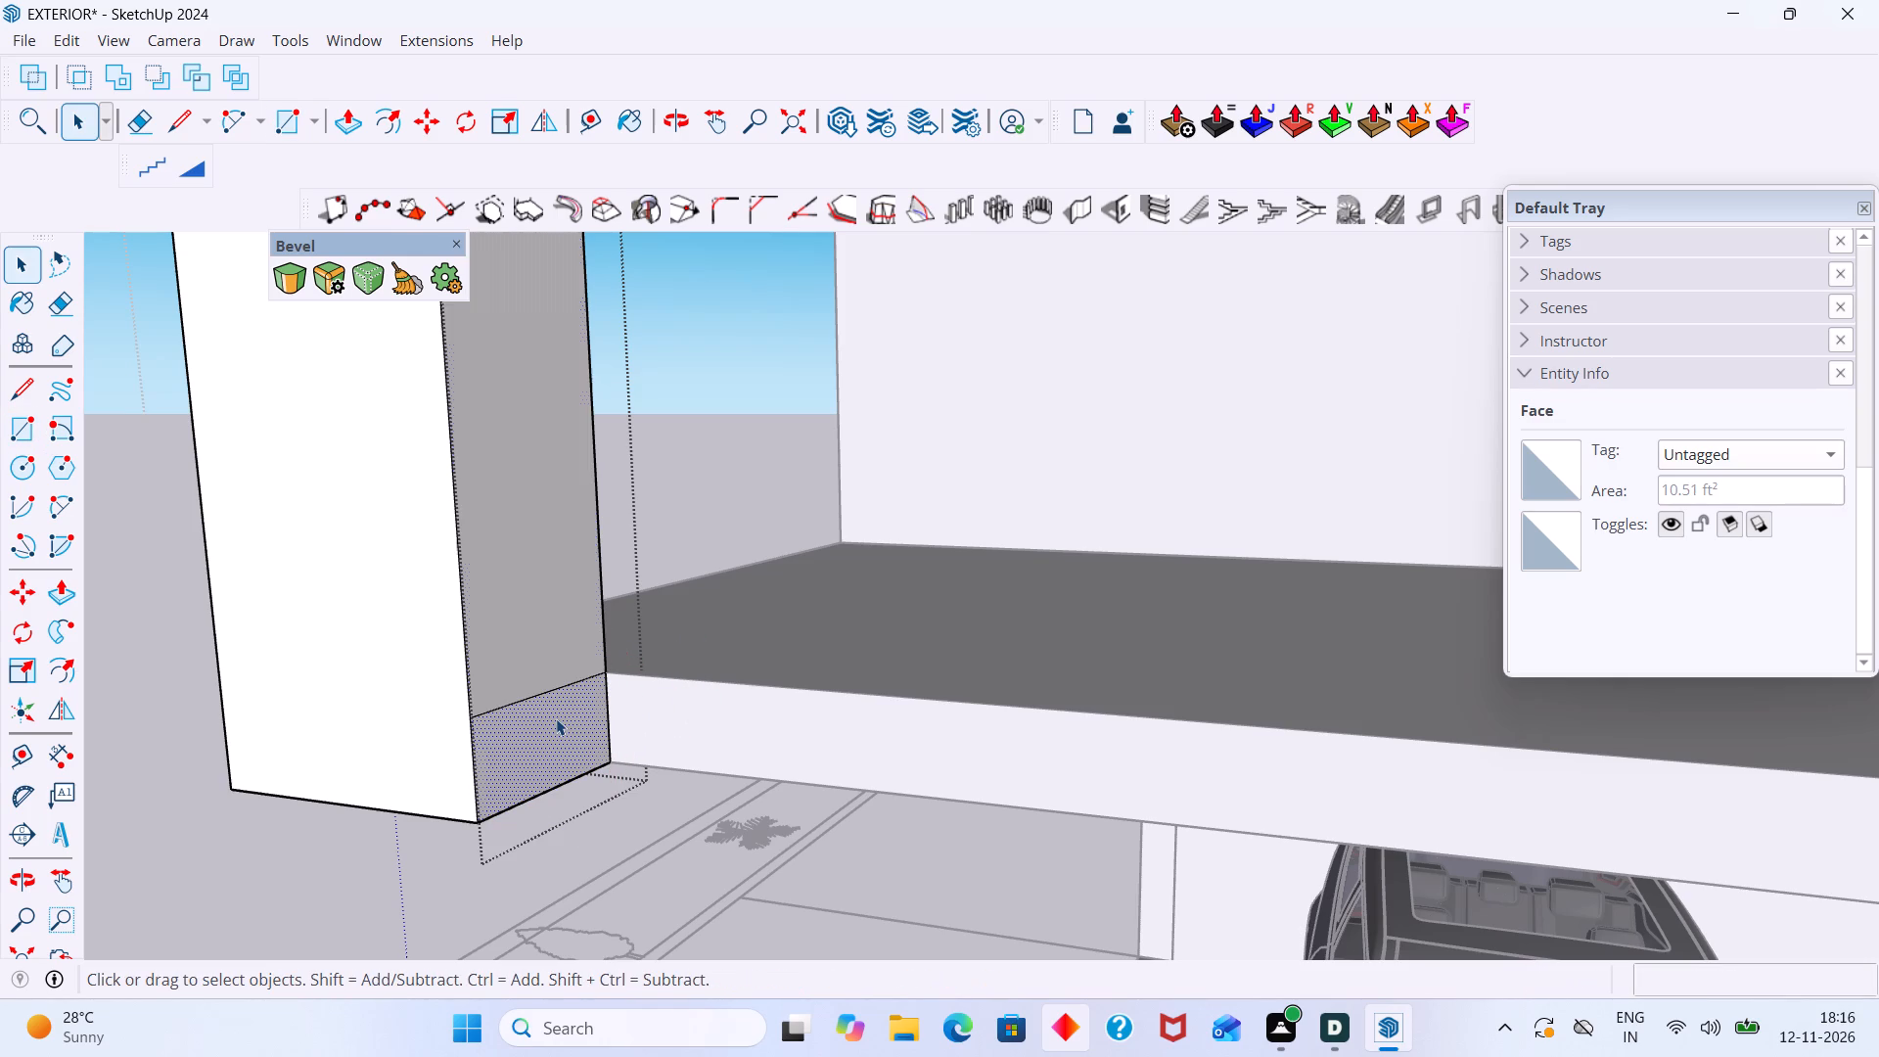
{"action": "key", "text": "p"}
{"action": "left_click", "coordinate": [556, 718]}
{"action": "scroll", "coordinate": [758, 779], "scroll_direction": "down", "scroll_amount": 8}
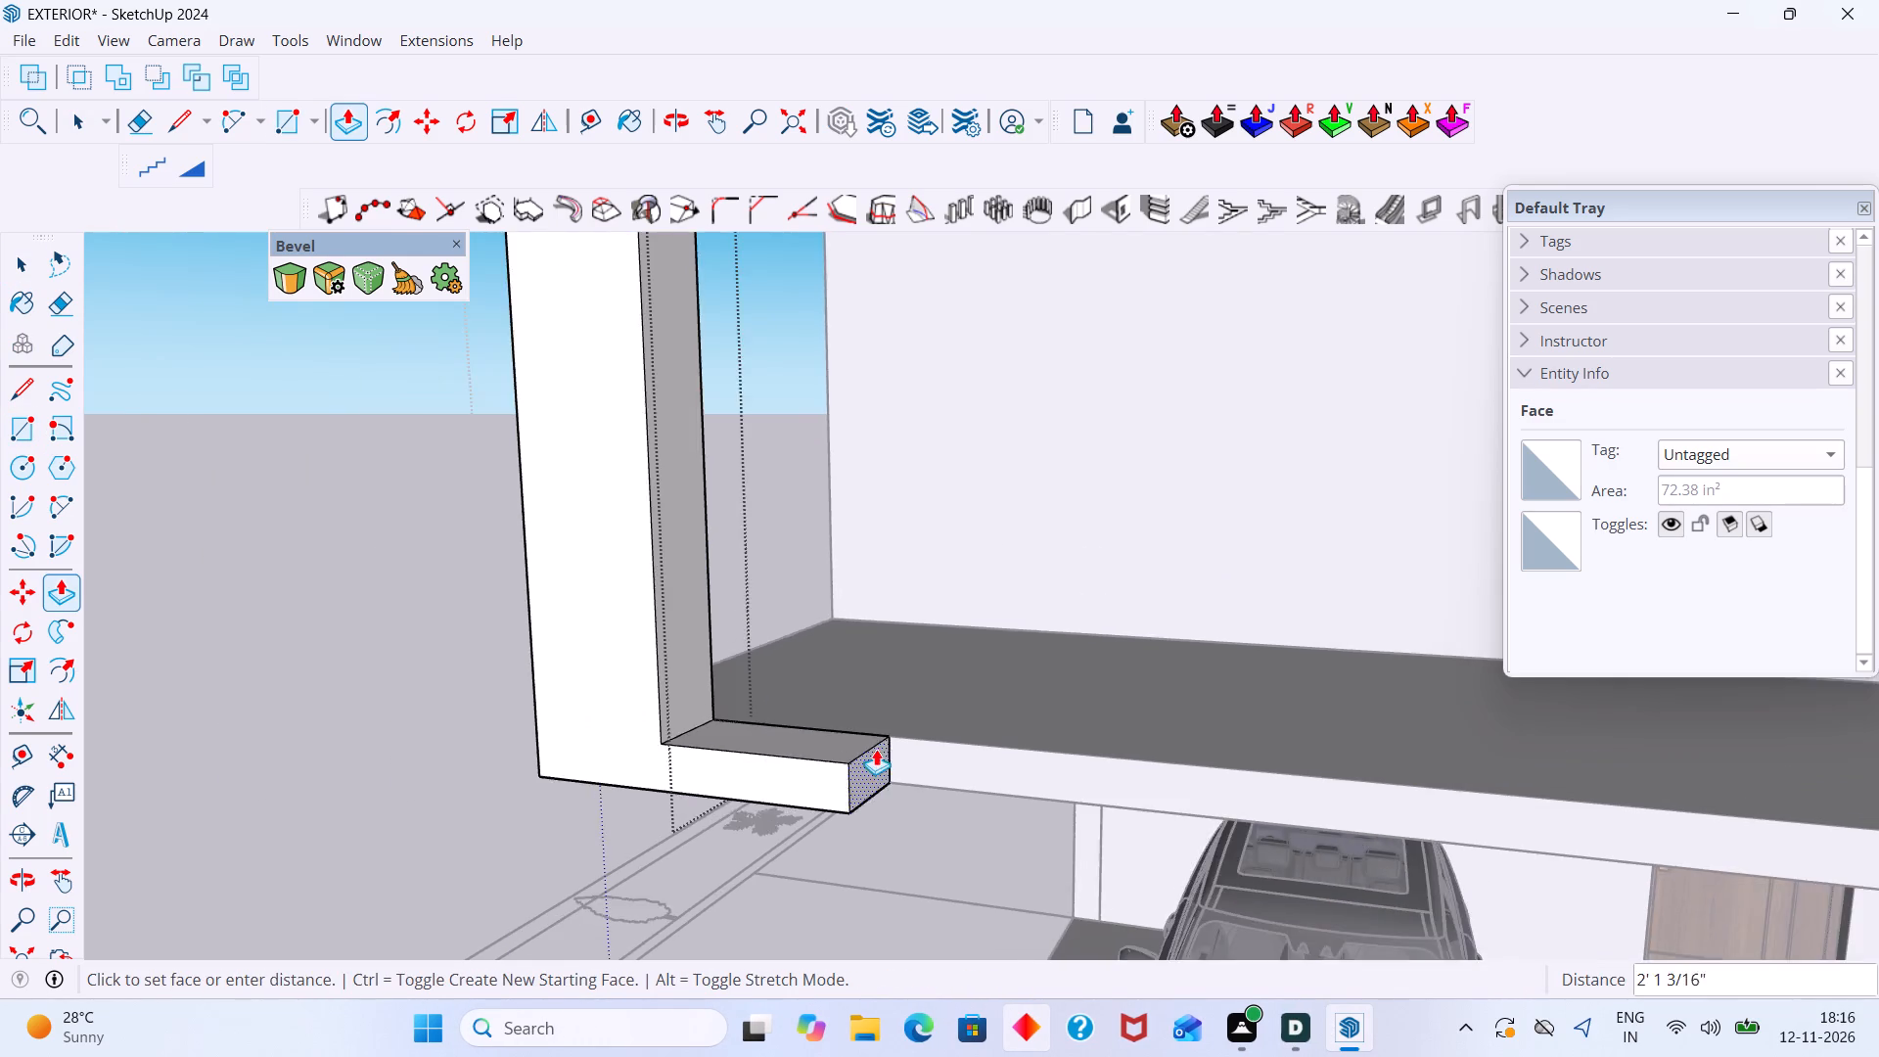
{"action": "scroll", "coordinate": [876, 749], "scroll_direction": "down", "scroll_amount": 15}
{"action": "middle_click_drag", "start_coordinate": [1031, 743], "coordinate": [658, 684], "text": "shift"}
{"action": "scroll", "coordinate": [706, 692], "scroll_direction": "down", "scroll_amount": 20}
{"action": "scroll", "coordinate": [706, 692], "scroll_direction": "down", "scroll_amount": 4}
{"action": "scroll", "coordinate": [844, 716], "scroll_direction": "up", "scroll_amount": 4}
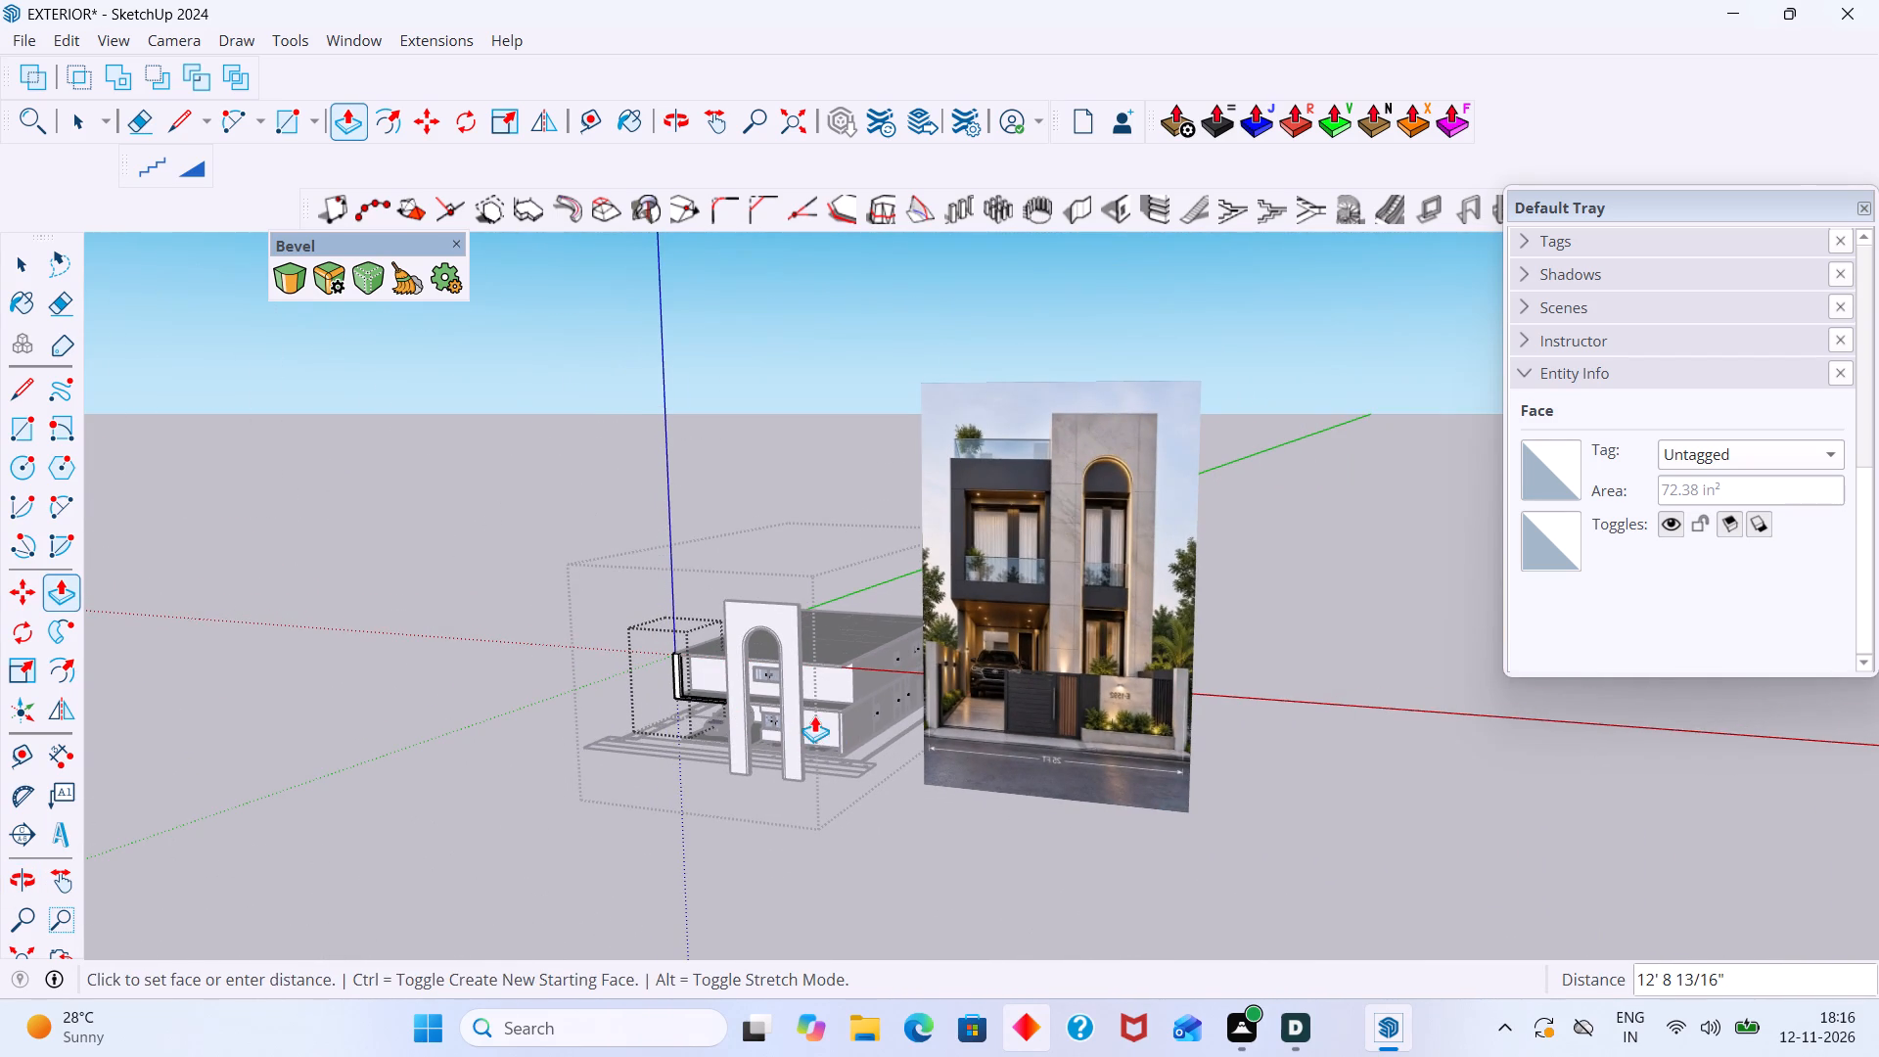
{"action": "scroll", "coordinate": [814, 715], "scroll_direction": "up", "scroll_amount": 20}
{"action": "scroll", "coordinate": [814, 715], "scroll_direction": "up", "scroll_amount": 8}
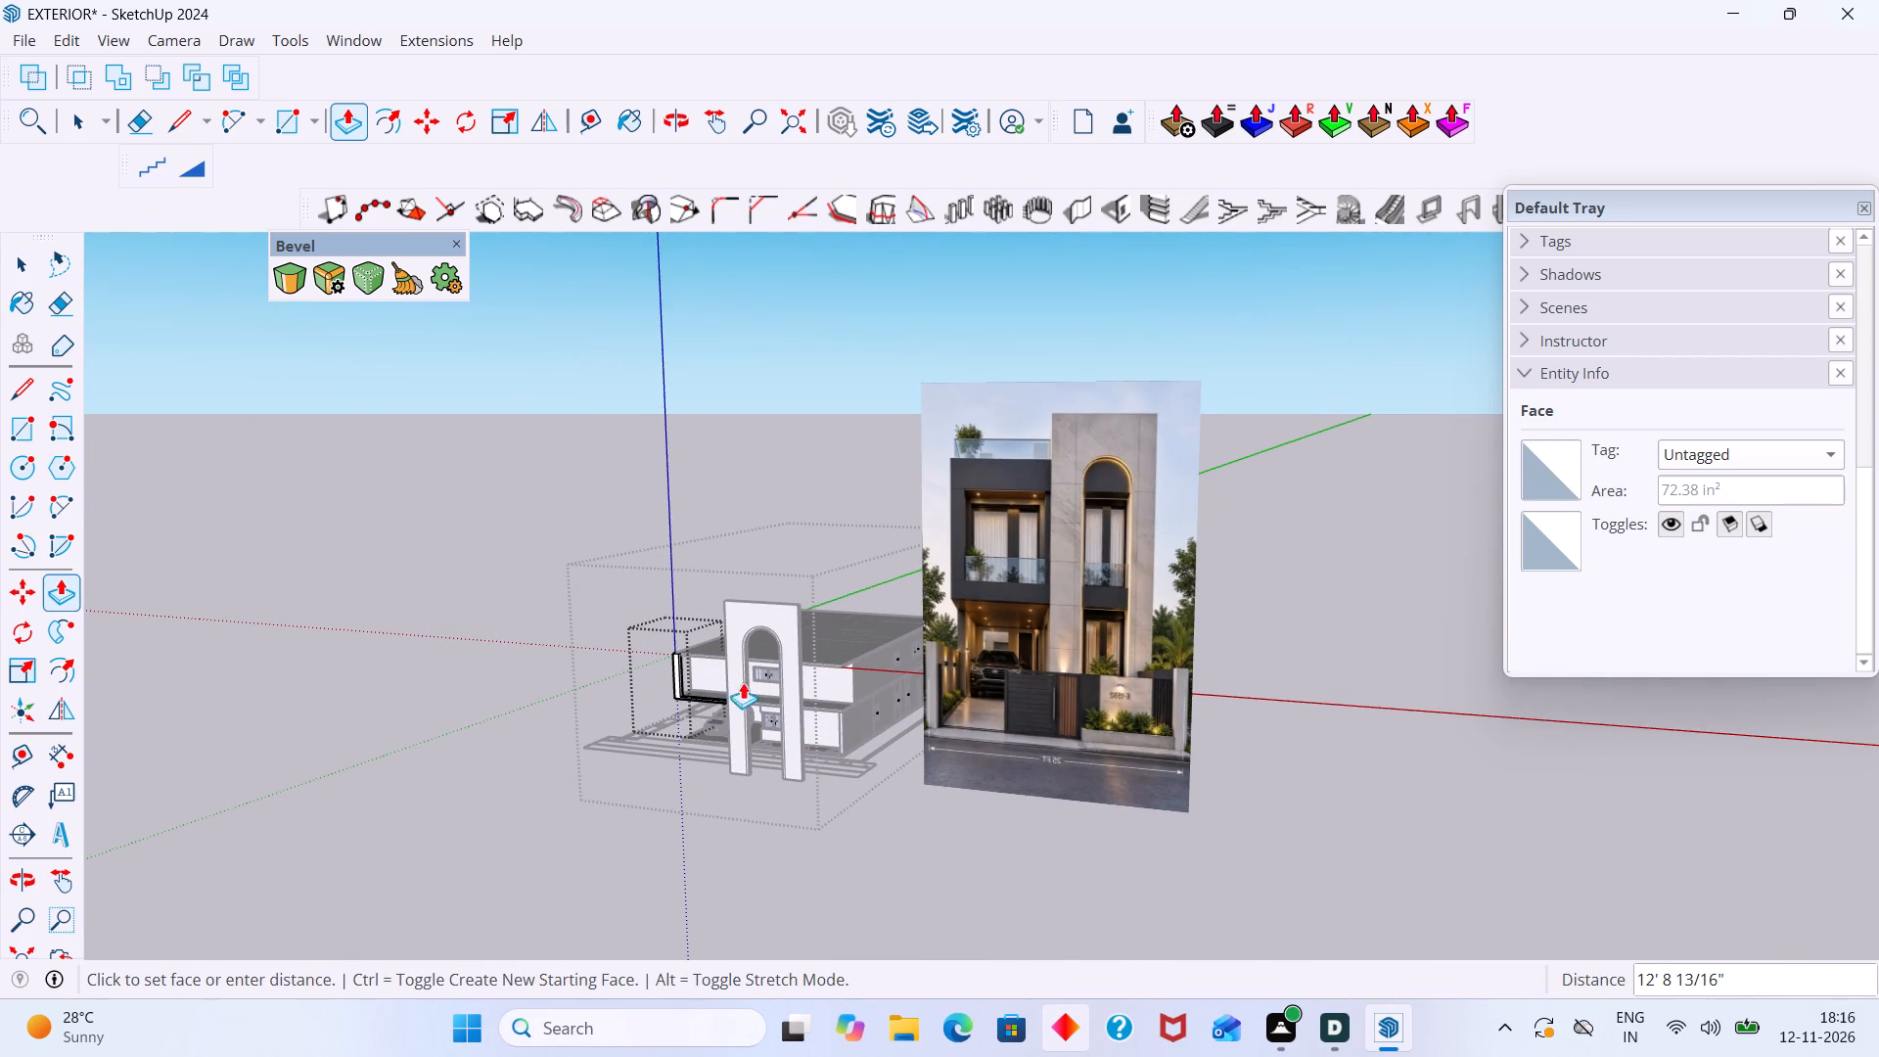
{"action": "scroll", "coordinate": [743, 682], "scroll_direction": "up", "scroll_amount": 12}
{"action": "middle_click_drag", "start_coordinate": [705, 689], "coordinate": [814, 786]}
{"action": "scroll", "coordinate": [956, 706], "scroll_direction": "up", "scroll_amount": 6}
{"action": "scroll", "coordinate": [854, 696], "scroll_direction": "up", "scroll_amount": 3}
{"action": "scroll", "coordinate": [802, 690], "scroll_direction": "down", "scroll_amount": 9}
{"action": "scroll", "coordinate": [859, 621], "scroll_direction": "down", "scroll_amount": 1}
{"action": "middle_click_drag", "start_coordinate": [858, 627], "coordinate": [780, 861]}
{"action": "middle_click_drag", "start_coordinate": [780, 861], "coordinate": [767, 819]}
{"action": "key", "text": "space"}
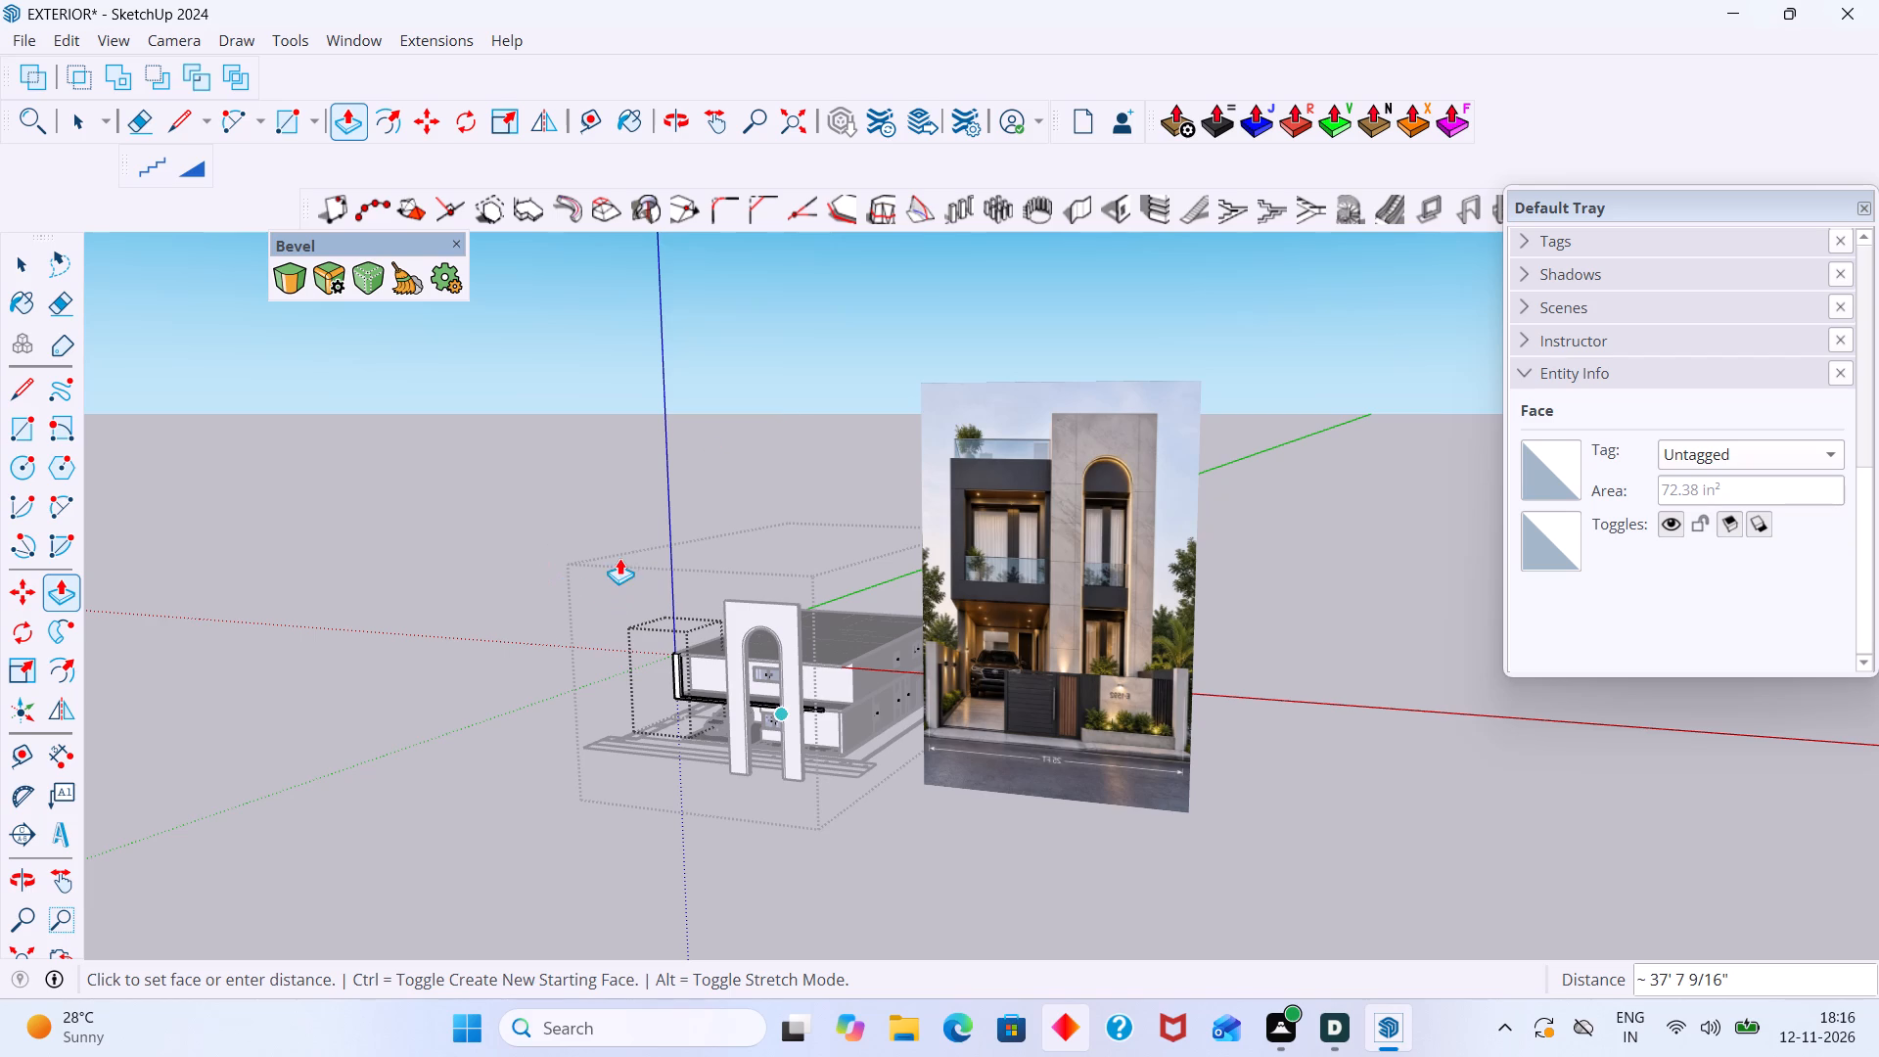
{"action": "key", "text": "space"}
Examine the carport-corner post and the house front from several angles against the reference facade image.
{"action": "scroll", "coordinate": [737, 529], "scroll_direction": "down", "scroll_amount": 7}
{"action": "scroll", "coordinate": [734, 529], "scroll_direction": "down", "scroll_amount": 17}
{"action": "middle_click_drag", "start_coordinate": [762, 583], "coordinate": [751, 709]}
{"action": "scroll", "coordinate": [751, 676], "scroll_direction": "up", "scroll_amount": 4}
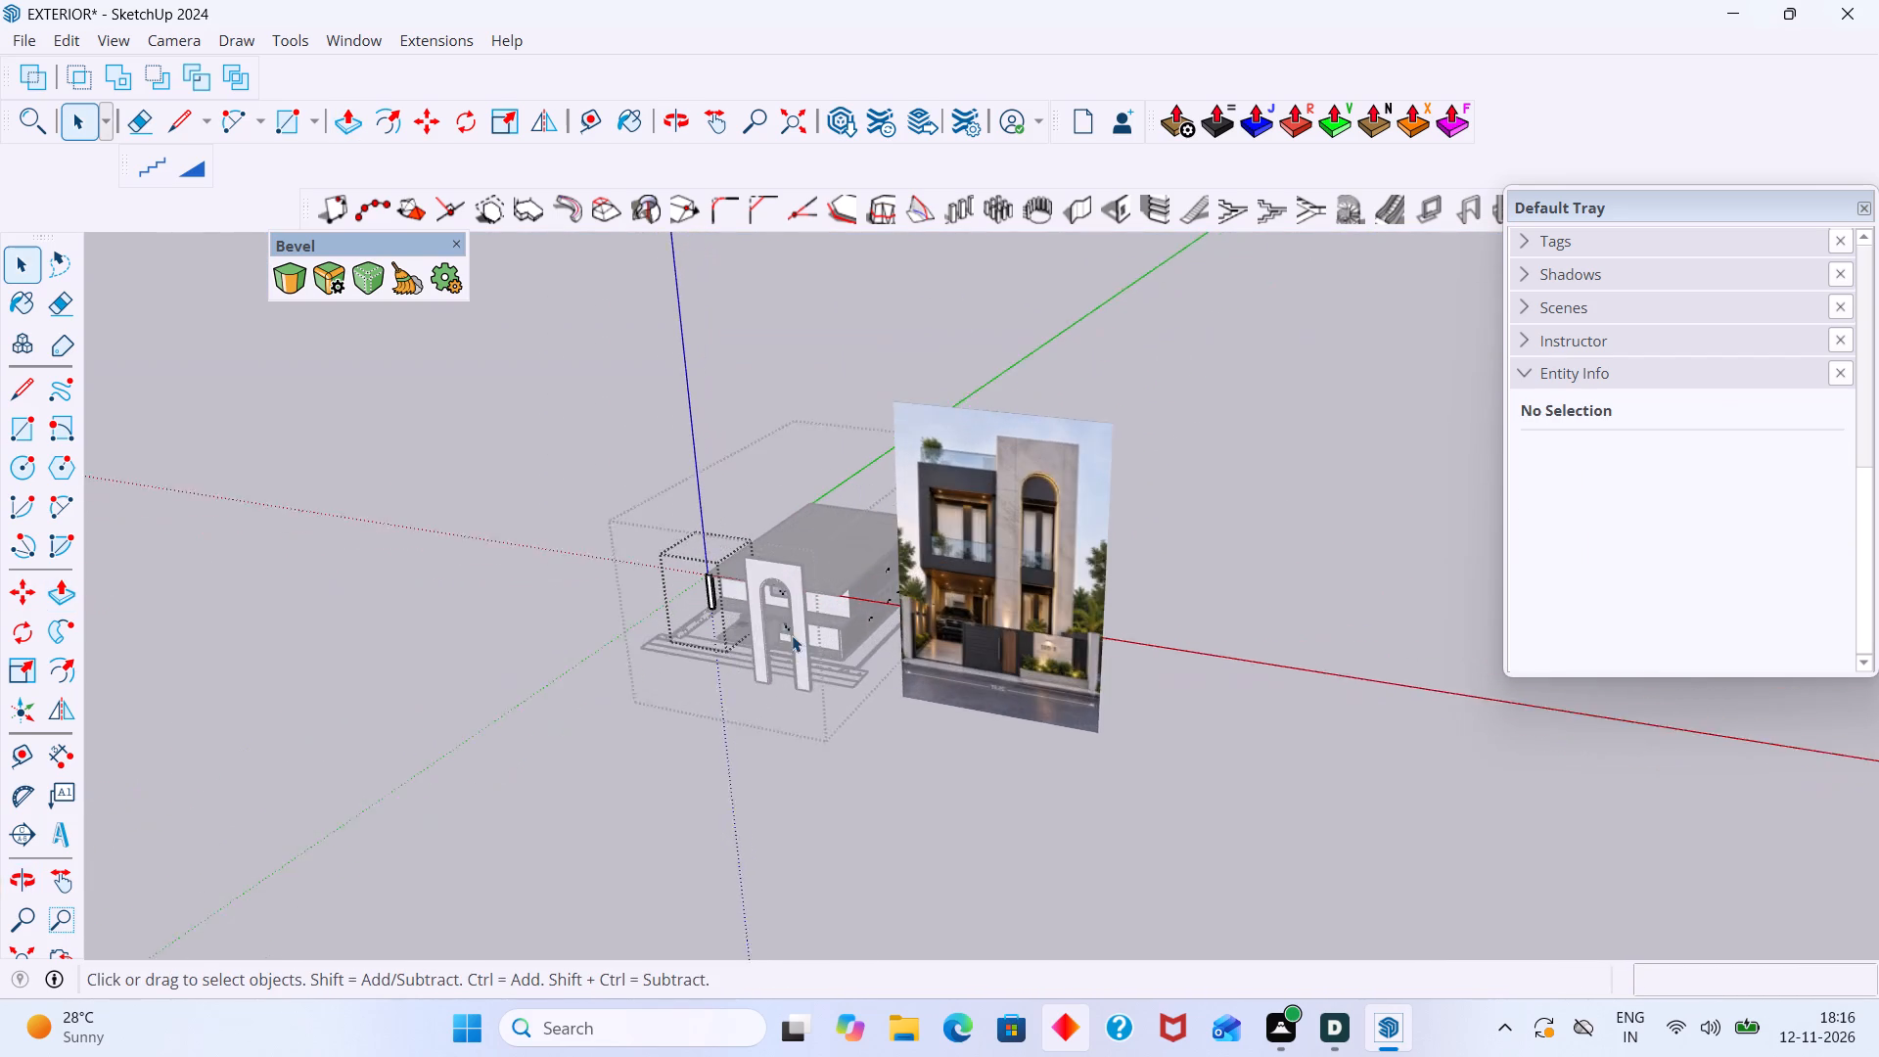
{"action": "scroll", "coordinate": [792, 635], "scroll_direction": "up", "scroll_amount": 18}
{"action": "scroll", "coordinate": [691, 575], "scroll_direction": "down", "scroll_amount": 8}
{"action": "middle_click_drag", "start_coordinate": [708, 627], "coordinate": [732, 622]}
{"action": "scroll", "coordinate": [729, 701], "scroll_direction": "up", "scroll_amount": 1}
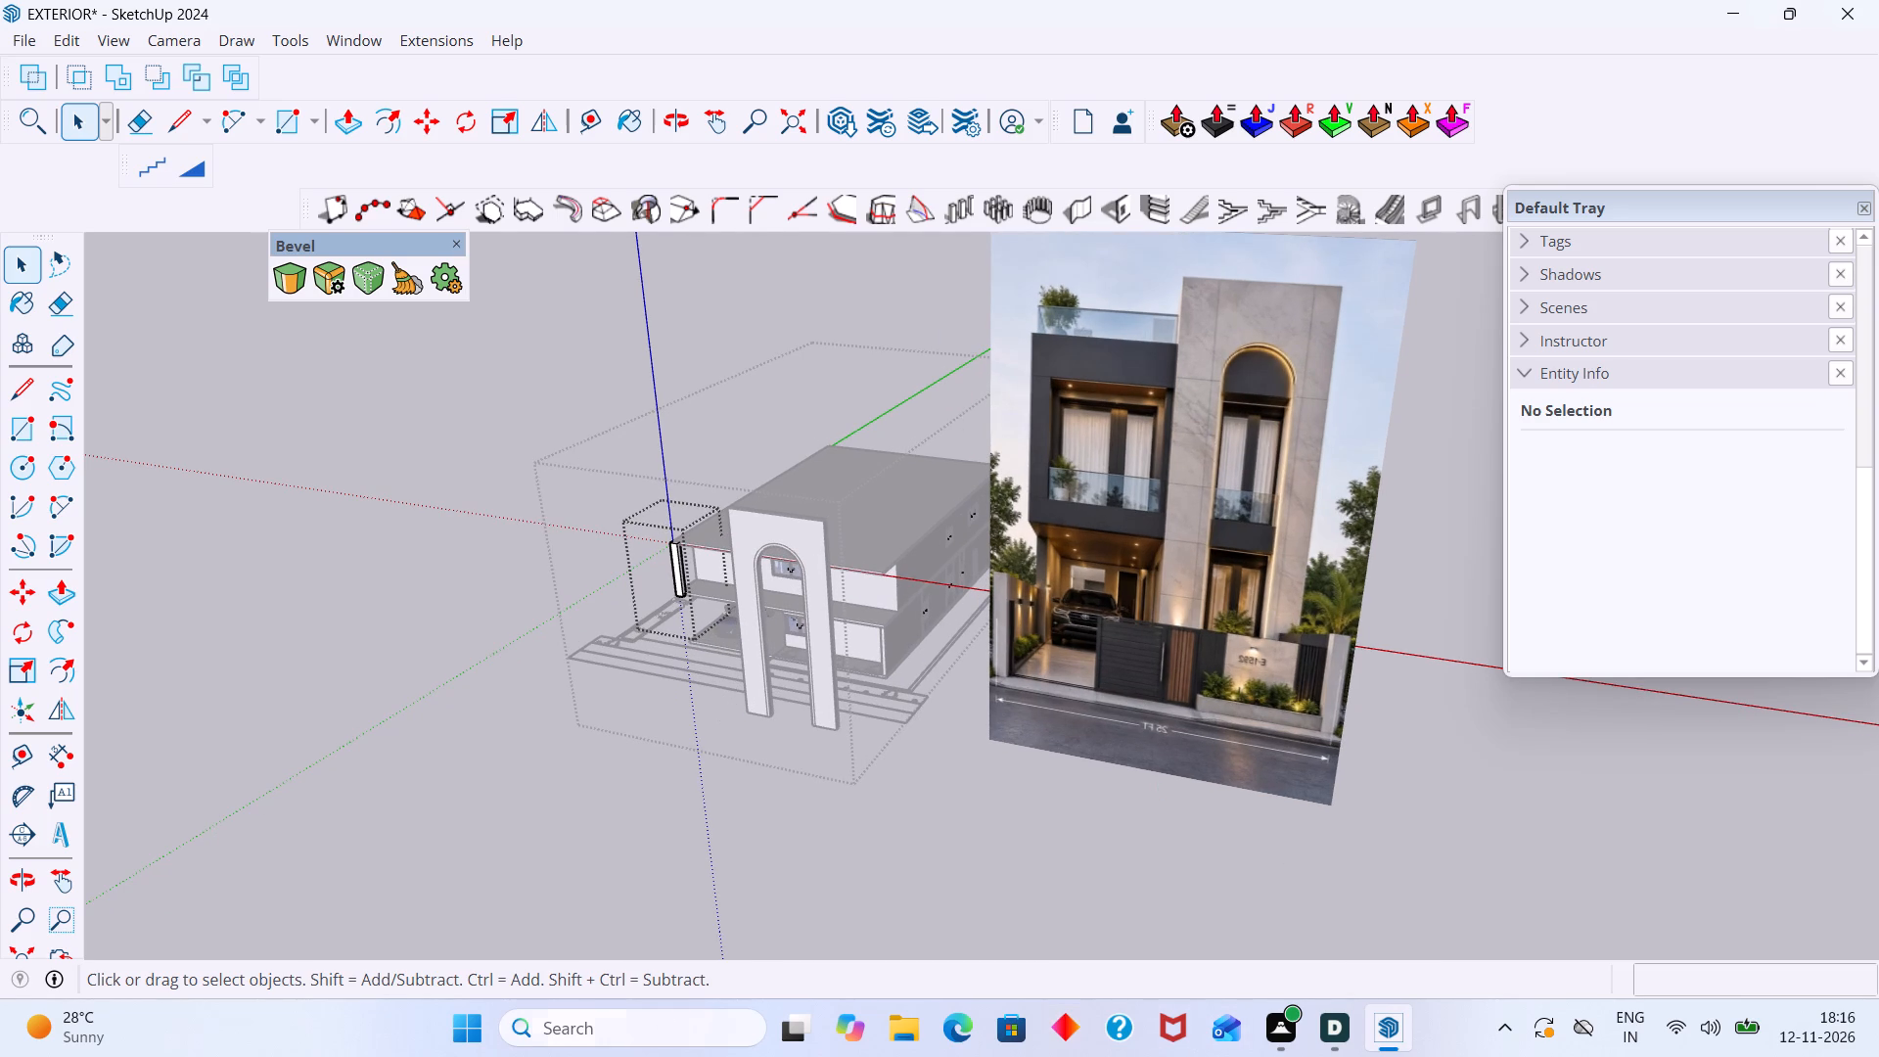
{"action": "scroll", "coordinate": [653, 1011], "scroll_direction": "up", "scroll_amount": 3}
{"action": "scroll", "coordinate": [663, 898], "scroll_direction": "up", "scroll_amount": 7}
{"action": "scroll", "coordinate": [663, 898], "scroll_direction": "down", "scroll_amount": 6}
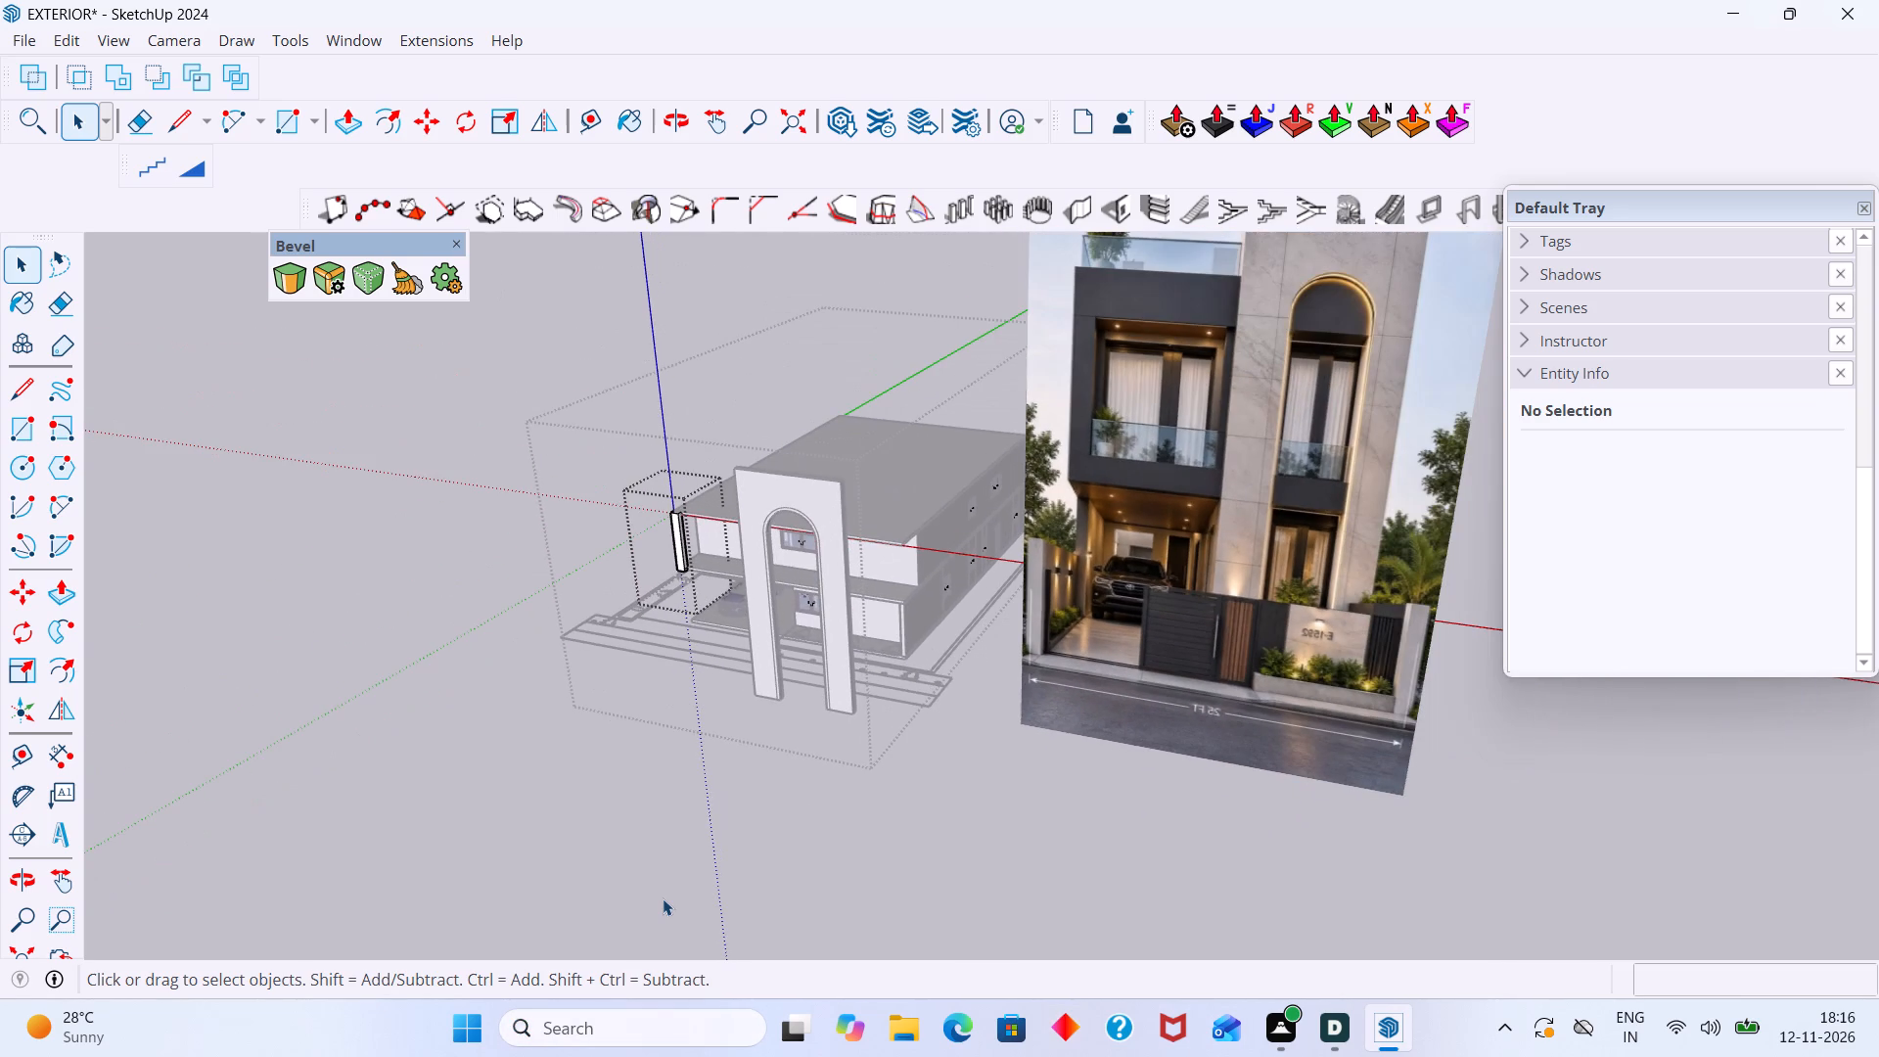
{"action": "middle_click_drag", "start_coordinate": [663, 898], "coordinate": [961, 967]}
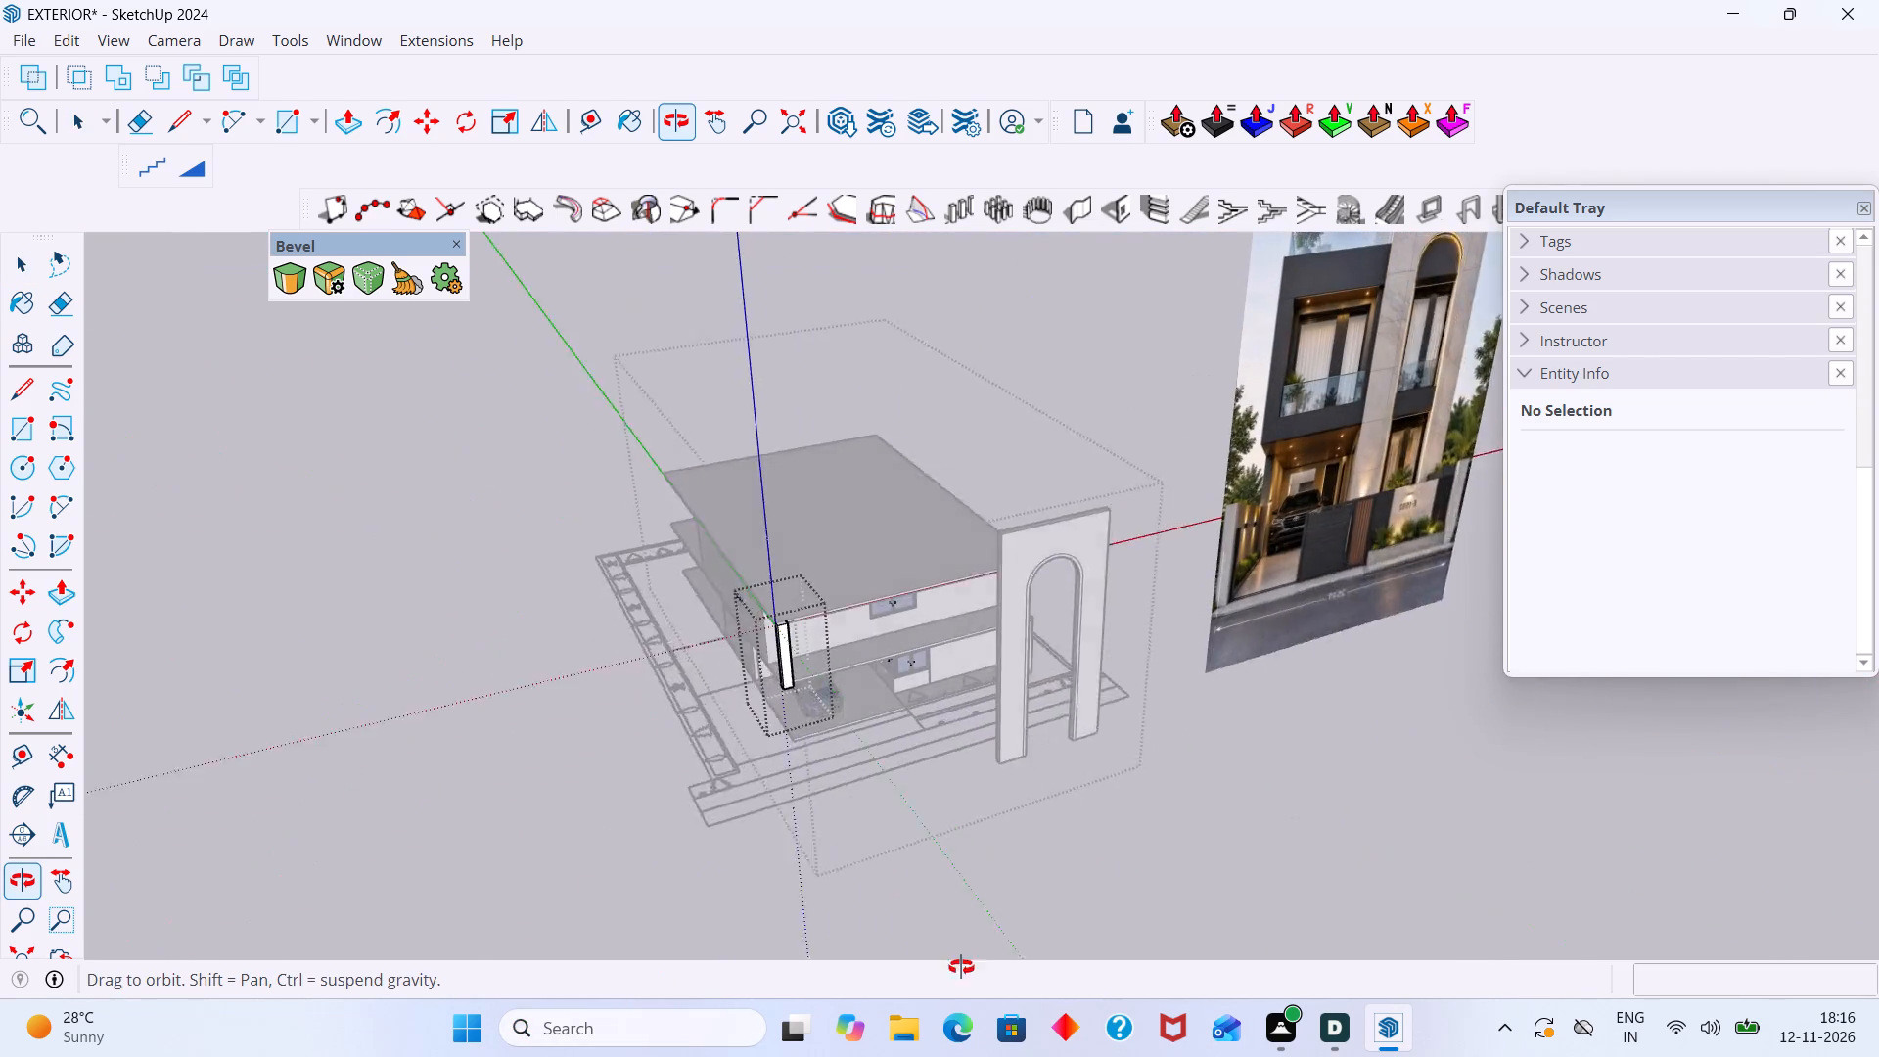
{"action": "middle_click_drag", "start_coordinate": [961, 967], "coordinate": [930, 968]}
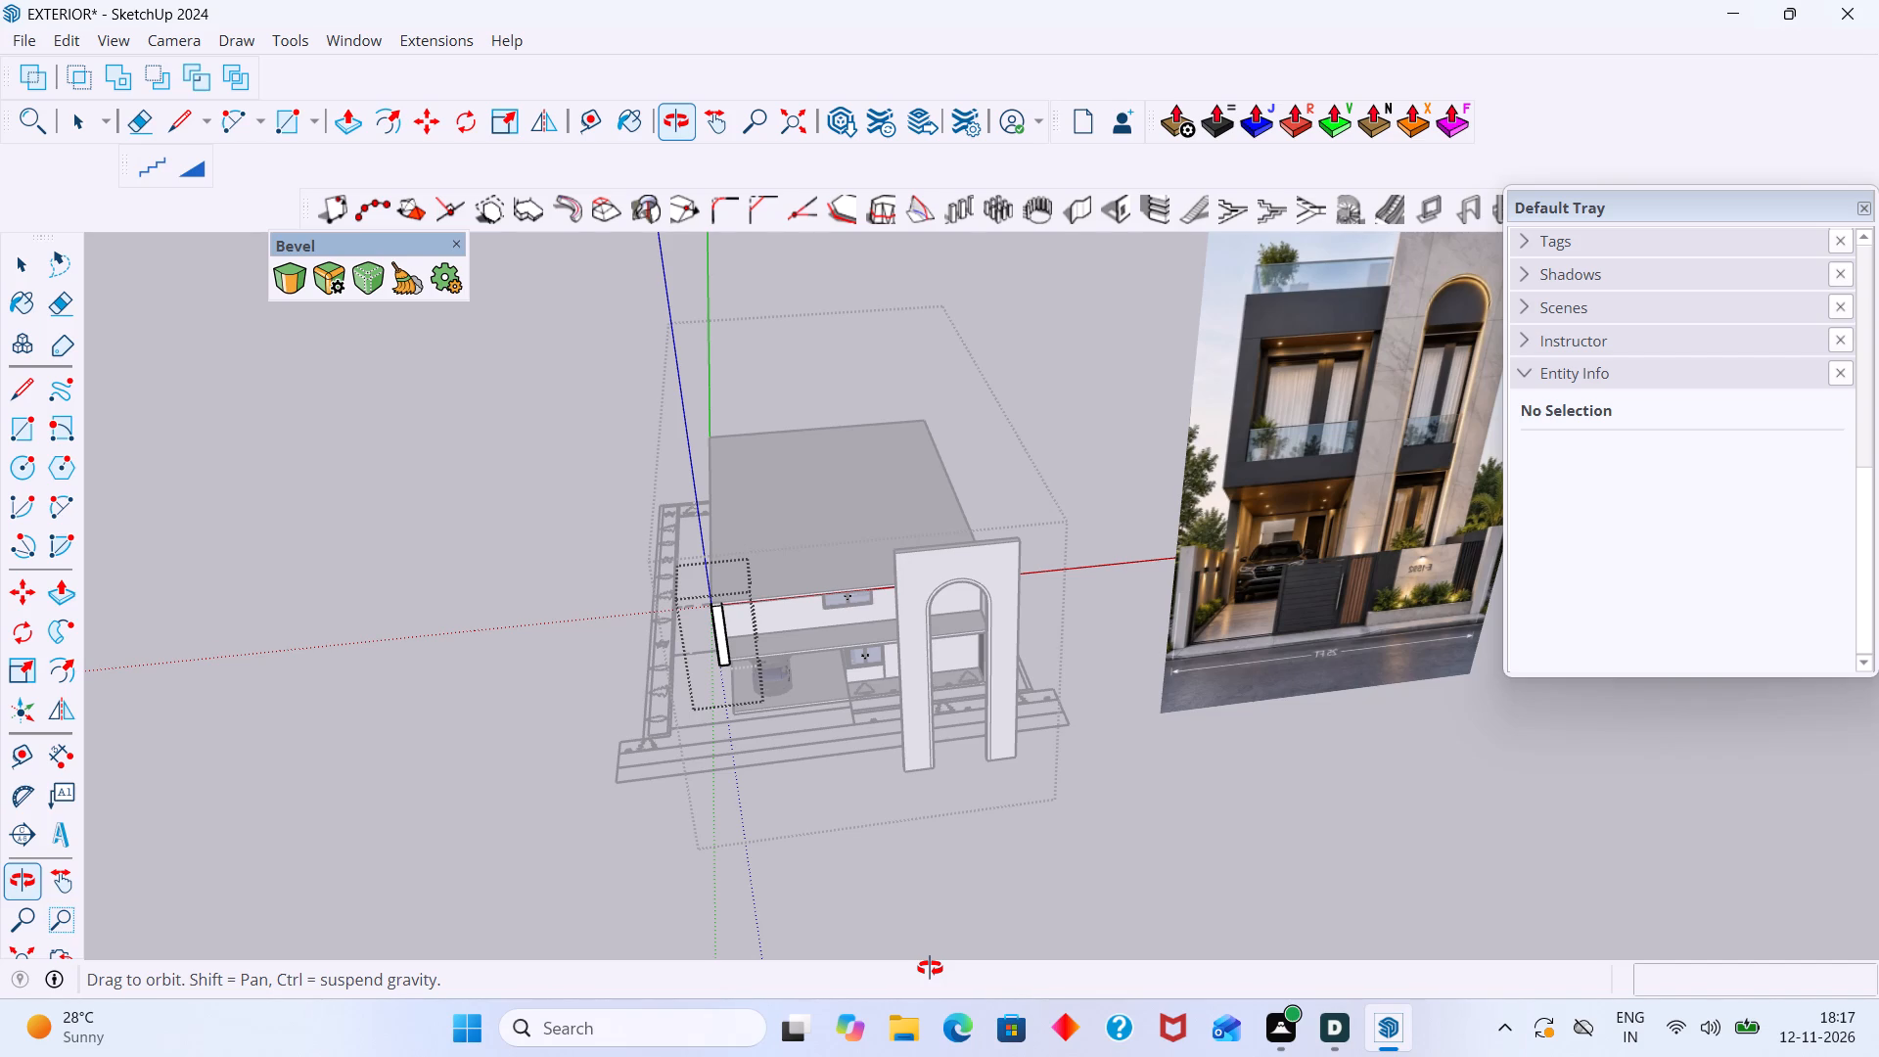
{"action": "middle_click_drag", "start_coordinate": [930, 968], "coordinate": [689, 803]}
{"action": "scroll", "coordinate": [729, 754], "scroll_direction": "up", "scroll_amount": 2}
{"action": "middle_click_drag", "start_coordinate": [740, 746], "coordinate": [762, 926], "text": "shift"}
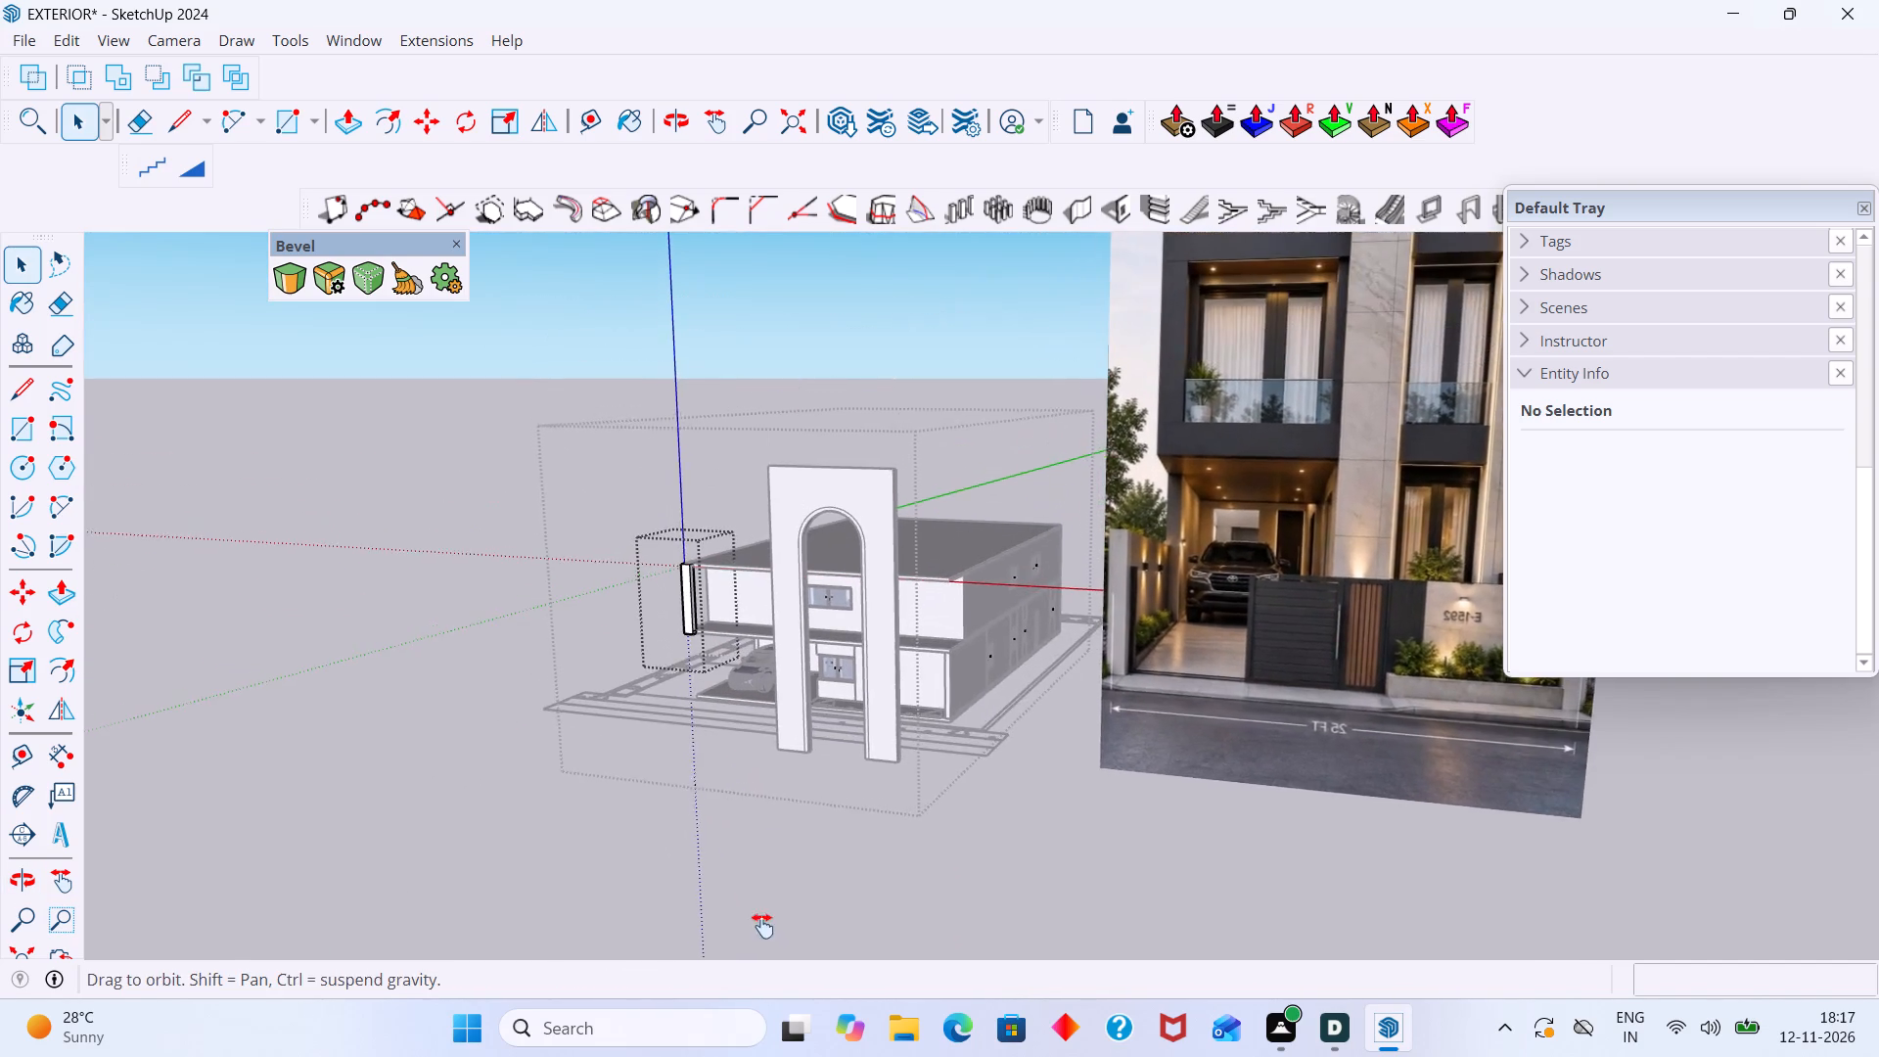
{"action": "middle_click_drag", "start_coordinate": [762, 926], "coordinate": [764, 921], "text": "shift"}
Pull the rectangle at the post's bottom out along the first-floor slab towards the arched wall to form a horizontal beam.
{"action": "scroll", "coordinate": [760, 705], "scroll_direction": "up", "scroll_amount": 20}
{"action": "scroll", "coordinate": [760, 705], "scroll_direction": "up", "scroll_amount": 8}
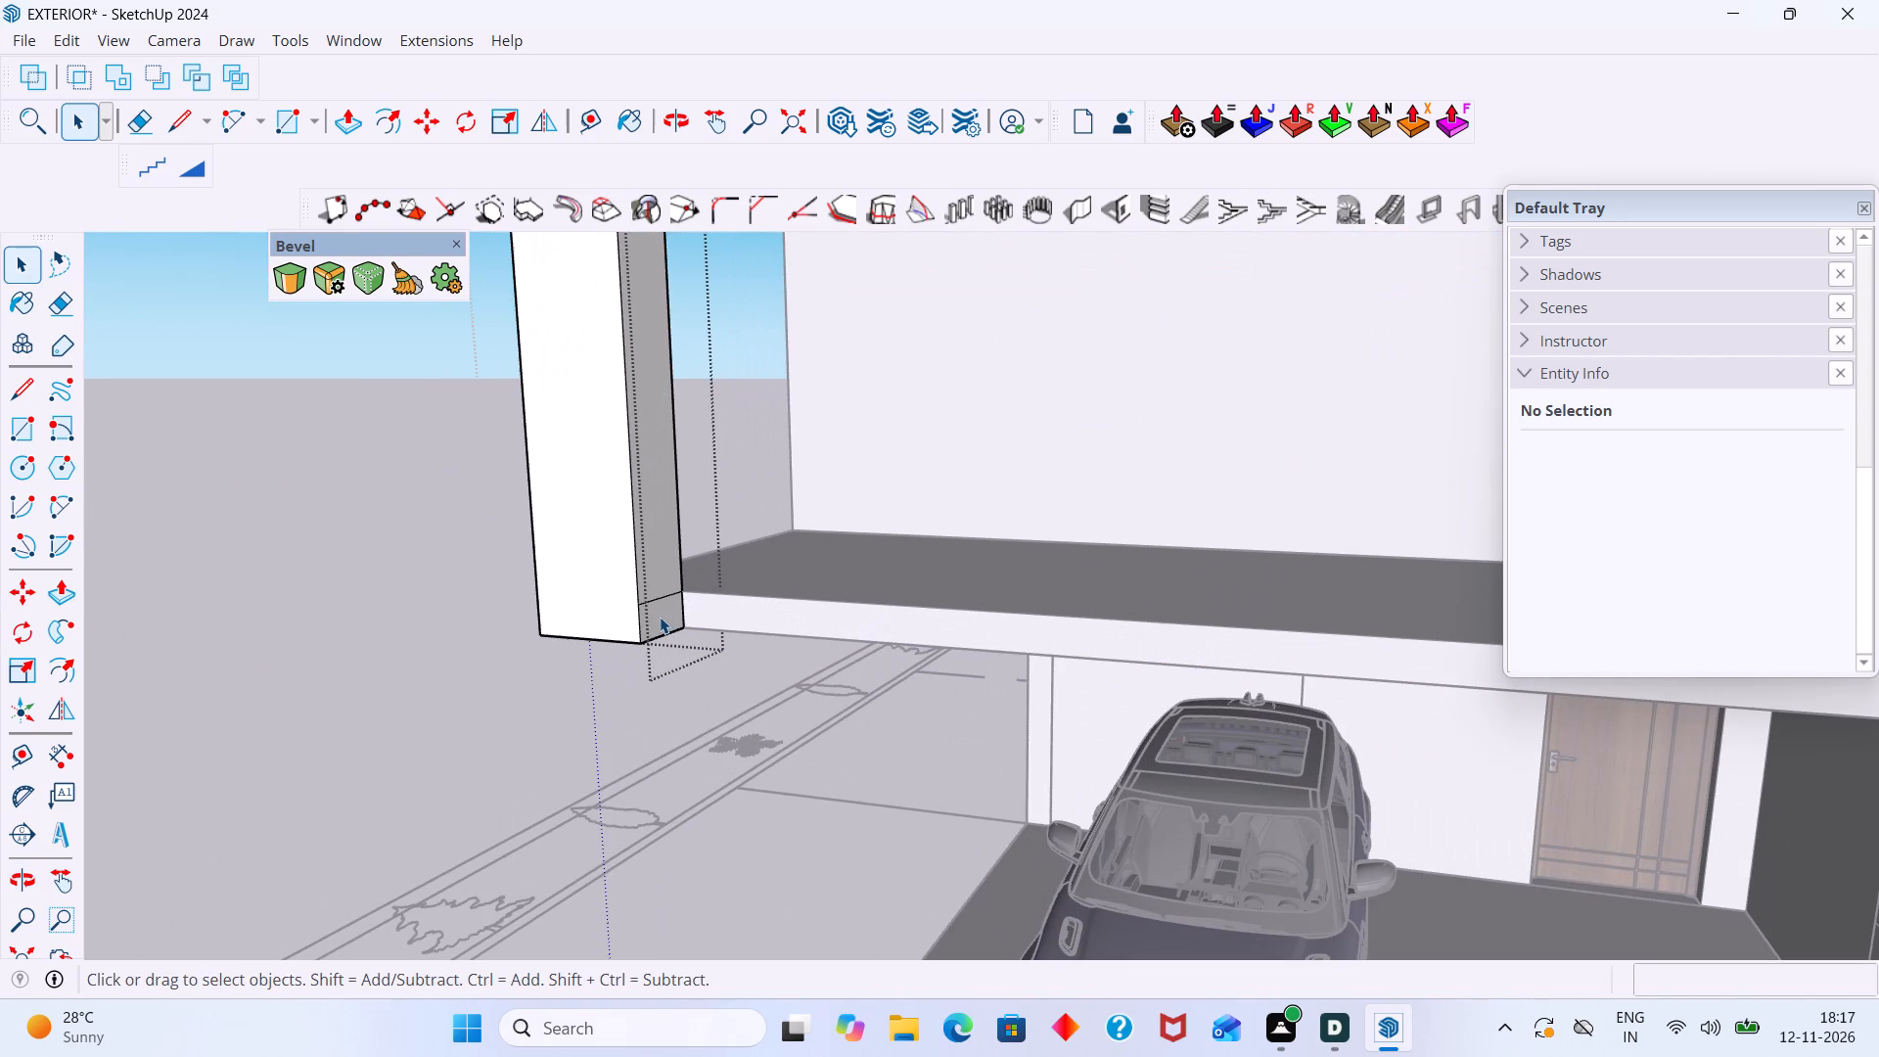
{"action": "left_click", "coordinate": [660, 617]}
{"action": "key", "text": "p"}
{"action": "left_click", "coordinate": [660, 617]}
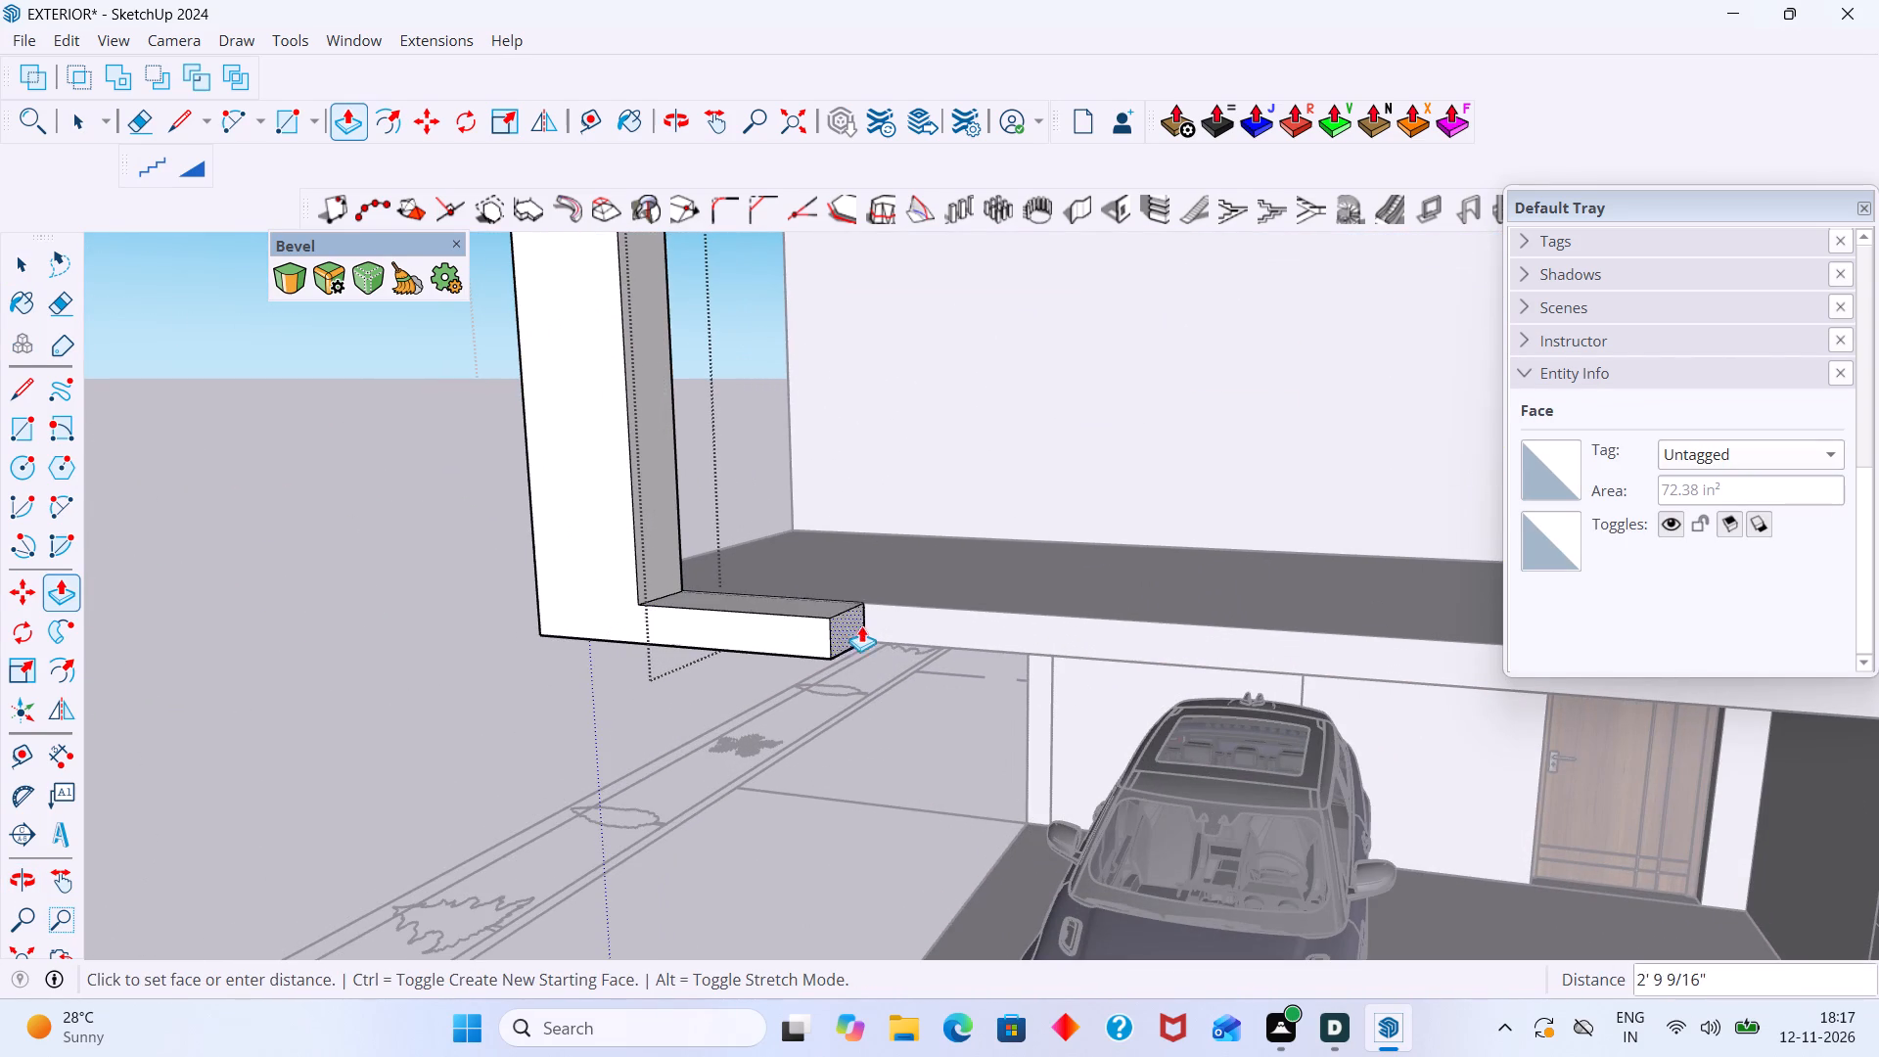
{"action": "scroll", "coordinate": [896, 626], "scroll_direction": "up", "scroll_amount": 1}
{"action": "scroll", "coordinate": [907, 640], "scroll_direction": "down", "scroll_amount": 17}
{"action": "middle_click_drag", "start_coordinate": [1218, 676], "coordinate": [1158, 676]}
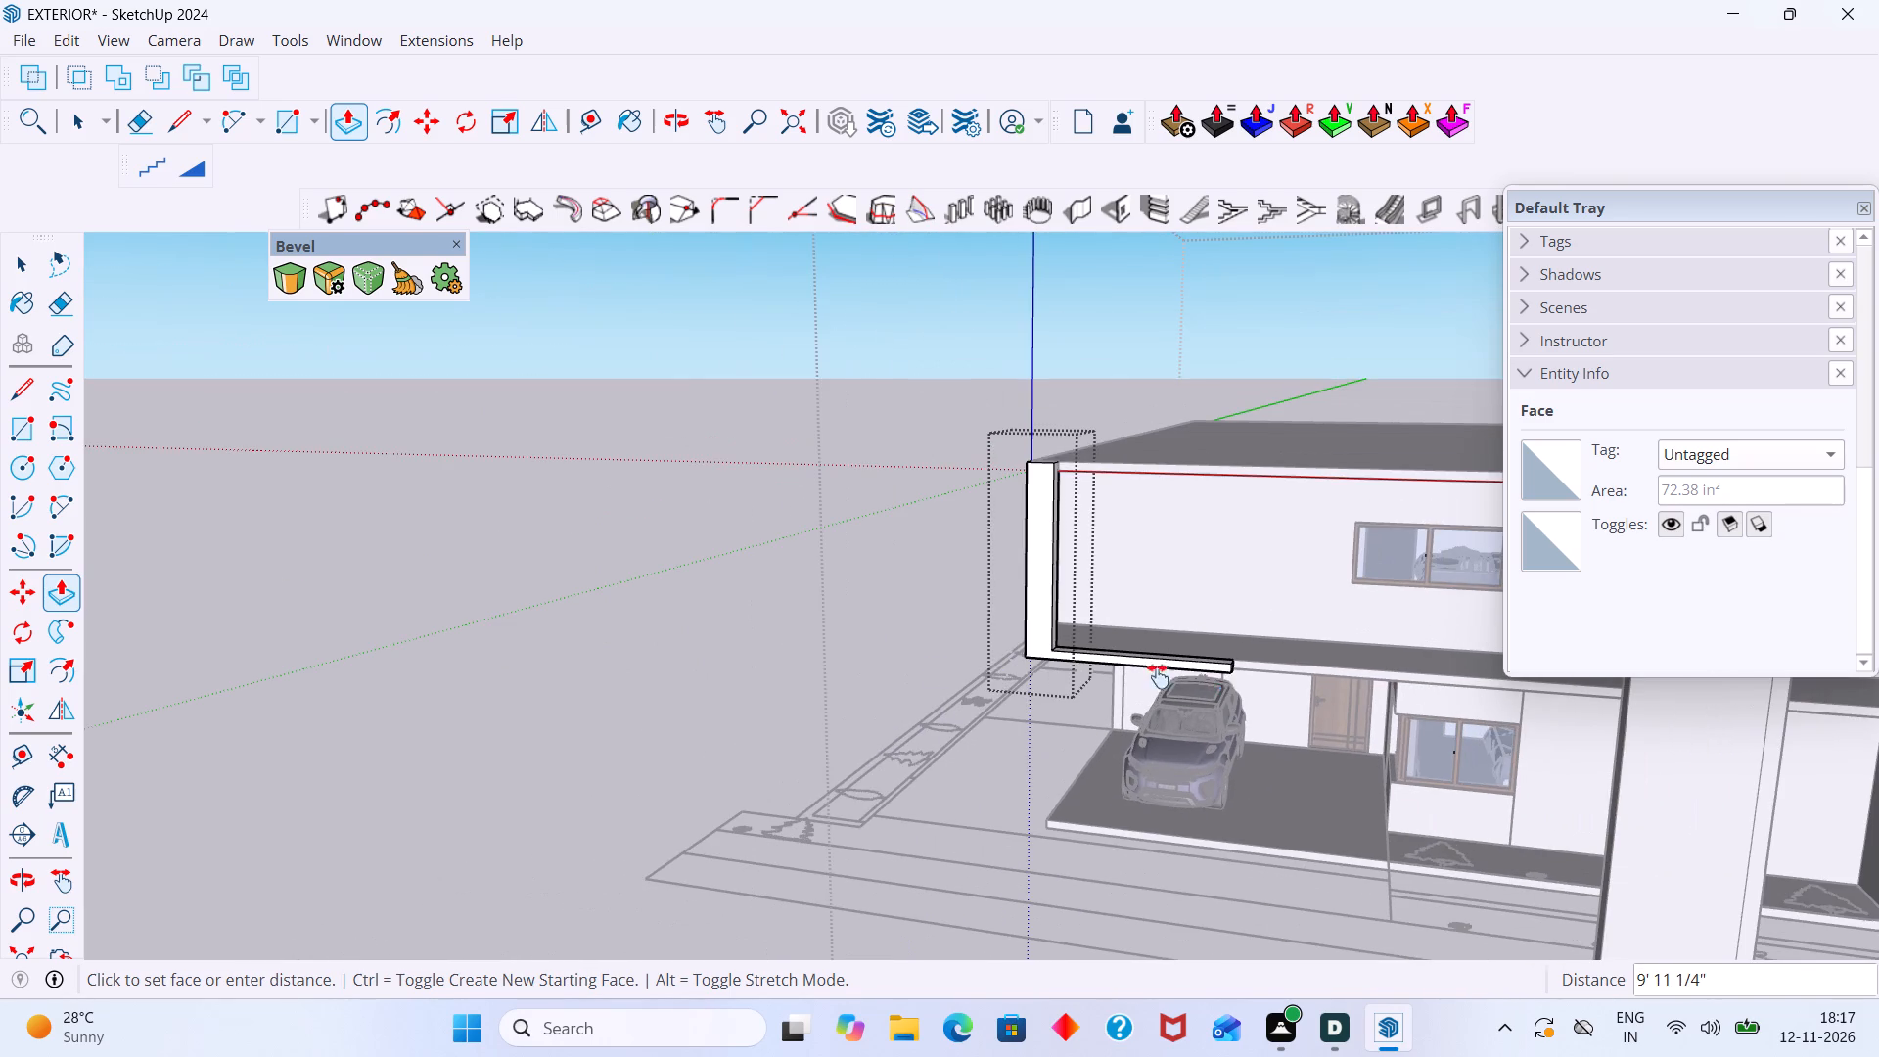
{"action": "middle_click_drag", "start_coordinate": [1158, 676], "coordinate": [597, 674]}
{"action": "scroll", "coordinate": [988, 739], "scroll_direction": "up", "scroll_amount": 5}
{"action": "scroll", "coordinate": [578, 708], "scroll_direction": "up", "scroll_amount": 5}
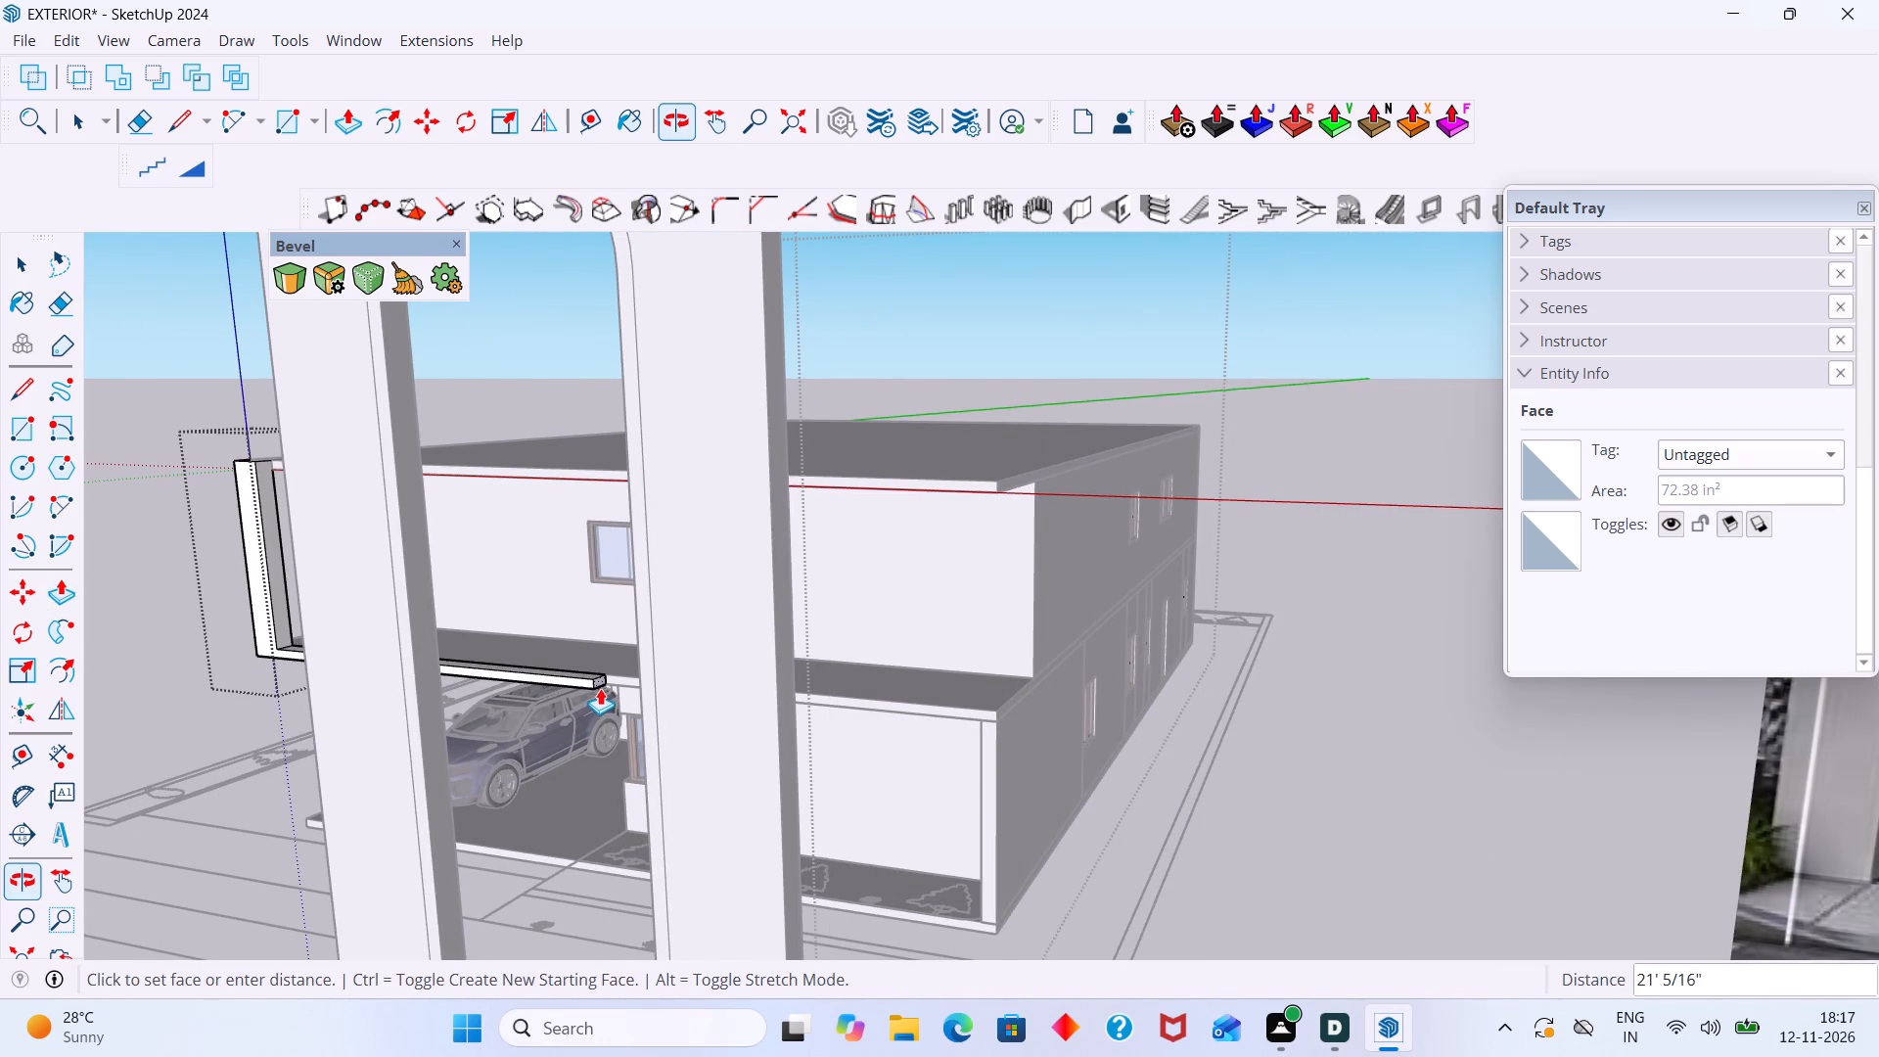
{"action": "scroll", "coordinate": [600, 688], "scroll_direction": "up", "scroll_amount": 11}
{"action": "left_click", "coordinate": [593, 686]}
{"action": "key", "text": "space"}
{"action": "left_click", "coordinate": [1363, 815]}
Extend the beam's end face about 14' 11" more to the far corner of the first-floor slab and exit the group.
{"action": "scroll", "coordinate": [1255, 801], "scroll_direction": "down", "scroll_amount": 20}
{"action": "scroll", "coordinate": [730, 691], "scroll_direction": "up", "scroll_amount": 4}
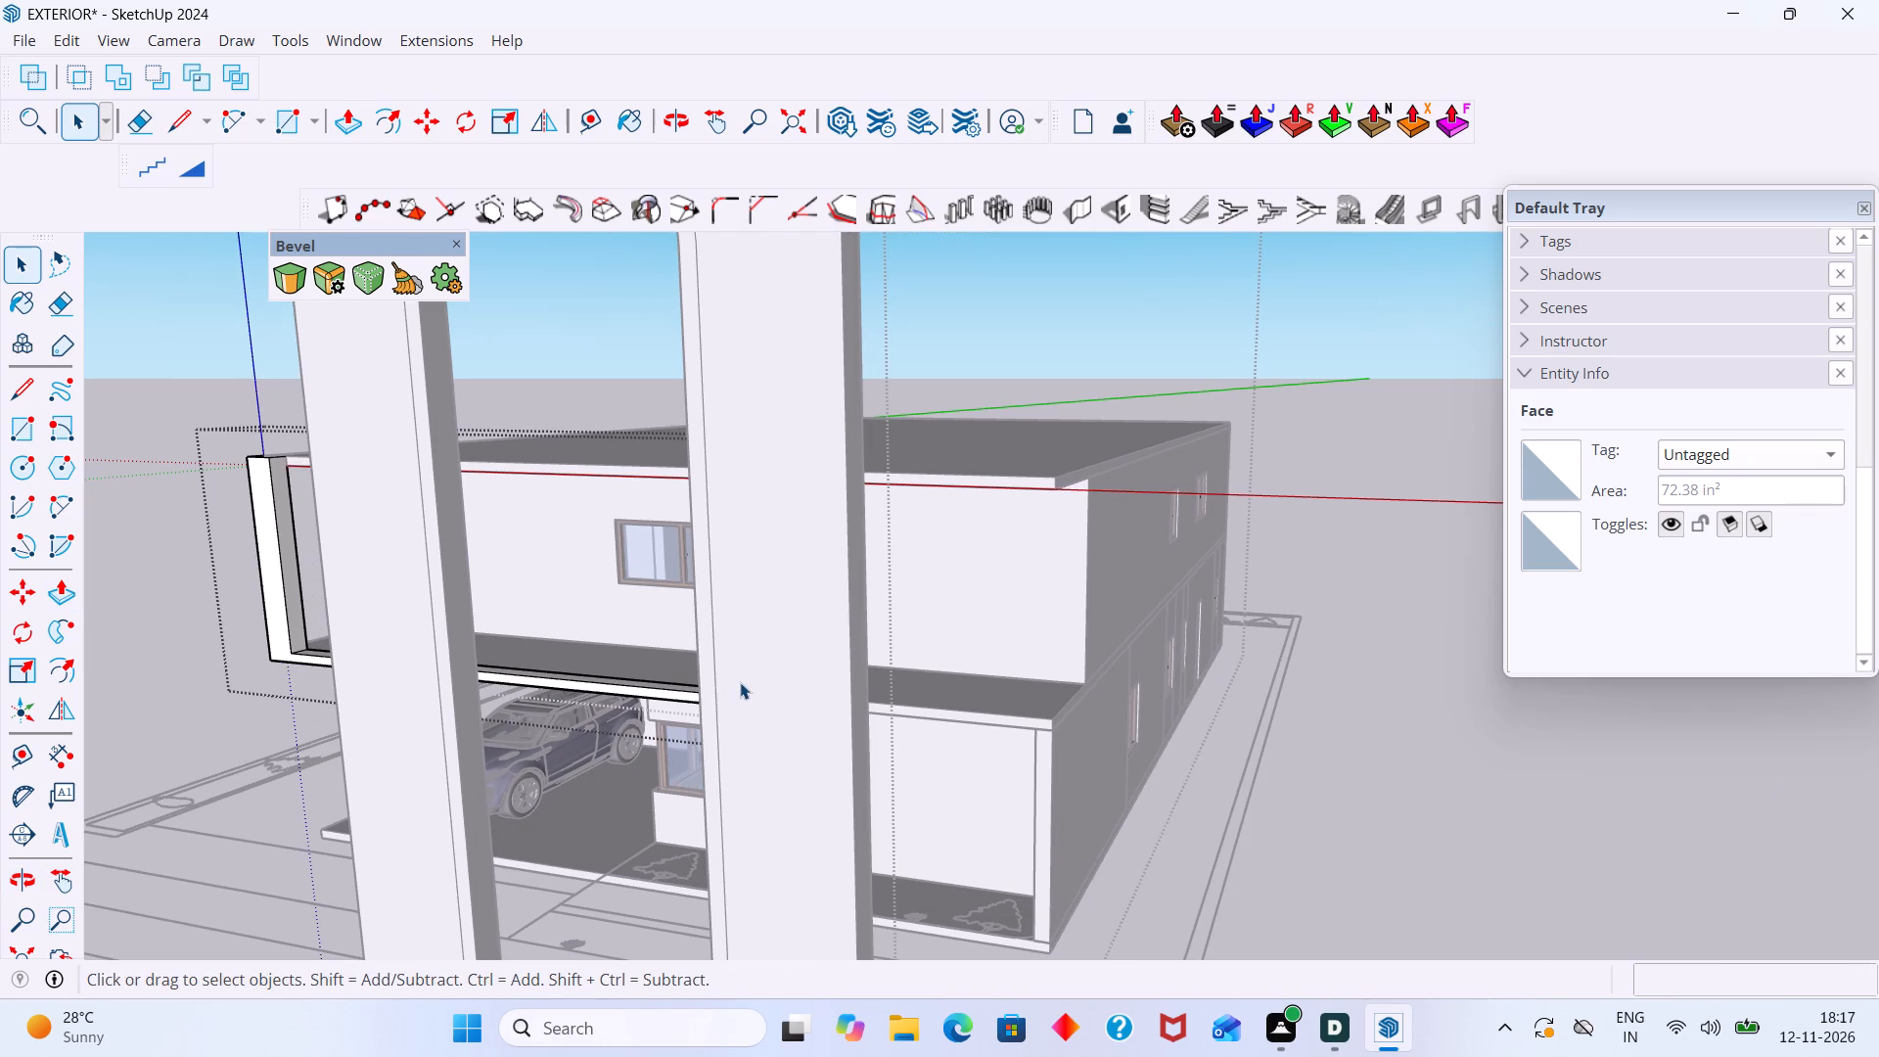
{"action": "middle_click_drag", "start_coordinate": [841, 696], "coordinate": [407, 790]}
{"action": "scroll", "coordinate": [851, 720], "scroll_direction": "down", "scroll_amount": 14}
{"action": "middle_click_drag", "start_coordinate": [977, 762], "coordinate": [641, 806]}
{"action": "scroll", "coordinate": [831, 777], "scroll_direction": "down", "scroll_amount": 3}
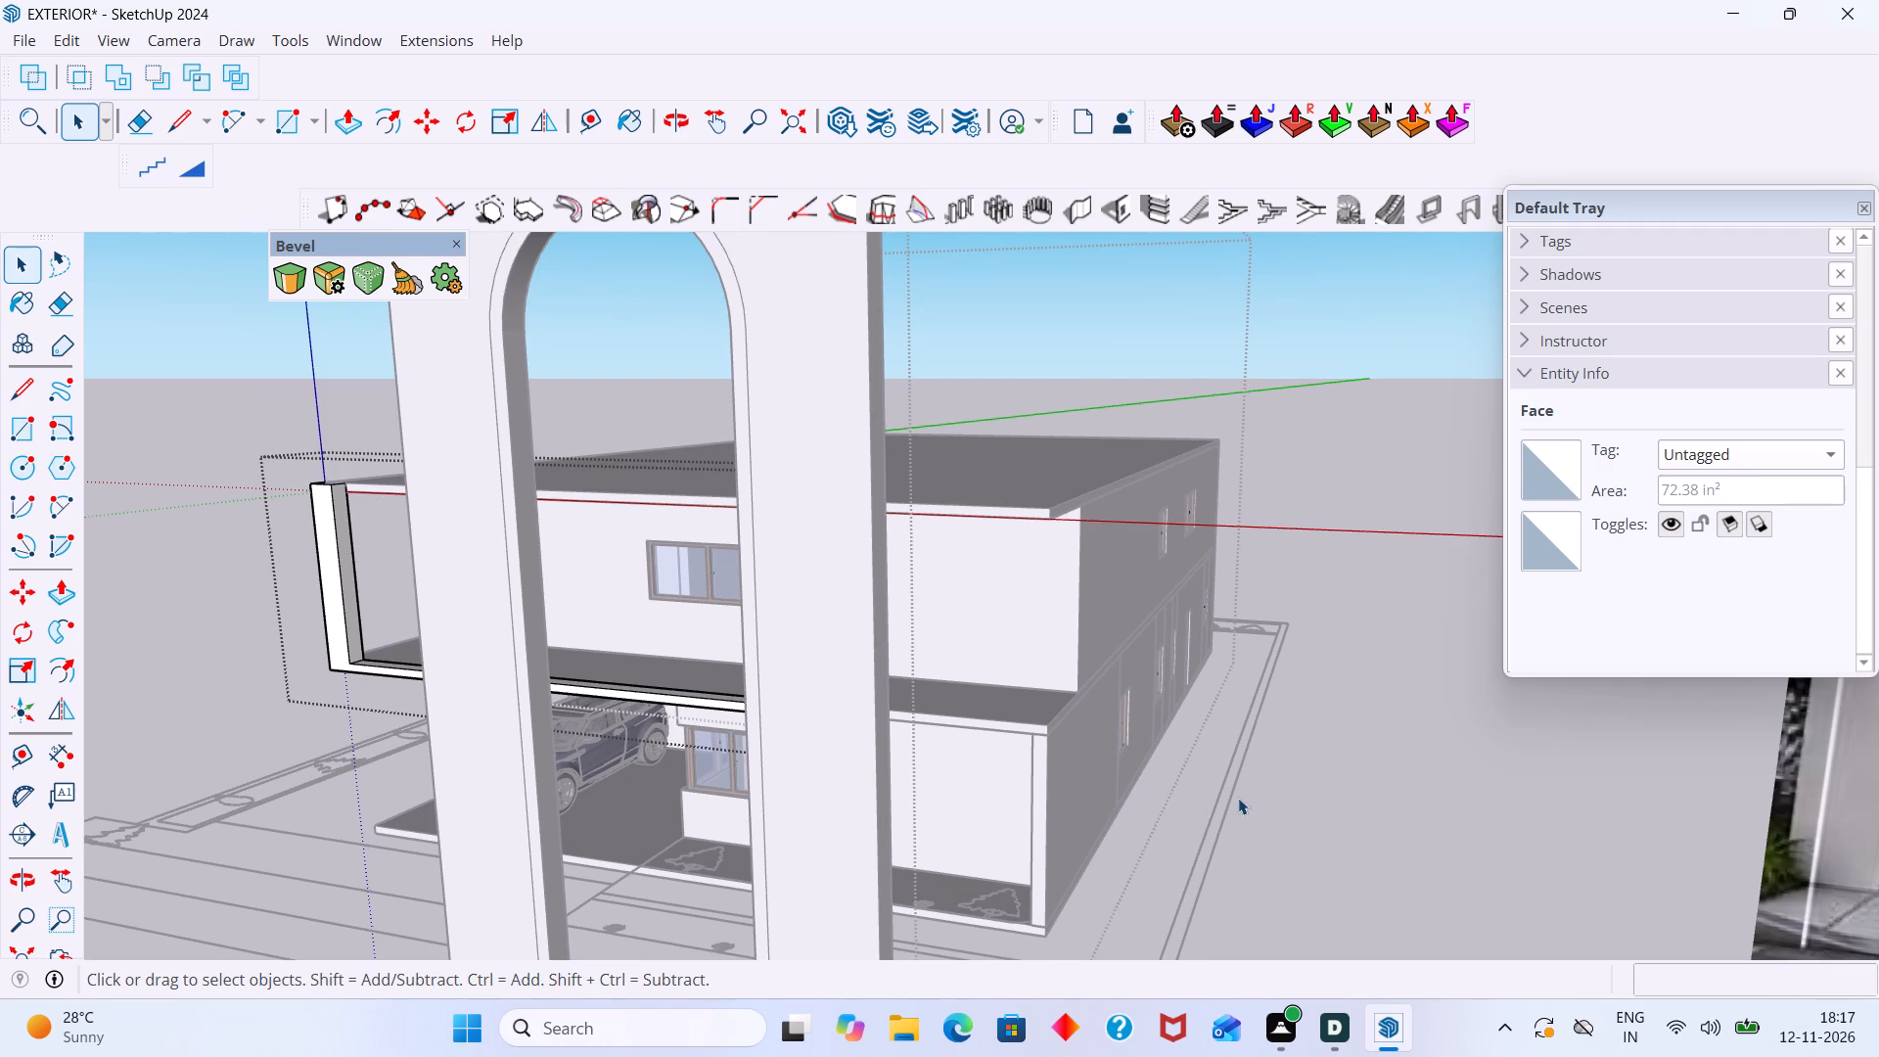
{"action": "scroll", "coordinate": [1282, 795], "scroll_direction": "down", "scroll_amount": 7}
{"action": "middle_click_drag", "start_coordinate": [1251, 784], "coordinate": [912, 771]}
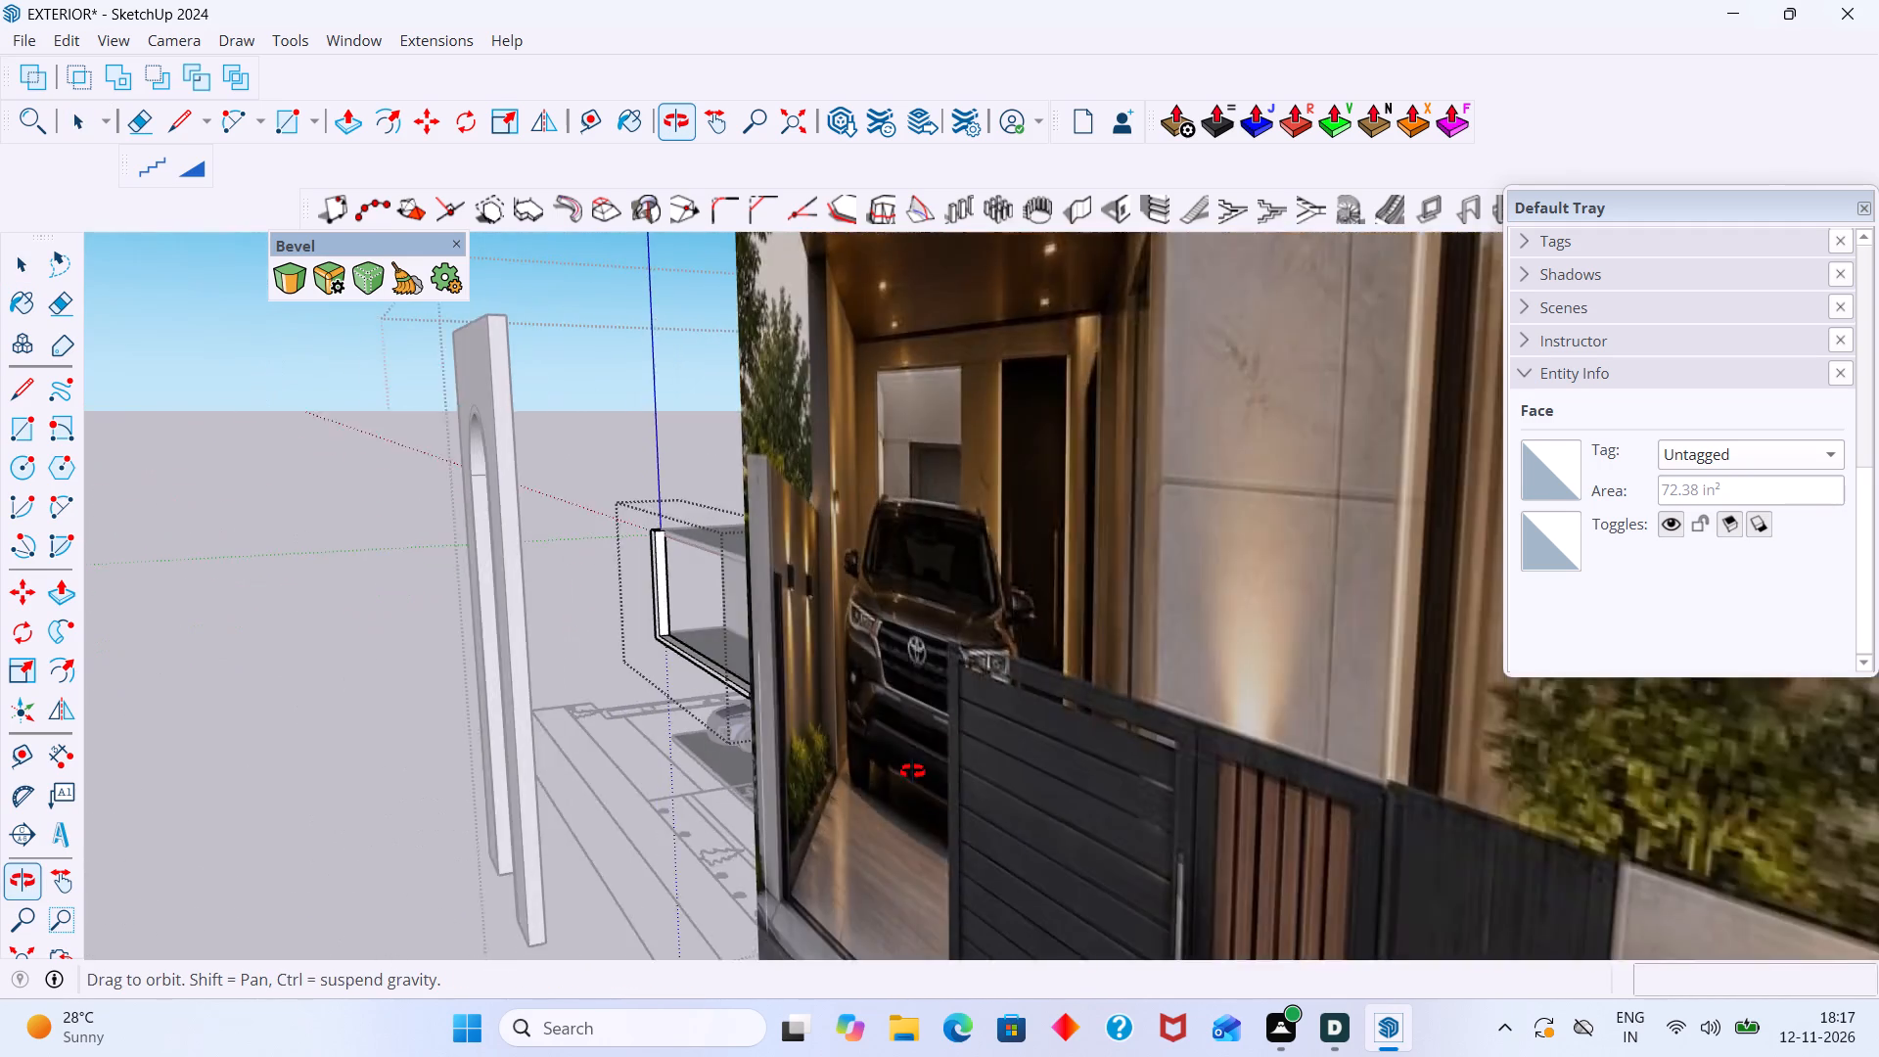
{"action": "middle_click_drag", "start_coordinate": [912, 771], "coordinate": [967, 781]}
{"action": "scroll", "coordinate": [797, 729], "scroll_direction": "up", "scroll_amount": 20}
{"action": "scroll", "coordinate": [797, 729], "scroll_direction": "up", "scroll_amount": 2}
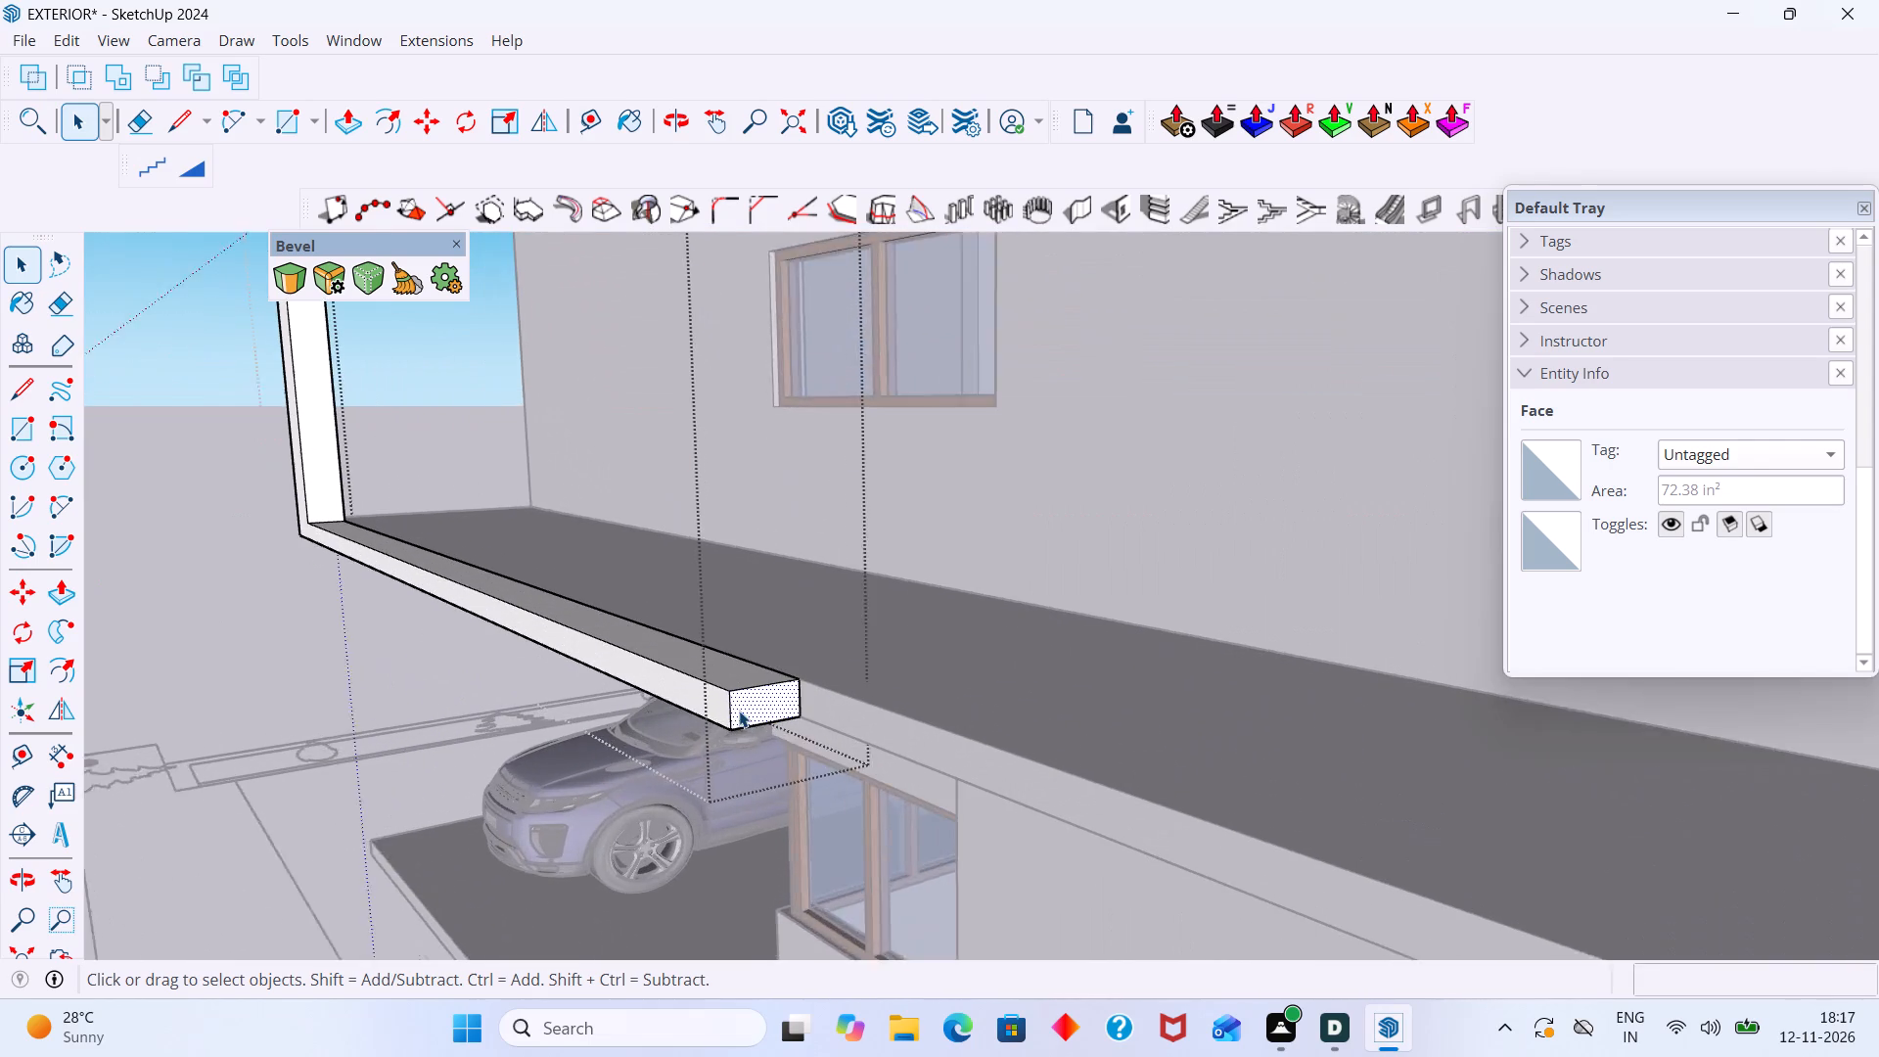
{"action": "scroll", "coordinate": [739, 711], "scroll_direction": "up", "scroll_amount": 7}
{"action": "left_click", "coordinate": [737, 708]}
{"action": "key", "text": "p"}
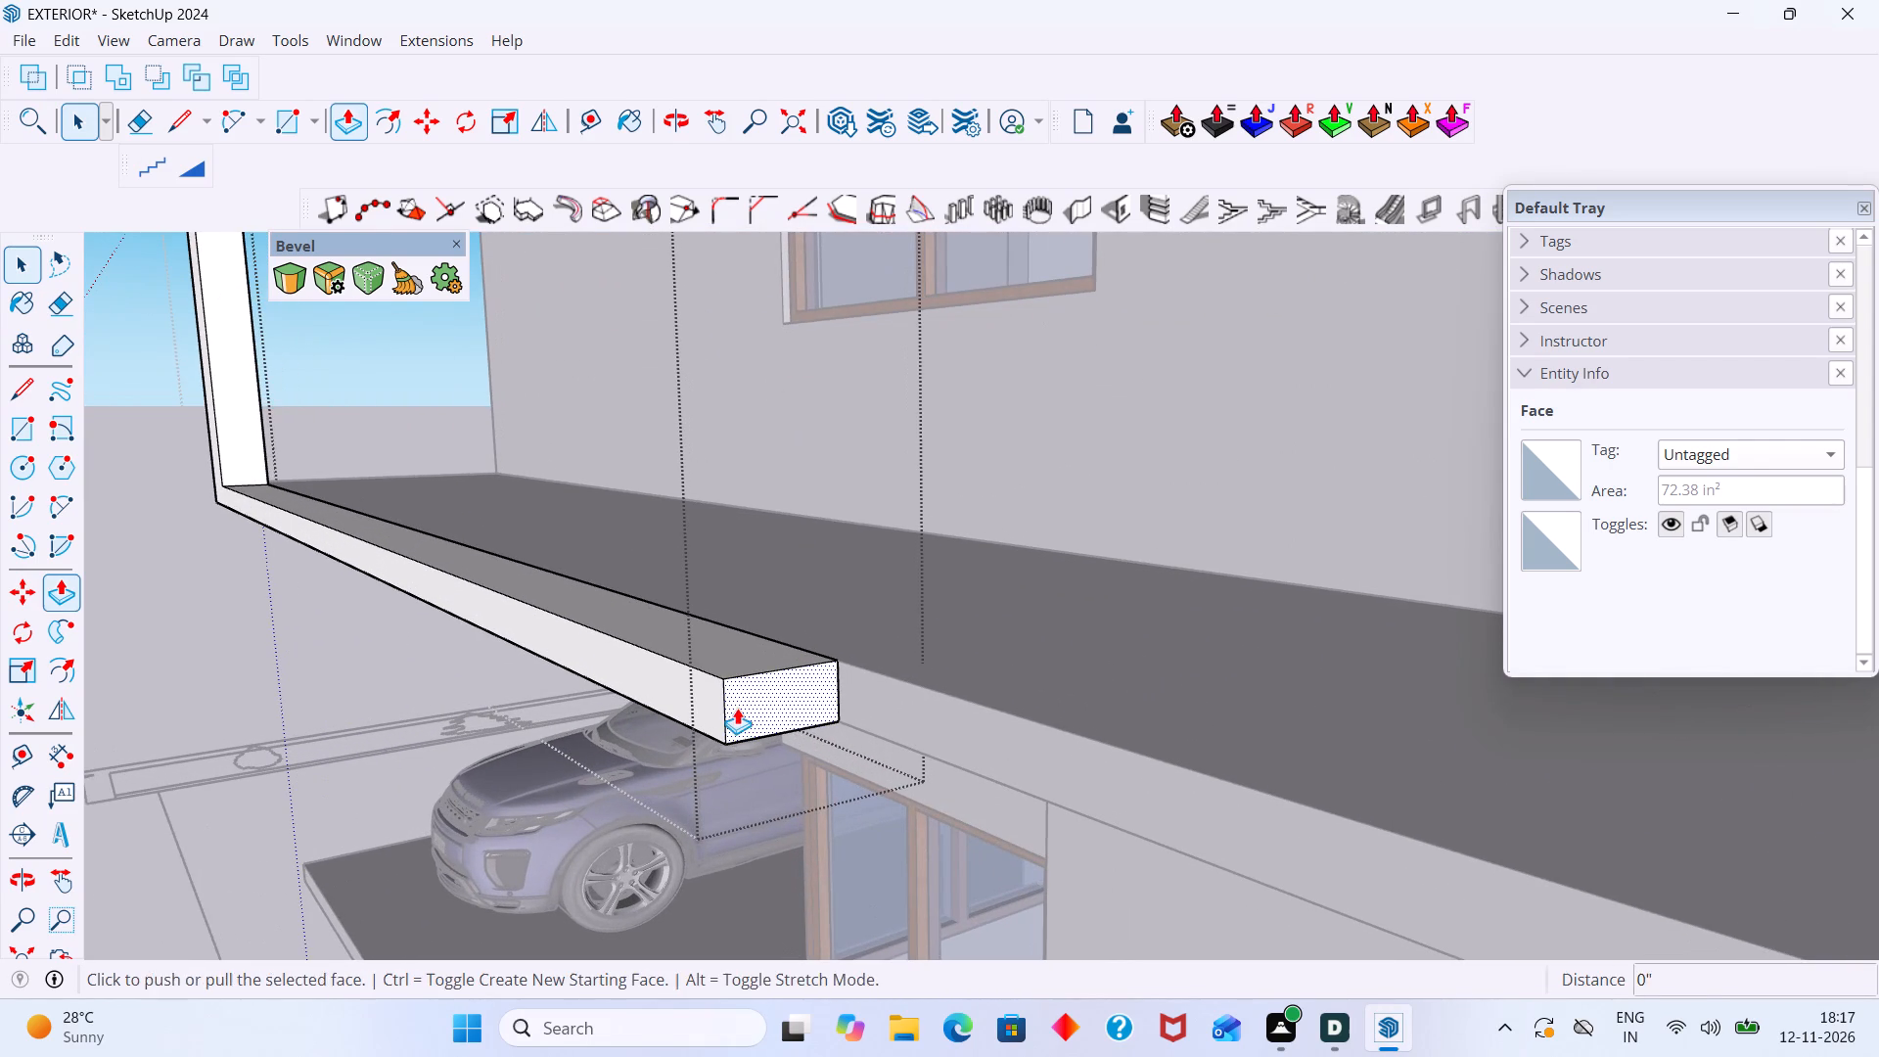
{"action": "left_click", "coordinate": [737, 708]}
{"action": "scroll", "coordinate": [914, 747], "scroll_direction": "down", "scroll_amount": 13}
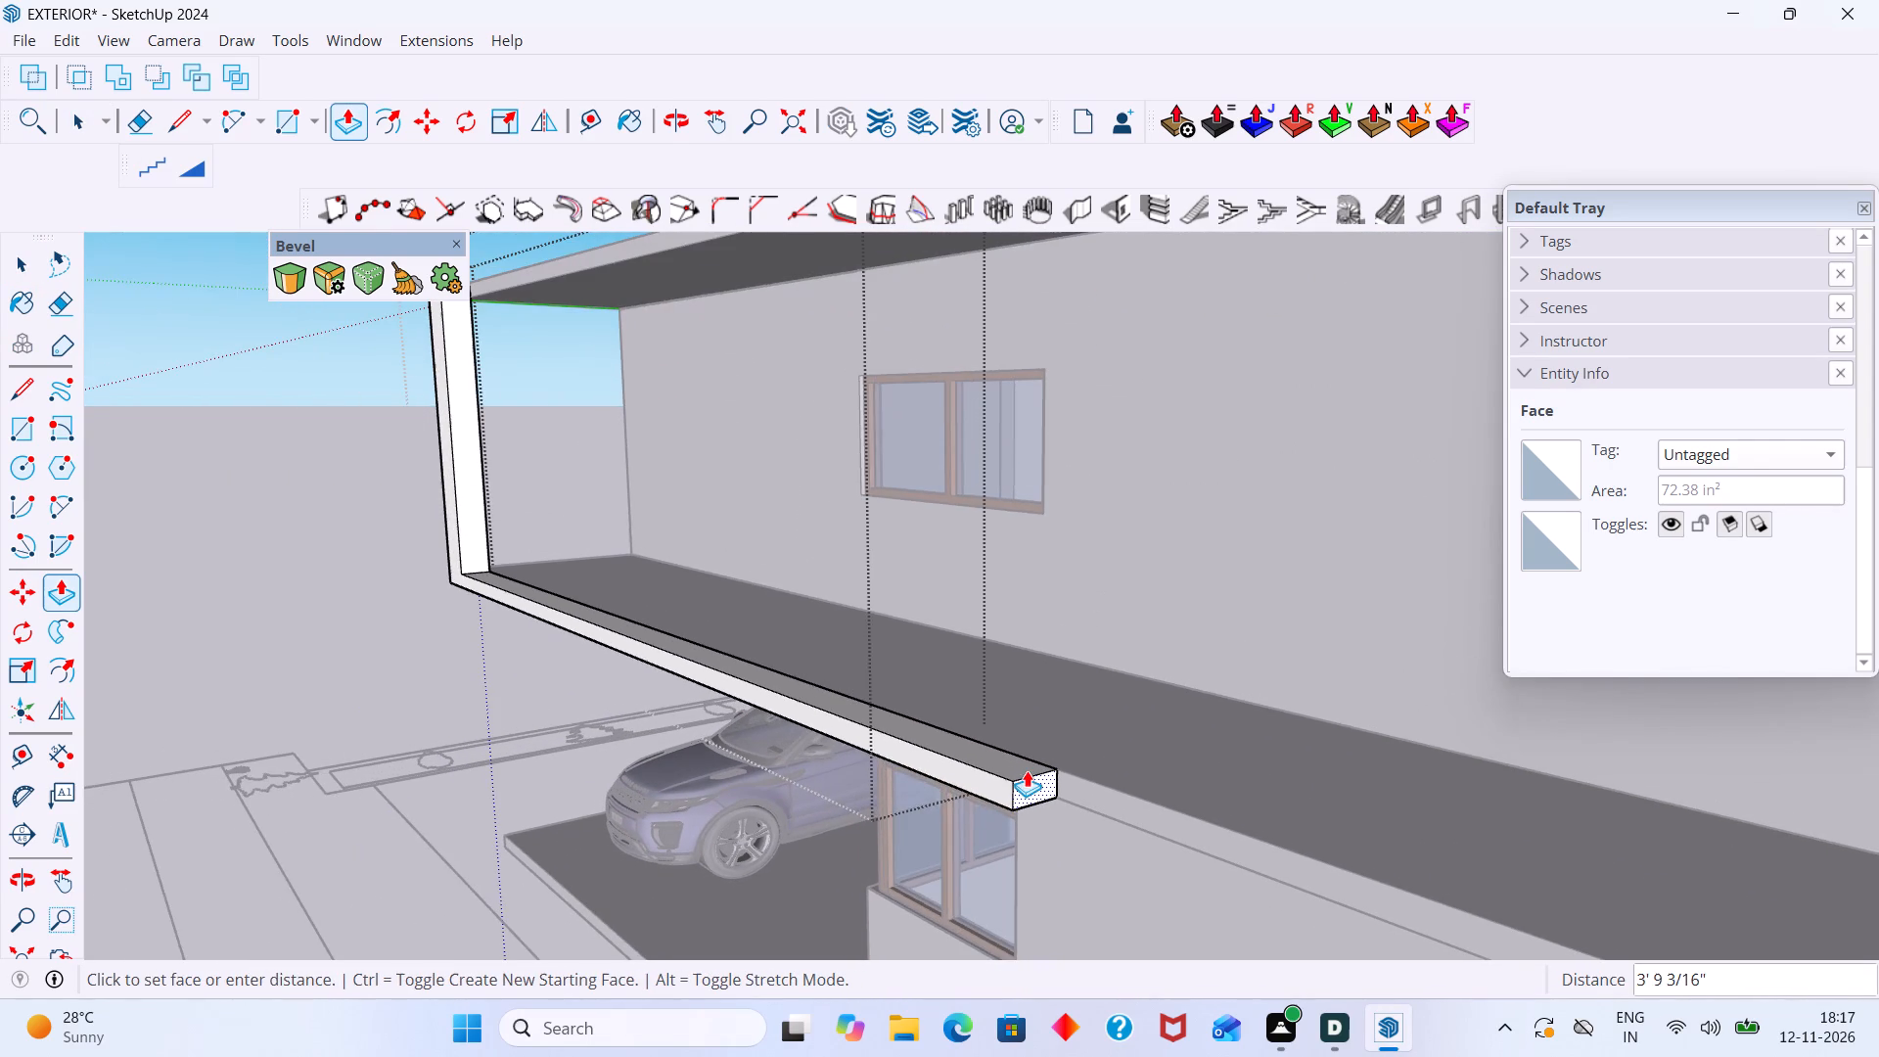
{"action": "middle_click_drag", "start_coordinate": [1010, 770], "coordinate": [838, 676], "text": "shift"}
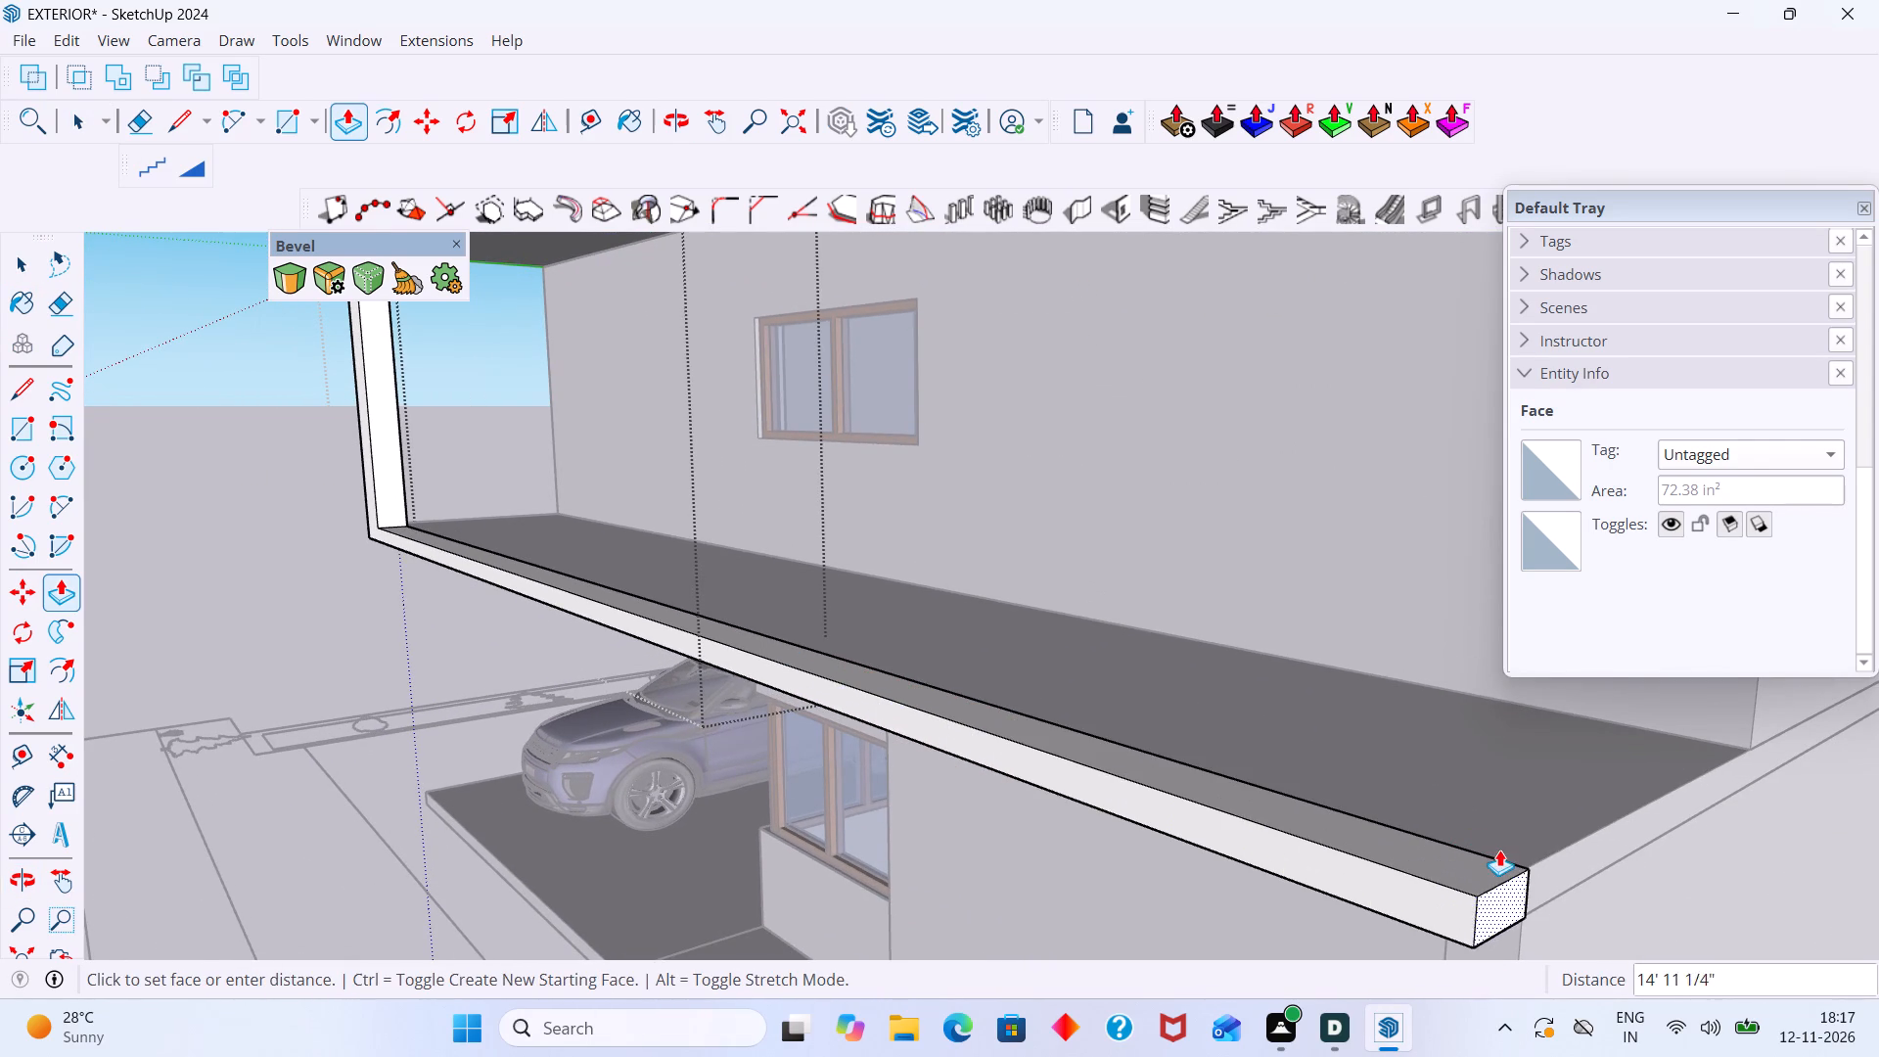
{"action": "scroll", "coordinate": [1527, 872], "scroll_direction": "up", "scroll_amount": 2}
{"action": "left_click", "coordinate": [1527, 862]}
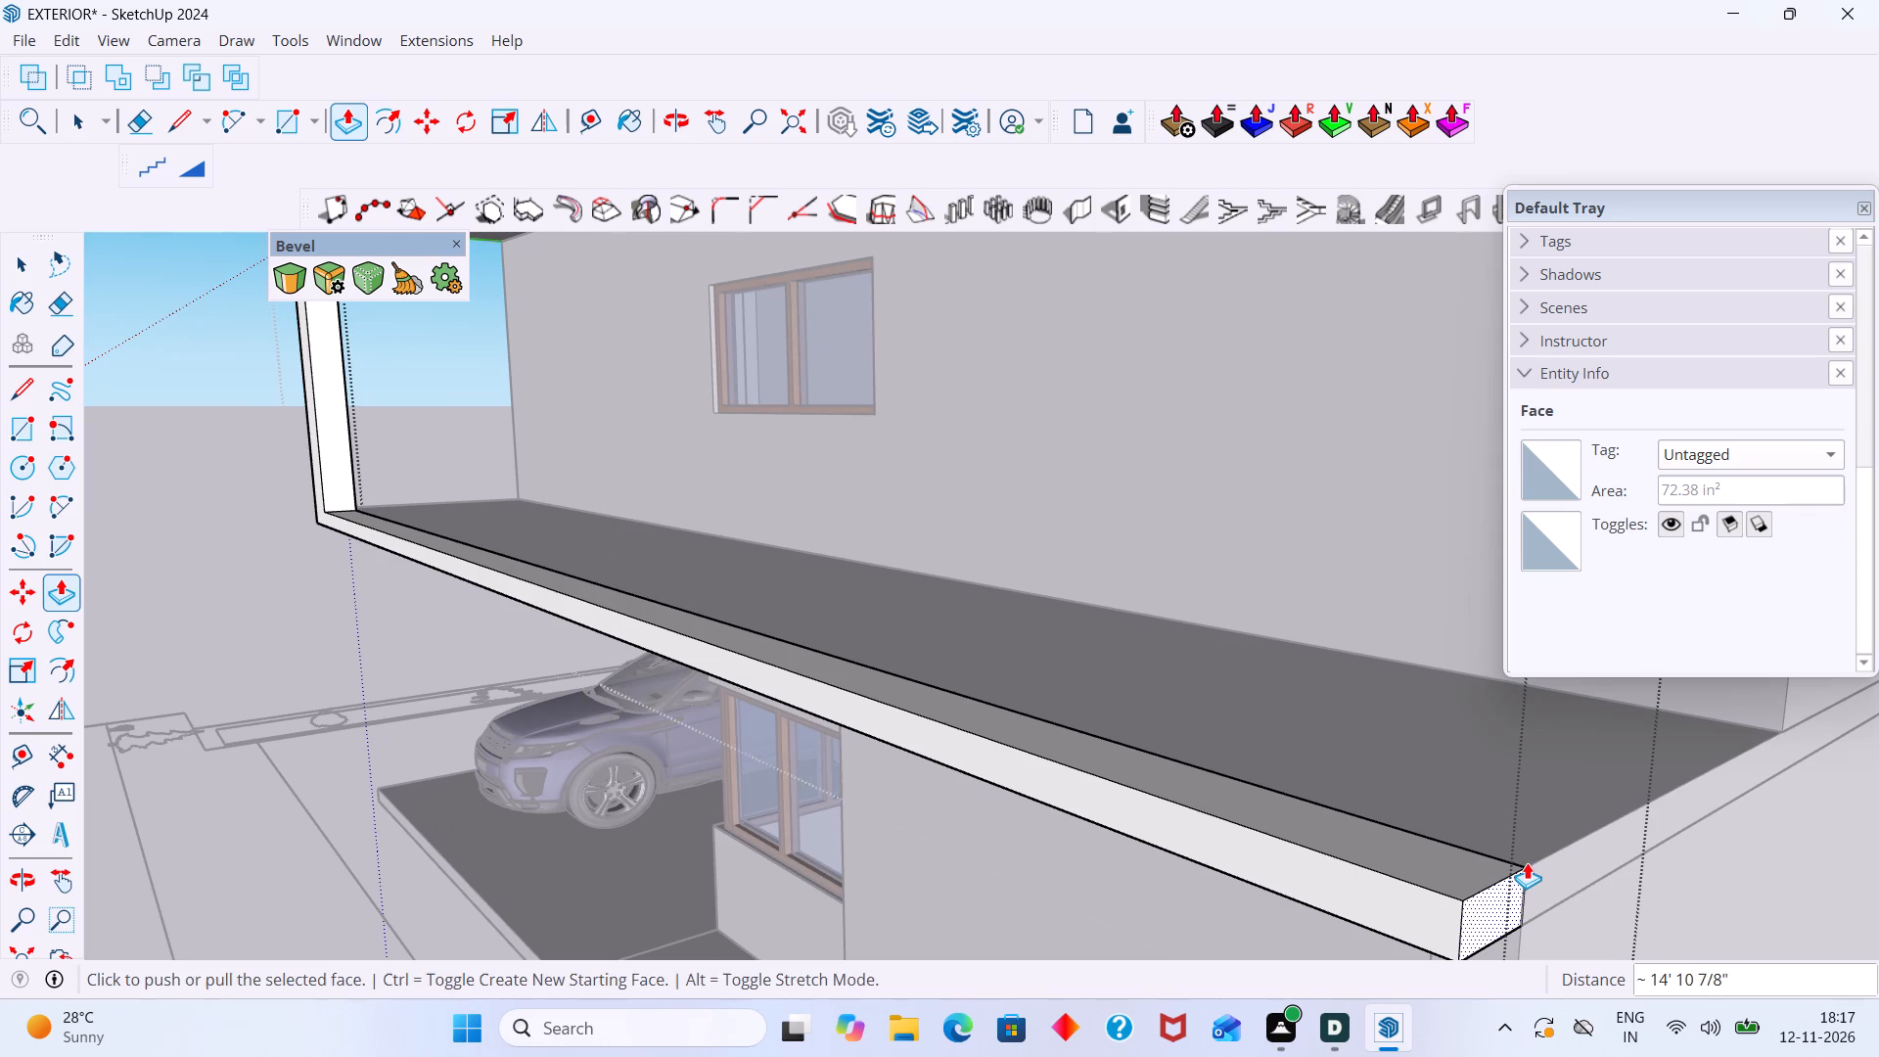
{"action": "key", "text": "space"}
{"action": "scroll", "coordinate": [1531, 845], "scroll_direction": "down", "scroll_amount": 20}
{"action": "scroll", "coordinate": [1531, 845], "scroll_direction": "down", "scroll_amount": 4}
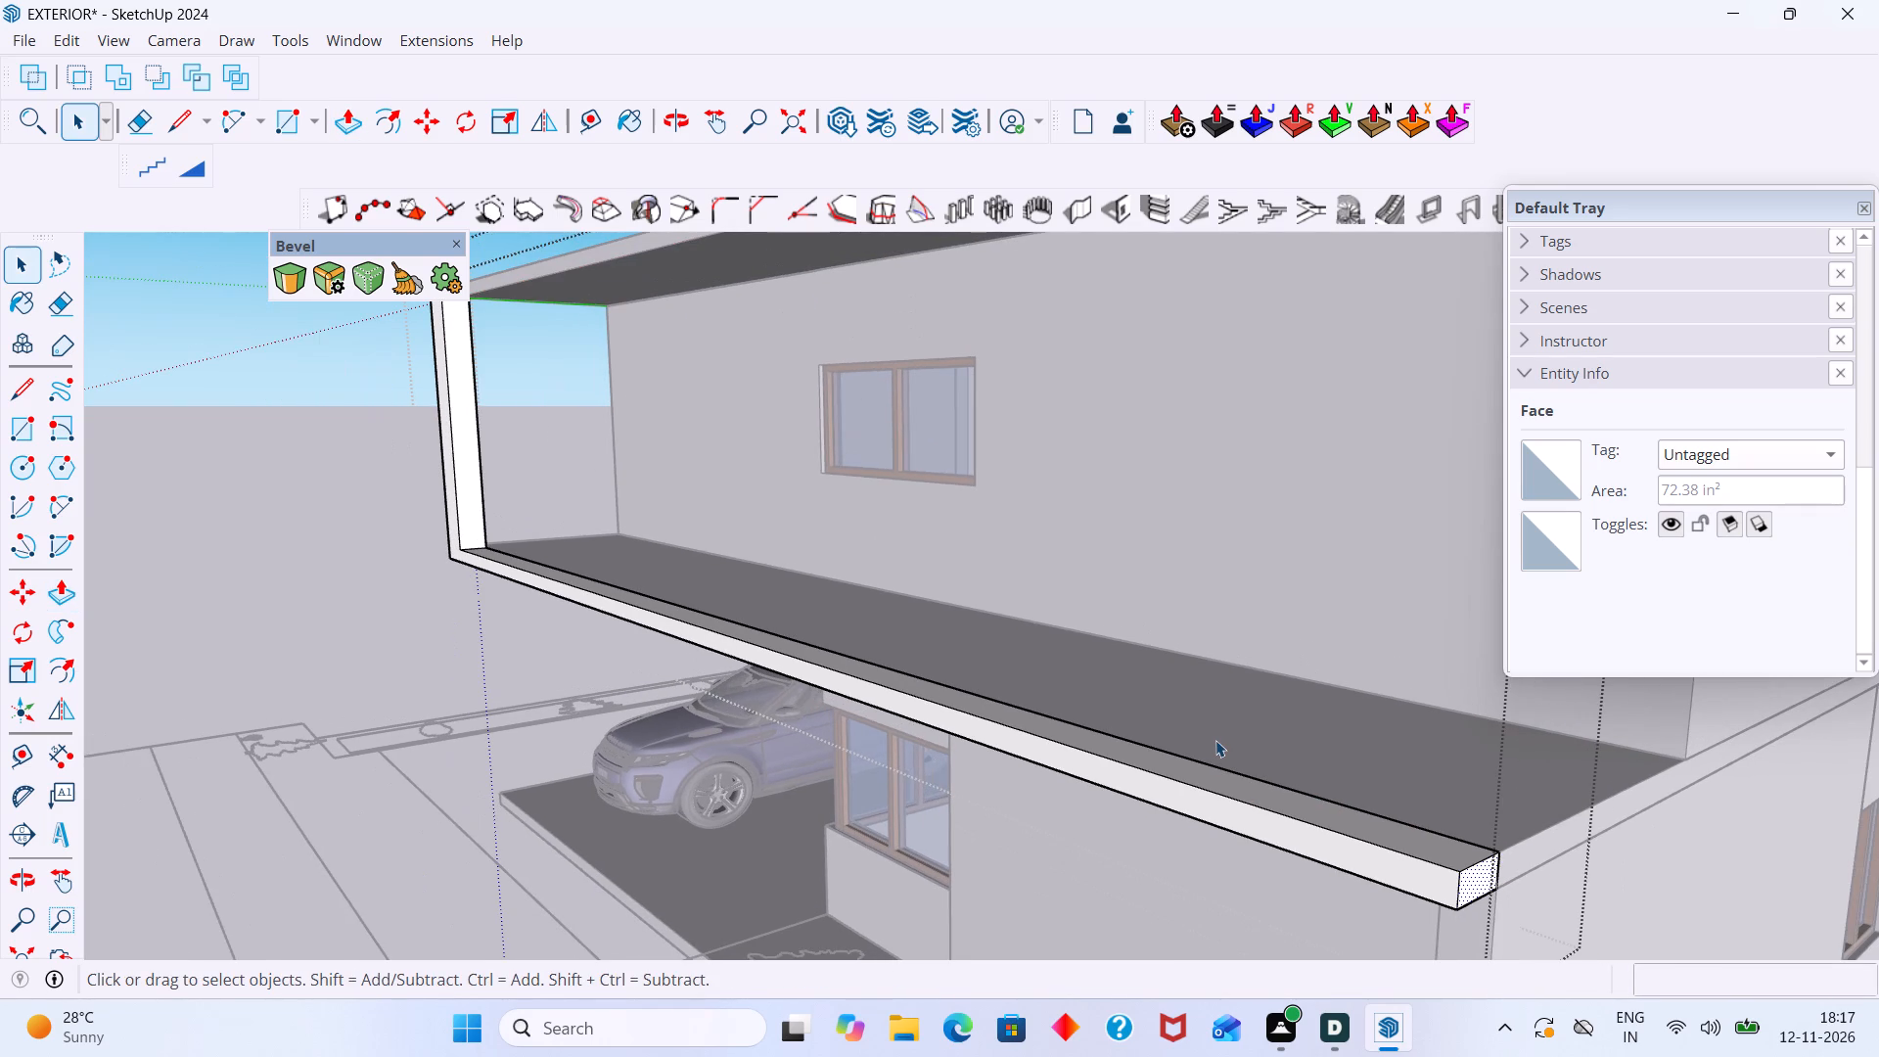
{"action": "scroll", "coordinate": [1294, 678], "scroll_direction": "down", "scroll_amount": 11}
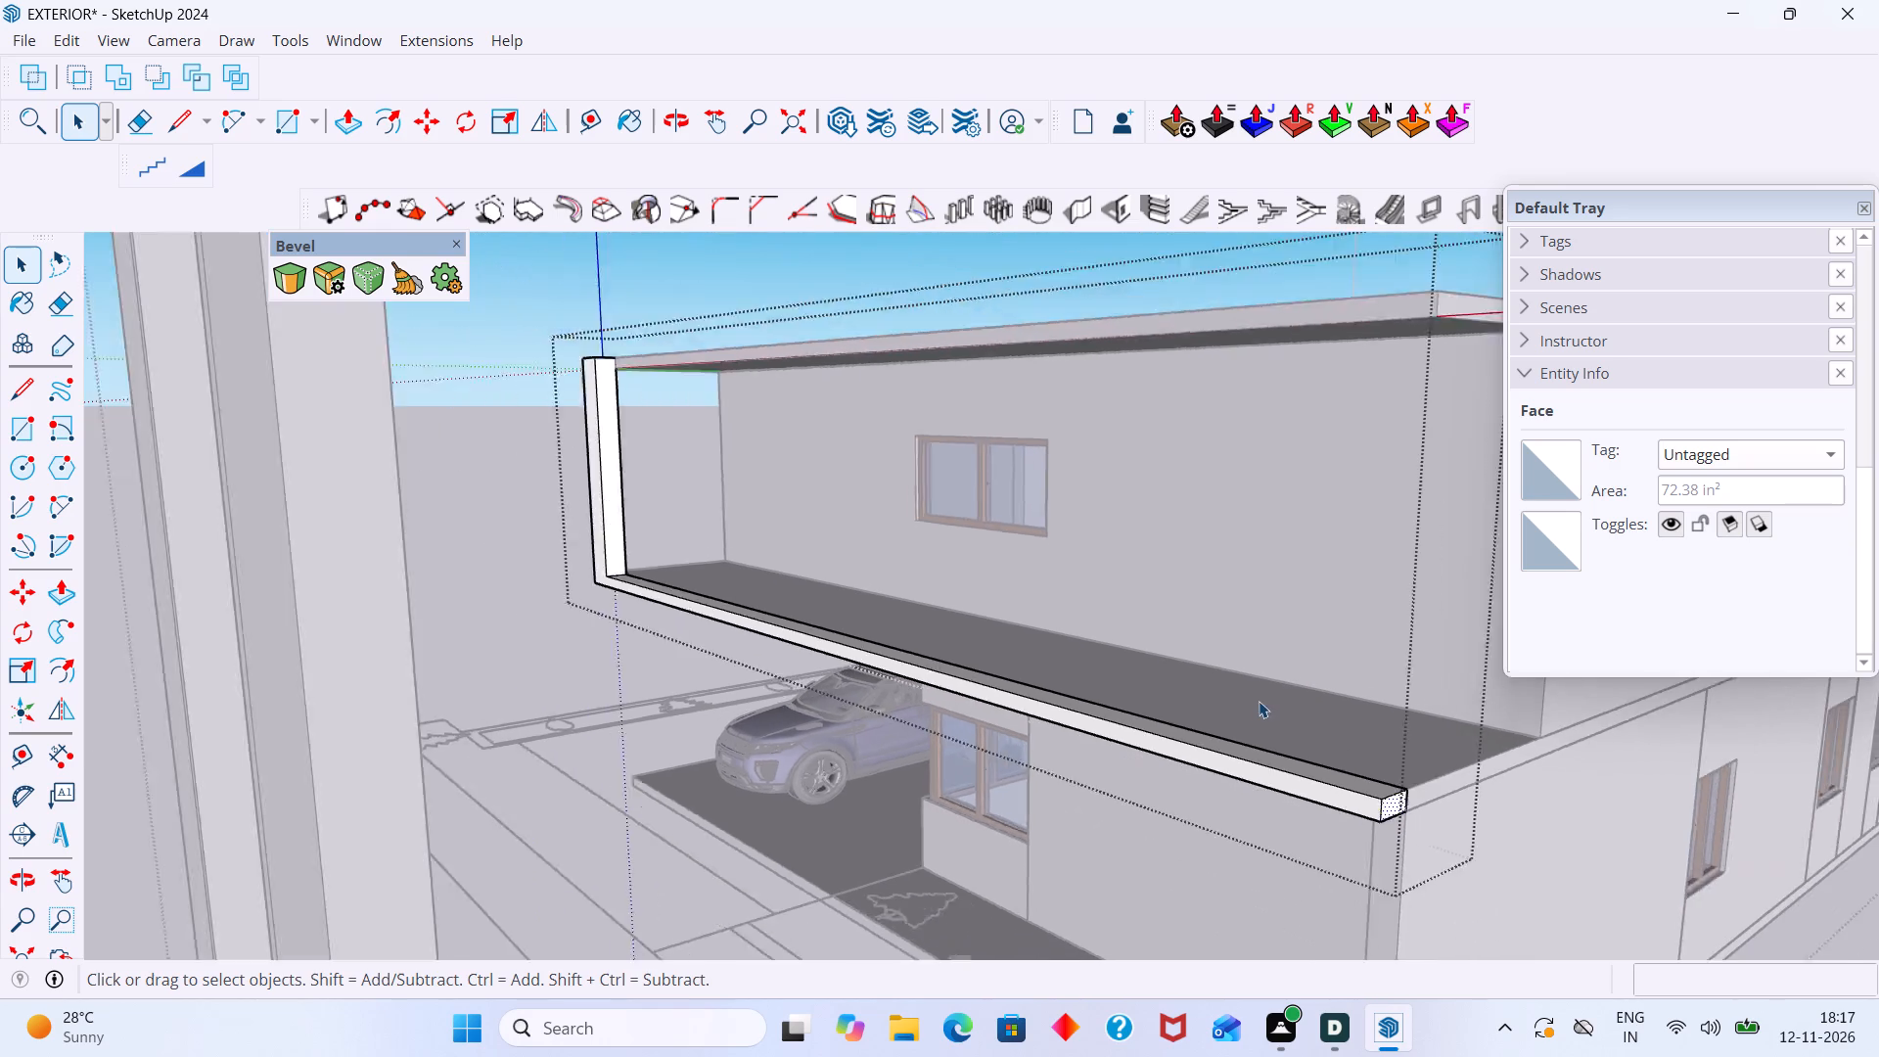
{"action": "scroll", "coordinate": [1259, 701], "scroll_direction": "down", "scroll_amount": 20}
{"action": "scroll", "coordinate": [1259, 701], "scroll_direction": "down", "scroll_amount": 5}
{"action": "left_click", "coordinate": [768, 755]}
Open the upper-floor frame's group and pull the bottom beam's top face up about 2' 11 7/8" to deepen the beam.
{"action": "scroll", "coordinate": [1087, 697], "scroll_direction": "up", "scroll_amount": 4}
{"action": "middle_click_drag", "start_coordinate": [1075, 689], "coordinate": [1624, 743]}
{"action": "scroll", "coordinate": [885, 637], "scroll_direction": "up", "scroll_amount": 10}
{"action": "middle_click_drag", "start_coordinate": [1172, 686], "coordinate": [1101, 701]}
{"action": "scroll", "coordinate": [1113, 711], "scroll_direction": "up", "scroll_amount": 1}
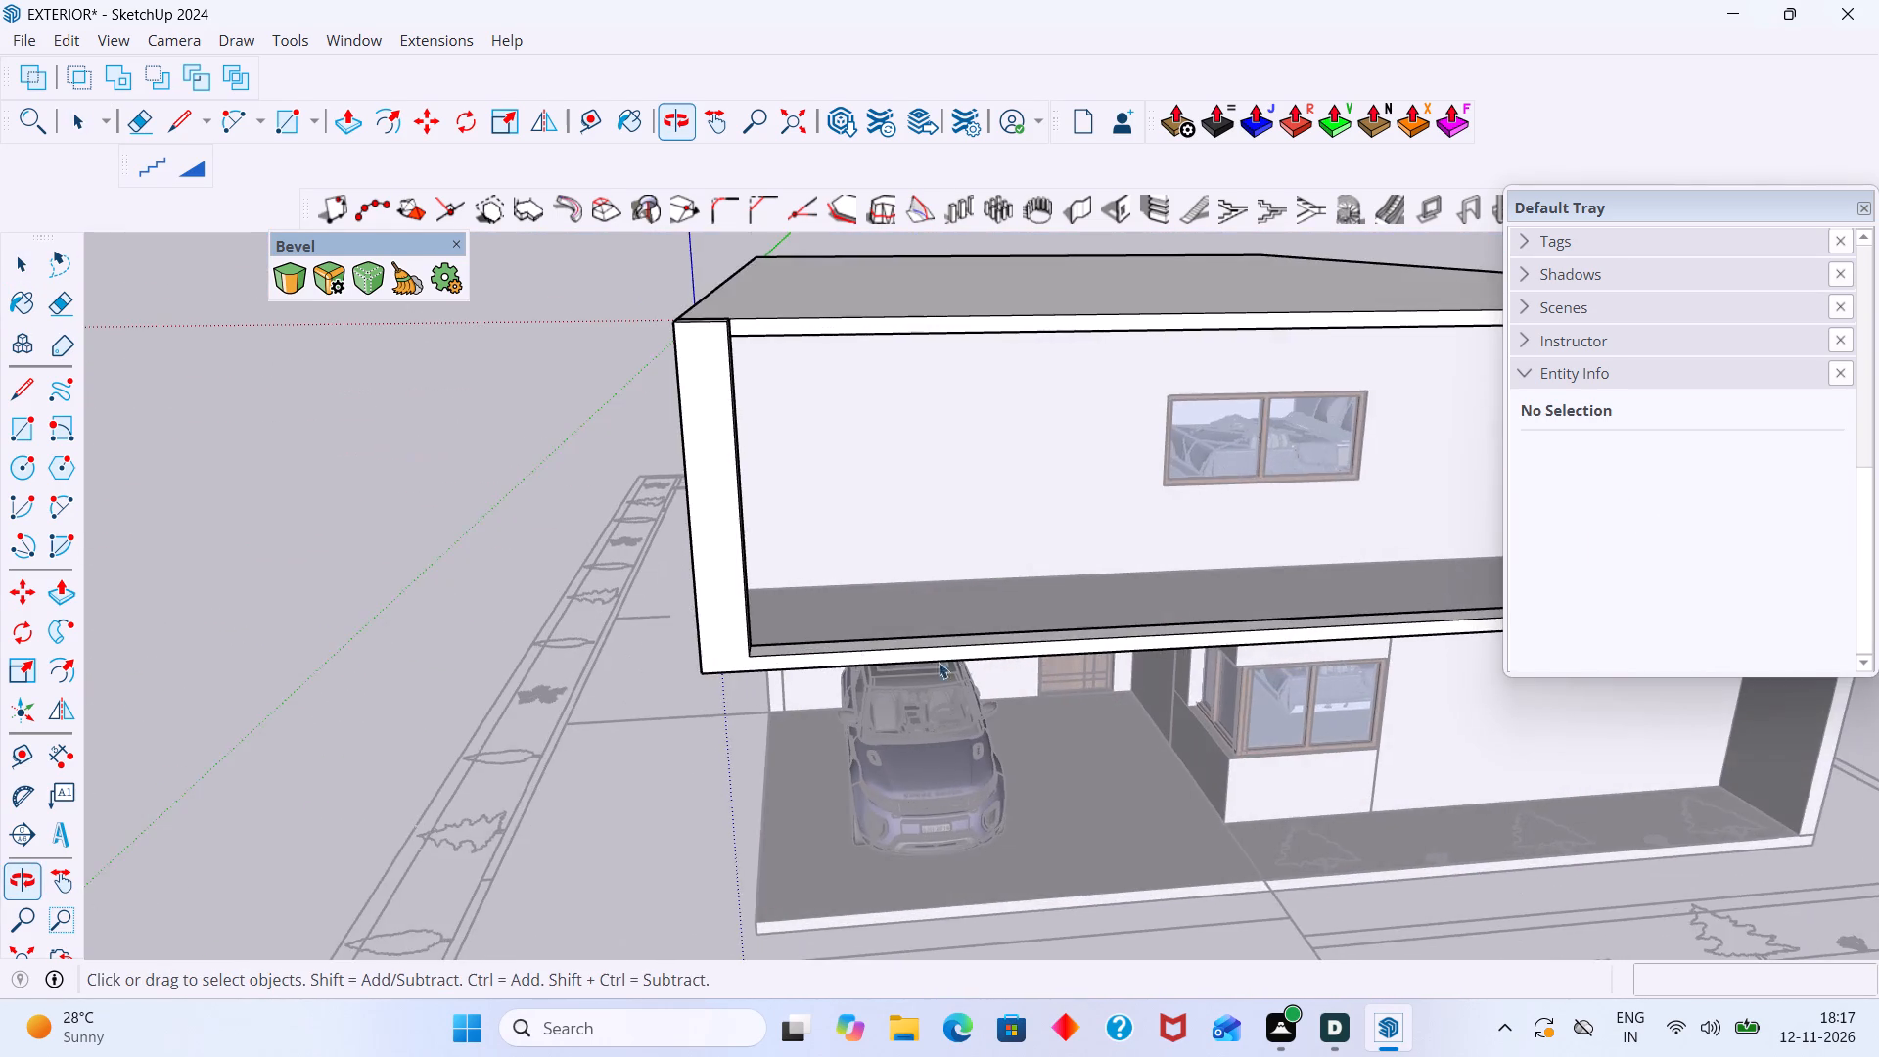
{"action": "scroll", "coordinate": [898, 659], "scroll_direction": "up", "scroll_amount": 17}
{"action": "middle_click_drag", "start_coordinate": [808, 646], "coordinate": [710, 651]}
{"action": "scroll", "coordinate": [666, 668], "scroll_direction": "up", "scroll_amount": 3}
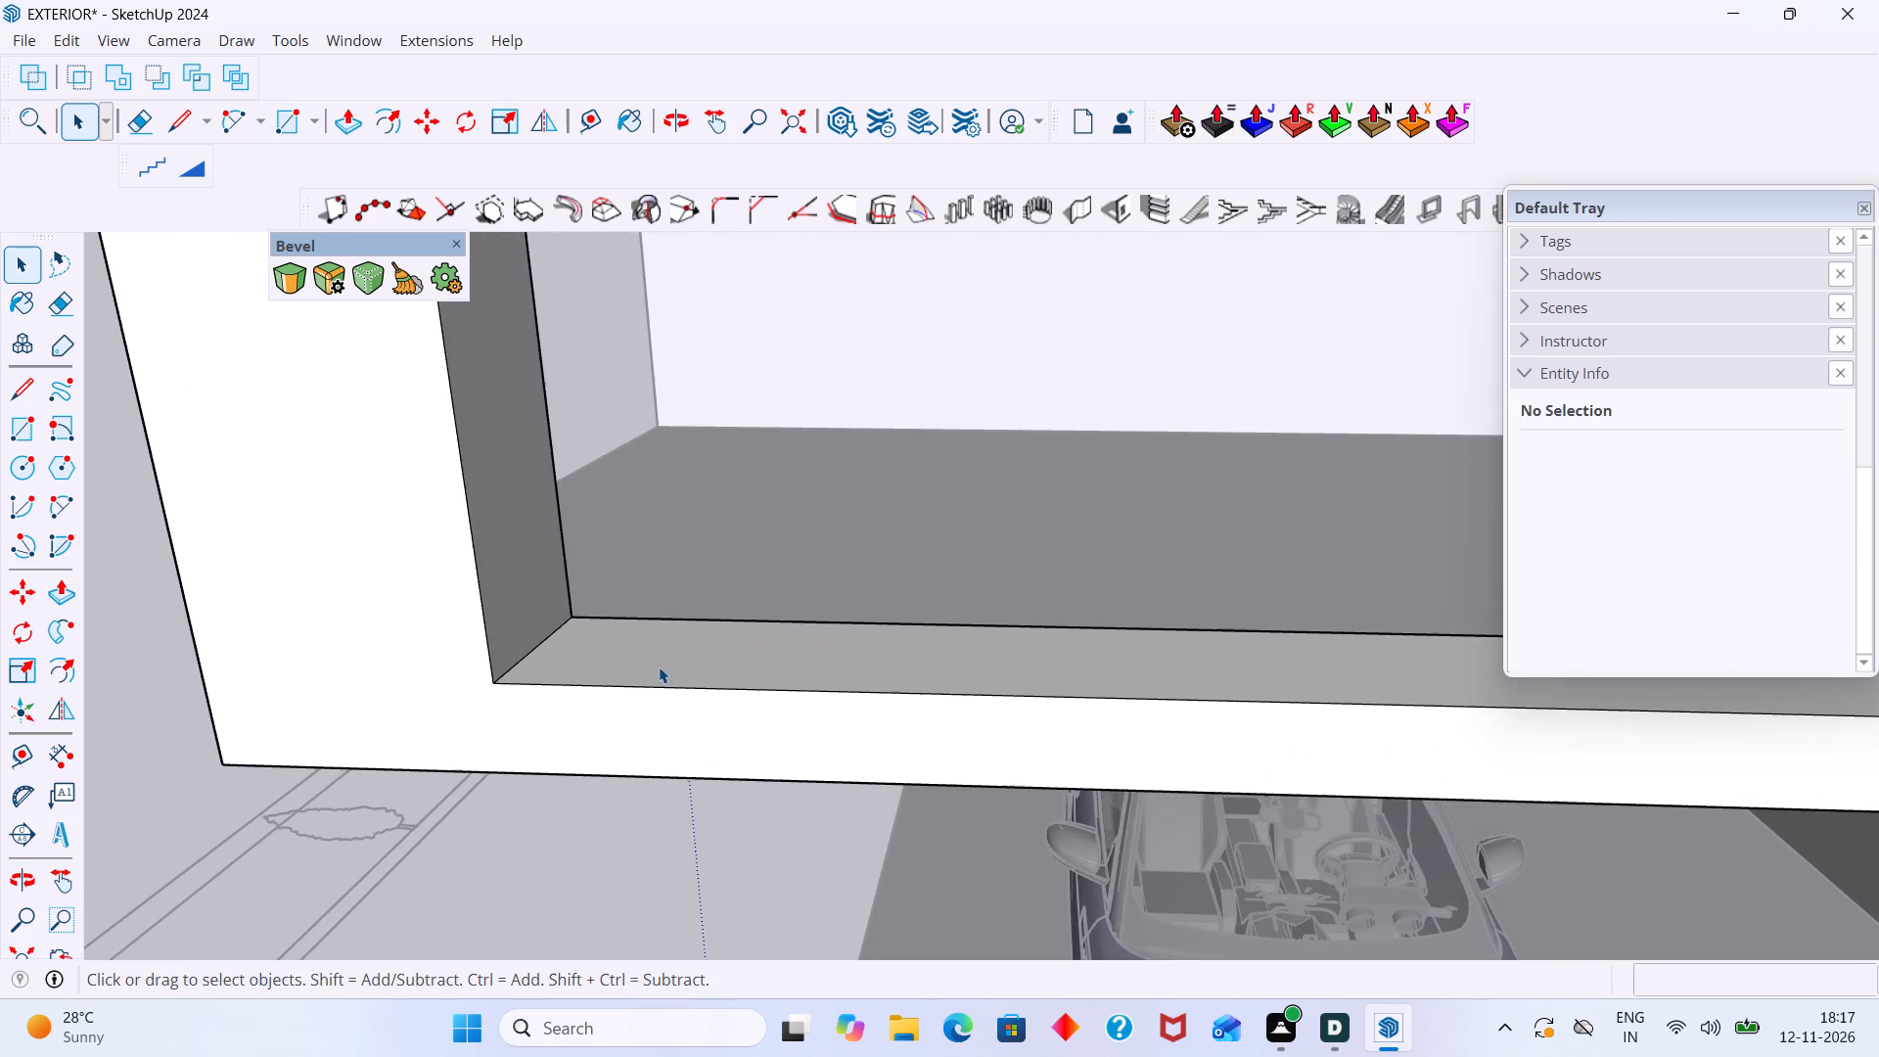
{"action": "double_click", "coordinate": [659, 666]}
{"action": "scroll", "coordinate": [662, 658], "scroll_direction": "up", "scroll_amount": 4}
{"action": "left_click", "coordinate": [662, 658]}
{"action": "key", "text": "p"}
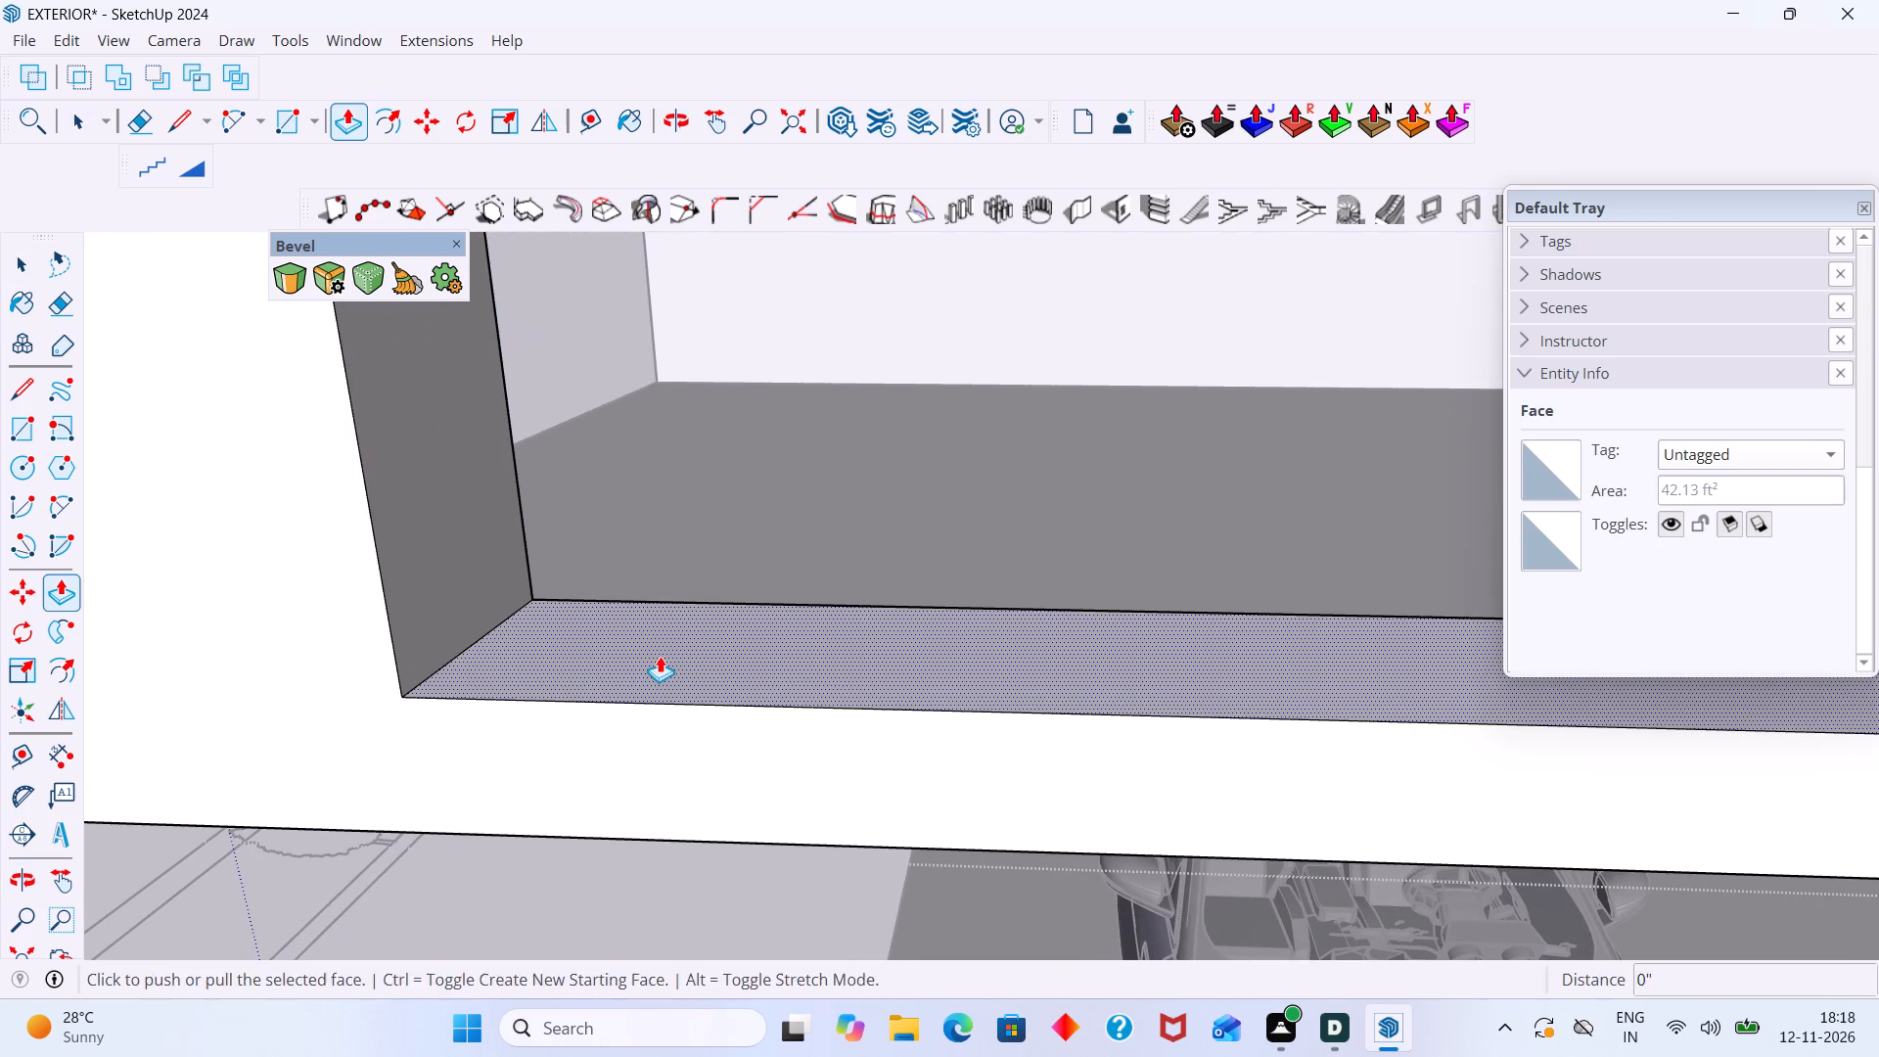
{"action": "left_click", "coordinate": [660, 656]}
{"action": "scroll", "coordinate": [640, 557], "scroll_direction": "down", "scroll_amount": 18}
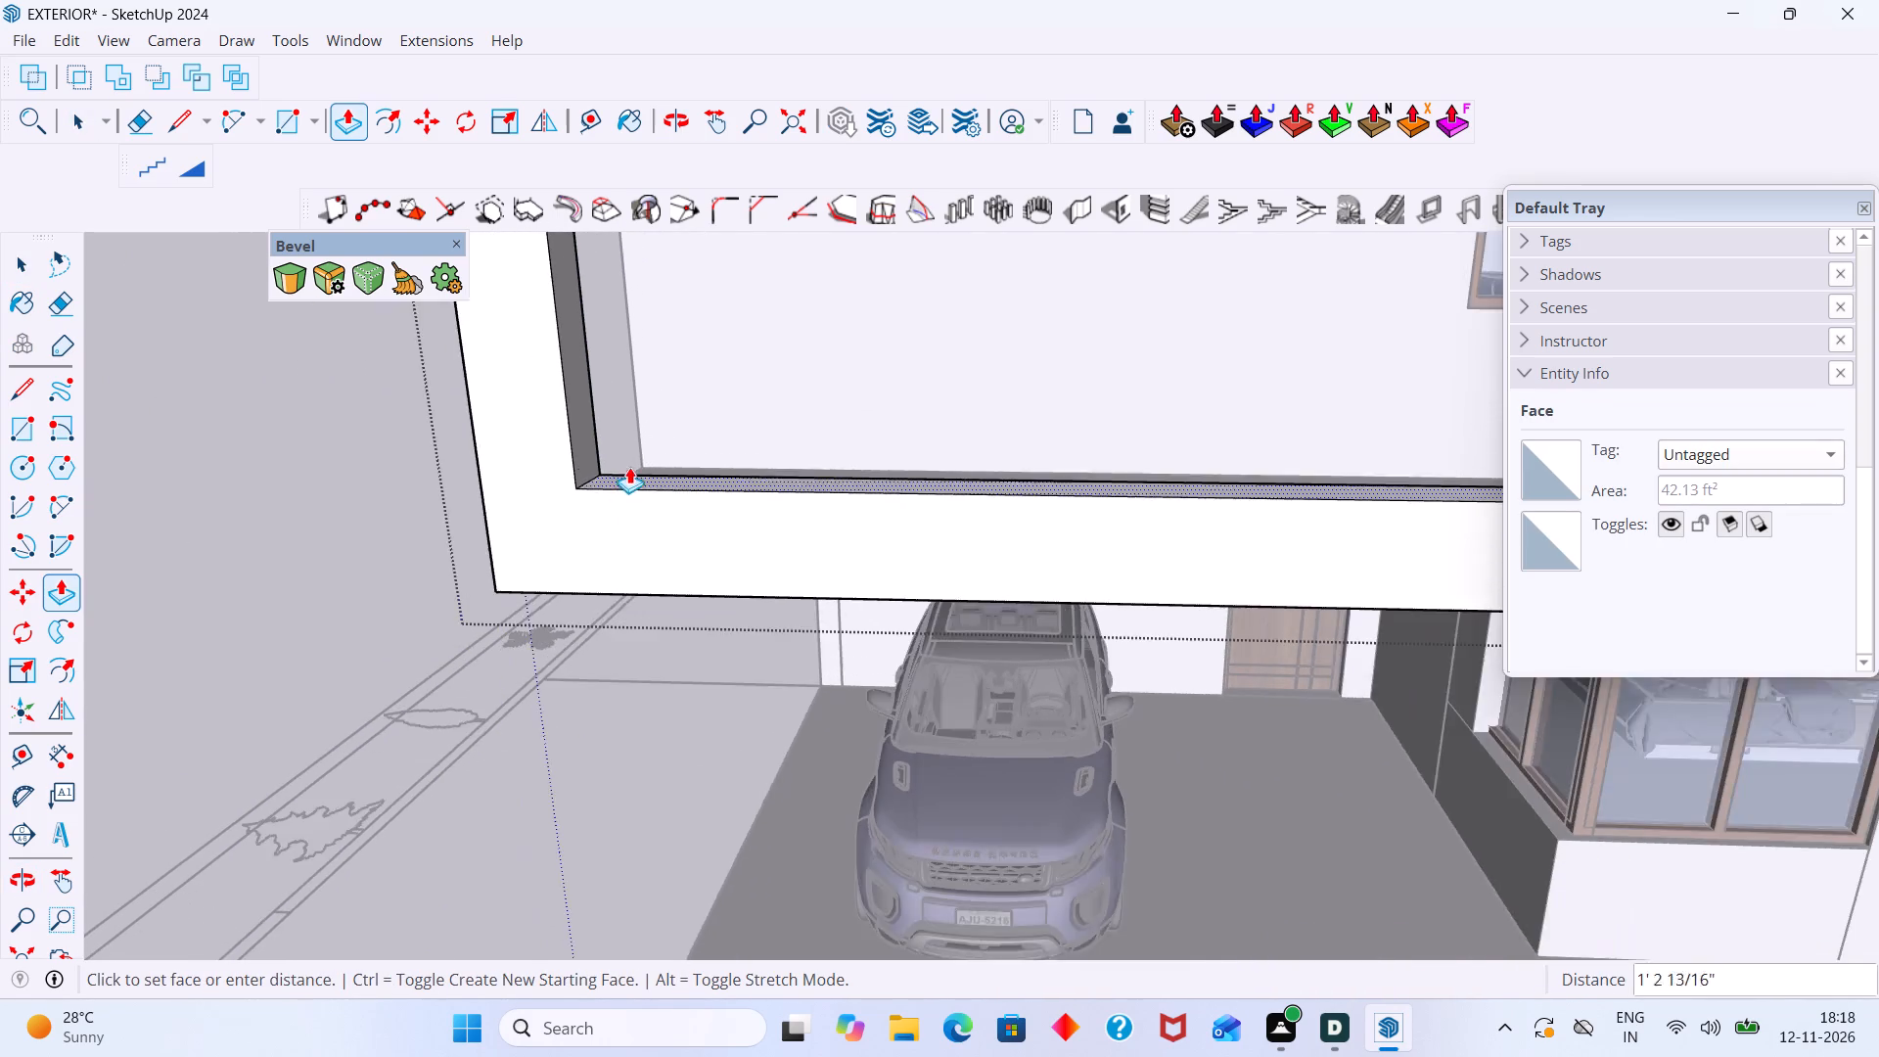
{"action": "scroll", "coordinate": [629, 467], "scroll_direction": "down", "scroll_amount": 7}
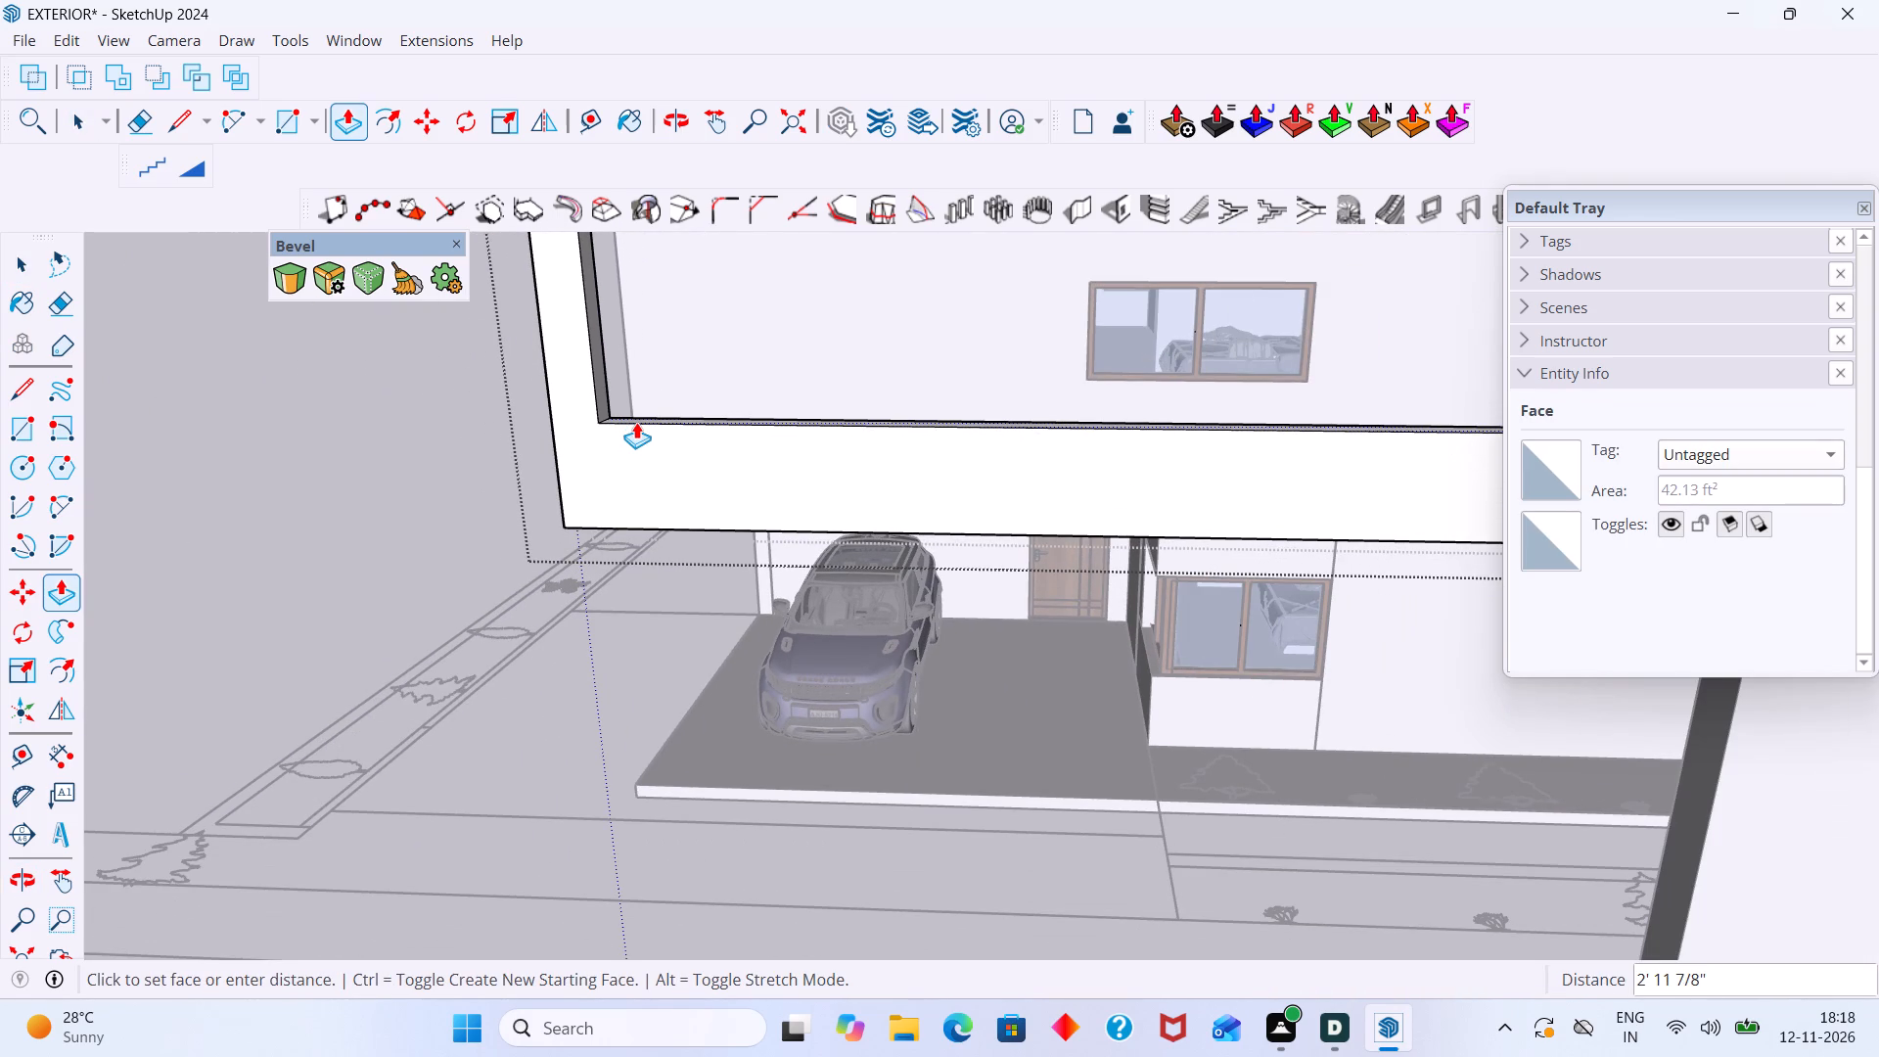
{"action": "left_click", "coordinate": [636, 422]}
Widen the corner post by pulling its inner side face towards the window, and exit the frame's group.
{"action": "scroll", "coordinate": [696, 435], "scroll_direction": "down", "scroll_amount": 10}
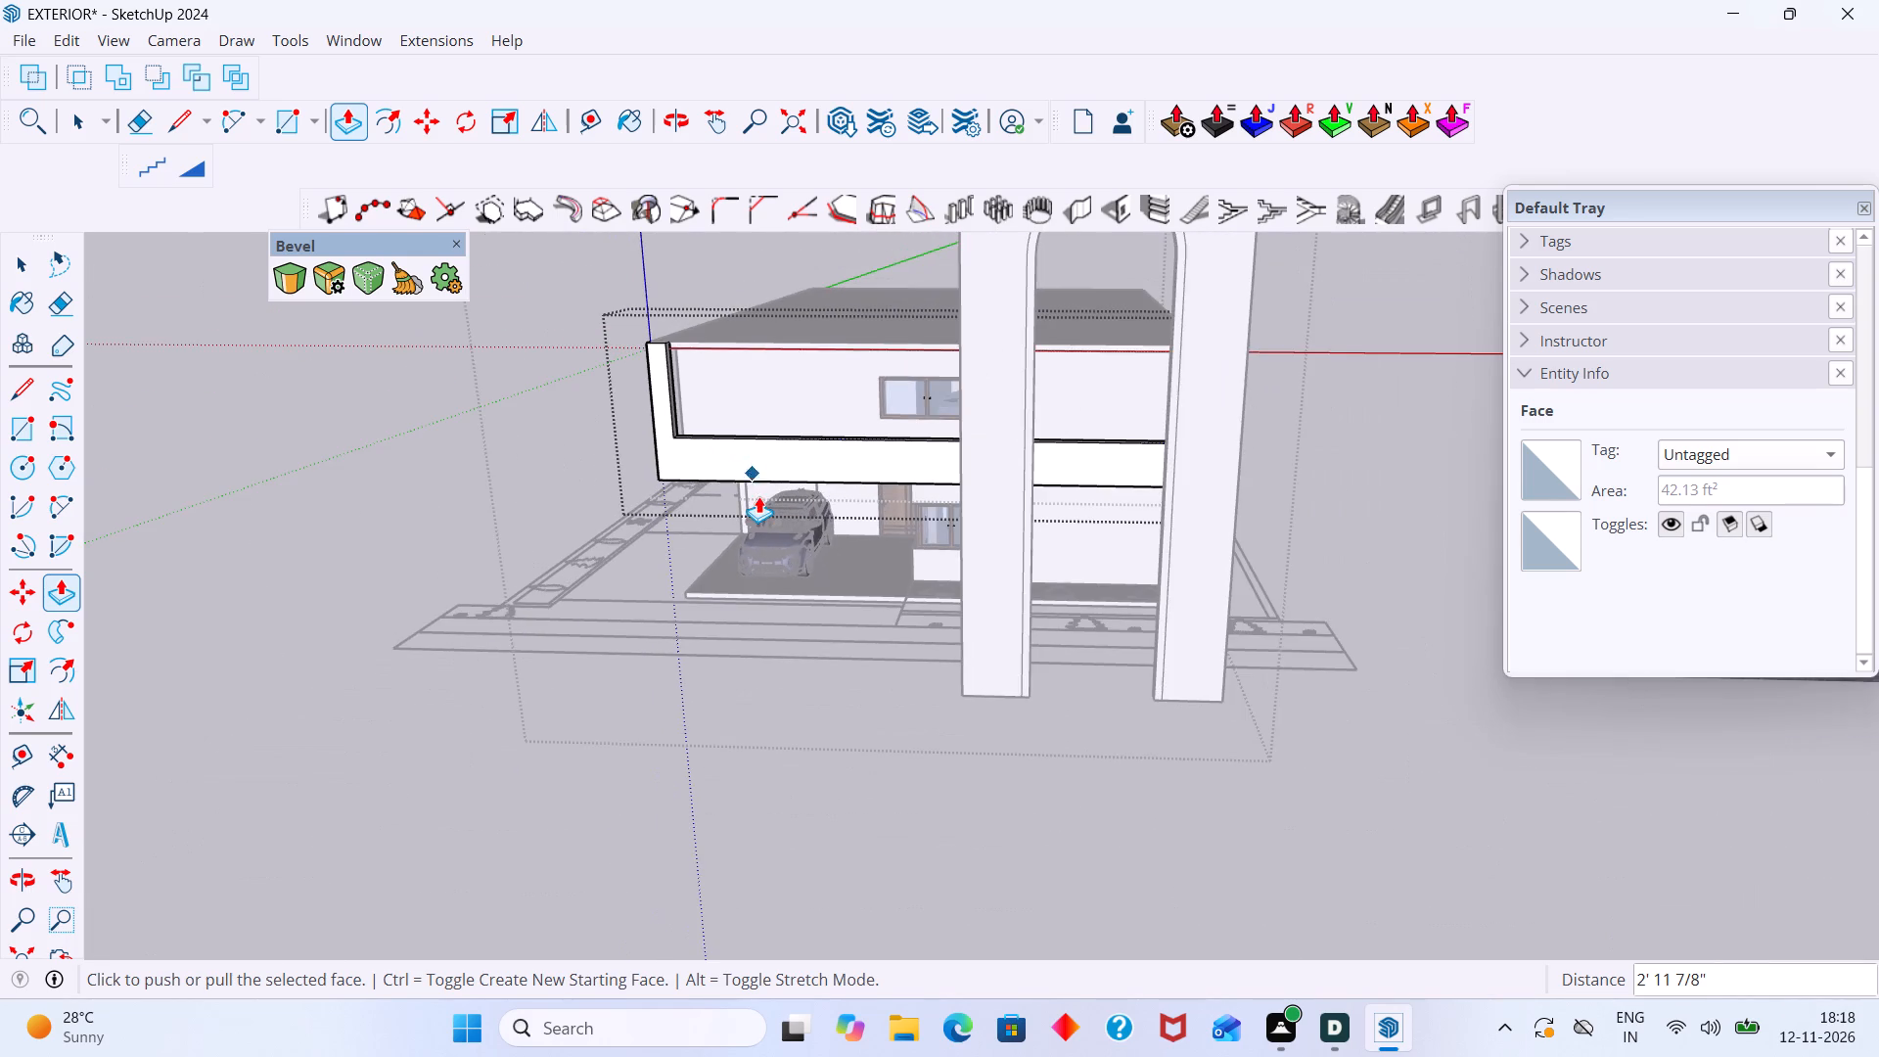
{"action": "middle_click_drag", "start_coordinate": [756, 496], "coordinate": [615, 492]}
{"action": "scroll", "coordinate": [683, 400], "scroll_direction": "up", "scroll_amount": 14}
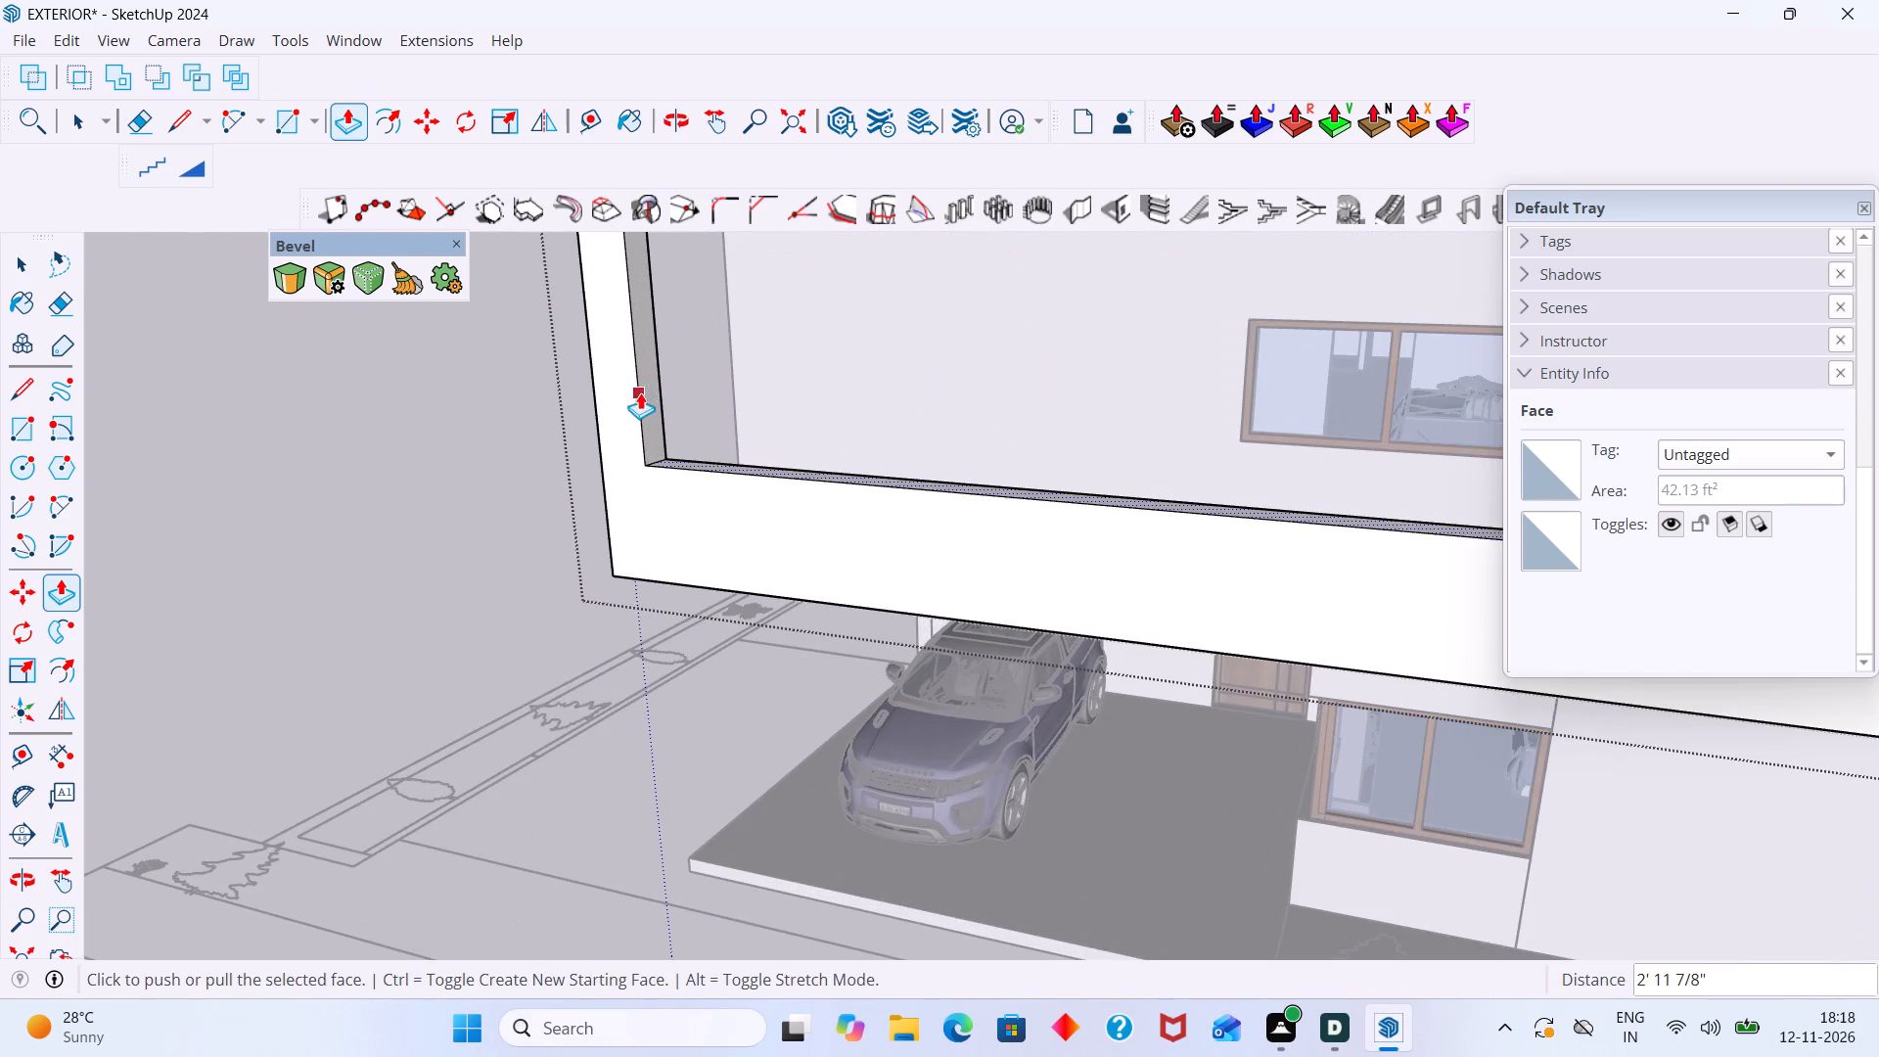
{"action": "key", "text": "space"}
{"action": "scroll", "coordinate": [593, 408], "scroll_direction": "up", "scroll_amount": 6}
{"action": "double_click", "coordinate": [671, 377]}
{"action": "scroll", "coordinate": [671, 377], "scroll_direction": "up", "scroll_amount": 2}
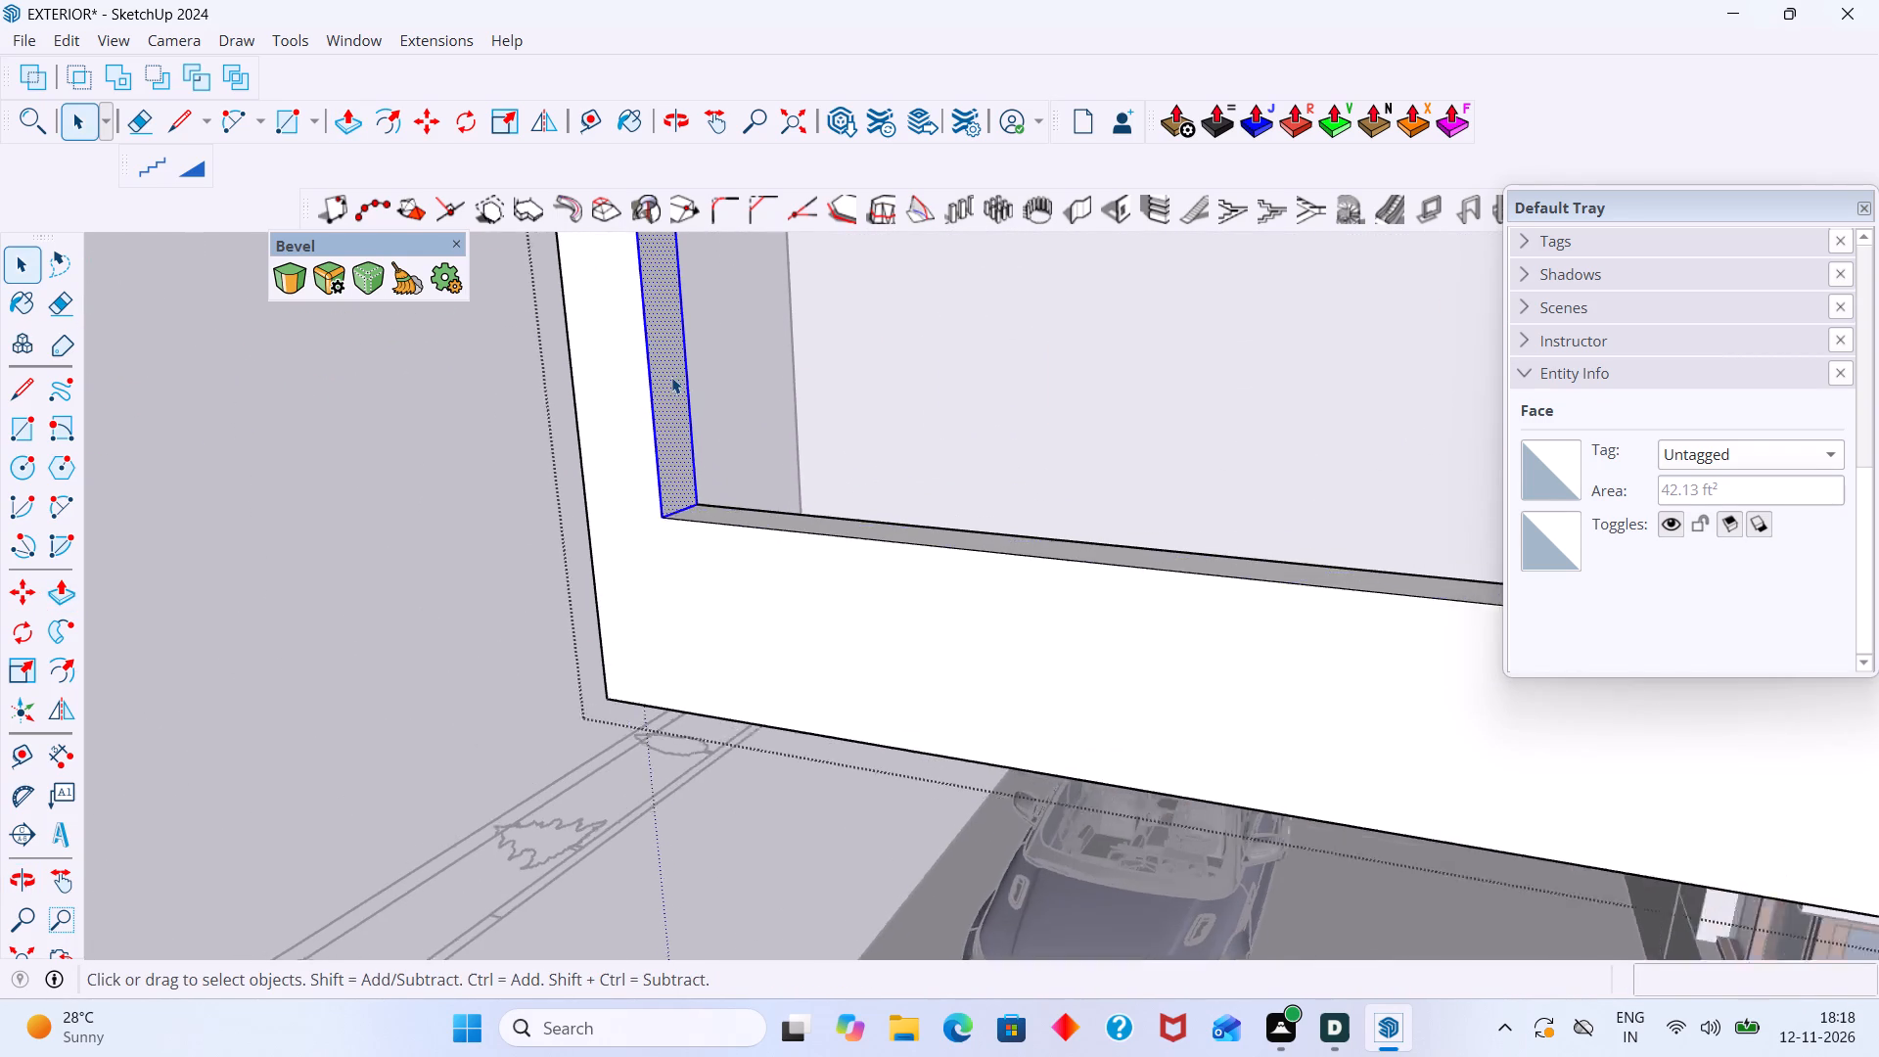
{"action": "scroll", "coordinate": [671, 377], "scroll_direction": "up", "scroll_amount": 2}
{"action": "left_click", "coordinate": [668, 381]}
{"action": "key", "text": "p"}
{"action": "left_click", "coordinate": [676, 381]}
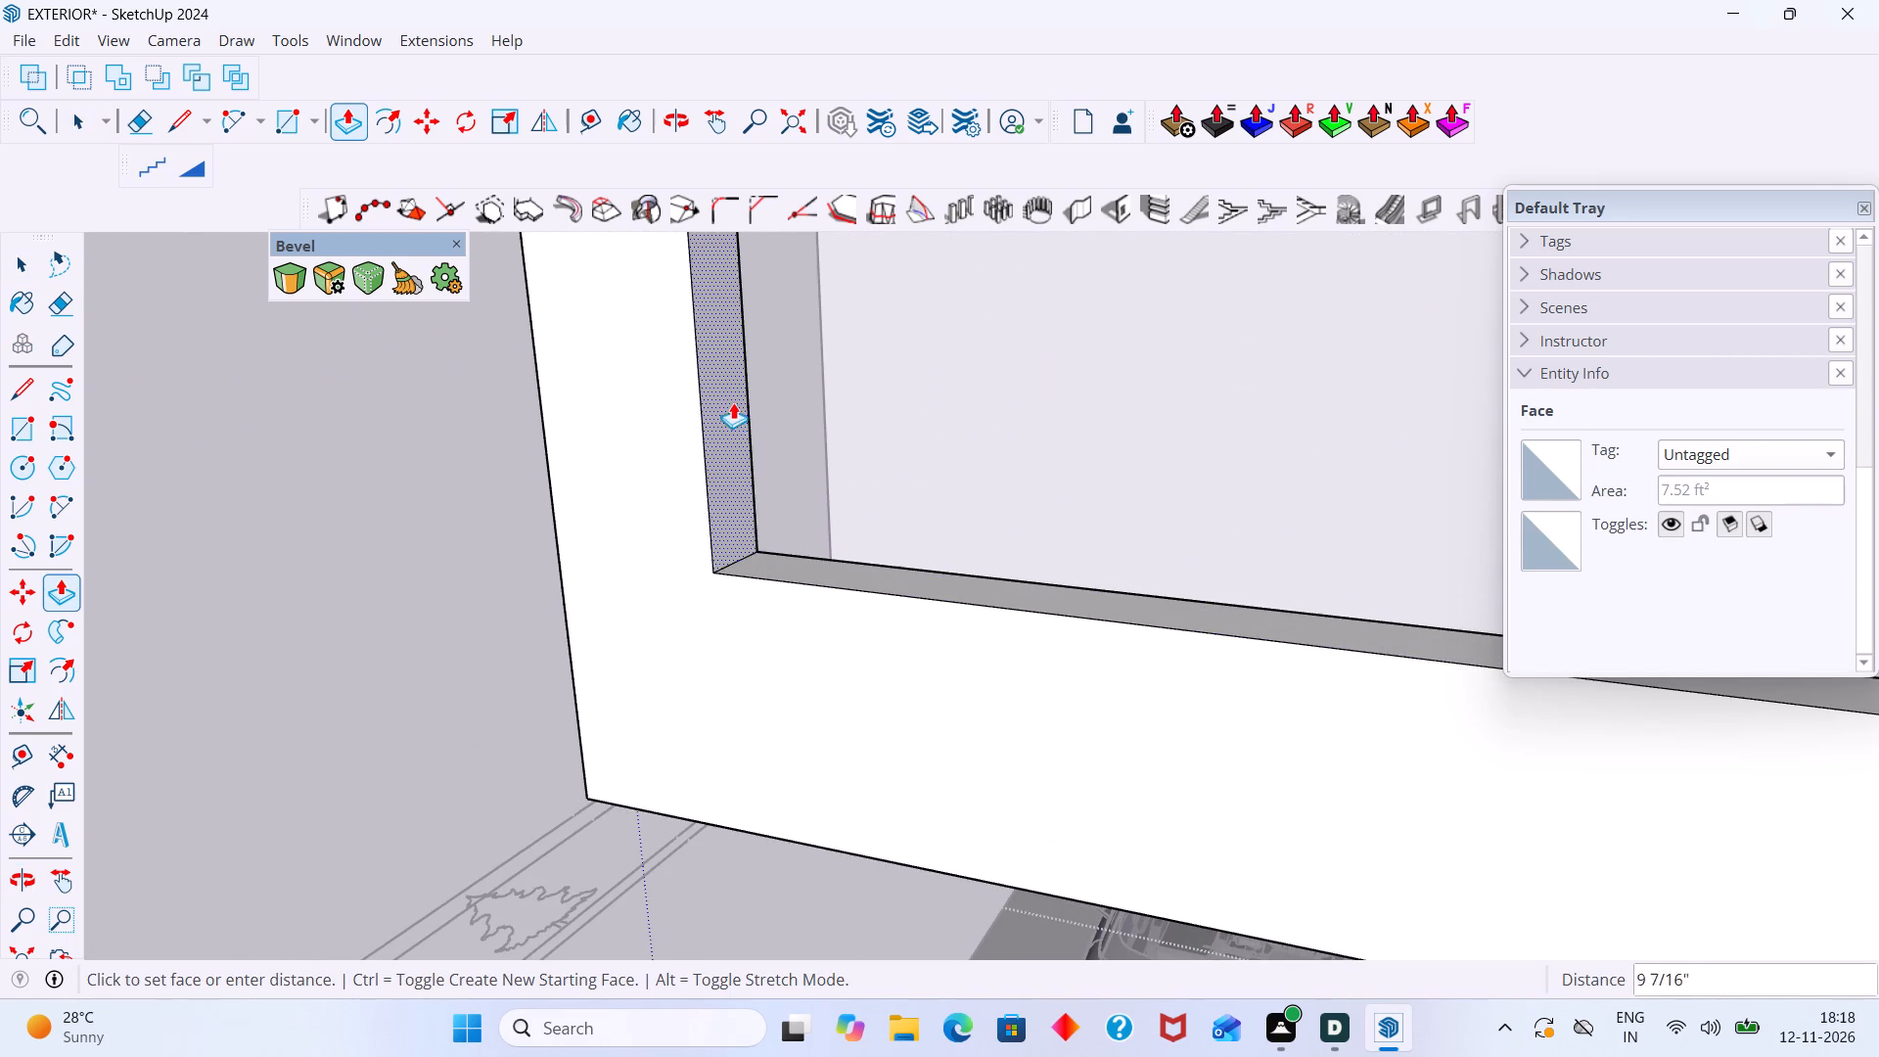
{"action": "left_click", "coordinate": [775, 427]}
{"action": "key", "text": "space"}
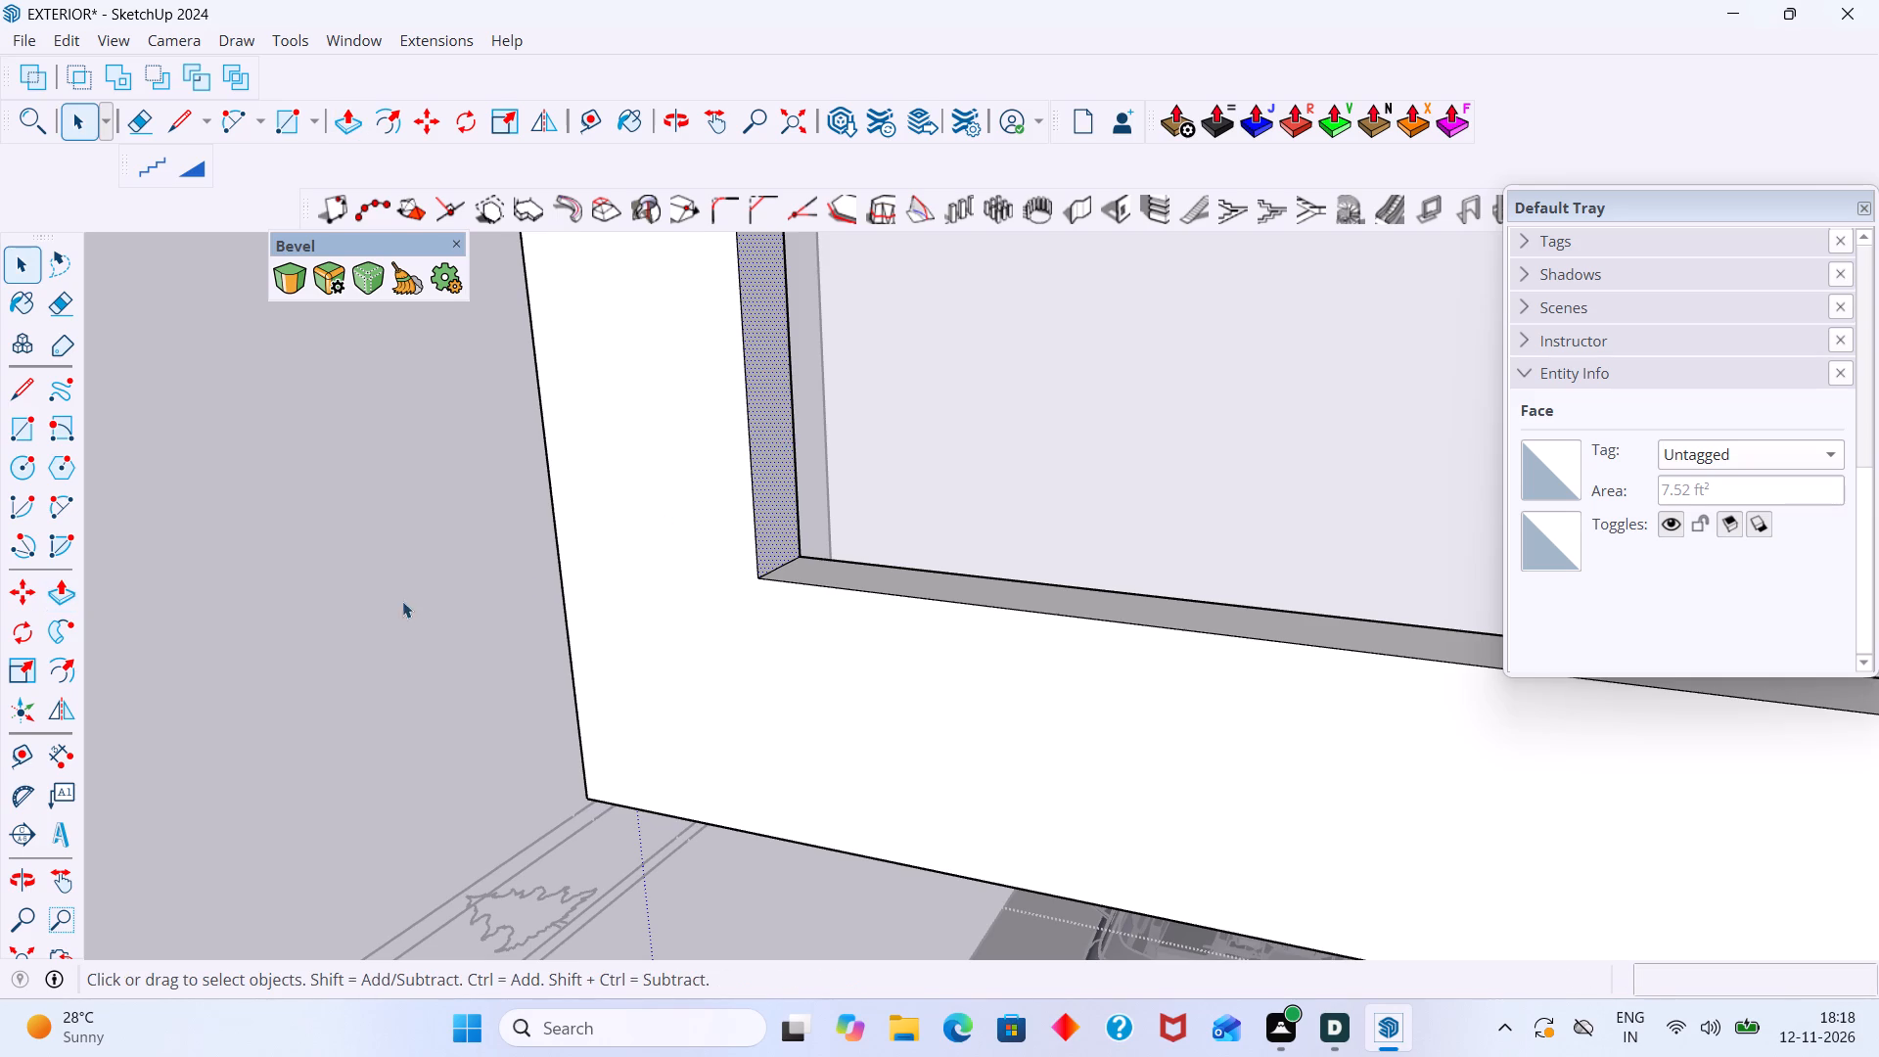
{"action": "left_click", "coordinate": [402, 601]}
Examine the frame's post and beam proportions from several angles against the reference facade image.
{"action": "scroll", "coordinate": [483, 575], "scroll_direction": "down", "scroll_amount": 19}
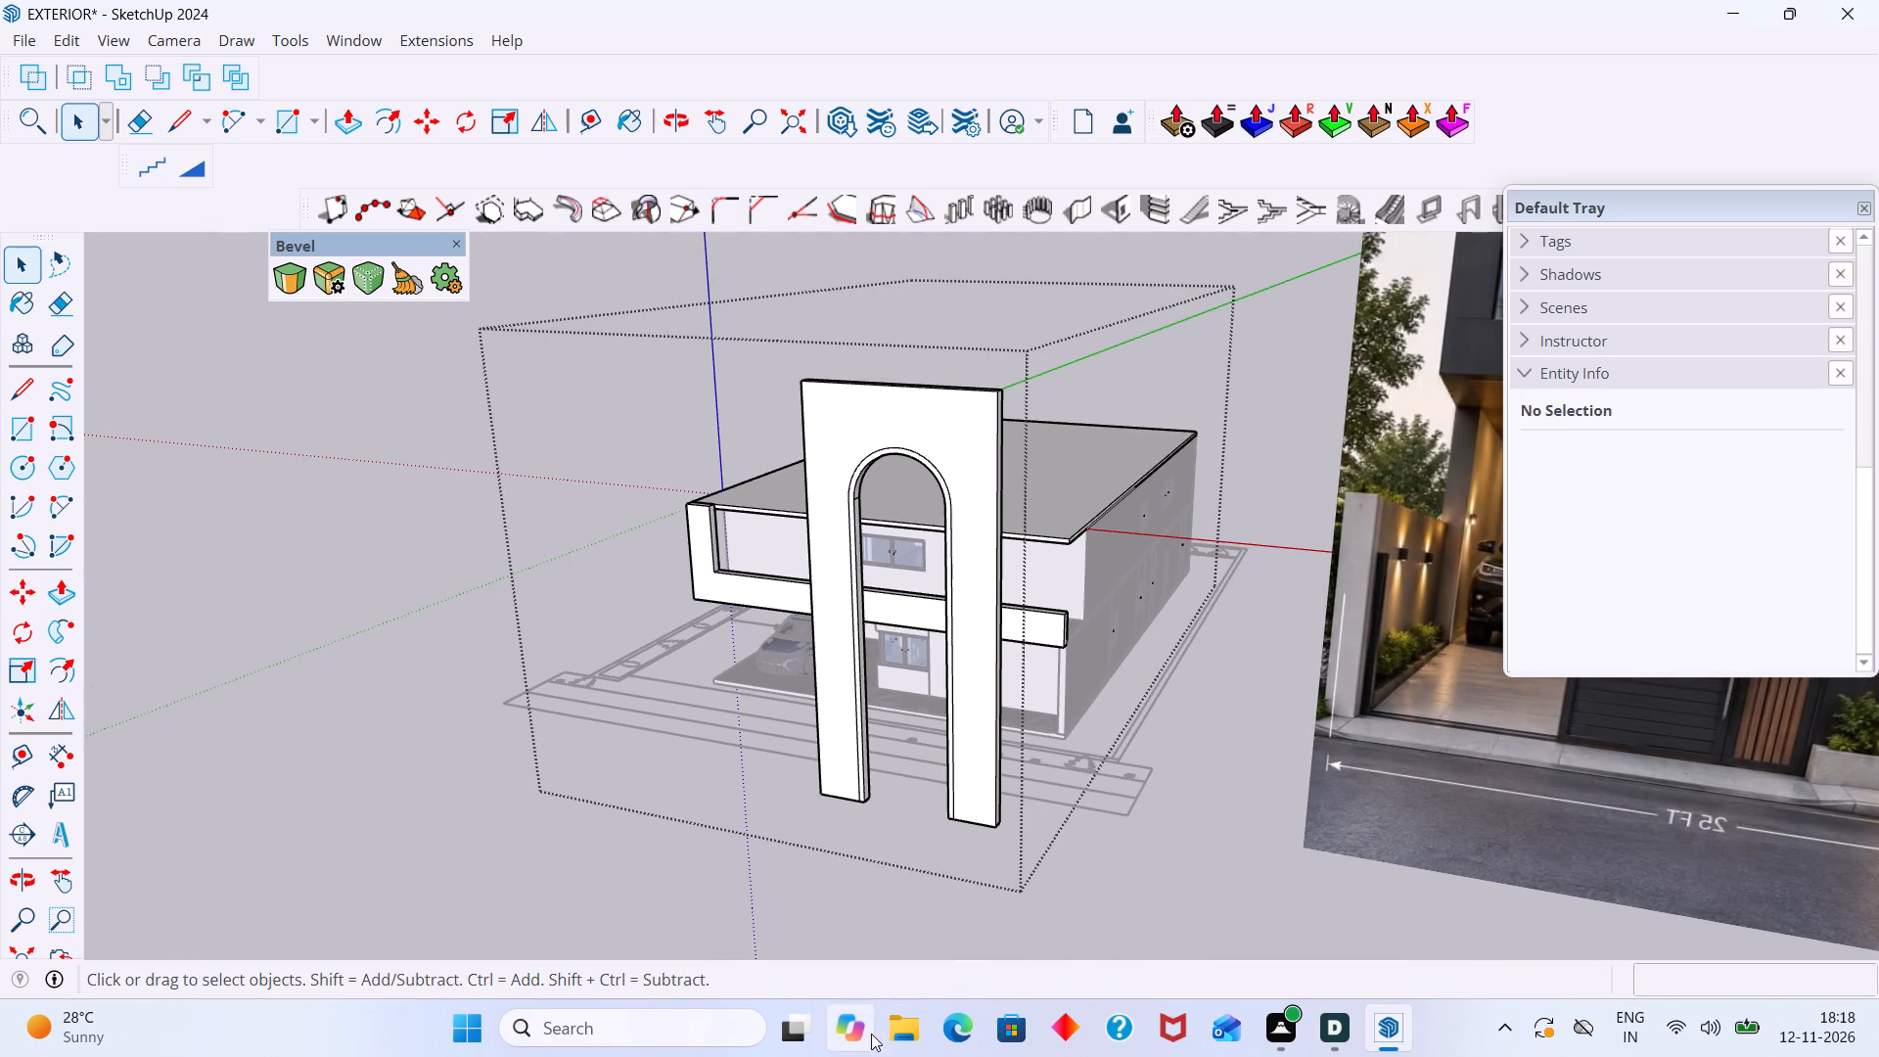
{"action": "scroll", "coordinate": [871, 1034], "scroll_direction": "down", "scroll_amount": 8}
{"action": "middle_click_drag", "start_coordinate": [727, 824], "coordinate": [391, 801], "text": "shift"}
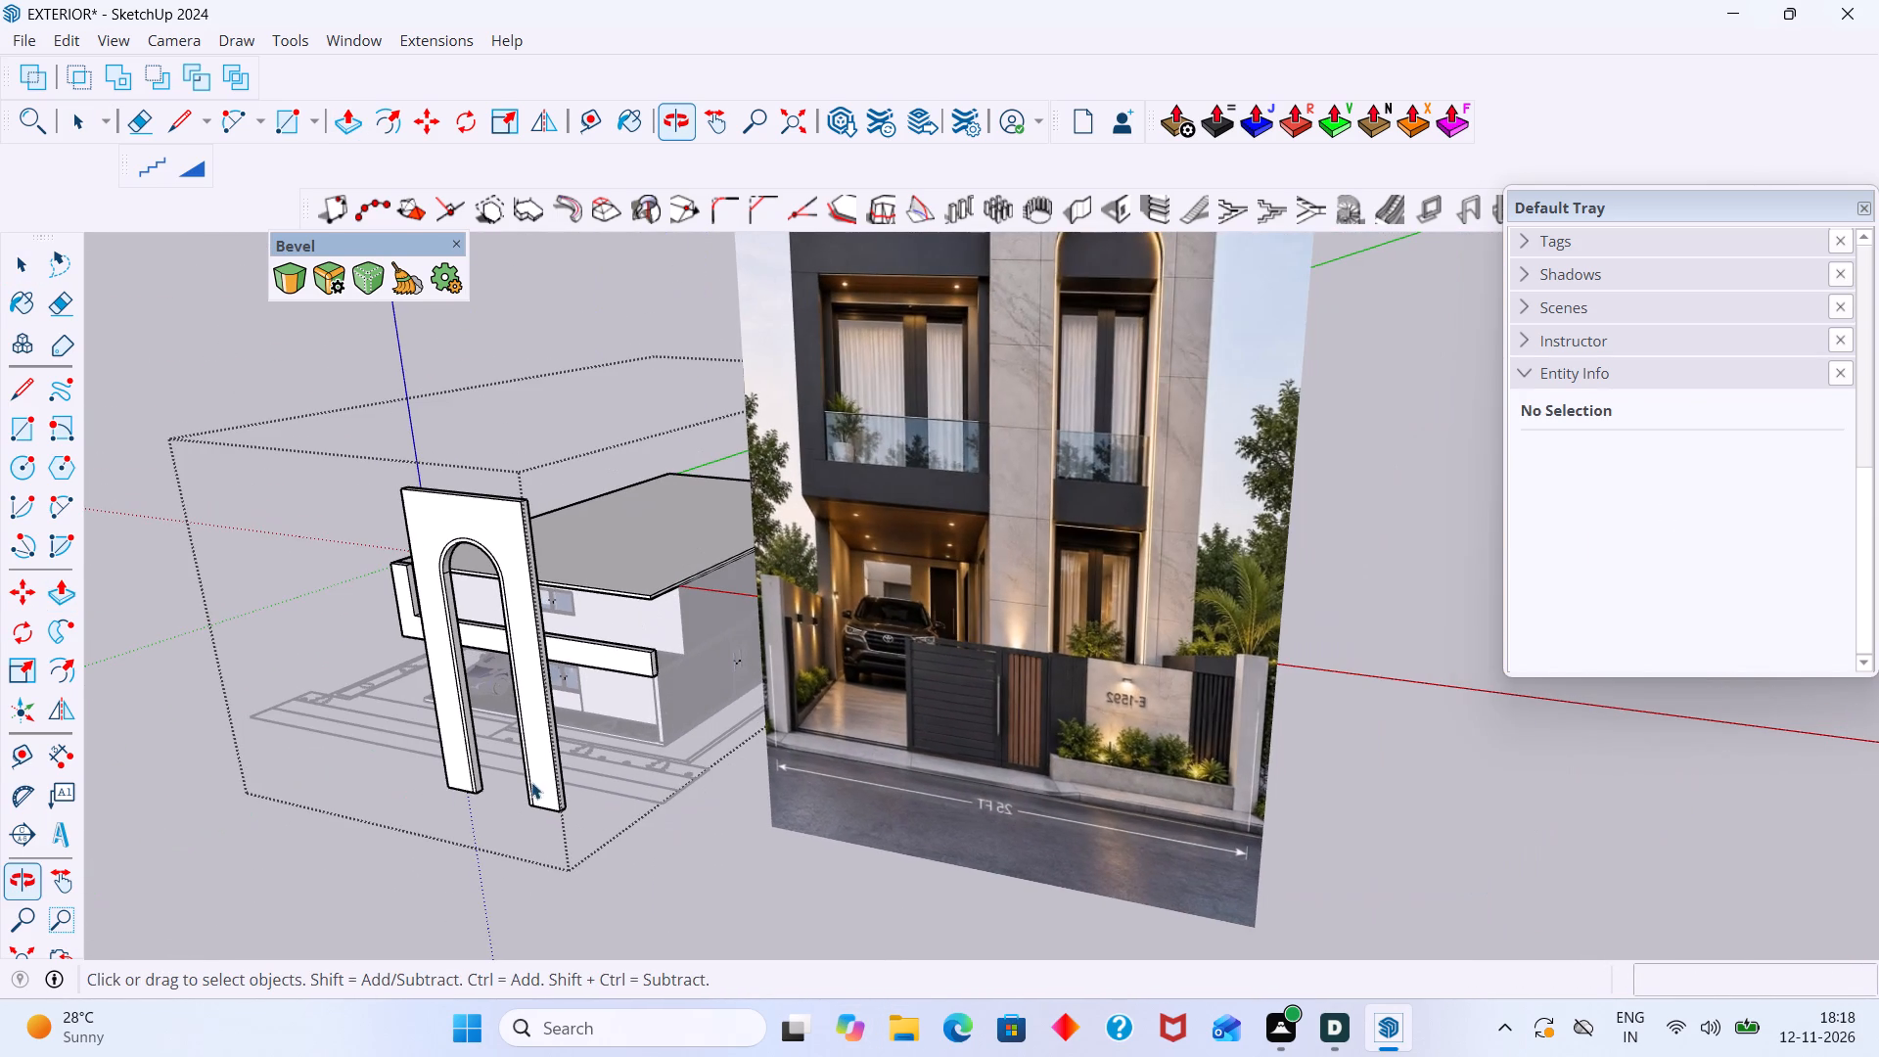
{"action": "middle_click_drag", "start_coordinate": [560, 714], "coordinate": [633, 738]}
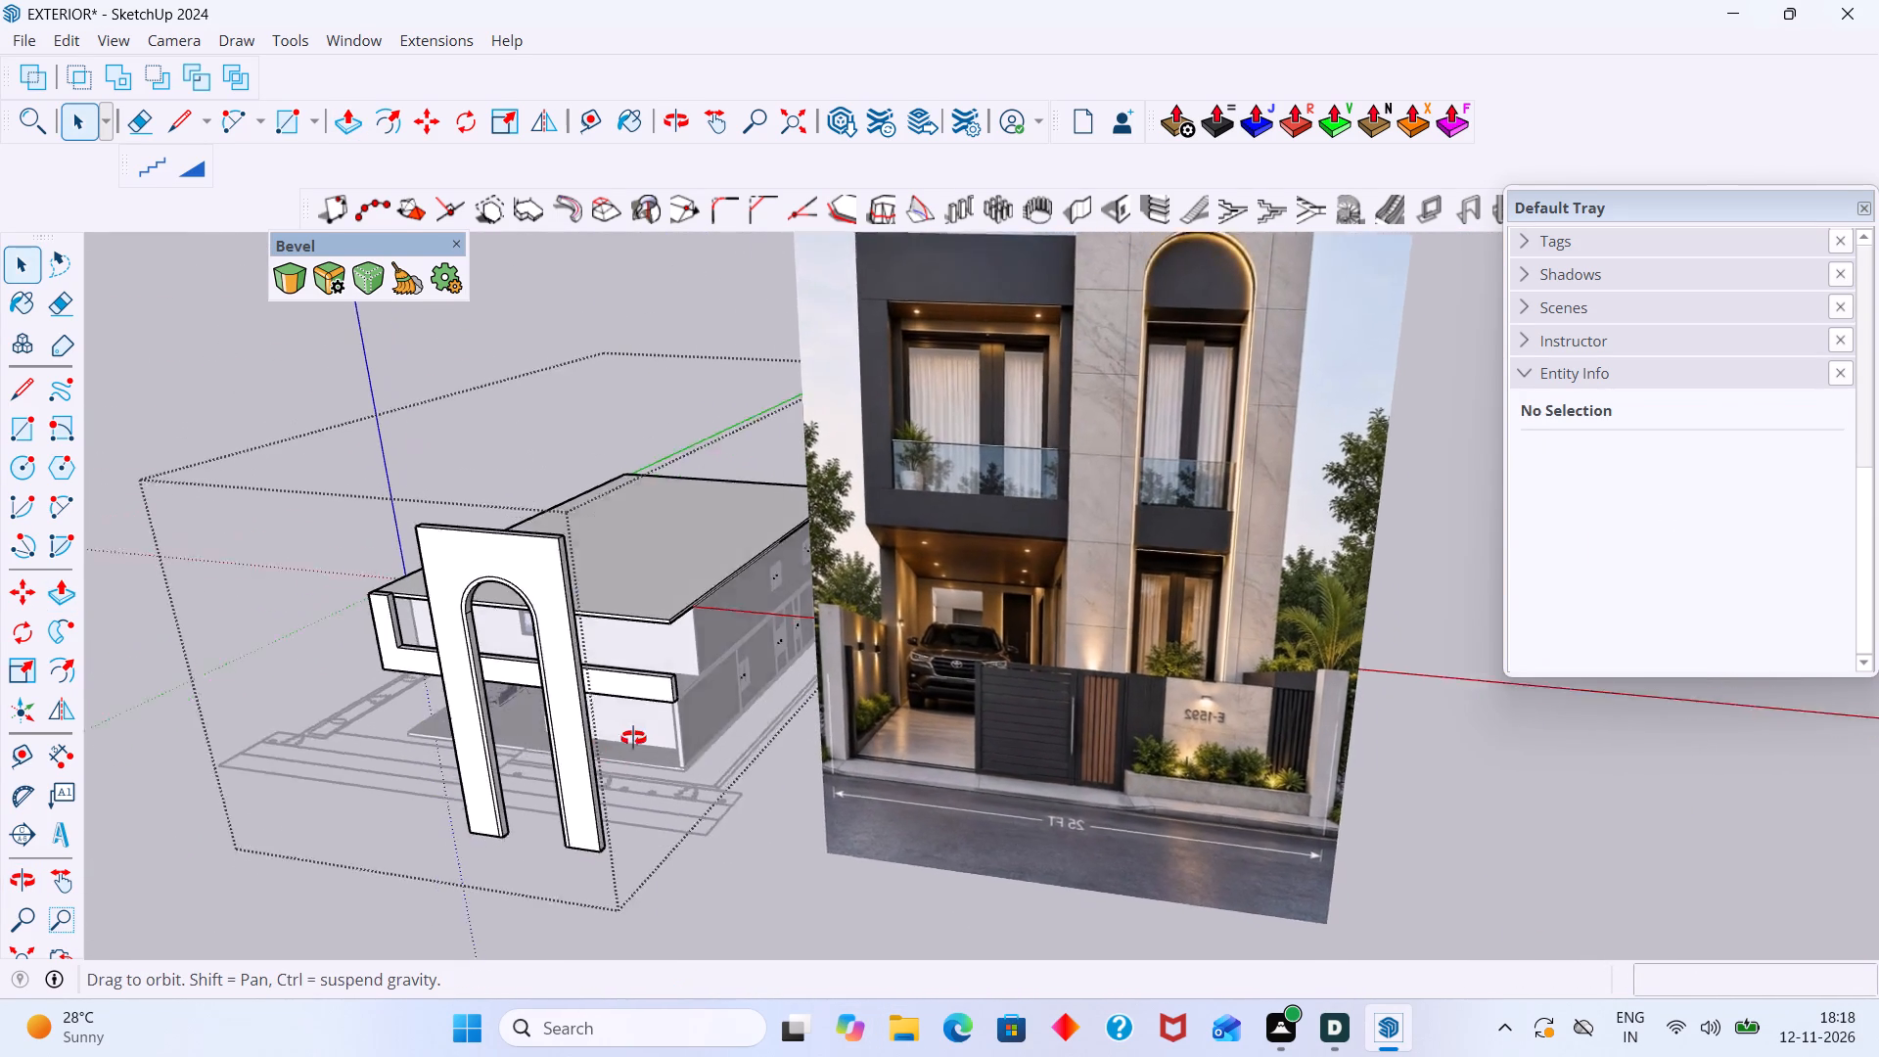
{"action": "middle_click_drag", "start_coordinate": [633, 738], "coordinate": [704, 755]}
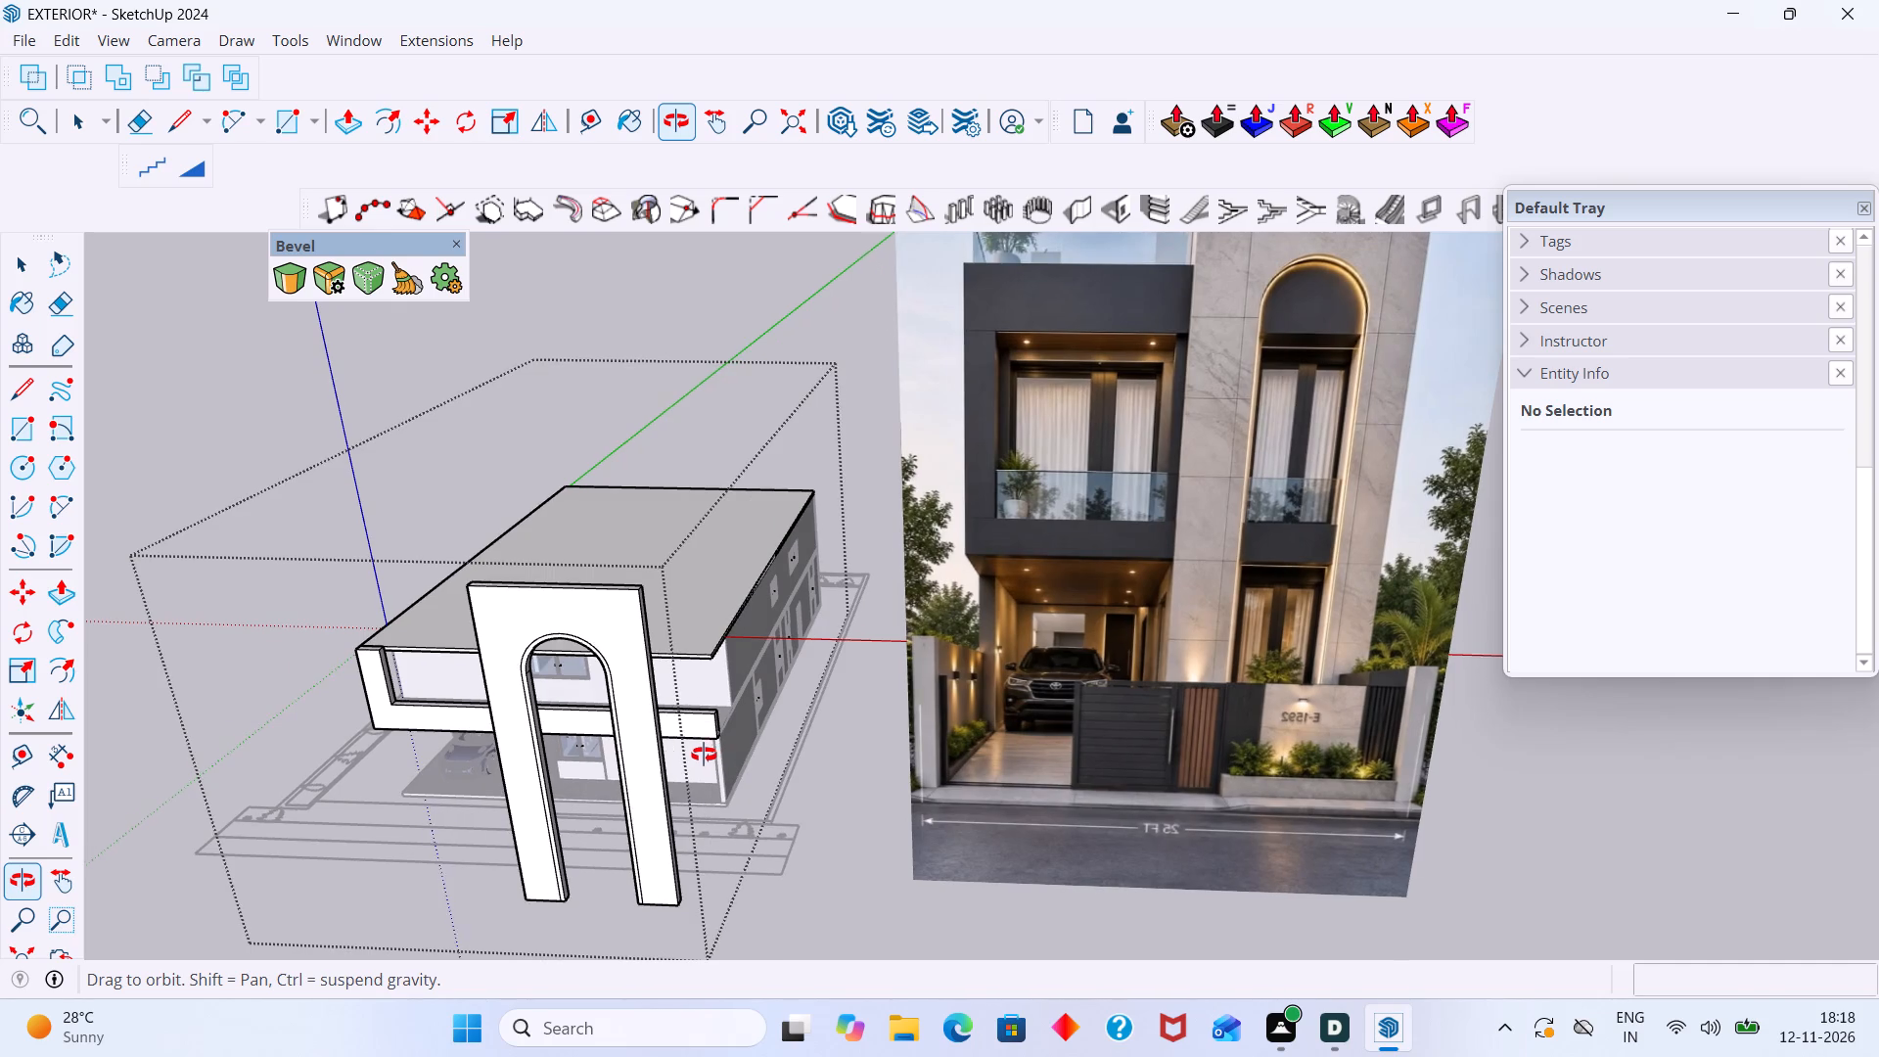
{"action": "middle_click_drag", "start_coordinate": [704, 755], "coordinate": [699, 645]}
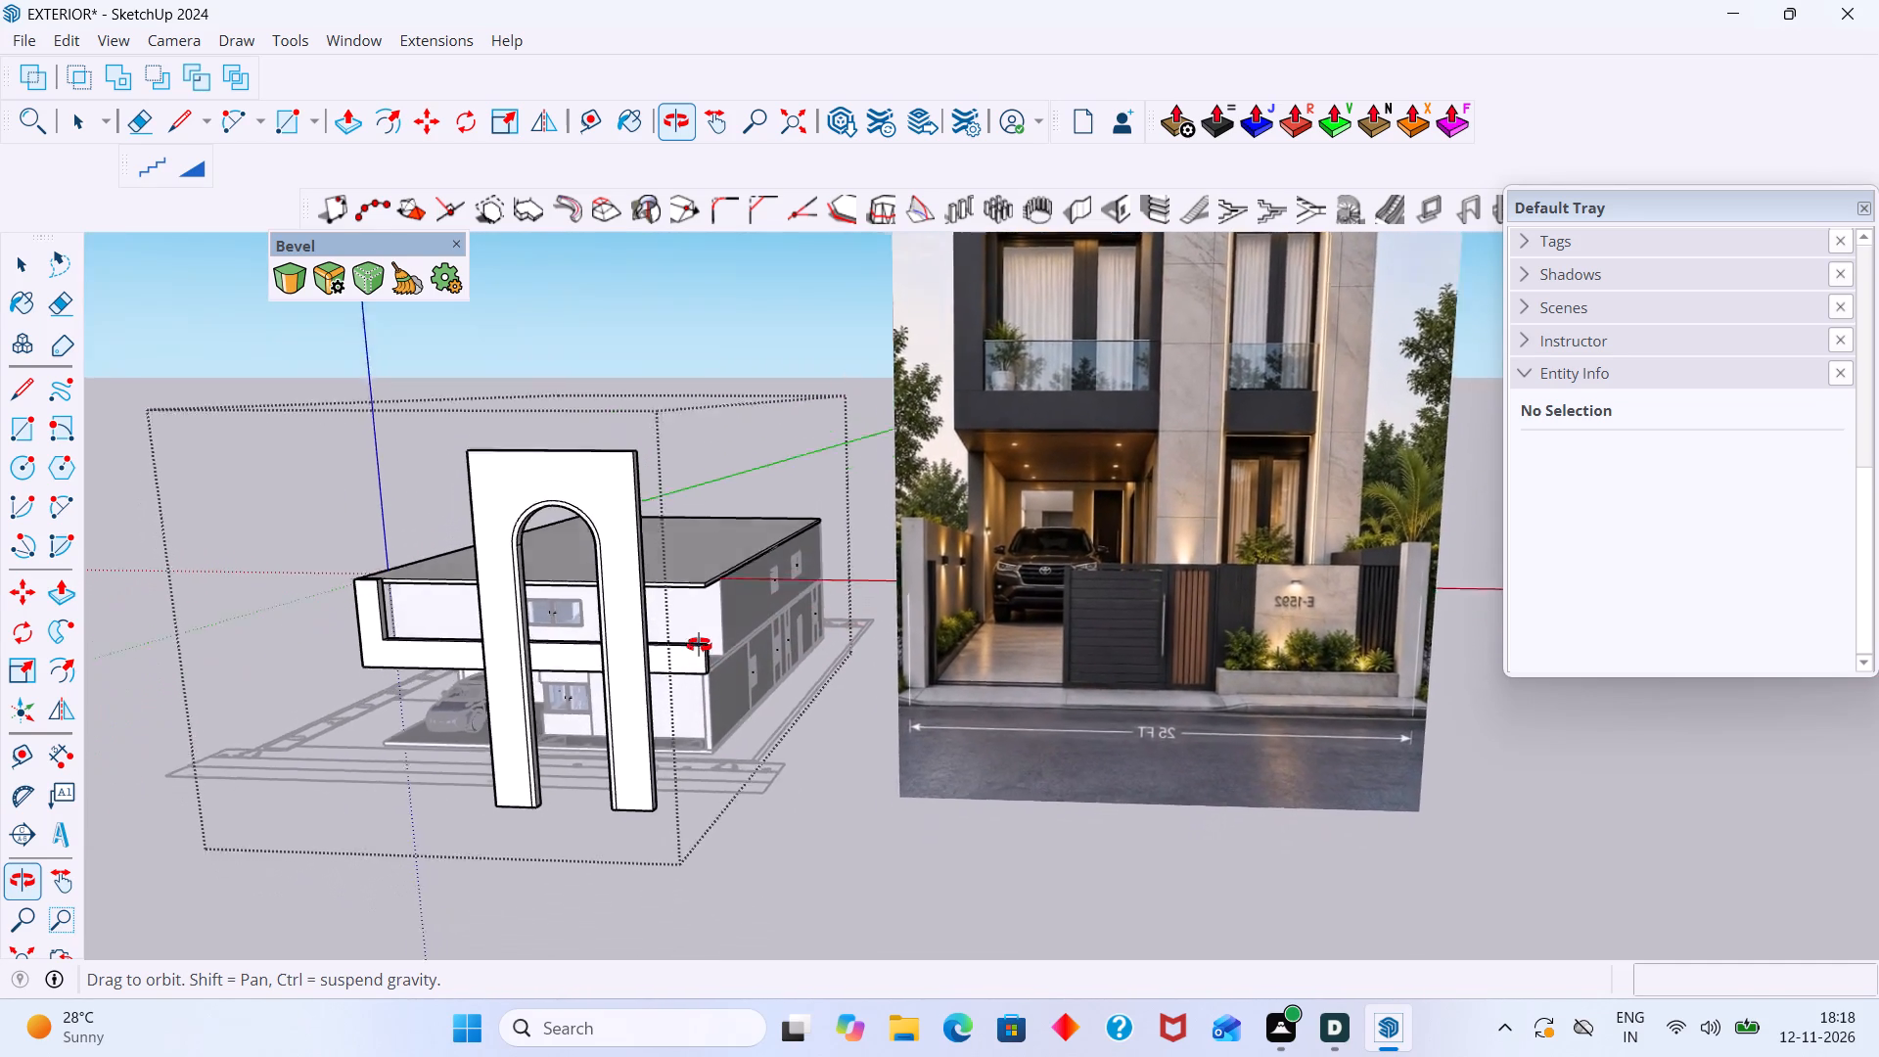
{"action": "middle_click_drag", "start_coordinate": [699, 645], "coordinate": [693, 663]}
{"action": "scroll", "coordinate": [405, 670], "scroll_direction": "up", "scroll_amount": 4}
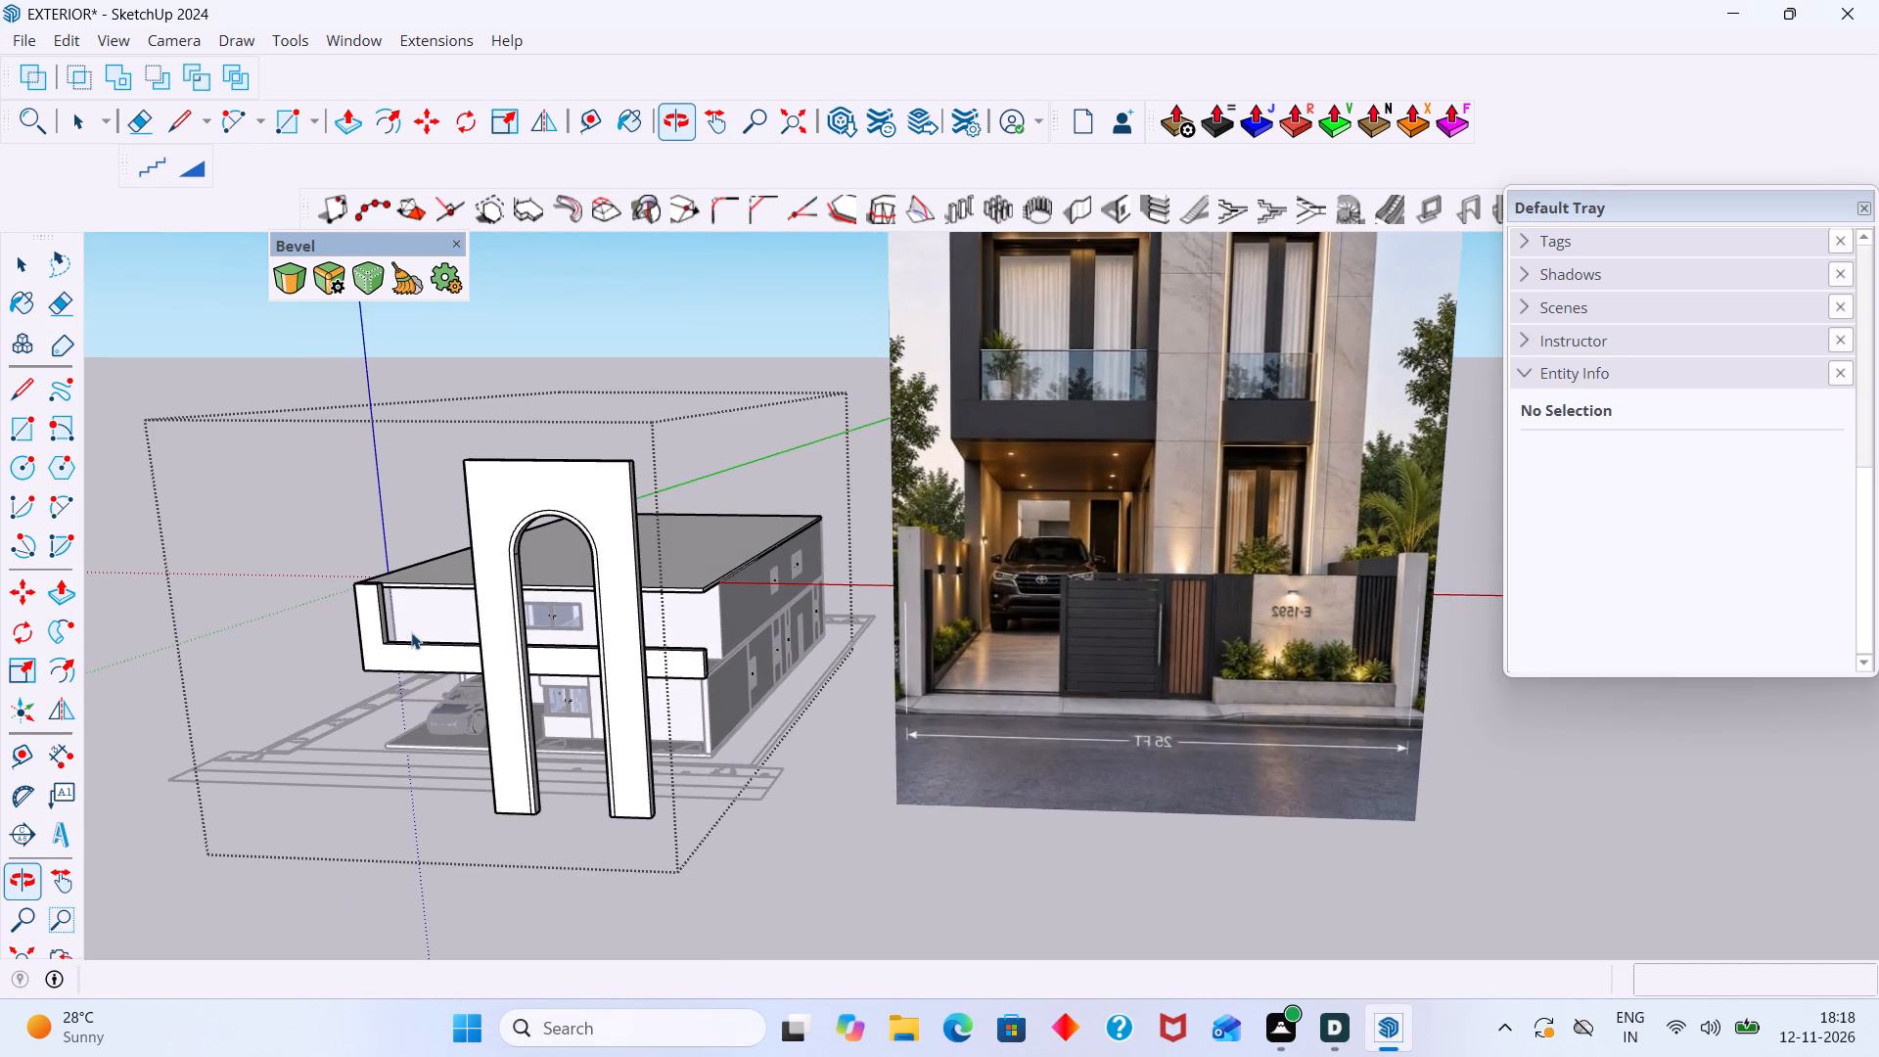
{"action": "scroll", "coordinate": [411, 632], "scroll_direction": "down", "scroll_amount": 19}
{"action": "scroll", "coordinate": [460, 712], "scroll_direction": "down", "scroll_amount": 9}
{"action": "scroll", "coordinate": [462, 720], "scroll_direction": "down", "scroll_amount": 16}
{"action": "scroll", "coordinate": [631, 380], "scroll_direction": "down", "scroll_amount": 20}
{"action": "middle_click_drag", "start_coordinate": [634, 435], "coordinate": [634, 477]}
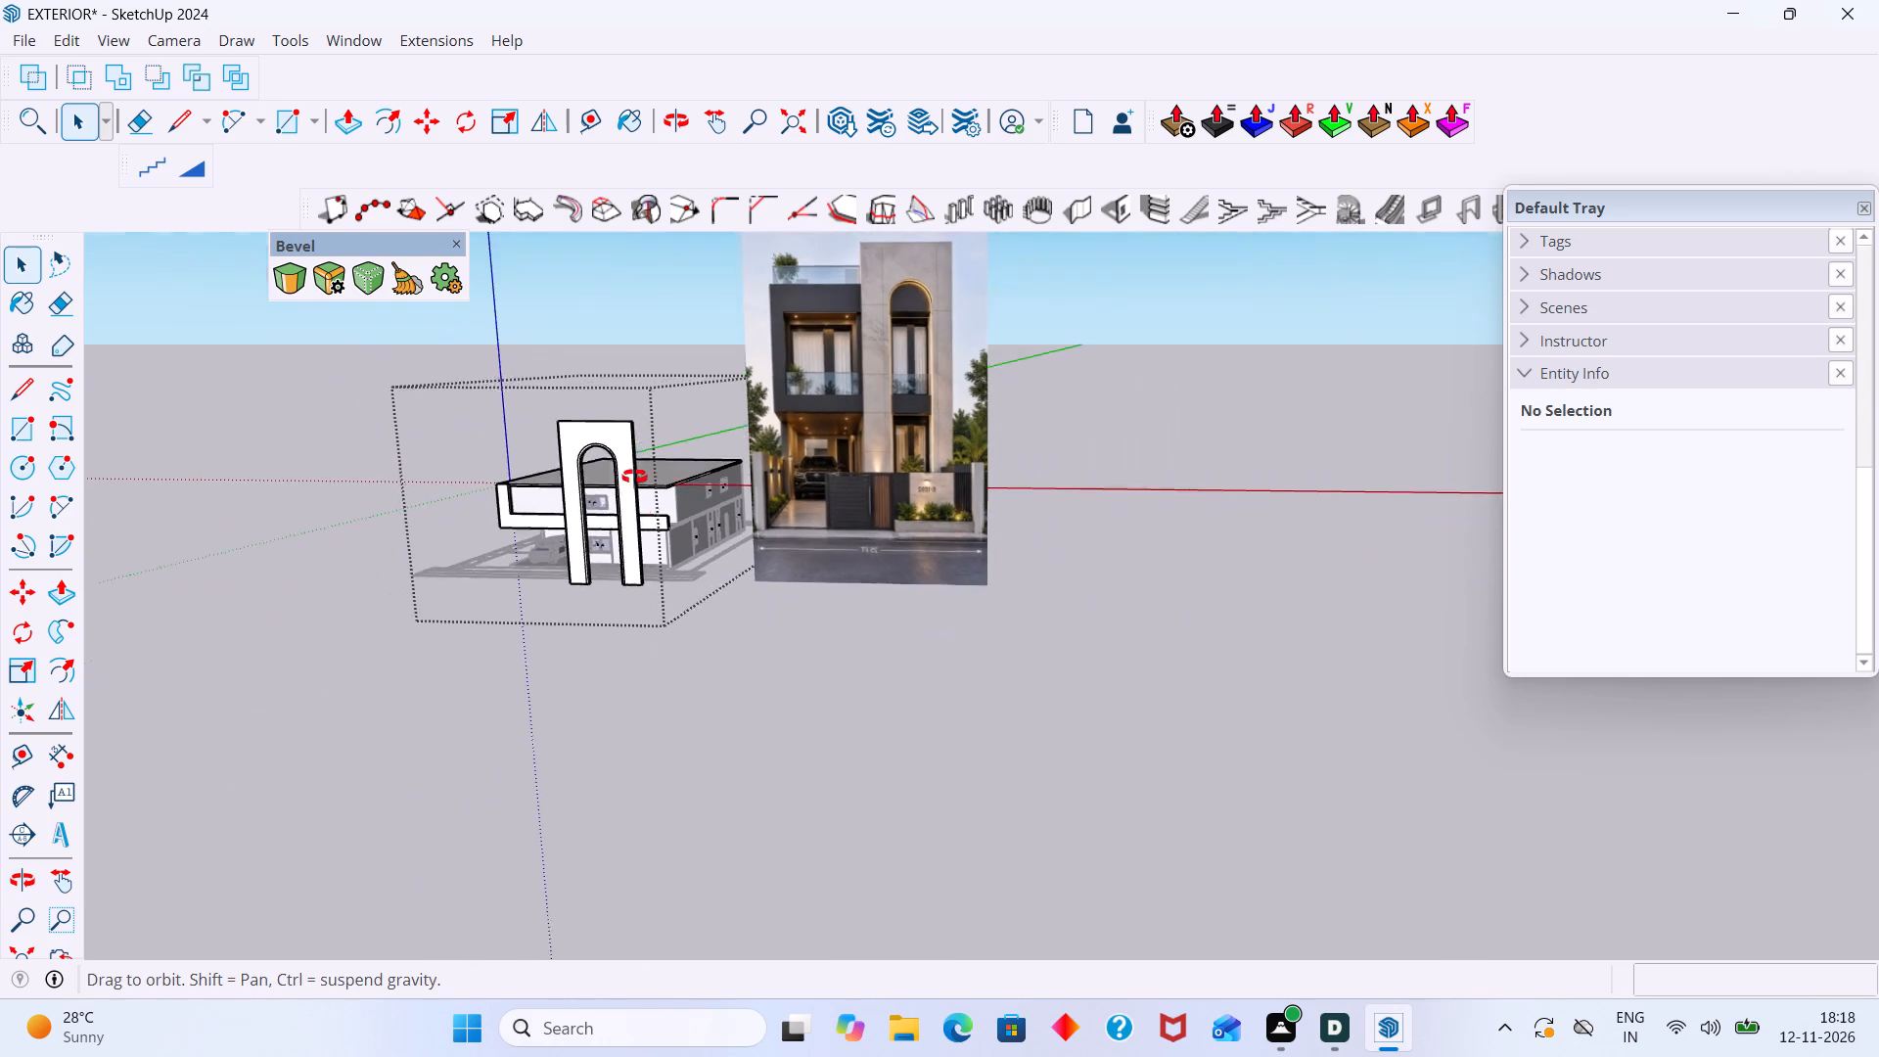
{"action": "middle_click_drag", "start_coordinate": [634, 477], "coordinate": [632, 557]}
{"action": "middle_click_drag", "start_coordinate": [617, 540], "coordinate": [599, 715], "text": "shift"}
{"action": "middle_click_drag", "start_coordinate": [601, 688], "coordinate": [609, 597]}
{"action": "scroll", "coordinate": [517, 674], "scroll_direction": "up", "scroll_amount": 3}
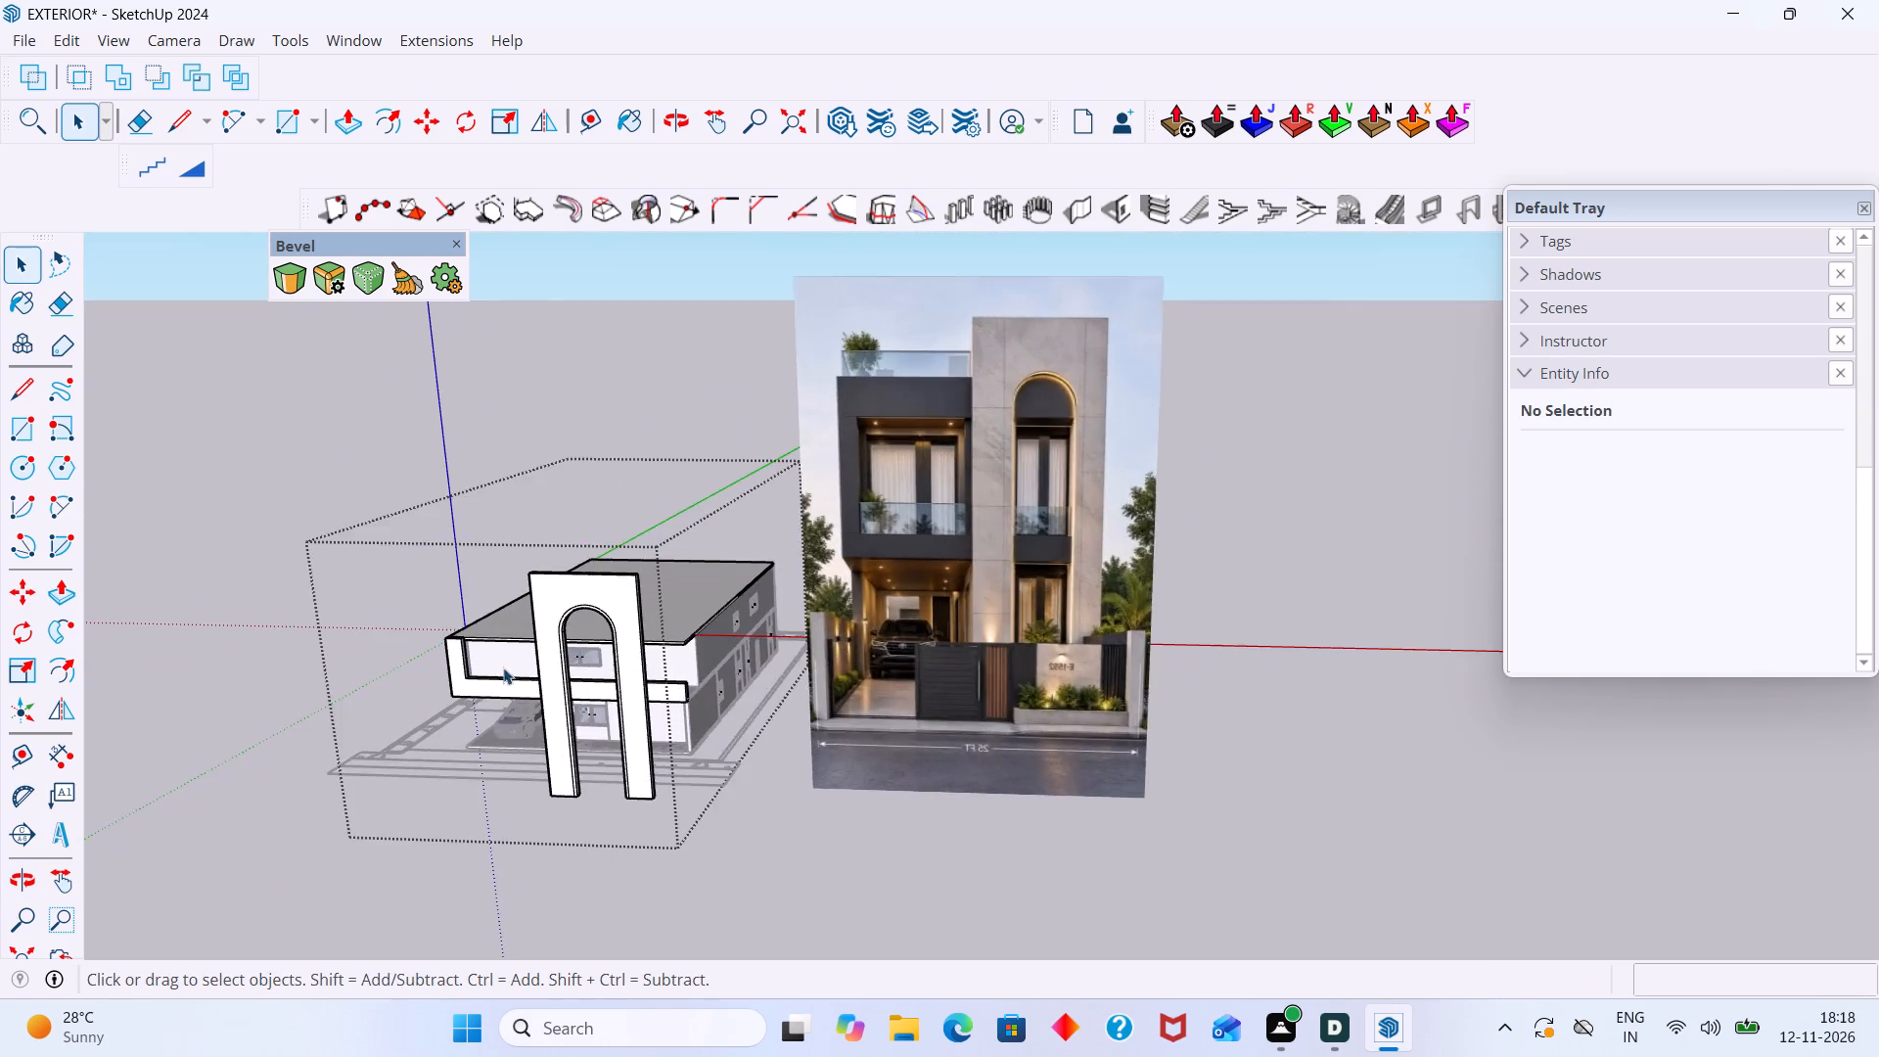
{"action": "scroll", "coordinate": [503, 667], "scroll_direction": "up", "scroll_amount": 6}
{"action": "scroll", "coordinate": [475, 660], "scroll_direction": "down", "scroll_amount": 7}
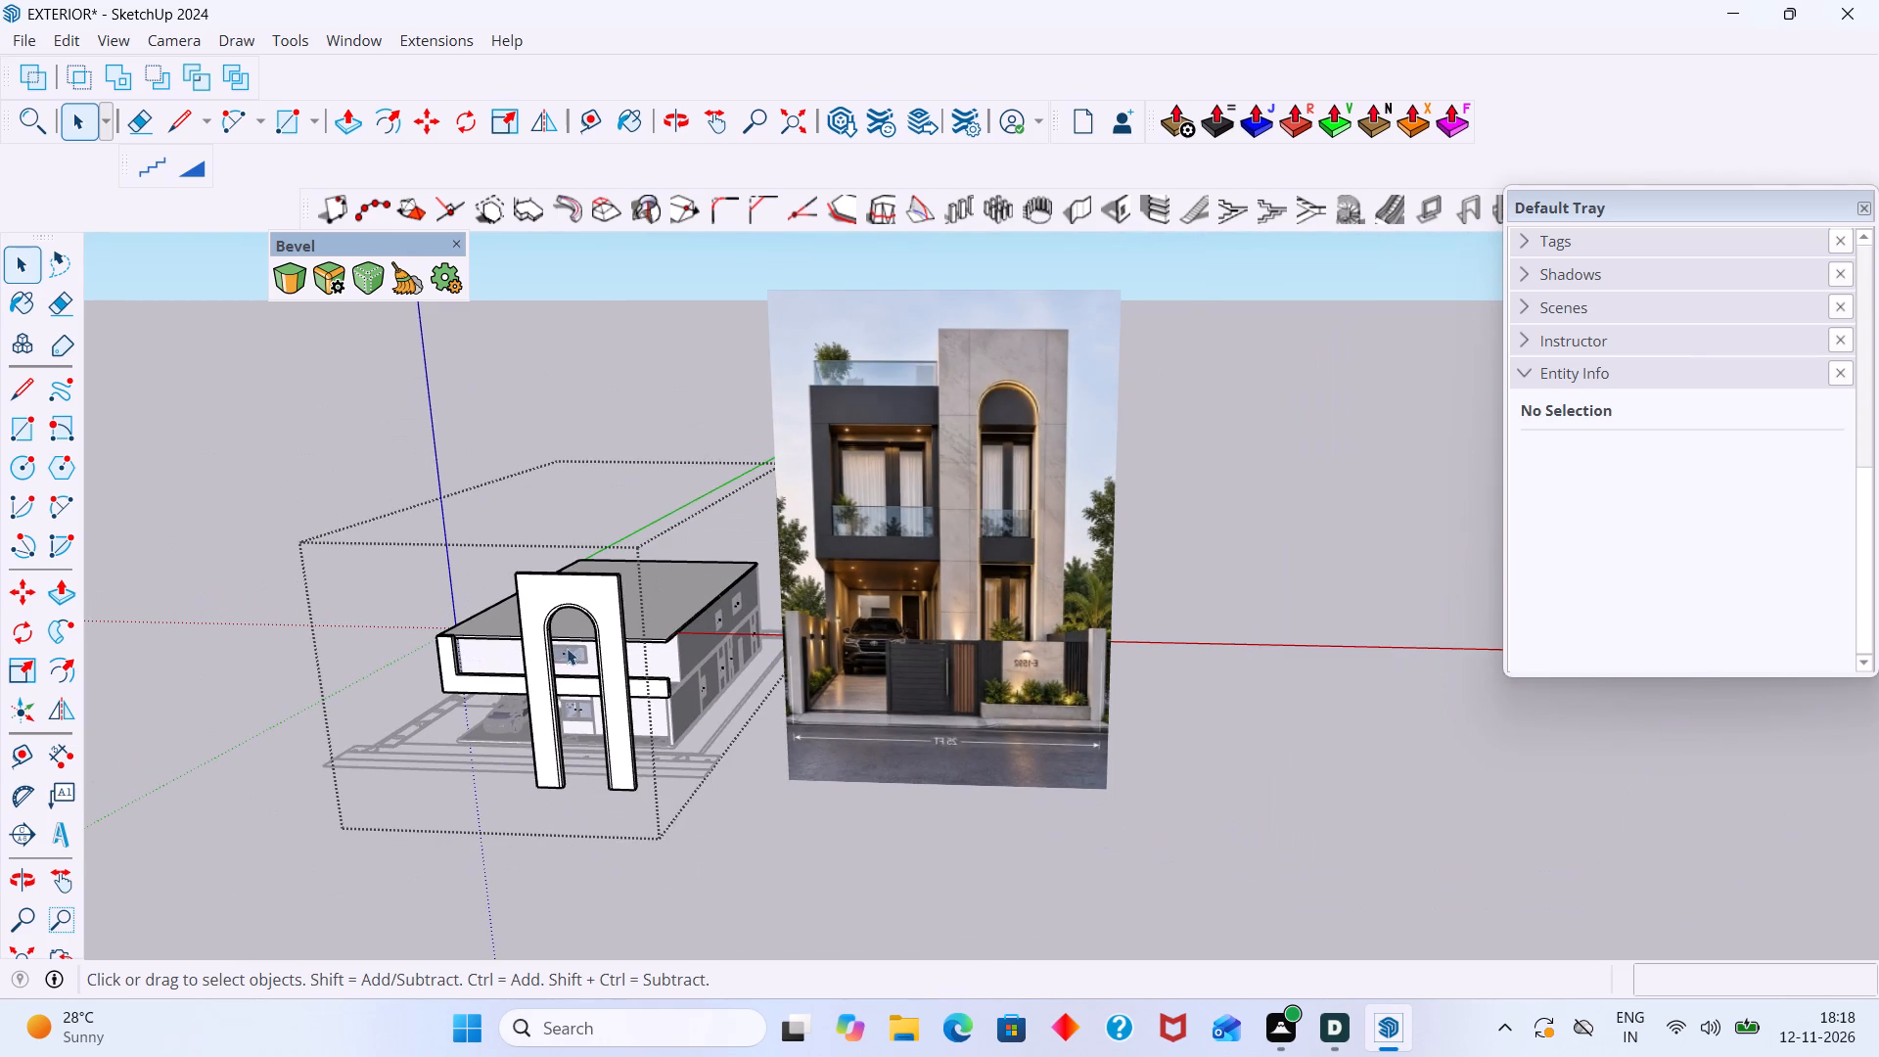
Open the frame's group, pull the corner post's top face up about 3' 8" above the roof slab, and exit the group.
{"action": "scroll", "coordinate": [438, 649], "scroll_direction": "up", "scroll_amount": 9}
{"action": "middle_click_drag", "start_coordinate": [442, 641], "coordinate": [444, 712]}
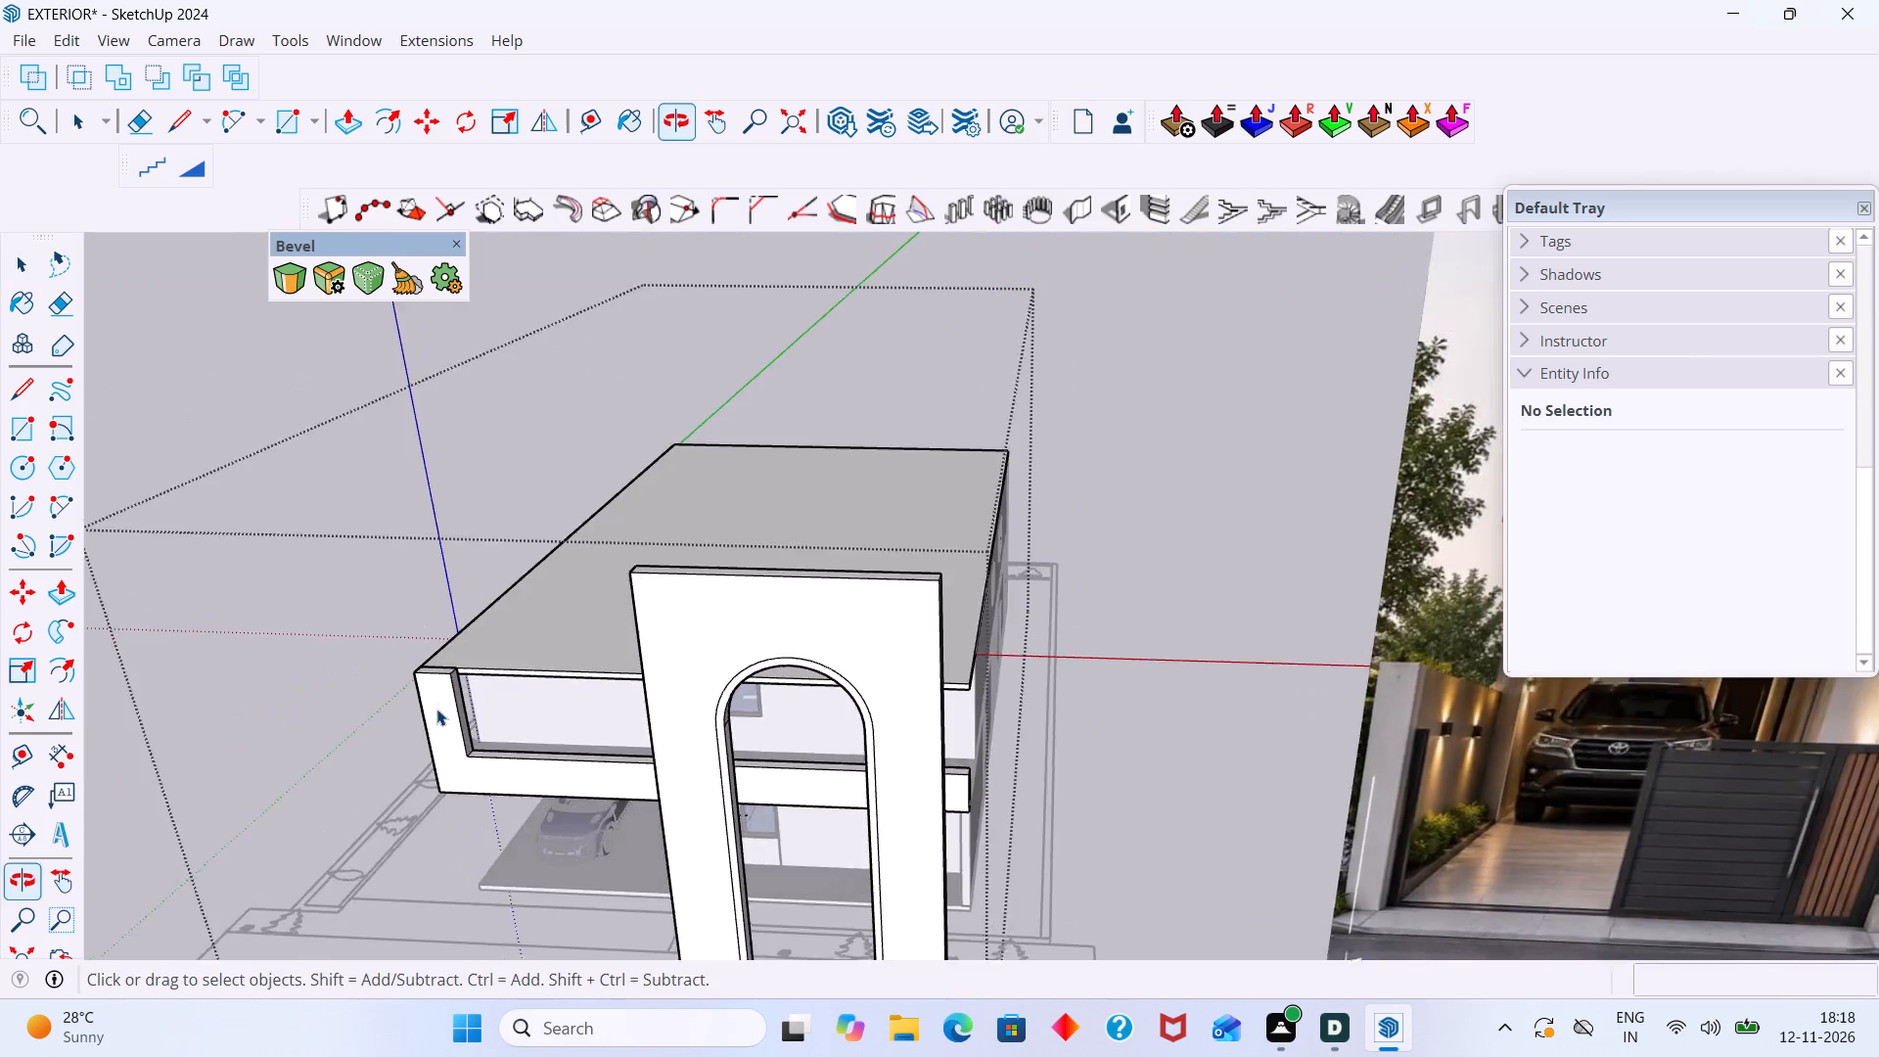
{"action": "scroll", "coordinate": [436, 702], "scroll_direction": "up", "scroll_amount": 20}
{"action": "scroll", "coordinate": [436, 702], "scroll_direction": "up", "scroll_amount": 3}
{"action": "left_click", "coordinate": [443, 631]}
{"action": "scroll", "coordinate": [443, 629], "scroll_direction": "up", "scroll_amount": 3}
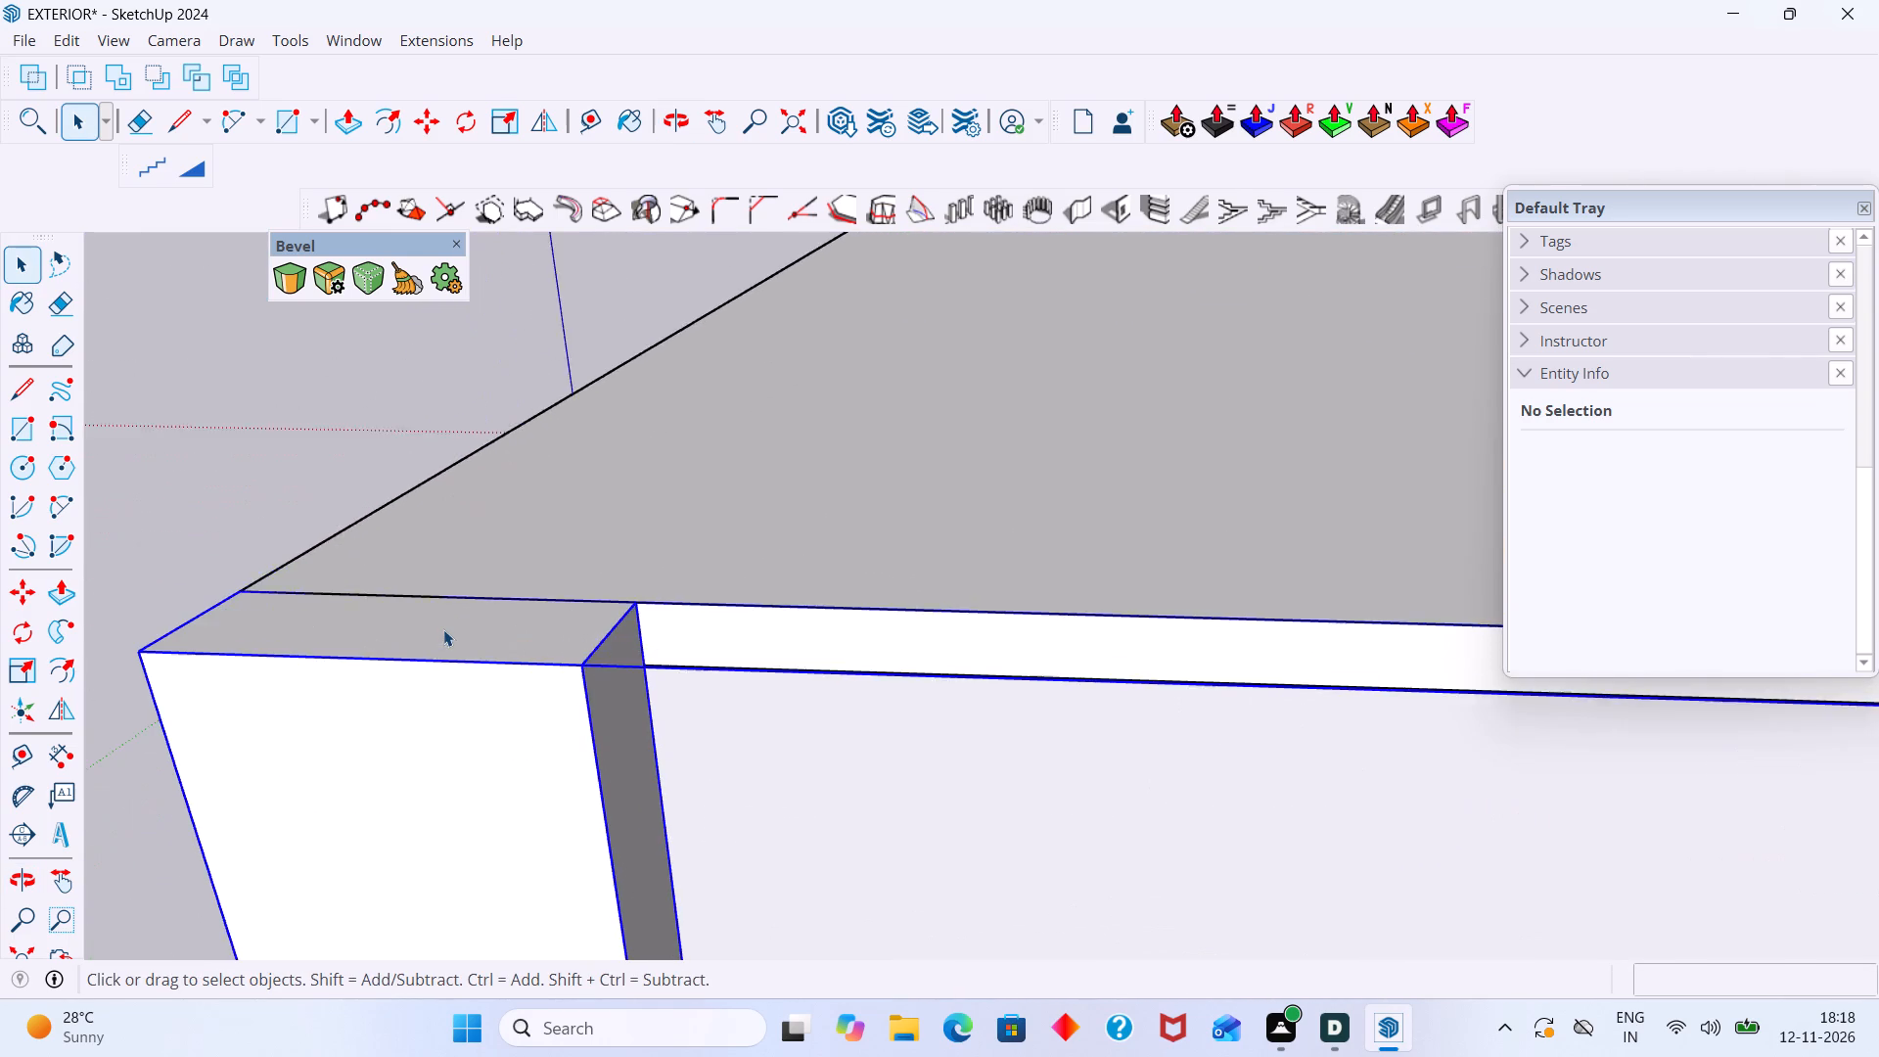
{"action": "double_click", "coordinate": [443, 629]}
{"action": "left_click", "coordinate": [460, 633]}
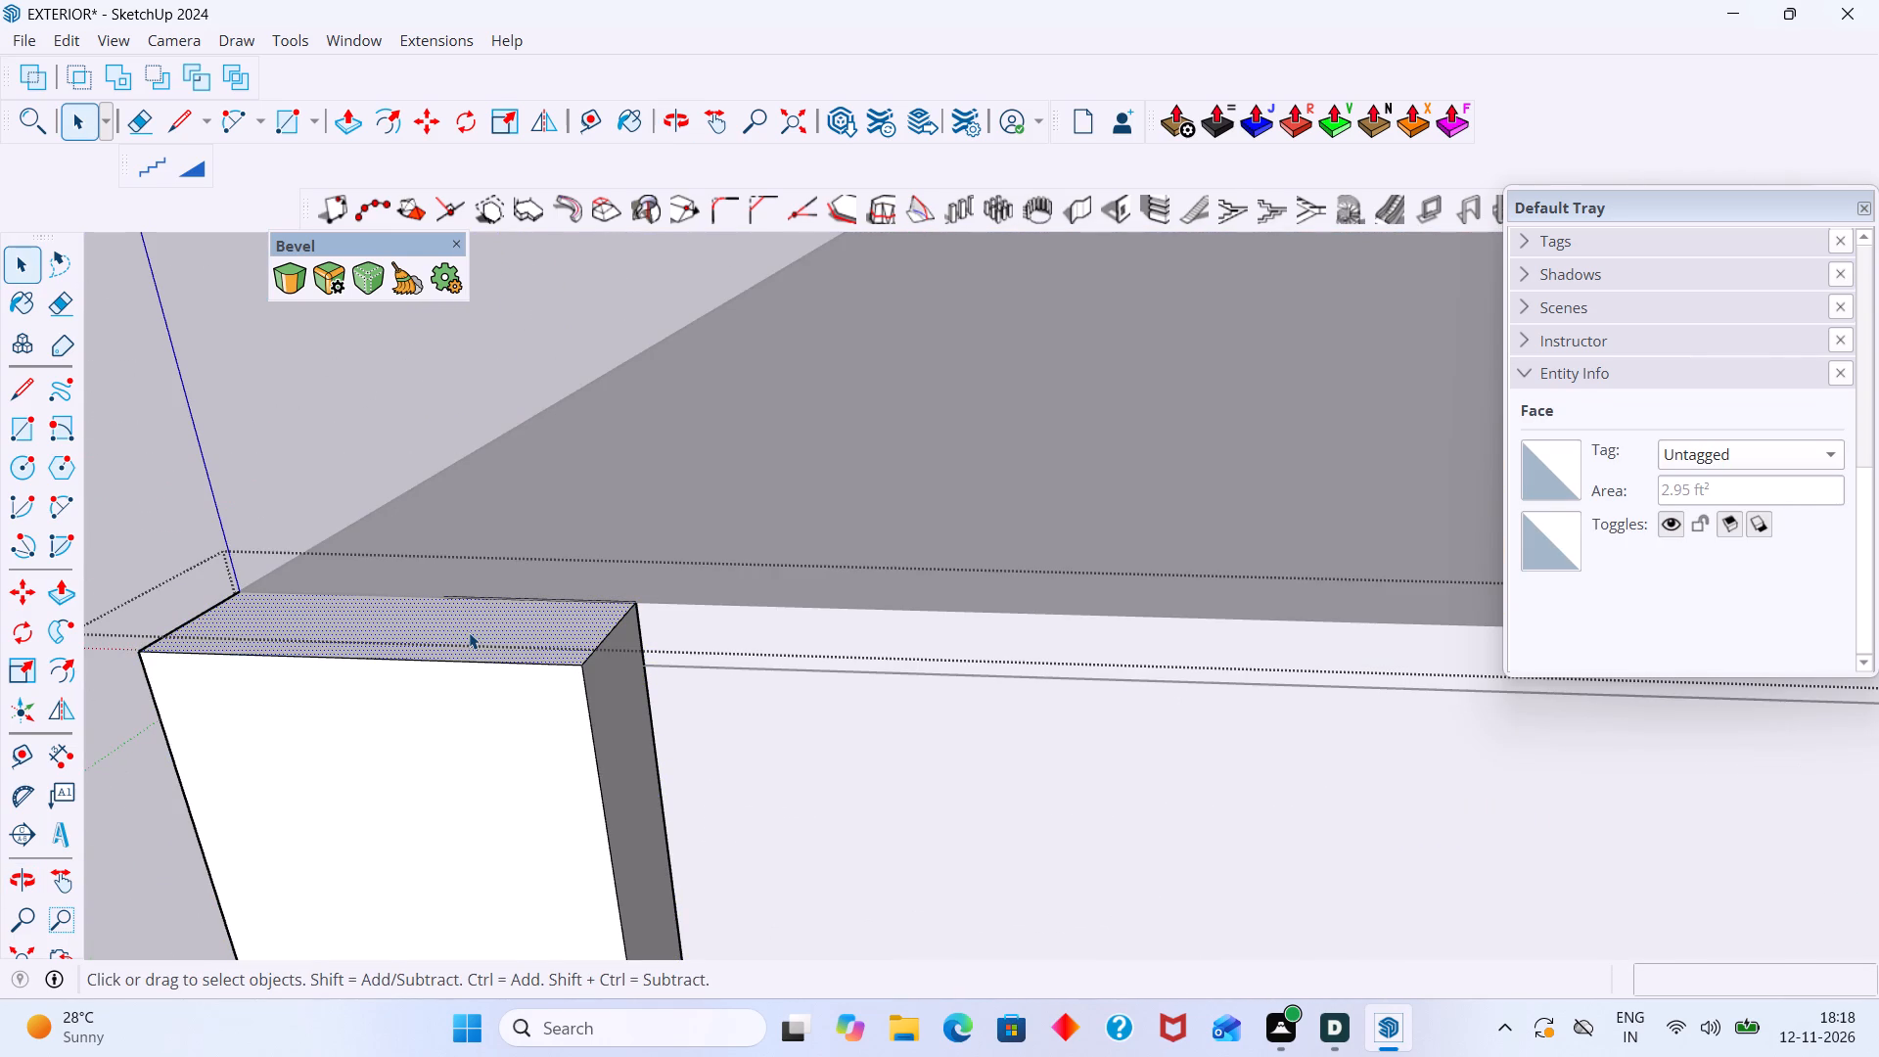
{"action": "key", "text": "p"}
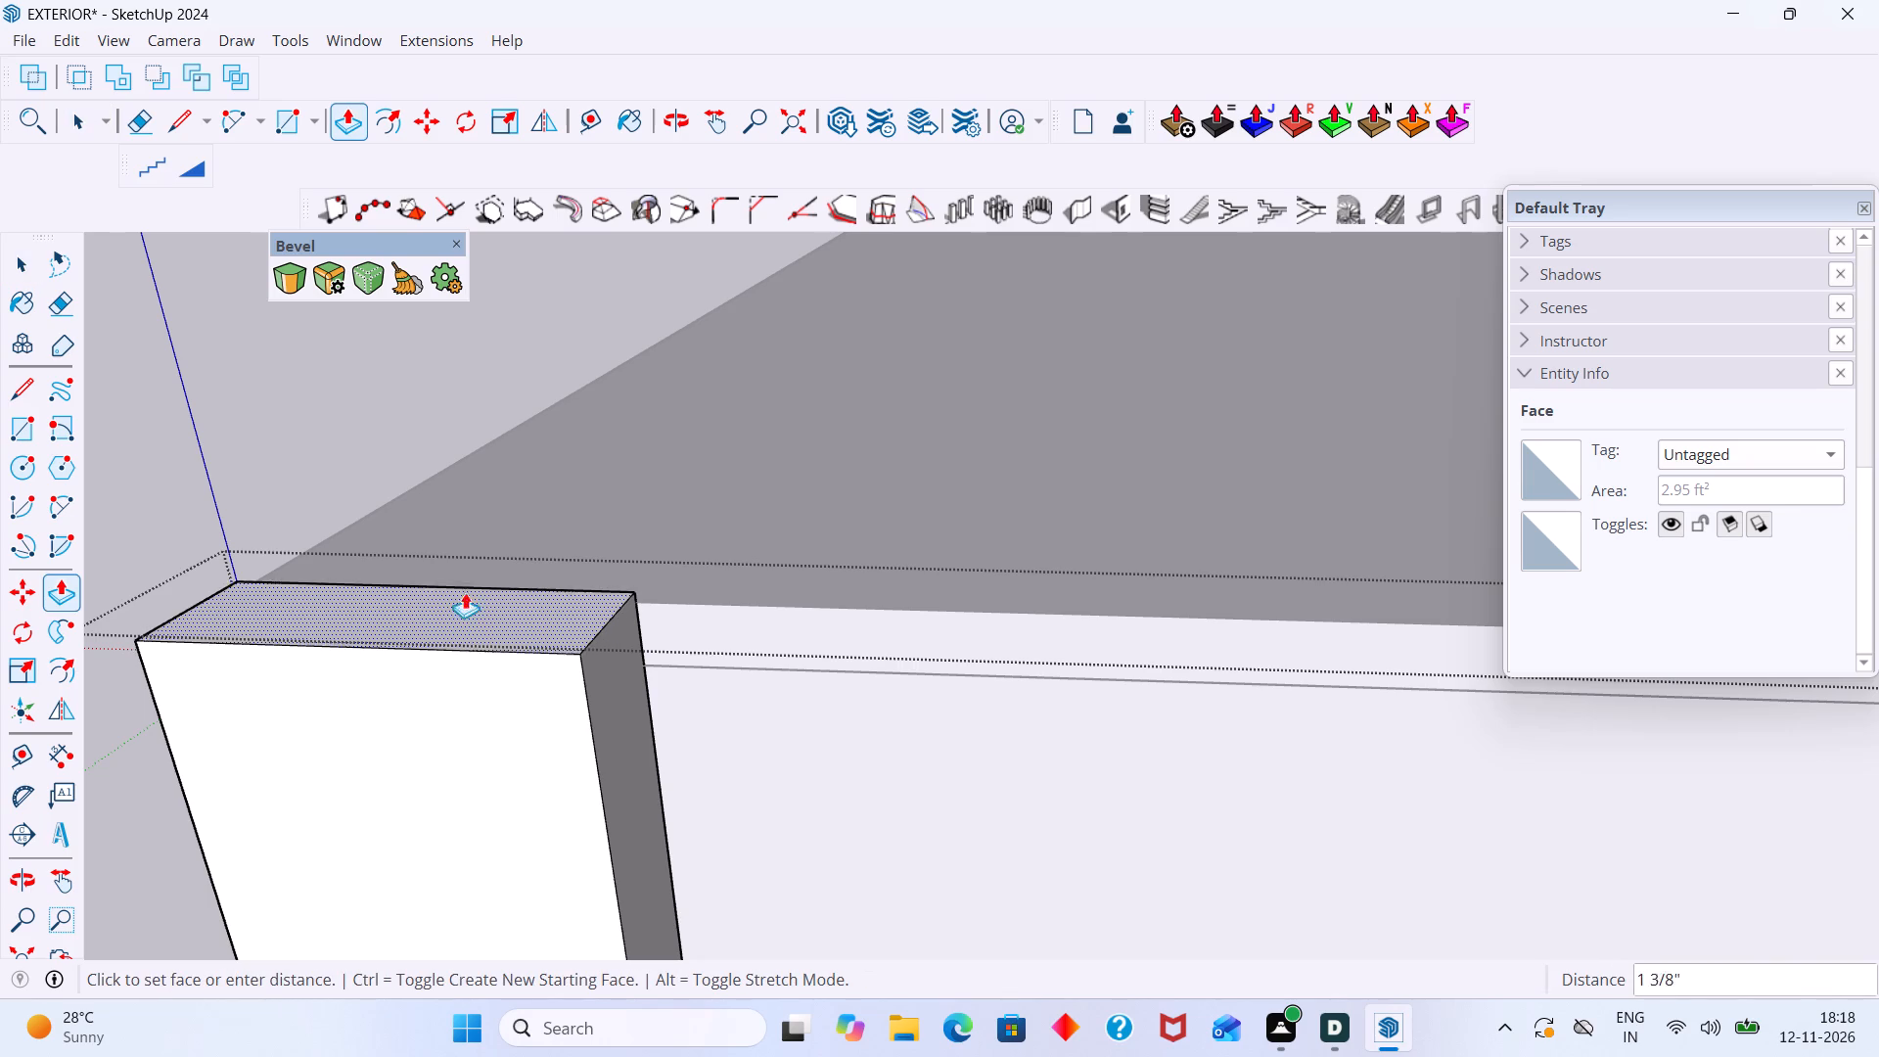
{"action": "scroll", "coordinate": [476, 515], "scroll_direction": "down", "scroll_amount": 20}
{"action": "scroll", "coordinate": [476, 515], "scroll_direction": "down", "scroll_amount": 9}
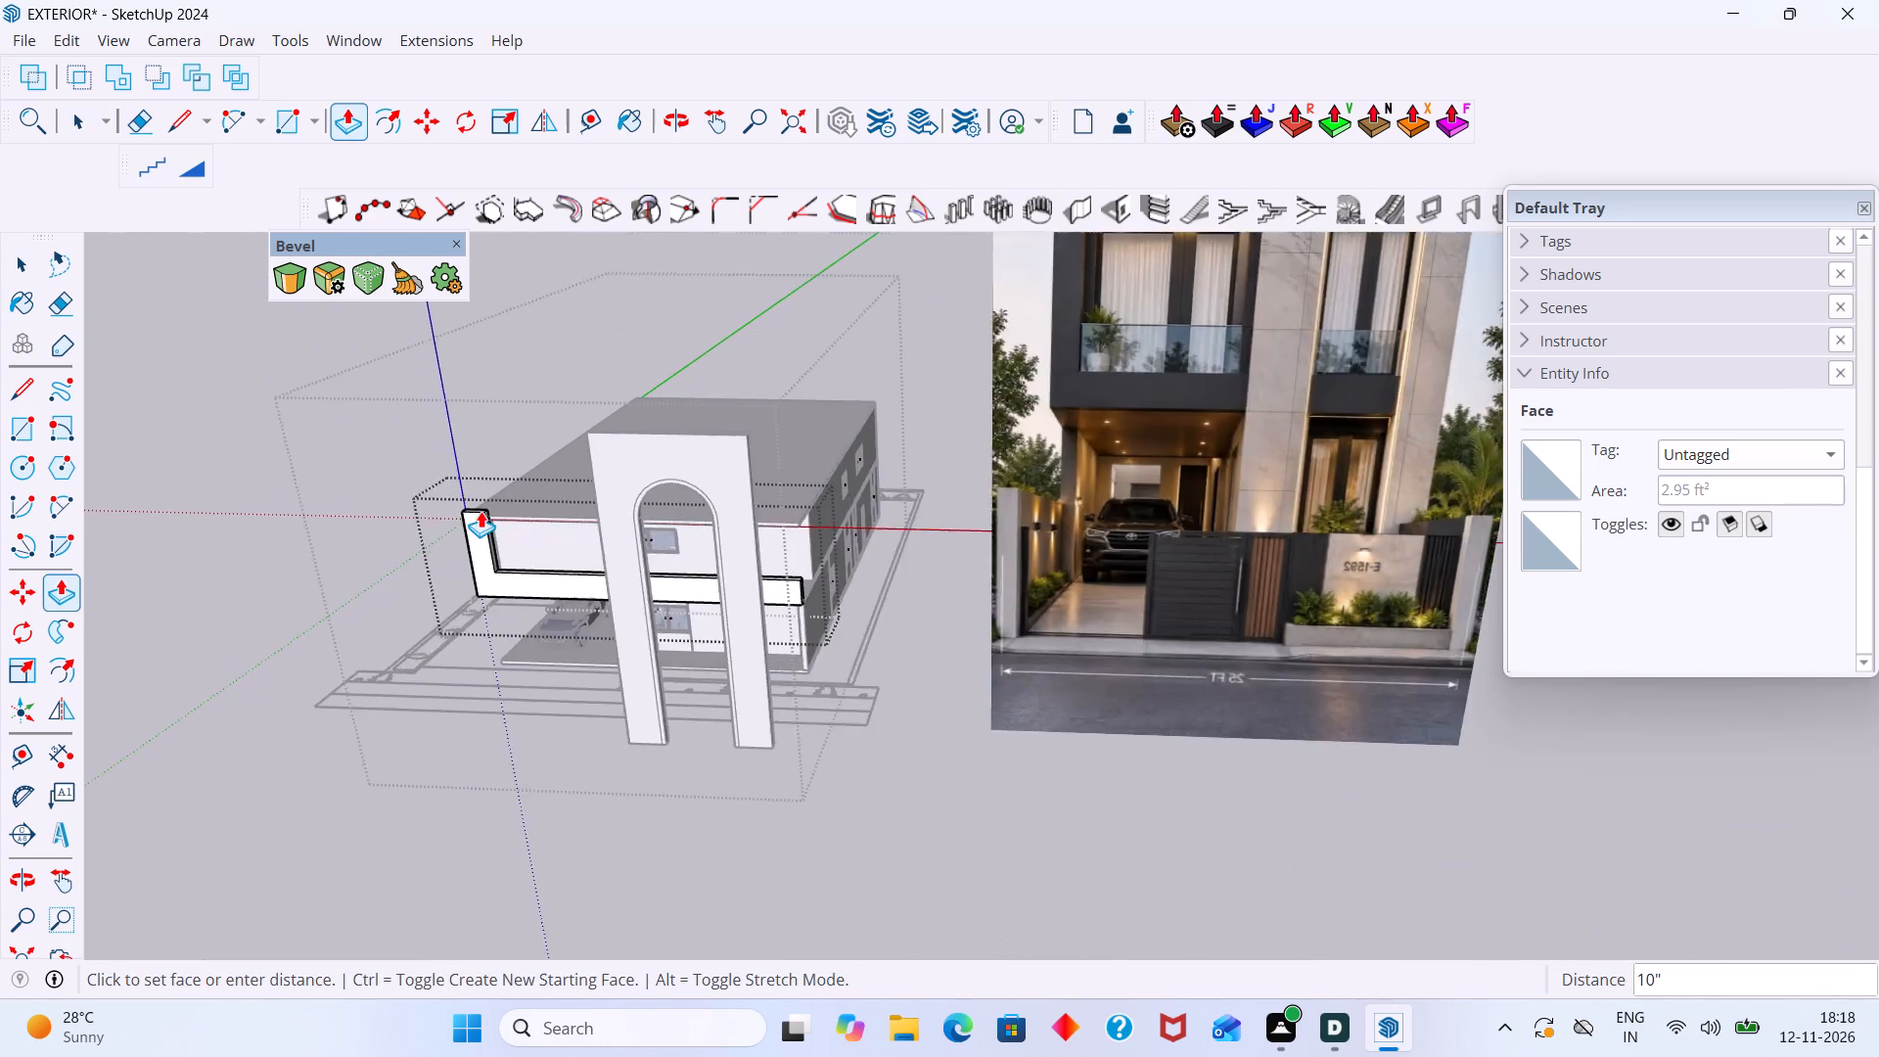
{"action": "scroll", "coordinate": [481, 511], "scroll_direction": "down", "scroll_amount": 11}
{"action": "scroll", "coordinate": [481, 477], "scroll_direction": "up", "scroll_amount": 5}
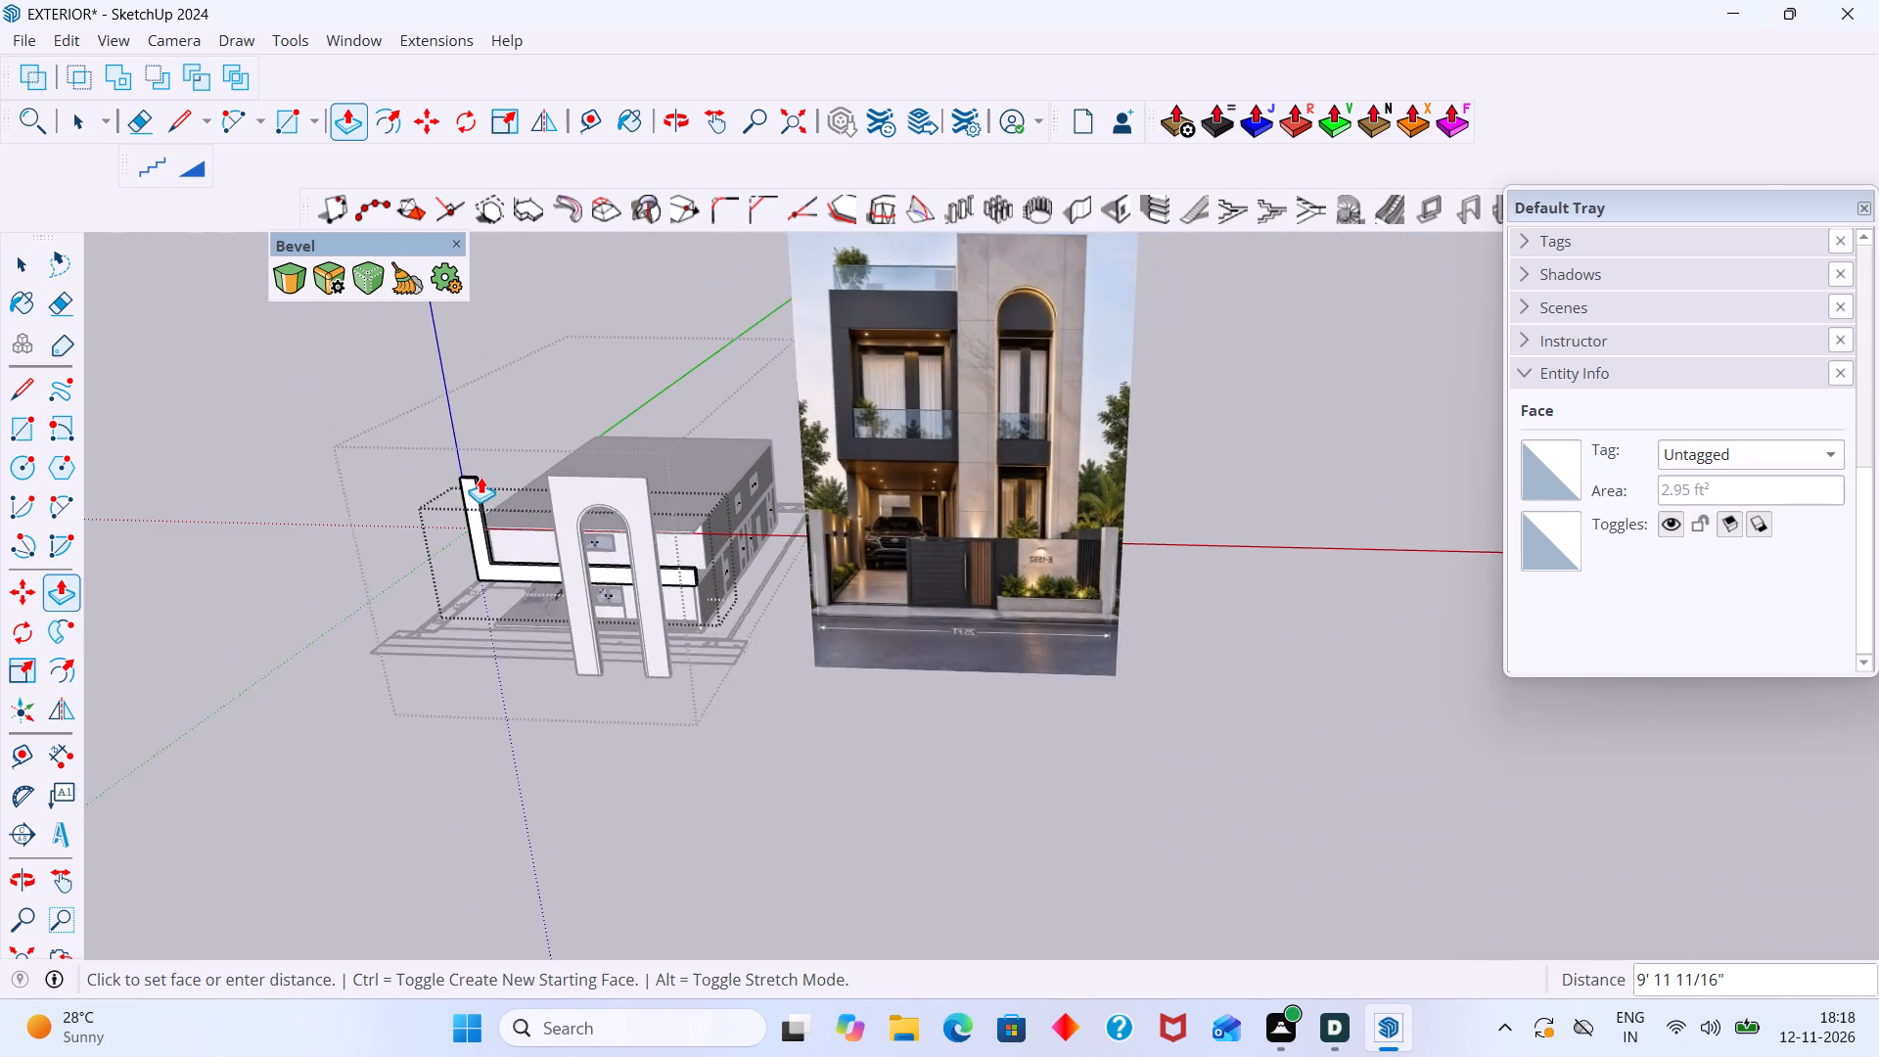
{"action": "scroll", "coordinate": [481, 477], "scroll_direction": "up", "scroll_amount": 1}
{"action": "scroll", "coordinate": [481, 477], "scroll_direction": "down", "scroll_amount": 3}
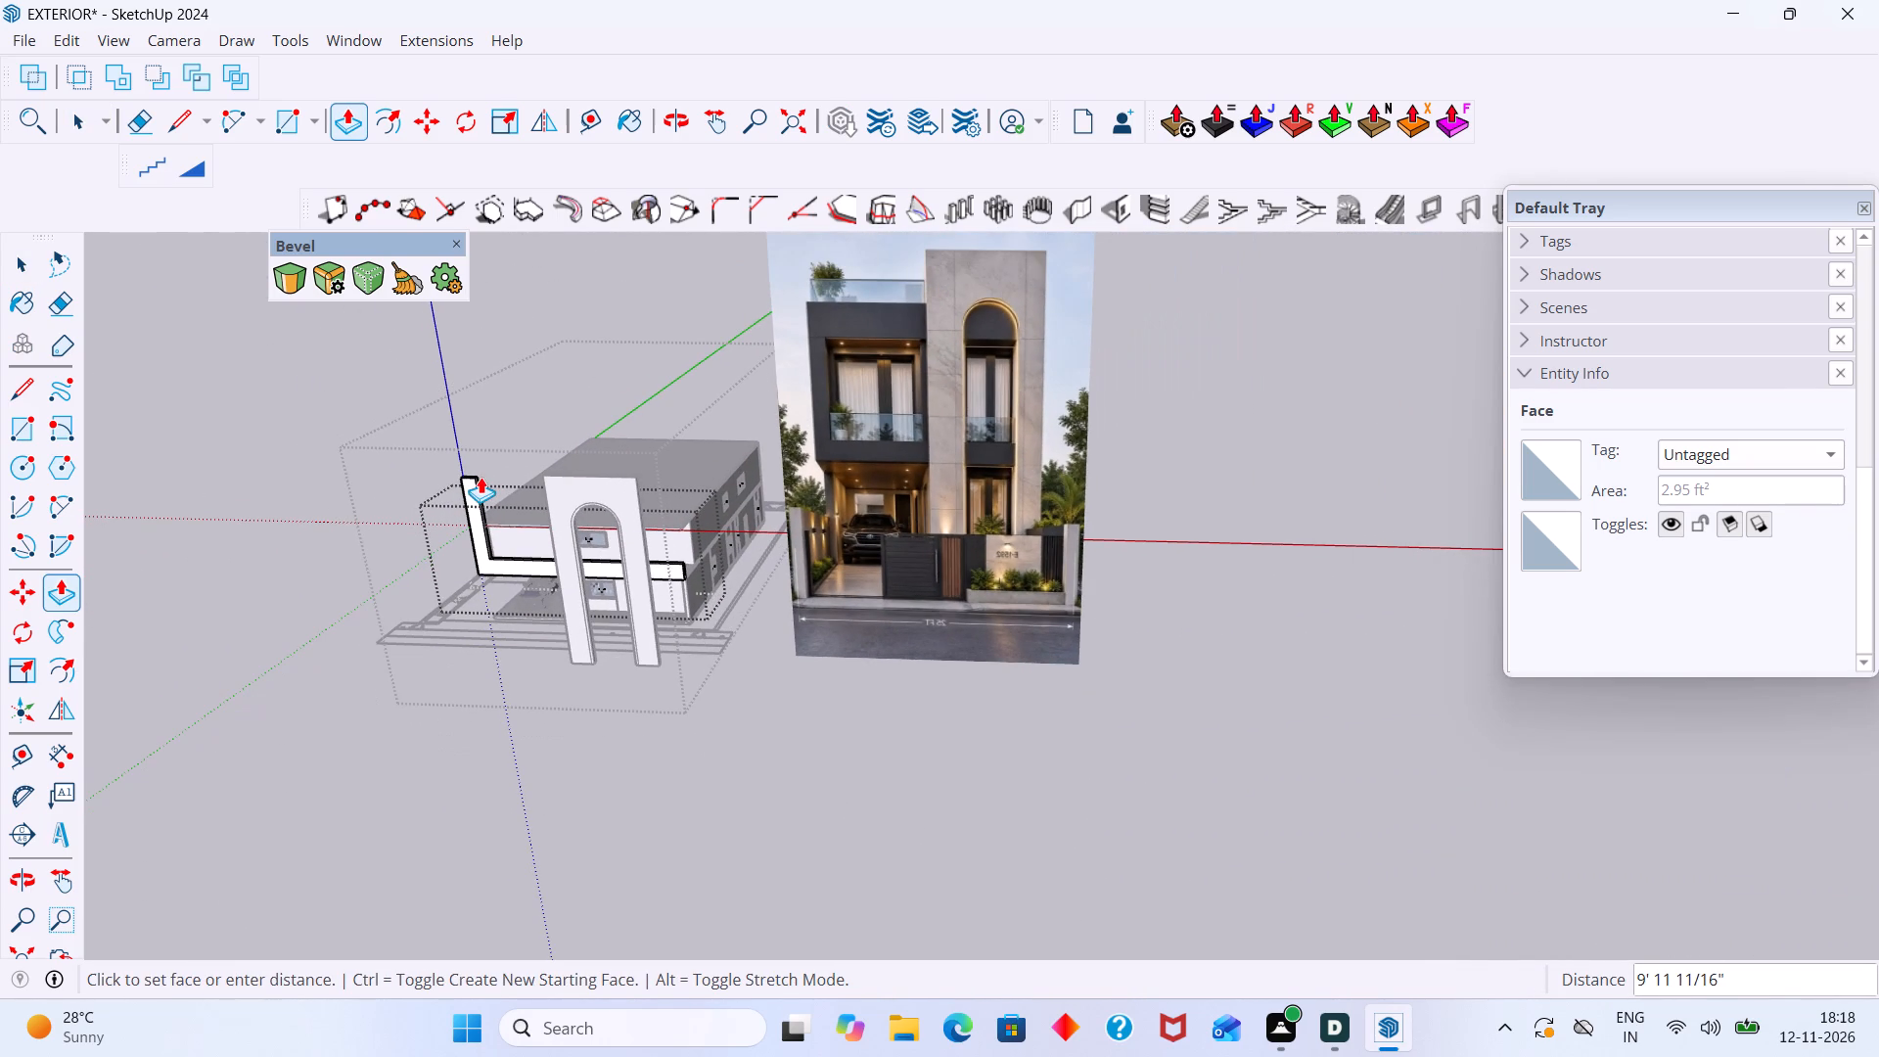
{"action": "scroll", "coordinate": [479, 483], "scroll_direction": "up", "scroll_amount": 4}
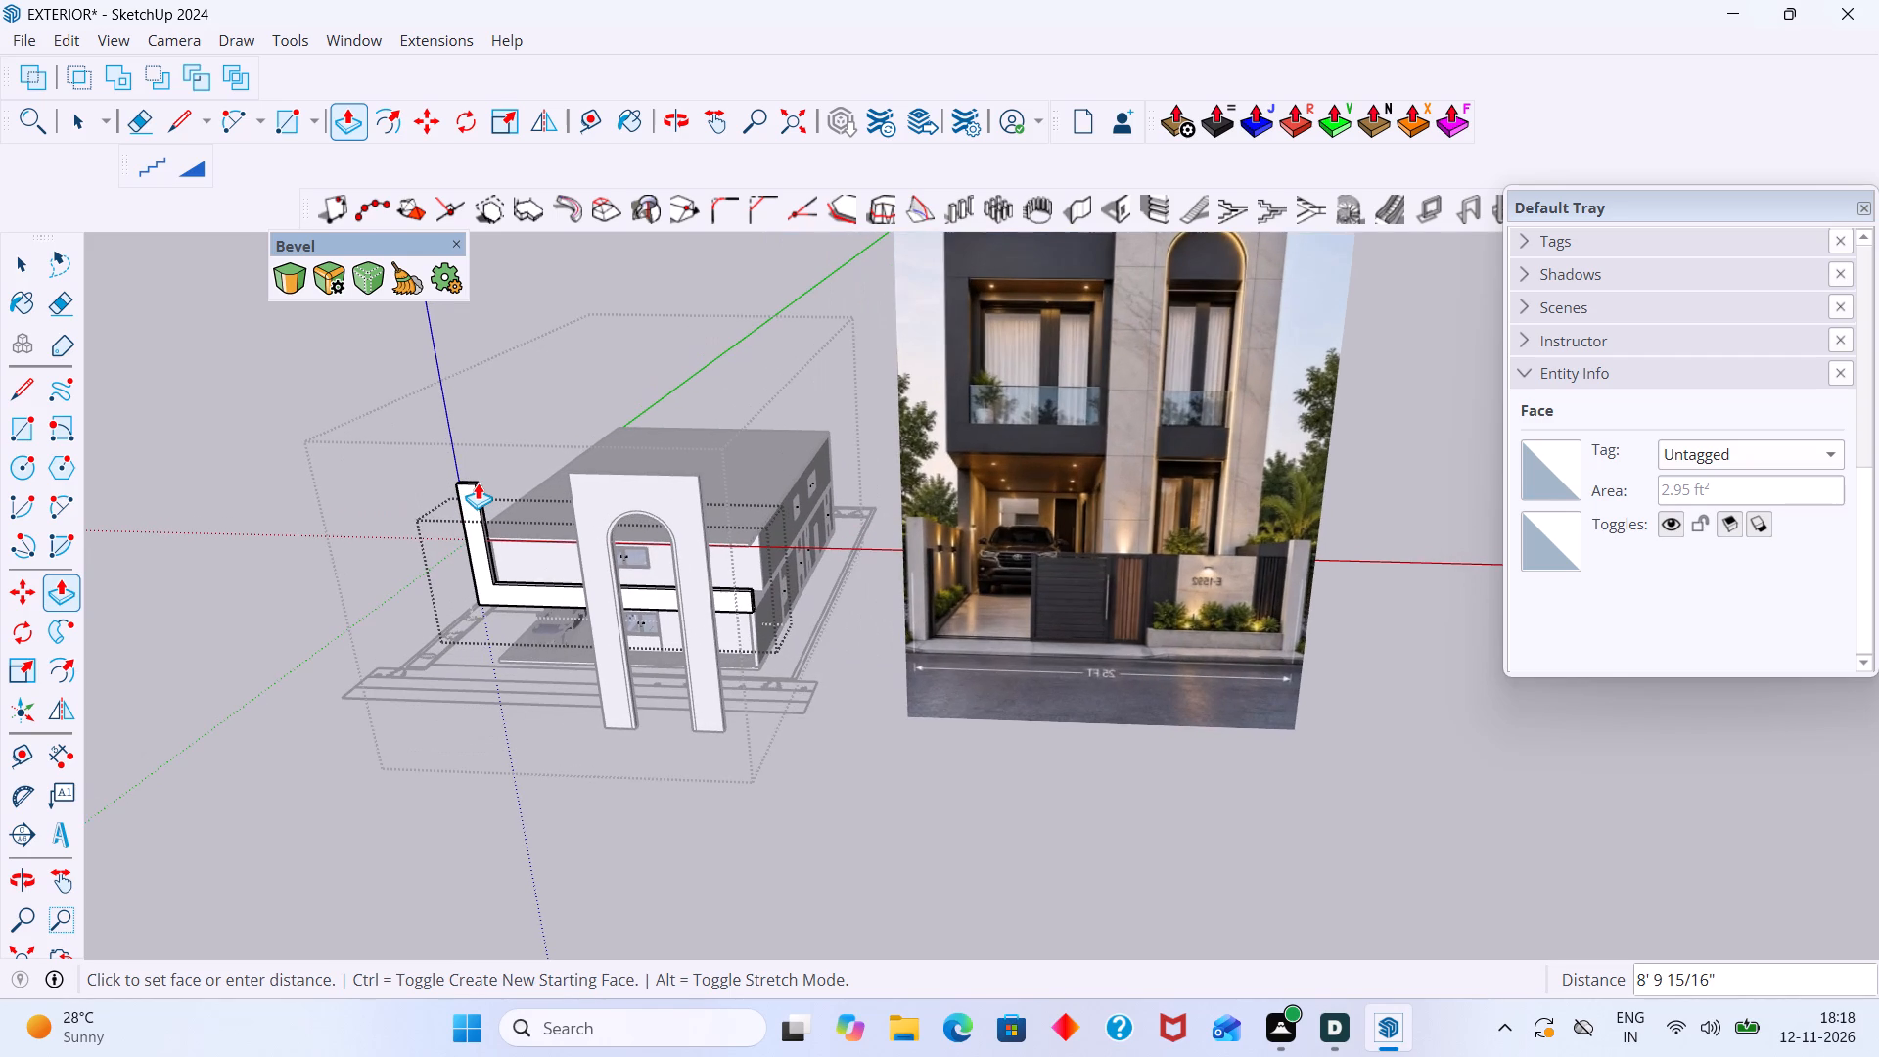
{"action": "scroll", "coordinate": [473, 491], "scroll_direction": "down", "scroll_amount": 3}
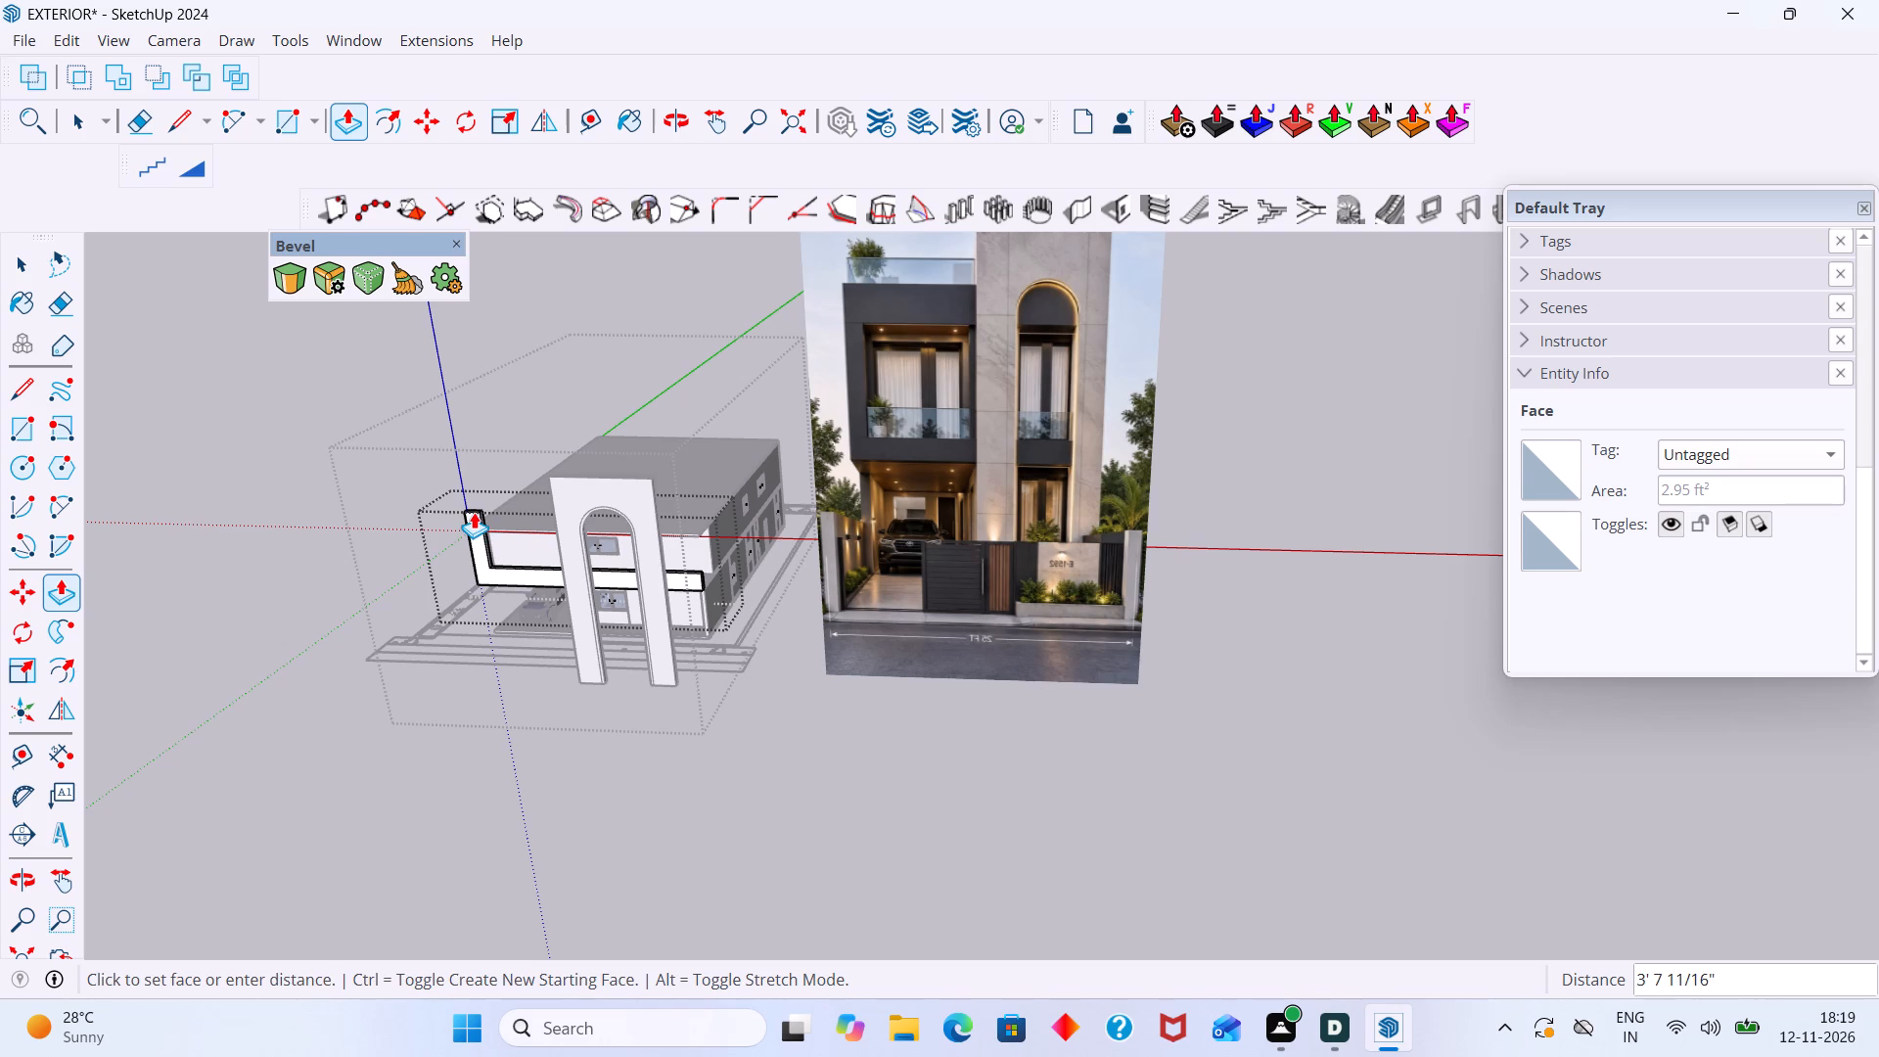
{"action": "left_click", "coordinate": [474, 512]}
{"action": "key", "text": "space"}
{"action": "left_click", "coordinate": [469, 722]}
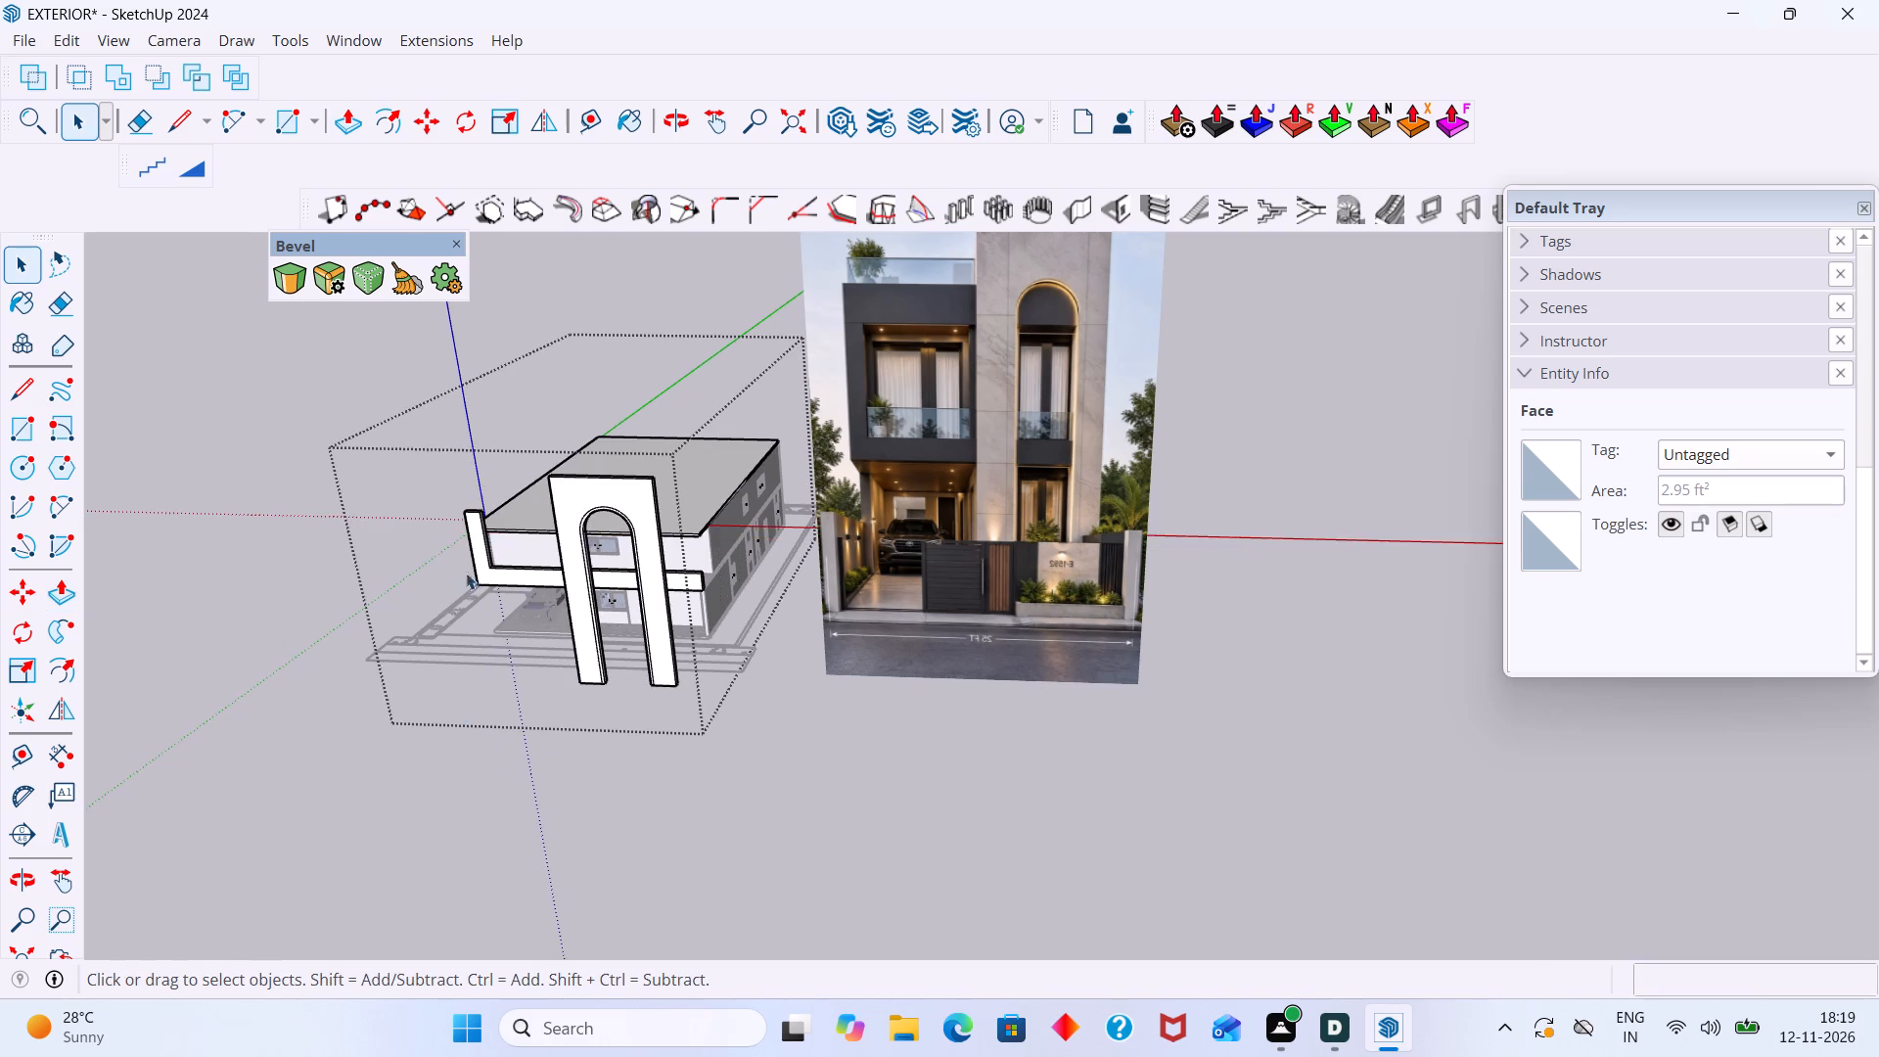
Open the upper-floor frame's group and draw a rectangle about 2' 6" by 1' at the top of the corner post's inner side face.
{"action": "scroll", "coordinate": [470, 548], "scroll_direction": "up", "scroll_amount": 9}
{"action": "middle_click_drag", "start_coordinate": [499, 517], "coordinate": [428, 551]}
{"action": "scroll", "coordinate": [484, 519], "scroll_direction": "up", "scroll_amount": 15}
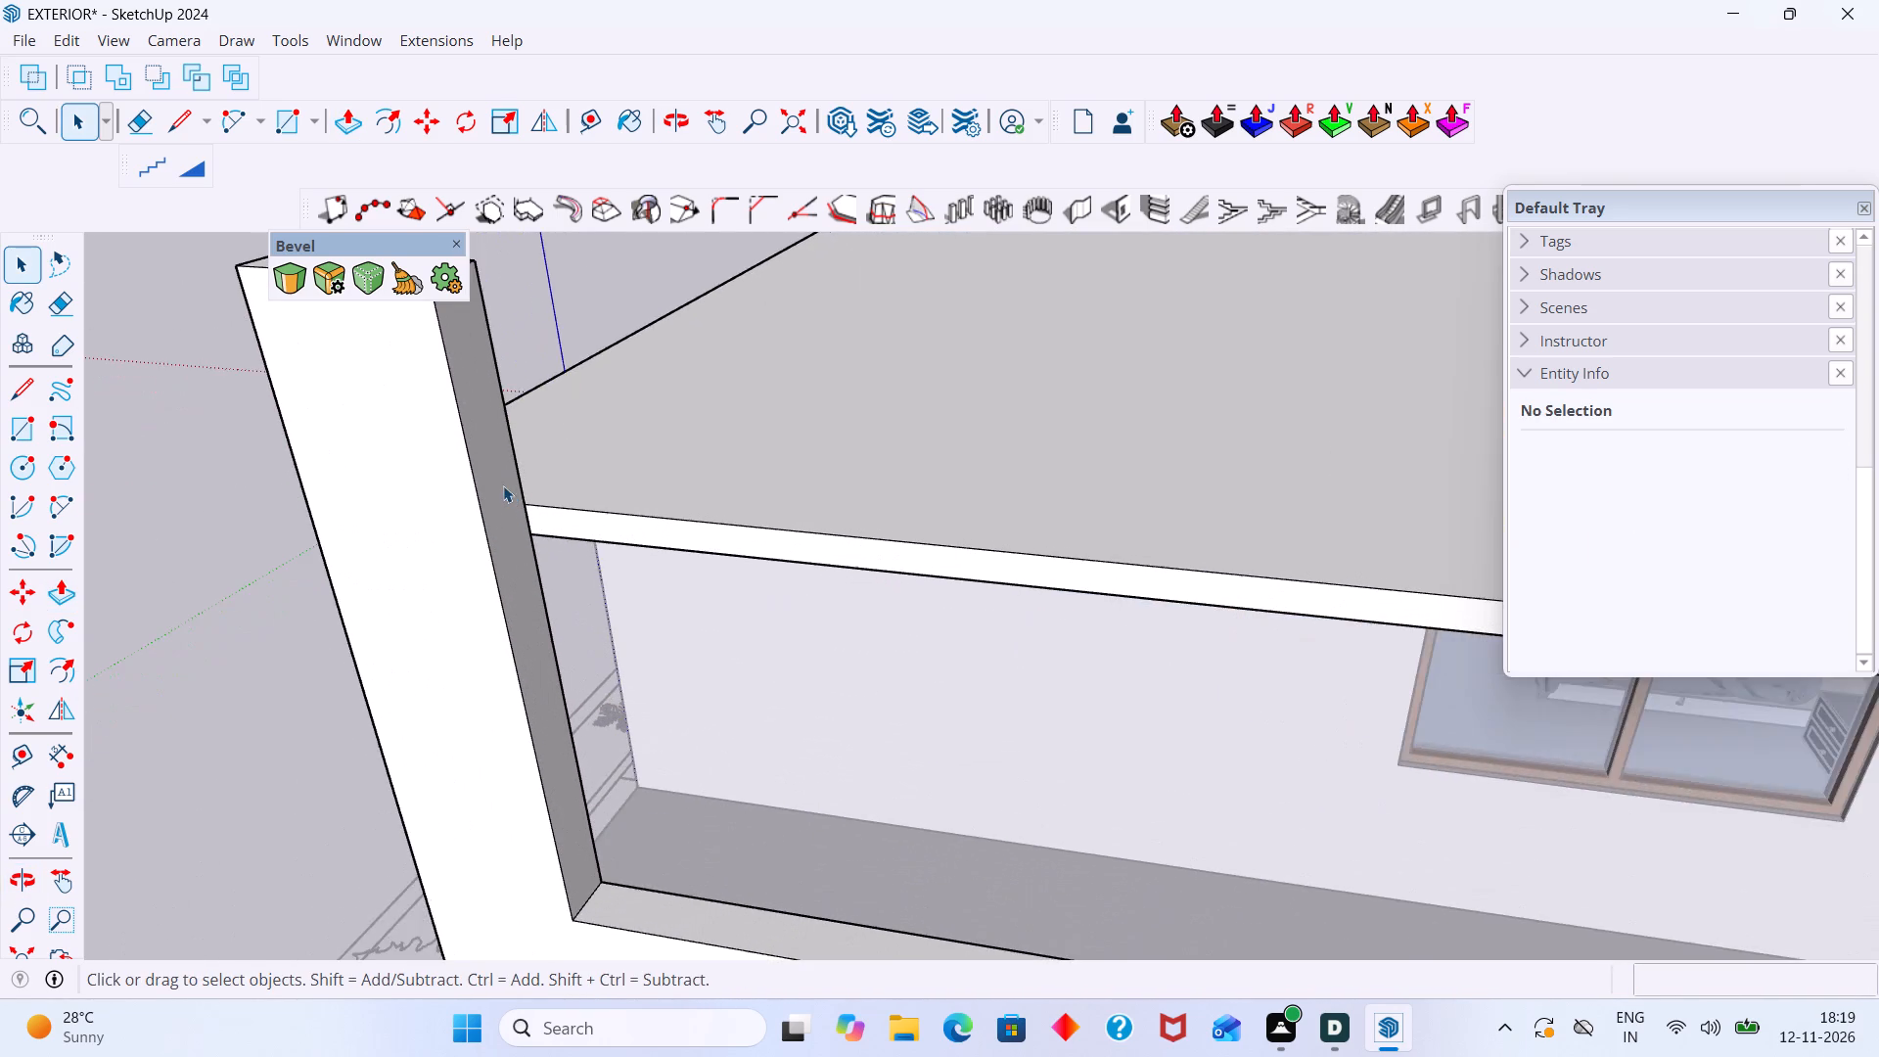
{"action": "scroll", "coordinate": [503, 485], "scroll_direction": "up", "scroll_amount": 5}
{"action": "scroll", "coordinate": [503, 480], "scroll_direction": "down", "scroll_amount": 8}
{"action": "scroll", "coordinate": [481, 437], "scroll_direction": "up", "scroll_amount": 4}
{"action": "scroll", "coordinate": [481, 433], "scroll_direction": "down", "scroll_amount": 4}
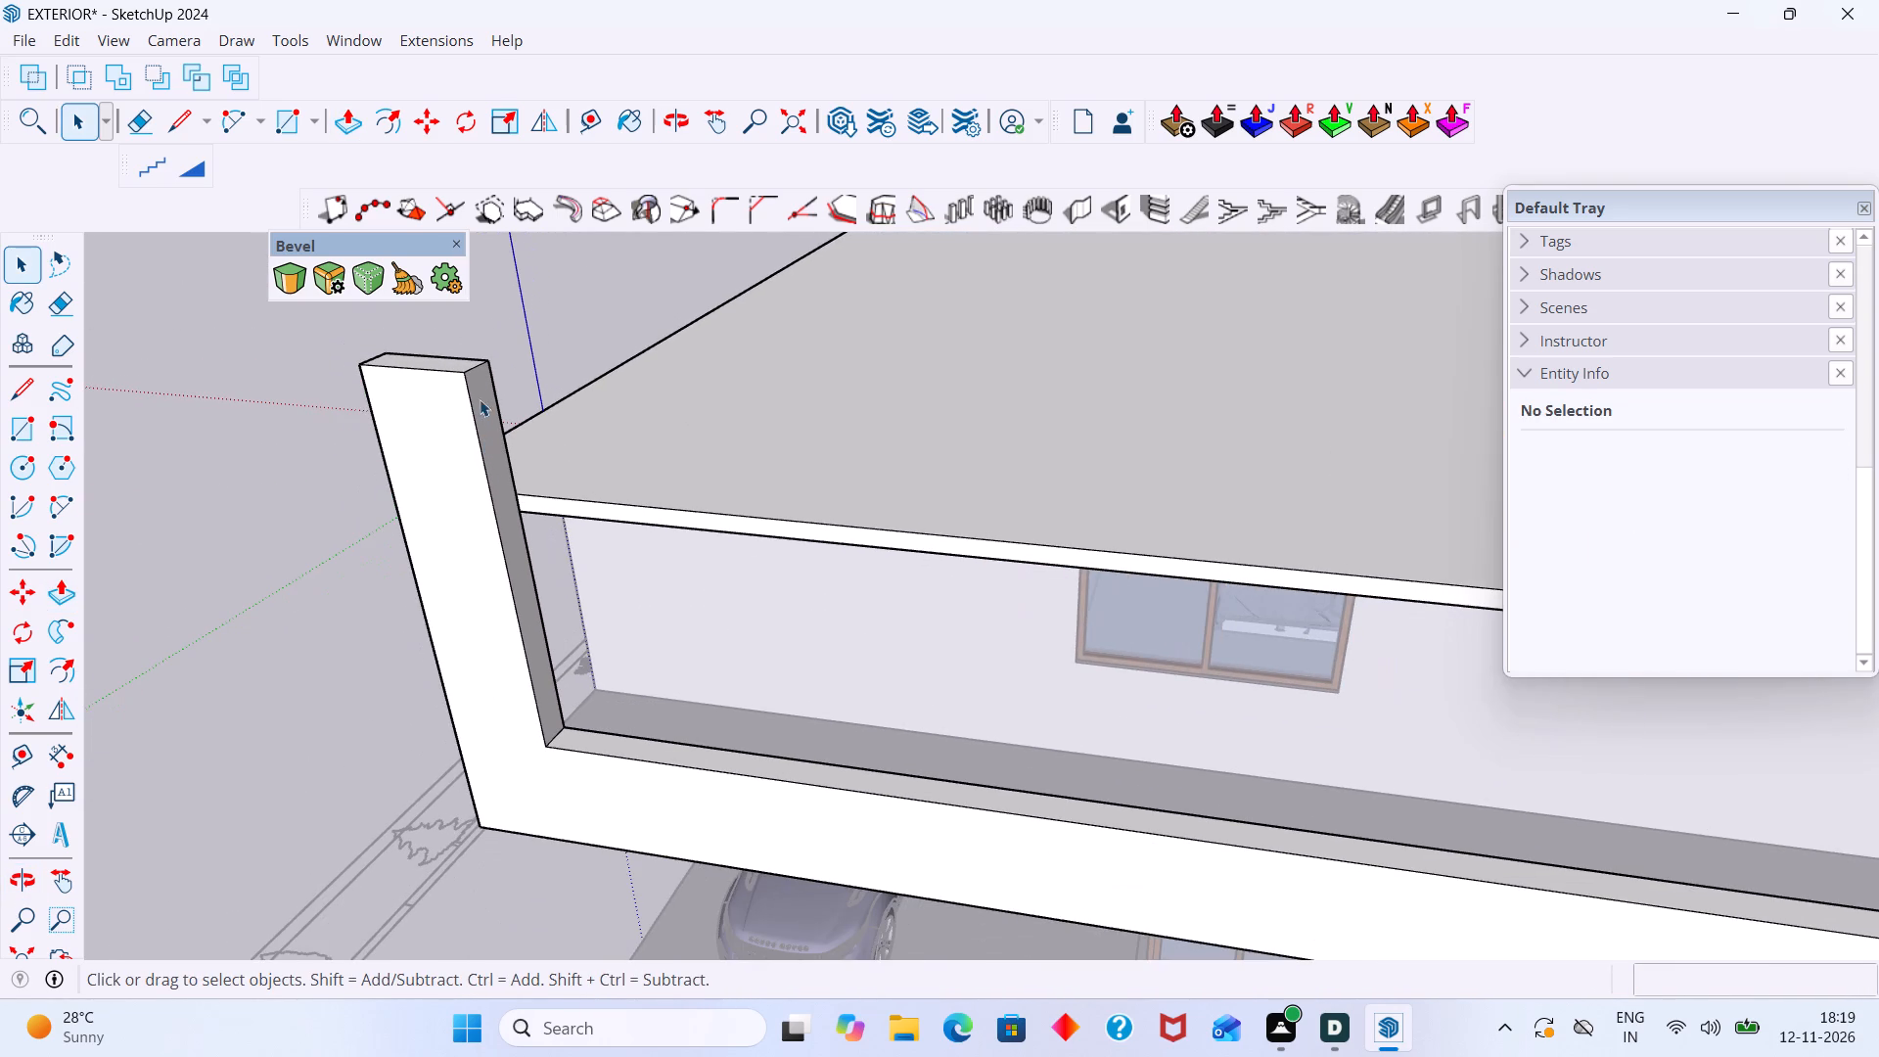
{"action": "middle_click_drag", "start_coordinate": [475, 381], "coordinate": [570, 378]}
{"action": "scroll", "coordinate": [583, 432], "scroll_direction": "up", "scroll_amount": 3}
{"action": "middle_click_drag", "start_coordinate": [593, 481], "coordinate": [562, 456]}
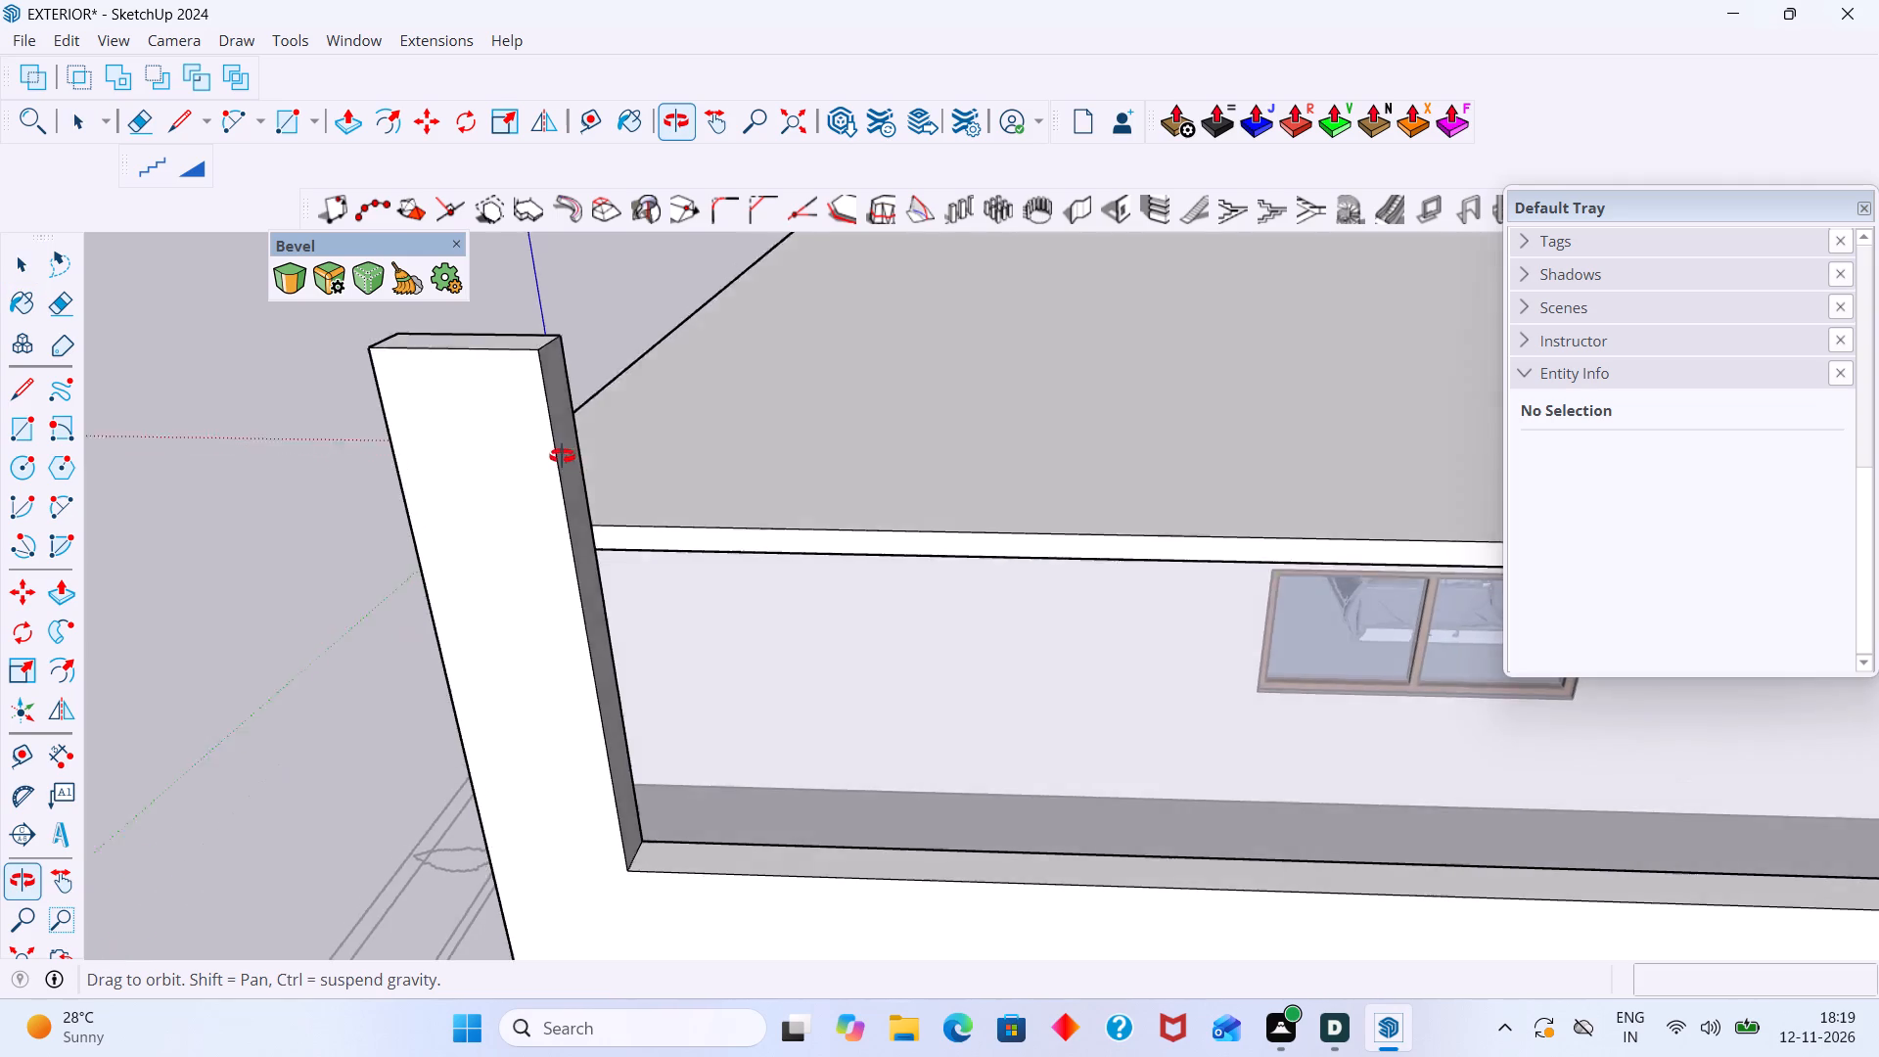
{"action": "middle_click_drag", "start_coordinate": [562, 456], "coordinate": [509, 477]}
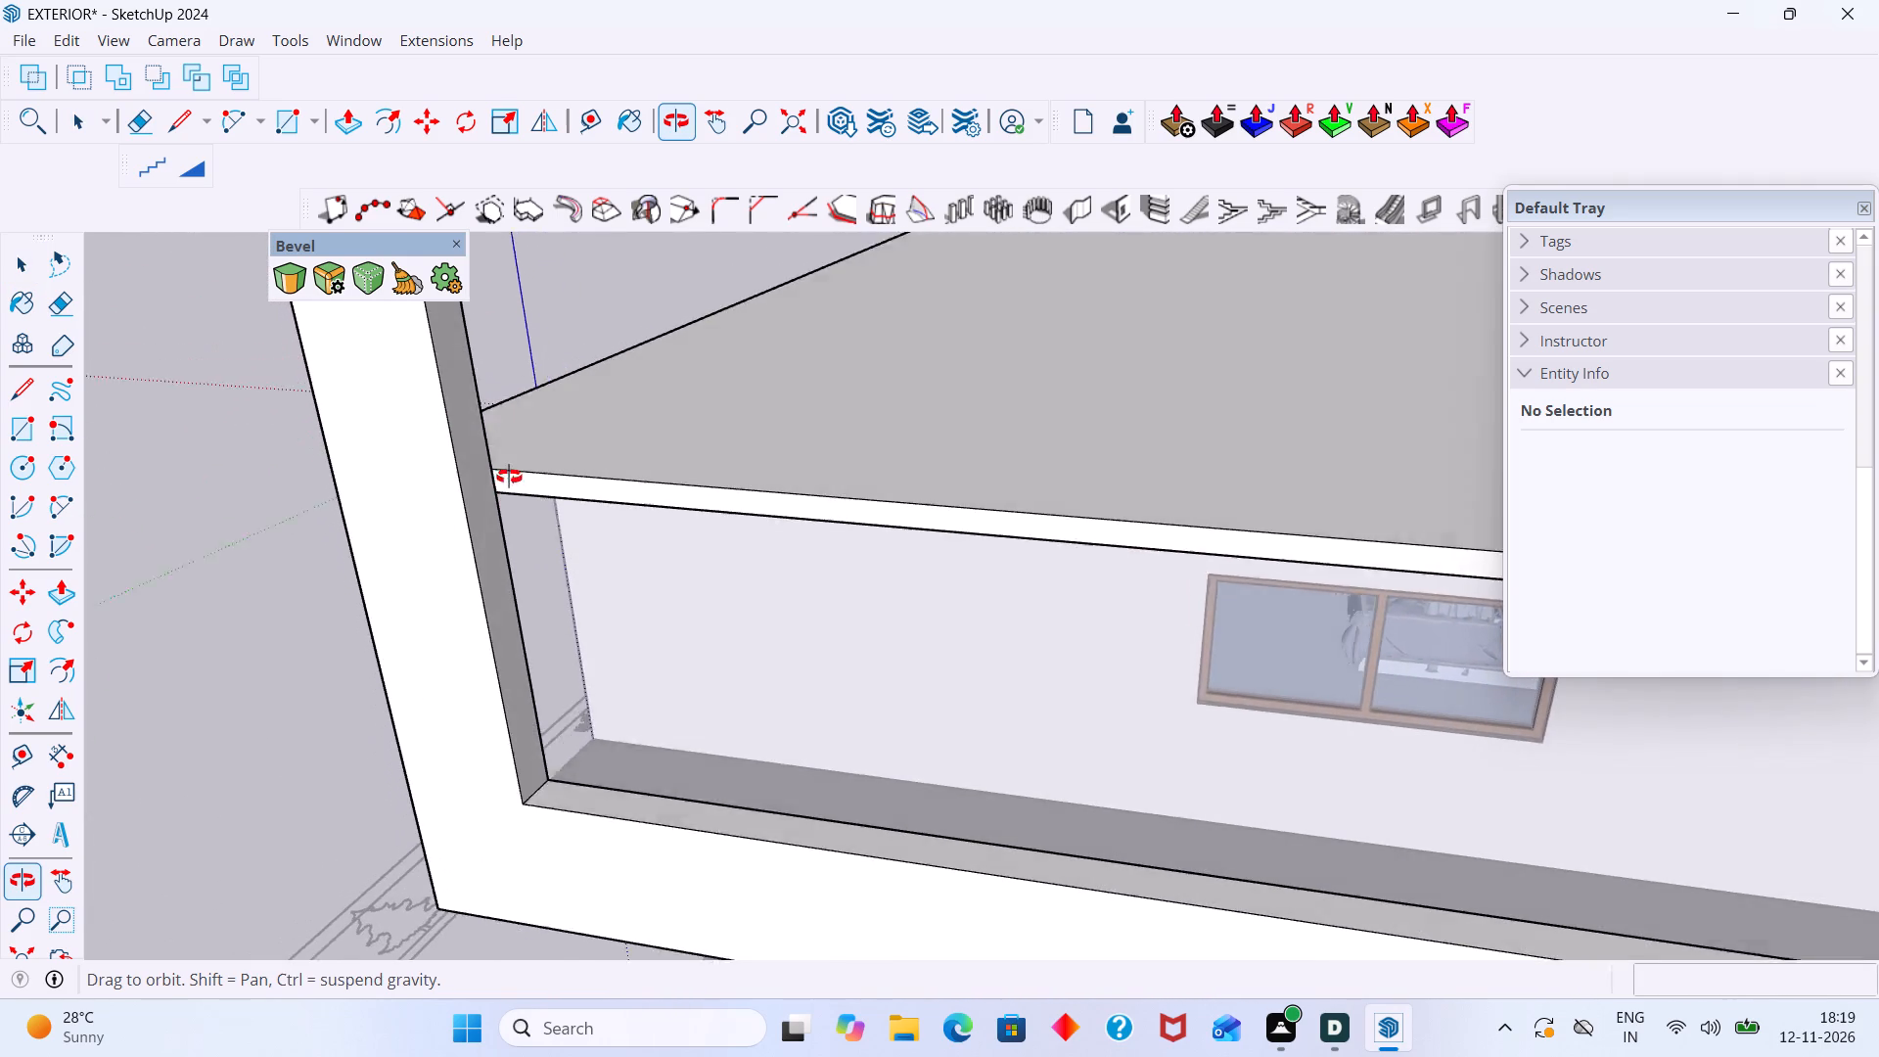
{"action": "middle_click_drag", "start_coordinate": [509, 477], "coordinate": [510, 479]}
{"action": "scroll", "coordinate": [453, 428], "scroll_direction": "up", "scroll_amount": 4}
{"action": "double_click", "coordinate": [465, 399]}
{"action": "scroll", "coordinate": [470, 398], "scroll_direction": "up", "scroll_amount": 3}
{"action": "left_click", "coordinate": [470, 398]}
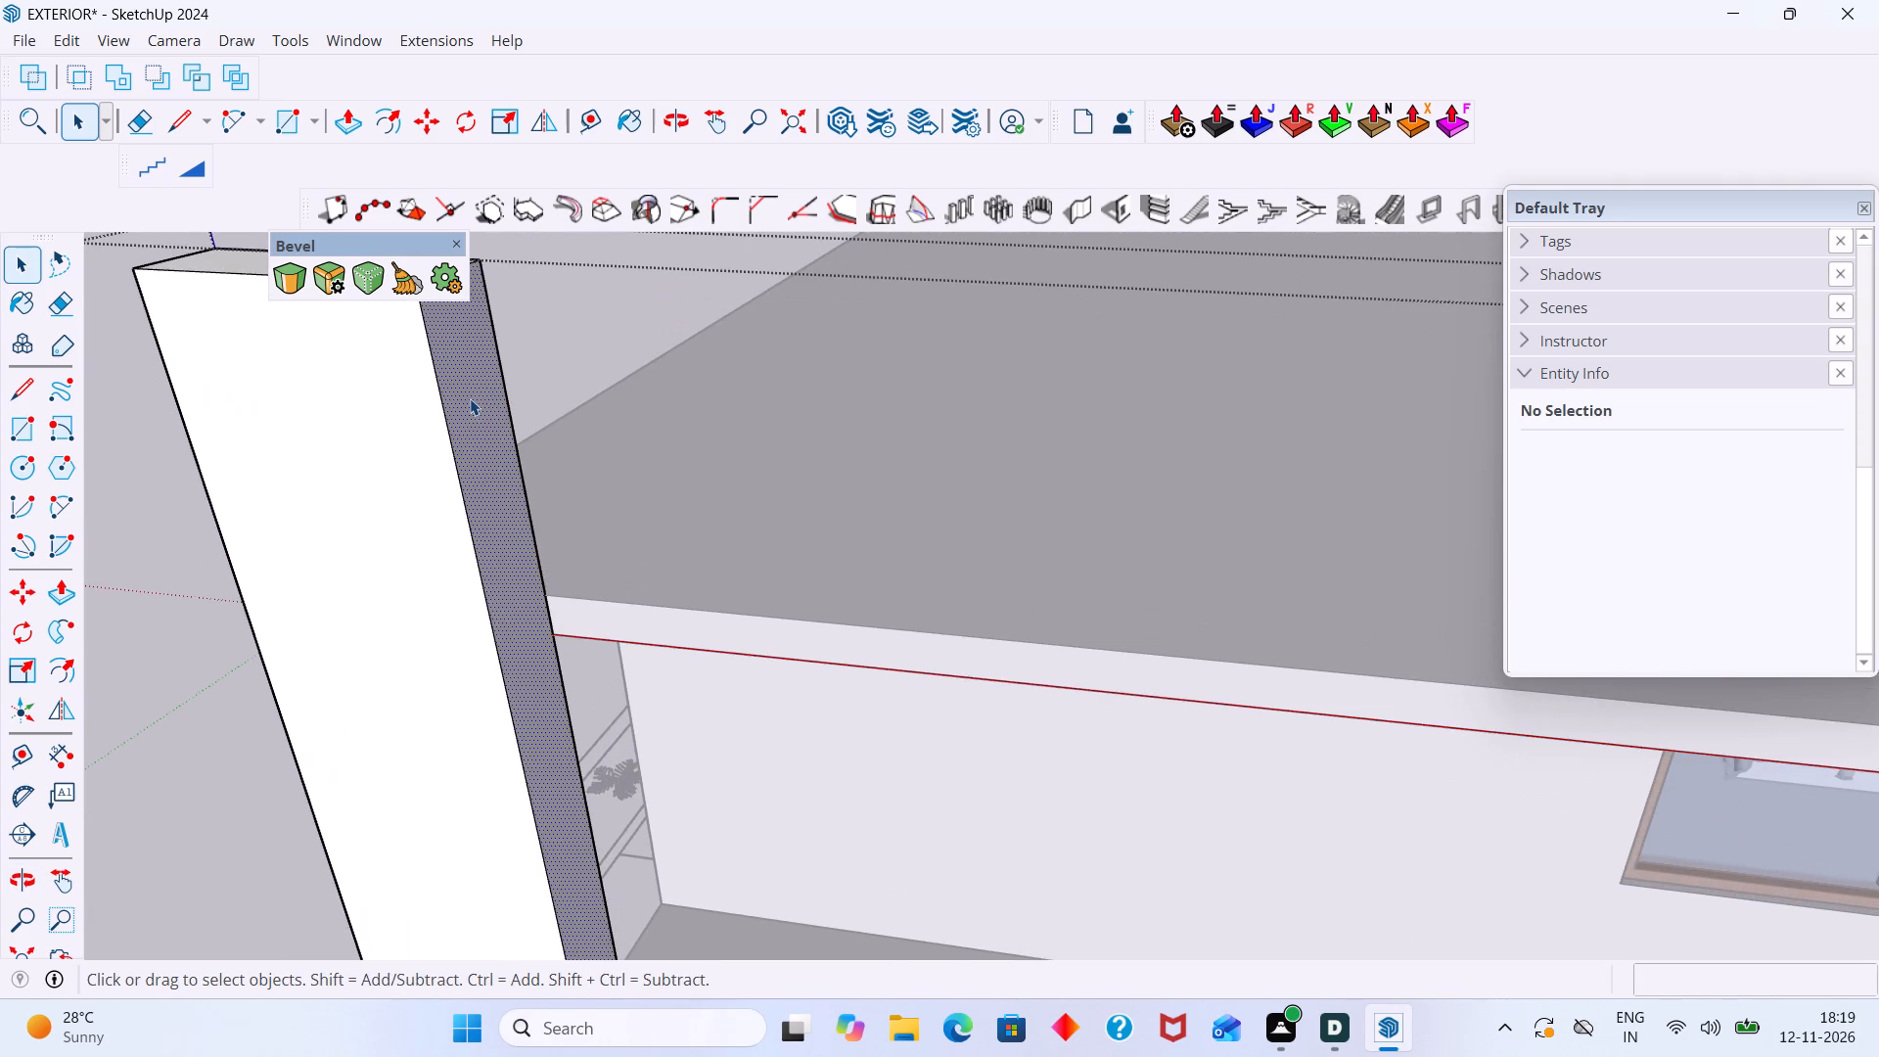
{"action": "scroll", "coordinate": [489, 396], "scroll_direction": "down", "scroll_amount": 8}
{"action": "key", "text": "r"}
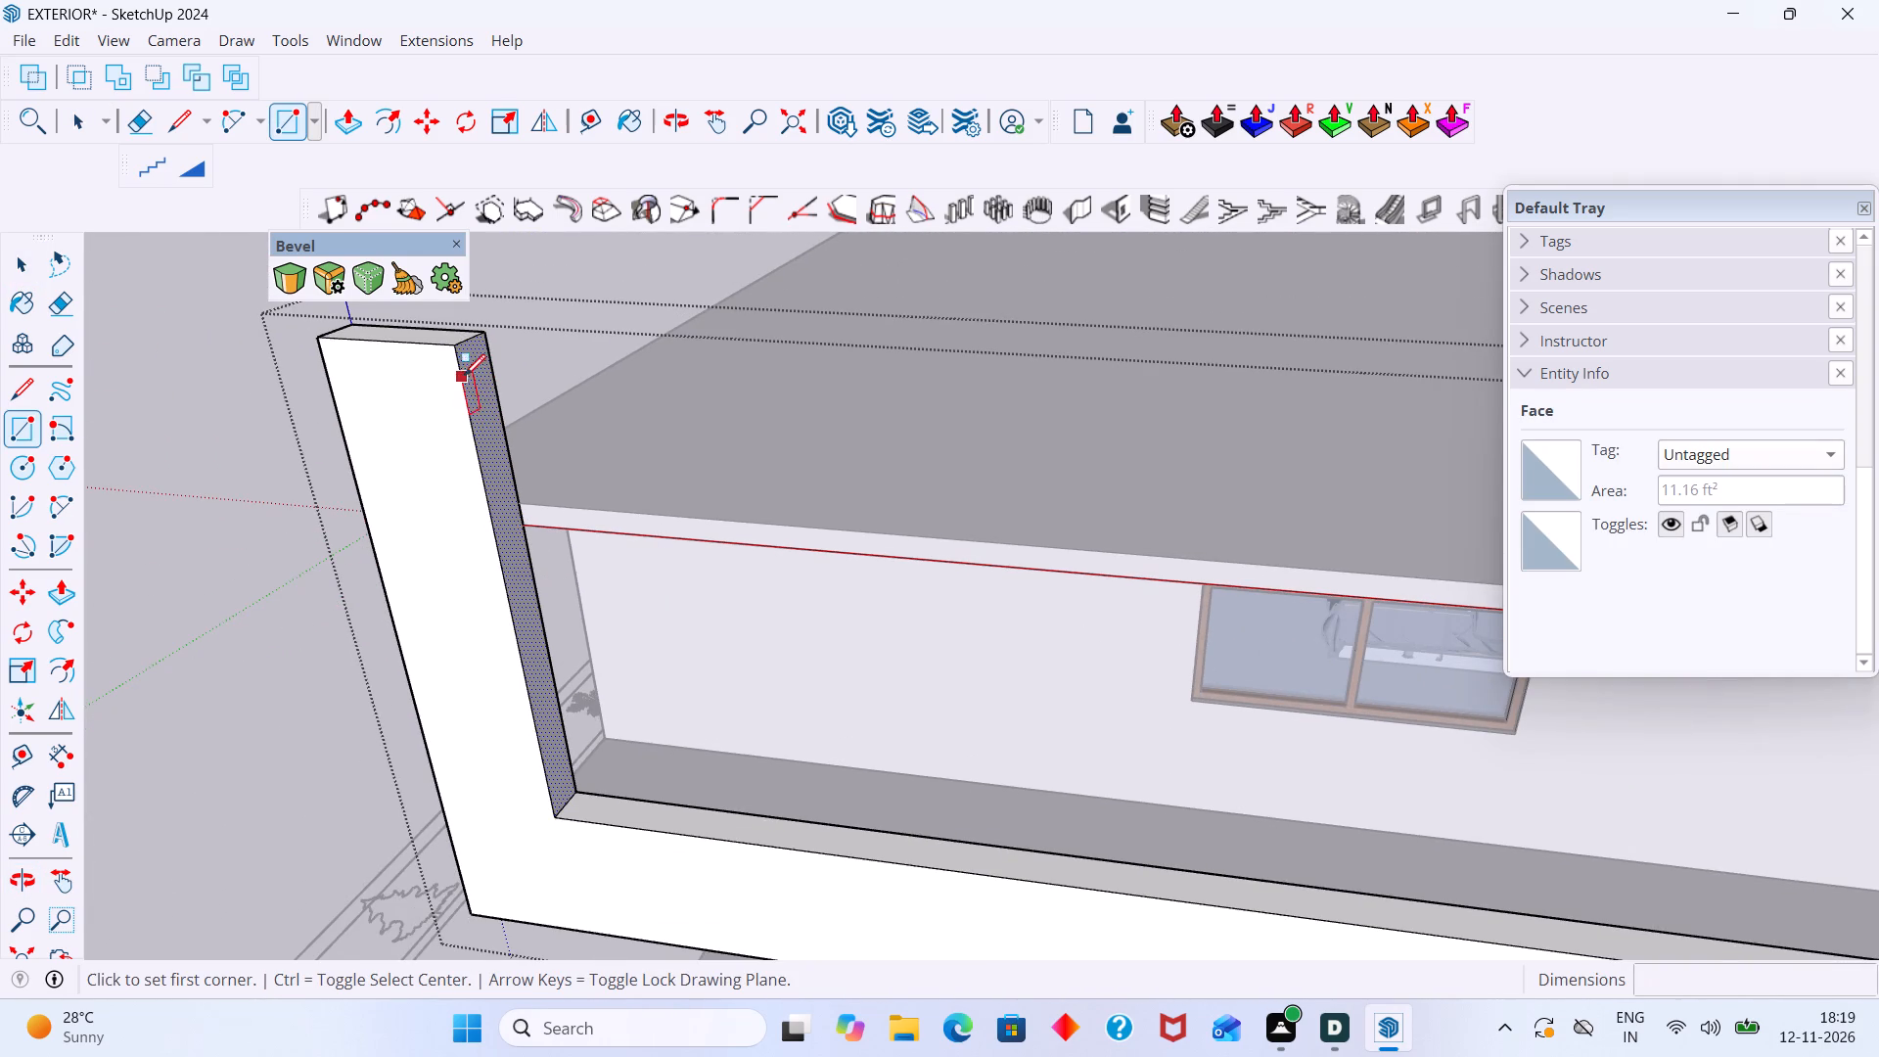
{"action": "left_click", "coordinate": [454, 350]}
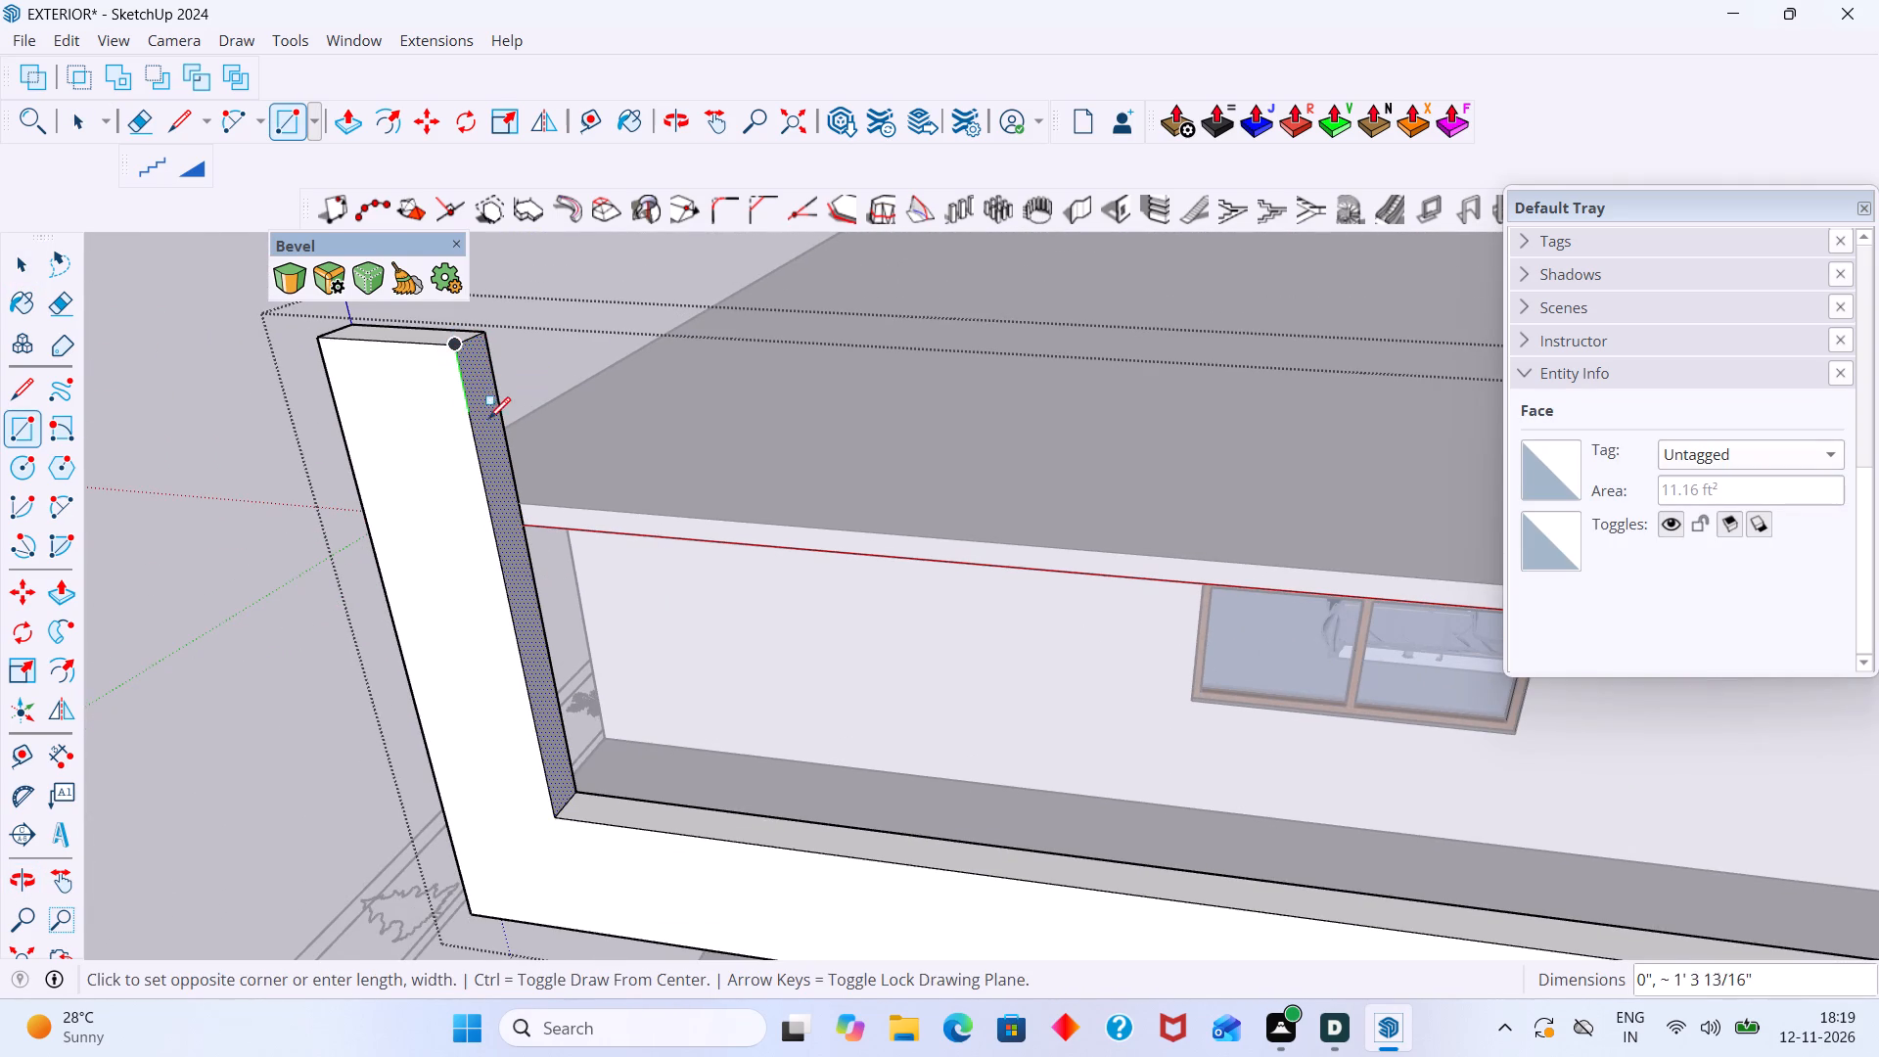
{"action": "left_click", "coordinate": [509, 452]}
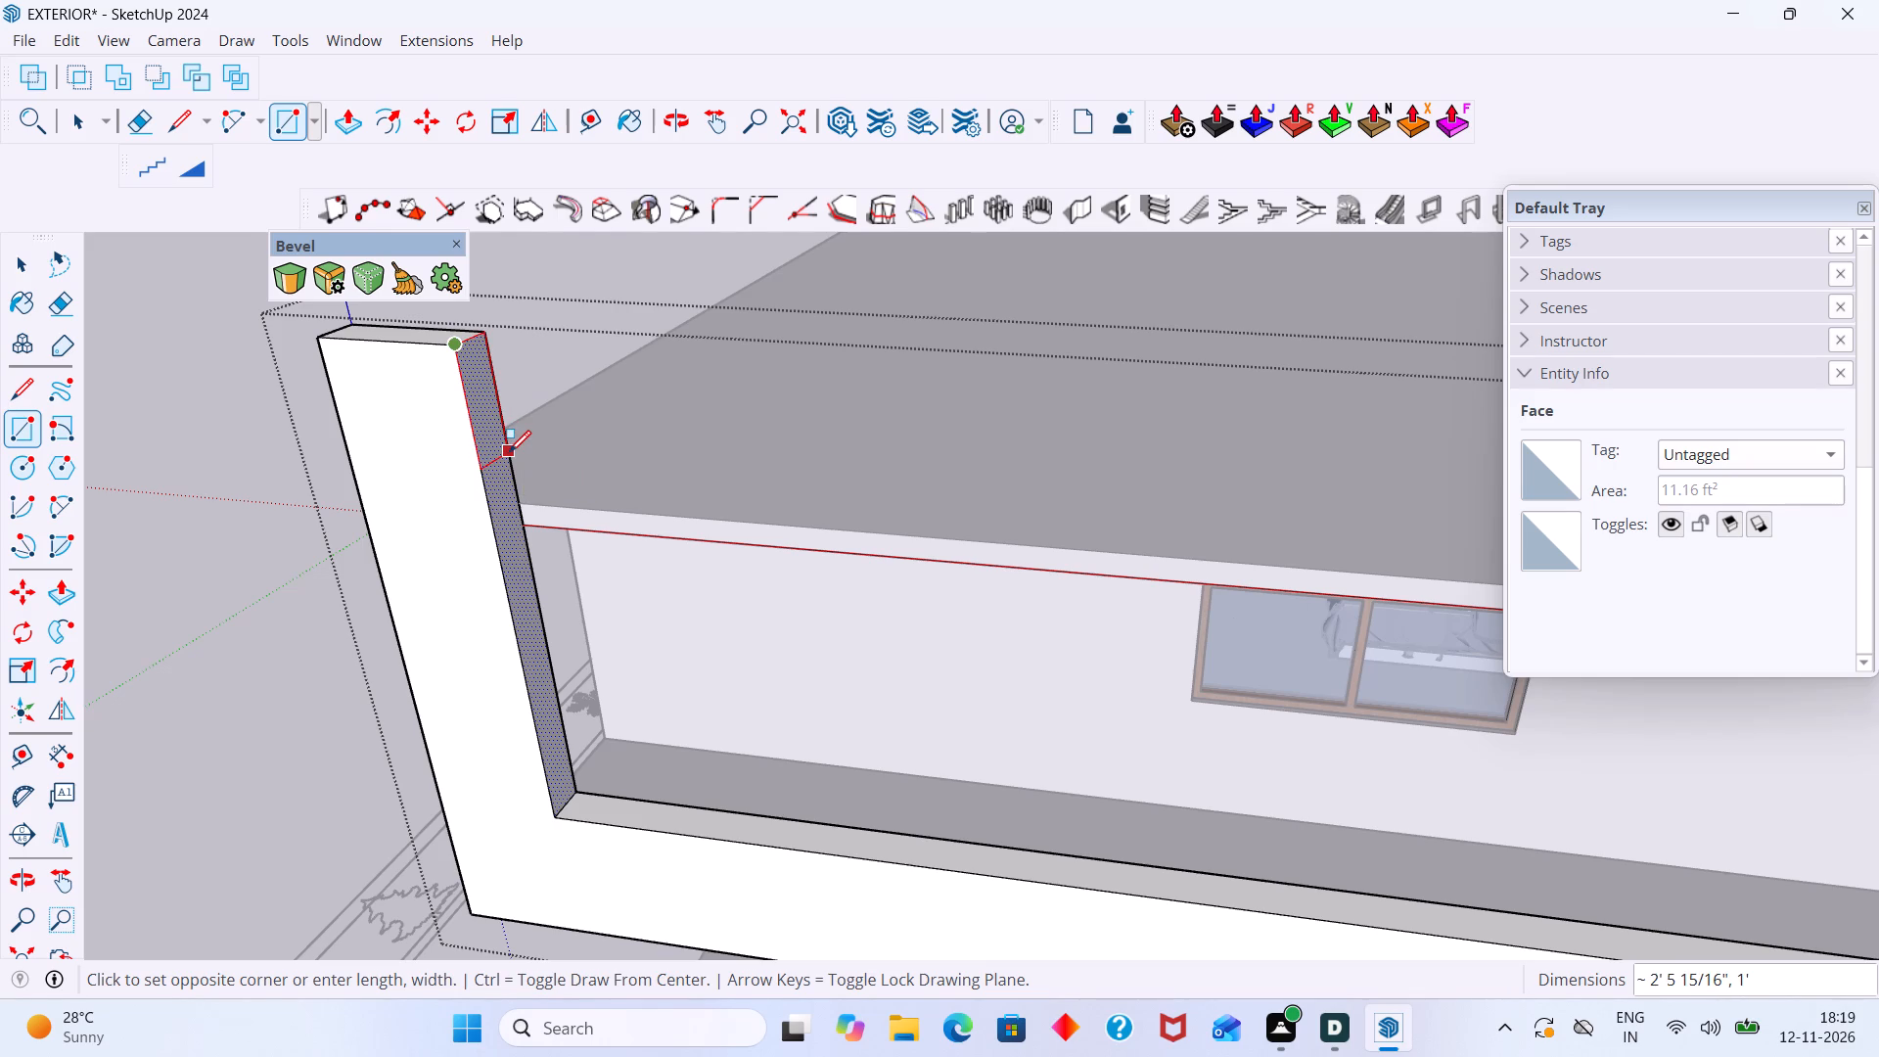
Pull the rectangle about 40' 8 5/8" to the roof slab's far corner as the frame's top beam, and exit the group.
{"action": "key", "text": "p"}
{"action": "left_click", "coordinate": [476, 416]}
{"action": "scroll", "coordinate": [677, 445], "scroll_direction": "down", "scroll_amount": 1}
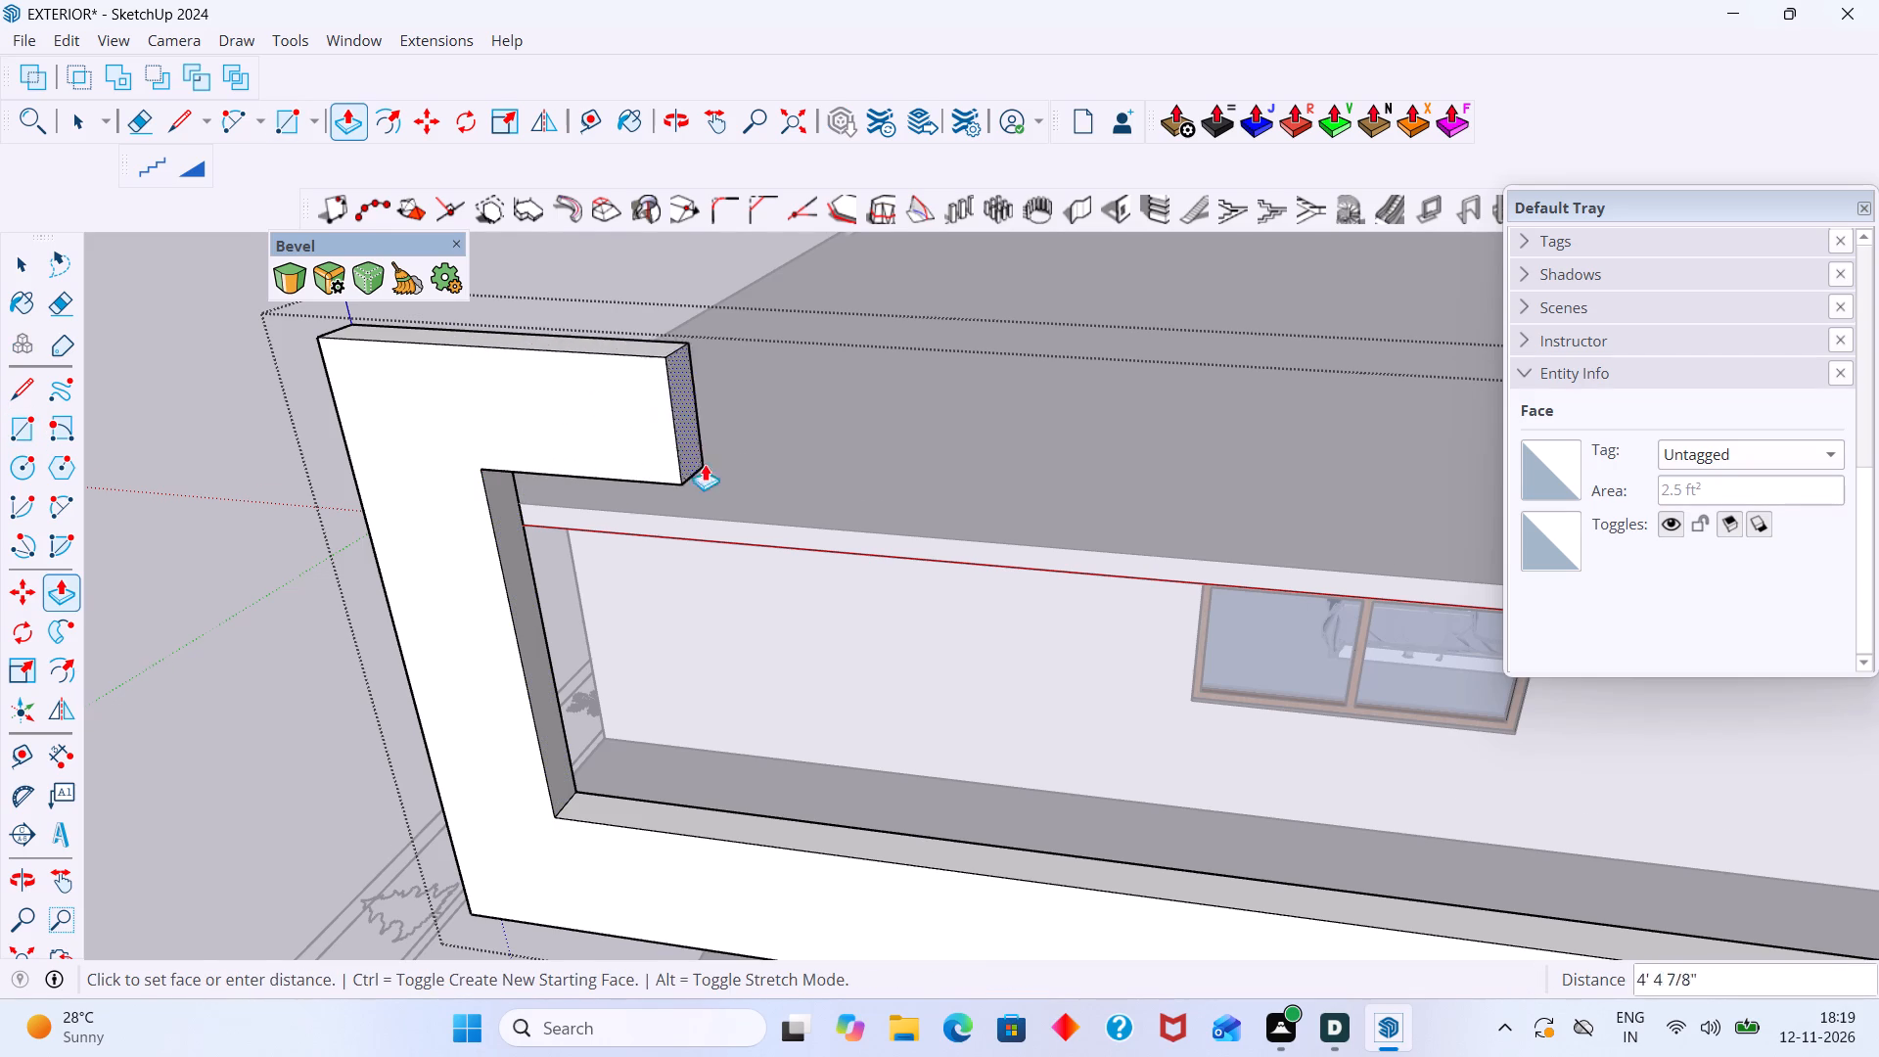
{"action": "scroll", "coordinate": [705, 464], "scroll_direction": "down", "scroll_amount": 20}
{"action": "scroll", "coordinate": [705, 464], "scroll_direction": "down", "scroll_amount": 2}
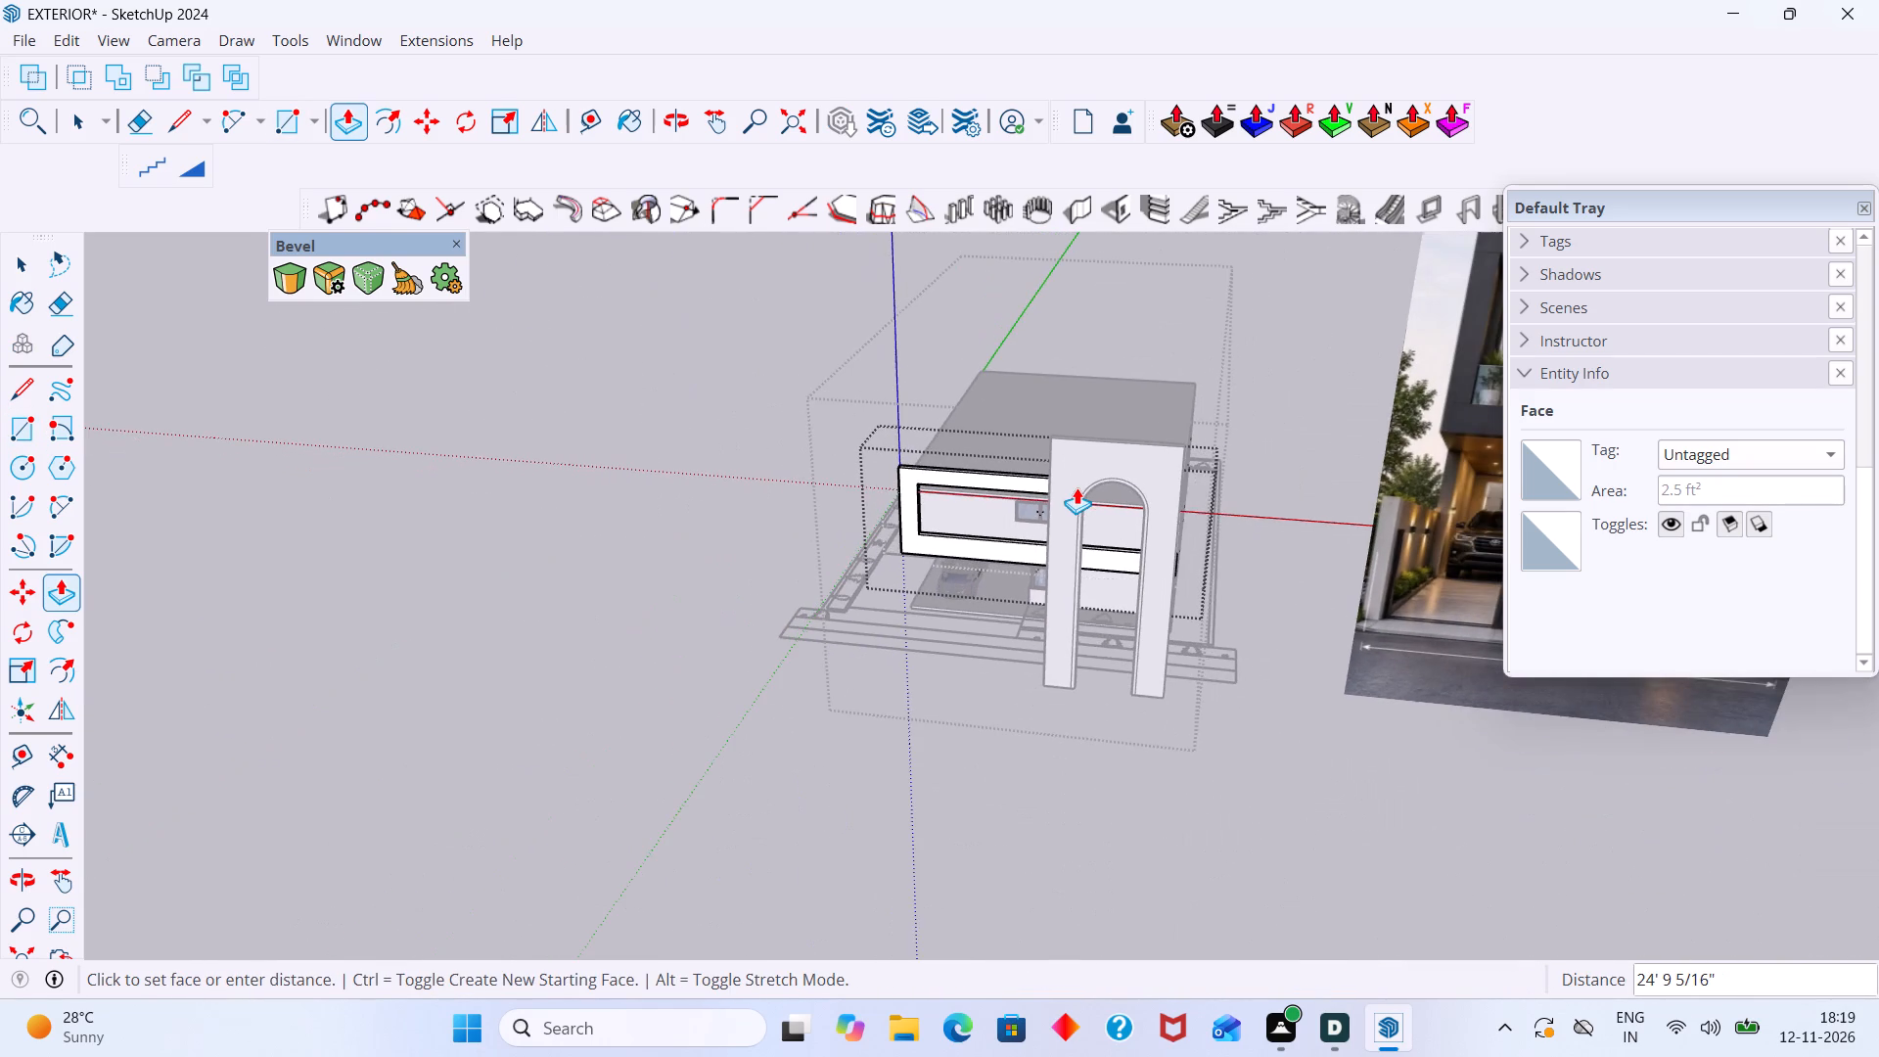
{"action": "middle_click_drag", "start_coordinate": [1077, 487], "coordinate": [648, 481], "text": "shift"}
{"action": "scroll", "coordinate": [737, 503], "scroll_direction": "up", "scroll_amount": 6}
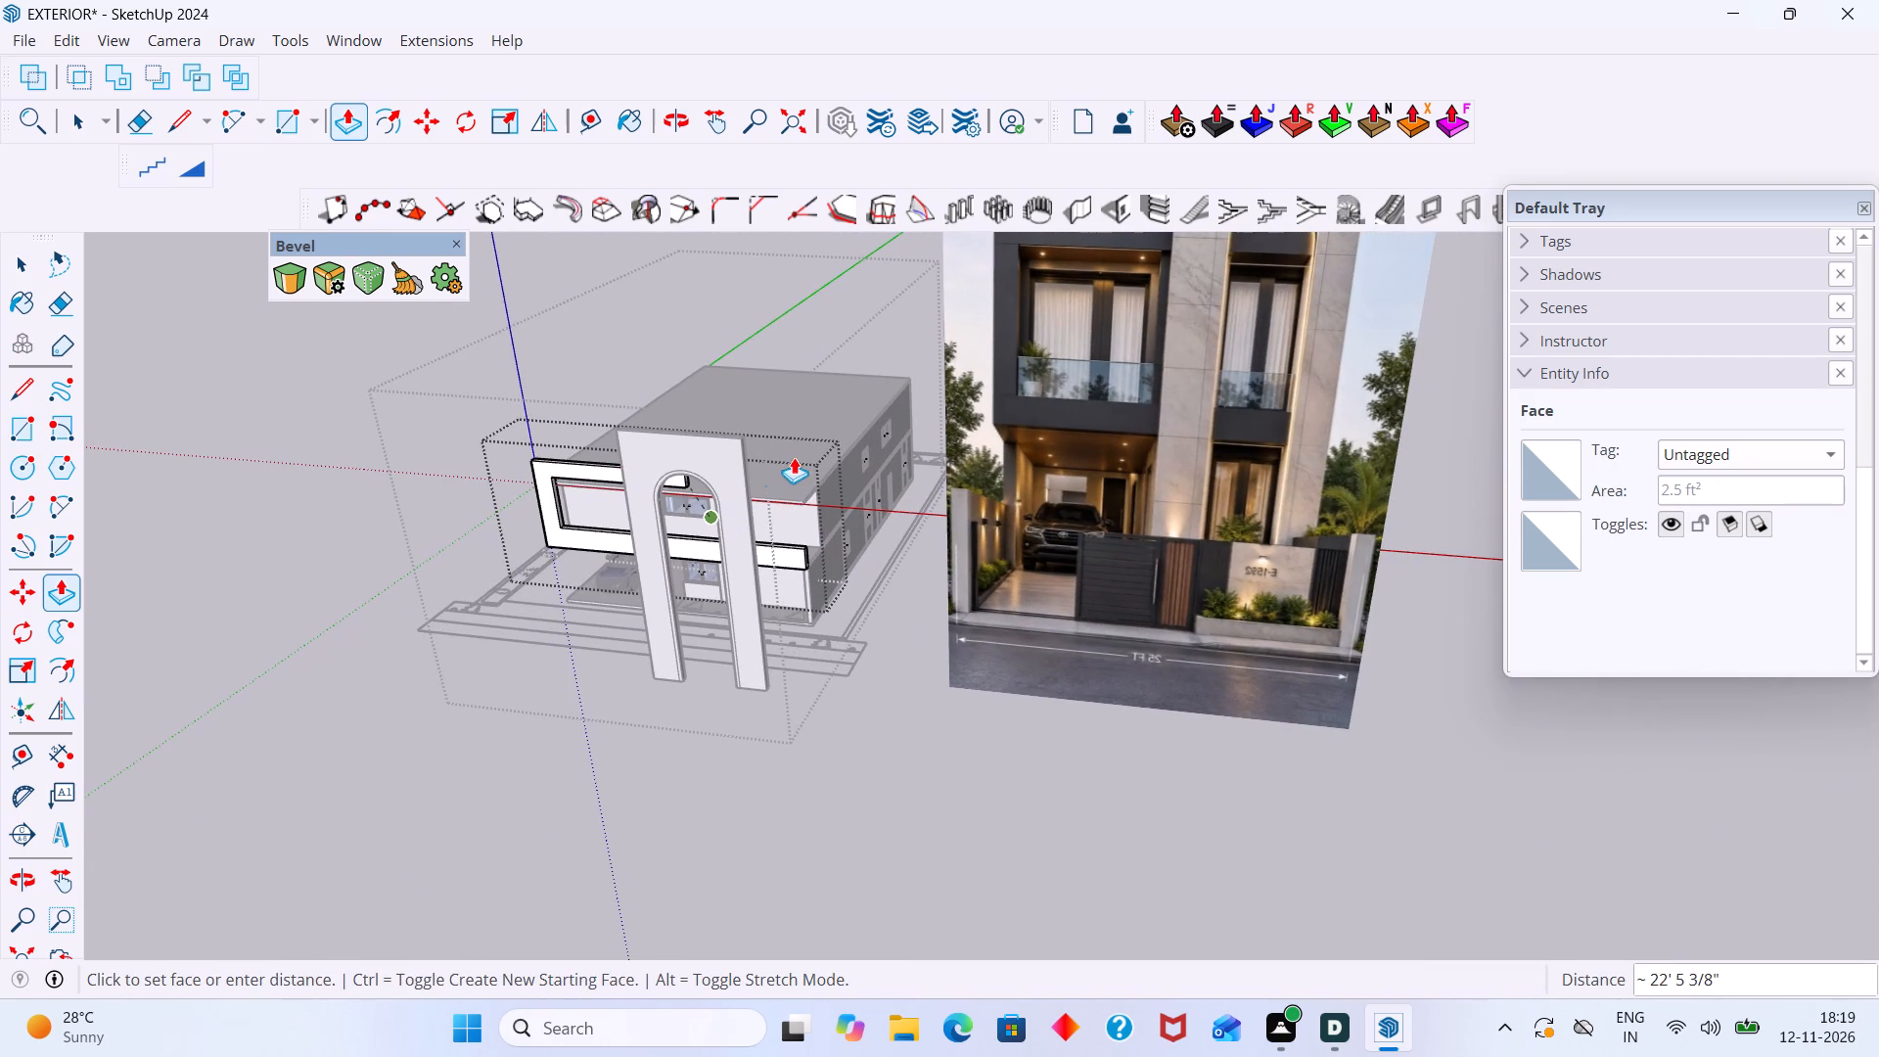
{"action": "scroll", "coordinate": [791, 471], "scroll_direction": "up", "scroll_amount": 17}
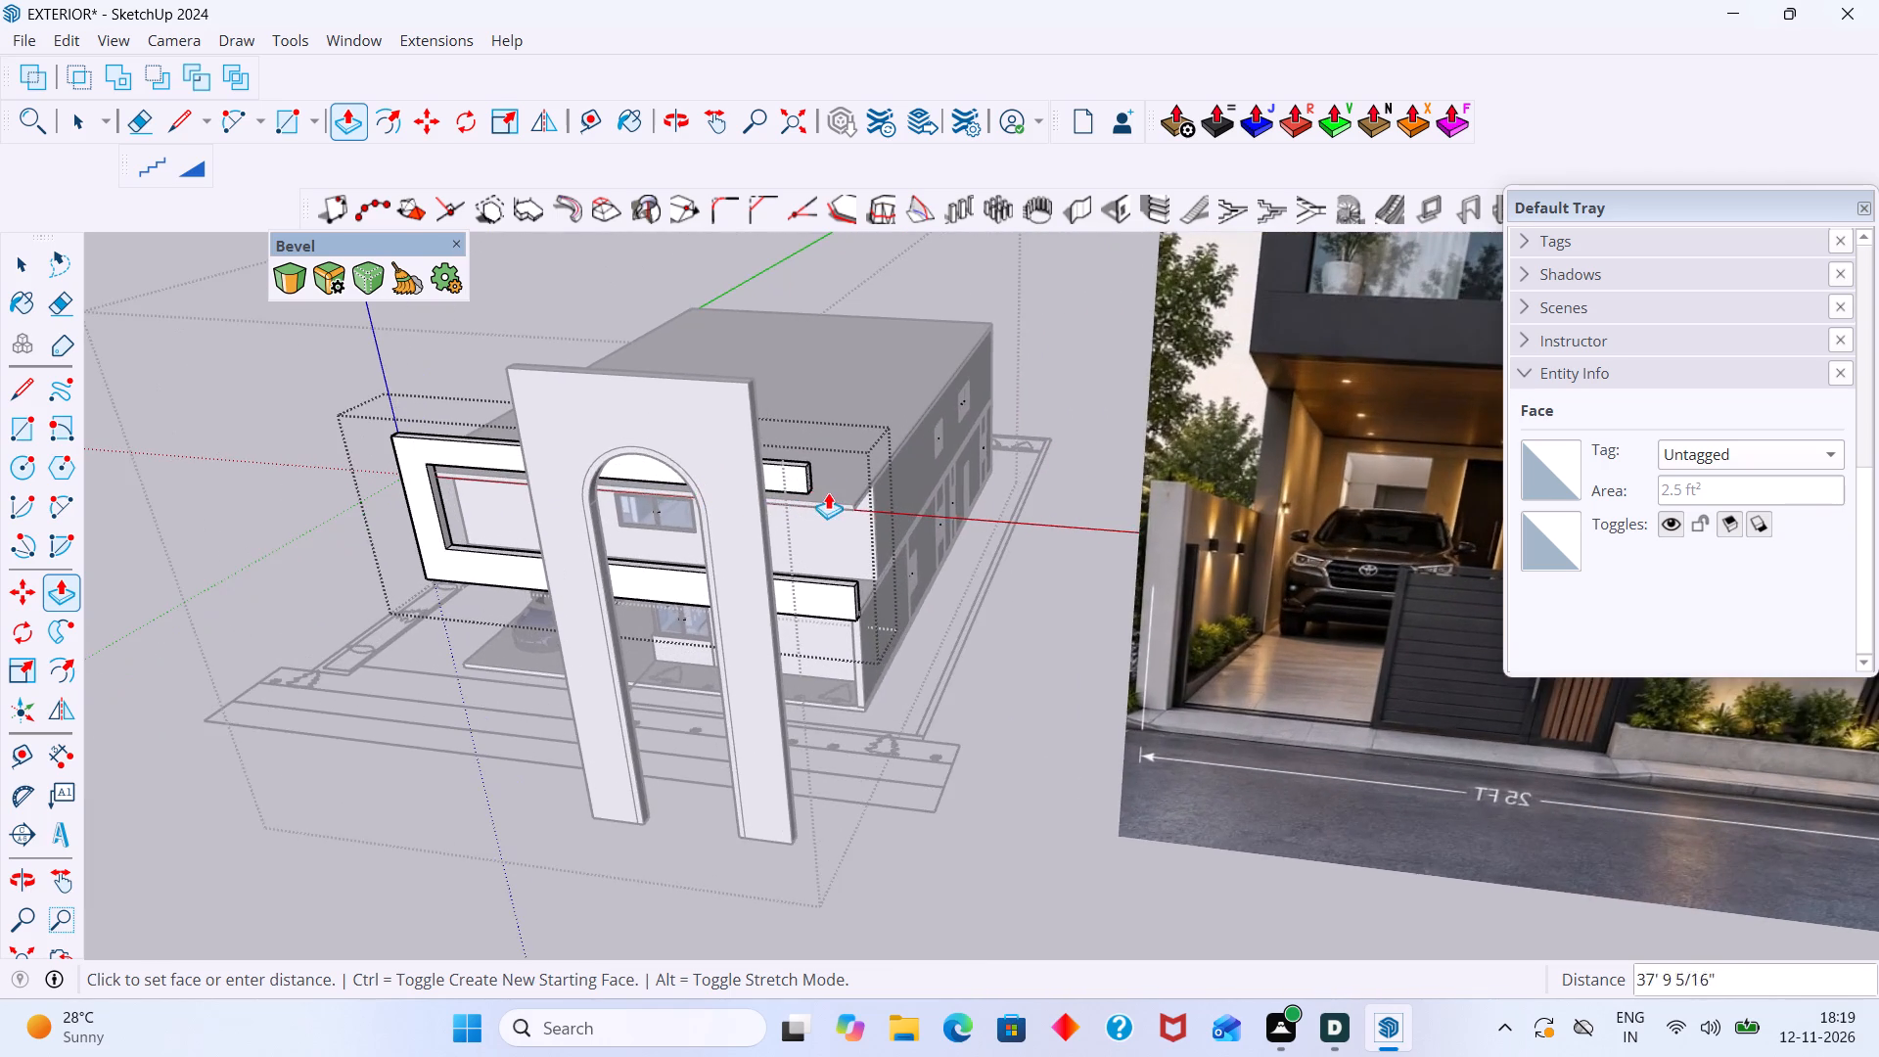
{"action": "scroll", "coordinate": [832, 492], "scroll_direction": "up", "scroll_amount": 6}
{"action": "scroll", "coordinate": [854, 508], "scroll_direction": "down", "scroll_amount": 2}
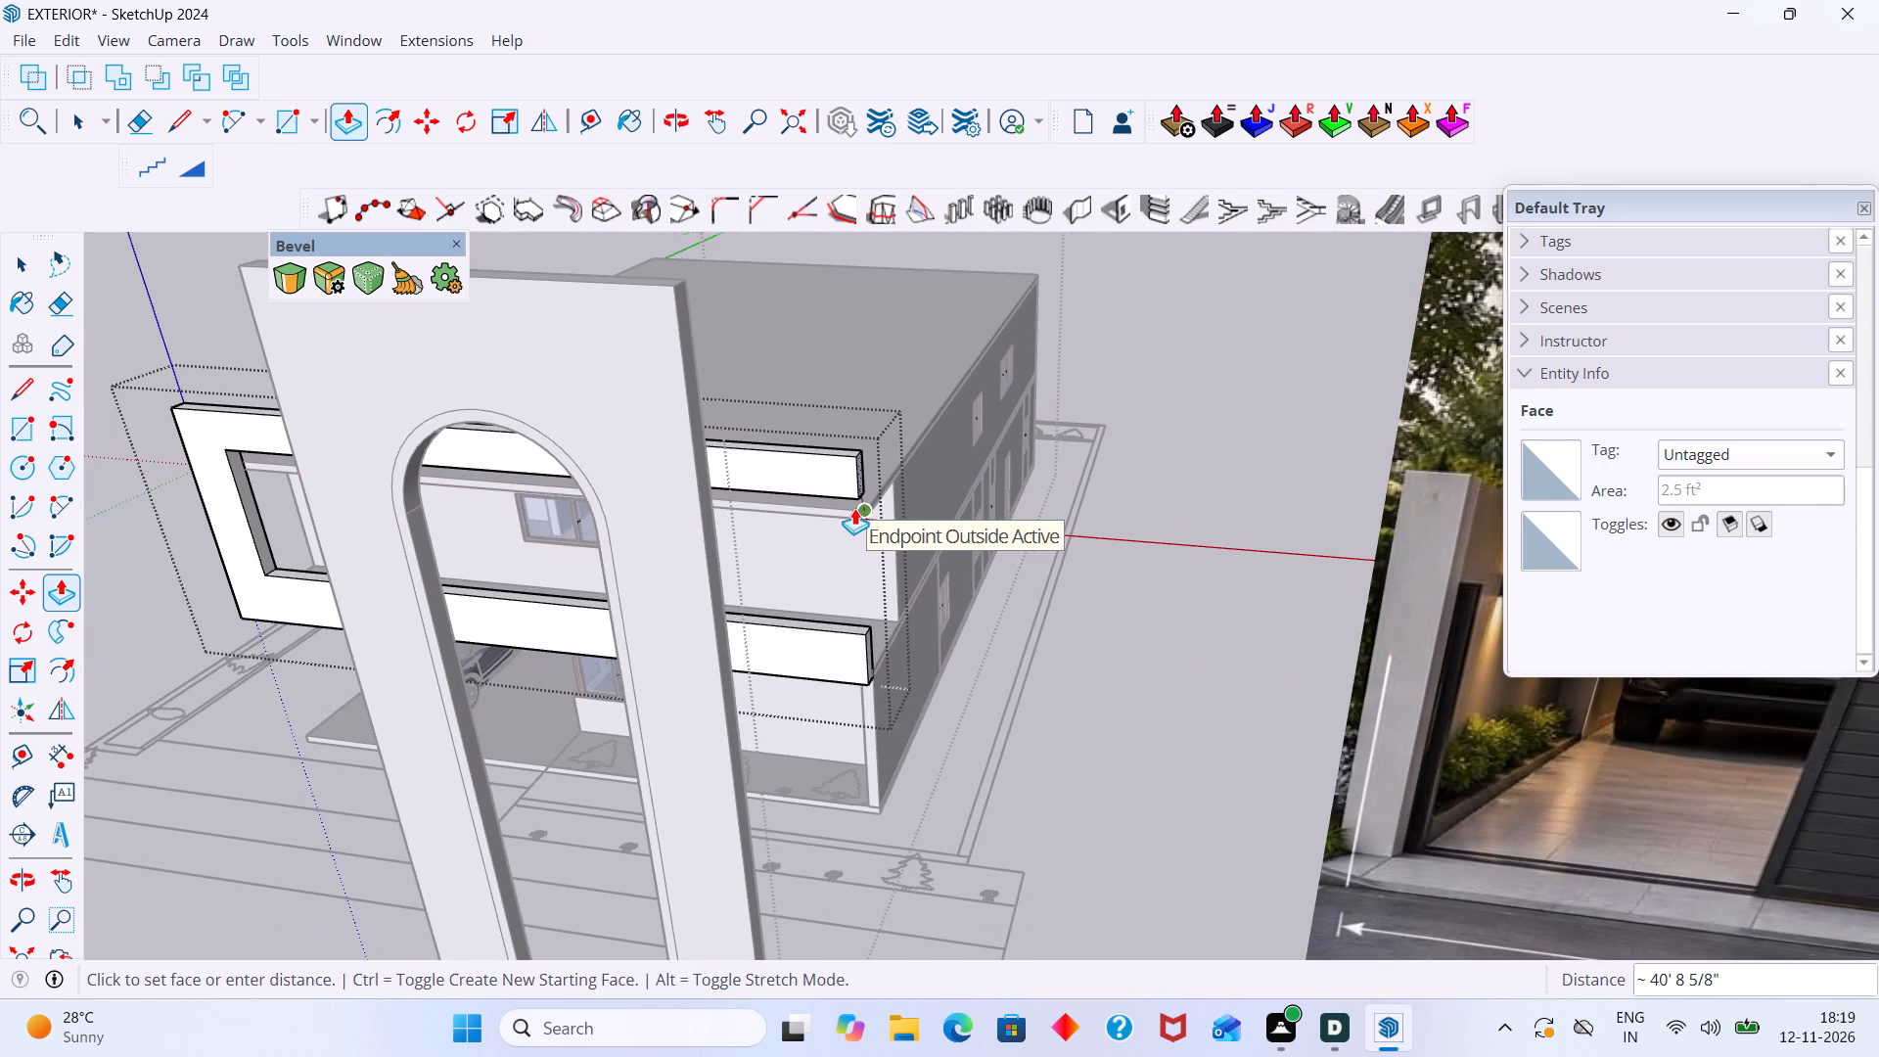
{"action": "middle_click_drag", "start_coordinate": [854, 510], "coordinate": [995, 601]}
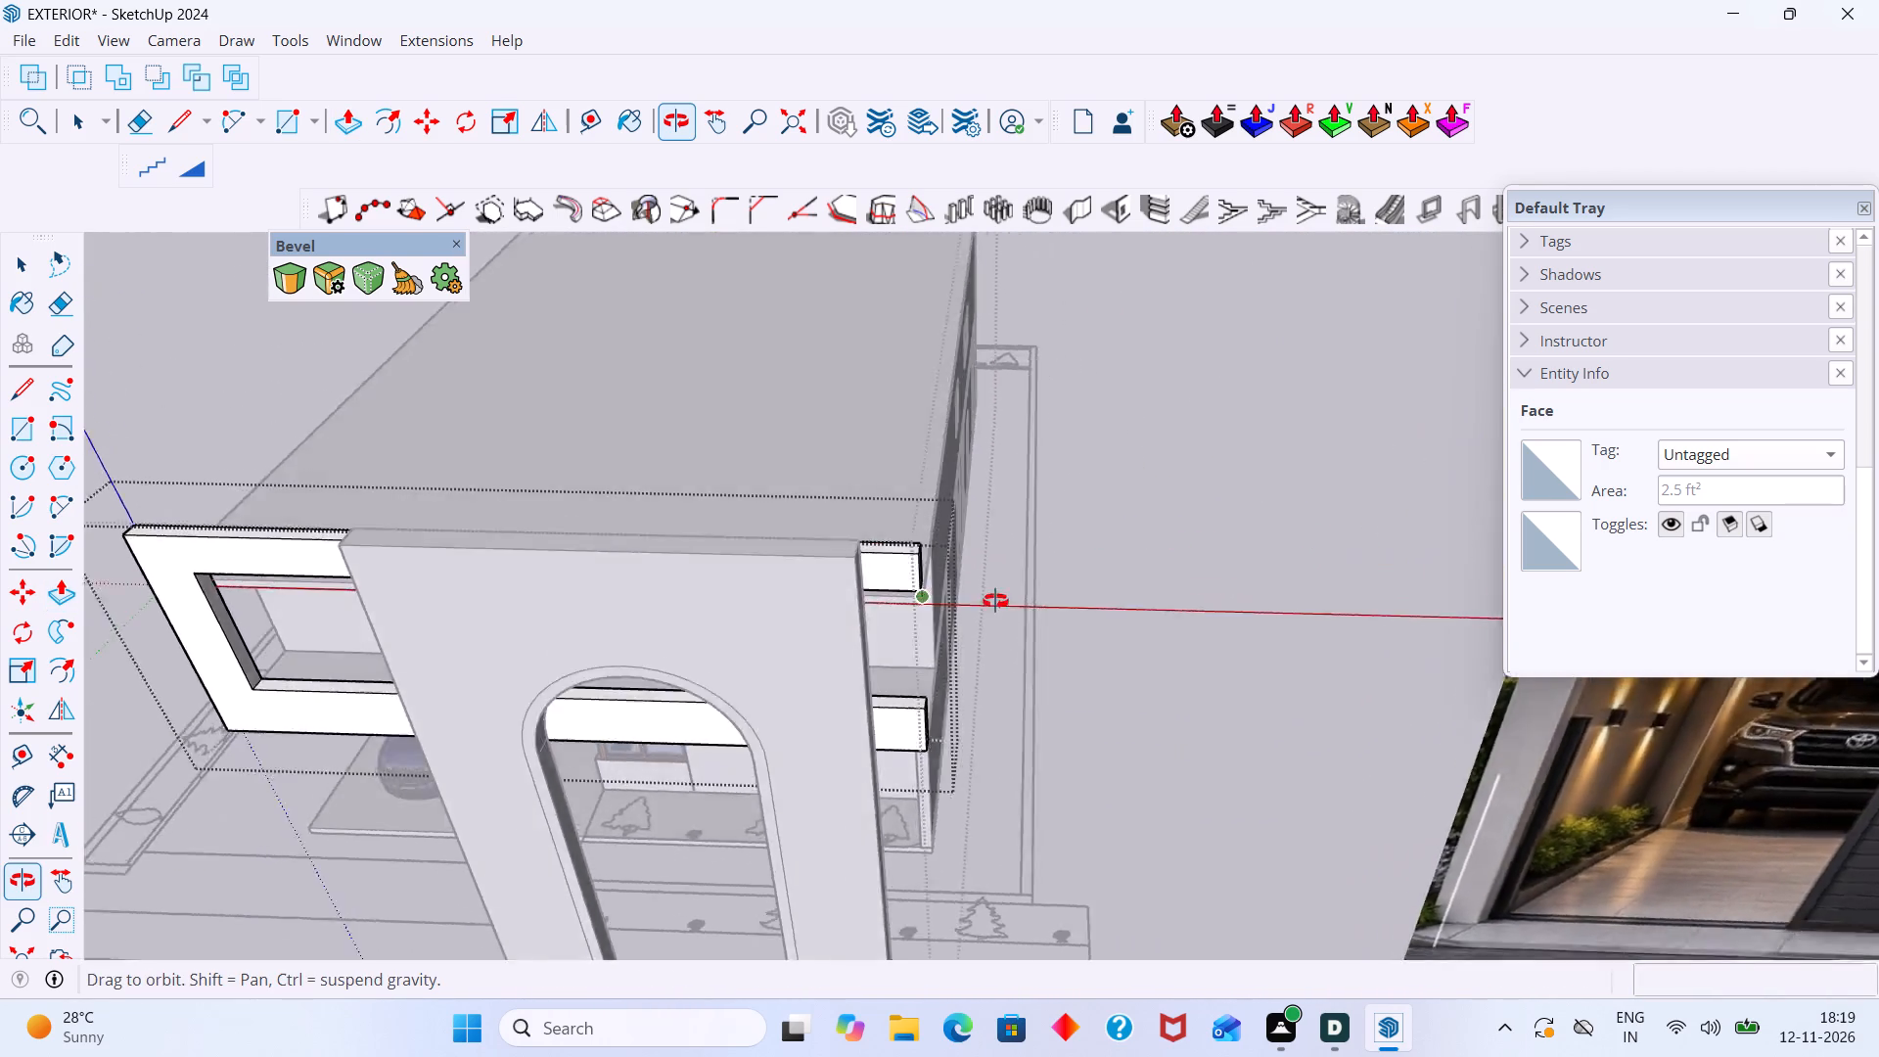
{"action": "middle_click_drag", "start_coordinate": [995, 601], "coordinate": [1236, 480]}
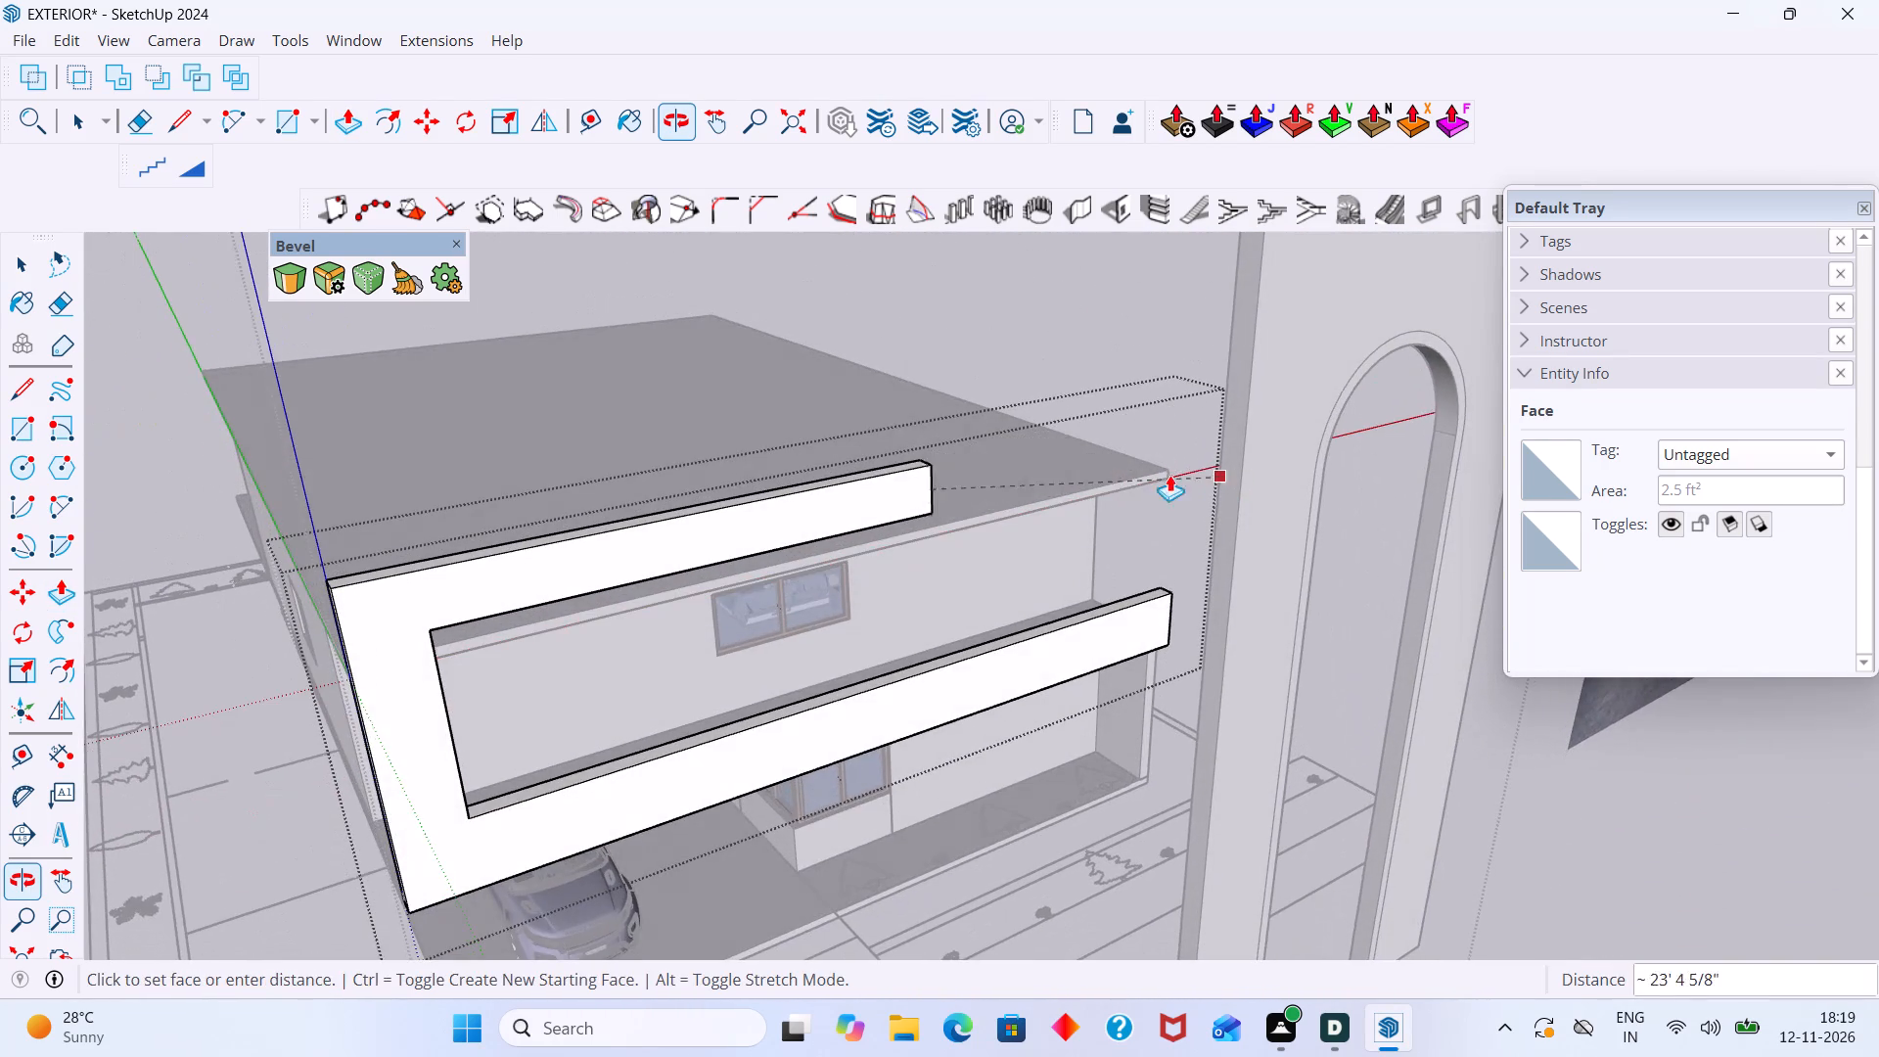
{"action": "scroll", "coordinate": [1127, 475], "scroll_direction": "up", "scroll_amount": 7}
{"action": "left_click", "coordinate": [1166, 471]}
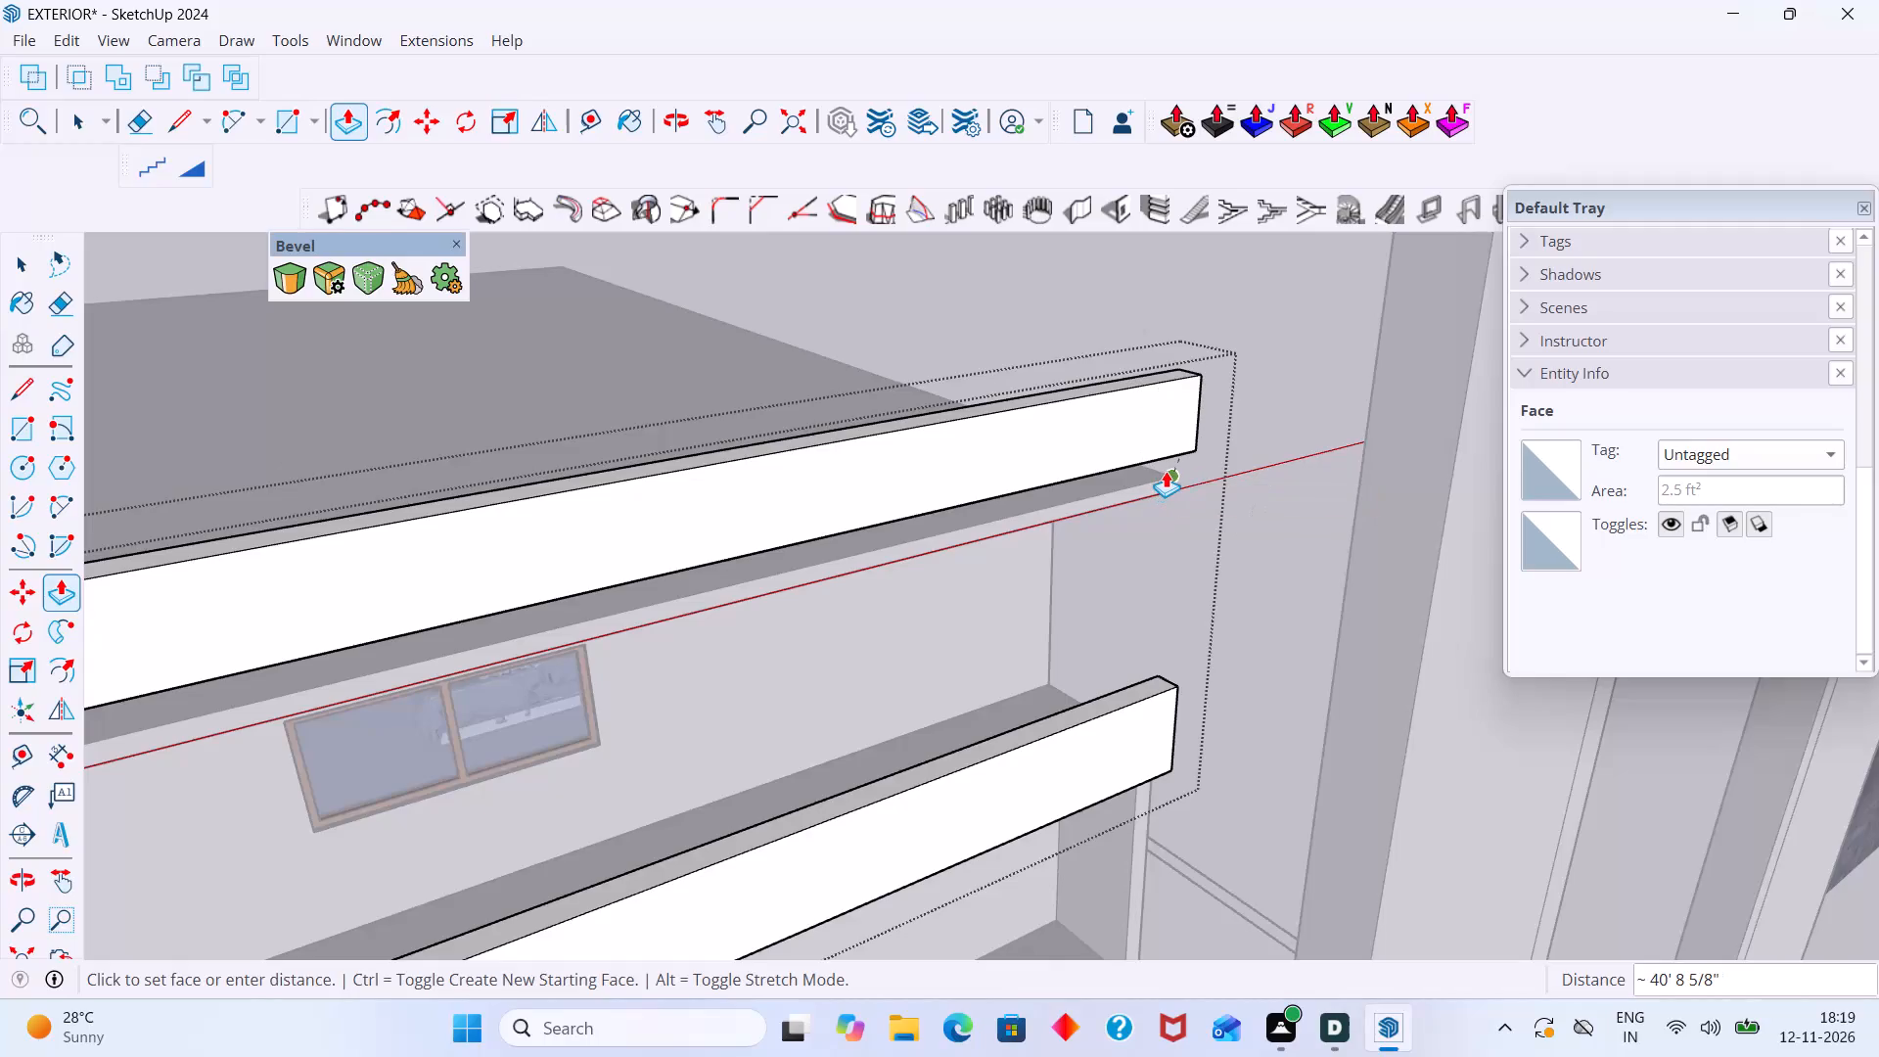
{"action": "key", "text": "space"}
{"action": "left_click", "coordinate": [1266, 483]}
Open the frame's group and pull the top beam's underside down about 1' 7 3/4" to cover the roof slab's front edge.
{"action": "scroll", "coordinate": [1220, 479], "scroll_direction": "up", "scroll_amount": 1}
{"action": "scroll", "coordinate": [1217, 479], "scroll_direction": "down", "scroll_amount": 10}
{"action": "middle_click_drag", "start_coordinate": [865, 571], "coordinate": [865, 520]}
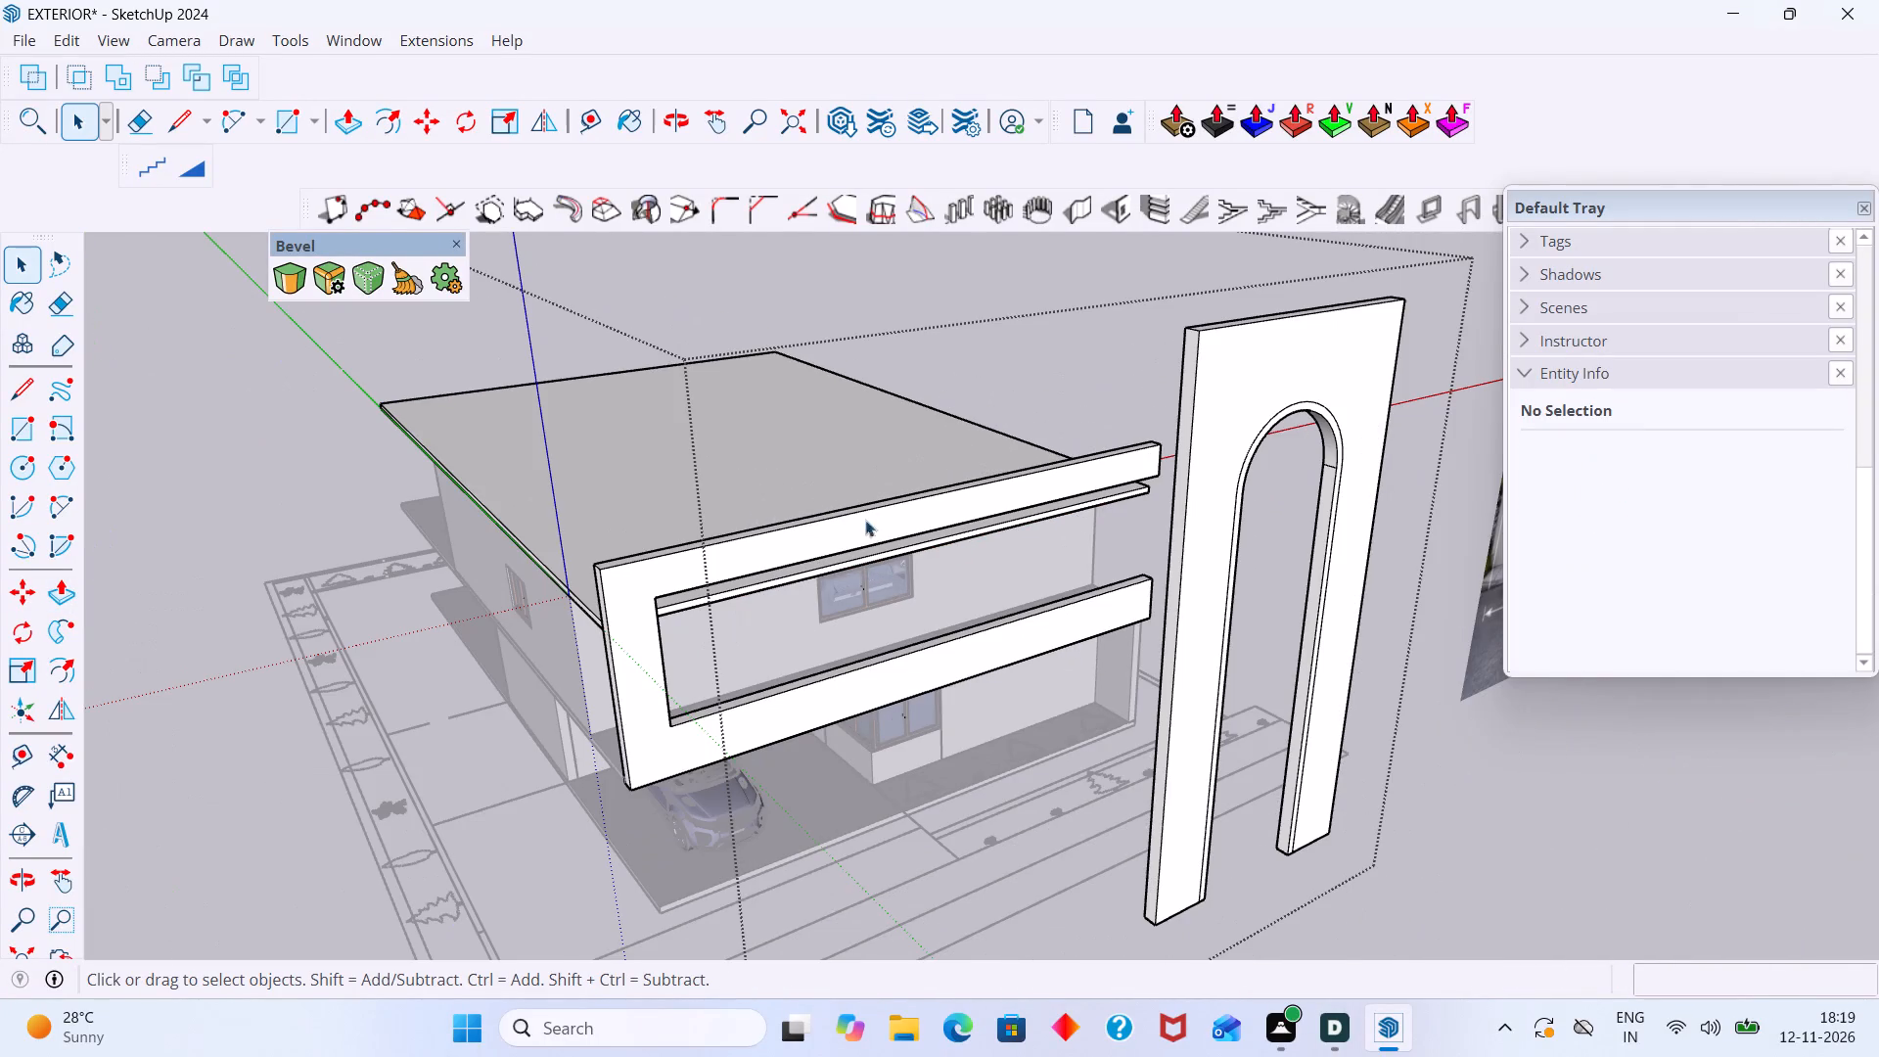
{"action": "middle_click_drag", "start_coordinate": [865, 520], "coordinate": [876, 407]}
{"action": "scroll", "coordinate": [796, 474], "scroll_direction": "down", "scroll_amount": 4}
{"action": "middle_click_drag", "start_coordinate": [794, 468], "coordinate": [763, 384]}
{"action": "scroll", "coordinate": [749, 362], "scroll_direction": "up", "scroll_amount": 3}
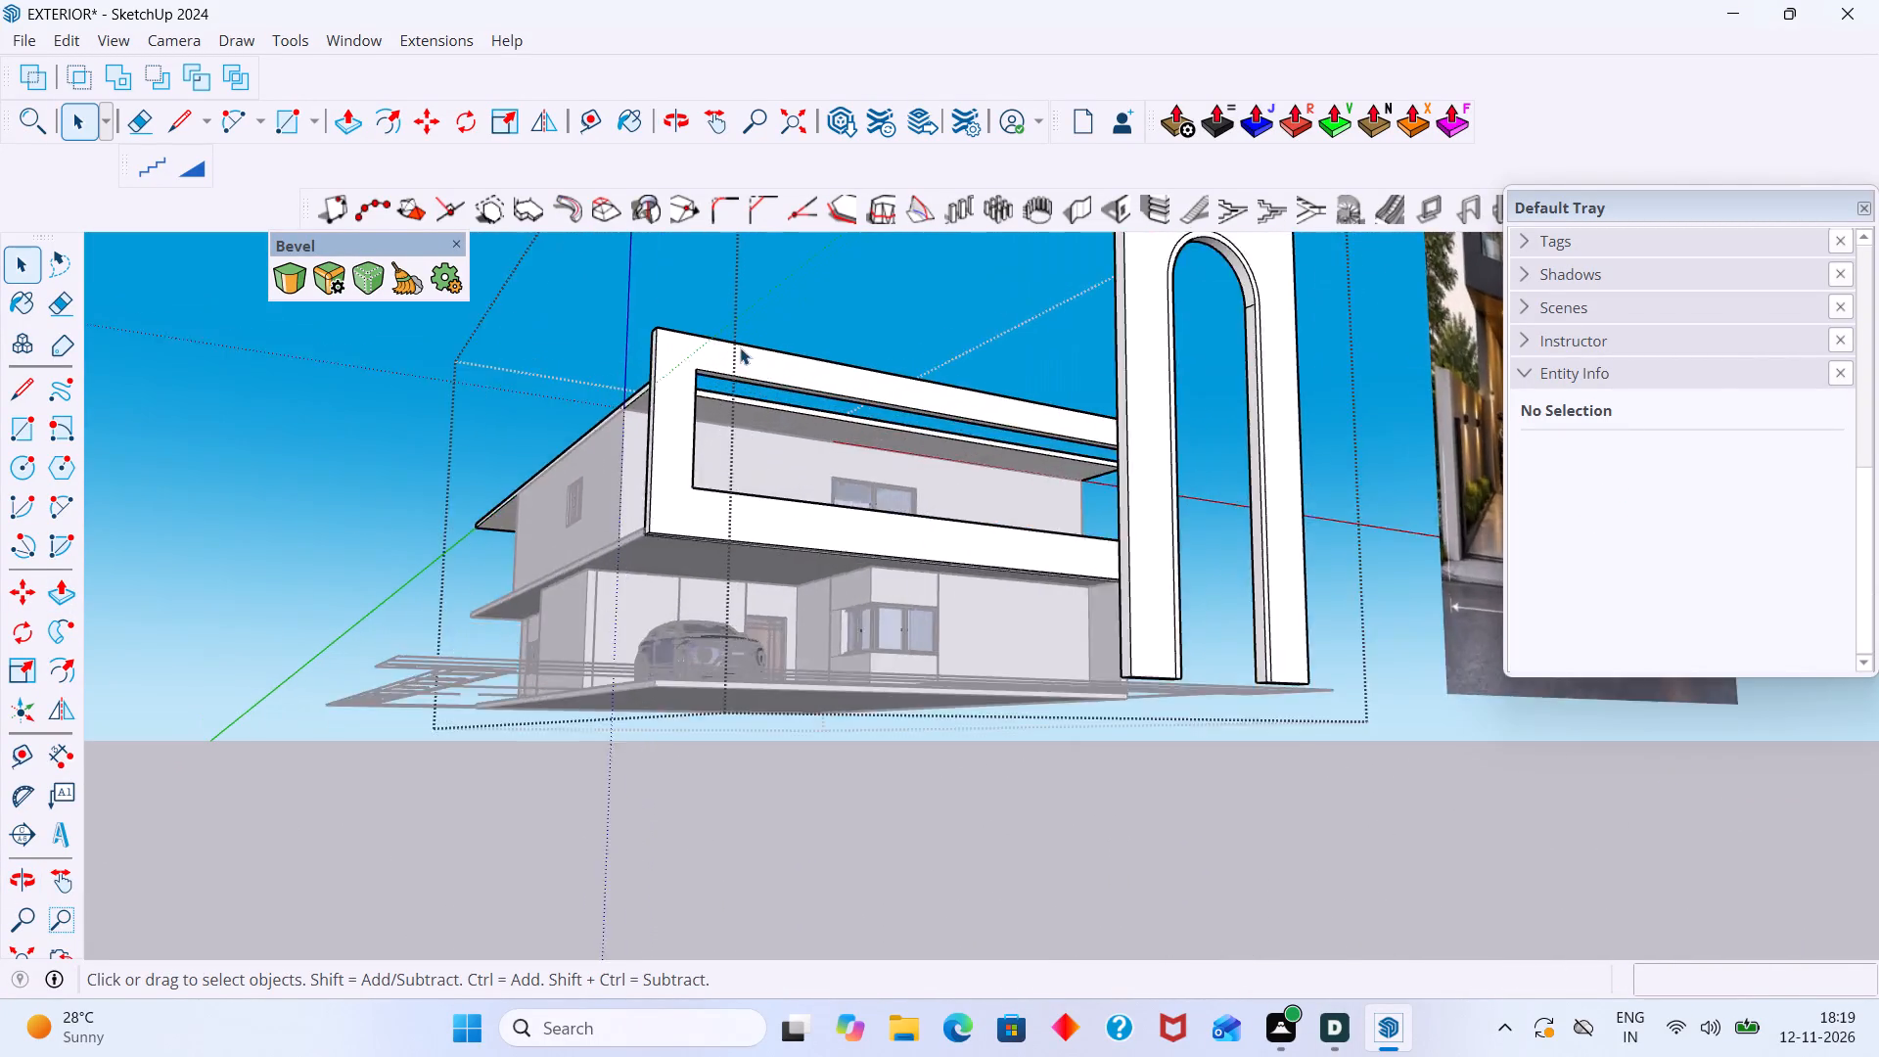
{"action": "scroll", "coordinate": [740, 347], "scroll_direction": "up", "scroll_amount": 17}
{"action": "scroll", "coordinate": [710, 432], "scroll_direction": "down", "scroll_amount": 3}
{"action": "scroll", "coordinate": [724, 392], "scroll_direction": "up", "scroll_amount": 4}
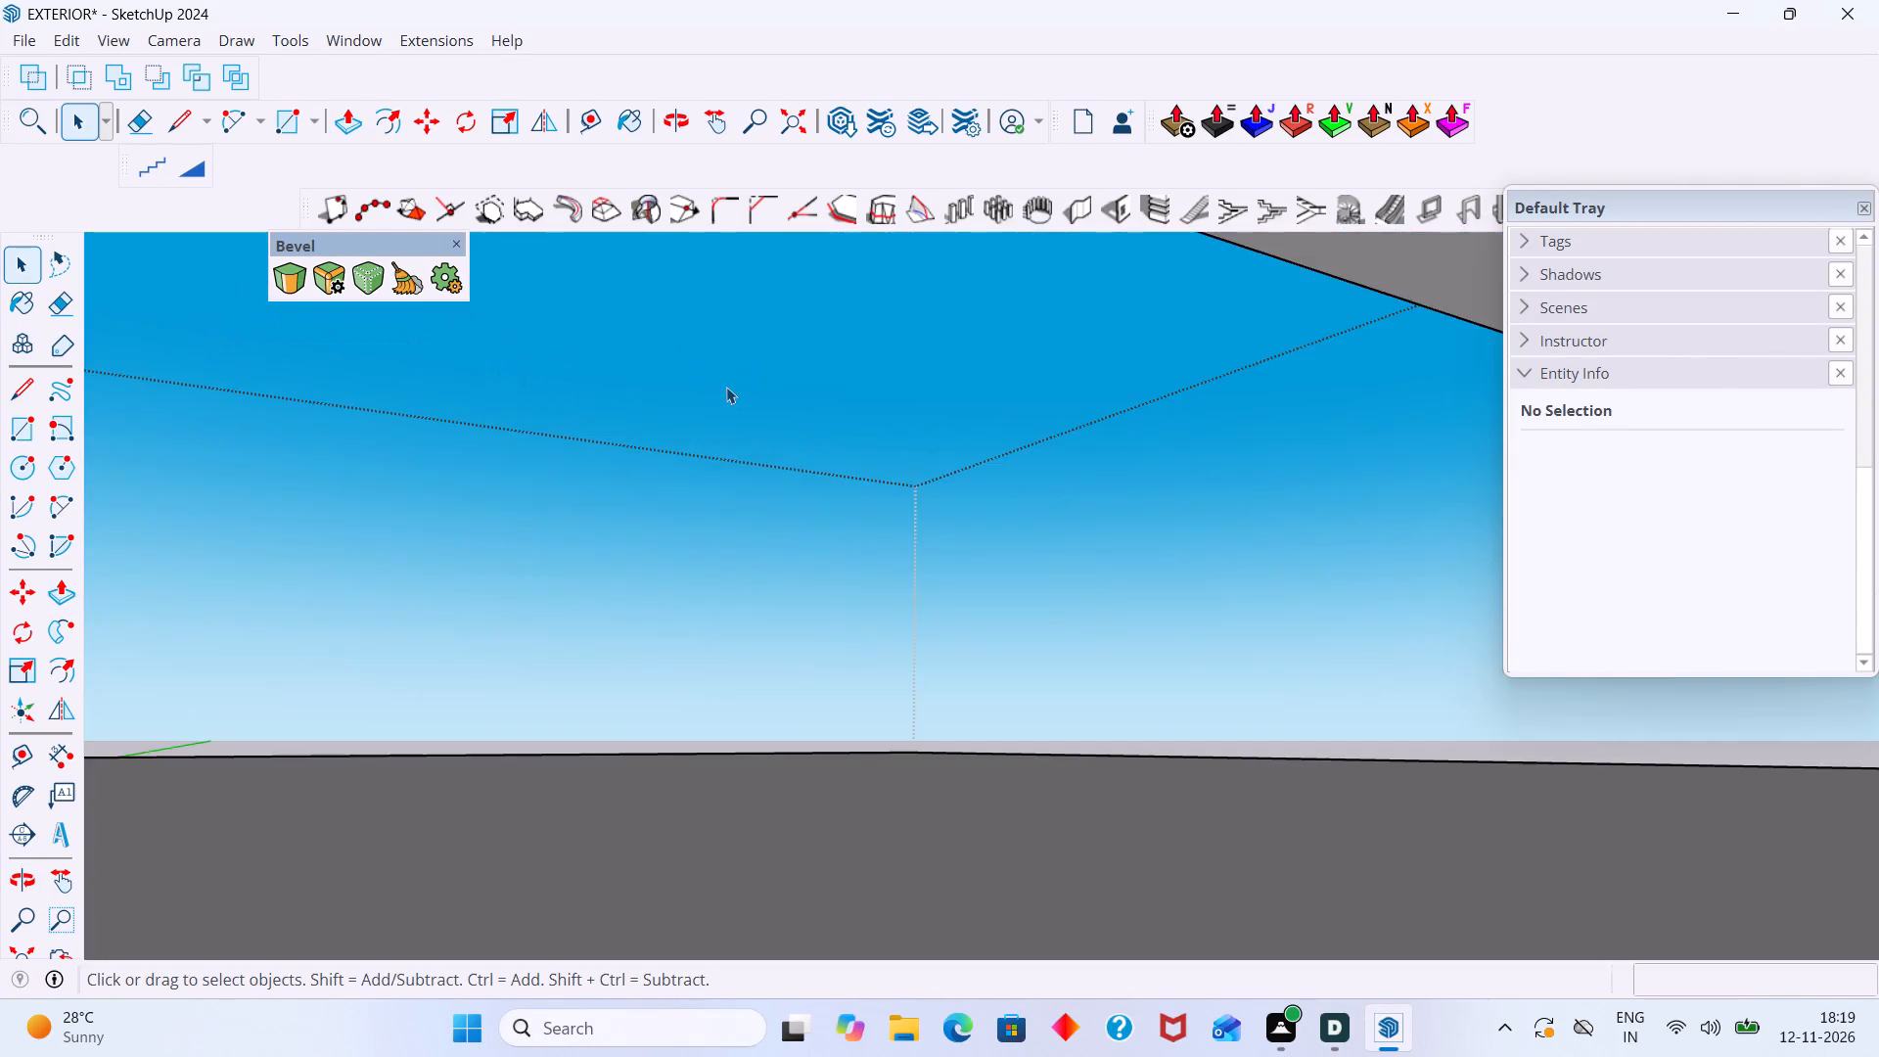
{"action": "scroll", "coordinate": [726, 387], "scroll_direction": "down", "scroll_amount": 2}
{"action": "scroll", "coordinate": [734, 374], "scroll_direction": "up", "scroll_amount": 3}
{"action": "scroll", "coordinate": [737, 367], "scroll_direction": "down", "scroll_amount": 2}
{"action": "double_click", "coordinate": [754, 337]}
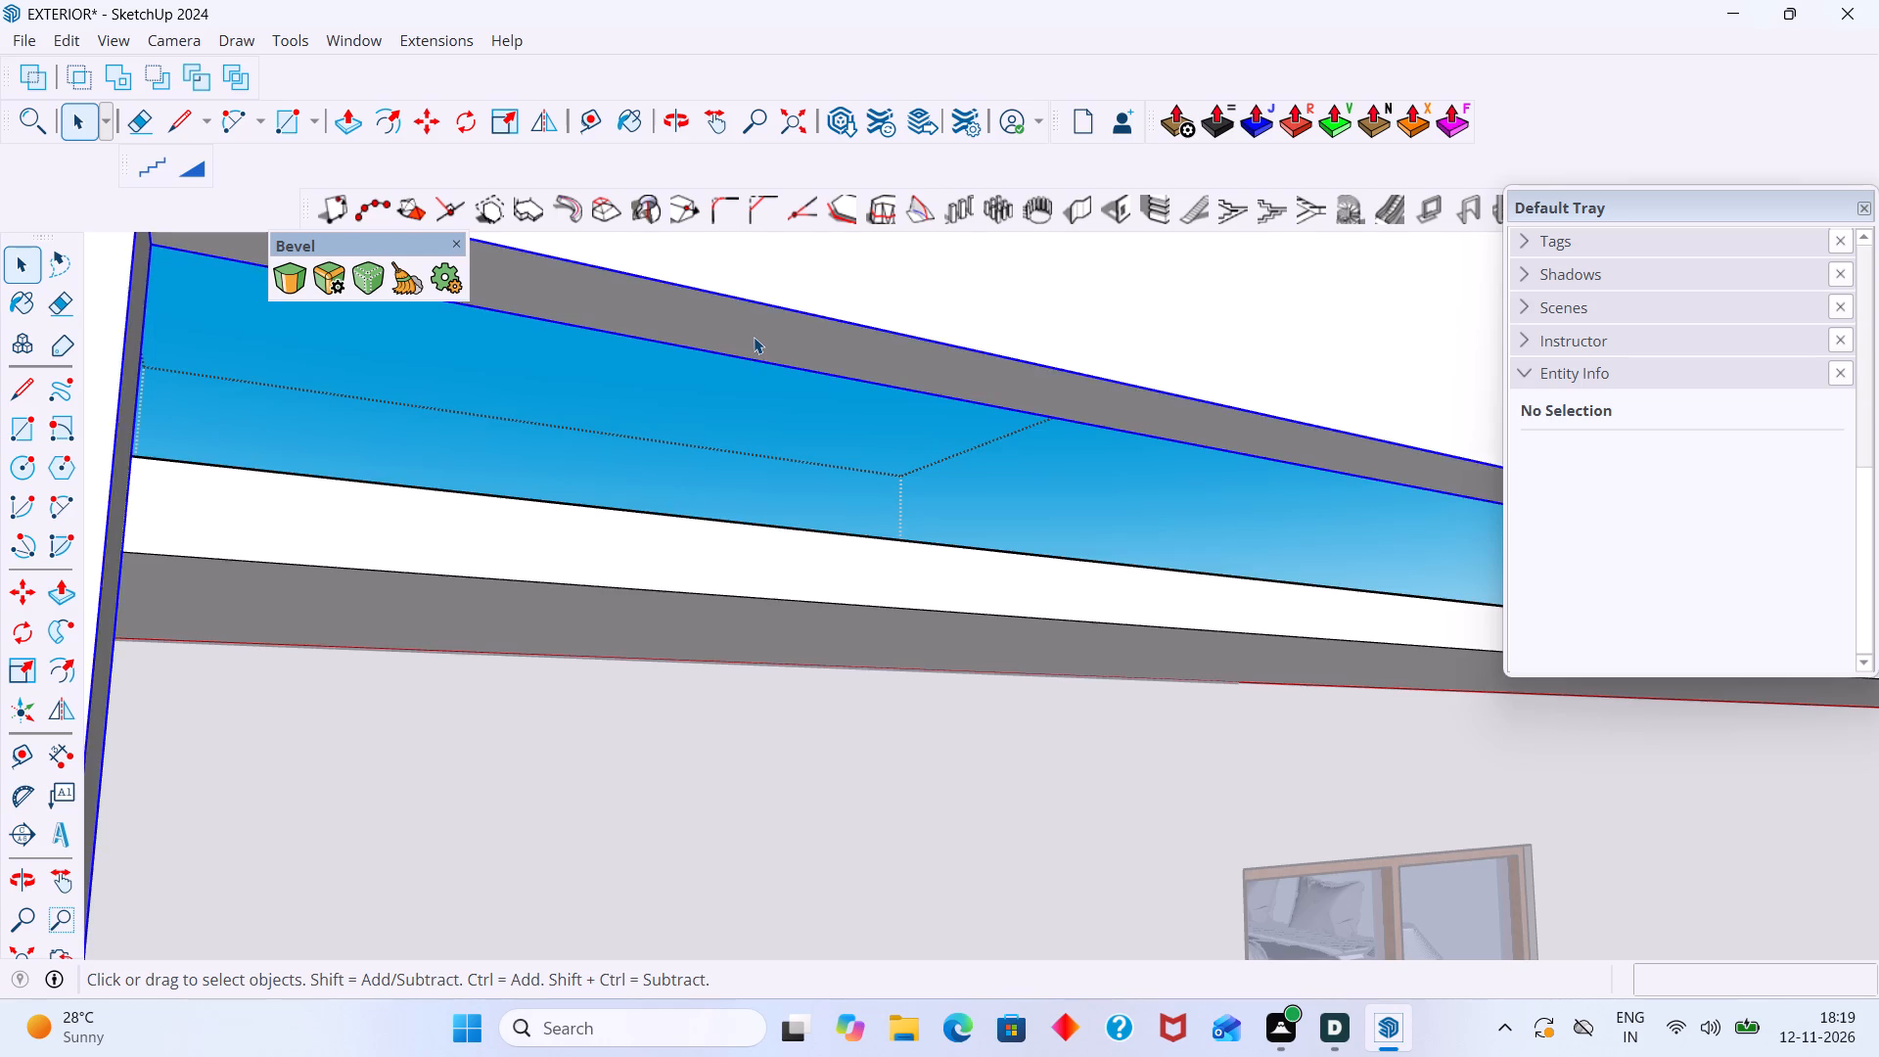
{"action": "scroll", "coordinate": [754, 337], "scroll_direction": "up", "scroll_amount": 2}
{"action": "left_click", "coordinate": [754, 337]}
{"action": "key", "text": "p"}
{"action": "left_click", "coordinate": [754, 336]}
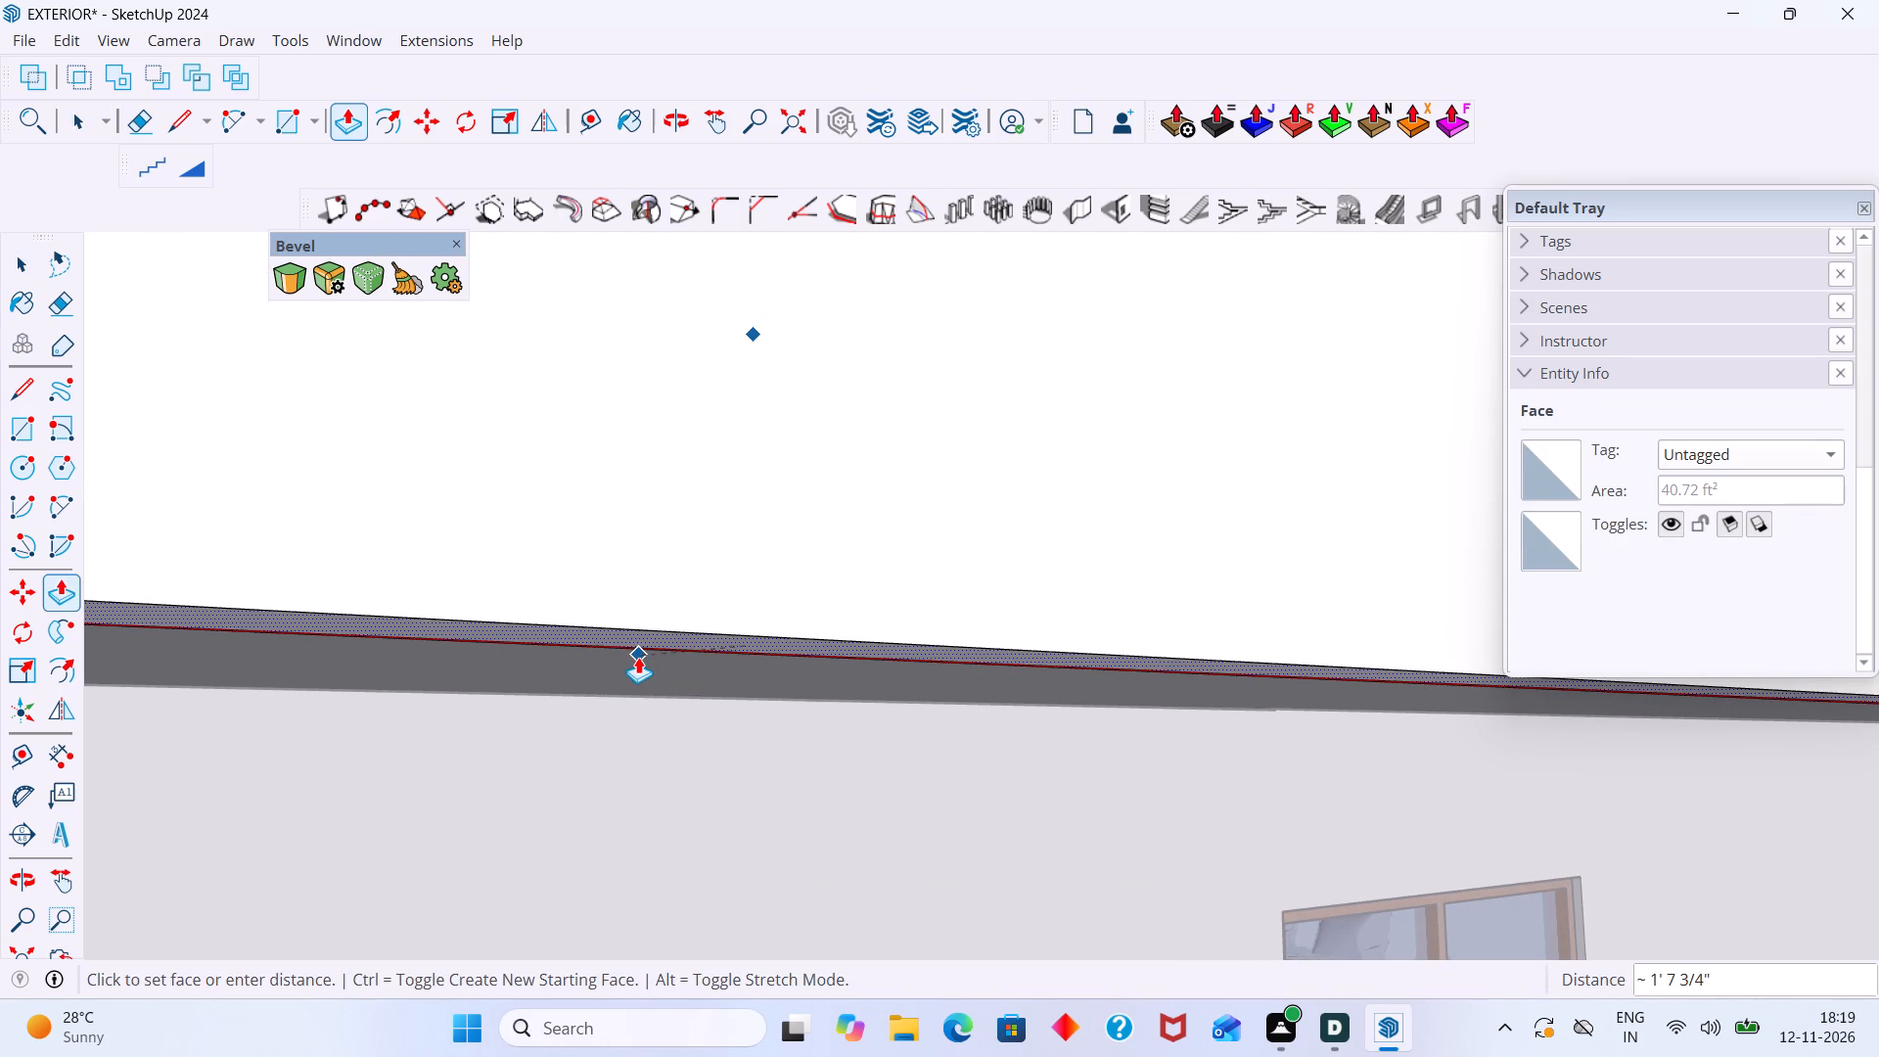
{"action": "left_click", "coordinate": [638, 657]}
{"action": "key", "text": "space"}
{"action": "scroll", "coordinate": [671, 635], "scroll_direction": "down", "scroll_amount": 11}
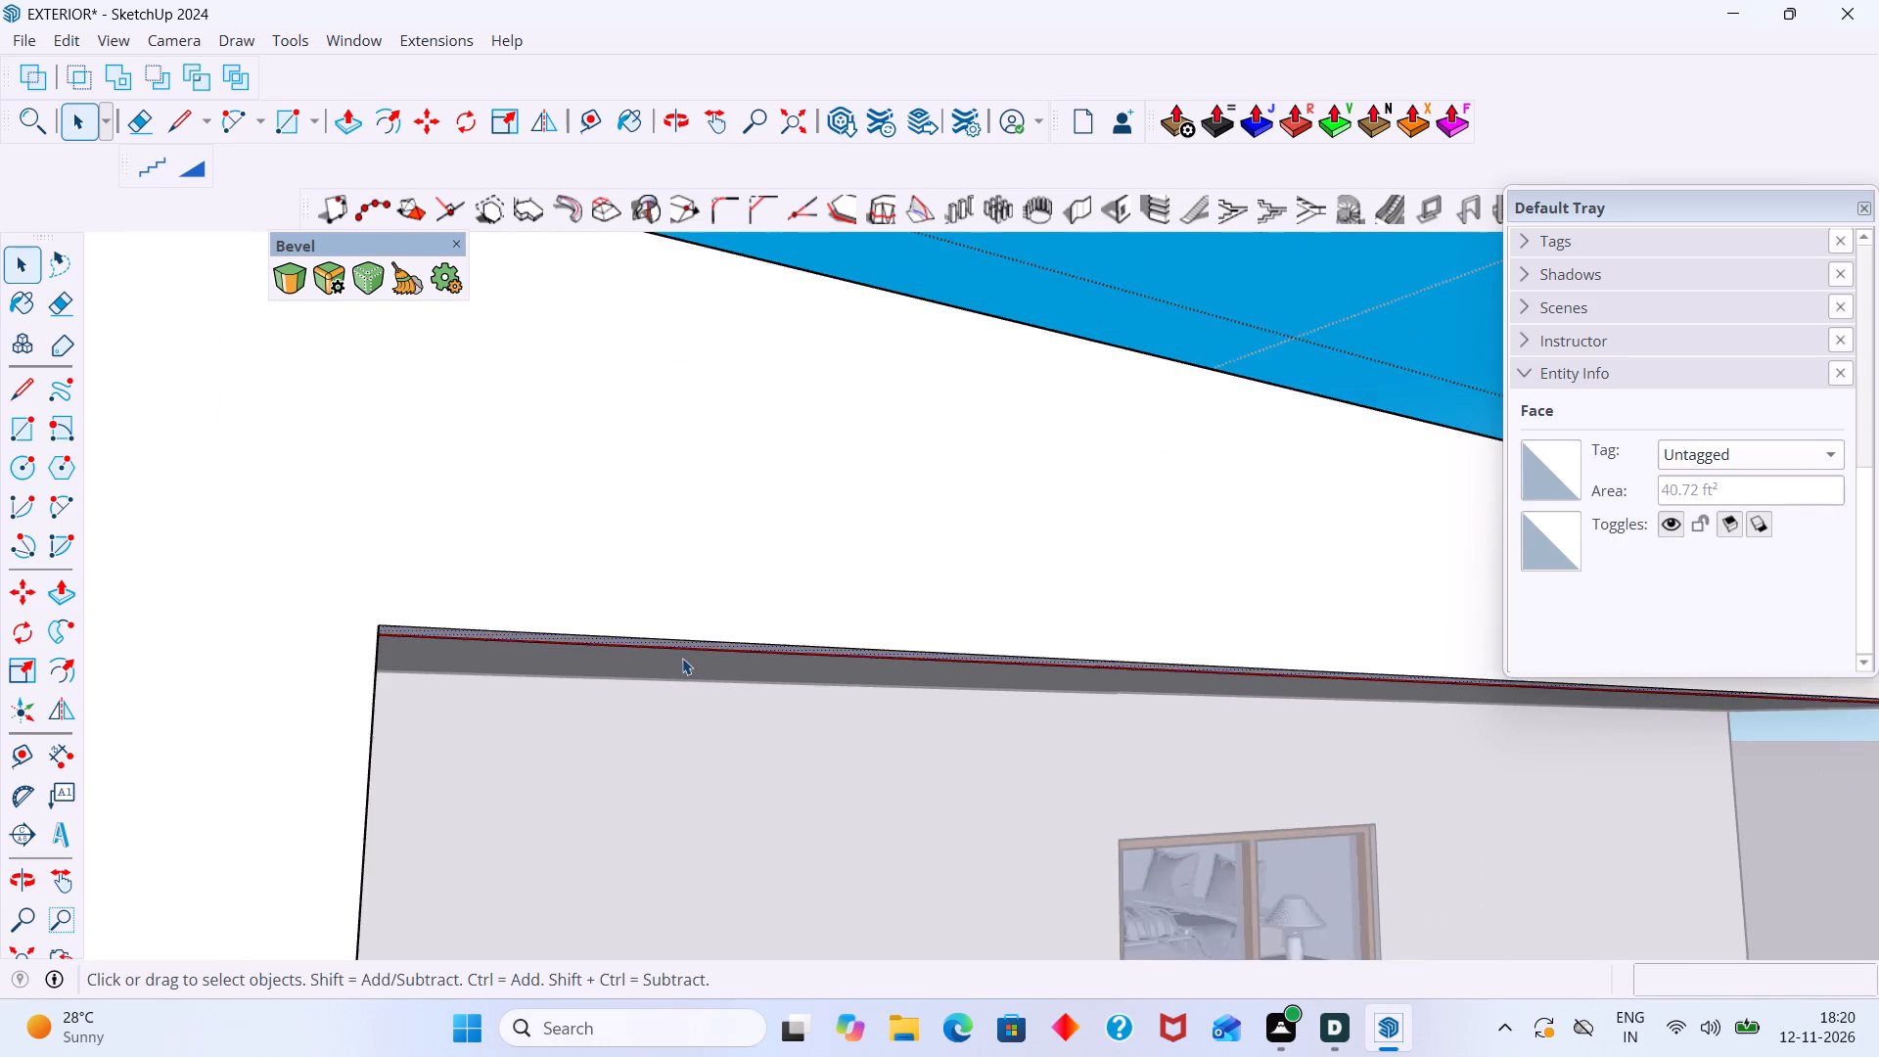
Examine the frame's top and bottom beams together with the arch panel against the reference facade image.
{"action": "scroll", "coordinate": [682, 658], "scroll_direction": "down", "scroll_amount": 14}
{"action": "middle_click_drag", "start_coordinate": [776, 602], "coordinate": [152, 738]}
{"action": "scroll", "coordinate": [453, 702], "scroll_direction": "down", "scroll_amount": 17}
{"action": "middle_click_drag", "start_coordinate": [560, 715], "coordinate": [672, 743]}
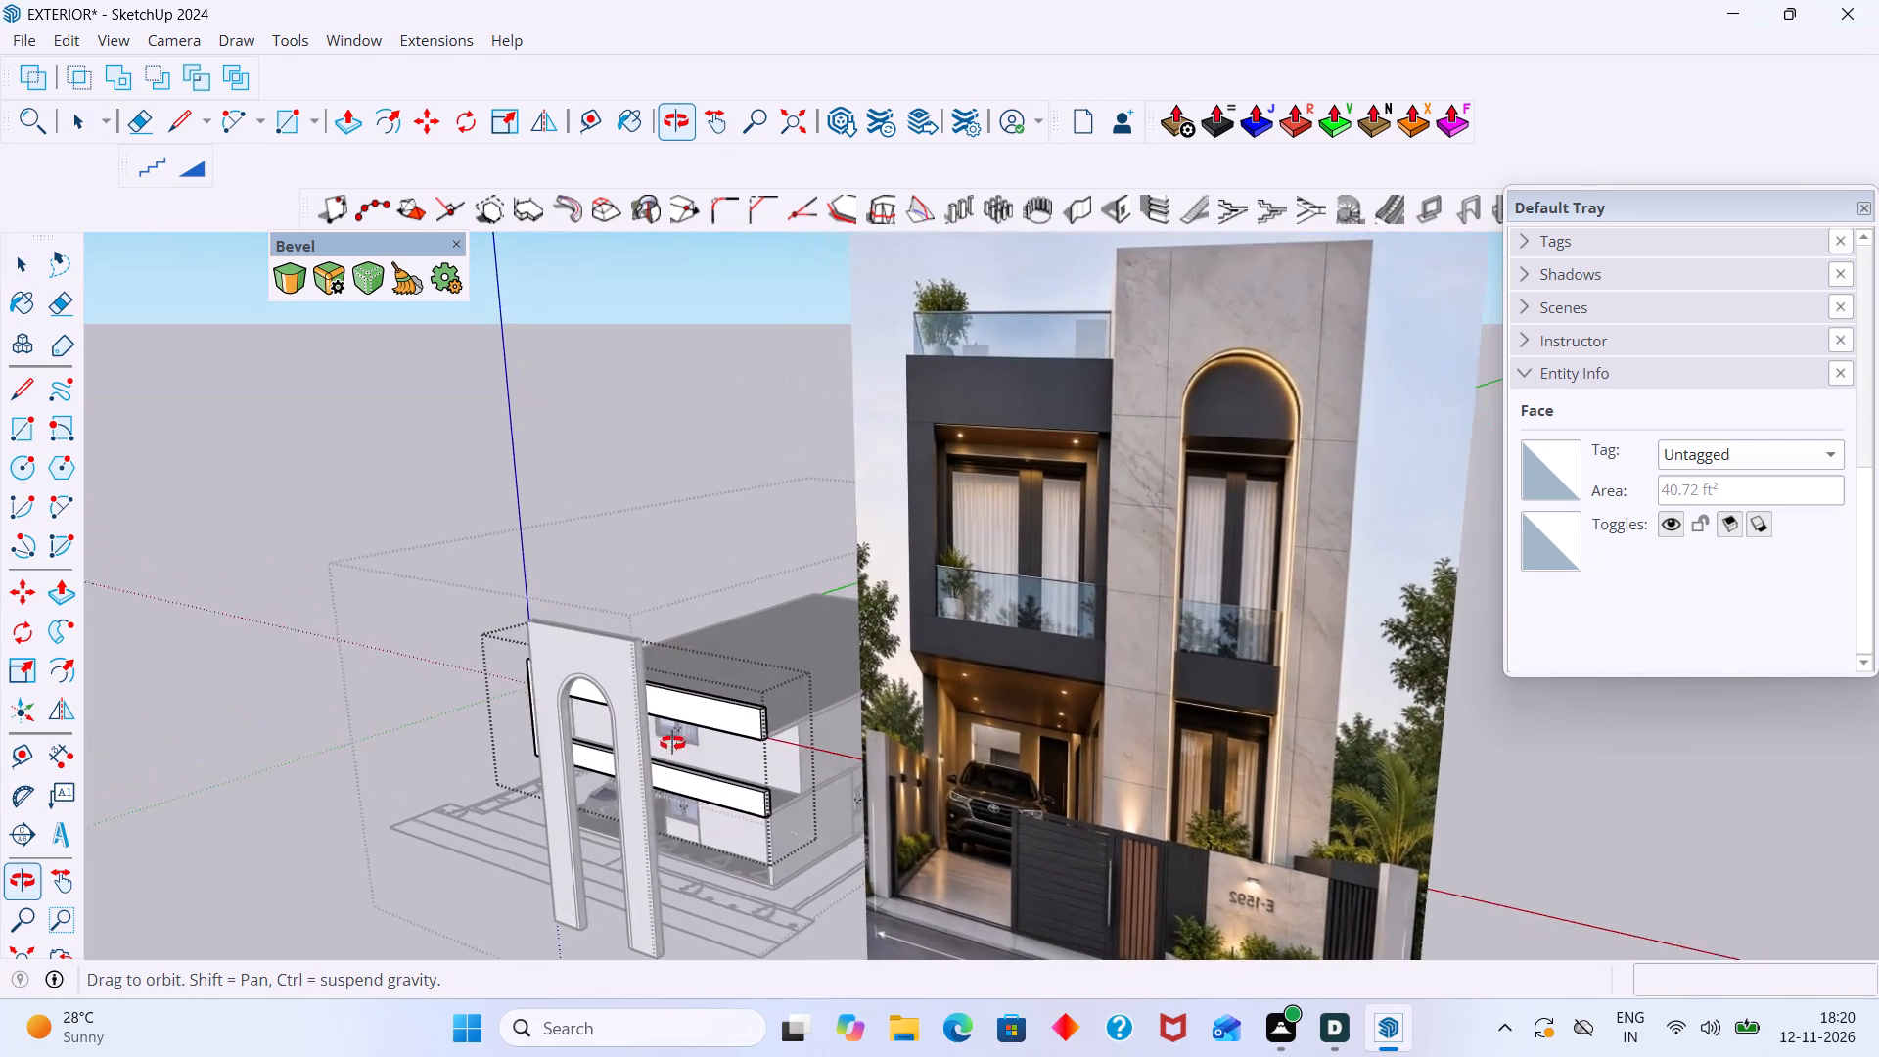
{"action": "middle_click_drag", "start_coordinate": [672, 743], "coordinate": [698, 743]}
{"action": "middle_click_drag", "start_coordinate": [692, 742], "coordinate": [436, 686], "text": "shift"}
{"action": "middle_click_drag", "start_coordinate": [489, 735], "coordinate": [738, 748]}
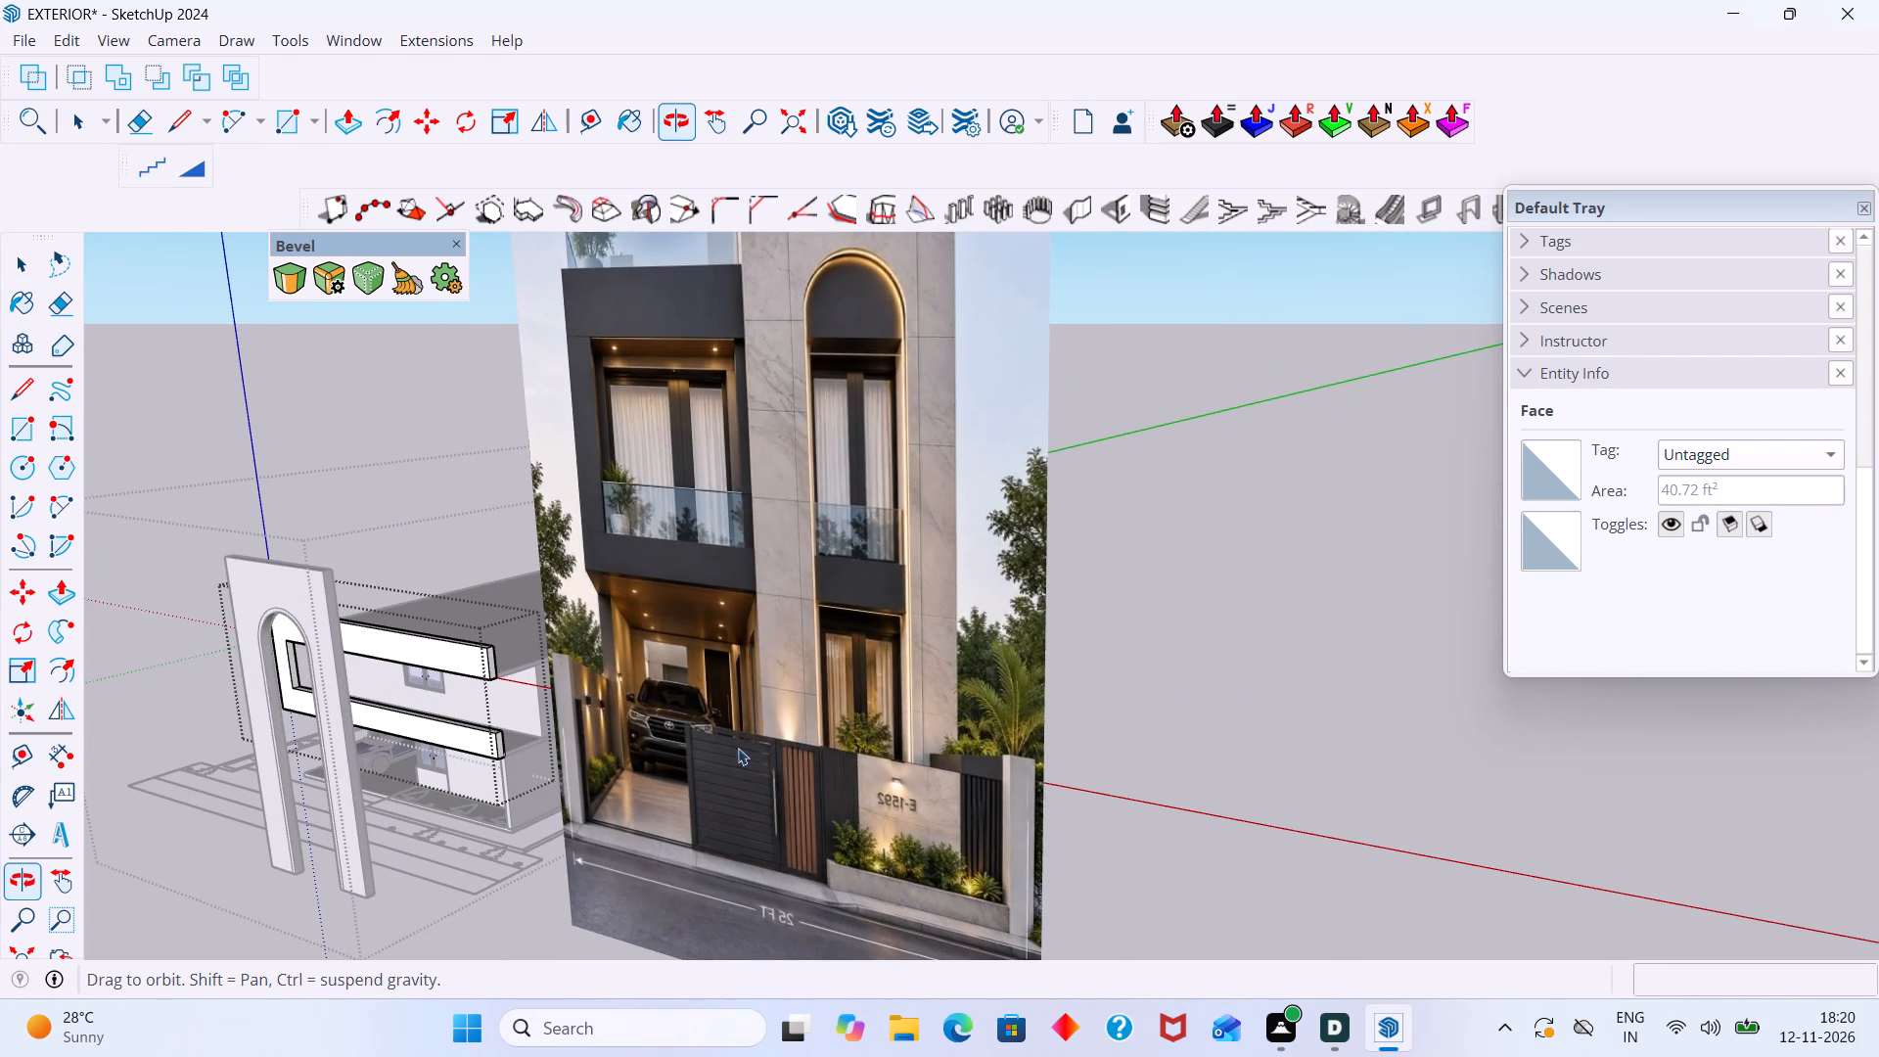
{"action": "middle_click_drag", "start_coordinate": [738, 748], "coordinate": [752, 744]}
{"action": "scroll", "coordinate": [631, 767], "scroll_direction": "down", "scroll_amount": 20}
{"action": "scroll", "coordinate": [457, 814], "scroll_direction": "down", "scroll_amount": 8}
{"action": "middle_click_drag", "start_coordinate": [411, 848], "coordinate": [619, 791]}
{"action": "scroll", "coordinate": [512, 798], "scroll_direction": "down", "scroll_amount": 3}
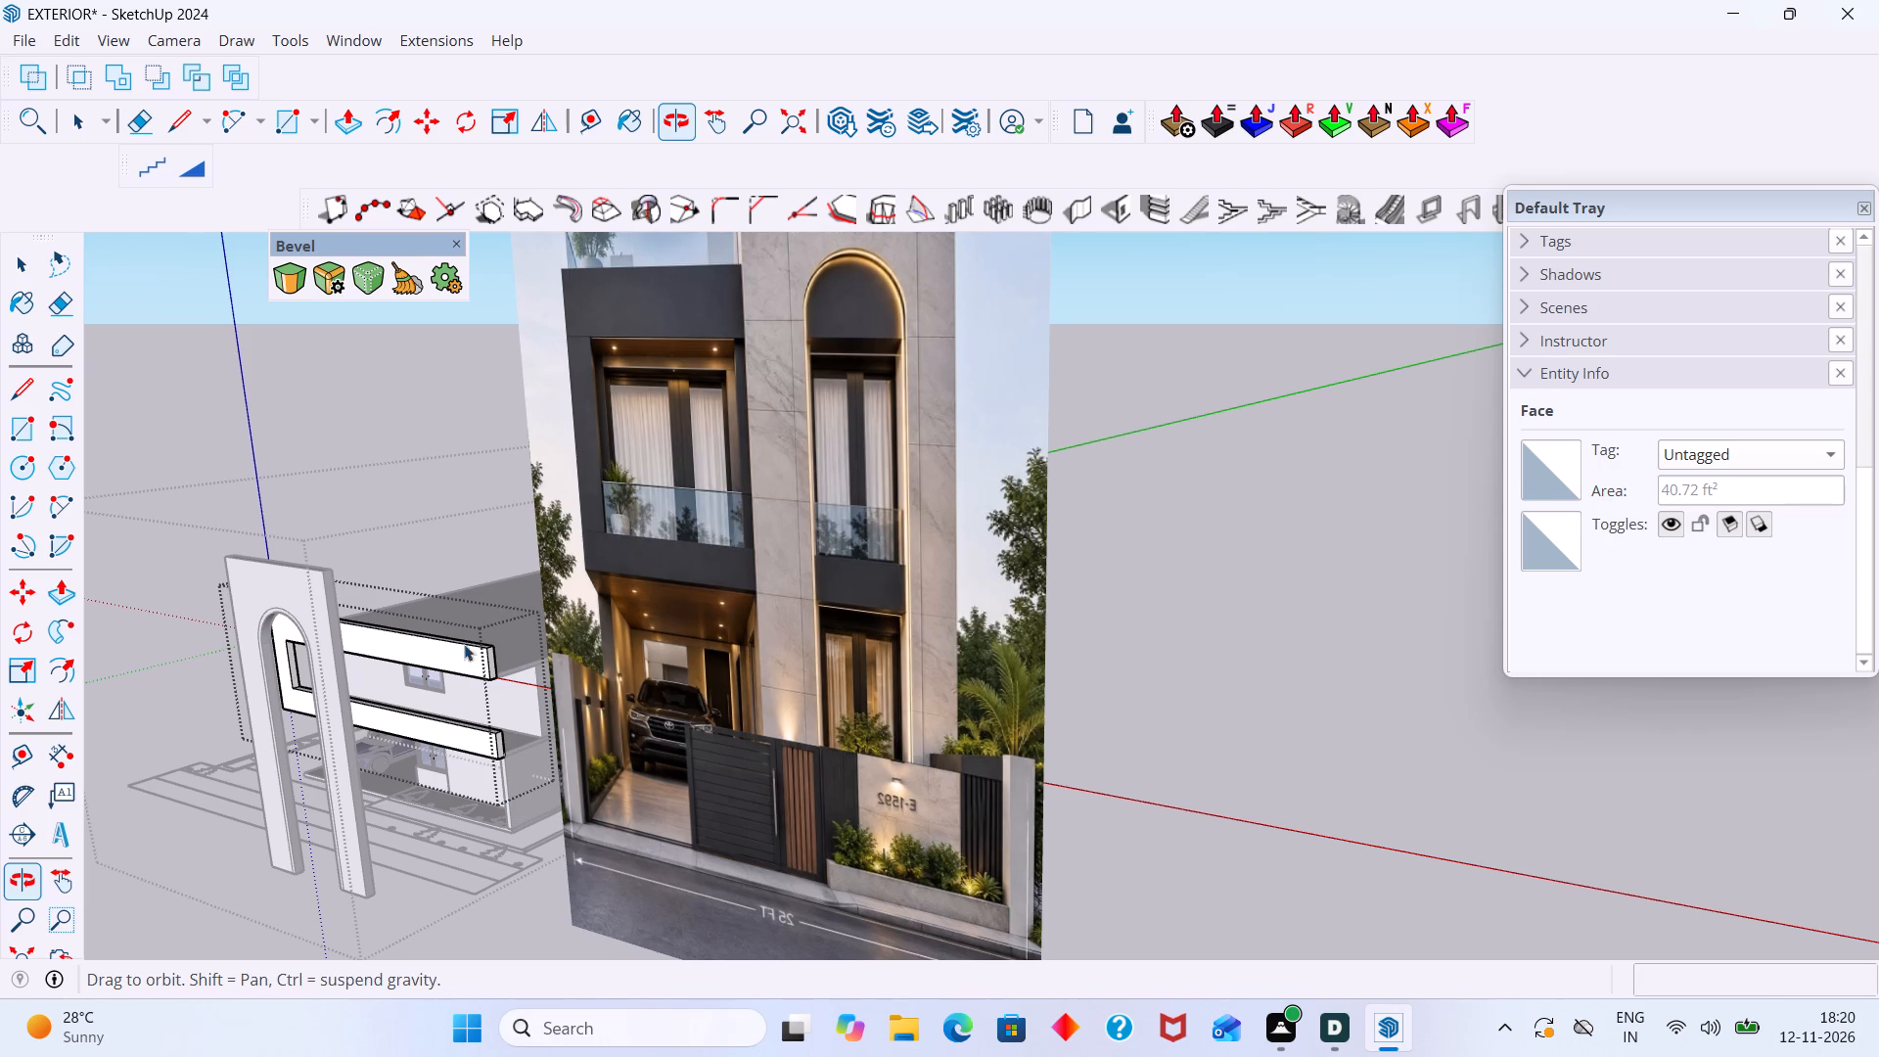
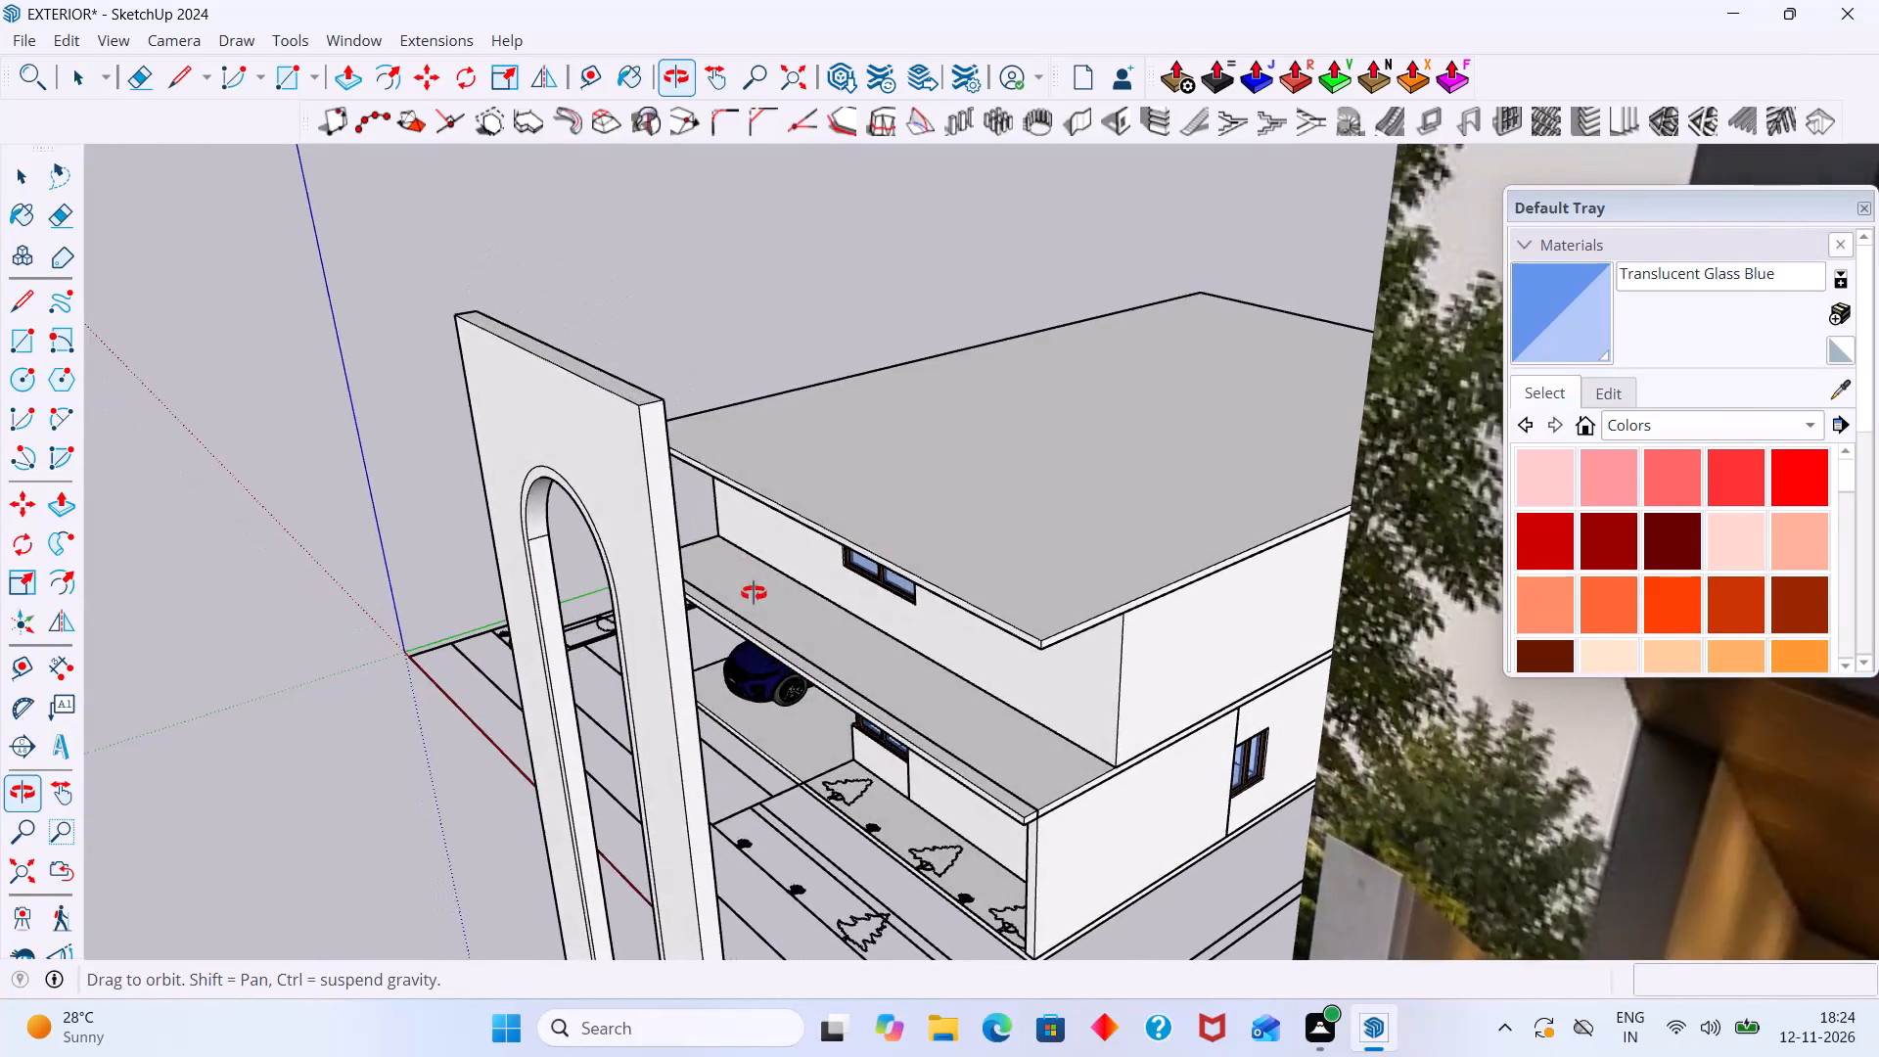
Open the upper-floor frame's group, pull the bottom beam's top face up about 1' 4 7/16", and exit the group.
{"action": "scroll", "coordinate": [653, 544], "scroll_direction": "up", "scroll_amount": 7}
{"action": "middle_click_drag", "start_coordinate": [641, 507], "coordinate": [661, 577]}
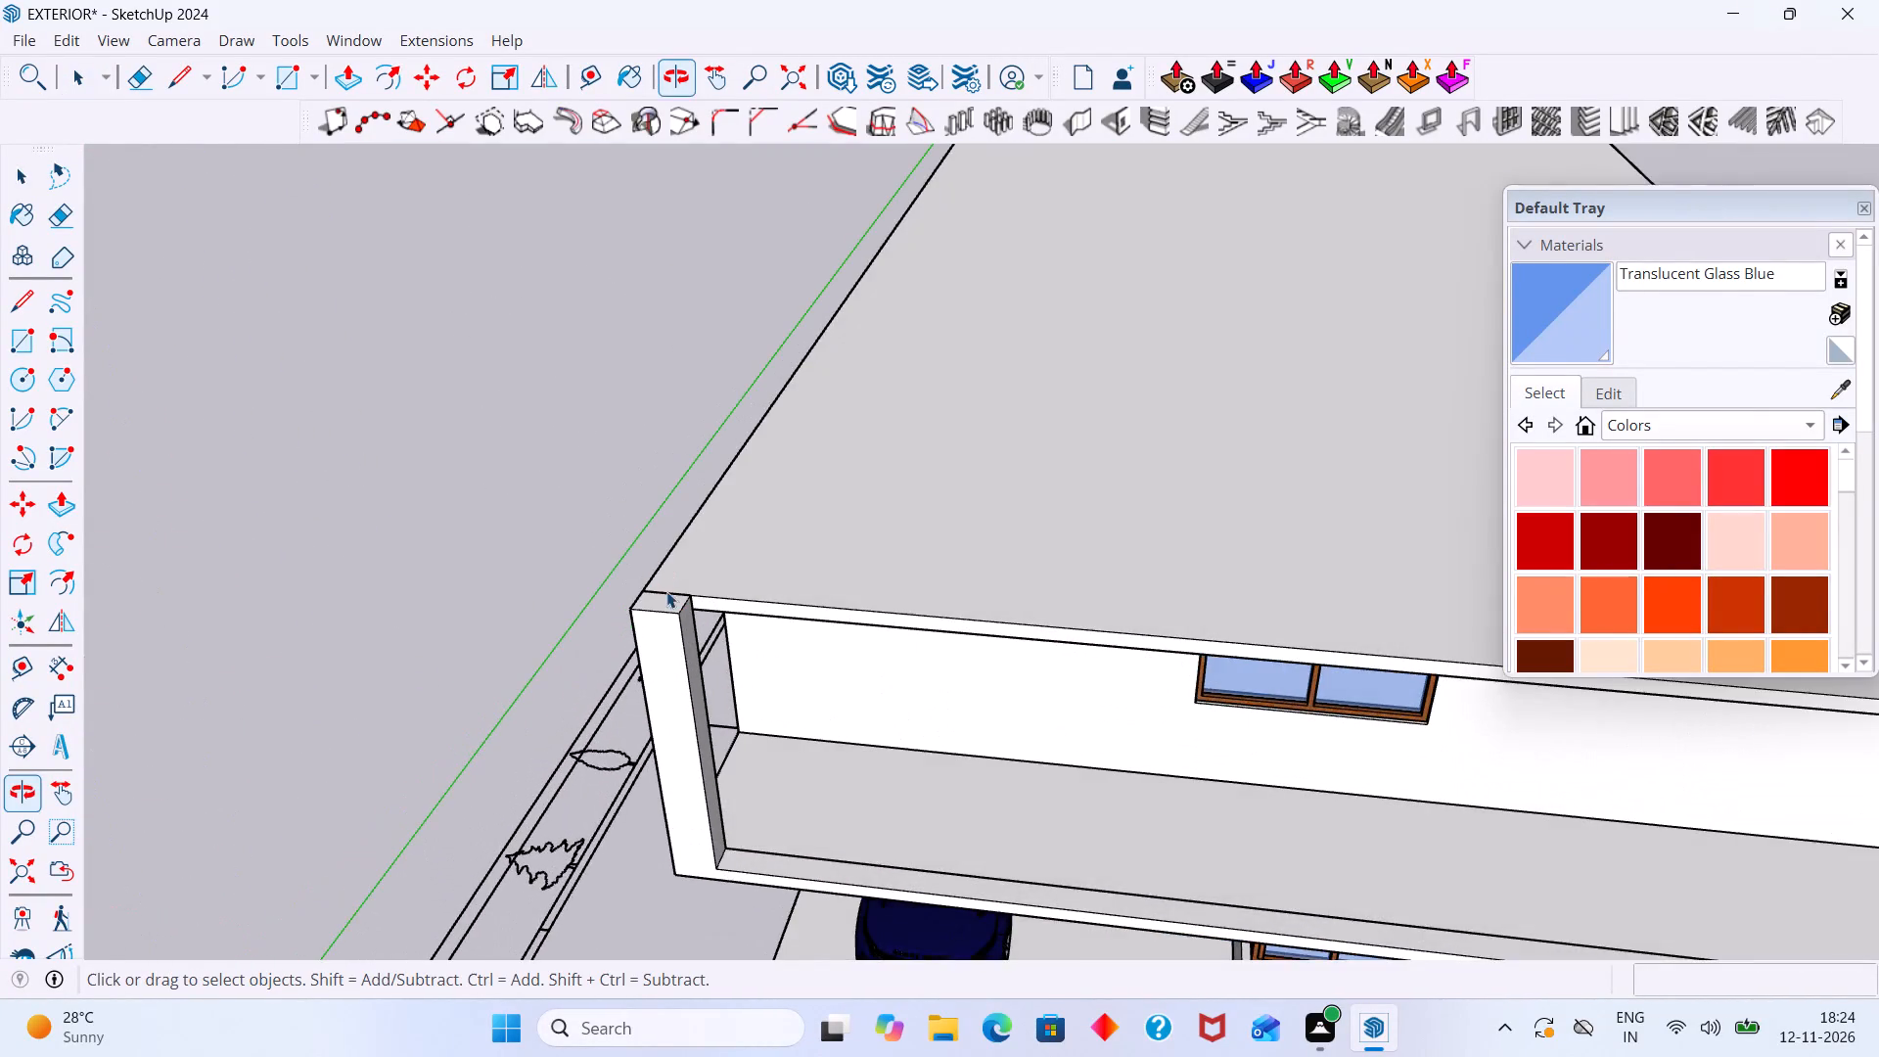
{"action": "scroll", "coordinate": [673, 608], "scroll_direction": "up", "scroll_amount": 3}
{"action": "scroll", "coordinate": [675, 612], "scroll_direction": "down", "scroll_amount": 1}
{"action": "middle_click_drag", "start_coordinate": [695, 607], "coordinate": [621, 483]}
{"action": "scroll", "coordinate": [756, 622], "scroll_direction": "up", "scroll_amount": 1}
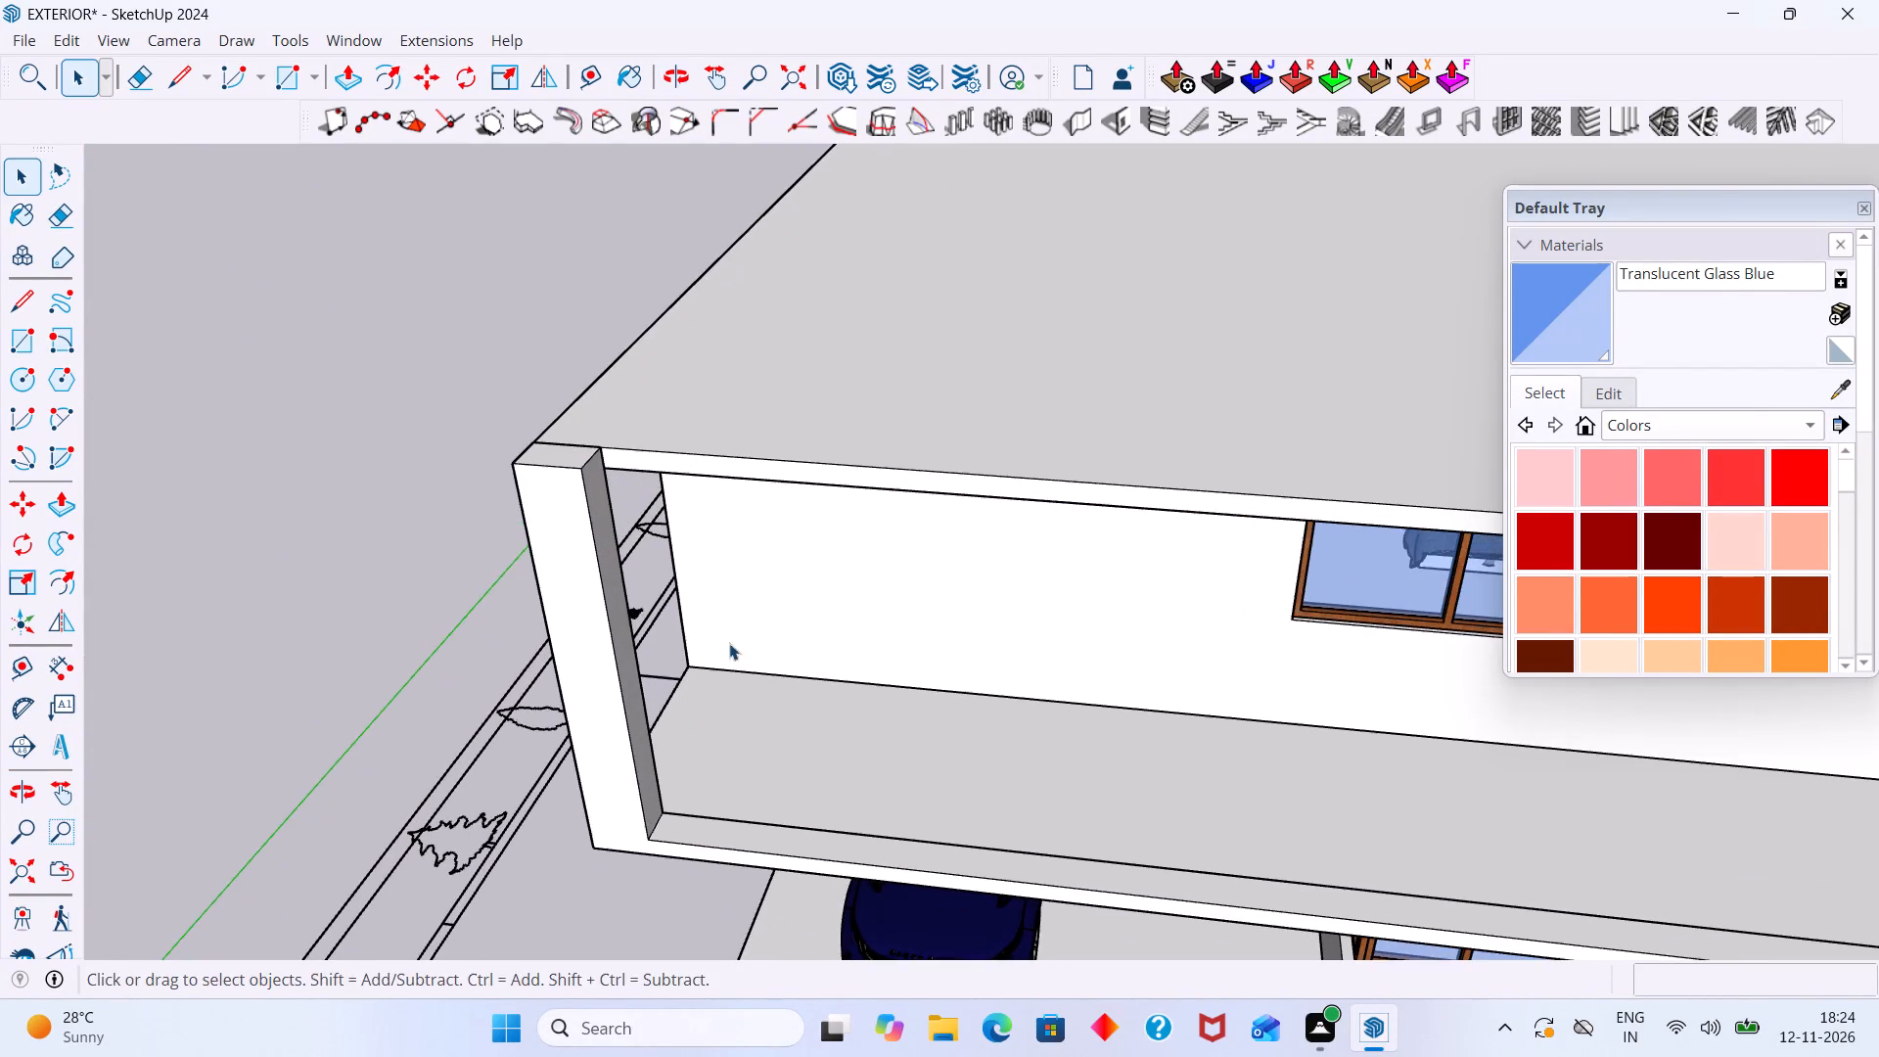
{"action": "middle_click_drag", "start_coordinate": [685, 713], "coordinate": [613, 570]}
{"action": "scroll", "coordinate": [613, 570], "scroll_direction": "up", "scroll_amount": 6, "text": "shift"}
{"action": "left_click", "coordinate": [667, 678]}
{"action": "scroll", "coordinate": [667, 676], "scroll_direction": "up", "scroll_amount": 3}
{"action": "double_click", "coordinate": [667, 676]}
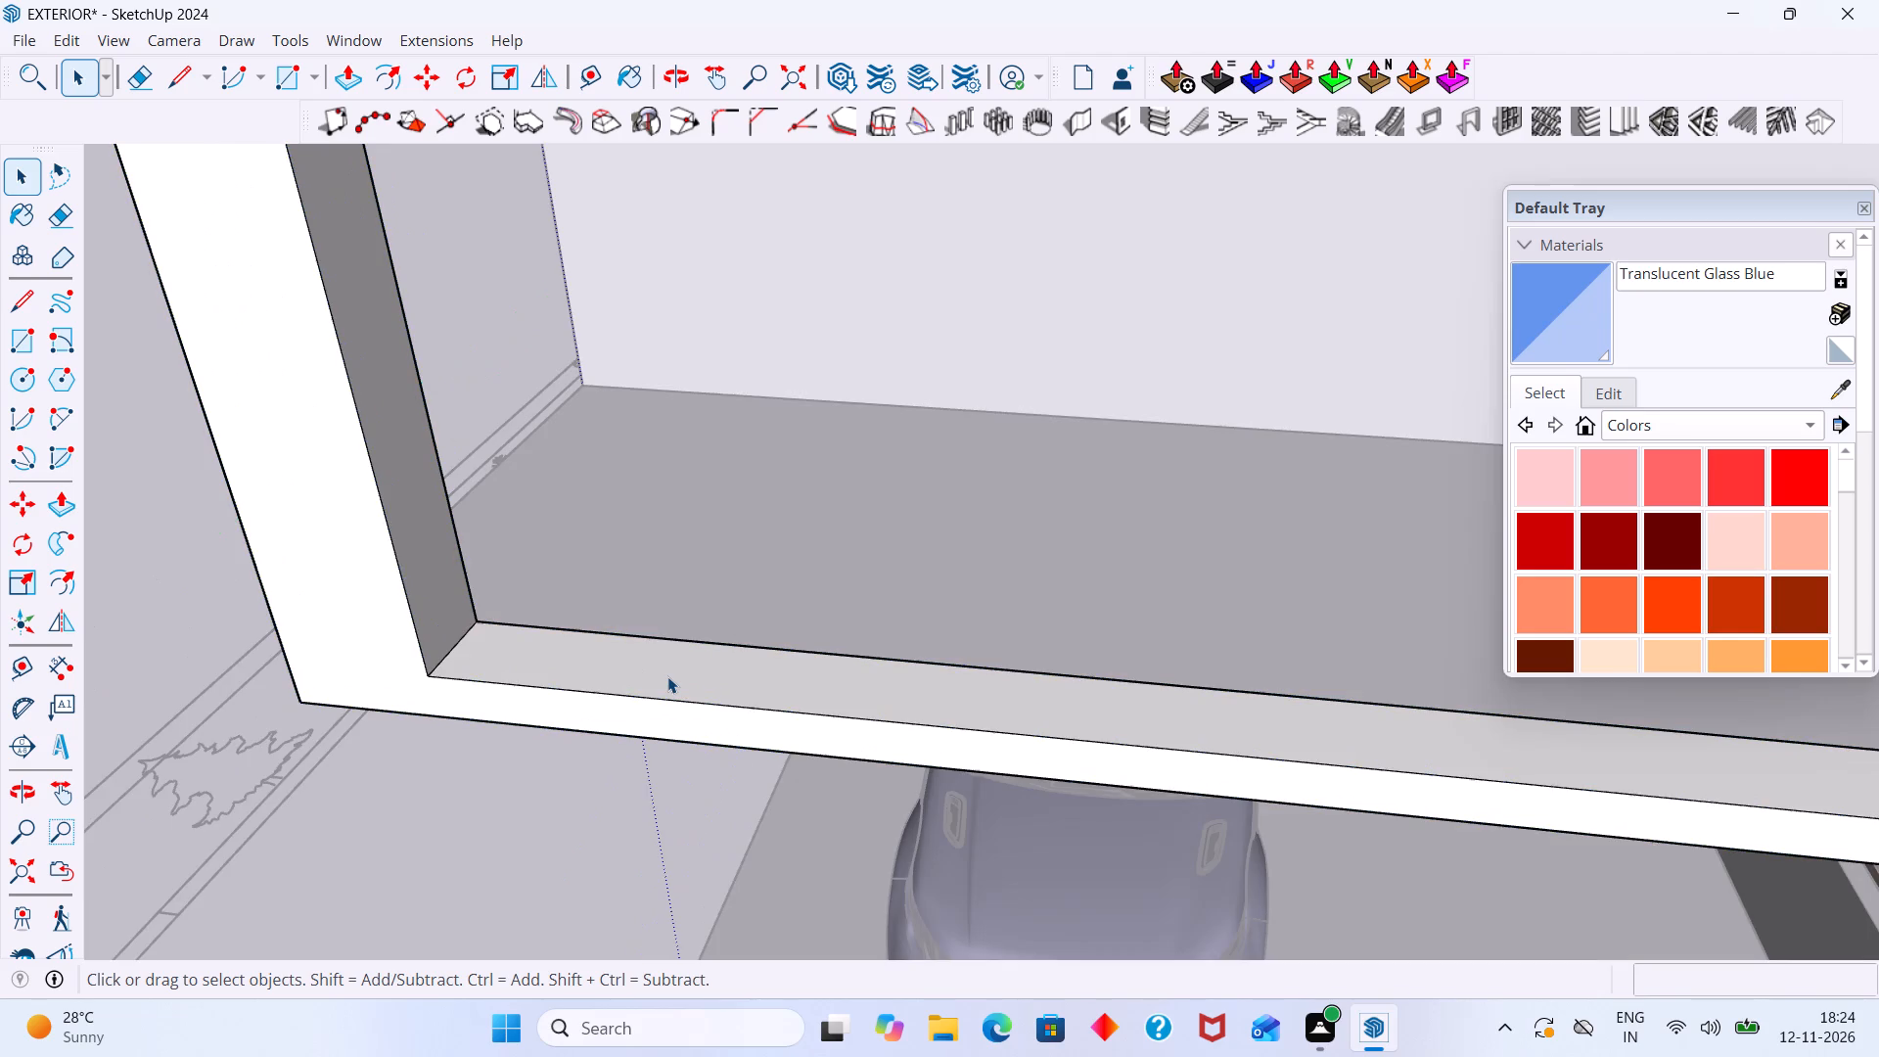
{"action": "left_click", "coordinate": [674, 676]}
{"action": "scroll", "coordinate": [674, 676], "scroll_direction": "up", "scroll_amount": 2}
{"action": "double_click", "coordinate": [674, 676]}
{"action": "scroll", "coordinate": [685, 684], "scroll_direction": "up", "scroll_amount": 2}
{"action": "left_click", "coordinate": [685, 685]}
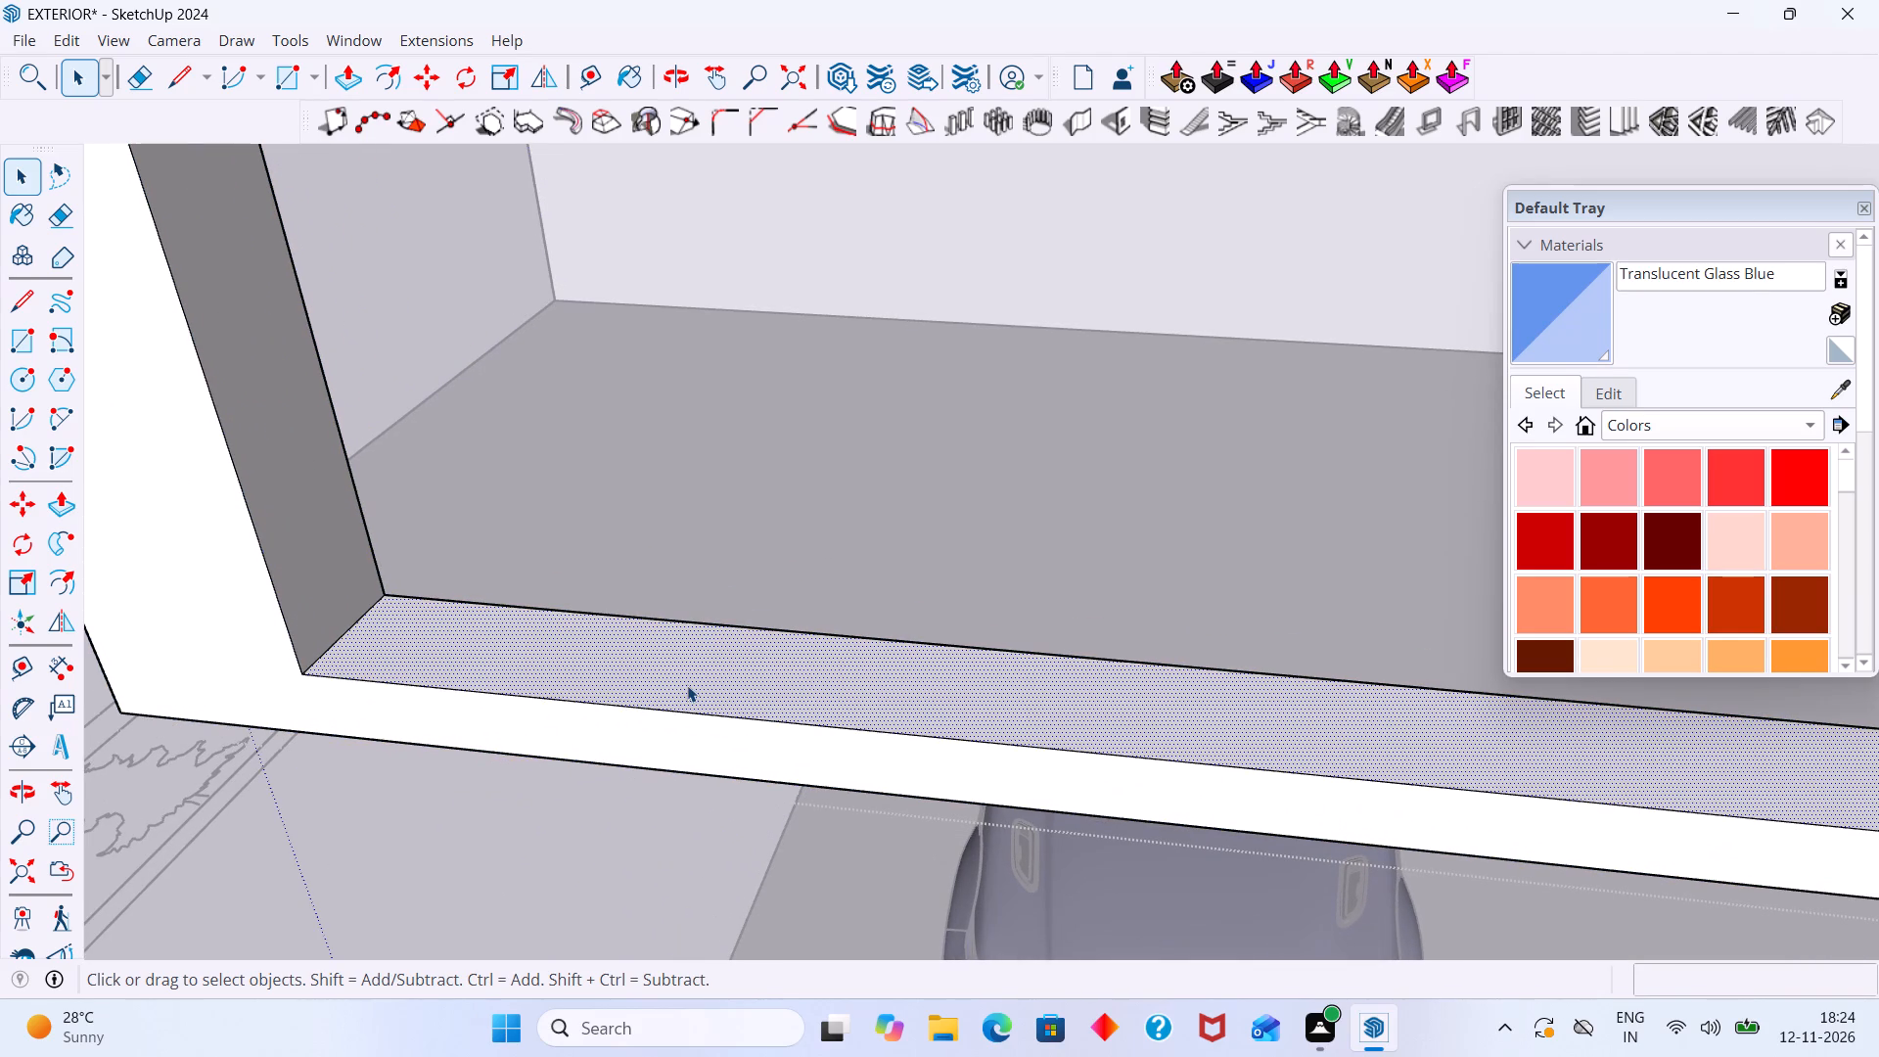
{"action": "key", "text": "p"}
{"action": "left_click", "coordinate": [687, 685]}
{"action": "scroll", "coordinate": [643, 576], "scroll_direction": "down", "scroll_amount": 2}
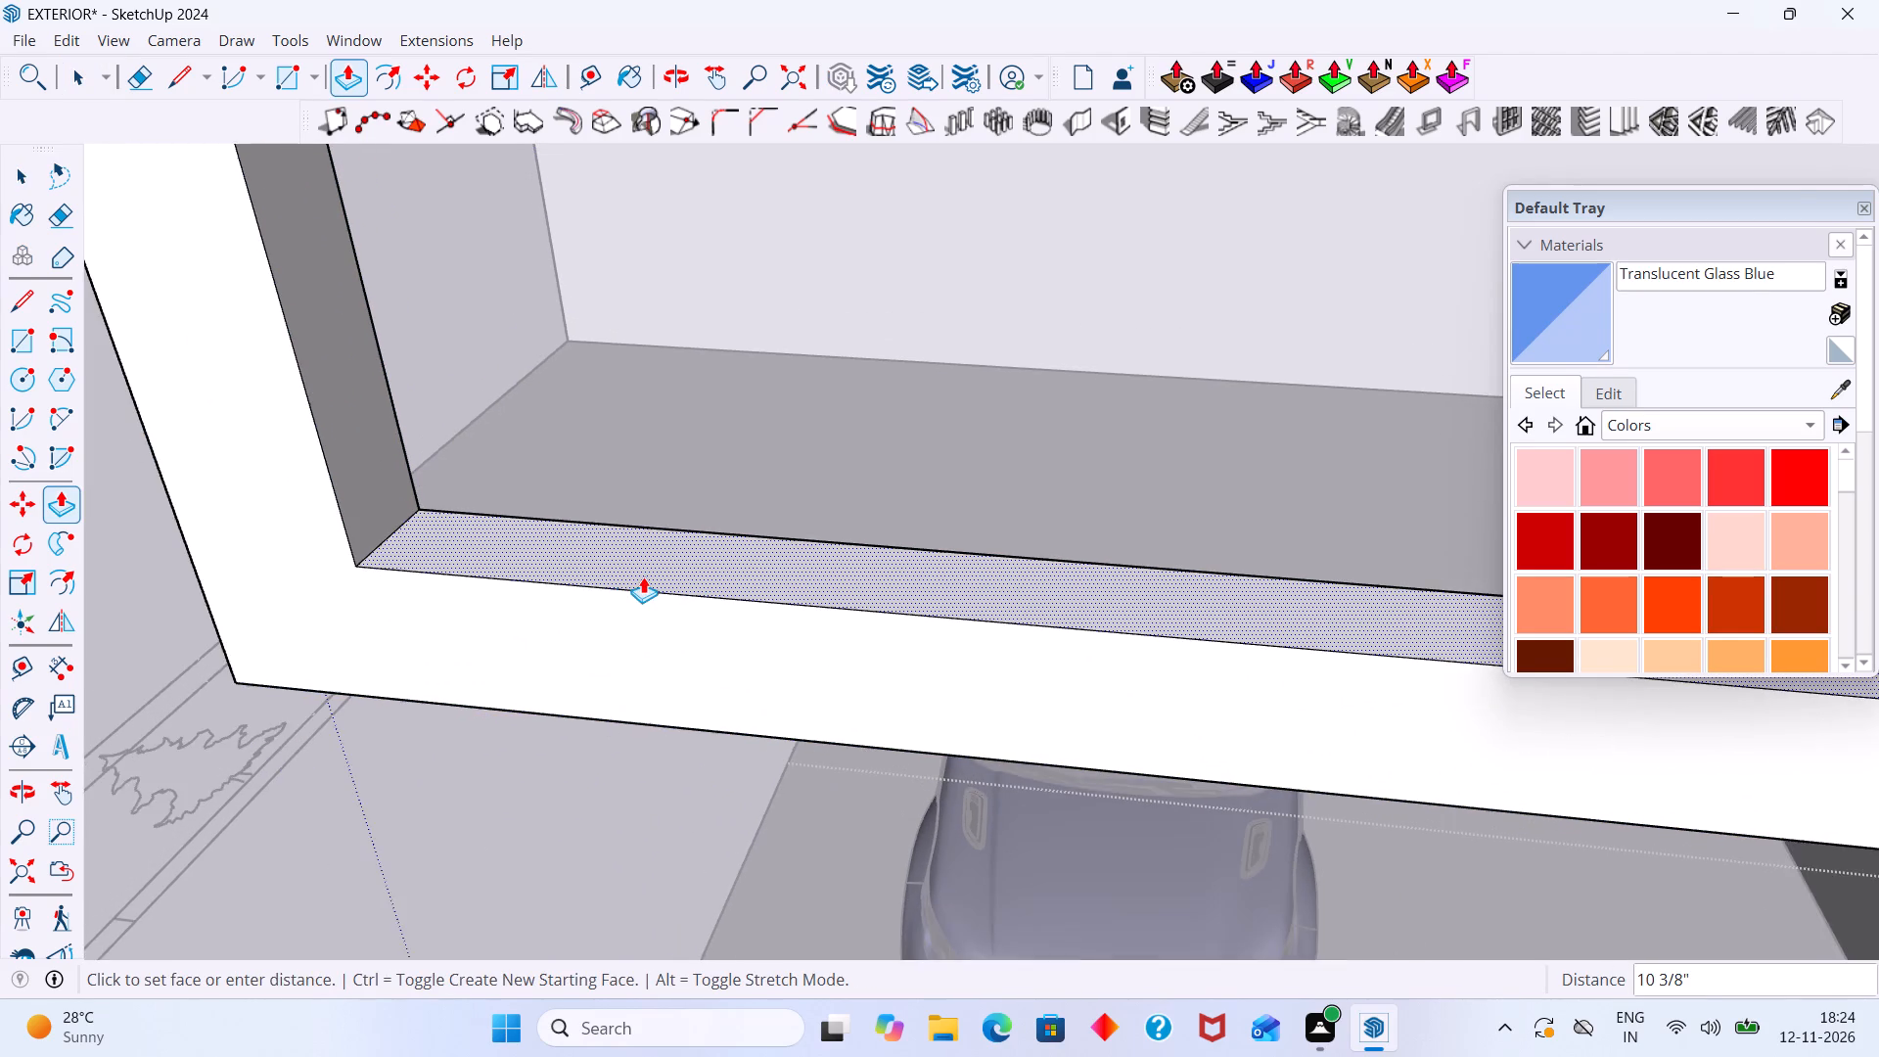
{"action": "scroll", "coordinate": [643, 576], "scroll_direction": "down", "scroll_amount": 16}
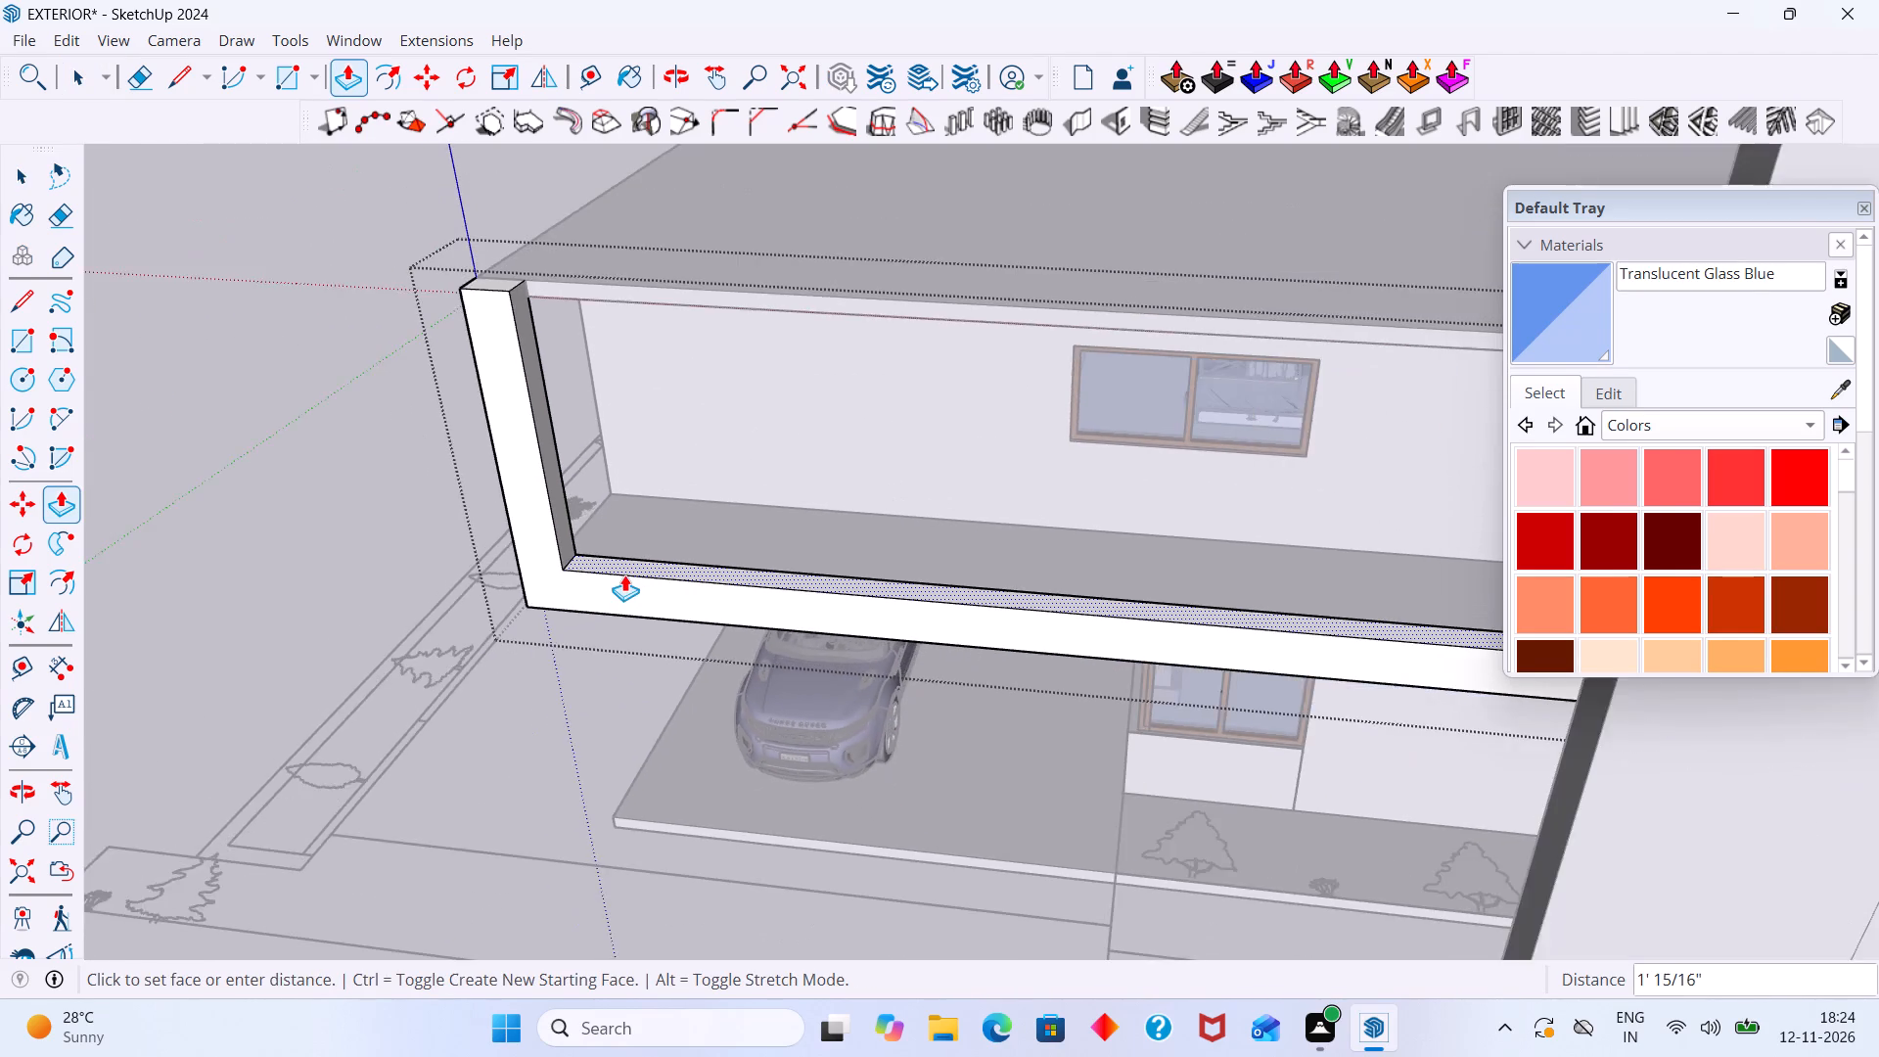
{"action": "scroll", "coordinate": [624, 574], "scroll_direction": "down", "scroll_amount": 5}
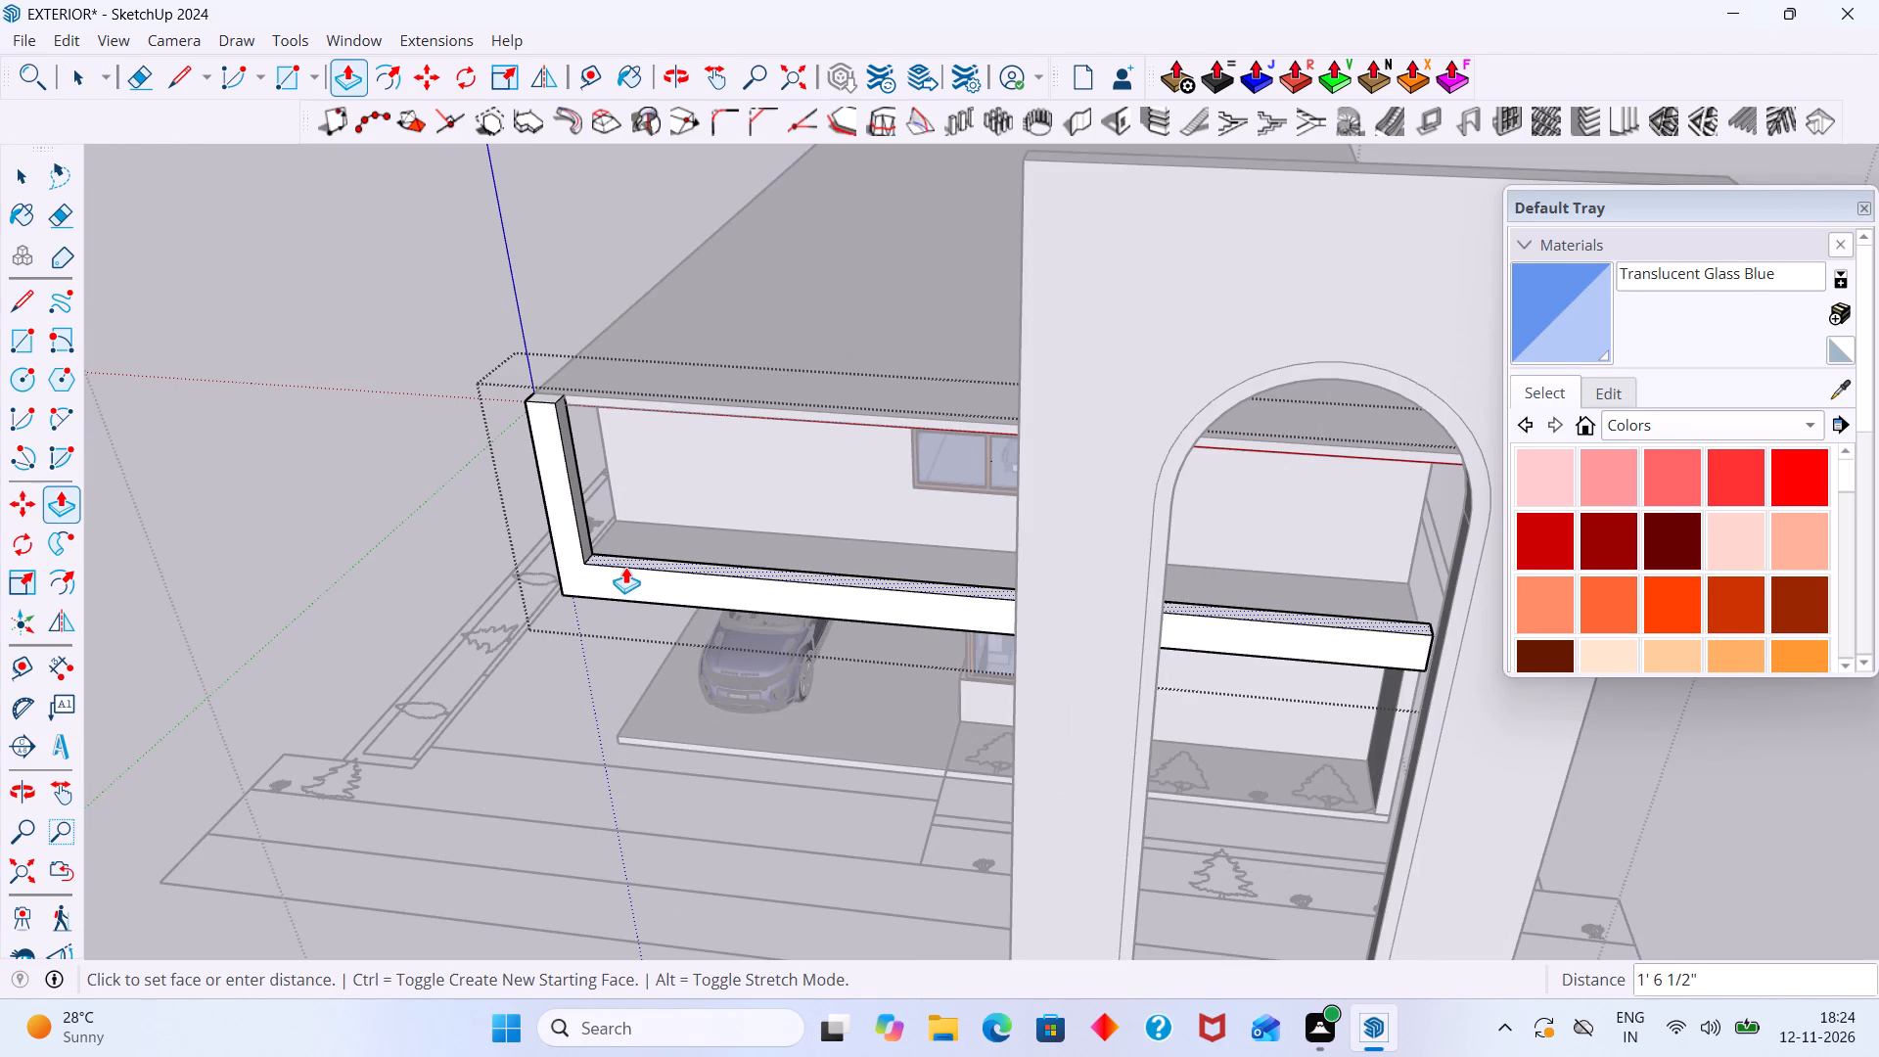
{"action": "left_click", "coordinate": [625, 570]}
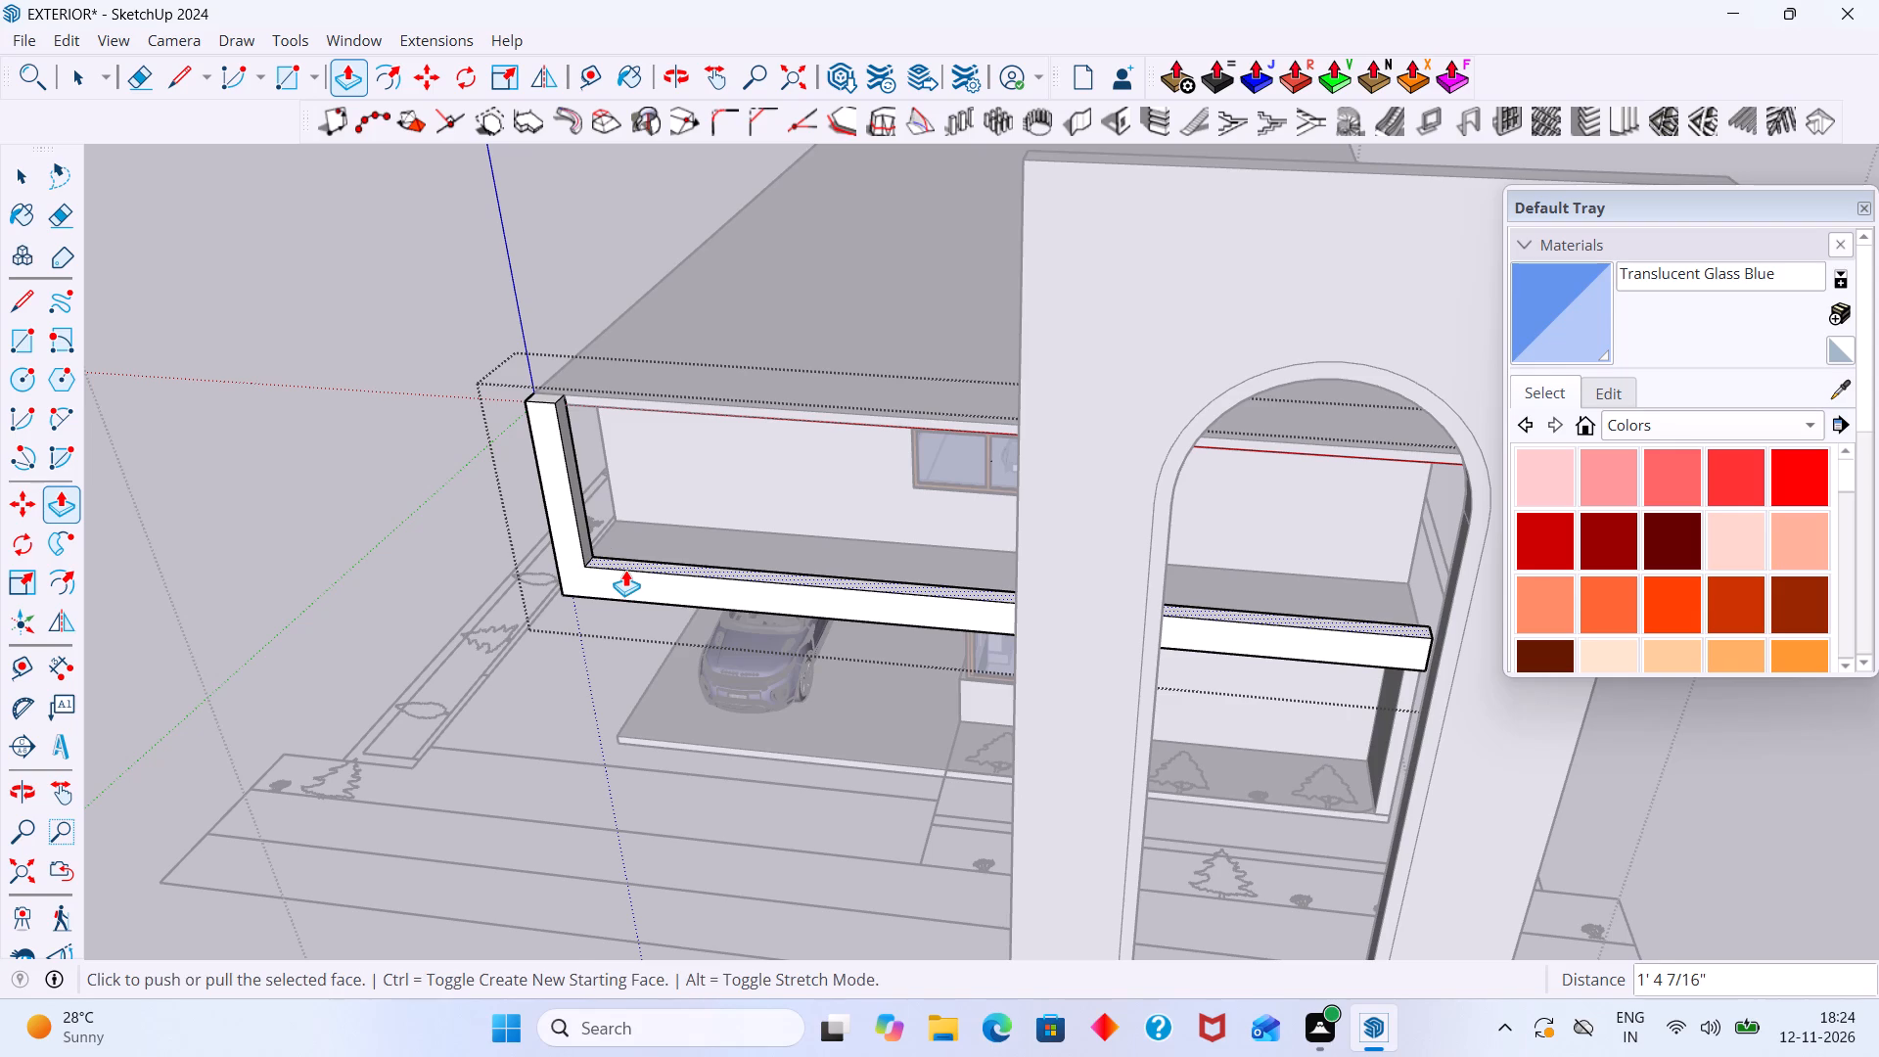
{"action": "key", "text": "space"}
{"action": "left_click", "coordinate": [413, 520]}
Open the frame's group, pull the corner post's top face up about 2' 2 1/2" above the roof slab, and exit the group.
{"action": "scroll", "coordinate": [593, 372], "scroll_direction": "up", "scroll_amount": 3}
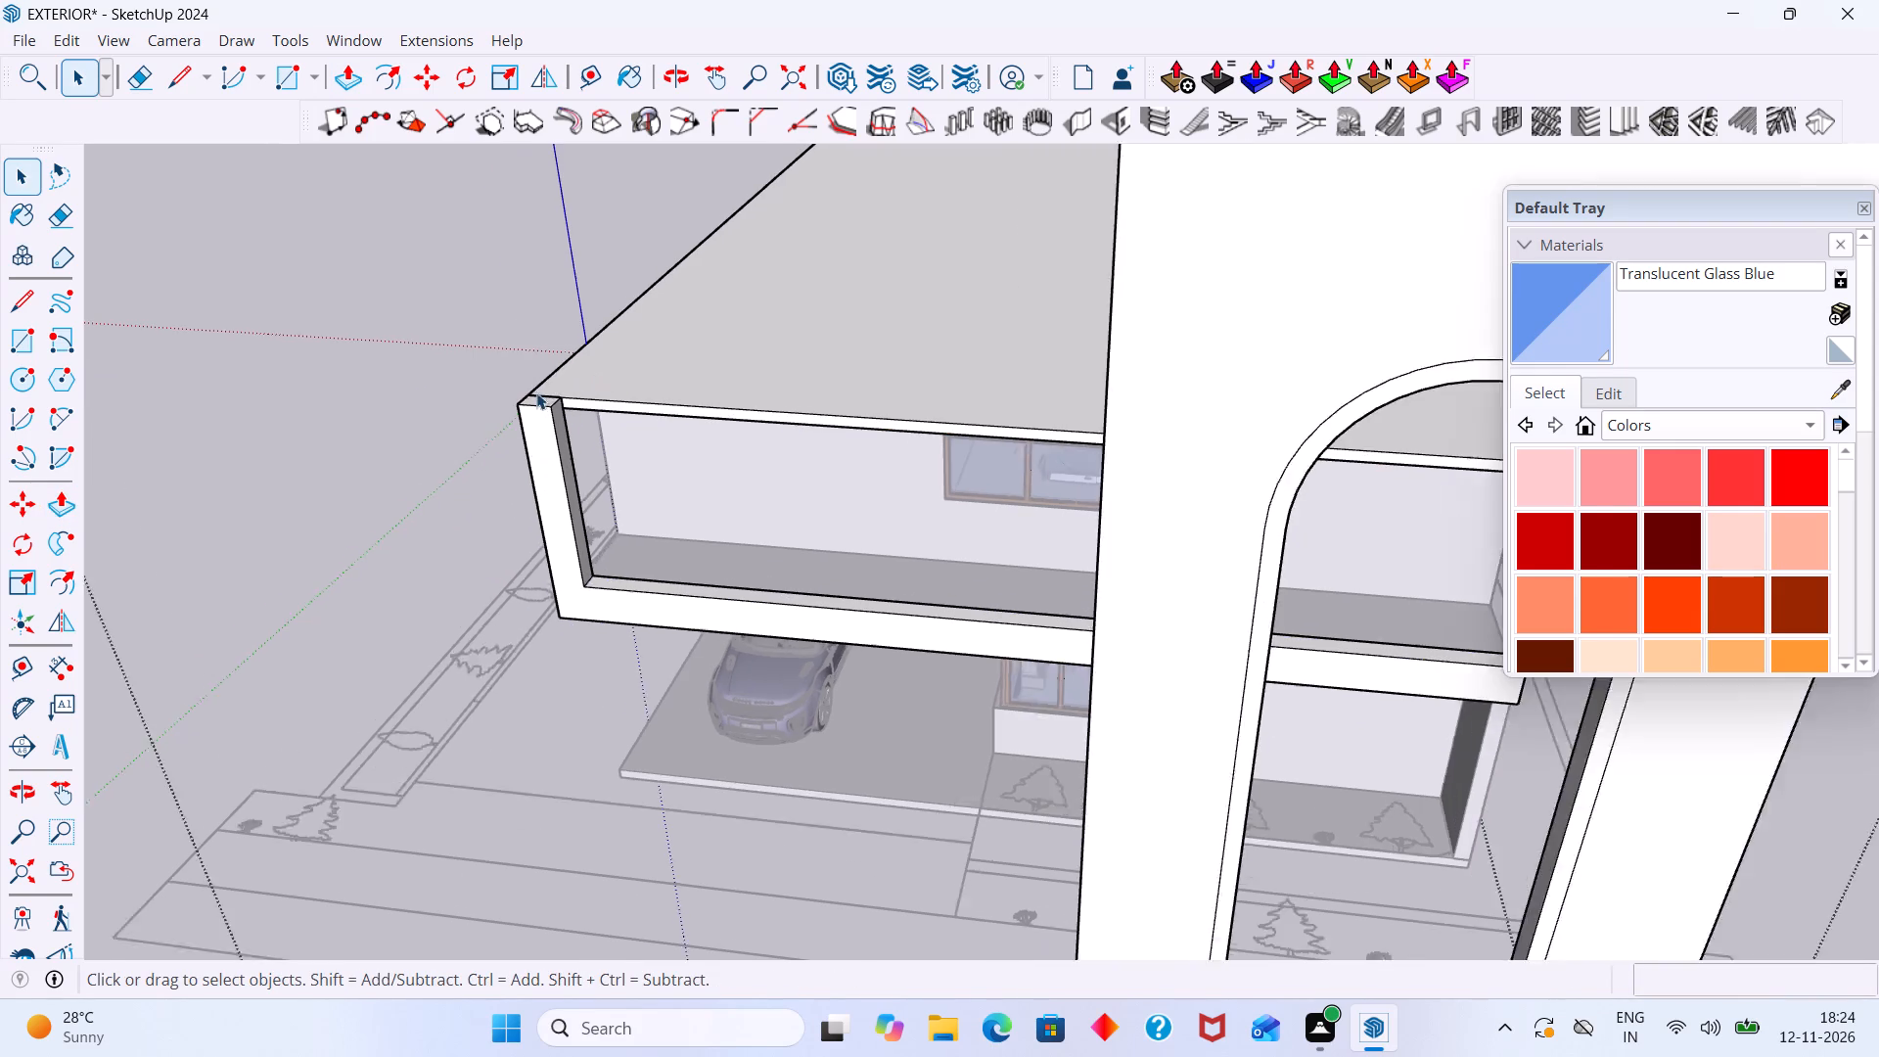
{"action": "scroll", "coordinate": [536, 392], "scroll_direction": "up", "scroll_amount": 5}
{"action": "scroll", "coordinate": [528, 394], "scroll_direction": "down", "scroll_amount": 3}
{"action": "middle_click_drag", "start_coordinate": [555, 394], "coordinate": [310, 395], "text": "shift"}
{"action": "scroll", "coordinate": [334, 401], "scroll_direction": "down", "scroll_amount": 7}
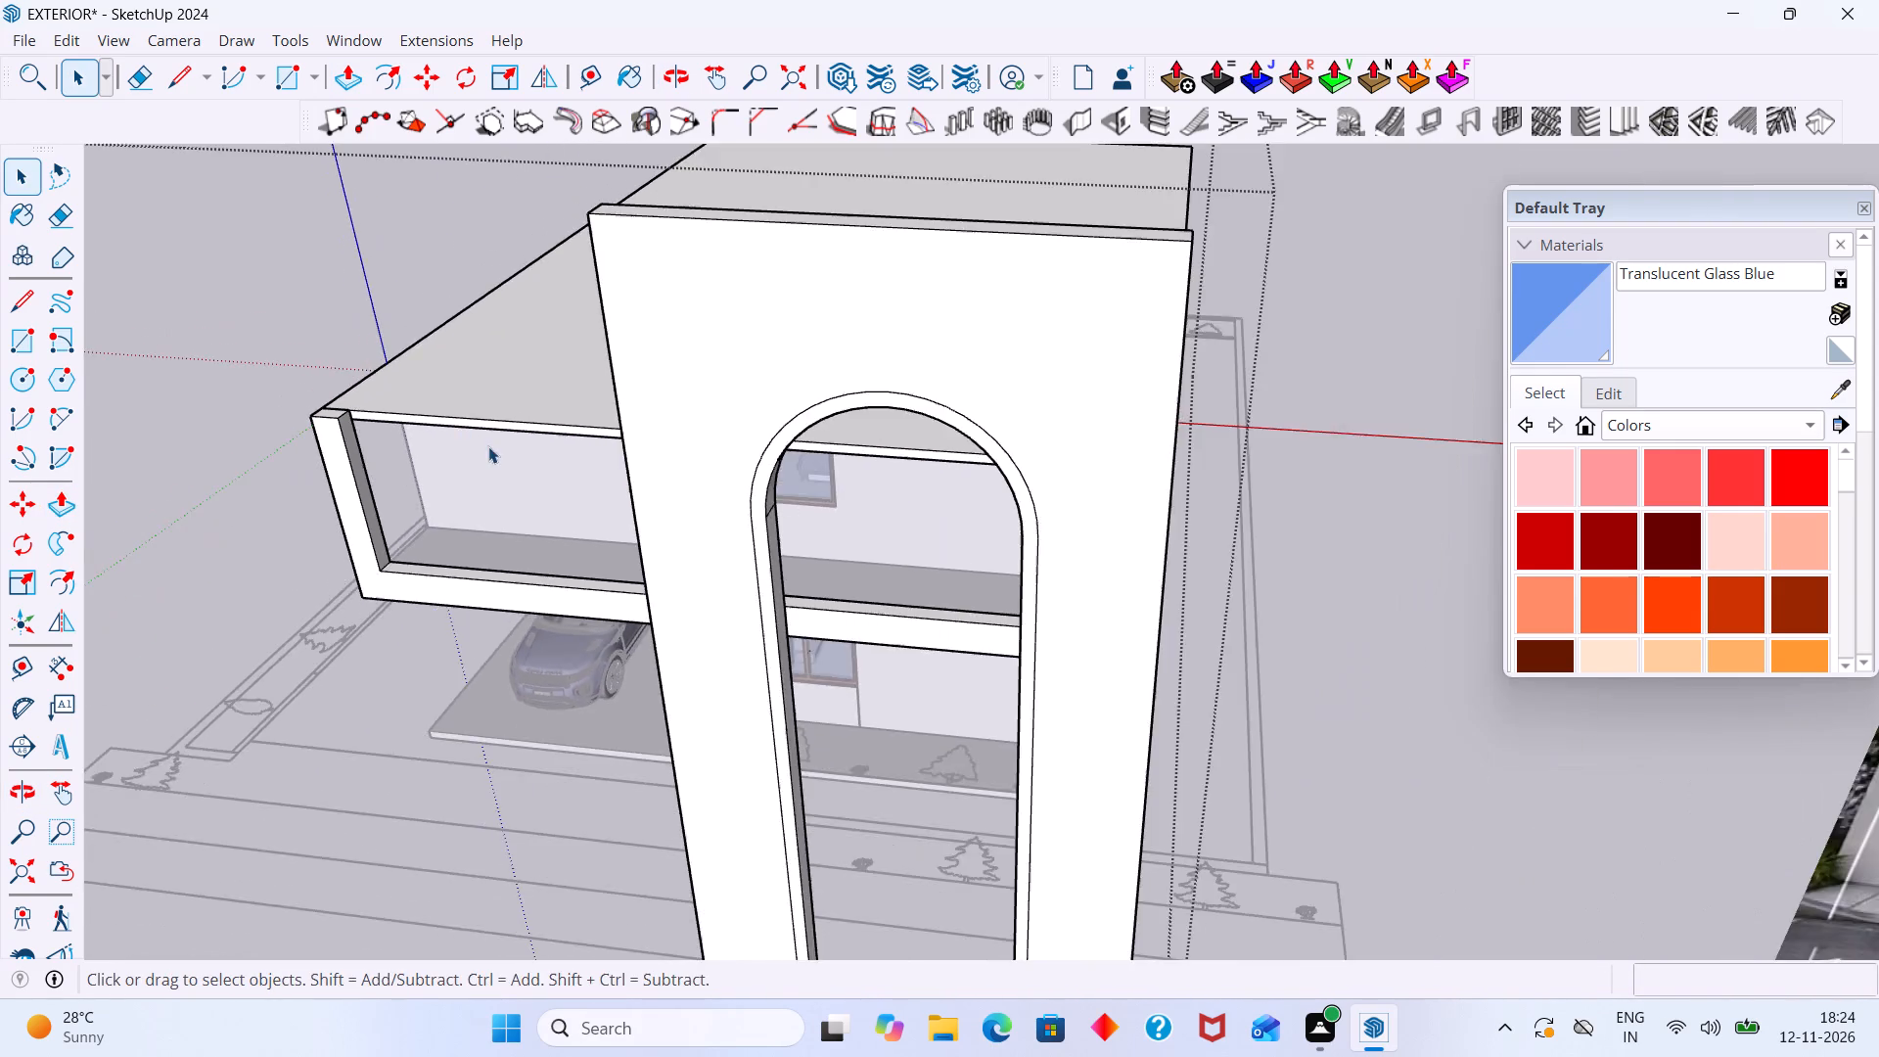
{"action": "middle_click_drag", "start_coordinate": [488, 446], "coordinate": [830, 466]}
{"action": "scroll", "coordinate": [630, 609], "scroll_direction": "up", "scroll_amount": 12}
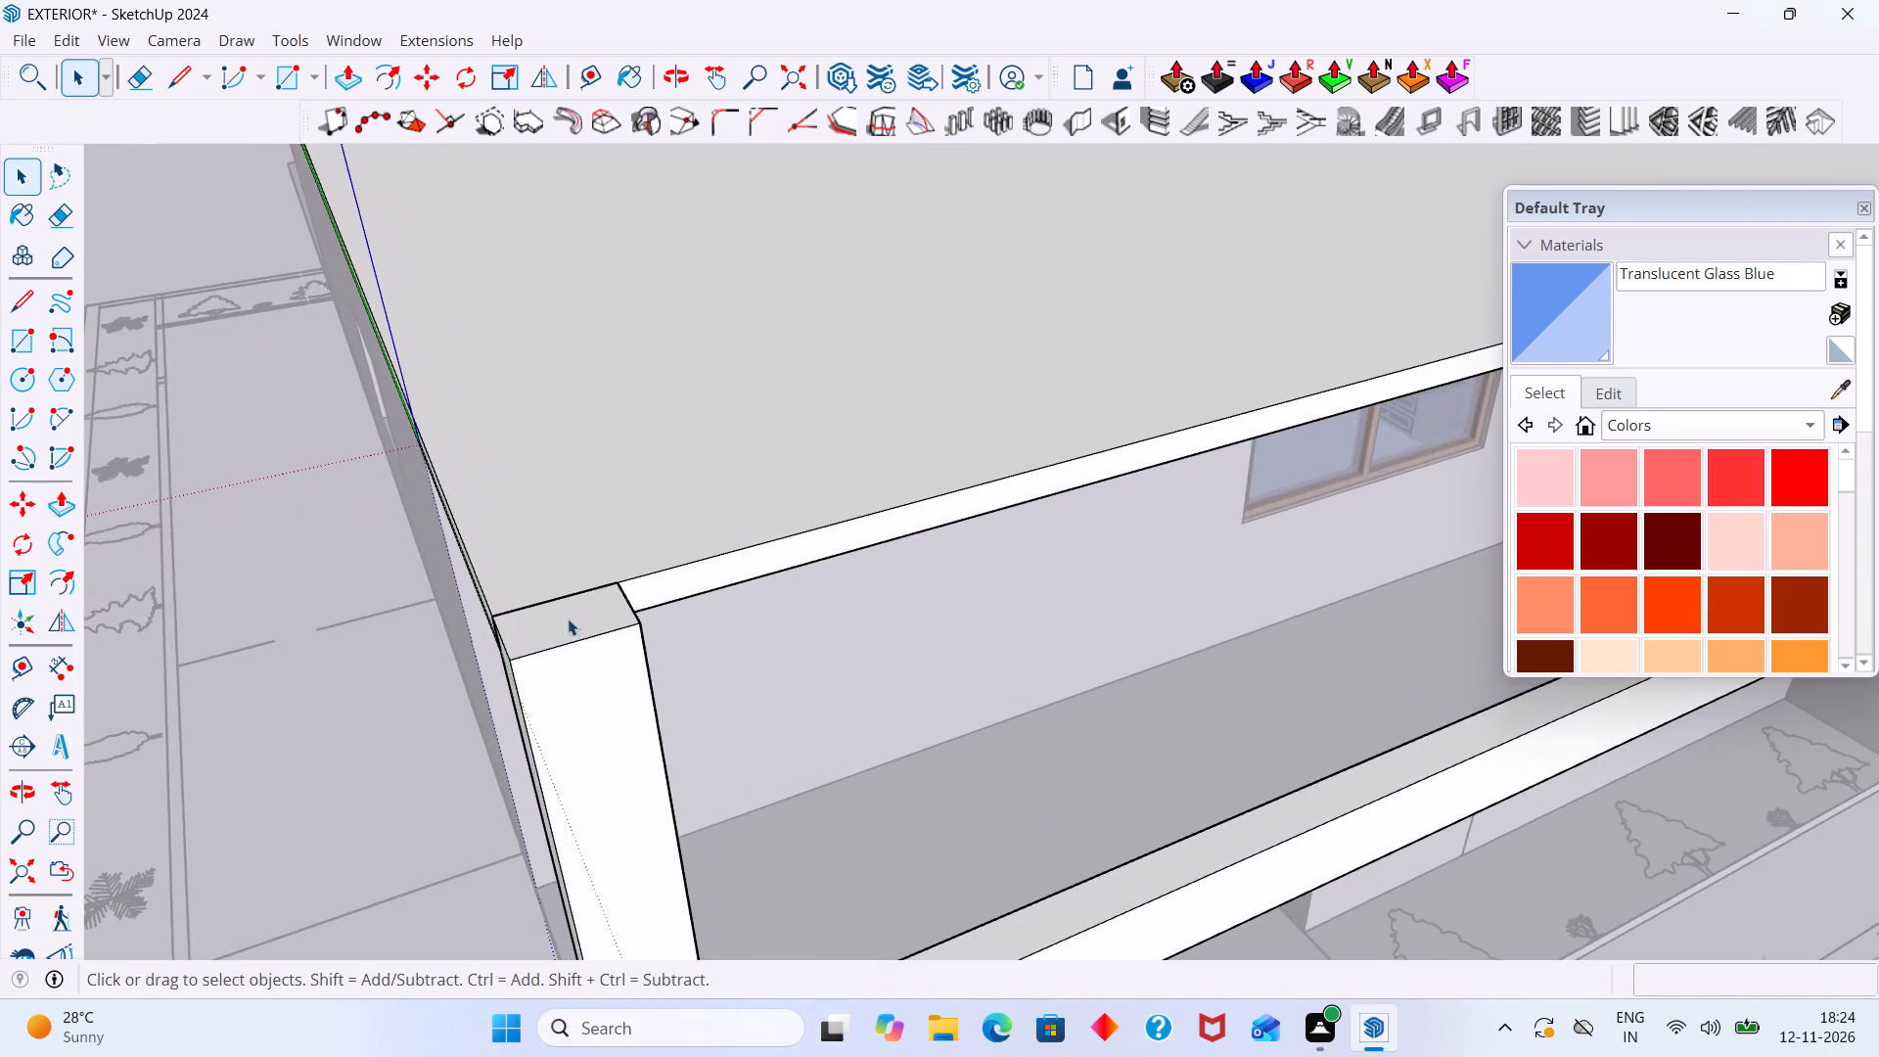
{"action": "middle_click_drag", "start_coordinate": [634, 609], "coordinate": [279, 598]}
{"action": "scroll", "coordinate": [317, 474], "scroll_direction": "down", "scroll_amount": 4}
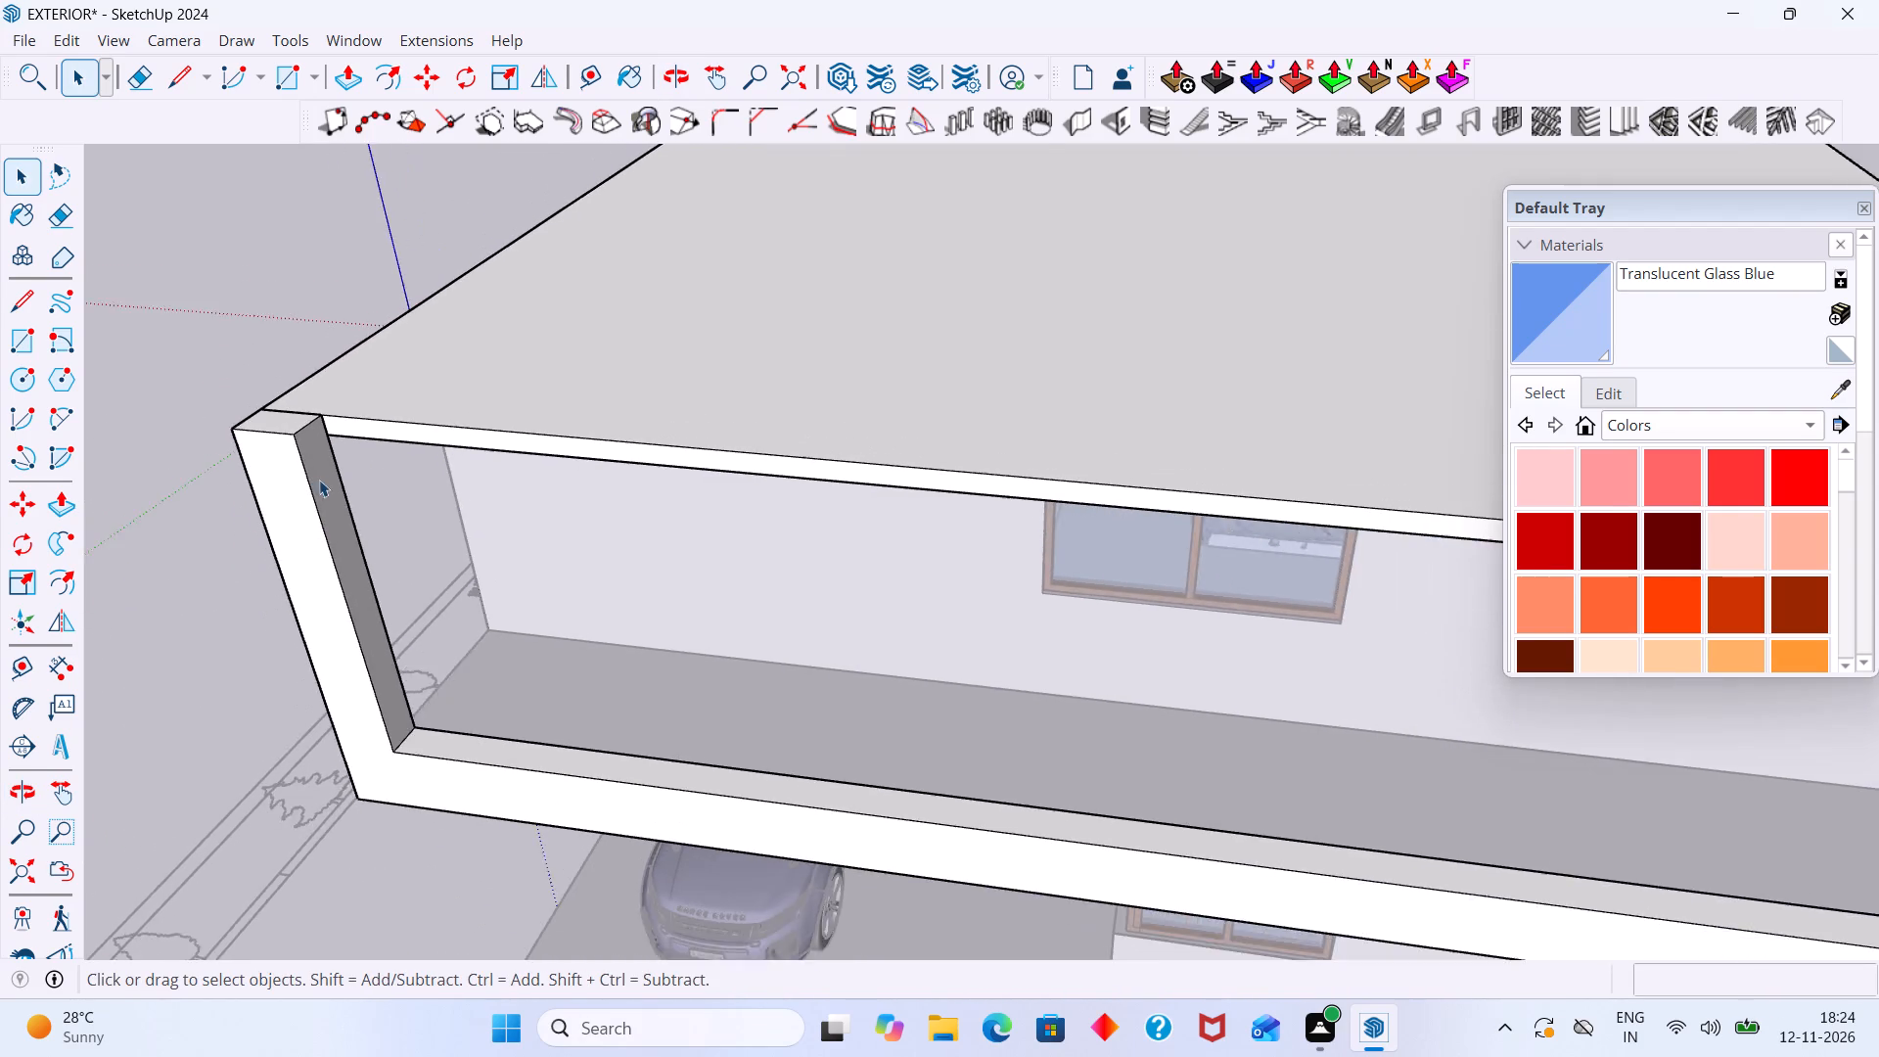
{"action": "scroll", "coordinate": [319, 480], "scroll_direction": "down", "scroll_amount": 2}
{"action": "middle_click_drag", "start_coordinate": [328, 507], "coordinate": [538, 523]}
{"action": "scroll", "coordinate": [506, 564], "scroll_direction": "up", "scroll_amount": 6}
{"action": "left_click", "coordinate": [511, 601]}
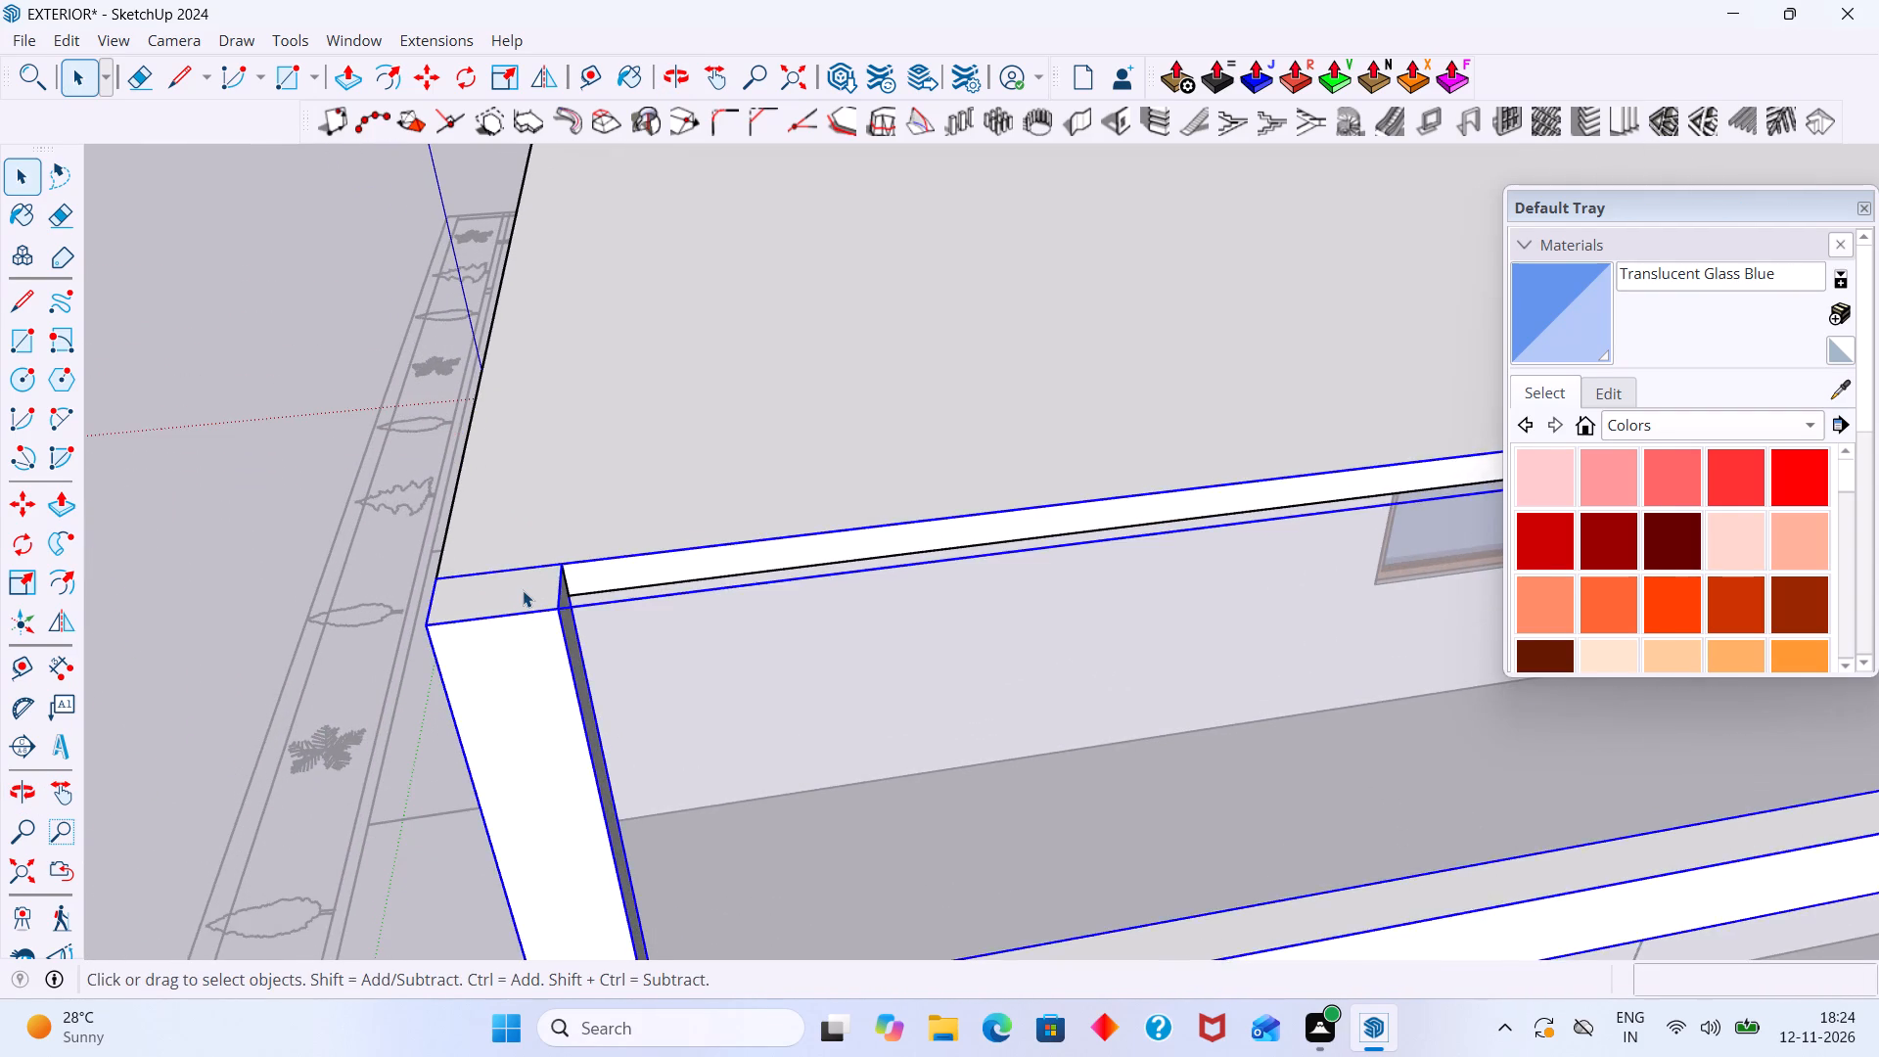
{"action": "scroll", "coordinate": [523, 590], "scroll_direction": "up", "scroll_amount": 2}
{"action": "triple_click", "coordinate": [524, 589]}
{"action": "left_click", "coordinate": [527, 589]}
{"action": "scroll", "coordinate": [529, 587], "scroll_direction": "up", "scroll_amount": 1}
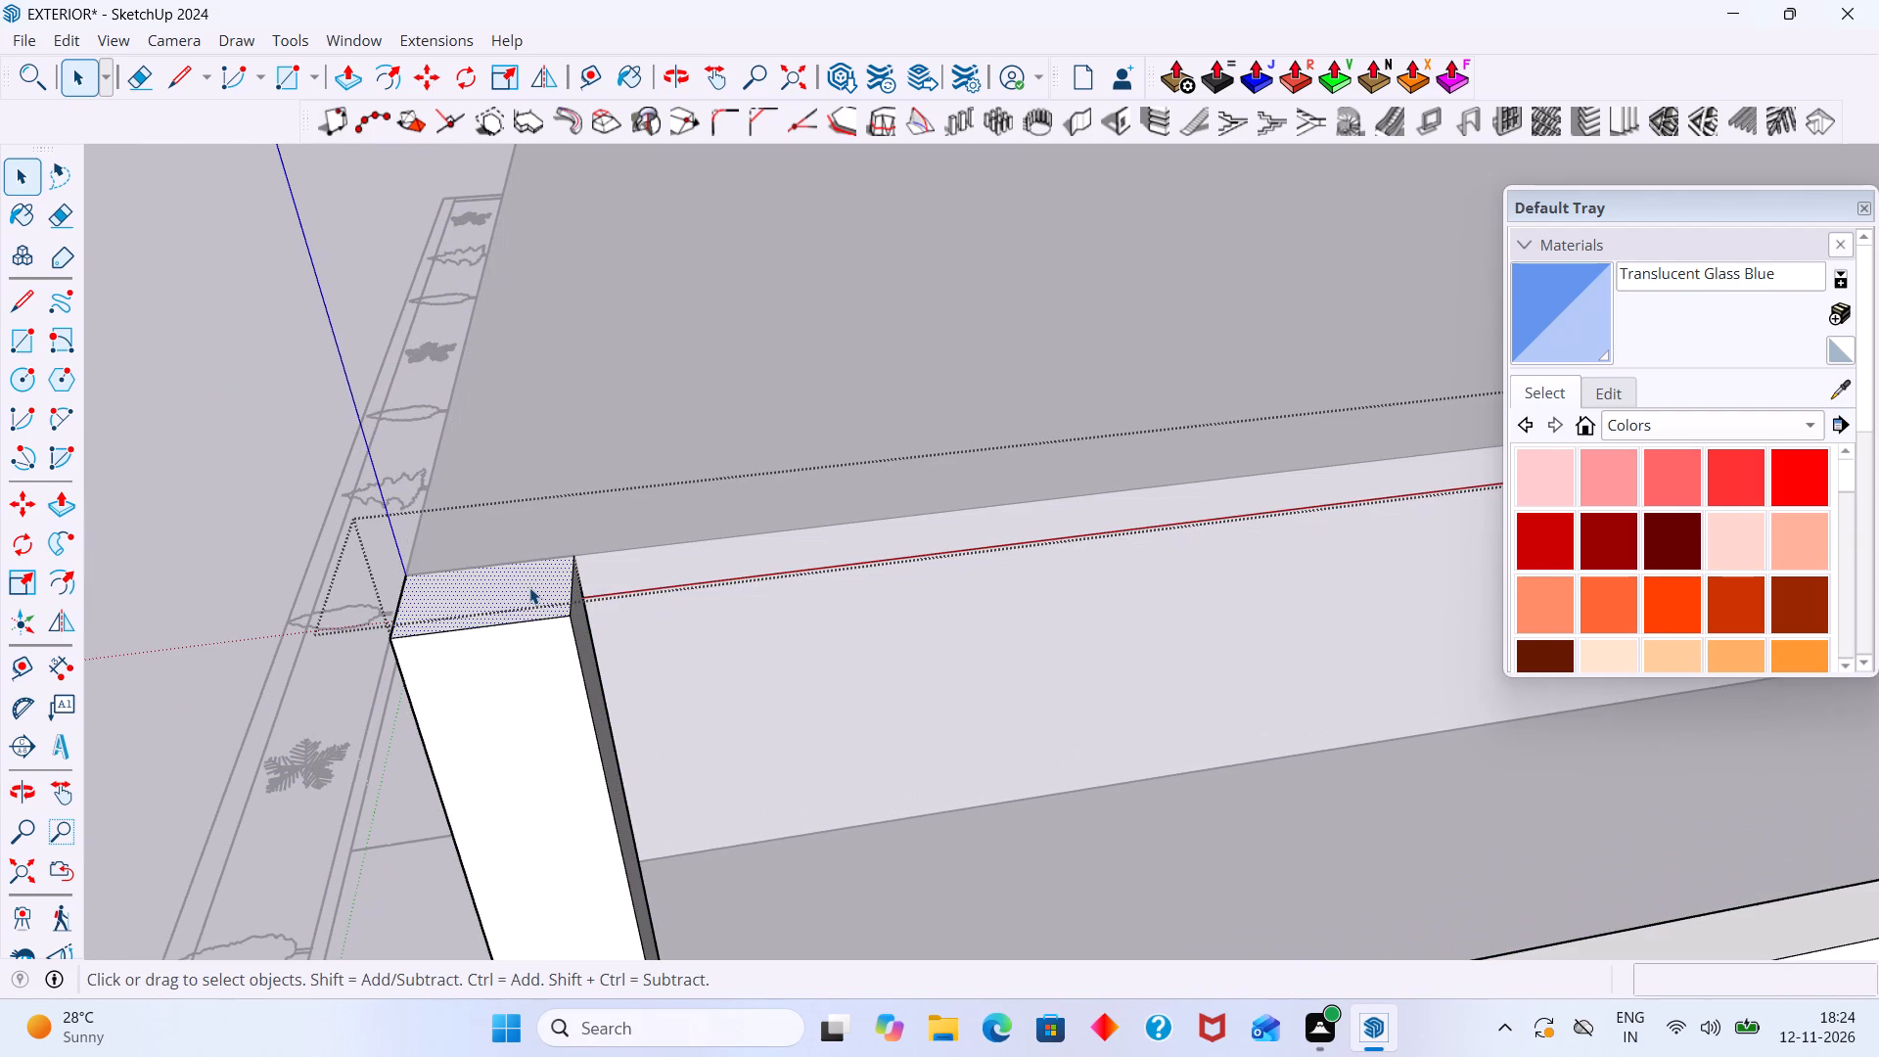
{"action": "key", "text": "p"}
{"action": "left_click", "coordinate": [530, 586]}
{"action": "left_click", "coordinate": [505, 582]}
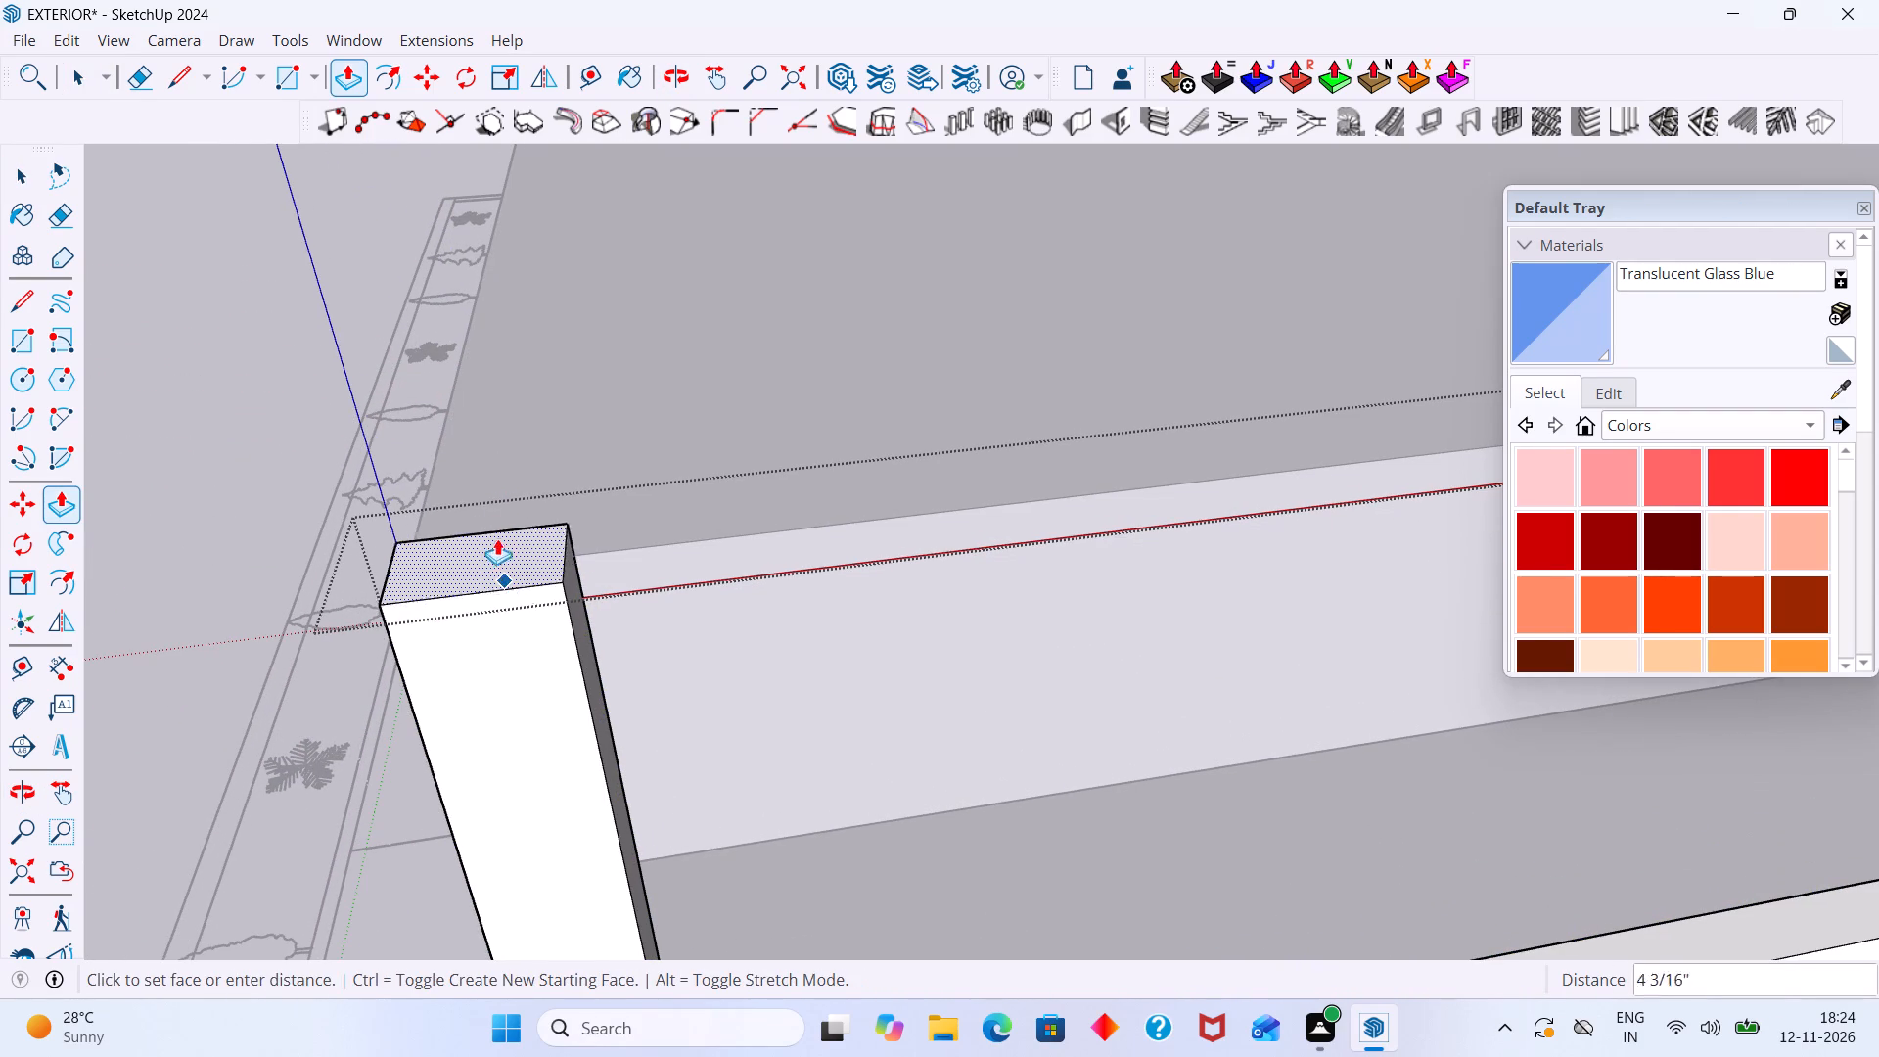
{"action": "scroll", "coordinate": [492, 437], "scroll_direction": "down", "scroll_amount": 14}
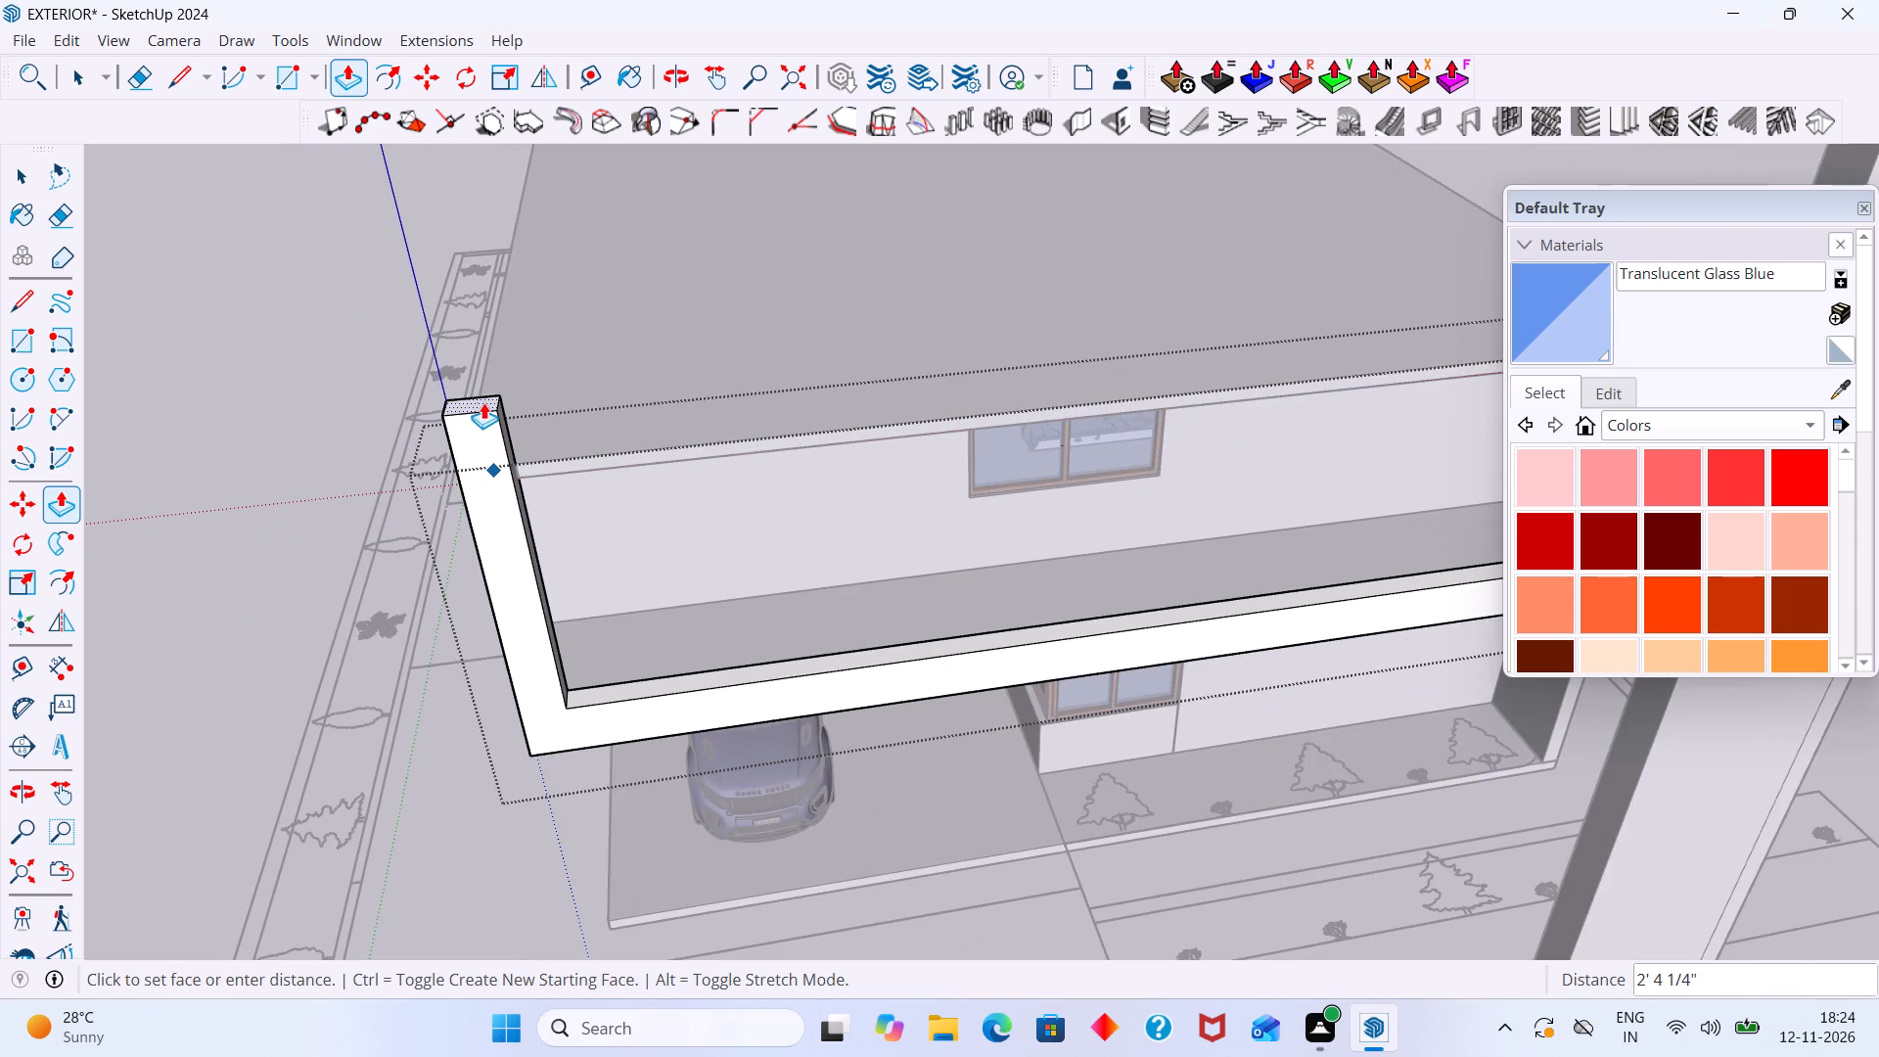
{"action": "left_click", "coordinate": [483, 407]}
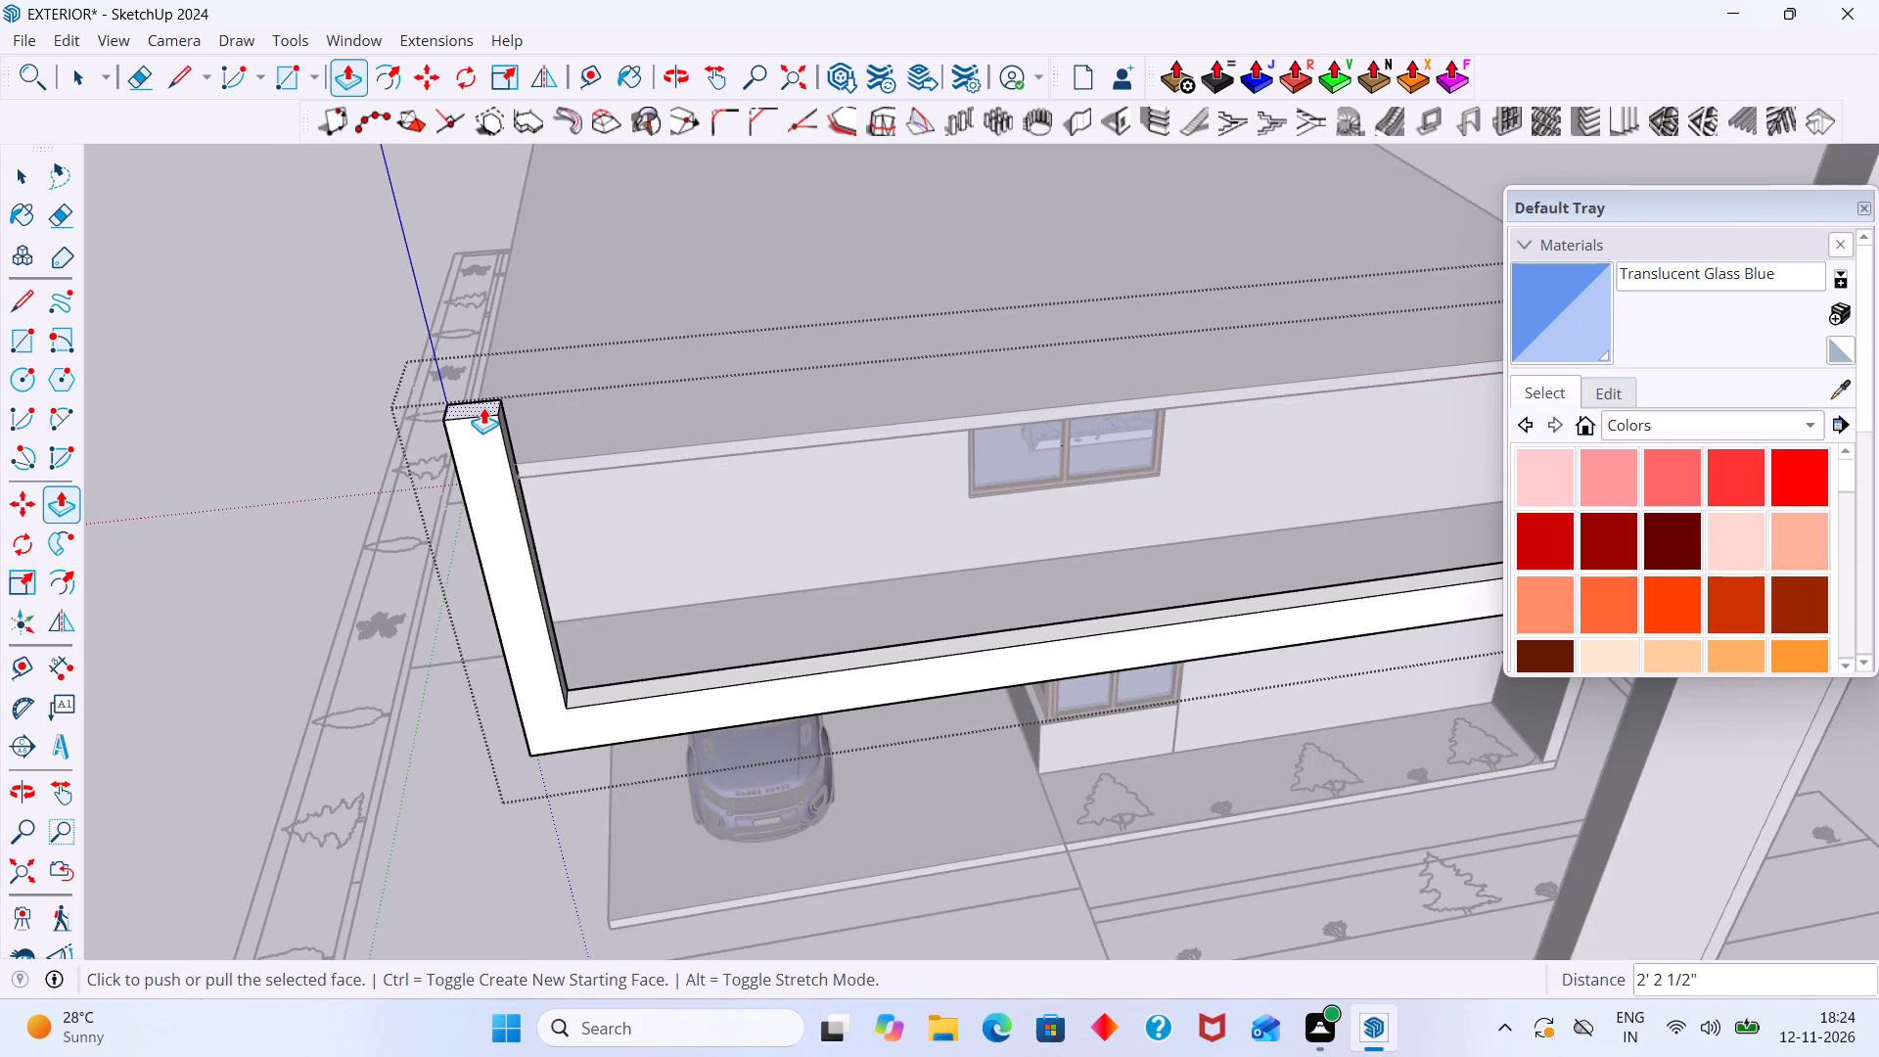
{"action": "key", "text": "space"}
{"action": "left_click", "coordinate": [299, 477]}
Reopen the frame's group, raise the corner post's top face another 1' 3 1/16" or so, and exit the group.
{"action": "scroll", "coordinate": [399, 452], "scroll_direction": "down", "scroll_amount": 12}
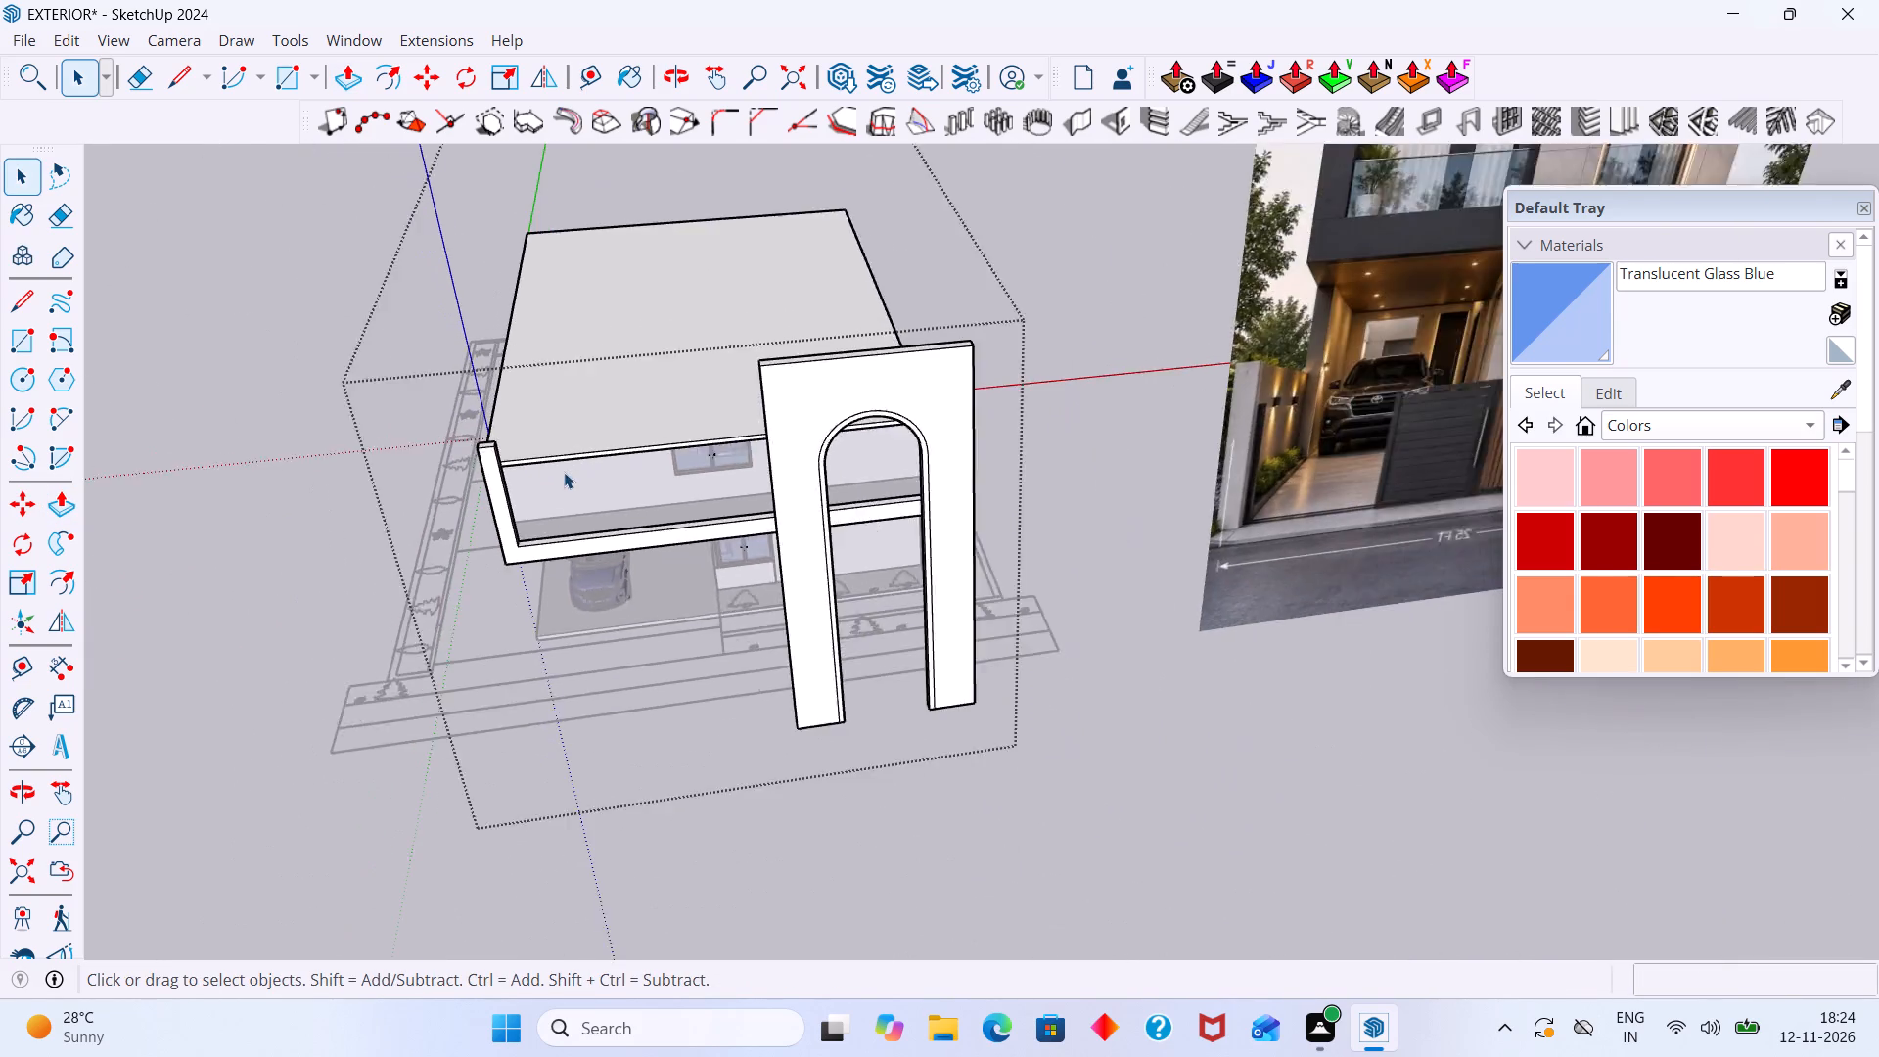
{"action": "scroll", "coordinate": [564, 472], "scroll_direction": "down", "scroll_amount": 2}
{"action": "middle_click_drag", "start_coordinate": [934, 377], "coordinate": [828, 584], "text": "shift"}
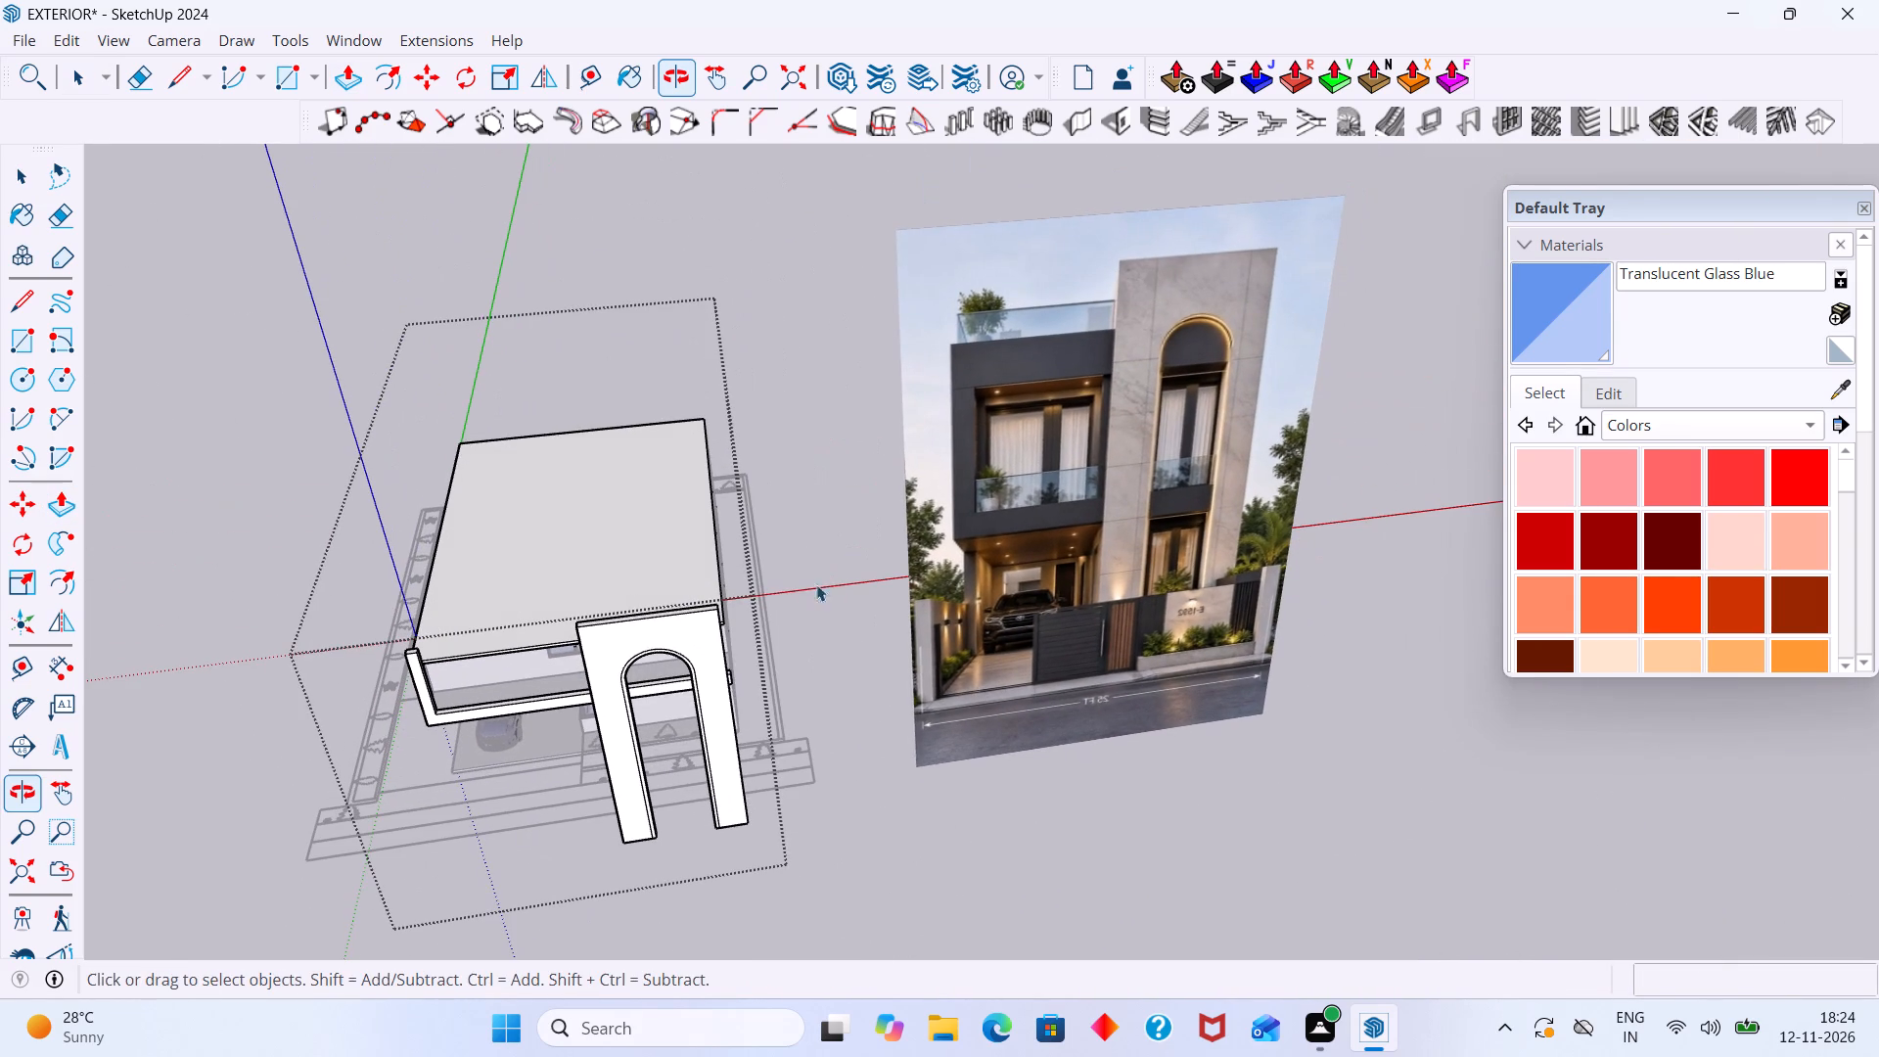
{"action": "scroll", "coordinate": [569, 621], "scroll_direction": "up", "scroll_amount": 20}
{"action": "scroll", "coordinate": [569, 621], "scroll_direction": "up", "scroll_amount": 4}
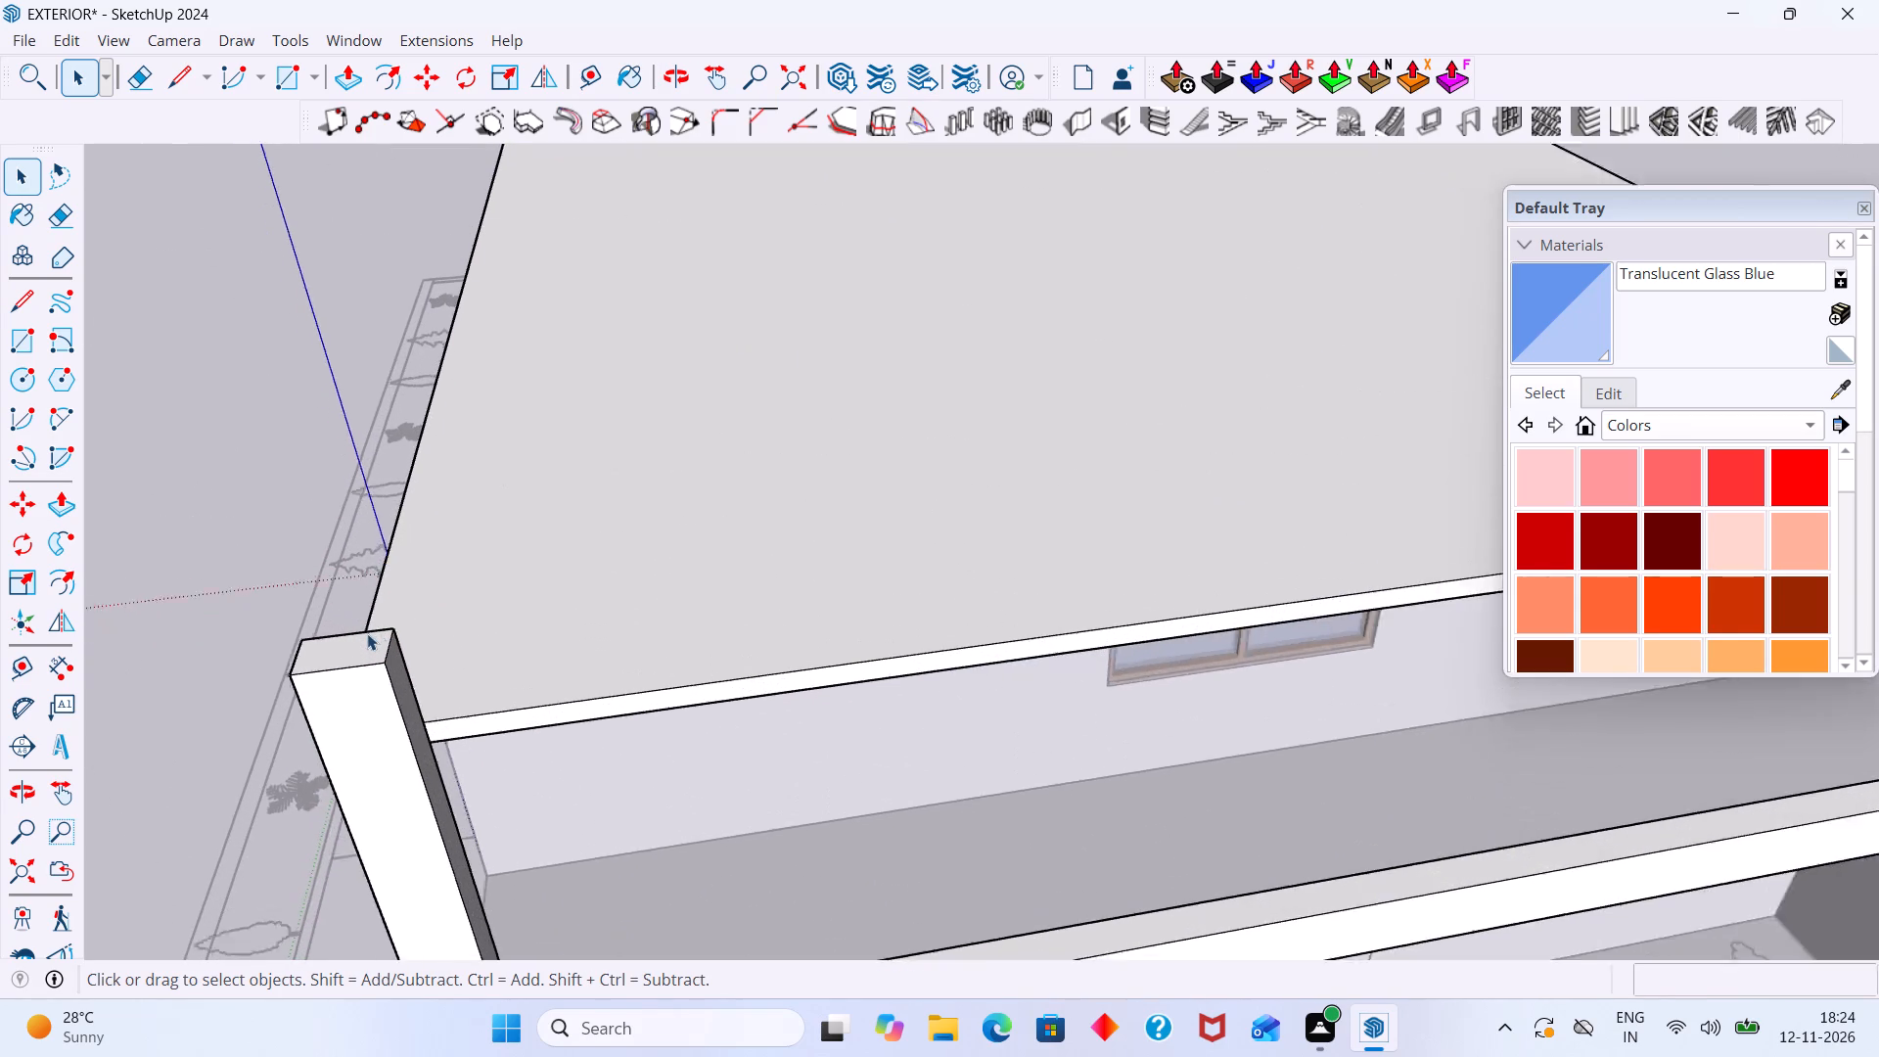
{"action": "scroll", "coordinate": [367, 633], "scroll_direction": "up", "scroll_amount": 2}
{"action": "scroll", "coordinate": [367, 633], "scroll_direction": "down", "scroll_amount": 2}
{"action": "scroll", "coordinate": [359, 643], "scroll_direction": "up", "scroll_amount": 3}
{"action": "left_click", "coordinate": [357, 644]}
{"action": "scroll", "coordinate": [355, 644], "scroll_direction": "up", "scroll_amount": 3}
{"action": "double_click", "coordinate": [354, 644]}
{"action": "left_click", "coordinate": [357, 656]}
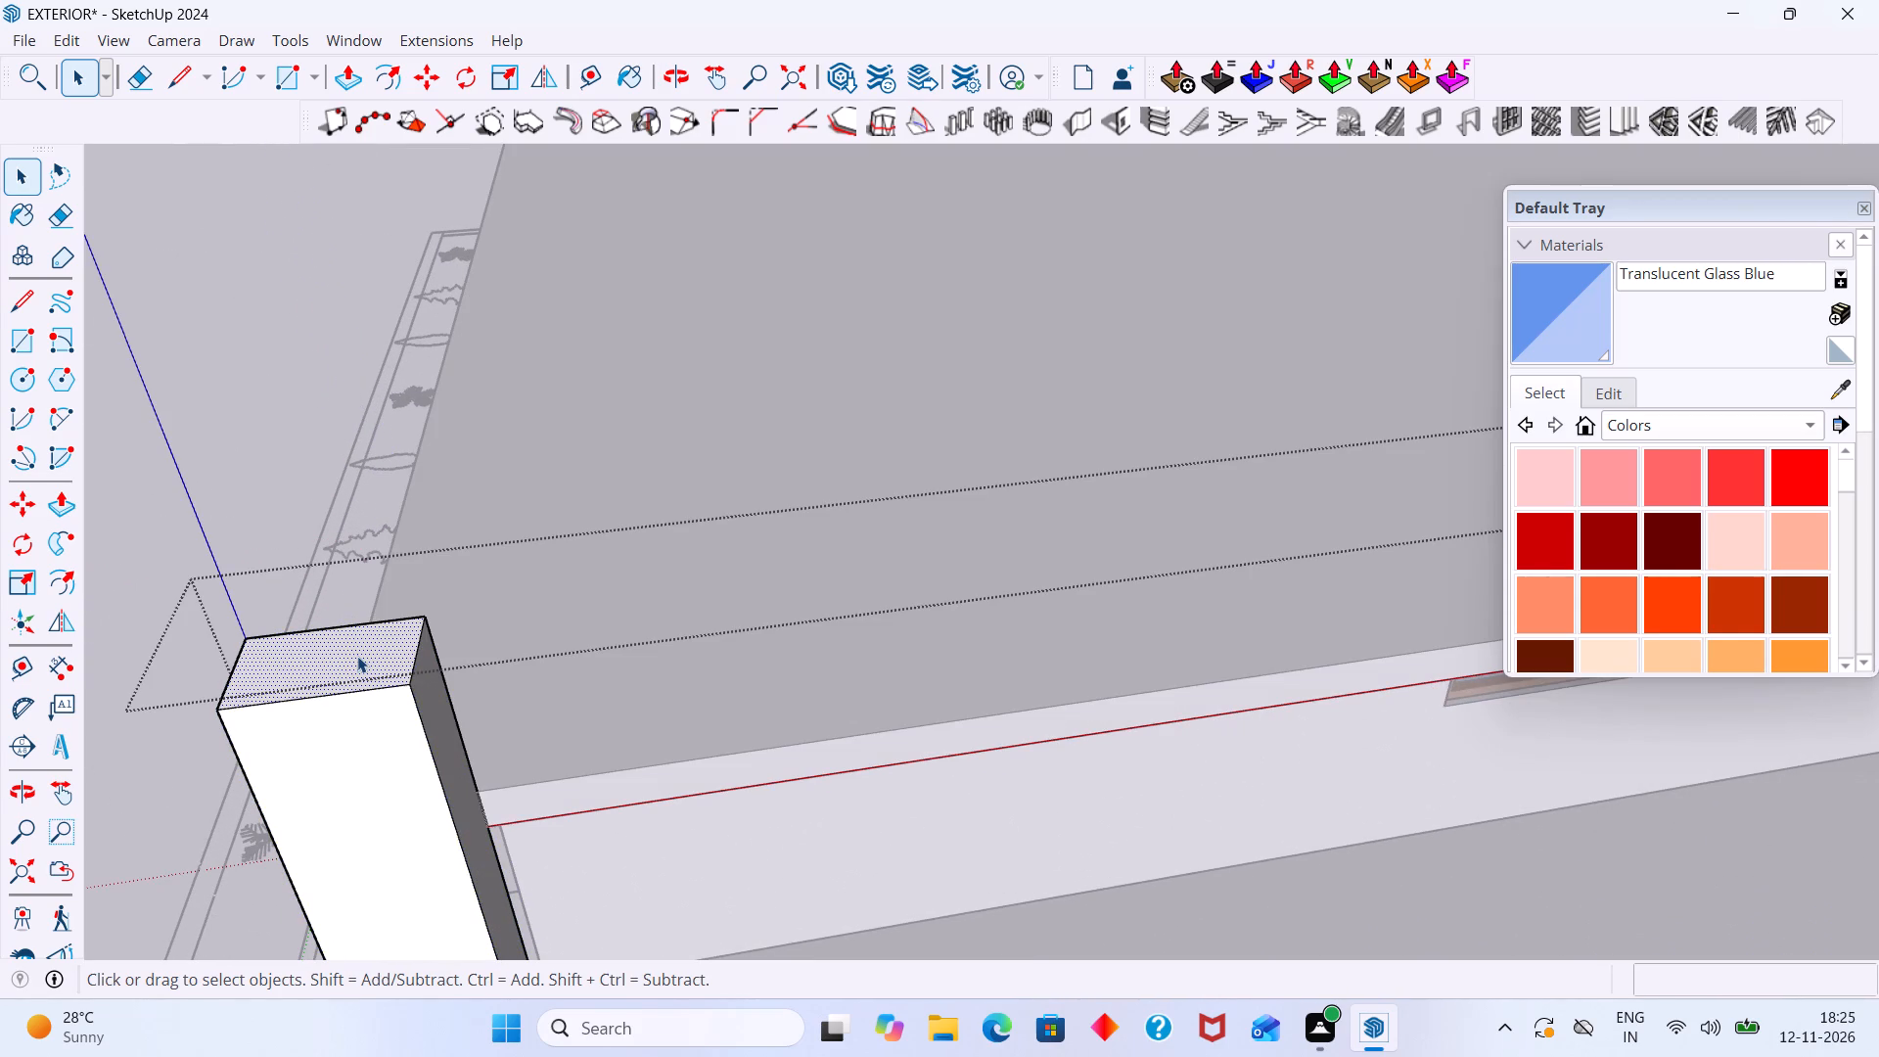
{"action": "key", "text": "p"}
{"action": "left_click", "coordinate": [357, 656]}
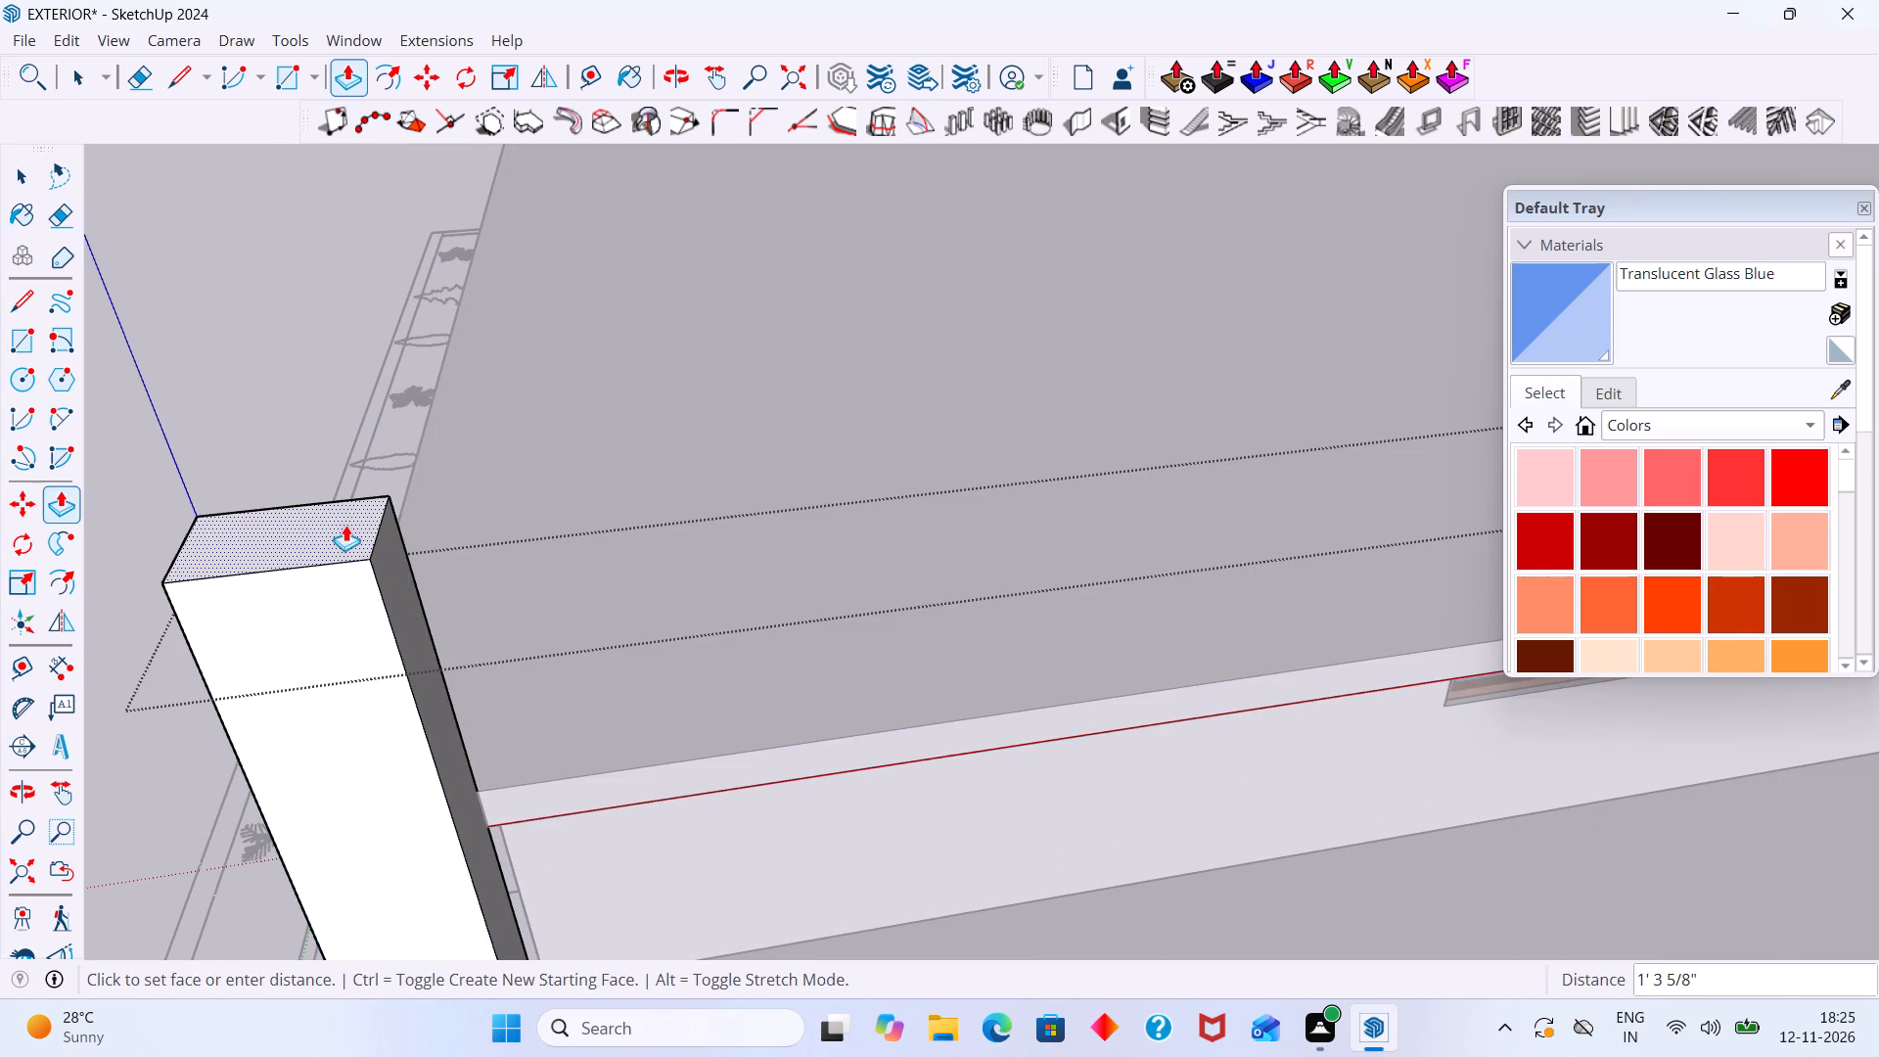
{"action": "left_click", "coordinate": [346, 529]}
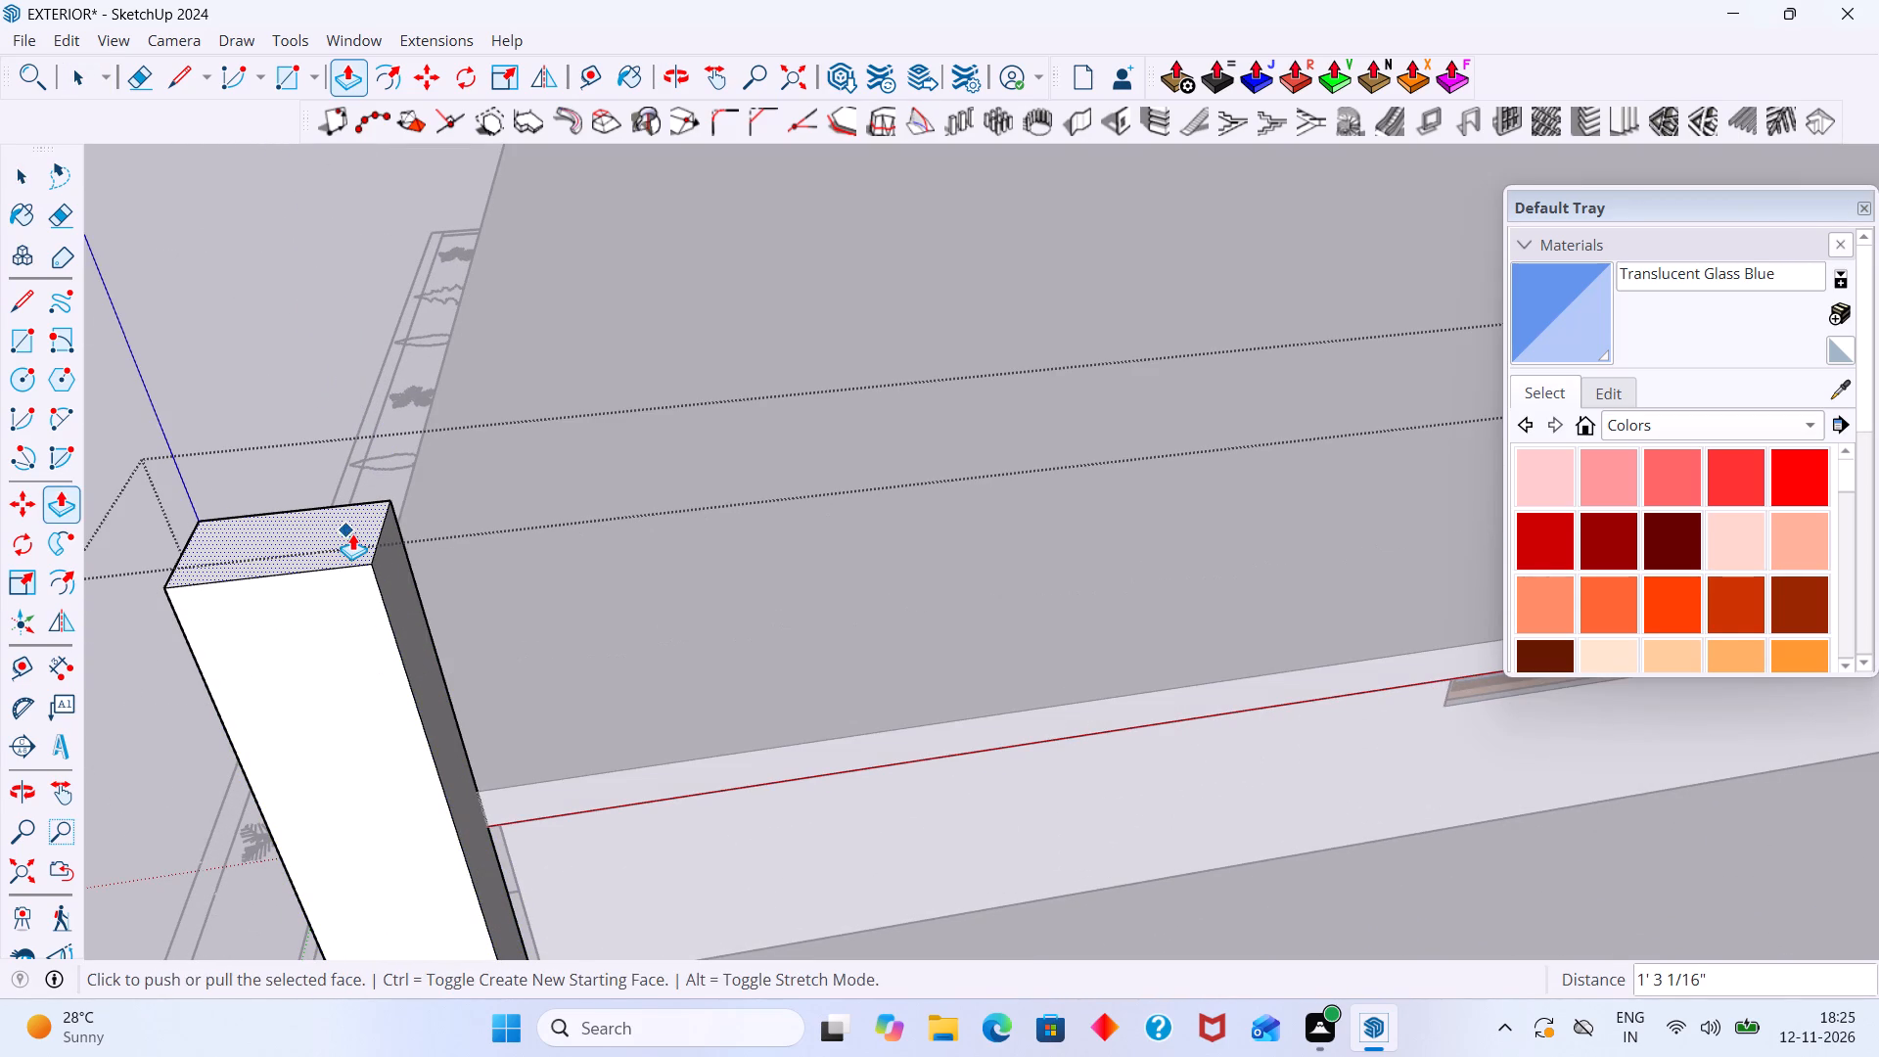
{"action": "key", "text": "space"}
{"action": "left_click", "coordinate": [274, 429]}
Examine the corner post's height against the roof slab, the bottom beam and the arch panel.
{"action": "scroll", "coordinate": [317, 571], "scroll_direction": "down", "scroll_amount": 2}
{"action": "middle_click_drag", "start_coordinate": [441, 655], "coordinate": [303, 631]}
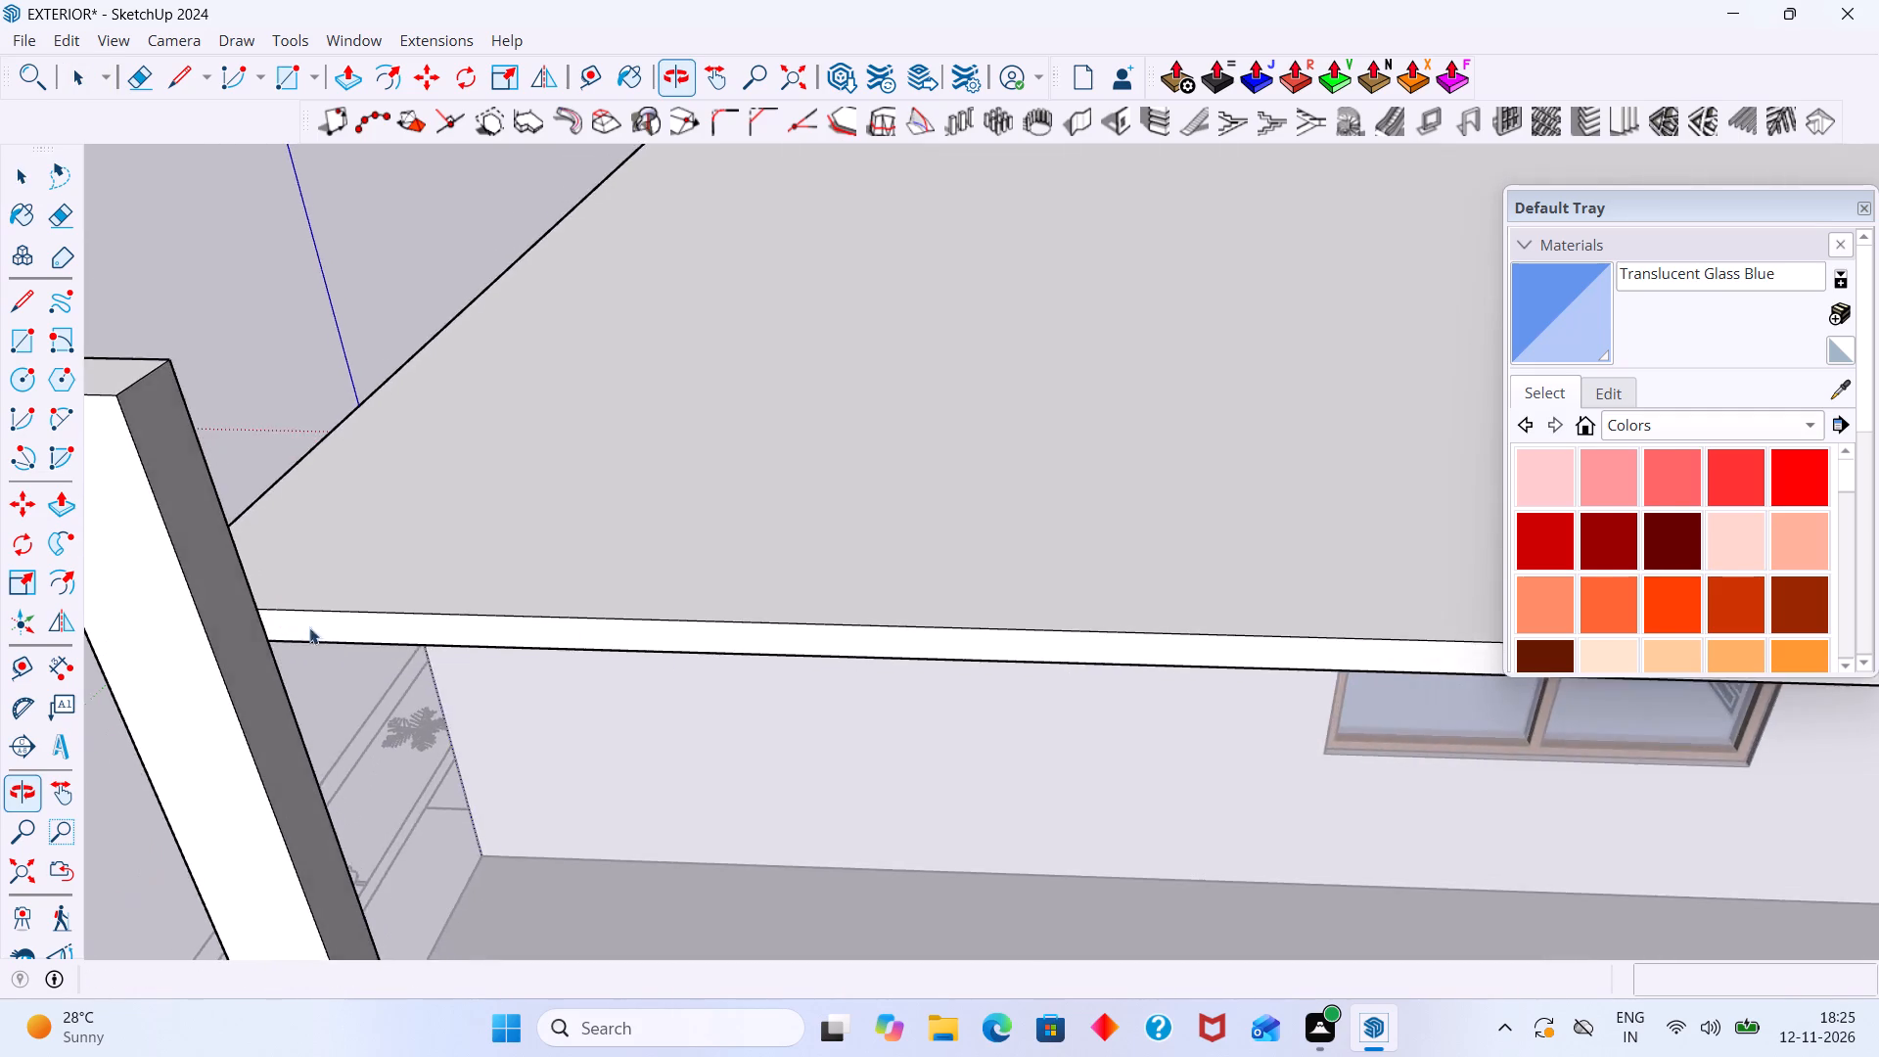
{"action": "scroll", "coordinate": [309, 623], "scroll_direction": "down", "scroll_amount": 18}
{"action": "middle_click_drag", "start_coordinate": [355, 631], "coordinate": [250, 714]}
{"action": "scroll", "coordinate": [236, 618], "scroll_direction": "up", "scroll_amount": 4}
{"action": "middle_click_drag", "start_coordinate": [385, 618], "coordinate": [248, 589]}
{"action": "scroll", "coordinate": [283, 528], "scroll_direction": "up", "scroll_amount": 3}
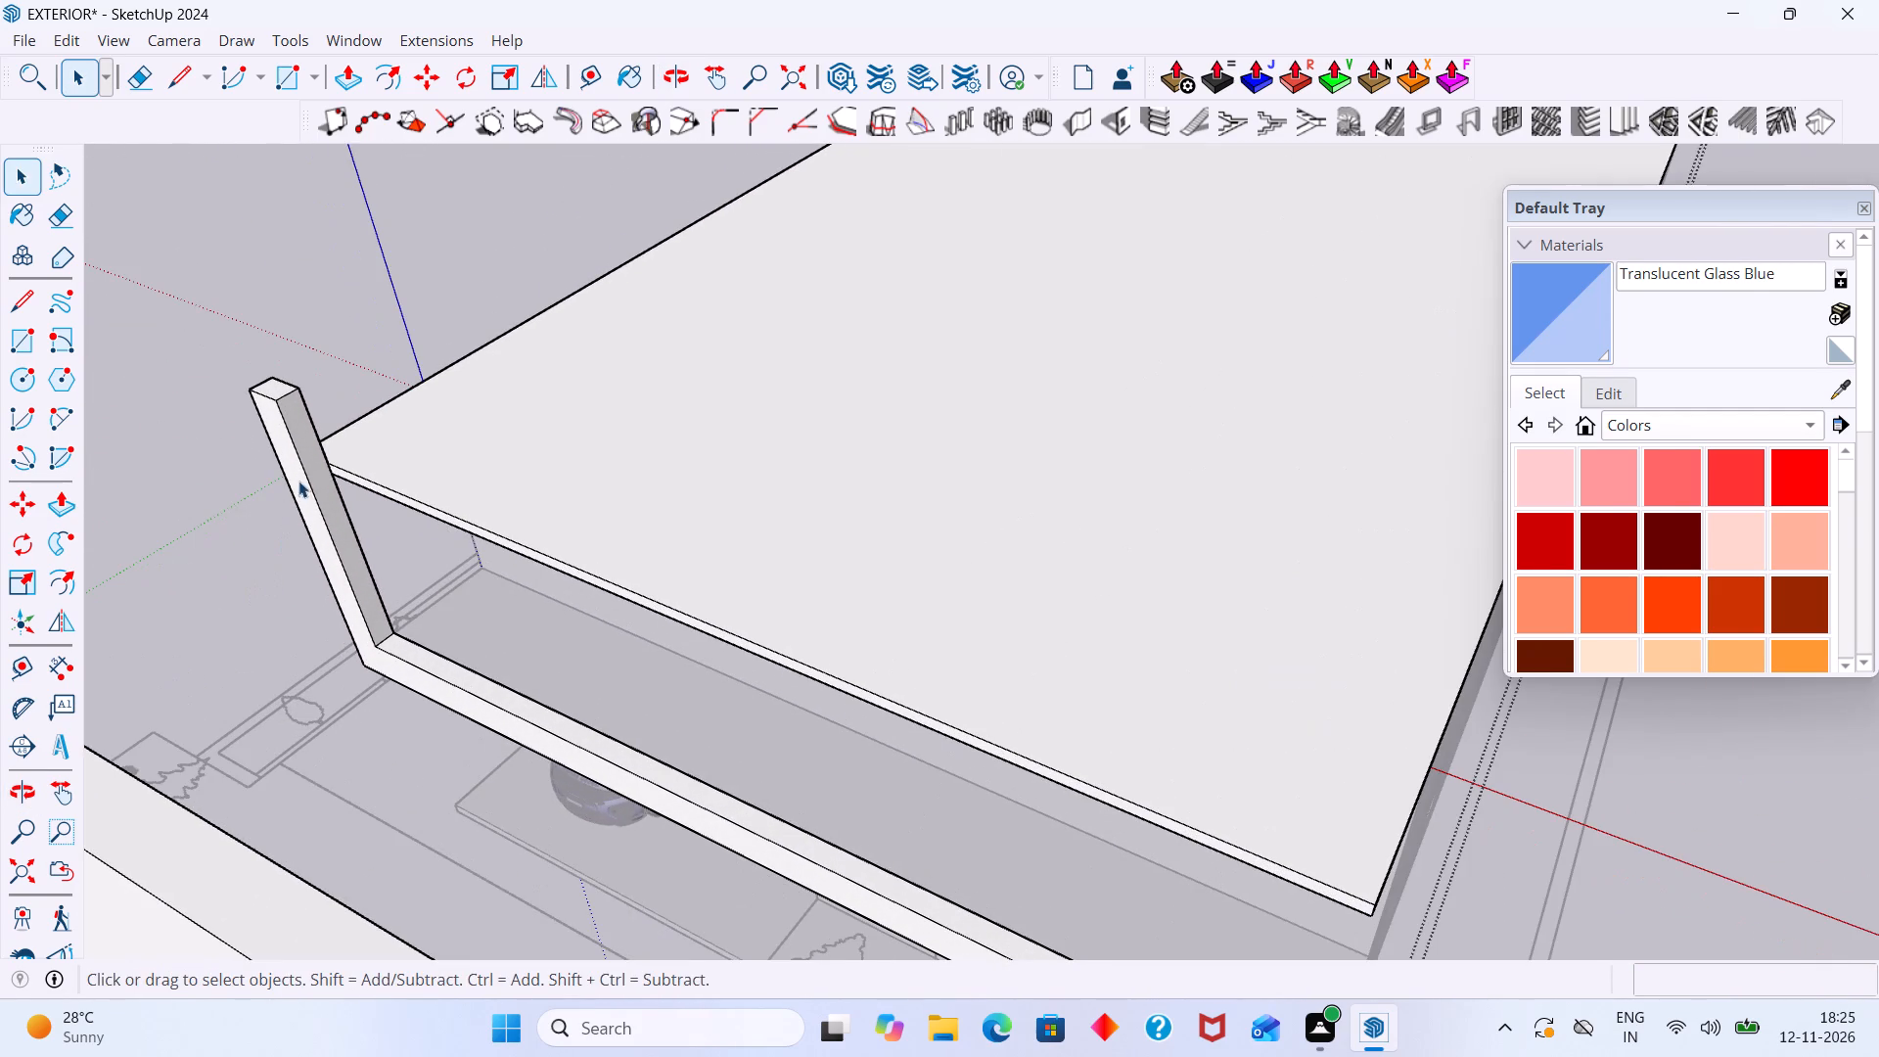
{"action": "scroll", "coordinate": [284, 443], "scroll_direction": "down", "scroll_amount": 3}
{"action": "middle_click_drag", "start_coordinate": [295, 458], "coordinate": [428, 491]}
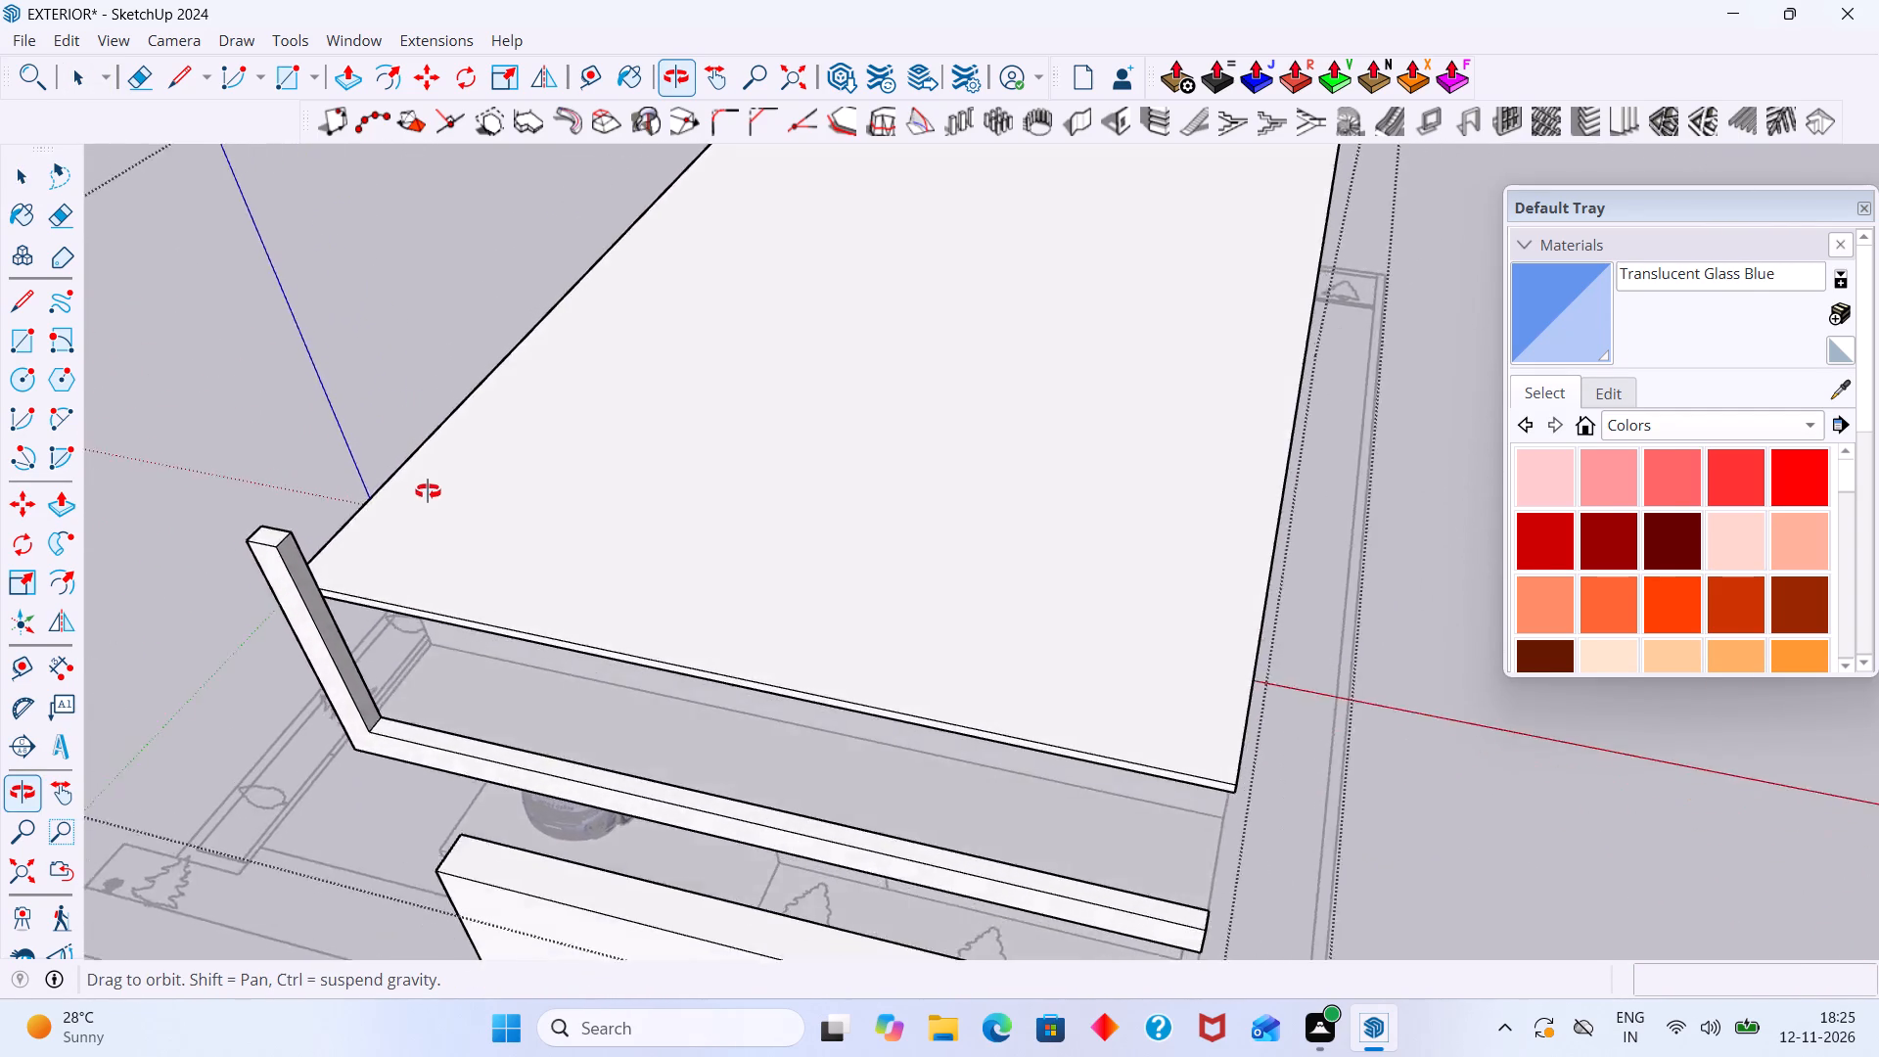
{"action": "middle_click_drag", "start_coordinate": [428, 491], "coordinate": [665, 346]}
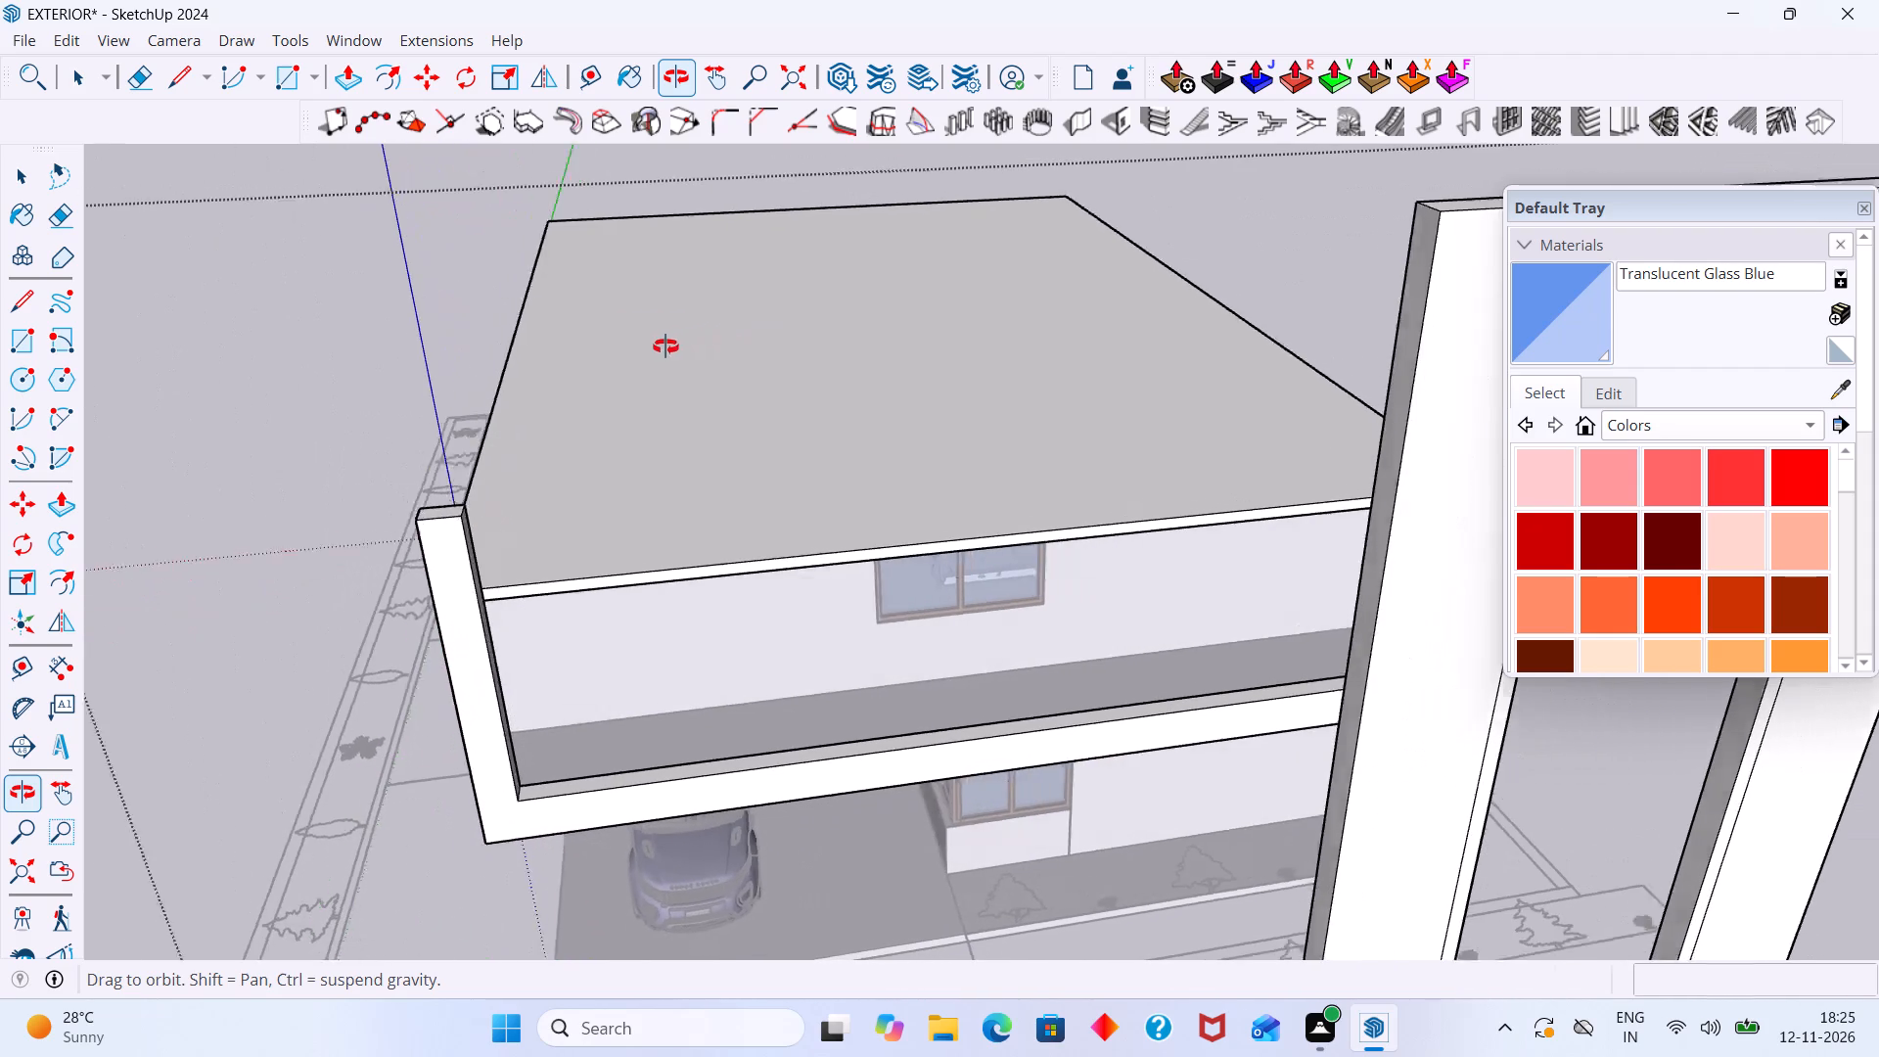
{"action": "middle_click_drag", "start_coordinate": [665, 346], "coordinate": [664, 346]}
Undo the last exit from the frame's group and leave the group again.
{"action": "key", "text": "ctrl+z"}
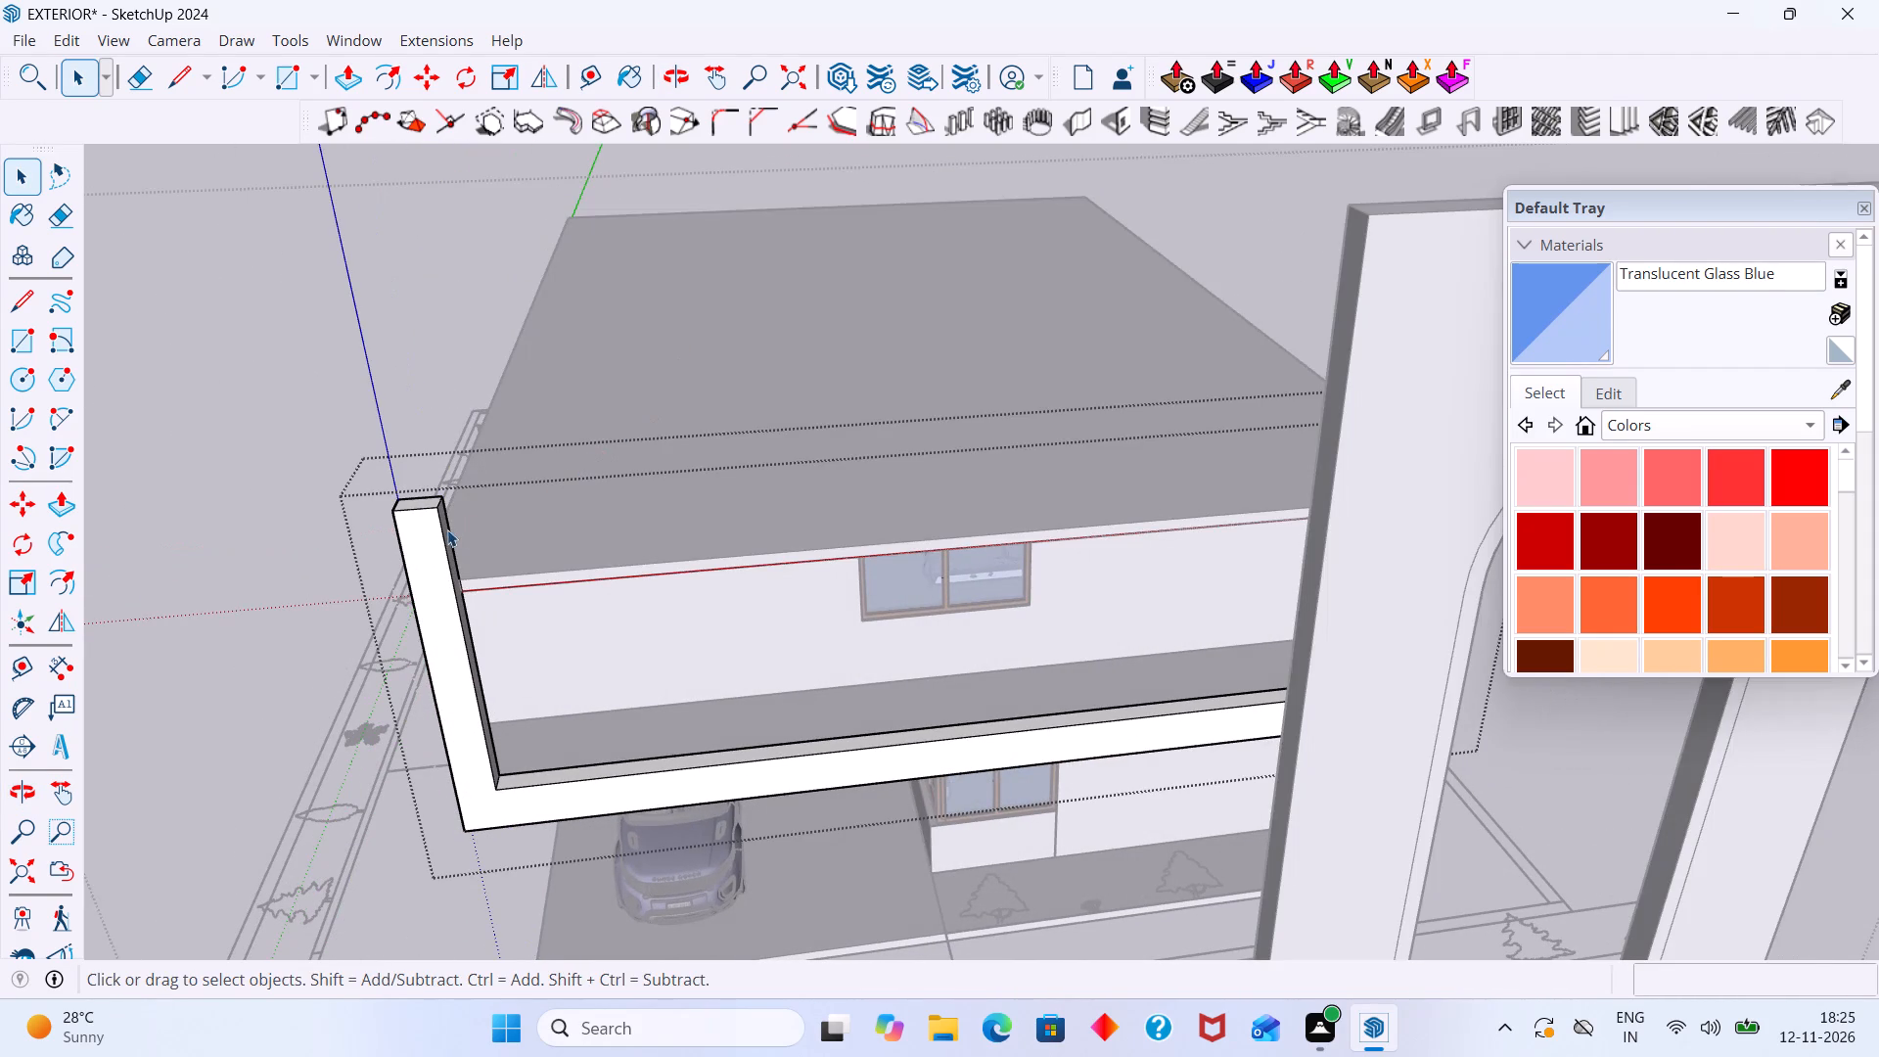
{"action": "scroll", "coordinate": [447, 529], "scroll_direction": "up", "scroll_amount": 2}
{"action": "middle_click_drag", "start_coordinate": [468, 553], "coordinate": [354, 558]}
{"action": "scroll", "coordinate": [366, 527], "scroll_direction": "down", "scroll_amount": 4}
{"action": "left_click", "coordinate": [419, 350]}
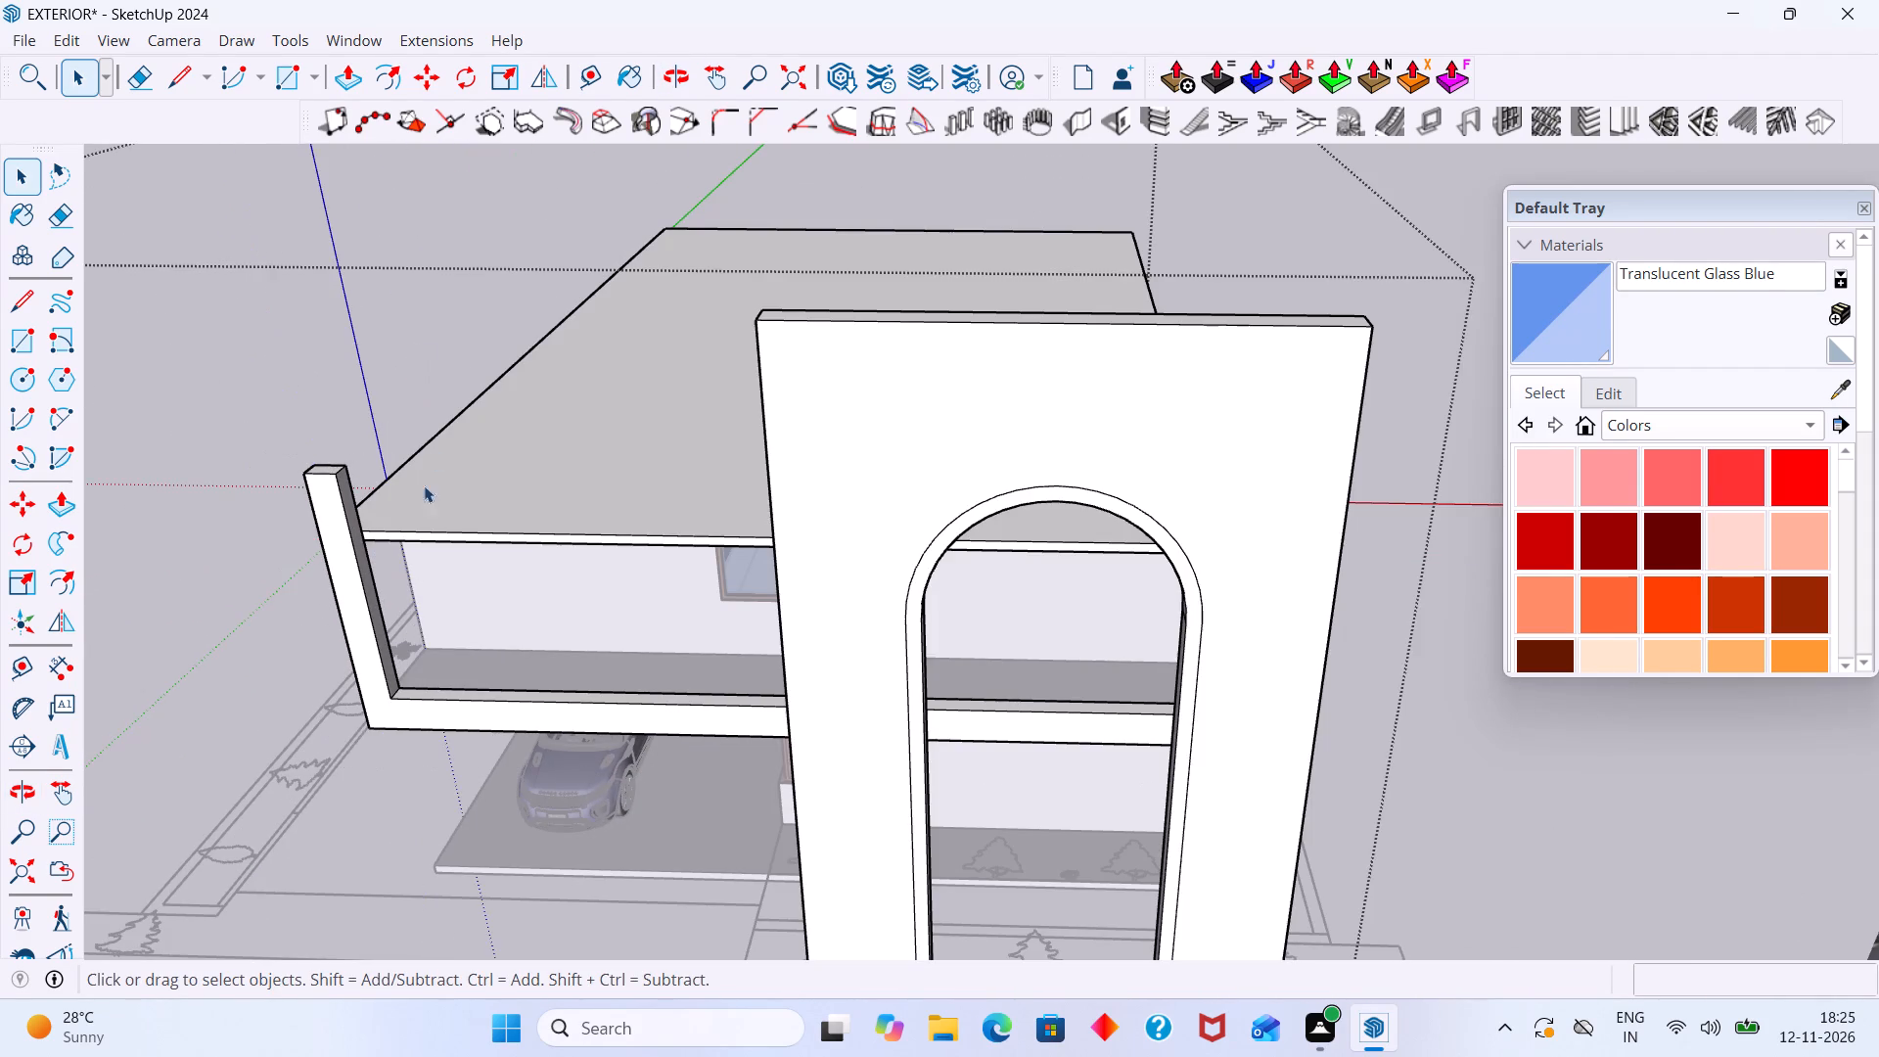
Open the frame's group and draw a rectangle about 4' by 1' on the post's inner side face, from its top to the roof slab's underside.
{"action": "middle_click_drag", "start_coordinate": [395, 523], "coordinate": [321, 612]}
{"action": "scroll", "coordinate": [316, 531], "scroll_direction": "up", "scroll_amount": 14}
{"action": "double_click", "coordinate": [334, 530]}
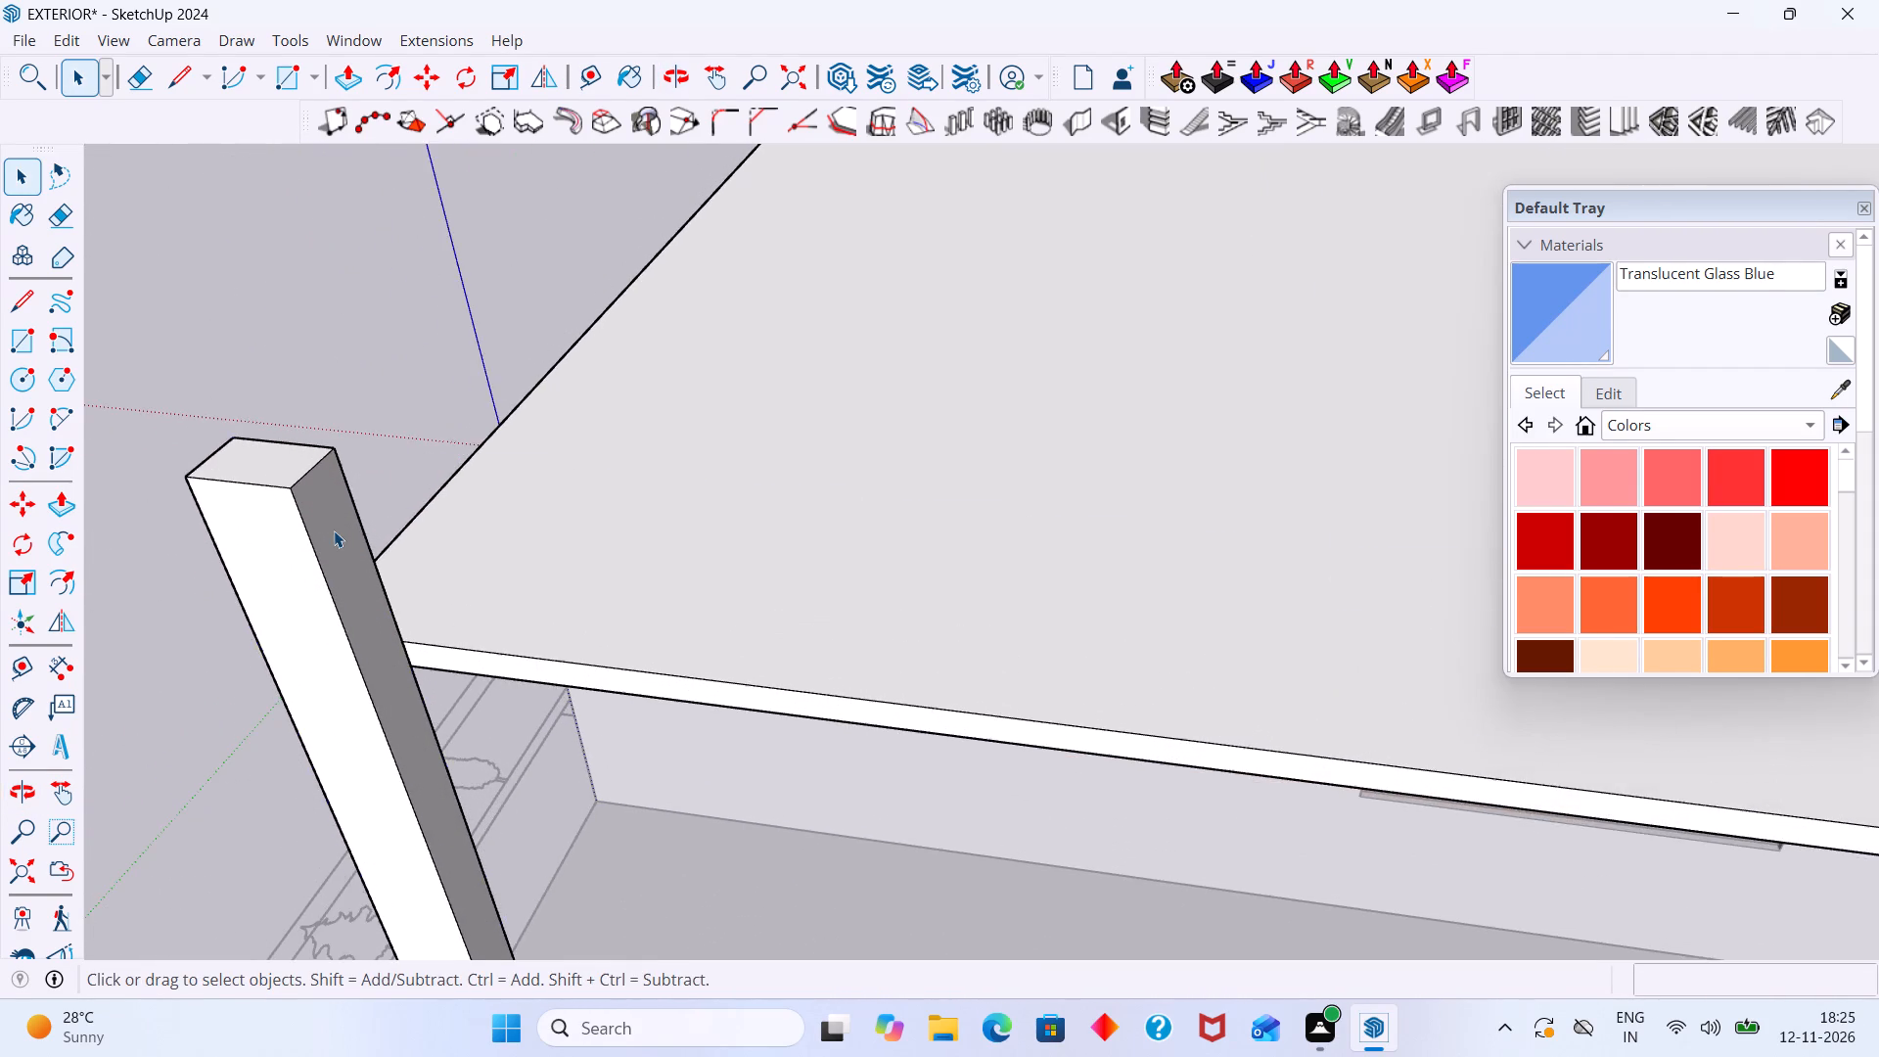
{"action": "scroll", "coordinate": [334, 530], "scroll_direction": "up", "scroll_amount": 4}
{"action": "left_click", "coordinate": [332, 529]}
{"action": "left_click", "coordinate": [332, 532]}
{"action": "scroll", "coordinate": [330, 533], "scroll_direction": "up", "scroll_amount": 1}
{"action": "left_click", "coordinate": [330, 533]}
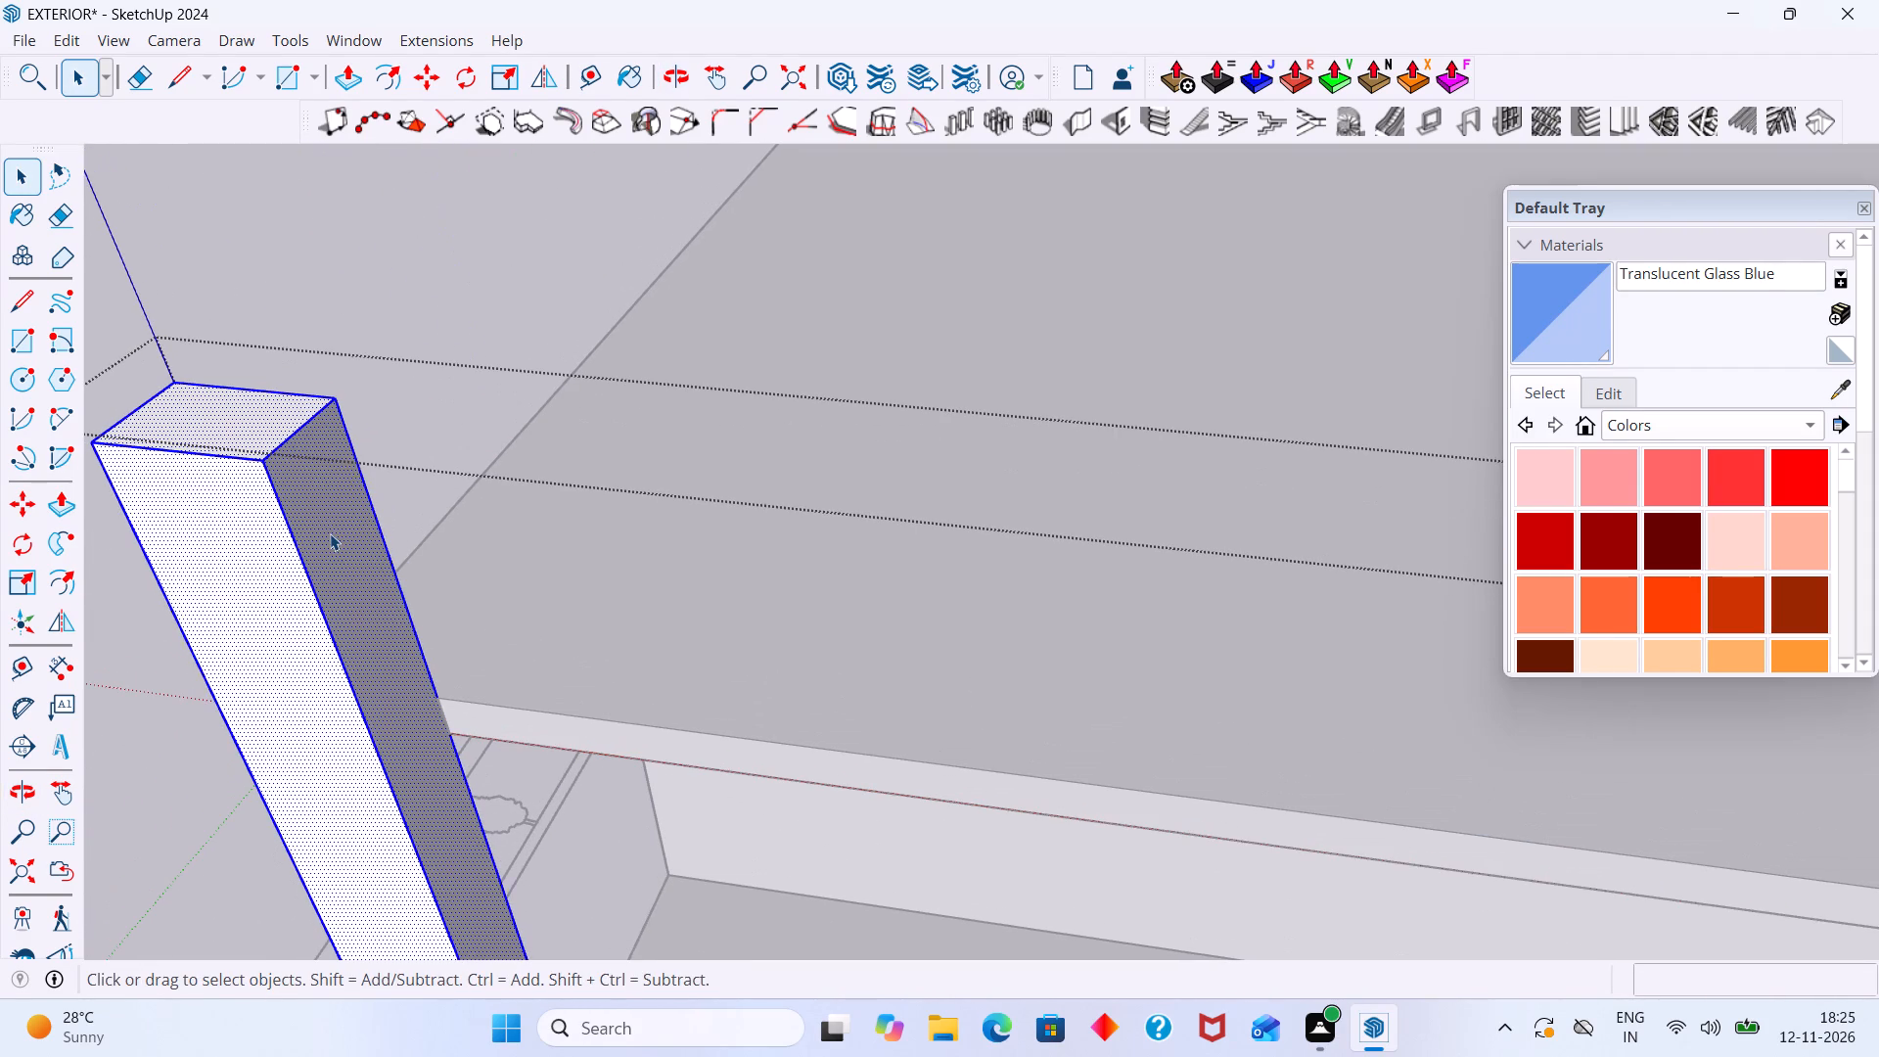
{"action": "key", "text": "r"}
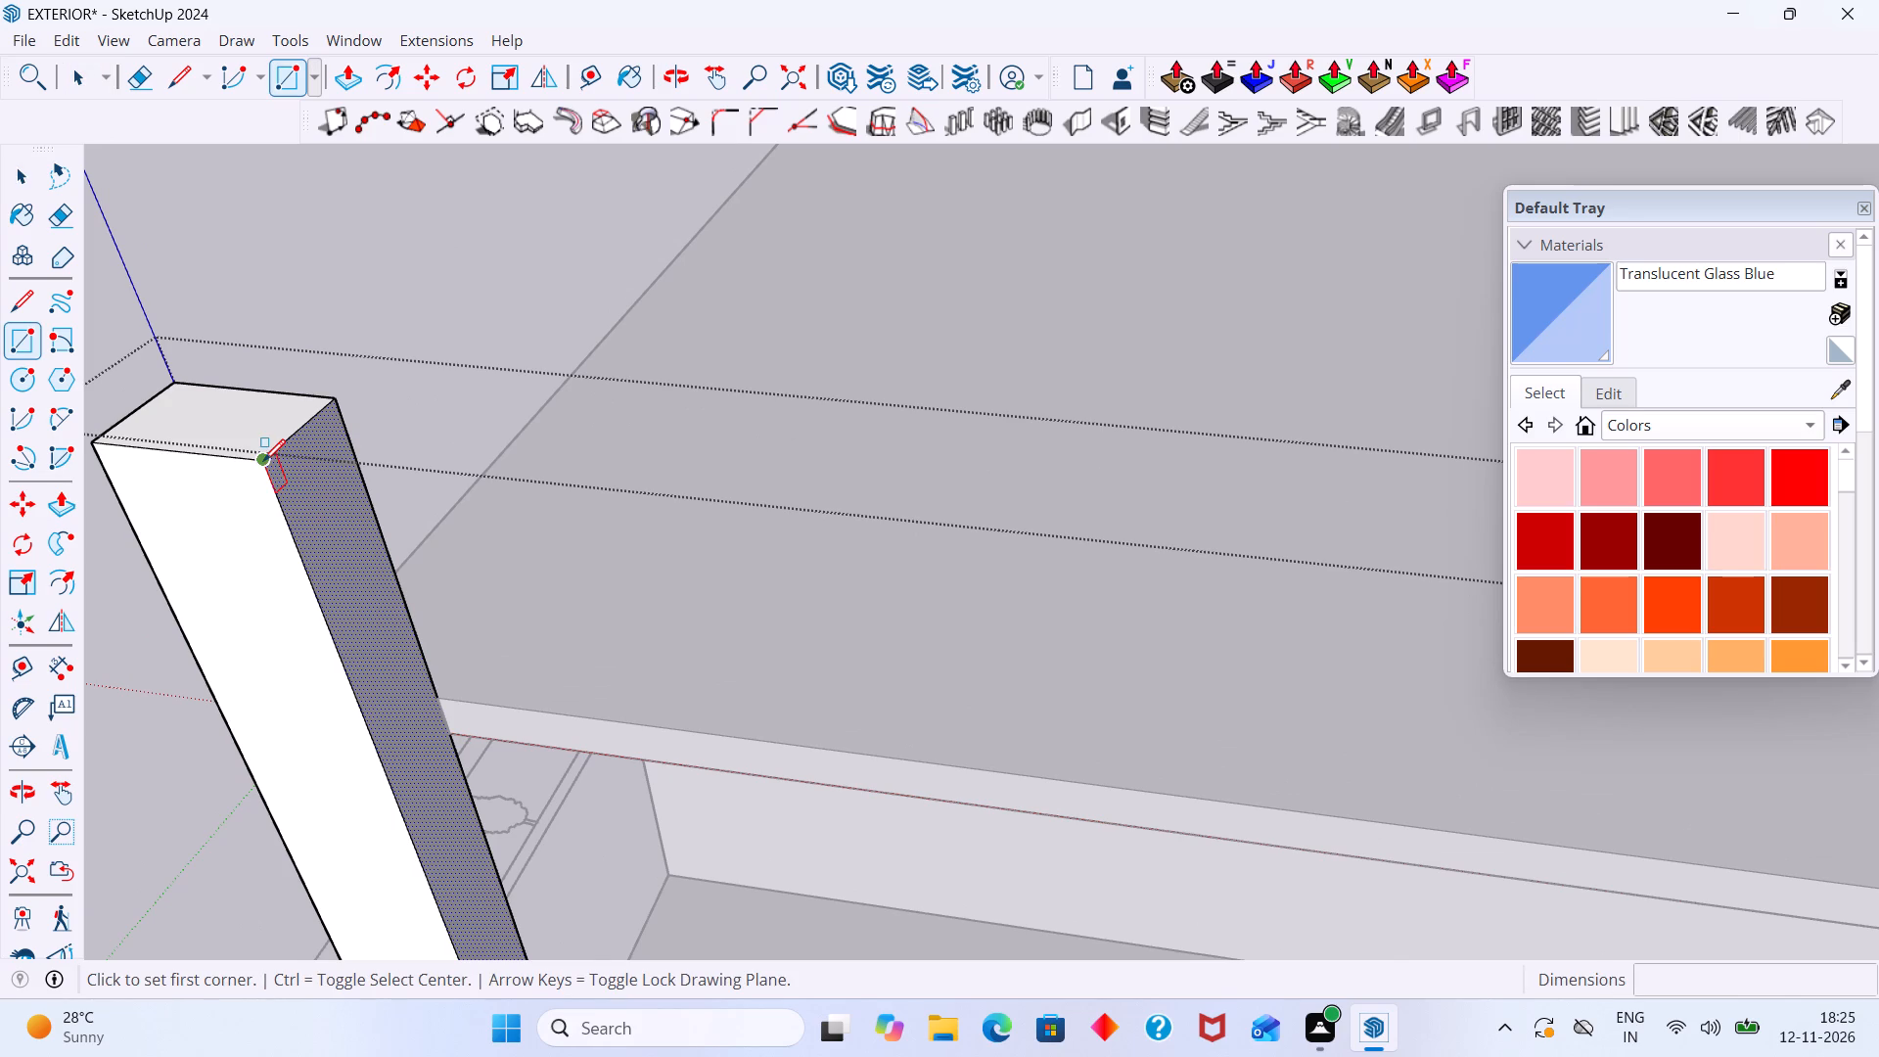
{"action": "left_click", "coordinate": [263, 461]}
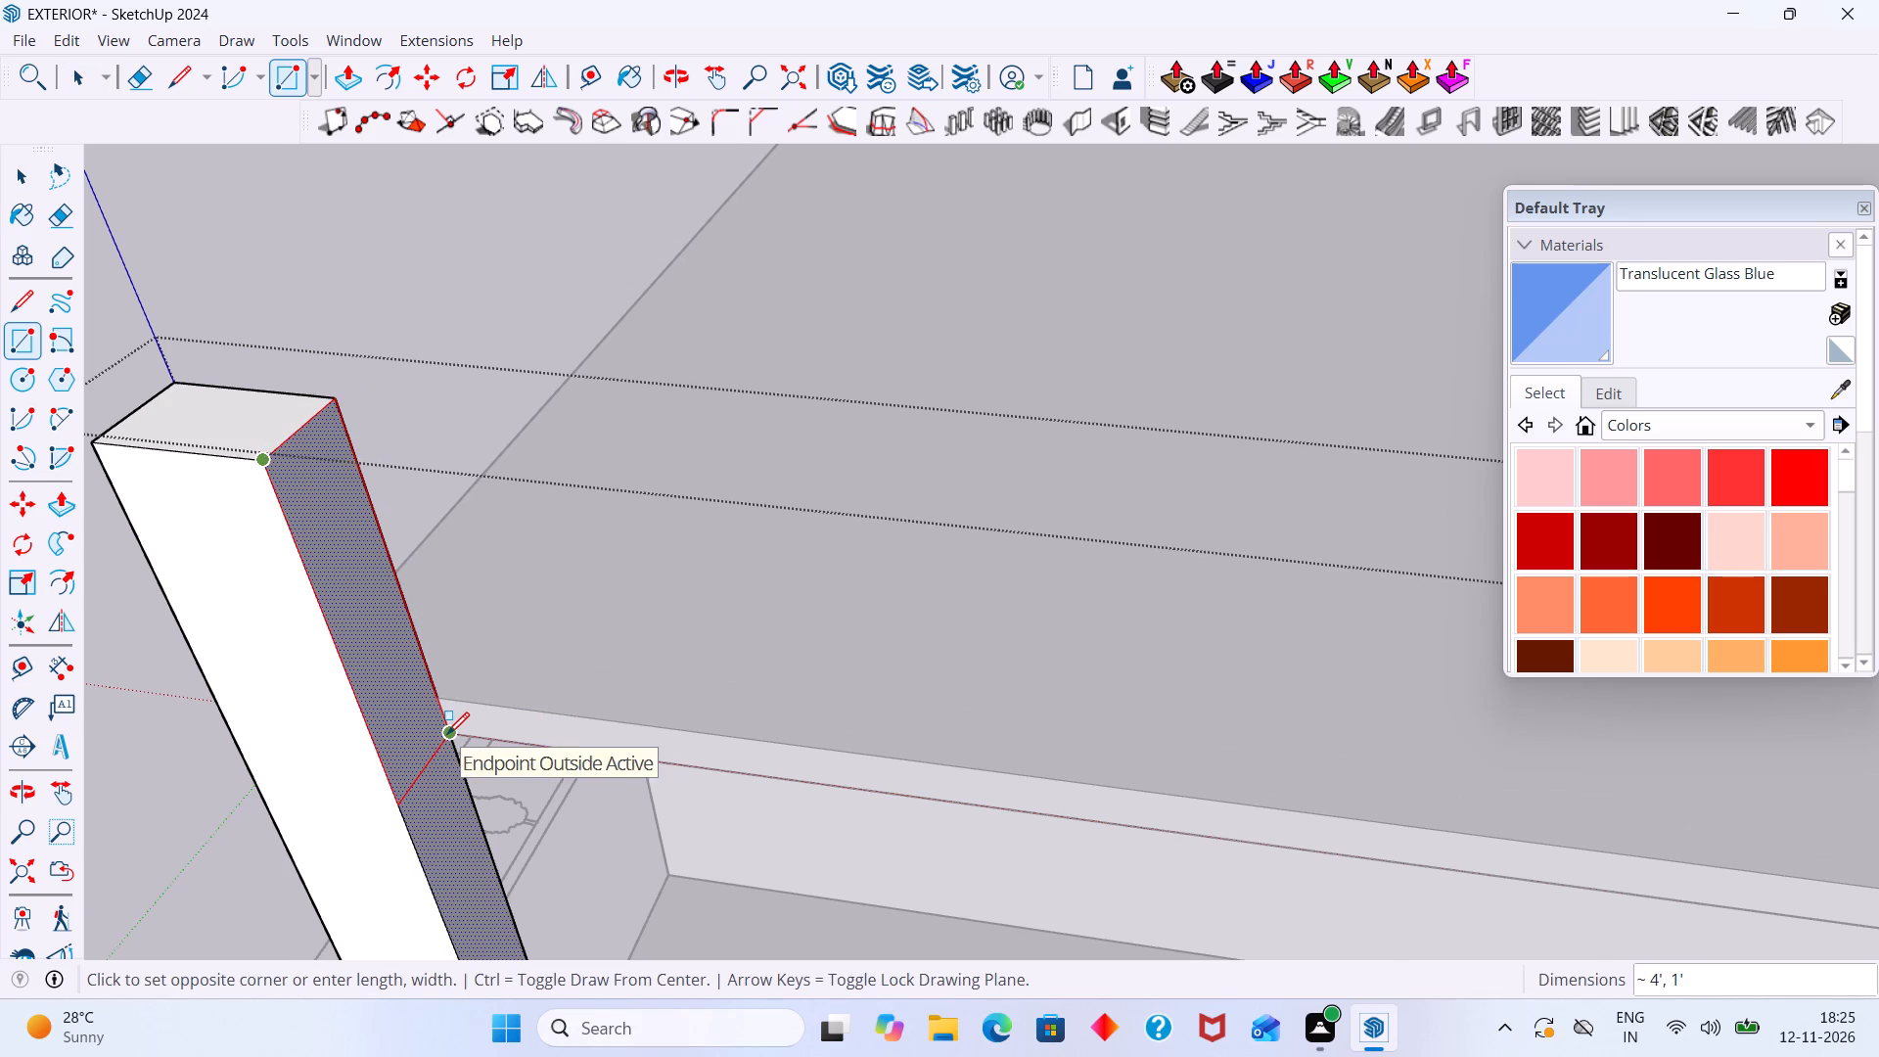
{"action": "left_click", "coordinate": [447, 734]}
Push/Pull the 4' by 1' face on the corner post about 42' 1 9/16" to the roof slab's far corner, then exit the group.
{"action": "key", "text": "p"}
{"action": "left_click", "coordinate": [432, 692]}
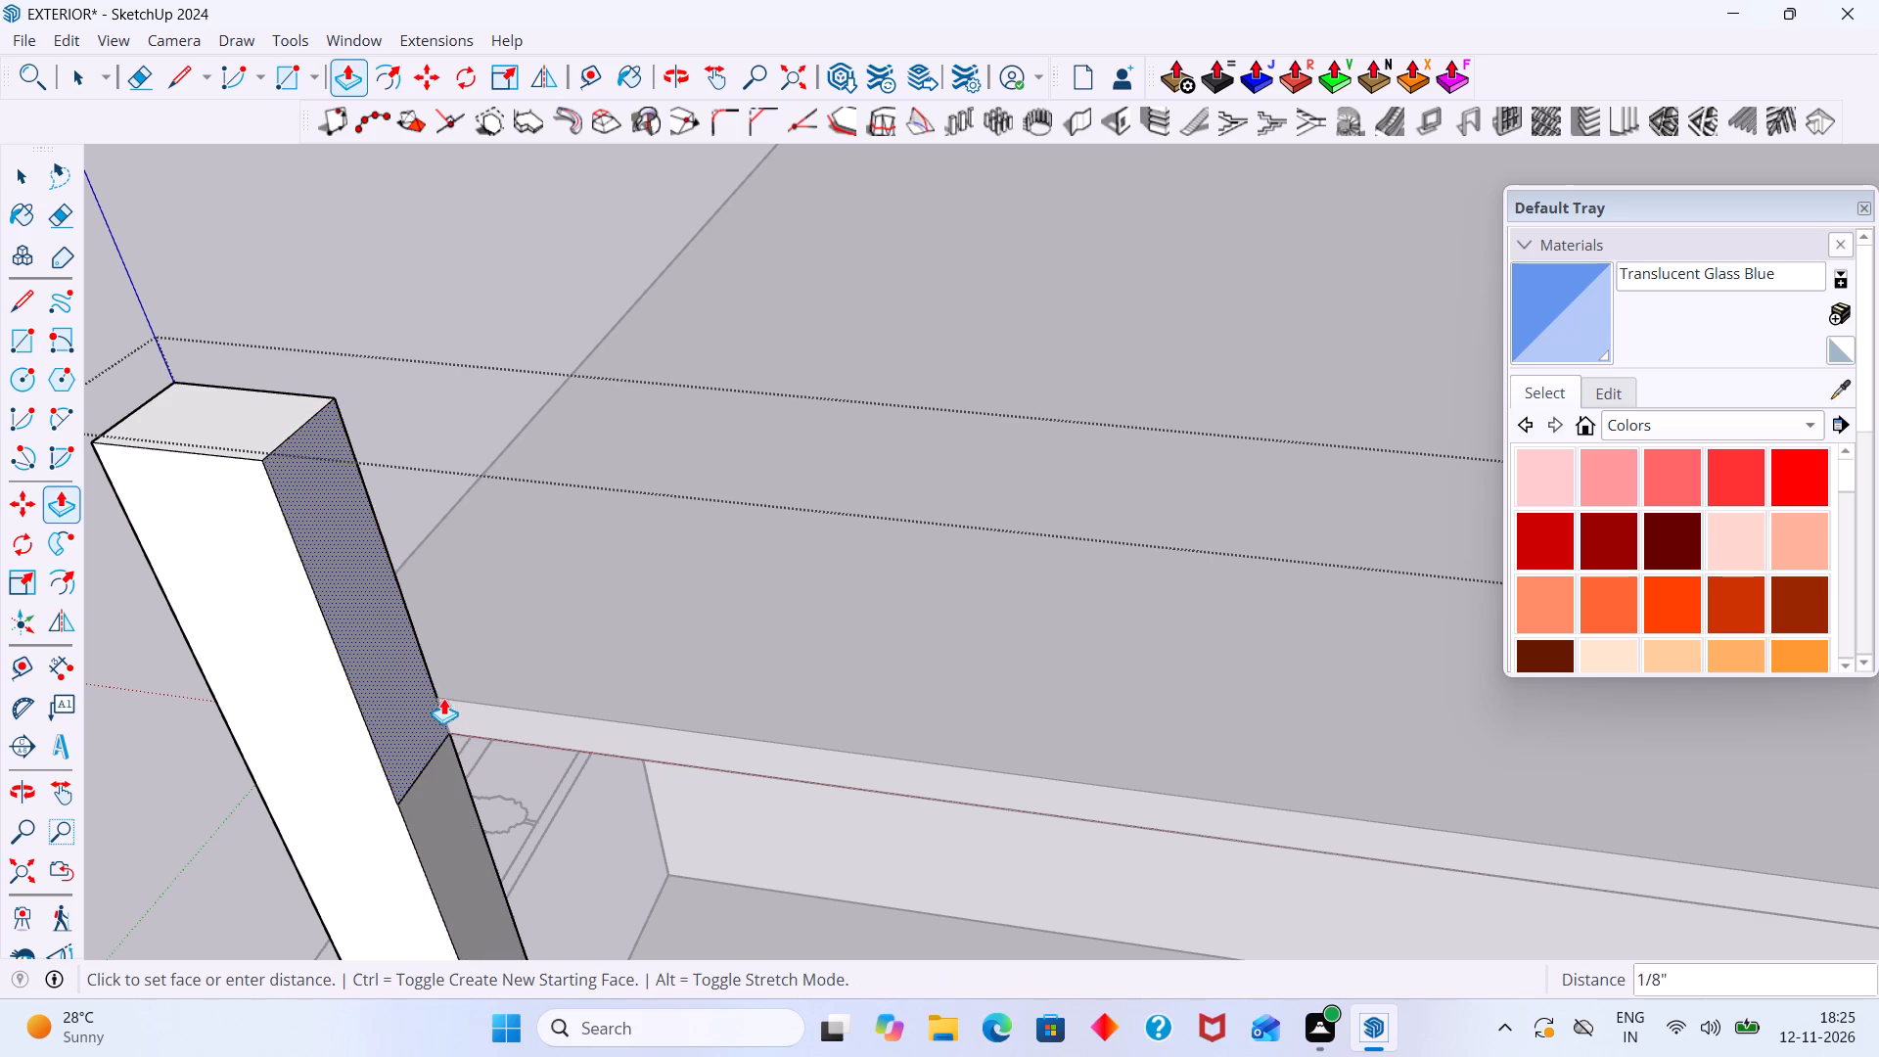
{"action": "scroll", "coordinate": [602, 733], "scroll_direction": "down", "scroll_amount": 16}
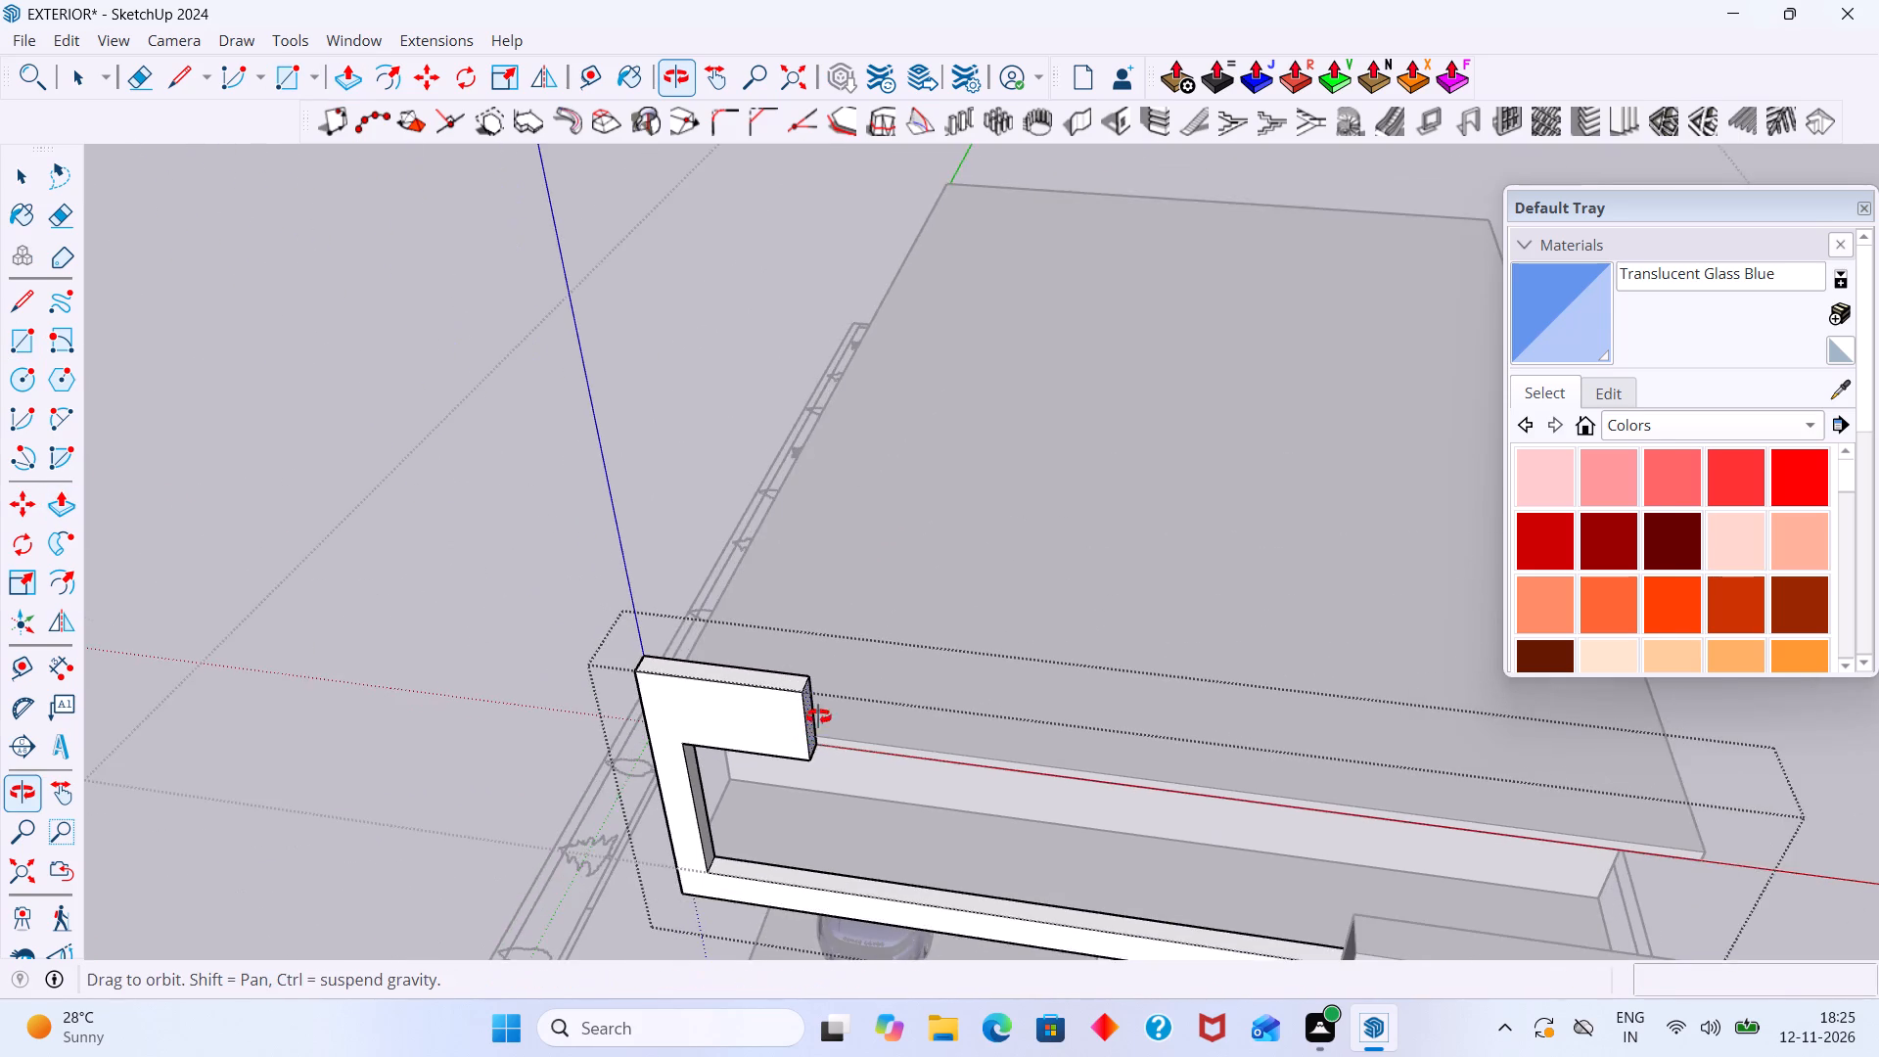
{"action": "scroll", "coordinate": [799, 722], "scroll_direction": "down", "scroll_amount": 4}
{"action": "middle_click_drag", "start_coordinate": [854, 841], "coordinate": [848, 825], "text": "shift"}
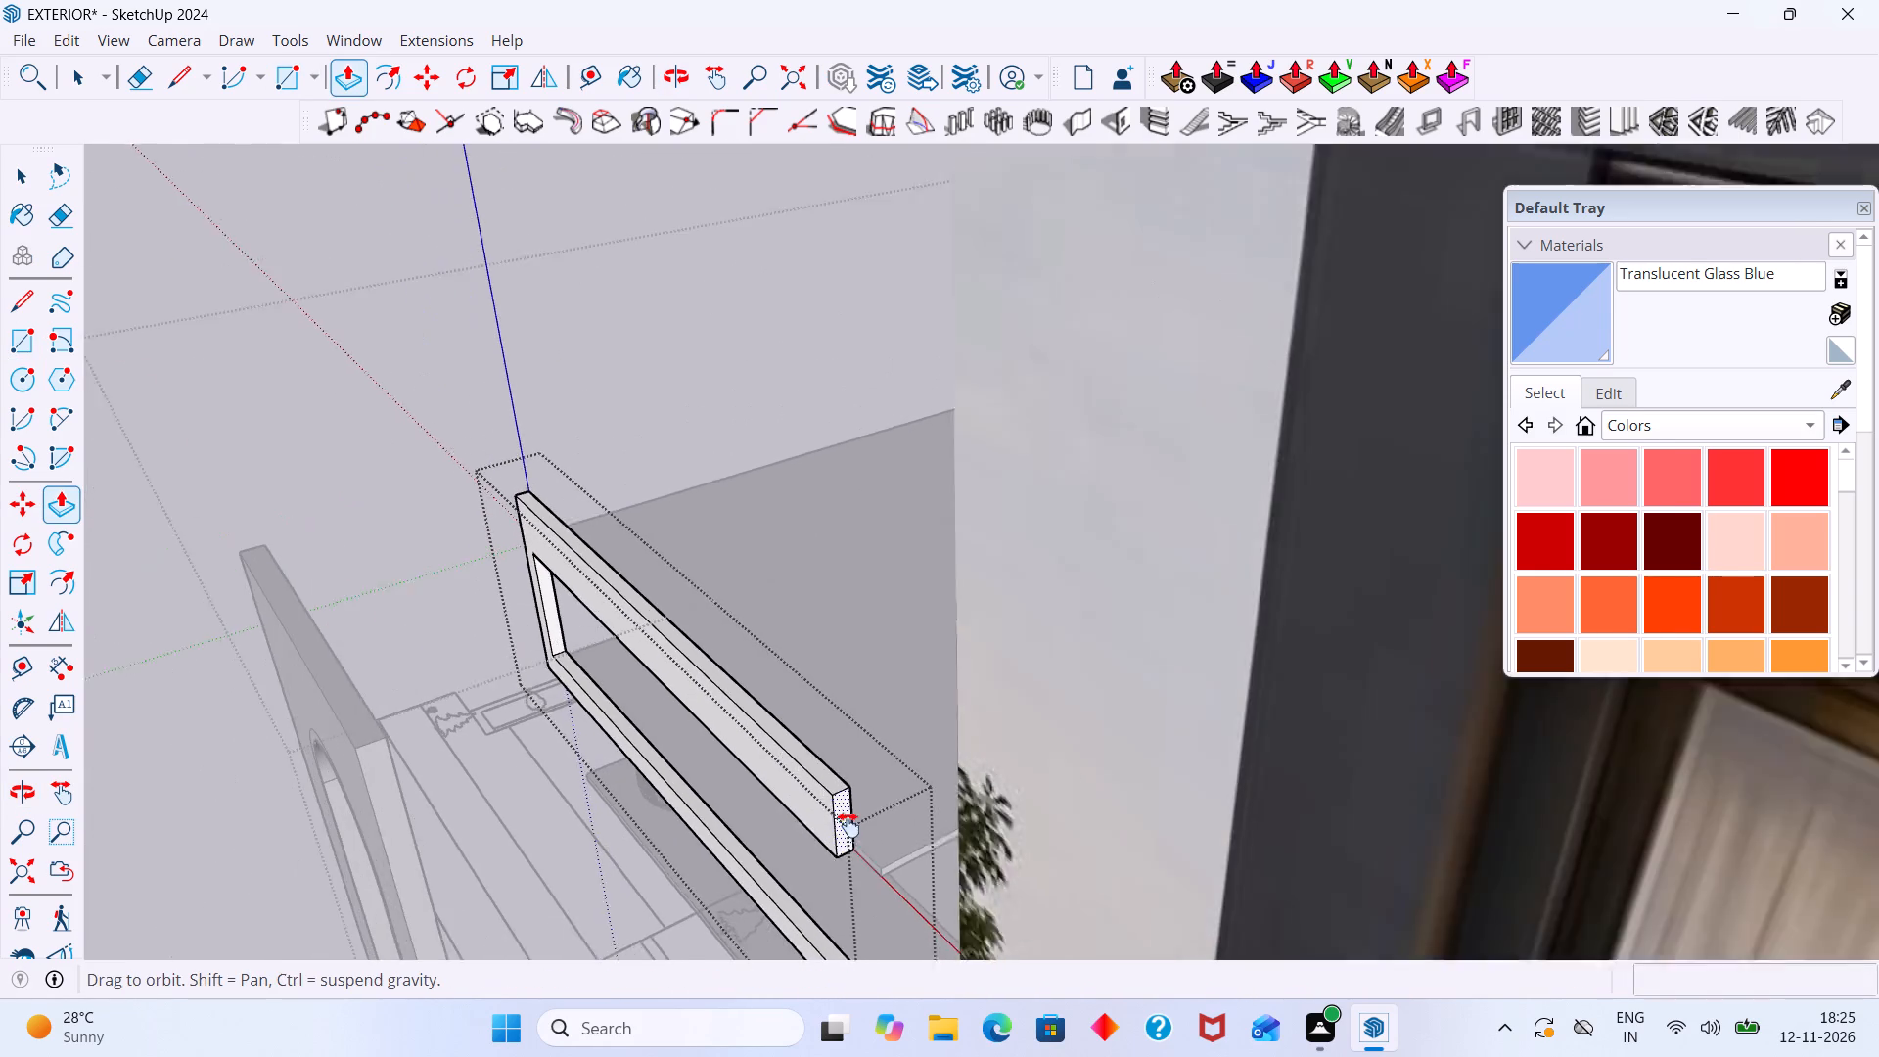
{"action": "middle_click_drag", "start_coordinate": [848, 825], "coordinate": [886, 615], "text": "shift"}
{"action": "scroll", "coordinate": [920, 628], "scroll_direction": "up", "scroll_amount": 4}
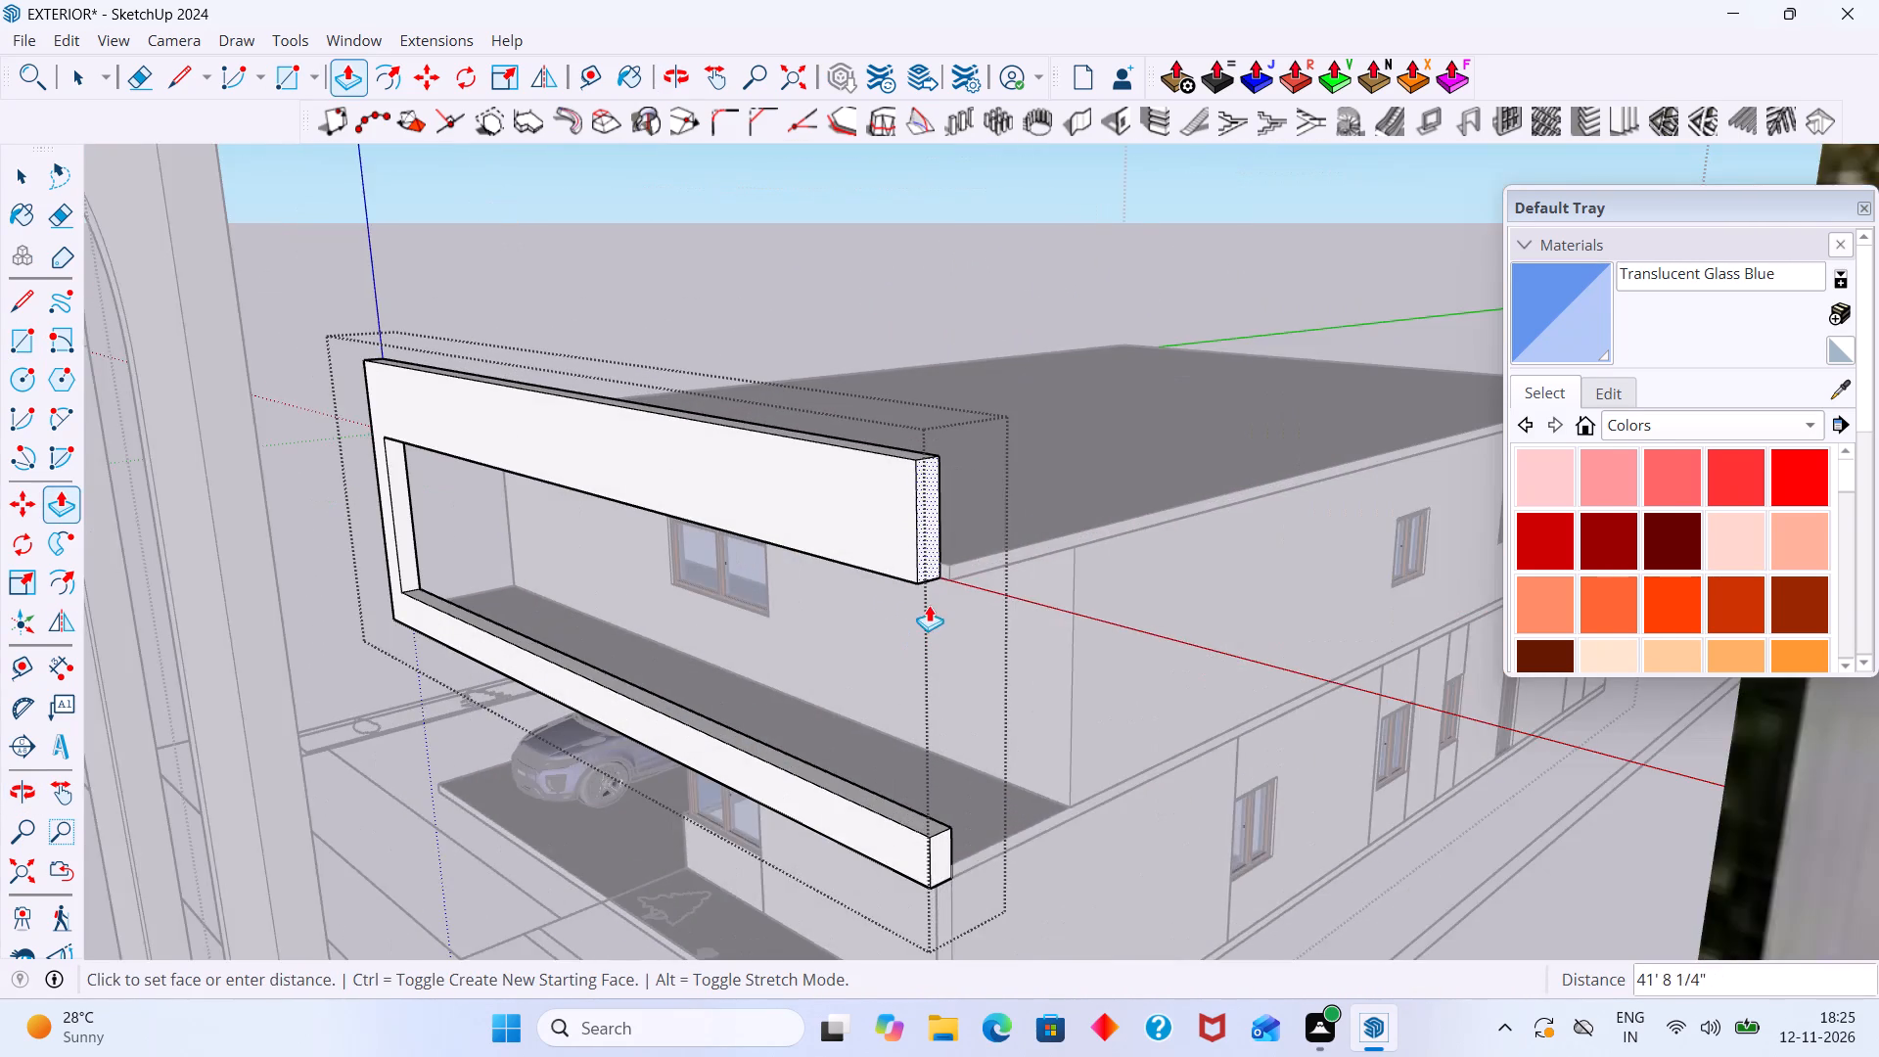
{"action": "scroll", "coordinate": [929, 605], "scroll_direction": "up", "scroll_amount": 1}
{"action": "left_click", "coordinate": [958, 567]}
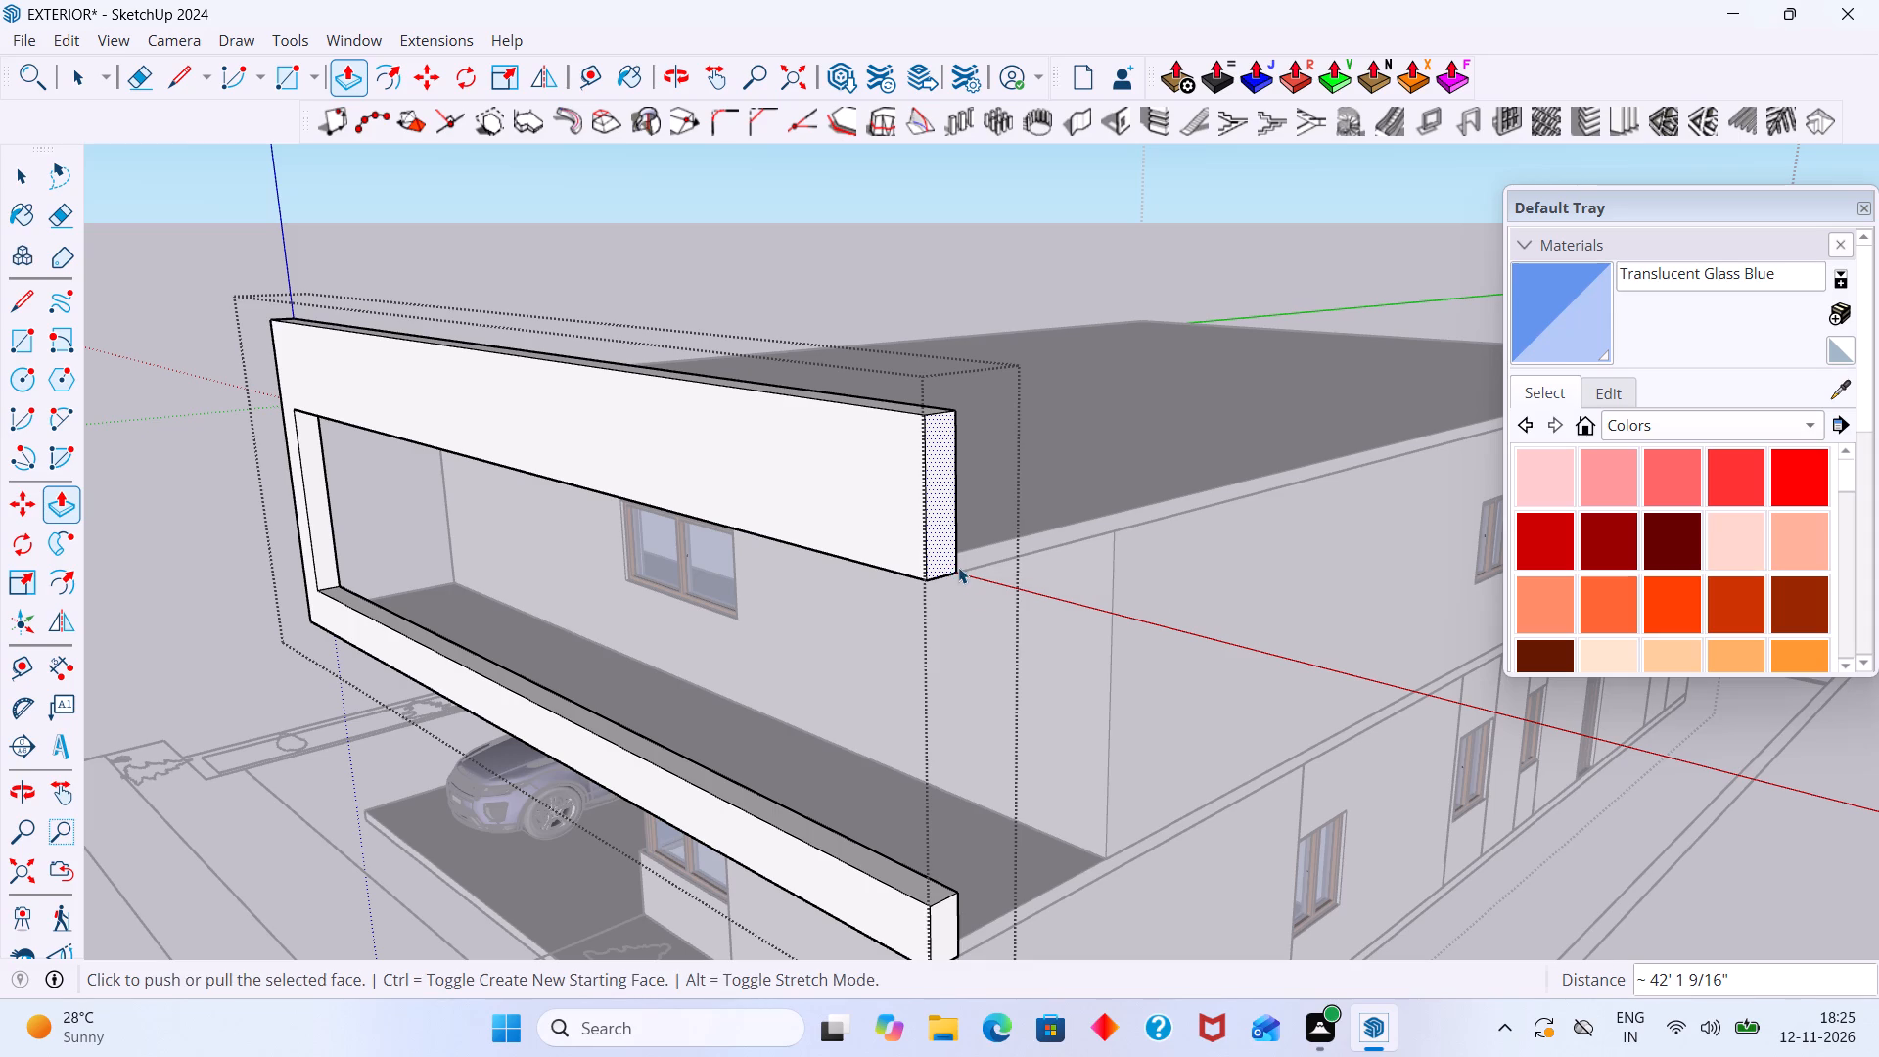
{"action": "key", "text": "space"}
{"action": "left_click", "coordinate": [1527, 912]}
Examine the extended top beam against the roof slab and arch panel from several sides, and beside the reference facade.
{"action": "scroll", "coordinate": [1182, 700], "scroll_direction": "down", "scroll_amount": 5}
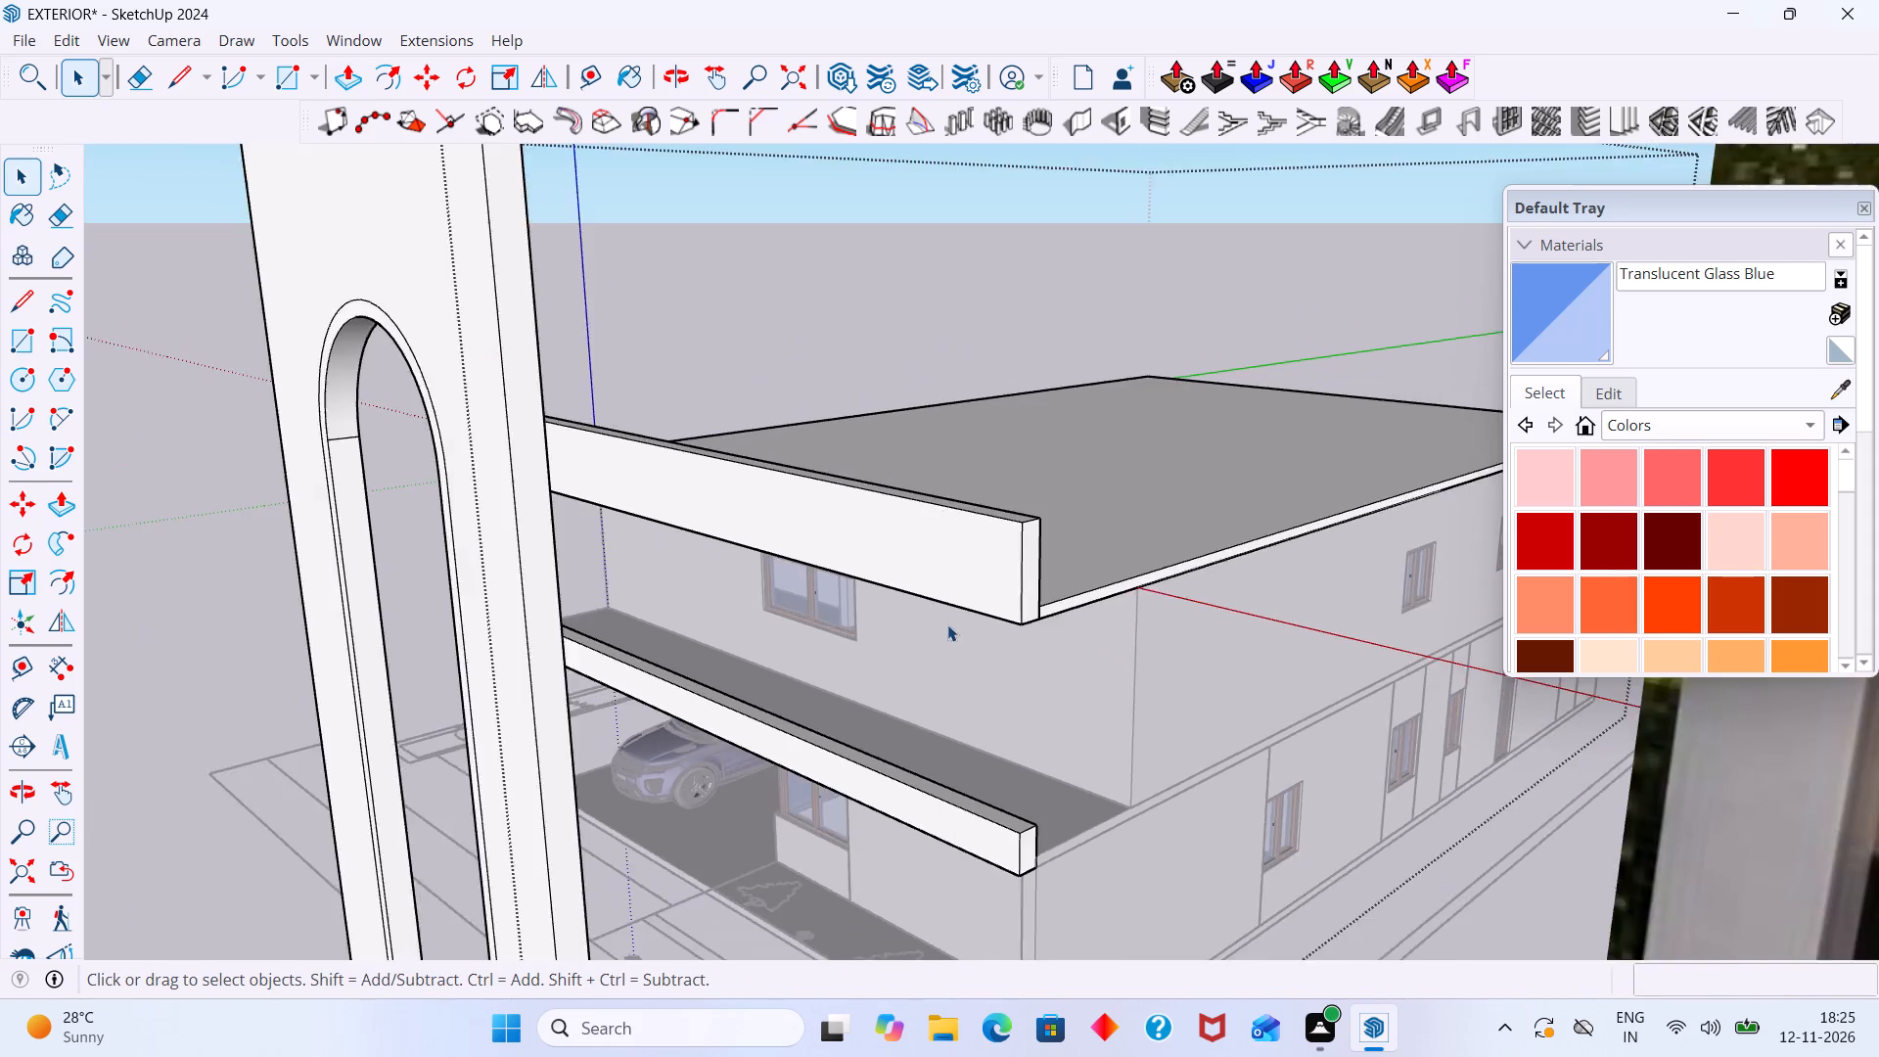
{"action": "scroll", "coordinate": [947, 624], "scroll_direction": "down", "scroll_amount": 7}
{"action": "middle_click_drag", "start_coordinate": [983, 582], "coordinate": [1671, 884]}
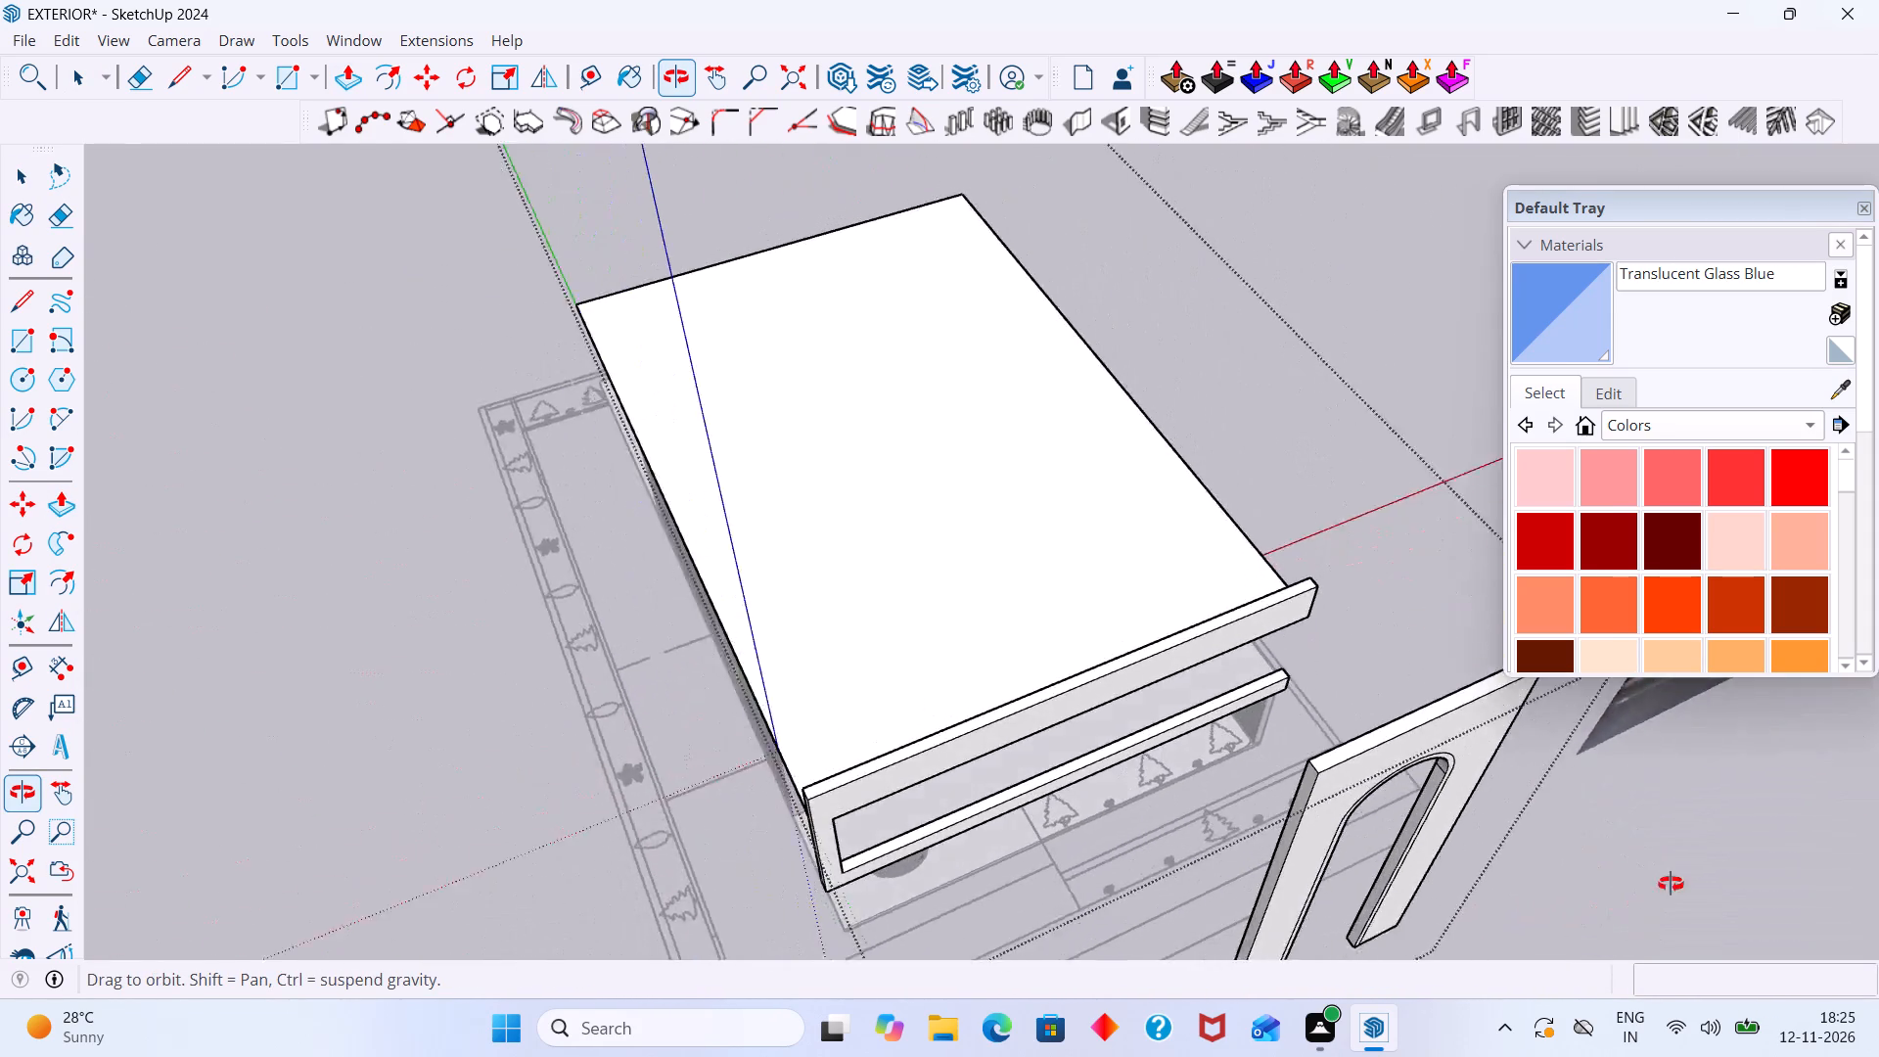
{"action": "middle_click_drag", "start_coordinate": [1671, 884], "coordinate": [1662, 808]}
{"action": "scroll", "coordinate": [877, 729], "scroll_direction": "up", "scroll_amount": 2}
{"action": "middle_click_drag", "start_coordinate": [874, 746], "coordinate": [1349, 667]}
{"action": "scroll", "coordinate": [1129, 679], "scroll_direction": "down", "scroll_amount": 2}
{"action": "scroll", "coordinate": [1304, 574], "scroll_direction": "up", "scroll_amount": 3}
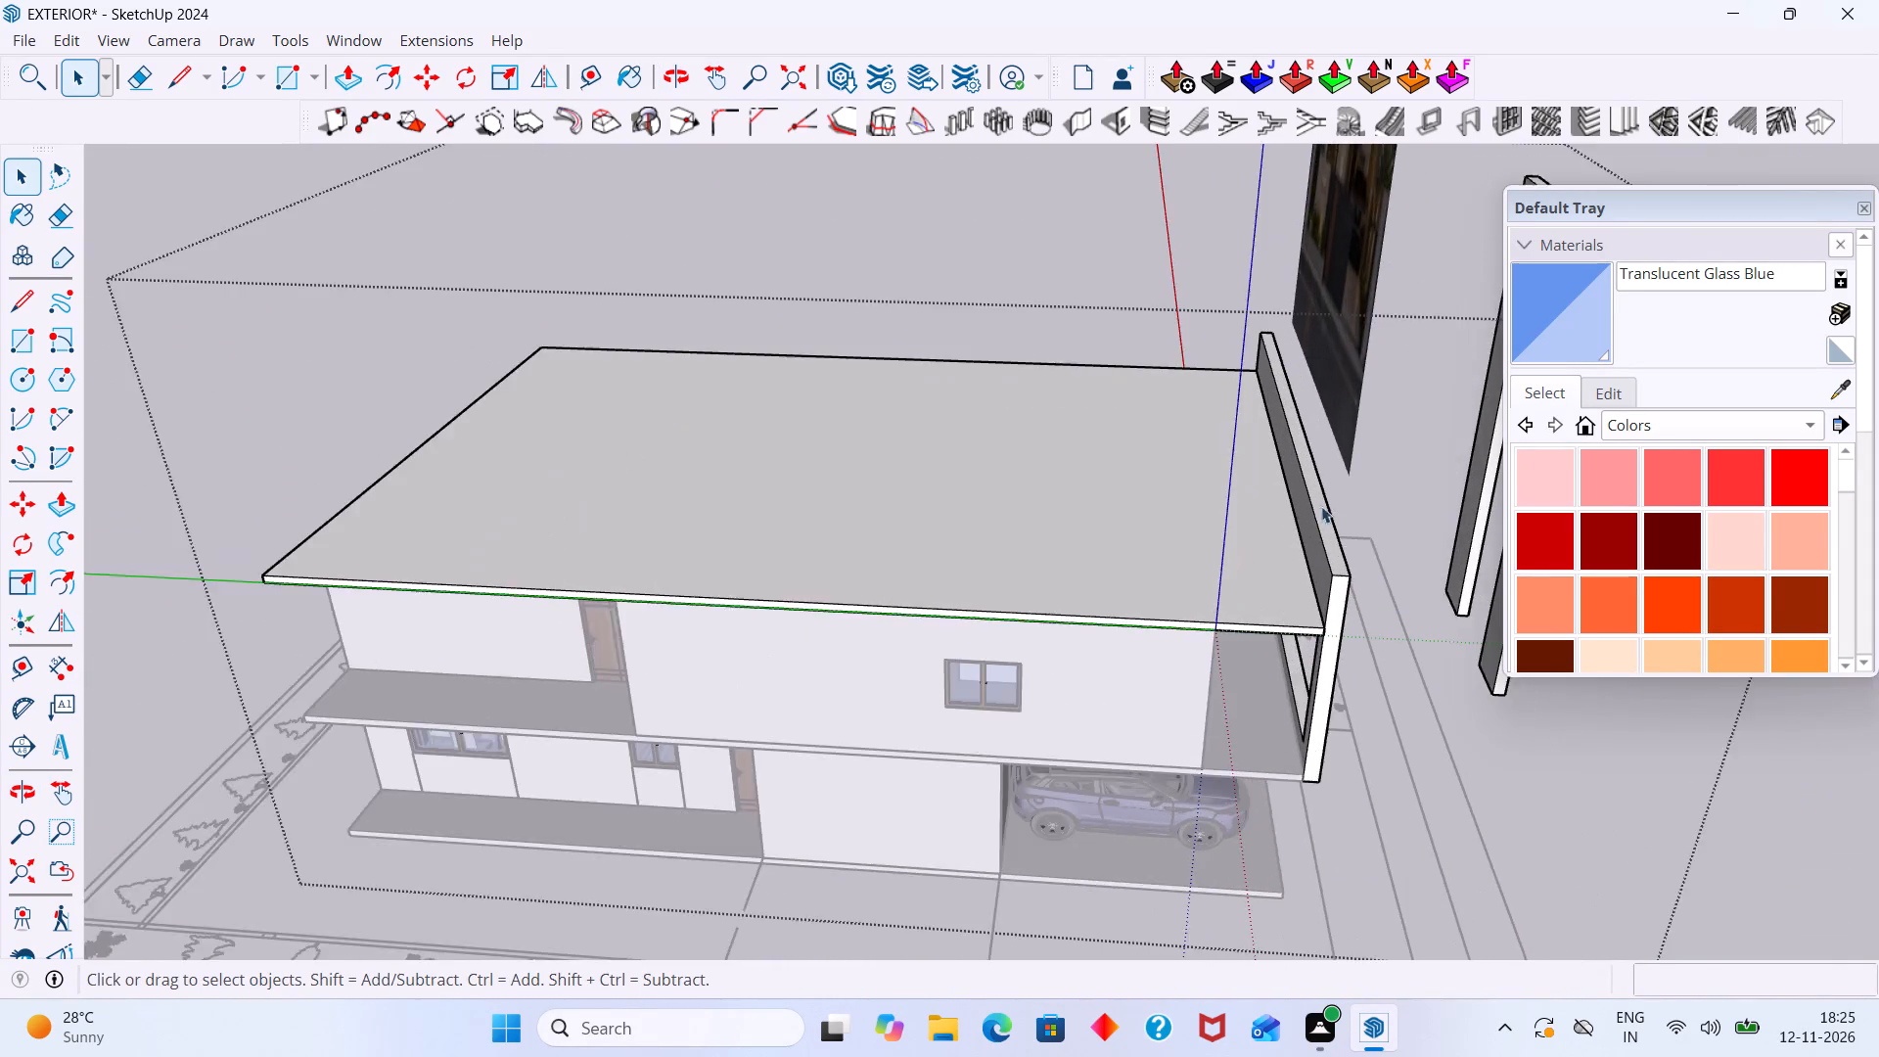
{"action": "scroll", "coordinate": [1321, 506], "scroll_direction": "up", "scroll_amount": 8}
{"action": "middle_click_drag", "start_coordinate": [1302, 483], "coordinate": [747, 446]}
{"action": "scroll", "coordinate": [747, 446], "scroll_direction": "down", "scroll_amount": 13}
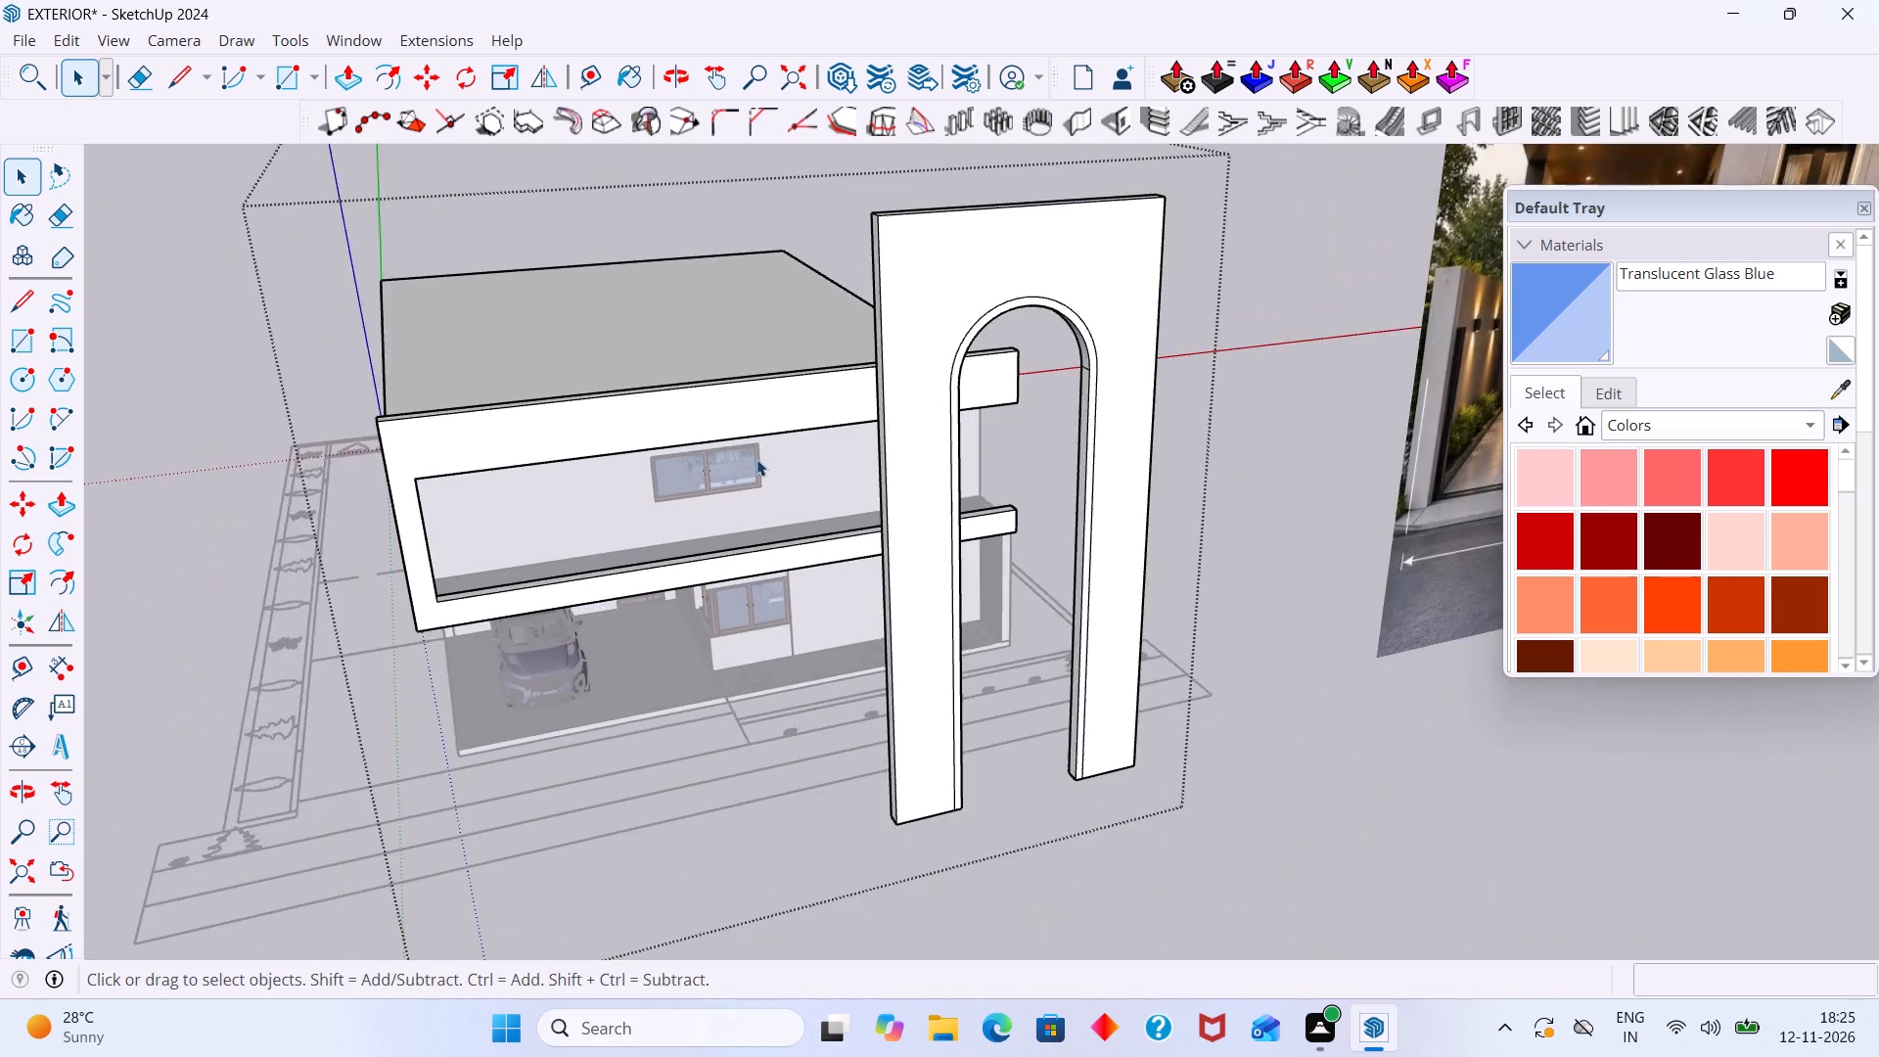
{"action": "scroll", "coordinate": [756, 459], "scroll_direction": "down", "scroll_amount": 2}
{"action": "middle_click_drag", "start_coordinate": [756, 488], "coordinate": [701, 445]}
{"action": "scroll", "coordinate": [701, 438], "scroll_direction": "down", "scroll_amount": 16}
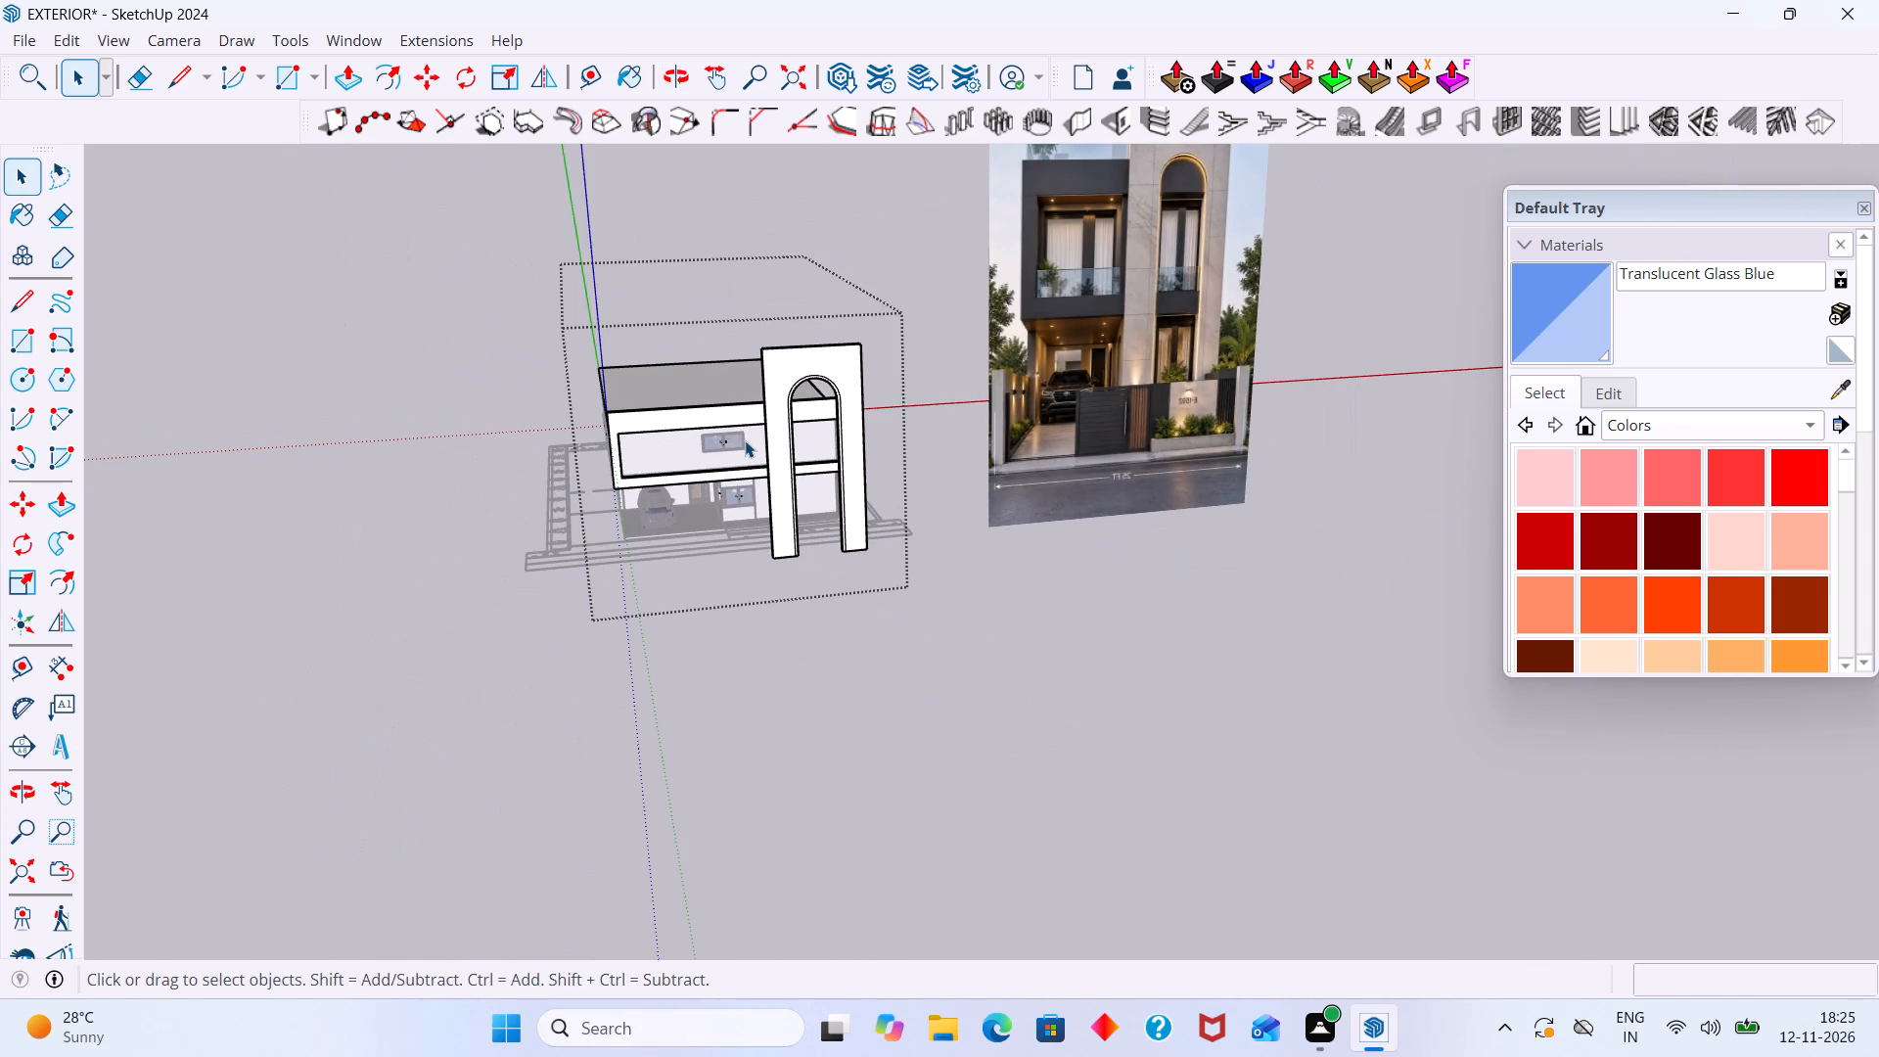
{"action": "middle_click_drag", "start_coordinate": [761, 475], "coordinate": [748, 650], "text": "shift"}
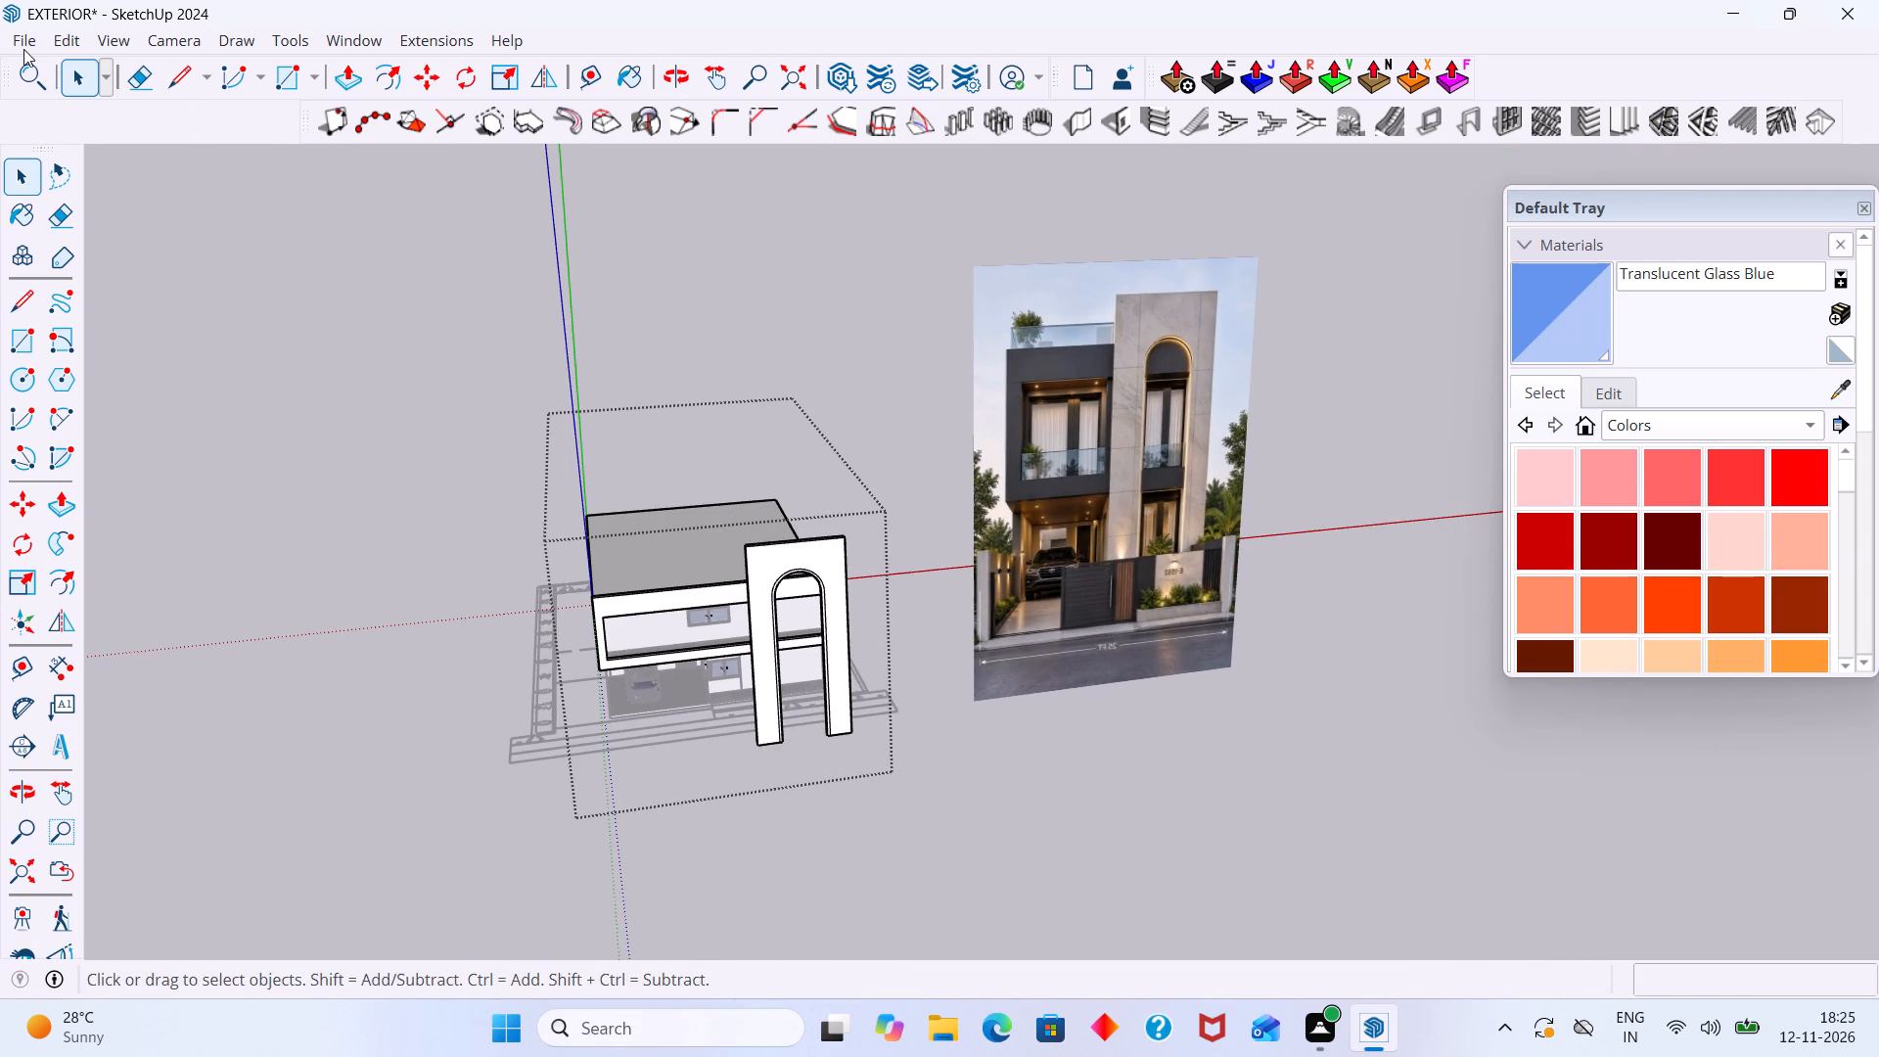
Save the model as EXTERIOR in SketchUp Models format in the Documents folder.
{"action": "left_click", "coordinate": [23, 49]}
{"action": "left_click", "coordinate": [80, 172]}
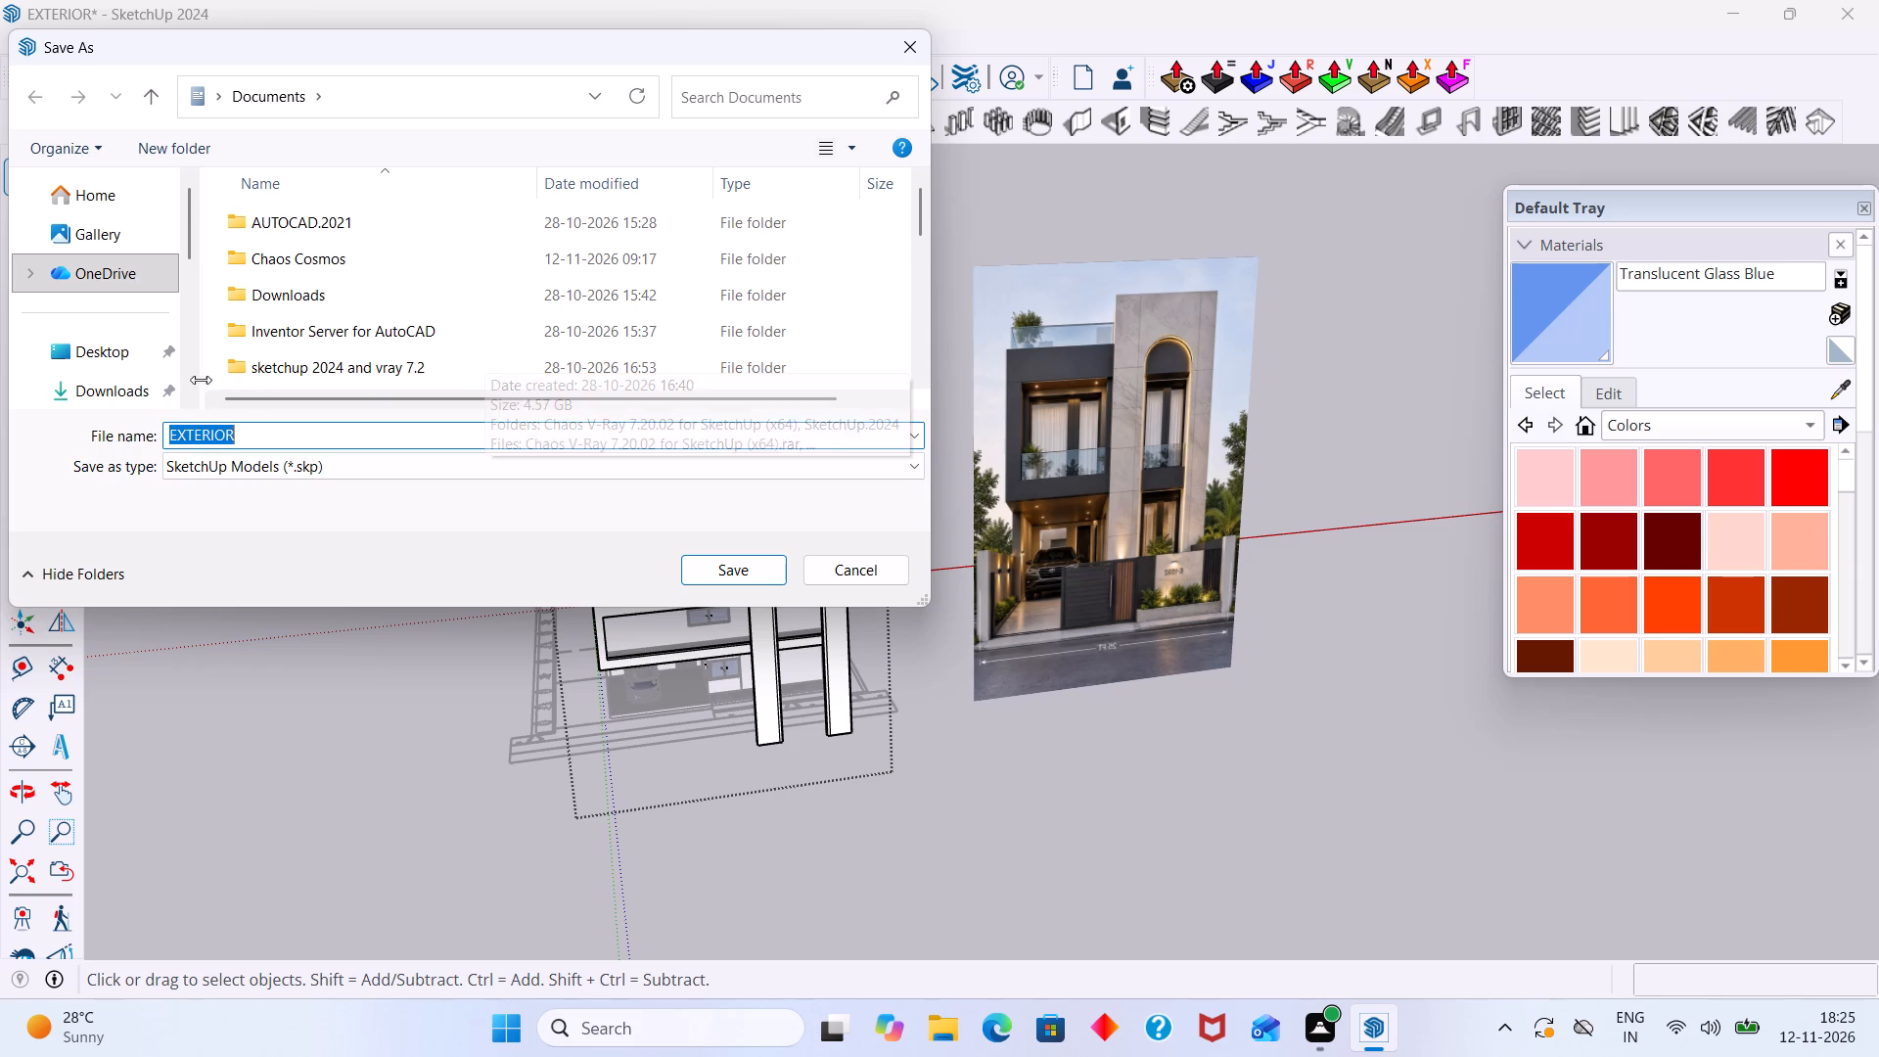
{"action": "scroll", "coordinate": [138, 364], "scroll_direction": "down", "scroll_amount": 1}
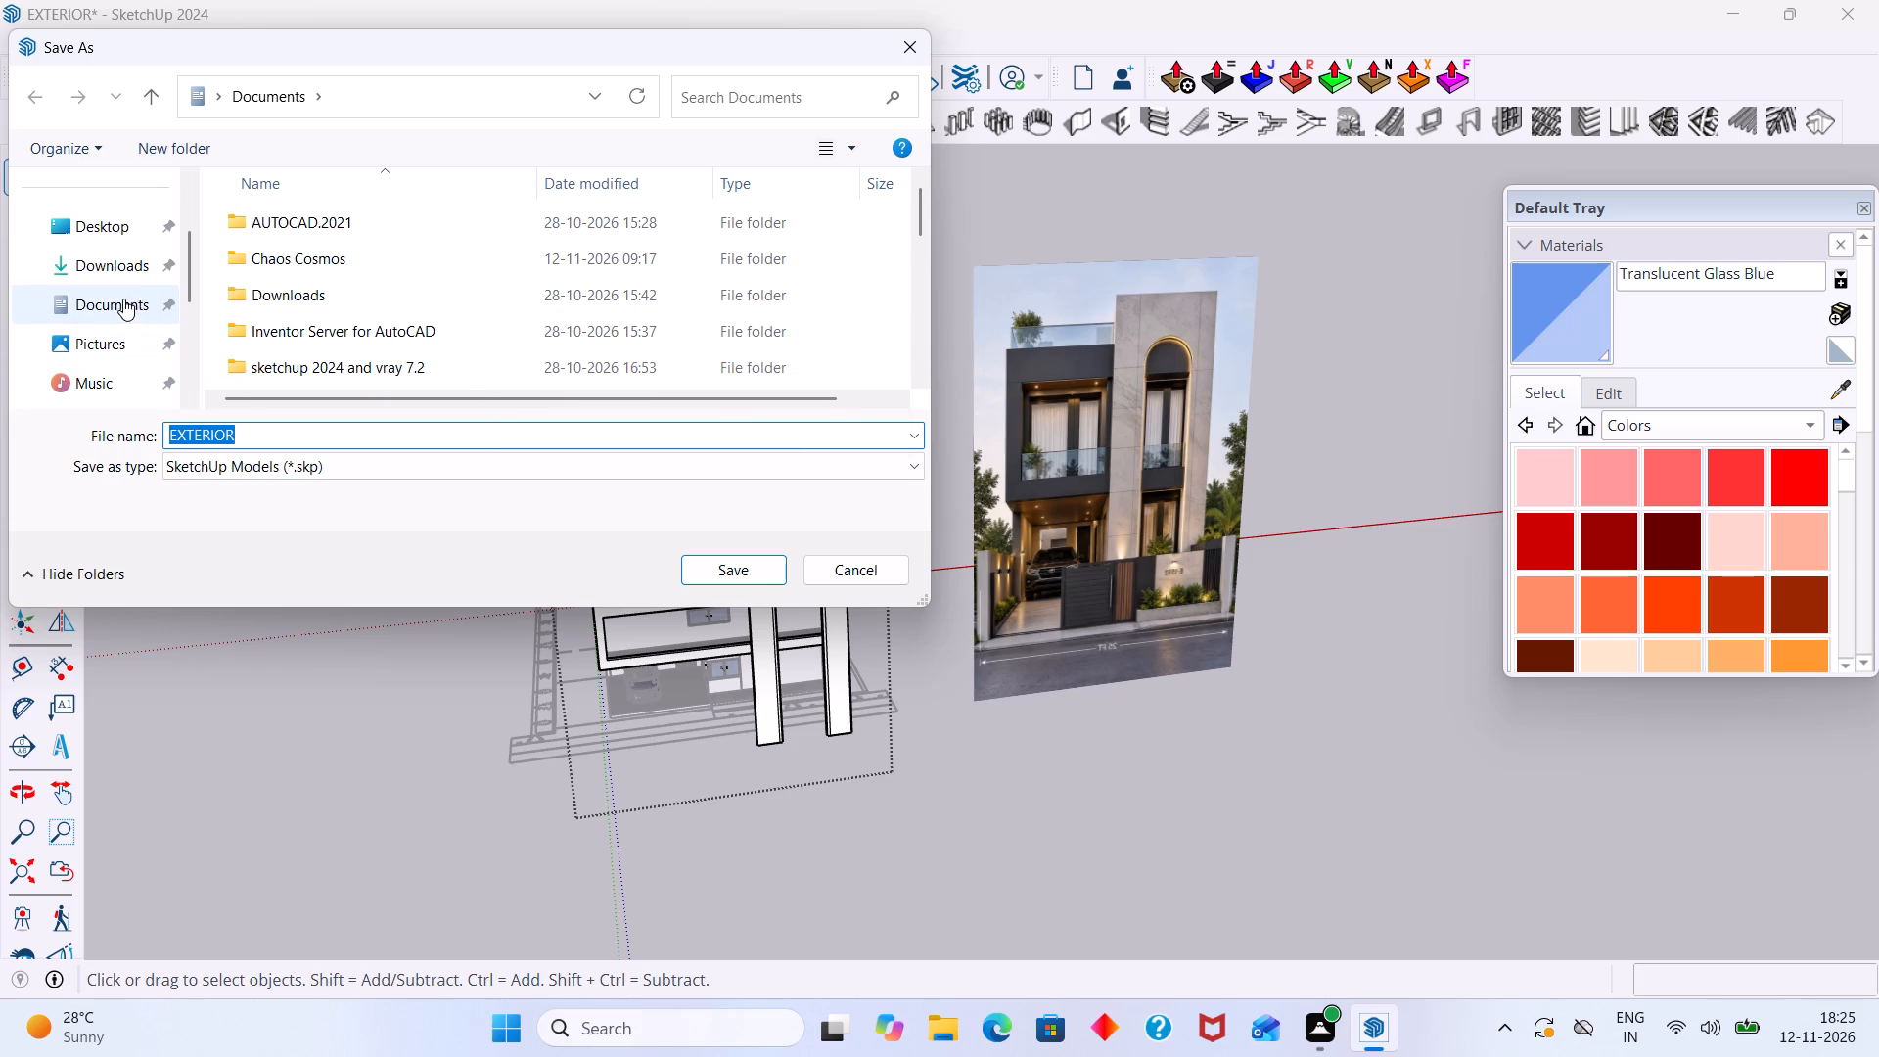
{"action": "left_click", "coordinate": [123, 299]}
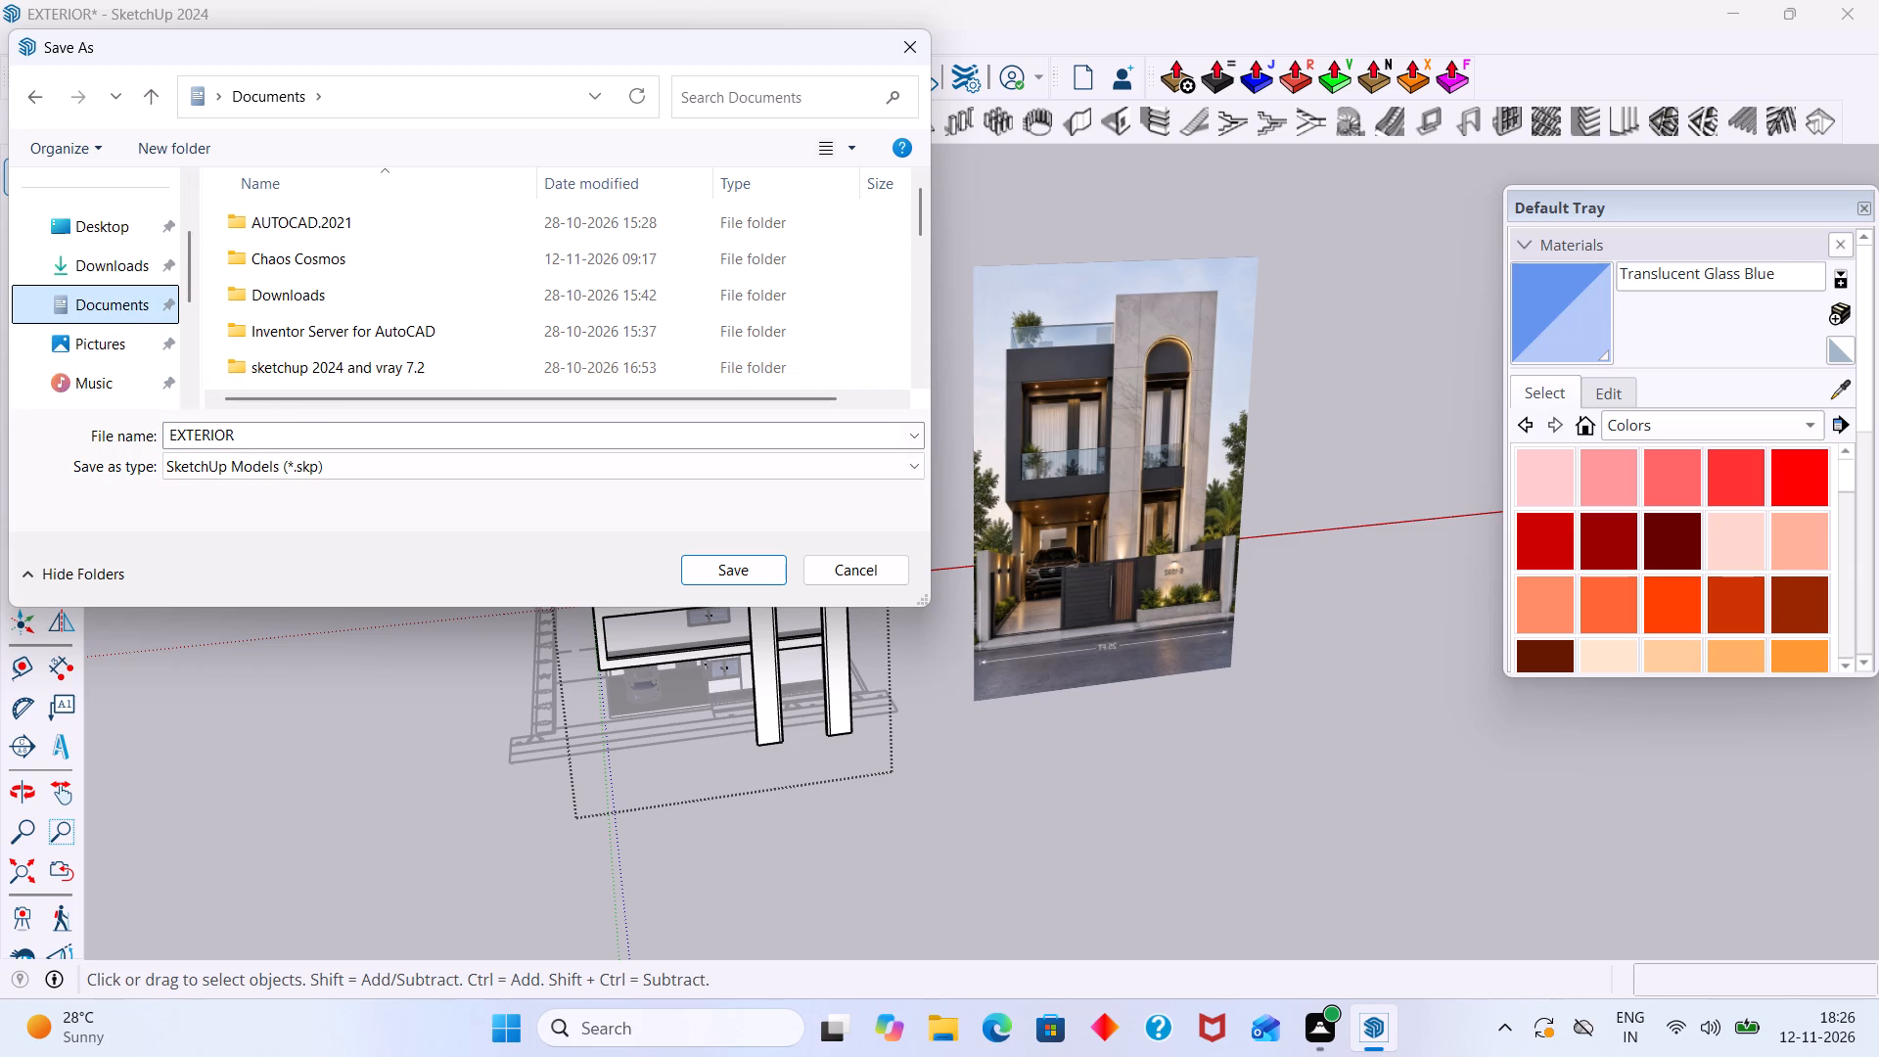
{"action": "left_click", "coordinate": [727, 574]}
{"action": "left_click", "coordinate": [993, 511]}
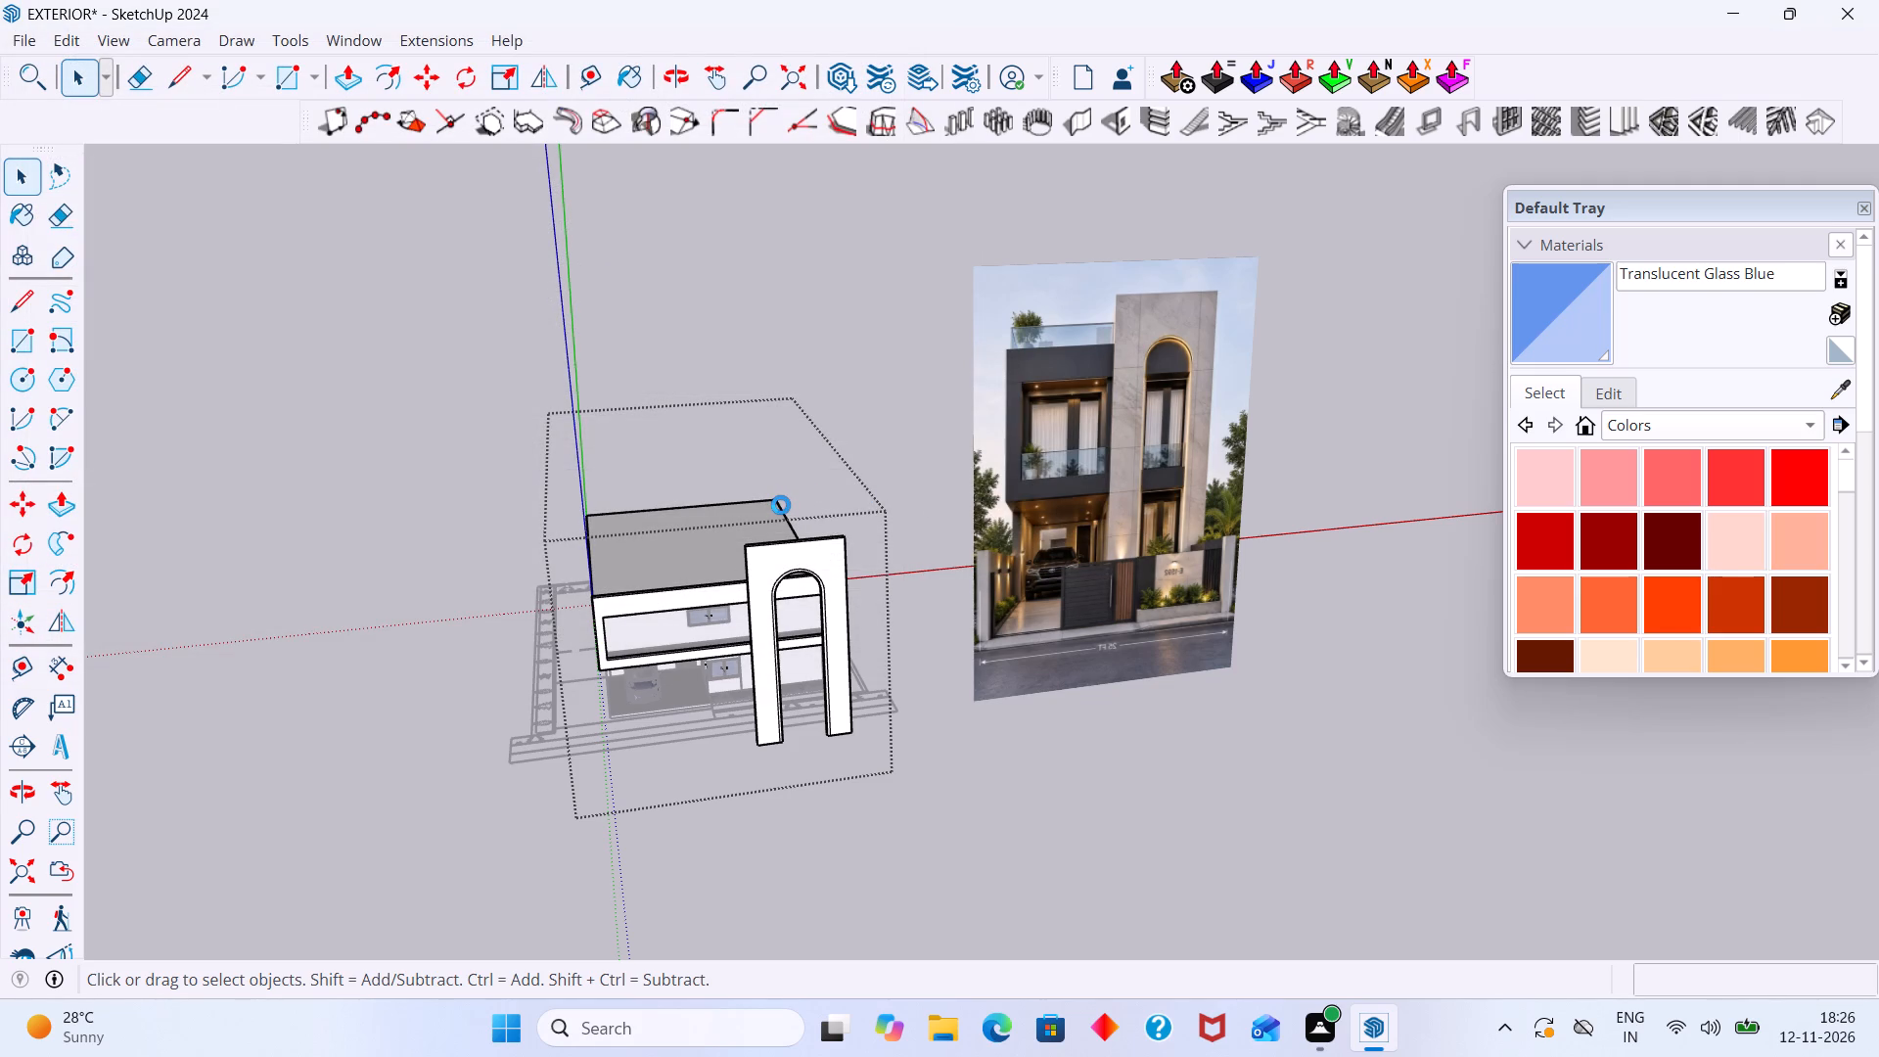
Compare the upper-floor frame and arch panel with the reference facade, looking at the frame's opening and bottom beam.
{"action": "scroll", "coordinate": [846, 610], "scroll_direction": "down", "scroll_amount": 1}
{"action": "middle_click_drag", "start_coordinate": [836, 620], "coordinate": [825, 630]}
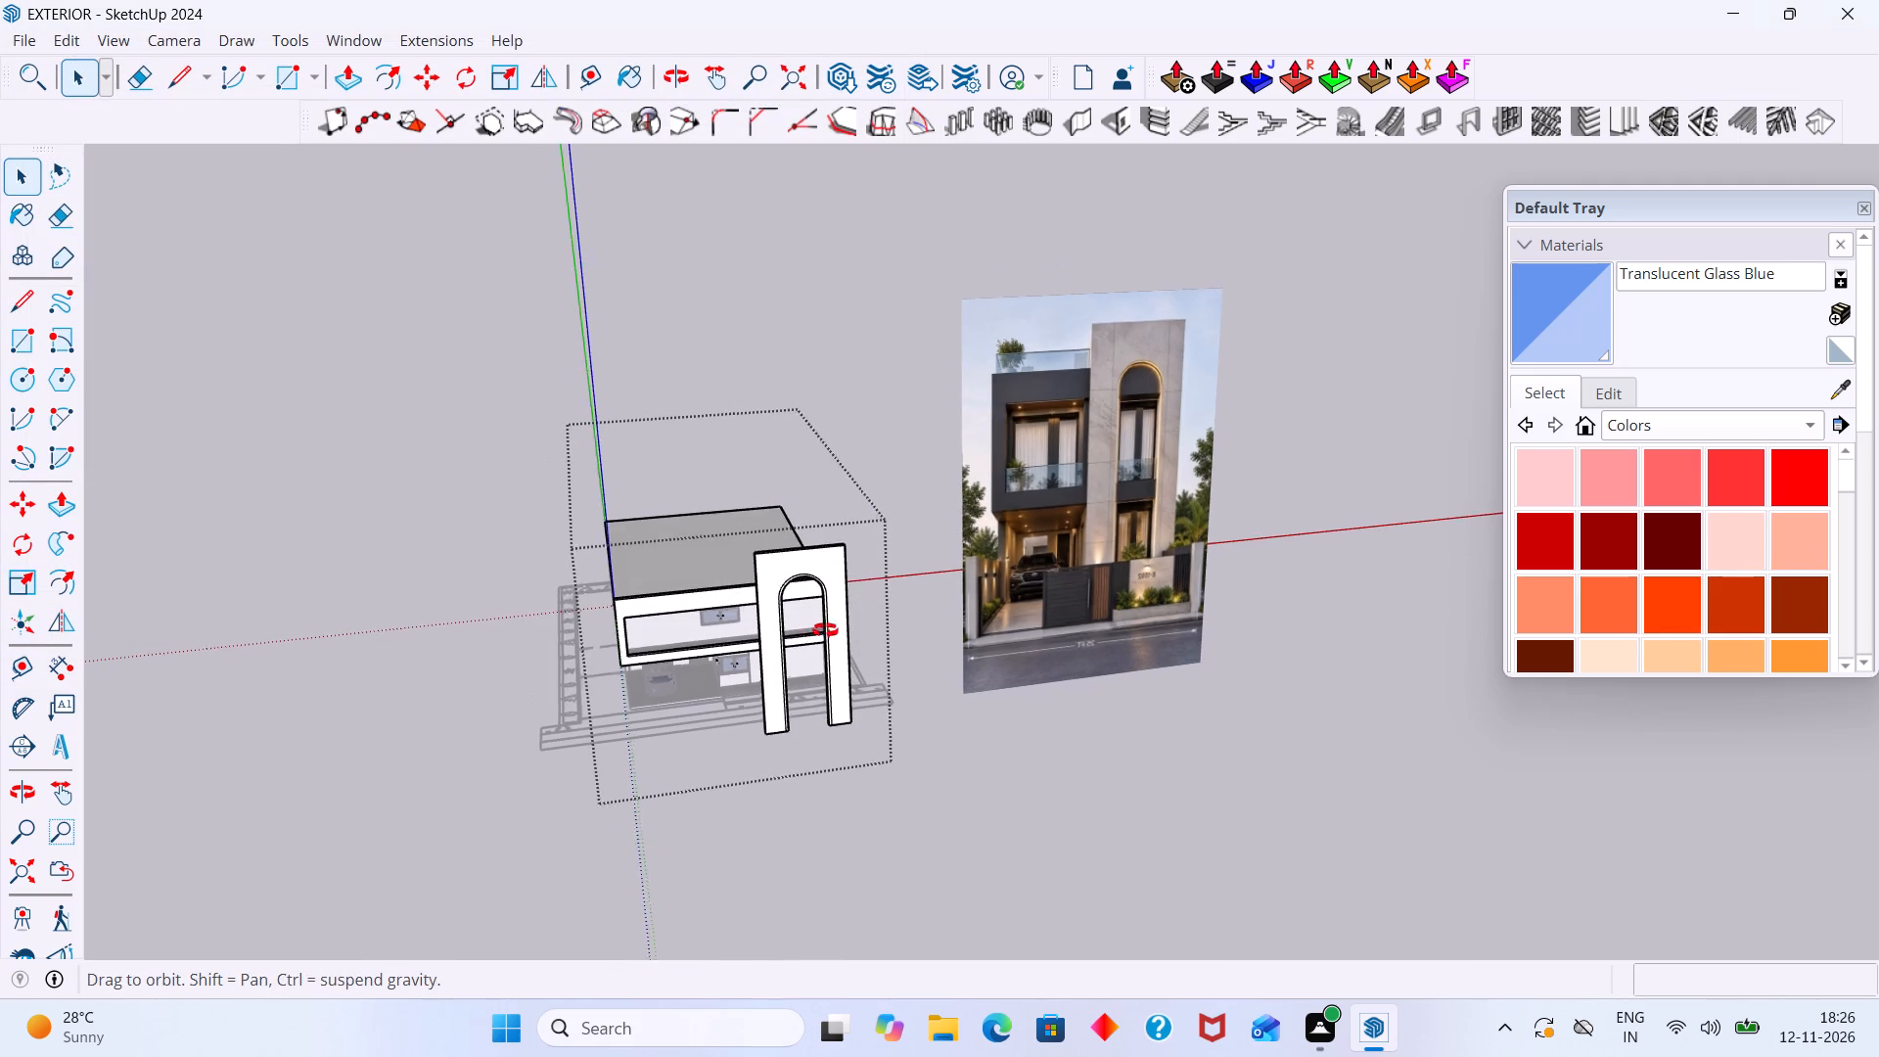
{"action": "middle_click_drag", "start_coordinate": [825, 630], "coordinate": [820, 633]}
{"action": "scroll", "coordinate": [840, 626], "scroll_direction": "up", "scroll_amount": 5}
{"action": "middle_click_drag", "start_coordinate": [848, 623], "coordinate": [803, 613]}
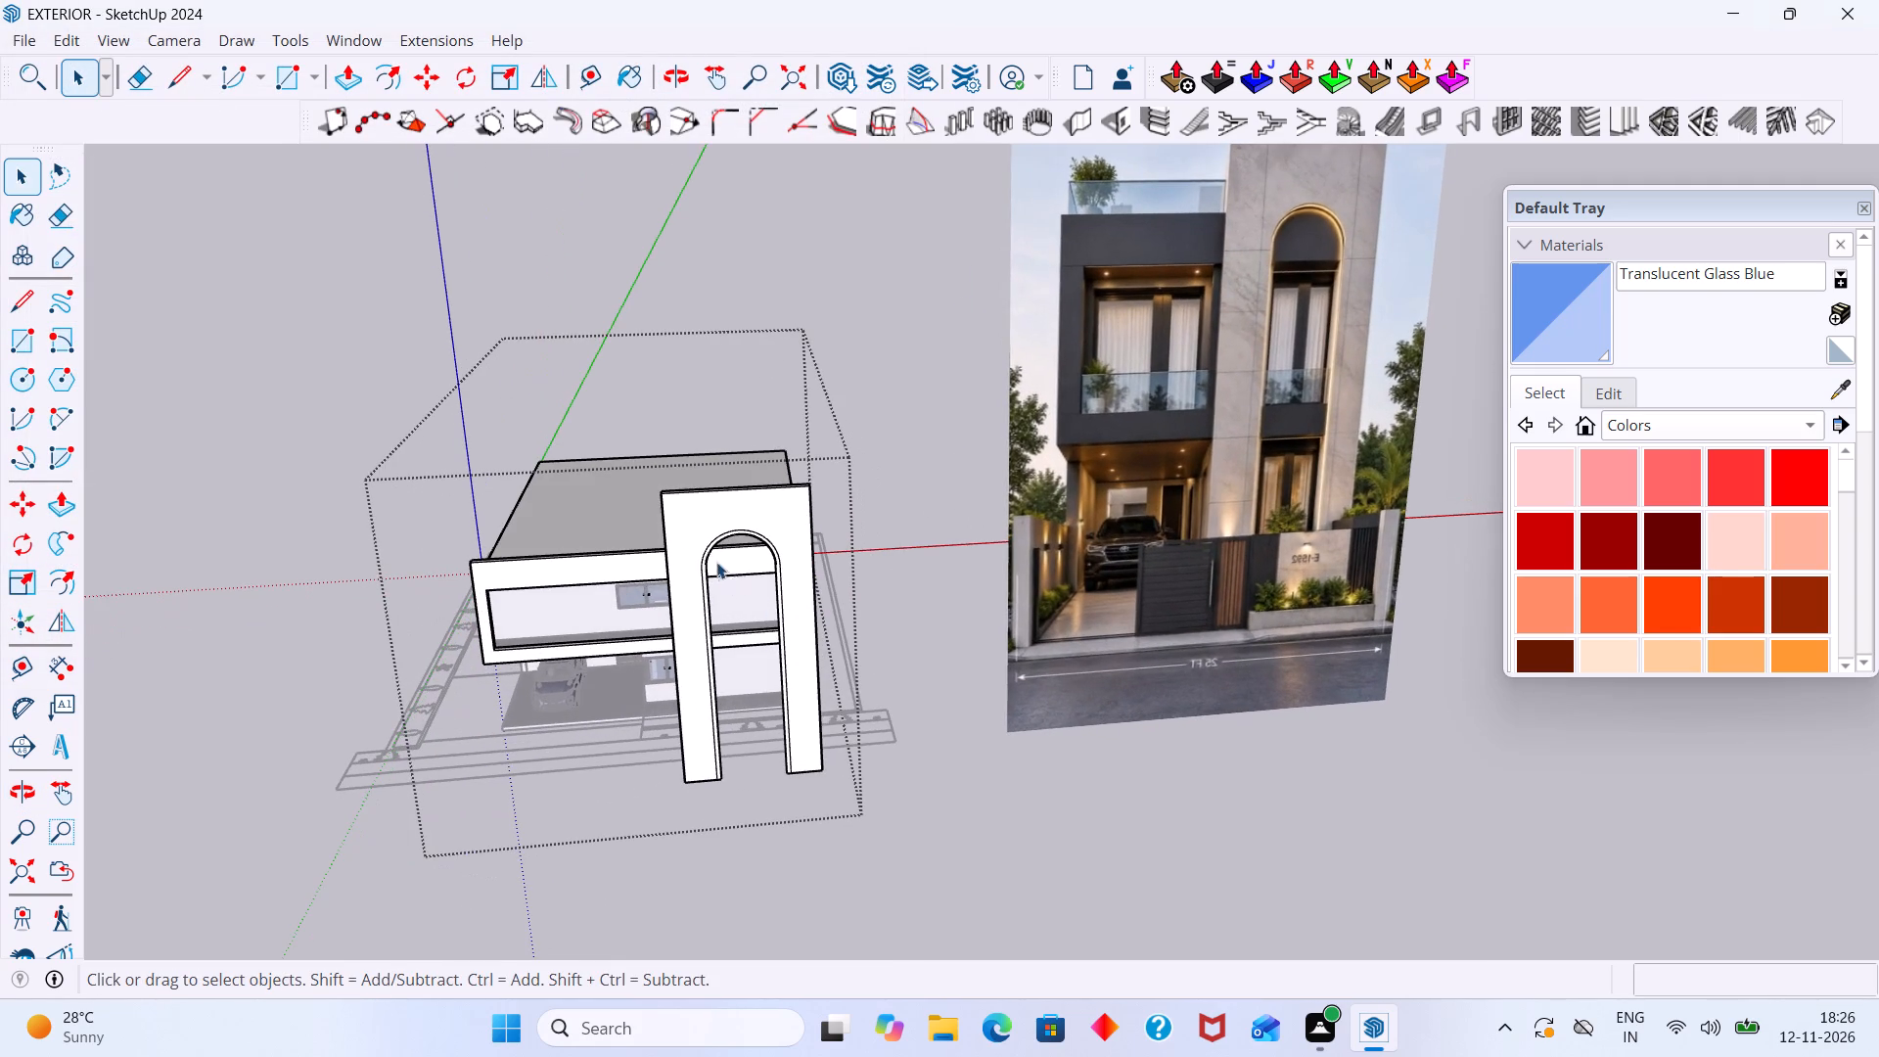
{"action": "scroll", "coordinate": [707, 542], "scroll_direction": "down", "scroll_amount": 4}
{"action": "middle_click_drag", "start_coordinate": [749, 580], "coordinate": [1094, 563]}
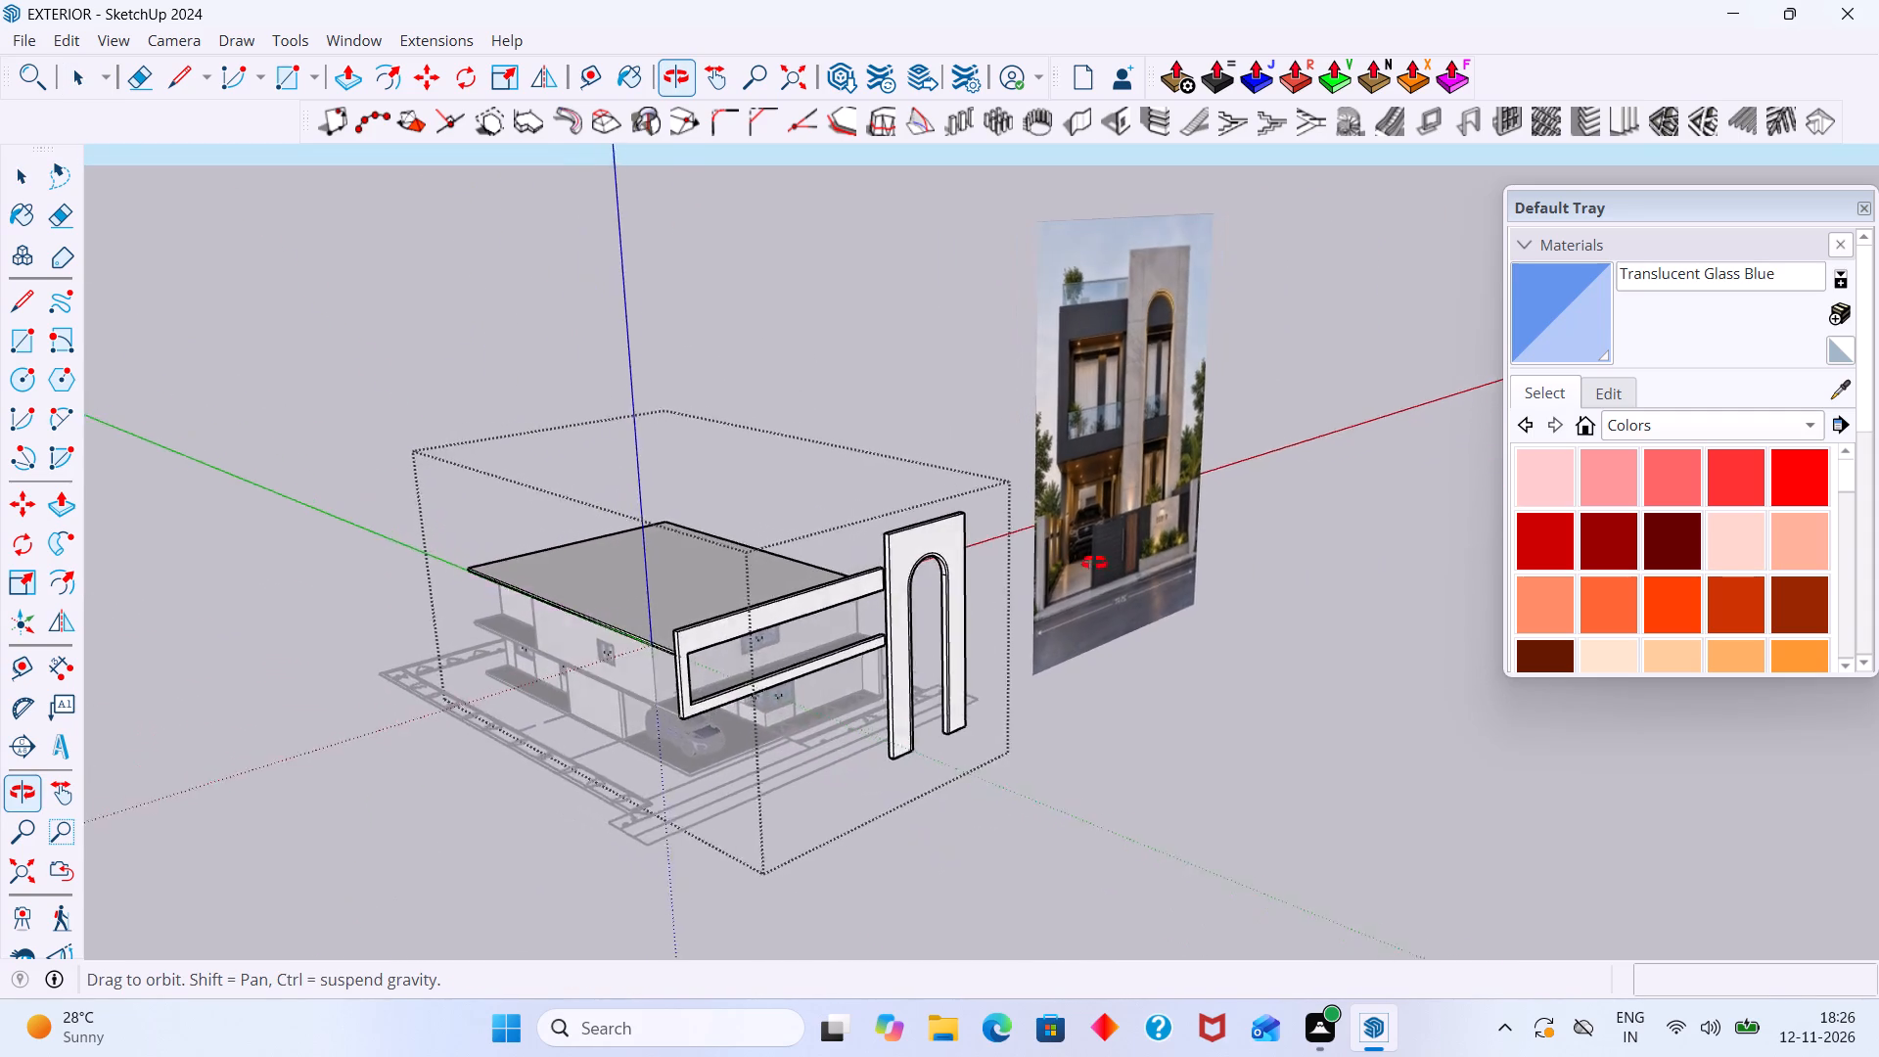
{"action": "middle_click_drag", "start_coordinate": [1094, 563], "coordinate": [1158, 563]}
{"action": "scroll", "coordinate": [936, 653], "scroll_direction": "up", "scroll_amount": 5}
{"action": "middle_click_drag", "start_coordinate": [1020, 763], "coordinate": [894, 744]}
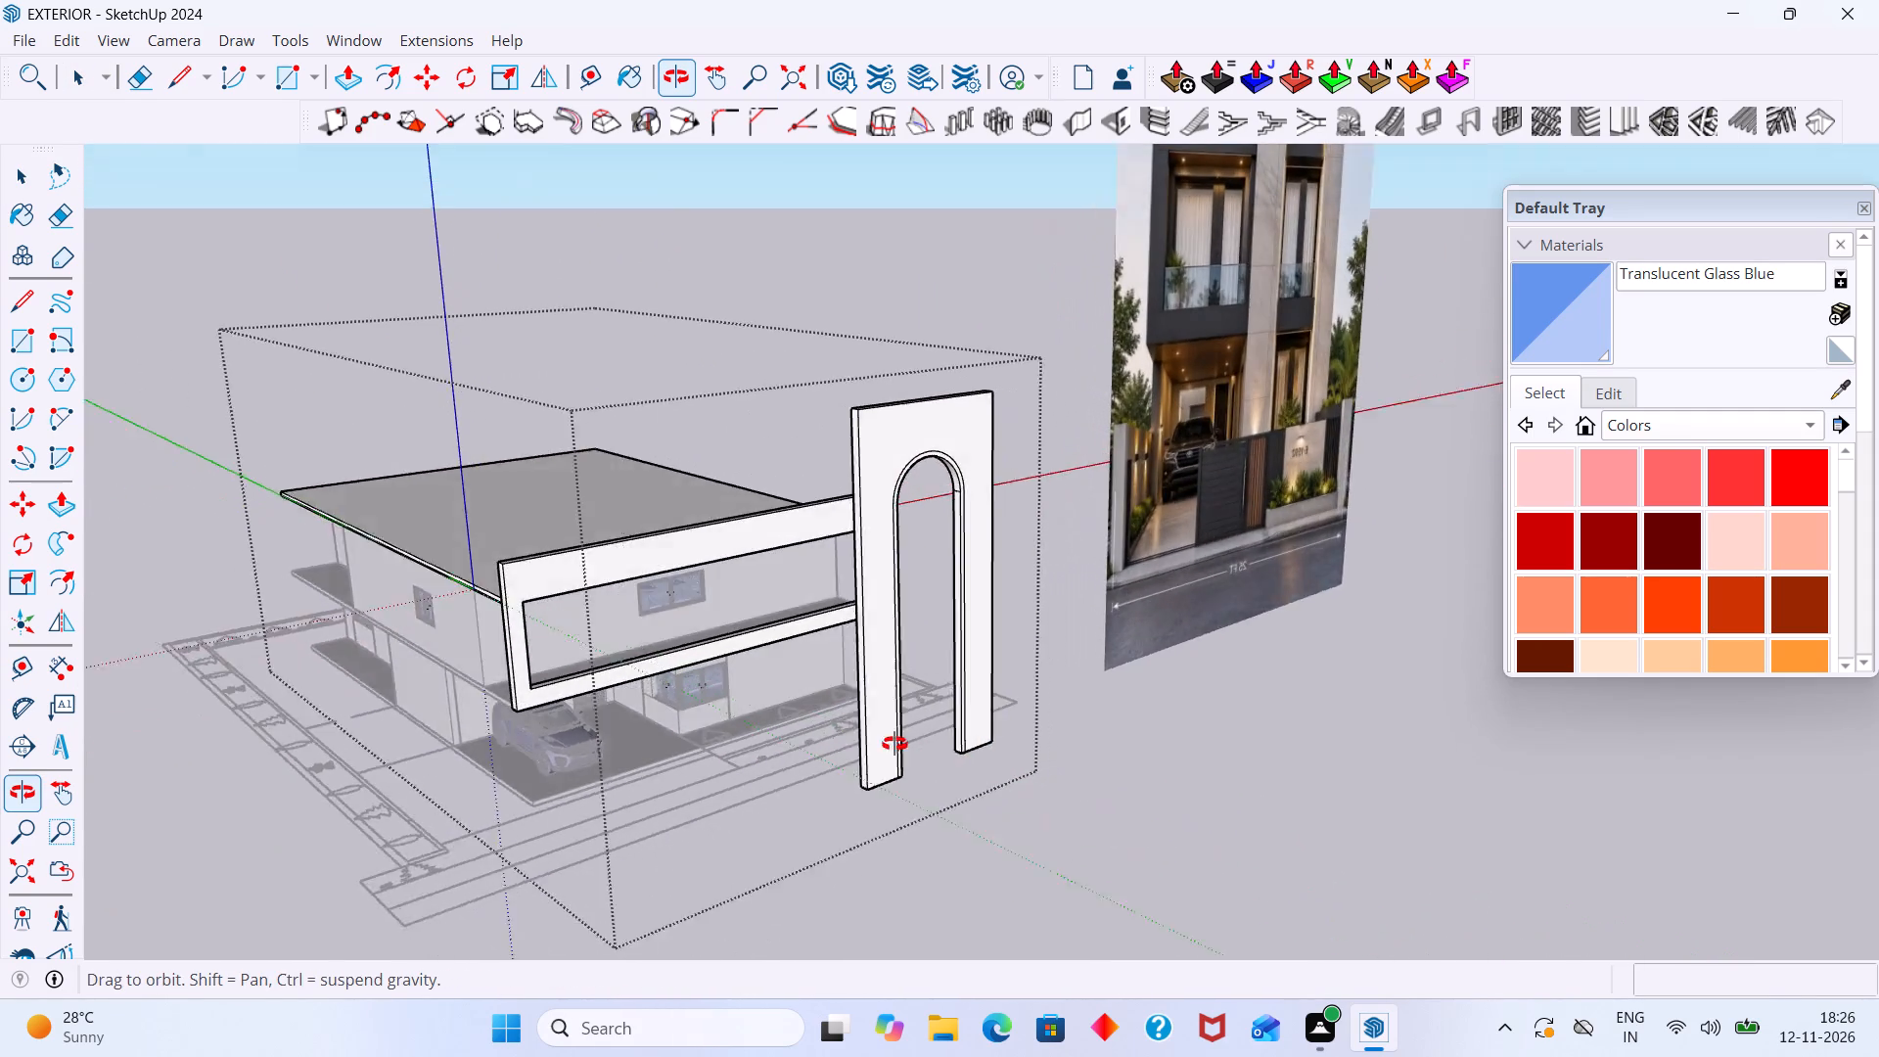
{"action": "middle_click_drag", "start_coordinate": [894, 744], "coordinate": [784, 738]}
{"action": "scroll", "coordinate": [417, 668], "scroll_direction": "up", "scroll_amount": 5}
{"action": "middle_click_drag", "start_coordinate": [561, 630], "coordinate": [550, 712]}
{"action": "scroll", "coordinate": [611, 683], "scroll_direction": "up", "scroll_amount": 3}
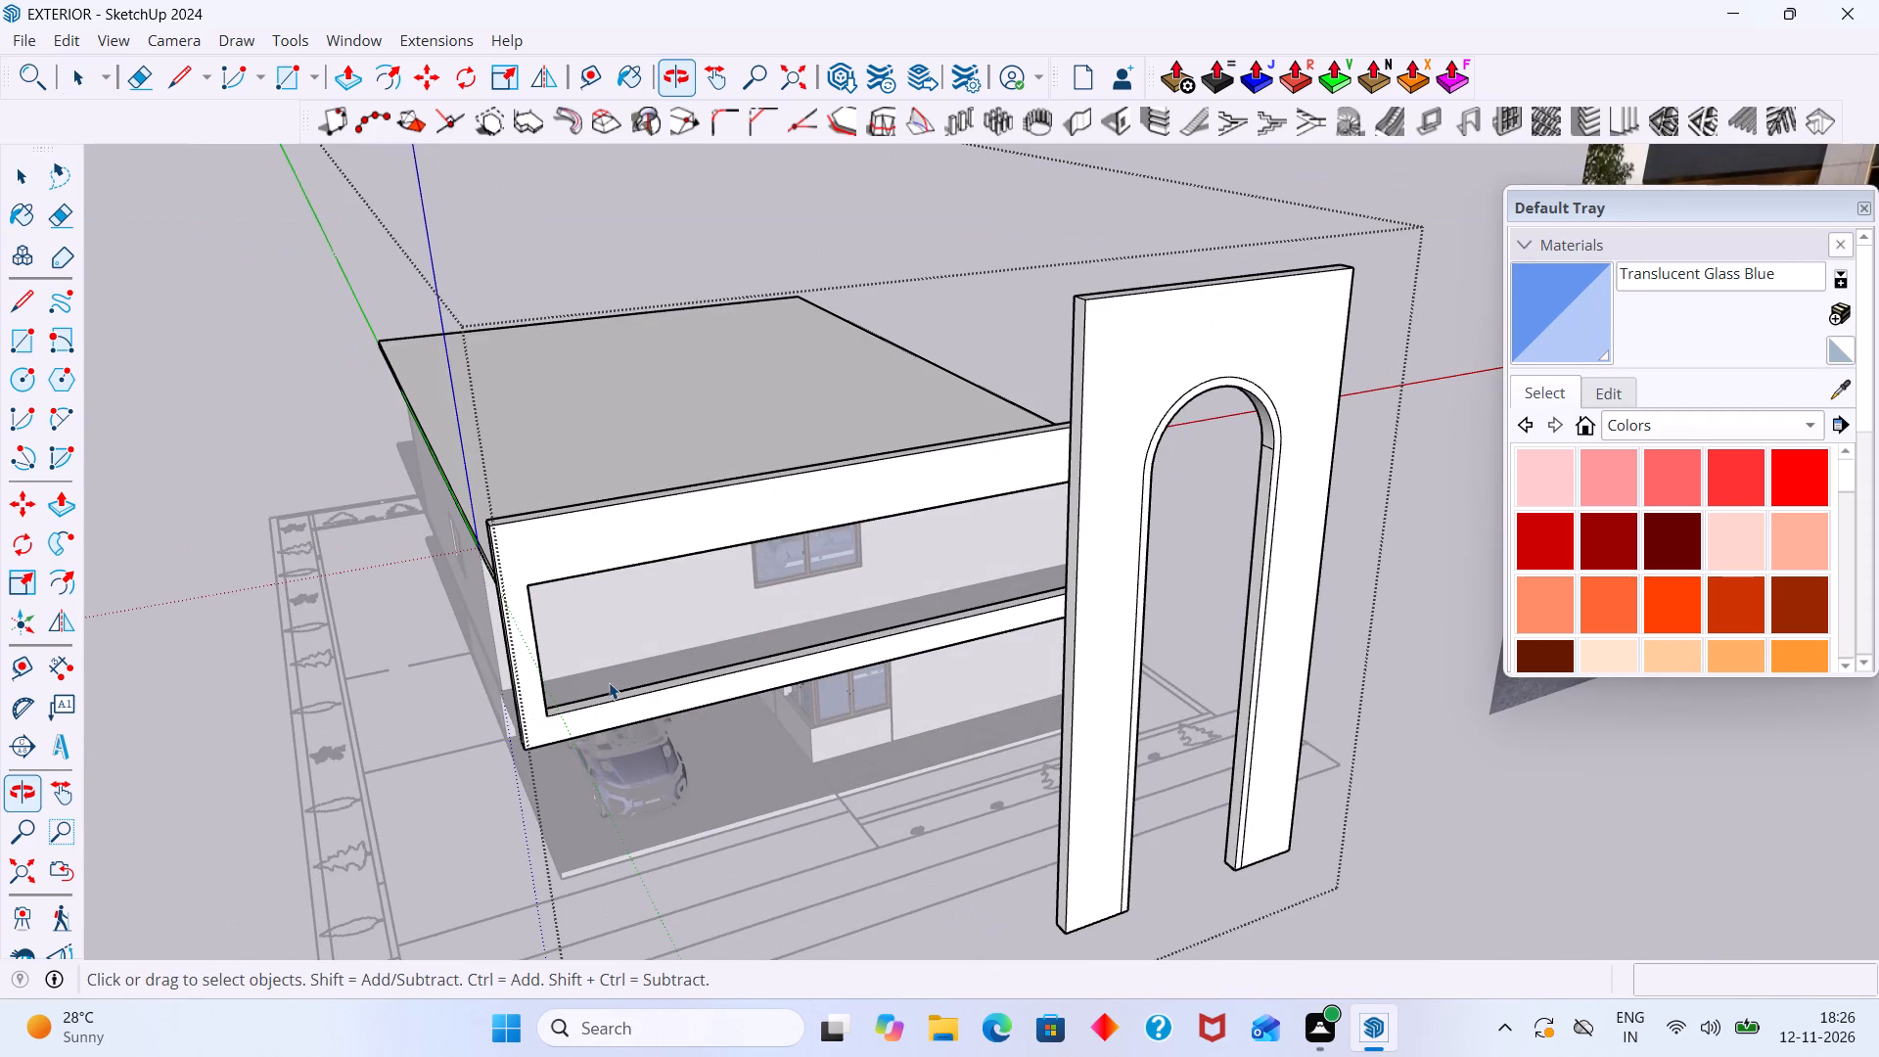
{"action": "scroll", "coordinate": [609, 682], "scroll_direction": "up", "scroll_amount": 5}
{"action": "scroll", "coordinate": [603, 624], "scroll_direction": "down", "scroll_amount": 20}
{"action": "scroll", "coordinate": [603, 624], "scroll_direction": "down", "scroll_amount": 12}
{"action": "middle_click_drag", "start_coordinate": [652, 646], "coordinate": [629, 650]}
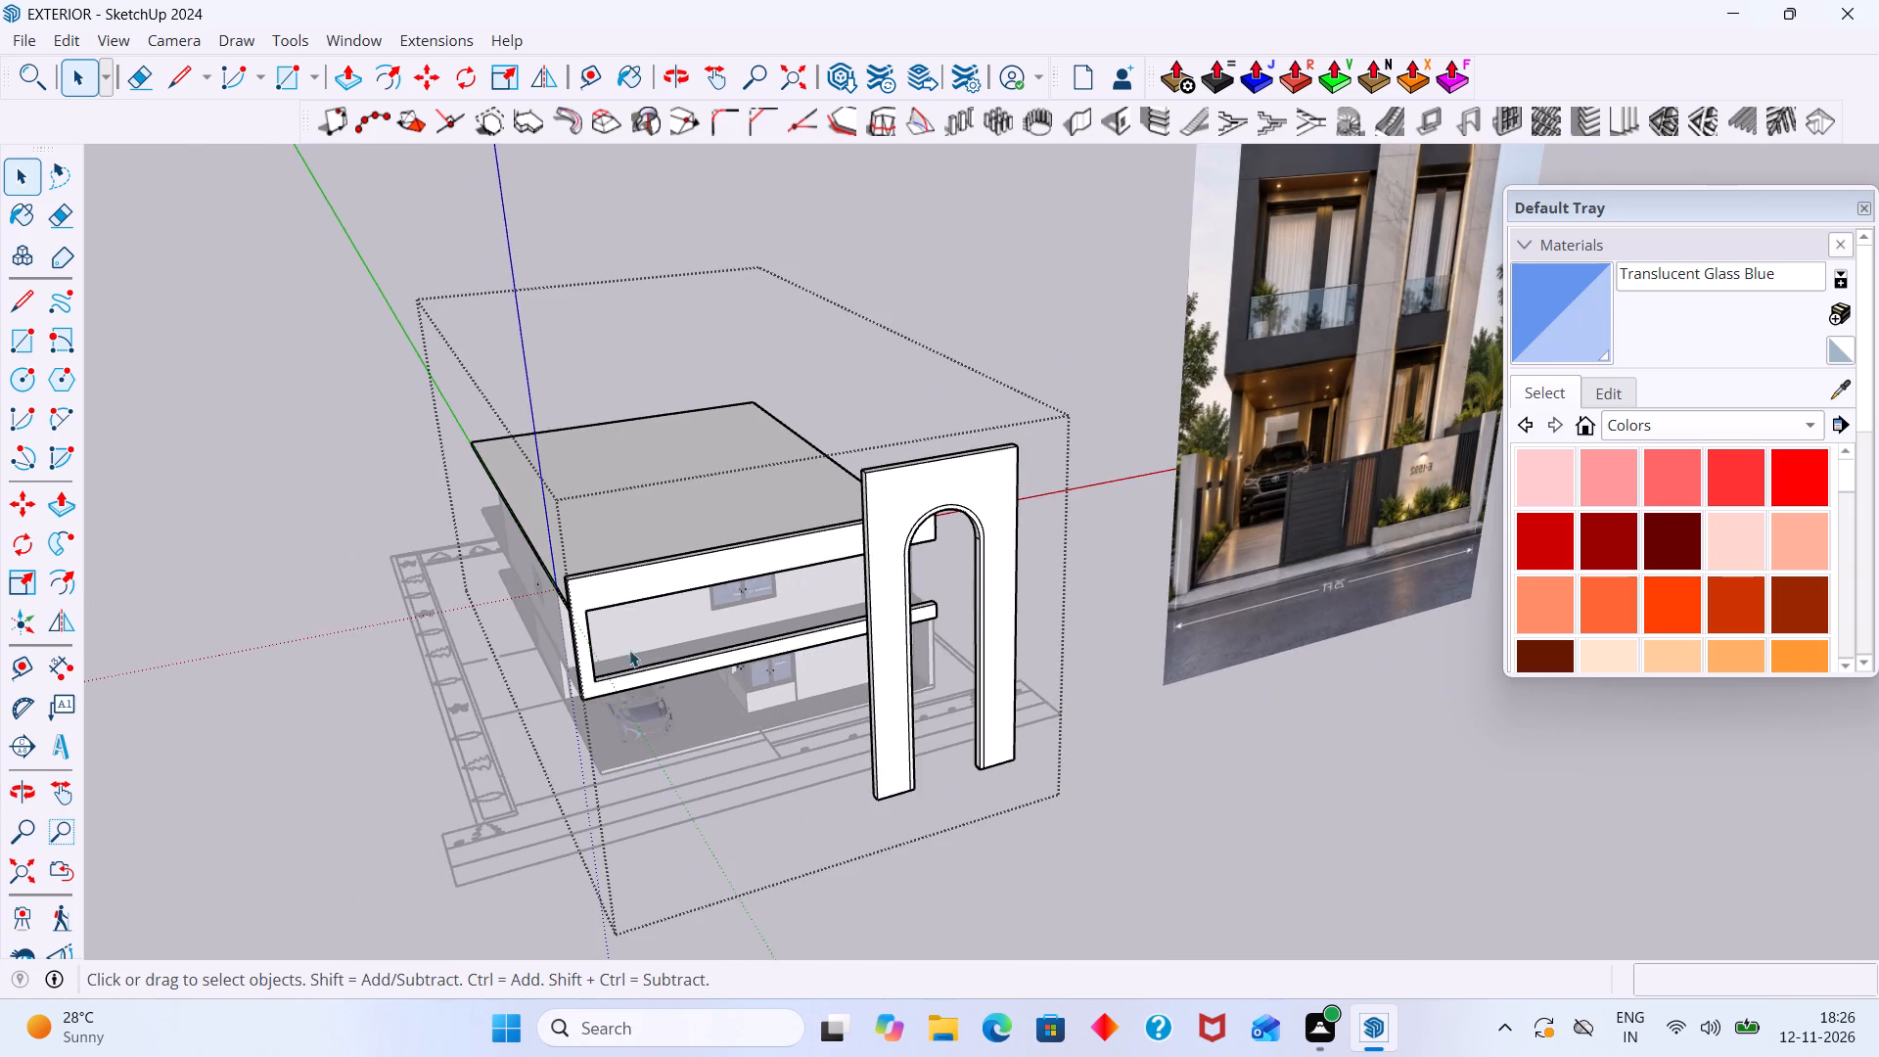
{"action": "middle_click_drag", "start_coordinate": [629, 650], "coordinate": [469, 687]}
Open the frame's group, raise the bottom beam's top face about 8" with Push/Pull, and exit the group.
{"action": "scroll", "coordinate": [624, 671], "scroll_direction": "up", "scroll_amount": 20}
{"action": "scroll", "coordinate": [624, 671], "scroll_direction": "up", "scroll_amount": 4}
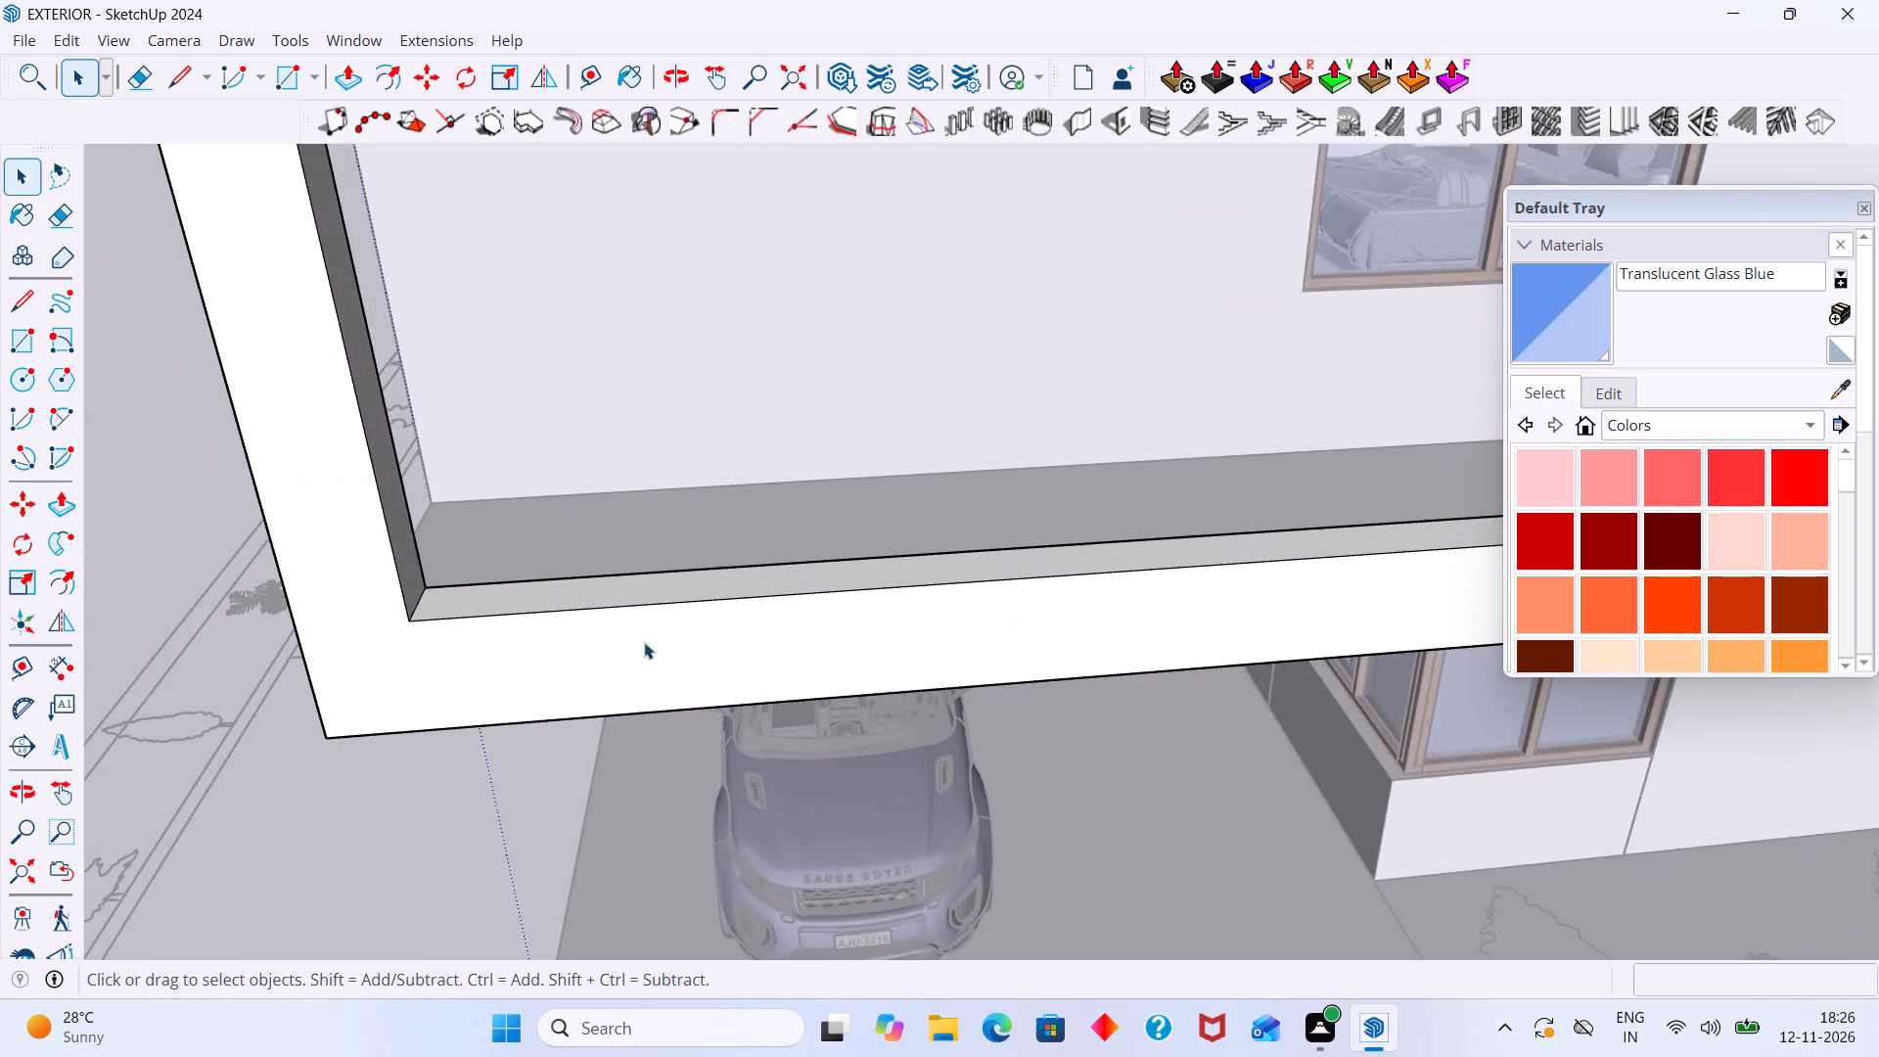
{"action": "scroll", "coordinate": [644, 642], "scroll_direction": "up", "scroll_amount": 9}
{"action": "left_click", "coordinate": [629, 579]}
{"action": "scroll", "coordinate": [629, 579], "scroll_direction": "up", "scroll_amount": 3}
{"action": "double_click", "coordinate": [628, 579]}
{"action": "left_click", "coordinate": [639, 581]}
{"action": "scroll", "coordinate": [639, 581], "scroll_direction": "up", "scroll_amount": 2}
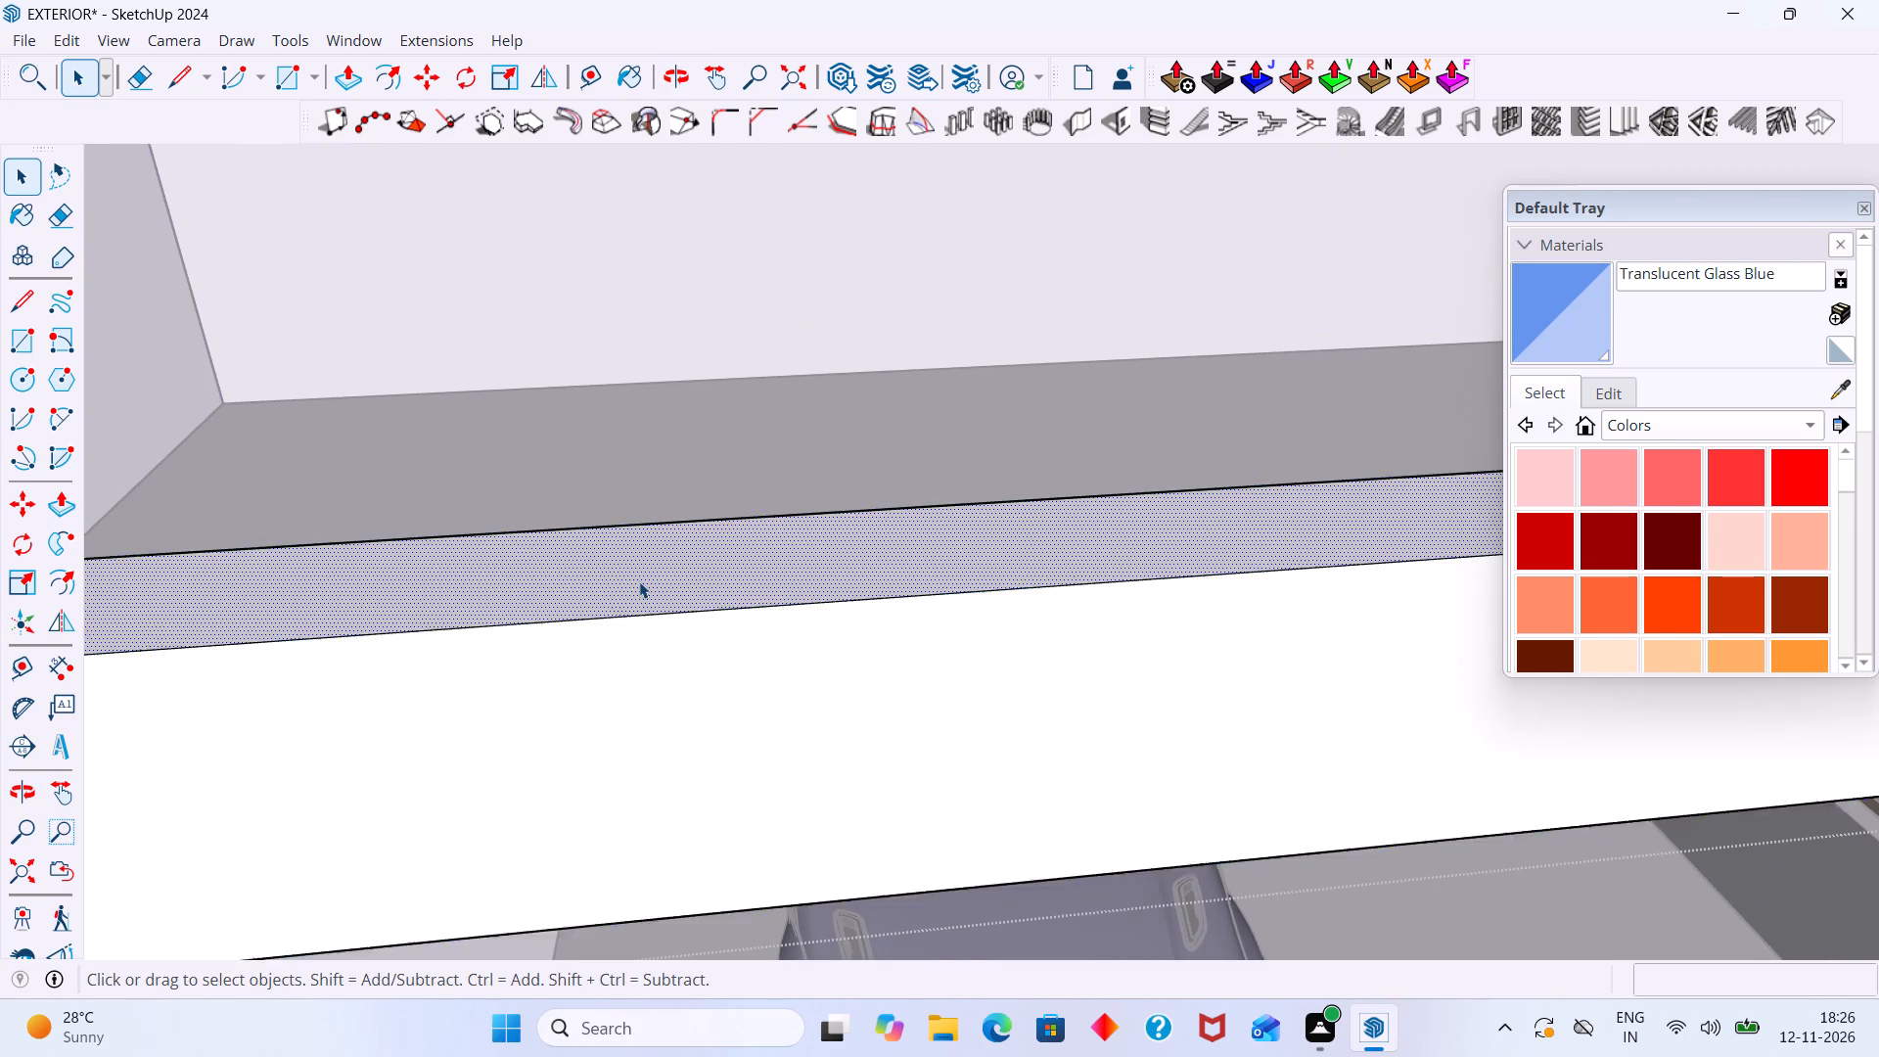
{"action": "scroll", "coordinate": [639, 581], "scroll_direction": "up", "scroll_amount": 1}
{"action": "key", "text": "p"}
{"action": "left_click", "coordinate": [639, 581]}
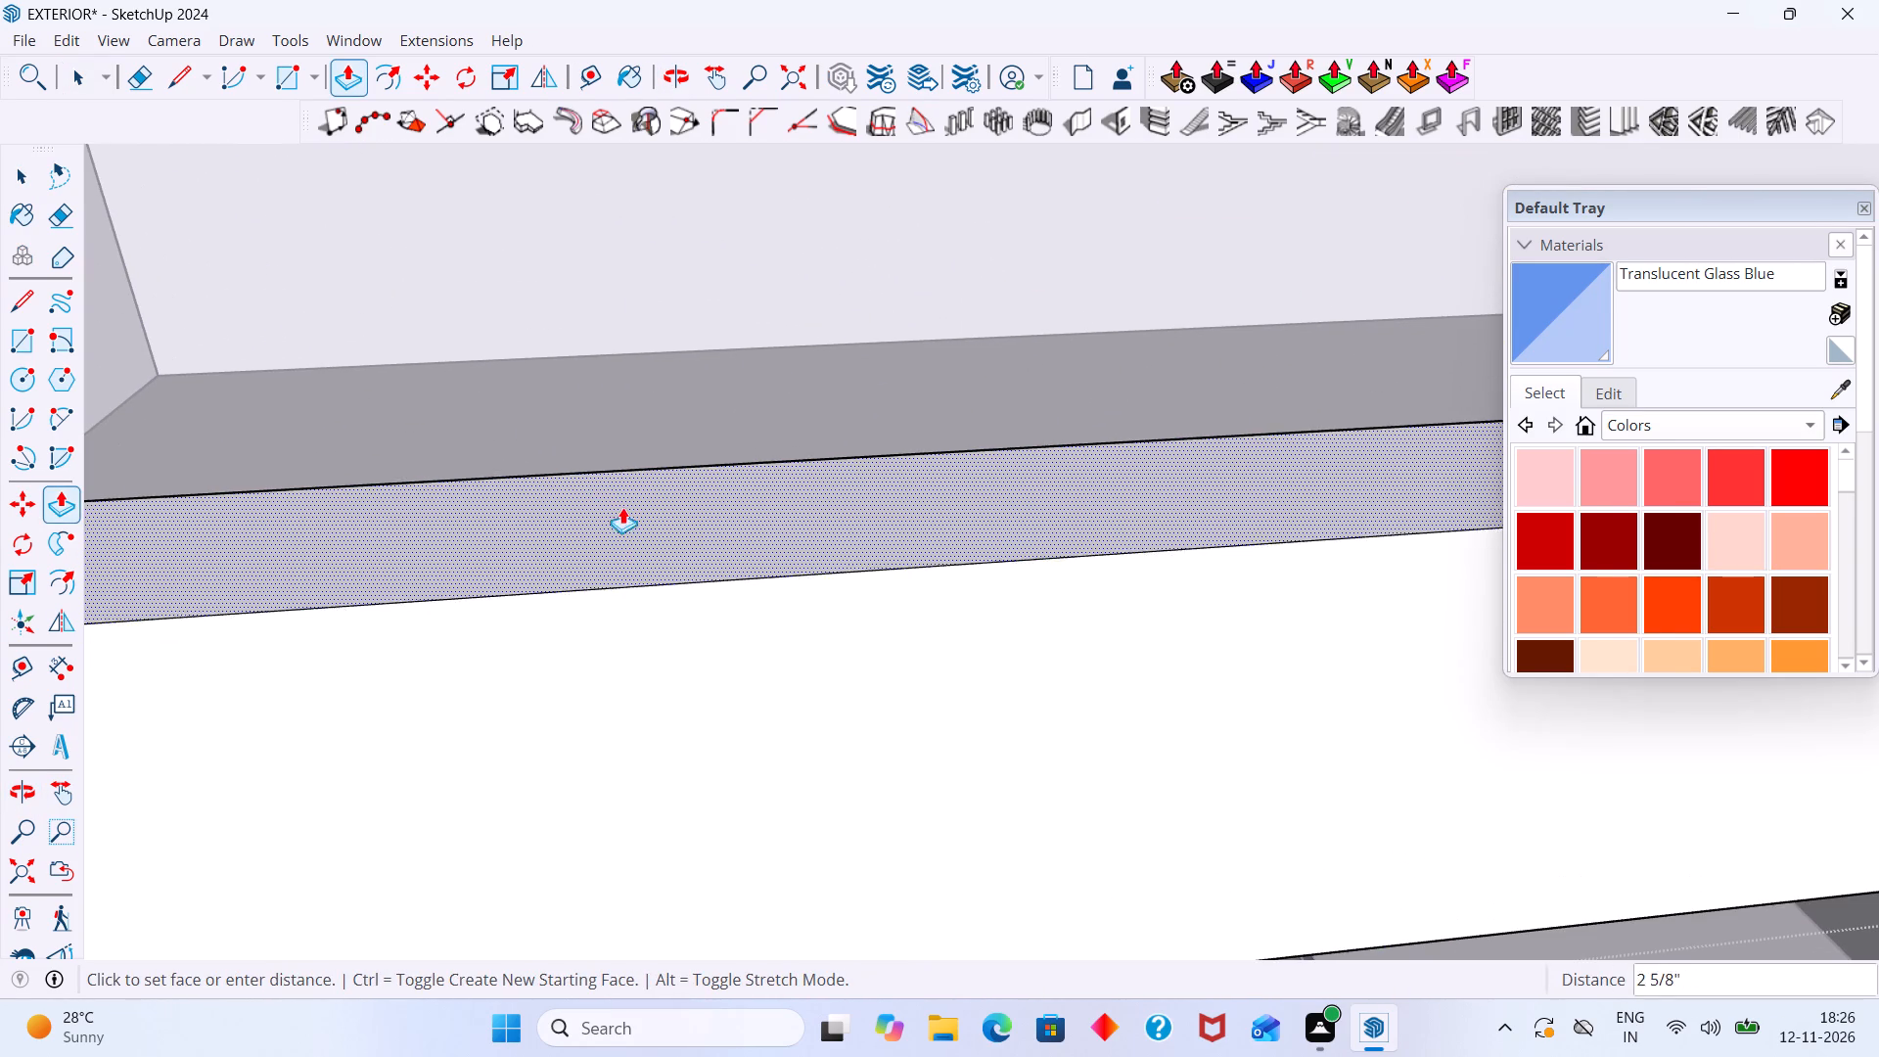
{"action": "scroll", "coordinate": [620, 489], "scroll_direction": "up", "scroll_amount": 1}
{"action": "scroll", "coordinate": [620, 489], "scroll_direction": "down", "scroll_amount": 15}
{"action": "scroll", "coordinate": [639, 438], "scroll_direction": "down", "scroll_amount": 6}
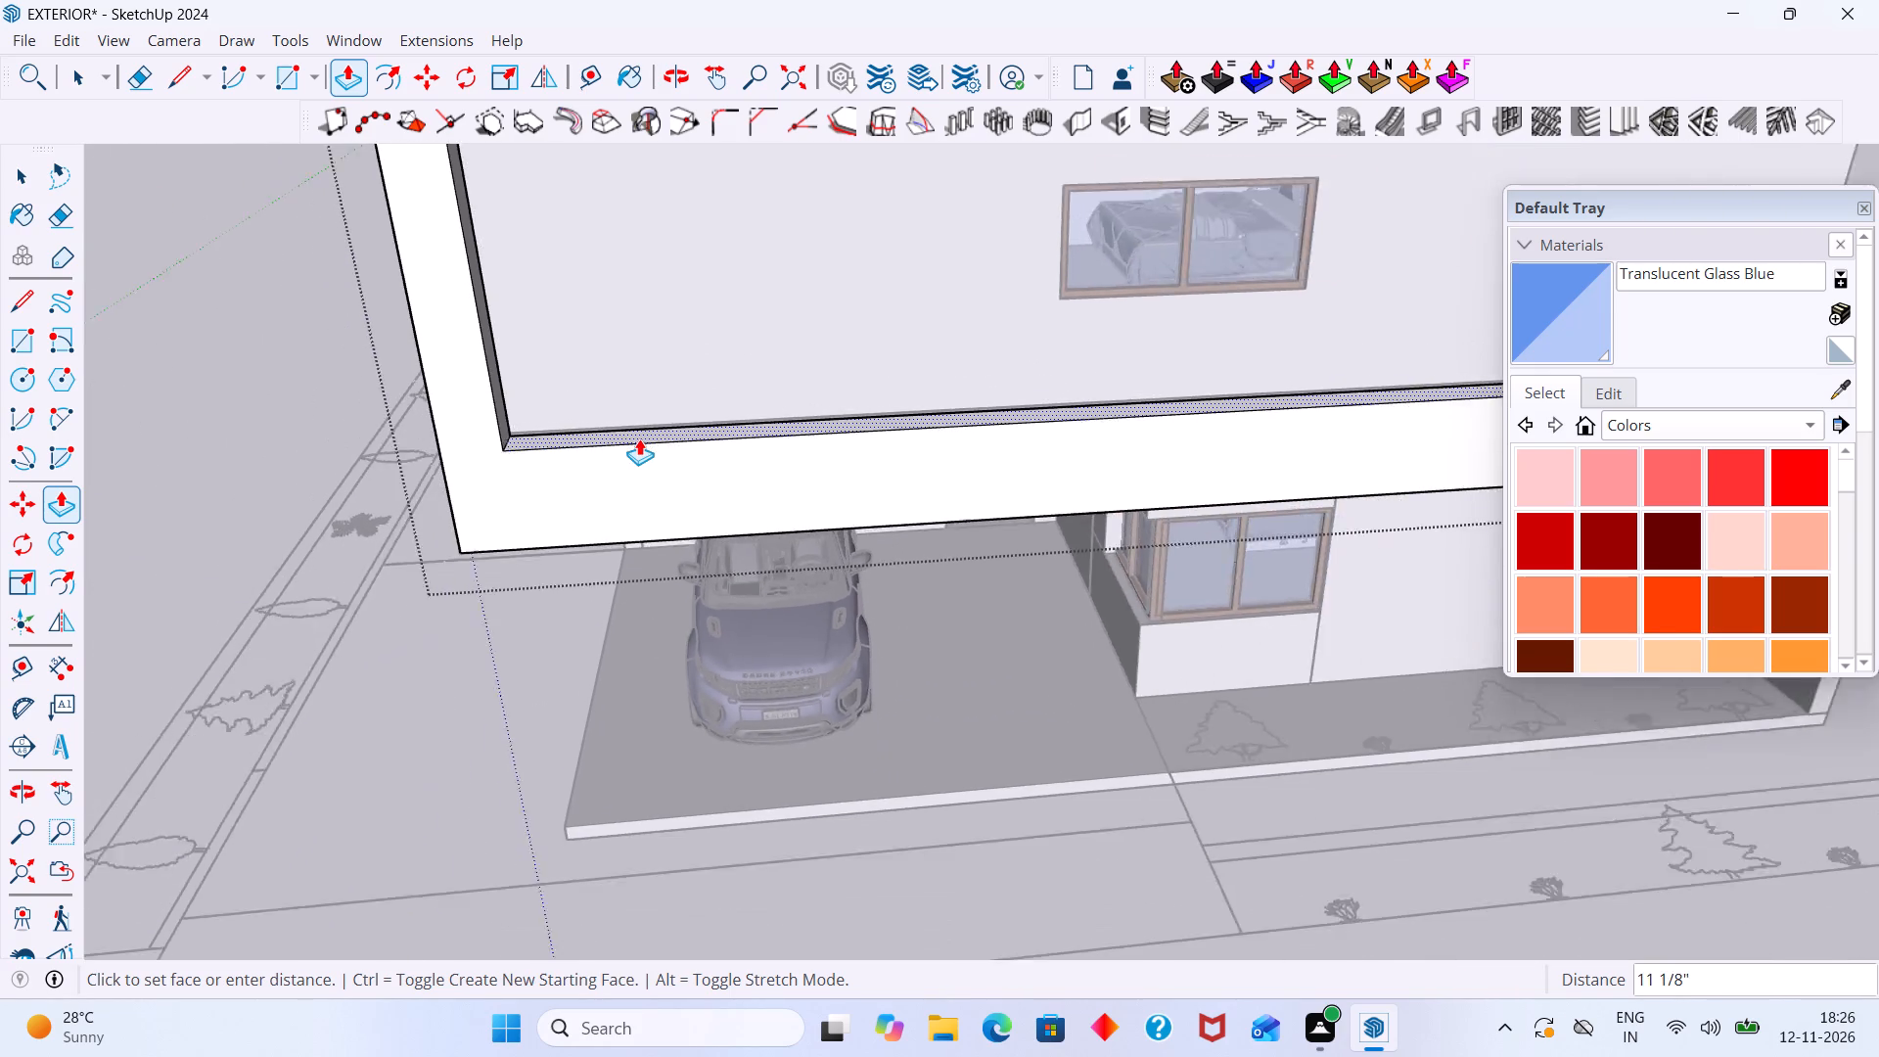
{"action": "scroll", "coordinate": [639, 438], "scroll_direction": "down", "scroll_amount": 7}
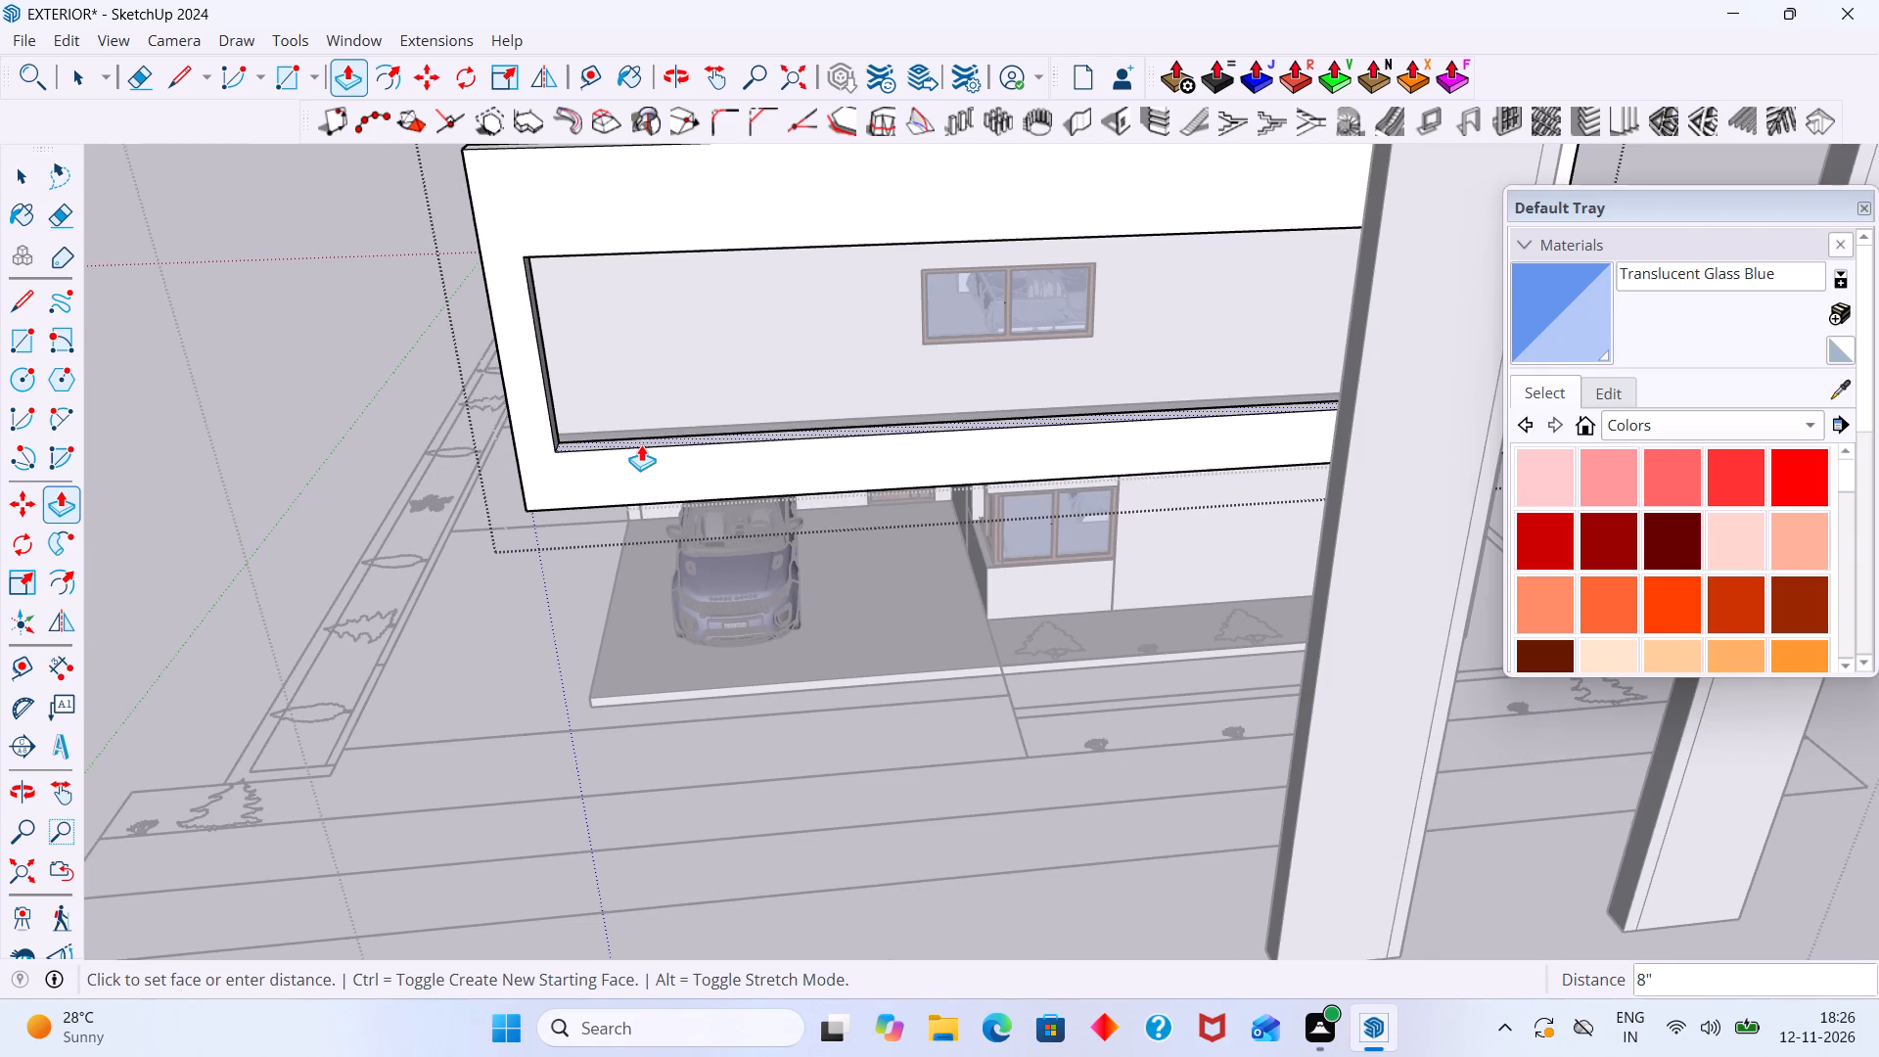
{"action": "left_click", "coordinate": [641, 444]}
{"action": "key", "text": "space"}
{"action": "left_click", "coordinate": [299, 467]}
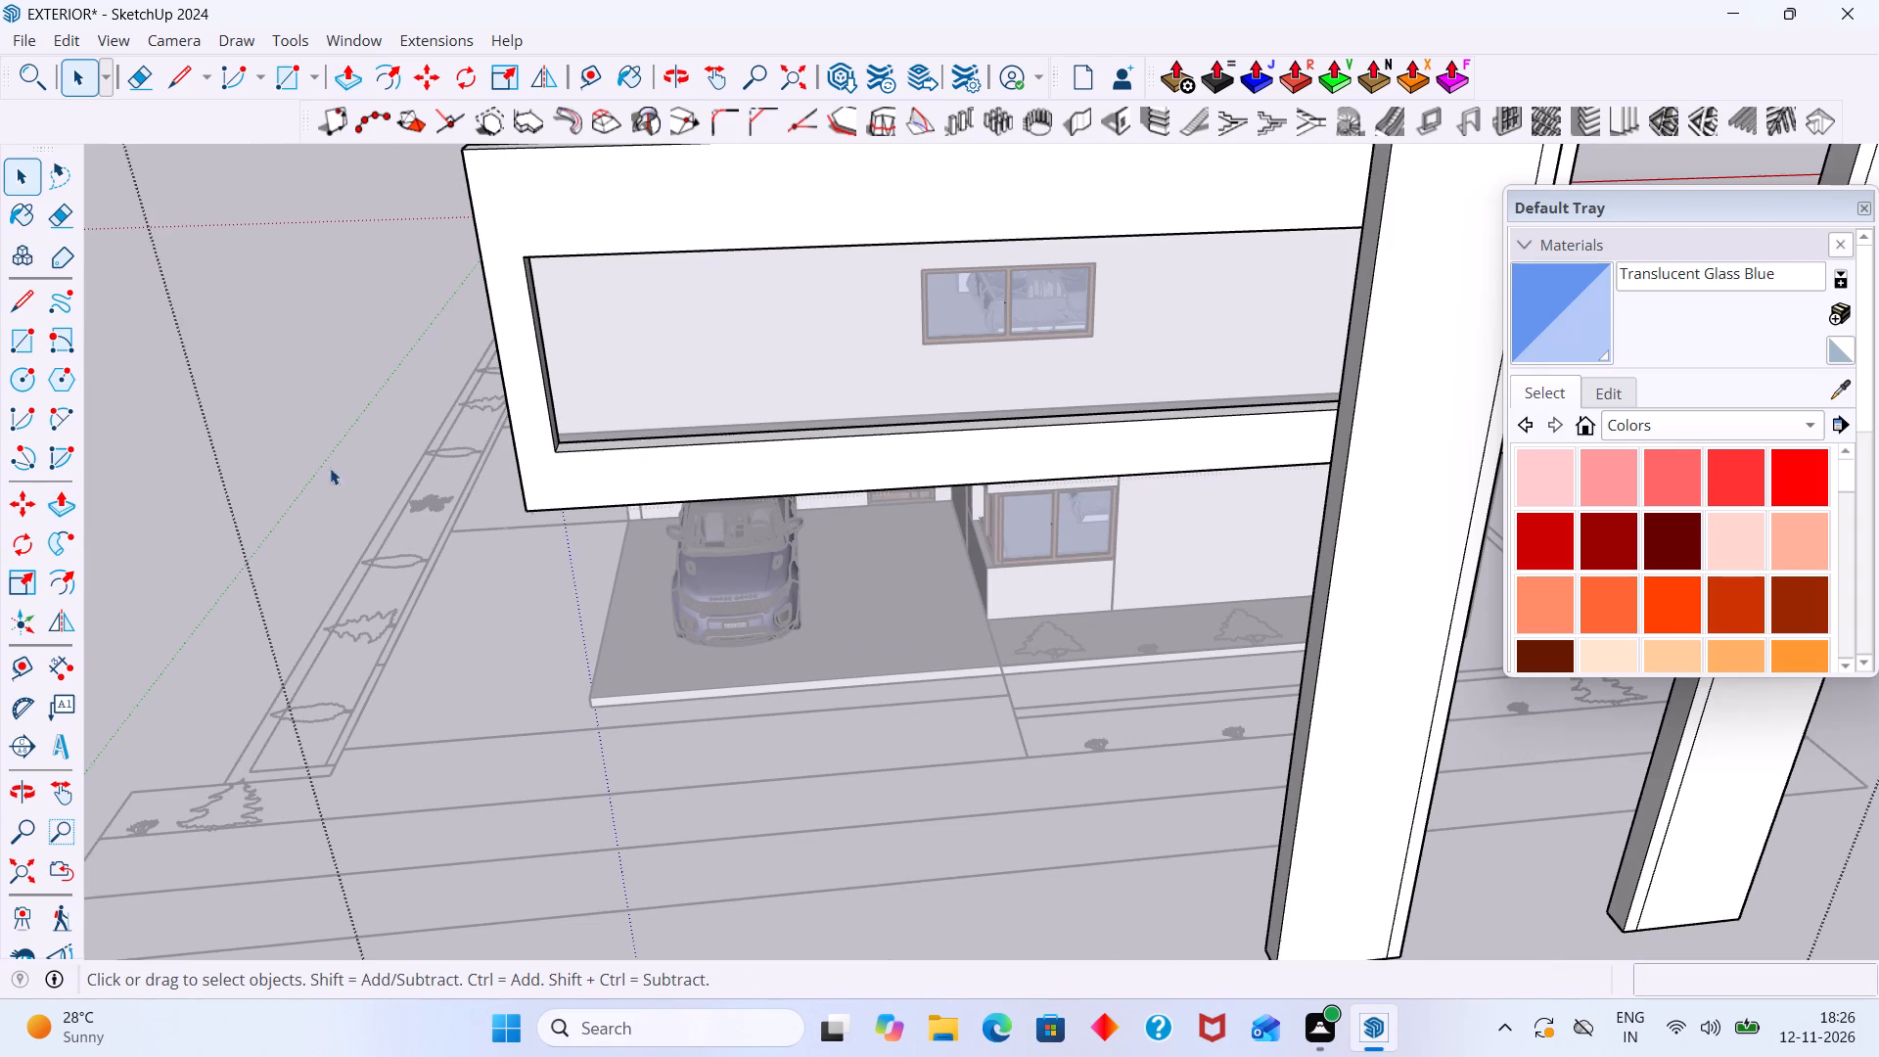
Examine the whole house model beside the reference facade image.
{"action": "scroll", "coordinate": [539, 483], "scroll_direction": "down", "scroll_amount": 20}
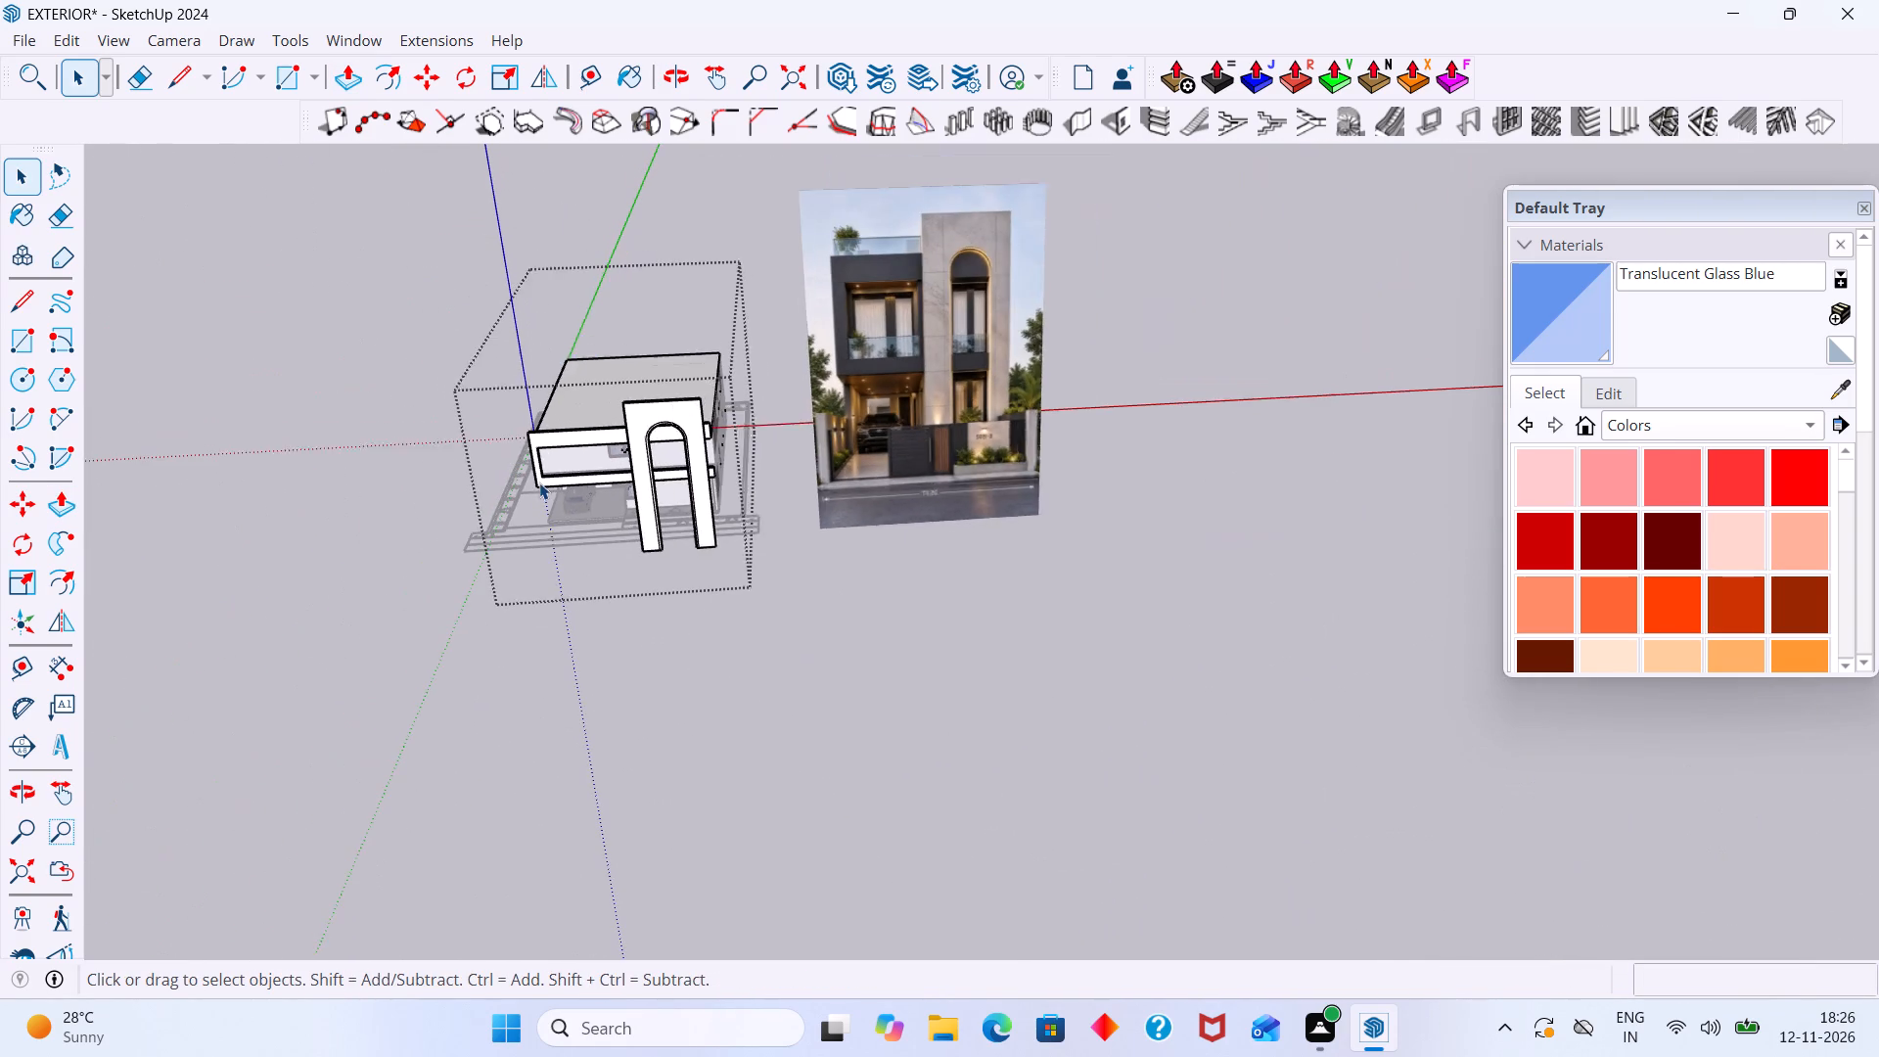
{"action": "scroll", "coordinate": [539, 483], "scroll_direction": "down", "scroll_amount": 1}
{"action": "middle_click_drag", "start_coordinate": [841, 529], "coordinate": [1102, 580]}
{"action": "scroll", "coordinate": [829, 656], "scroll_direction": "down", "scroll_amount": 2}
{"action": "middle_click_drag", "start_coordinate": [880, 669], "coordinate": [1093, 661]}
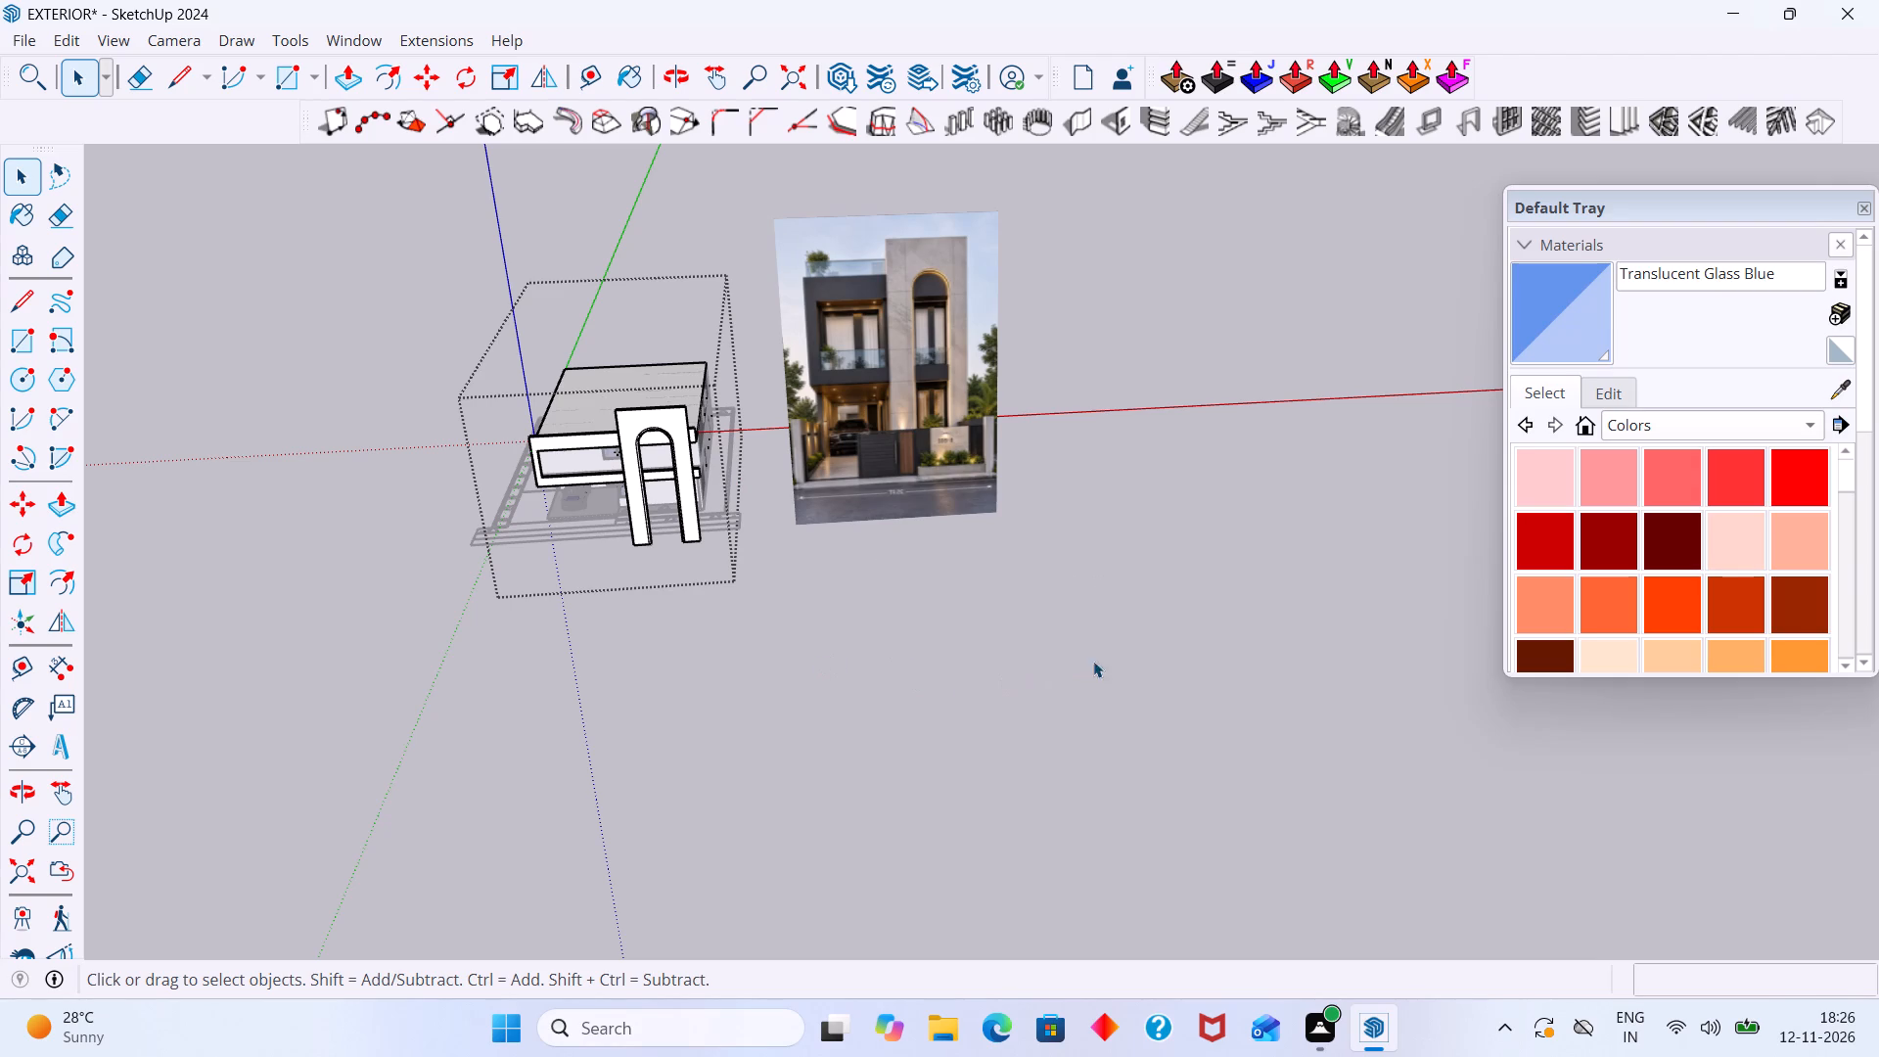
{"action": "middle_click_drag", "start_coordinate": [1093, 661], "coordinate": [1279, 626]}
{"action": "scroll", "coordinate": [792, 551], "scroll_direction": "up", "scroll_amount": 14}
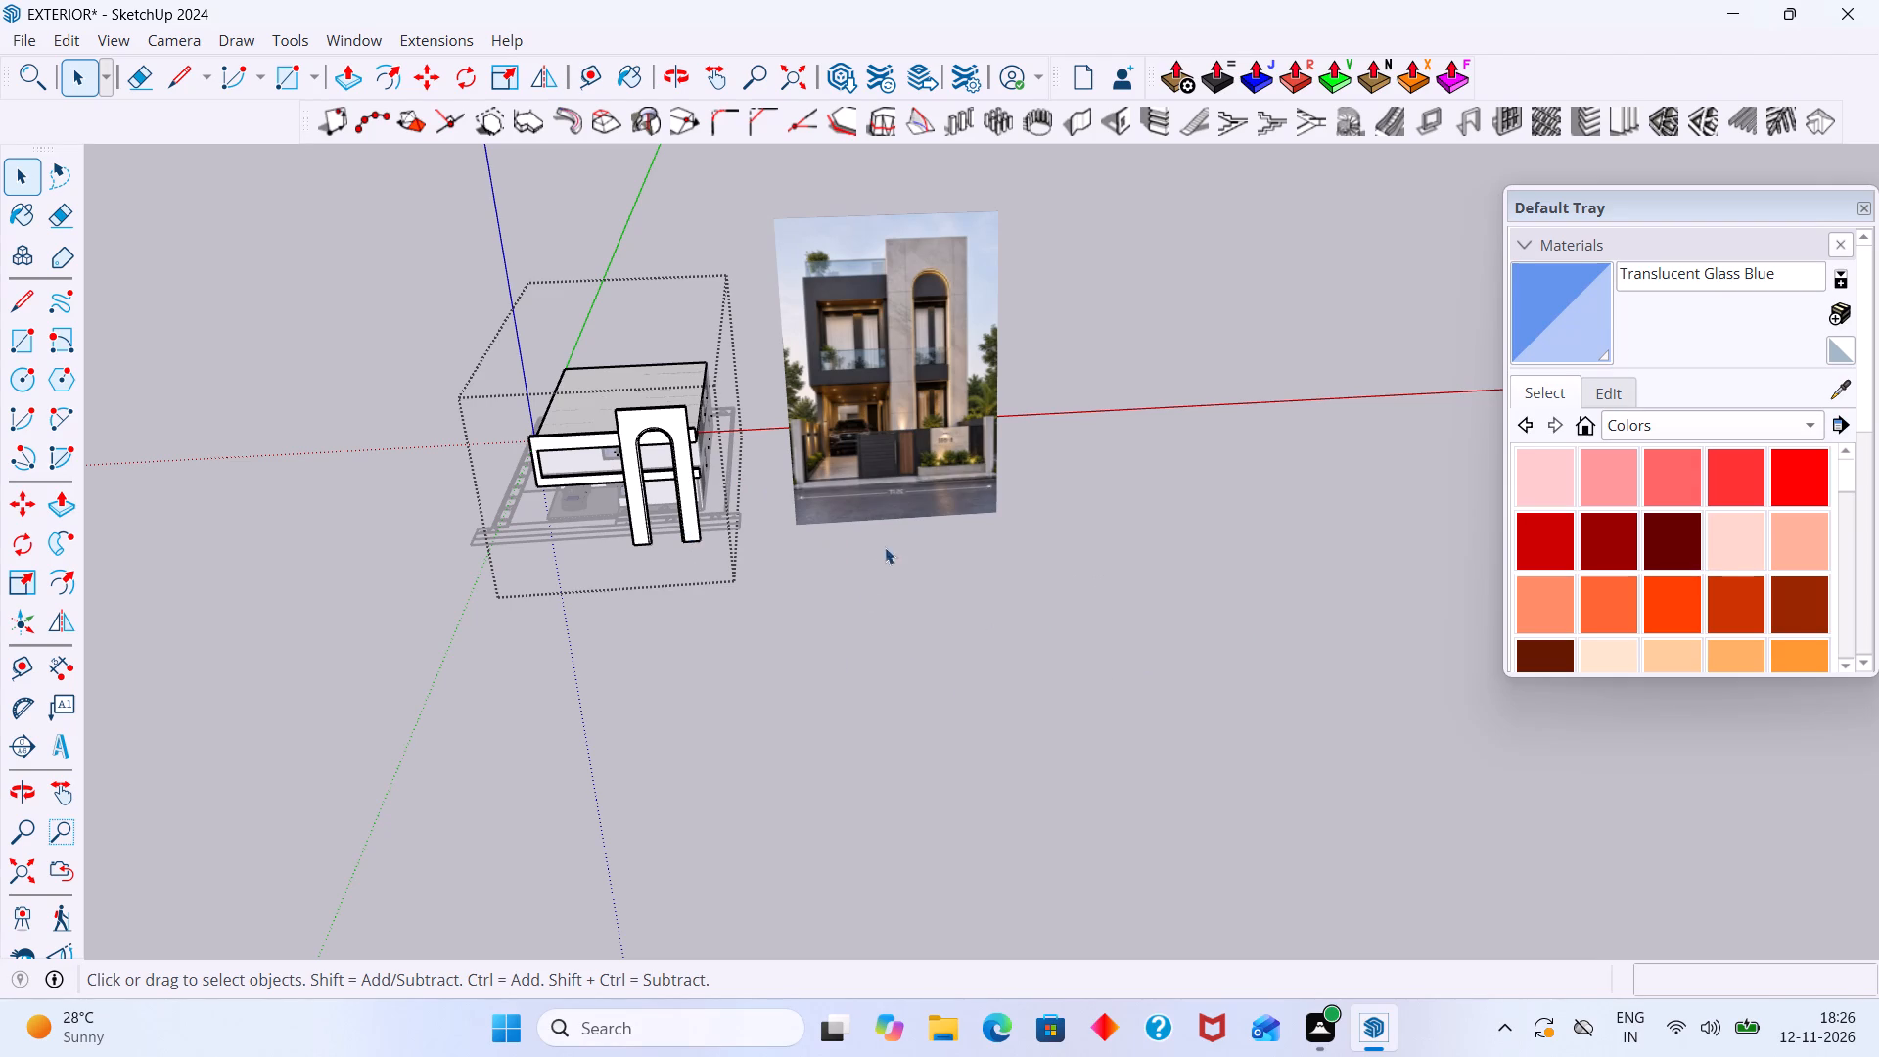
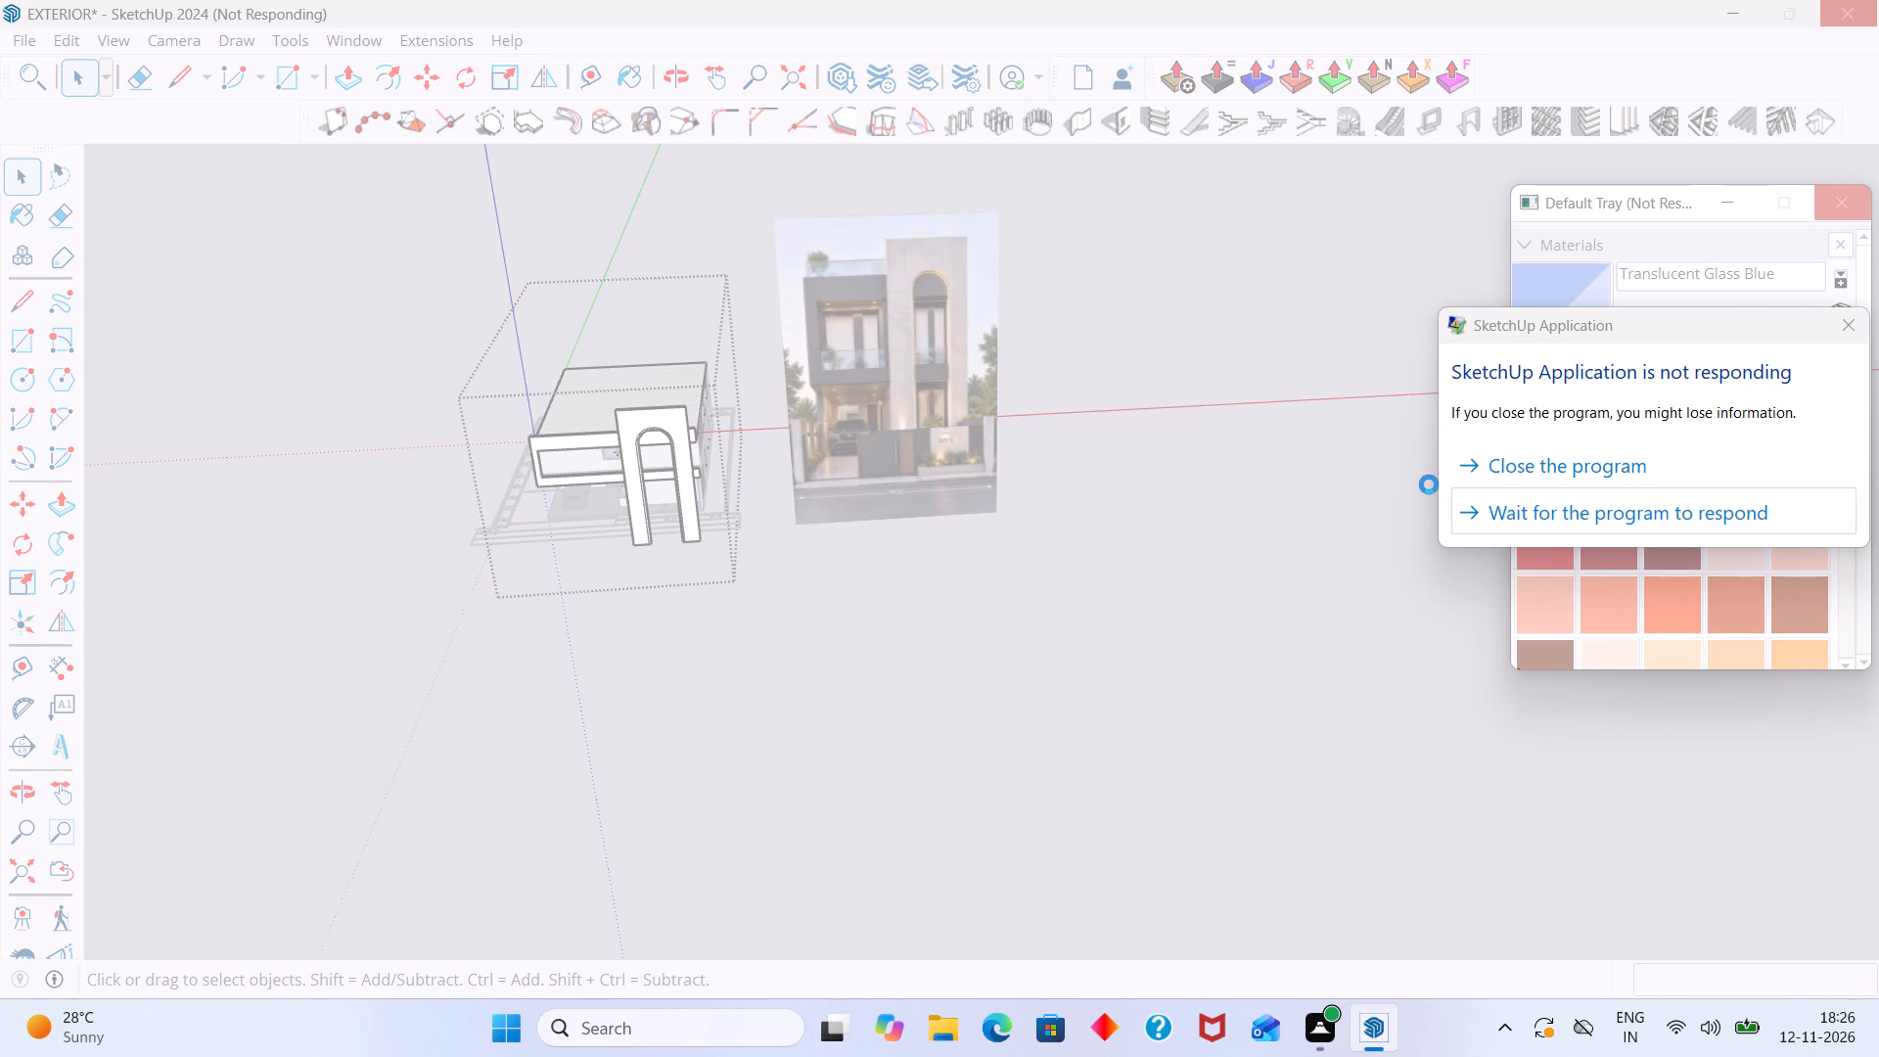
Force the unresponsive SketchUp program to close.
{"action": "left_click", "coordinate": [1584, 473]}
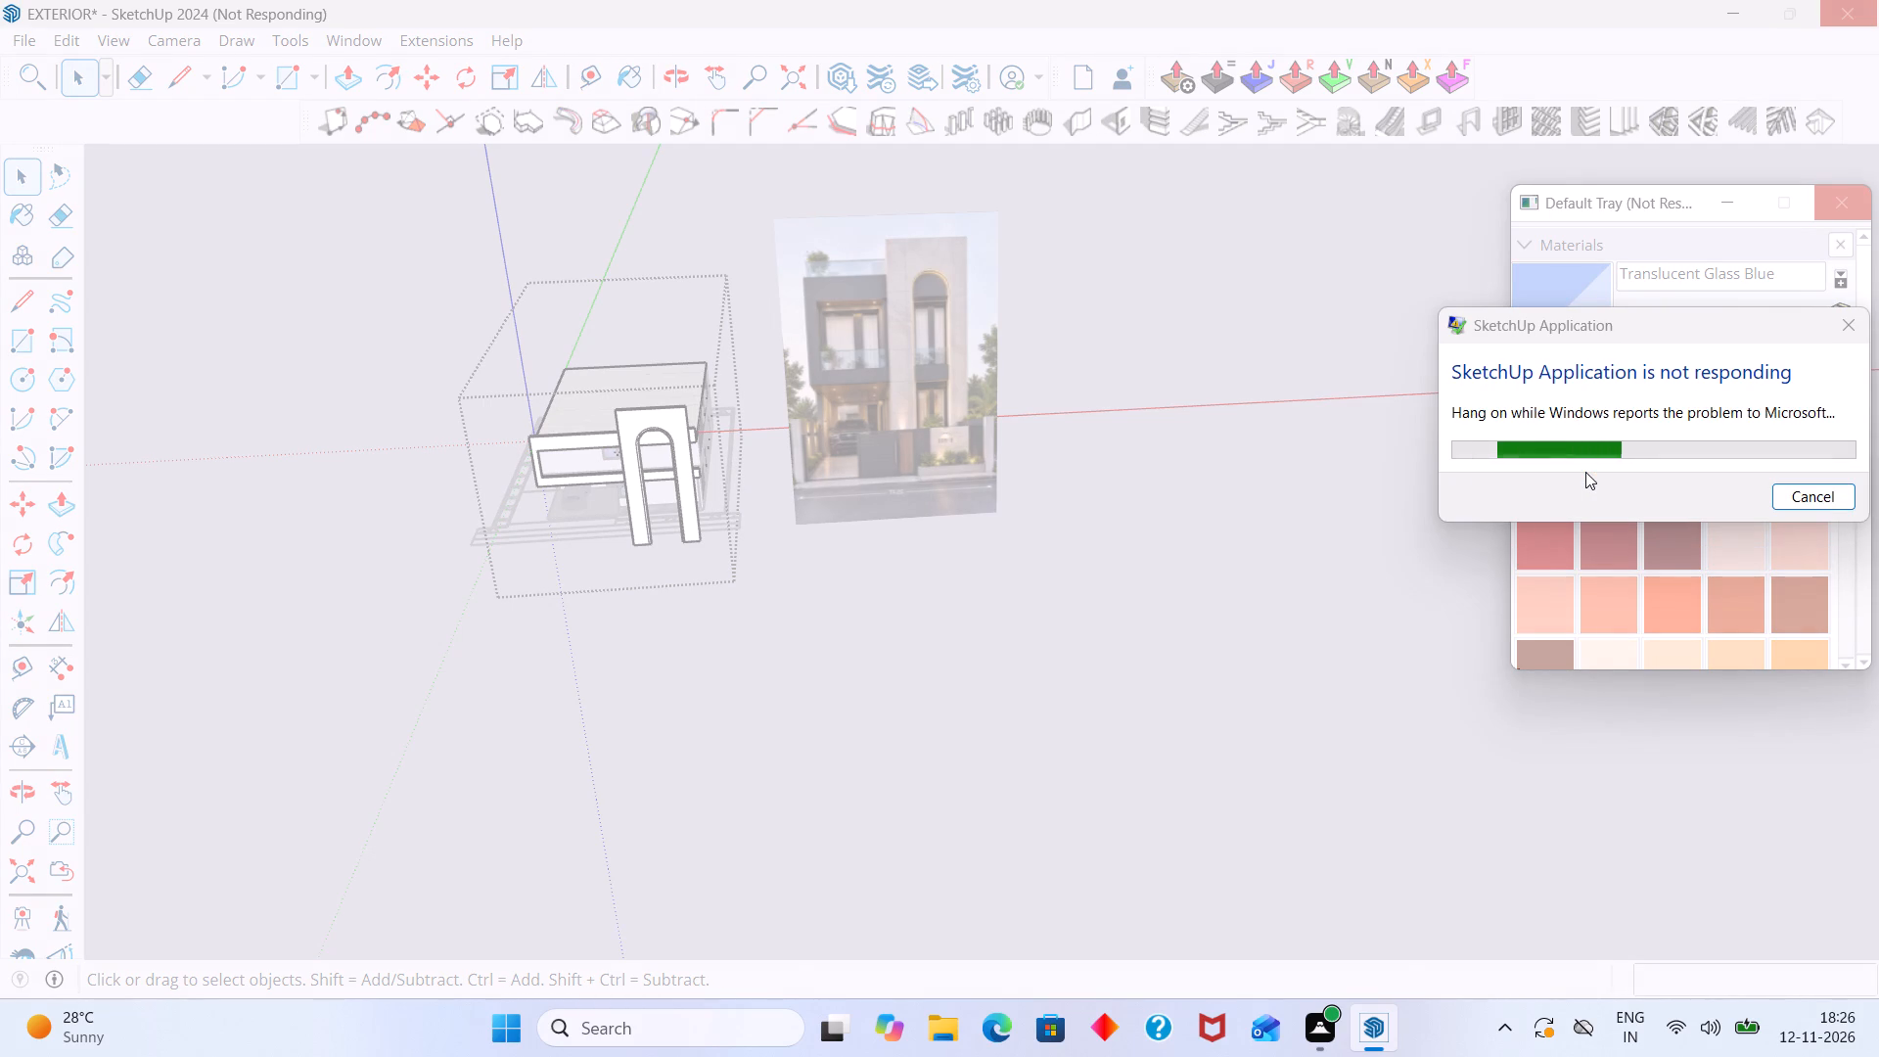
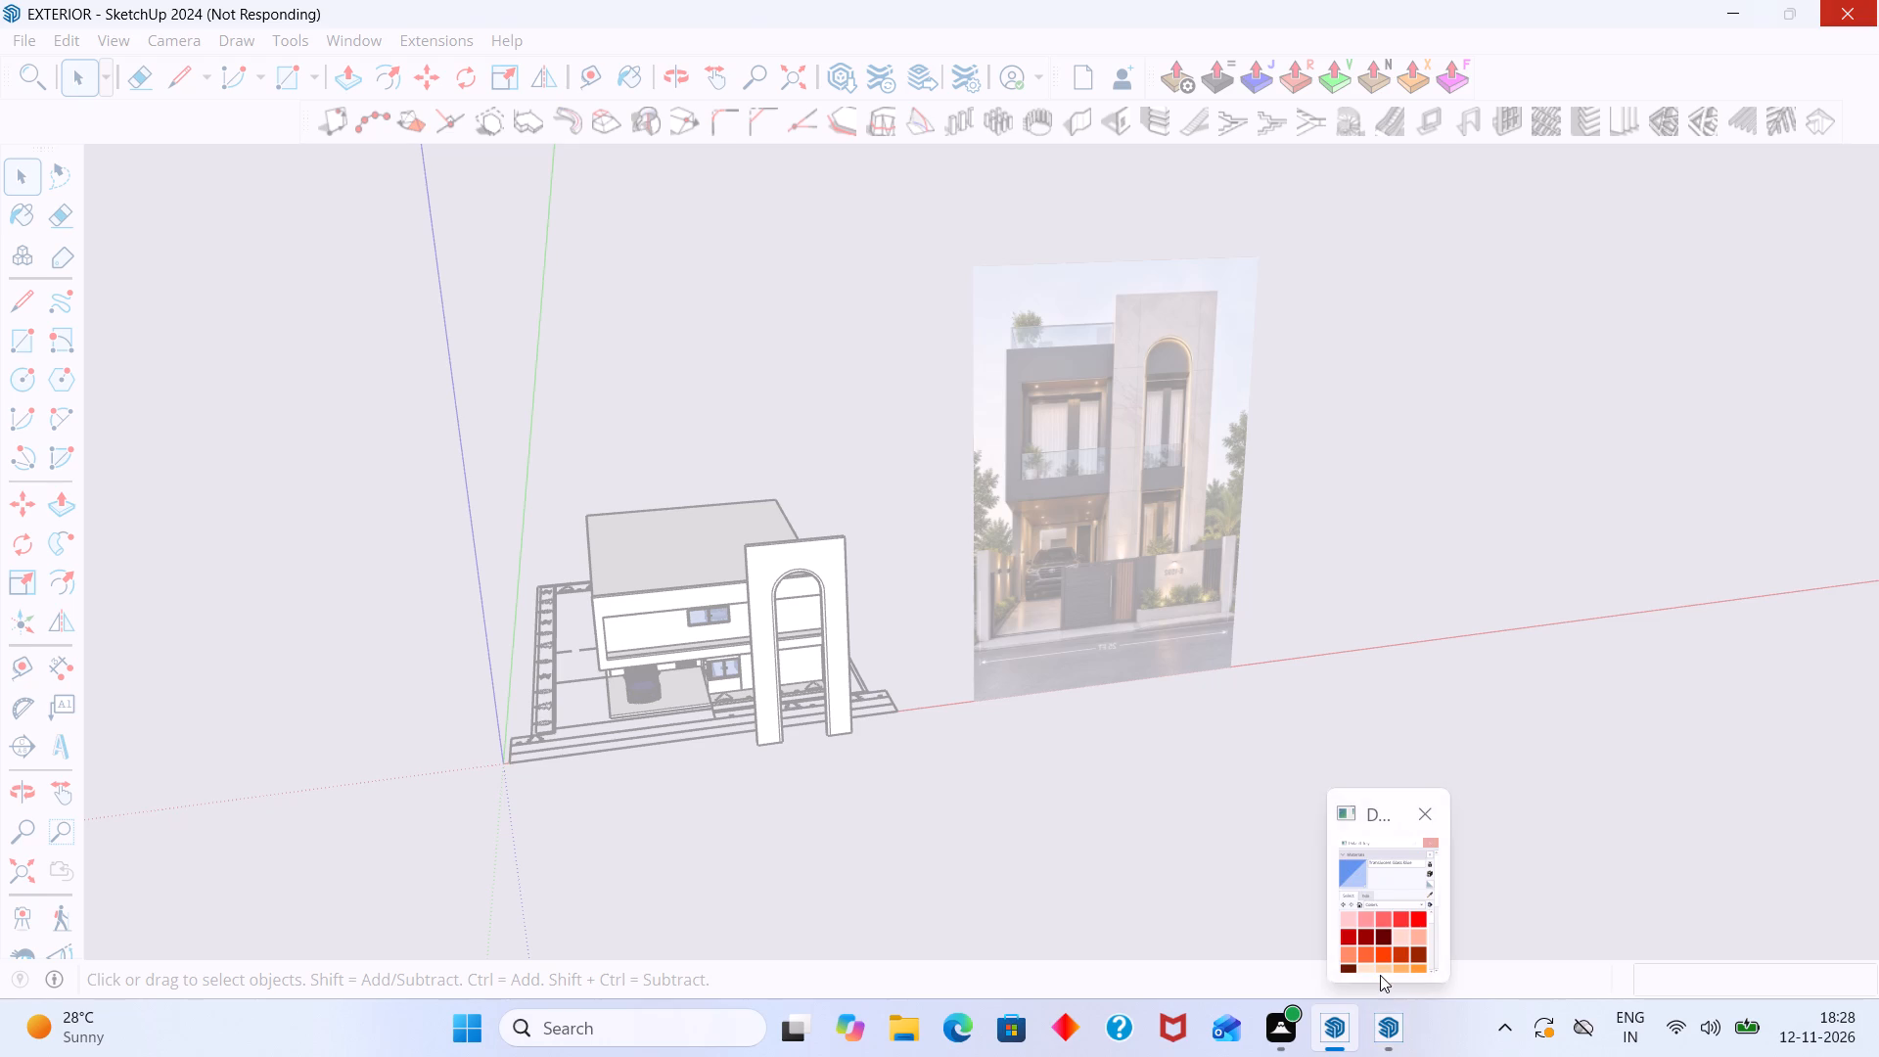
Bring the unresponsive program's separate Default Tray window to the front.
{"action": "left_click", "coordinate": [1380, 975]}
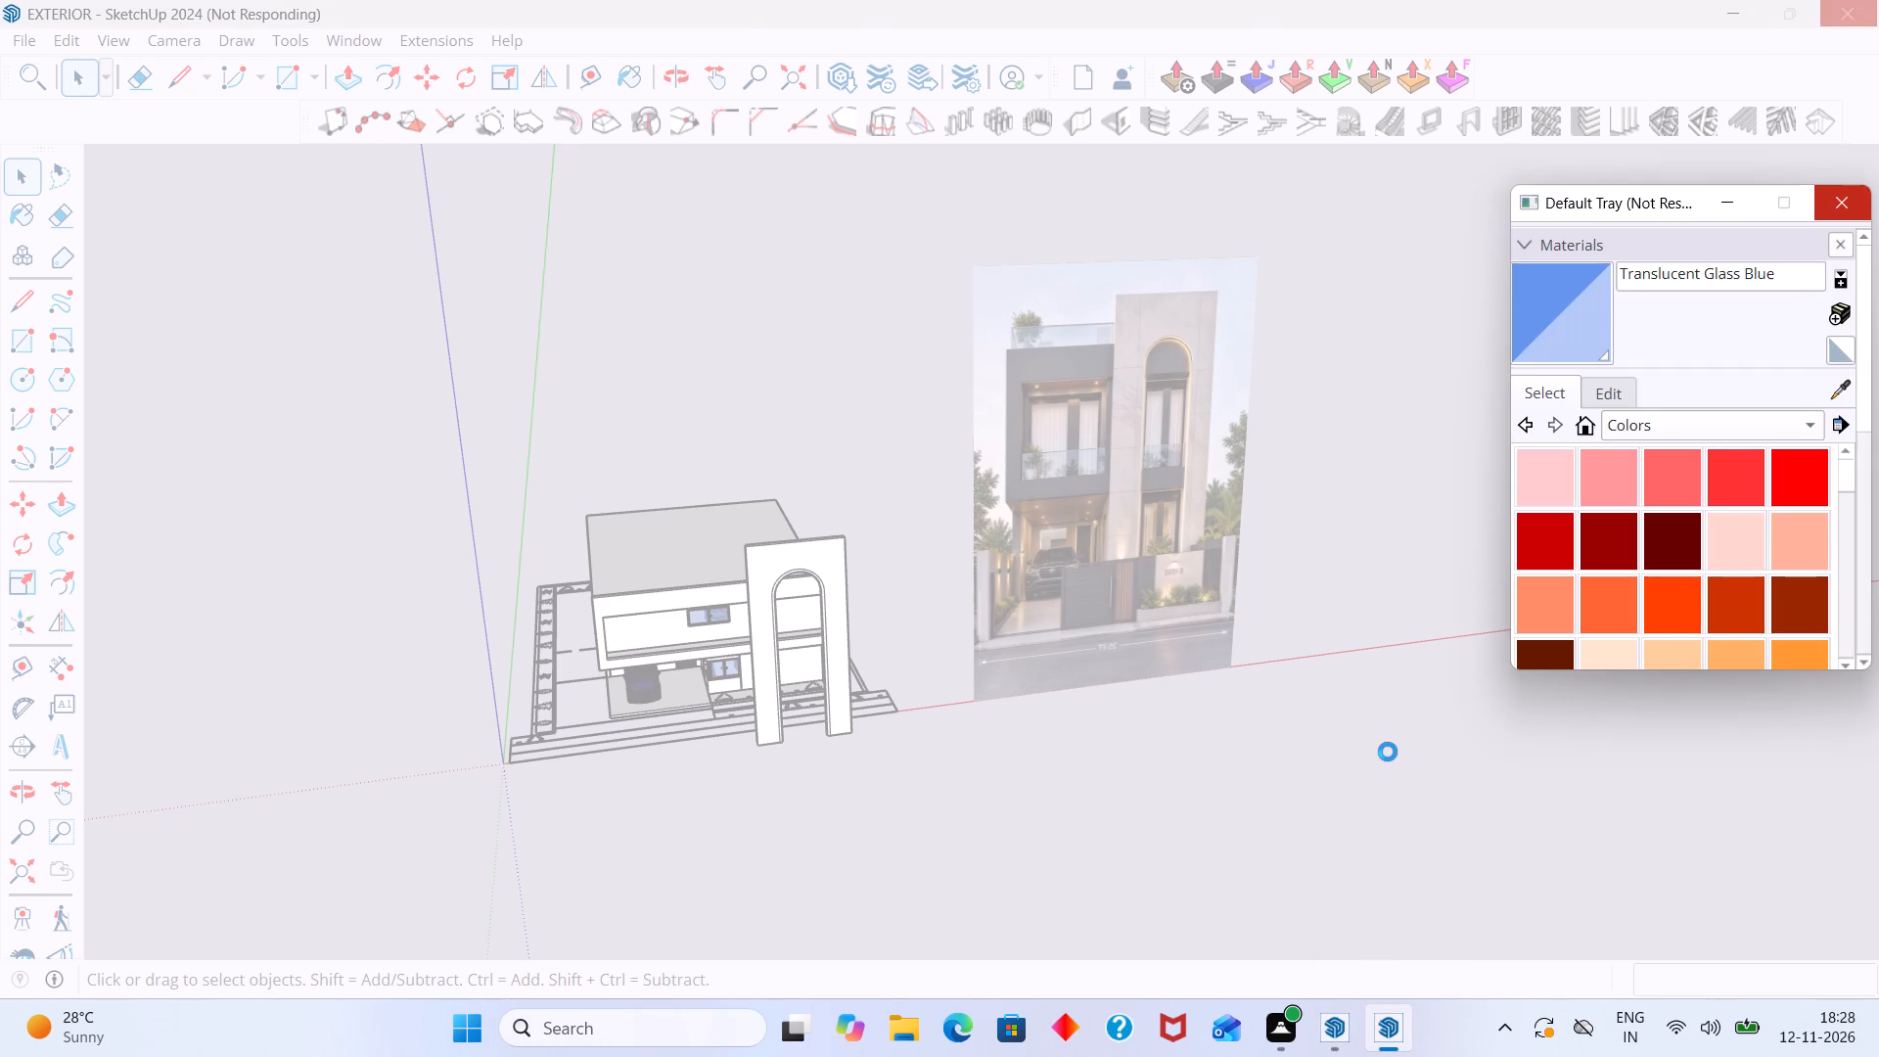
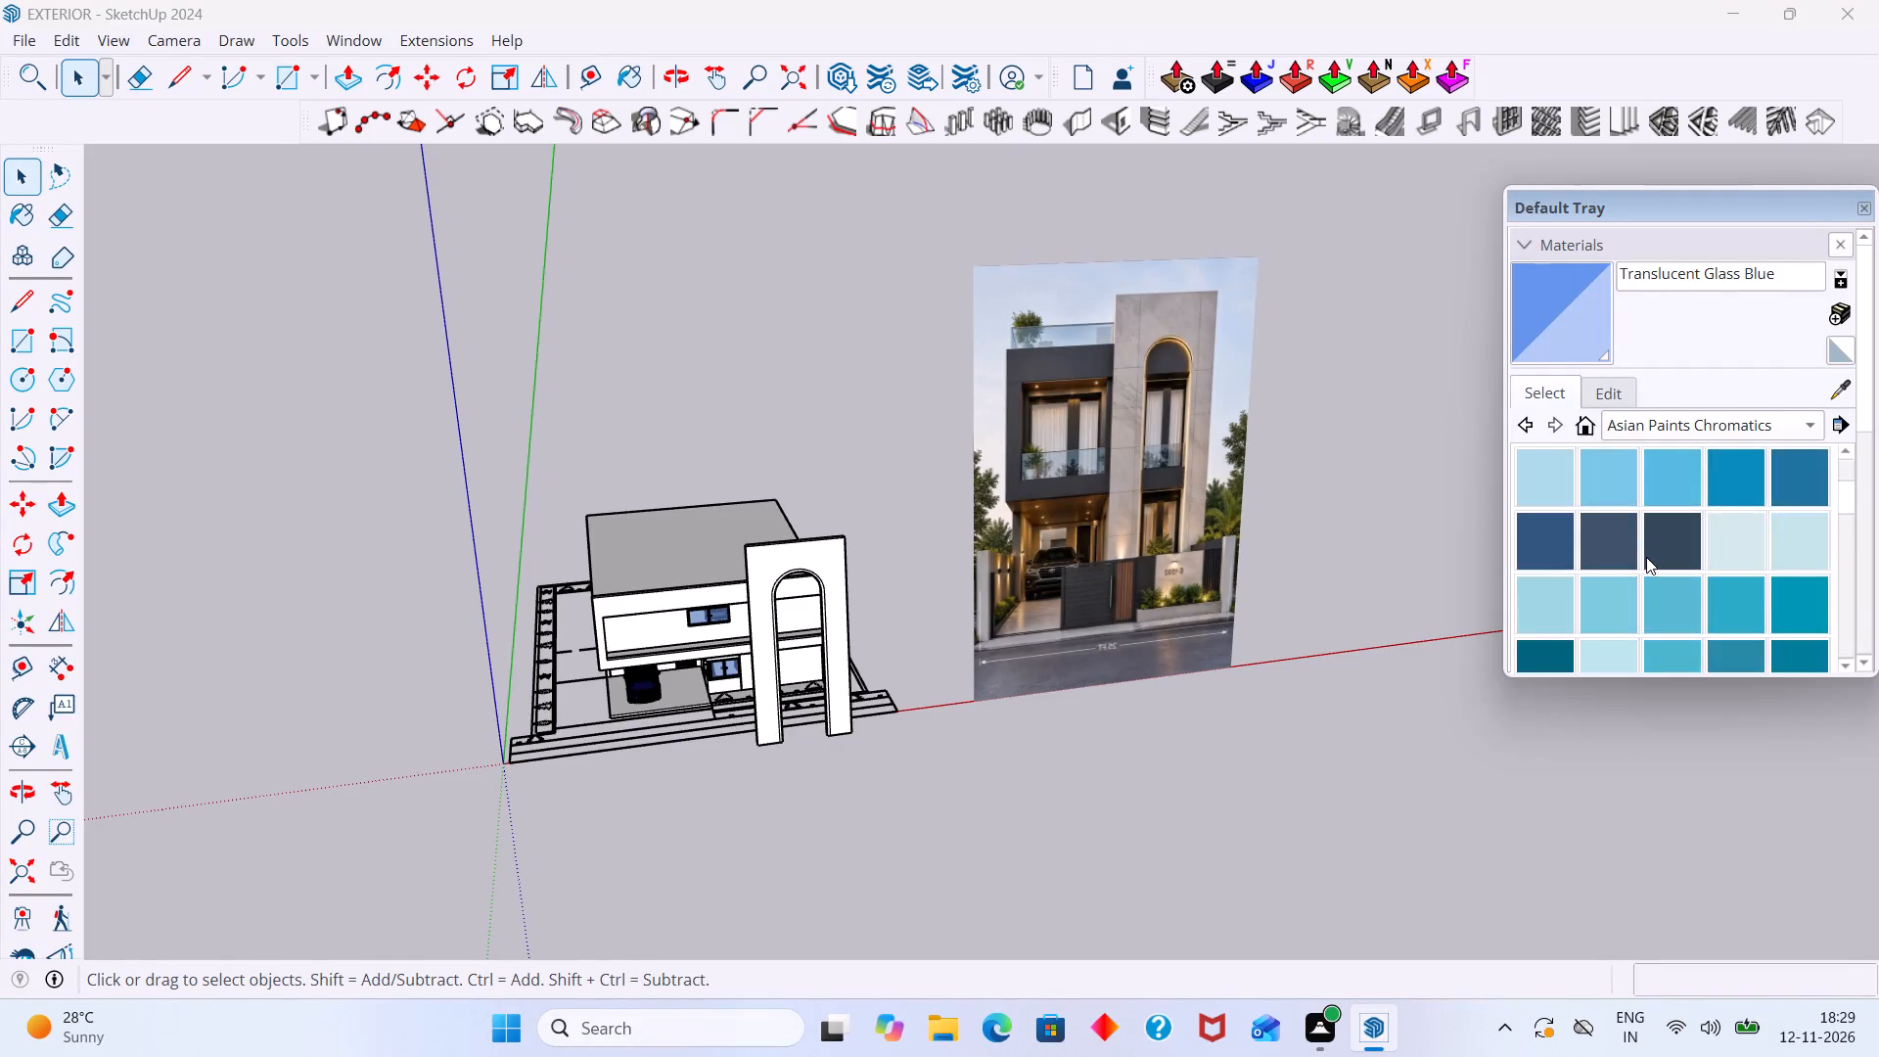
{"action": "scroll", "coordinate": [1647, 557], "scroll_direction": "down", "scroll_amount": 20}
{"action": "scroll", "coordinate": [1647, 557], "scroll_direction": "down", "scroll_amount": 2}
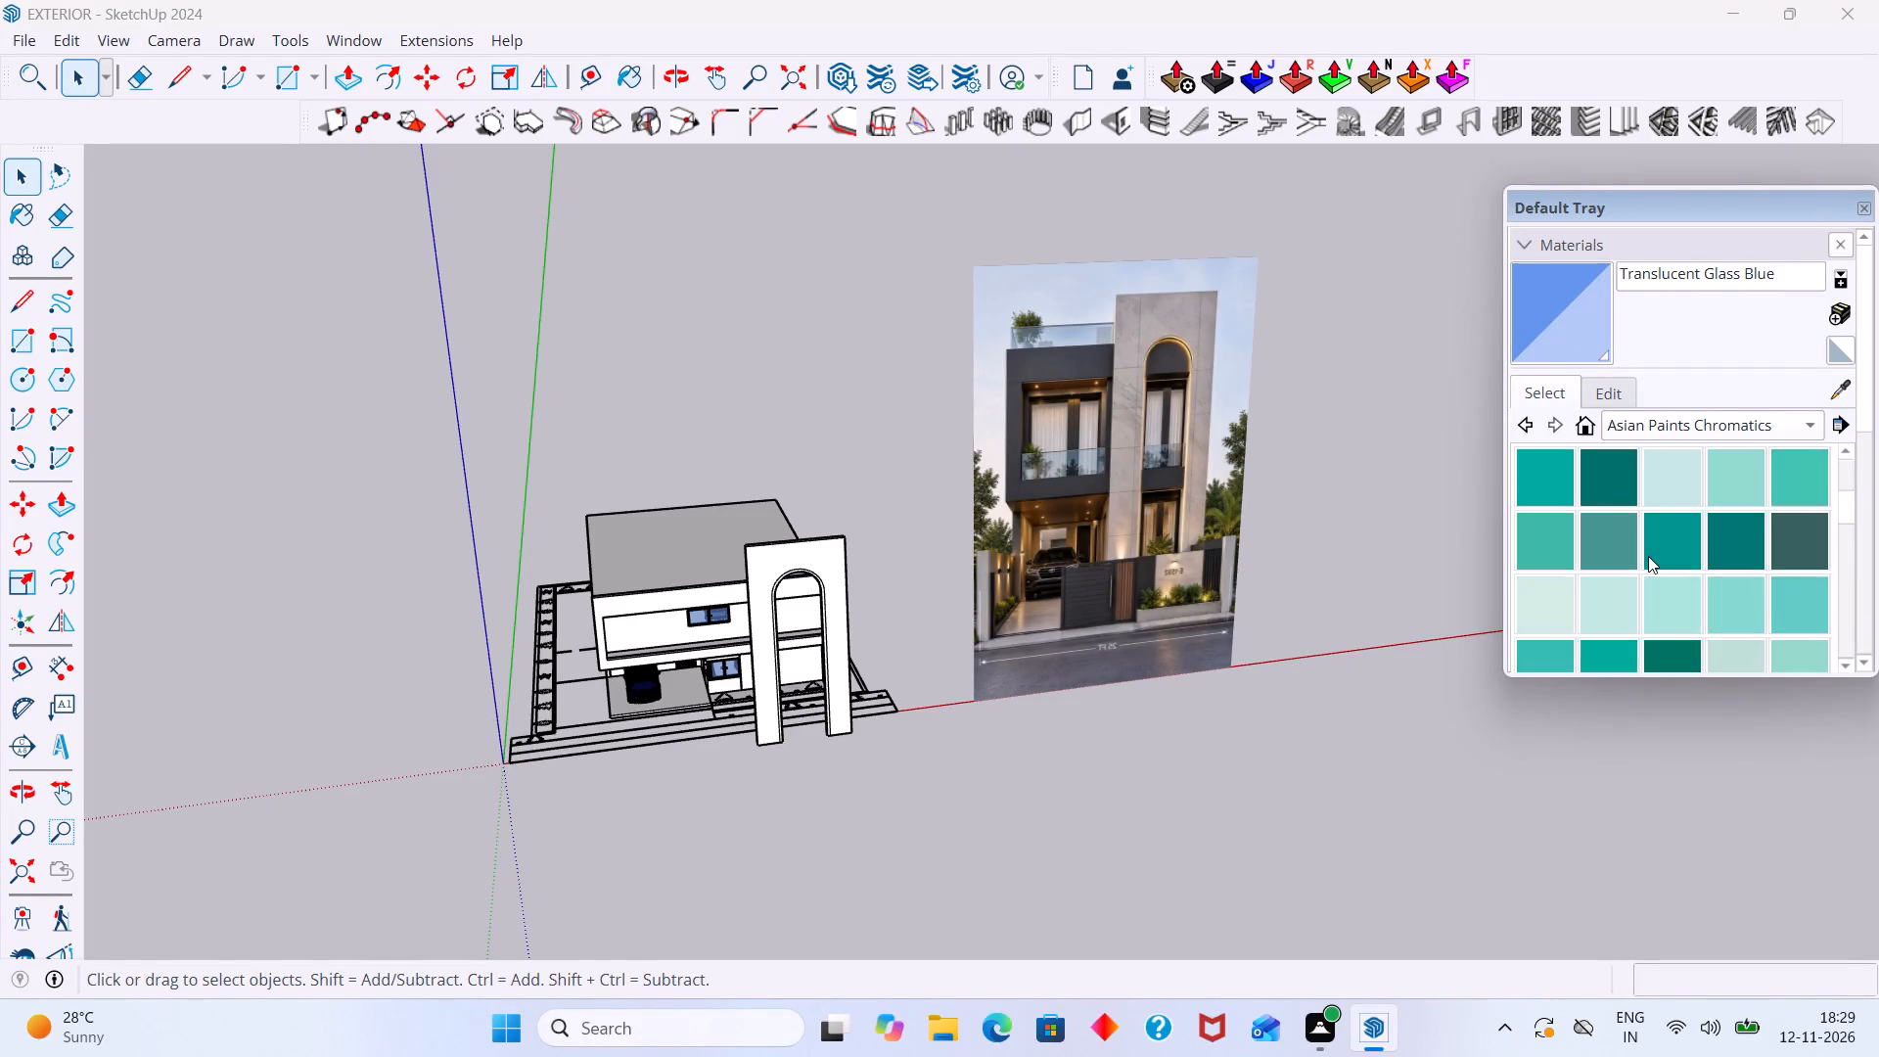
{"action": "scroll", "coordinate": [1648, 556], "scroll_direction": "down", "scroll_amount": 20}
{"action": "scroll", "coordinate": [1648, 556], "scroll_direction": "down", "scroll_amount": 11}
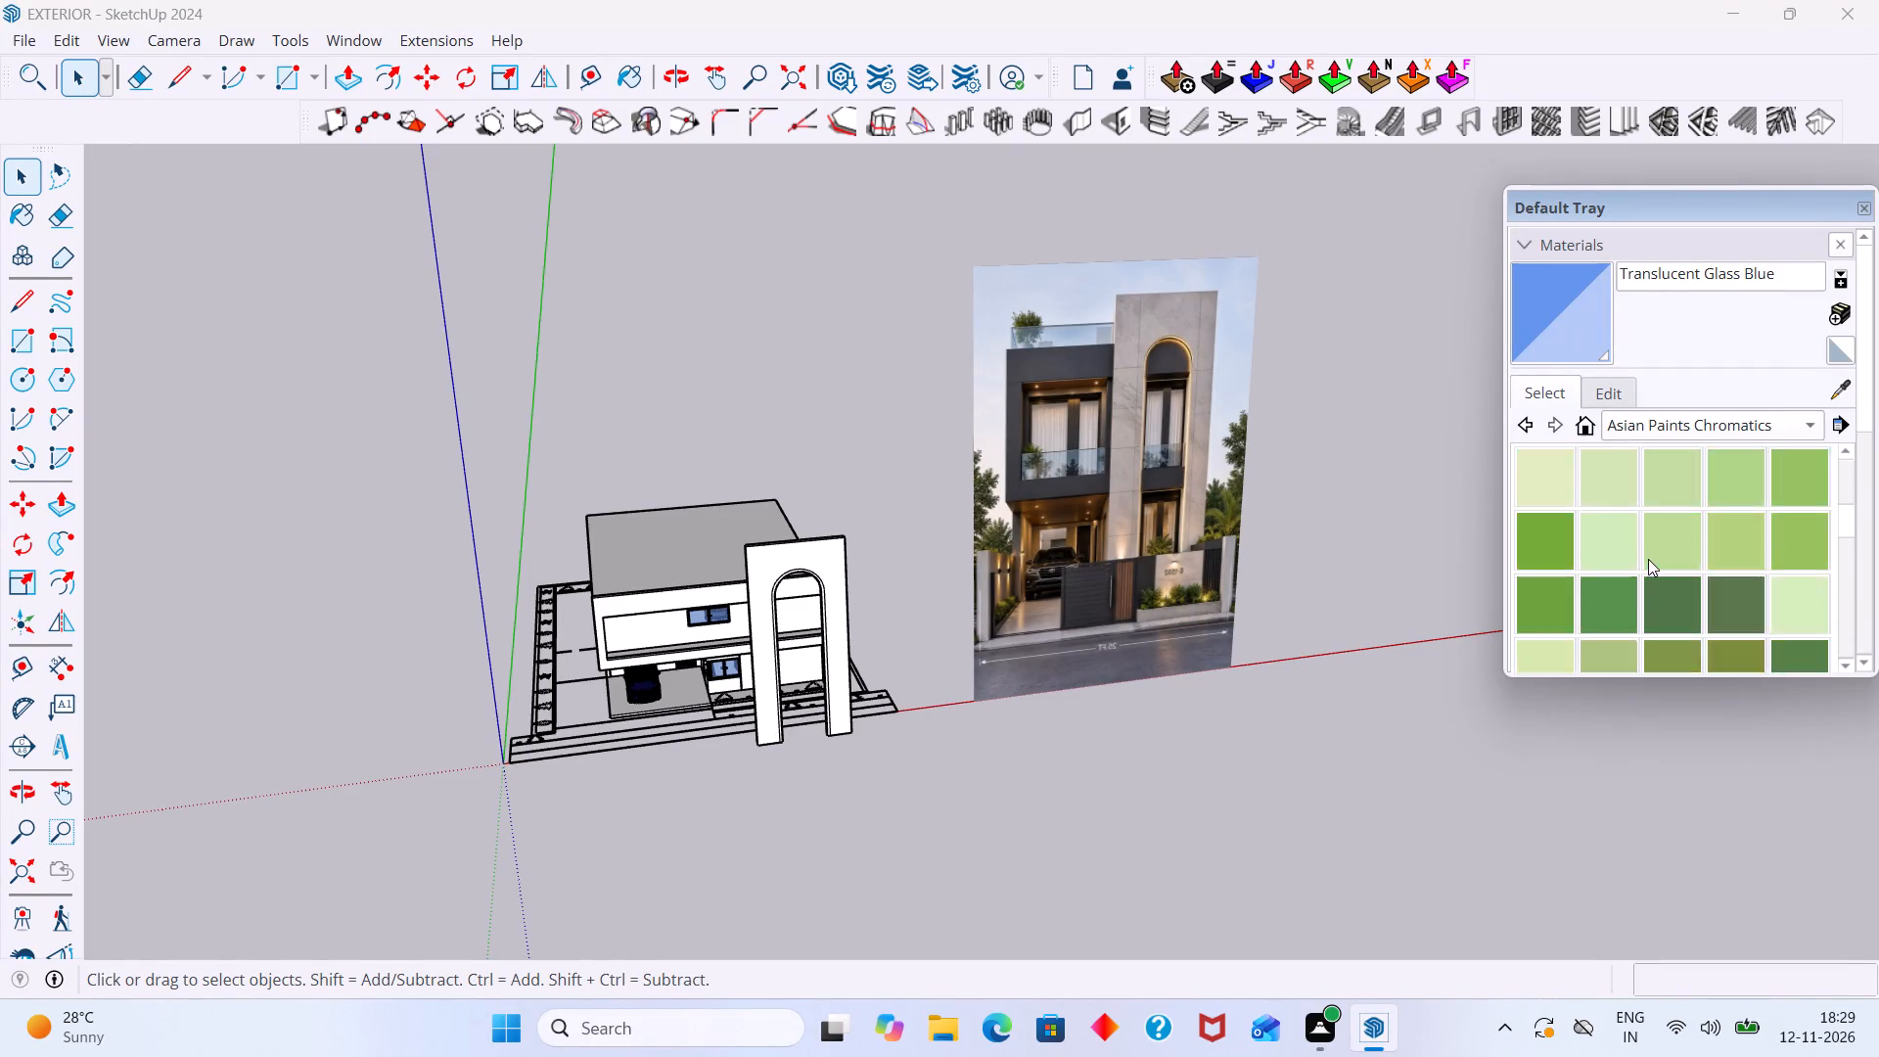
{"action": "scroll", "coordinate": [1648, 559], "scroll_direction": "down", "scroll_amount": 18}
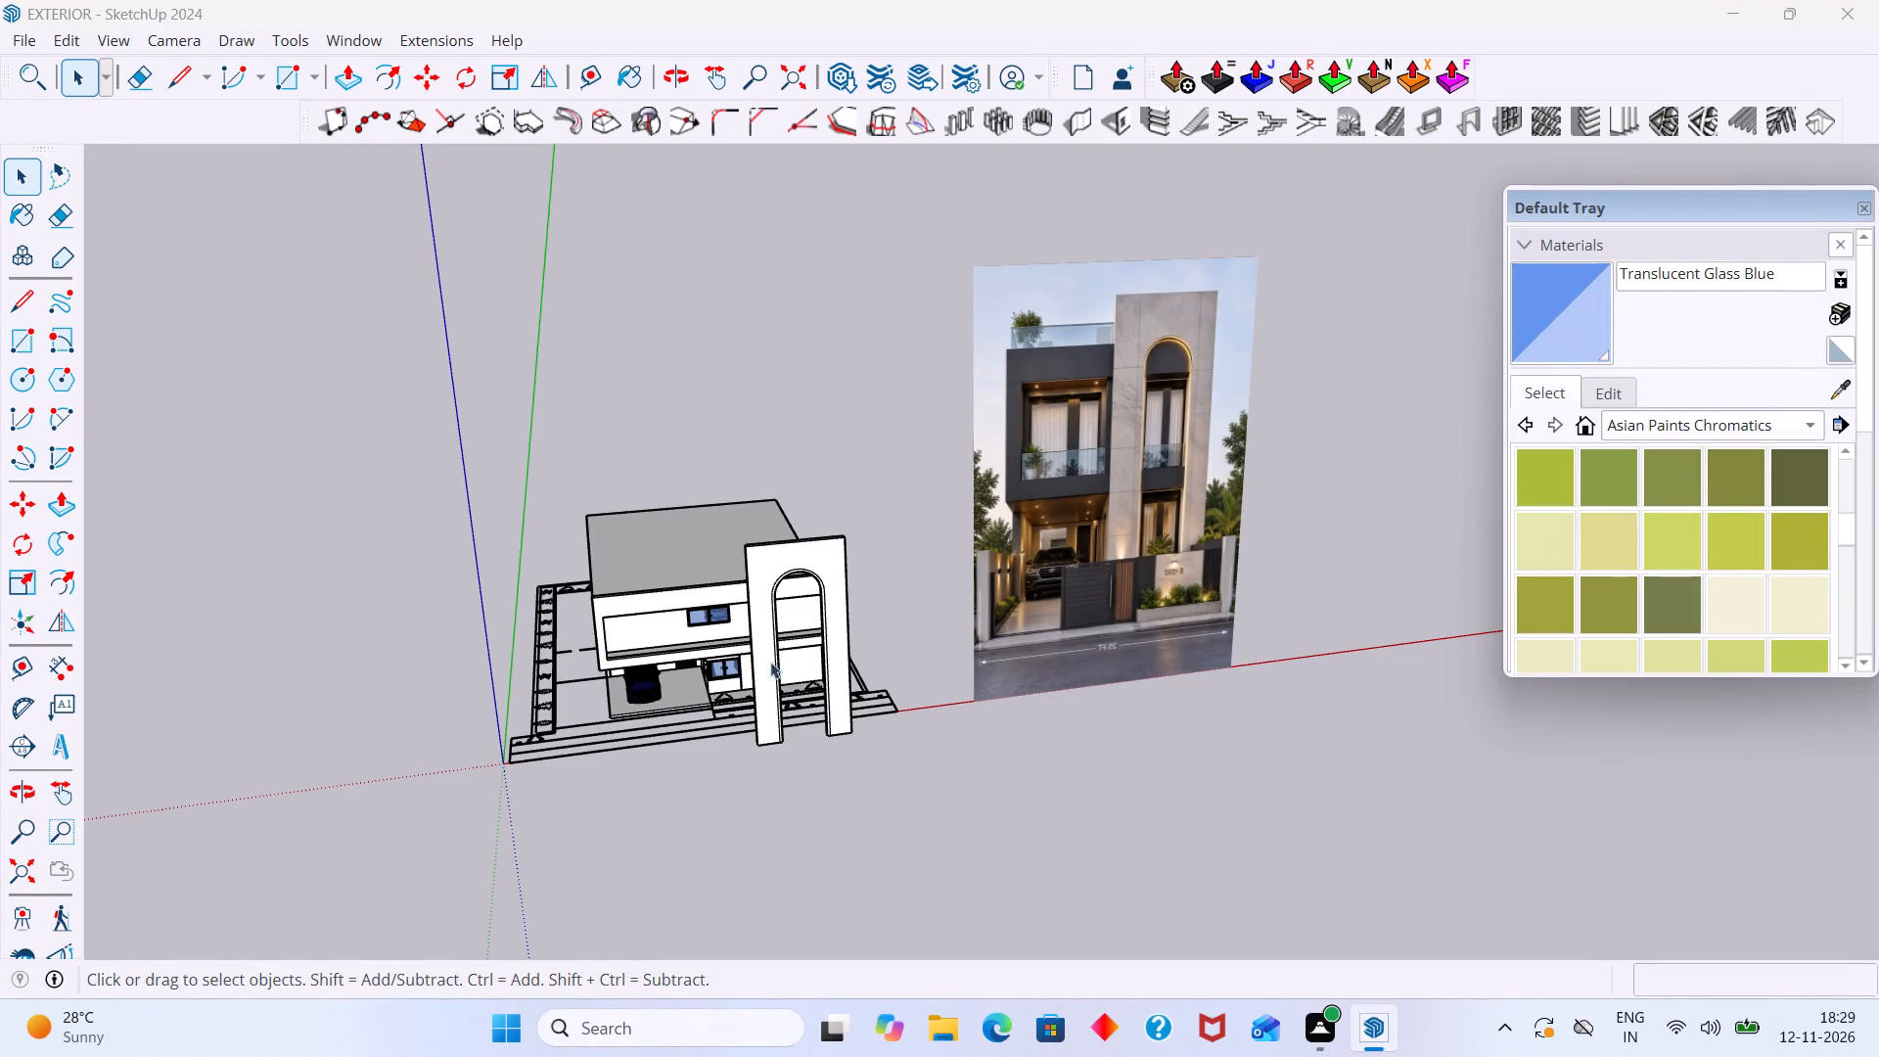
Examine how the arched frame stands in front of the house compared with the reference facade.
{"action": "scroll", "coordinate": [752, 652], "scroll_direction": "up", "scroll_amount": 11}
{"action": "scroll", "coordinate": [768, 718], "scroll_direction": "down", "scroll_amount": 3}
{"action": "middle_click_drag", "start_coordinate": [754, 801], "coordinate": [868, 747]}
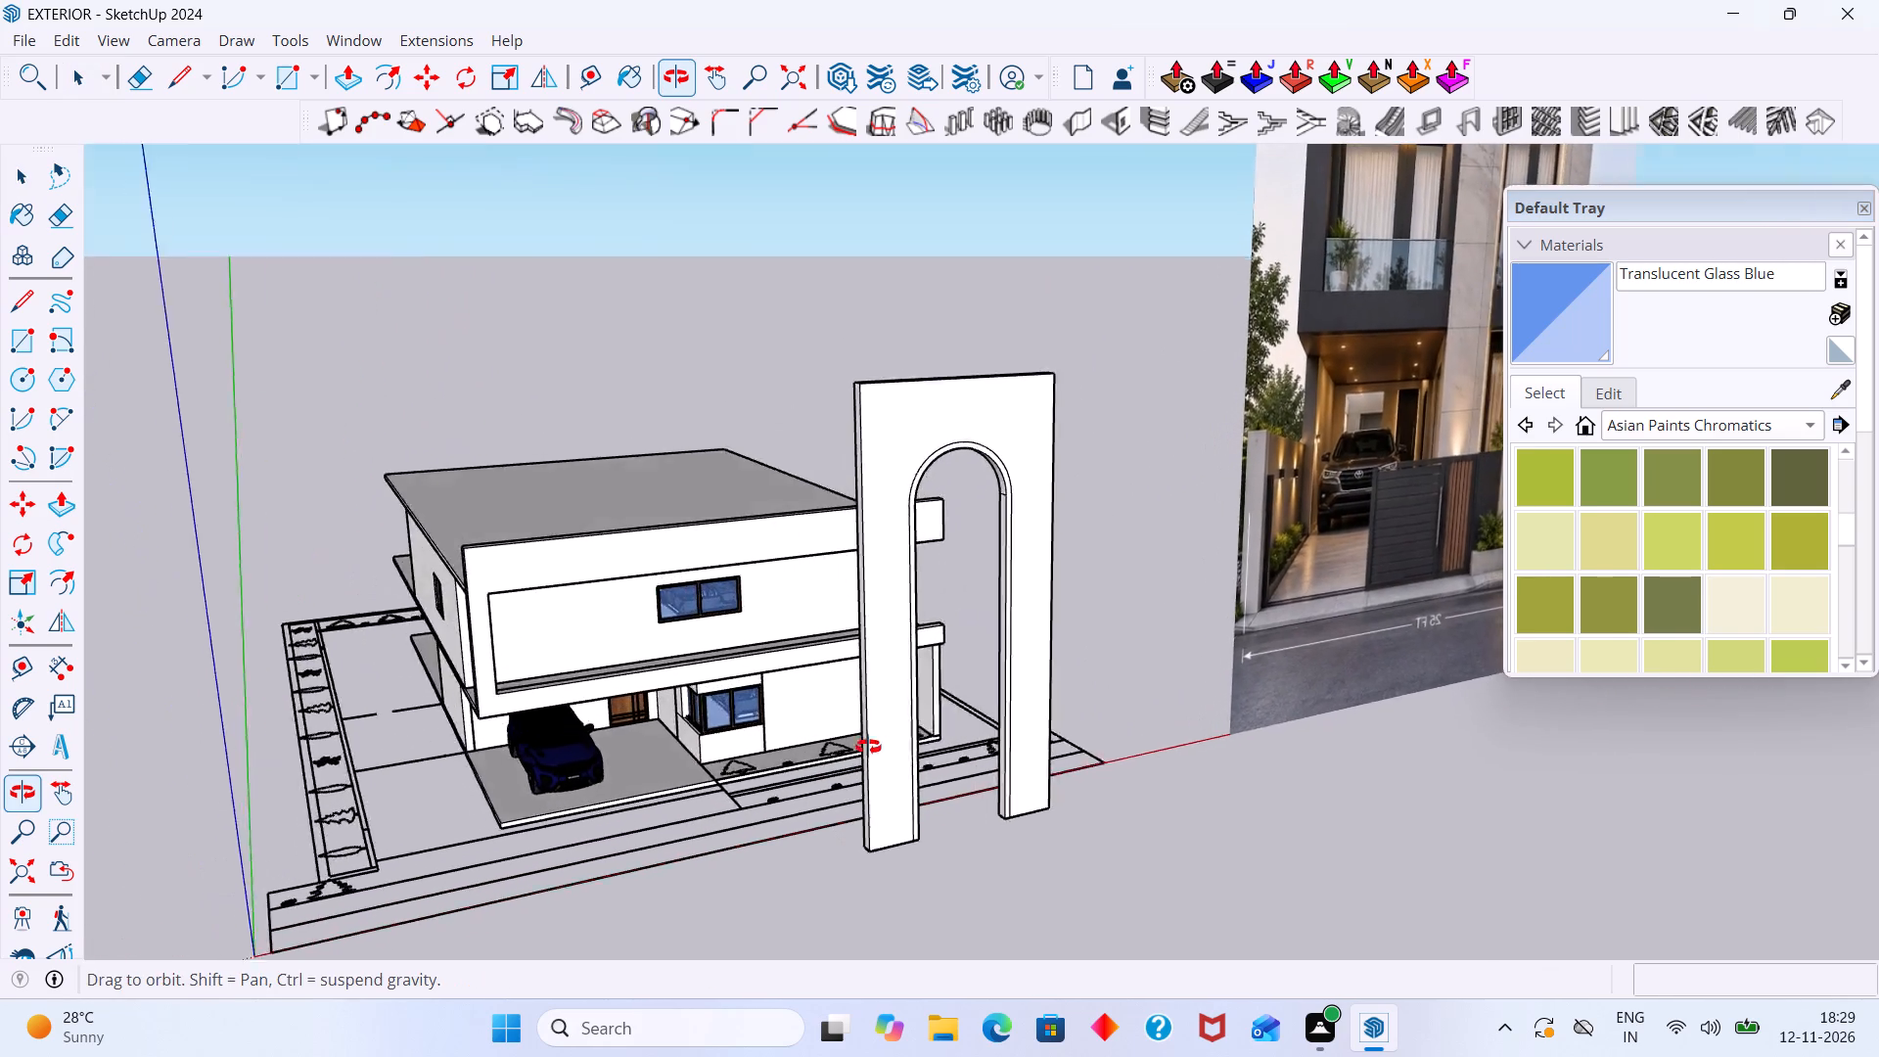
{"action": "middle_click_drag", "start_coordinate": [868, 747], "coordinate": [936, 720]}
{"action": "scroll", "coordinate": [931, 757], "scroll_direction": "down", "scroll_amount": 7}
{"action": "middle_click_drag", "start_coordinate": [961, 763], "coordinate": [868, 763]}
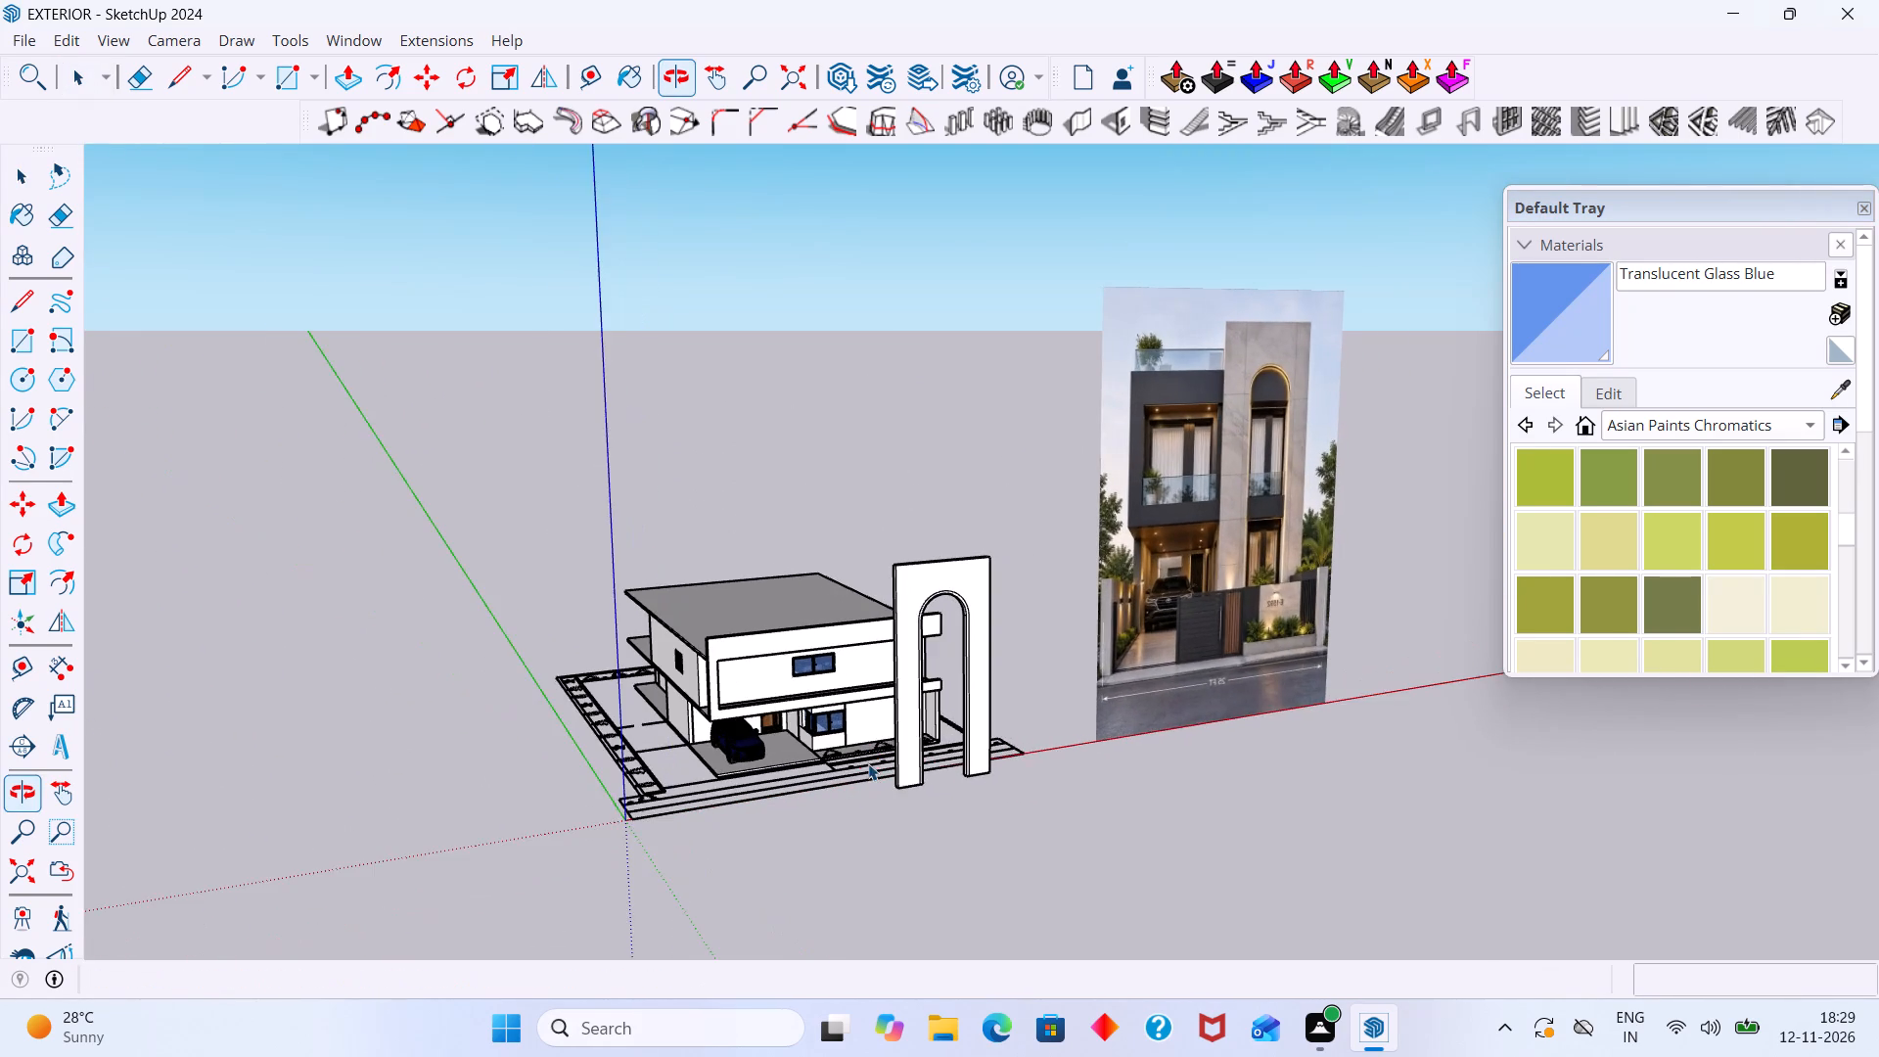
{"action": "scroll", "coordinate": [868, 763], "scroll_direction": "up", "scroll_amount": 3}
{"action": "scroll", "coordinate": [868, 763], "scroll_direction": "down", "scroll_amount": 1}
{"action": "scroll", "coordinate": [868, 763], "scroll_direction": "up", "scroll_amount": 3}
{"action": "scroll", "coordinate": [928, 773], "scroll_direction": "down", "scroll_amount": 2}
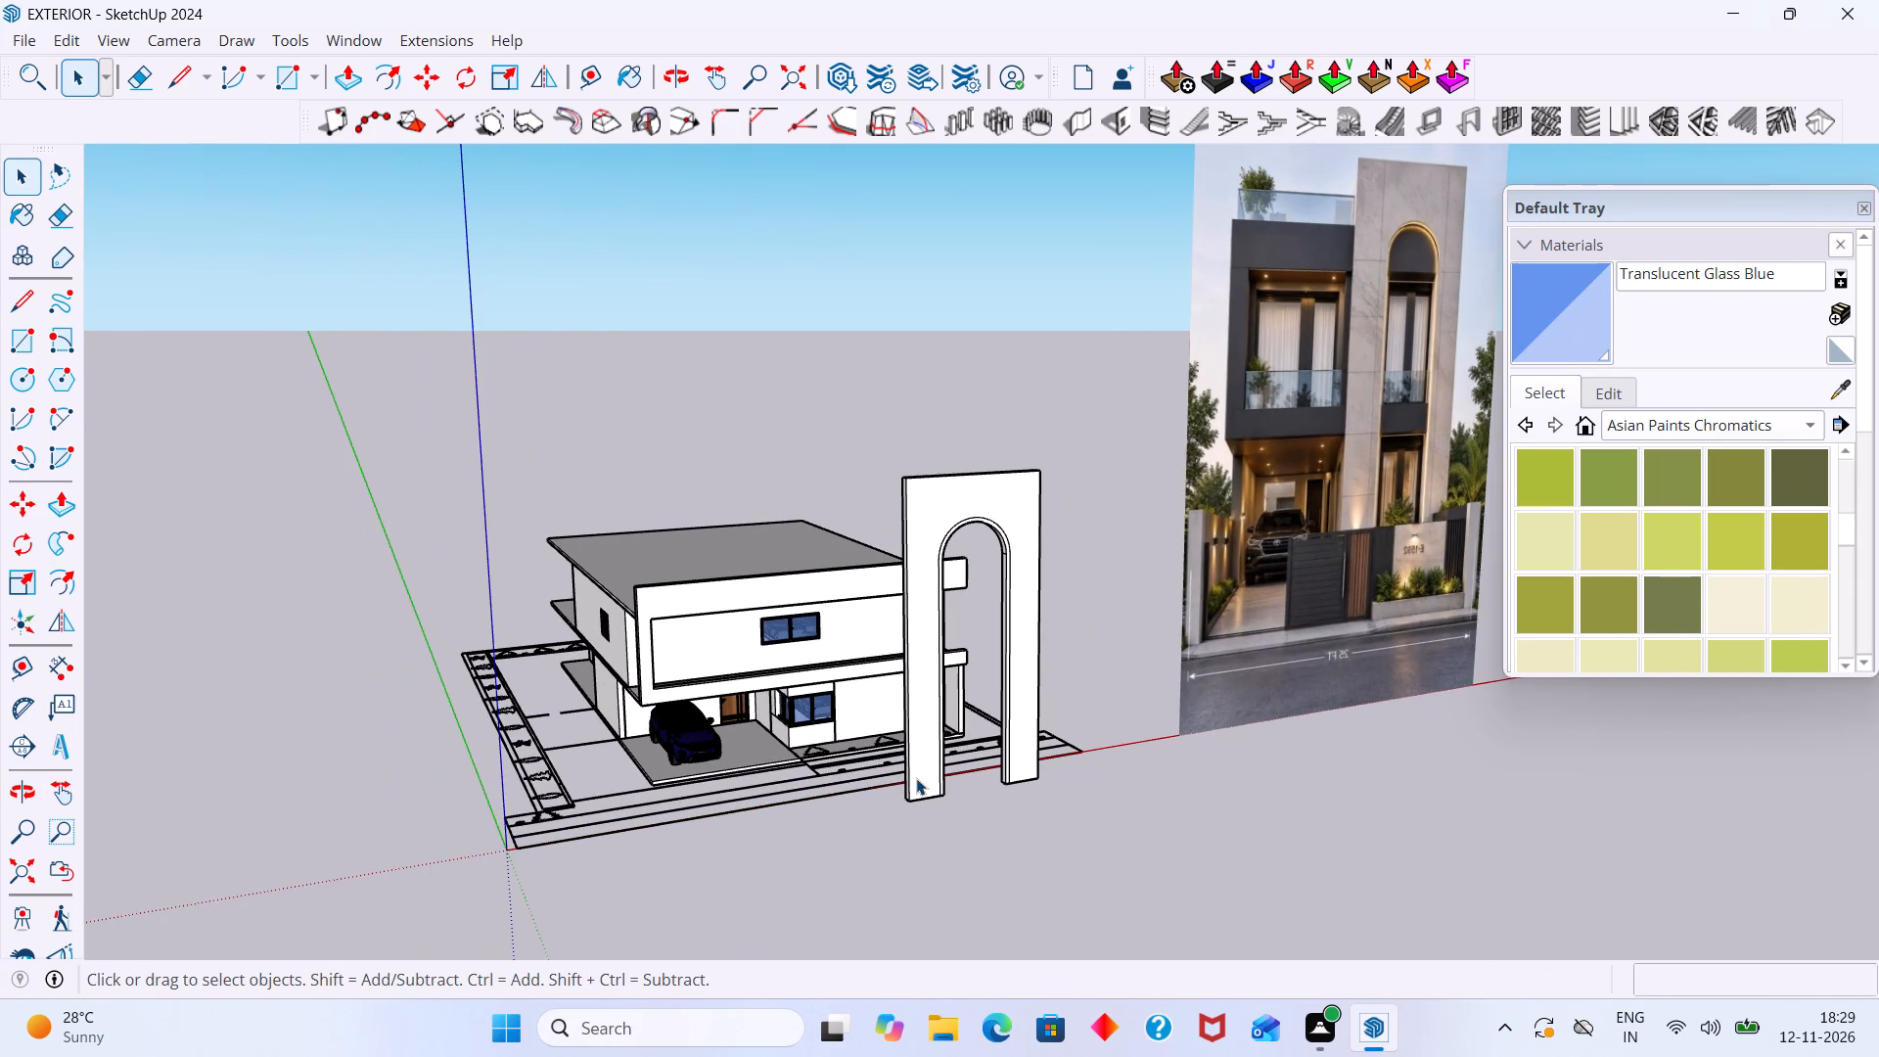
{"action": "scroll", "coordinate": [915, 778], "scroll_direction": "down", "scroll_amount": 2}
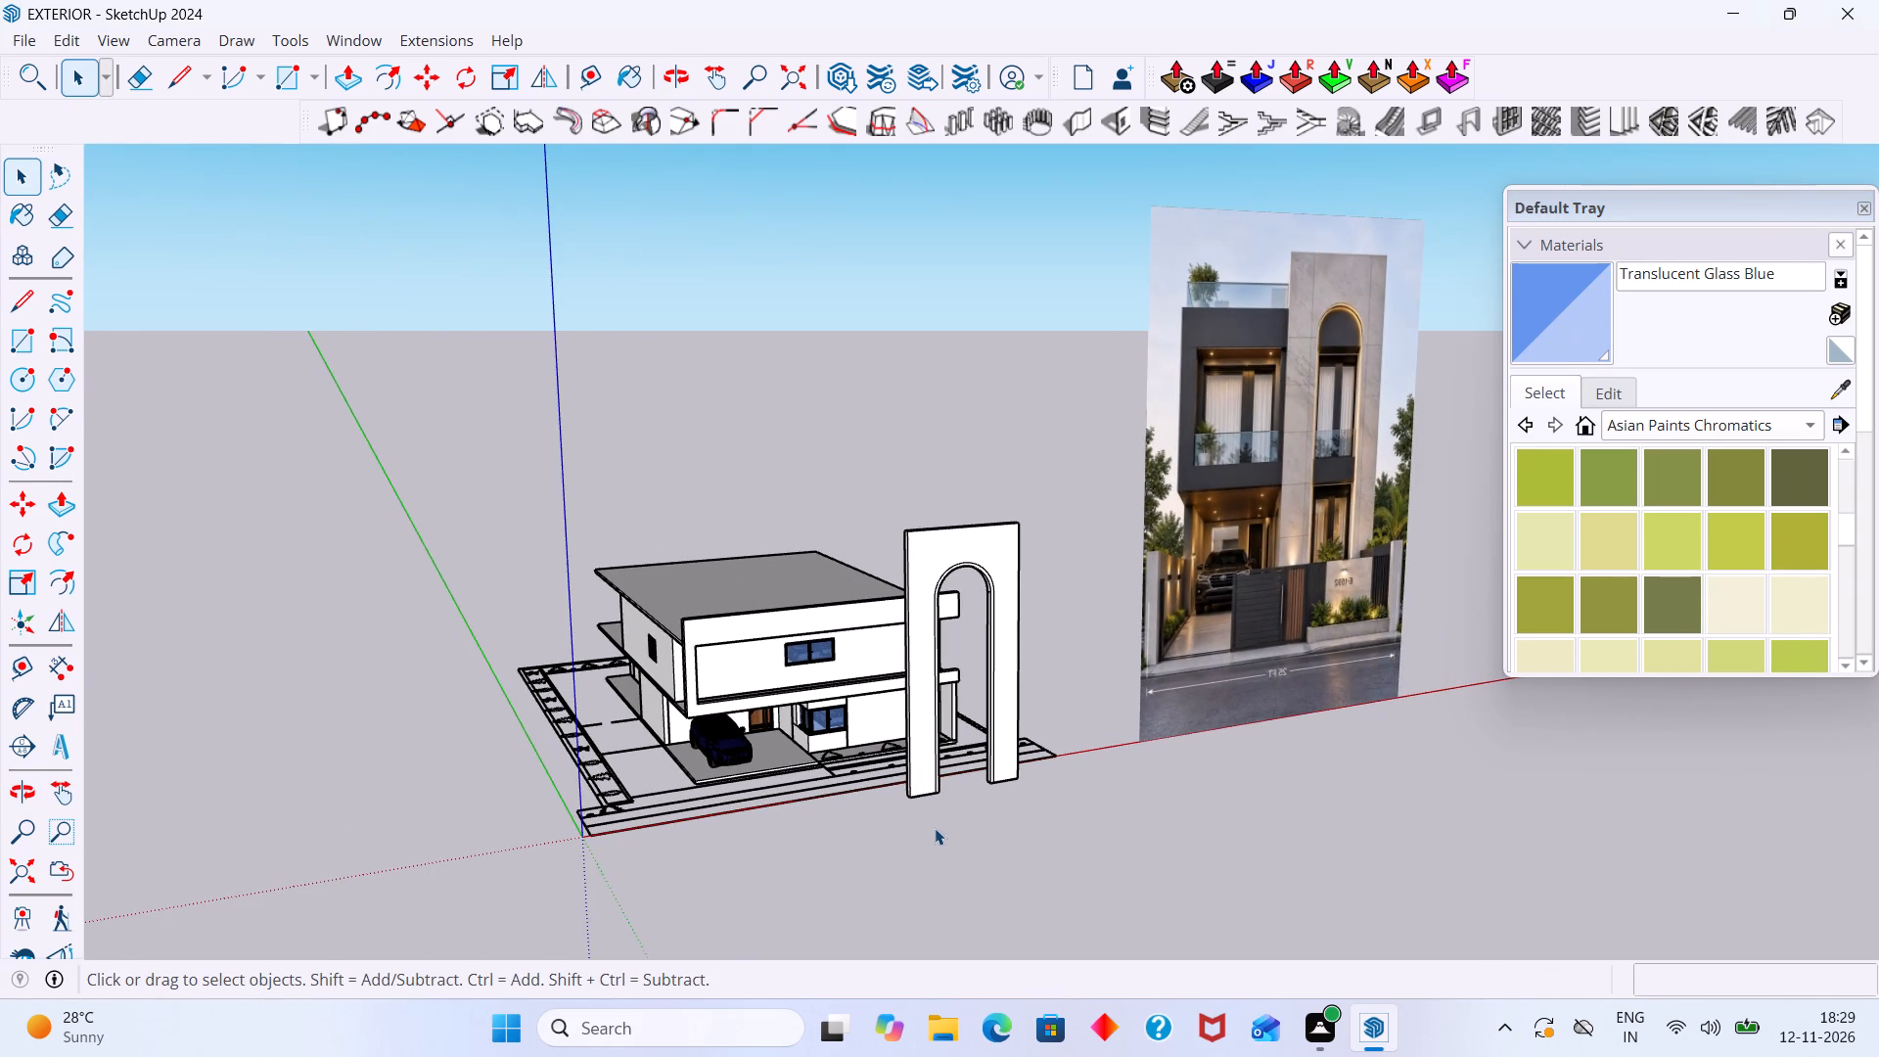
{"action": "middle_click_drag", "start_coordinate": [939, 831], "coordinate": [1120, 858]}
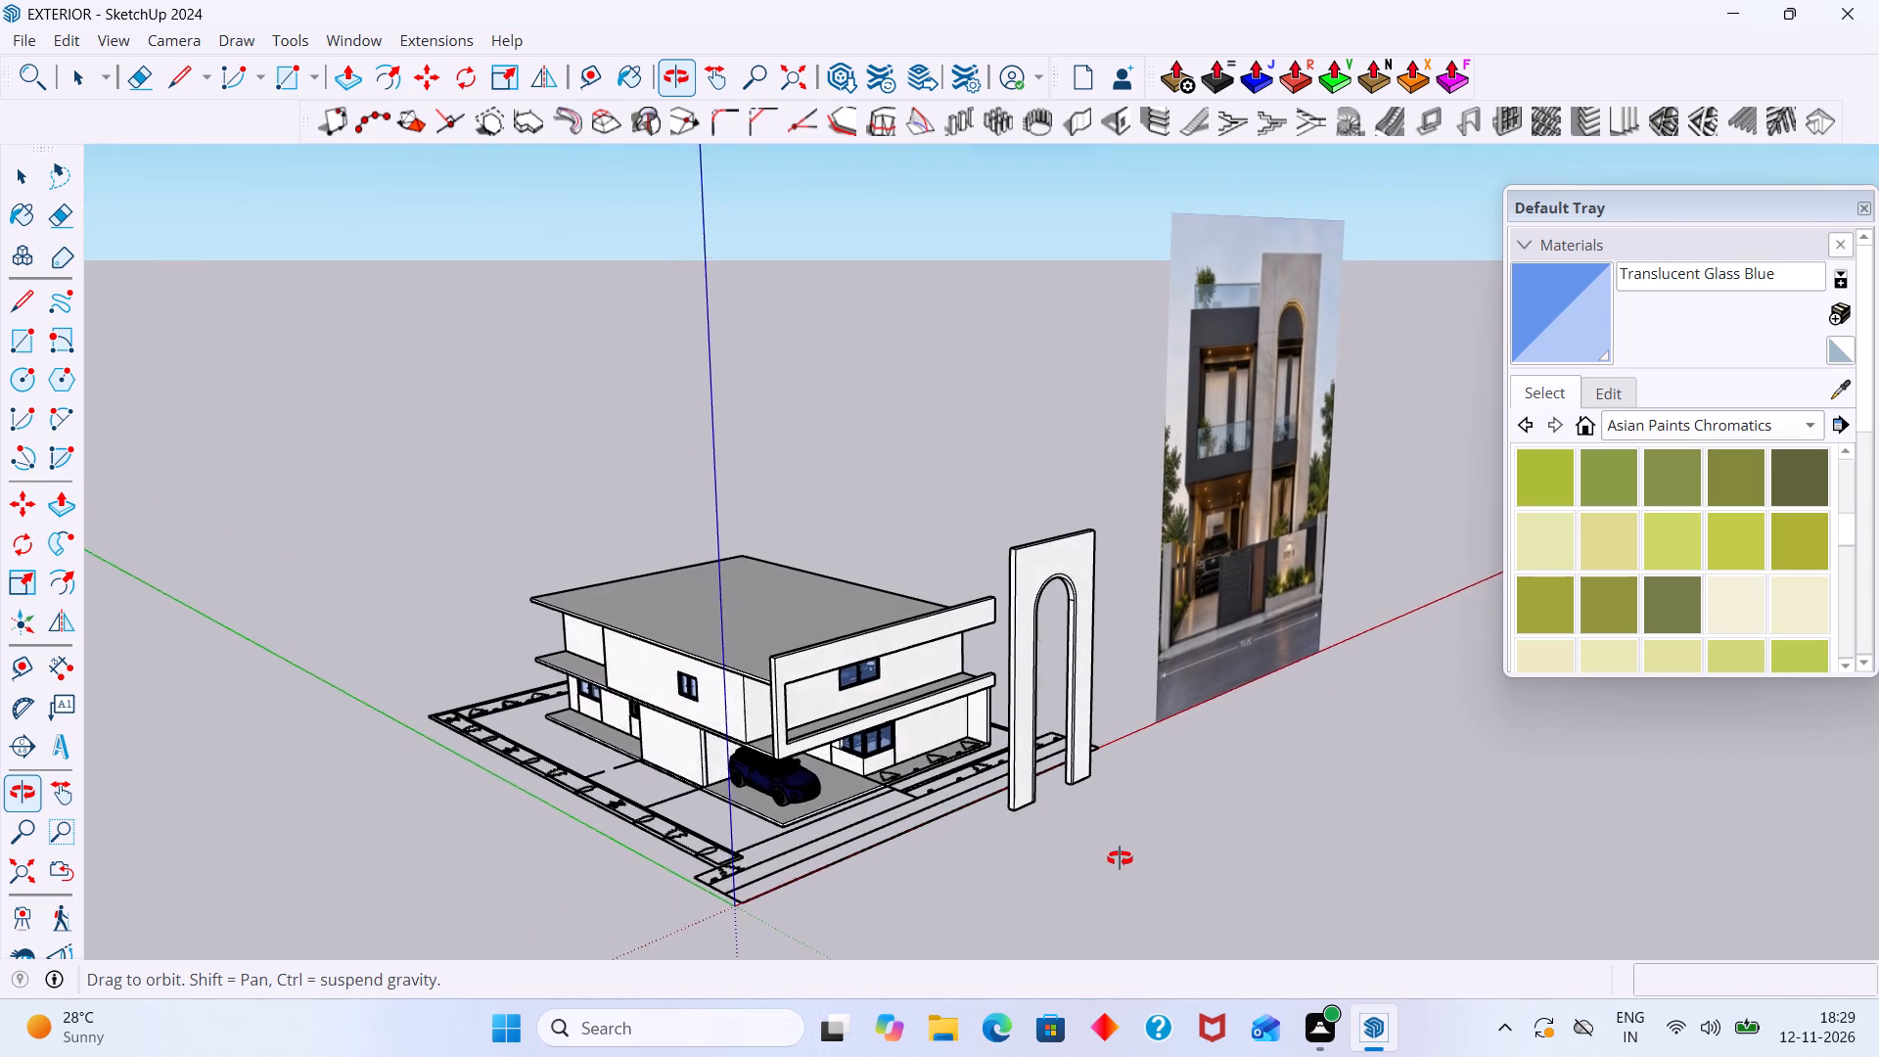
{"action": "middle_click_drag", "start_coordinate": [1120, 858], "coordinate": [1041, 828]}
Inside the facade group, move the arched frame back about 19' 7" to meet the house's front corner.
{"action": "scroll", "coordinate": [1041, 828], "scroll_direction": "down", "scroll_amount": 1}
{"action": "scroll", "coordinate": [1019, 819], "scroll_direction": "up", "scroll_amount": 5}
{"action": "left_click", "coordinate": [987, 779]}
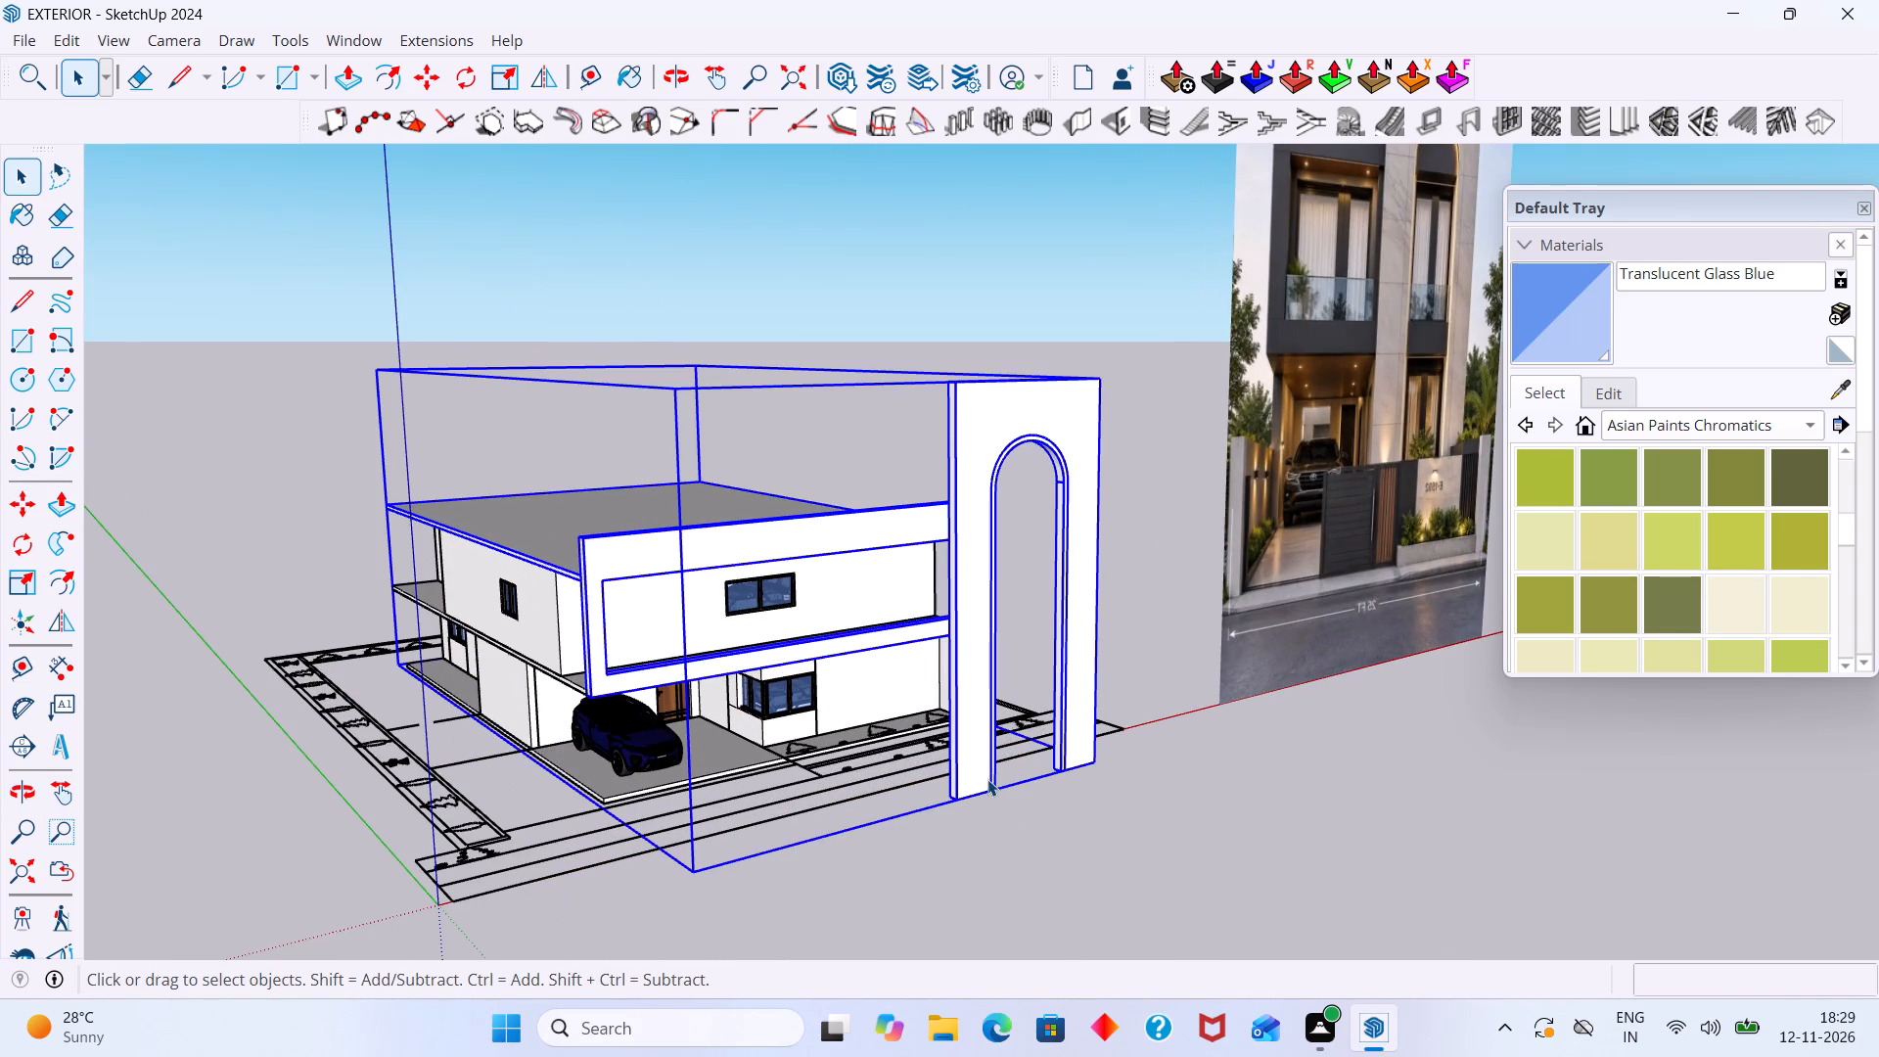
{"action": "double_click", "coordinate": [987, 779]}
{"action": "left_click", "coordinate": [985, 784]}
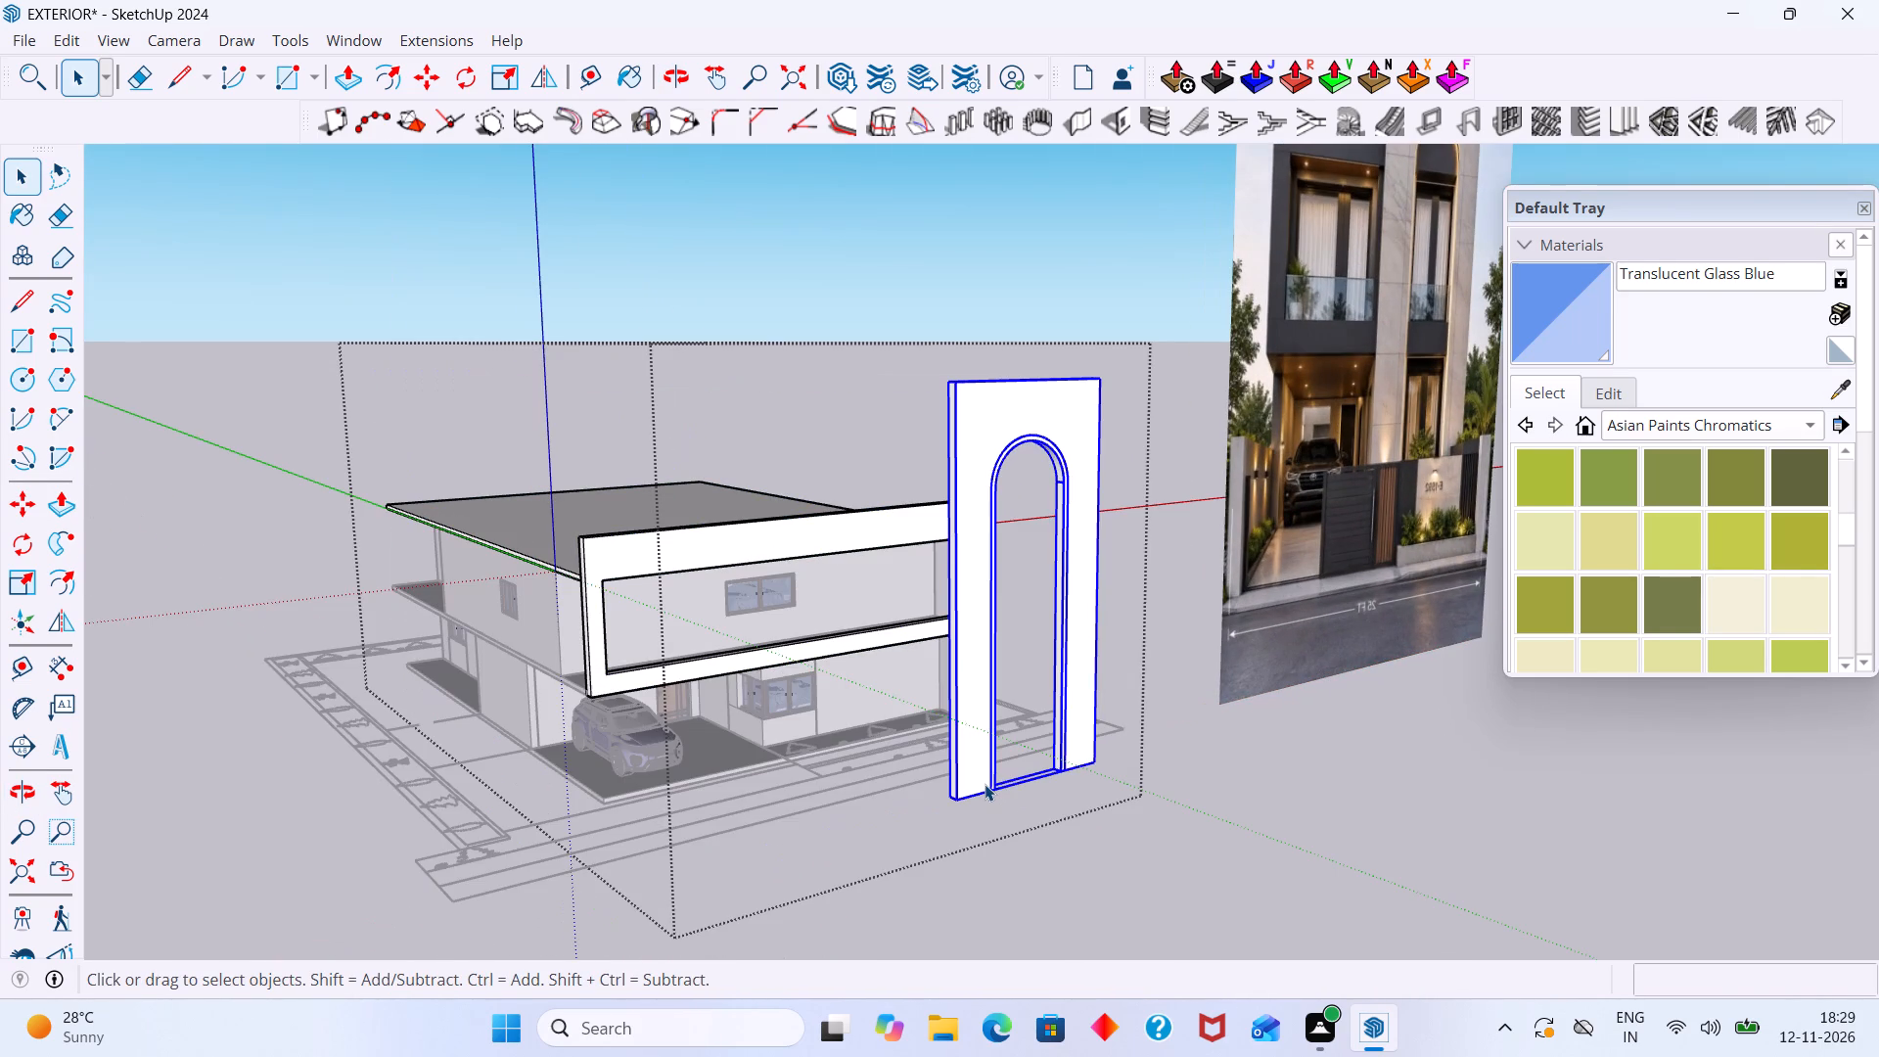
{"action": "key", "text": "m"}
{"action": "middle_click_drag", "start_coordinate": [1058, 773], "coordinate": [627, 809]}
{"action": "scroll", "coordinate": [1019, 760], "scroll_direction": "up", "scroll_amount": 9}
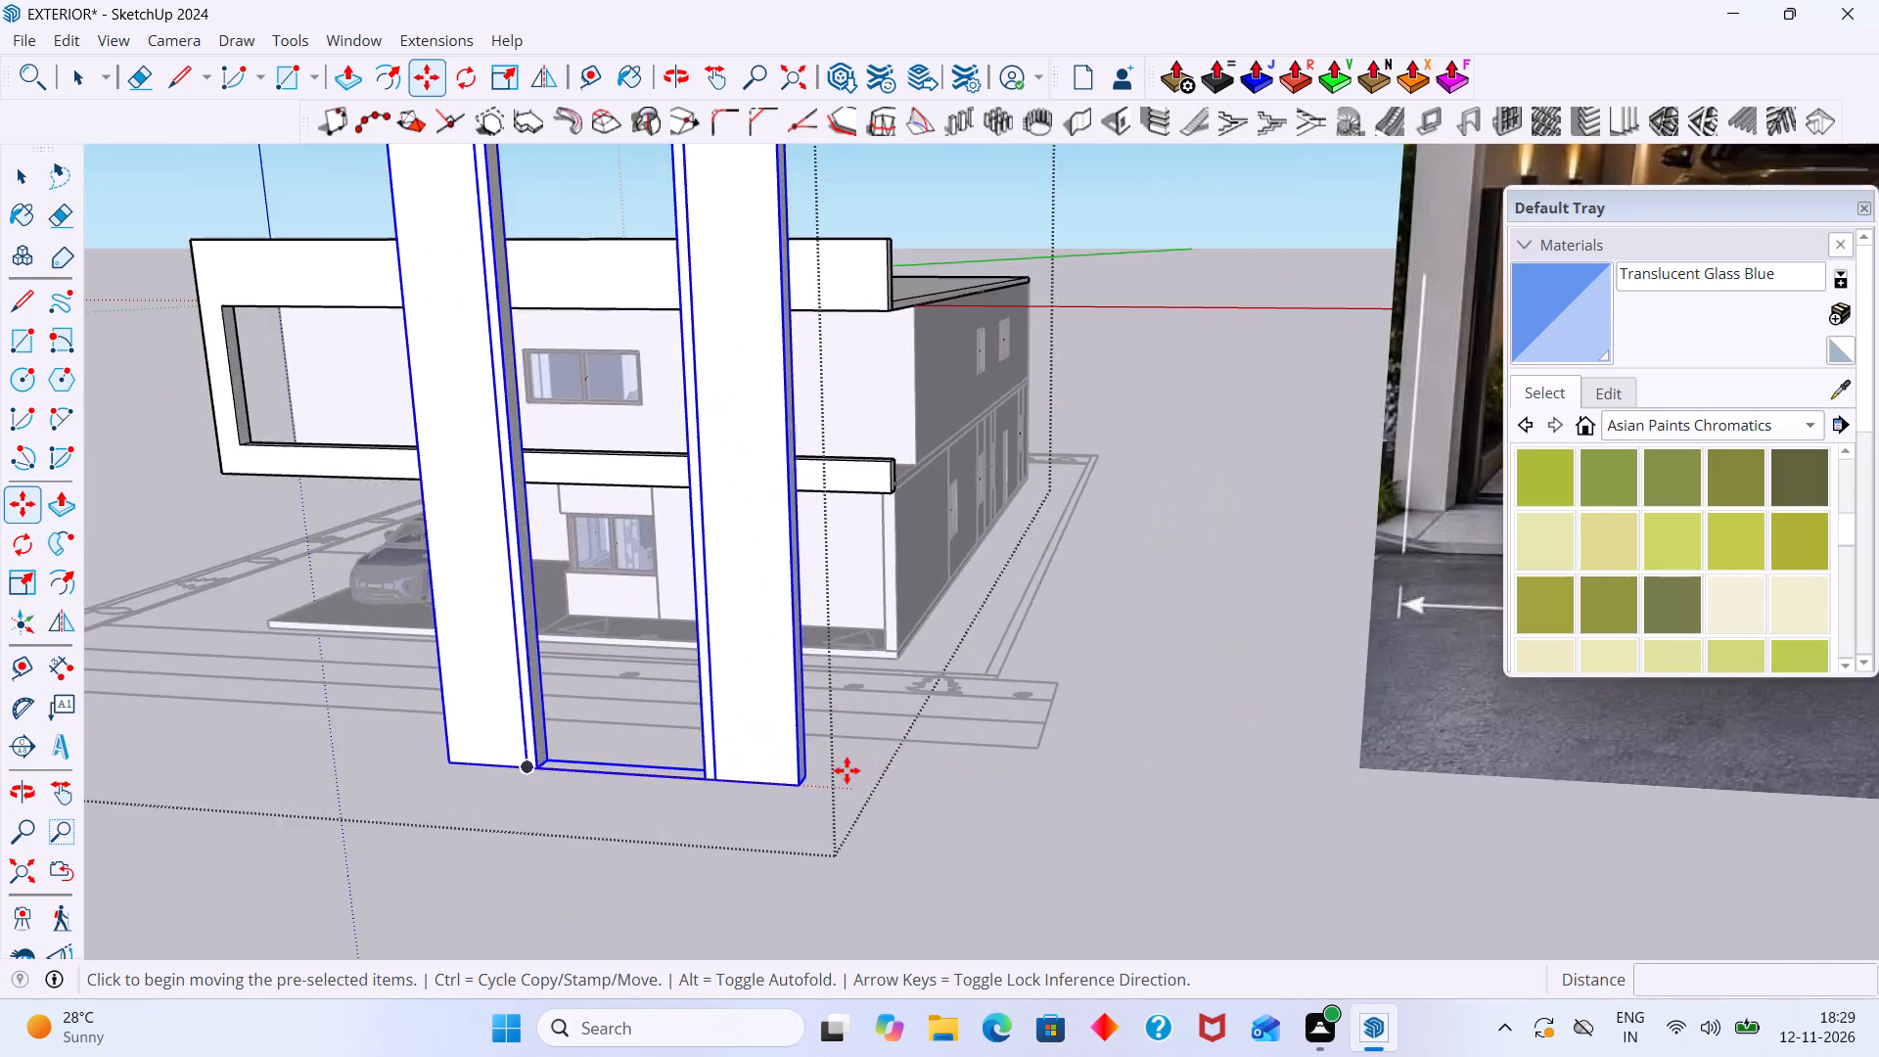
{"action": "scroll", "coordinate": [847, 770], "scroll_direction": "up", "scroll_amount": 5}
{"action": "left_click", "coordinate": [789, 777]}
{"action": "scroll", "coordinate": [927, 574], "scroll_direction": "up", "scroll_amount": 1}
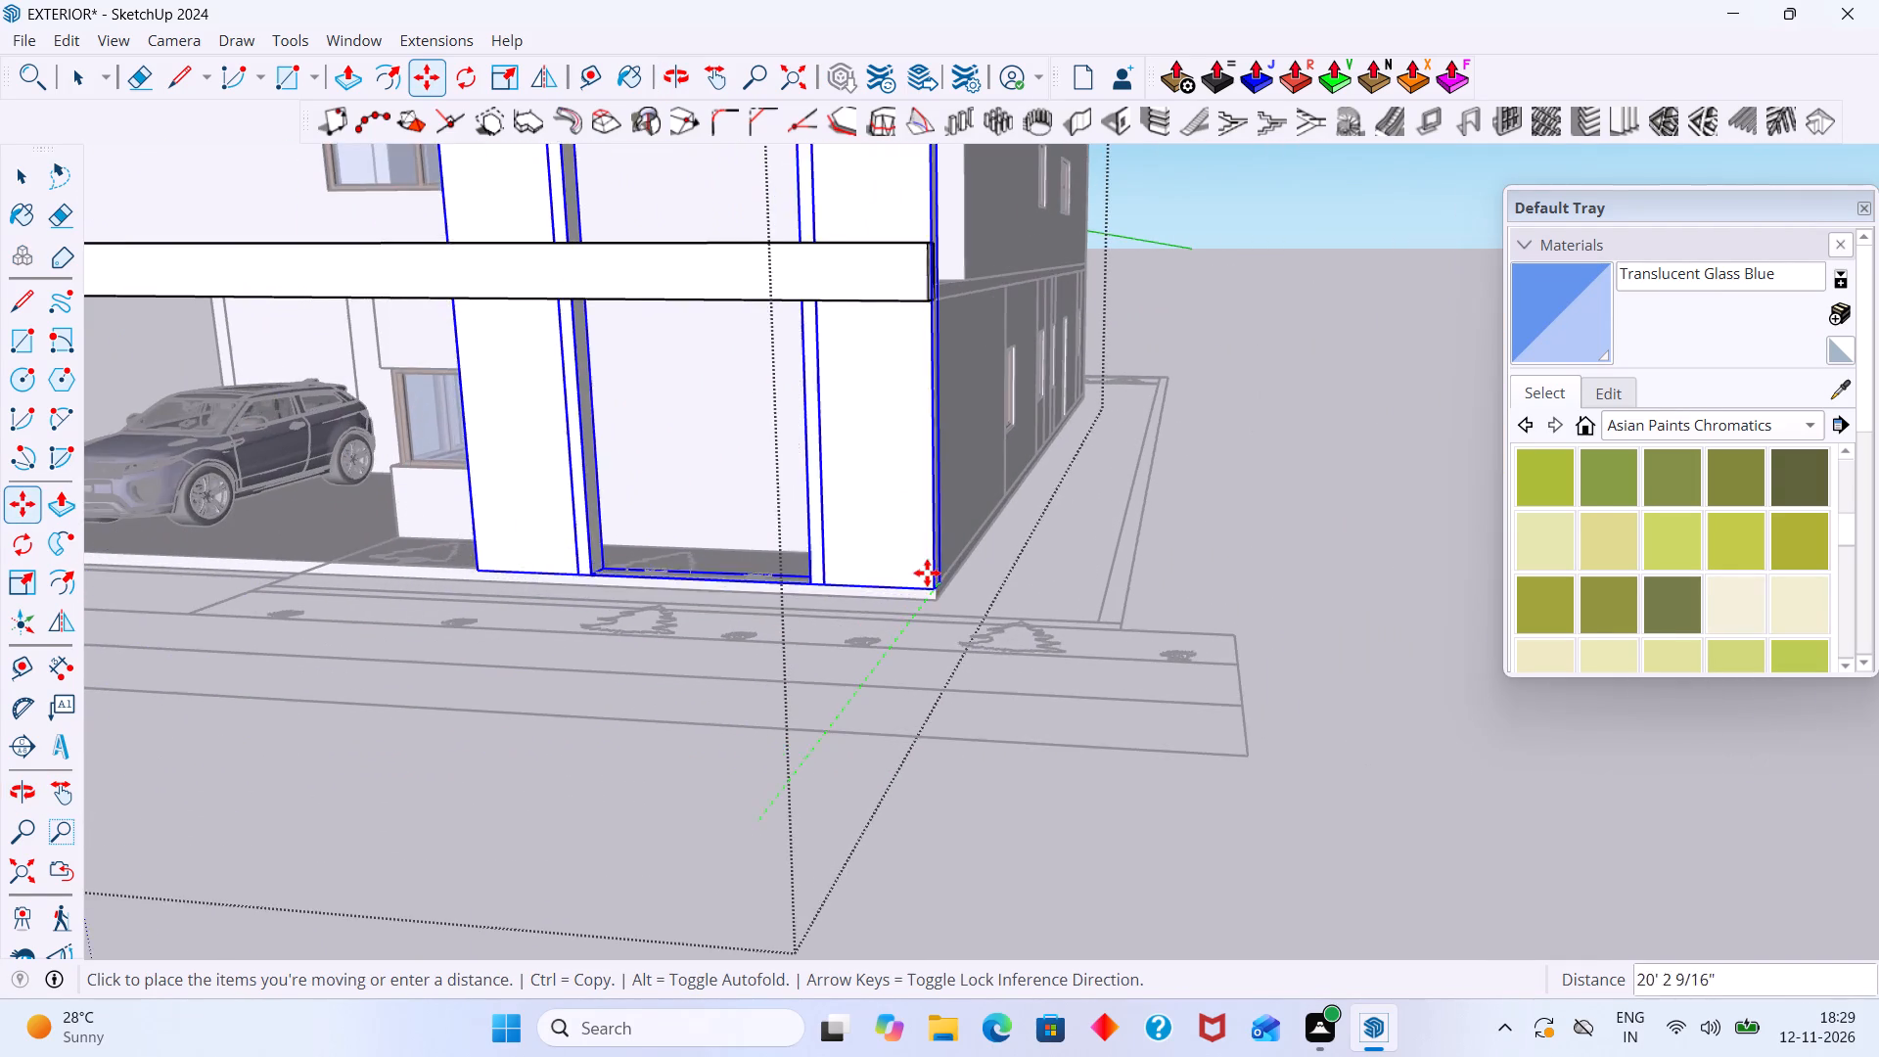
{"action": "scroll", "coordinate": [927, 573], "scroll_direction": "up", "scroll_amount": 3}
{"action": "middle_click_drag", "start_coordinate": [930, 583], "coordinate": [792, 631]}
{"action": "scroll", "coordinate": [794, 631], "scroll_direction": "up", "scroll_amount": 2}
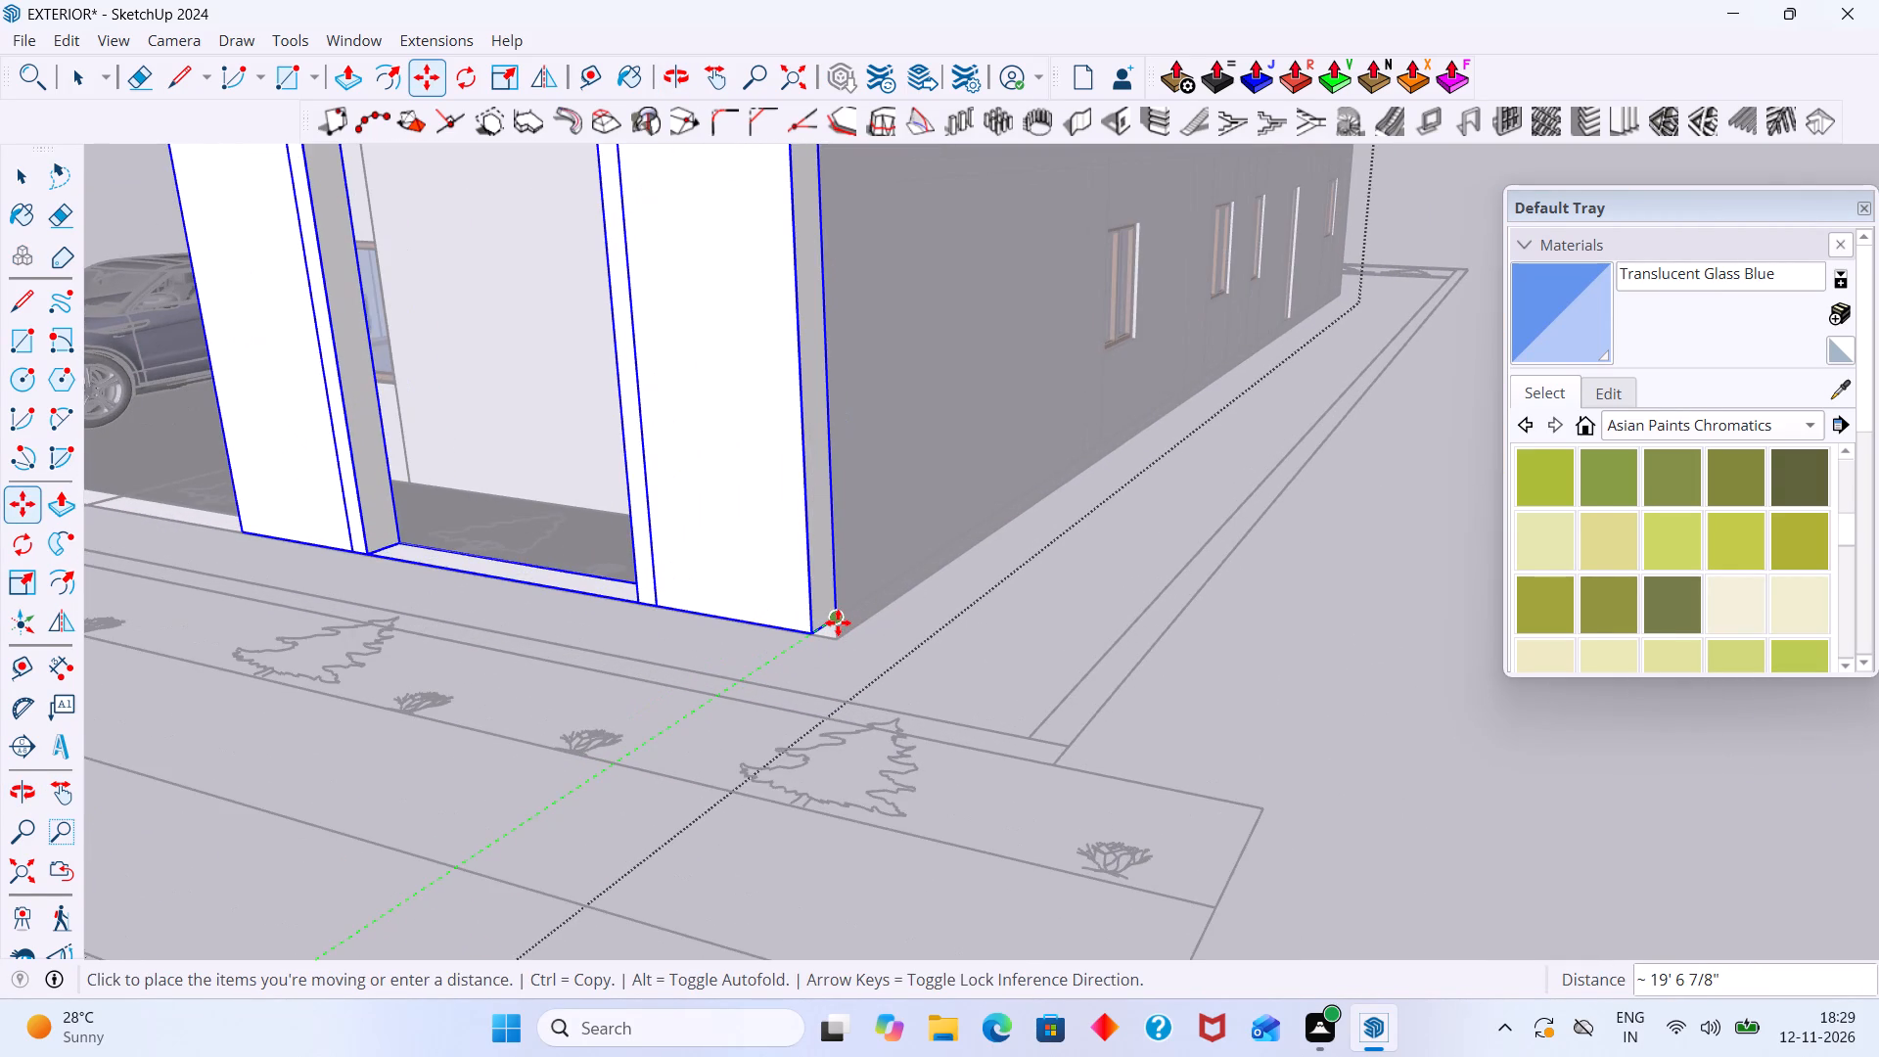
{"action": "left_click", "coordinate": [838, 622]}
{"action": "key", "text": "space"}
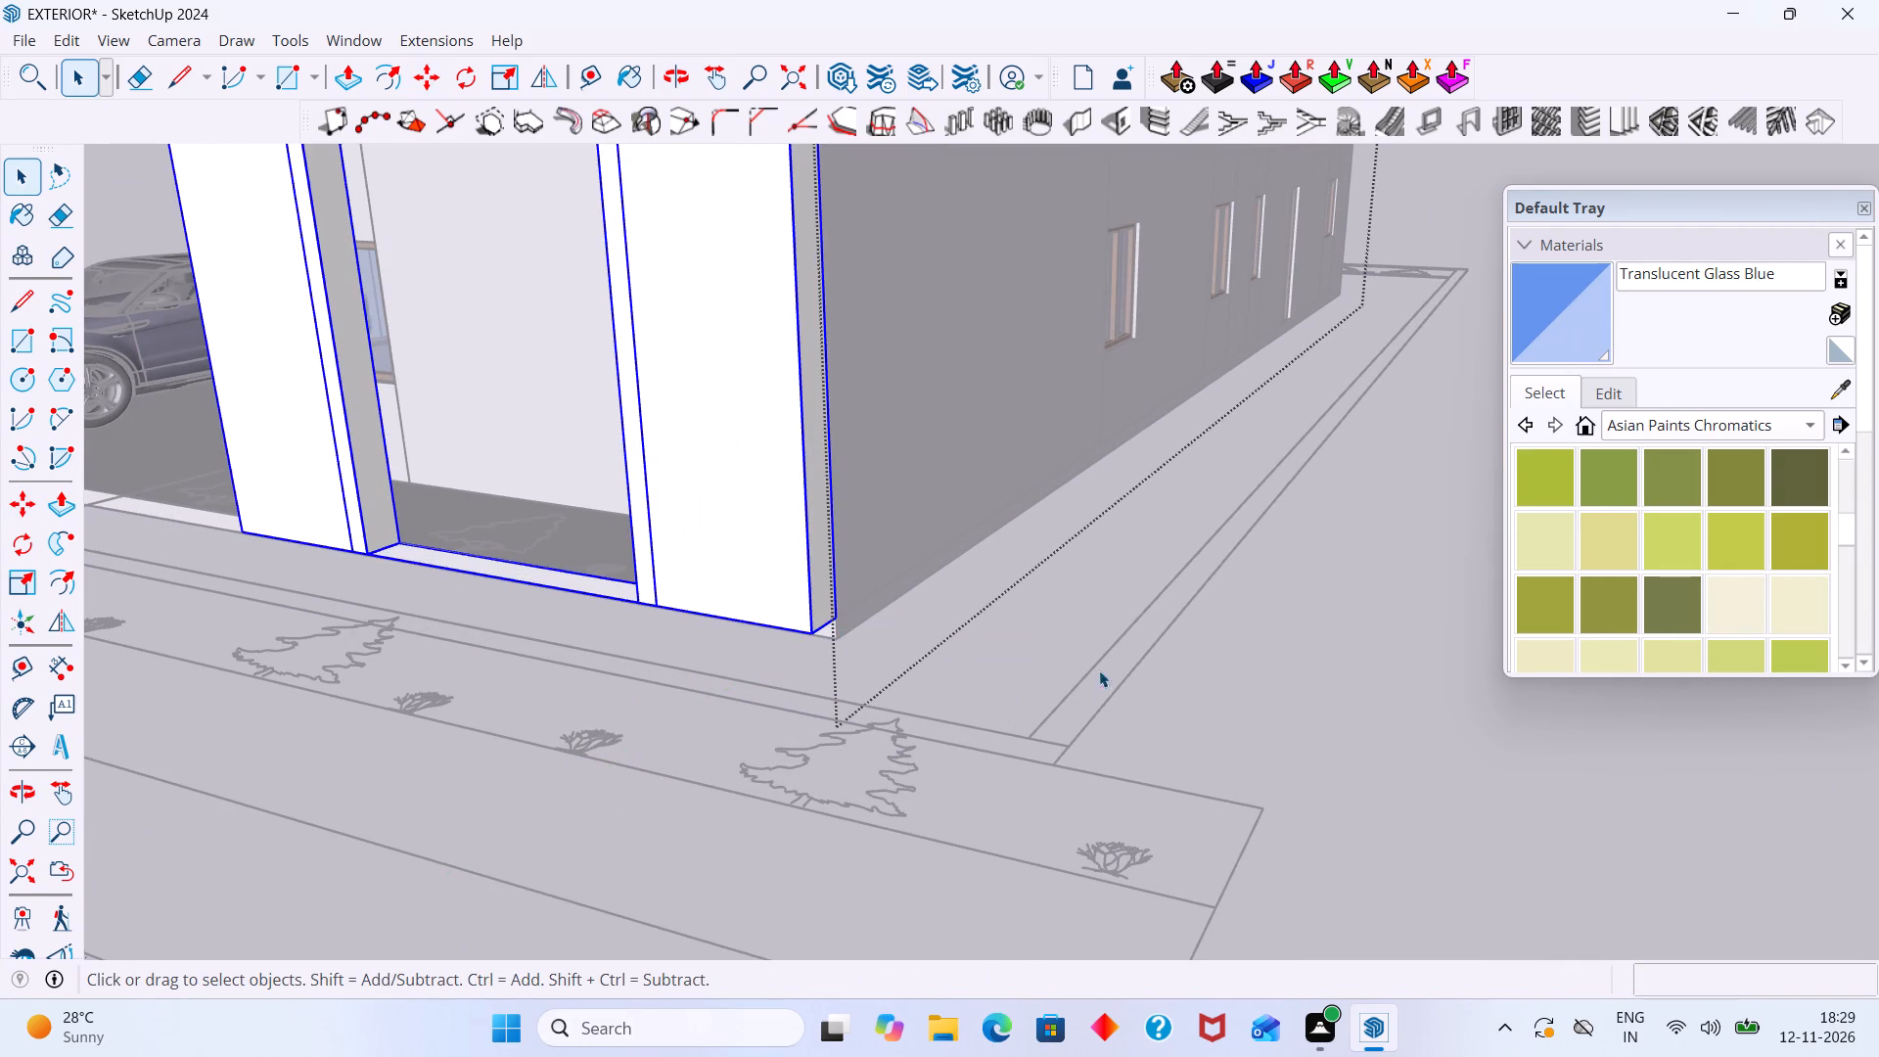
{"action": "left_click", "coordinate": [1053, 650]}
Open the arched frame's group and push/pull its front face forward by 5".
{"action": "scroll", "coordinate": [951, 659], "scroll_direction": "down", "scroll_amount": 11}
{"action": "middle_click_drag", "start_coordinate": [957, 687], "coordinate": [1216, 742]}
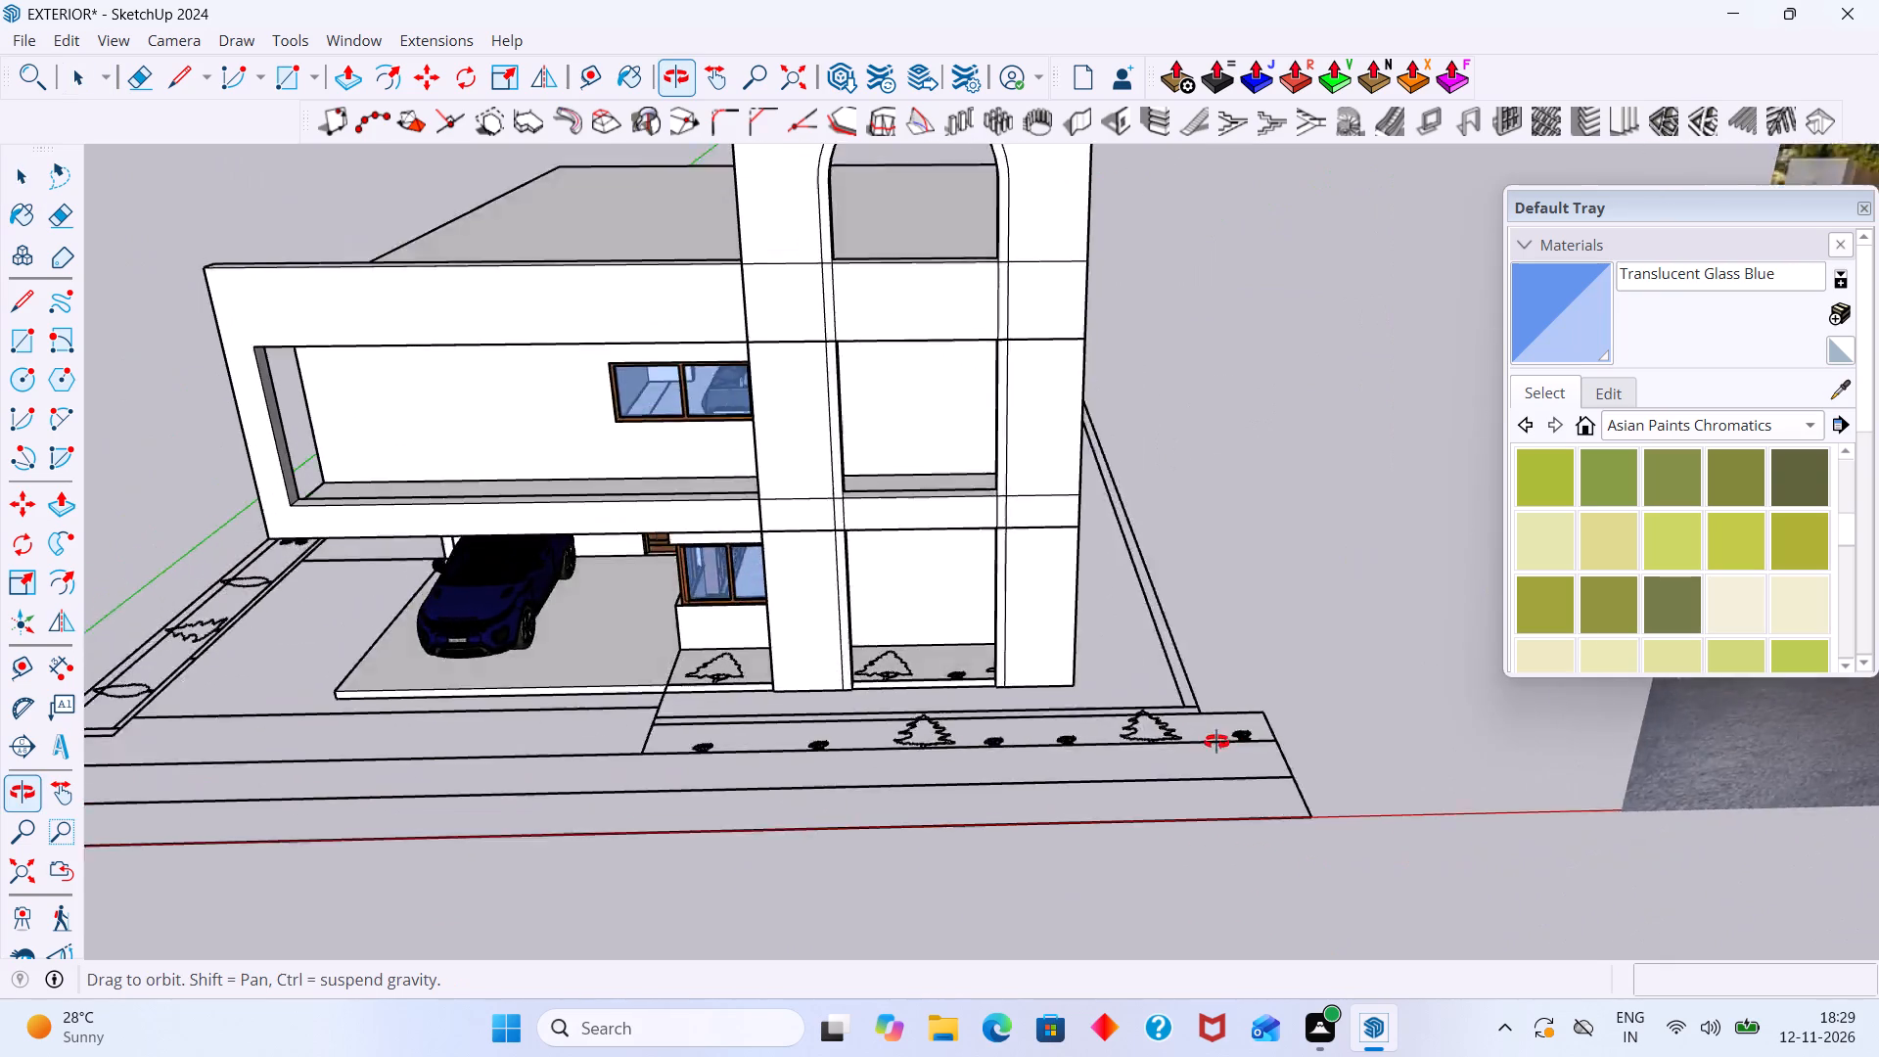
{"action": "middle_click_drag", "start_coordinate": [1216, 742], "coordinate": [1278, 766]}
{"action": "scroll", "coordinate": [1095, 691], "scroll_direction": "down", "scroll_amount": 8}
{"action": "middle_click_drag", "start_coordinate": [1056, 710], "coordinate": [1190, 699]}
{"action": "scroll", "coordinate": [1091, 536], "scroll_direction": "up", "scroll_amount": 3}
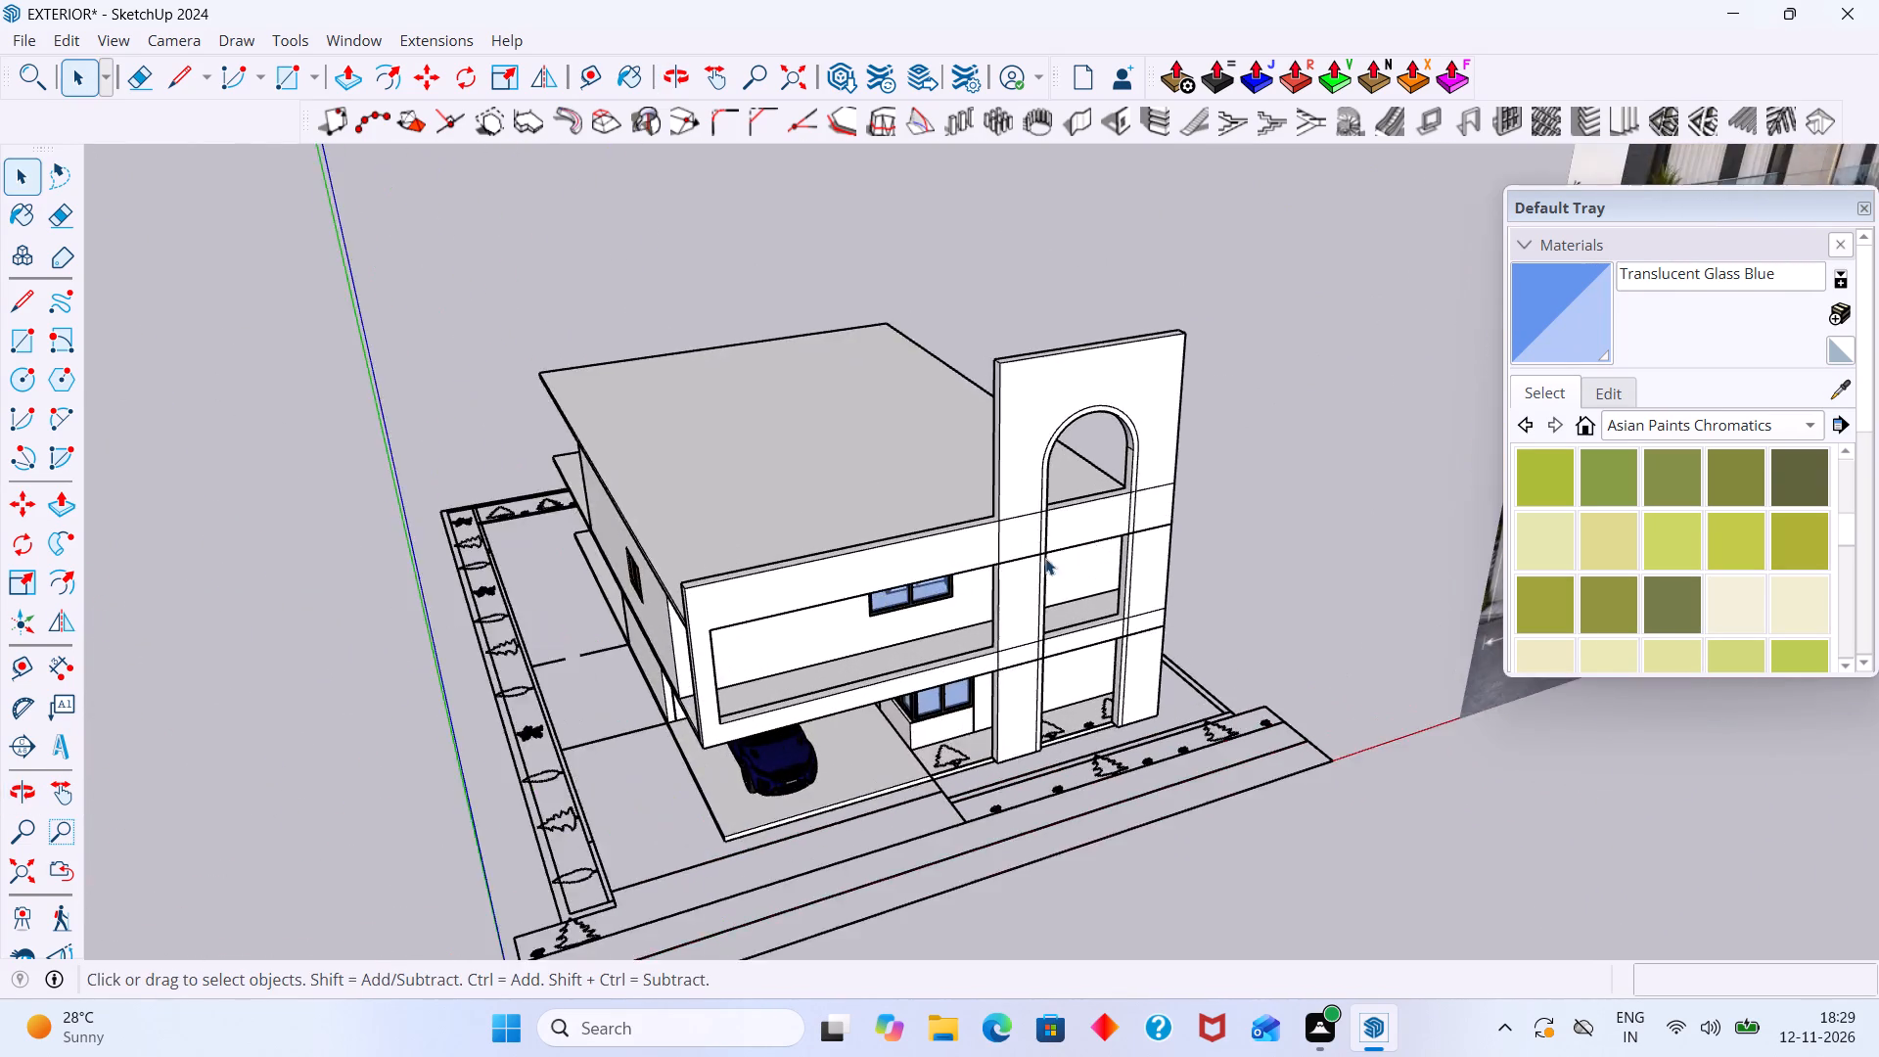
{"action": "middle_click_drag", "start_coordinate": [1044, 559], "coordinate": [1208, 623]}
{"action": "scroll", "coordinate": [1114, 572], "scroll_direction": "up", "scroll_amount": 11}
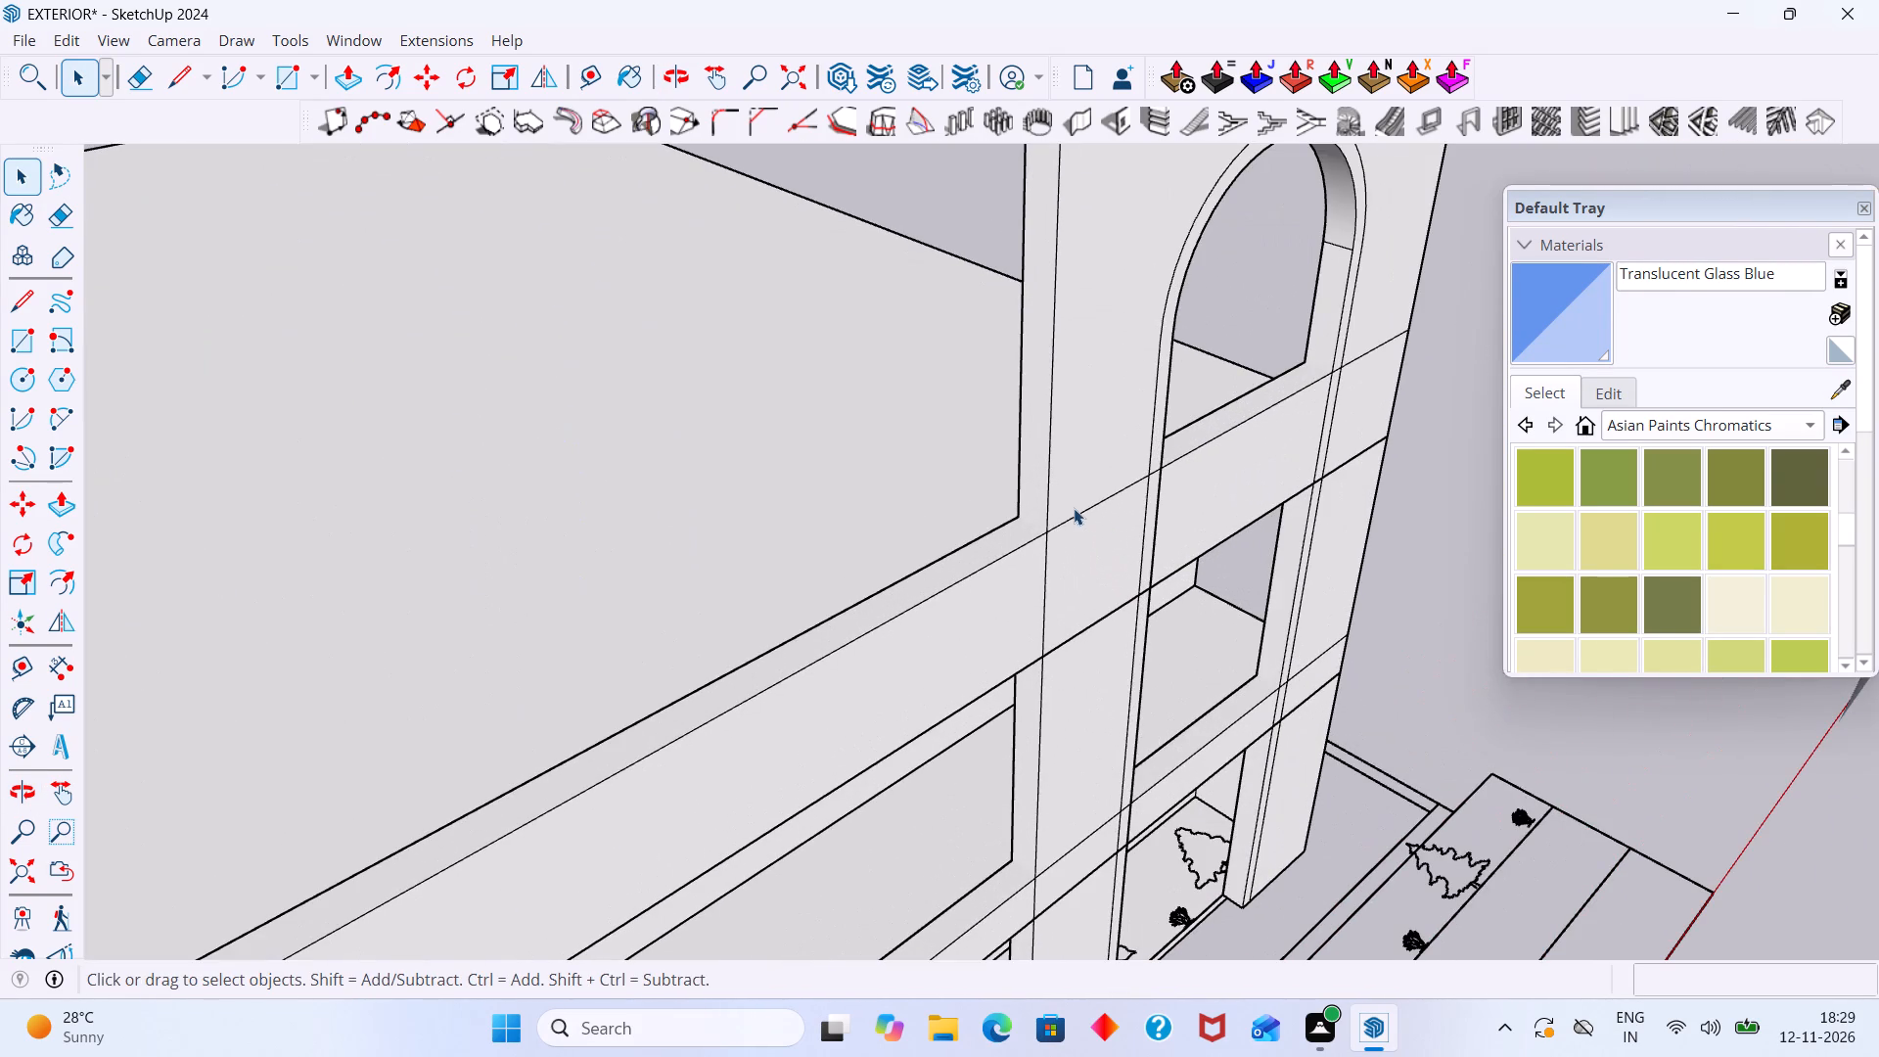
{"action": "left_click", "coordinate": [1074, 486]}
{"action": "double_click", "coordinate": [1074, 486]}
{"action": "left_click", "coordinate": [1079, 476]}
{"action": "scroll", "coordinate": [1081, 474], "scroll_direction": "up", "scroll_amount": 3}
{"action": "double_click", "coordinate": [1081, 474]}
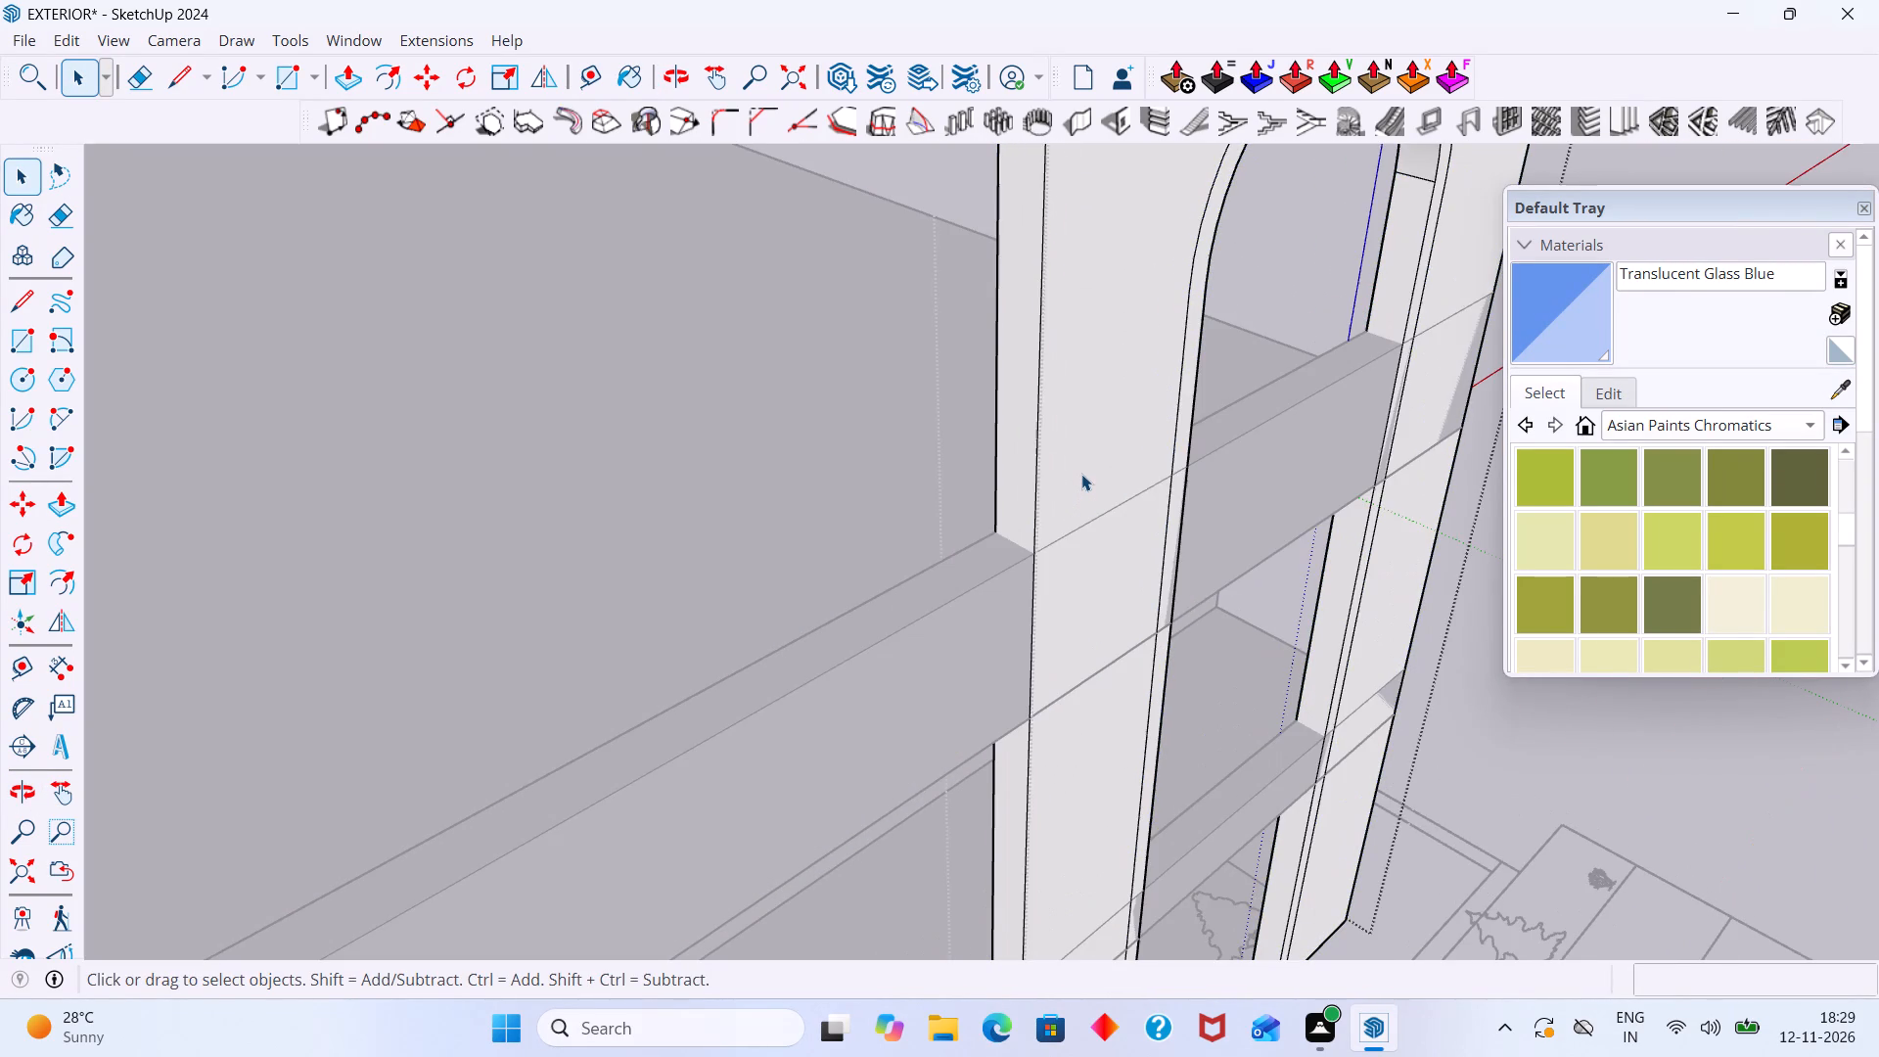
{"action": "left_click", "coordinate": [1081, 474]}
{"action": "key", "text": "p"}
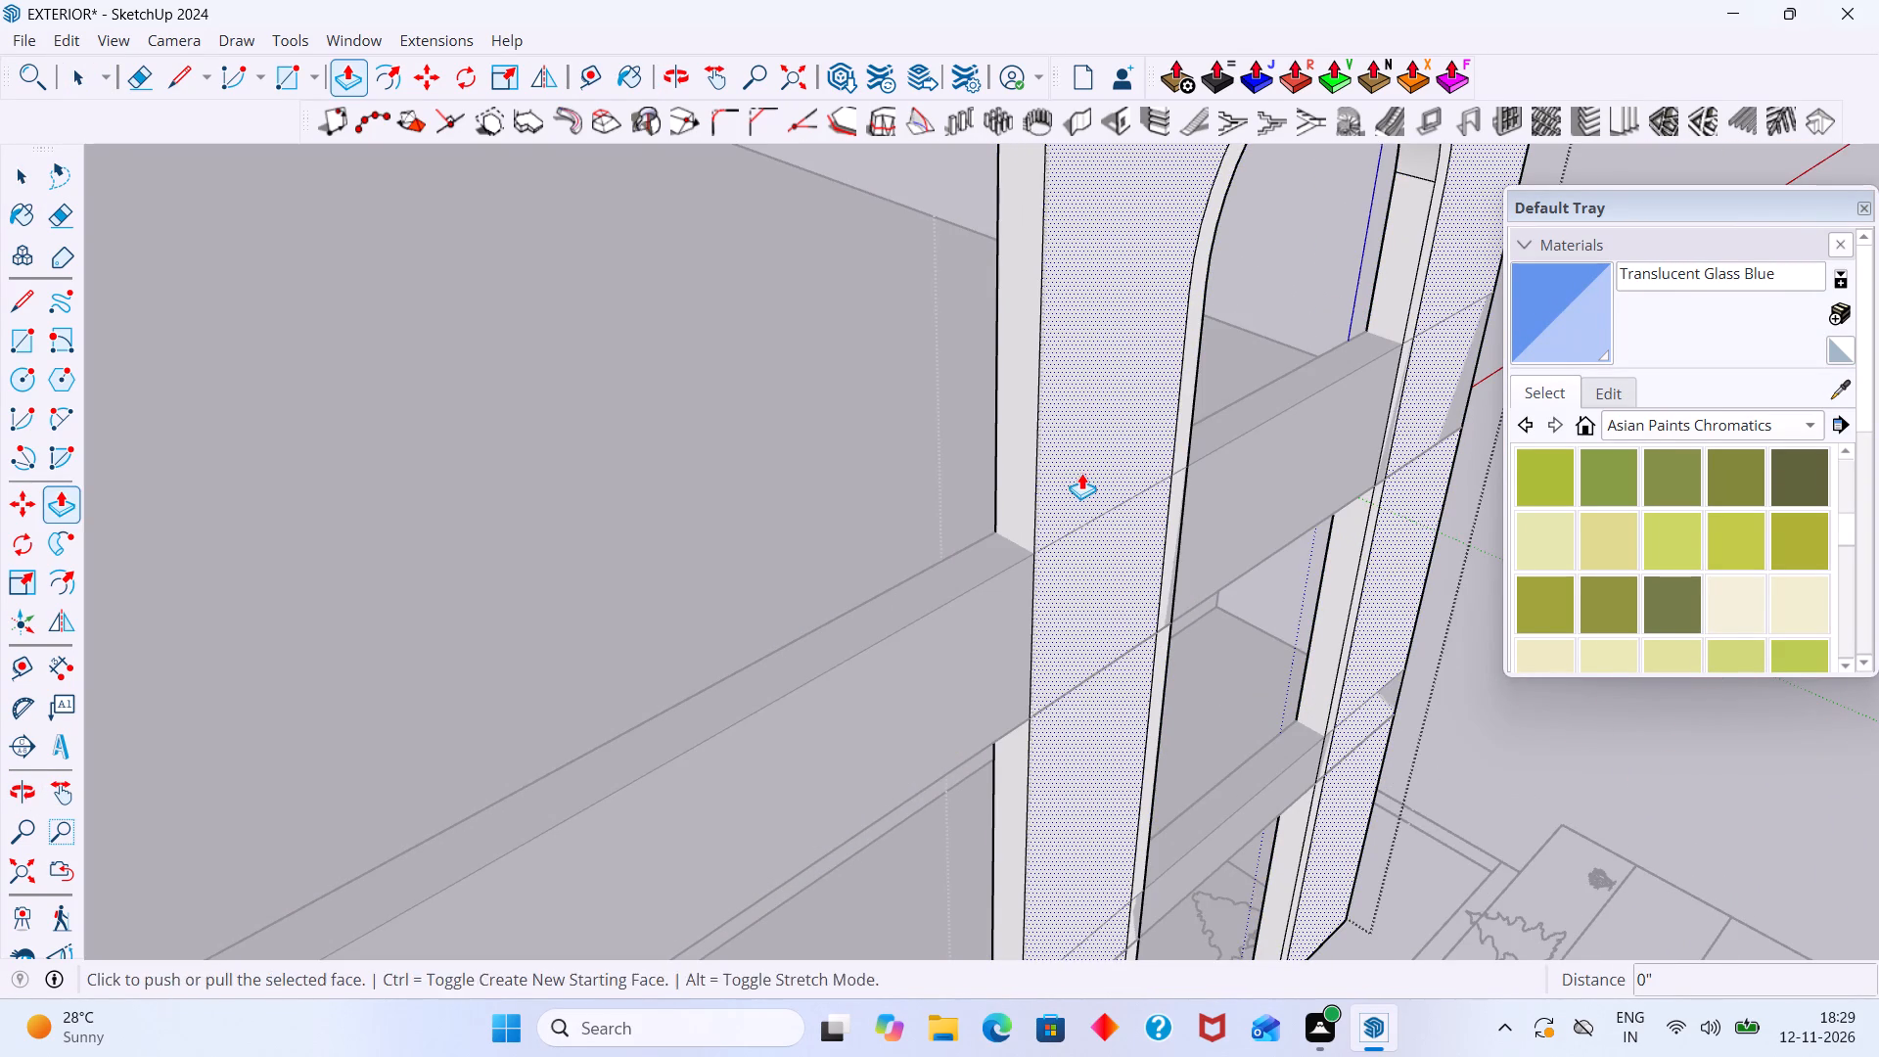
{"action": "left_click", "coordinate": [1081, 473]}
{"action": "type", "text": "18"}
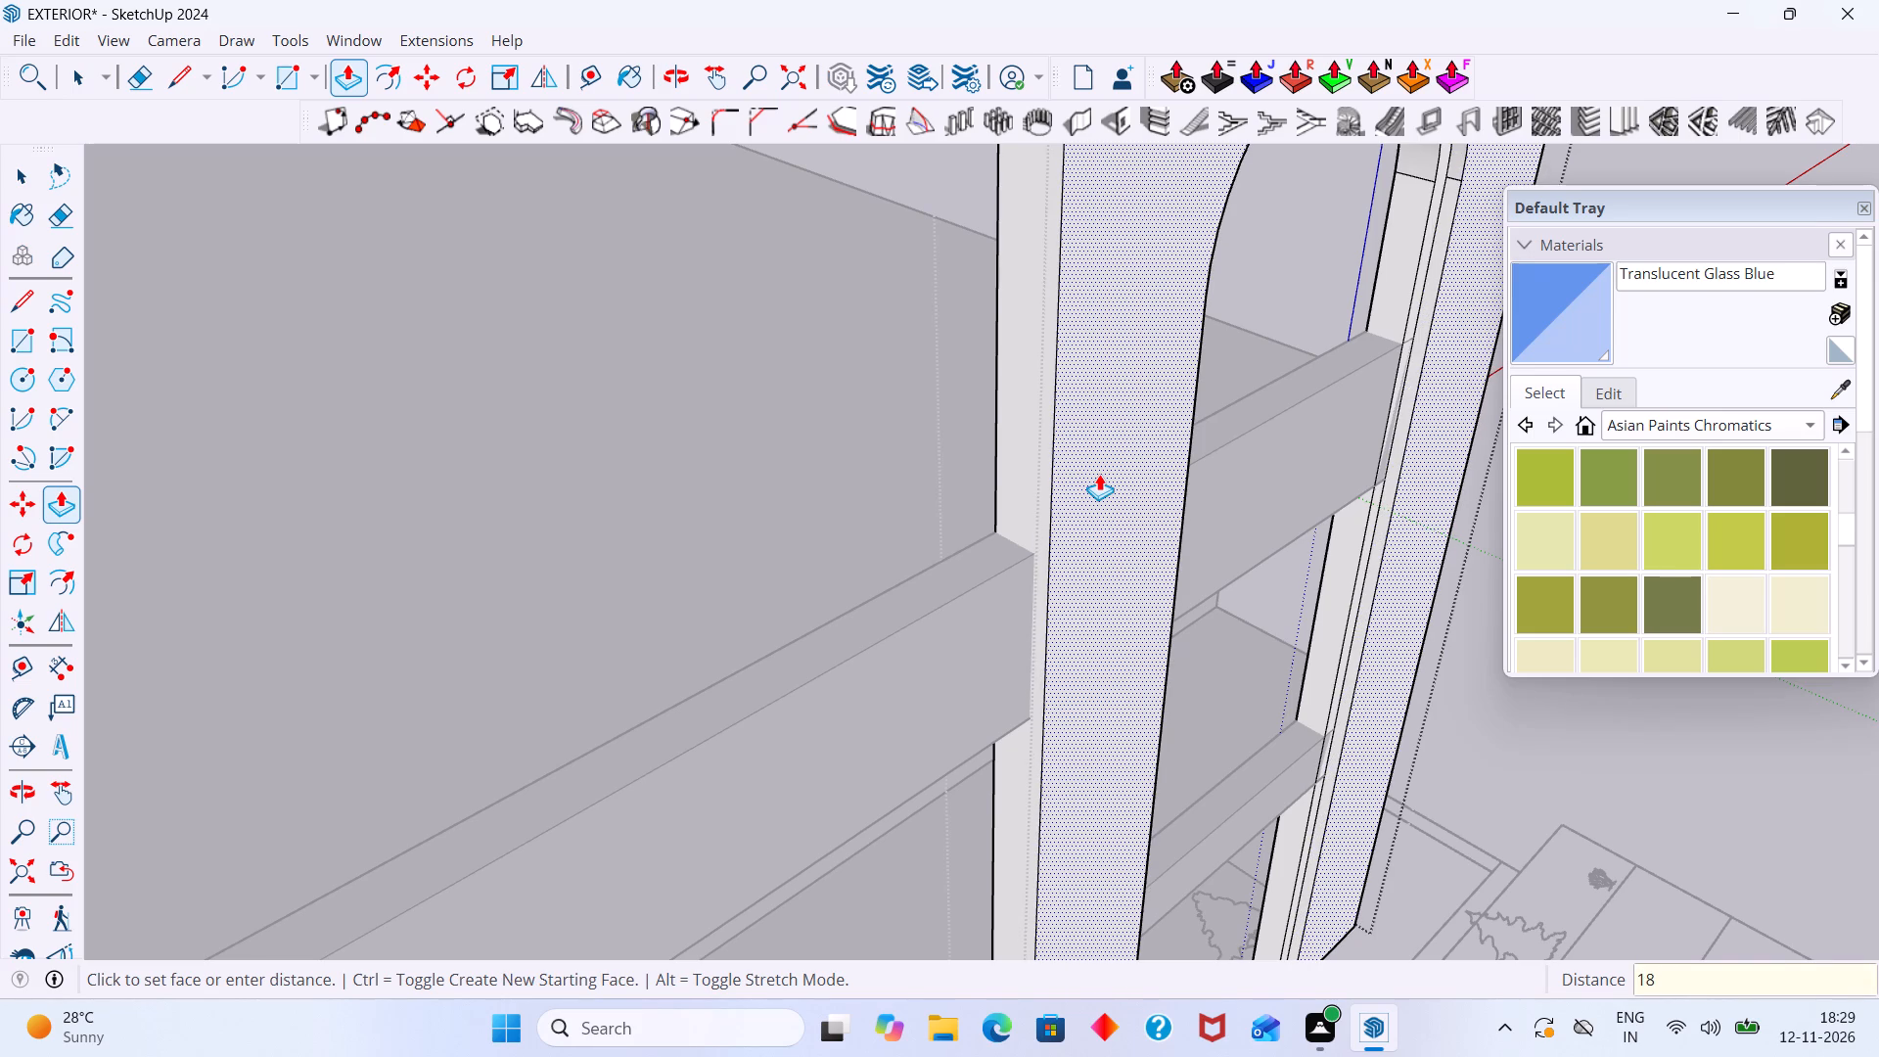
{"action": "key", "text": "BackSpace"}
{"action": "key", "text": "BackSpace"}
{"action": "type", "text": "5\""}
{"action": "key", "text": "Return"}
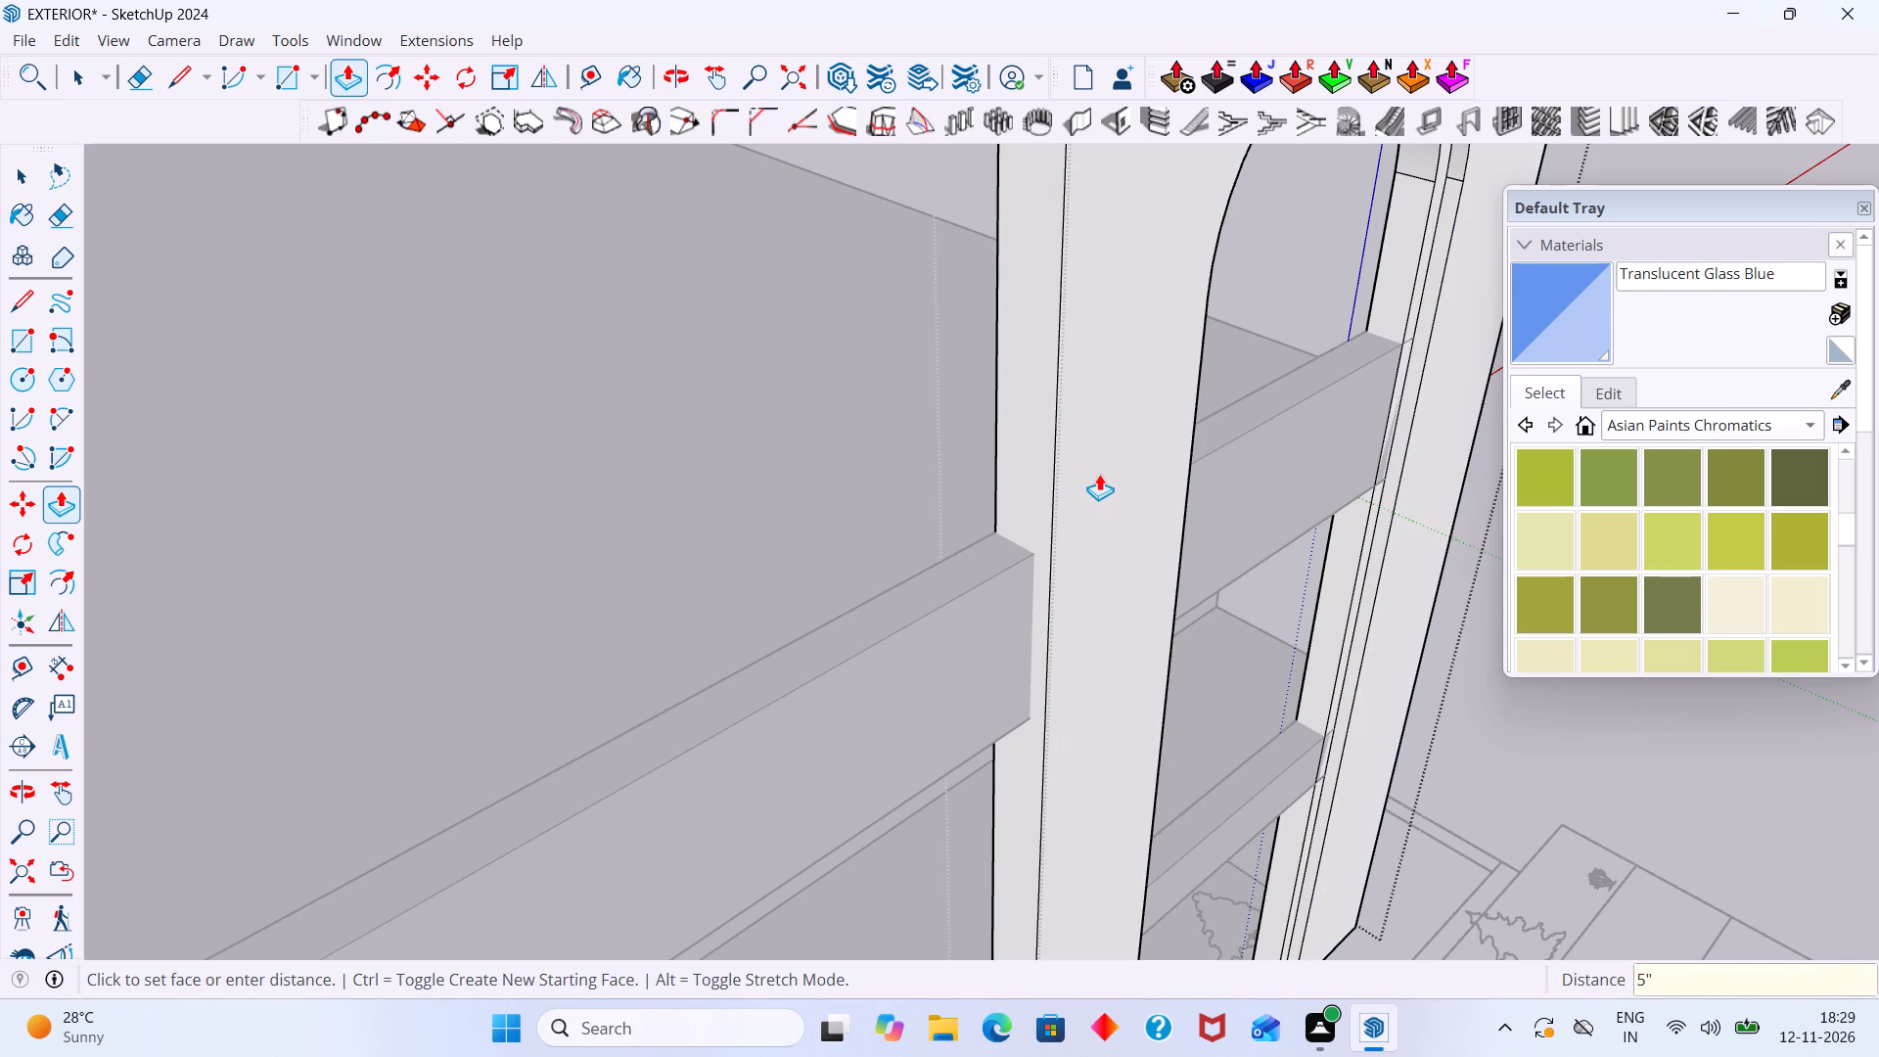
{"action": "key", "text": "space"}
{"action": "scroll", "coordinate": [1090, 541], "scroll_direction": "down", "scroll_amount": 16}
{"action": "left_click", "coordinate": [1329, 578]}
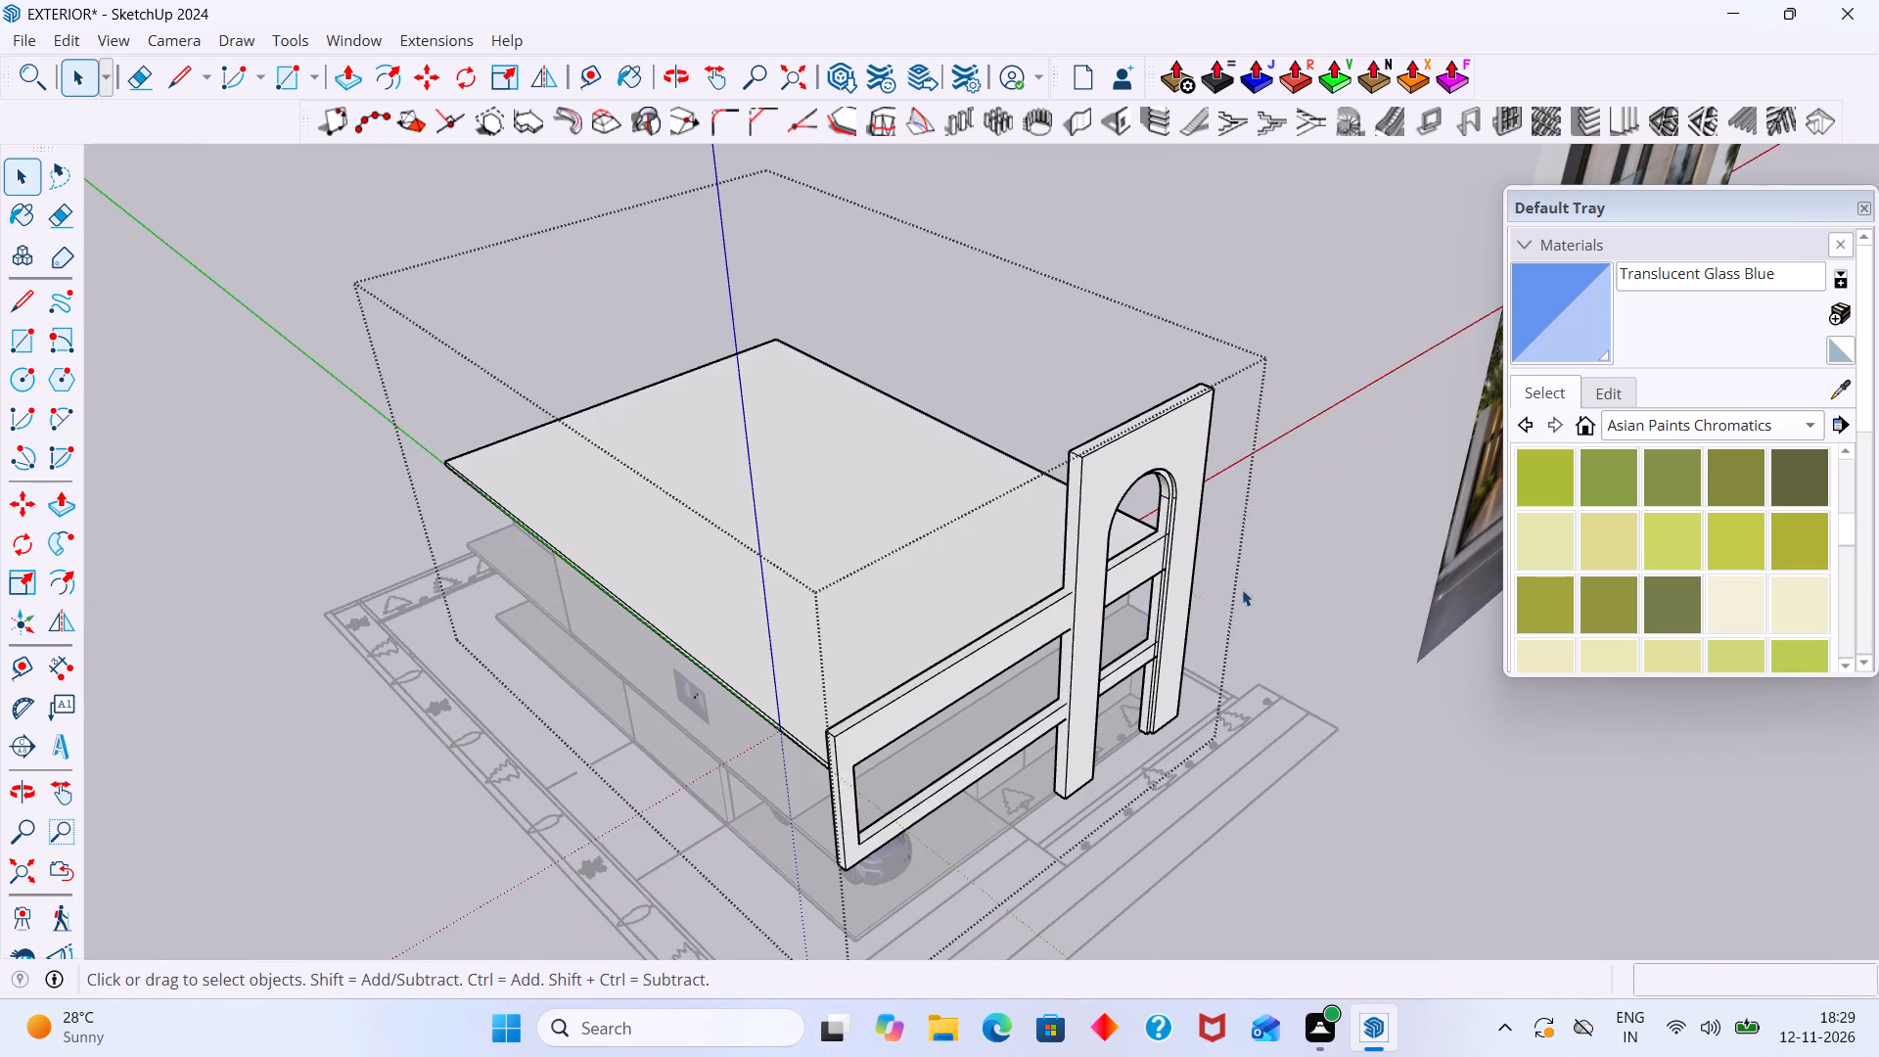
Move the arched frame about 10" outward from the horizontal facade band, snapping to its edge.
{"action": "scroll", "coordinate": [1133, 615], "scroll_direction": "up", "scroll_amount": 1}
{"action": "middle_click_drag", "start_coordinate": [1133, 615], "coordinate": [1270, 571]}
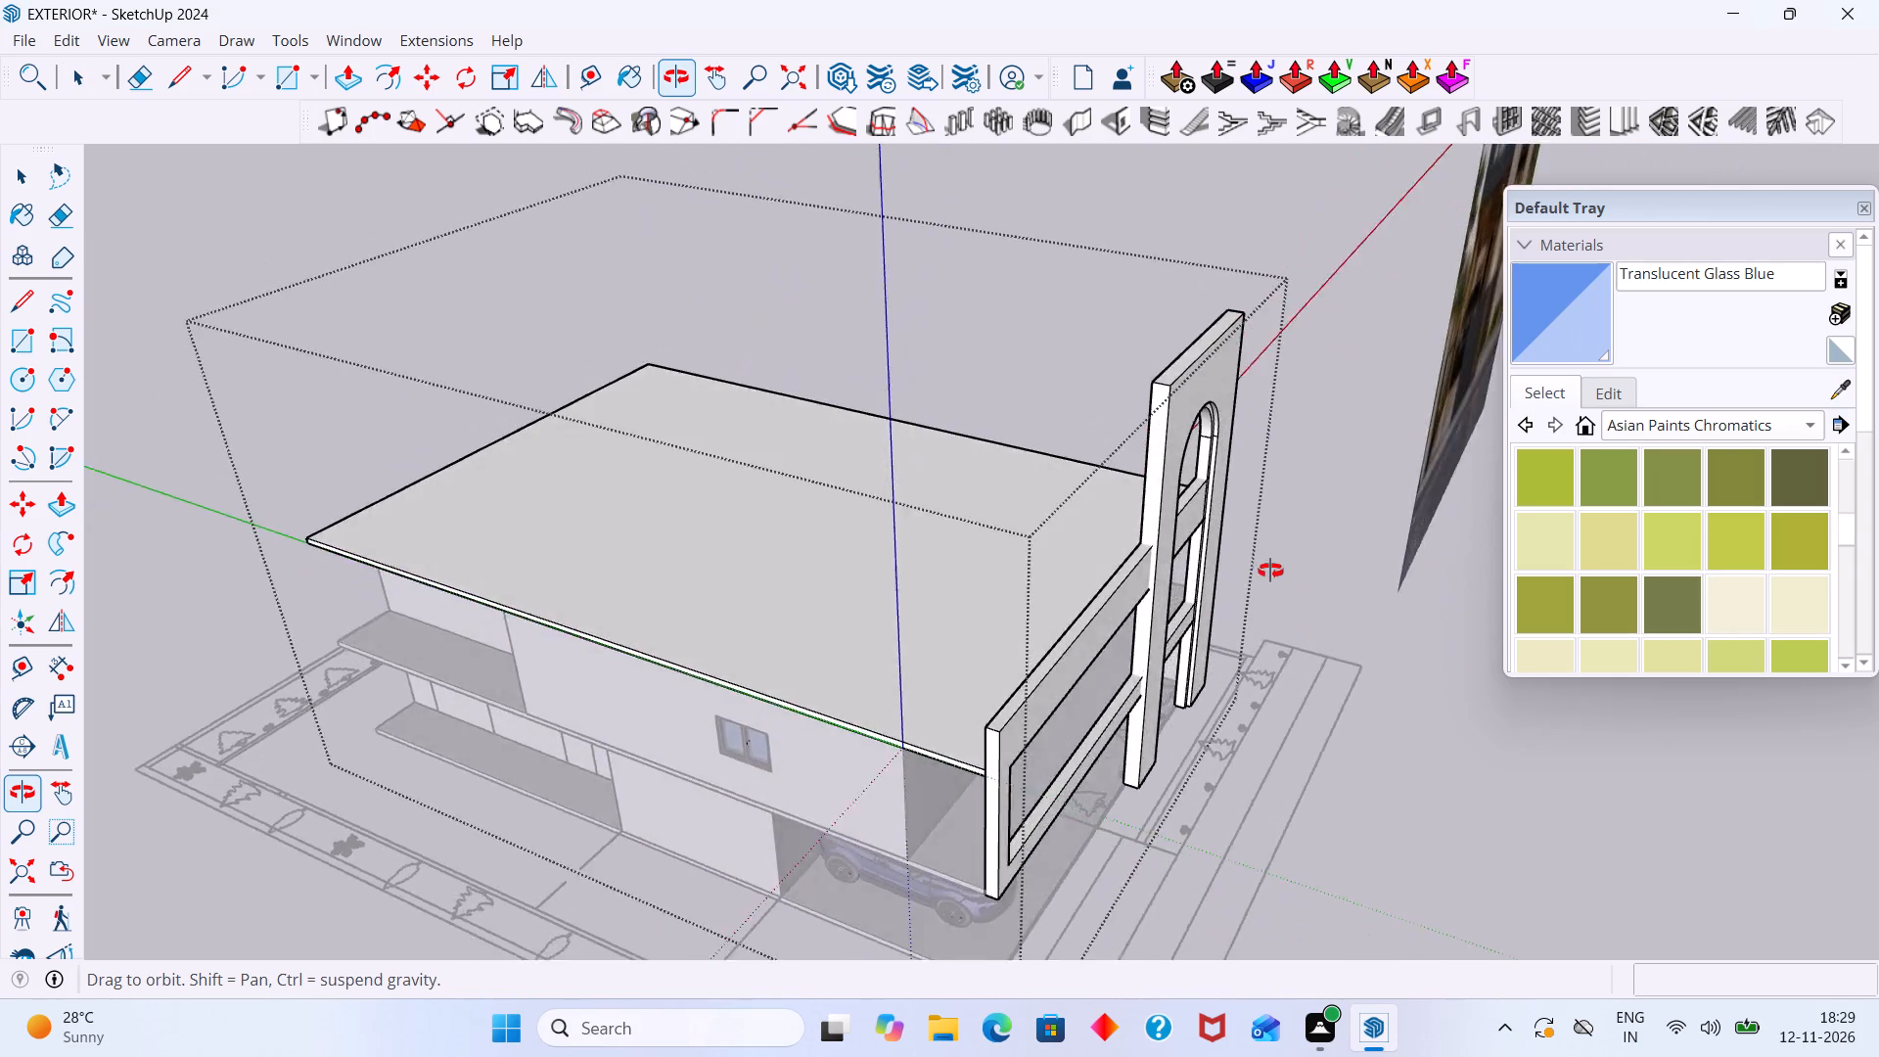
{"action": "middle_click_drag", "start_coordinate": [1270, 571], "coordinate": [1105, 589]}
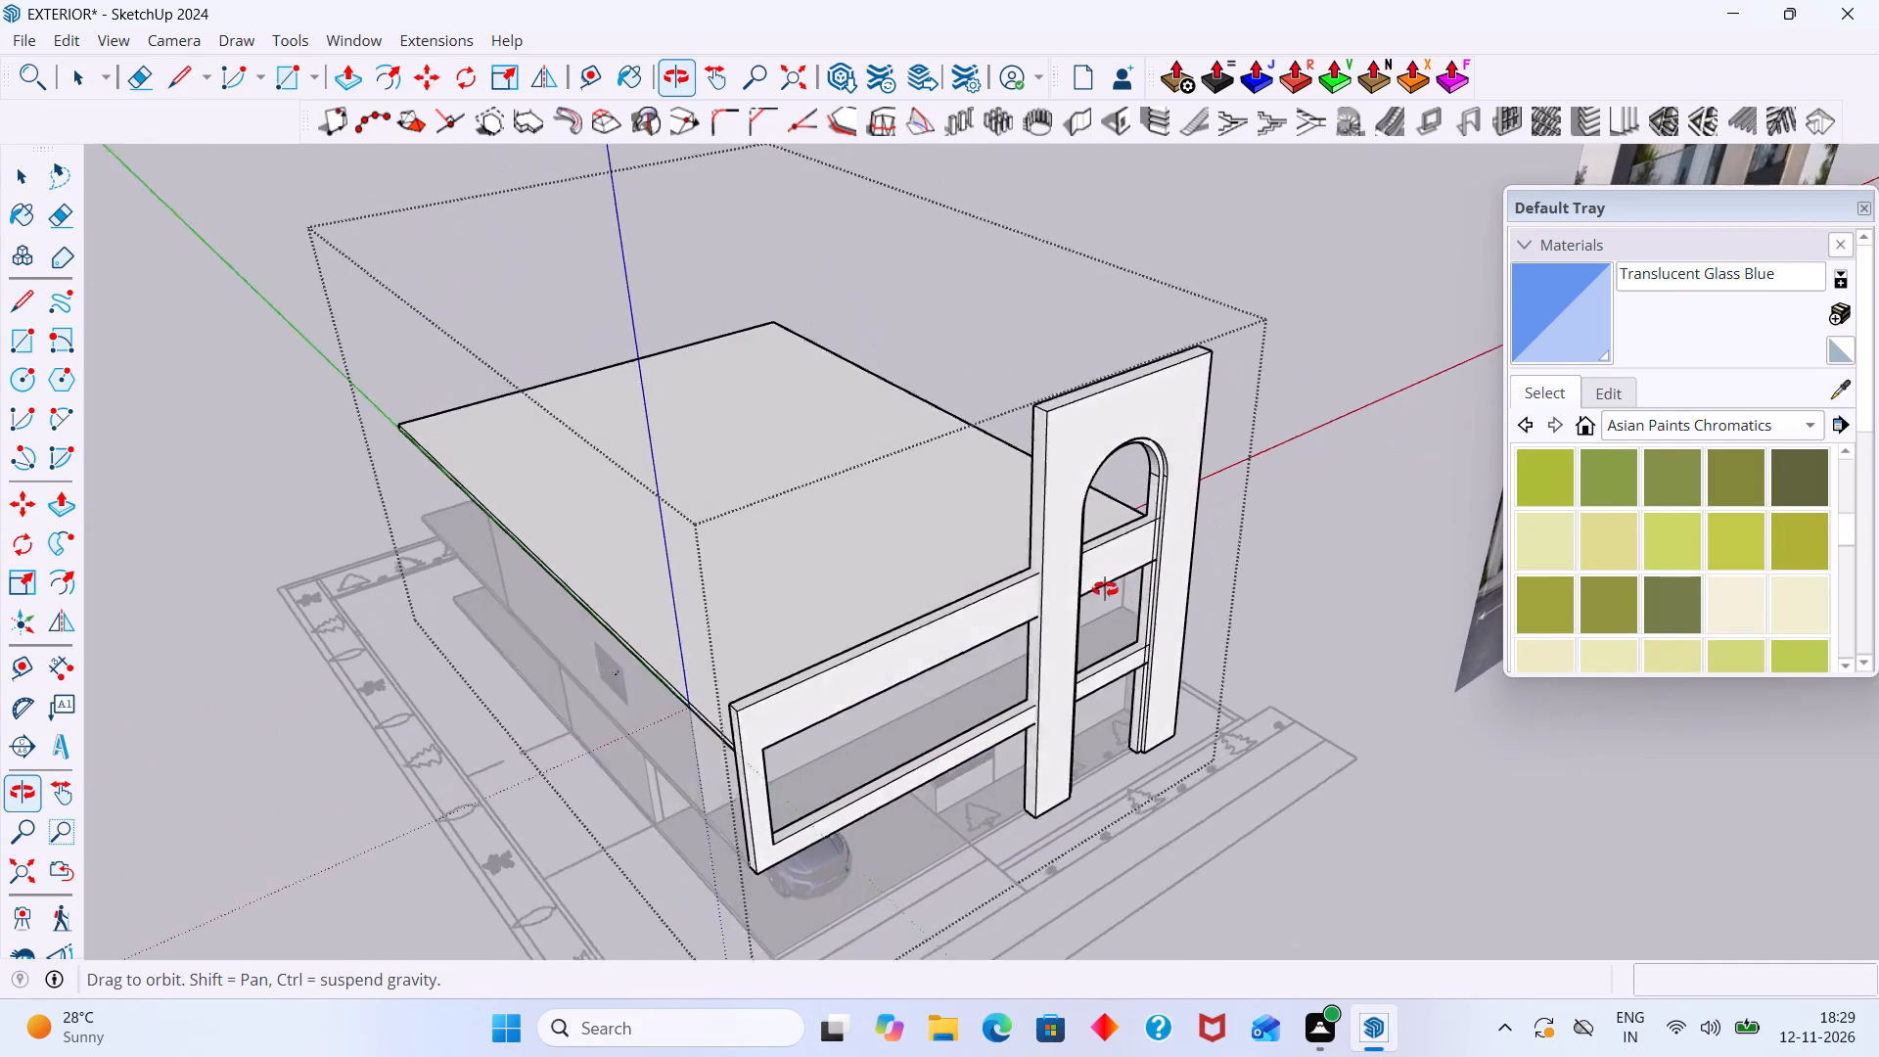
{"action": "middle_click_drag", "start_coordinate": [1105, 589], "coordinate": [1173, 588]}
{"action": "scroll", "coordinate": [1083, 790], "scroll_direction": "up", "scroll_amount": 5}
{"action": "left_click", "coordinate": [1083, 786]}
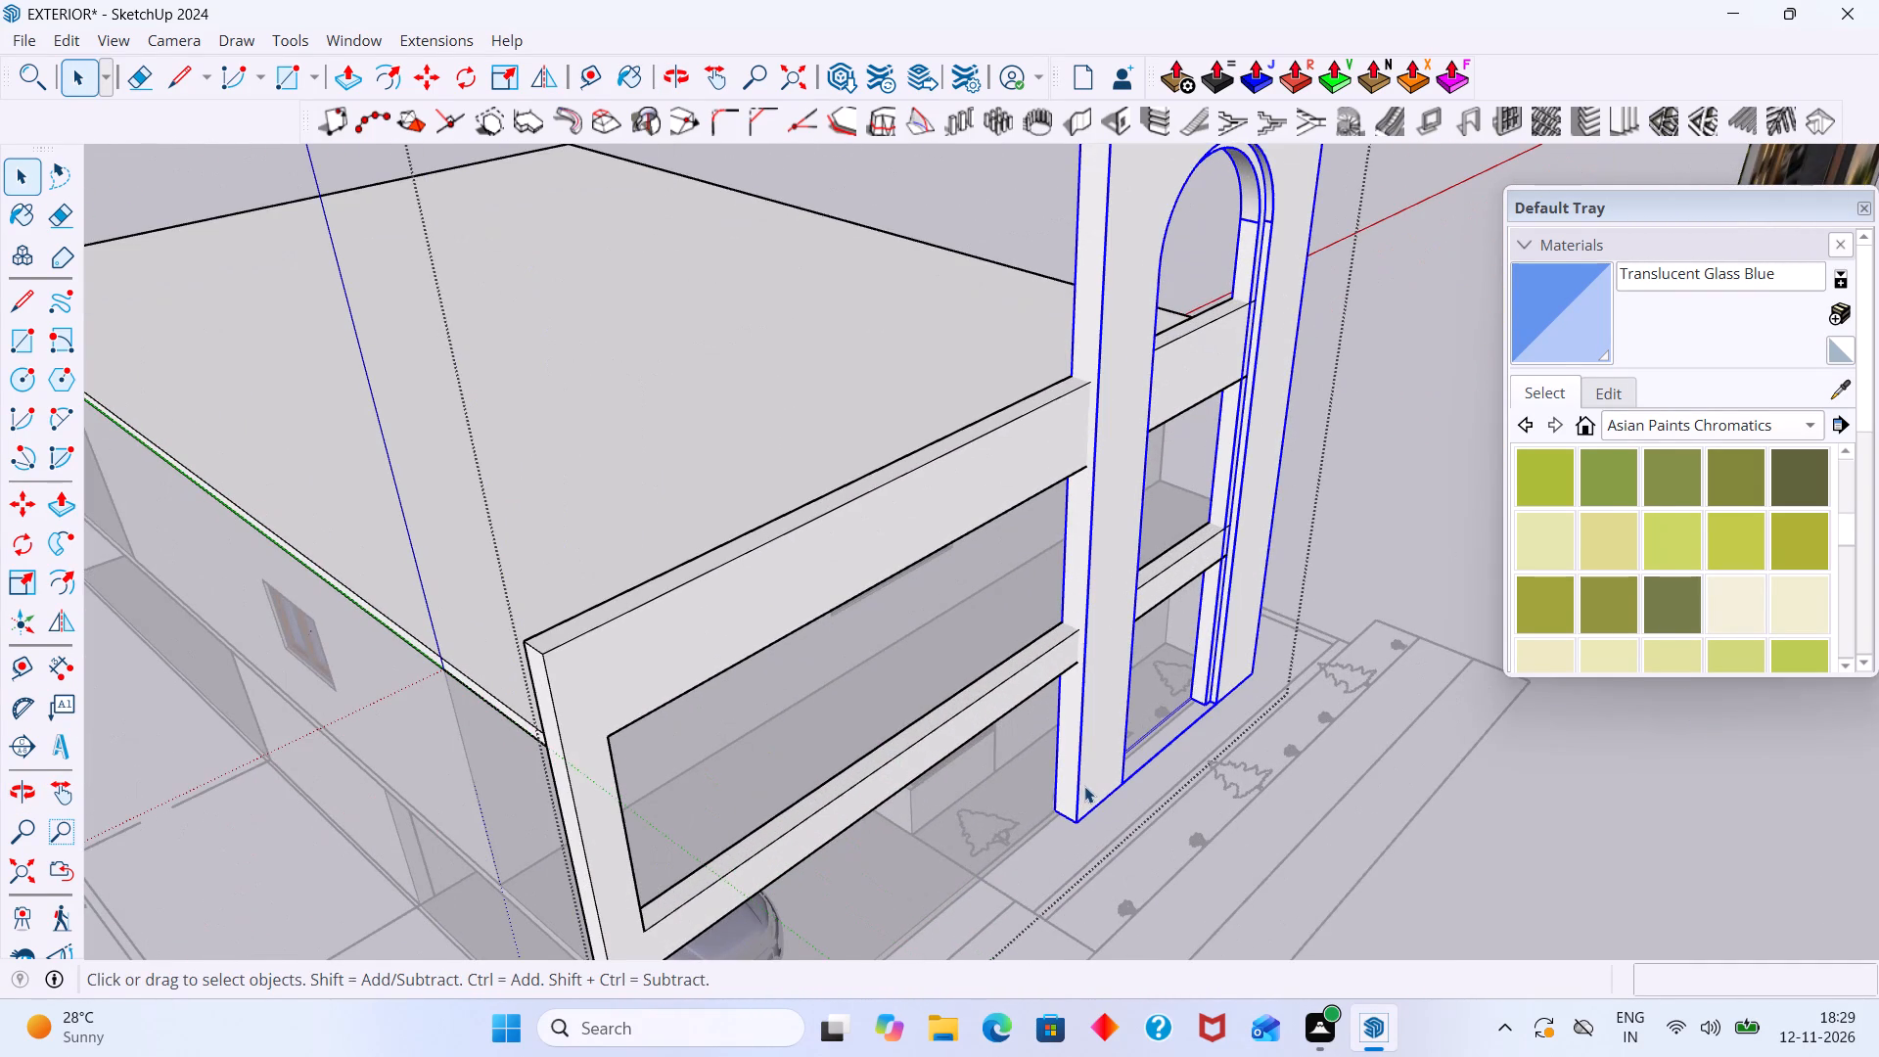
{"action": "key", "text": "m"}
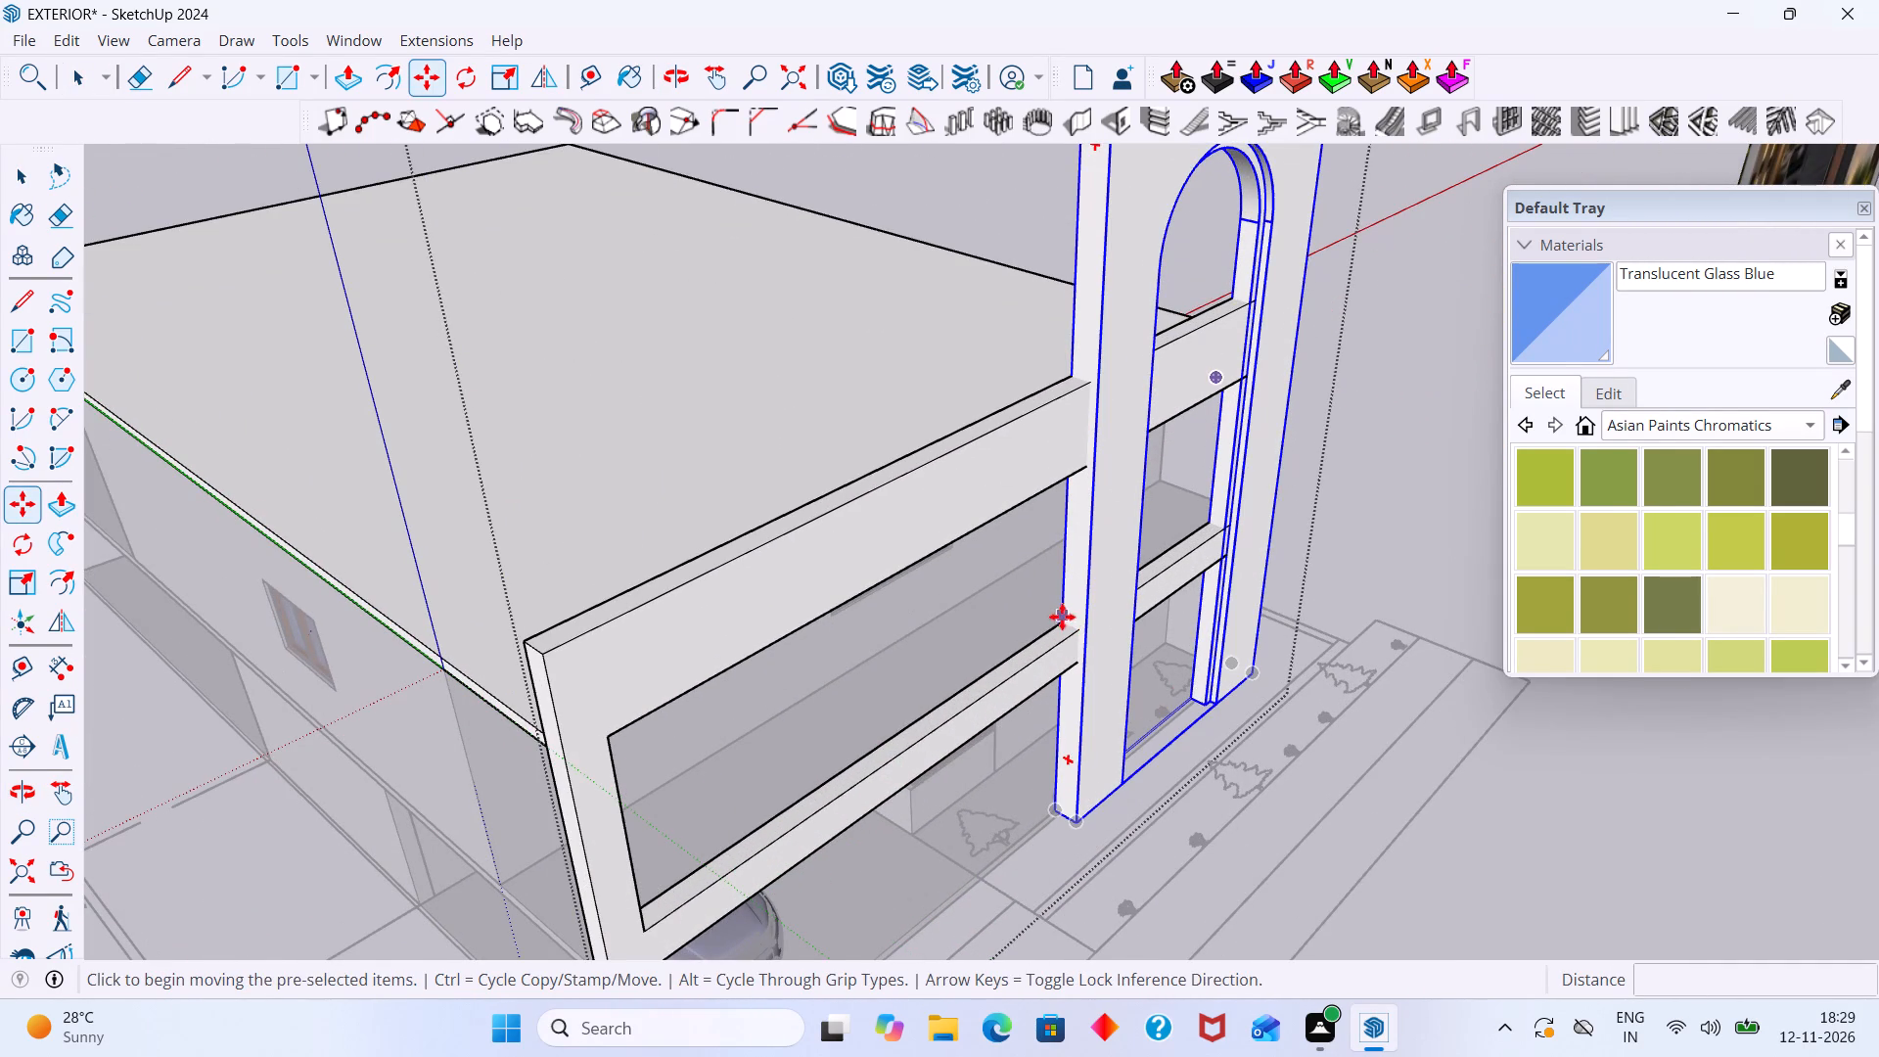
{"action": "left_click", "coordinate": [1065, 623]}
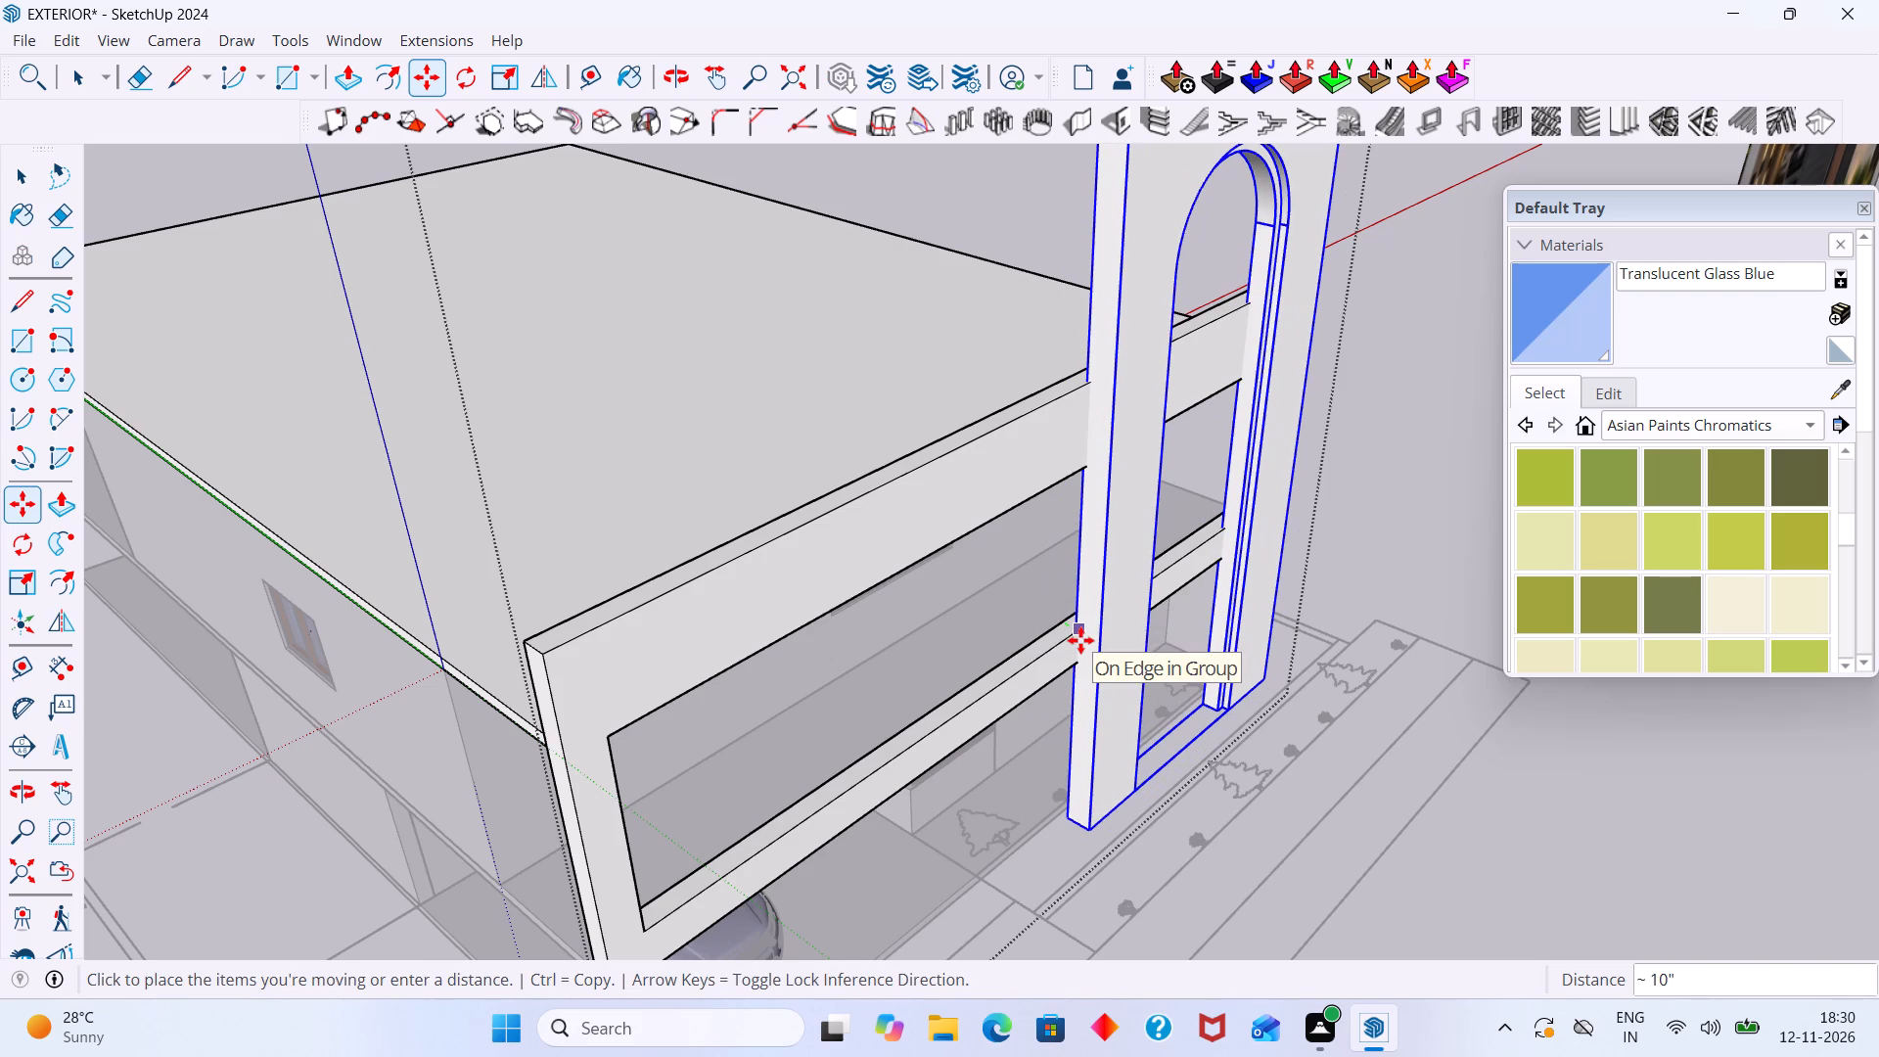
{"action": "left_click", "coordinate": [1080, 640]}
{"action": "key", "text": "space"}
{"action": "left_click", "coordinate": [1379, 554]}
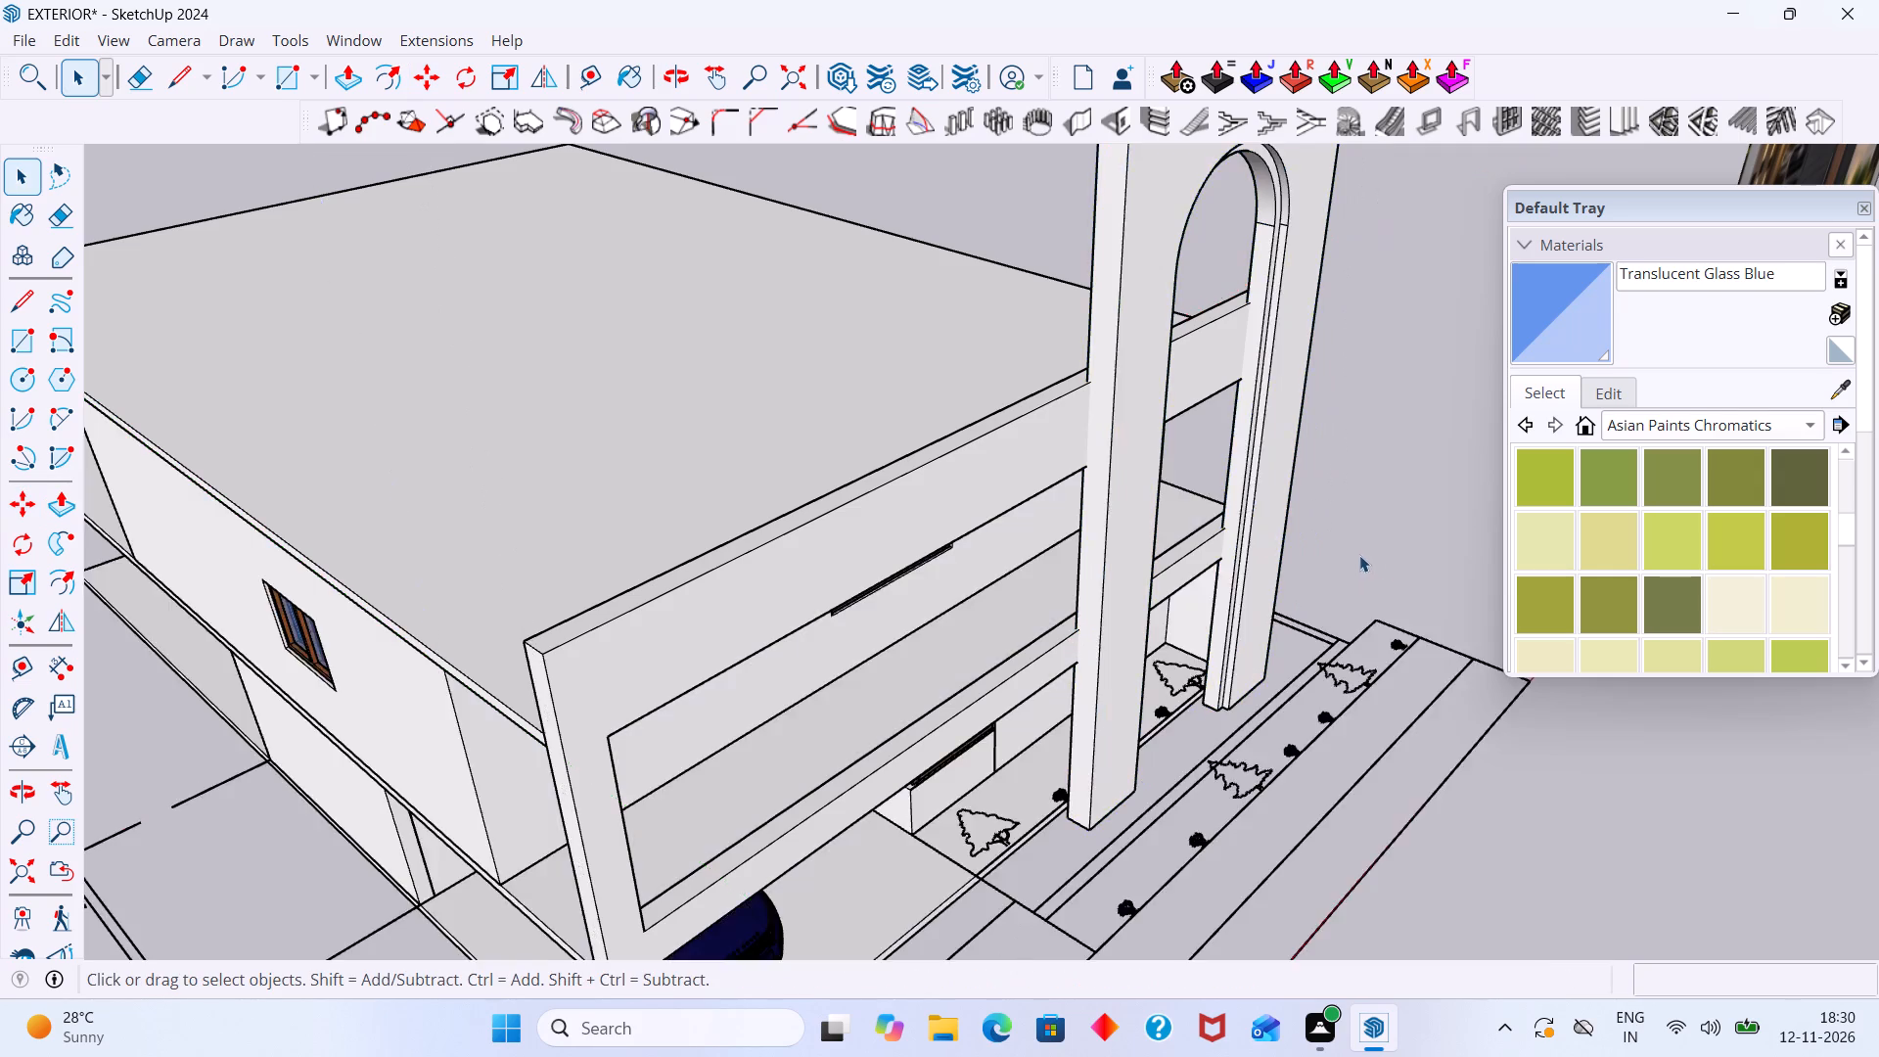
Open the arch trim's group and push/pull its front face flush with the front of the arched frame.
{"action": "scroll", "coordinate": [1355, 559], "scroll_direction": "down", "scroll_amount": 5}
{"action": "scroll", "coordinate": [1301, 434], "scroll_direction": "up", "scroll_amount": 12}
{"action": "middle_click_drag", "start_coordinate": [1308, 370], "coordinate": [1308, 361]}
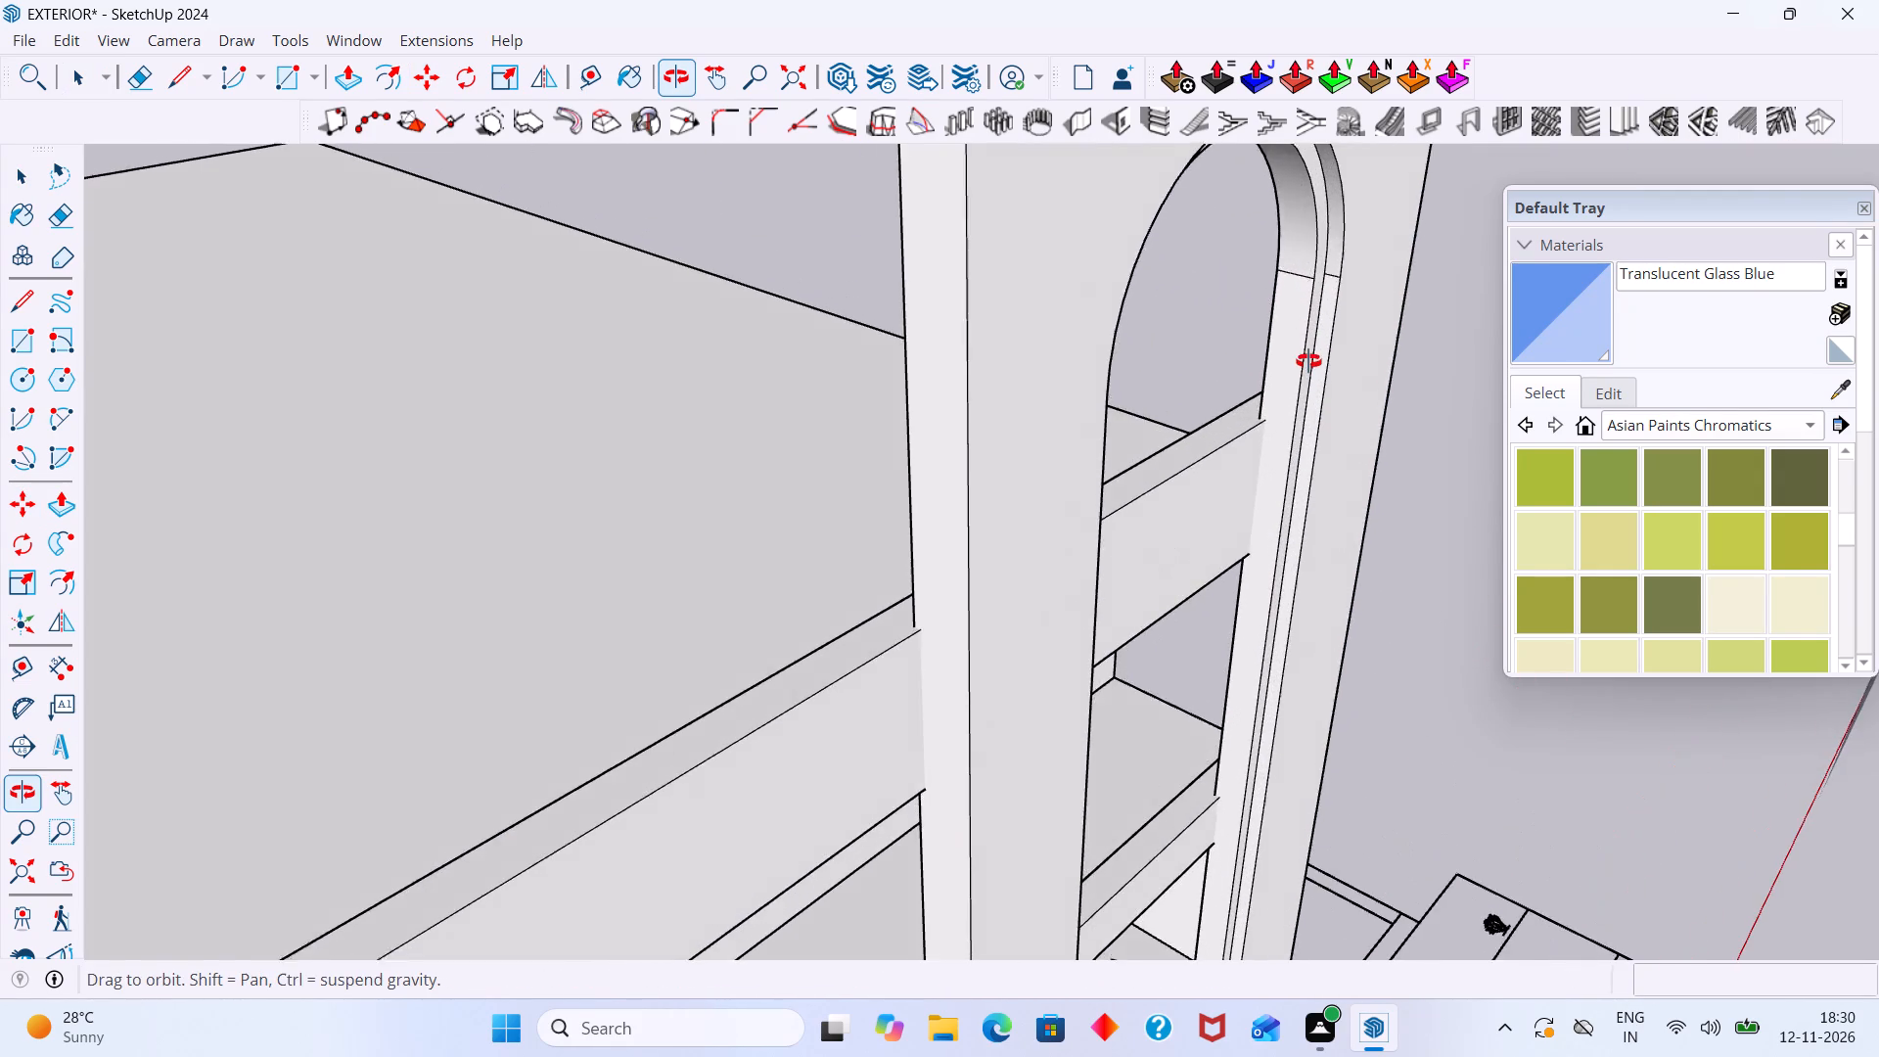
{"action": "middle_click_drag", "start_coordinate": [1308, 361], "coordinate": [976, 394]}
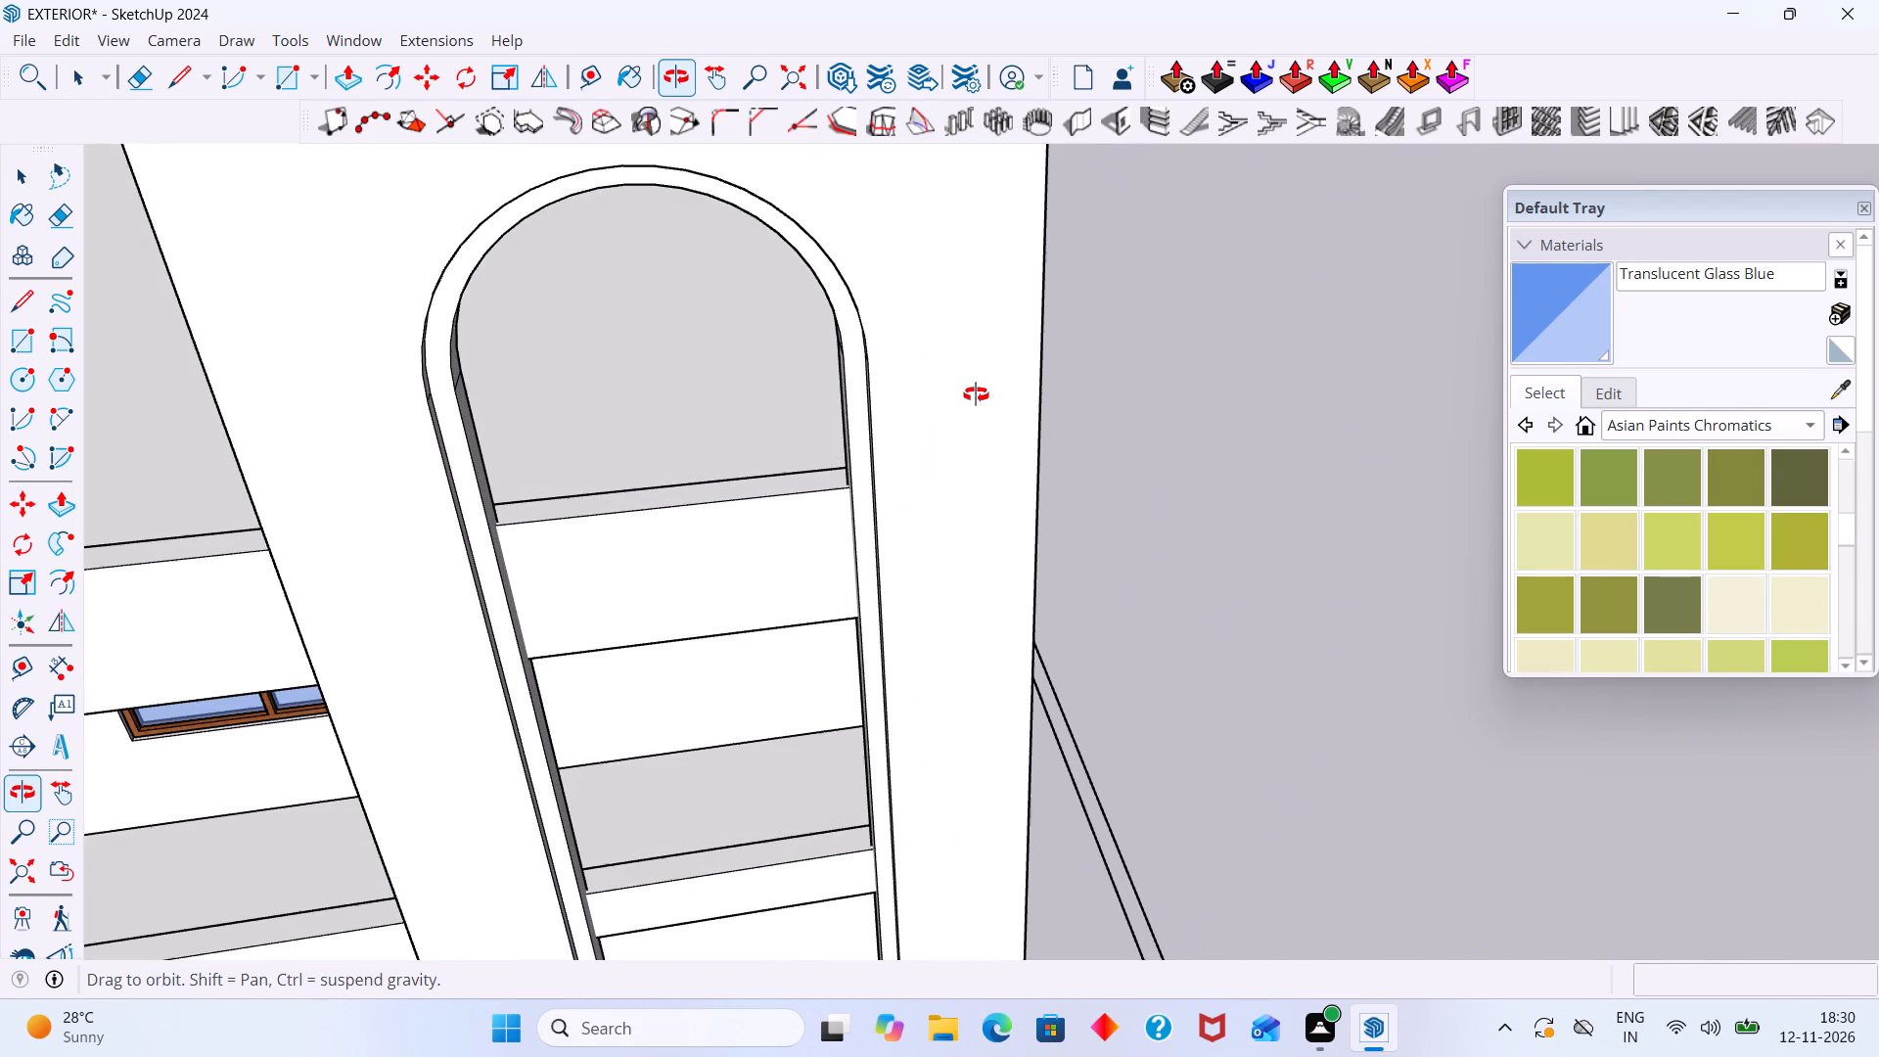
{"action": "middle_click_drag", "start_coordinate": [976, 394], "coordinate": [975, 394]}
{"action": "middle_click_drag", "start_coordinate": [973, 425], "coordinate": [1013, 495], "text": "shift"}
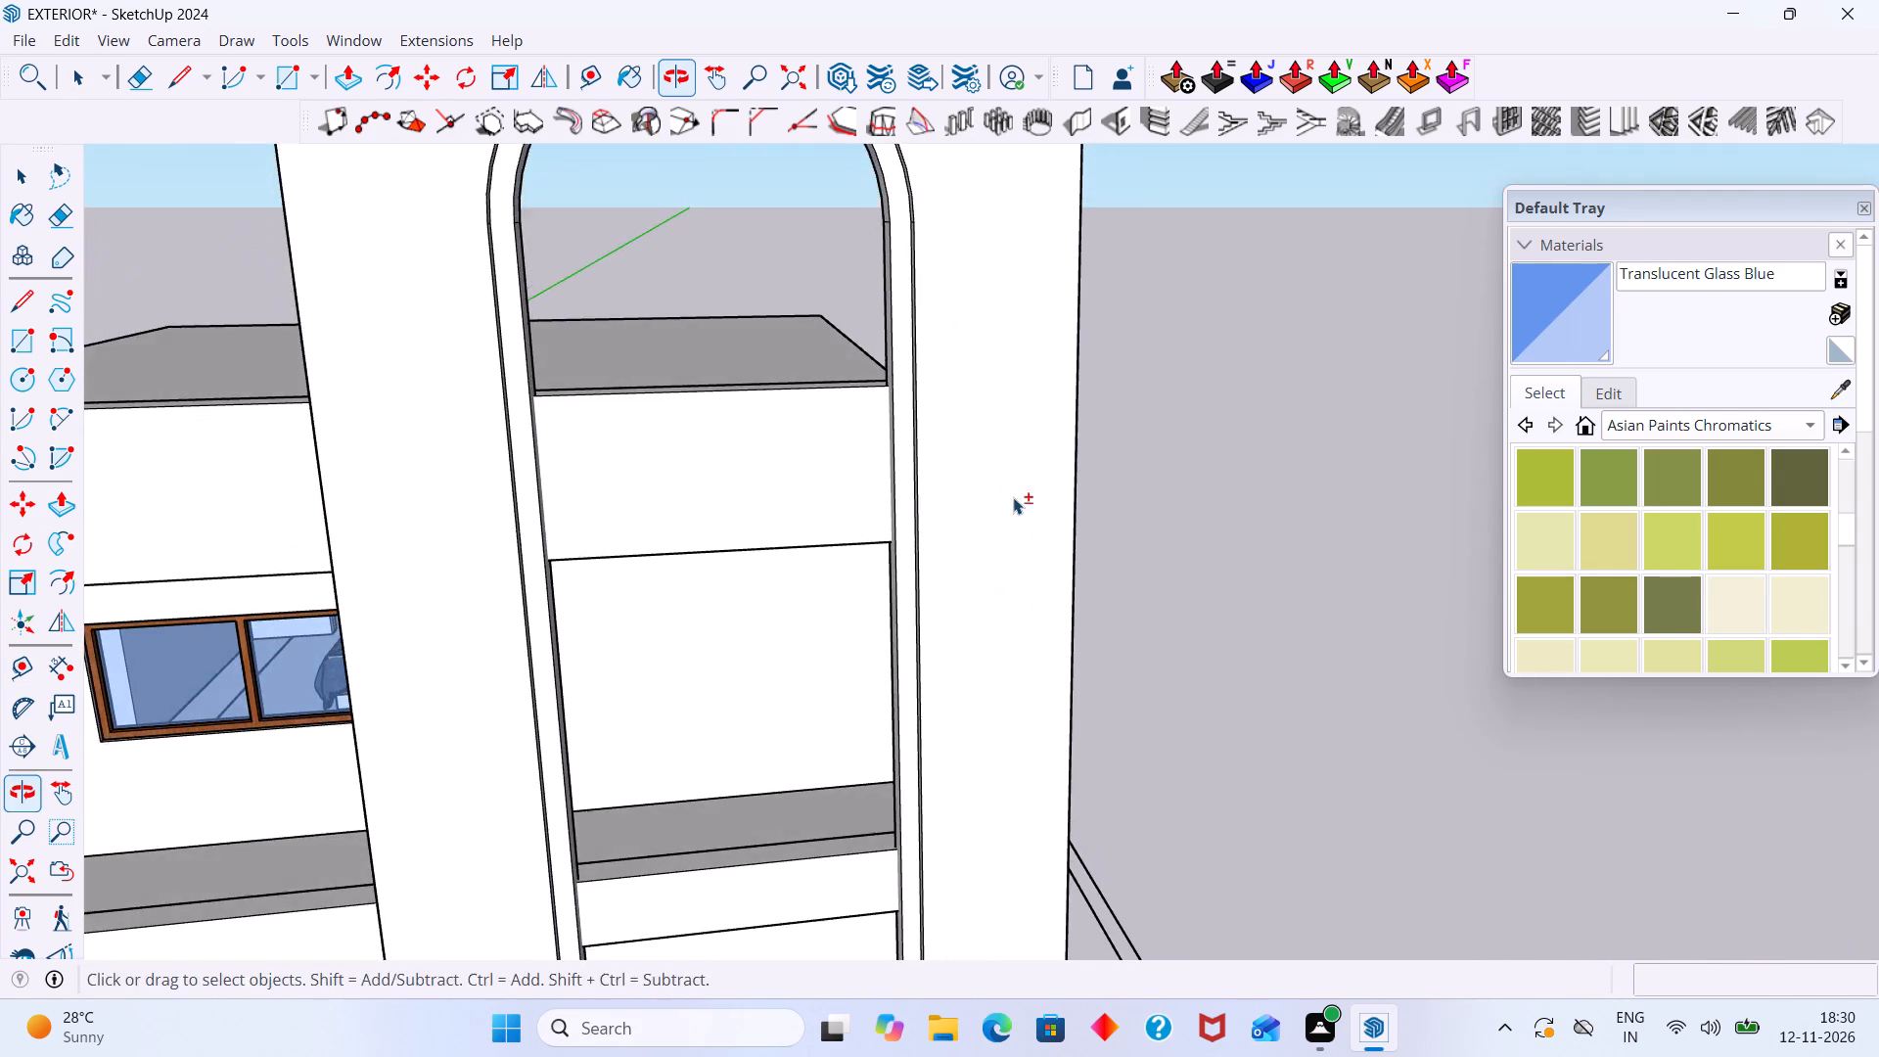
{"action": "middle_click_drag", "start_coordinate": [1009, 523], "coordinate": [1260, 884], "text": "shift"}
{"action": "scroll", "coordinate": [1159, 525], "scroll_direction": "up", "scroll_amount": 9}
{"action": "middle_click_drag", "start_coordinate": [1149, 514], "coordinate": [1173, 441]}
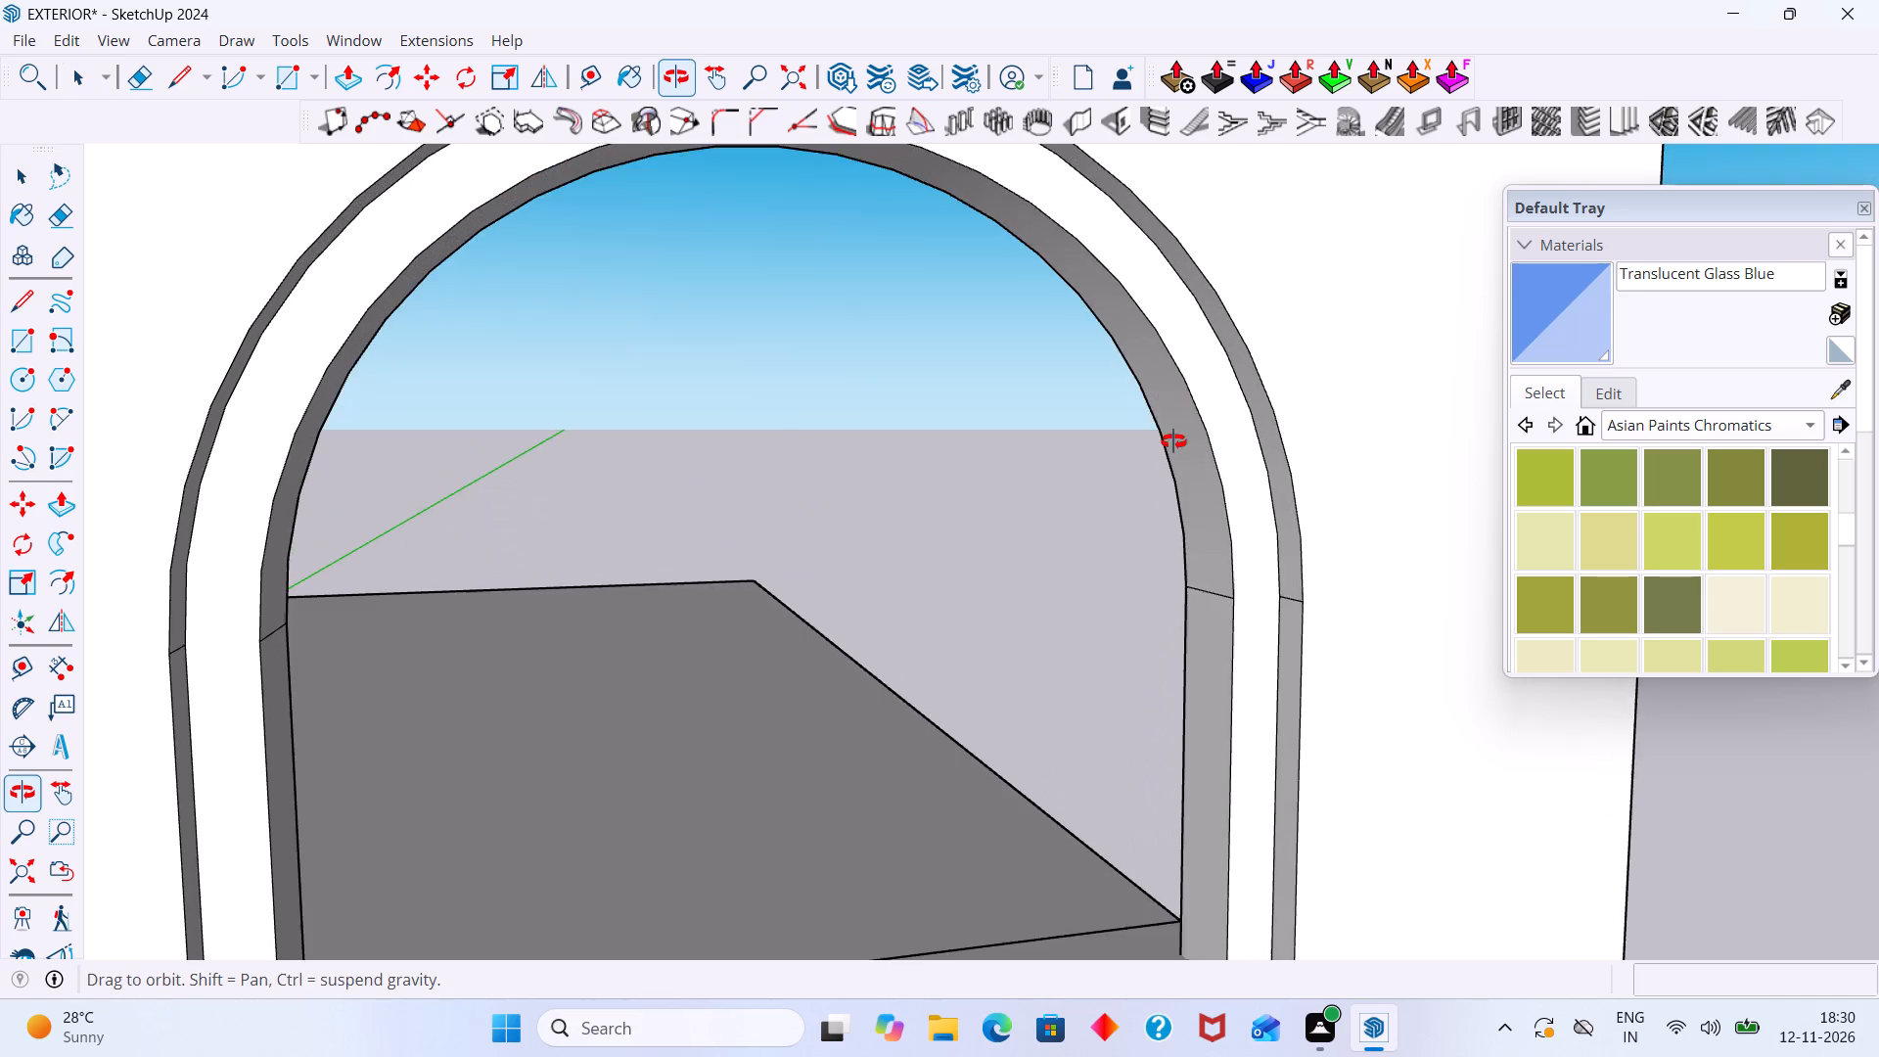
{"action": "middle_click_drag", "start_coordinate": [1173, 441], "coordinate": [1175, 437]}
{"action": "scroll", "coordinate": [1236, 400], "scroll_direction": "up", "scroll_amount": 5}
{"action": "left_click", "coordinate": [1225, 392]}
{"action": "scroll", "coordinate": [1225, 392], "scroll_direction": "up", "scroll_amount": 3}
{"action": "double_click", "coordinate": [1225, 392]}
{"action": "left_click", "coordinate": [1231, 406]}
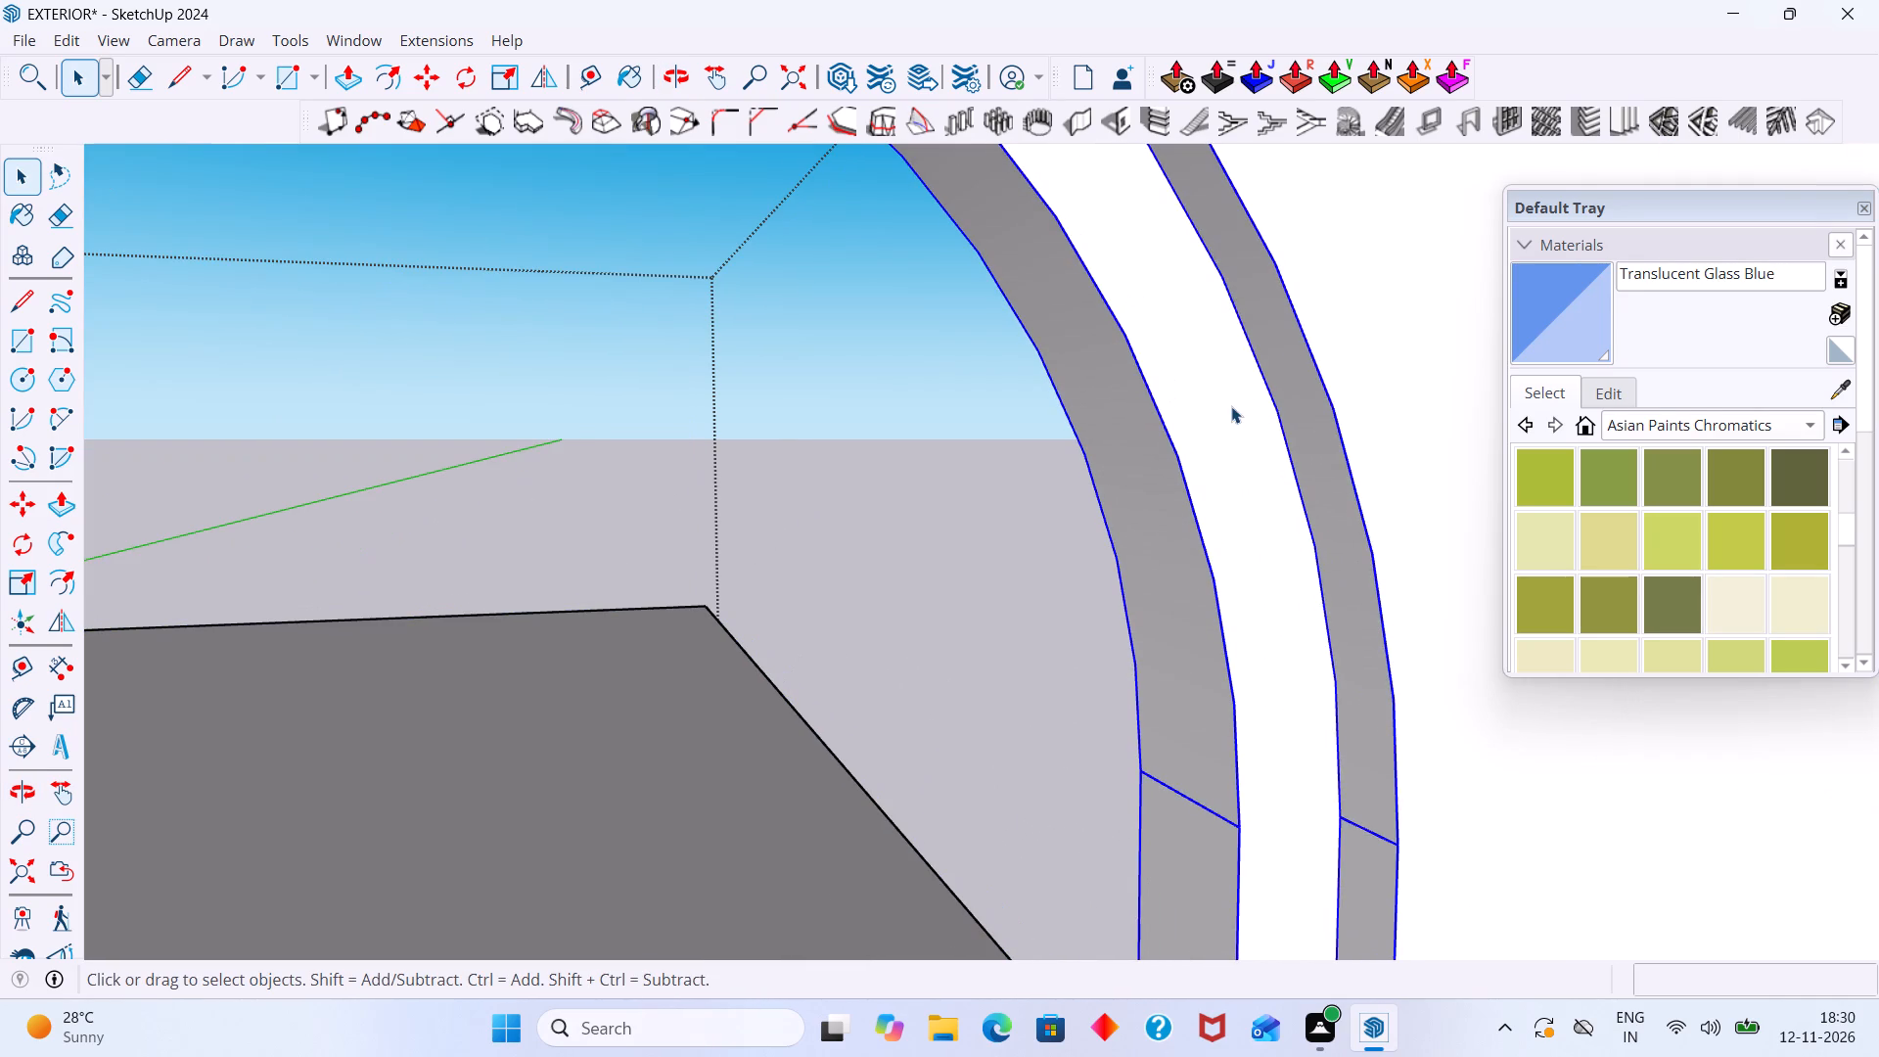
{"action": "double_click", "coordinate": [1233, 413]}
{"action": "scroll", "coordinate": [1237, 430], "scroll_direction": "up", "scroll_amount": 2}
{"action": "left_click", "coordinate": [1237, 431]}
{"action": "key", "text": "p"}
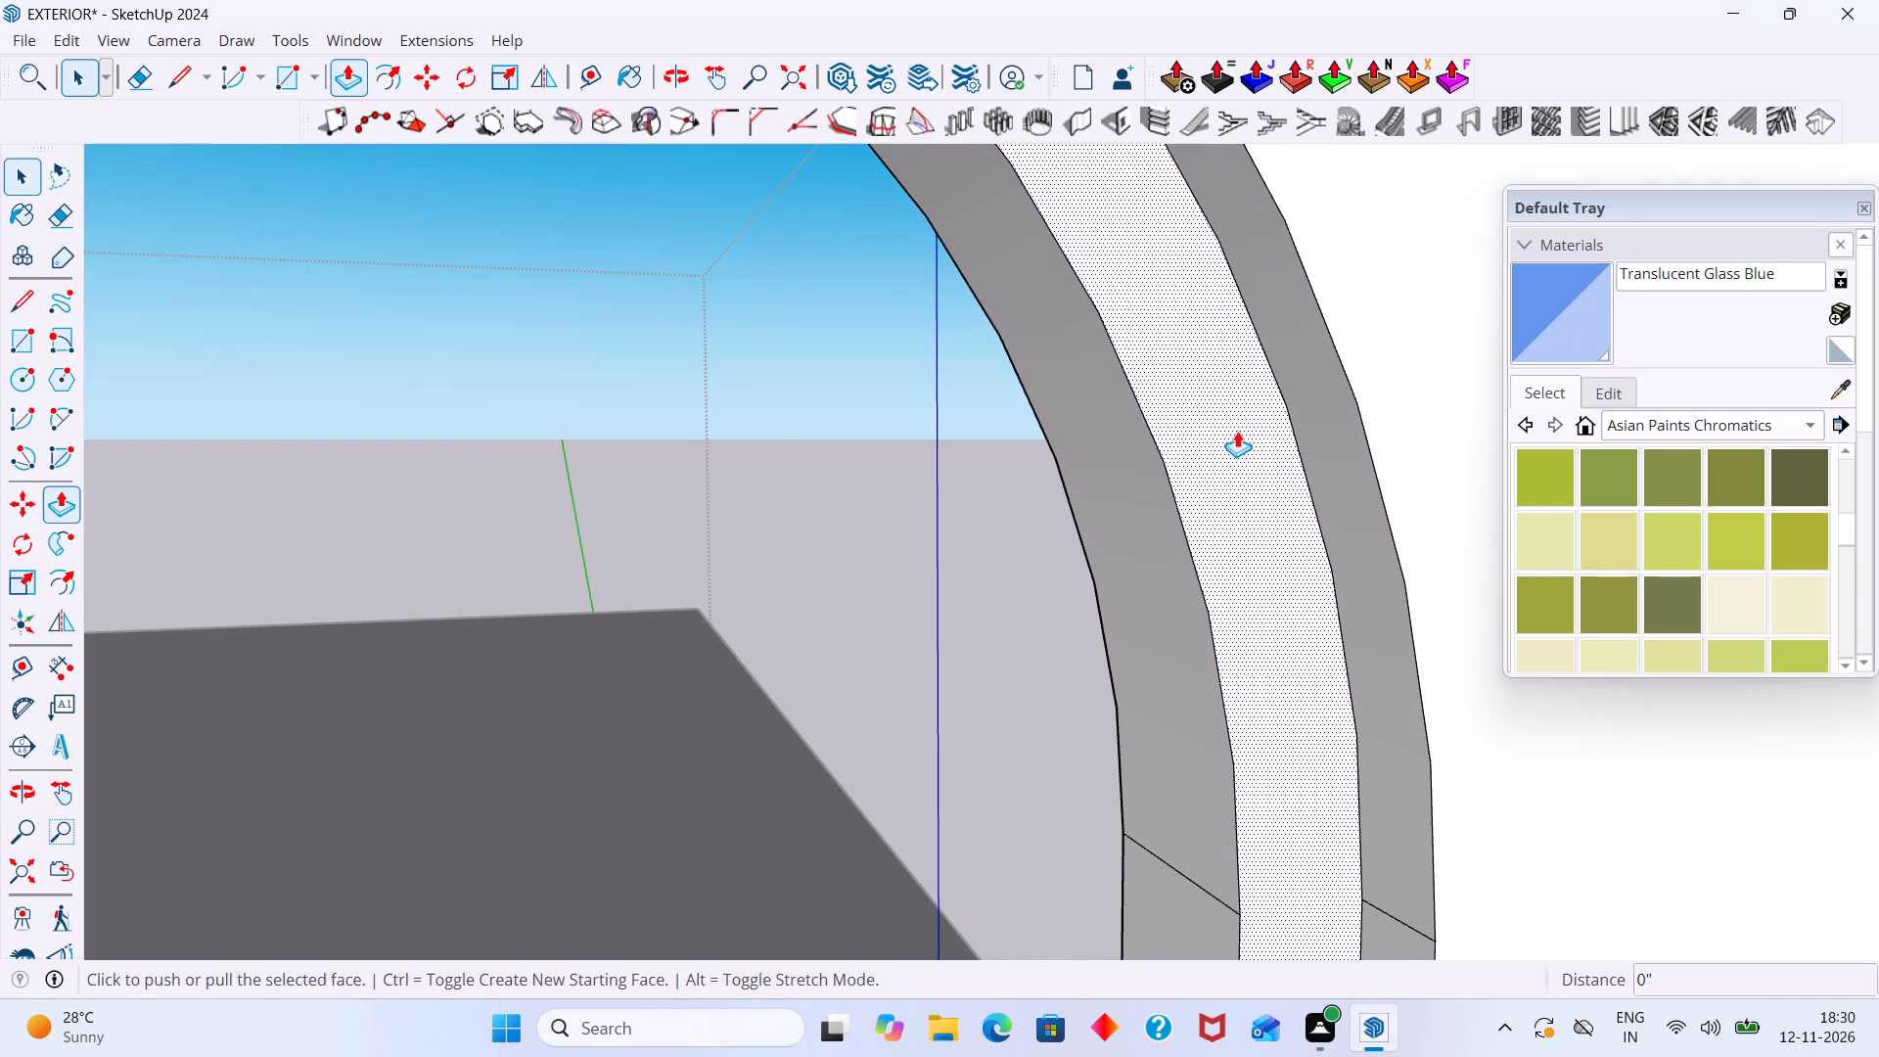
{"action": "left_click", "coordinate": [1237, 431]}
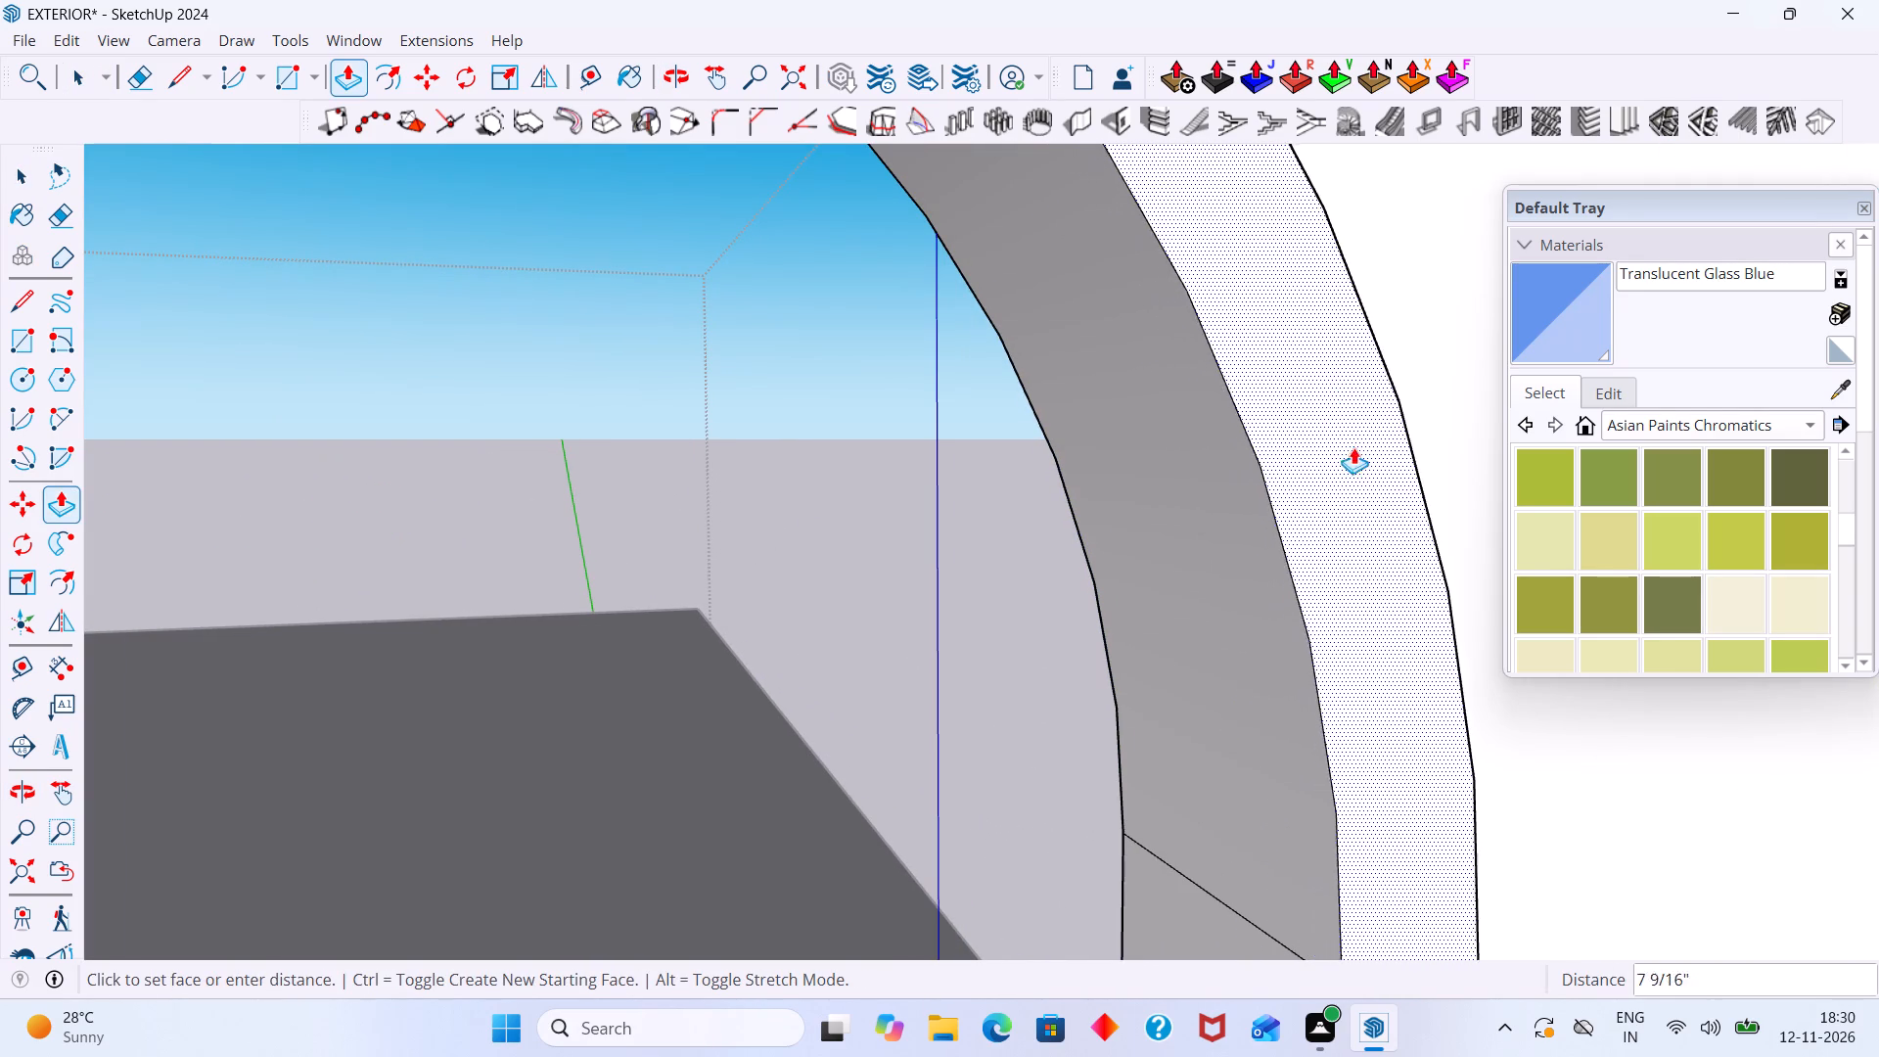
{"action": "scroll", "coordinate": [1372, 585], "scroll_direction": "down", "scroll_amount": 4}
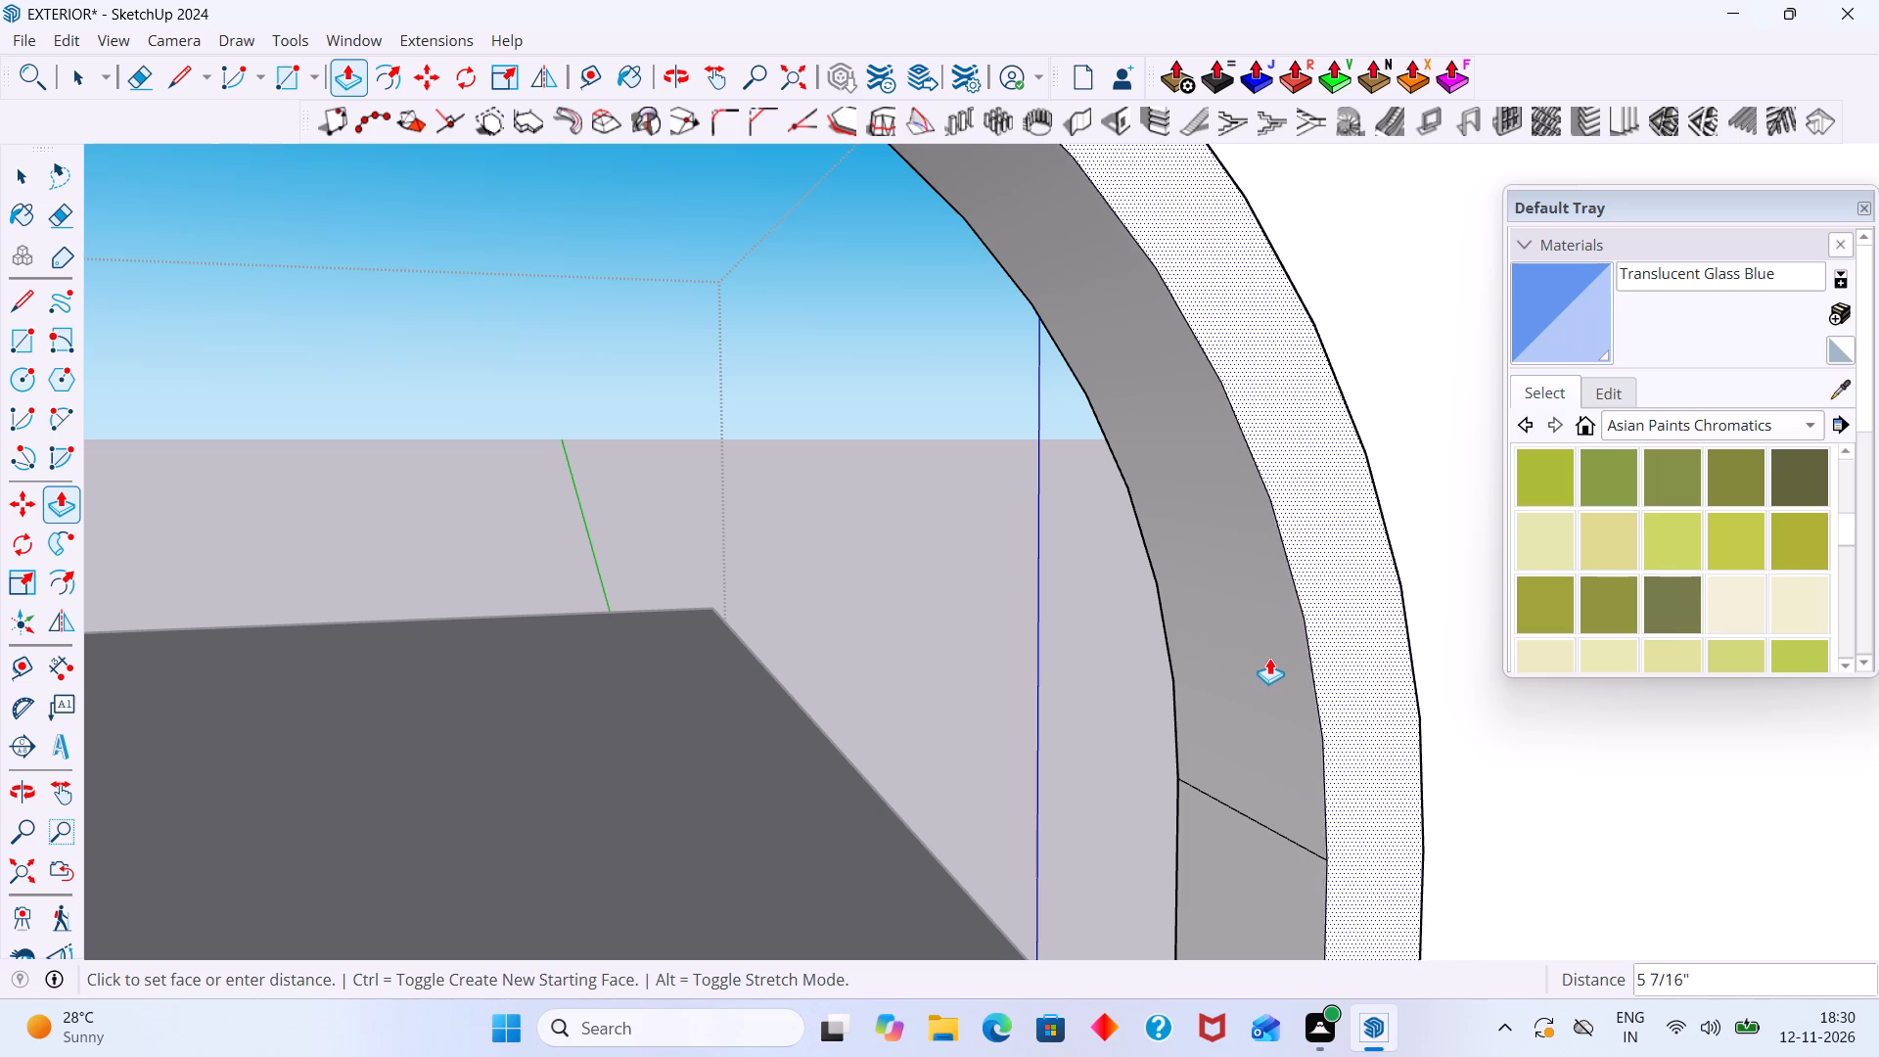
{"action": "scroll", "coordinate": [1294, 623], "scroll_direction": "down", "scroll_amount": 10}
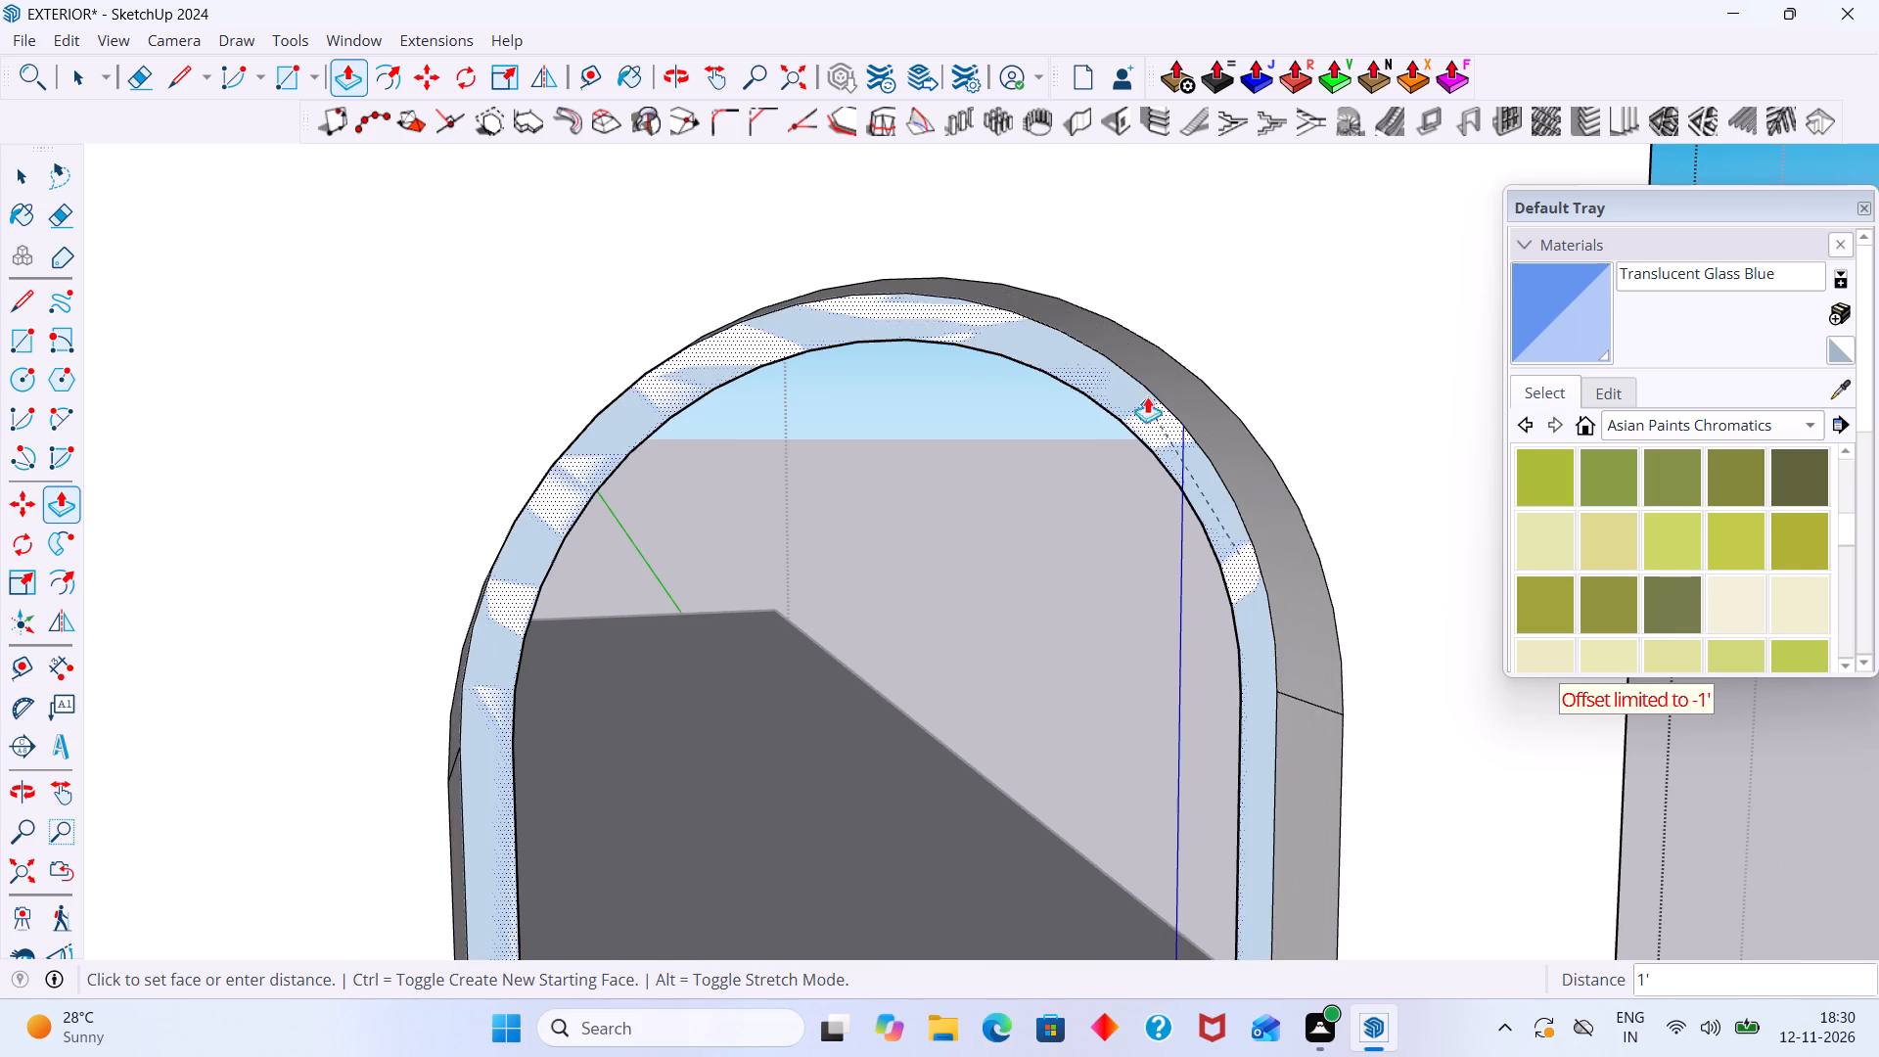
{"action": "left_click", "coordinate": [1190, 360]}
{"action": "key", "text": "space"}
{"action": "scroll", "coordinate": [1182, 399], "scroll_direction": "down", "scroll_amount": 3}
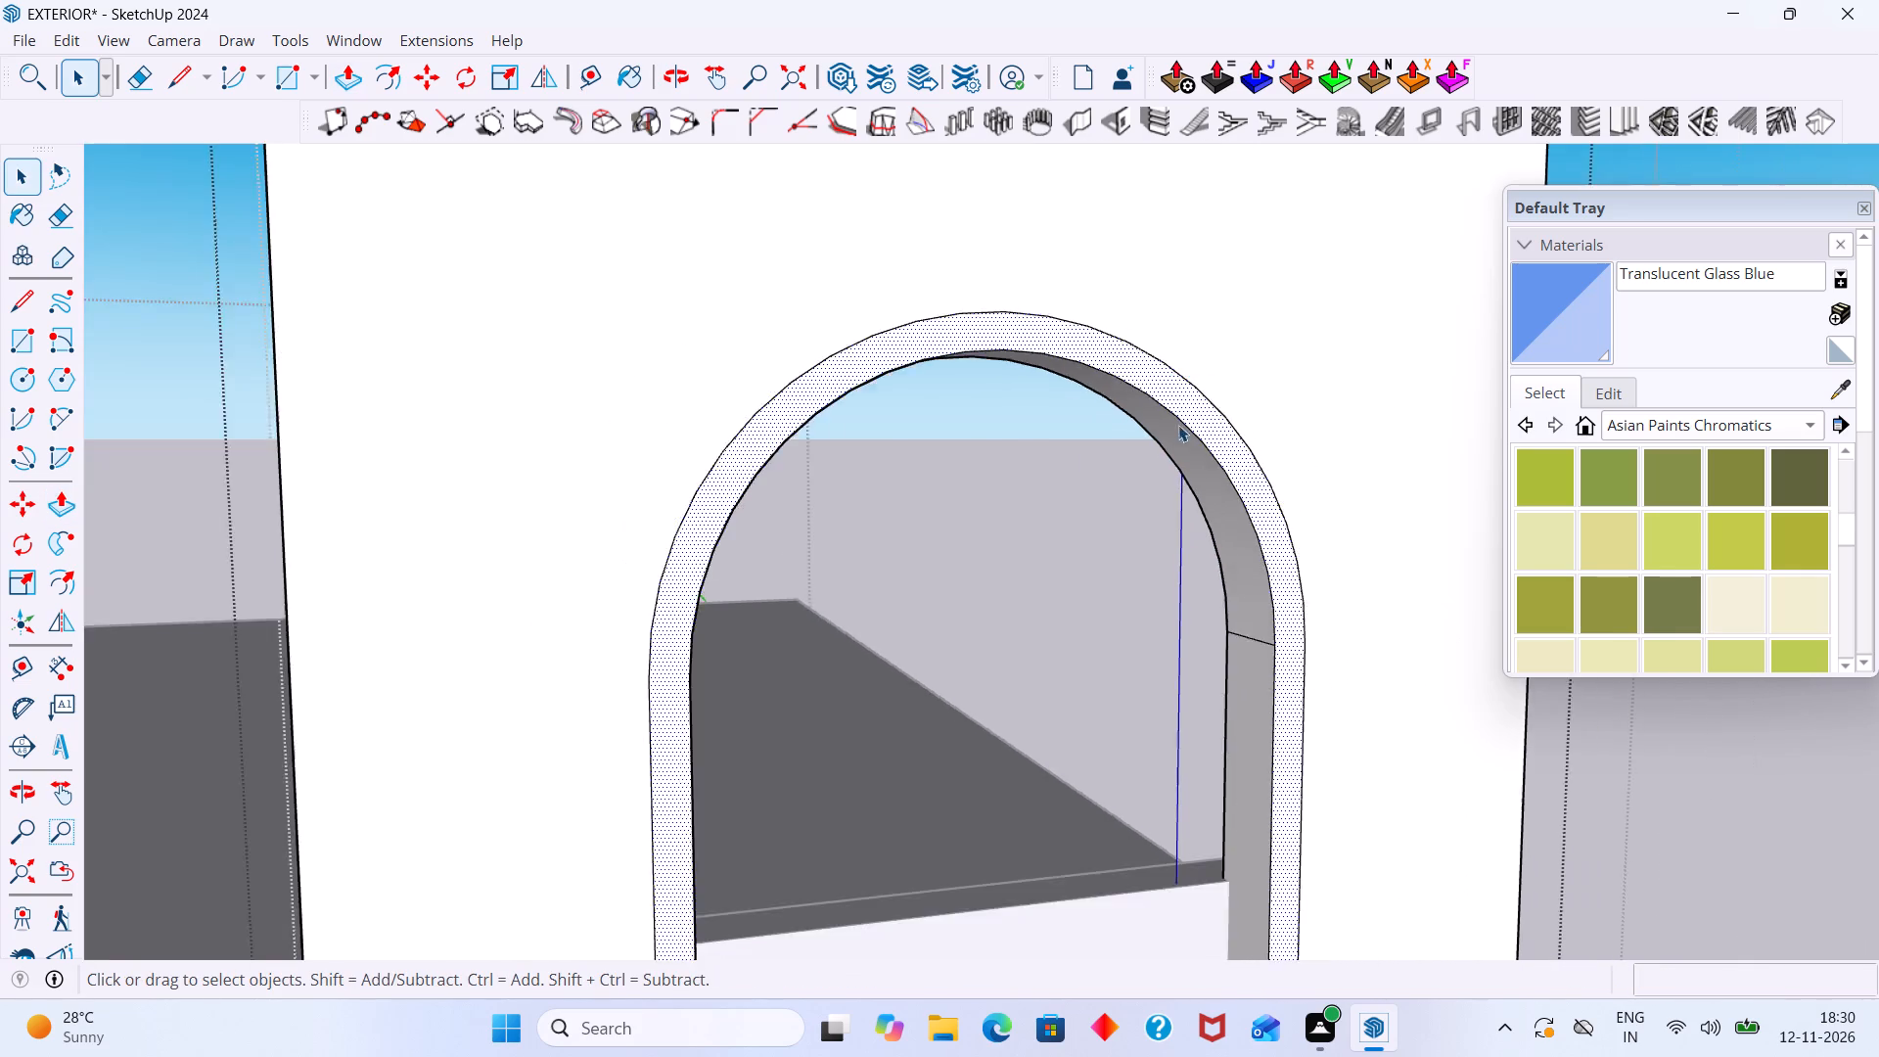
{"action": "scroll", "coordinate": [1178, 425], "scroll_direction": "down", "scroll_amount": 12}
{"action": "left_click", "coordinate": [1405, 541]}
Examine the arched frame and its opening from several angles, comparing the house front with the reference facade.
{"action": "scroll", "coordinate": [1343, 554], "scroll_direction": "down", "scroll_amount": 3}
{"action": "middle_click_drag", "start_coordinate": [1294, 556], "coordinate": [1132, 634]}
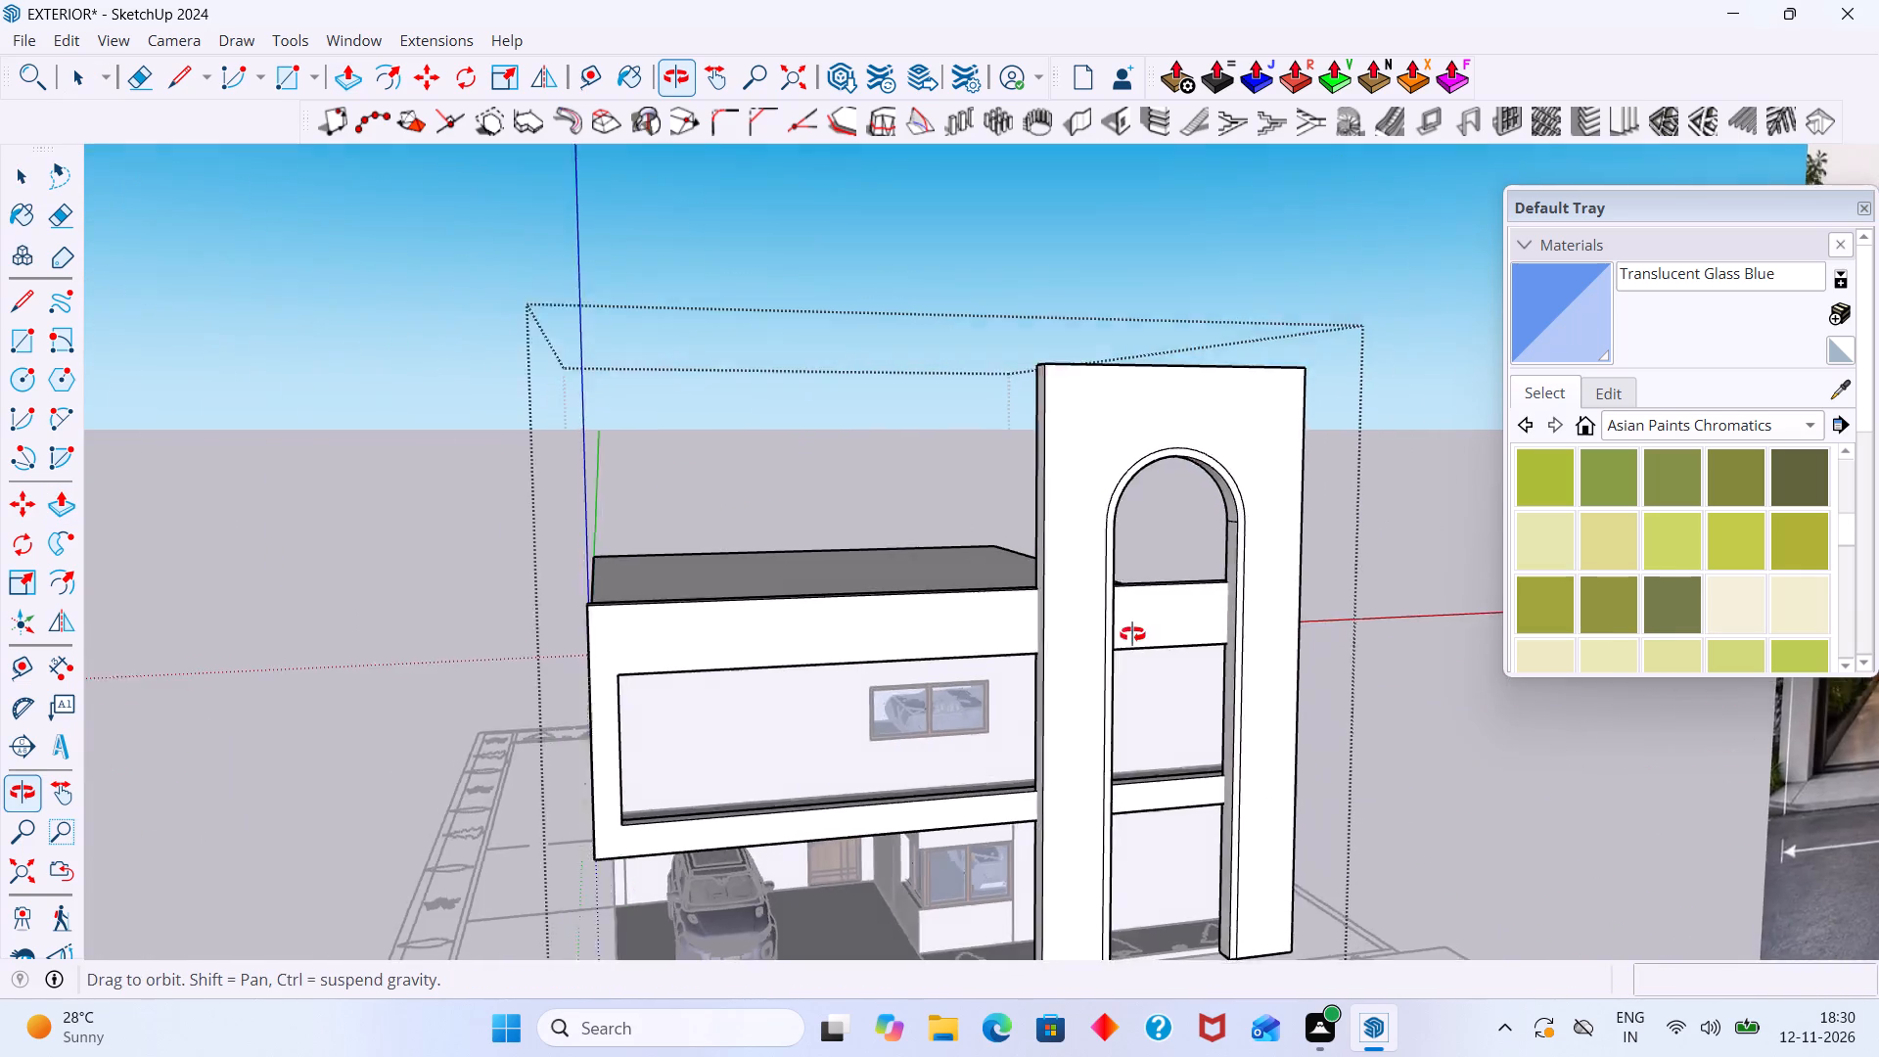
{"action": "middle_click_drag", "start_coordinate": [1132, 634], "coordinate": [1162, 515]}
{"action": "scroll", "coordinate": [1161, 531], "scroll_direction": "down", "scroll_amount": 9}
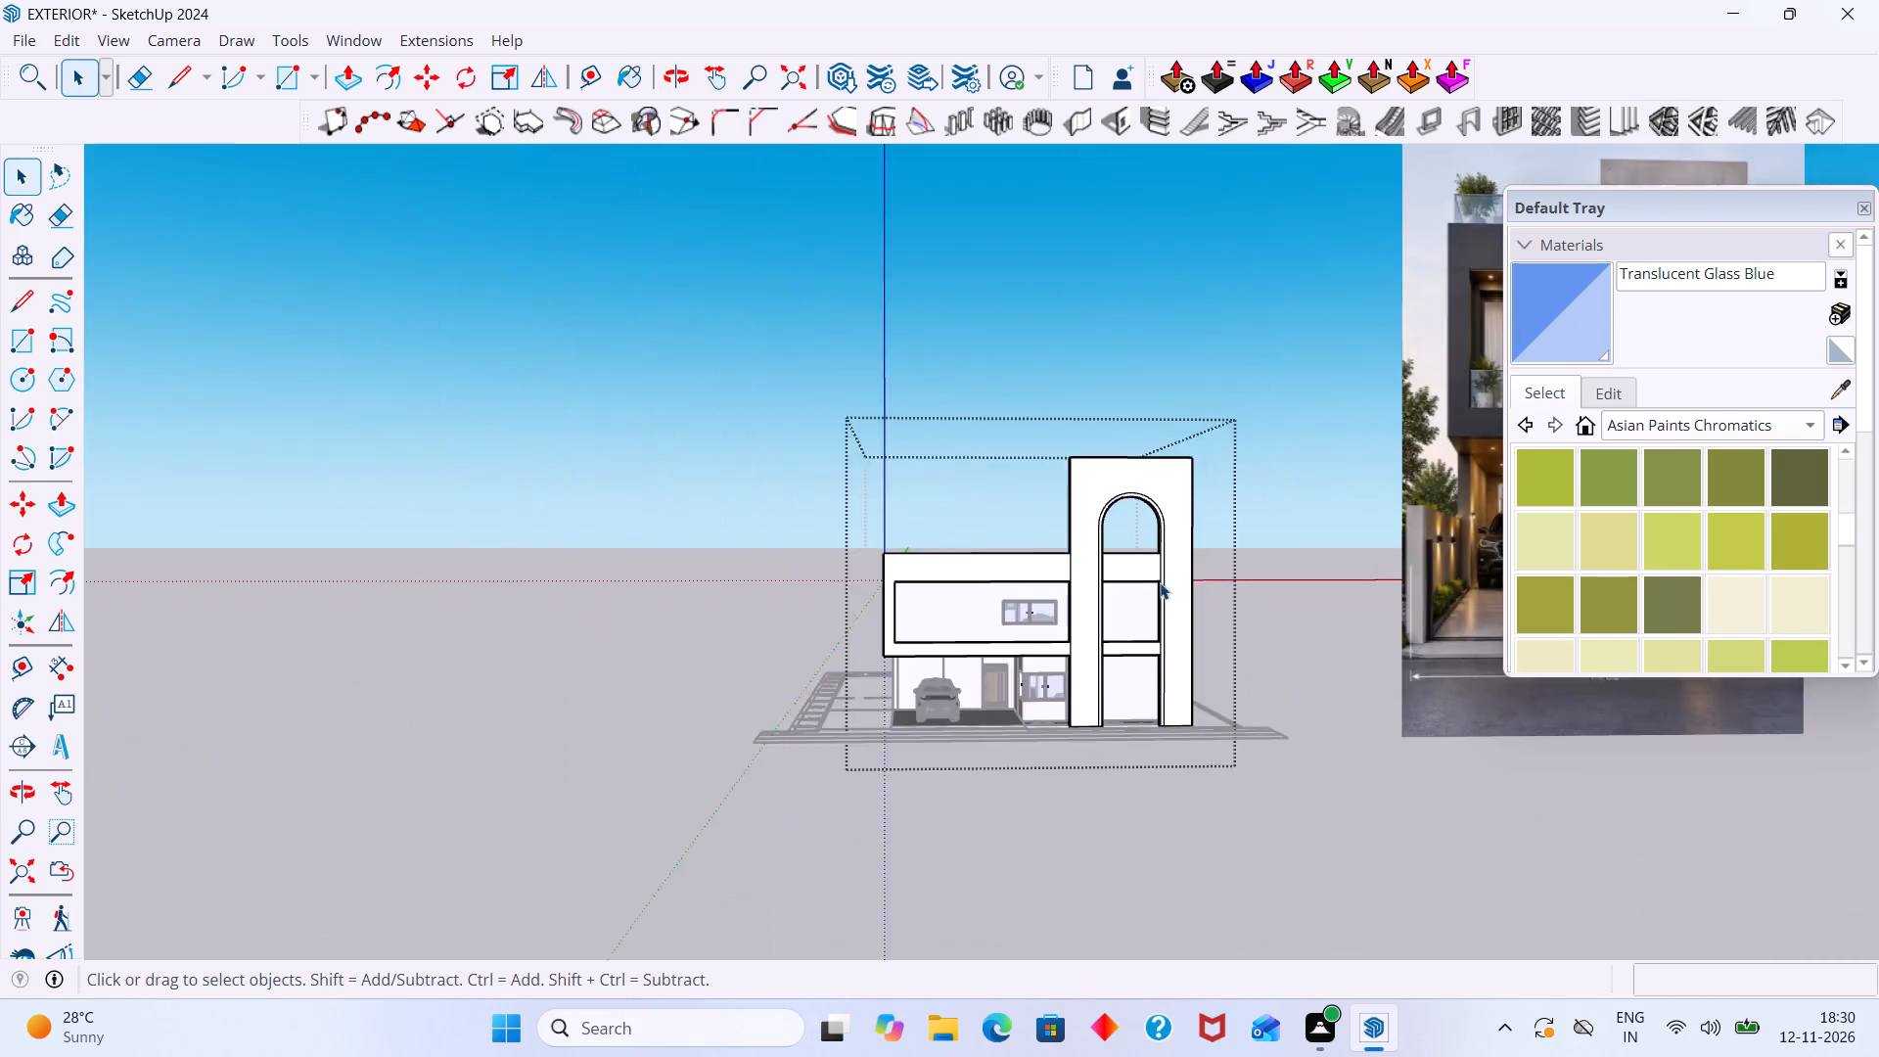
{"action": "scroll", "coordinate": [1160, 582], "scroll_direction": "down", "scroll_amount": 3}
{"action": "middle_click_drag", "start_coordinate": [1151, 597], "coordinate": [1160, 760]}
{"action": "scroll", "coordinate": [1150, 699], "scroll_direction": "down", "scroll_amount": 1}
{"action": "middle_click_drag", "start_coordinate": [1136, 665], "coordinate": [918, 641]}
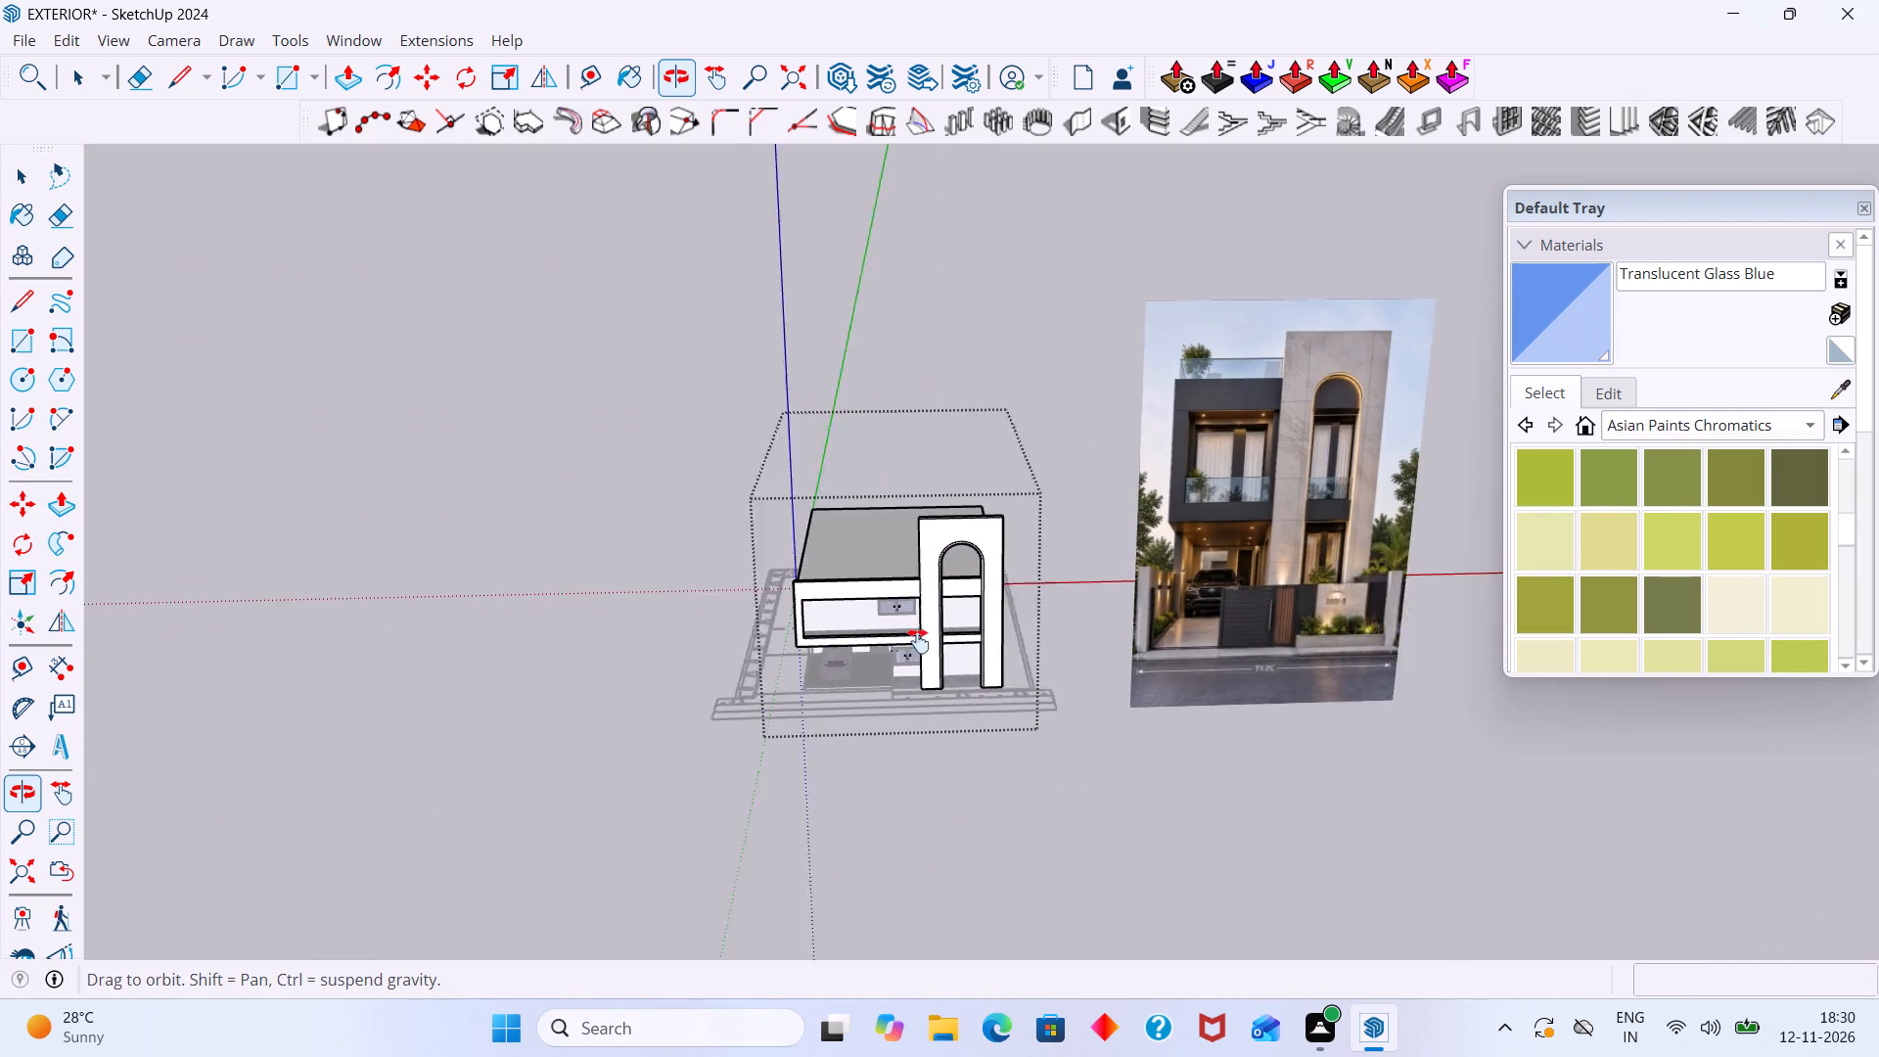
{"action": "middle_click_drag", "start_coordinate": [918, 641], "coordinate": [841, 645]}
{"action": "middle_click_drag", "start_coordinate": [1023, 607], "coordinate": [1187, 600]}
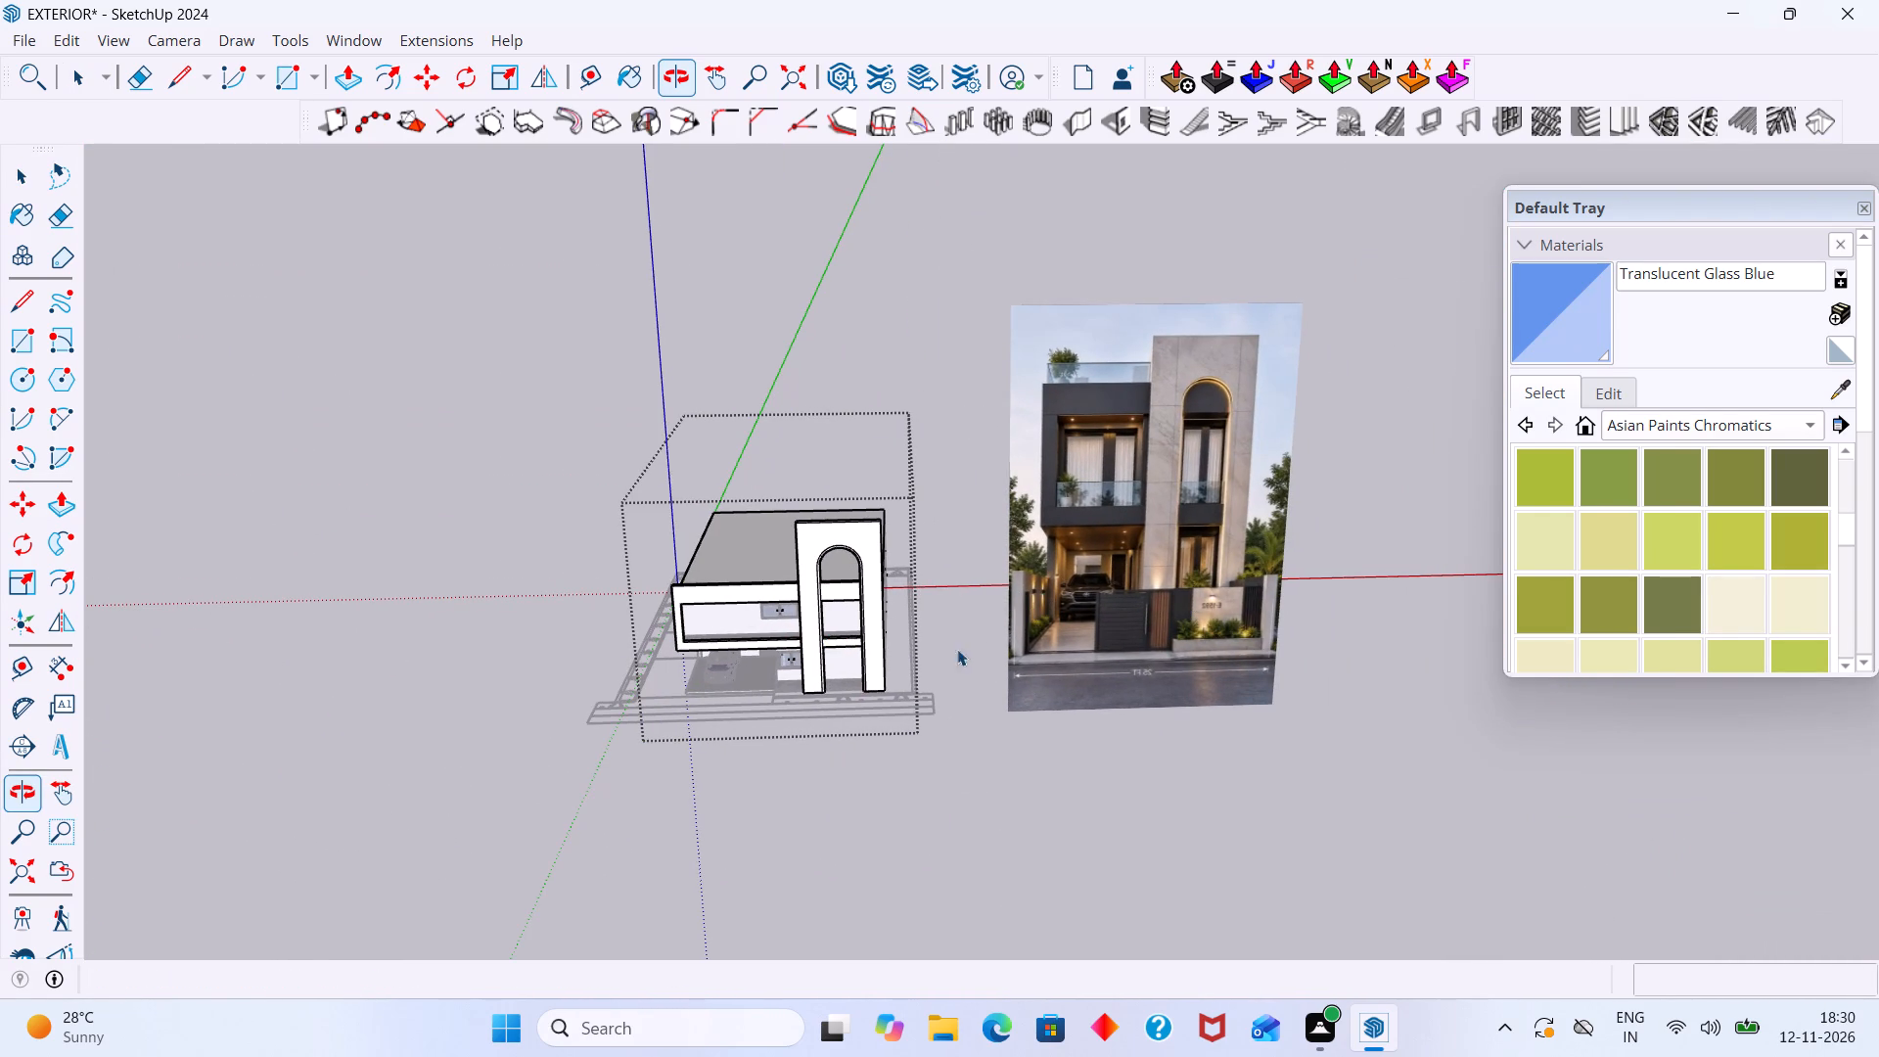
{"action": "scroll", "coordinate": [937, 657], "scroll_direction": "down", "scroll_amount": 7}
{"action": "middle_click_drag", "start_coordinate": [851, 729], "coordinate": [1057, 652]}
{"action": "scroll", "coordinate": [990, 621], "scroll_direction": "up", "scroll_amount": 15}
{"action": "scroll", "coordinate": [829, 502], "scroll_direction": "down", "scroll_amount": 7}
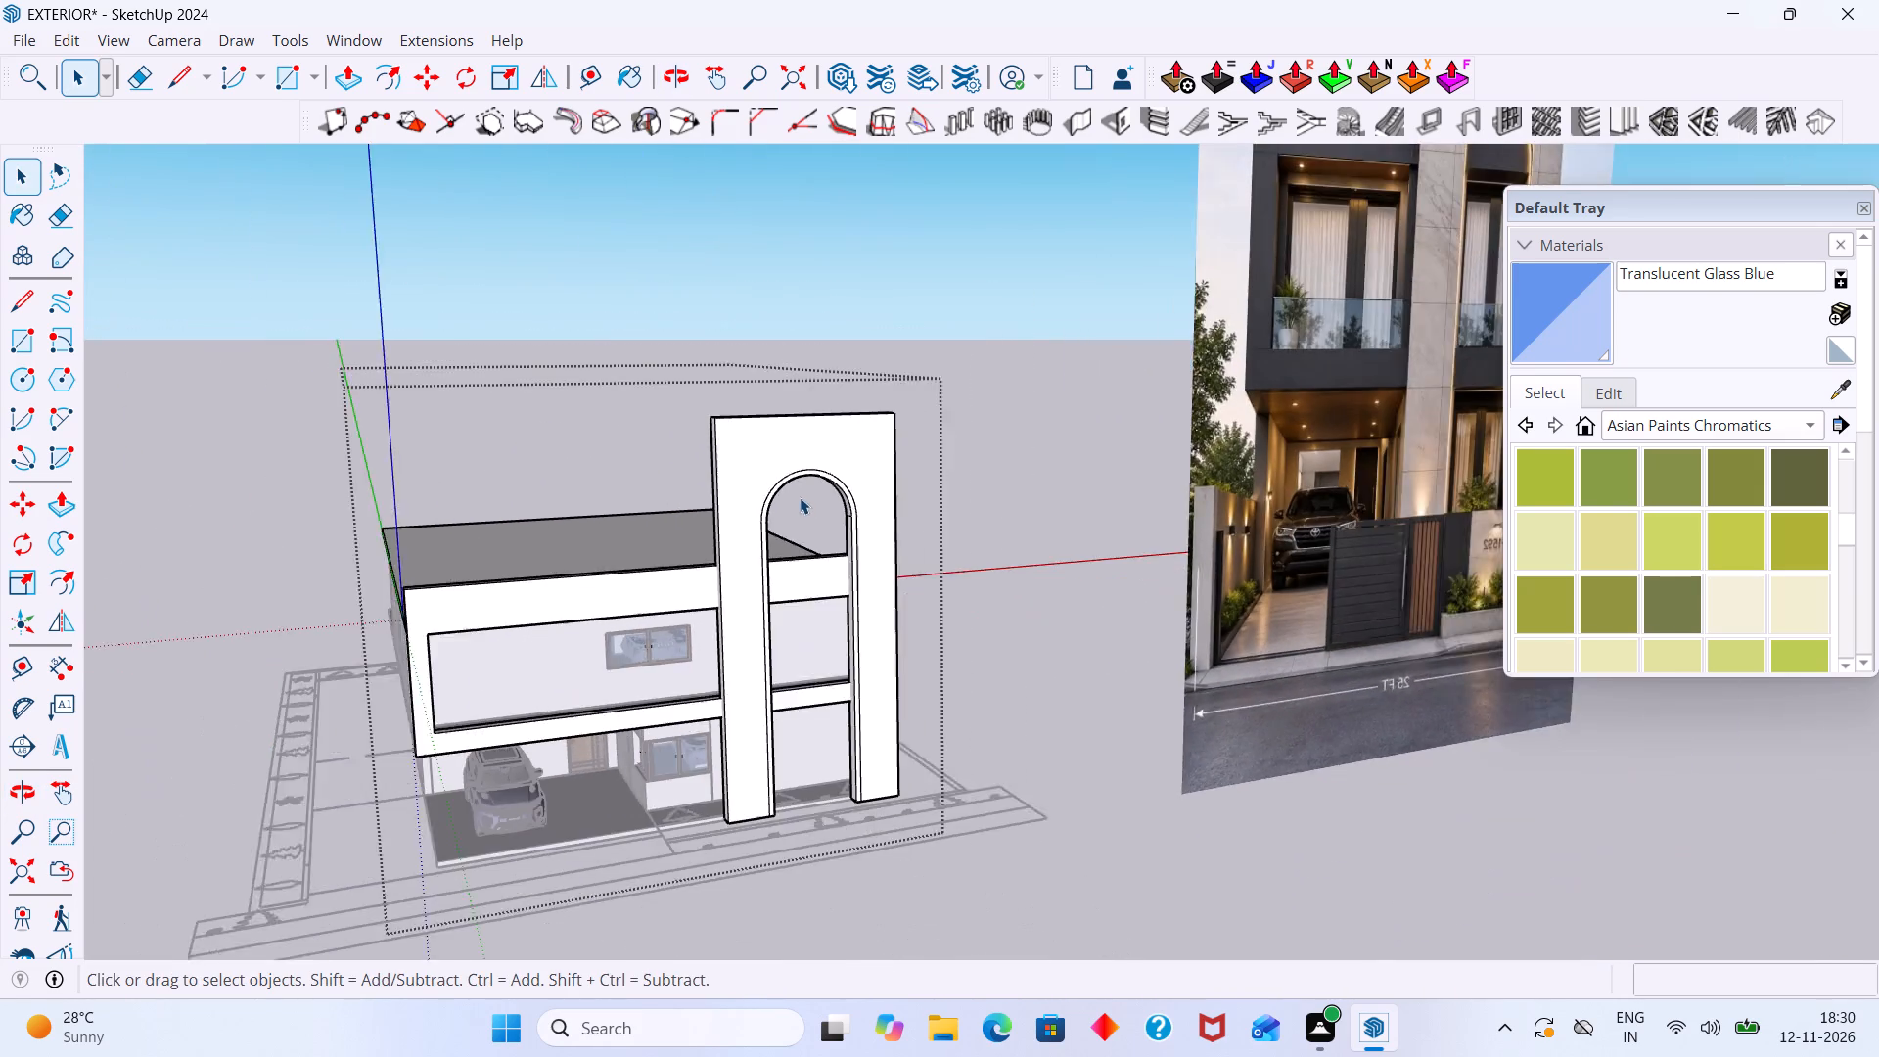
{"action": "scroll", "coordinate": [800, 497], "scroll_direction": "down", "scroll_amount": 3}
{"action": "middle_click_drag", "start_coordinate": [801, 515], "coordinate": [719, 559]}
{"action": "scroll", "coordinate": [784, 522], "scroll_direction": "up", "scroll_amount": 10}
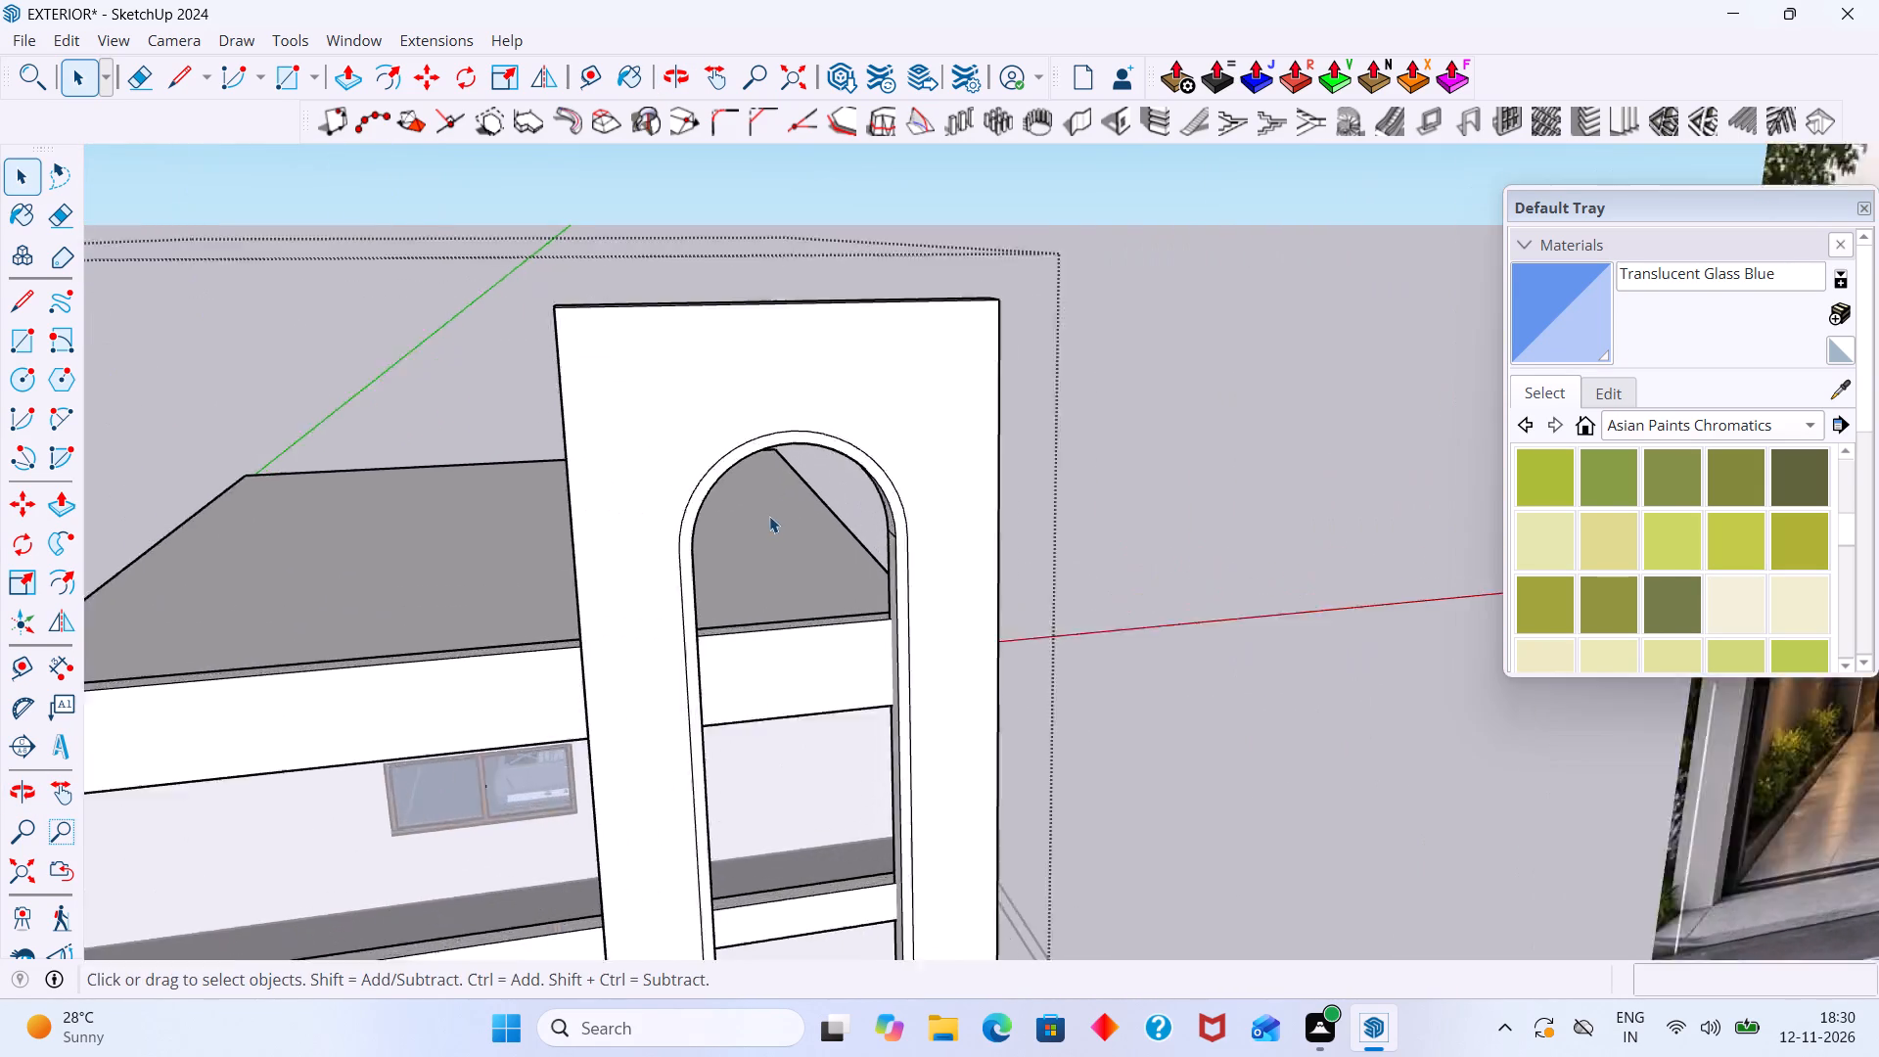
{"action": "scroll", "coordinate": [769, 516], "scroll_direction": "up", "scroll_amount": 3}
{"action": "middle_click_drag", "start_coordinate": [749, 547], "coordinate": [776, 512]}
{"action": "scroll", "coordinate": [894, 503], "scroll_direction": "down", "scroll_amount": 3}
{"action": "middle_click_drag", "start_coordinate": [915, 576], "coordinate": [893, 633], "text": "shift"}
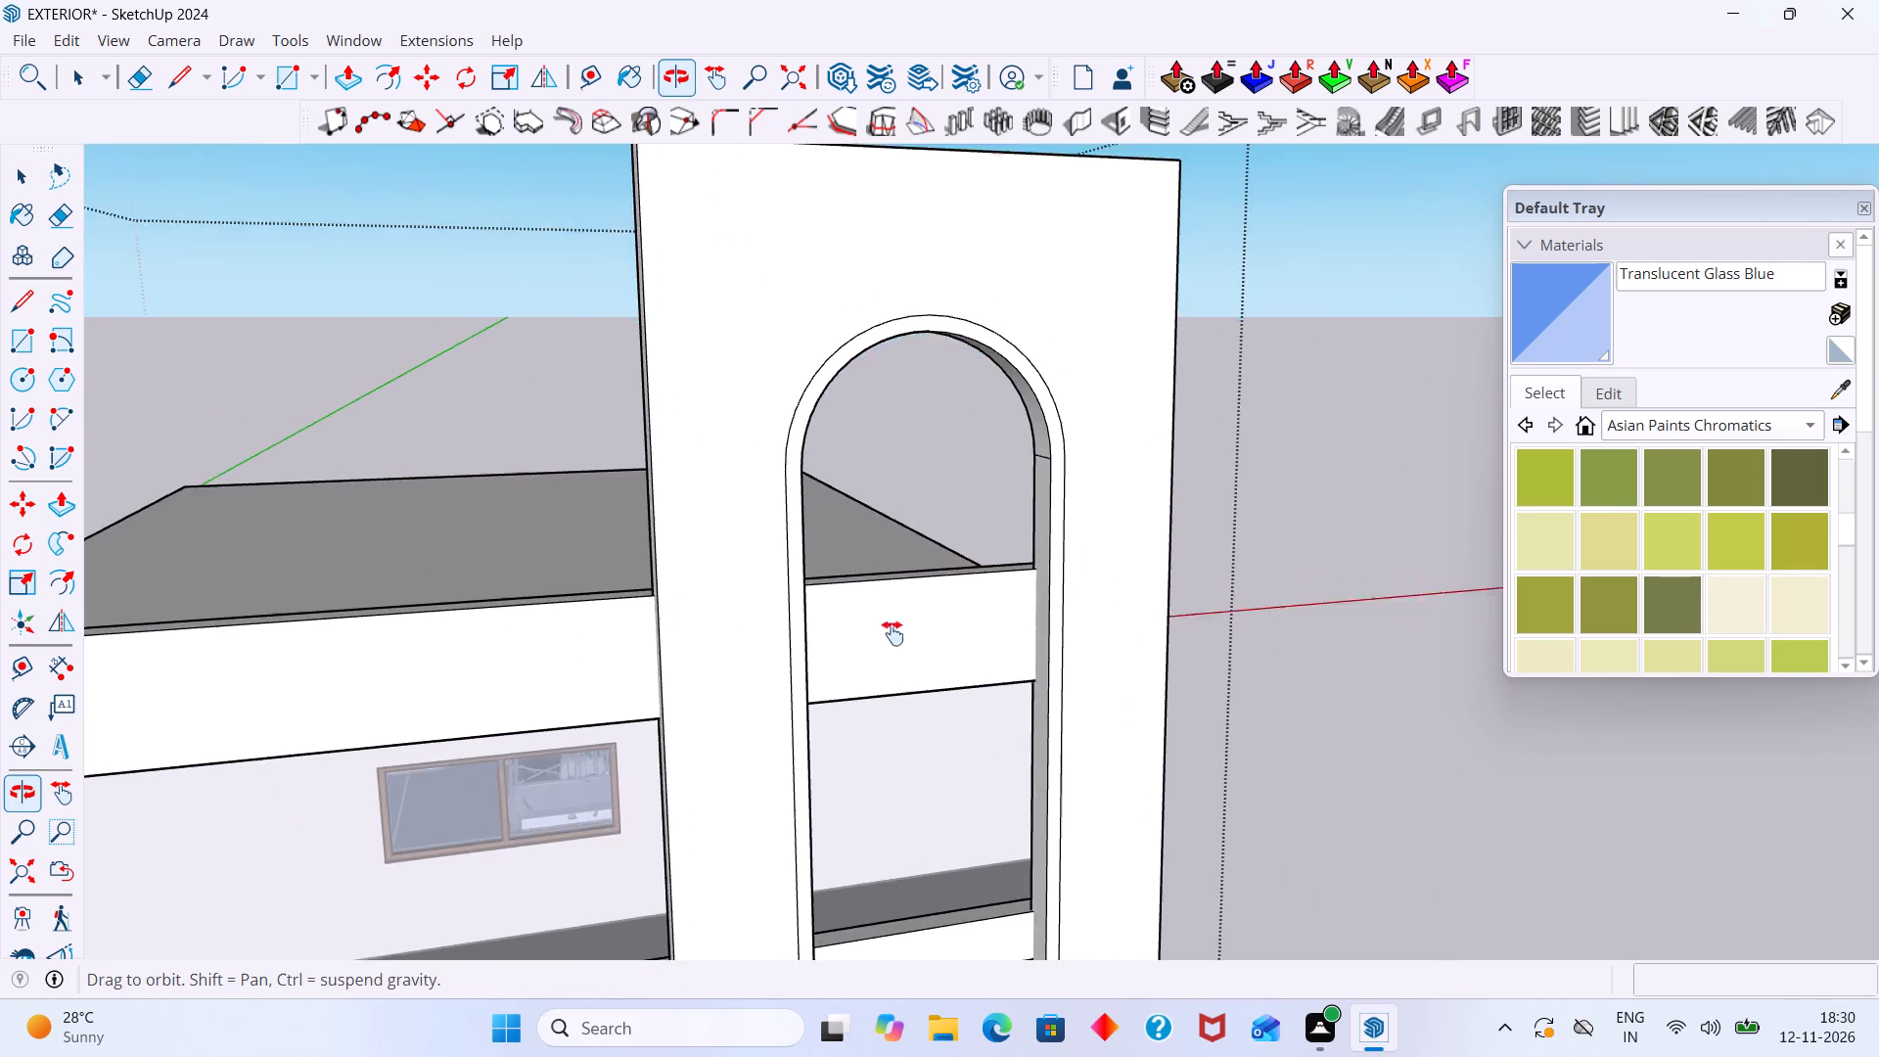
{"action": "middle_click_drag", "start_coordinate": [893, 633], "coordinate": [849, 723], "text": "shift"}
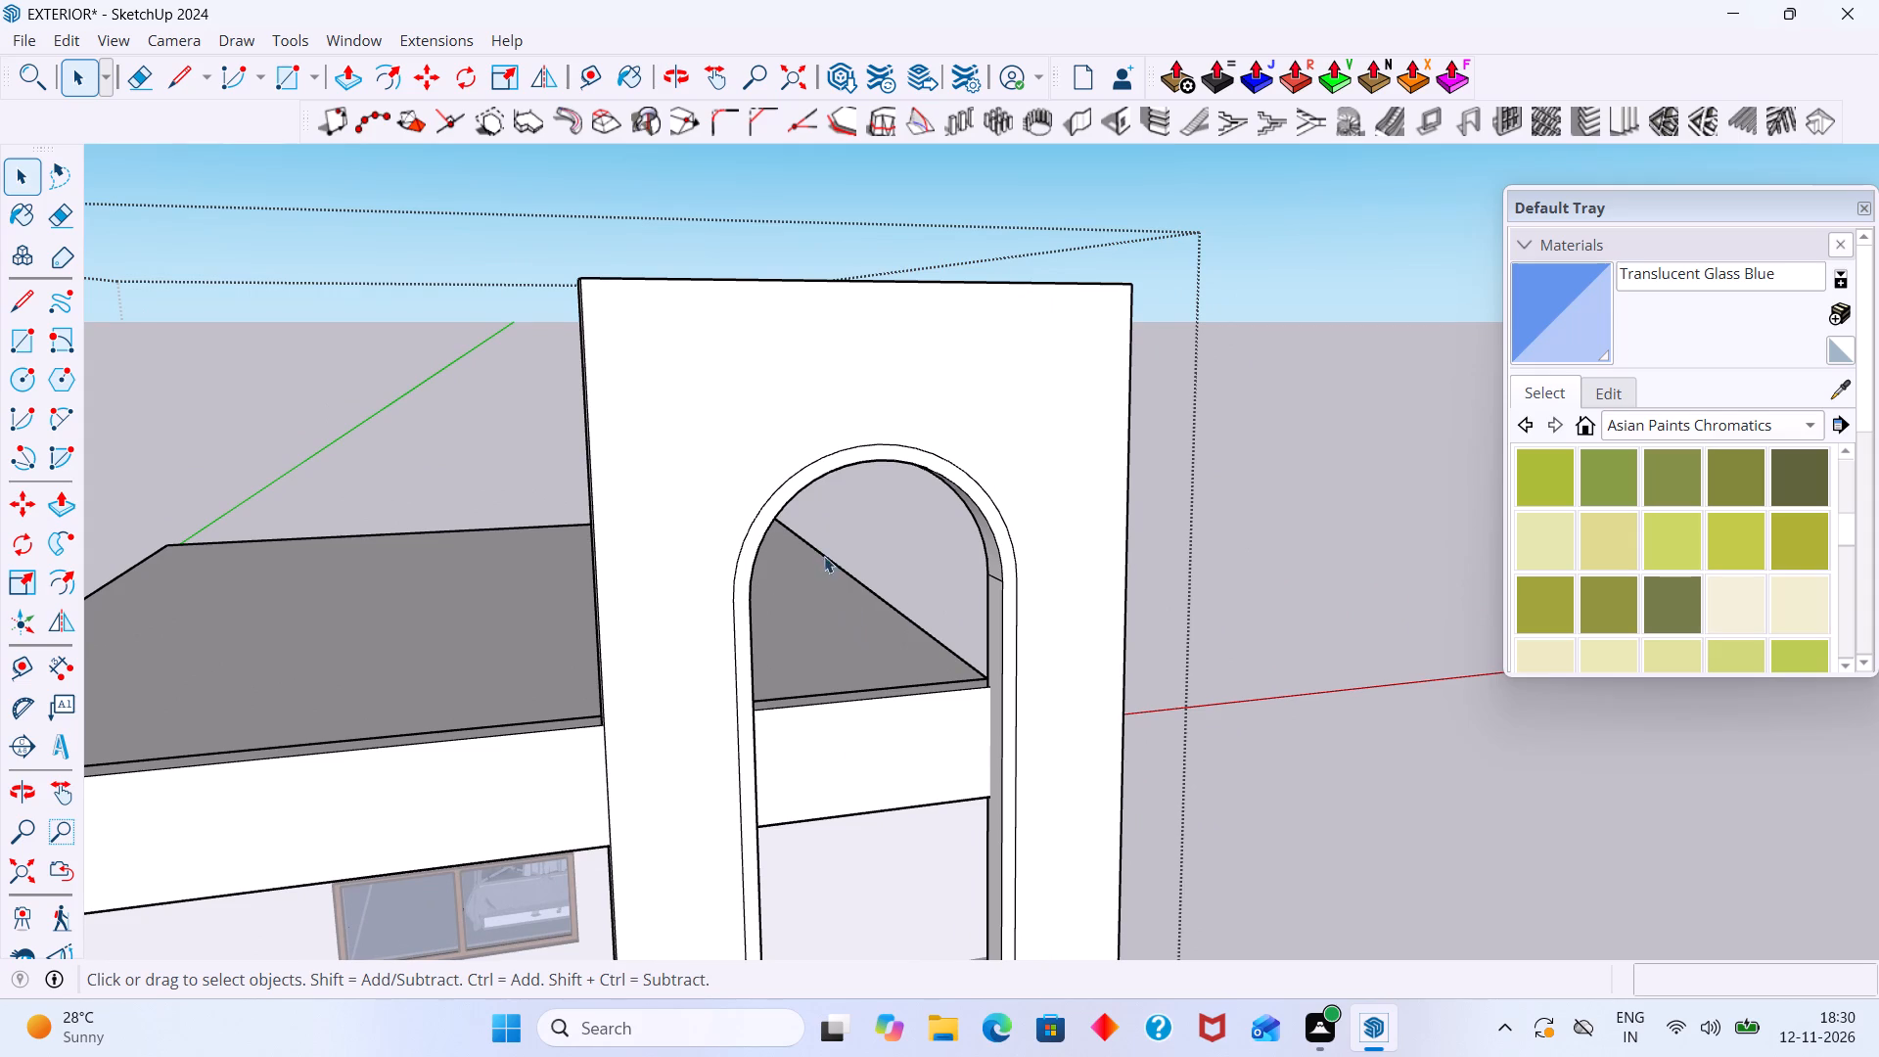
{"action": "middle_click_drag", "start_coordinate": [808, 500], "coordinate": [803, 482]}
{"action": "scroll", "coordinate": [973, 505], "scroll_direction": "down", "scroll_amount": 6}
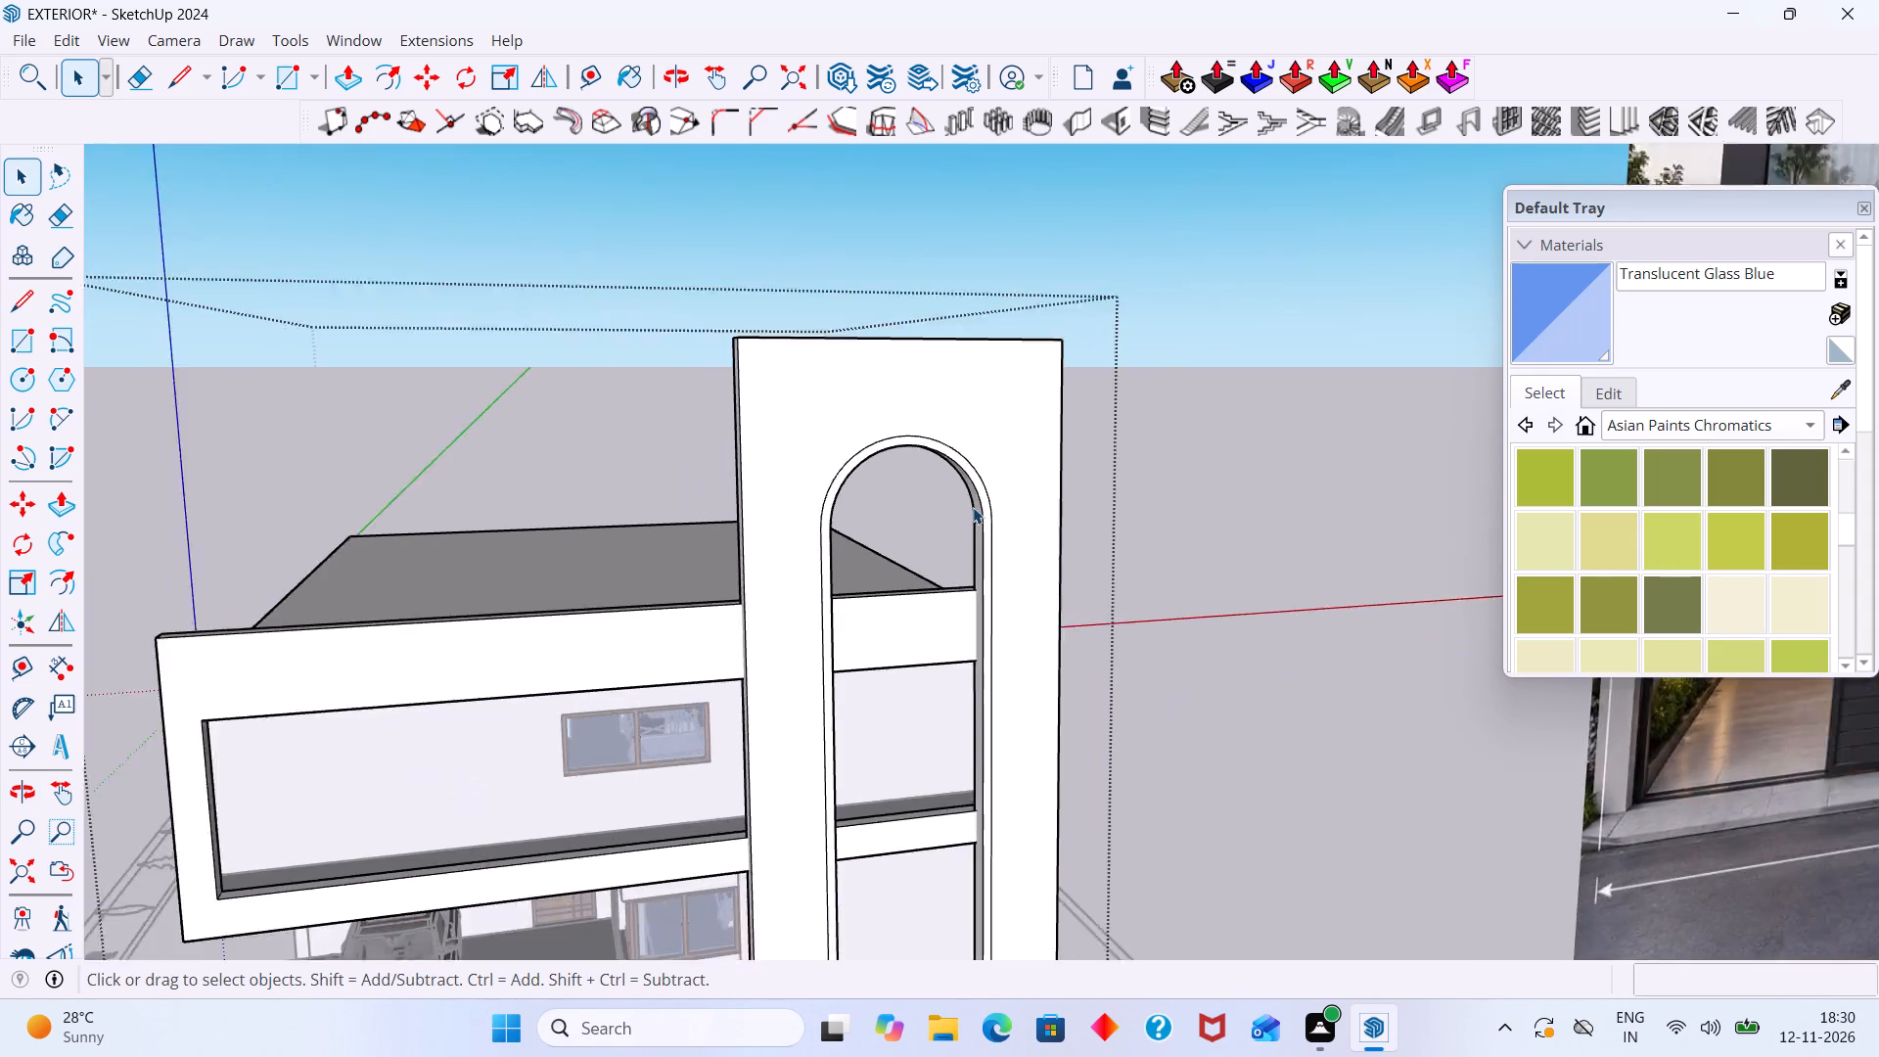
{"action": "scroll", "coordinate": [973, 507], "scroll_direction": "down", "scroll_amount": 12}
{"action": "middle_click_drag", "start_coordinate": [967, 633], "coordinate": [951, 662]}
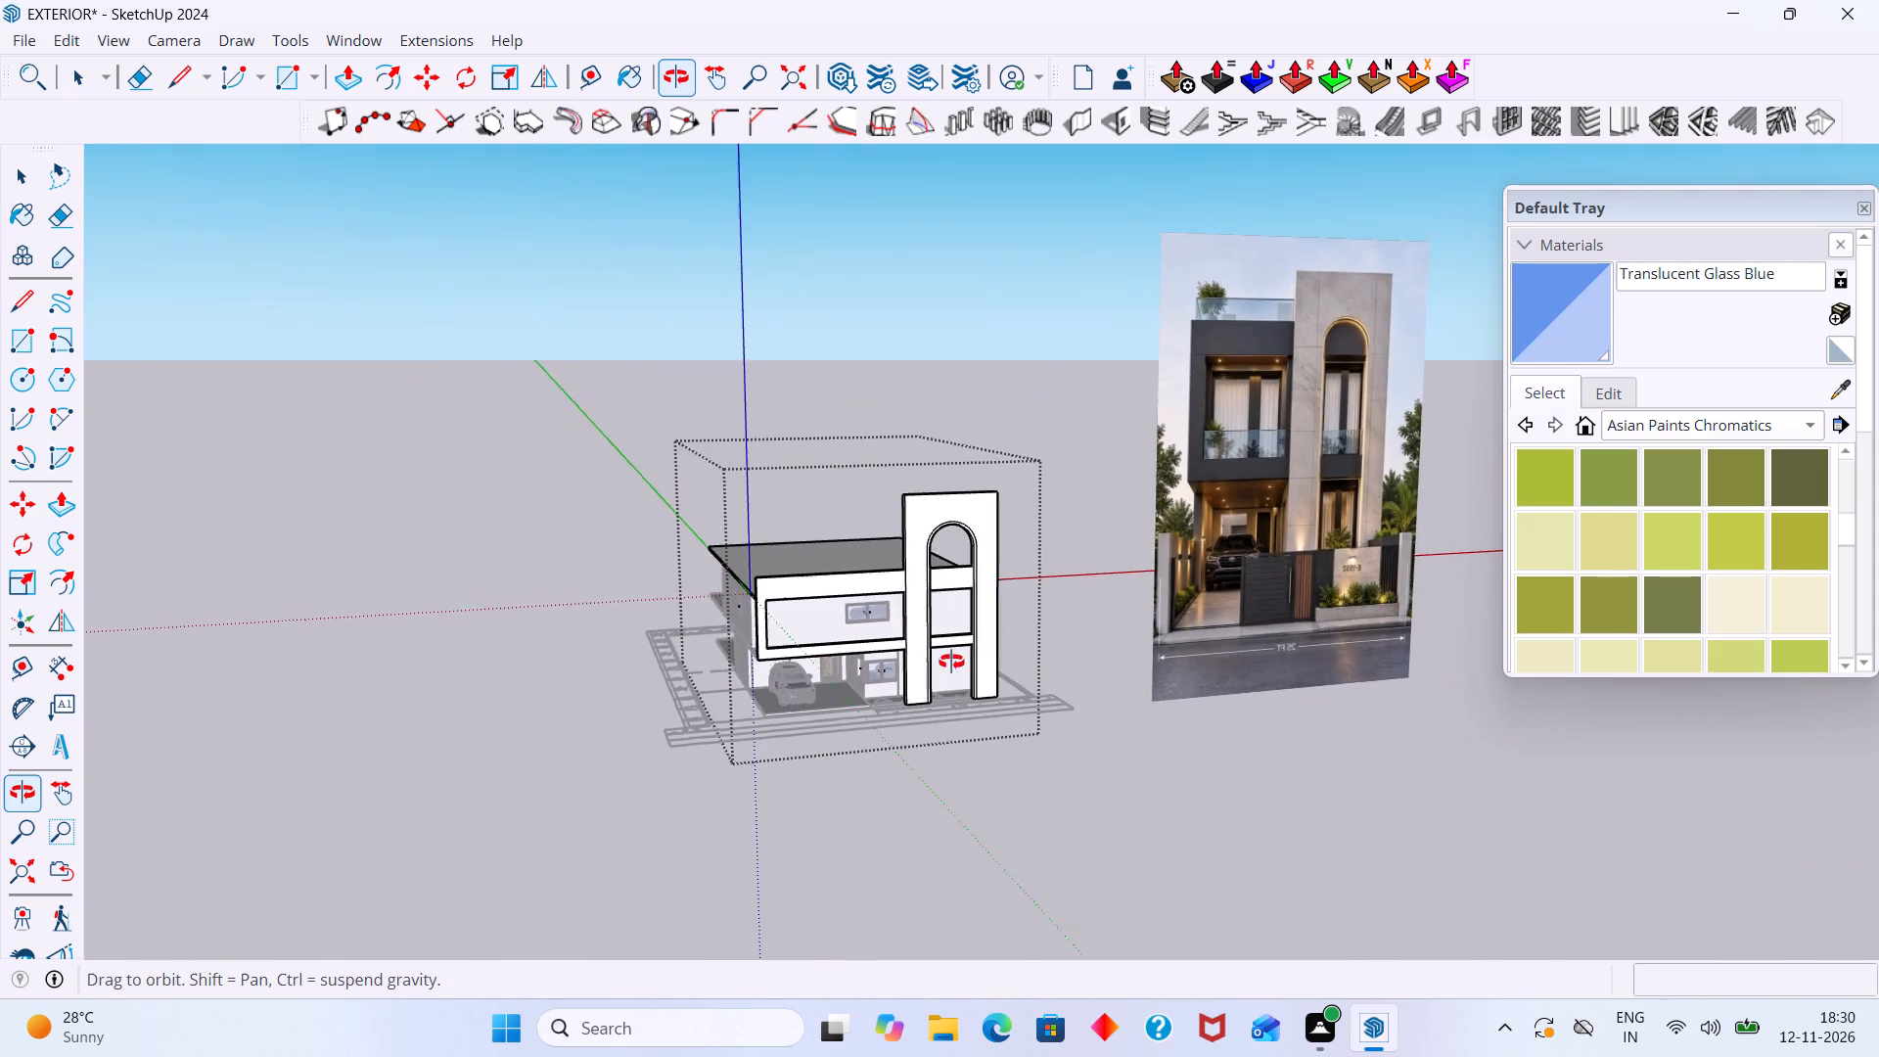
{"action": "middle_click_drag", "start_coordinate": [951, 662], "coordinate": [1208, 779]}
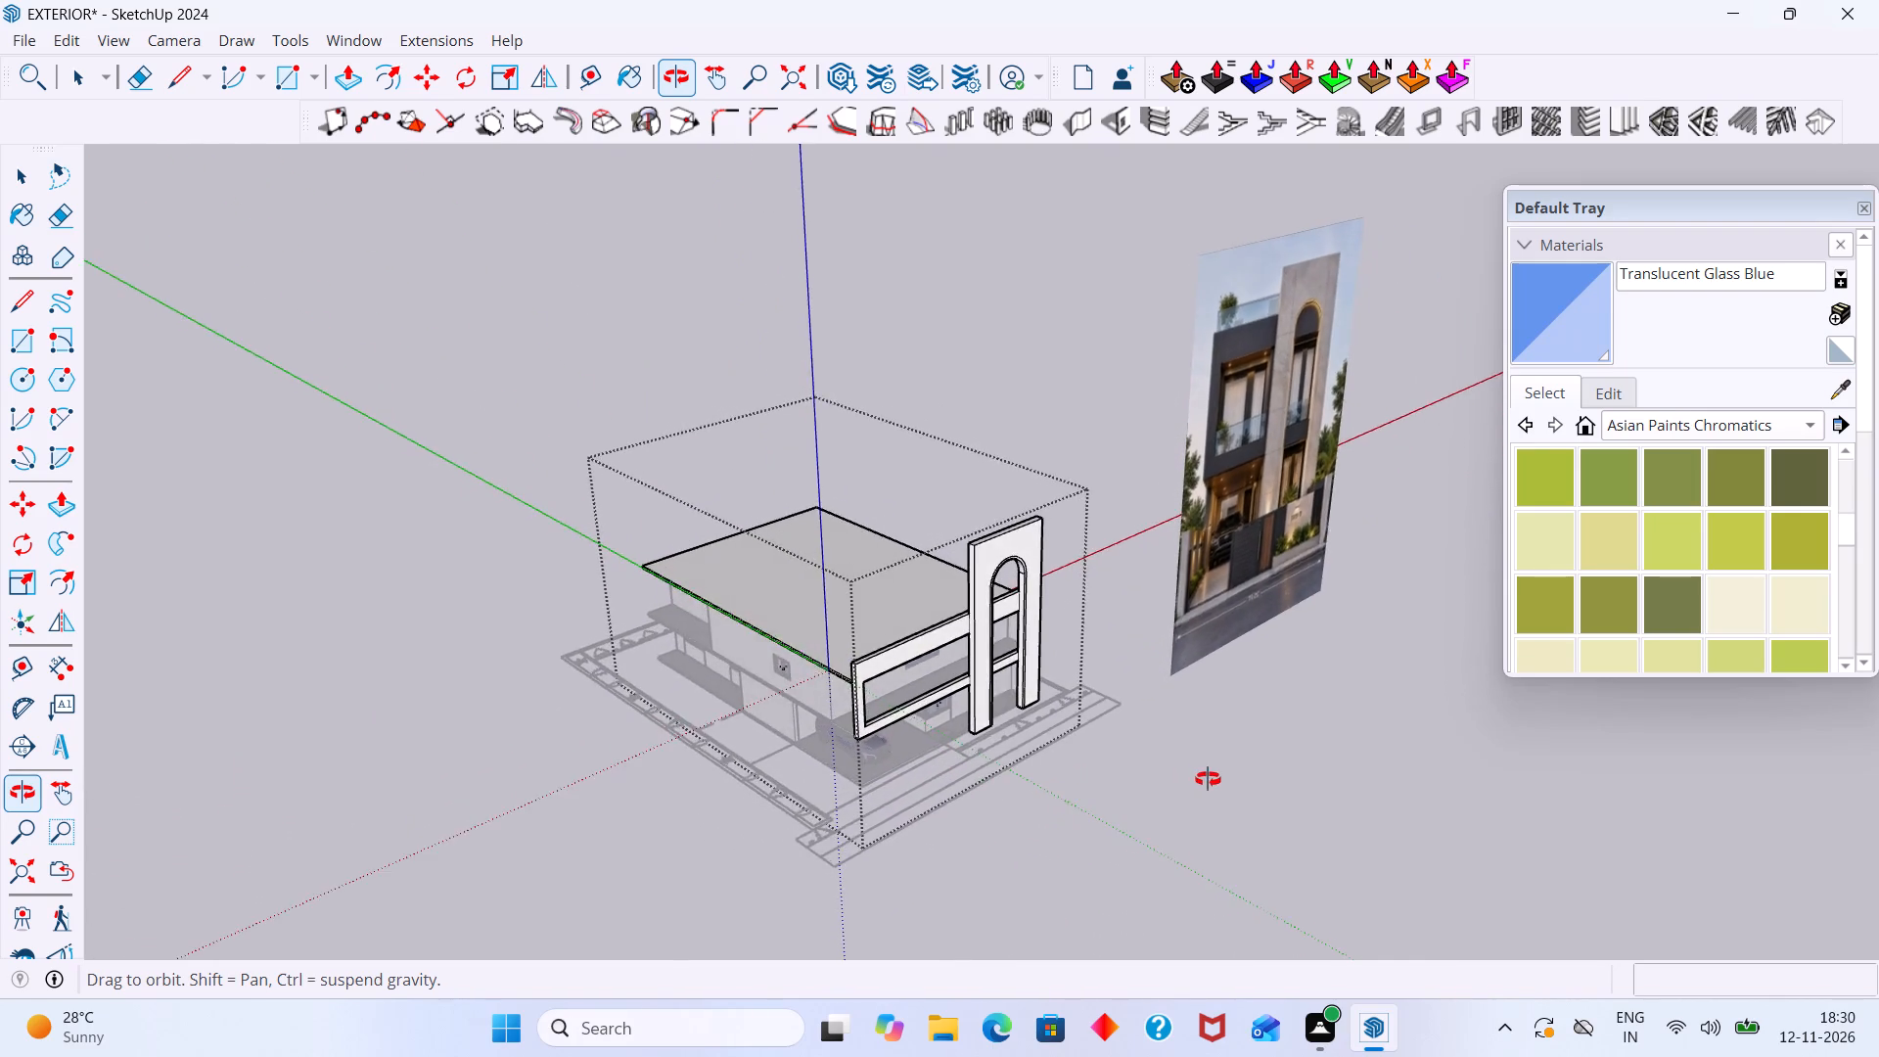
{"action": "middle_click_drag", "start_coordinate": [1208, 779], "coordinate": [969, 454]}
{"action": "scroll", "coordinate": [943, 500], "scroll_direction": "up", "scroll_amount": 6}
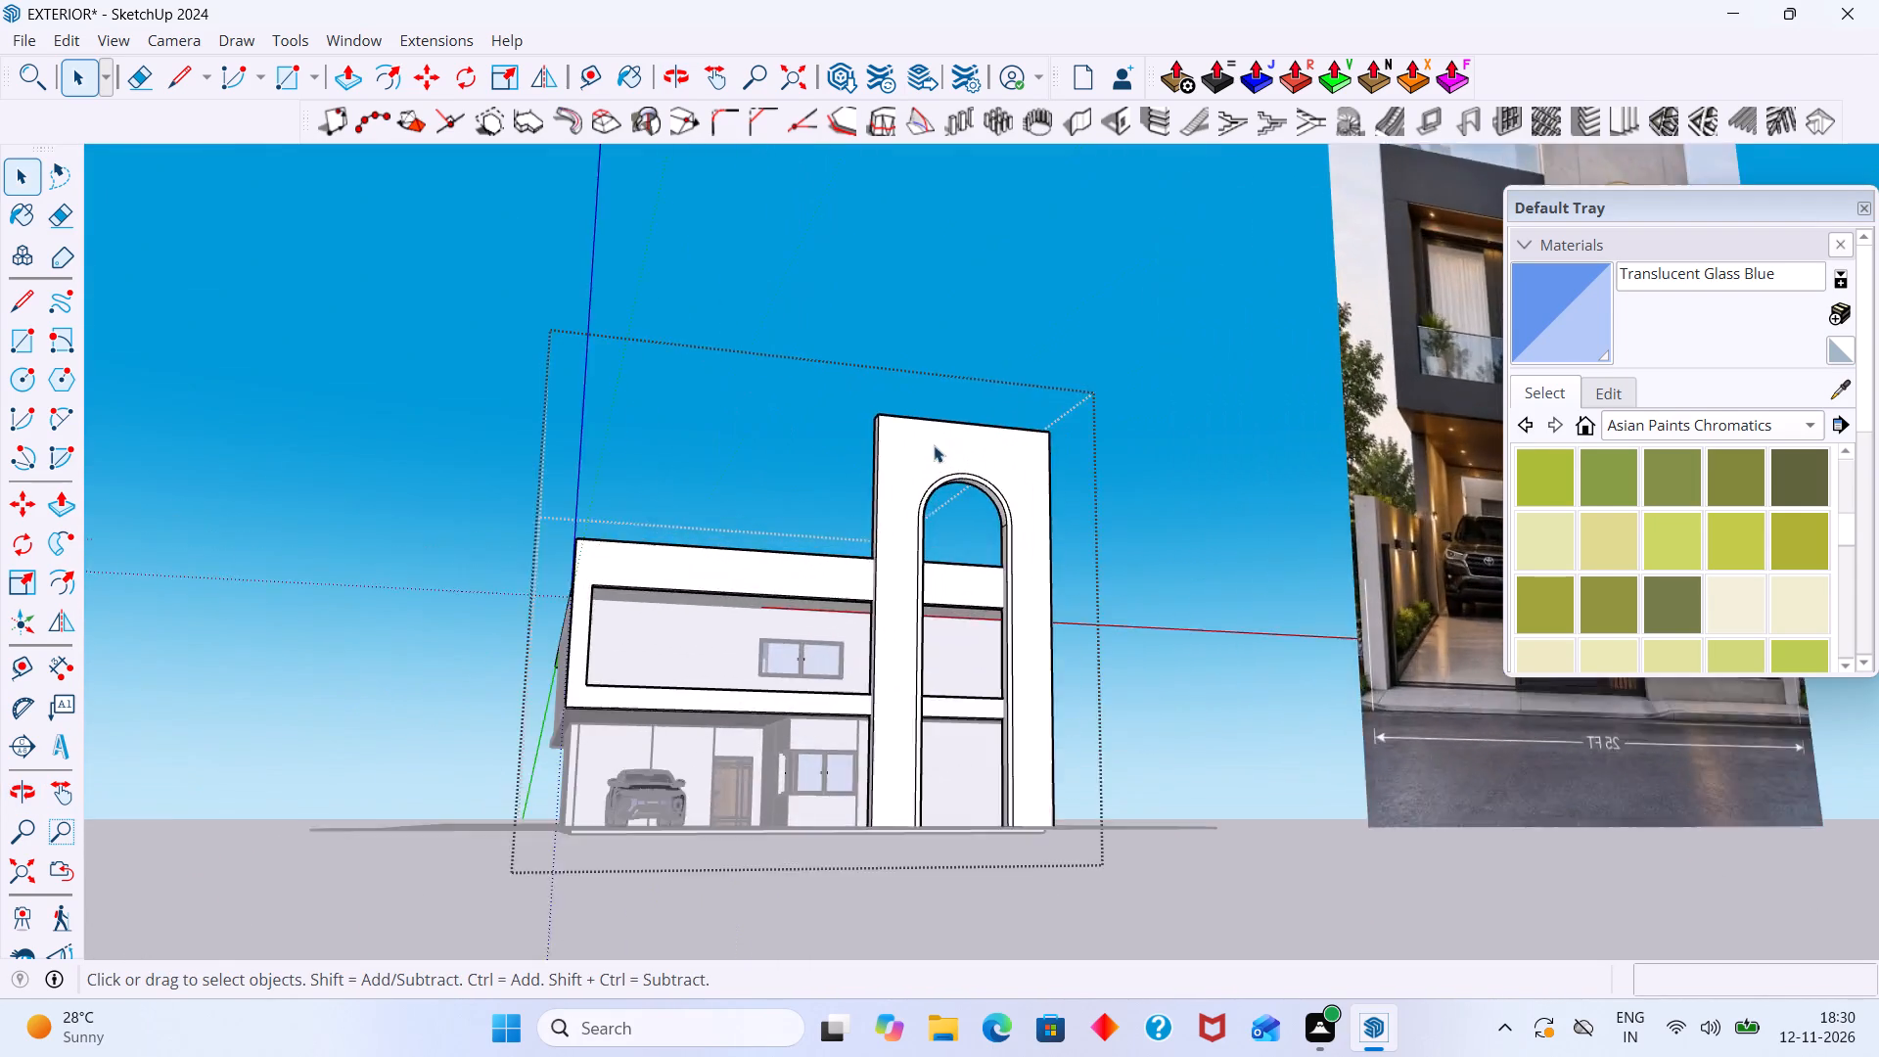
{"action": "scroll", "coordinate": [934, 445], "scroll_direction": "up", "scroll_amount": 11}
{"action": "middle_click_drag", "start_coordinate": [966, 544], "coordinate": [961, 441]}
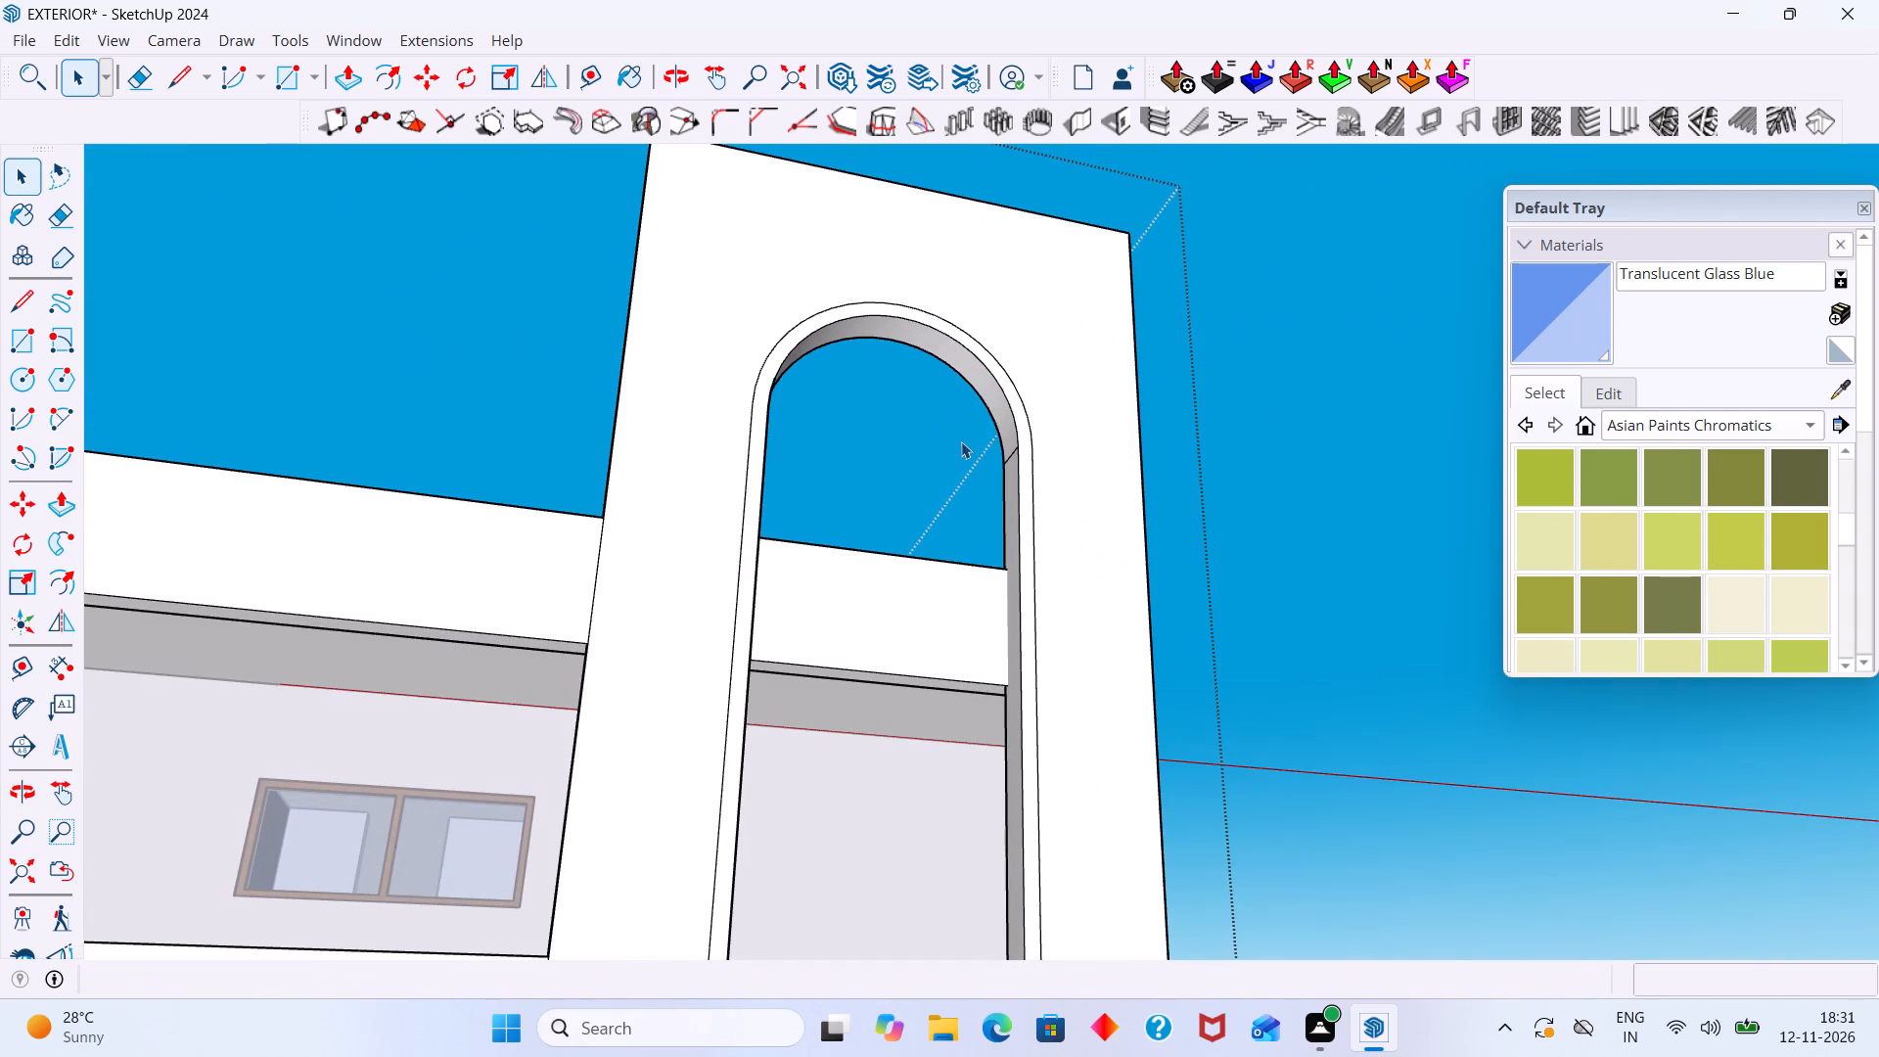
{"action": "scroll", "coordinate": [963, 434], "scroll_direction": "down", "scroll_amount": 5}
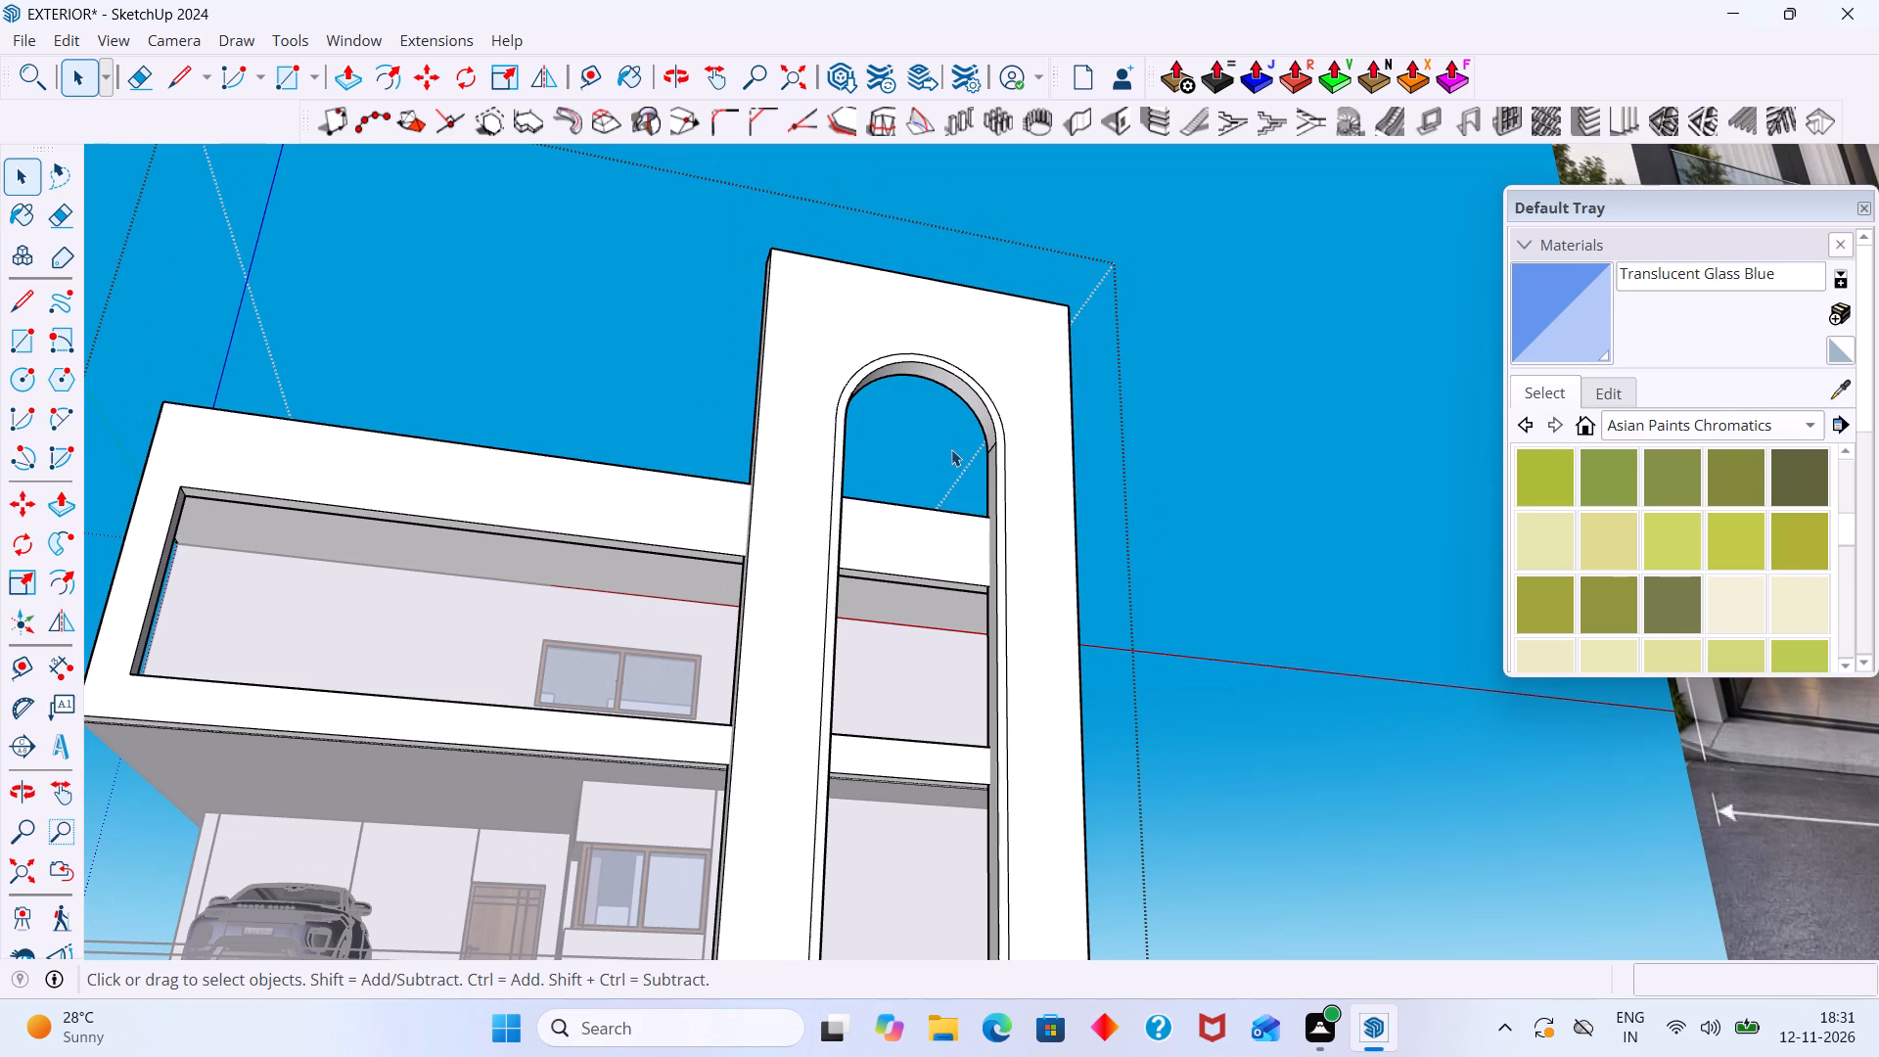
Draw a rectangle about 29' by 8' 4" across the straight part of the arch opening, from the curve's spring point to the base.
{"action": "key", "text": "r"}
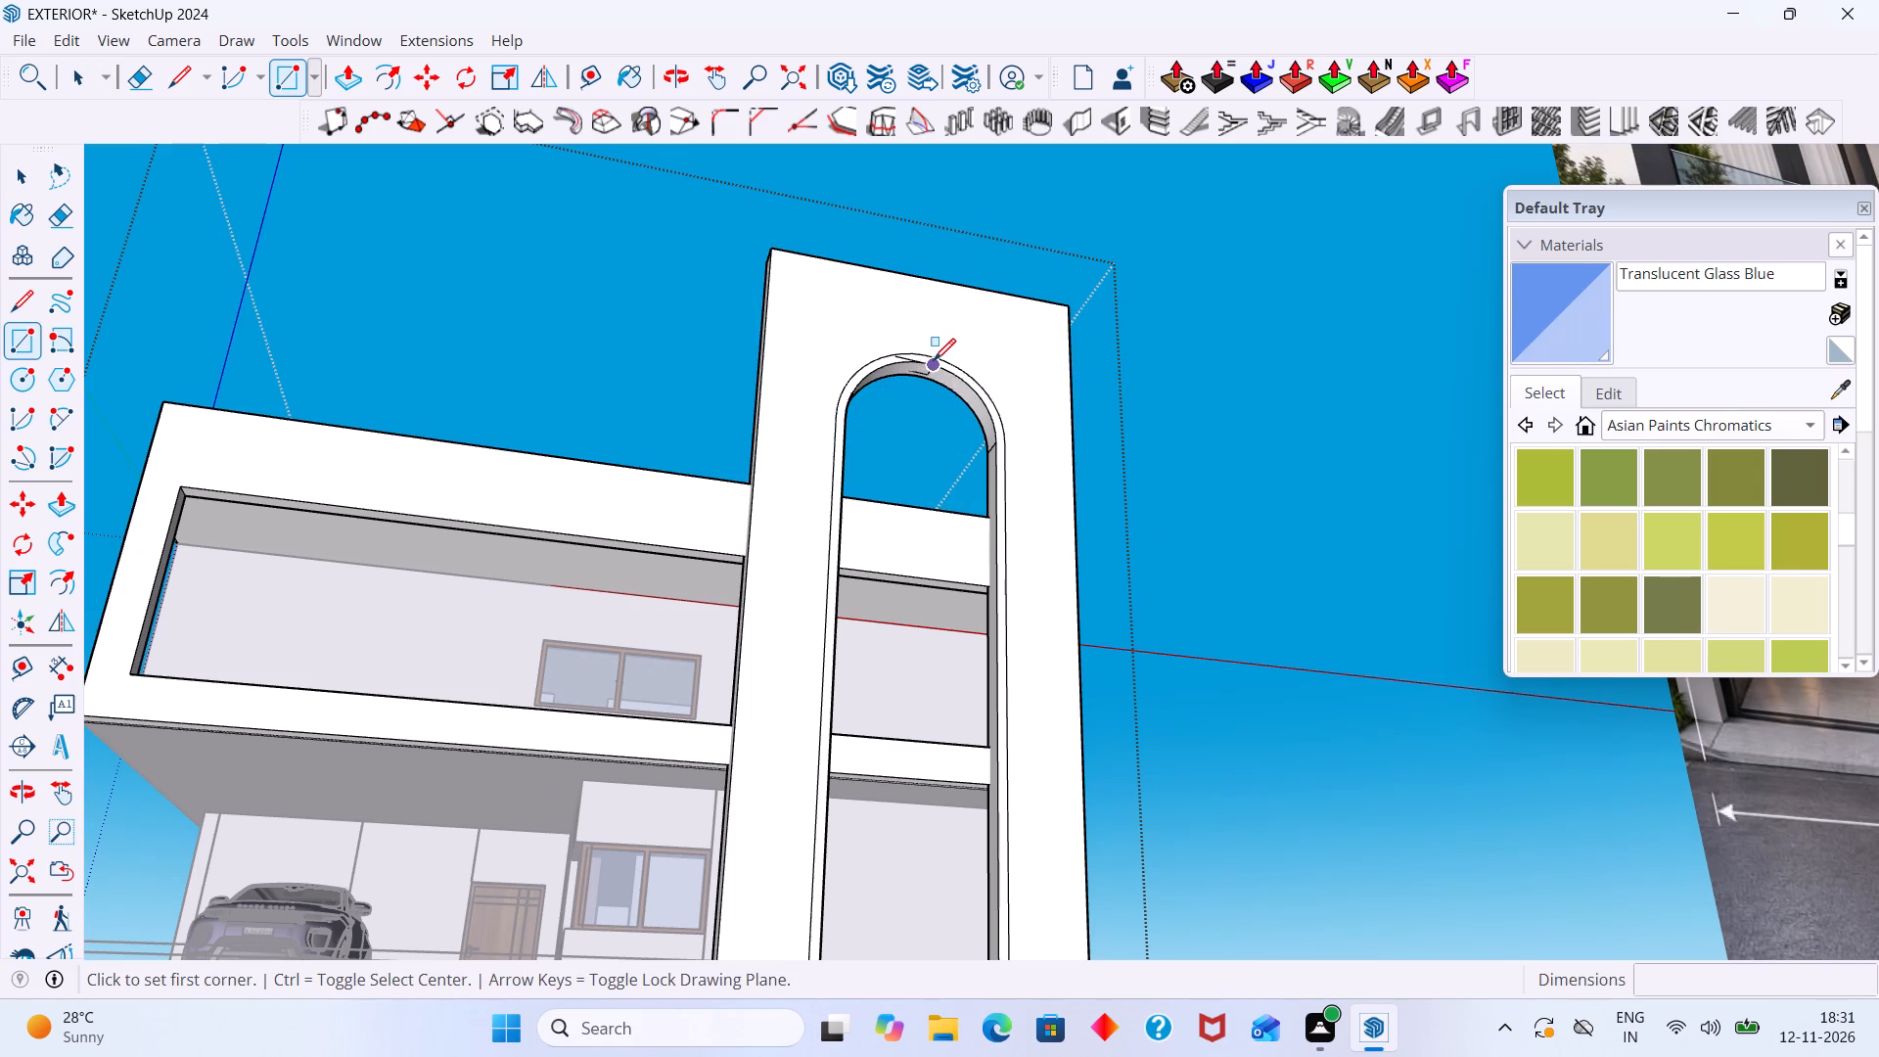
{"action": "left_click", "coordinate": [998, 437]}
{"action": "scroll", "coordinate": [883, 643], "scroll_direction": "down", "scroll_amount": 7}
{"action": "scroll", "coordinate": [872, 808], "scroll_direction": "up", "scroll_amount": 6}
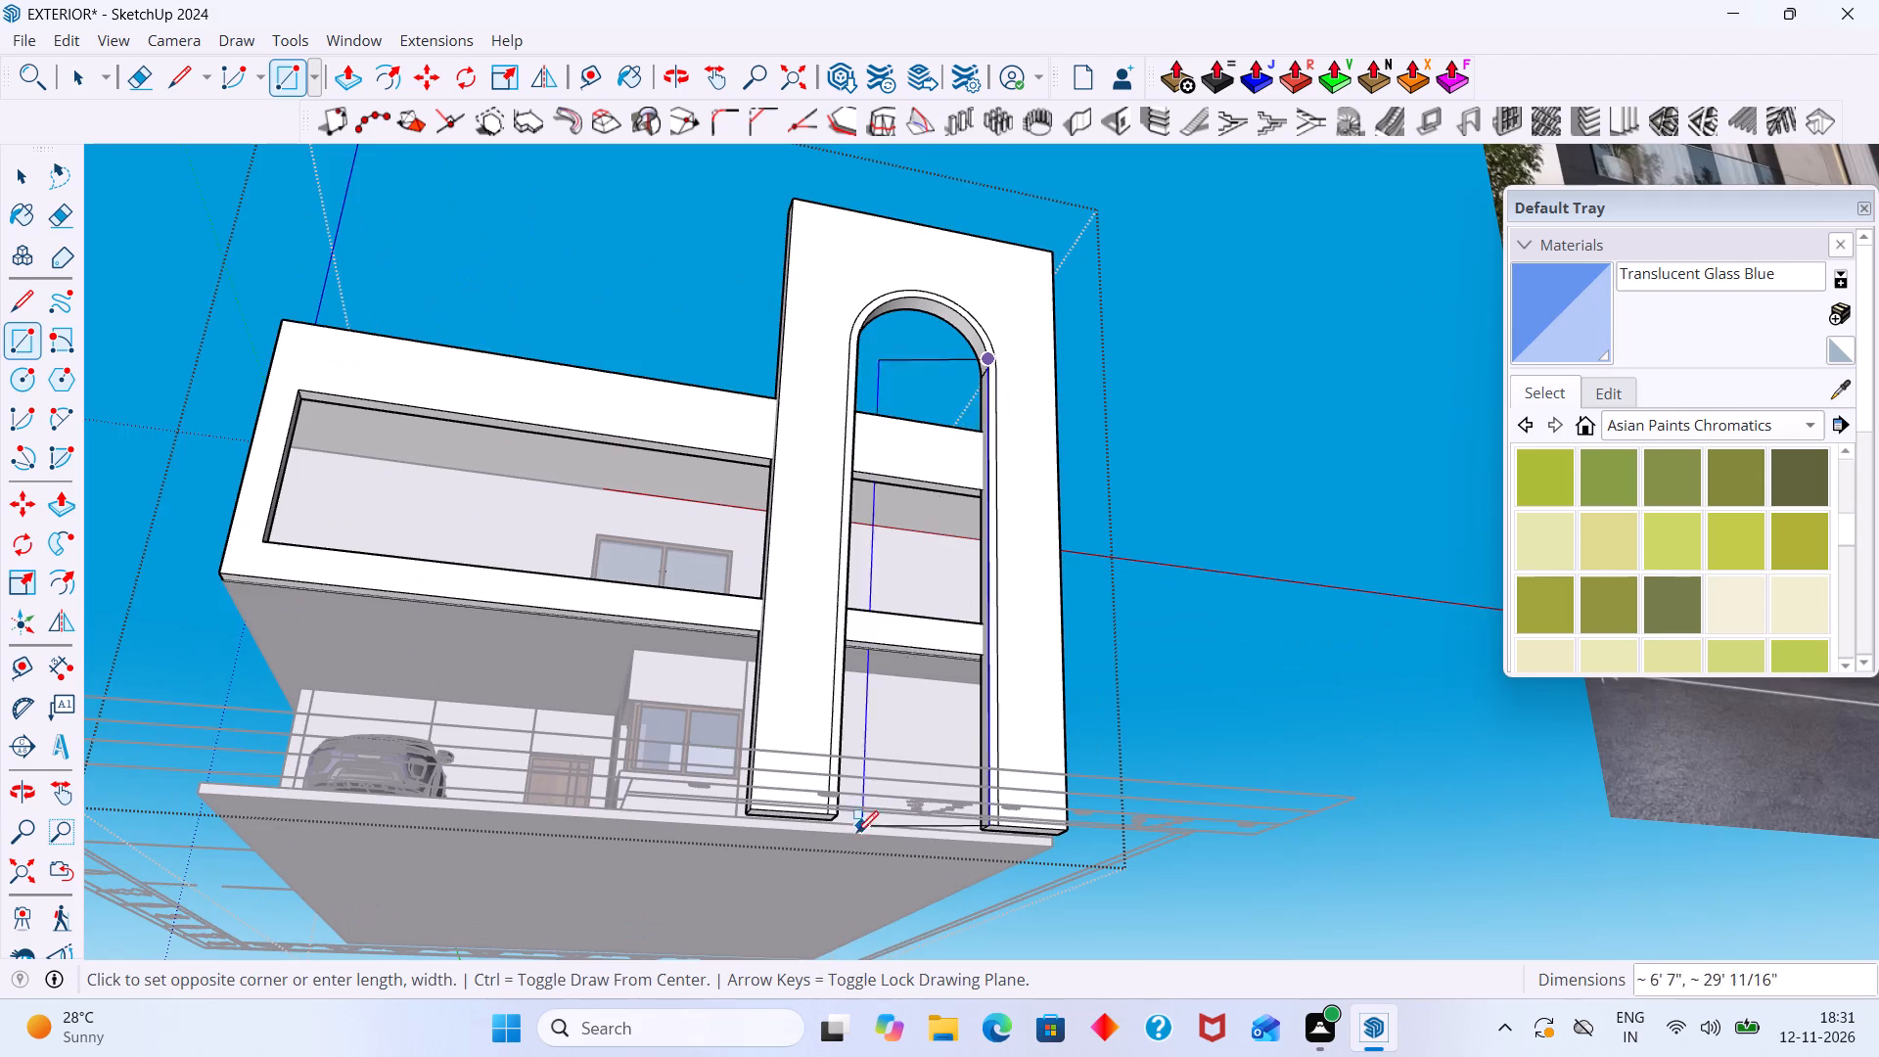
{"action": "middle_click_drag", "start_coordinate": [856, 833], "coordinate": [787, 890]}
{"action": "scroll", "coordinate": [800, 871], "scroll_direction": "up", "scroll_amount": 6}
{"action": "left_click", "coordinate": [828, 828]}
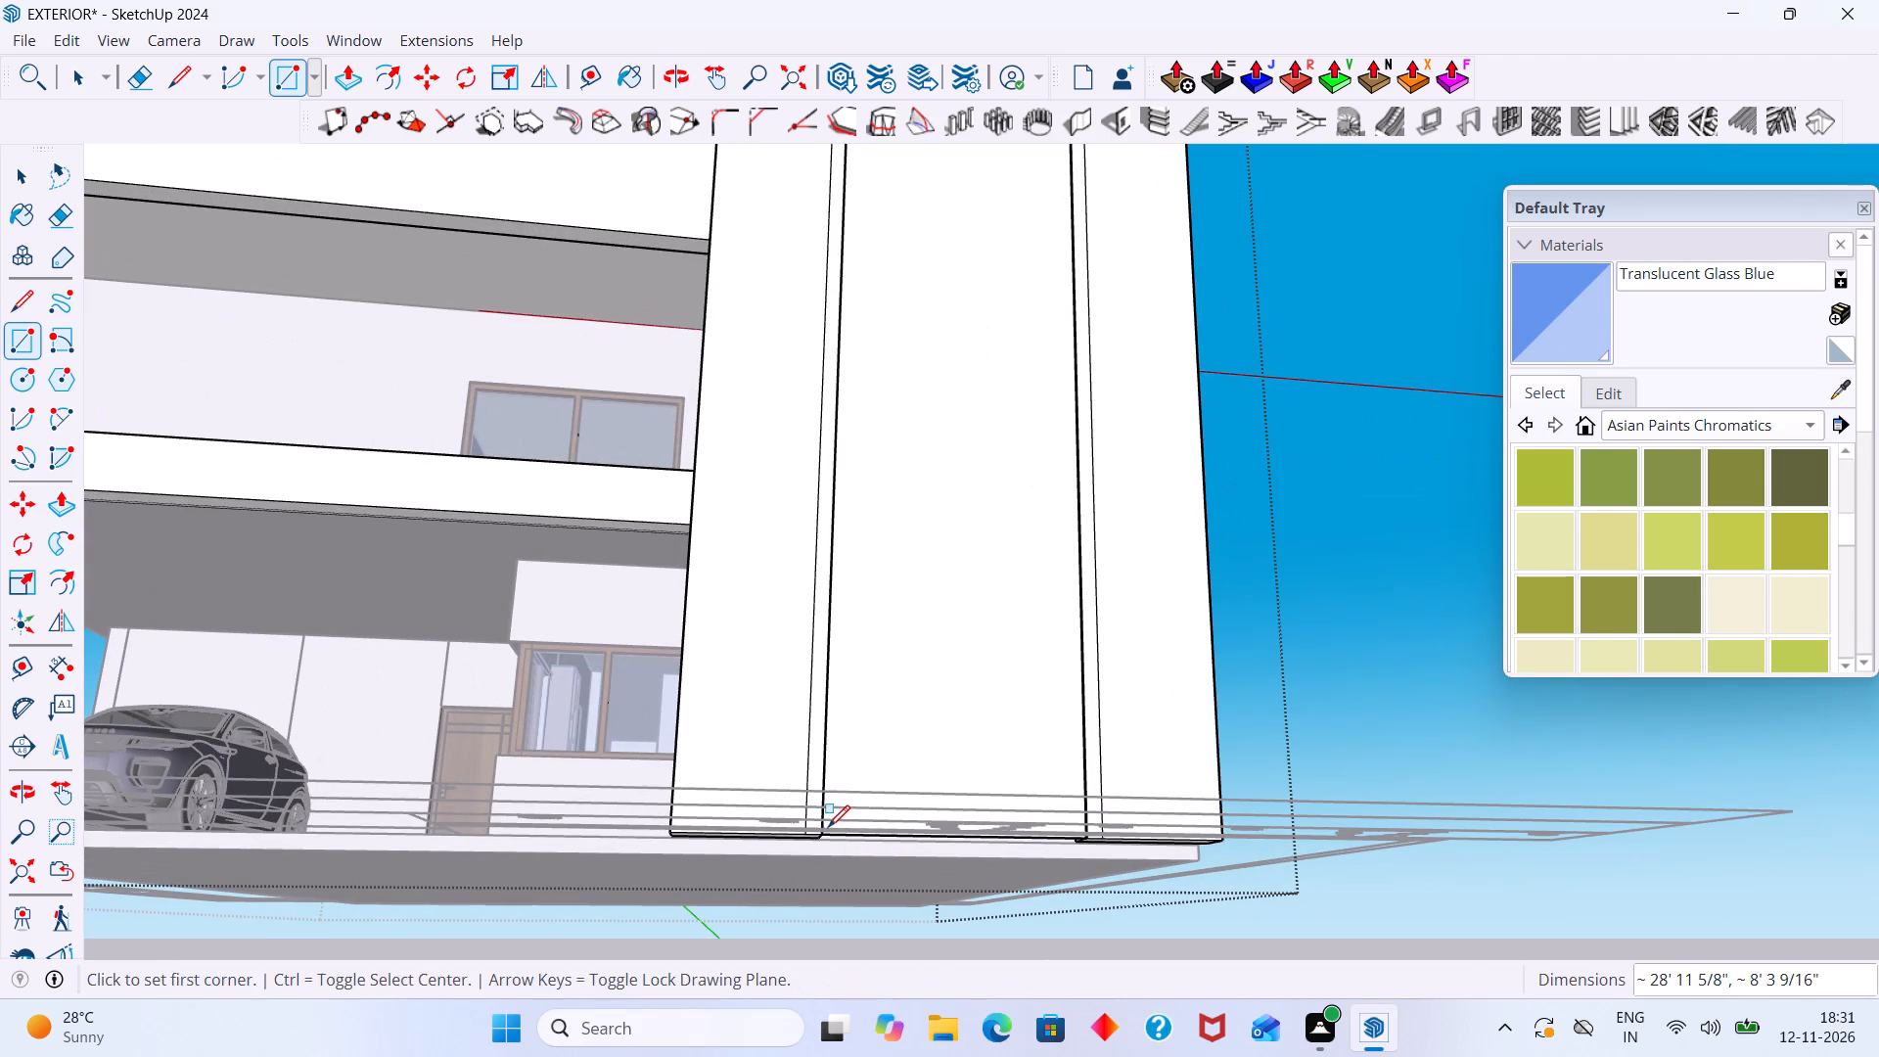
{"action": "key", "text": "space"}
Draw a two-point arc between the rectangle's top corners, bulging up to the arch's inner curve to close the rounded opening.
{"action": "scroll", "coordinate": [908, 671], "scroll_direction": "down", "scroll_amount": 10}
{"action": "middle_click_drag", "start_coordinate": [967, 463], "coordinate": [971, 615]}
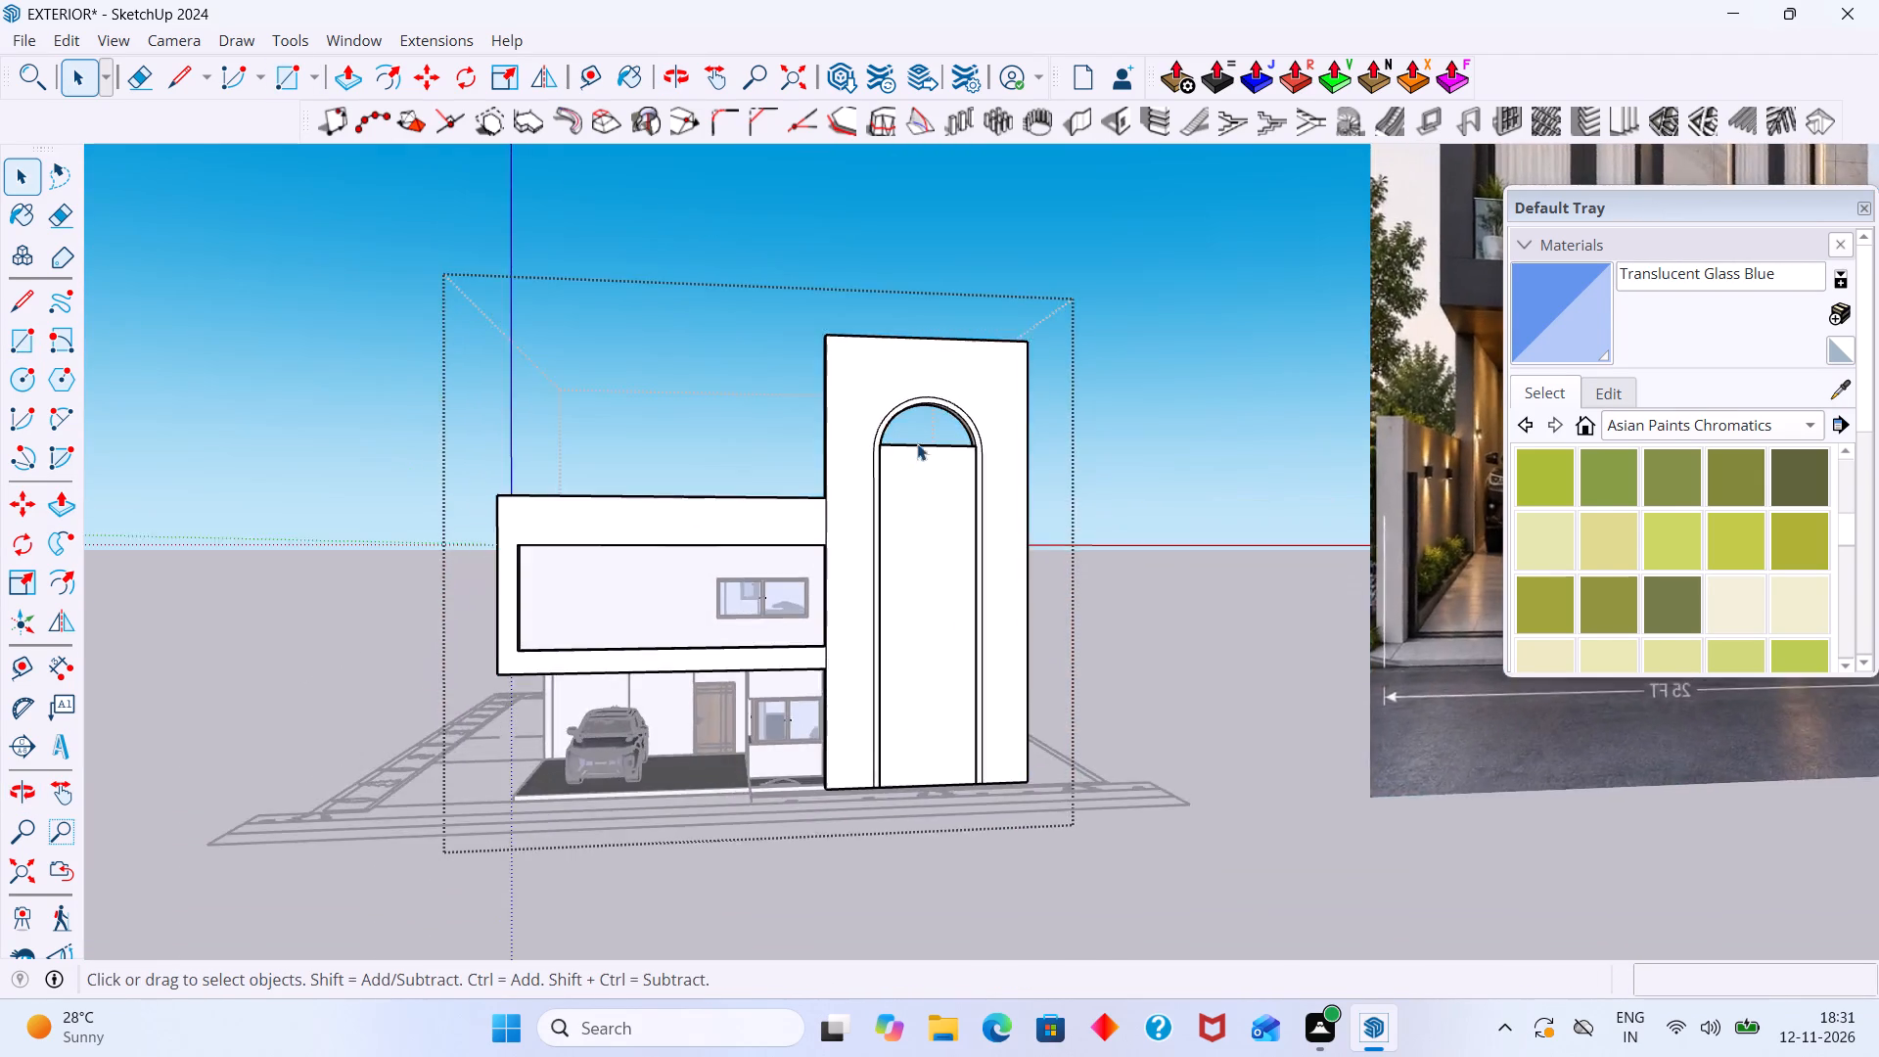
{"action": "scroll", "coordinate": [911, 418], "scroll_direction": "up", "scroll_amount": 12}
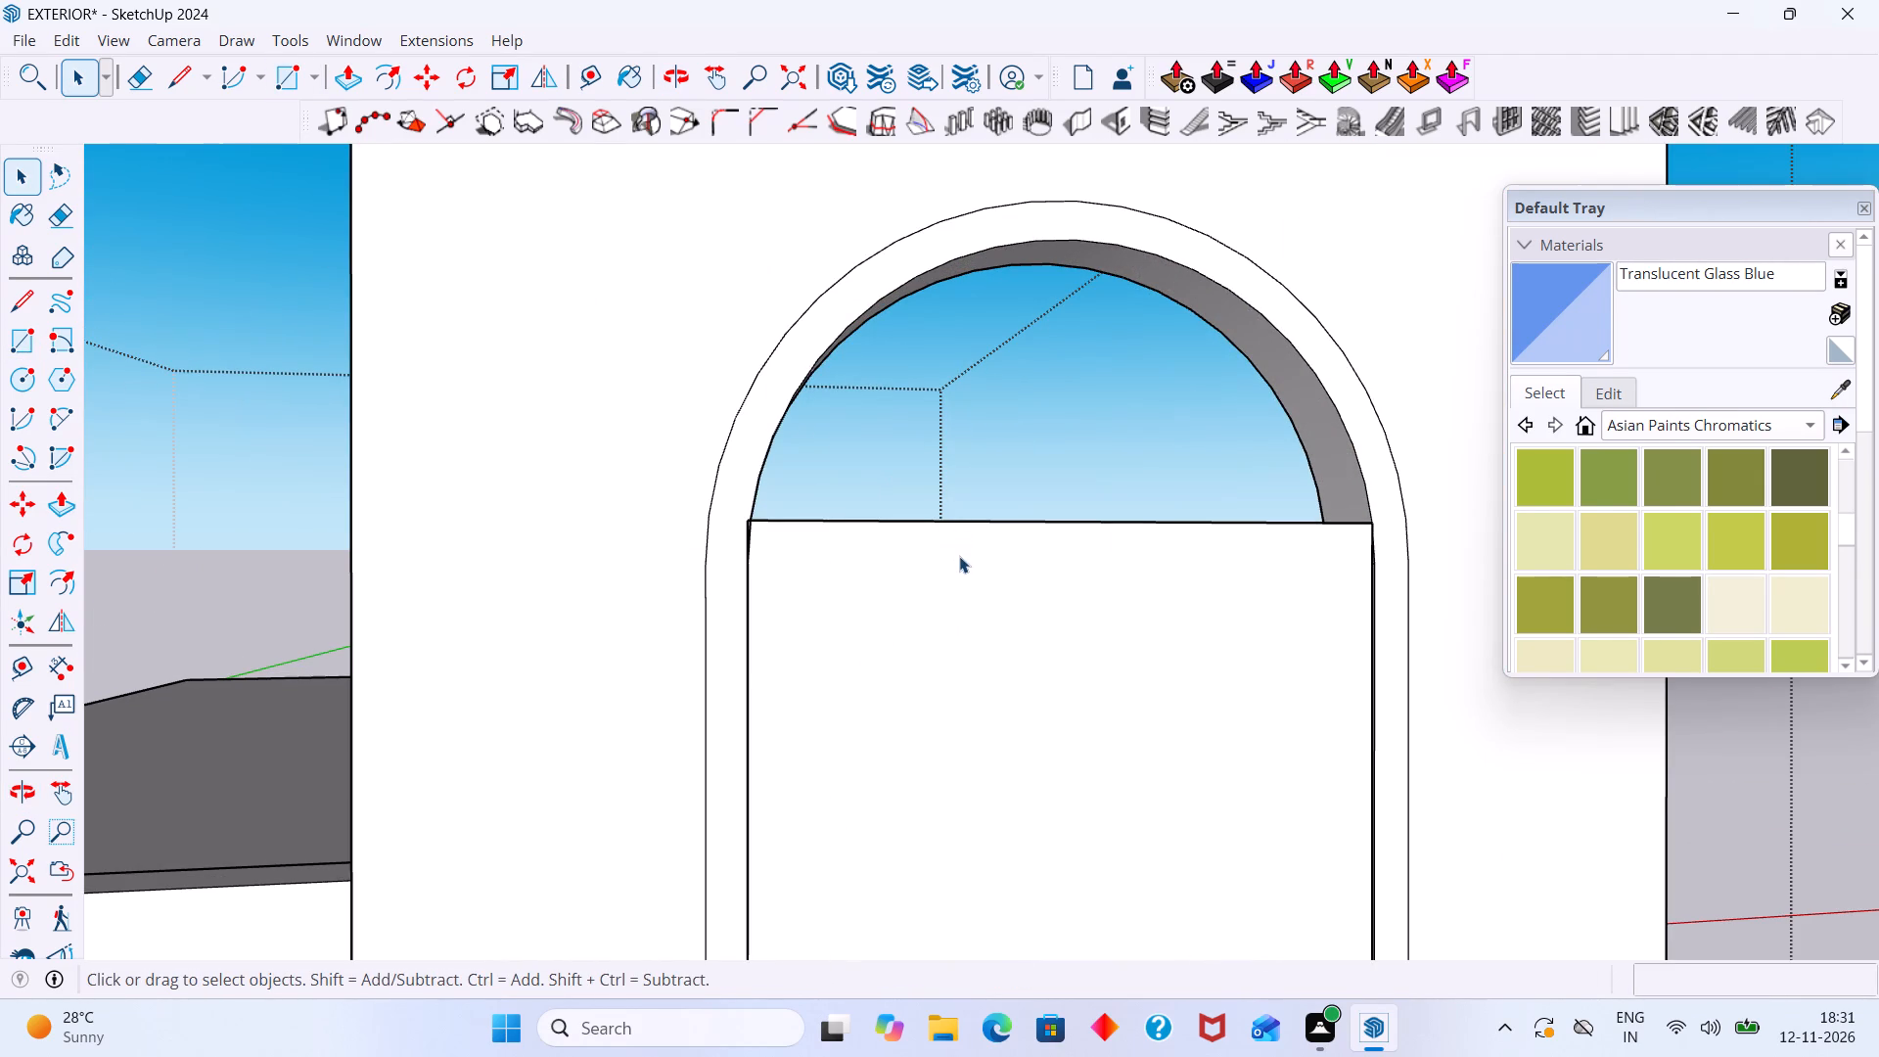
{"action": "key", "text": "a"}
{"action": "scroll", "coordinate": [755, 521], "scroll_direction": "up", "scroll_amount": 6}
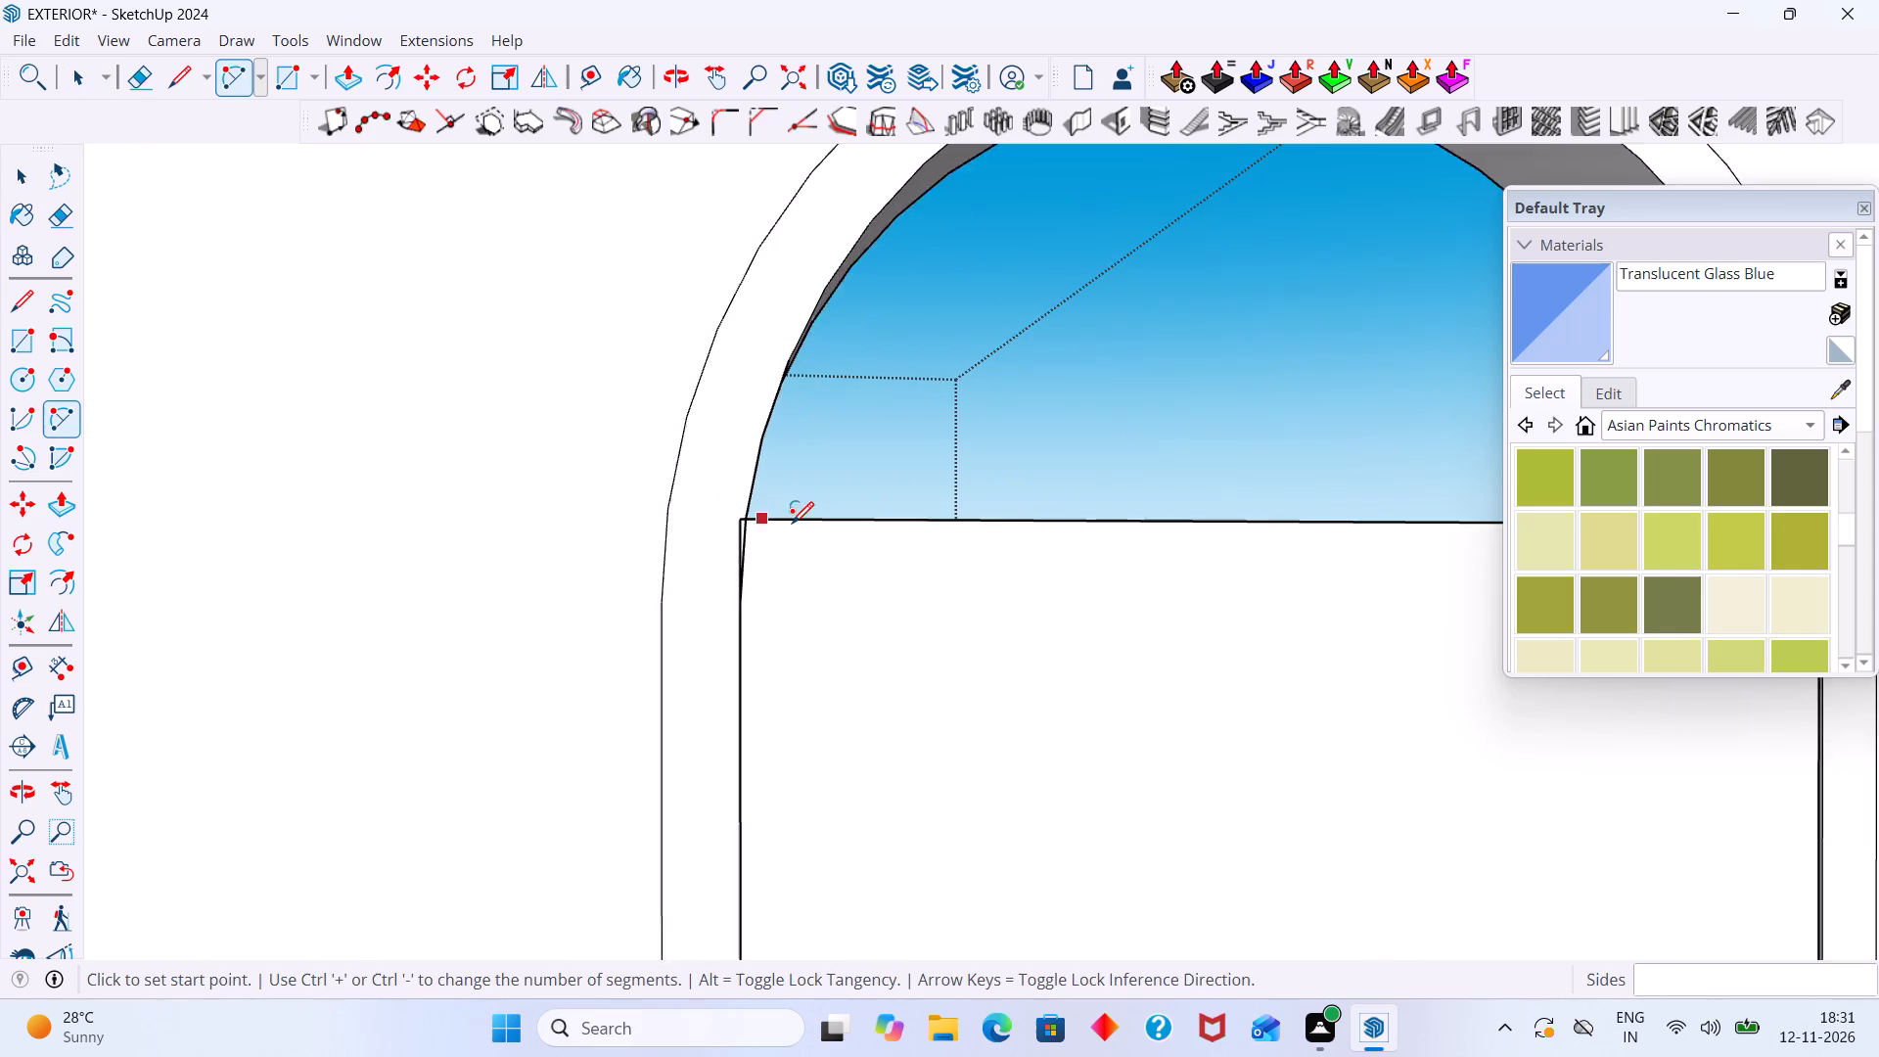
{"action": "scroll", "coordinate": [792, 524], "scroll_direction": "up", "scroll_amount": 3}
{"action": "left_click", "coordinate": [734, 516]}
{"action": "scroll", "coordinate": [810, 361], "scroll_direction": "down", "scroll_amount": 7}
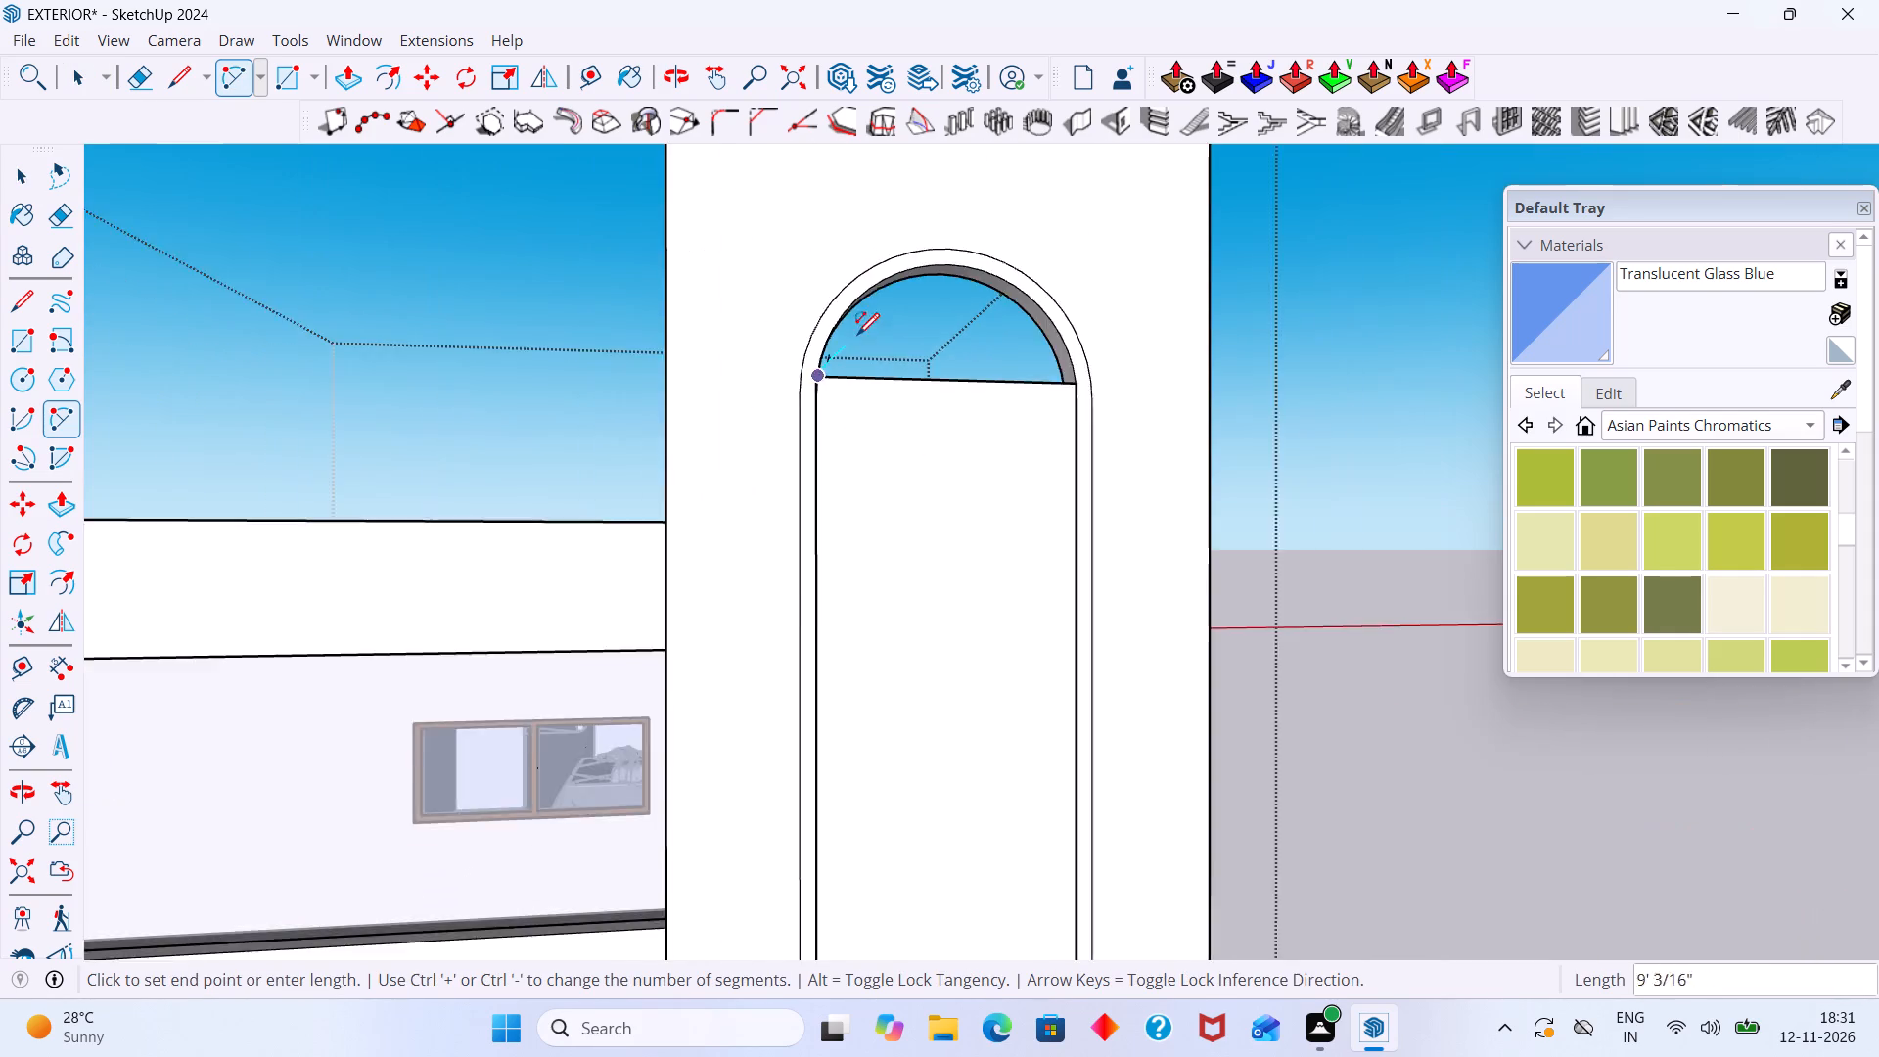
{"action": "scroll", "coordinate": [857, 335], "scroll_direction": "down", "scroll_amount": 2}
{"action": "scroll", "coordinate": [955, 305], "scroll_direction": "up", "scroll_amount": 6}
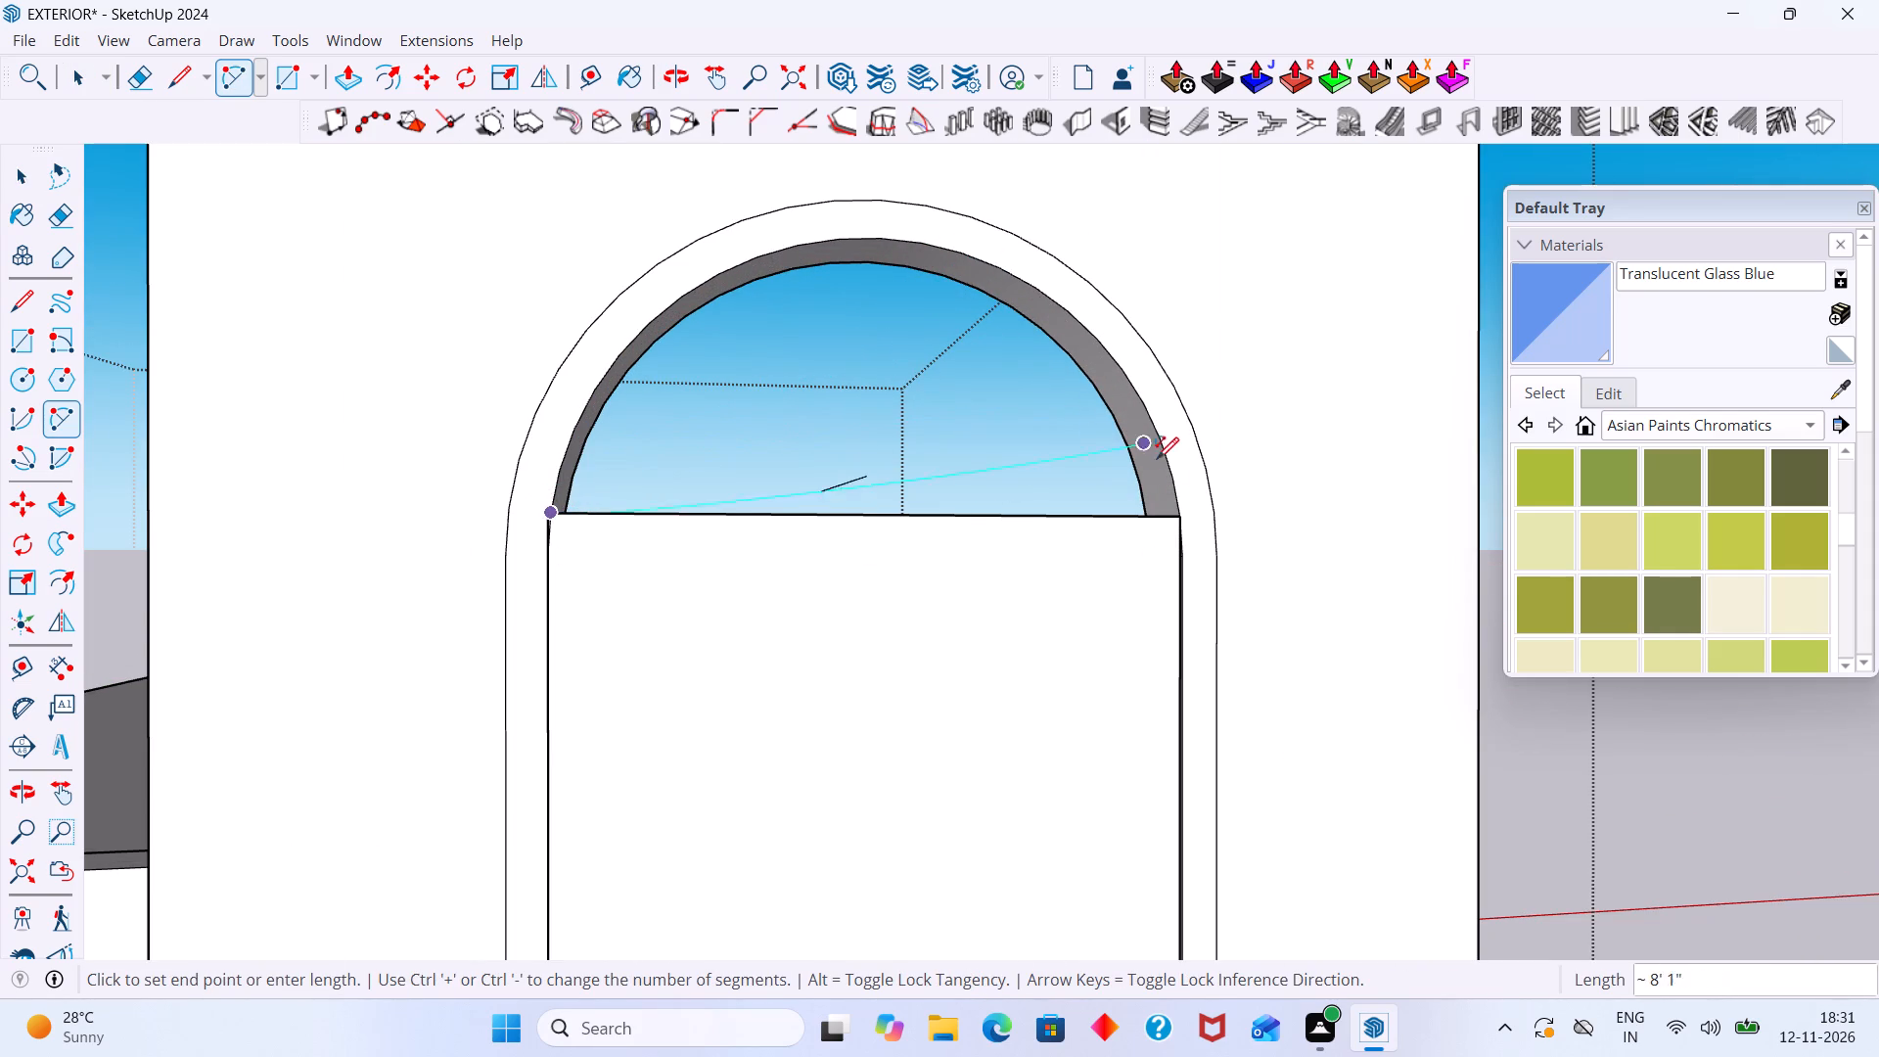
{"action": "left_click", "coordinate": [1176, 521]}
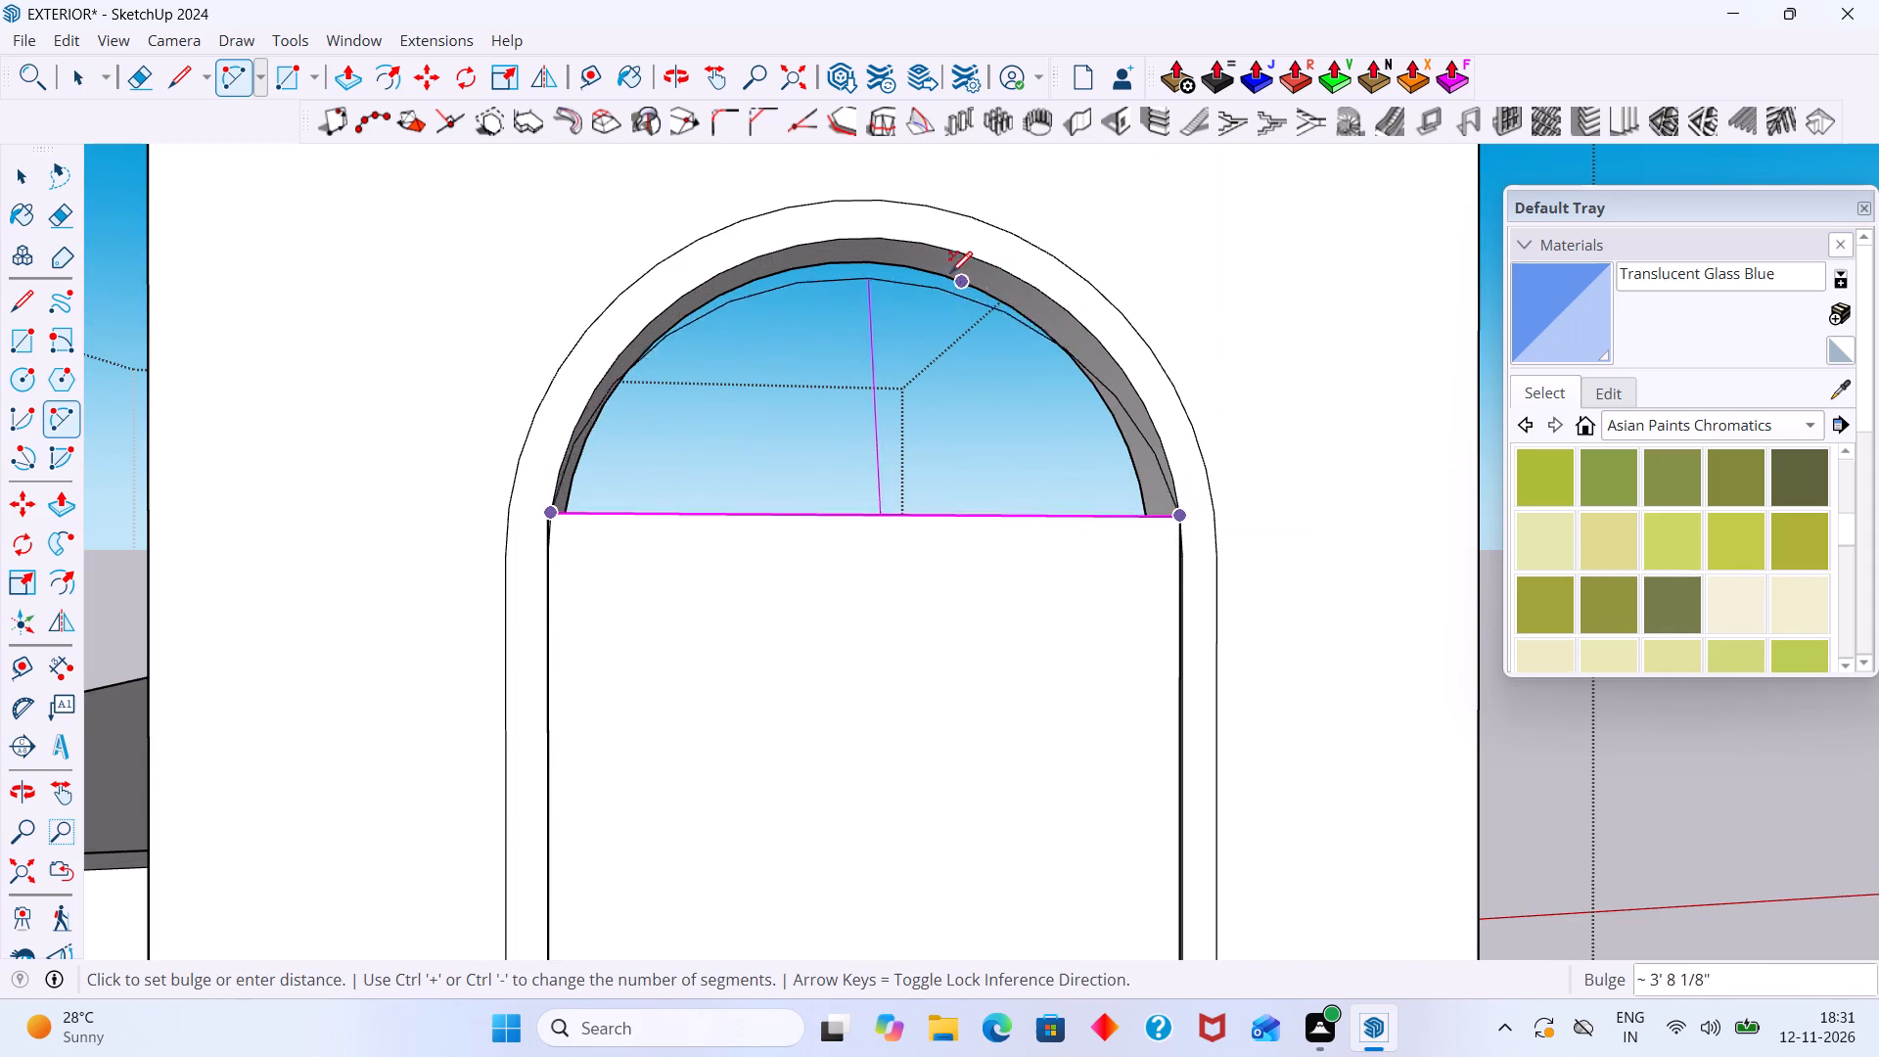
{"action": "left_click", "coordinate": [887, 242]}
{"action": "key", "text": "space"}
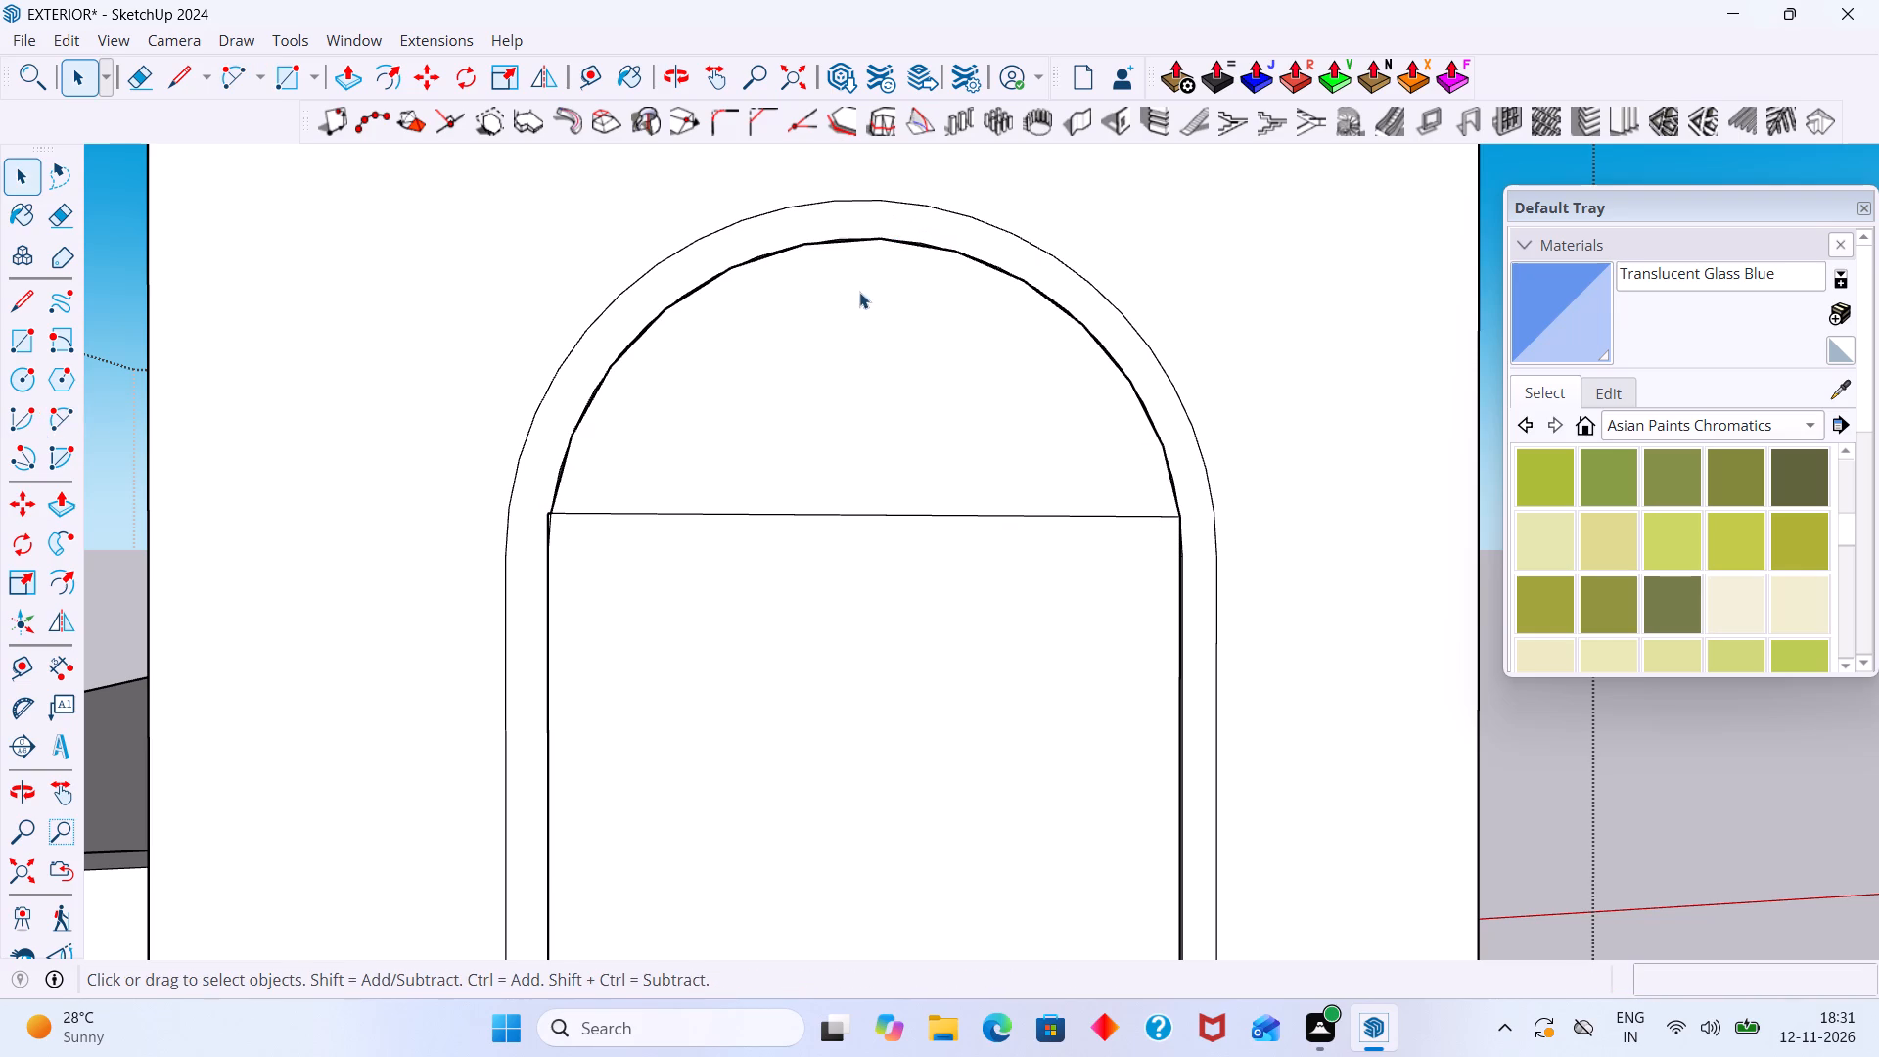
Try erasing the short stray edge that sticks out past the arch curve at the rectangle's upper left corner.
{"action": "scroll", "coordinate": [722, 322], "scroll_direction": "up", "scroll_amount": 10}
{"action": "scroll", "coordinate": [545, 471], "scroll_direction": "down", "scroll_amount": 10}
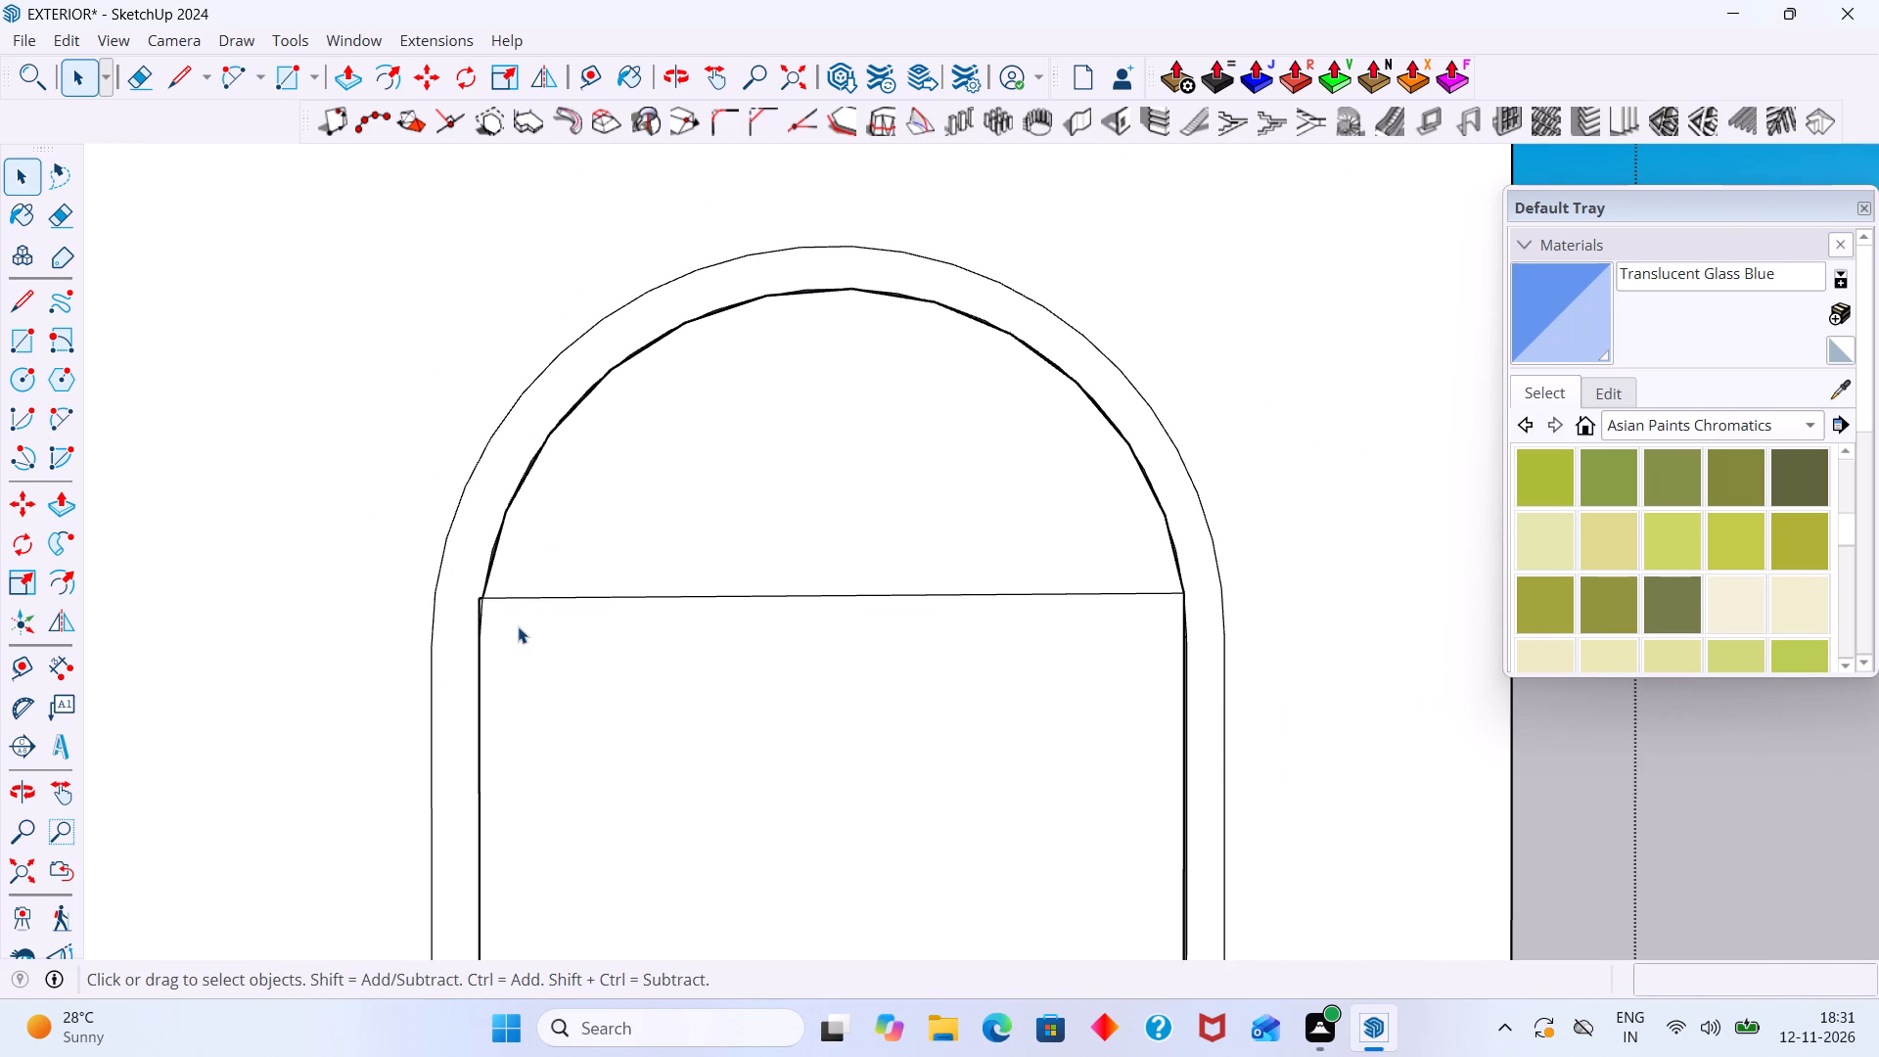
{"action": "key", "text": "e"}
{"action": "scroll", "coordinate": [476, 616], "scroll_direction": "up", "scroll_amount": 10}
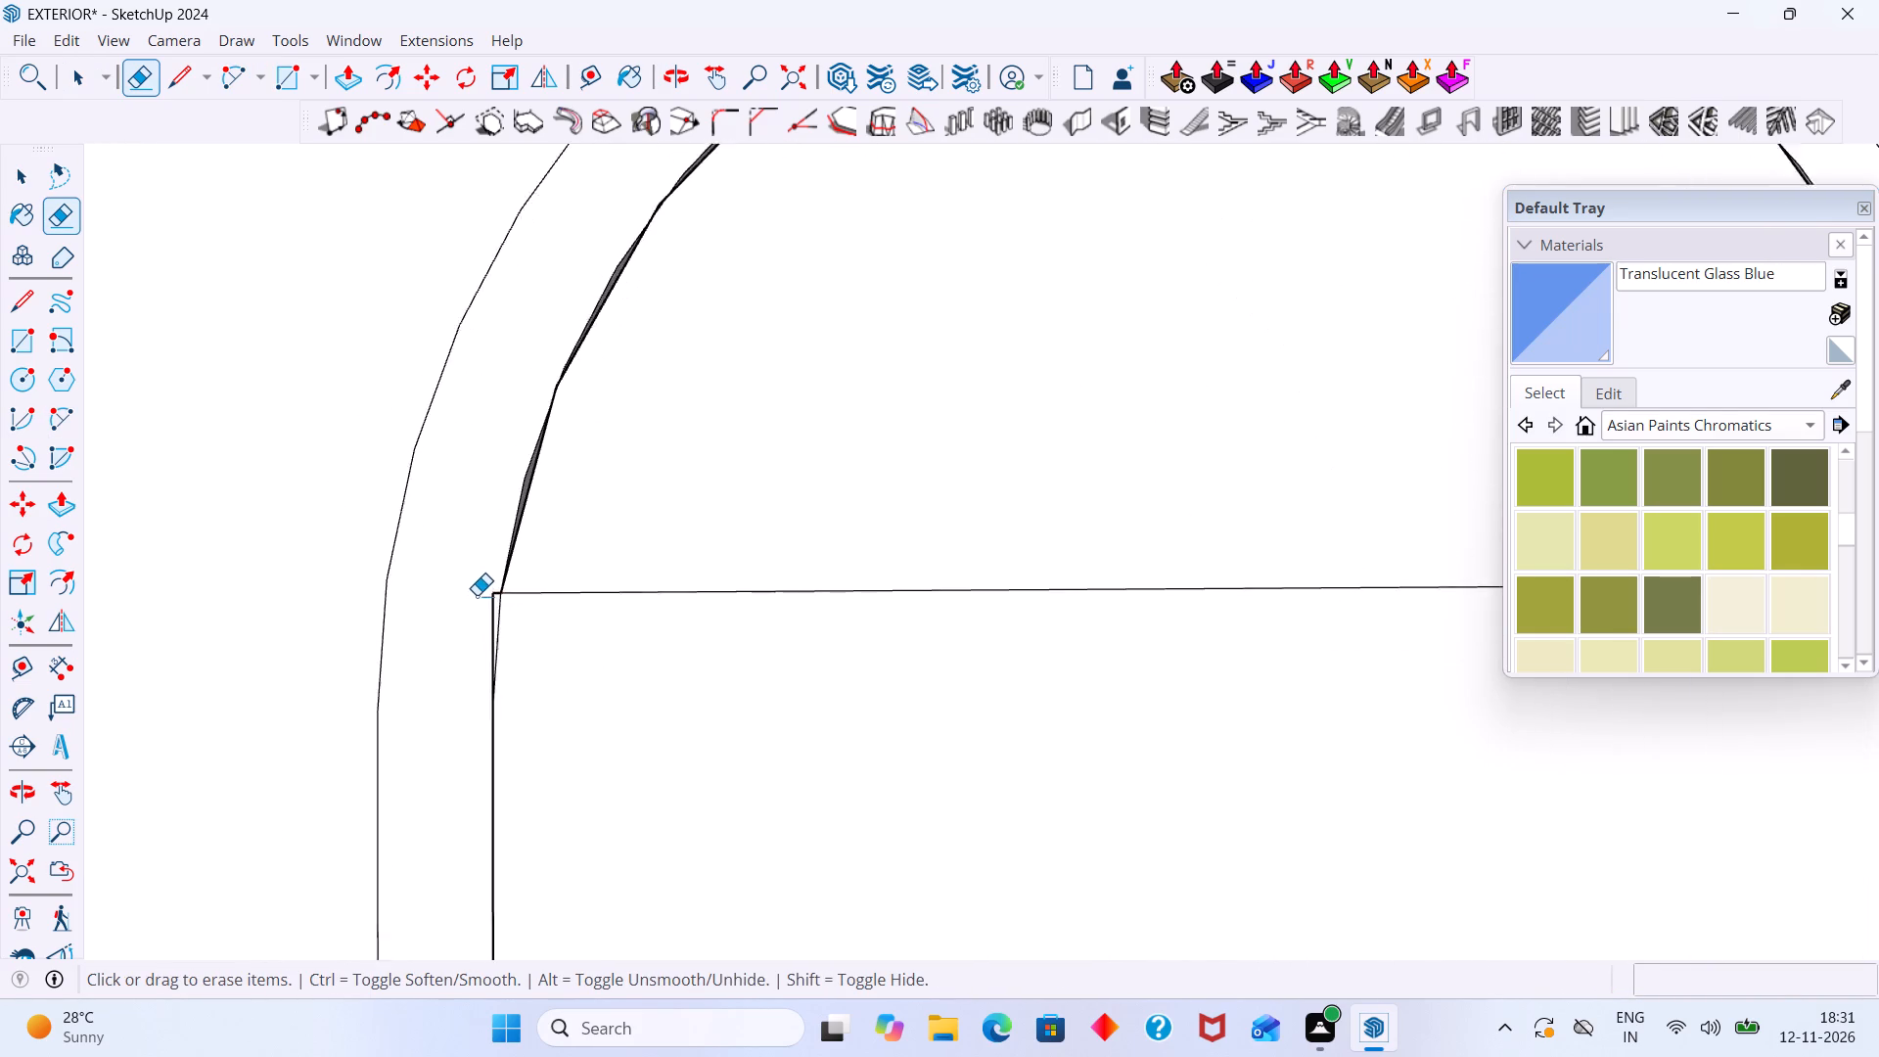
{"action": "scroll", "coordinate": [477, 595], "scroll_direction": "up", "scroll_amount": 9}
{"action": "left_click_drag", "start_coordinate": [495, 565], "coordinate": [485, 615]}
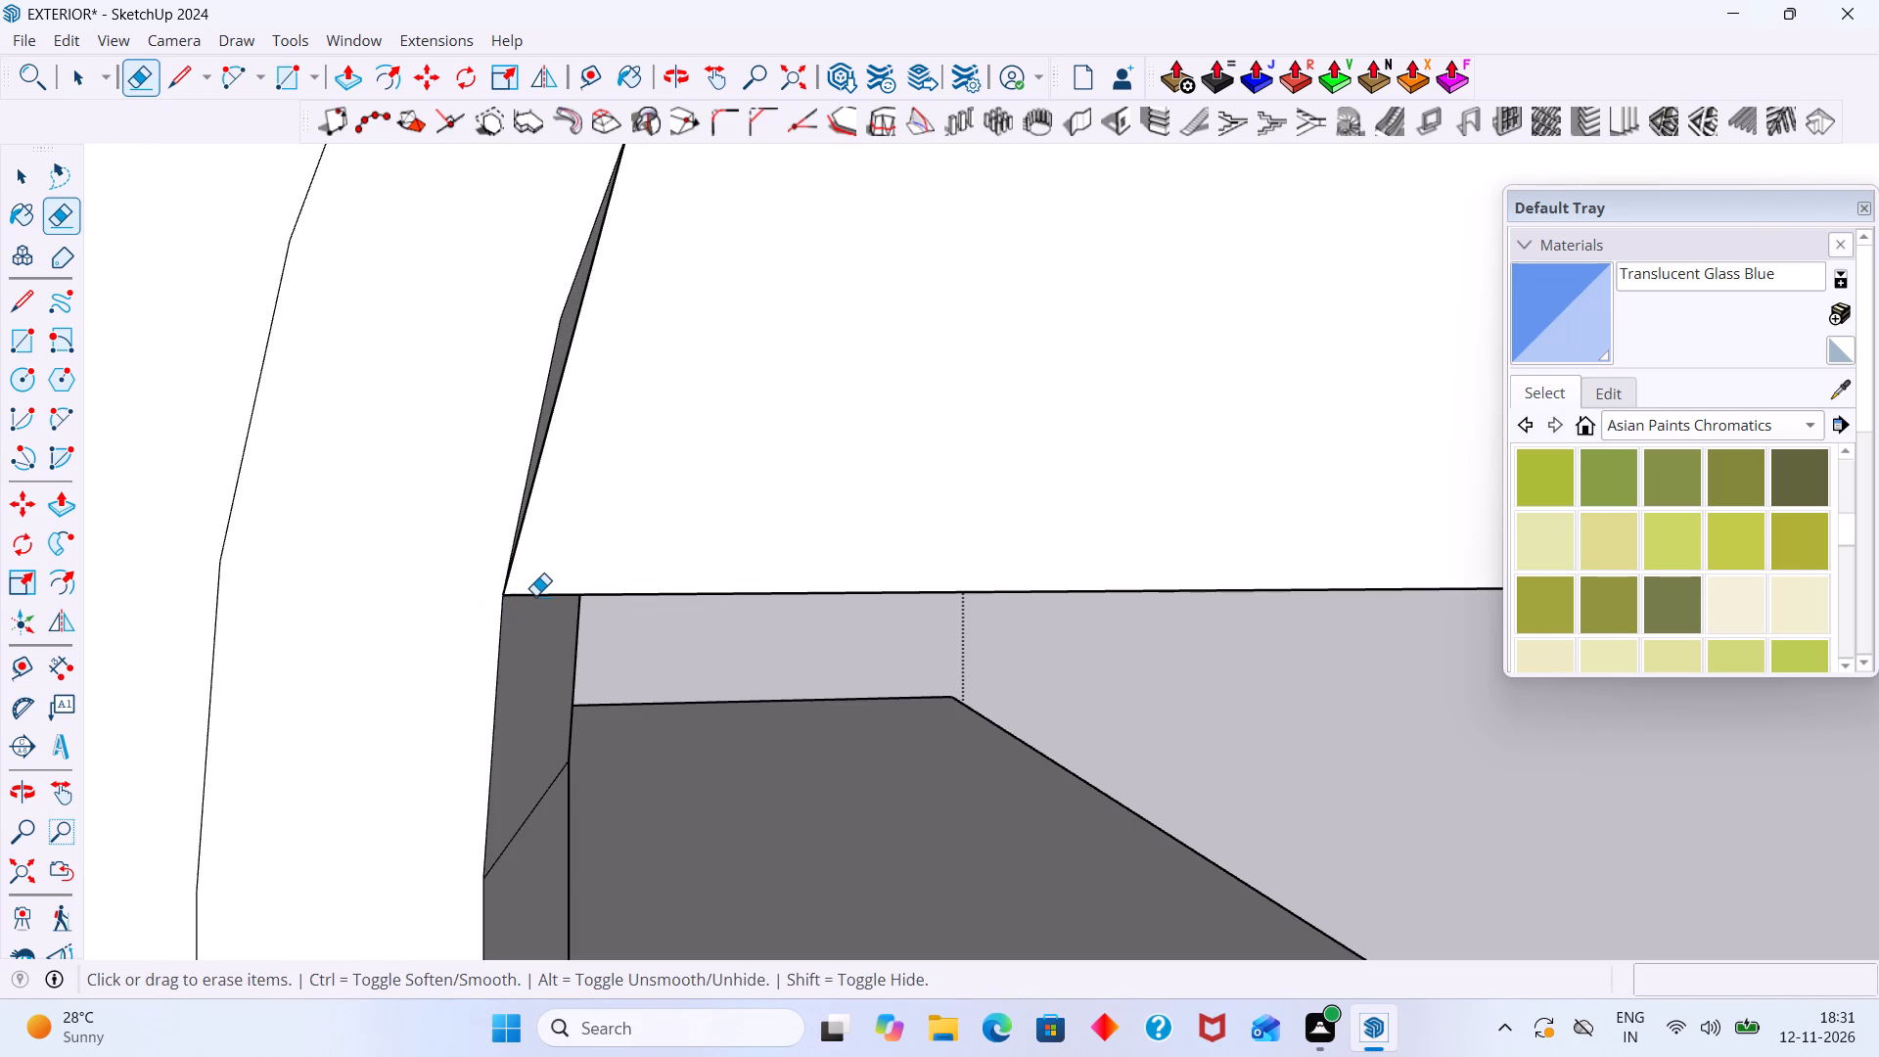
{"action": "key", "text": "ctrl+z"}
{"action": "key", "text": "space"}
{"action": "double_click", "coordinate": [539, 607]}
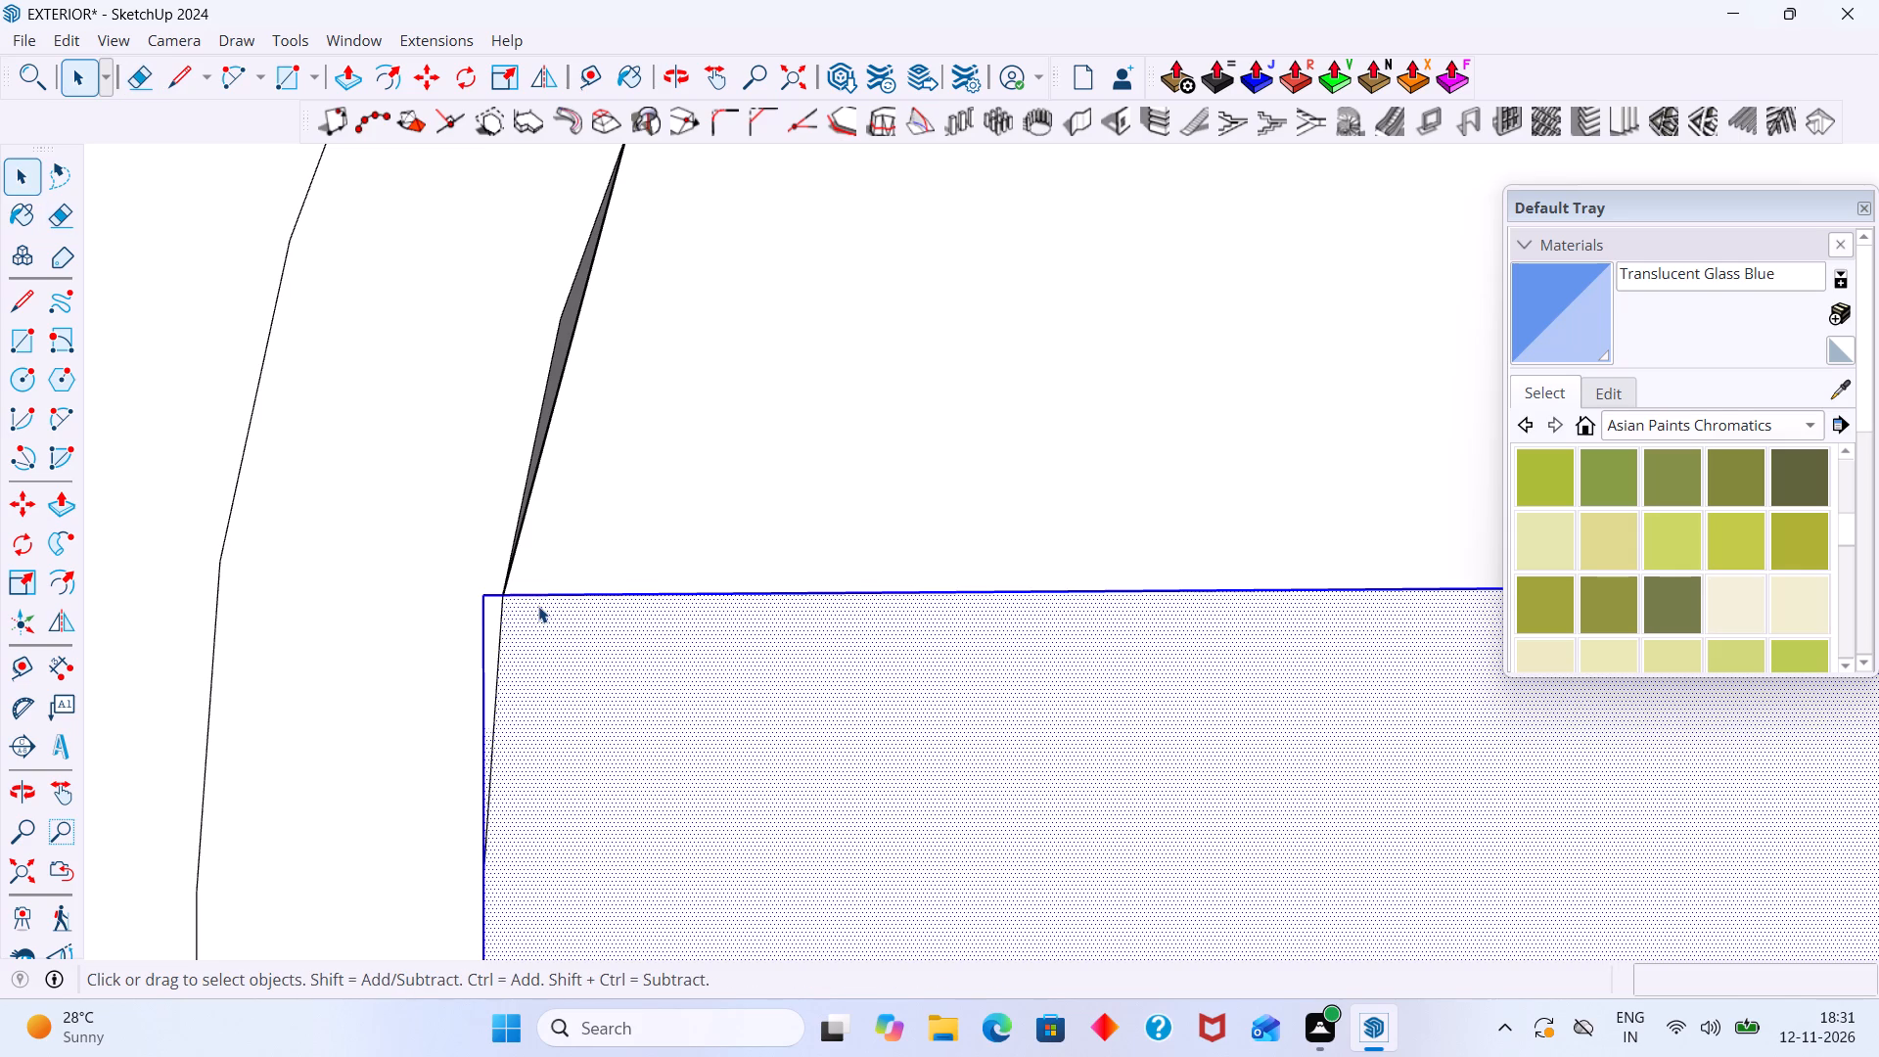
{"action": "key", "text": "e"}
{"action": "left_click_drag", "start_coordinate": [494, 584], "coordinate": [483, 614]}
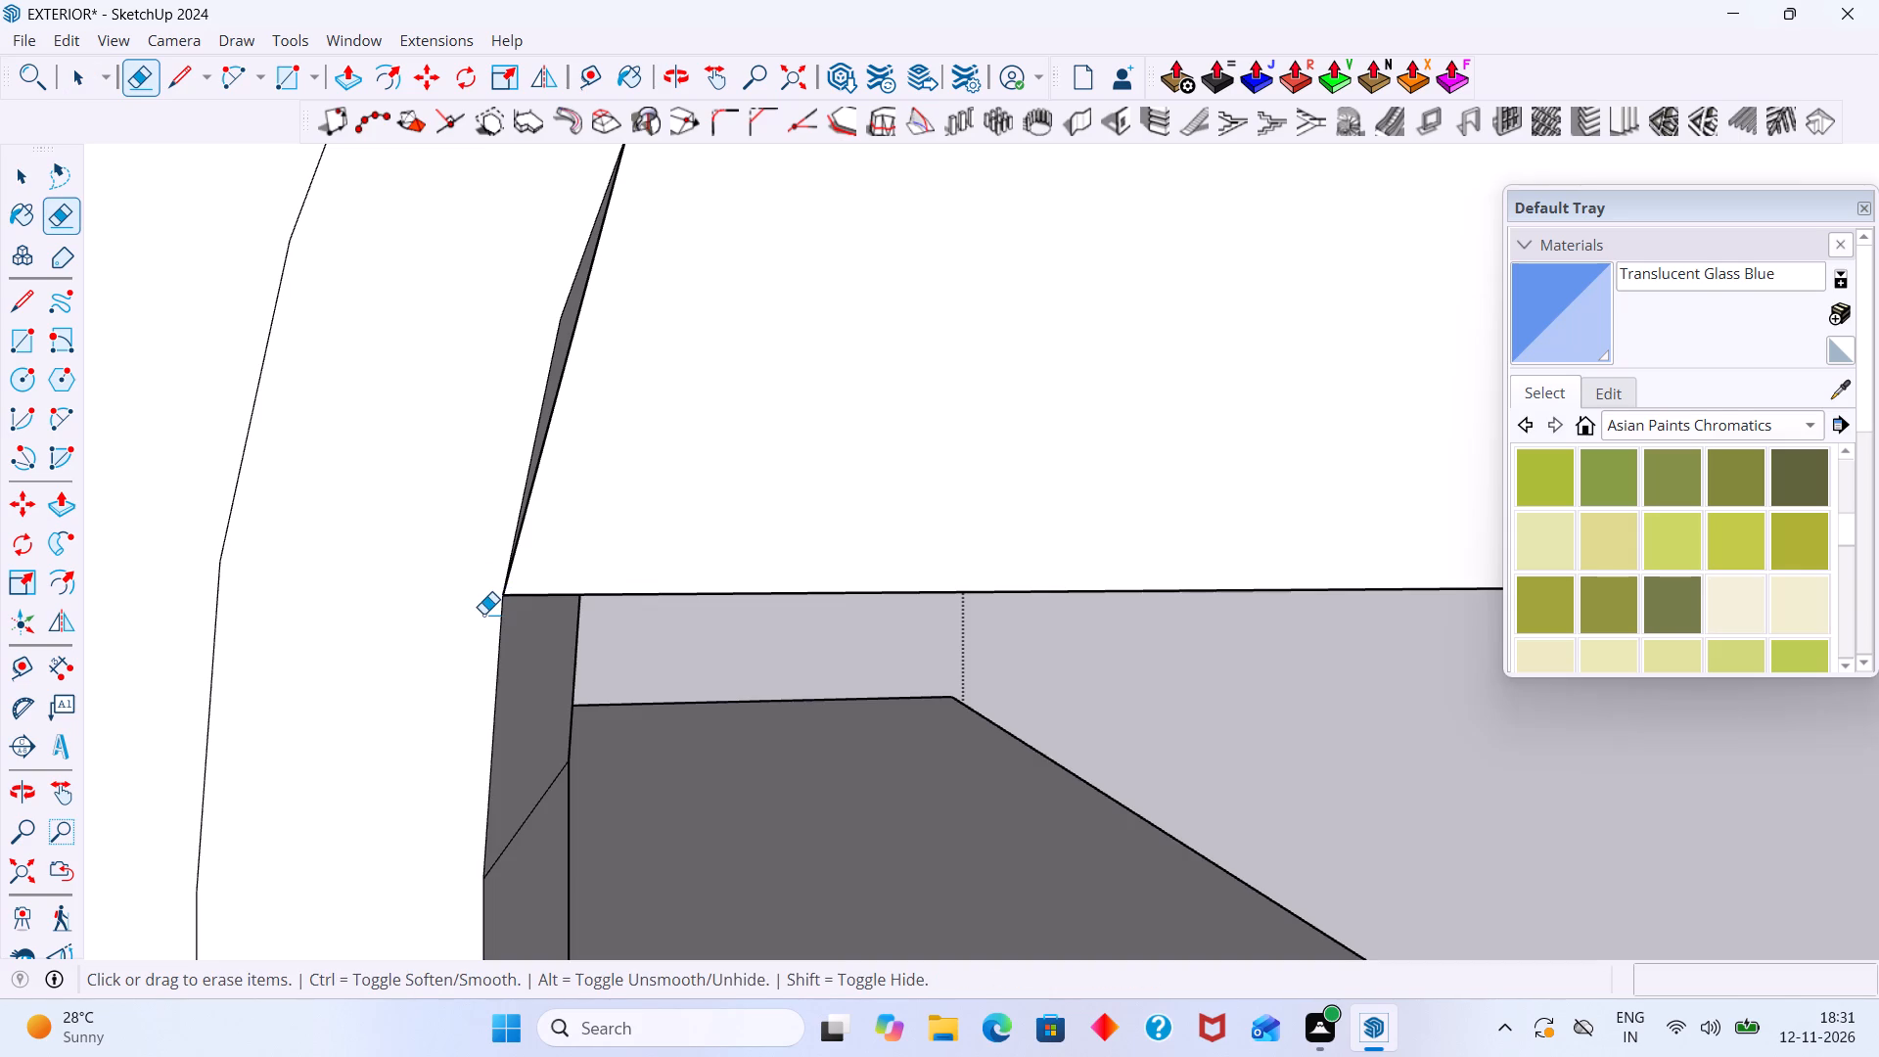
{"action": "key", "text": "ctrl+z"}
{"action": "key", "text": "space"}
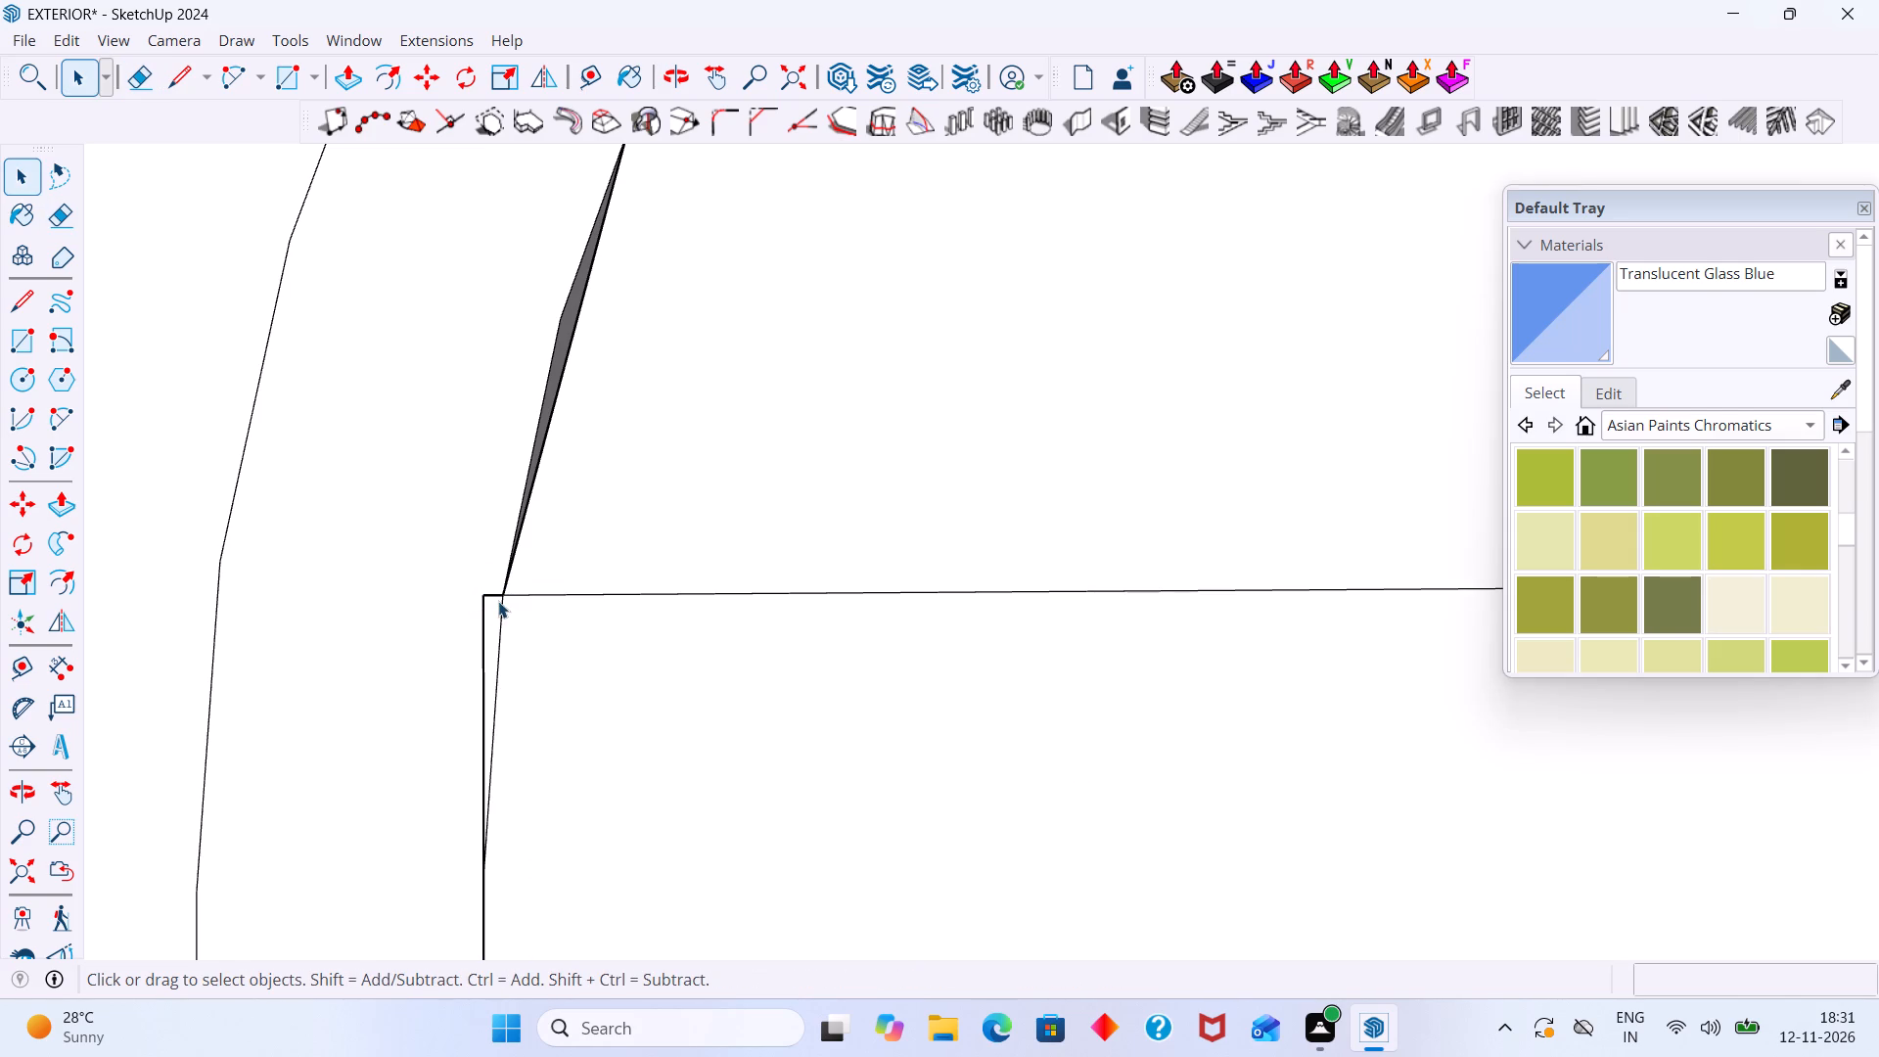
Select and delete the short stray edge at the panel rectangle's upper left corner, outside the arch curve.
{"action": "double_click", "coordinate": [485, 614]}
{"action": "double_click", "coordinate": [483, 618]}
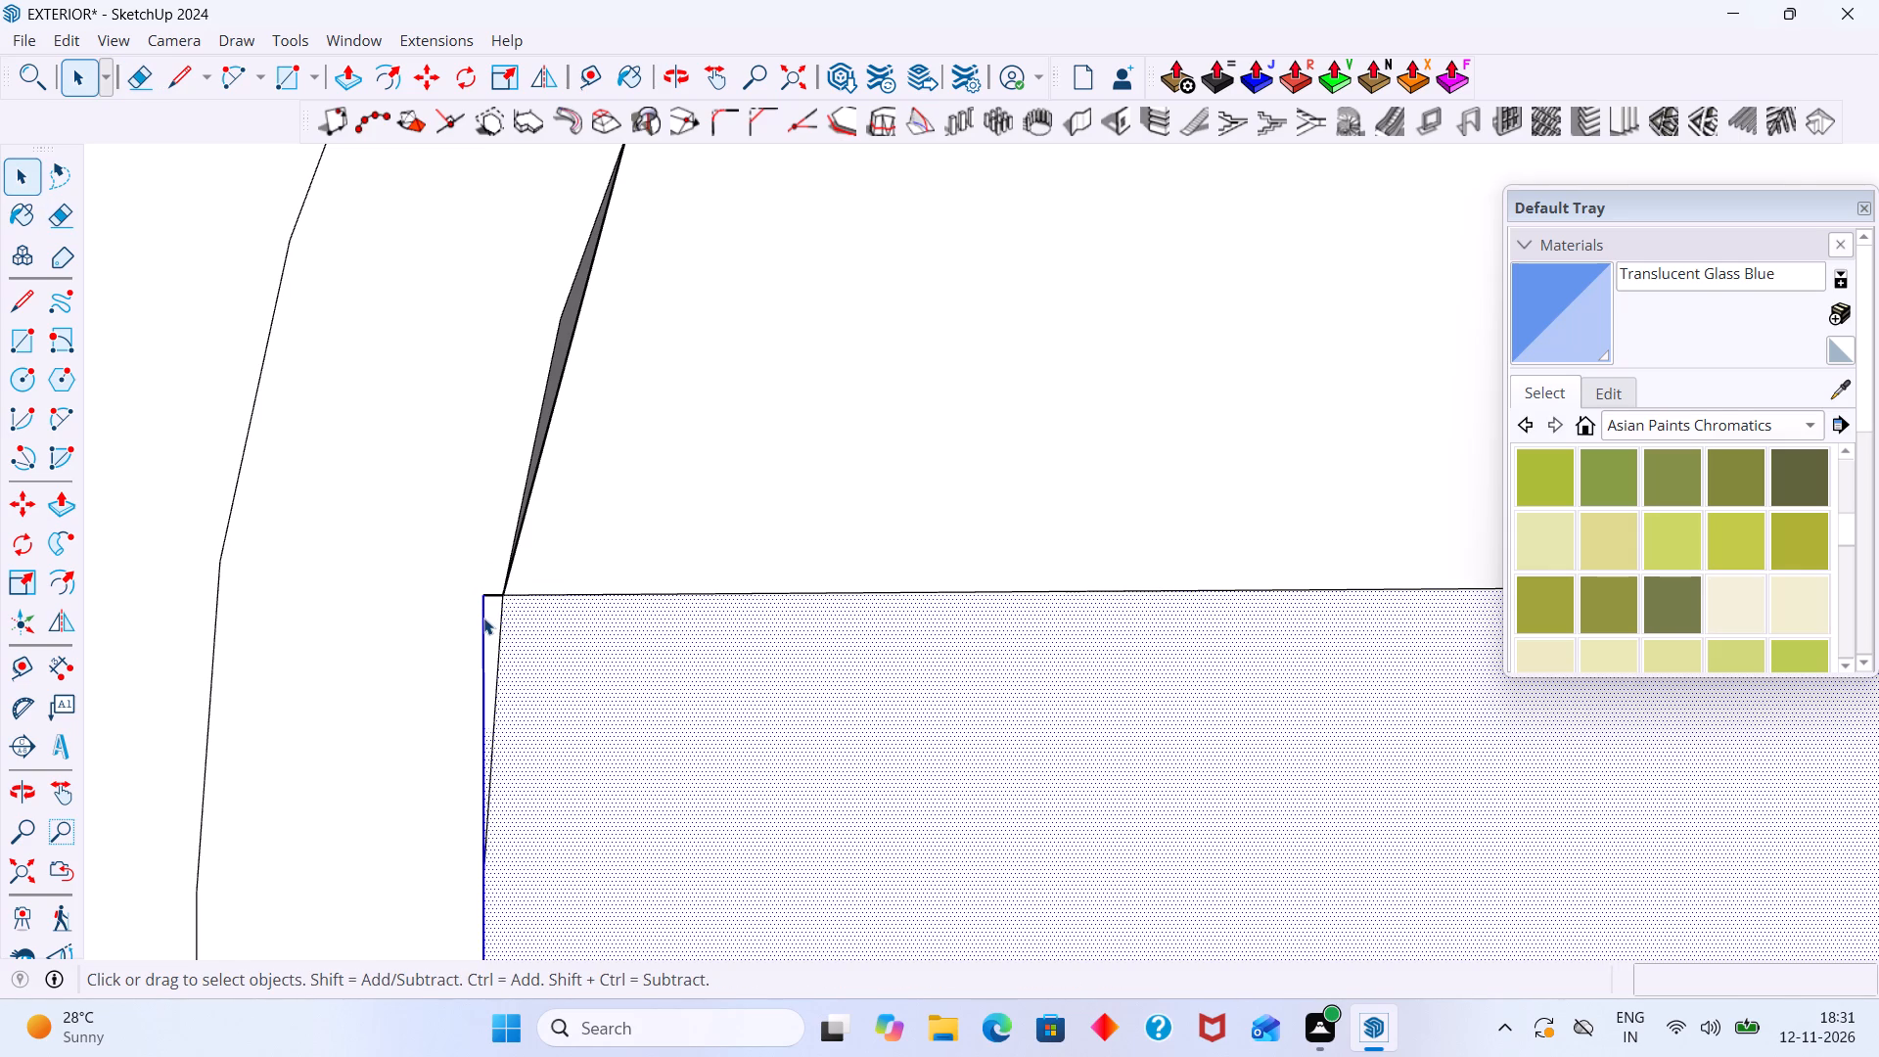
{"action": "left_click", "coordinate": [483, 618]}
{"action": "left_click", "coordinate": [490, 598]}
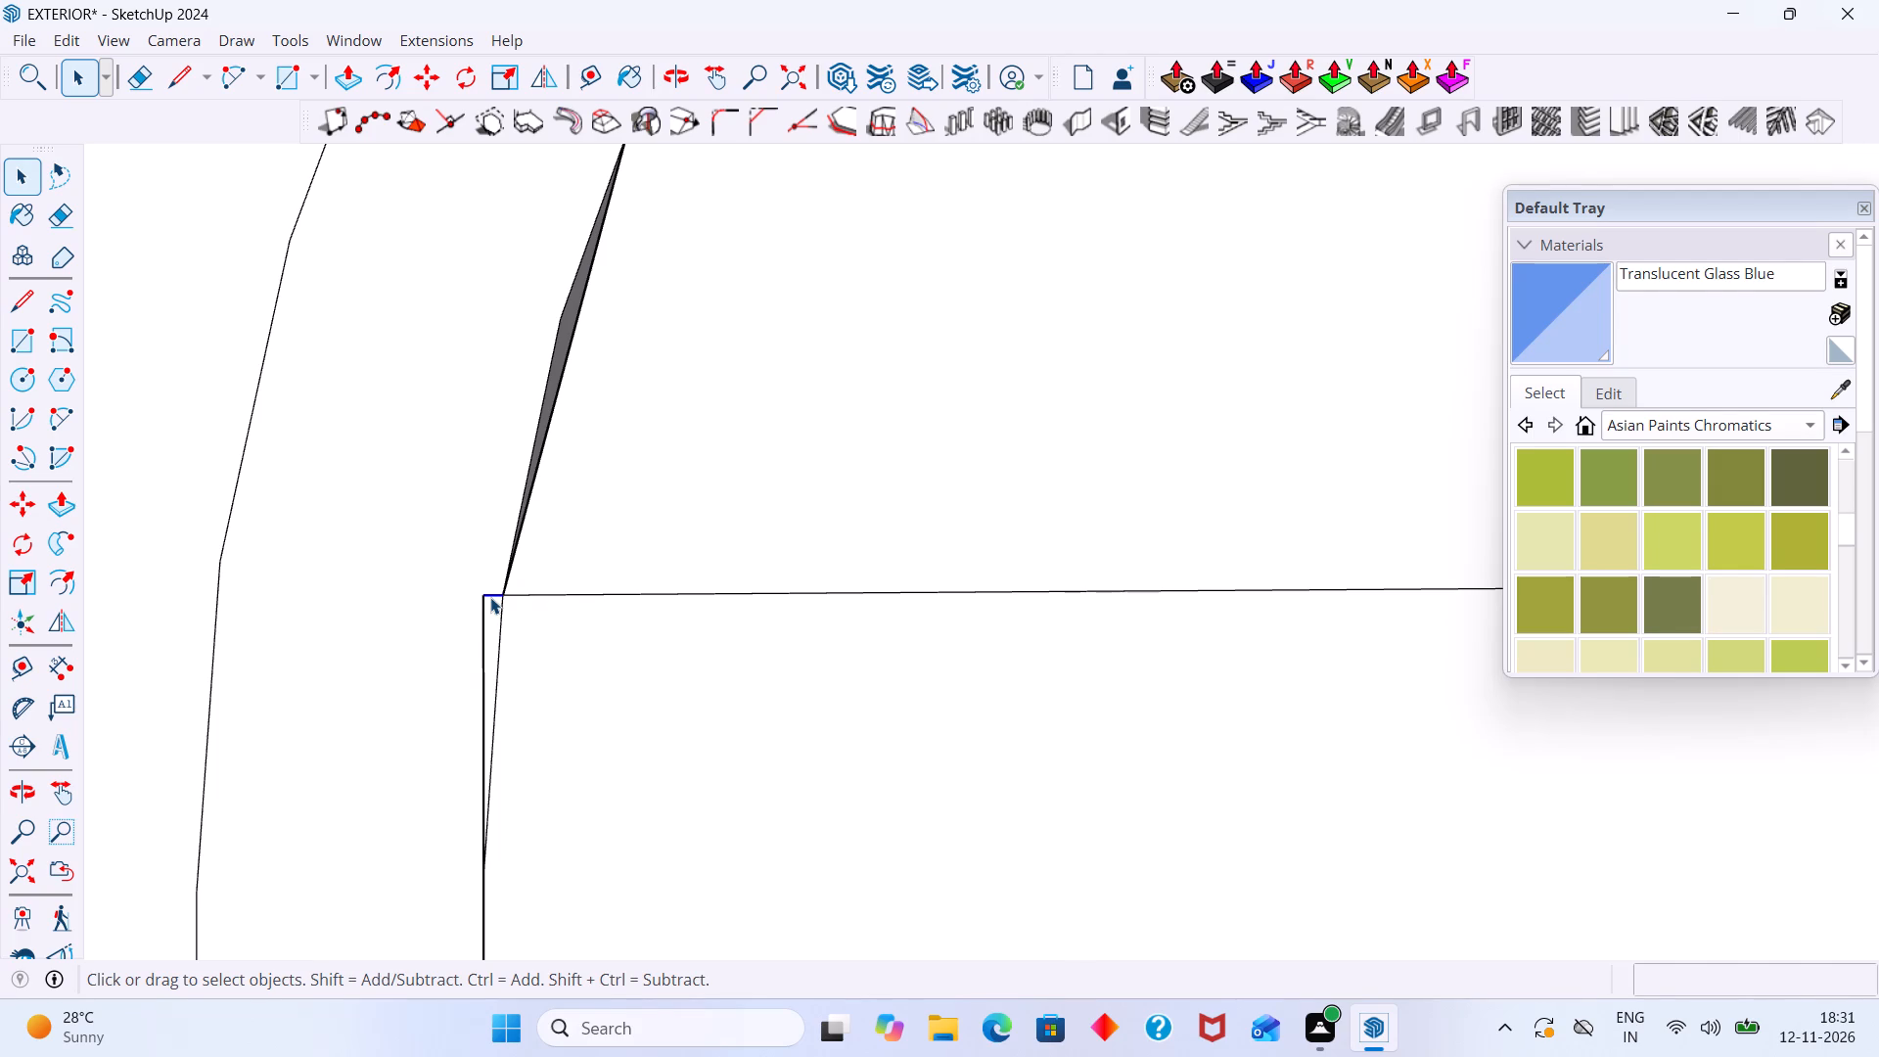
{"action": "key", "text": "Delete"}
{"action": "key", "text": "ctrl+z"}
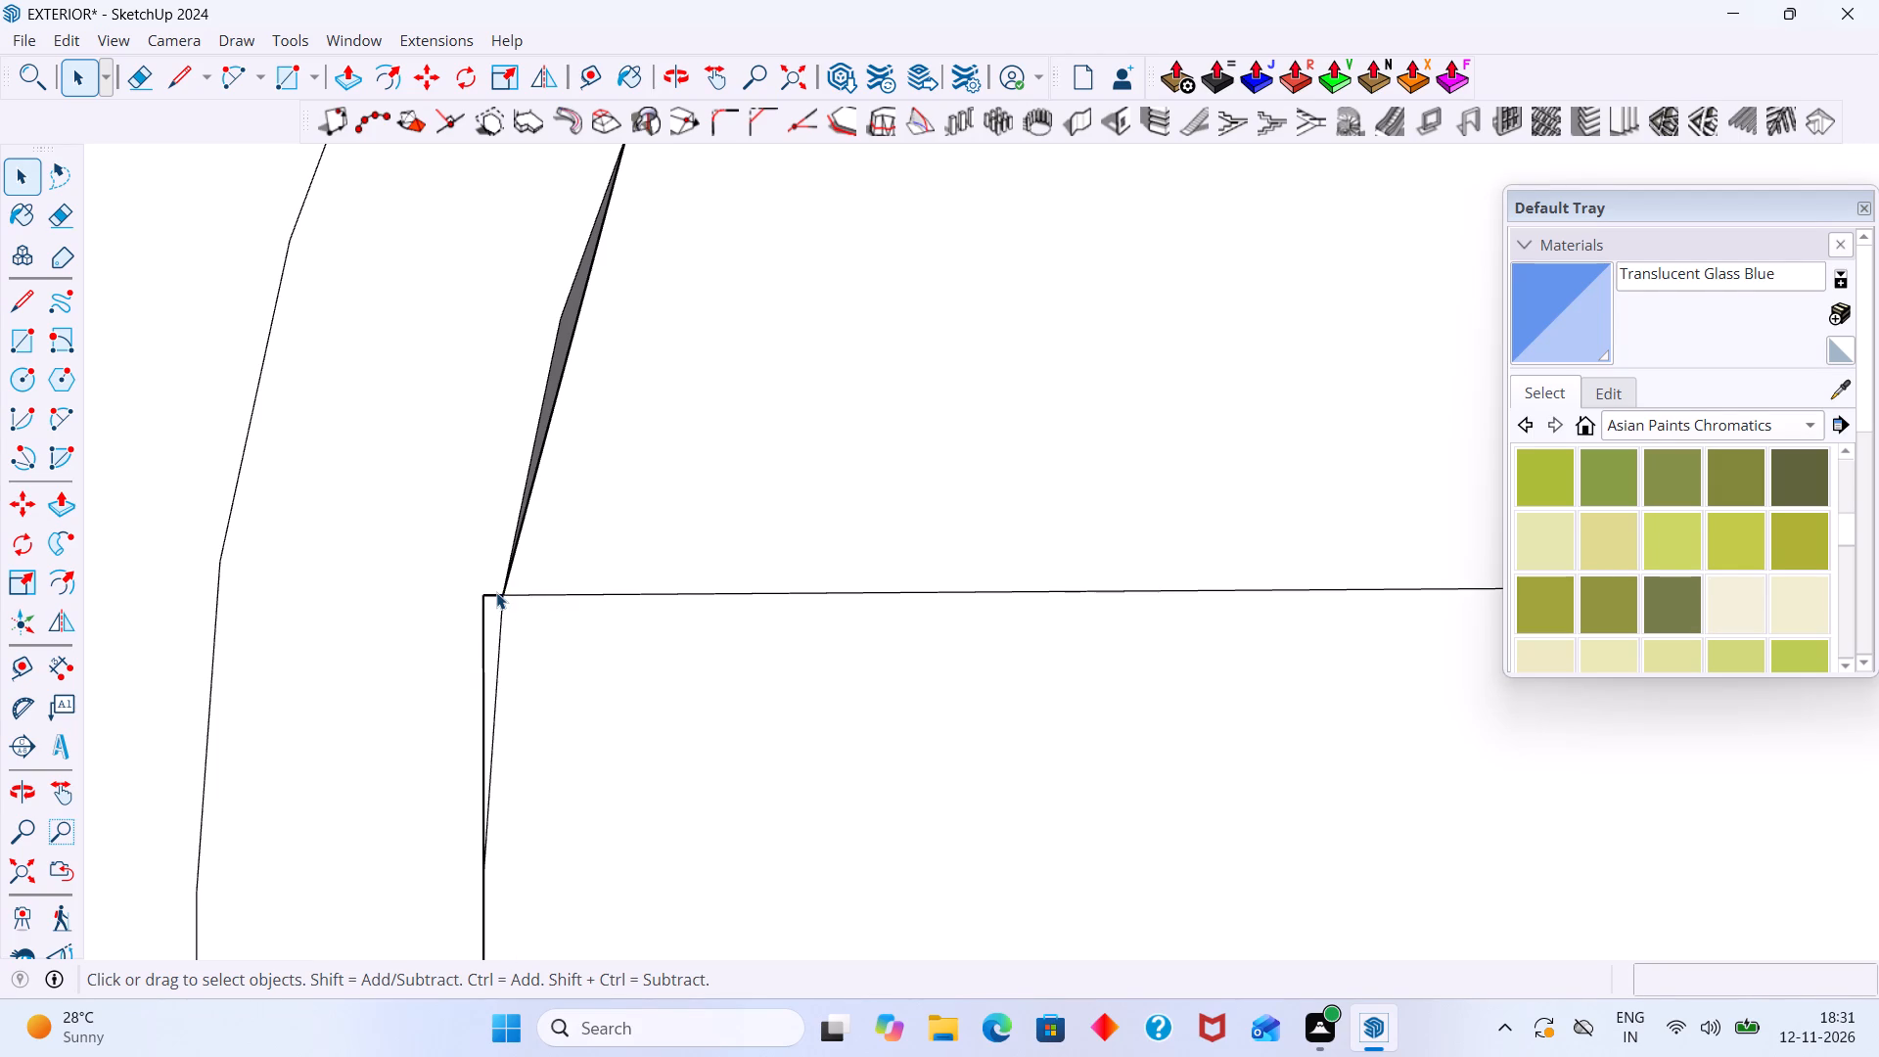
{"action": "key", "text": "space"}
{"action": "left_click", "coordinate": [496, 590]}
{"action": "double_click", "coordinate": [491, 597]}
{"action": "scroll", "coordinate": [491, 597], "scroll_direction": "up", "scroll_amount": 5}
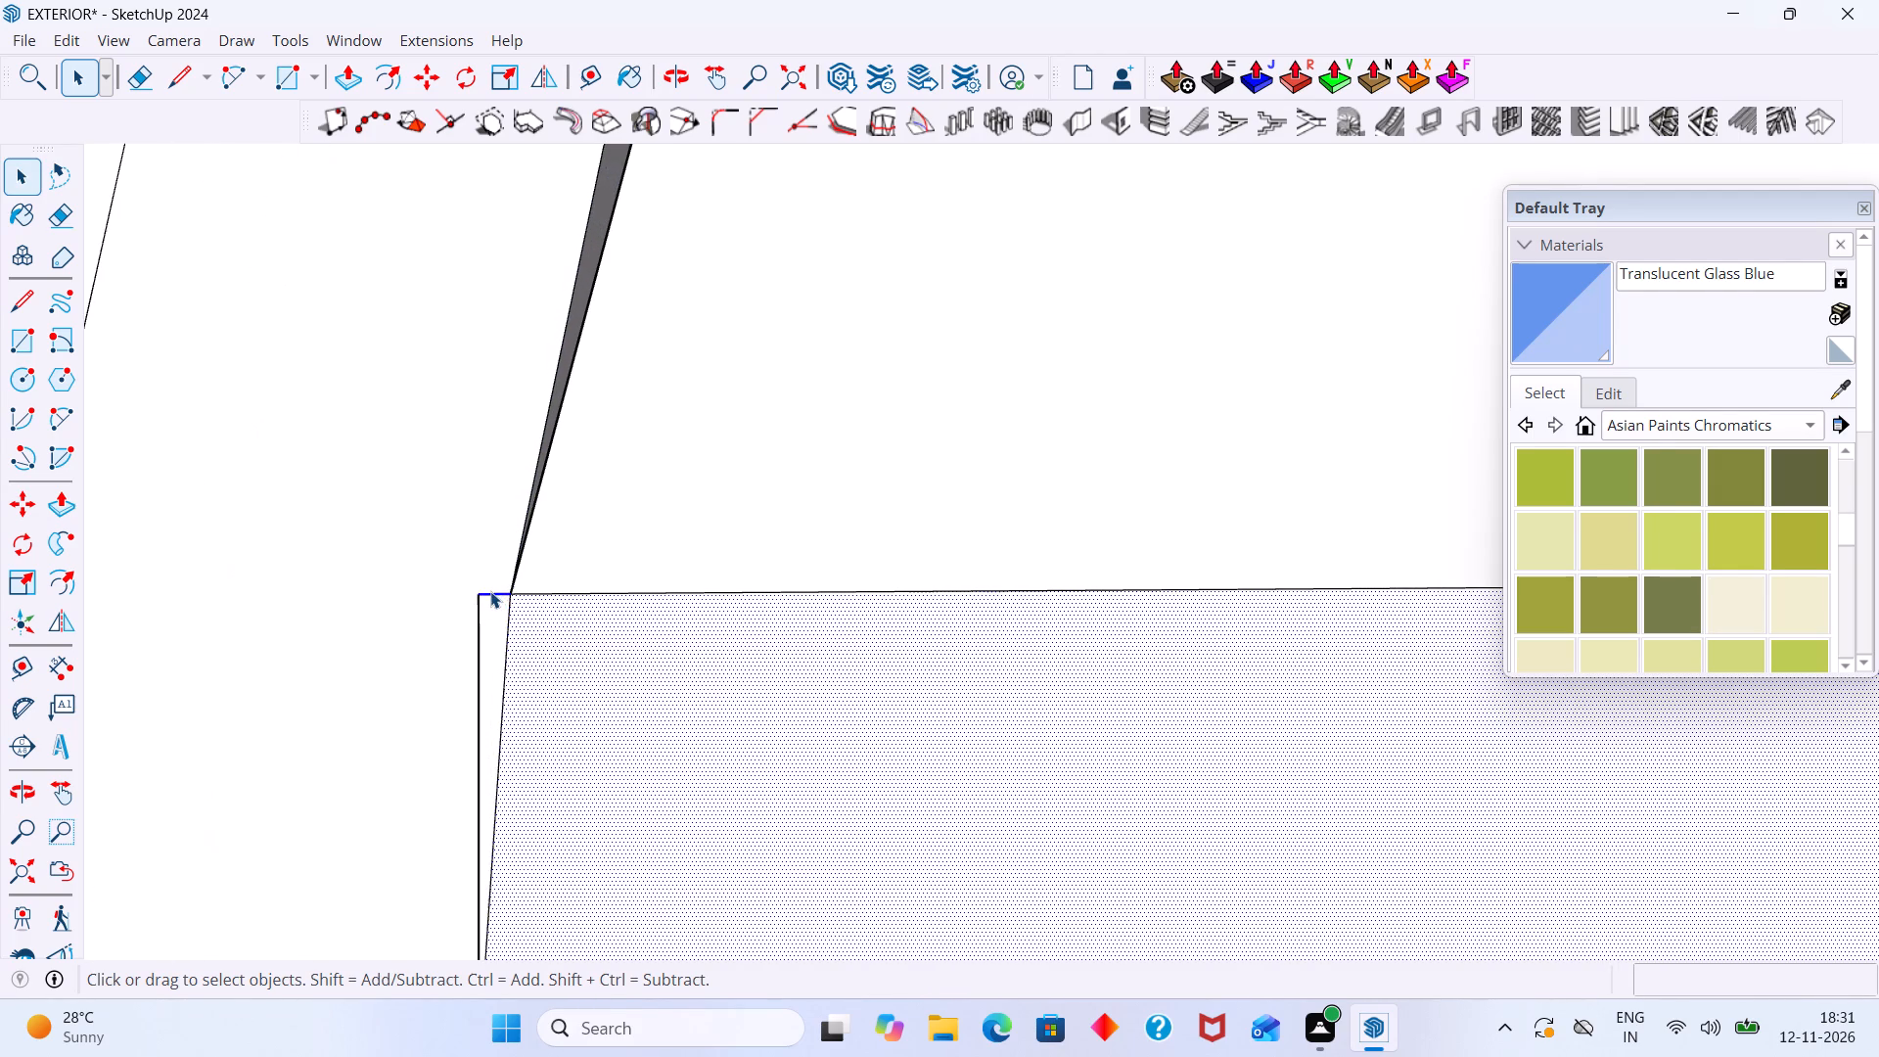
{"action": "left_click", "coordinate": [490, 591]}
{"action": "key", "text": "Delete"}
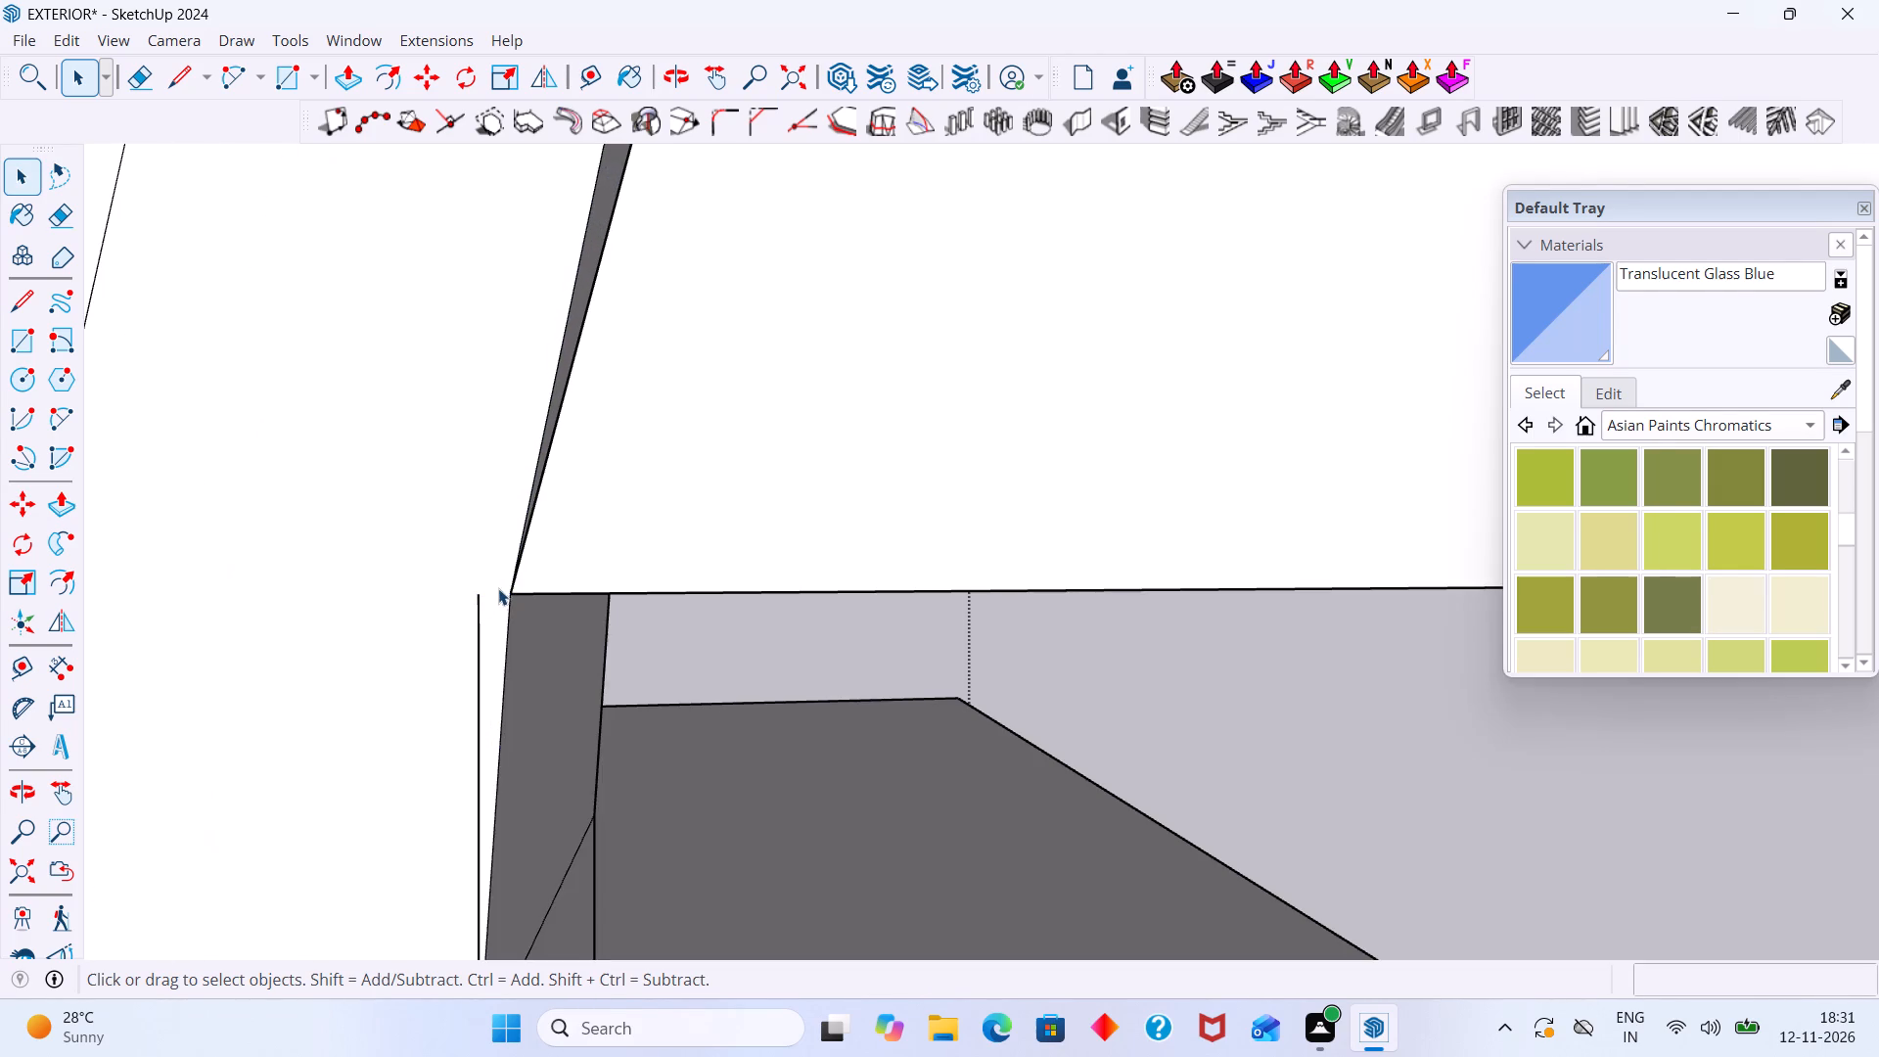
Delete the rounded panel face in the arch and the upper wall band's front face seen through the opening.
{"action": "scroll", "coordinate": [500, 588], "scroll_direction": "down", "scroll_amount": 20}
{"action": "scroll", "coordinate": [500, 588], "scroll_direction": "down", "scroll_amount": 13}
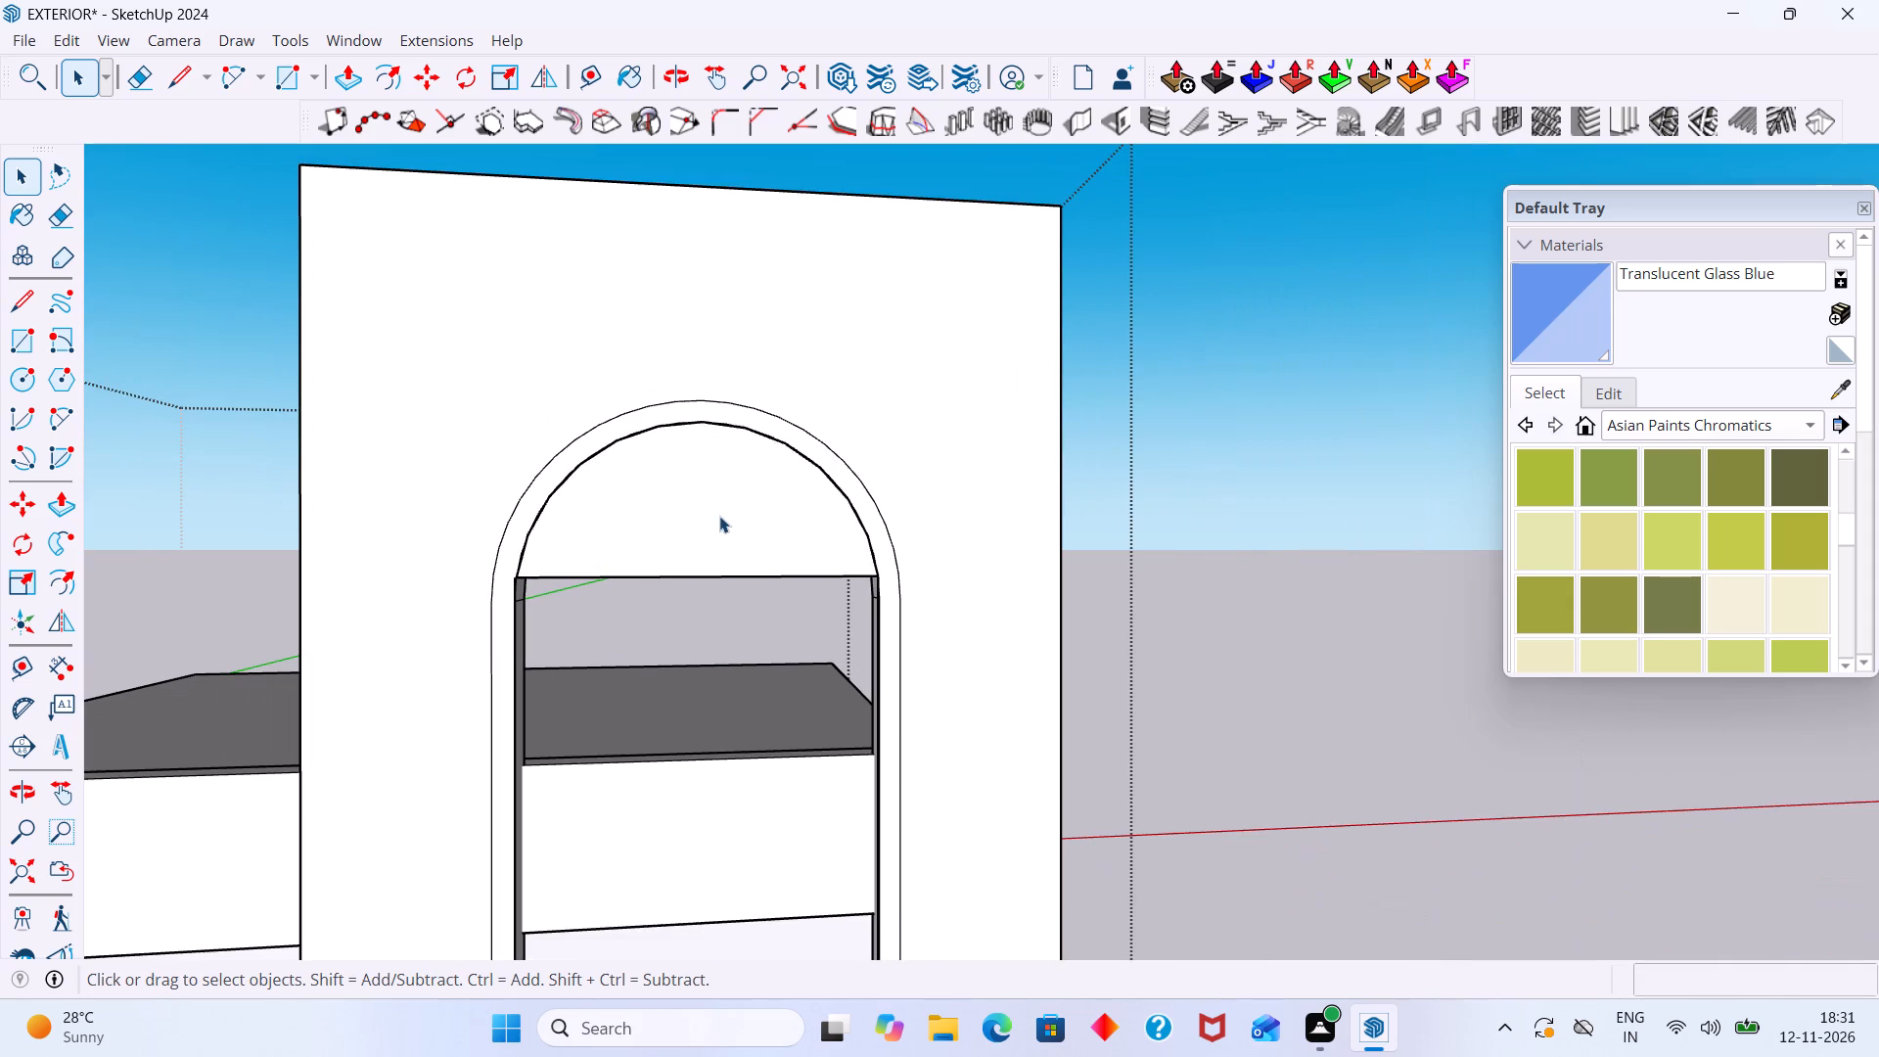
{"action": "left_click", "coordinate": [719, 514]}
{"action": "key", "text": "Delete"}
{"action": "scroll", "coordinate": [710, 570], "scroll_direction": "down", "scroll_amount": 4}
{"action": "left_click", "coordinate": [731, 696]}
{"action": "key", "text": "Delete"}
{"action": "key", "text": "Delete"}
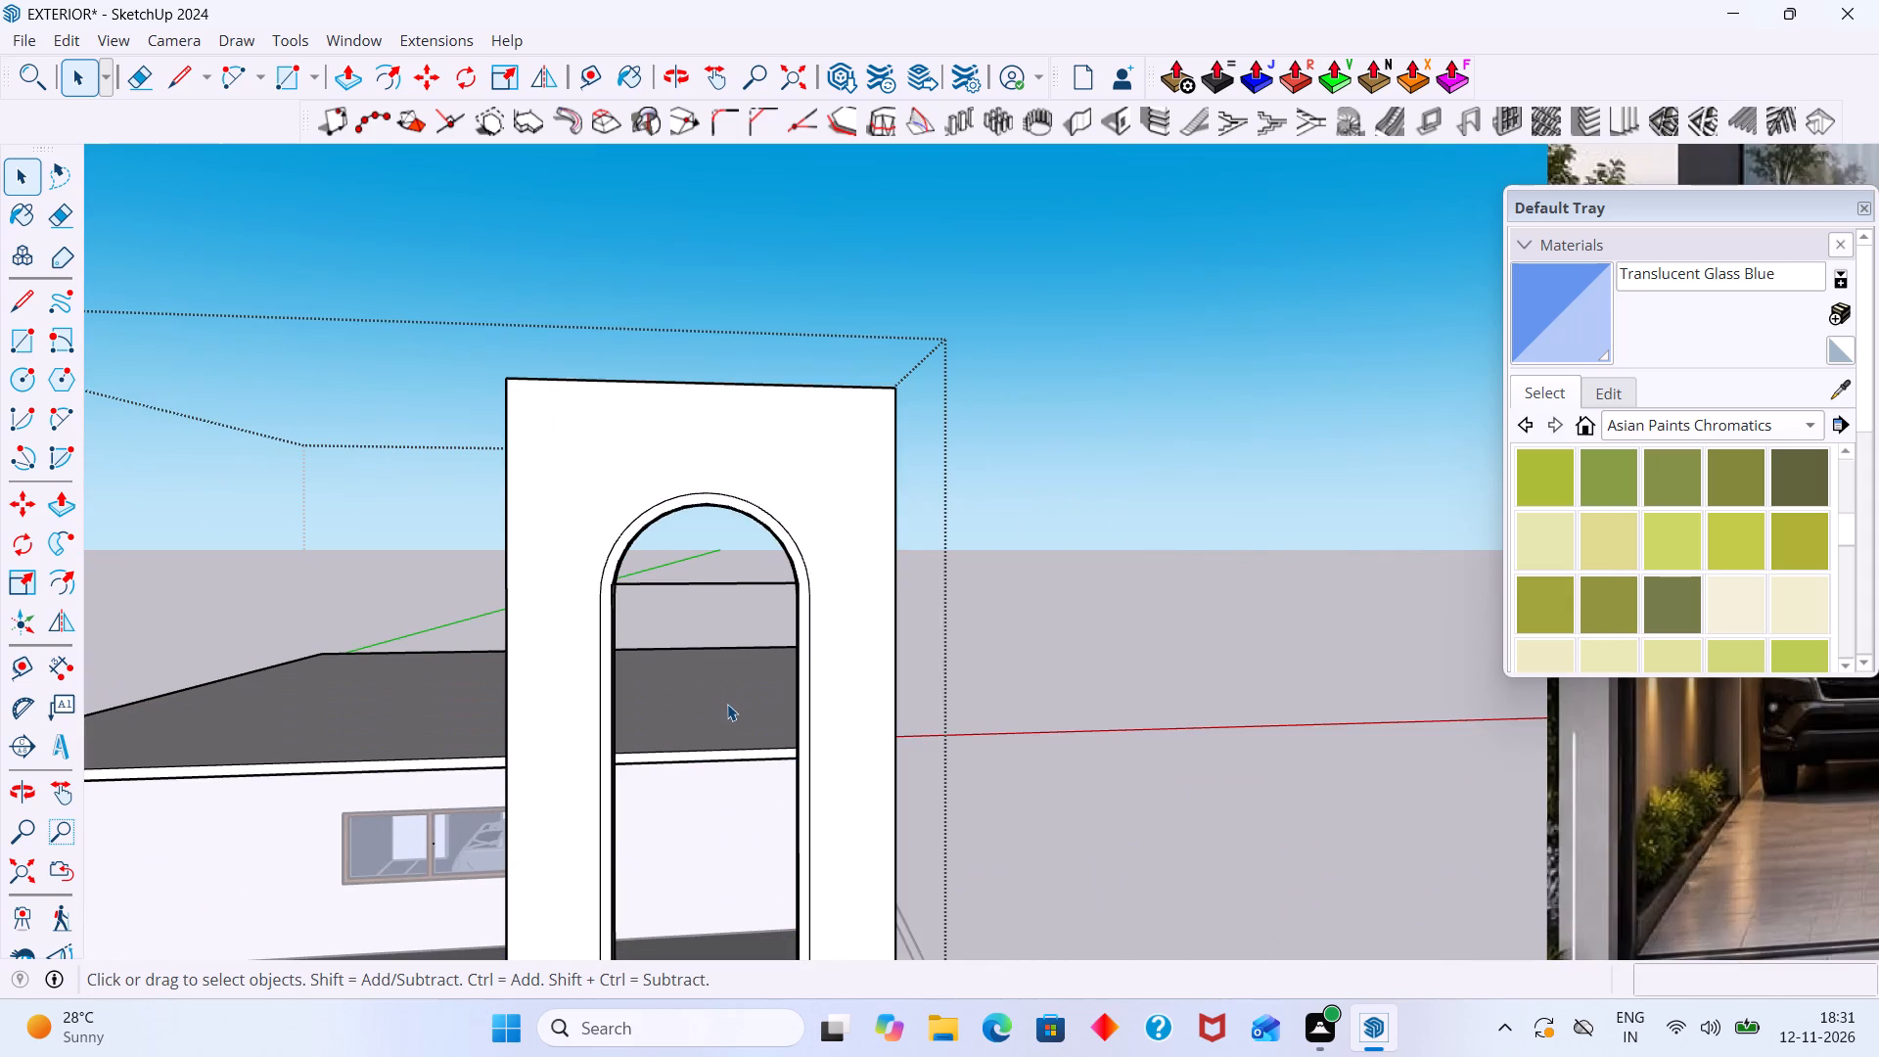
Undo the edge and face deletions and the rectangle and arc drawn to fill the arch opening.
{"action": "key", "text": "ctrl+z"}
{"action": "key", "text": "ctrl+z"}
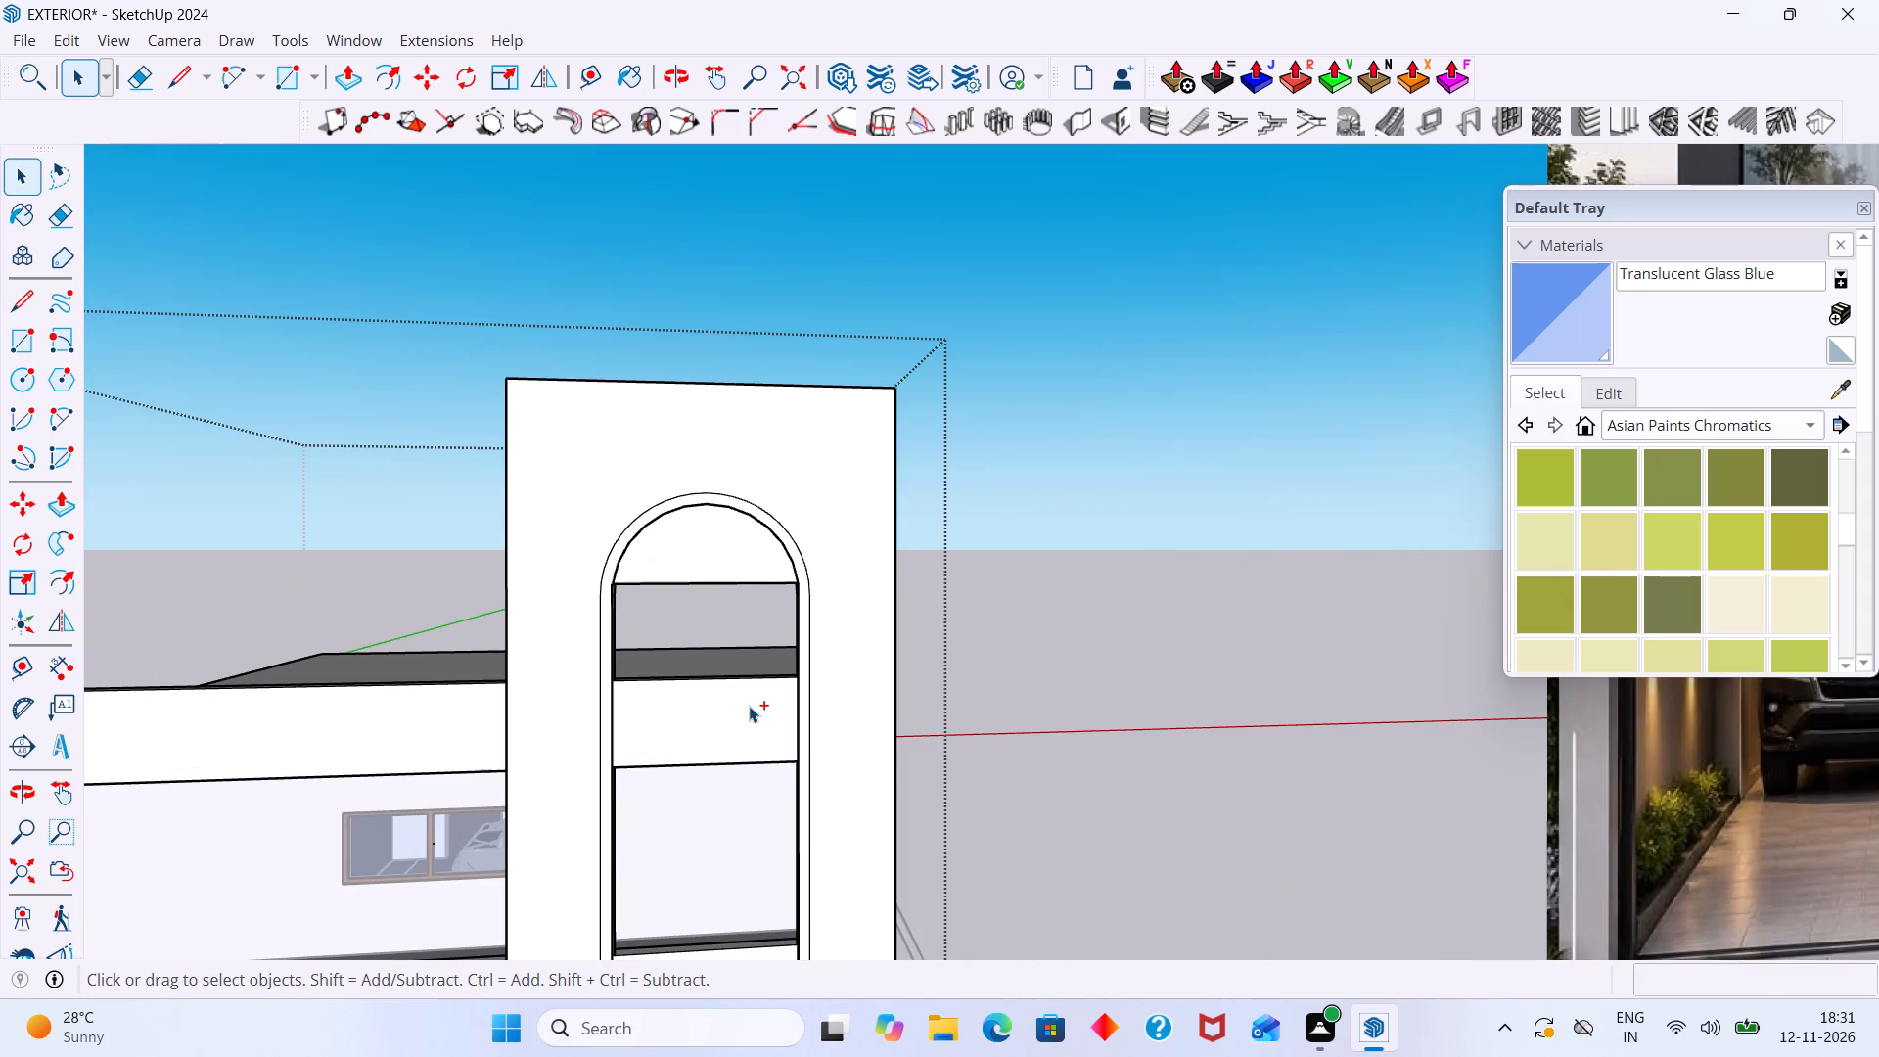
{"action": "key", "text": "ctrl+z"}
{"action": "key", "text": "ctrl+z"}
{"action": "key", "text": "ctrl+z"}
{"action": "key", "text": "ctrl+z"}
{"action": "key", "text": "ctrl+z"}
{"action": "key", "text": "ctrl+z"}
{"action": "scroll", "coordinate": [758, 705], "scroll_direction": "down", "scroll_amount": 2, "text": "ctrl"}
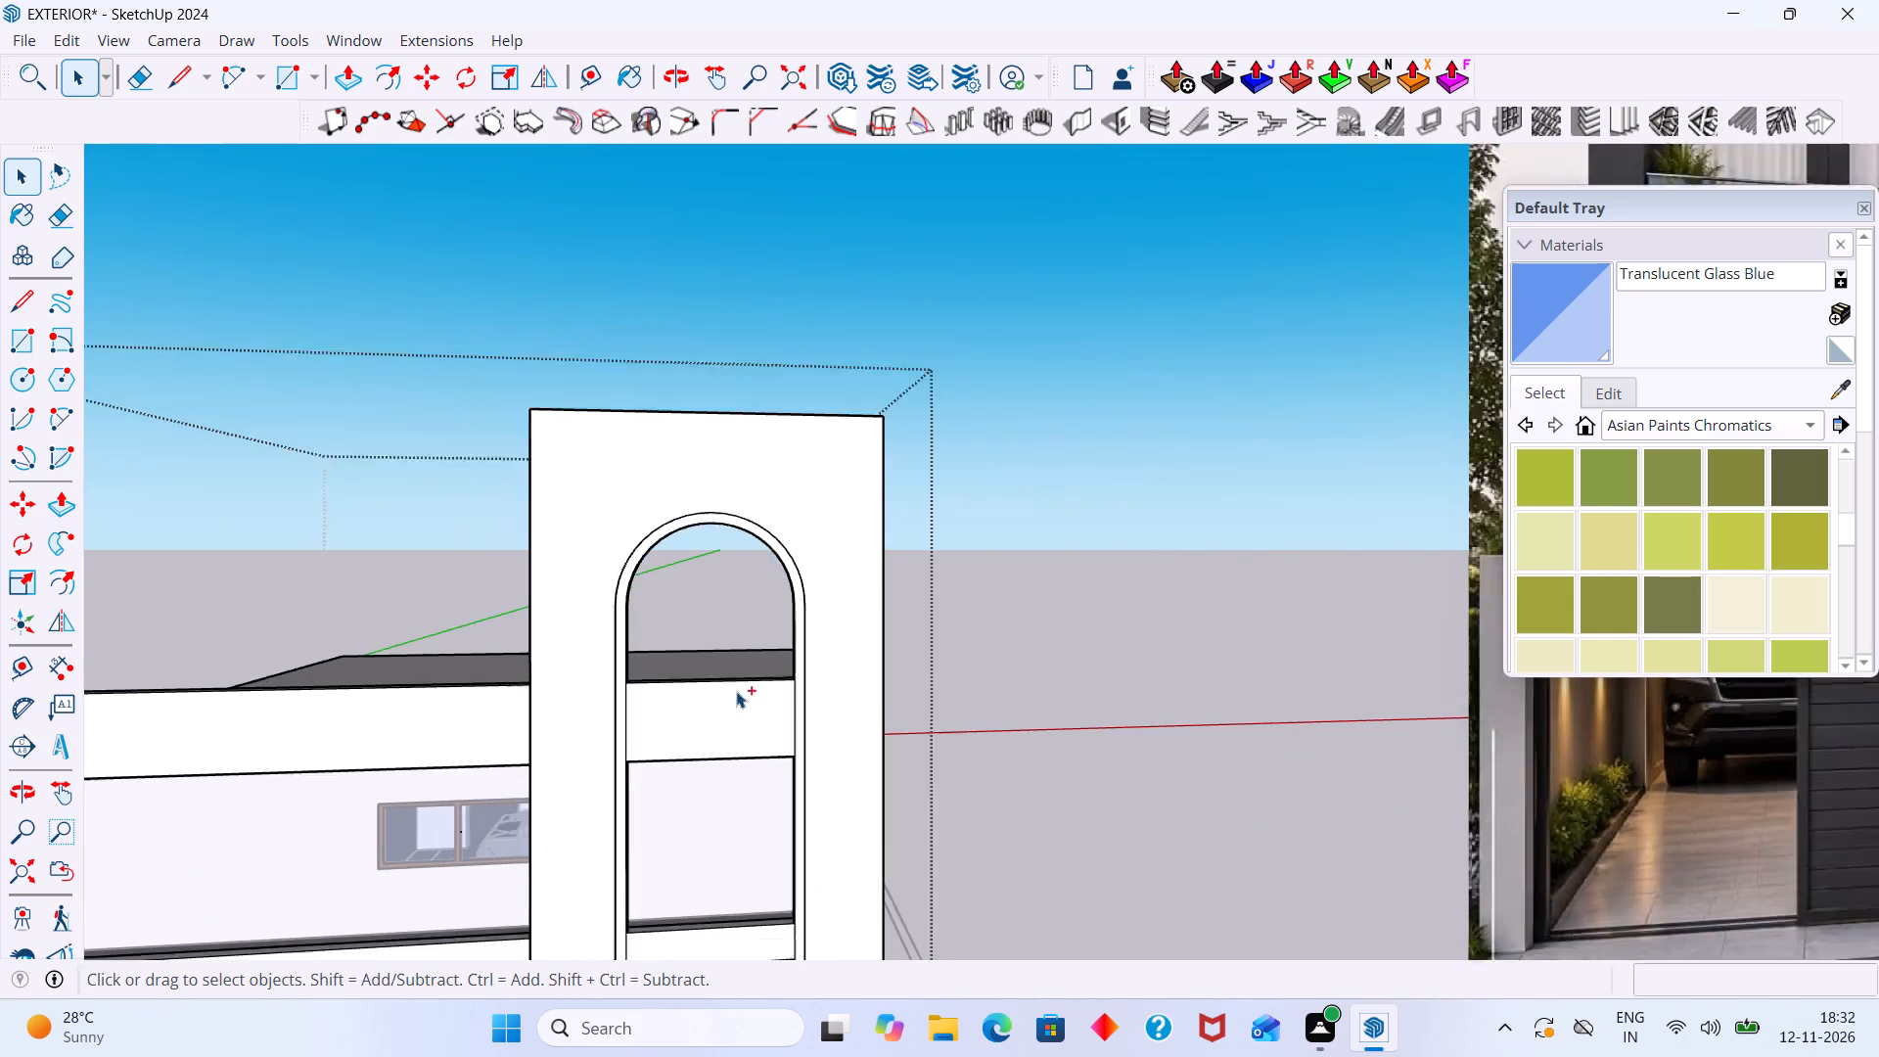
Examine the house front against the reference facade, and inspect the arched frame's trim up close from an oblique angle.
{"action": "scroll", "coordinate": [736, 691], "scroll_direction": "down", "scroll_amount": 7, "text": "ctrl"}
{"action": "left_click", "coordinate": [807, 709]}
{"action": "left_click", "coordinate": [945, 669]}
{"action": "scroll", "coordinate": [855, 680], "scroll_direction": "up", "scroll_amount": 3}
{"action": "middle_click_drag", "start_coordinate": [796, 694], "coordinate": [802, 692]}
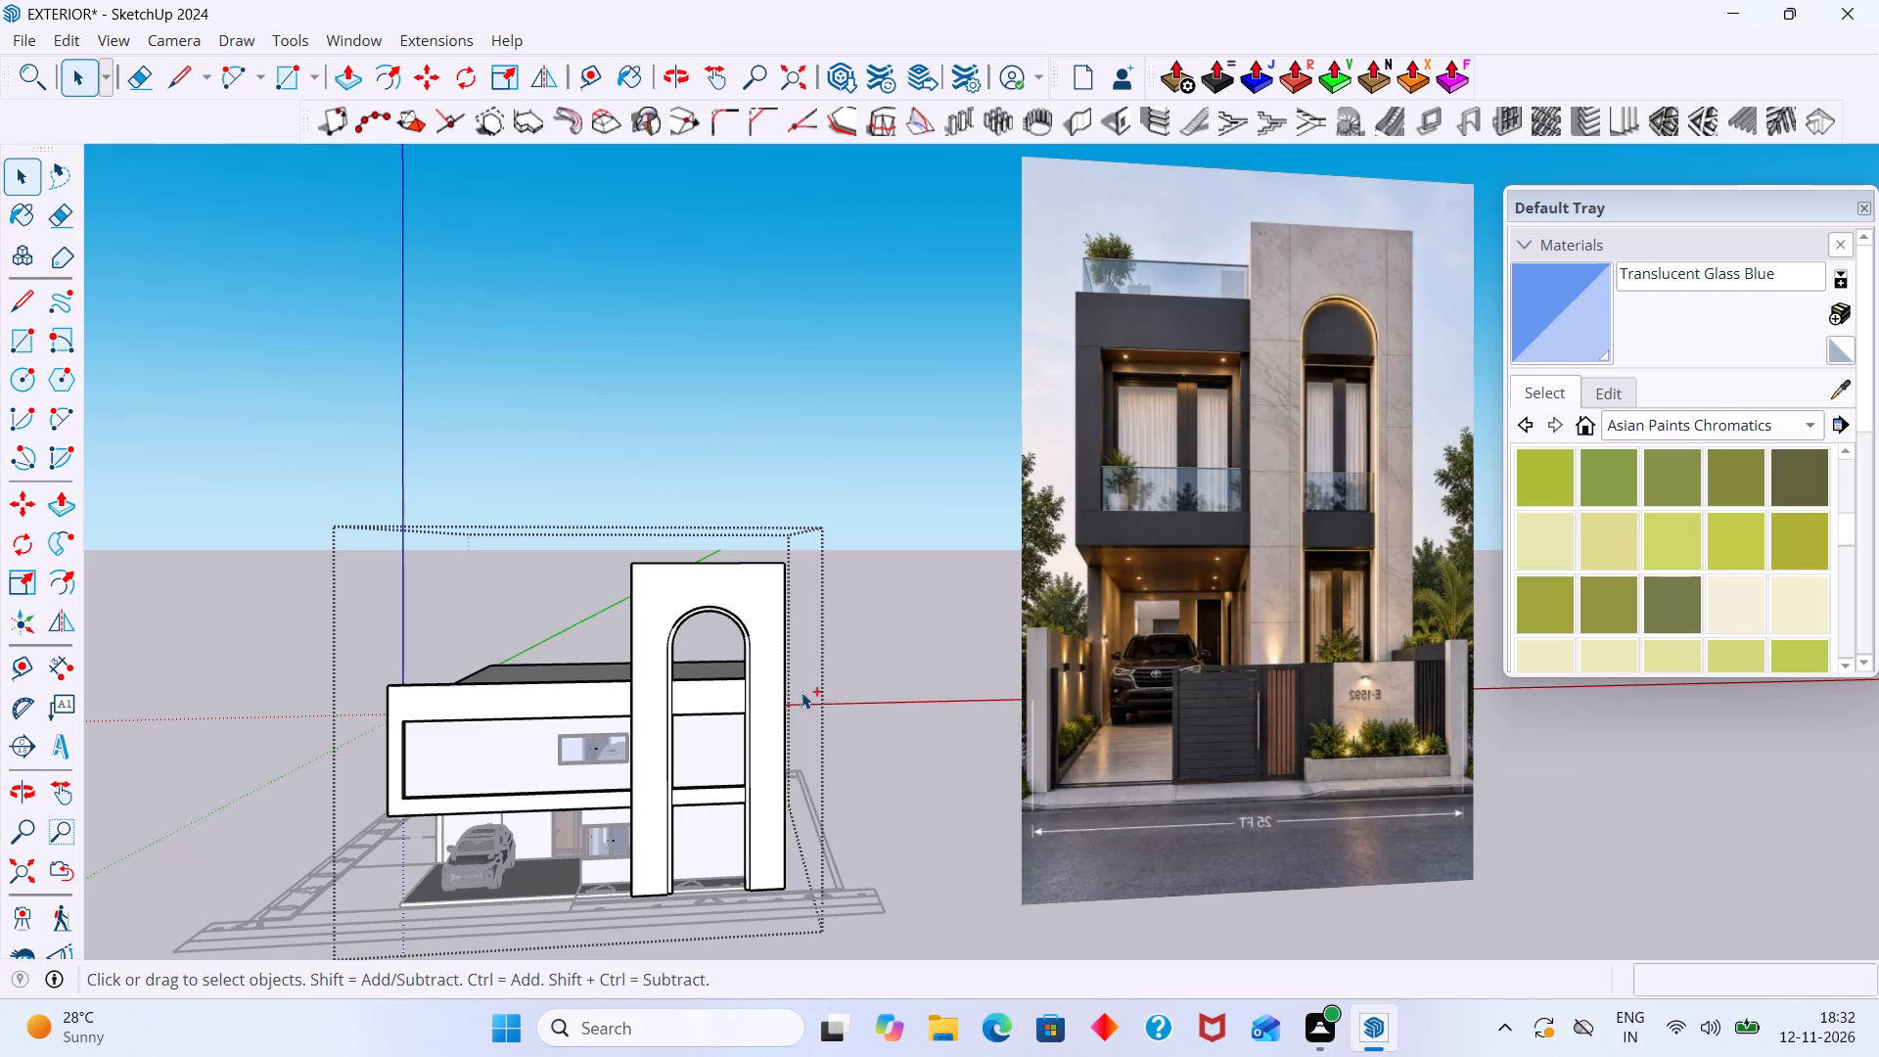
{"action": "middle_click_drag", "start_coordinate": [802, 692], "coordinate": [1099, 641]}
{"action": "scroll", "coordinate": [996, 661], "scroll_direction": "down", "scroll_amount": 6}
{"action": "middle_click_drag", "start_coordinate": [900, 746], "coordinate": [1134, 741]}
{"action": "scroll", "coordinate": [954, 758], "scroll_direction": "down", "scroll_amount": 7}
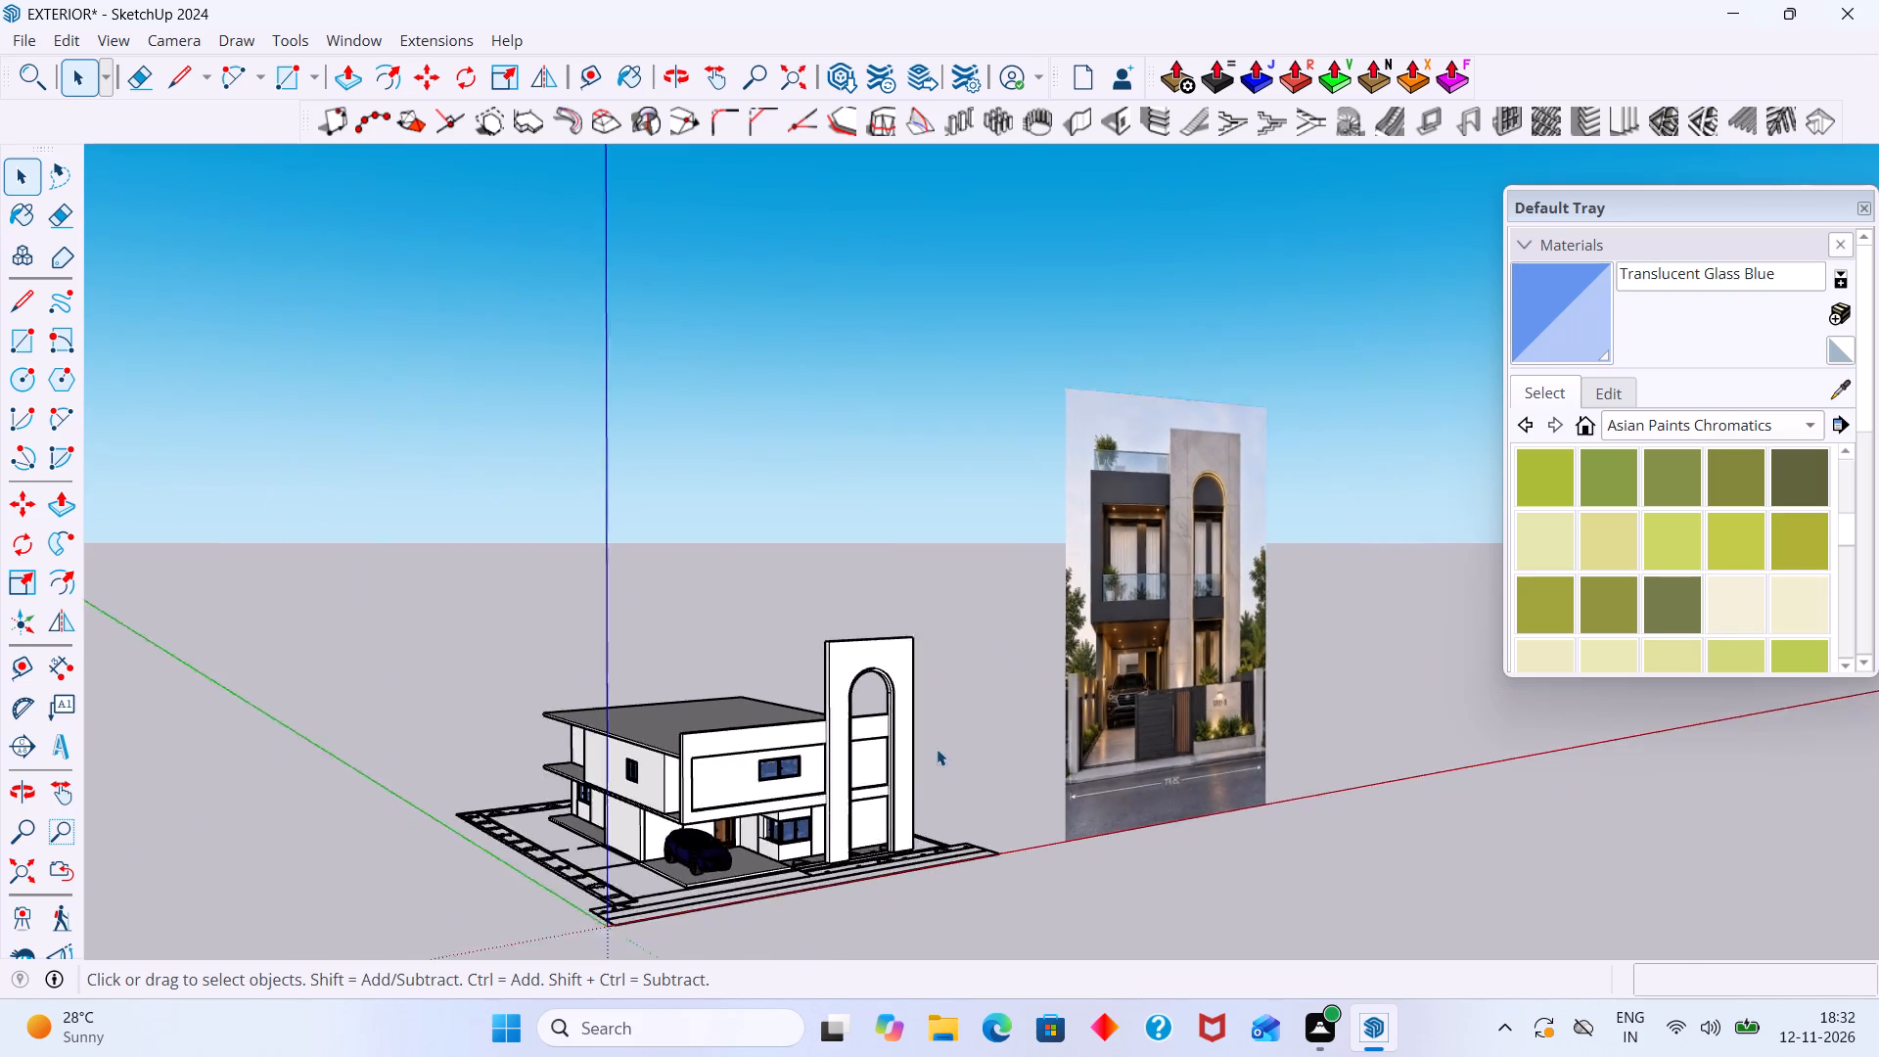
{"action": "middle_click_drag", "start_coordinate": [931, 764], "coordinate": [1091, 779]}
{"action": "scroll", "coordinate": [1005, 797], "scroll_direction": "up", "scroll_amount": 20}
{"action": "scroll", "coordinate": [1005, 797], "scroll_direction": "up", "scroll_amount": 2}
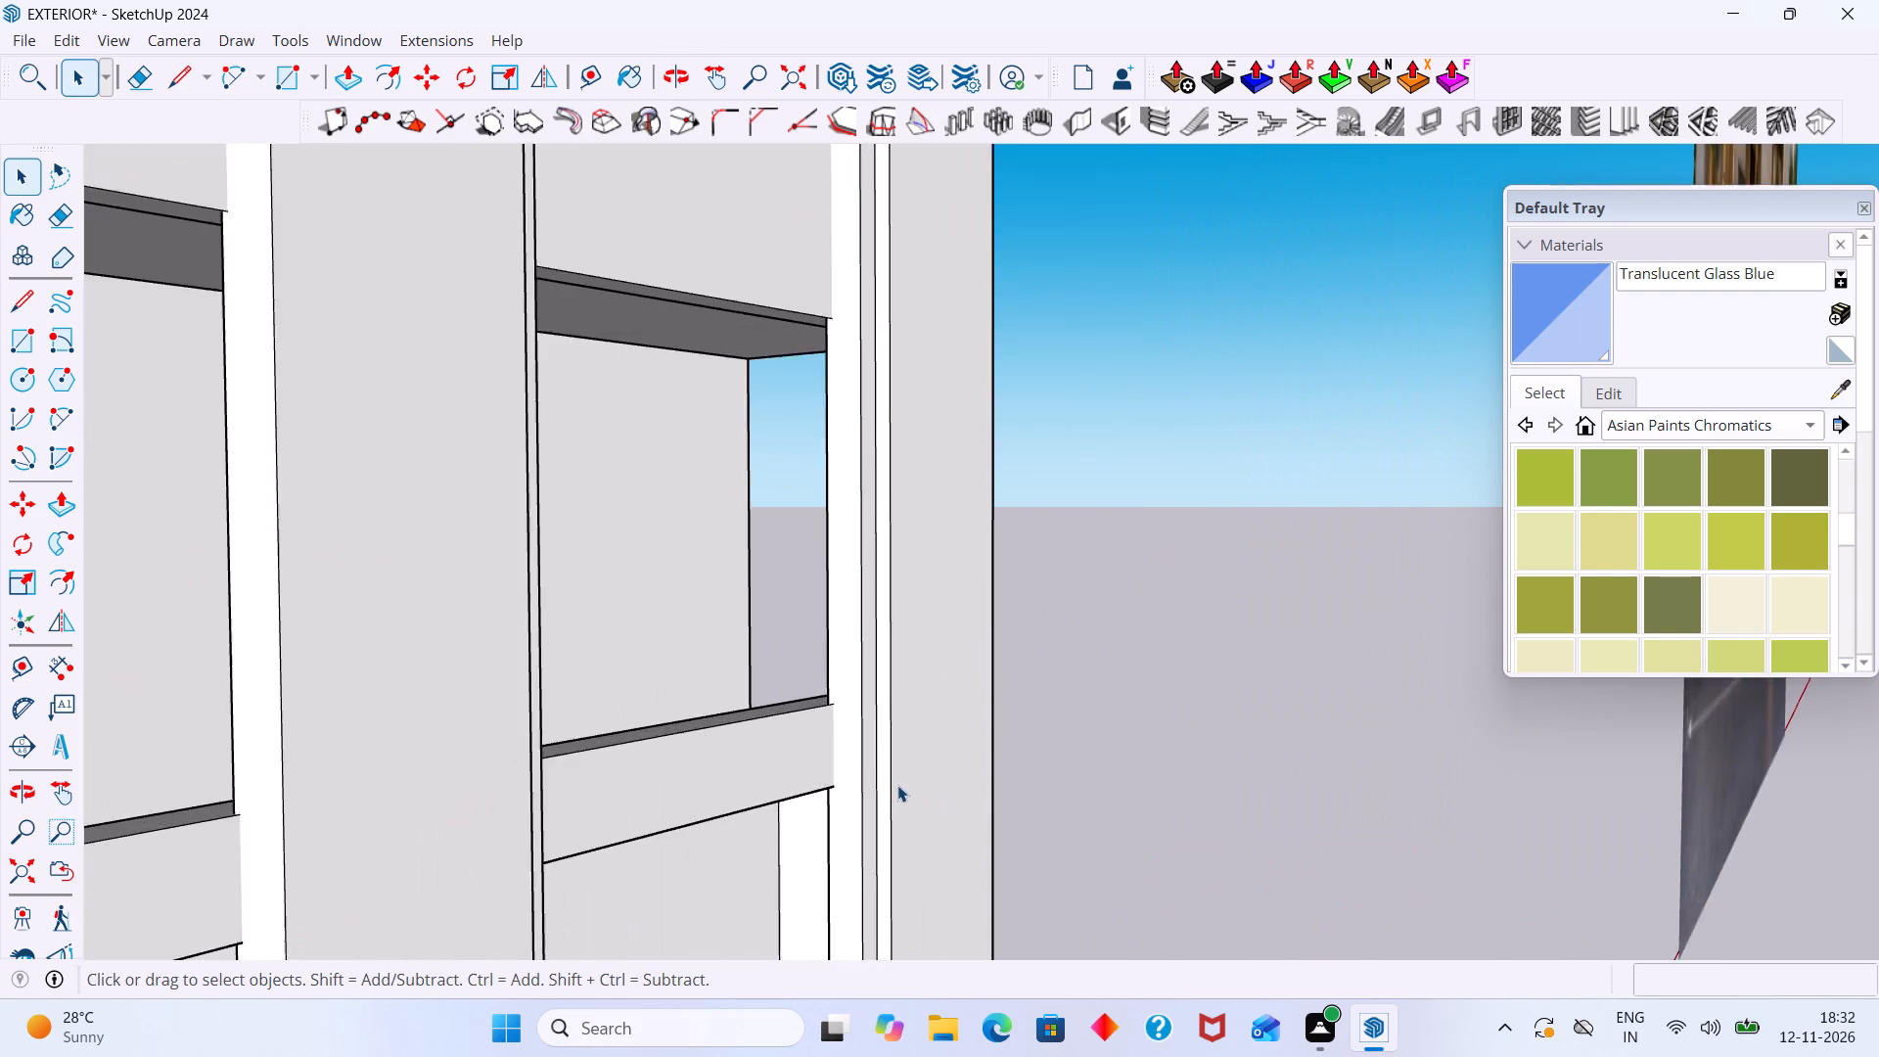
{"action": "middle_click_drag", "start_coordinate": [897, 785], "coordinate": [842, 791]}
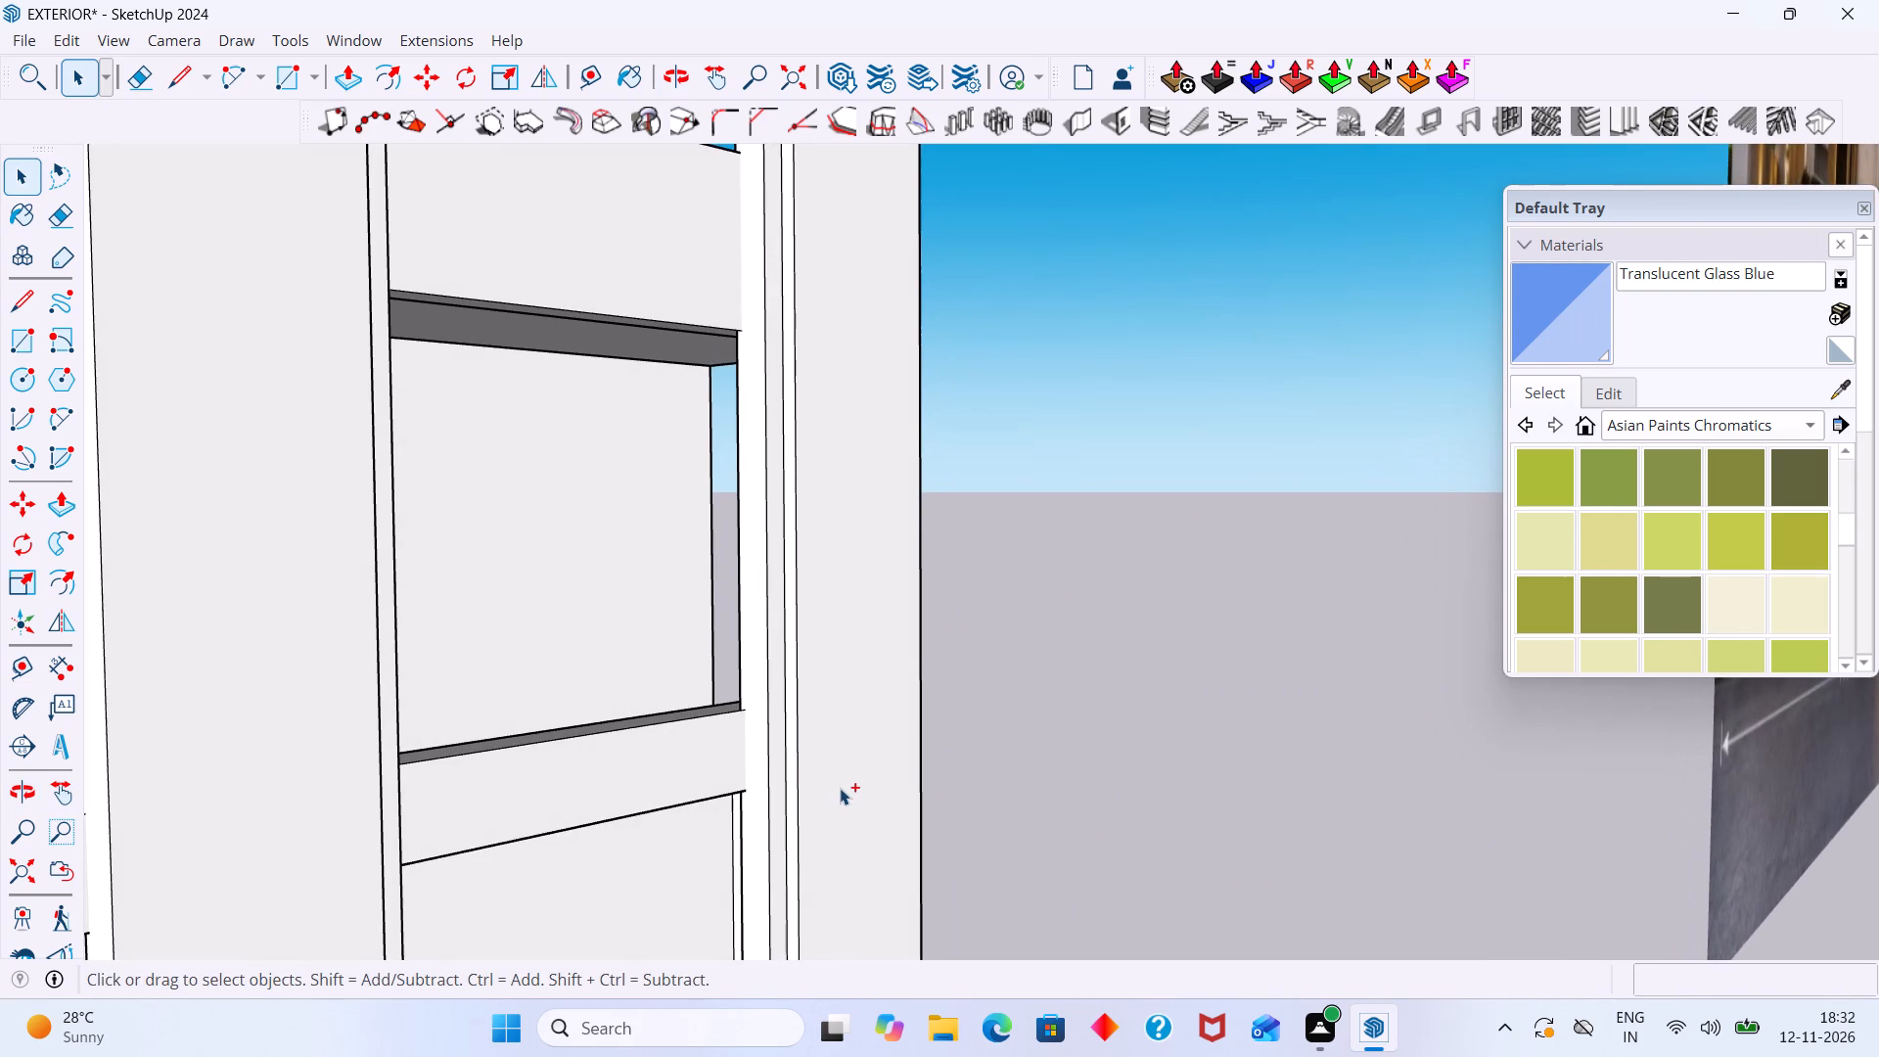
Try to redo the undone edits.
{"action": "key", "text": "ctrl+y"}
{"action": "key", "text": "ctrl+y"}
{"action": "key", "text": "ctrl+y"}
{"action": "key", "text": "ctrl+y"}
Open the arch trim's group and push/pull its front face 5" so it sits flush with the arched frame's front.
{"action": "scroll", "coordinate": [918, 768], "scroll_direction": "down", "scroll_amount": 6}
{"action": "scroll", "coordinate": [808, 791], "scroll_direction": "up", "scroll_amount": 12}
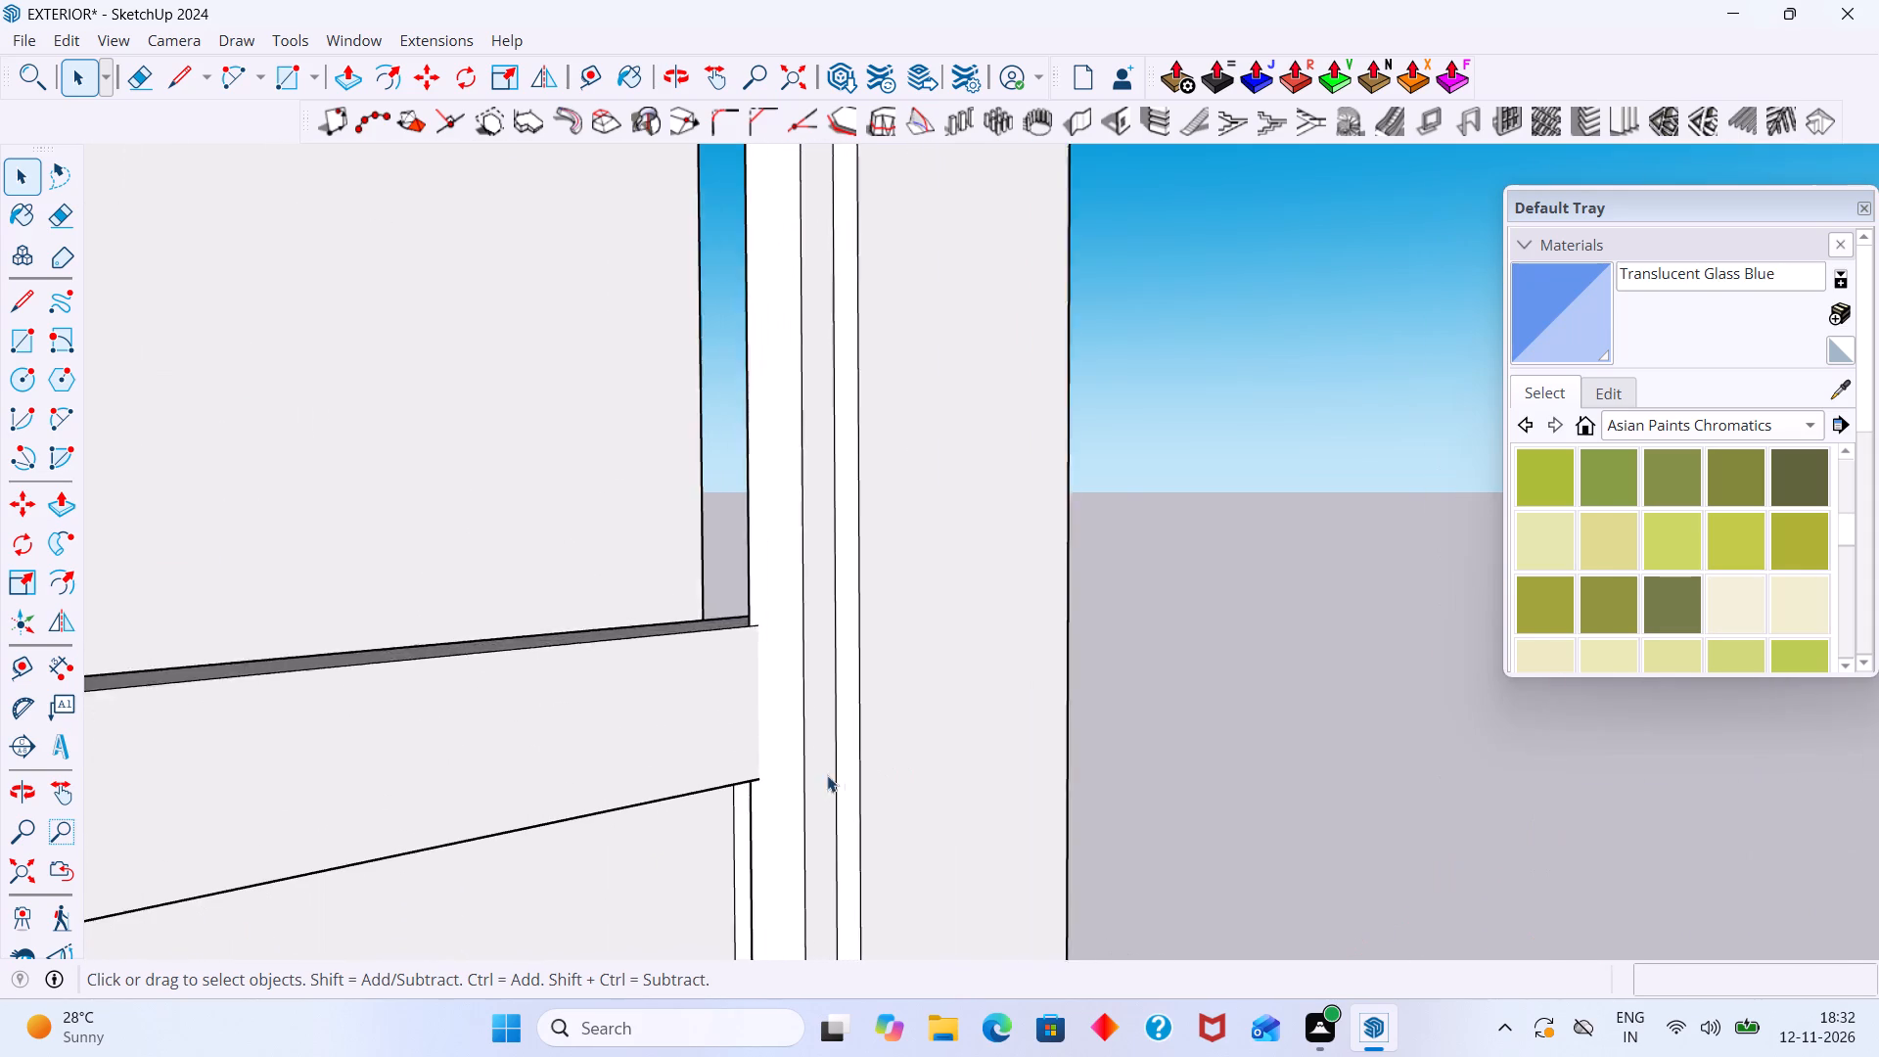
{"action": "scroll", "coordinate": [827, 775], "scroll_direction": "up", "scroll_amount": 2}
{"action": "left_click", "coordinate": [820, 765]}
{"action": "scroll", "coordinate": [820, 765], "scroll_direction": "up", "scroll_amount": 3}
{"action": "double_click", "coordinate": [820, 765]}
{"action": "left_click", "coordinate": [820, 784]}
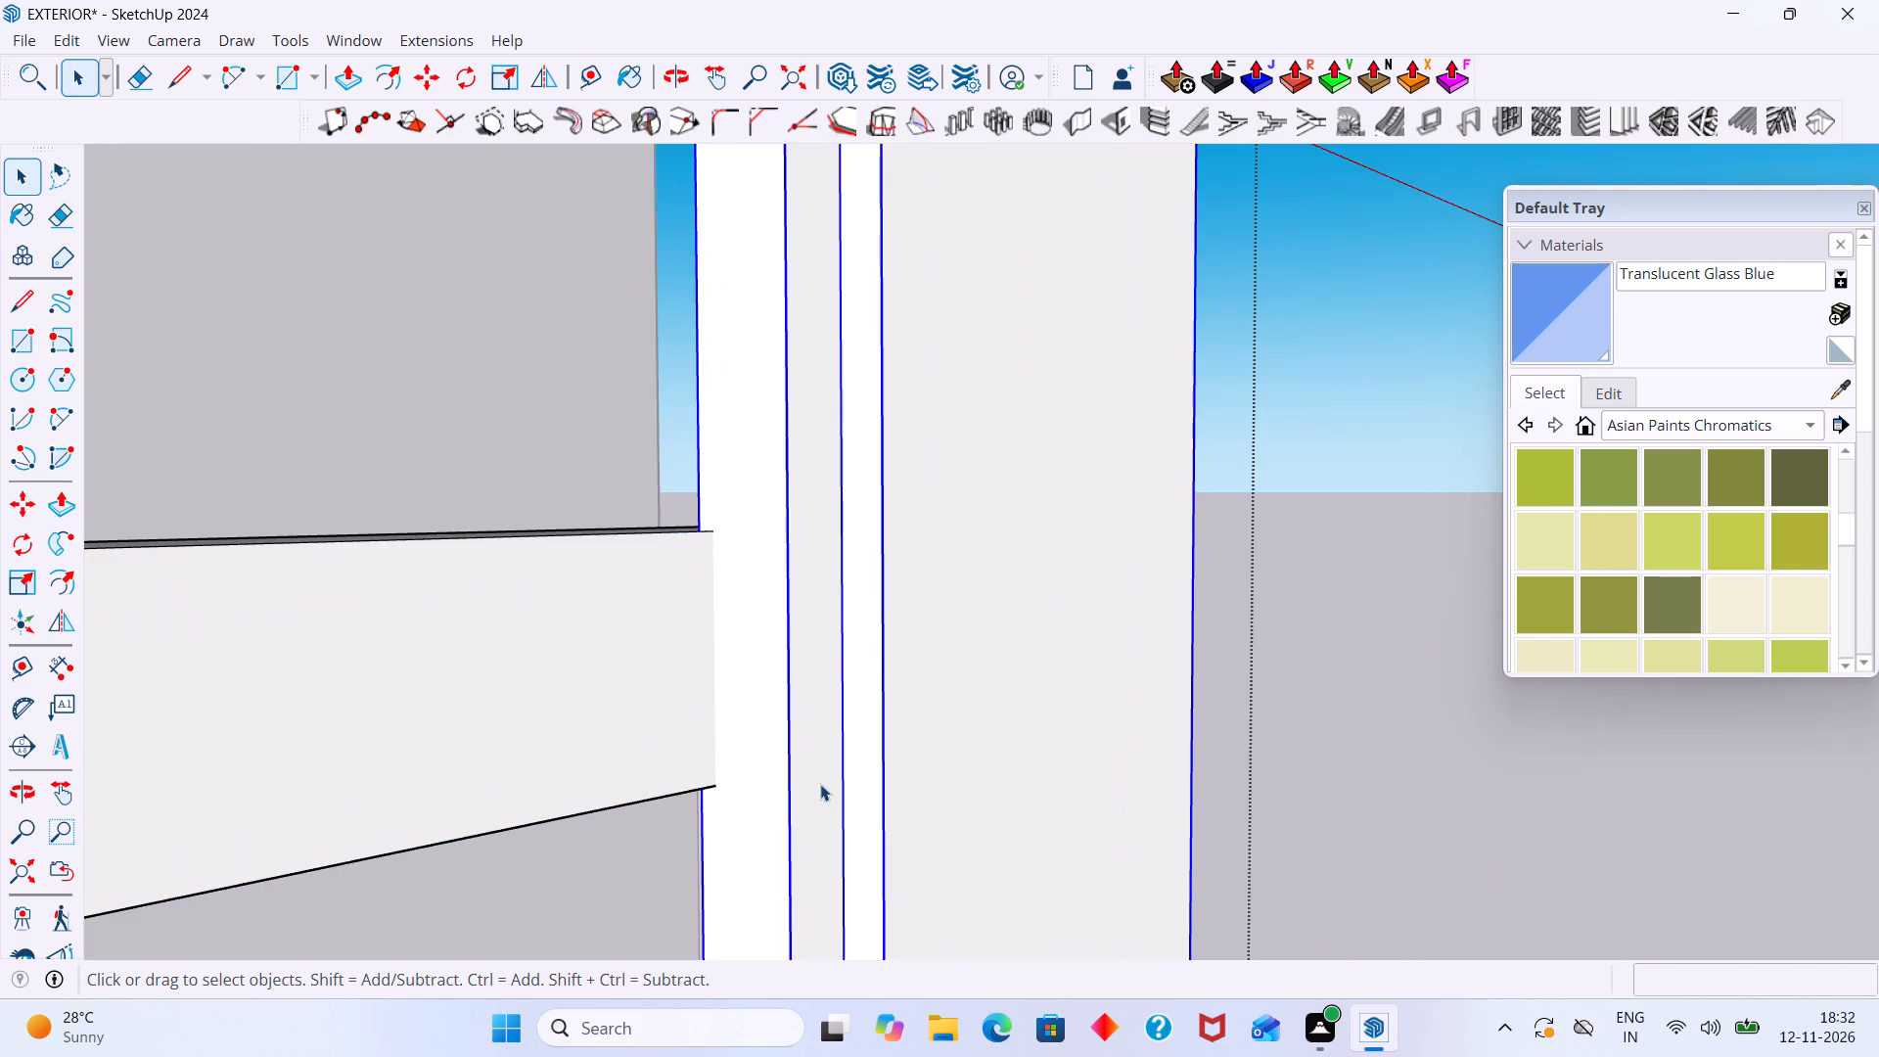
{"action": "double_click", "coordinate": [820, 784]}
{"action": "scroll", "coordinate": [821, 783], "scroll_direction": "up", "scroll_amount": 3}
{"action": "left_click", "coordinate": [821, 783]}
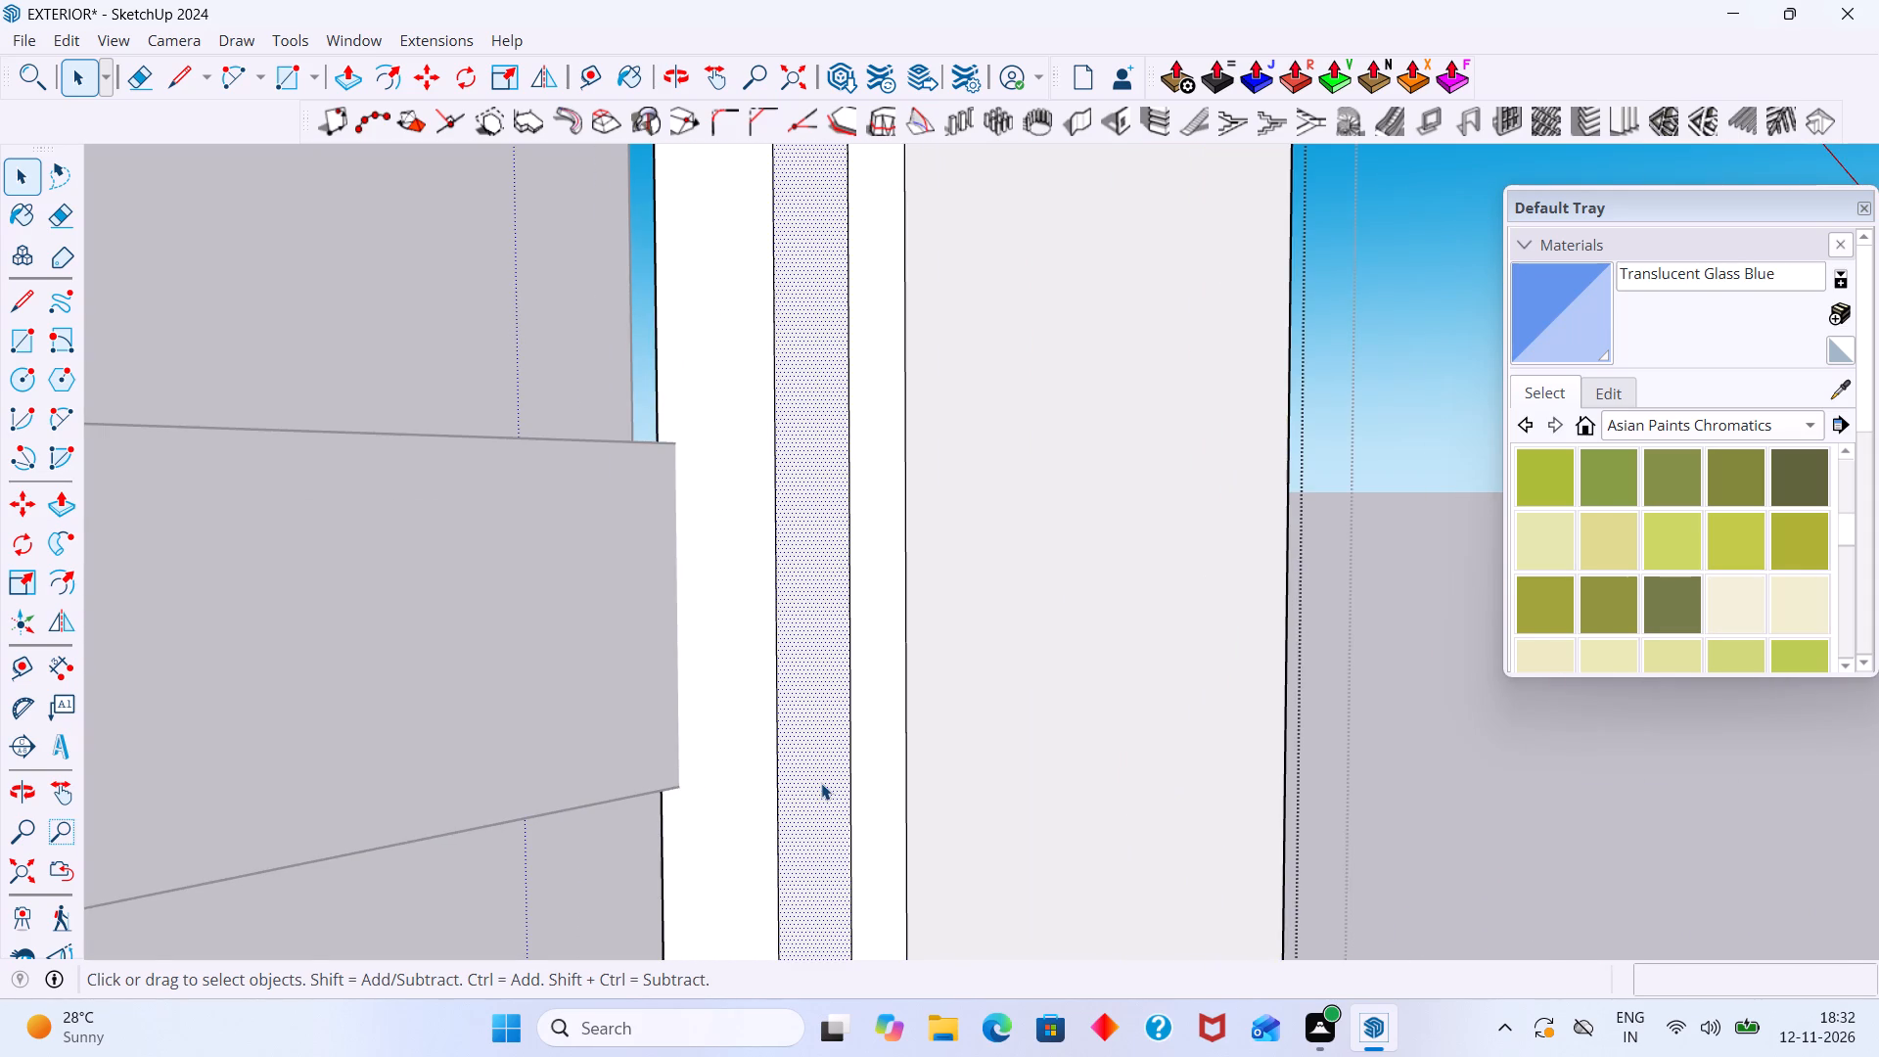
{"action": "key", "text": "p"}
{"action": "left_click", "coordinate": [821, 783]}
{"action": "scroll", "coordinate": [897, 734], "scroll_direction": "up", "scroll_amount": 1}
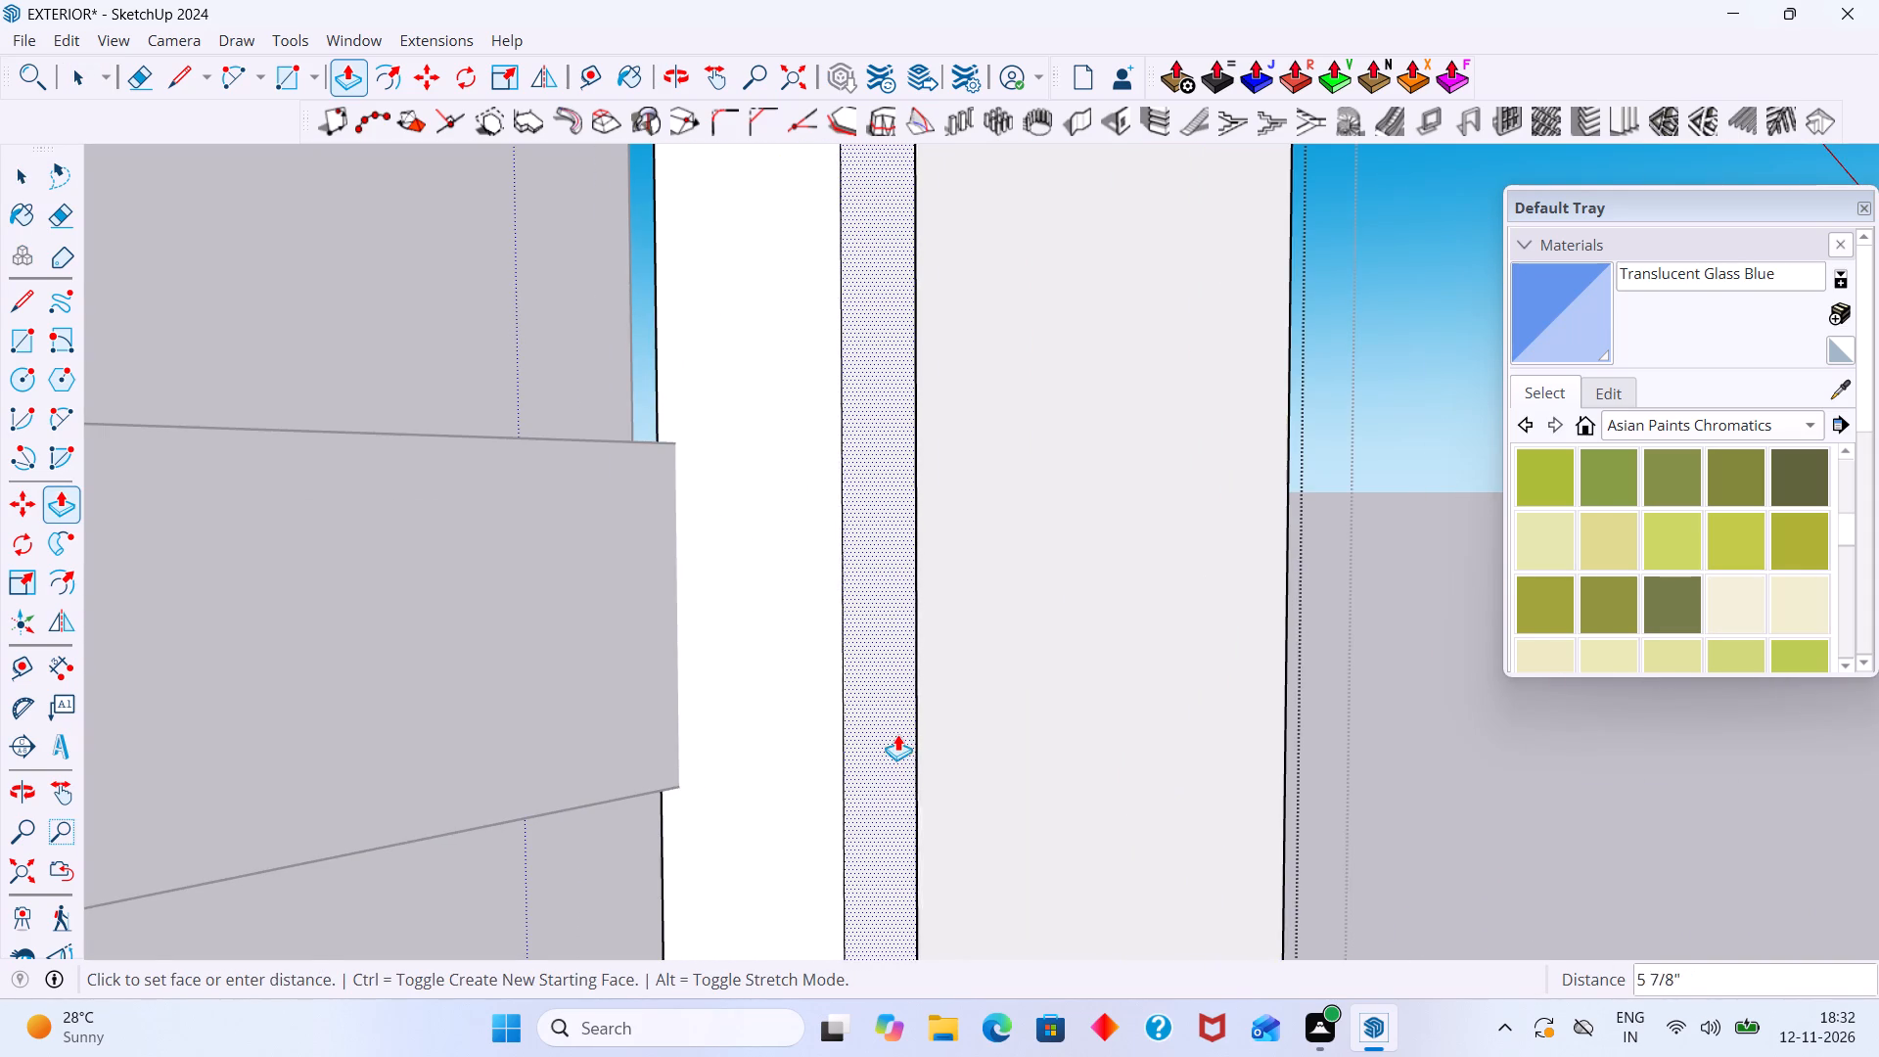
{"action": "scroll", "coordinate": [897, 734], "scroll_direction": "up", "scroll_amount": 3}
{"action": "middle_click_drag", "start_coordinate": [907, 755], "coordinate": [696, 772]}
{"action": "scroll", "coordinate": [886, 723], "scroll_direction": "down", "scroll_amount": 2}
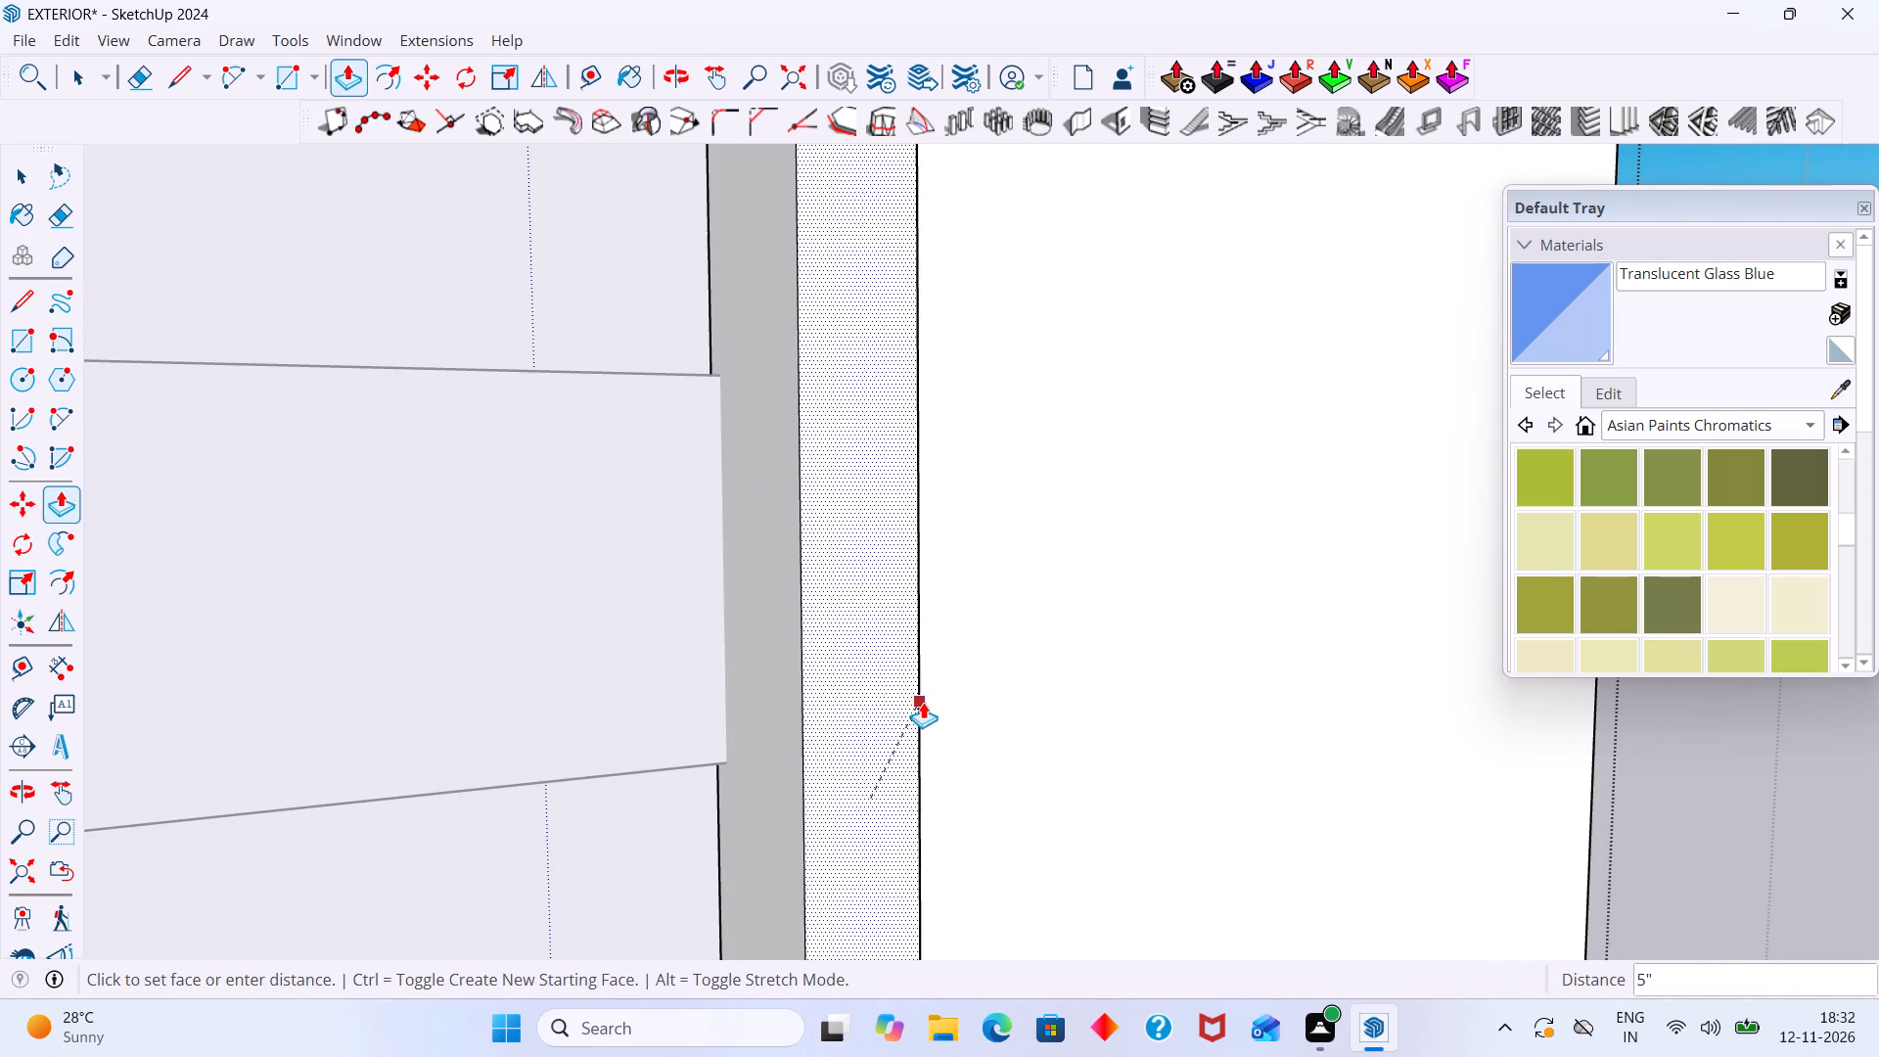
{"action": "left_click", "coordinate": [923, 702]}
{"action": "key", "text": "space"}
{"action": "scroll", "coordinate": [1027, 705], "scroll_direction": "down", "scroll_amount": 16}
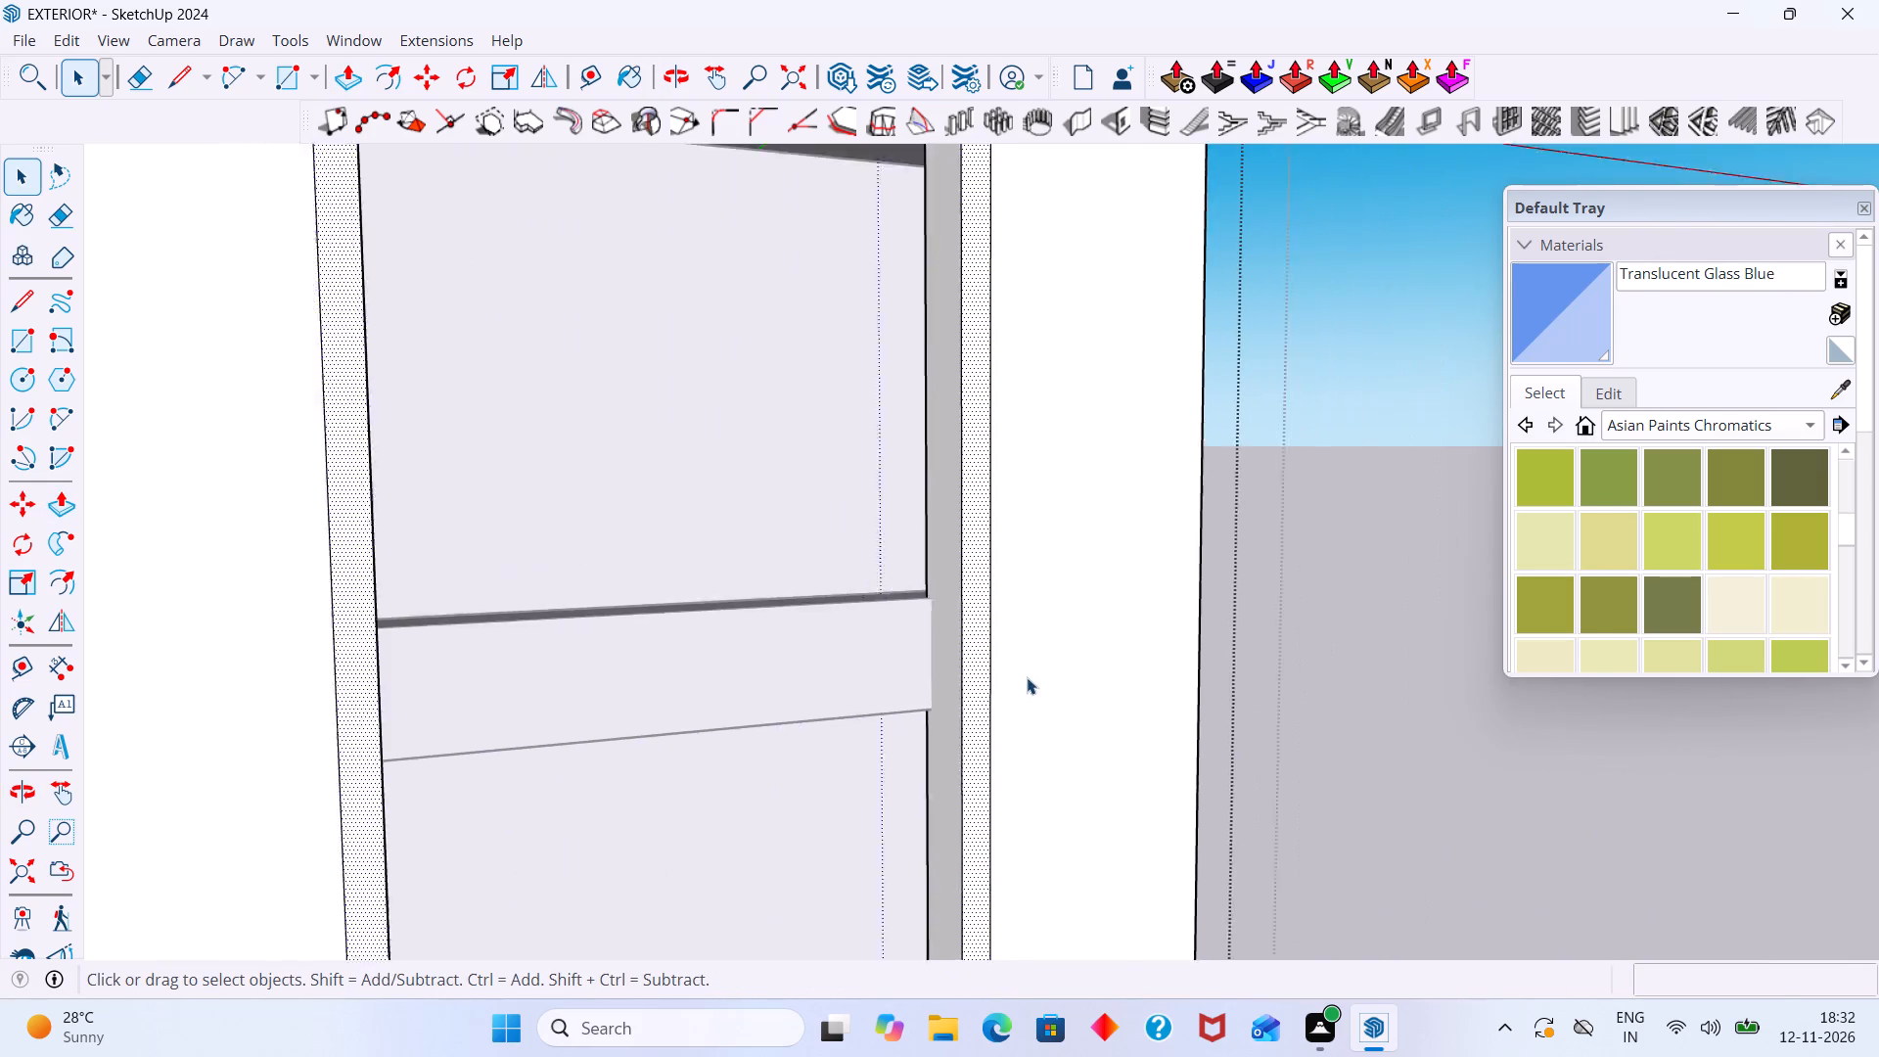
{"action": "scroll", "coordinate": [1027, 677], "scroll_direction": "down", "scroll_amount": 9}
{"action": "left_click", "coordinate": [1214, 680]}
Examine the arch trim's inner surface and the seam edge at the curve's spring point from both sides.
{"action": "scroll", "coordinate": [1163, 666], "scroll_direction": "down", "scroll_amount": 6}
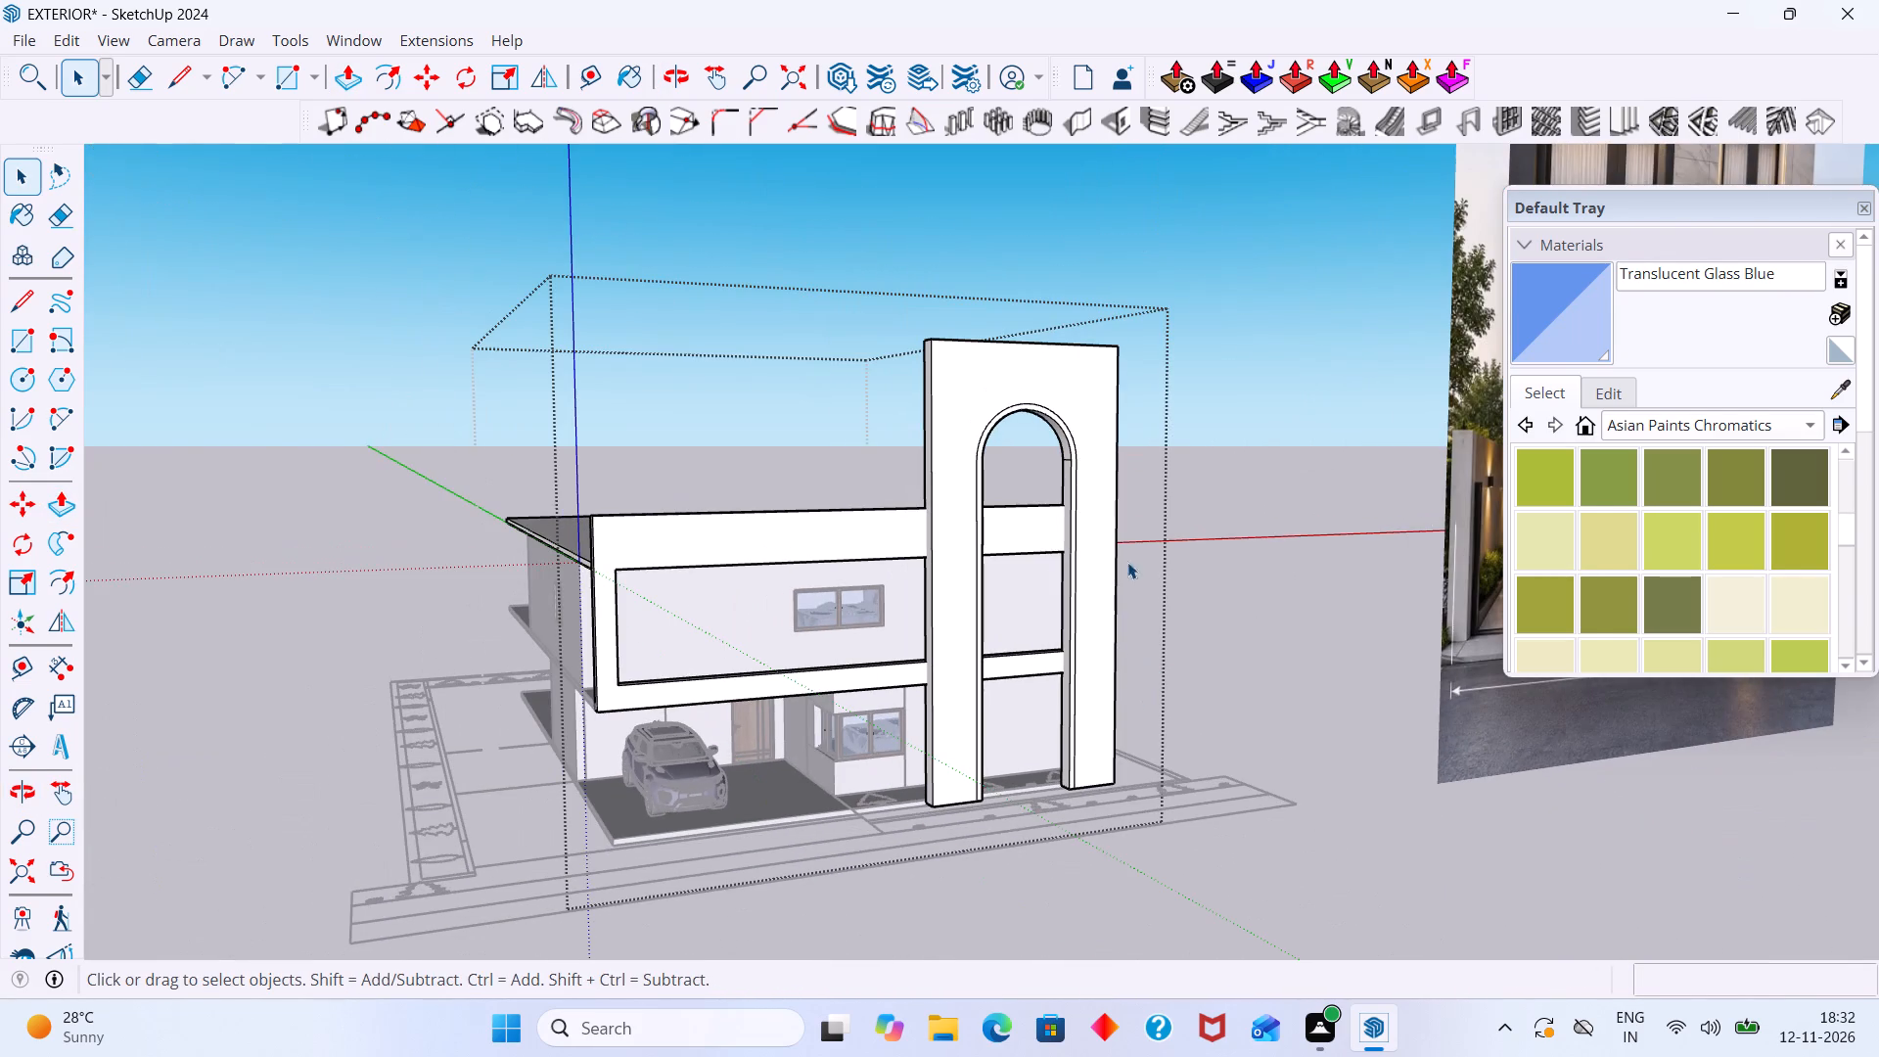
{"action": "scroll", "coordinate": [1093, 517], "scroll_direction": "up", "scroll_amount": 12}
{"action": "middle_click_drag", "start_coordinate": [1048, 389], "coordinate": [1060, 341]}
{"action": "scroll", "coordinate": [1065, 366], "scroll_direction": "up", "scroll_amount": 11}
{"action": "left_click", "coordinate": [1053, 376]}
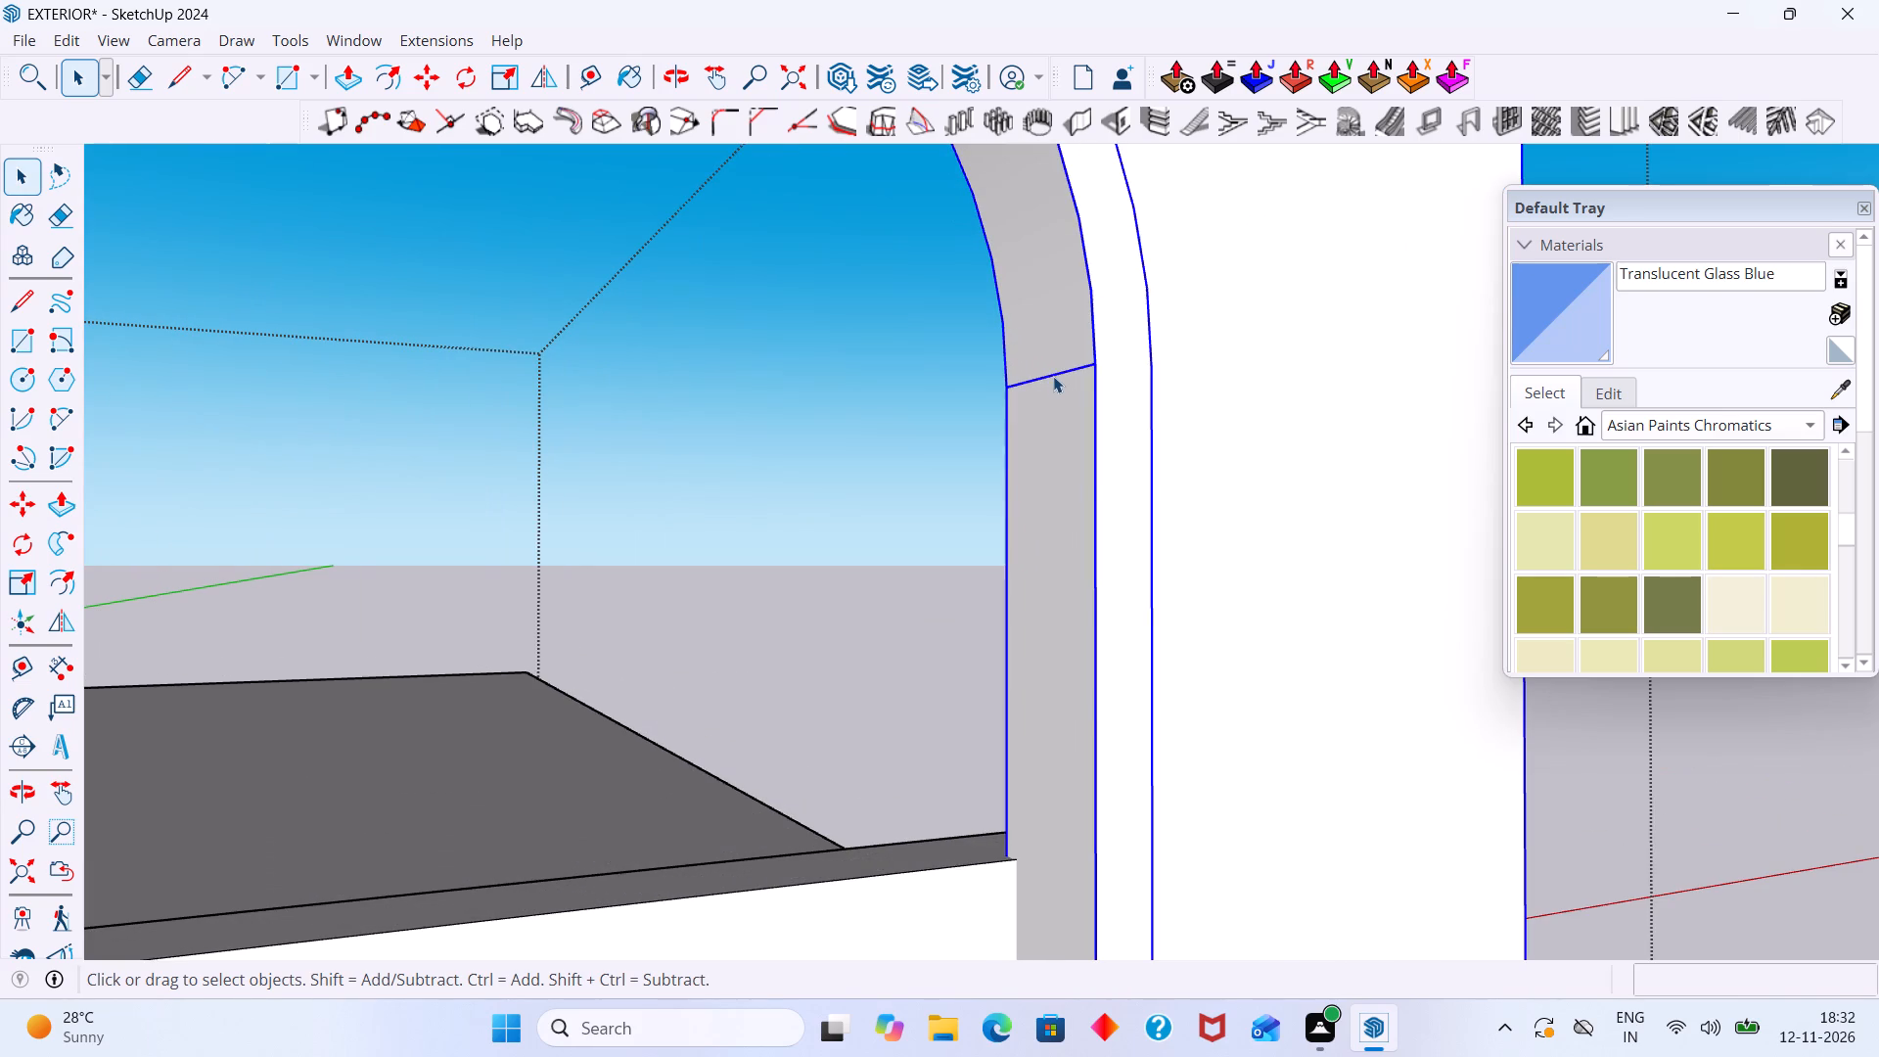
{"action": "left_click", "coordinate": [1056, 372]}
{"action": "double_click", "coordinate": [1056, 372]}
{"action": "left_click", "coordinate": [1061, 373]}
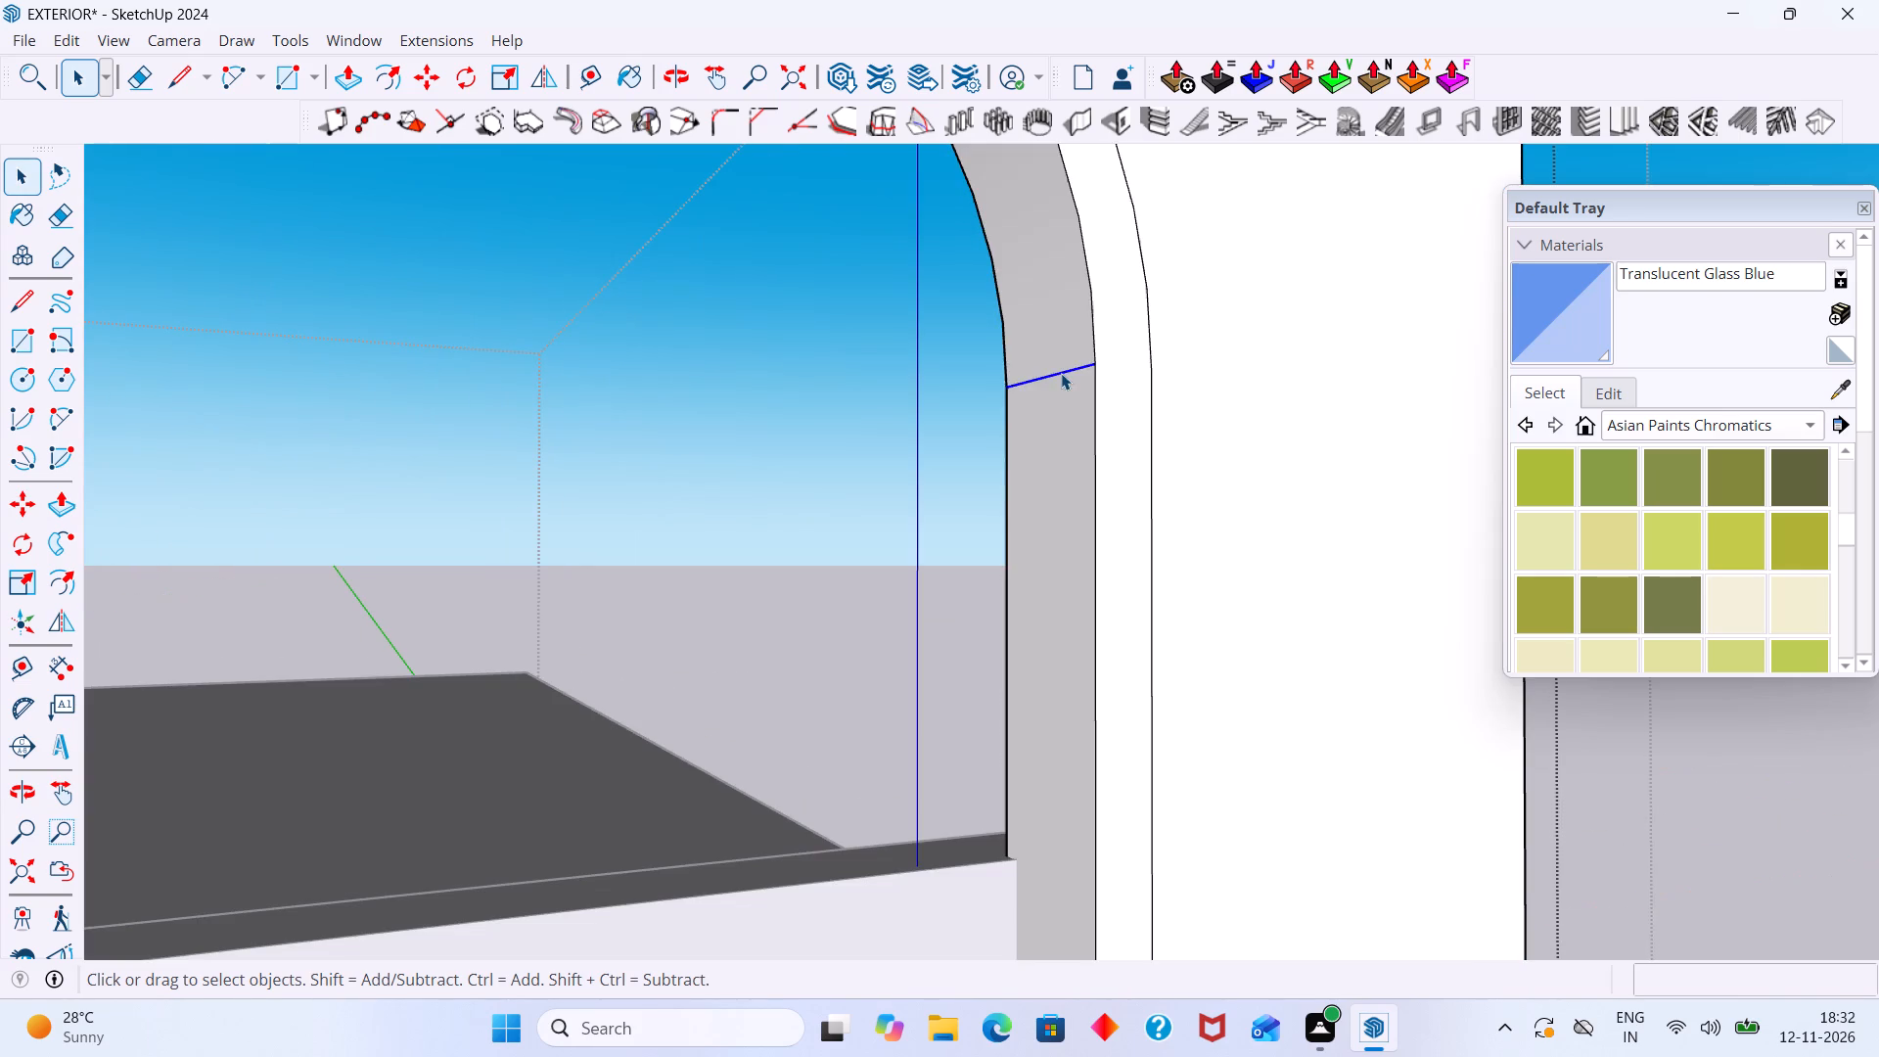
{"action": "scroll", "coordinate": [1063, 400], "scroll_direction": "down", "scroll_amount": 18}
{"action": "left_click", "coordinate": [1312, 448]}
{"action": "scroll", "coordinate": [1293, 448], "scroll_direction": "down", "scroll_amount": 2}
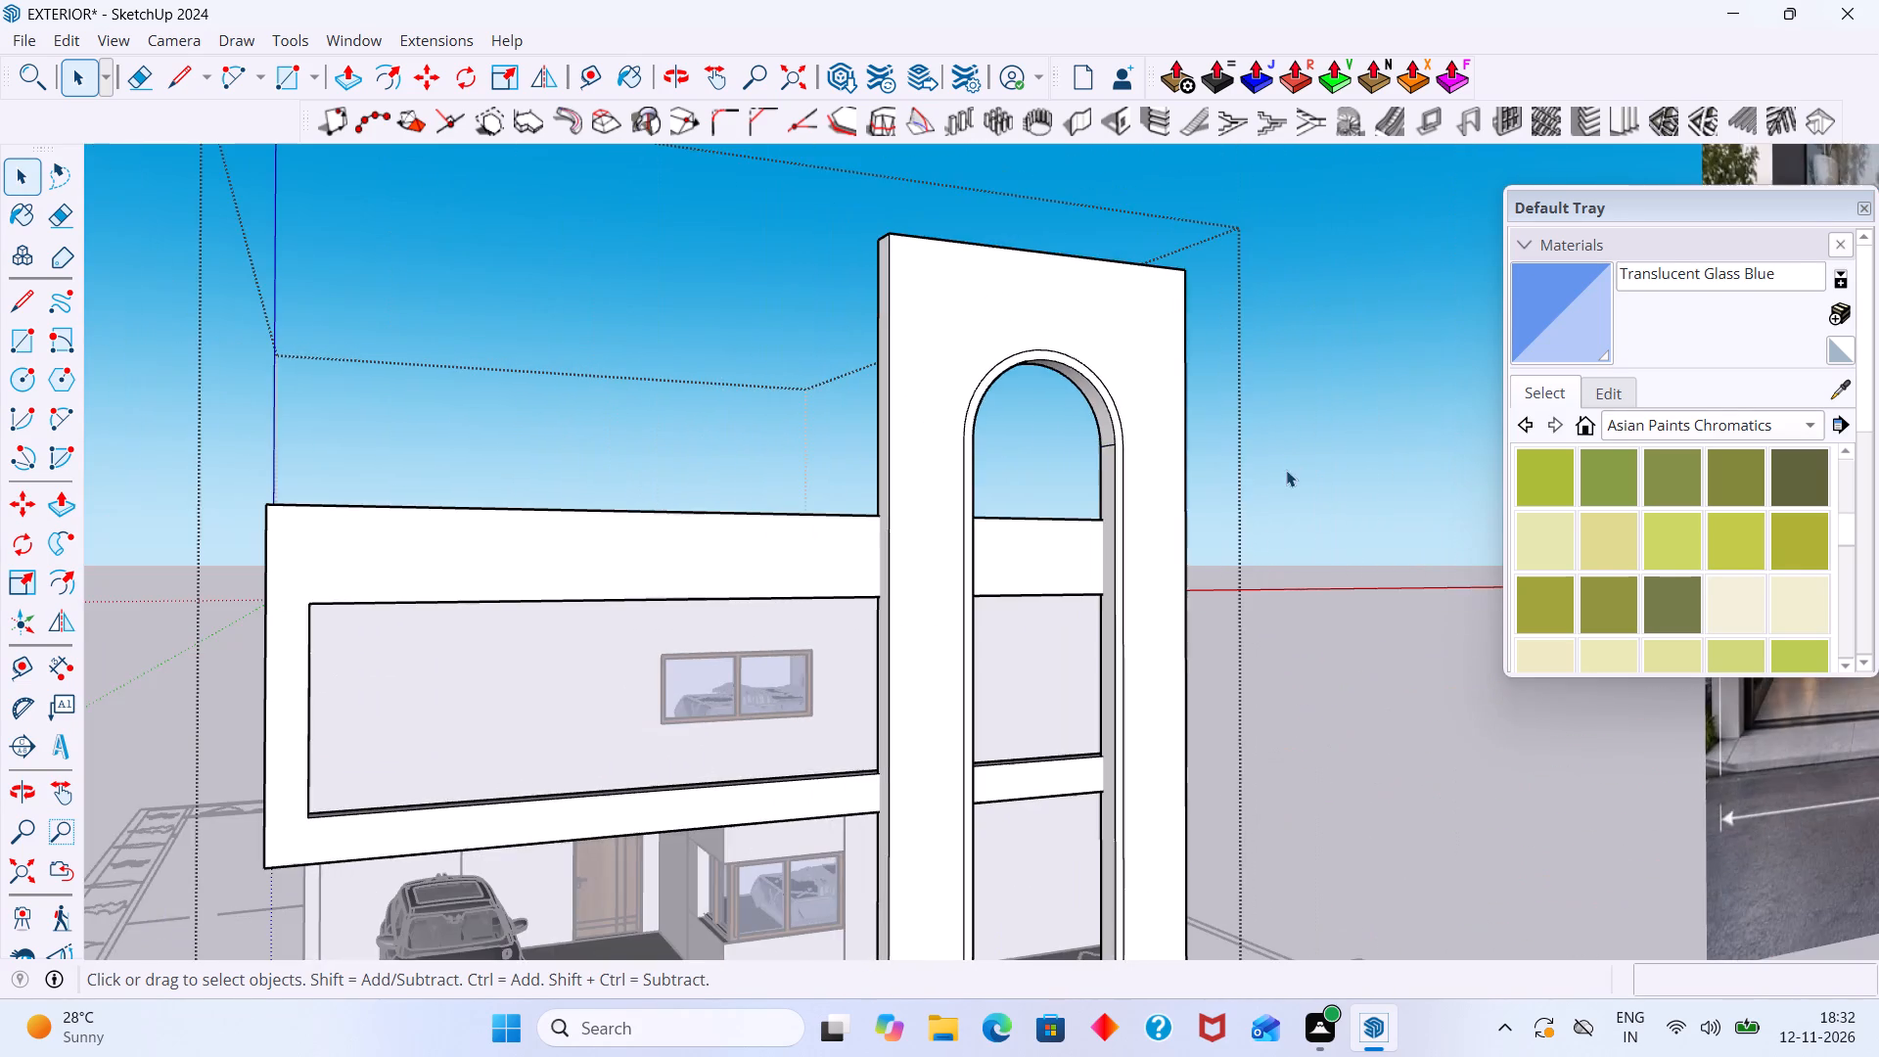
{"action": "middle_click_drag", "start_coordinate": [1285, 471], "coordinate": [700, 437]}
{"action": "scroll", "coordinate": [726, 430], "scroll_direction": "up", "scroll_amount": 4}
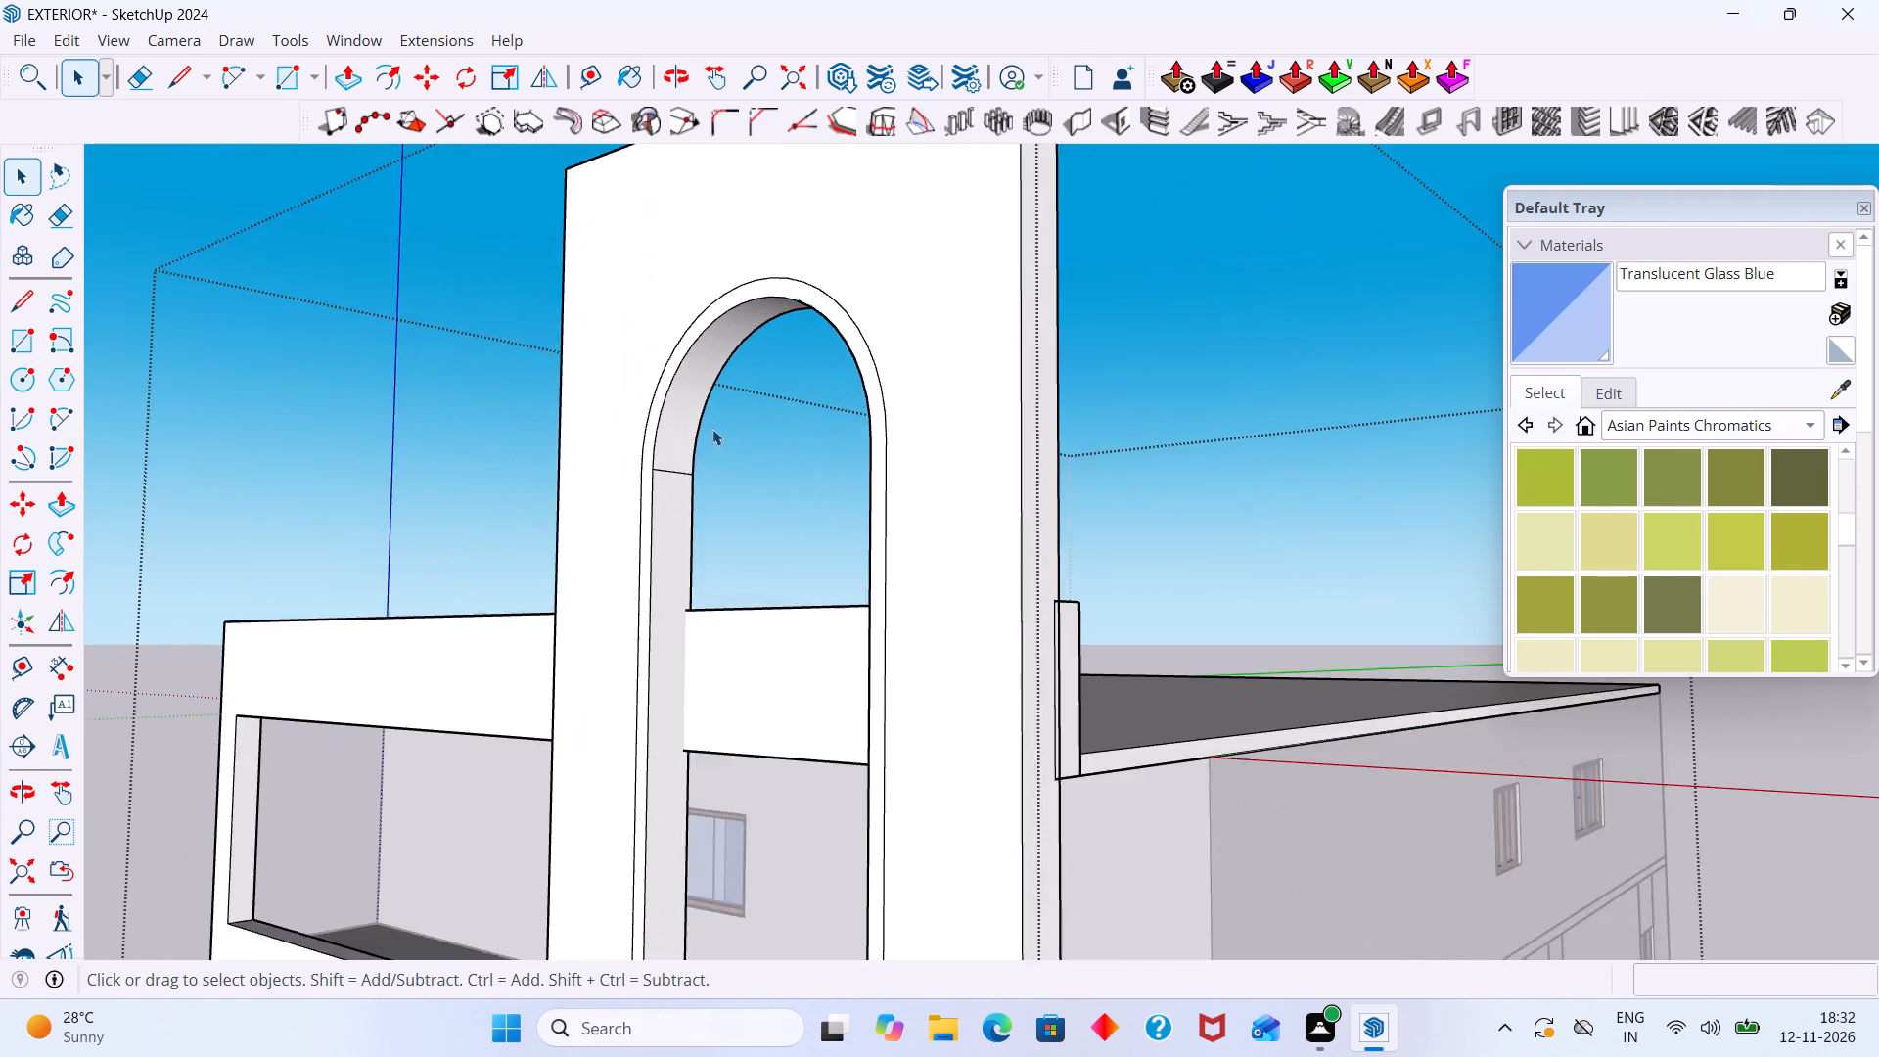
{"action": "scroll", "coordinate": [712, 429], "scroll_direction": "up", "scroll_amount": 3}
{"action": "scroll", "coordinate": [637, 400], "scroll_direction": "up", "scroll_amount": 5}
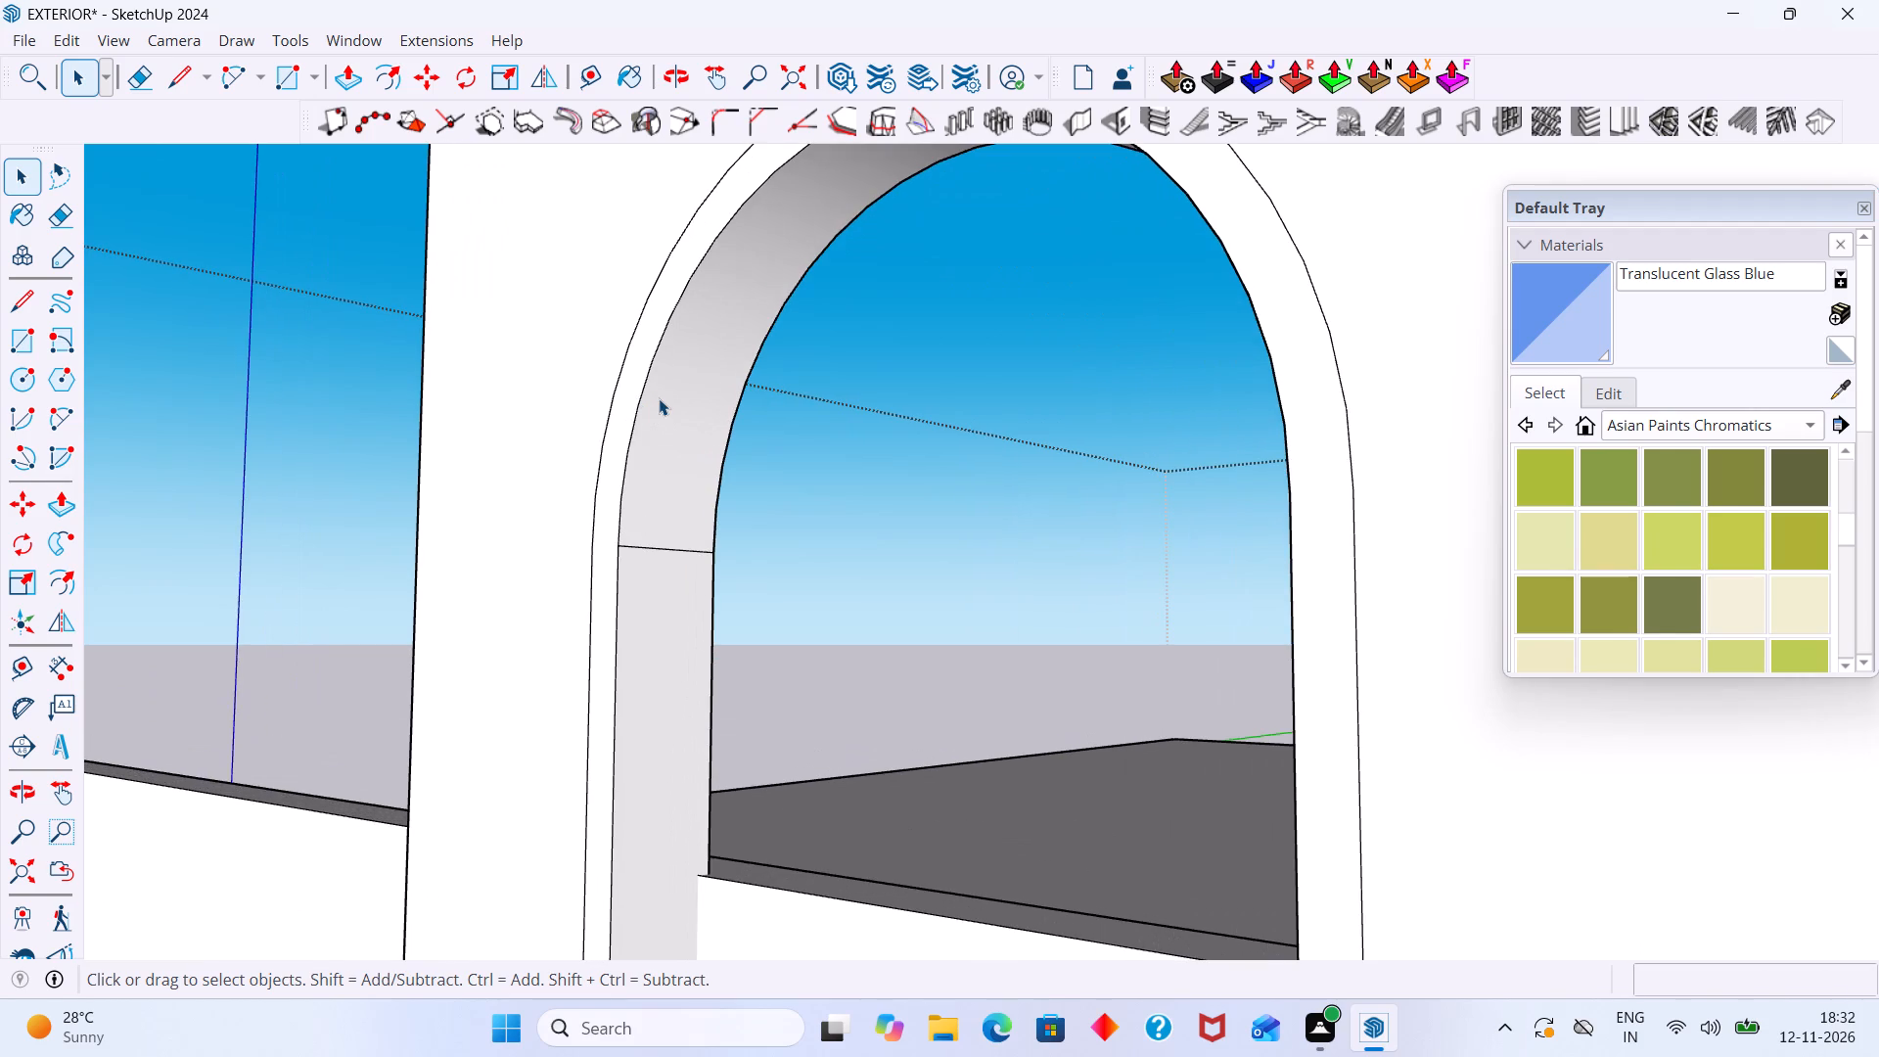
Draw a horizontal line about 8' 4" long across the arched opening, joining the trim's front inner spring points.
{"action": "scroll", "coordinate": [663, 404], "scroll_direction": "down", "scroll_amount": 6}
{"action": "middle_click_drag", "start_coordinate": [735, 434], "coordinate": [812, 472]}
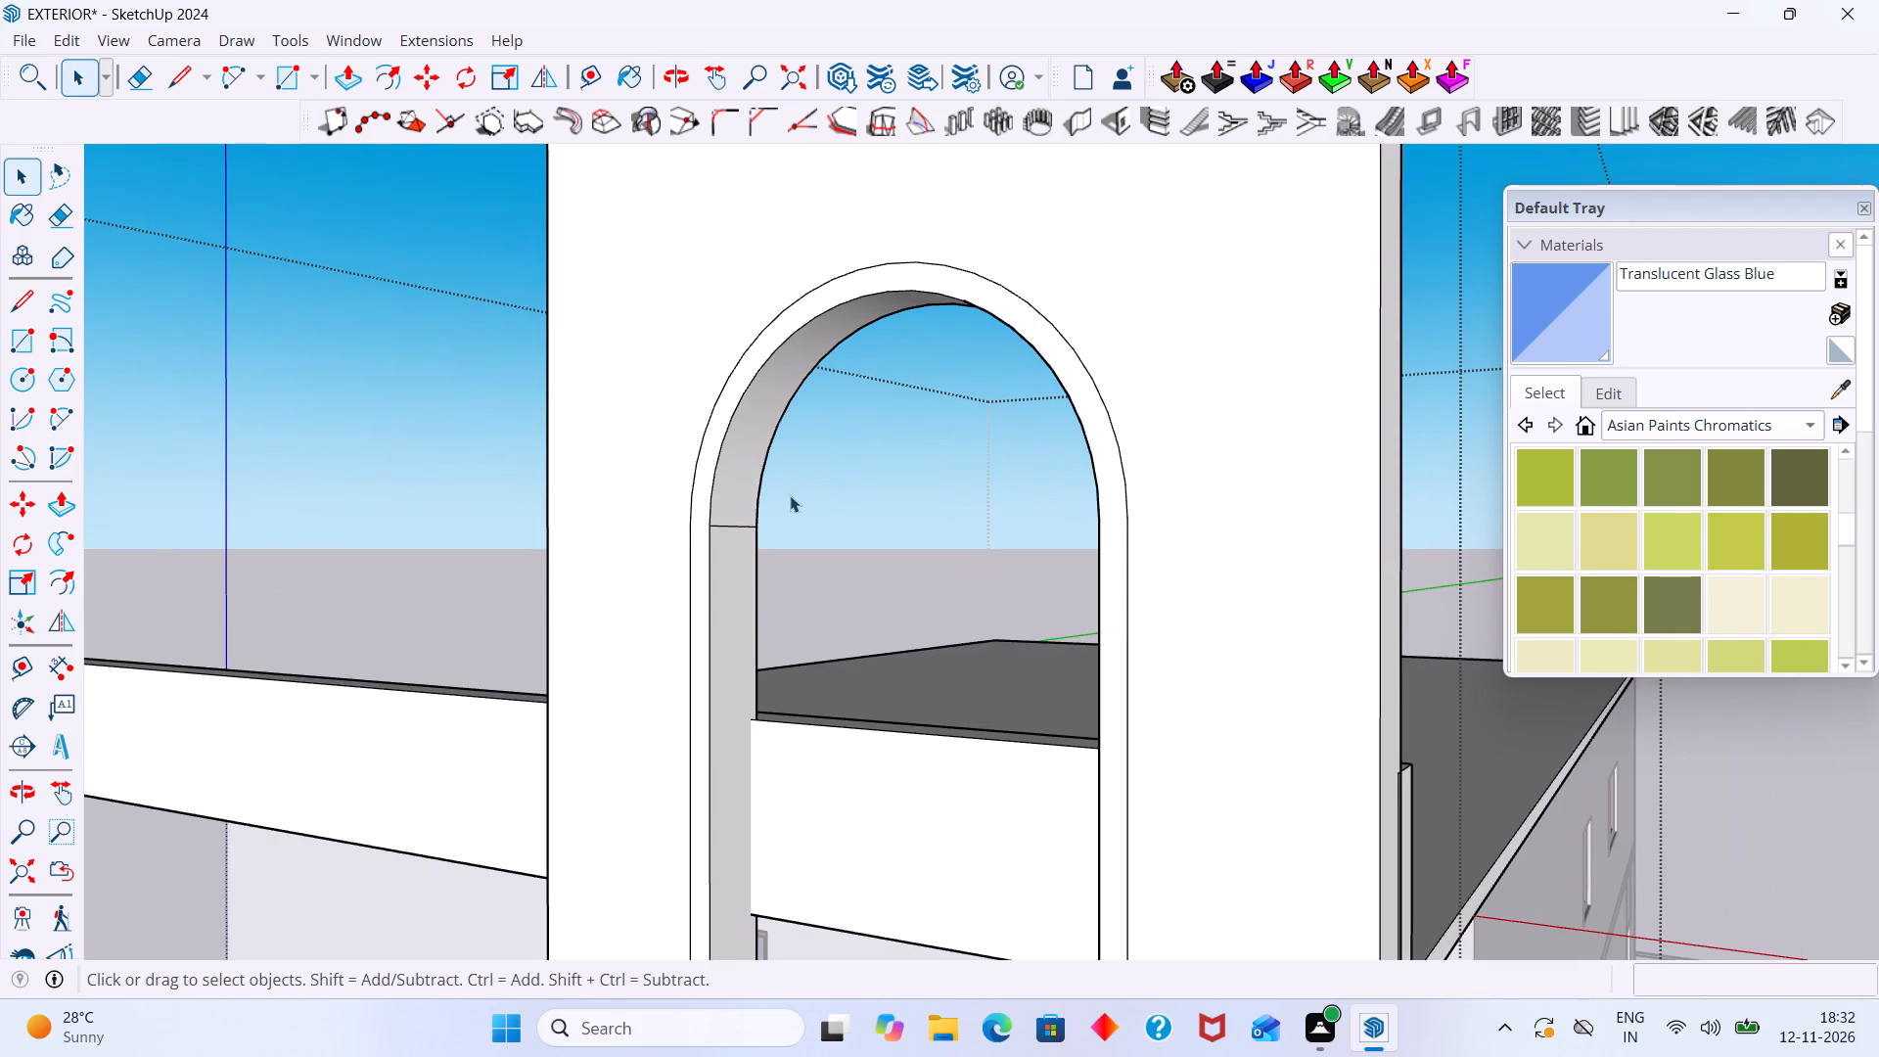
{"action": "key", "text": "l"}
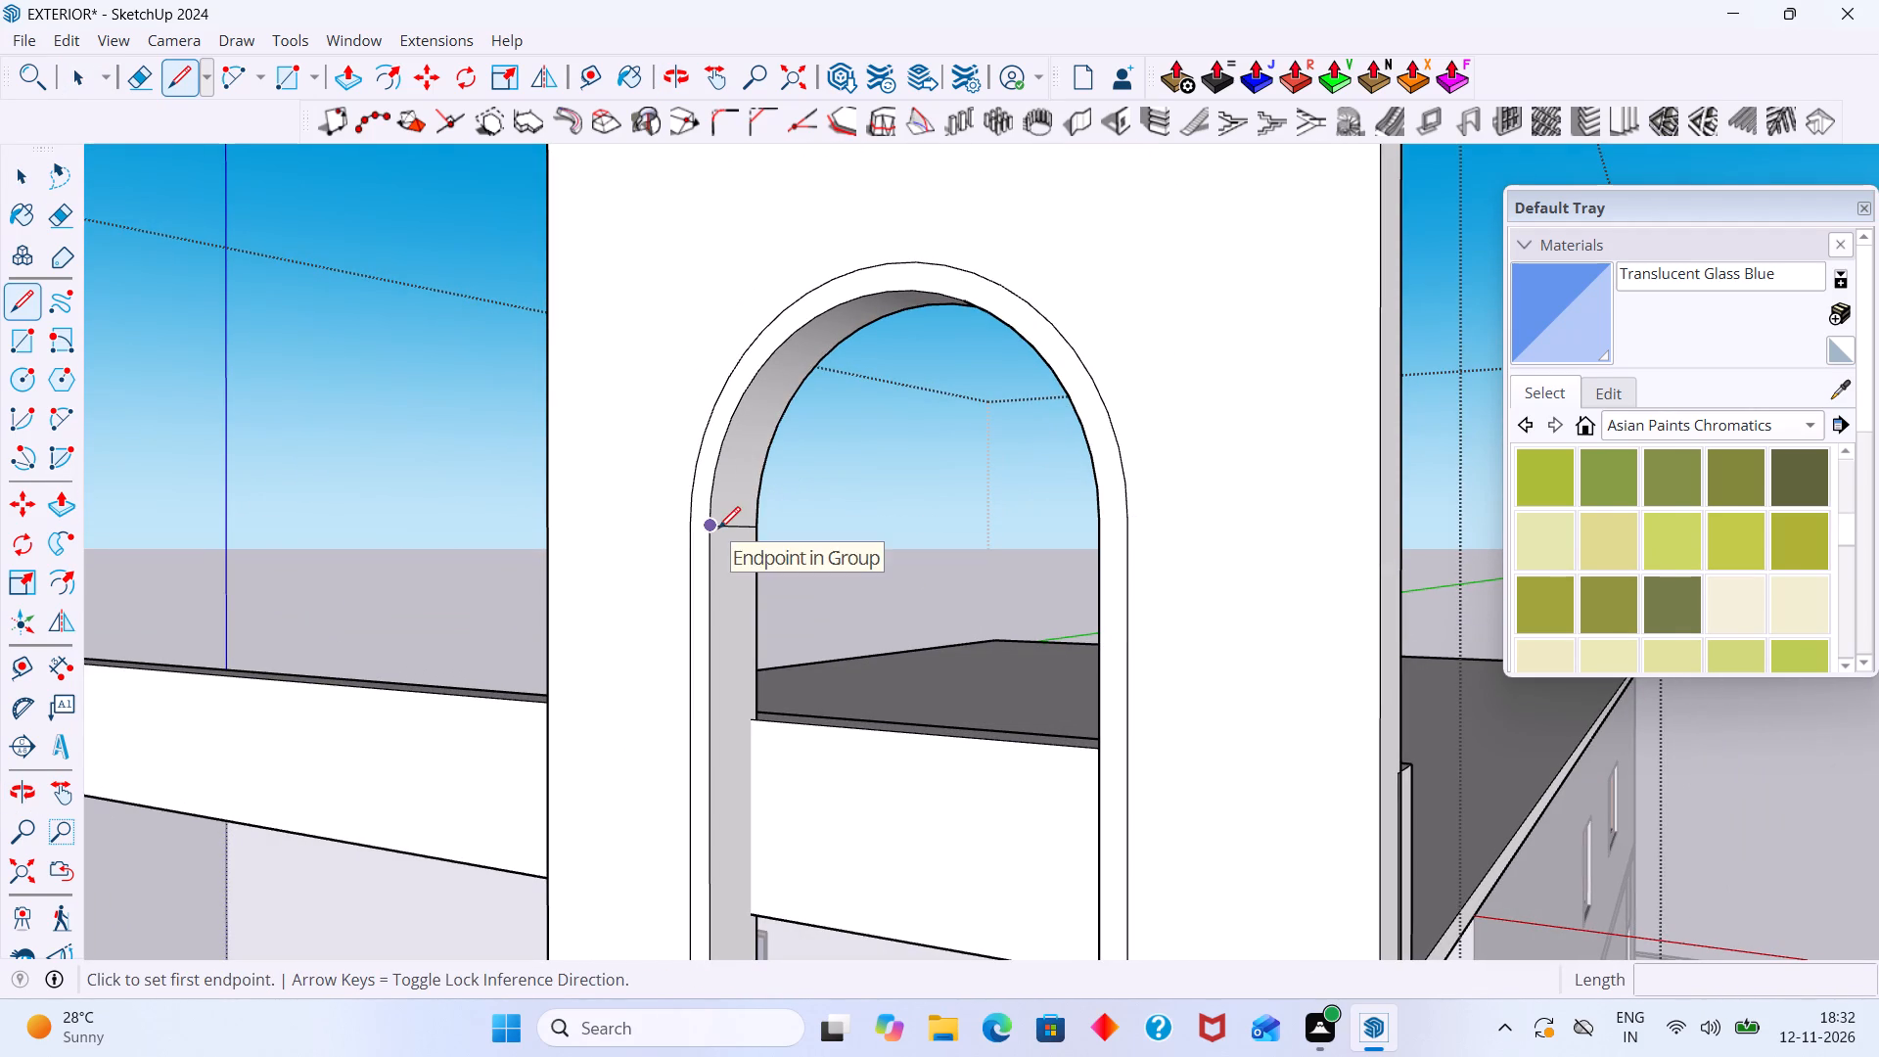
{"action": "left_click", "coordinate": [718, 528]}
{"action": "middle_click_drag", "start_coordinate": [1058, 604], "coordinate": [1139, 606]}
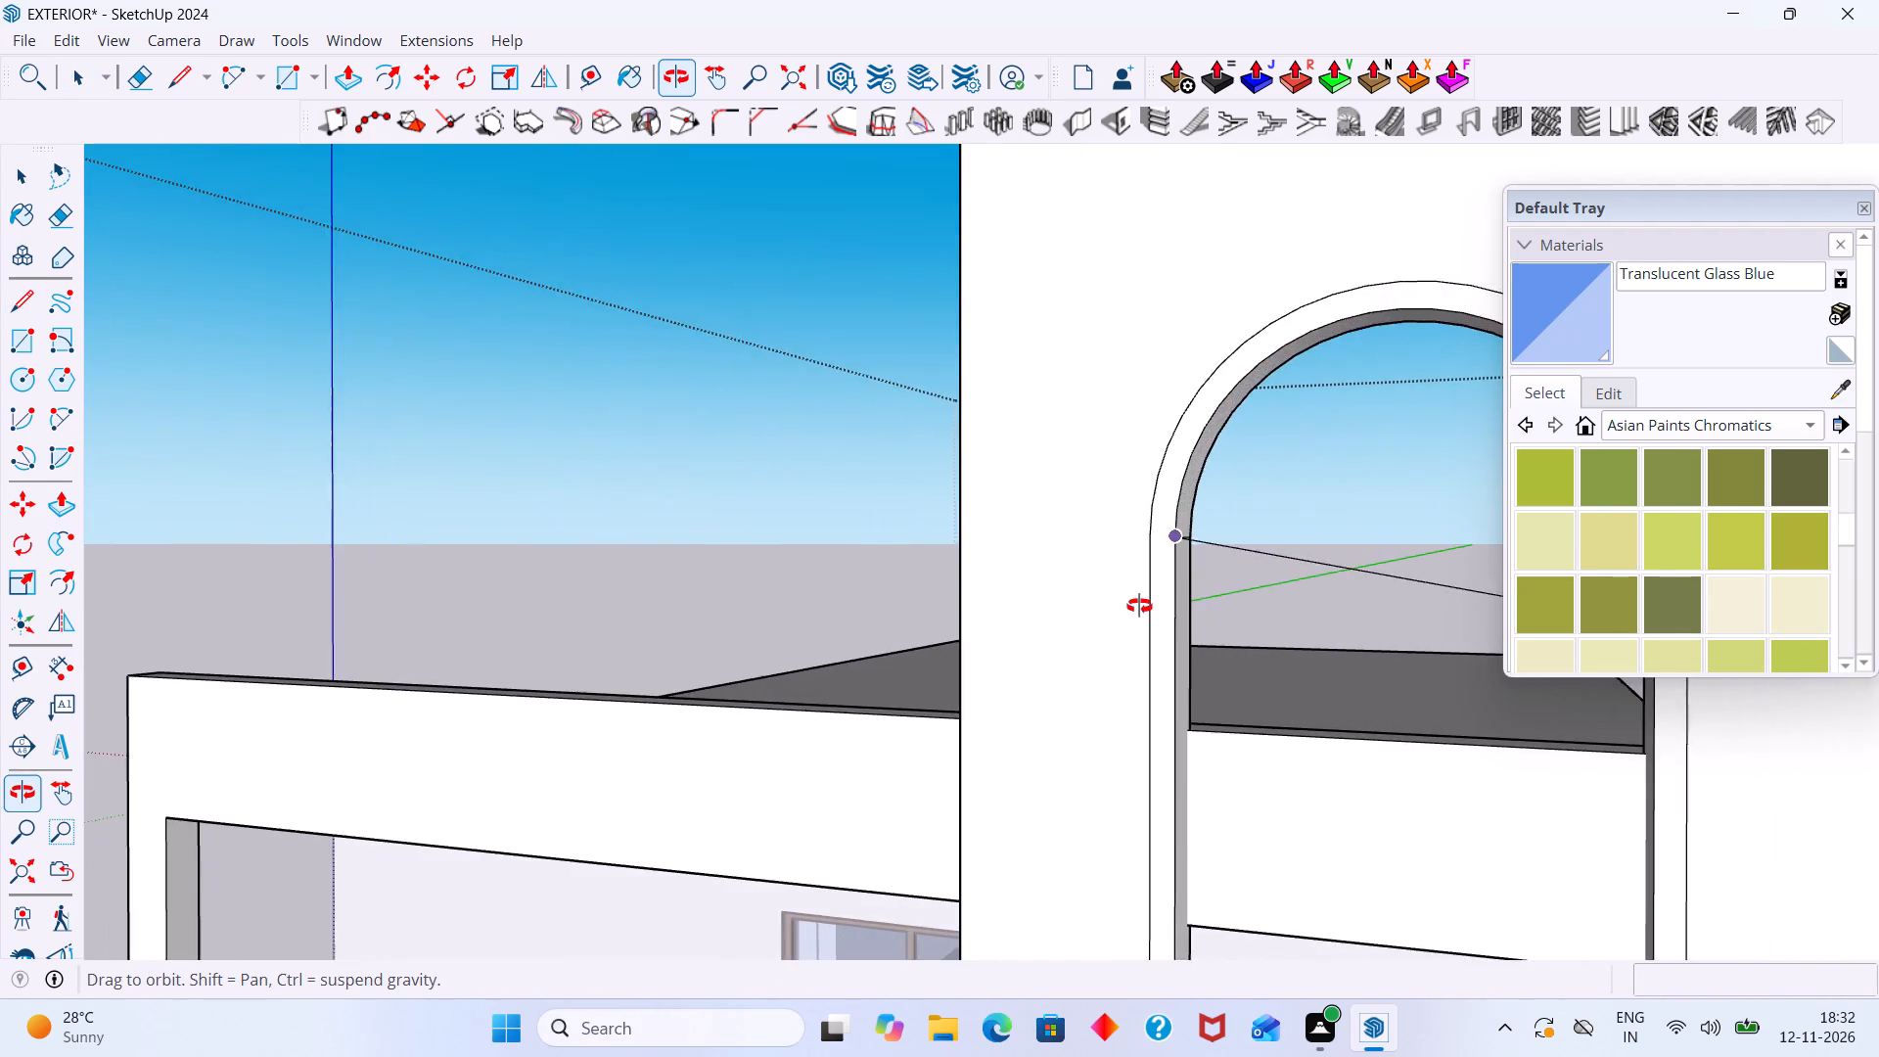
{"action": "middle_click_drag", "start_coordinate": [1139, 606], "coordinate": [907, 615]}
{"action": "scroll", "coordinate": [902, 612], "scroll_direction": "down", "scroll_amount": 7}
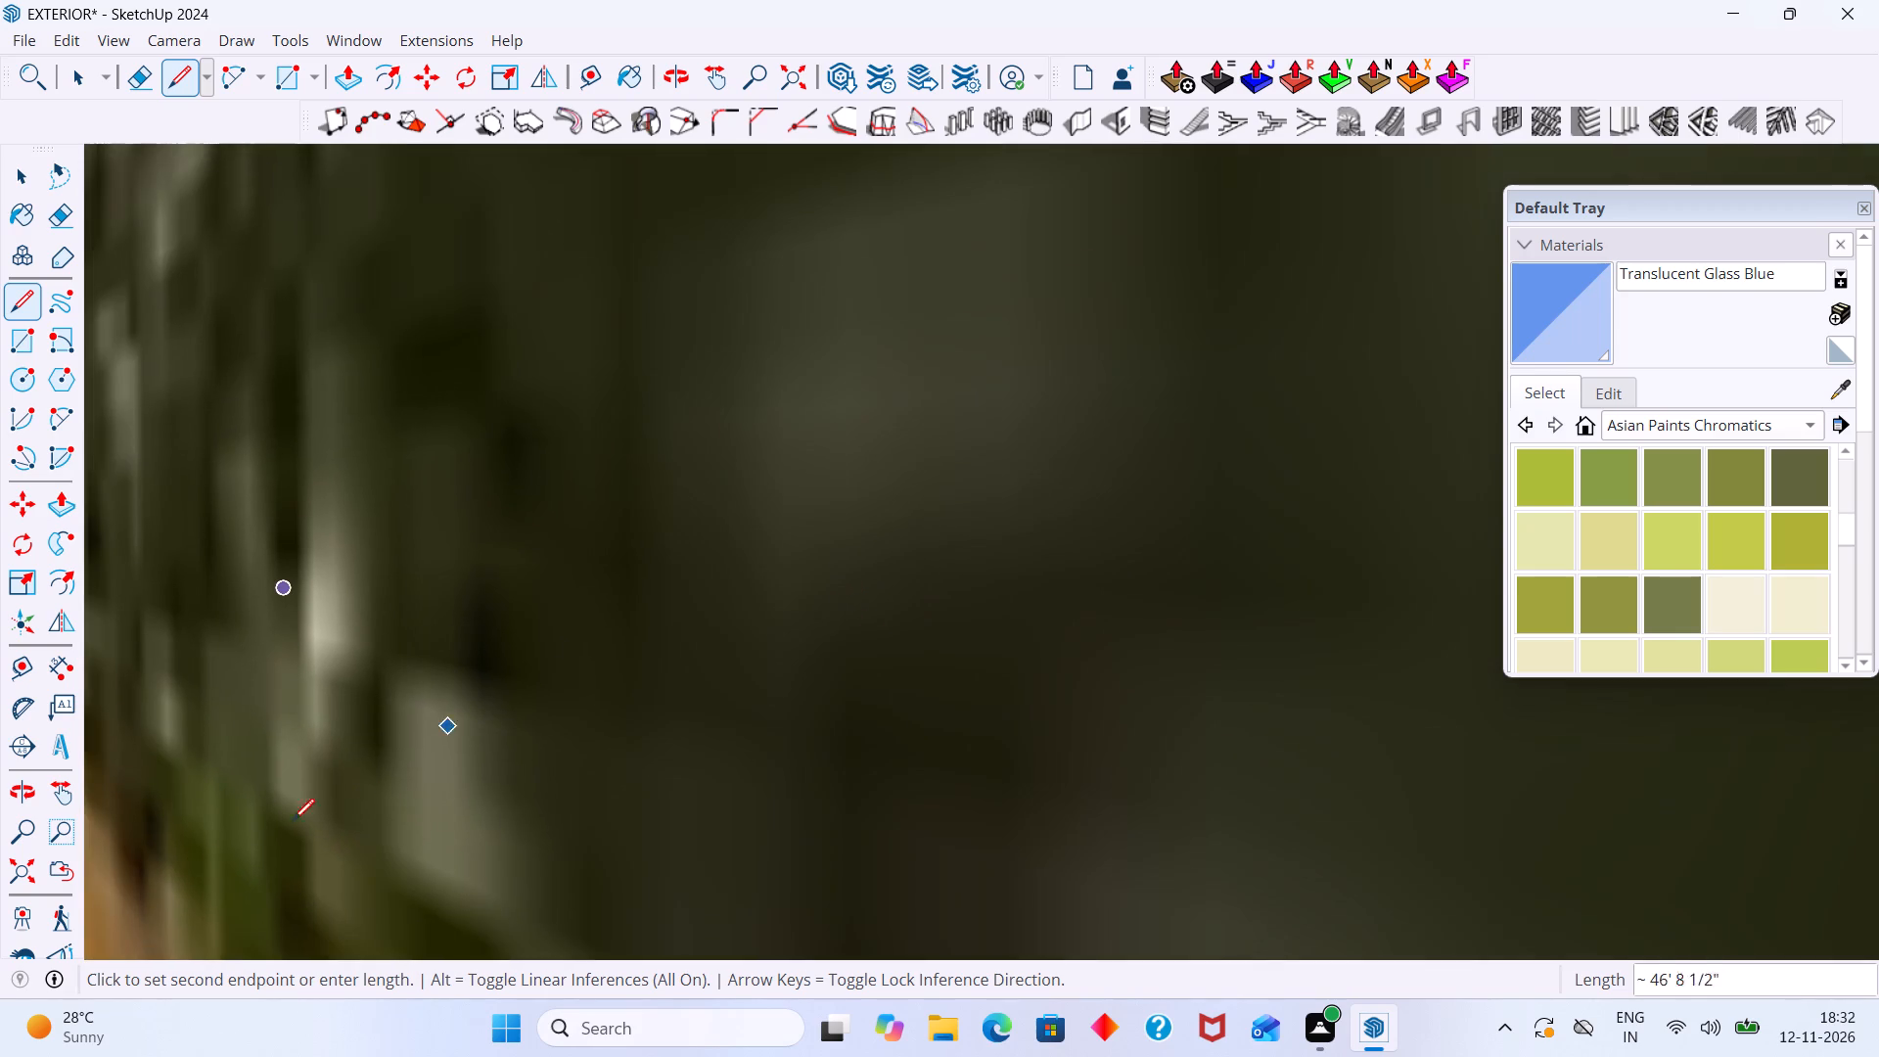
{"action": "left_click", "coordinate": [18, 869]}
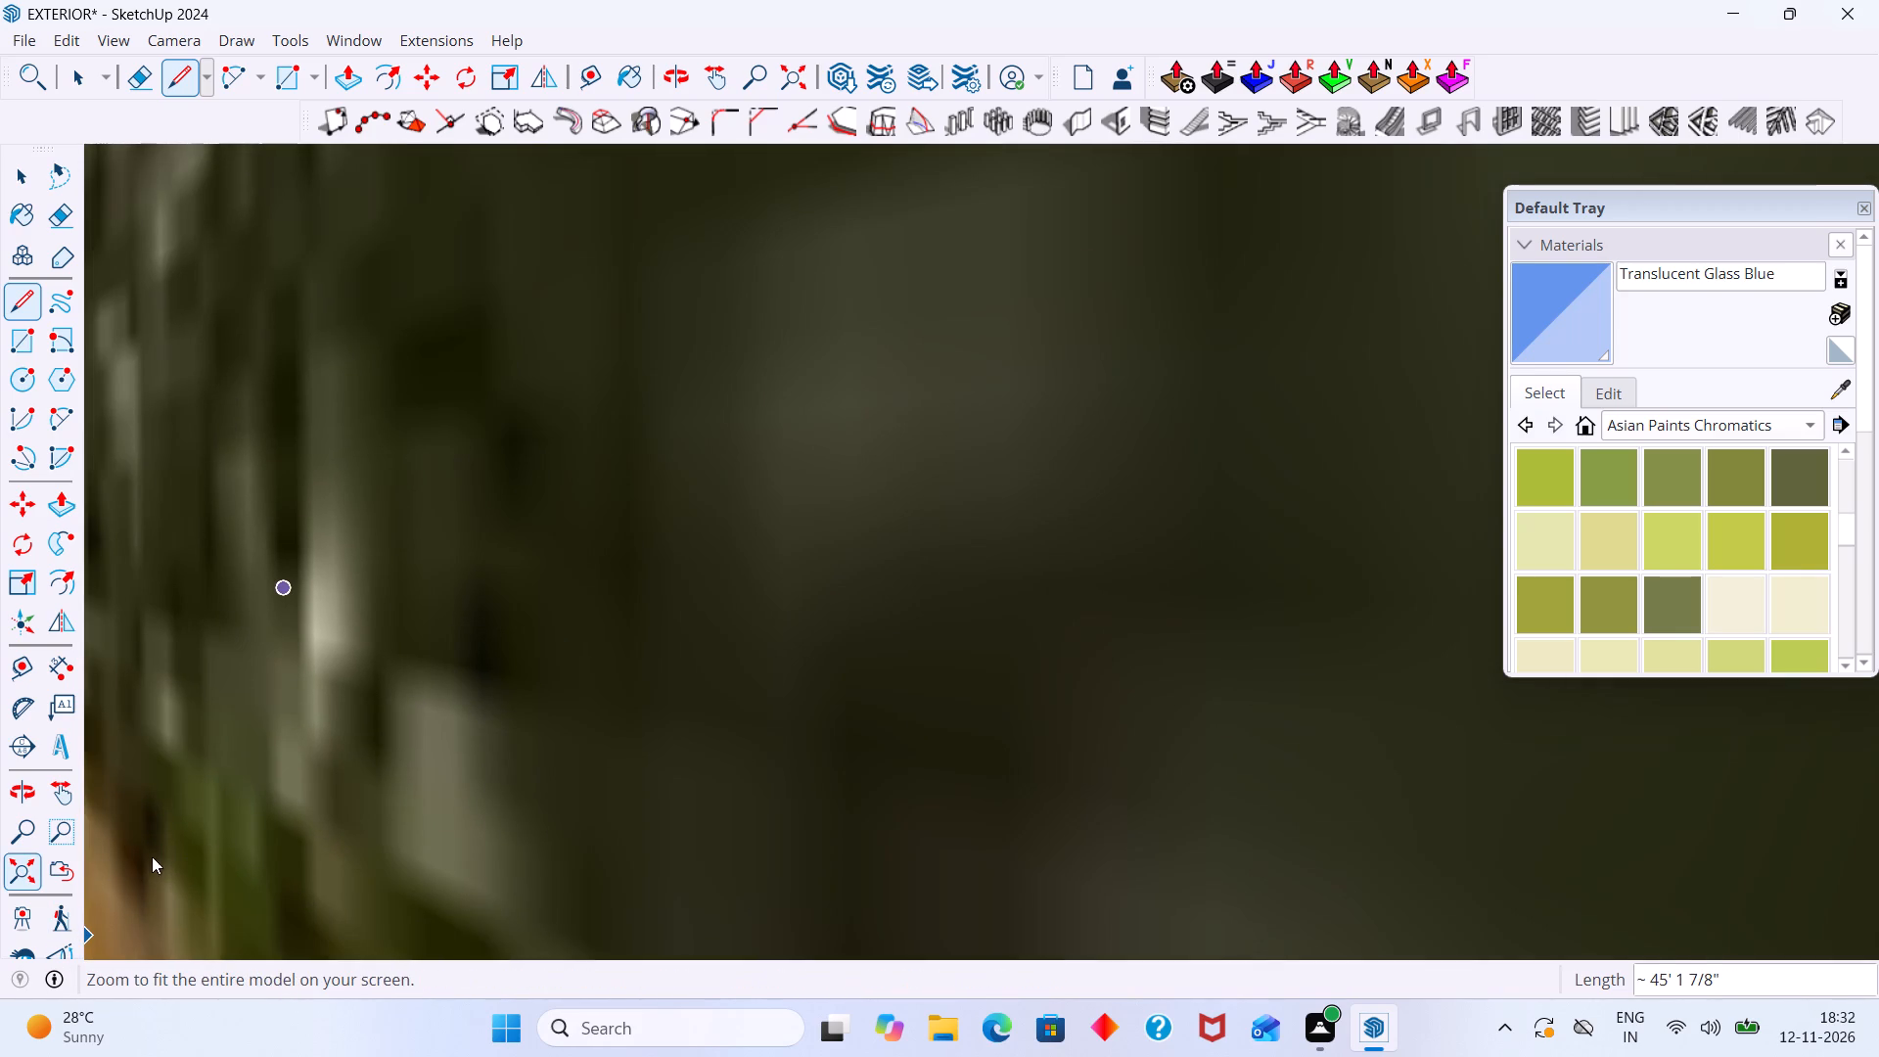
{"action": "scroll", "coordinate": [733, 649], "scroll_direction": "up", "scroll_amount": 5}
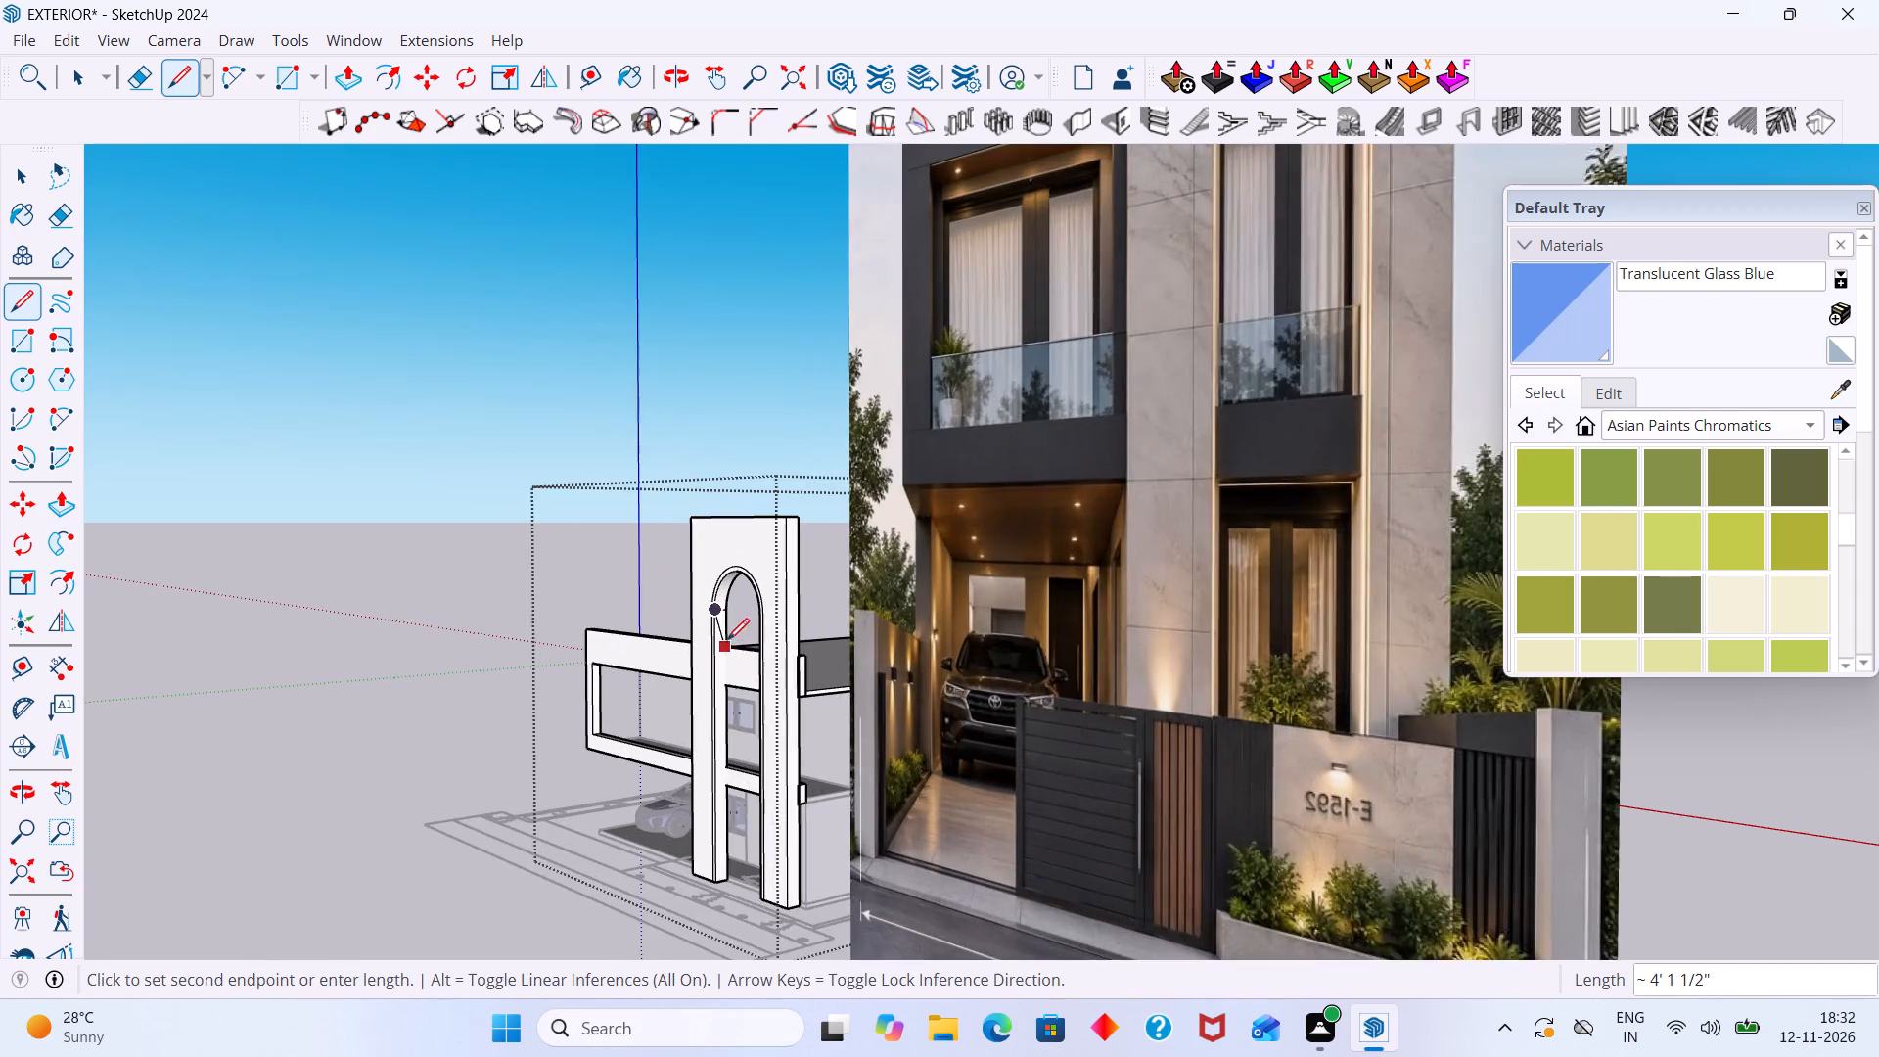
{"action": "middle_click_drag", "start_coordinate": [773, 669], "coordinate": [923, 643]}
{"action": "scroll", "coordinate": [928, 646], "scroll_direction": "up", "scroll_amount": 12}
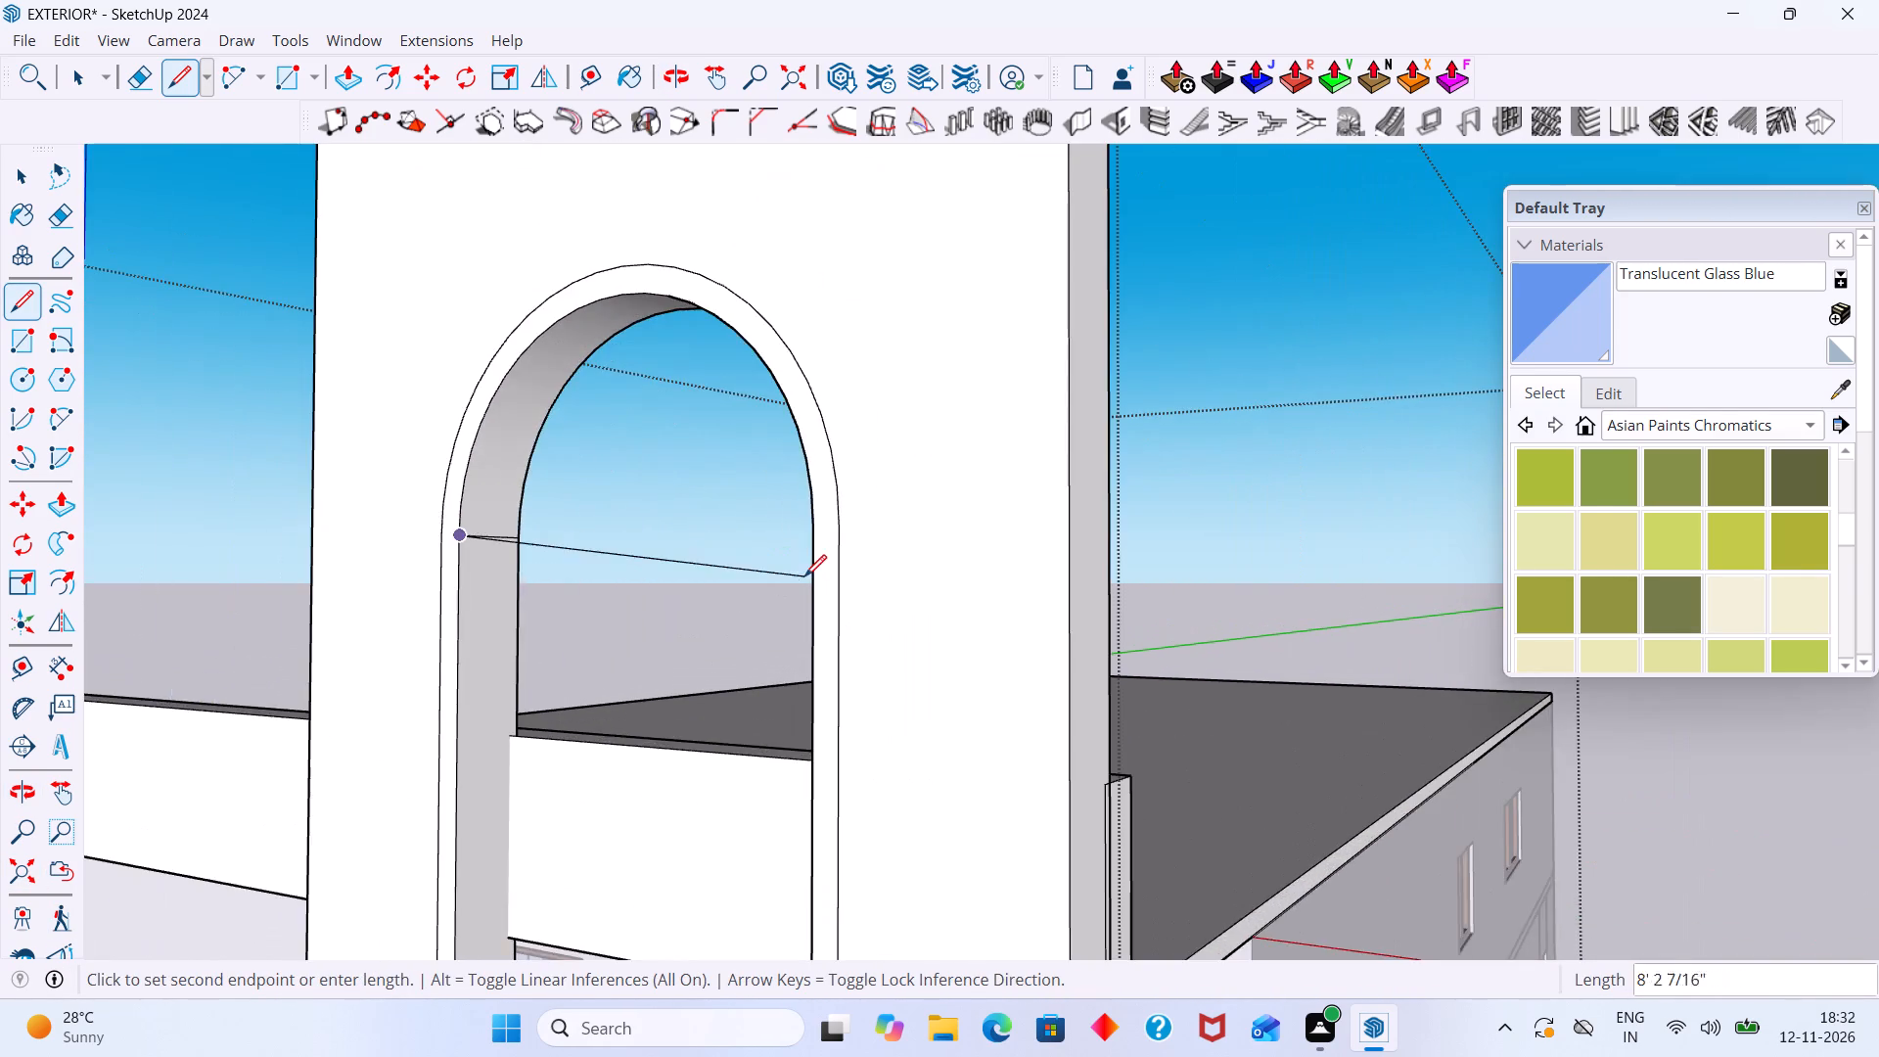
{"action": "scroll", "coordinate": [806, 568], "scroll_direction": "up", "scroll_amount": 4}
{"action": "scroll", "coordinate": [847, 515], "scroll_direction": "down", "scroll_amount": 8}
{"action": "scroll", "coordinate": [847, 515], "scroll_direction": "up", "scroll_amount": 6}
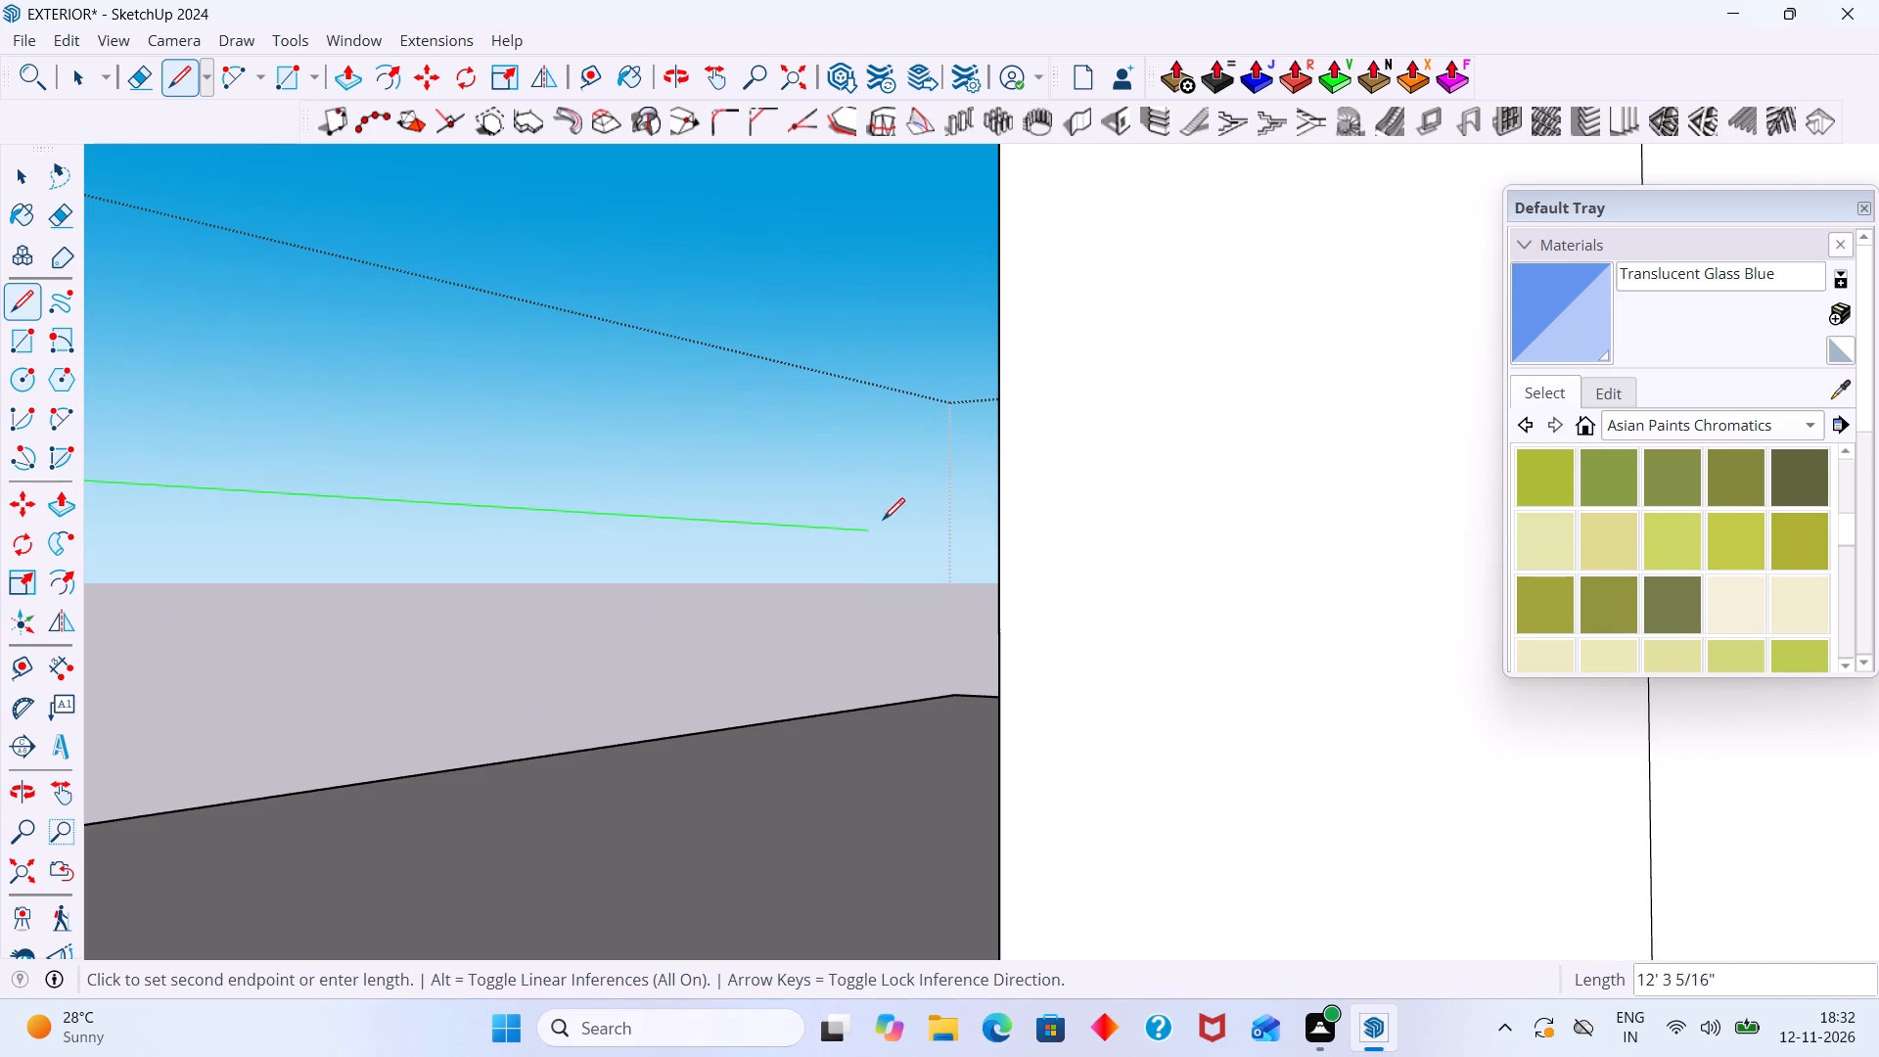
{"action": "scroll", "coordinate": [935, 529], "scroll_direction": "down", "scroll_amount": 6}
{"action": "middle_click_drag", "start_coordinate": [939, 551], "coordinate": [1282, 529]}
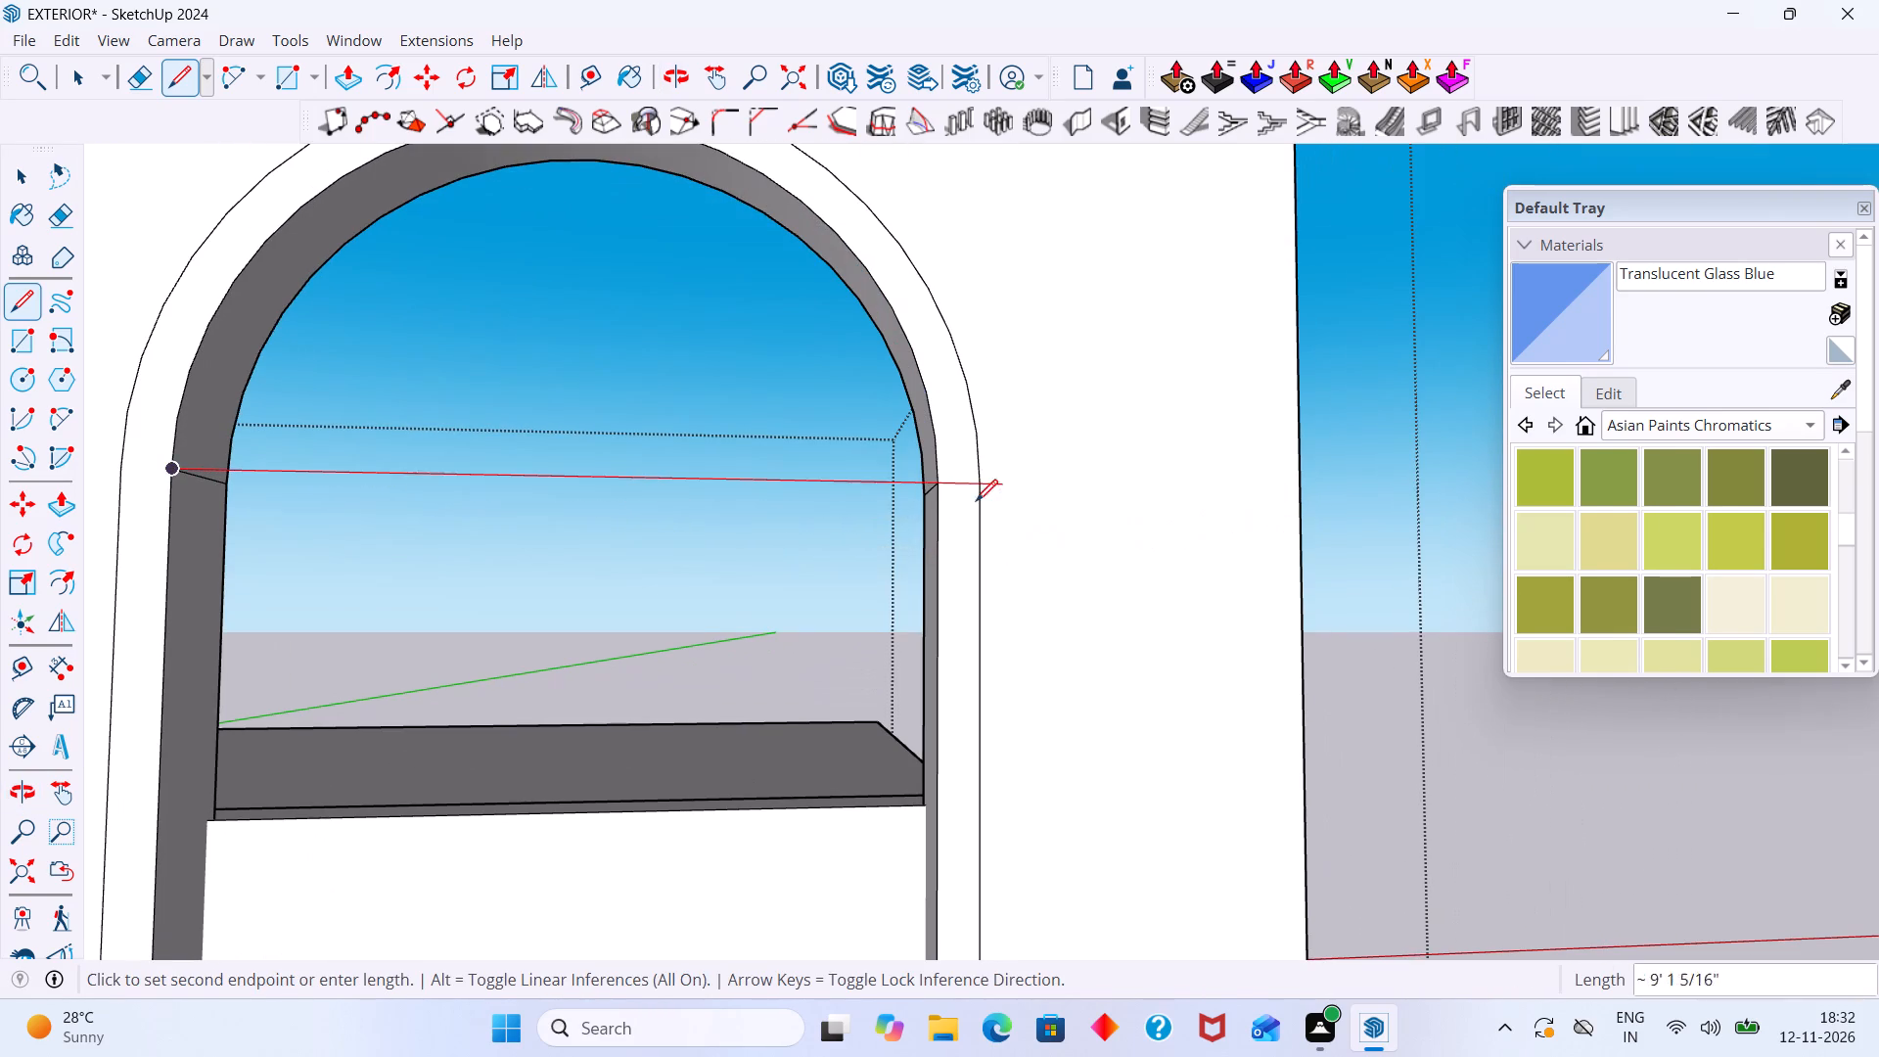
{"action": "left_click", "coordinate": [940, 490]}
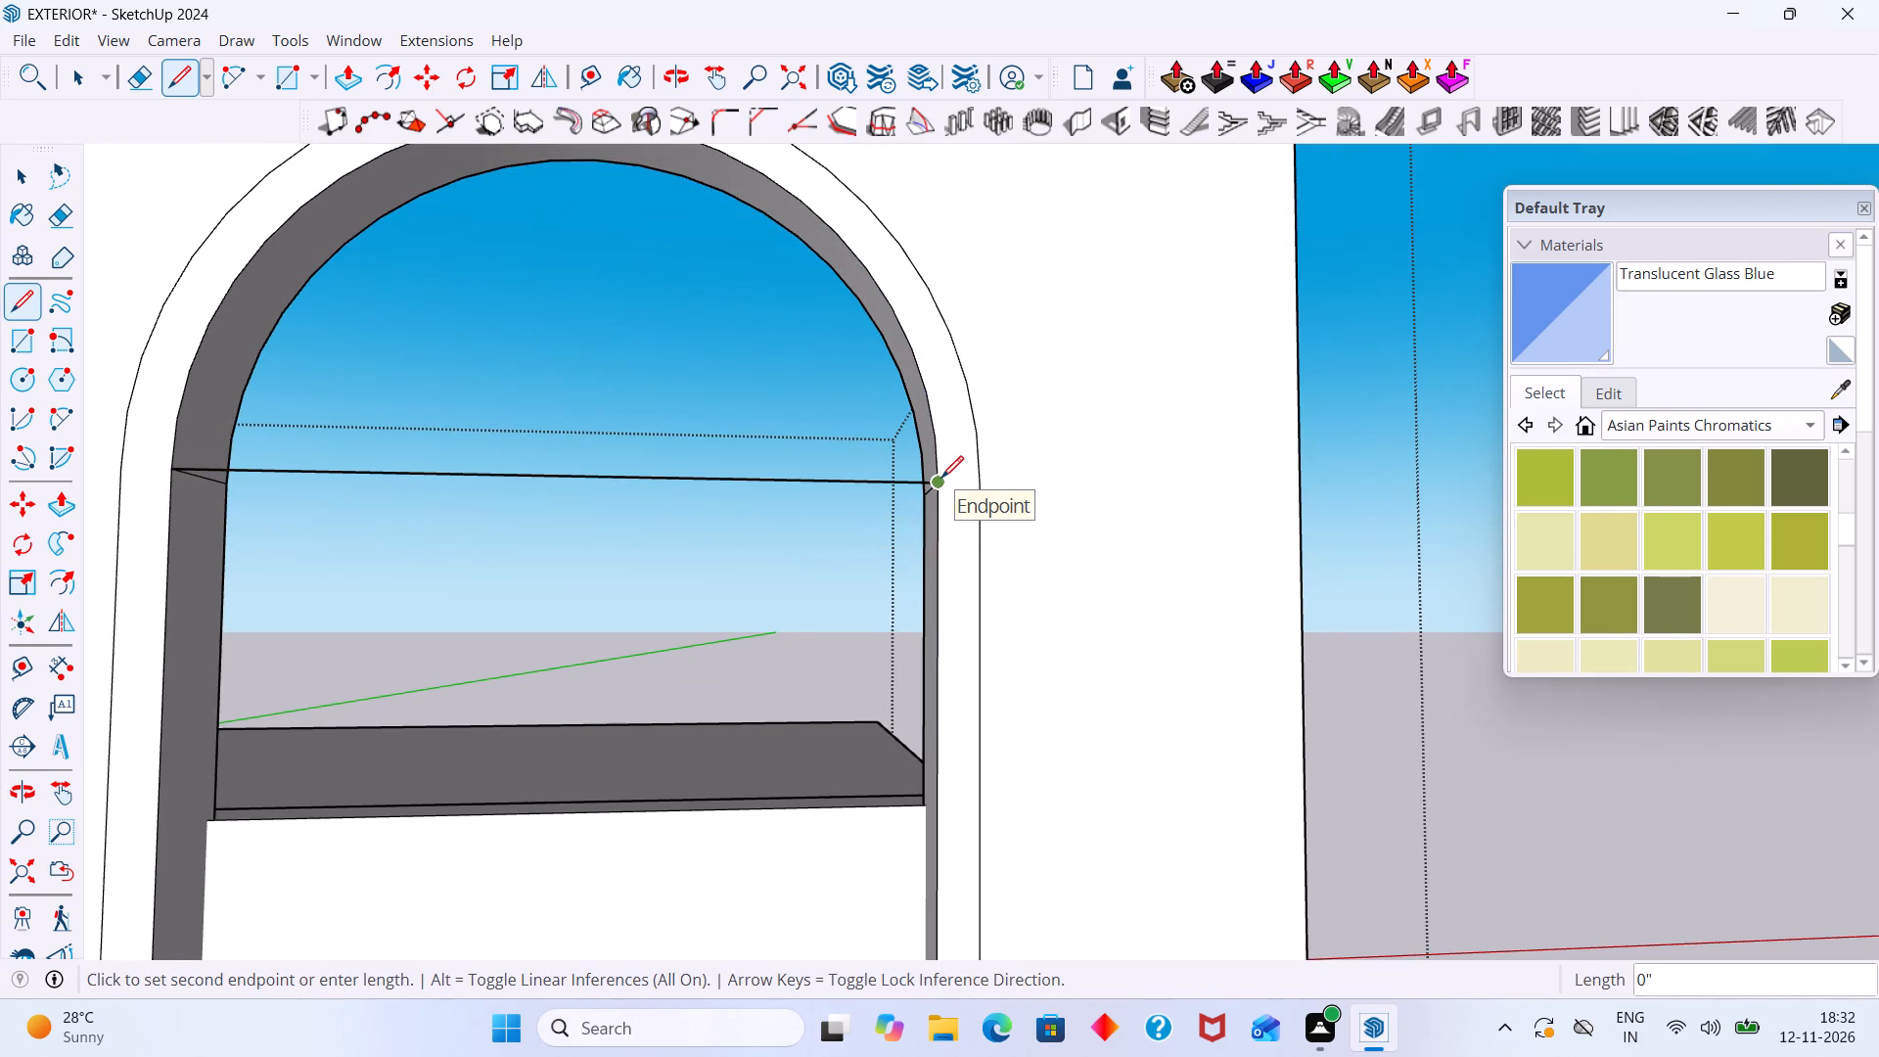
Draw an arc over the spring line with a bulge of about 4' 2", closing a half-round face in the arch.
{"action": "key", "text": "a"}
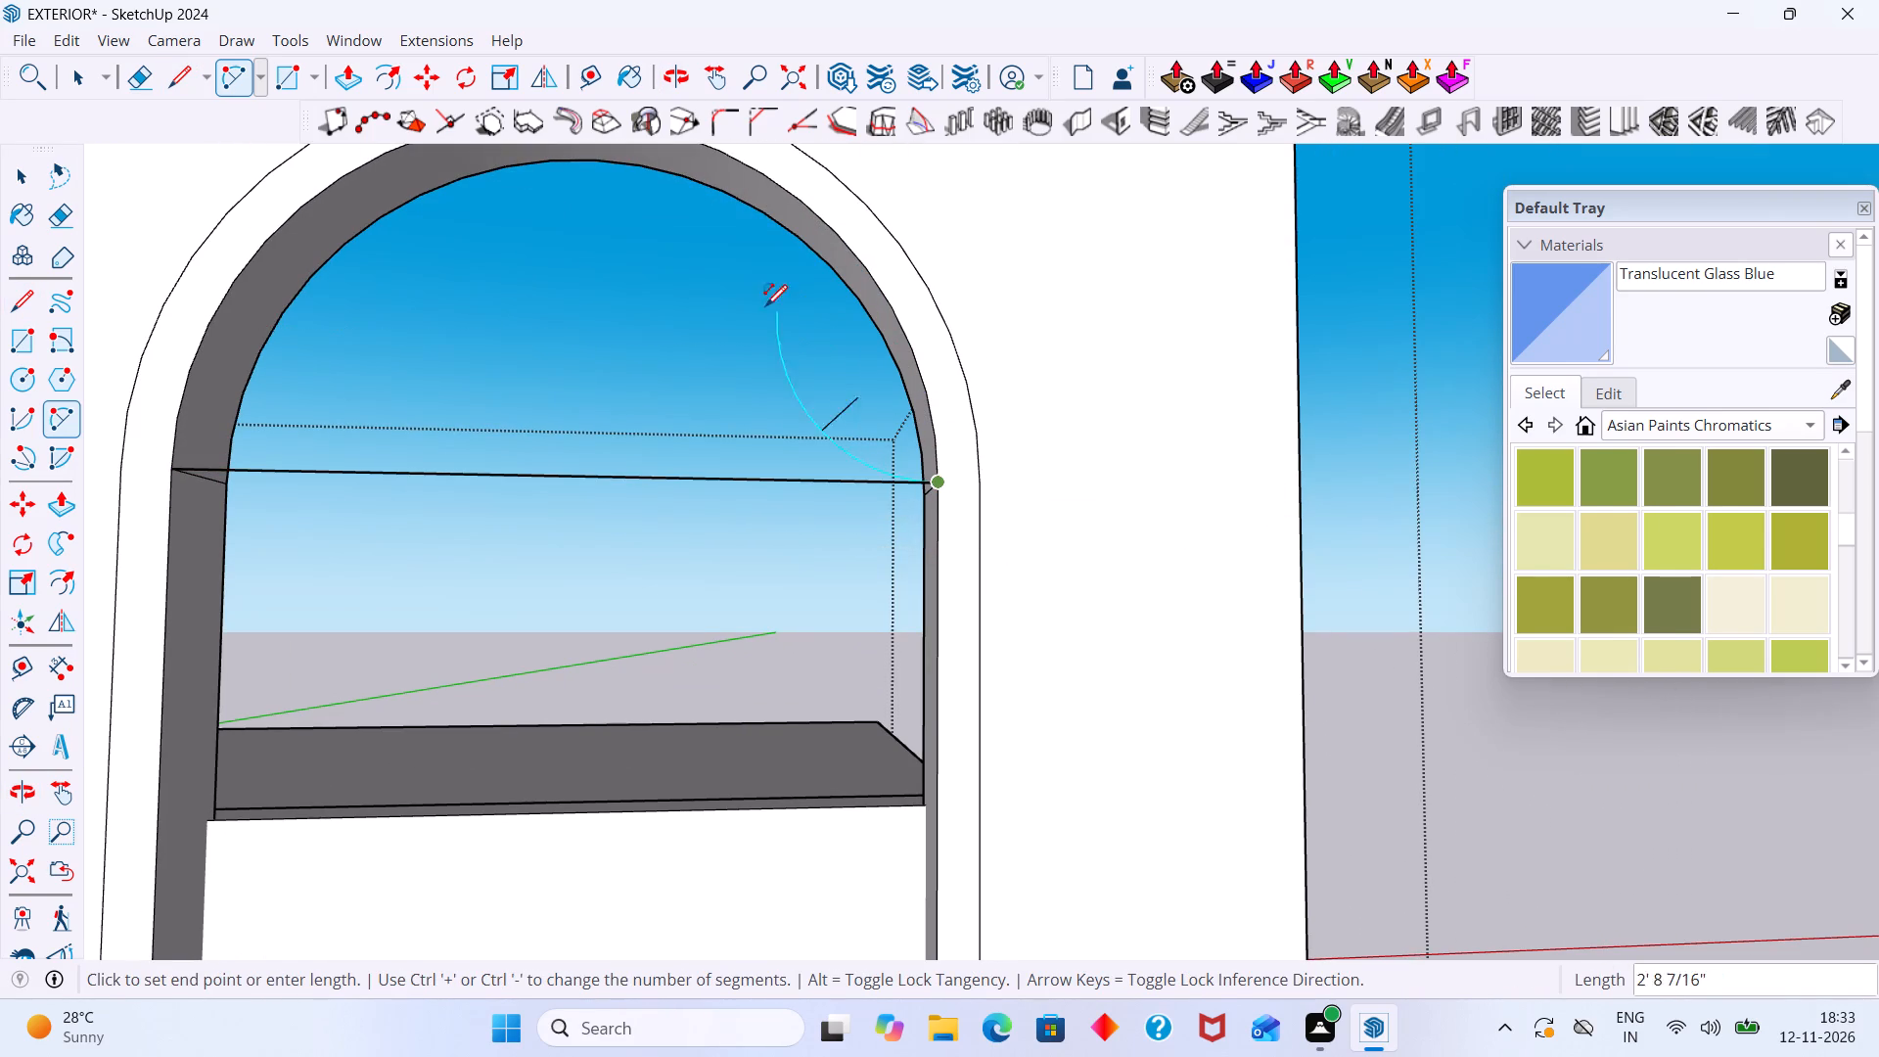
{"action": "left_click", "coordinate": [175, 472]}
{"action": "scroll", "coordinate": [552, 193], "scroll_direction": "down", "scroll_amount": 3}
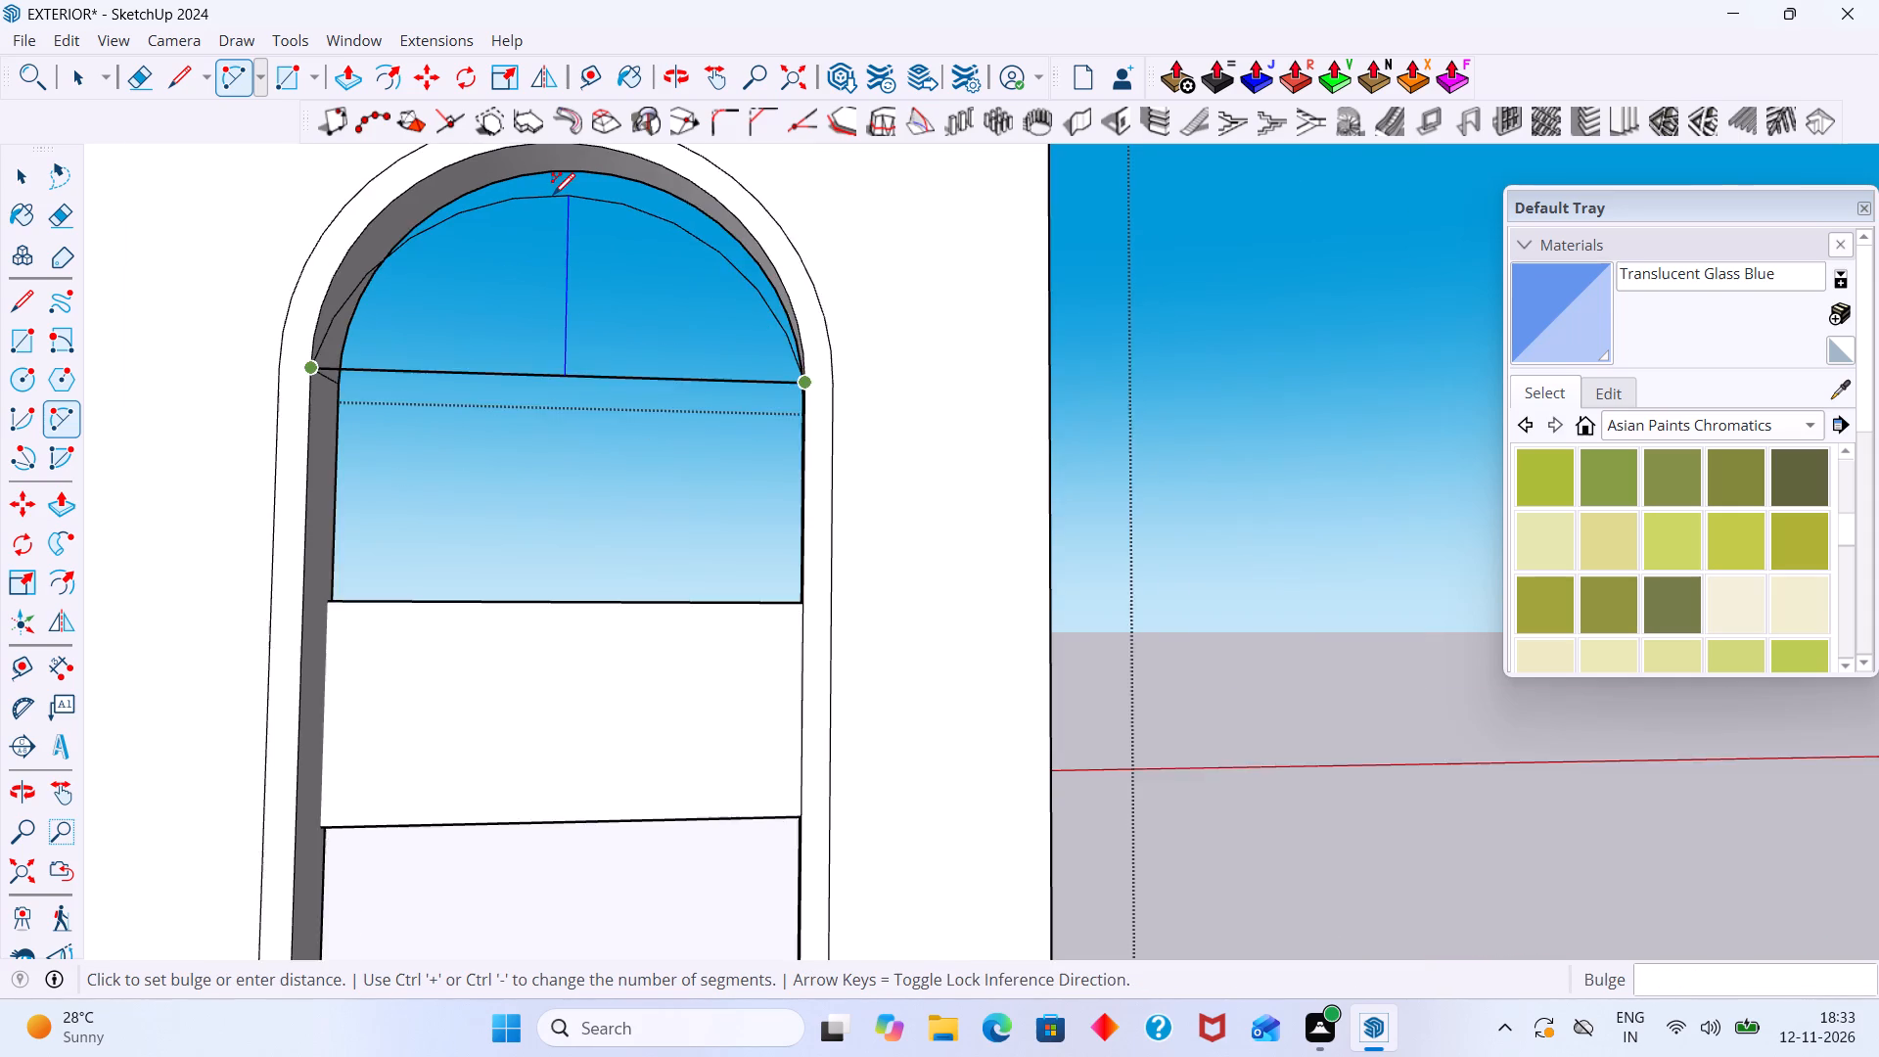
{"action": "middle_click_drag", "start_coordinate": [565, 187], "coordinate": [567, 261]}
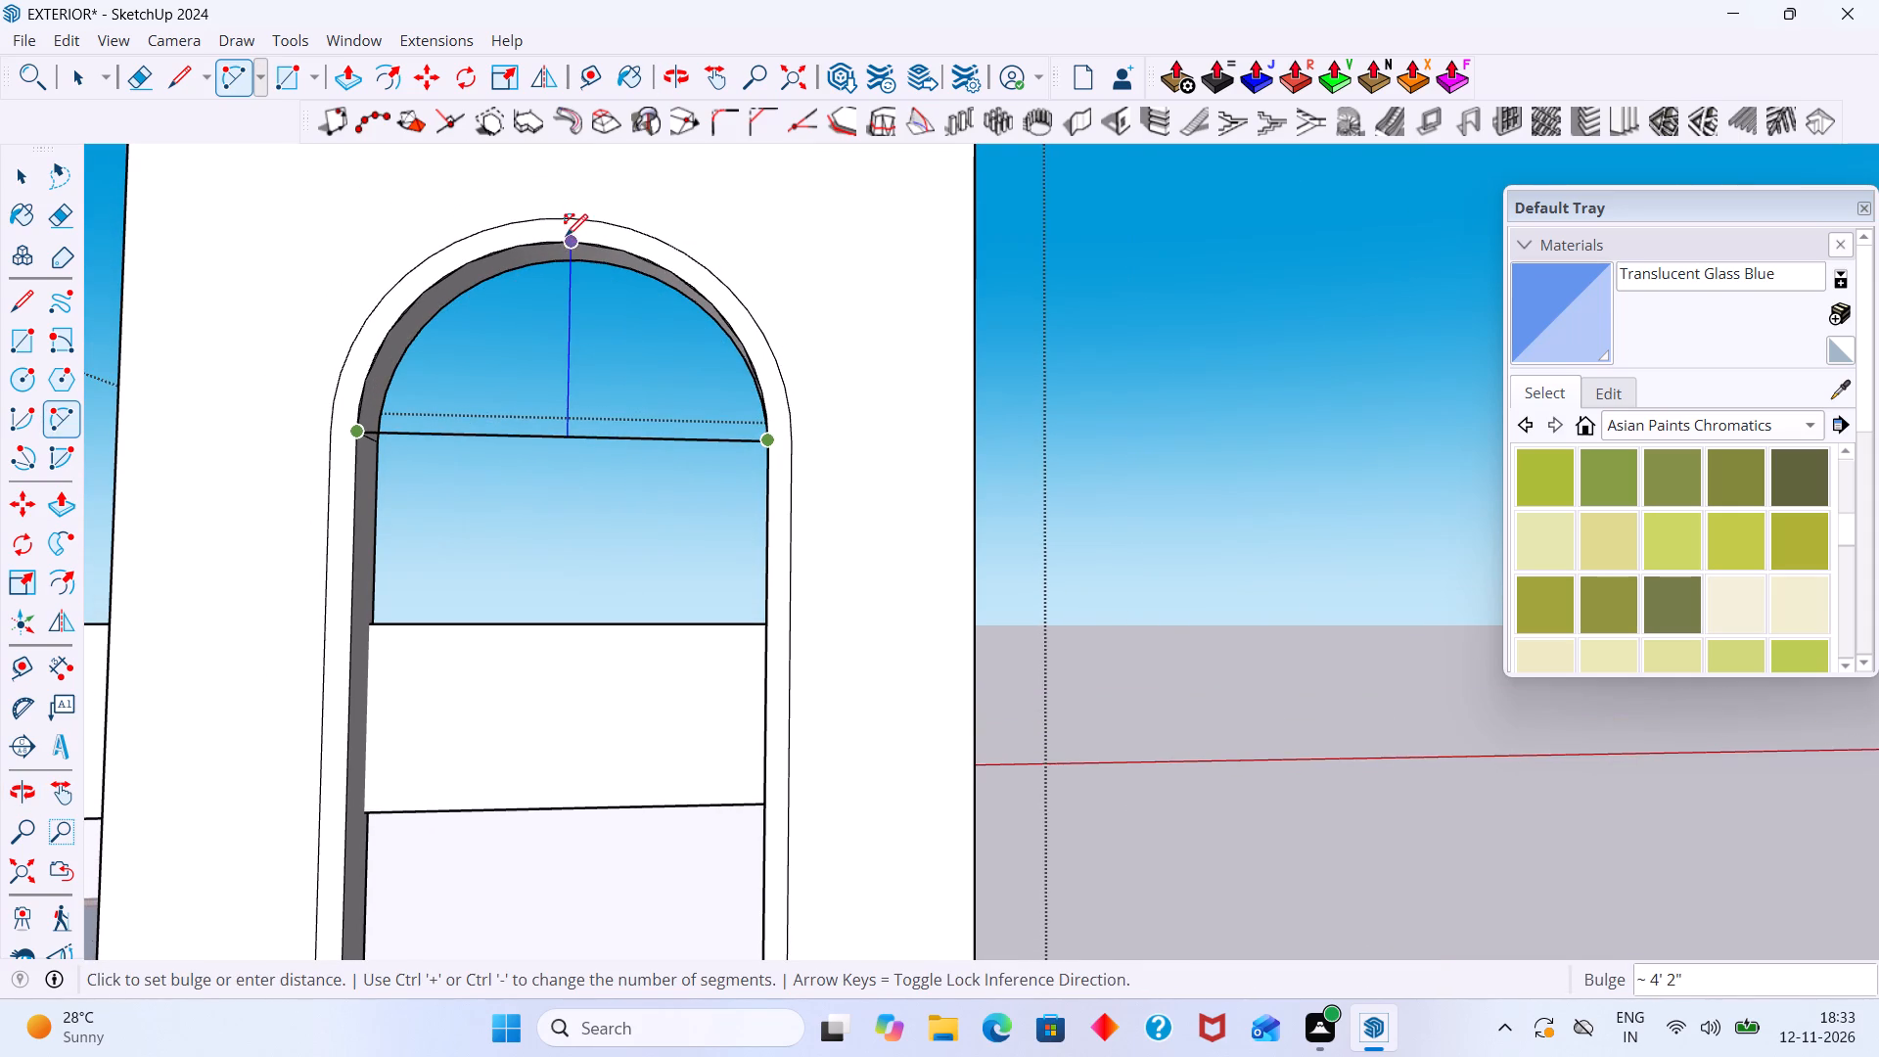
{"action": "left_click", "coordinate": [565, 245]}
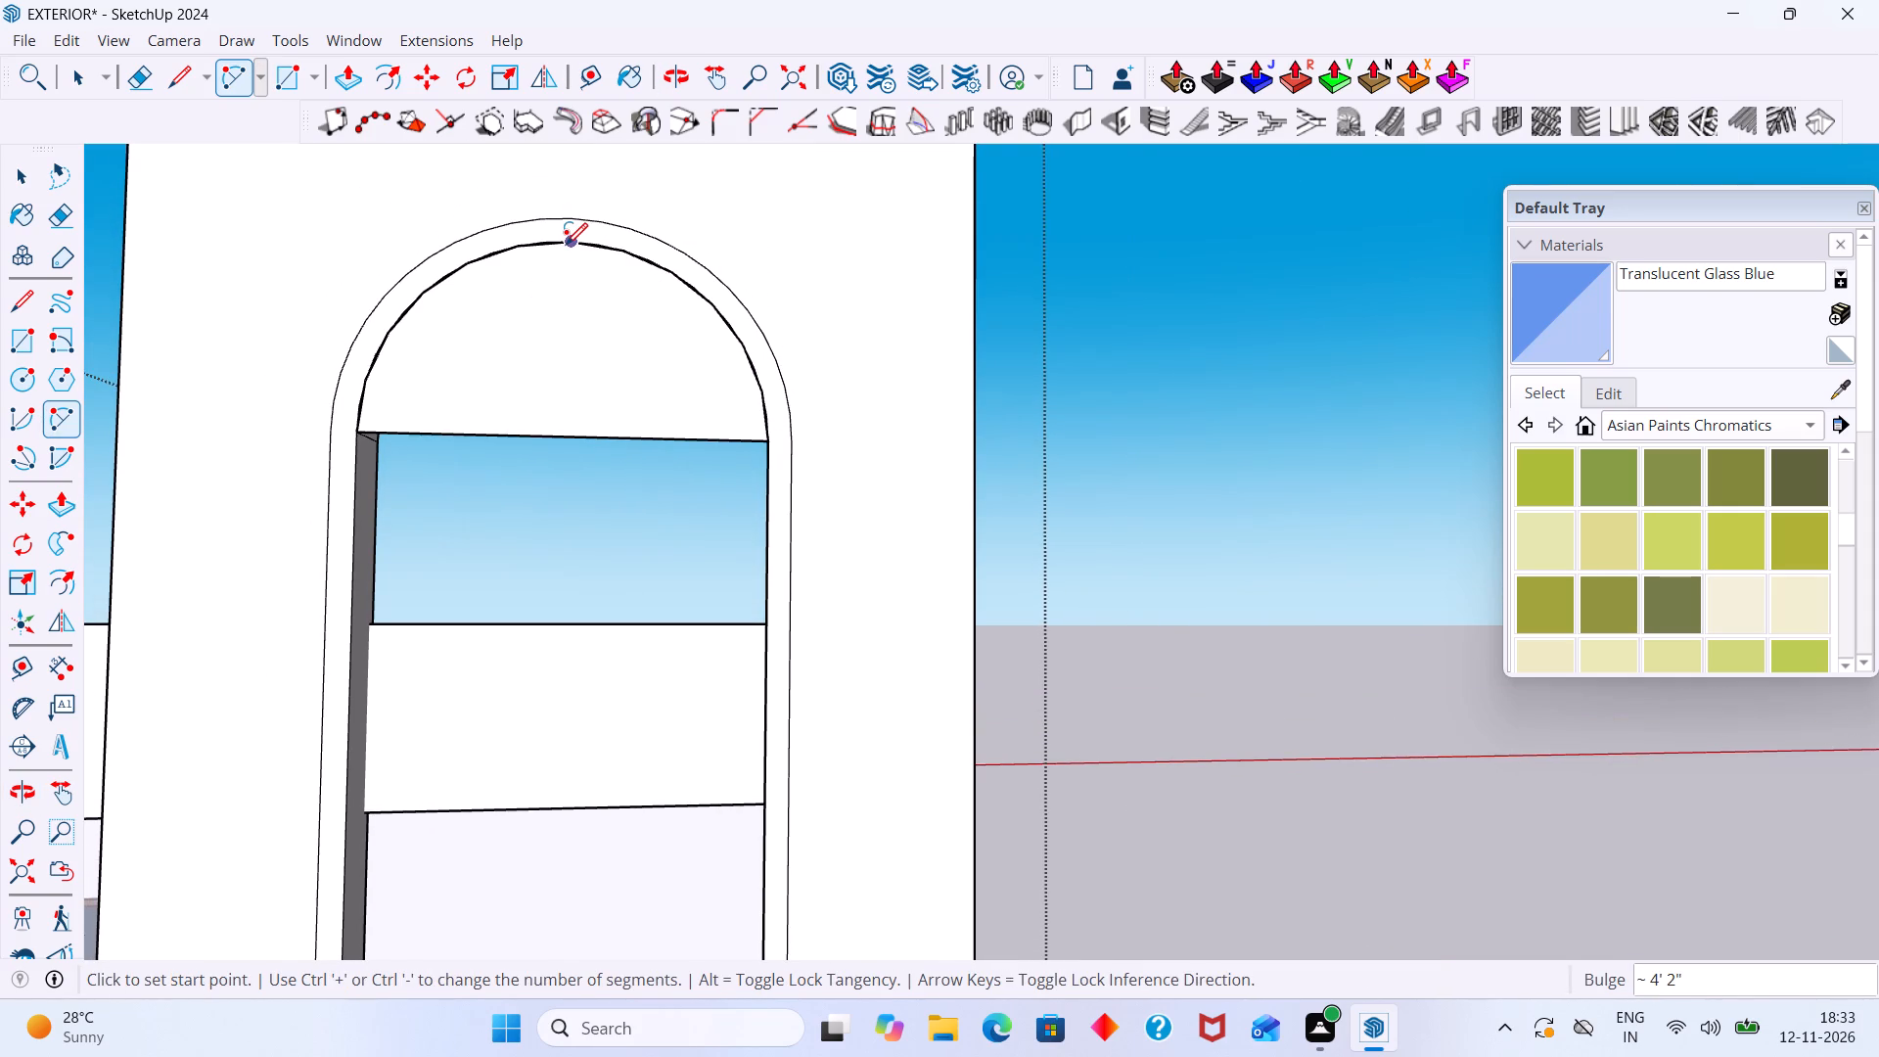
{"action": "key", "text": "space"}
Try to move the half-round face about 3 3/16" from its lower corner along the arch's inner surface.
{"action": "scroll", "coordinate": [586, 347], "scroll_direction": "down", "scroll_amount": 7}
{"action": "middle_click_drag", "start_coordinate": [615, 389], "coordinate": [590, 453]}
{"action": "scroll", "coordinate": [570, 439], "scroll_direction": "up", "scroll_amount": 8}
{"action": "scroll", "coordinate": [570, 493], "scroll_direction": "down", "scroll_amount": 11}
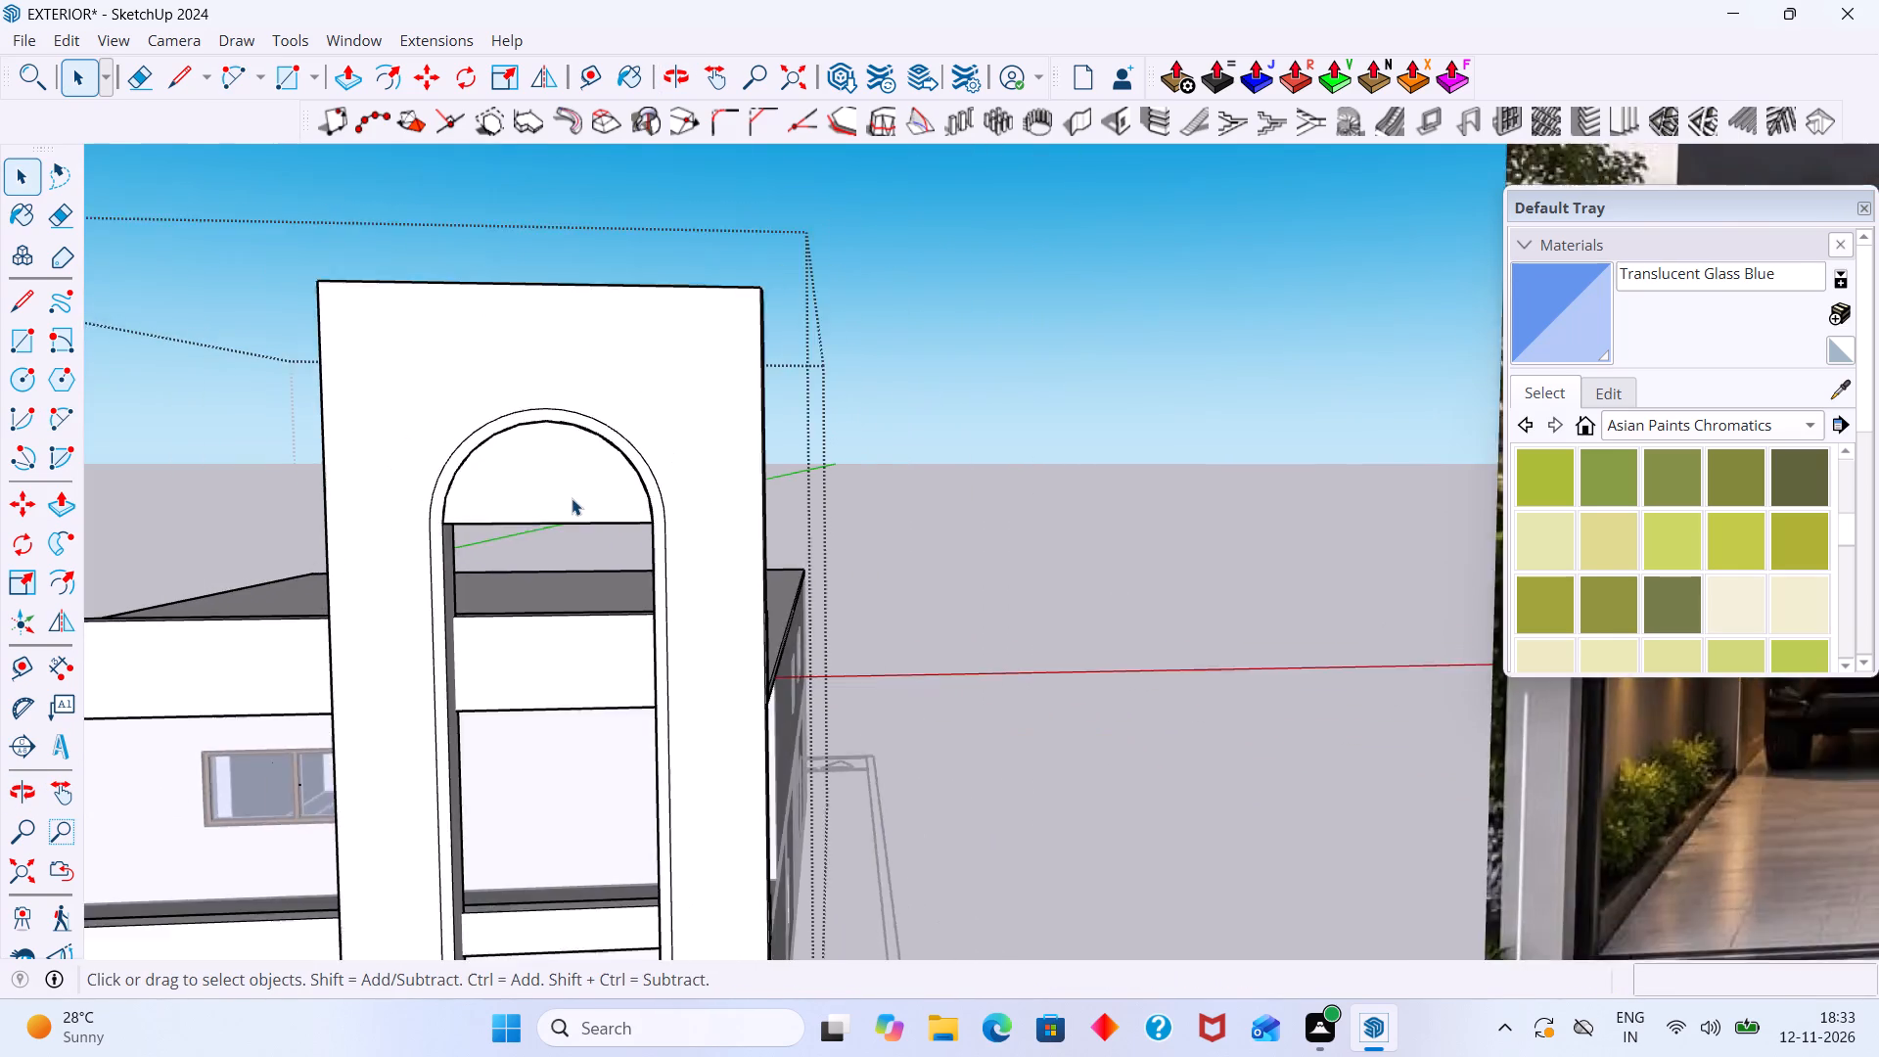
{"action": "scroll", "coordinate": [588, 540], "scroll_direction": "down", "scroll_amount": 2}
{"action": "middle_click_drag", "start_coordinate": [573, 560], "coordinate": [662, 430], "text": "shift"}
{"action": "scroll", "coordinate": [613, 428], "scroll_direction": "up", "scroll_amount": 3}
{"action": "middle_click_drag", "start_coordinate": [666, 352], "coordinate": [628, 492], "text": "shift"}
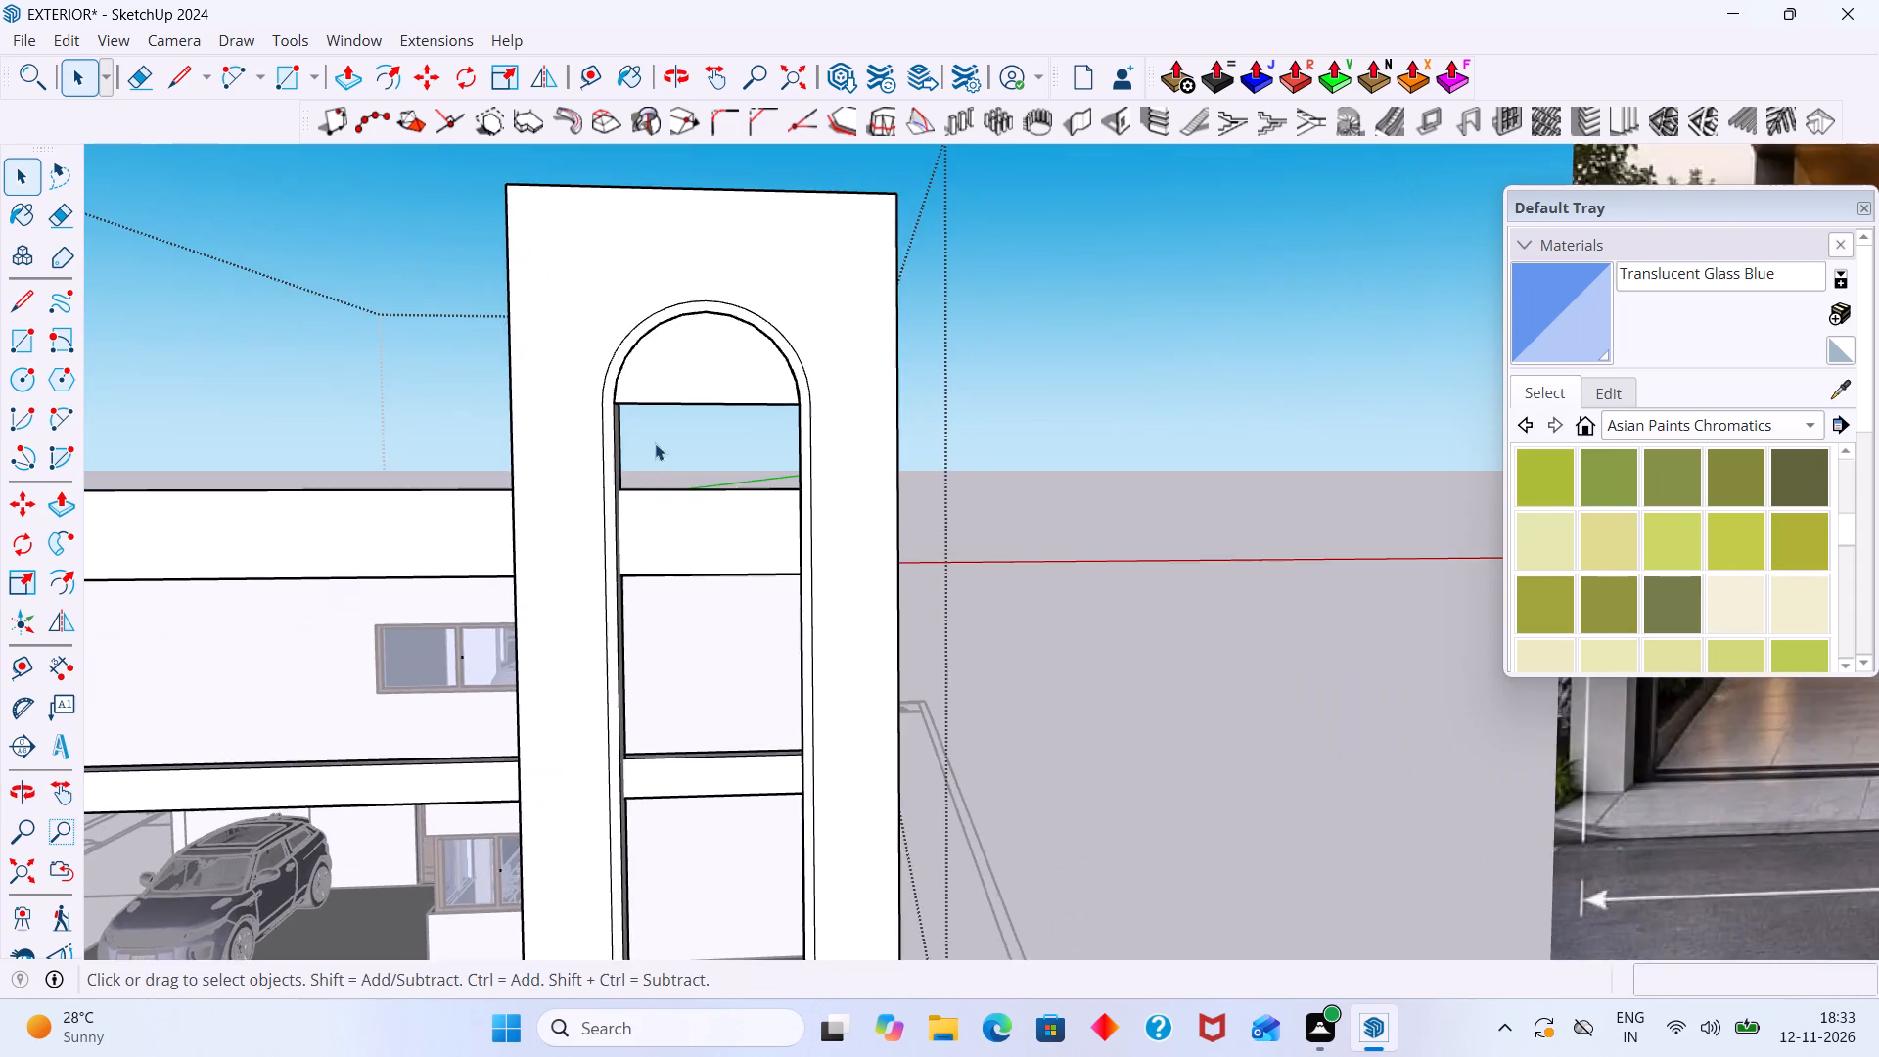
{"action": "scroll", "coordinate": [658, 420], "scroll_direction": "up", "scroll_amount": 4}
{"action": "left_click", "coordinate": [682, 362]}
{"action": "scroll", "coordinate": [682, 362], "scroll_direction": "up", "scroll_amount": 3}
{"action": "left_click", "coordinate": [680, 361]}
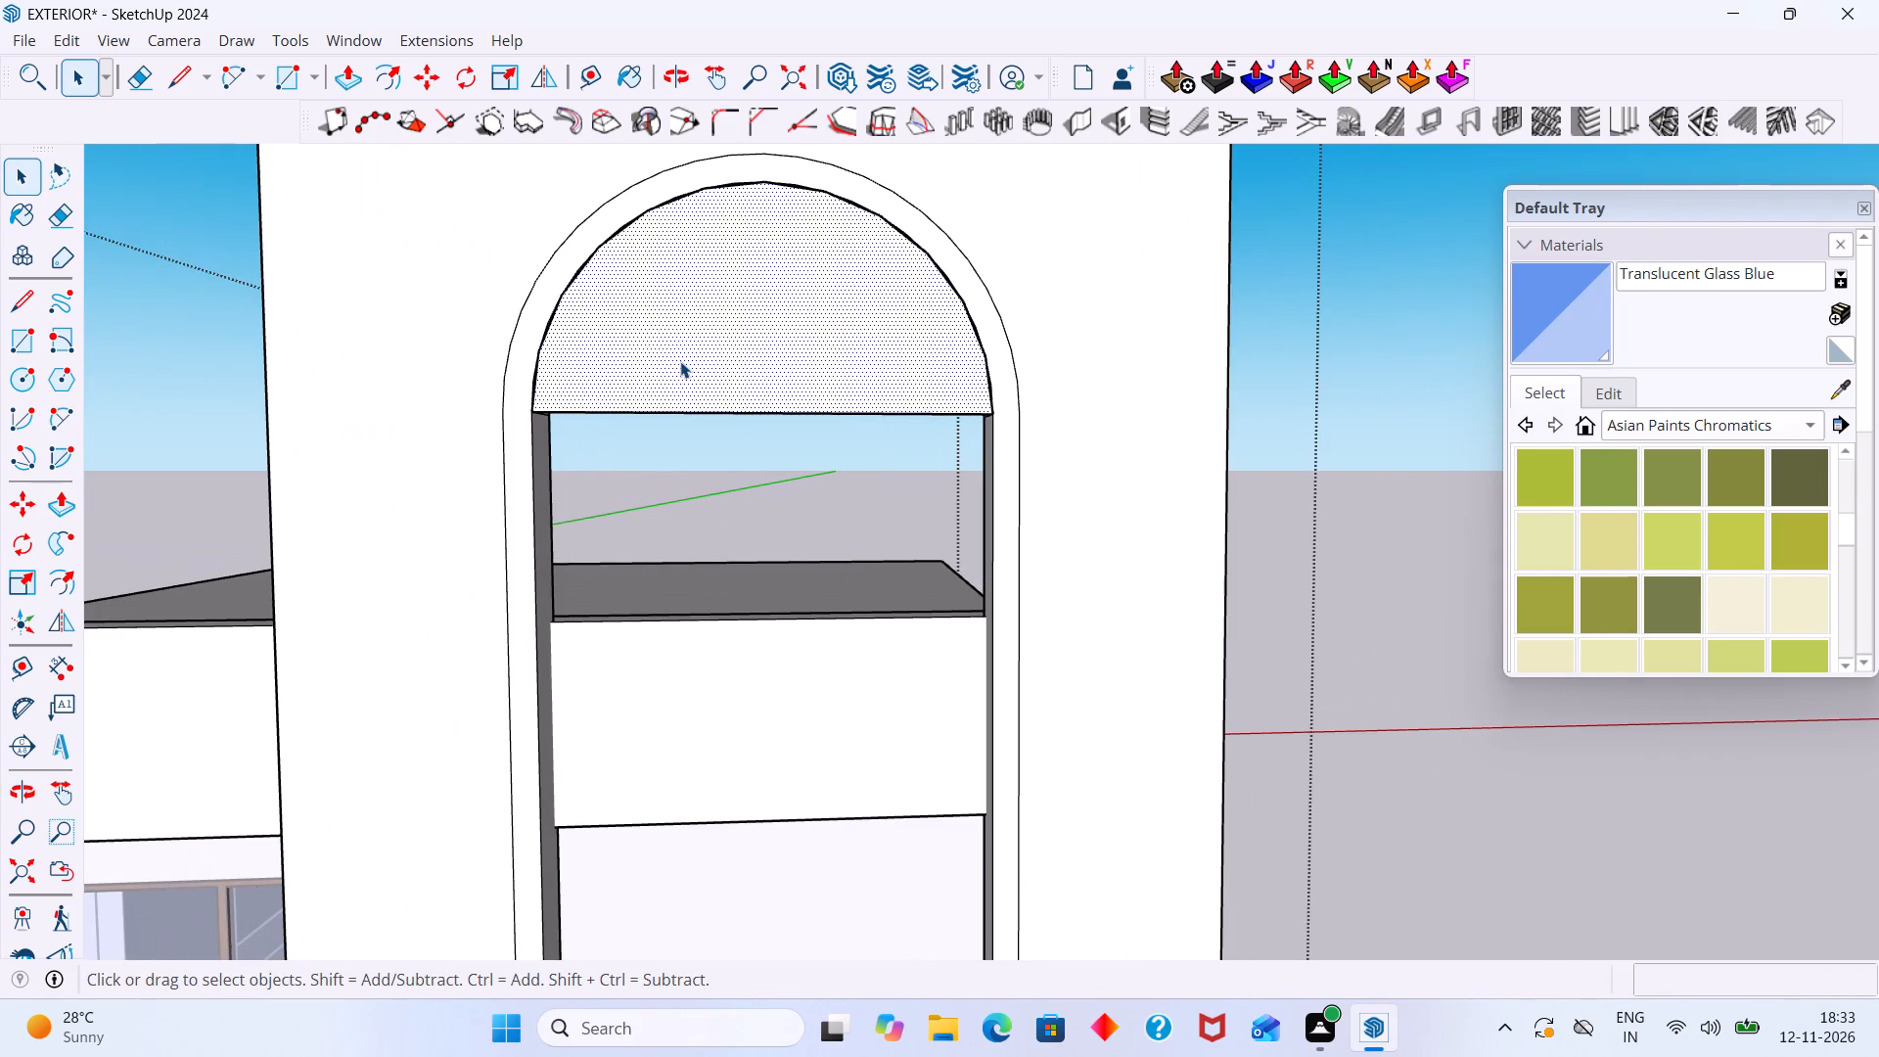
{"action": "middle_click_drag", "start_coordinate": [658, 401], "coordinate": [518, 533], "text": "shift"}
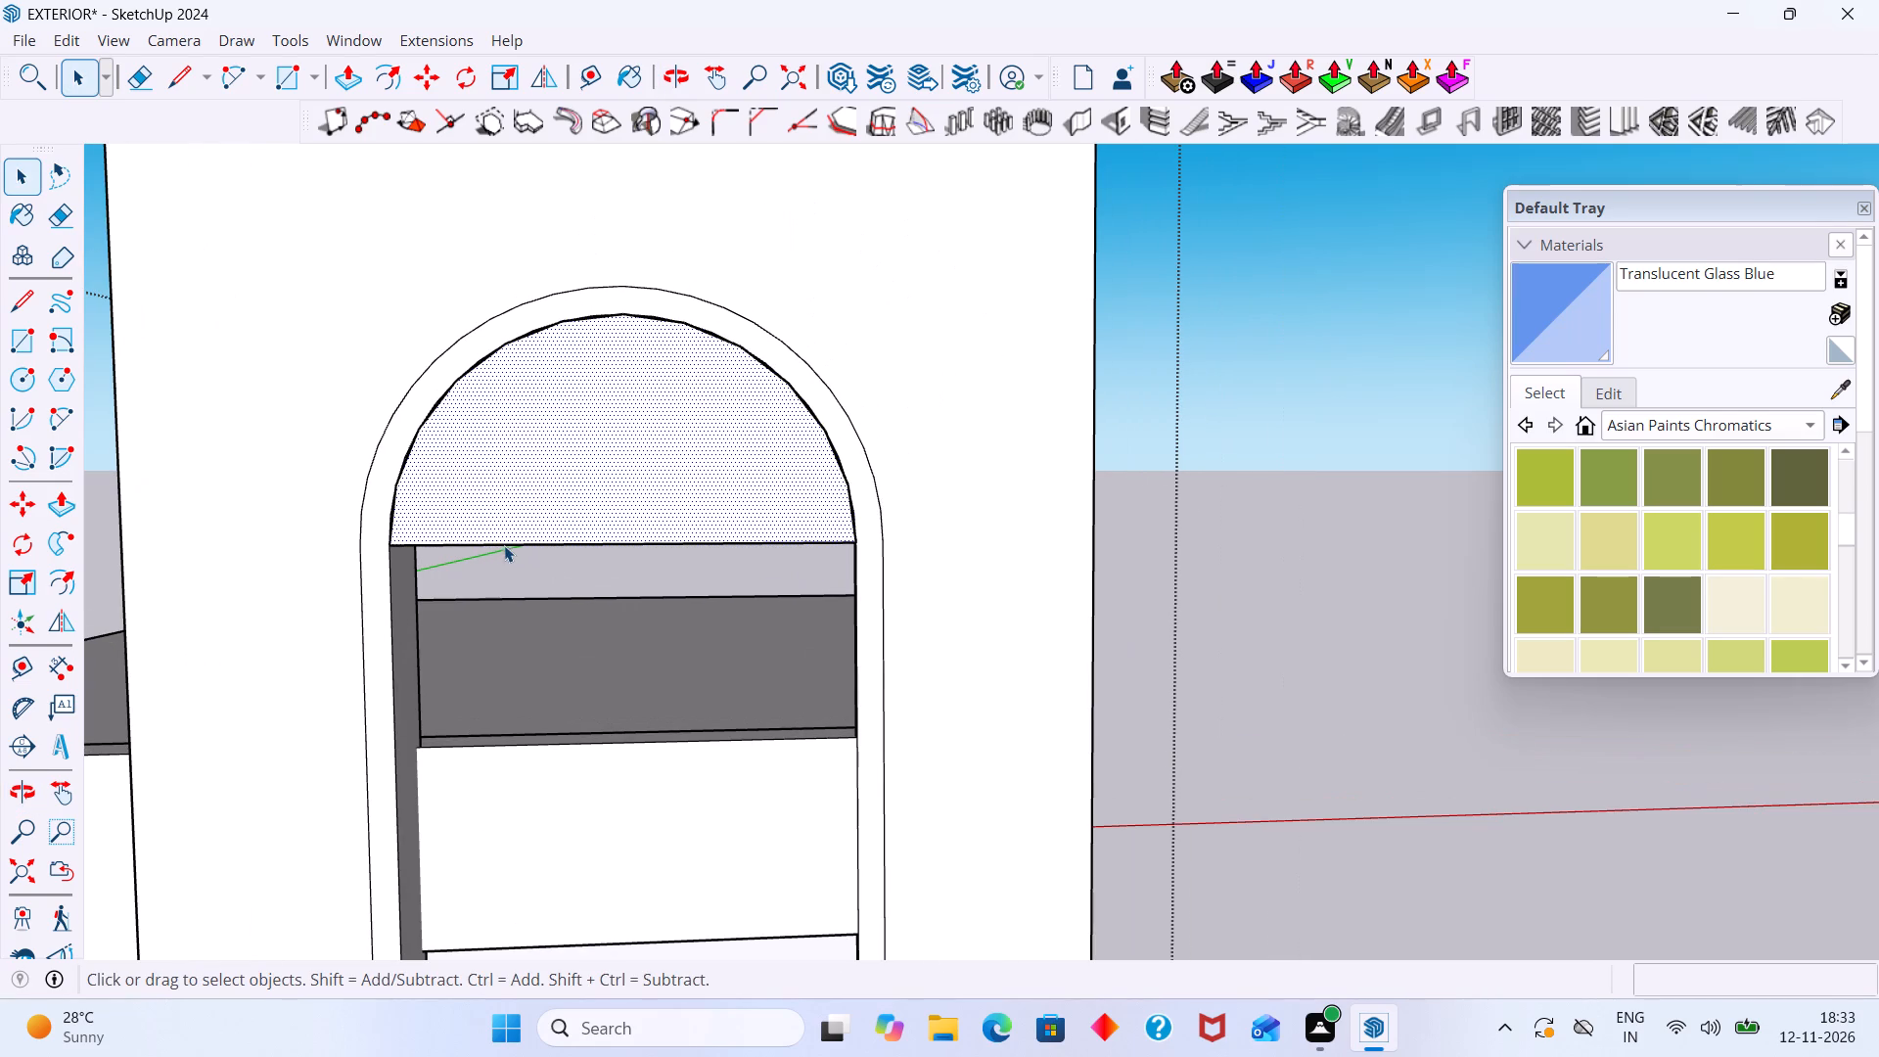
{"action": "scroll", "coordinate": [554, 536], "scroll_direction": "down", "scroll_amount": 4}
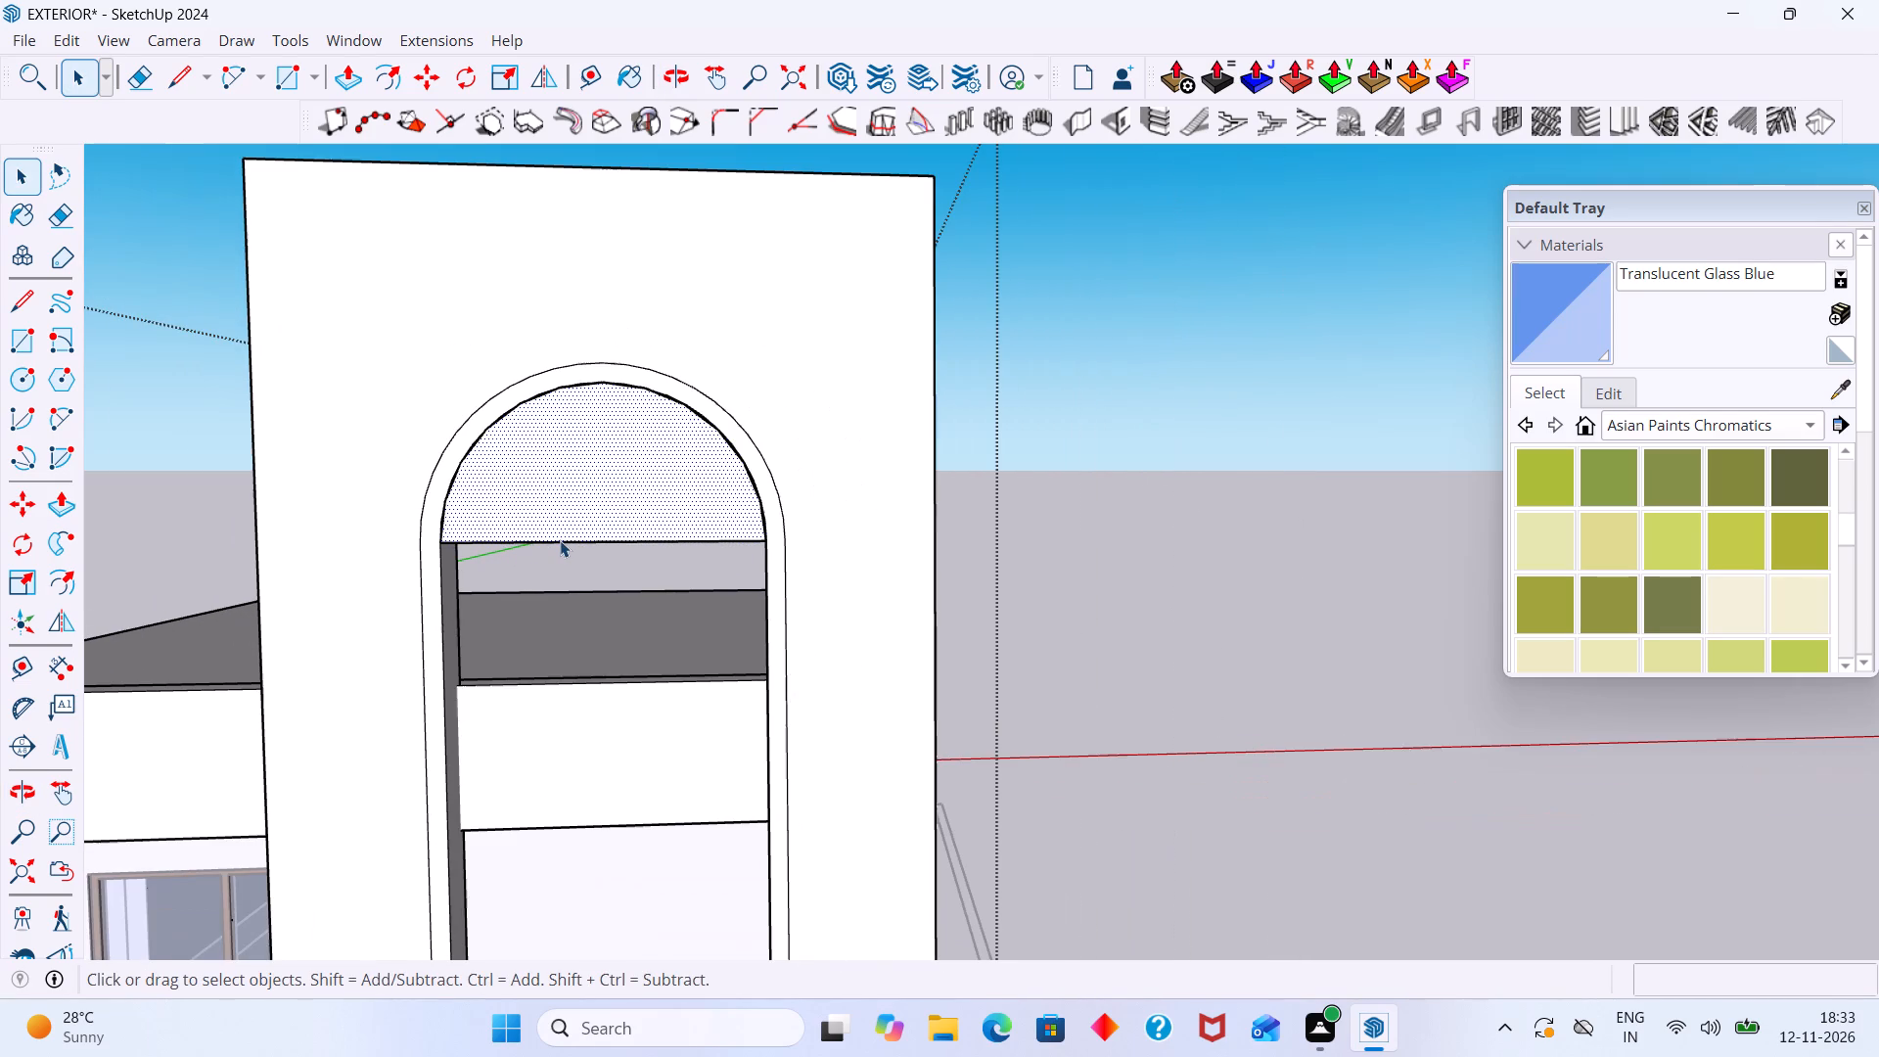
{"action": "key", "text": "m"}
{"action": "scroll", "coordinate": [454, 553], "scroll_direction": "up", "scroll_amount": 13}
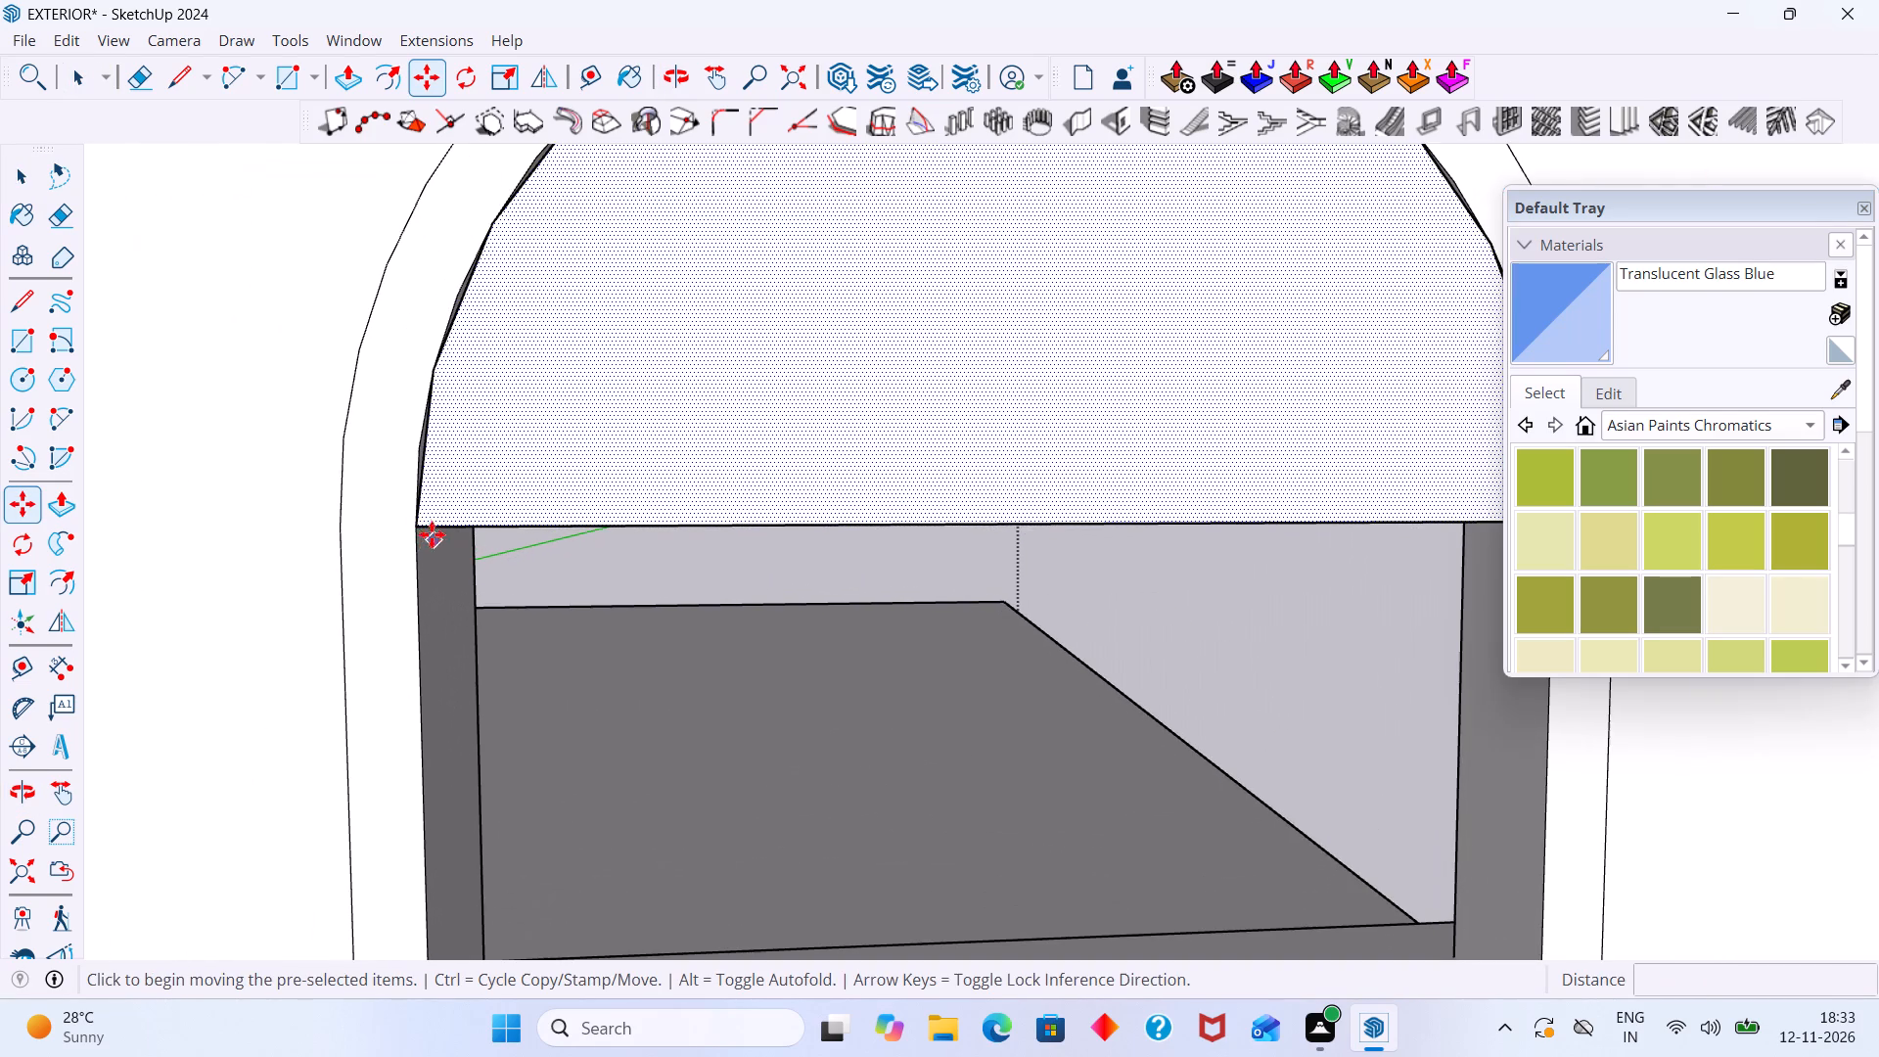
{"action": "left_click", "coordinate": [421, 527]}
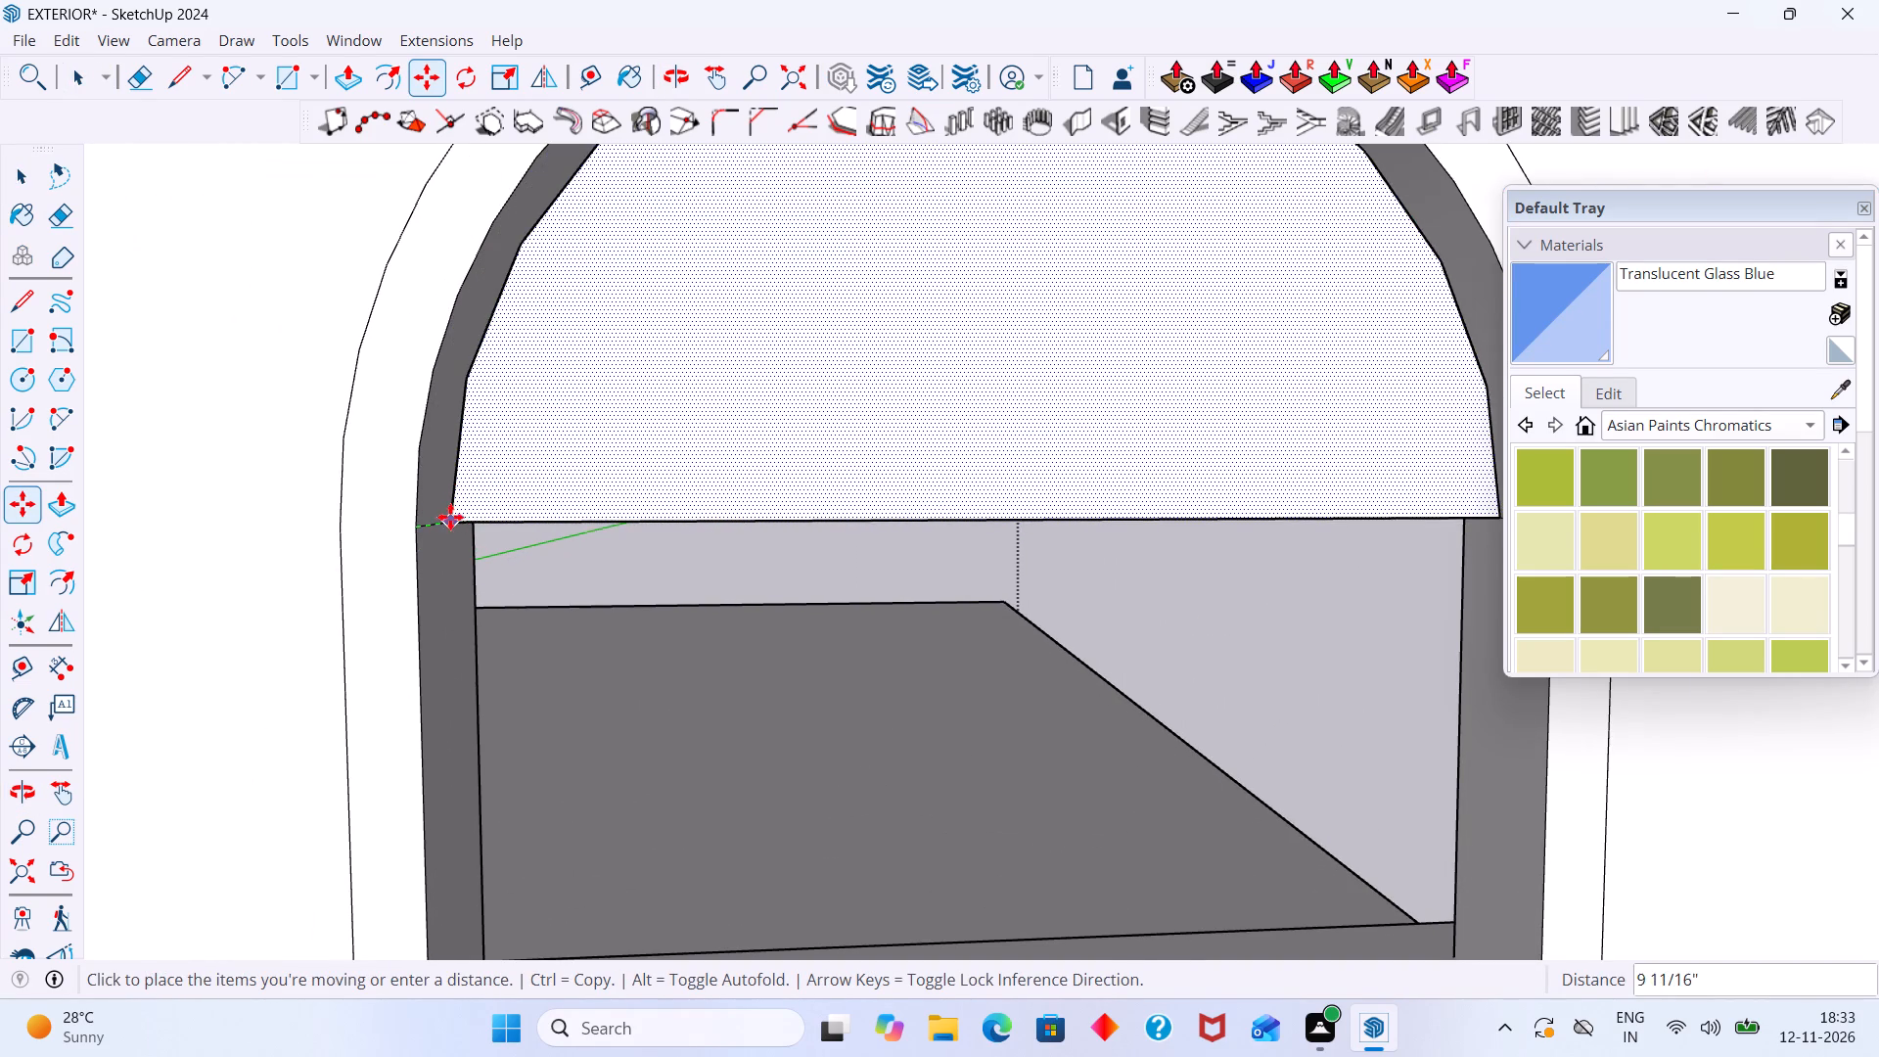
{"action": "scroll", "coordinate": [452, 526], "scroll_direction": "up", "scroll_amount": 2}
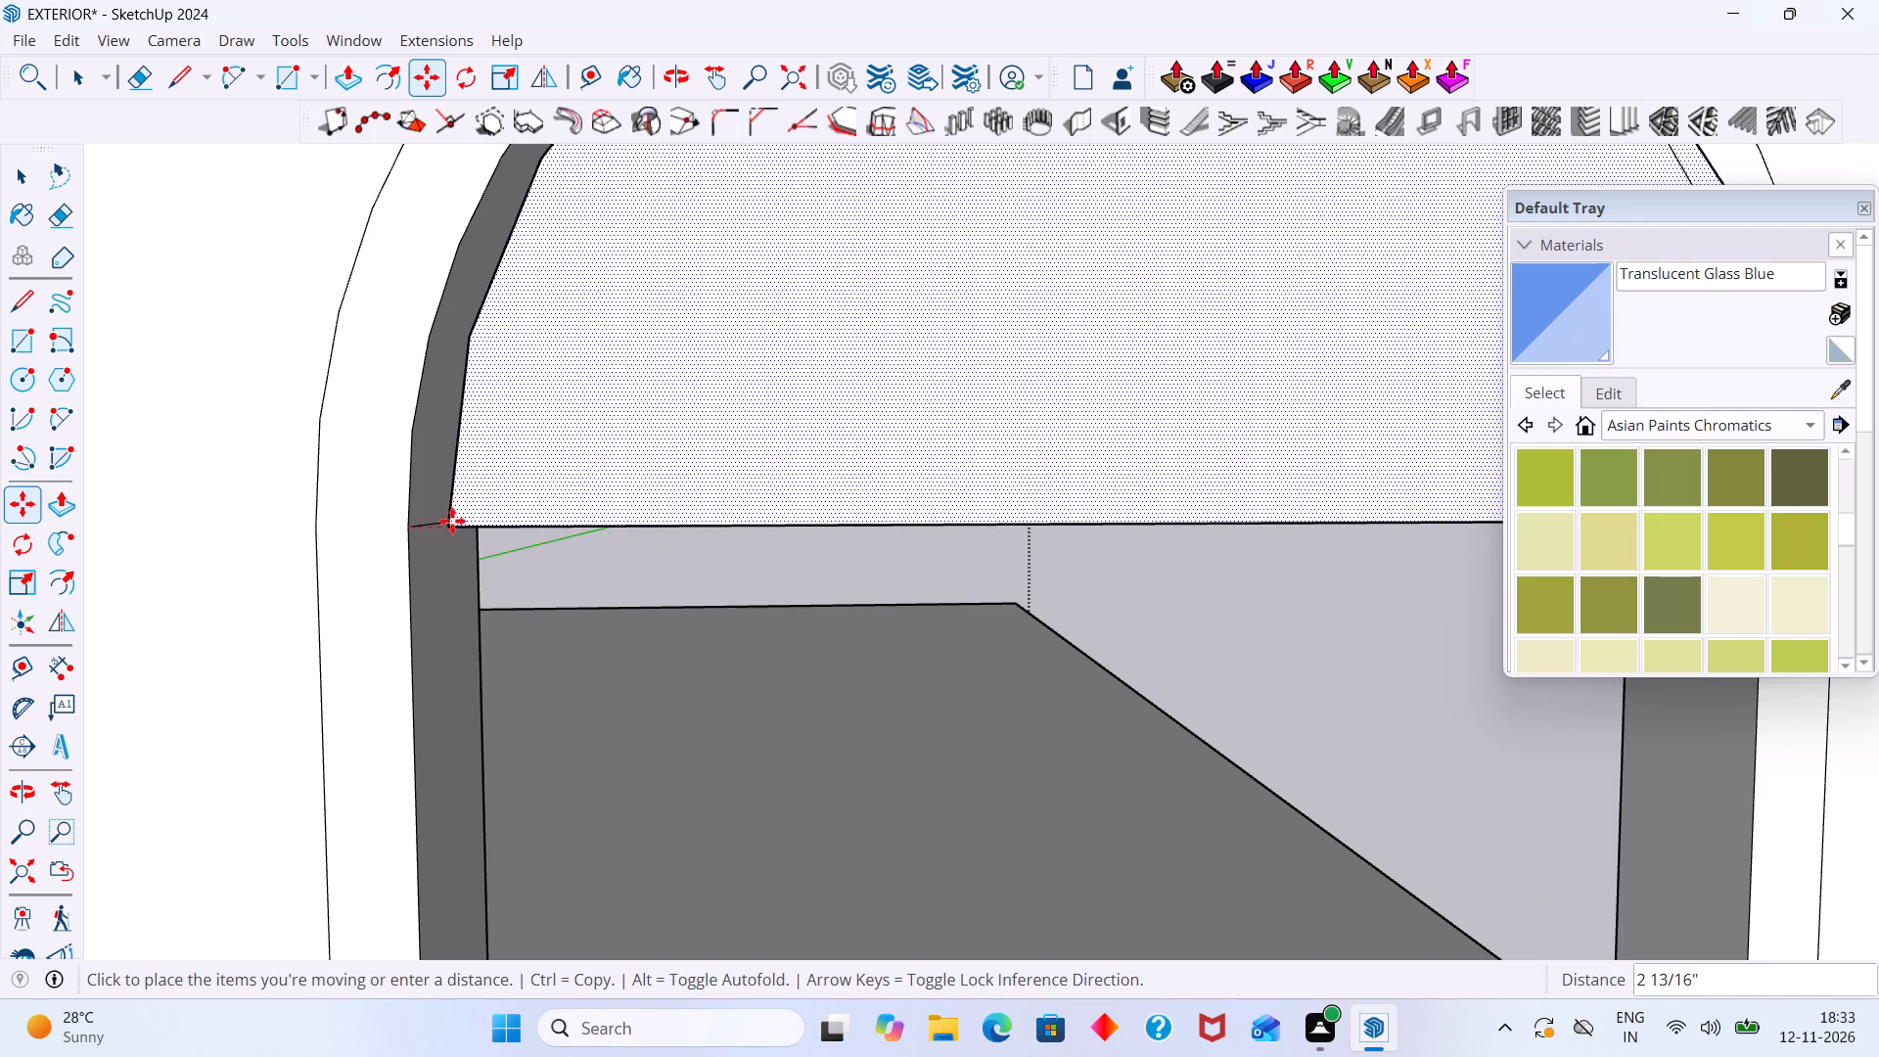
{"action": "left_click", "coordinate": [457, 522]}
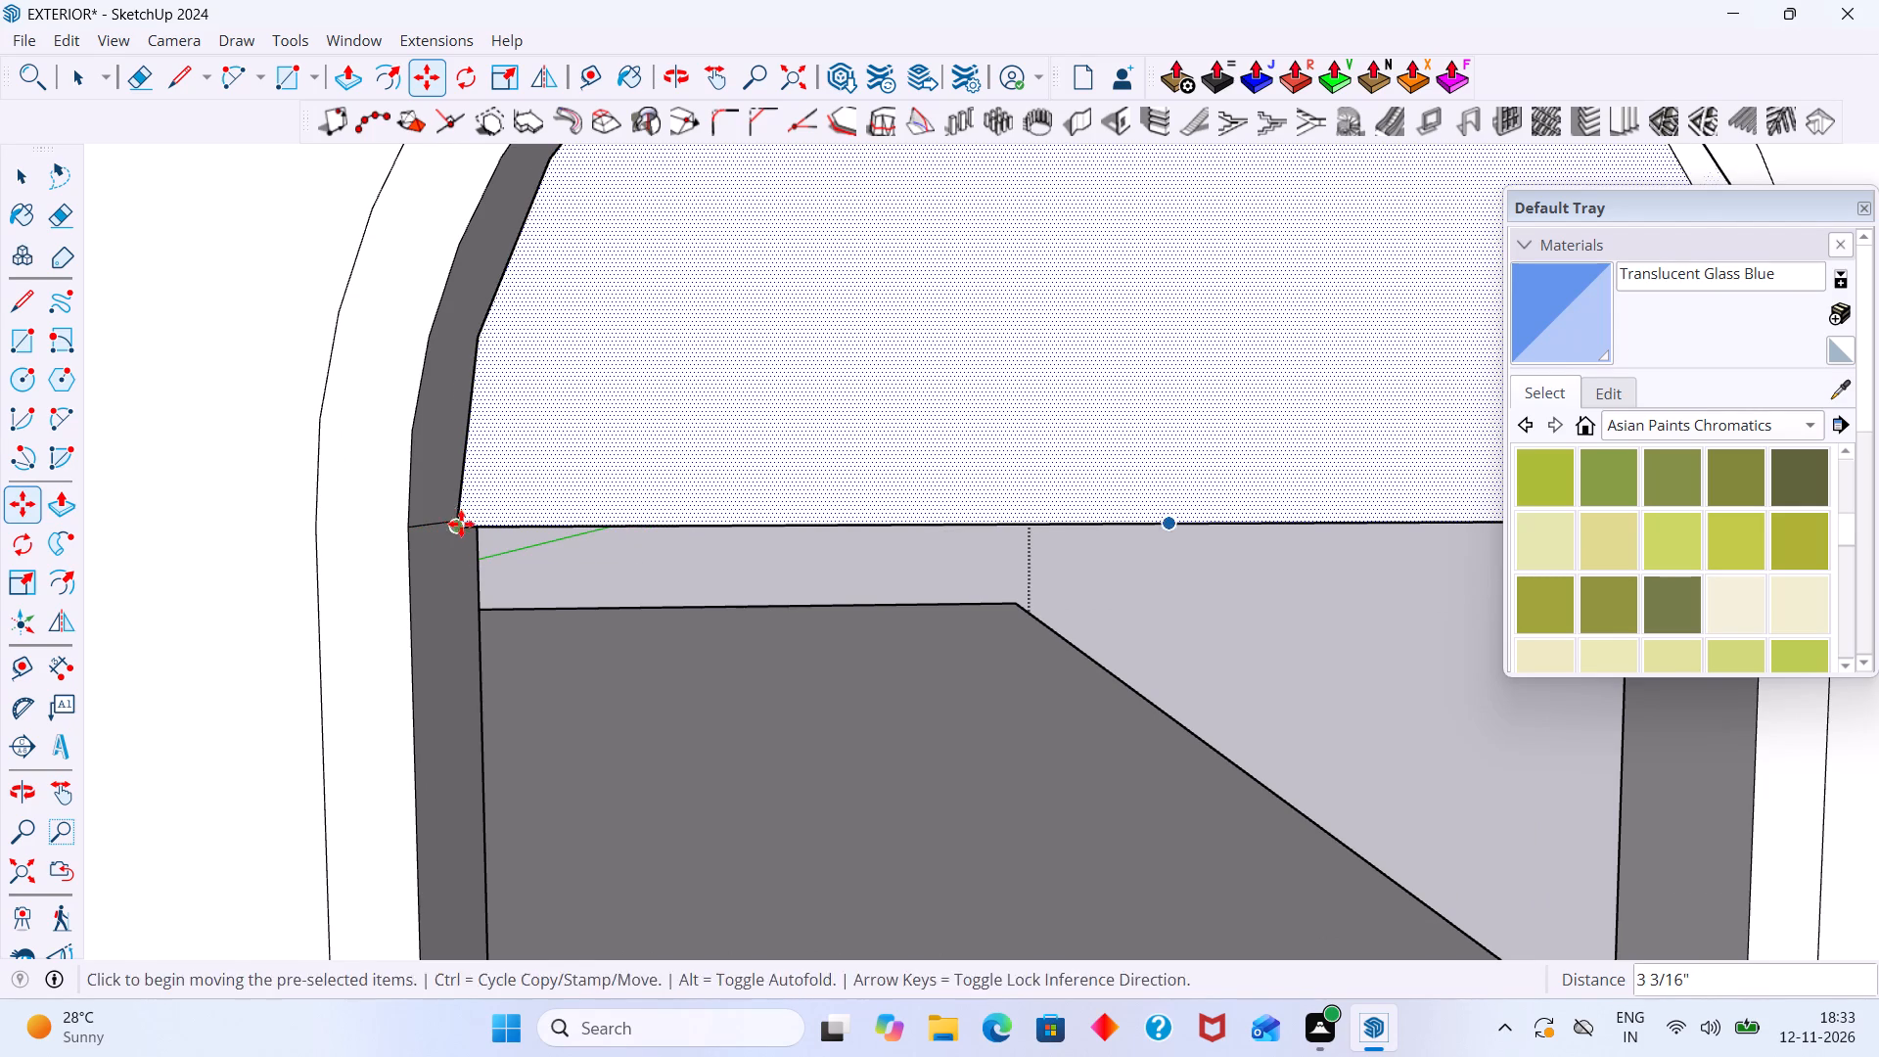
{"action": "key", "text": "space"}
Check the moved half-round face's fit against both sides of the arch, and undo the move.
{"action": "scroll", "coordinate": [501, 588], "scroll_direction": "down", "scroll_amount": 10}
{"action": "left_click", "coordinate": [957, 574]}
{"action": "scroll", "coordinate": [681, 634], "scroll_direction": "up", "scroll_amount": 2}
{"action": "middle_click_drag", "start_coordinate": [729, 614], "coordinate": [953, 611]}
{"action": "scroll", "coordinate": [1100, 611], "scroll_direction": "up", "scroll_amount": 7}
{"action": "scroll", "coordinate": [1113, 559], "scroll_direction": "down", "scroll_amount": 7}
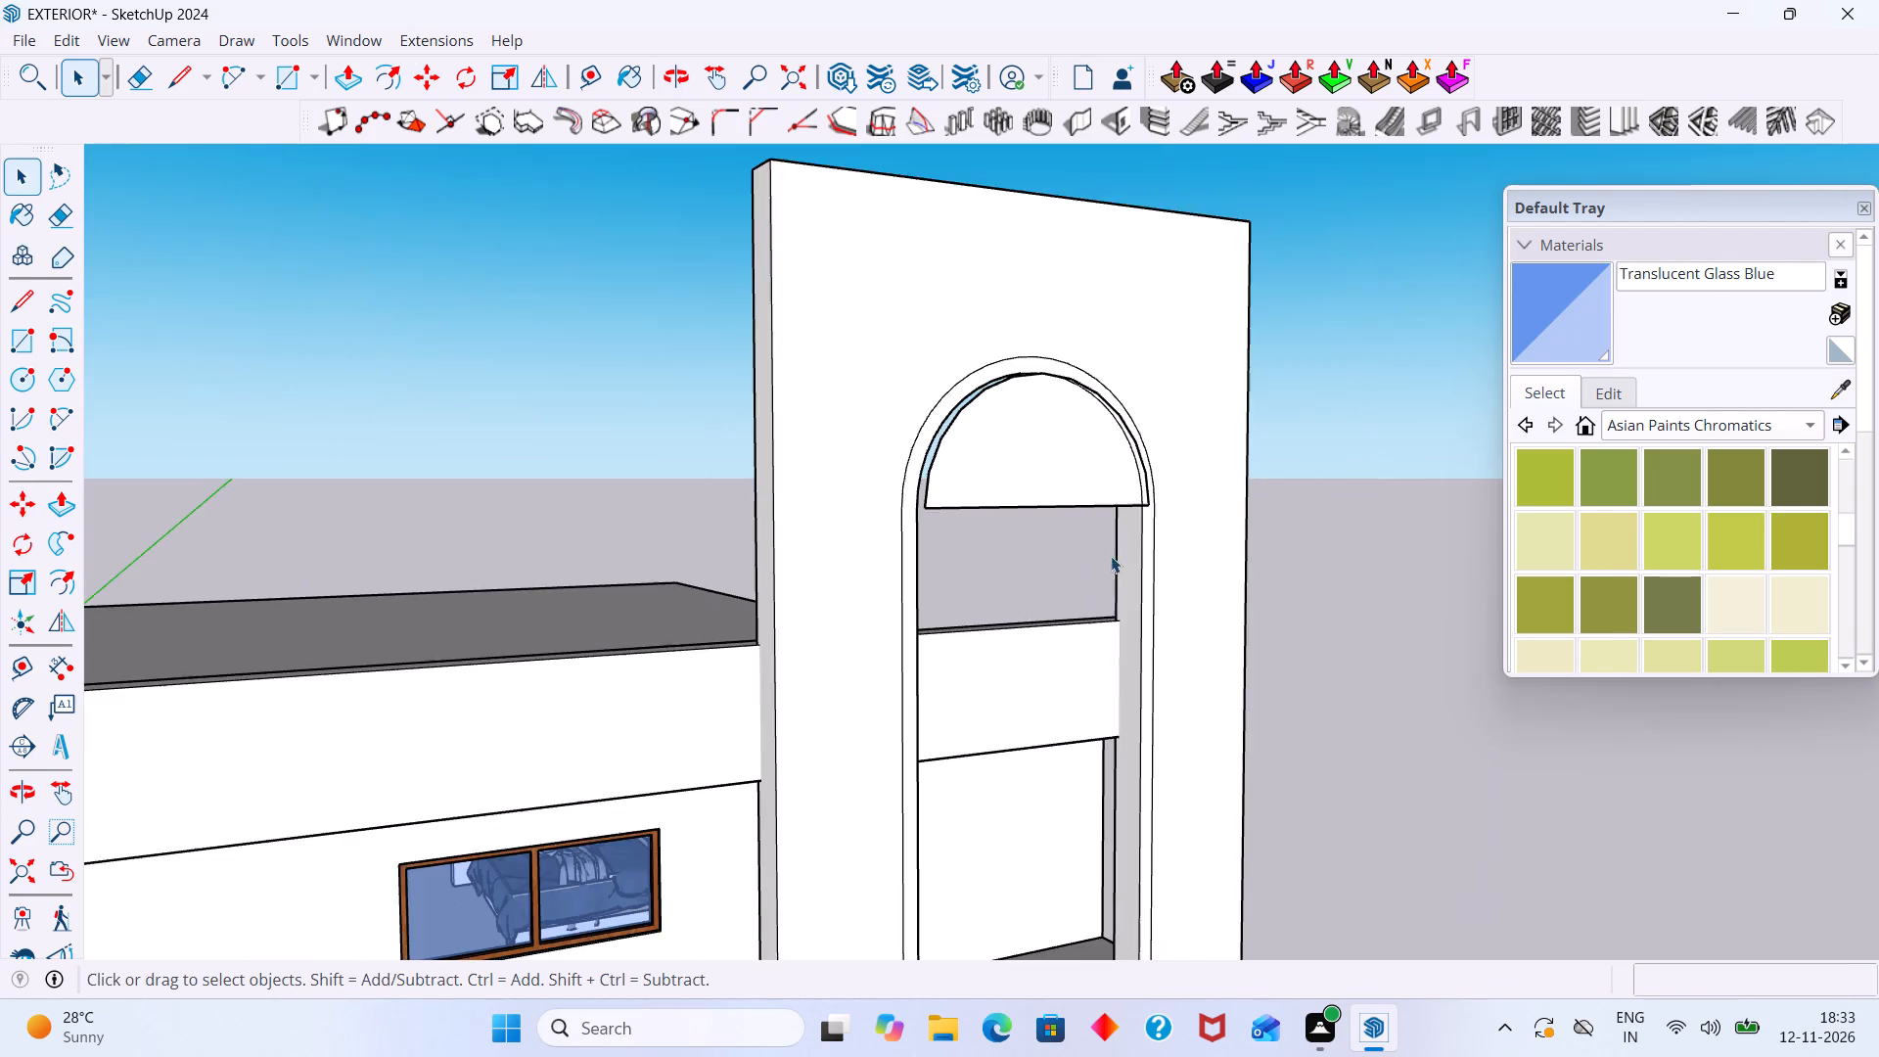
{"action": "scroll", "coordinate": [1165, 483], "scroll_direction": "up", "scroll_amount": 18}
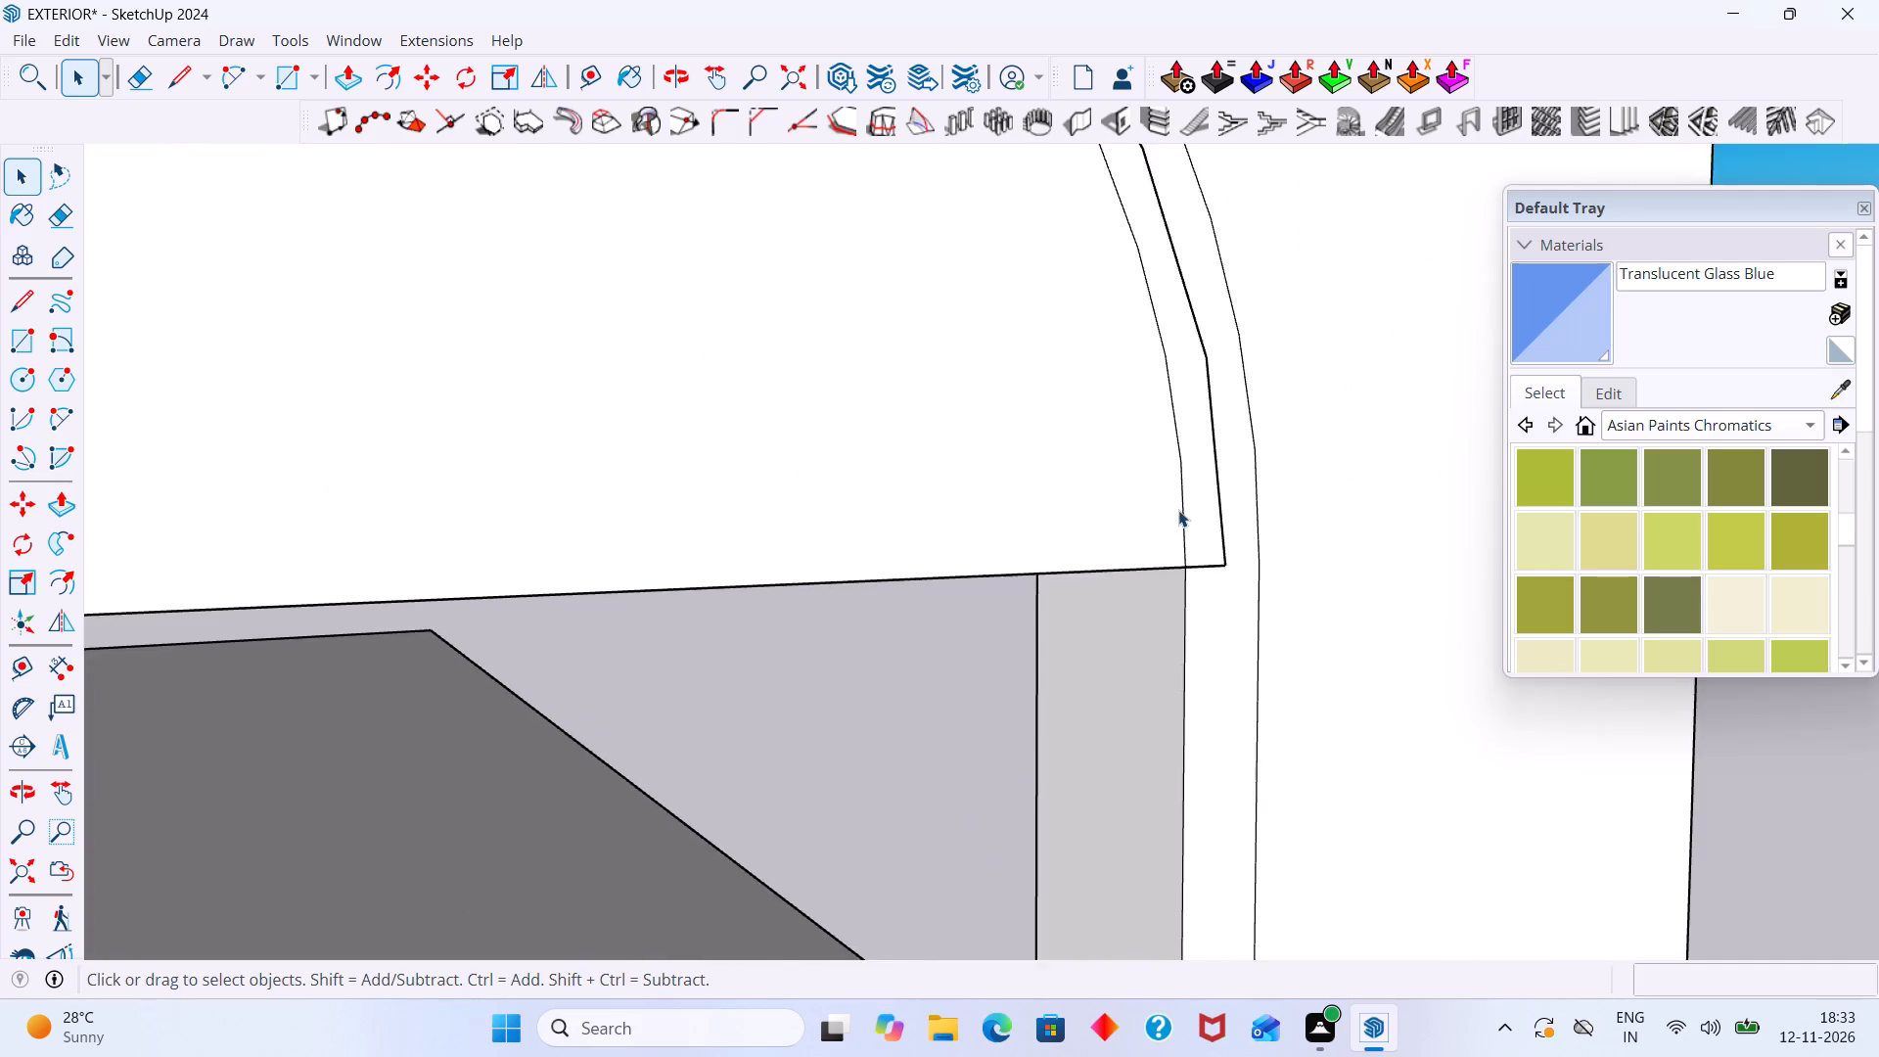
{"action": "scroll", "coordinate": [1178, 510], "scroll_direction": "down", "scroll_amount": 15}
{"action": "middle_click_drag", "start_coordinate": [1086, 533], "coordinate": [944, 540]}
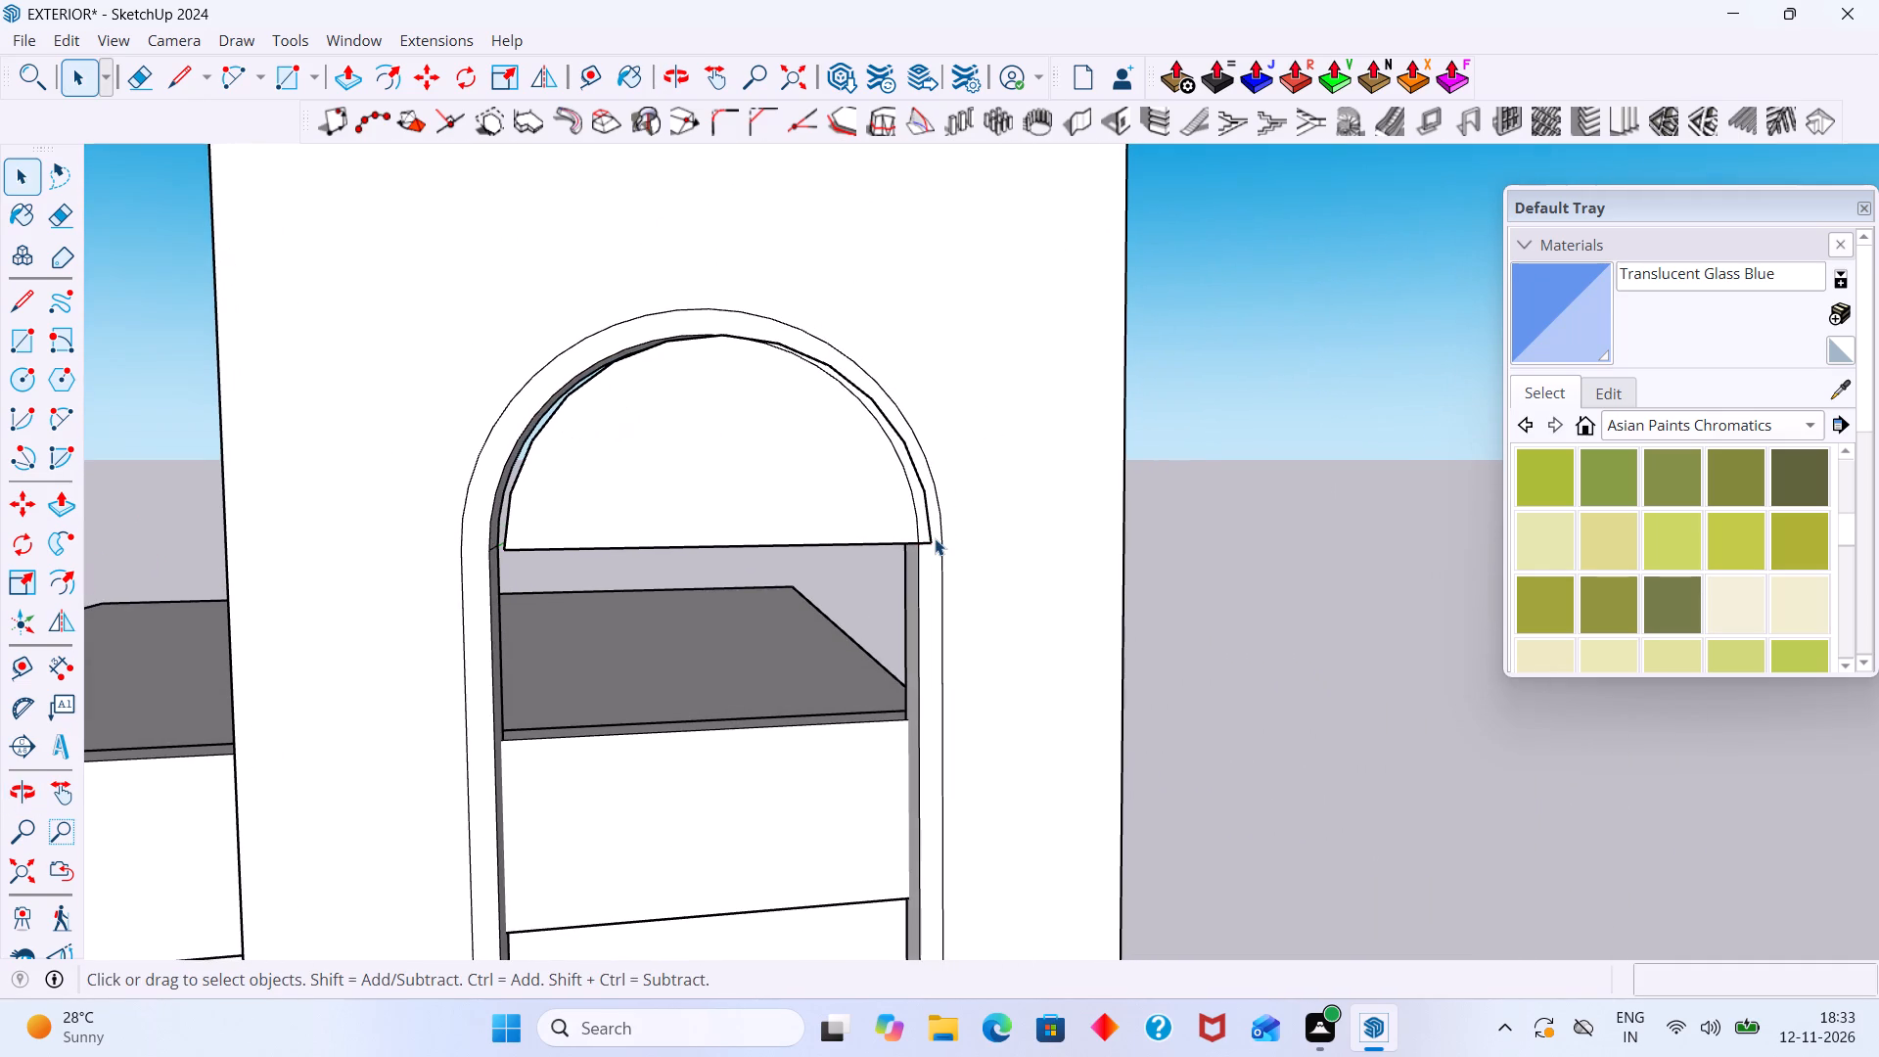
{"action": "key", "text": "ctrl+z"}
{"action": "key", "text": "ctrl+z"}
Draw a rectangle about 8' 4" by 28' 5 1/8" from the arch's spring point down to the opening's opposite base corner.
{"action": "scroll", "coordinate": [738, 548], "scroll_direction": "down", "scroll_amount": 2}
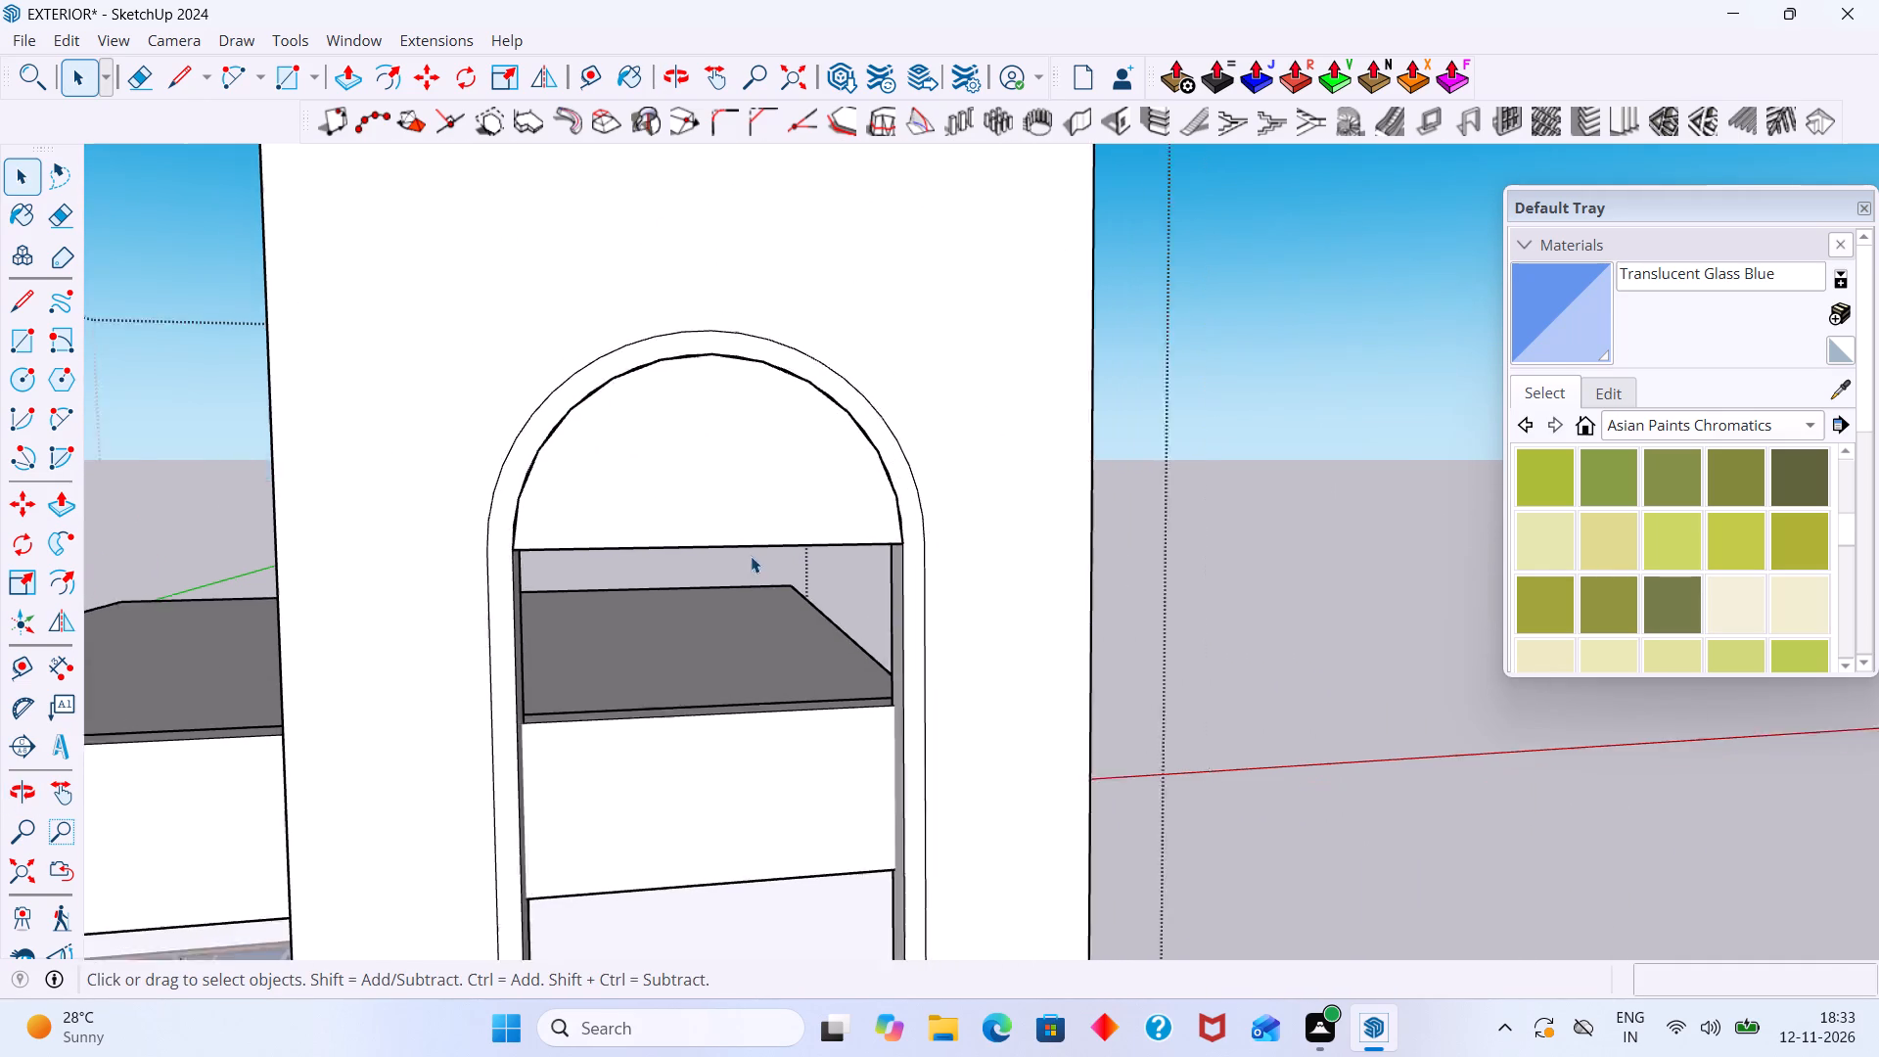
{"action": "scroll", "coordinate": [751, 556], "scroll_direction": "down", "scroll_amount": 5}
{"action": "middle_click_drag", "start_coordinate": [702, 587], "coordinate": [665, 419]}
{"action": "scroll", "coordinate": [670, 491], "scroll_direction": "down", "scroll_amount": 2}
{"action": "middle_click_drag", "start_coordinate": [657, 509], "coordinate": [737, 573]}
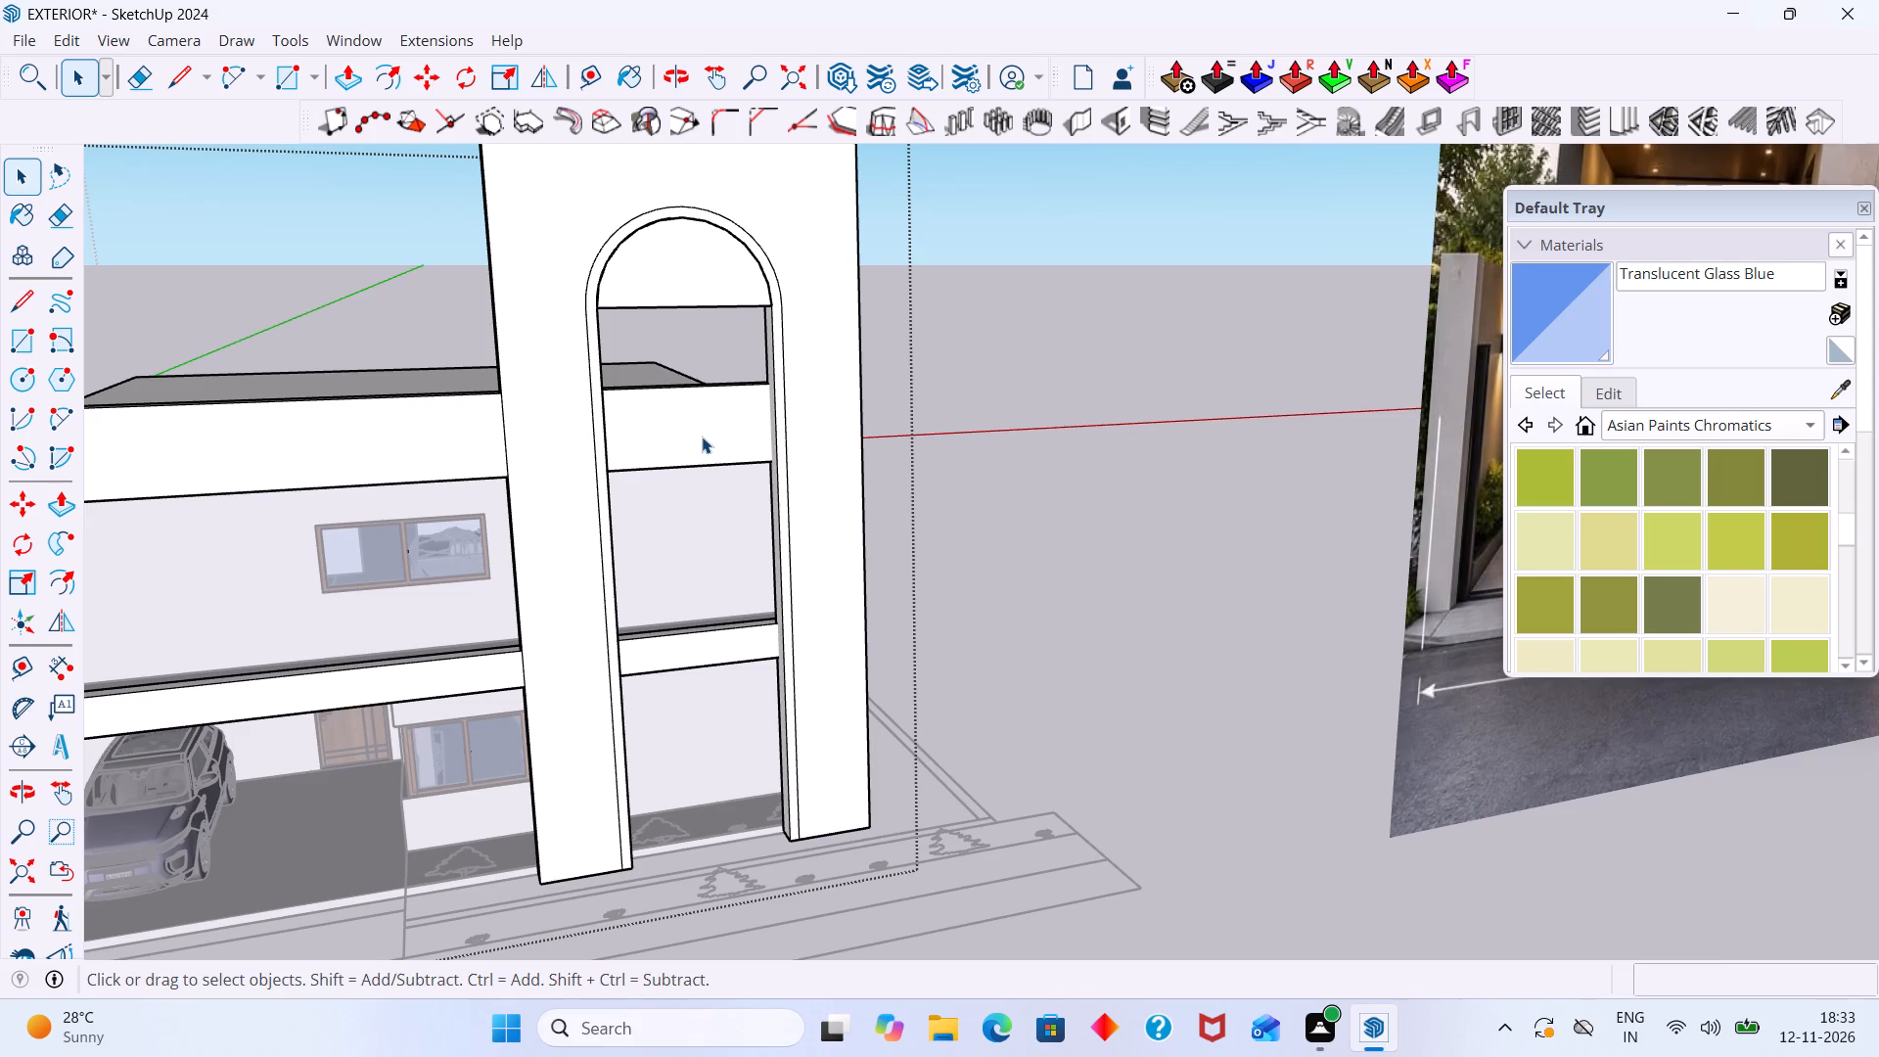
{"action": "key", "text": "r"}
{"action": "scroll", "coordinate": [610, 315], "scroll_direction": "up", "scroll_amount": 4}
{"action": "left_click", "coordinate": [596, 304]}
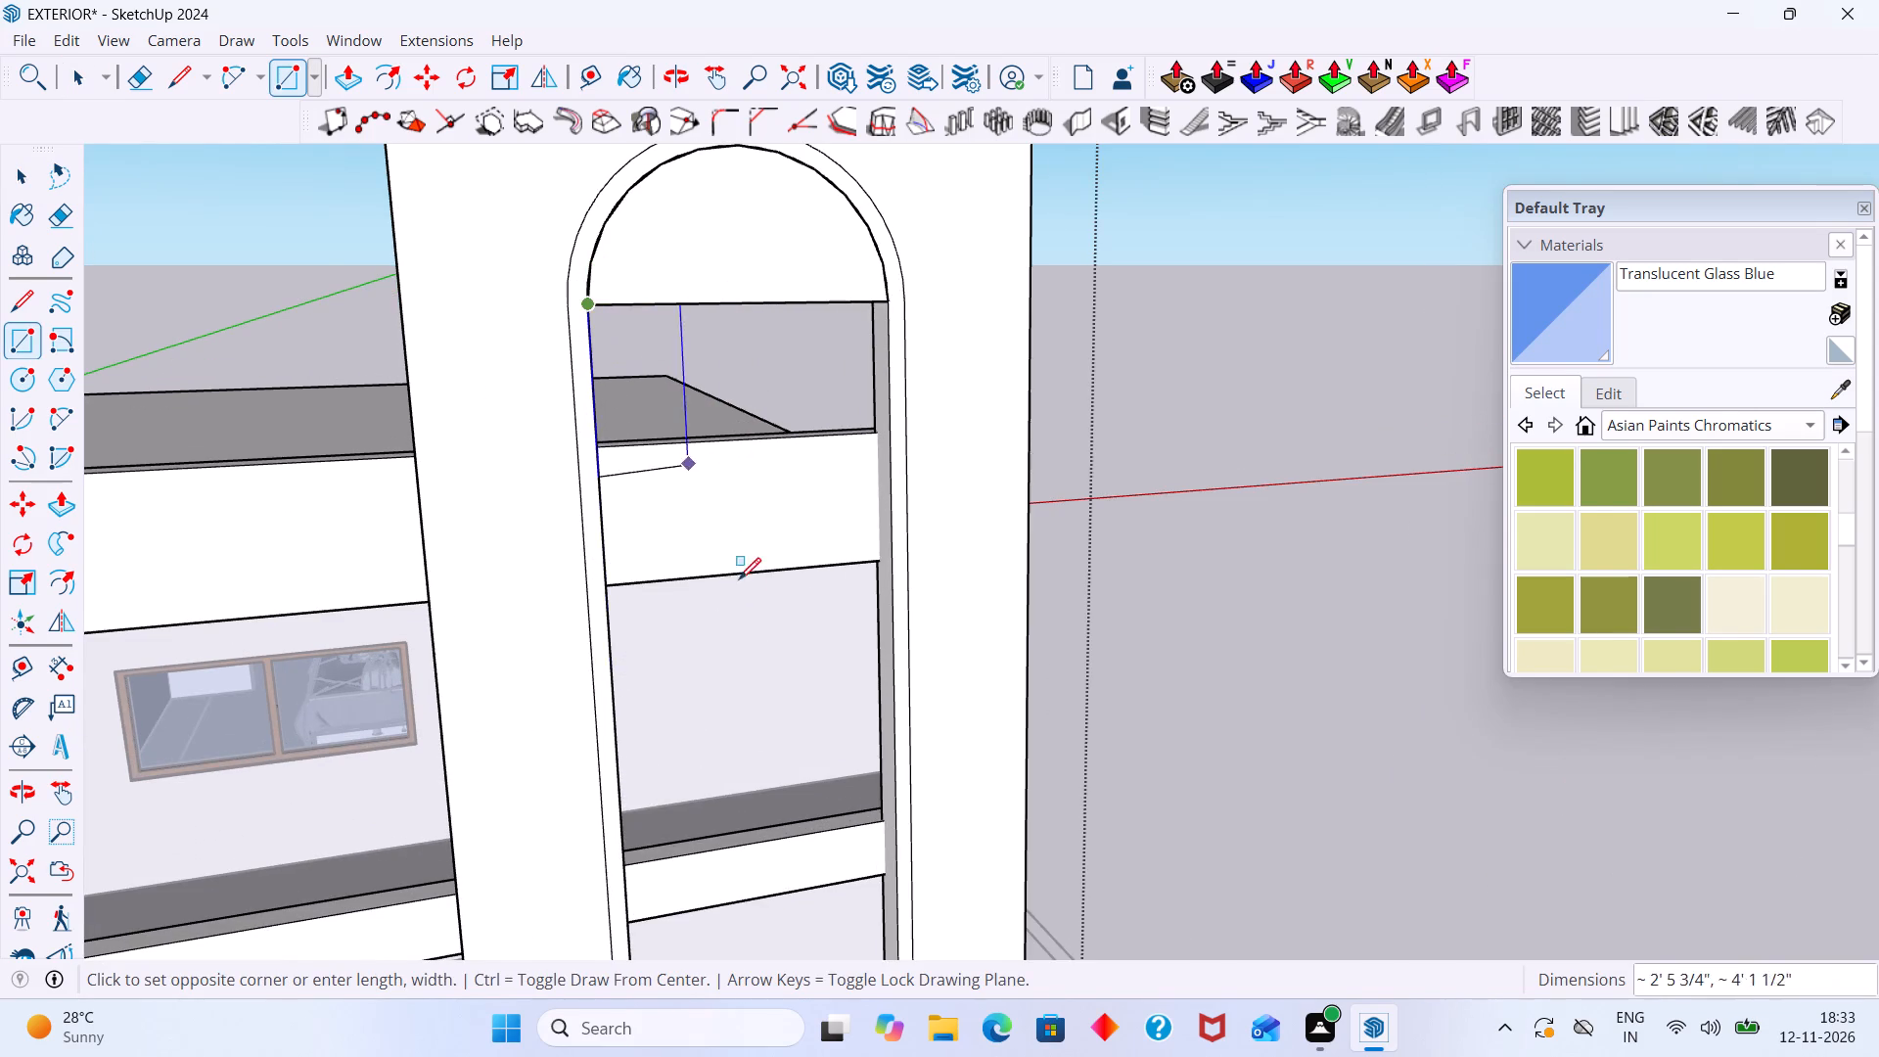
{"action": "scroll", "coordinate": [739, 602], "scroll_direction": "down", "scroll_amount": 8}
{"action": "middle_click_drag", "start_coordinate": [781, 704], "coordinate": [776, 510], "text": "shift"}
{"action": "scroll", "coordinate": [836, 673], "scroll_direction": "up", "scroll_amount": 2}
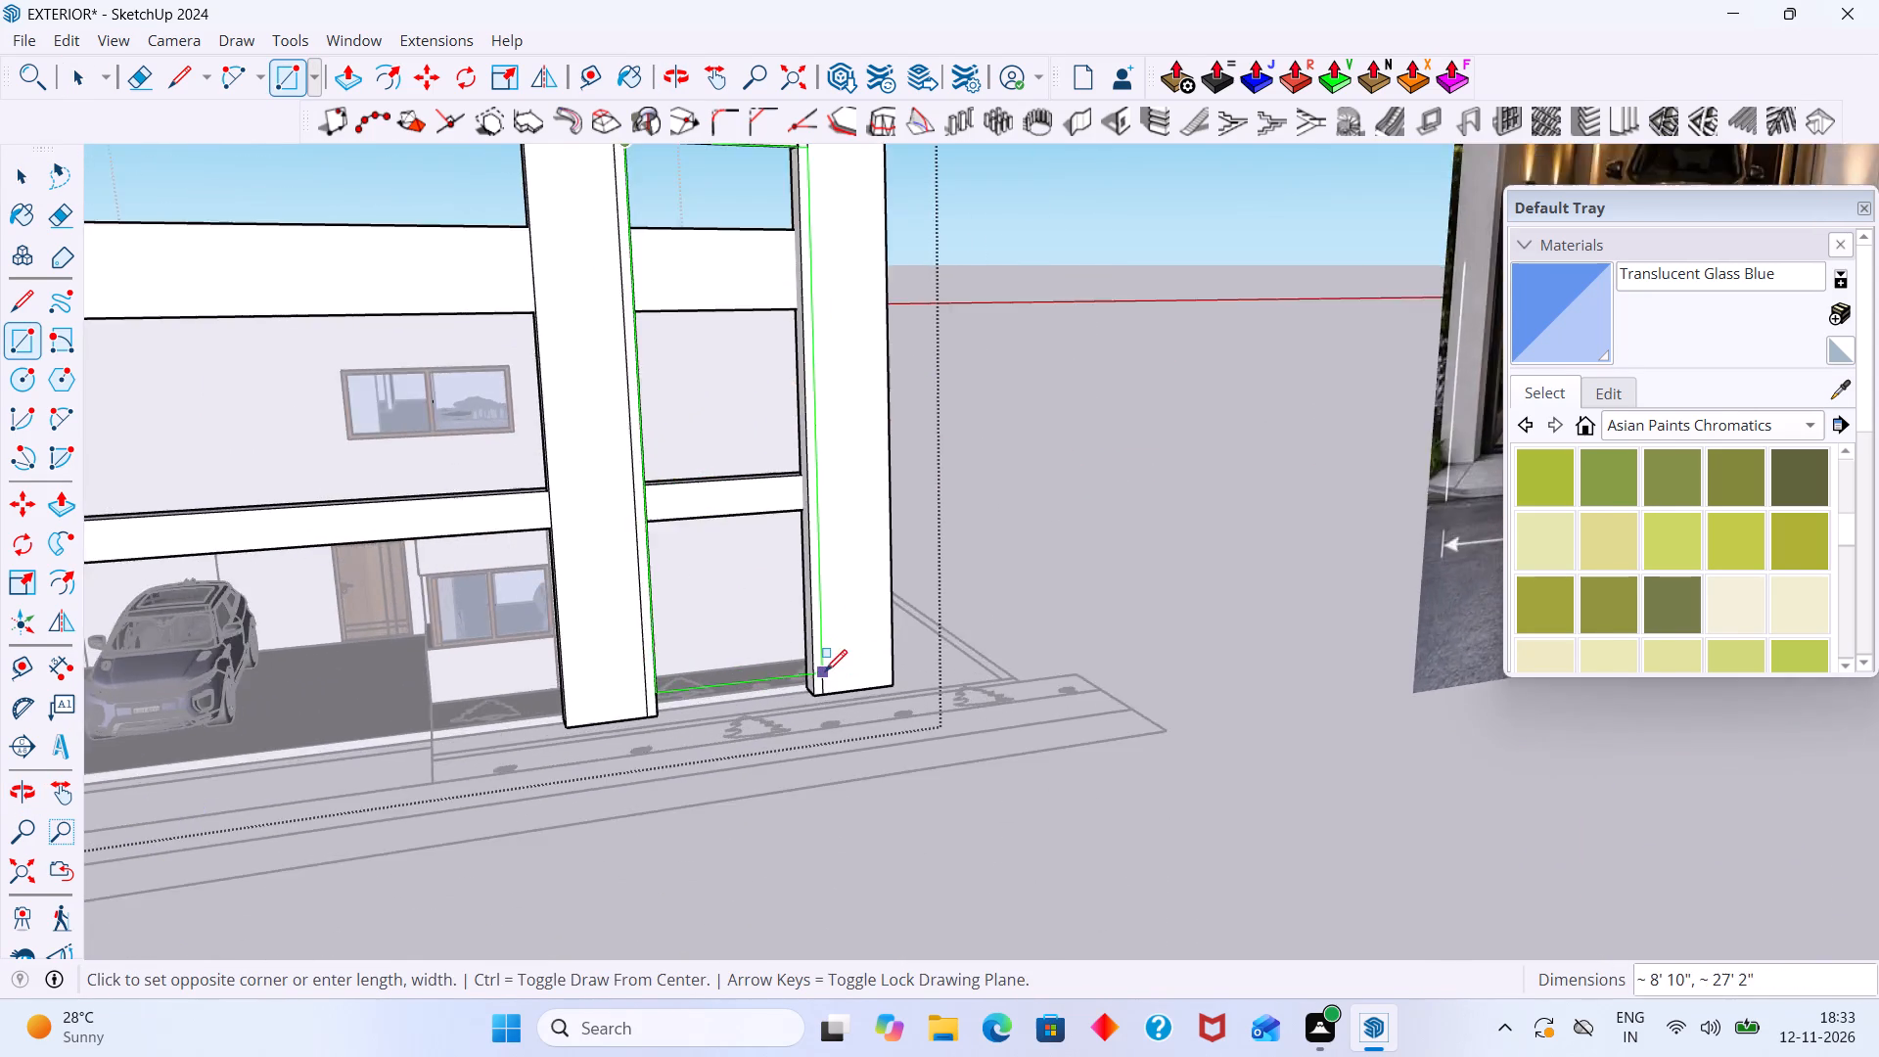
{"action": "scroll", "coordinate": [825, 671], "scroll_direction": "up", "scroll_amount": 10}
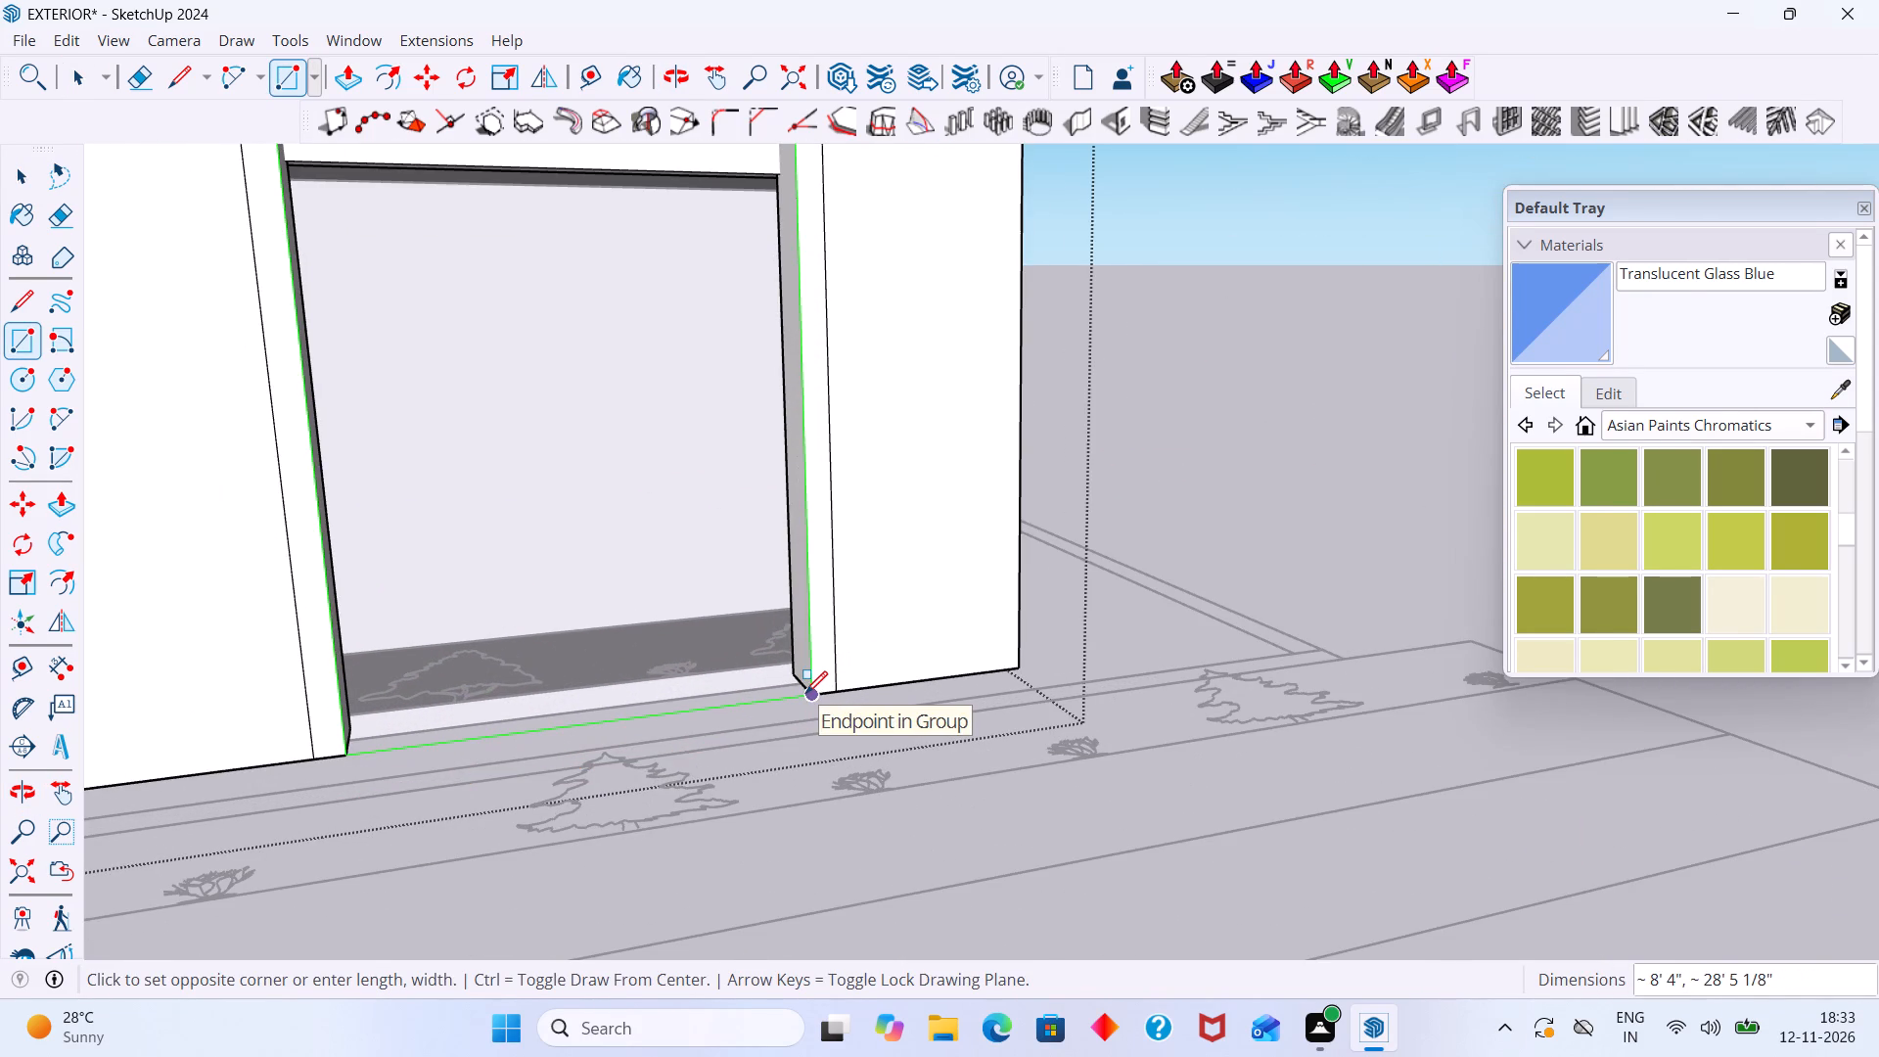
{"action": "left_click", "coordinate": [805, 693]}
{"action": "key", "text": "space"}
Delete the horizontal edge dividing the half-round face from the rectangle to form one arched panel.
{"action": "scroll", "coordinate": [691, 594], "scroll_direction": "down", "scroll_amount": 4}
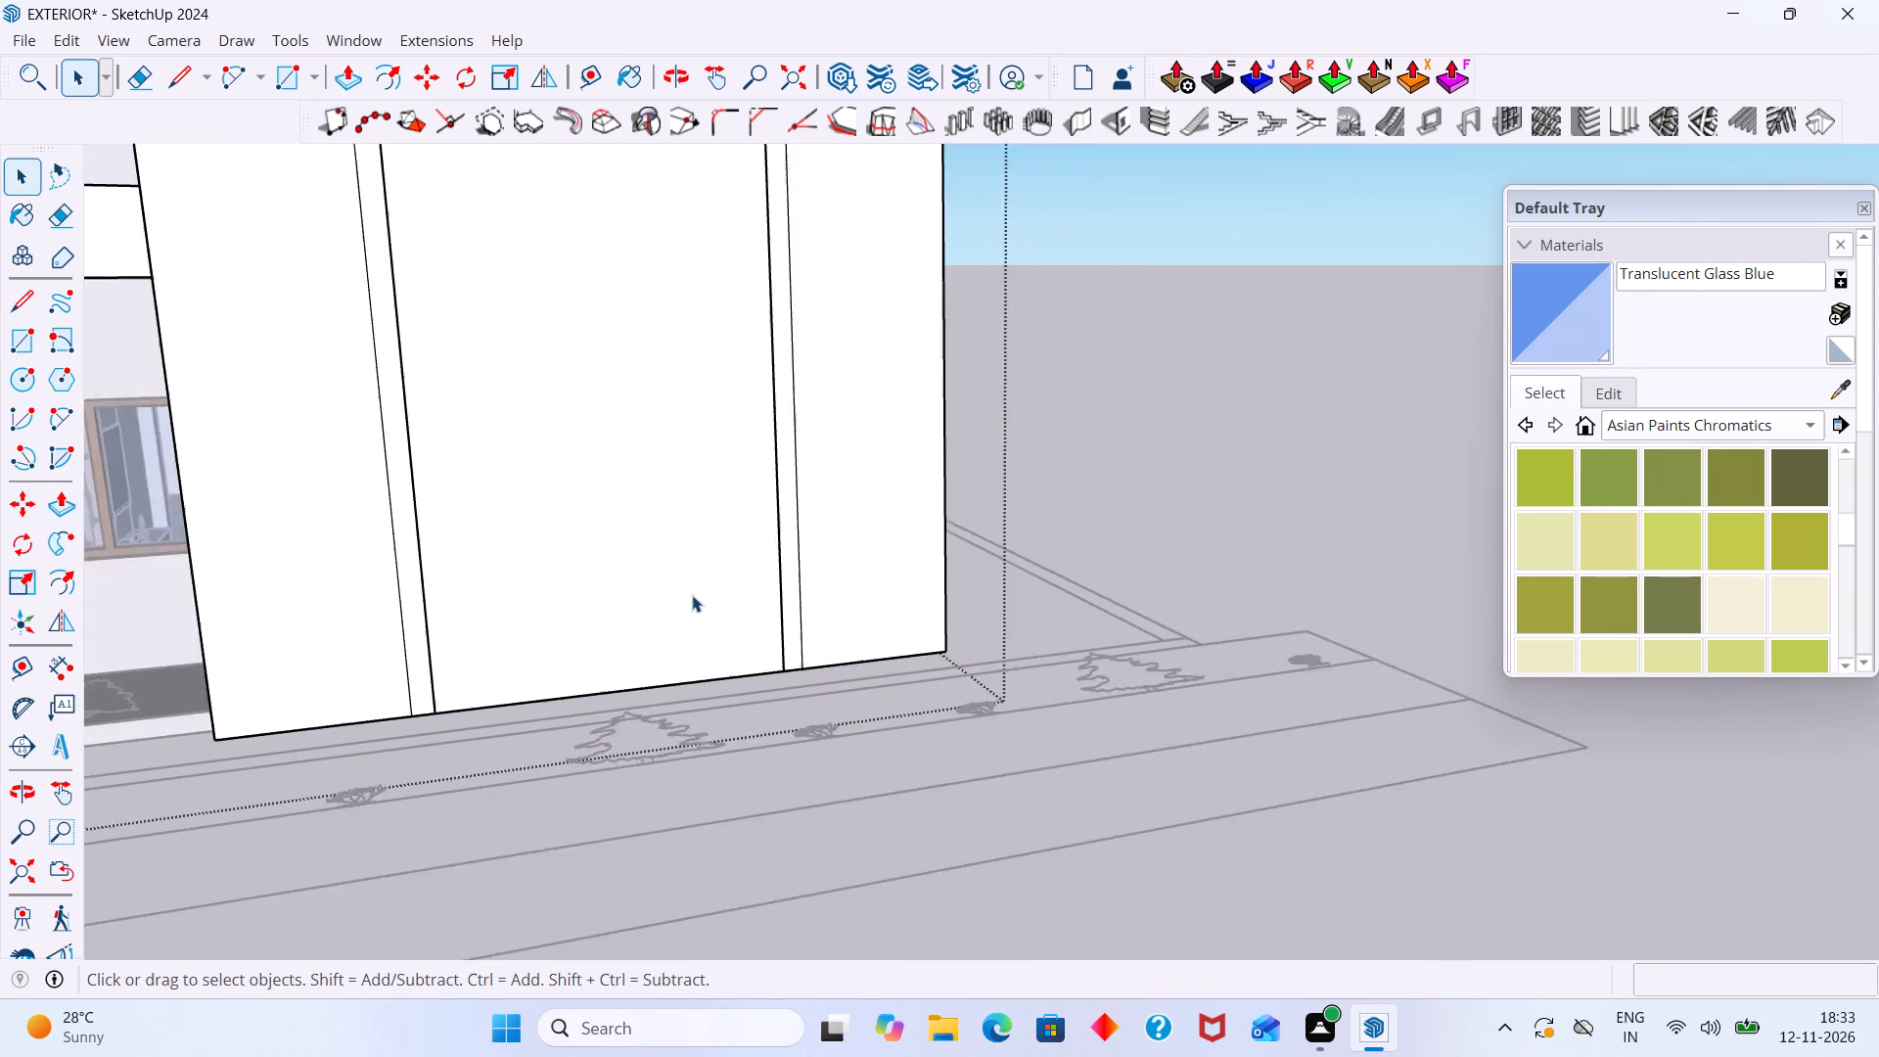
{"action": "scroll", "coordinate": [692, 595], "scroll_direction": "down", "scroll_amount": 11}
{"action": "left_click", "coordinate": [641, 241]}
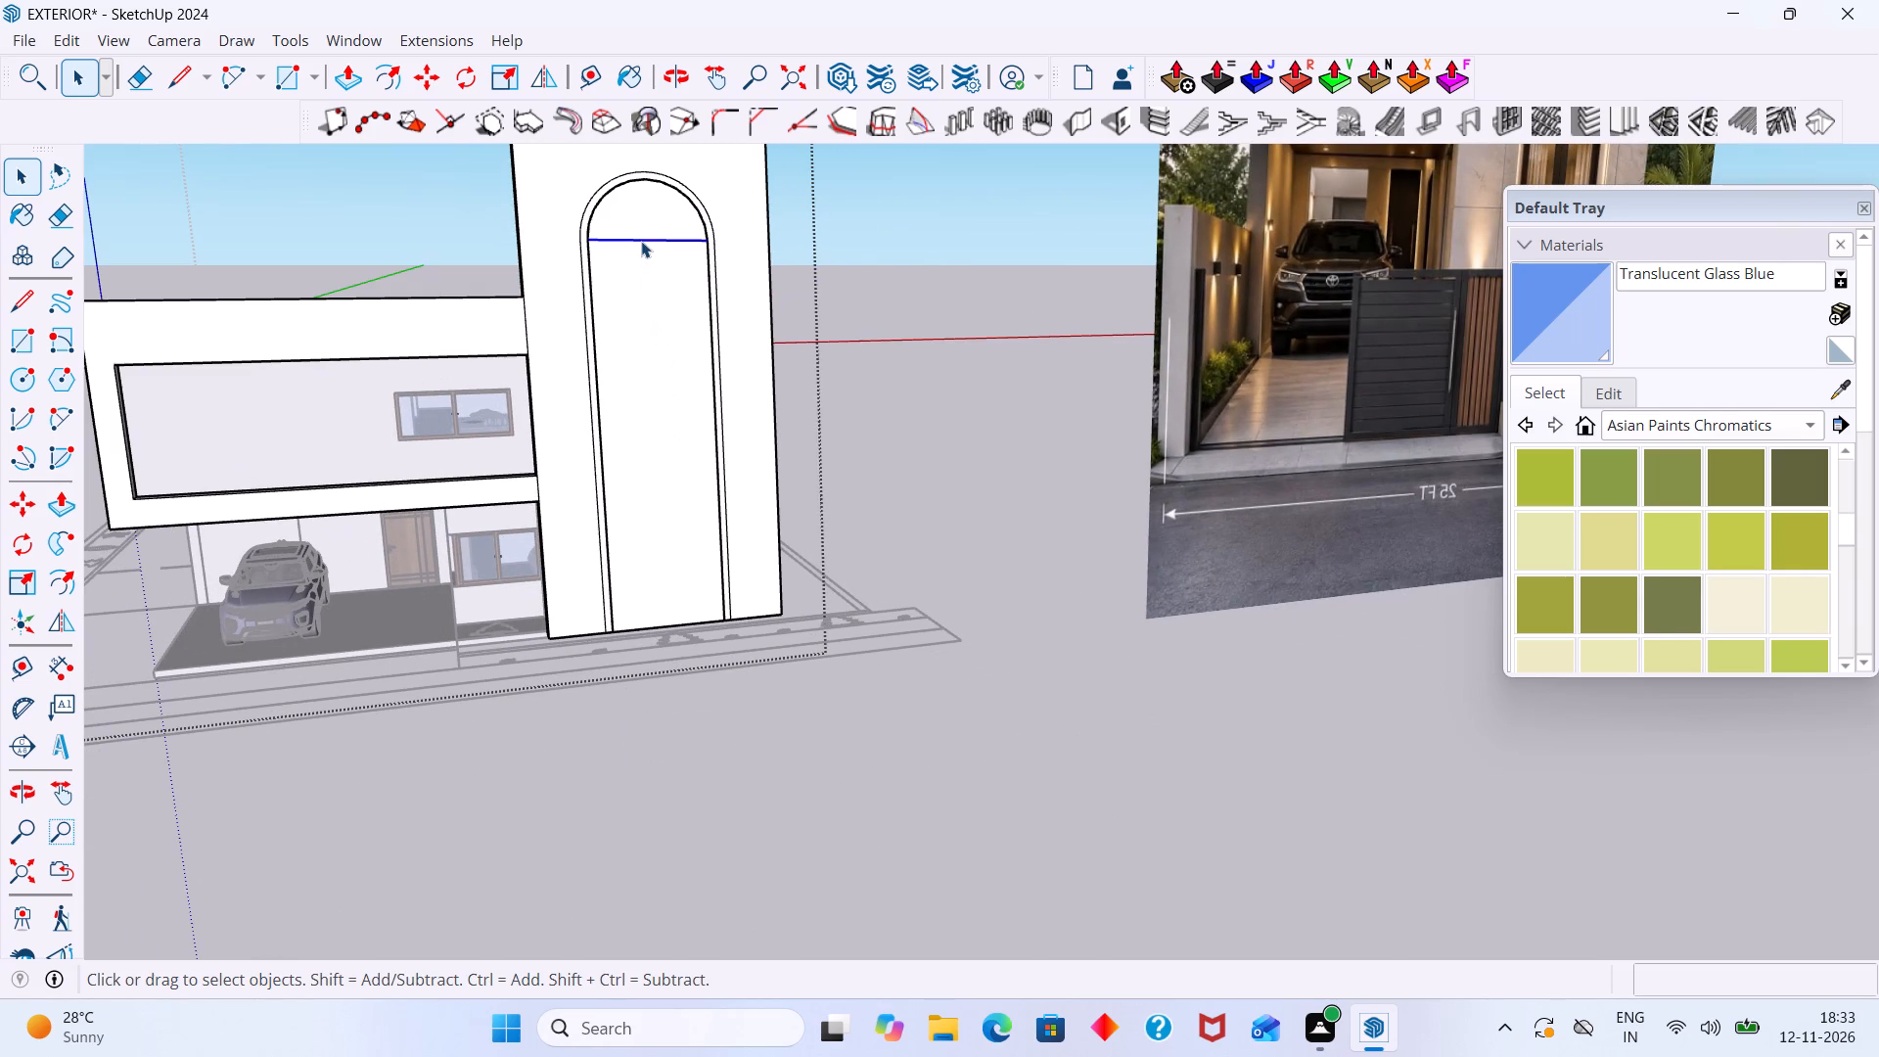
{"action": "key", "text": "Delete"}
Paint the full-height arched panel with the Translucent Glass Blue material.
{"action": "left_click", "coordinate": [641, 238]}
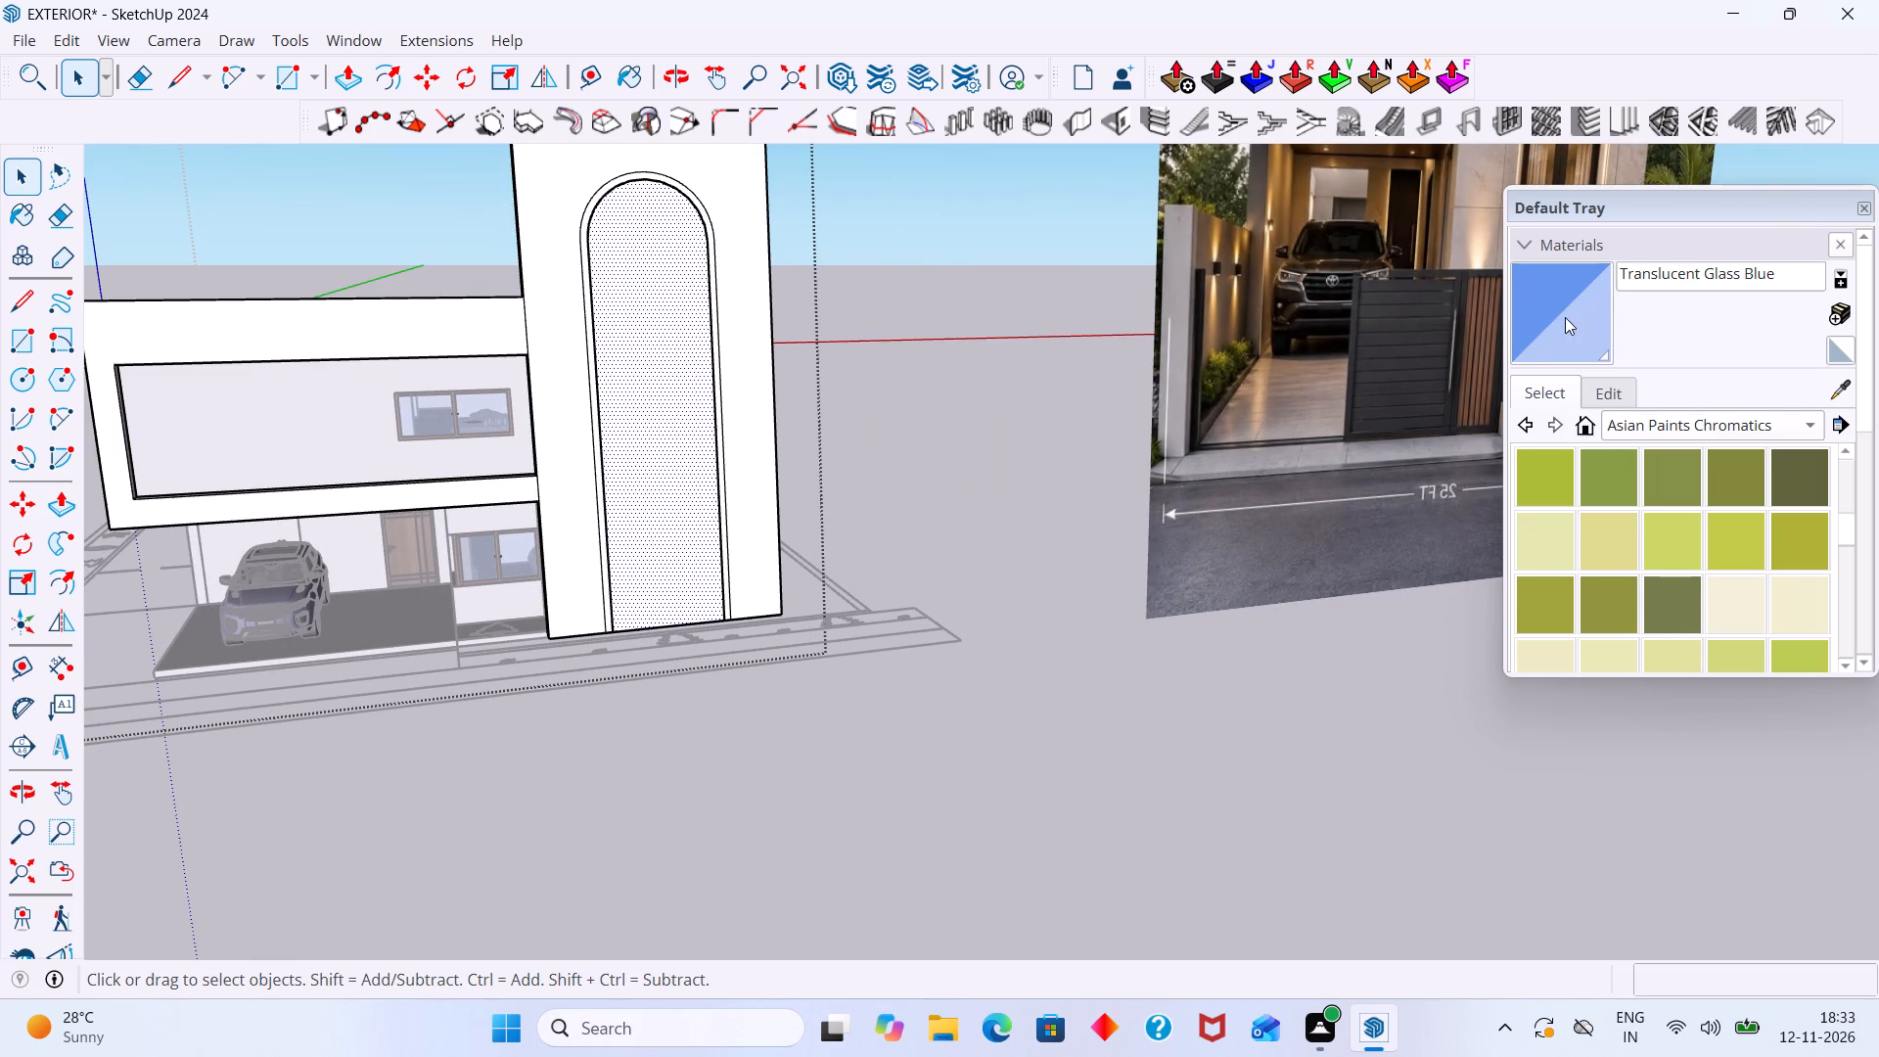
{"action": "left_click", "coordinate": [1565, 317]}
{"action": "left_click", "coordinate": [646, 506]}
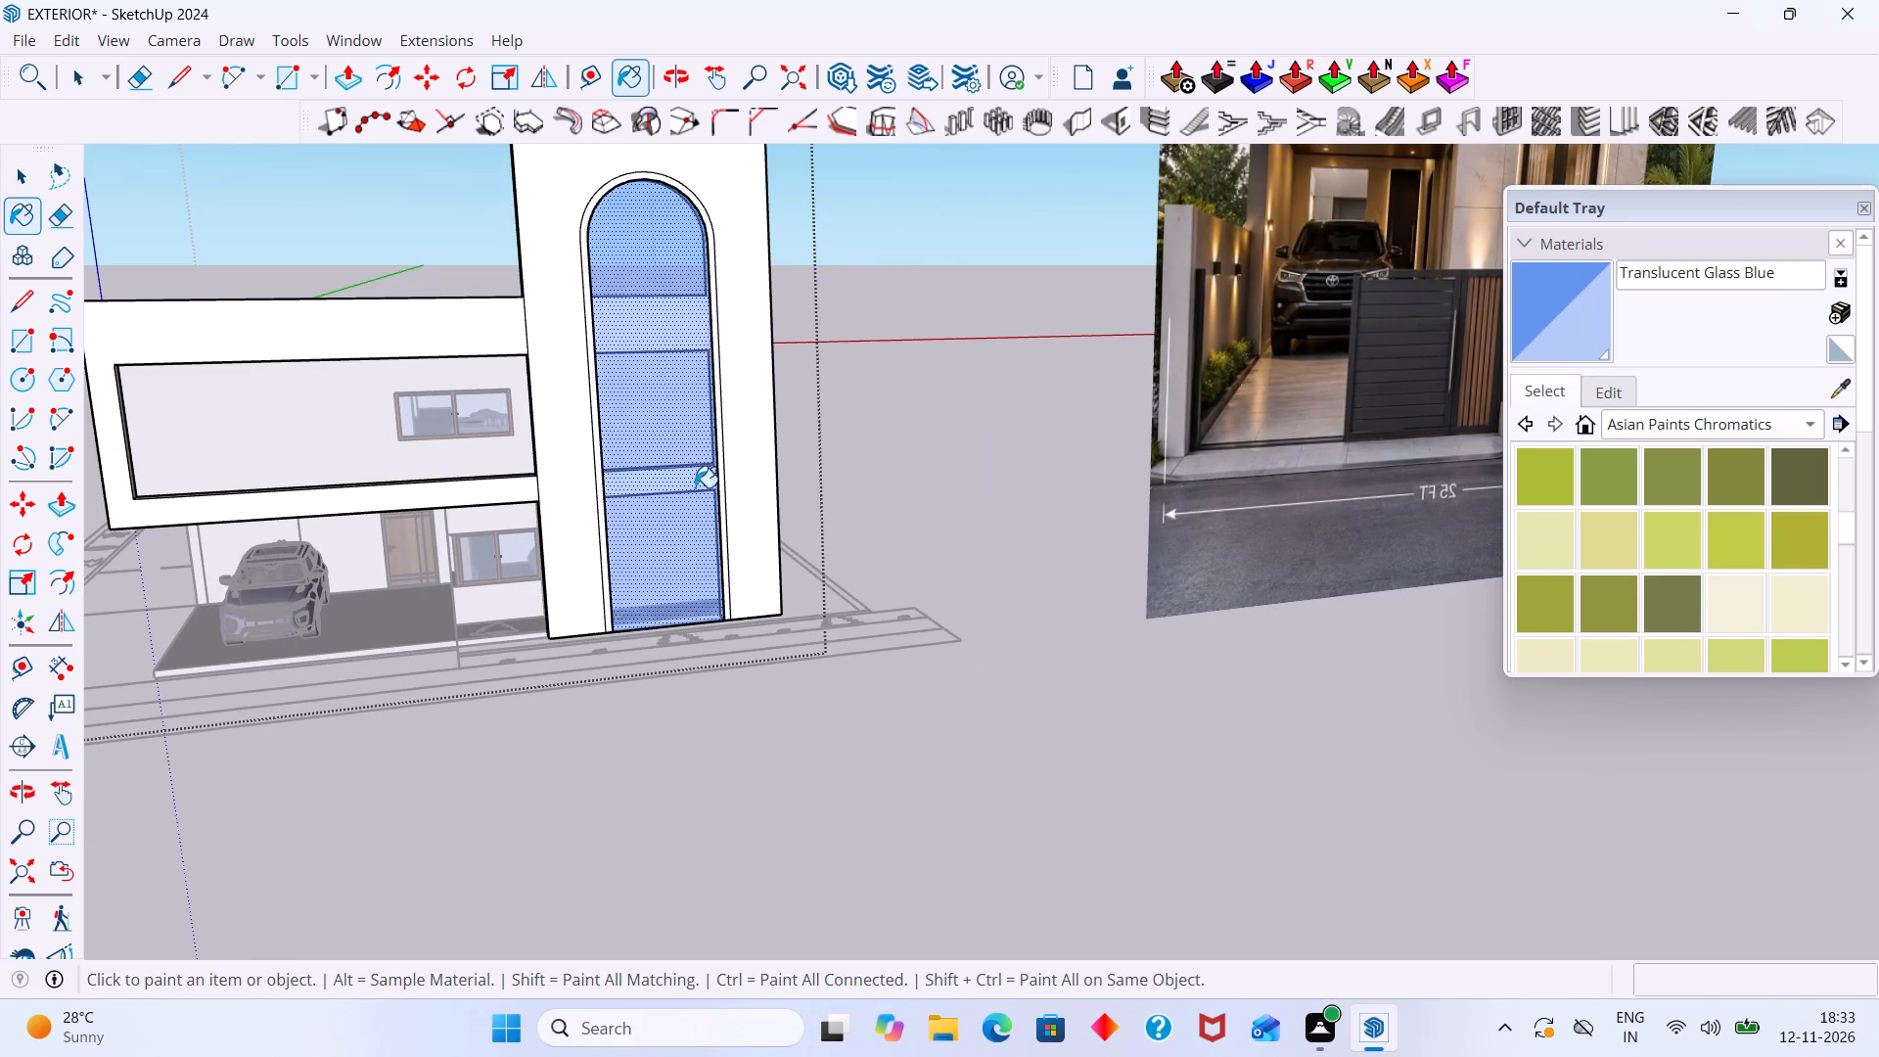
Paint the narrow front face of the frame around the arched glass with the Asian Paints Chromatics colour 1448 AP 8253 RAVEN SONG.
{"action": "key", "text": "space"}
{"action": "left_click", "coordinate": [1003, 426]}
{"action": "scroll", "coordinate": [701, 386], "scroll_direction": "up", "scroll_amount": 9}
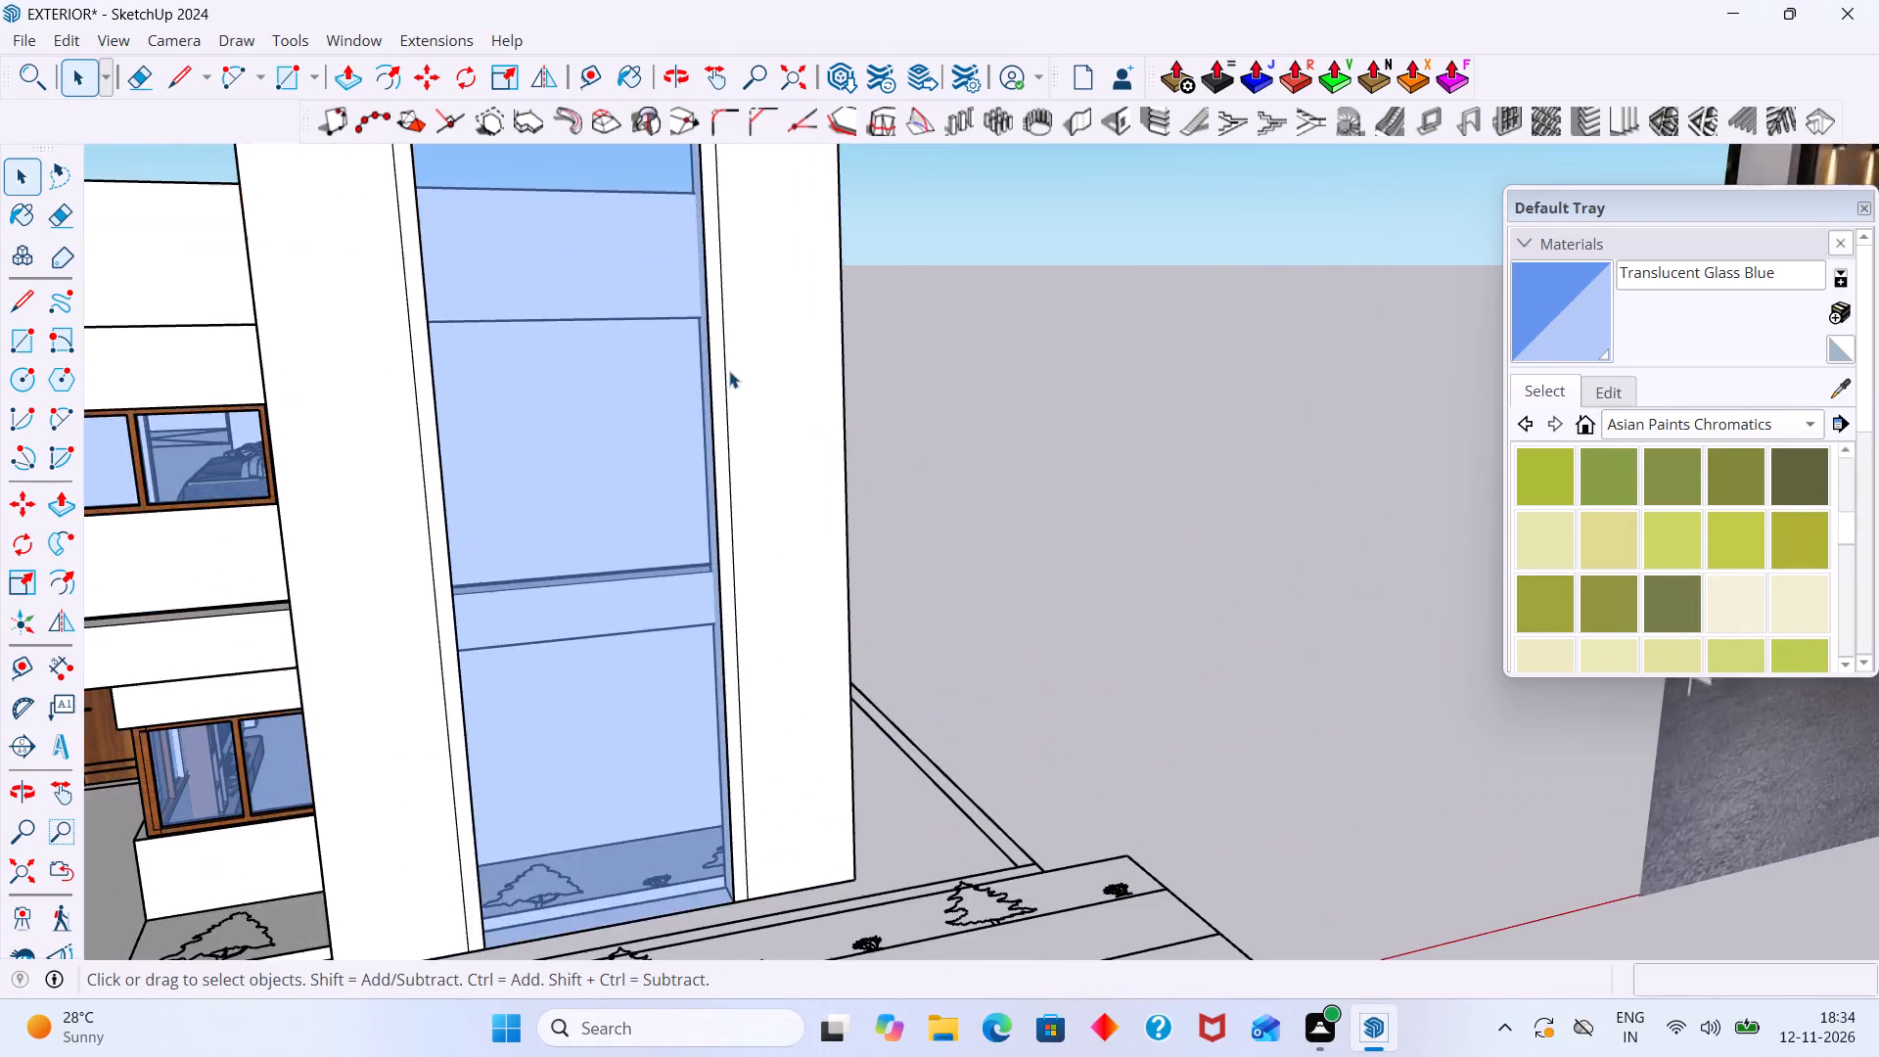
{"action": "scroll", "coordinate": [729, 371], "scroll_direction": "up", "scroll_amount": 3}
{"action": "left_click", "coordinate": [711, 371]}
{"action": "double_click", "coordinate": [711, 371]}
{"action": "left_click", "coordinate": [713, 386]}
{"action": "scroll", "coordinate": [713, 386], "scroll_direction": "up", "scroll_amount": 3}
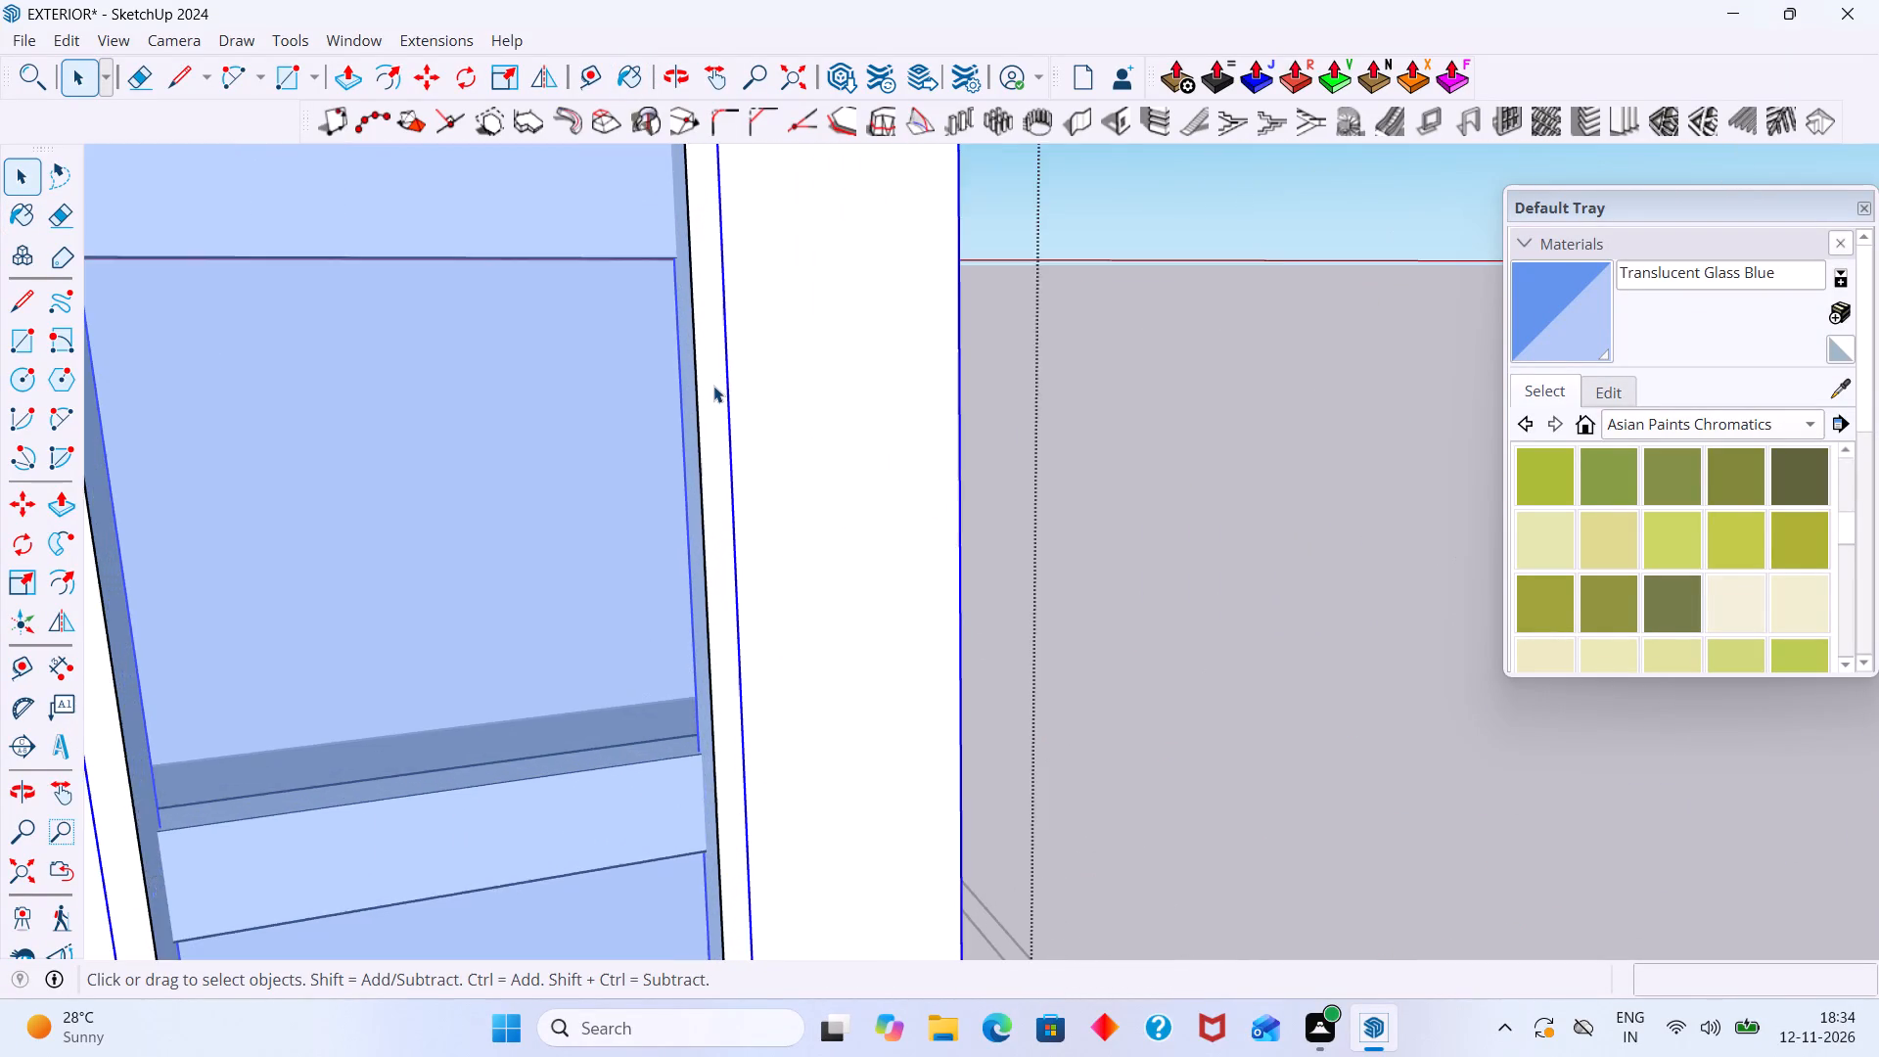
{"action": "double_click", "coordinate": [713, 386]}
{"action": "left_click", "coordinate": [715, 402]}
{"action": "scroll", "coordinate": [1673, 543], "scroll_direction": "down", "scroll_amount": 7}
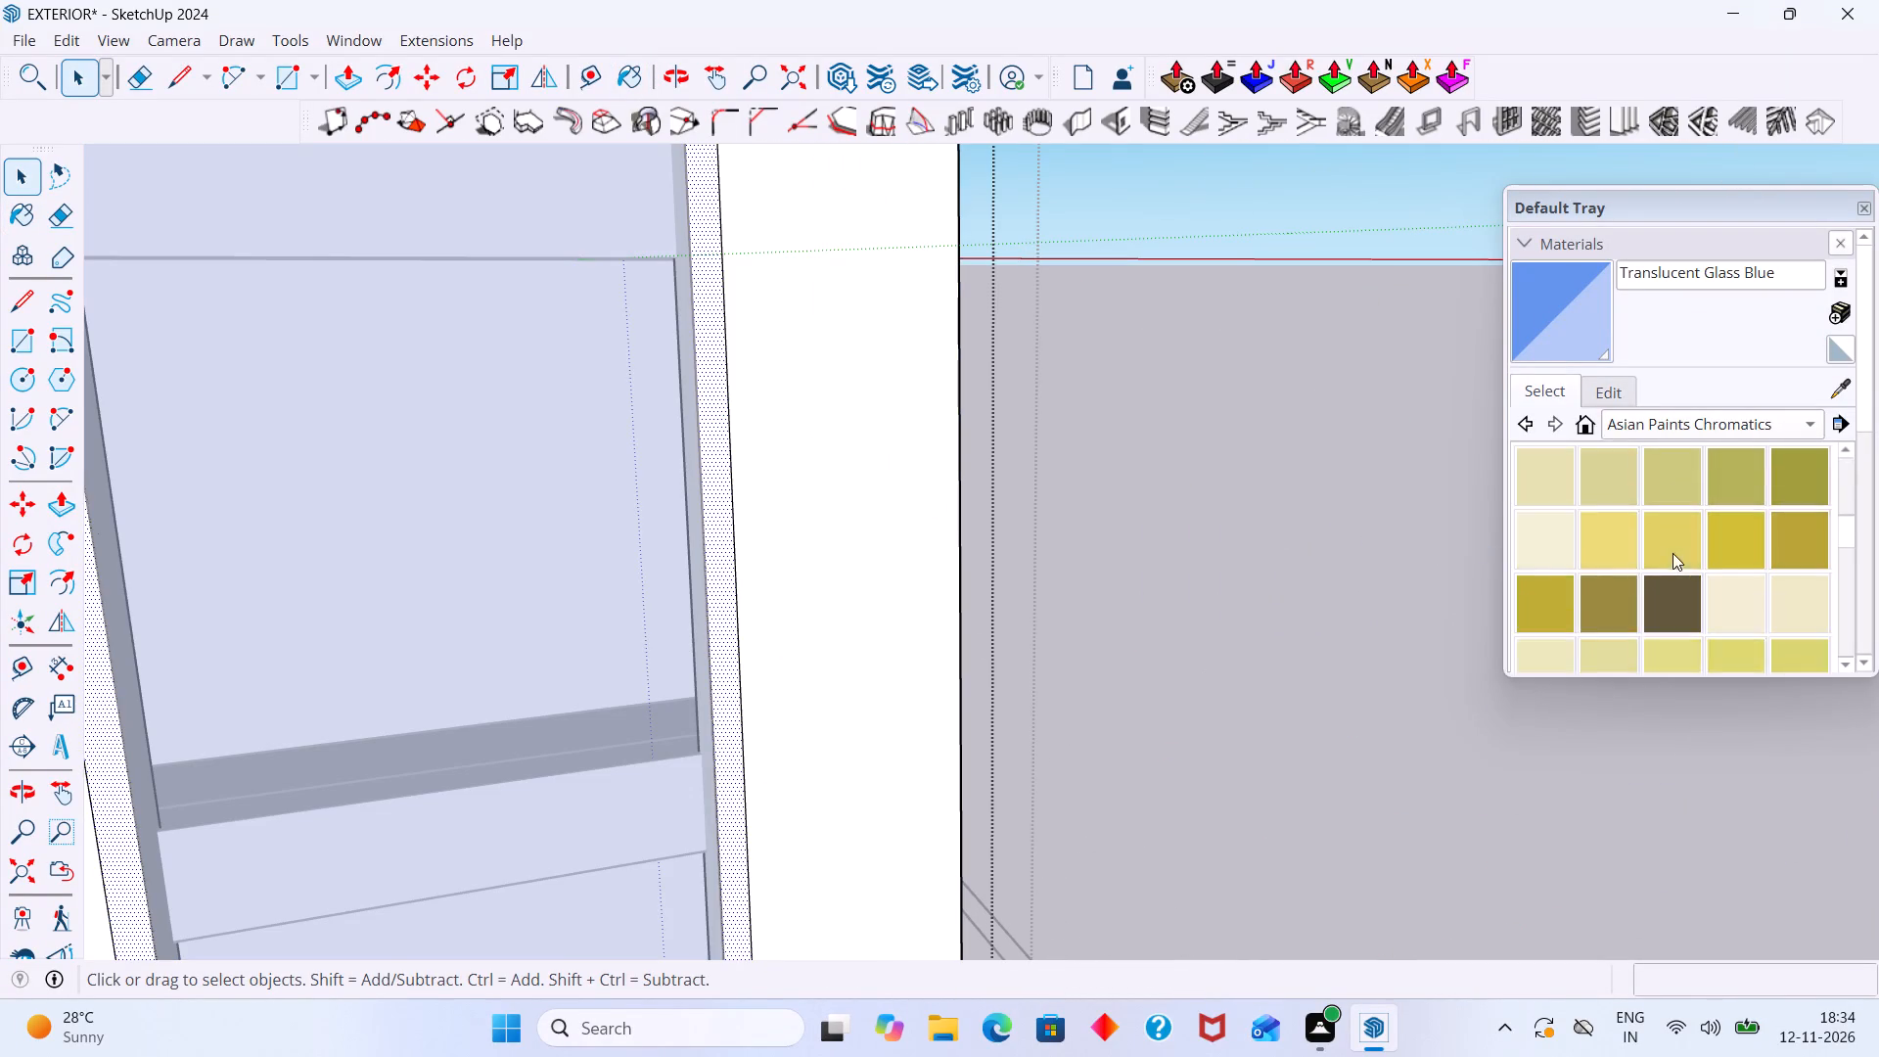
{"action": "scroll", "coordinate": [1673, 553], "scroll_direction": "down", "scroll_amount": 5}
{"action": "scroll", "coordinate": [1668, 563], "scroll_direction": "up", "scroll_amount": 3}
{"action": "scroll", "coordinate": [1667, 563], "scroll_direction": "down", "scroll_amount": 18}
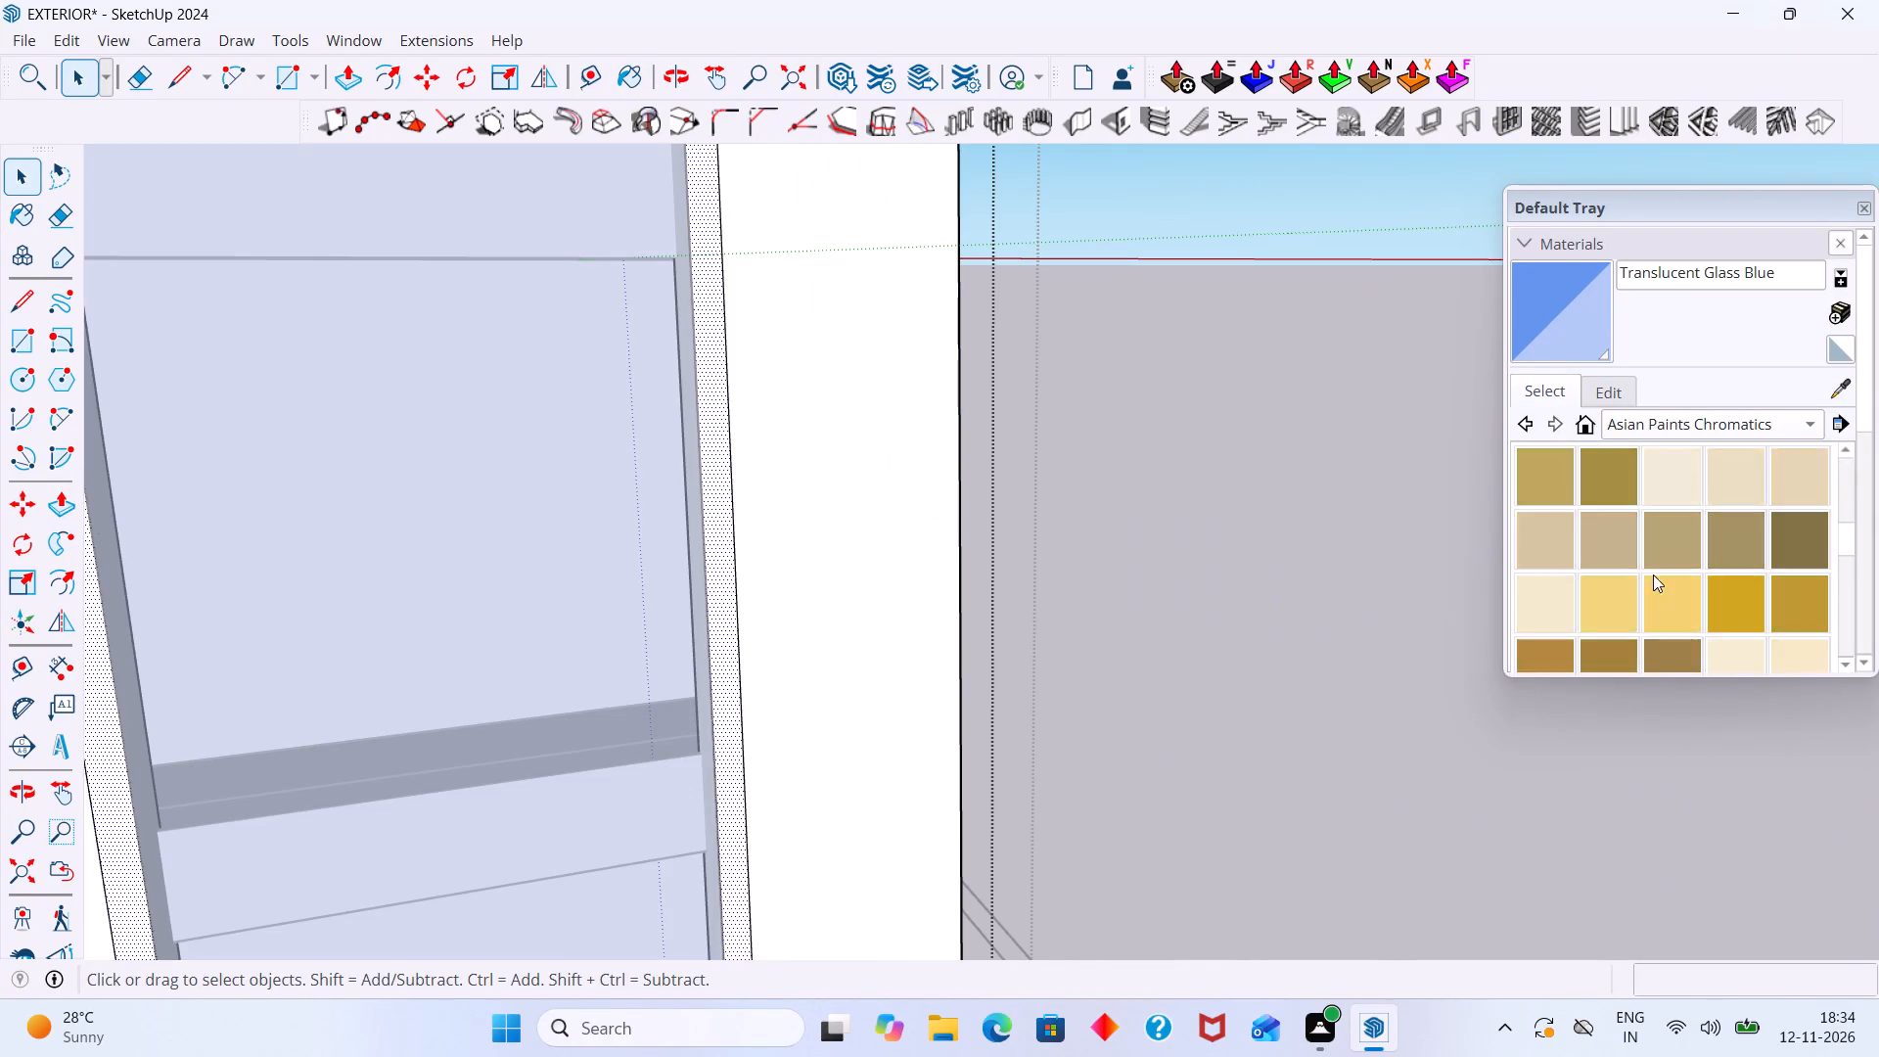
{"action": "scroll", "coordinate": [1653, 574], "scroll_direction": "down", "scroll_amount": 20}
{"action": "scroll", "coordinate": [1653, 574], "scroll_direction": "down", "scroll_amount": 20}
{"action": "scroll", "coordinate": [1653, 574], "scroll_direction": "down", "scroll_amount": 5}
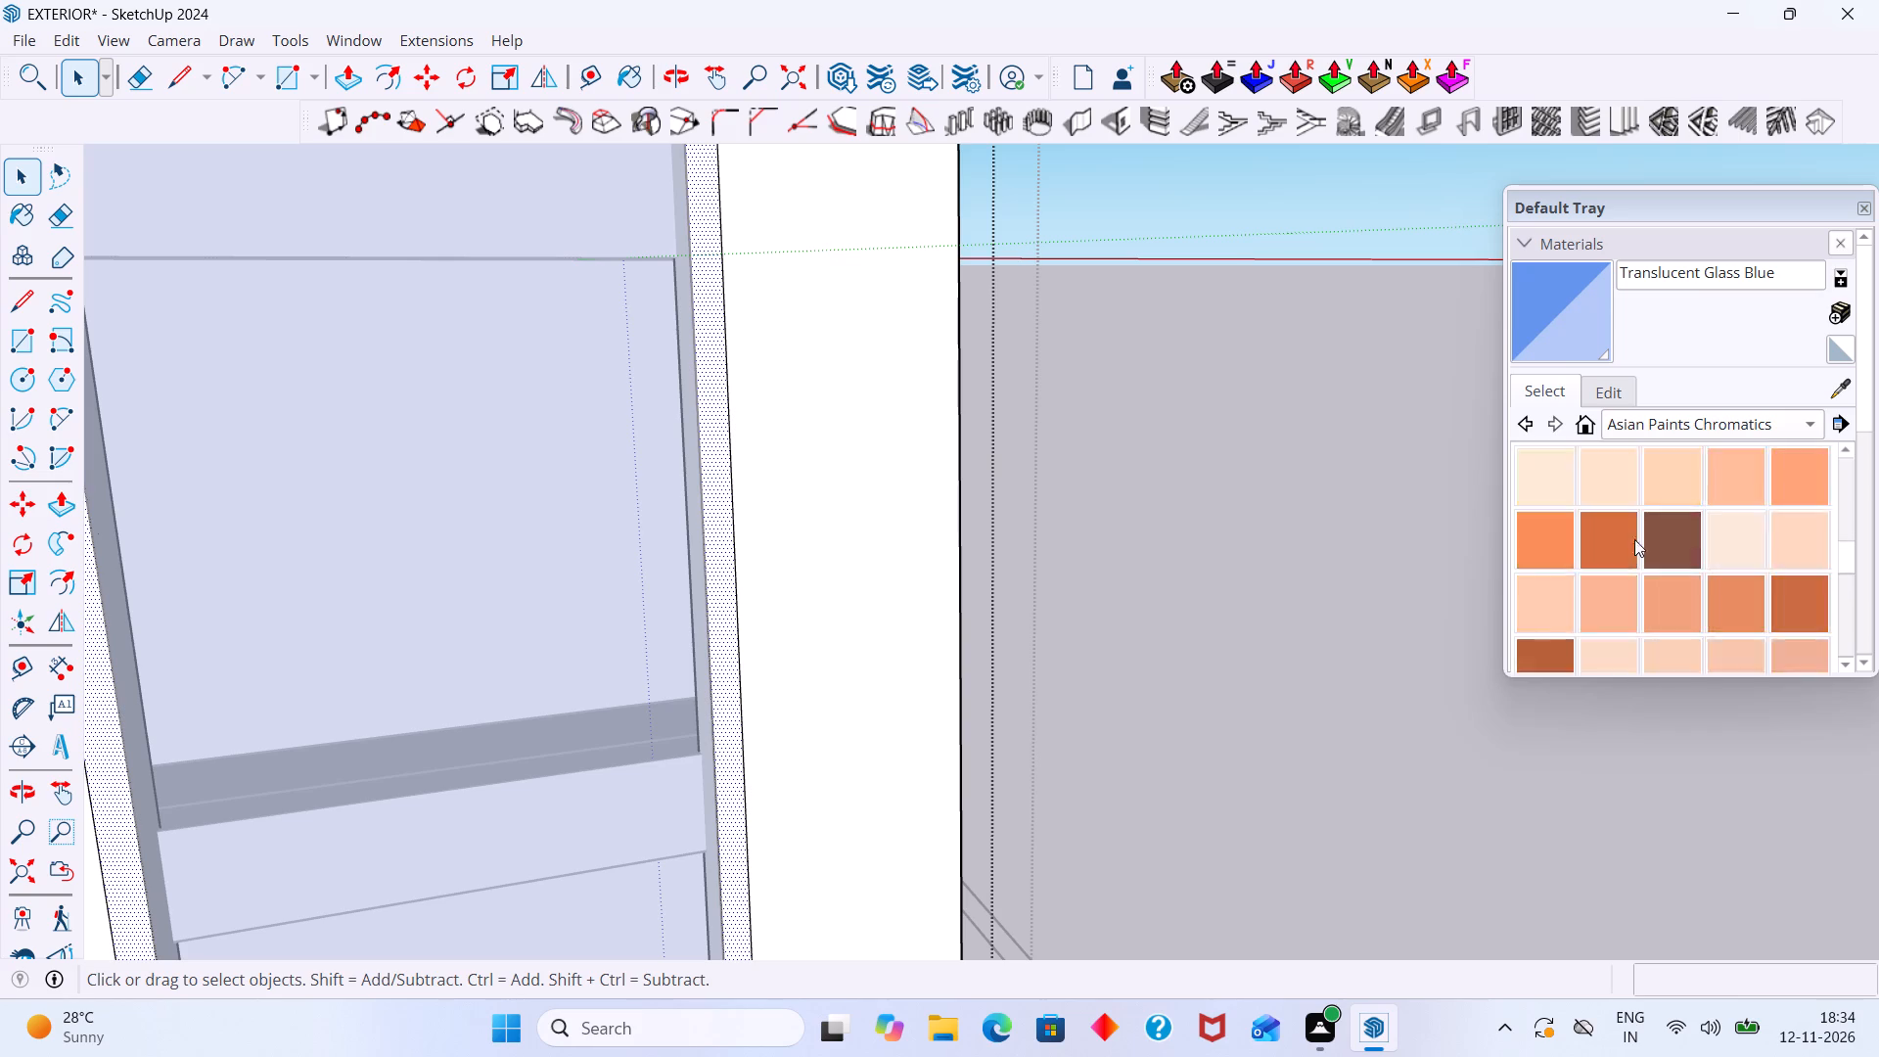
{"action": "scroll", "coordinate": [1634, 539], "scroll_direction": "down", "scroll_amount": 20}
{"action": "scroll", "coordinate": [1634, 539], "scroll_direction": "down", "scroll_amount": 20}
{"action": "scroll", "coordinate": [1634, 539], "scroll_direction": "down", "scroll_amount": 5}
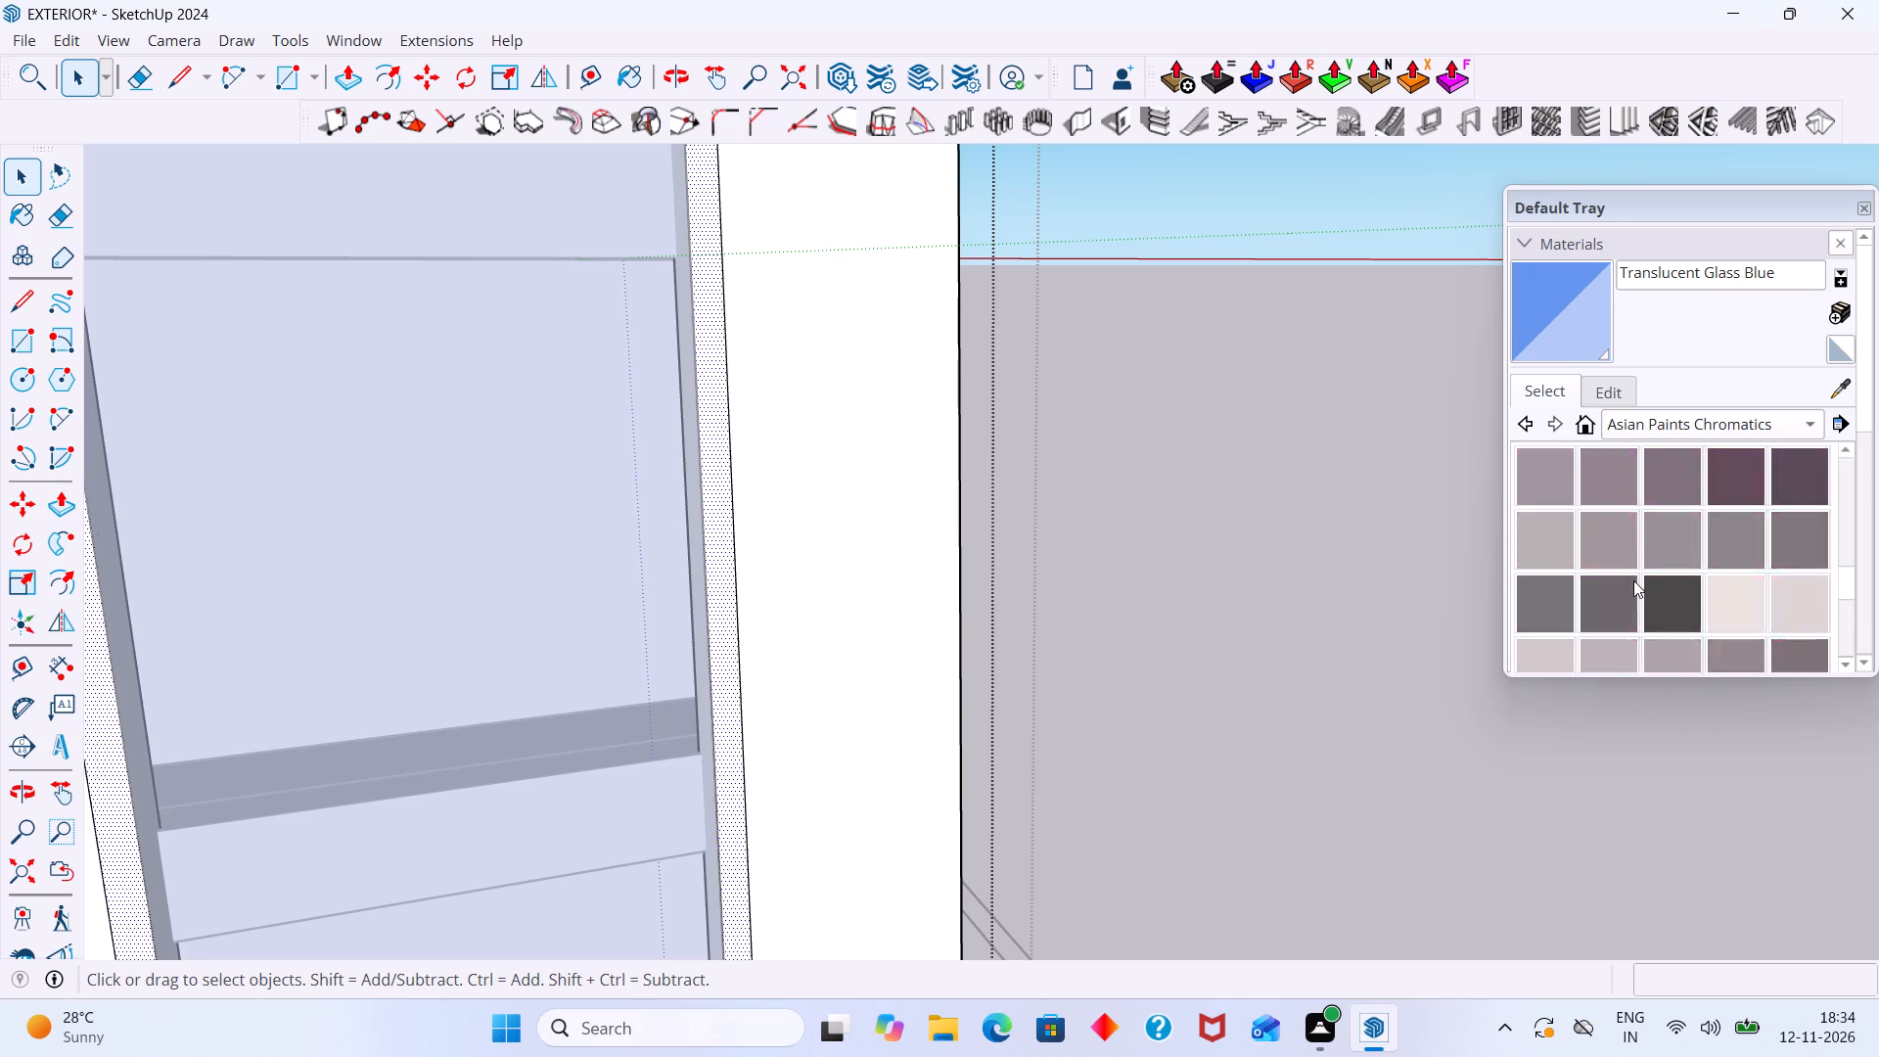
{"action": "scroll", "coordinate": [1633, 580], "scroll_direction": "down", "scroll_amount": 14}
{"action": "scroll", "coordinate": [1622, 575], "scroll_direction": "up", "scroll_amount": 3}
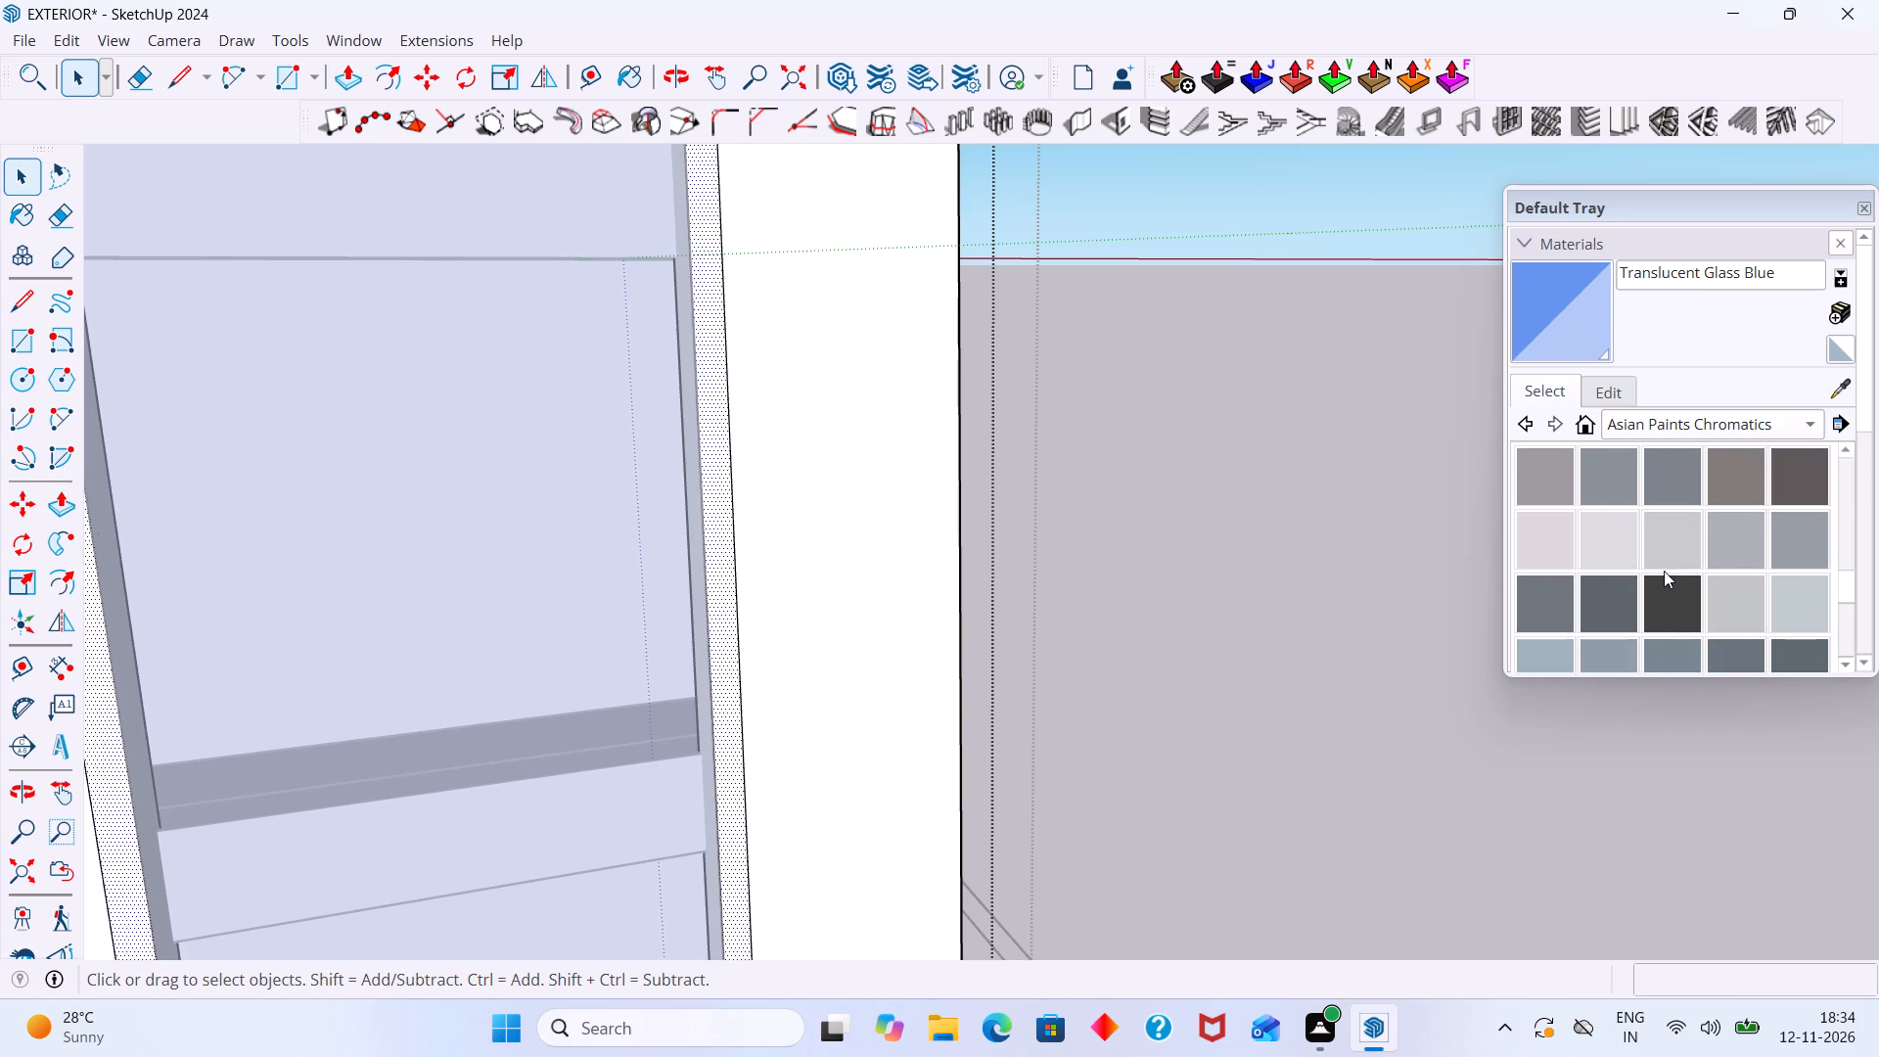
{"action": "left_click", "coordinate": [1665, 593]}
{"action": "scroll", "coordinate": [813, 565], "scroll_direction": "up", "scroll_amount": 6}
{"action": "left_click", "coordinate": [667, 579]}
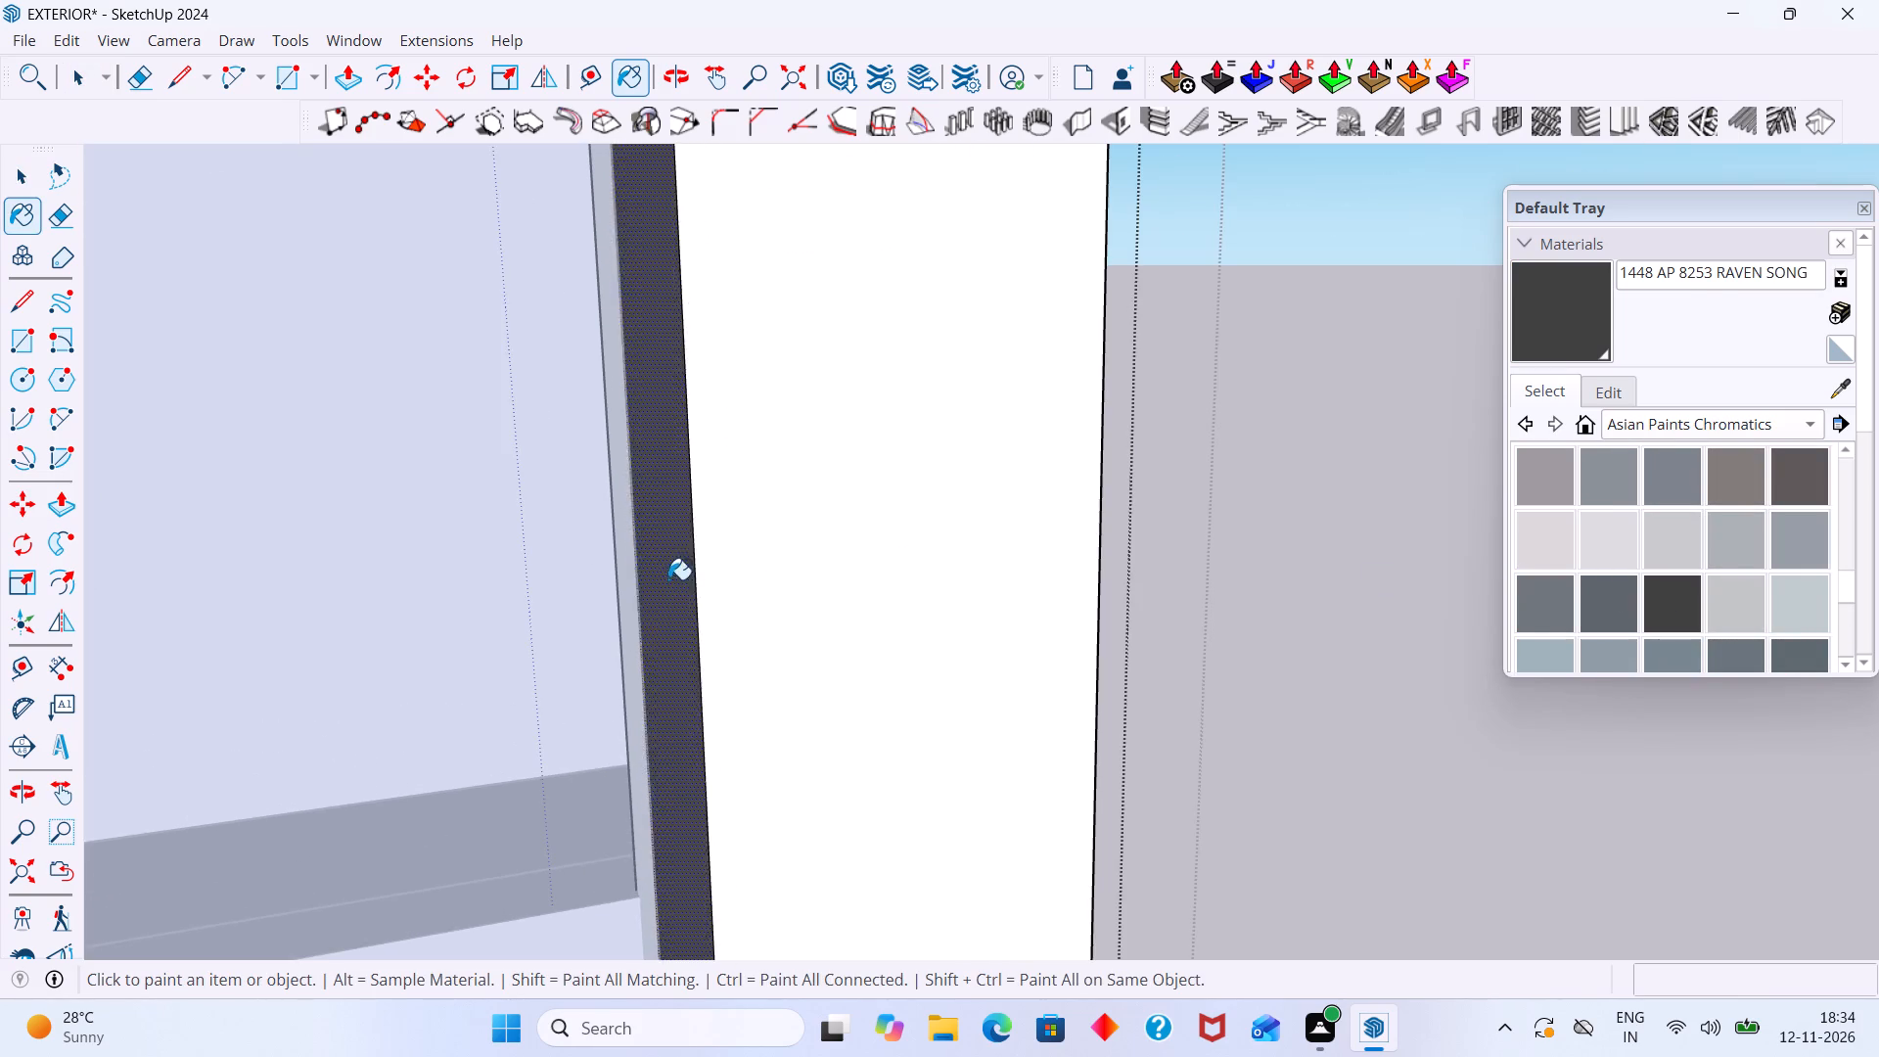
{"action": "scroll", "coordinate": [672, 590], "scroll_direction": "down", "scroll_amount": 20}
{"action": "scroll", "coordinate": [672, 590], "scroll_direction": "down", "scroll_amount": 1}
{"action": "scroll", "coordinate": [493, 461], "scroll_direction": "up", "scroll_amount": 4}
{"action": "middle_click_drag", "start_coordinate": [527, 480], "coordinate": [341, 509]}
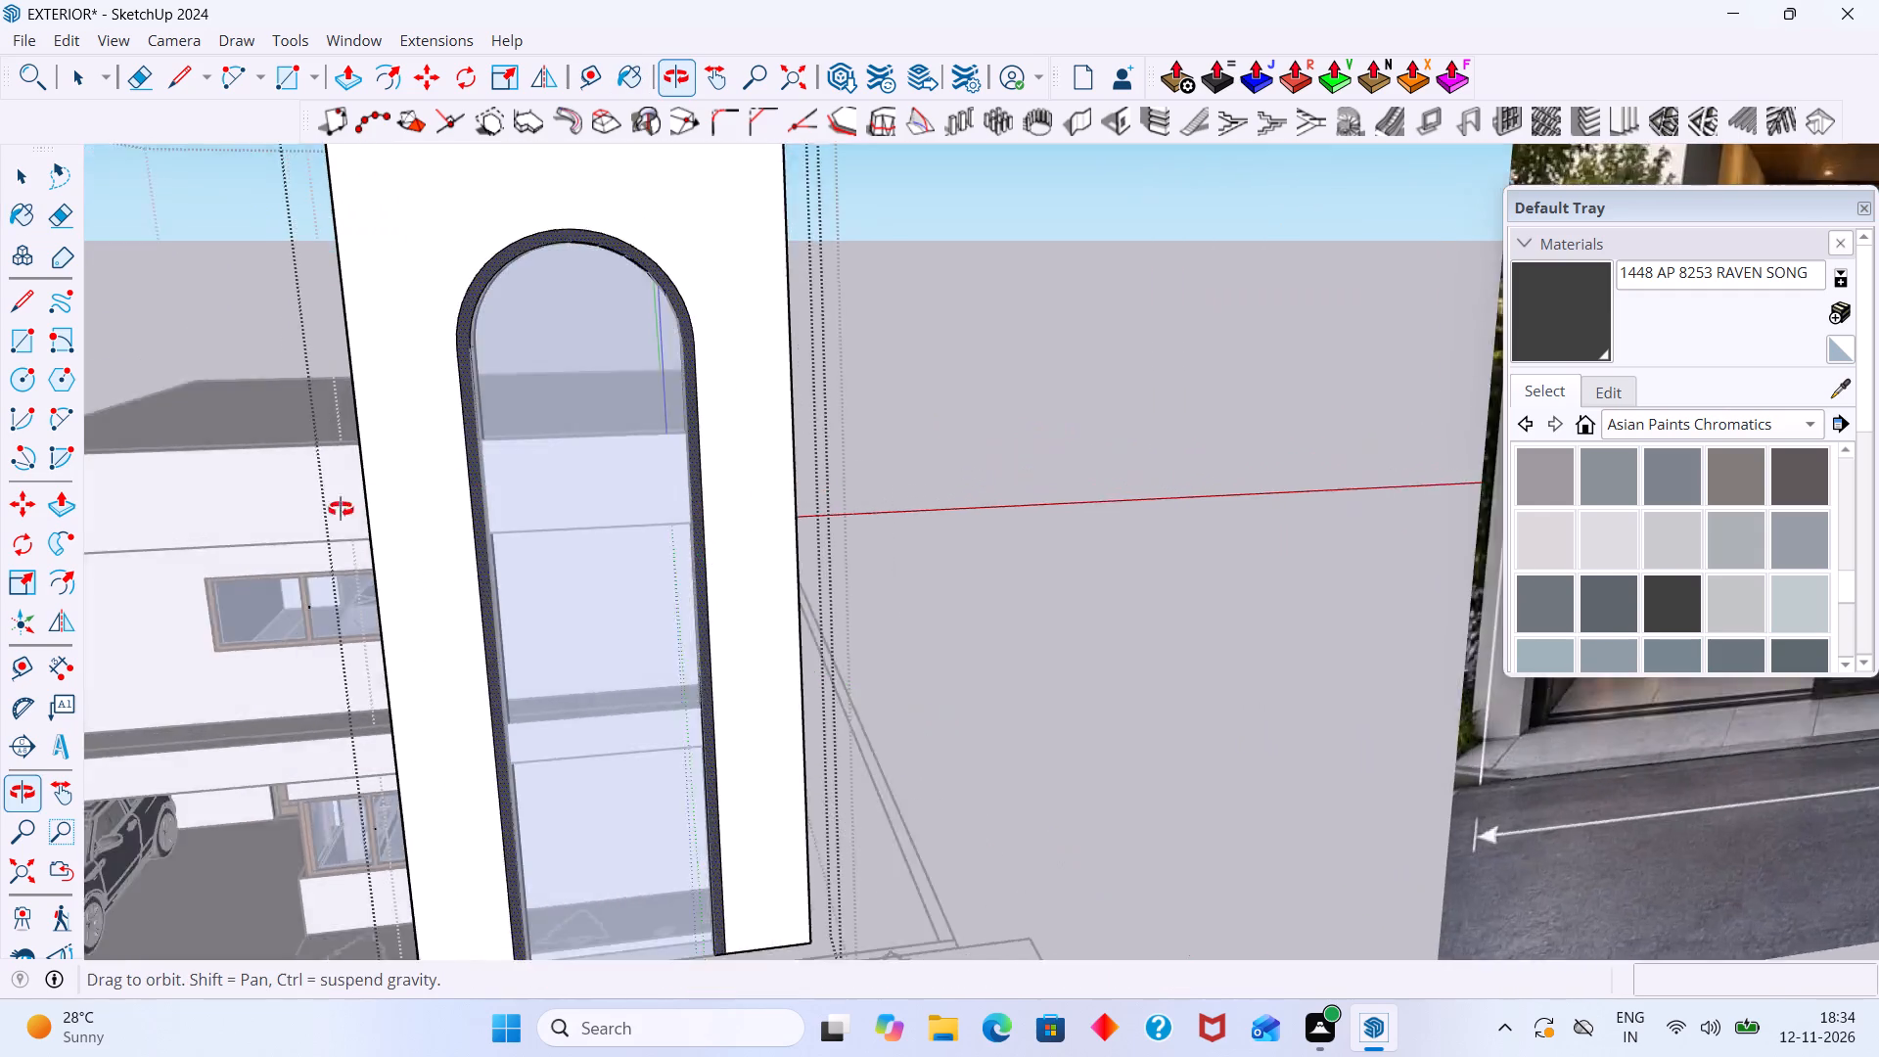
{"action": "middle_click_drag", "start_coordinate": [341, 509], "coordinate": [246, 532]}
{"action": "scroll", "coordinate": [538, 497], "scroll_direction": "up", "scroll_amount": 10}
{"action": "scroll", "coordinate": [424, 501], "scroll_direction": "up", "scroll_amount": 2}
{"action": "scroll", "coordinate": [419, 499], "scroll_direction": "down", "scroll_amount": 5}
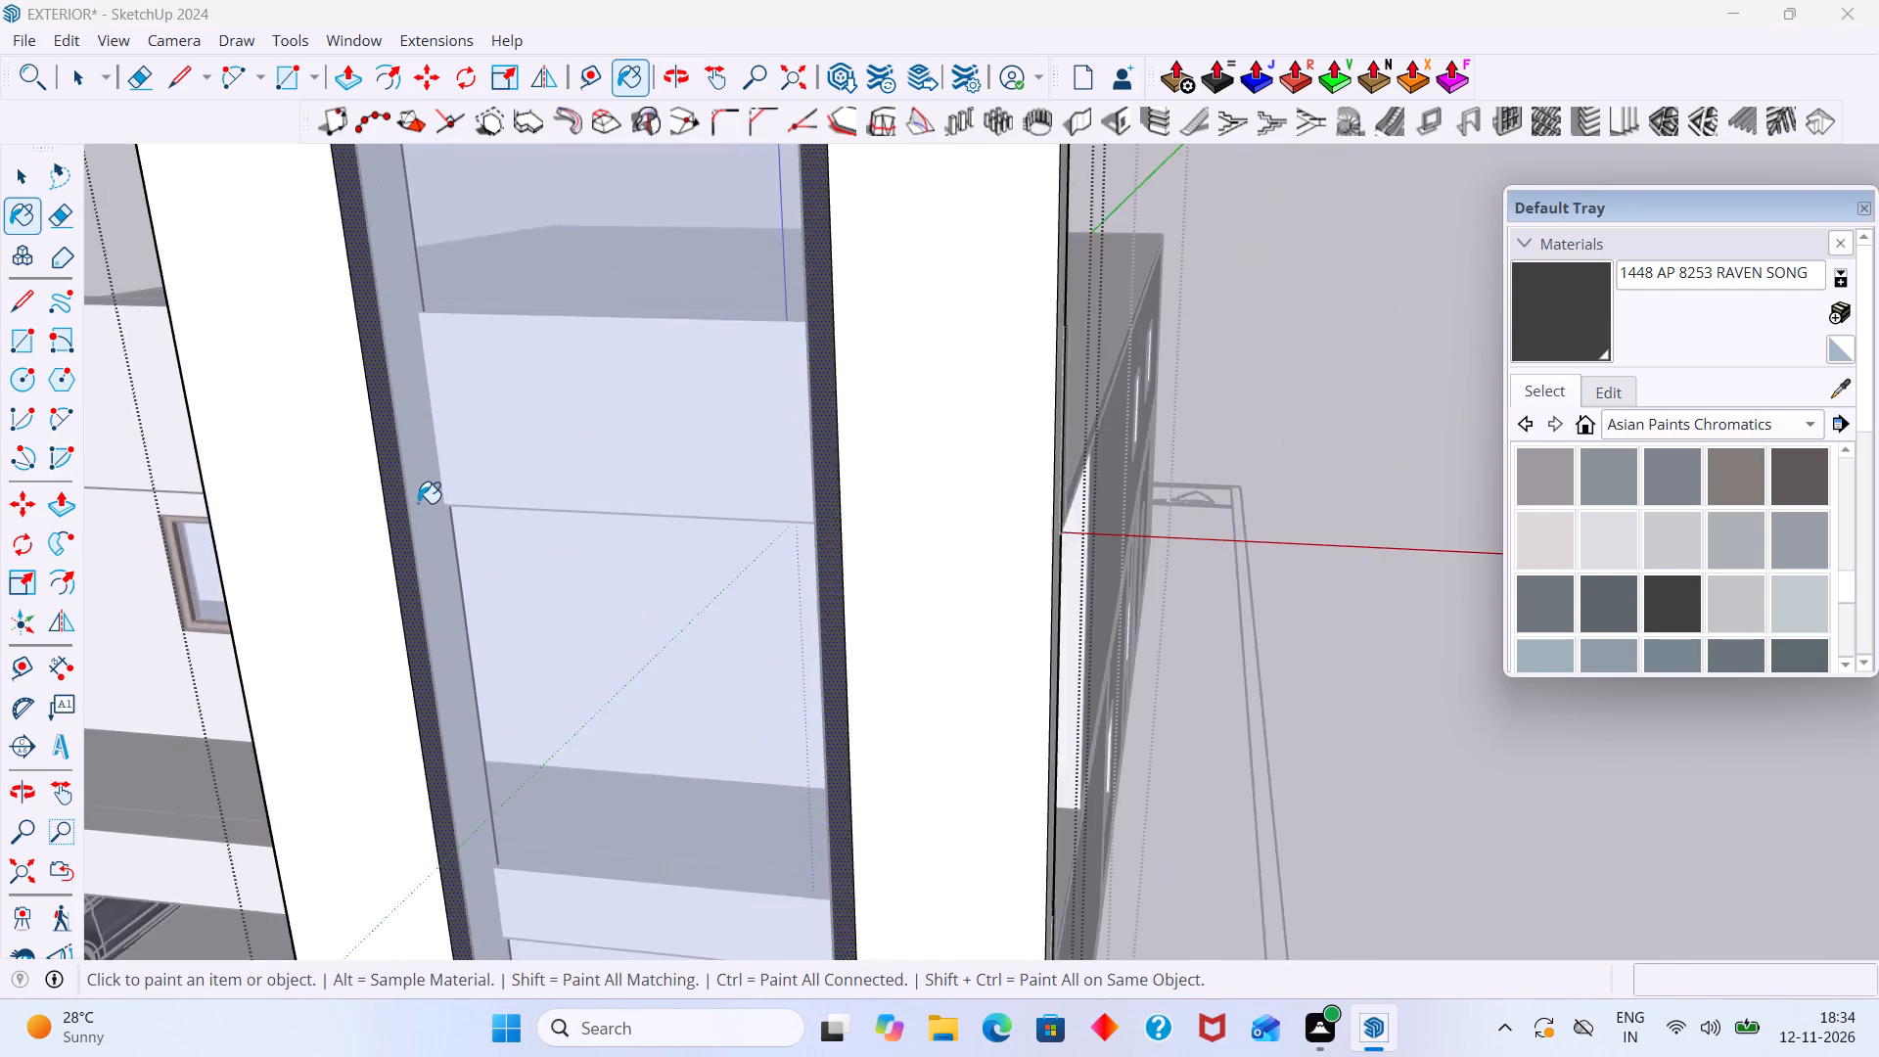
{"action": "scroll", "coordinate": [418, 503], "scroll_direction": "down", "scroll_amount": 13}
{"action": "key", "text": "space"}
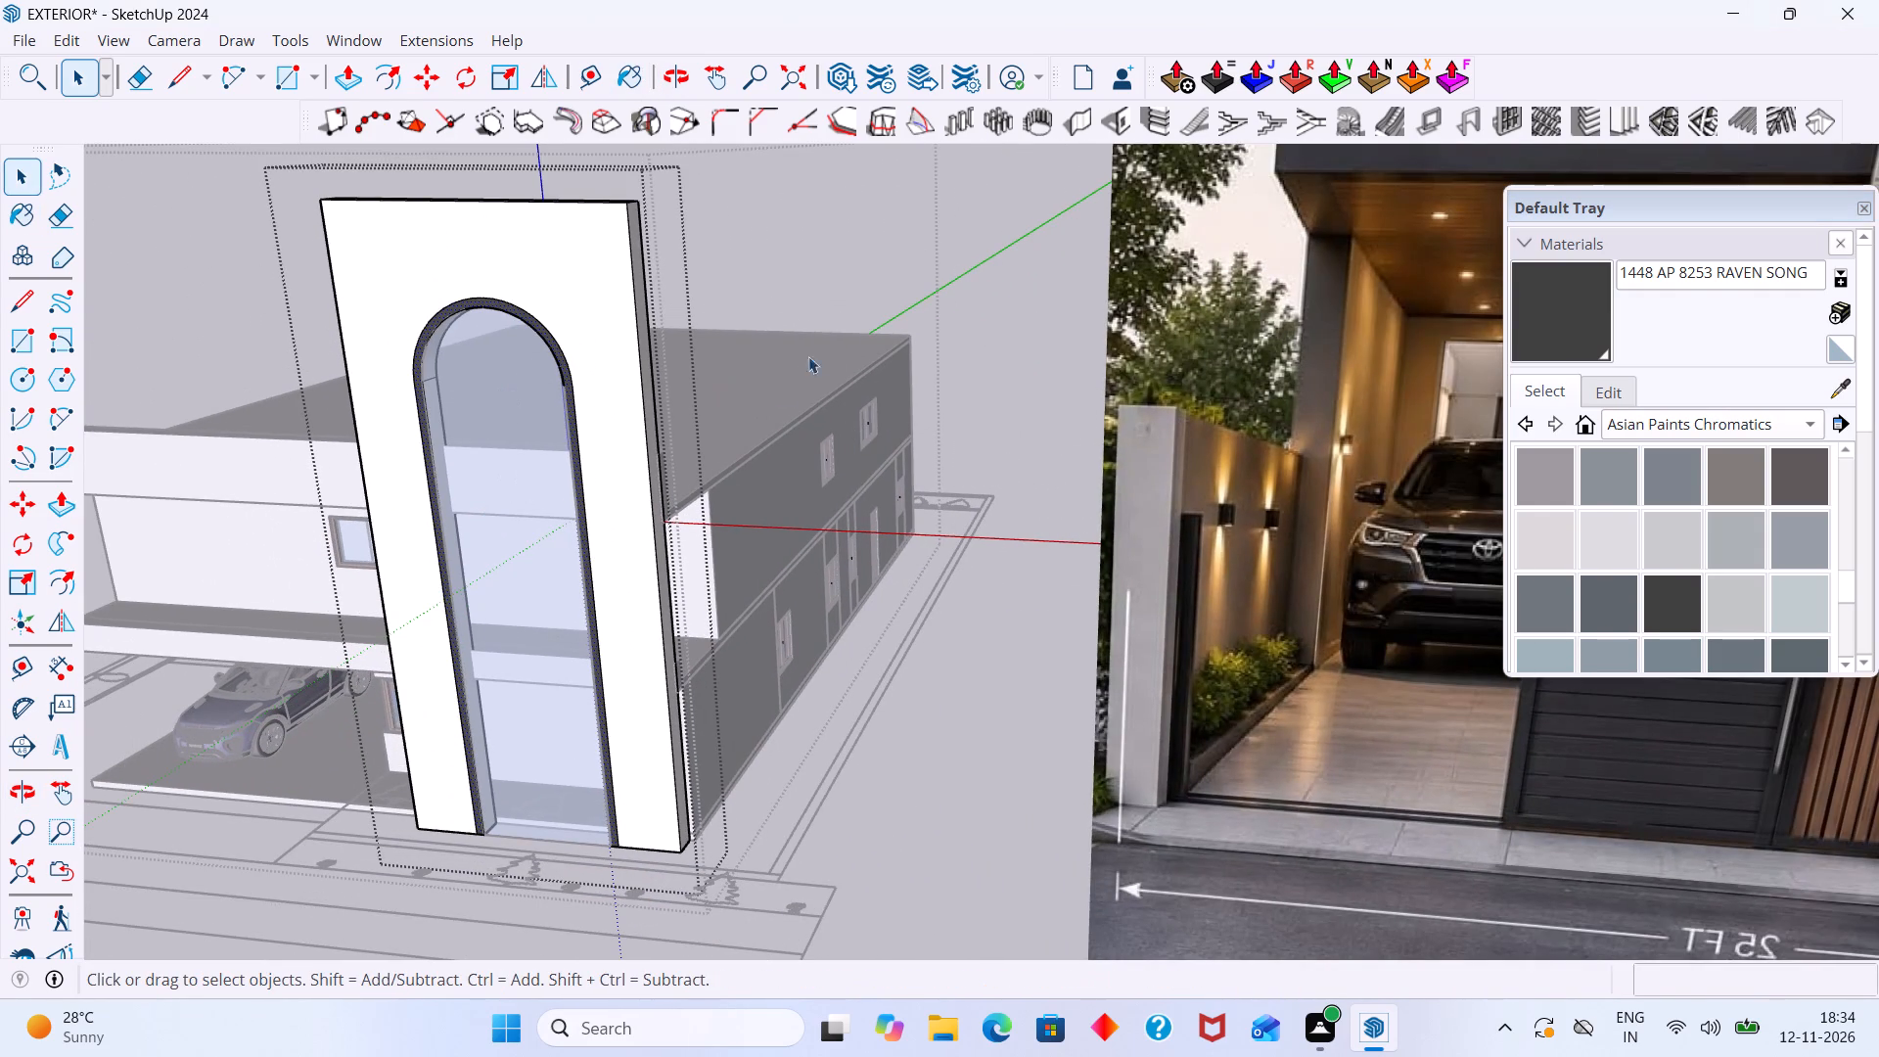
{"action": "left_click", "coordinate": [963, 283]}
Compare the arched tower's height and proportions with the reference facade image from several angles.
{"action": "scroll", "coordinate": [855, 338], "scroll_direction": "down", "scroll_amount": 5}
{"action": "middle_click_drag", "start_coordinate": [665, 404], "coordinate": [978, 407]}
{"action": "scroll", "coordinate": [895, 434], "scroll_direction": "down", "scroll_amount": 5}
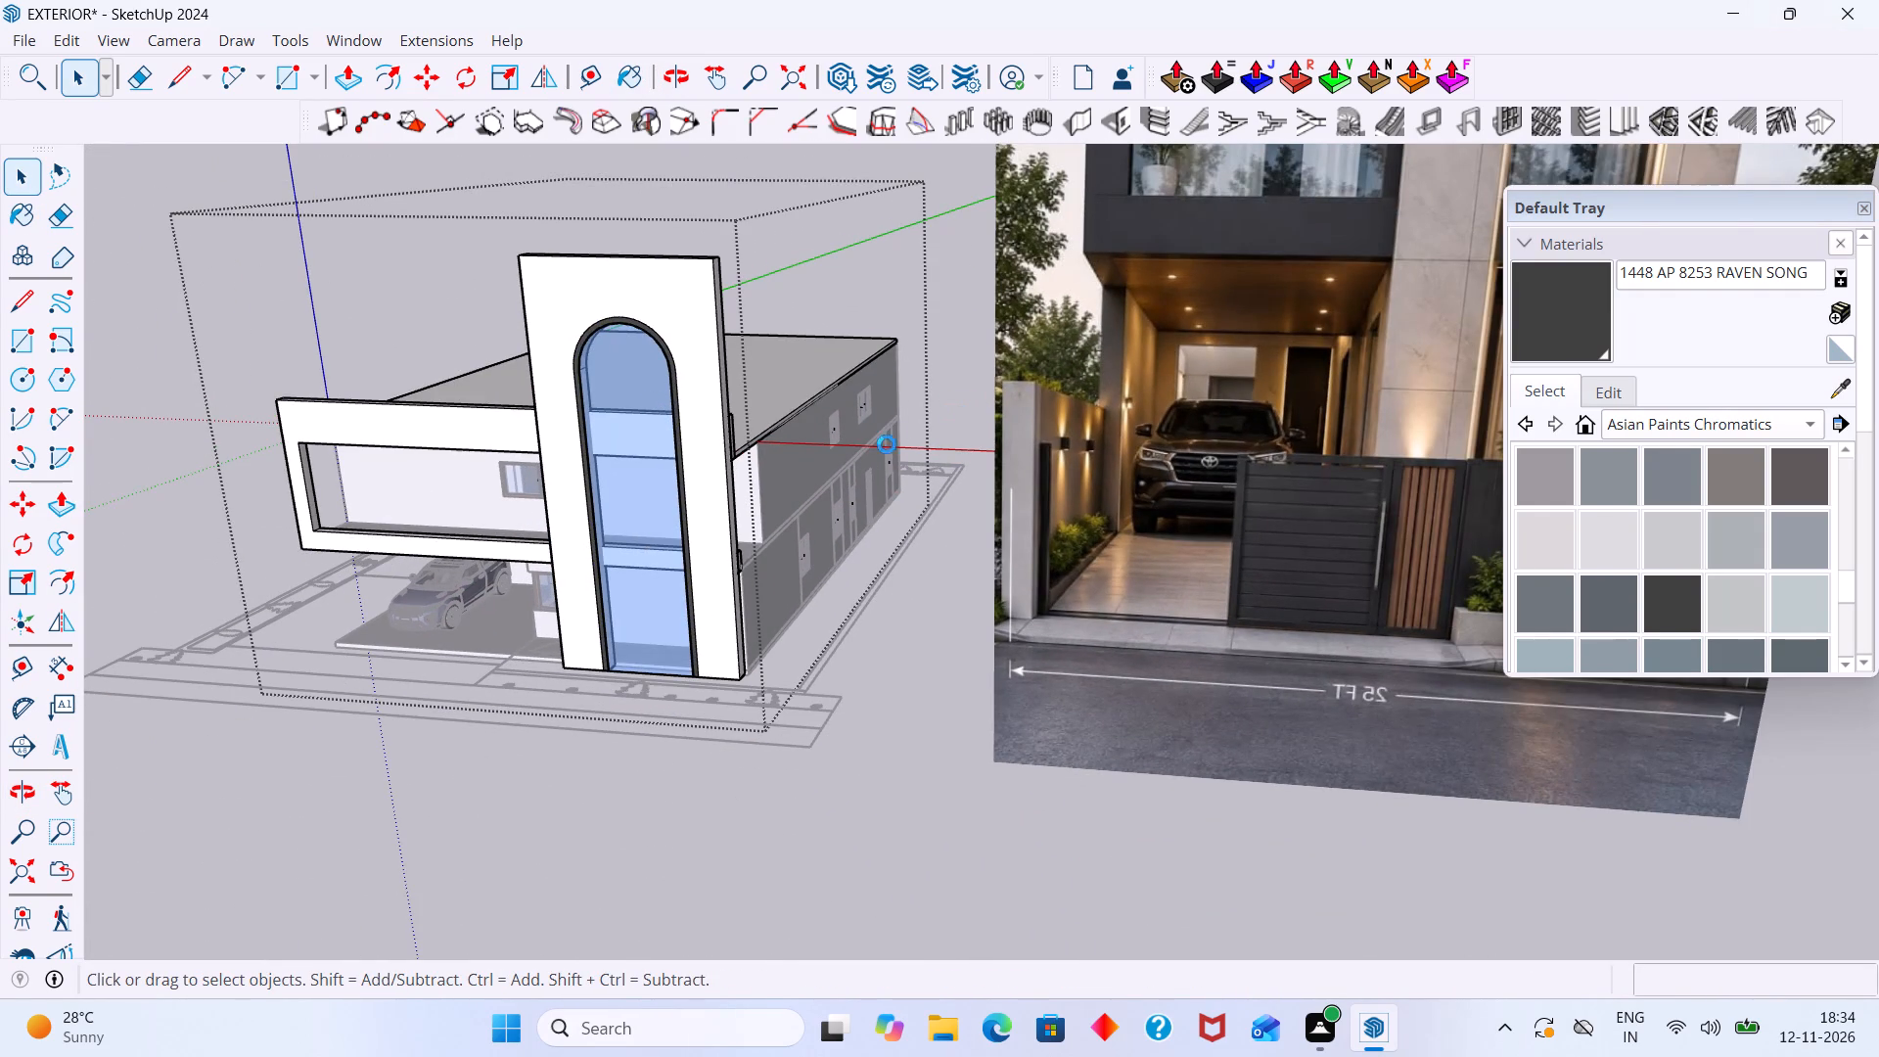
{"action": "scroll", "coordinate": [887, 444], "scroll_direction": "down", "scroll_amount": 10}
{"action": "scroll", "coordinate": [734, 580], "scroll_direction": "down", "scroll_amount": 9}
{"action": "middle_click_drag", "start_coordinate": [735, 749], "coordinate": [945, 774]}
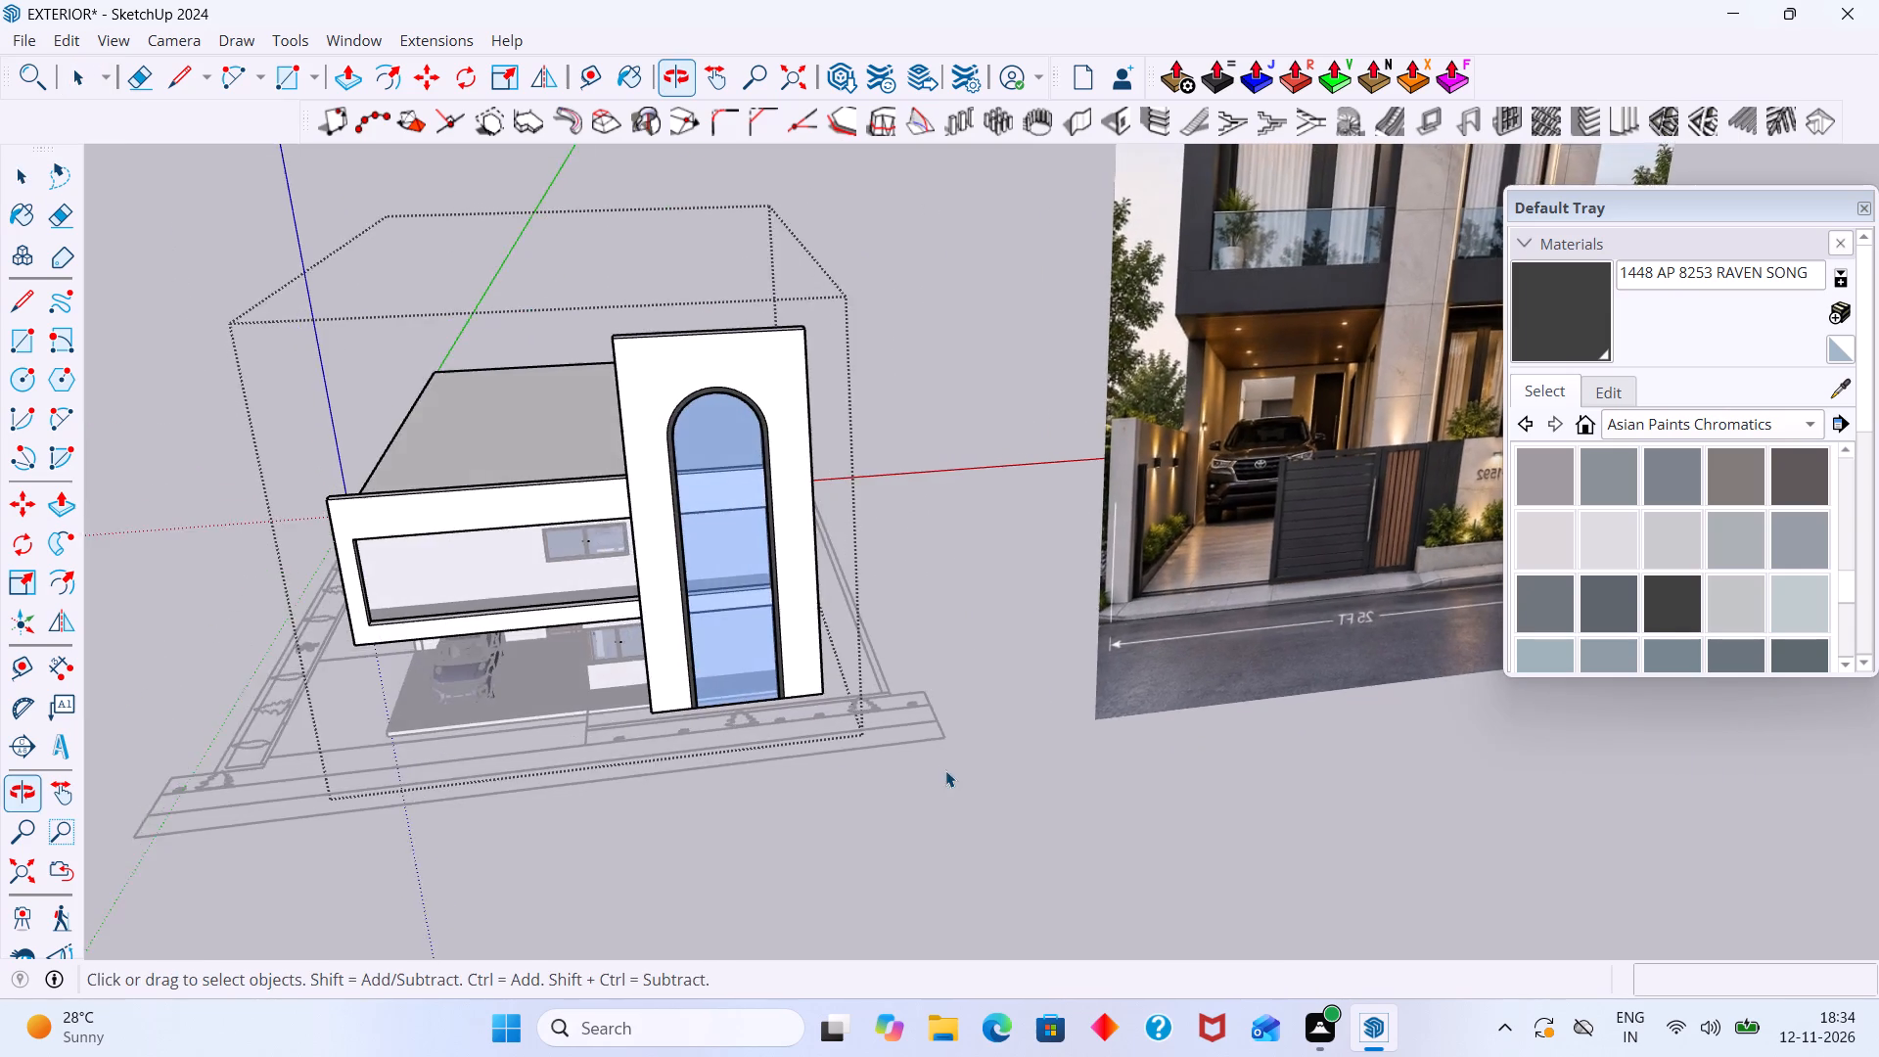
{"action": "scroll", "coordinate": [941, 765], "scroll_direction": "down", "scroll_amount": 3}
{"action": "middle_click_drag", "start_coordinate": [922, 734], "coordinate": [645, 658], "text": "shift"}
{"action": "scroll", "coordinate": [624, 627], "scroll_direction": "down", "scroll_amount": 3}
{"action": "middle_click_drag", "start_coordinate": [613, 620], "coordinate": [670, 680]}
{"action": "middle_click_drag", "start_coordinate": [674, 692], "coordinate": [752, 696]}
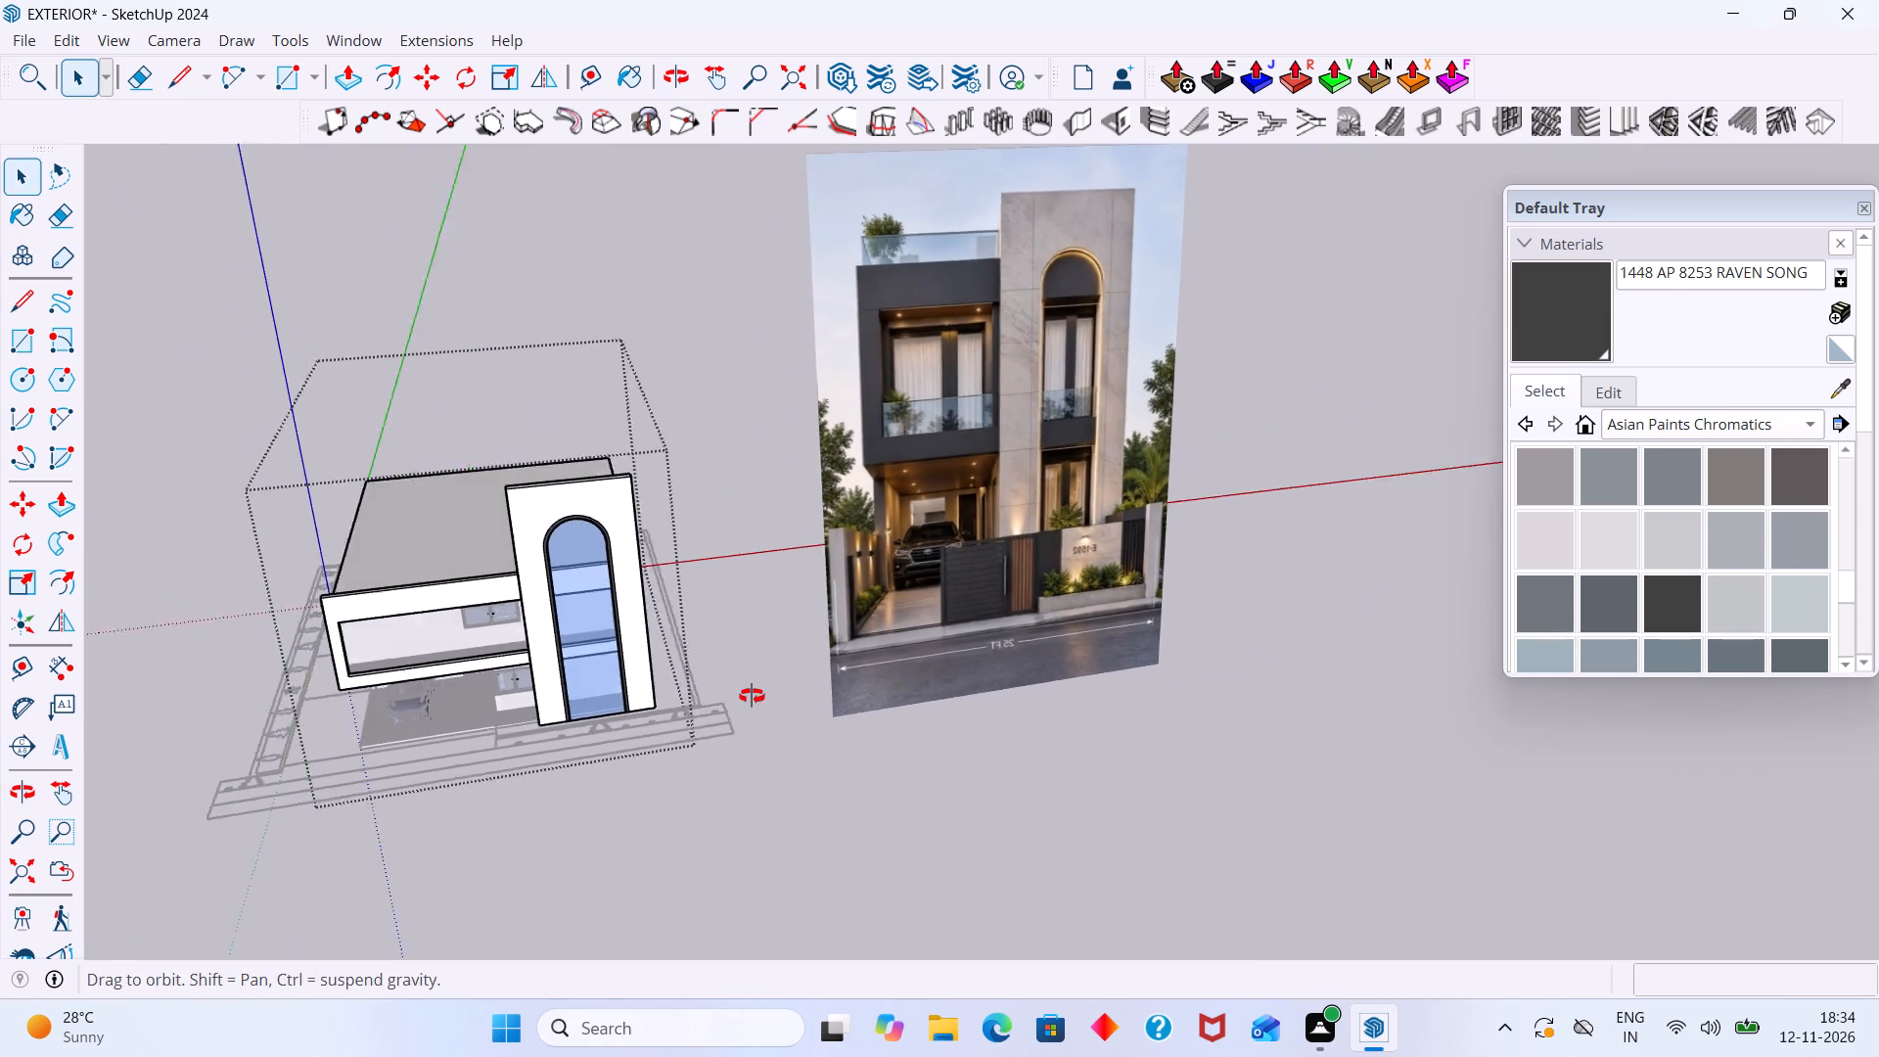
{"action": "middle_click_drag", "start_coordinate": [752, 696], "coordinate": [773, 696]}
{"action": "scroll", "coordinate": [705, 700], "scroll_direction": "up", "scroll_amount": 1}
{"action": "scroll", "coordinate": [701, 700], "scroll_direction": "down", "scroll_amount": 2}
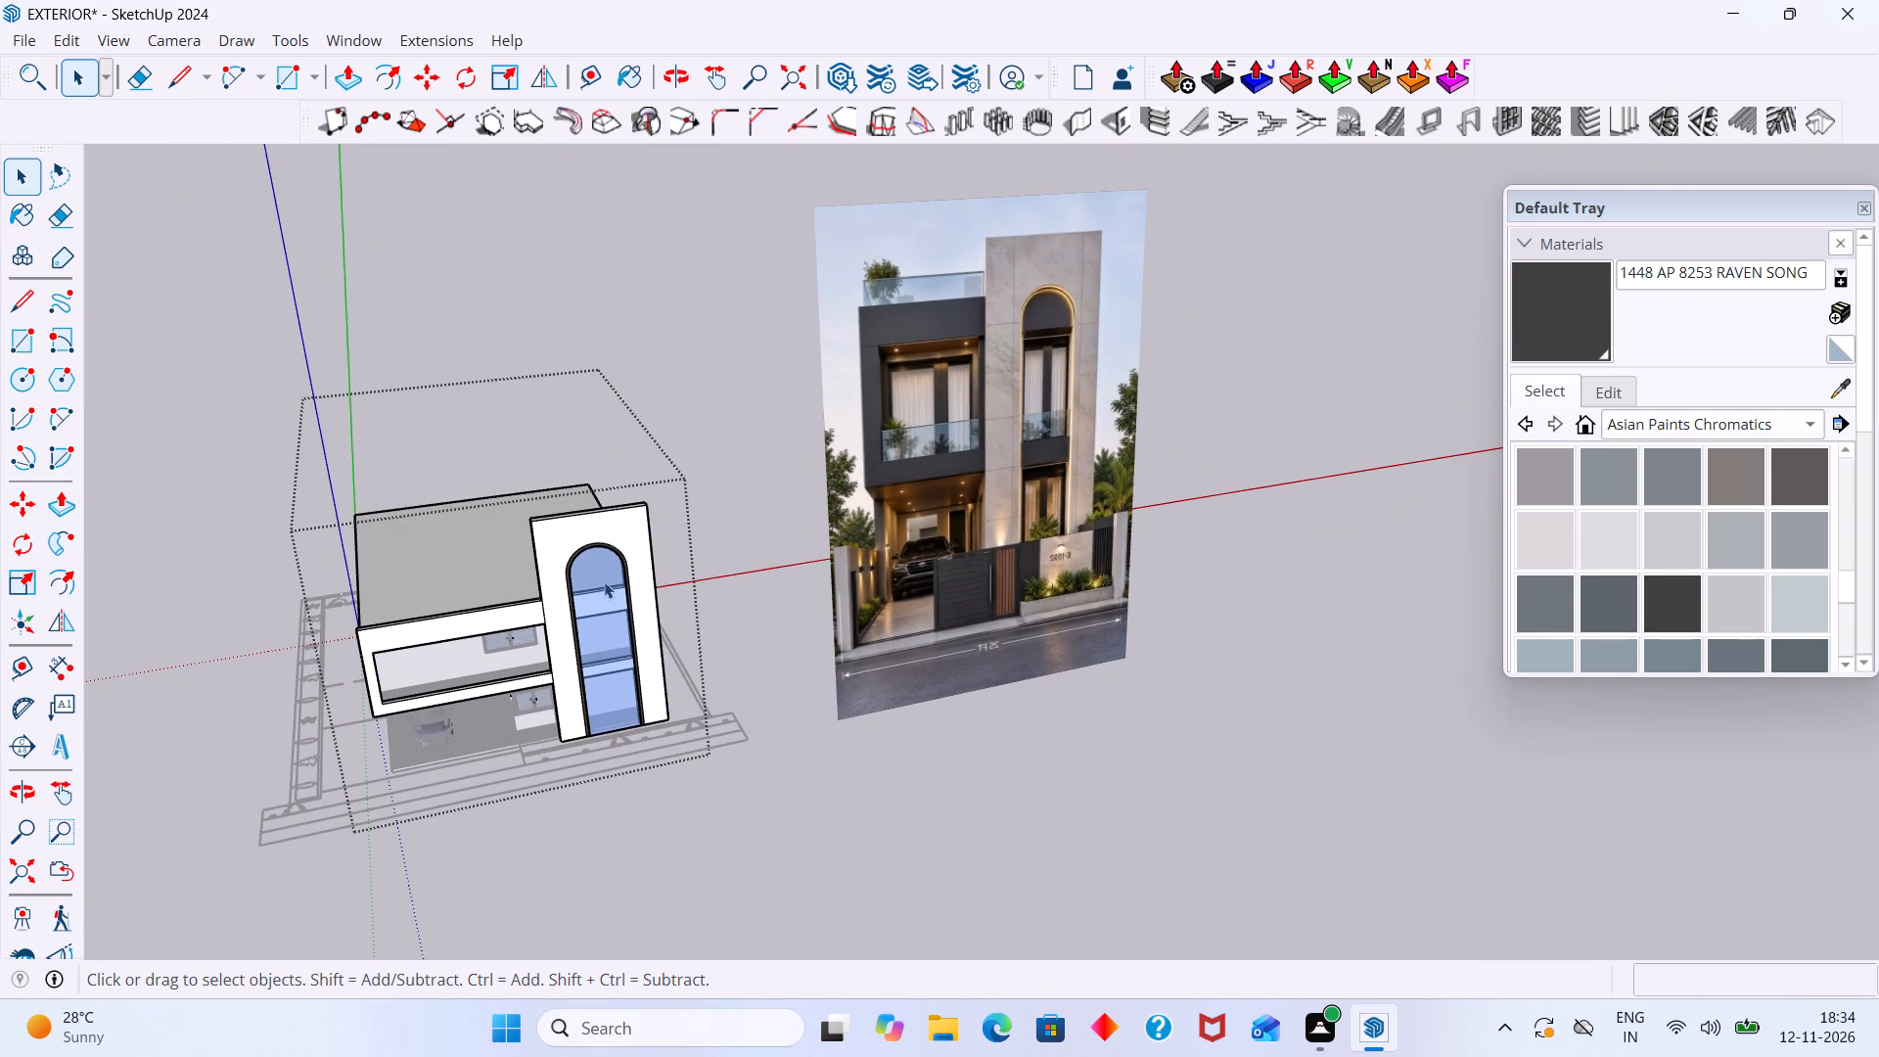
{"action": "scroll", "coordinate": [488, 564], "scroll_direction": "up", "scroll_amount": 2}
{"action": "middle_click_drag", "start_coordinate": [484, 569], "coordinate": [558, 549]}
{"action": "scroll", "coordinate": [558, 594], "scroll_direction": "up", "scroll_amount": 1}
{"action": "middle_click_drag", "start_coordinate": [557, 594], "coordinate": [557, 564]}
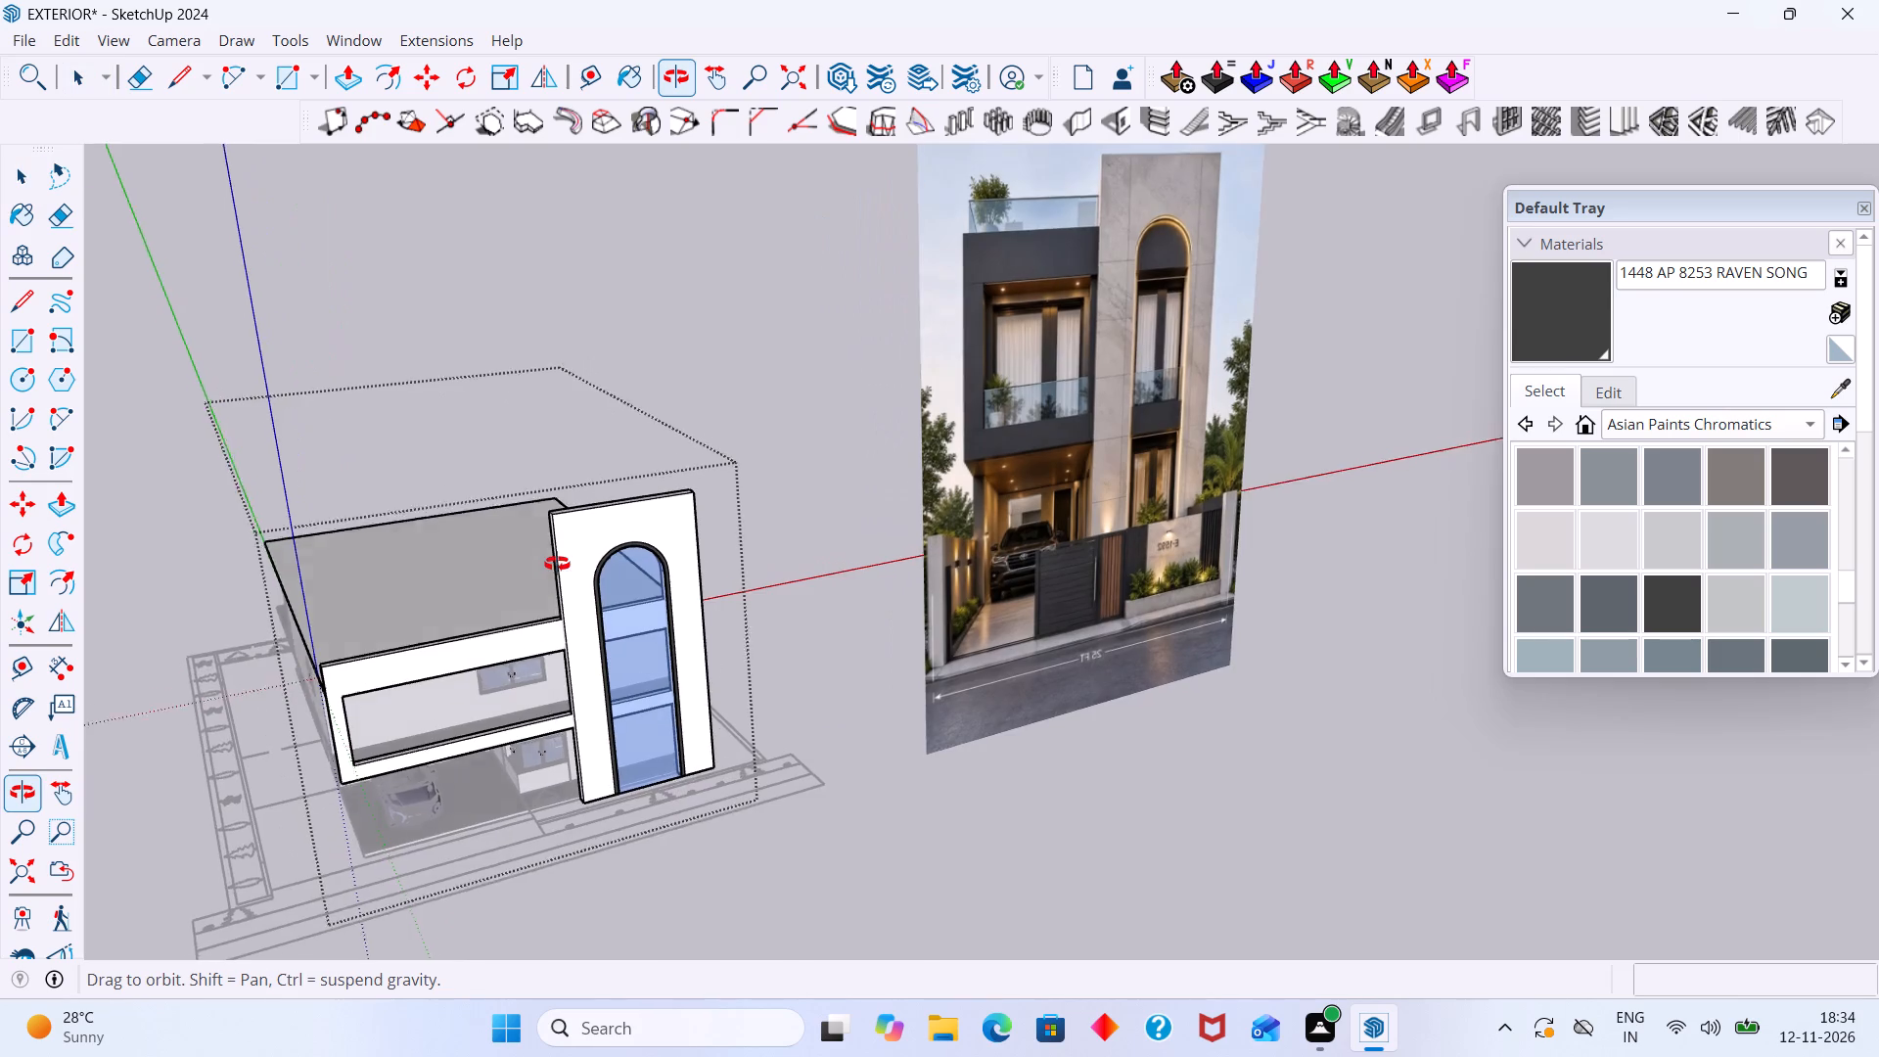
{"action": "middle_click_drag", "start_coordinate": [557, 564], "coordinate": [561, 527]}
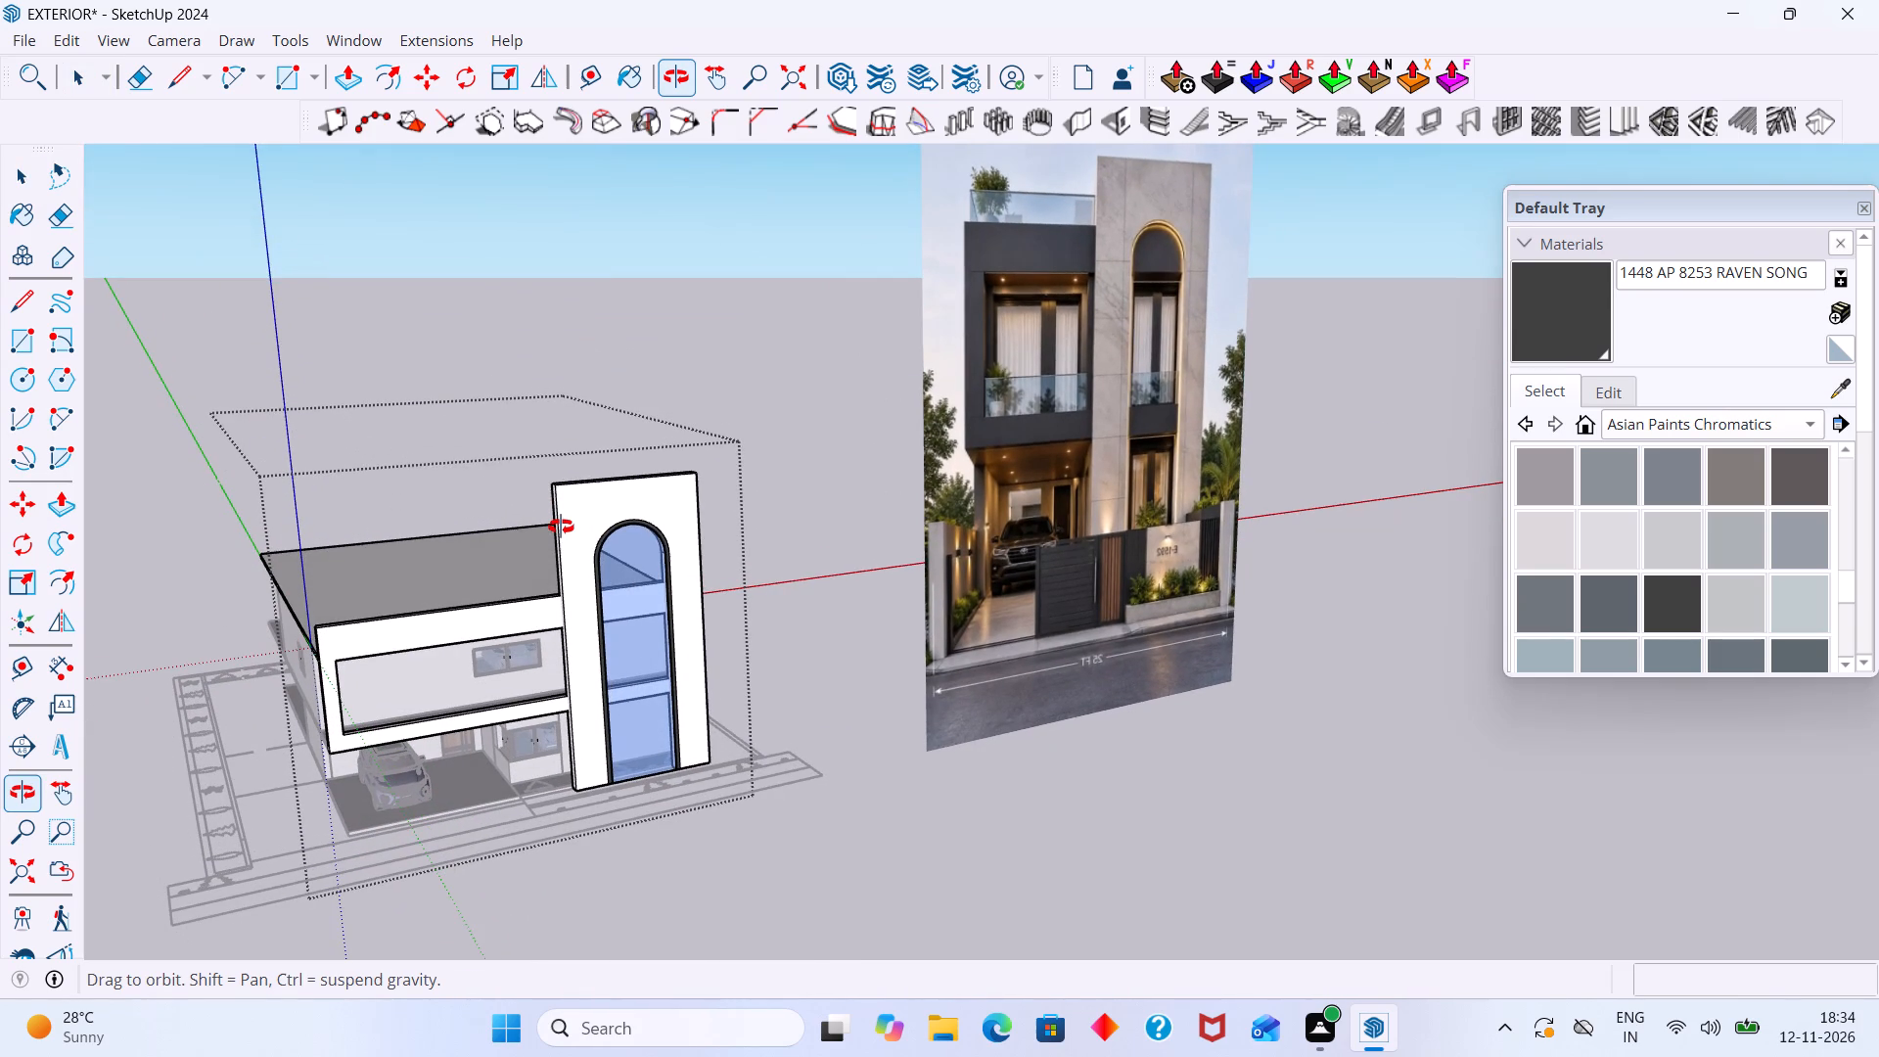
{"action": "middle_click_drag", "start_coordinate": [561, 527], "coordinate": [566, 504]}
{"action": "scroll", "coordinate": [605, 483], "scroll_direction": "up", "scroll_amount": 2}
{"action": "middle_click_drag", "start_coordinate": [607, 495], "coordinate": [645, 563]}
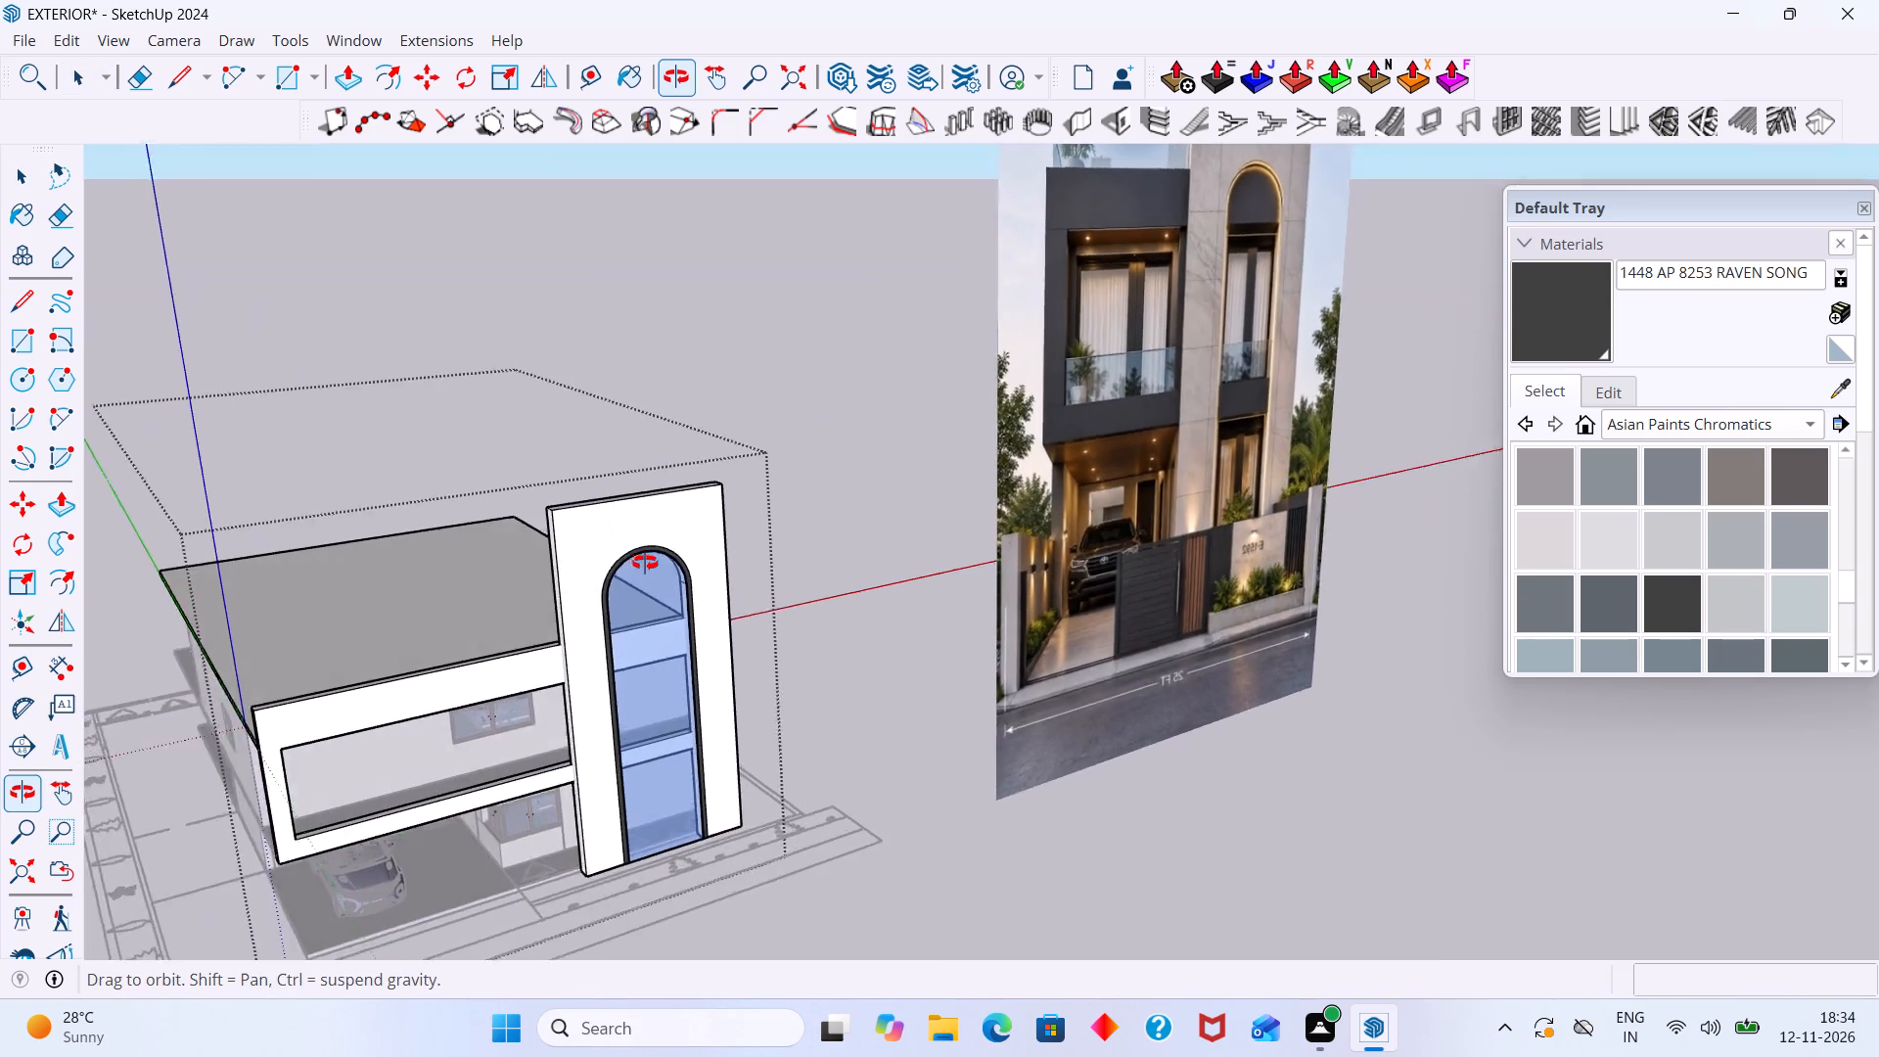
{"action": "middle_click_drag", "start_coordinate": [645, 563], "coordinate": [774, 599]}
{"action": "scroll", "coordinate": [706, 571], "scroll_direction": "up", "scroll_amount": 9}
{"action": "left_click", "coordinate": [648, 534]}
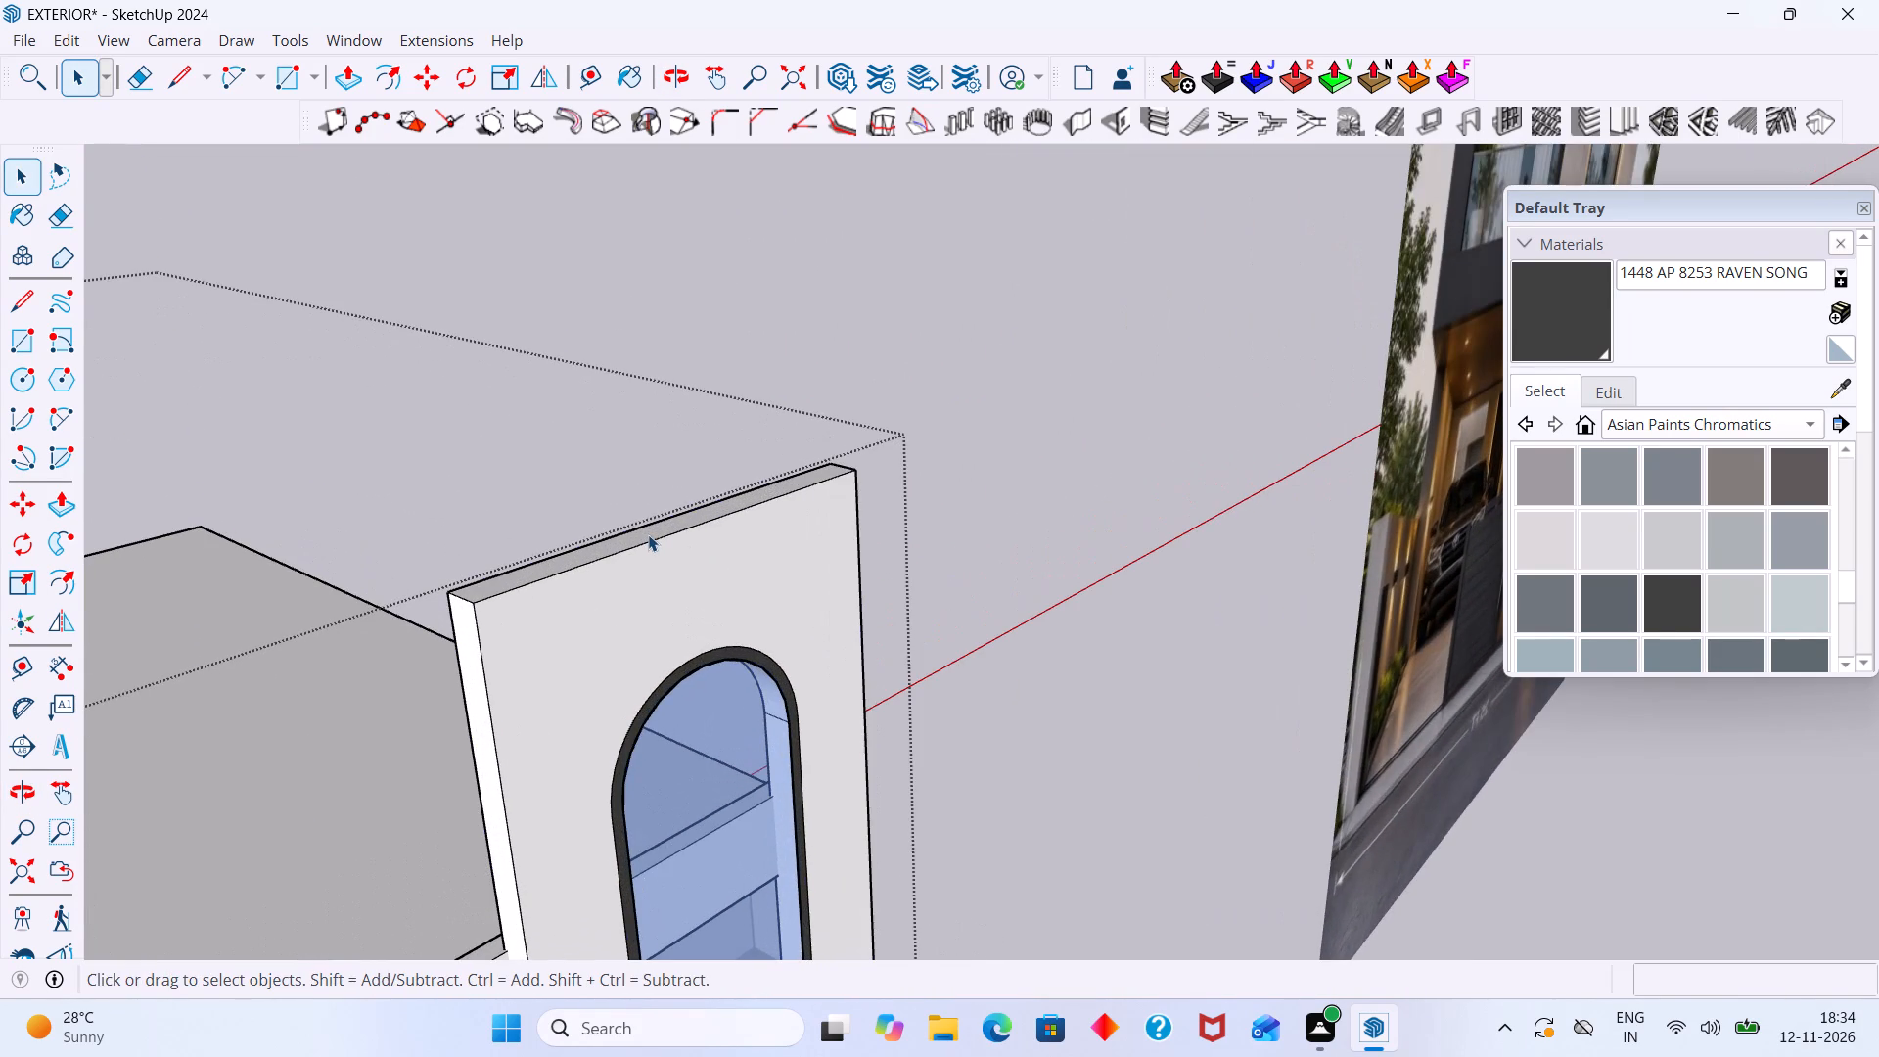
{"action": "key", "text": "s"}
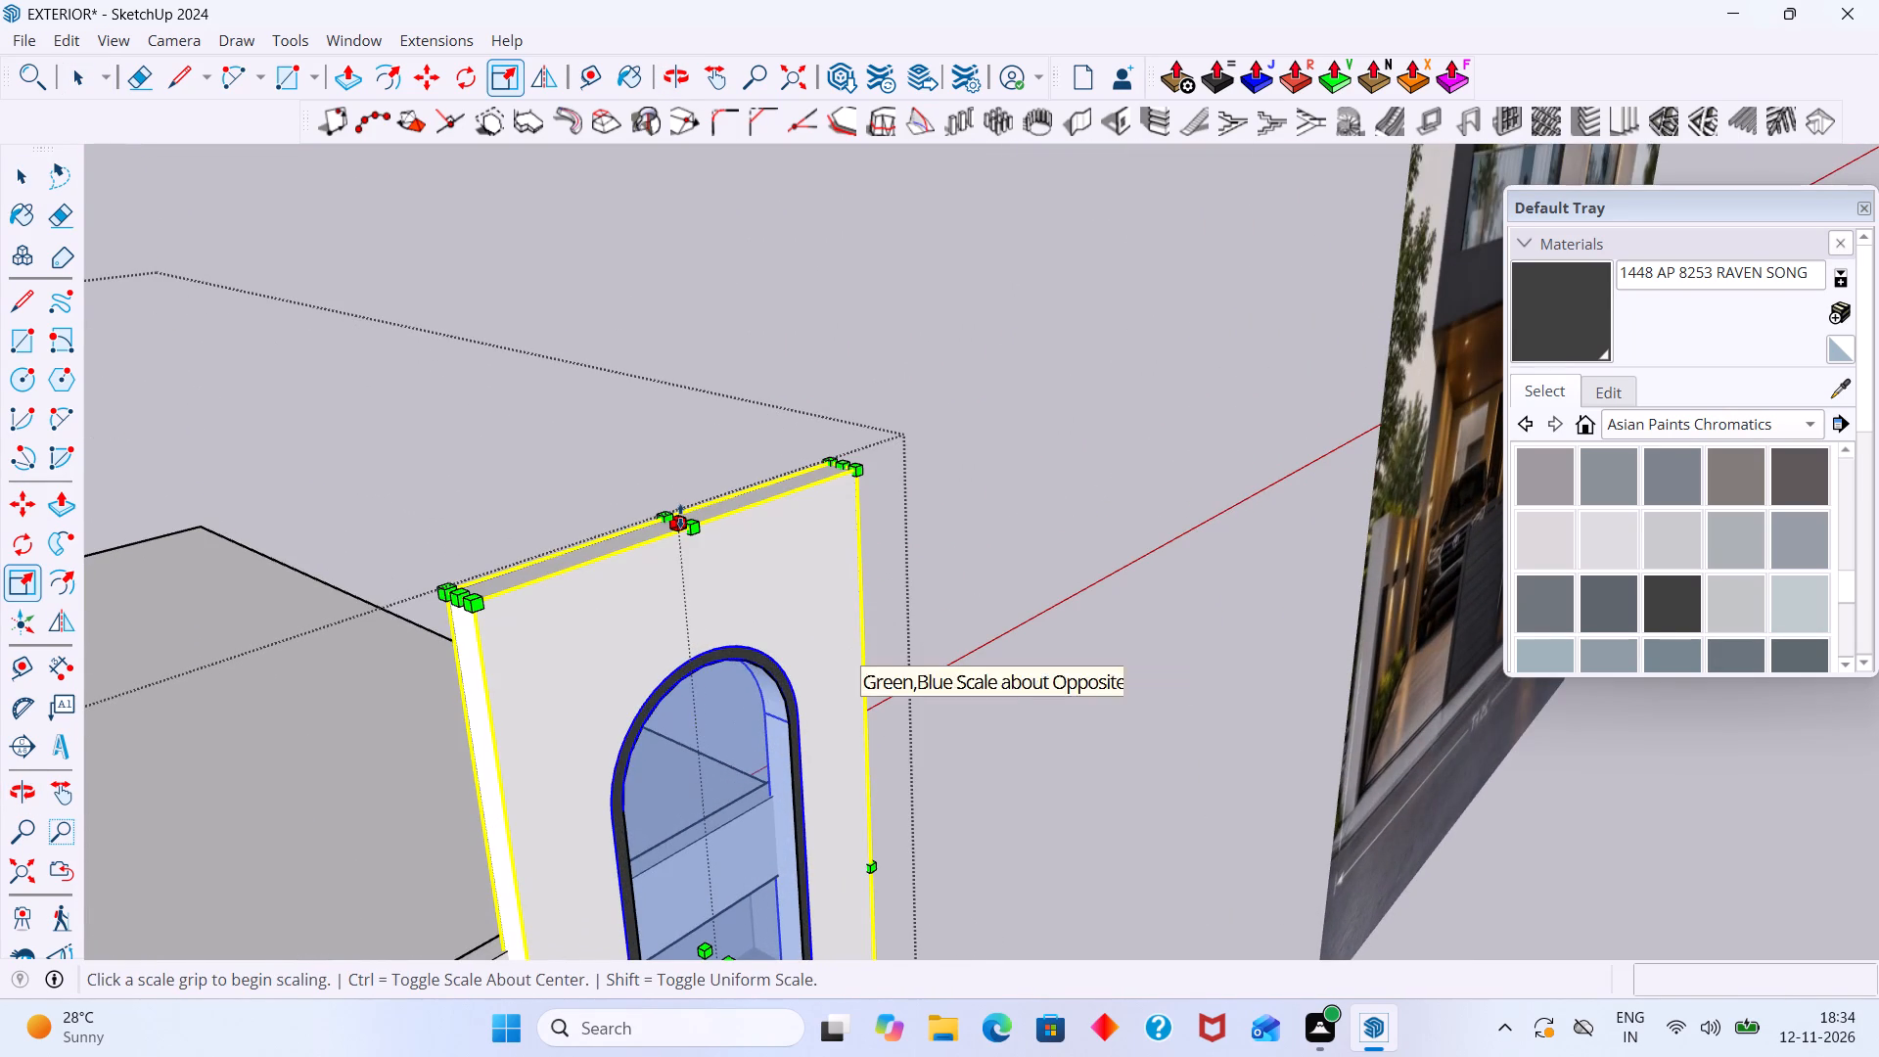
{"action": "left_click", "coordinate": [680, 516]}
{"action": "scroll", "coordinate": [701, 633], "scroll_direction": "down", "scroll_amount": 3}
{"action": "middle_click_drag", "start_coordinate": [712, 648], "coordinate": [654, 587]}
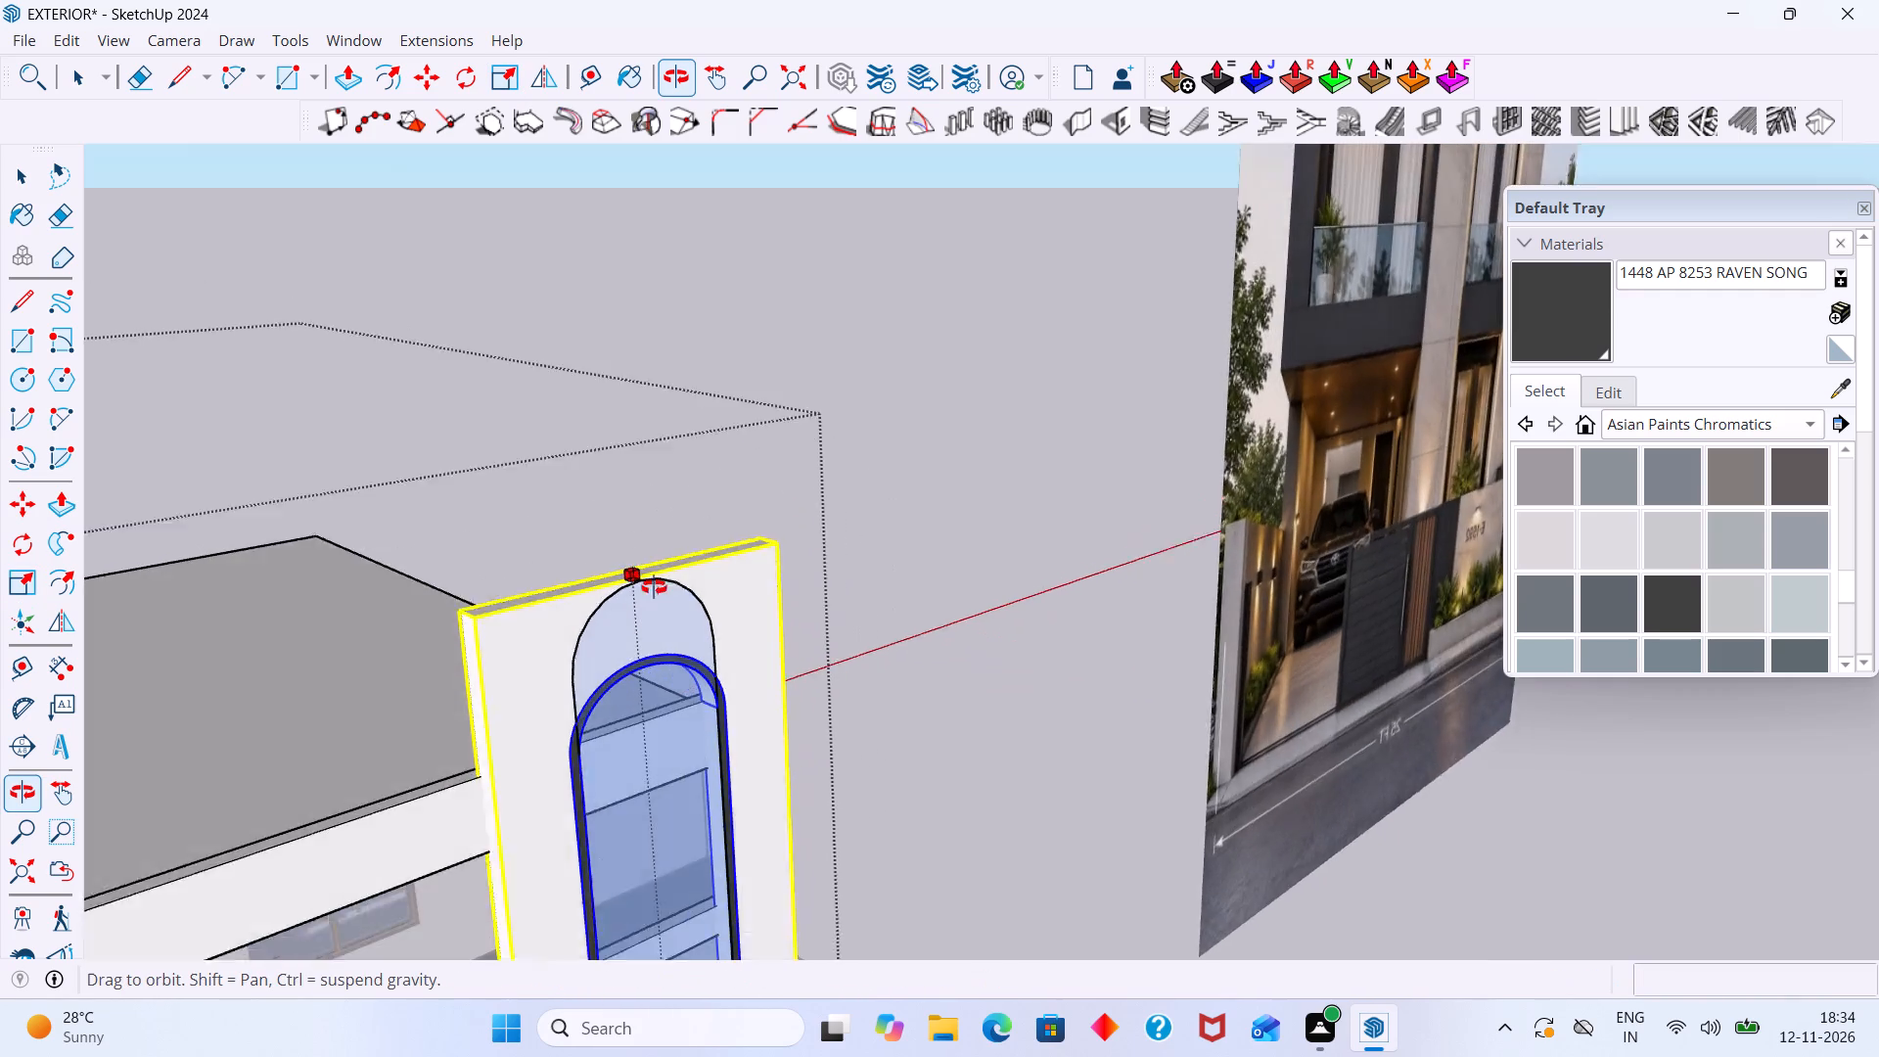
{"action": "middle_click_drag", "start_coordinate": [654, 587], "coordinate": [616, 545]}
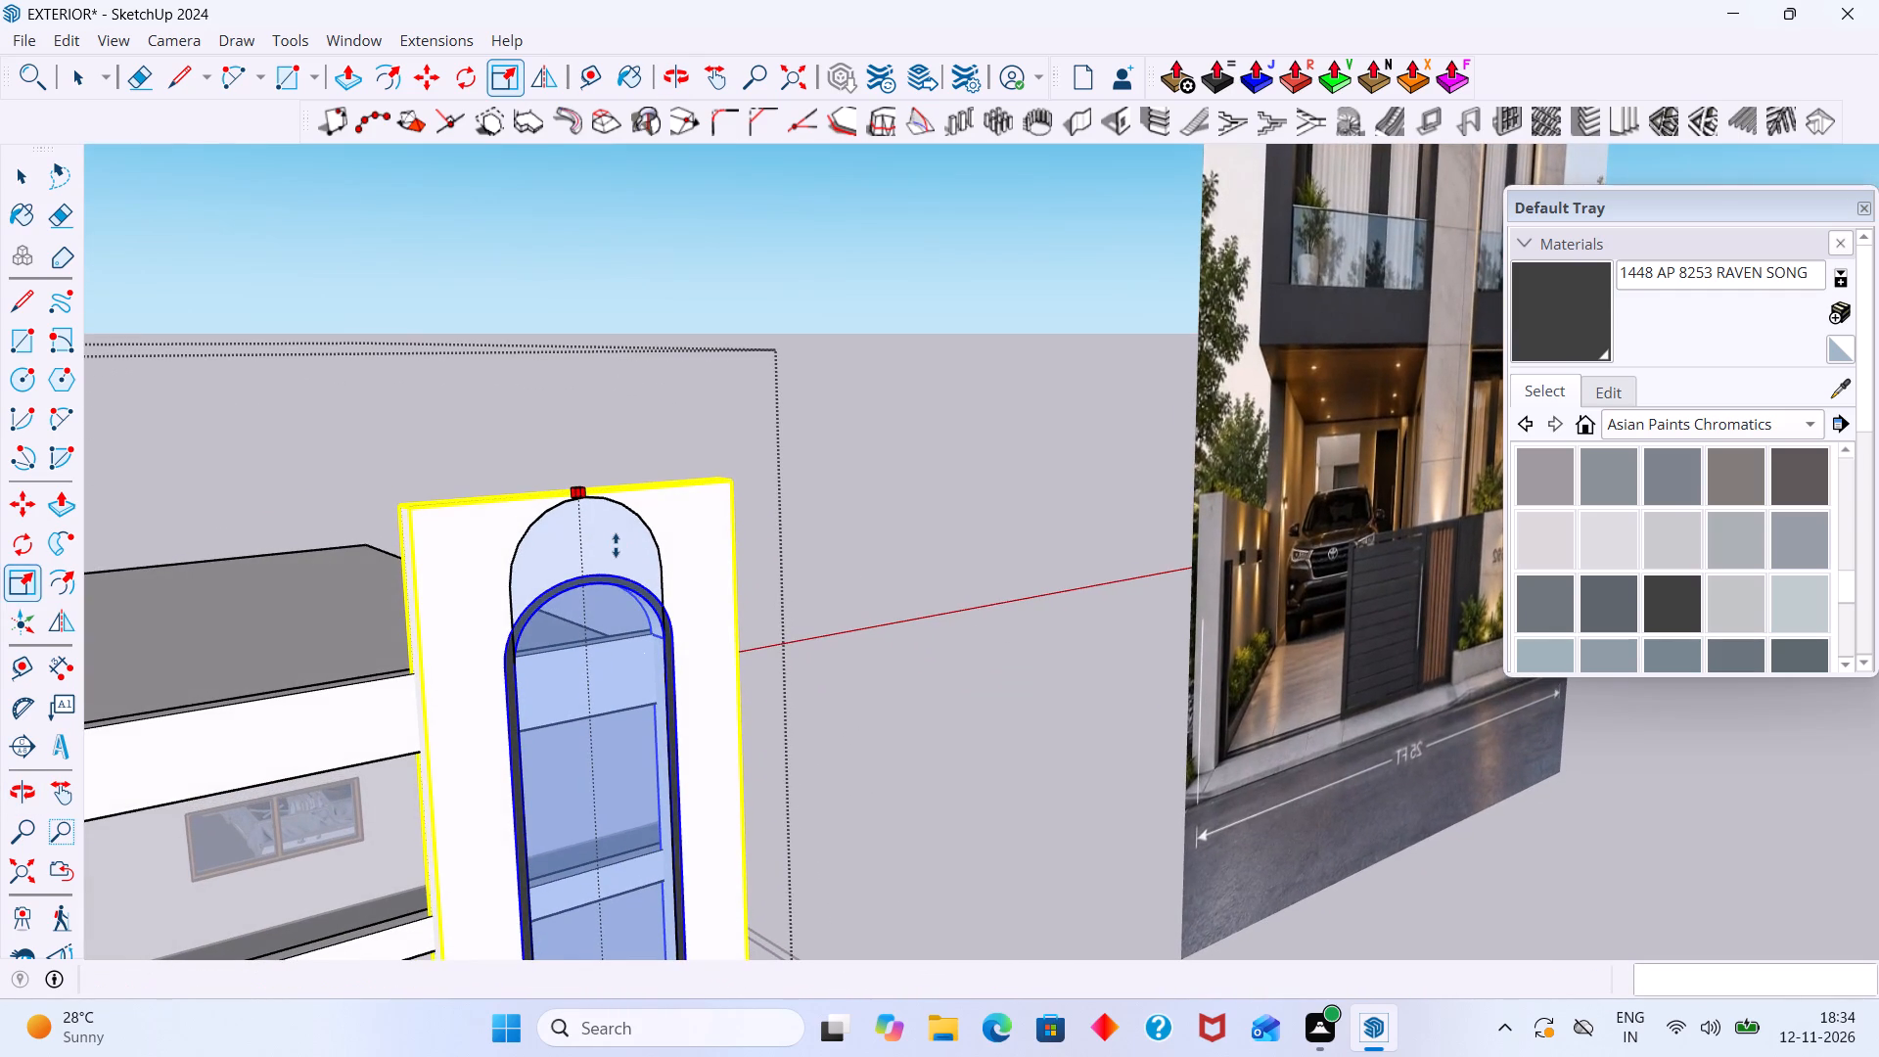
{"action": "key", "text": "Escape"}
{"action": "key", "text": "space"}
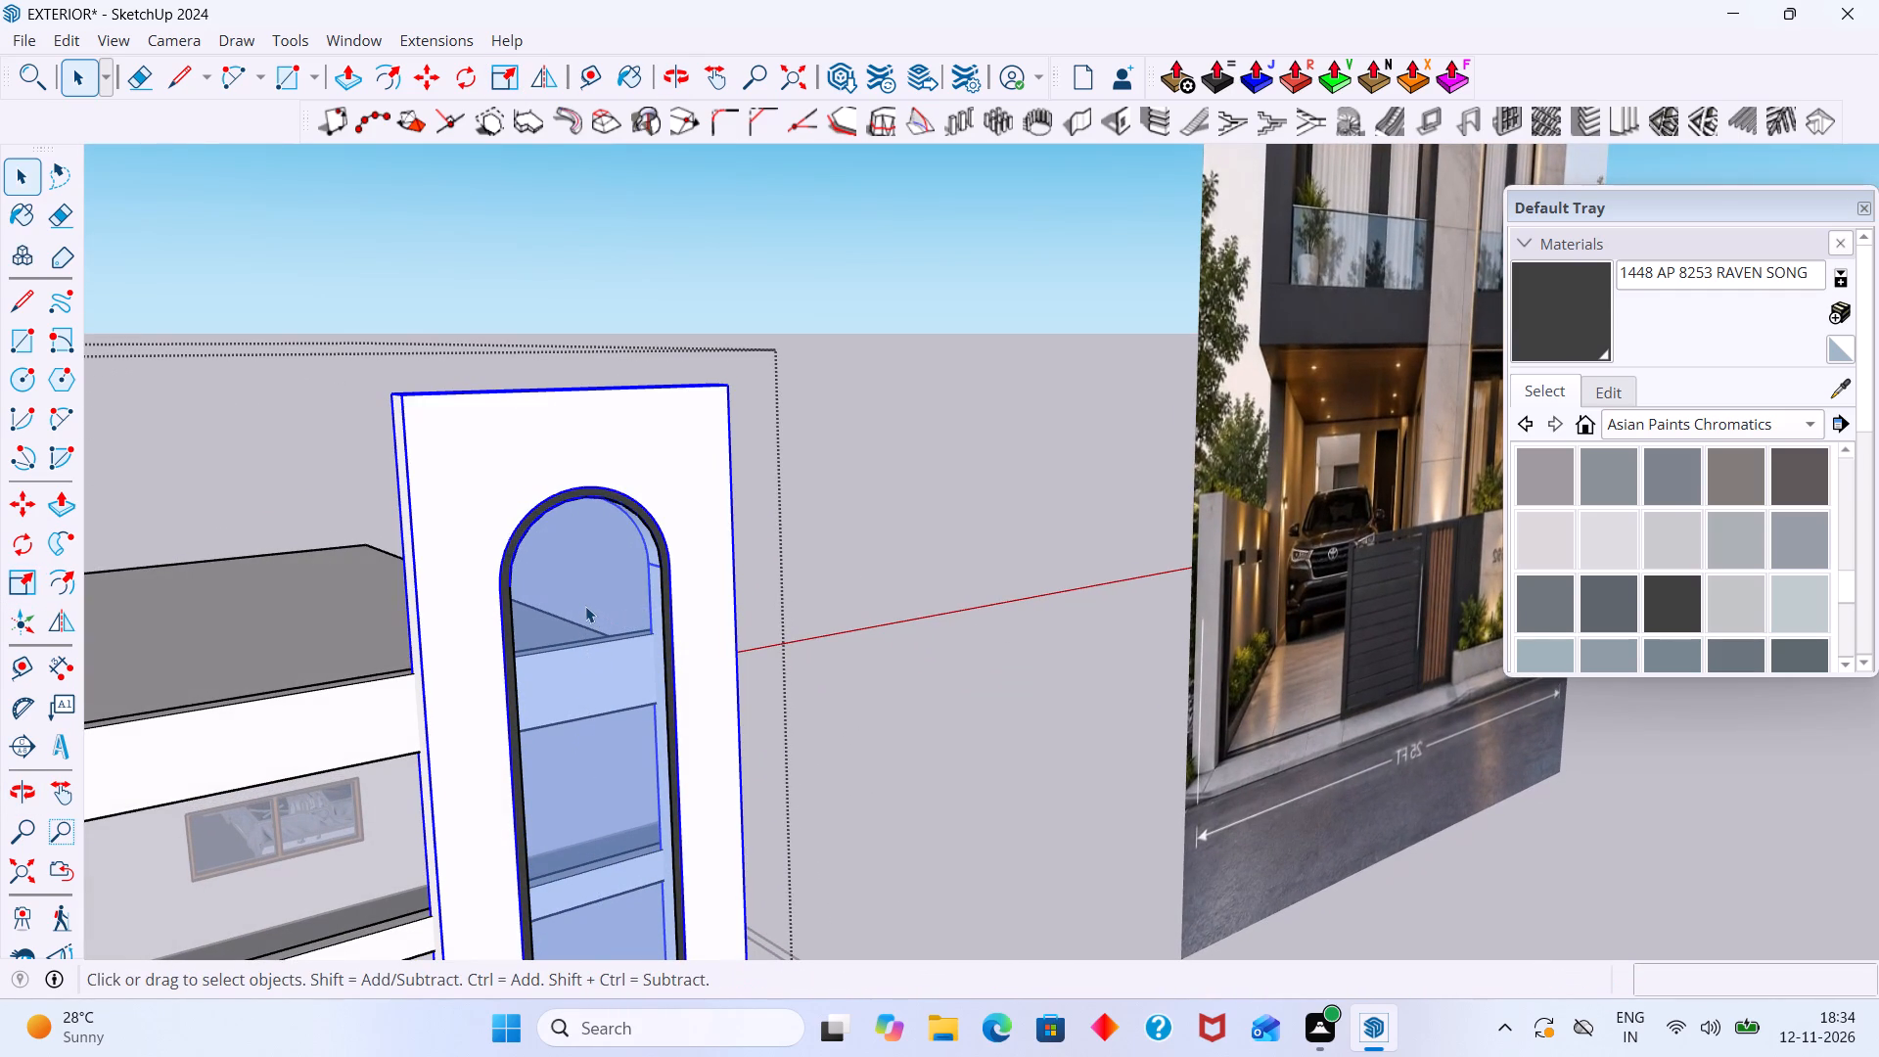
Scale the arched tower together with its glass panel down vertically to about 0.76 of its height.
{"action": "left_click", "coordinate": [589, 606], "text": "shift"}
{"action": "key", "text": "s"}
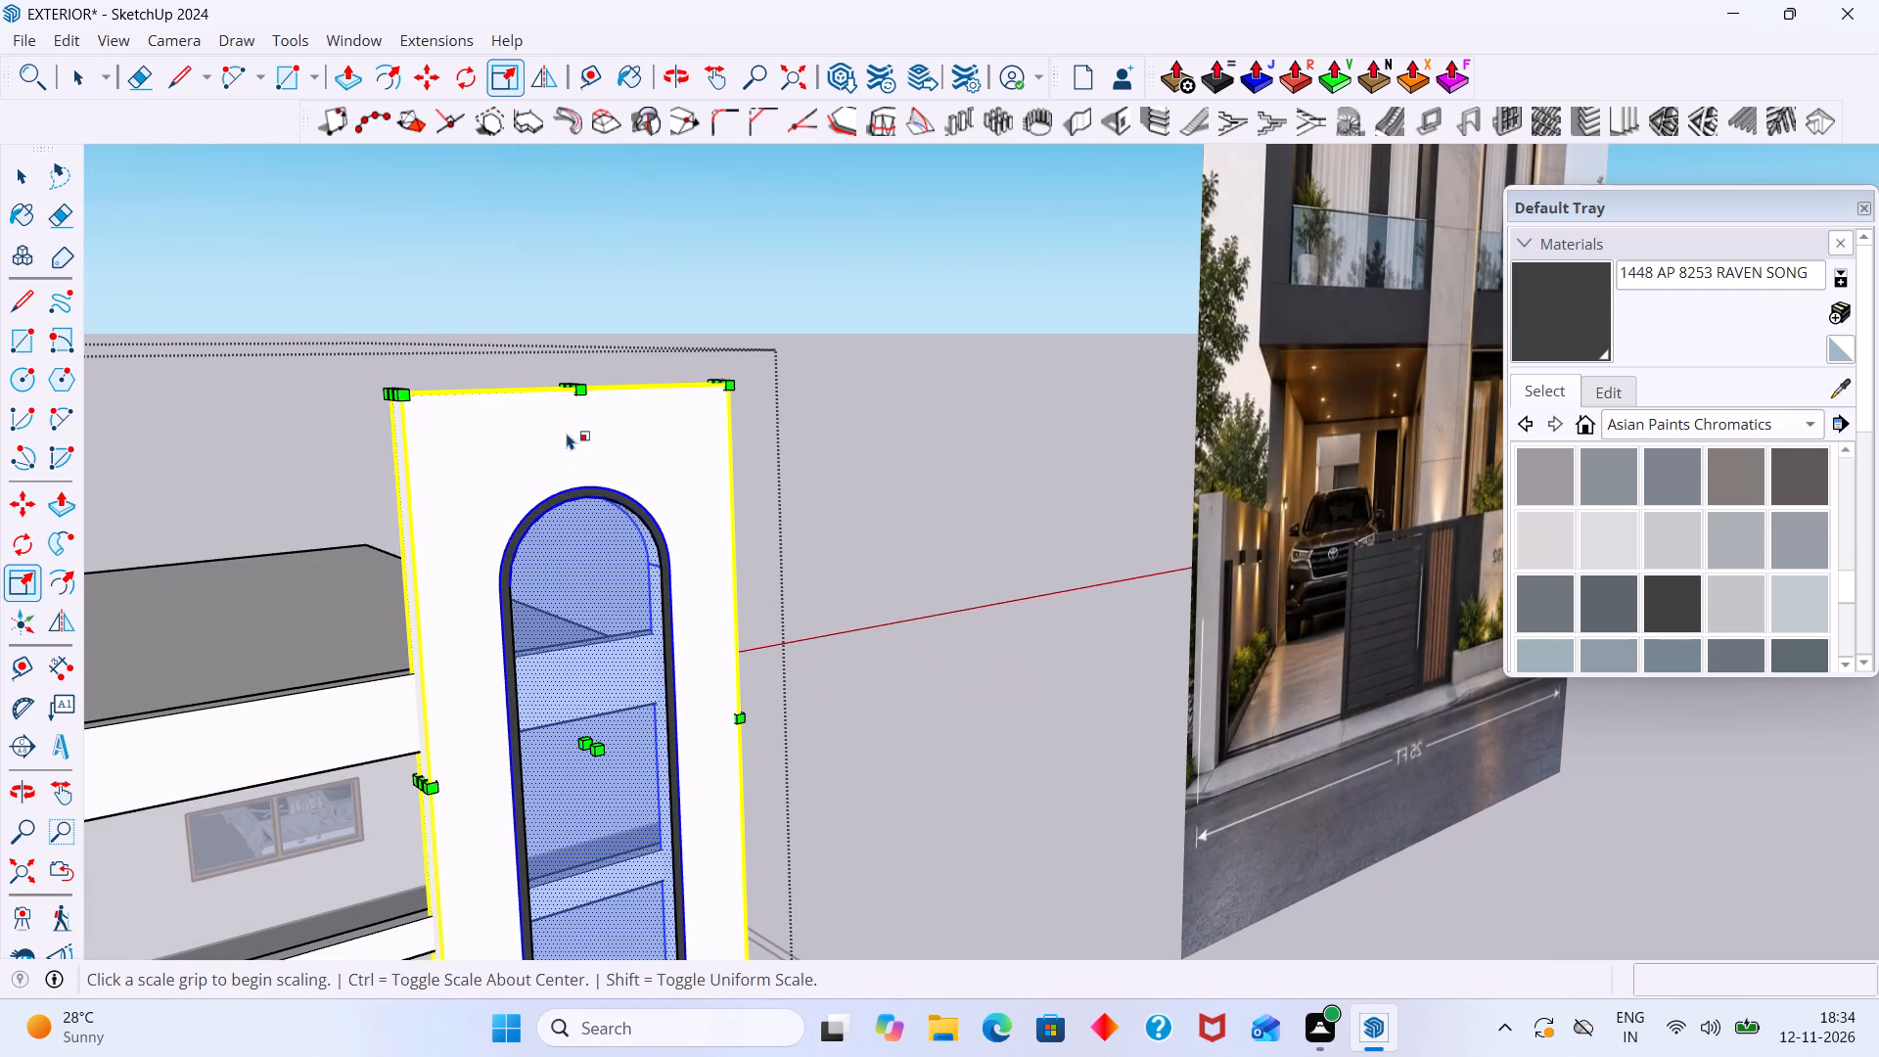
{"action": "middle_click_drag", "start_coordinate": [580, 391], "coordinate": [580, 492]}
{"action": "scroll", "coordinate": [579, 484], "scroll_direction": "up", "scroll_amount": 4}
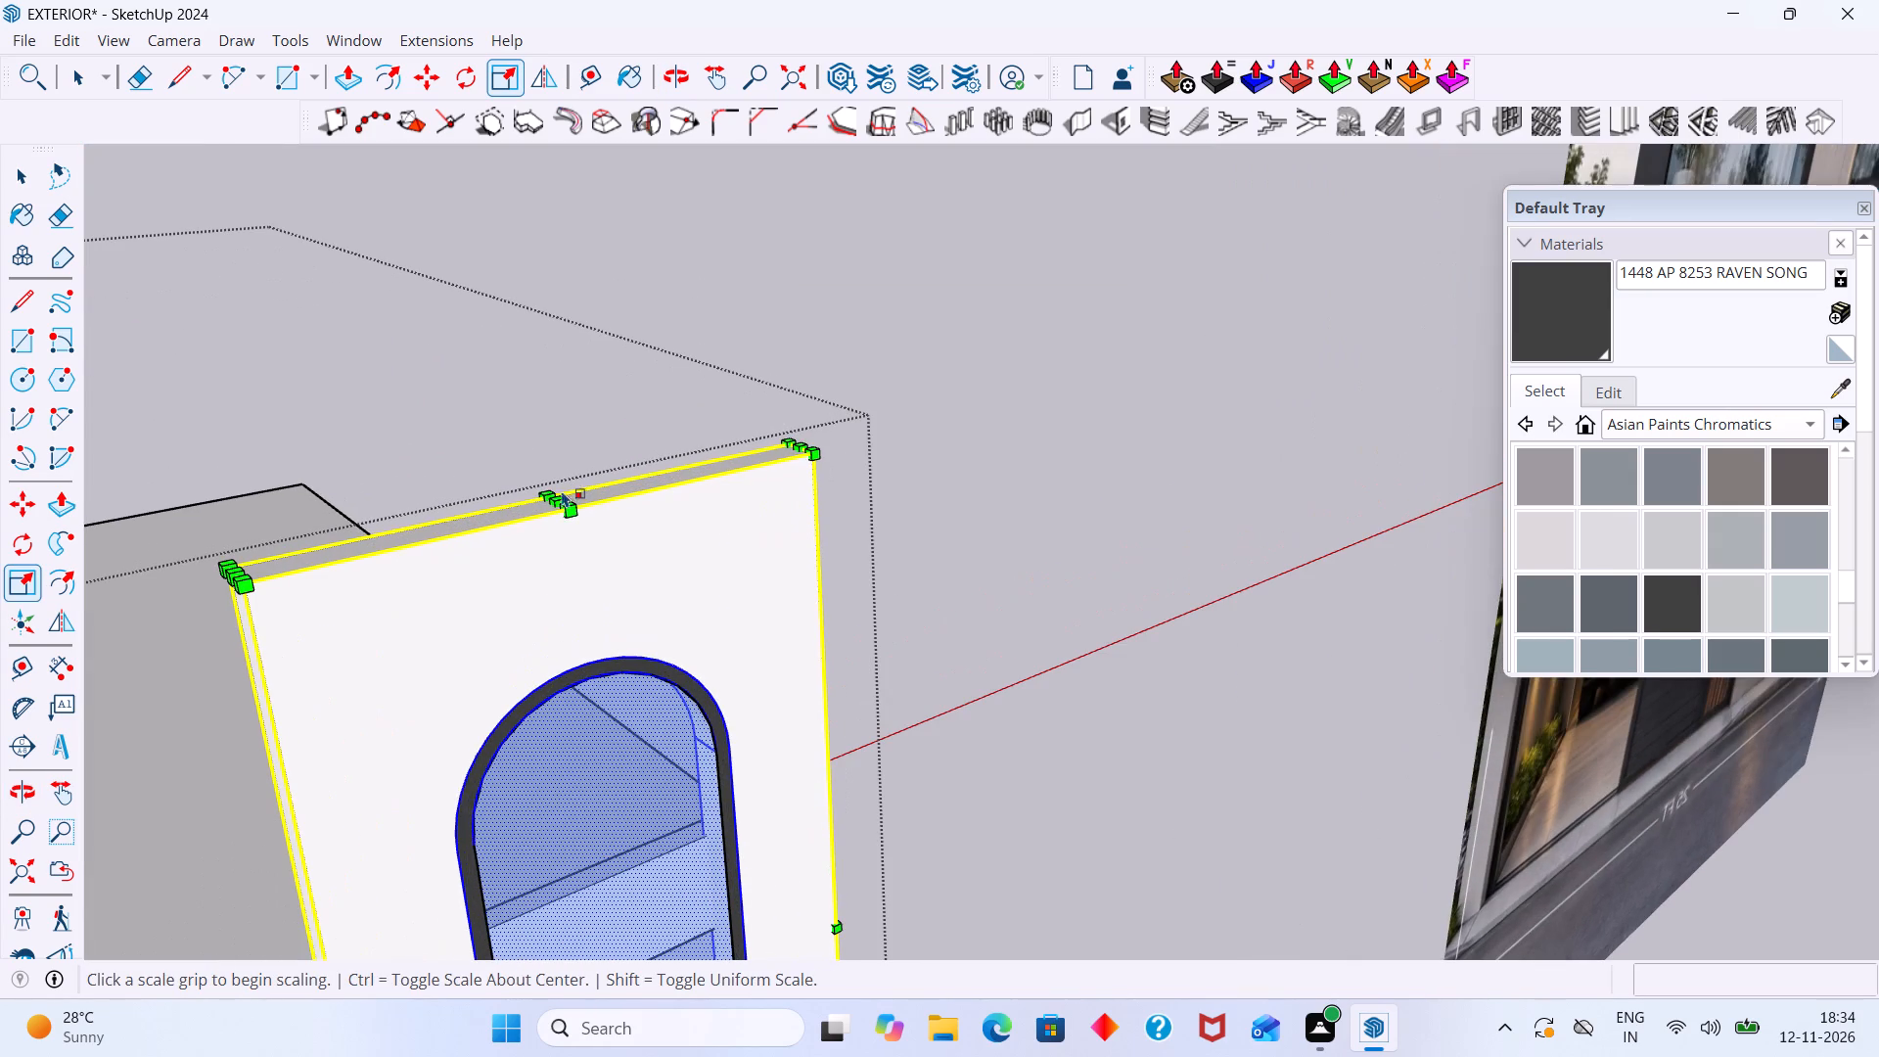
{"action": "left_click", "coordinate": [558, 495]}
{"action": "middle_click_drag", "start_coordinate": [619, 664], "coordinate": [517, 442]}
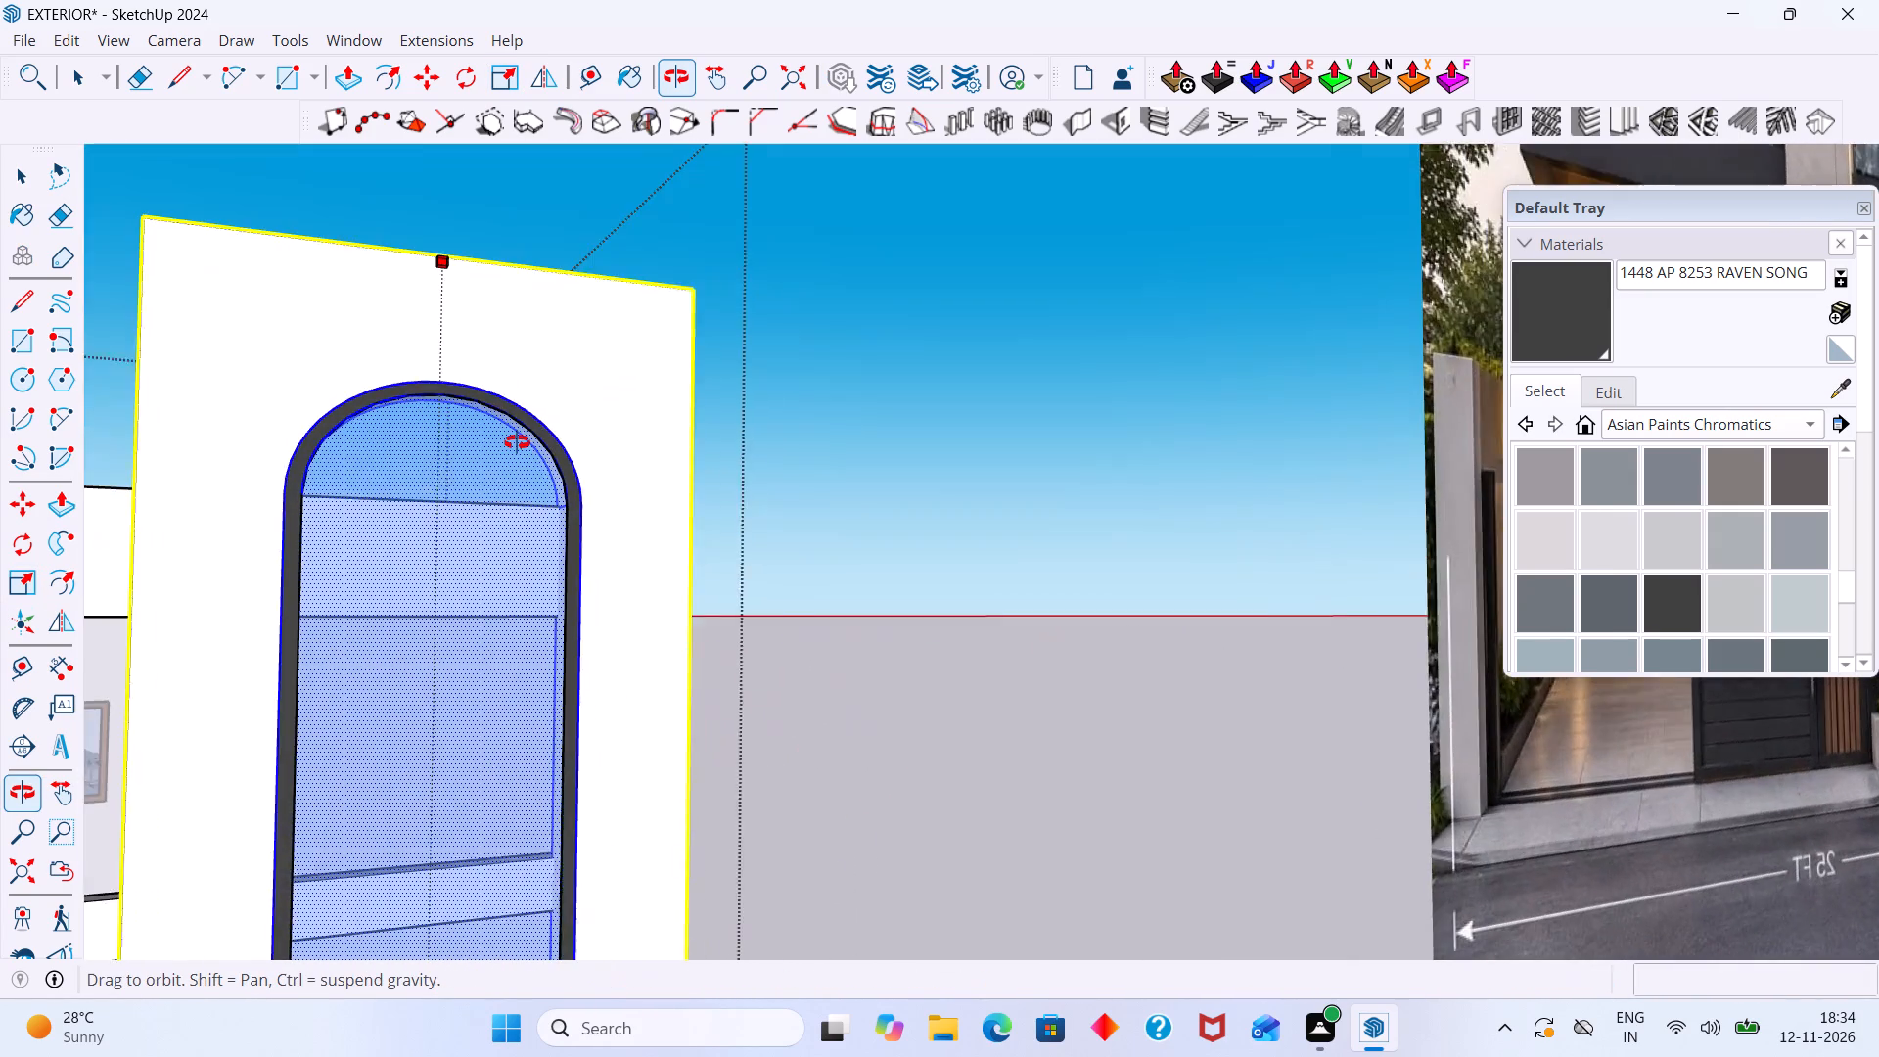
{"action": "middle_click_drag", "start_coordinate": [517, 442], "coordinate": [535, 558]}
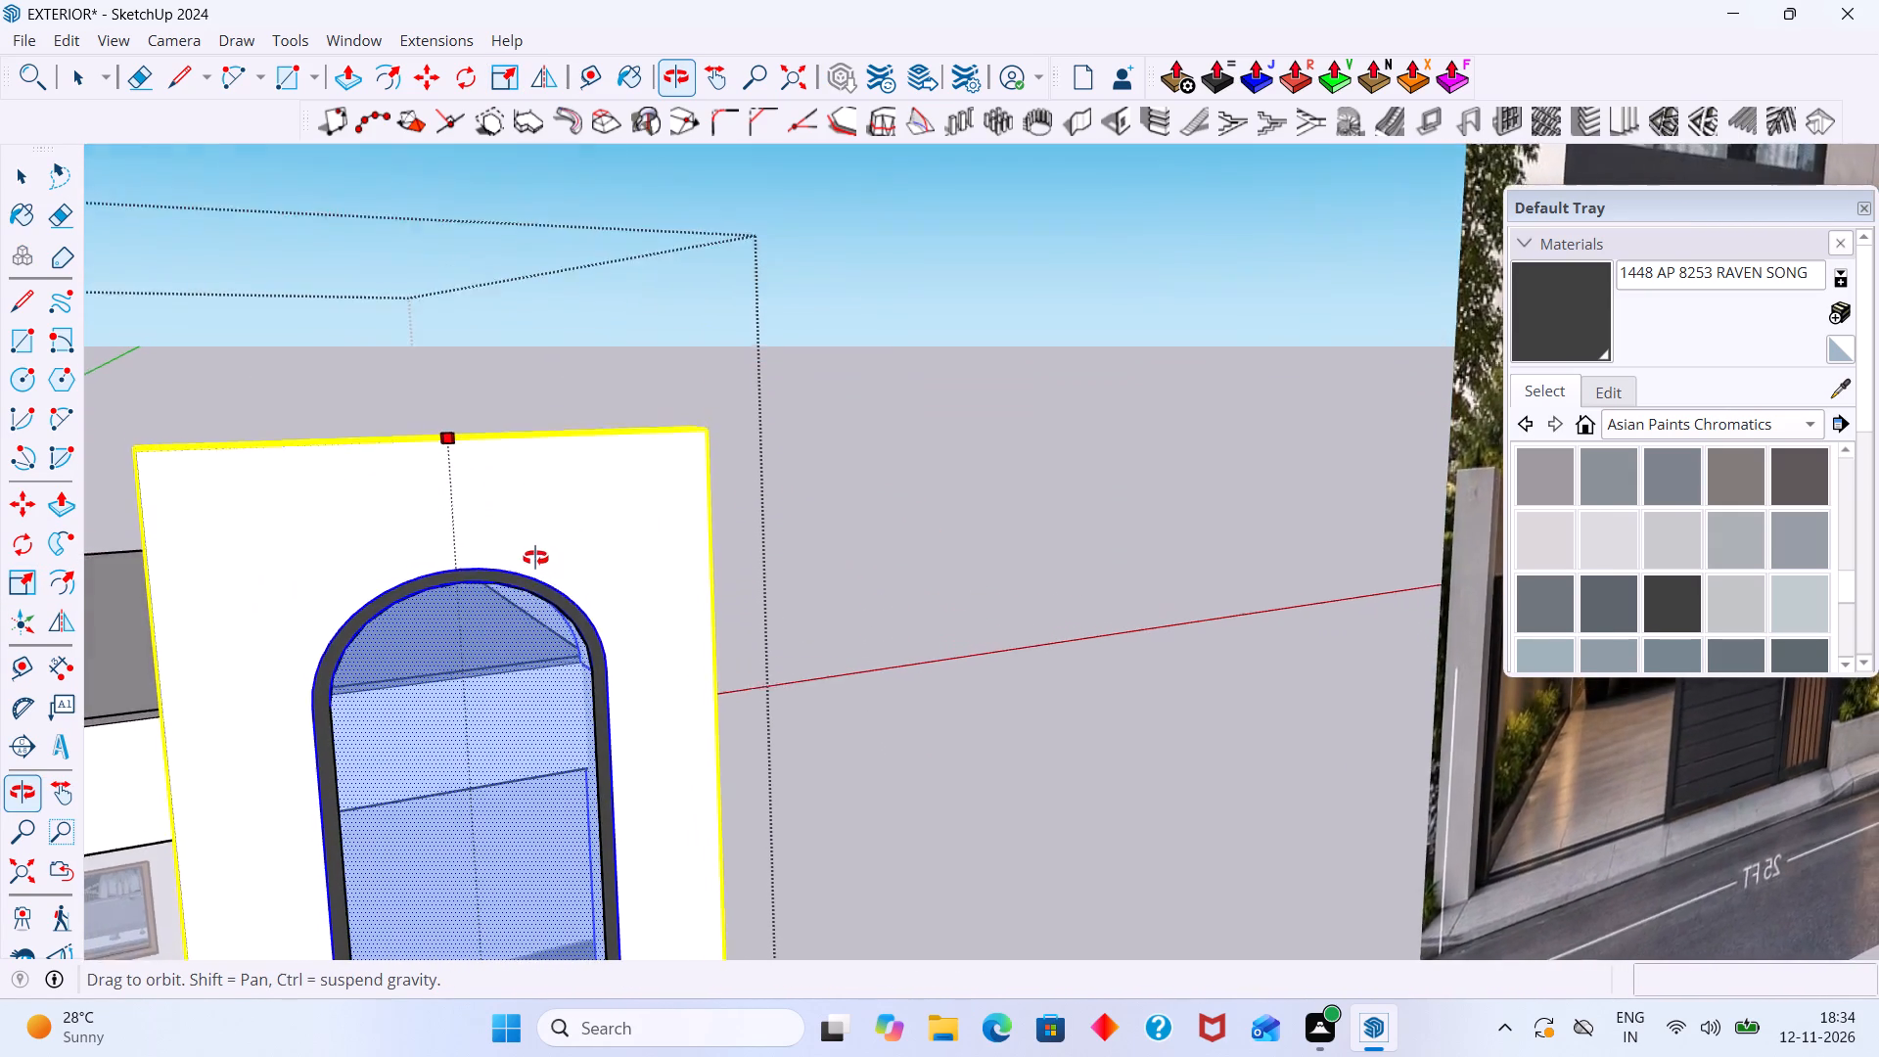
{"action": "middle_click_drag", "start_coordinate": [535, 558], "coordinate": [539, 576]}
{"action": "scroll", "coordinate": [539, 576], "scroll_direction": "up", "scroll_amount": 1}
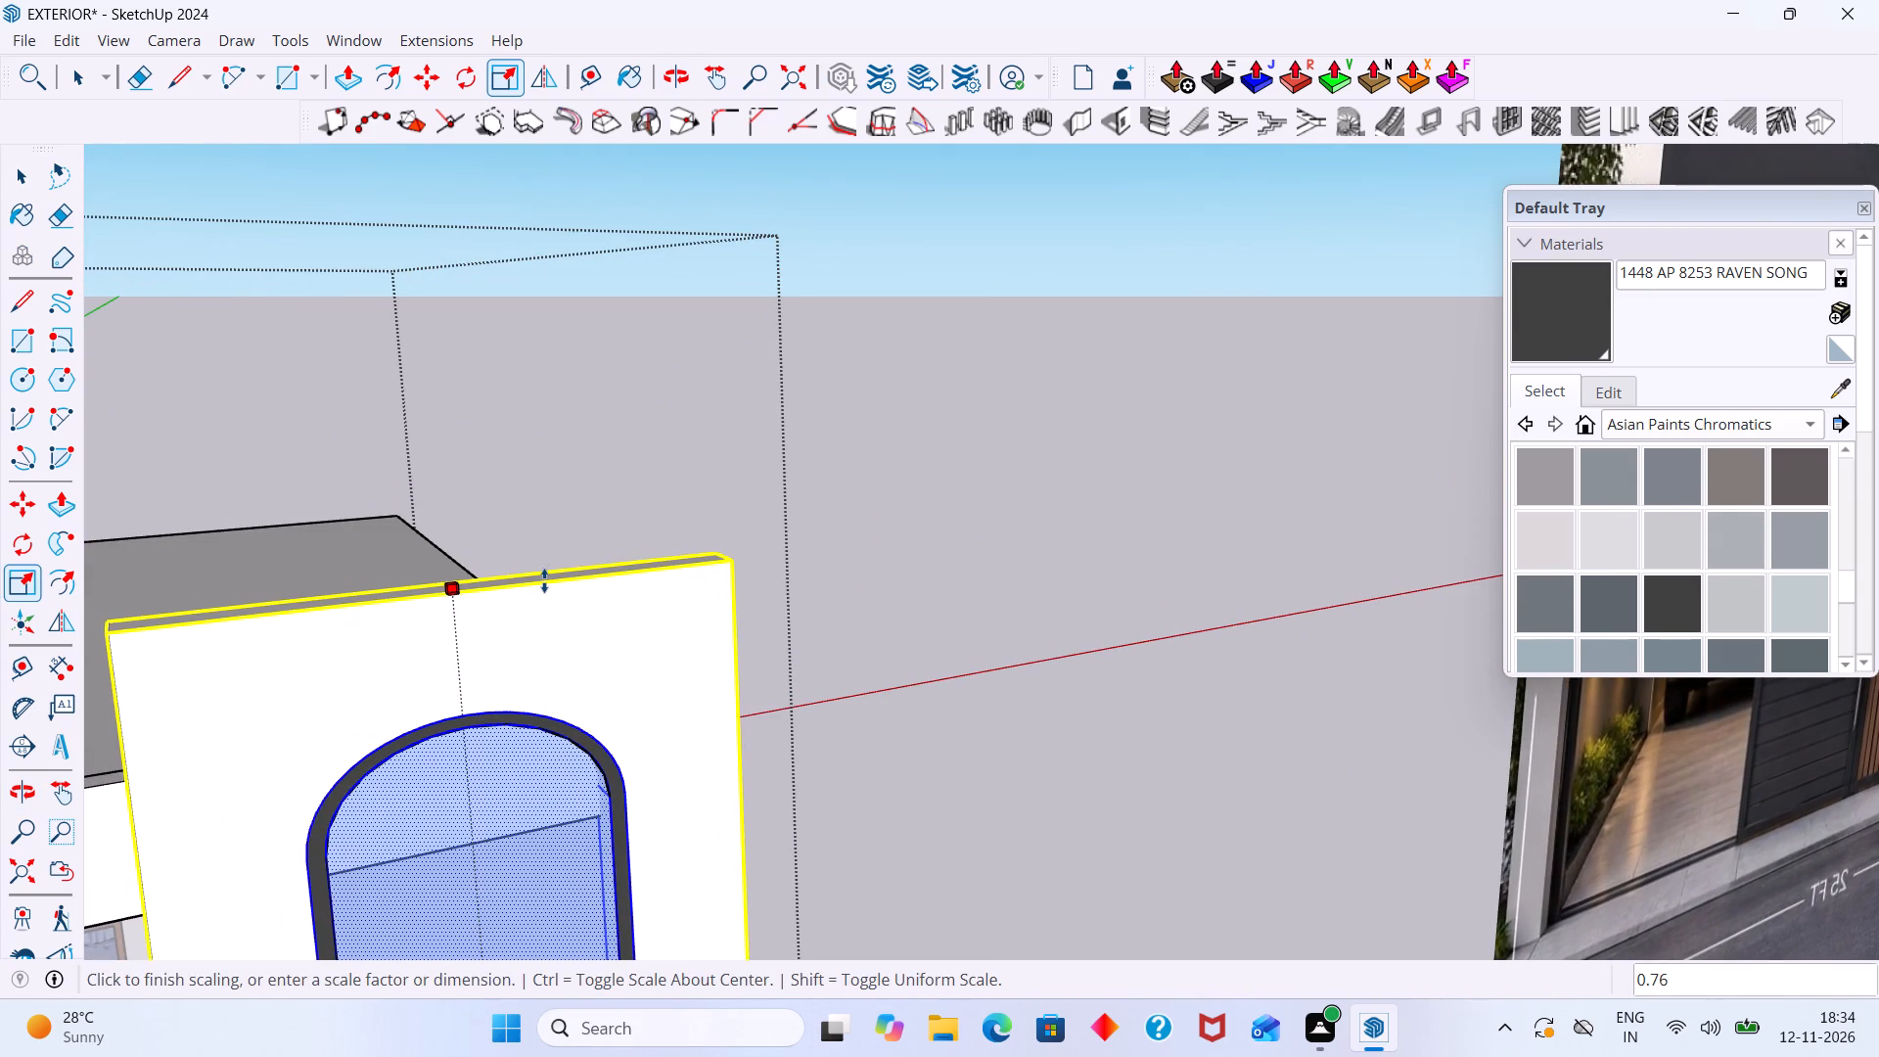
{"action": "left_click", "coordinate": [544, 580]}
{"action": "key", "text": "space"}
{"action": "left_click", "coordinate": [743, 481]}
Examine the shortened tower against the reference facade and the house roof, from the front and the side.
{"action": "scroll", "coordinate": [778, 455], "scroll_direction": "down", "scroll_amount": 3}
{"action": "middle_click_drag", "start_coordinate": [894, 550], "coordinate": [835, 495]}
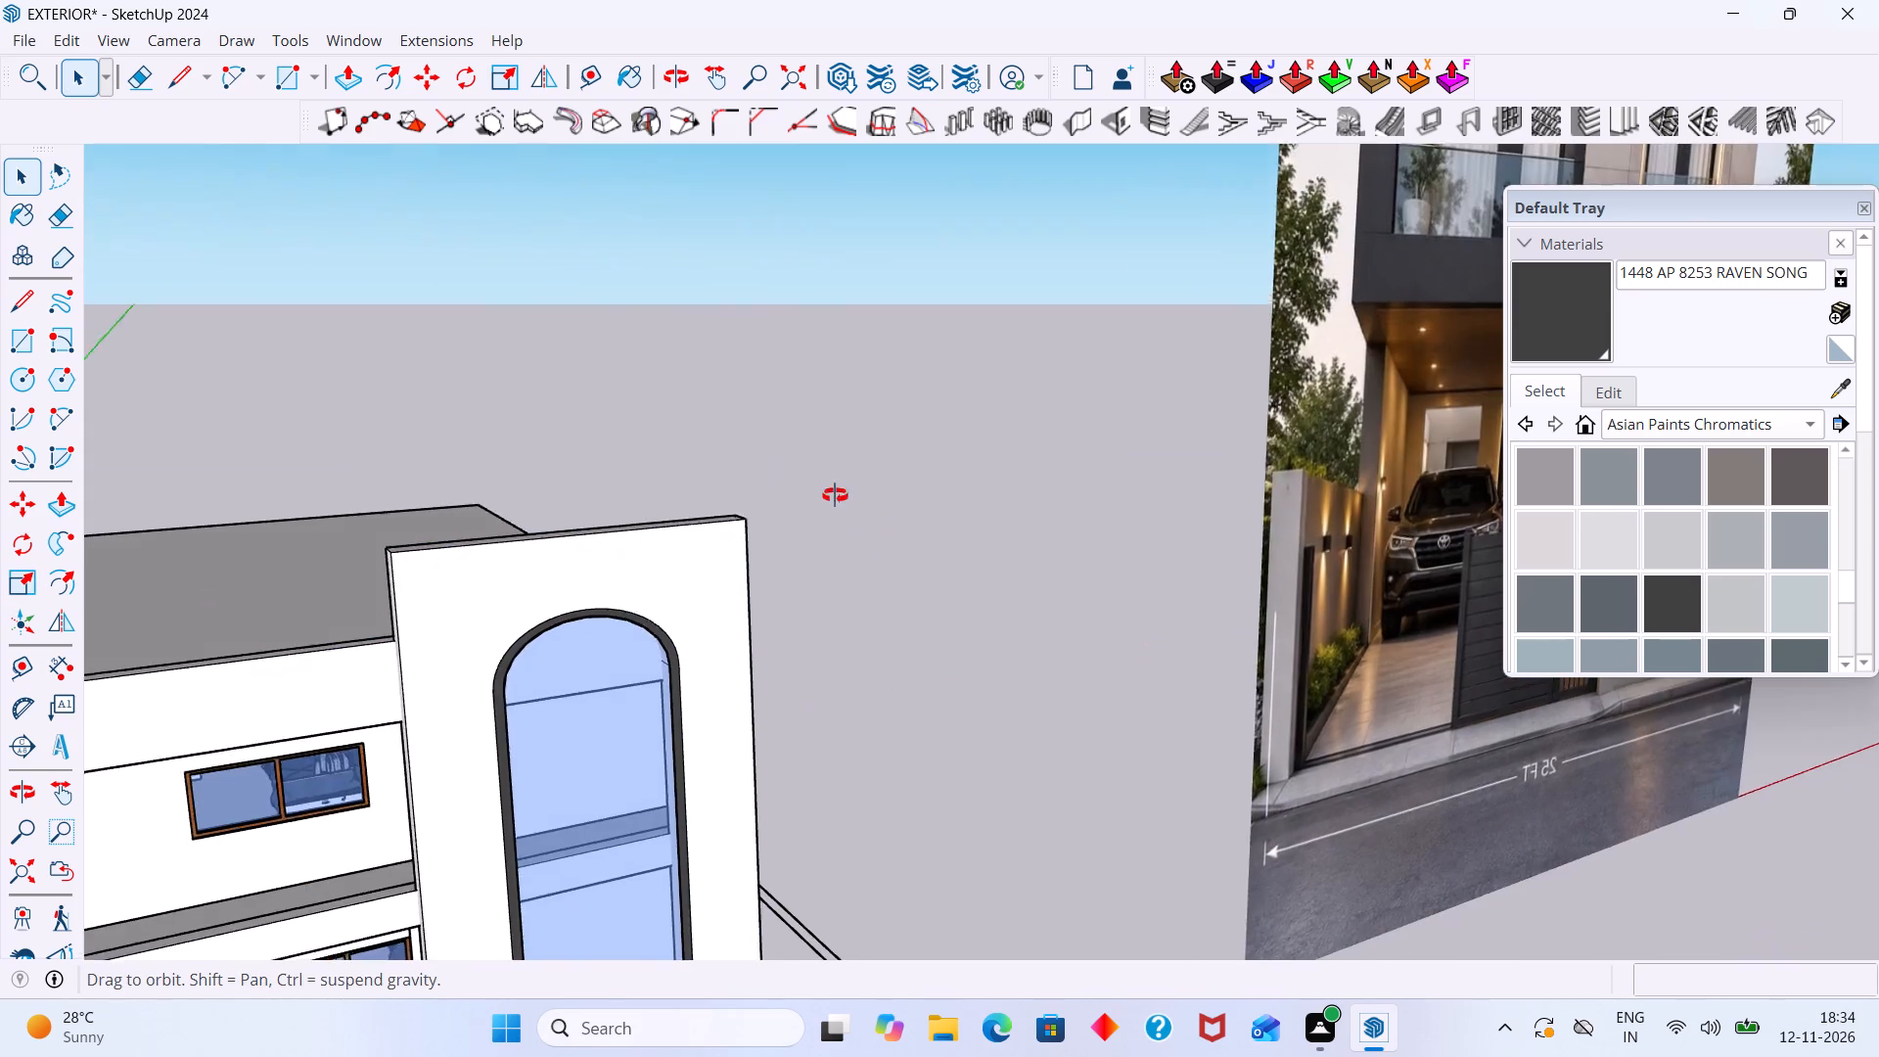
{"action": "middle_click_drag", "start_coordinate": [835, 495], "coordinate": [641, 404]}
{"action": "scroll", "coordinate": [640, 410], "scroll_direction": "down", "scroll_amount": 13}
{"action": "middle_click_drag", "start_coordinate": [709, 491], "coordinate": [830, 592]}
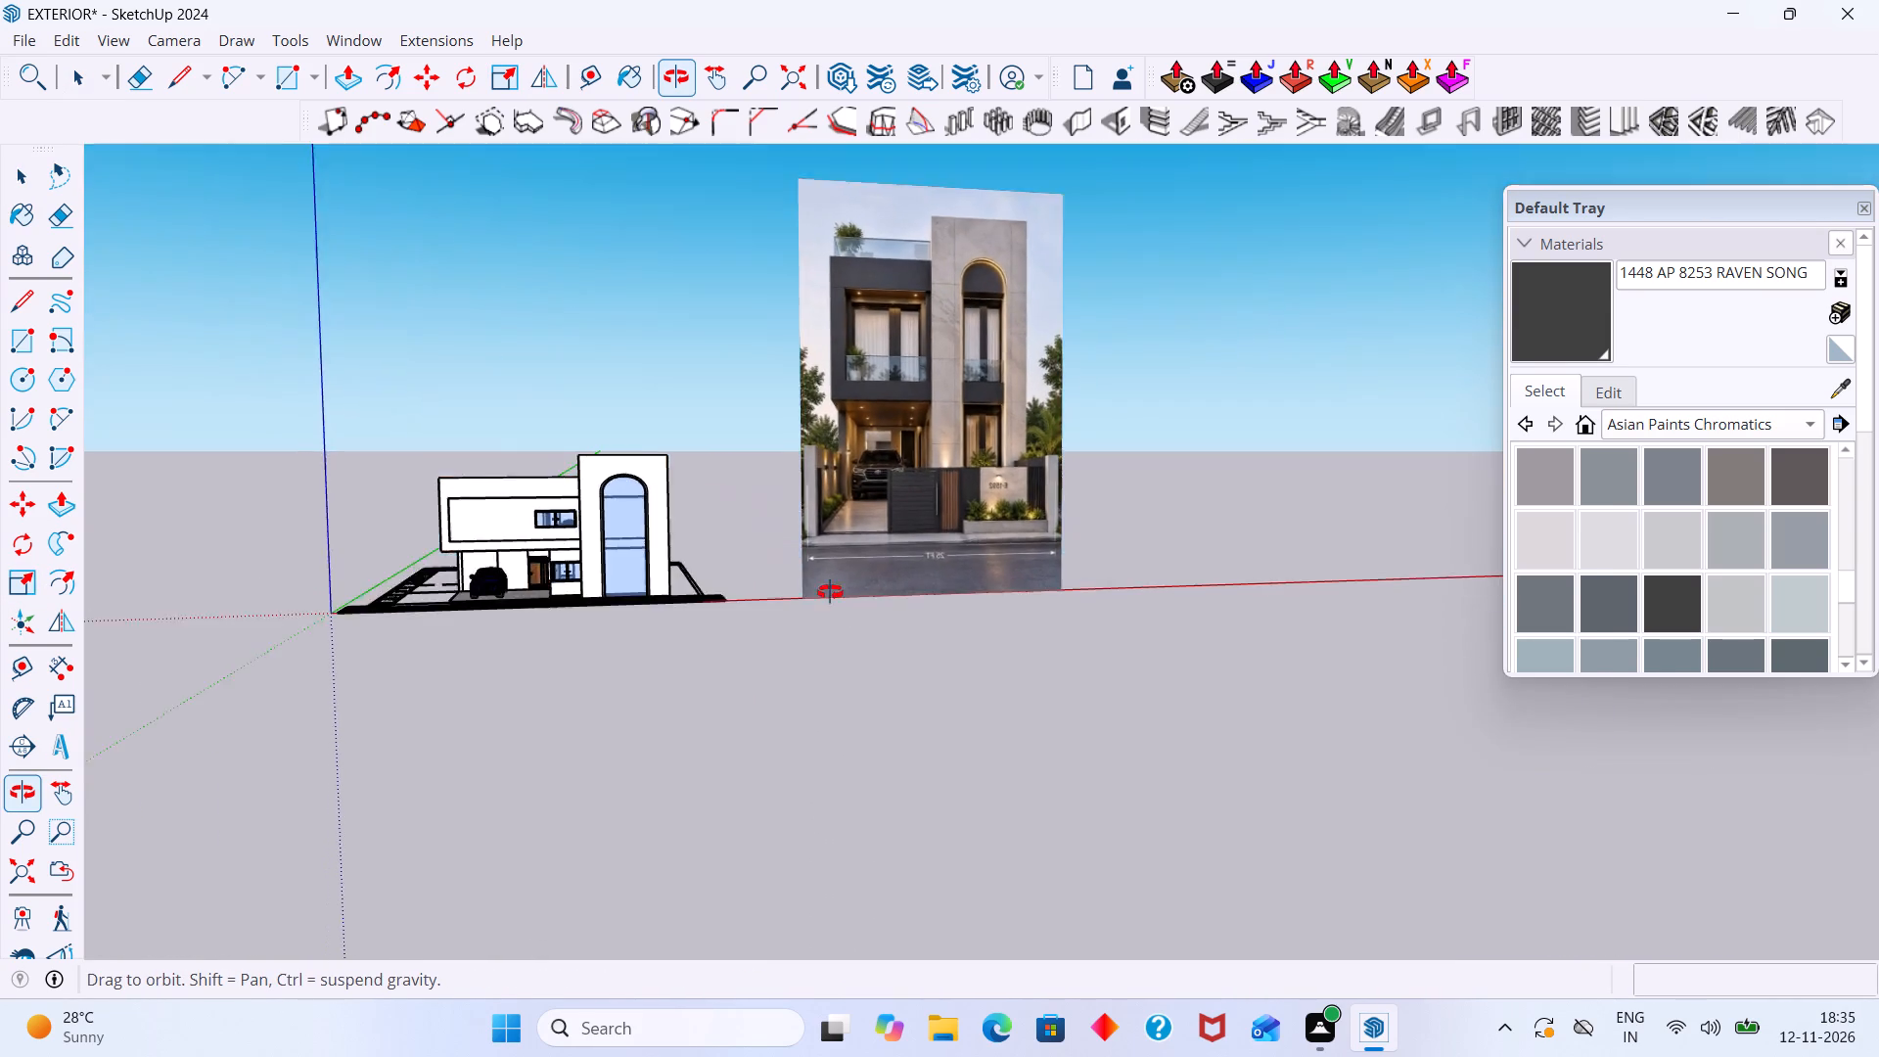
{"action": "middle_click_drag", "start_coordinate": [830, 592], "coordinate": [1240, 665]}
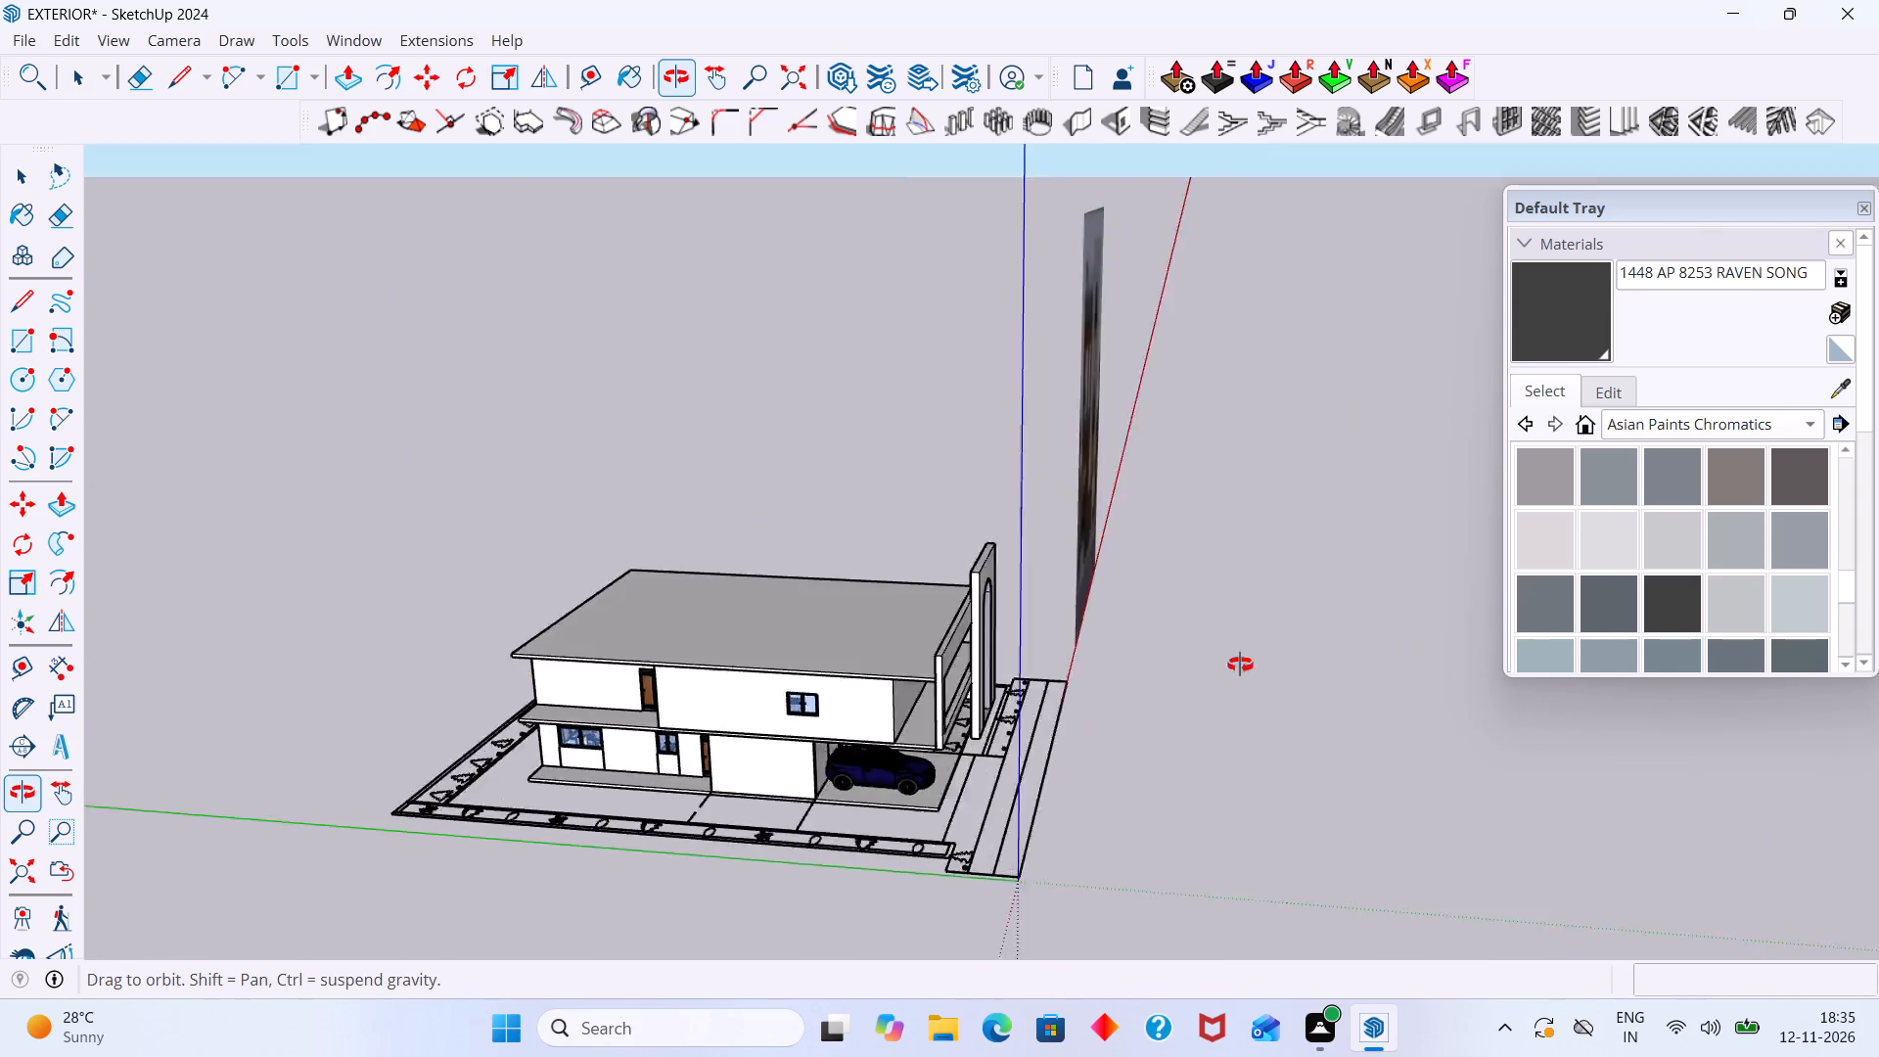
{"action": "middle_click_drag", "start_coordinate": [1240, 665], "coordinate": [716, 573]}
{"action": "scroll", "coordinate": [602, 424], "scroll_direction": "up", "scroll_amount": 14}
{"action": "scroll", "coordinate": [623, 492], "scroll_direction": "down", "scroll_amount": 1}
{"action": "scroll", "coordinate": [623, 492], "scroll_direction": "up", "scroll_amount": 1}
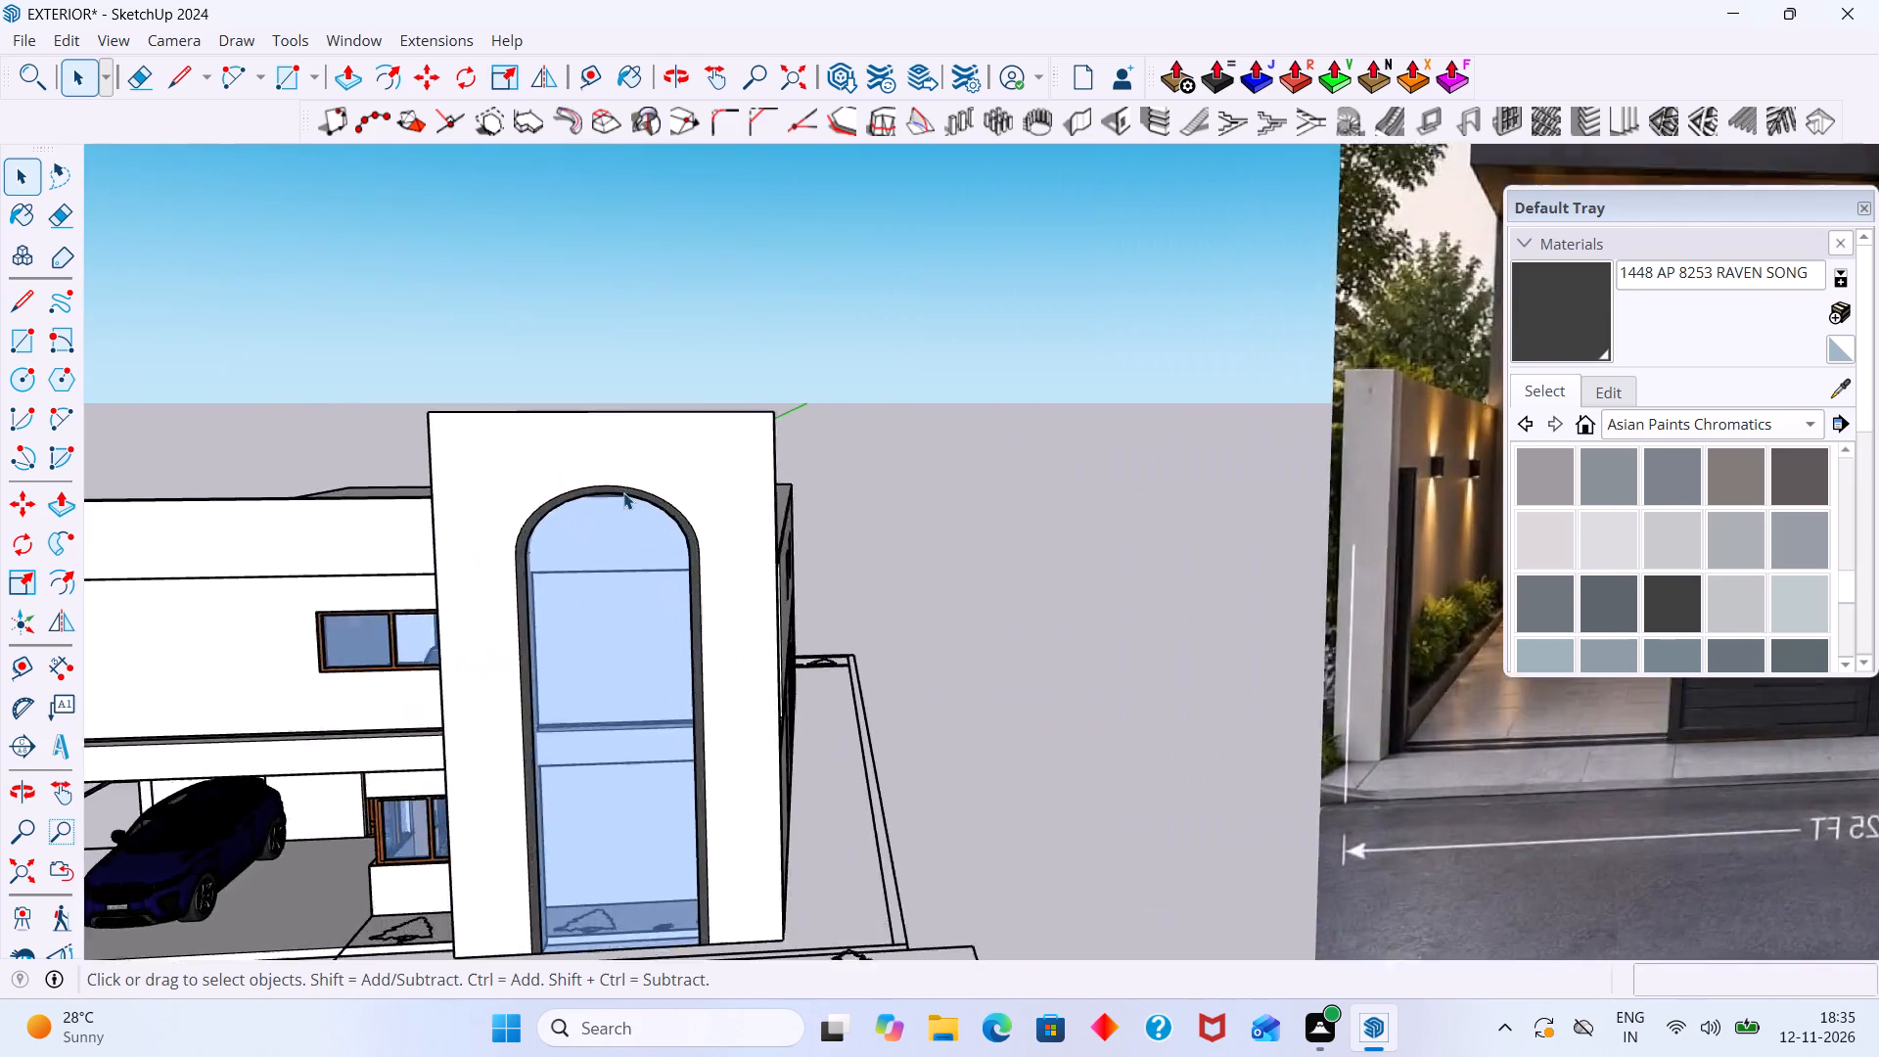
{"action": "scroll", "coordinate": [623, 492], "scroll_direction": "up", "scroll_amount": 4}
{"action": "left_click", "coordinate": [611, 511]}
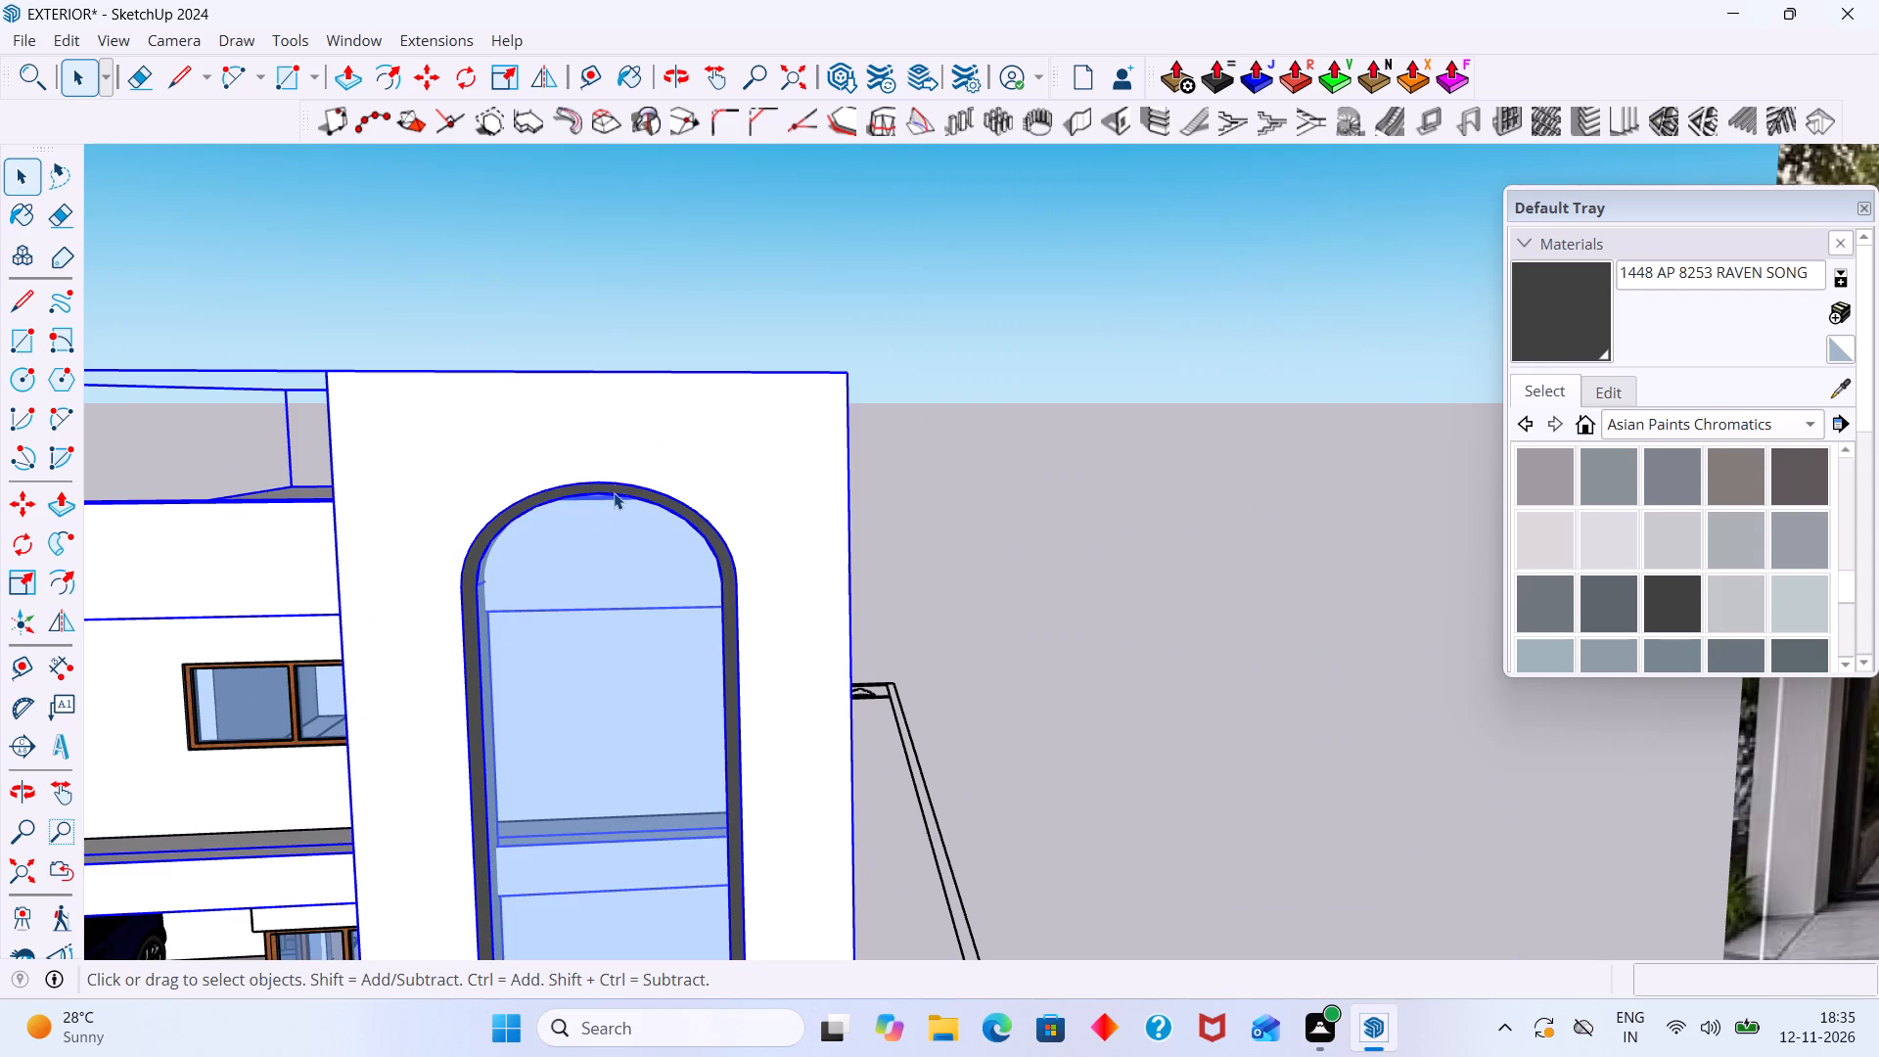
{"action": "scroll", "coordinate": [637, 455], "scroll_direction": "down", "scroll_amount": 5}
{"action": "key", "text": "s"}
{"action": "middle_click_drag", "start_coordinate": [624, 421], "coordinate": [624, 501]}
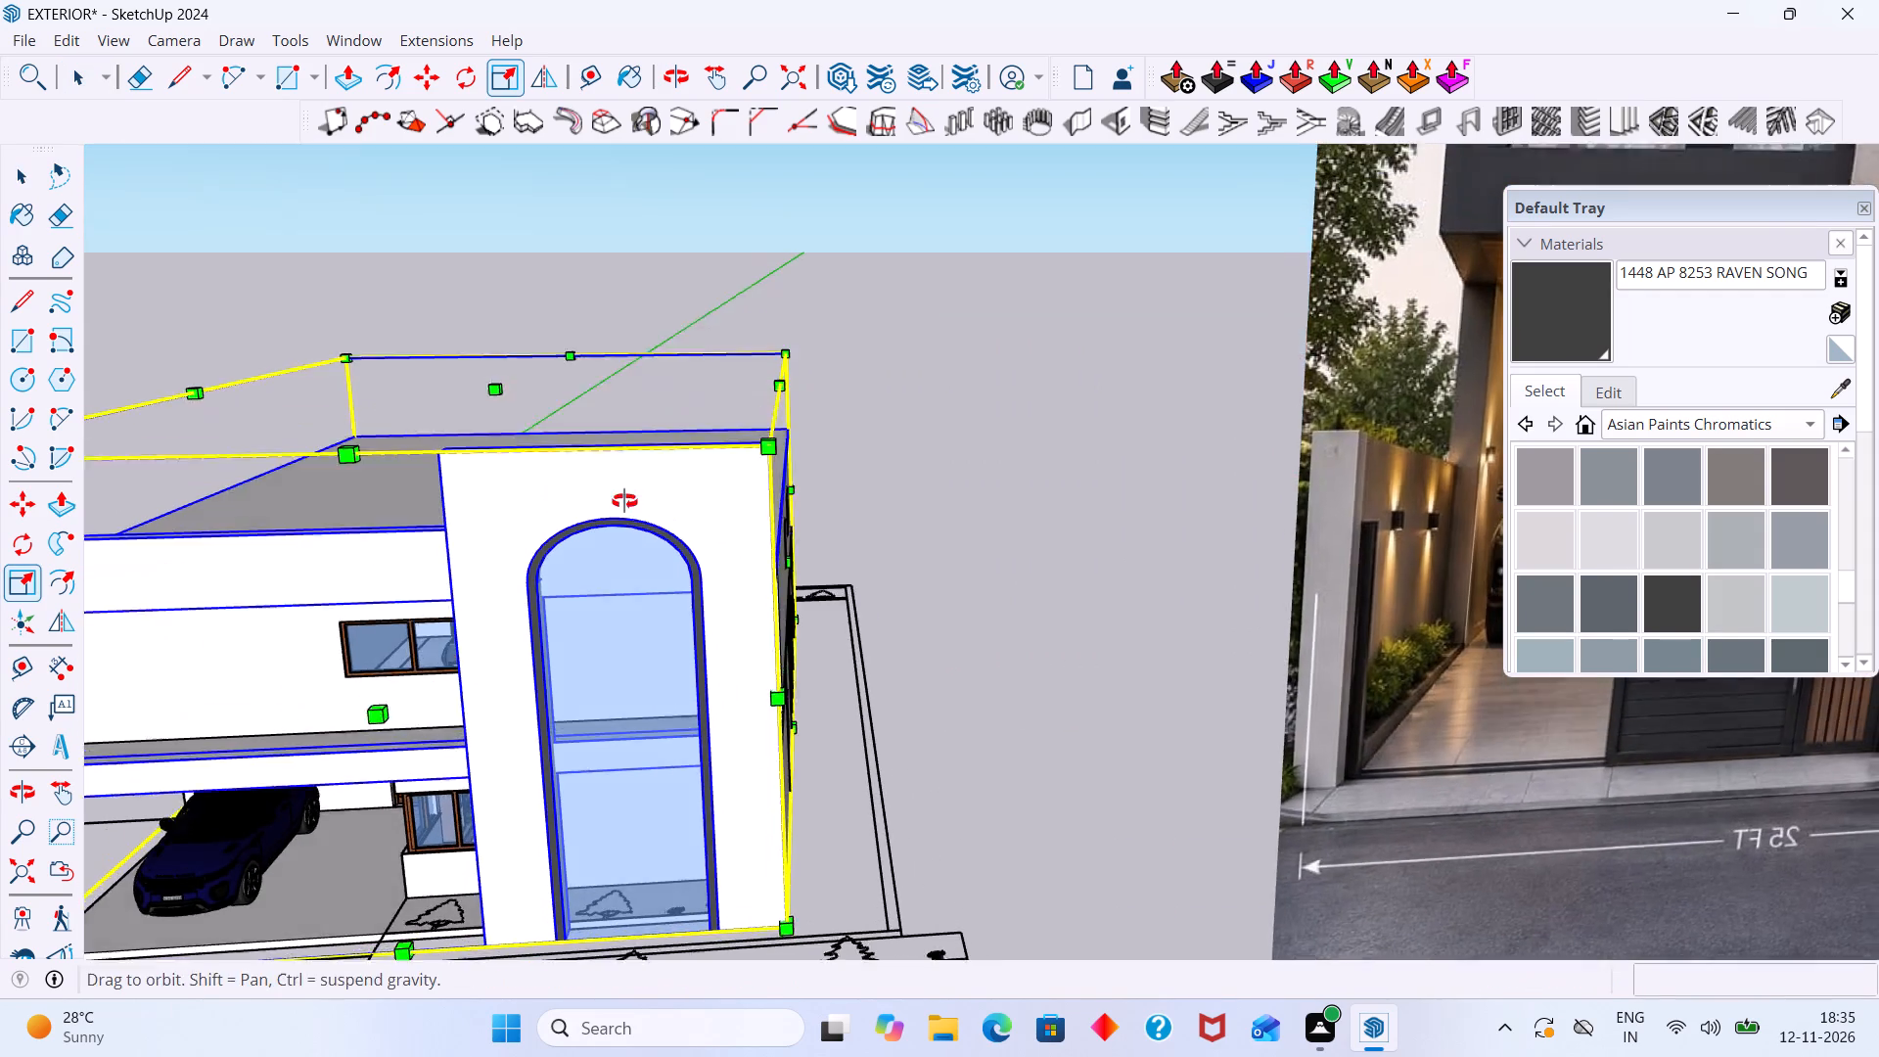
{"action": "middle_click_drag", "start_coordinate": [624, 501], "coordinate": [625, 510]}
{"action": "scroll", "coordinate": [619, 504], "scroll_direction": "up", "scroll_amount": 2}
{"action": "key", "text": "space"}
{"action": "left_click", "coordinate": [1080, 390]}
Compare the house massing and arched tower with the reference facade image from the front, the side and above.
{"action": "scroll", "coordinate": [952, 391], "scroll_direction": "up", "scroll_amount": 1}
{"action": "scroll", "coordinate": [950, 391], "scroll_direction": "down", "scroll_amount": 8}
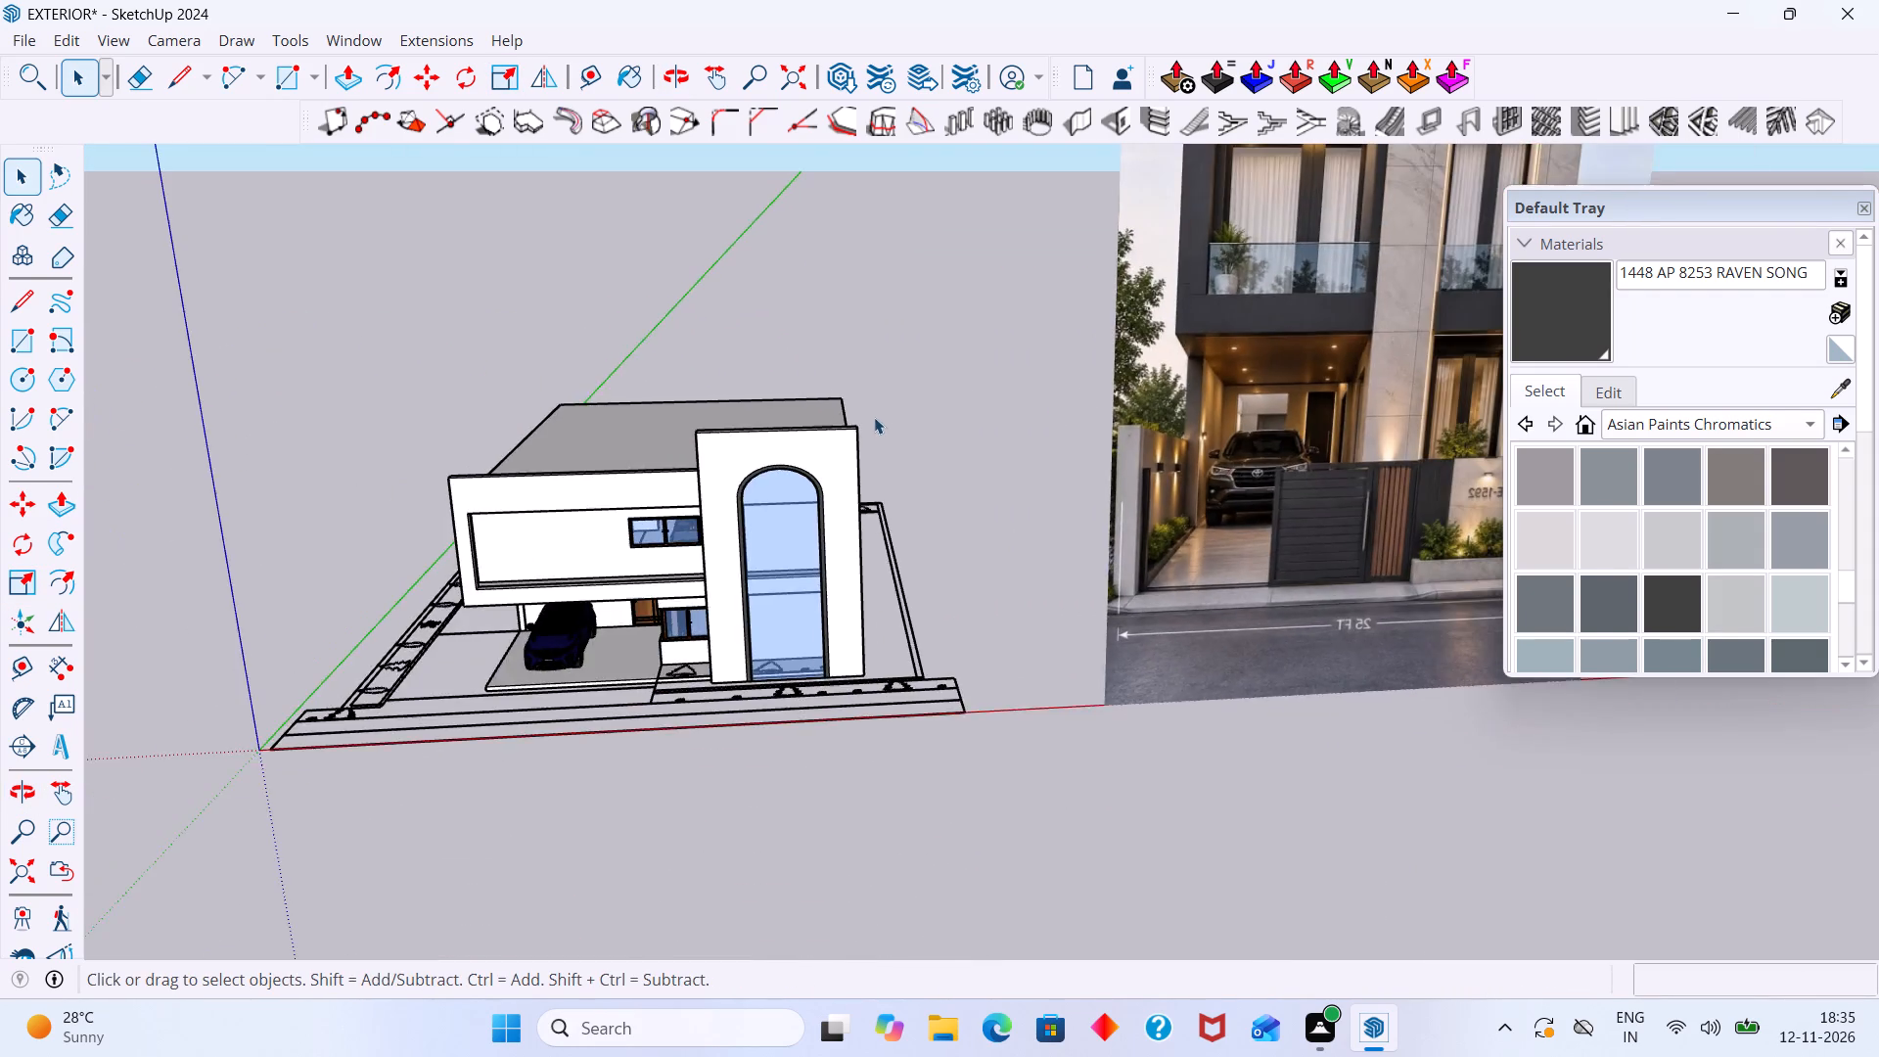
{"action": "middle_click_drag", "start_coordinate": [874, 417], "coordinate": [700, 461]}
{"action": "scroll", "coordinate": [825, 453], "scroll_direction": "up", "scroll_amount": 1}
{"action": "scroll", "coordinate": [834, 463], "scroll_direction": "down", "scroll_amount": 5}
{"action": "middle_click_drag", "start_coordinate": [841, 464], "coordinate": [1789, 667]}
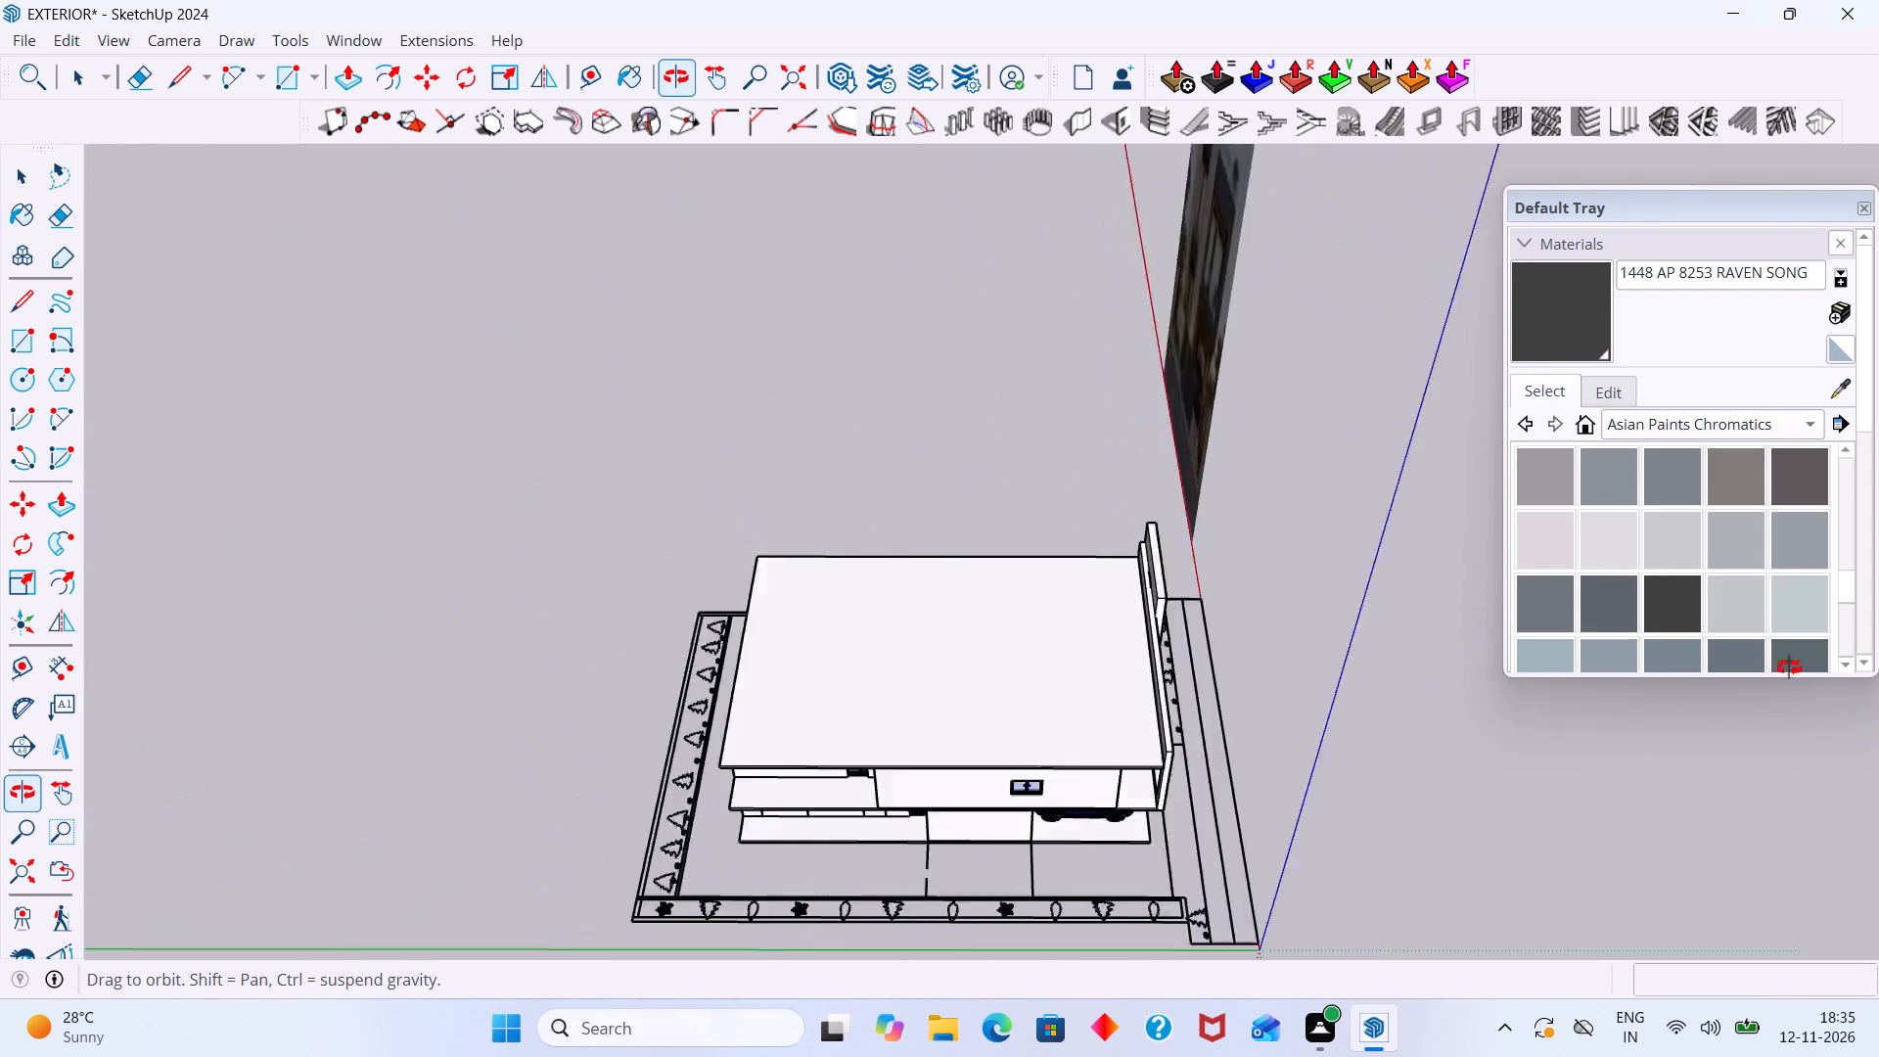
{"action": "middle_click_drag", "start_coordinate": [1789, 667], "coordinate": [1063, 385]}
{"action": "left_click", "coordinate": [1031, 743]}
{"action": "scroll", "coordinate": [950, 572], "scroll_direction": "up", "scroll_amount": 3}
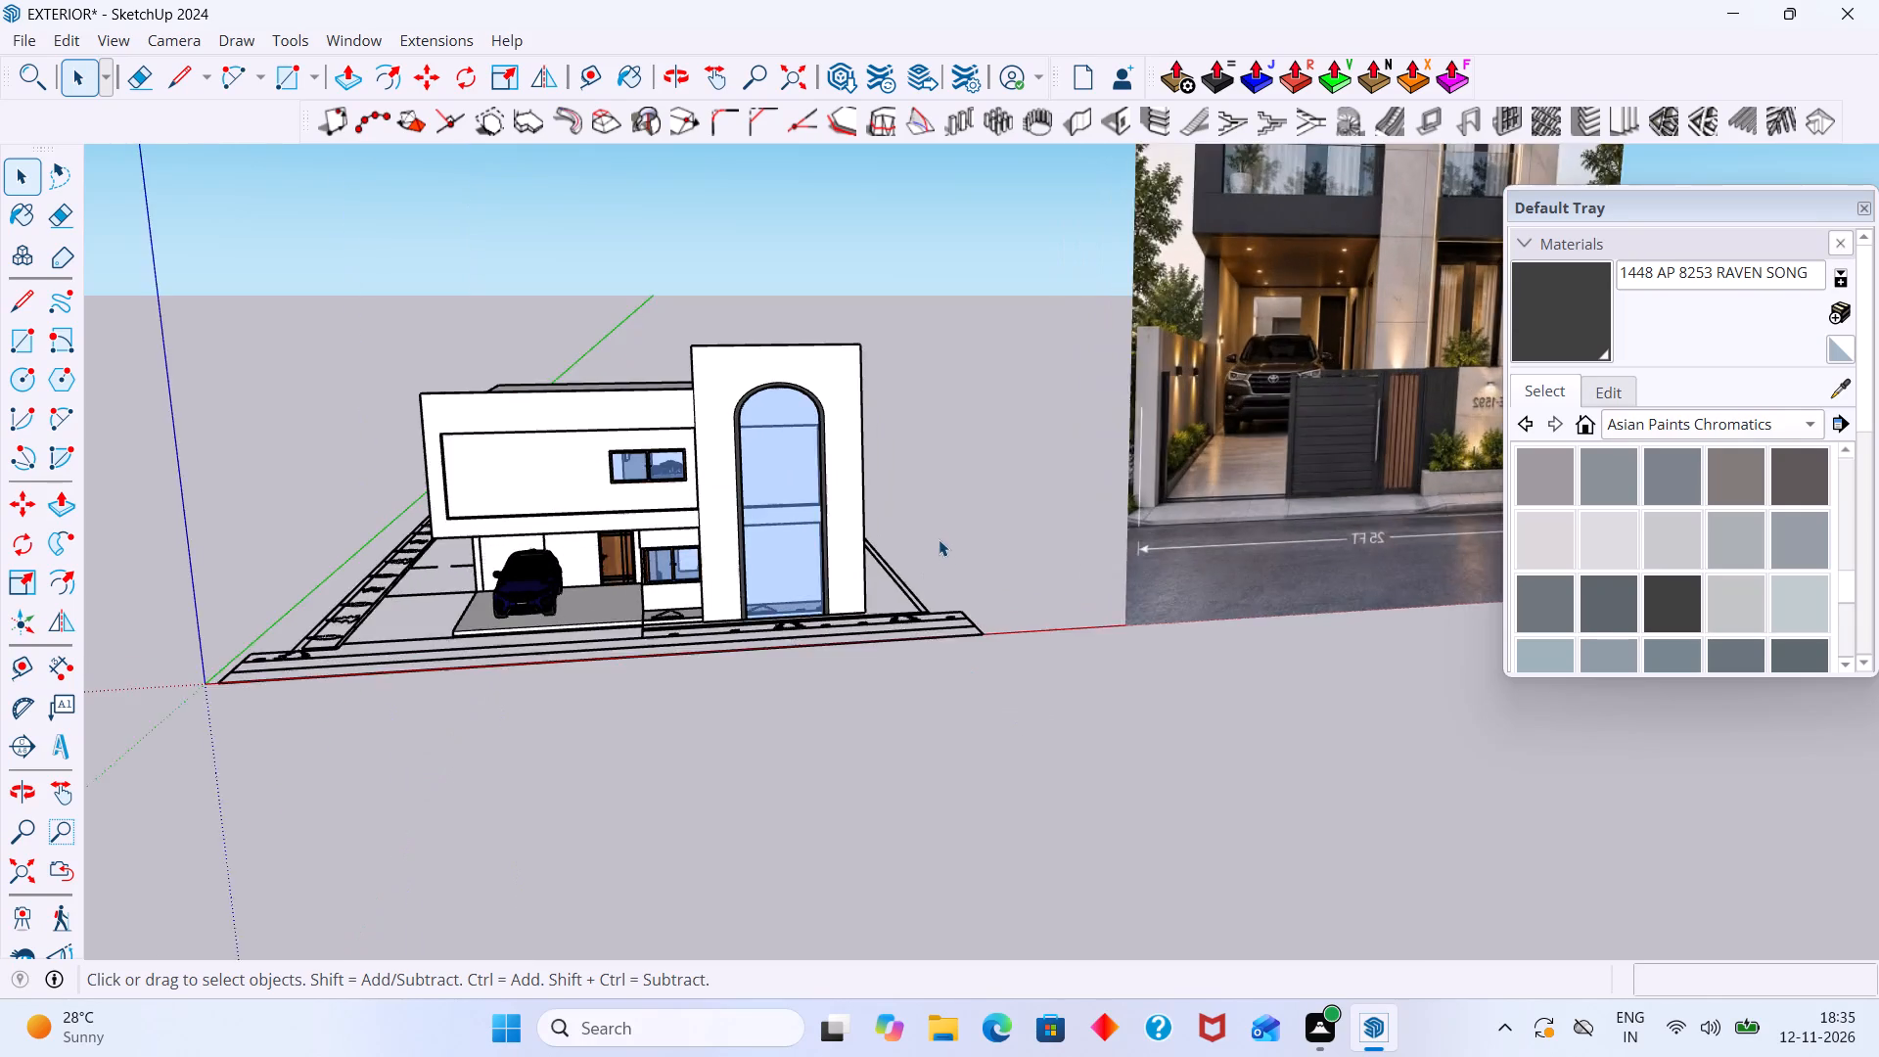
{"action": "scroll", "coordinate": [939, 539], "scroll_direction": "up", "scroll_amount": 2}
{"action": "scroll", "coordinate": [937, 536], "scroll_direction": "down", "scroll_amount": 4}
{"action": "middle_click_drag", "start_coordinate": [919, 499], "coordinate": [579, 479]}
{"action": "scroll", "coordinate": [577, 485], "scroll_direction": "down", "scroll_amount": 3}
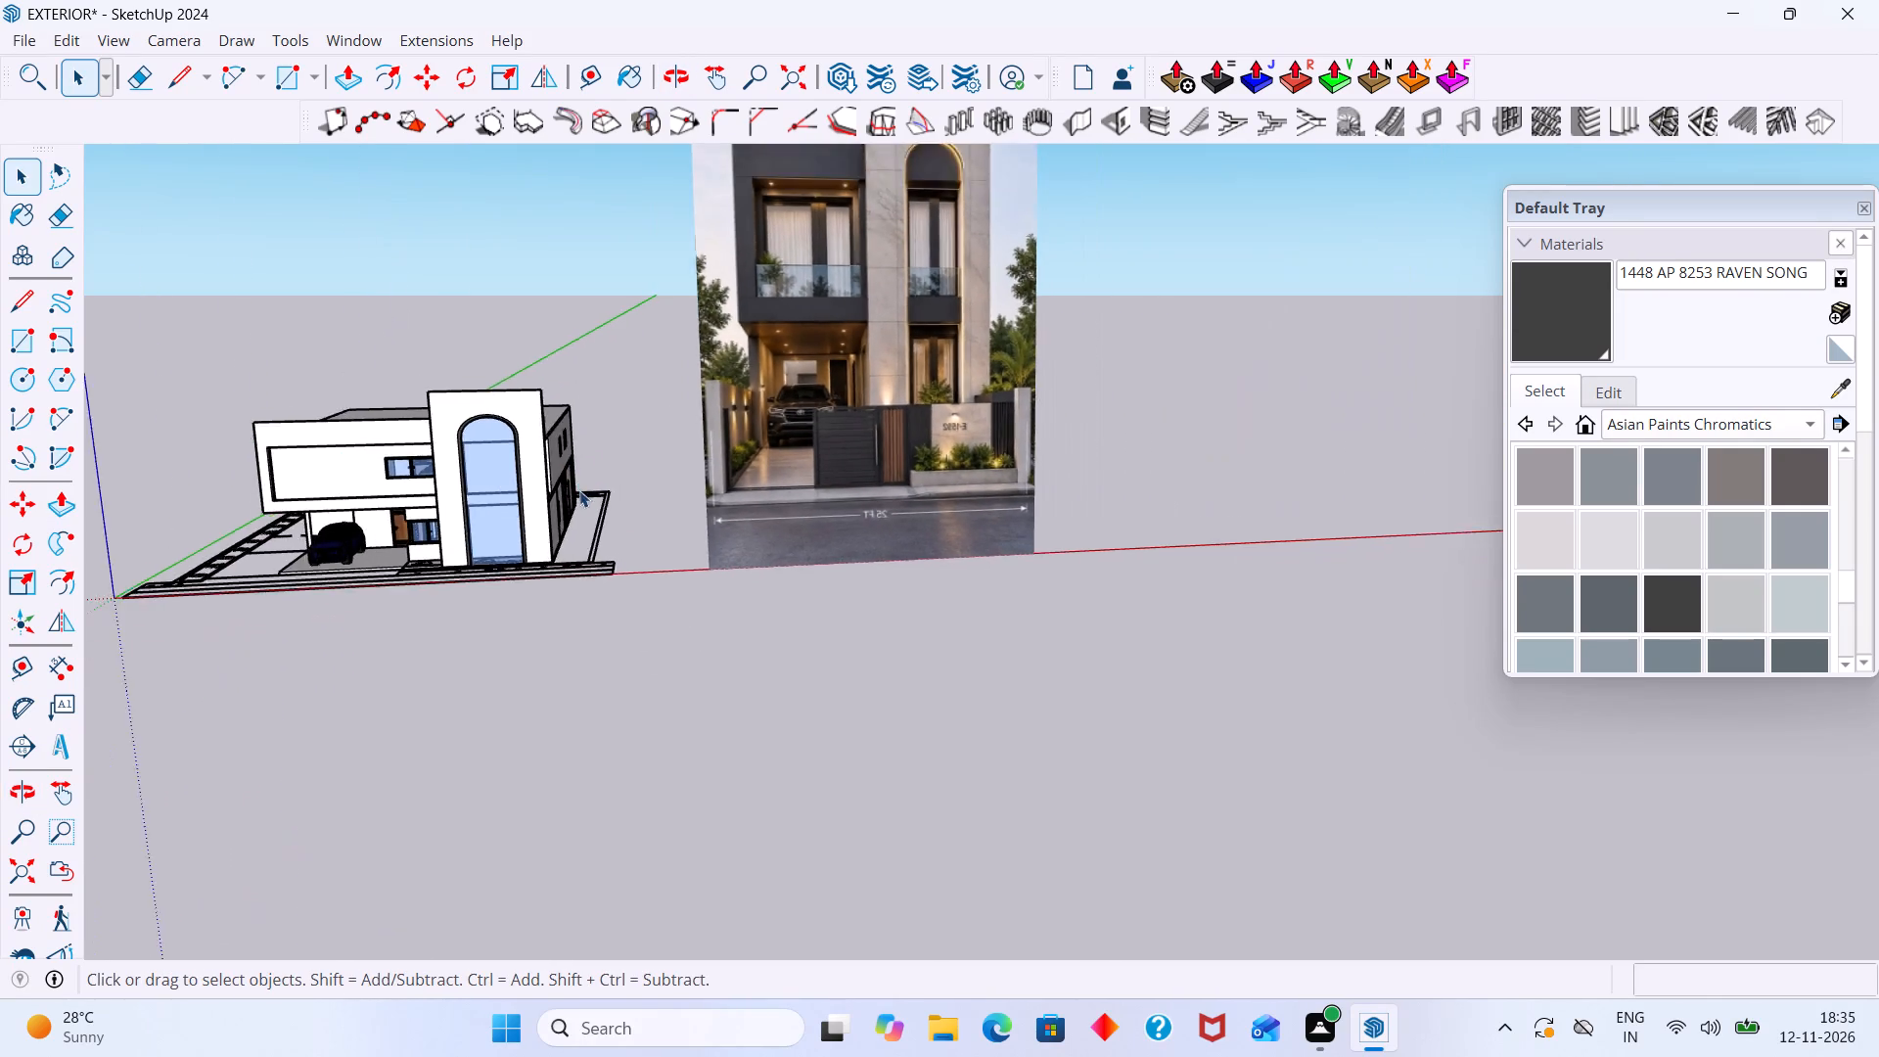
{"action": "scroll", "coordinate": [579, 490], "scroll_direction": "down", "scroll_amount": 2}
{"action": "middle_click_drag", "start_coordinate": [577, 507], "coordinate": [651, 553]}
{"action": "scroll", "coordinate": [550, 517], "scroll_direction": "up", "scroll_amount": 2}
{"action": "middle_click_drag", "start_coordinate": [534, 531], "coordinate": [726, 540]}
{"action": "scroll", "coordinate": [702, 523], "scroll_direction": "up", "scroll_amount": 3}
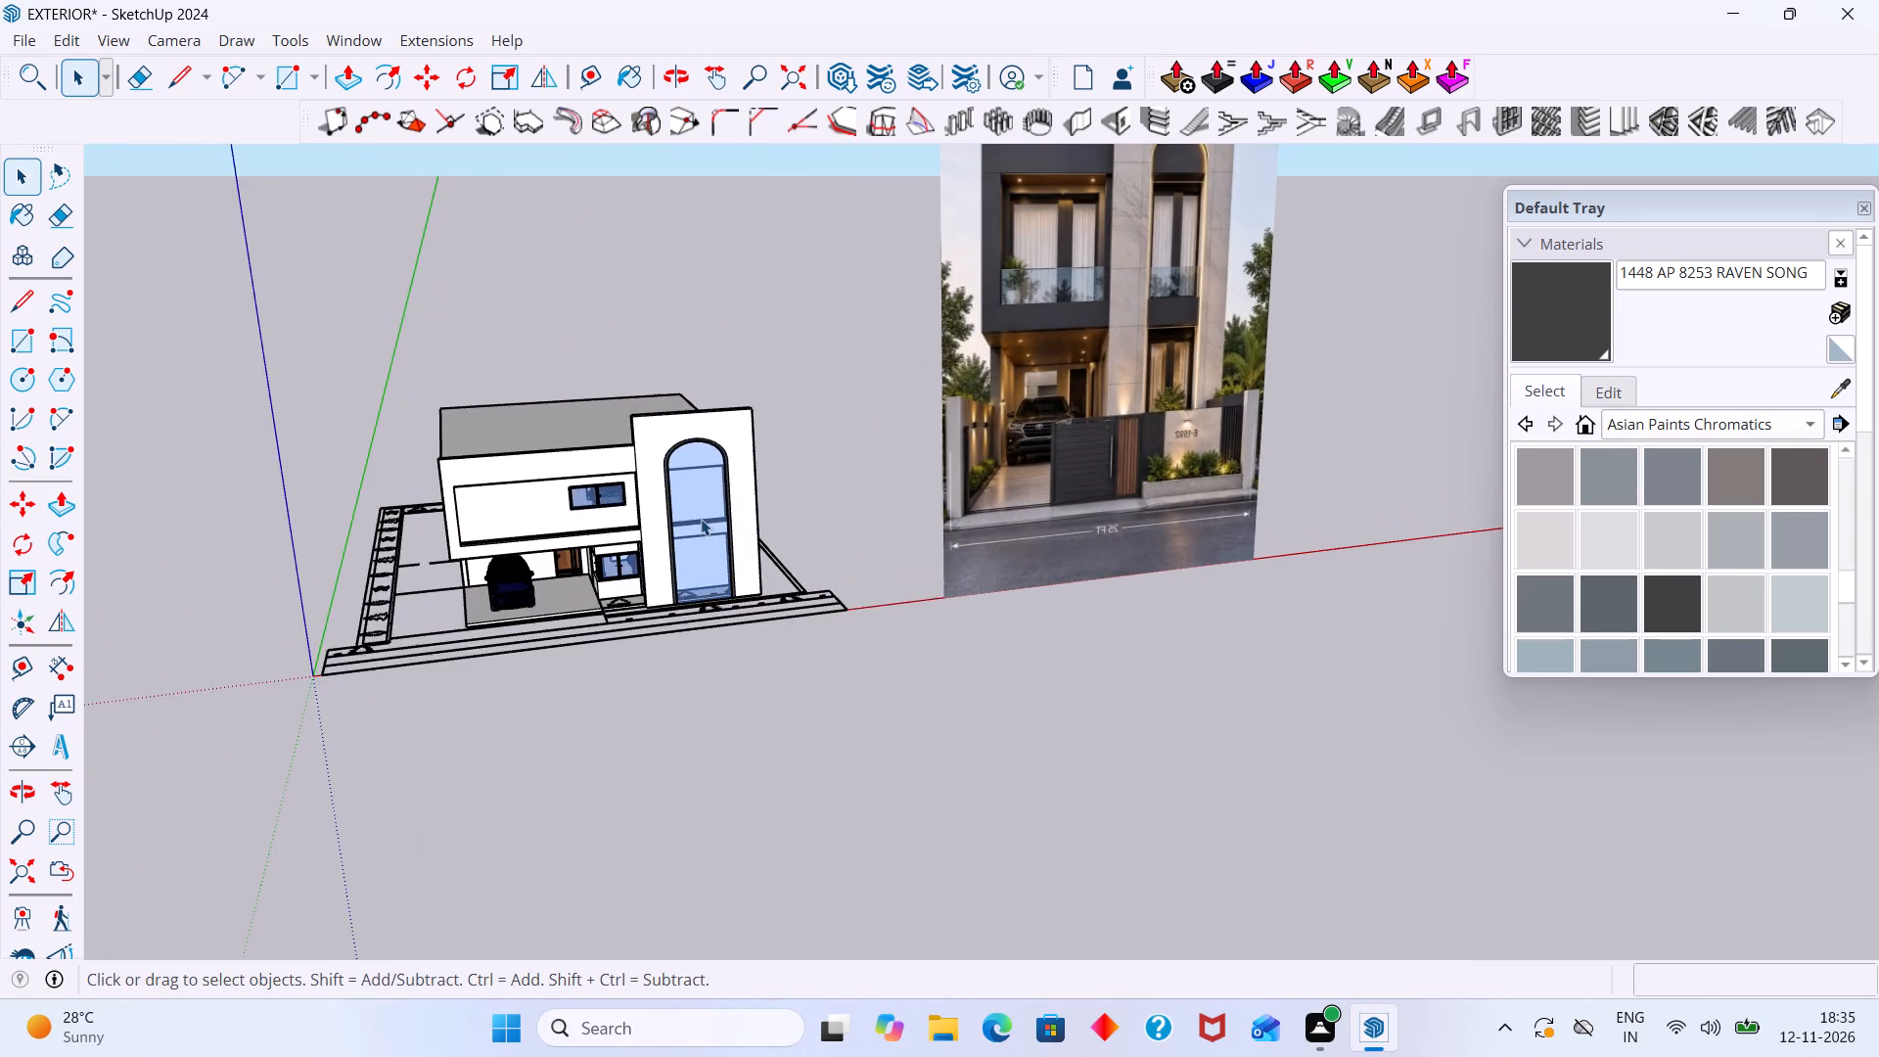
{"action": "scroll", "coordinate": [695, 513], "scroll_direction": "down", "scroll_amount": 3}
{"action": "scroll", "coordinate": [647, 482], "scroll_direction": "up", "scroll_amount": 5}
{"action": "scroll", "coordinate": [707, 466], "scroll_direction": "down", "scroll_amount": 1}
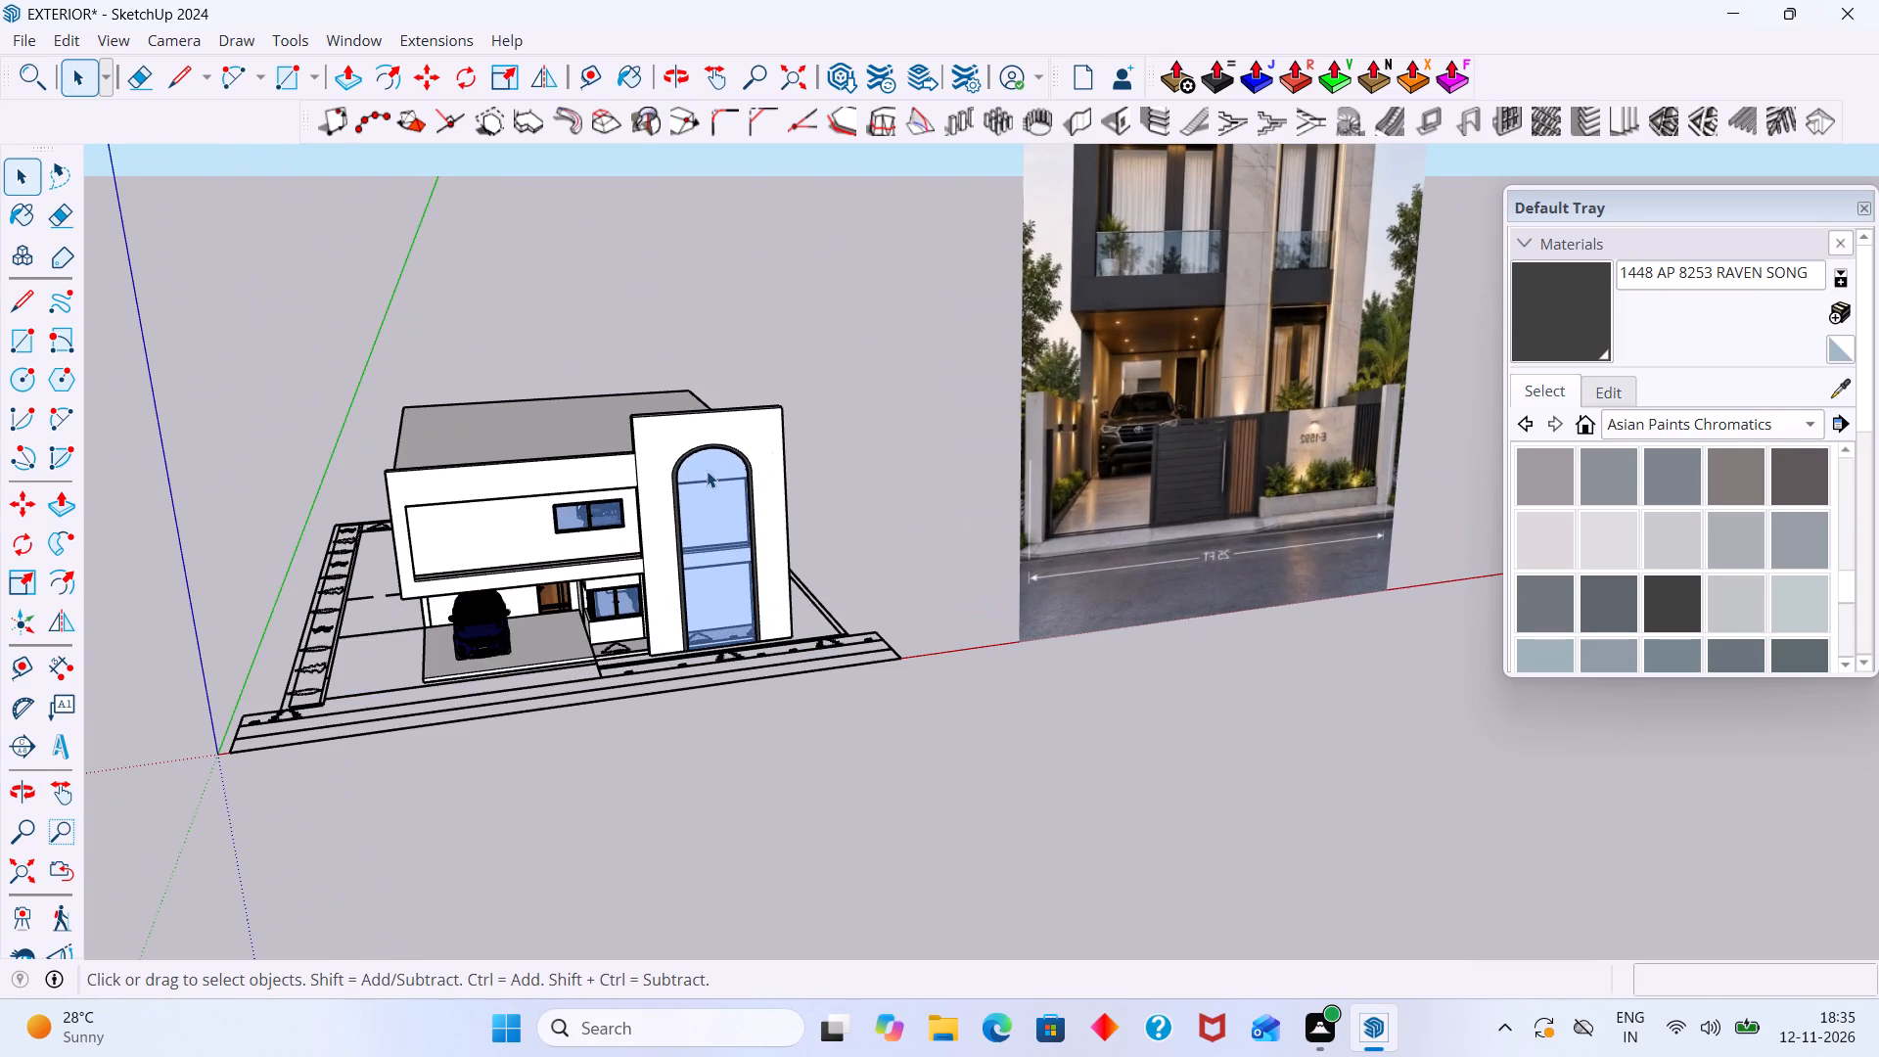
{"action": "scroll", "coordinate": [707, 471], "scroll_direction": "down", "scroll_amount": 3}
{"action": "middle_click_drag", "start_coordinate": [638, 544], "coordinate": [761, 514]}
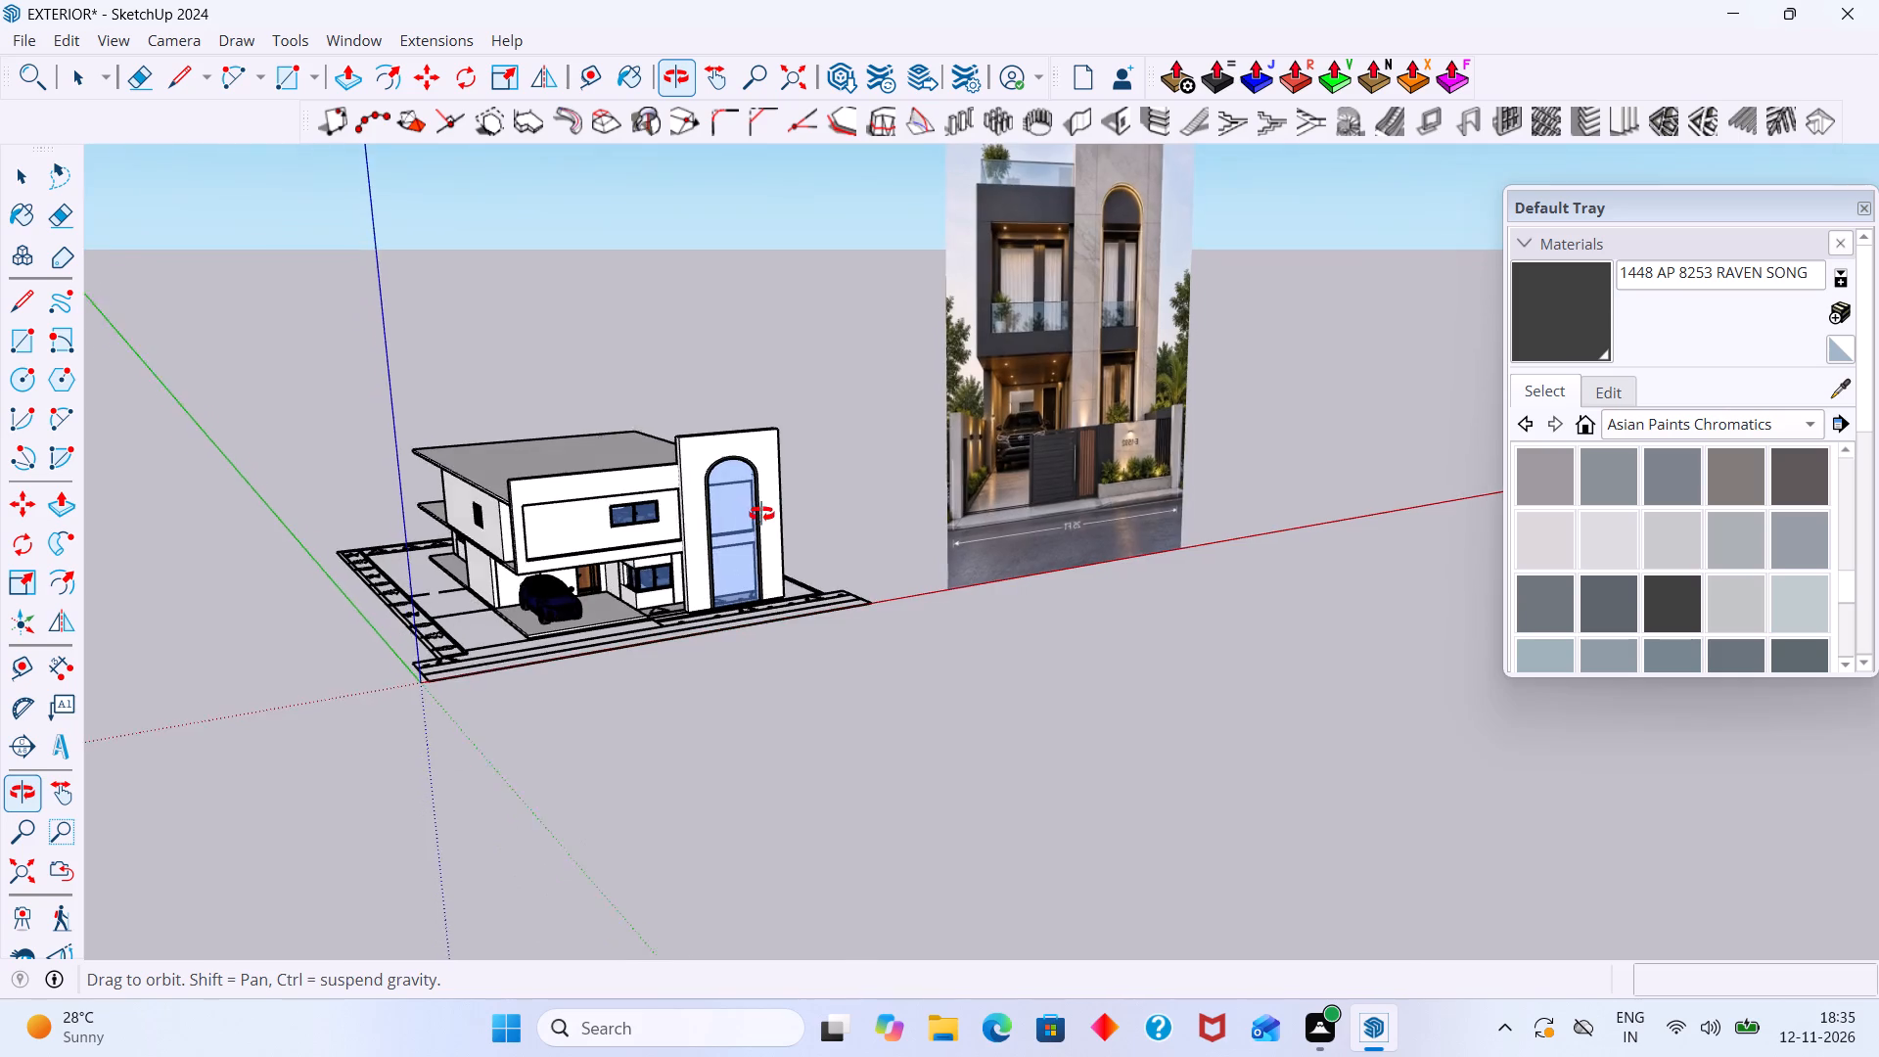
Examine the recessed upper-floor front wall from below and the whole front elevation beside the reference facade image.
{"action": "middle_click_drag", "start_coordinate": [761, 514], "coordinate": [696, 183]}
{"action": "scroll", "coordinate": [539, 293], "scroll_direction": "up", "scroll_amount": 7}
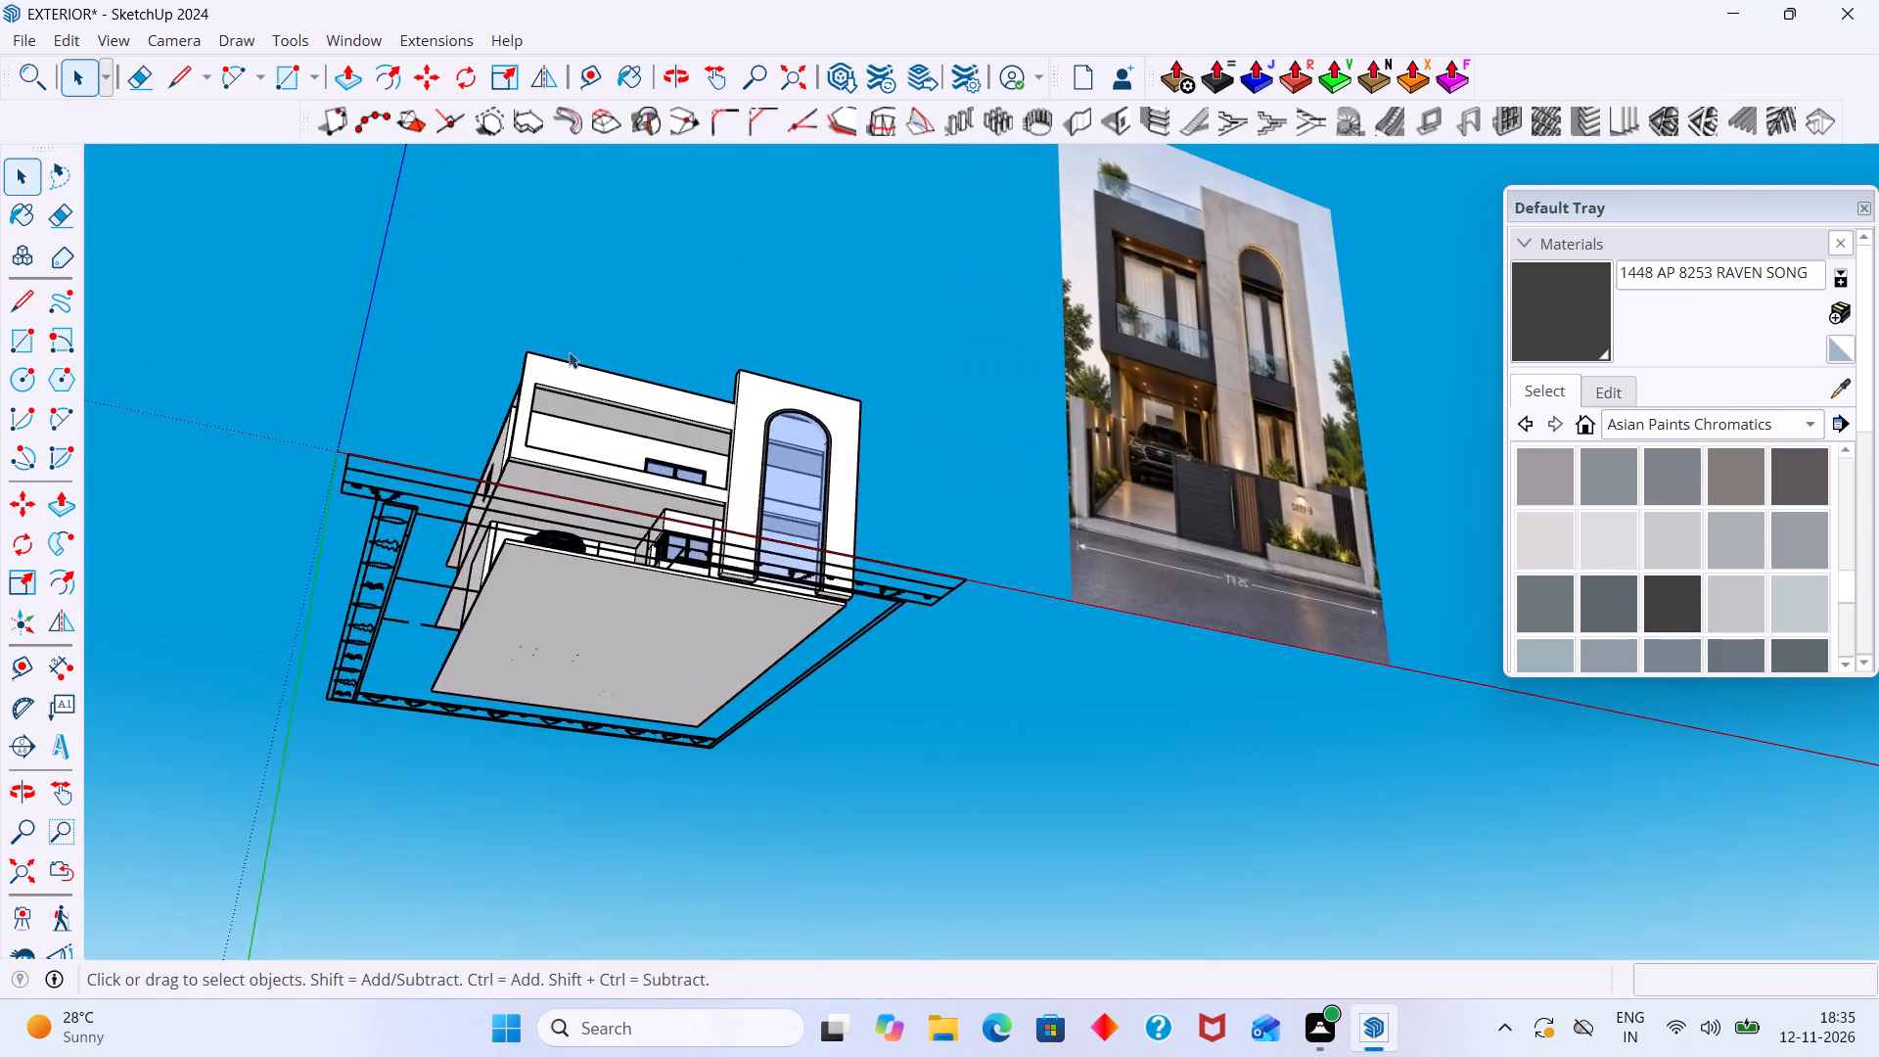
{"action": "scroll", "coordinate": [569, 351], "scroll_direction": "up", "scroll_amount": 15}
{"action": "middle_click_drag", "start_coordinate": [594, 465], "coordinate": [831, 338]}
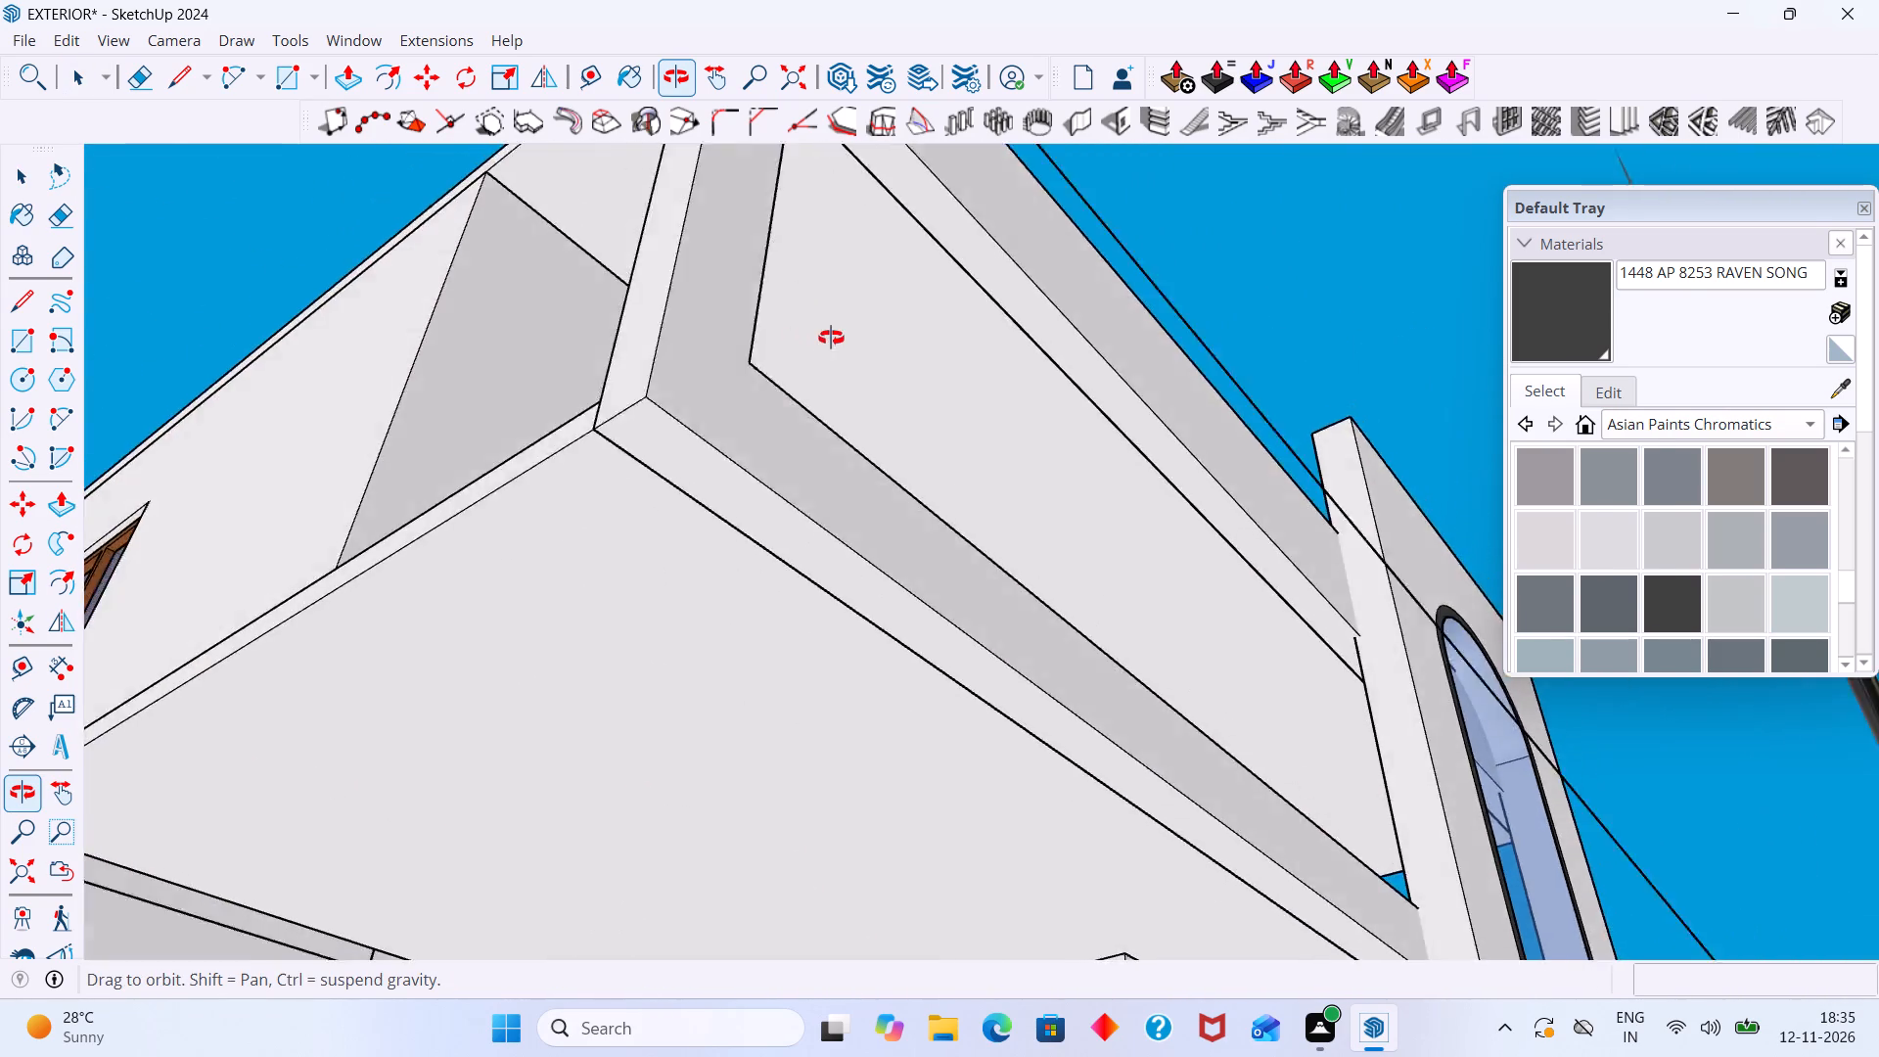
{"action": "middle_click_drag", "start_coordinate": [831, 338], "coordinate": [651, 468]}
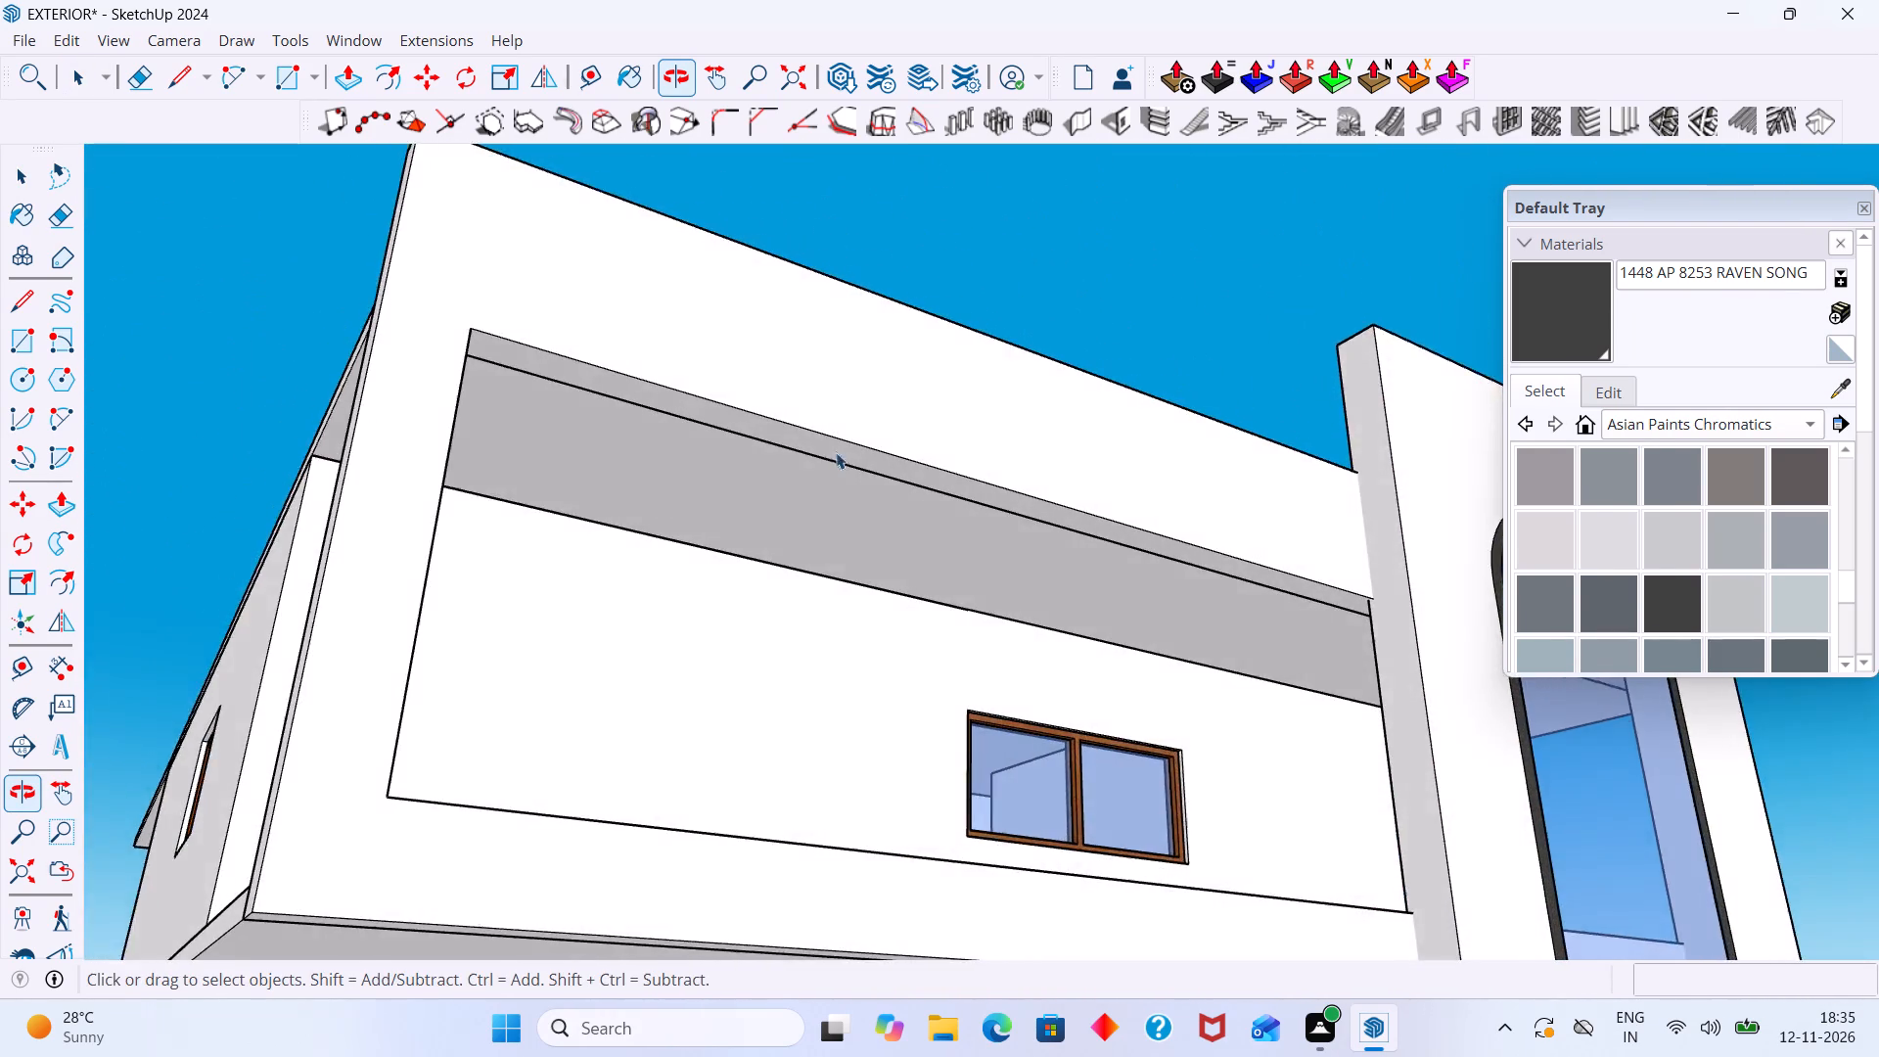
{"action": "scroll", "coordinate": [830, 444], "scroll_direction": "down", "scroll_amount": 20}
{"action": "scroll", "coordinate": [830, 444], "scroll_direction": "down", "scroll_amount": 4}
{"action": "middle_click_drag", "start_coordinate": [974, 463], "coordinate": [921, 707]}
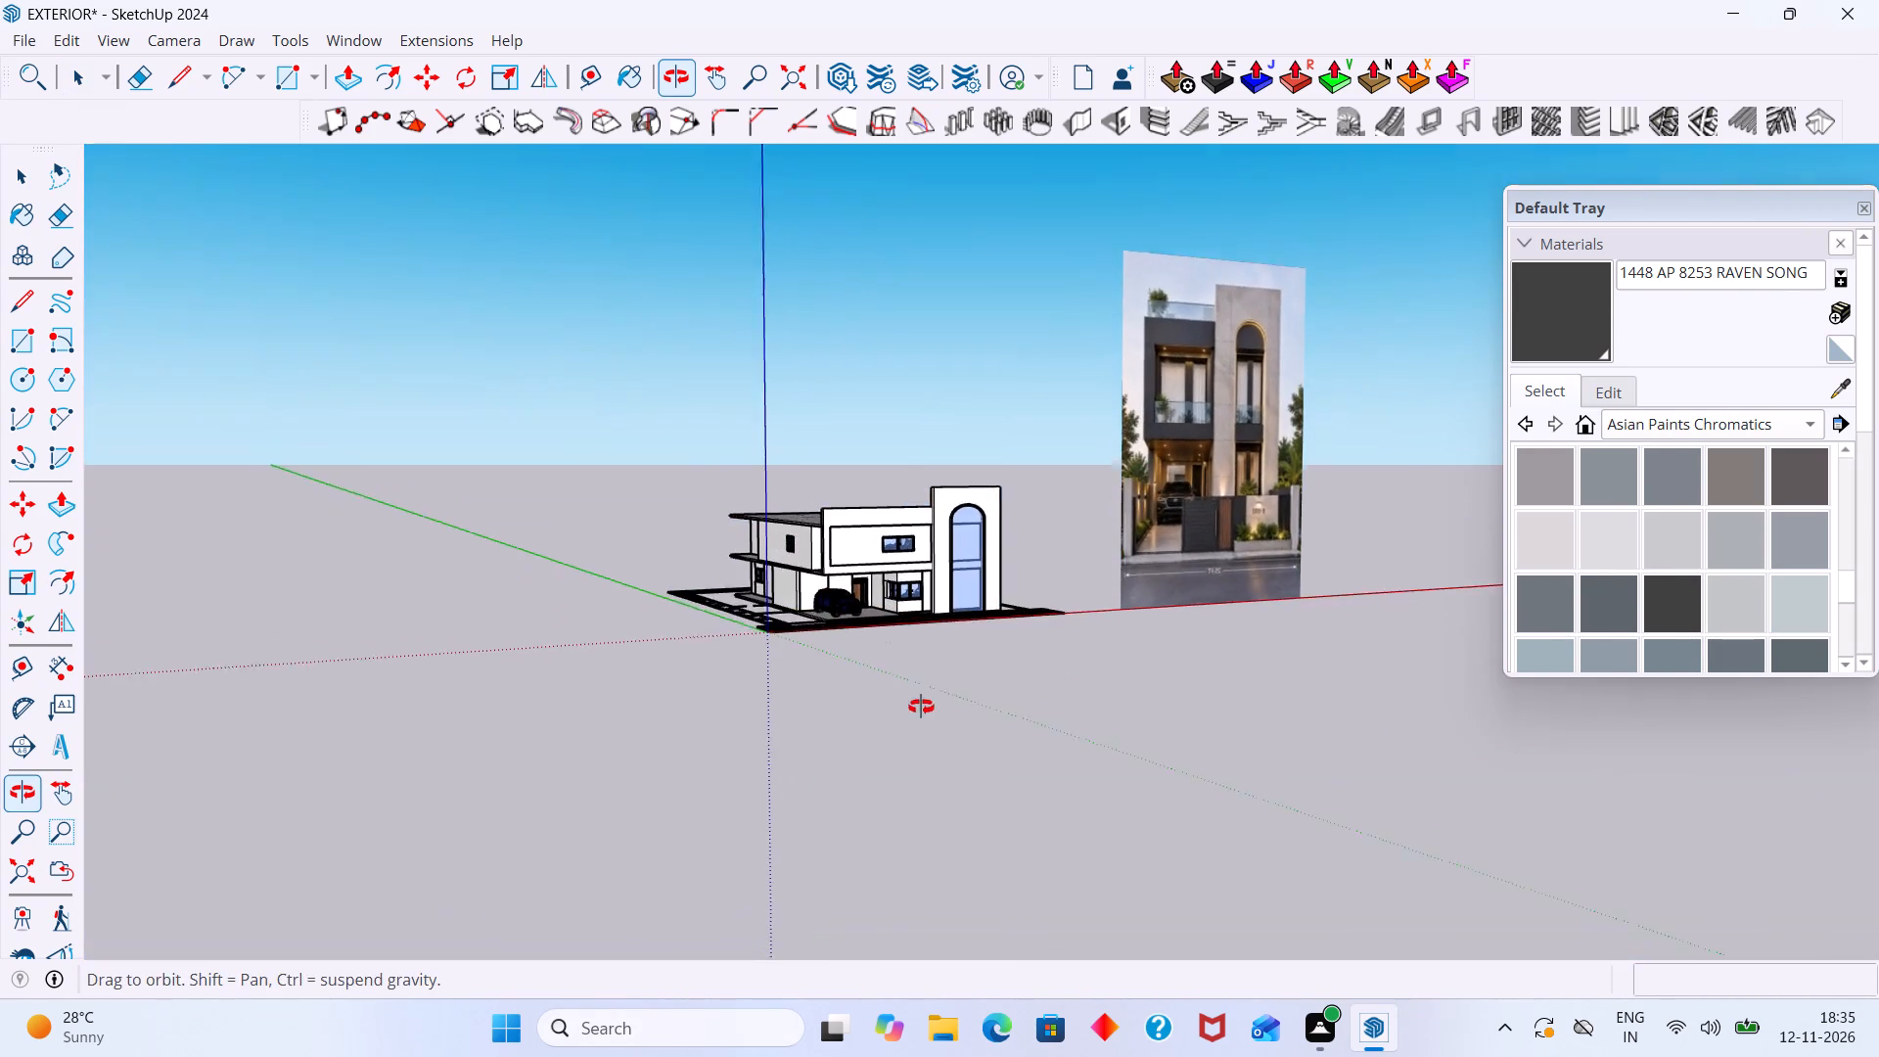
{"action": "middle_click_drag", "start_coordinate": [921, 707], "coordinate": [921, 708]}
{"action": "middle_click_drag", "start_coordinate": [928, 650], "coordinate": [900, 764]}
{"action": "scroll", "coordinate": [853, 519], "scroll_direction": "up", "scroll_amount": 5}
{"action": "middle_click_drag", "start_coordinate": [899, 630], "coordinate": [791, 491]}
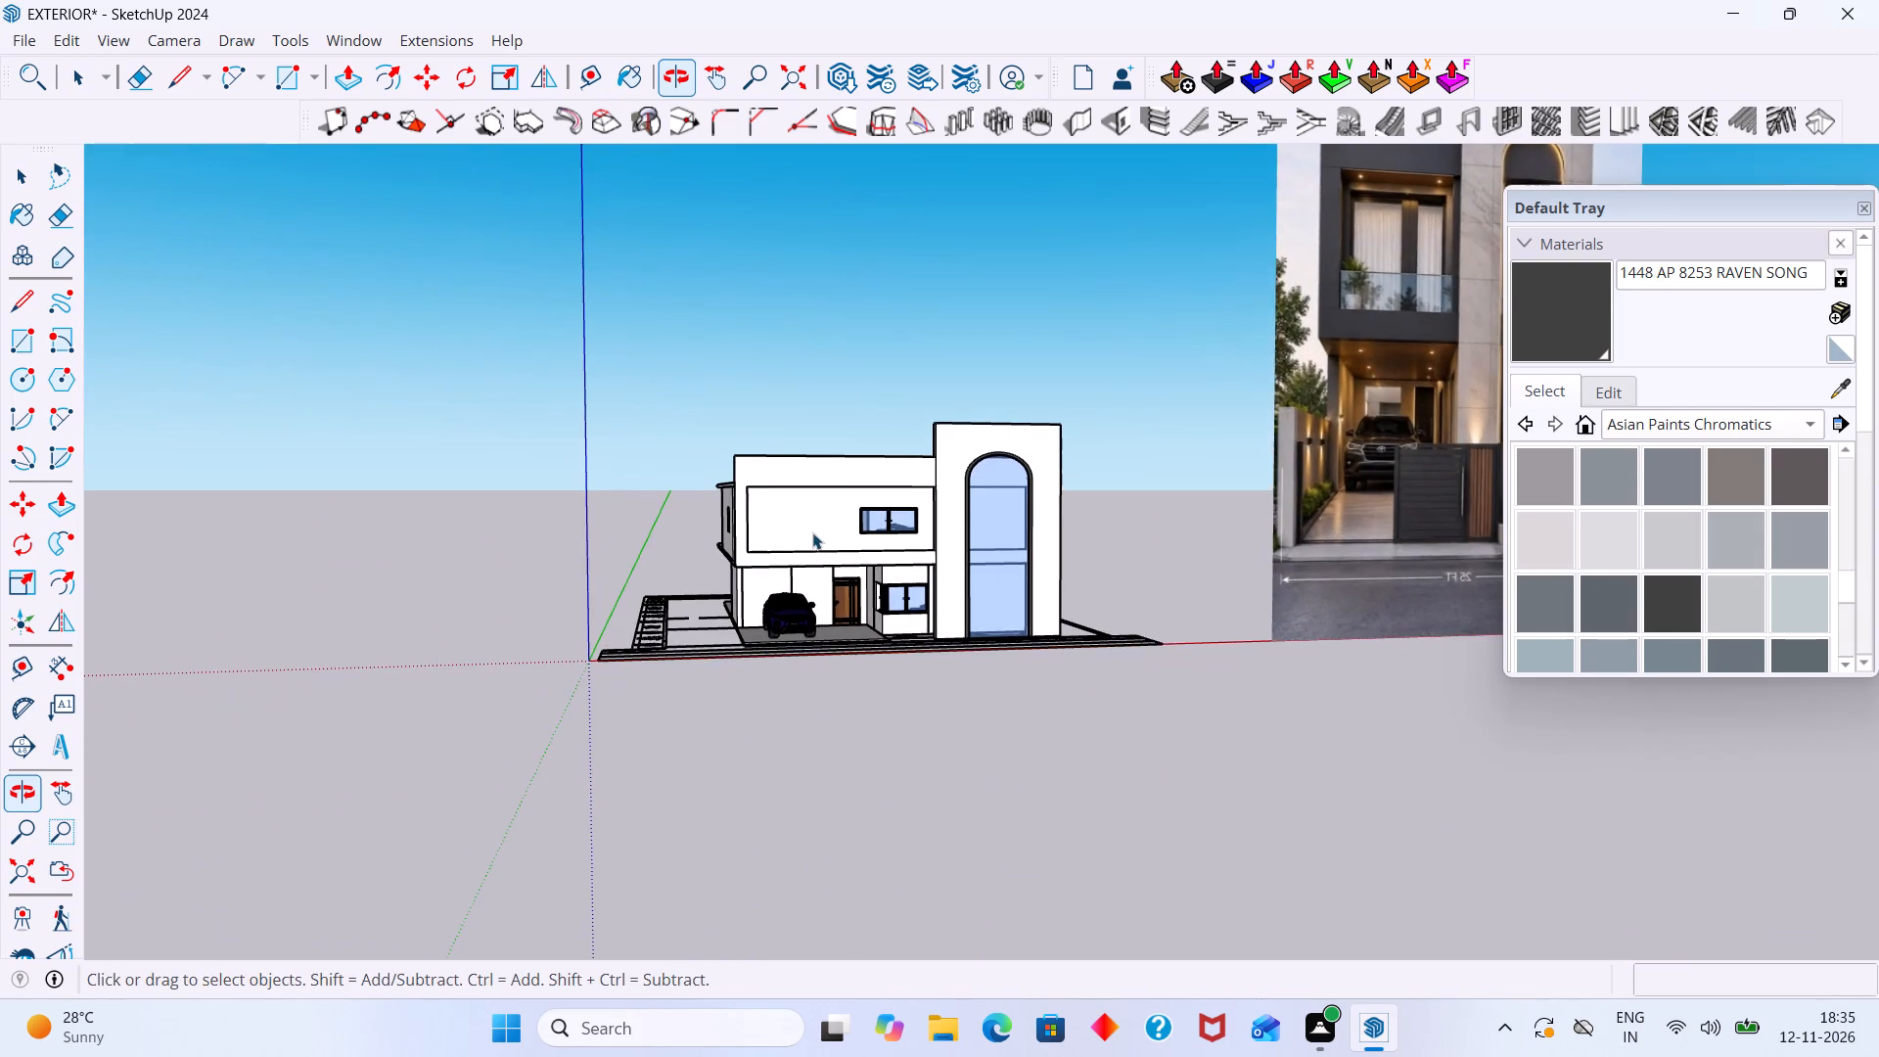
{"action": "scroll", "coordinate": [812, 532], "scroll_direction": "down", "scroll_amount": 2}
{"action": "middle_click_drag", "start_coordinate": [854, 594], "coordinate": [706, 601]}
{"action": "scroll", "coordinate": [762, 615], "scroll_direction": "down", "scroll_amount": 3}
{"action": "middle_click_drag", "start_coordinate": [763, 677], "coordinate": [1041, 801]}
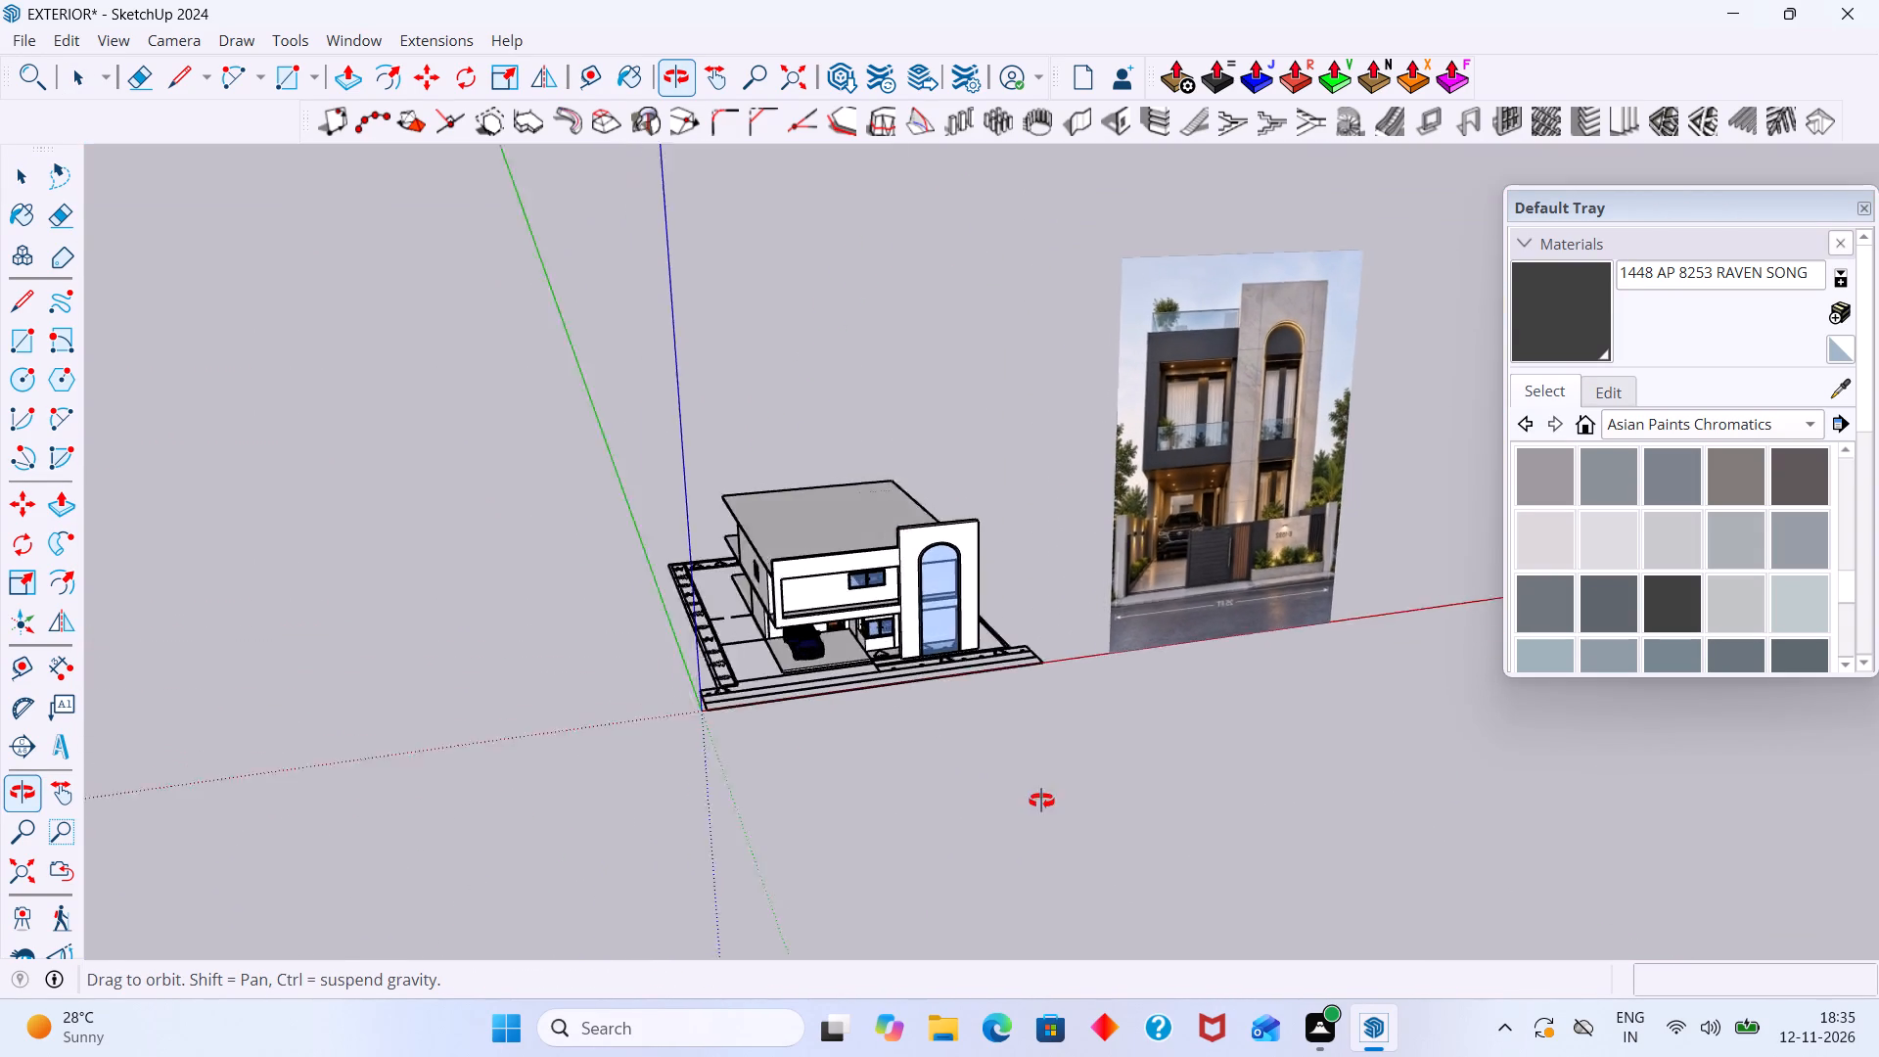
{"action": "middle_click_drag", "start_coordinate": [1041, 801], "coordinate": [1072, 758]}
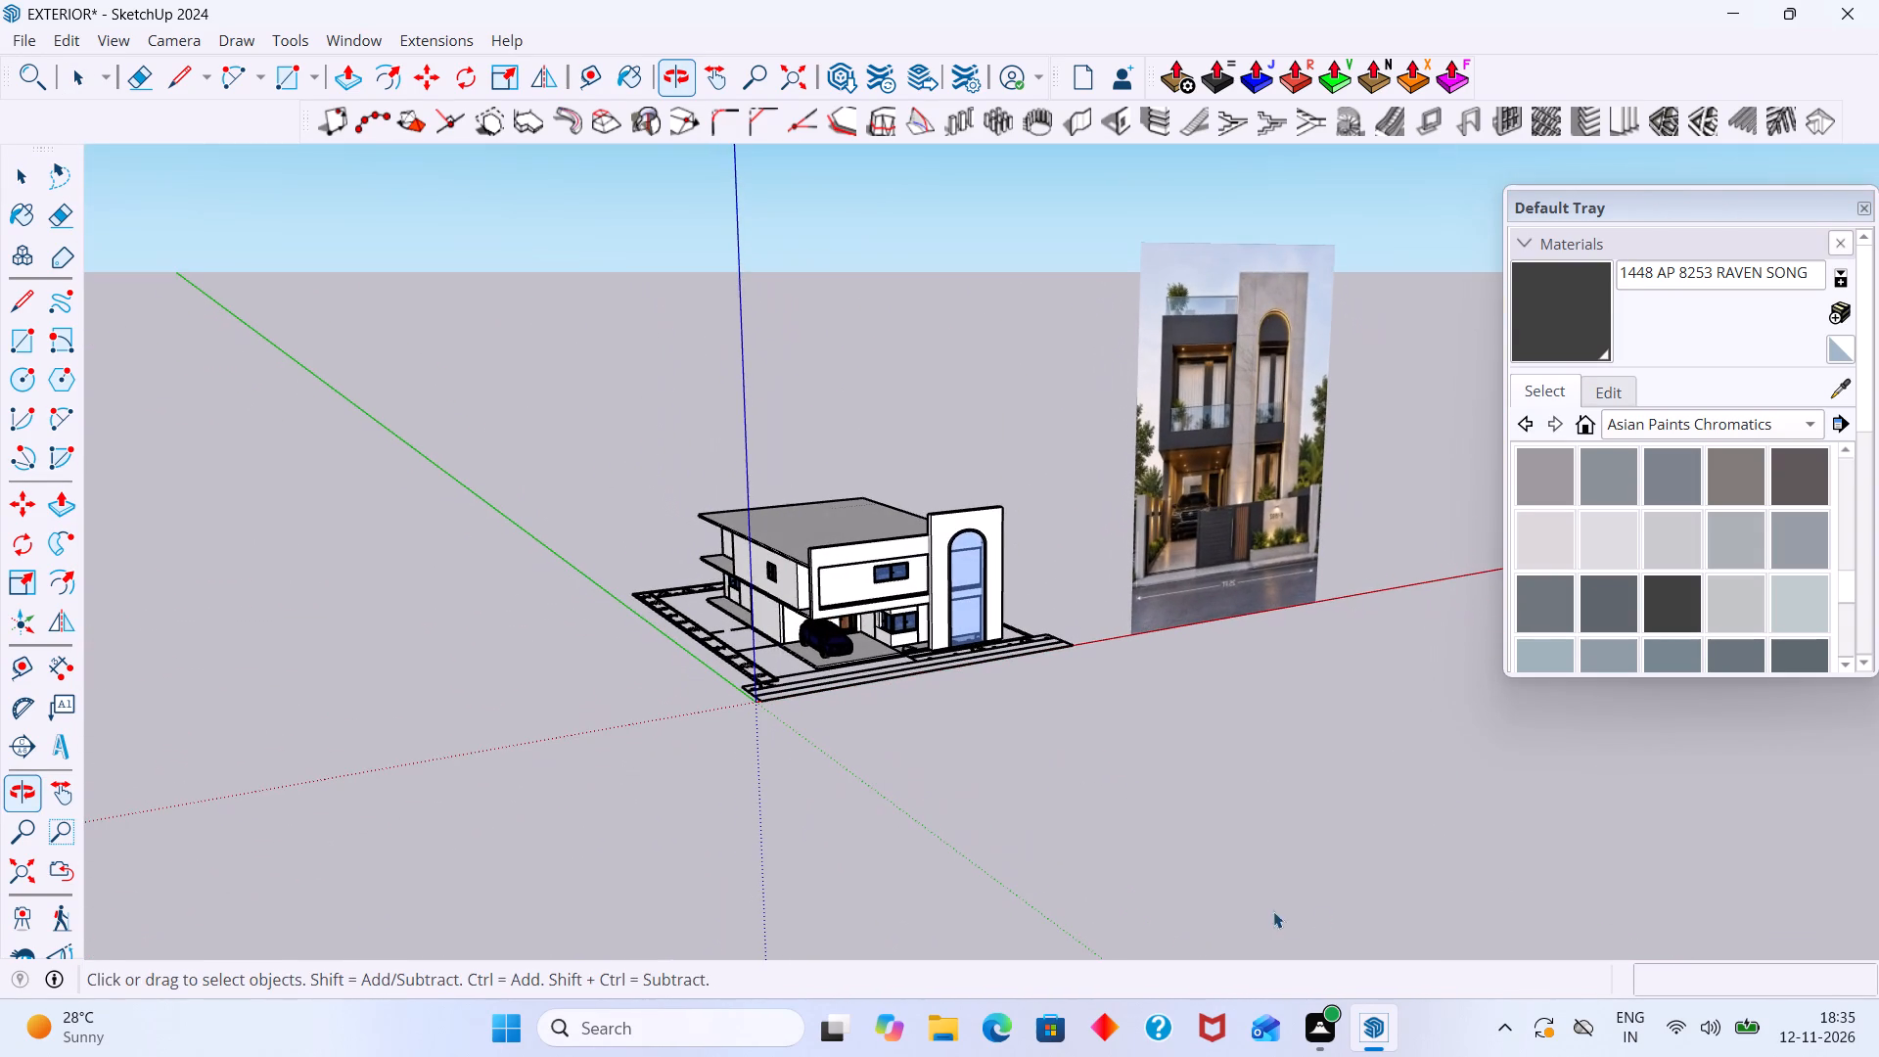